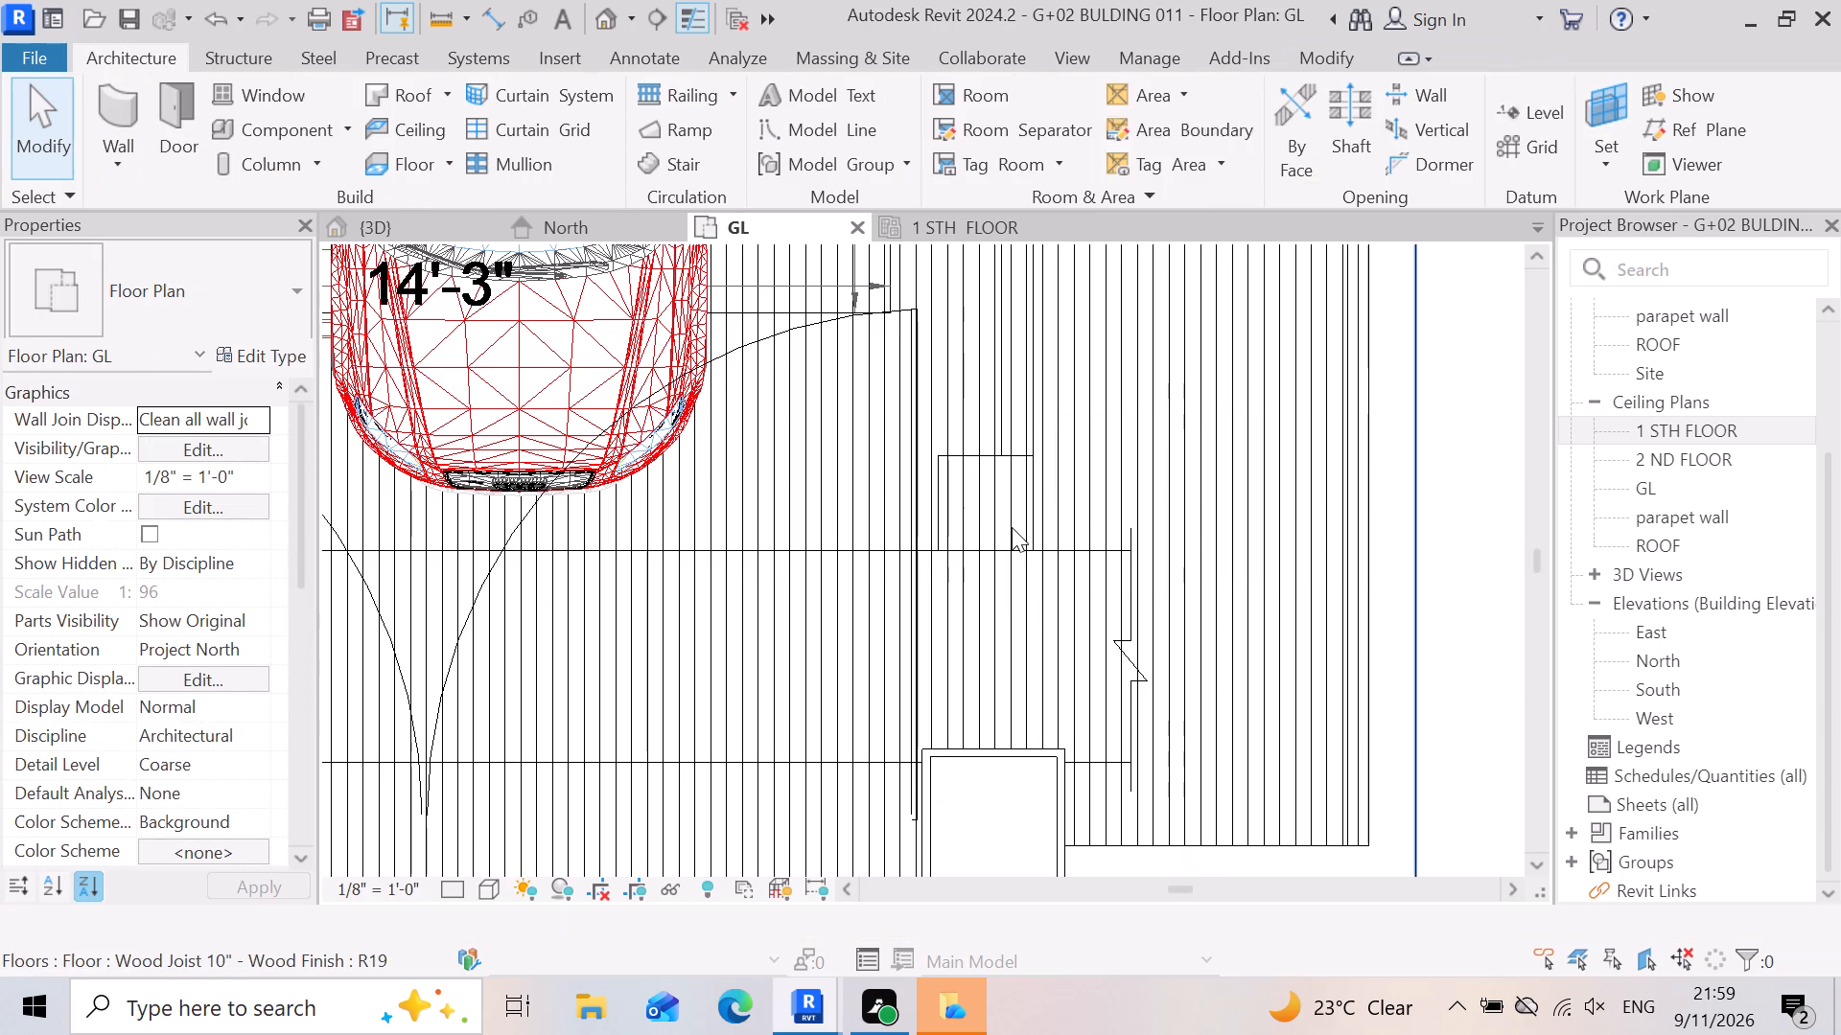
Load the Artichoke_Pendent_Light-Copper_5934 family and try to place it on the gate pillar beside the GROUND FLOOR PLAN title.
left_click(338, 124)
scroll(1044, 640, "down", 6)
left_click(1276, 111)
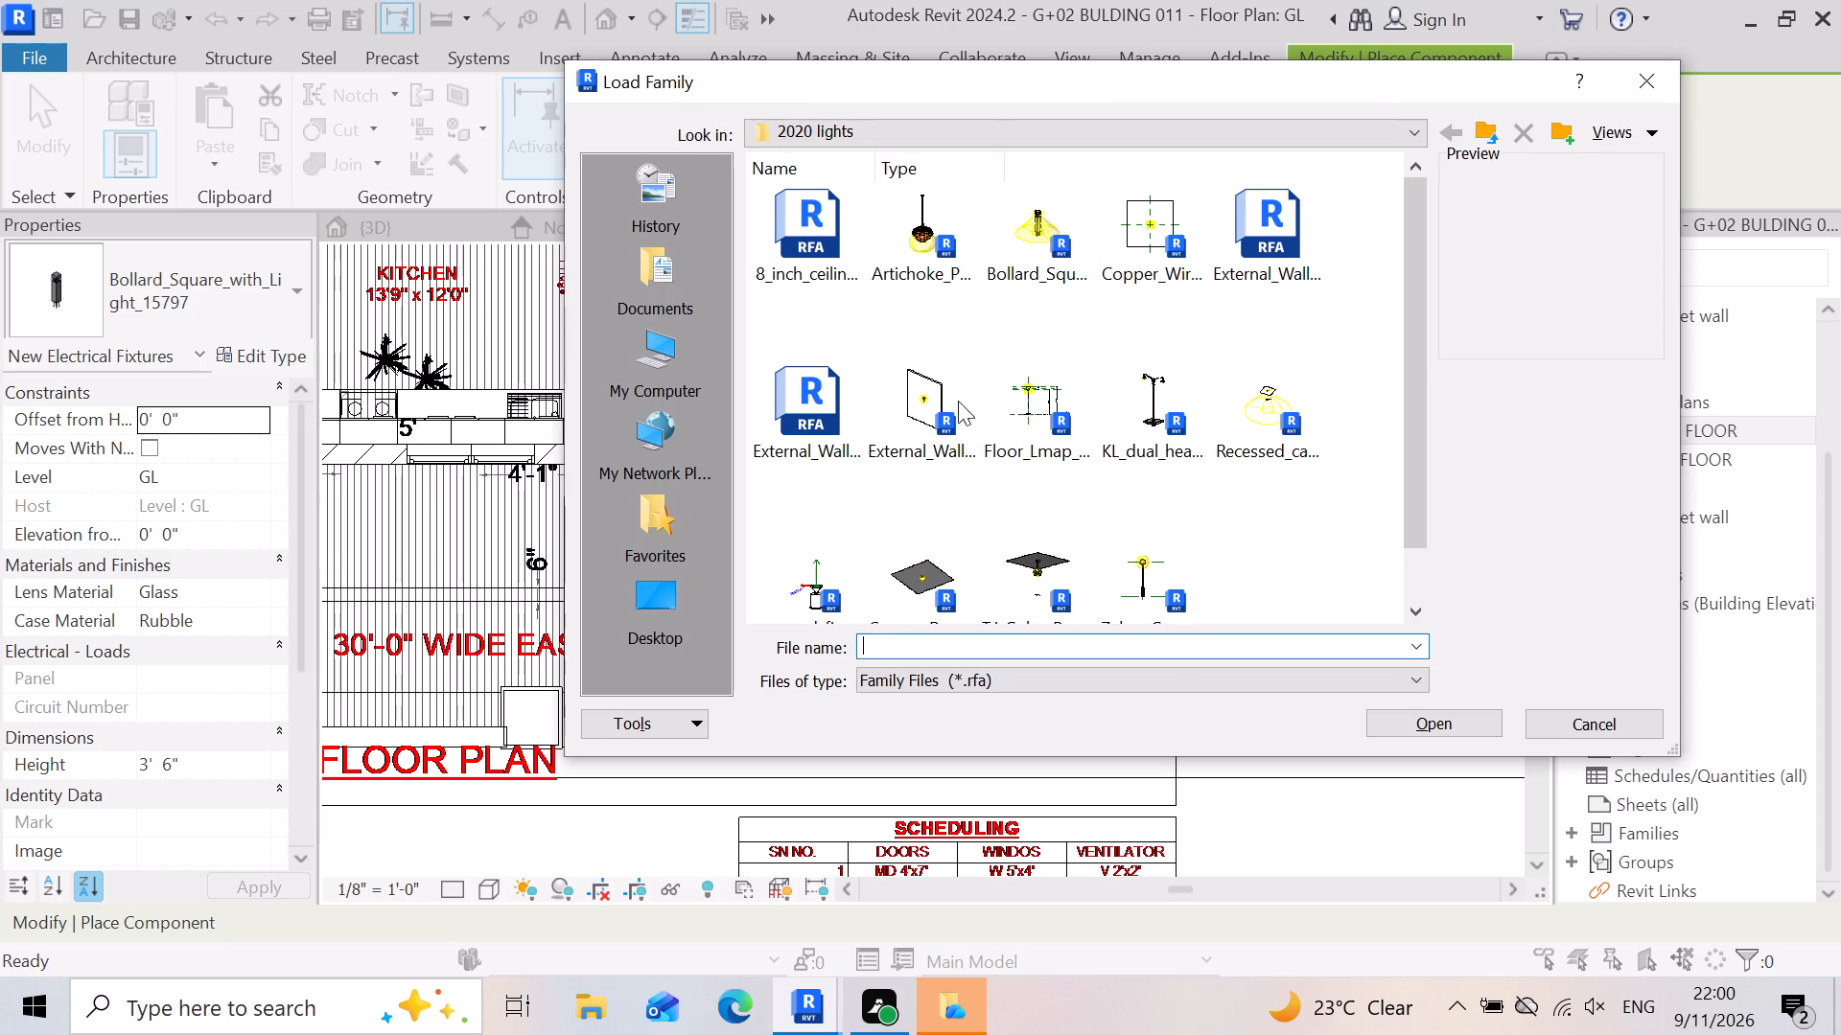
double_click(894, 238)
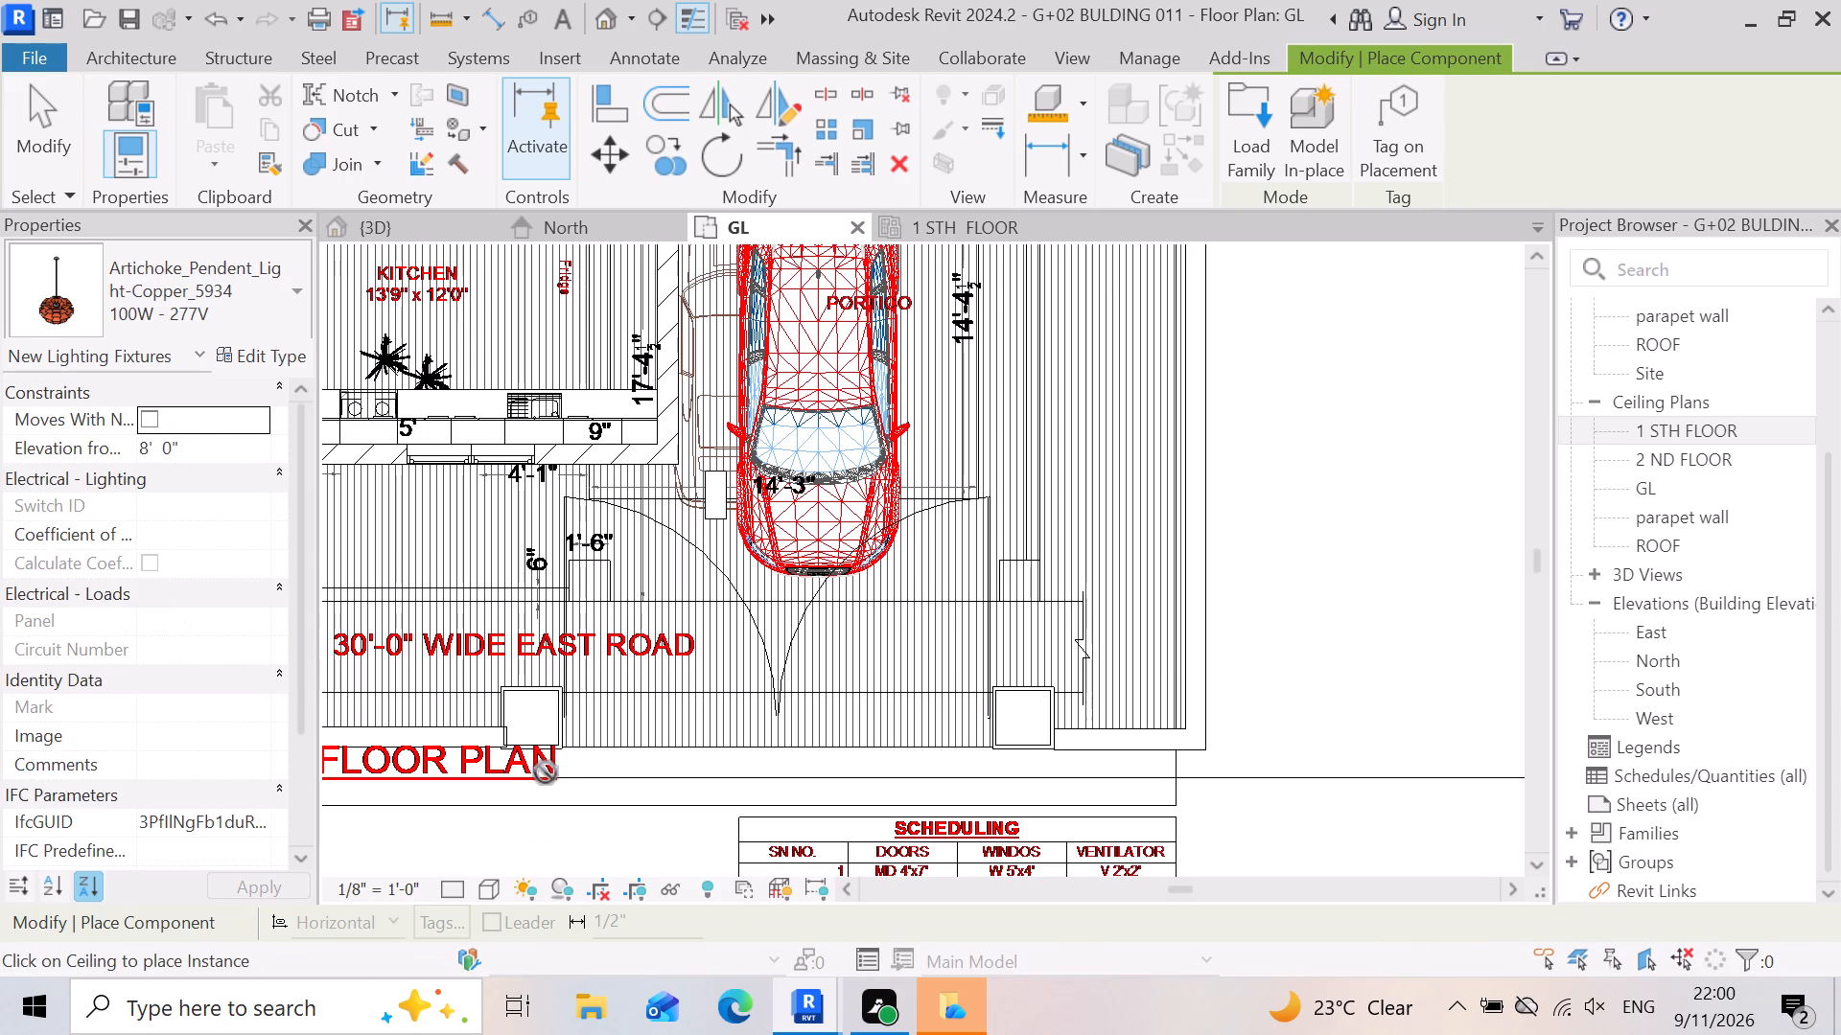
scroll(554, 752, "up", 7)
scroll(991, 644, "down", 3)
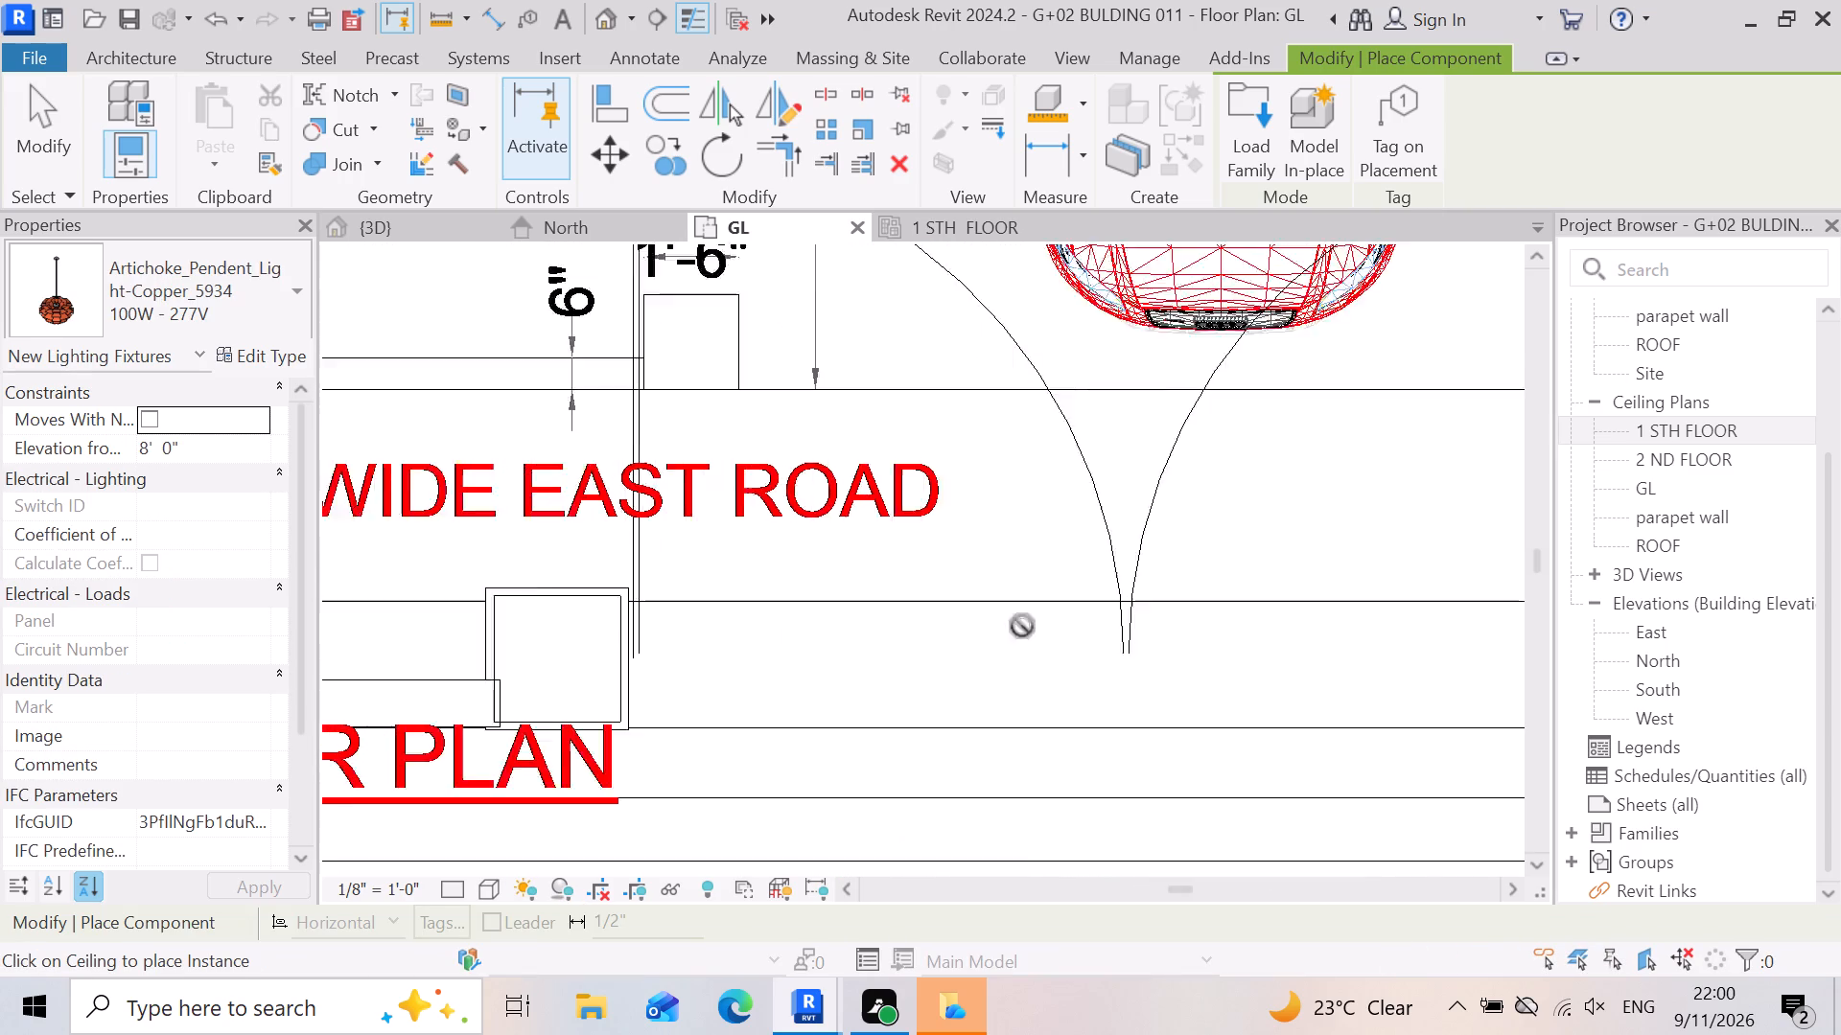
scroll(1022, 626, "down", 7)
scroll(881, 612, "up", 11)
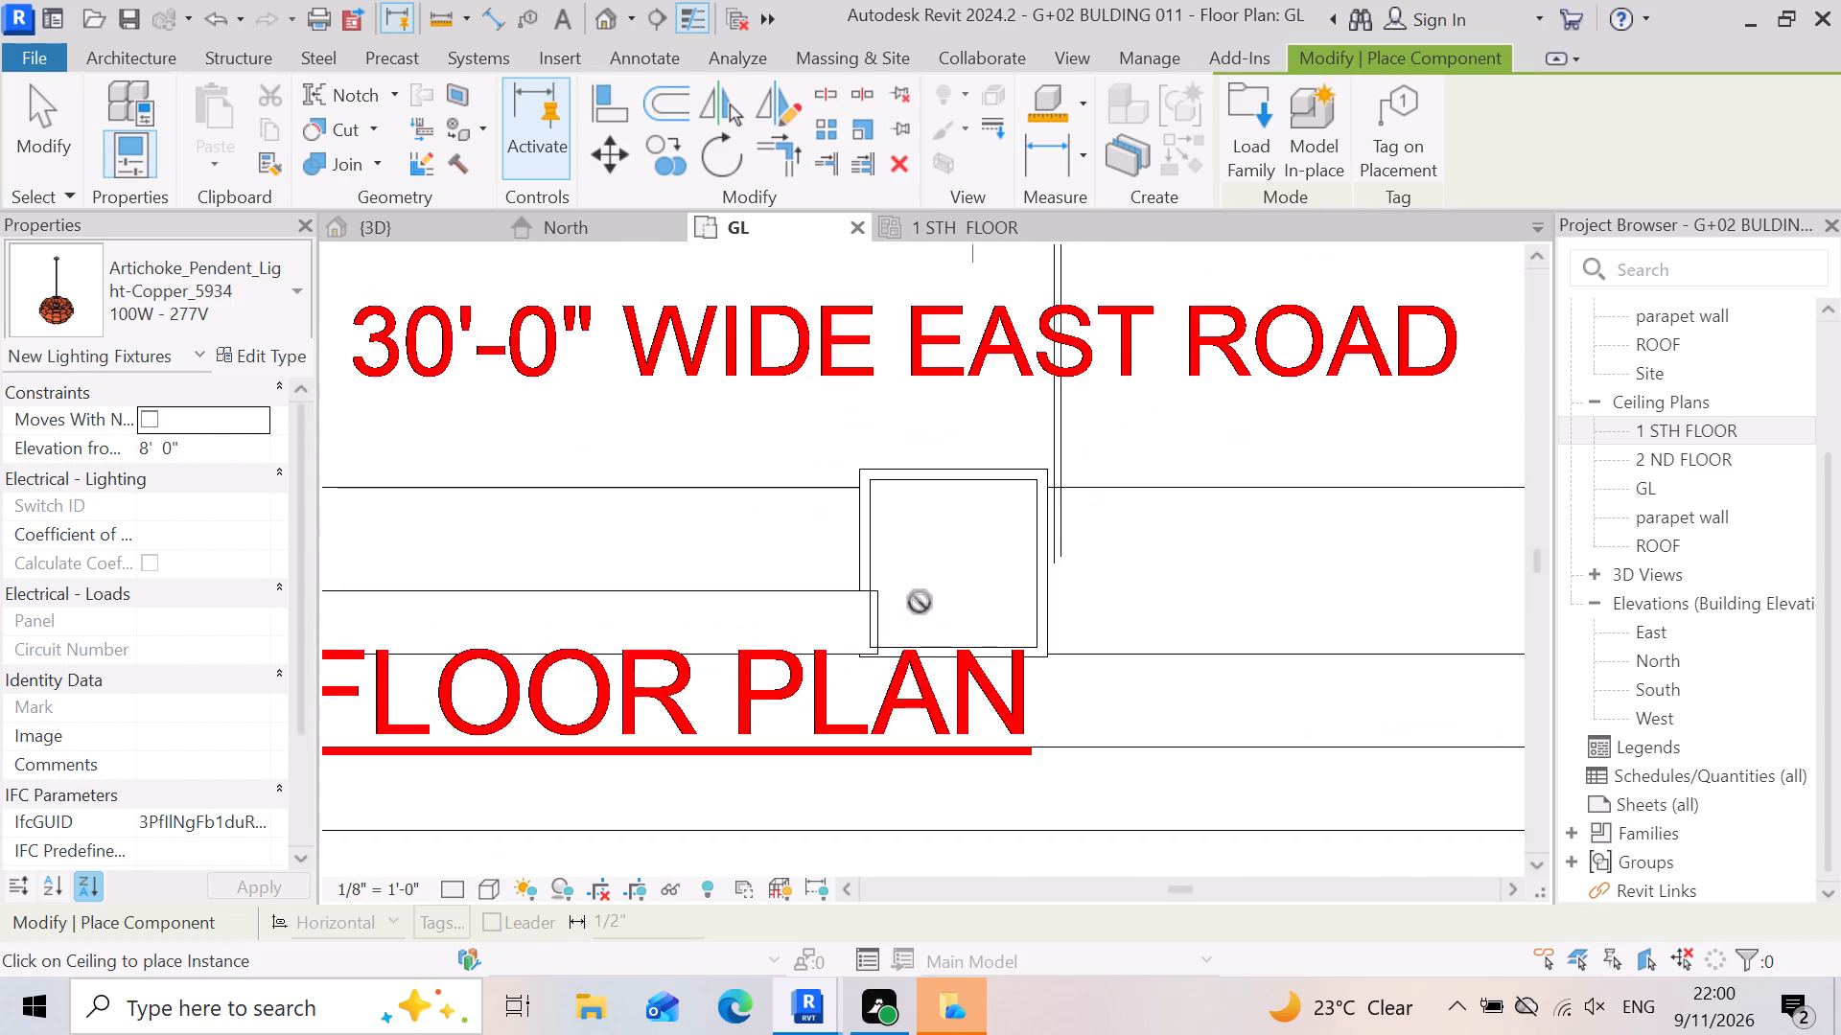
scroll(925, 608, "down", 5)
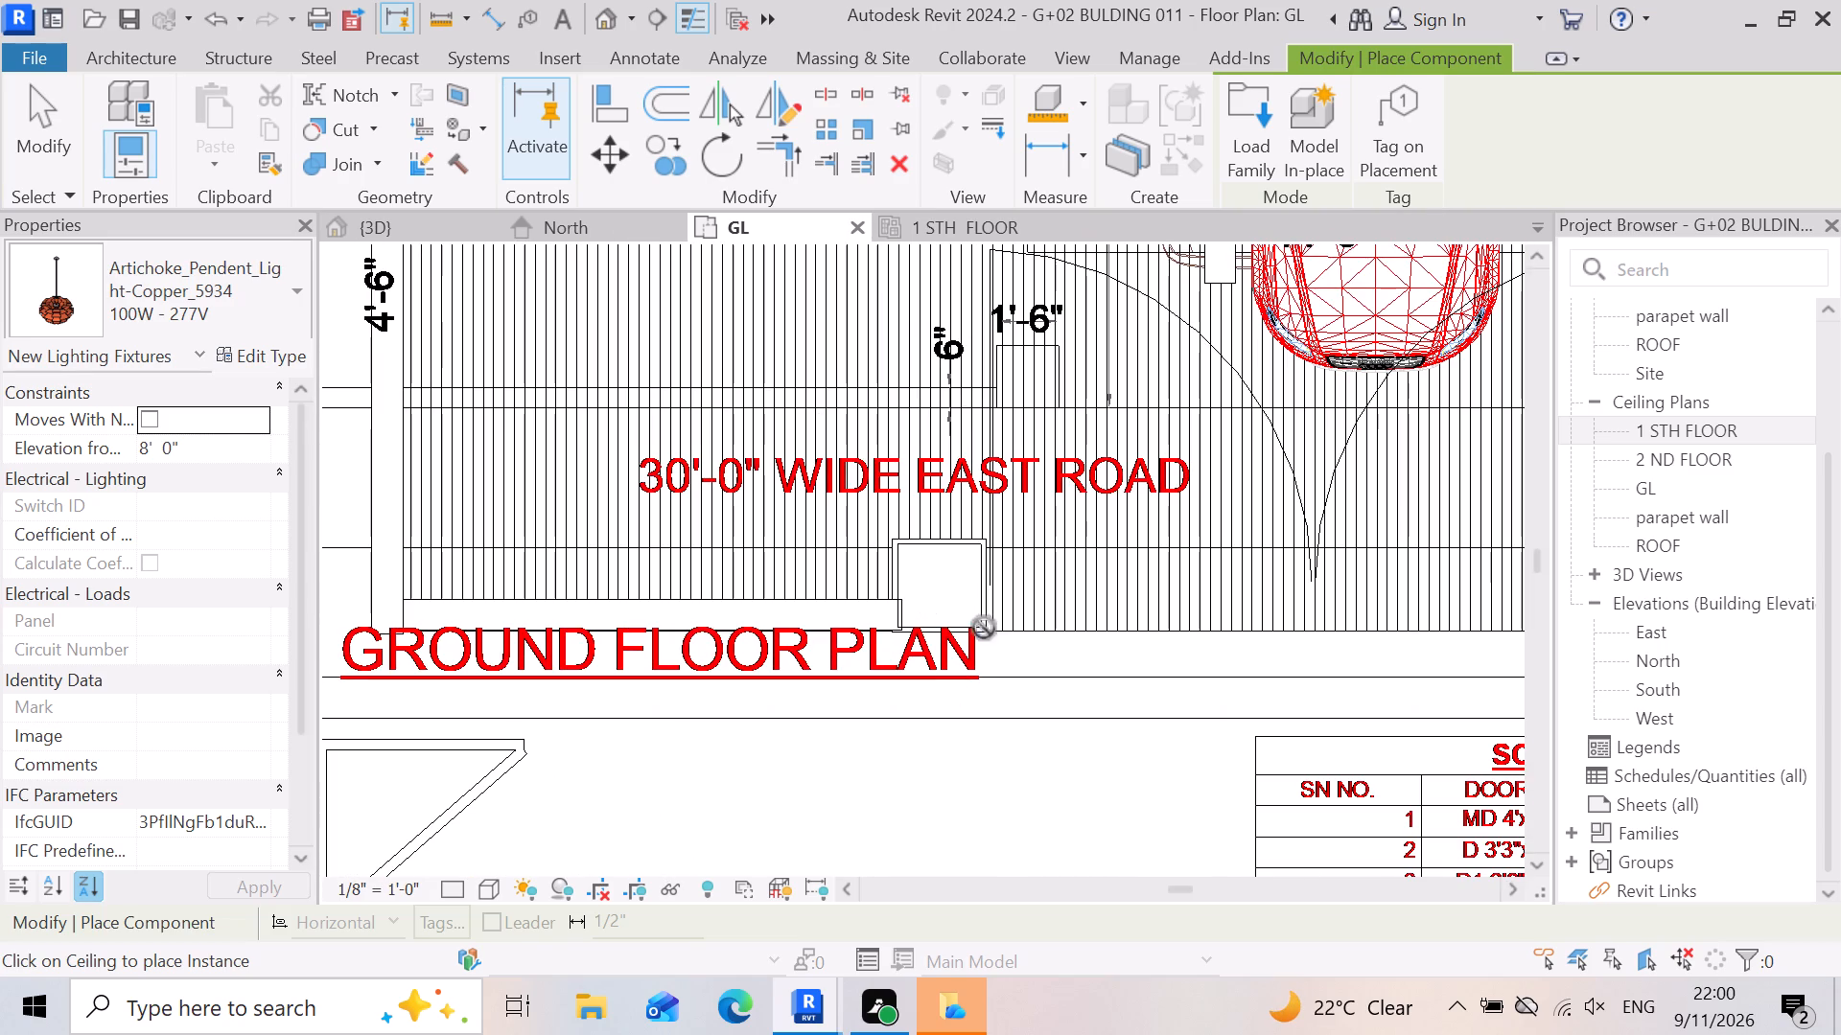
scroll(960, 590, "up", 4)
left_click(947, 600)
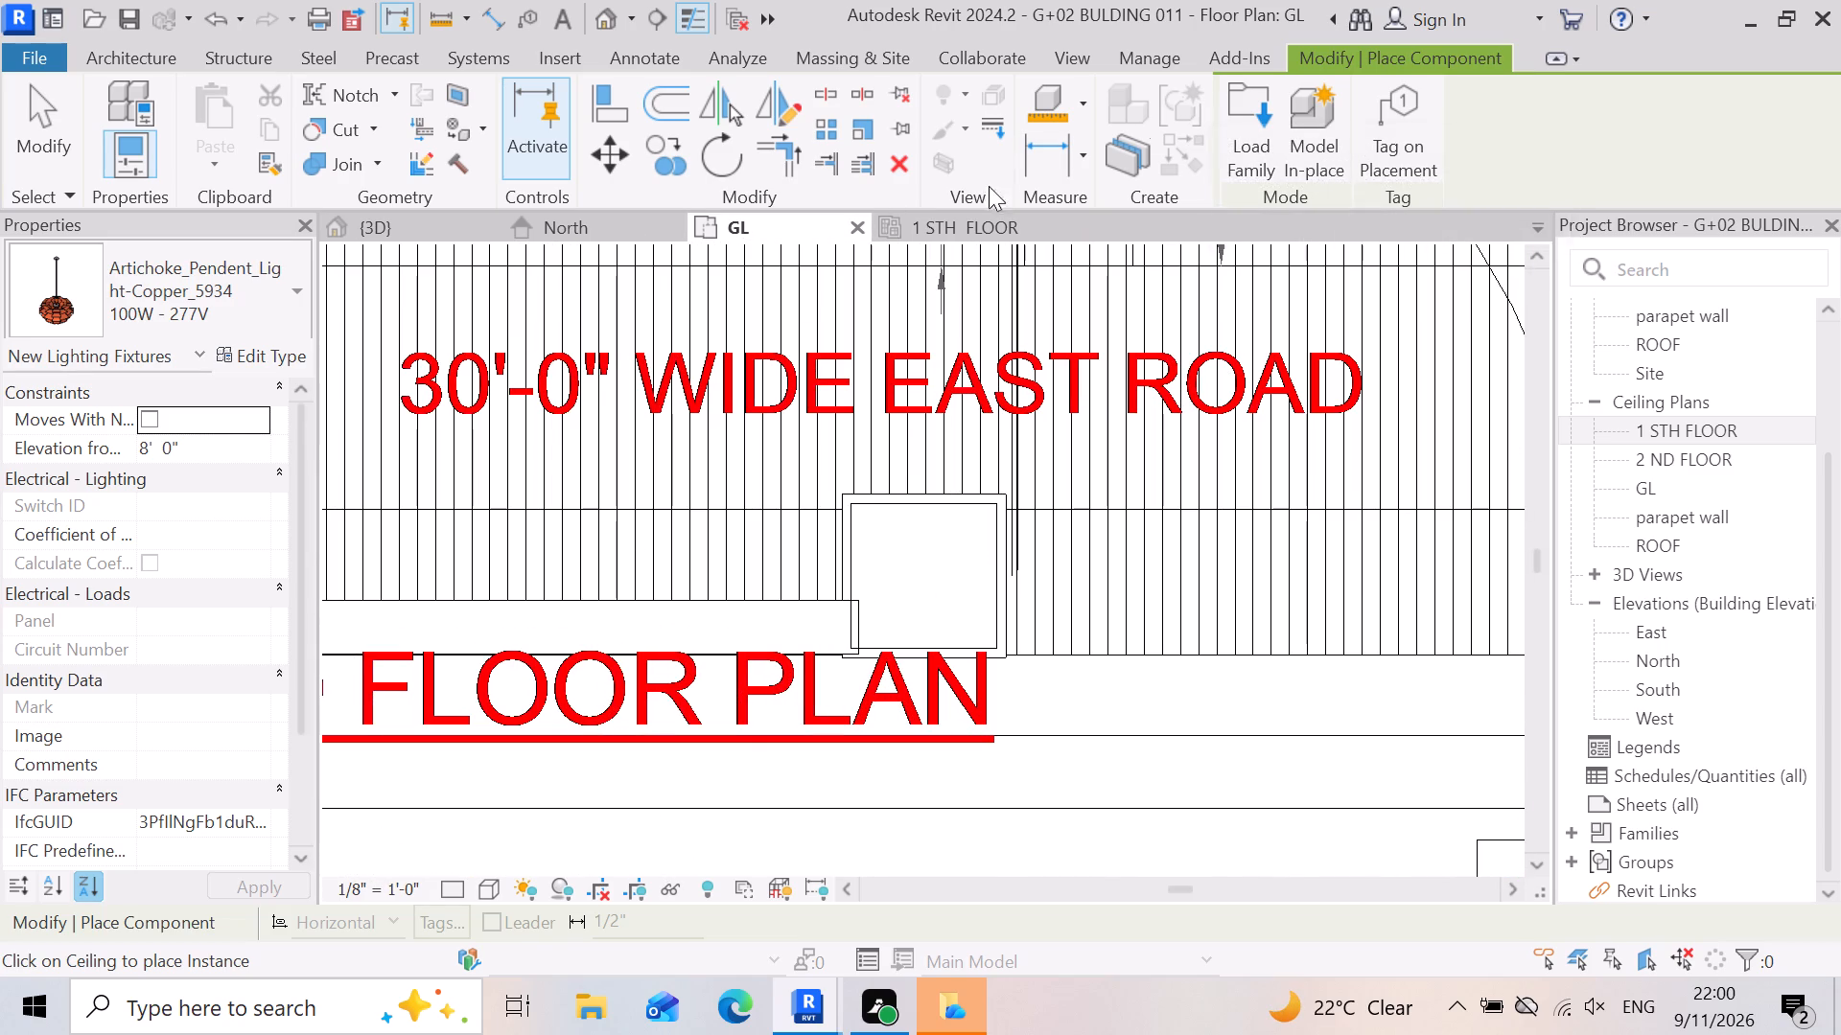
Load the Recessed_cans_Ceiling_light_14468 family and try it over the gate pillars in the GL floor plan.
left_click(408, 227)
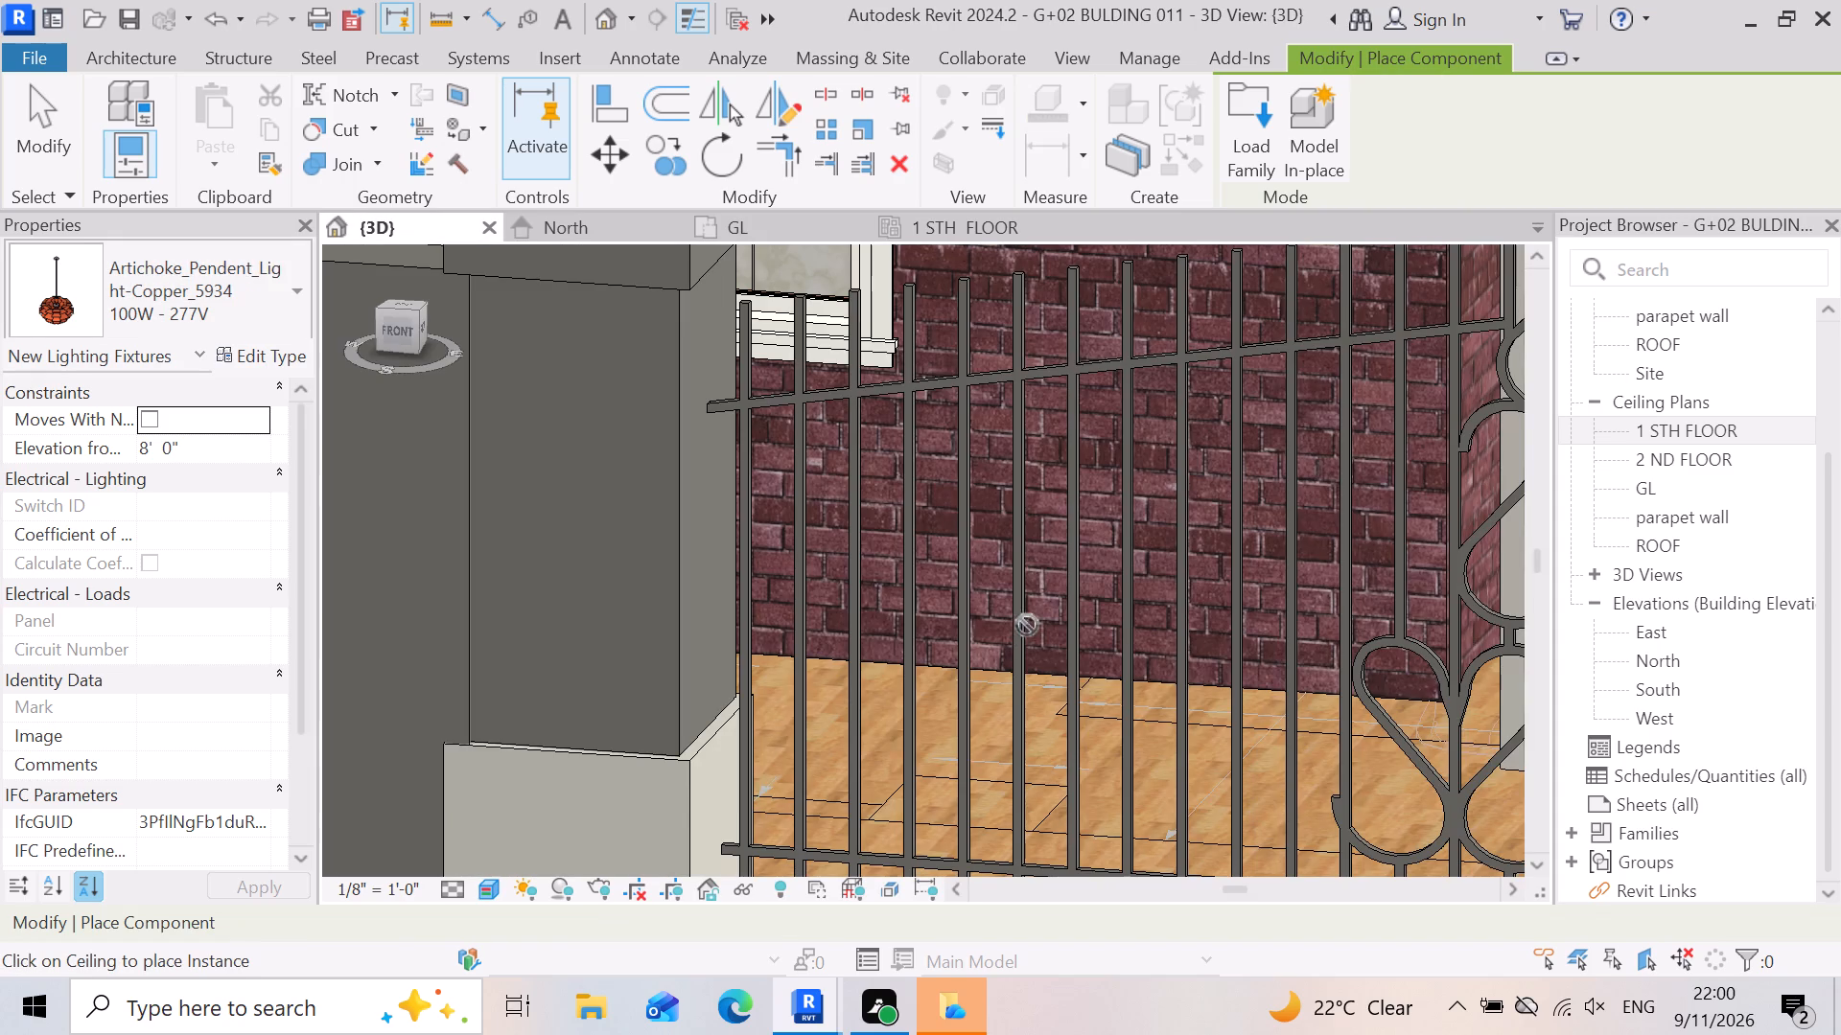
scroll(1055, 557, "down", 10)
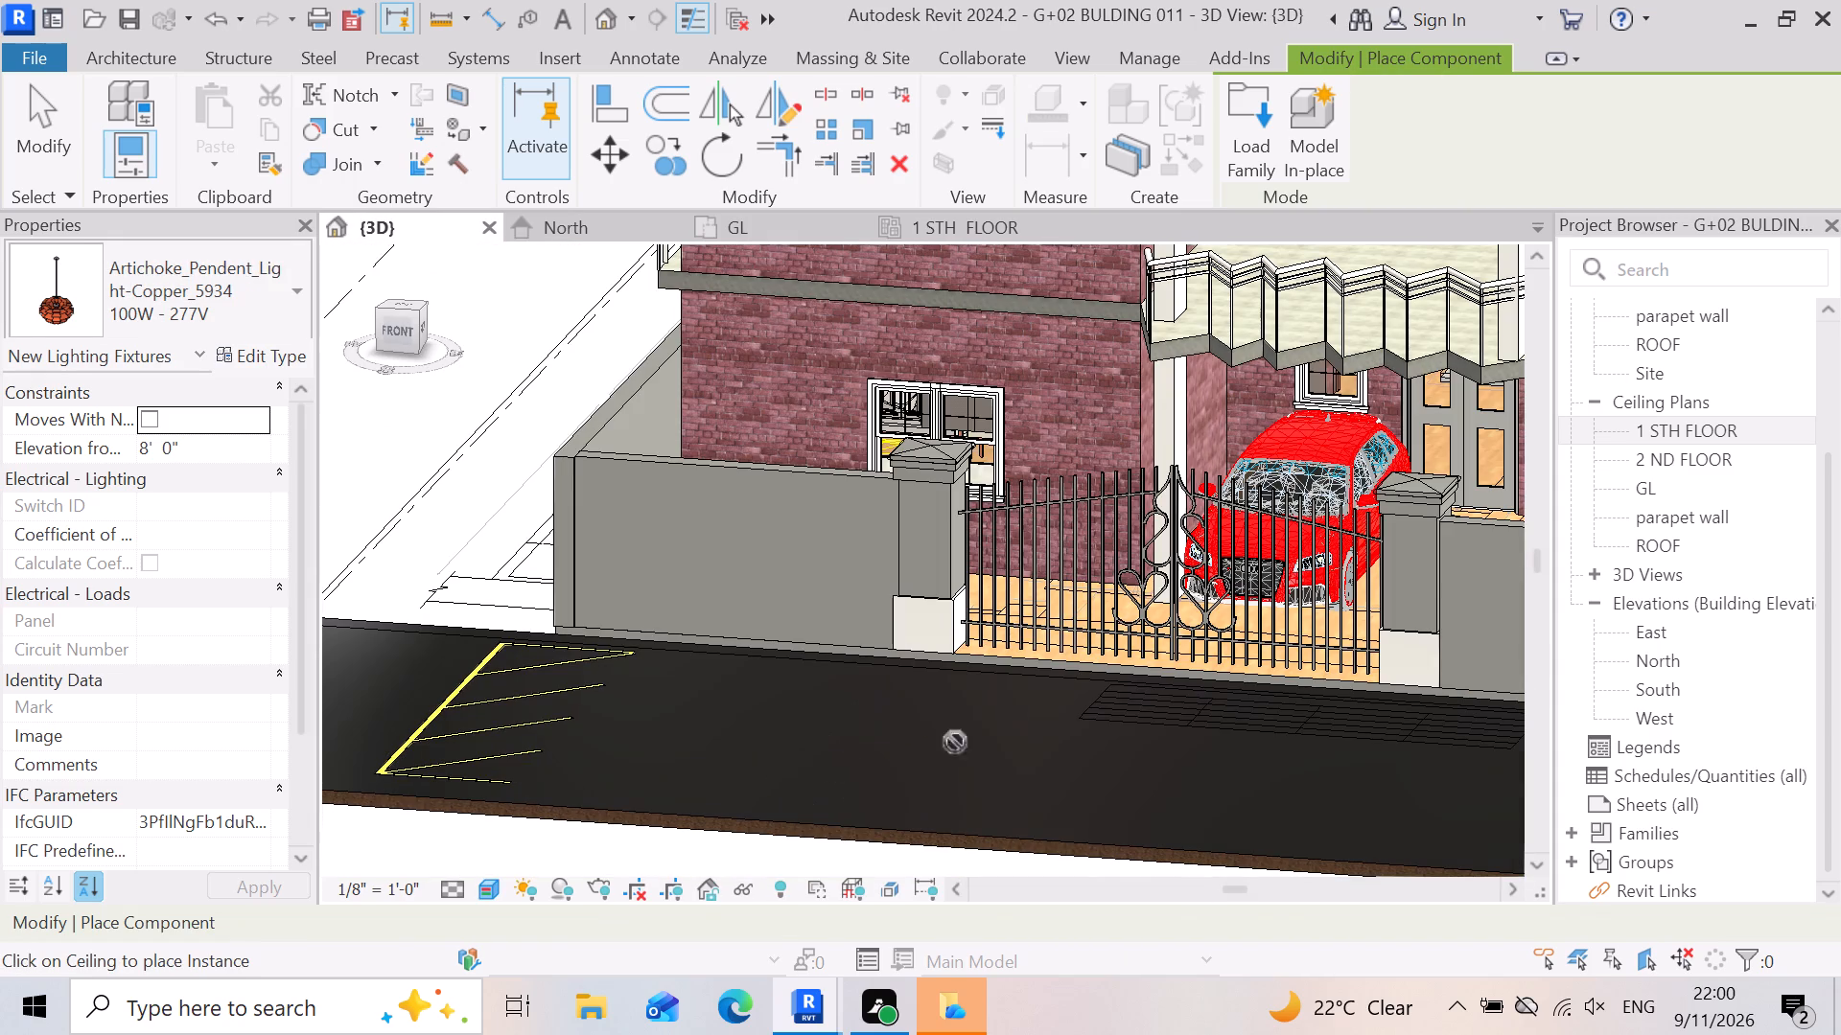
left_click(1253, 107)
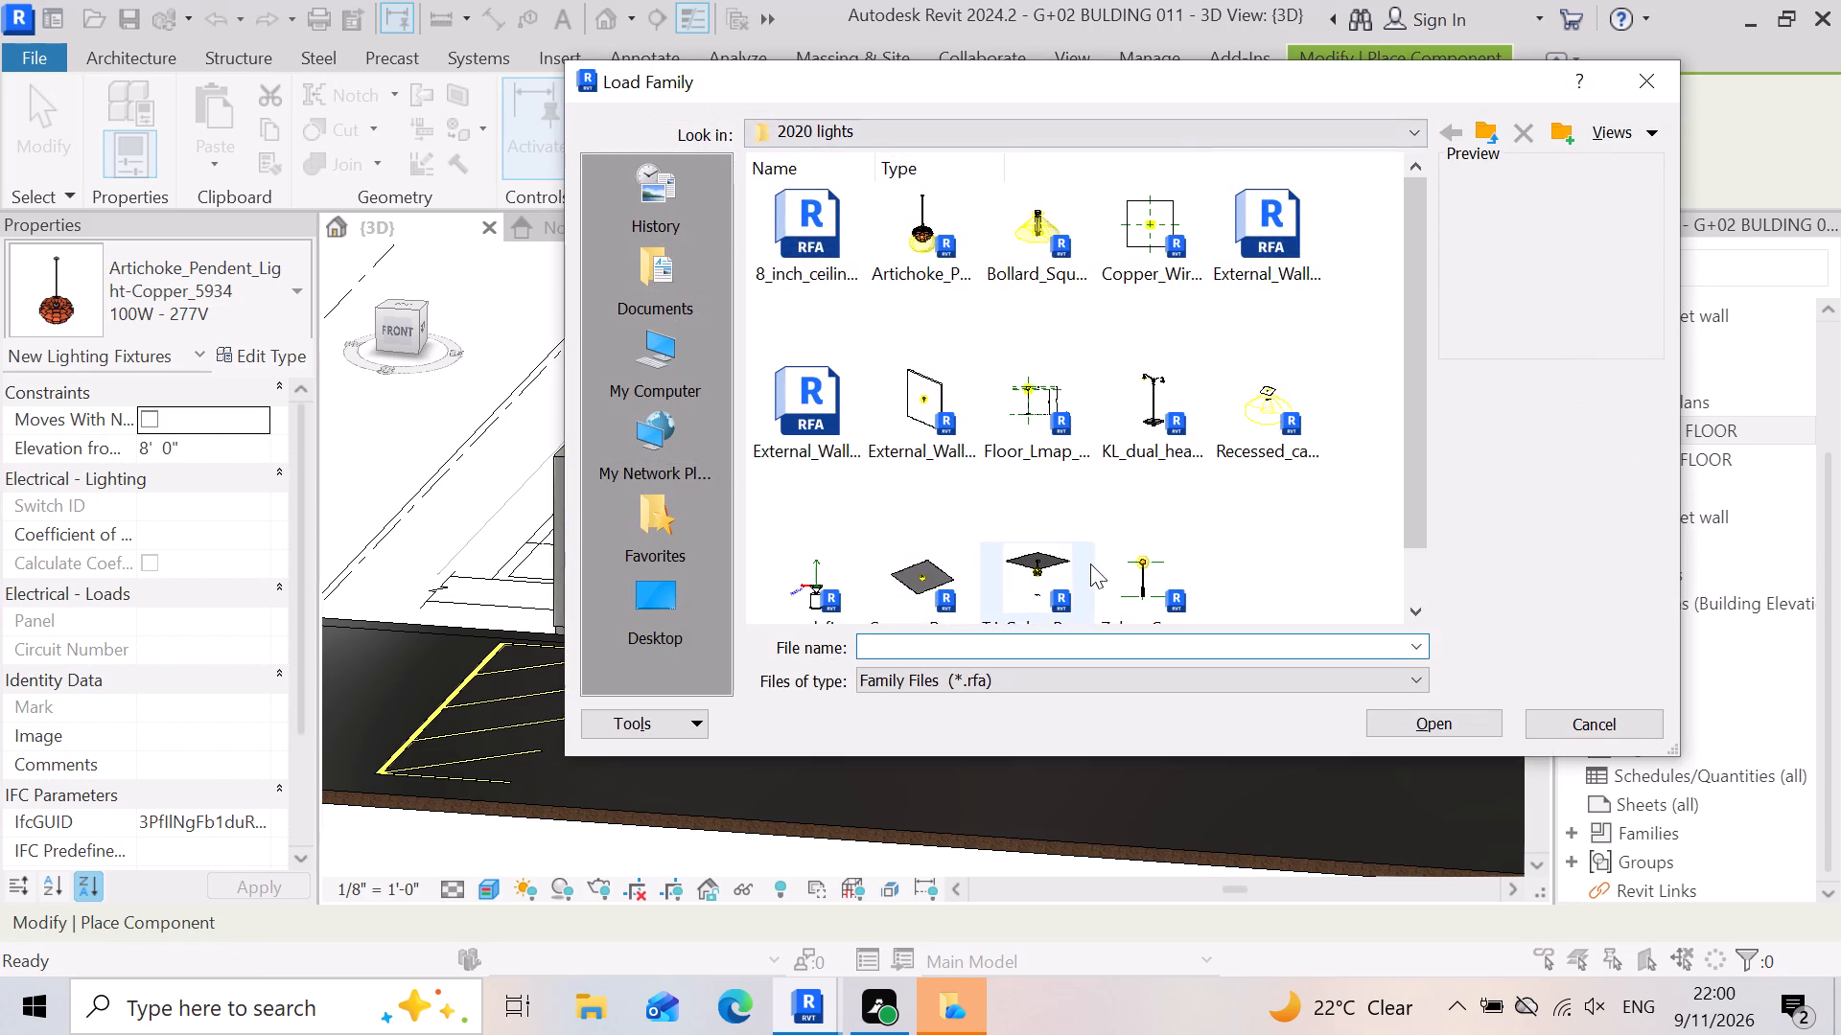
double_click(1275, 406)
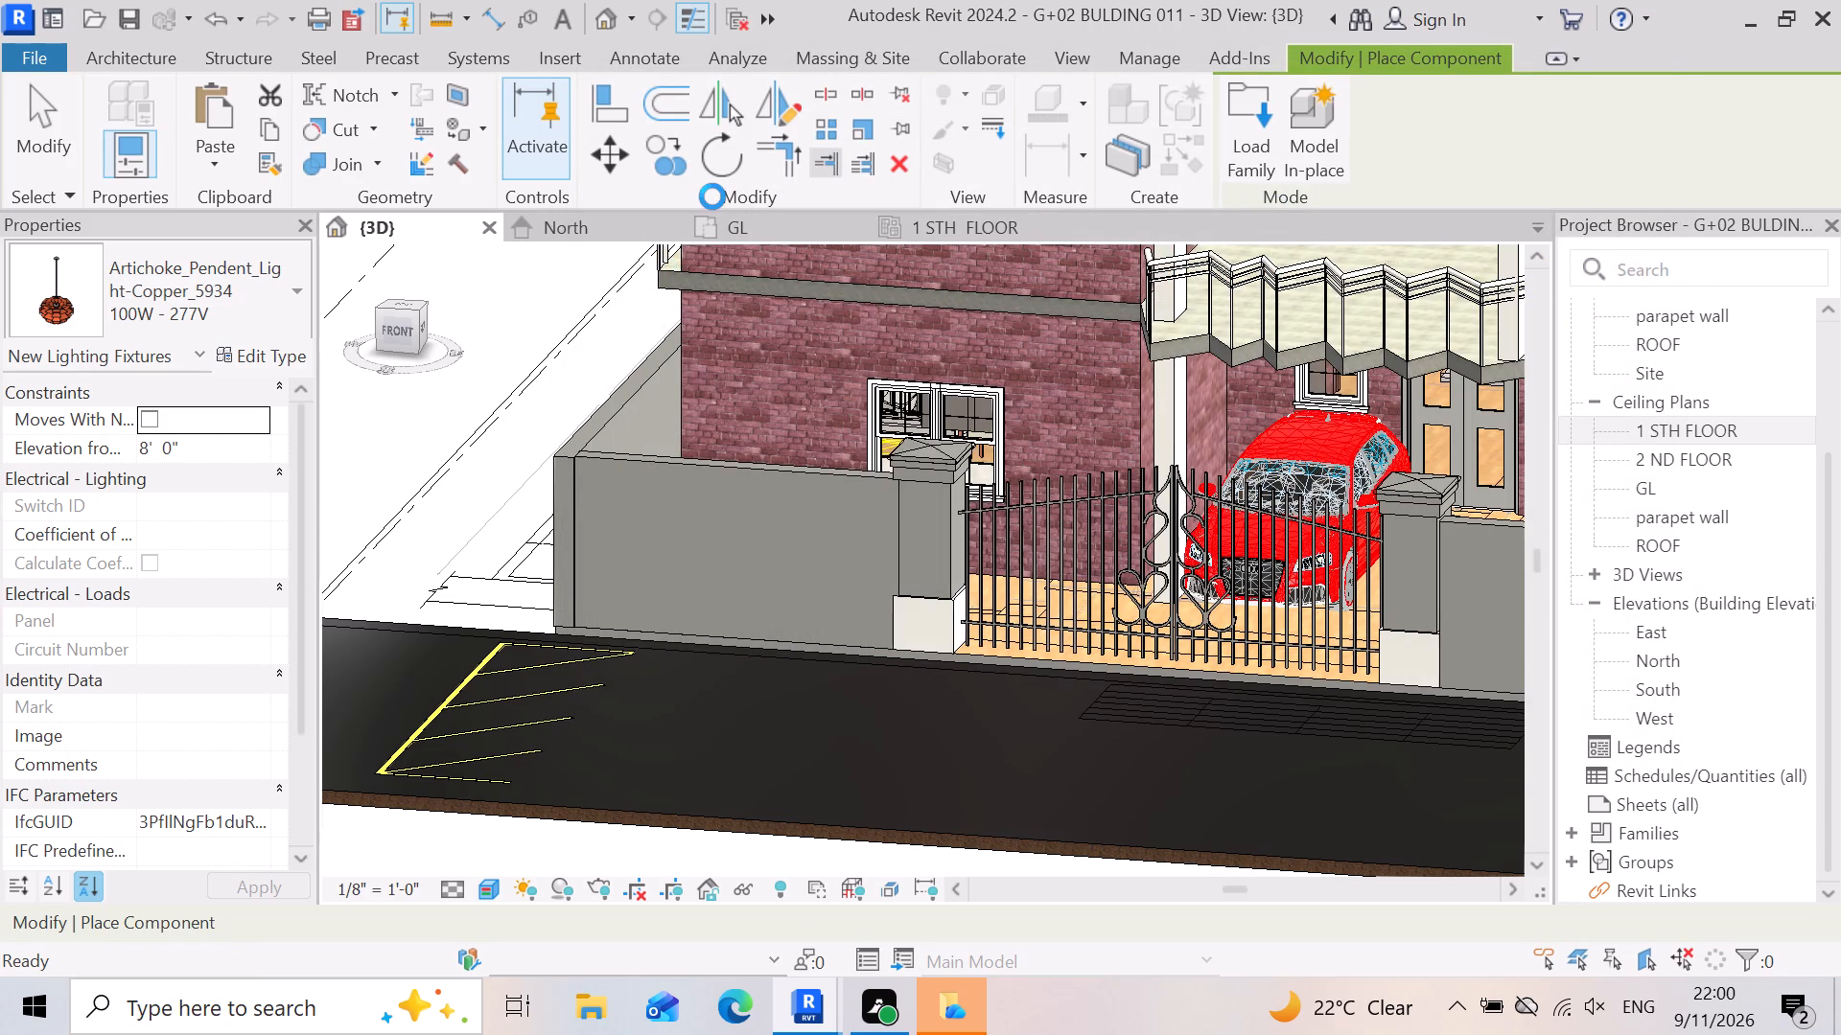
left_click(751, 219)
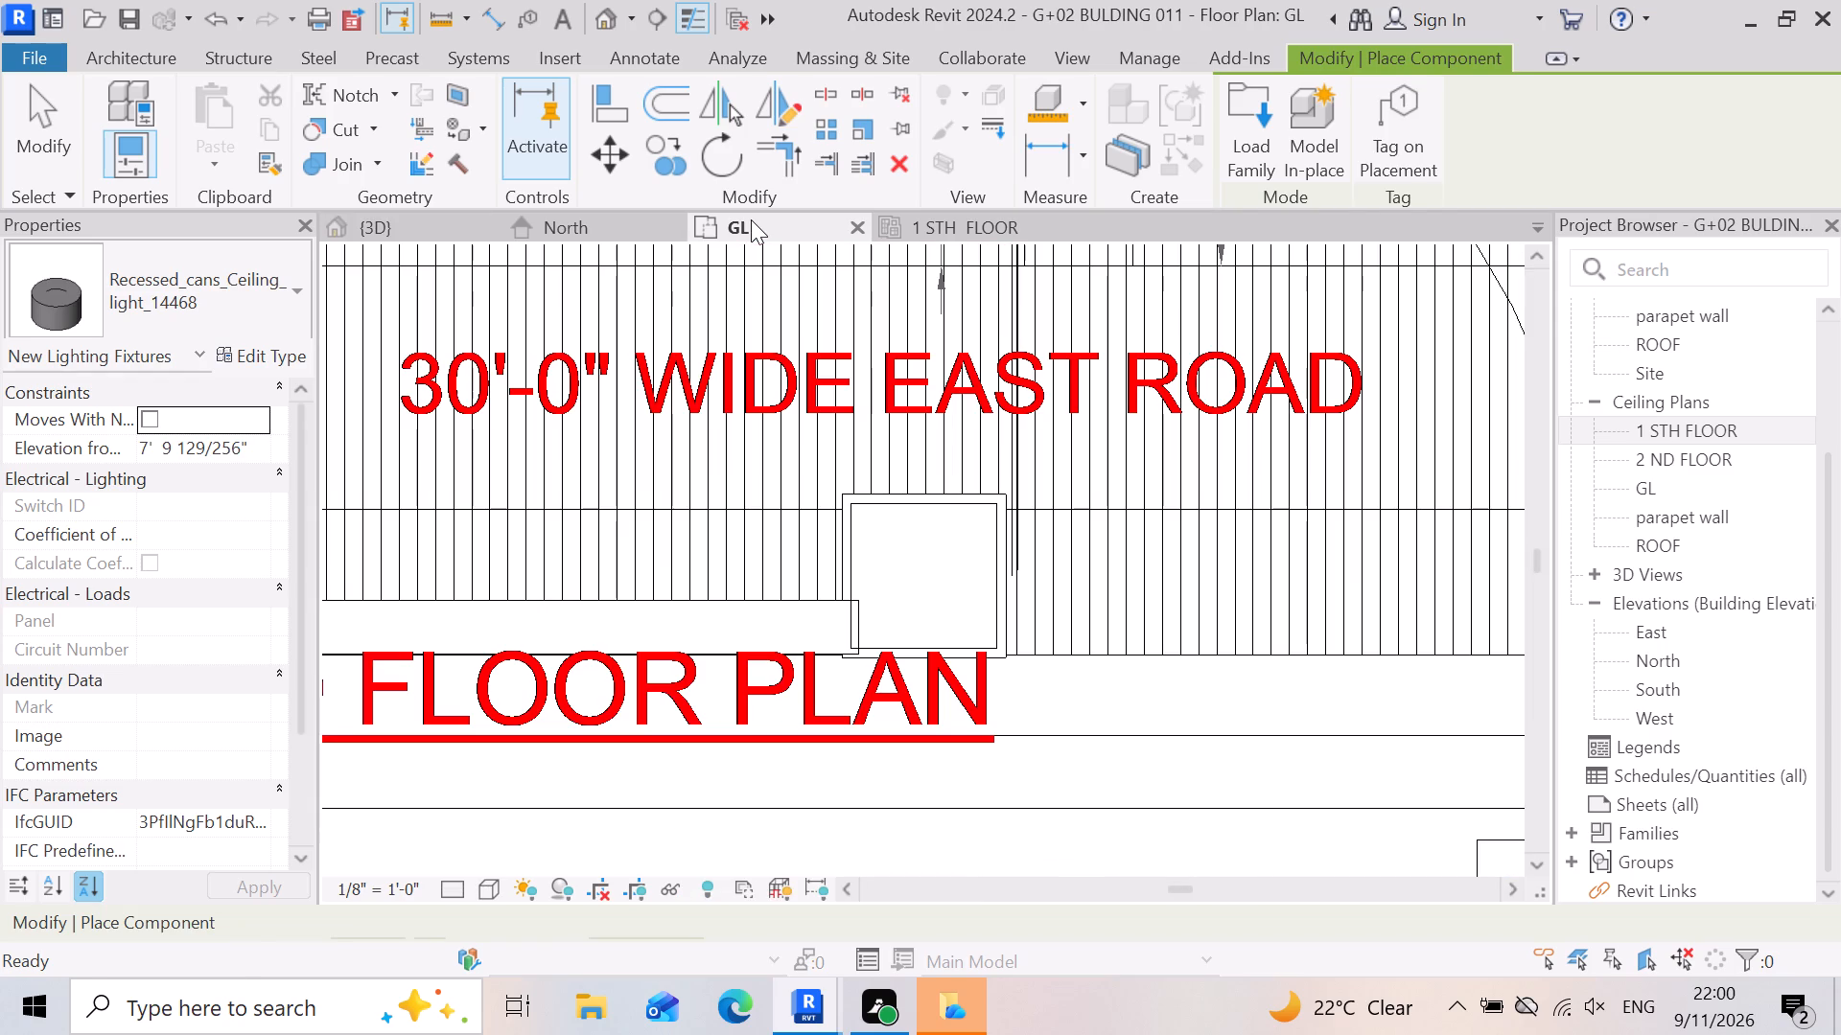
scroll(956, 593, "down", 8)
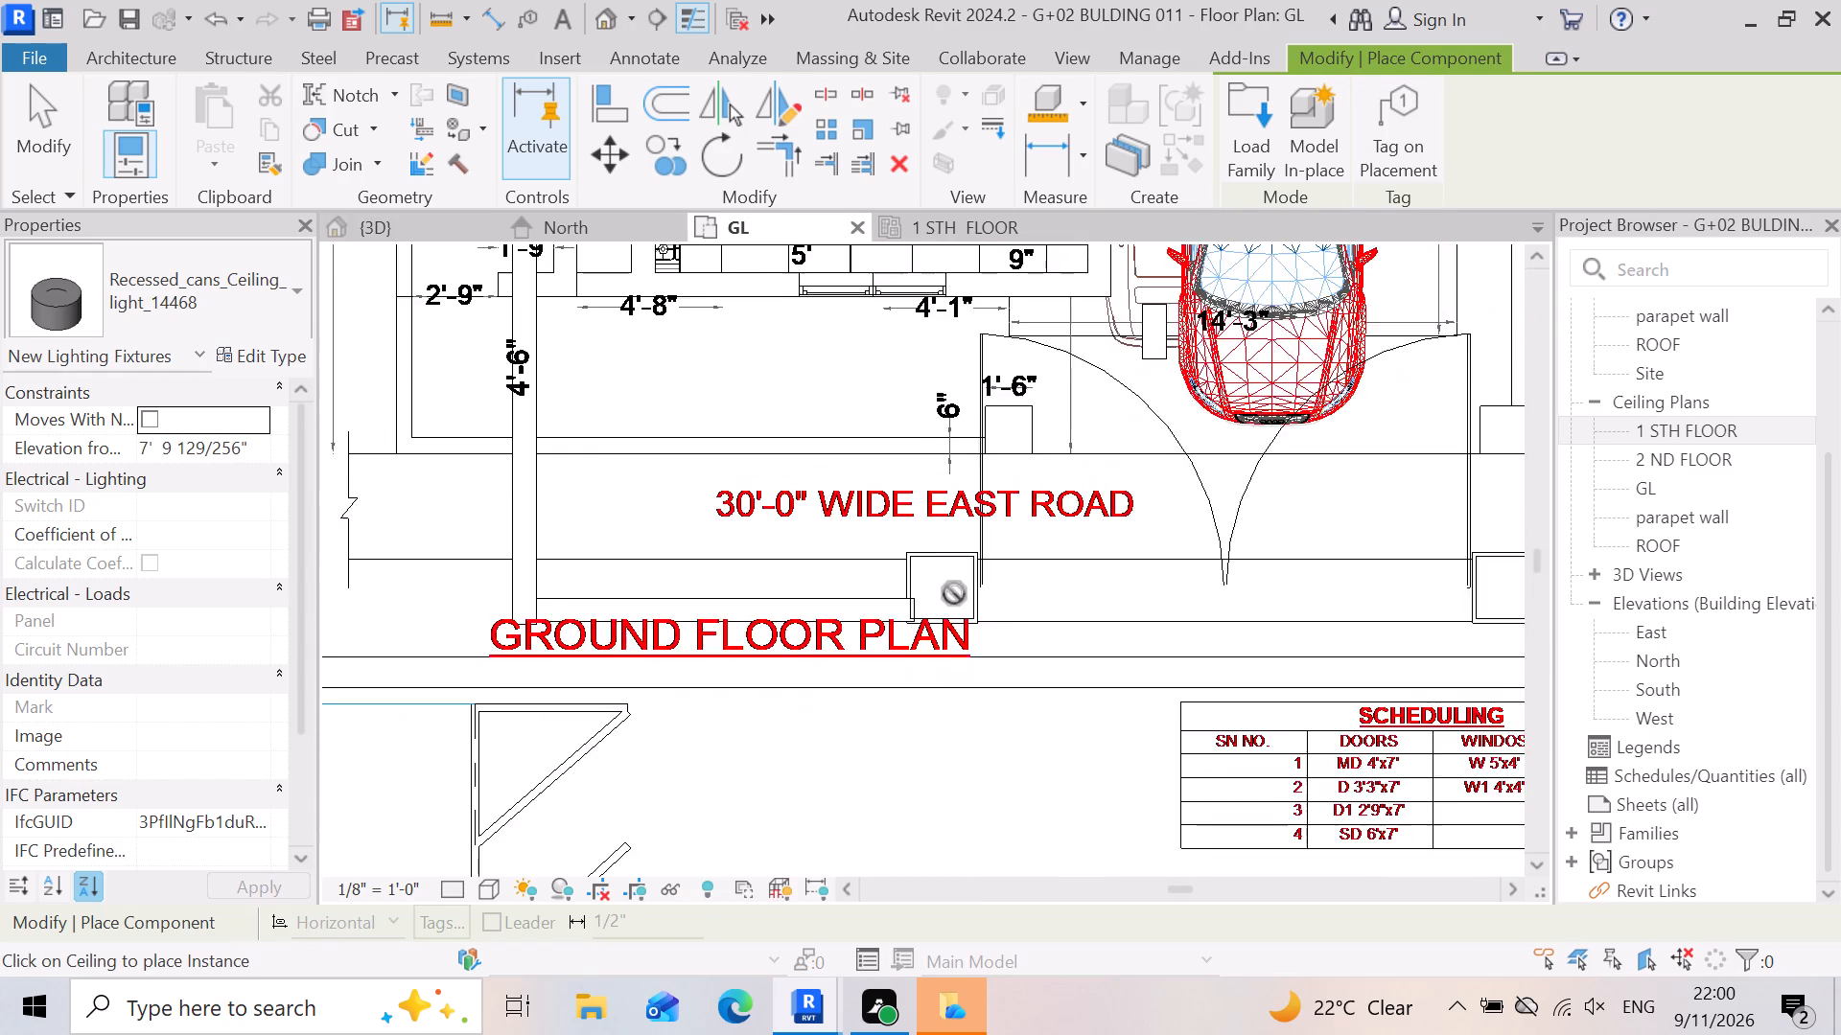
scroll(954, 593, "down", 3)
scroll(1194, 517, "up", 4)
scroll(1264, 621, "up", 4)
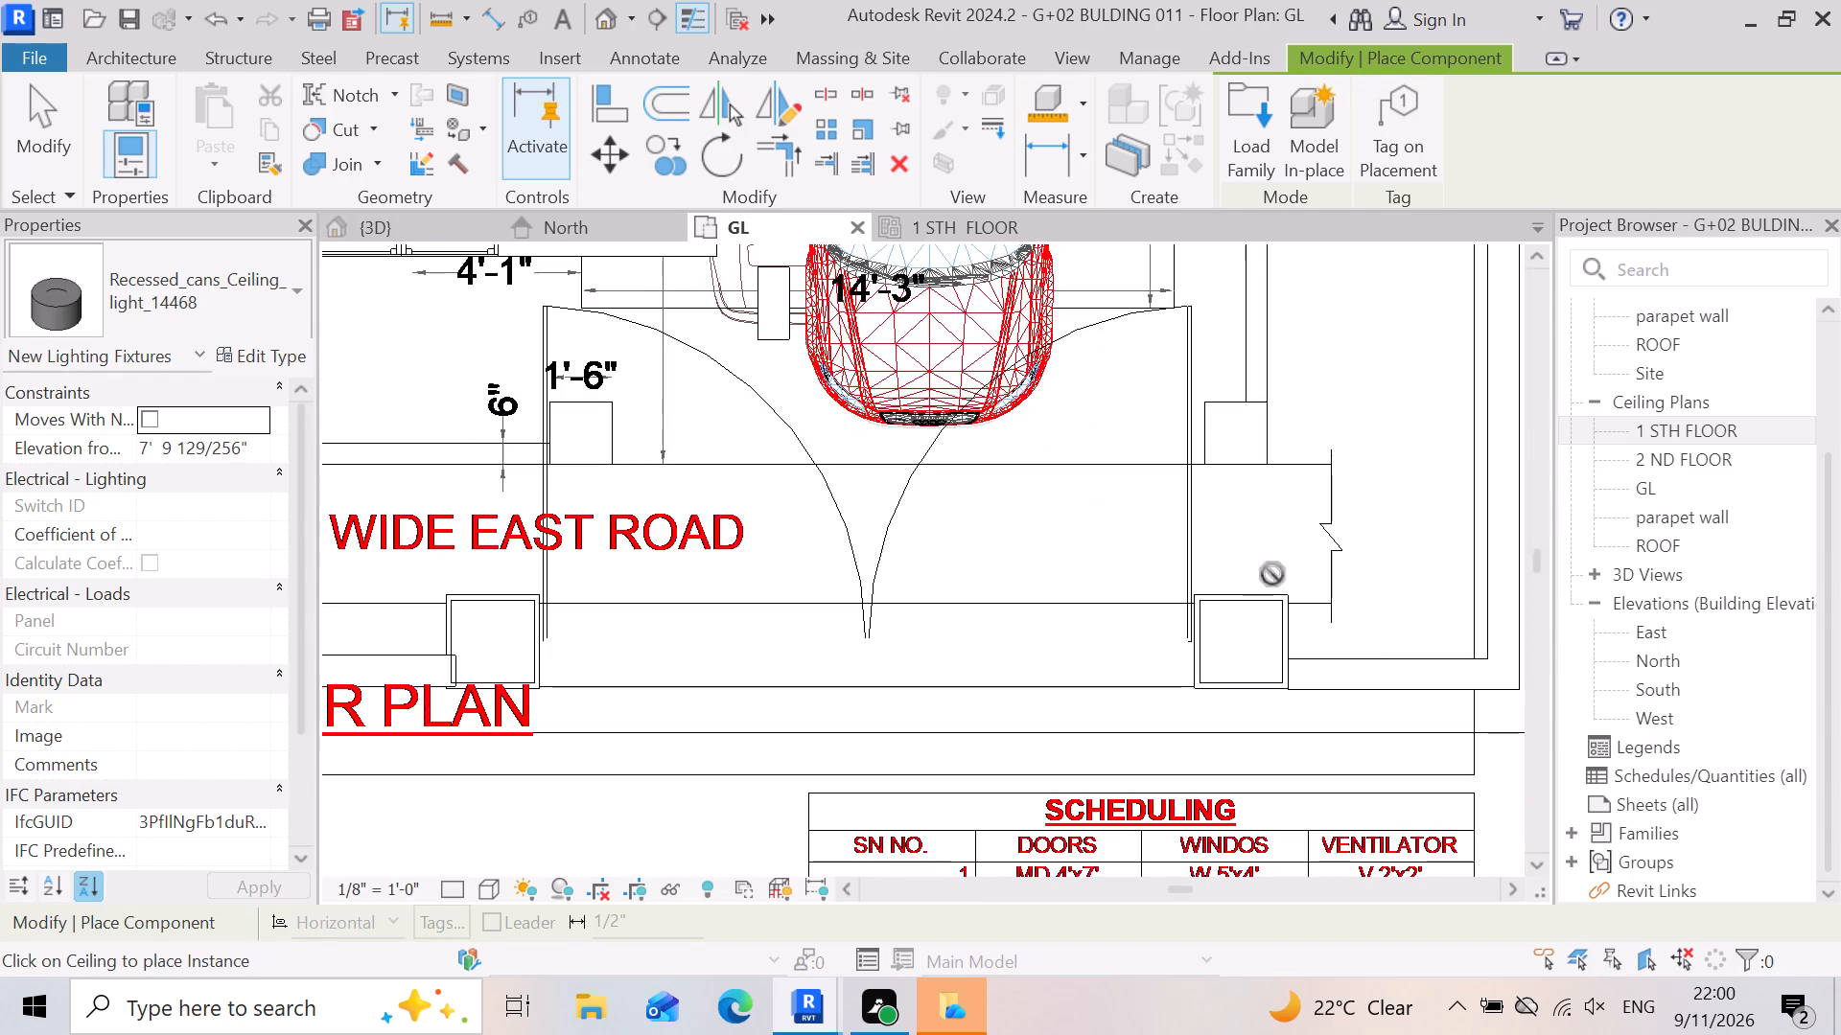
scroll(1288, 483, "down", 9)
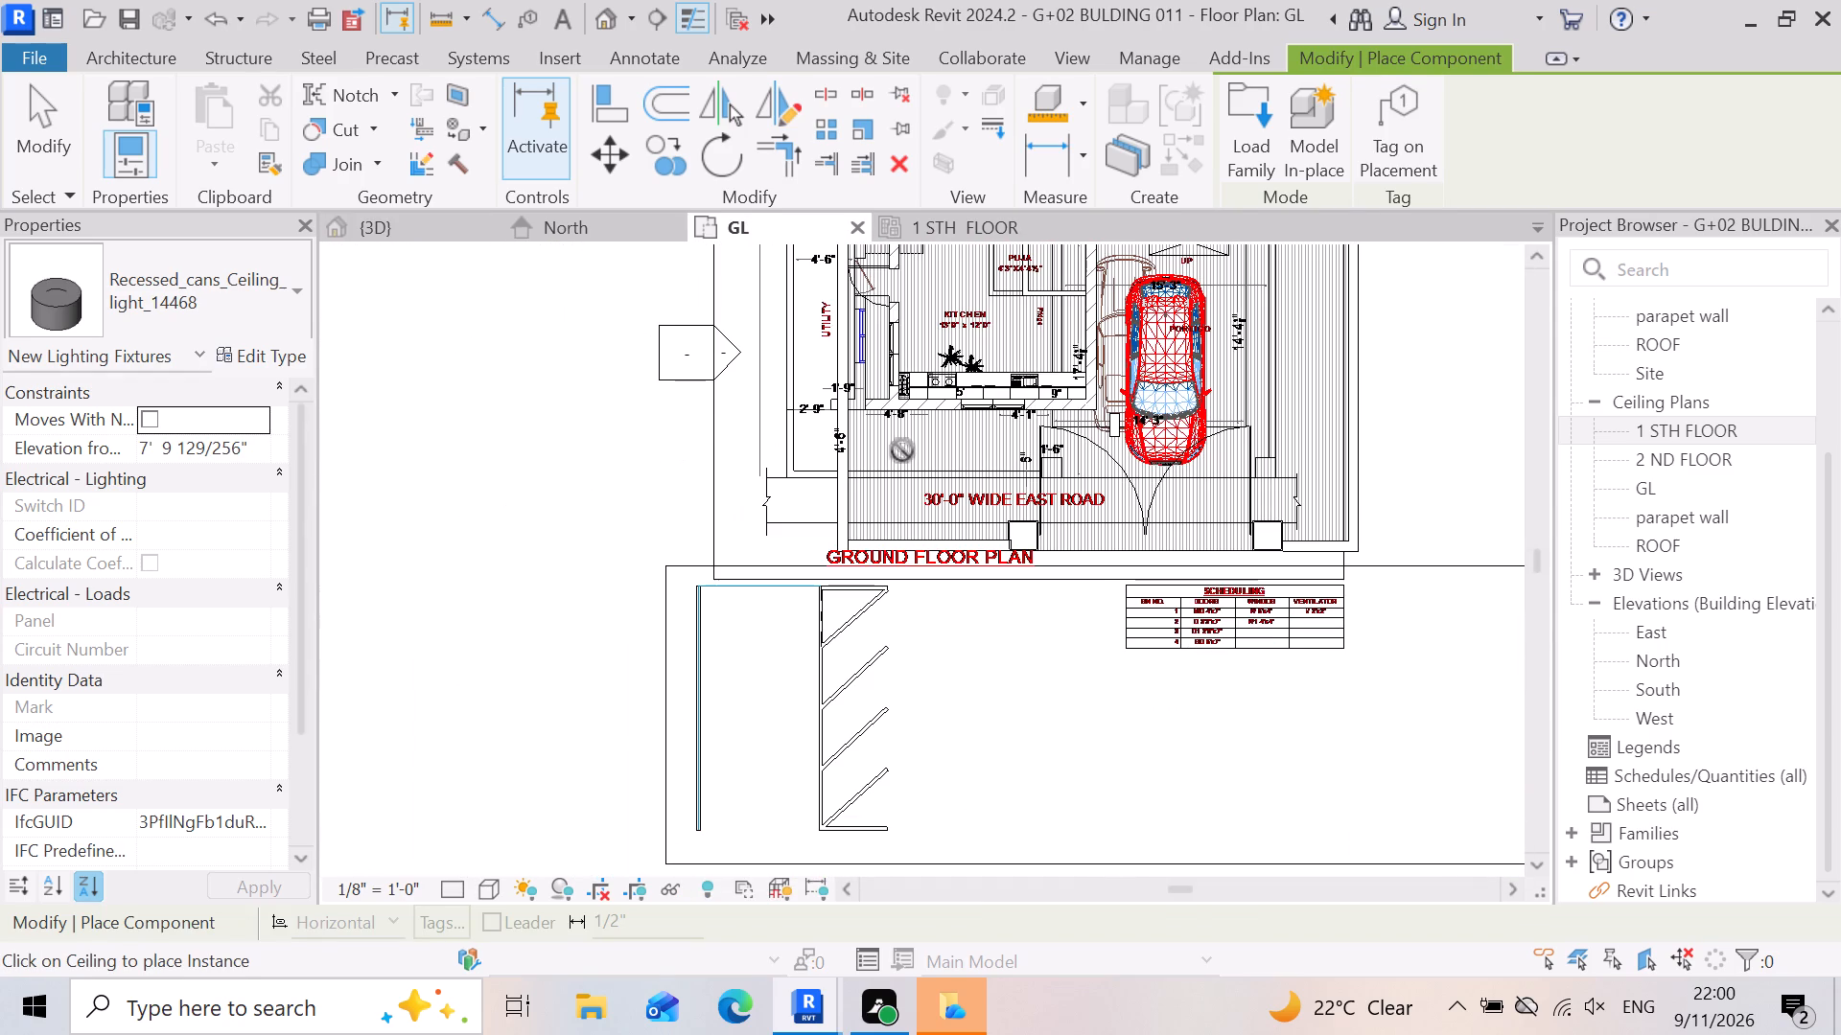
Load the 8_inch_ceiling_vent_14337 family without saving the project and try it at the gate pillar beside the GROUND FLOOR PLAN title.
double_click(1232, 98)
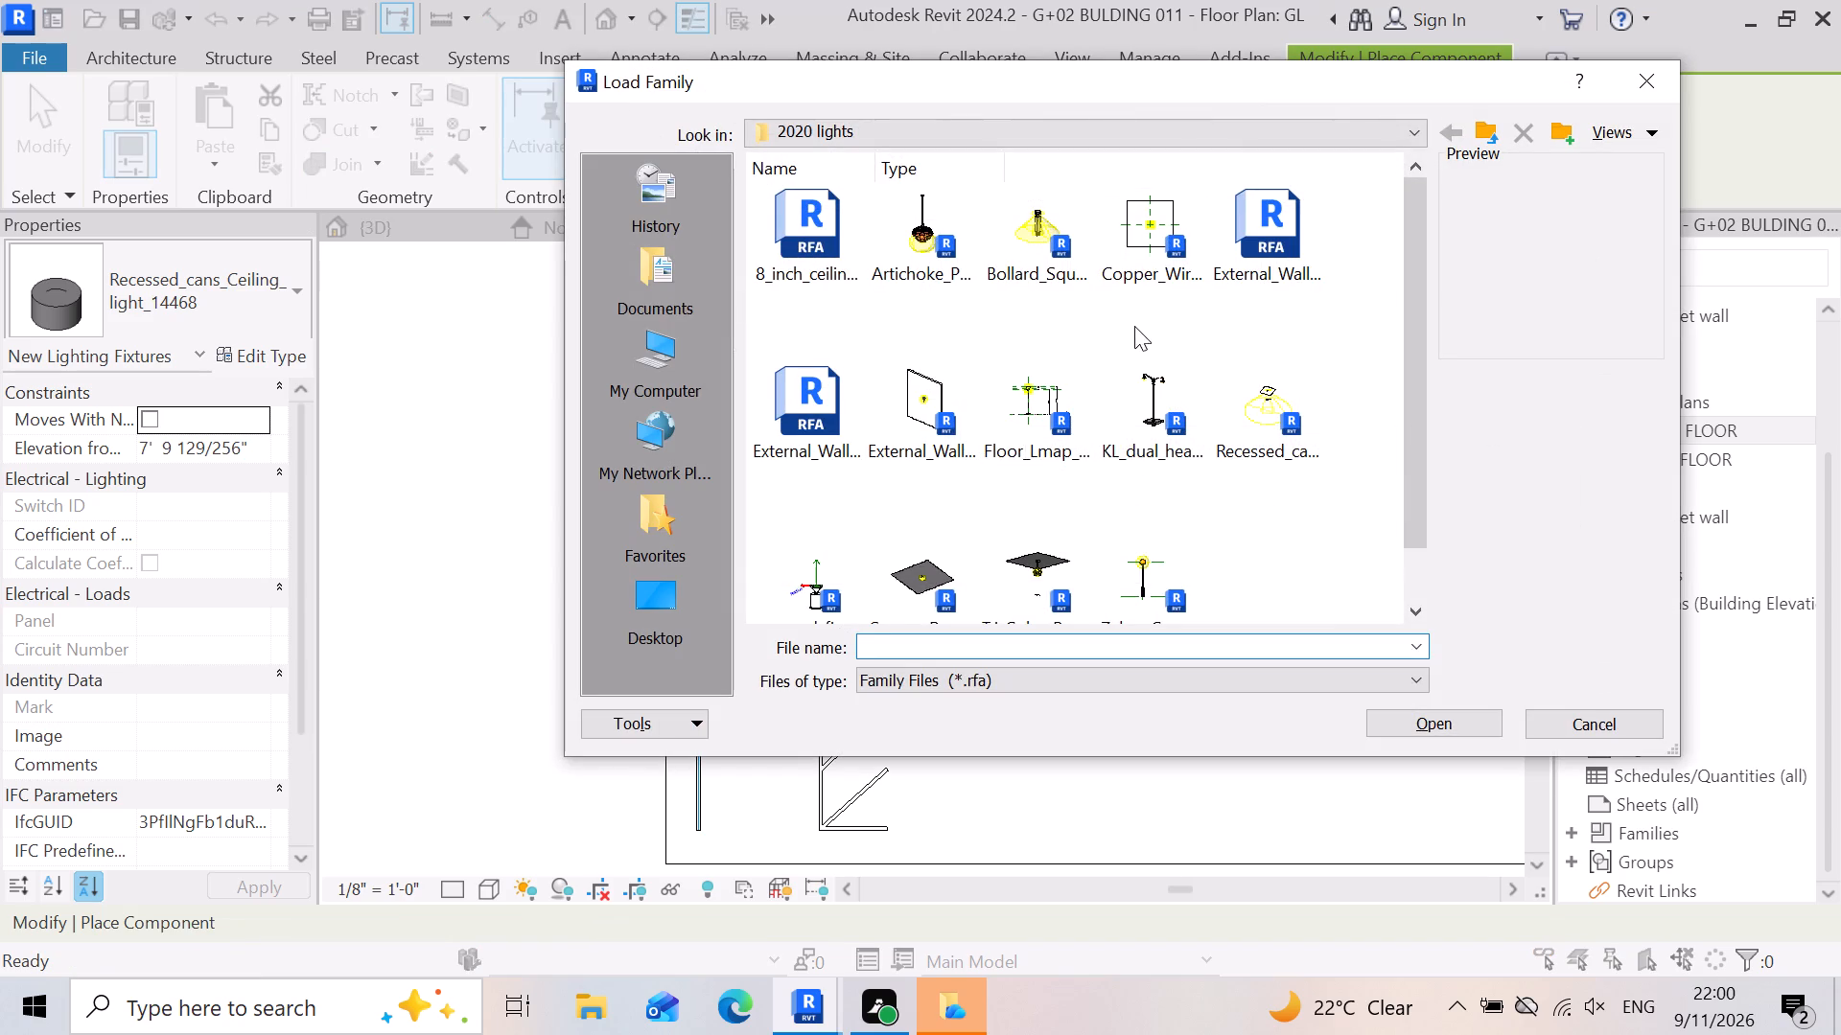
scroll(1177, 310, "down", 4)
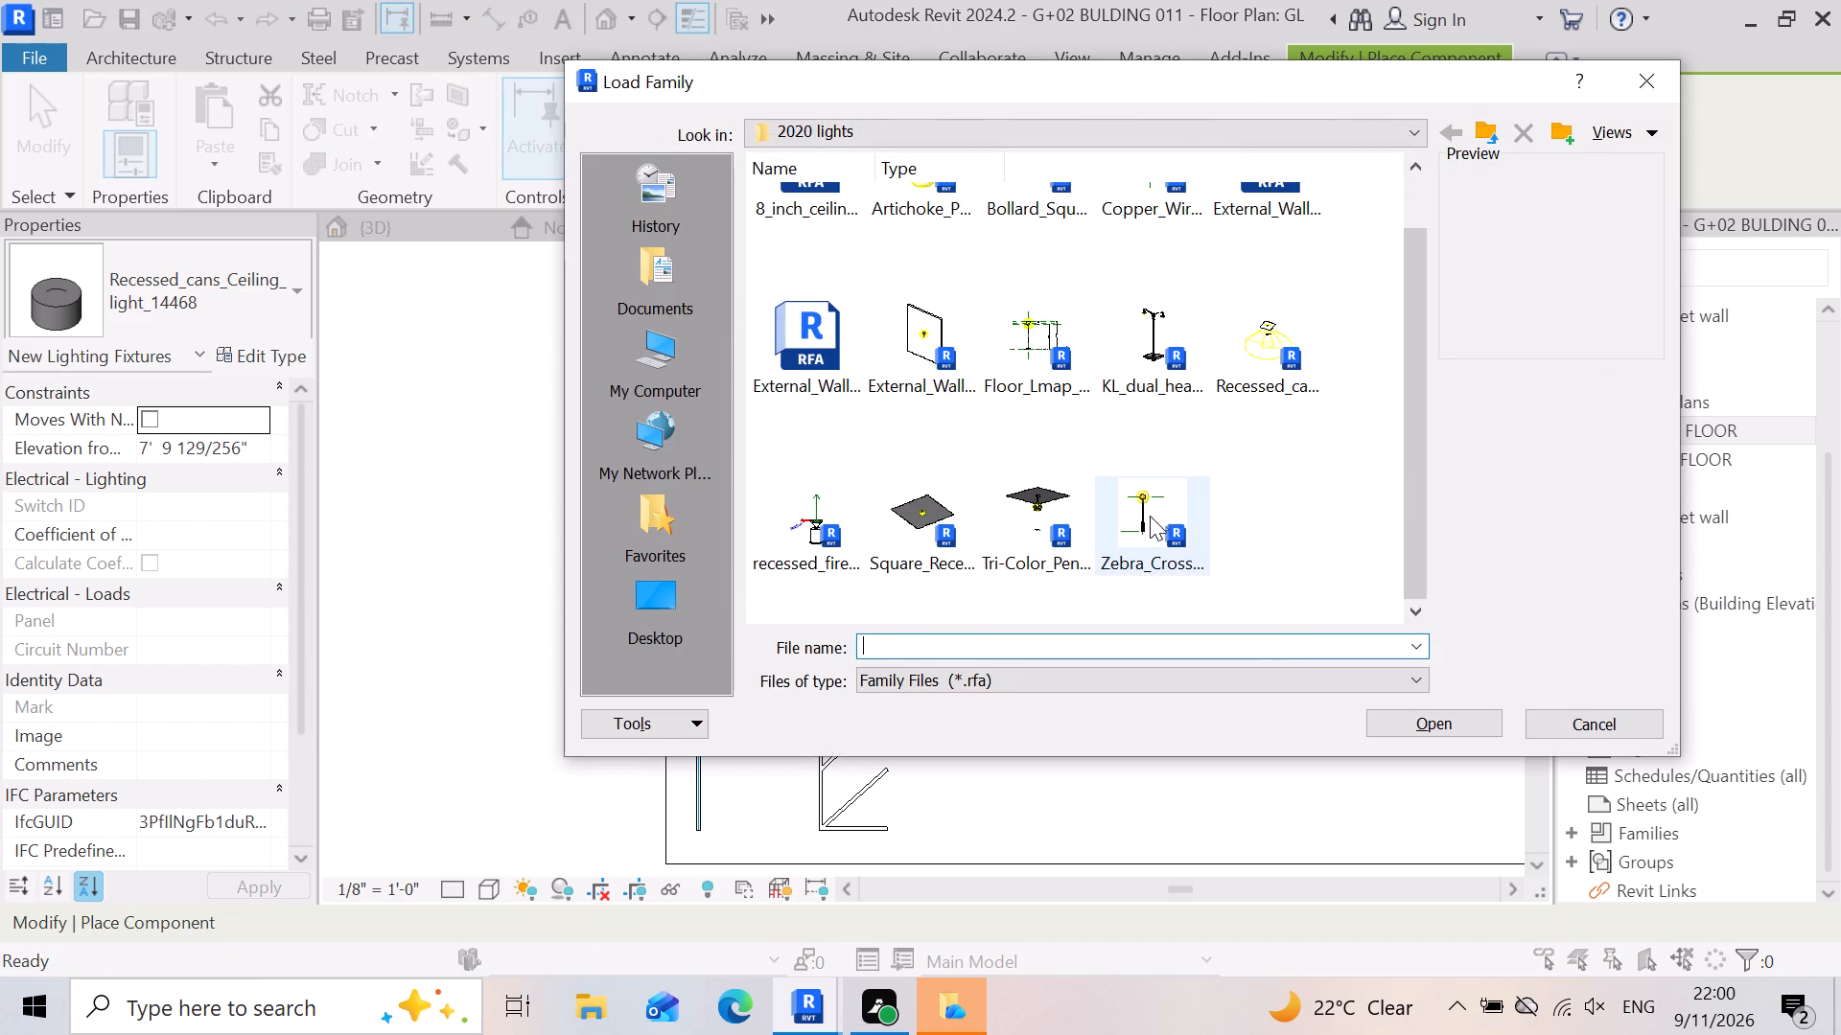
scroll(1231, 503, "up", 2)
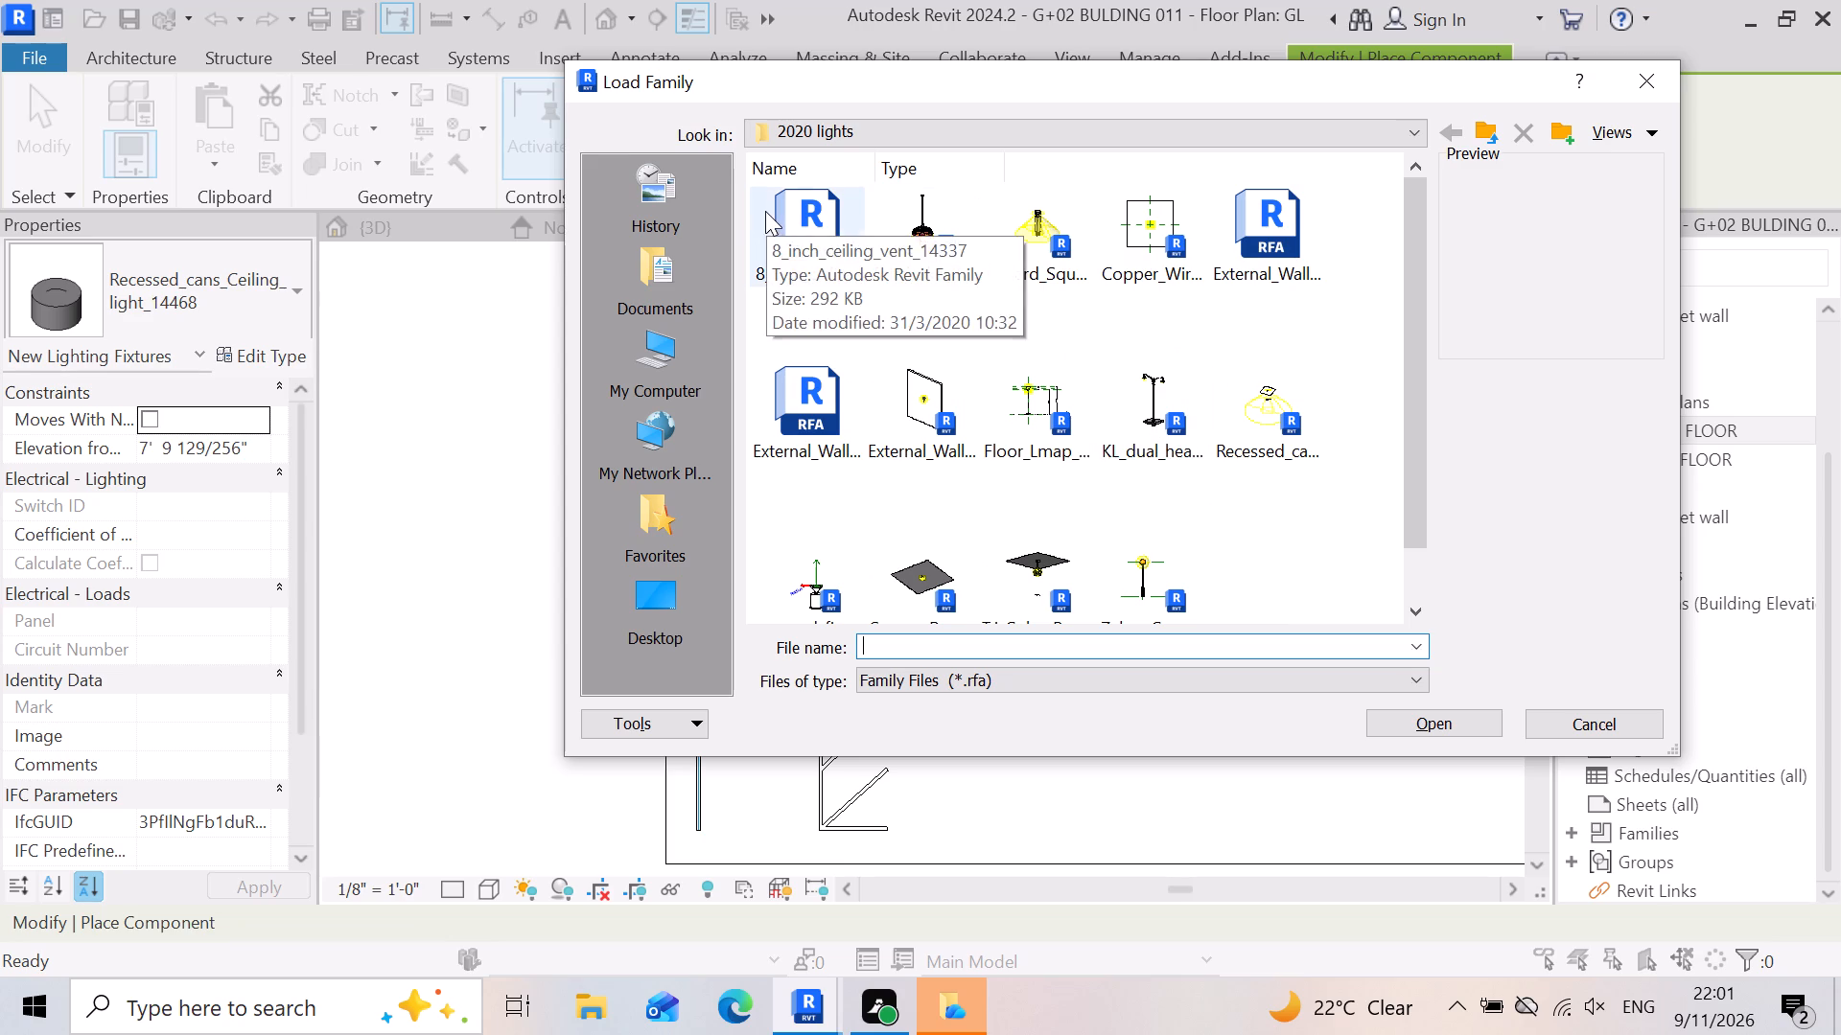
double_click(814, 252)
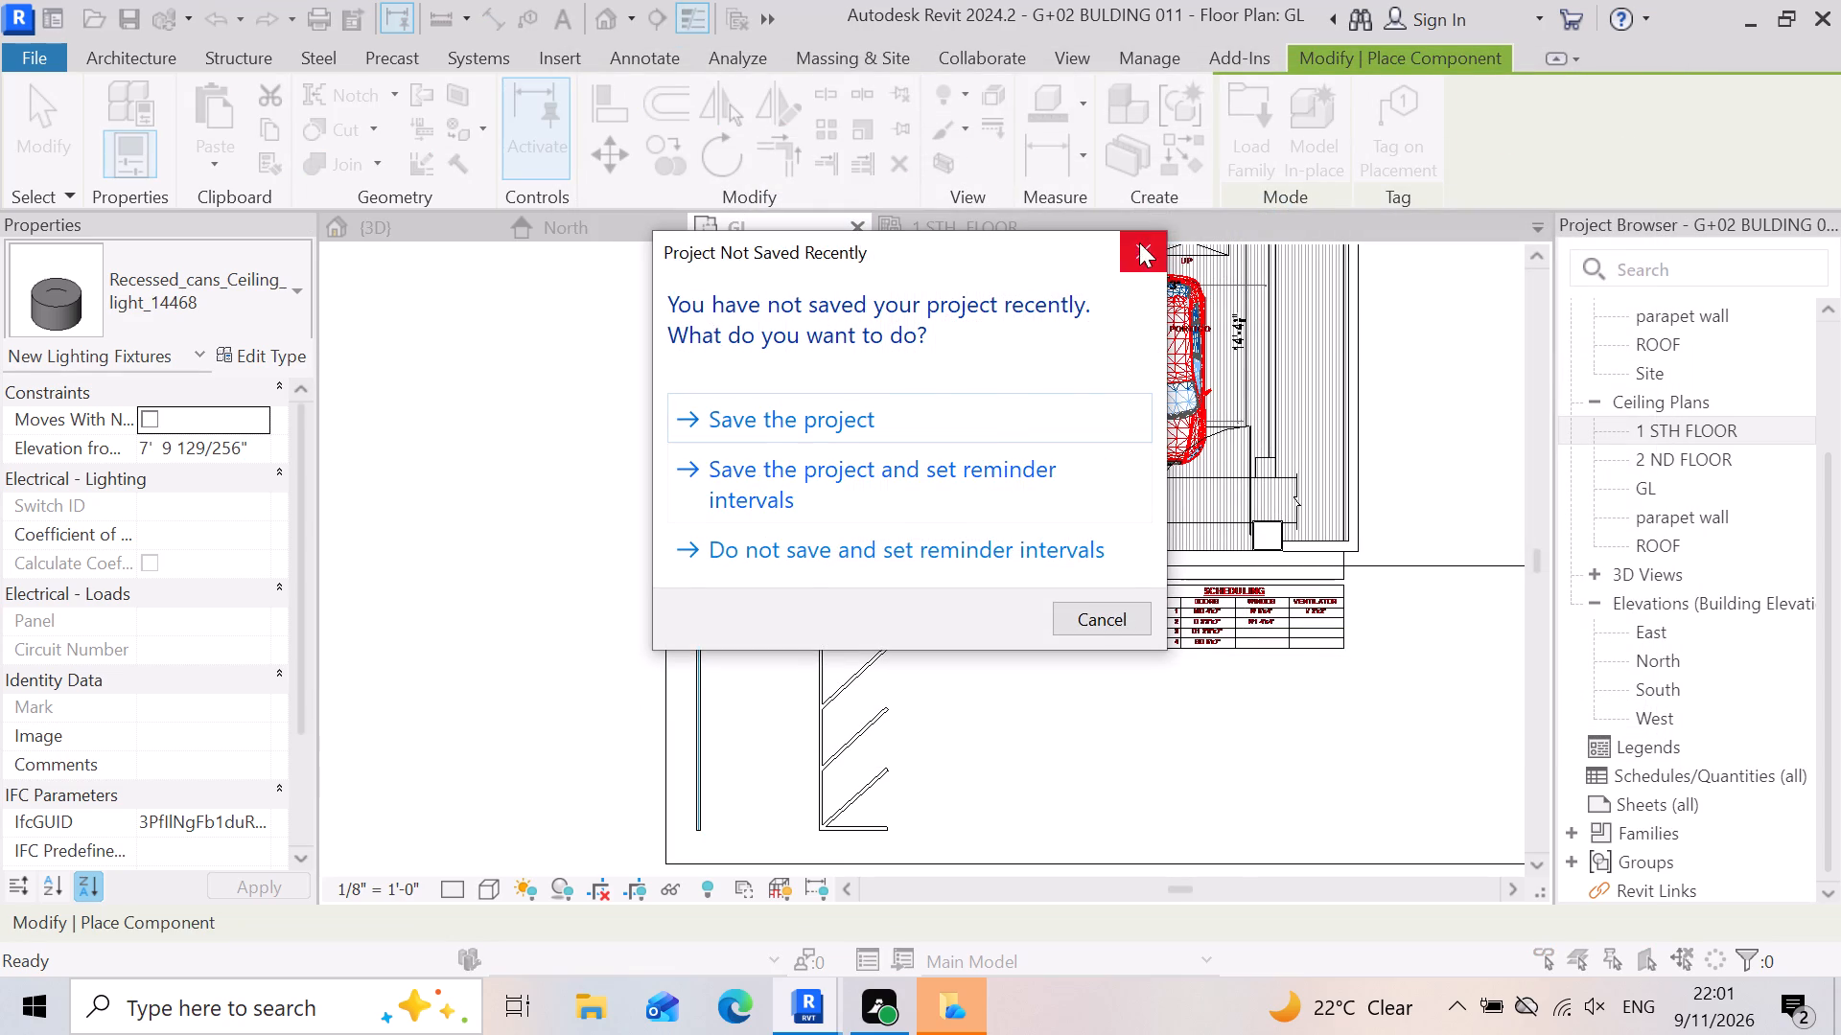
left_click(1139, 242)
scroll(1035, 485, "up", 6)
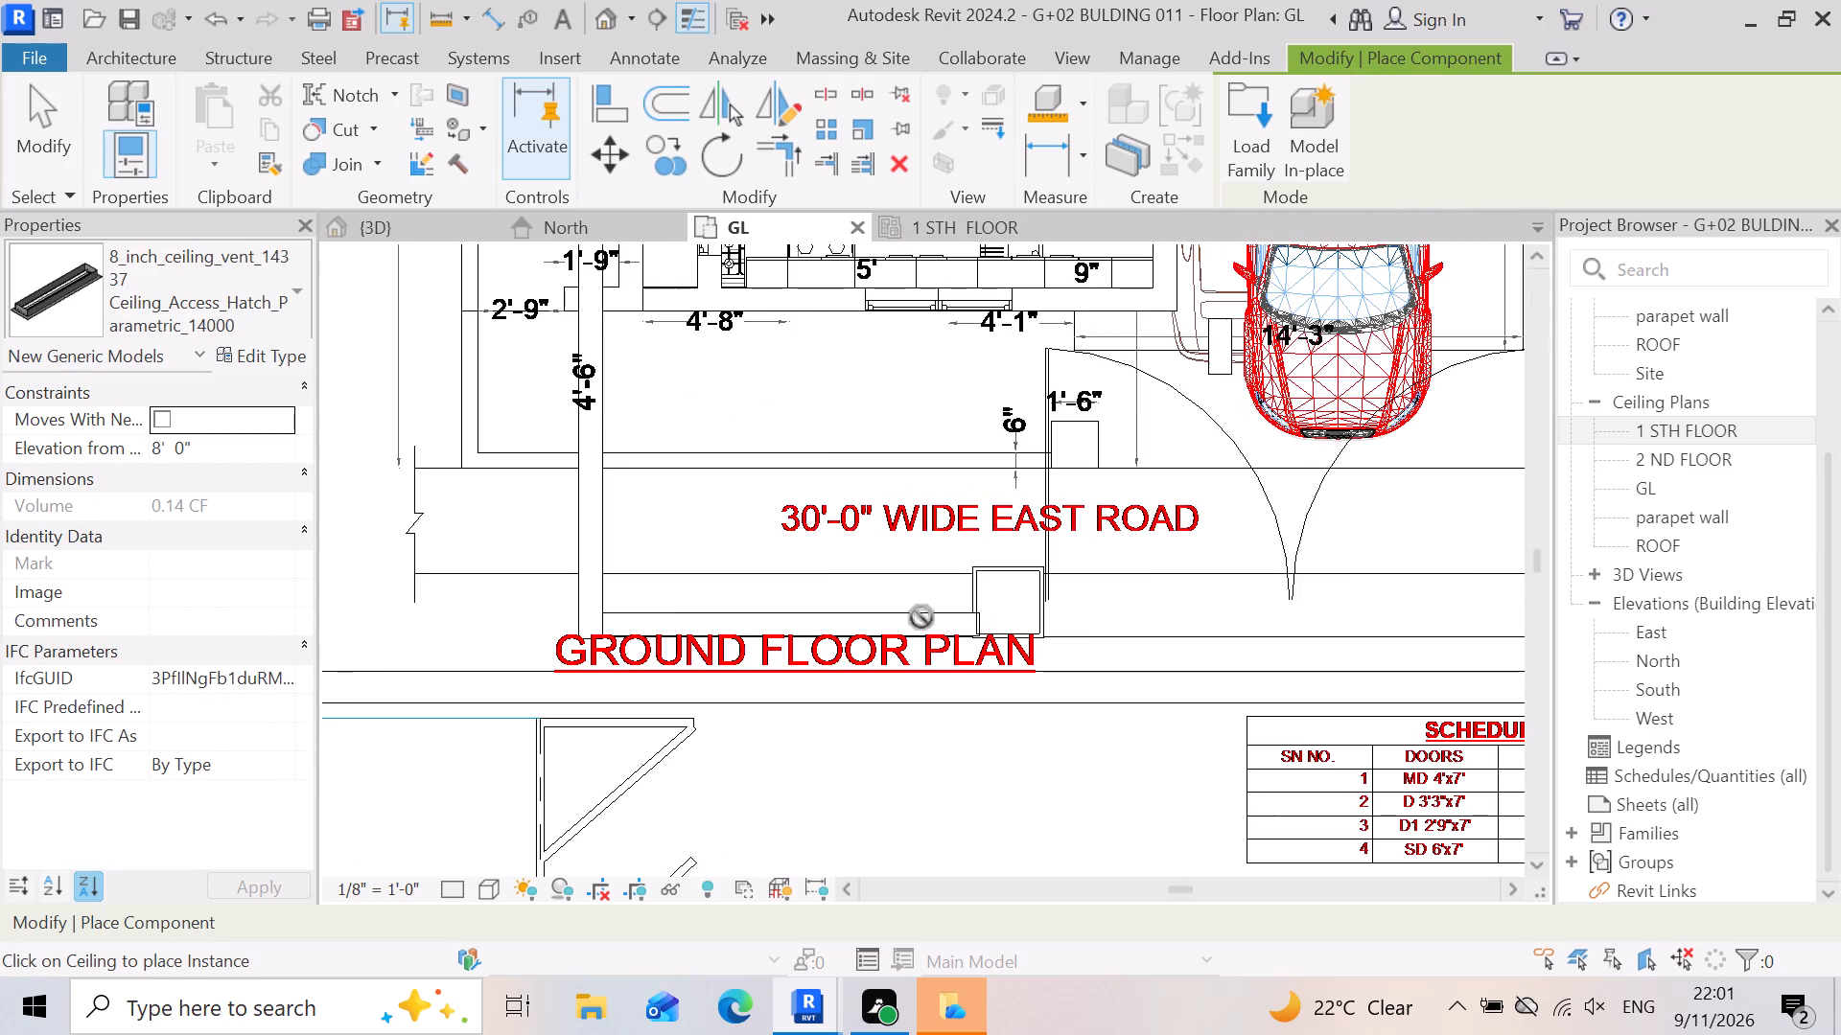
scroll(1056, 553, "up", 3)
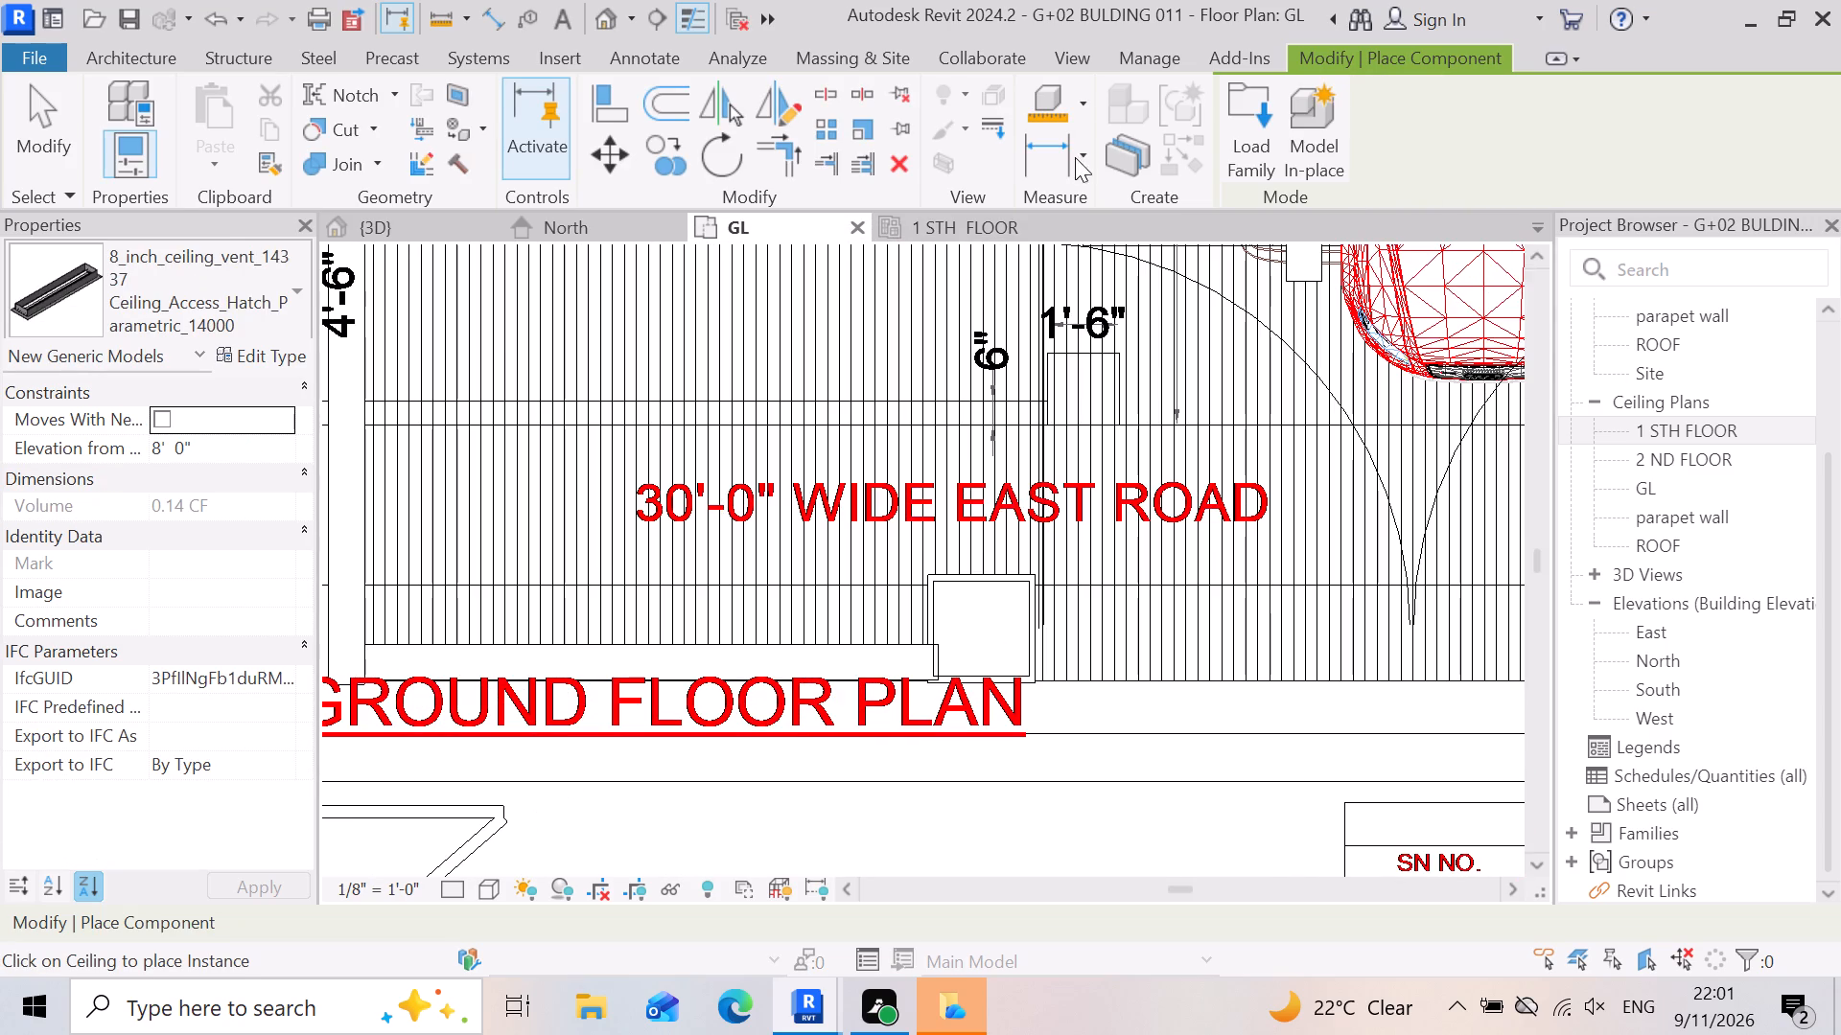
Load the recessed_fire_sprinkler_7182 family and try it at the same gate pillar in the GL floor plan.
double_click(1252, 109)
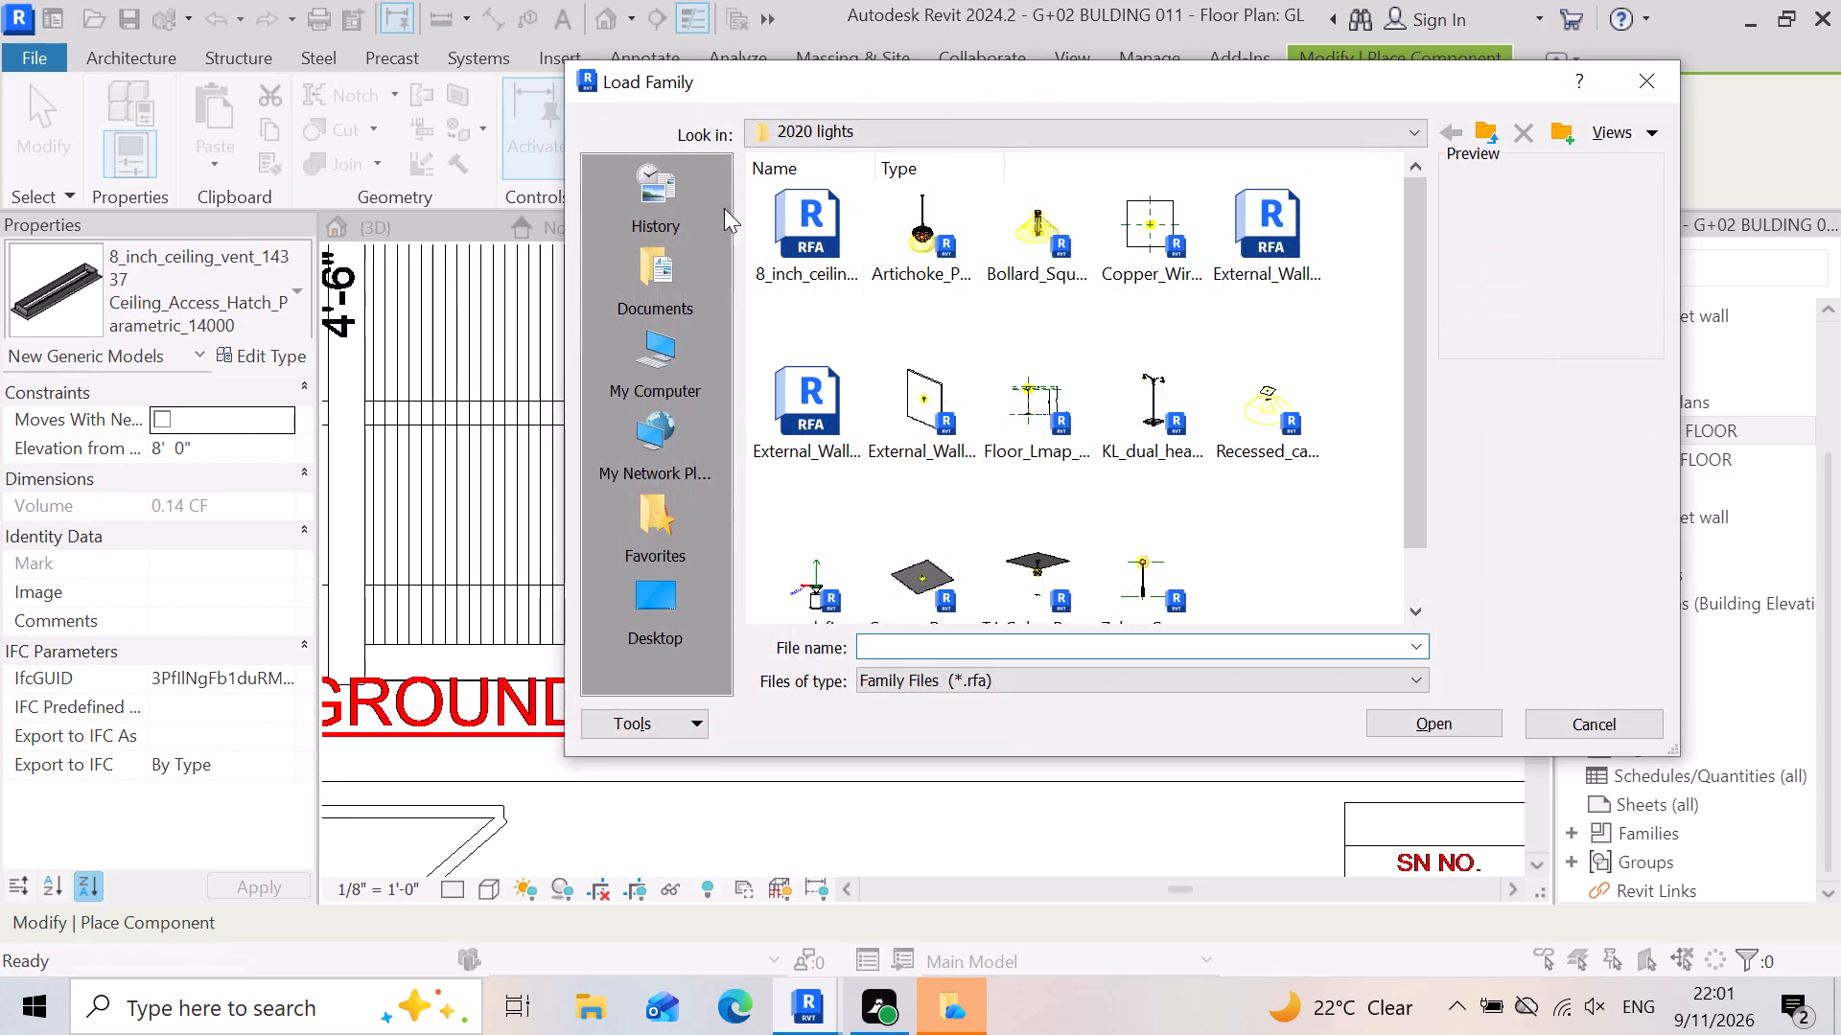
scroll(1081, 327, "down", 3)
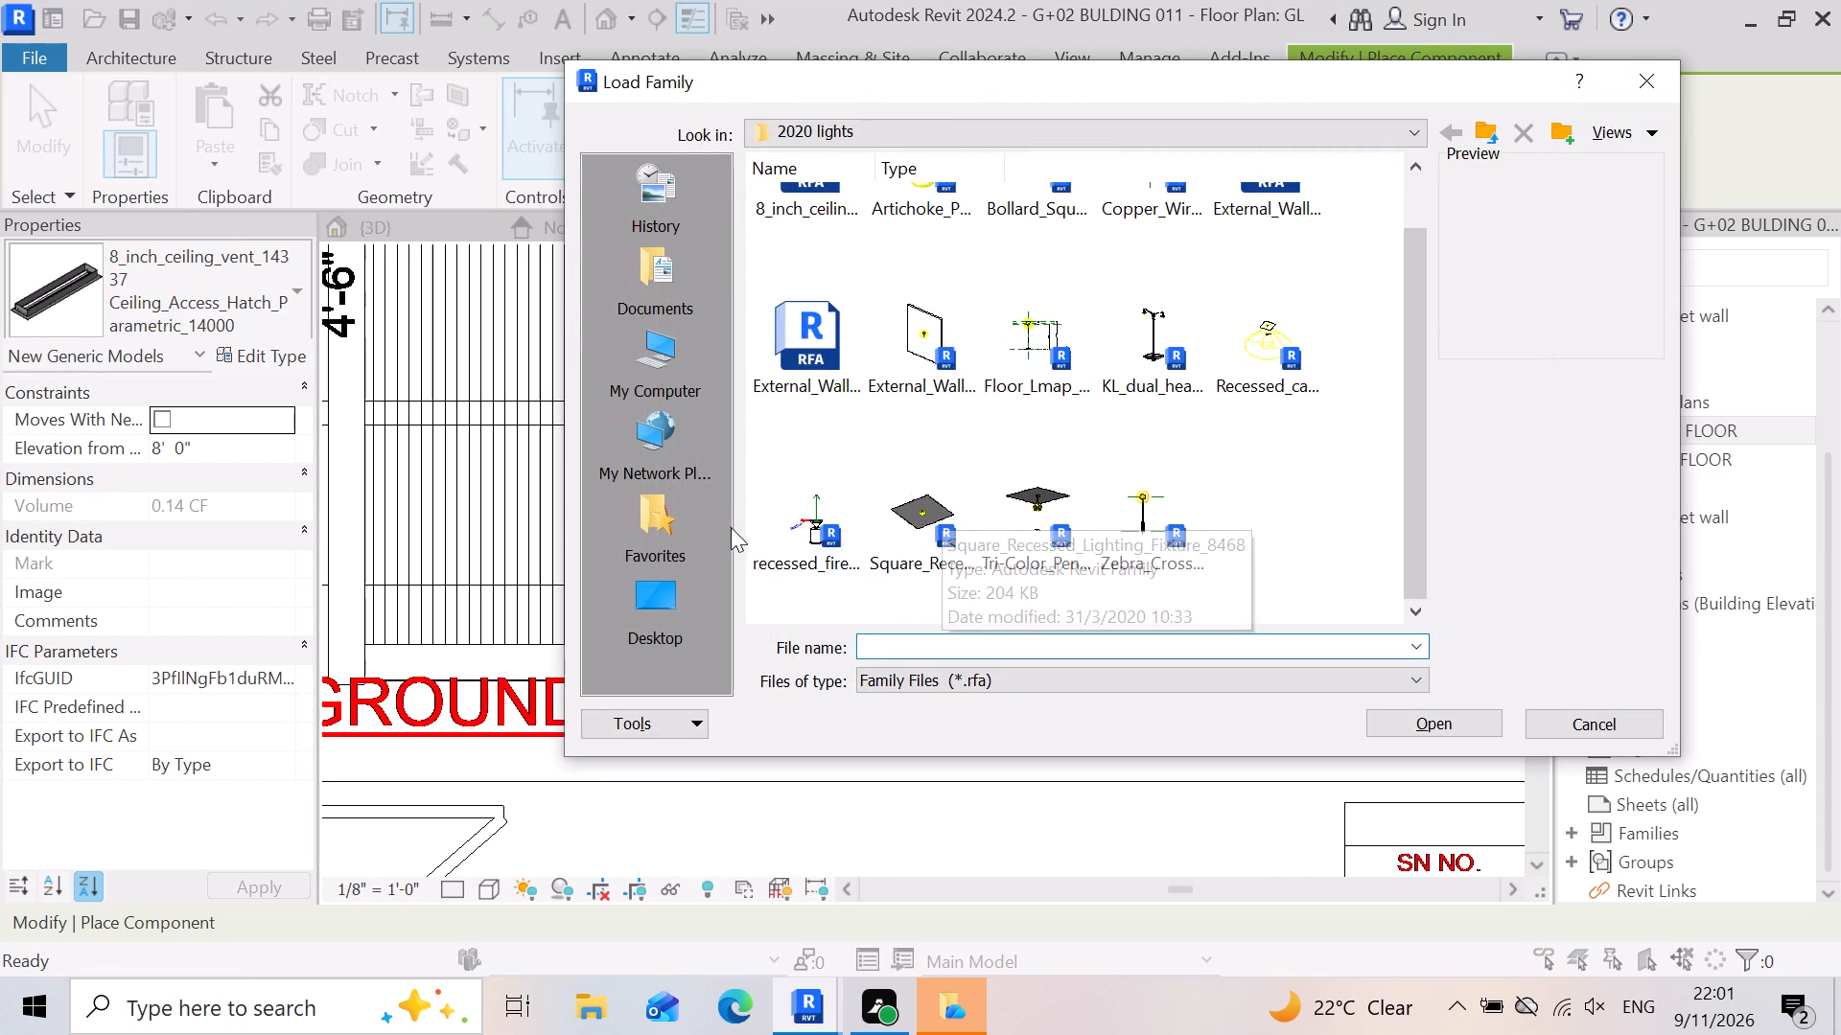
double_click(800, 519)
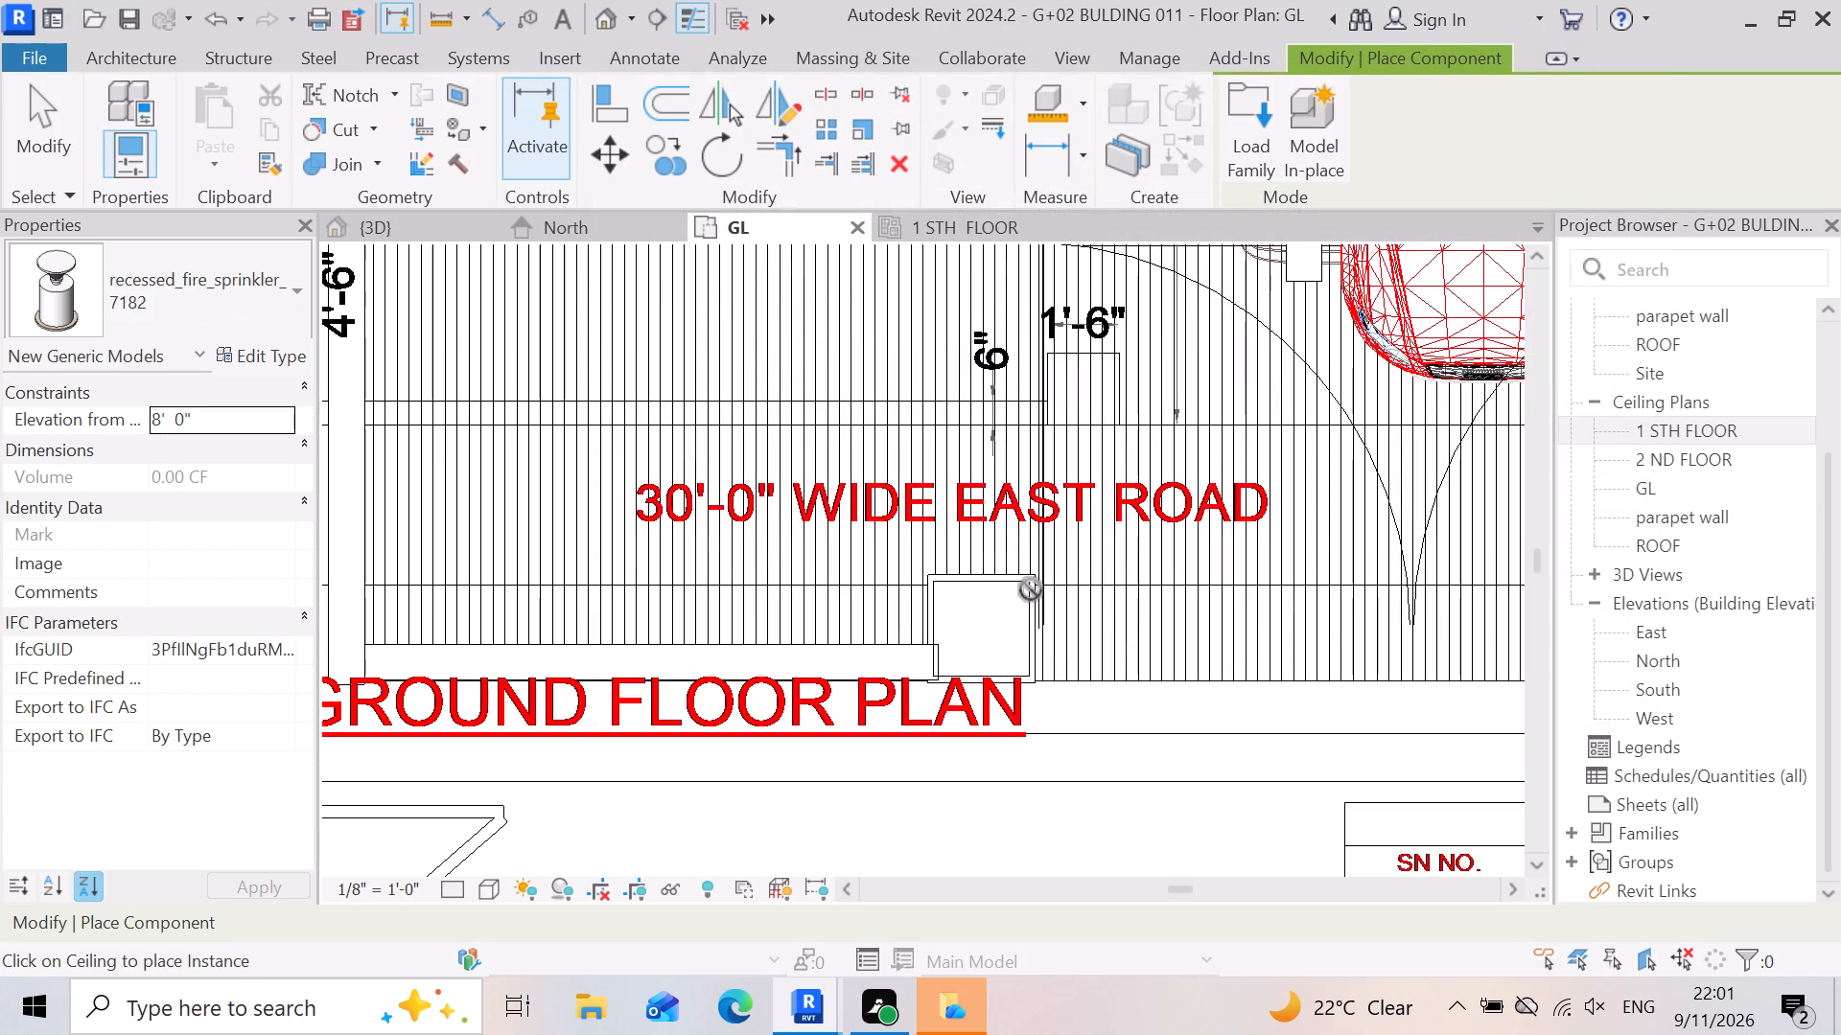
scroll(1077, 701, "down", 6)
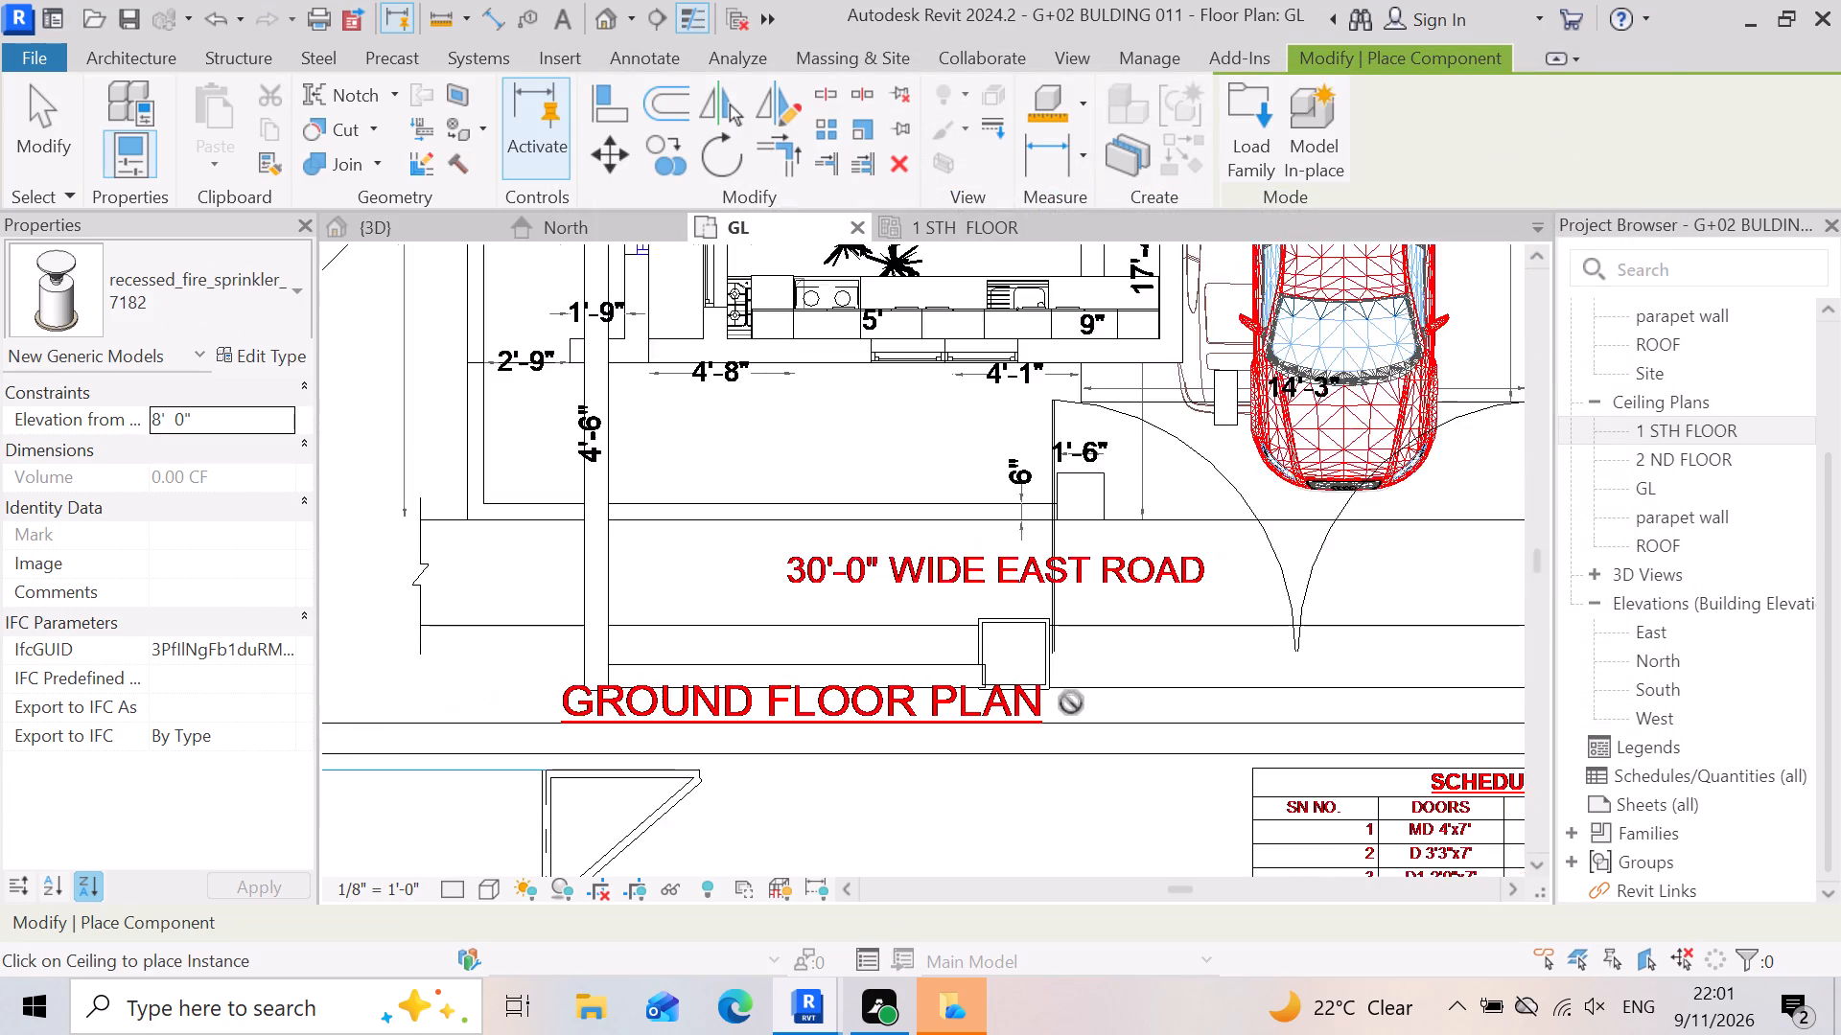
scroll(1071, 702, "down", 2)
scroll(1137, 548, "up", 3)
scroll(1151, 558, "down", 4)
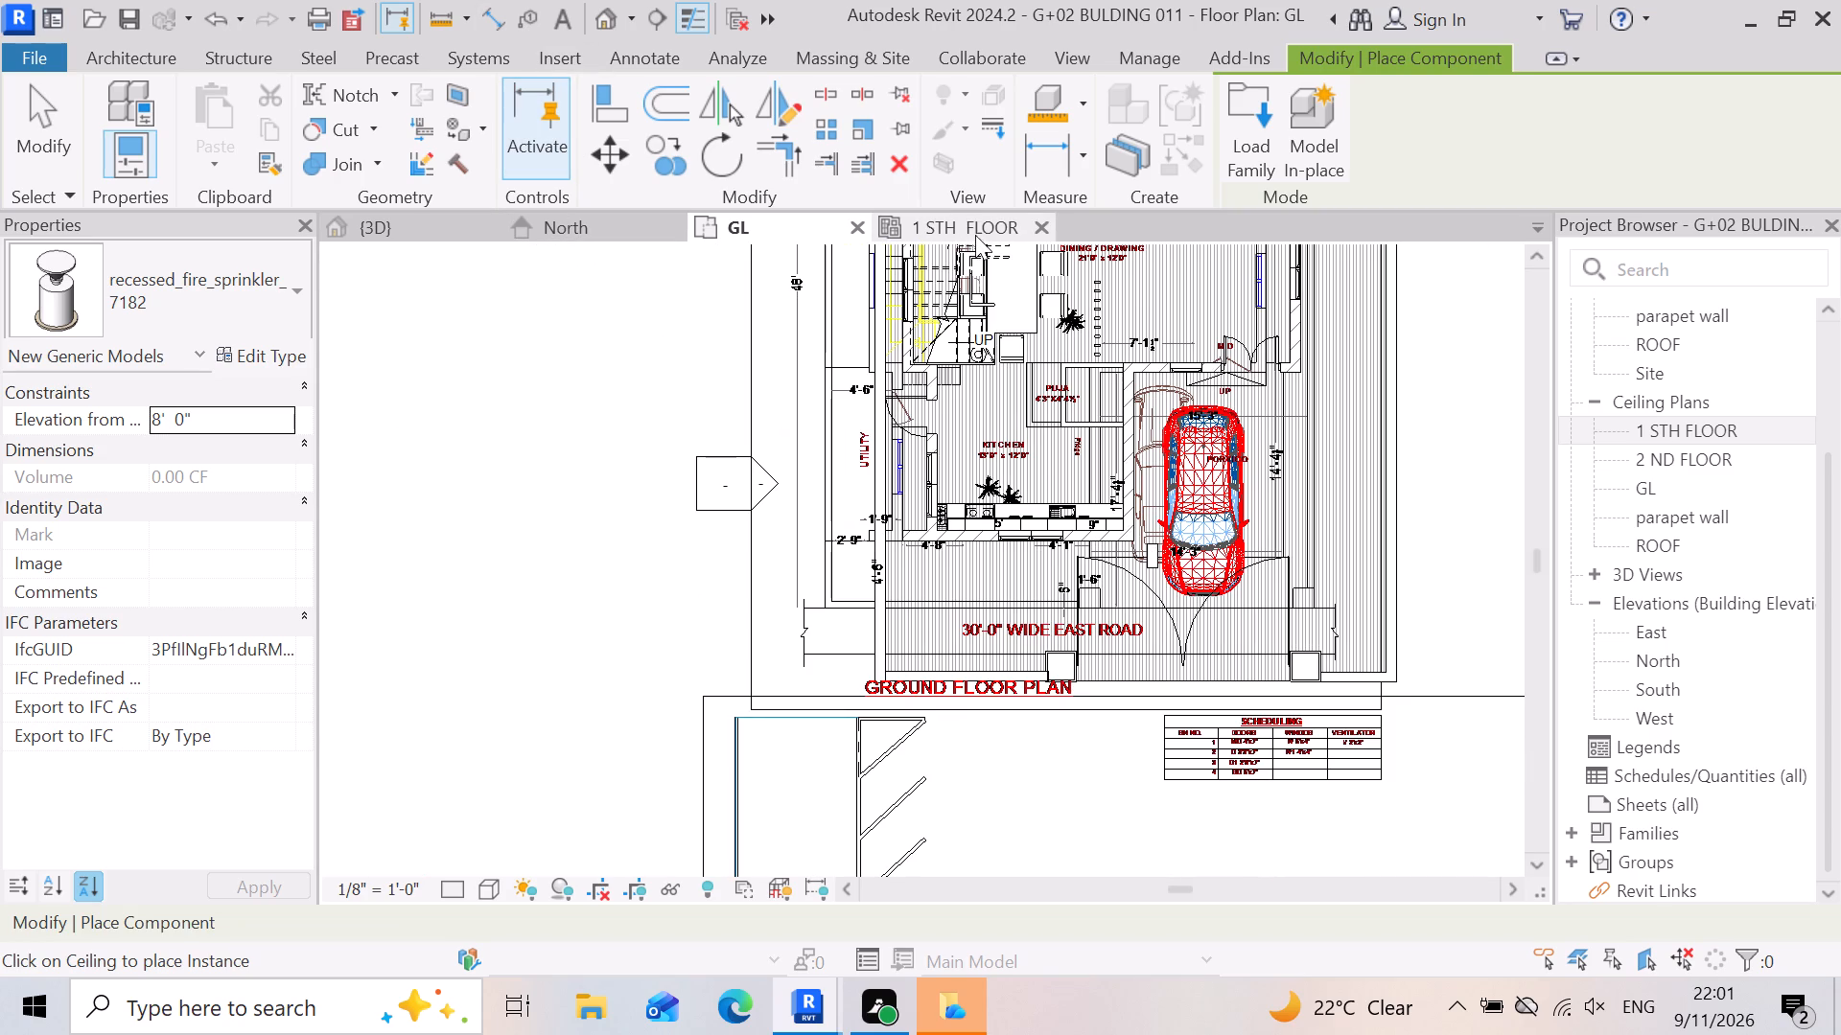
Examine the gate pillars, front boundary wall and balconies in the 3D view for a place to host the light.
left_click(444, 222)
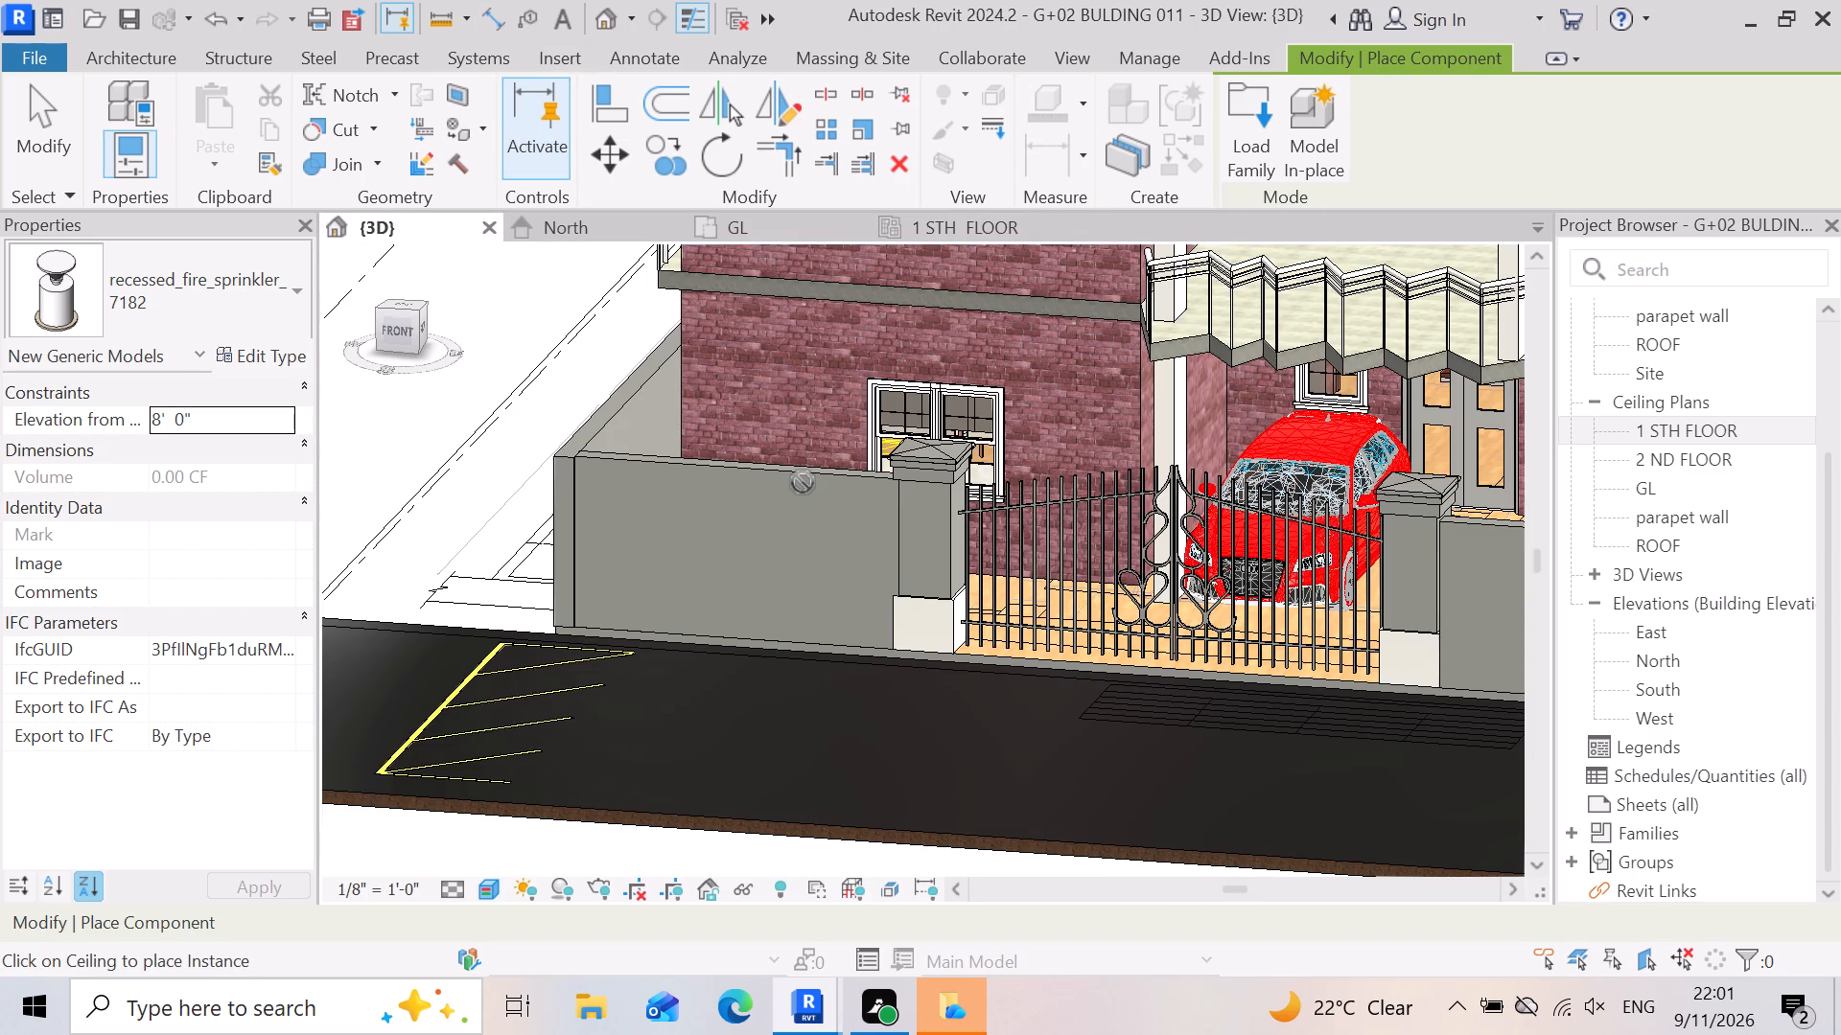
scroll(829, 575, "down", 5)
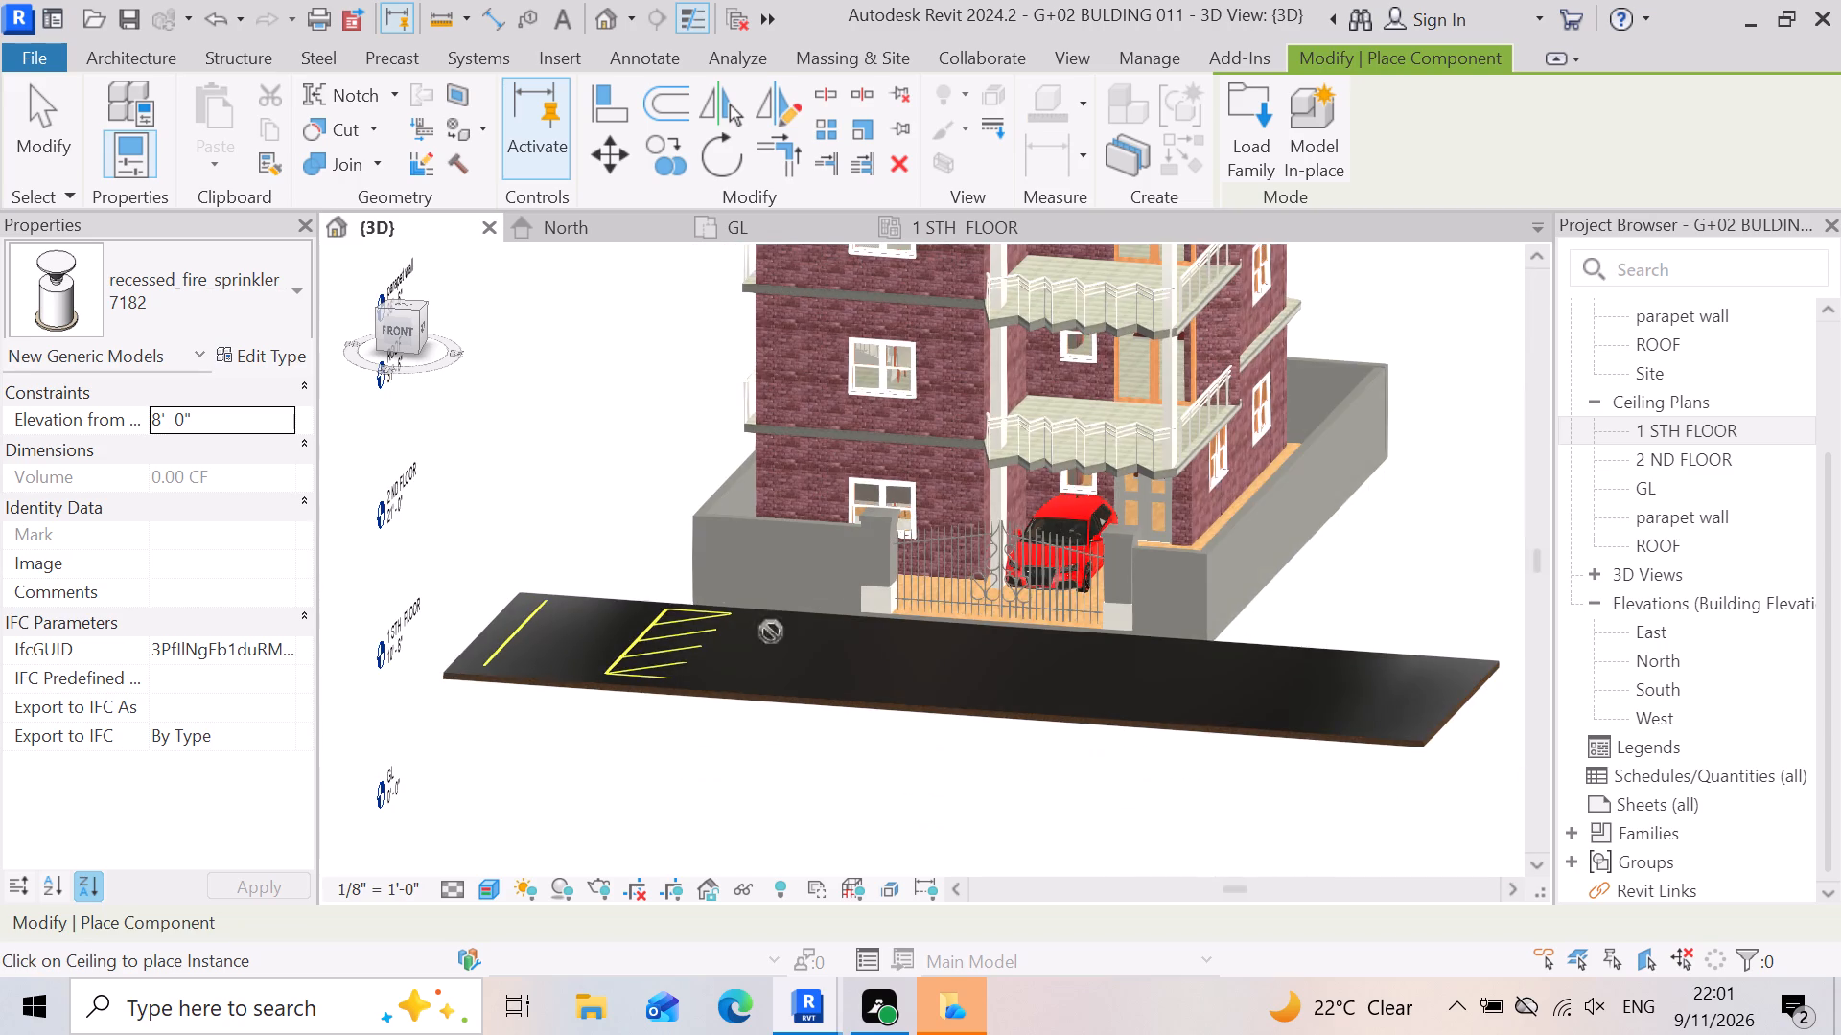
scroll(880, 515, "up", 7)
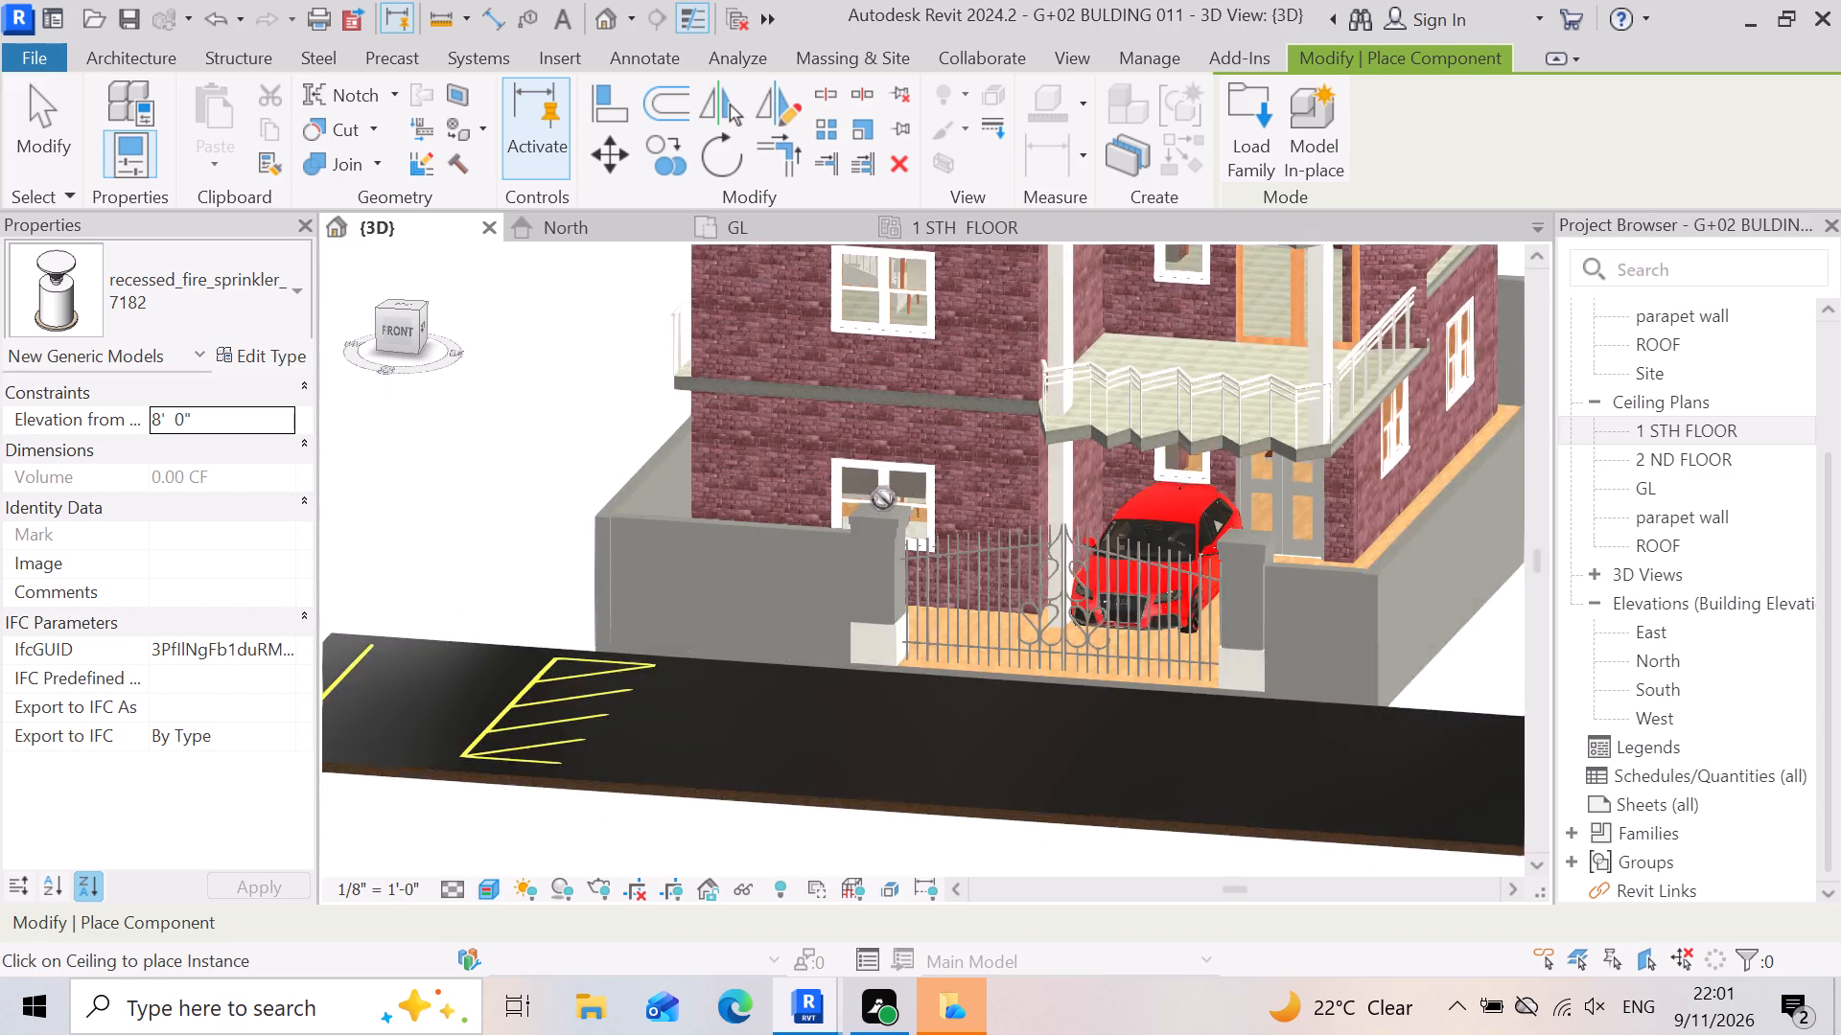
scroll(883, 498, "up", 7)
scroll(938, 570, "down", 4)
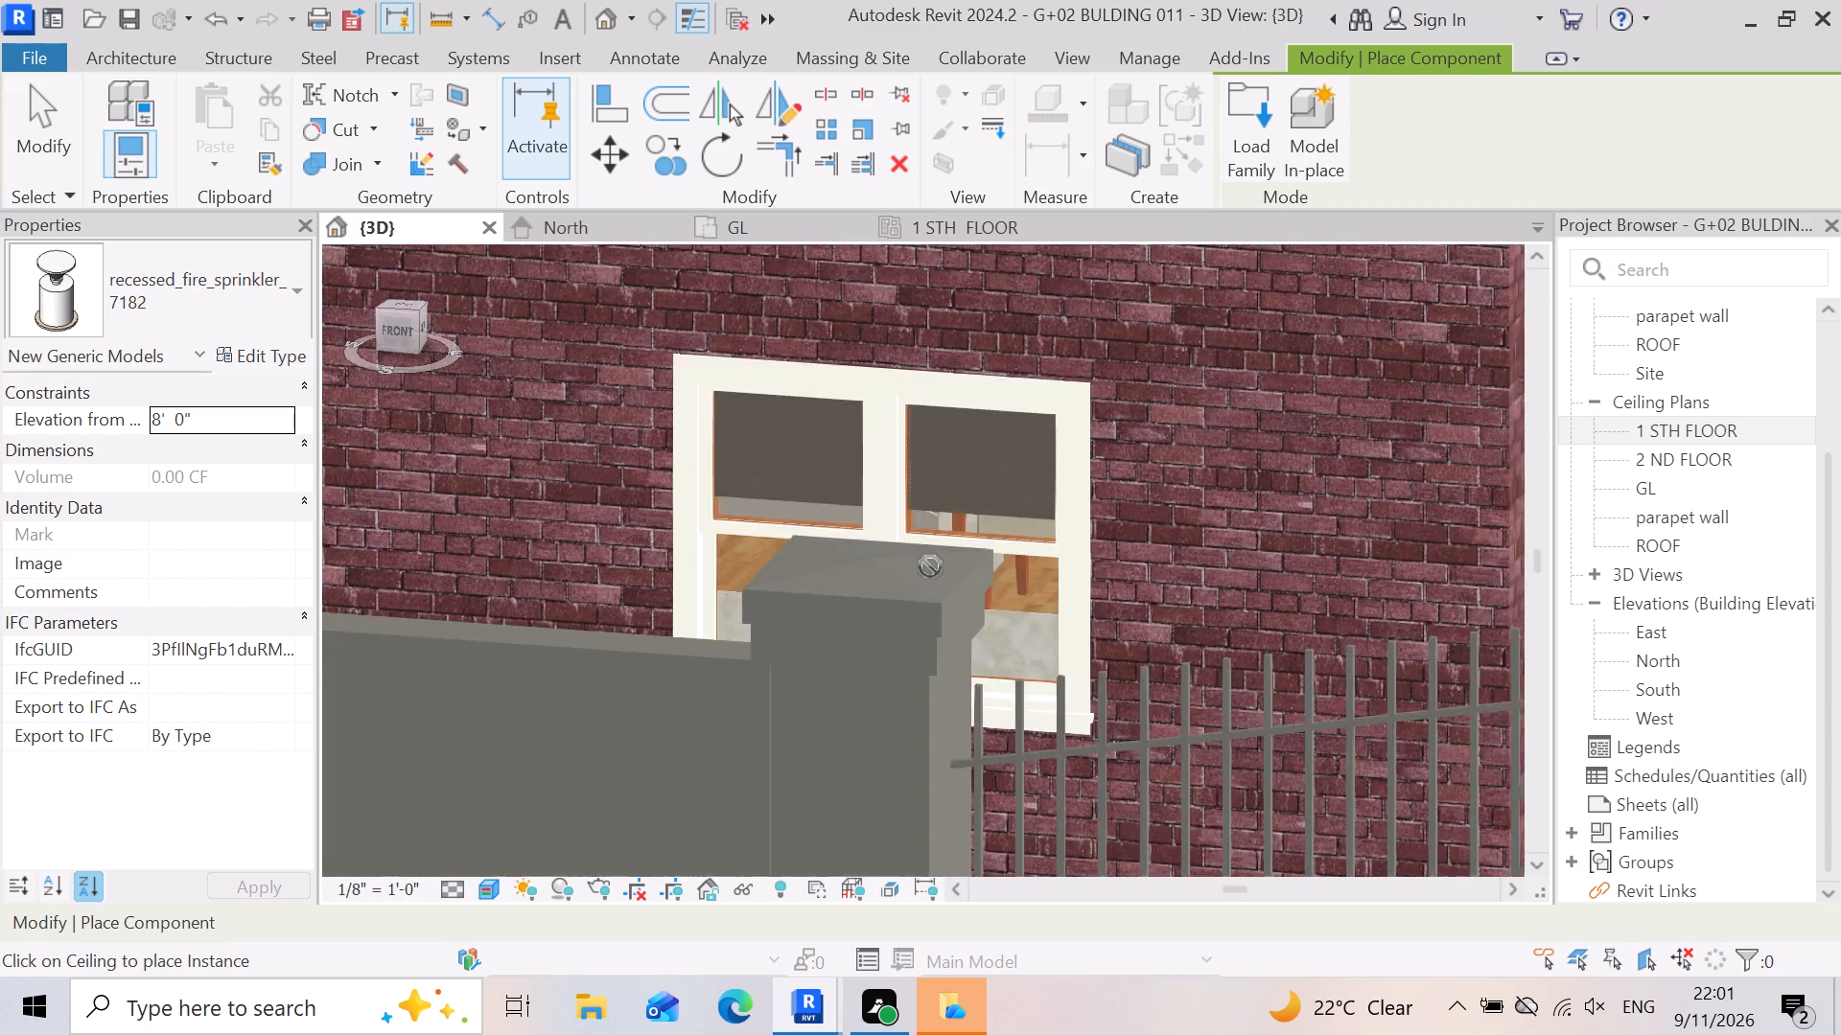
scroll(902, 573, "down", 4)
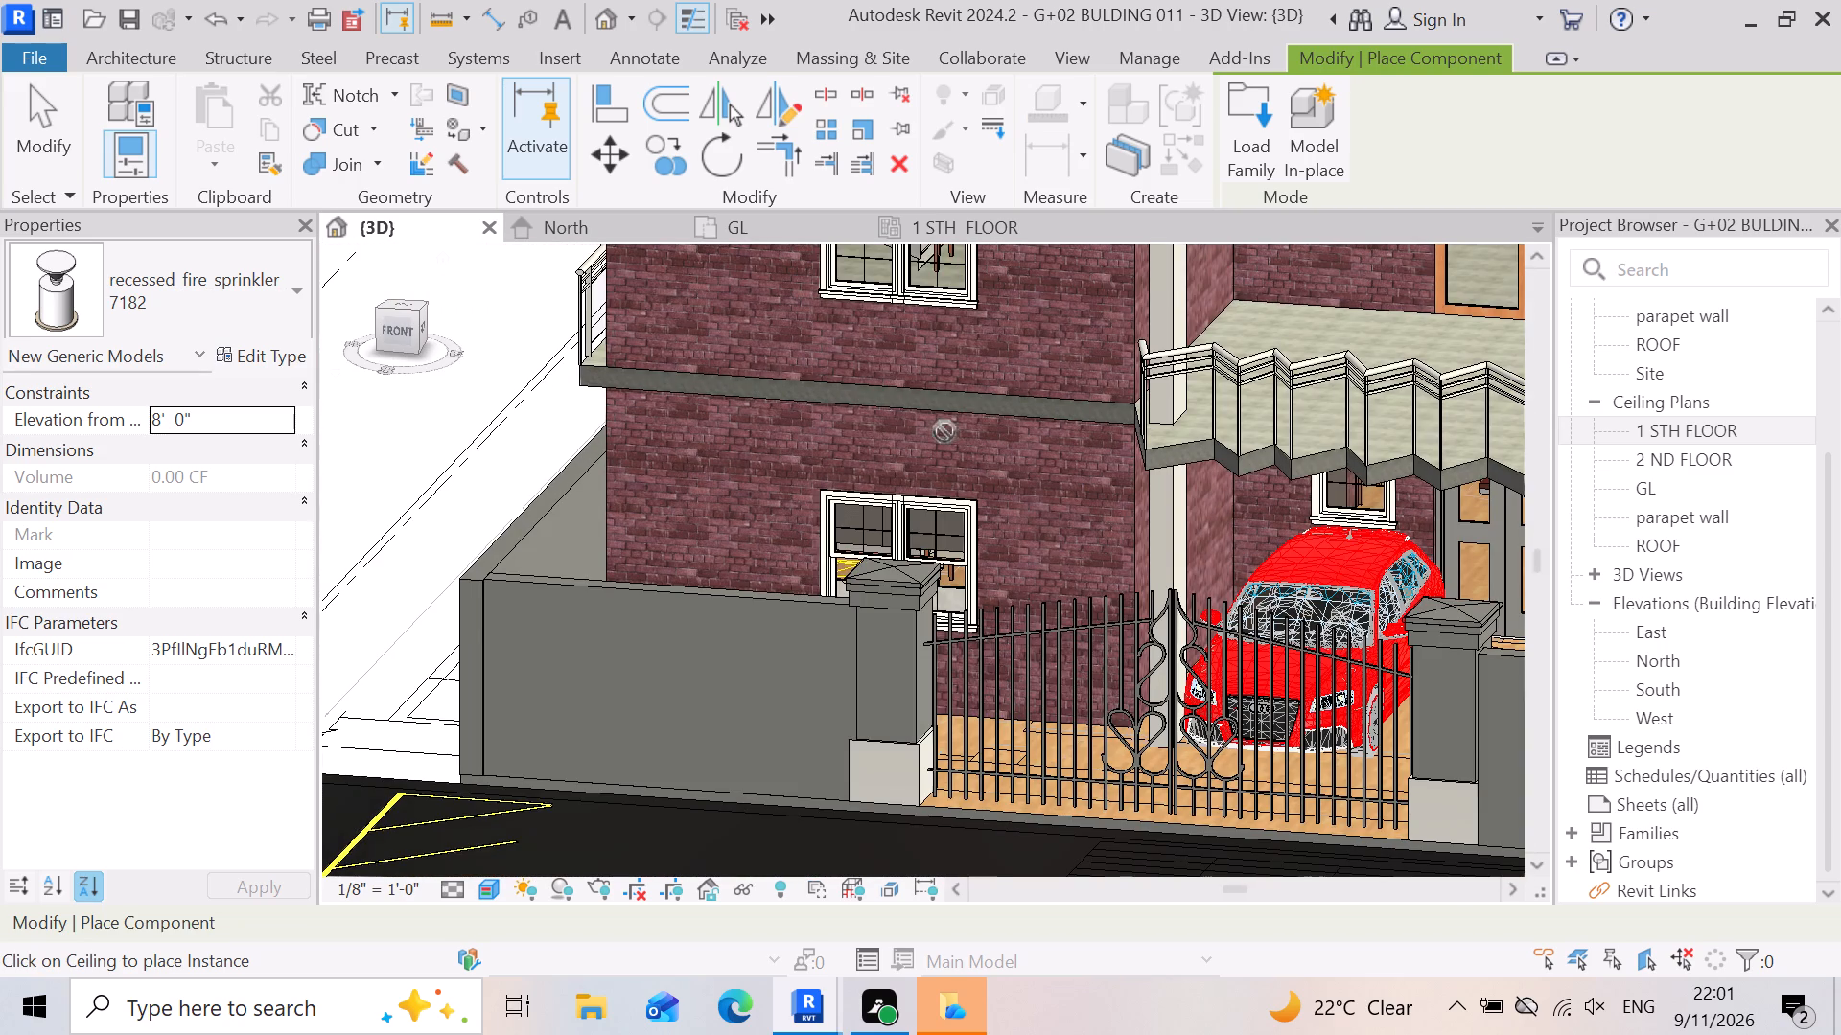
scroll(923, 585, "up", 7)
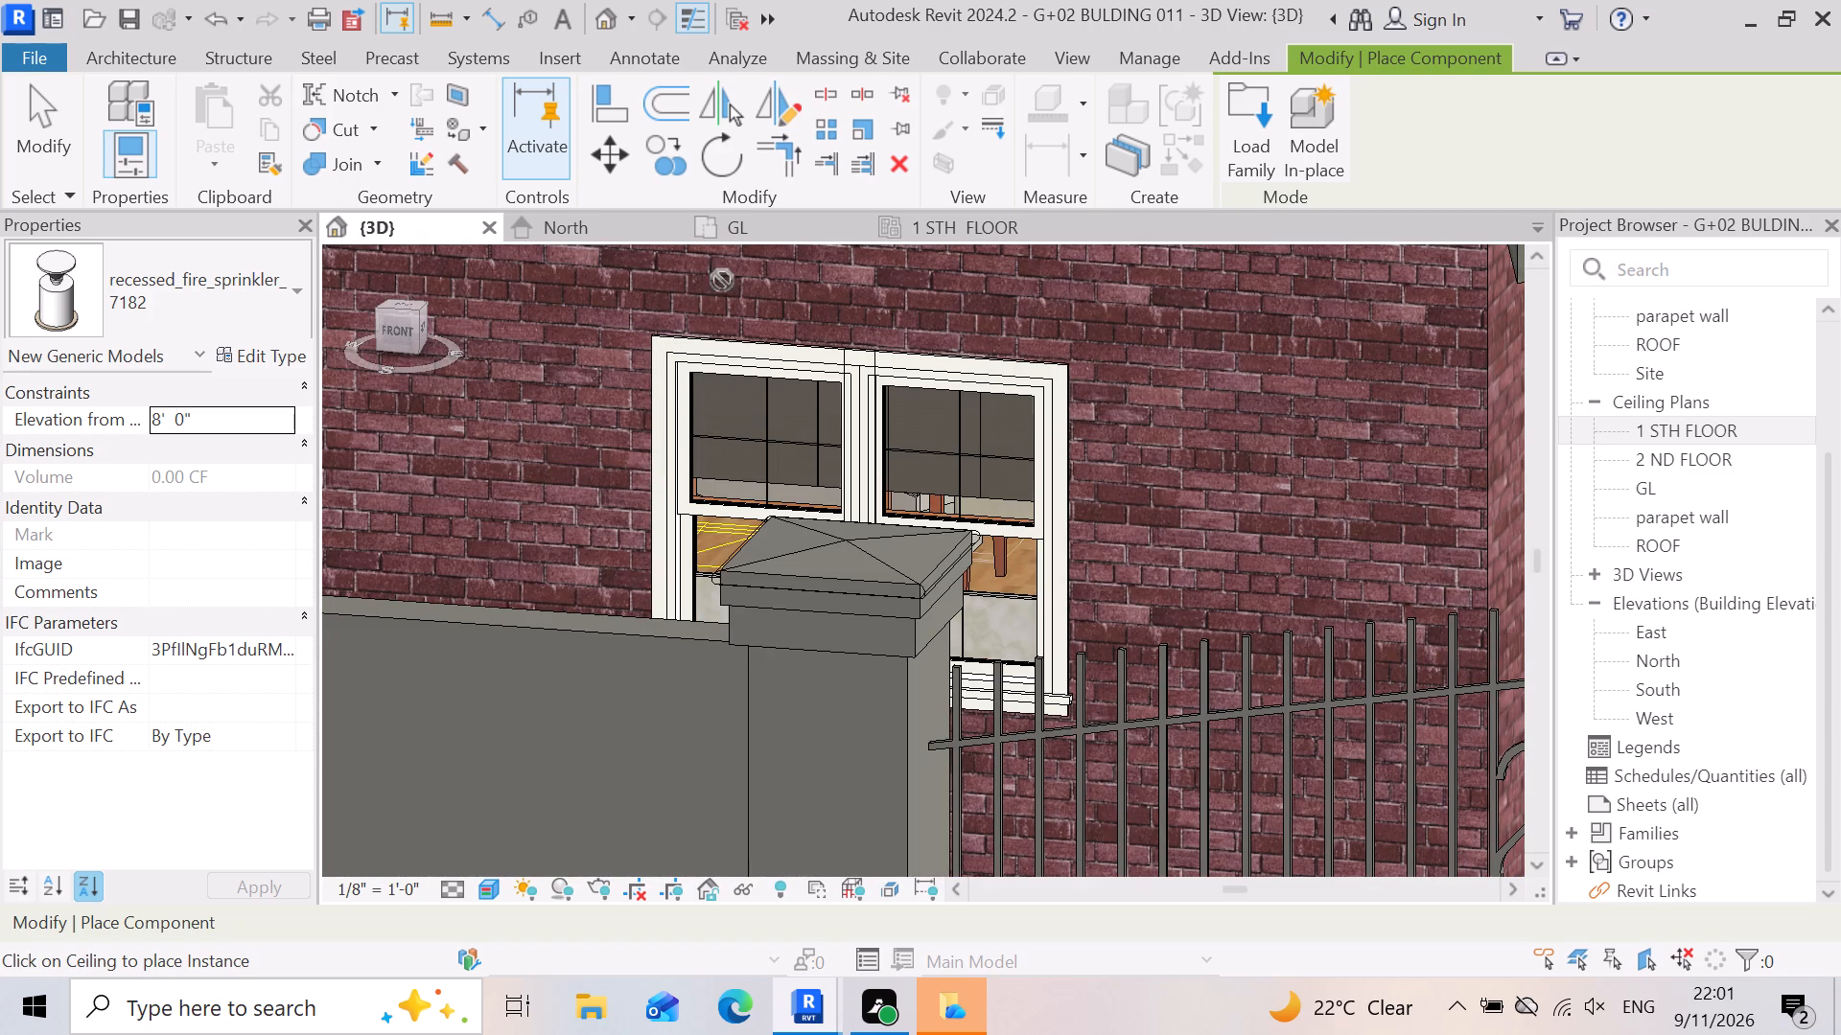
scroll(881, 599, "down", 10)
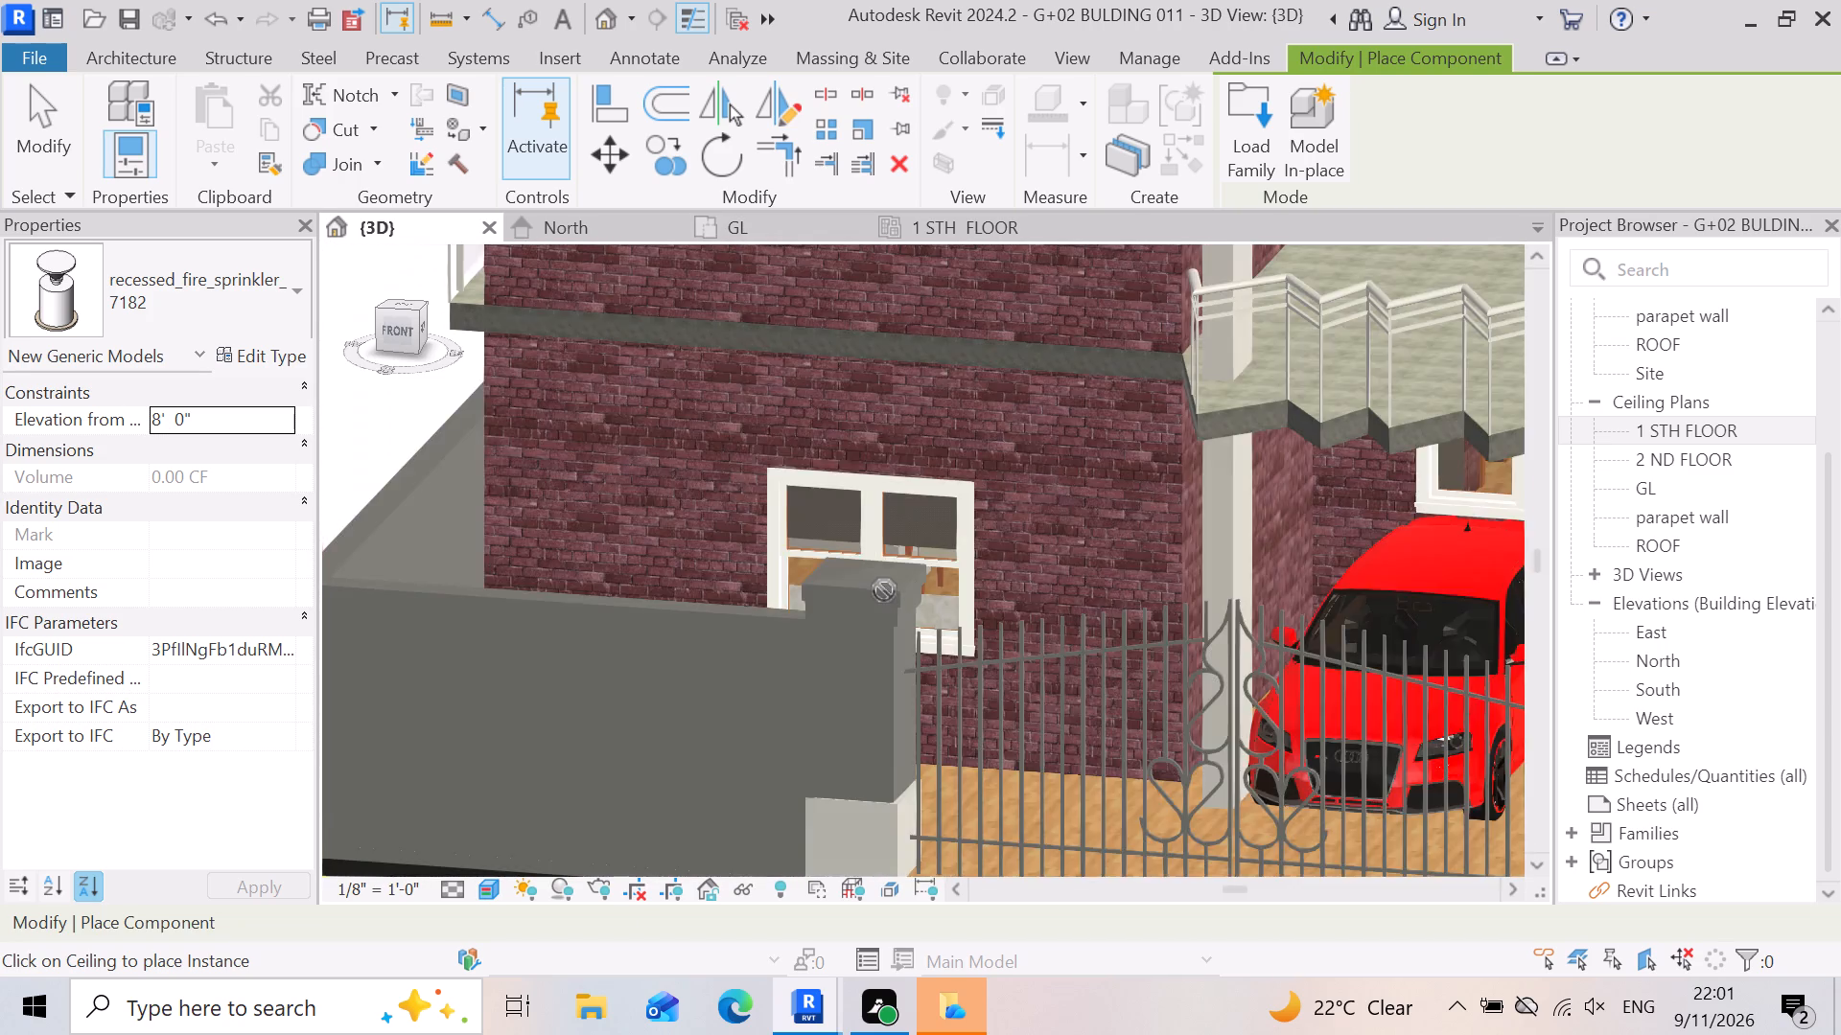
scroll(786, 741, "down", 6)
left_click(719, 831)
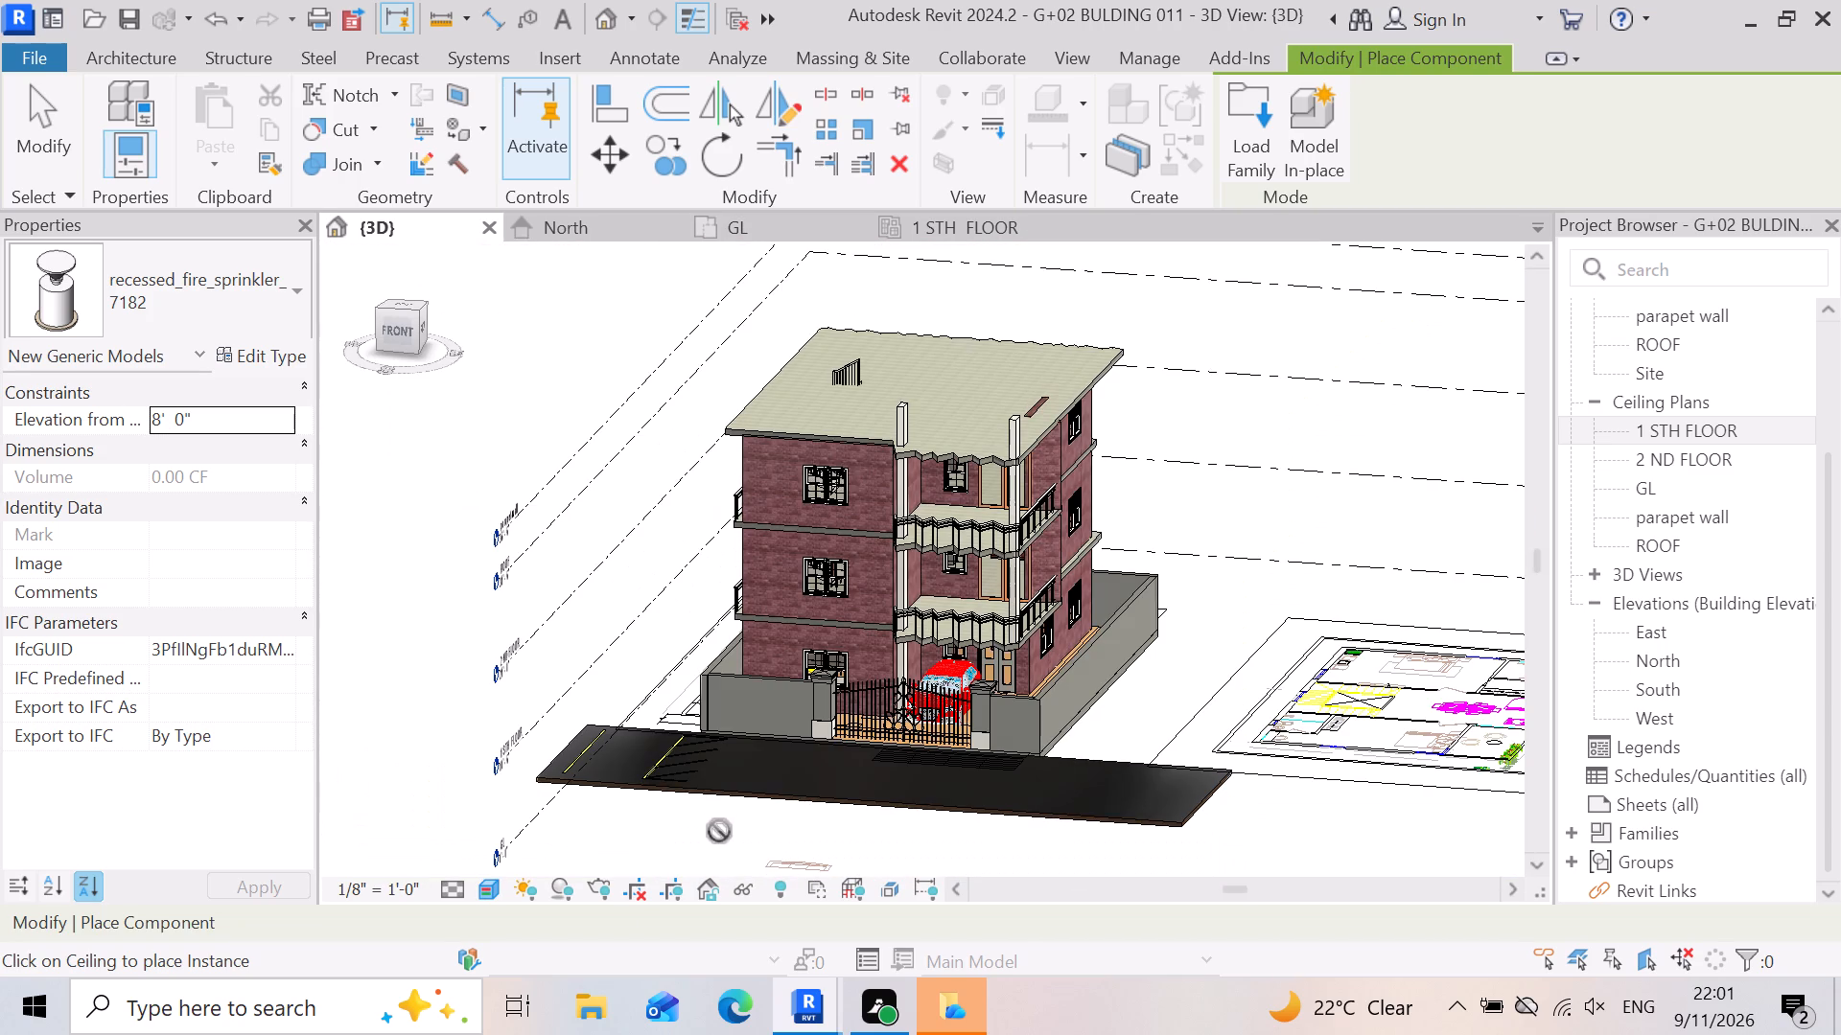
scroll(897, 862, "up", 10)
left_click(888, 769)
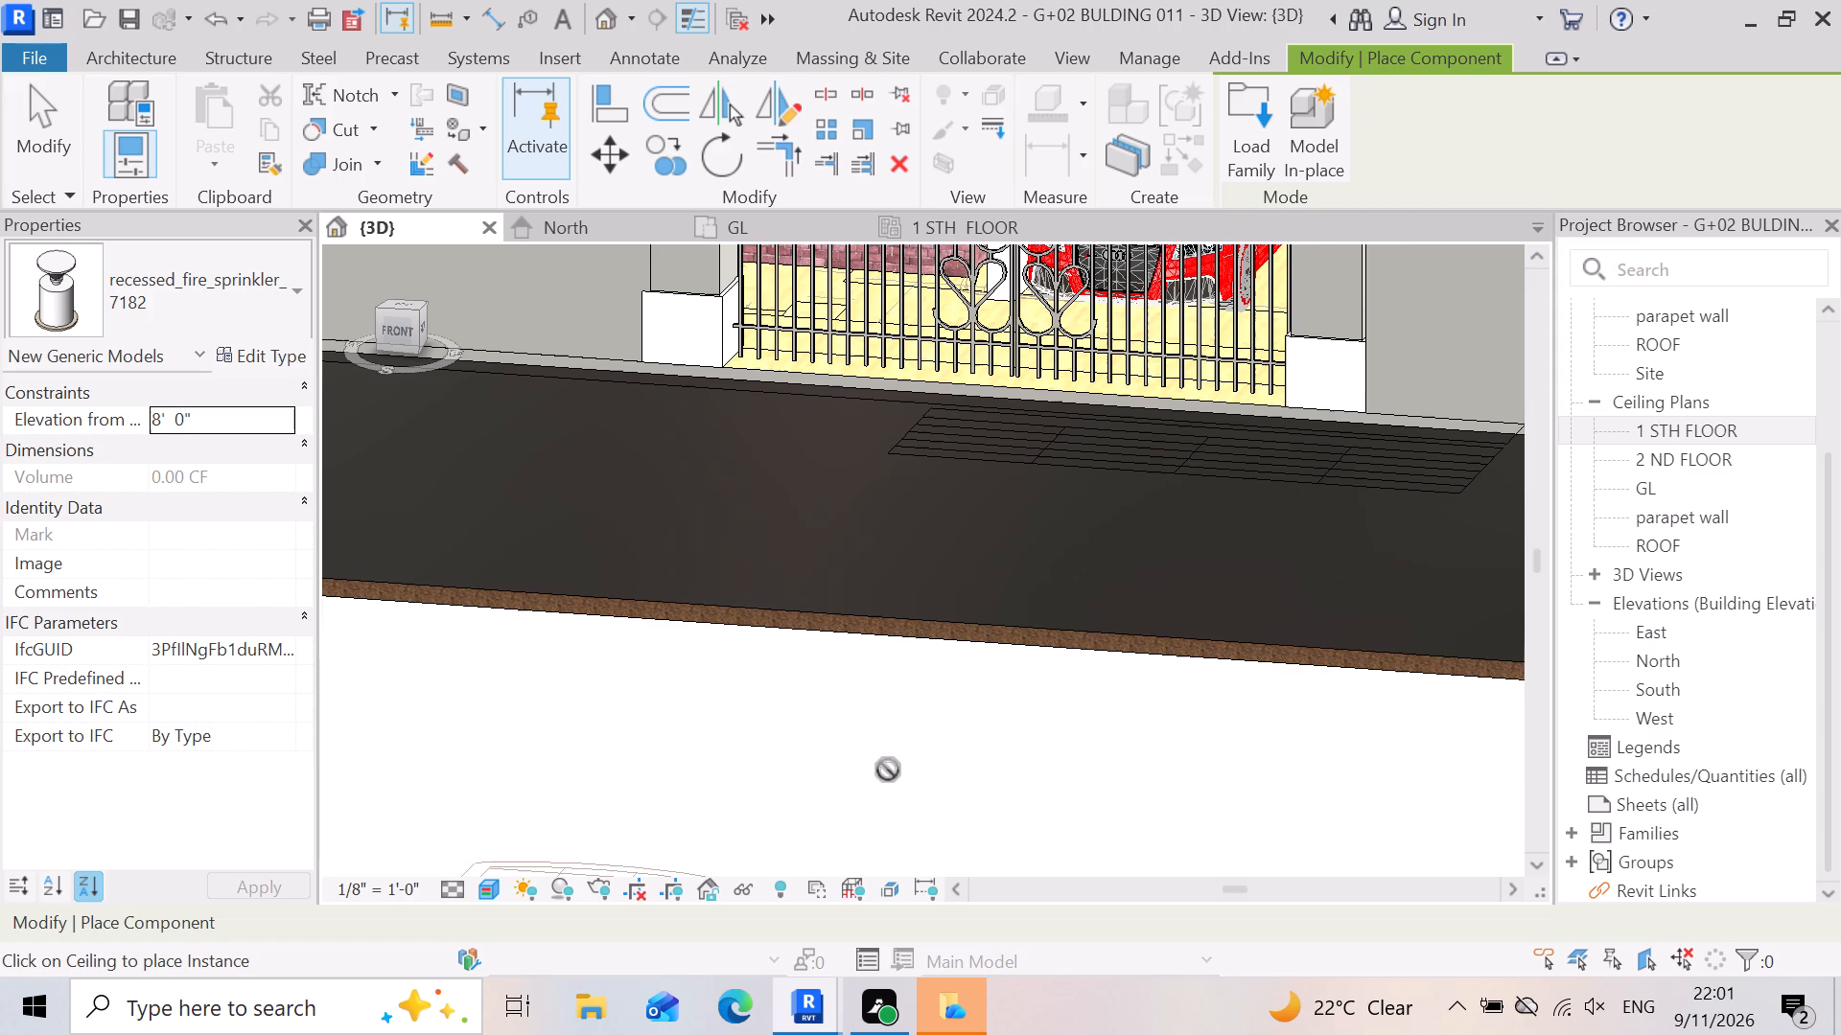
left_click(889, 762)
scroll(887, 759, "down", 3)
scroll(803, 791, "down", 4)
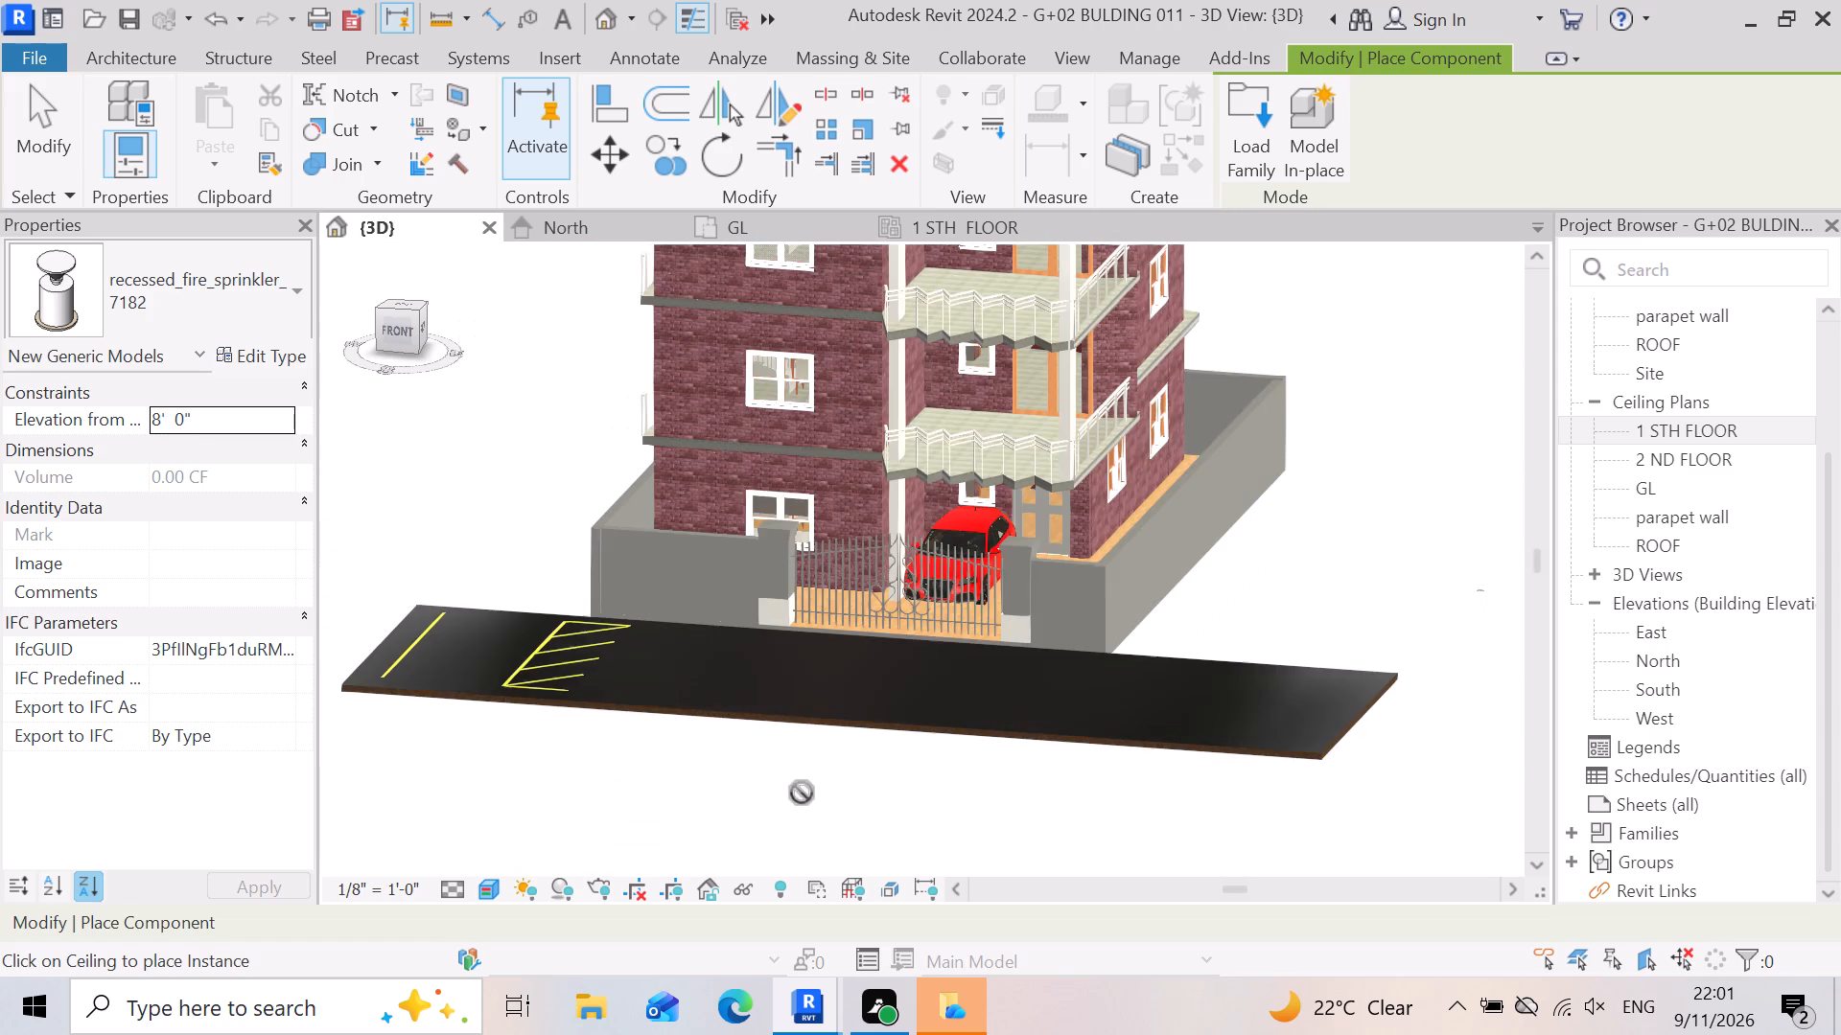
scroll(1349, 440, "up", 4)
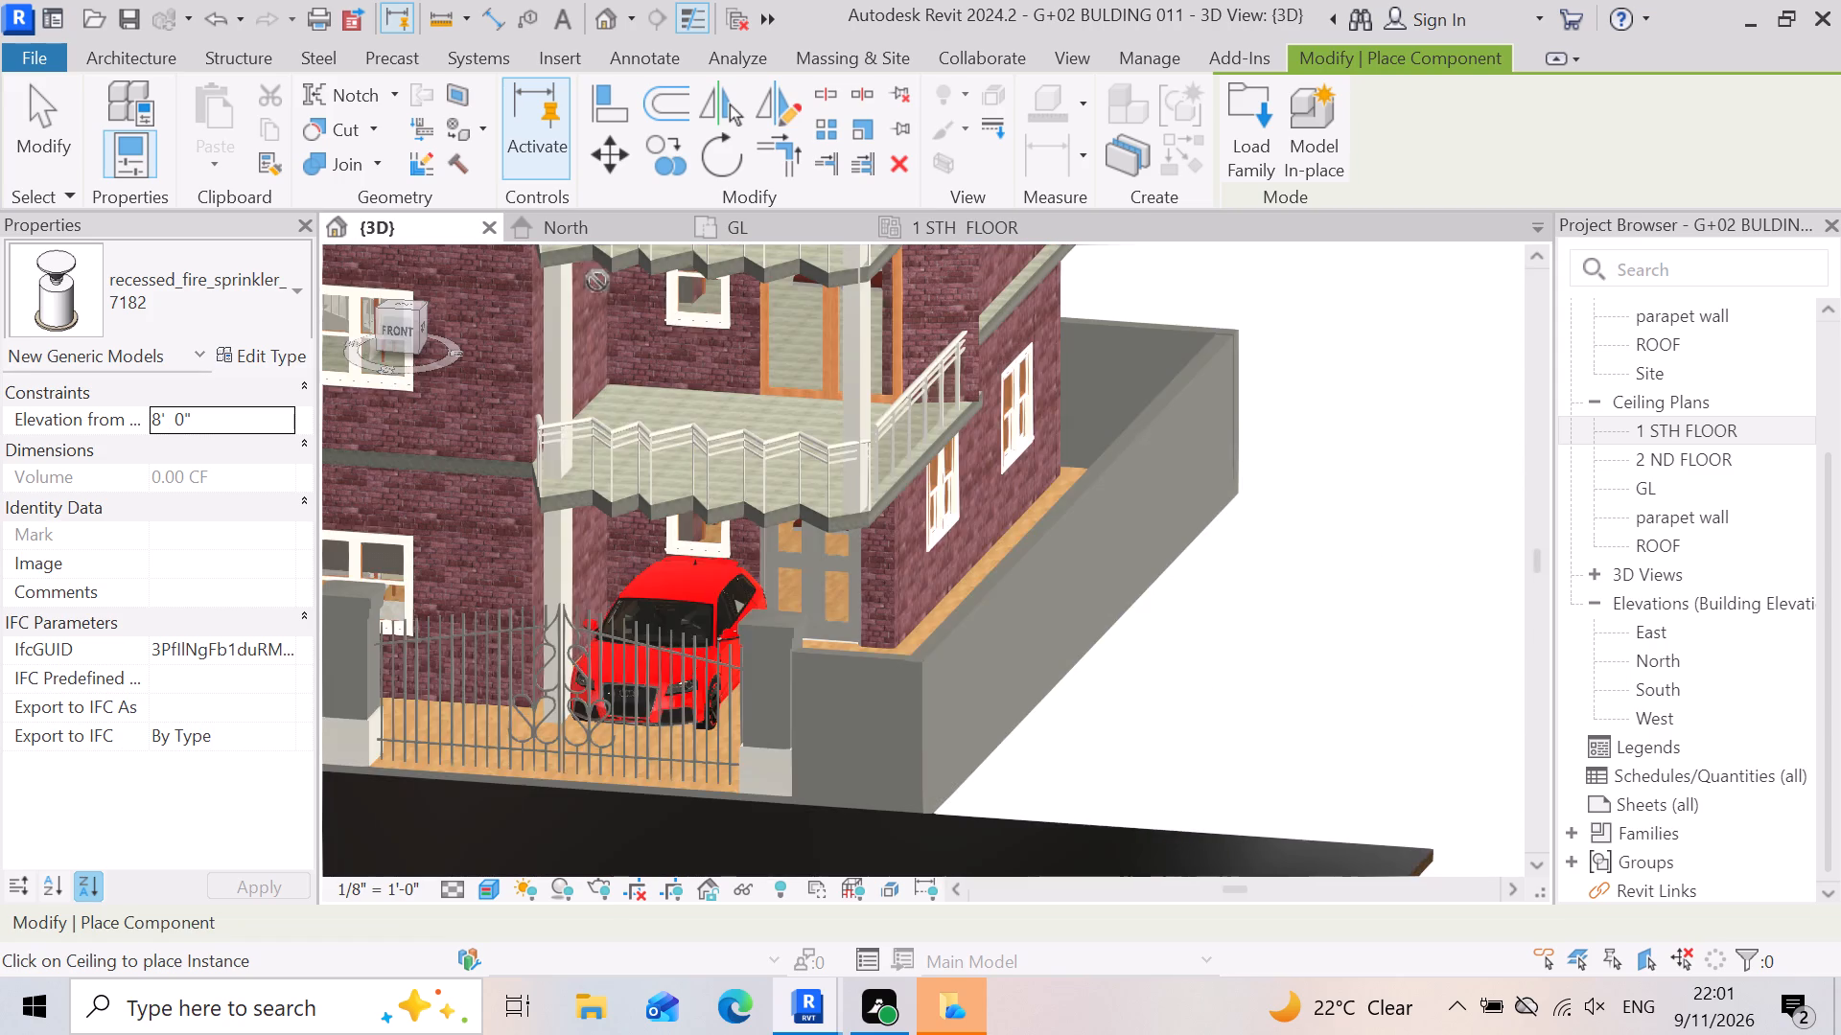
Load the Recessed_cans_Ceiling_light_14468 family again from the 2020 lights folder.
double_click(1239, 105)
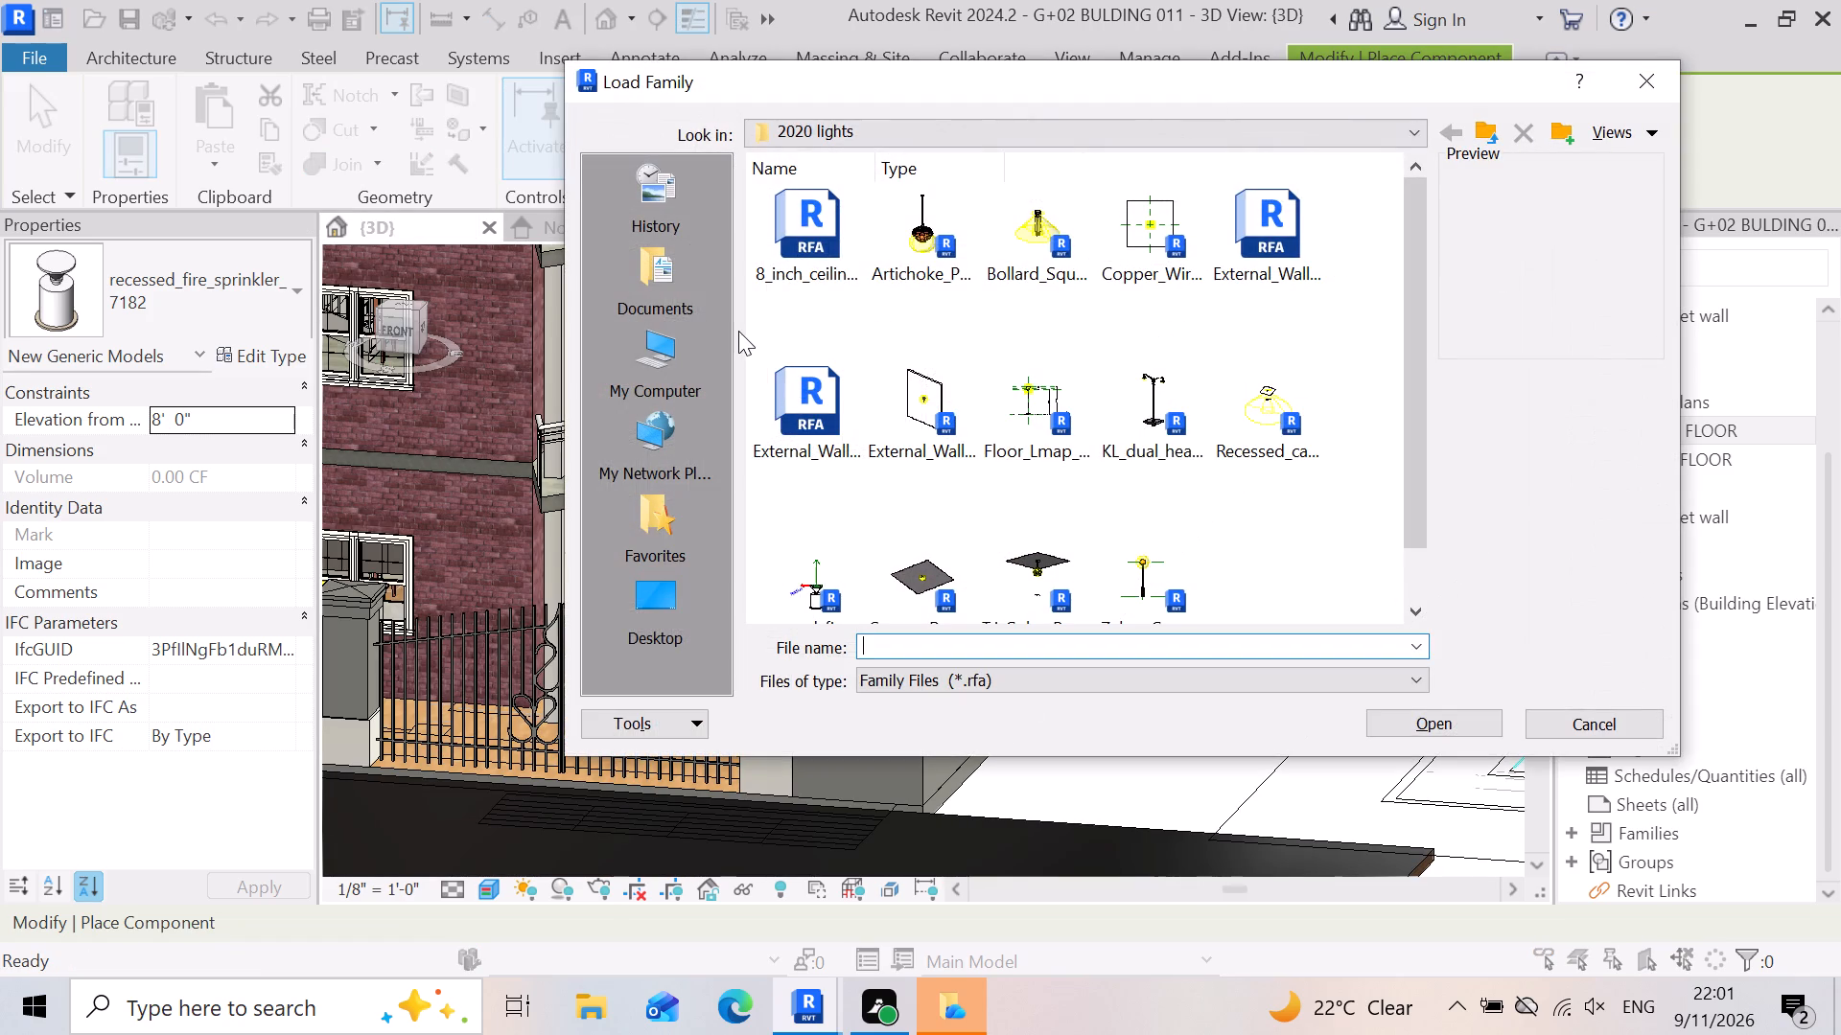
scroll(912, 486, "down", 3)
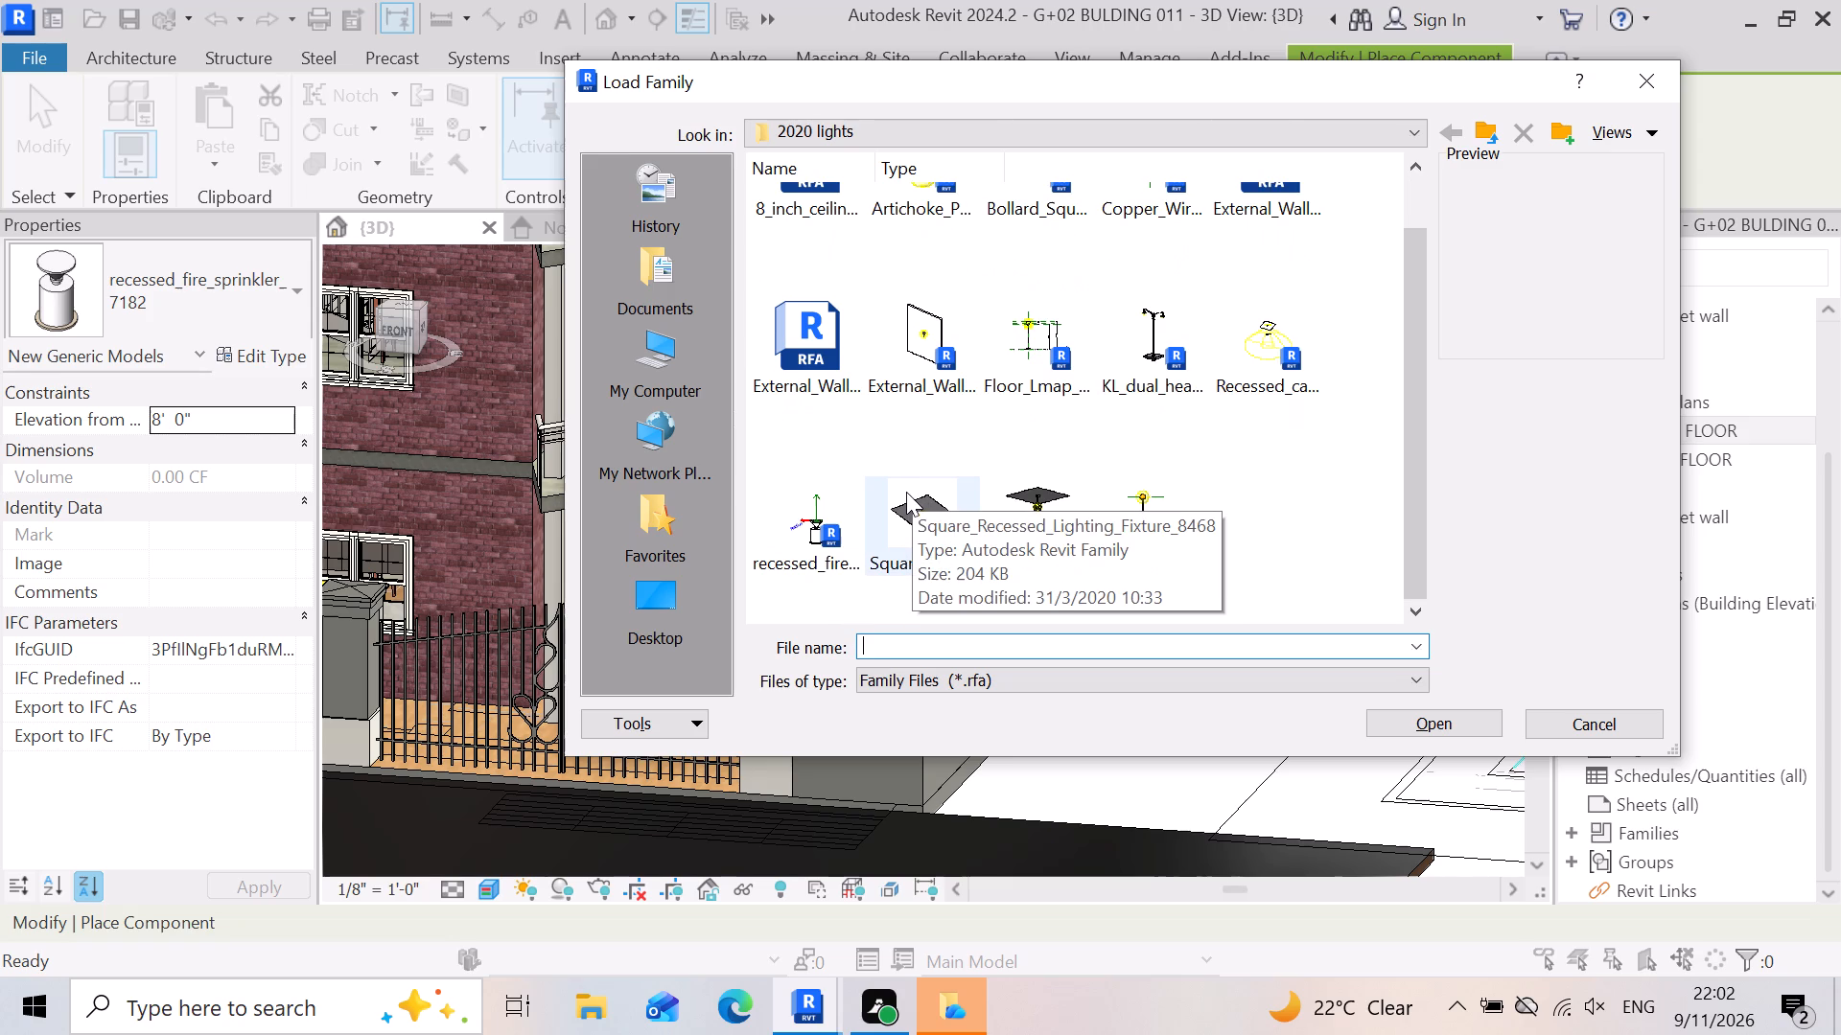
scroll(904, 492, "up", 3)
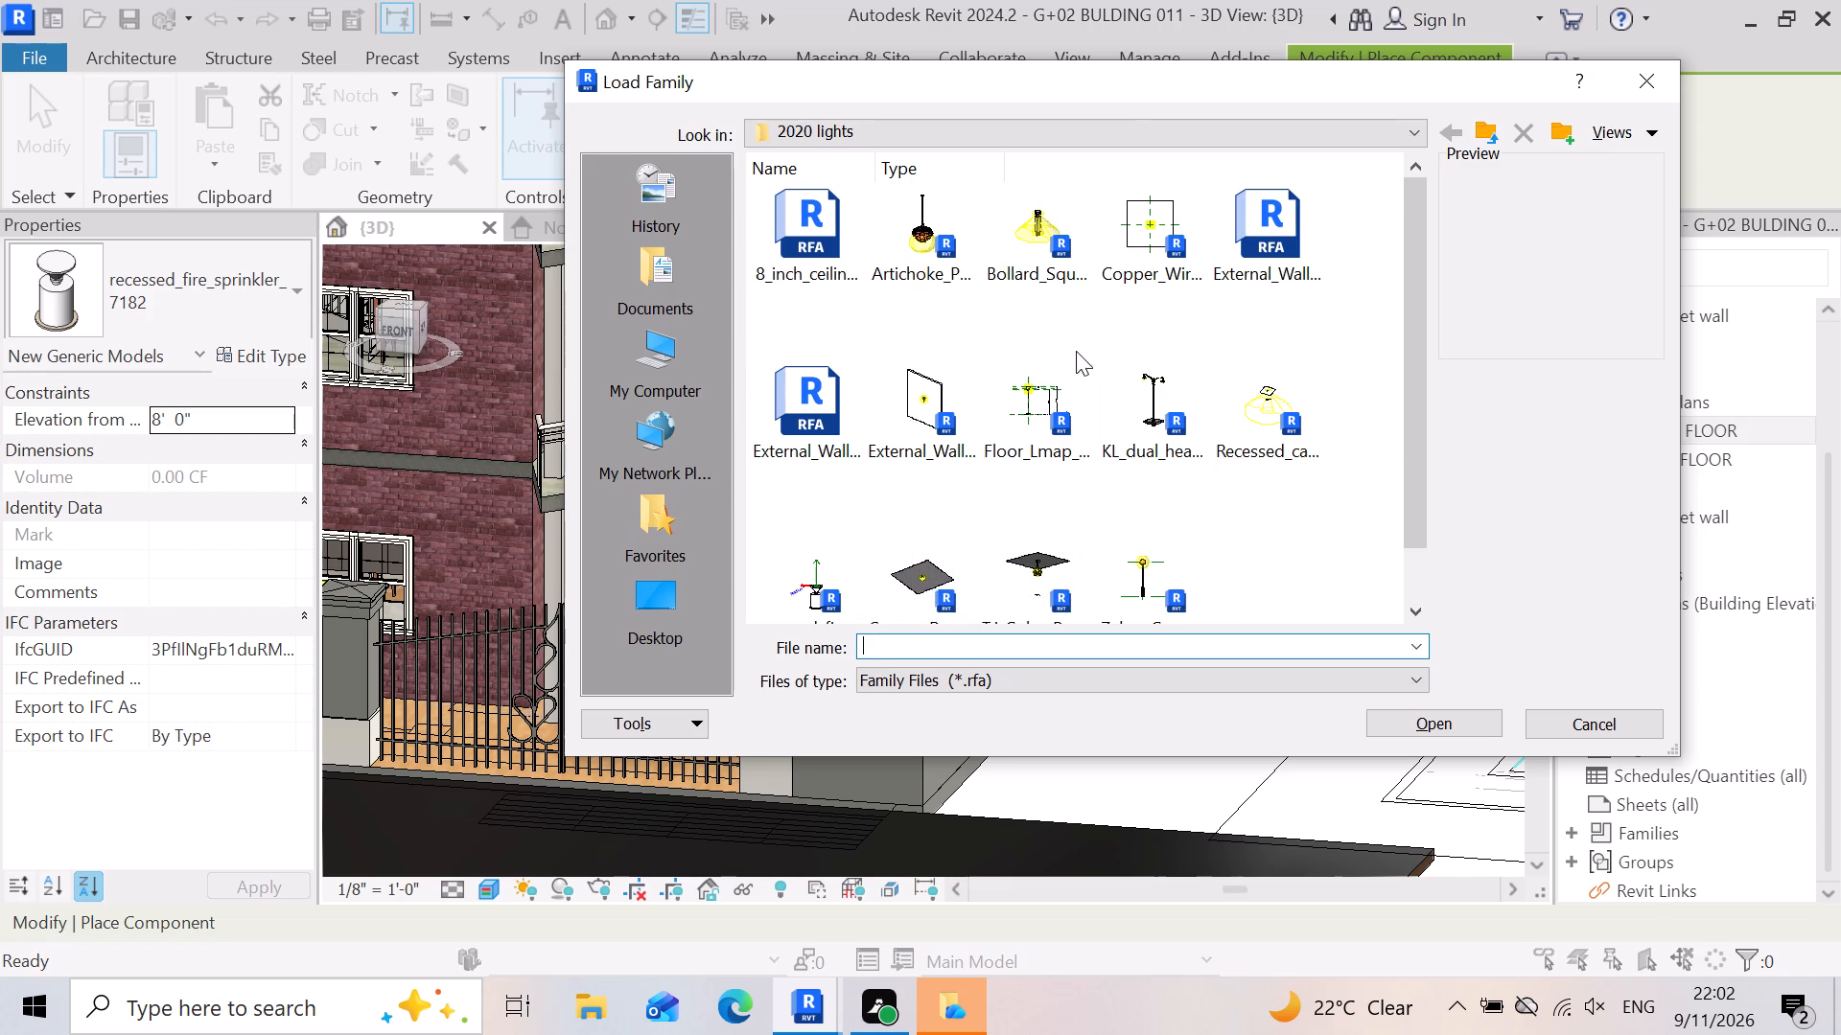
double_click(1258, 396)
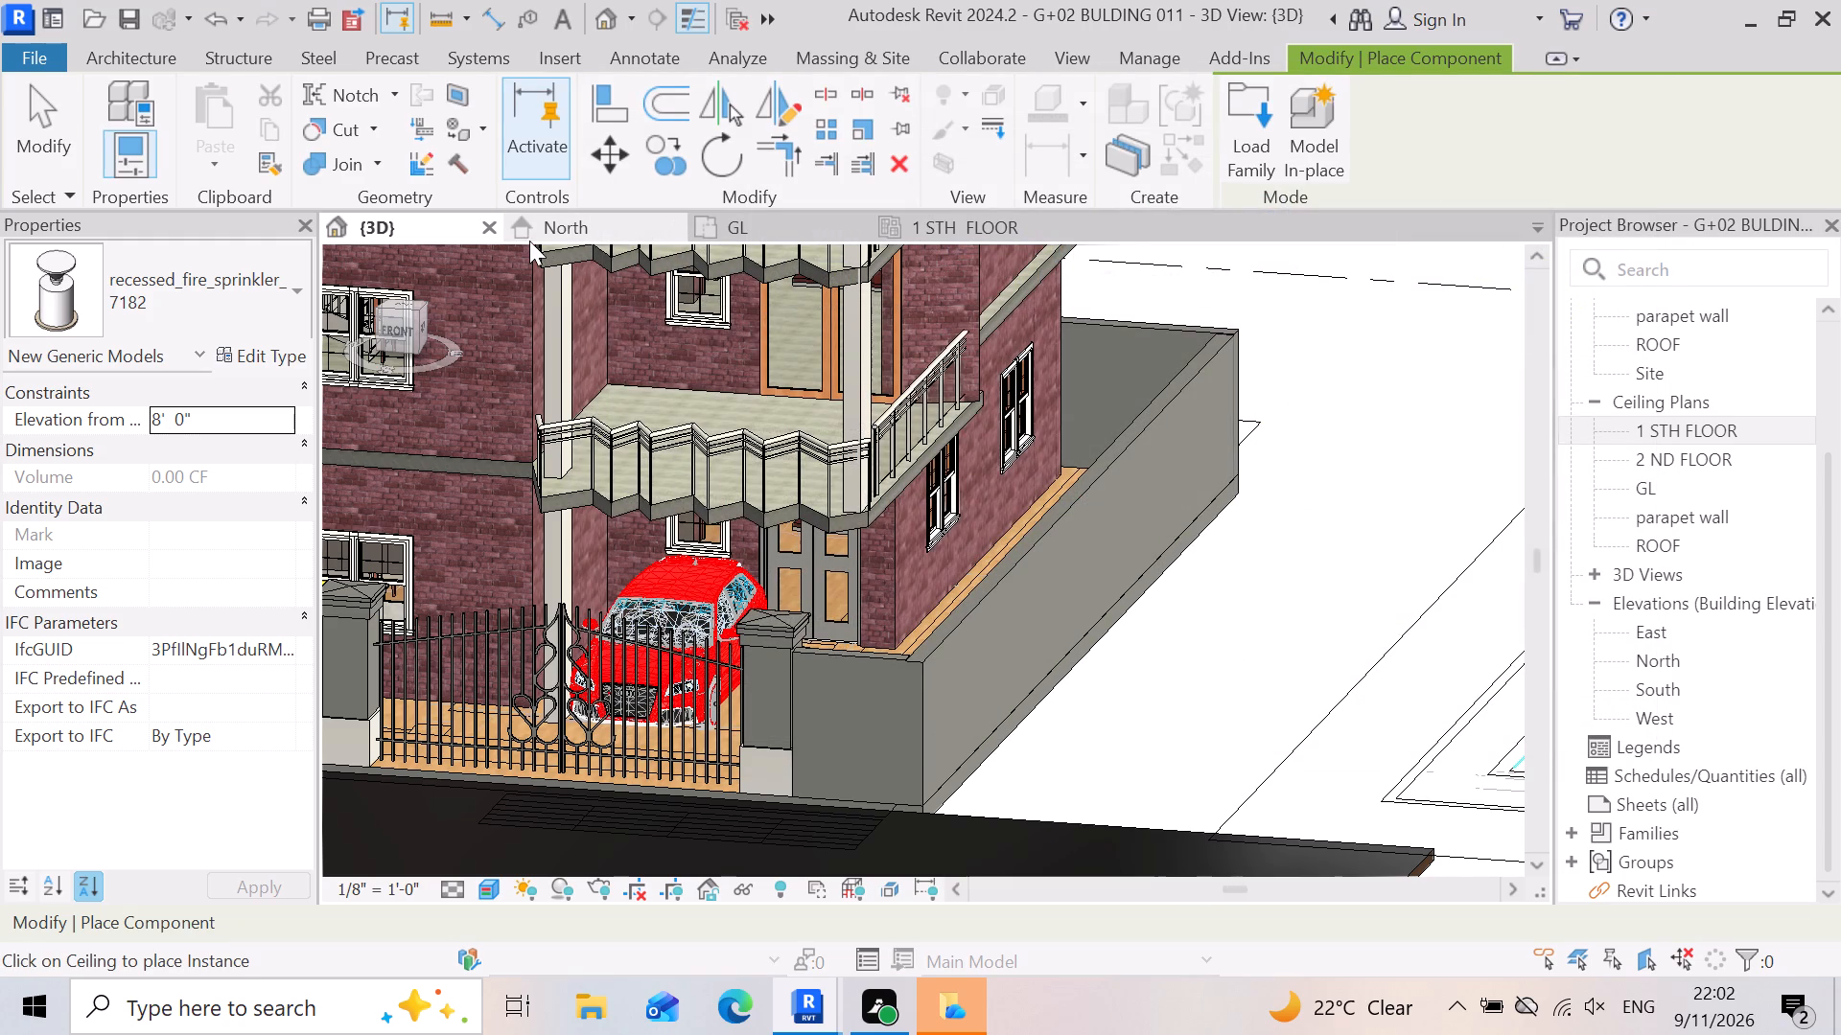
Examine the utility and kitchen area in the GL floor plan and the front balconies in the 3D view.
left_click(765, 230)
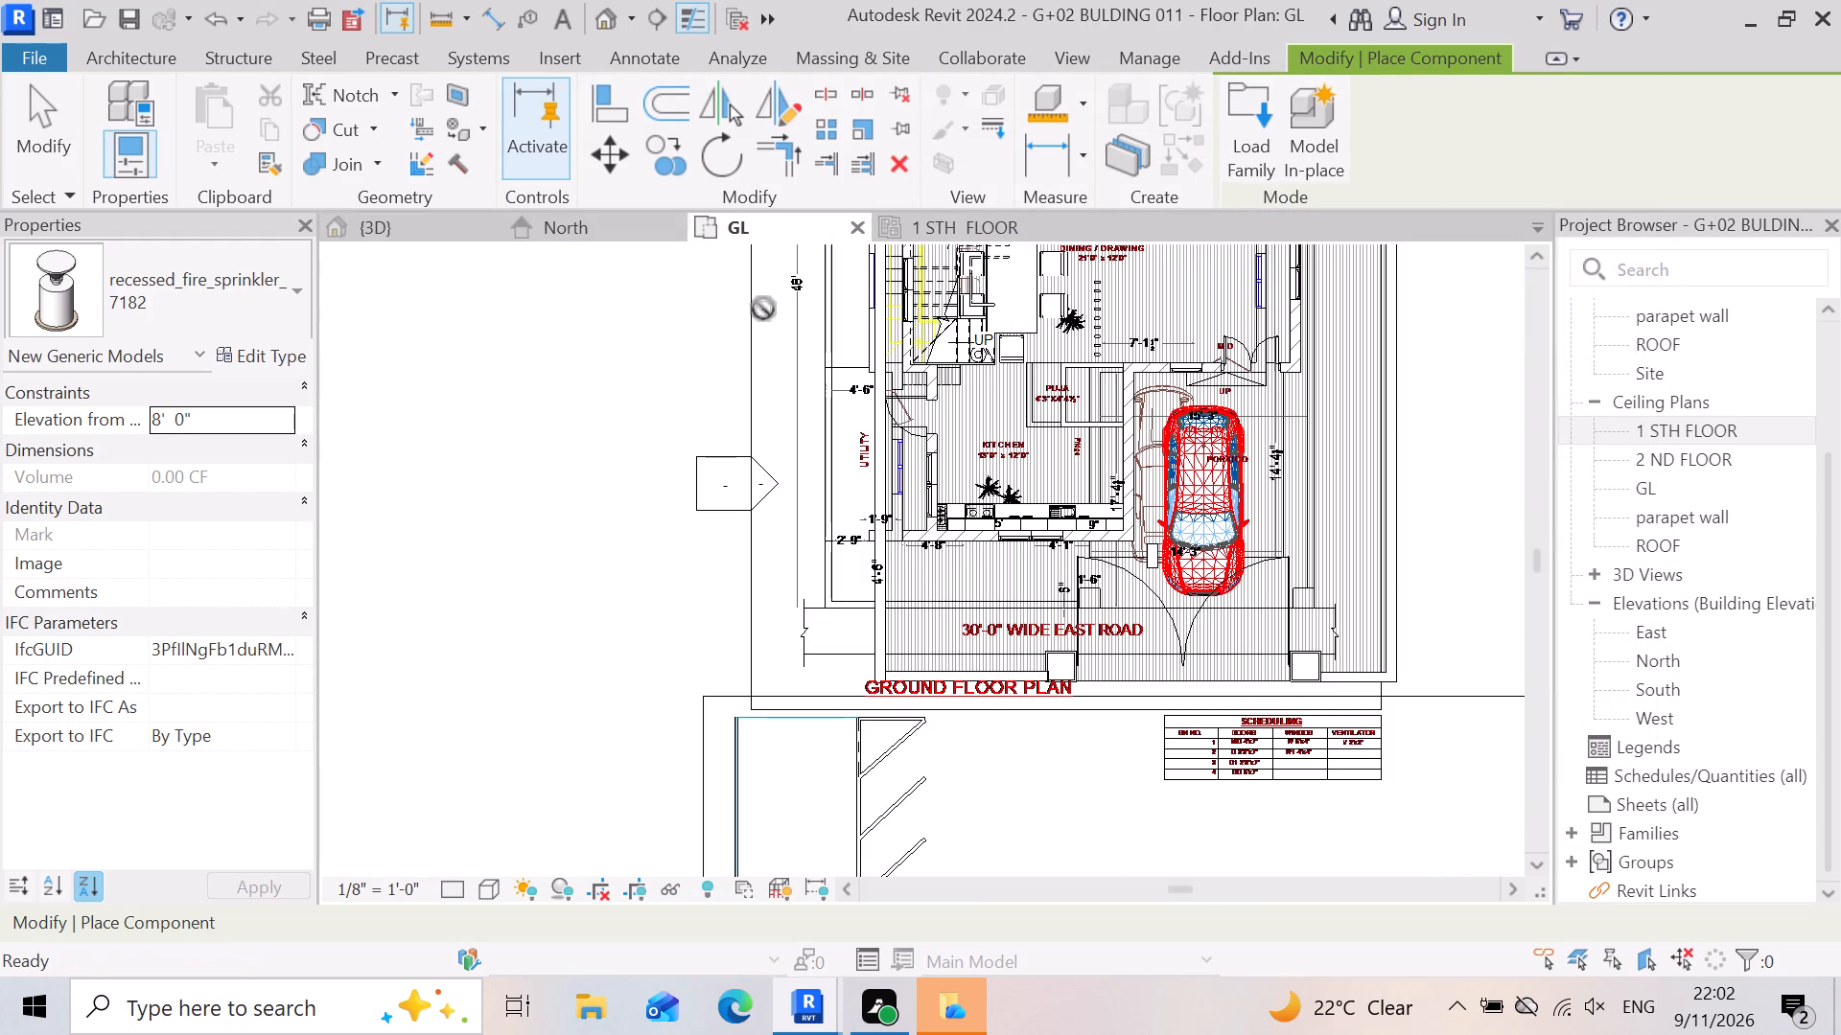
scroll(967, 608, "down", 5)
scroll(942, 493, "up", 10)
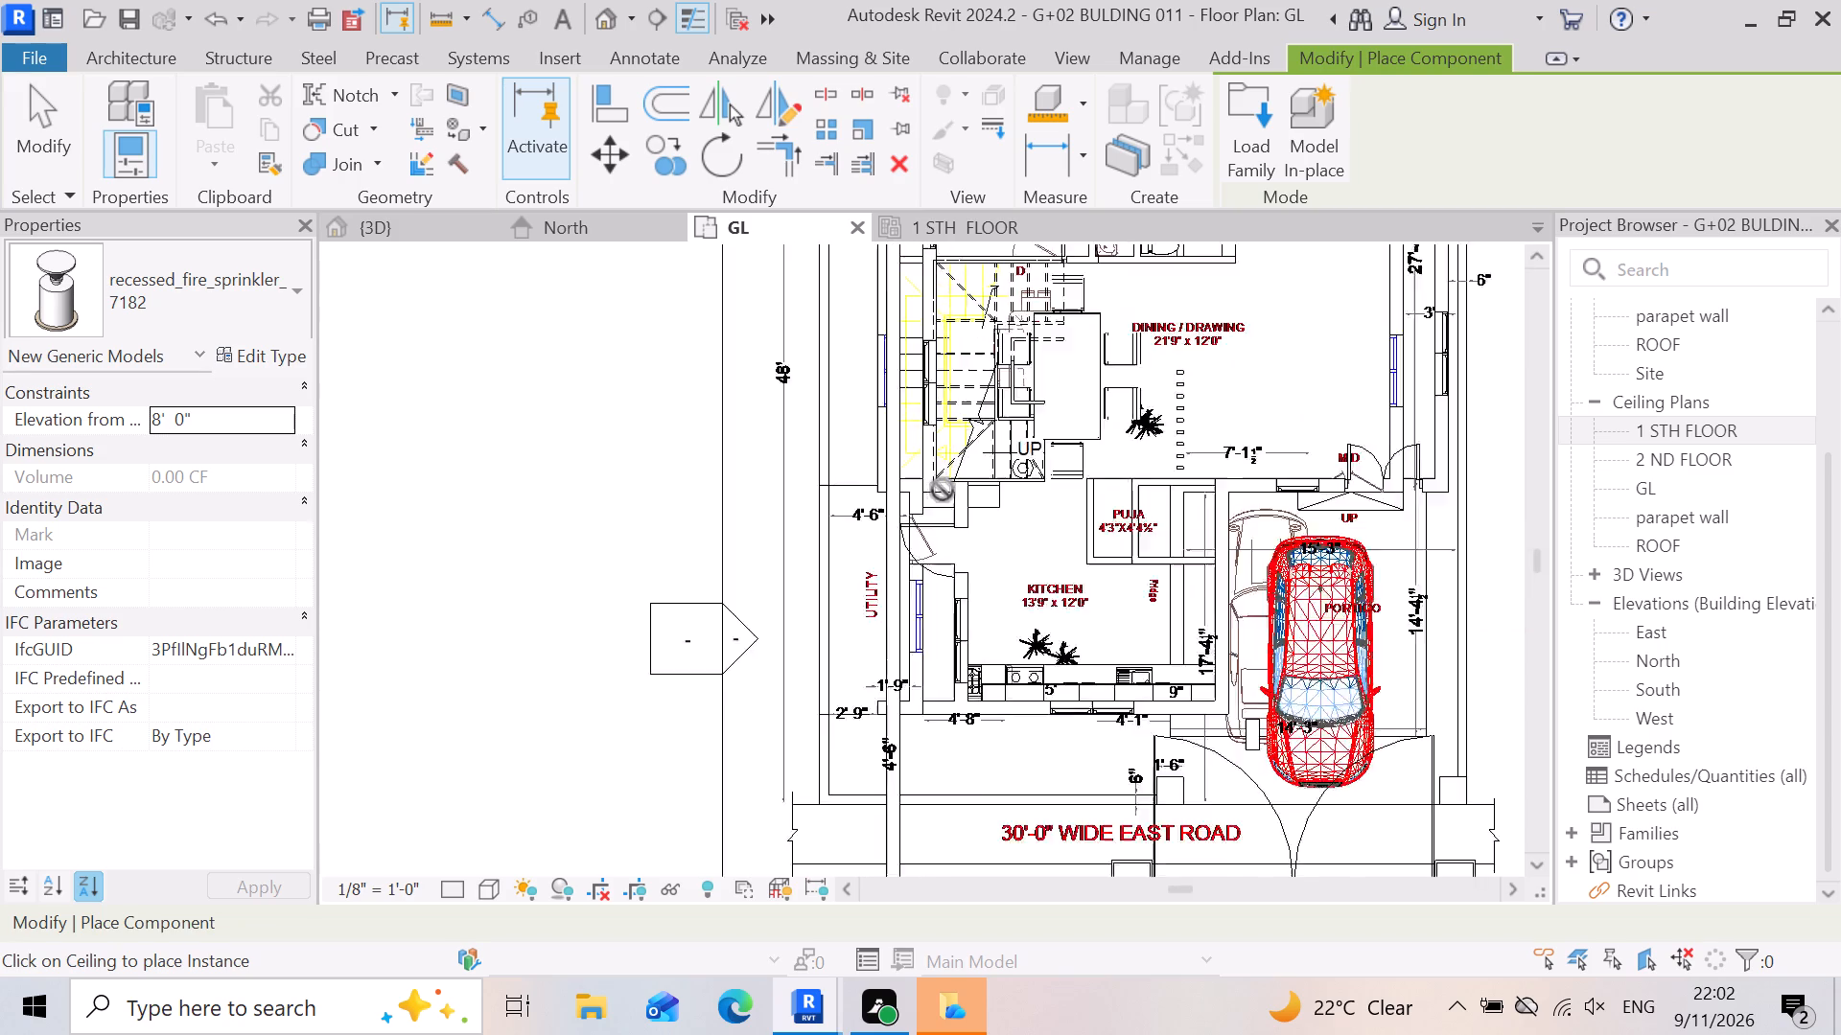
scroll(943, 490, "up", 3)
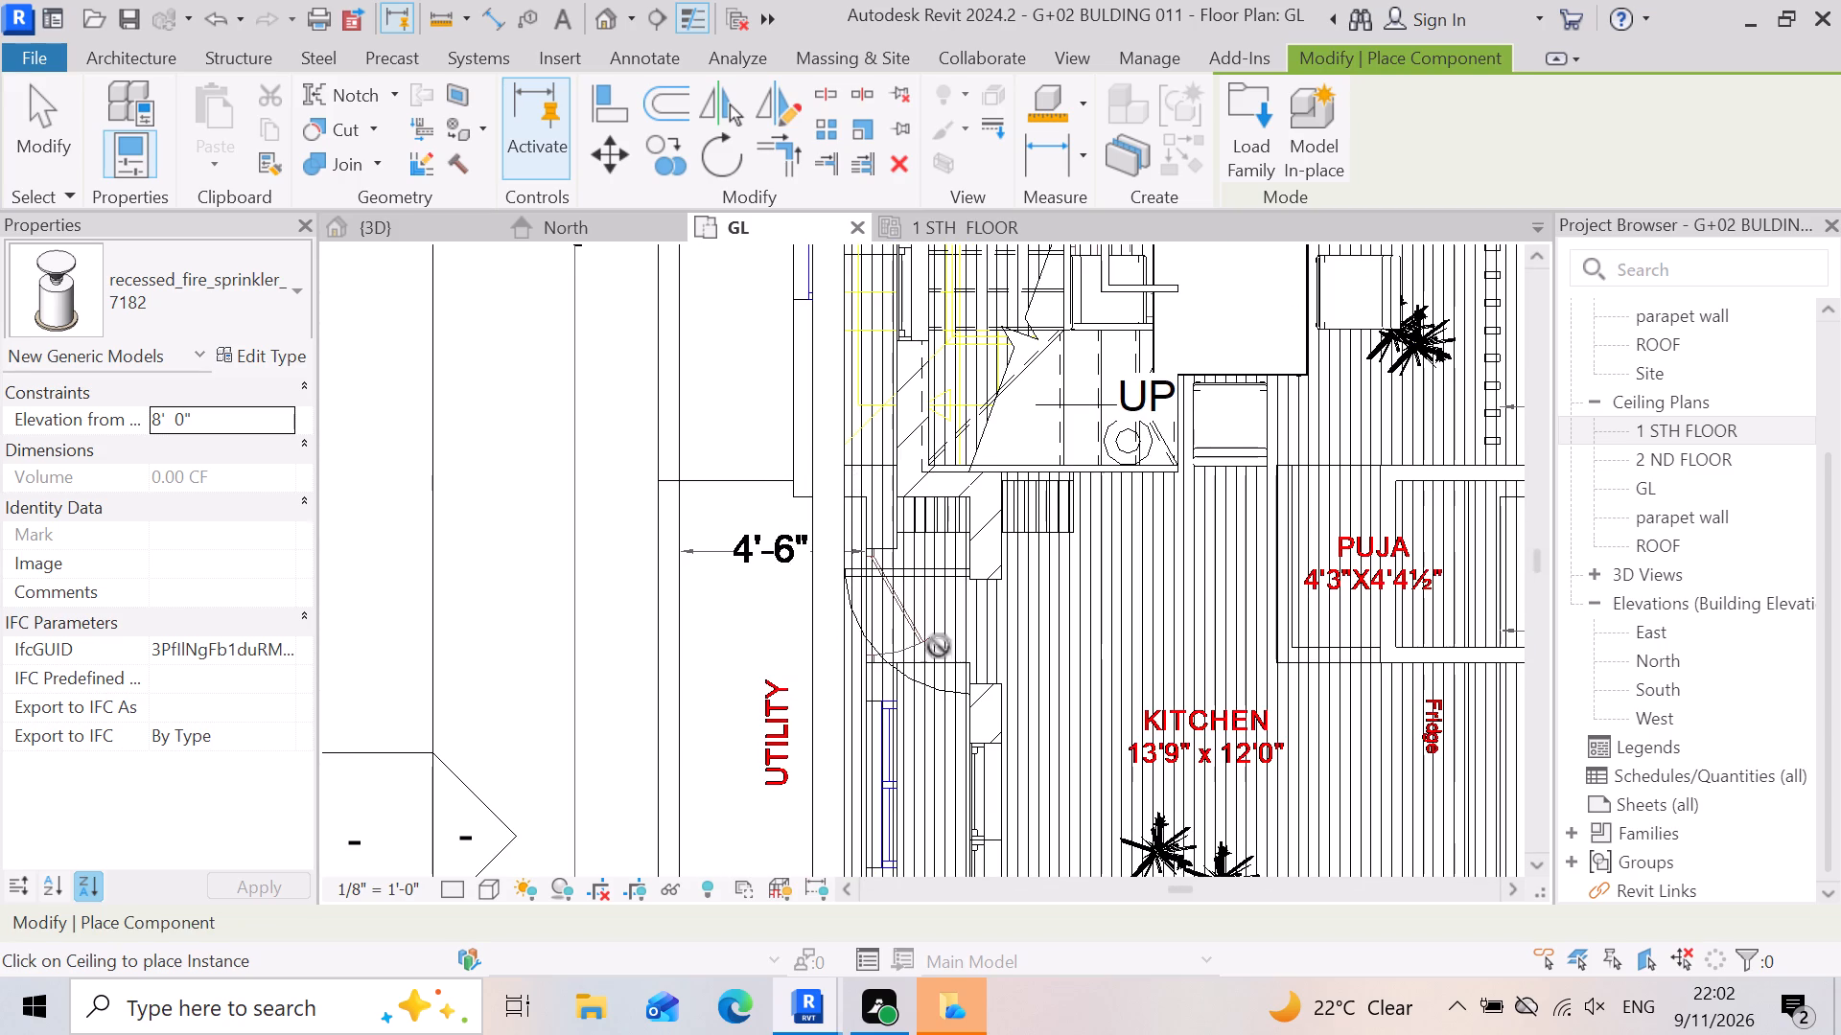
scroll(732, 680, "down", 2)
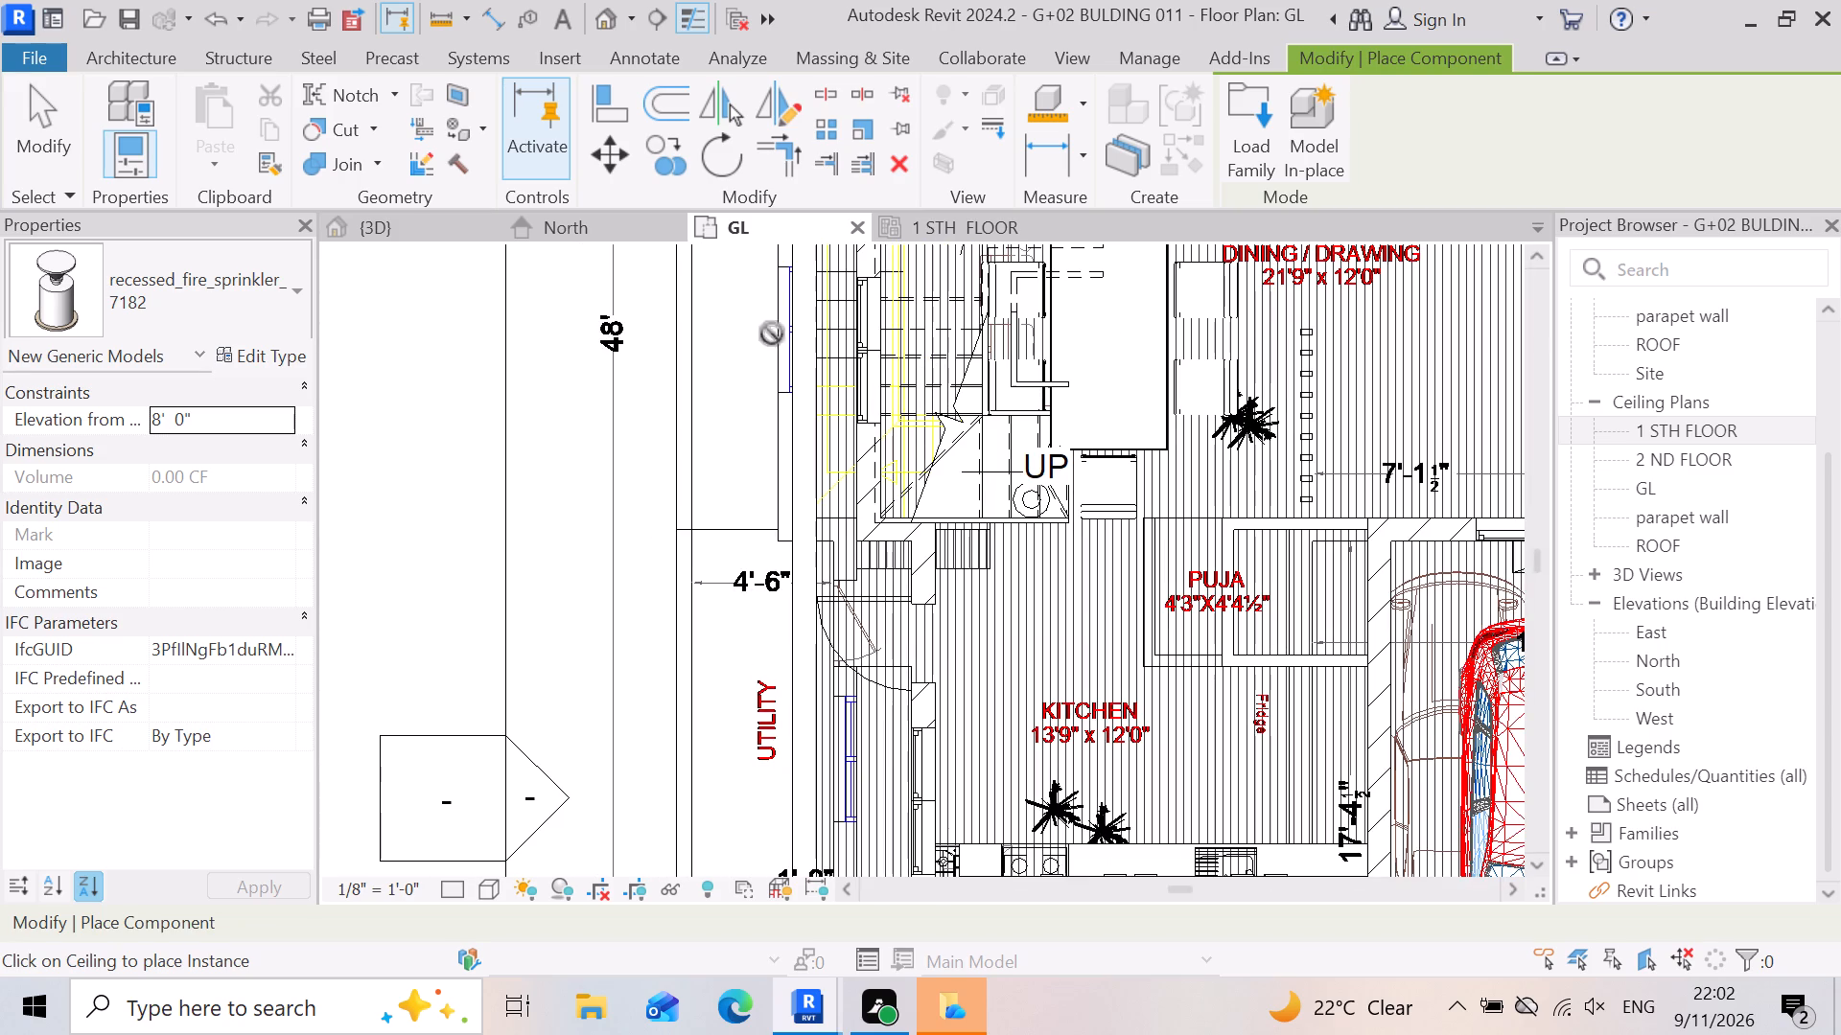
left_click(413, 235)
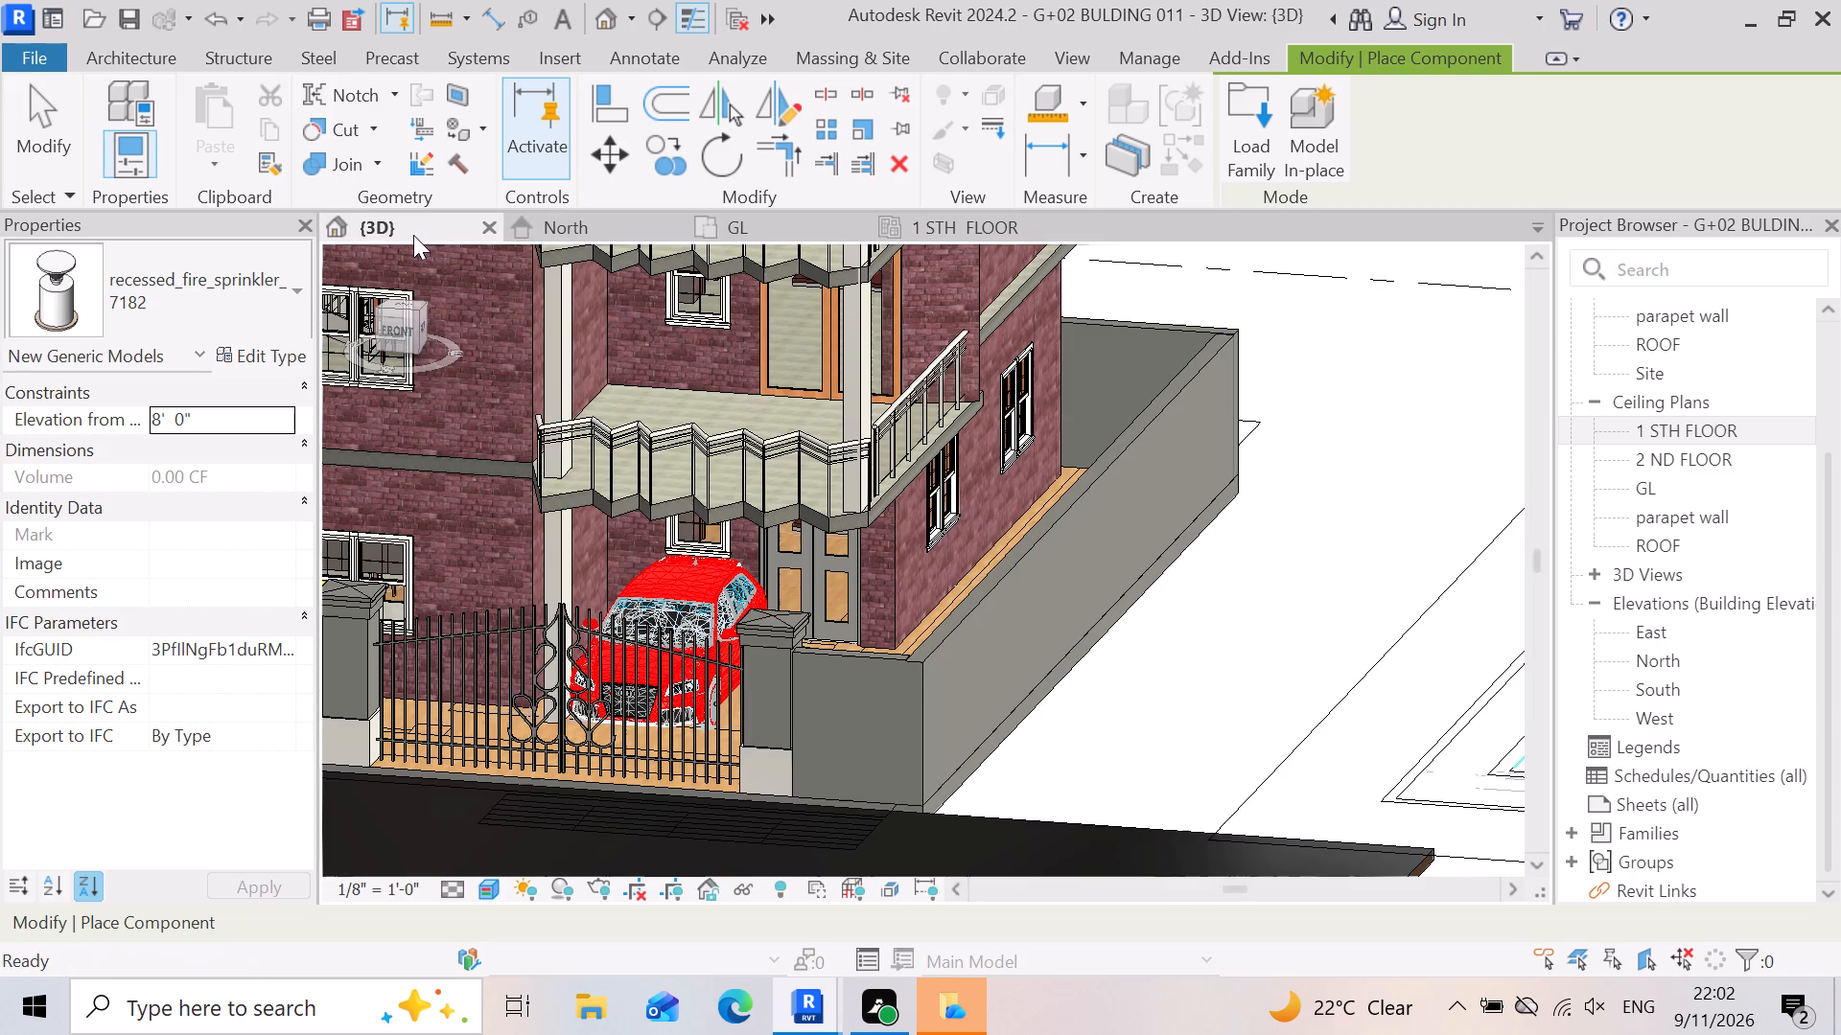
scroll(730, 375, "up", 3)
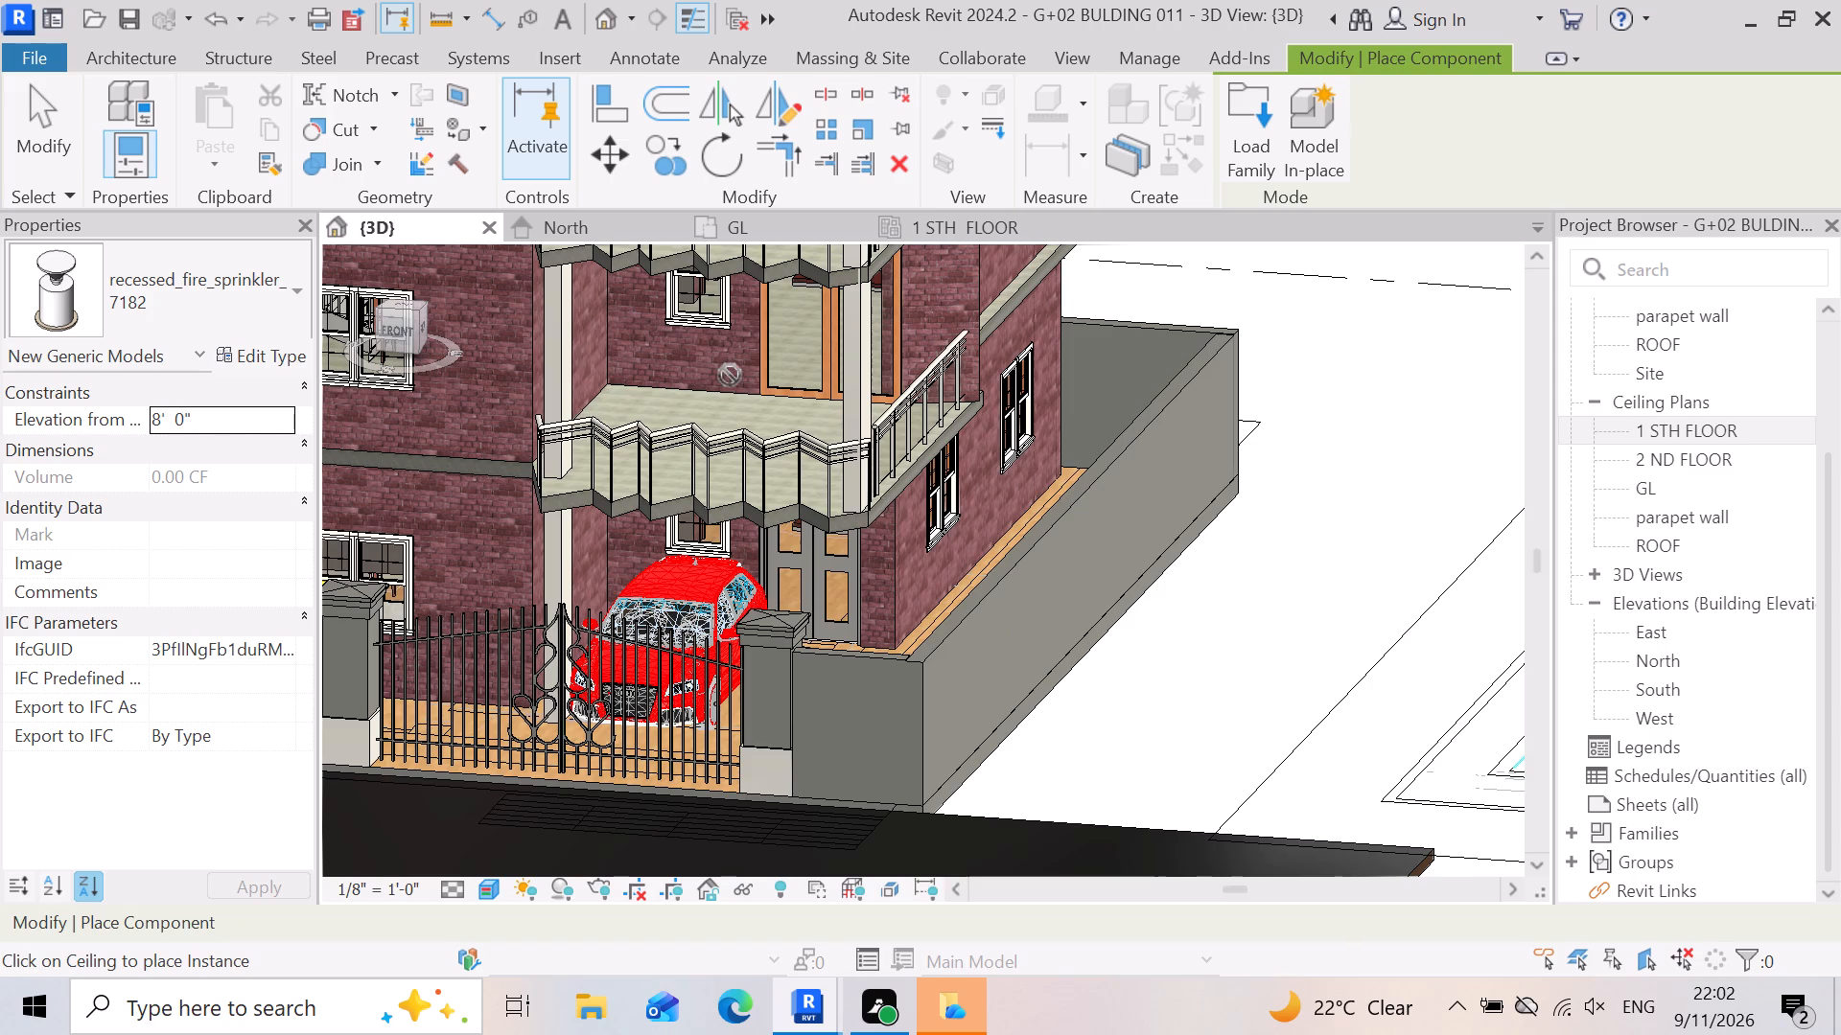
scroll(1186, 696, "down", 3)
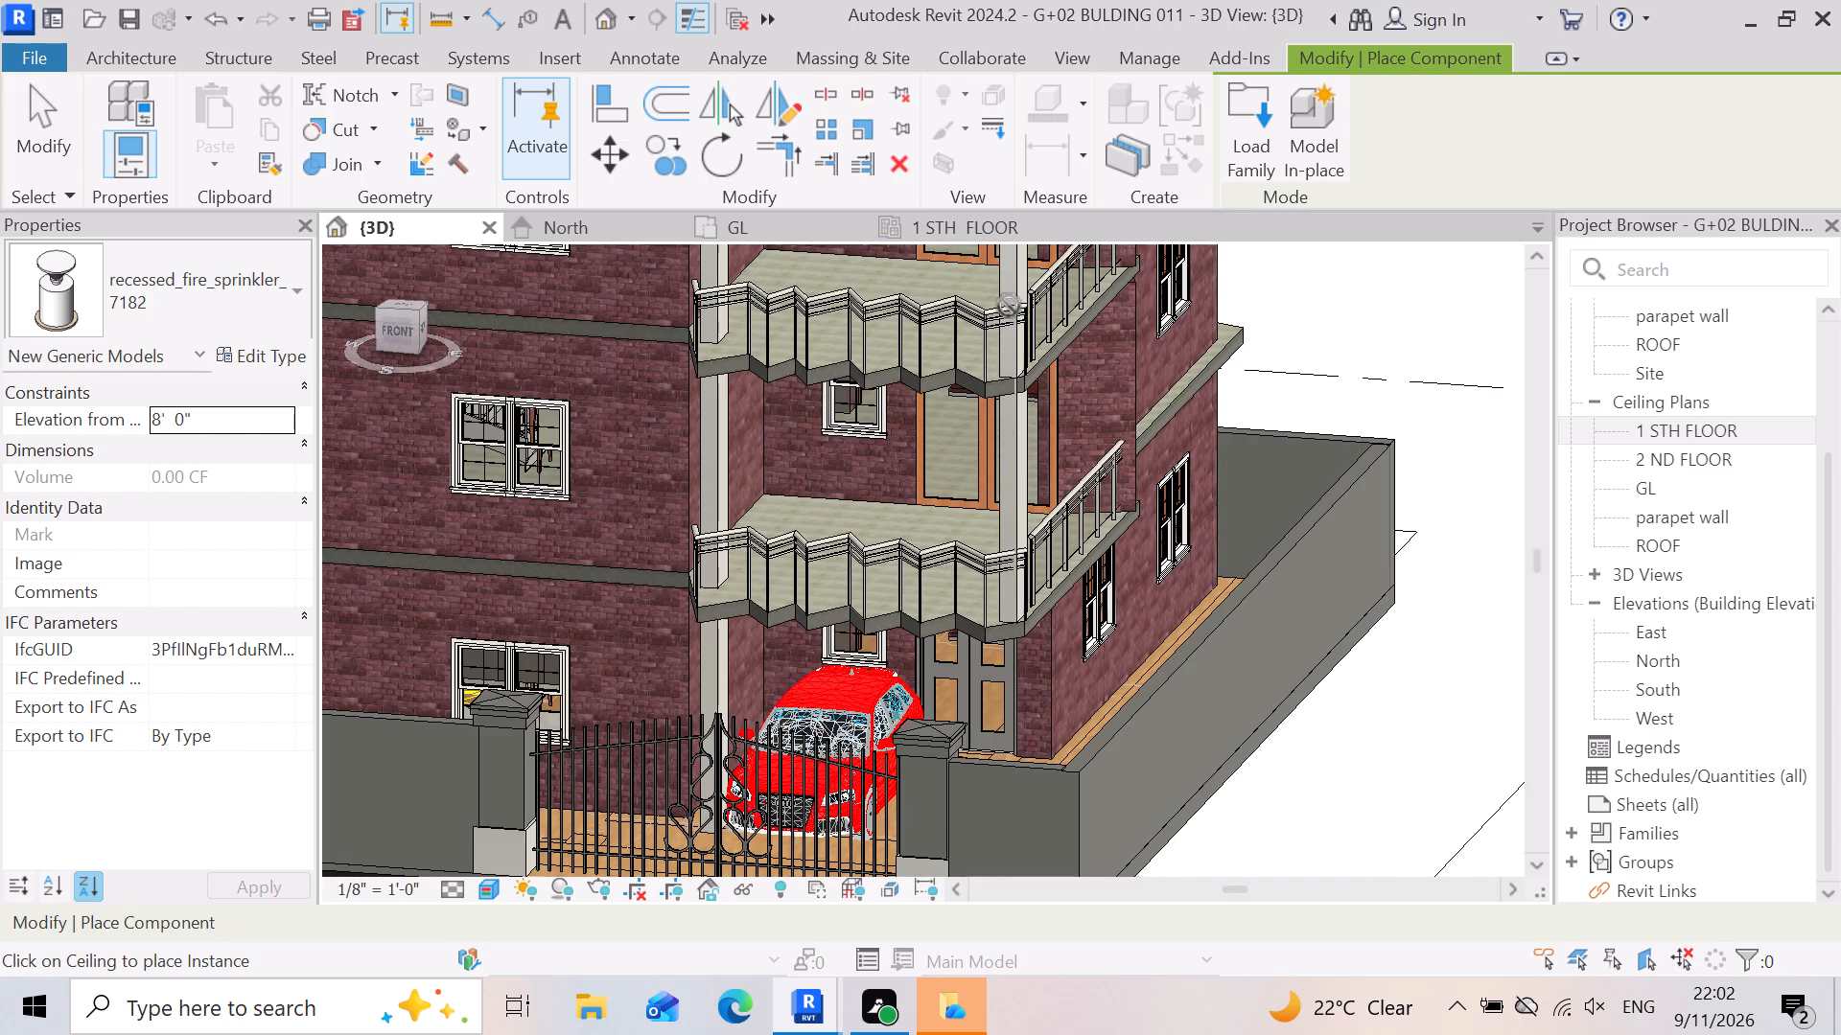
In the 1 STH FLOOR ceiling plan, start a sketched ceiling using the GWB on Mtl. Stud compound type.
double_click(989, 224)
scroll(1009, 607, "down", 5)
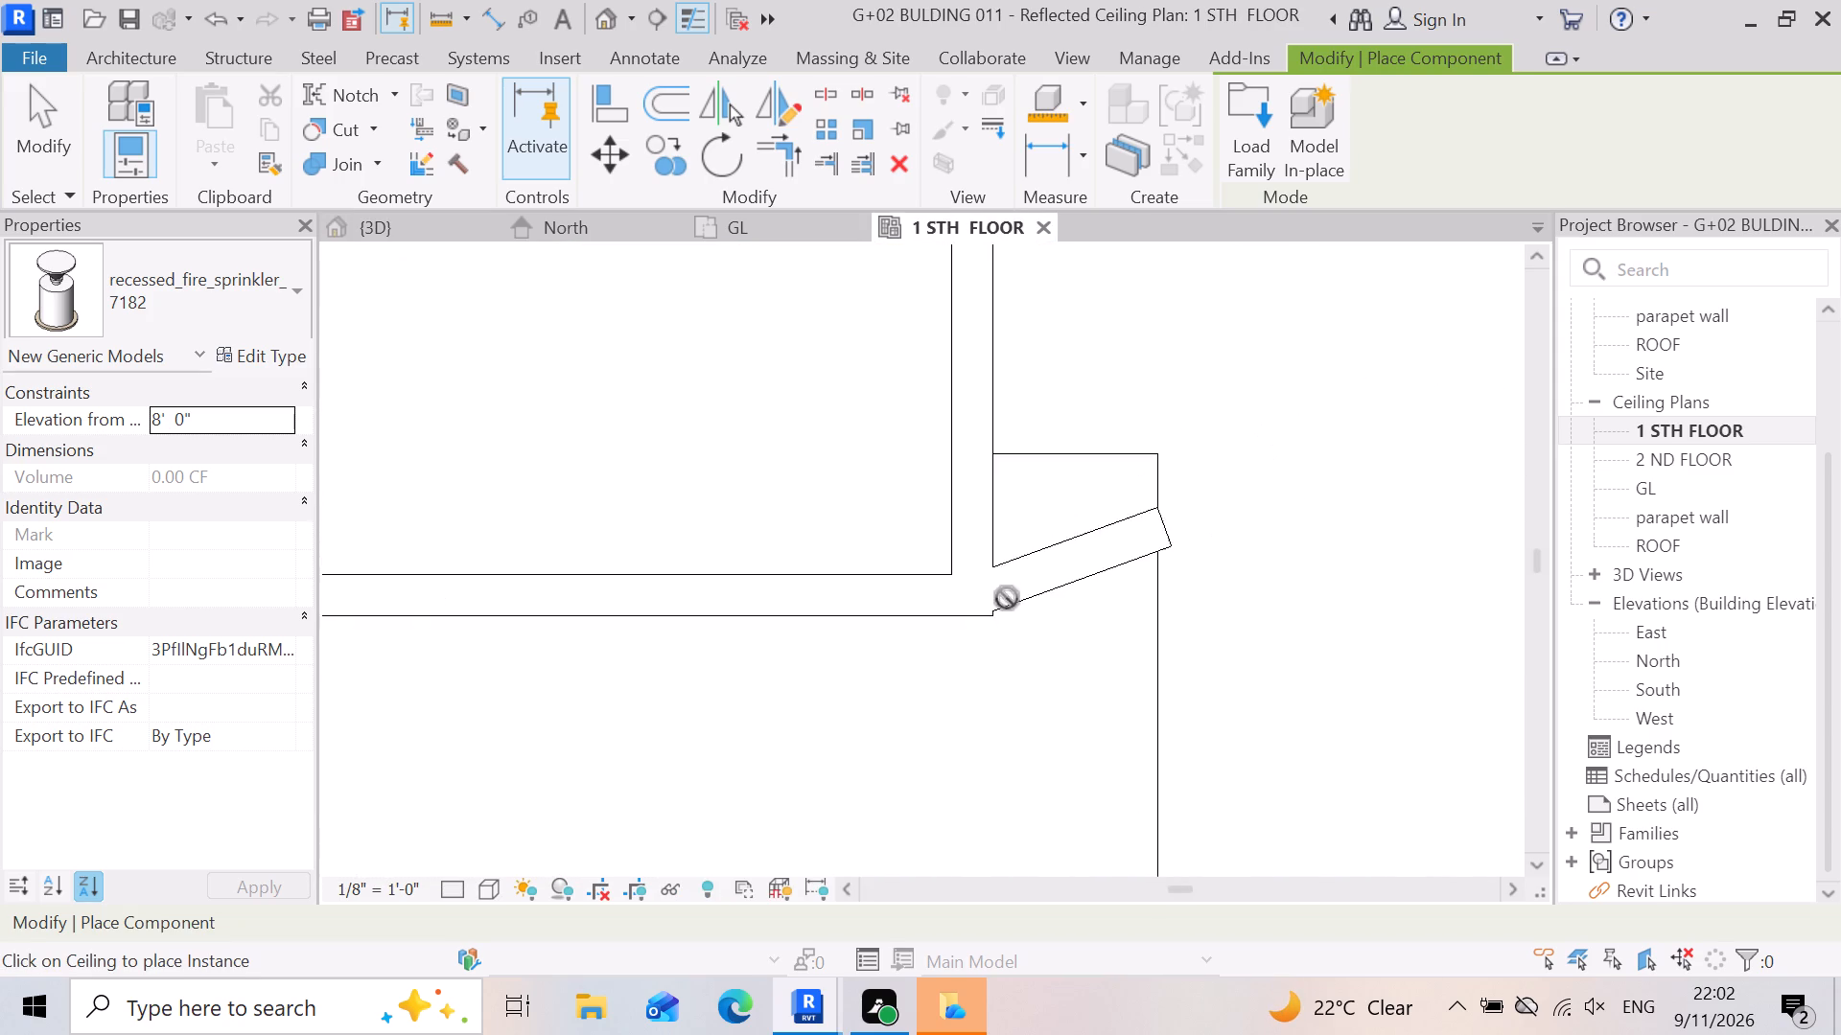
scroll(1007, 598, "down", 4)
scroll(1179, 630, "down", 9)
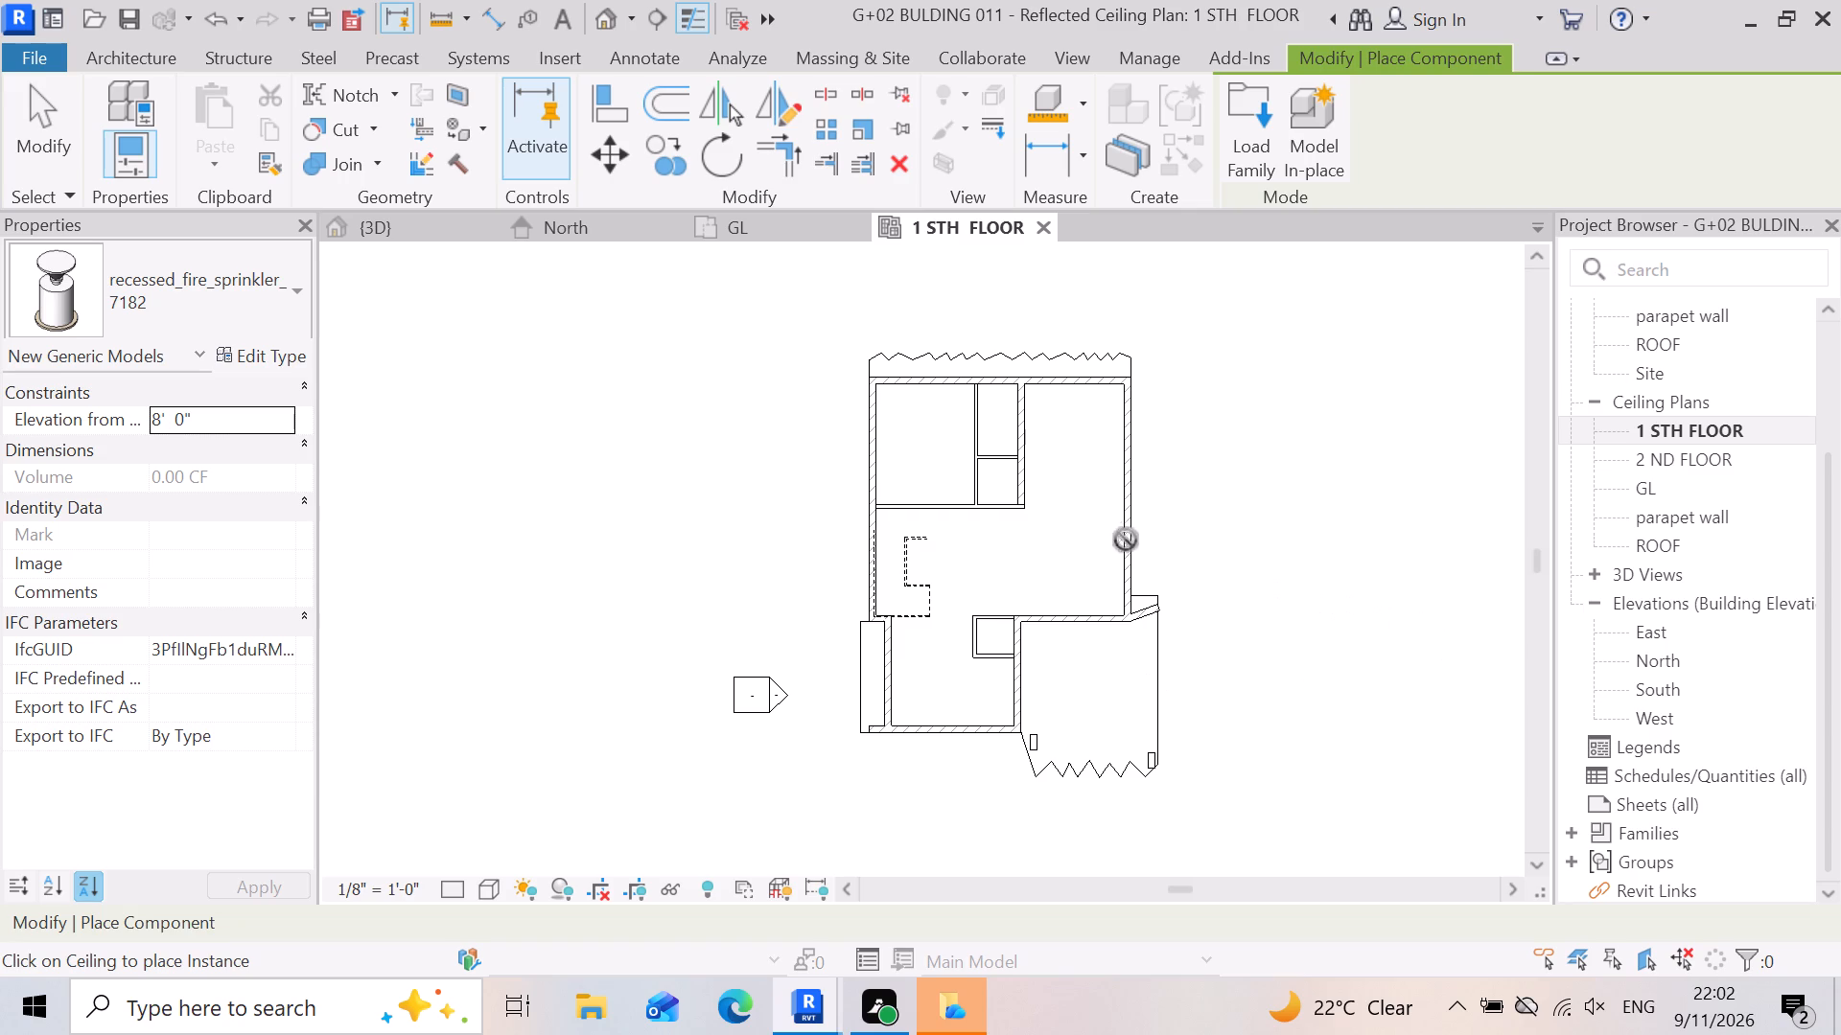
scroll(1156, 758, "up", 3)
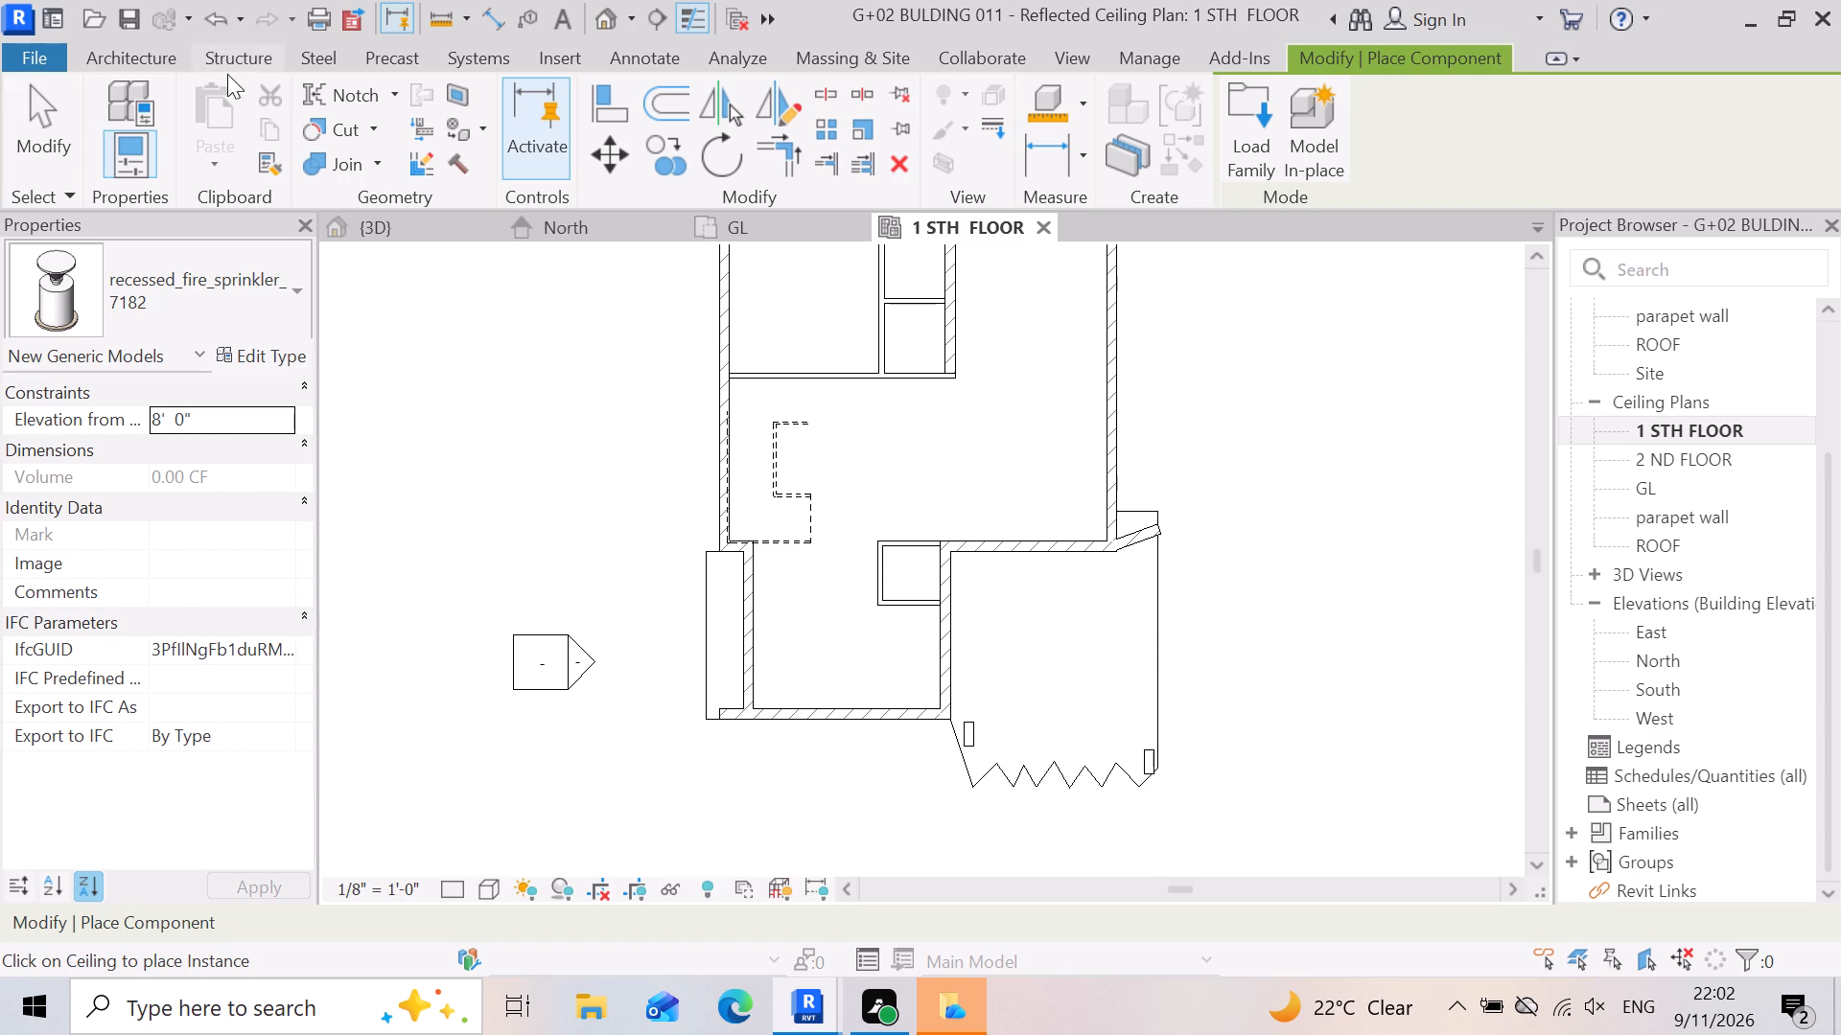
left_click(111, 59)
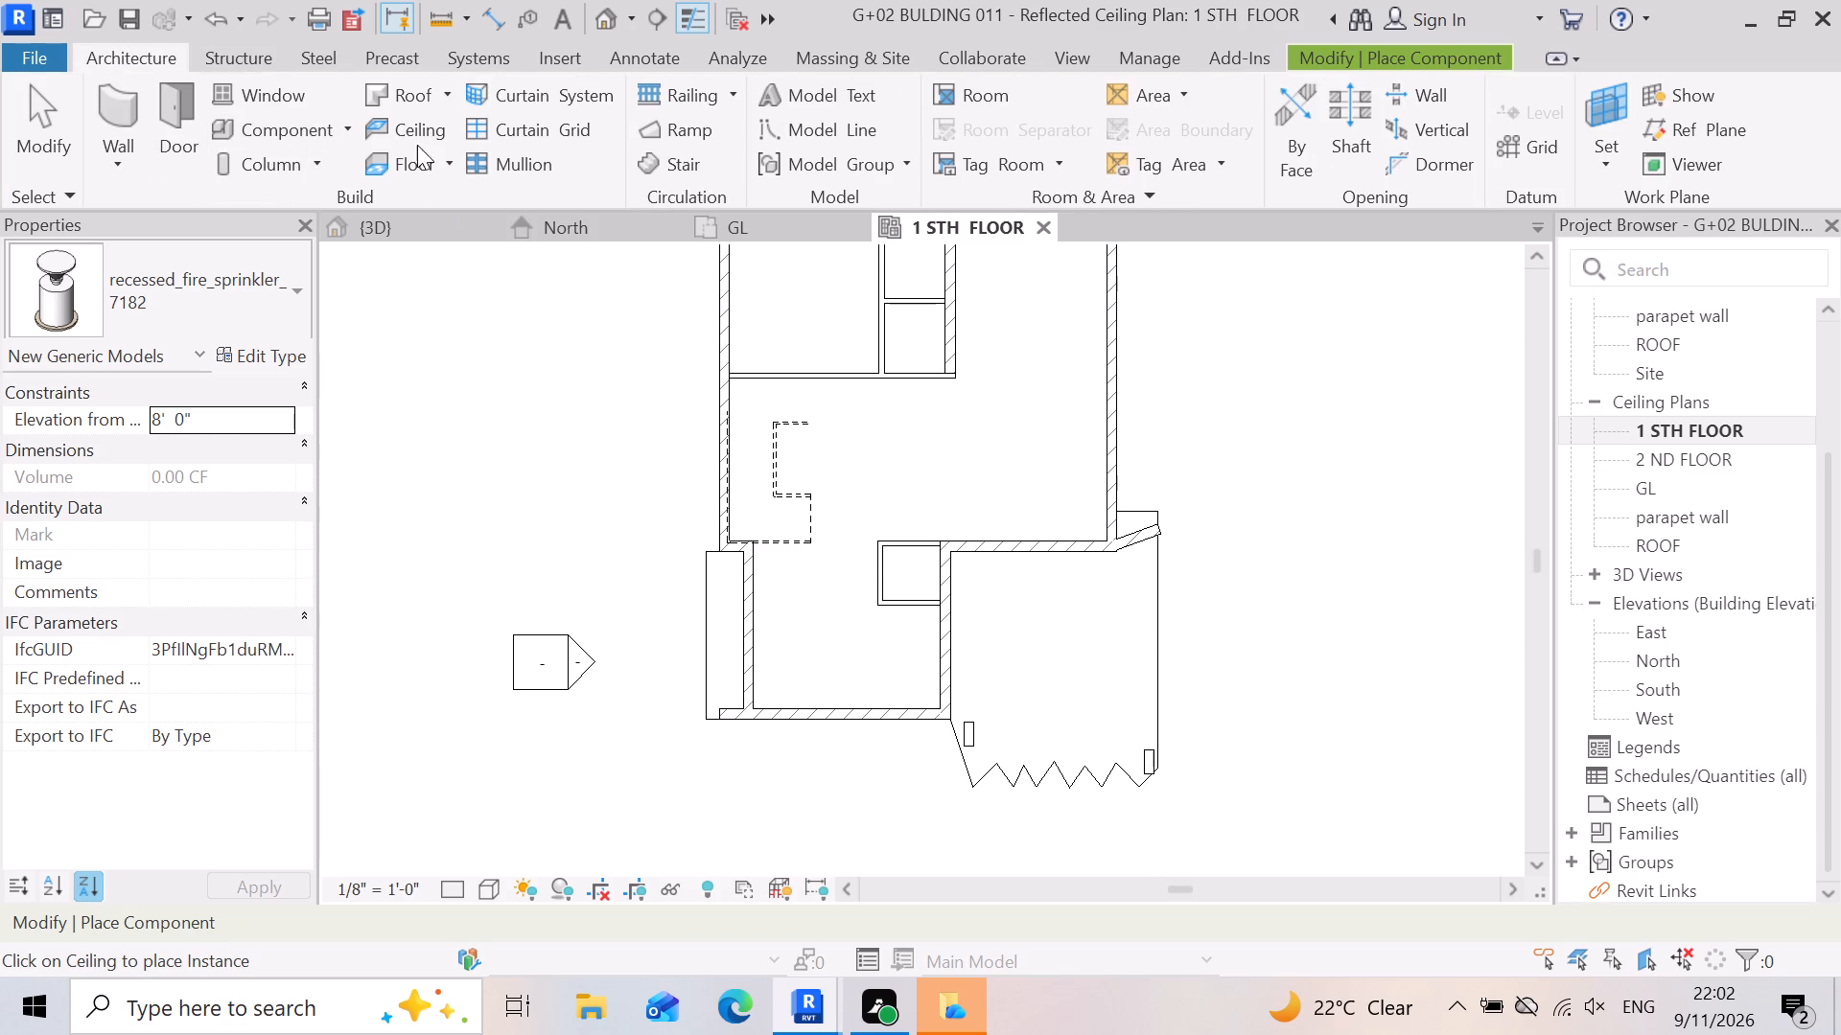
double_click(423, 138)
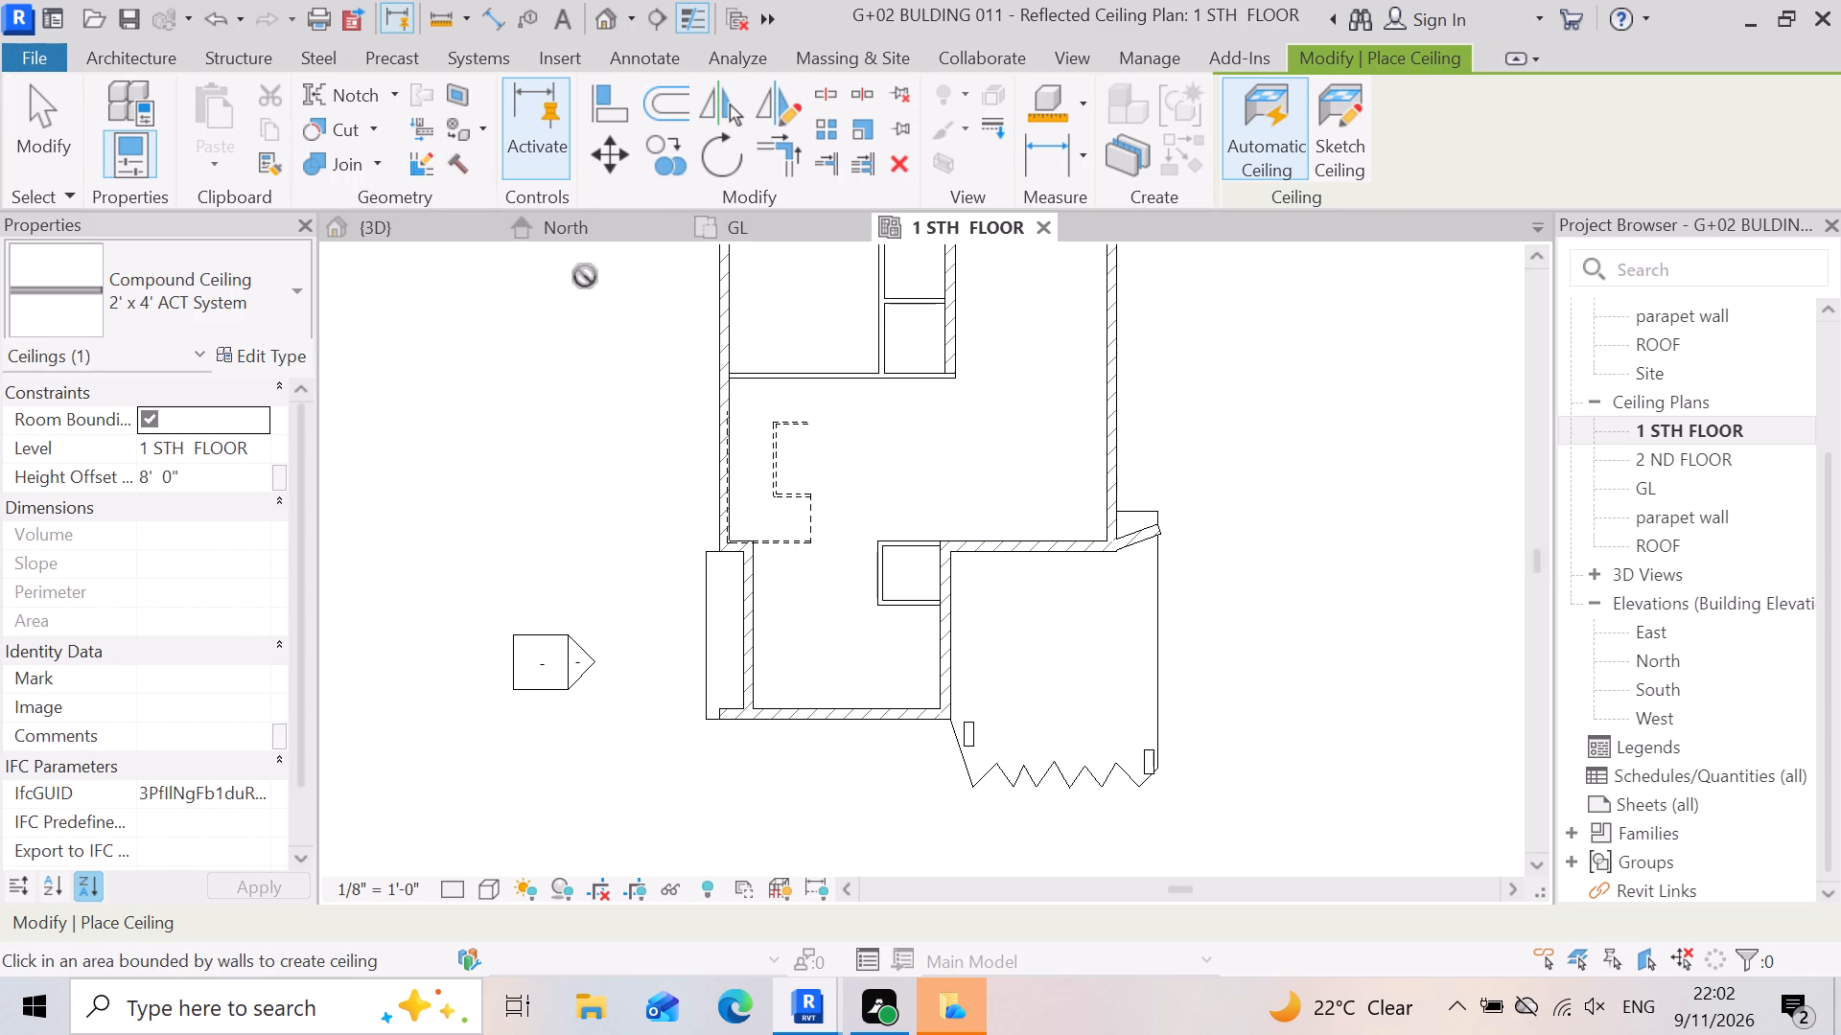
left_click(282, 282)
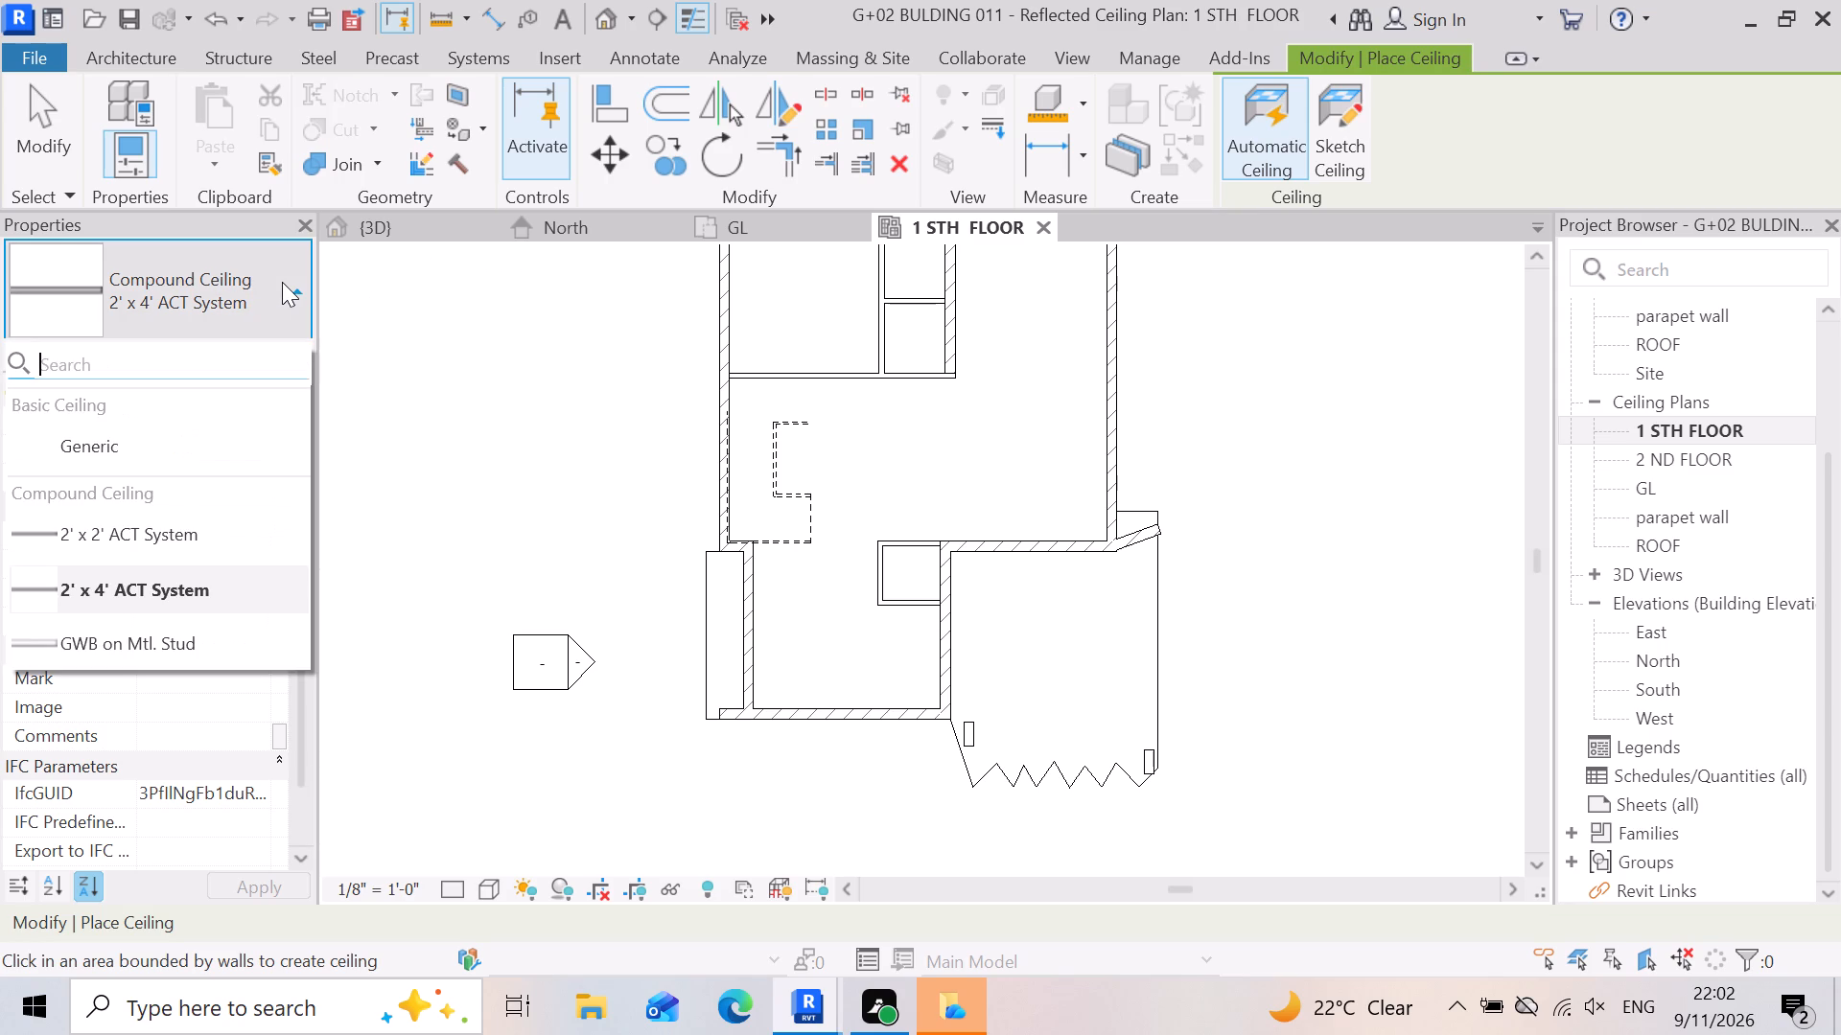
left_click(157, 582)
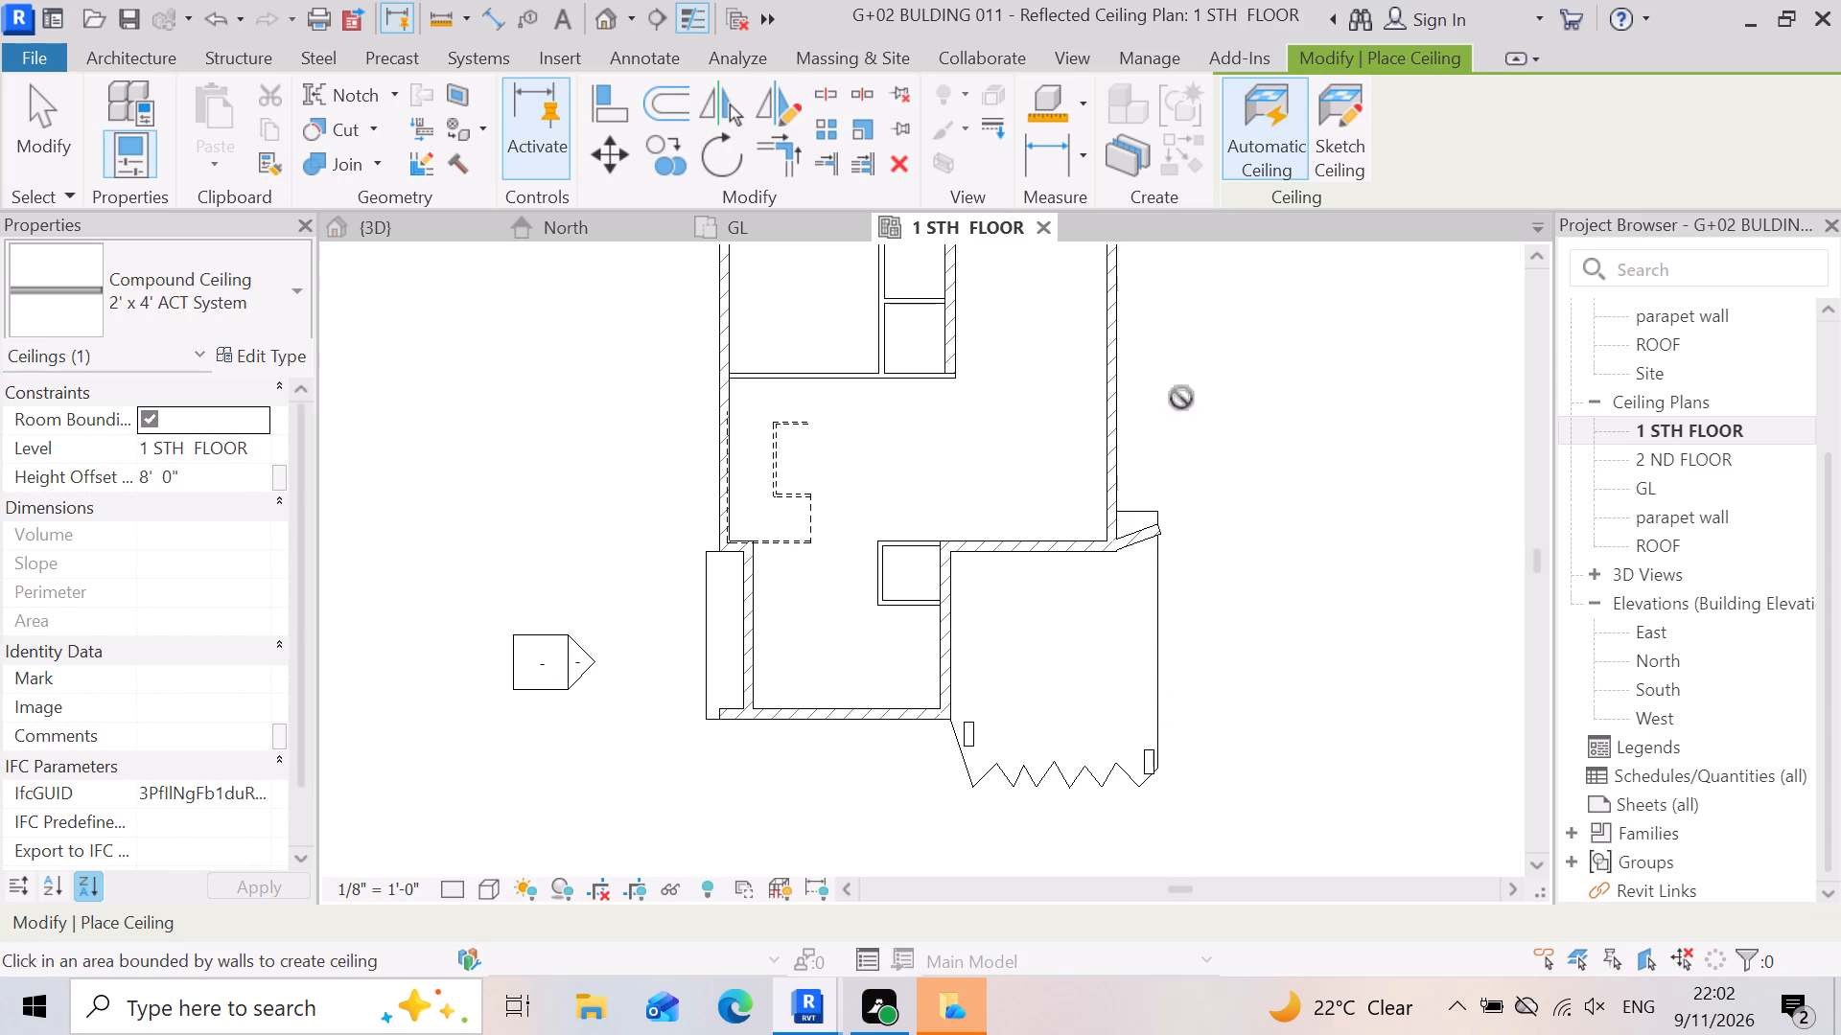
left_click(1340, 130)
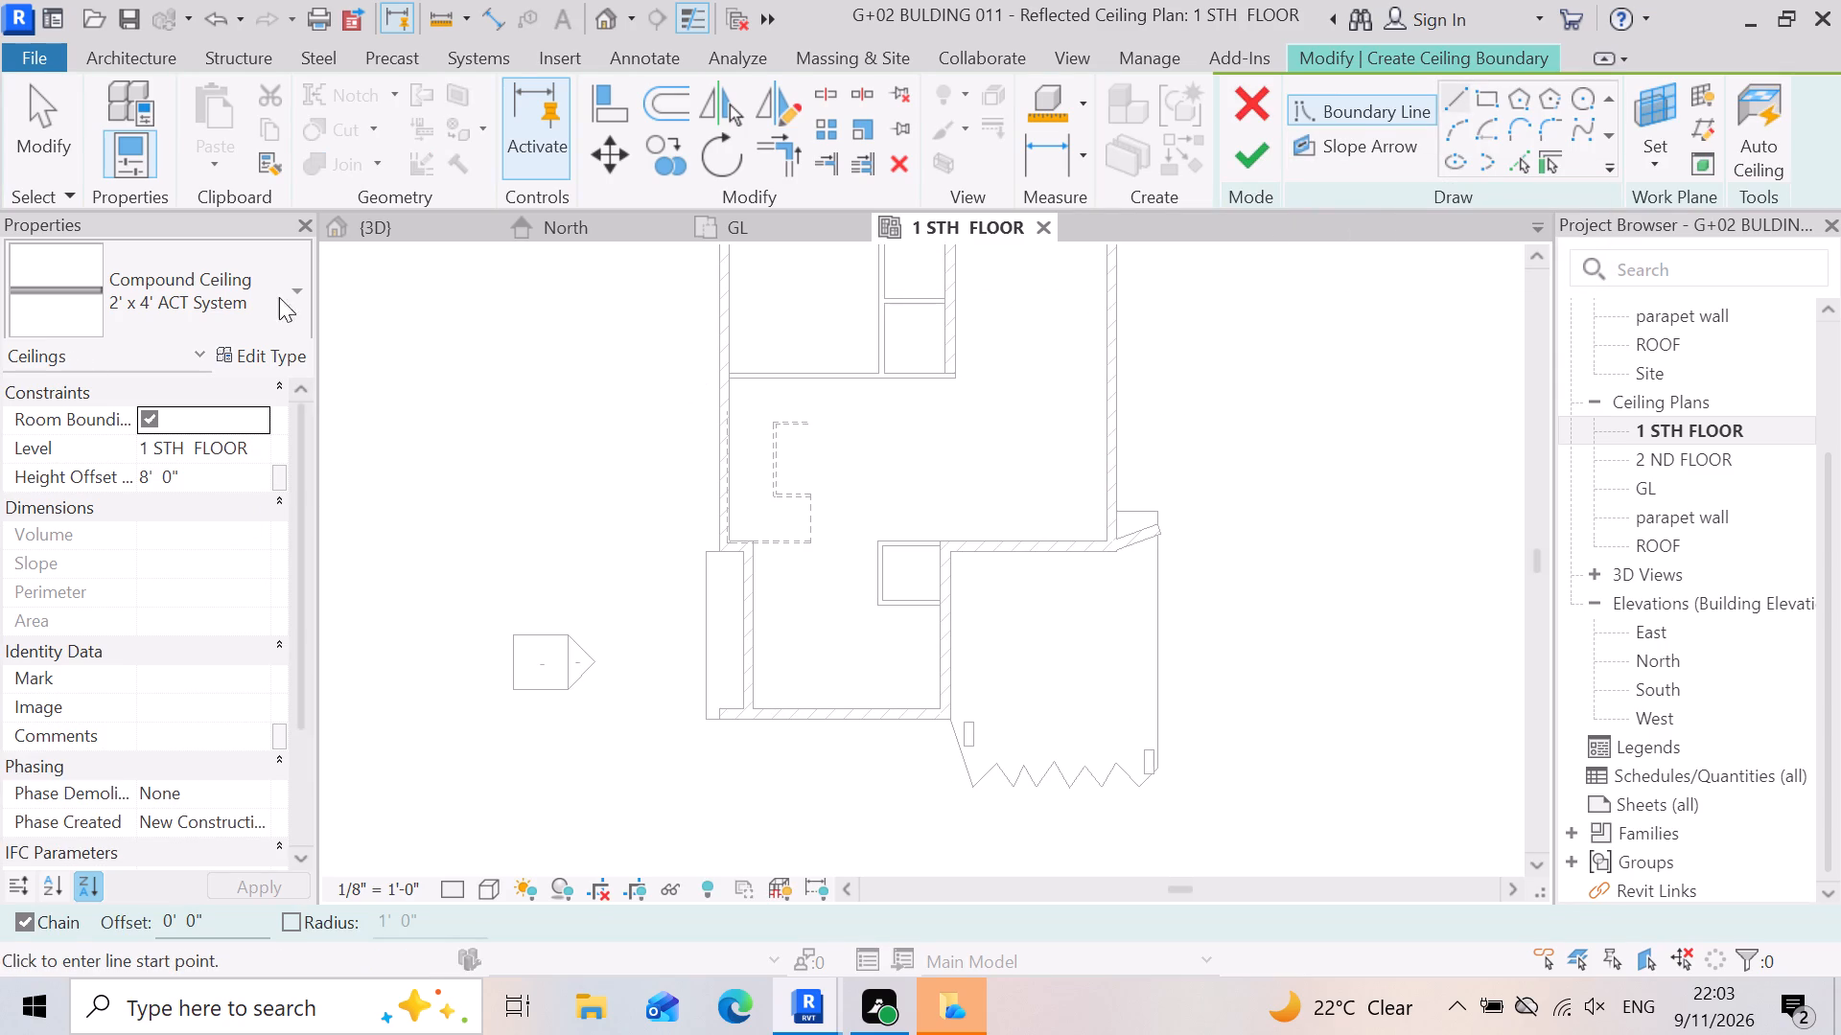
left_click(277, 271)
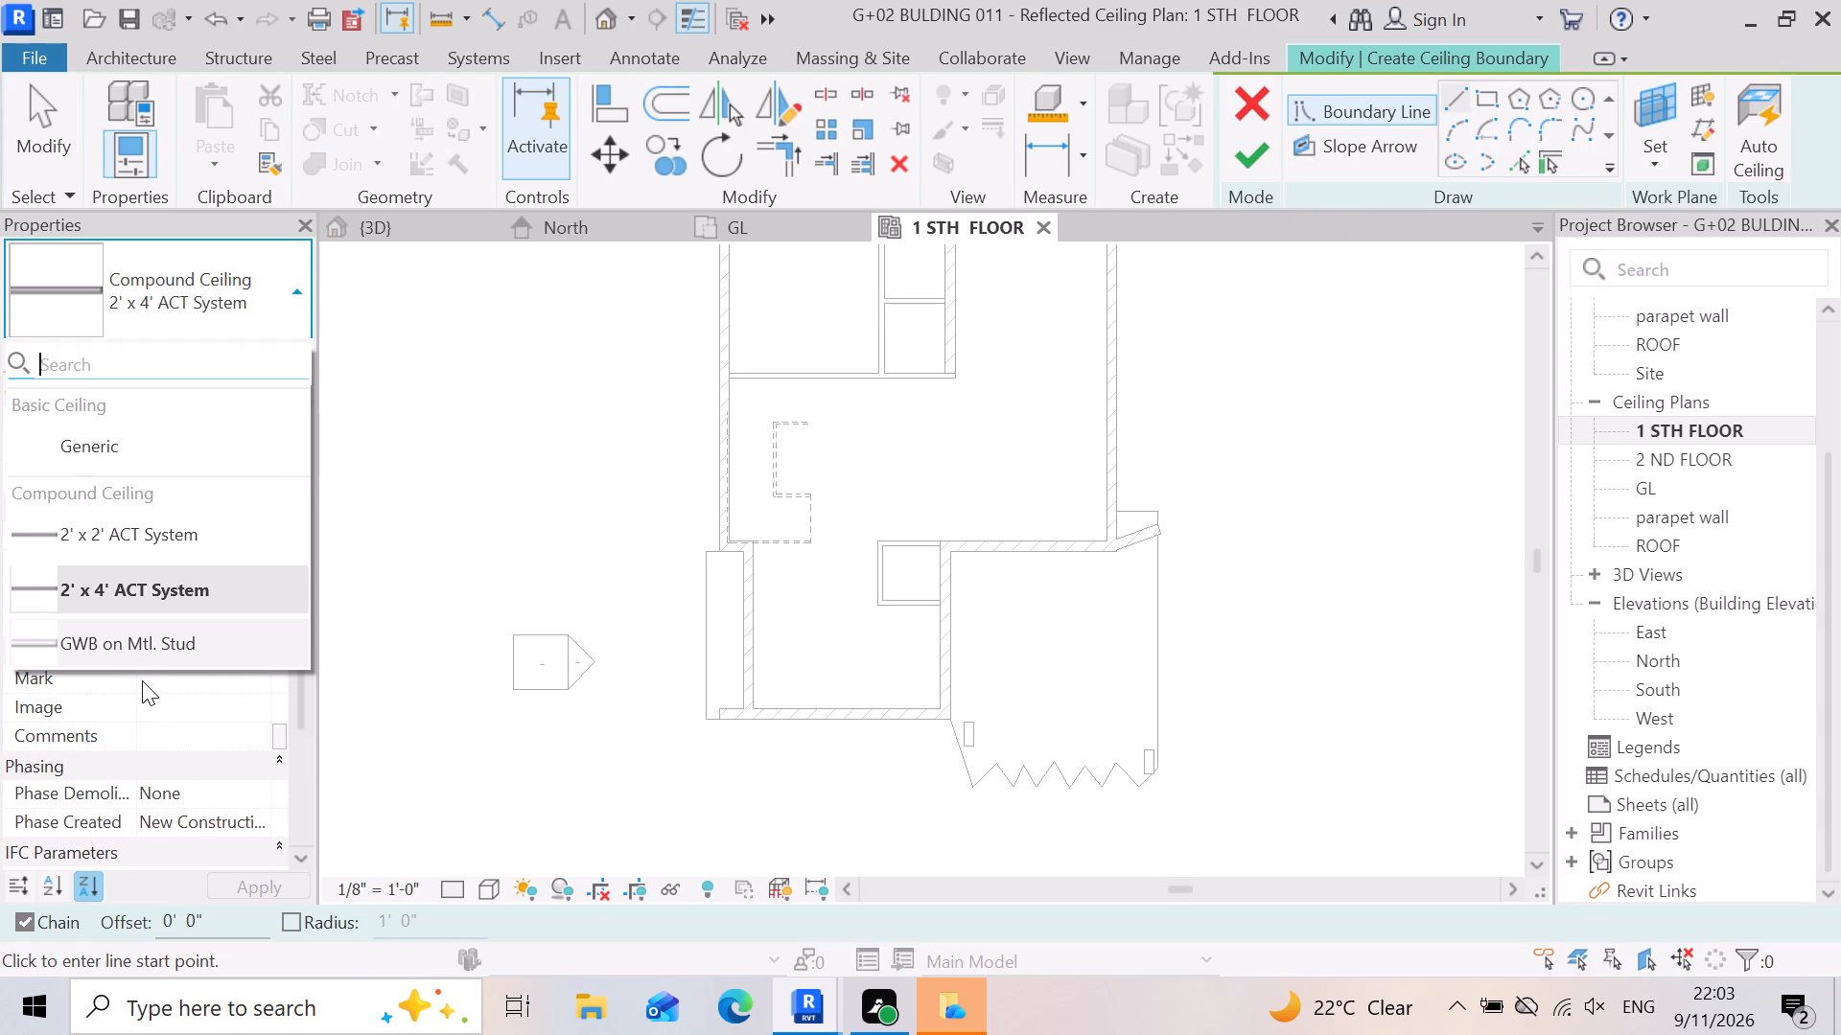
left_click(182, 623)
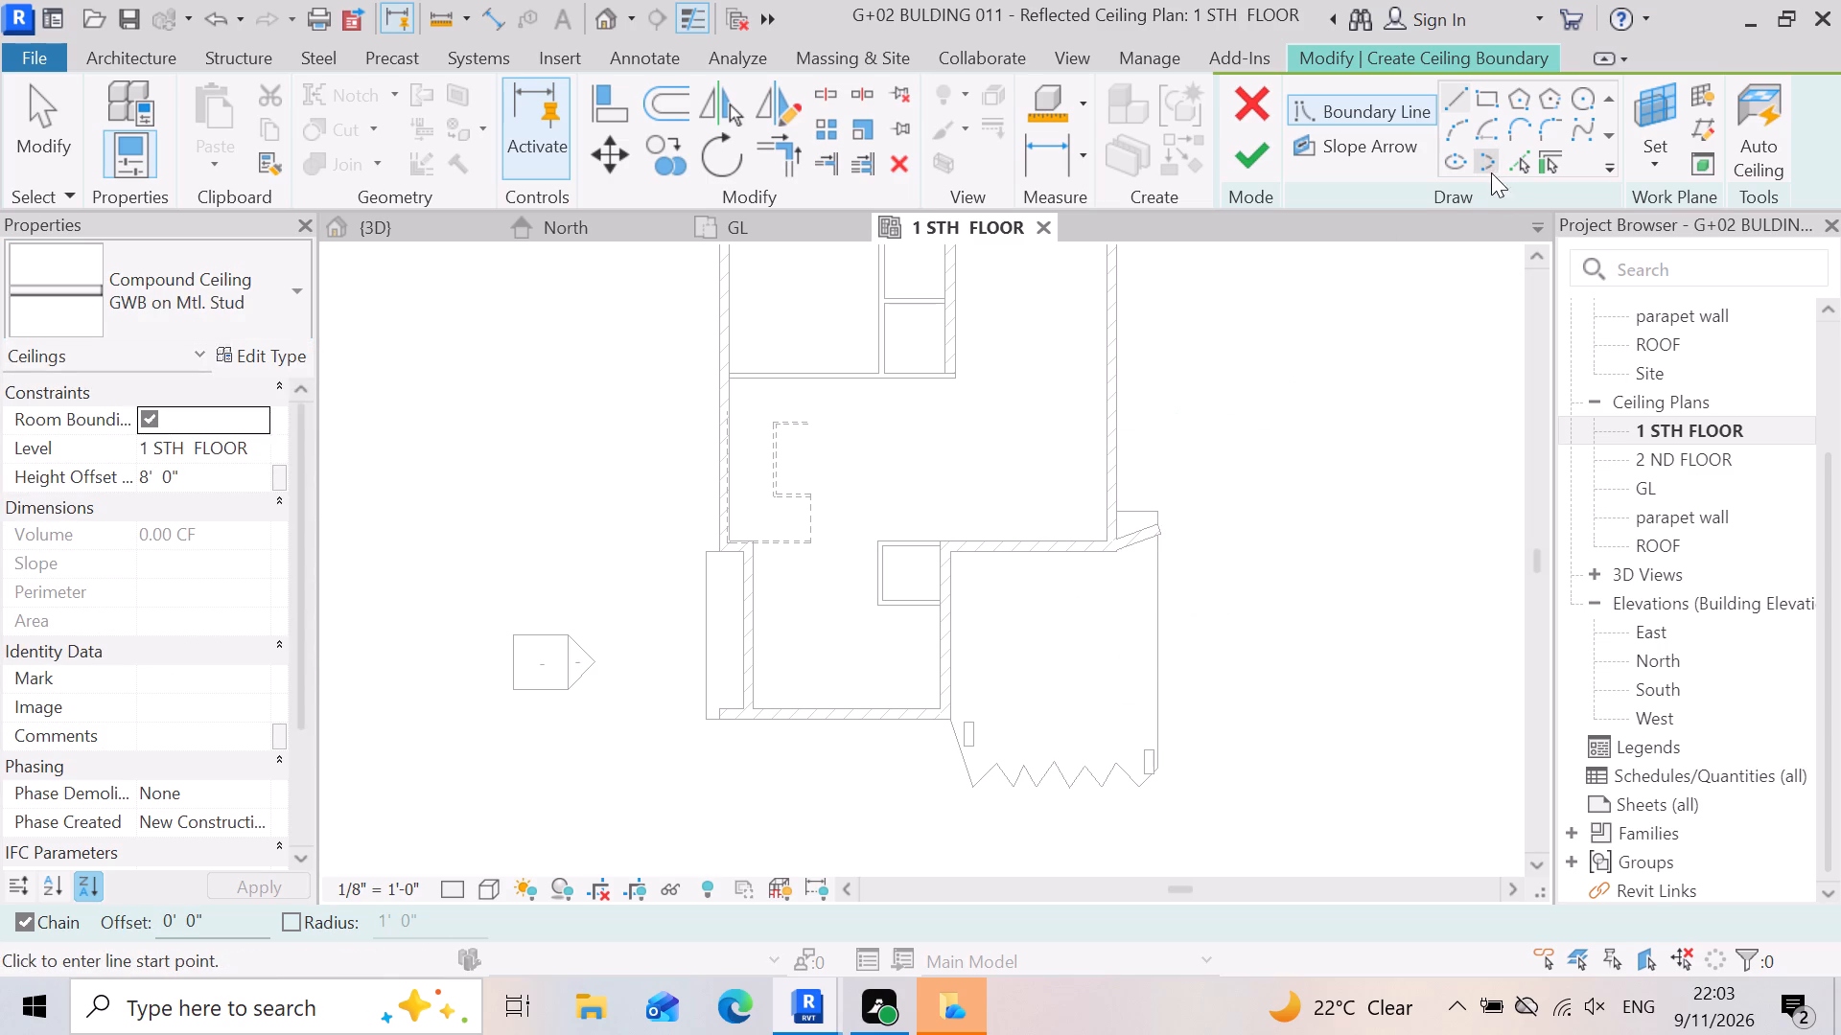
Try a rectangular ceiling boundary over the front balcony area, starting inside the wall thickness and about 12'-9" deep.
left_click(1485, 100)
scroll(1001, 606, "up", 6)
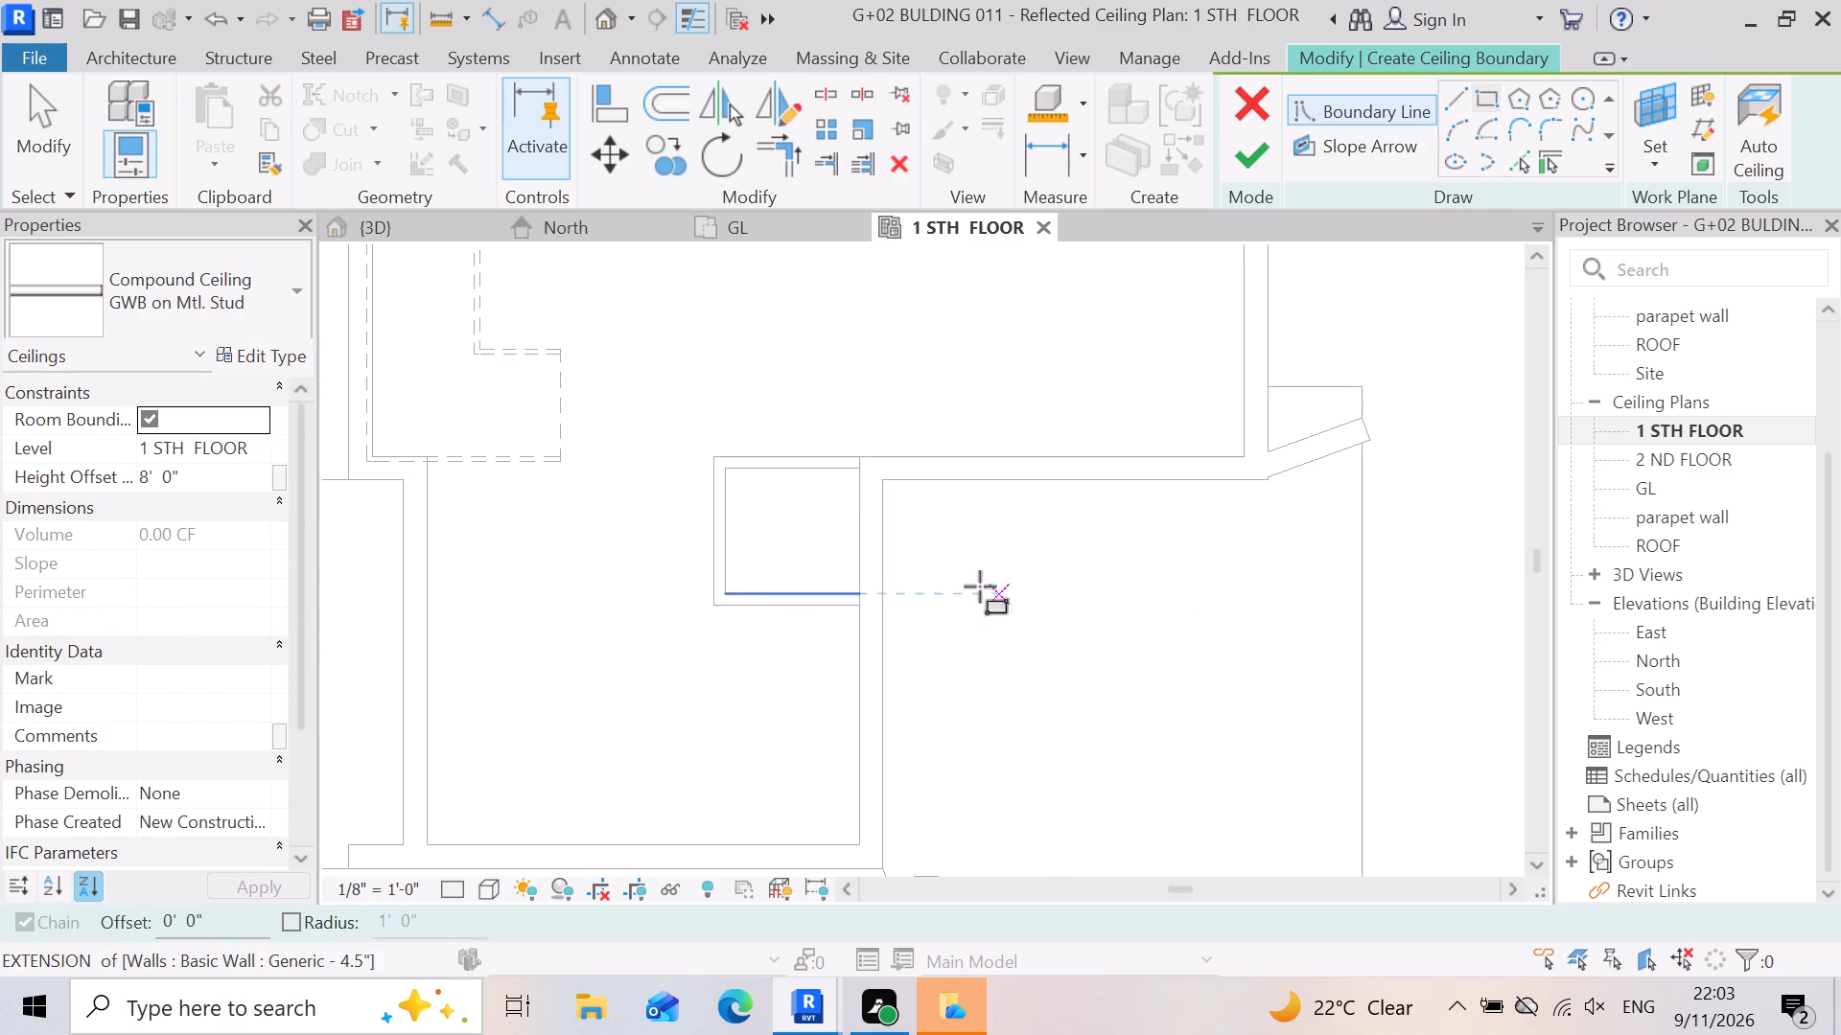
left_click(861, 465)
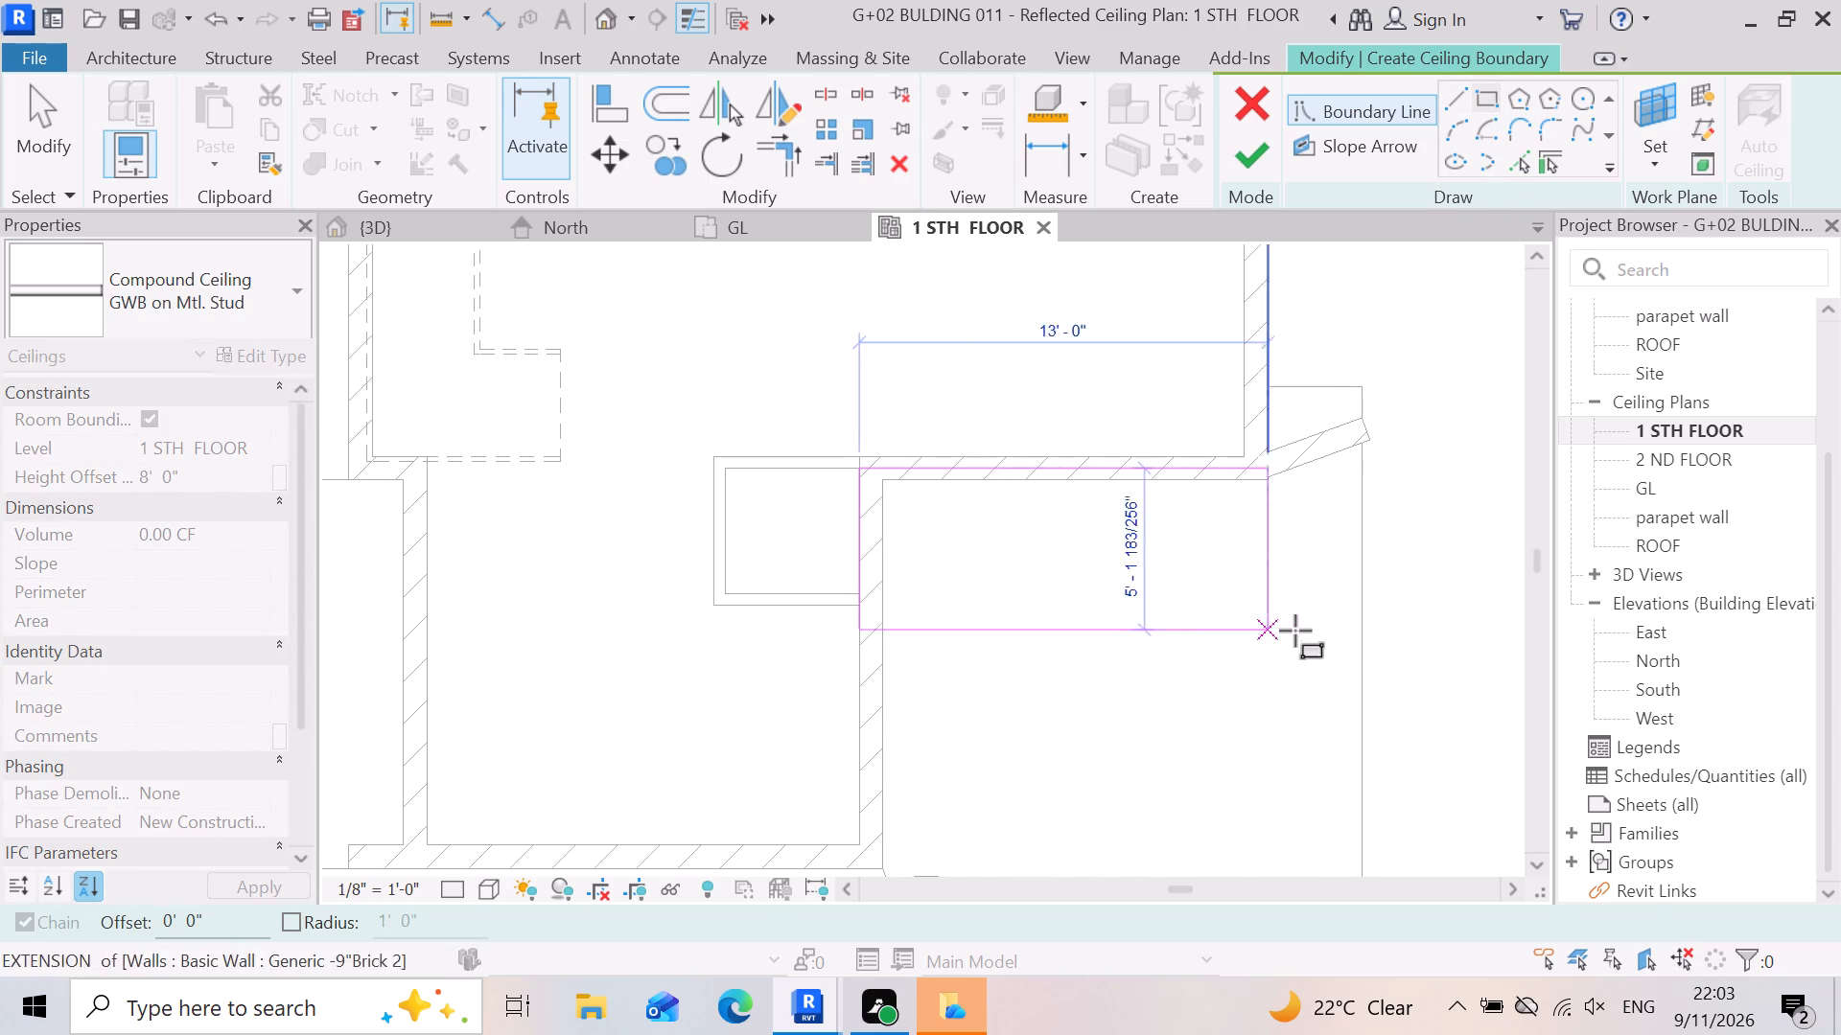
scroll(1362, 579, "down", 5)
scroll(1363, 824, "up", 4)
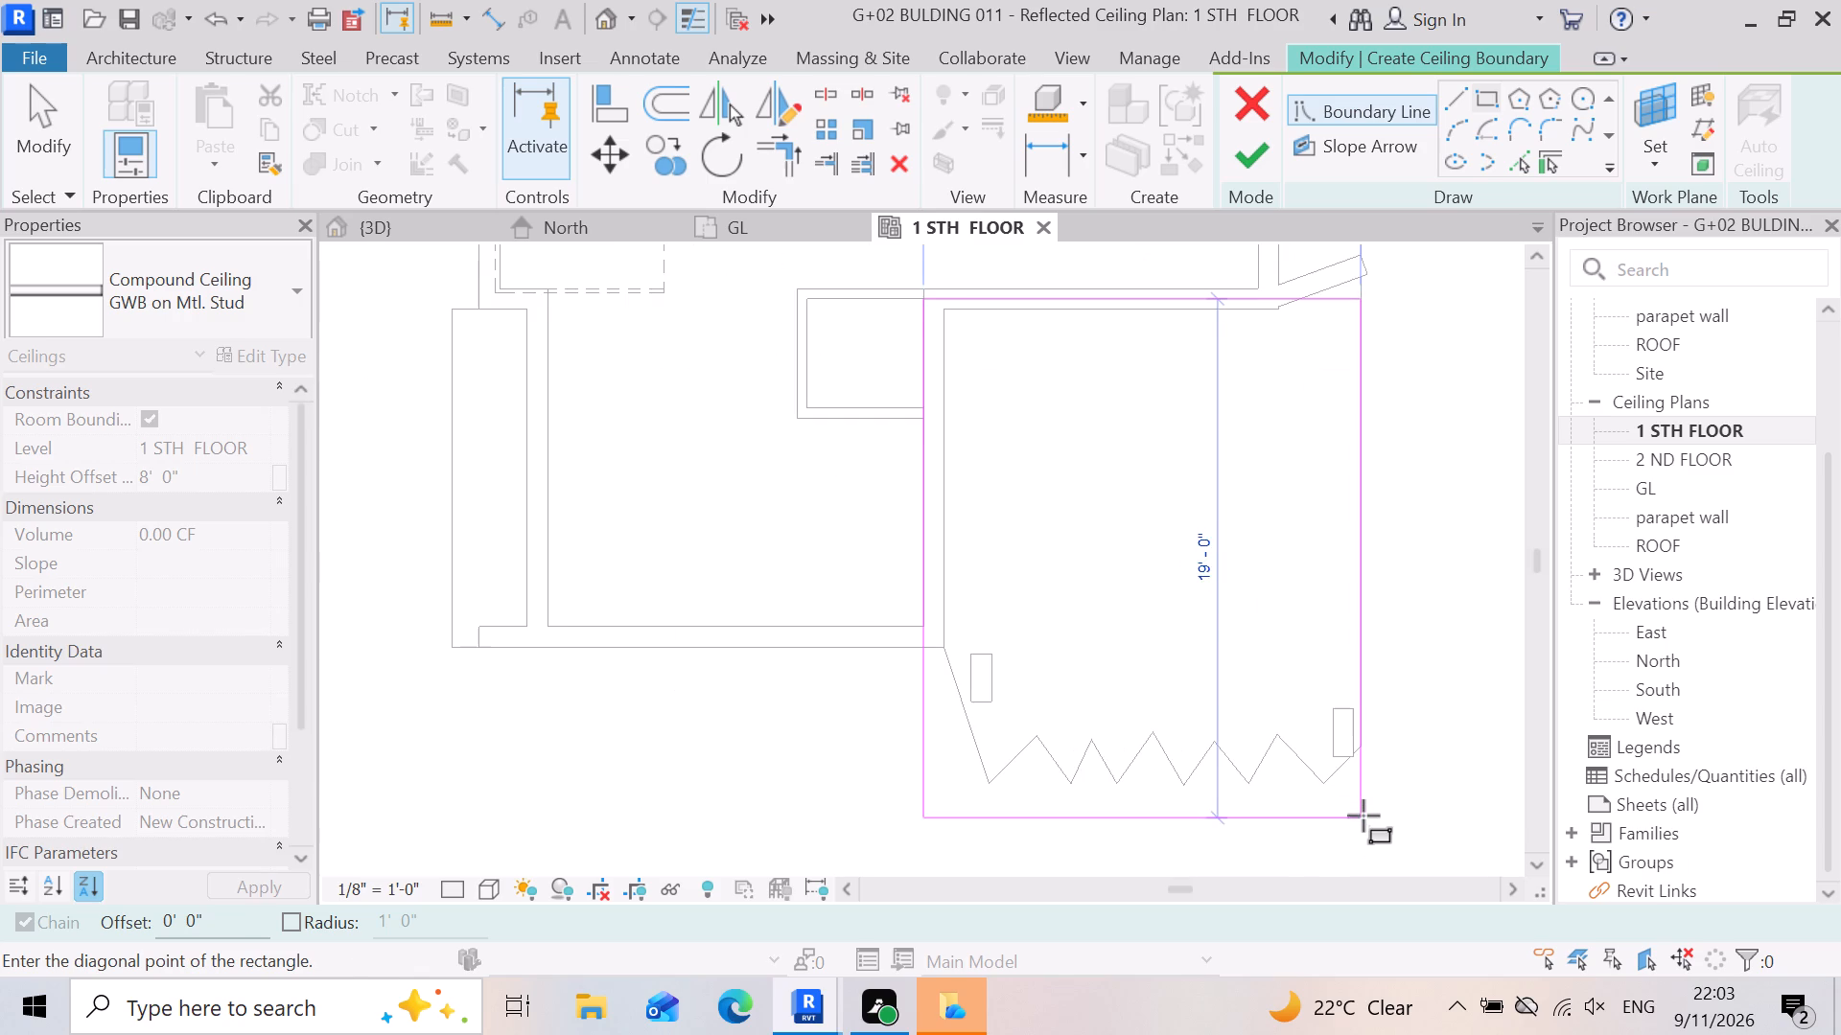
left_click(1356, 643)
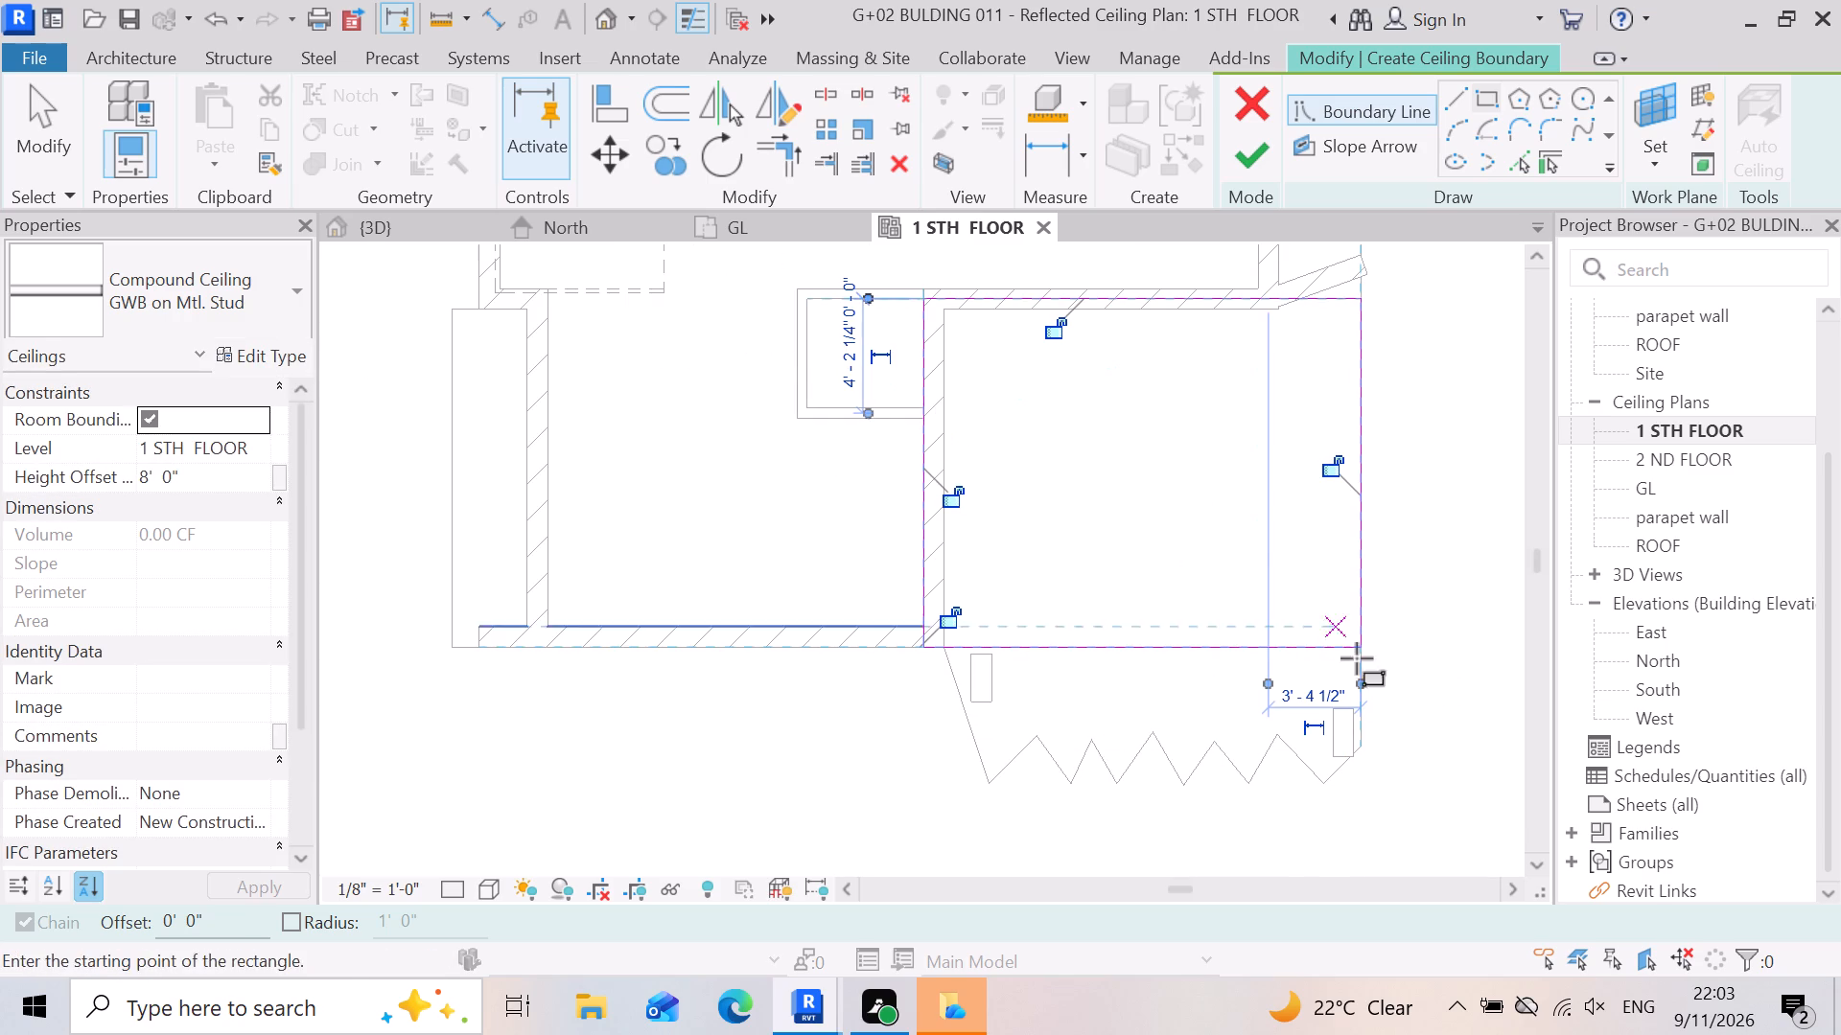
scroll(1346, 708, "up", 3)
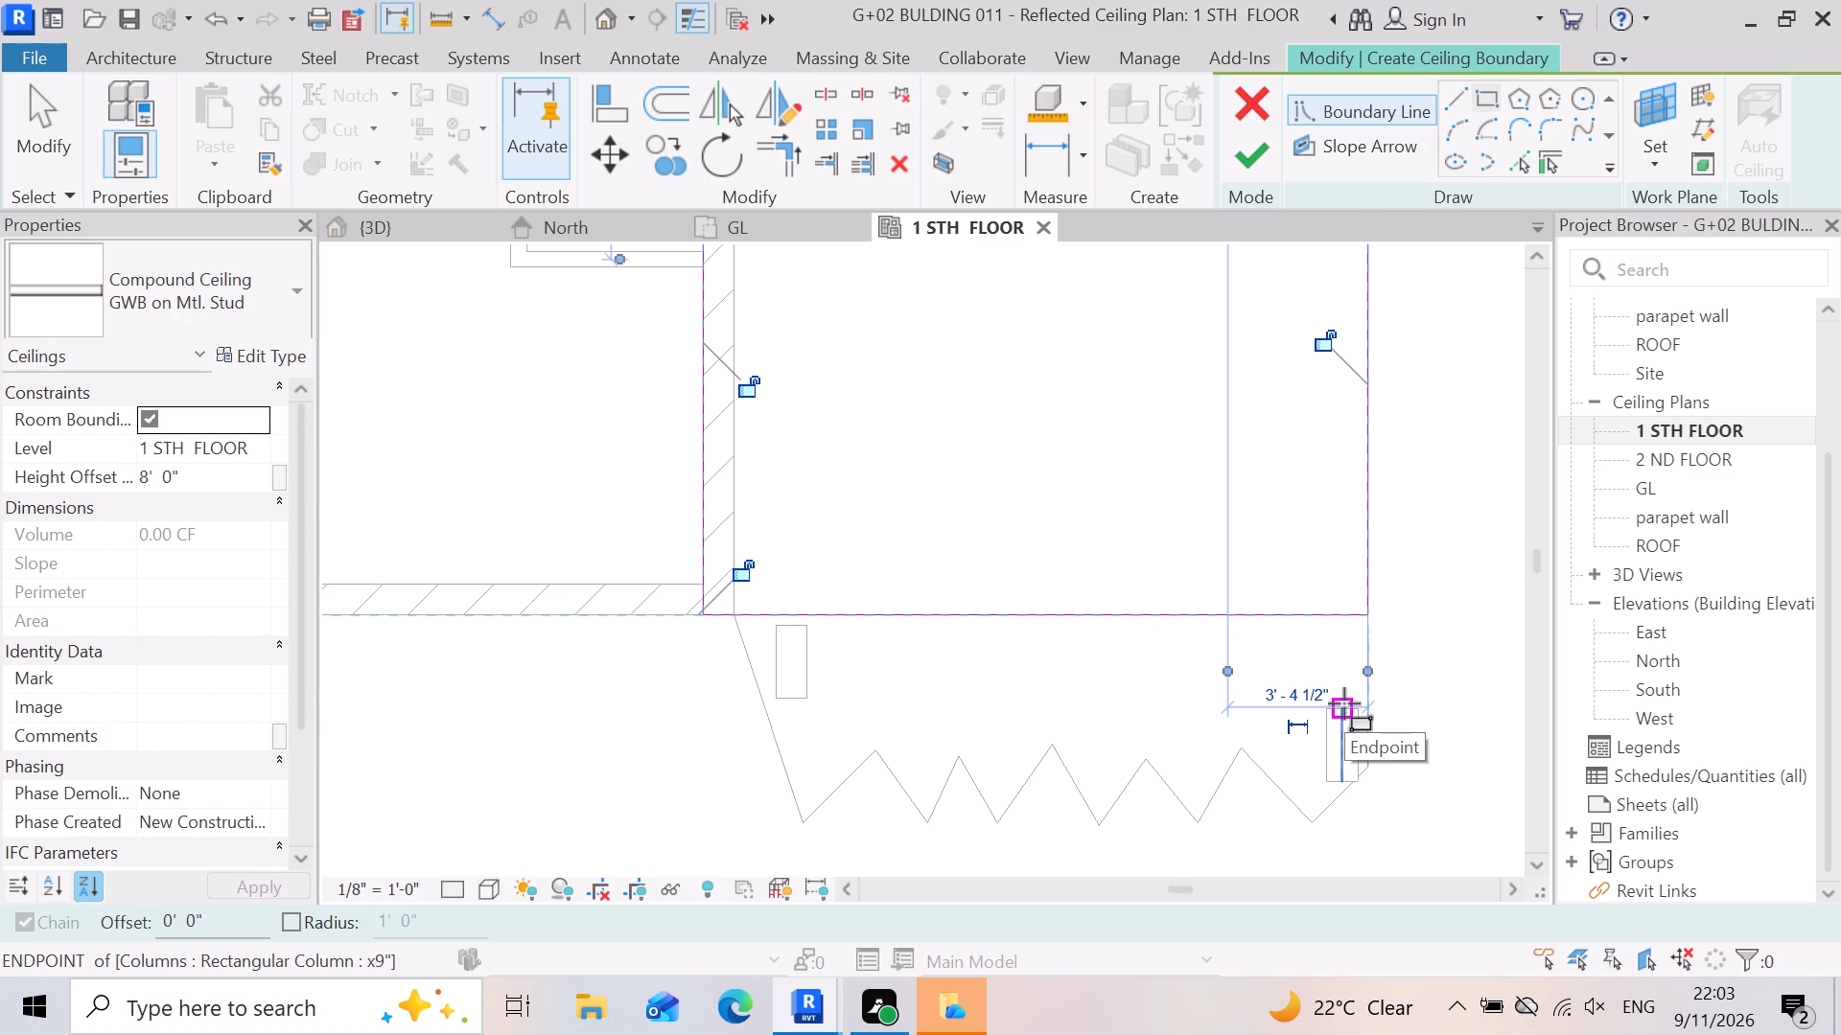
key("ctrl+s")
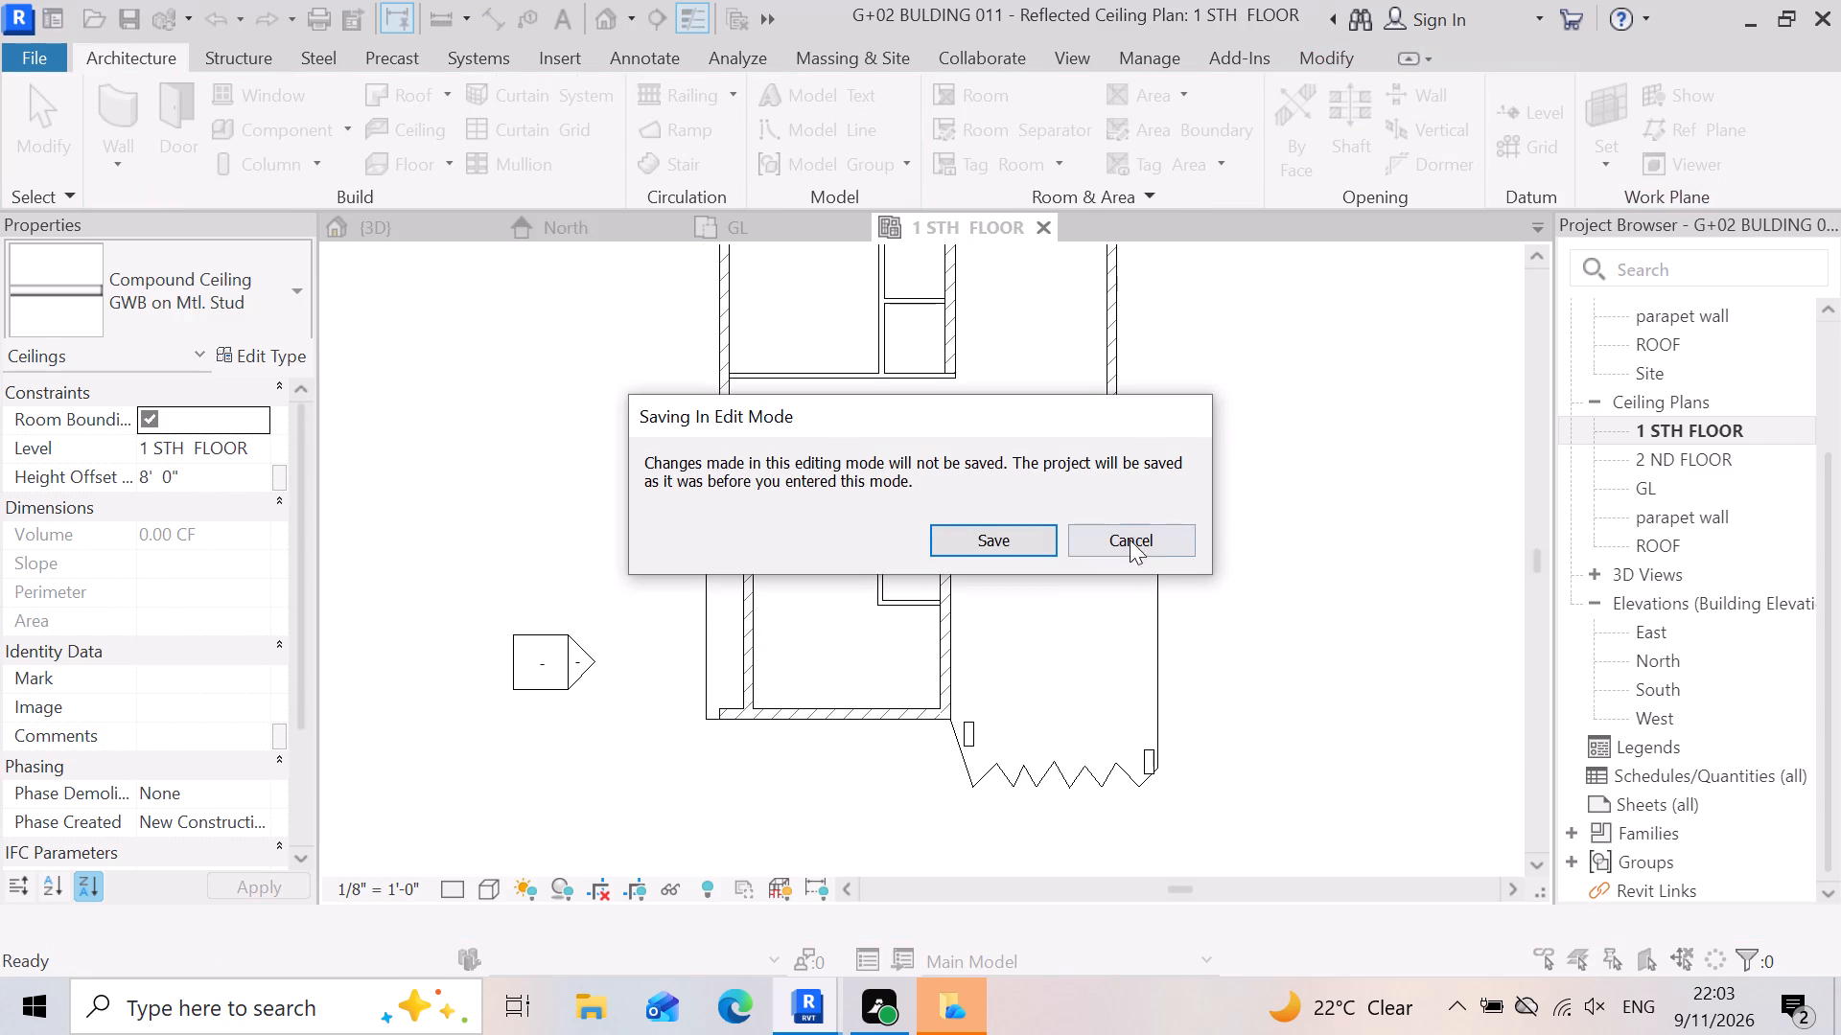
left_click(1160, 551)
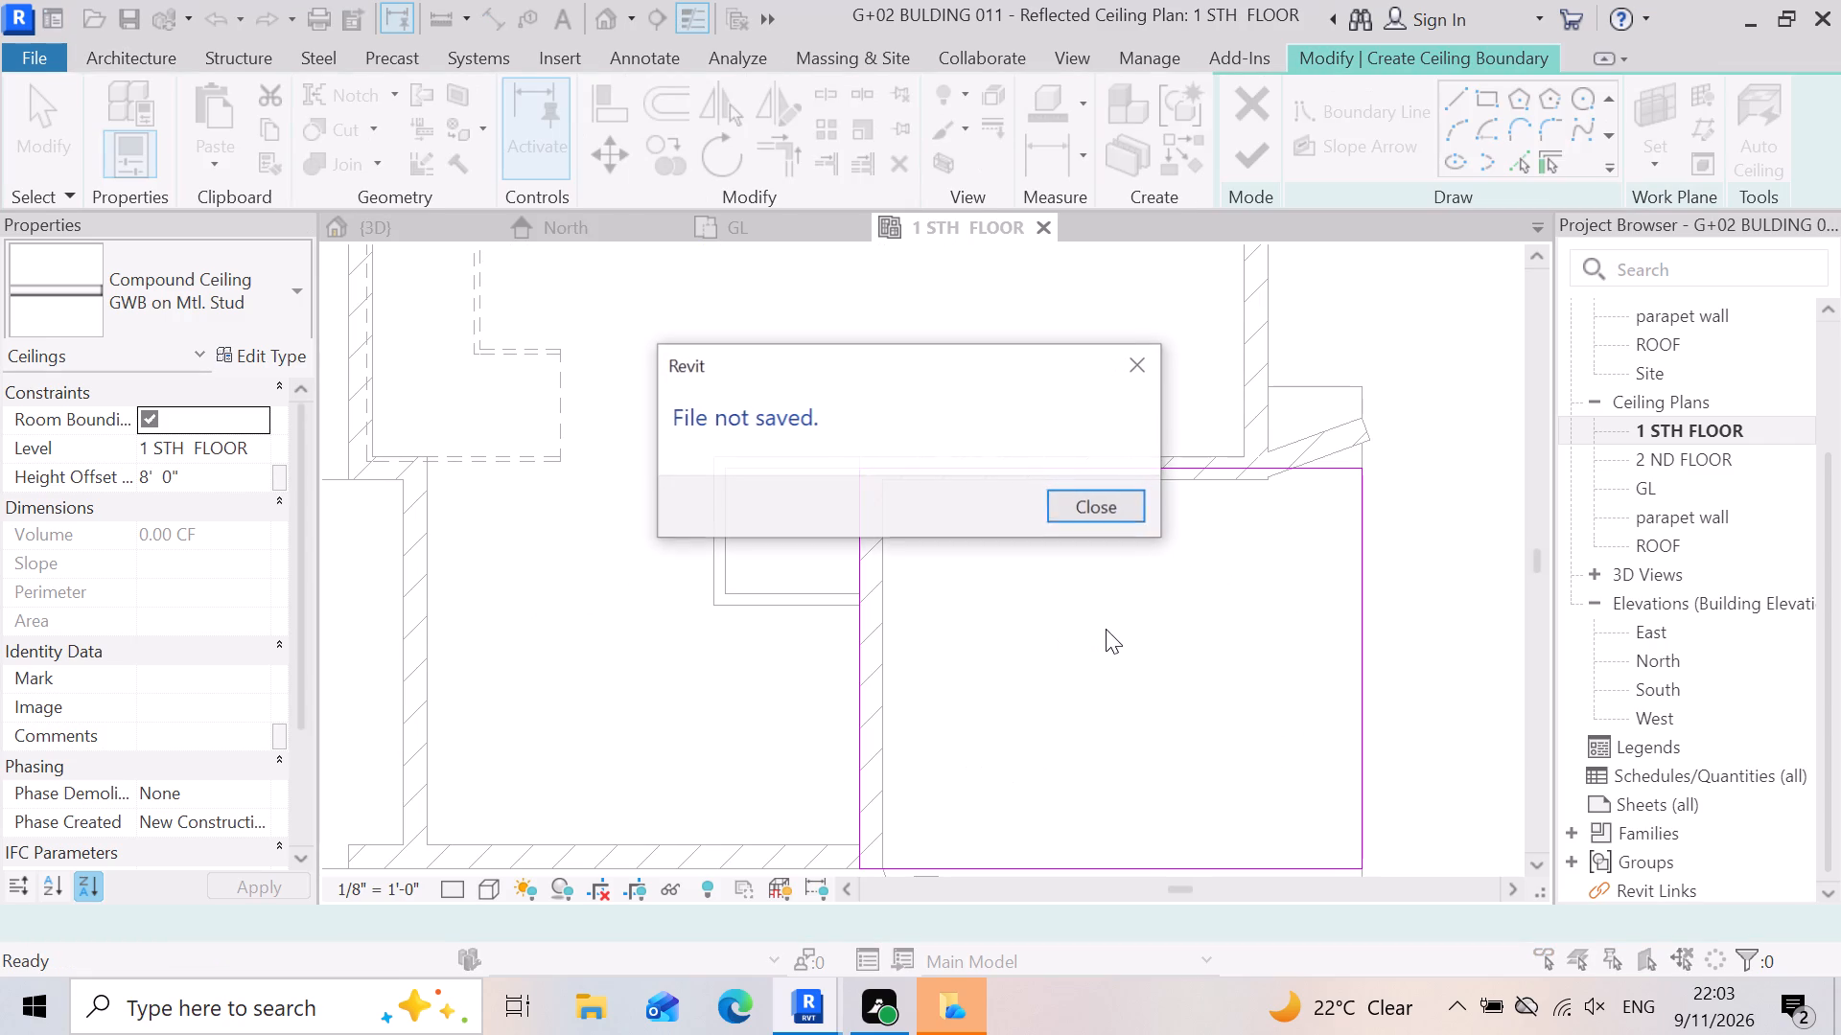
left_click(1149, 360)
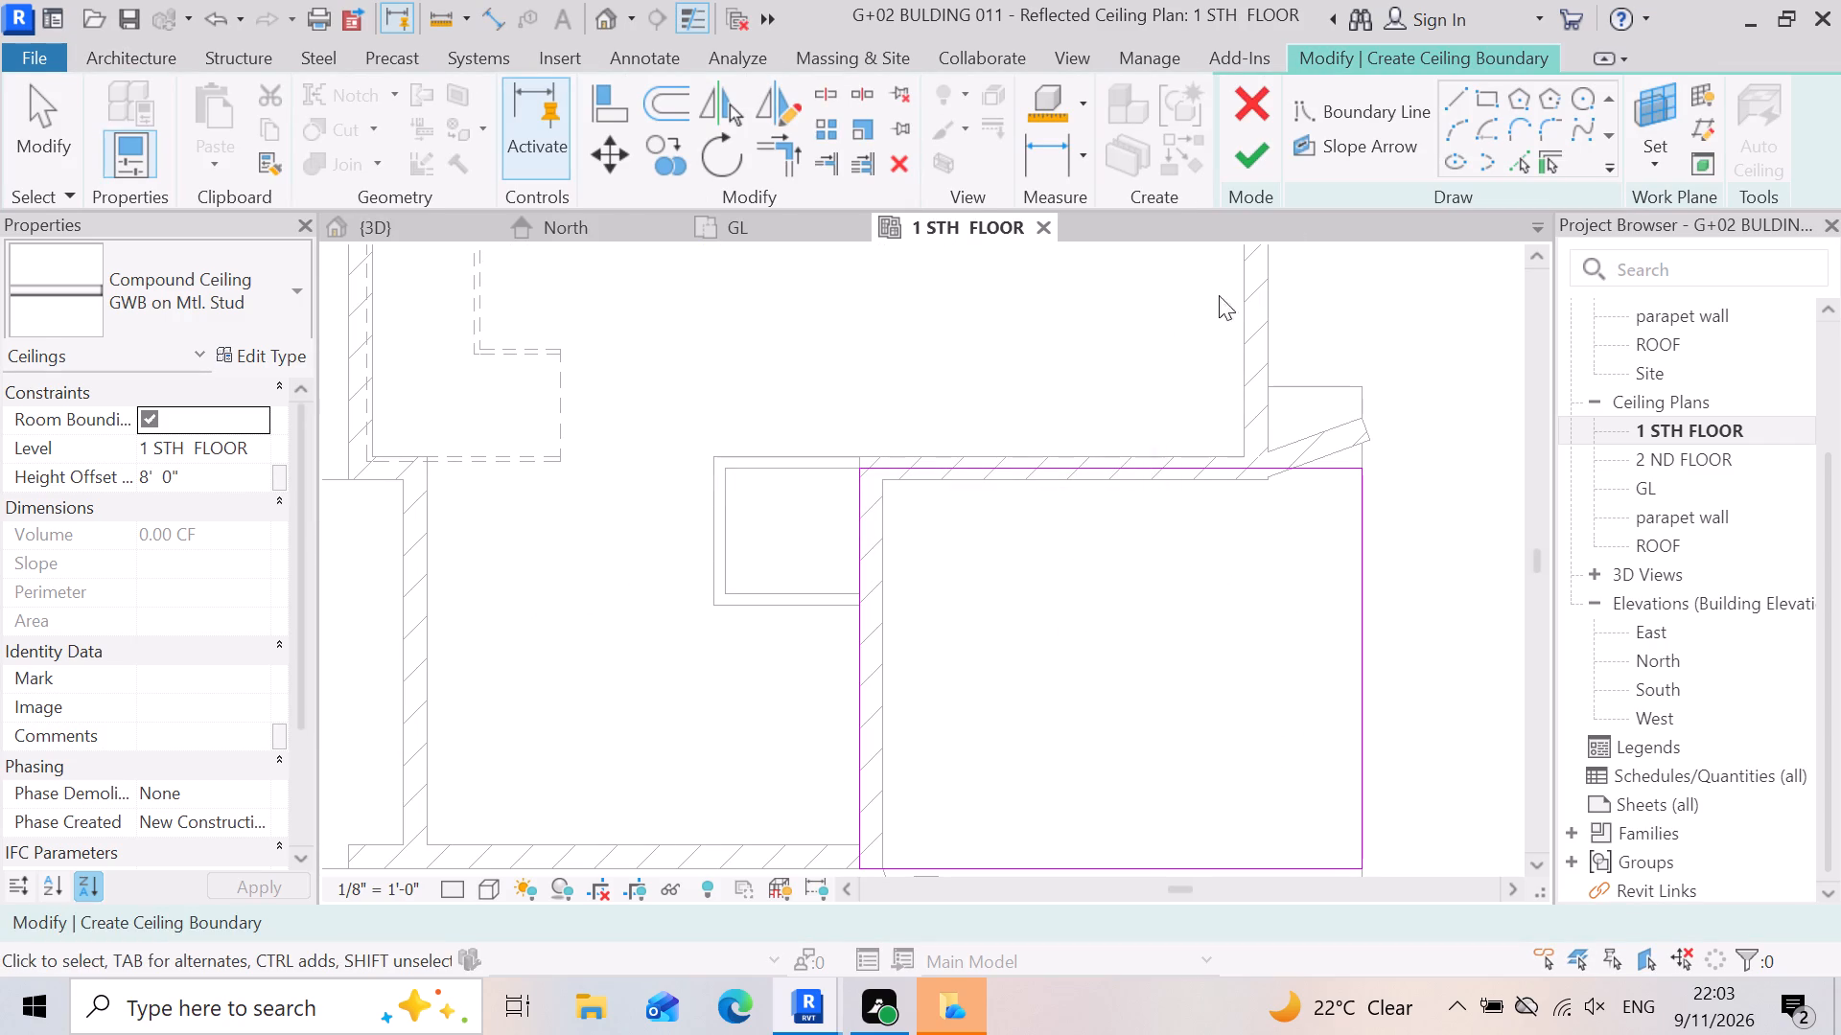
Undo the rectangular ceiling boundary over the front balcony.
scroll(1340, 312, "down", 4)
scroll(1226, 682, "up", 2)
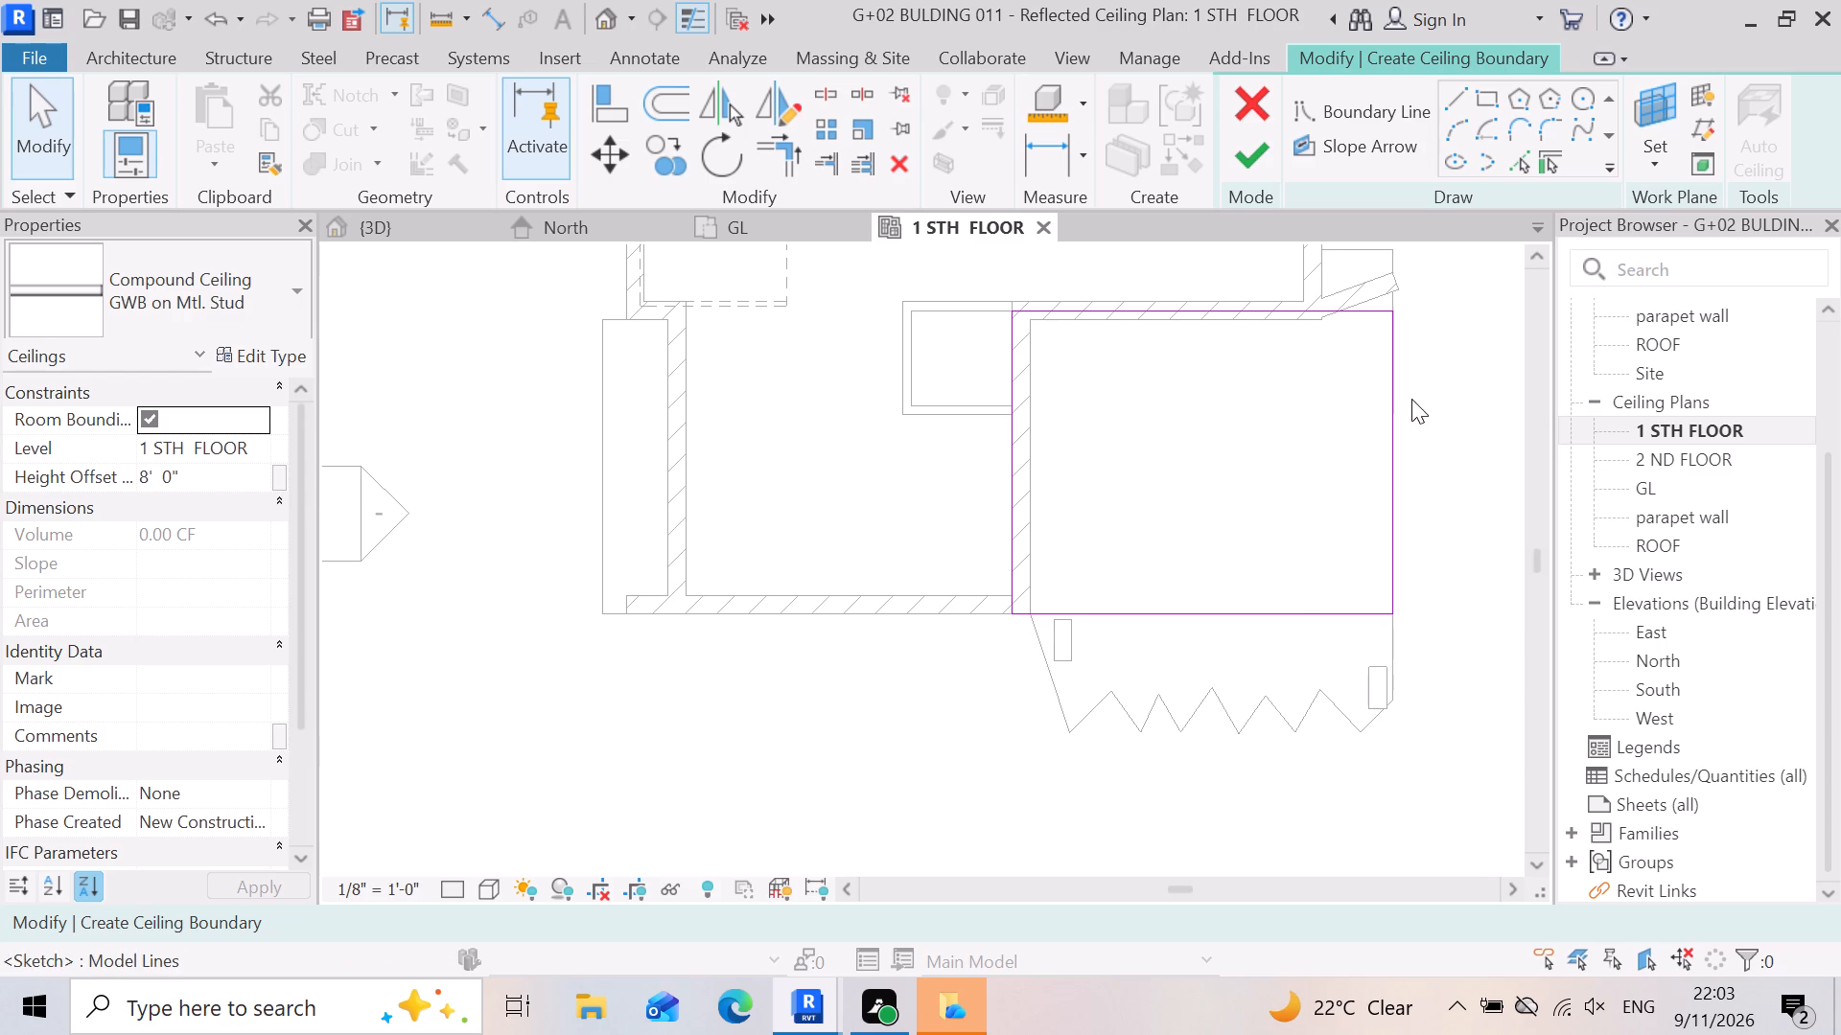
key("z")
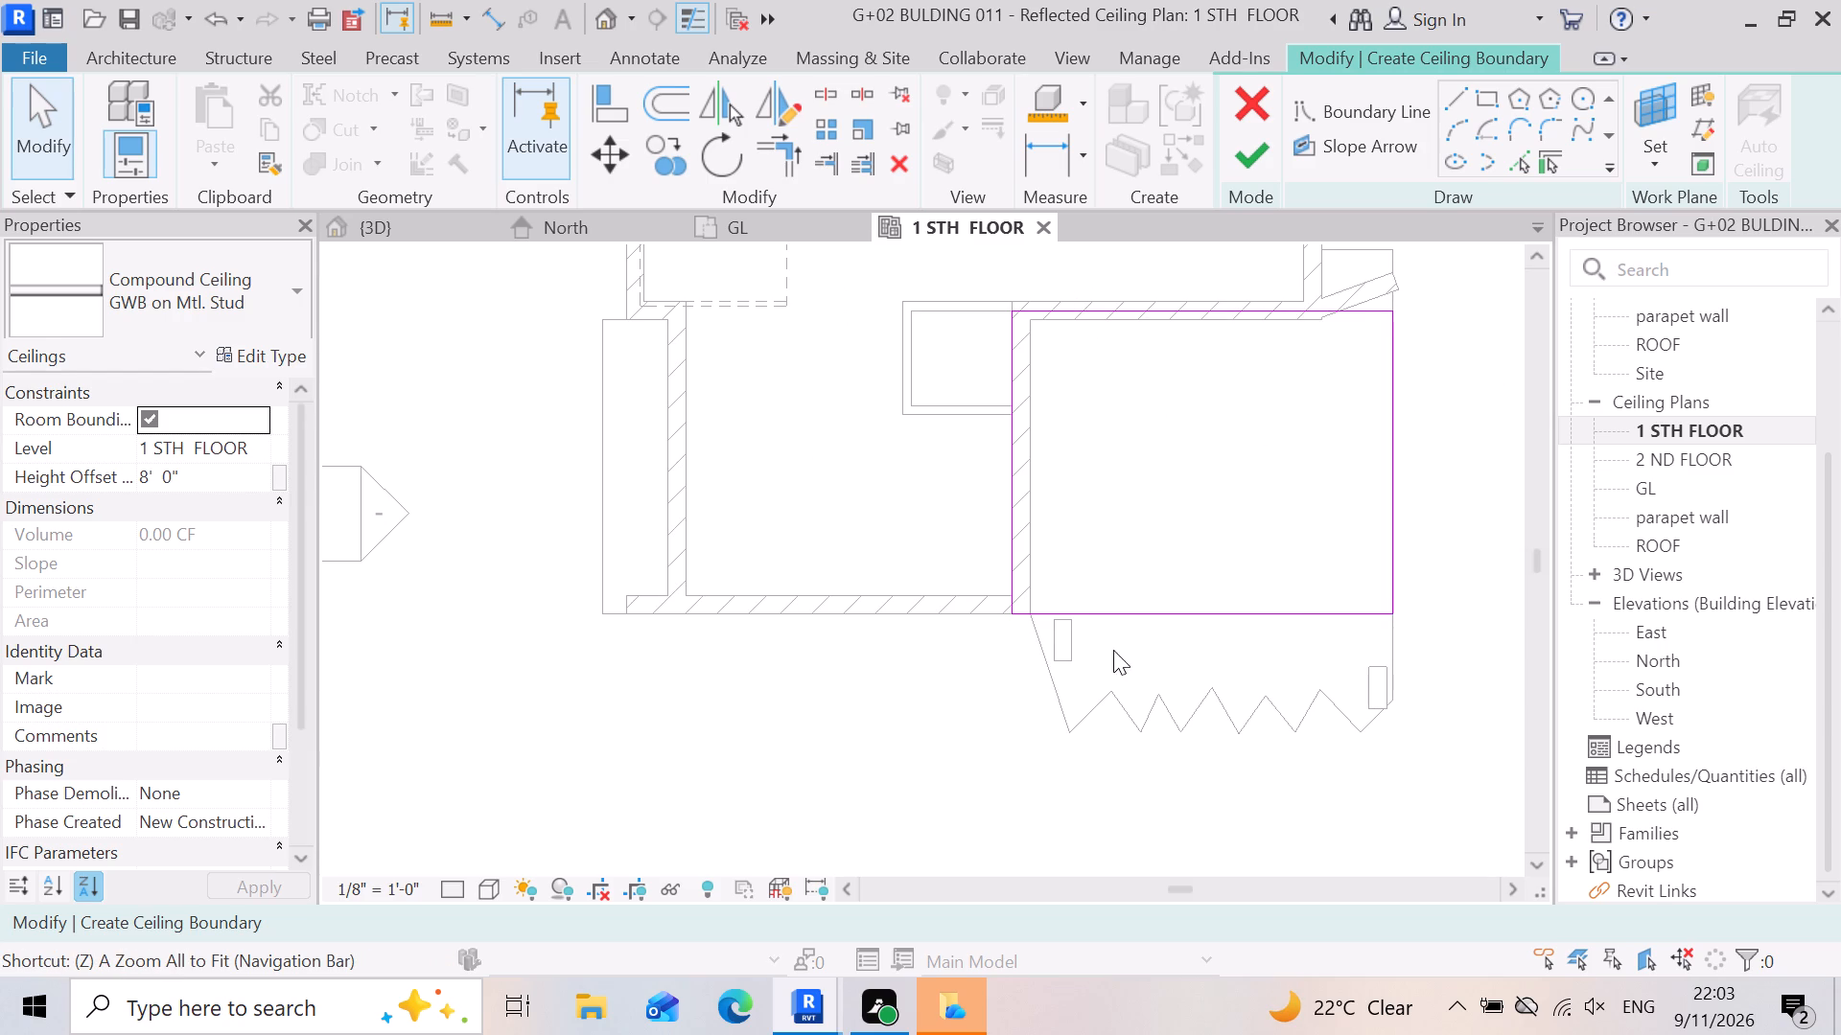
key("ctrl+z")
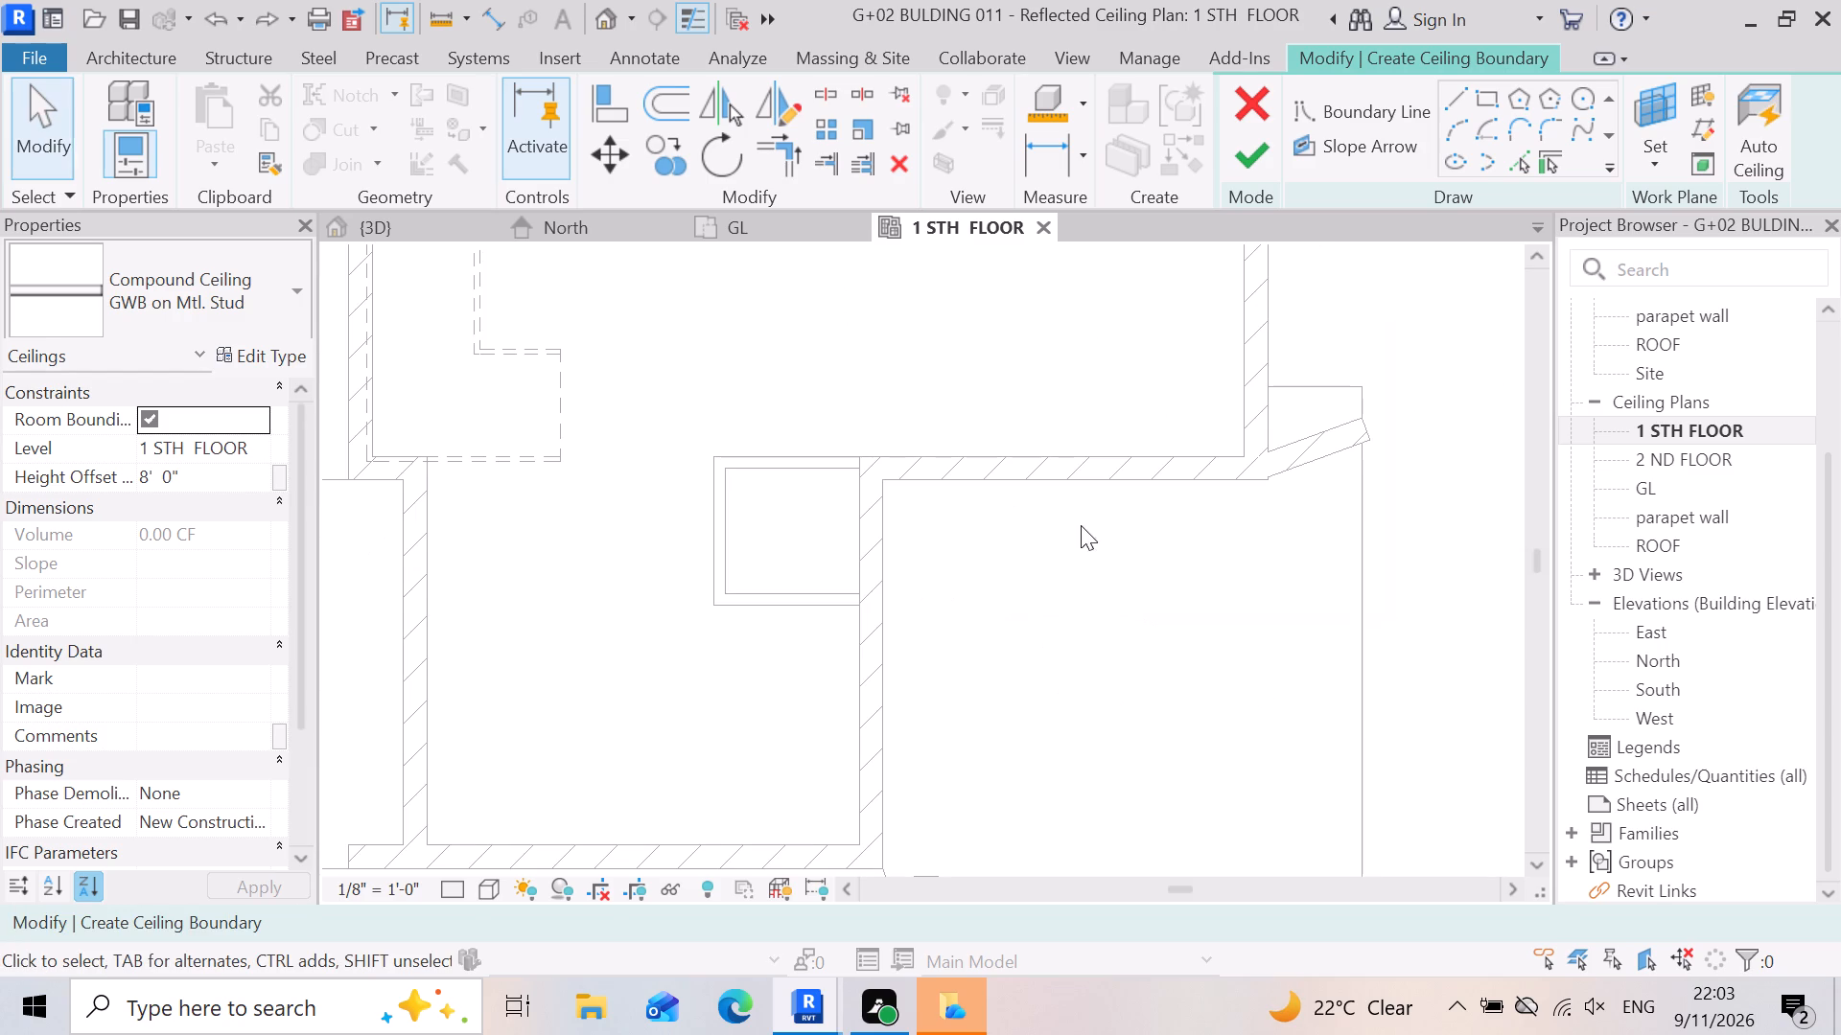
Sketch a rectangular boundary about 15'-7" by 12'-4 1/2" from the balcony's inner wall corner and finish the ceiling.
left_click(1491, 105)
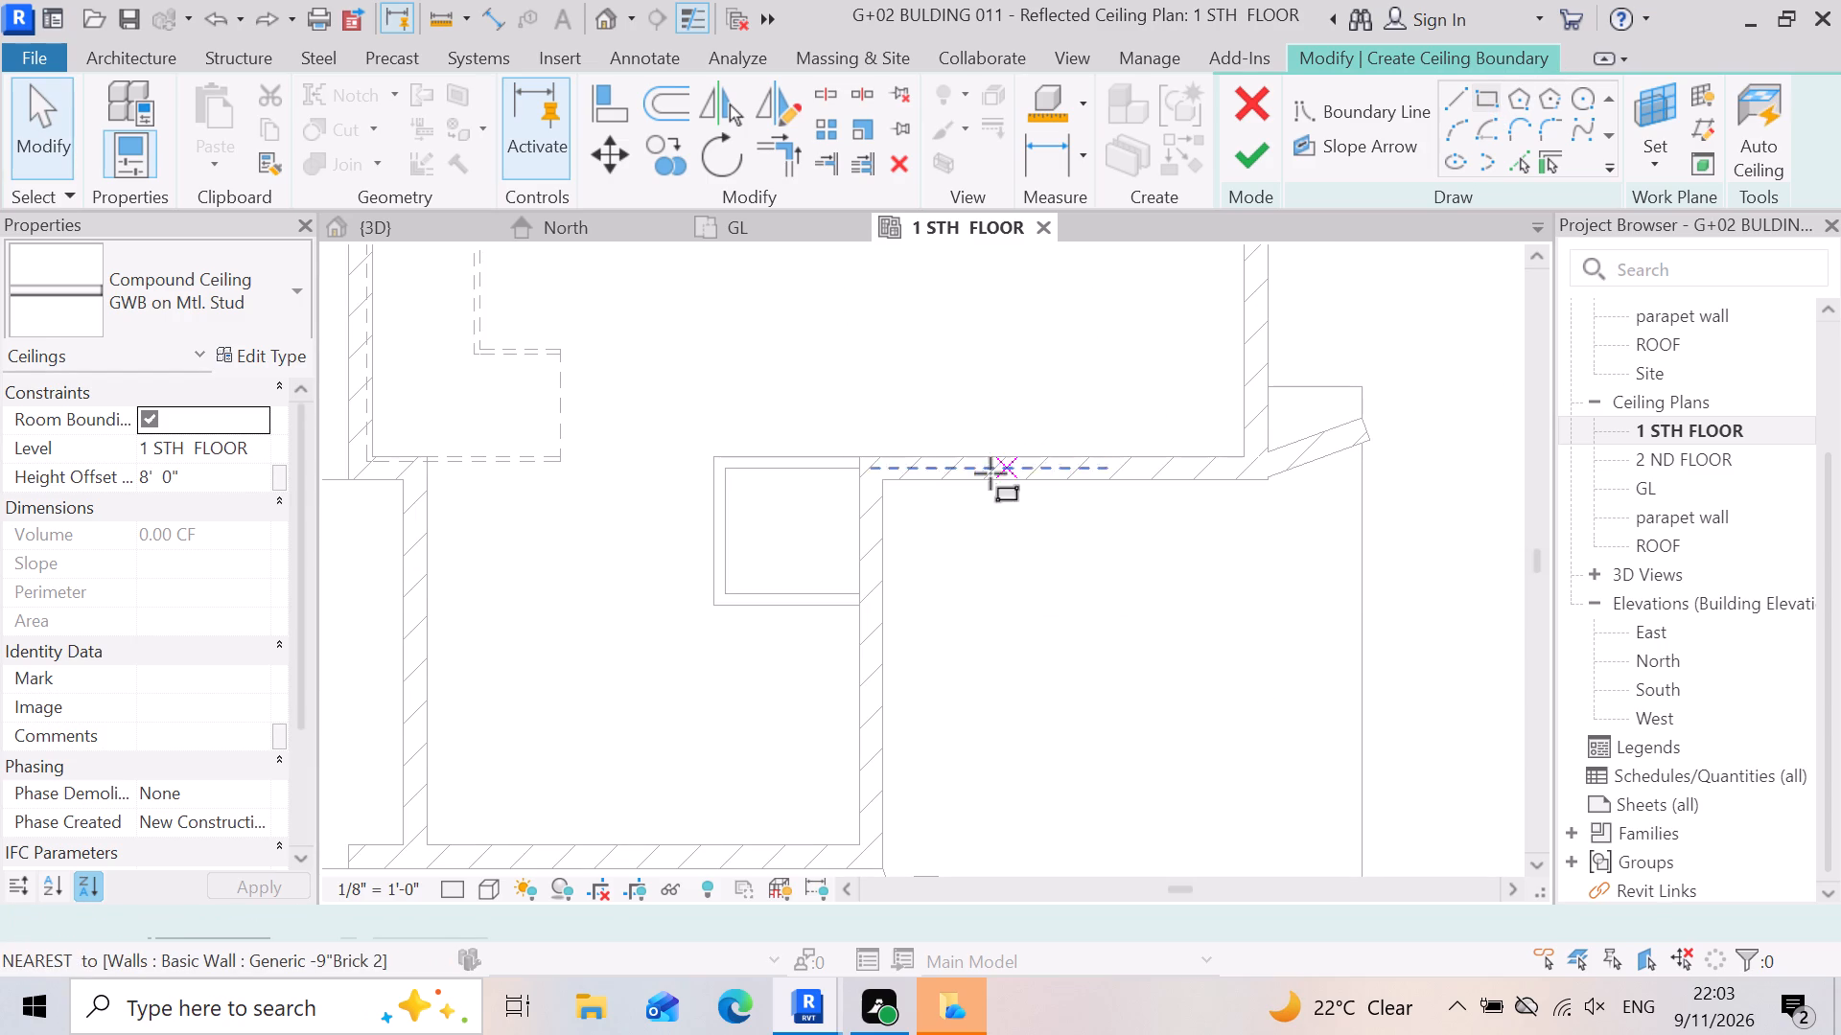
left_click(893, 485)
scroll(1247, 587, "down", 5)
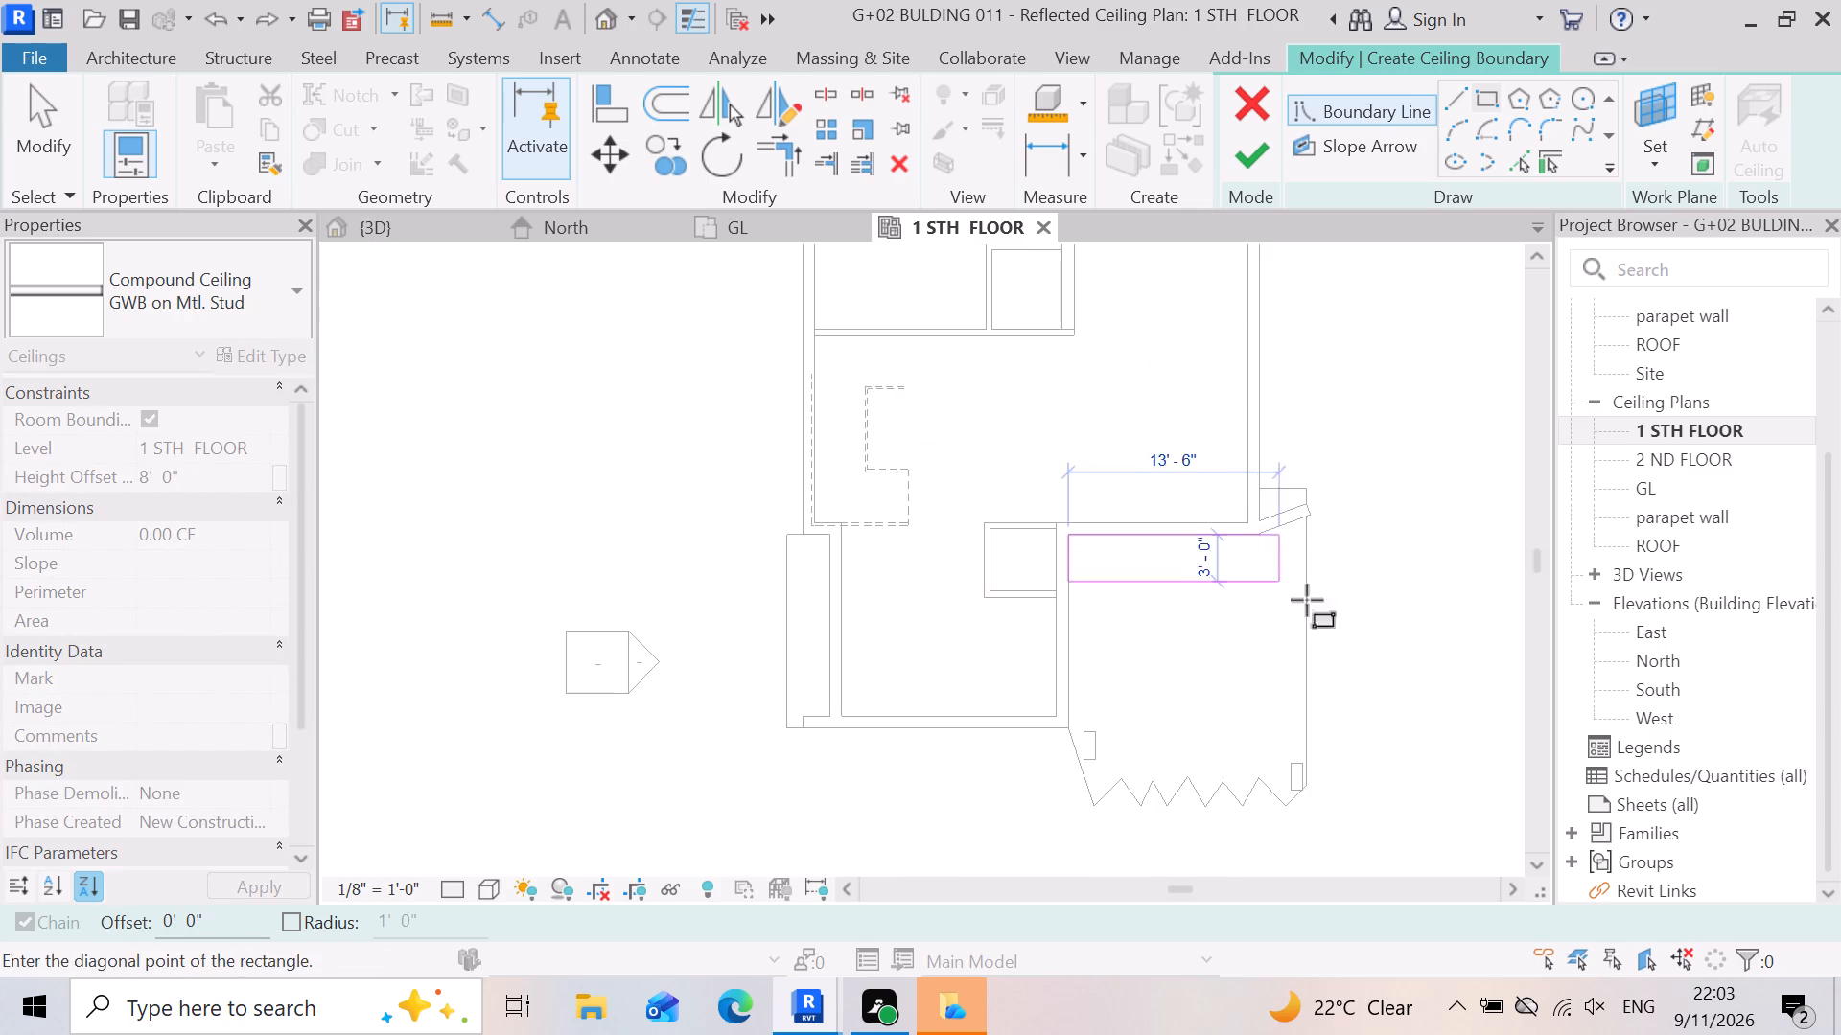
scroll(1288, 817, "up", 8)
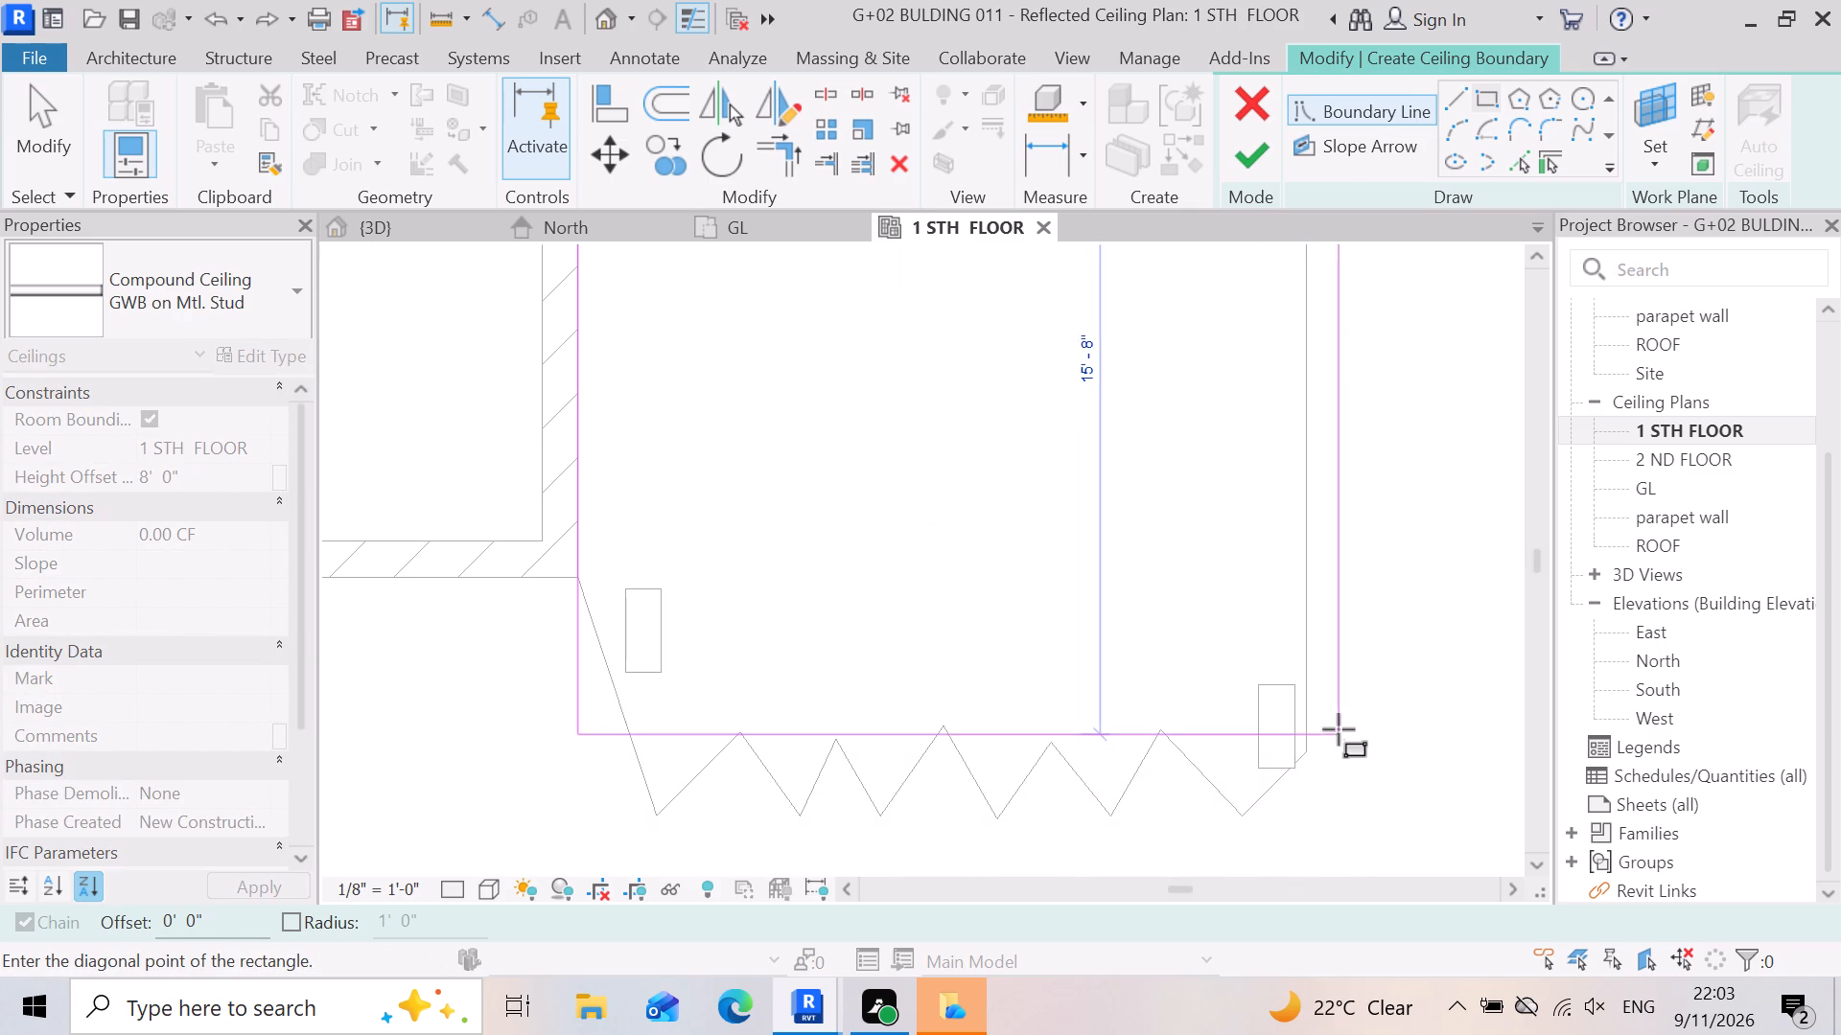
left_click(1323, 579)
scroll(1366, 540, "down", 4)
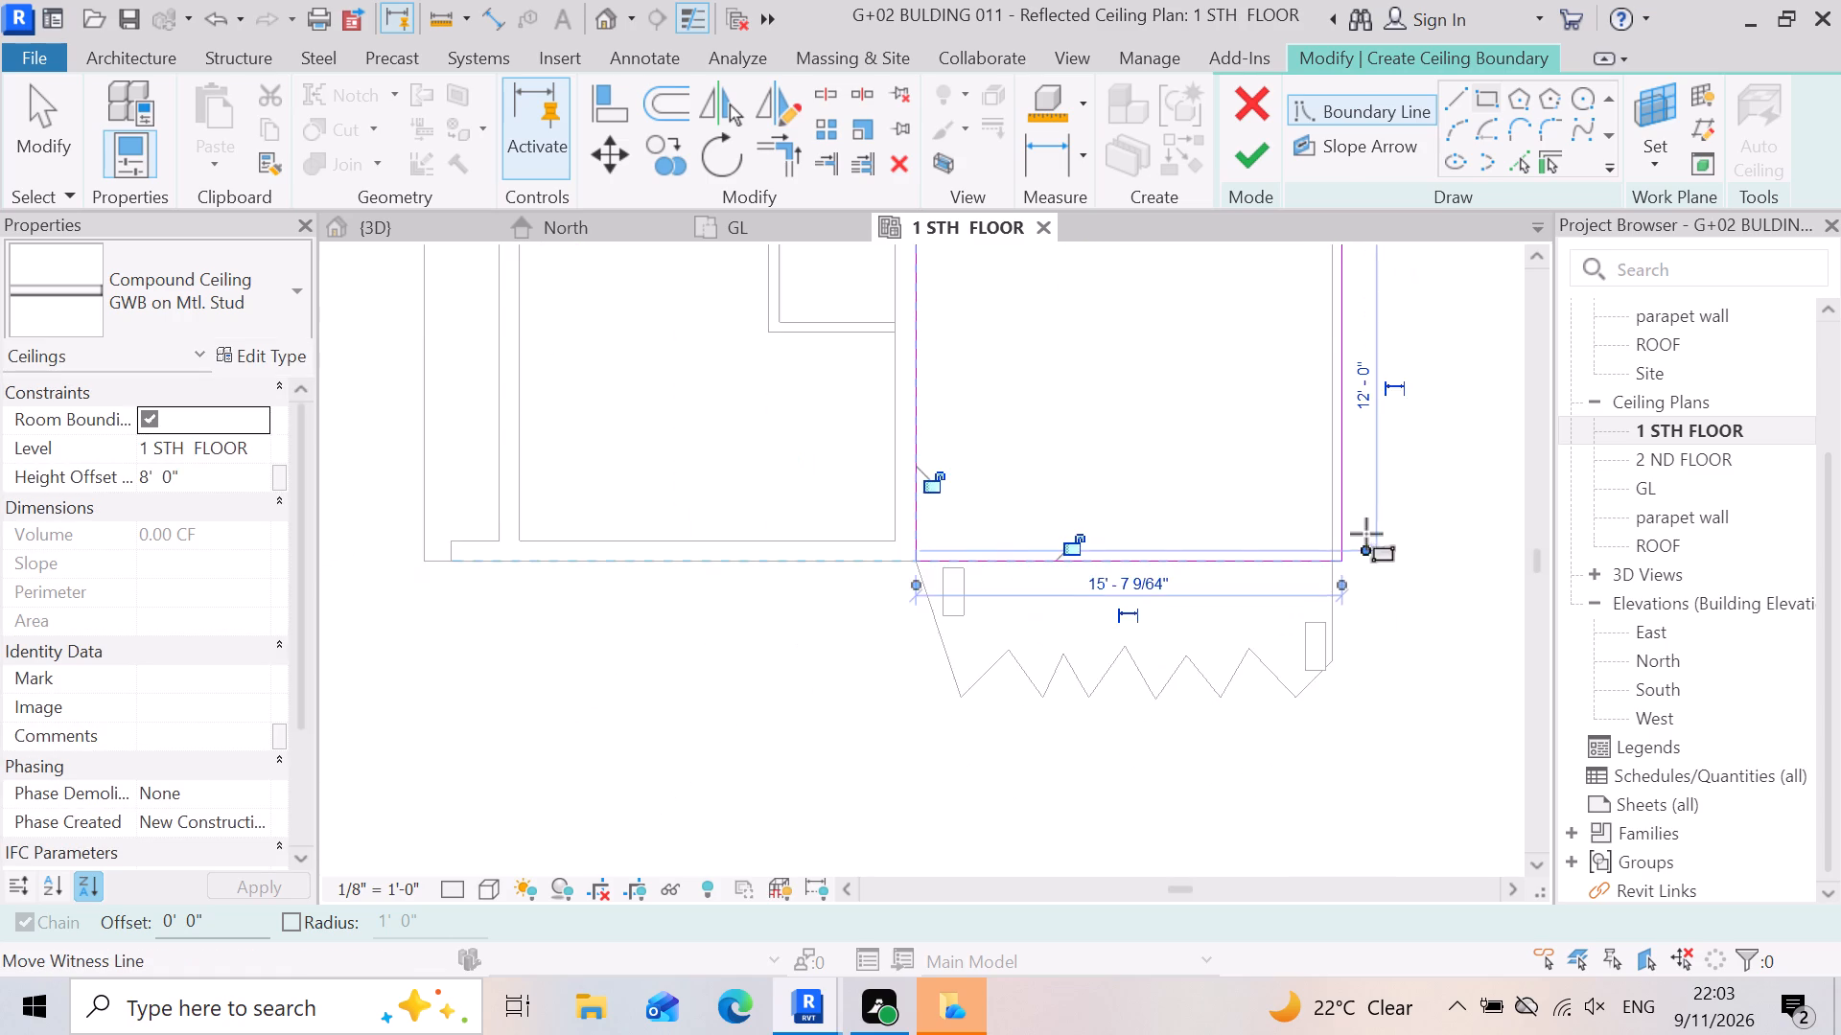
scroll(1333, 555, "down", 7)
scroll(1143, 600, "down", 4)
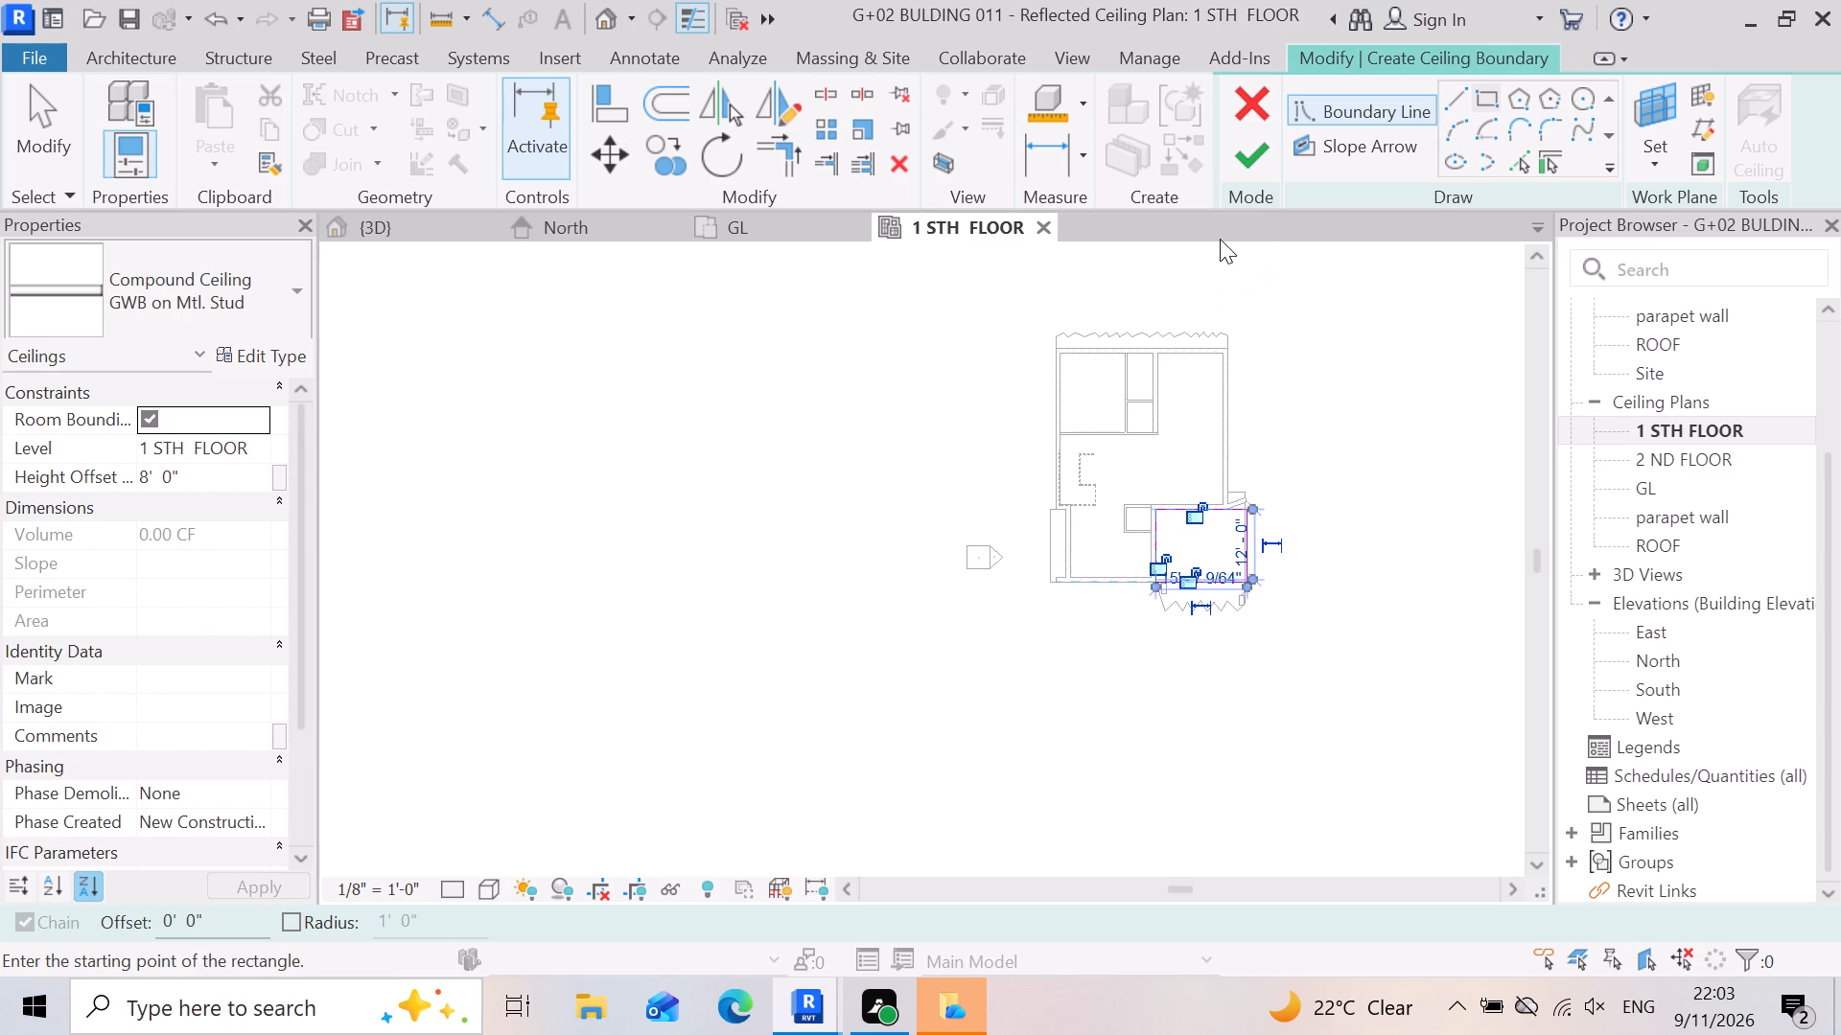
left_click(1248, 147)
left_click(1270, 711)
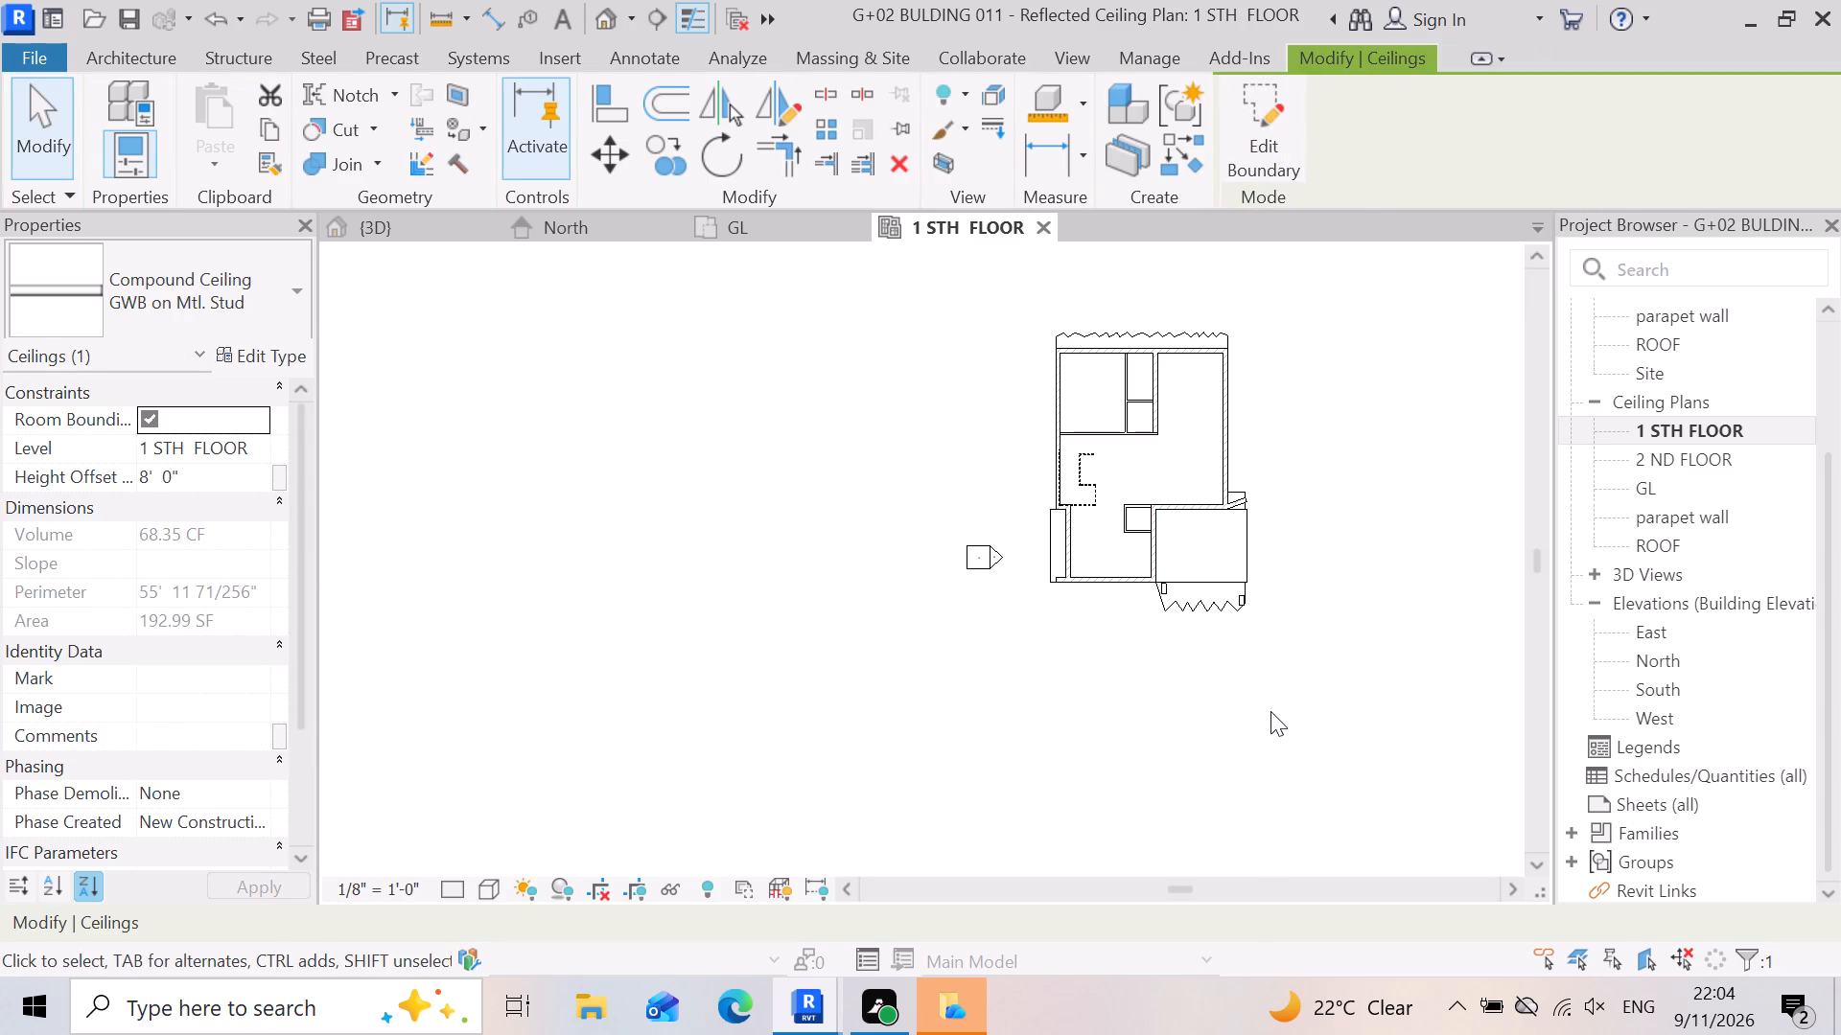
In the GL floor plan, start a sketched ceiling for the portico using the GWB on Mtl. Stud compound type.
left_click(770, 243)
left_click(780, 229)
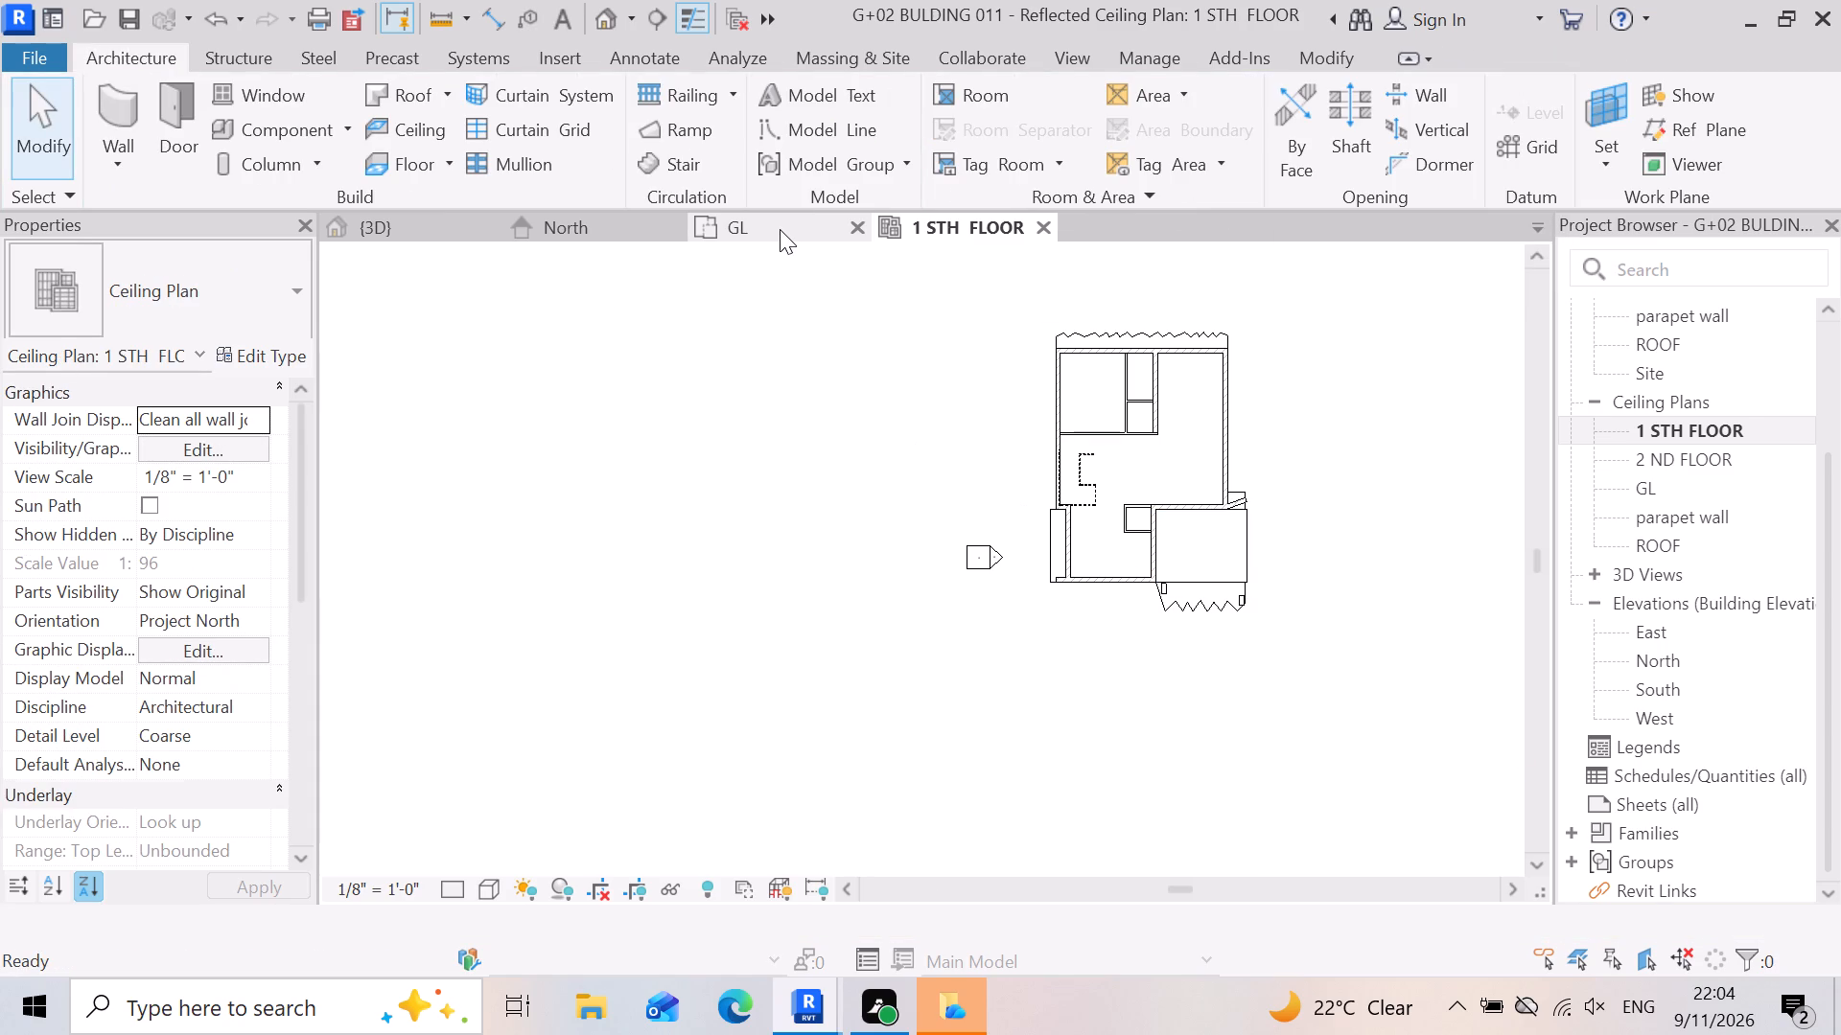
scroll(847, 244, "down", 5)
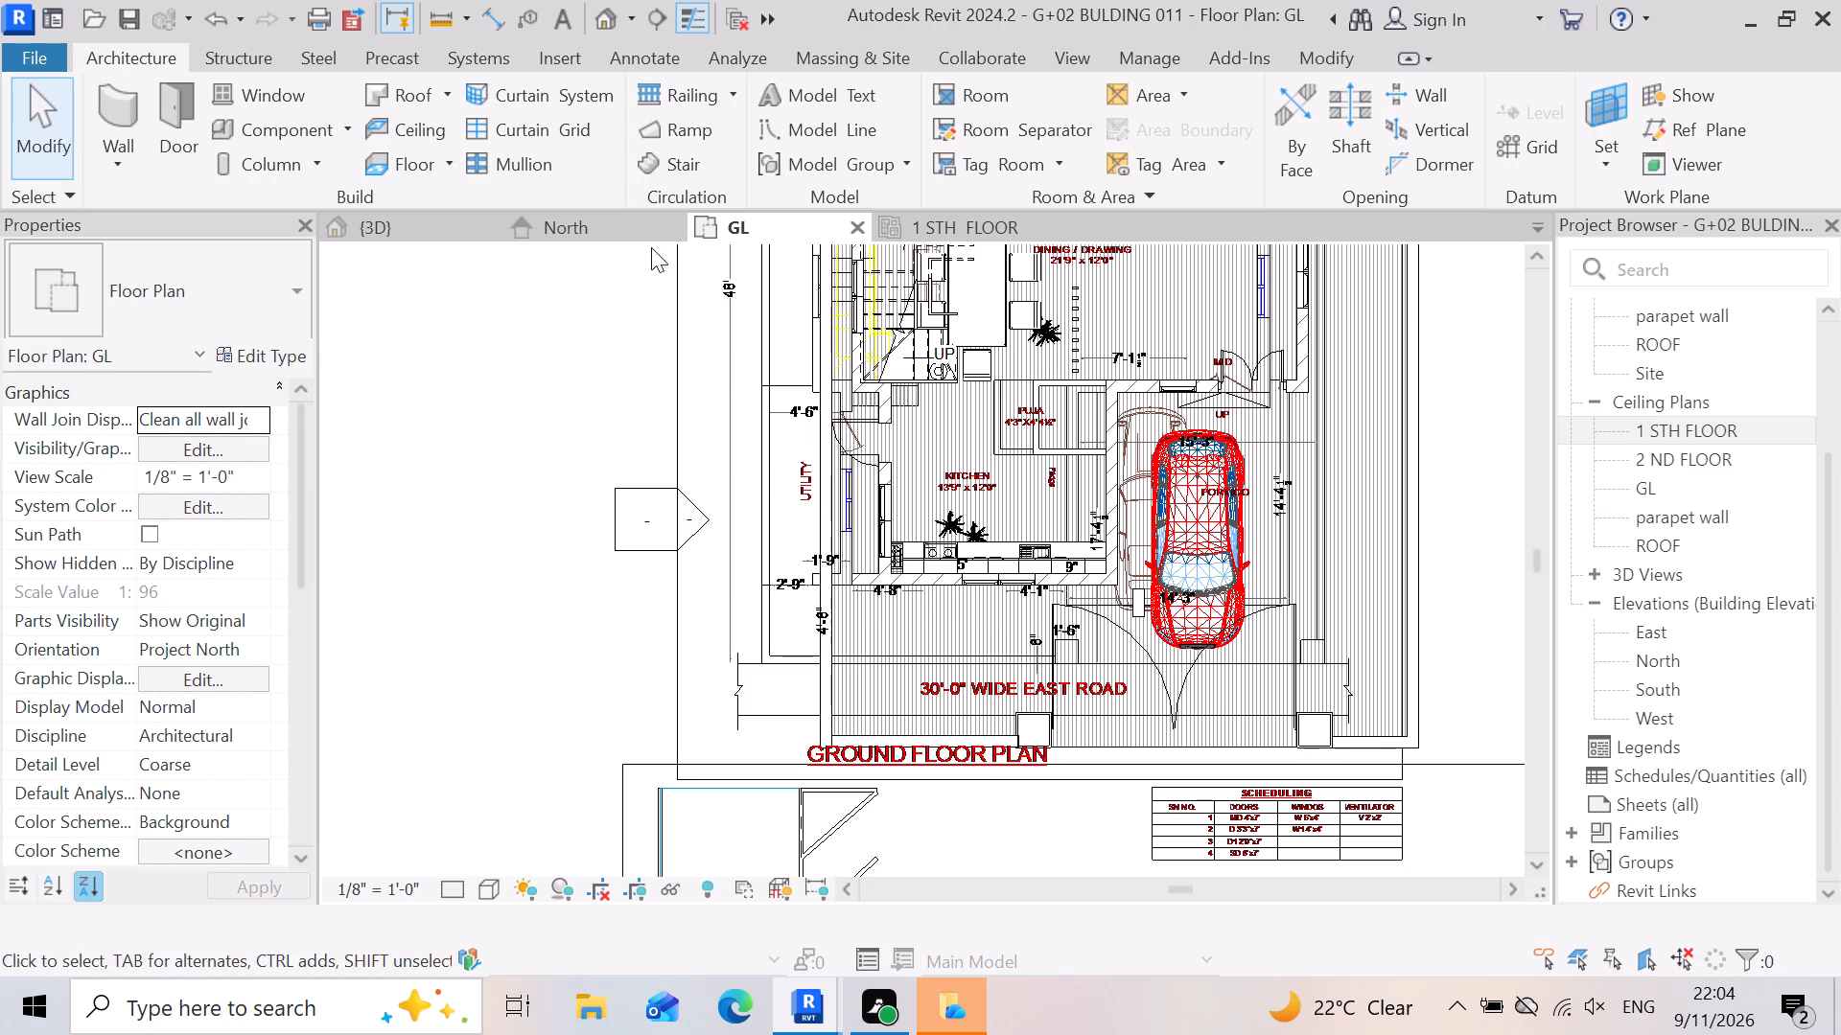
double_click(450, 135)
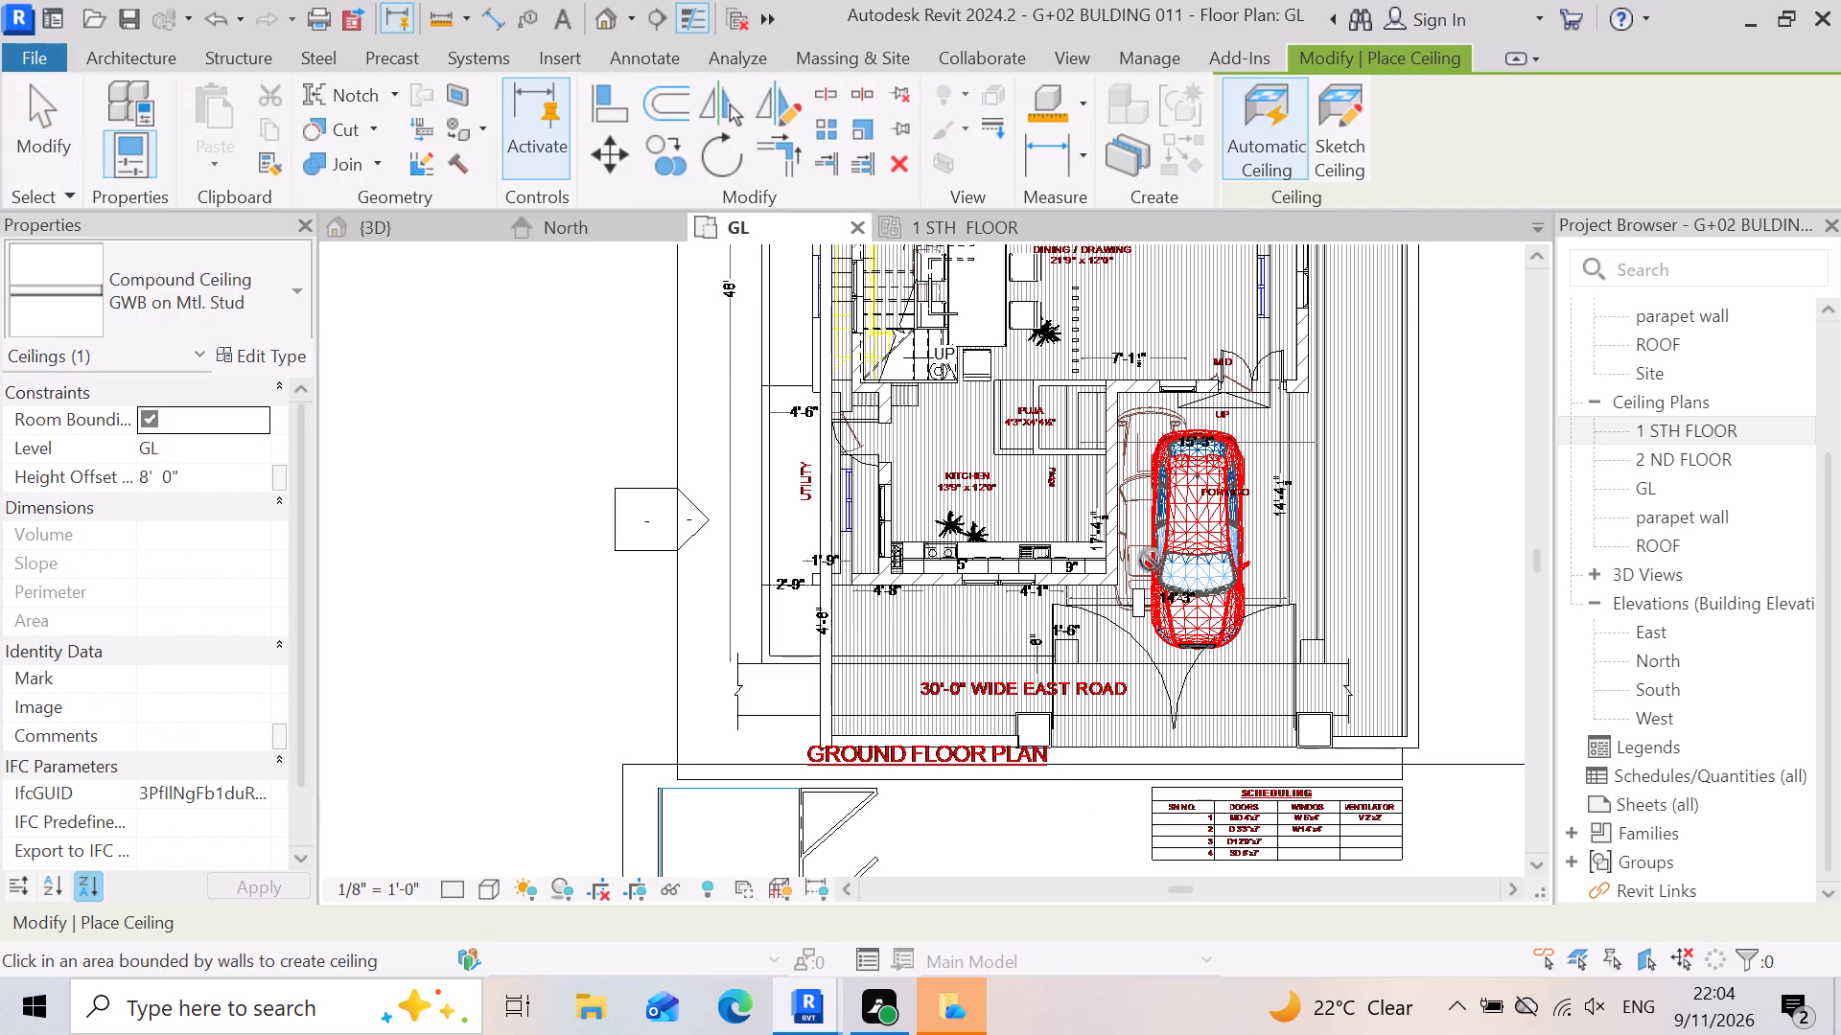
left_click(1366, 118)
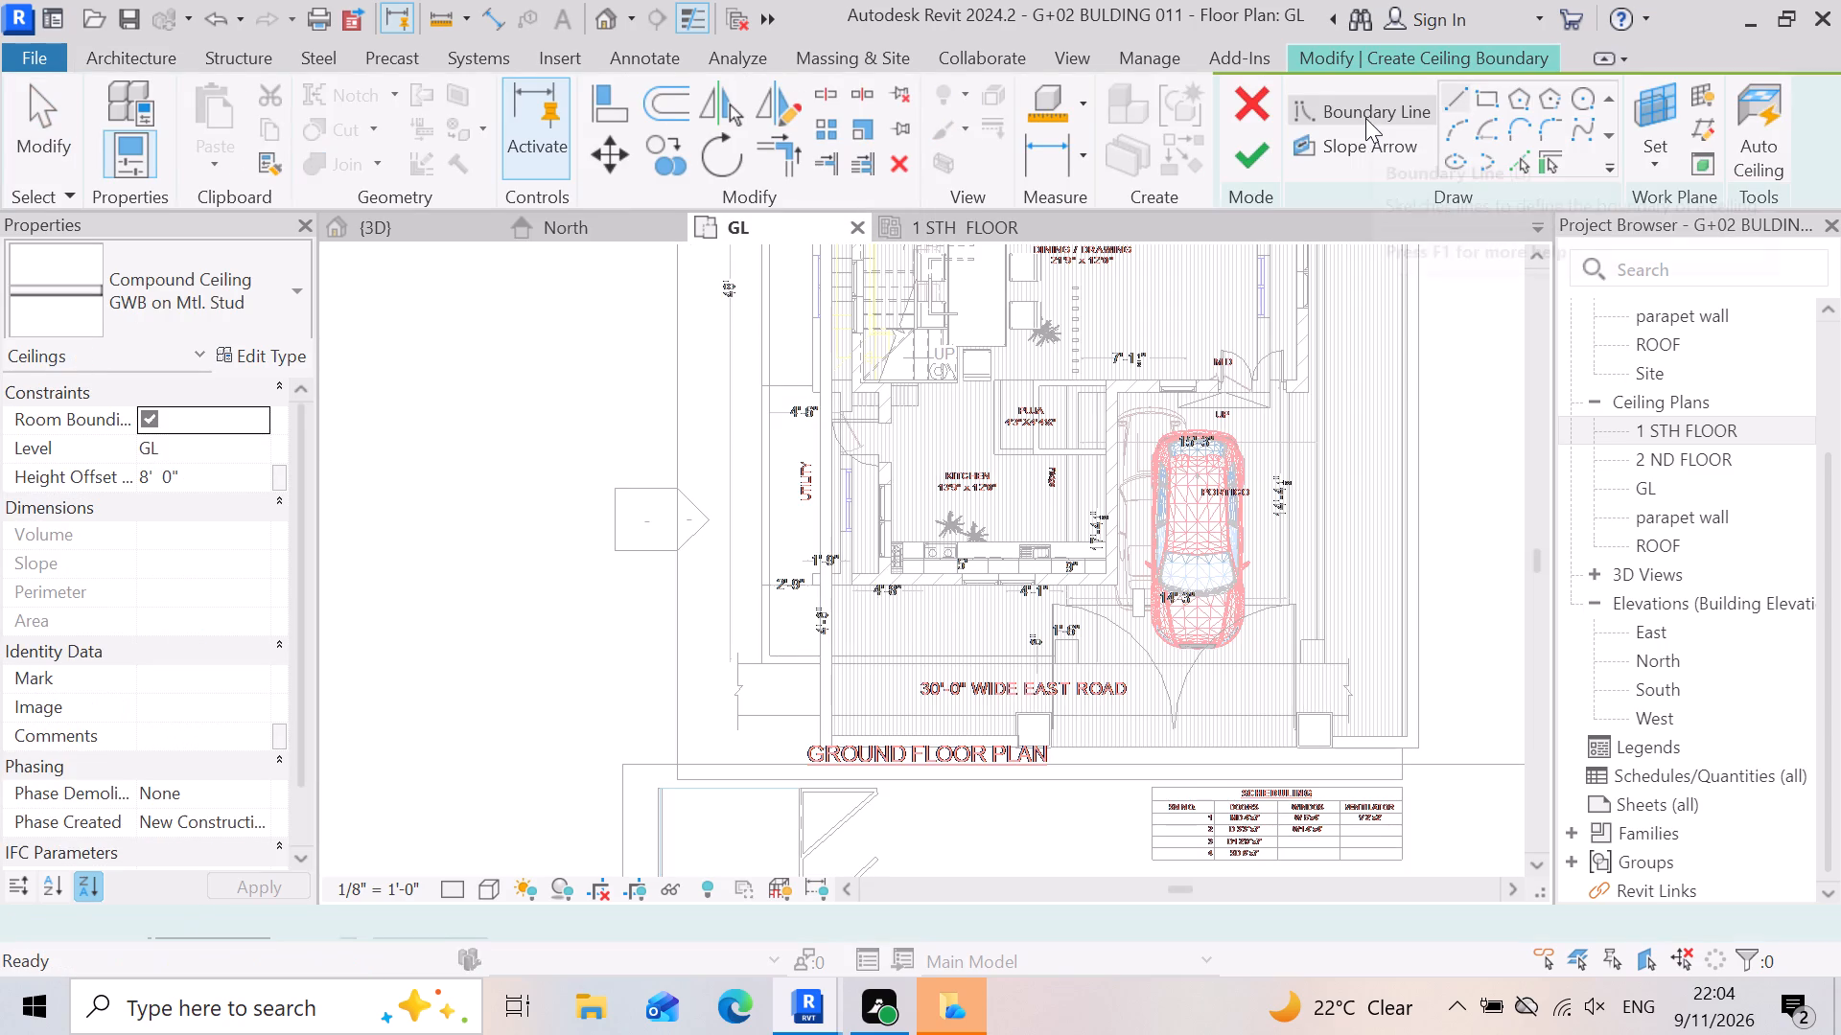
scroll(1269, 558, "up", 4)
scroll(1192, 690, "down", 5)
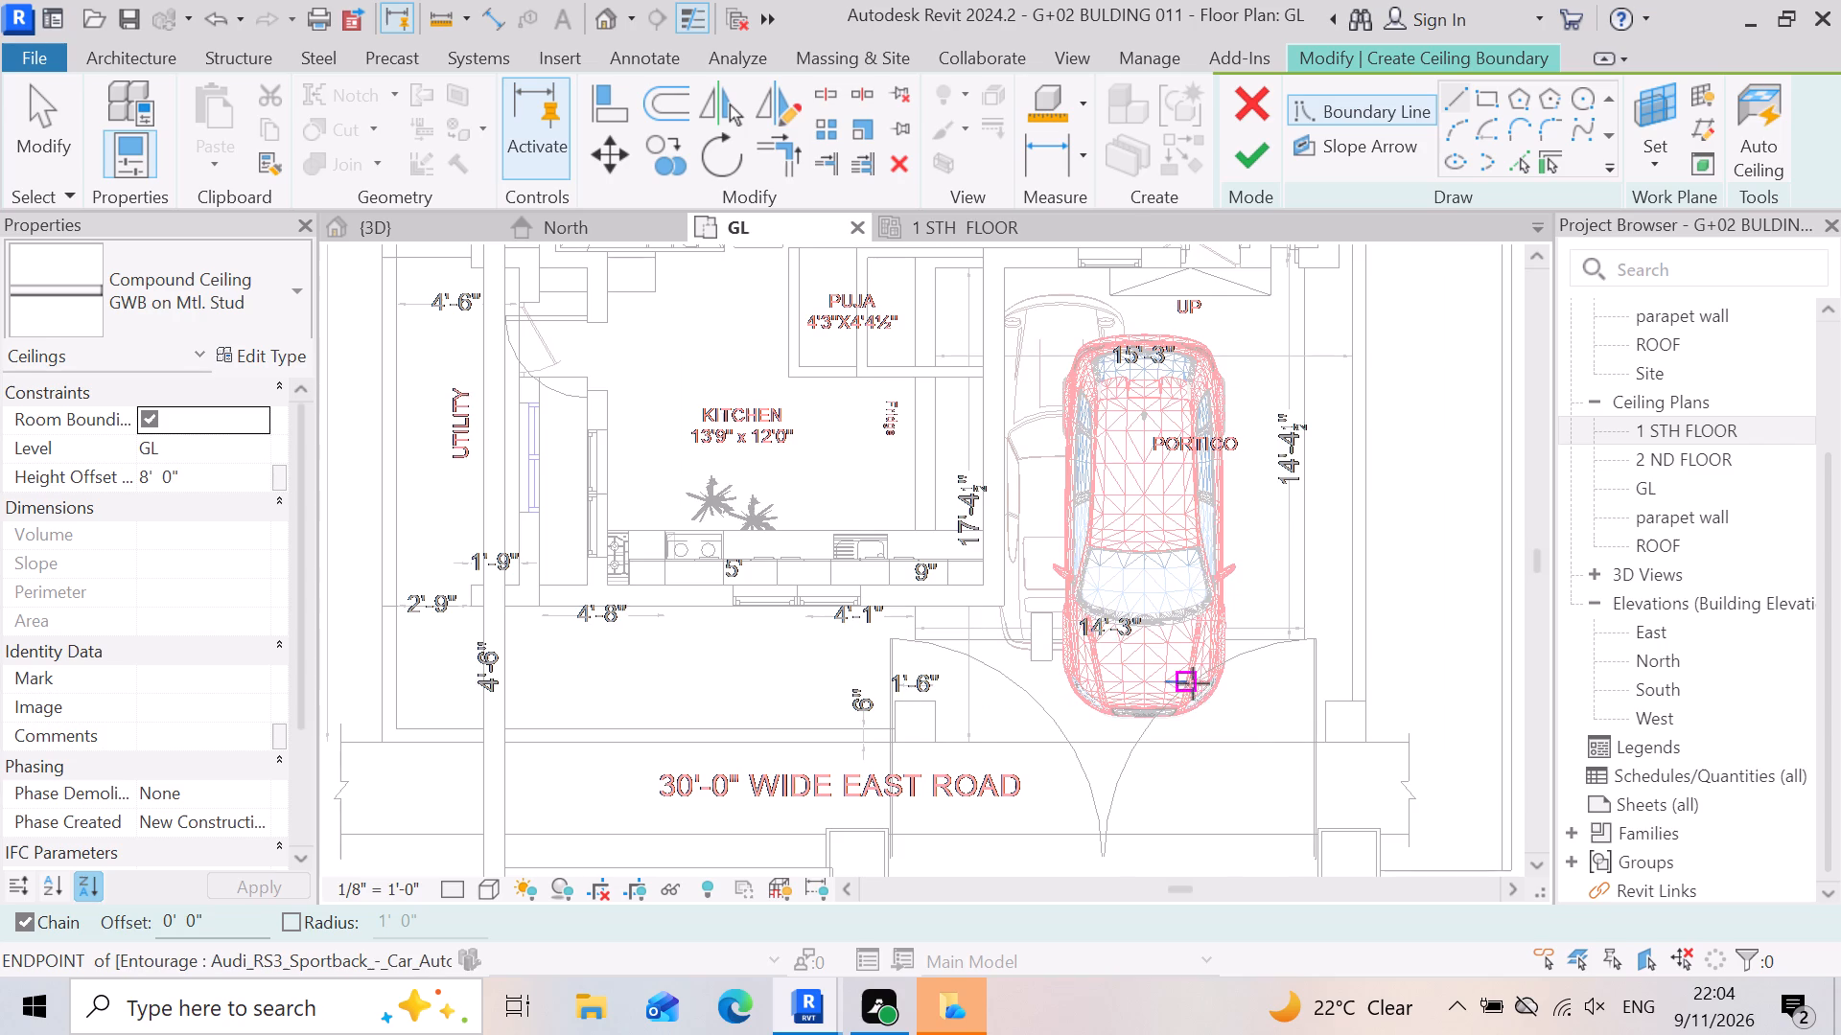
scroll(1193, 683, "down", 3)
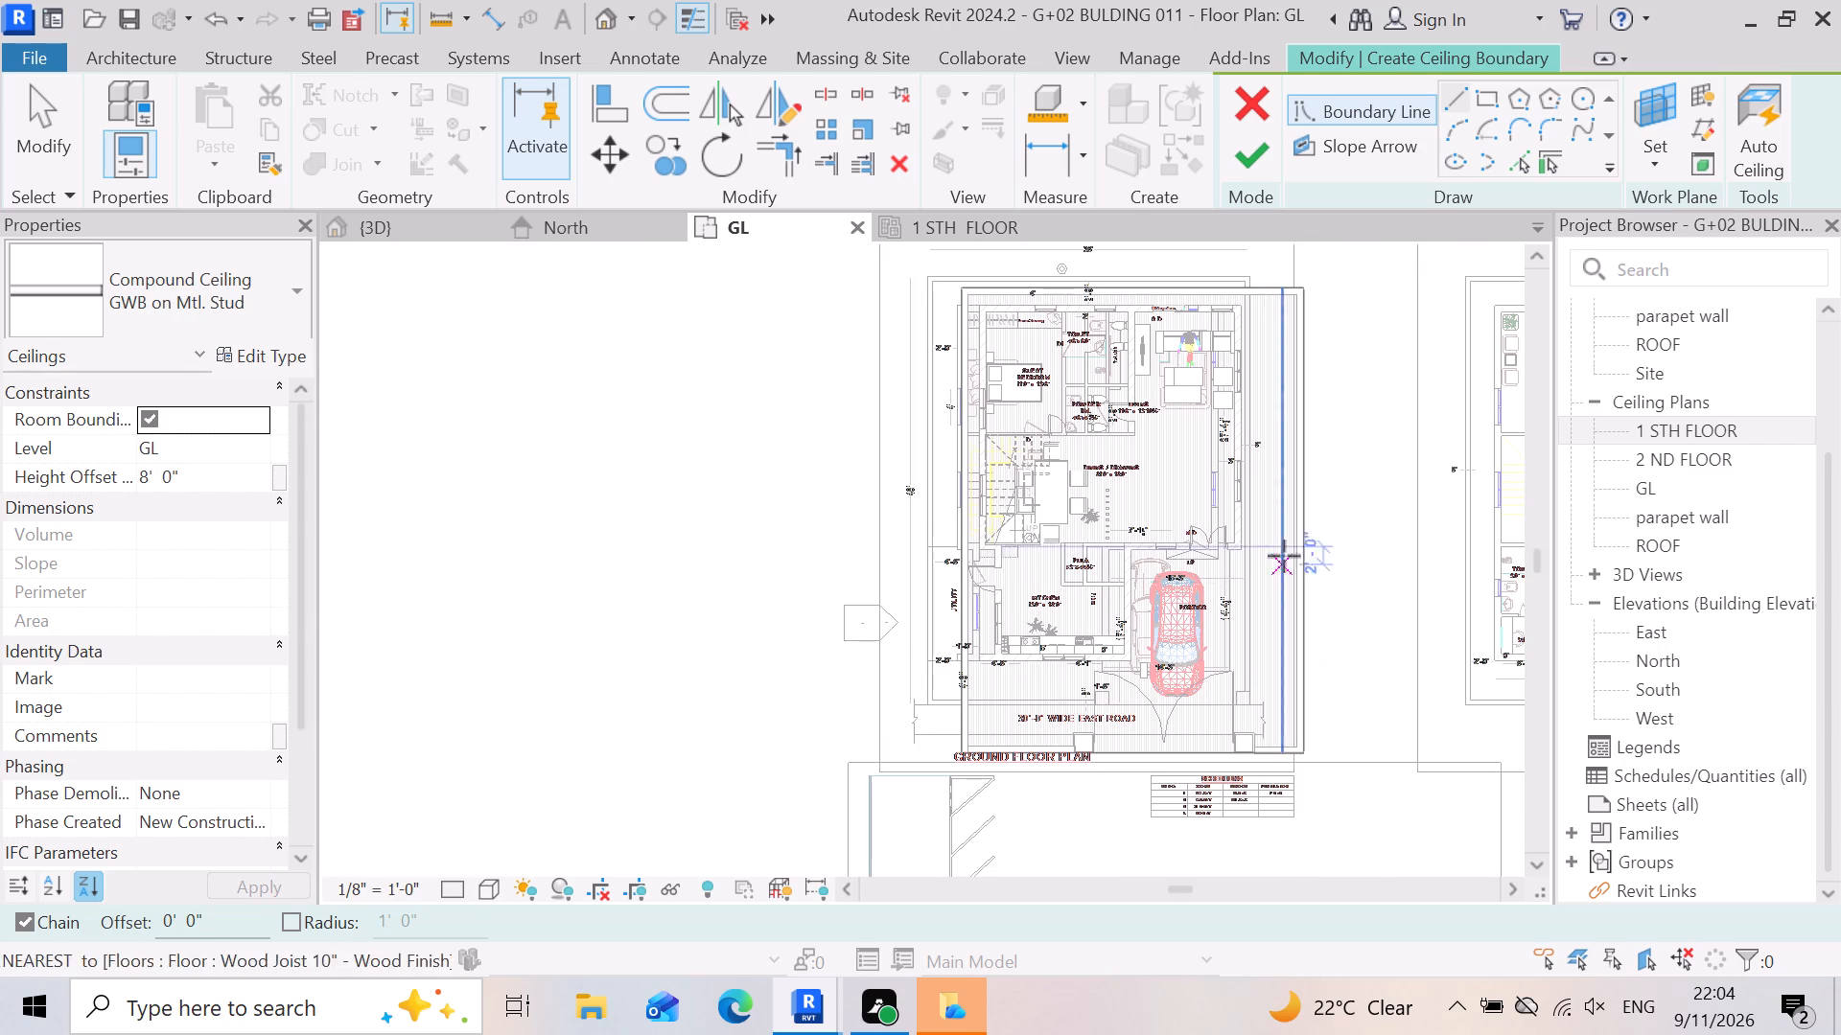
scroll(1273, 563, "up", 4)
scroll(1055, 539, "up", 7)
scroll(1141, 541, "down", 2)
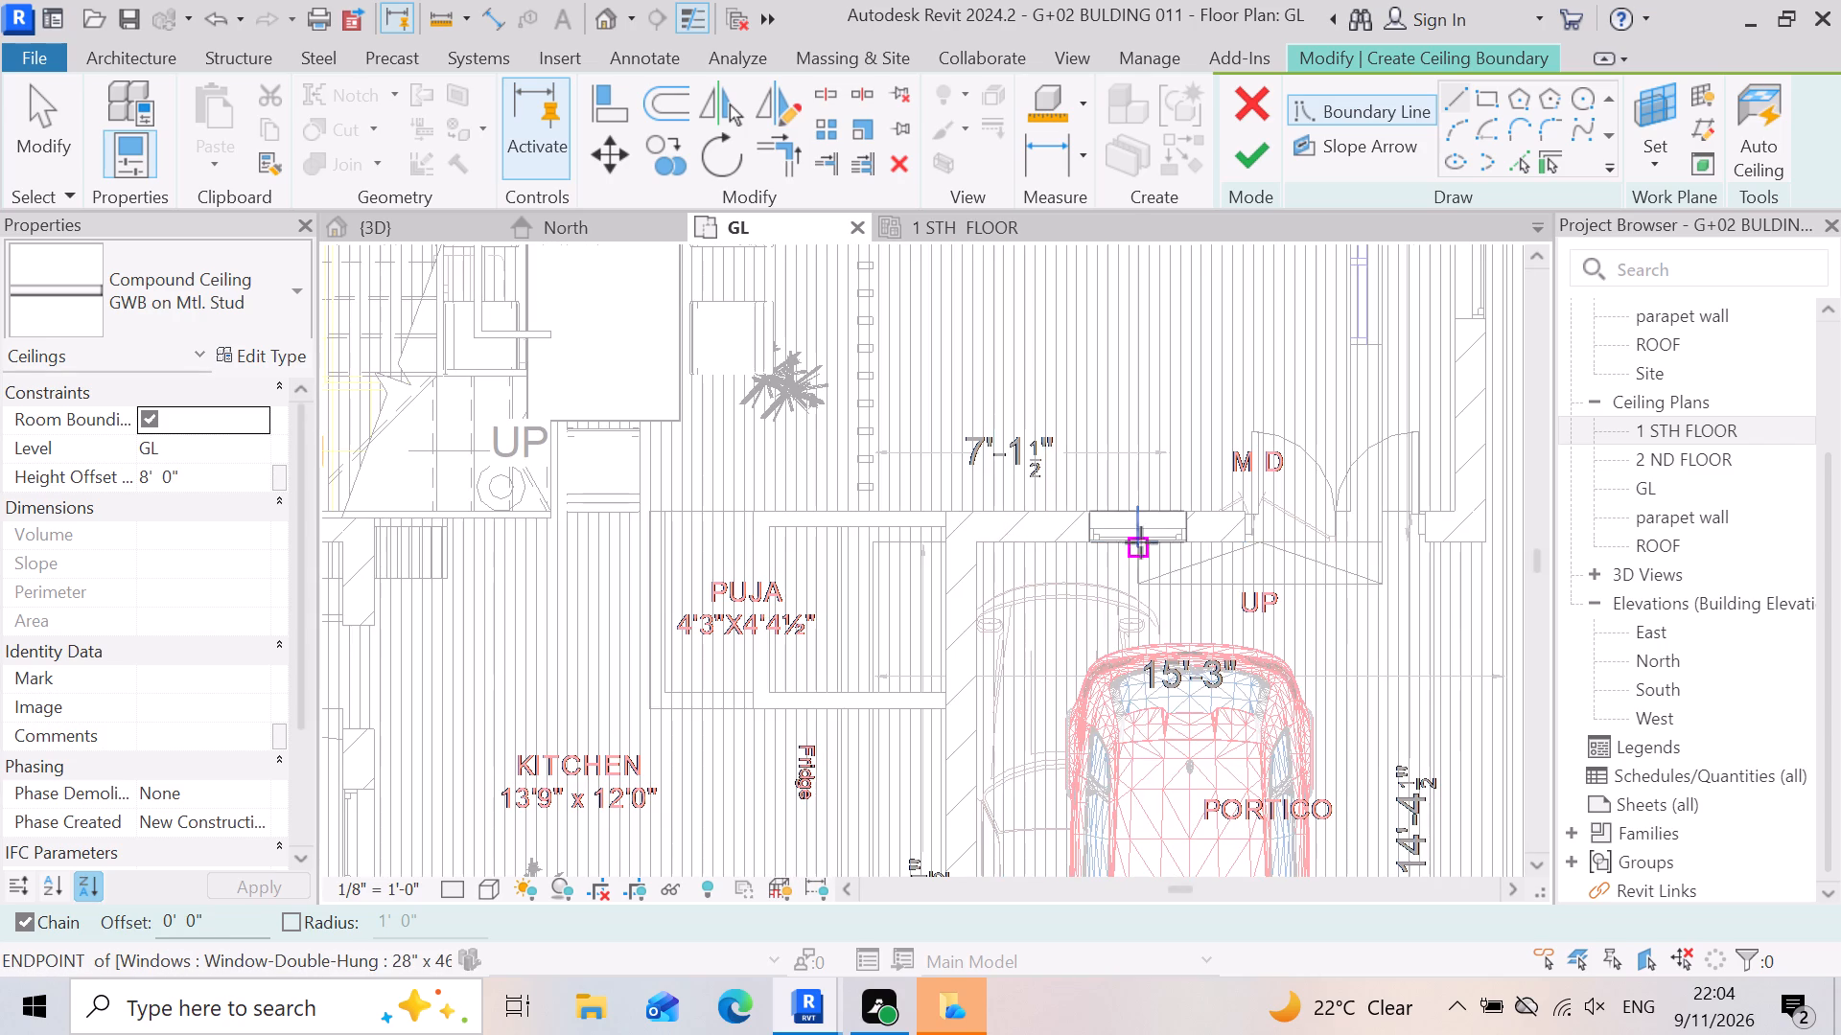
scroll(1141, 542, "down", 2)
scroll(1135, 600, "up", 6)
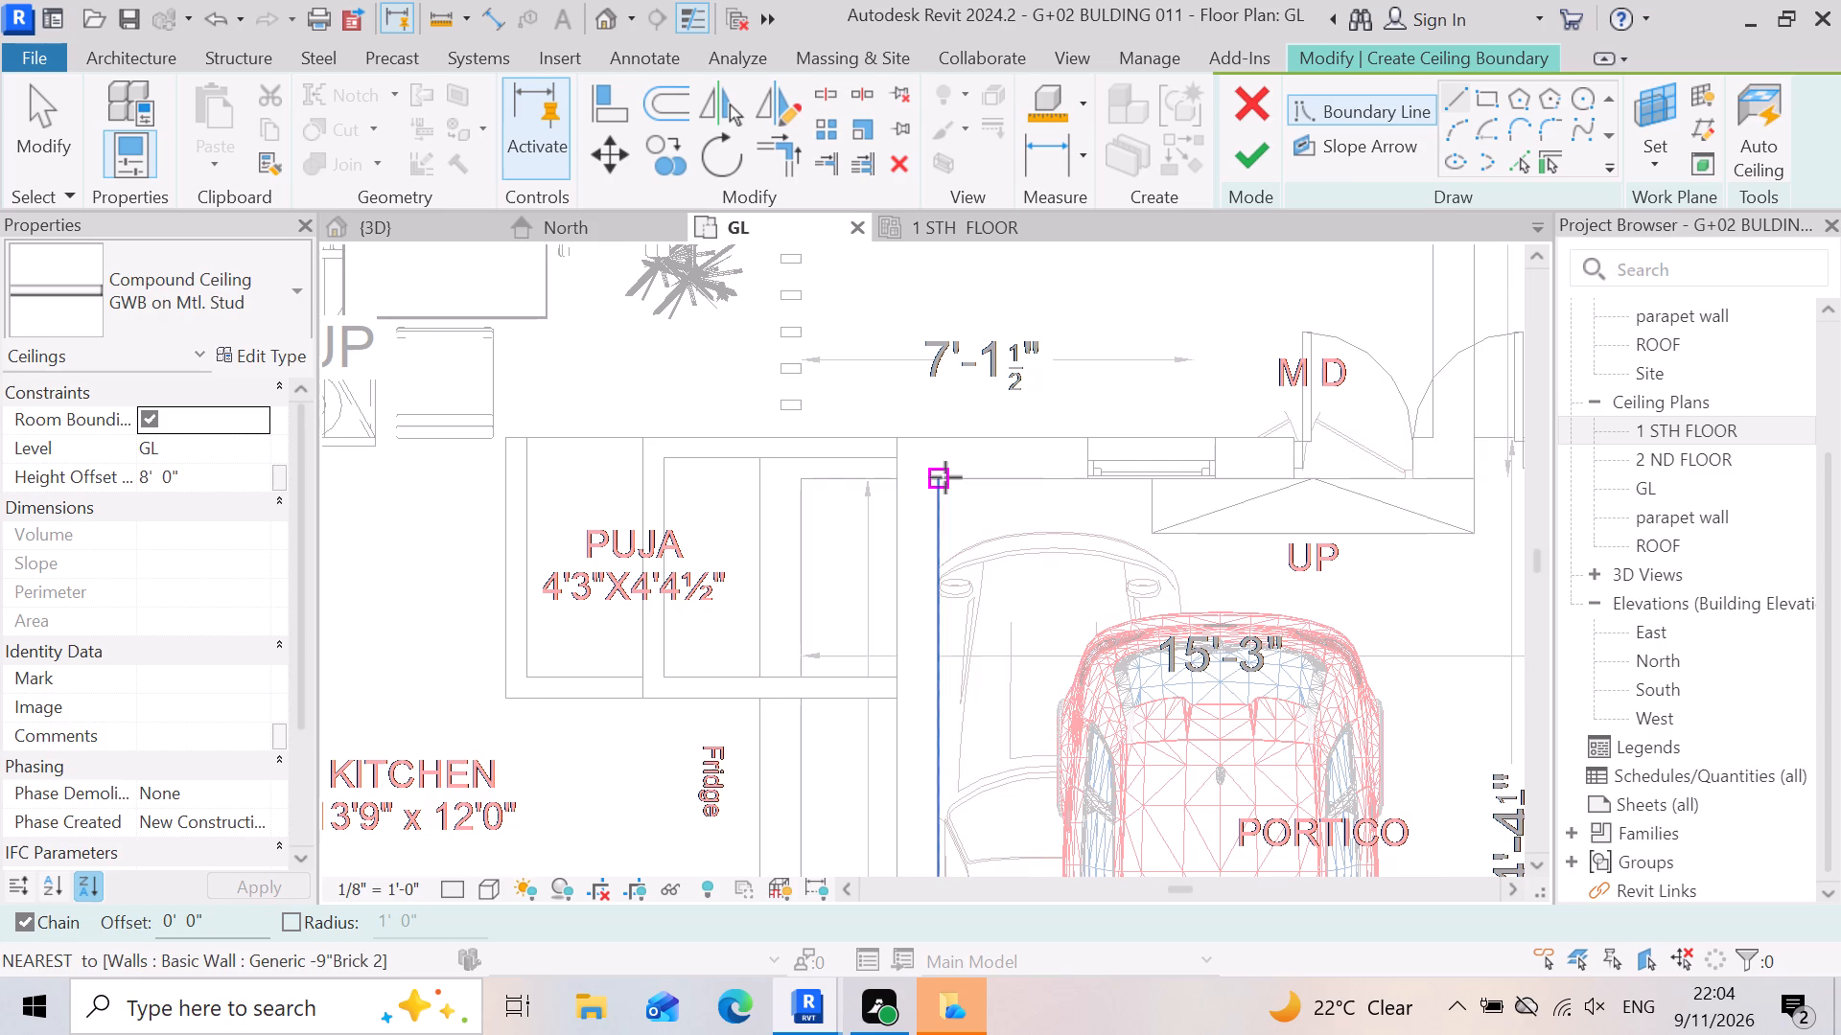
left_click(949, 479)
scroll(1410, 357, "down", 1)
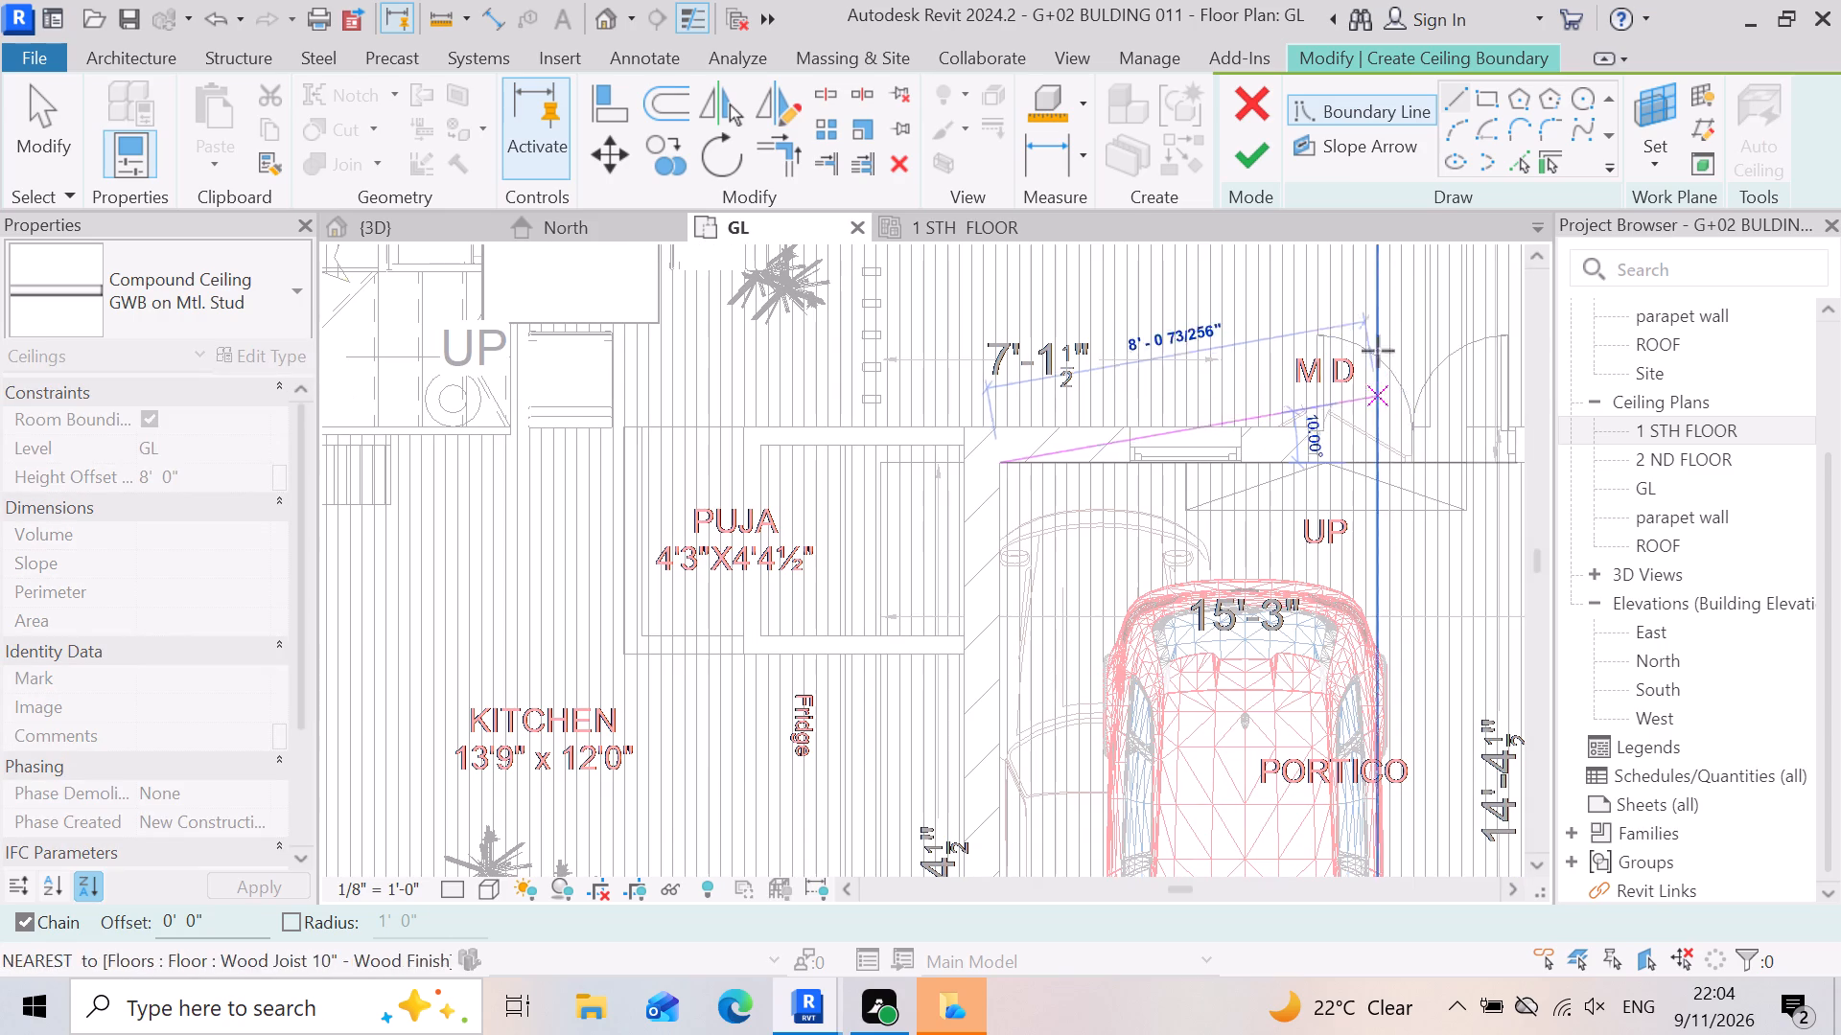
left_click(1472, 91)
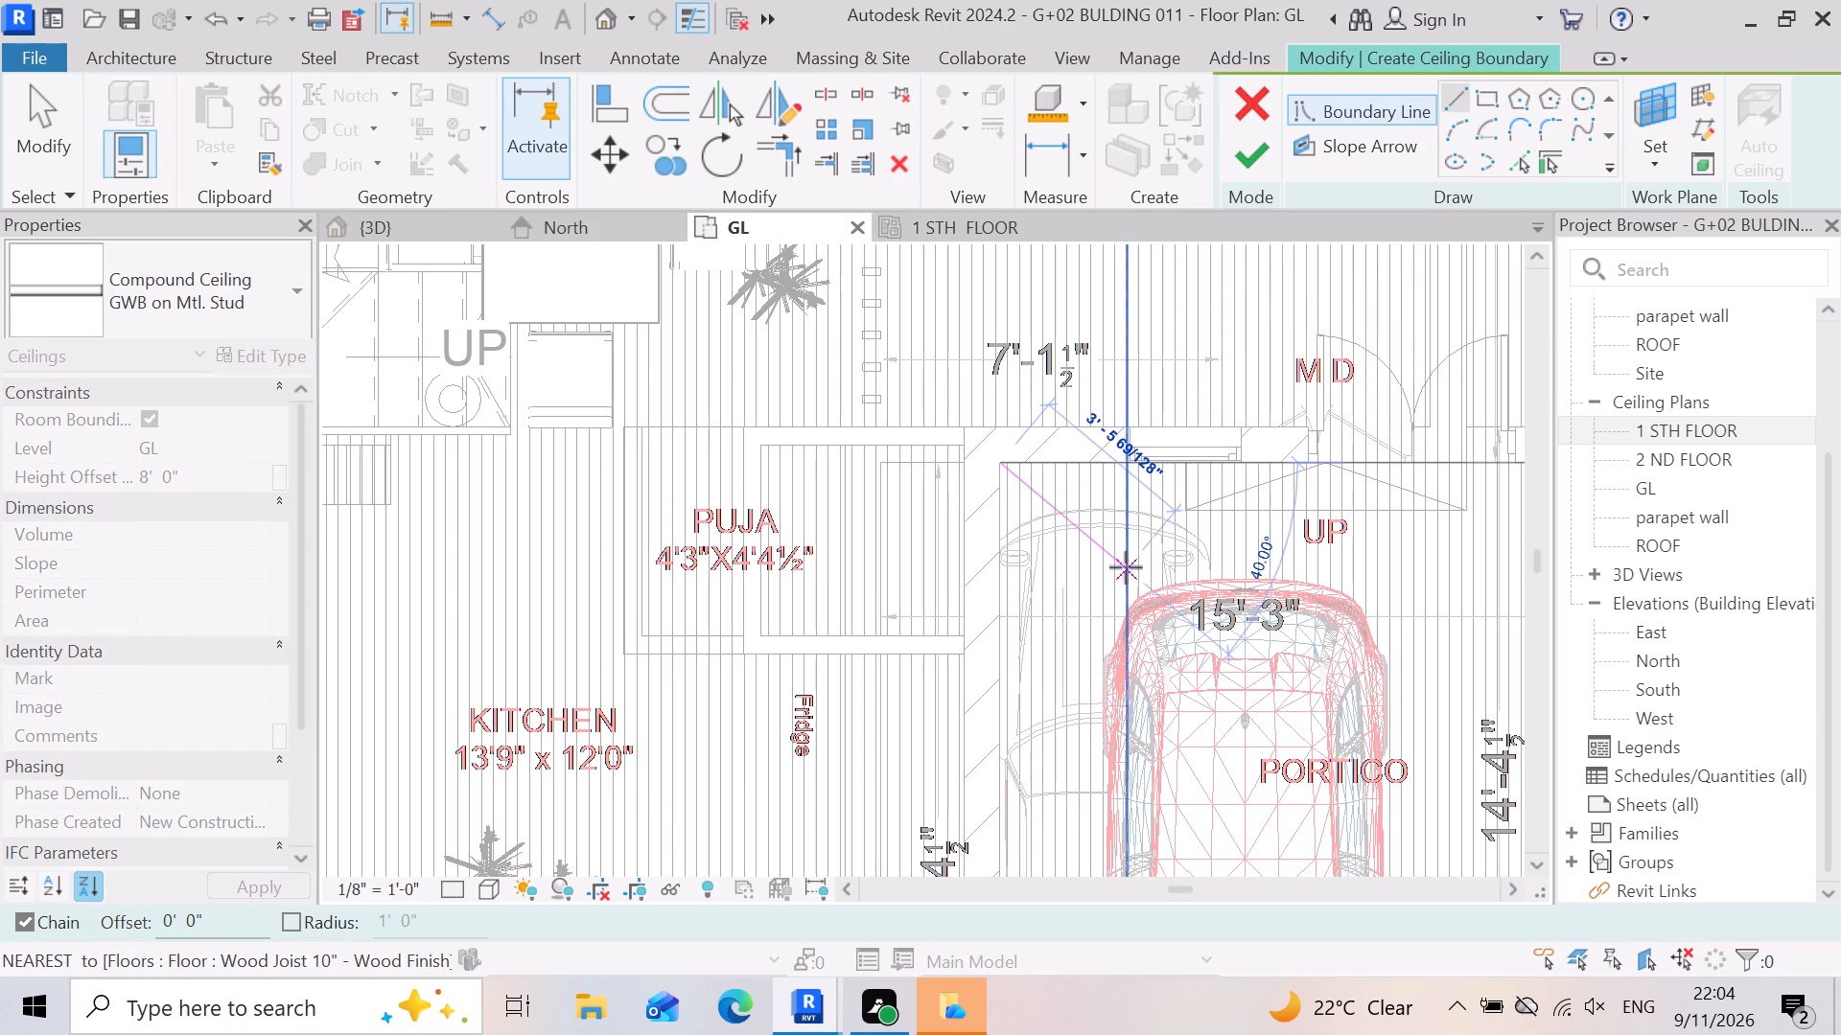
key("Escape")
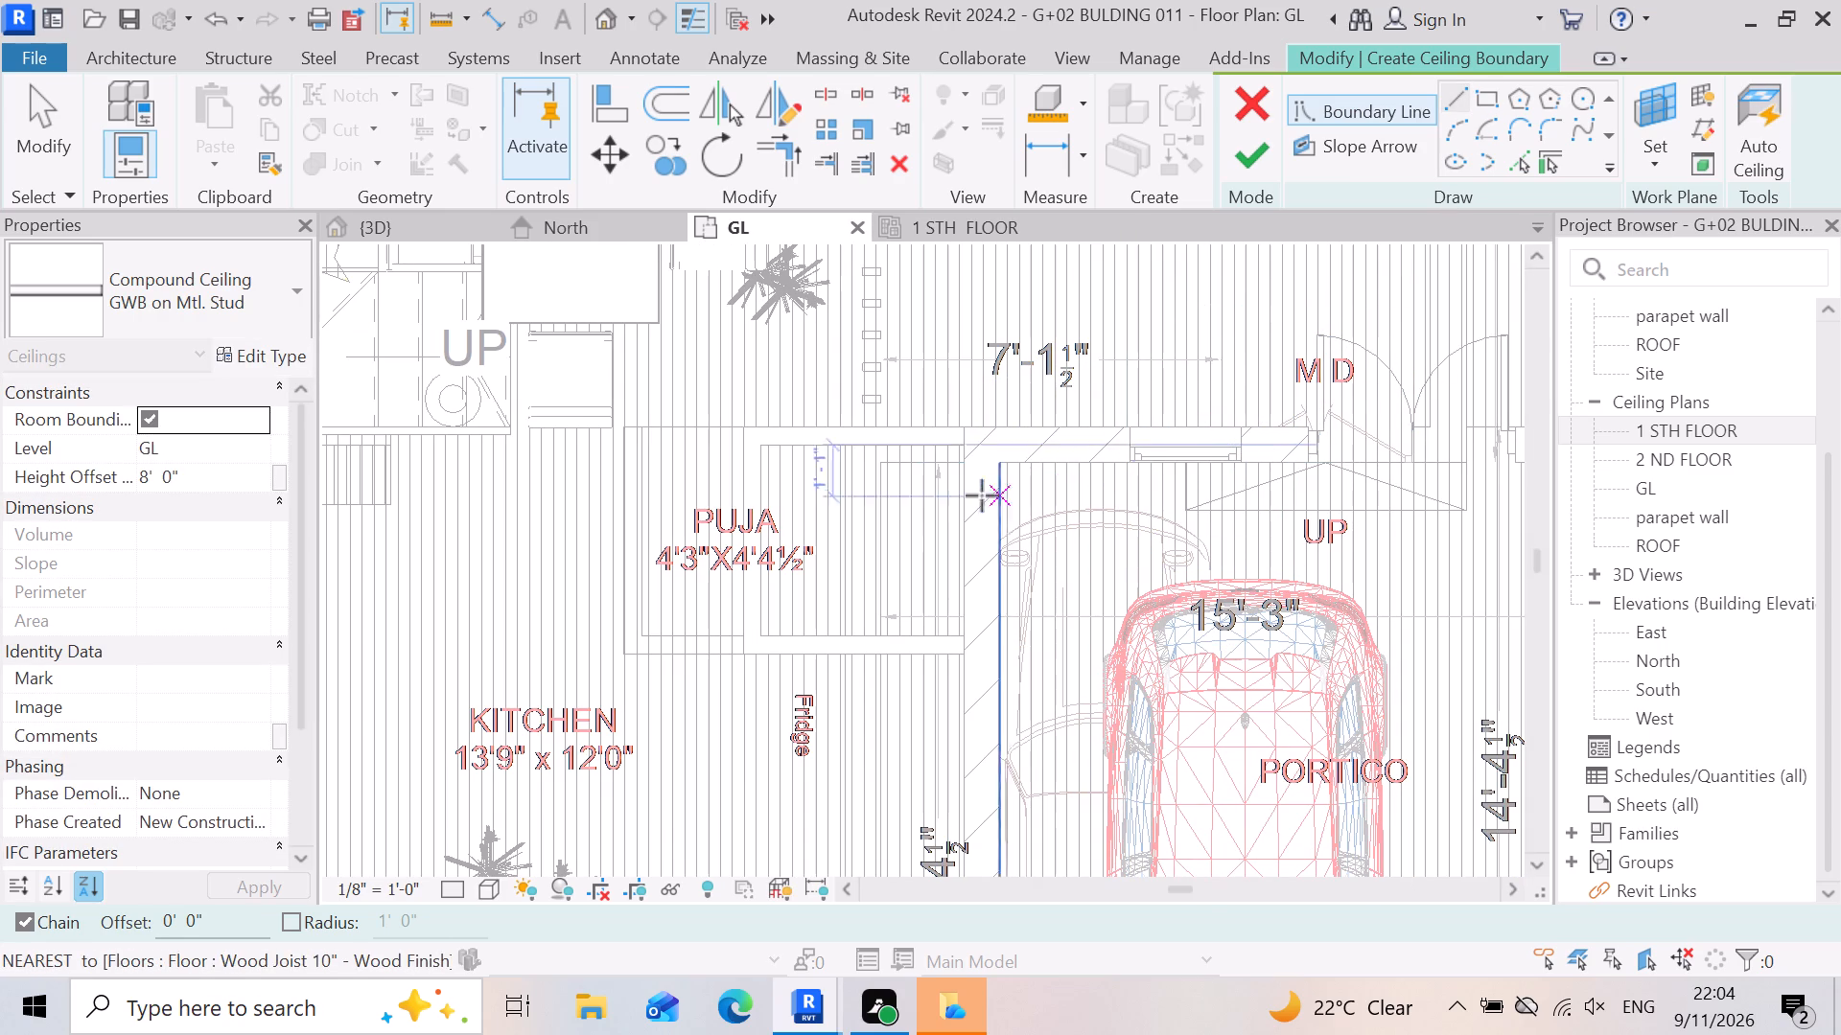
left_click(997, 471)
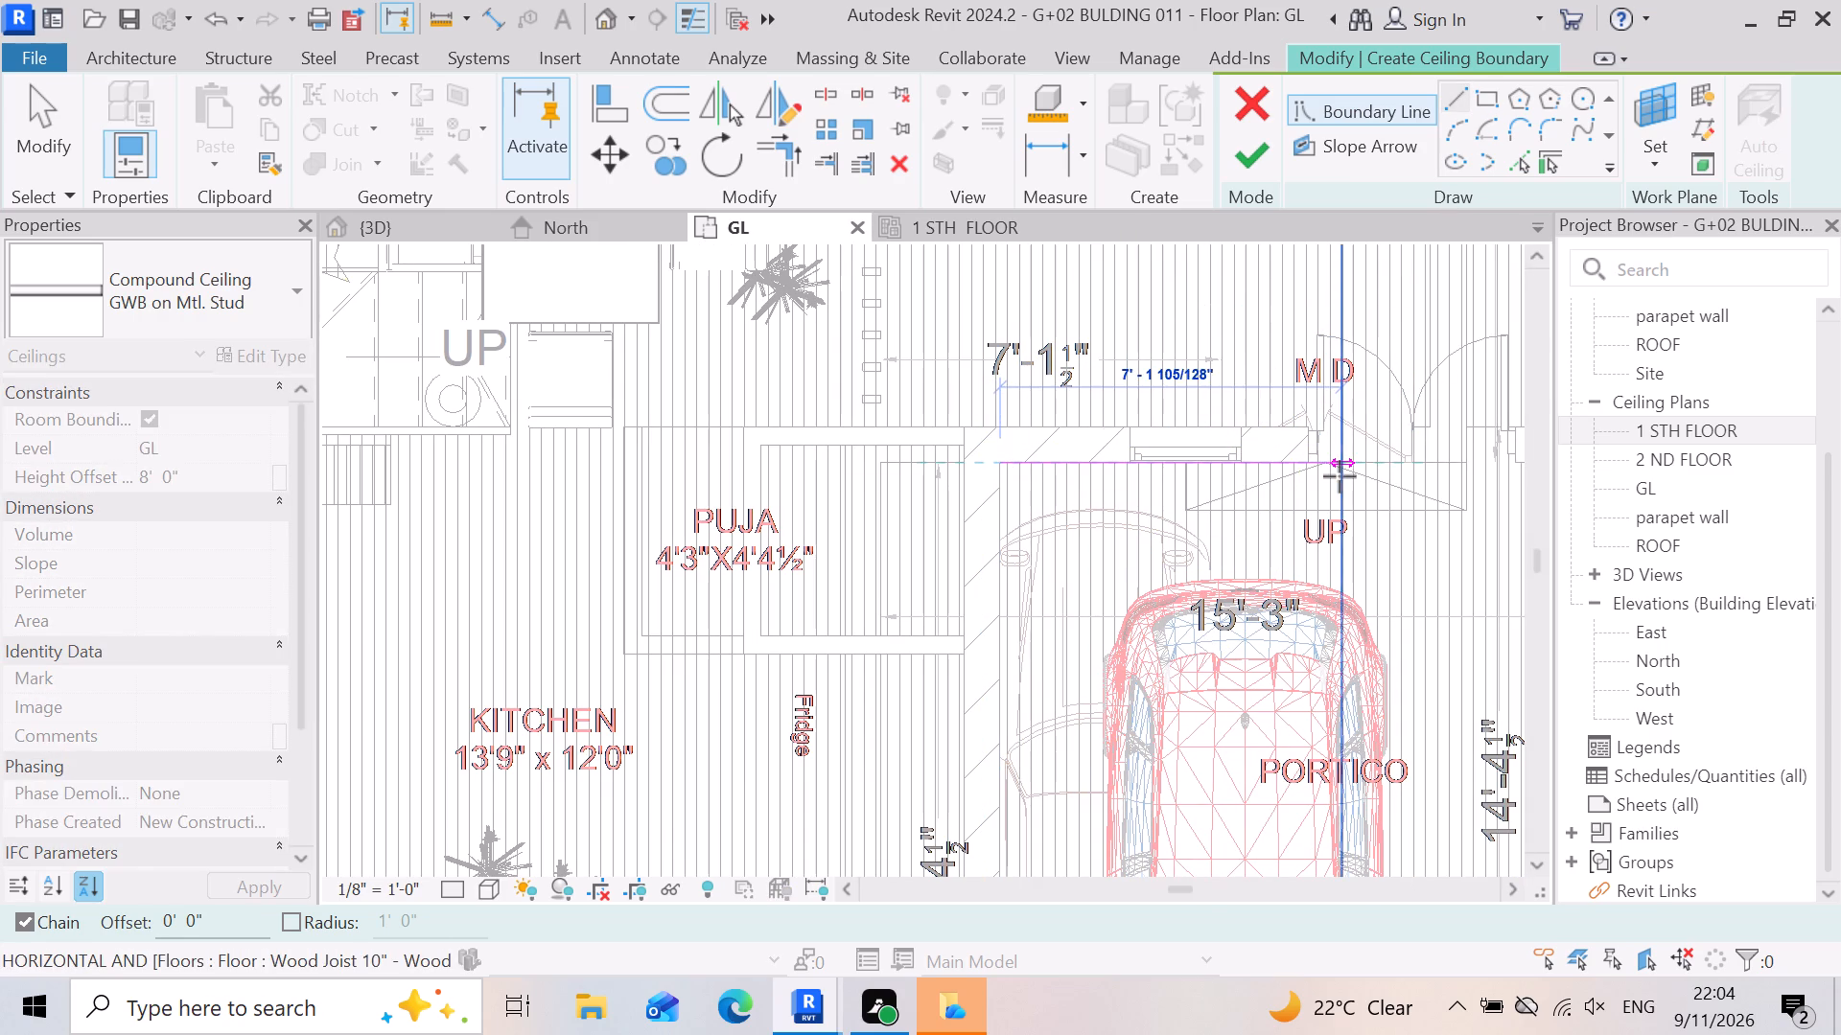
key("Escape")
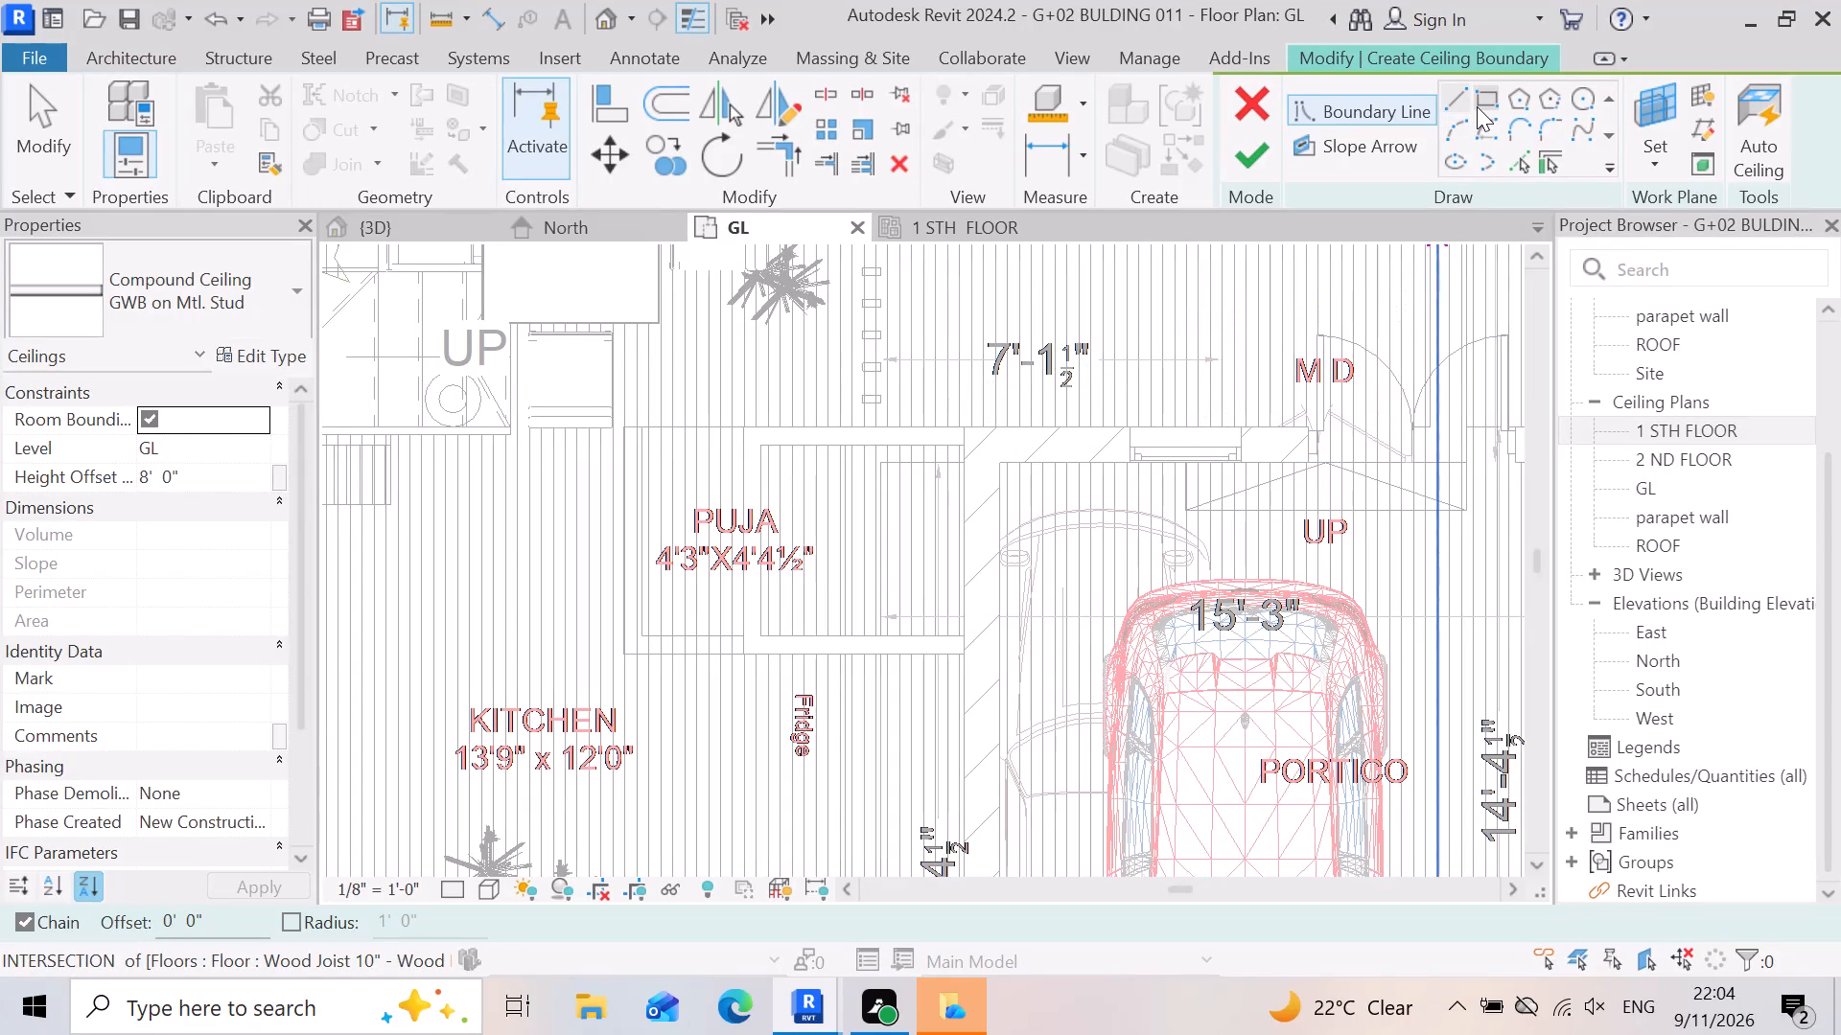
Sketch a rectangular boundary of about 155 SF over the portico from its inner wall corner and finish the ceiling.
left_click(1480, 109)
left_click(1012, 471)
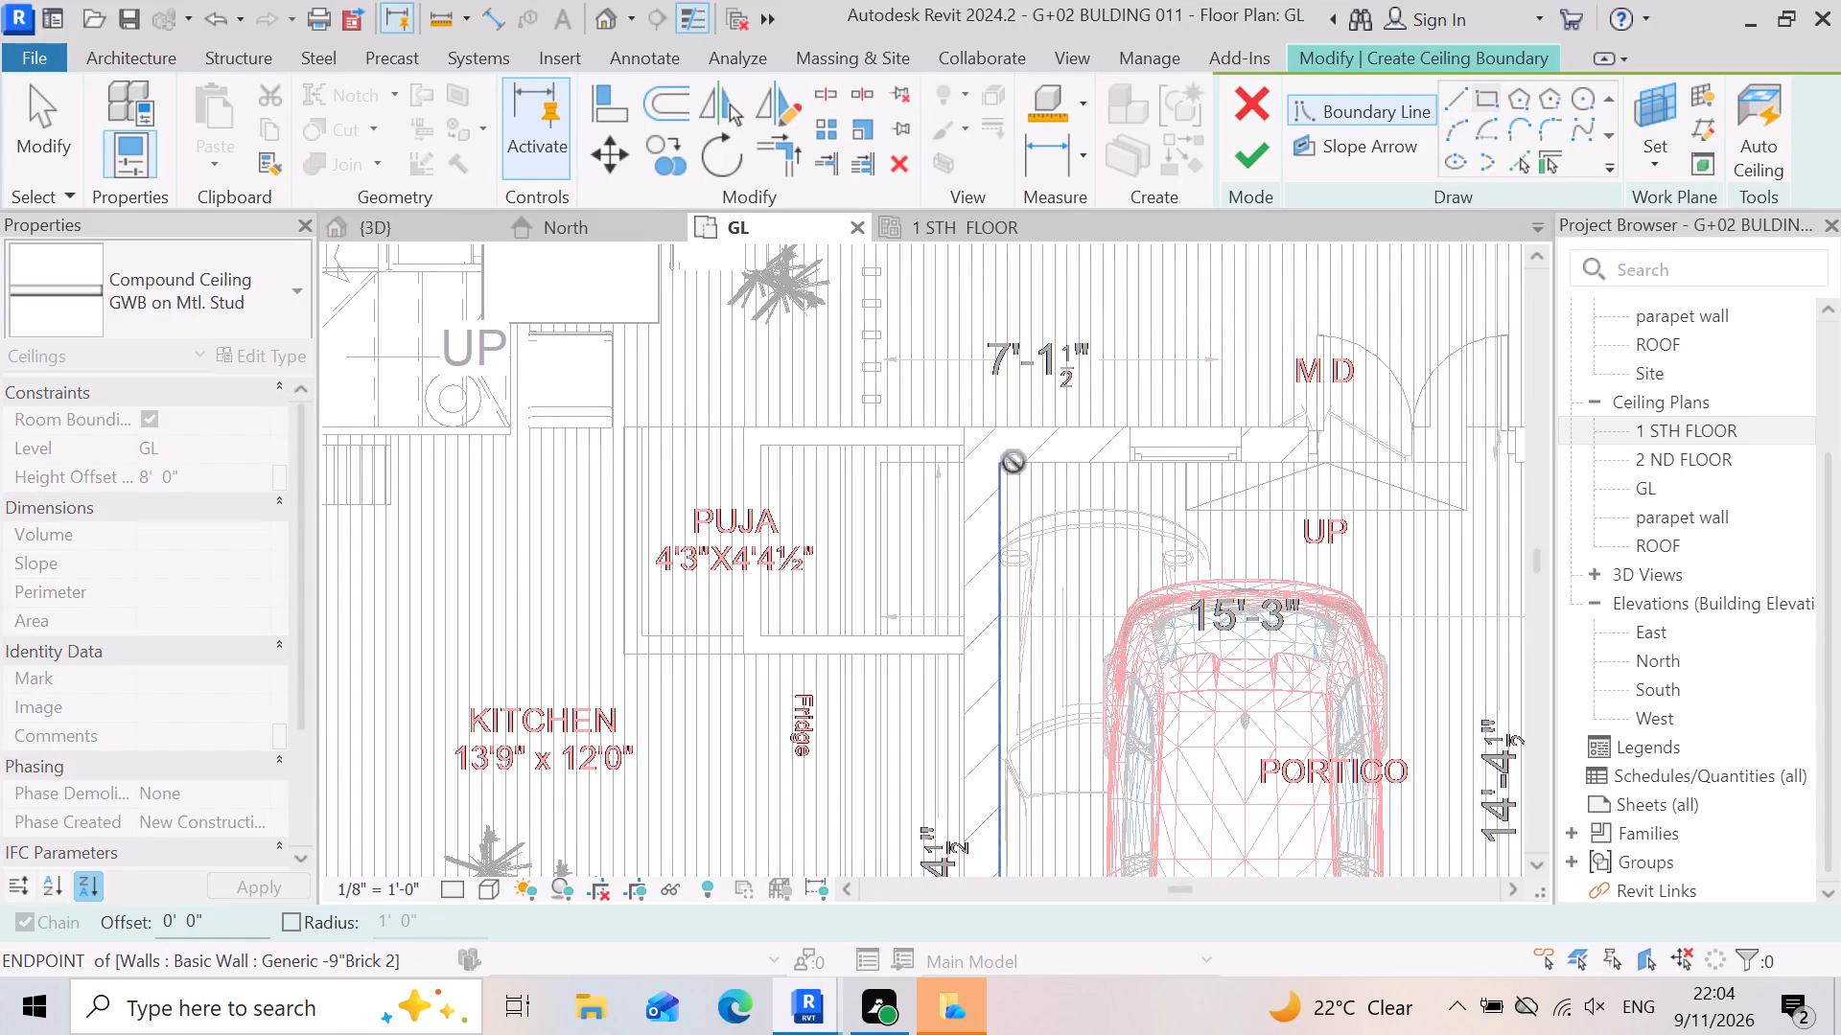
scroll(1358, 509, "down", 5)
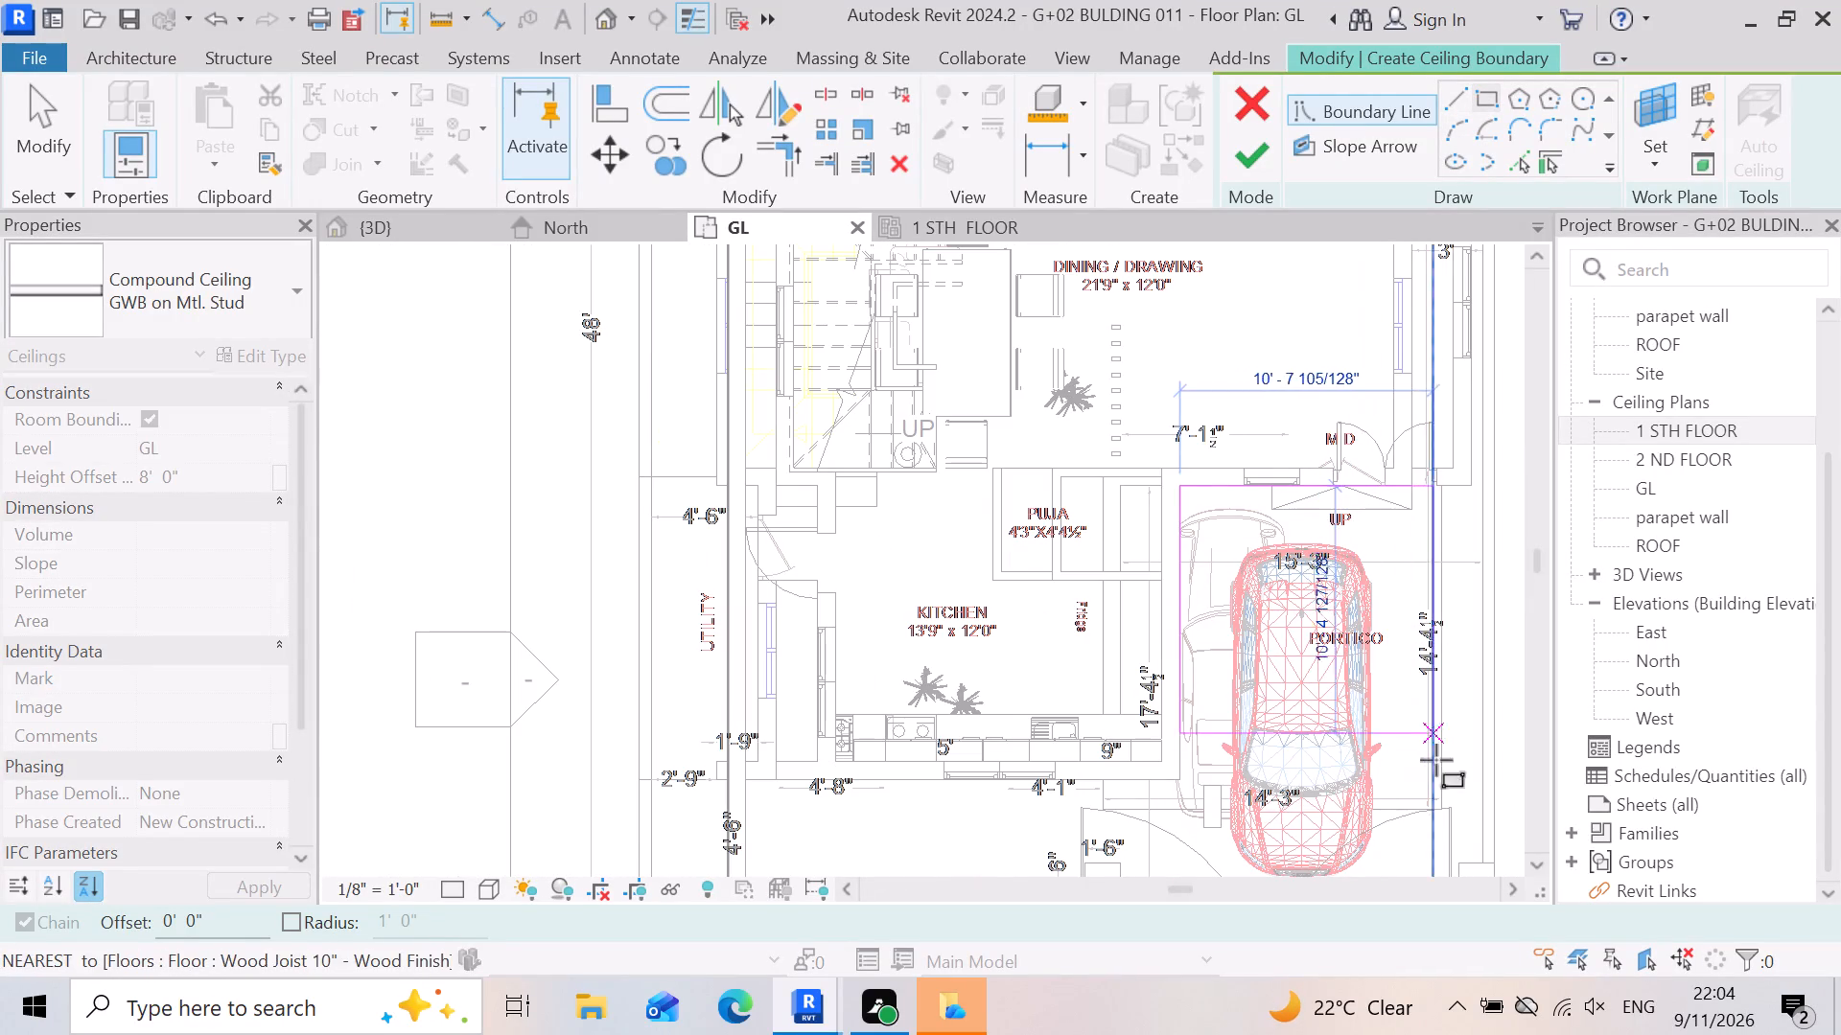
scroll(1434, 802, "up", 3)
scroll(1429, 761, "down", 4)
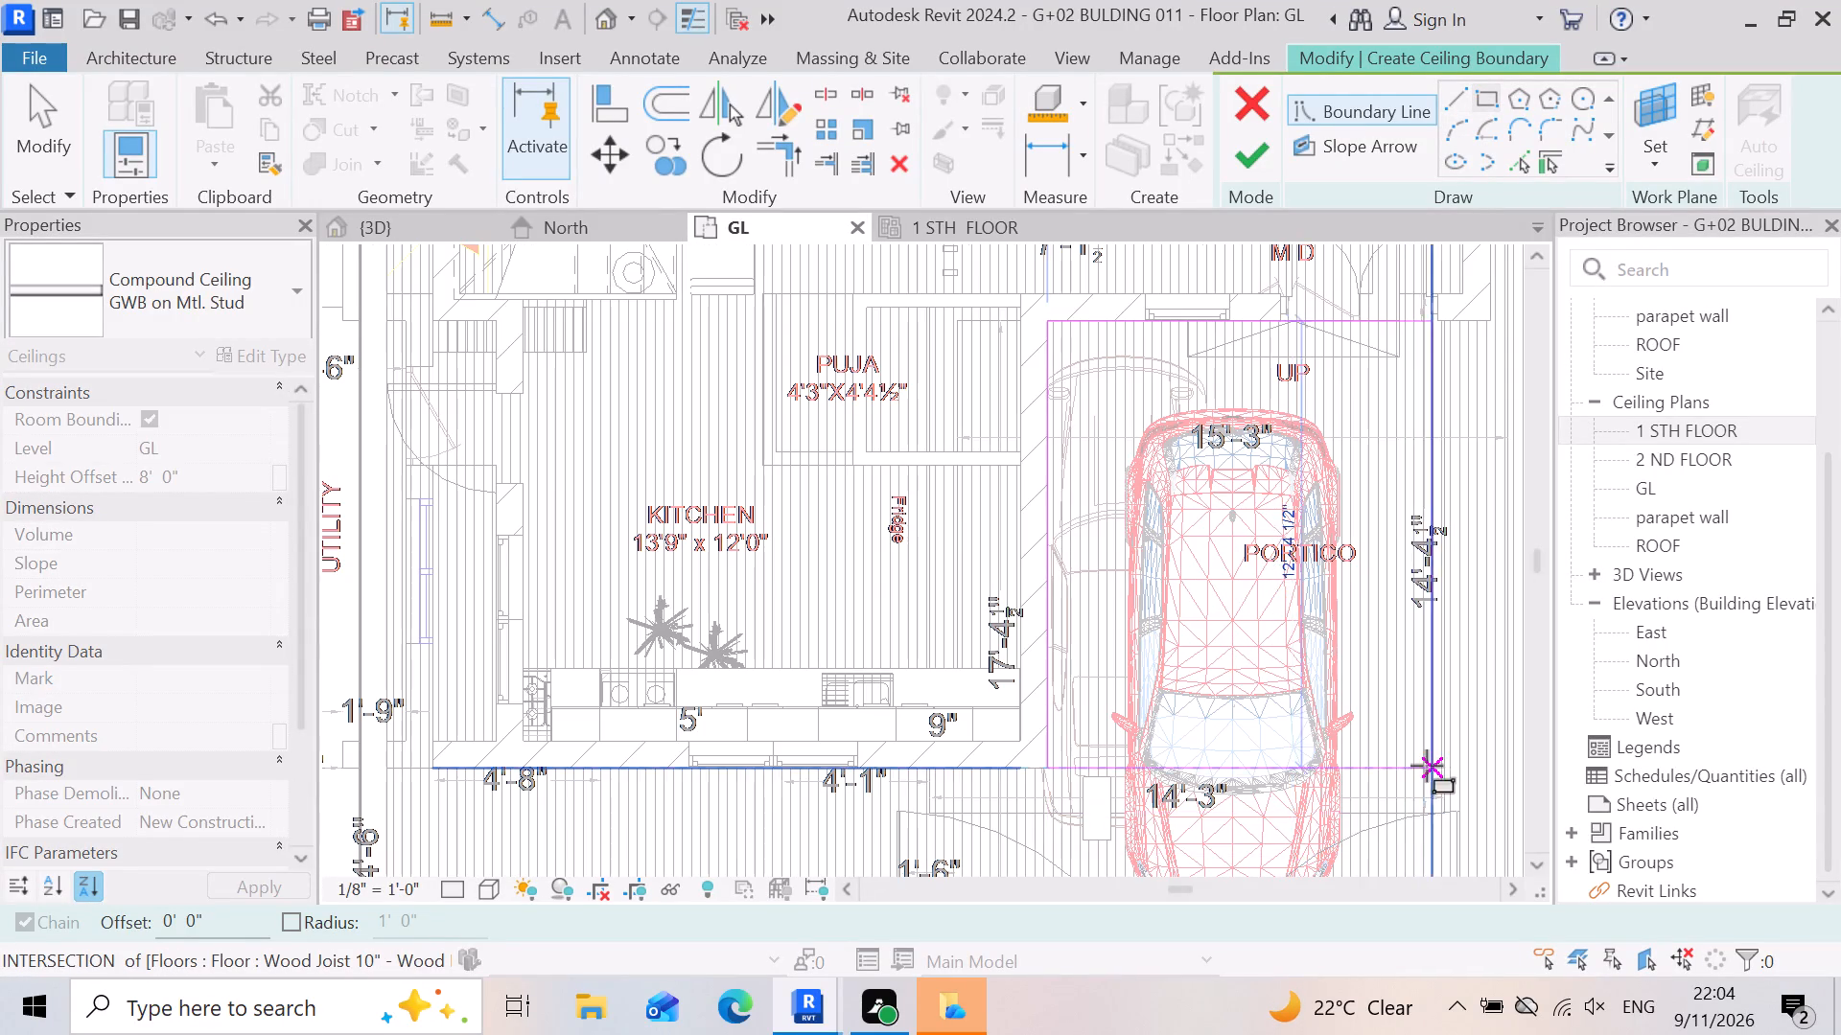
scroll(1447, 816, "up", 4)
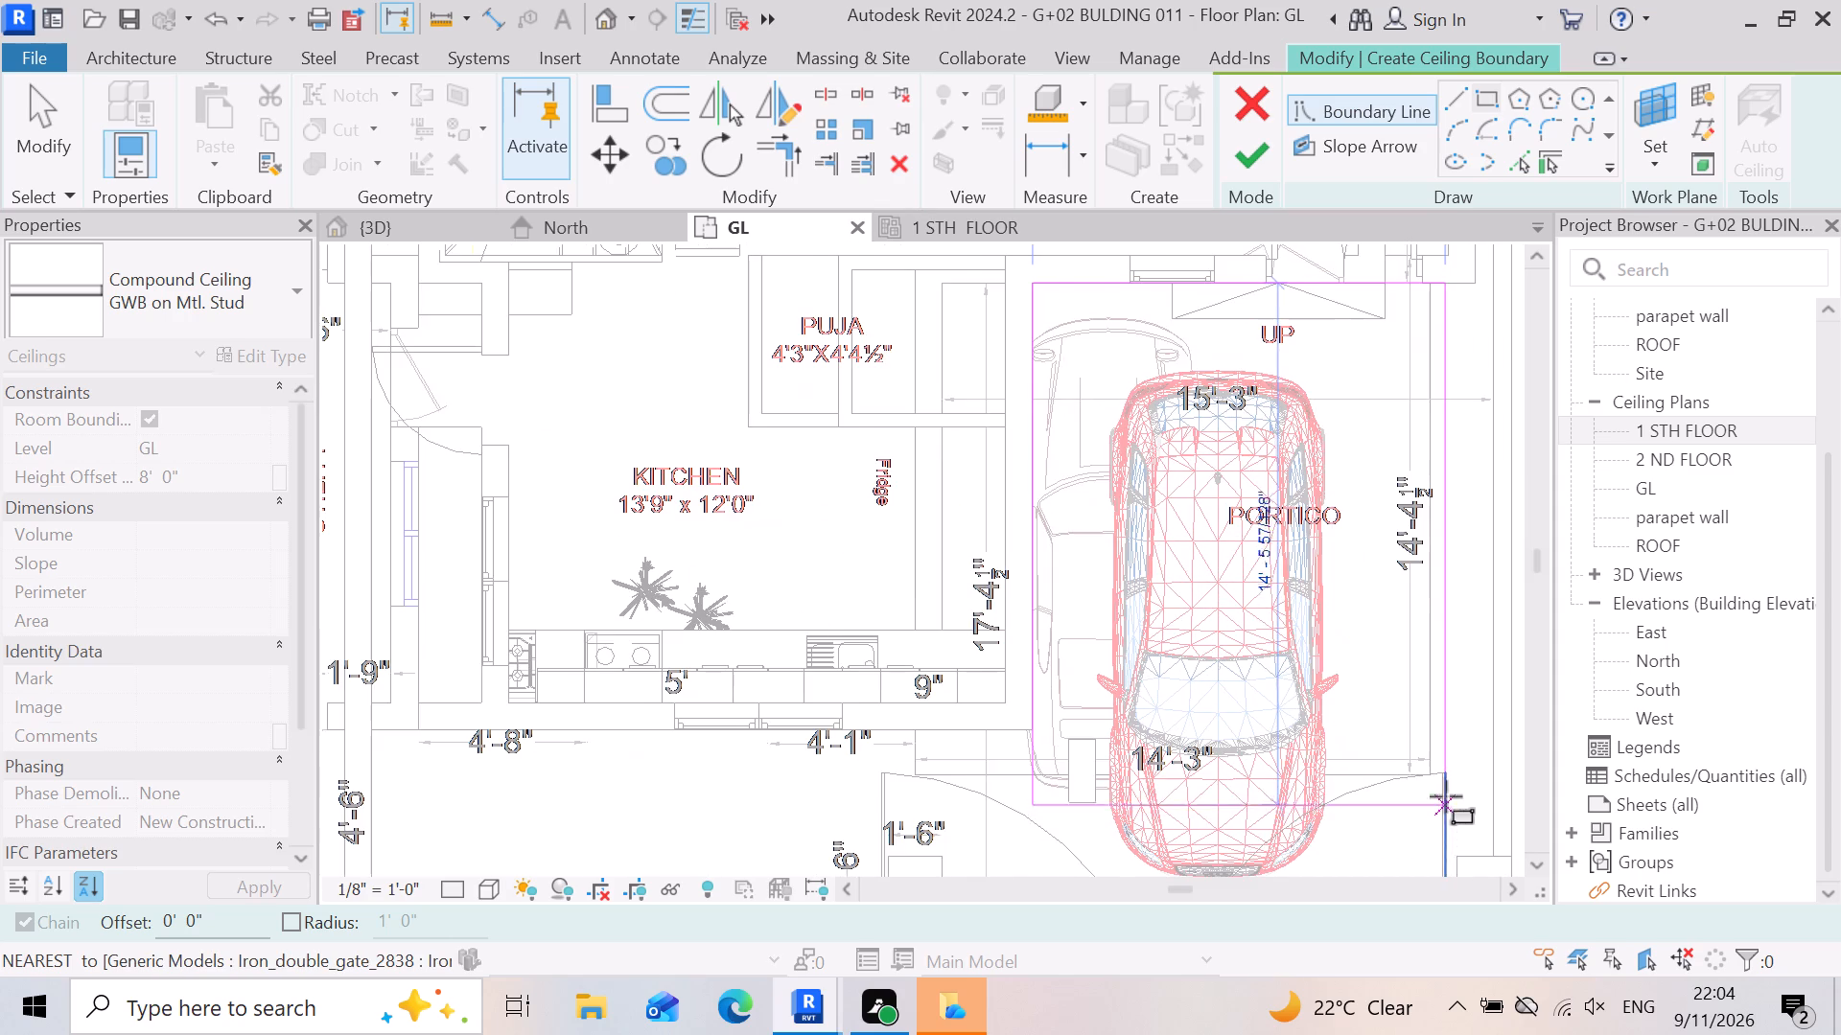
left_click(1450, 769)
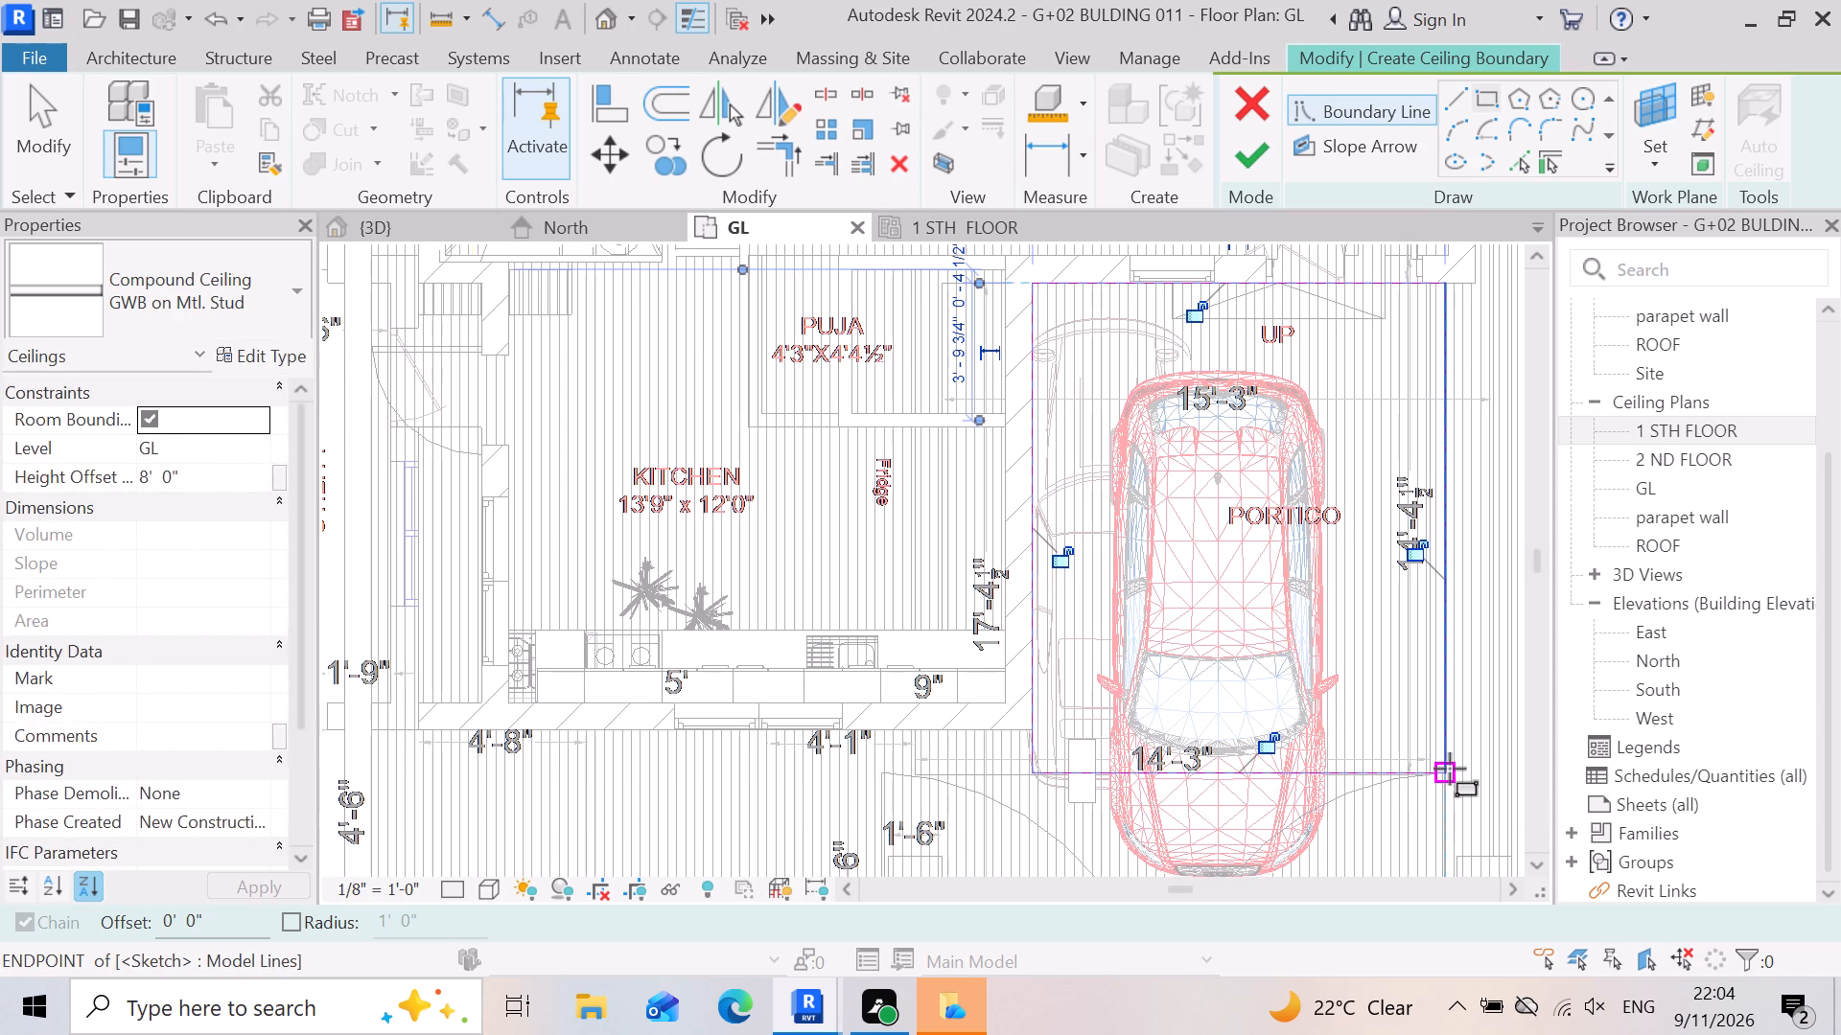
left_click(1233, 166)
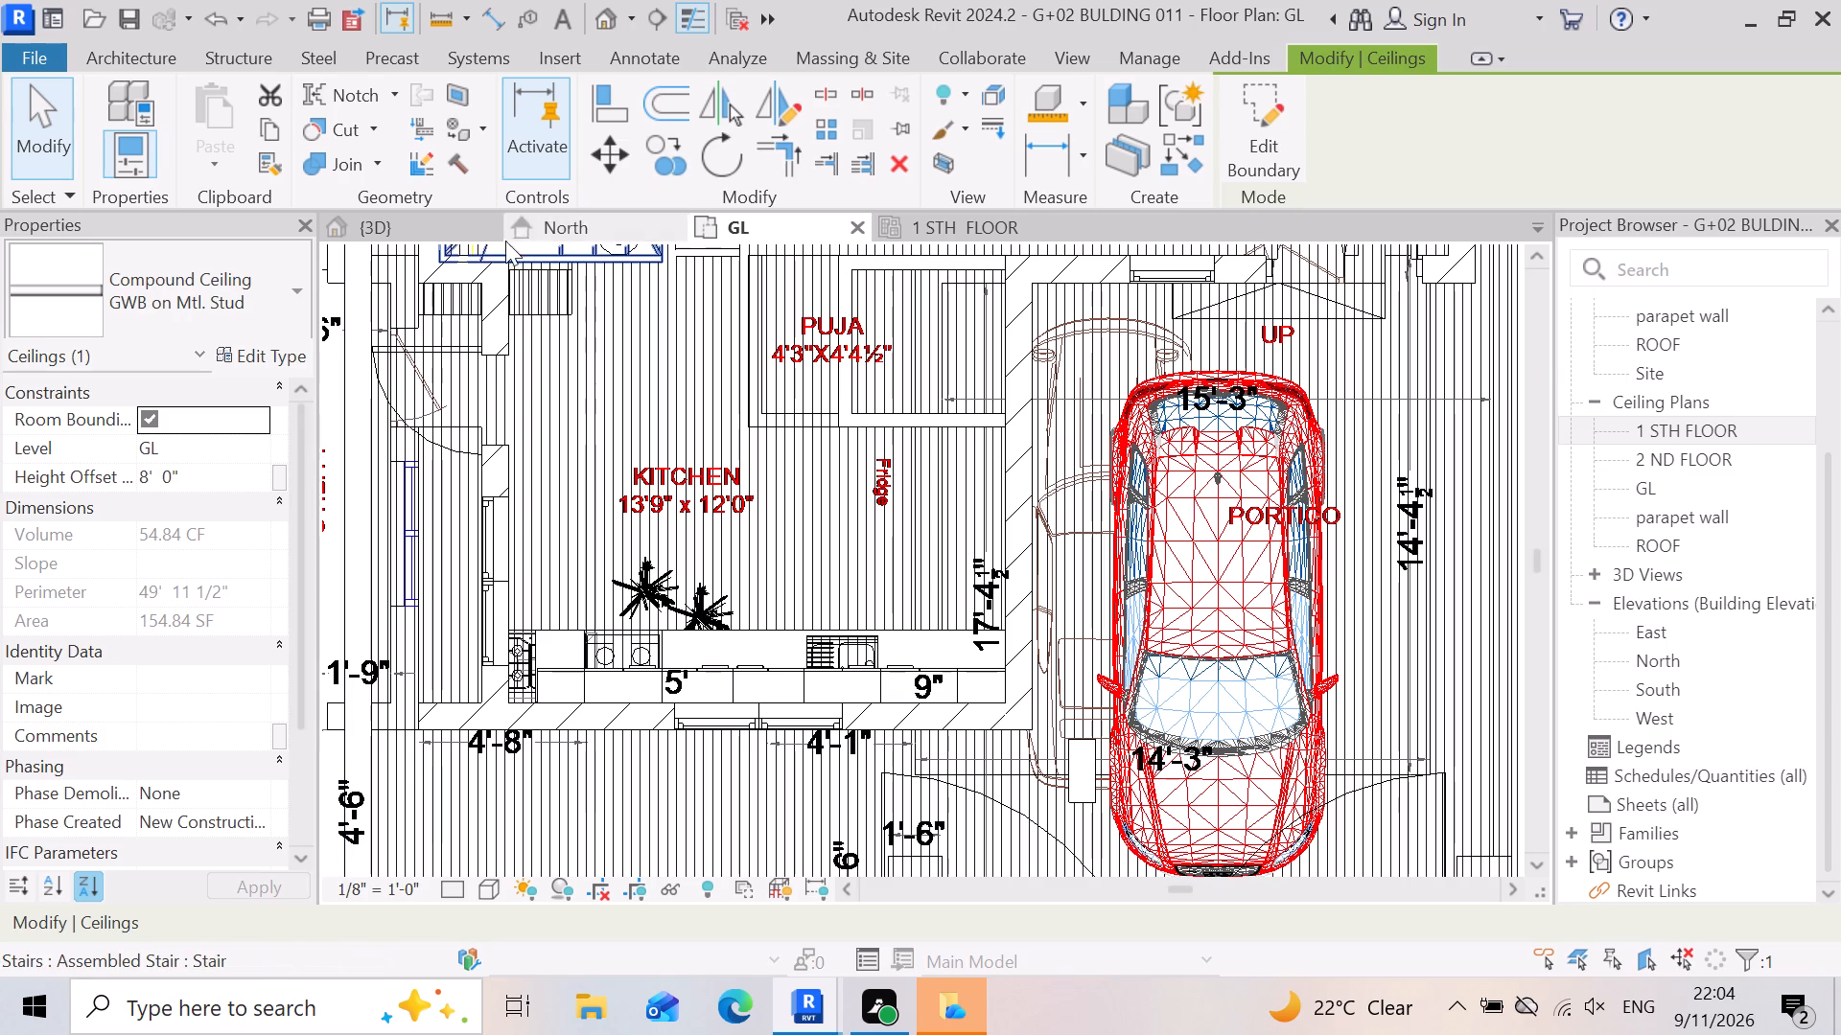
Inspect the portico and front balconies in the 3D view to check the placed ceilings and the upper floor.
left_click(441, 236)
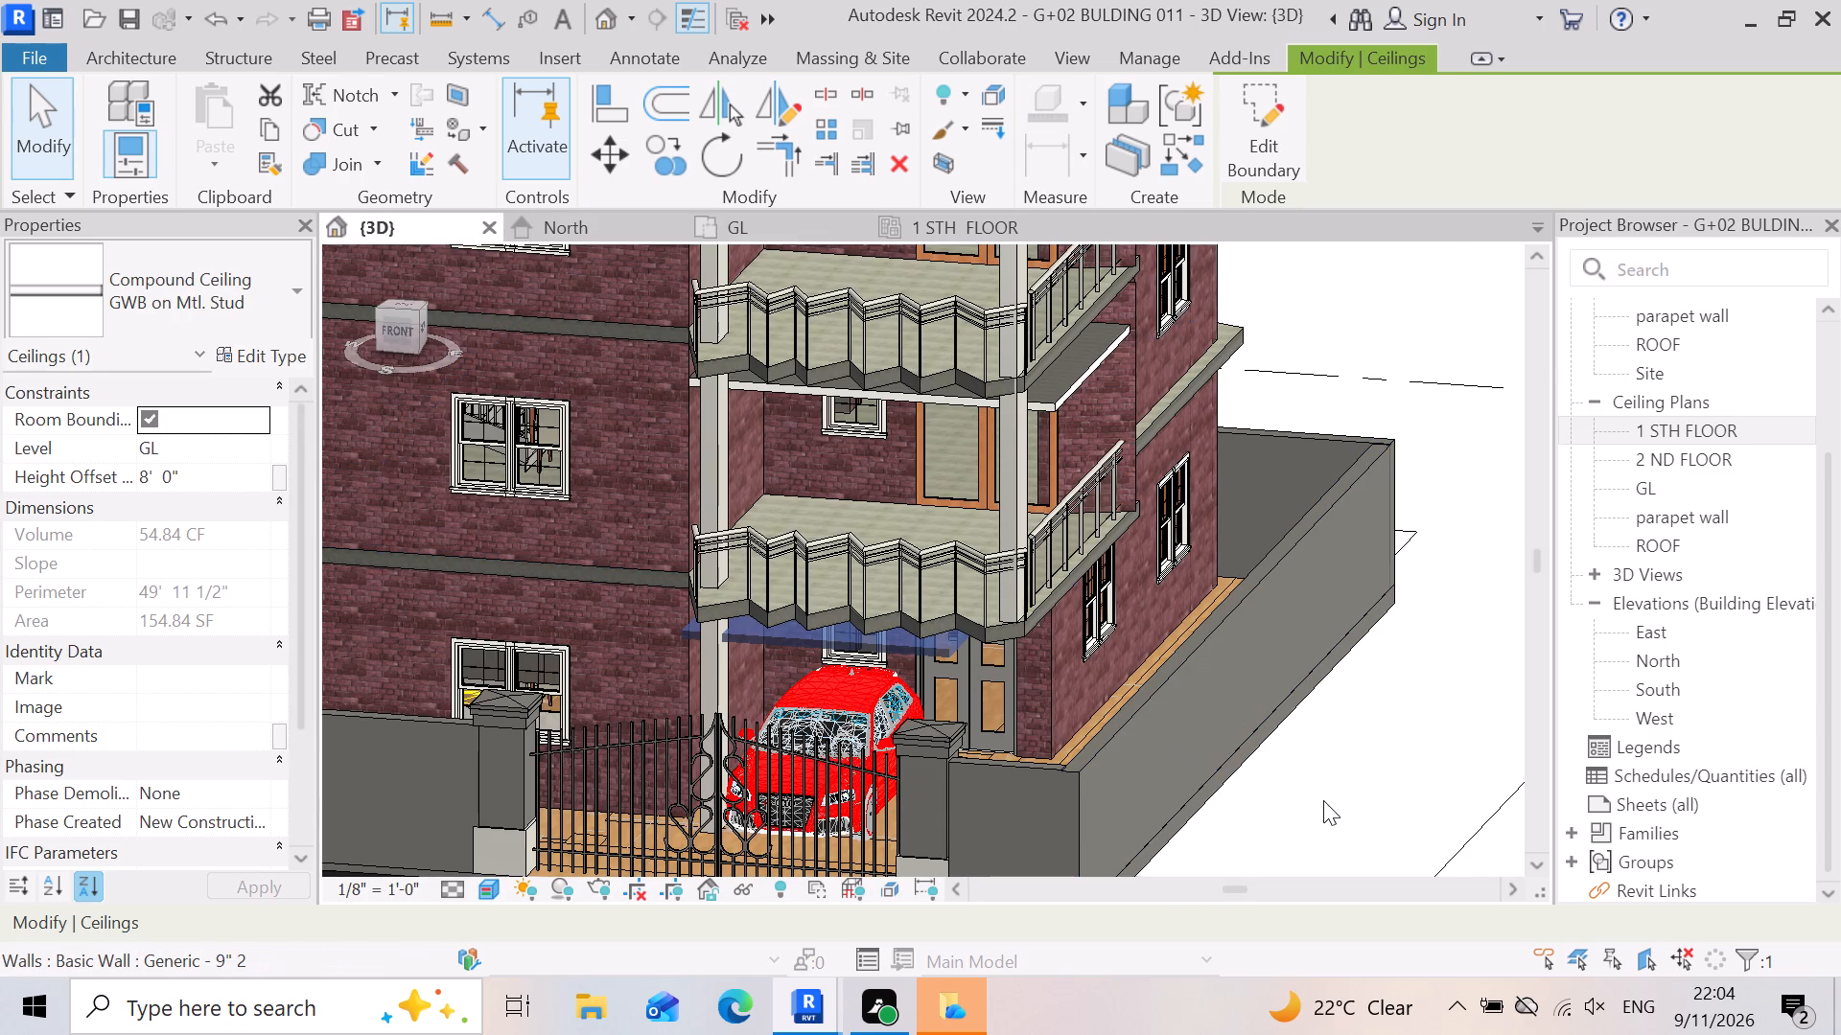
left_click(1337, 803)
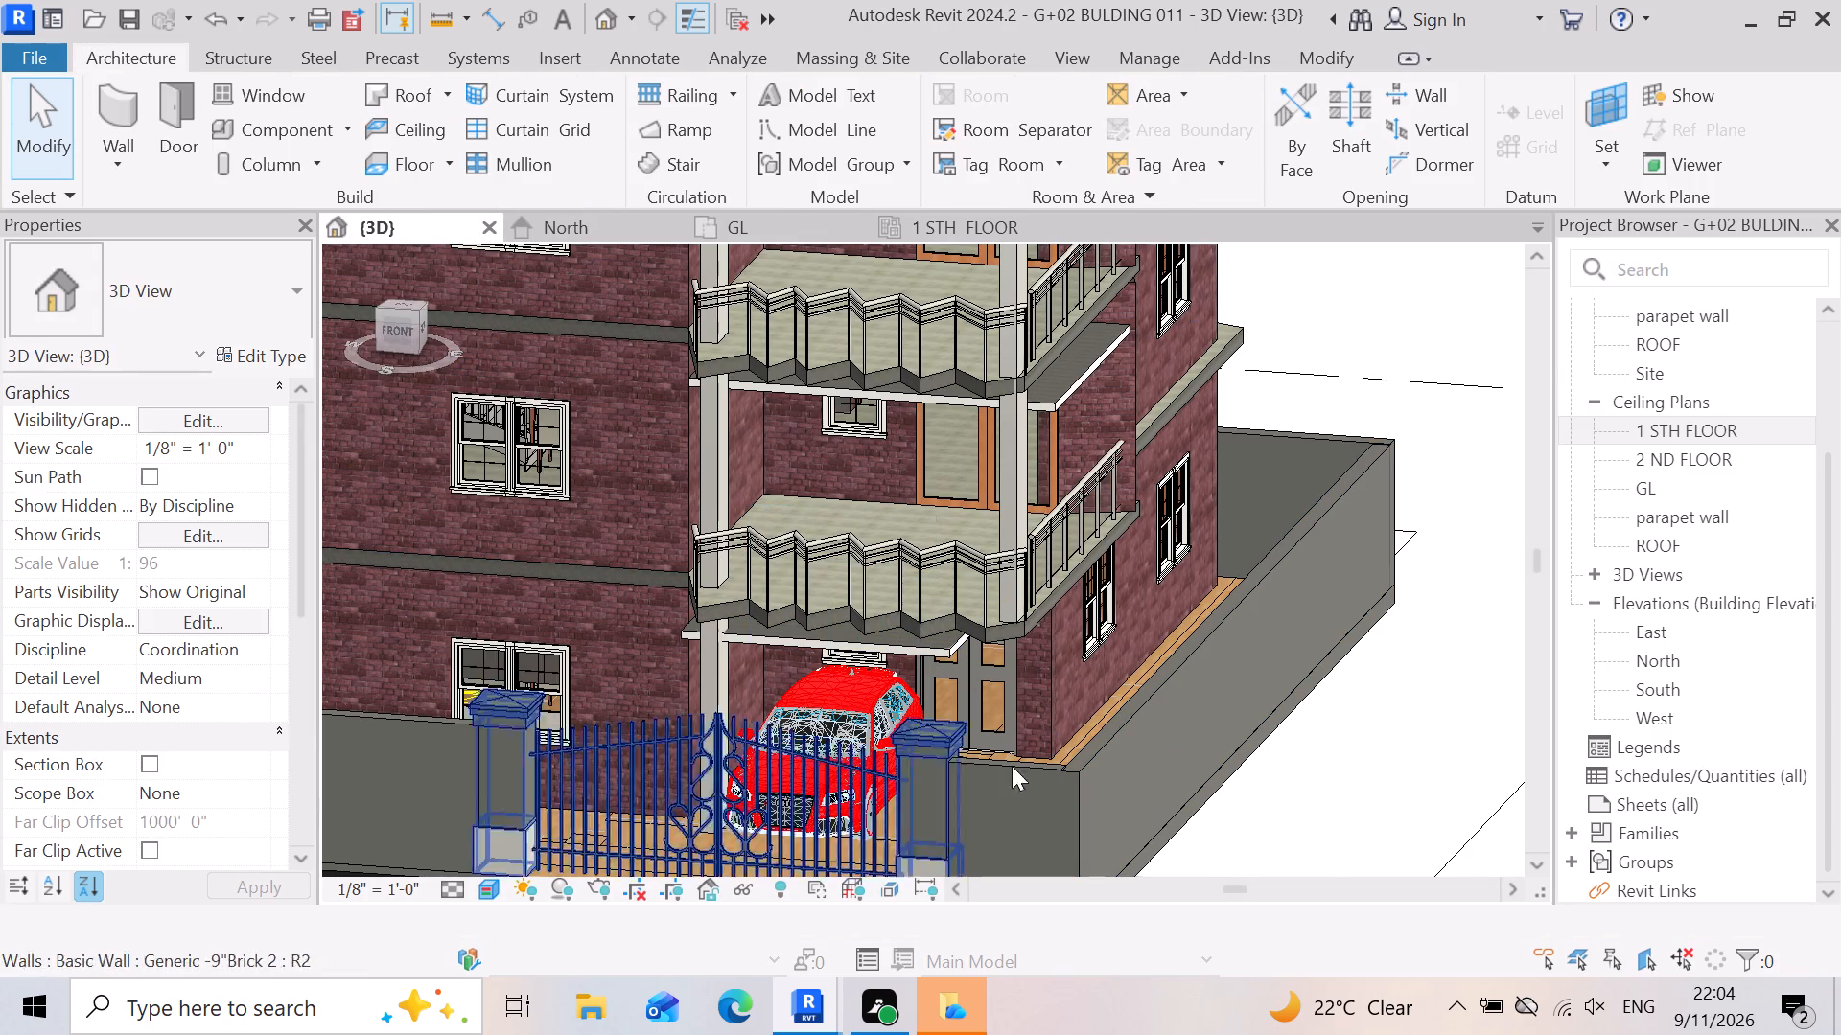
scroll(1082, 414, "up", 8)
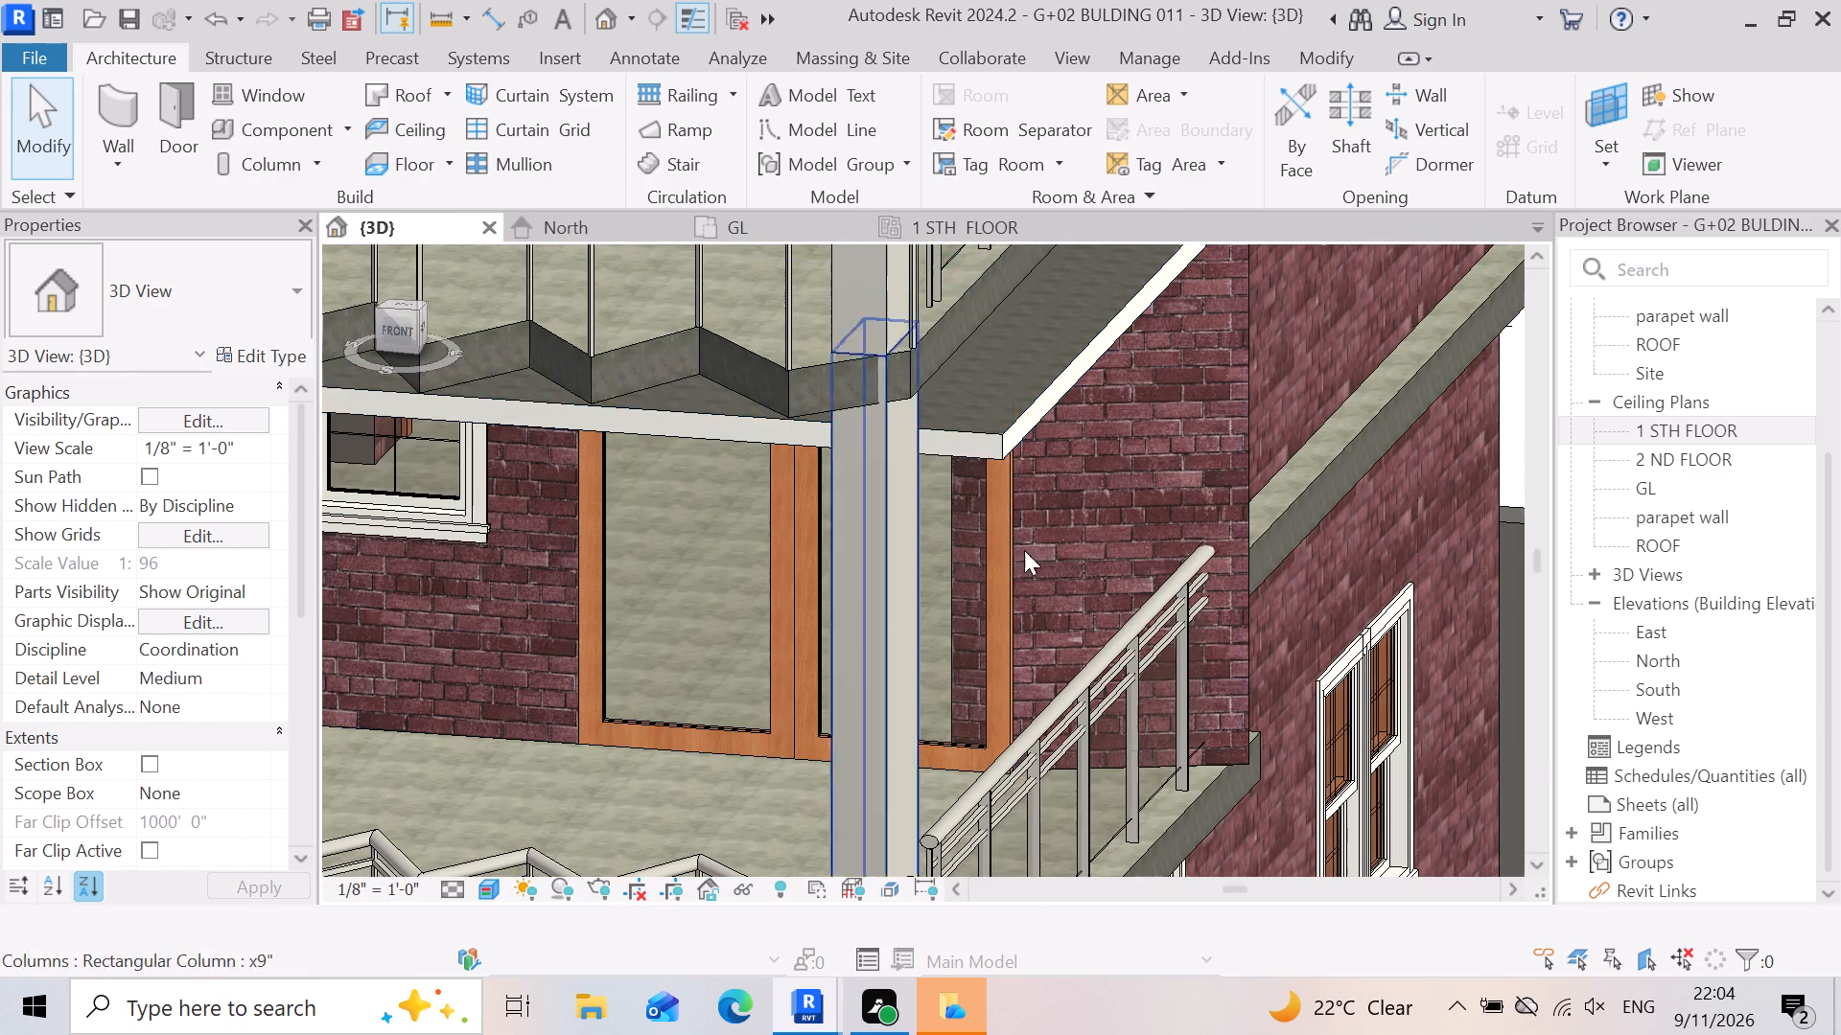
scroll(1209, 598, "down", 4)
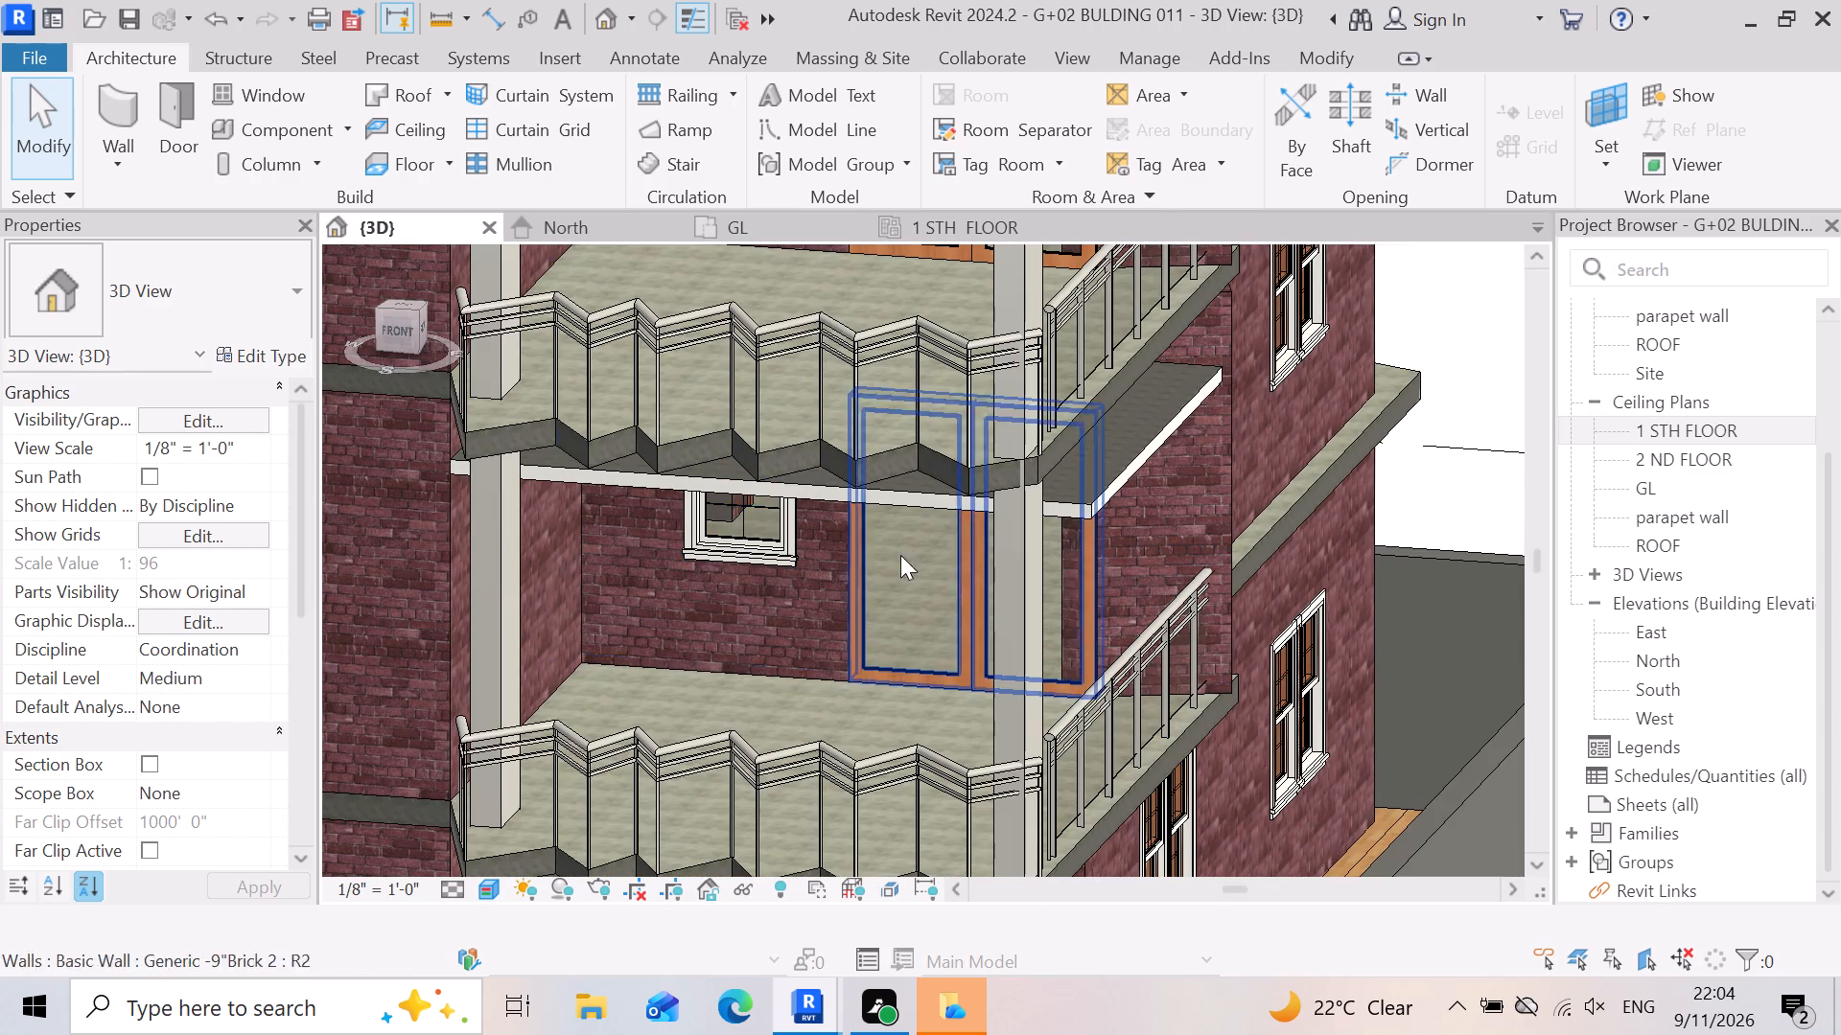
scroll(1286, 544, "down", 4)
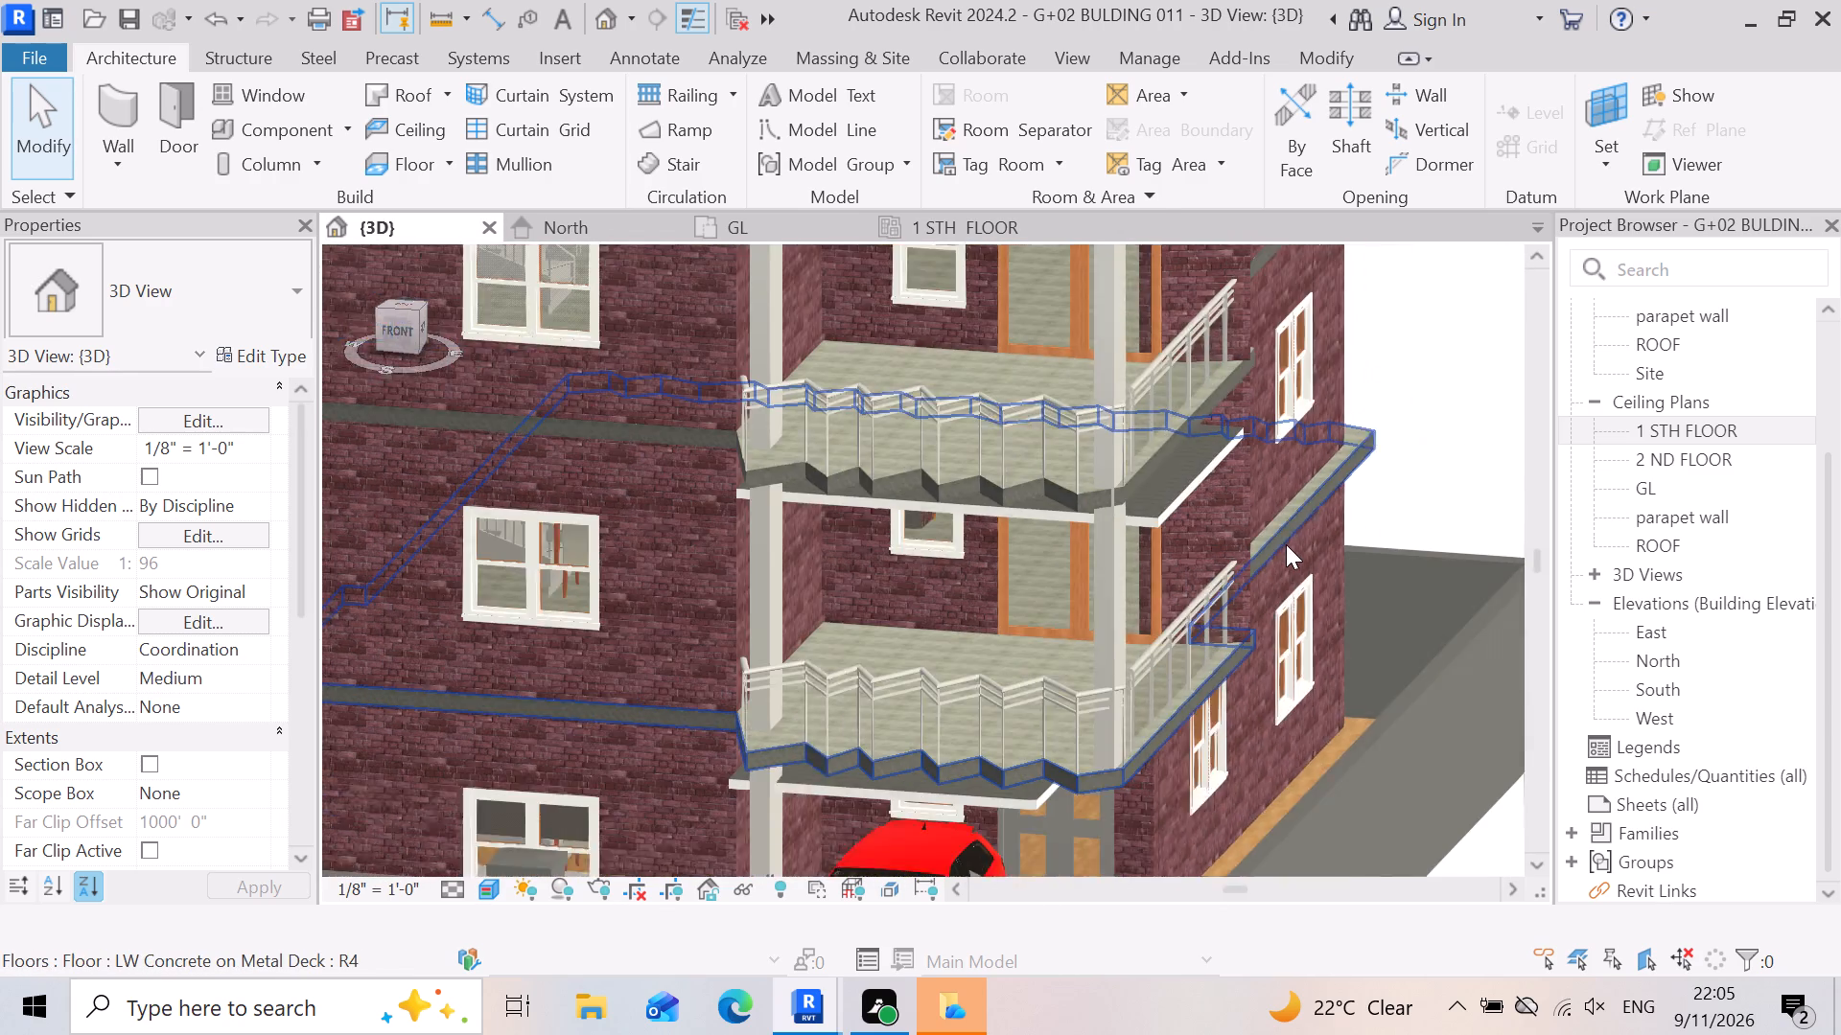
scroll(1231, 720, "down", 3)
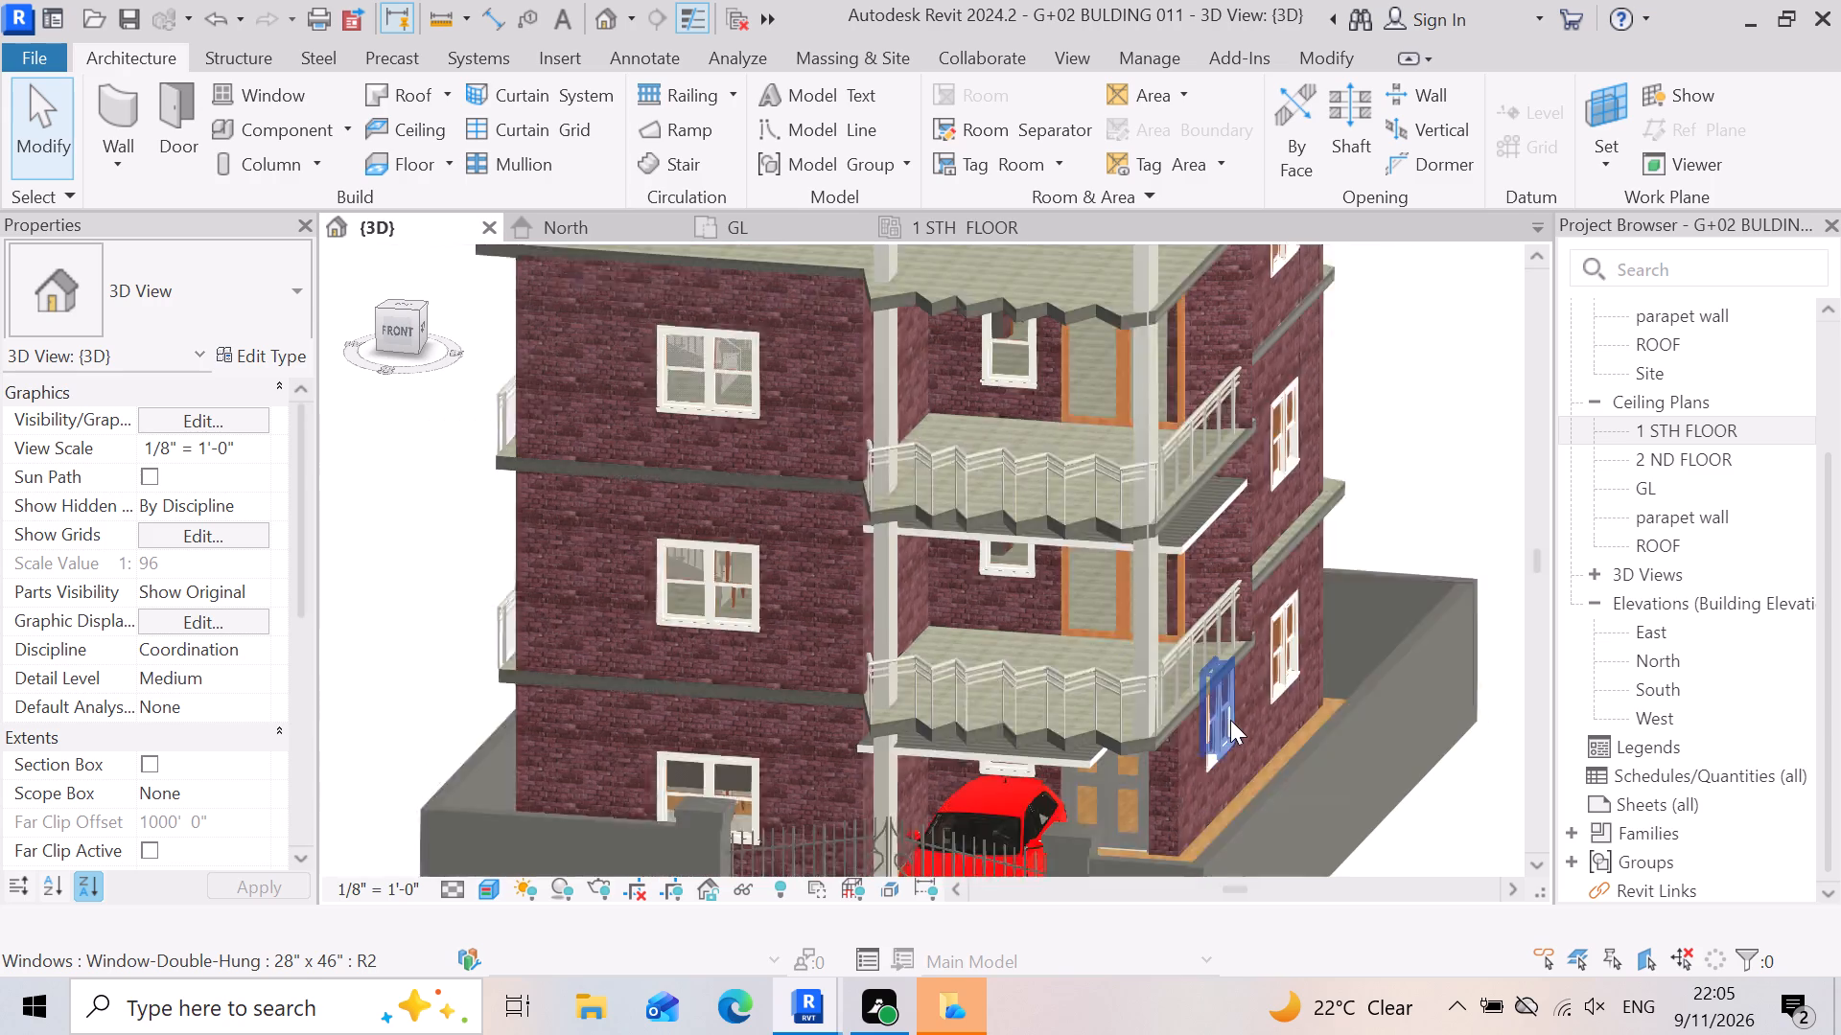
scroll(1032, 453, "up", 3)
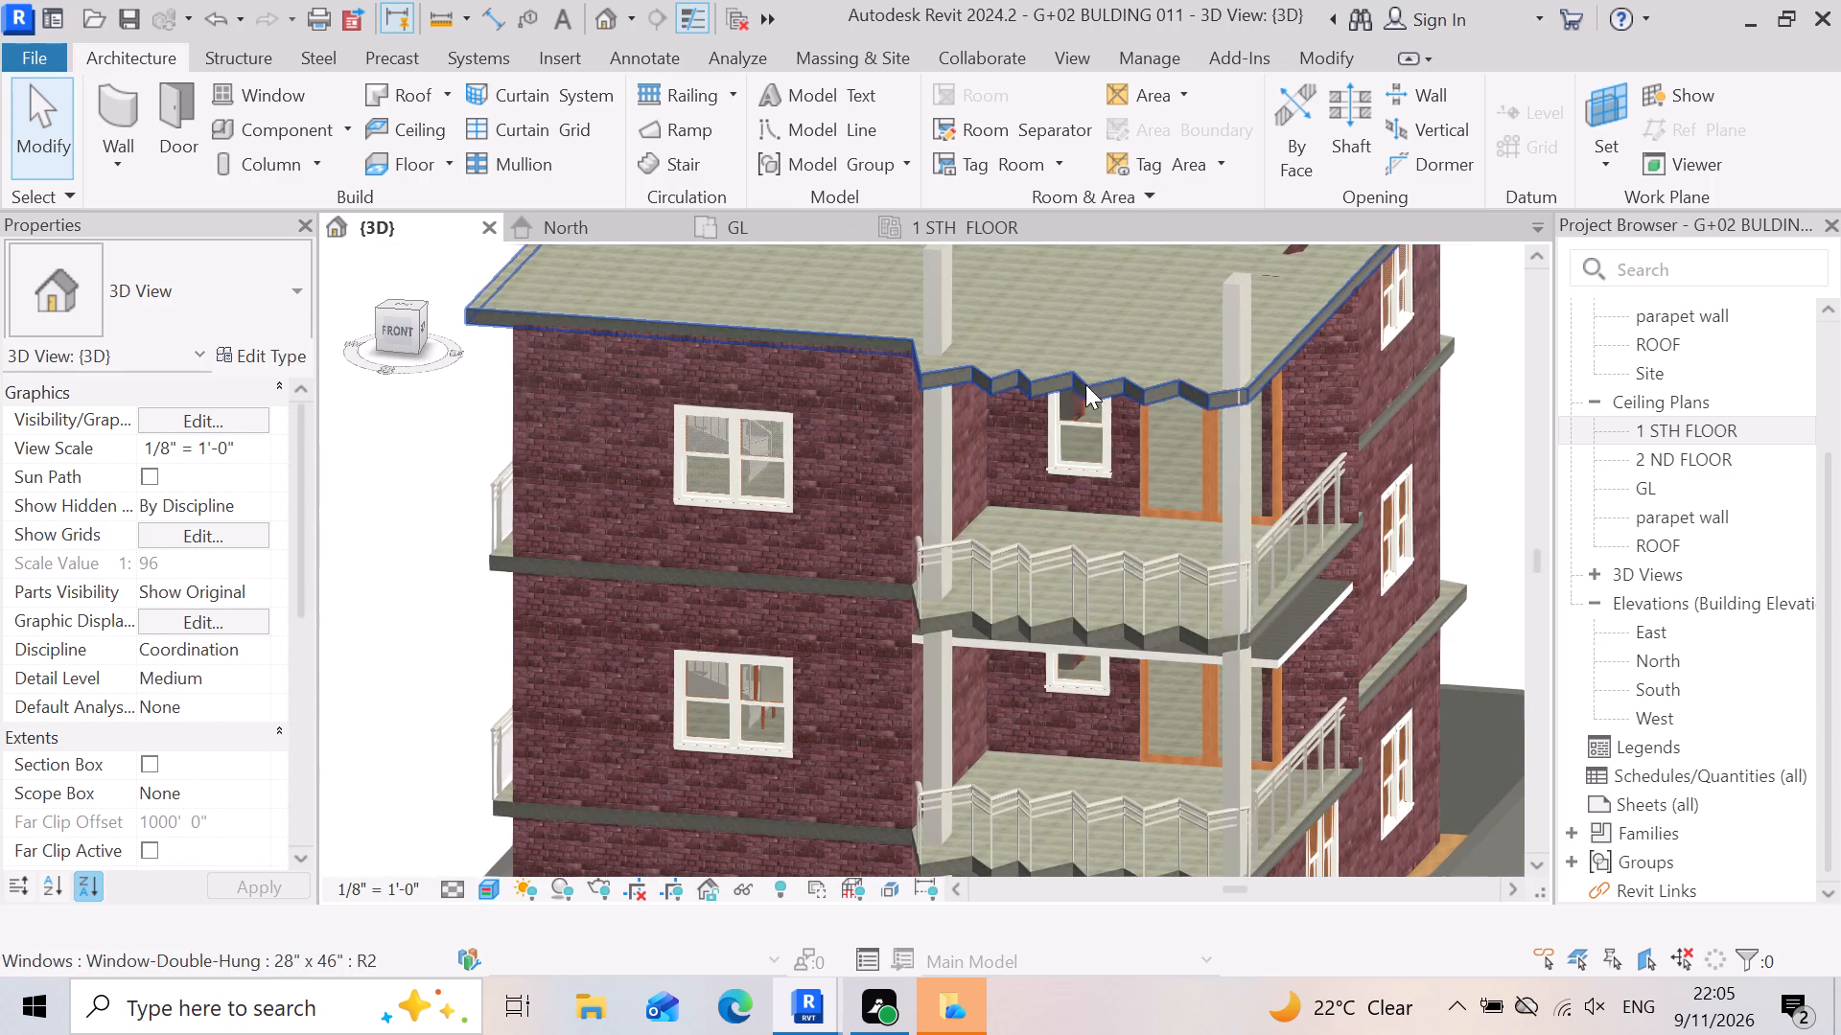
In the 2 ND FLOOR ceiling plan, start a sketched GWB on Mtl. Stud compound ceiling with a rectangular boundary.
triple_click(1721, 452)
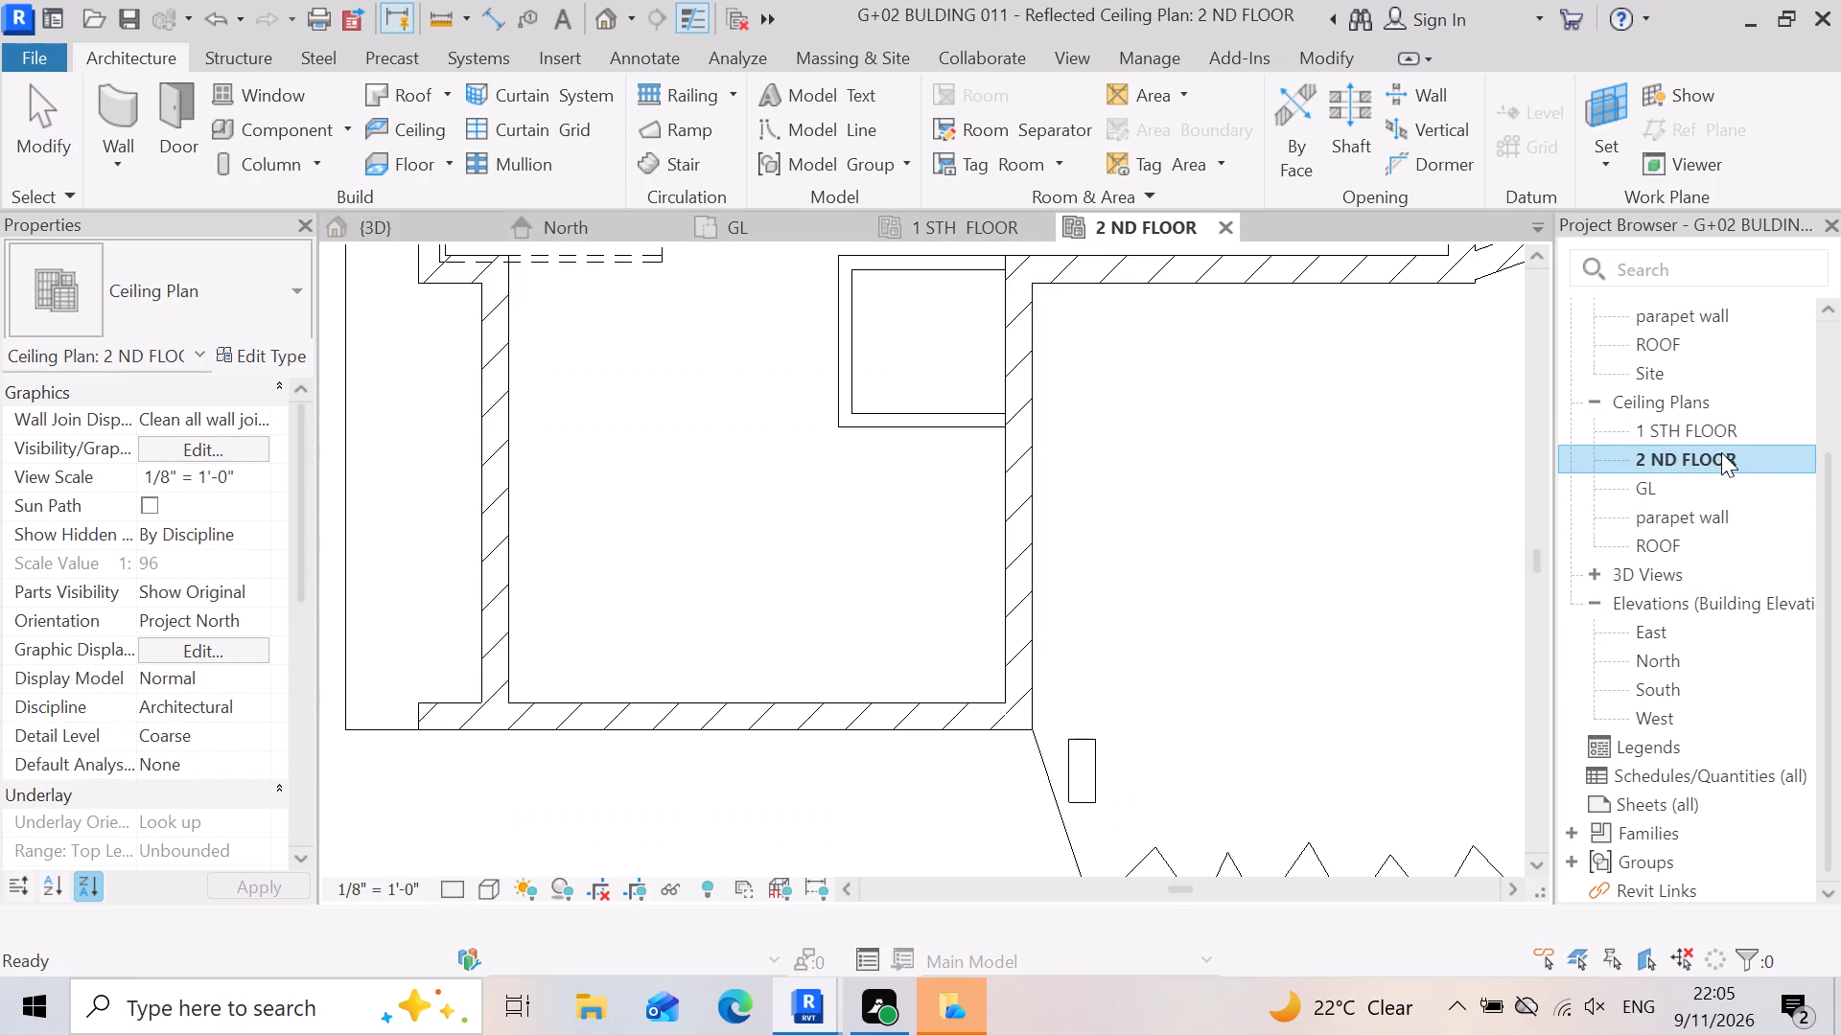
scroll(882, 704, "down", 8)
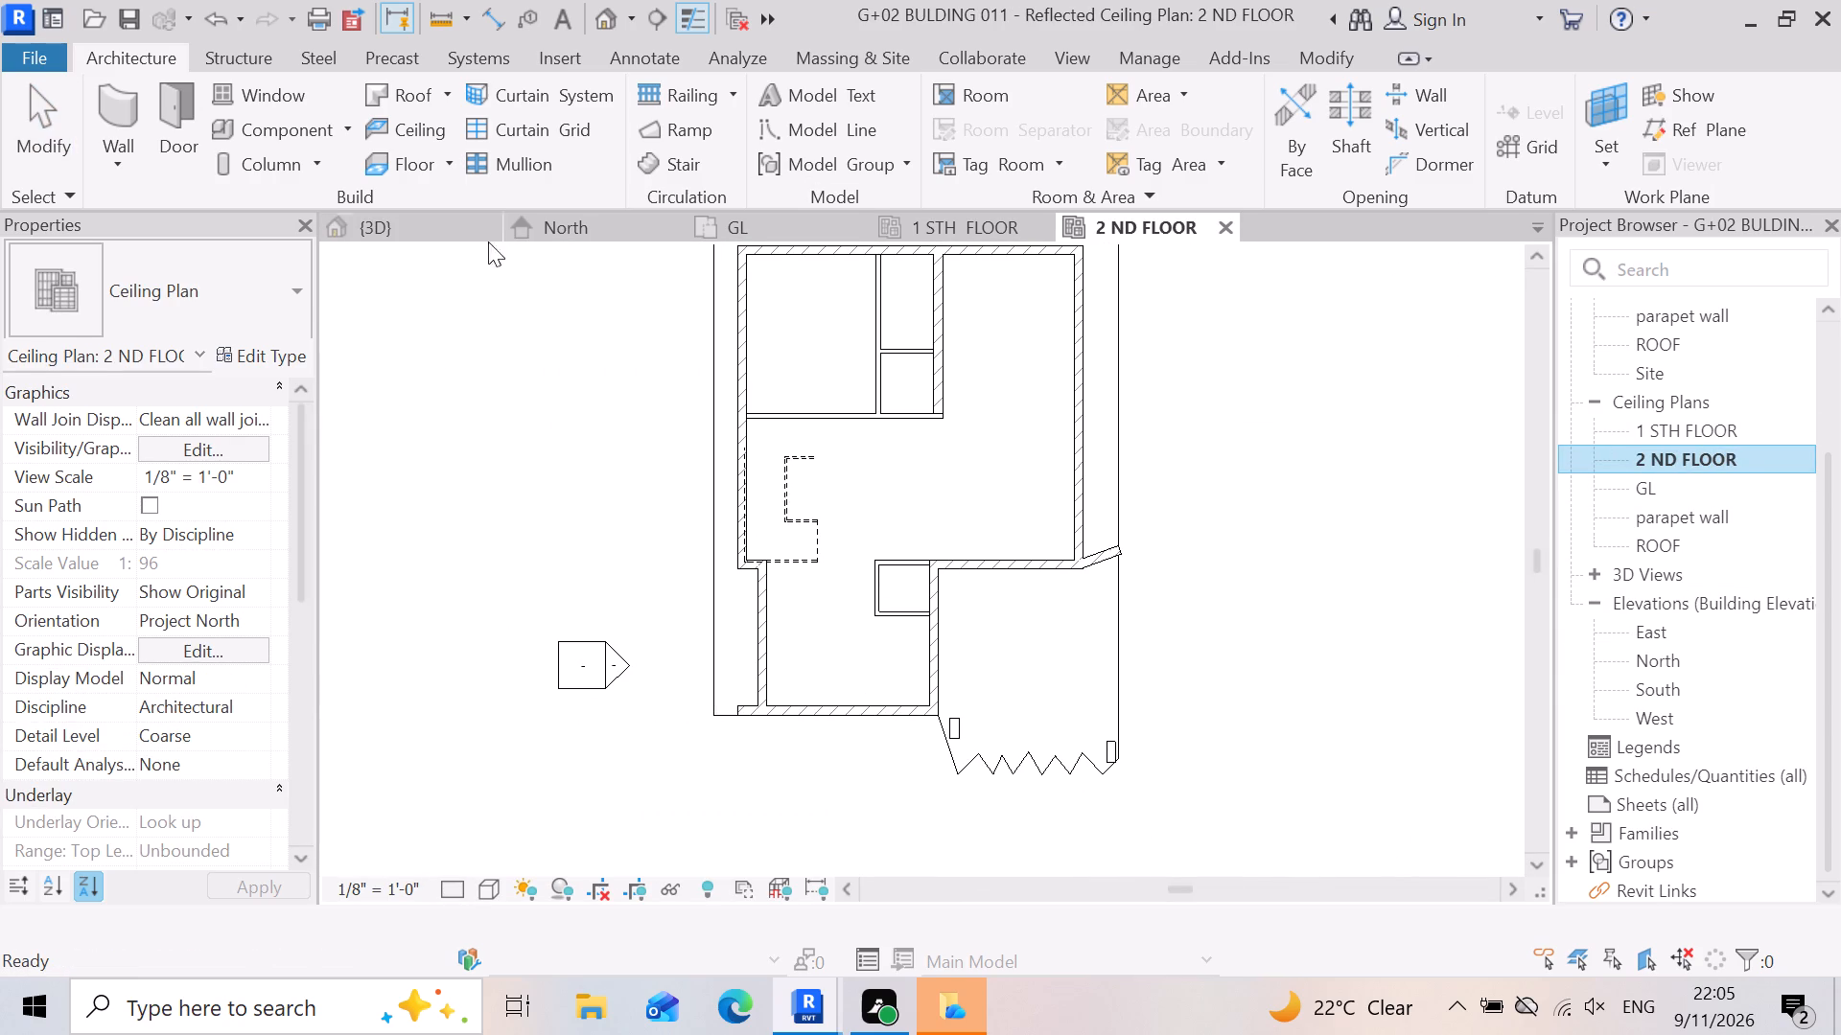
left_click(448, 134)
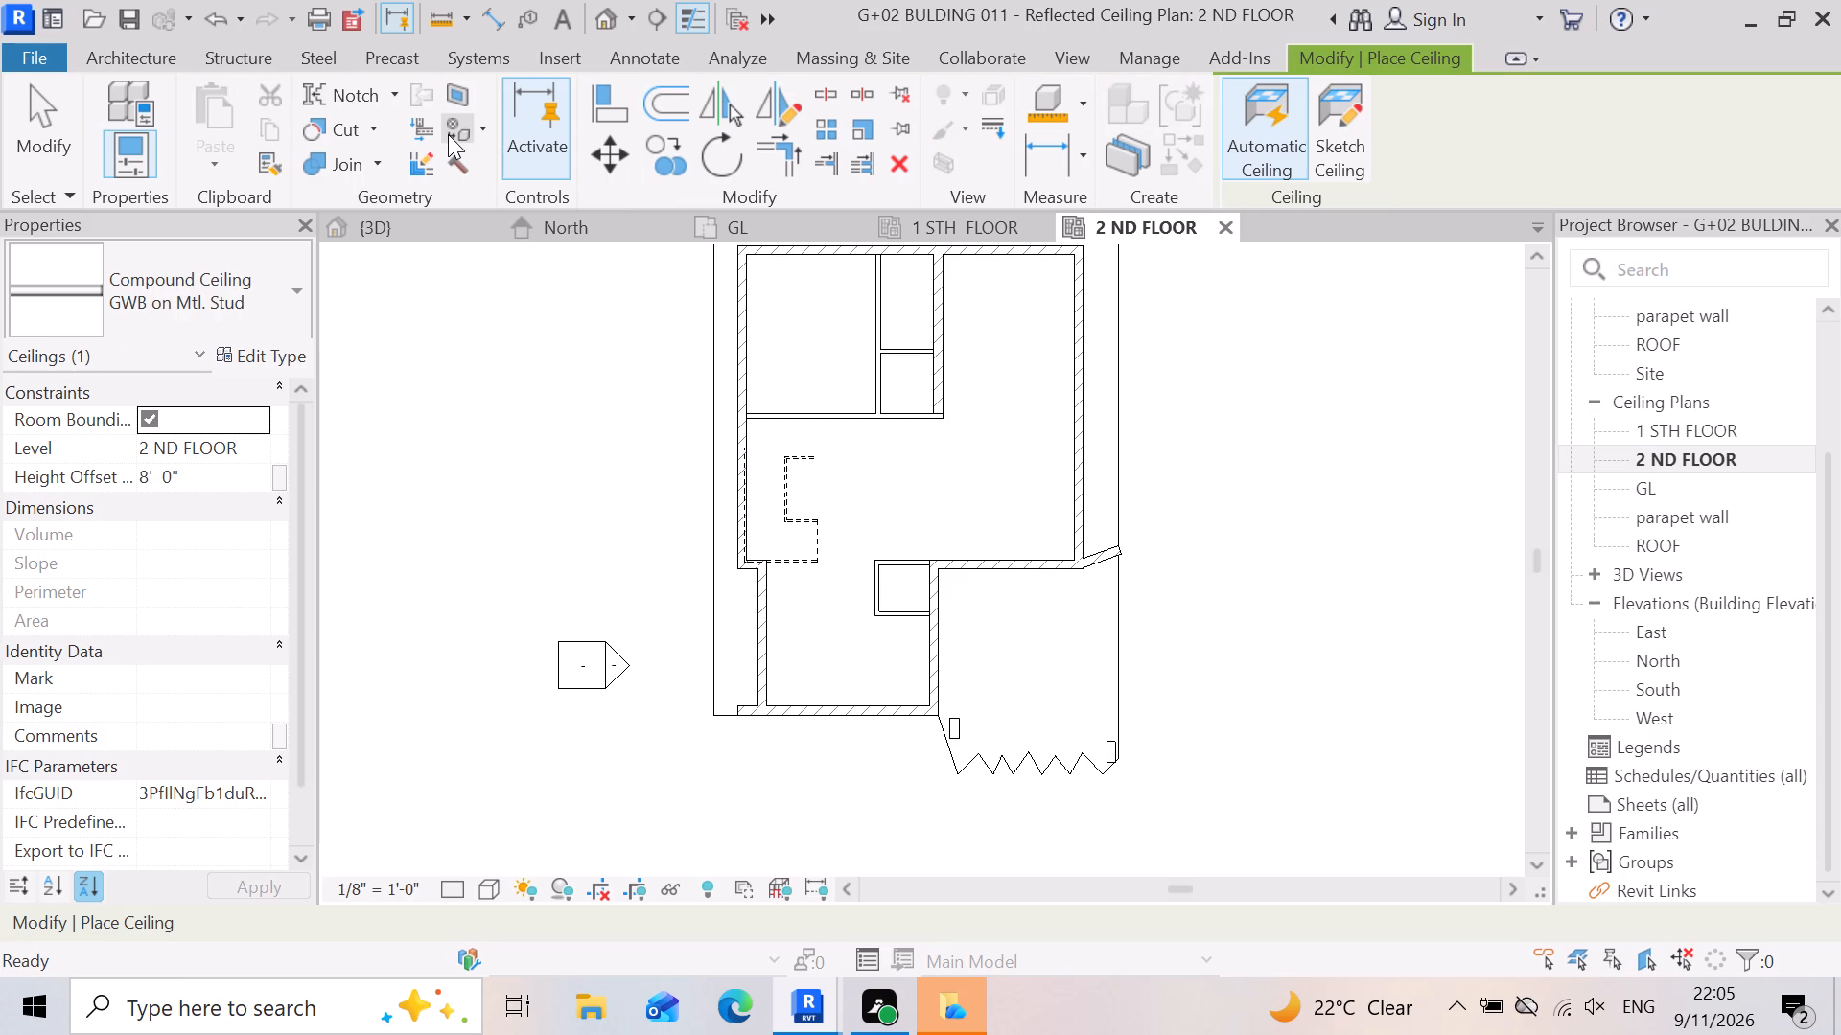
scroll(1124, 758, "down", 3)
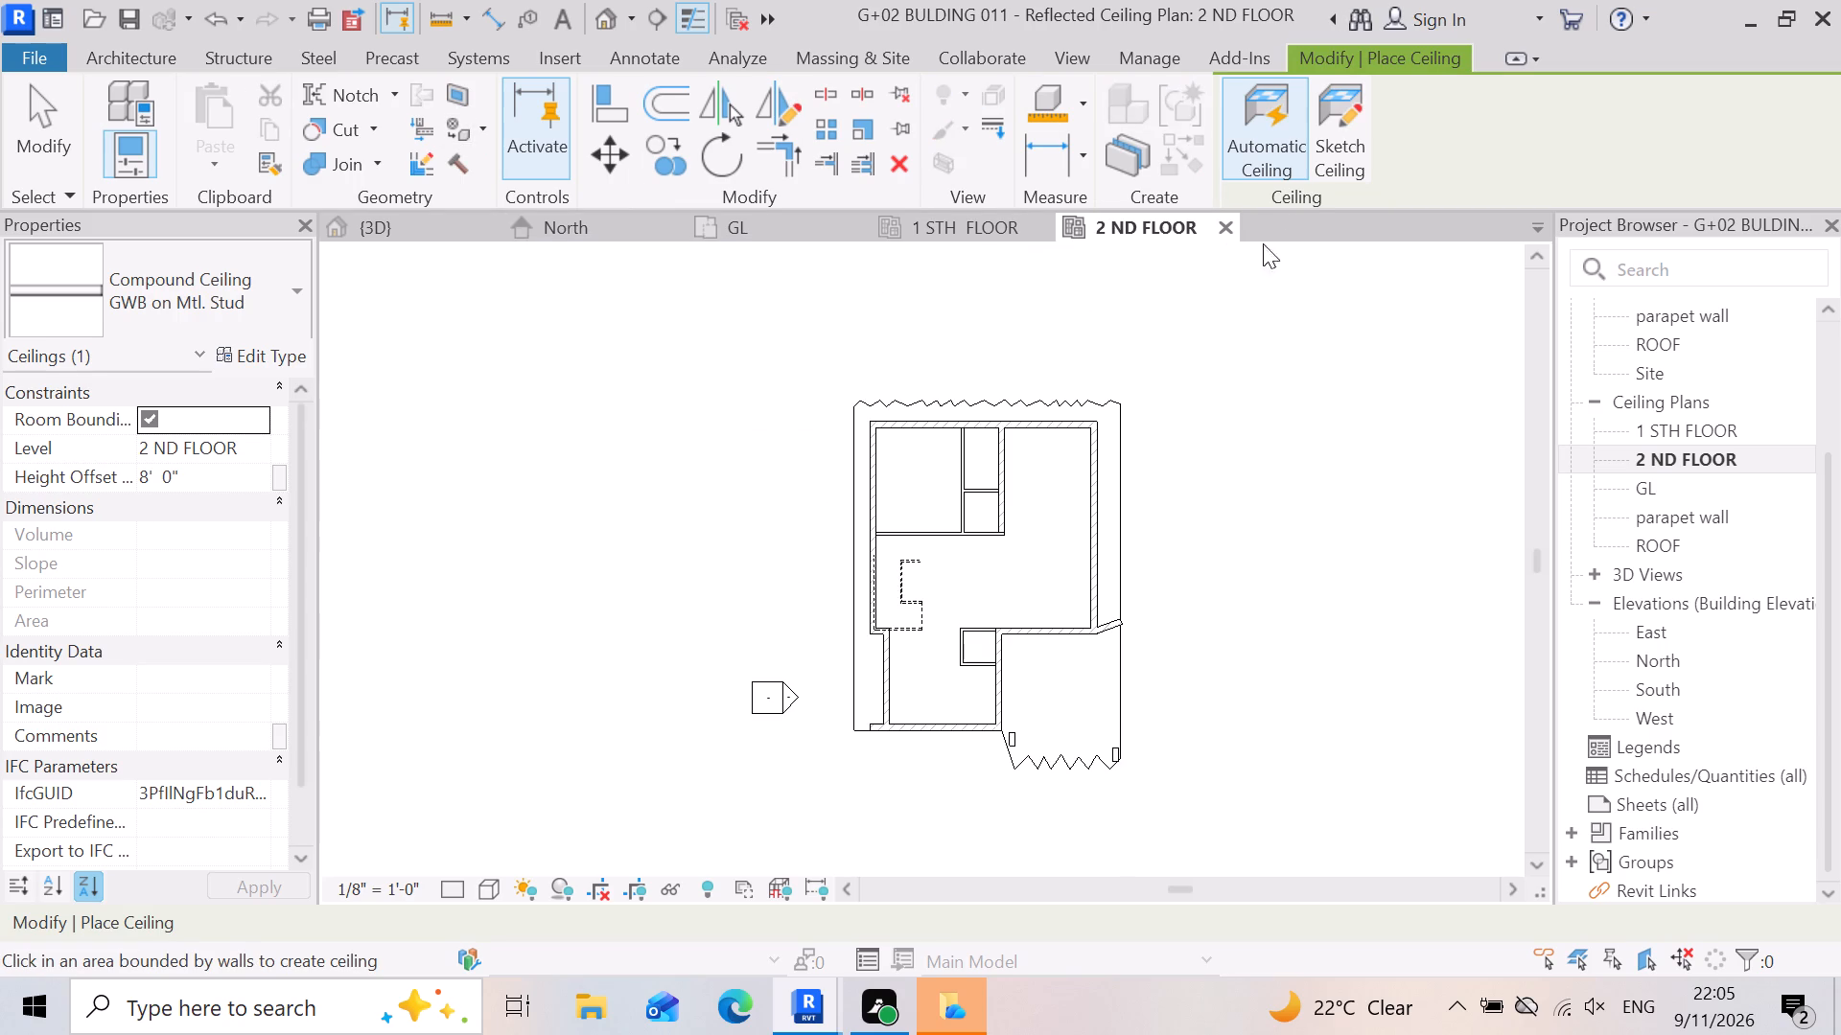
left_click(1349, 121)
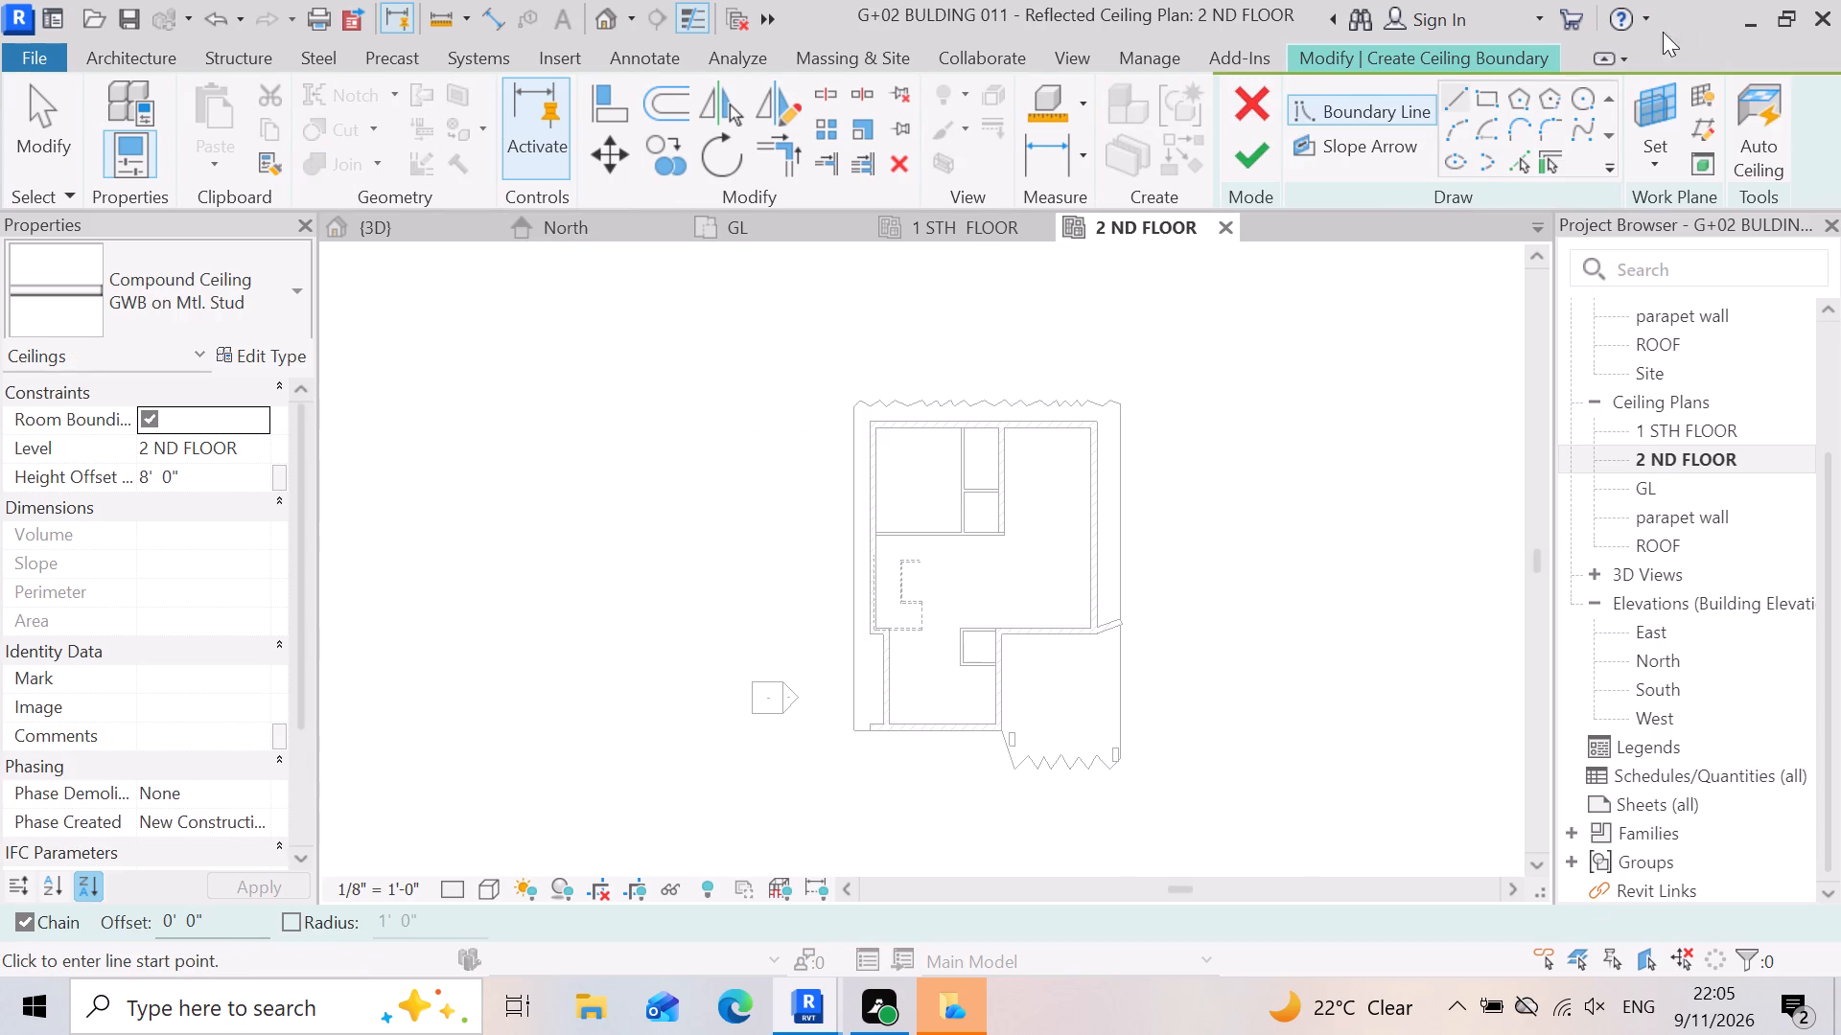
left_click(1487, 109)
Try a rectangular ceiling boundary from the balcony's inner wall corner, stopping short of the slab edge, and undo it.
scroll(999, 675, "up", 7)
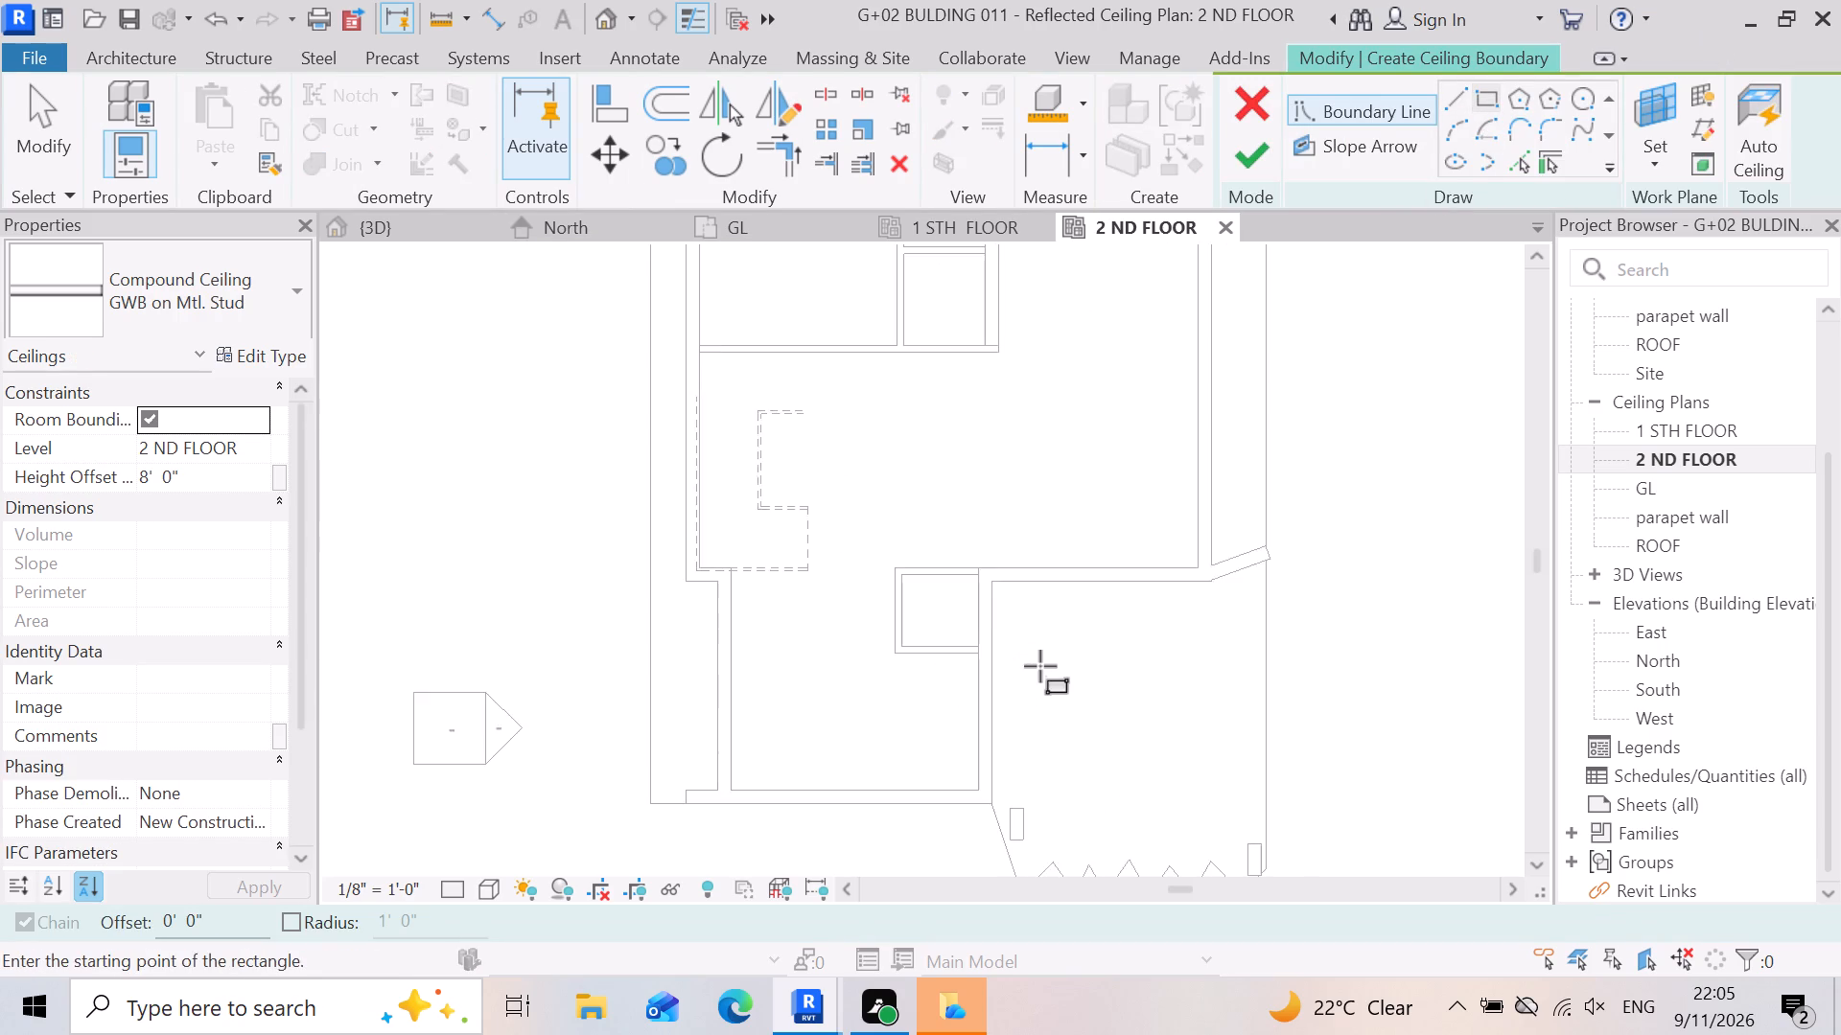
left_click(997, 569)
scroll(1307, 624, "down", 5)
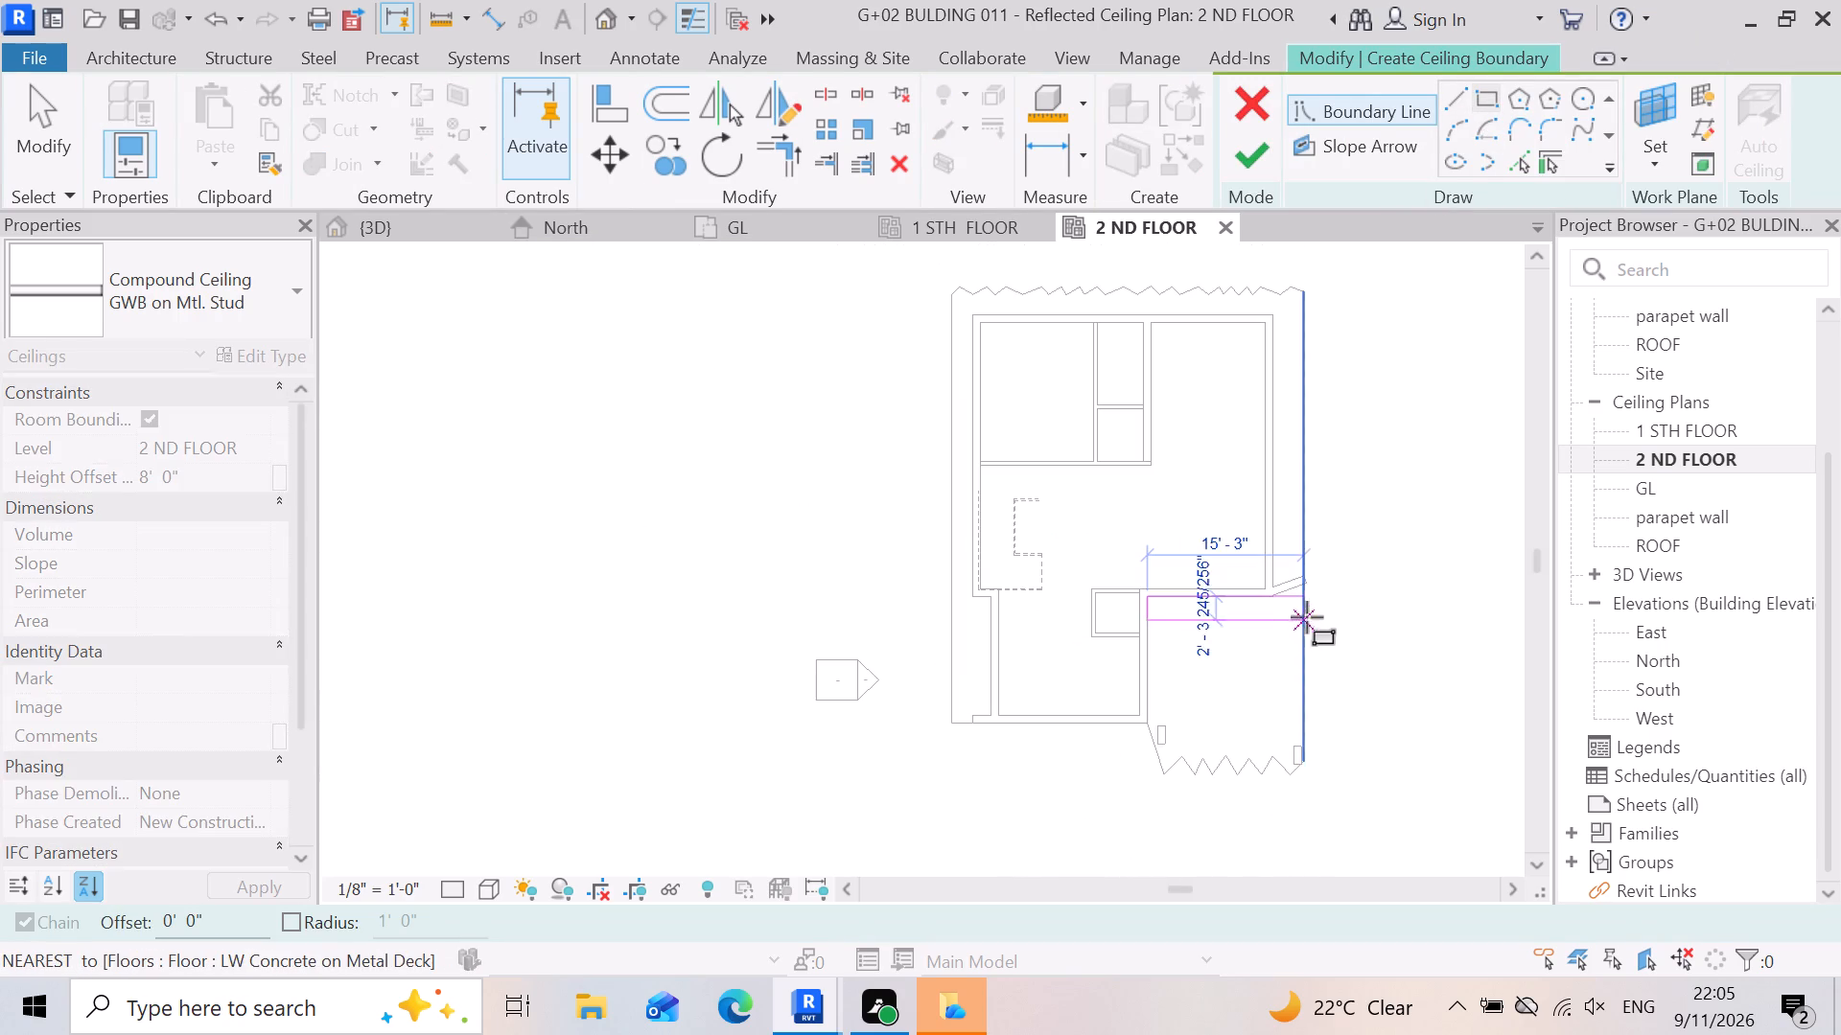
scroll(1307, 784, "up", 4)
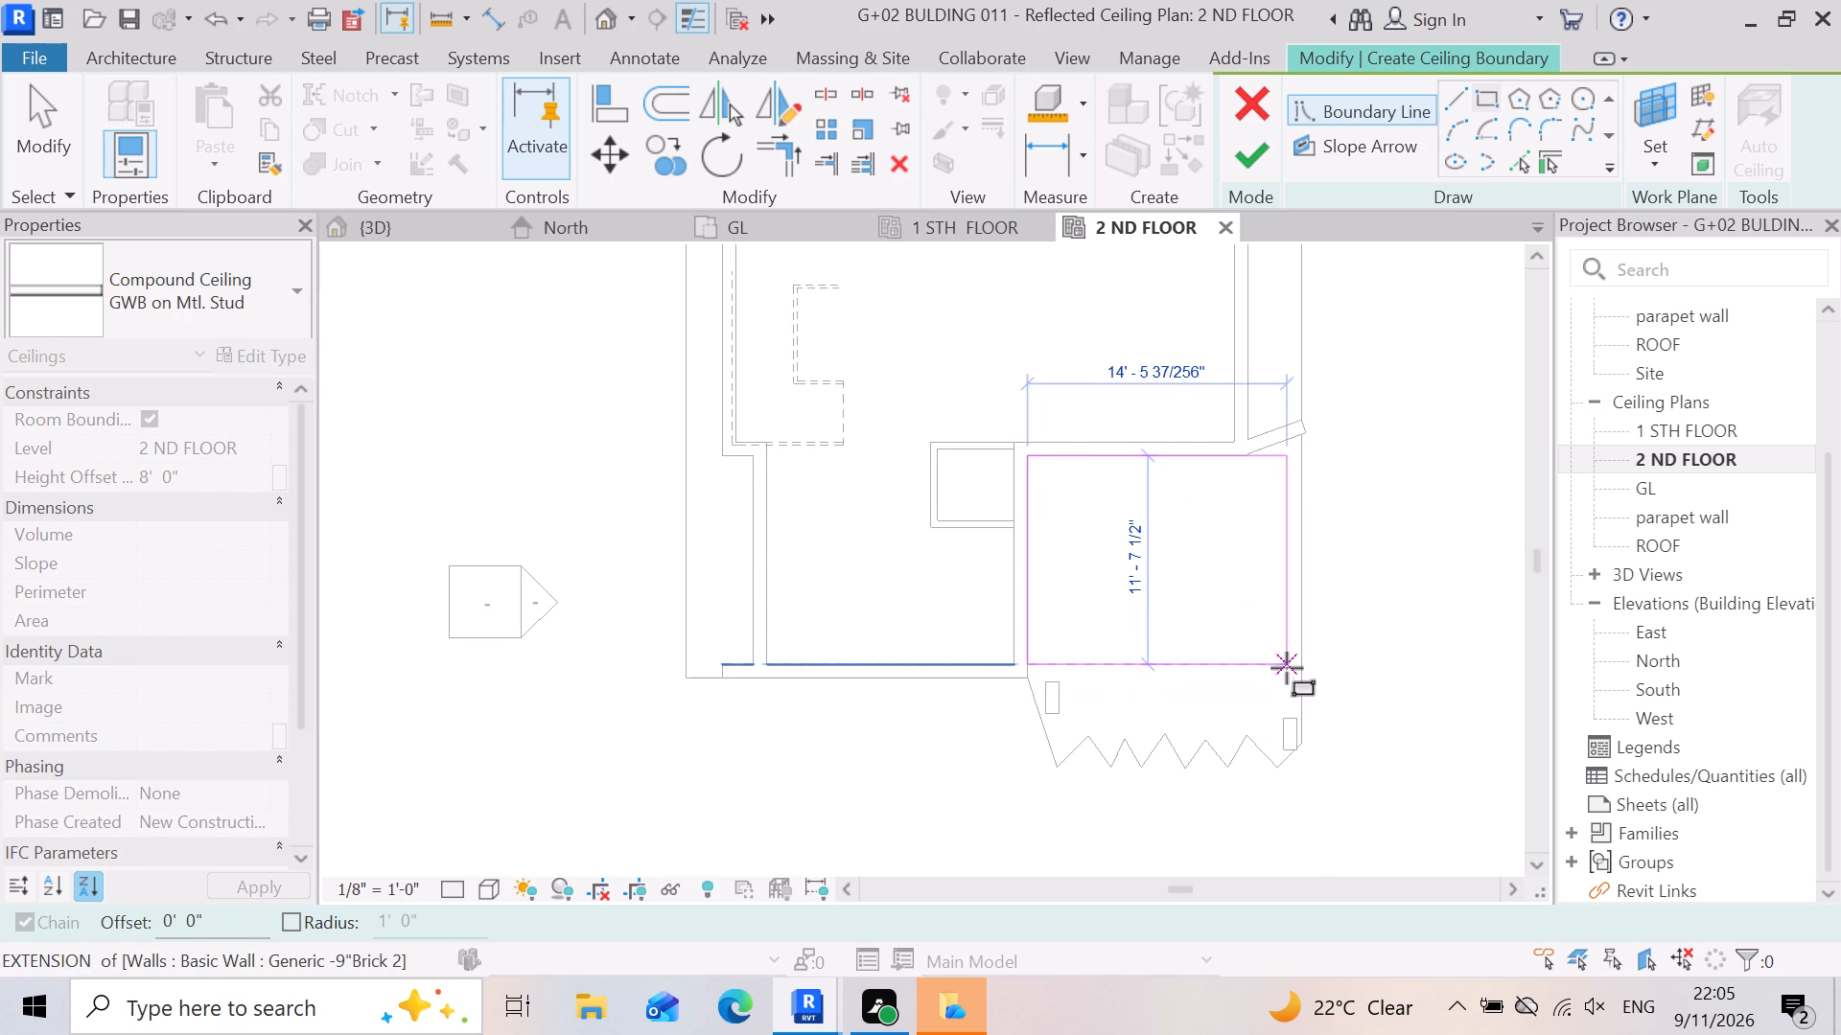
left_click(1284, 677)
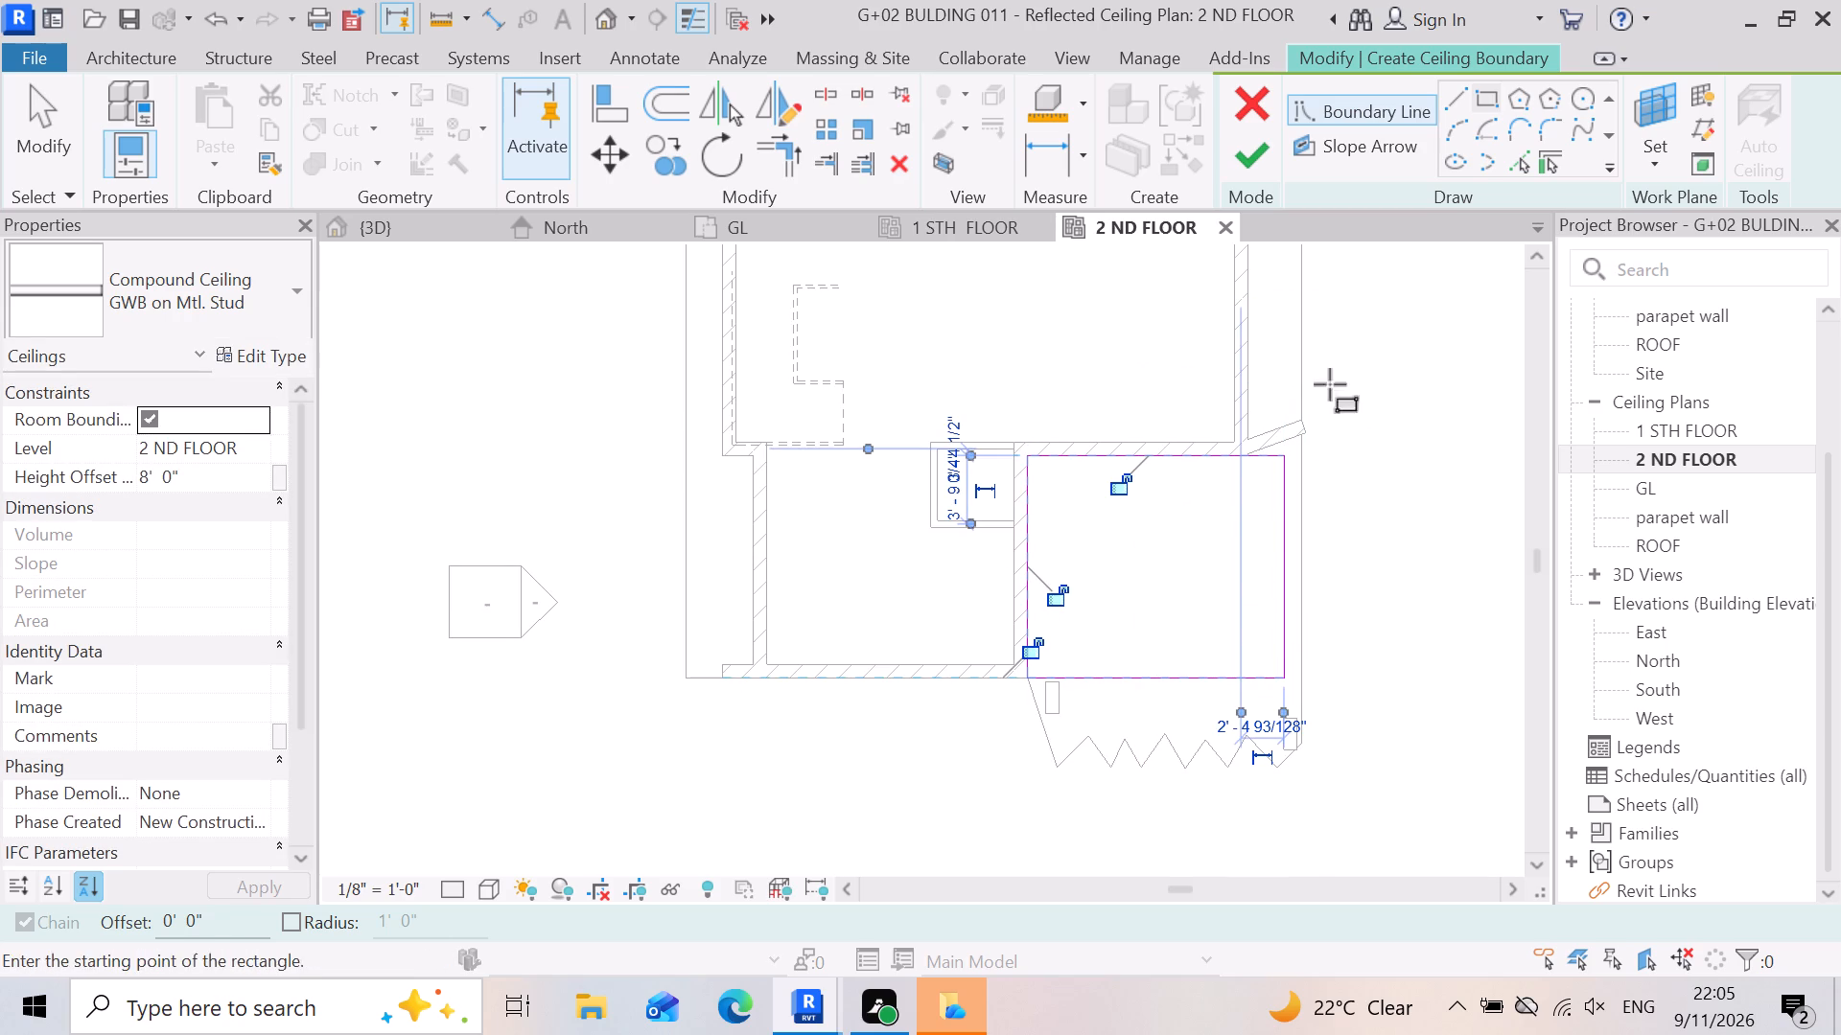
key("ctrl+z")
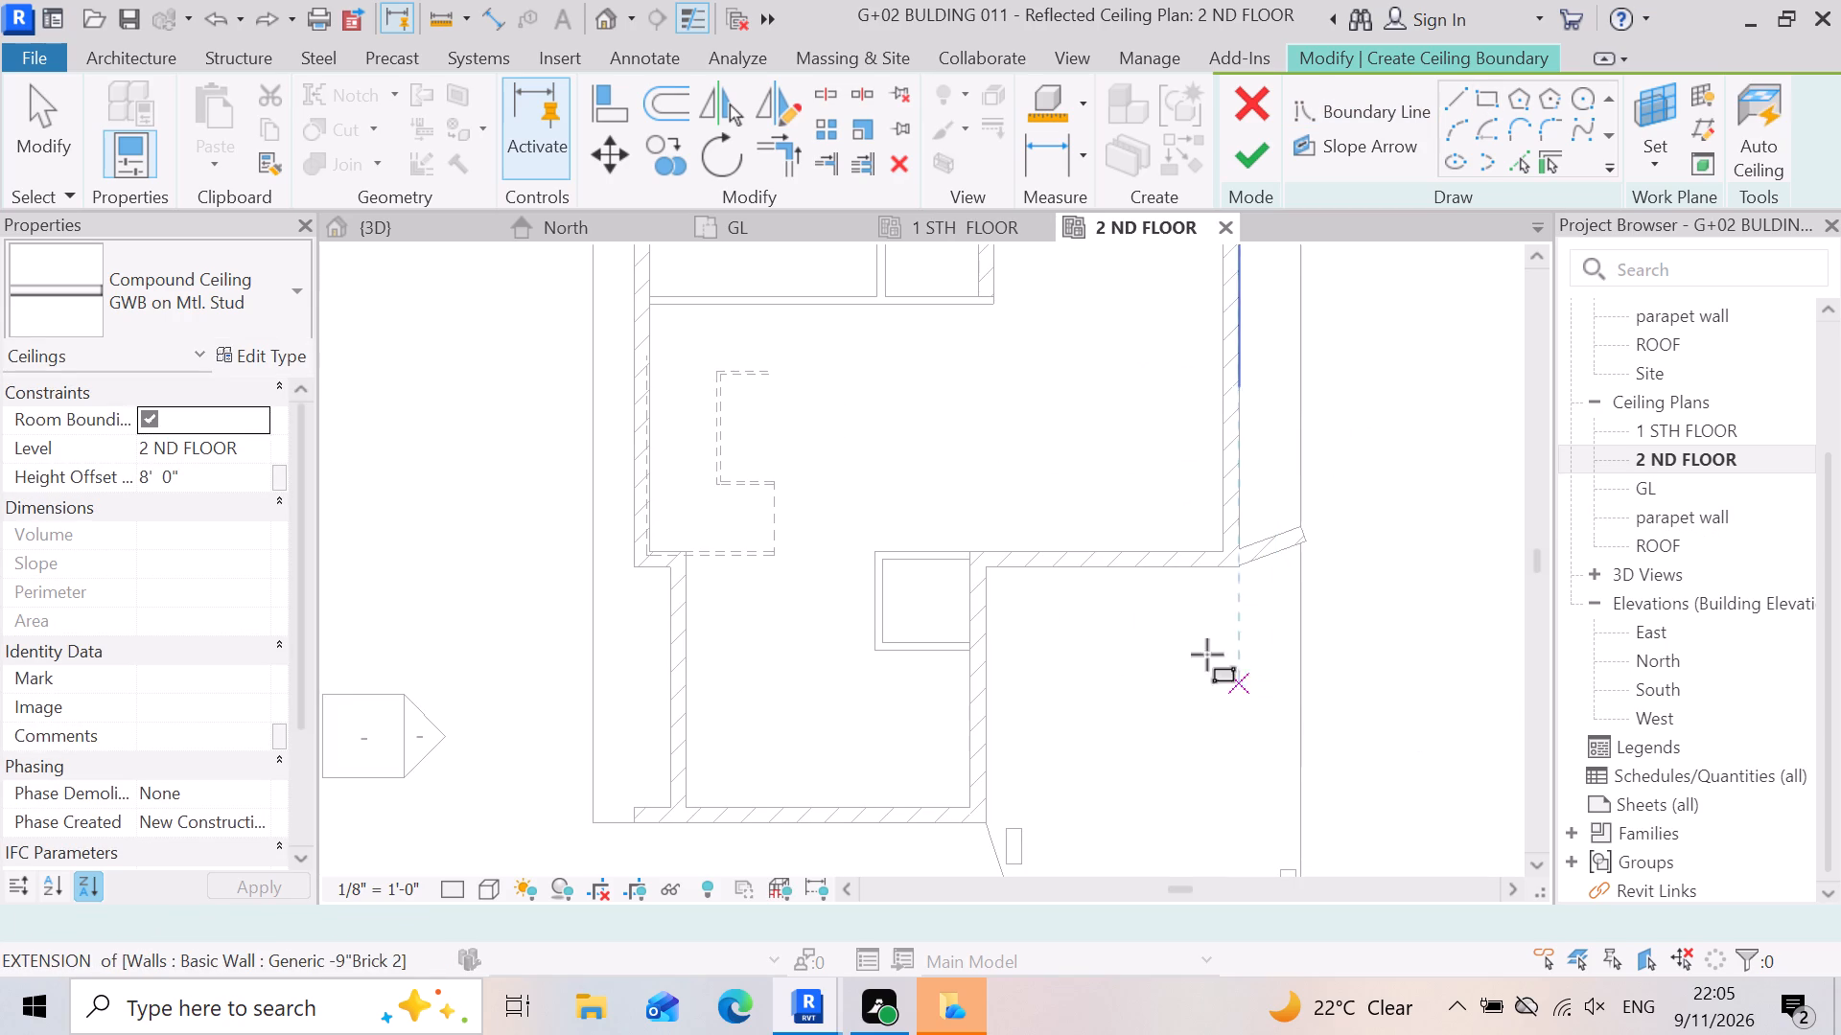
Sketch a rectangular boundary about 15'-3" by 12'-4 1/2" from the balcony's inner wall corner to the slab edge and finish the ceiling.
left_click(988, 573)
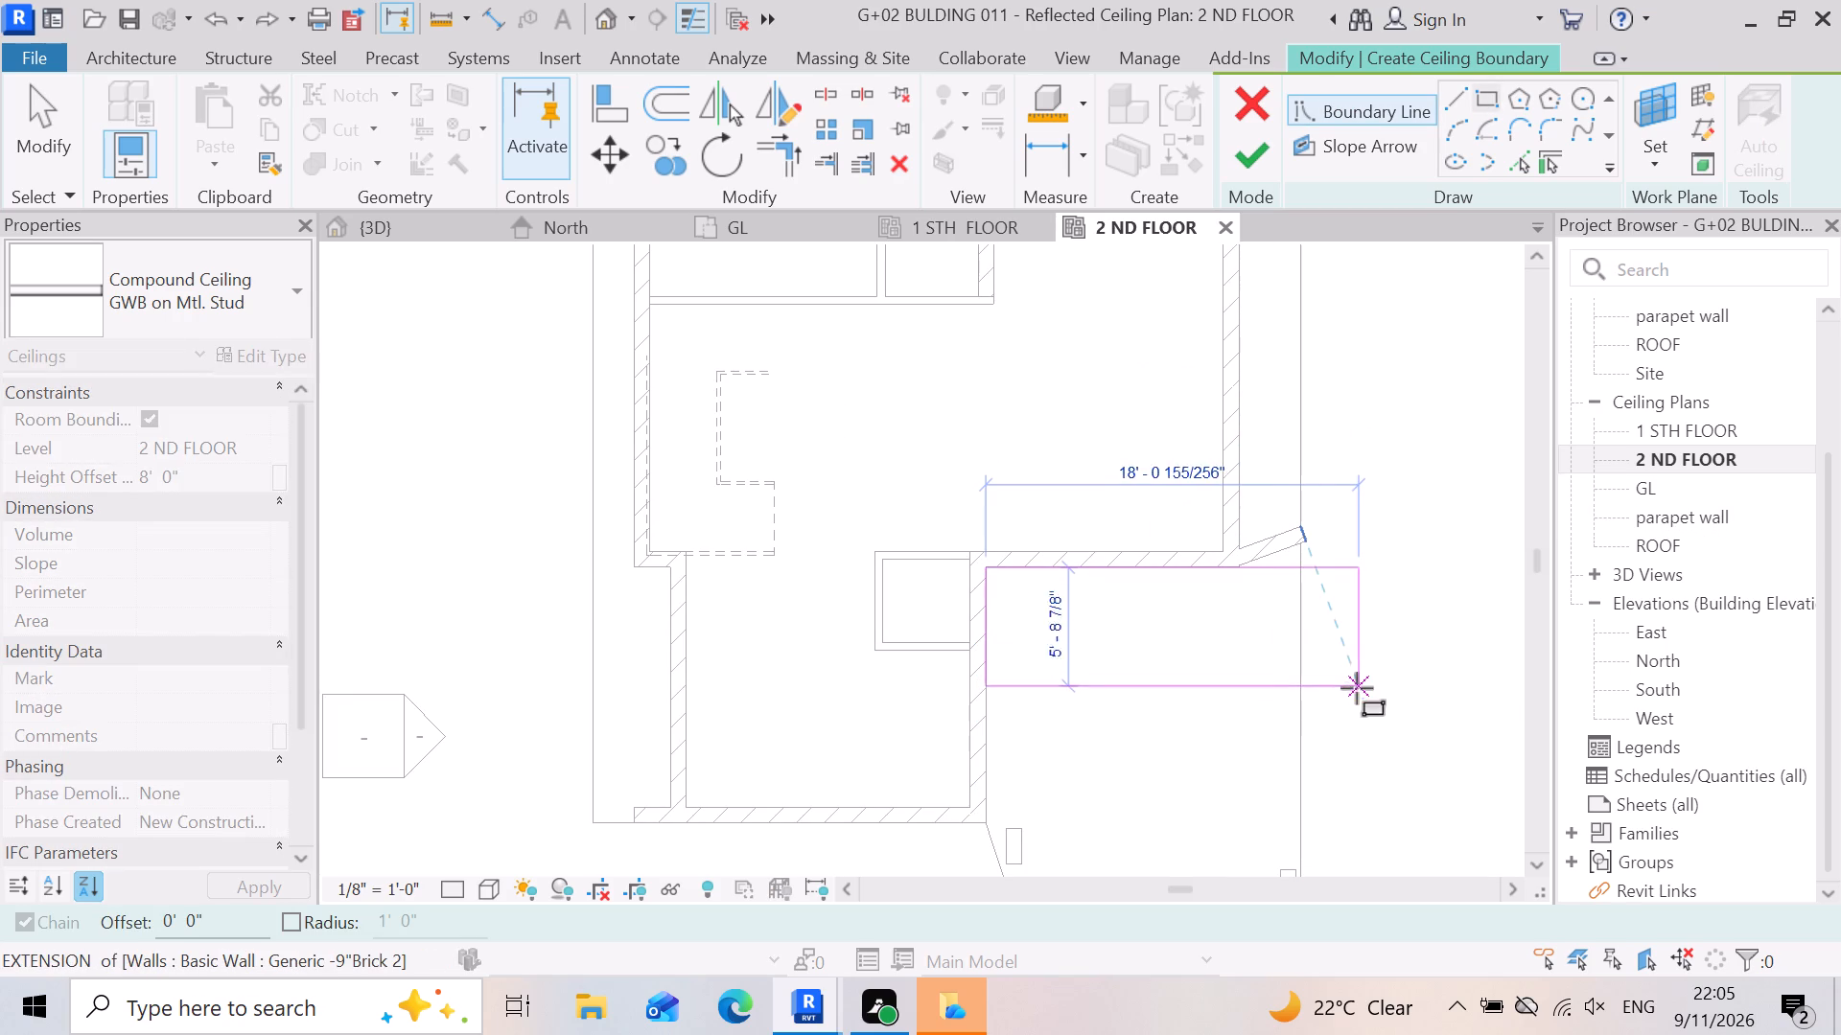
scroll(1307, 788, "down", 4)
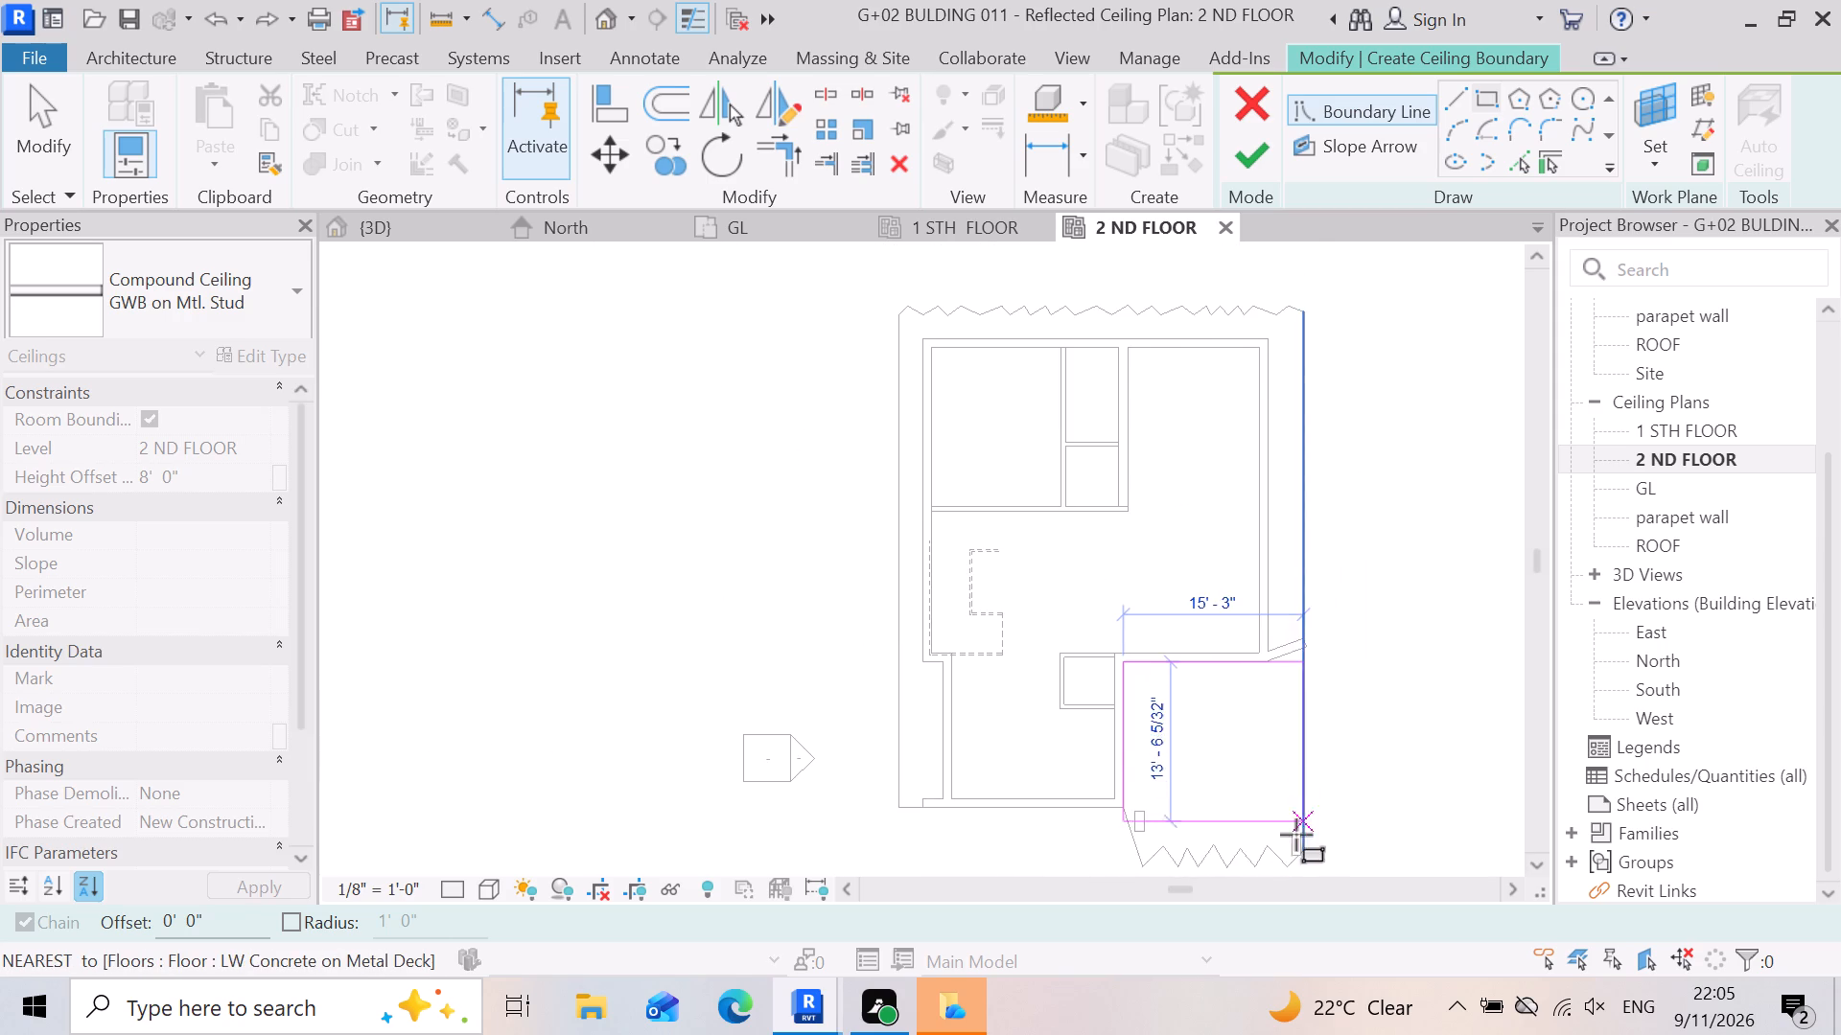
scroll(1352, 770, "down", 1)
scroll(1317, 822, "up", 1)
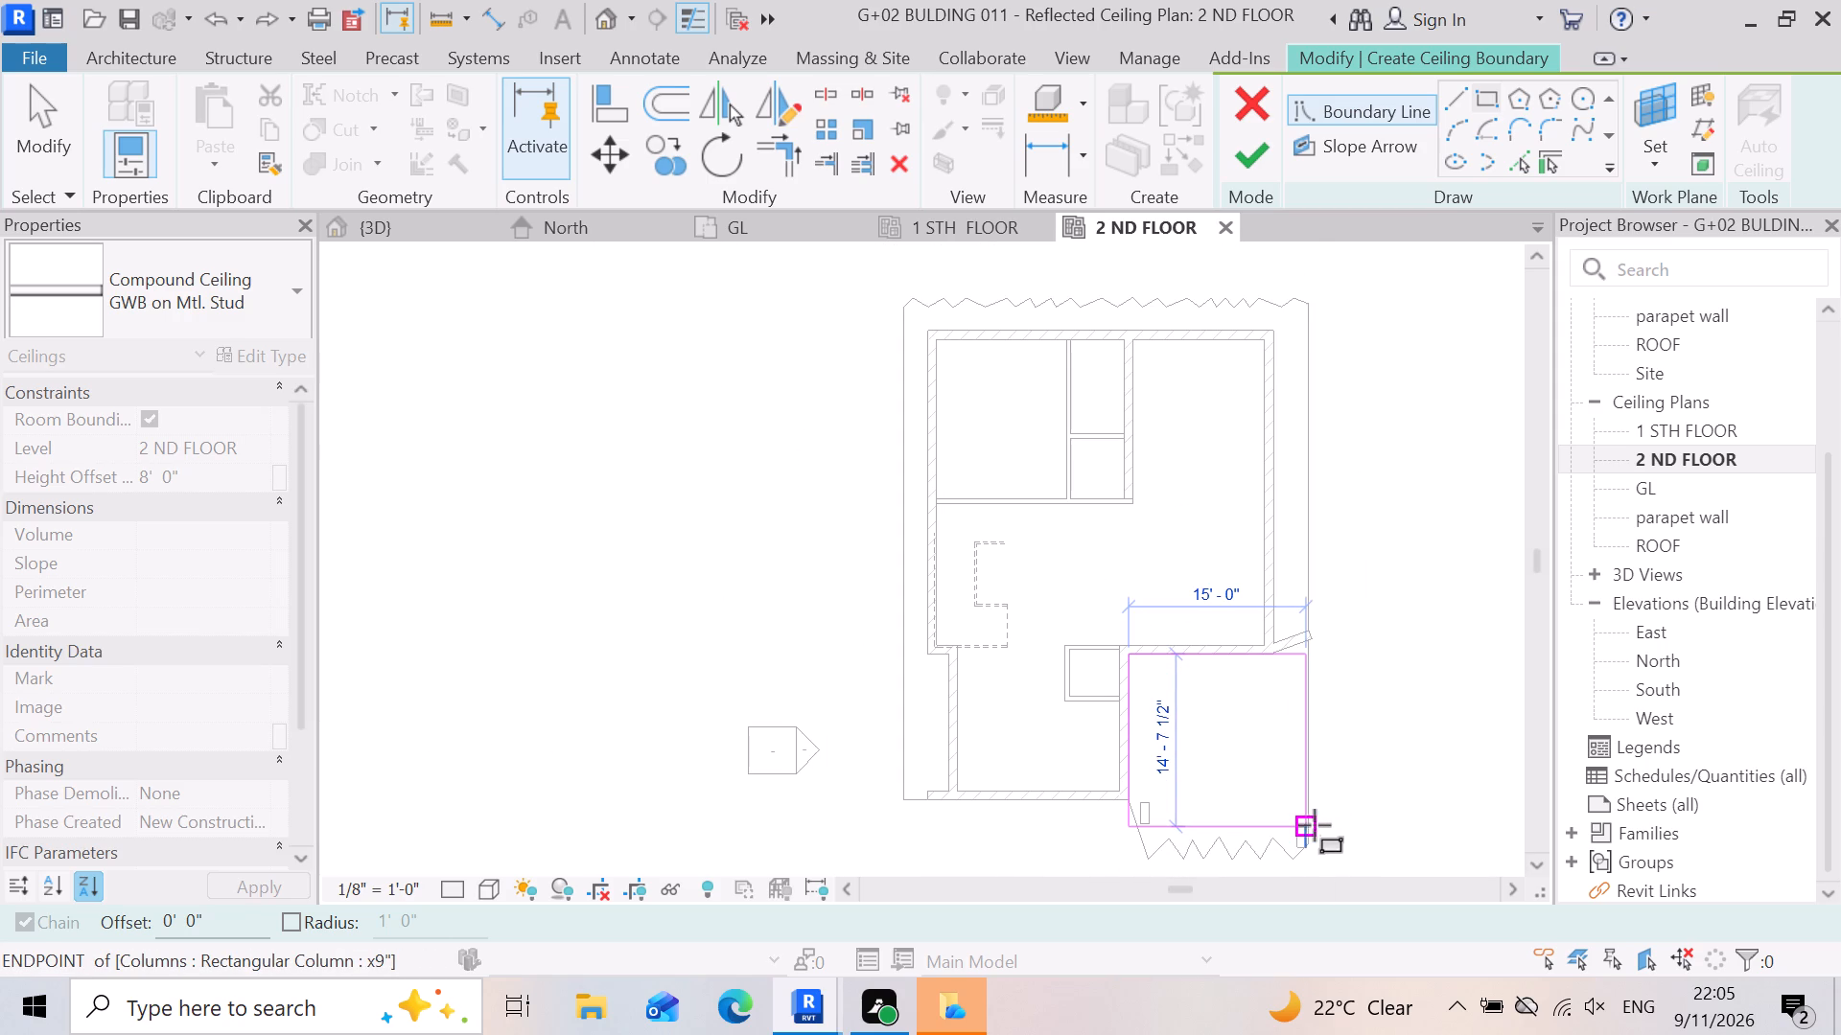
scroll(1313, 817, "up", 7)
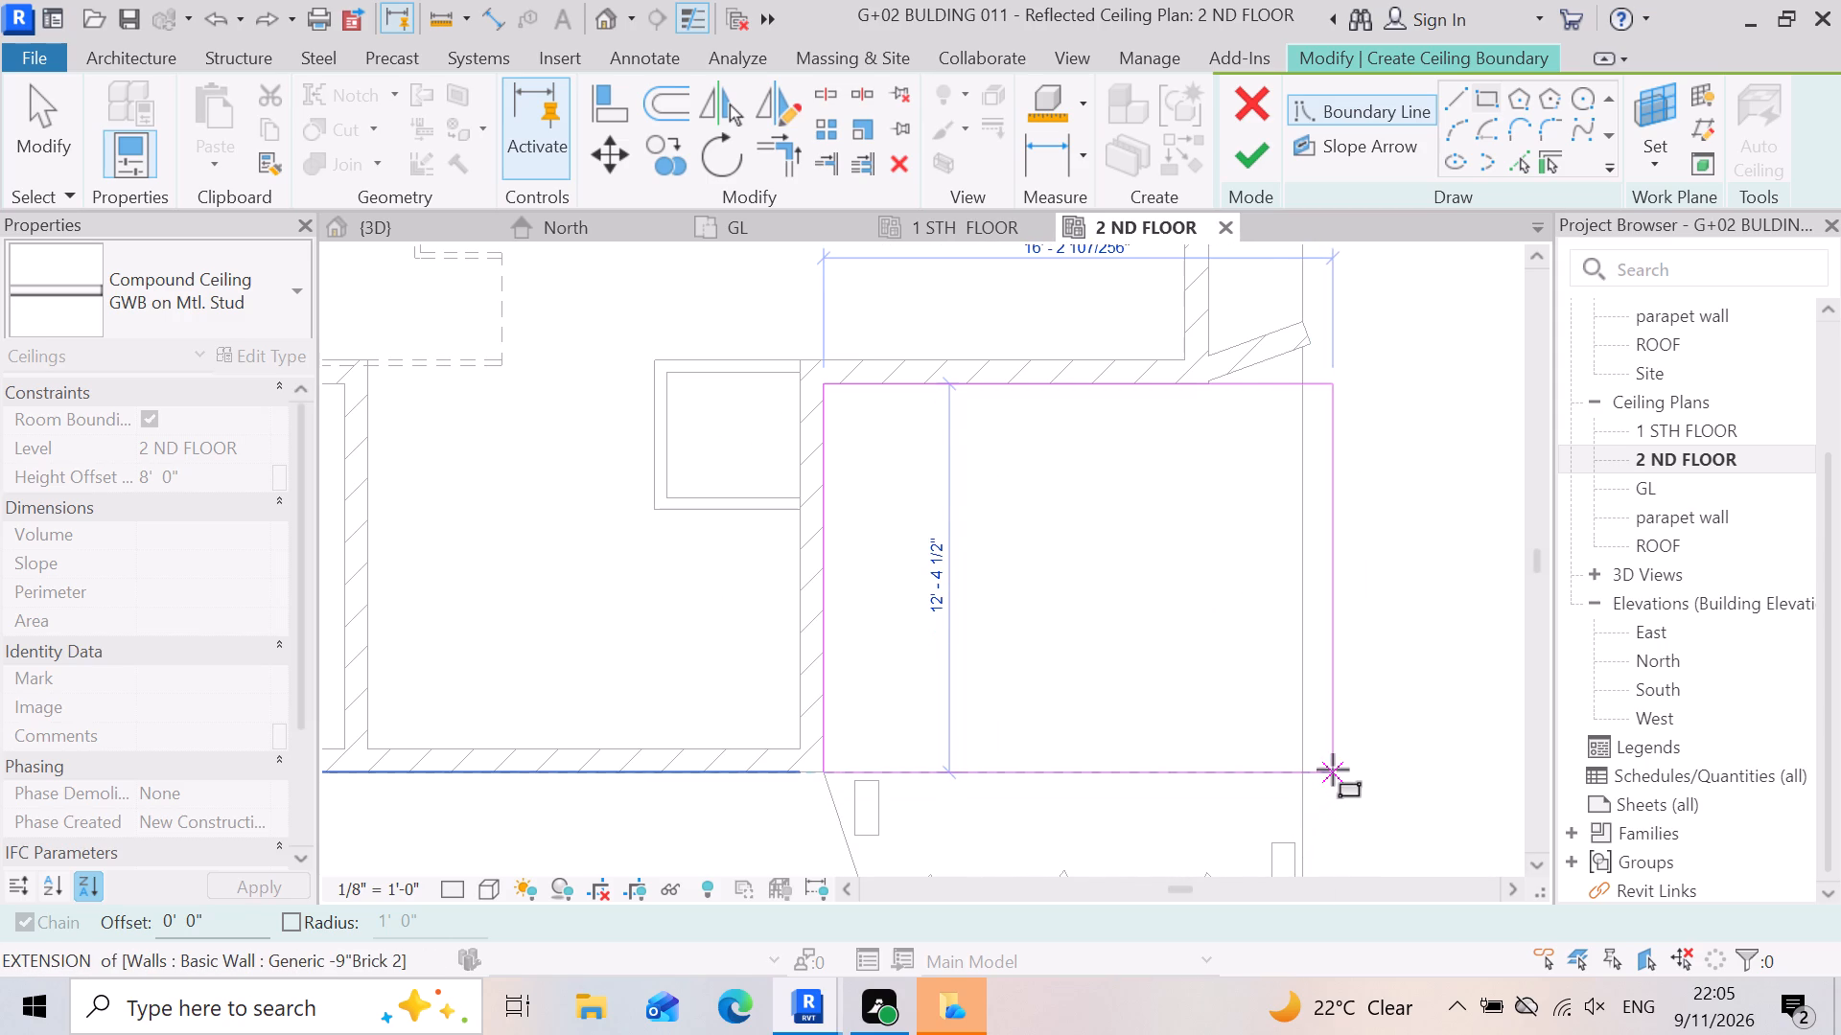
left_click(1315, 768)
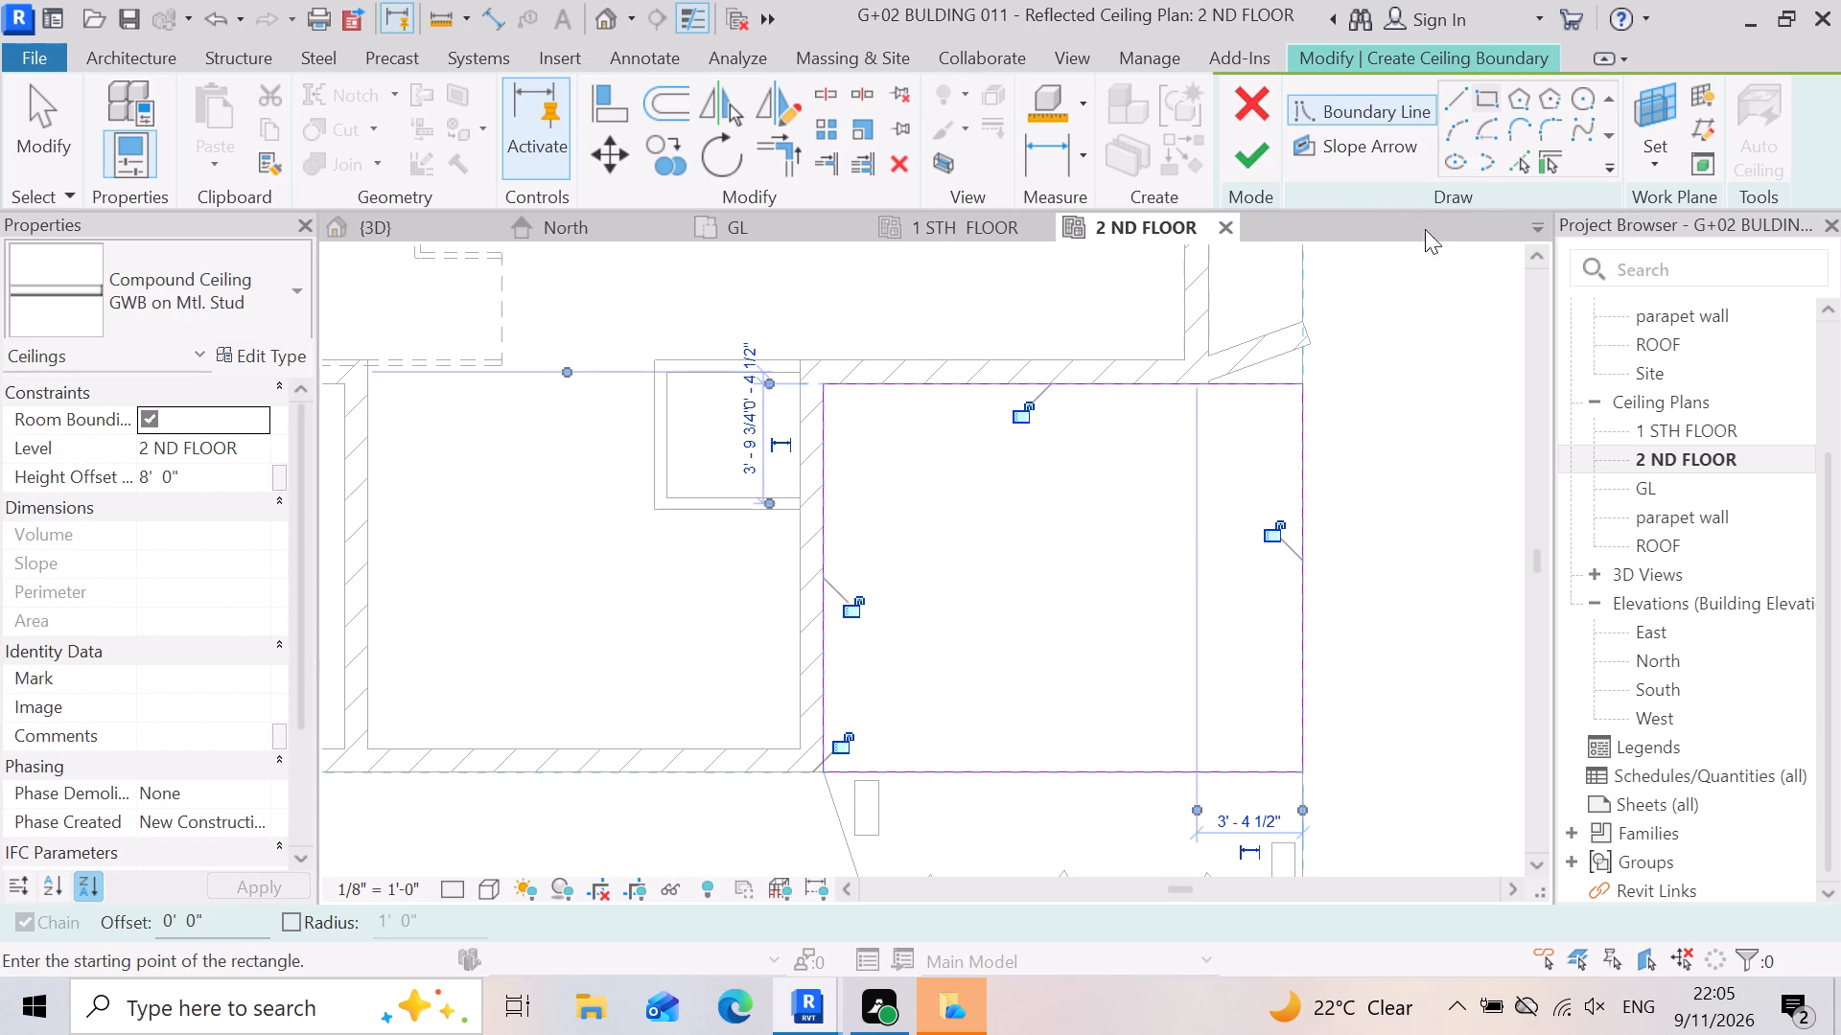
left_click(1249, 153)
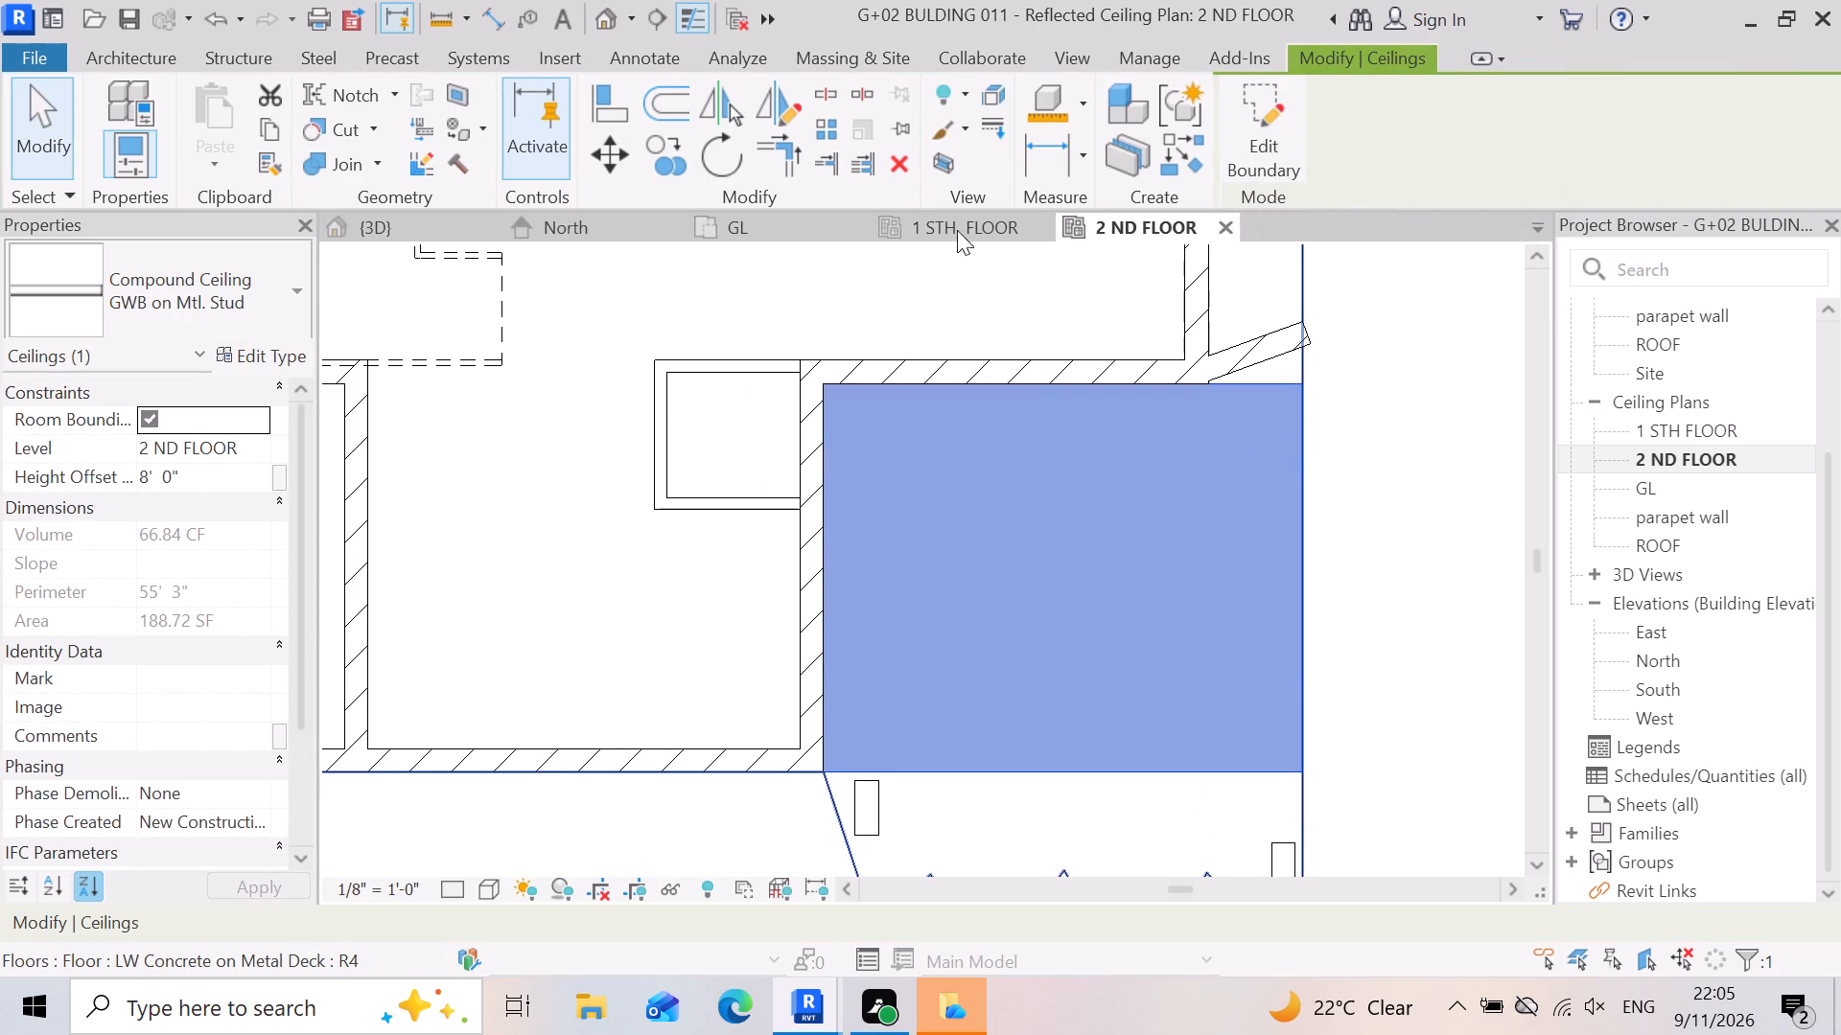
Inspect the second-floor balcony ceiling and the ceilings below it in the 3D view.
left_click(757, 221)
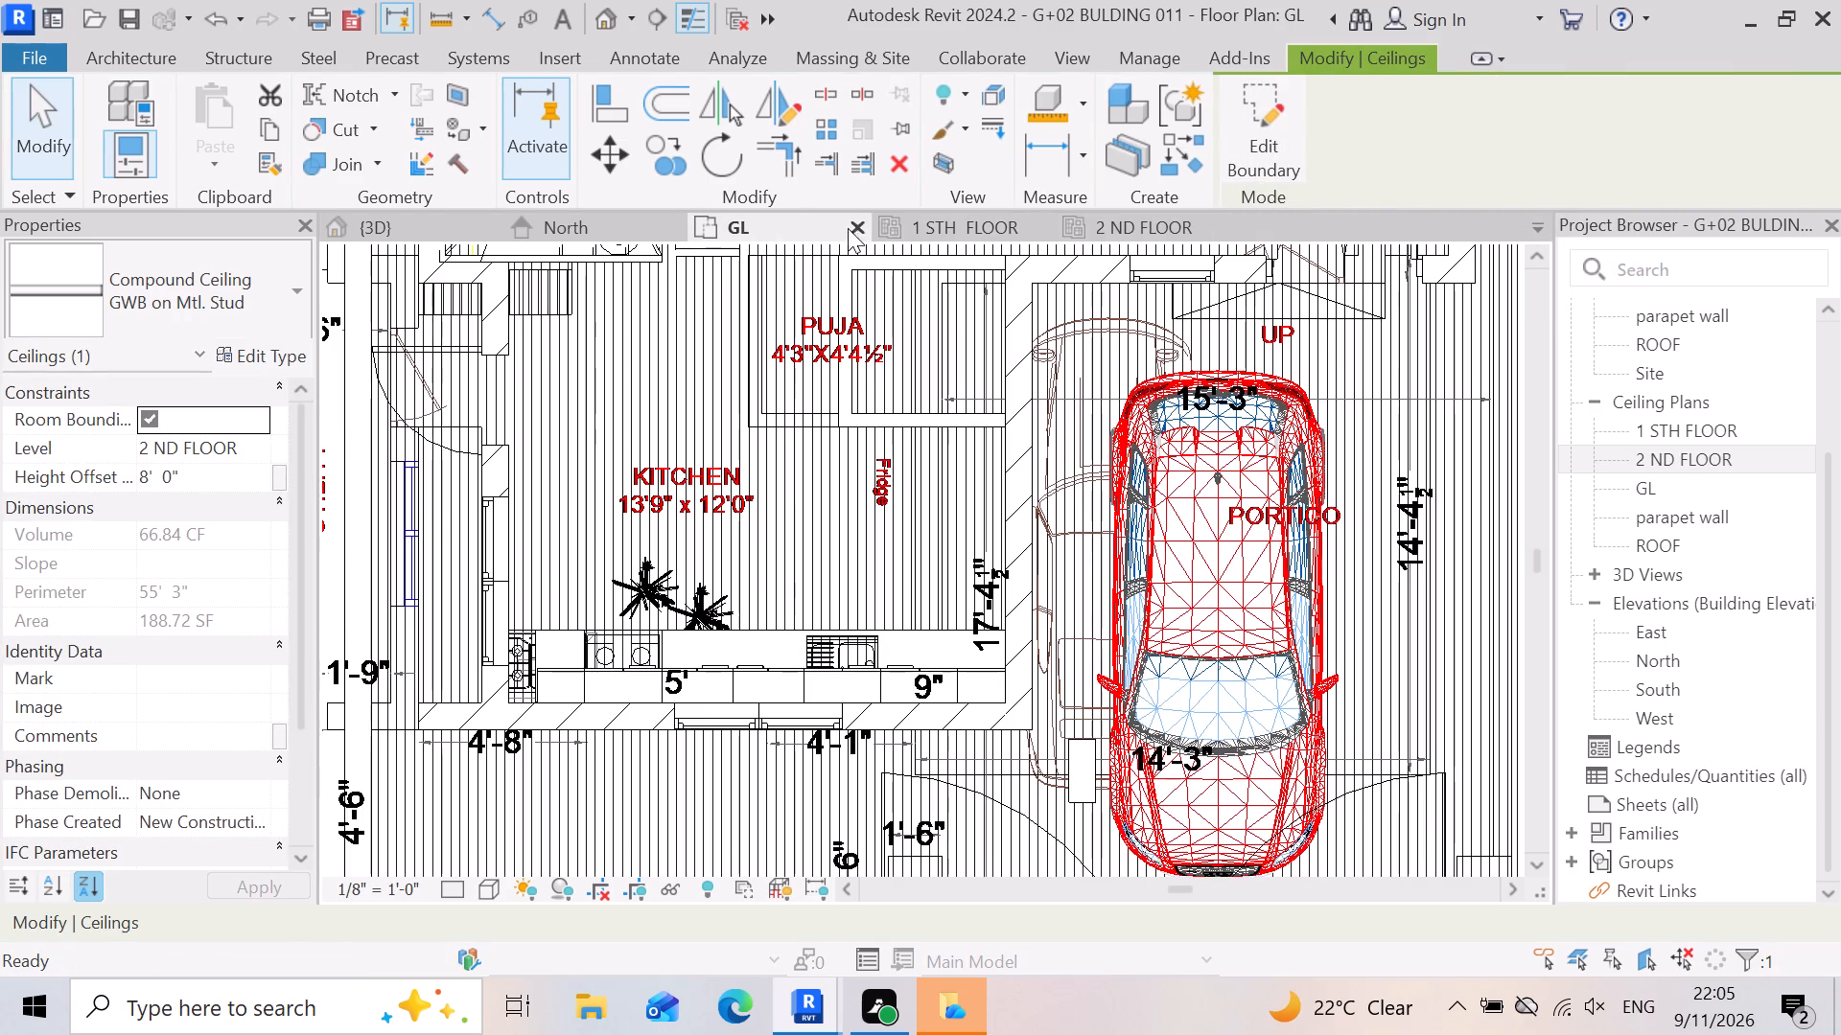
left_click(412, 214)
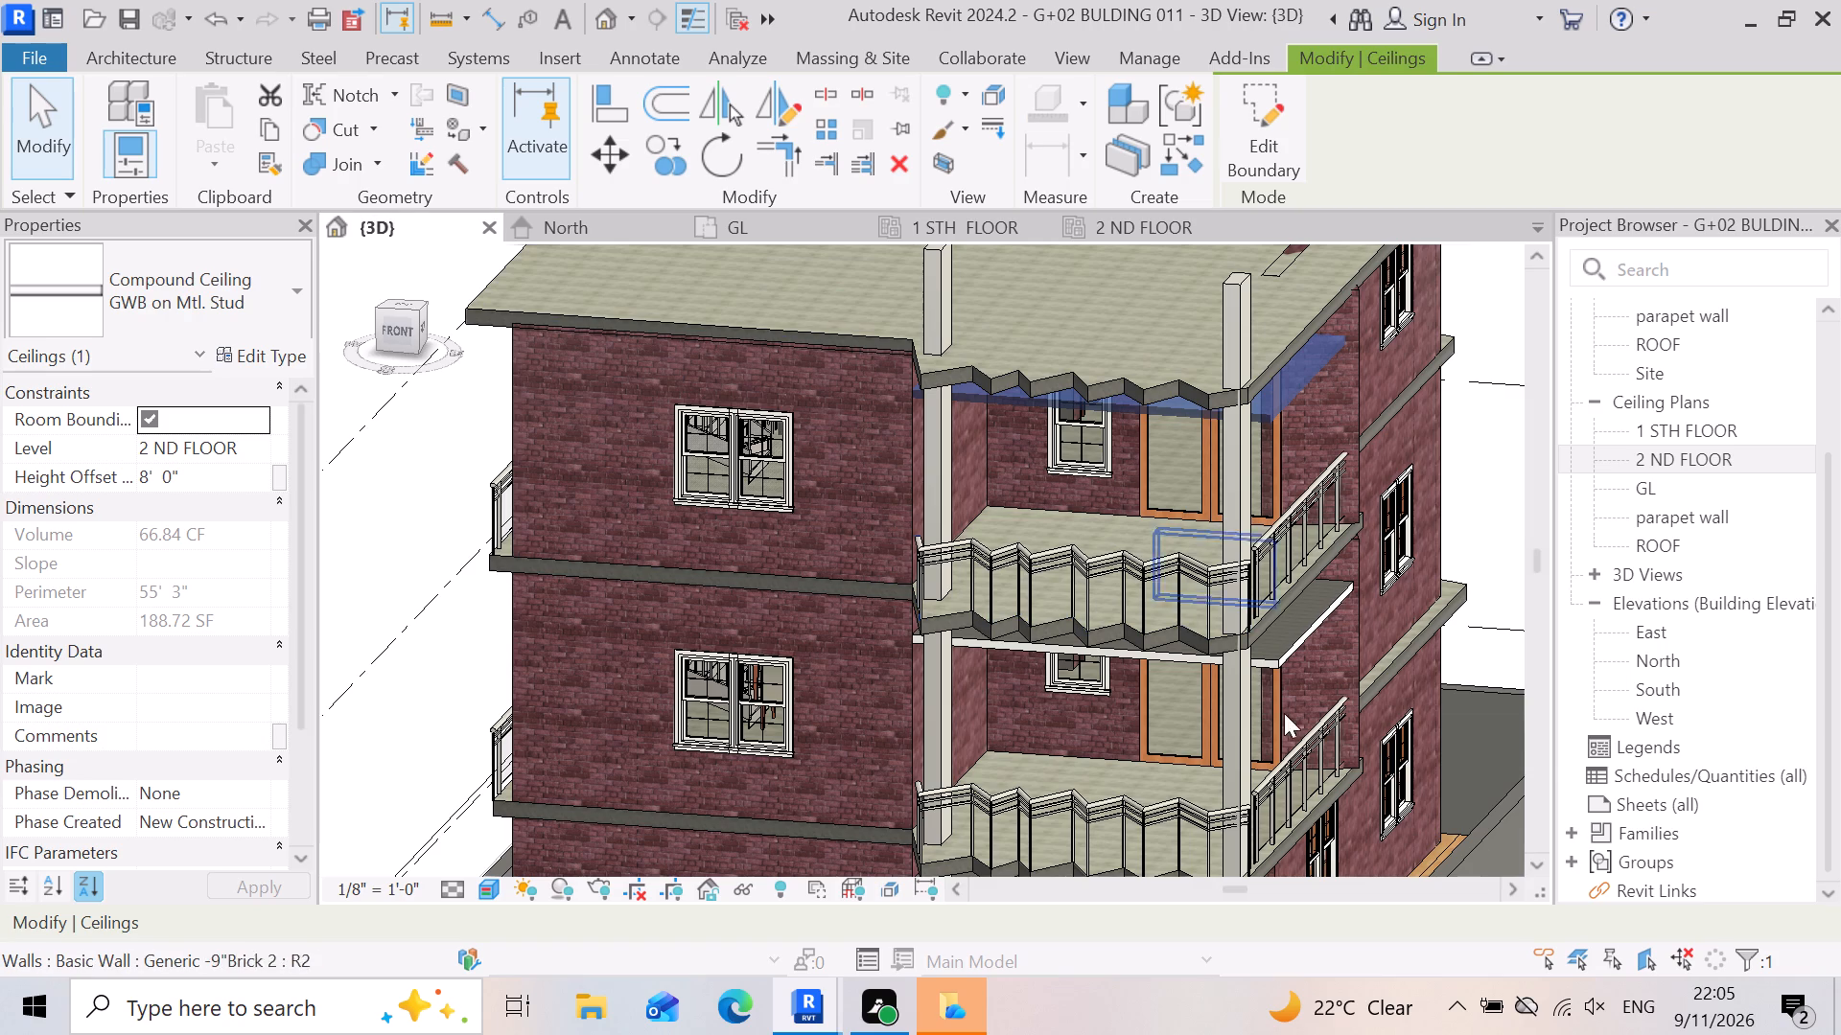
left_click(1499, 497)
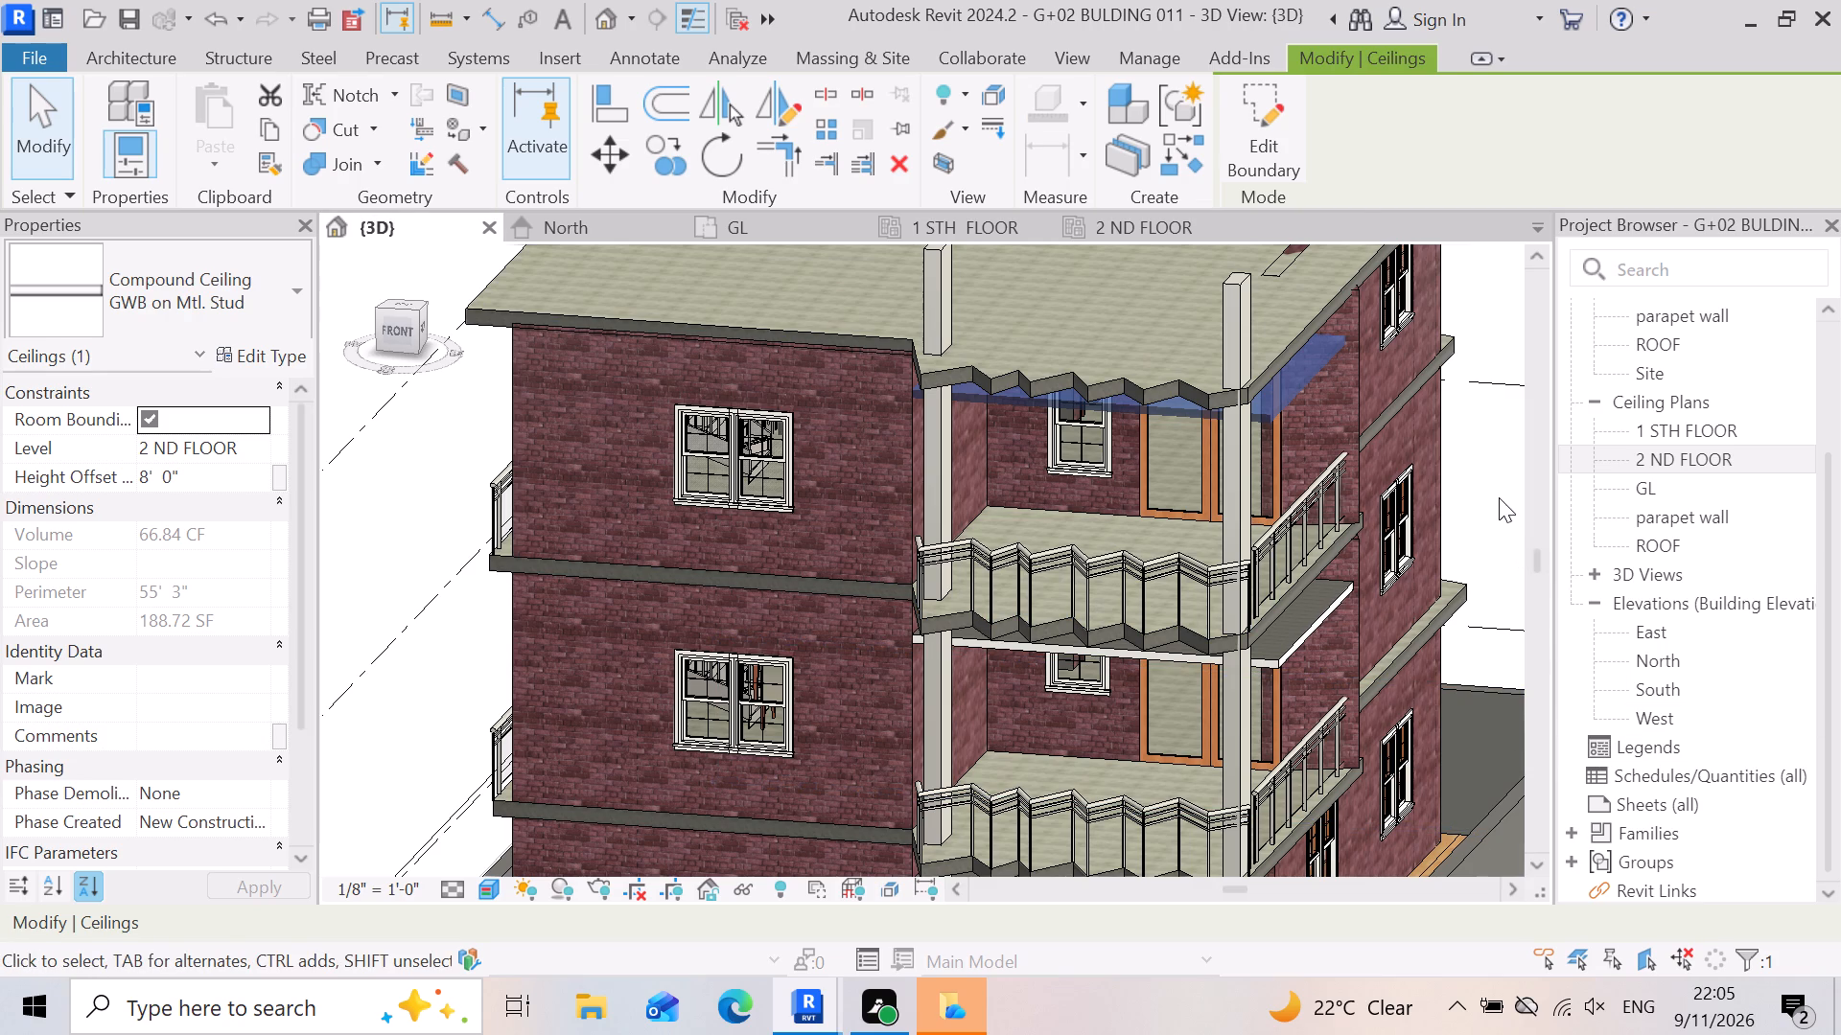
scroll(1309, 376, "up", 3)
scroll(1223, 383, "up", 3)
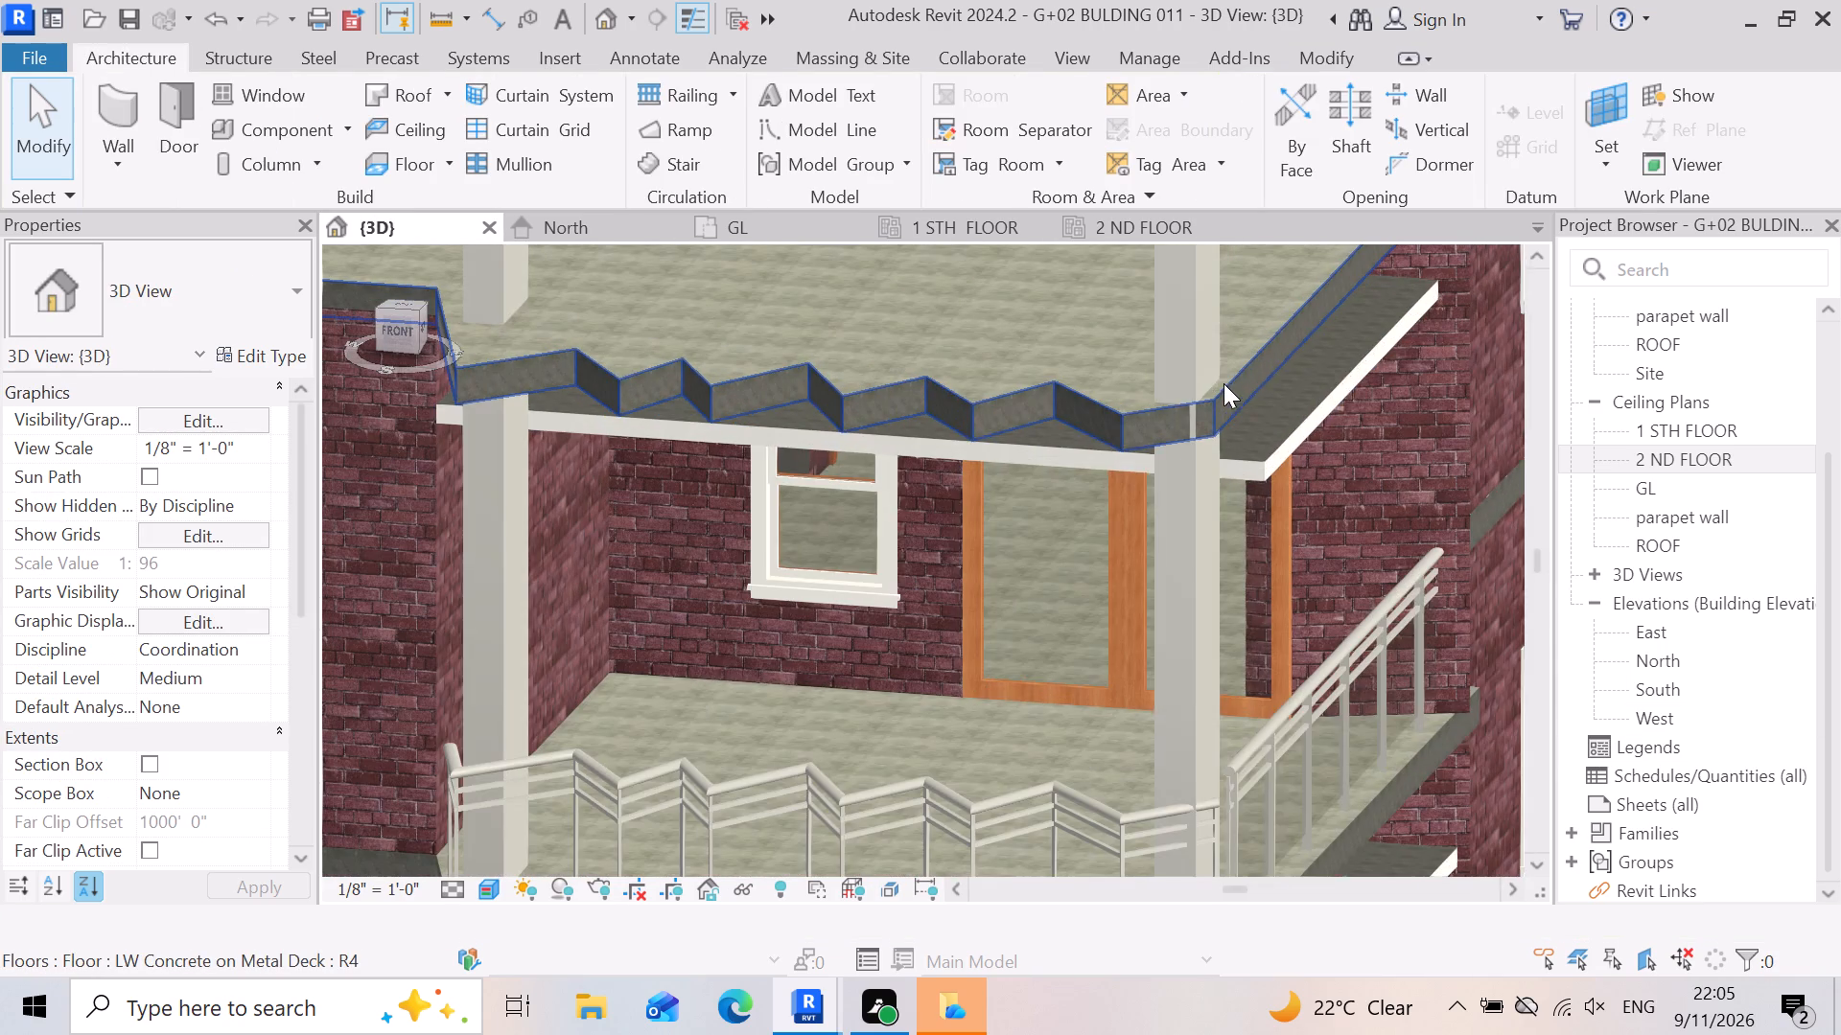
scroll(1259, 476, "up", 4)
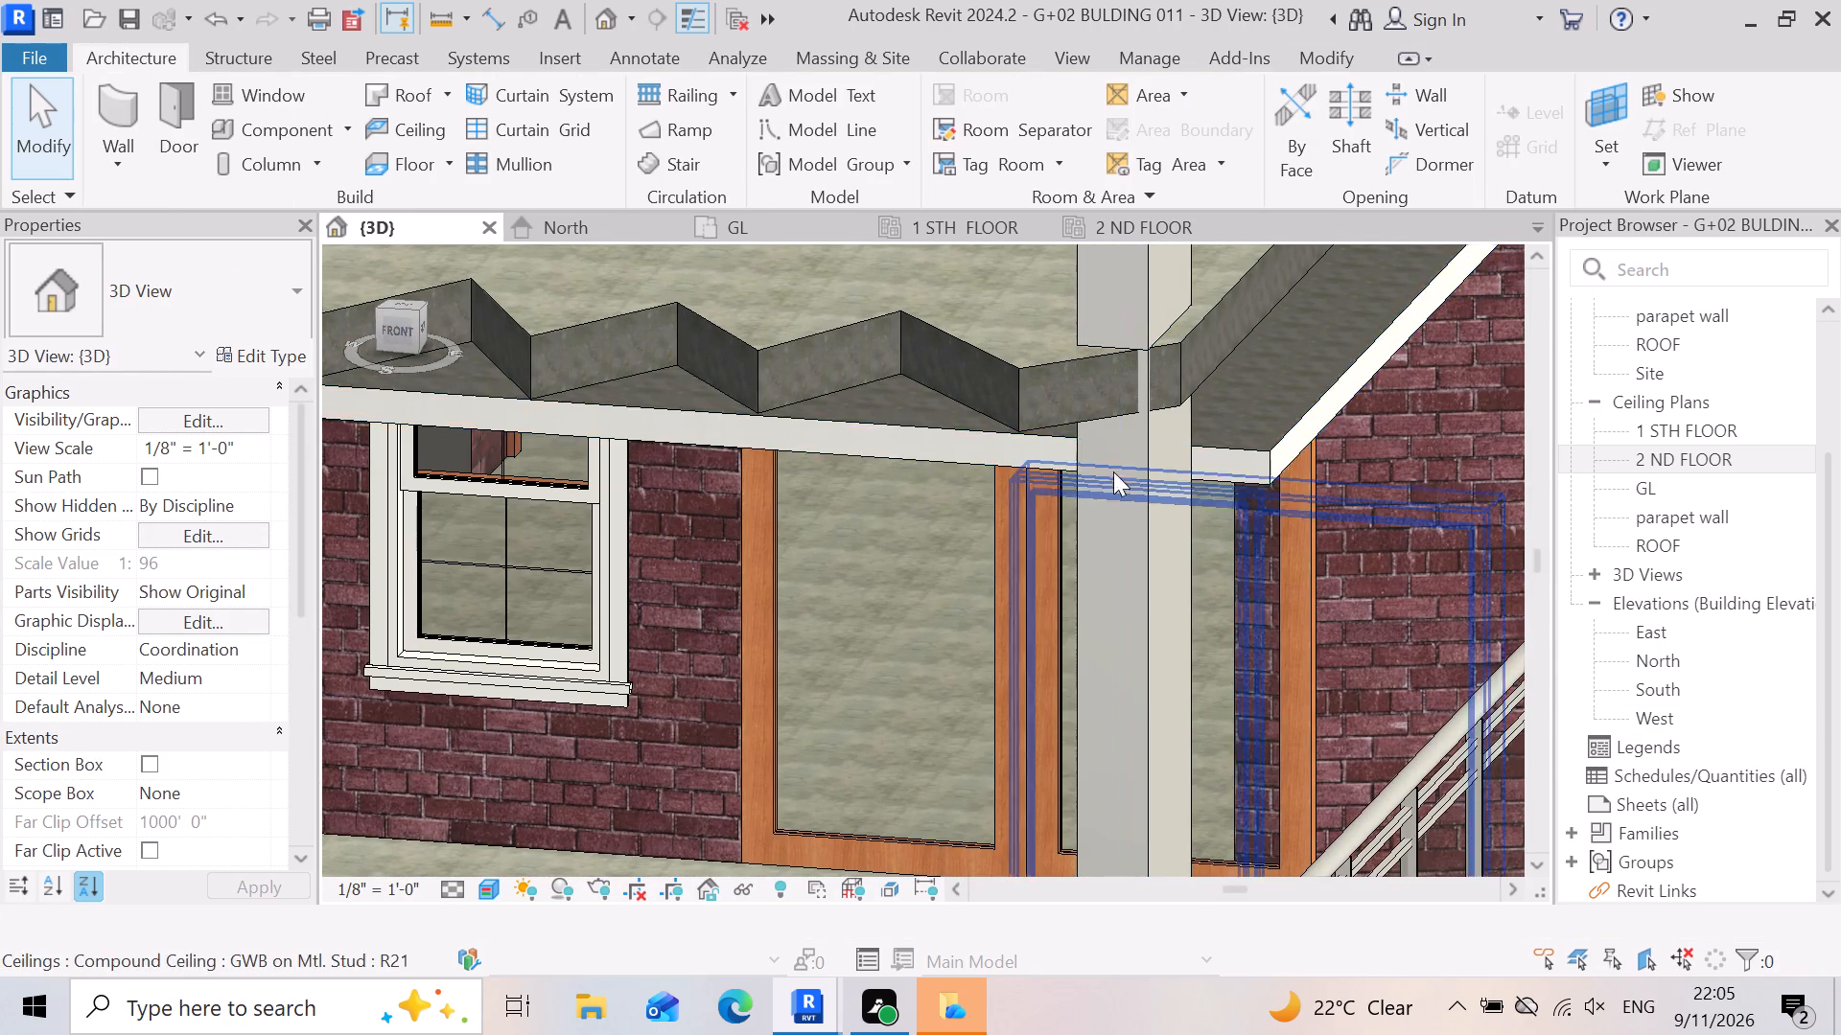
scroll(1300, 459, "down", 8)
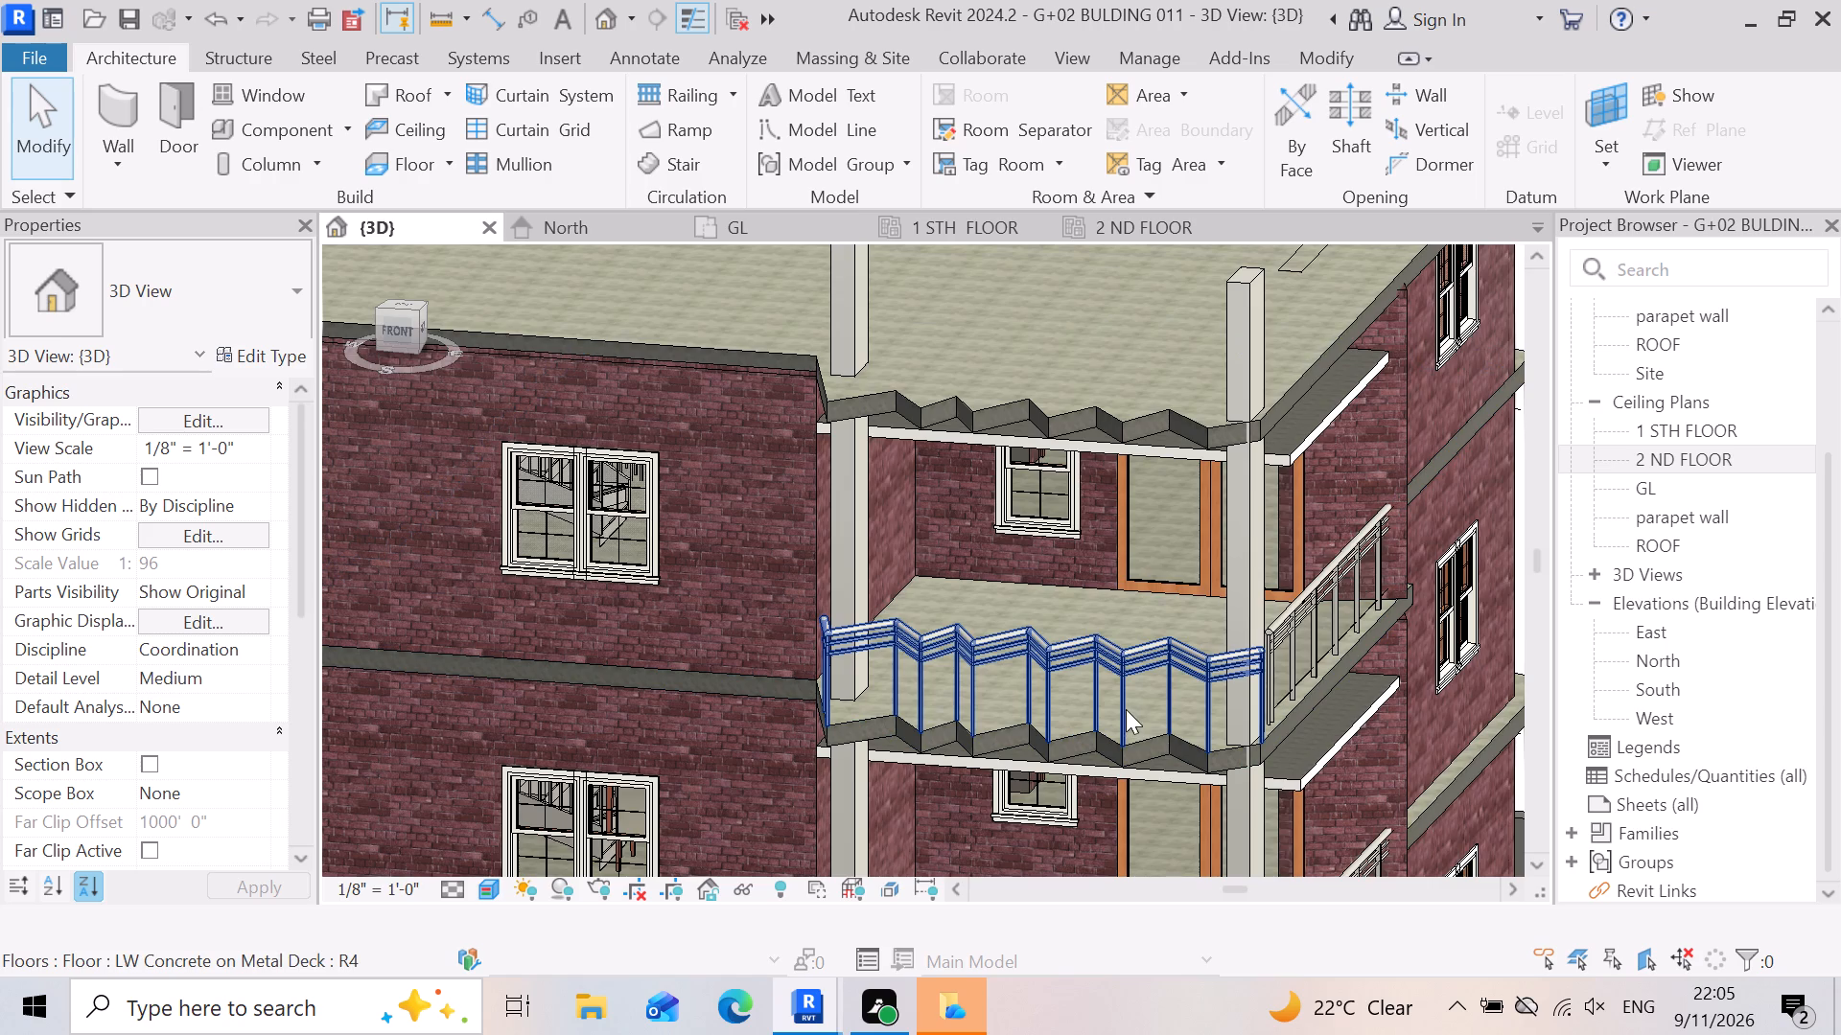
scroll(1125, 707, "down", 1)
middle_click_drag(1103, 678, 1067, 641, "shift")
right_click_drag(1084, 665, 1071, 620, "shift")
scroll(1071, 620, "up", 1, "shift")
scroll(1057, 560, "down", 3)
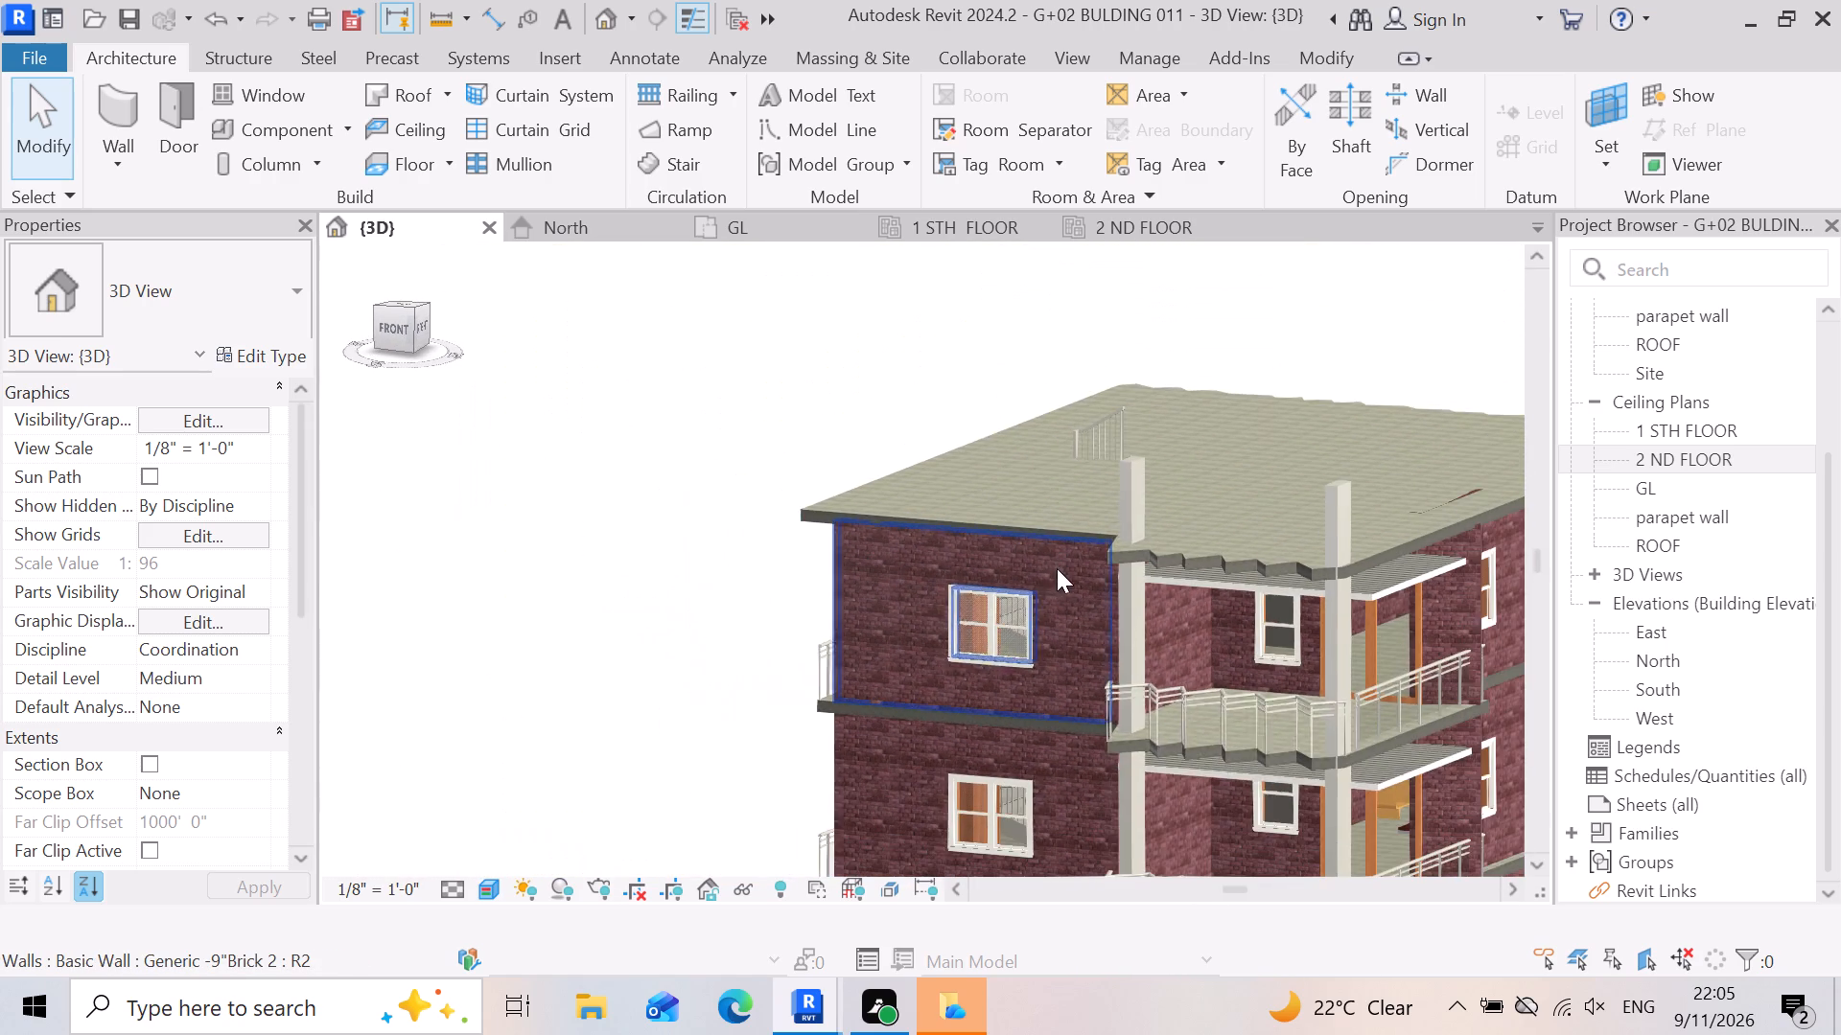
right_click_drag(1392, 754, 1385, 702, "shift")
middle_click(1392, 754, "shift")
middle_click_drag(1392, 754, 1386, 702, "shift")
scroll(1386, 702, "up", 1)
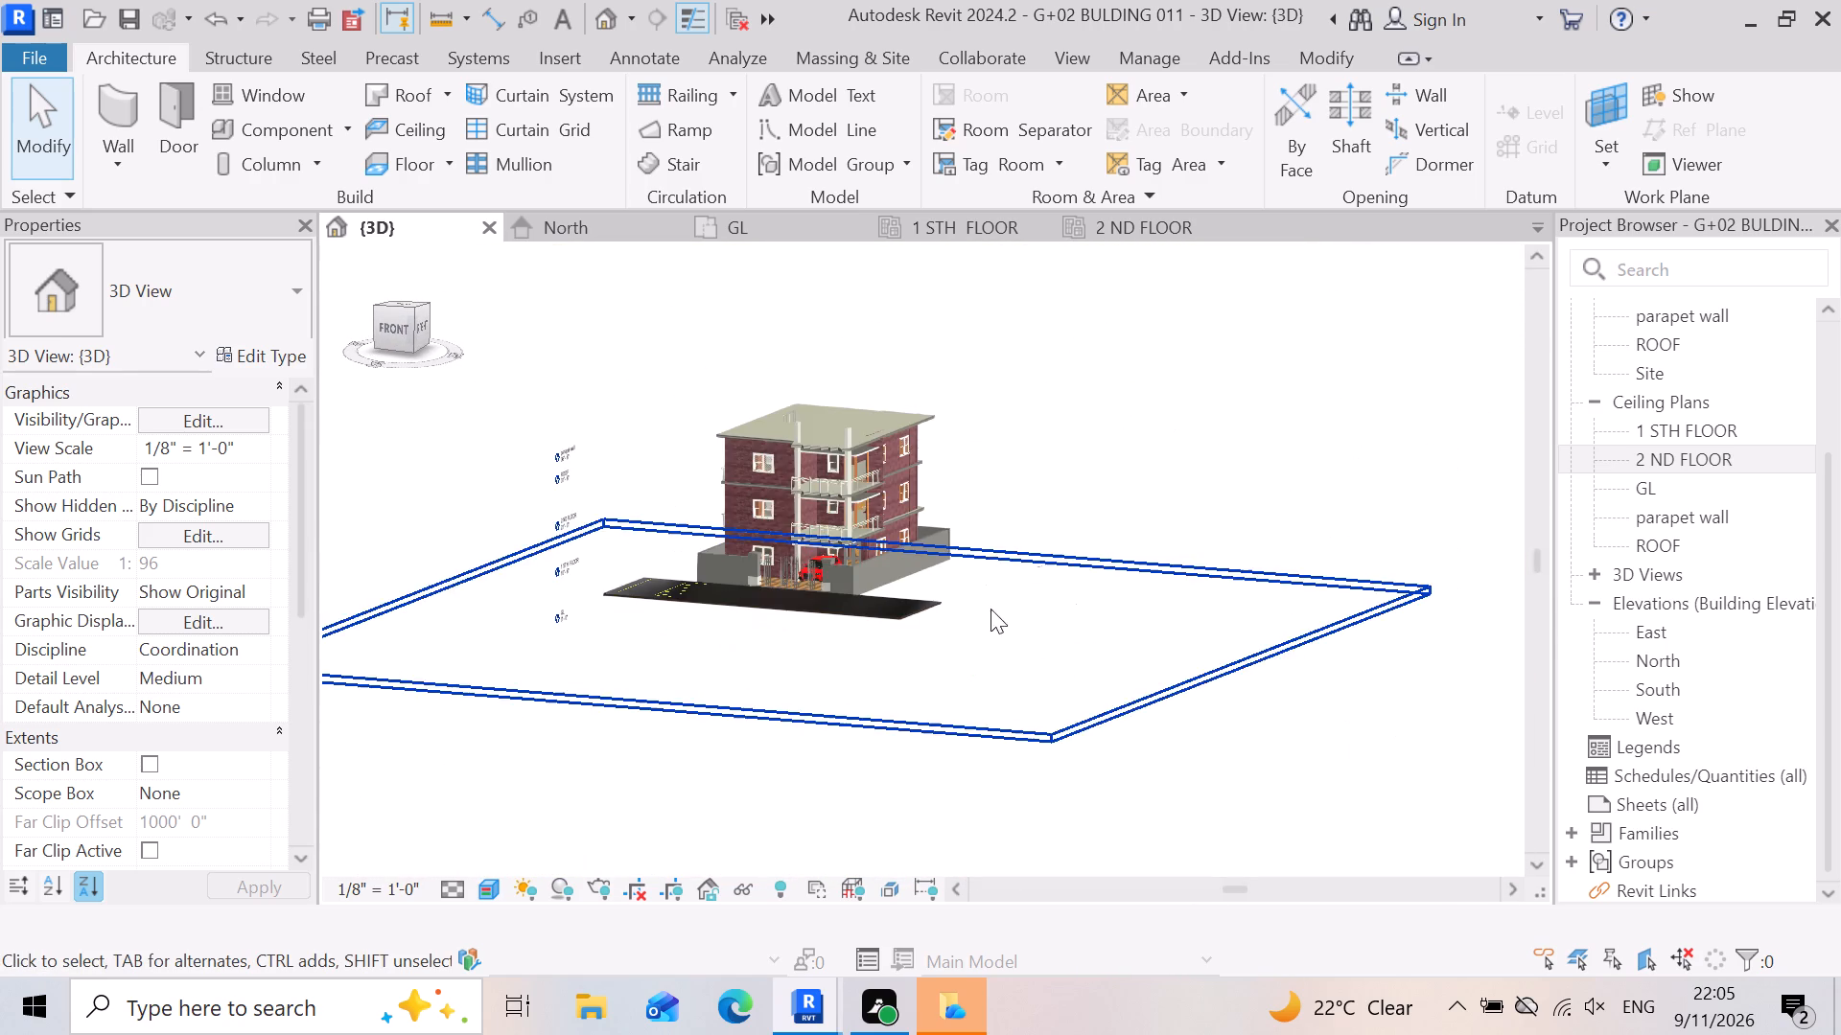
scroll(823, 474, "up", 6)
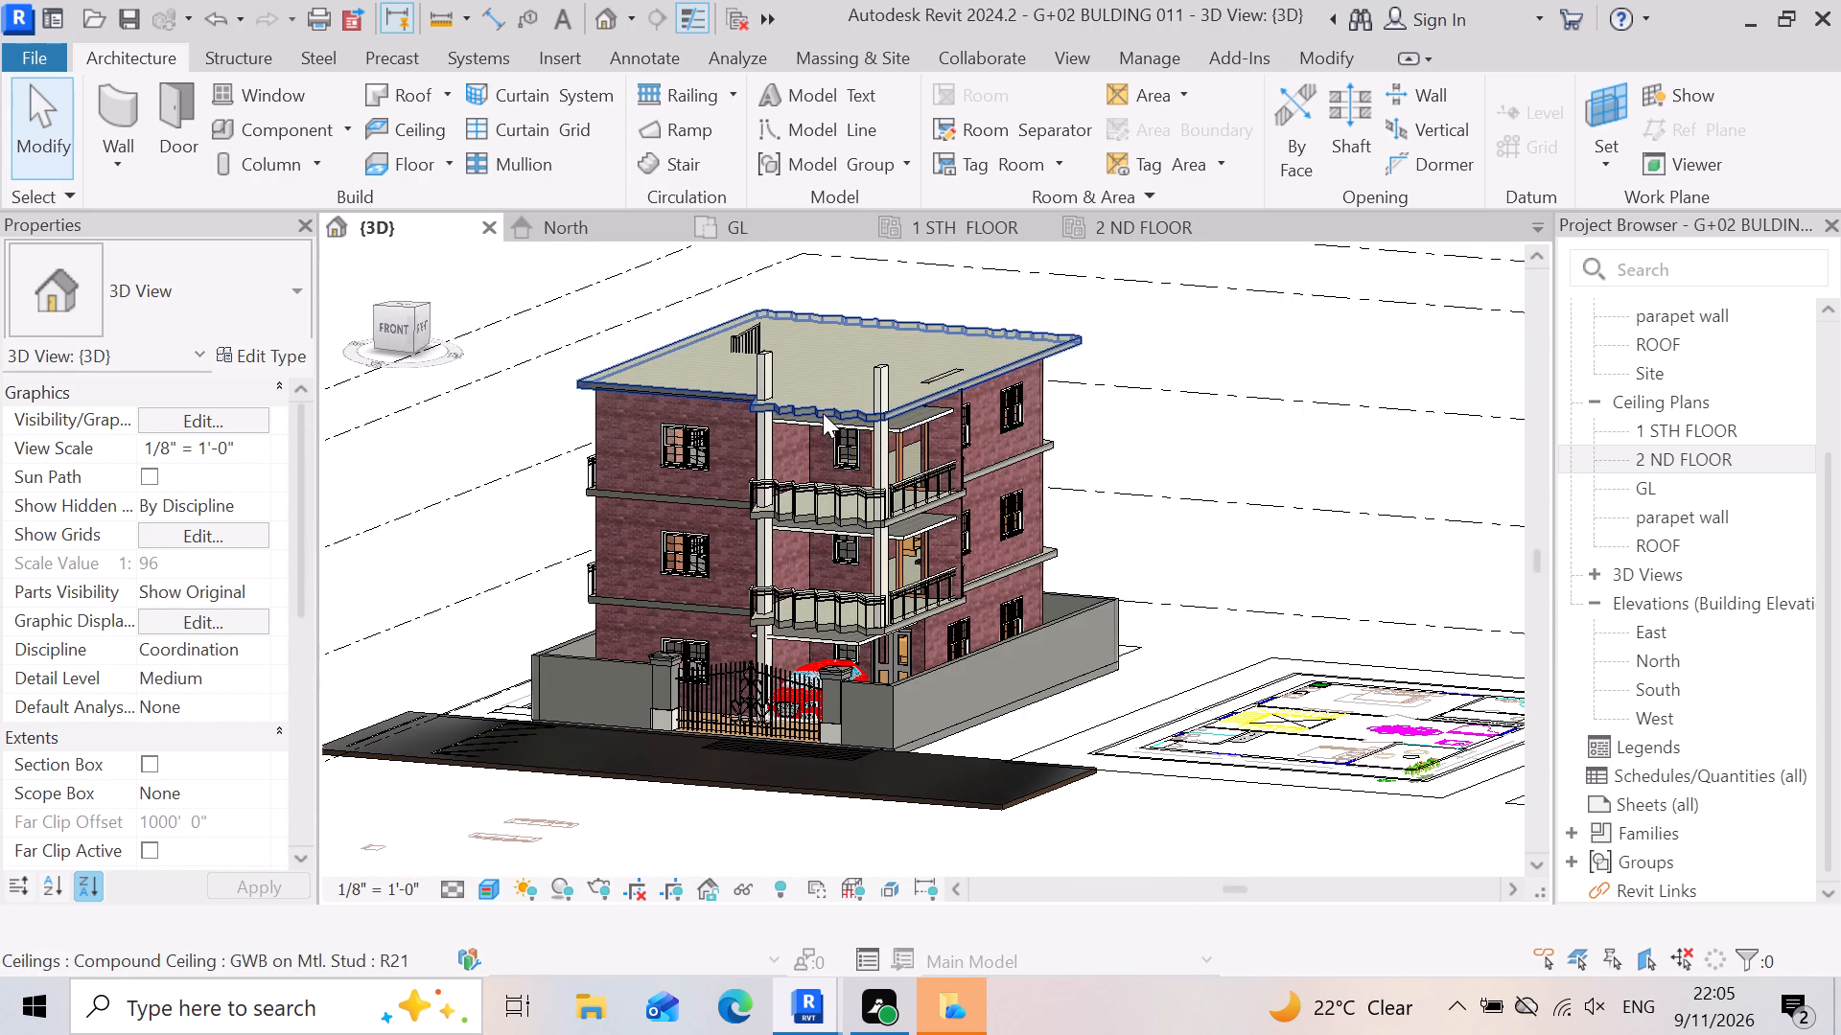
Examine the balcony ceilings from the front in the 3D view, comparing their height and extent with the slabs and columns.
middle_click_drag(806, 362, 847, 294, "shift")
right_click_drag(806, 359, 851, 299, "shift")
middle_click(847, 294, "shift")
scroll(578, 566, "up", 7)
scroll(863, 534, "up", 4)
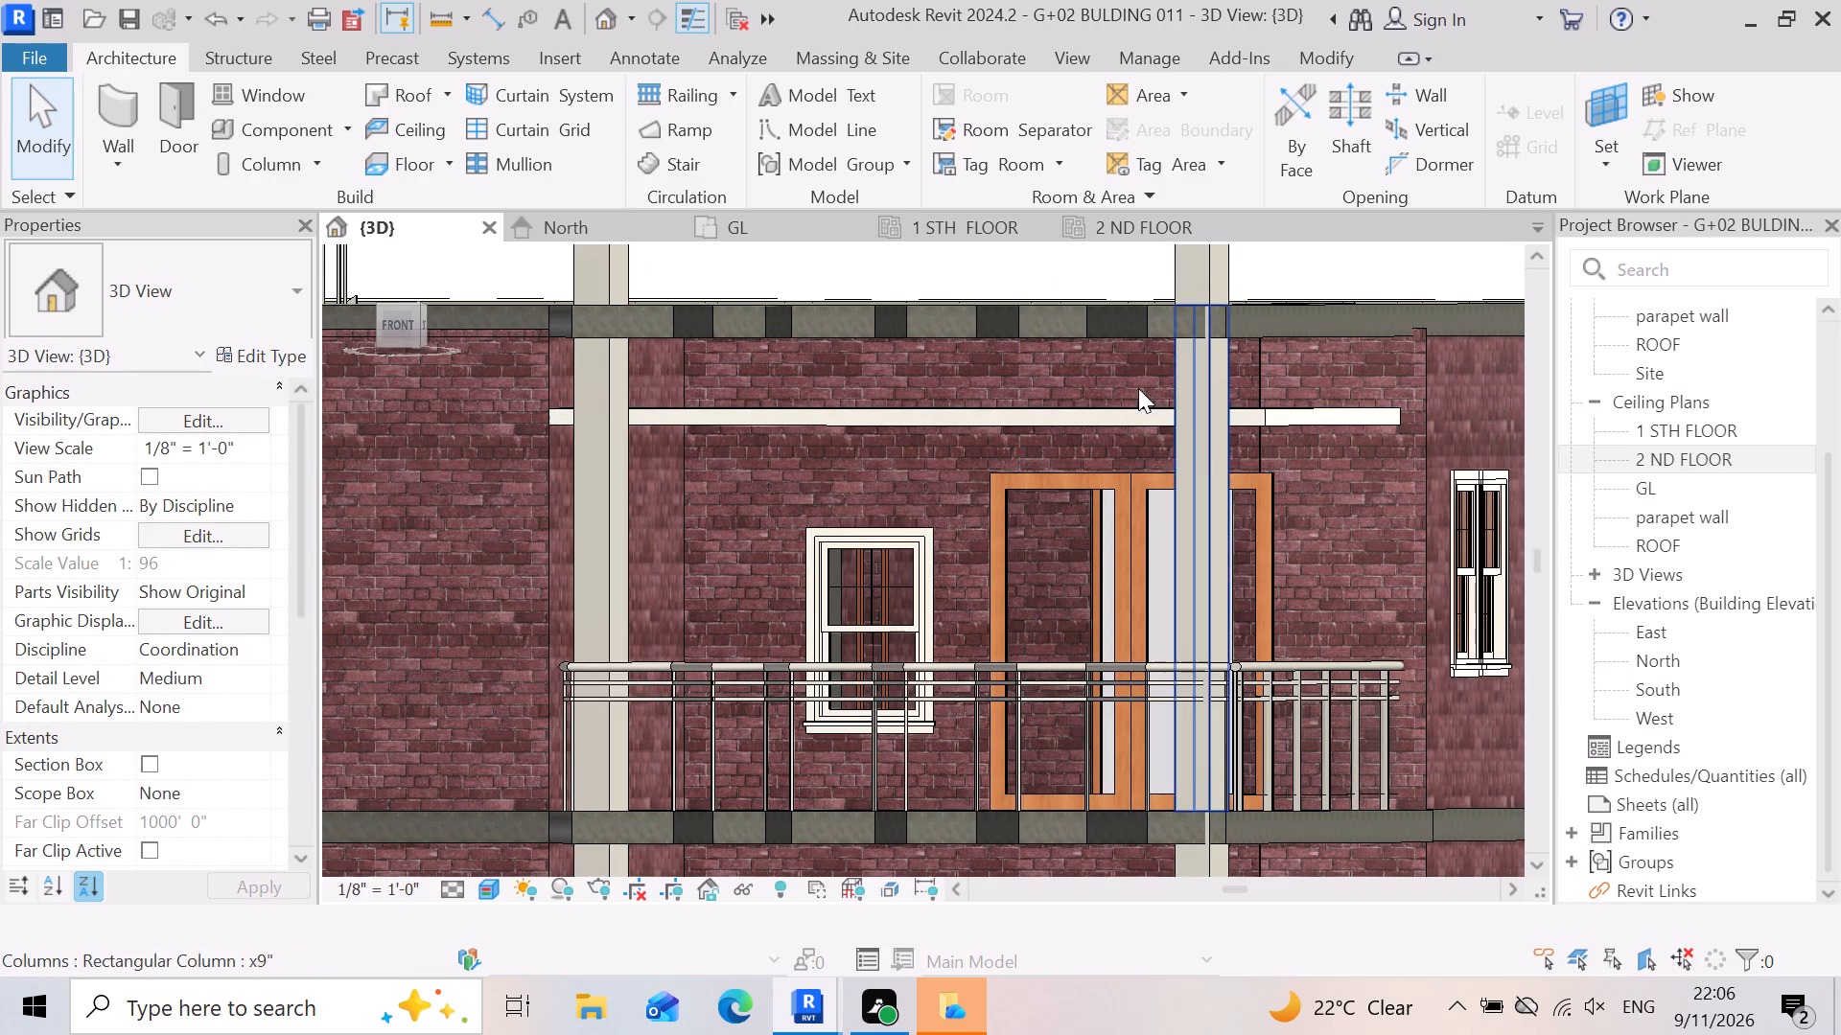
scroll(1272, 481, "down", 5)
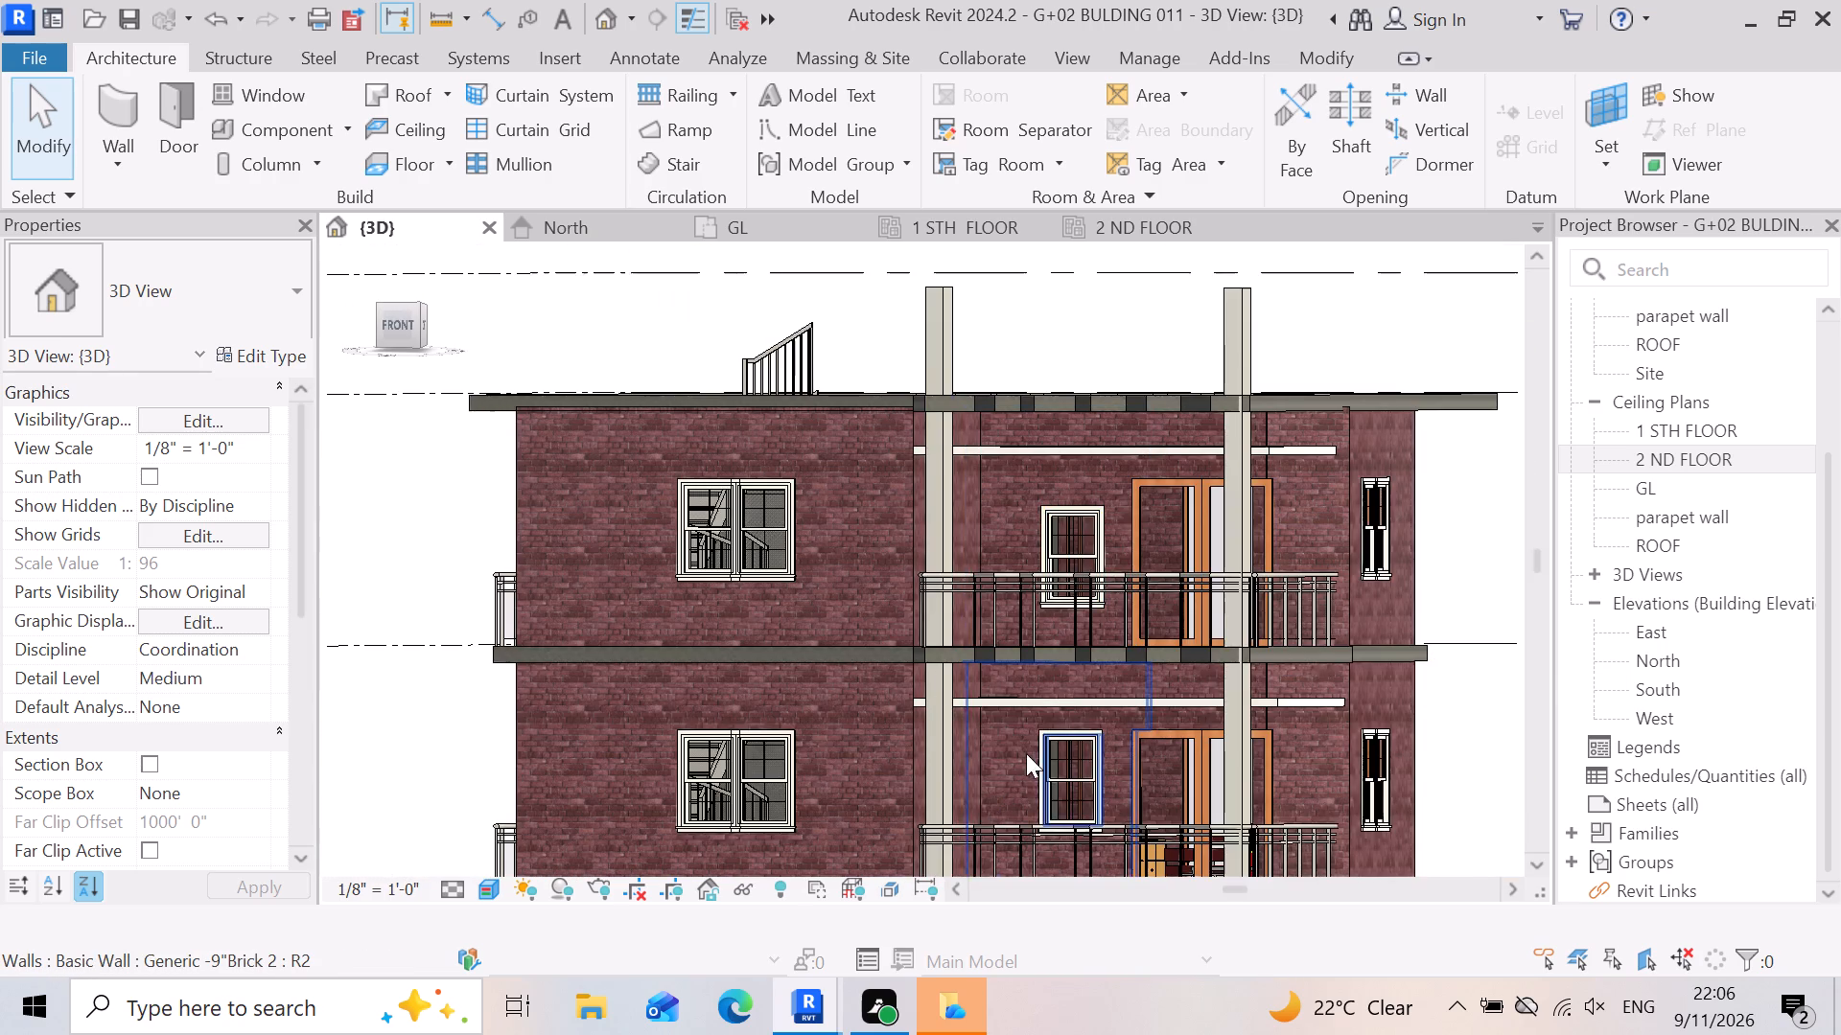
scroll(1026, 753, "up", 3)
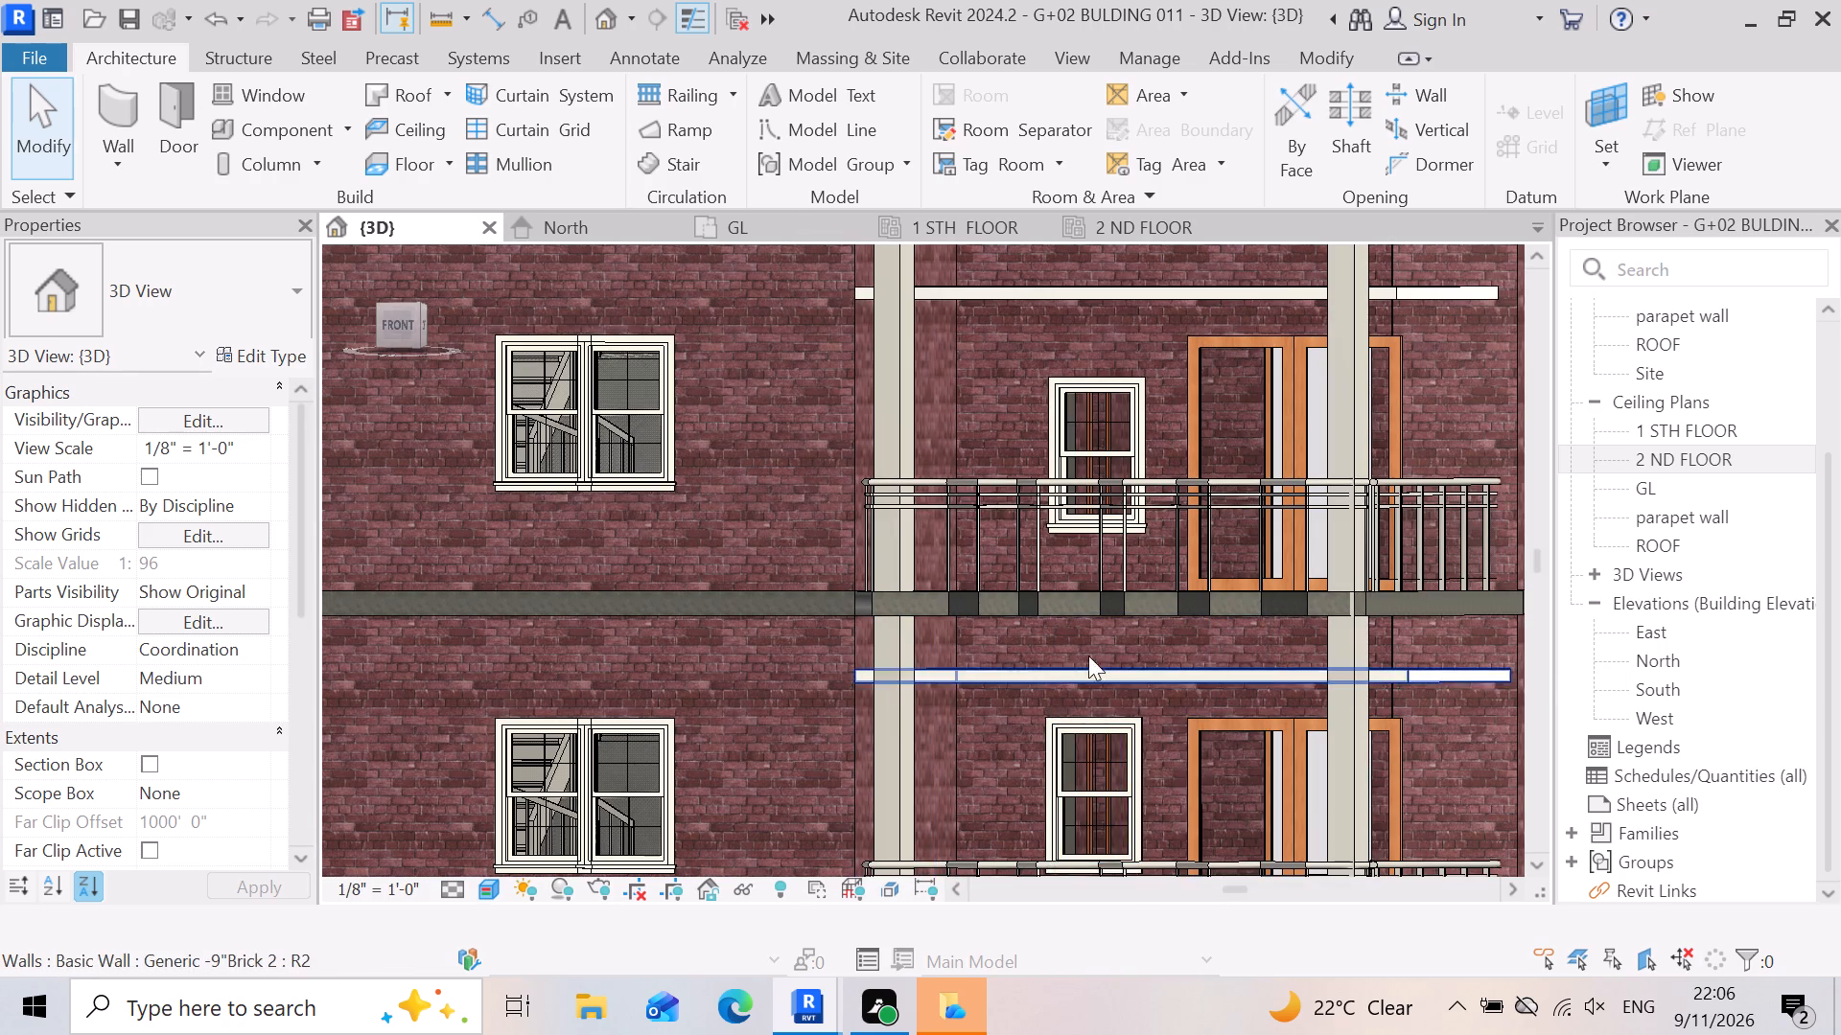
scroll(1109, 632, "up", 4)
scroll(1261, 528, "down", 4)
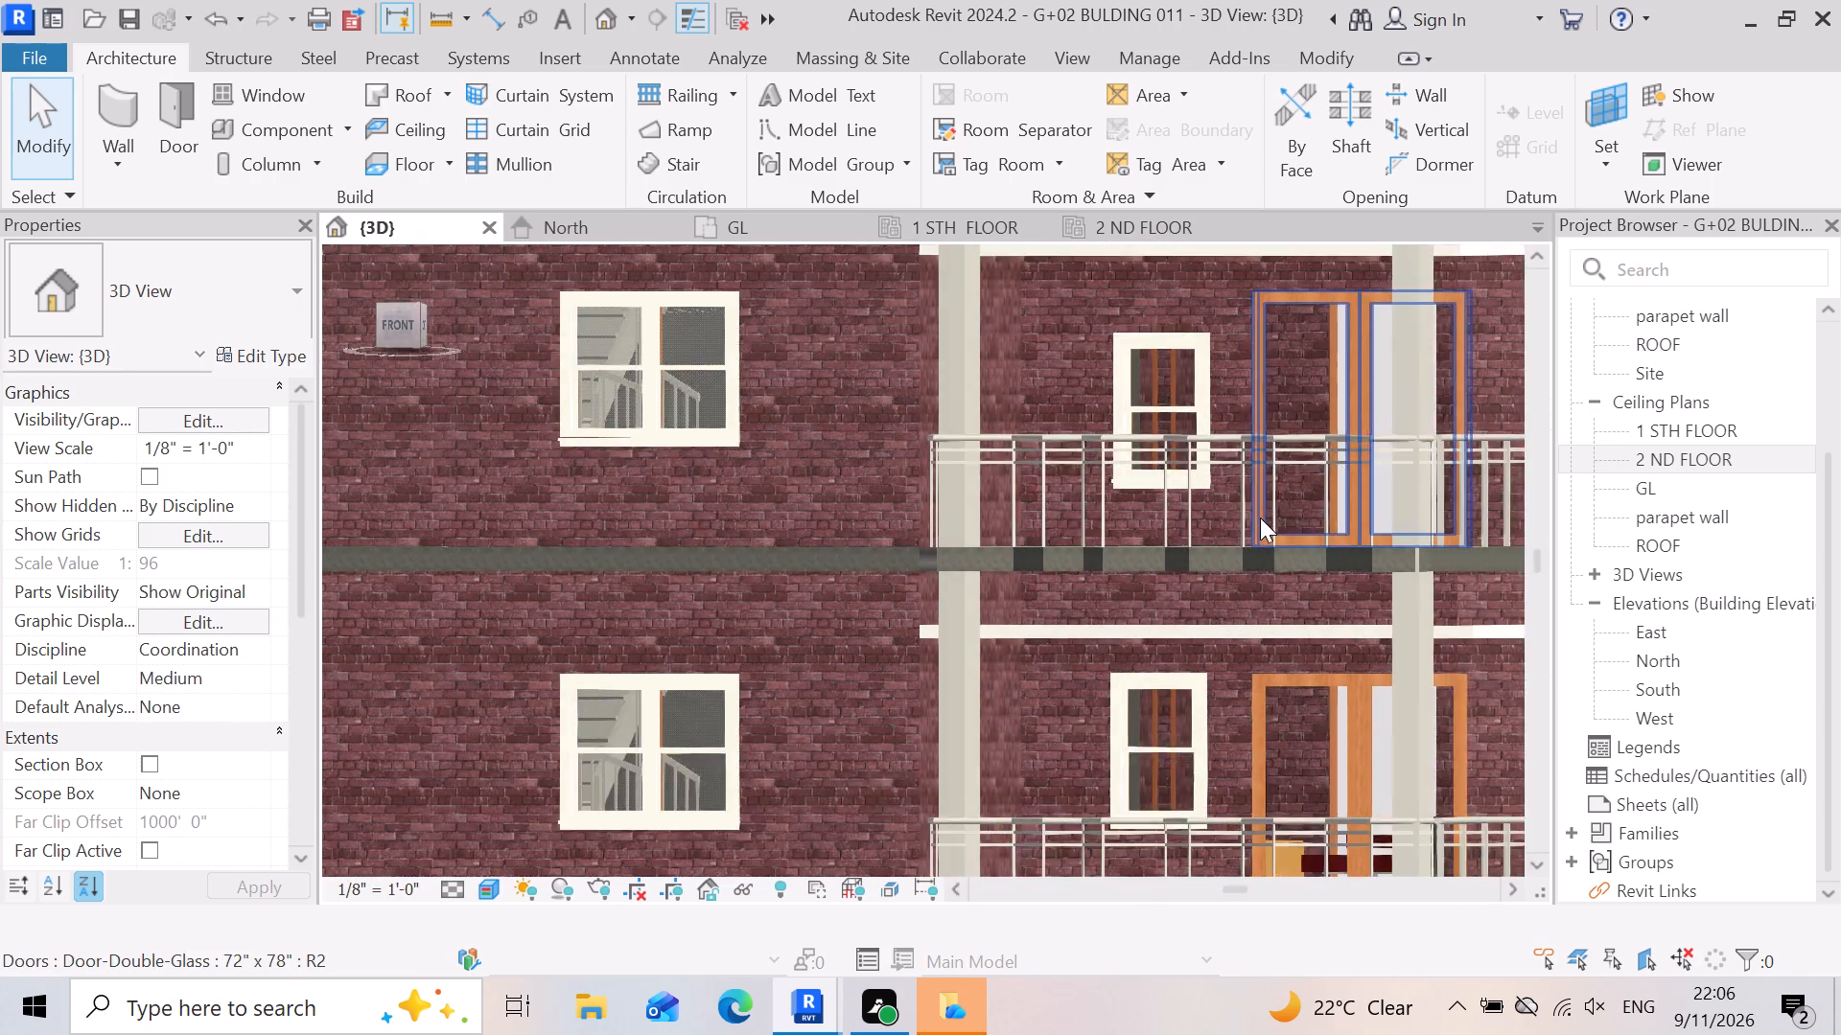
scroll(1260, 517, "down", 4)
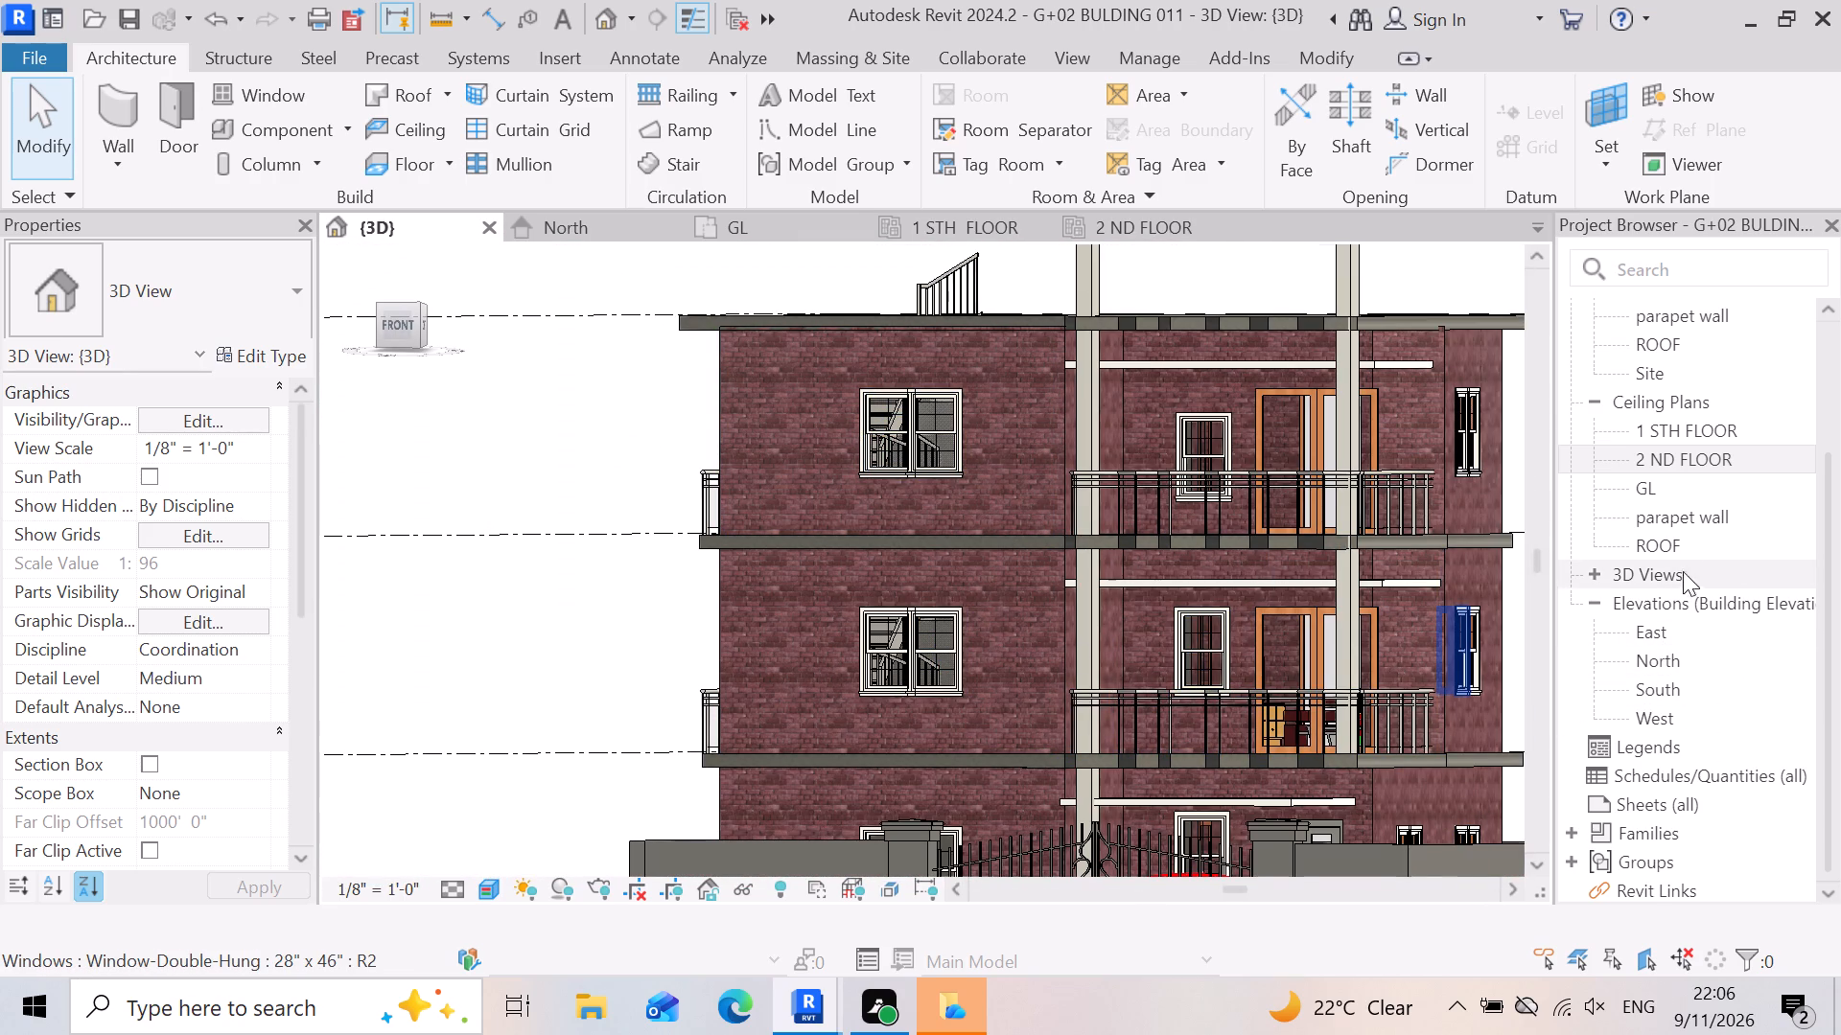
In the GL ceiling plan, start placing a component and load the Bollard_Square_with_Light_15797 family from the 2020 lights folder.
double_click(1695, 489)
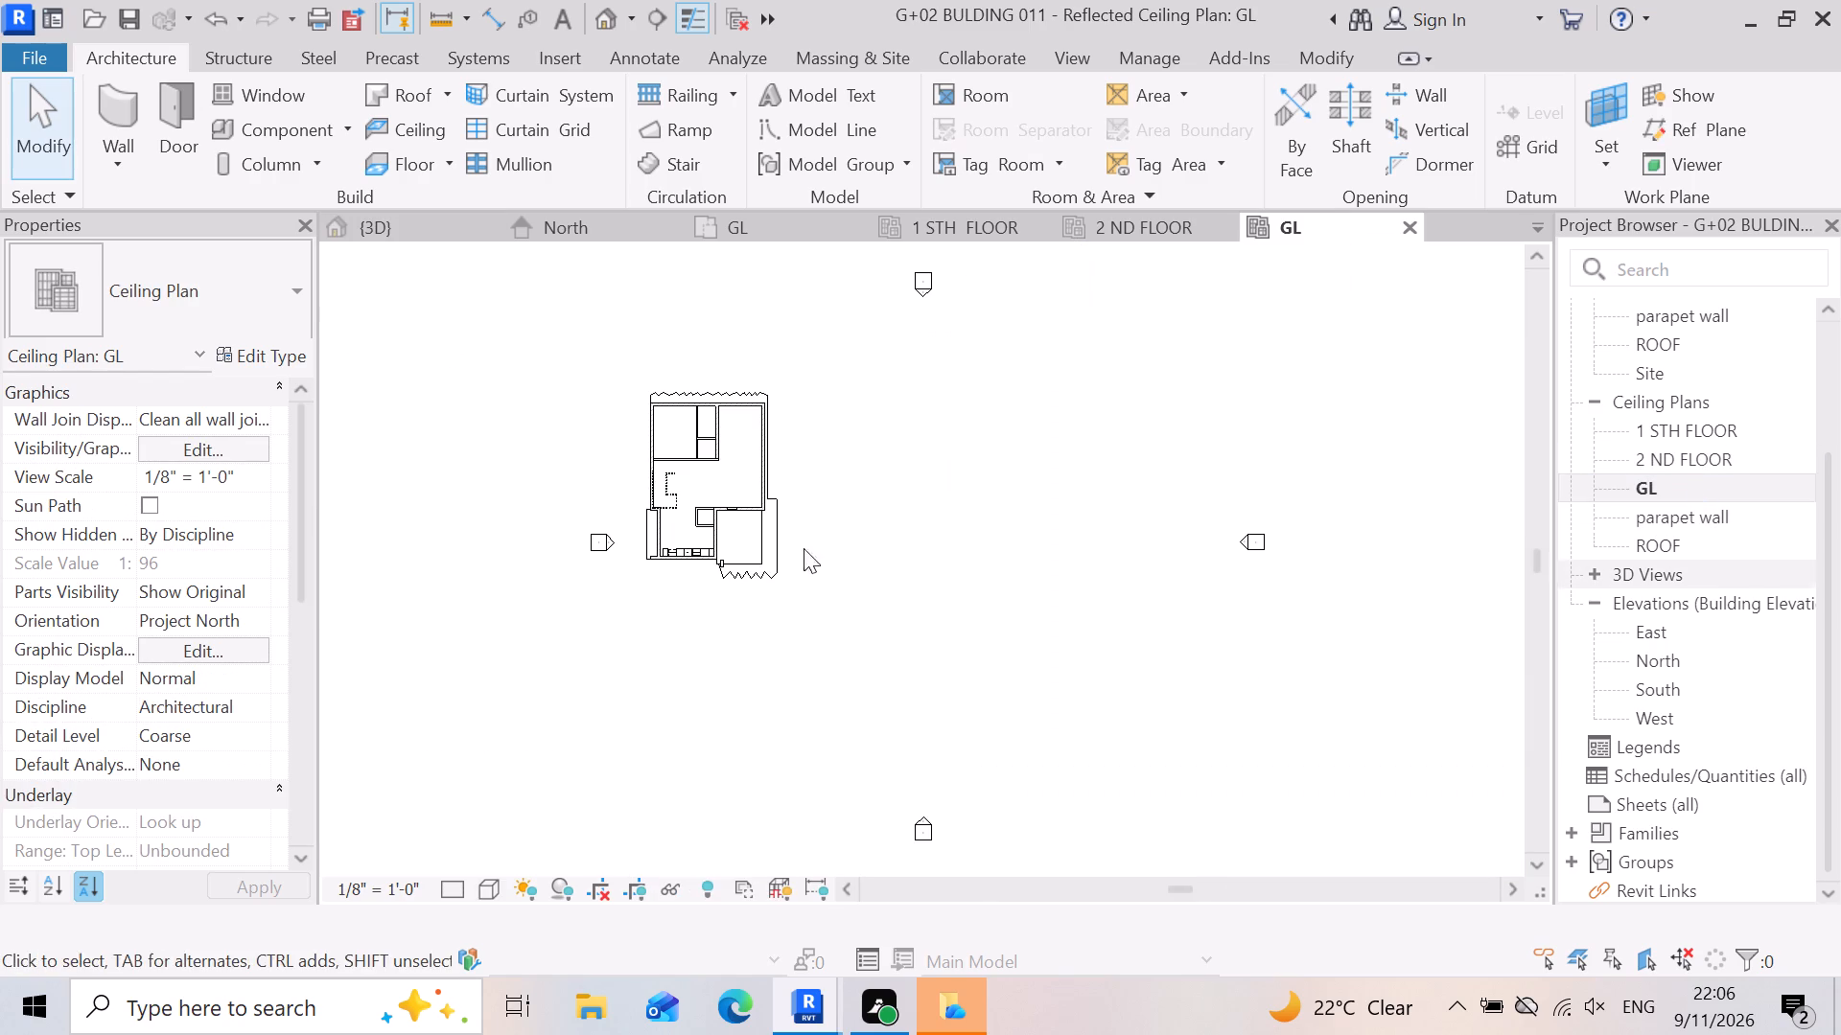
scroll(690, 554, "up", 10)
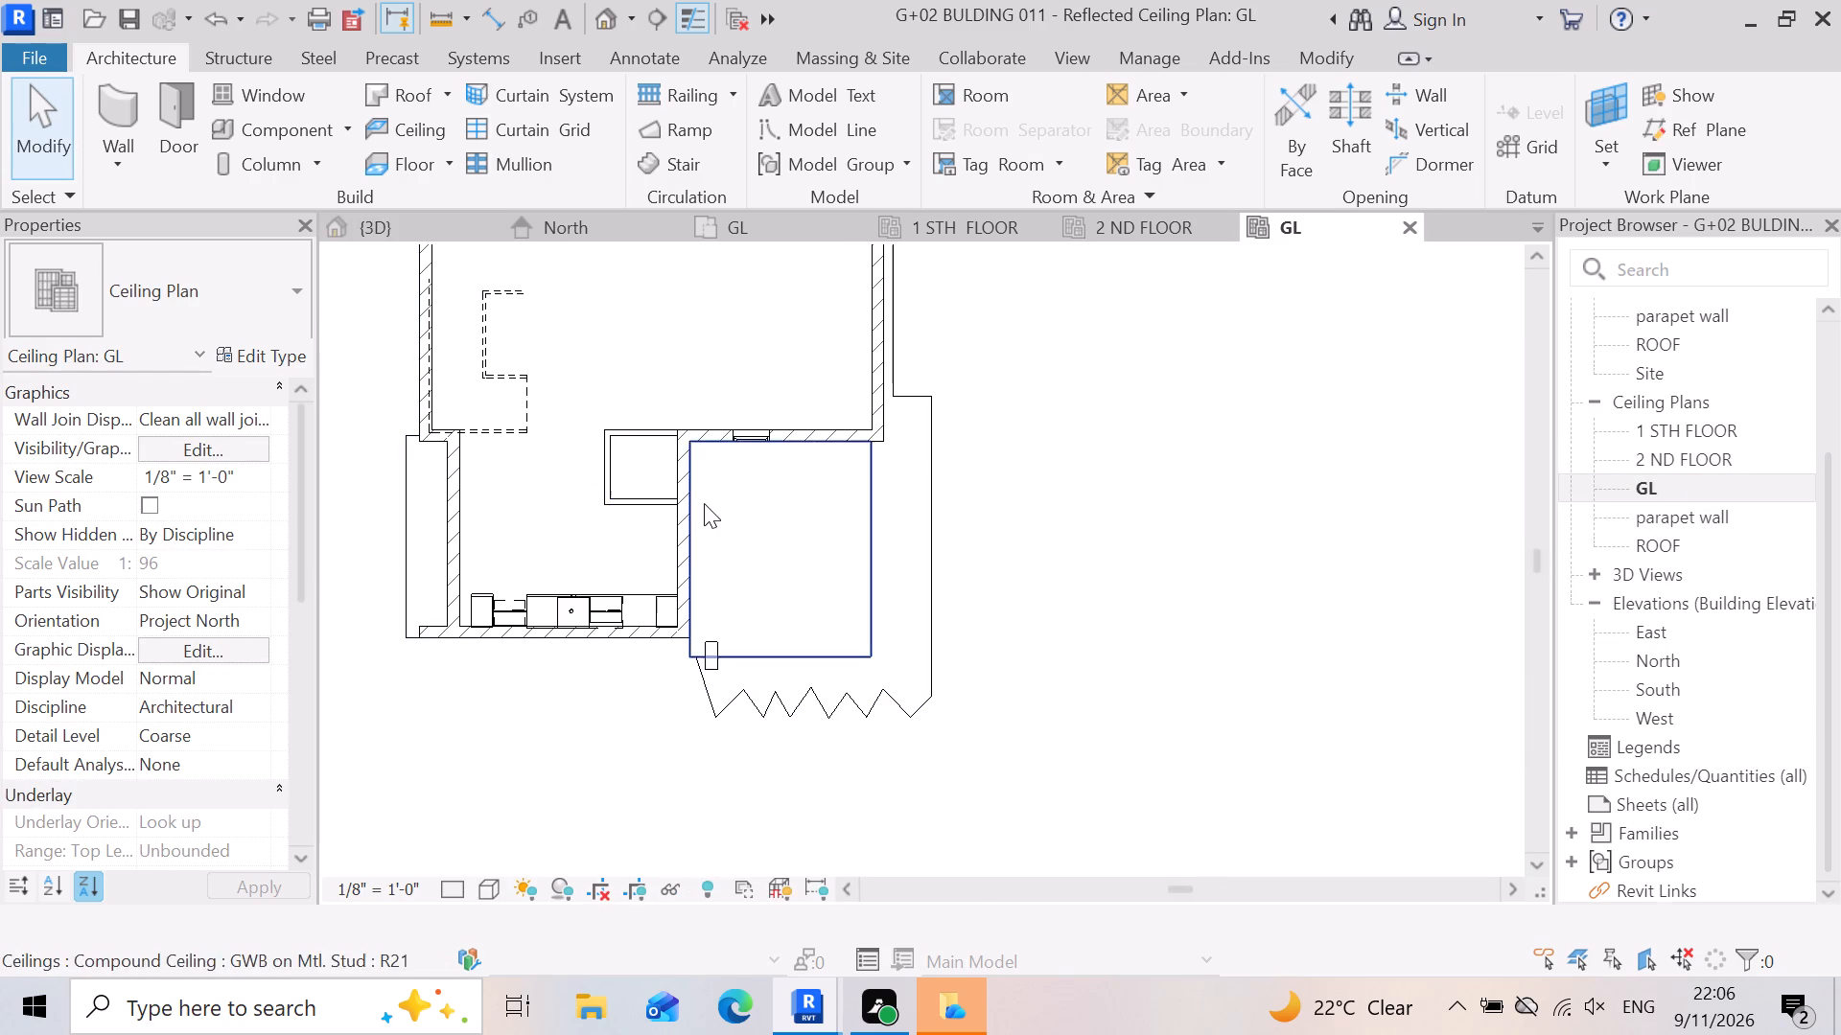
scroll(731, 480, "up", 4)
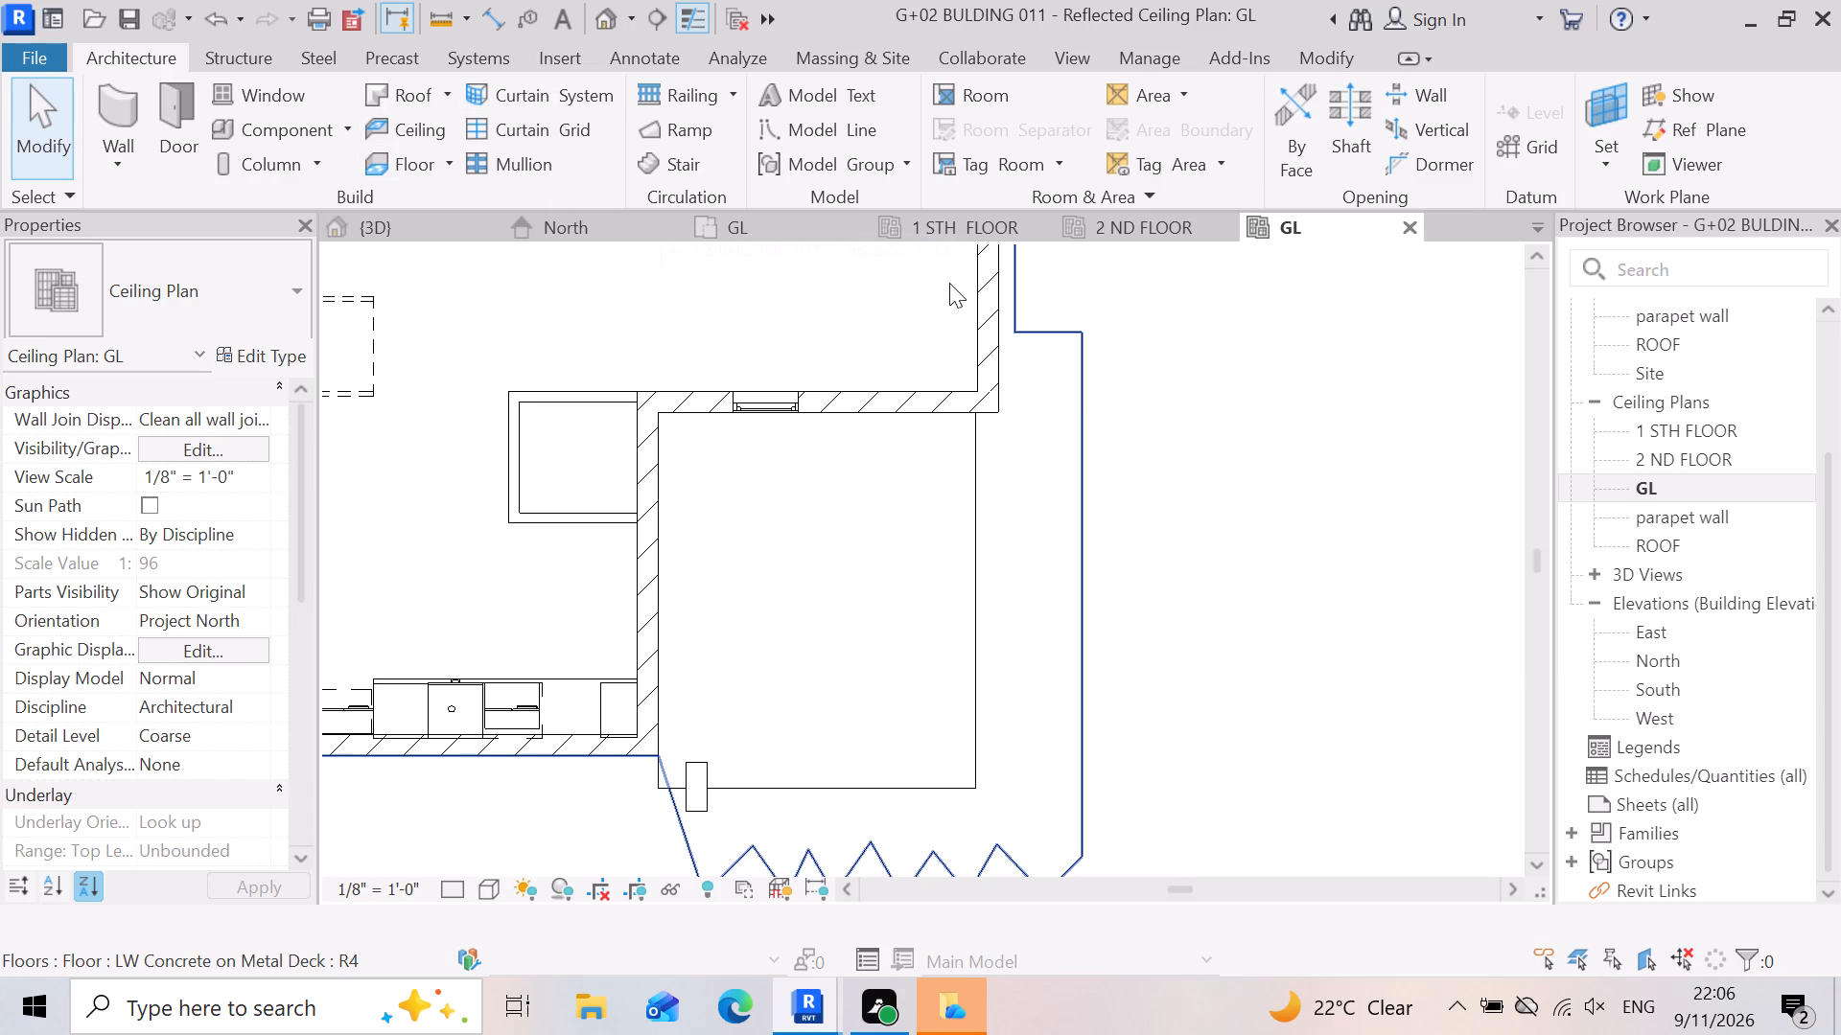
left_click(358, 129)
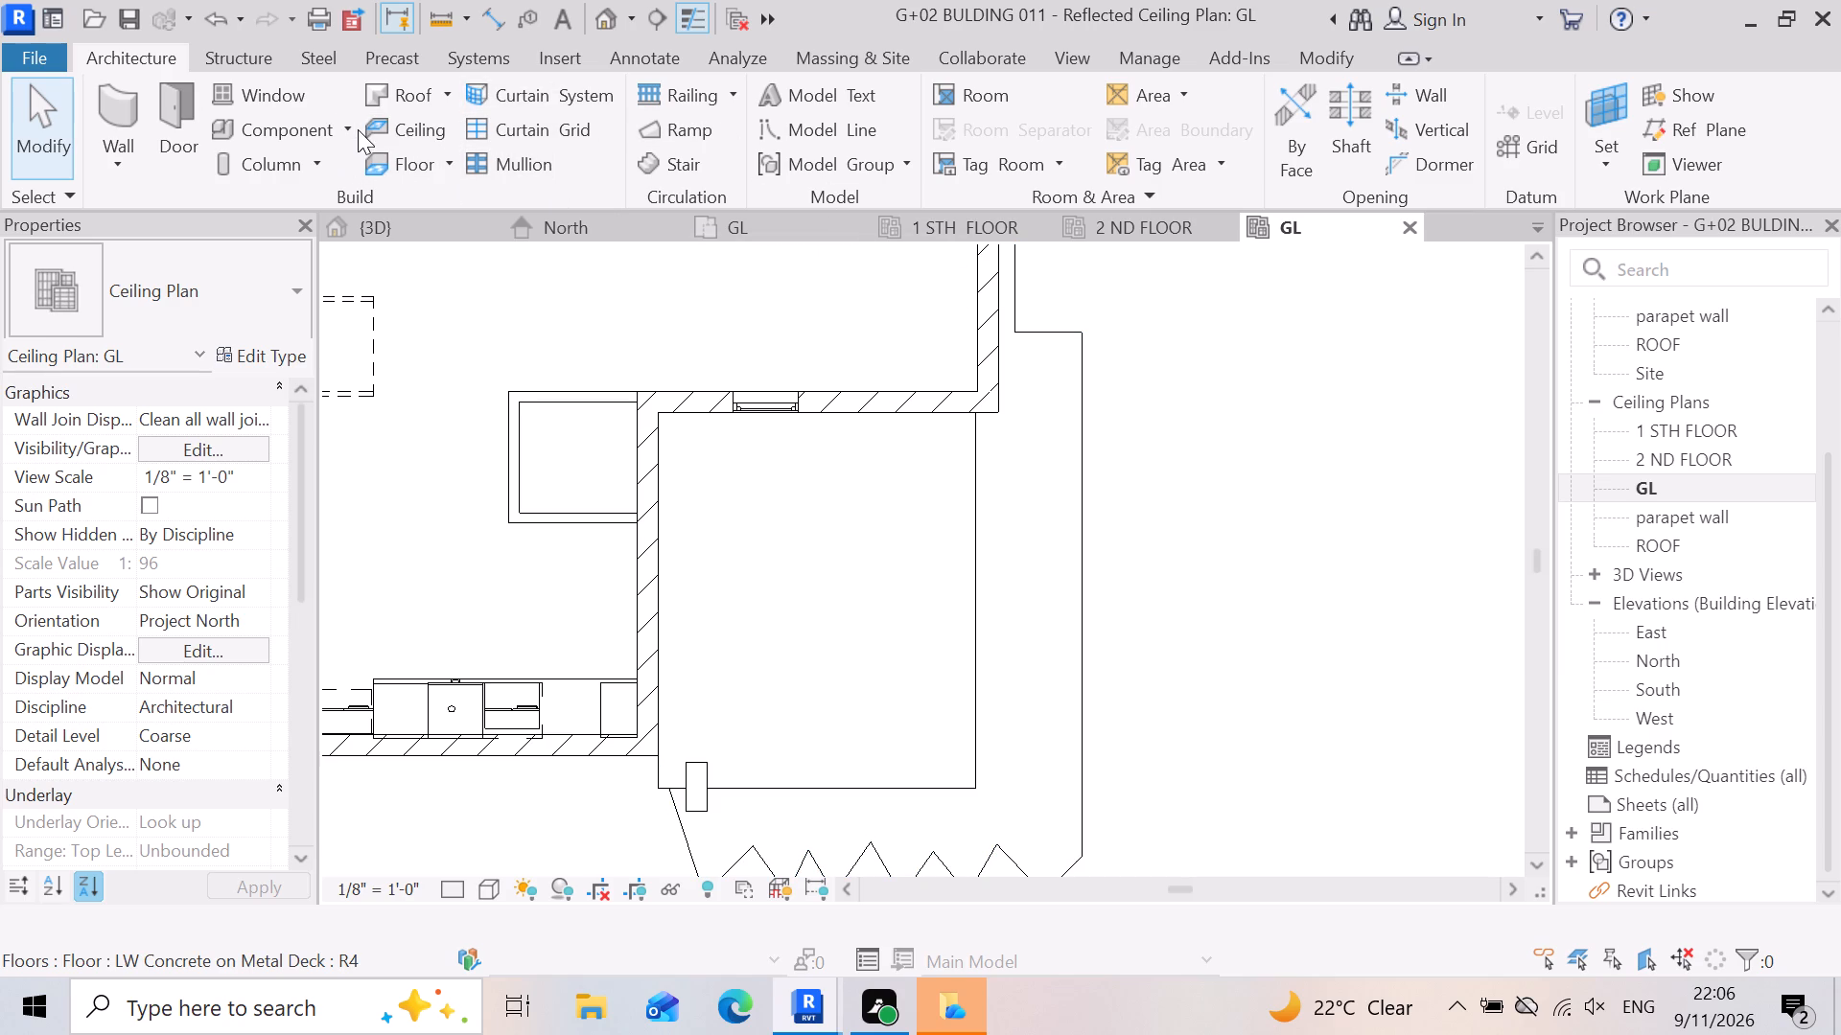
left_click(340, 126)
left_click(356, 182)
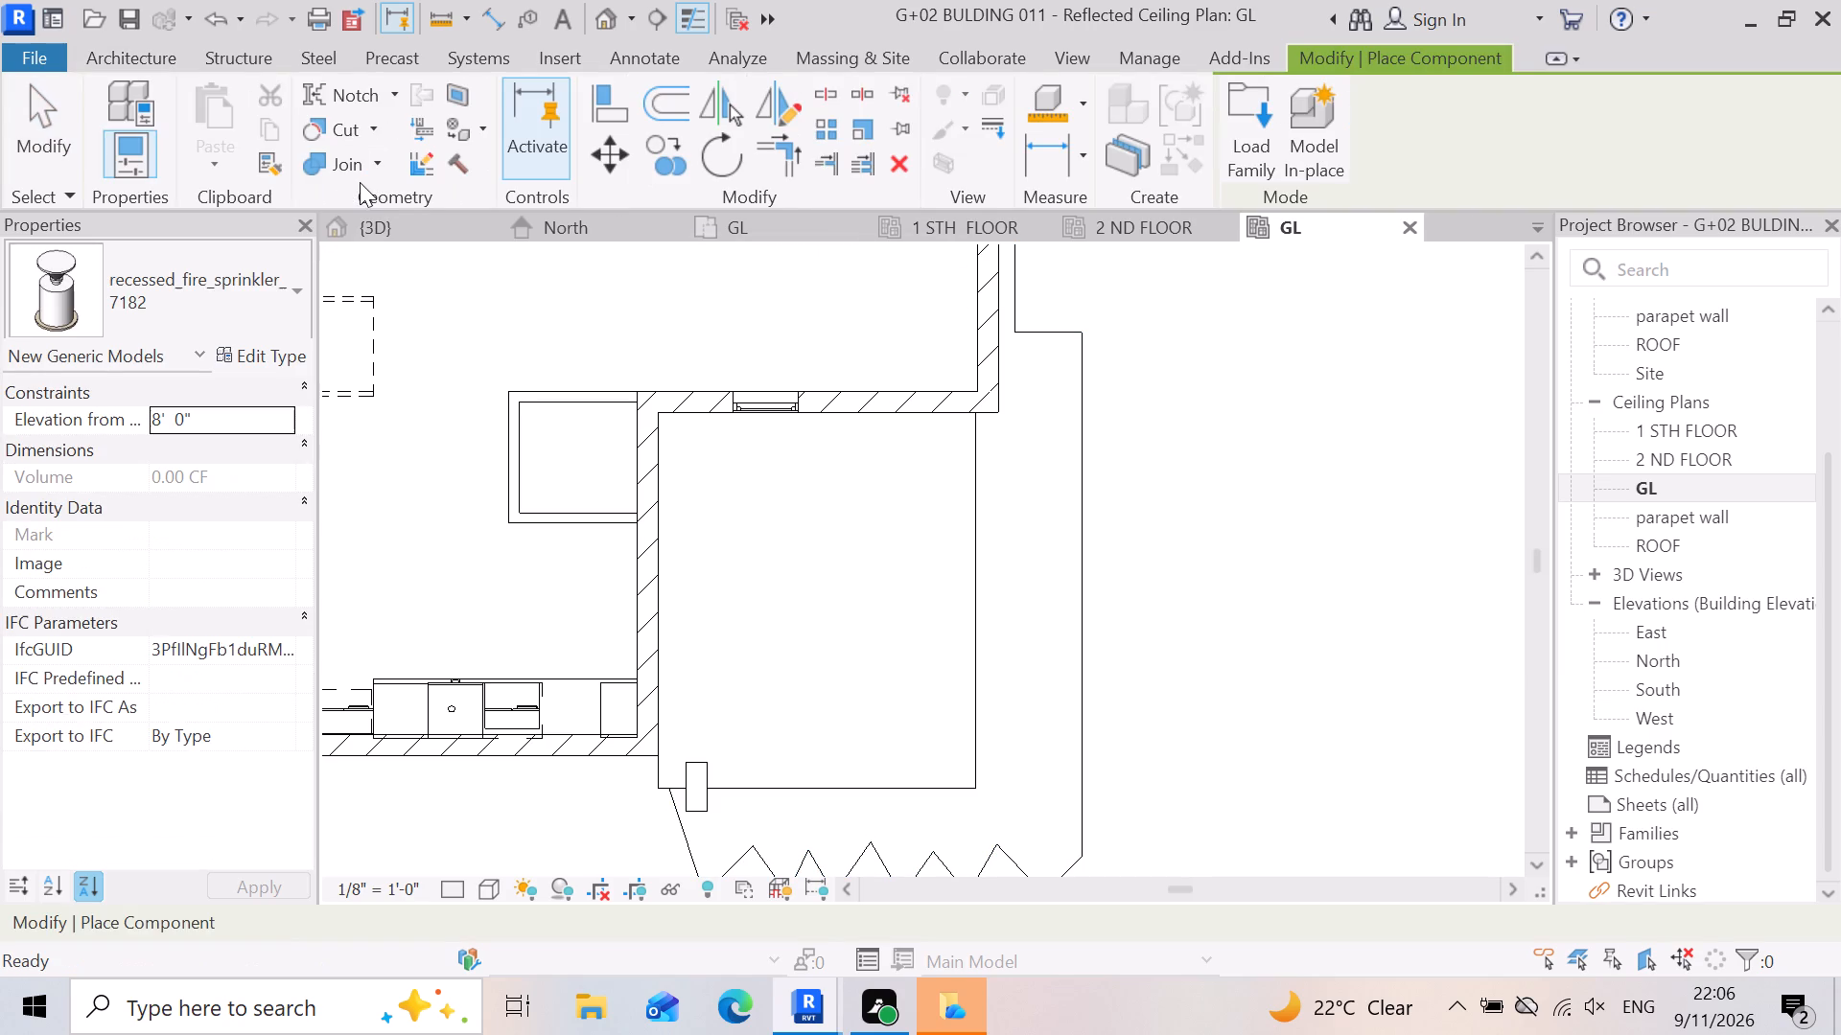
left_click(1248, 132)
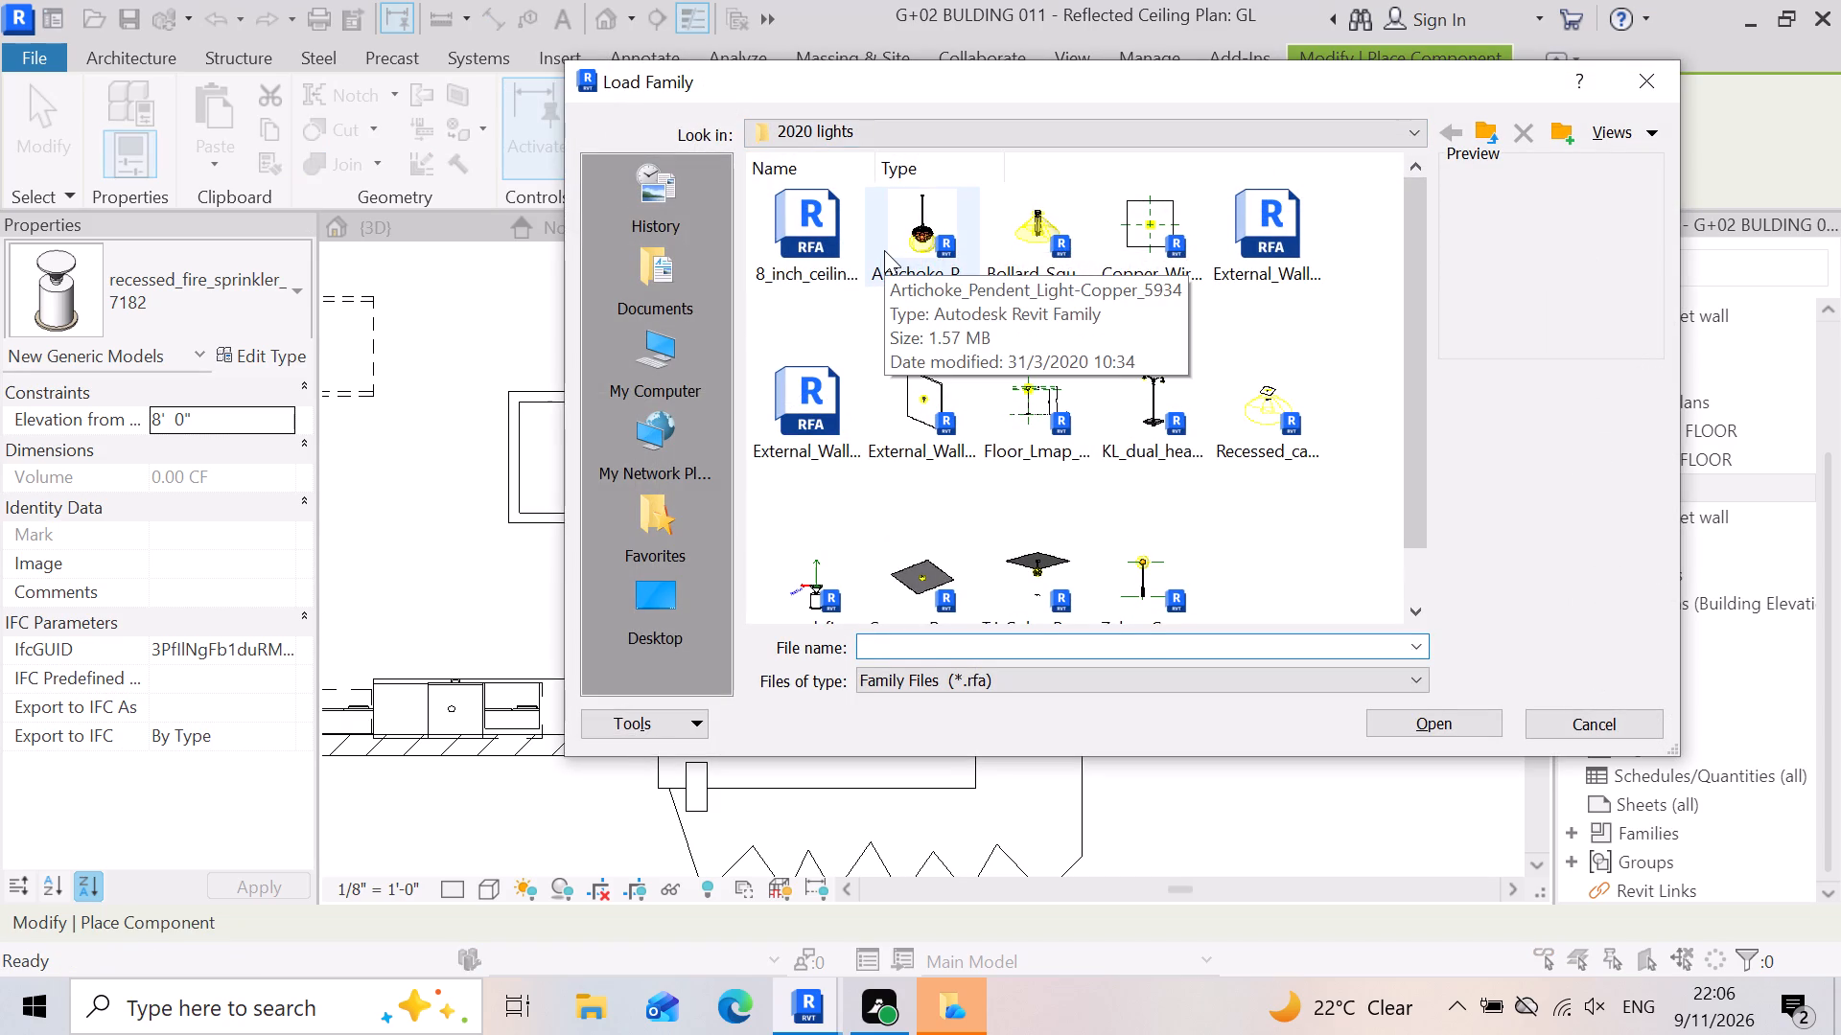
left_click(905, 232)
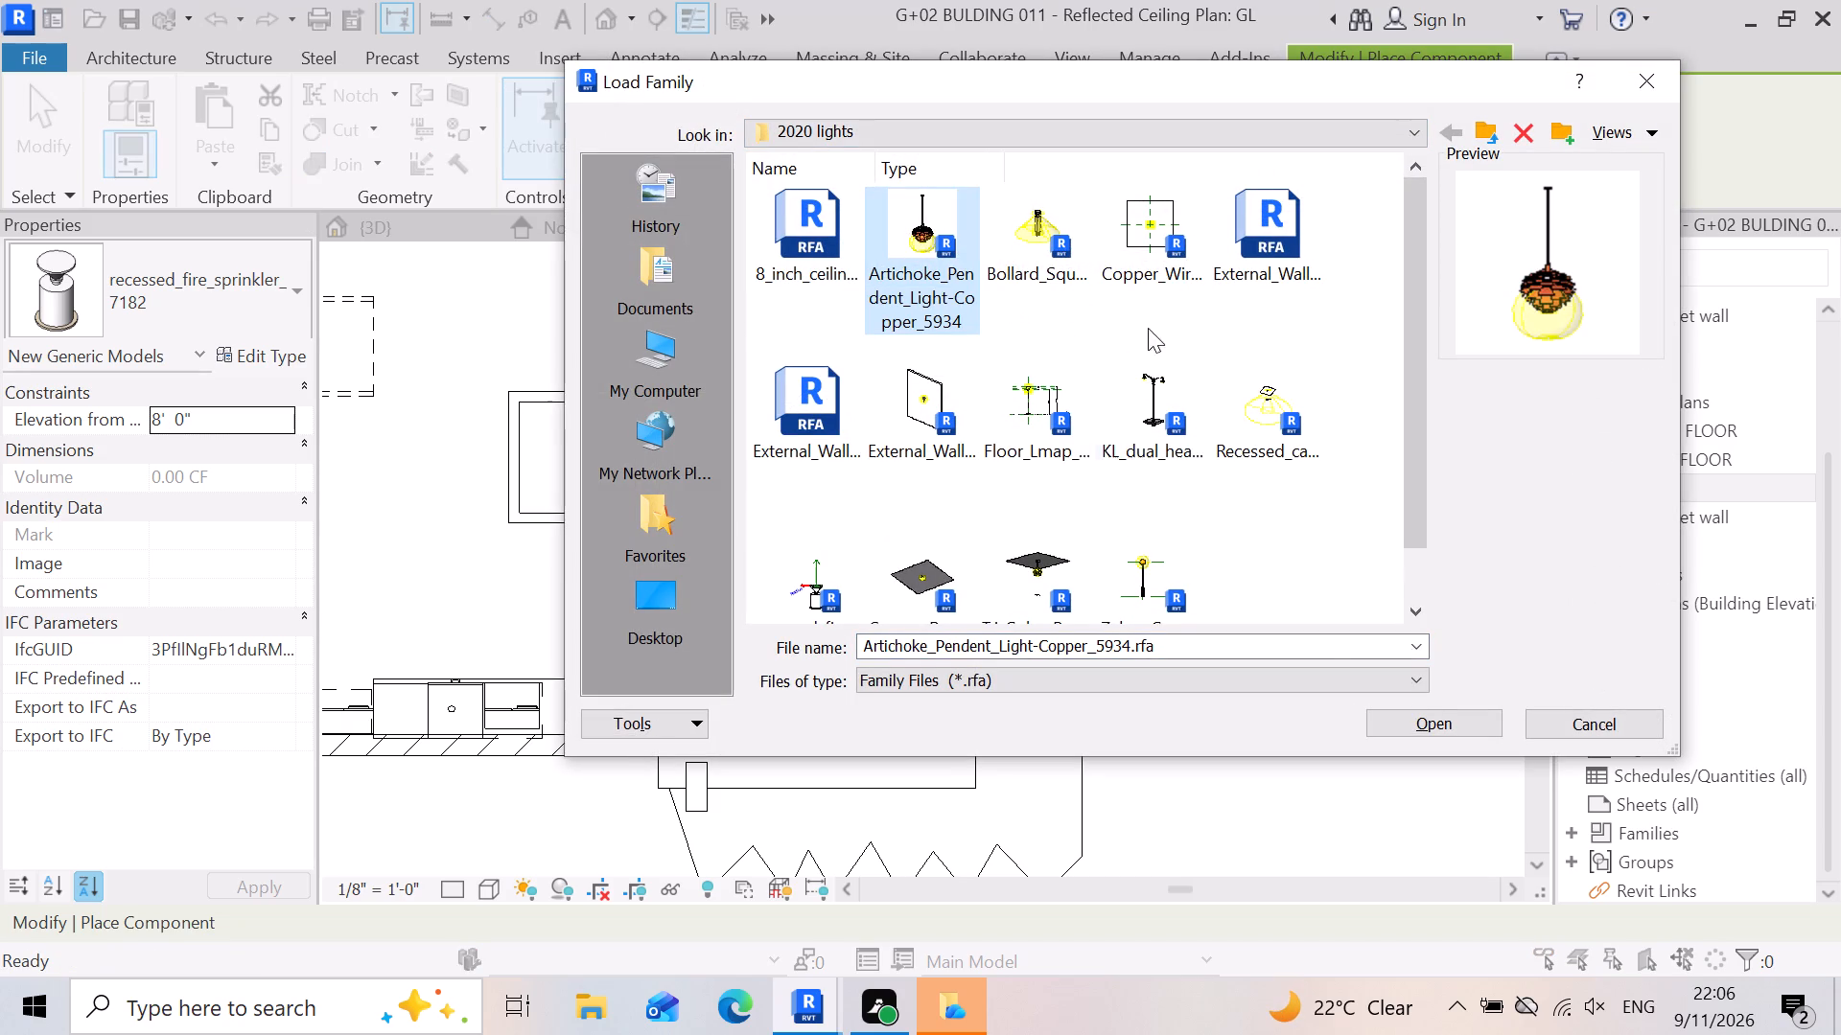
left_click(1041, 236)
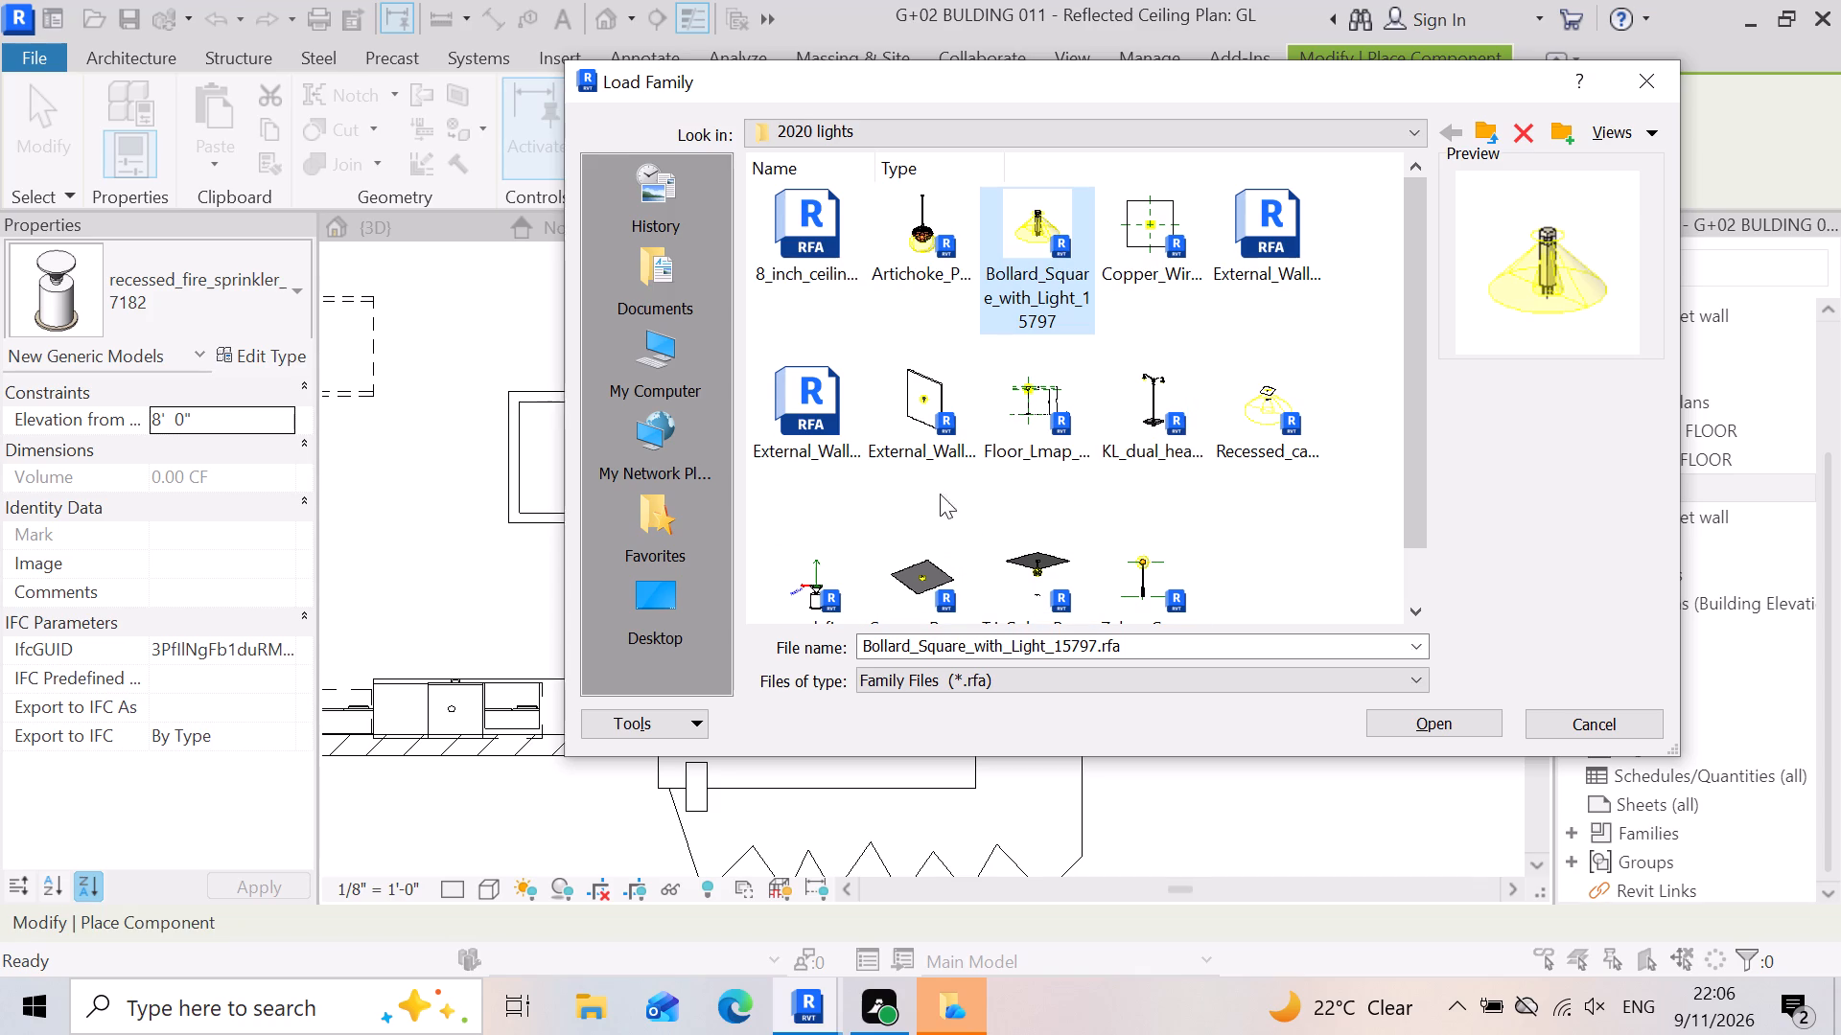
left_click(1240, 413)
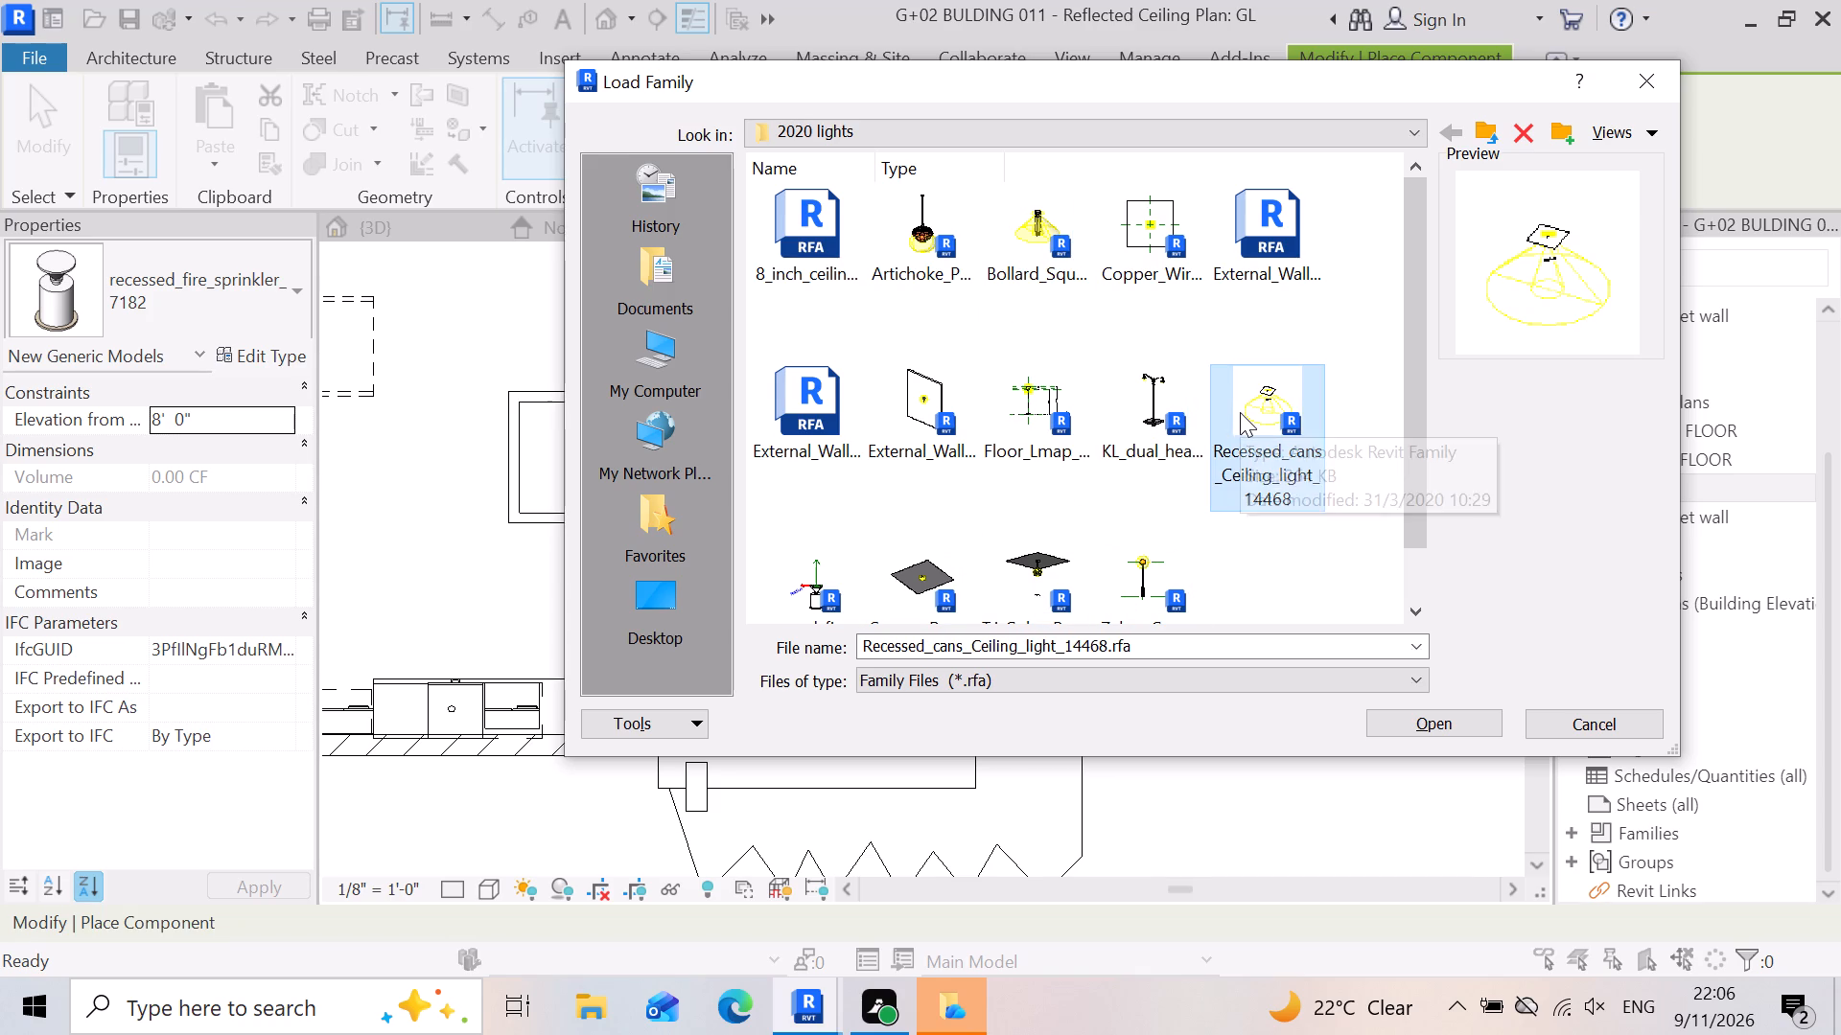
left_click(1041, 253)
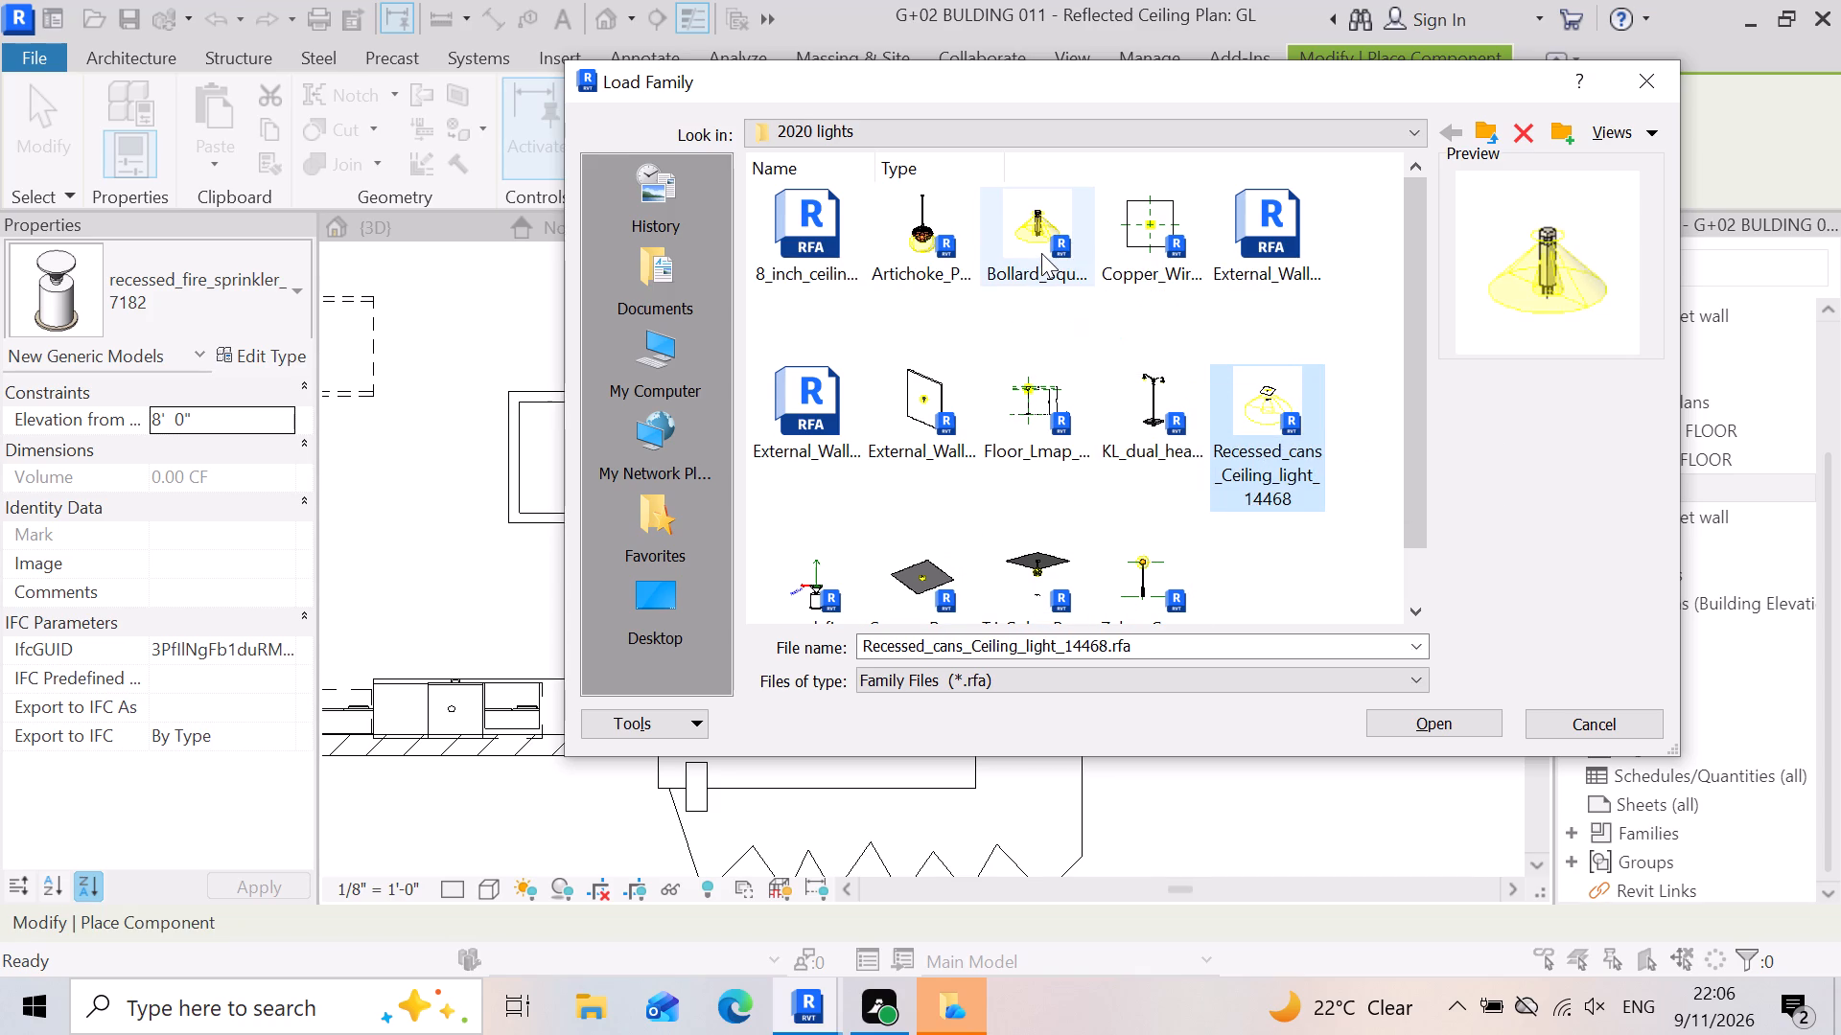
left_click(1397, 730)
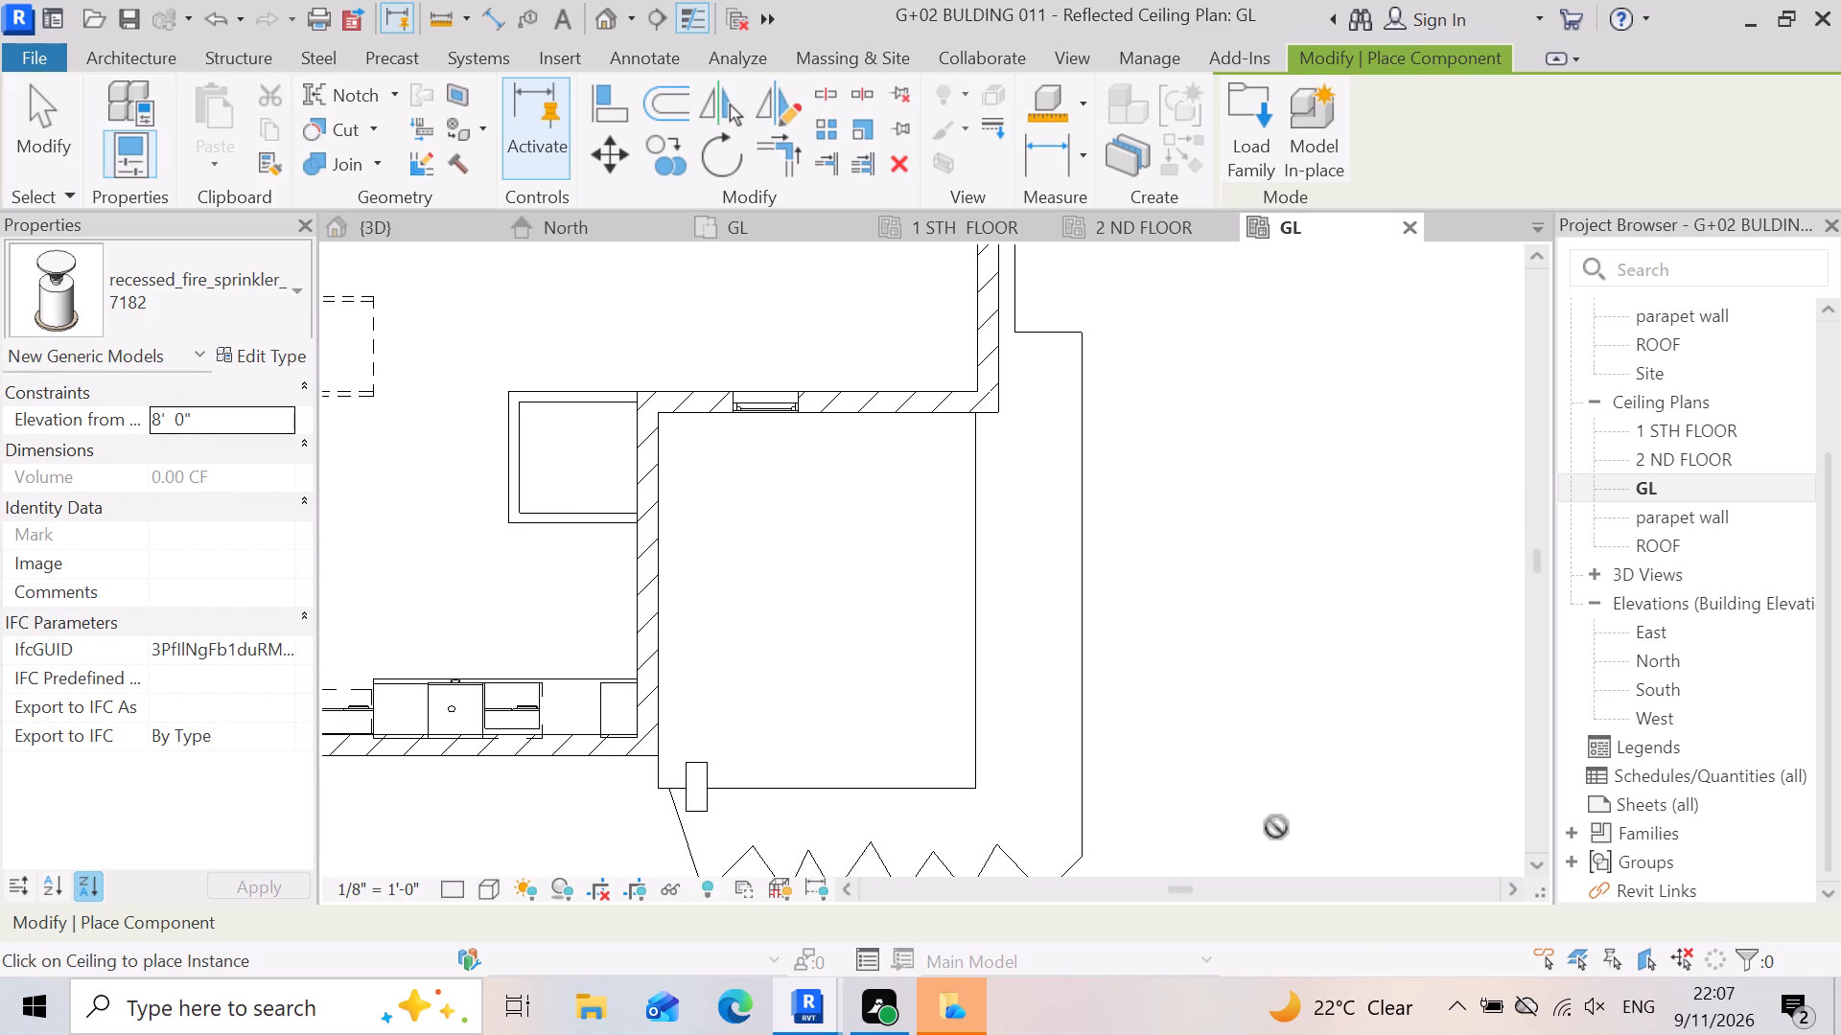
Place recessed_fire_sprinkler_7182 at both house-side corners of the portico ceiling, about 0'-9" from the house wall's reference line.
scroll(985, 668, "down", 3)
scroll(761, 506, "up", 2)
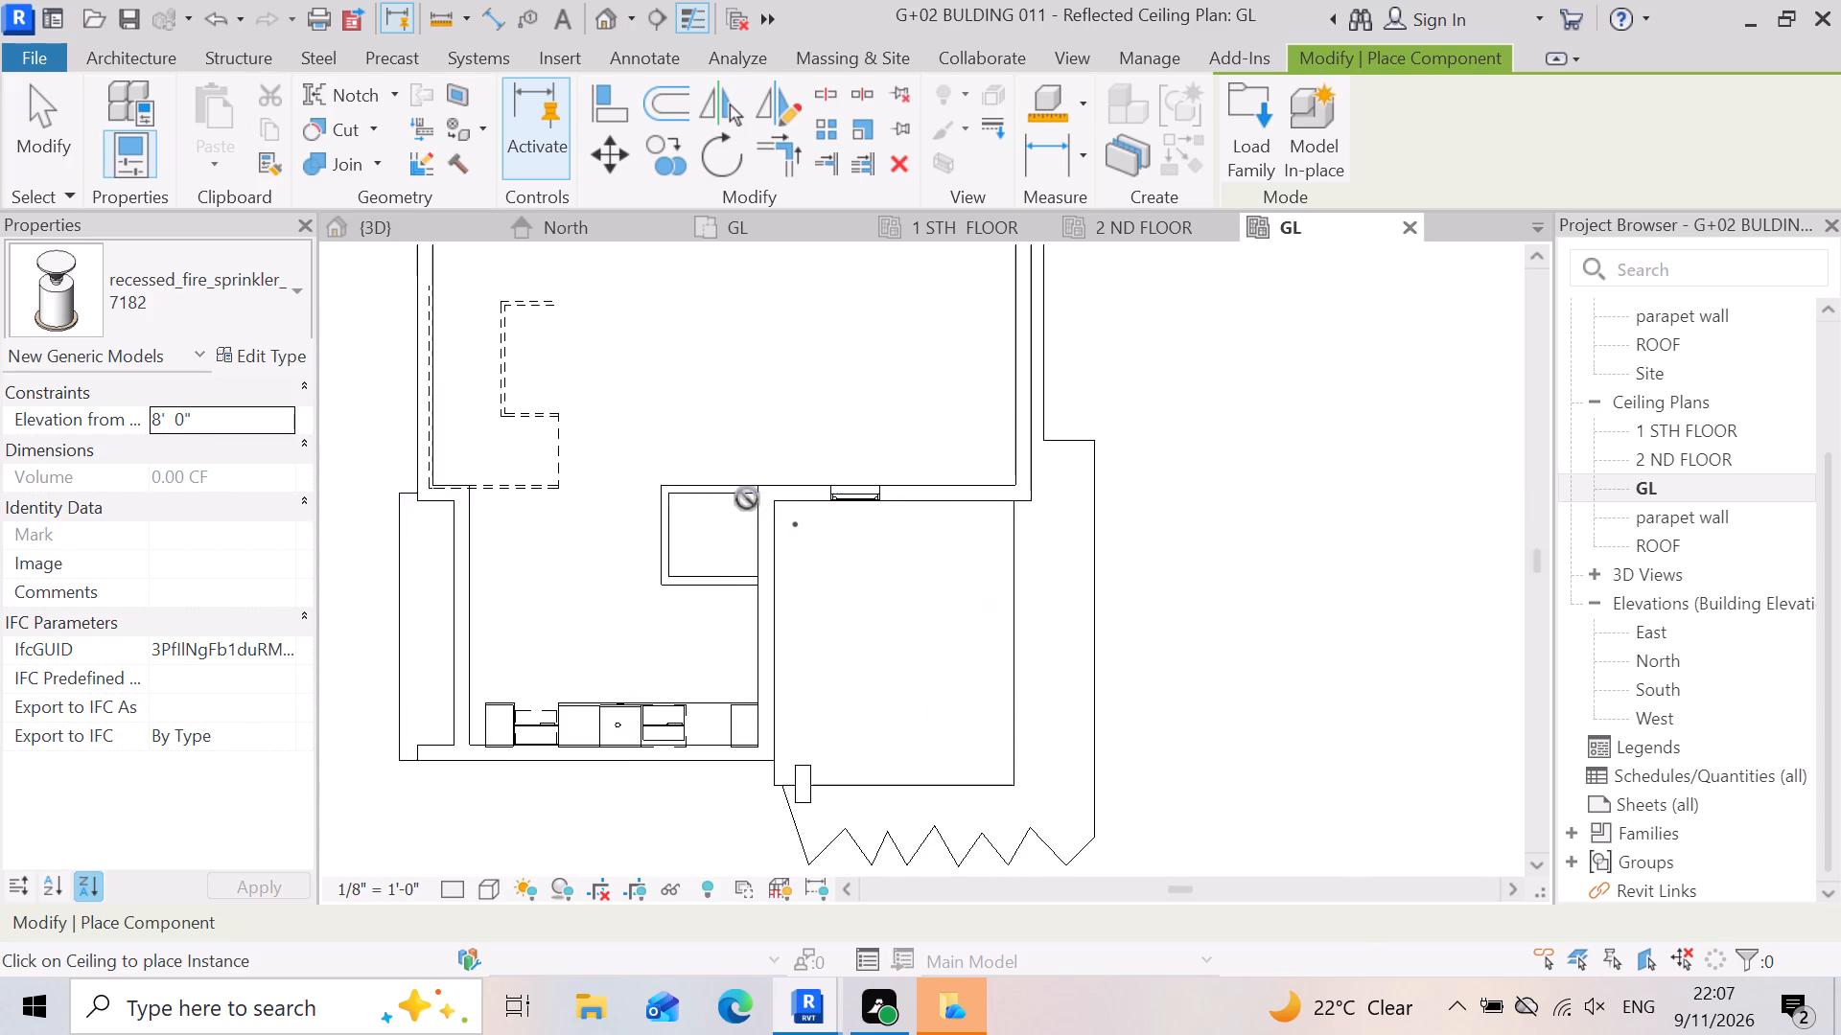
scroll(756, 510, "up", 10)
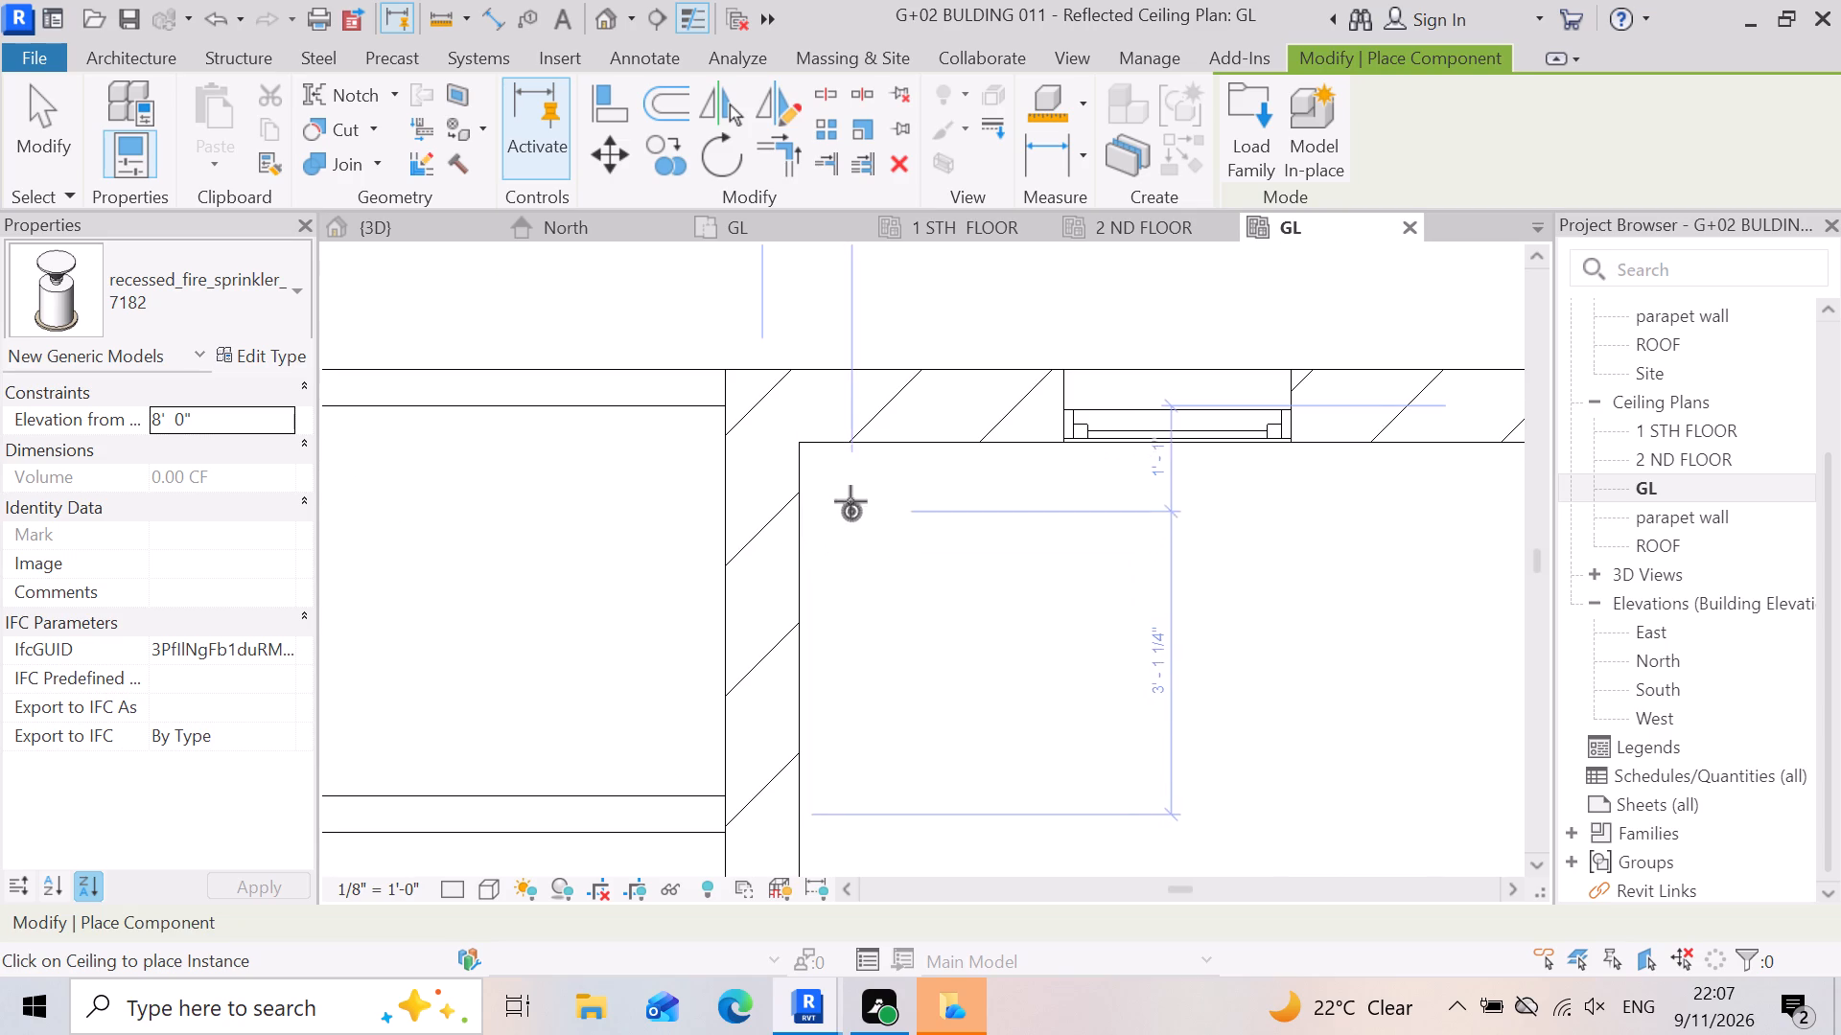
left_click(840, 477)
scroll(884, 508, "down", 4)
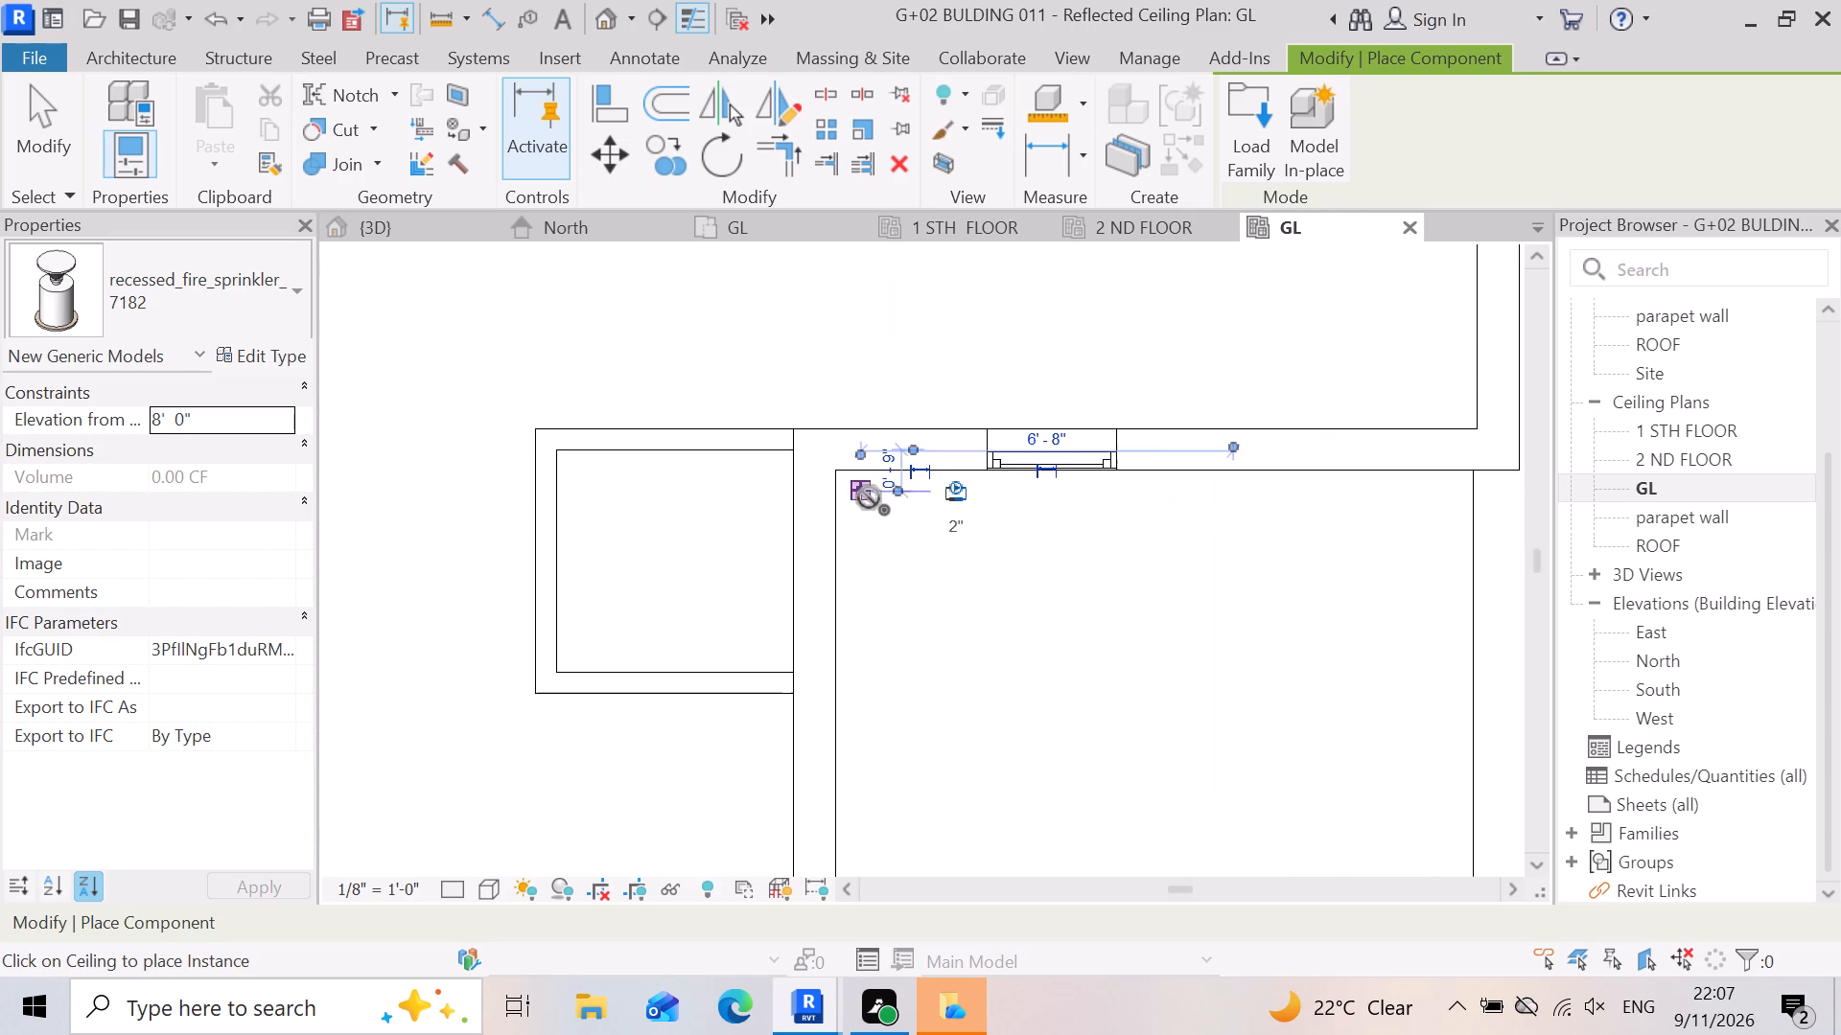
scroll(1056, 637, "down", 4)
scroll(1275, 633, "up", 5)
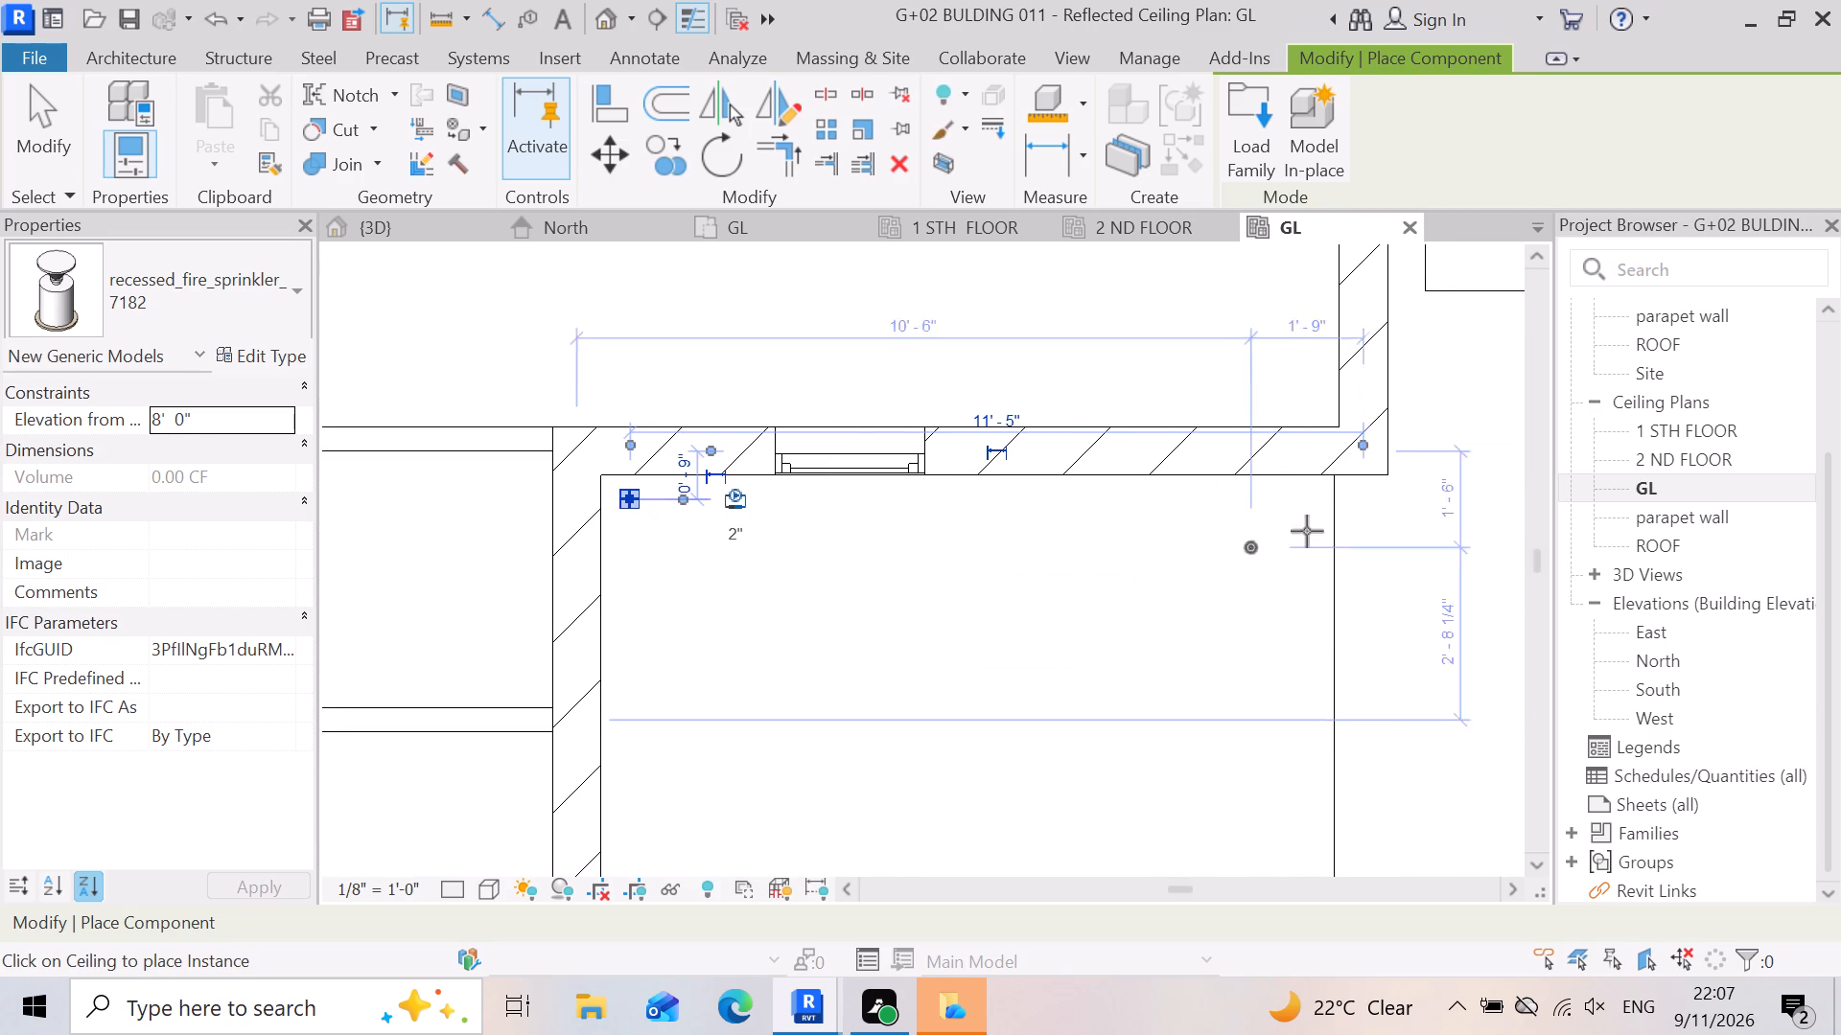
left_click(1317, 498)
Place three more recessed sprinklers along the portico ceiling's outer edge, about 1'-1", 5'-8" and 11'-5" from the kitchen-side wall.
scroll(1368, 400, "down", 2)
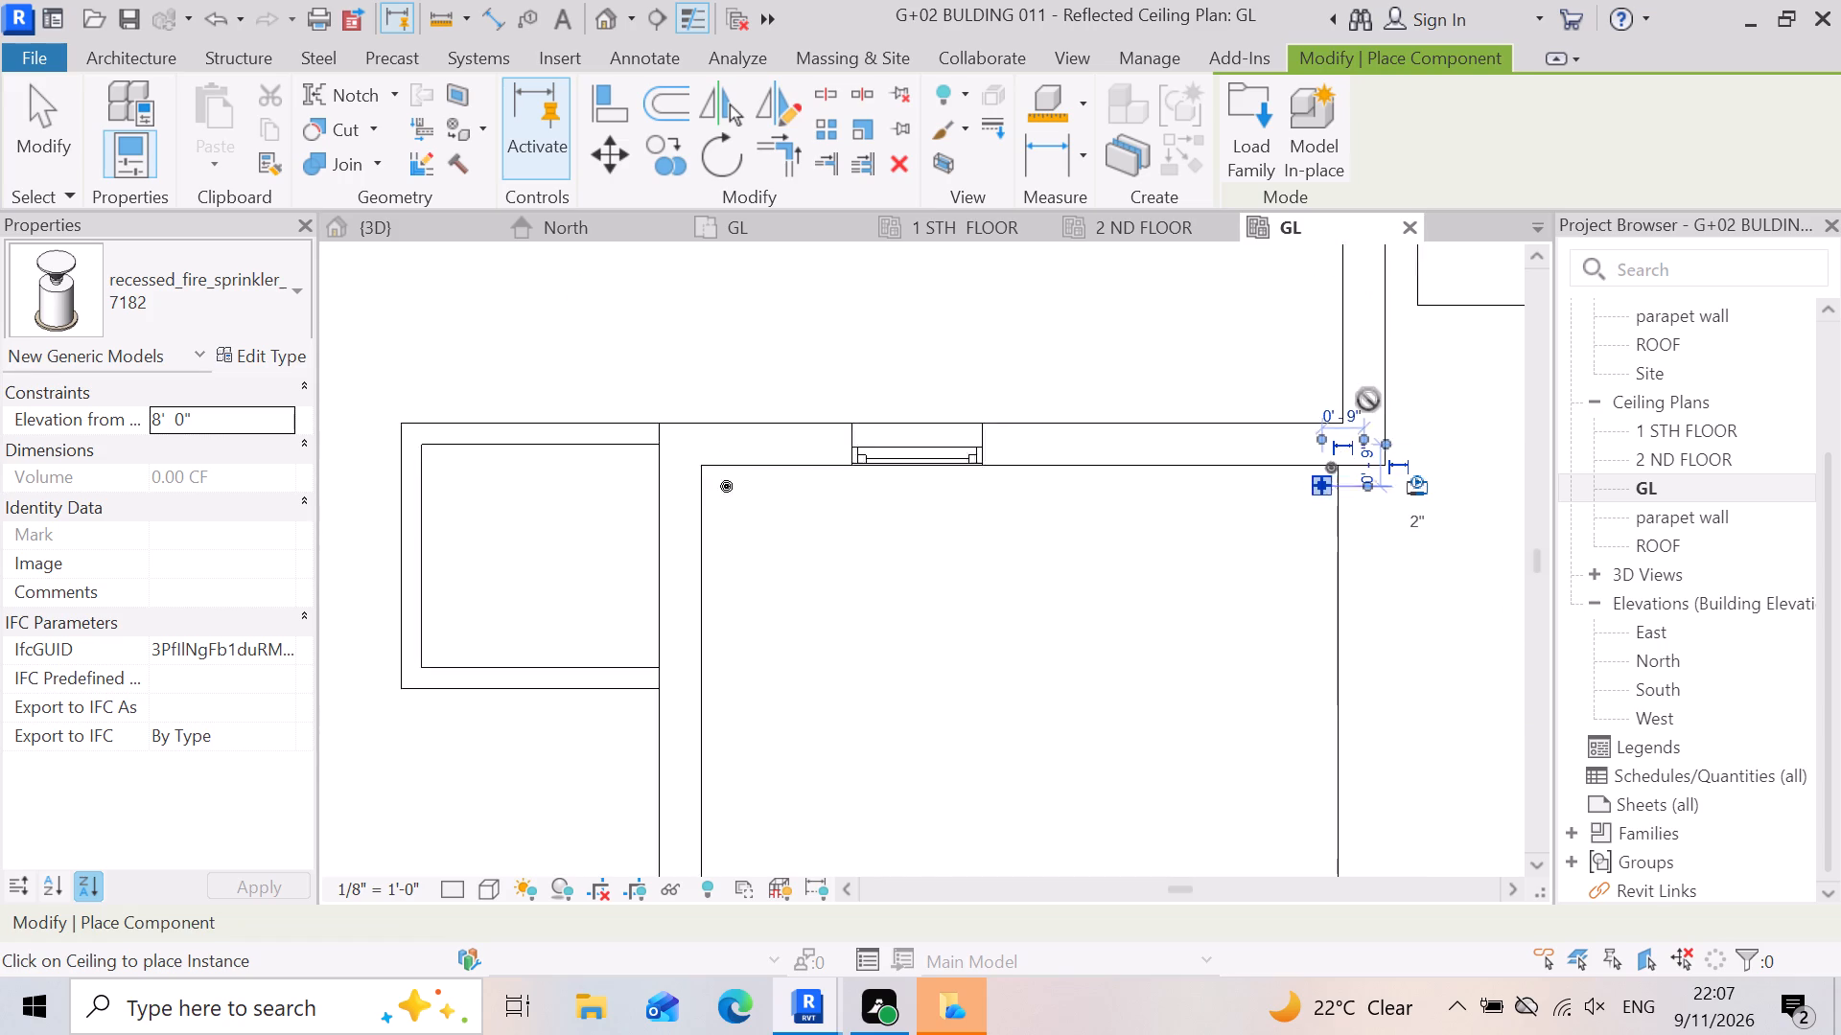
scroll(1368, 400, "down", 3)
scroll(1227, 531, "down", 4)
scroll(1084, 717, "up", 2)
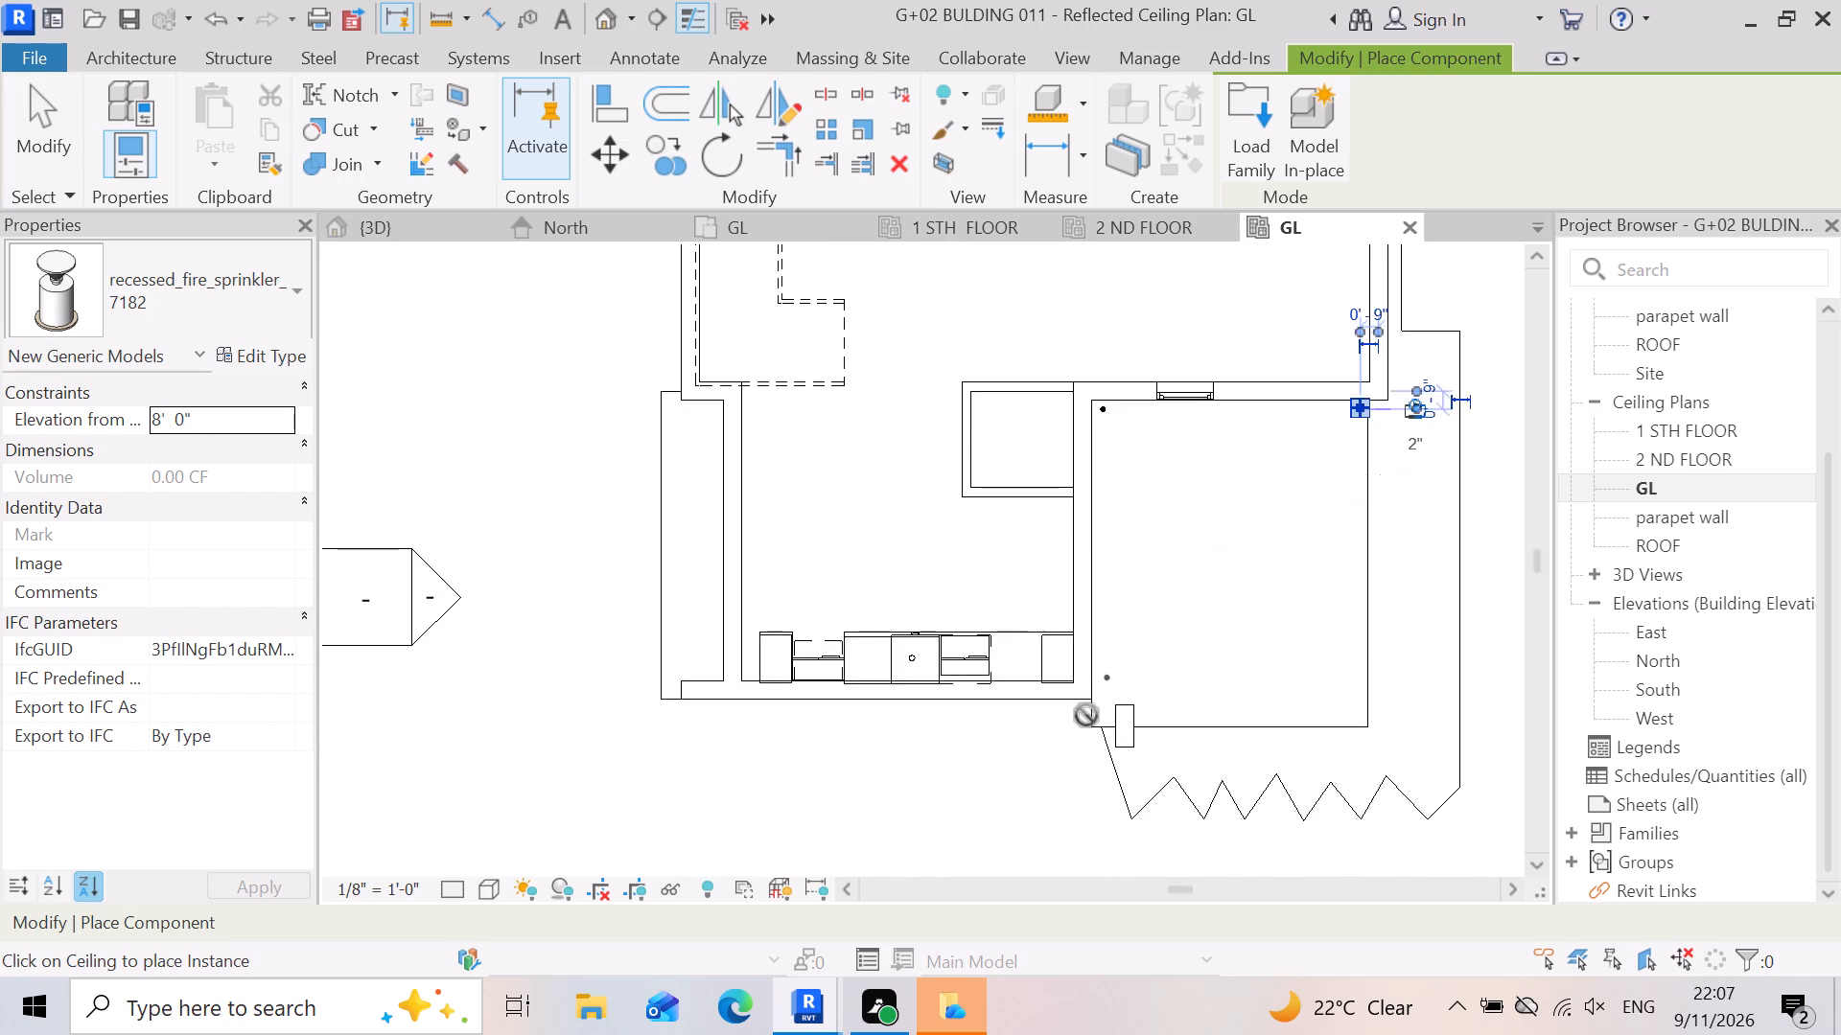
scroll(1086, 715, "up", 6)
left_click(1122, 651)
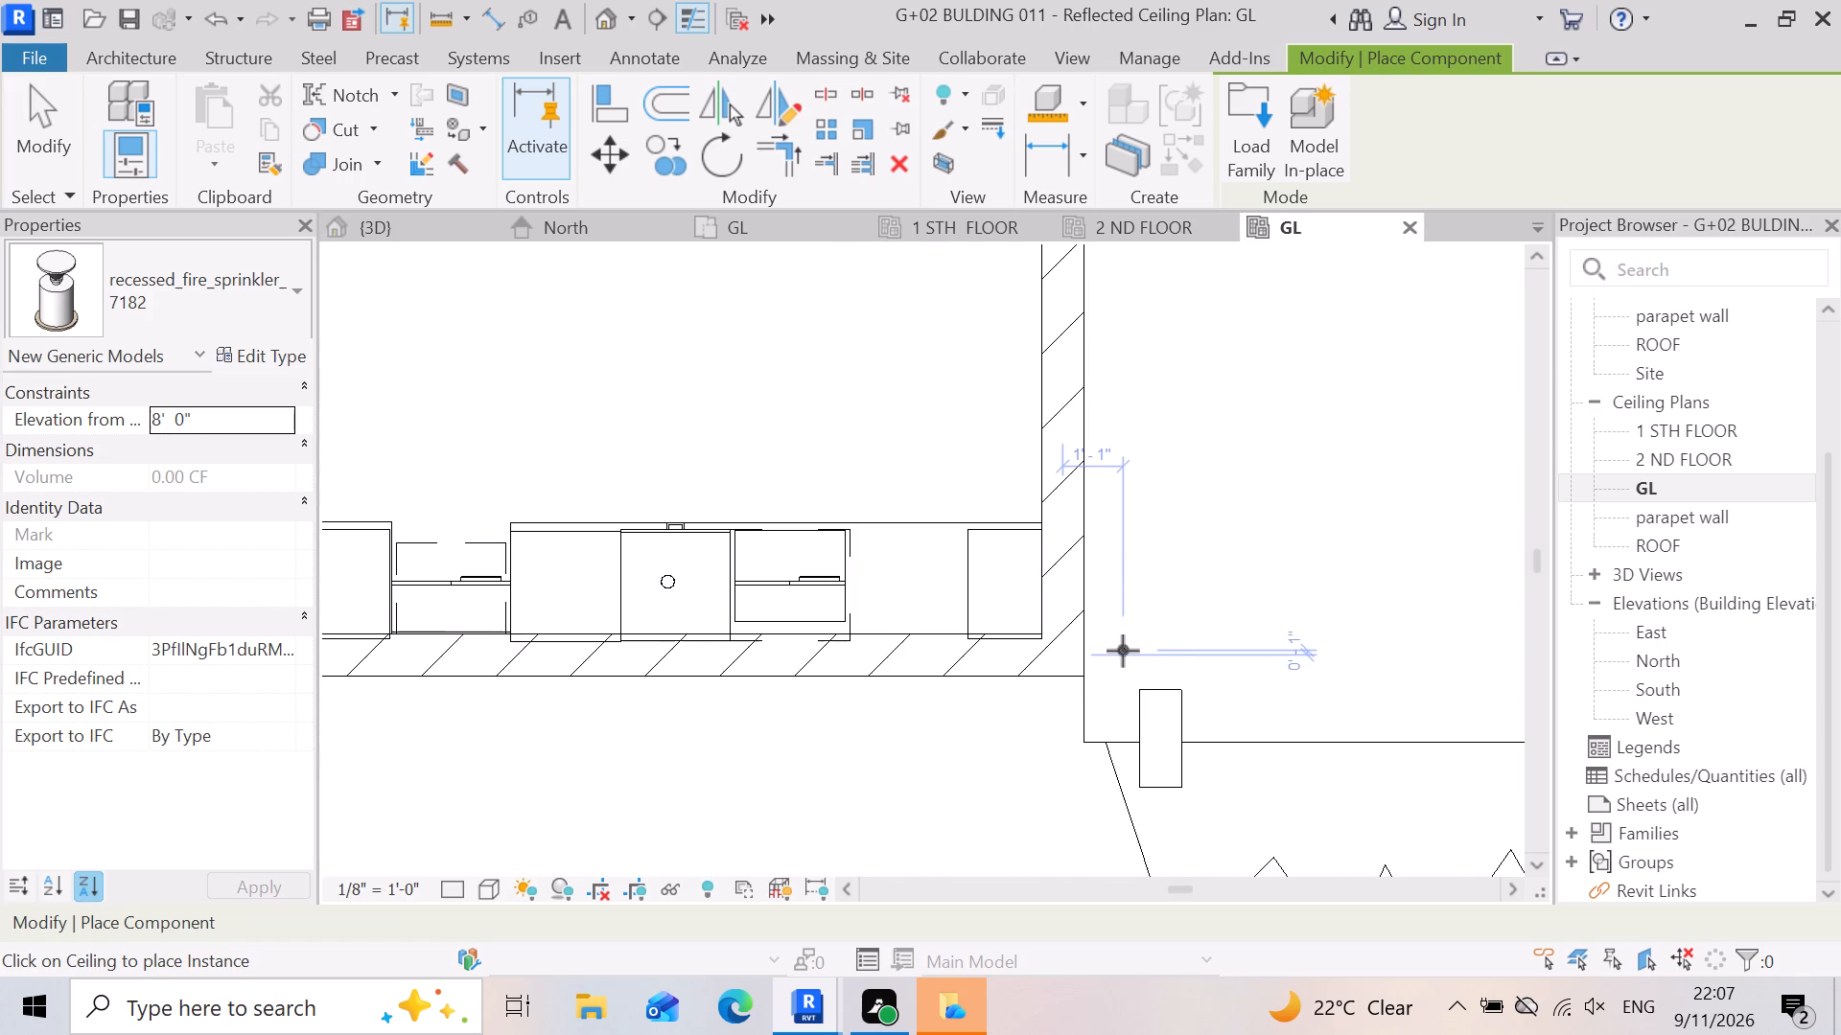
scroll(1058, 634, "down", 4)
scroll(1429, 632, "up", 3)
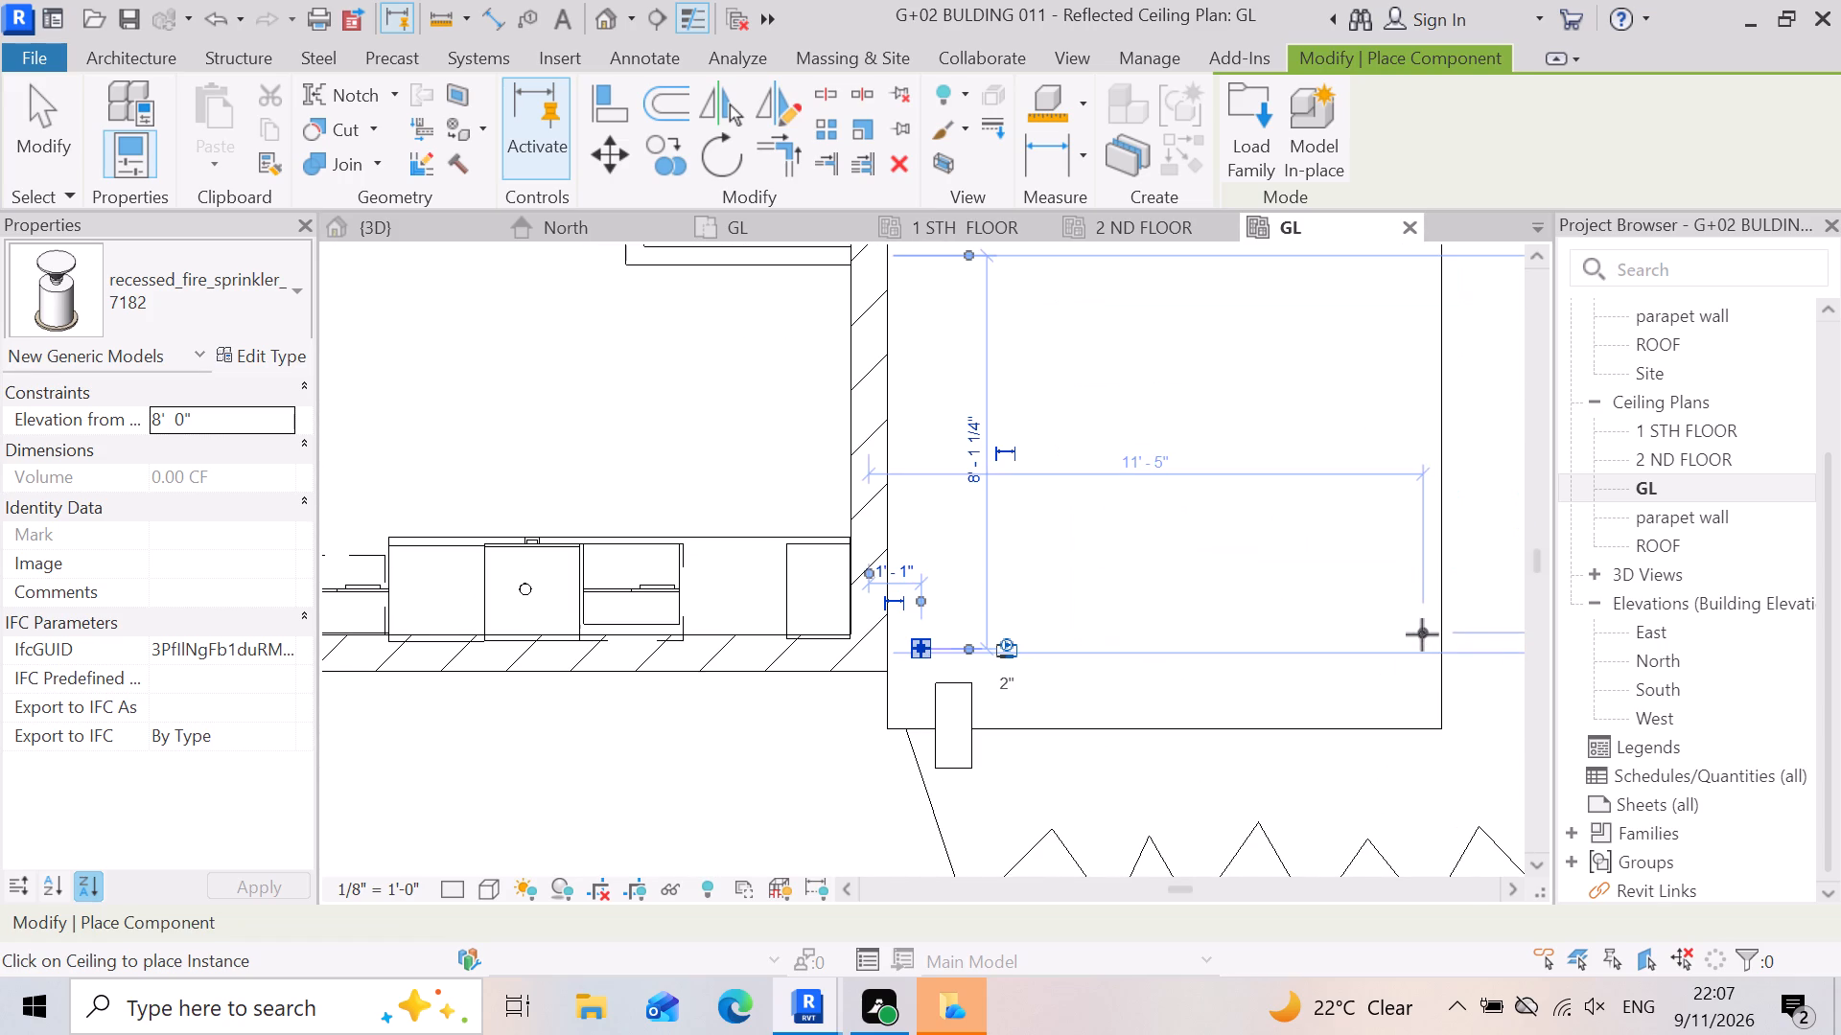
left_click(1422, 634)
left_click(1146, 645)
Place another recessed sprinkler between the two along the house wall of the portico ceiling, about 6'-3" from the far wall.
scroll(1197, 745, "down", 2)
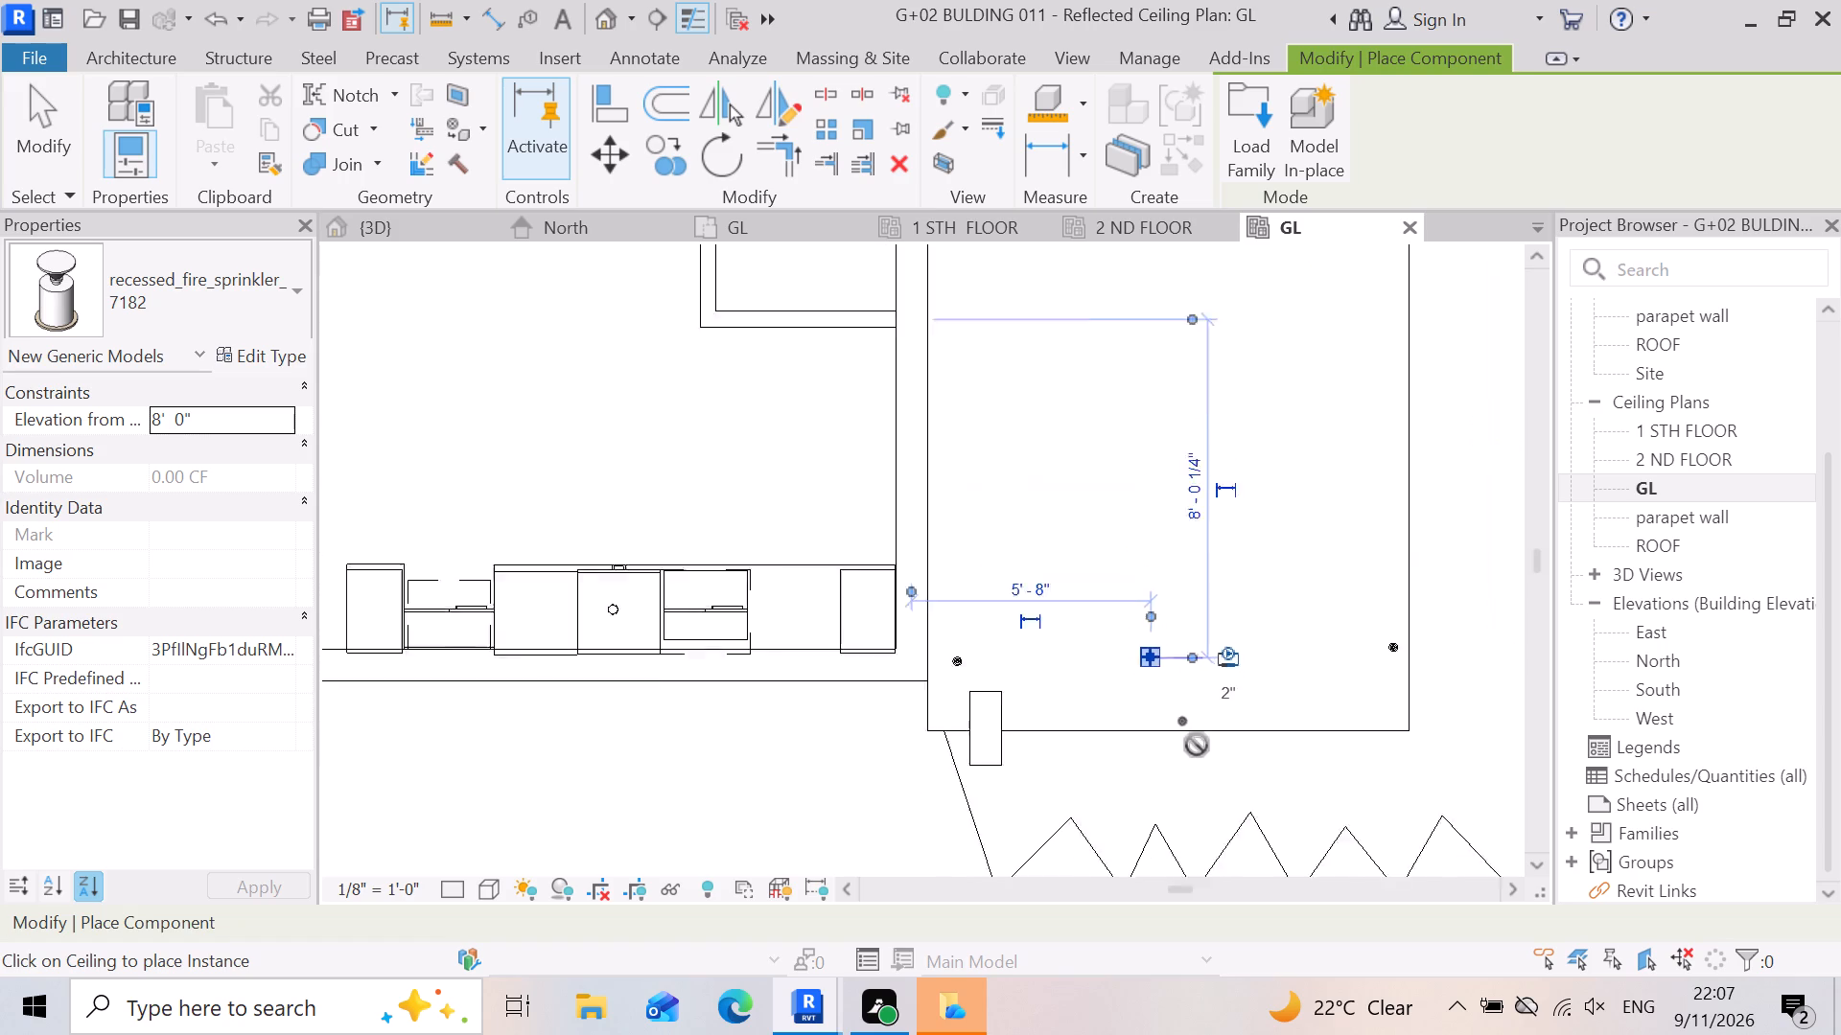
scroll(1197, 745, "down", 3)
left_click(1176, 425)
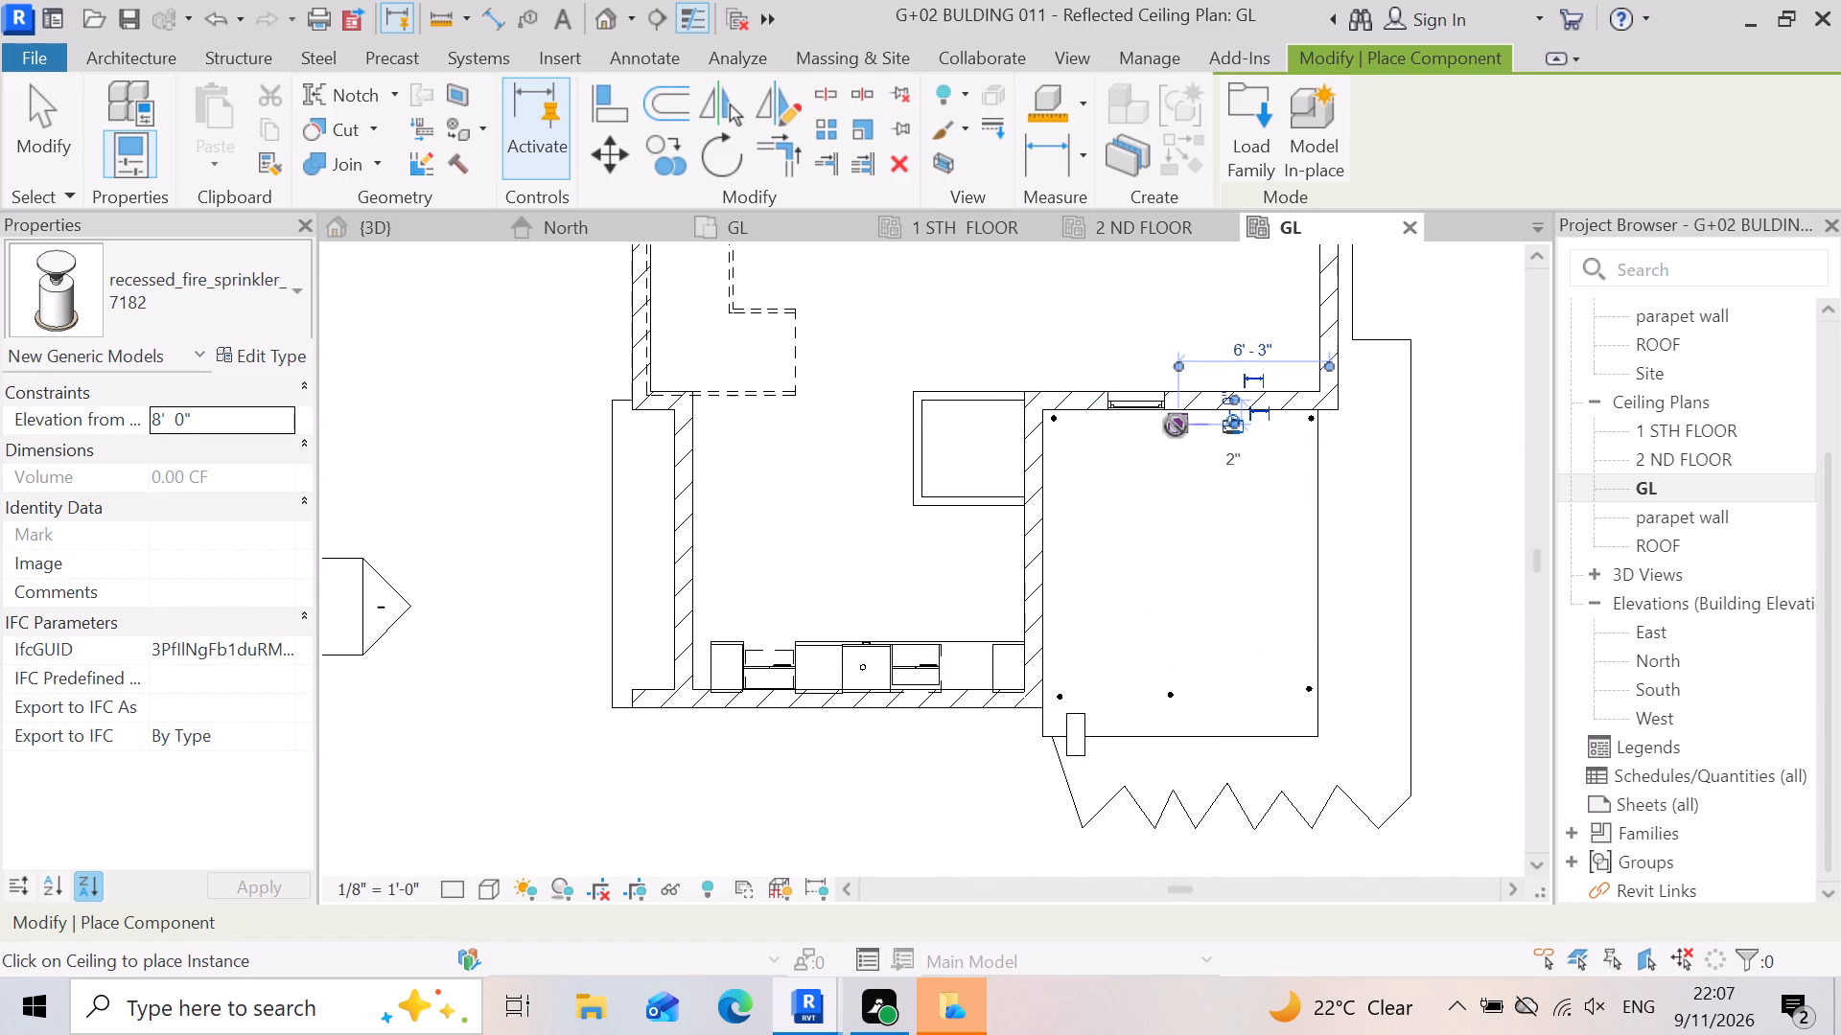
scroll(1190, 569, "down", 3)
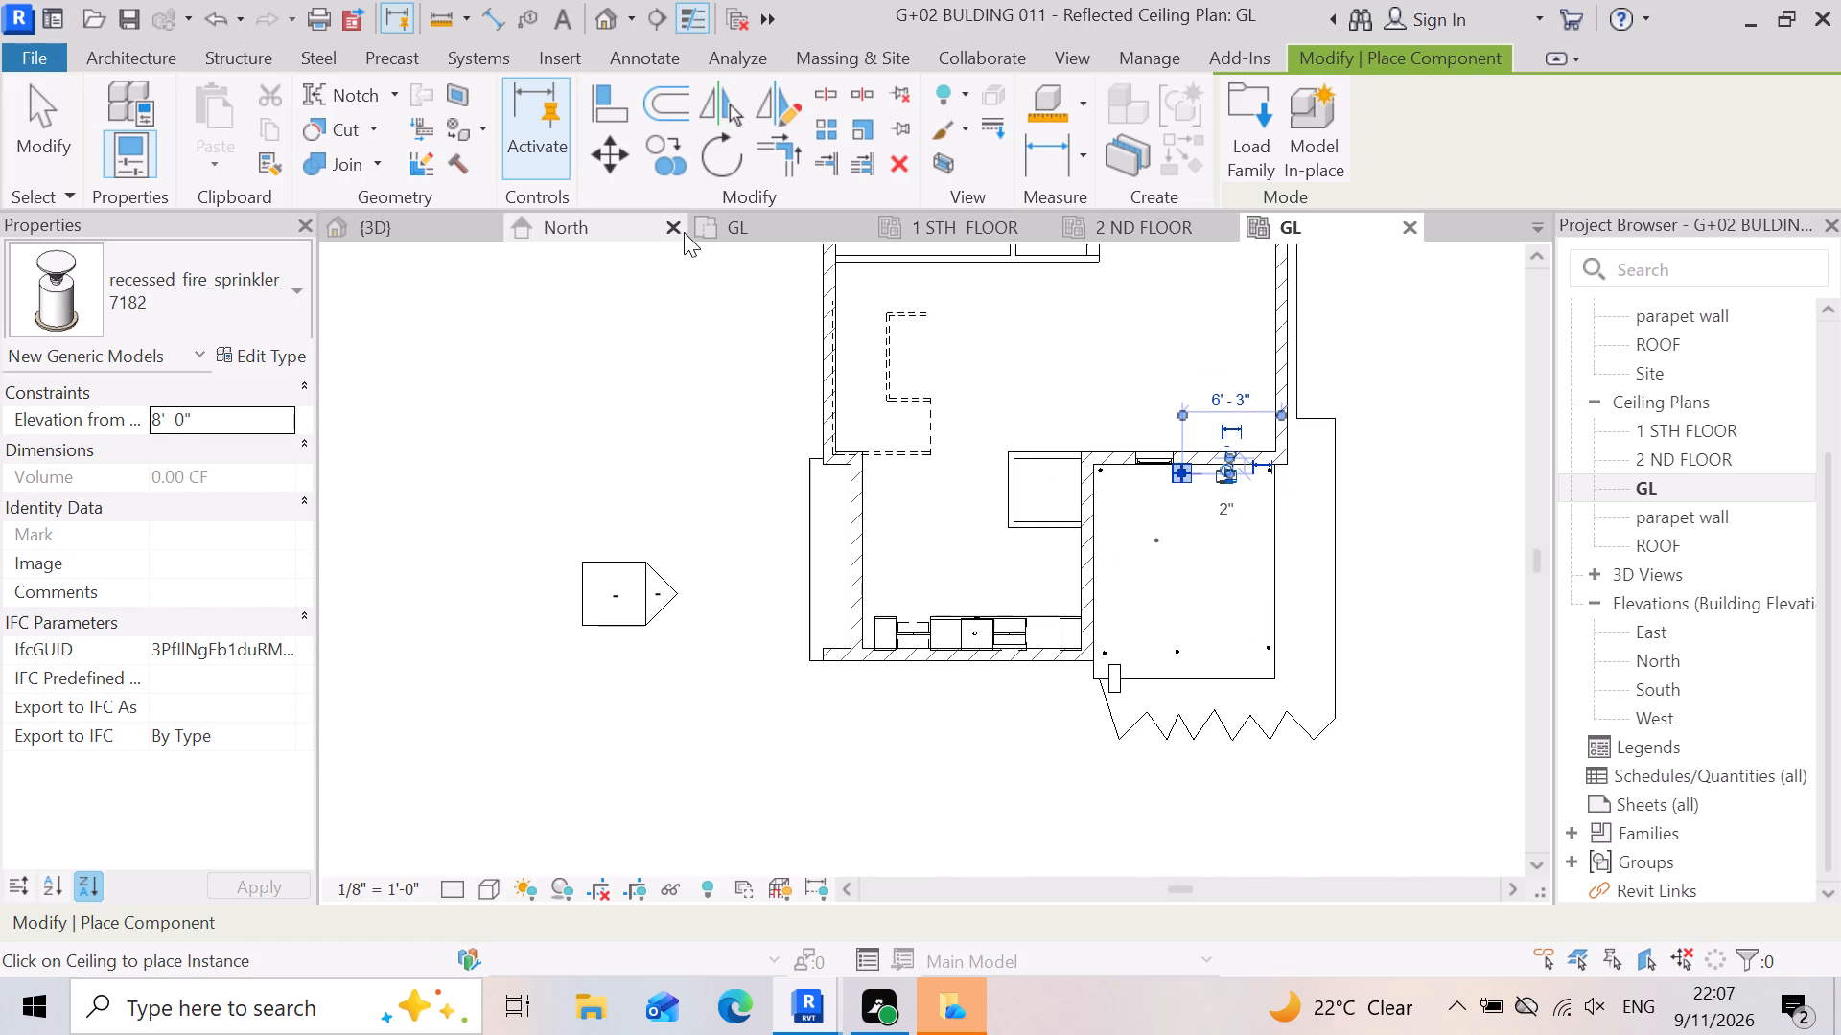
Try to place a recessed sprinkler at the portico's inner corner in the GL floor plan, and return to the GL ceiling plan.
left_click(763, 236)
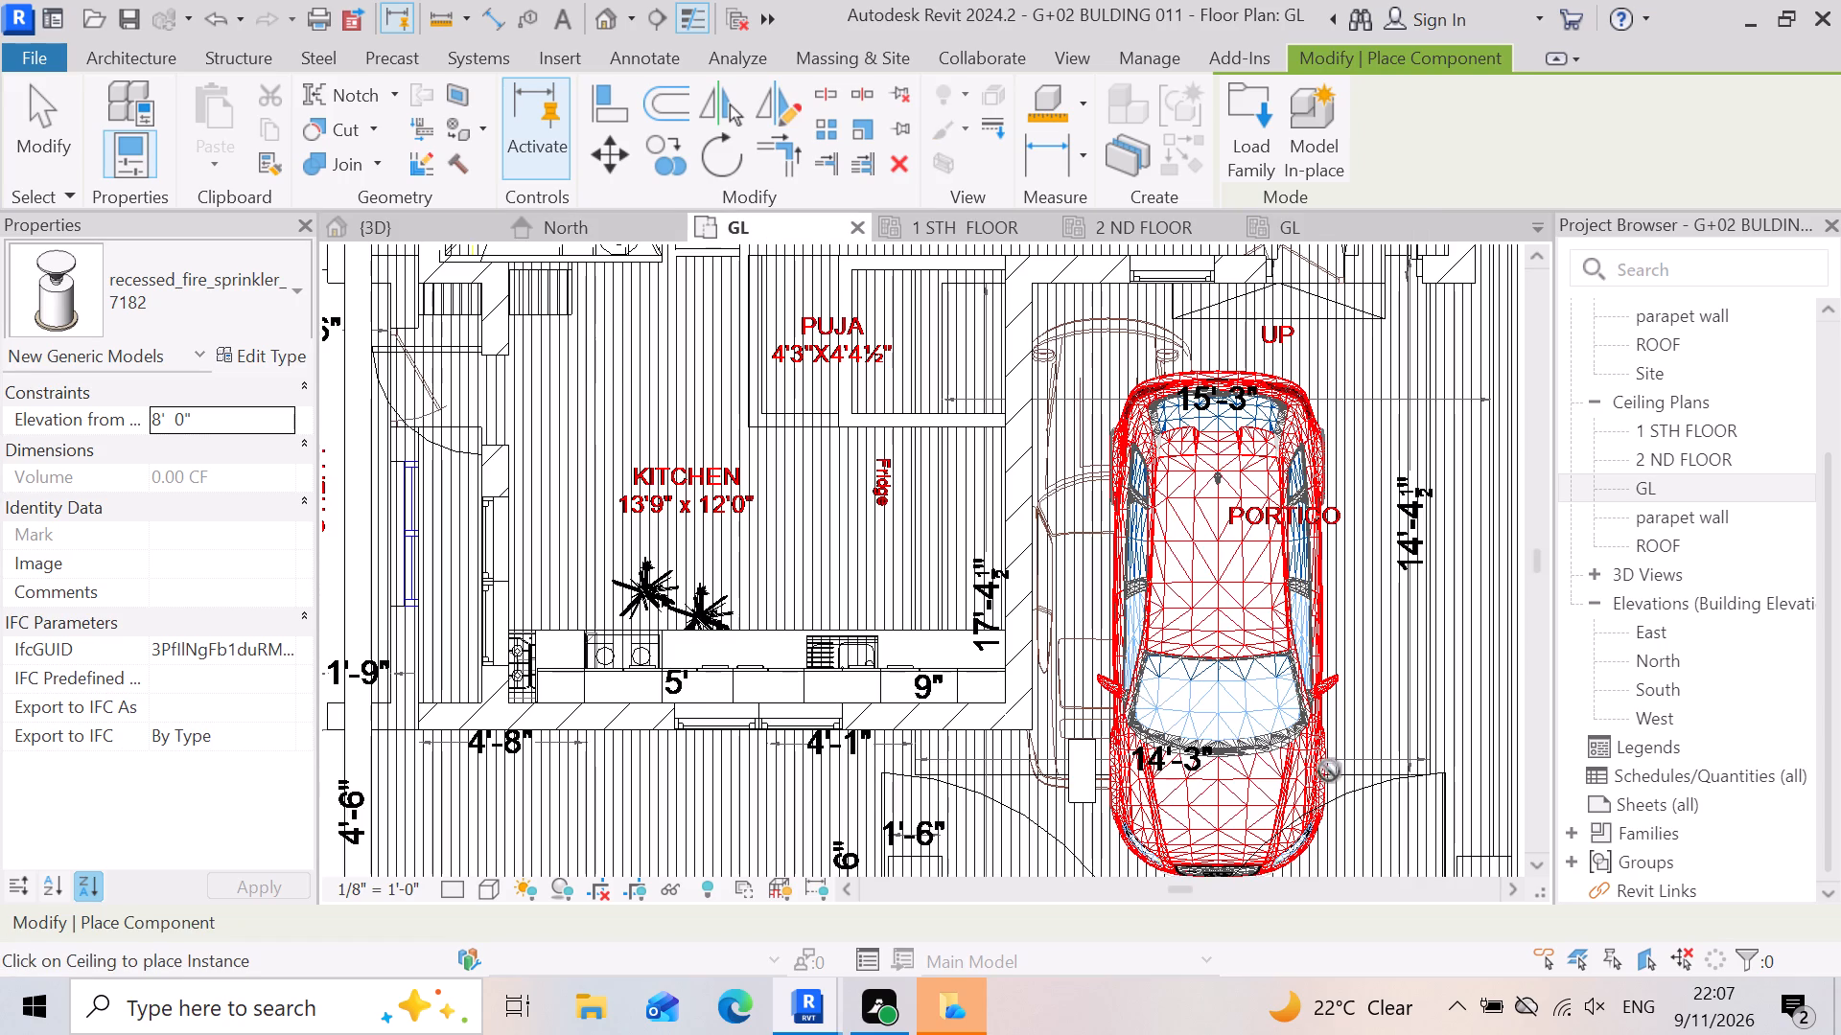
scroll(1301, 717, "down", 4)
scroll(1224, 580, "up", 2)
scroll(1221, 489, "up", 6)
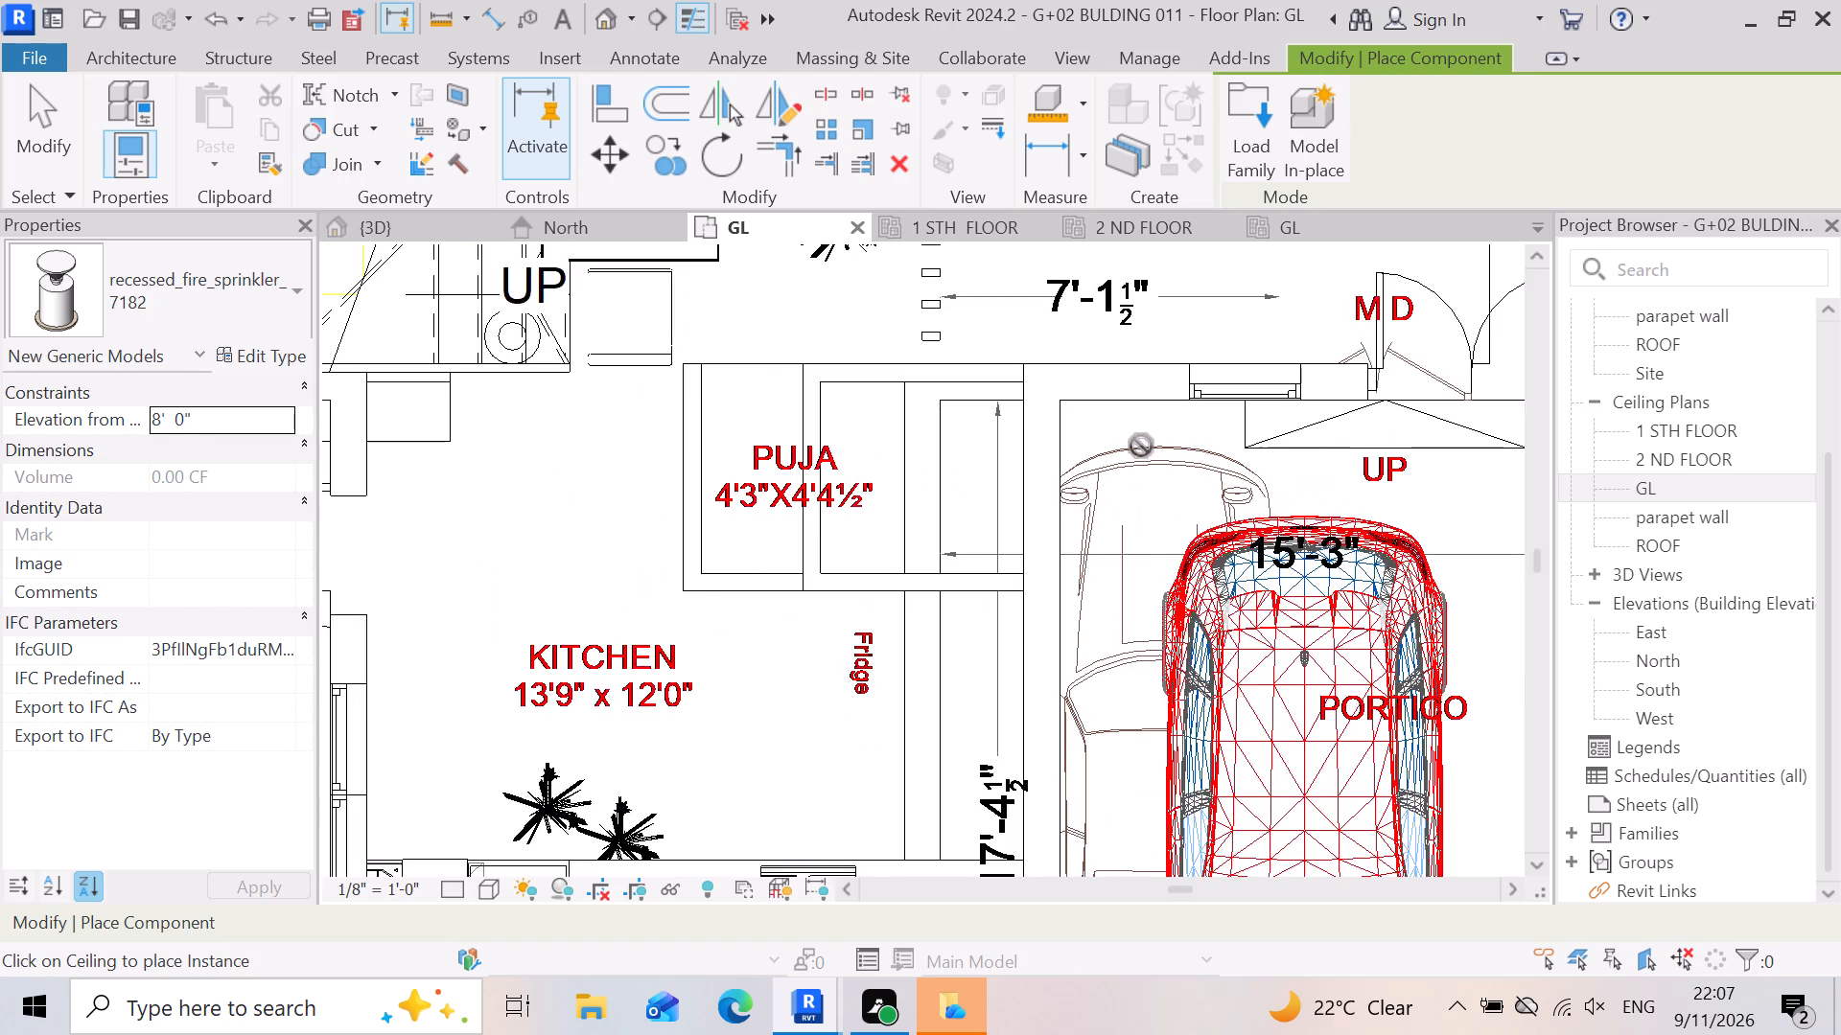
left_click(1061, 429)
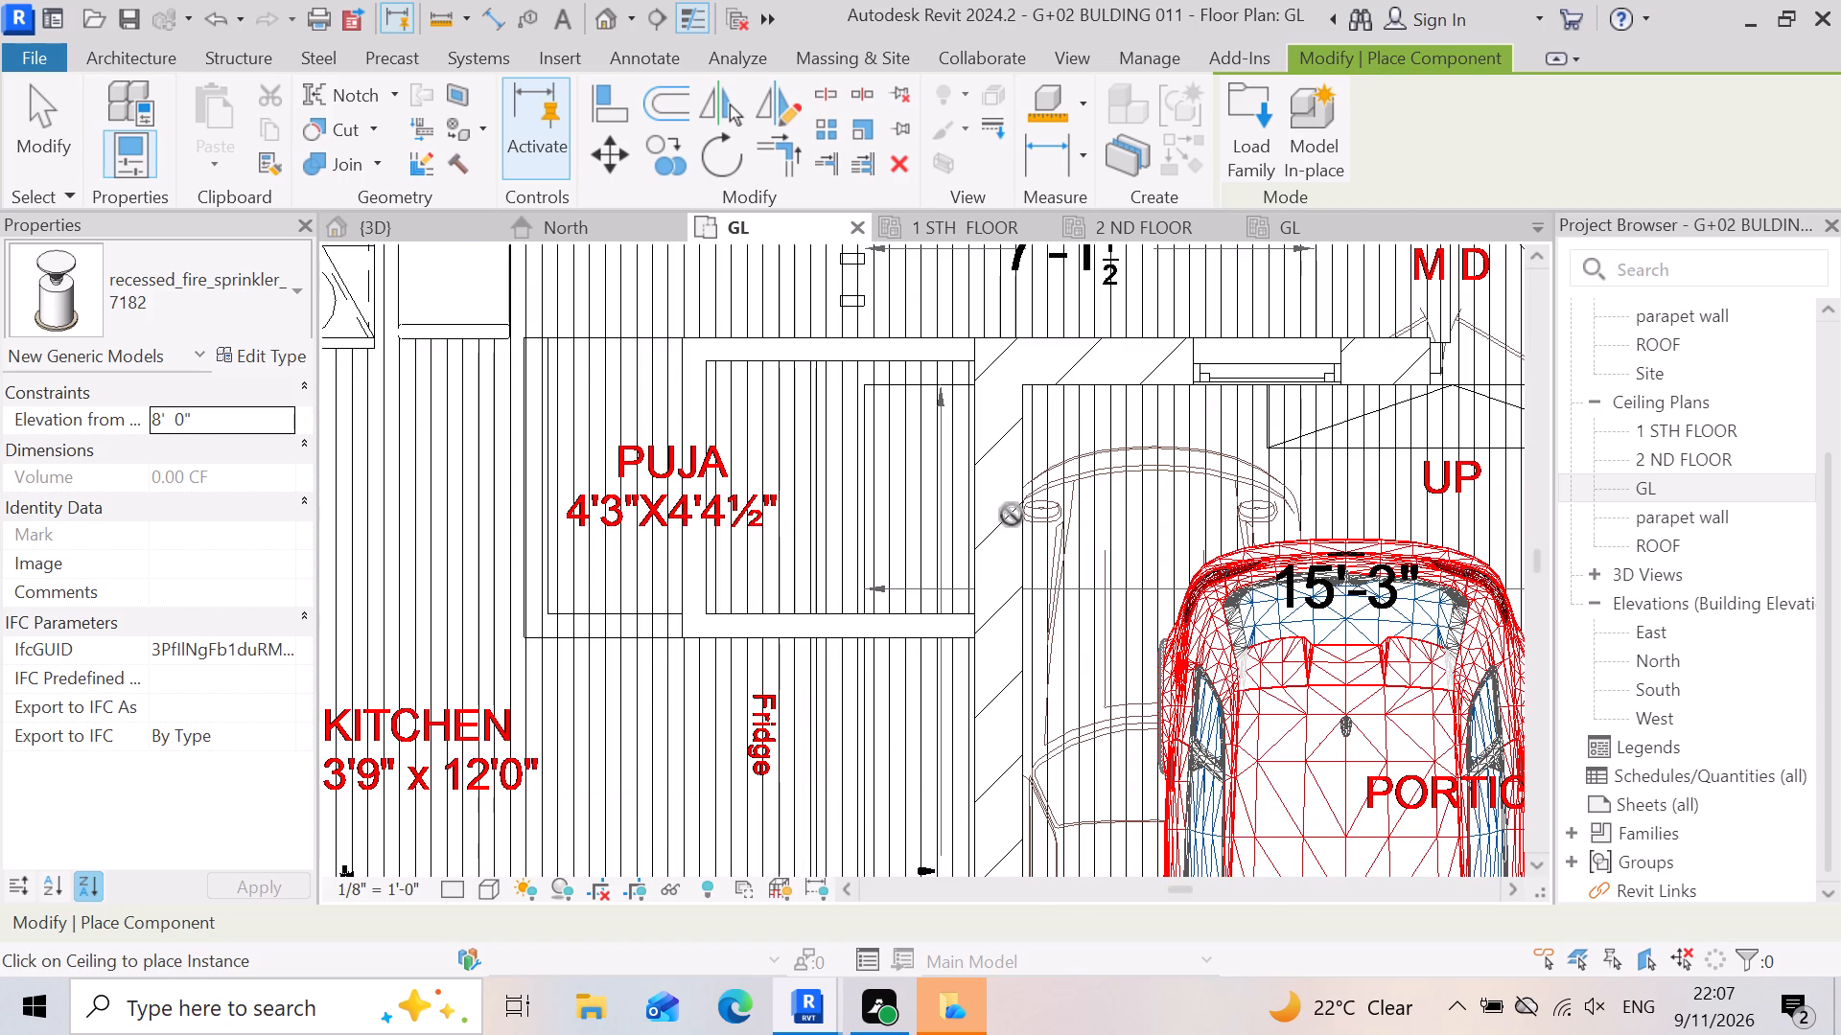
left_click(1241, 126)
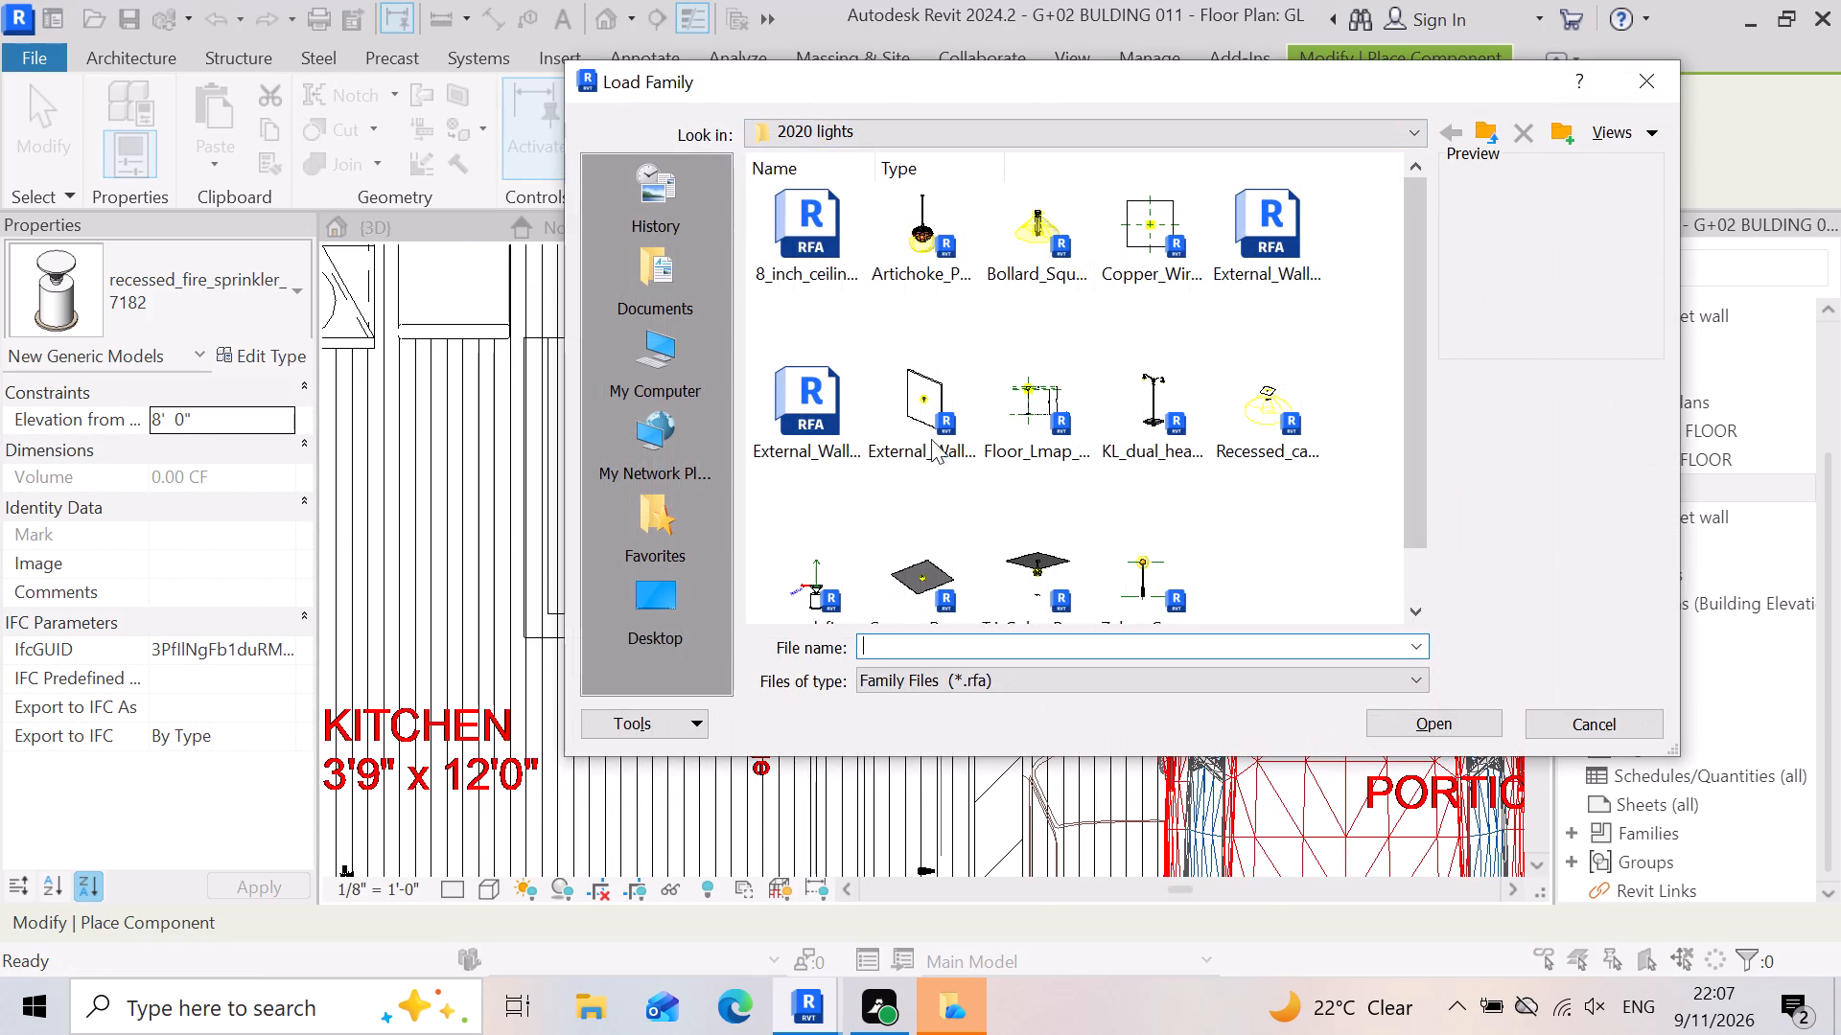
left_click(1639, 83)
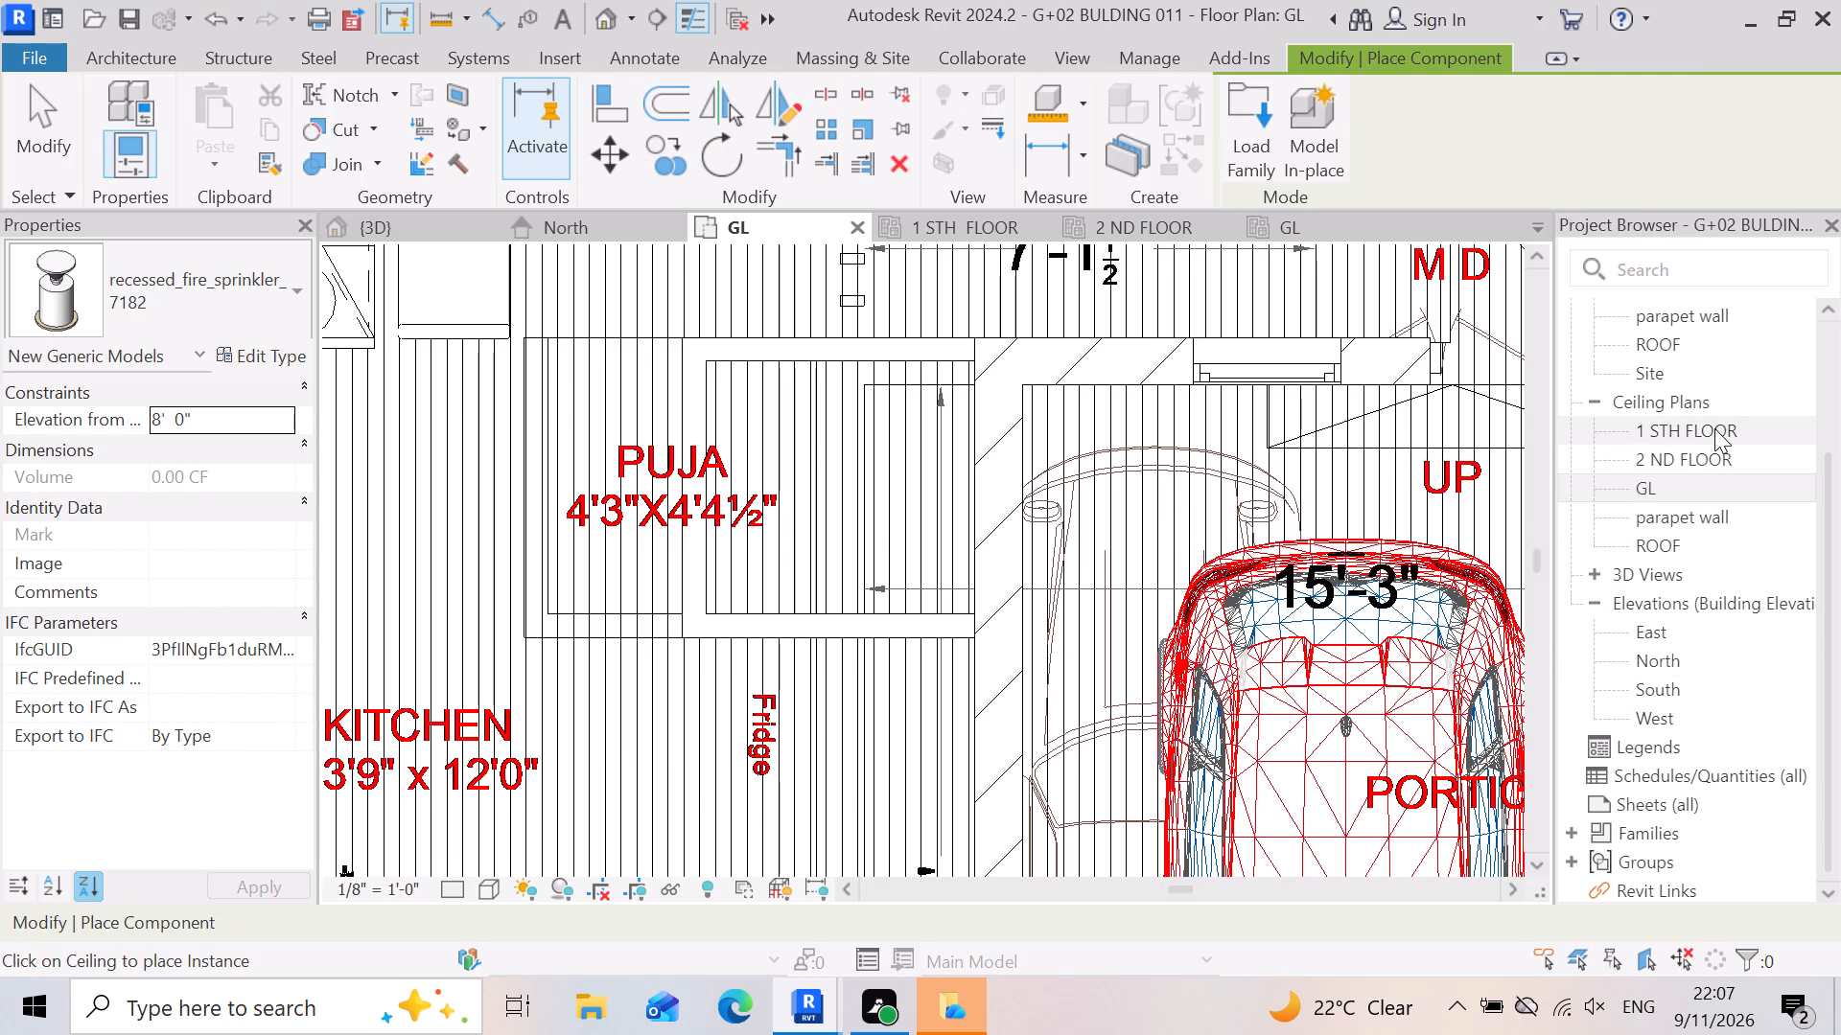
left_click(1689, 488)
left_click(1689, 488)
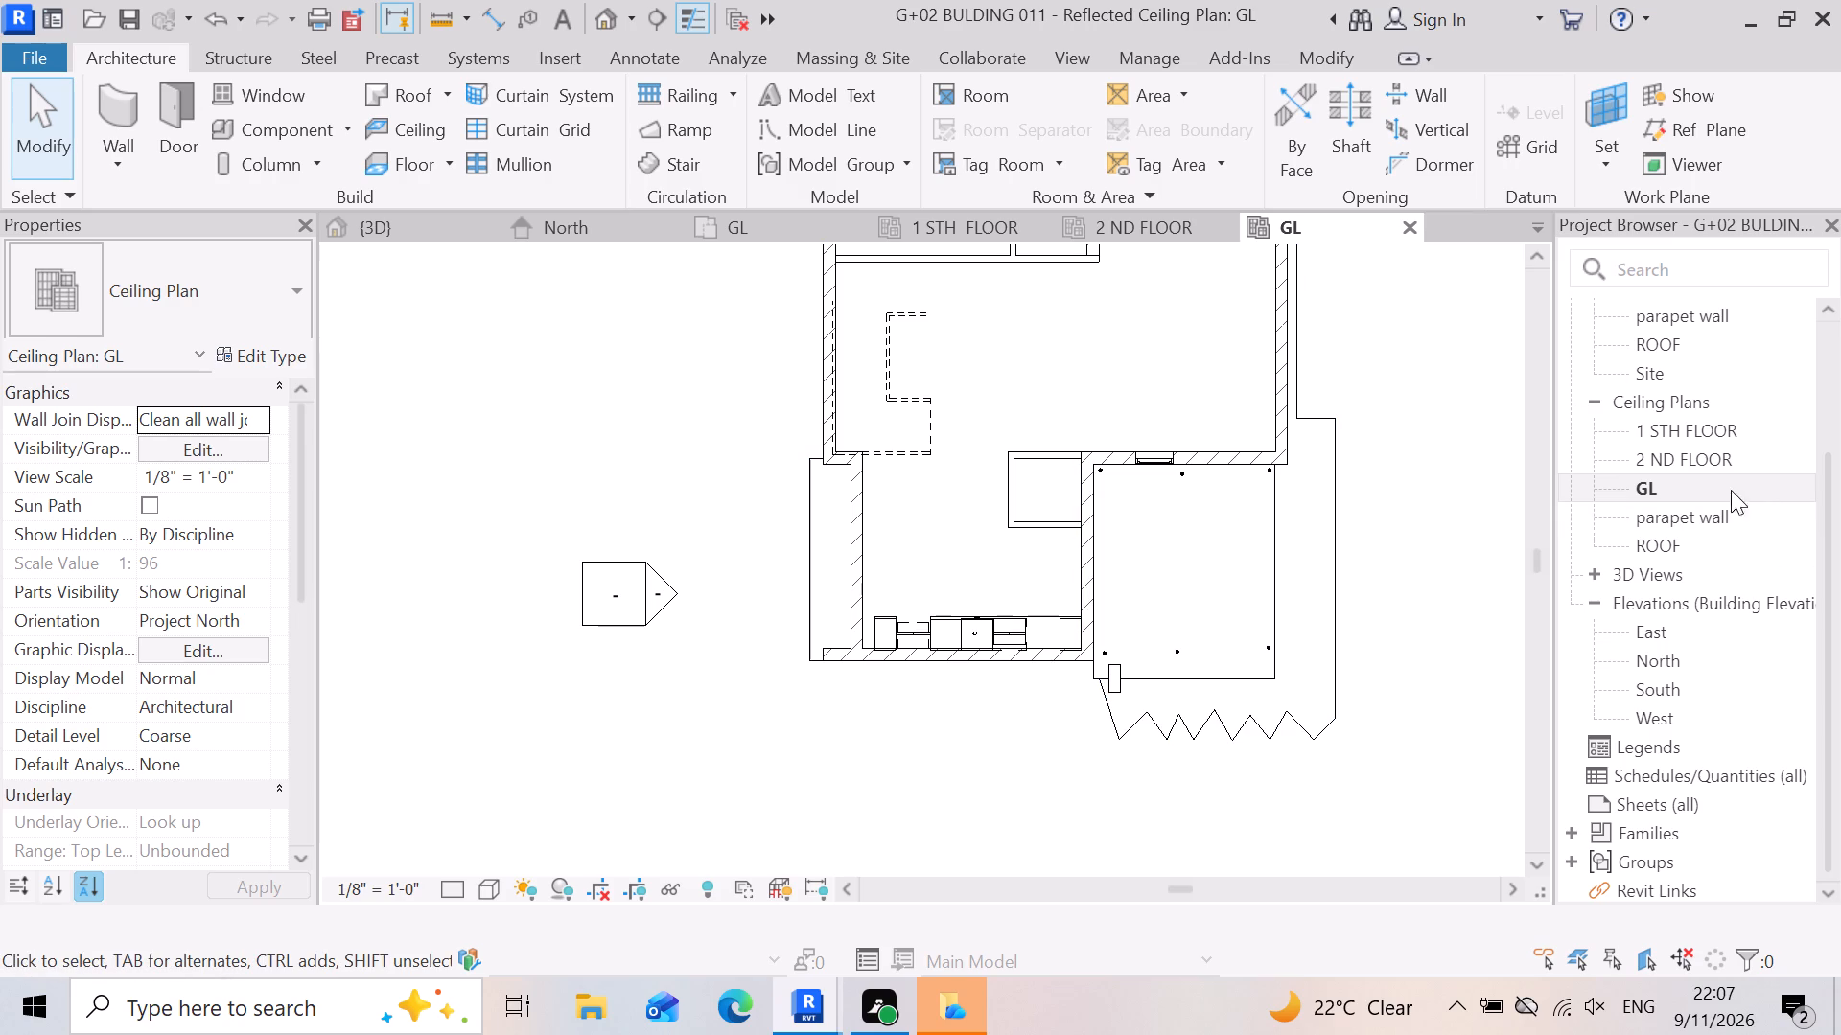
In the 1 STH FLOOR ceiling plan, place three recessed_fire_sprinkler_7182 fixtures along the balcony ceiling's house wall, starting about 1'-6" from the corner.
double_click(1710, 431)
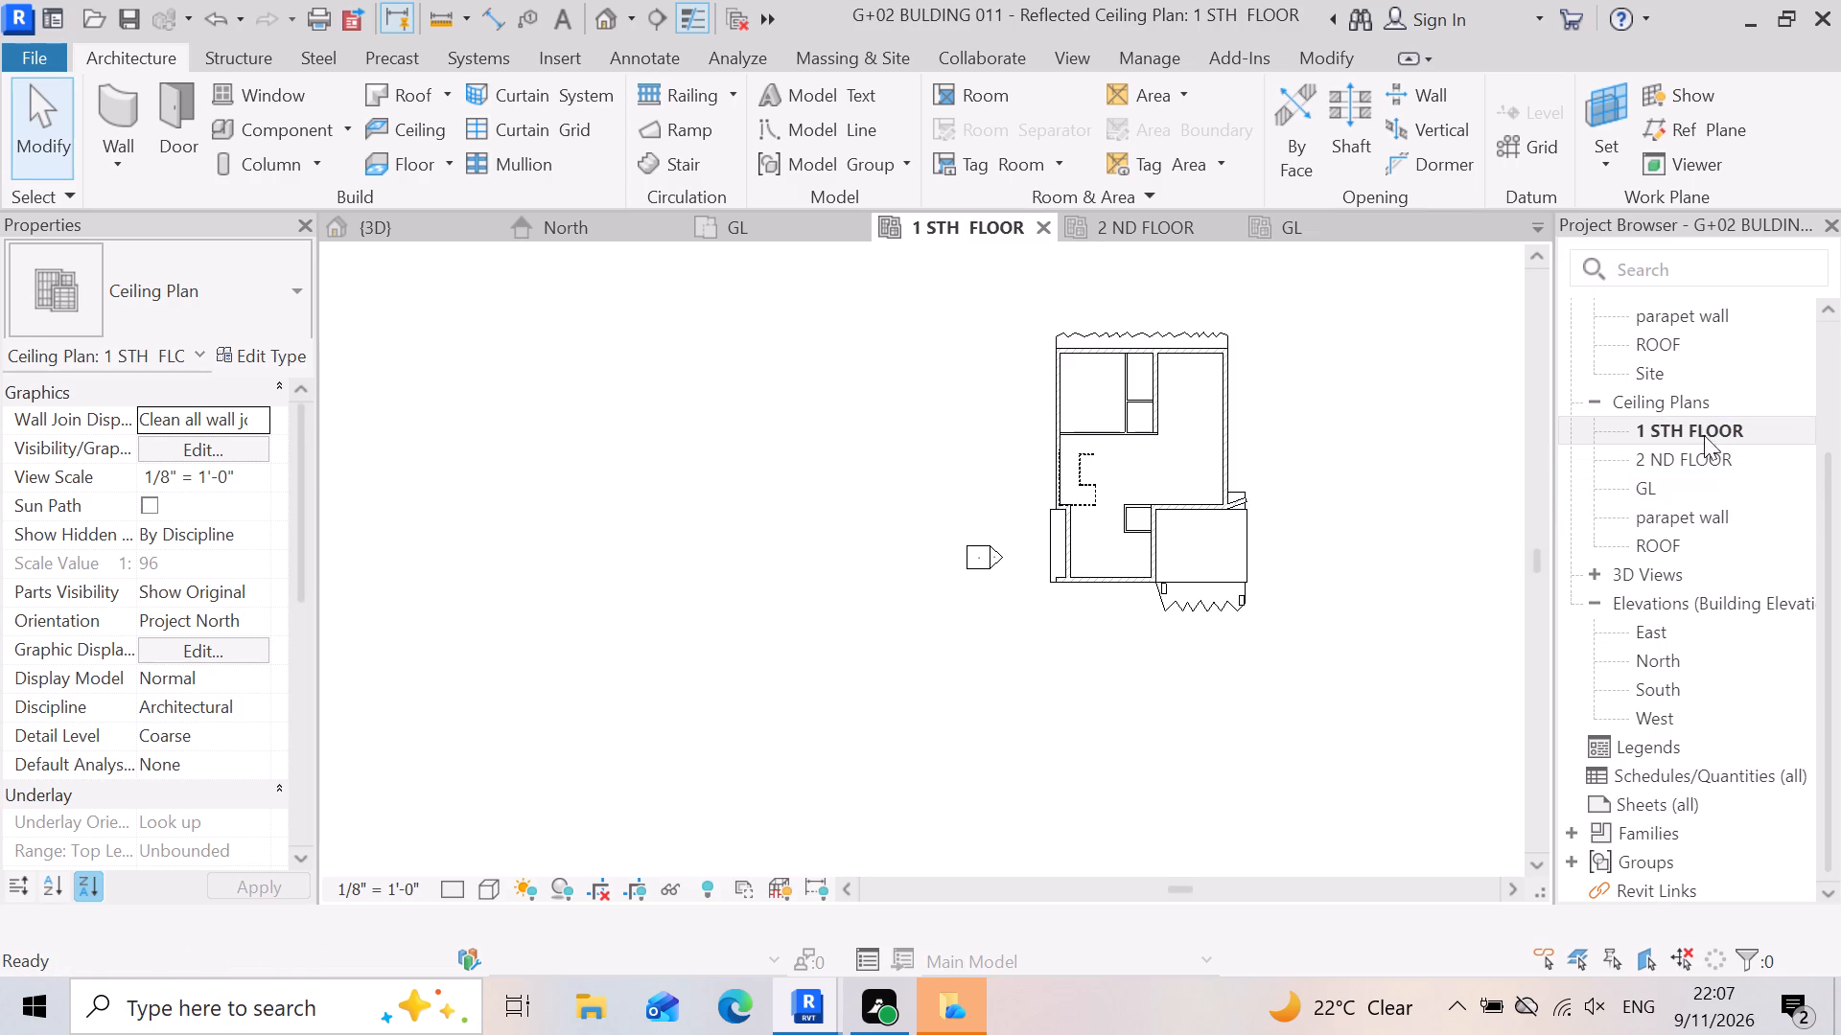
scroll(1158, 488, "up", 6)
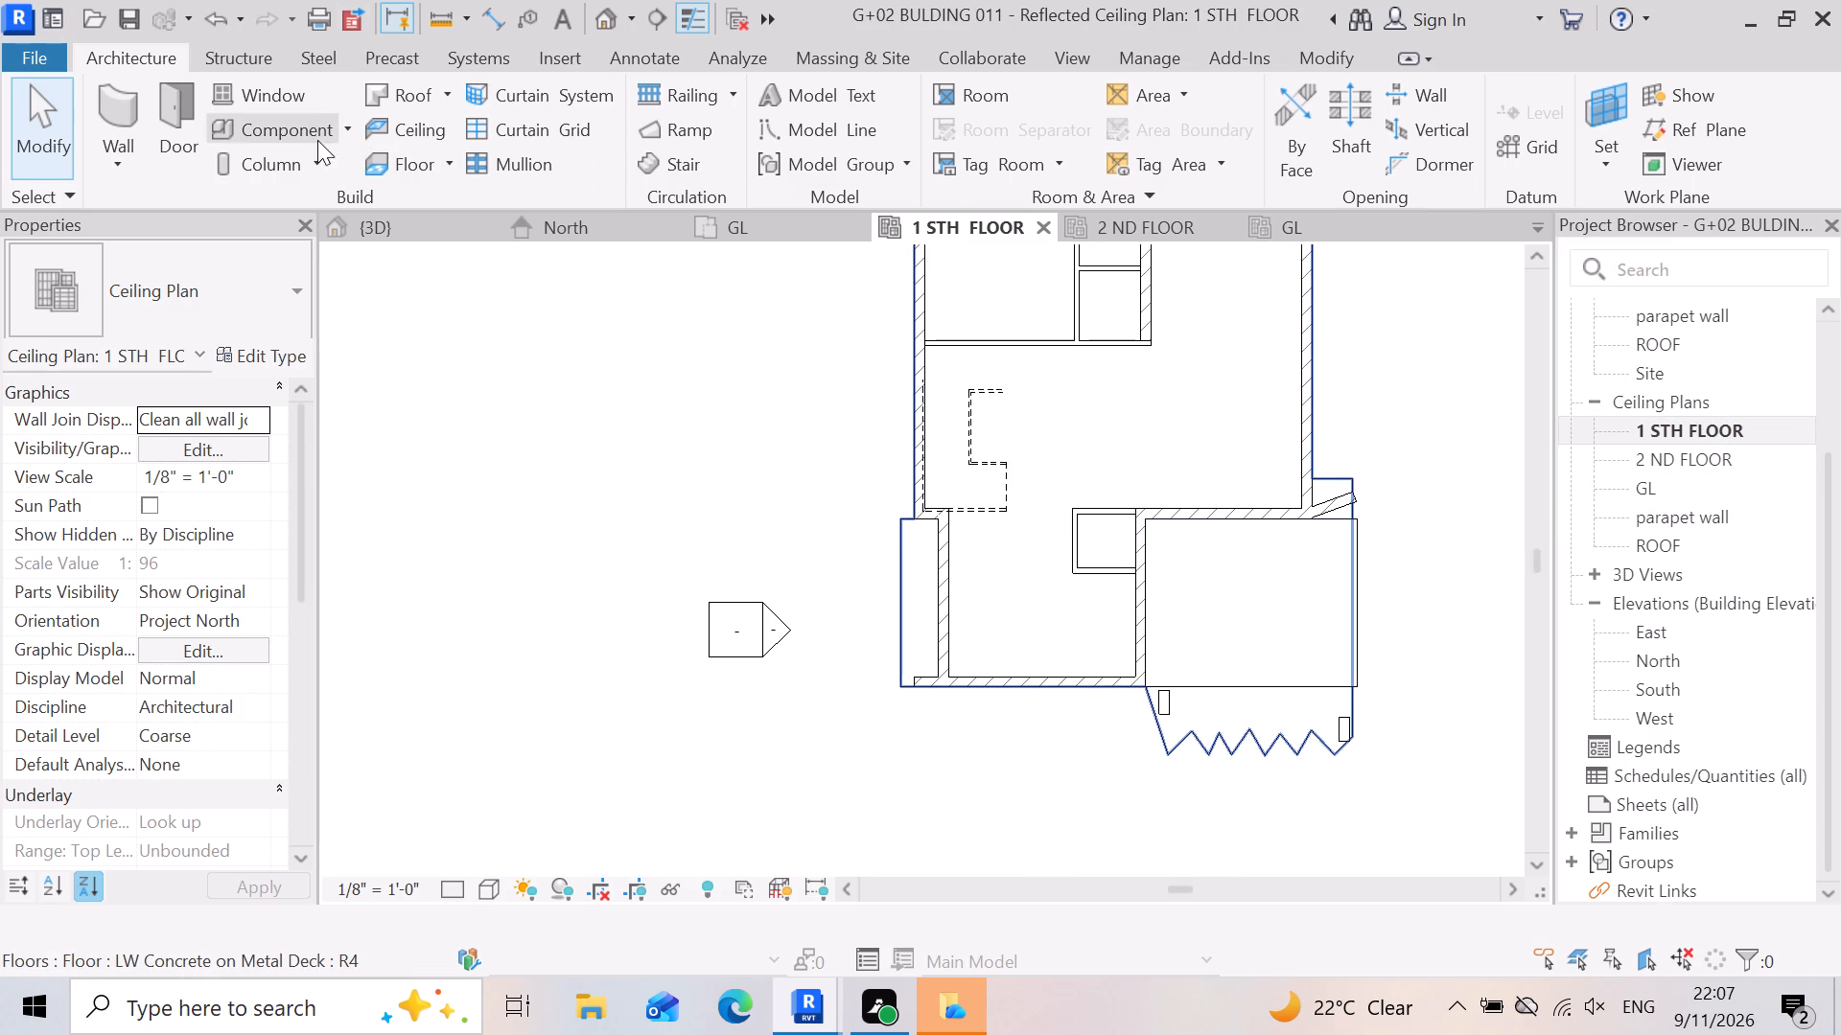
left_click(355, 123)
left_click(357, 186)
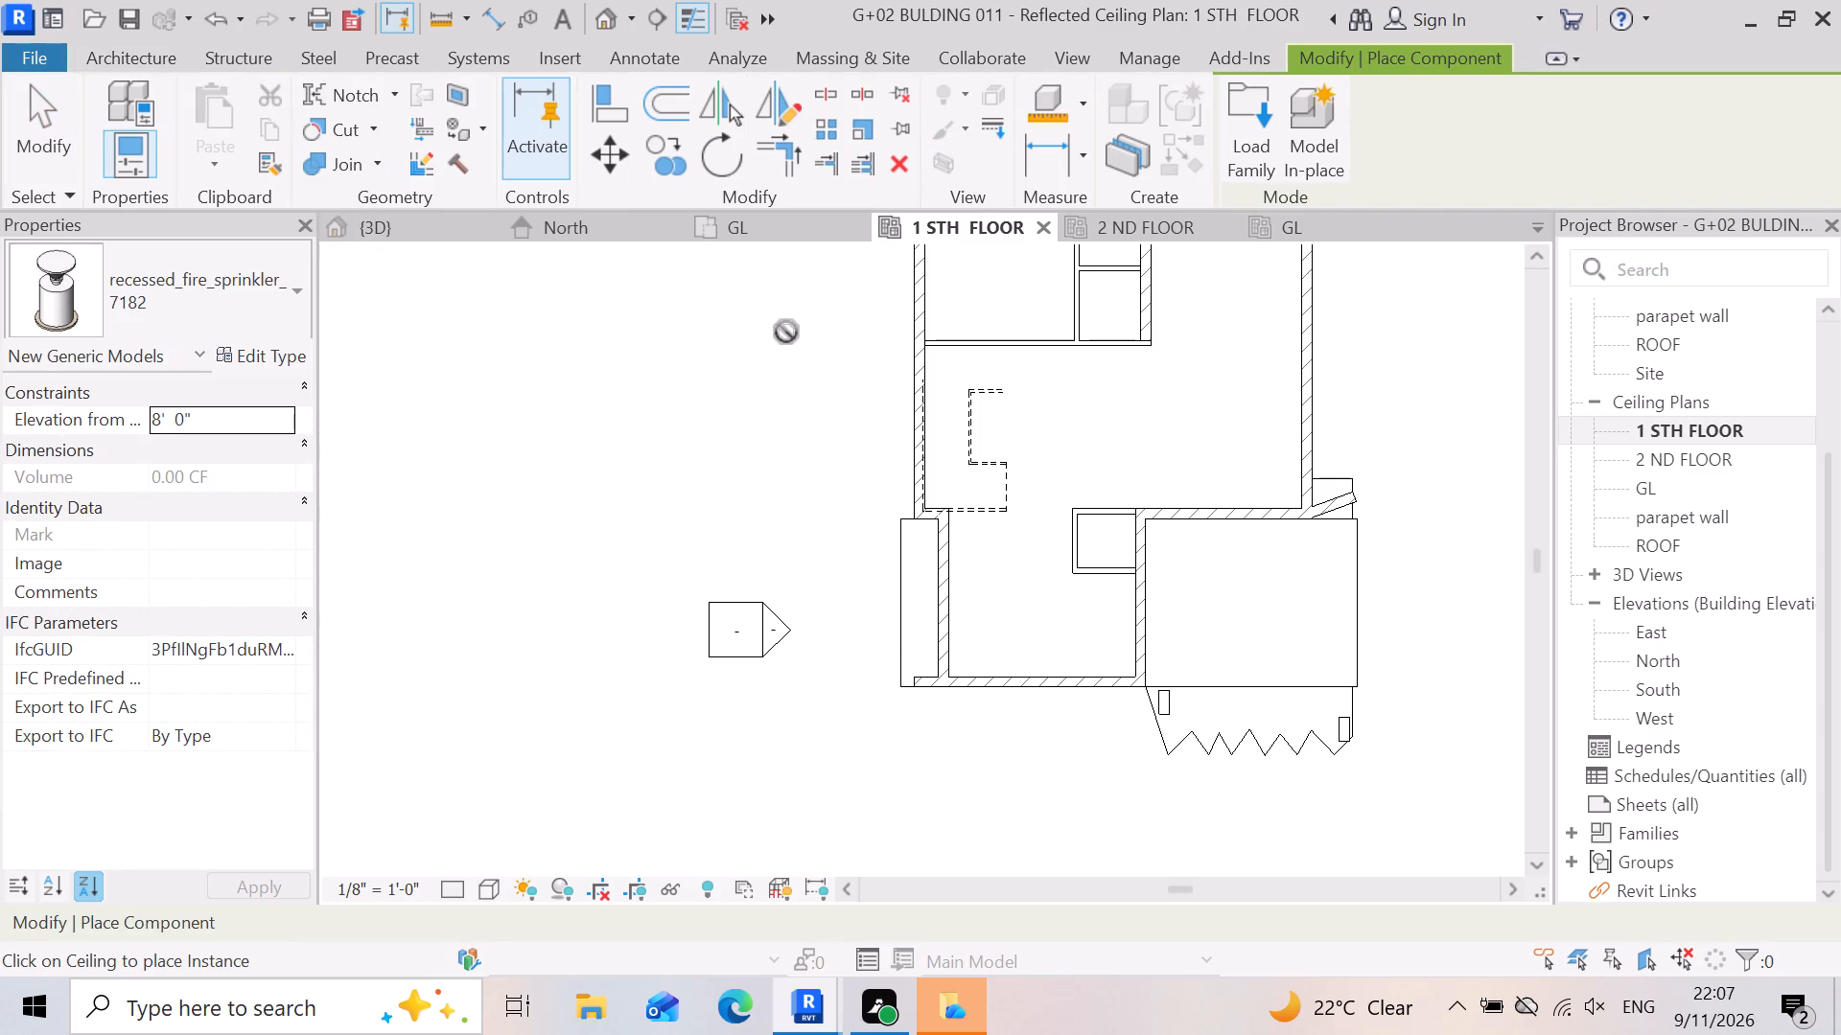
scroll(1220, 574, "up", 6)
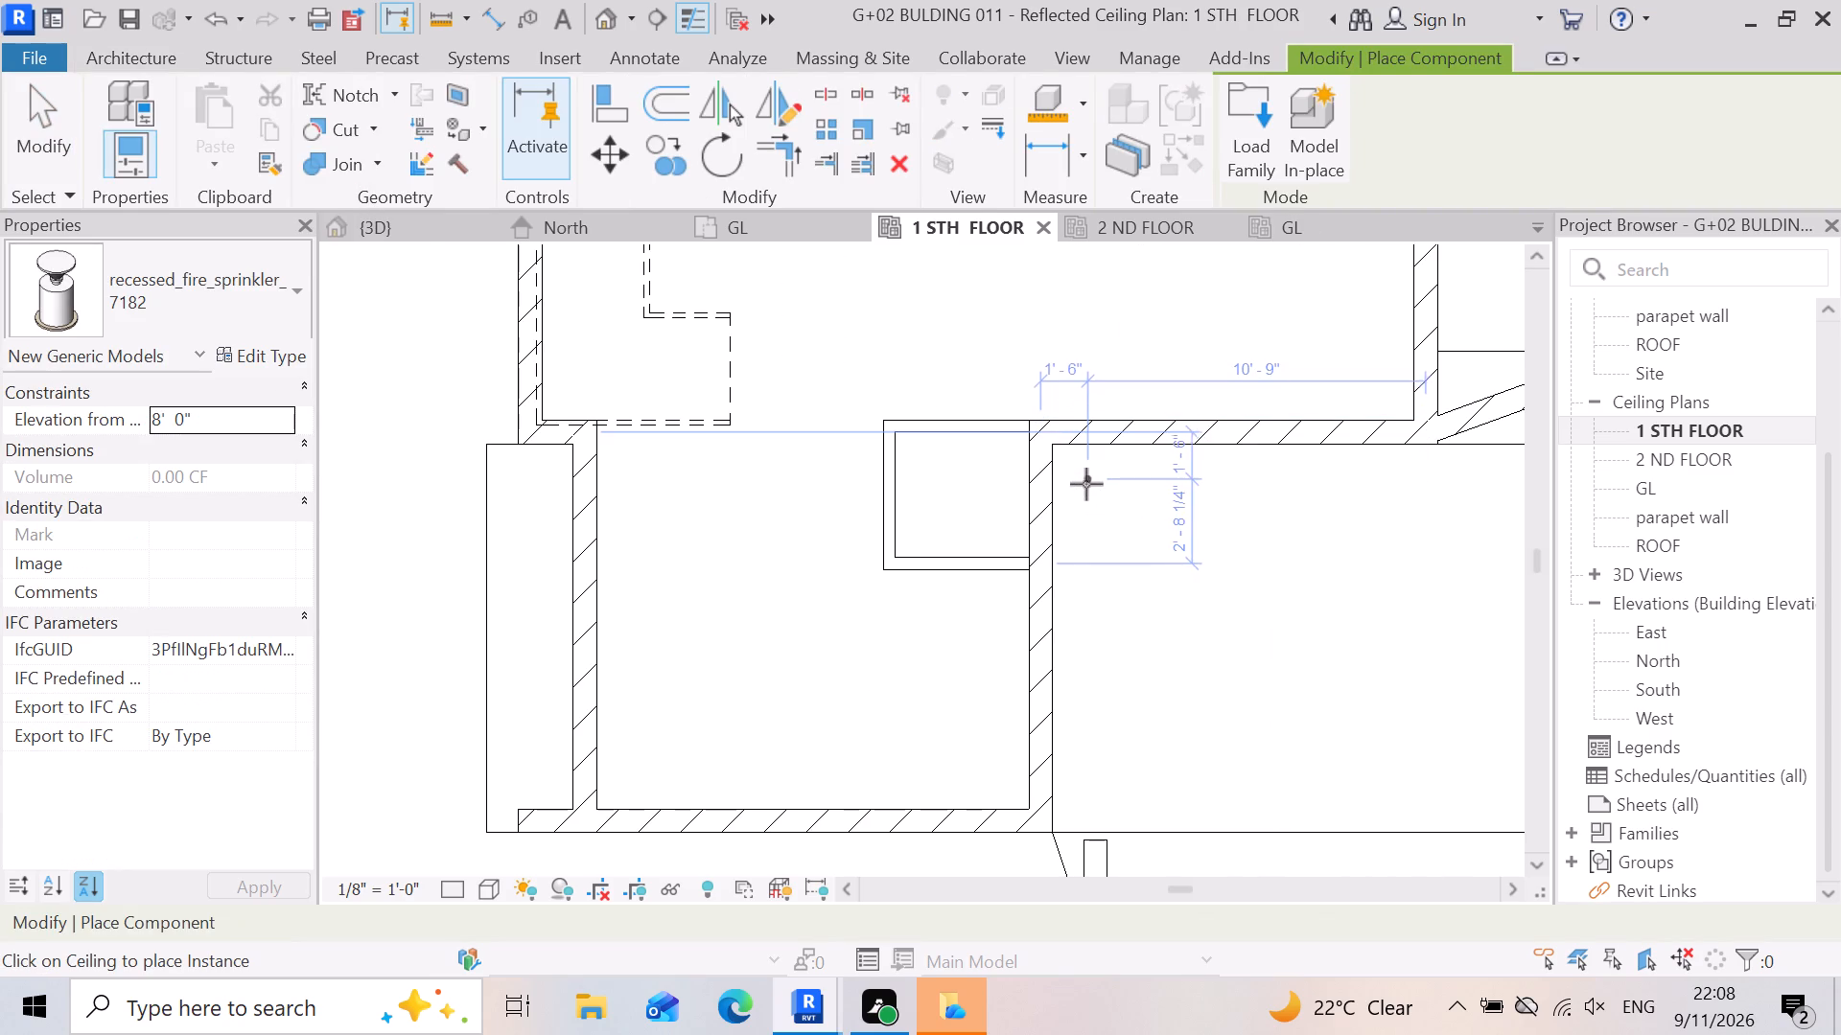
left_click(1085, 484)
scroll(1044, 524, "down", 3)
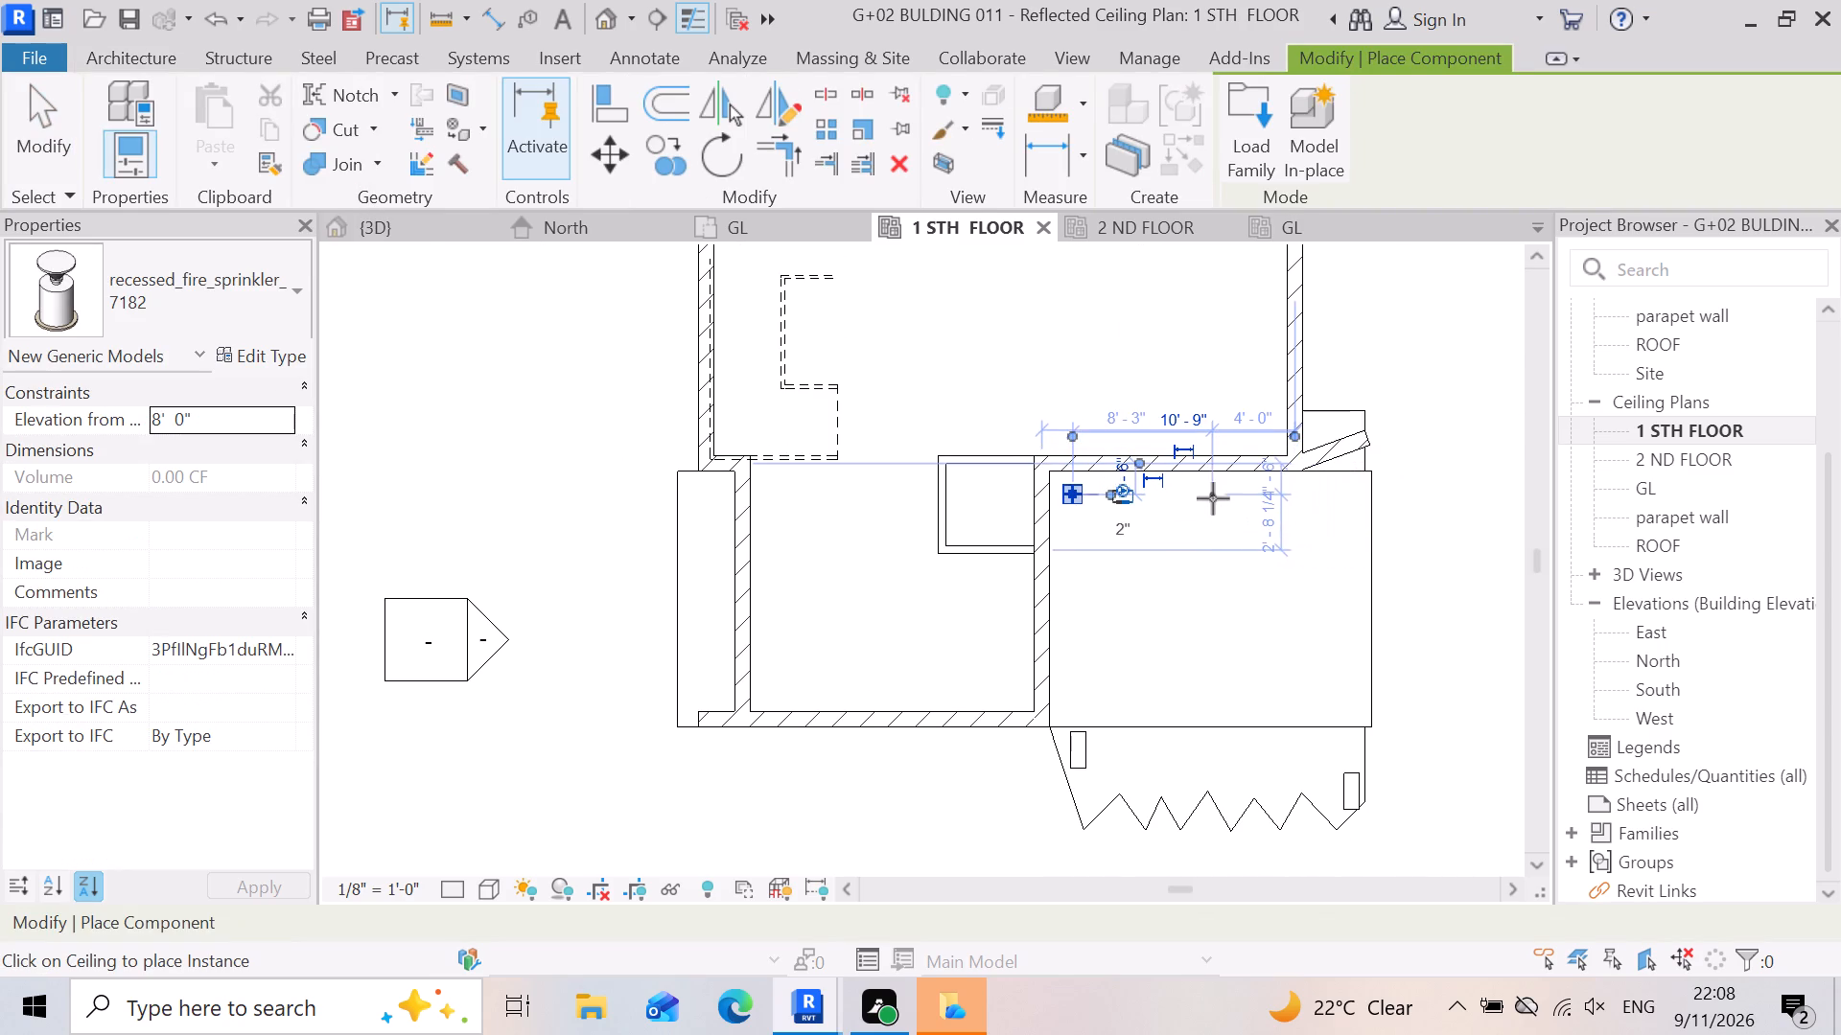
left_click(1212, 498)
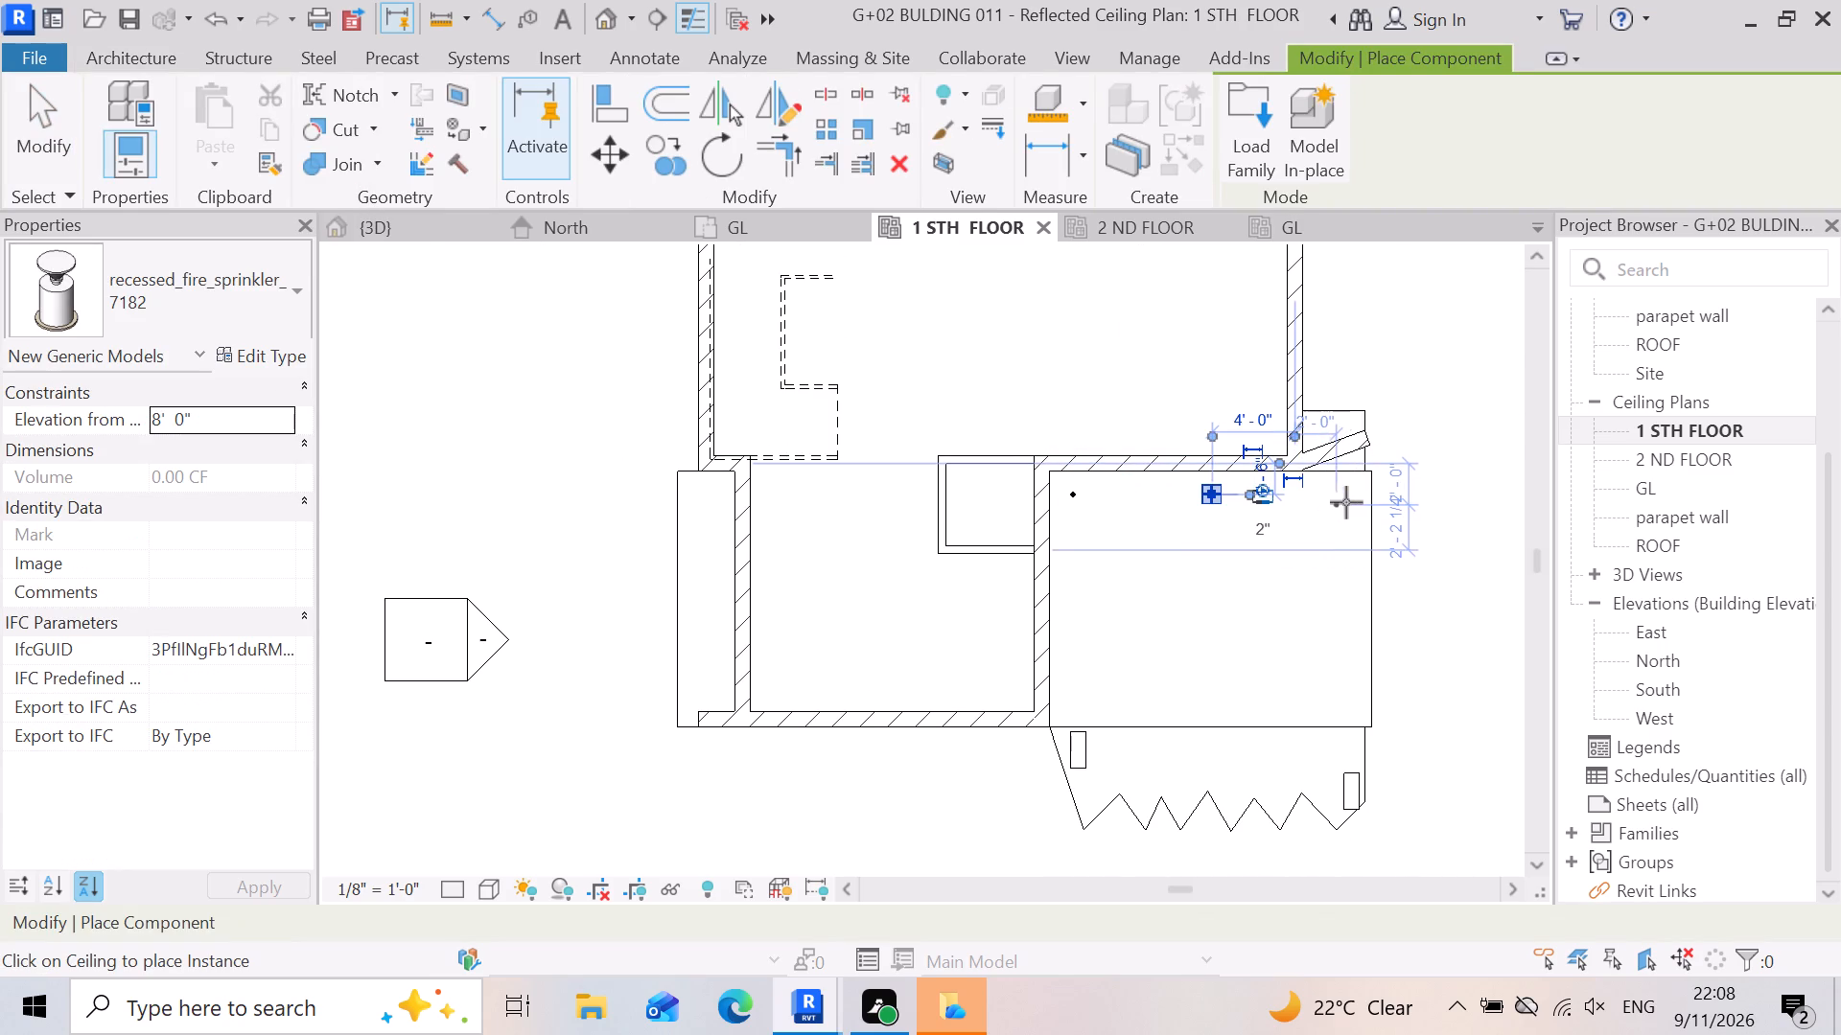
left_click(1351, 500)
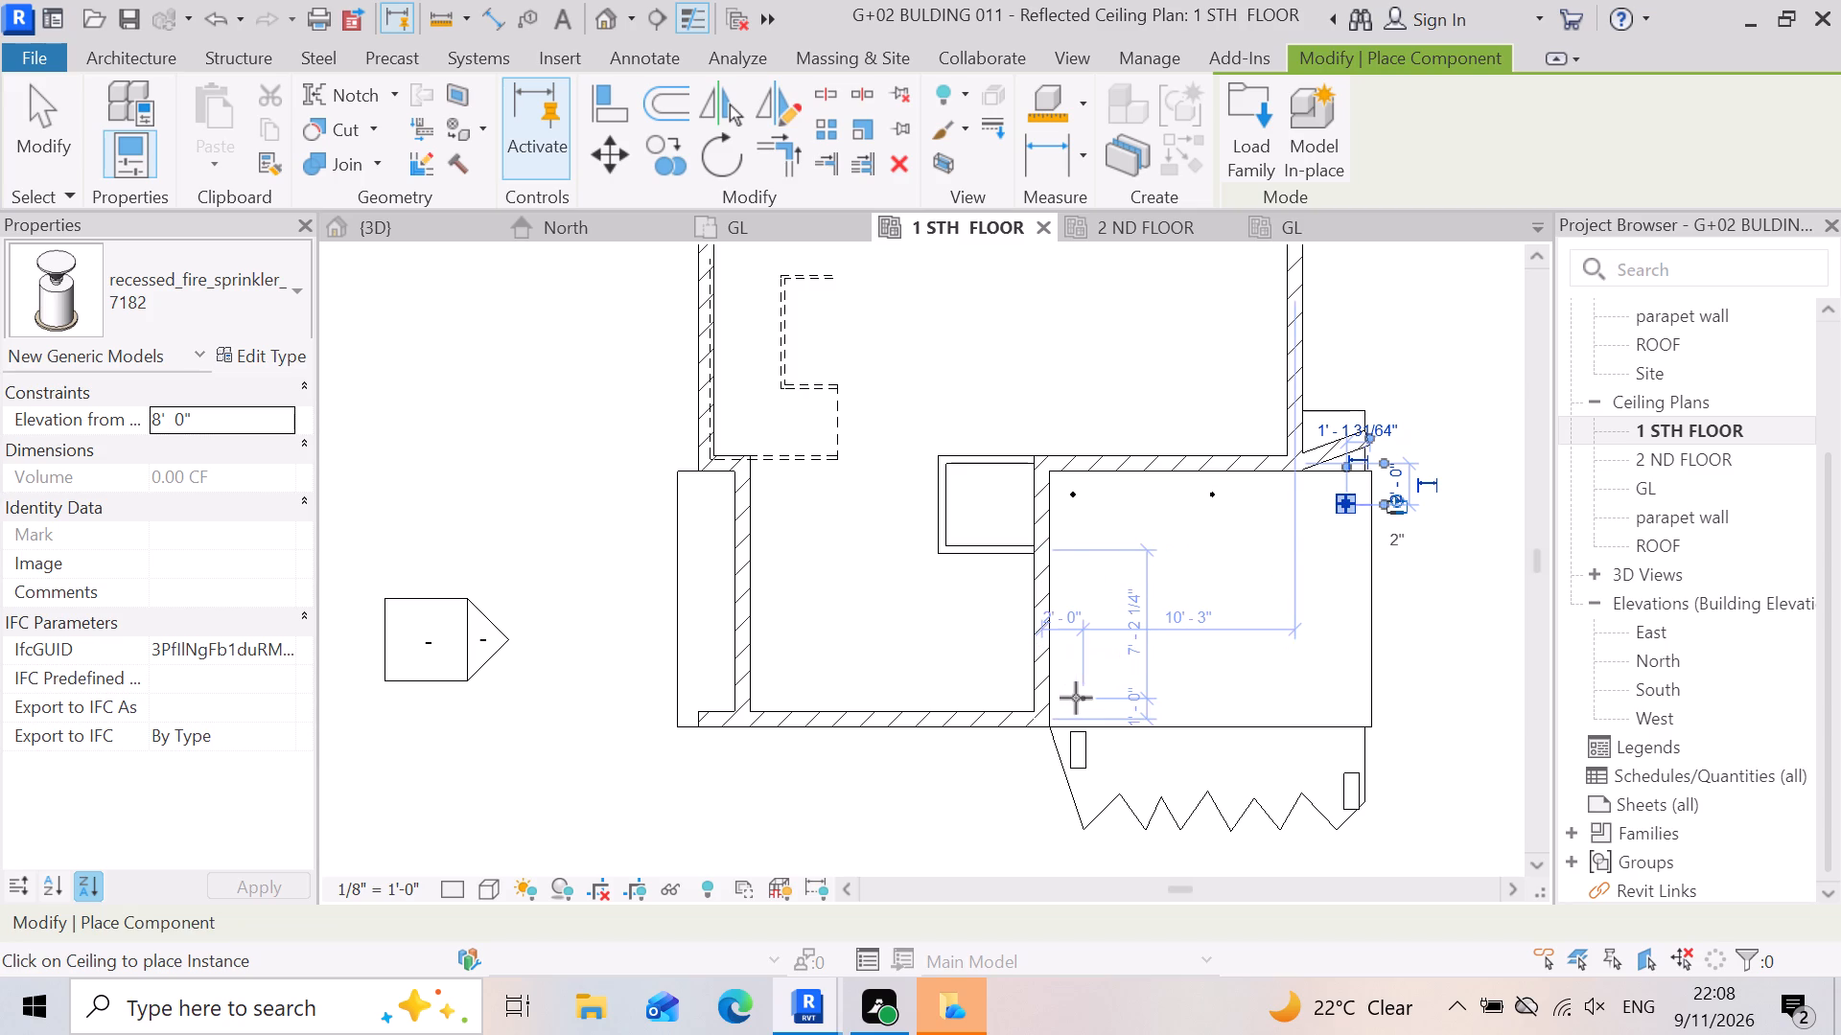
Place three recessed_fire_sprinkler_7182 fixtures along the 1 STH FLOOR balcony ceiling's outer edge, opposite the house-wall row, starting about 1'-6" from the side wall.
left_click(1072, 698)
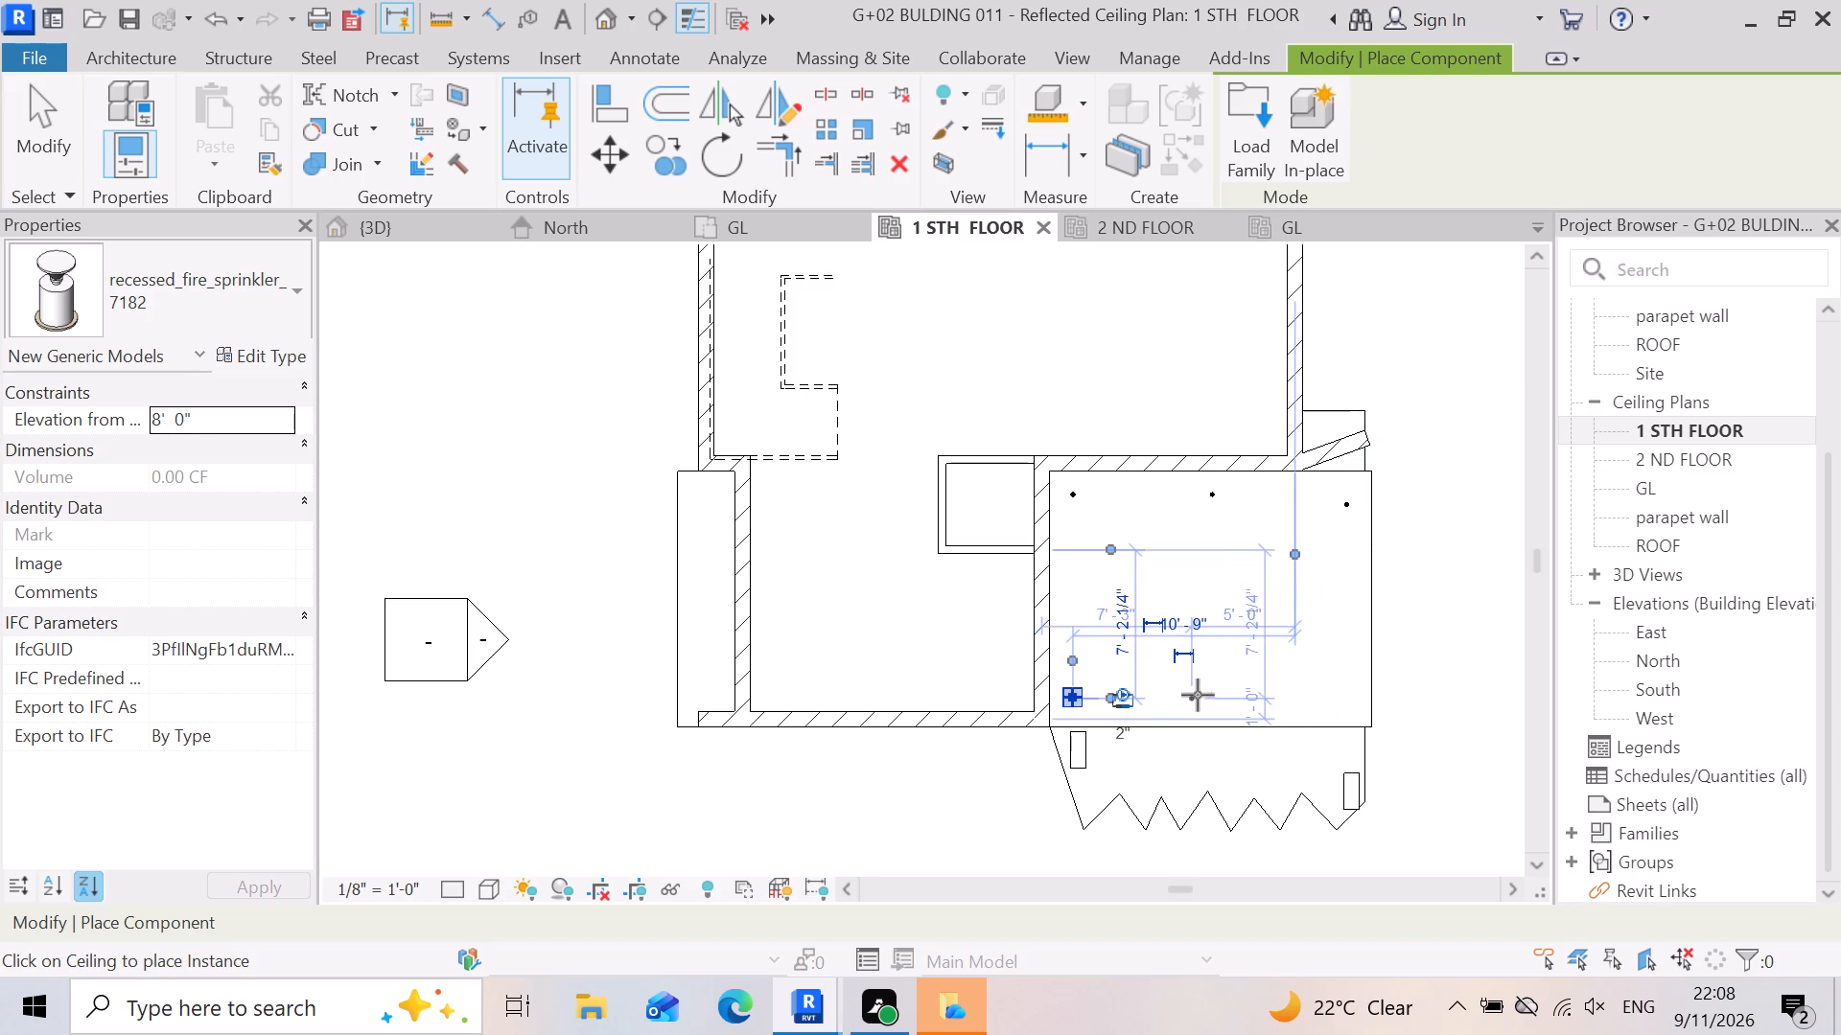
left_click(1208, 699)
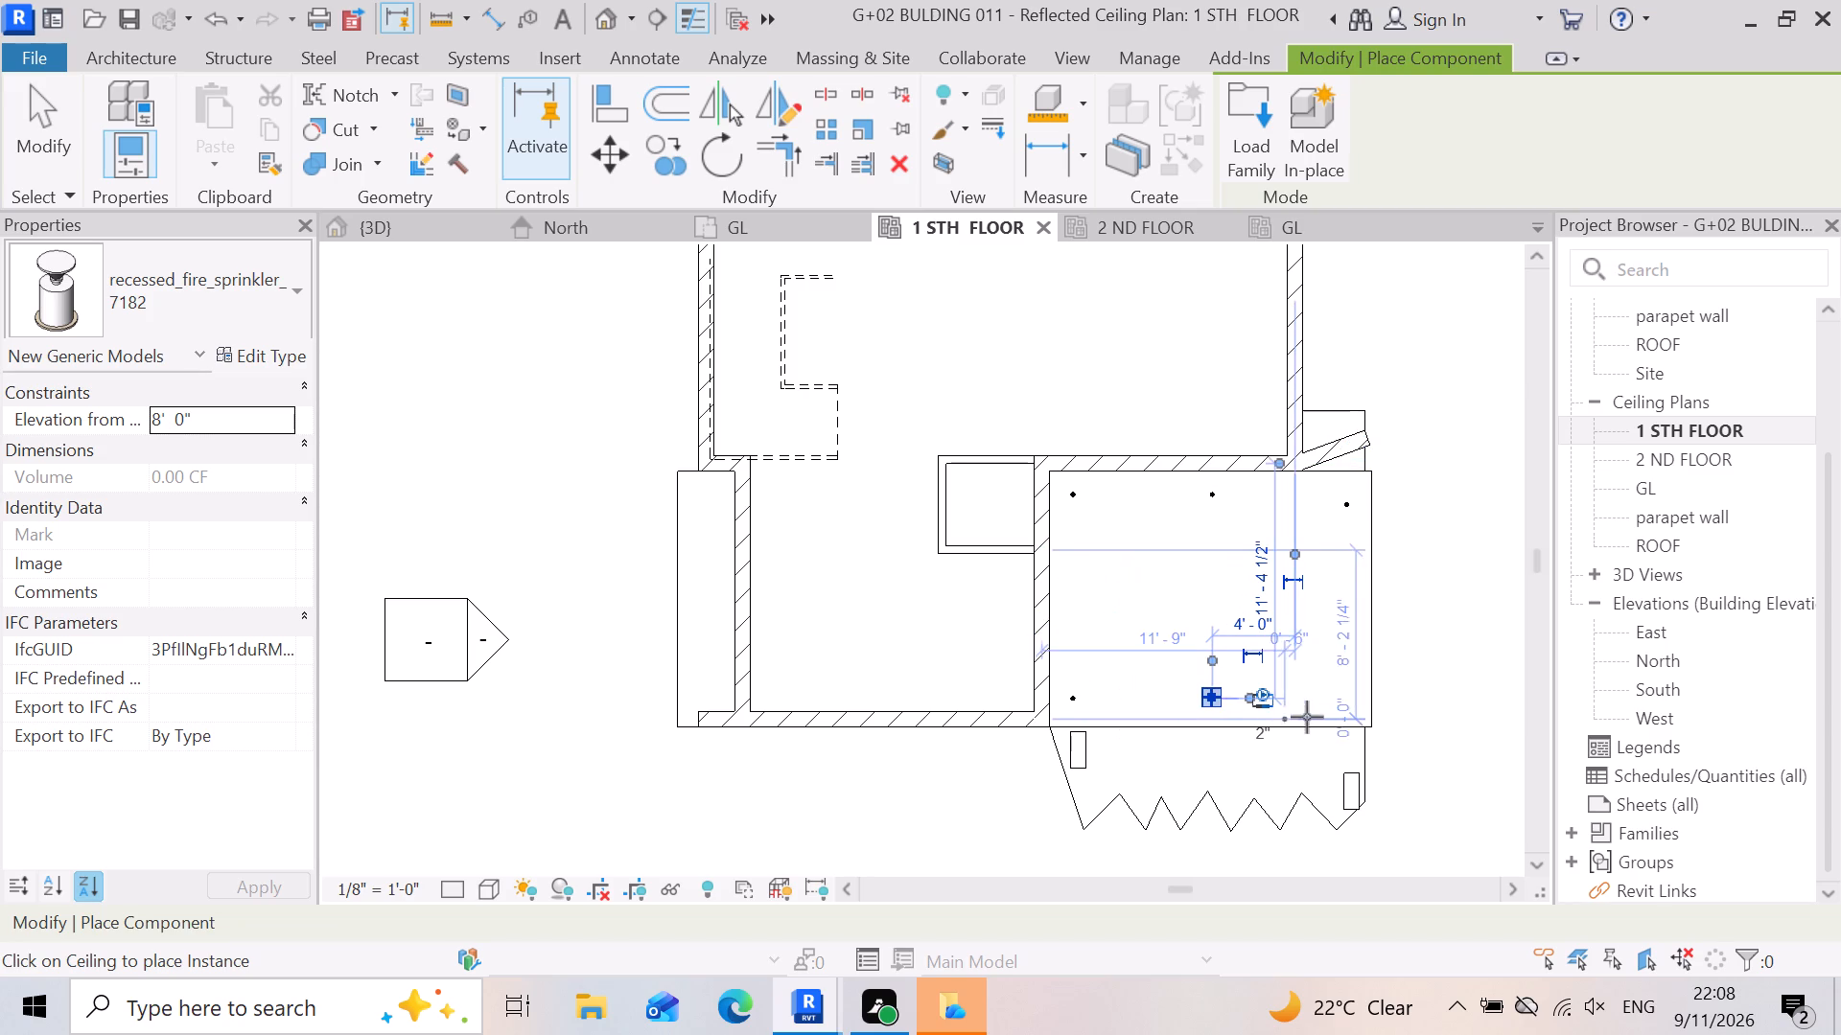
left_click(1349, 706)
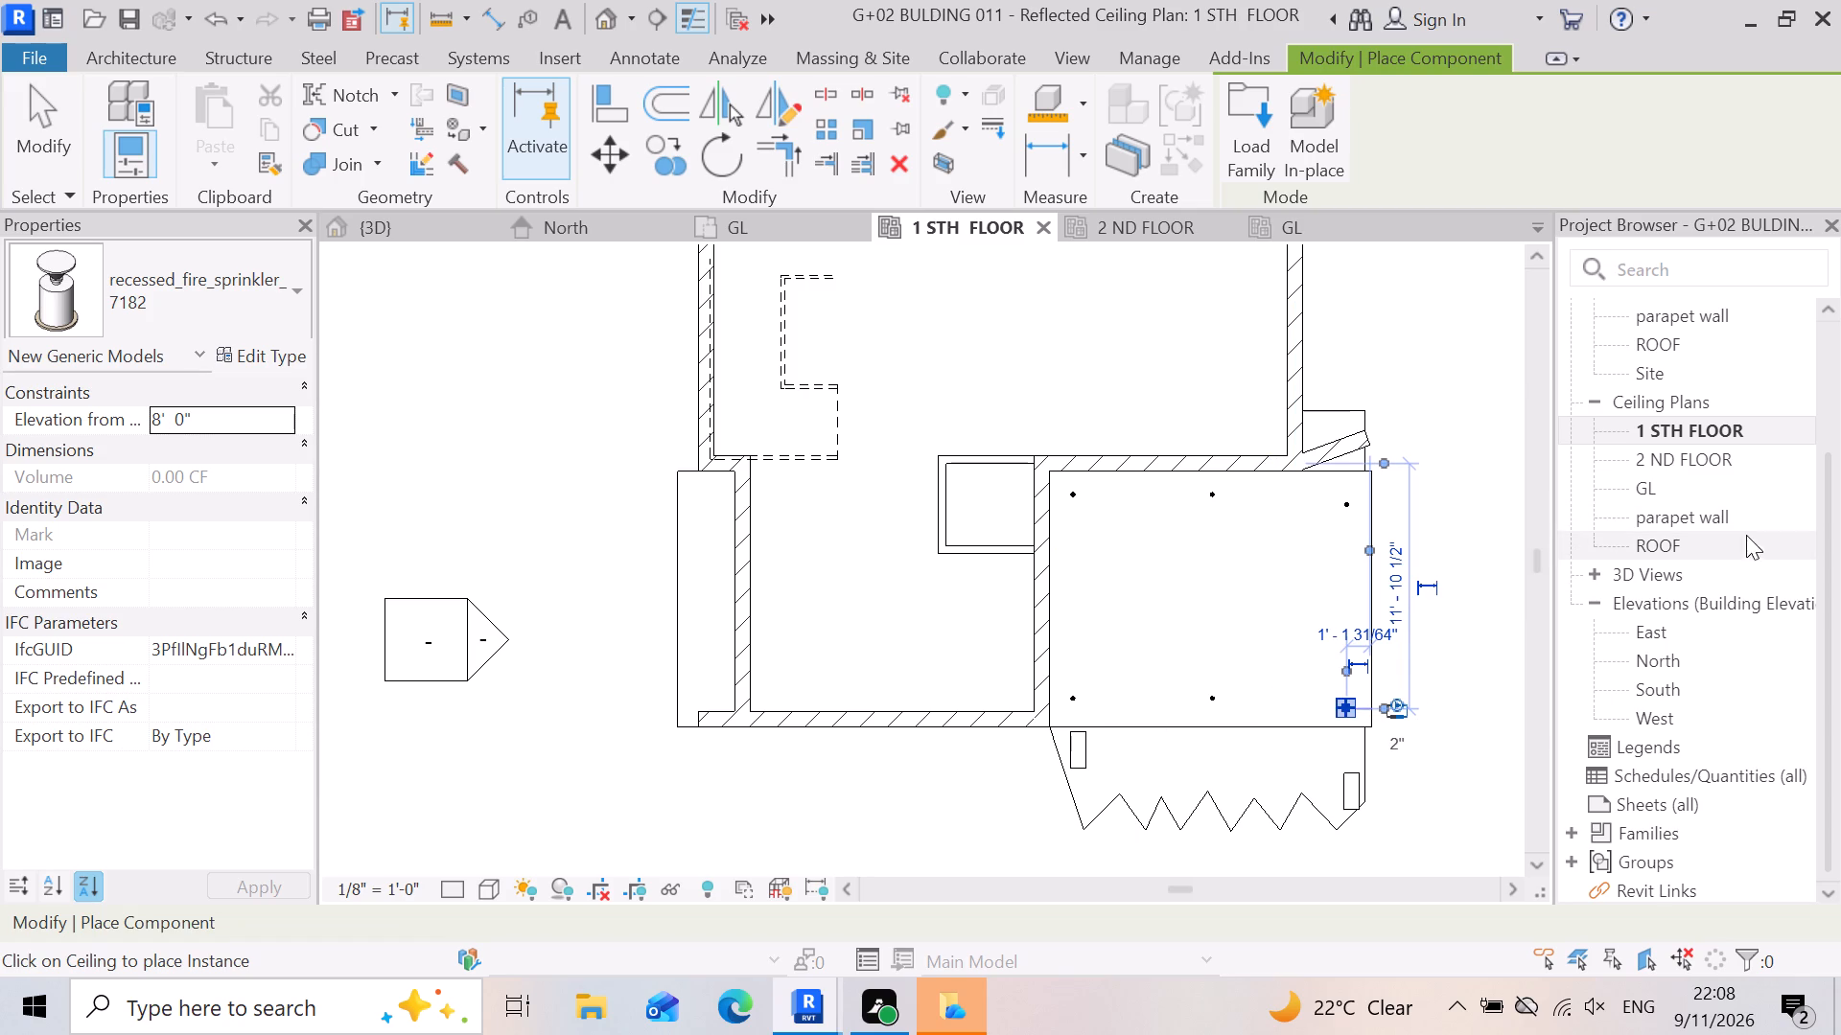
In the 2 ND FLOOR ceiling plan, place three recessed_fire_sprinkler_7182 fixtures along the balcony's house wall, starting about 1'-0" from the corner.
scroll(1733, 531, "up", 2)
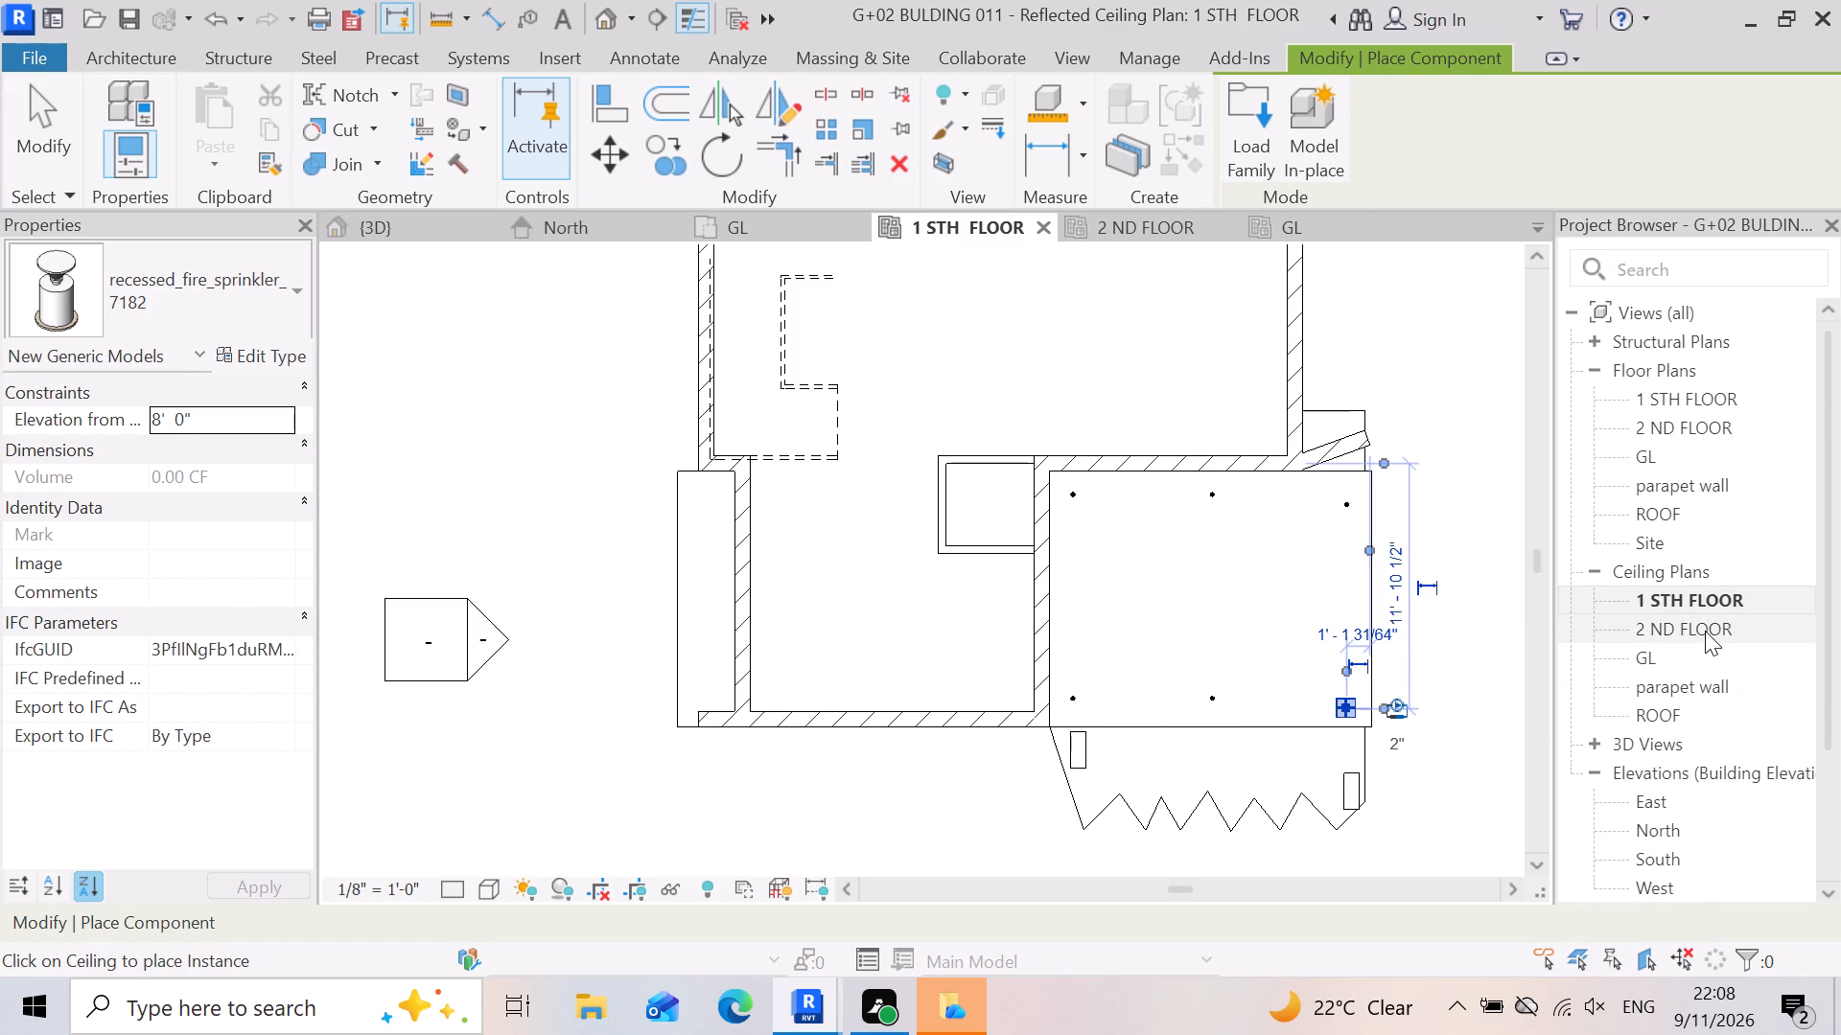
double_click(1706, 631)
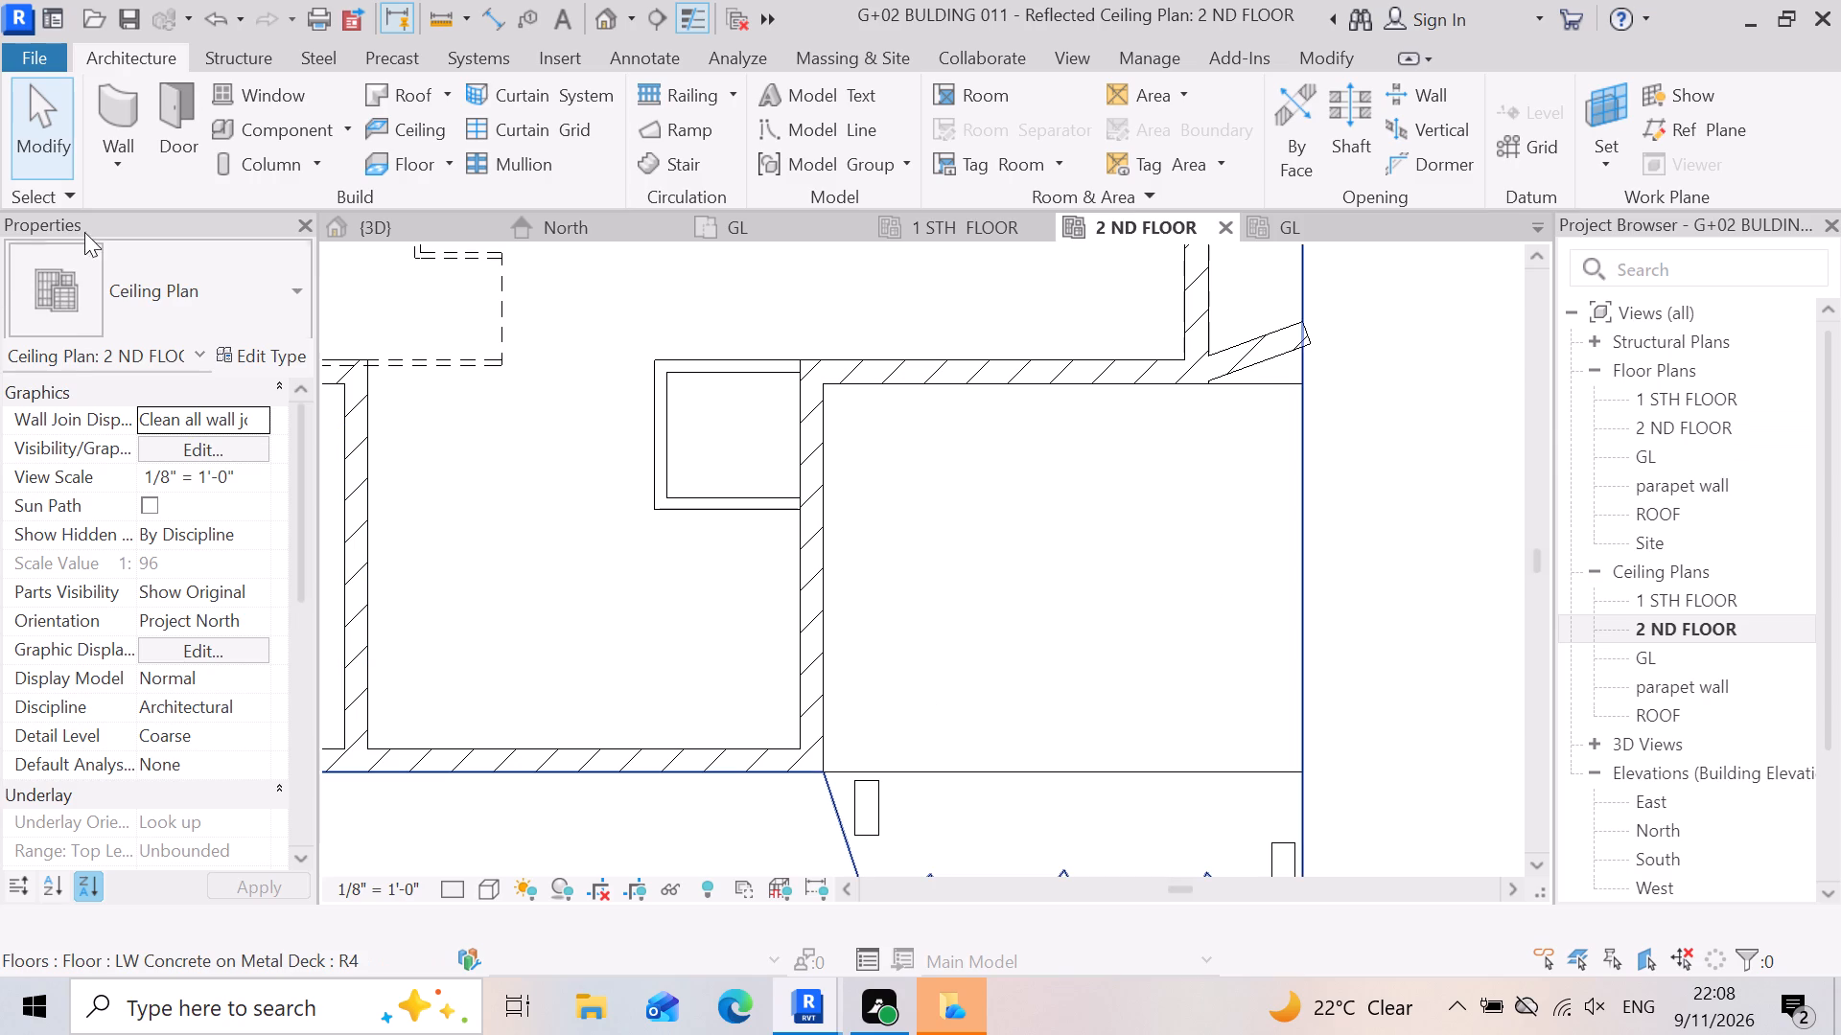
left_click(340, 127)
left_click(354, 190)
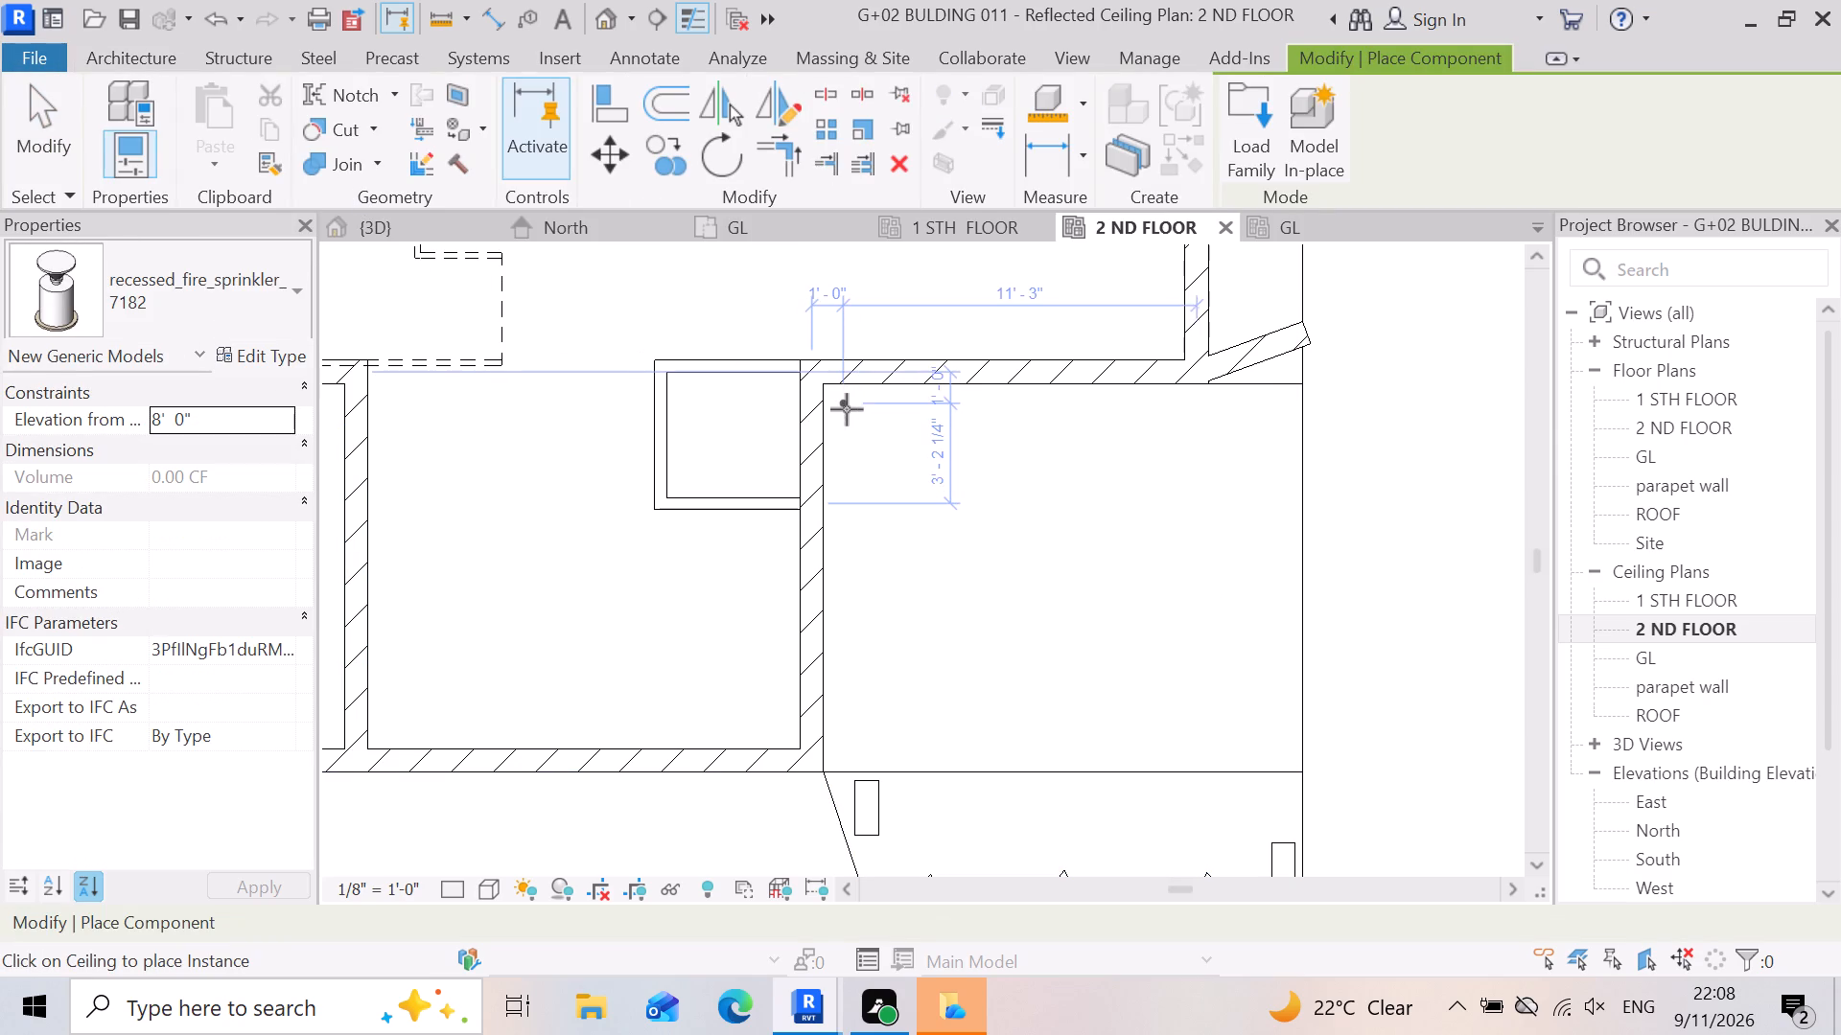
left_click(846, 408)
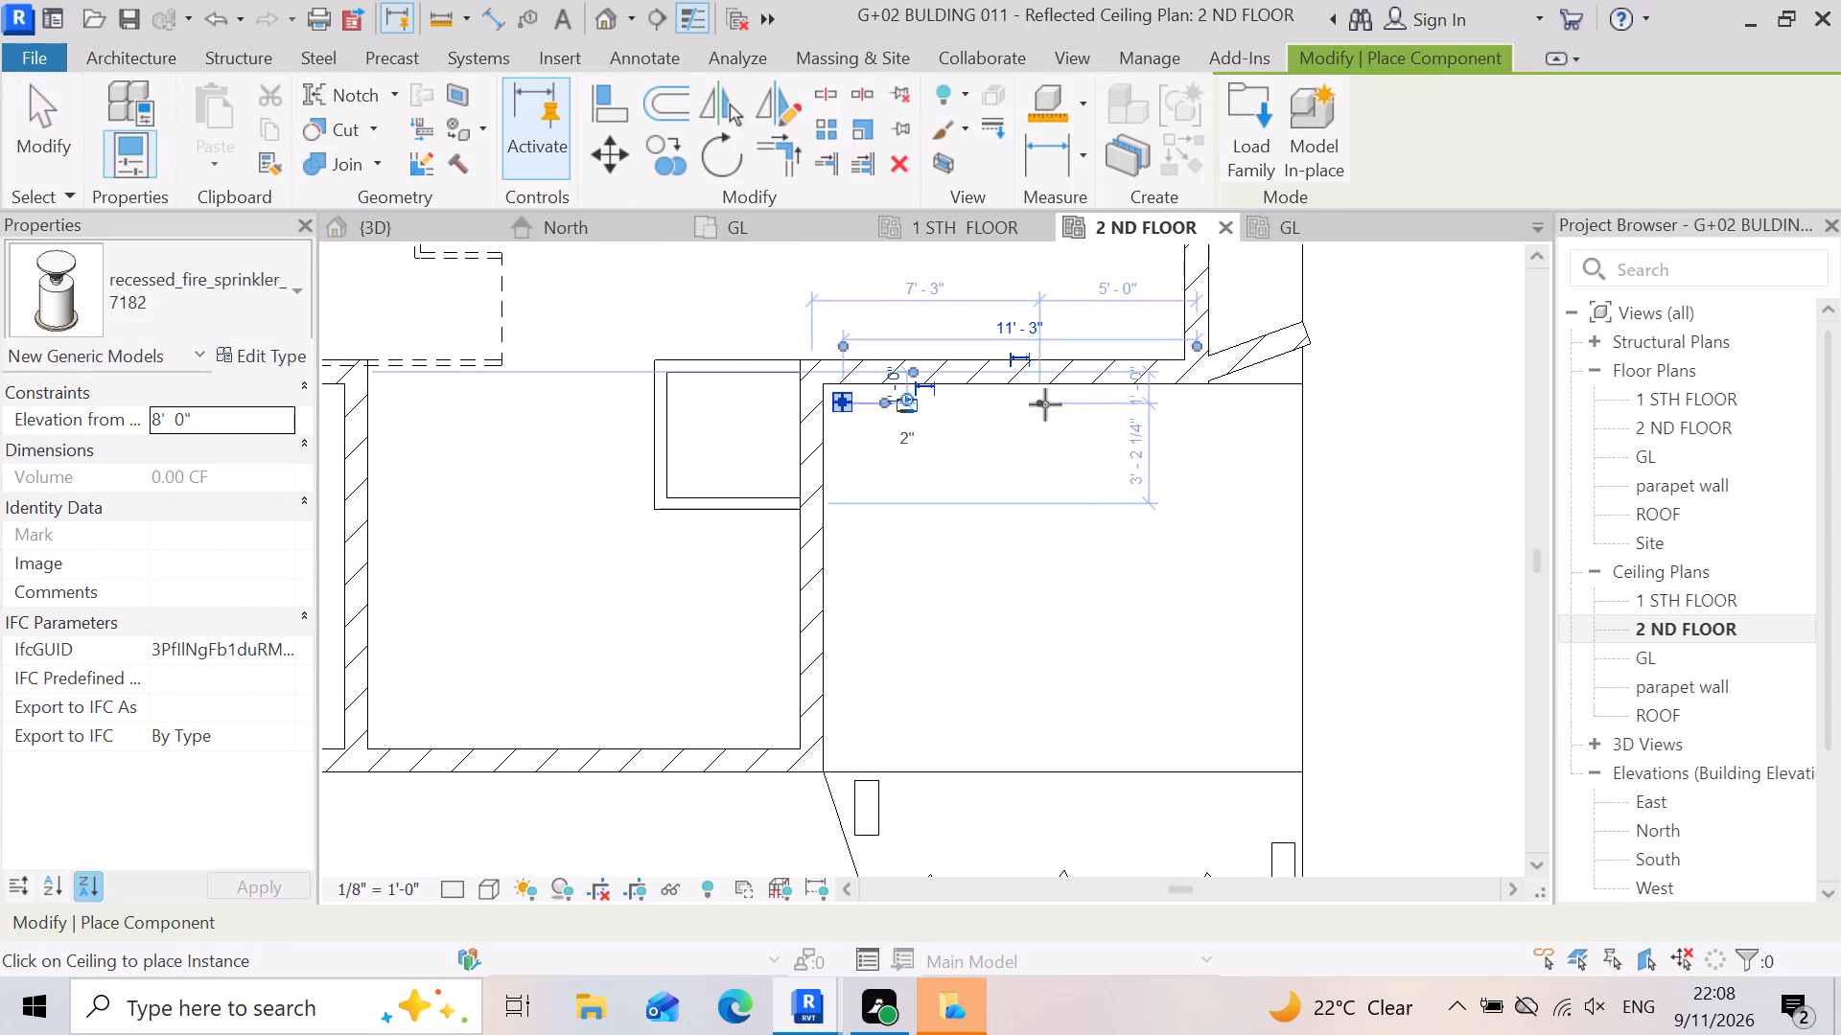
left_click(1045, 405)
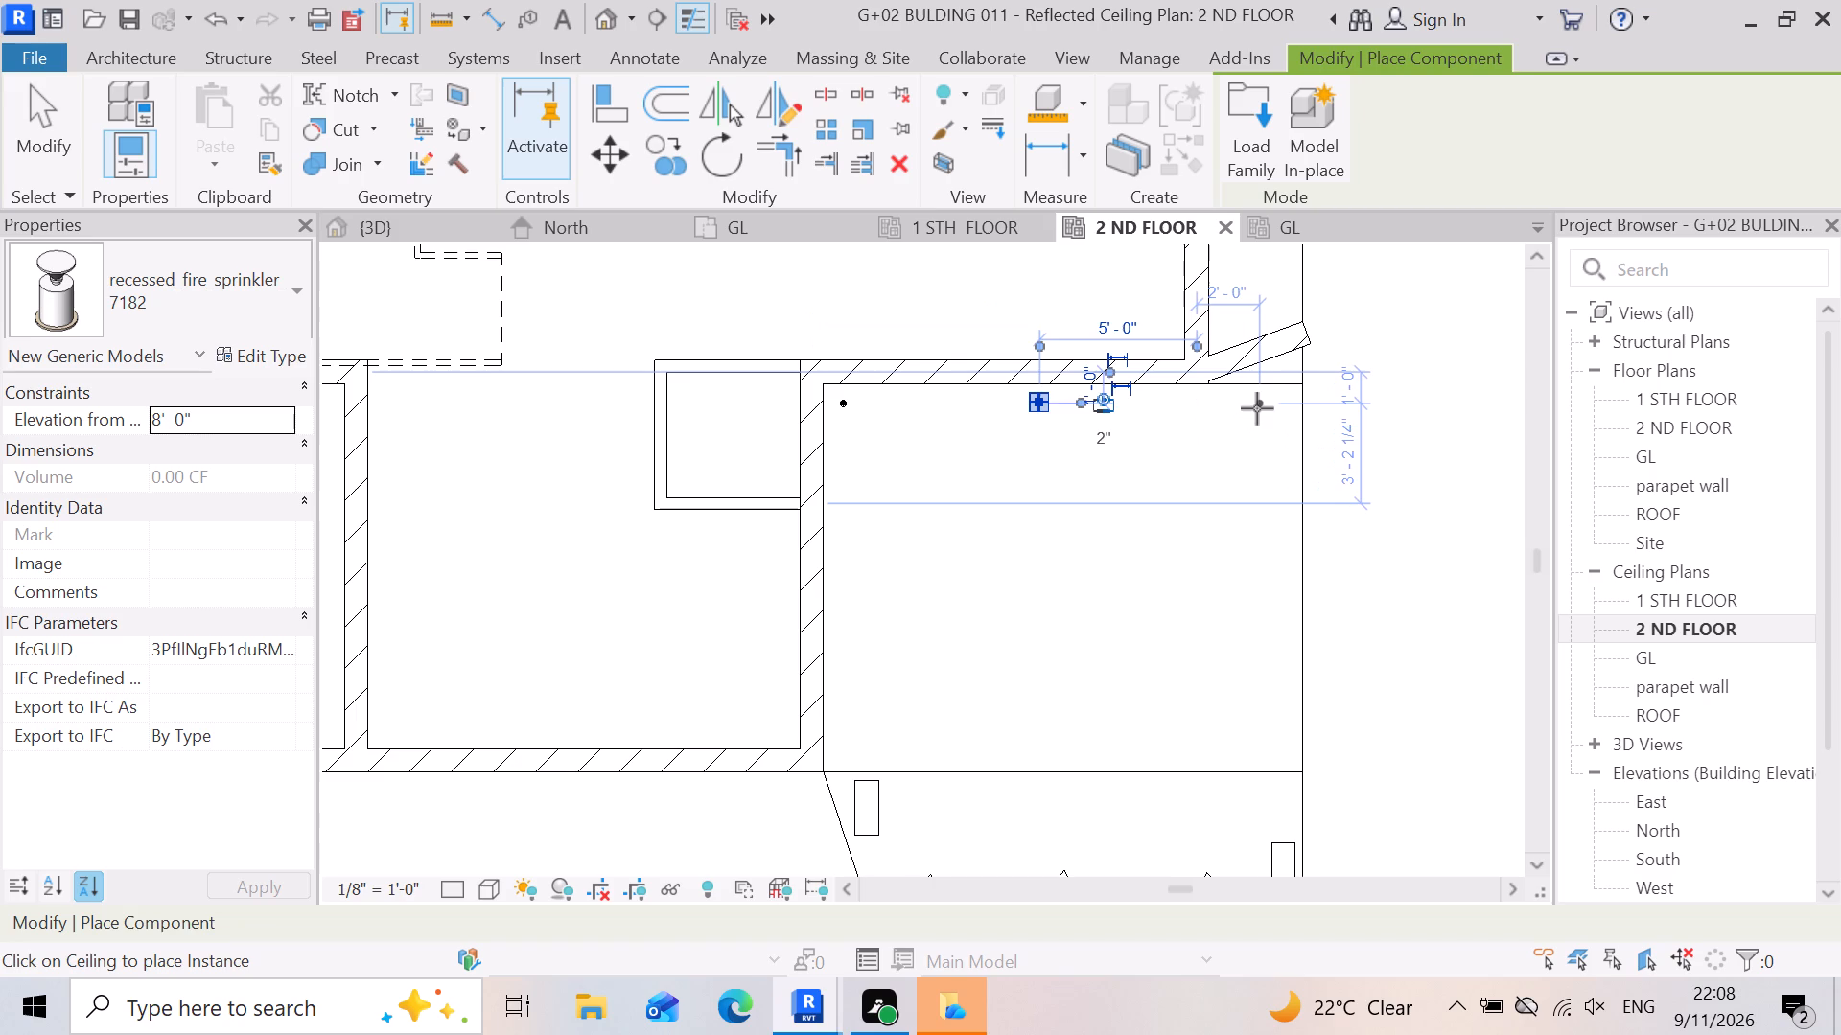
left_click(1263, 408)
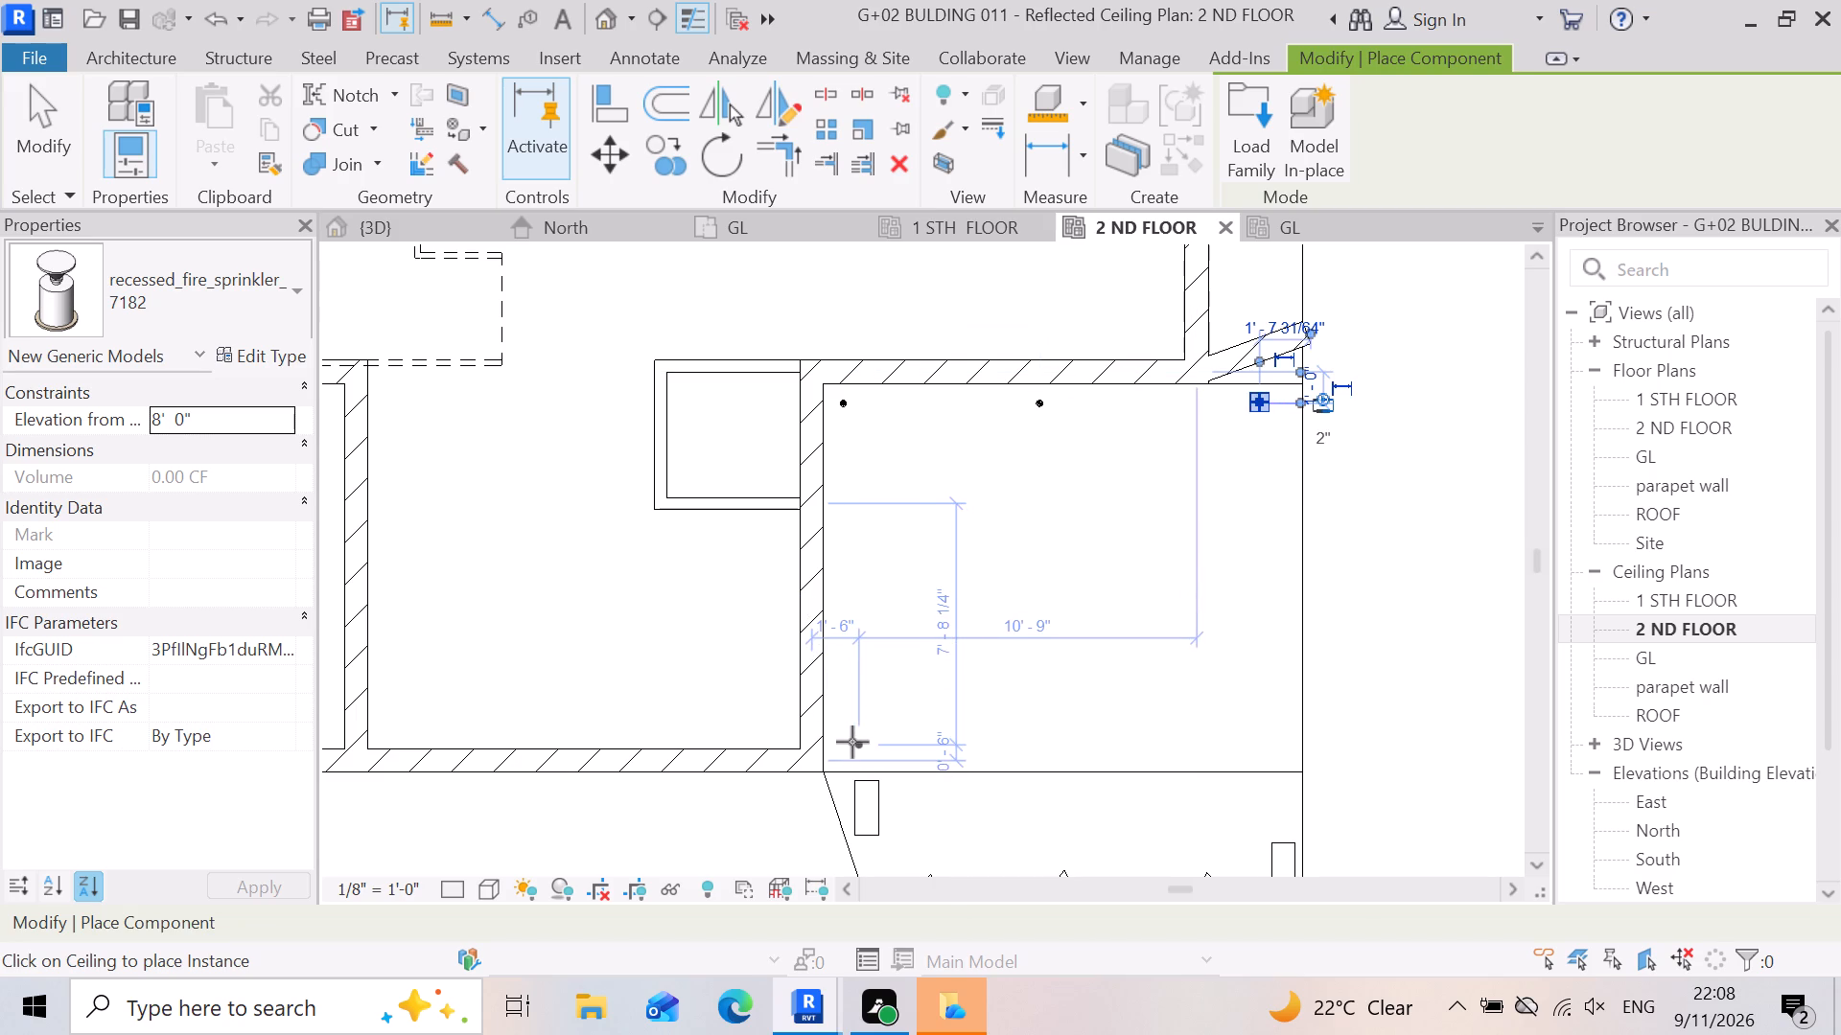
Place three more recessed sprinklers along the 2 ND FLOOR balcony ceiling's outer edge, the first about 1'-6" from the side wall.
left_click(852, 742)
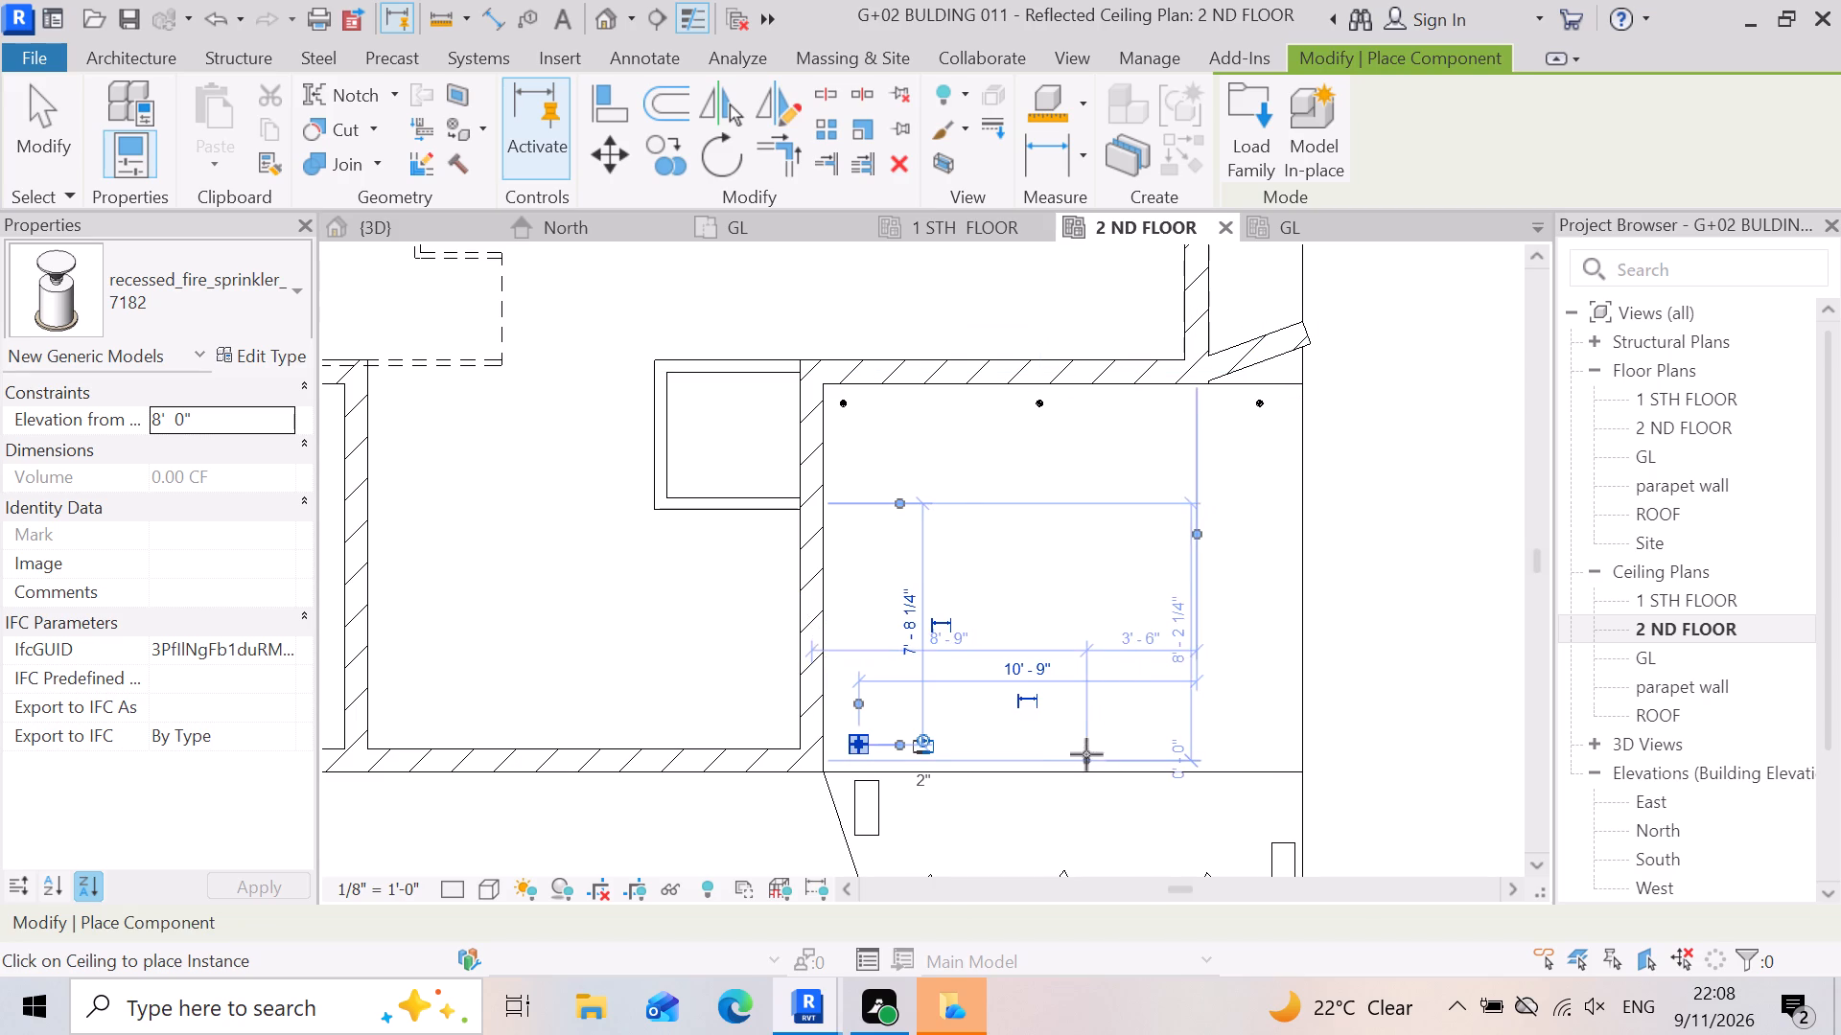
left_click(1062, 741)
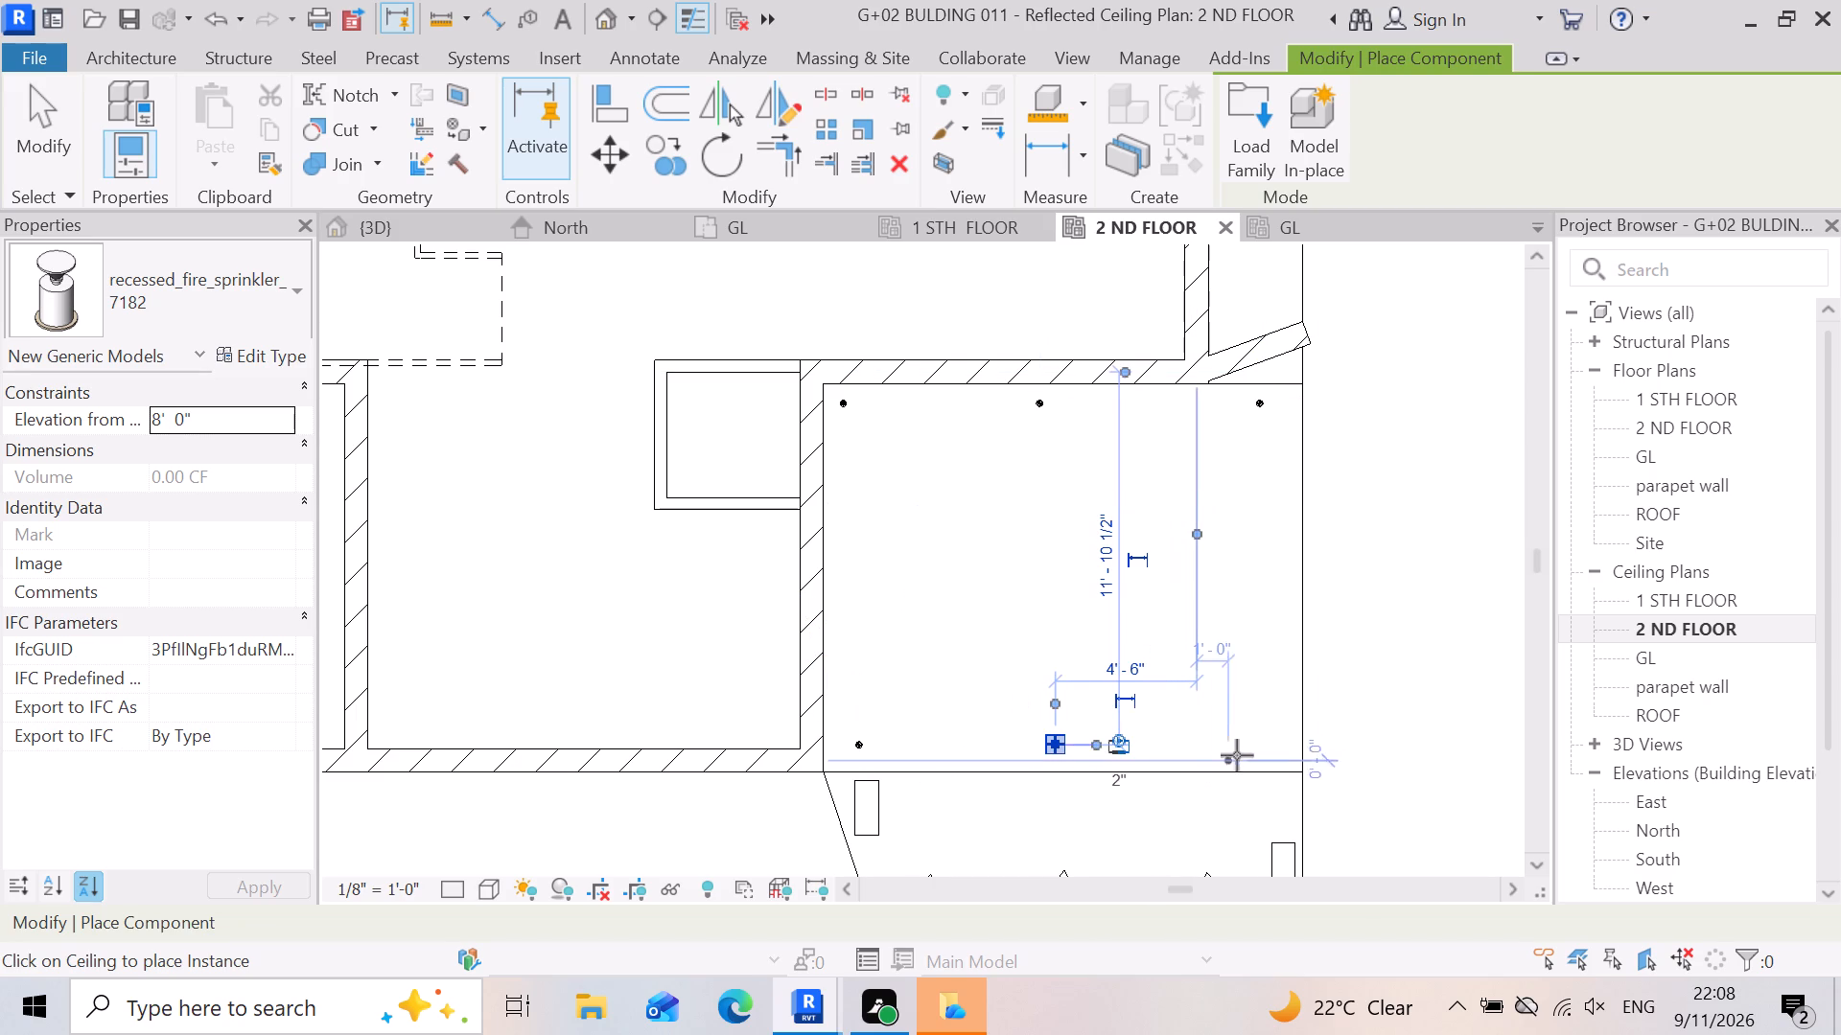
left_click(1249, 749)
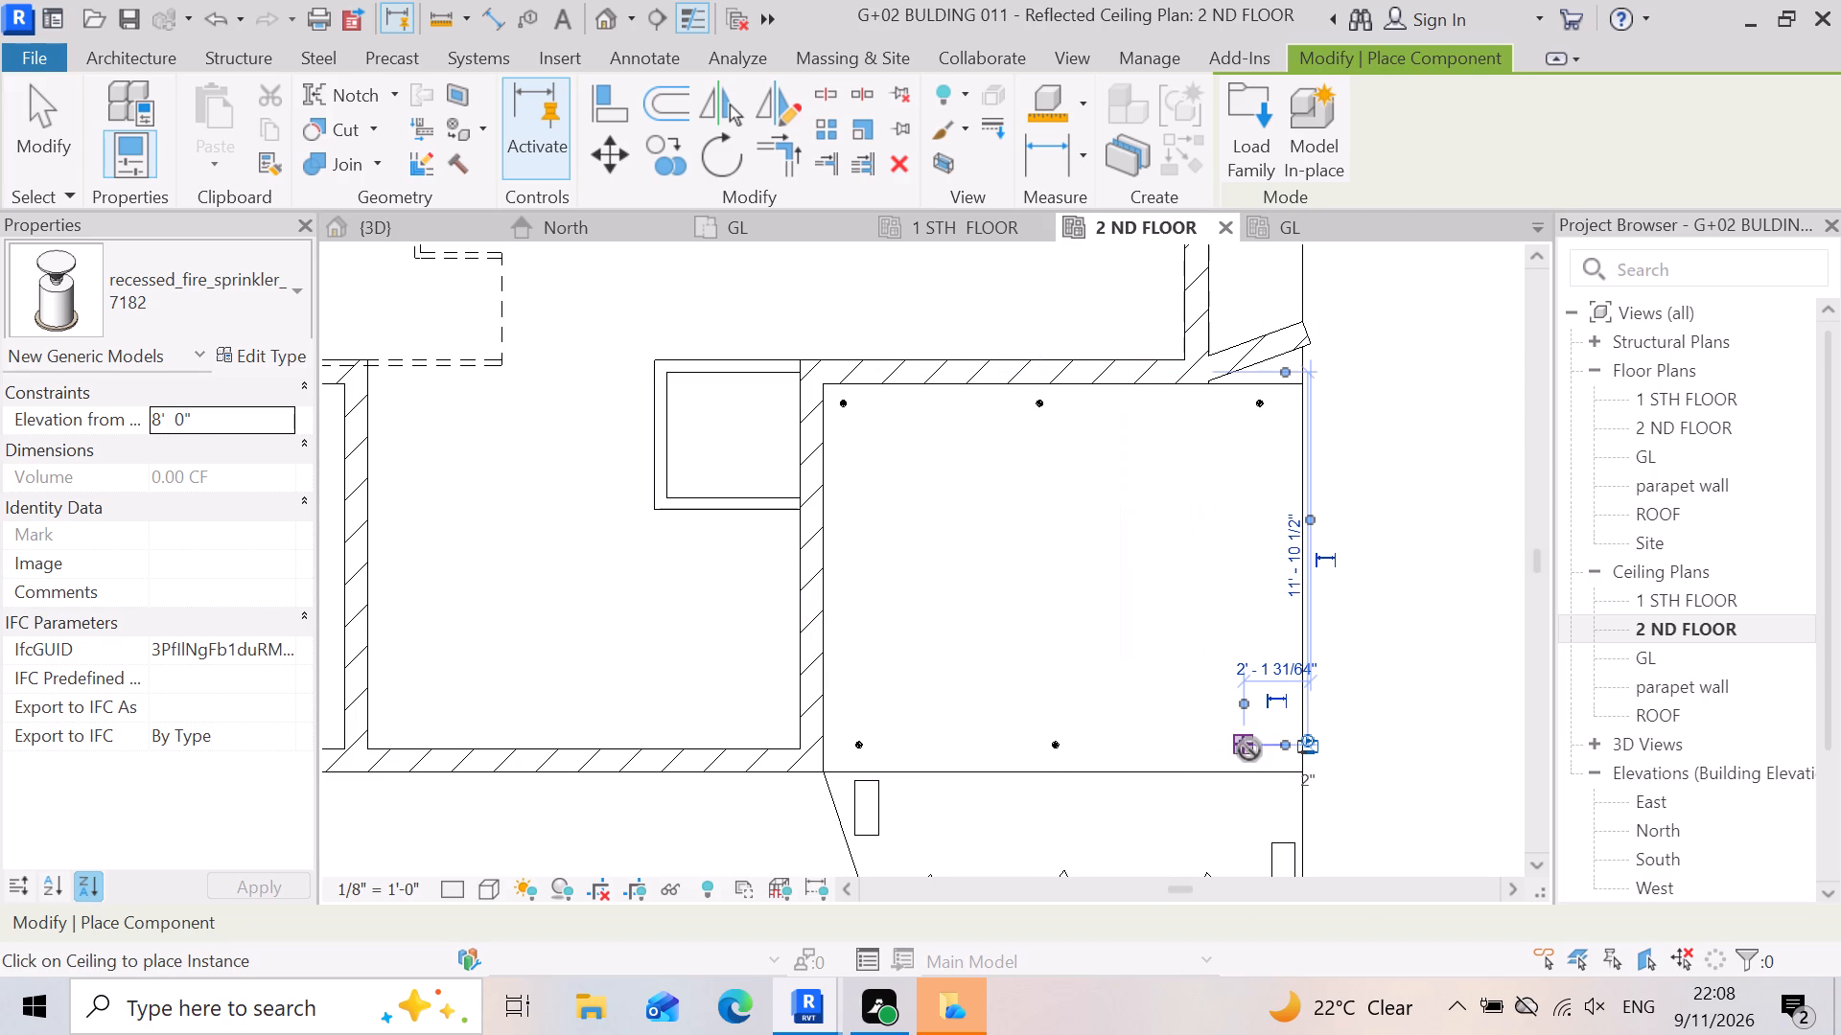
Examine the recessed sprinklers in the upper balcony ceilings from the front corner of the building in the 3D view.
left_click(410, 229)
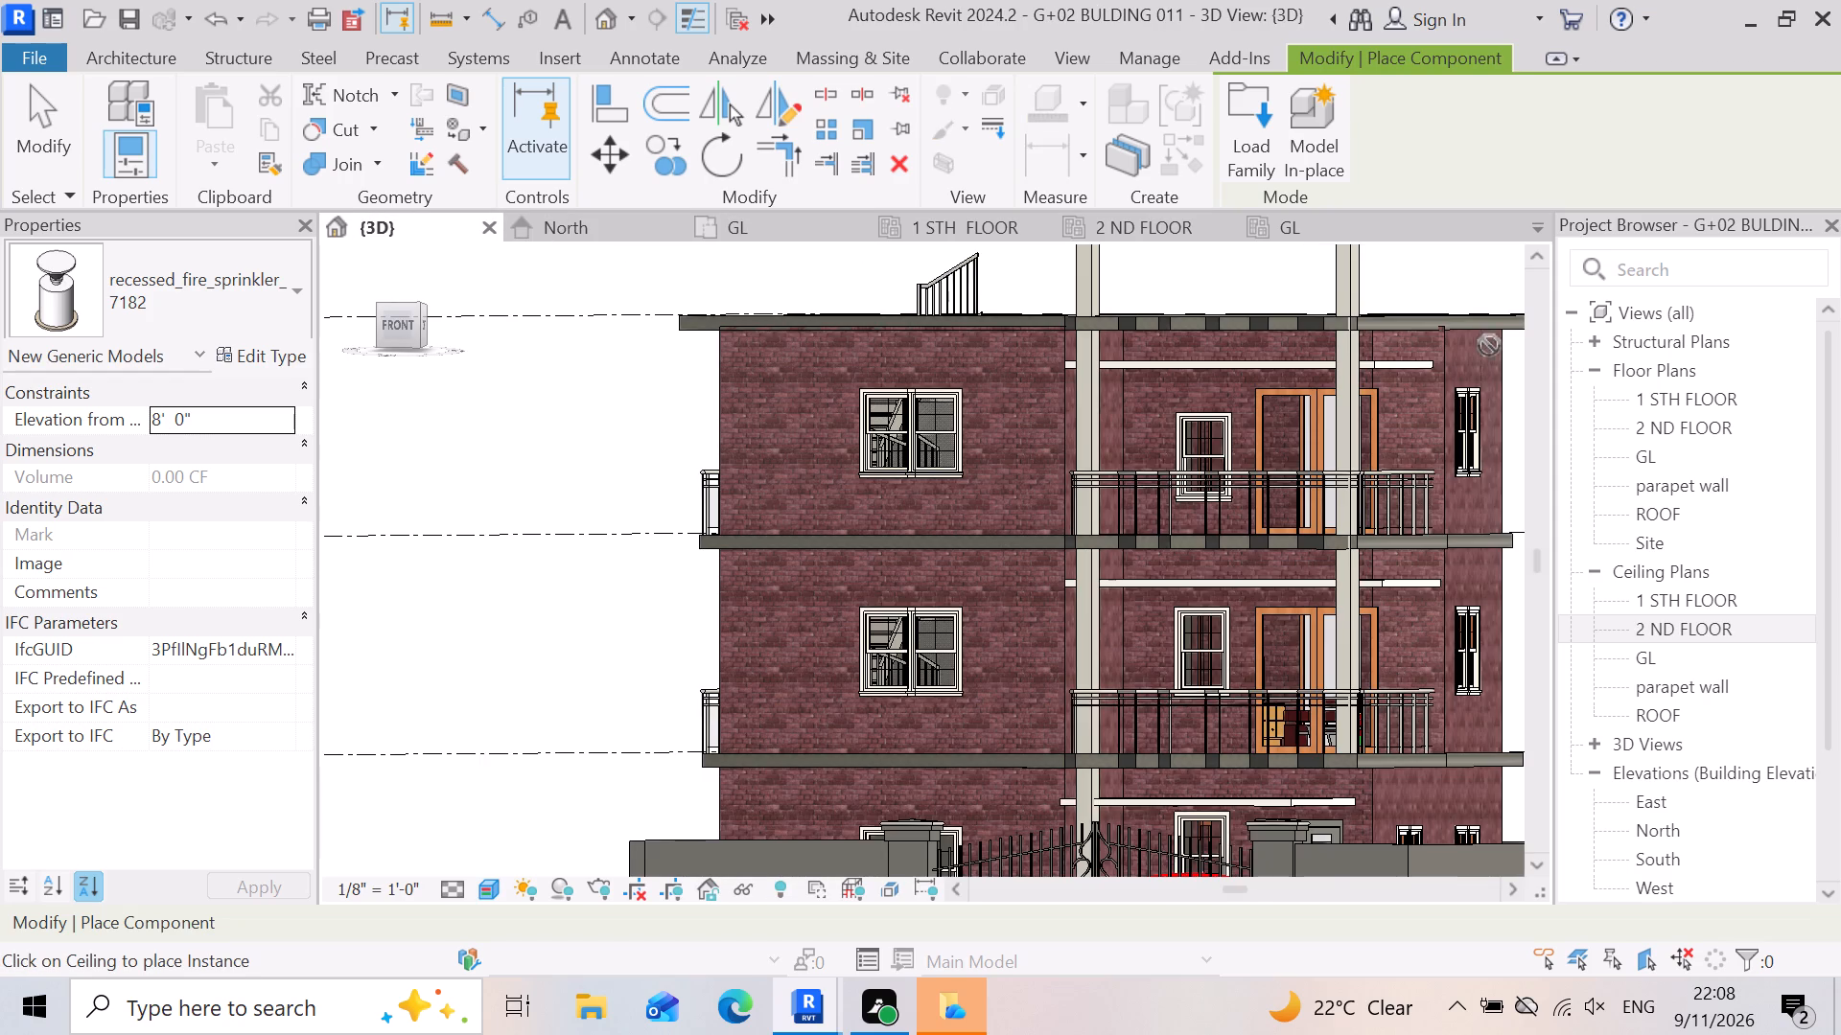
scroll(1489, 345, "up", 3)
scroll(1254, 355, "up", 6)
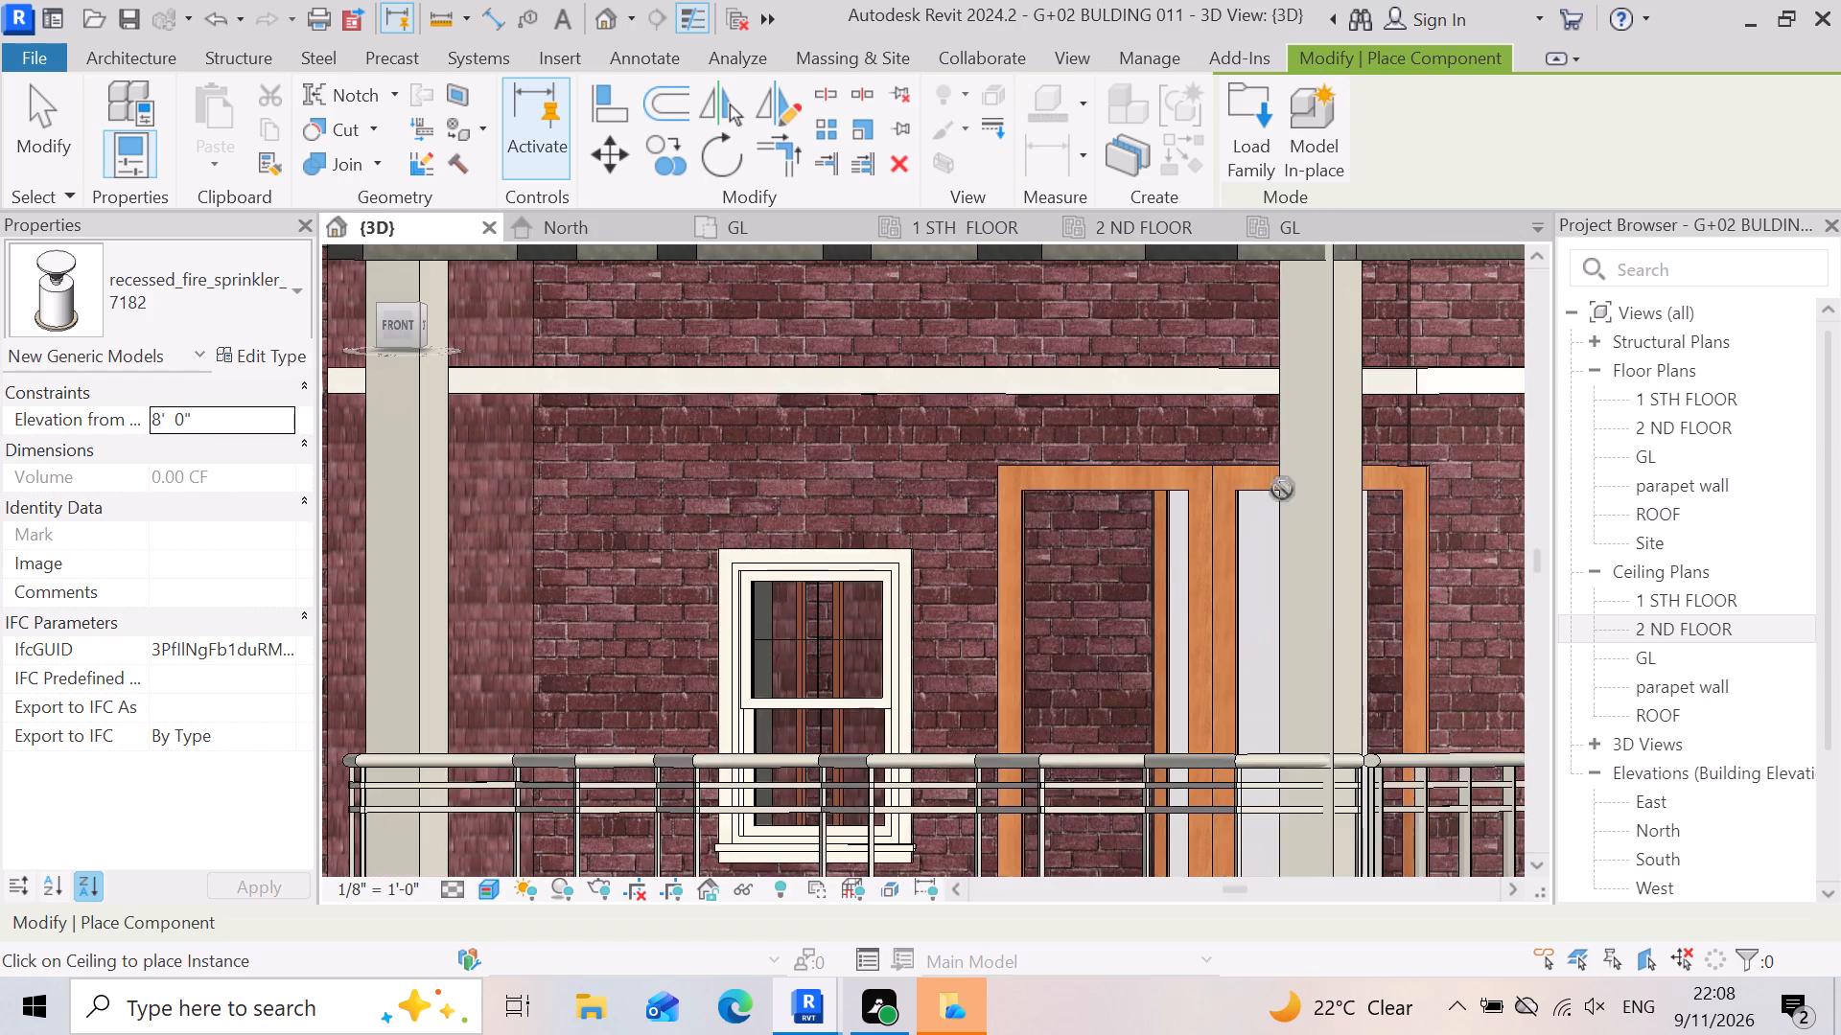
scroll(1293, 470, "down", 9)
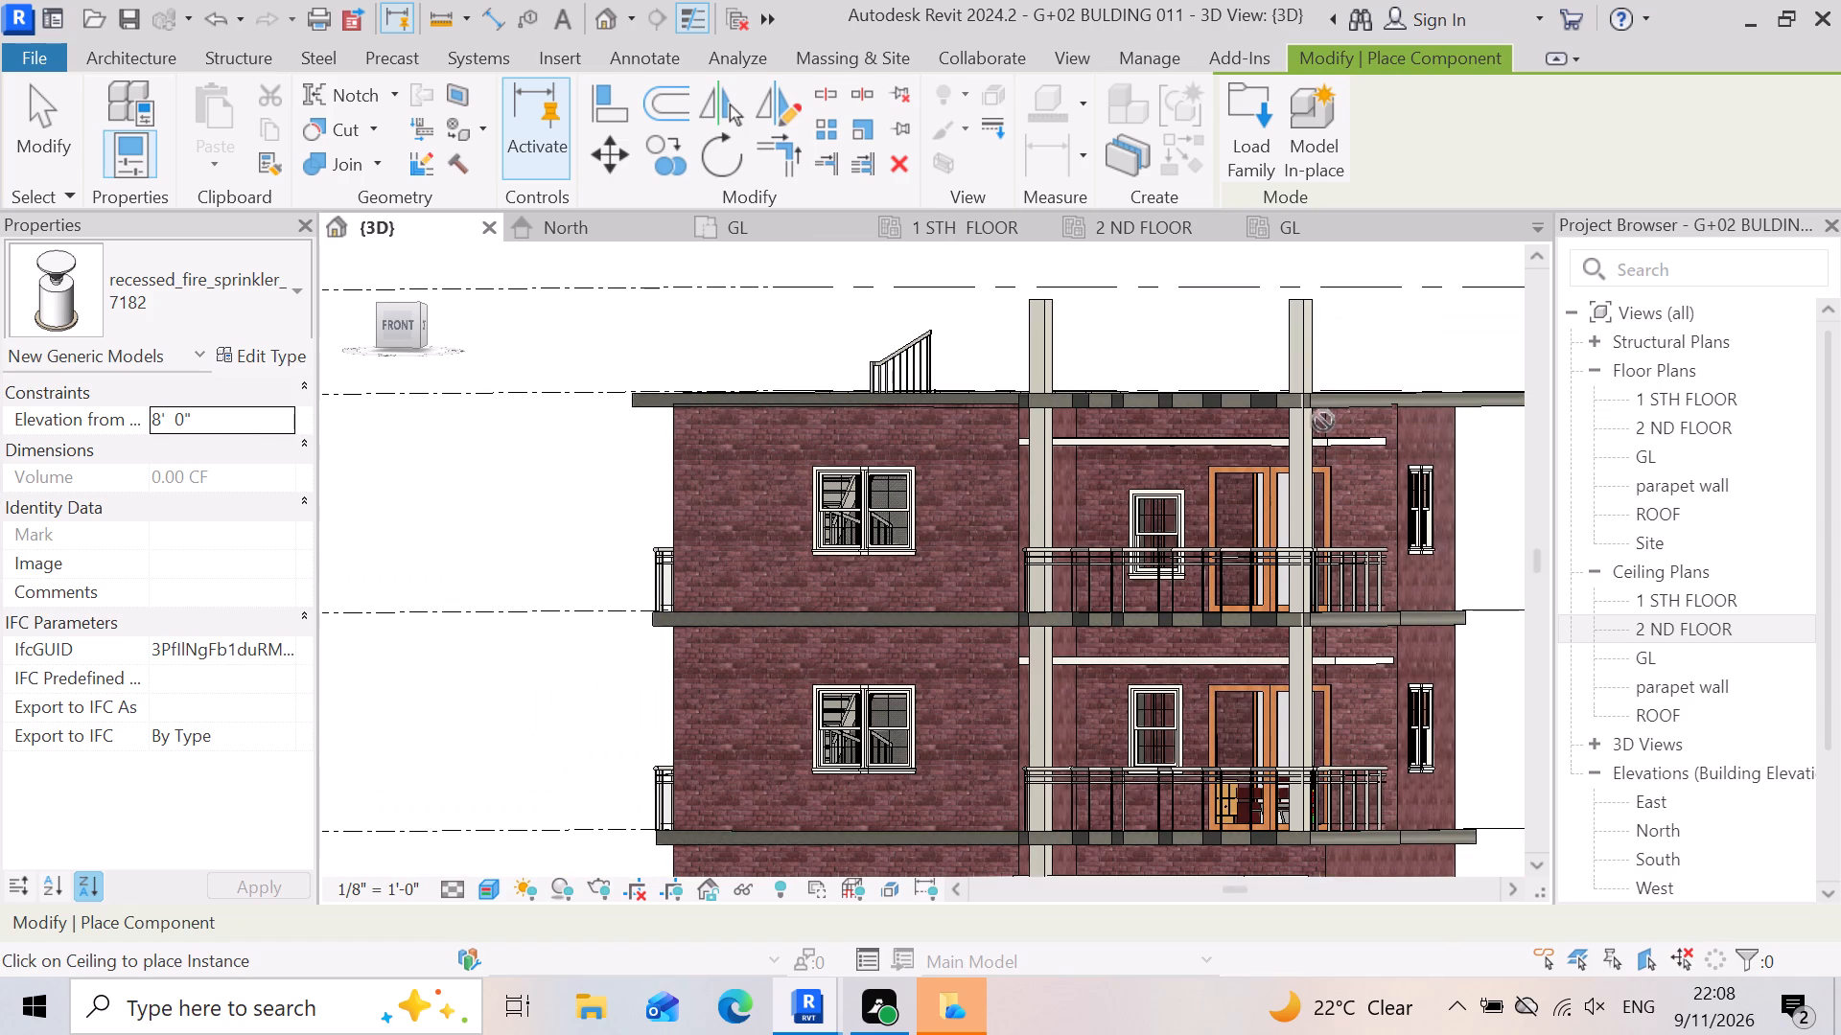
right_click_drag(1316, 380, 1217, 503, "shift")
middle_click(1226, 483, "shift")
middle_click(1217, 503, "shift")
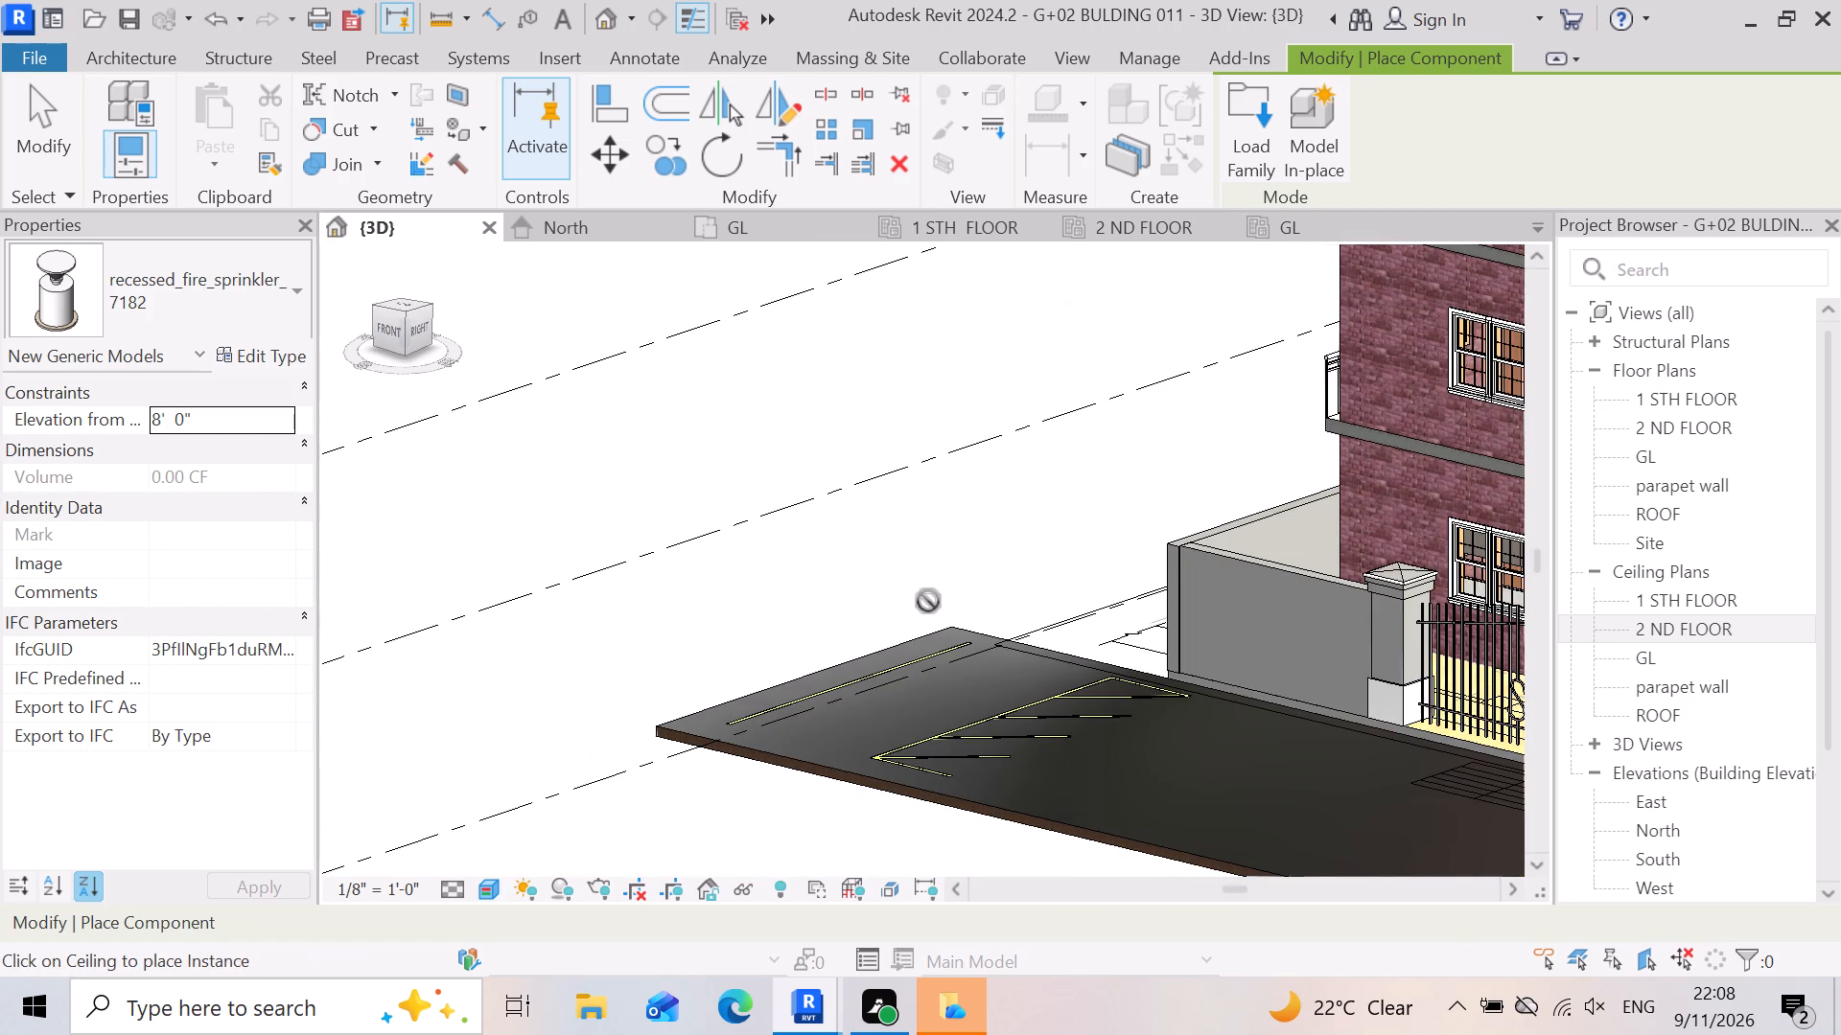
scroll(908, 616, "down", 4)
scroll(1503, 425, "up", 2)
scroll(1458, 354, "up", 6)
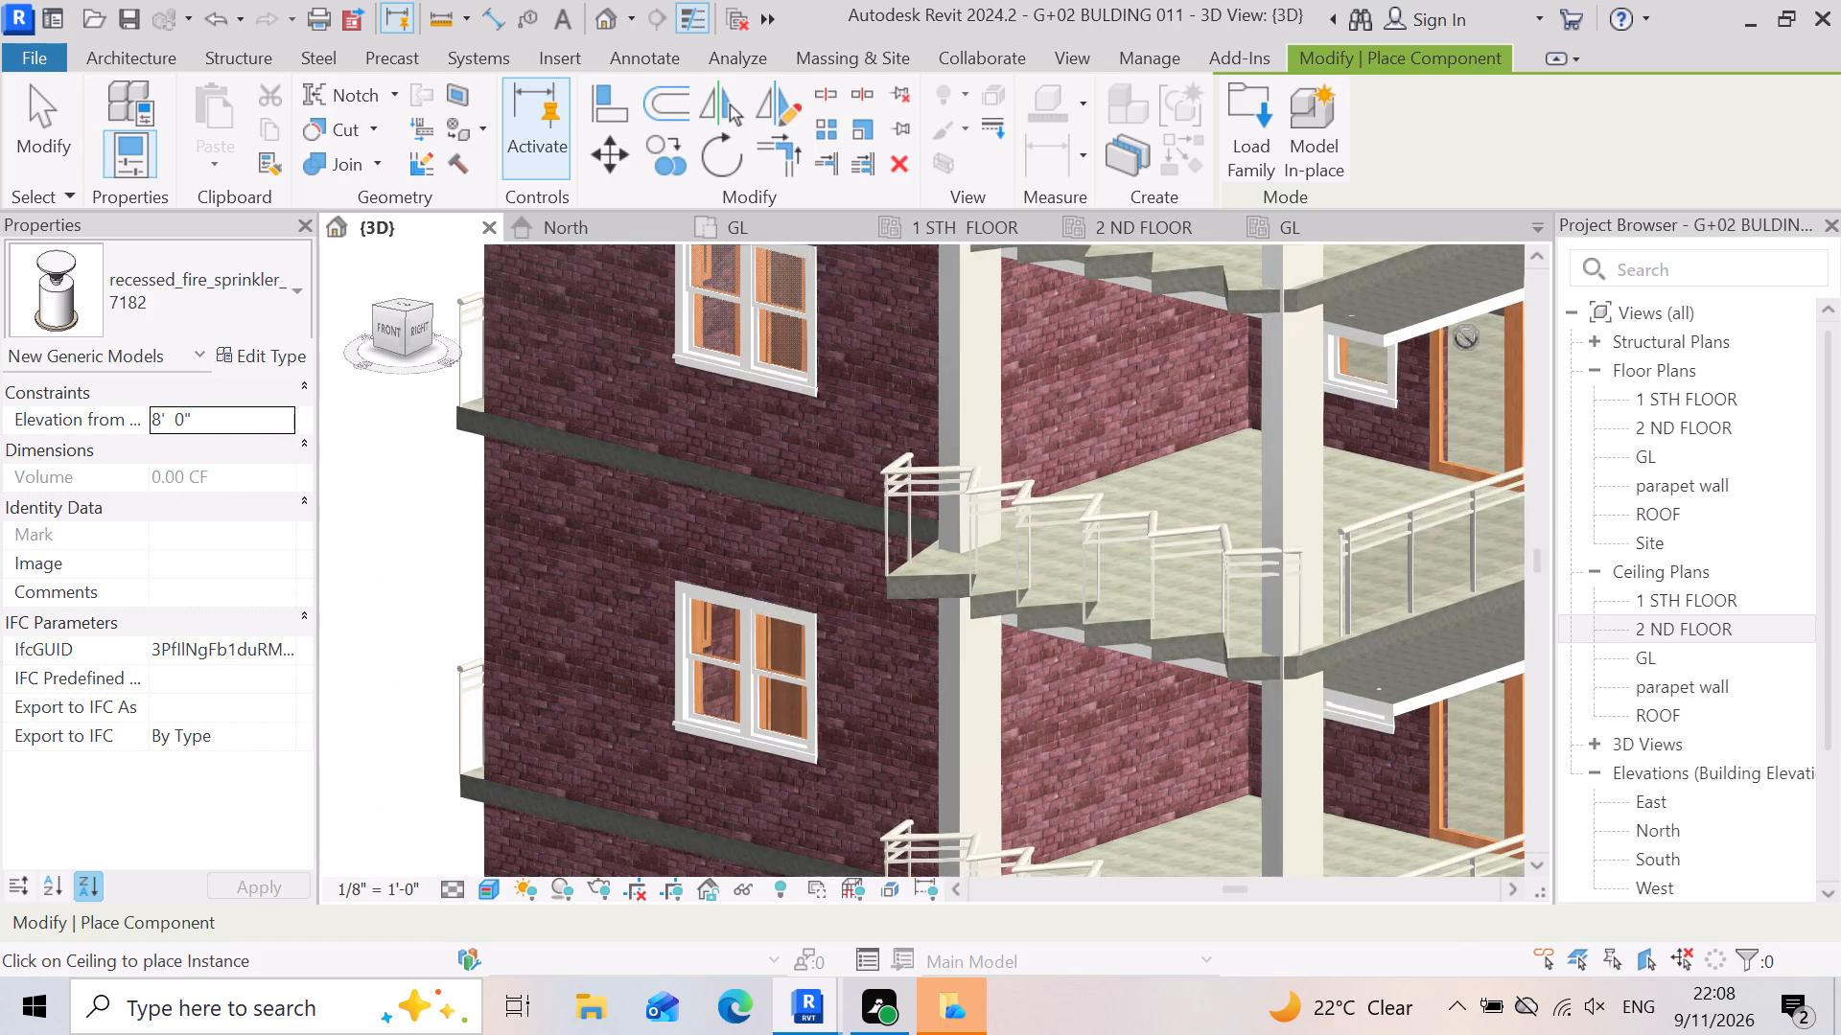
key("Escape")
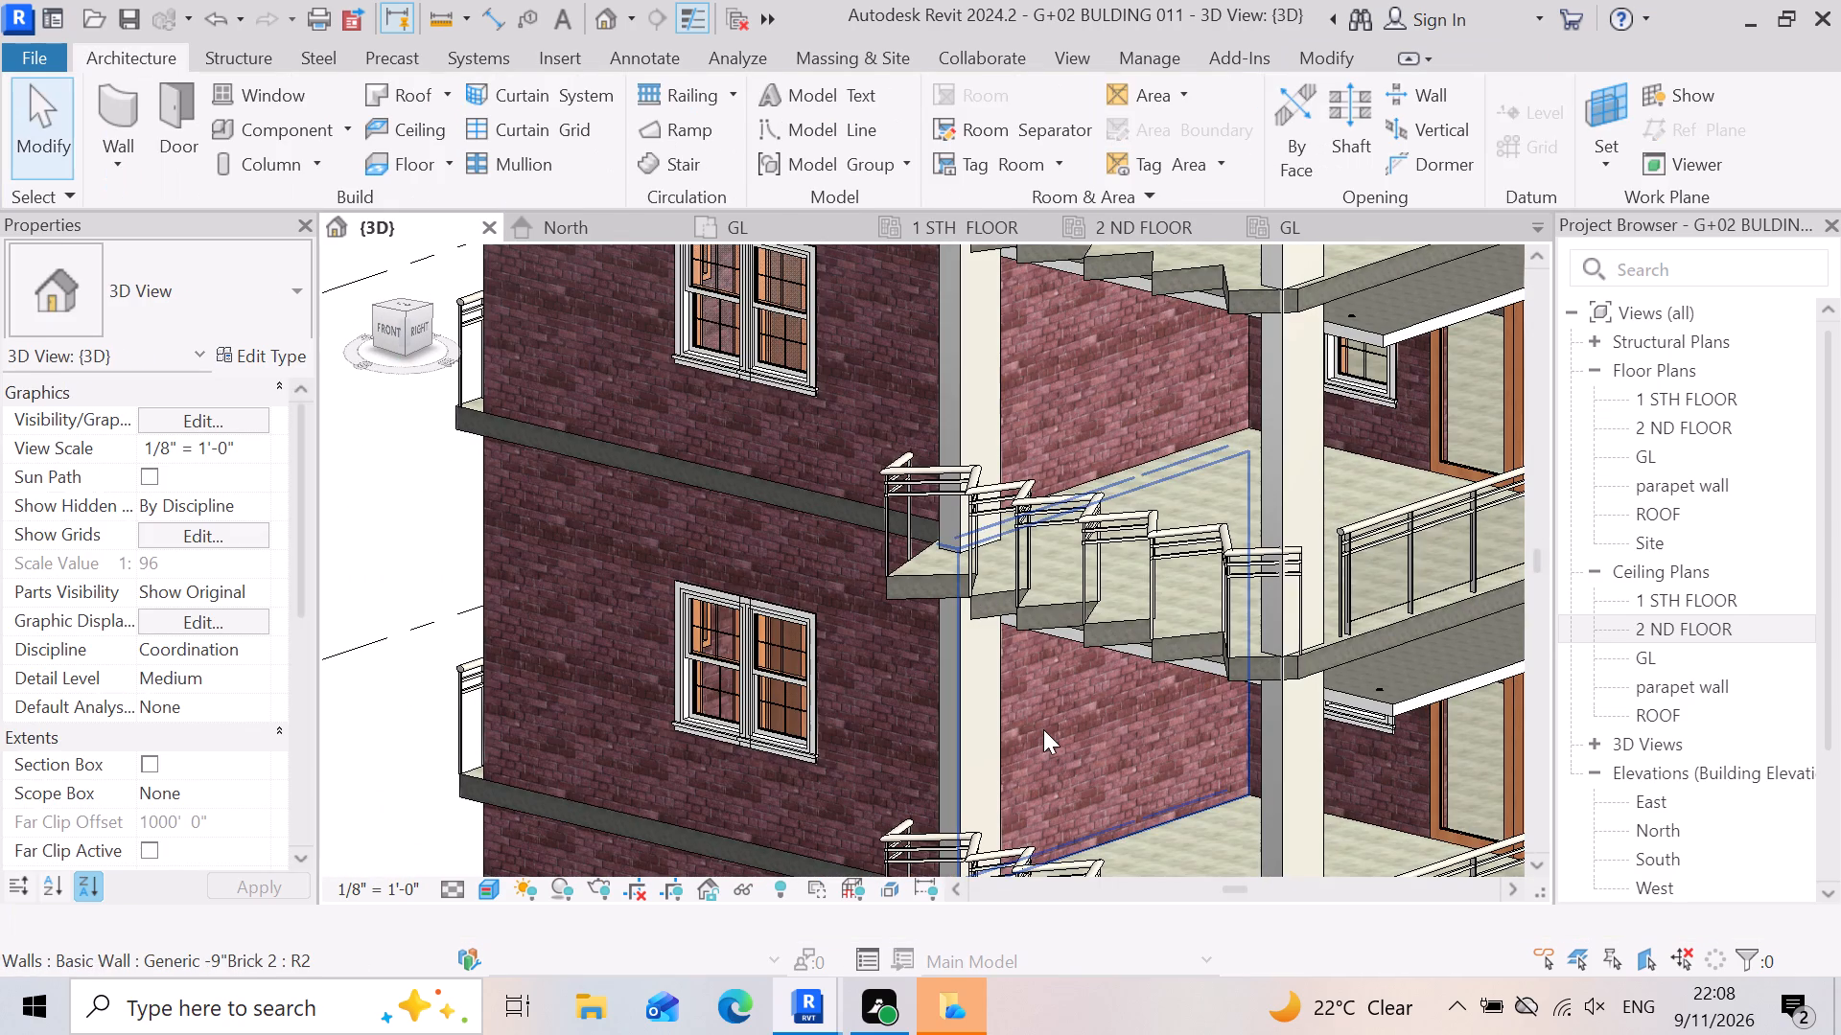
scroll(1455, 310, "up", 9)
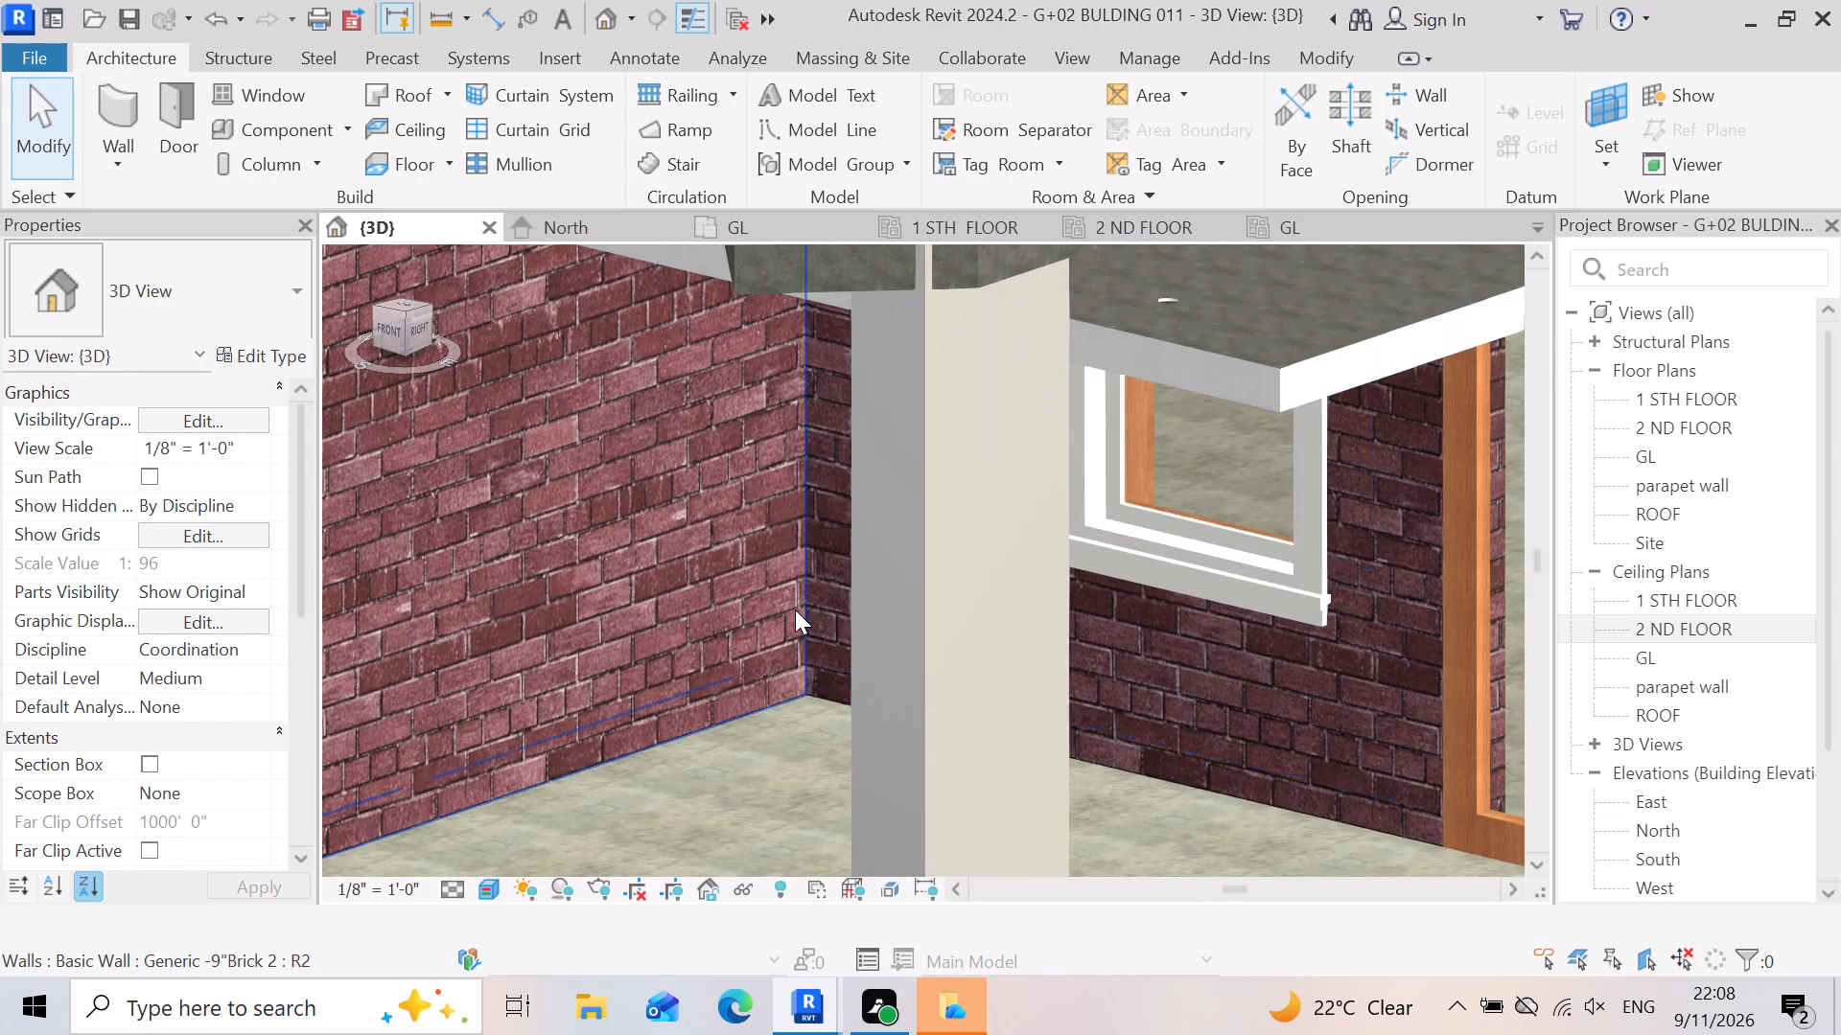
scroll(1222, 441, "up", 3)
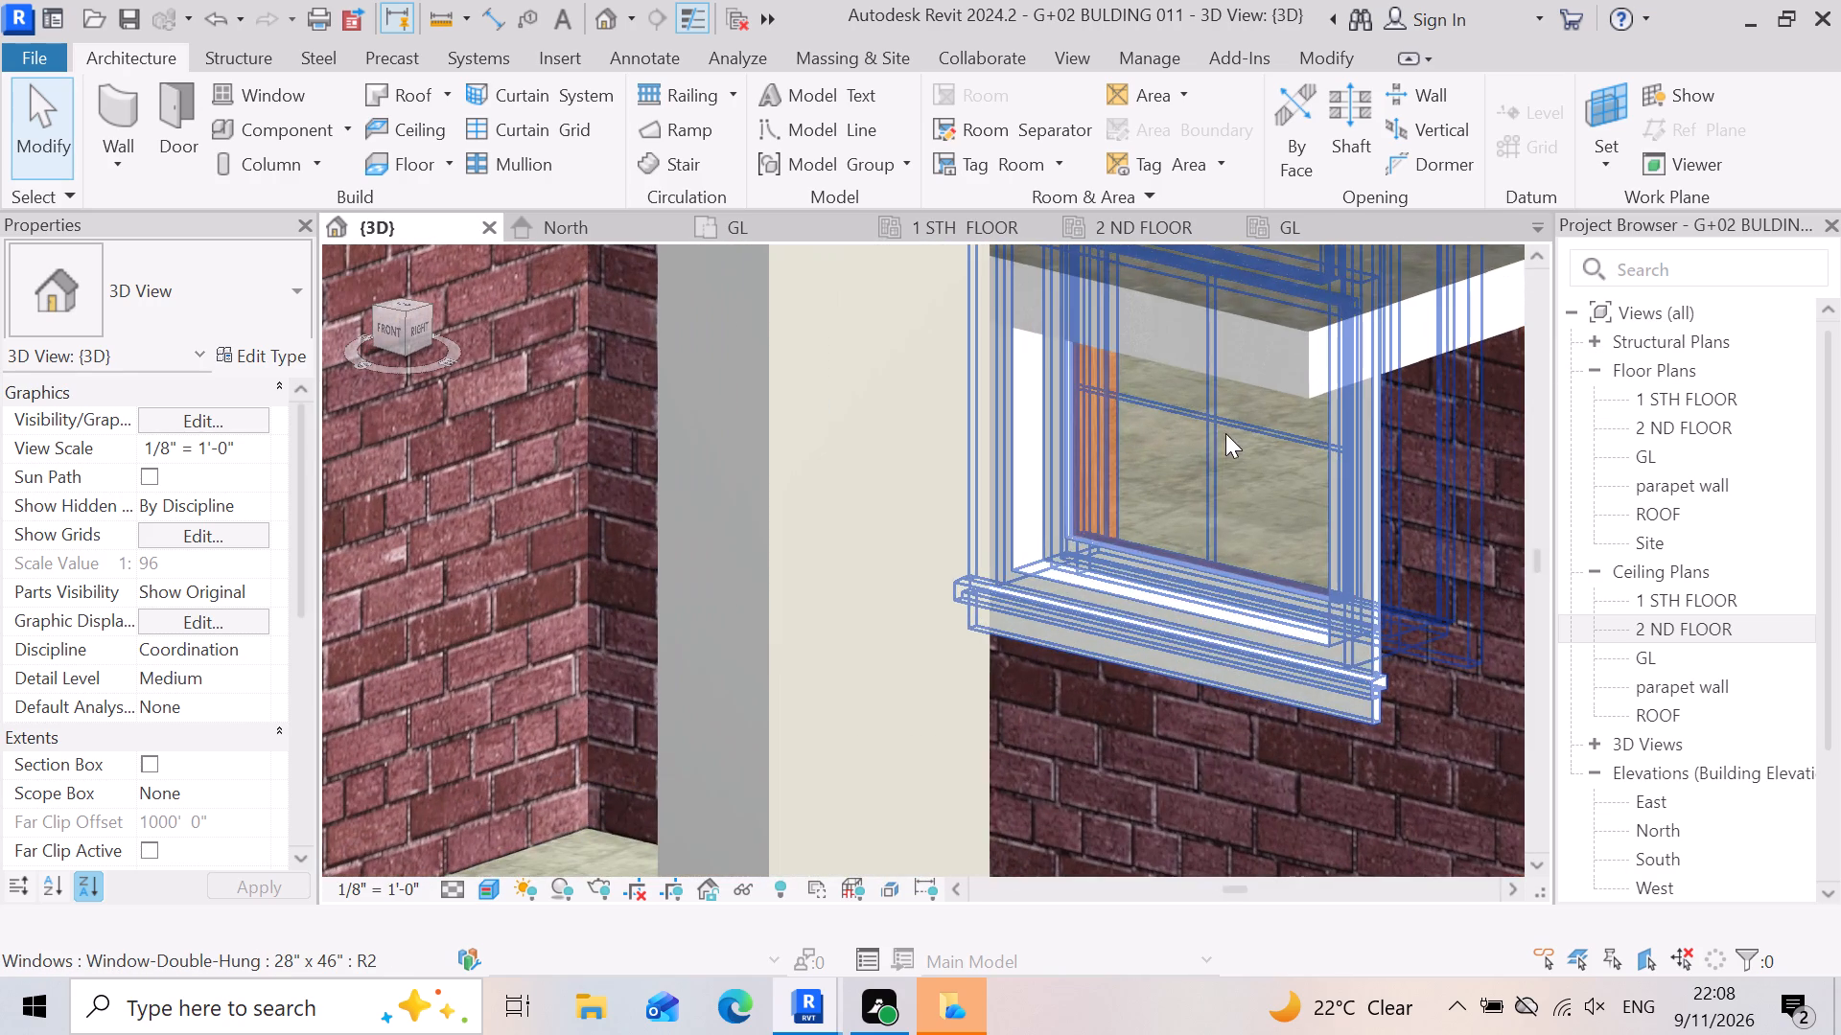
scroll(1261, 653, "down", 4)
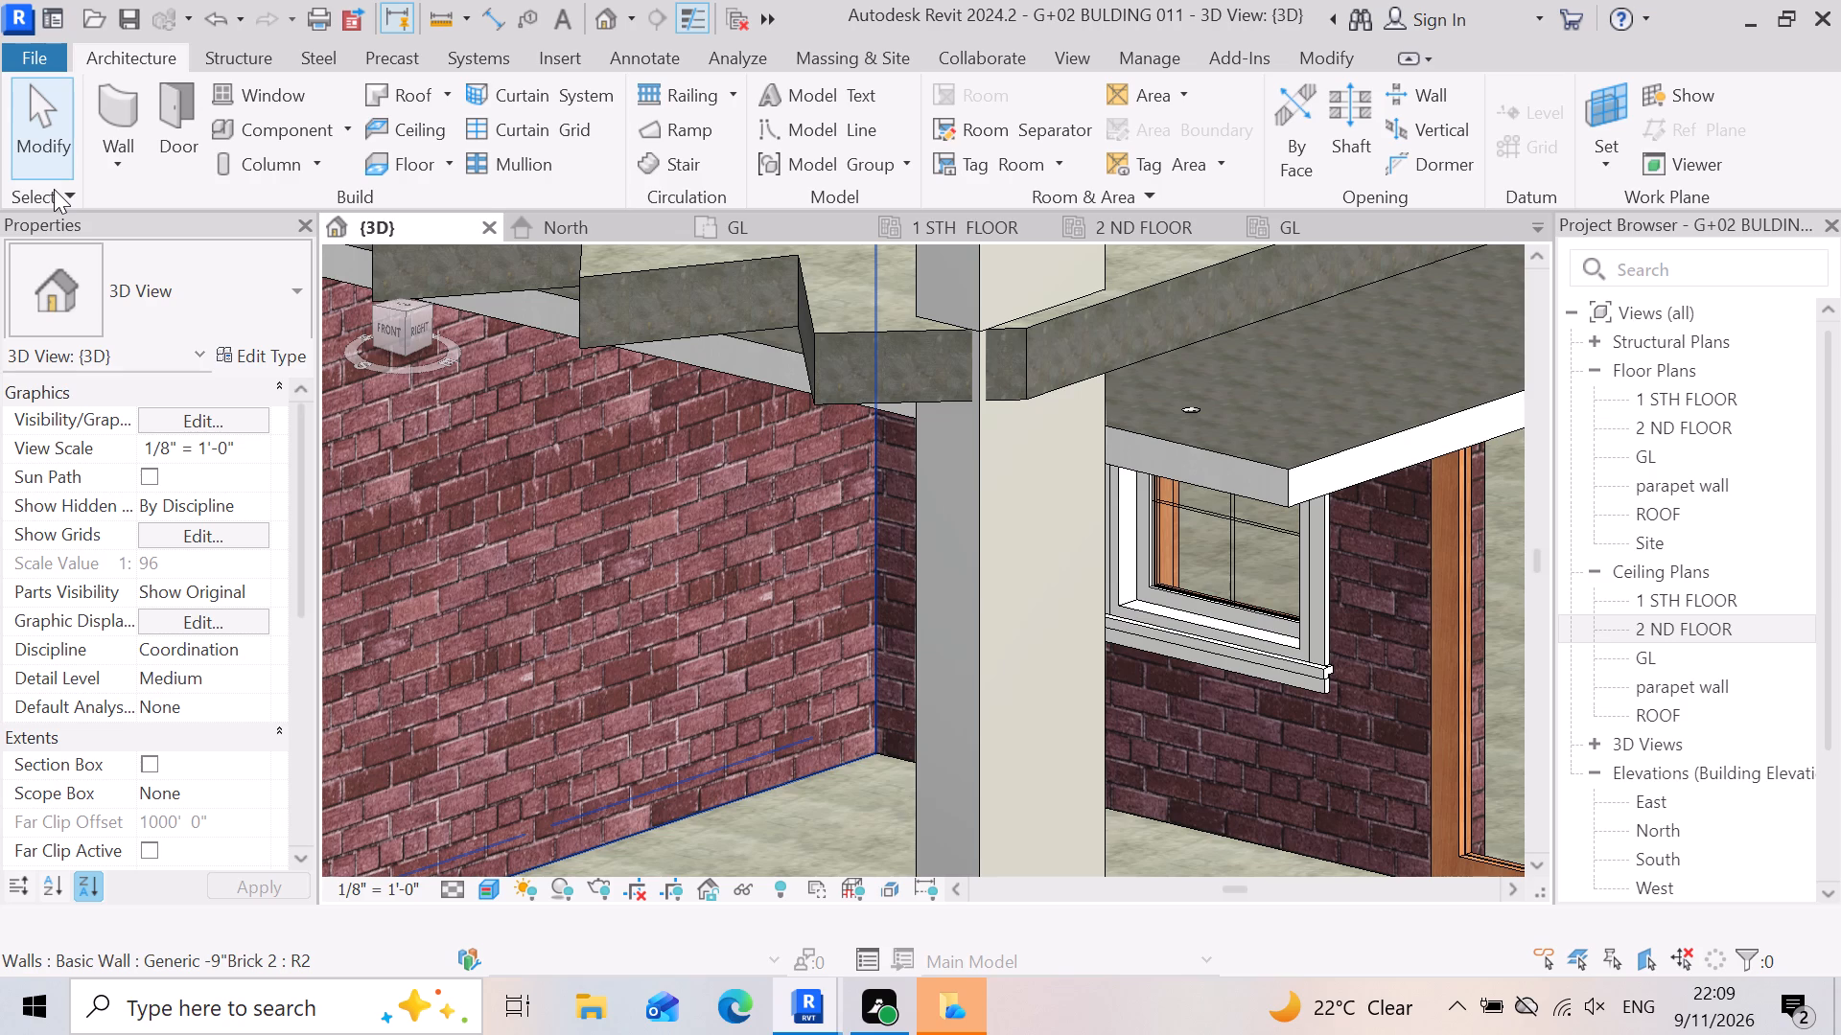
scroll(944, 455, "down", 4)
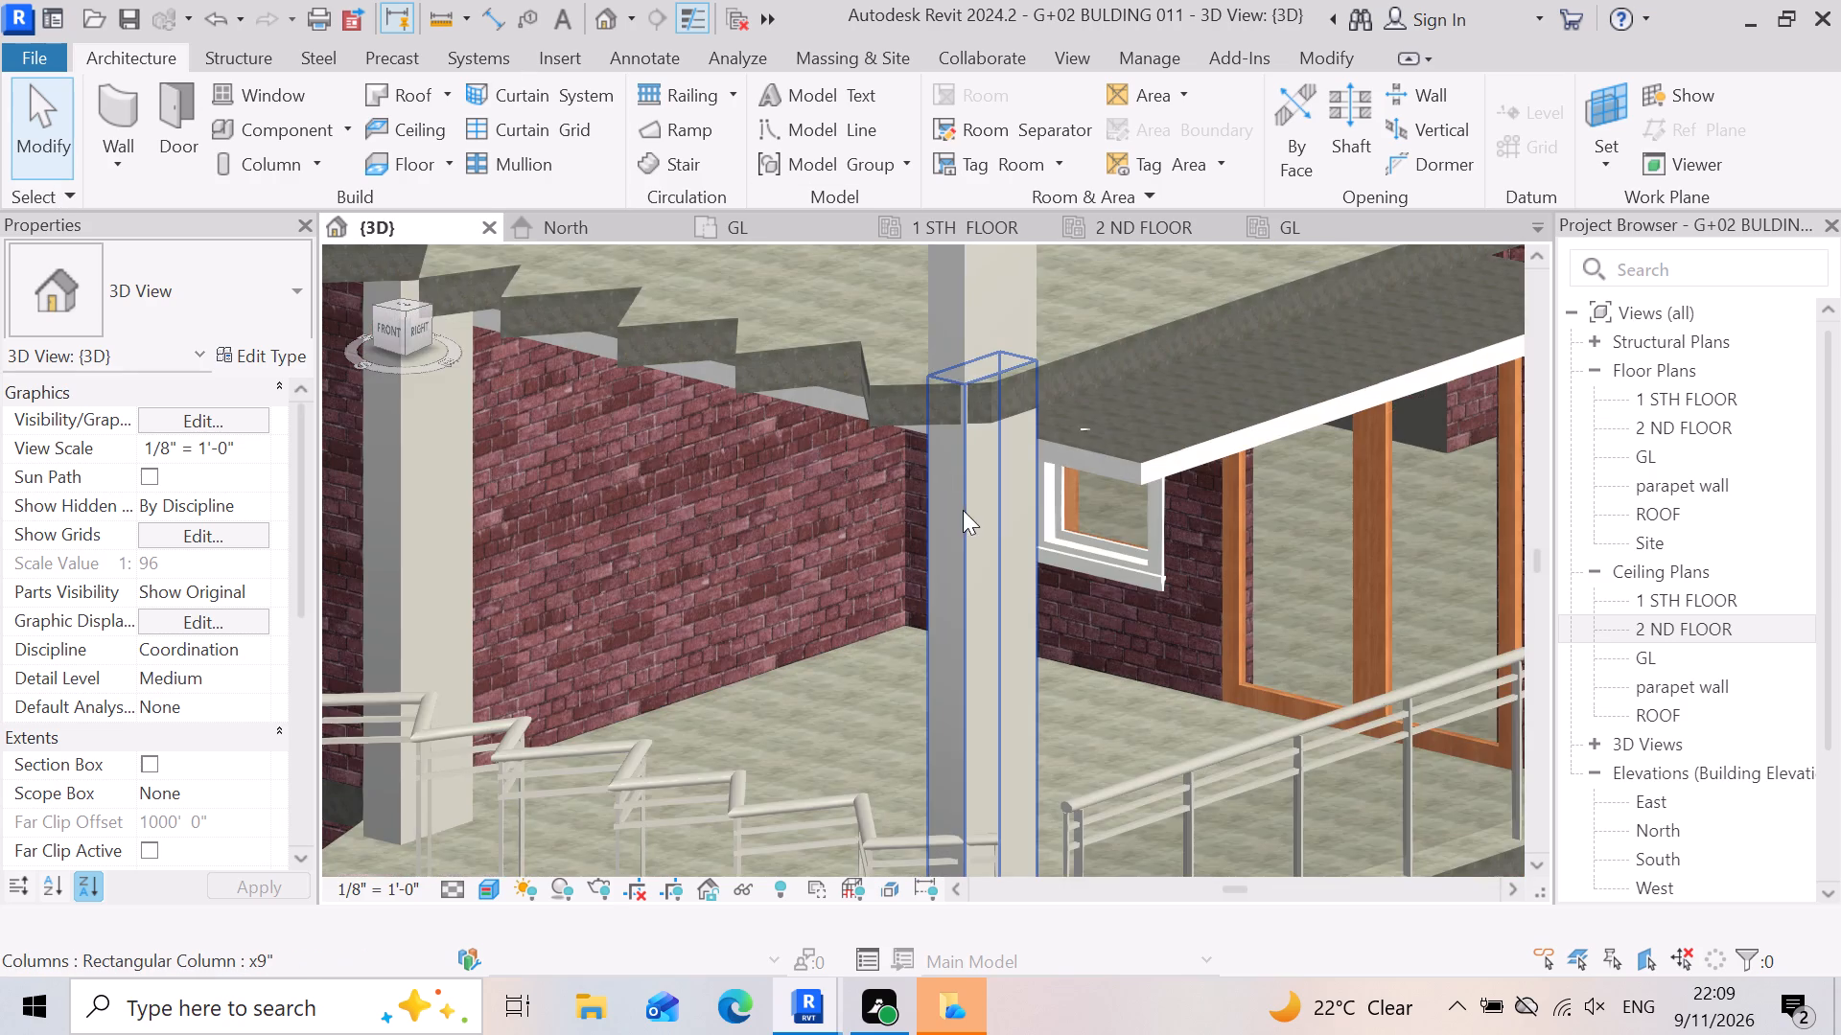
scroll(963, 510, "down", 7)
scroll(1235, 486, "up", 4)
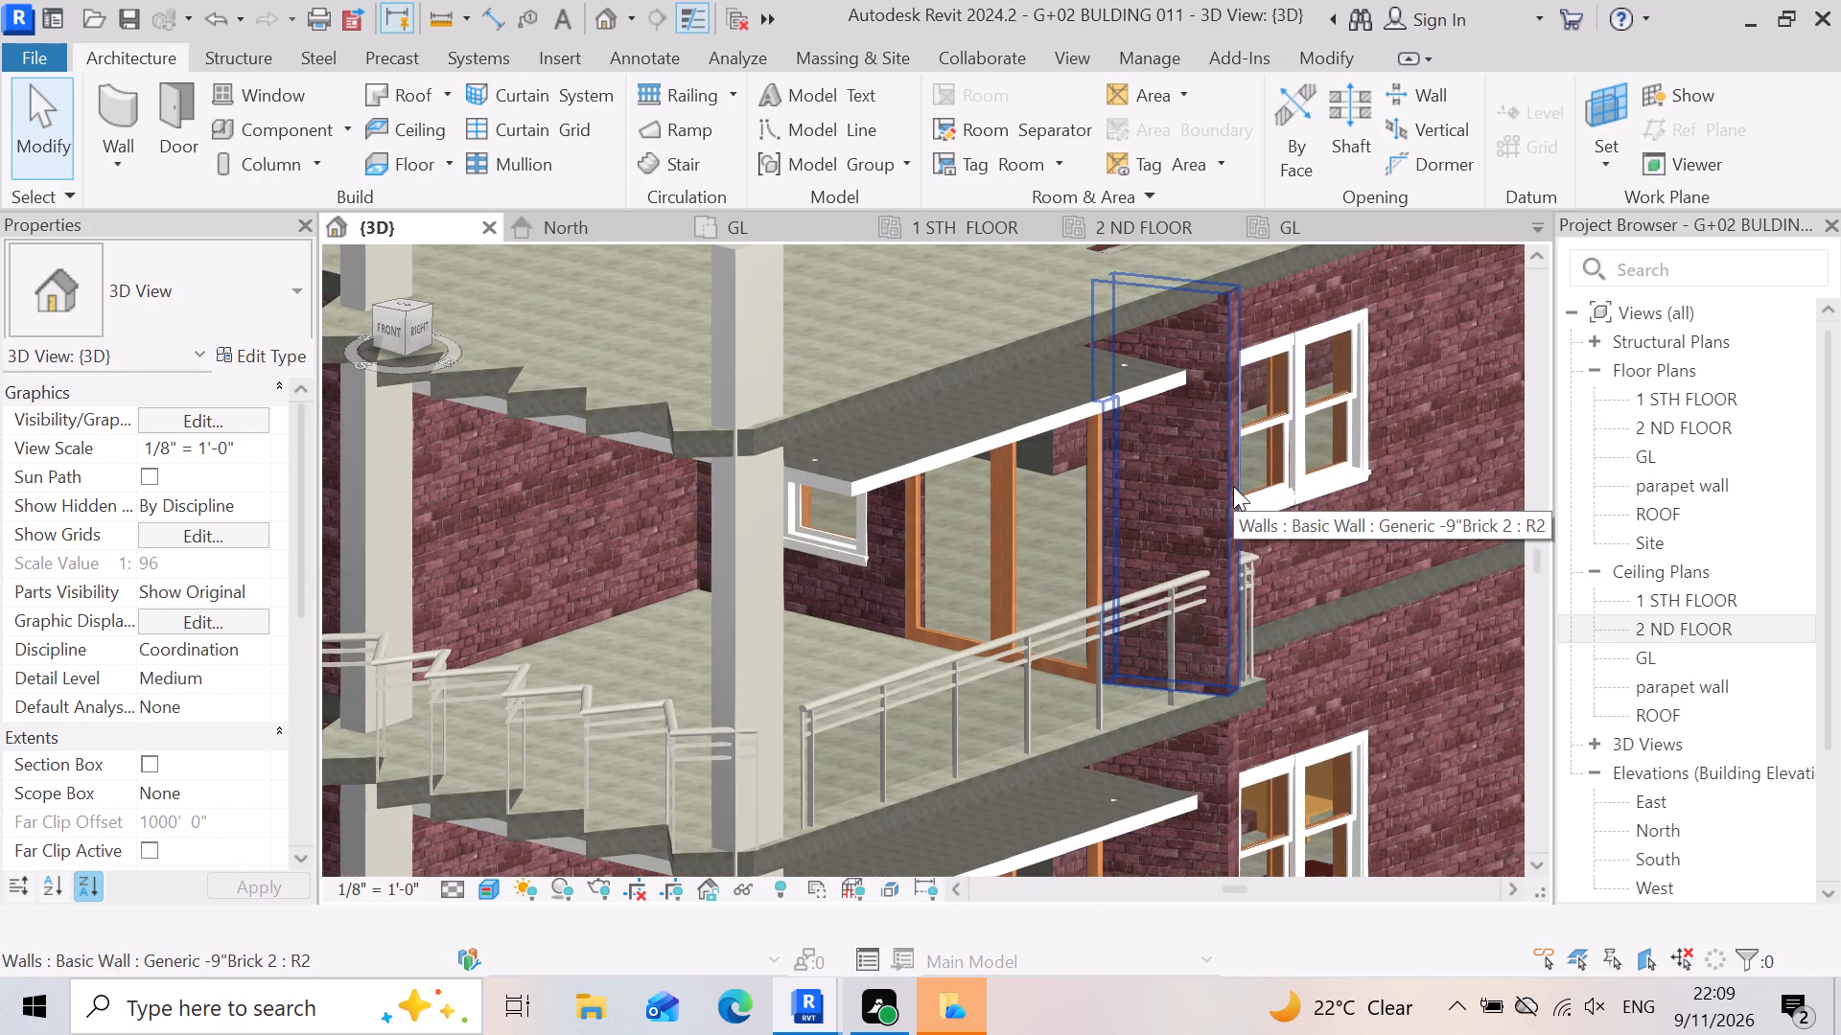
scroll(1120, 458, "up", 3)
scroll(1198, 313, "up", 2)
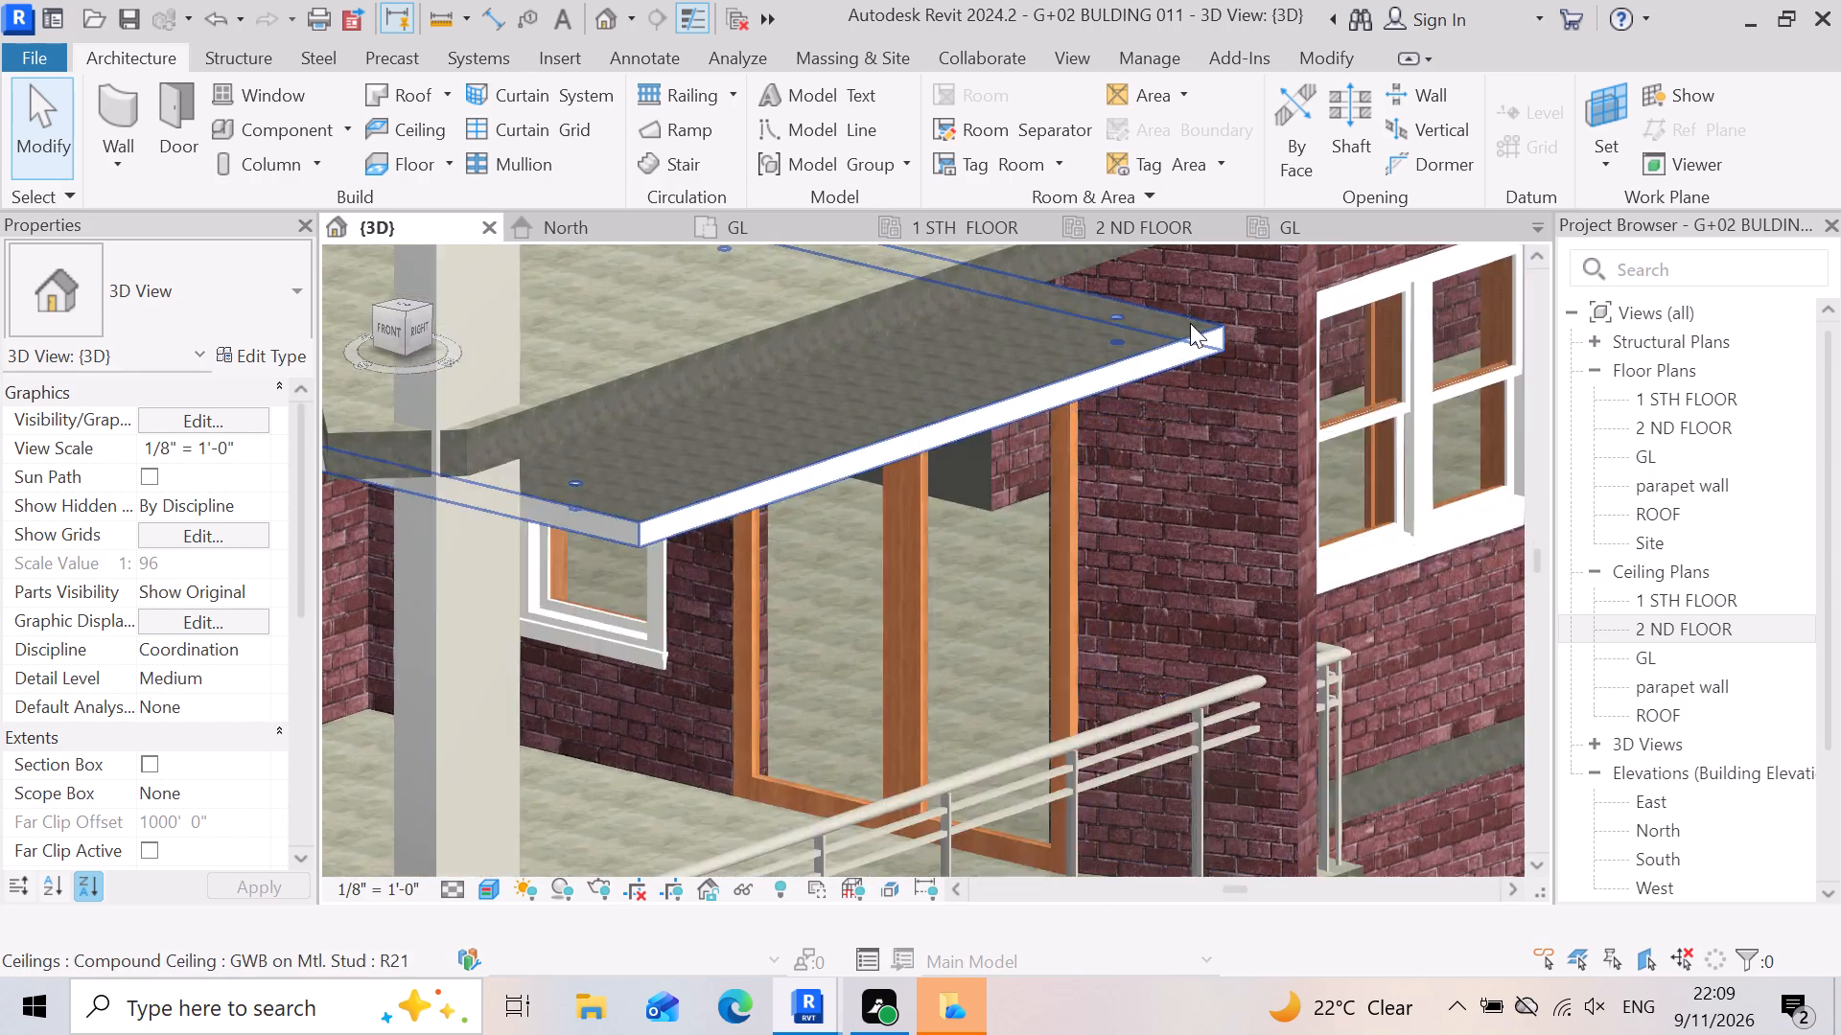
scroll(1190, 323, "up", 5)
scroll(1010, 344, "up", 9)
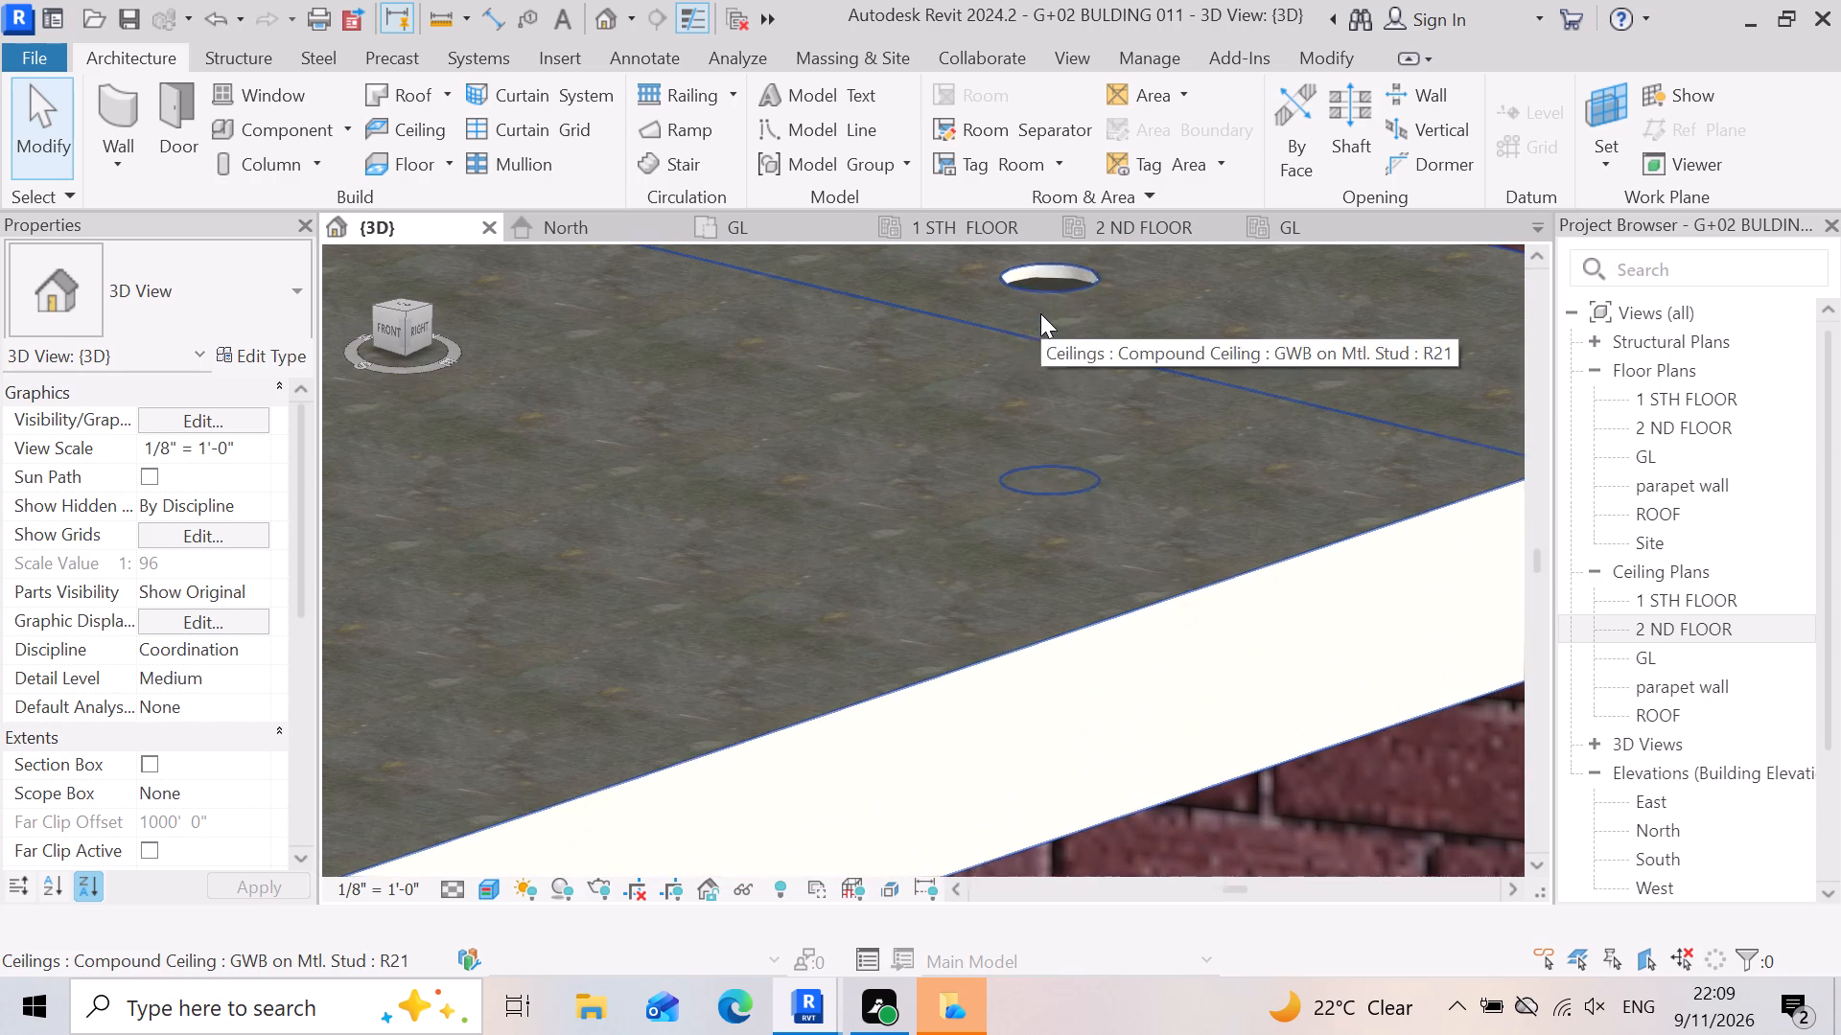
scroll(1119, 360, "down", 10)
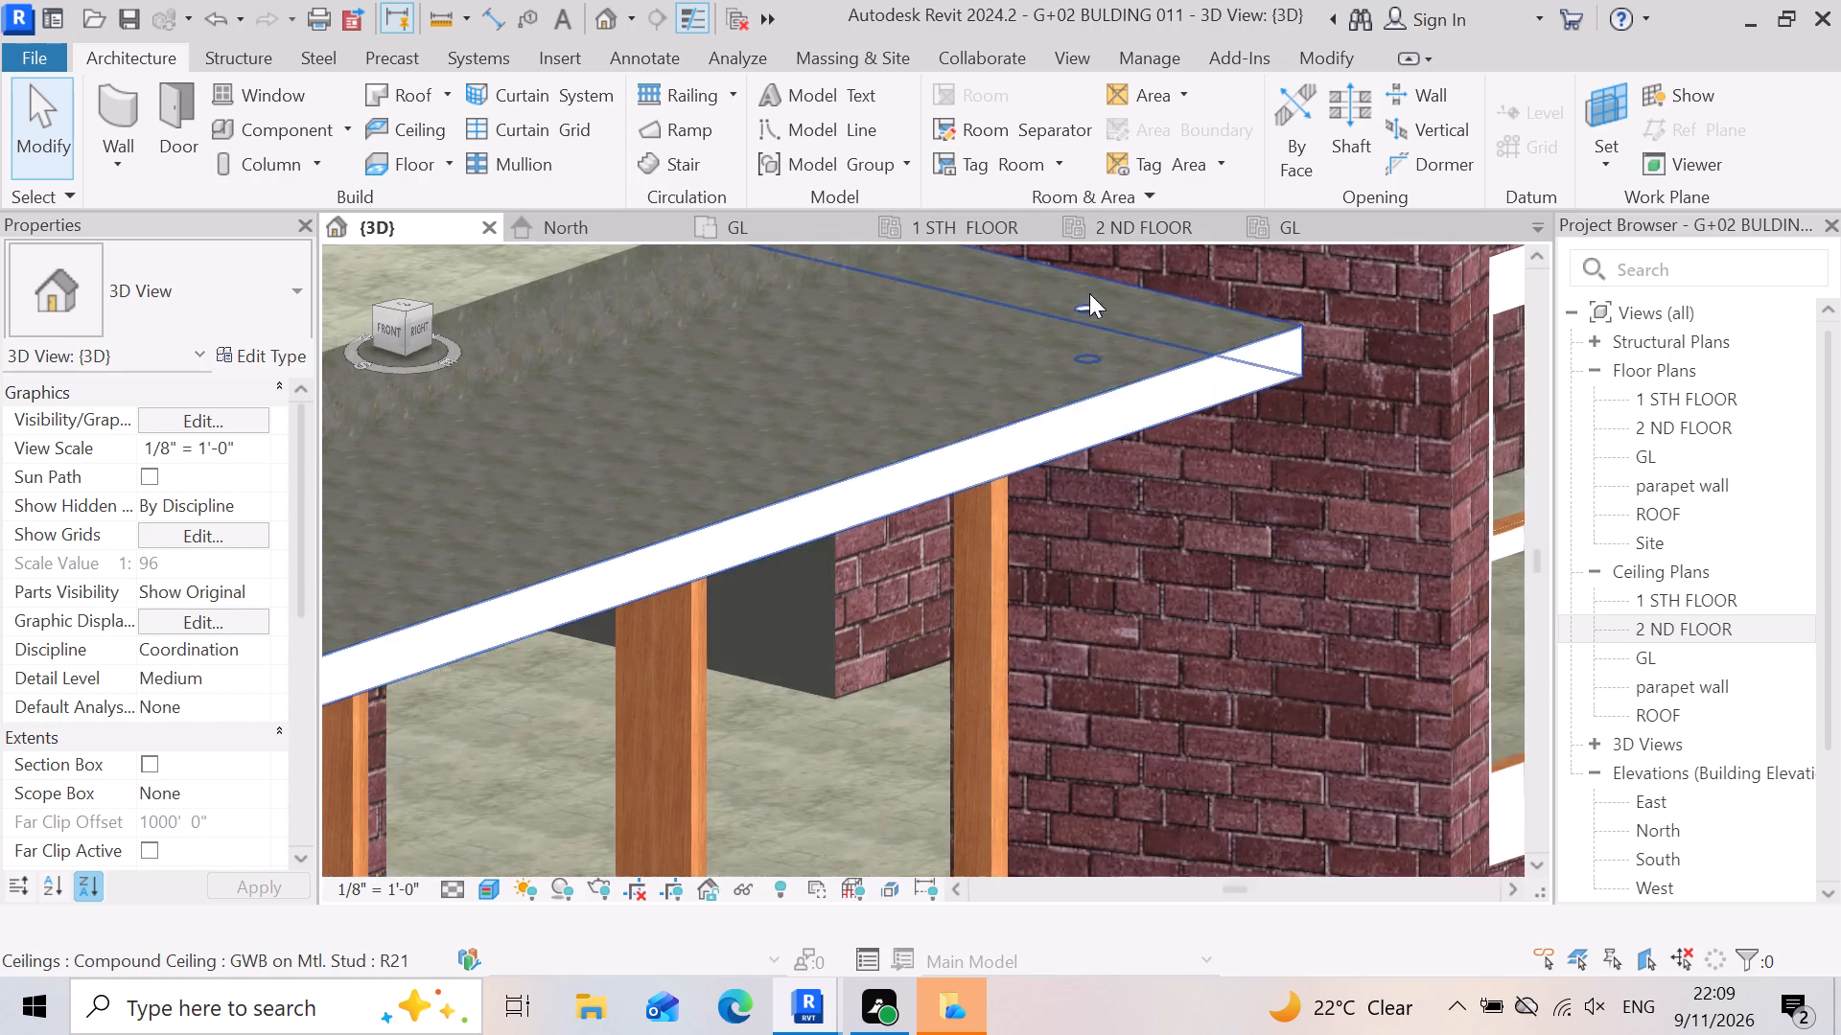
scroll(1089, 293, "down", 9)
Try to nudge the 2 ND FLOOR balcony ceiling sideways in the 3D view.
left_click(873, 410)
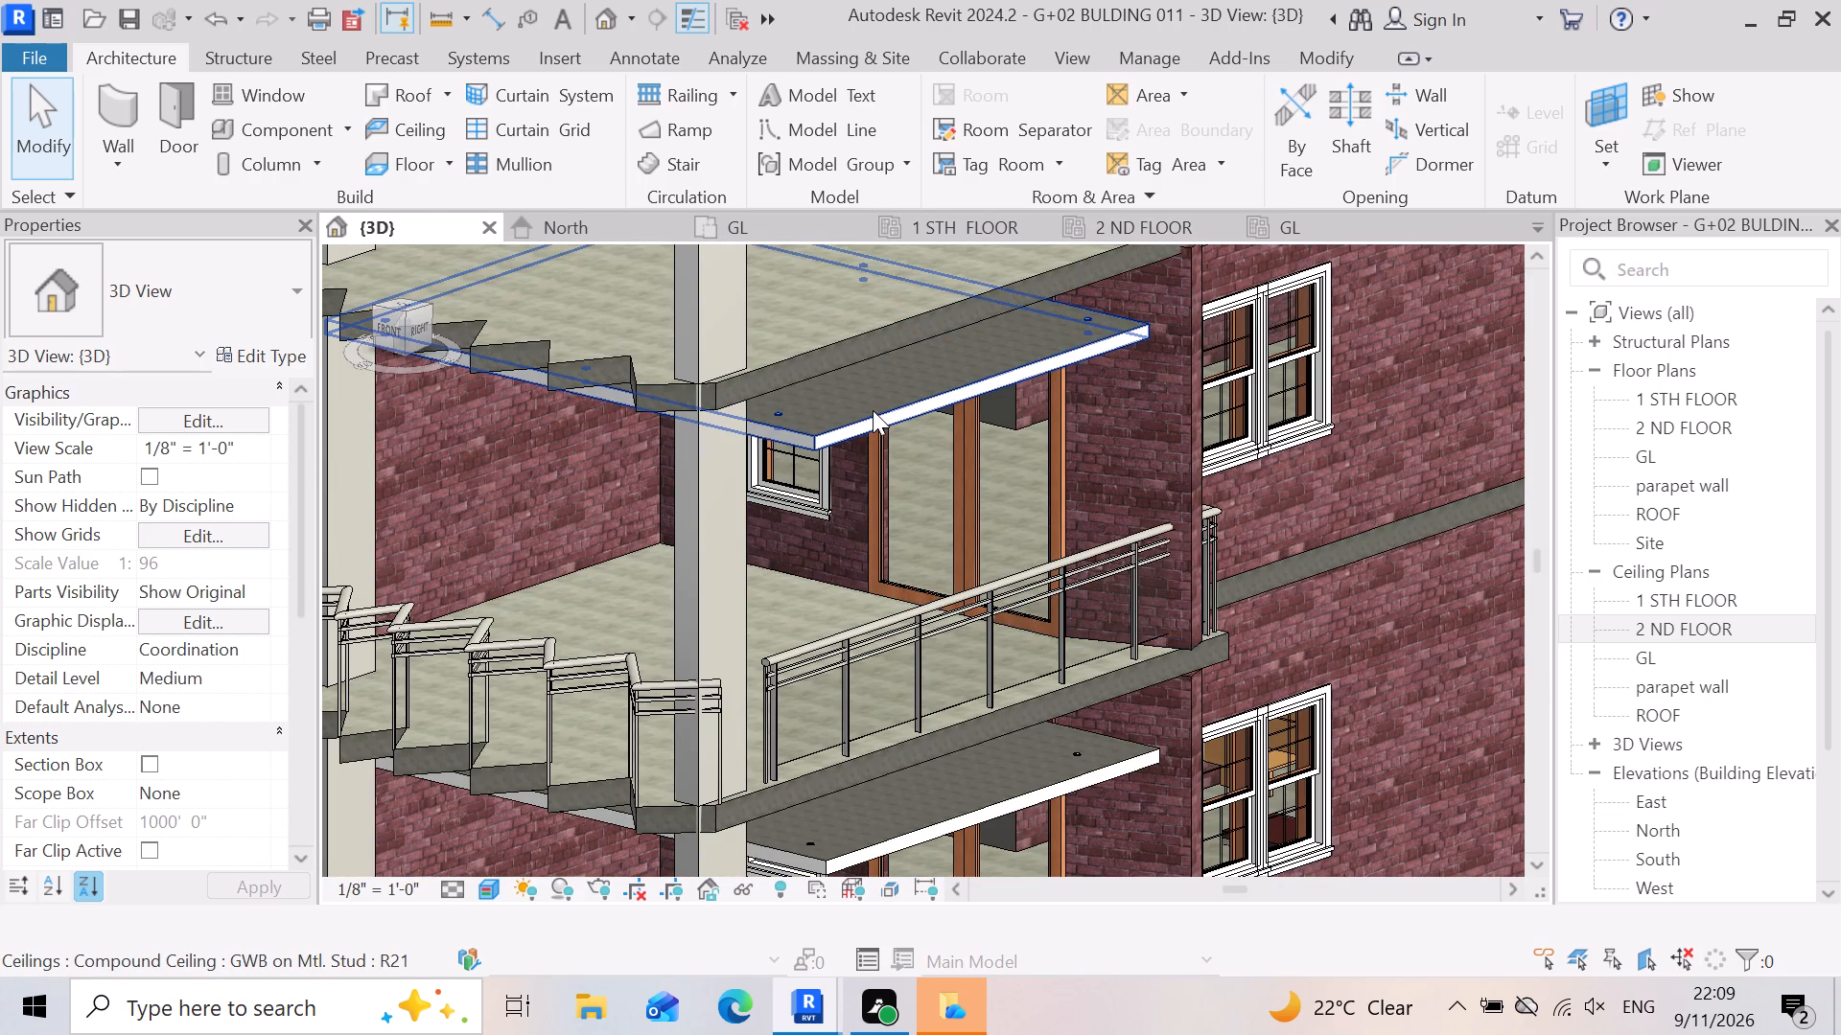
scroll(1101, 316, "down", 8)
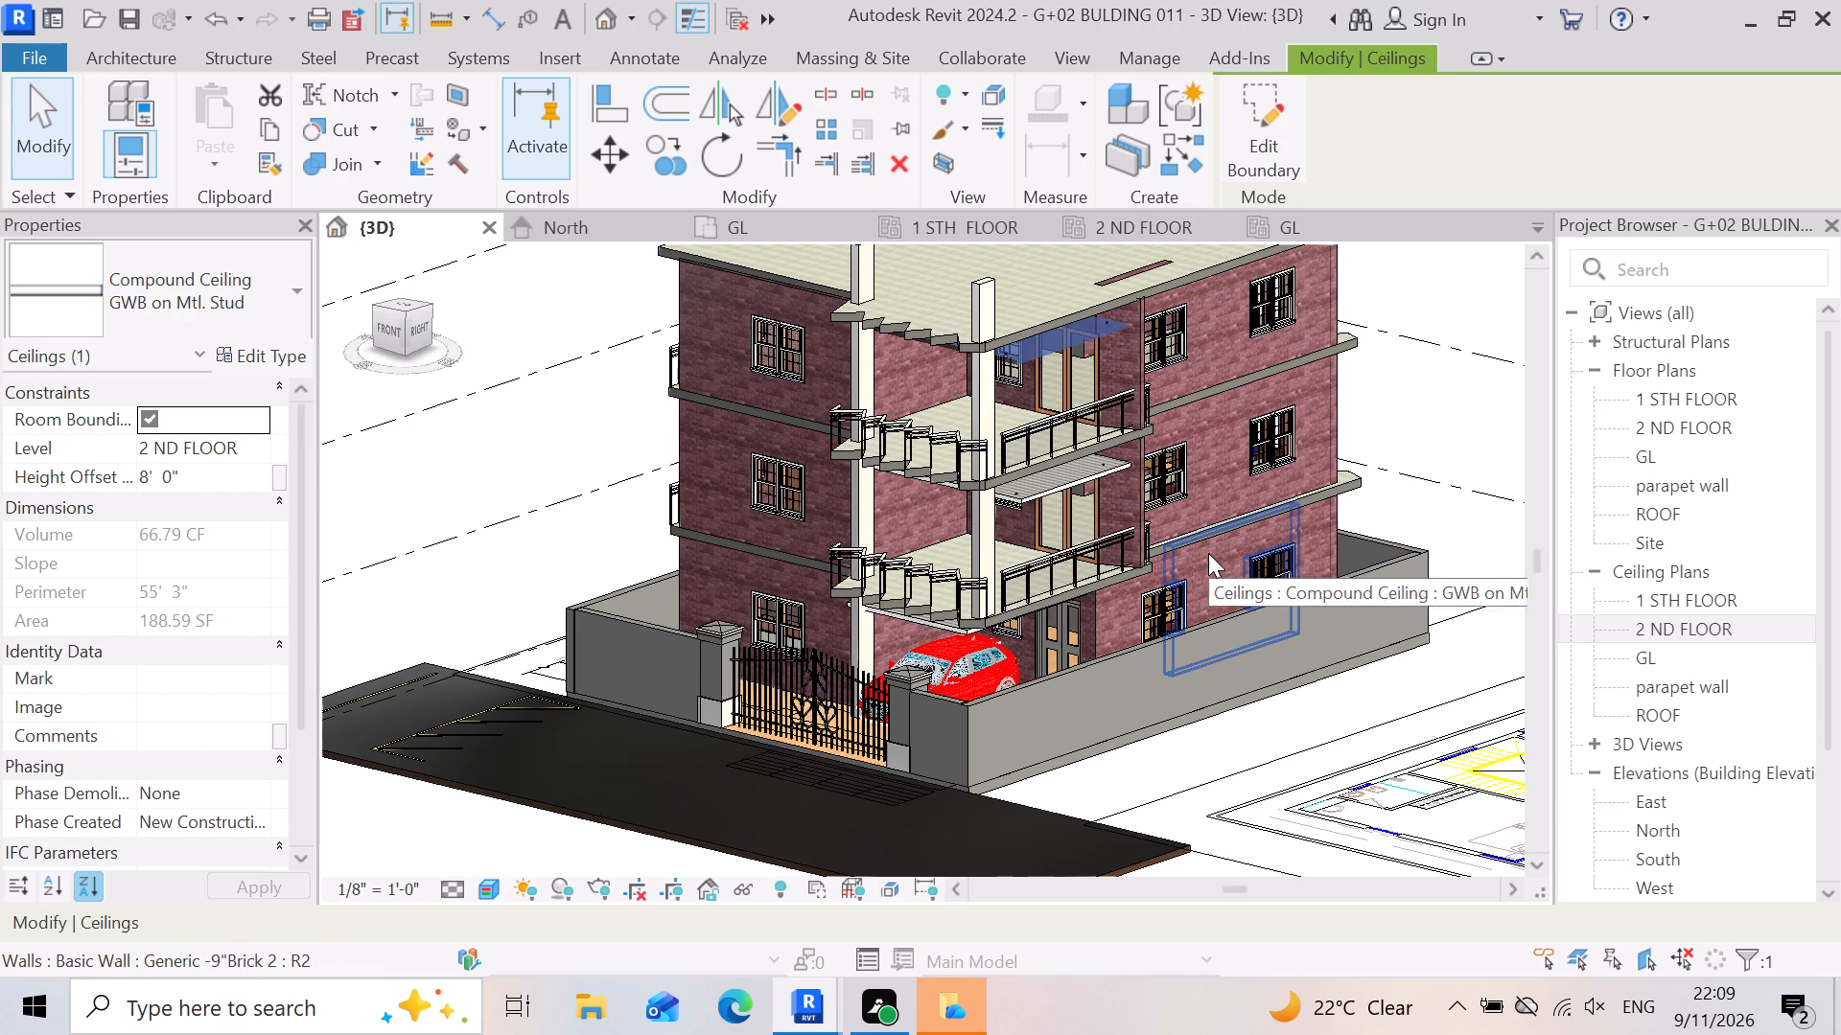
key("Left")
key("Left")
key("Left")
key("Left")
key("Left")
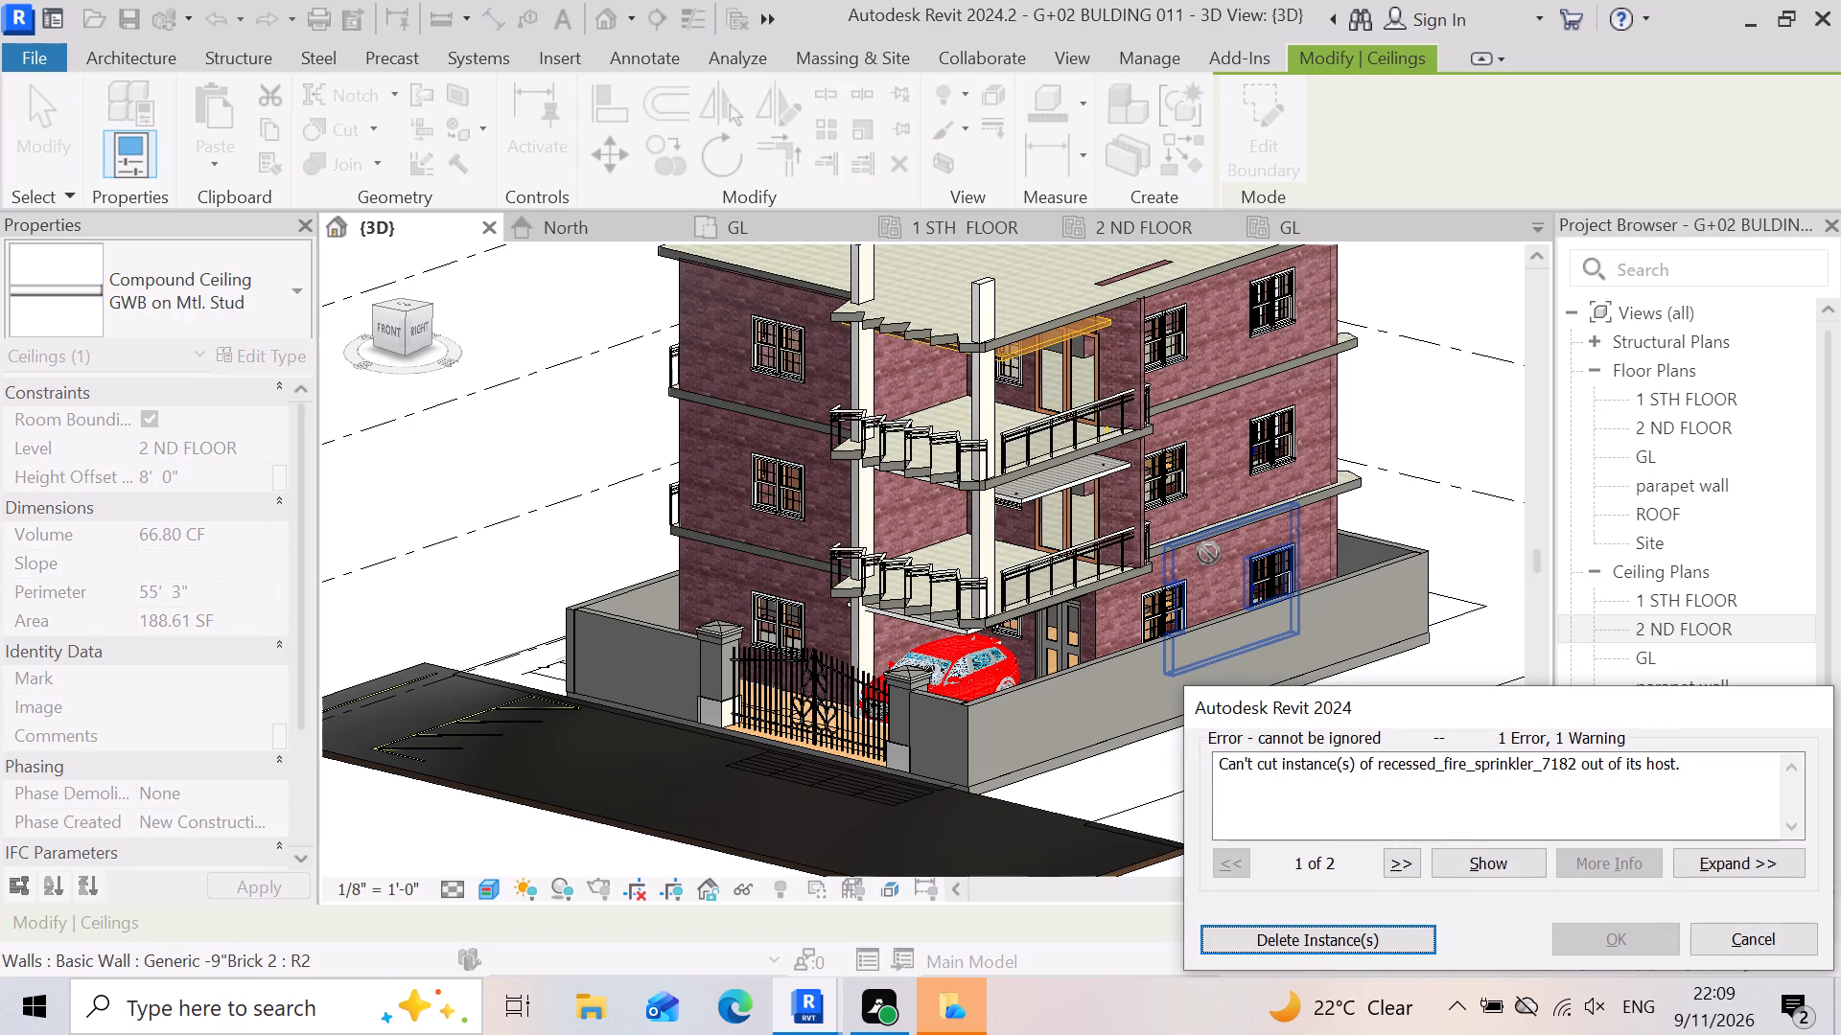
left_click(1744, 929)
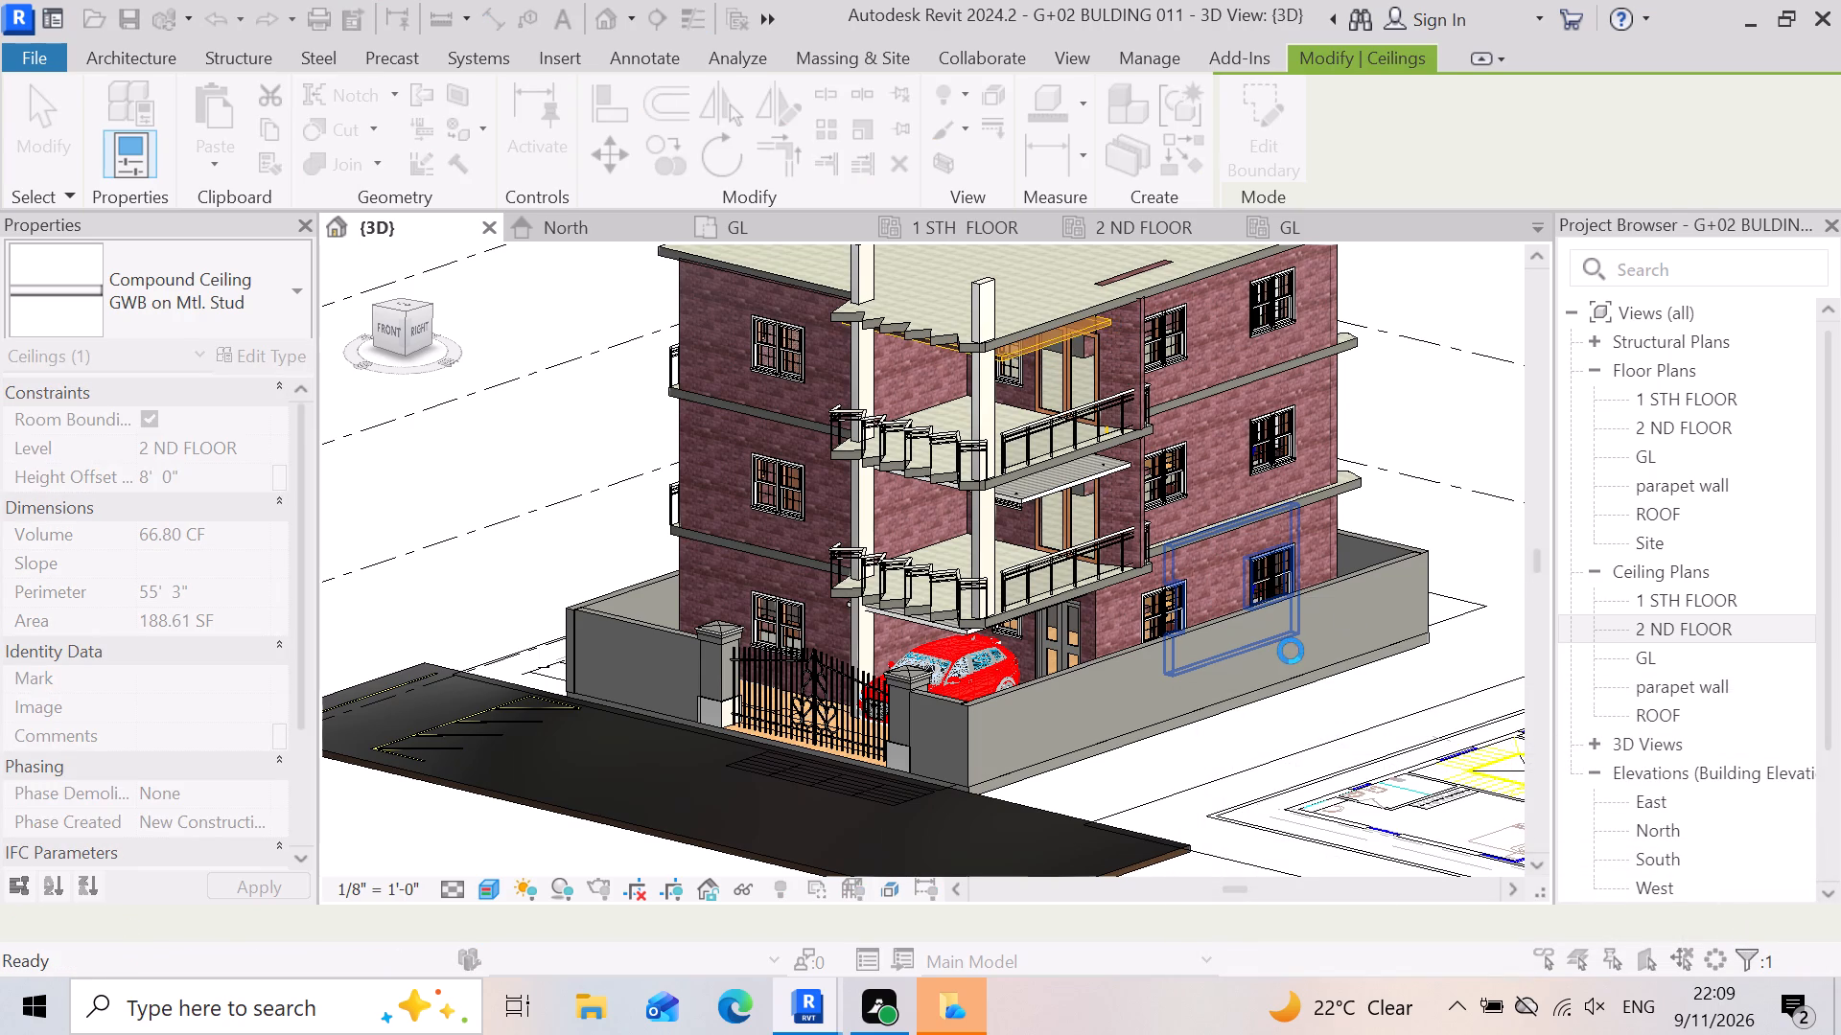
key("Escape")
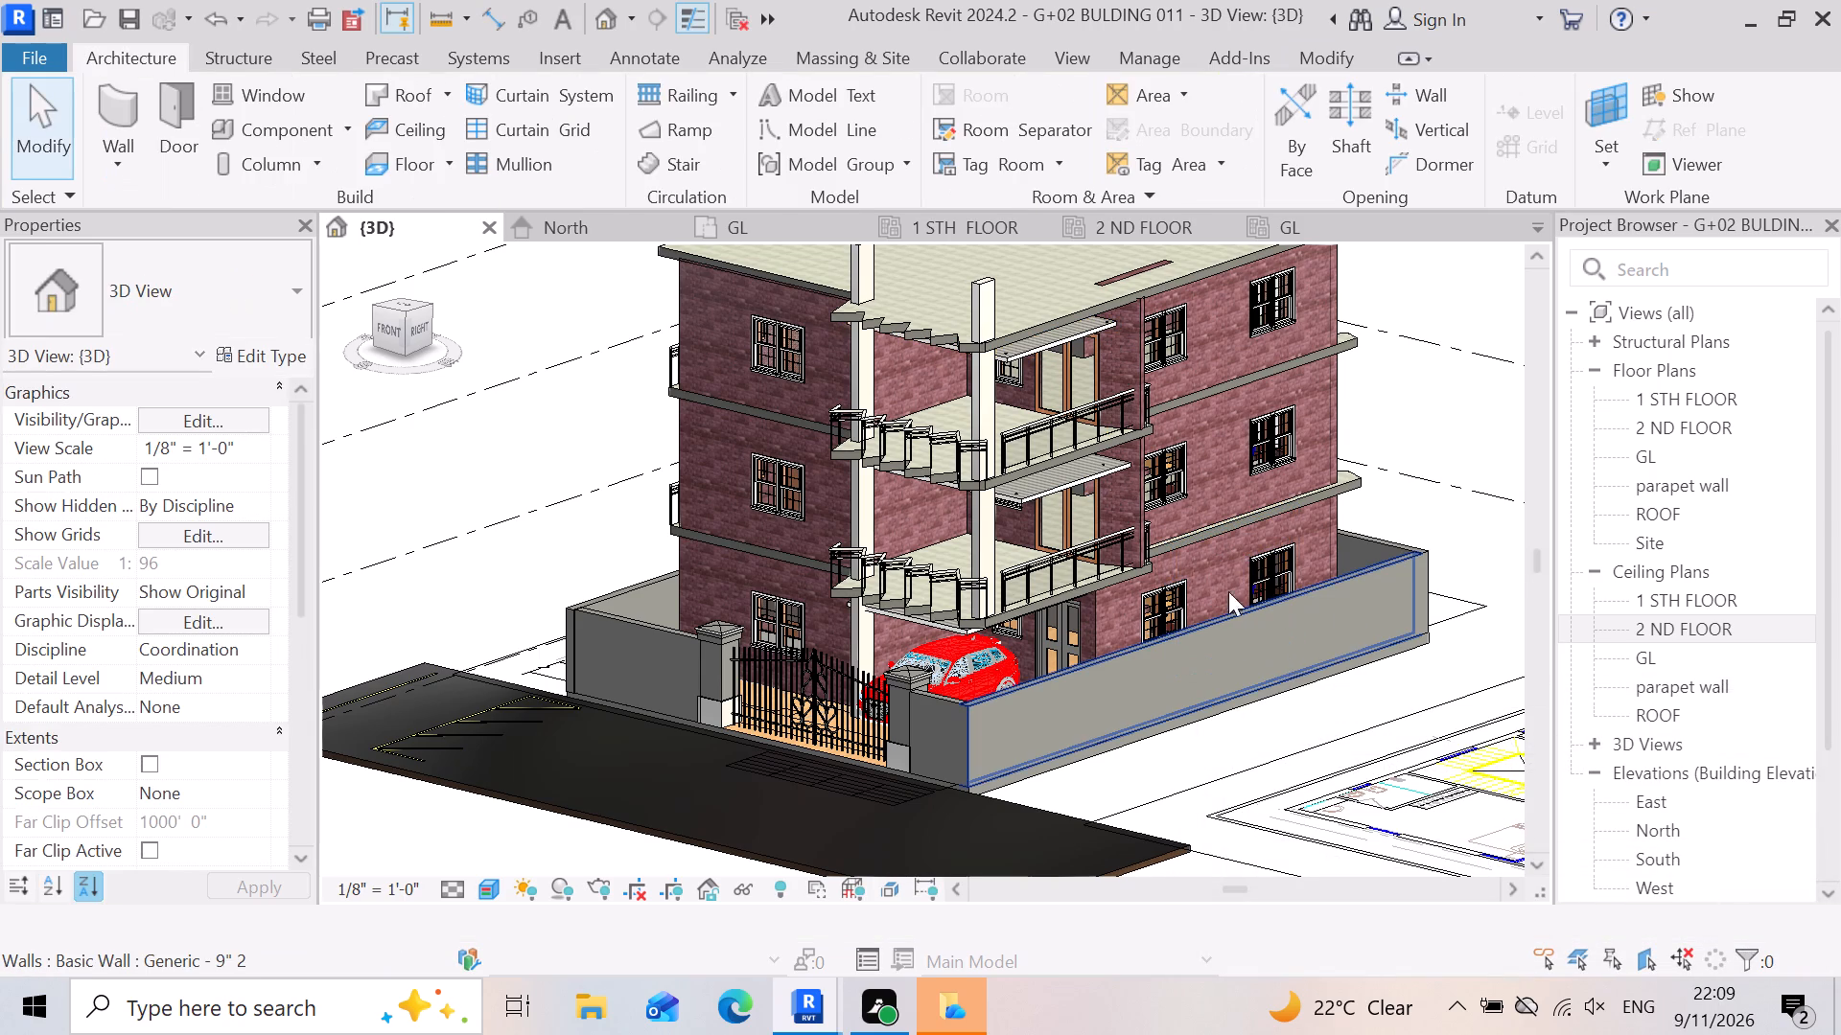
Examine the underside of the balcony ceilings and their recessed sprinklers from a low corner viewpoint.
scroll(1115, 493, "down", 2)
right_click_drag(1111, 501, 1109, 496, "shift")
middle_click_drag(1111, 501, 1109, 496, "shift")
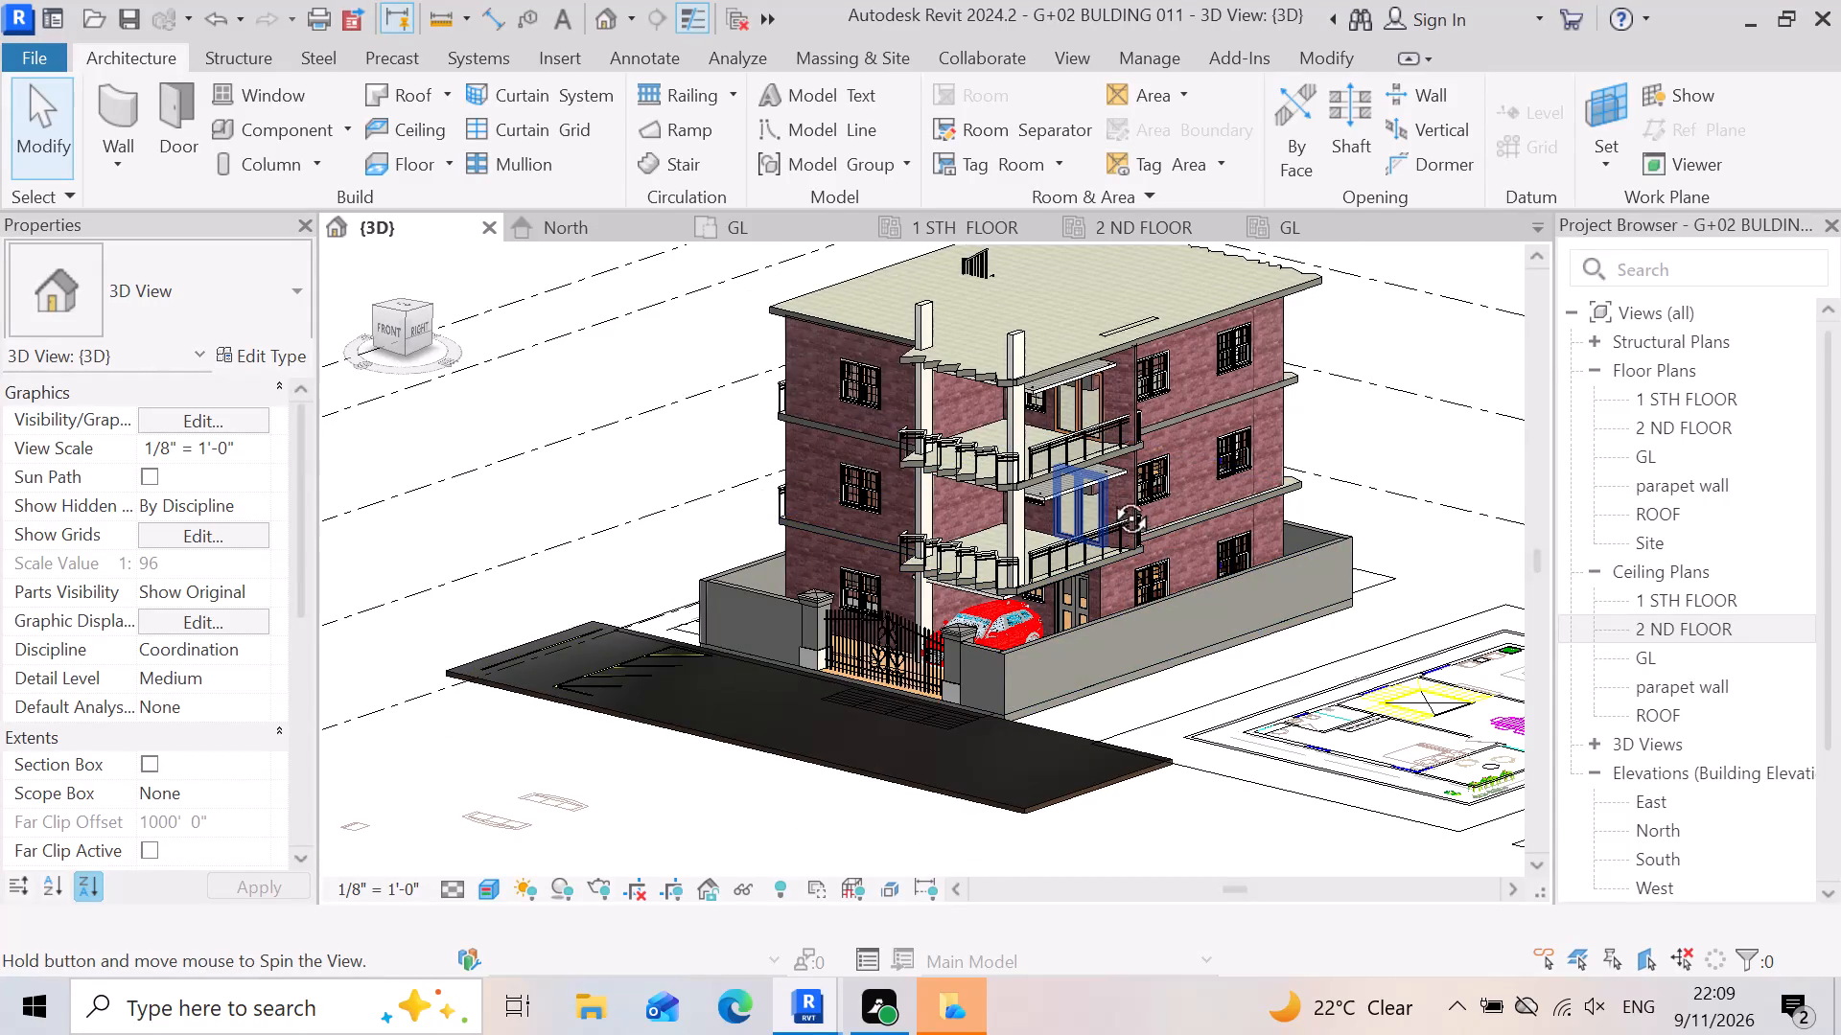
middle_click_drag(1109, 496, 1114, 406, "shift")
right_click_drag(1109, 496, 1115, 409, "shift")
scroll(1019, 547, "up", 2)
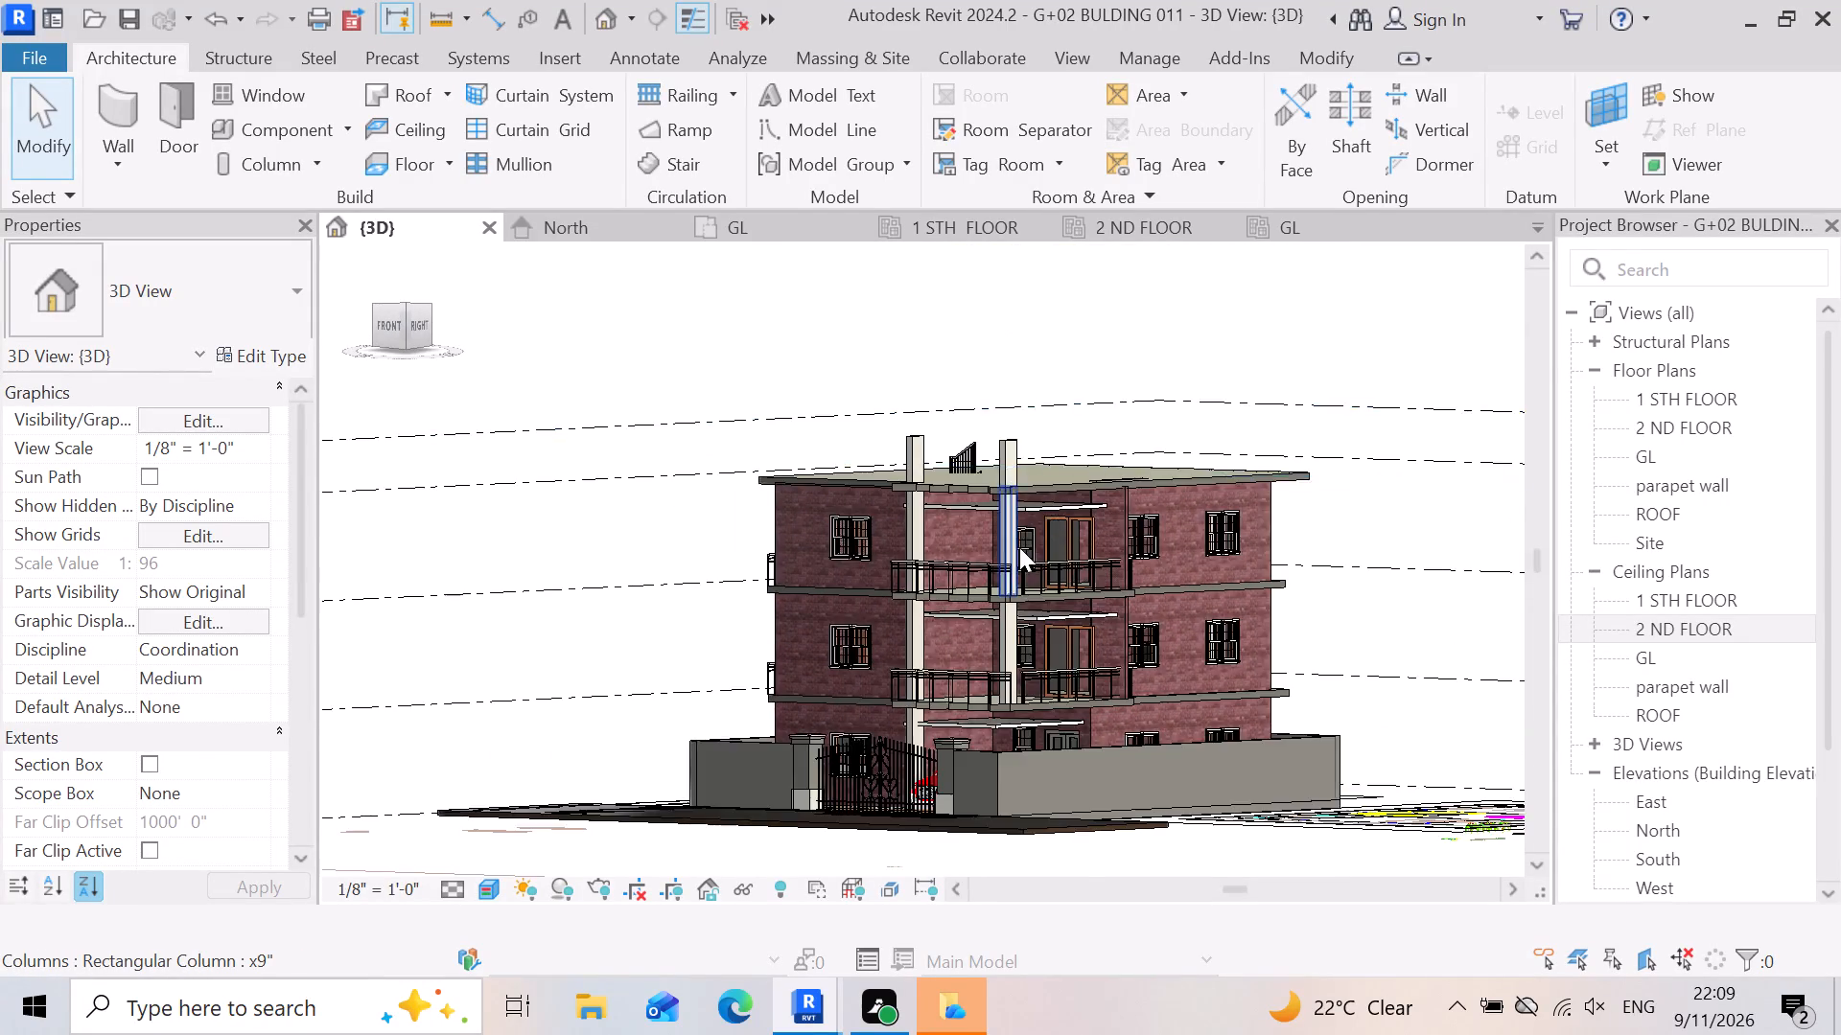
scroll(1019, 547, "up", 10)
scroll(945, 515, "up", 2)
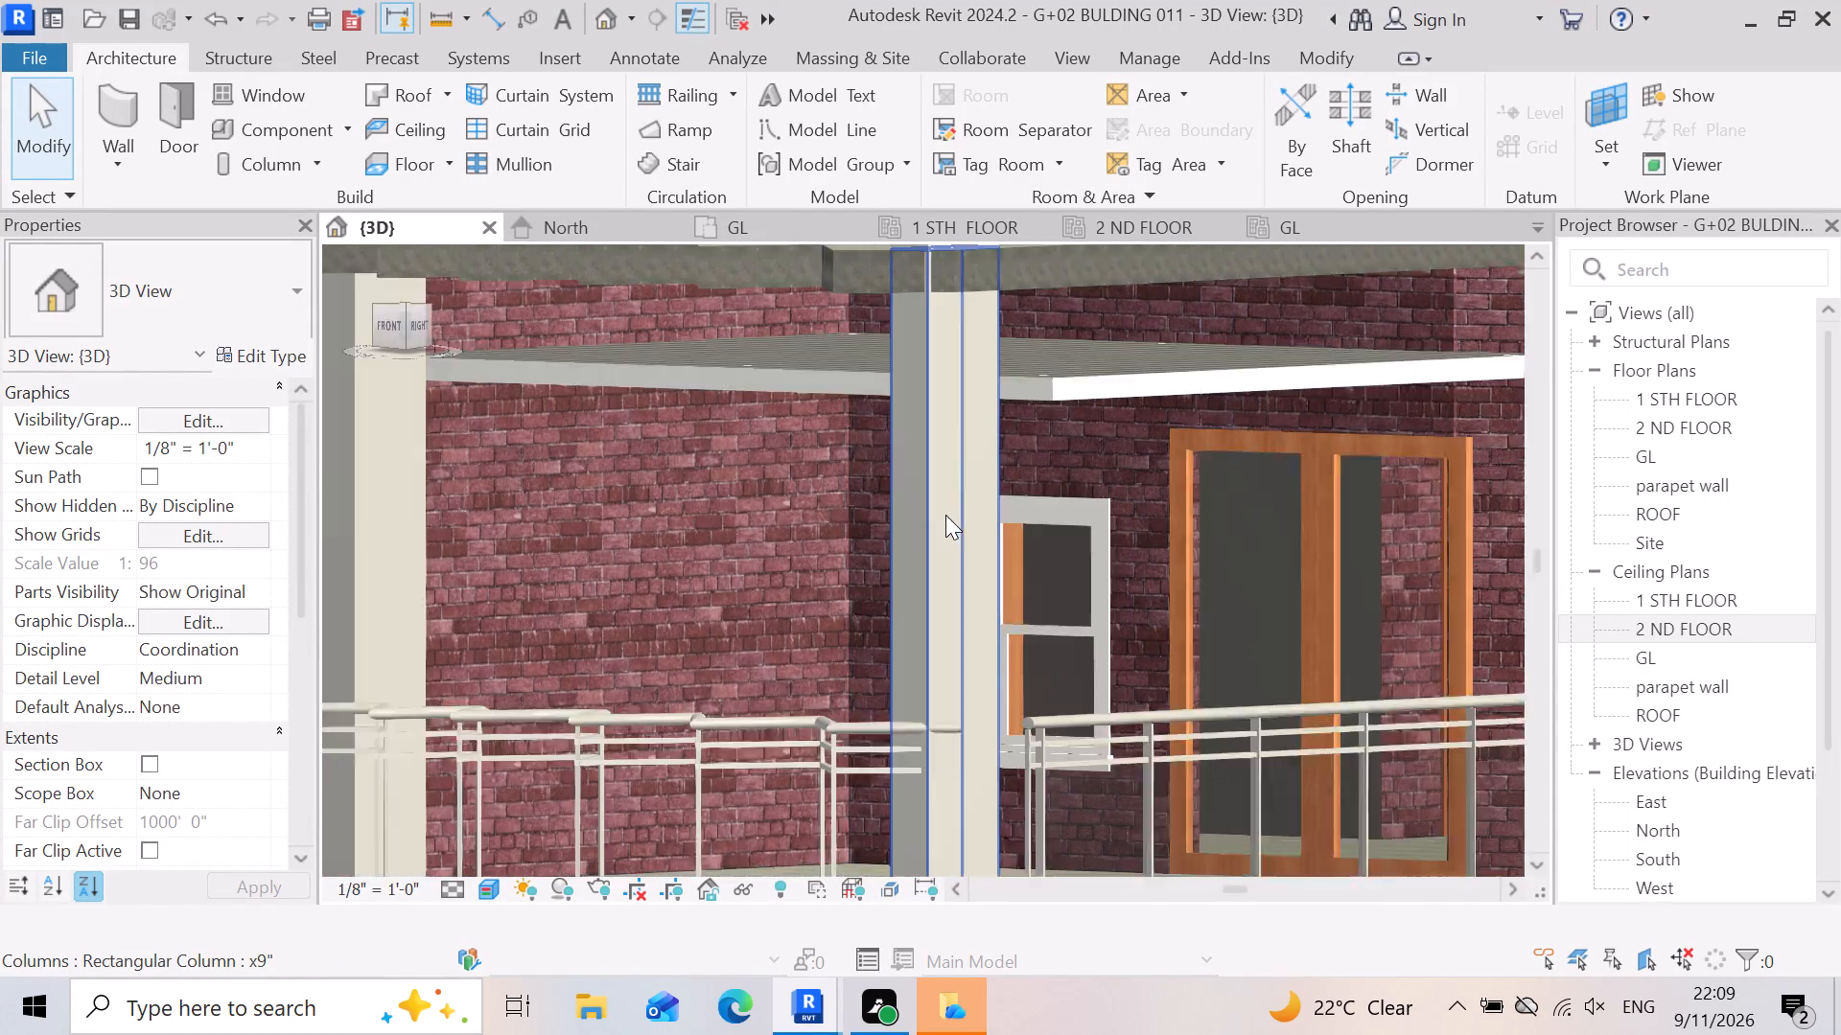
scroll(945, 515, "up", 1)
scroll(1238, 292, "up", 3)
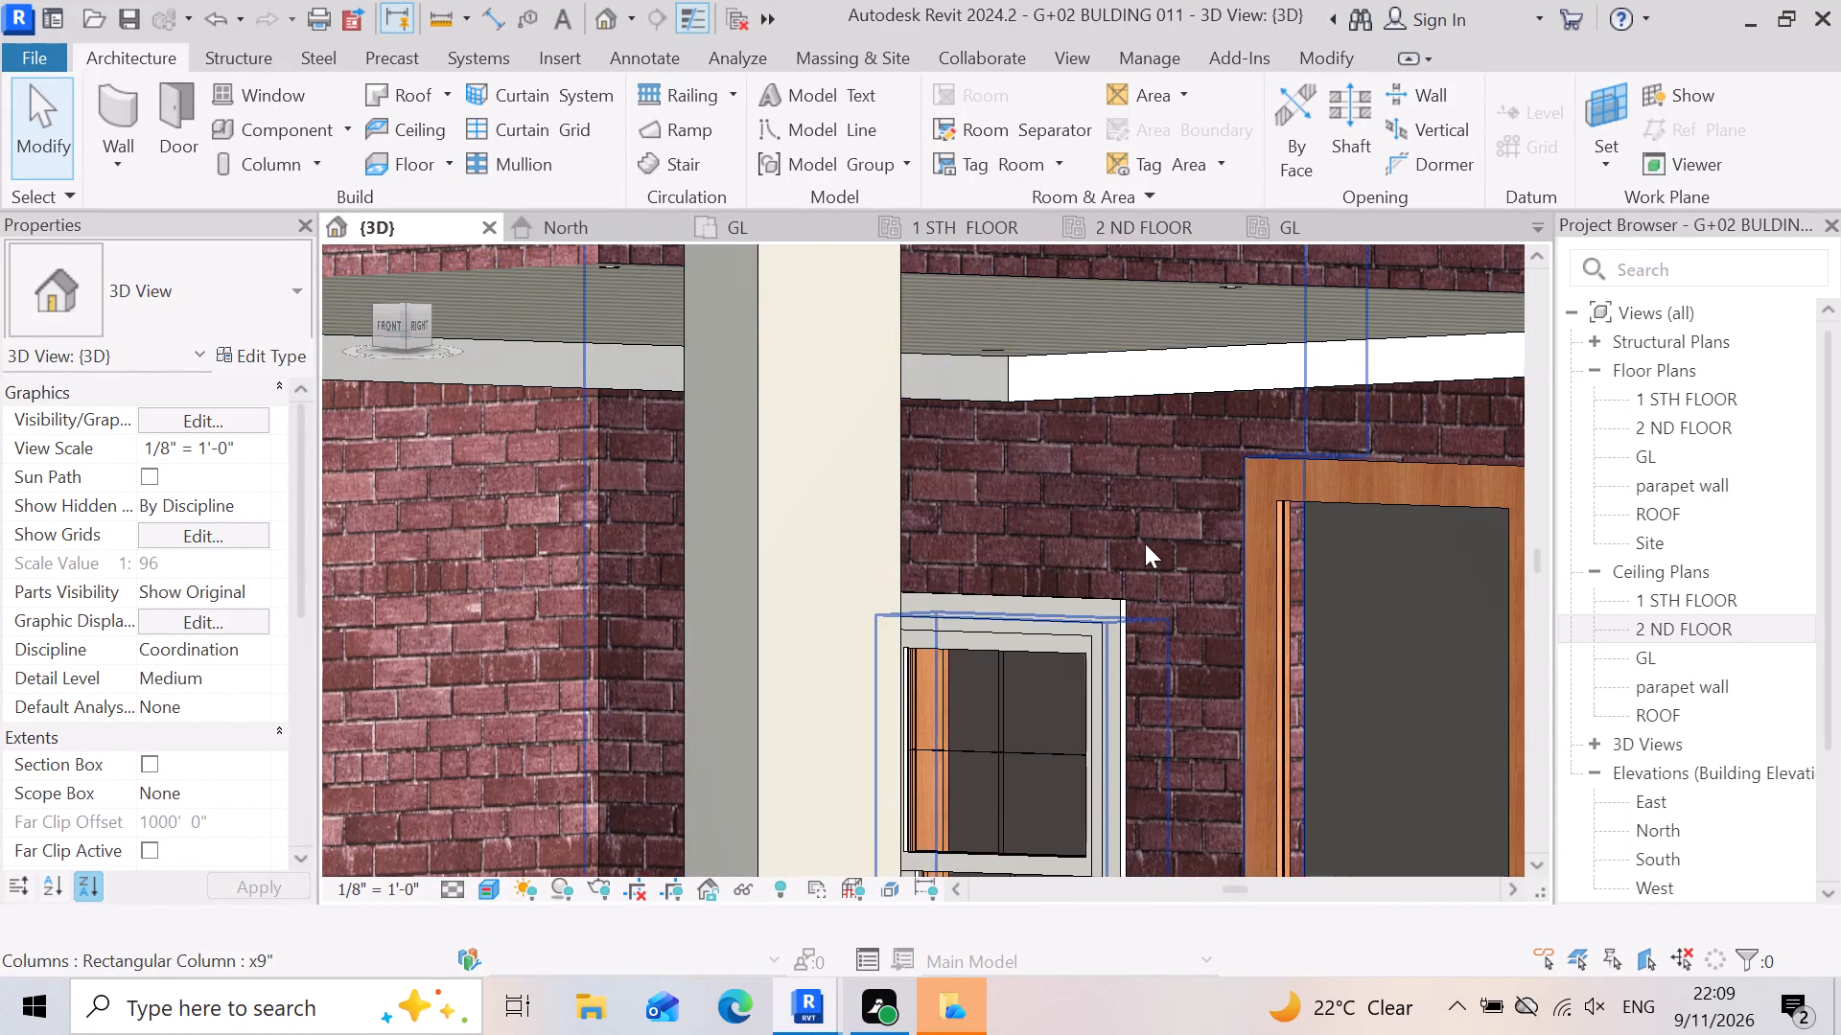
Examine the recessed sprinklers on the underside of the 2 ND FLOOR balcony ceiling, especially near the inner wall corner.
scroll(1022, 384, "up", 9)
scroll(1270, 195, "down", 2)
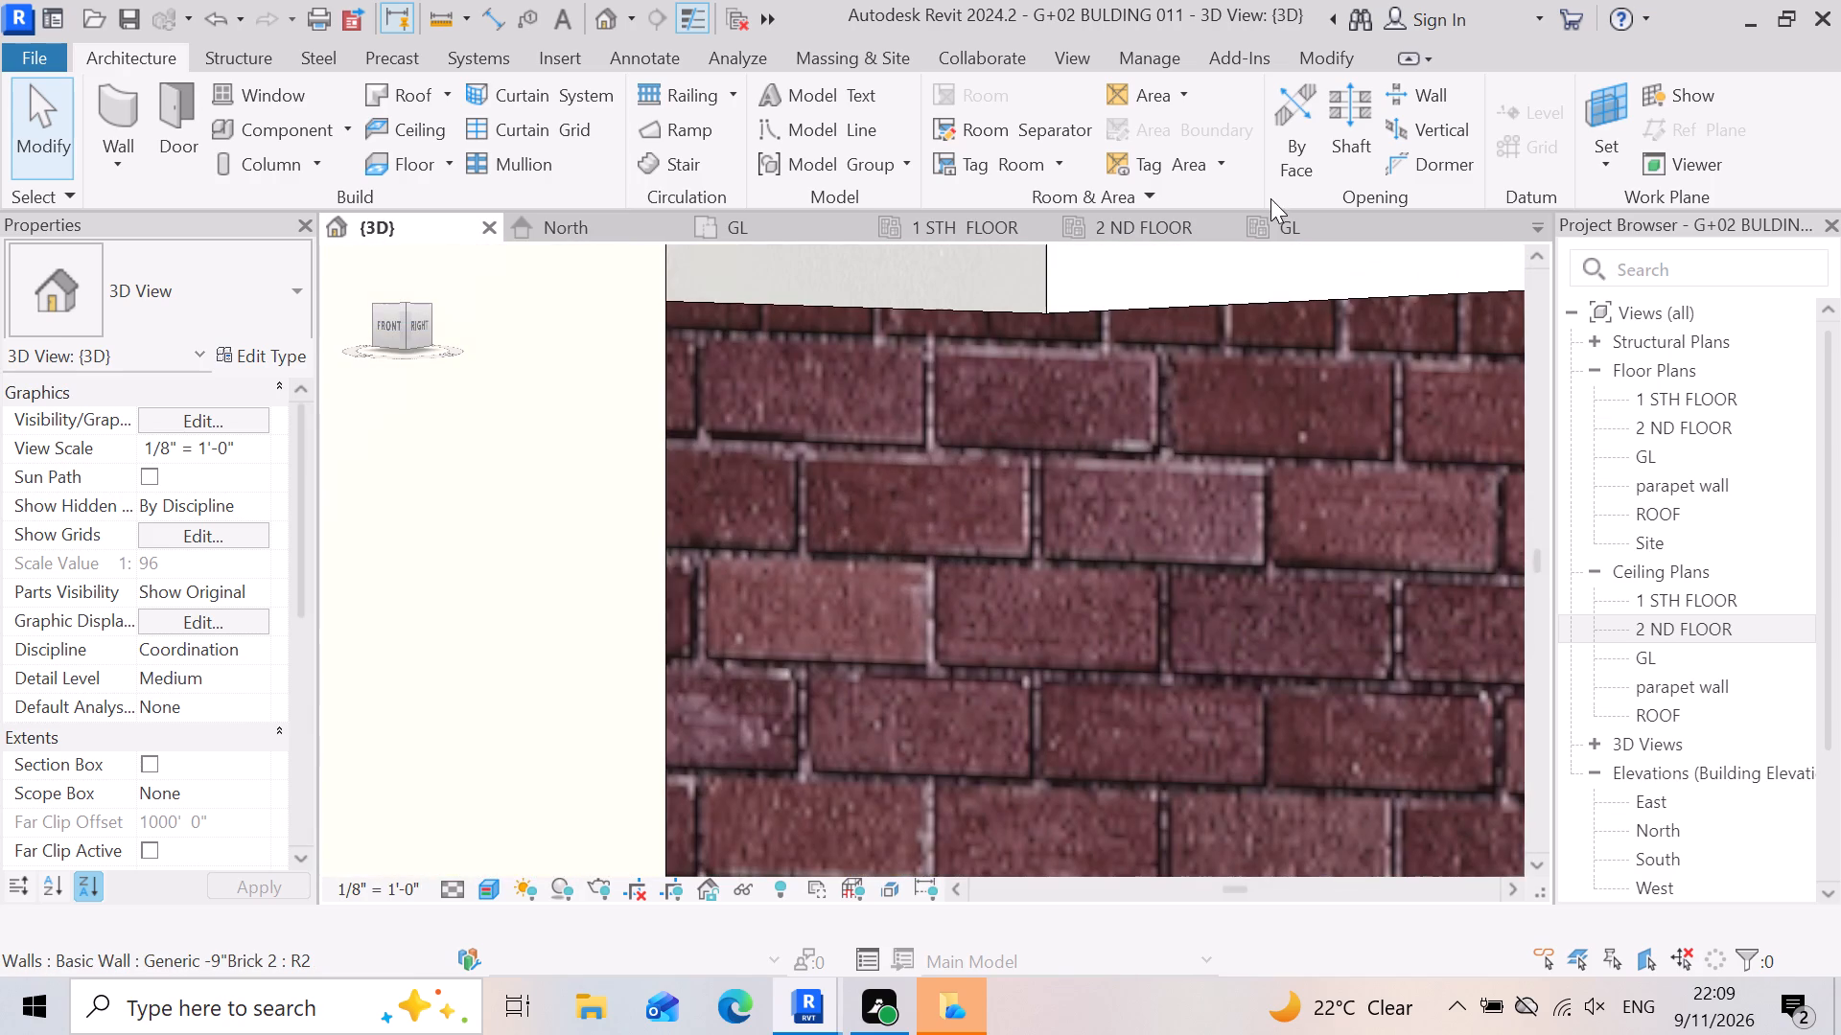
scroll(1270, 198, "down", 3)
scroll(1162, 499, "down", 9)
scroll(1066, 583, "down", 5)
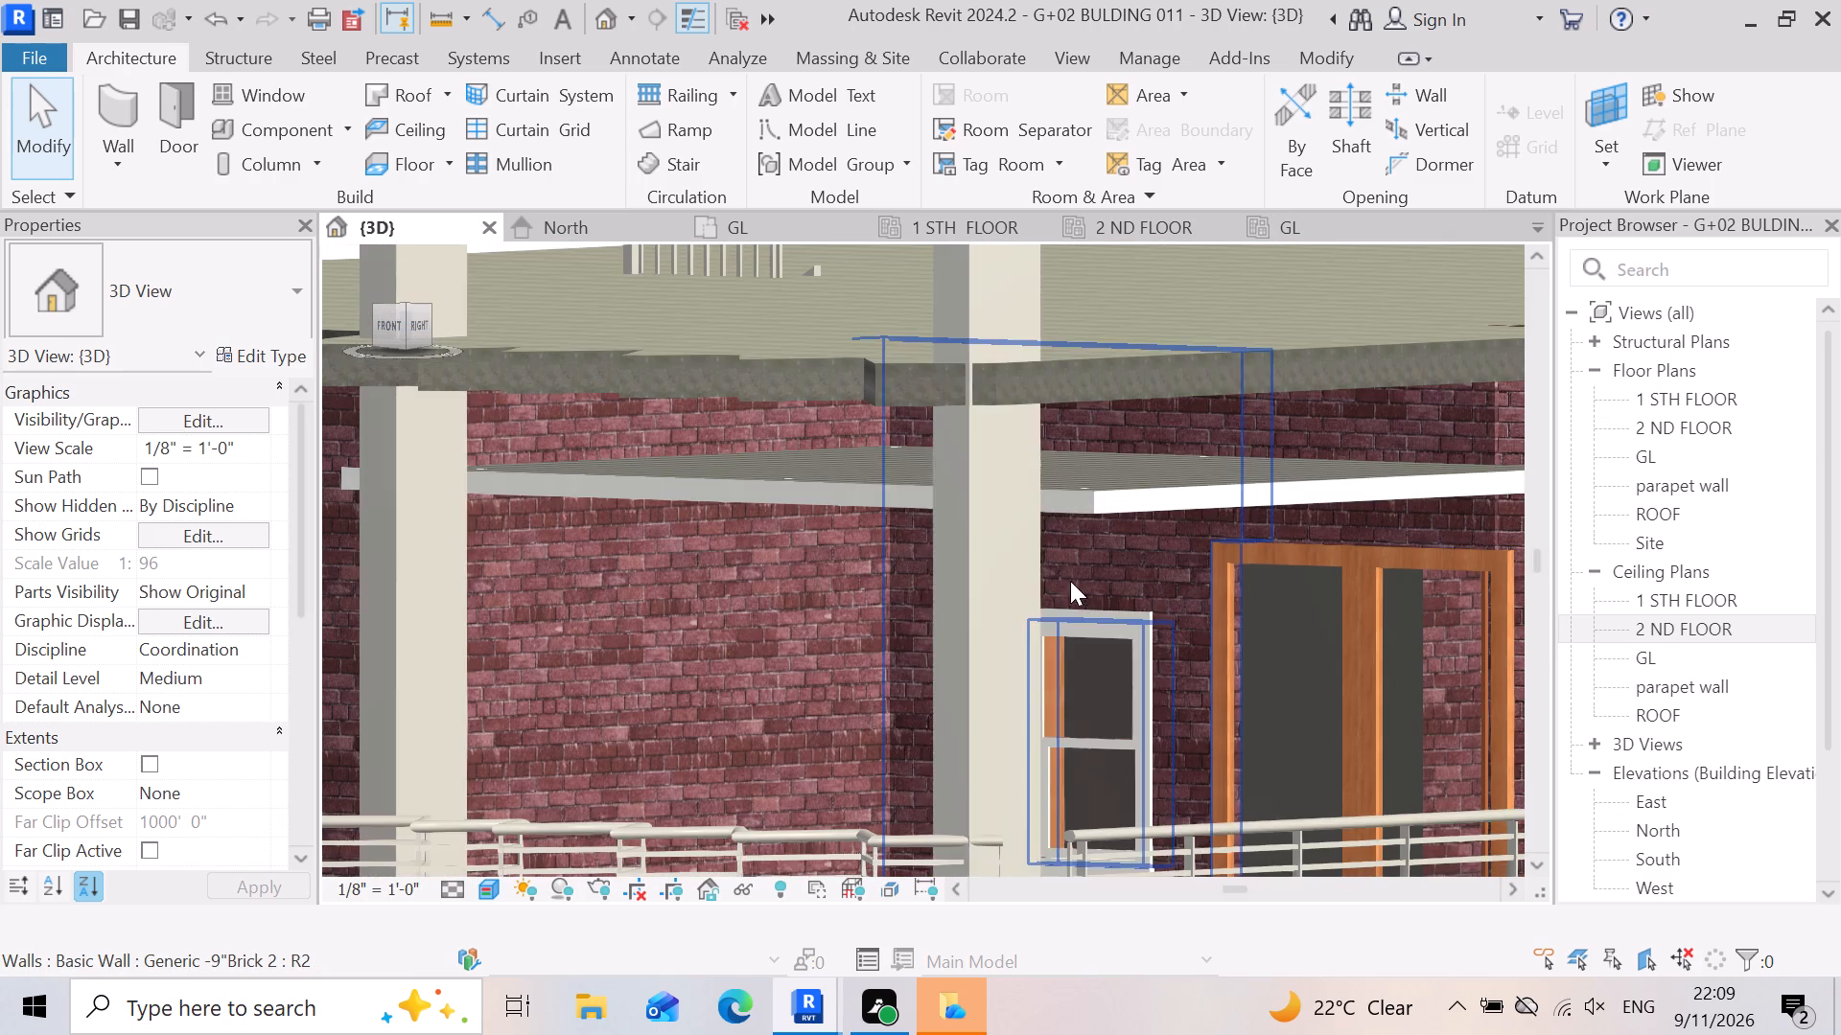
middle_click_drag(816, 694, 843, 631, "shift")
right_click_drag(817, 691, 843, 631, "shift")
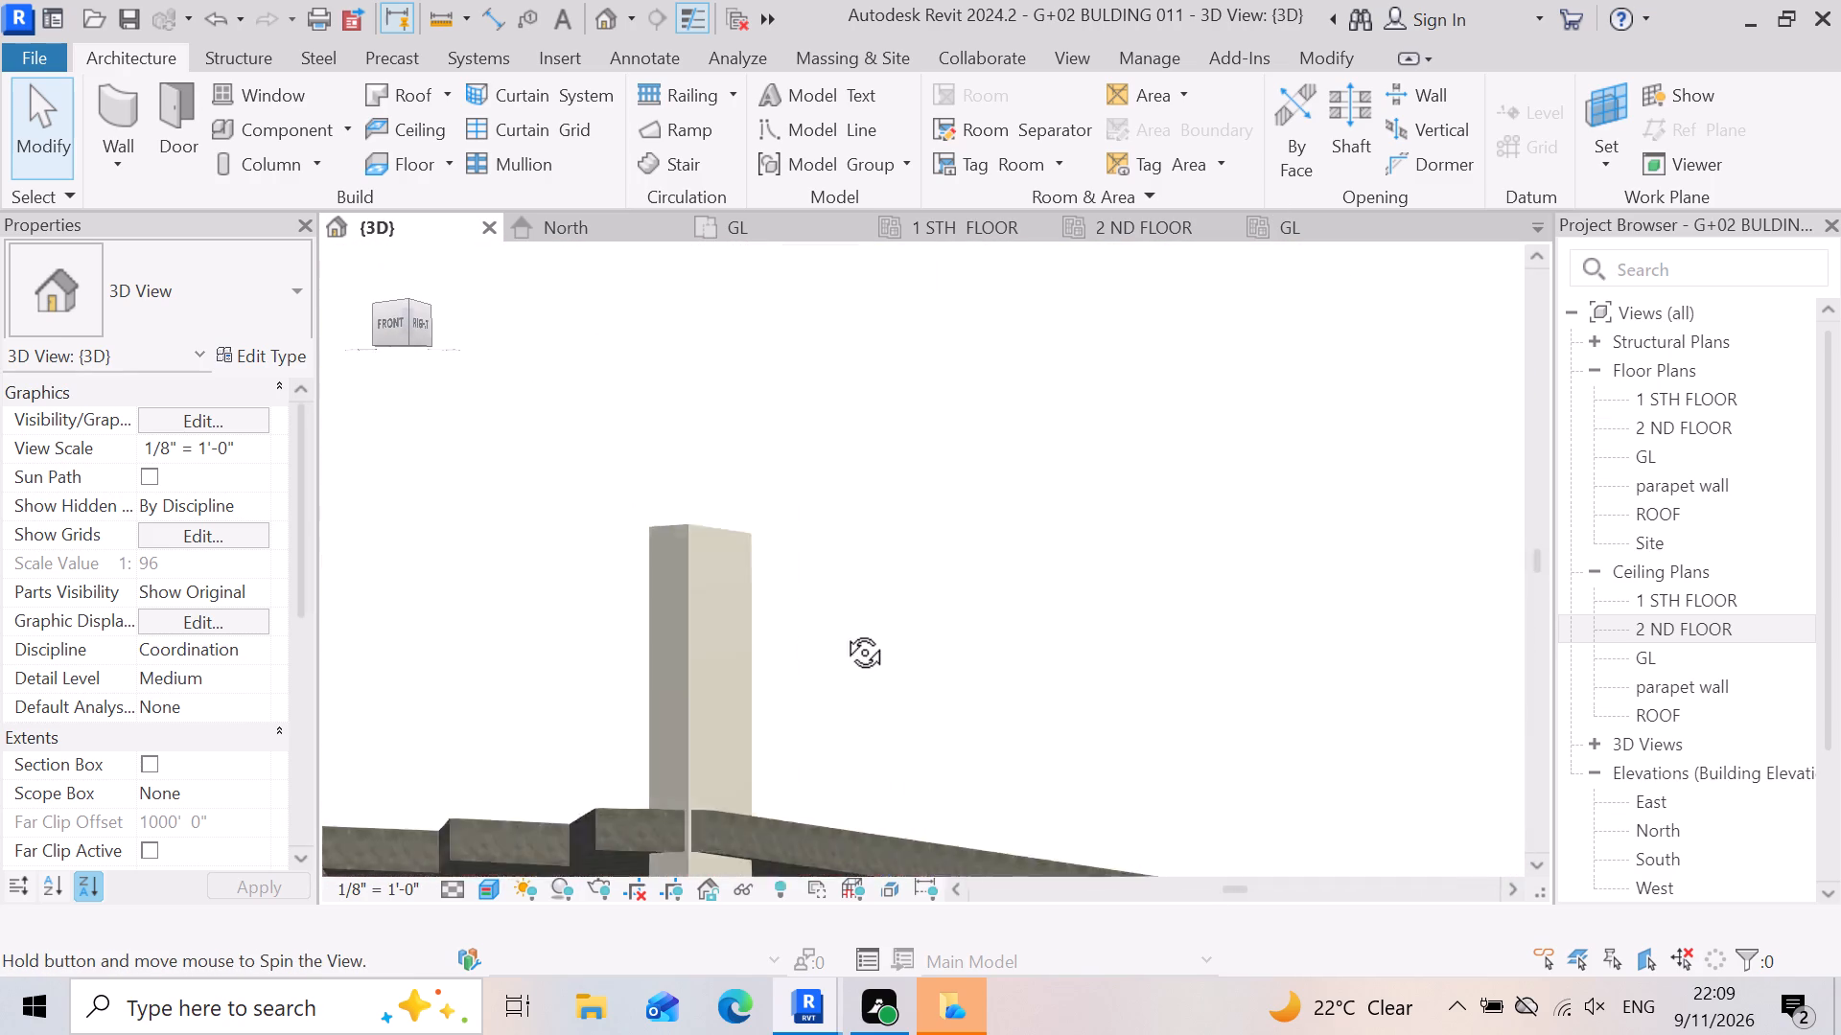
middle_click_drag(843, 631, 848, 627, "shift")
right_click_drag(843, 631, 849, 627, "shift")
scroll(1368, 305, "down", 4)
scroll(1071, 517, "down", 3)
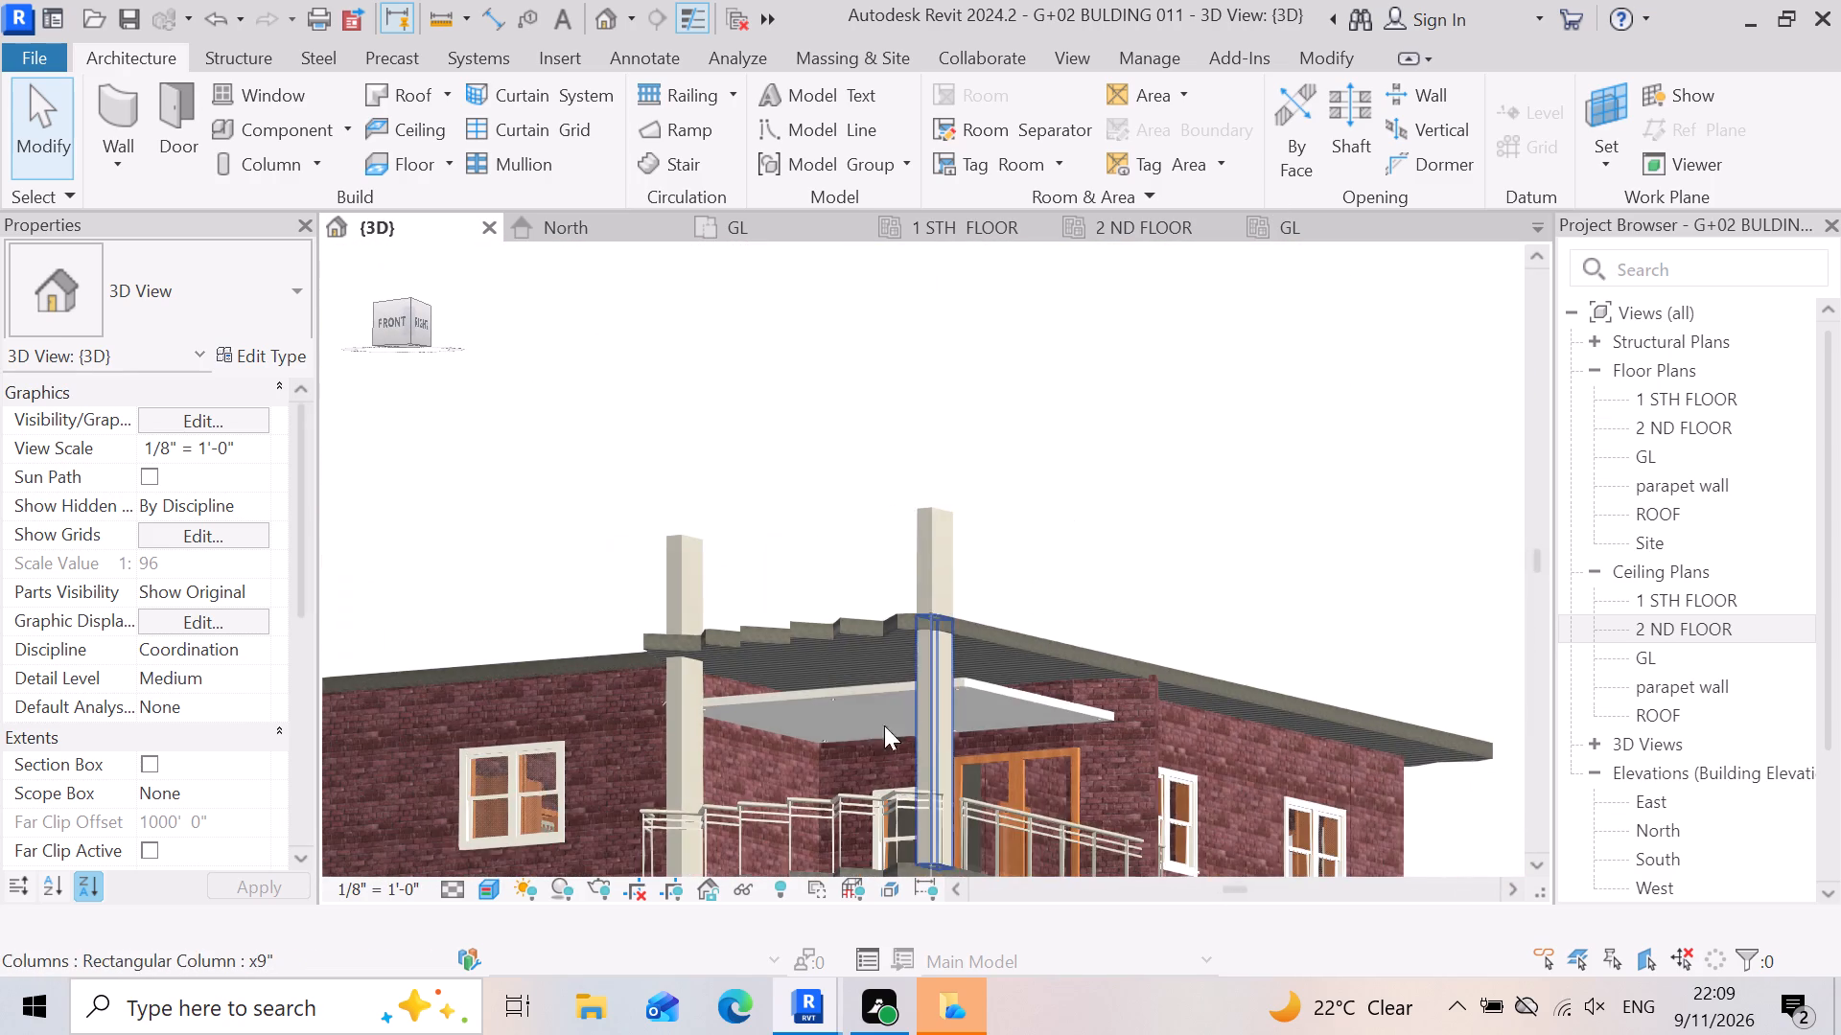
scroll(855, 783, "up", 13)
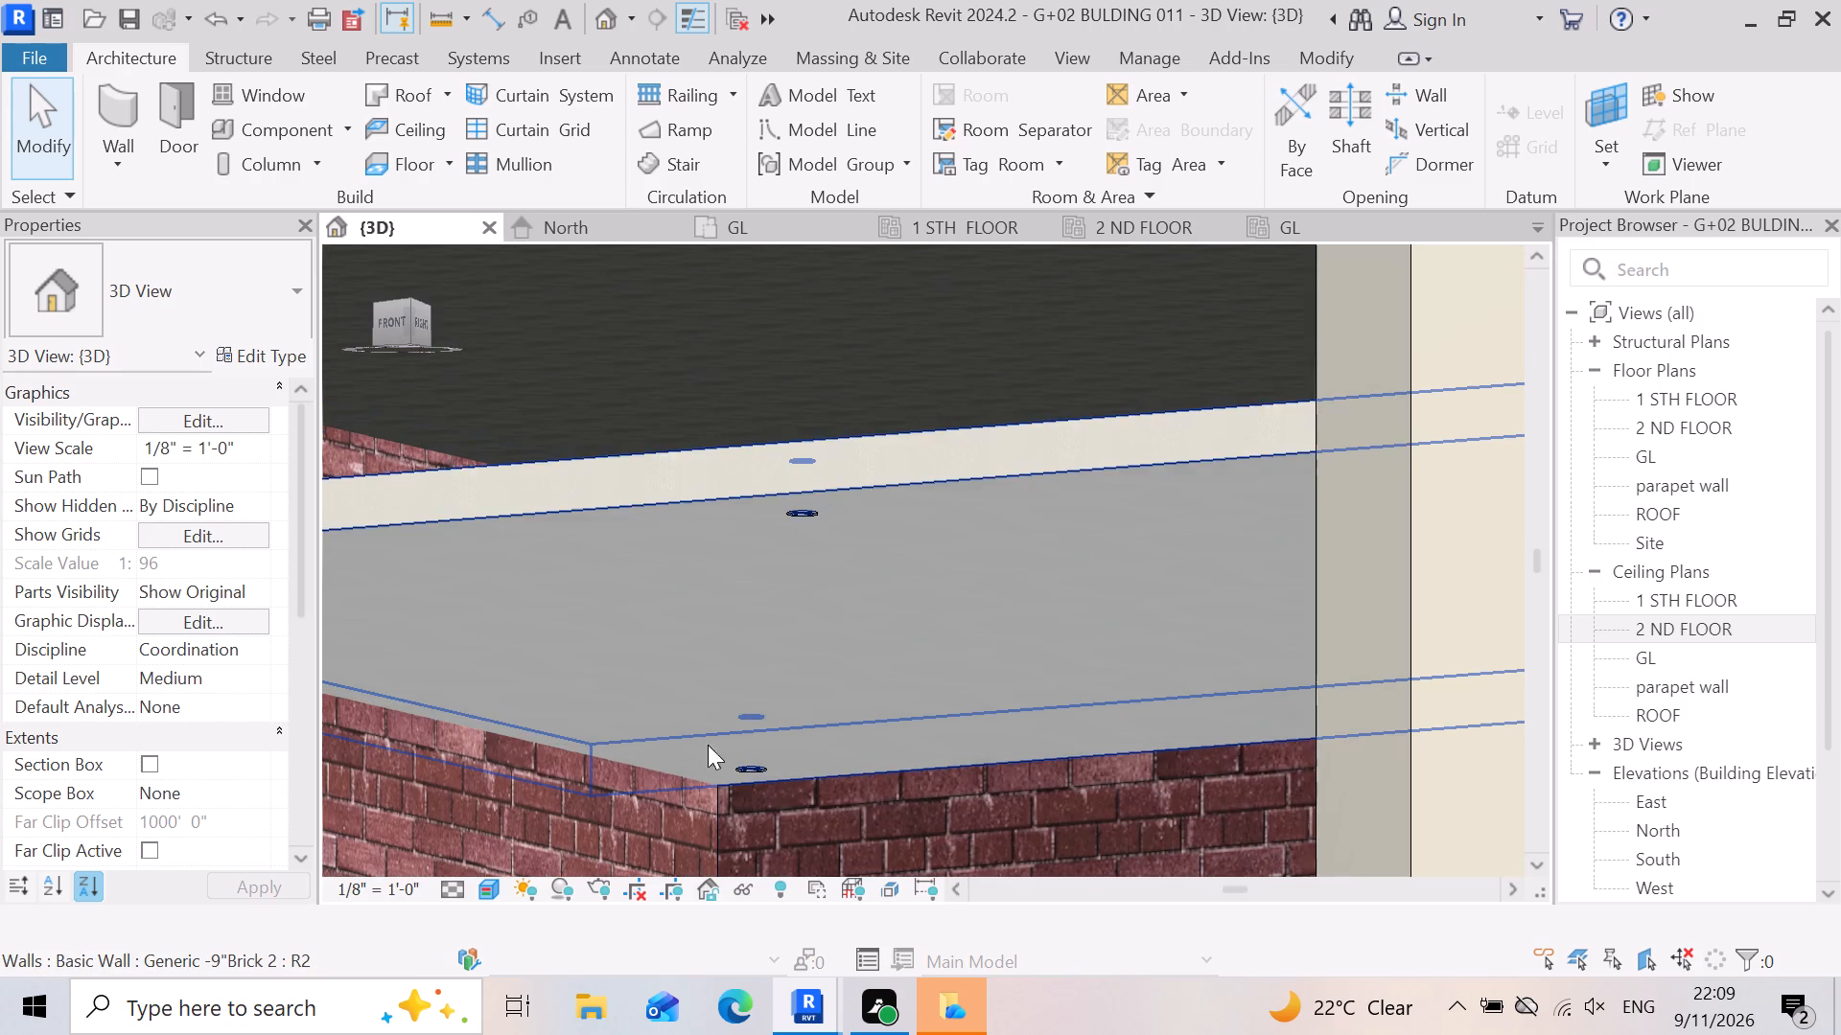
scroll(722, 731, "up", 4)
scroll(875, 407, "up", 6)
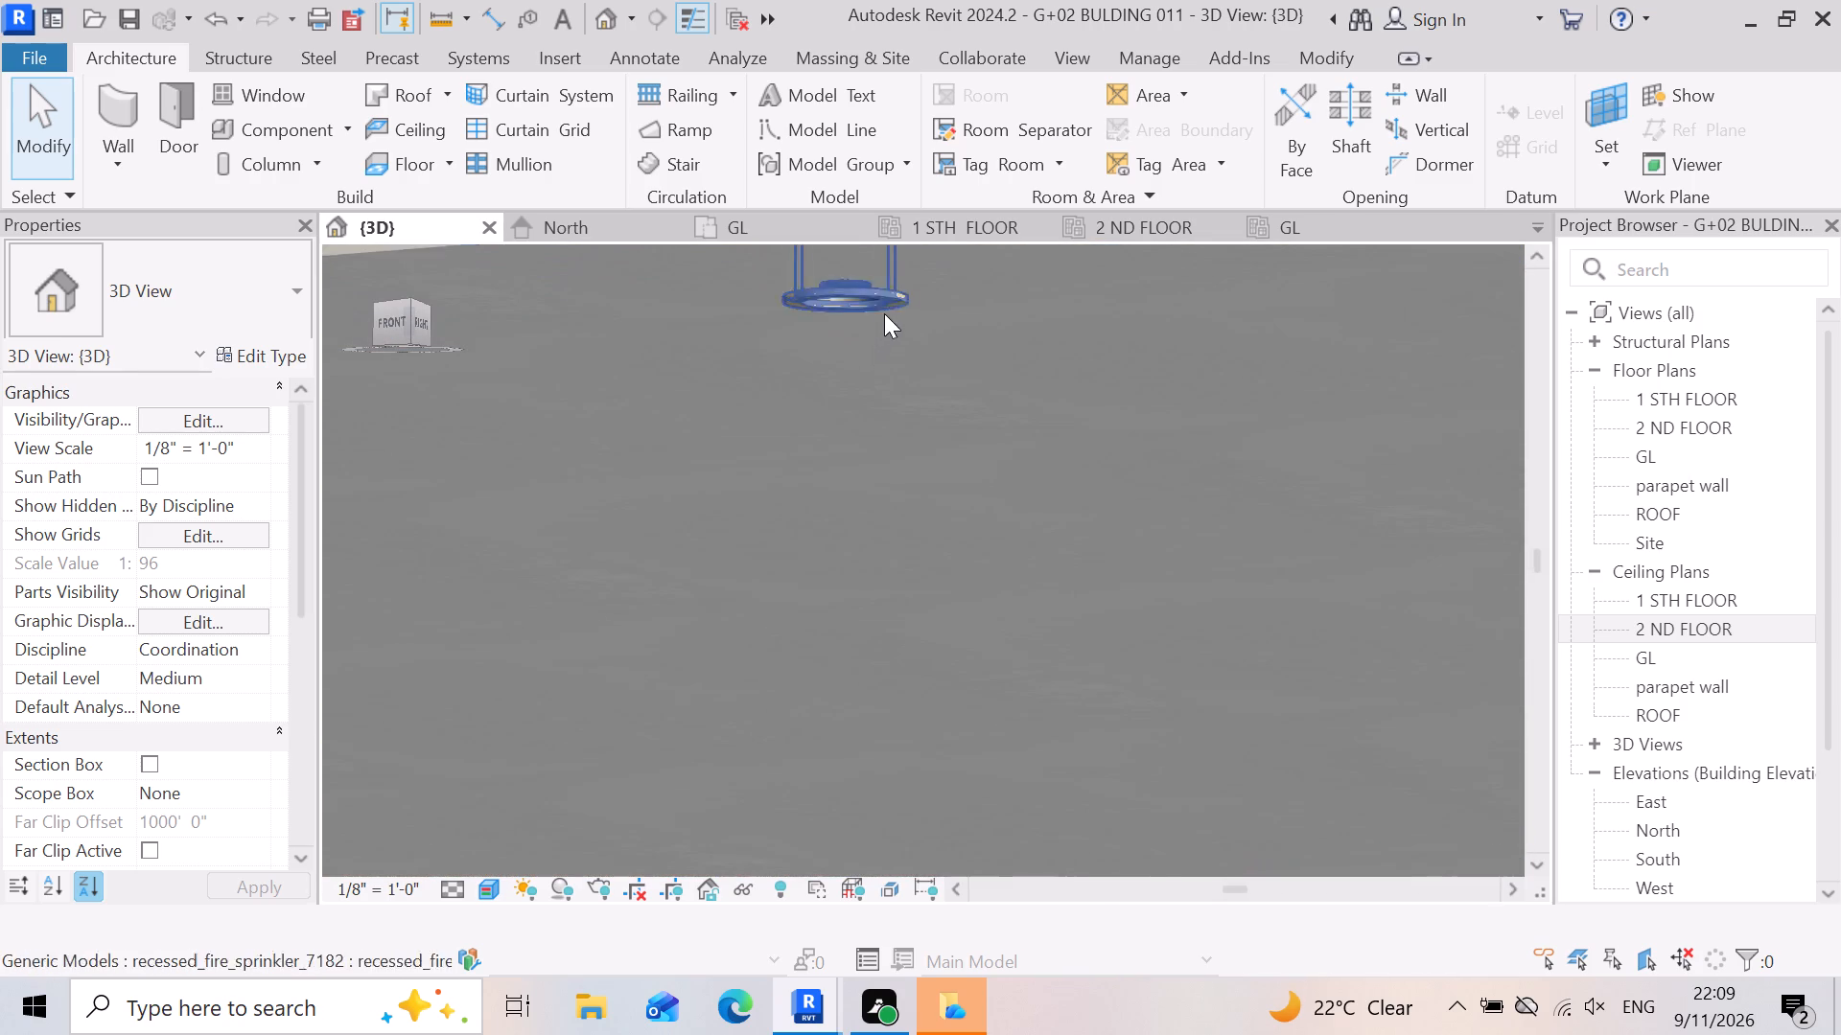
scroll(881, 222, "up", 9)
scroll(804, 331, "up", 3)
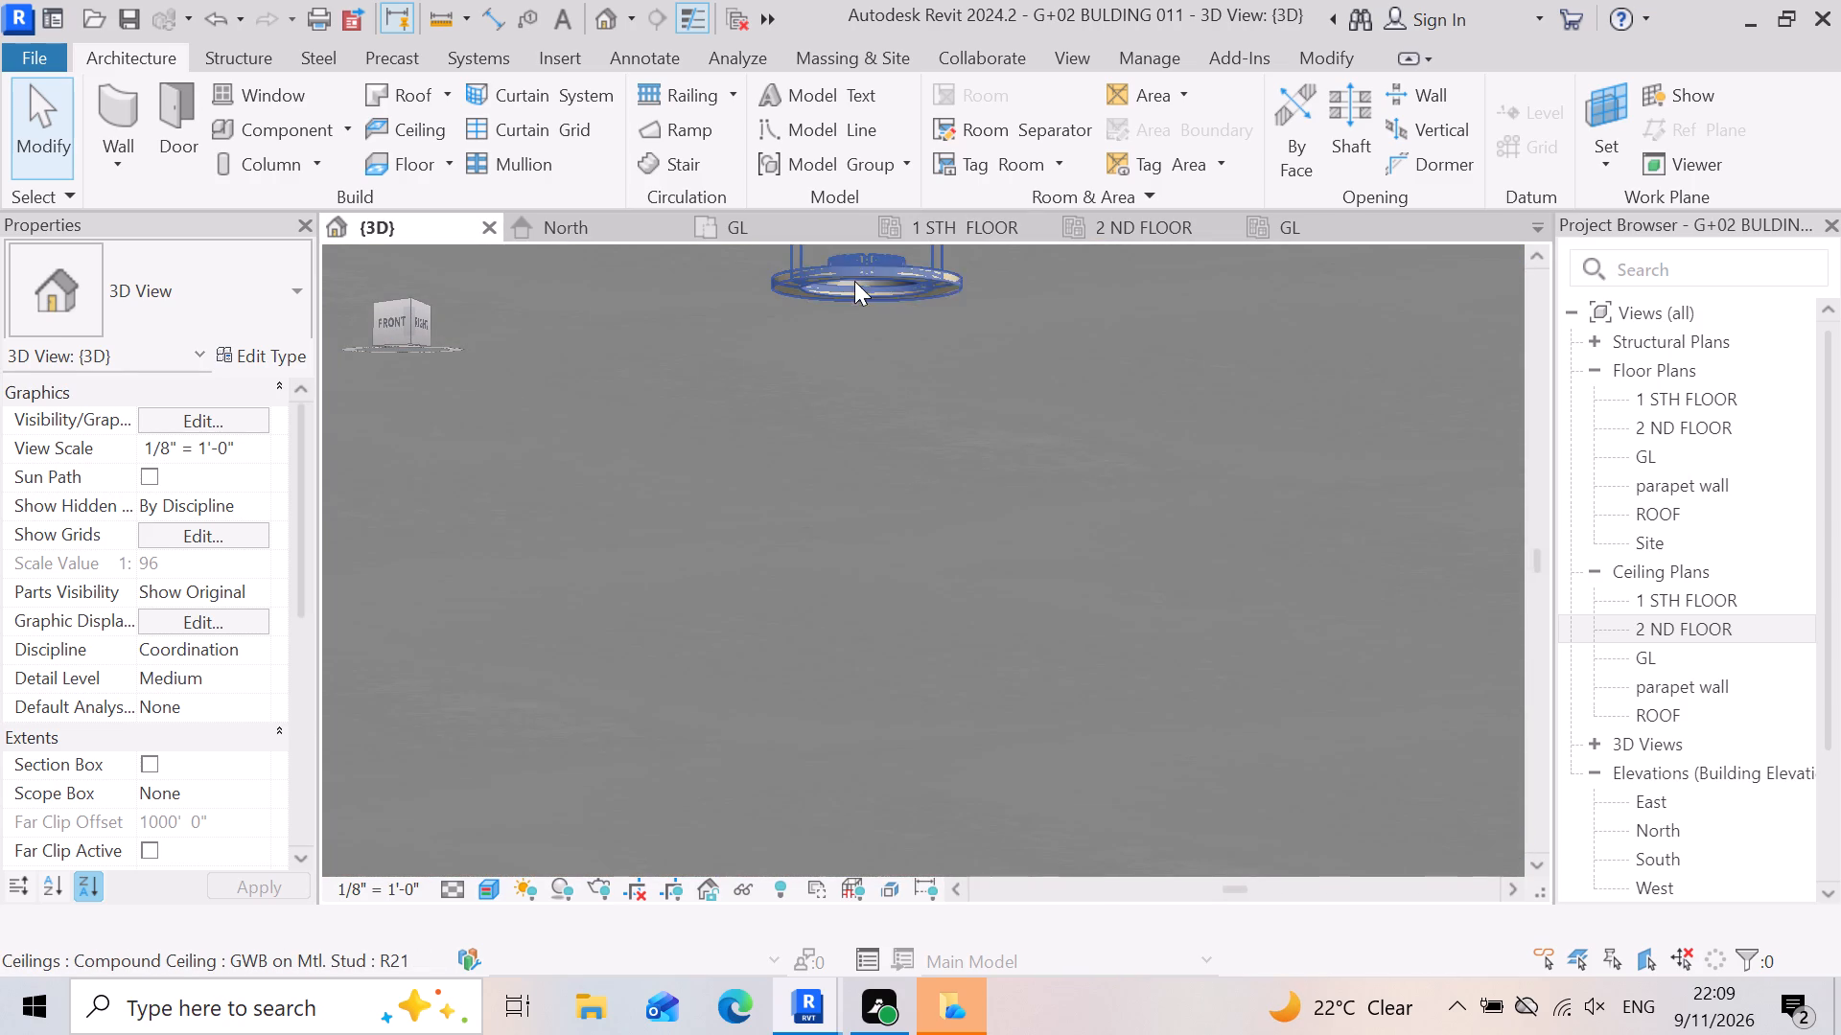
scroll(854, 281, "up", 4)
scroll(907, 457, "down", 7)
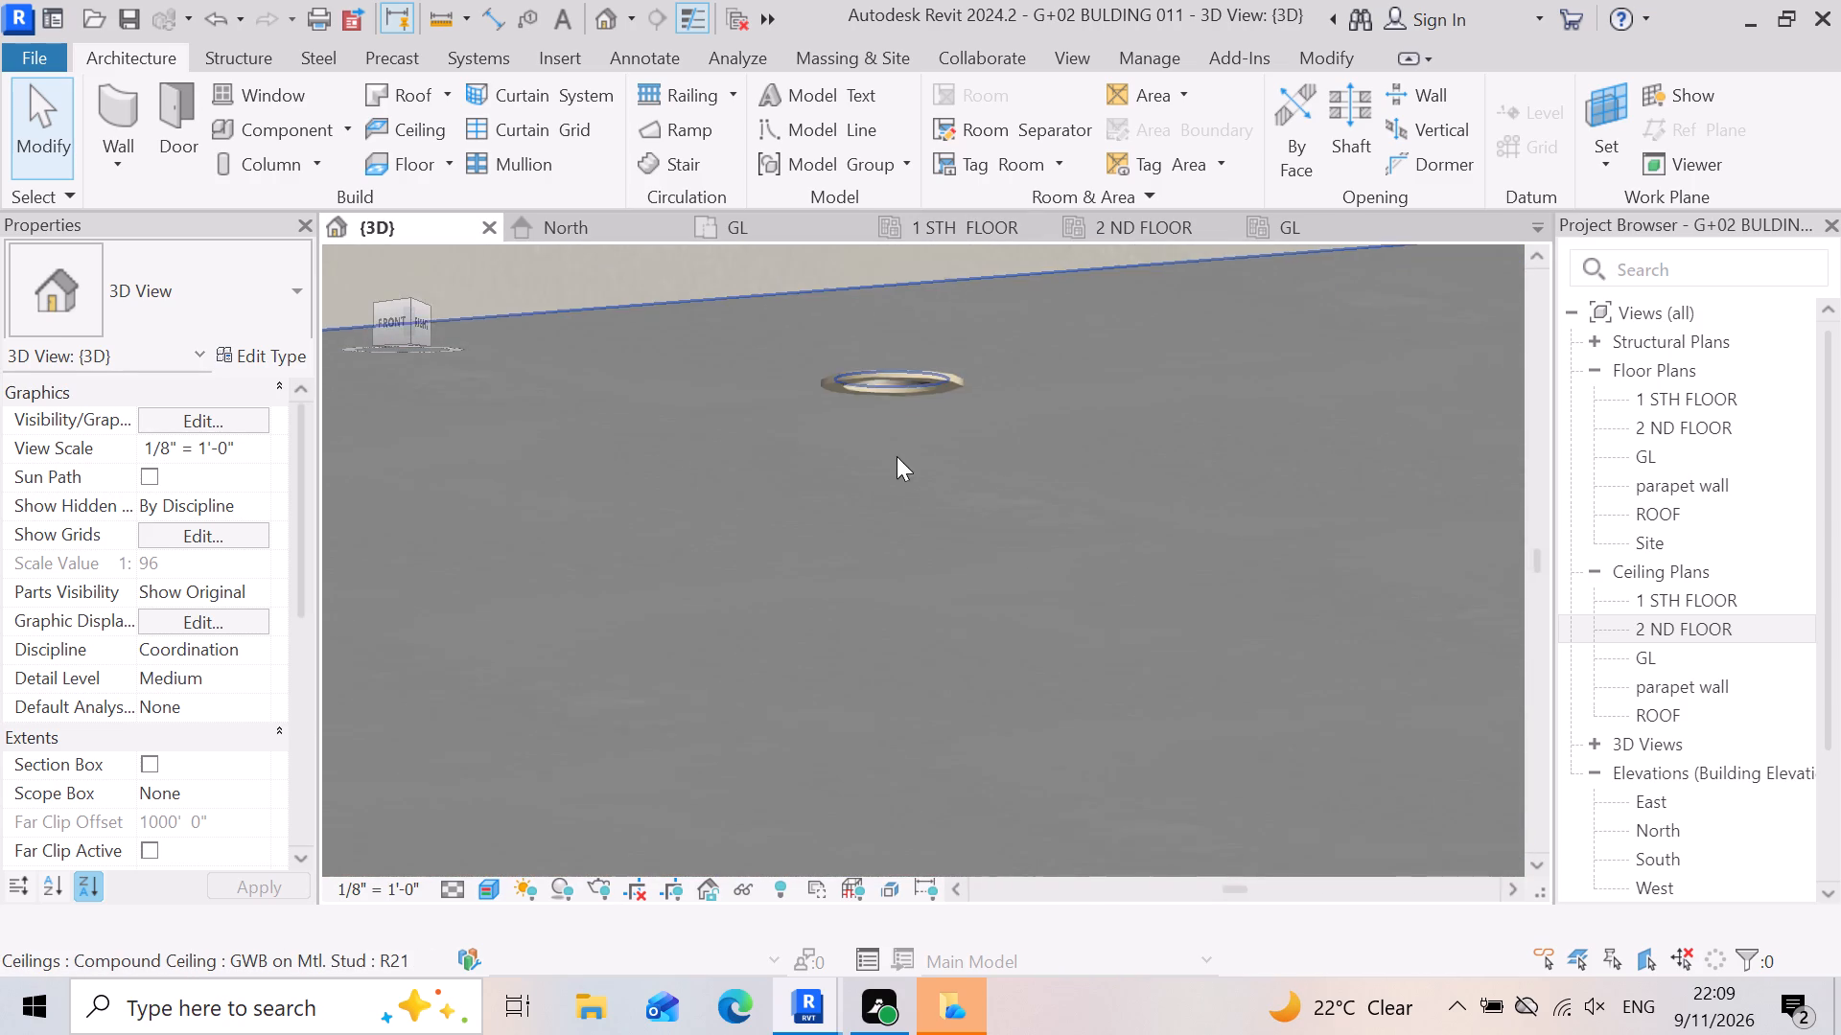
scroll(897, 456, "down", 11)
scroll(811, 709, "up", 8)
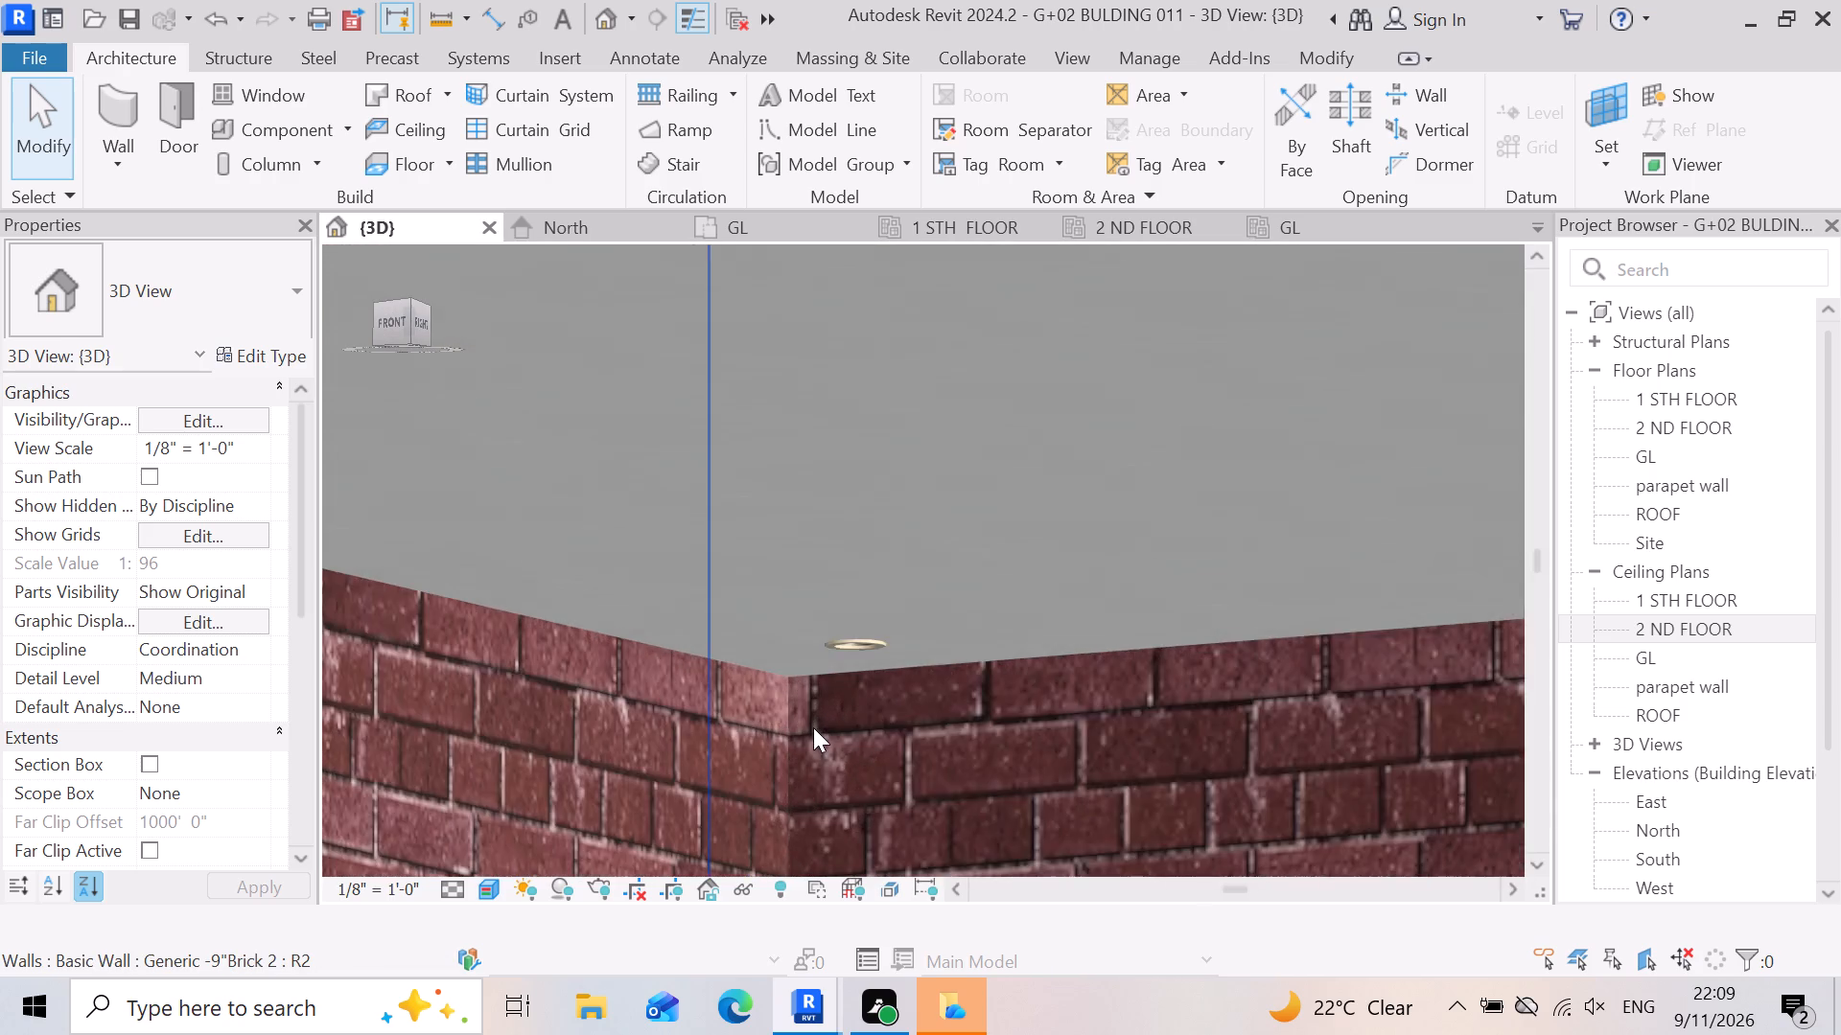
scroll(813, 727, "up", 11)
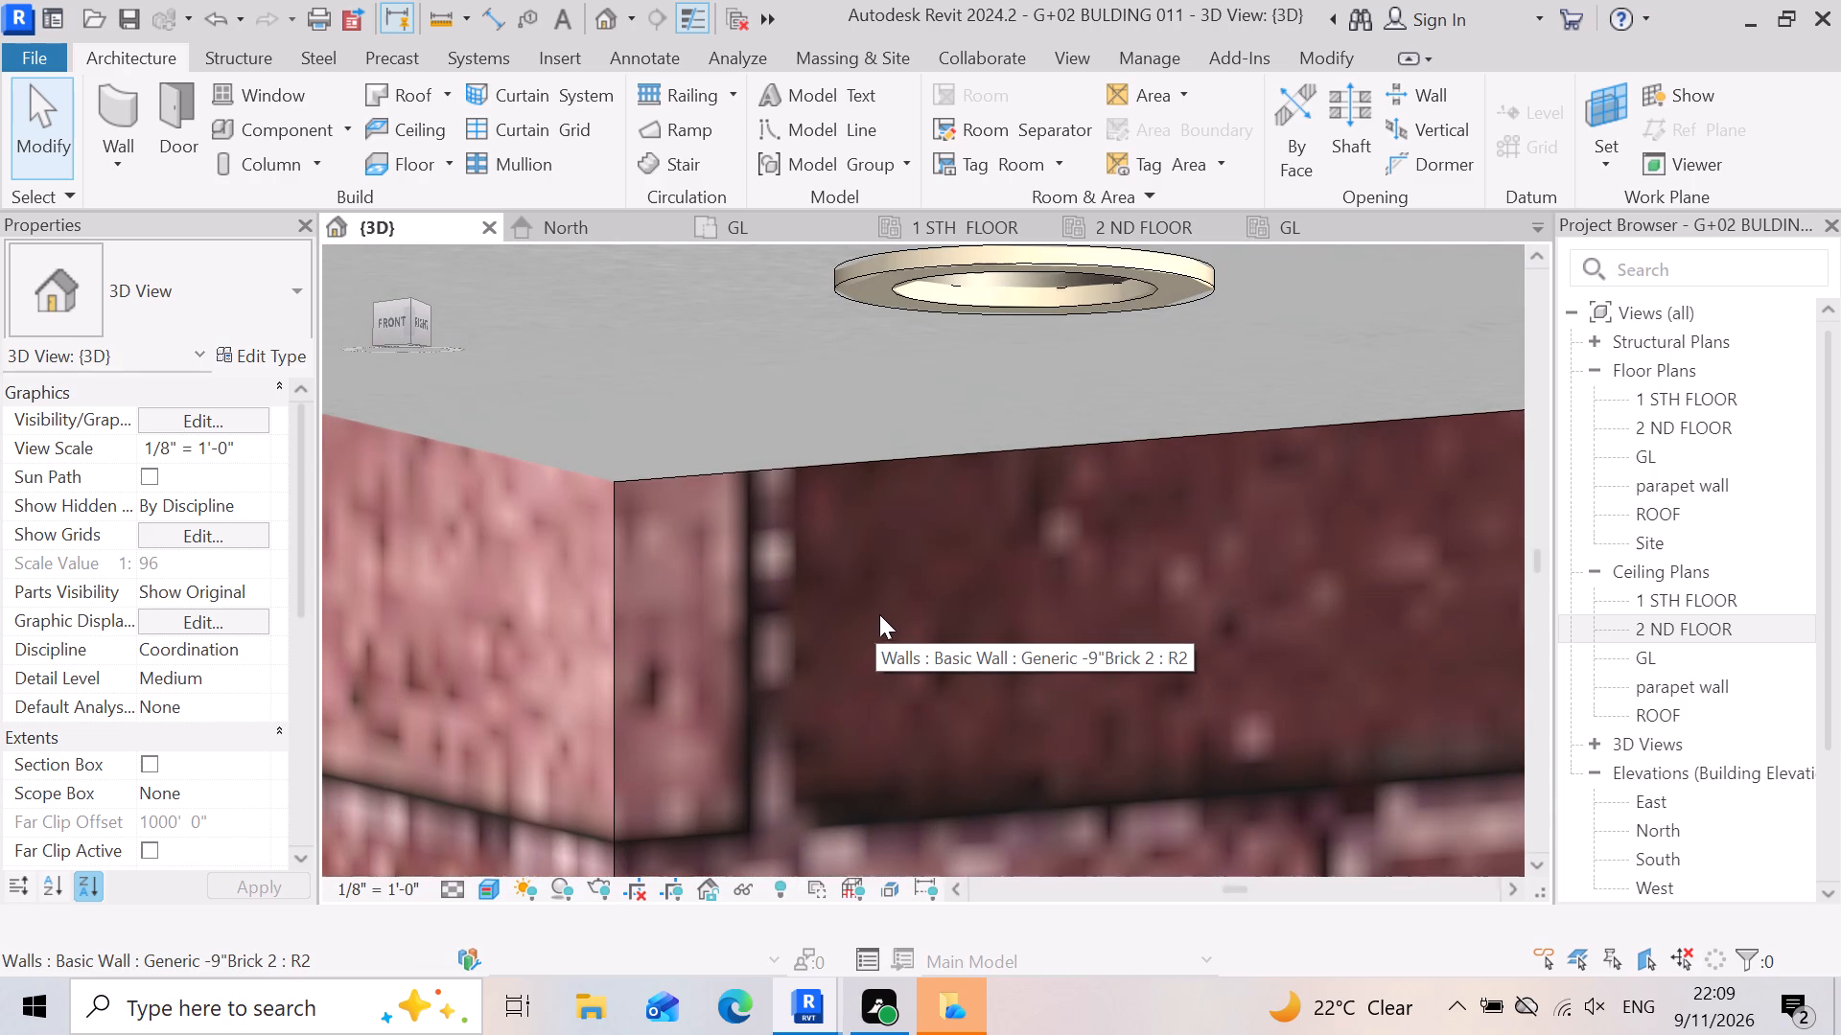
scroll(930, 419, "down", 19)
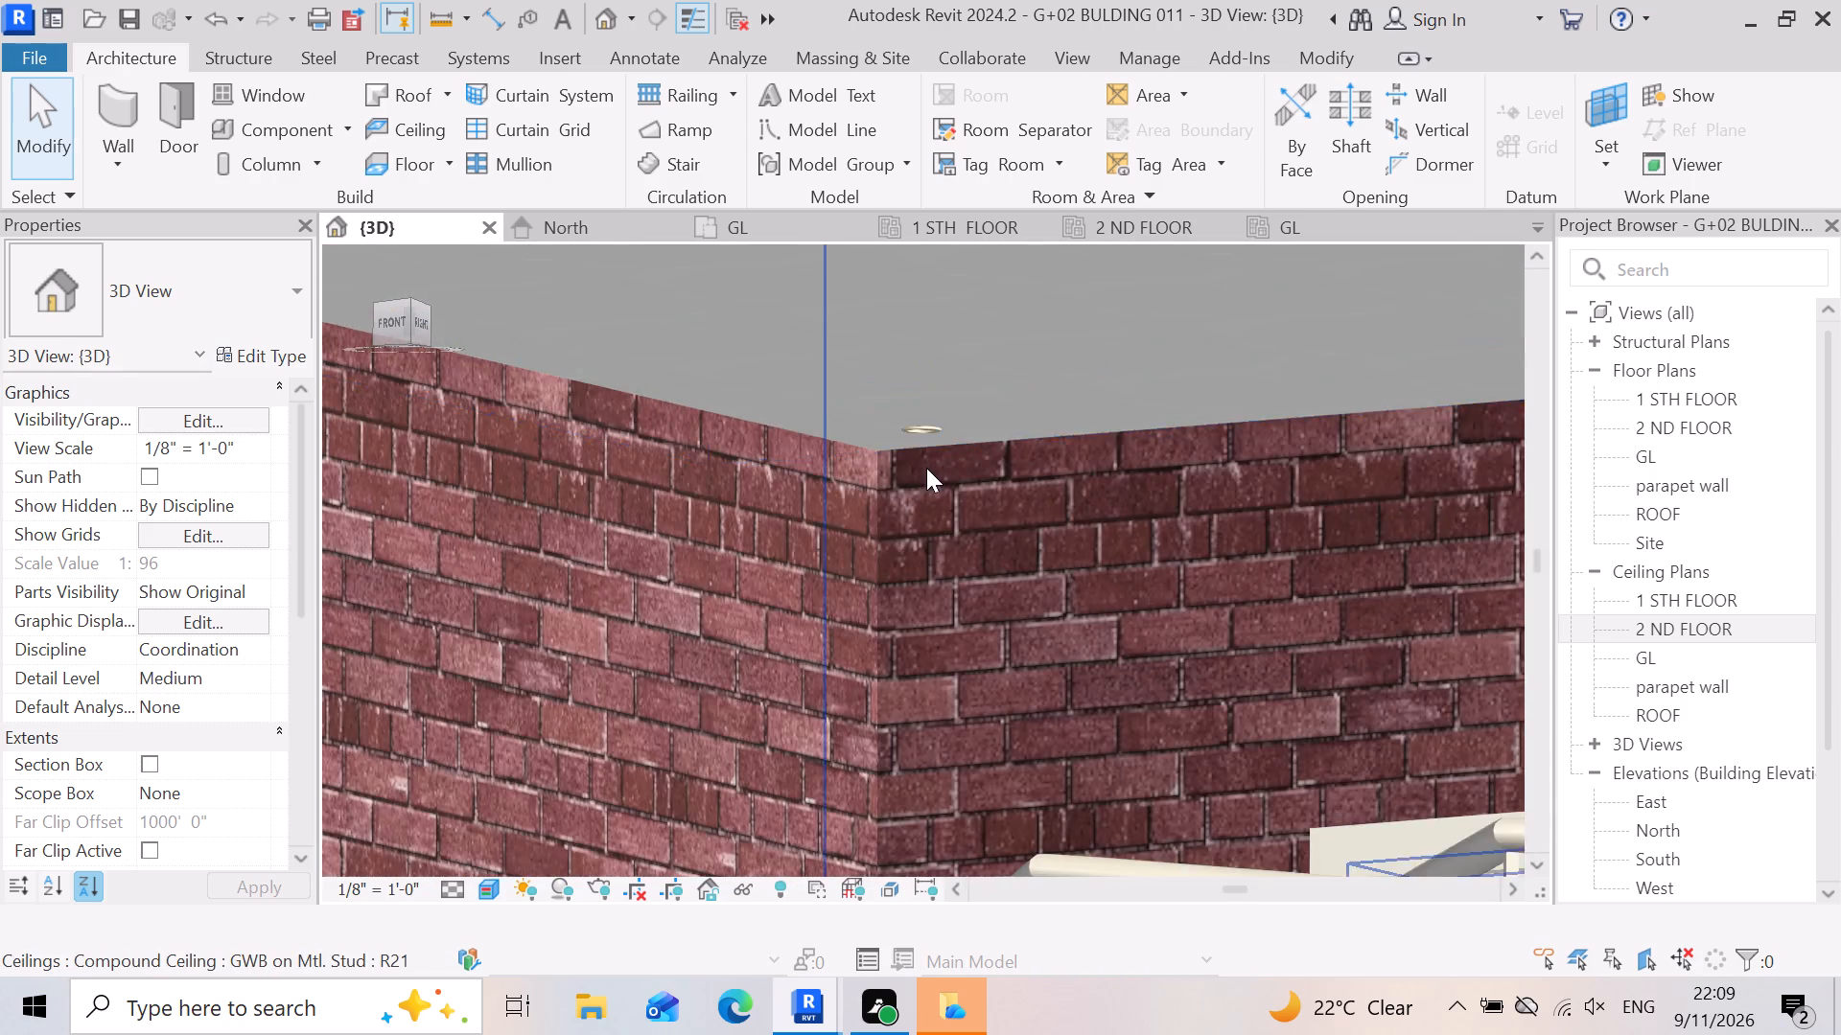
scroll(926, 468, "down", 2)
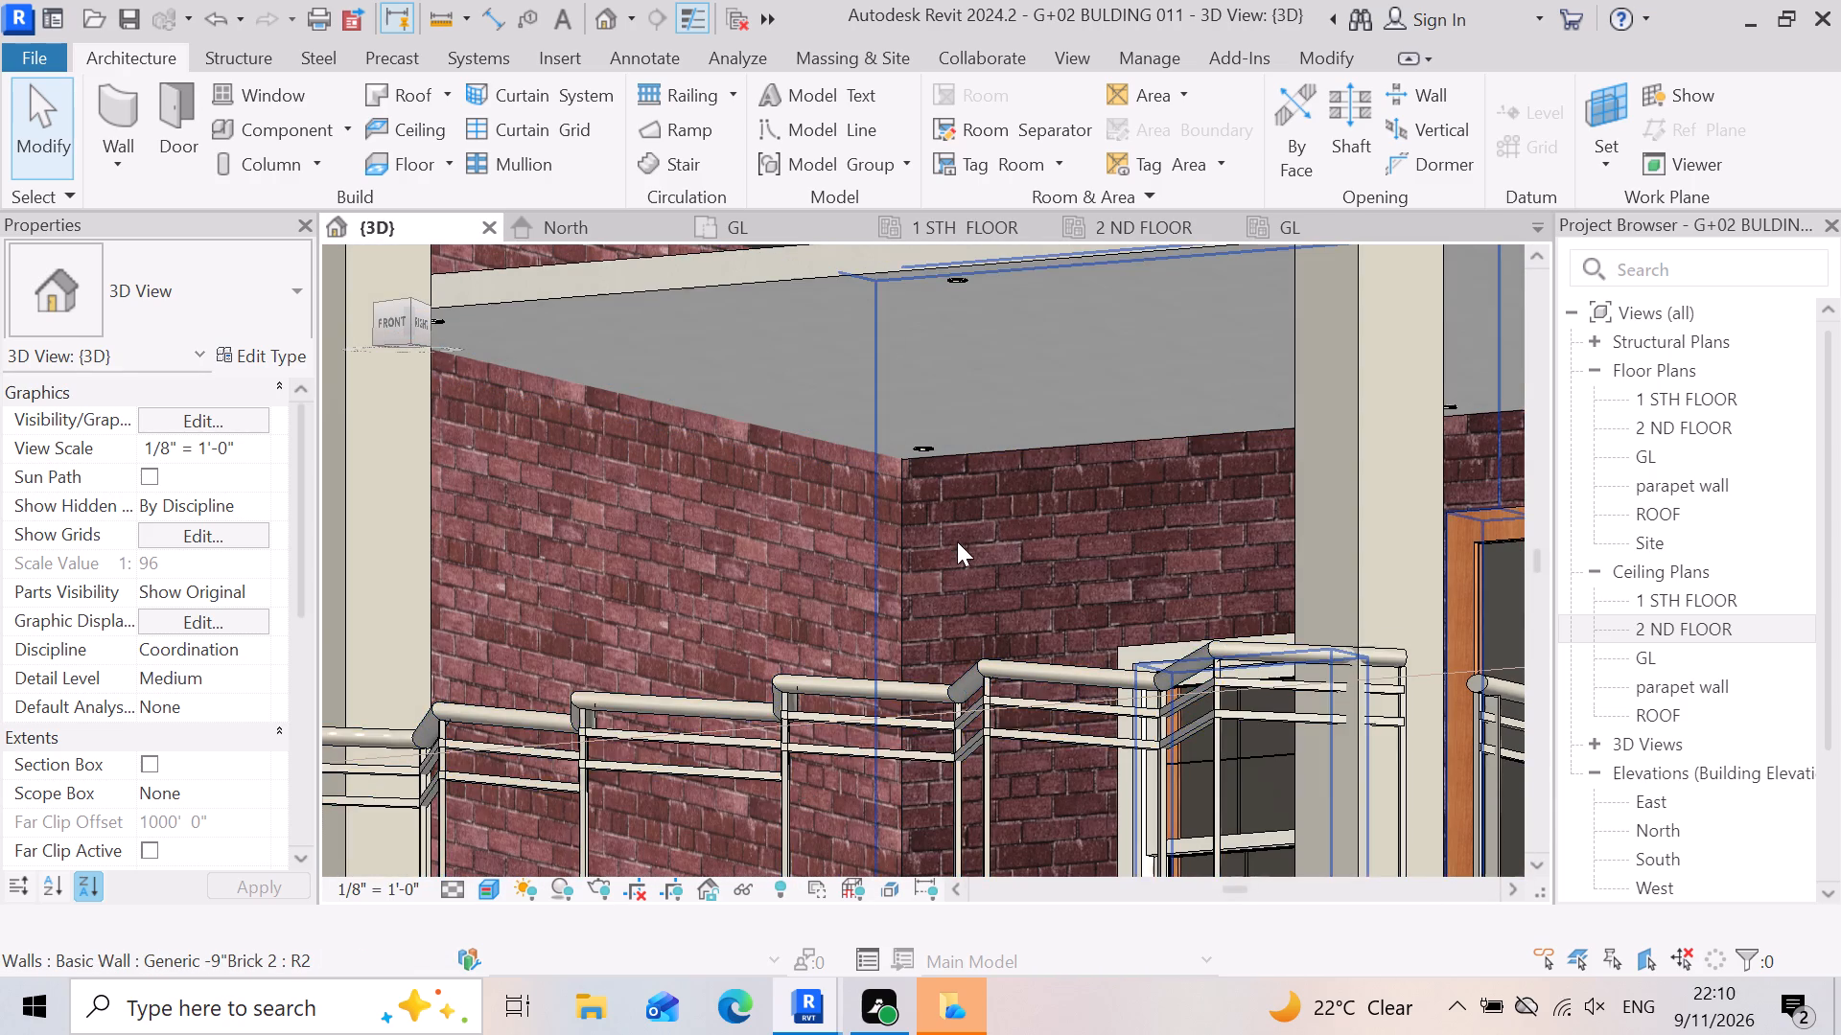
scroll(962, 526, "down", 5)
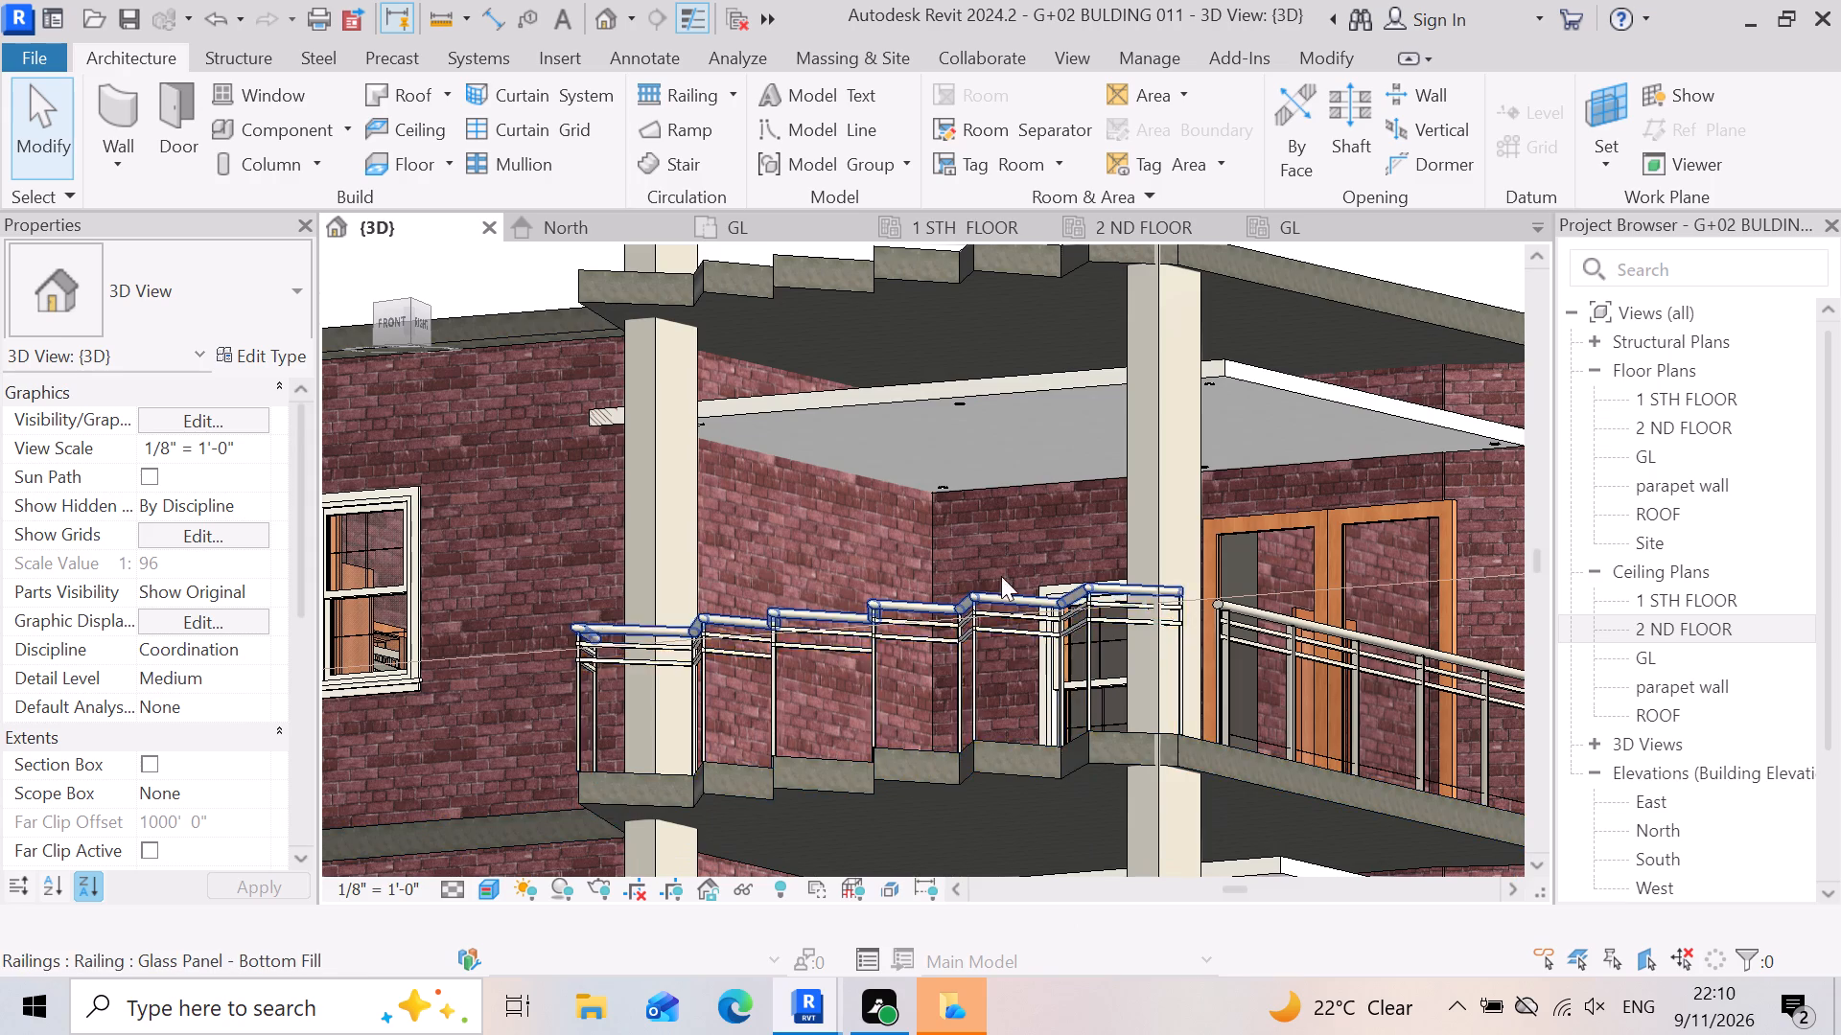
scroll(1009, 557, "down", 13)
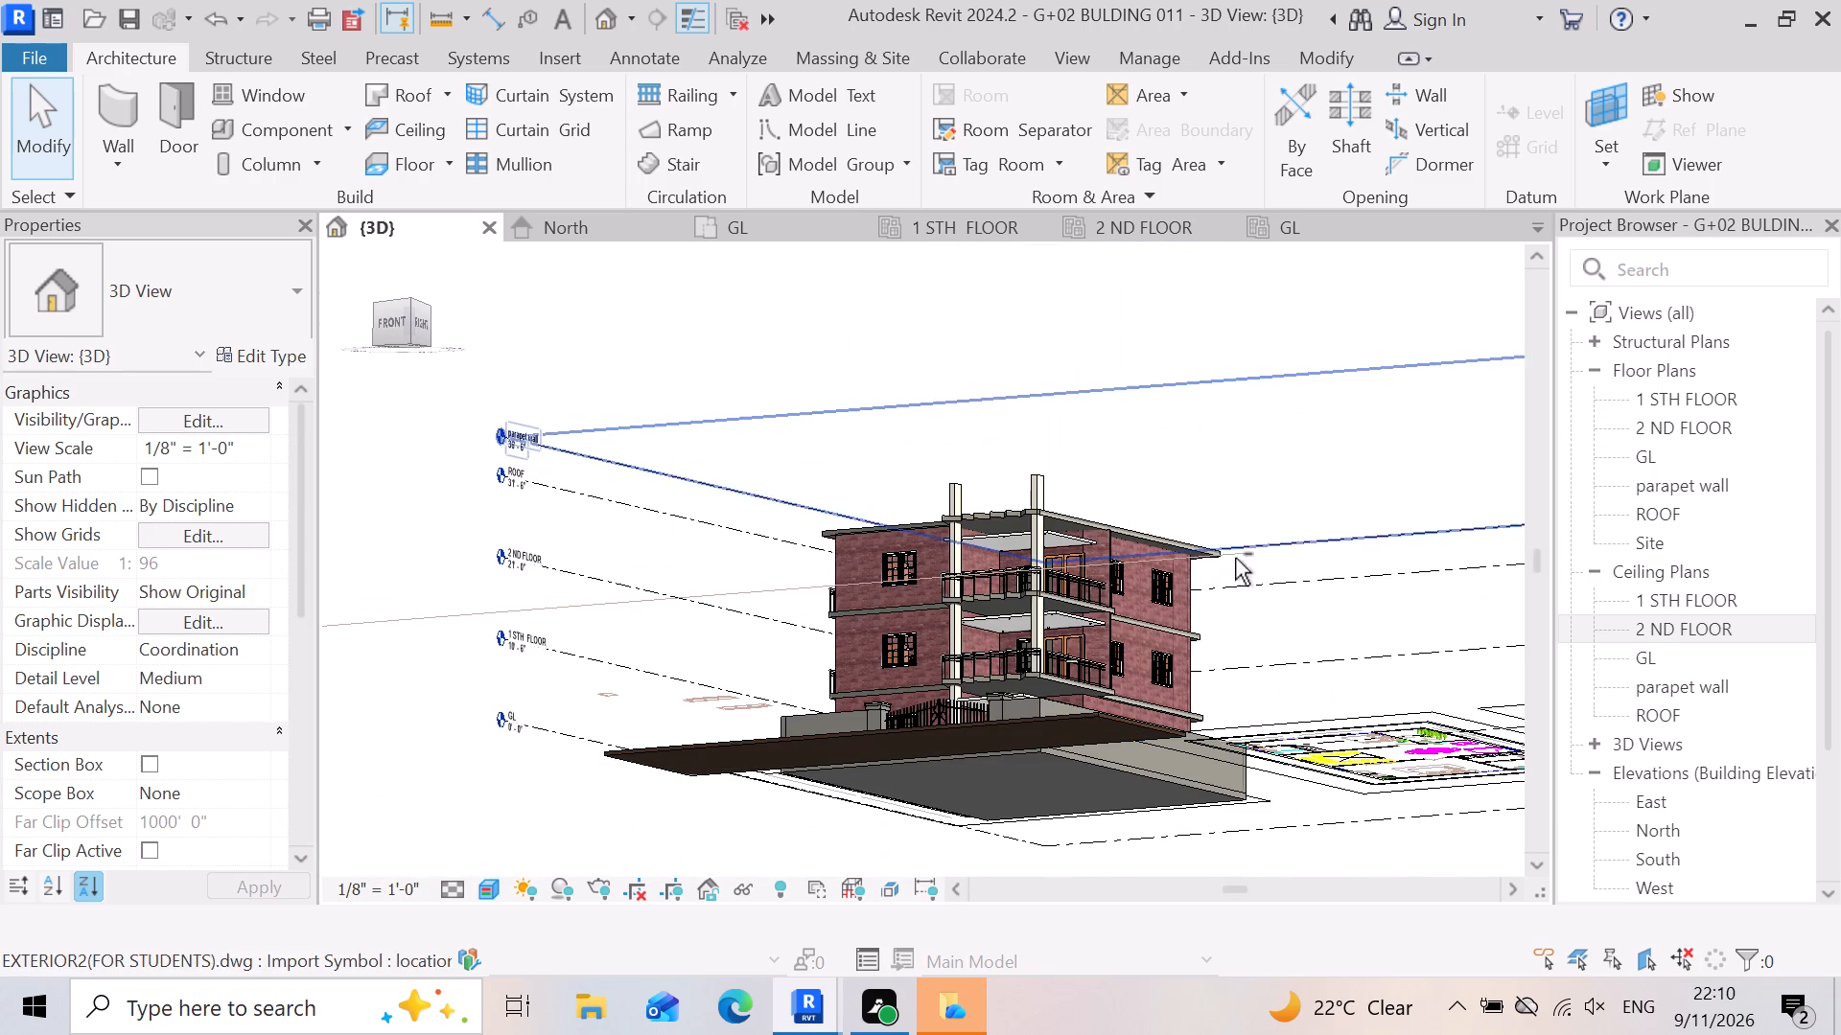
Compare the ceiling positions on all three storeys from the front corner, down to the portico ceiling above the car.
right_click_drag(1235, 563, 1222, 678, "shift")
middle_click_drag(1231, 580, 1222, 678, "shift")
scroll(1043, 471, "up", 4)
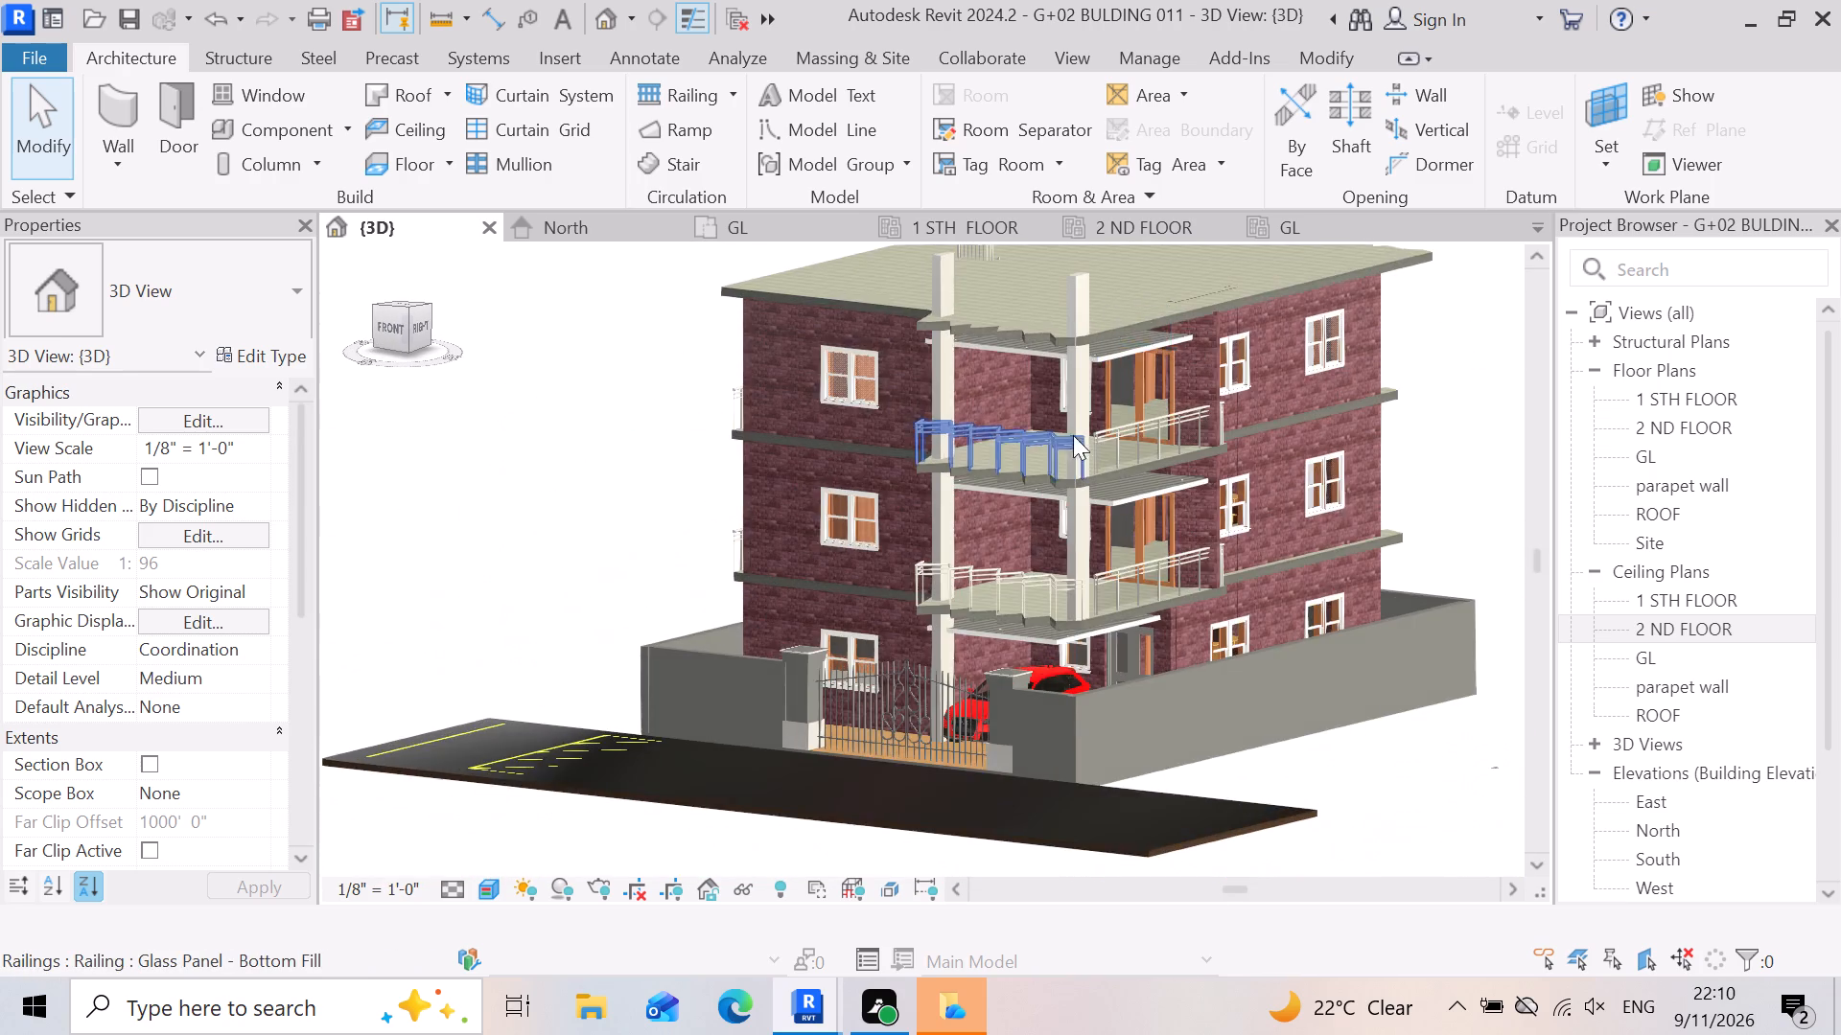
scroll(1154, 304, "up", 6)
scroll(1048, 455, "up", 4)
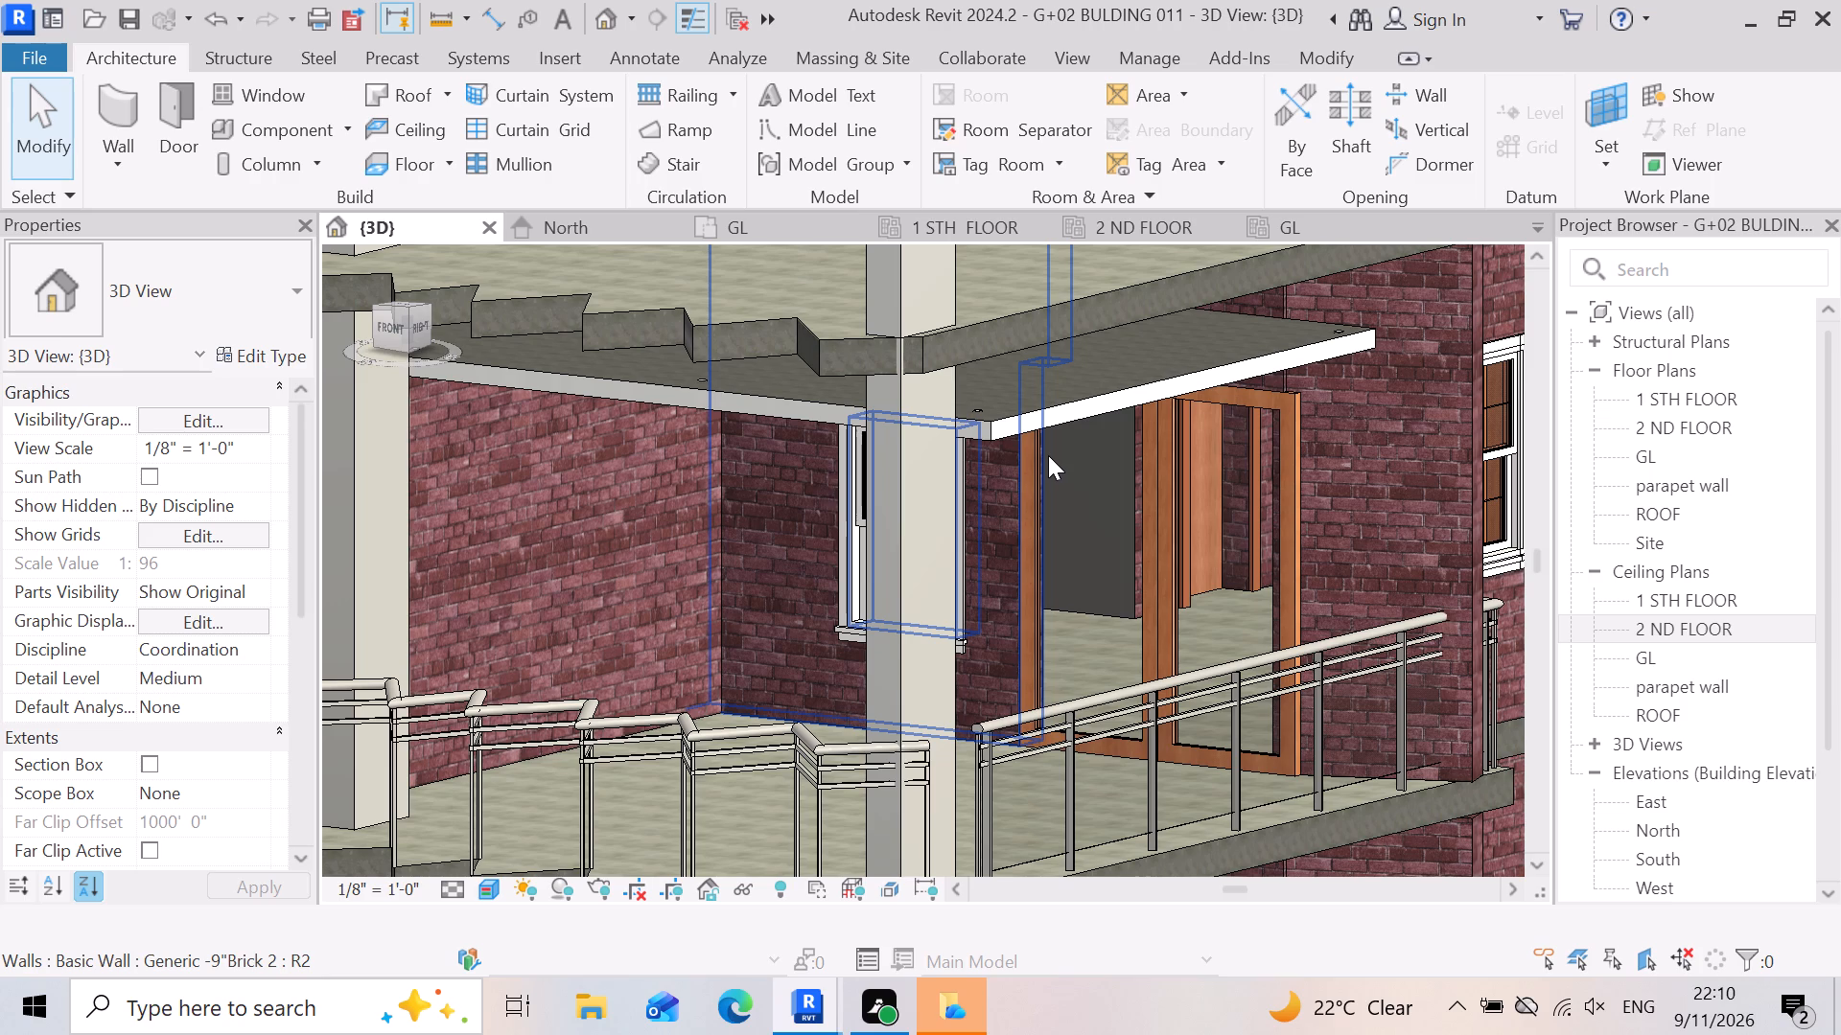
scroll(1026, 429, "down", 5)
scroll(1129, 424, "down", 4)
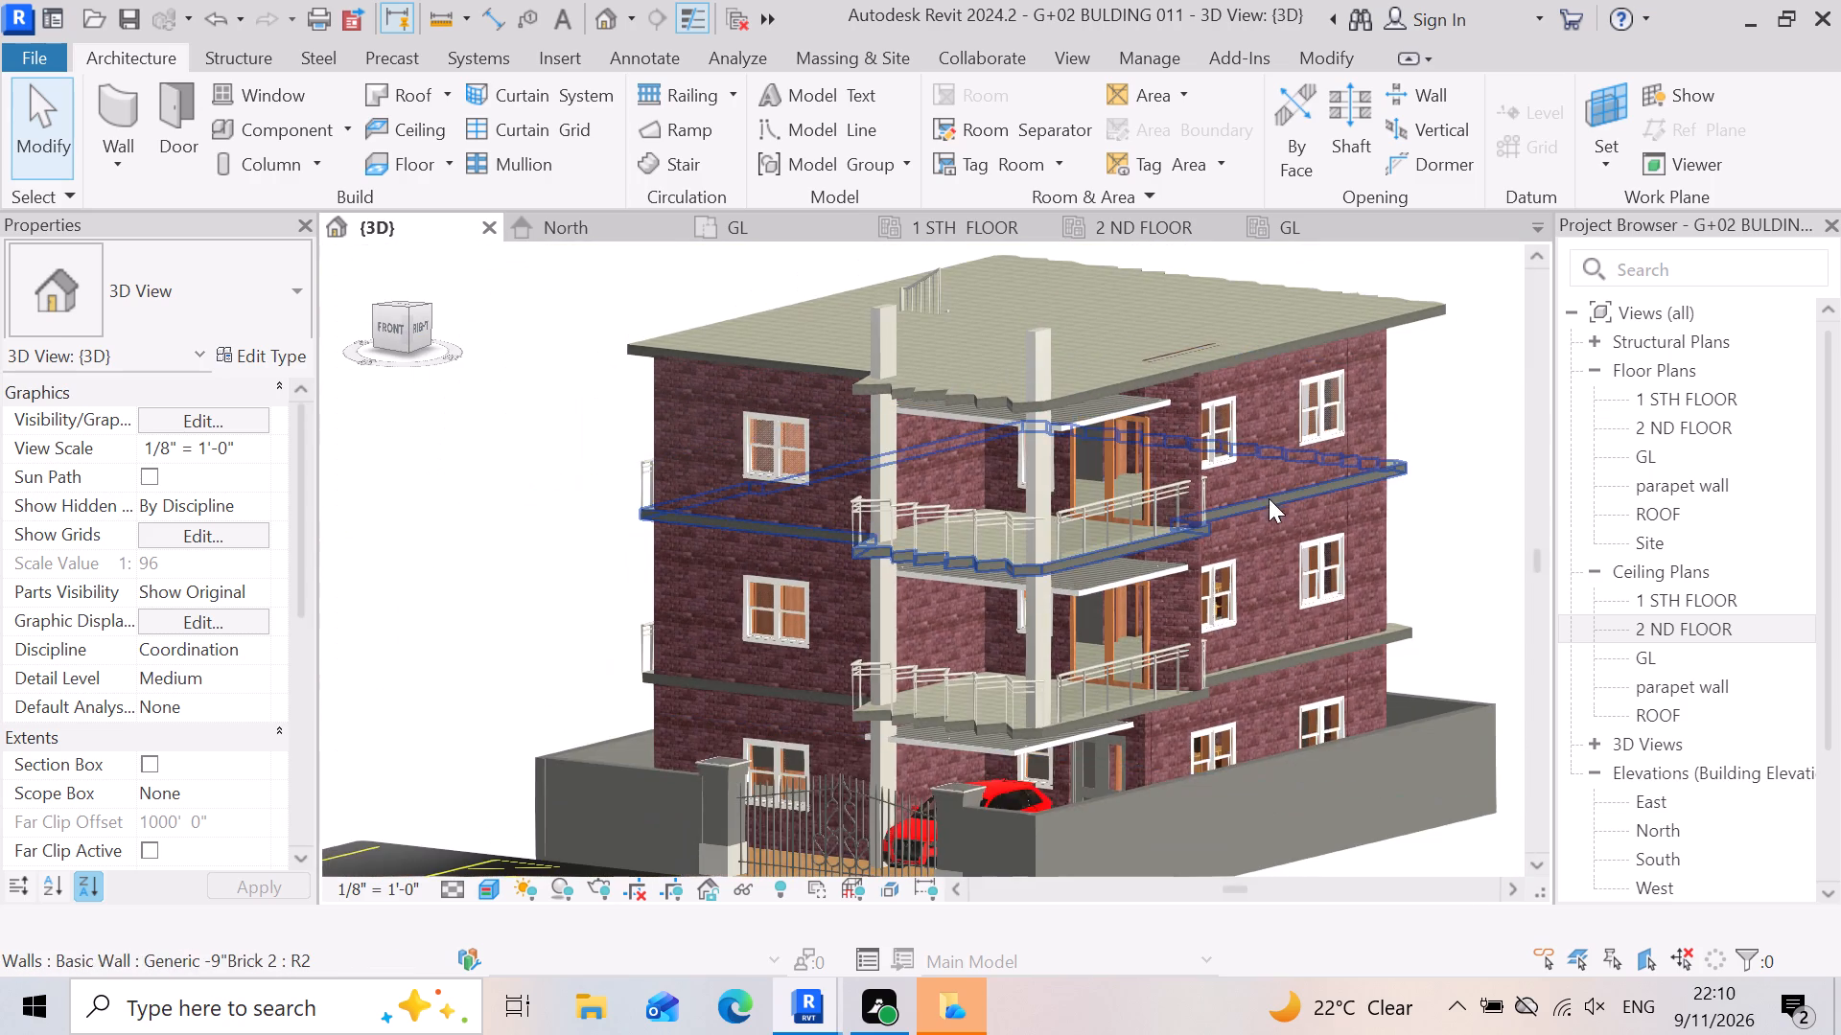
scroll(1042, 746, "up", 7)
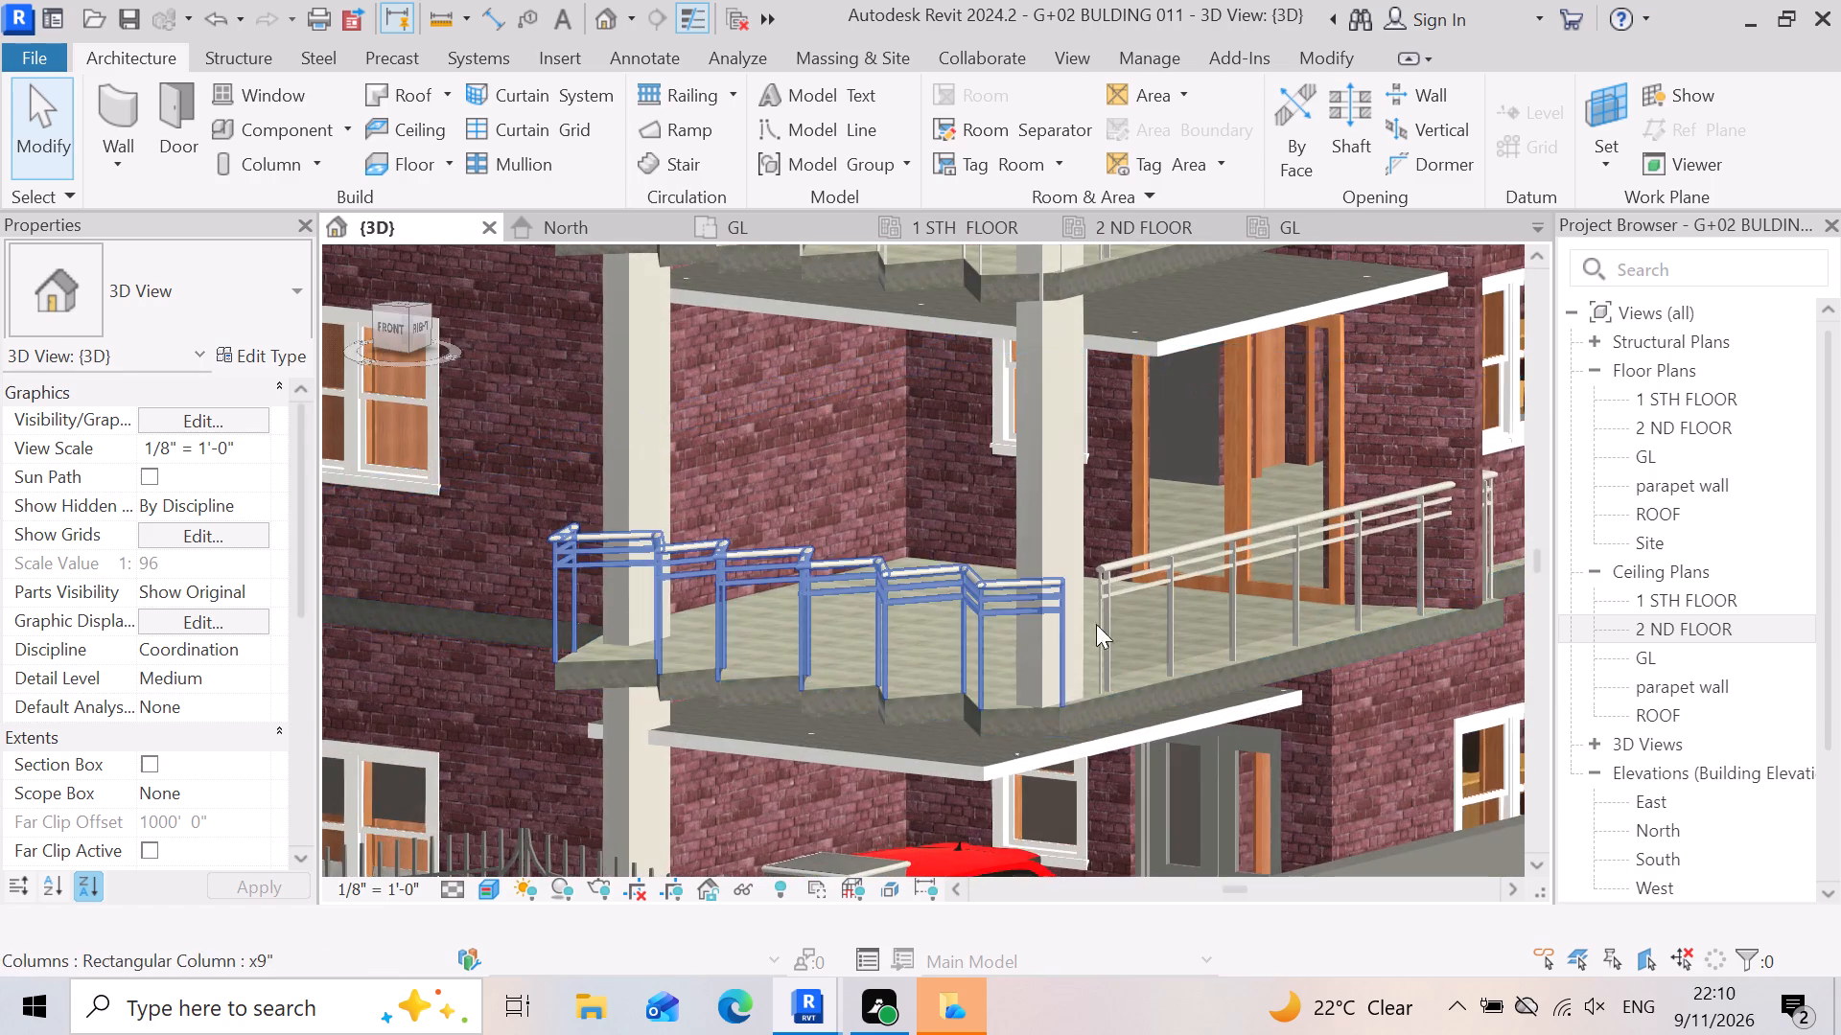
scroll(1136, 574, "down", 3)
scroll(1054, 755, "up", 8)
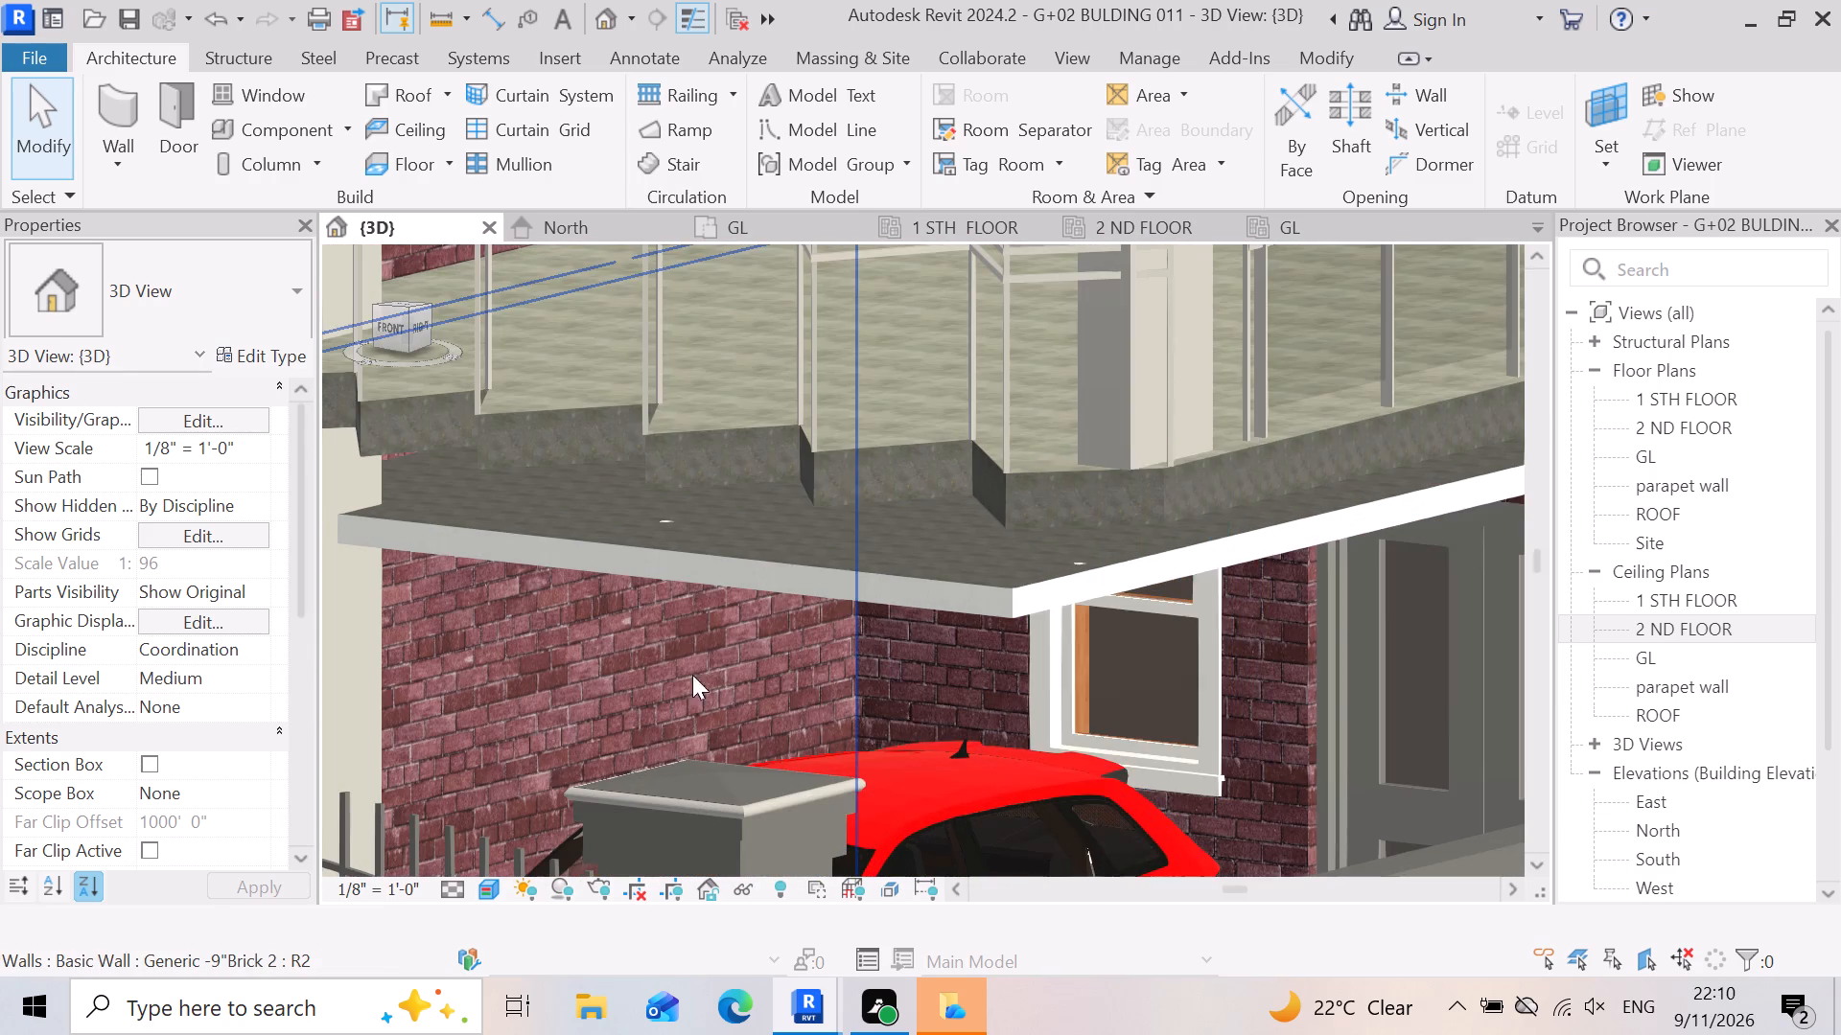
scroll(1046, 647, "down", 3)
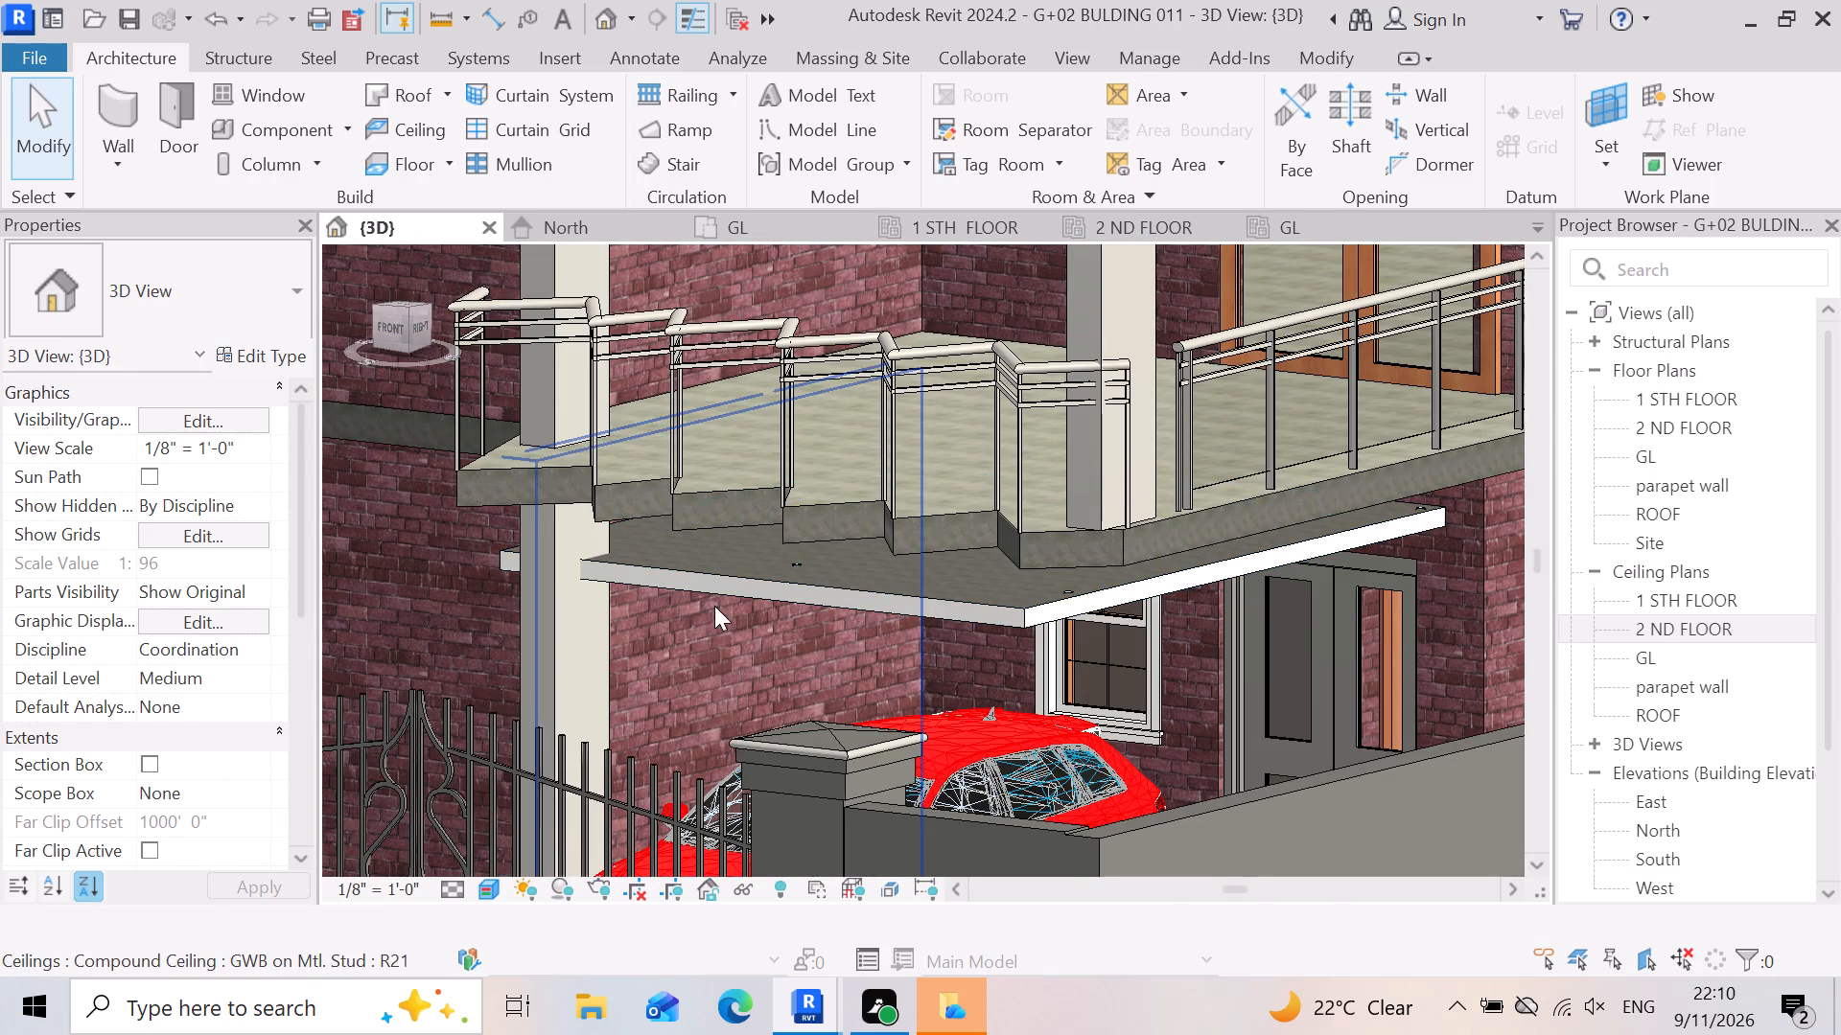
Nudge the GL portico ceiling sideways toward the side boundary wall in the 3D view.
left_click(728, 591)
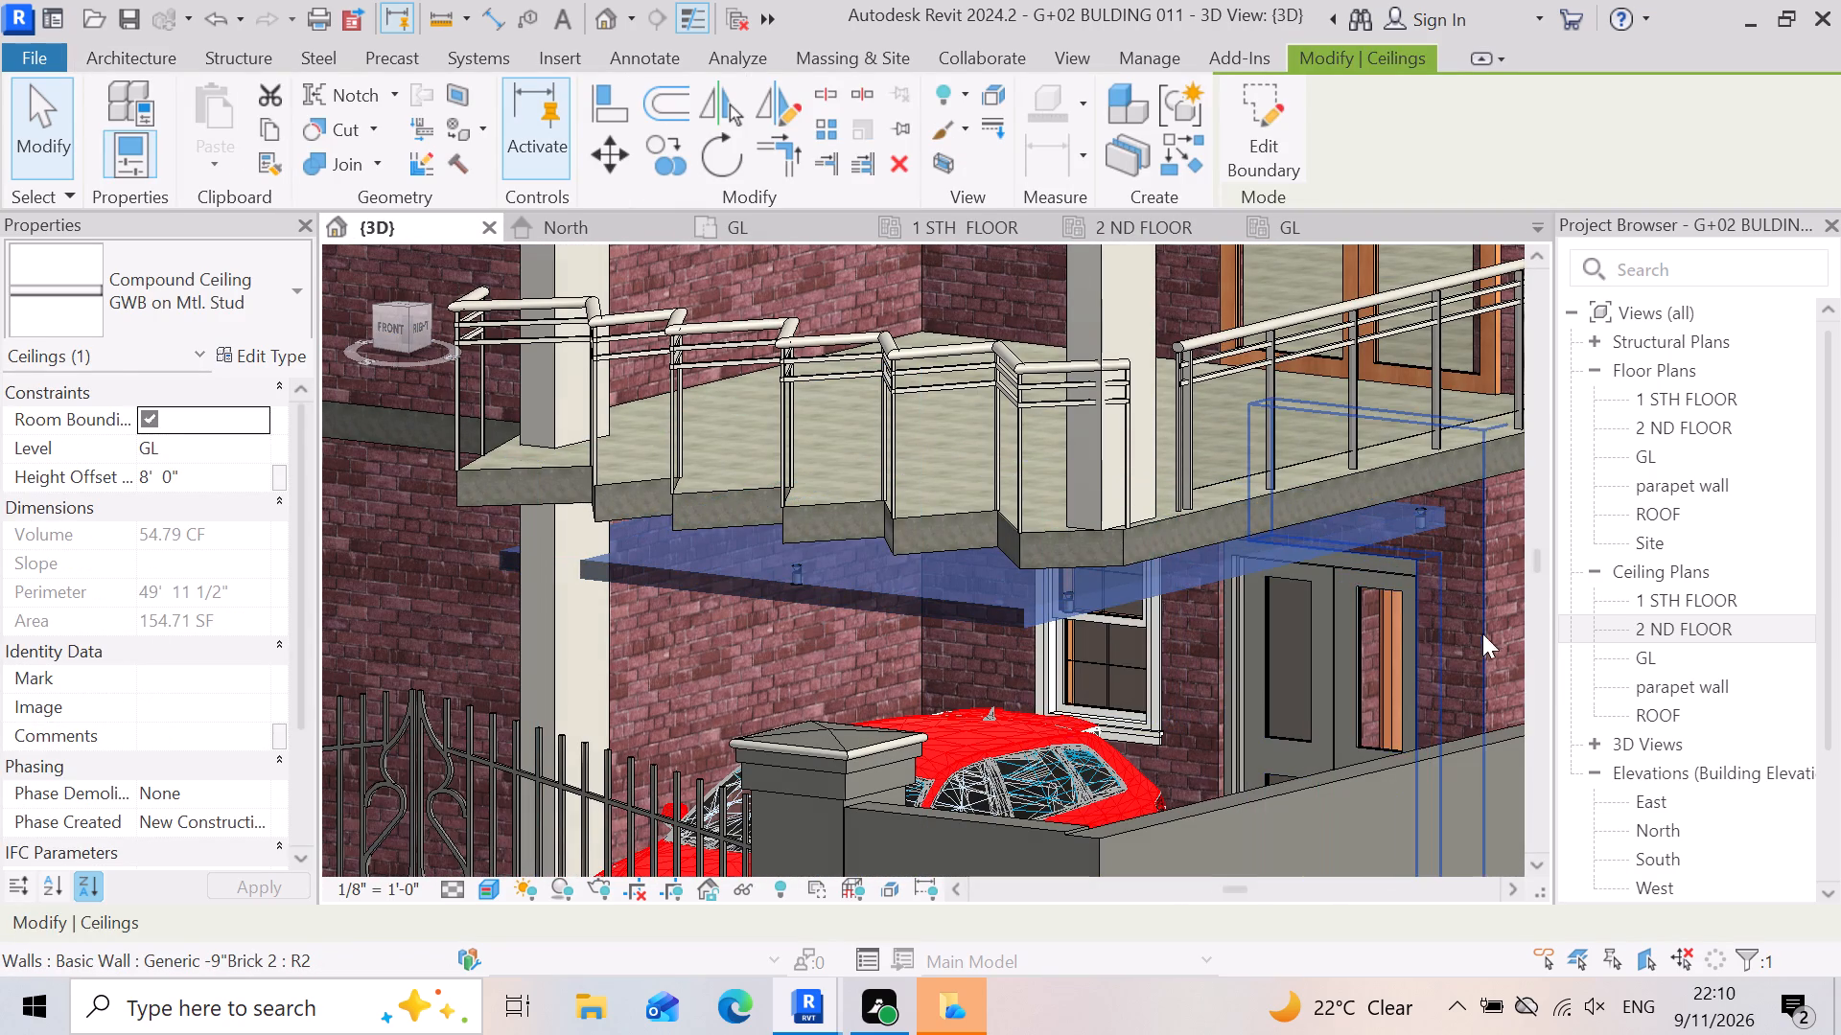
scroll(1448, 590, "up", 4)
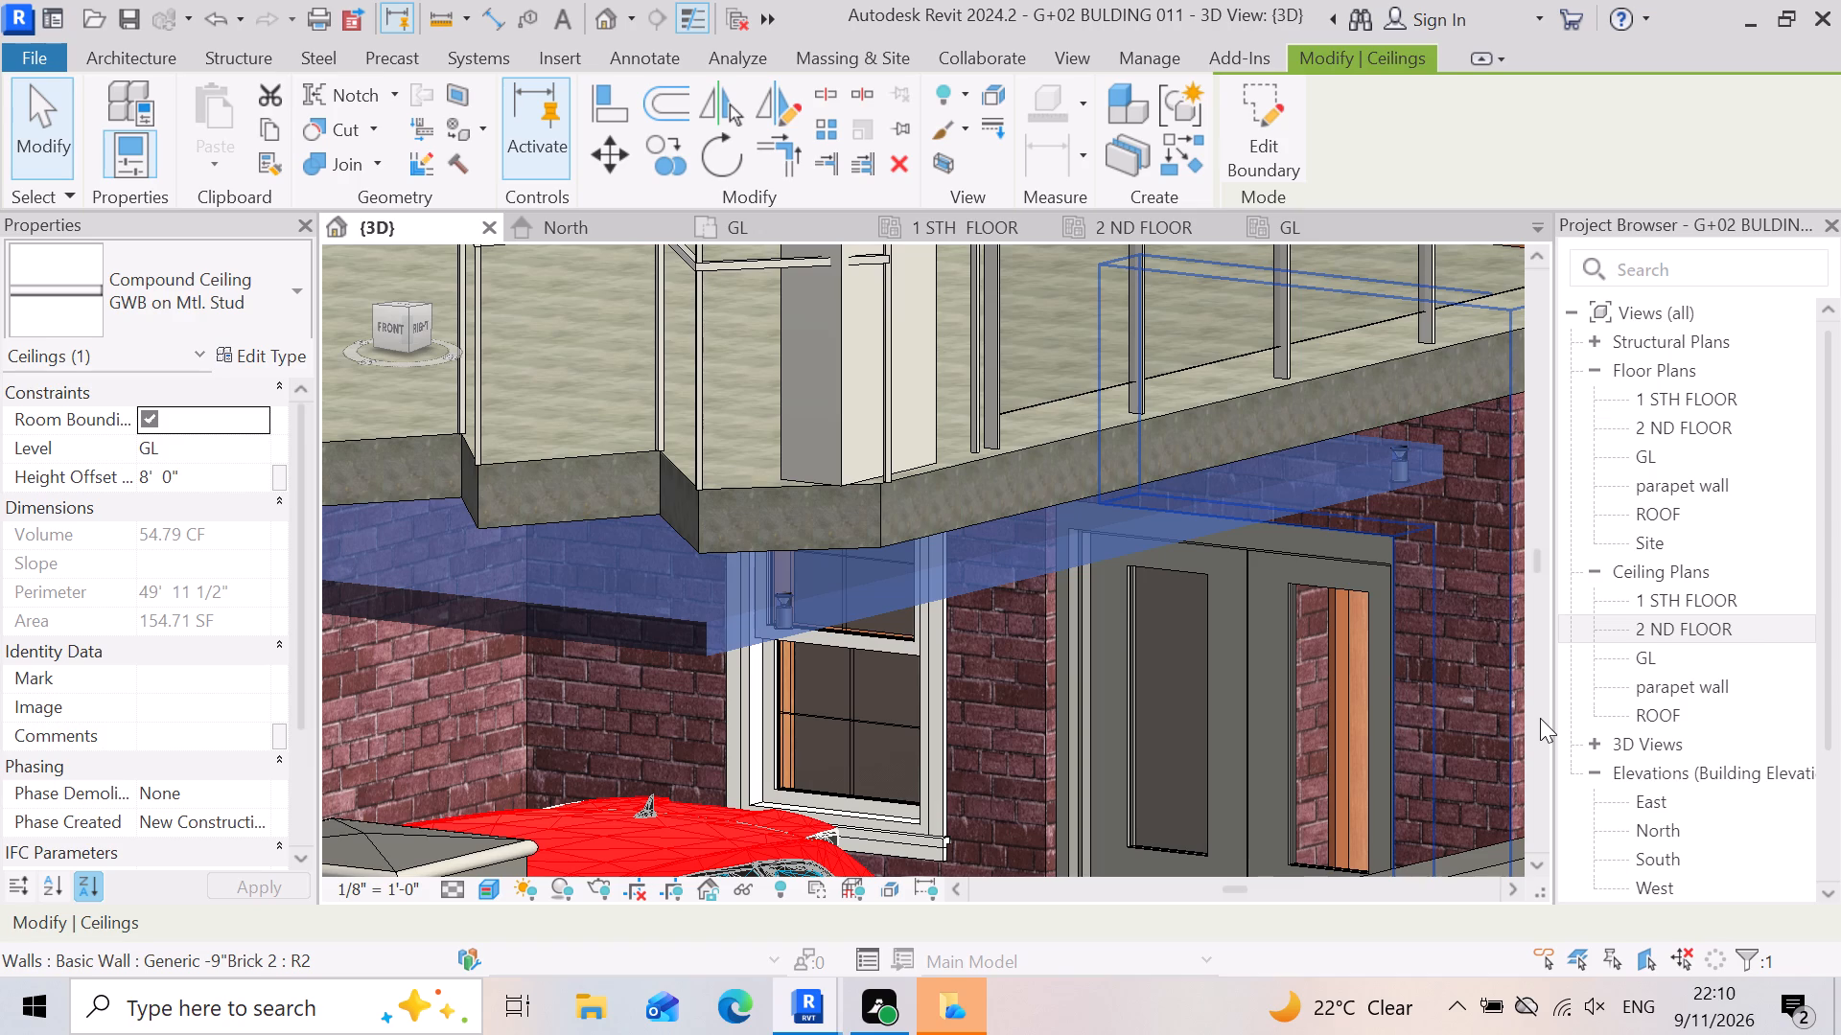
key("Up")
key("Up")
key("Right")
key("Right")
key("Right")
key("Right")
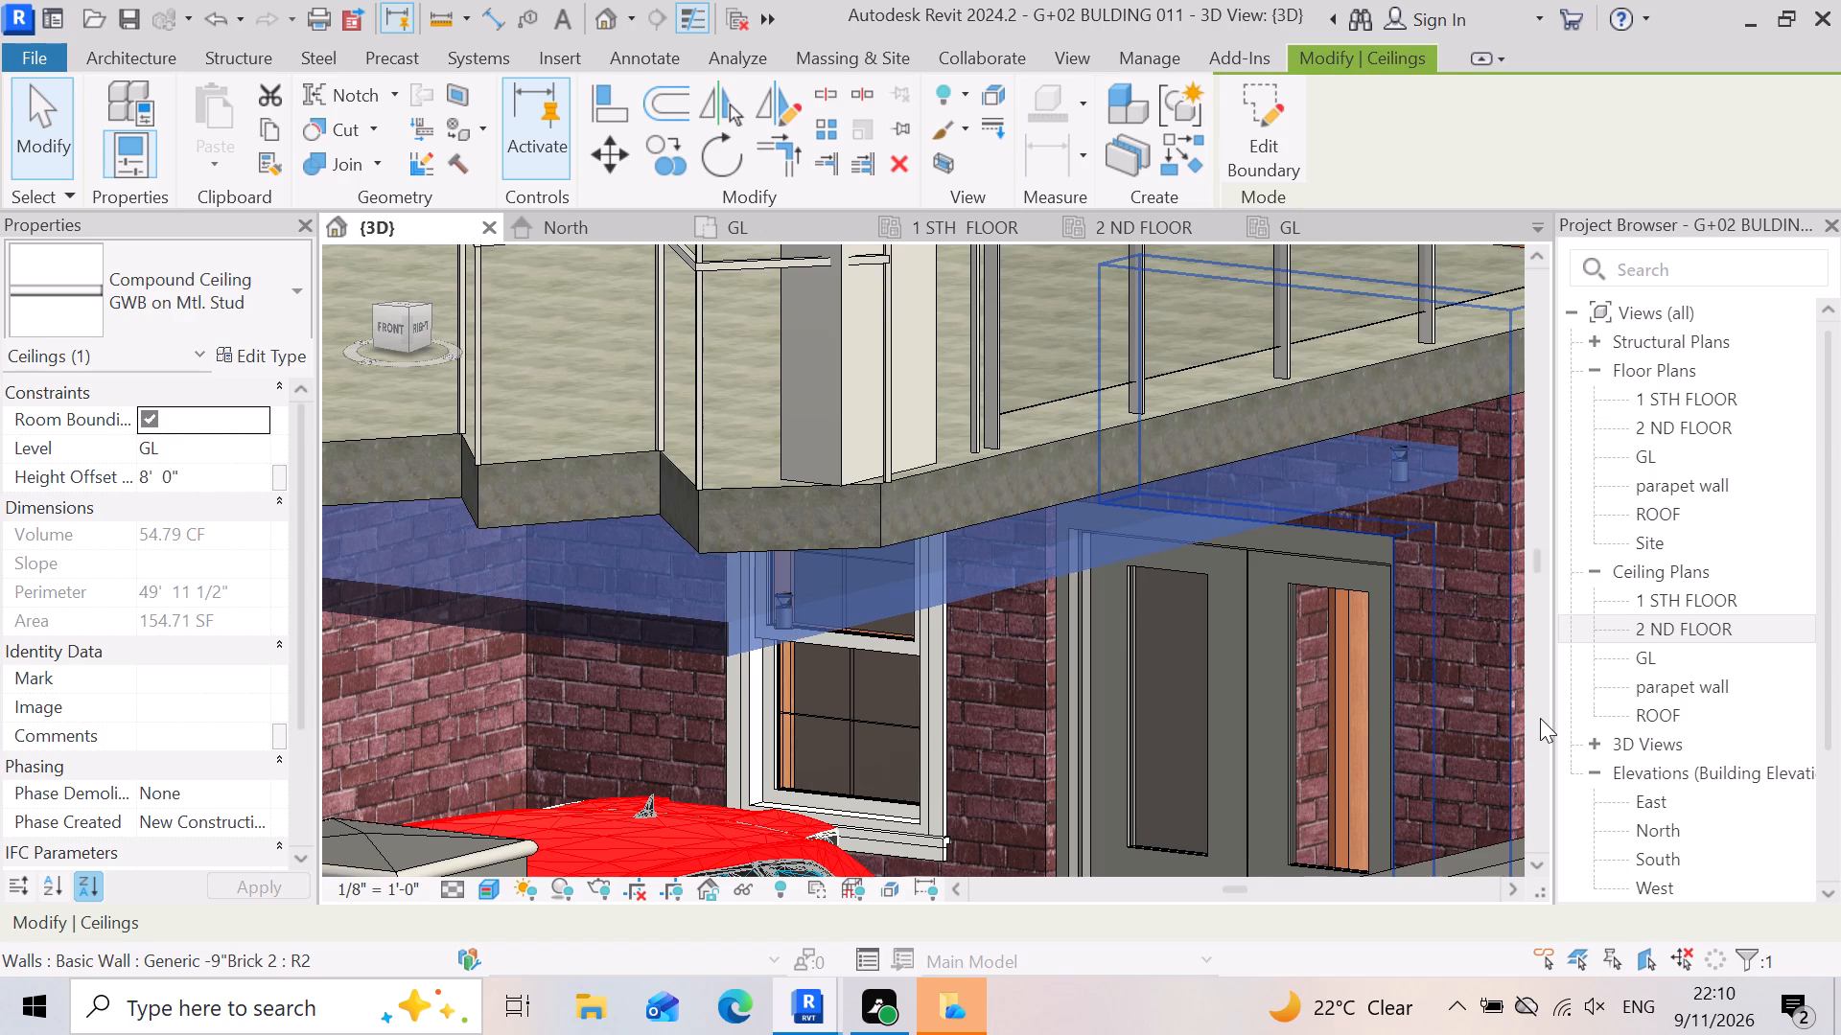
key("Right")
key("Right")
key("Right")
key("Right")
key("Right")
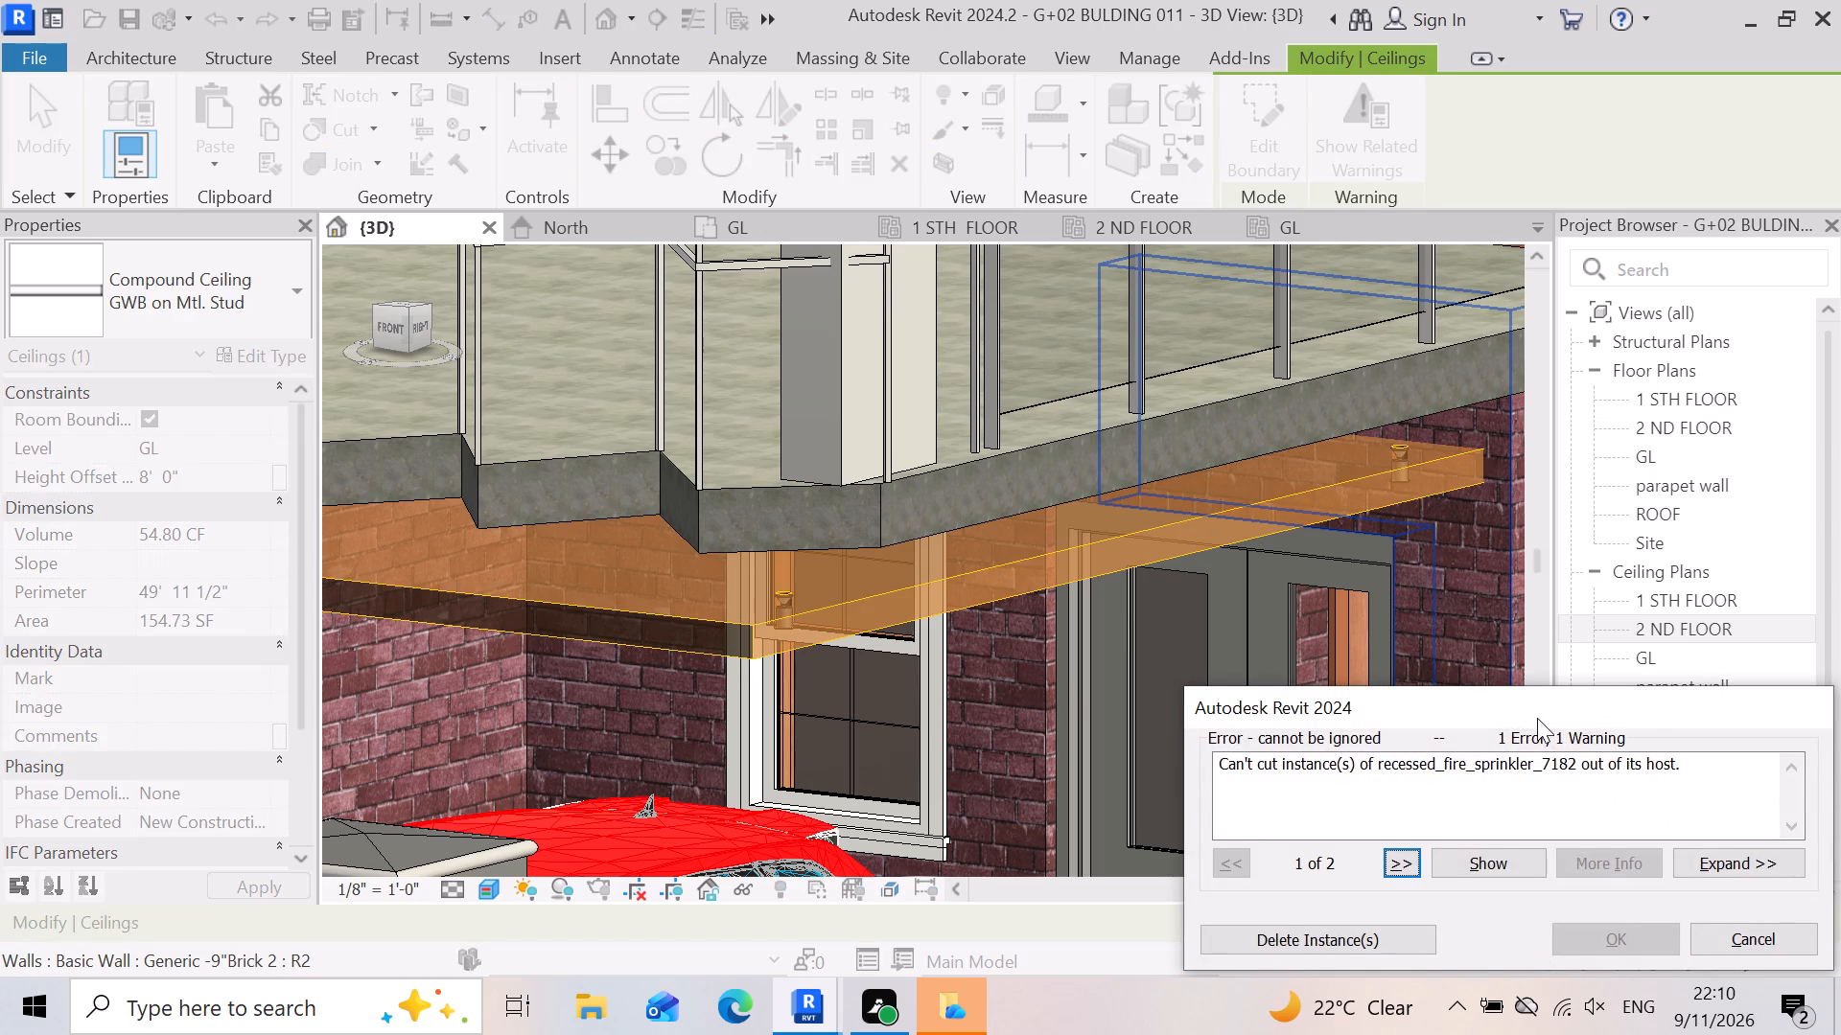
left_click(1741, 947)
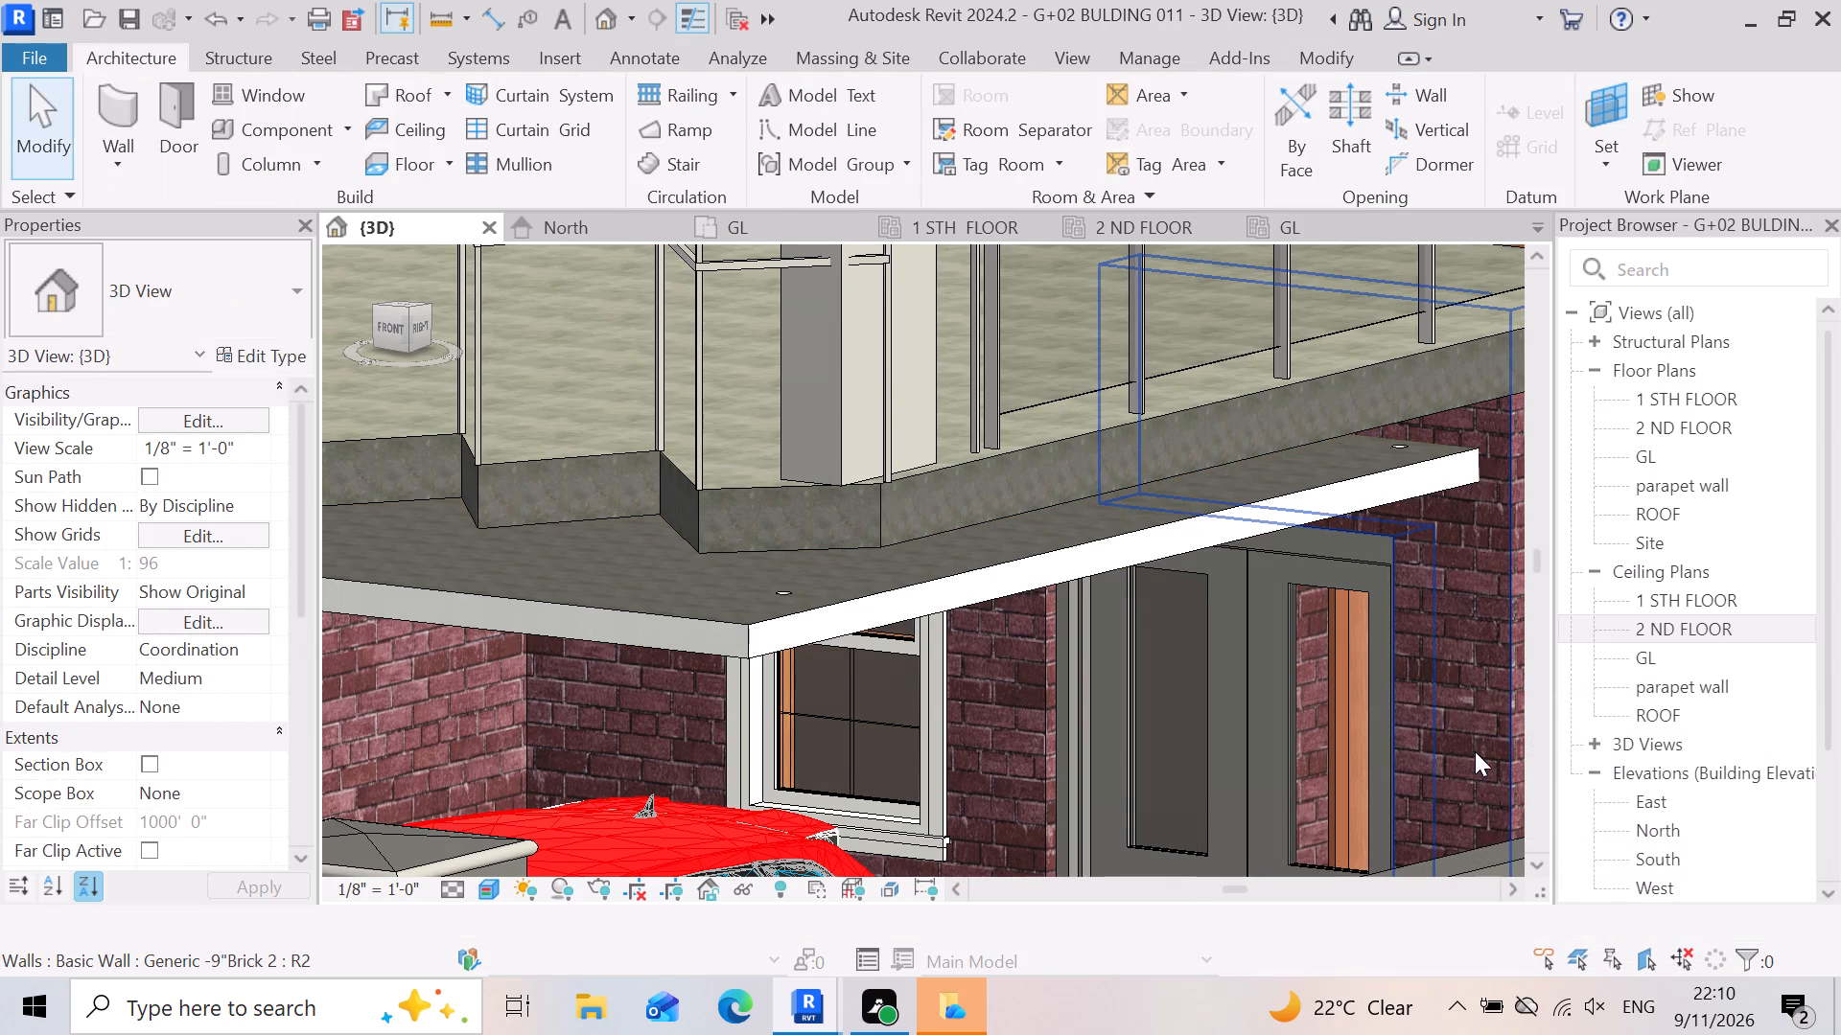
Examine the sprinkler openings in the GL portico ceiling and the recessed sprinklers under the 1 STH FLOOR balcony ceiling.
scroll(1444, 485, "up", 20)
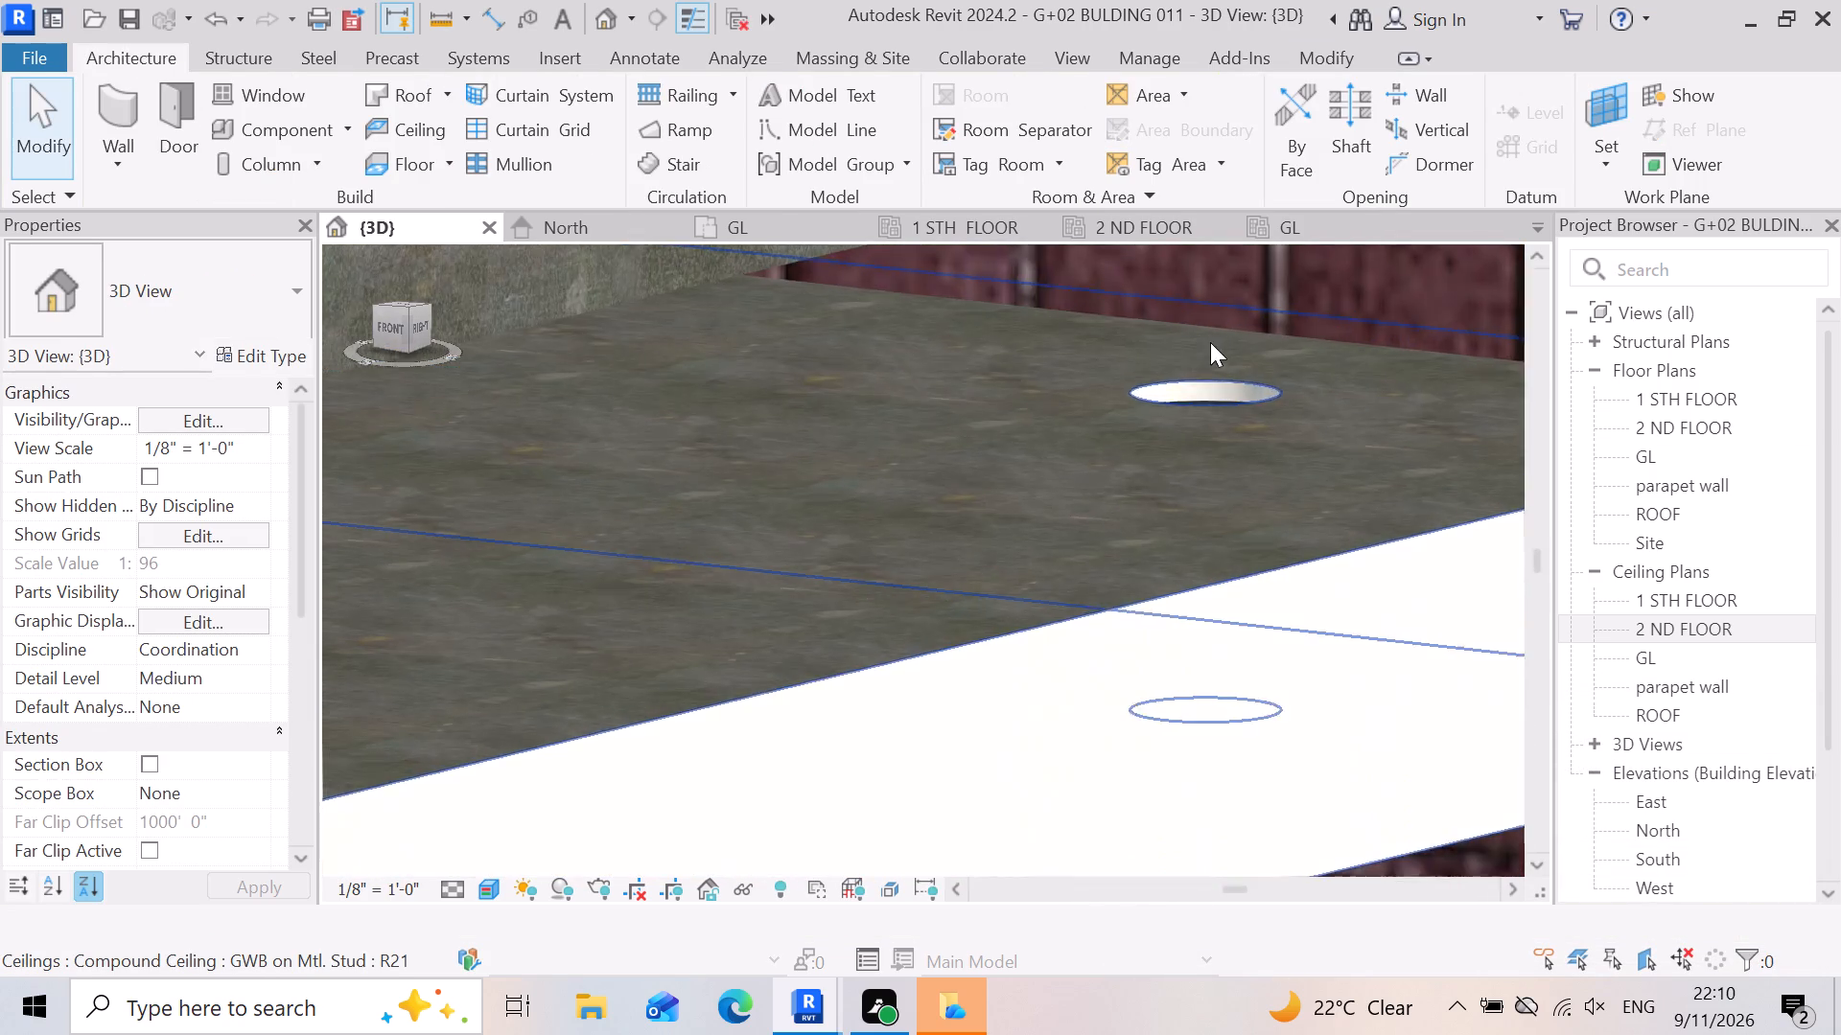
scroll(1210, 342, "up", 9)
scroll(1183, 564, "up", 8)
scroll(1122, 465, "down", 2)
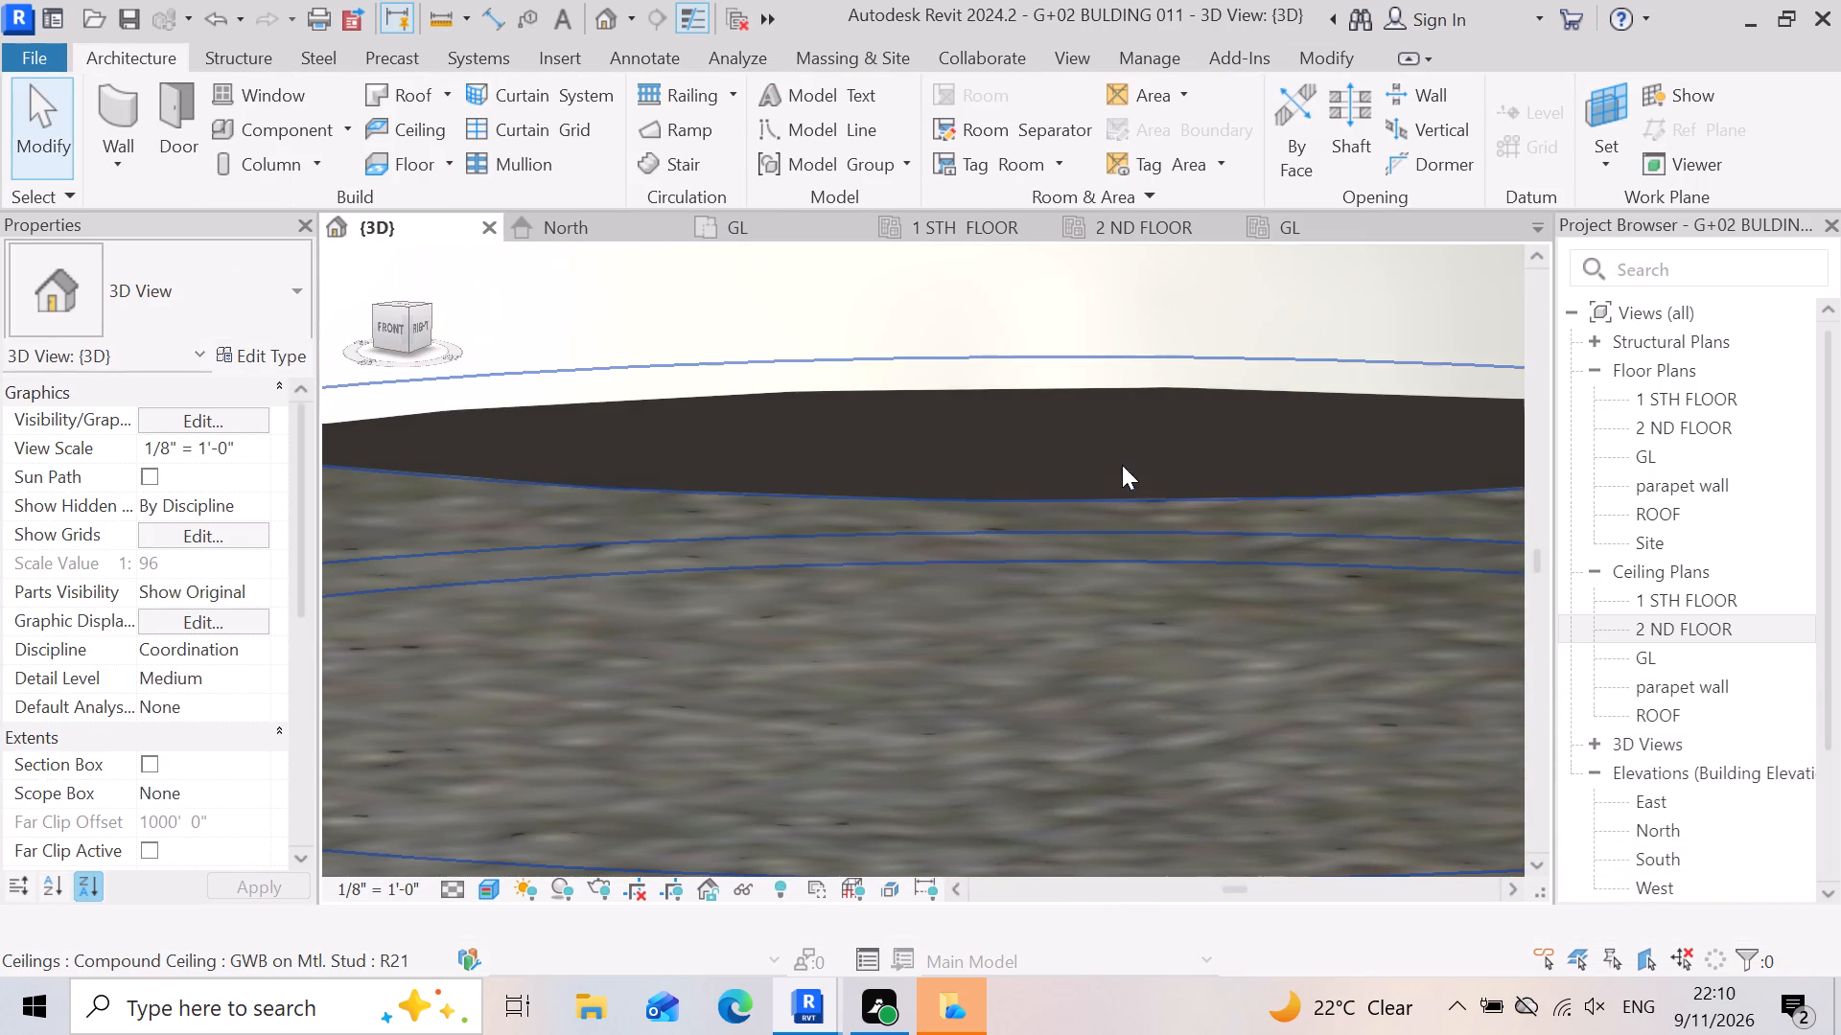
scroll(1122, 465, "down", 20)
scroll(1122, 465, "down", 11)
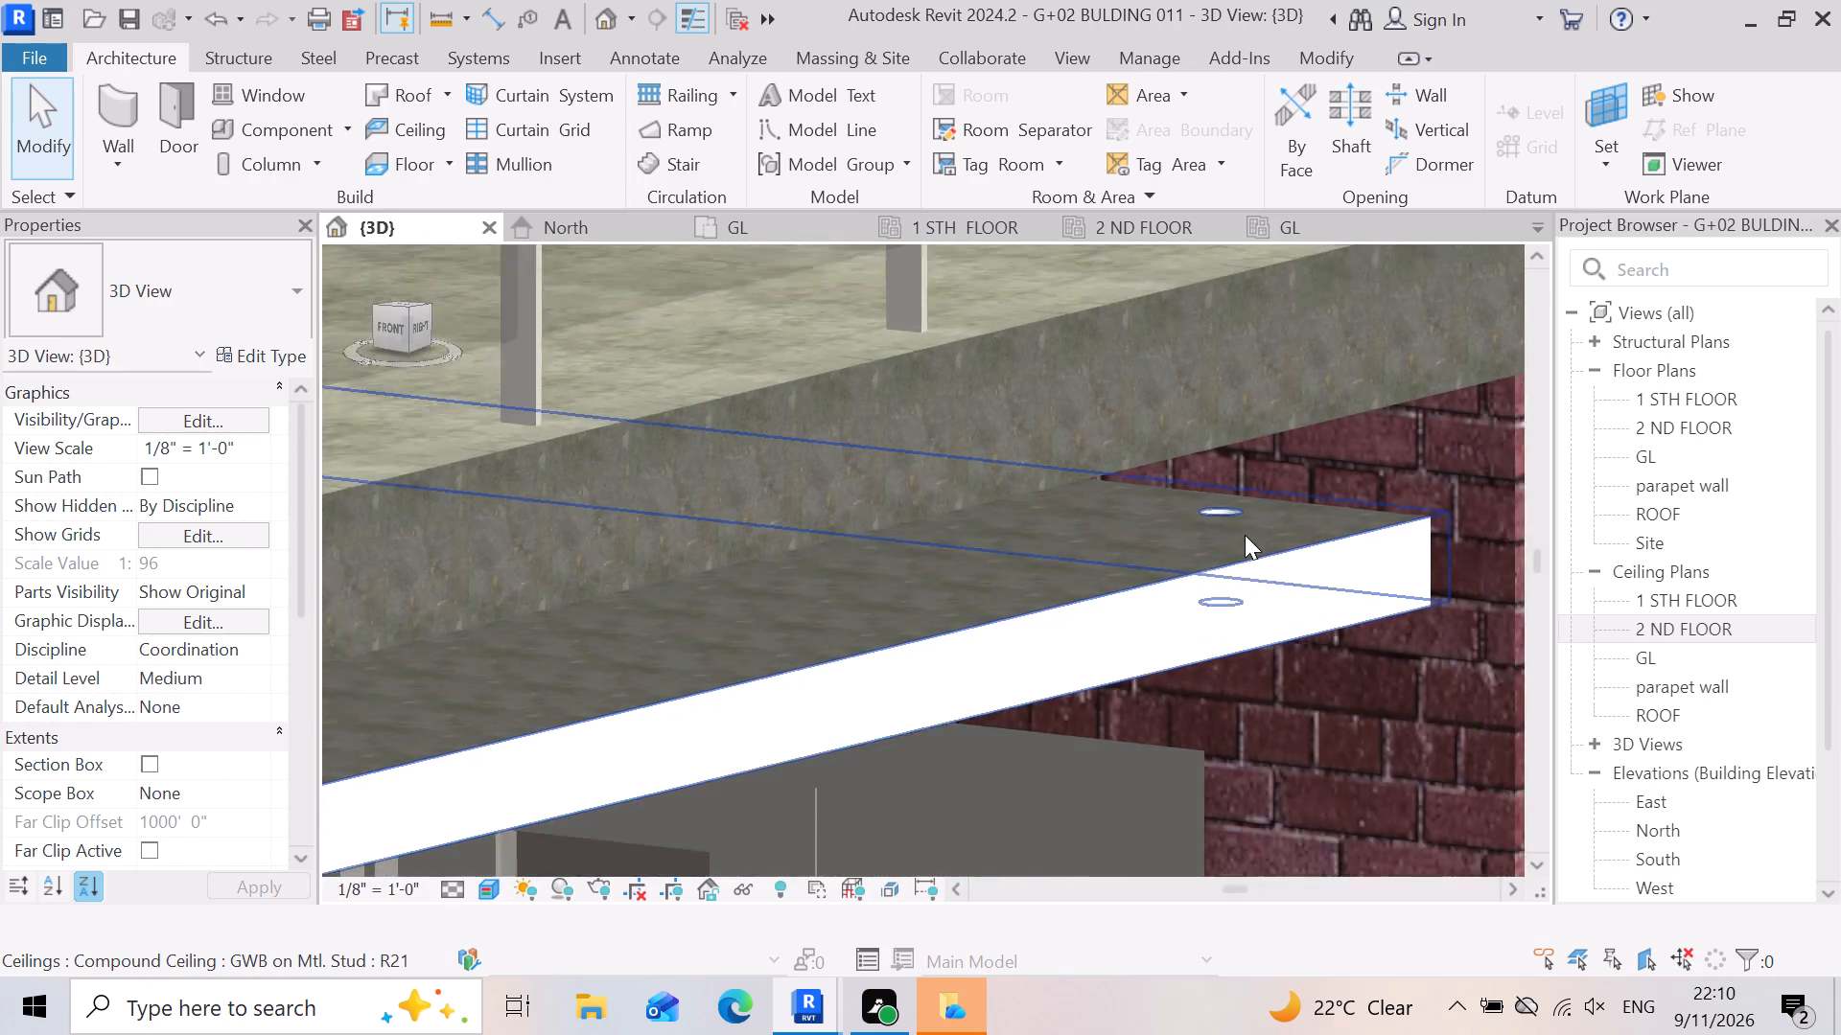
scroll(1245, 535, "down", 11)
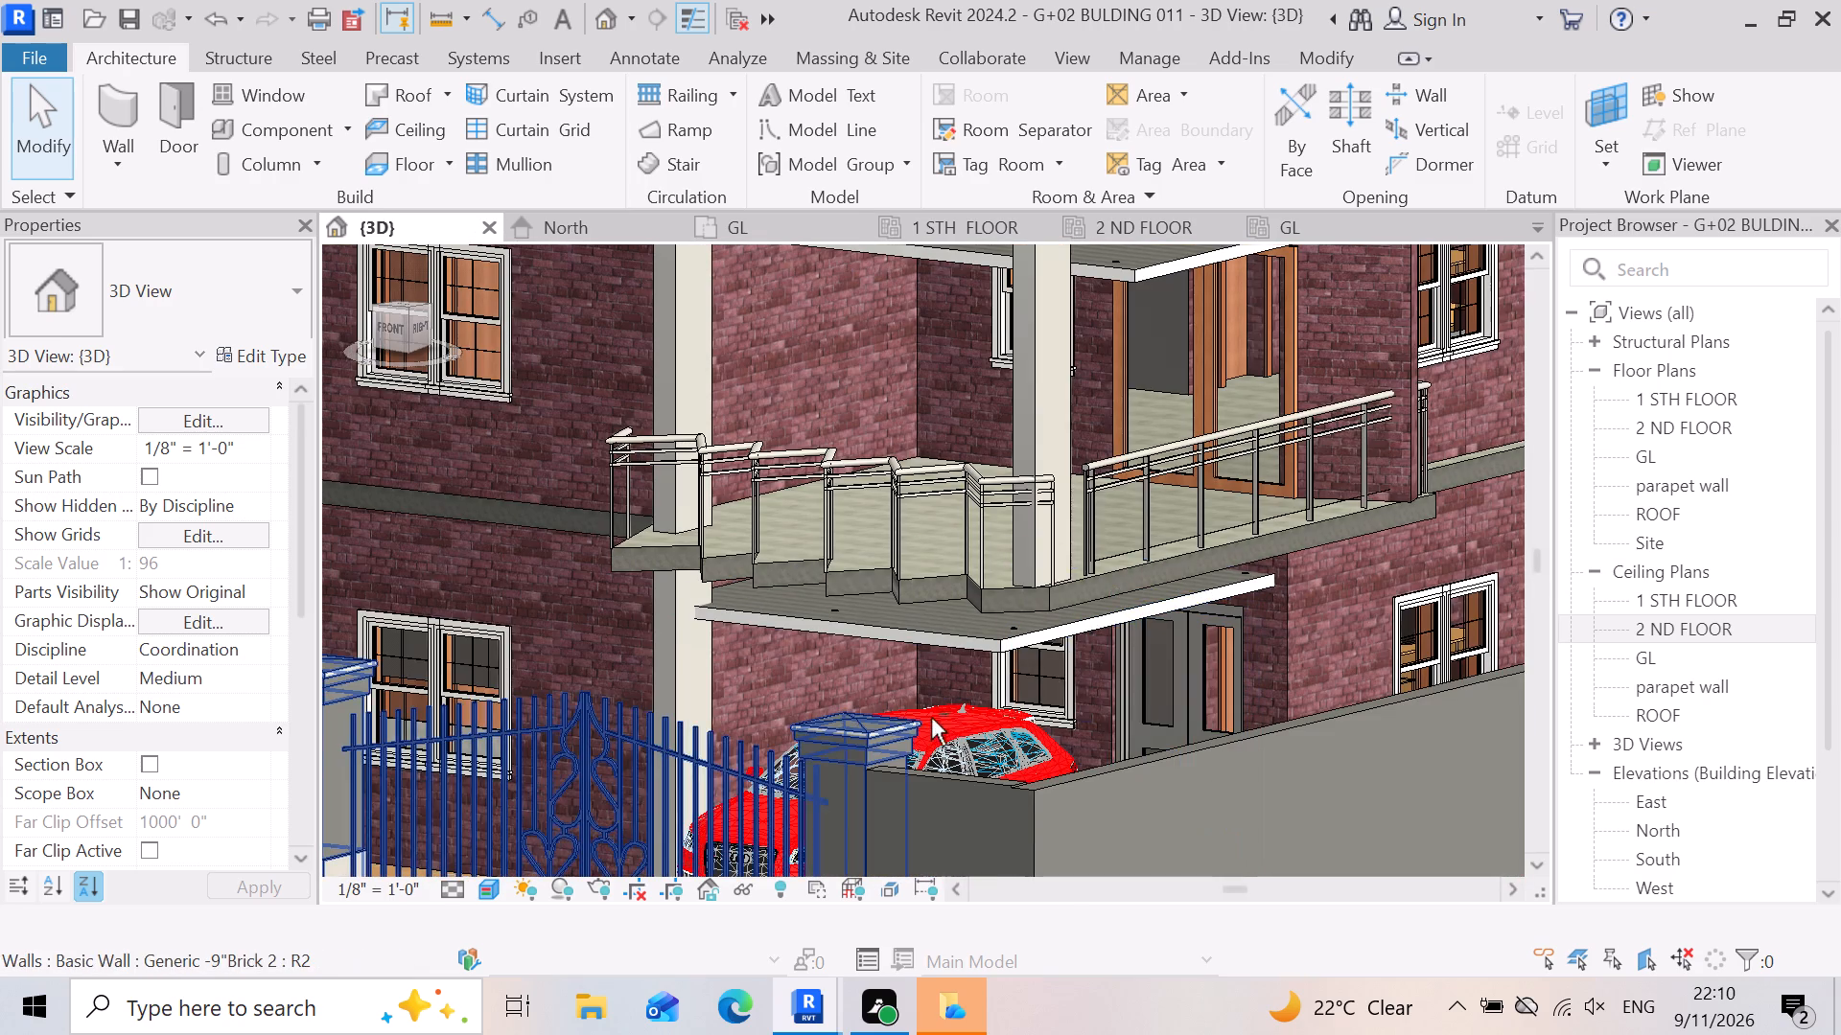
right_click_drag(934, 717, 971, 626, "shift")
middle_click_drag(954, 665, 962, 643, "shift")
middle_click_drag(965, 637, 970, 626, "shift")
scroll(1162, 455, "down", 4)
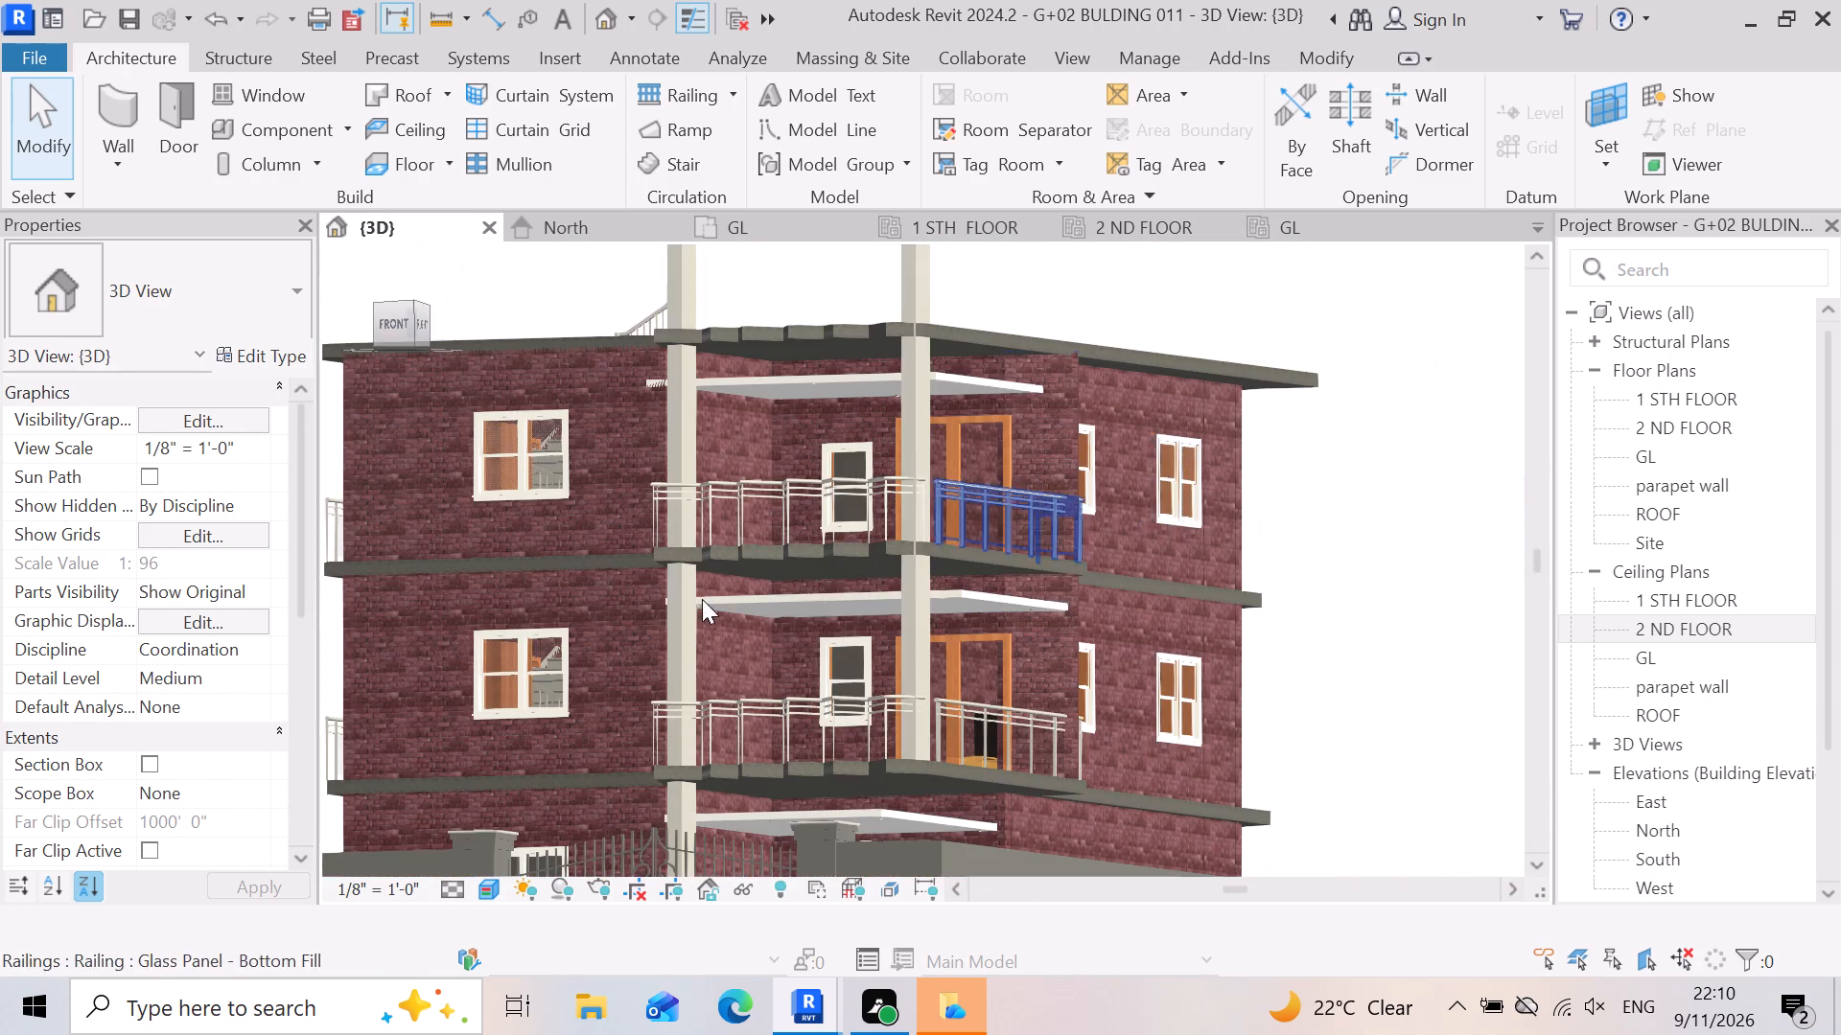
scroll(703, 623, "up", 10)
scroll(882, 603, "up", 12)
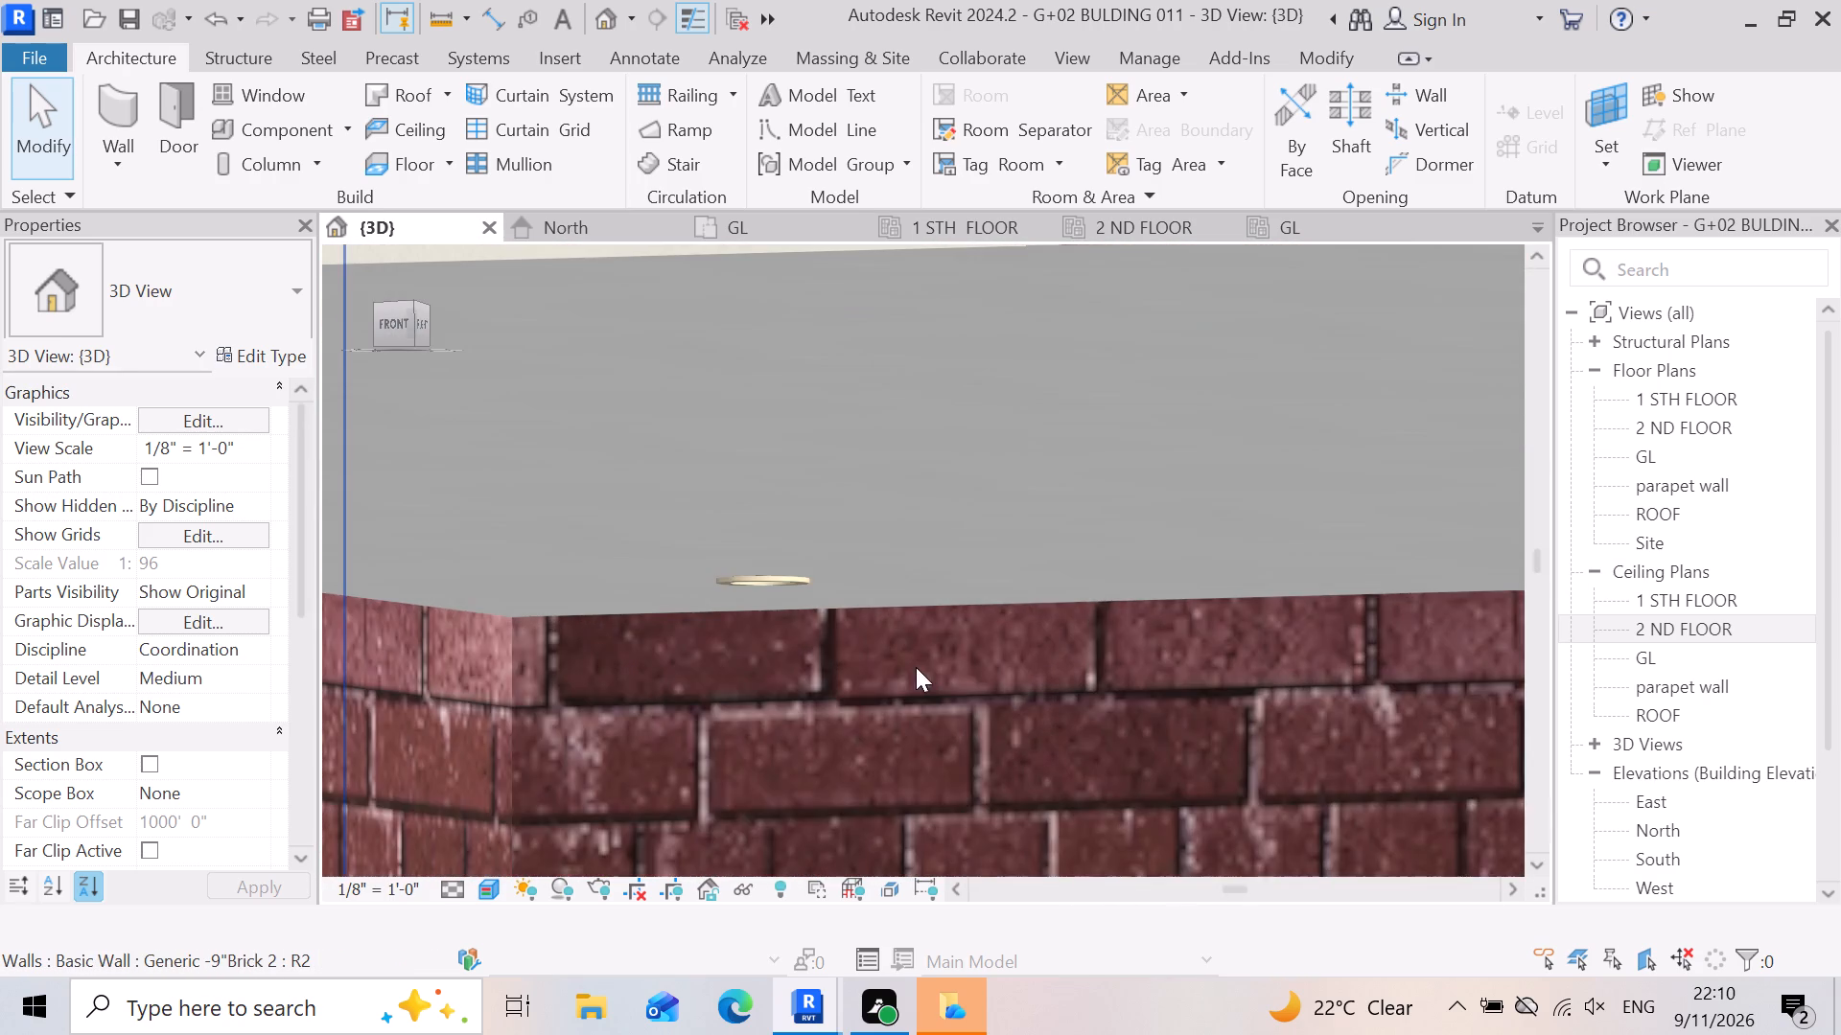
scroll(809, 648, "up", 16)
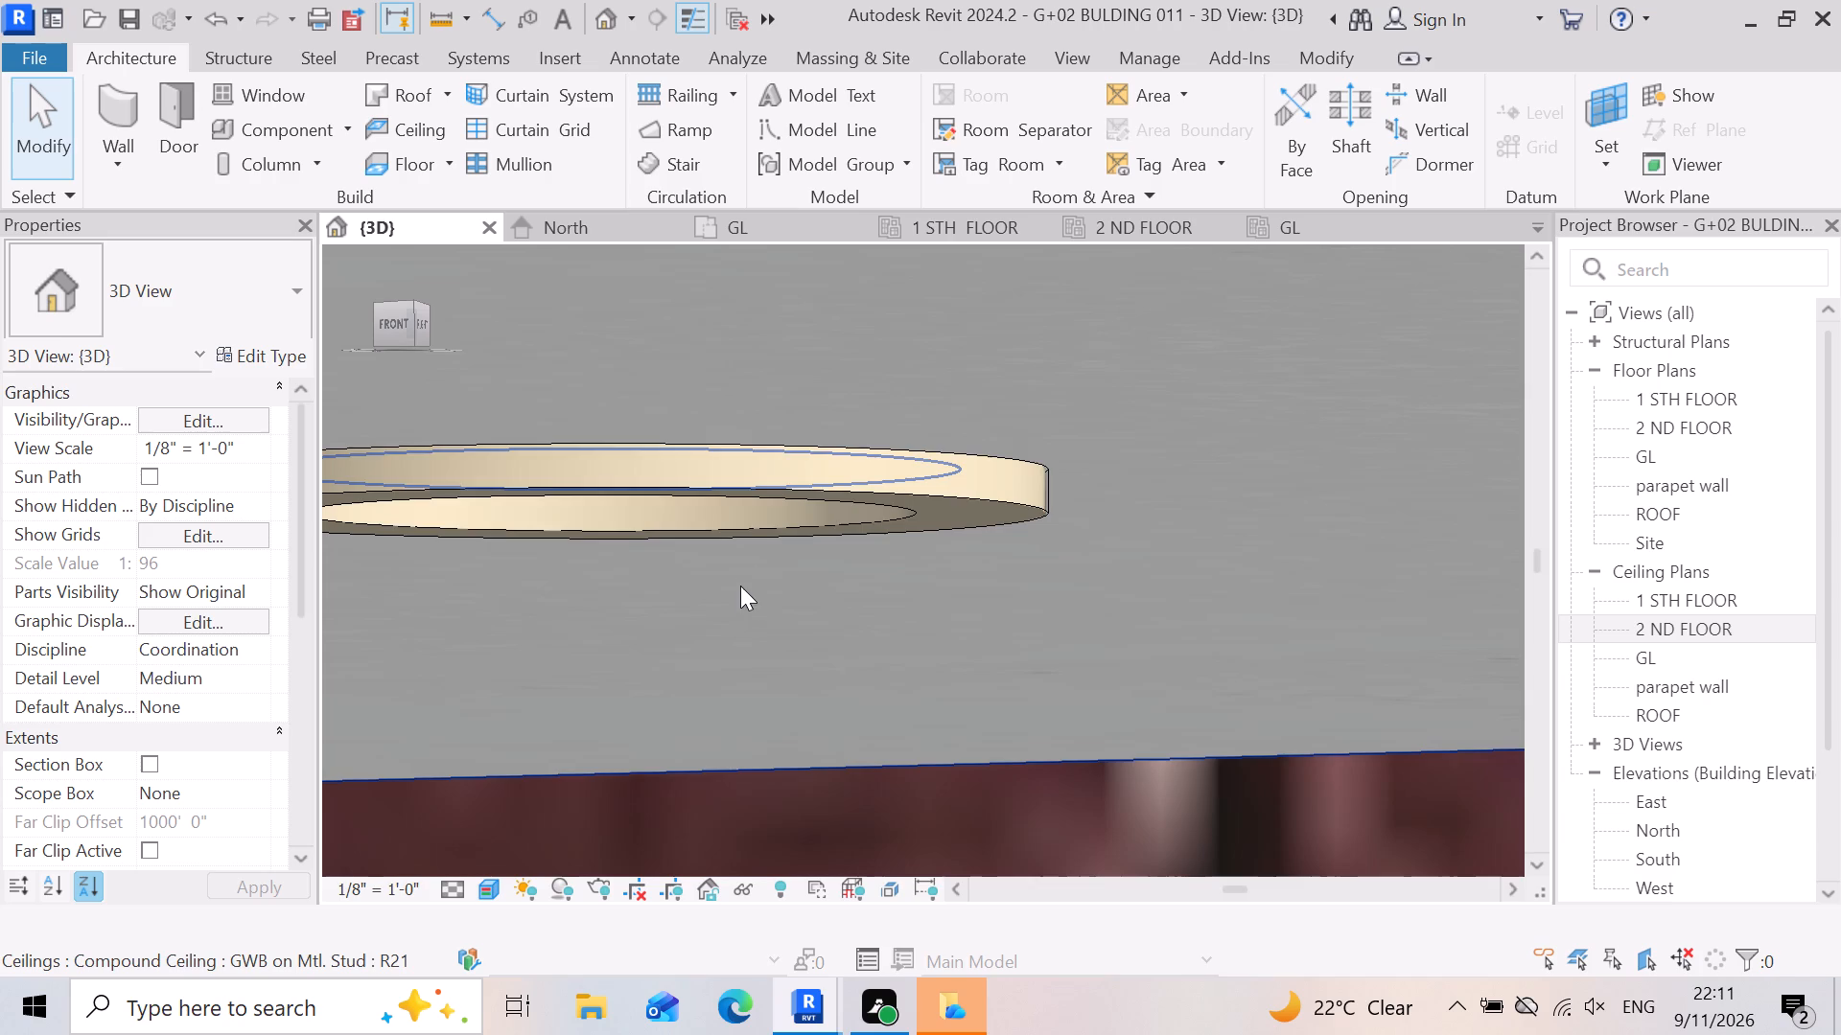
scroll(1003, 411, "down", 18)
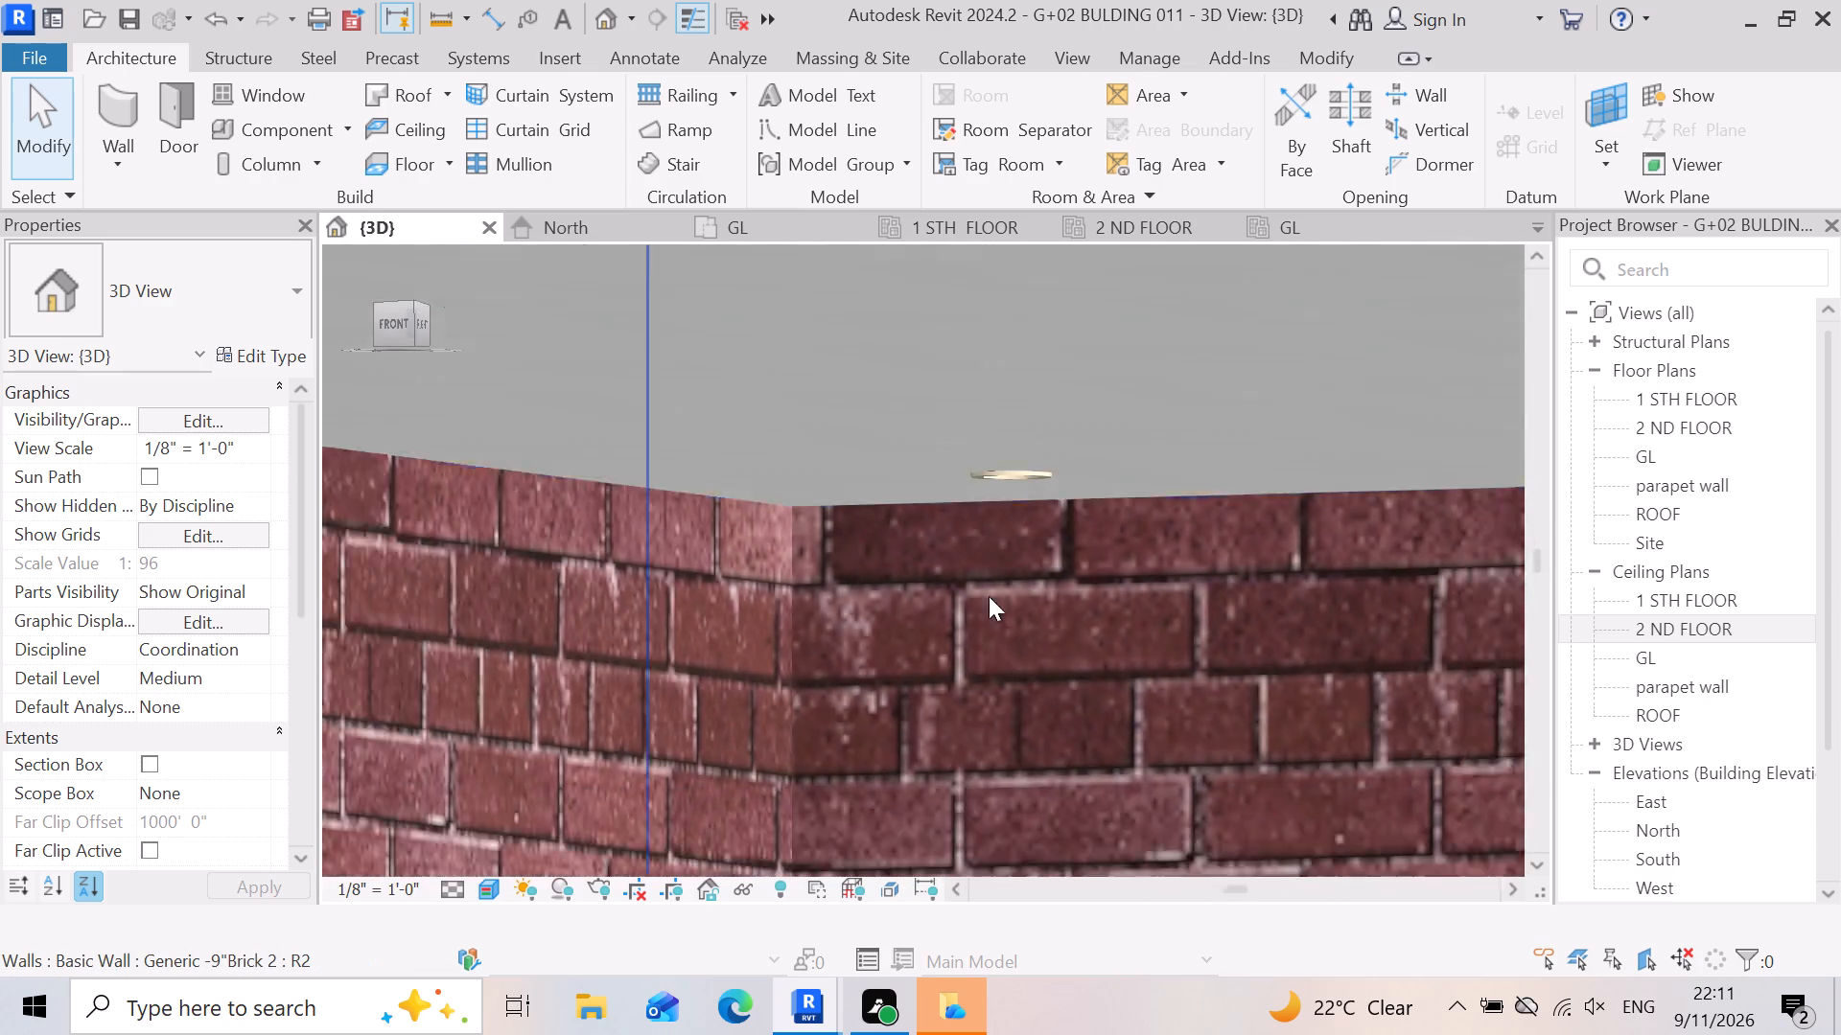
scroll(989, 596, "down", 17)
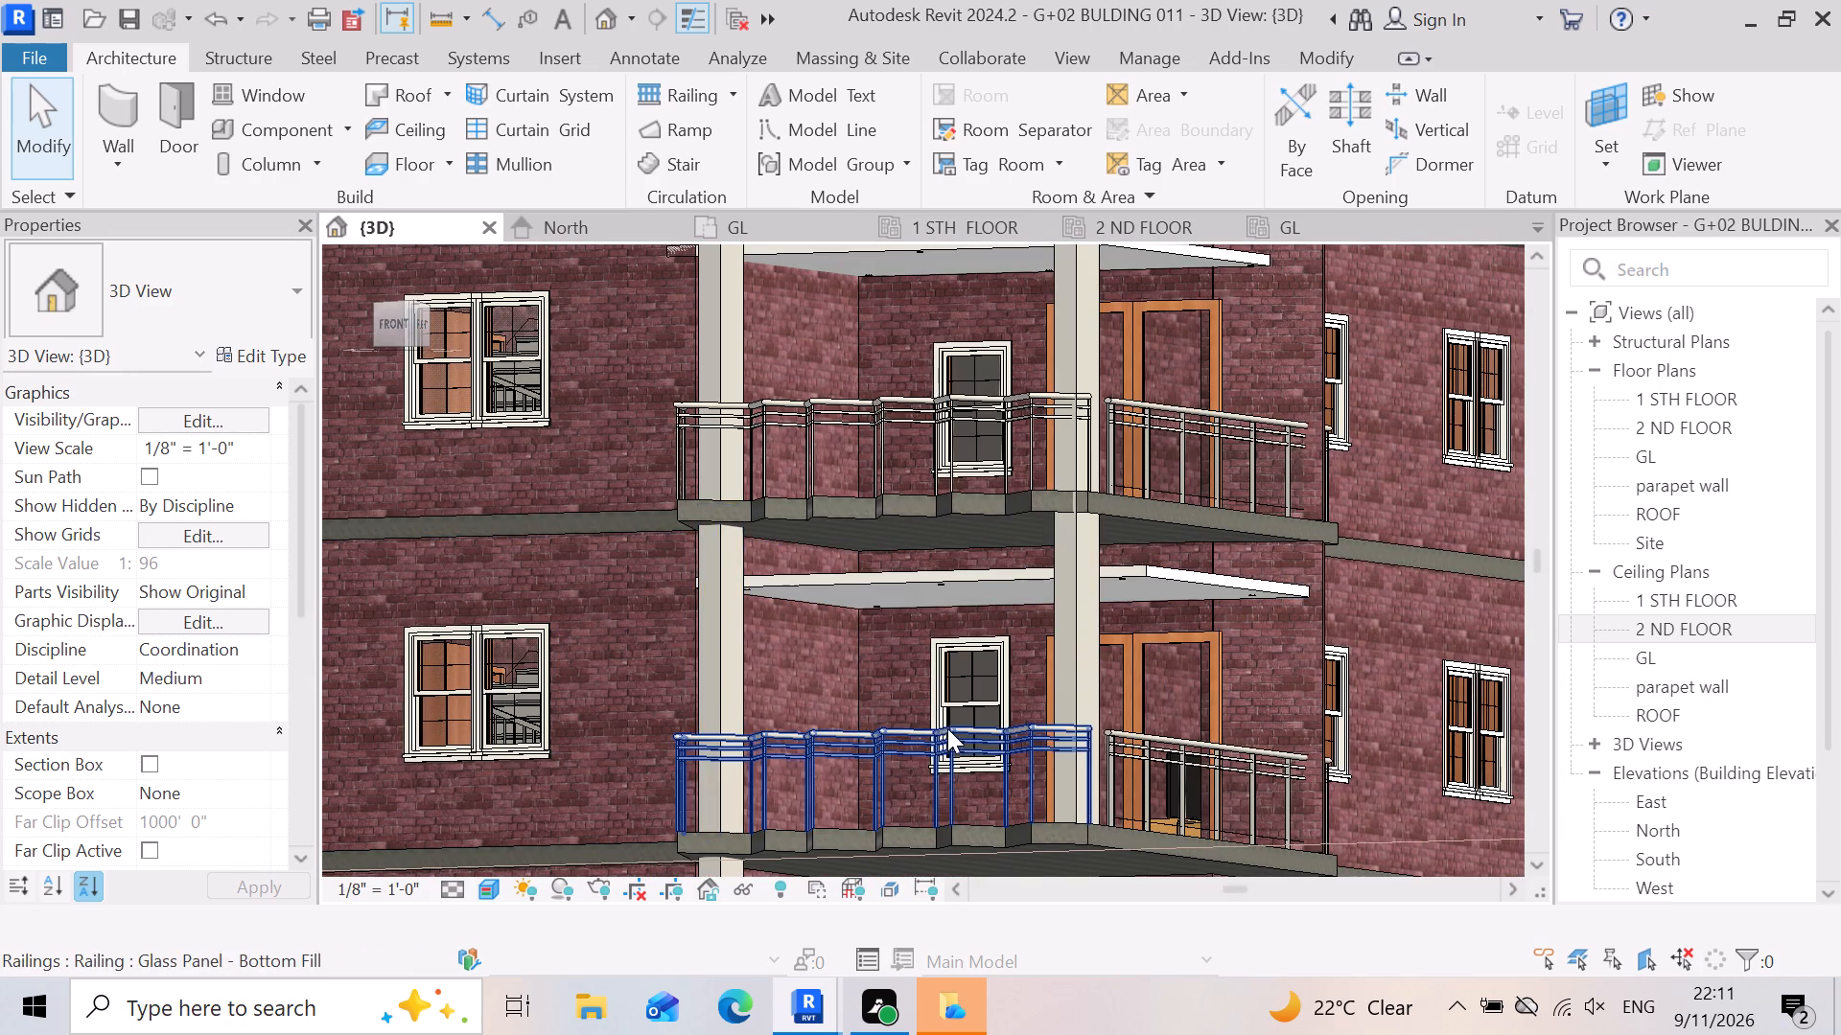
scroll(1029, 599, "up", 4)
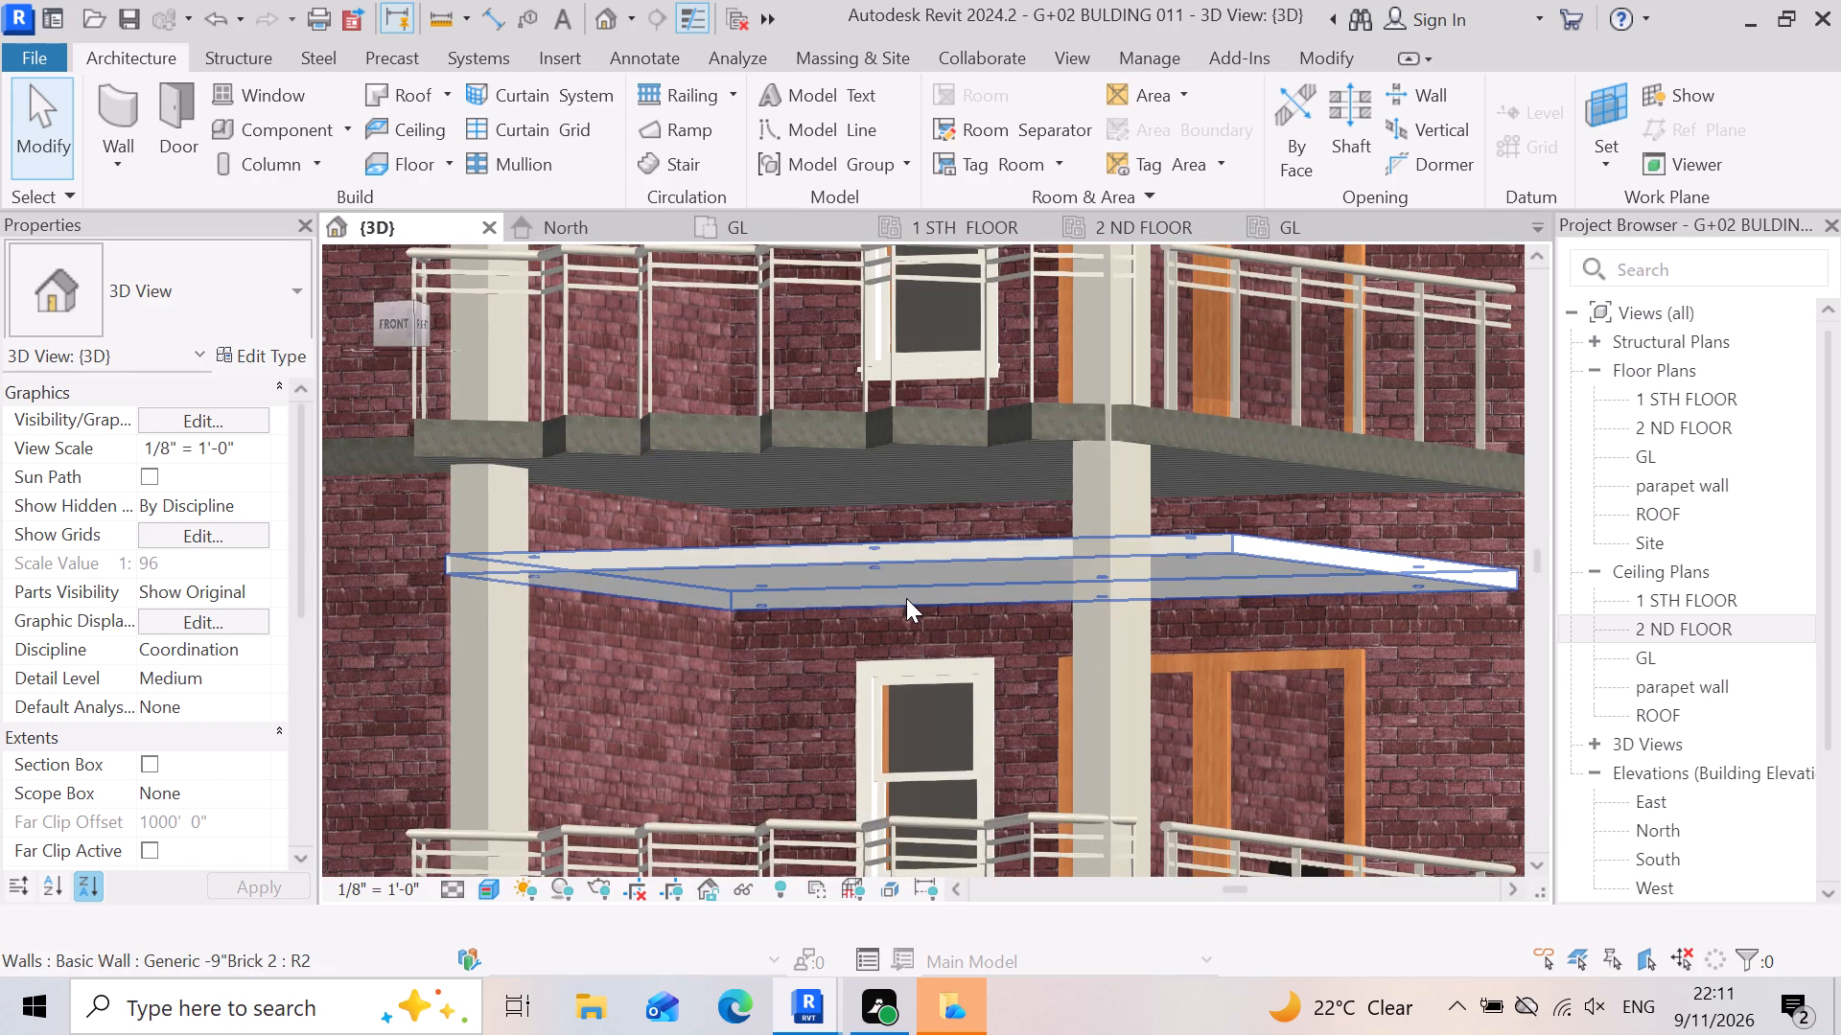
Nudge the 1 STH FLOOR balcony ceiling by a few small increments in the 3D view.
left_click(906, 598)
scroll(941, 624, "up", 3)
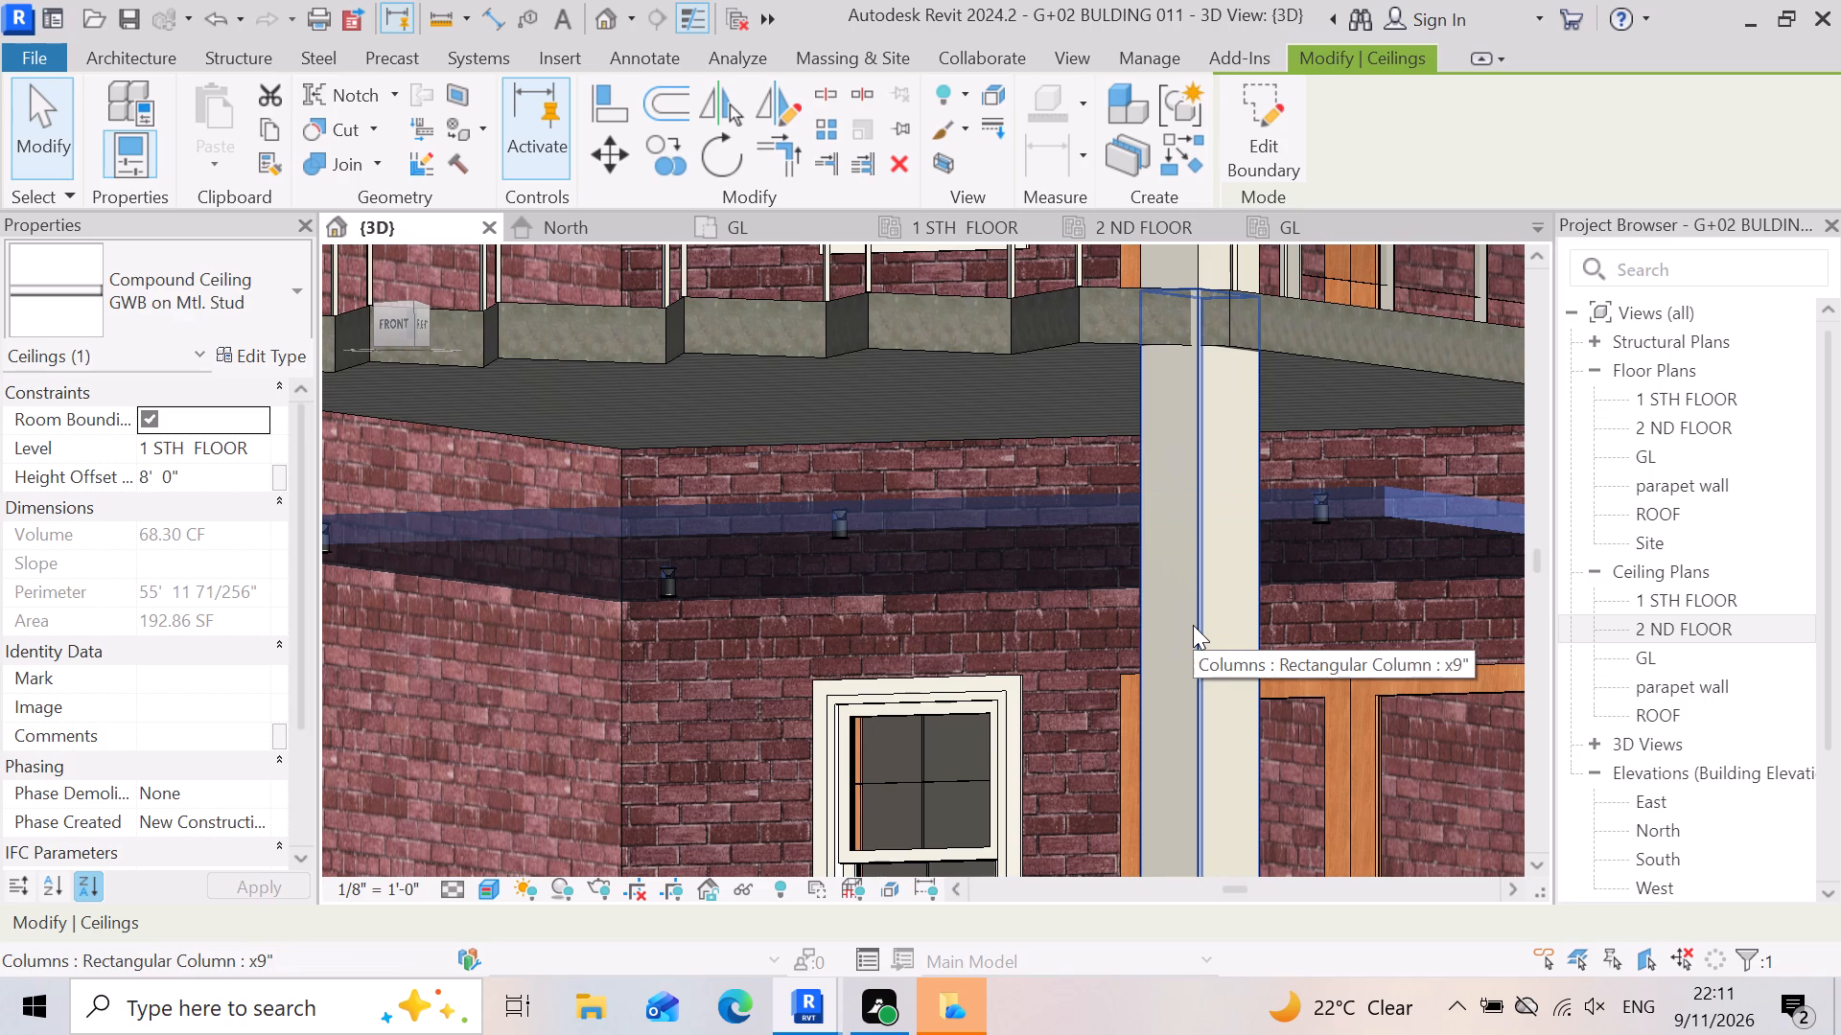
key("Up")
key("Up")
key("Up")
key("Up")
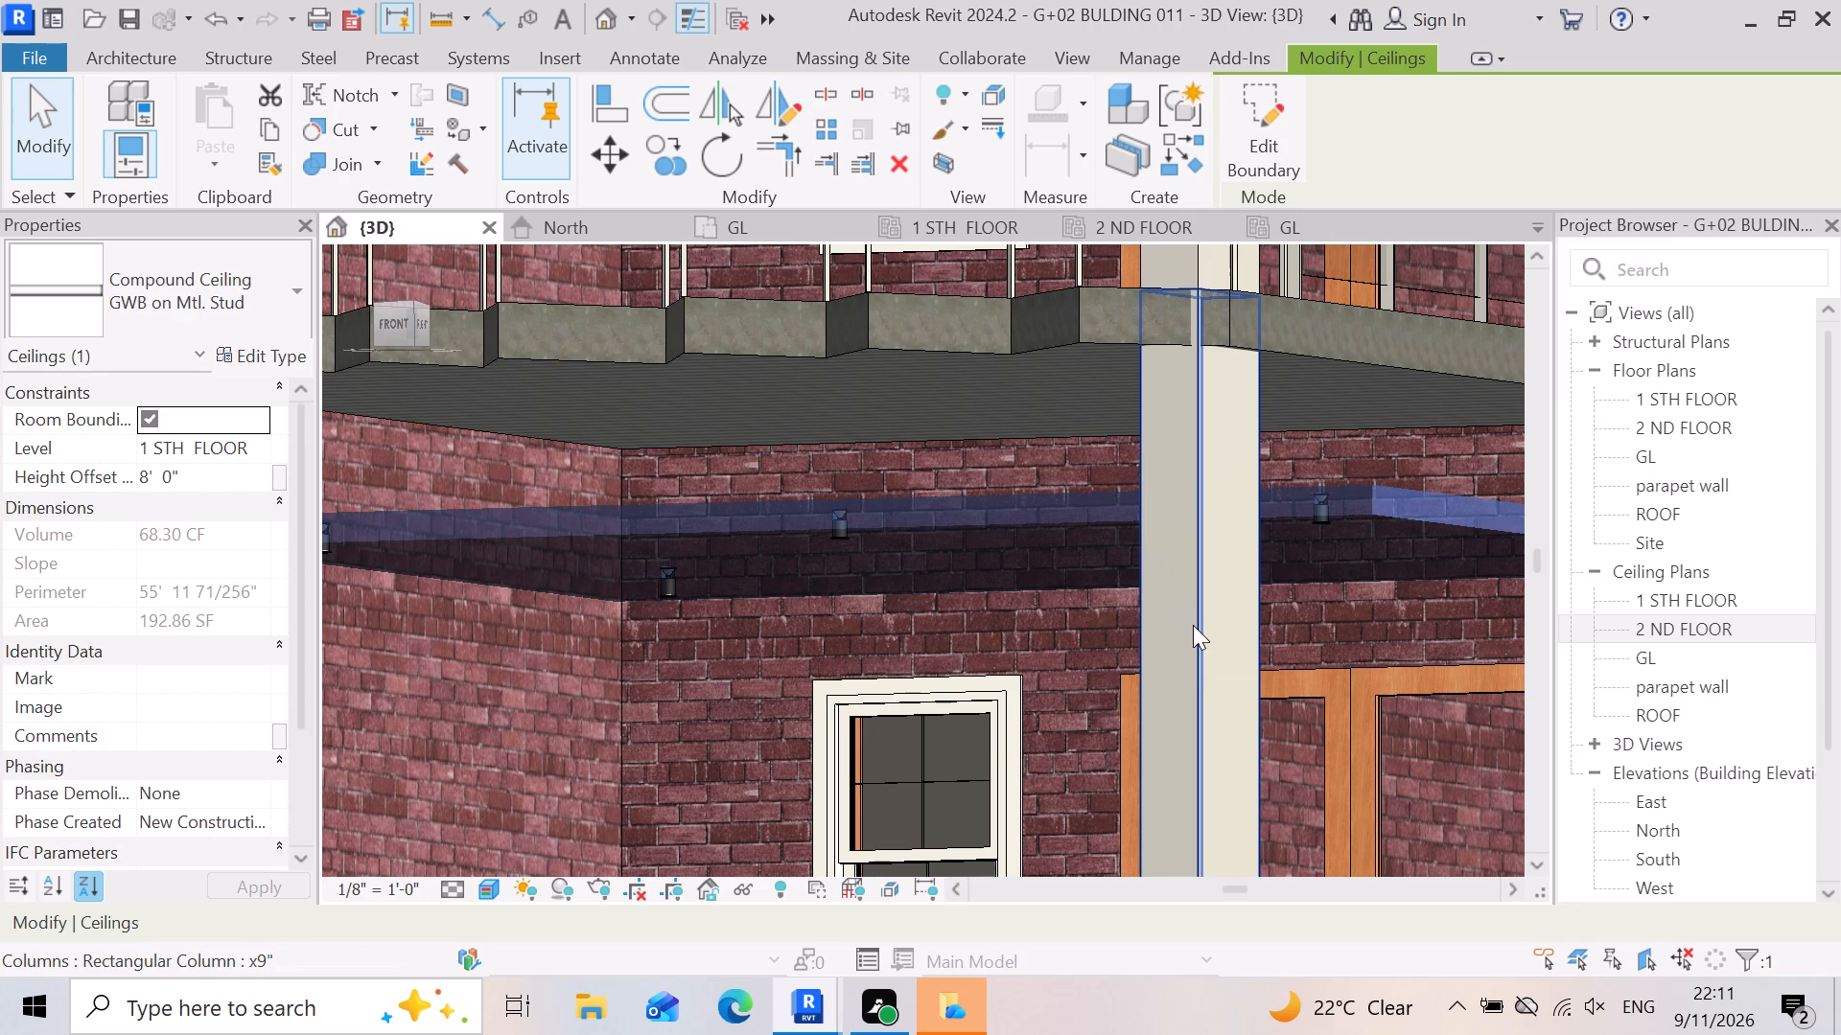
left_click(927, 622)
scroll(1217, 493, "down", 4)
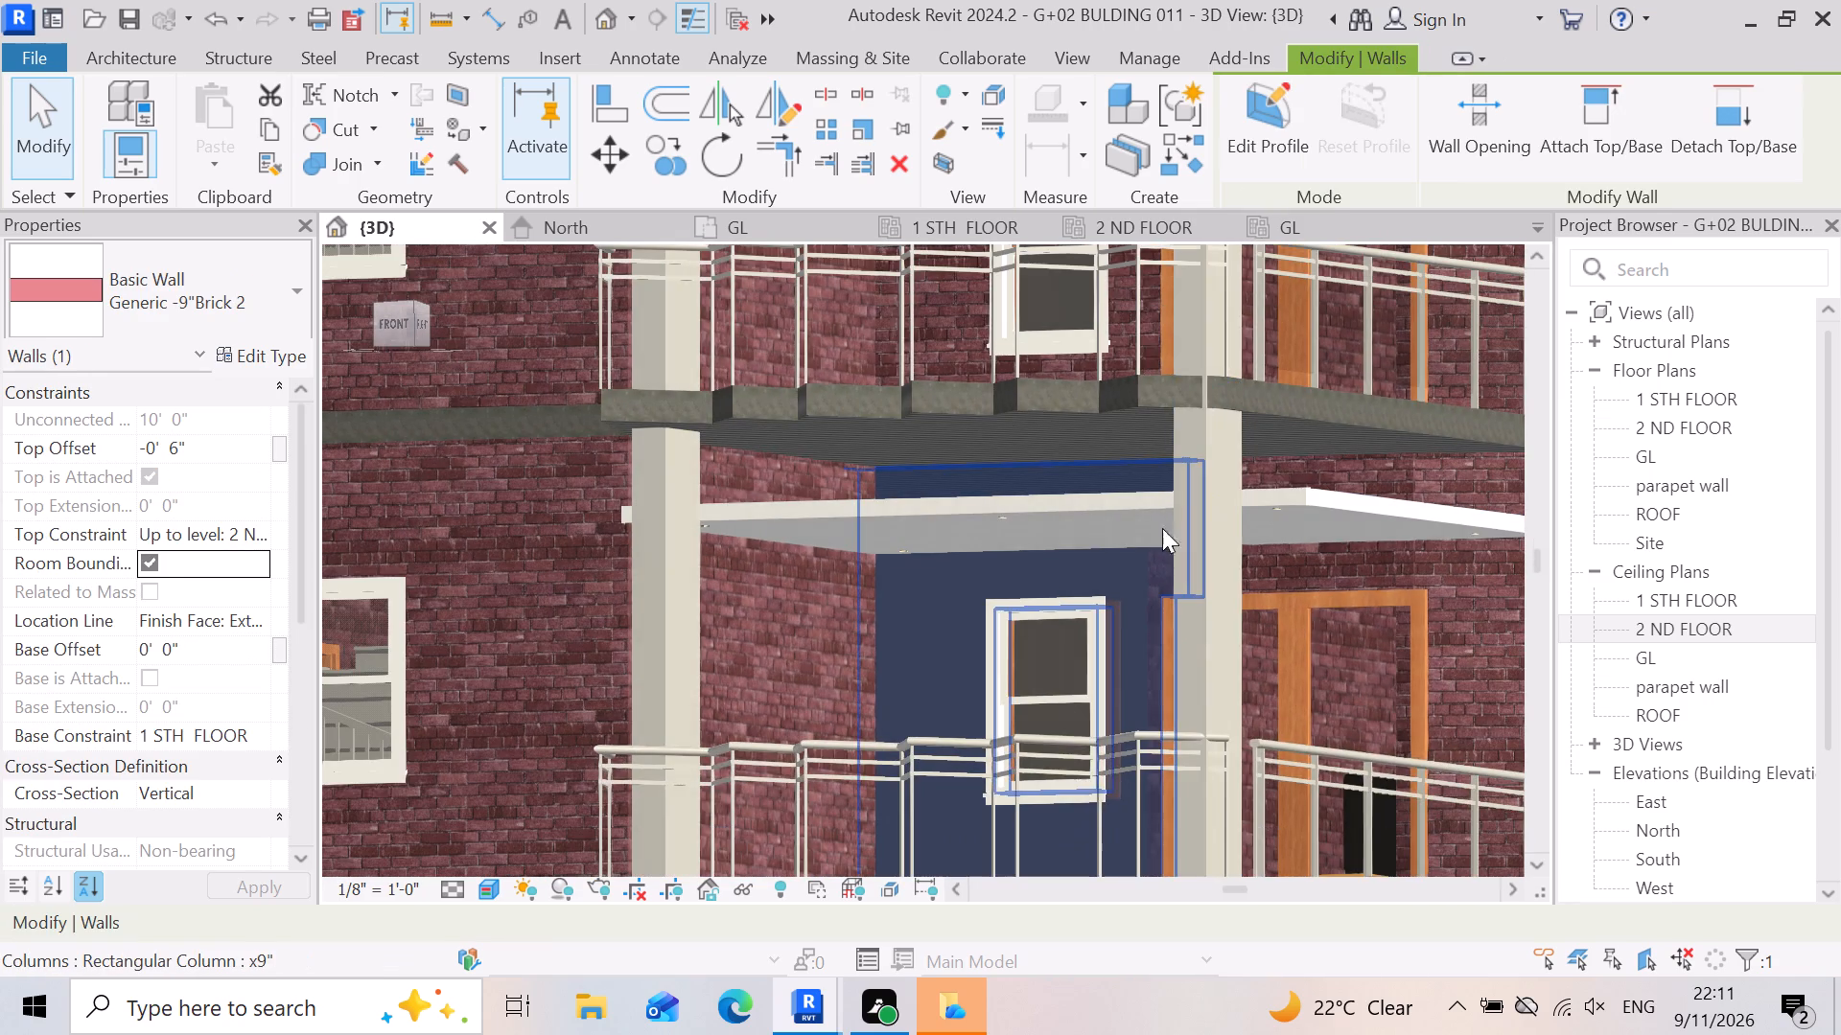
Fine-tune the 1 STH FLOOR balcony ceiling's position between the columns and brick walls with small nudges in both directions.
left_click(1036, 521)
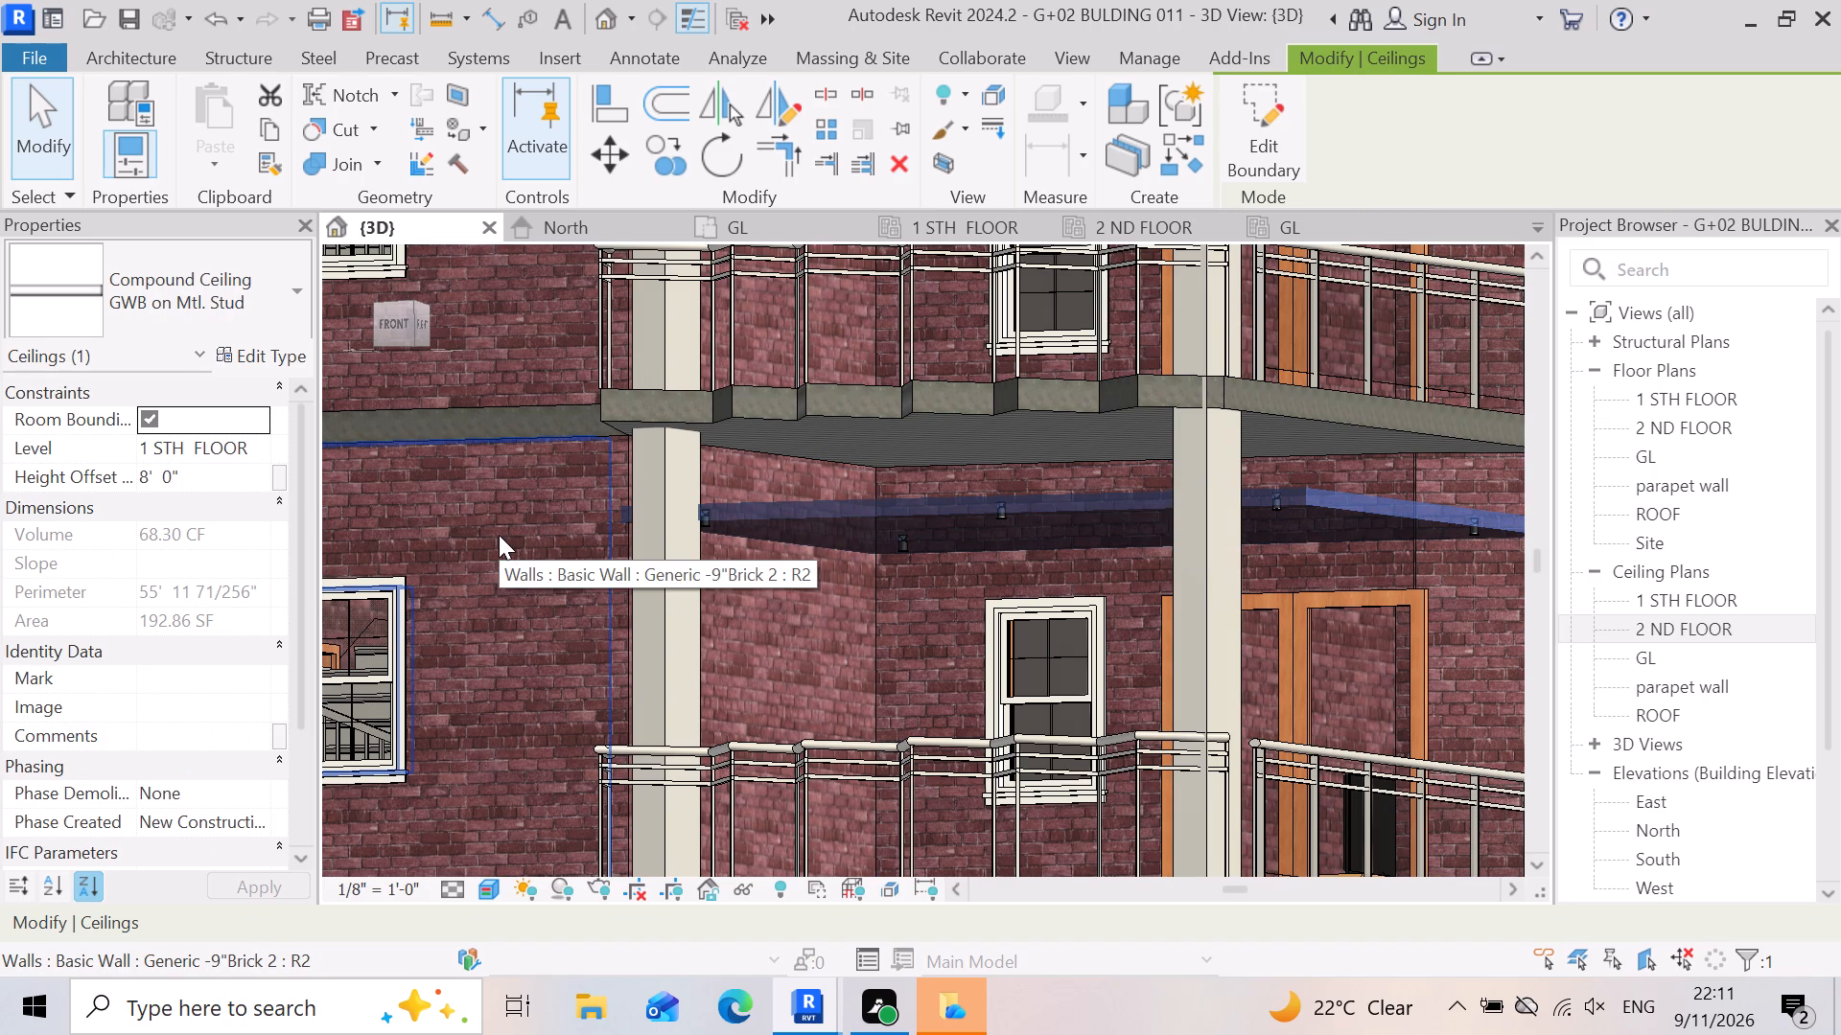
key("Up")
key("Up")
key("Up")
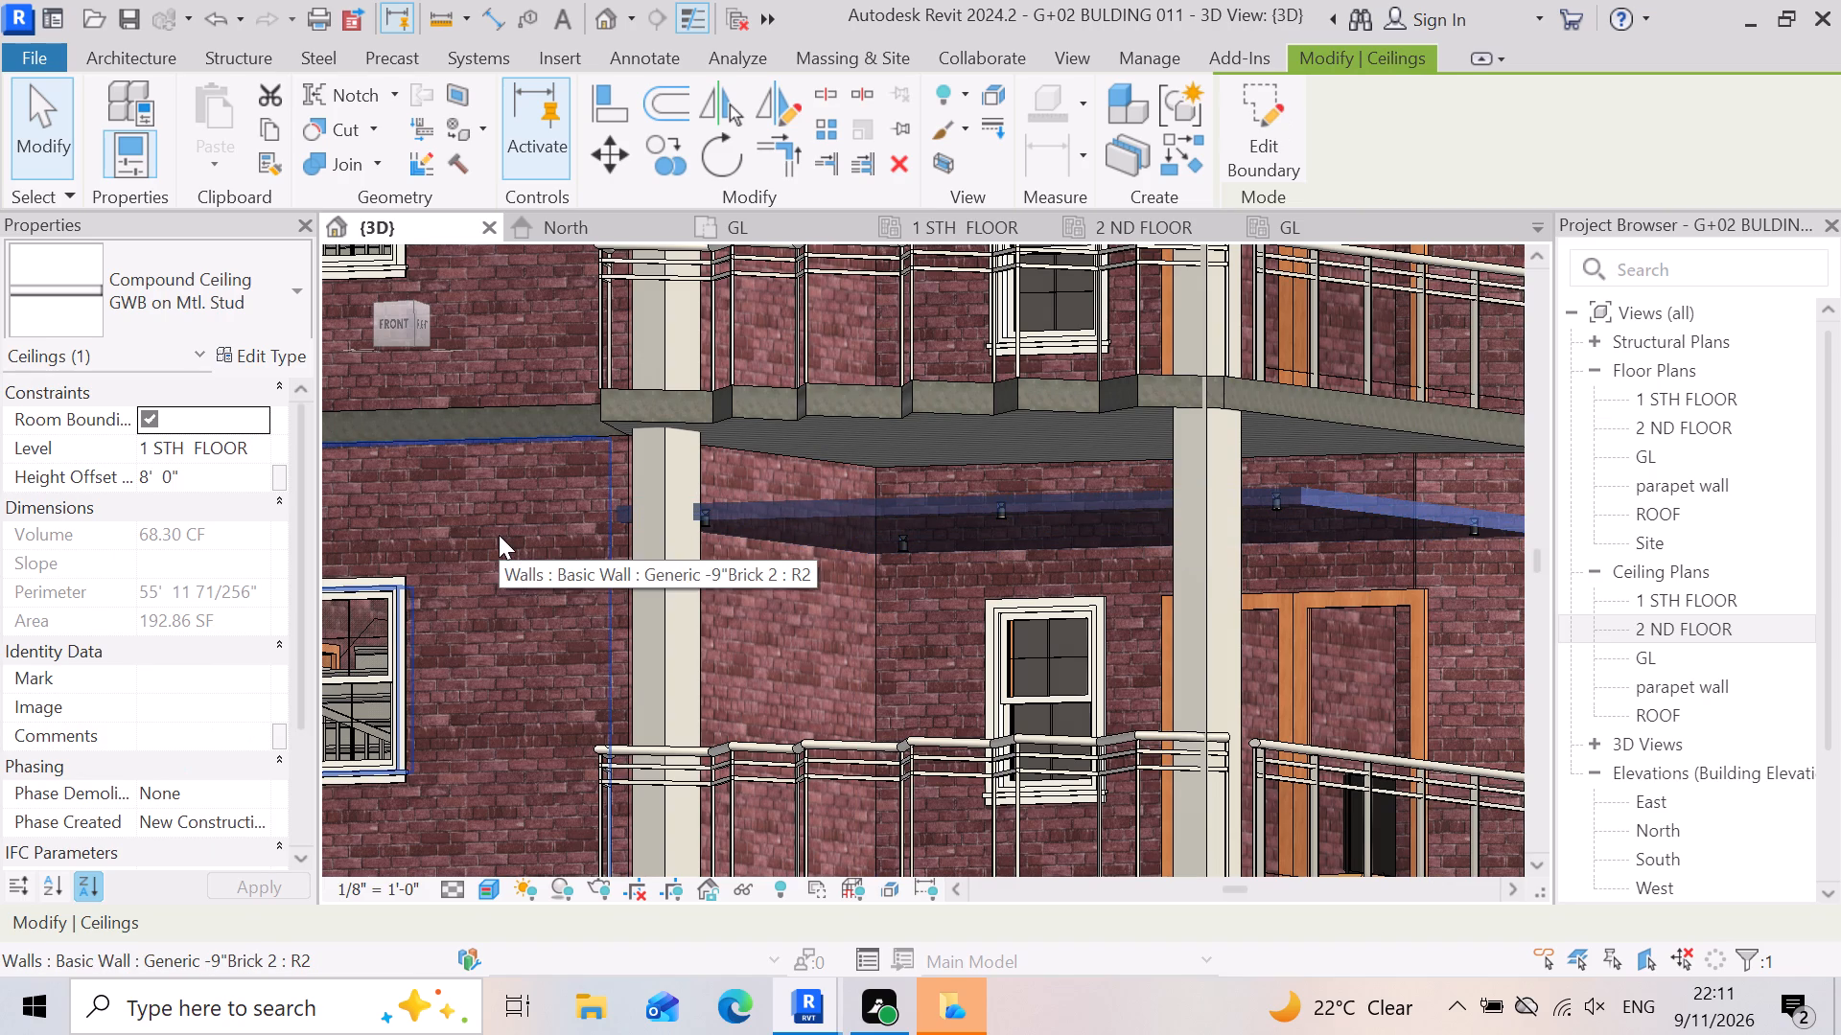
key("Left")
key("Left")
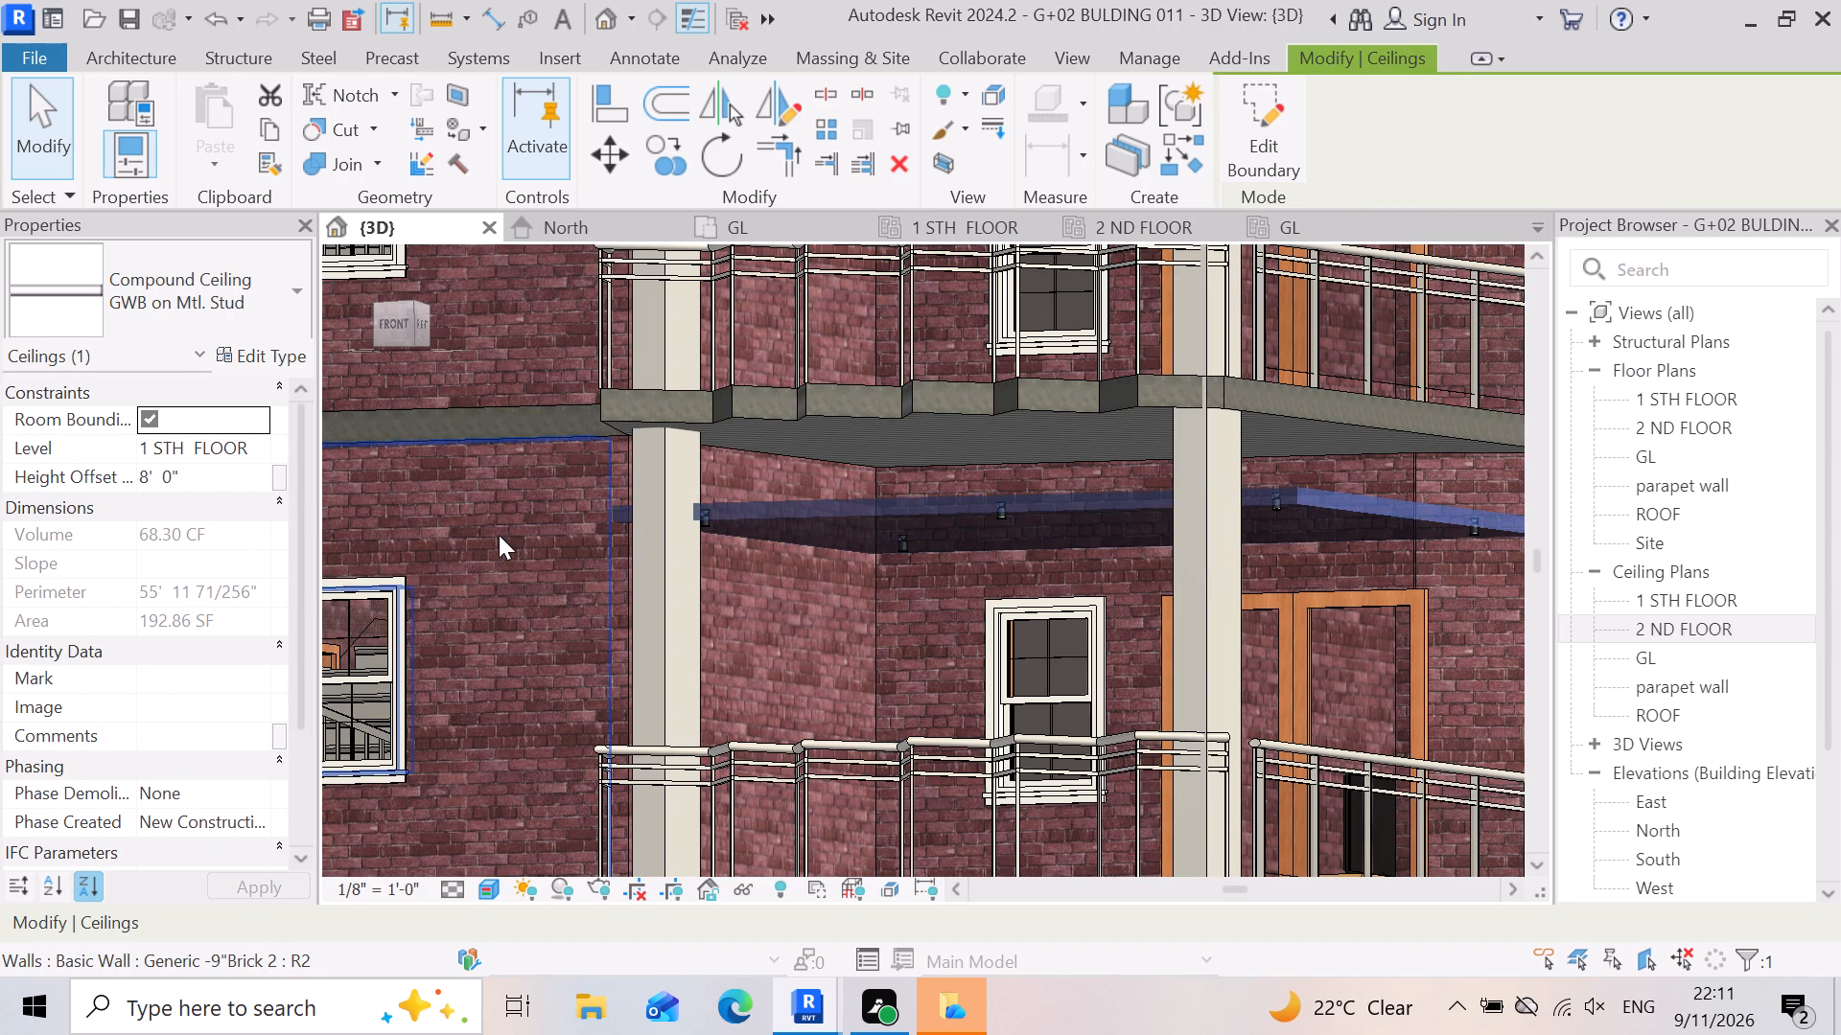
key("Left")
key("Left")
key("Left")
key("Right")
key("Right")
key("Right")
key("Right")
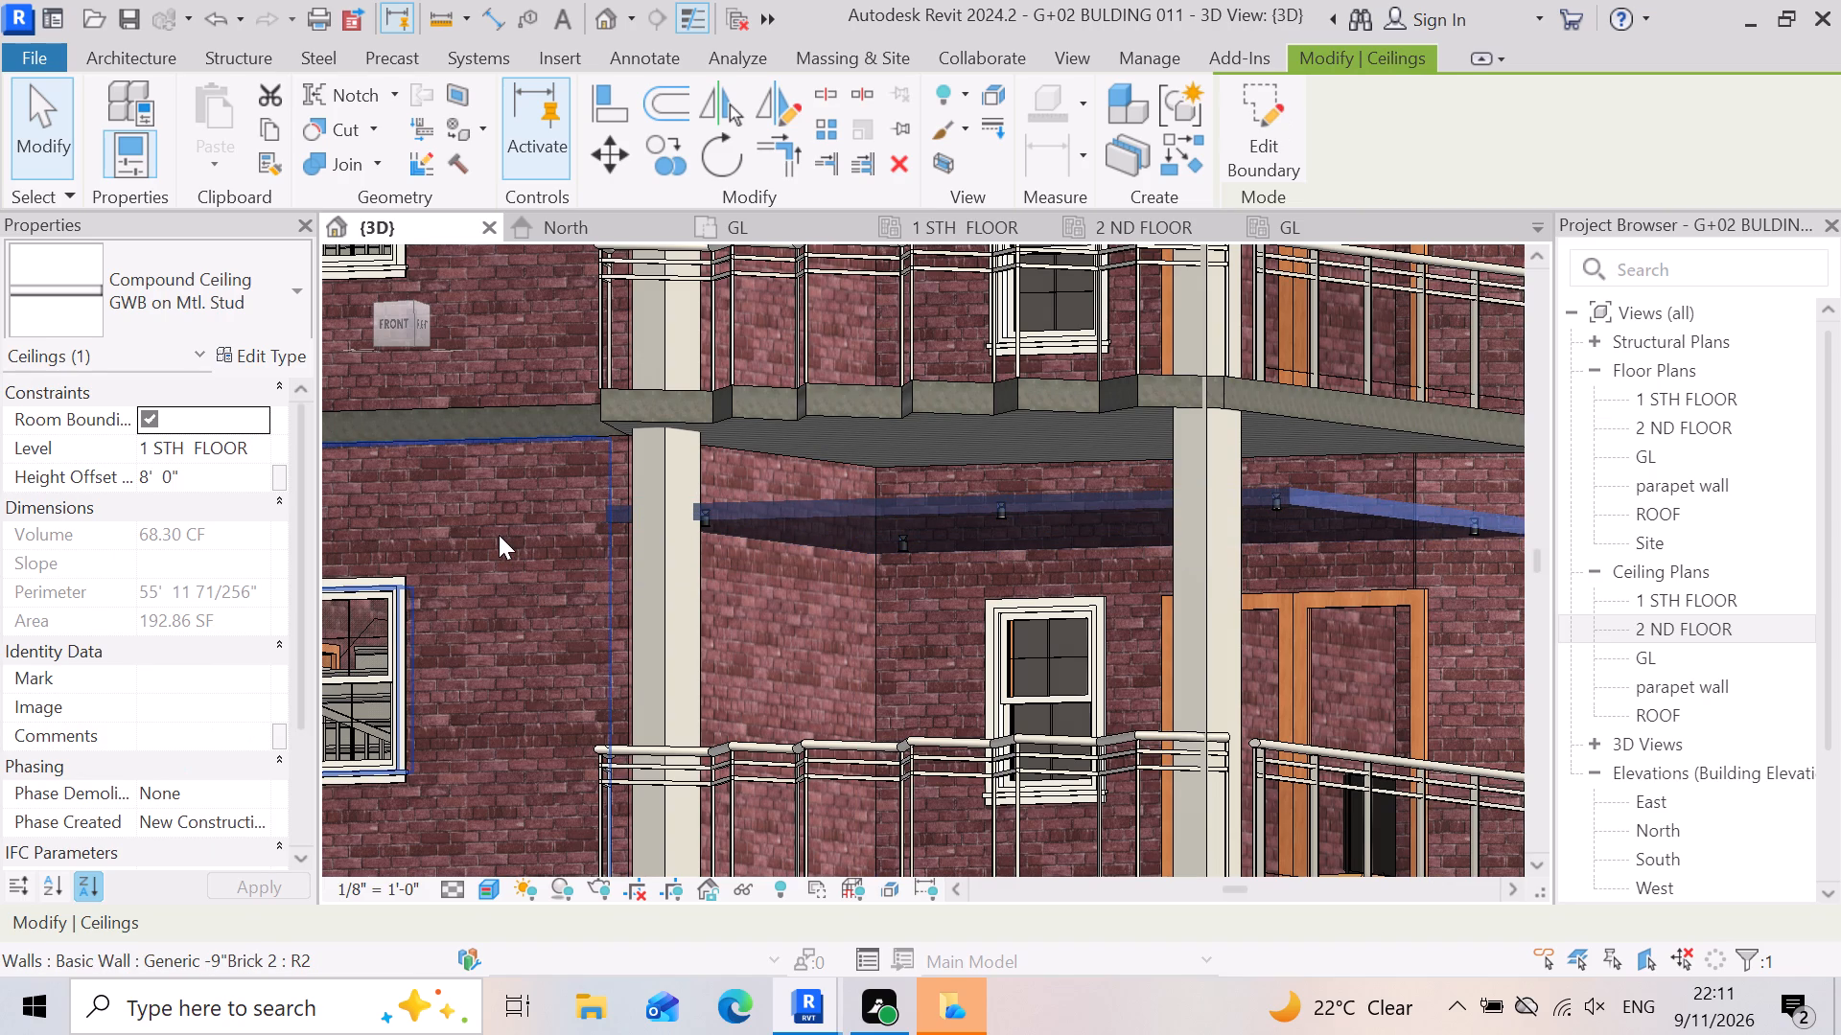
key("Right")
key("Right")
key("Down")
key("Down")
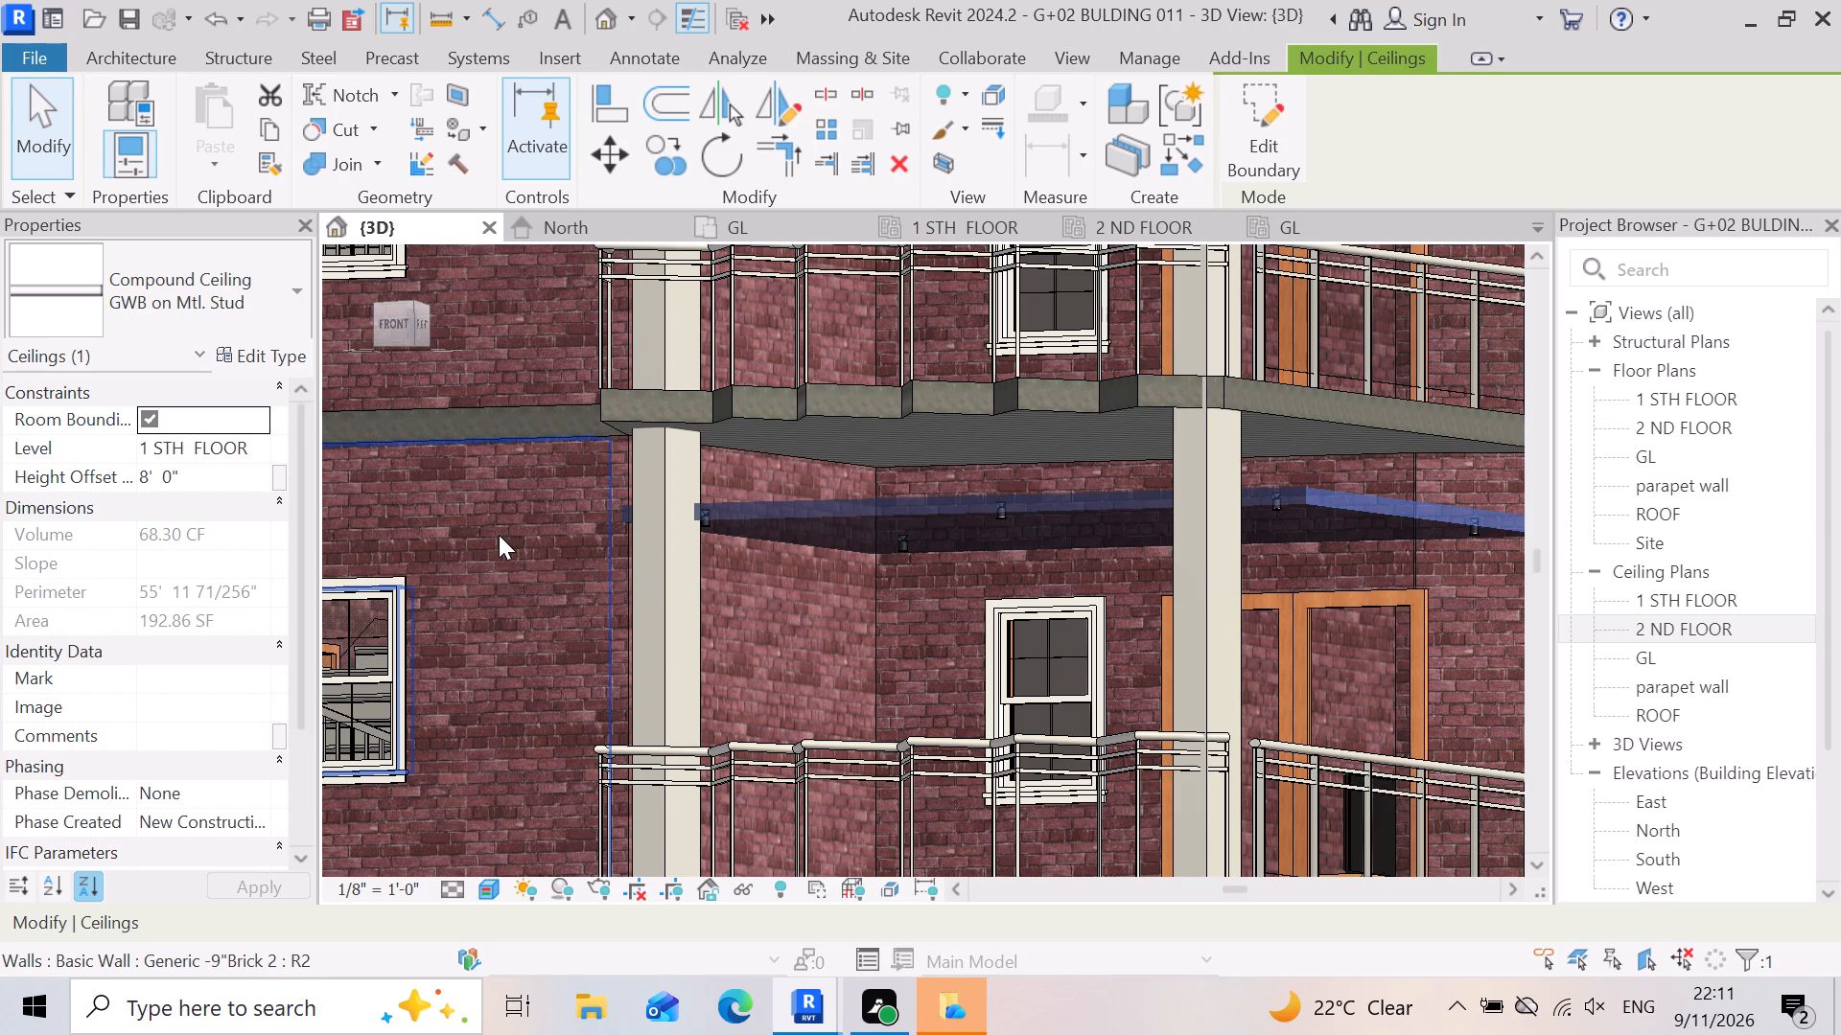
key("Down")
key("Down")
key("Down")
key("Down")
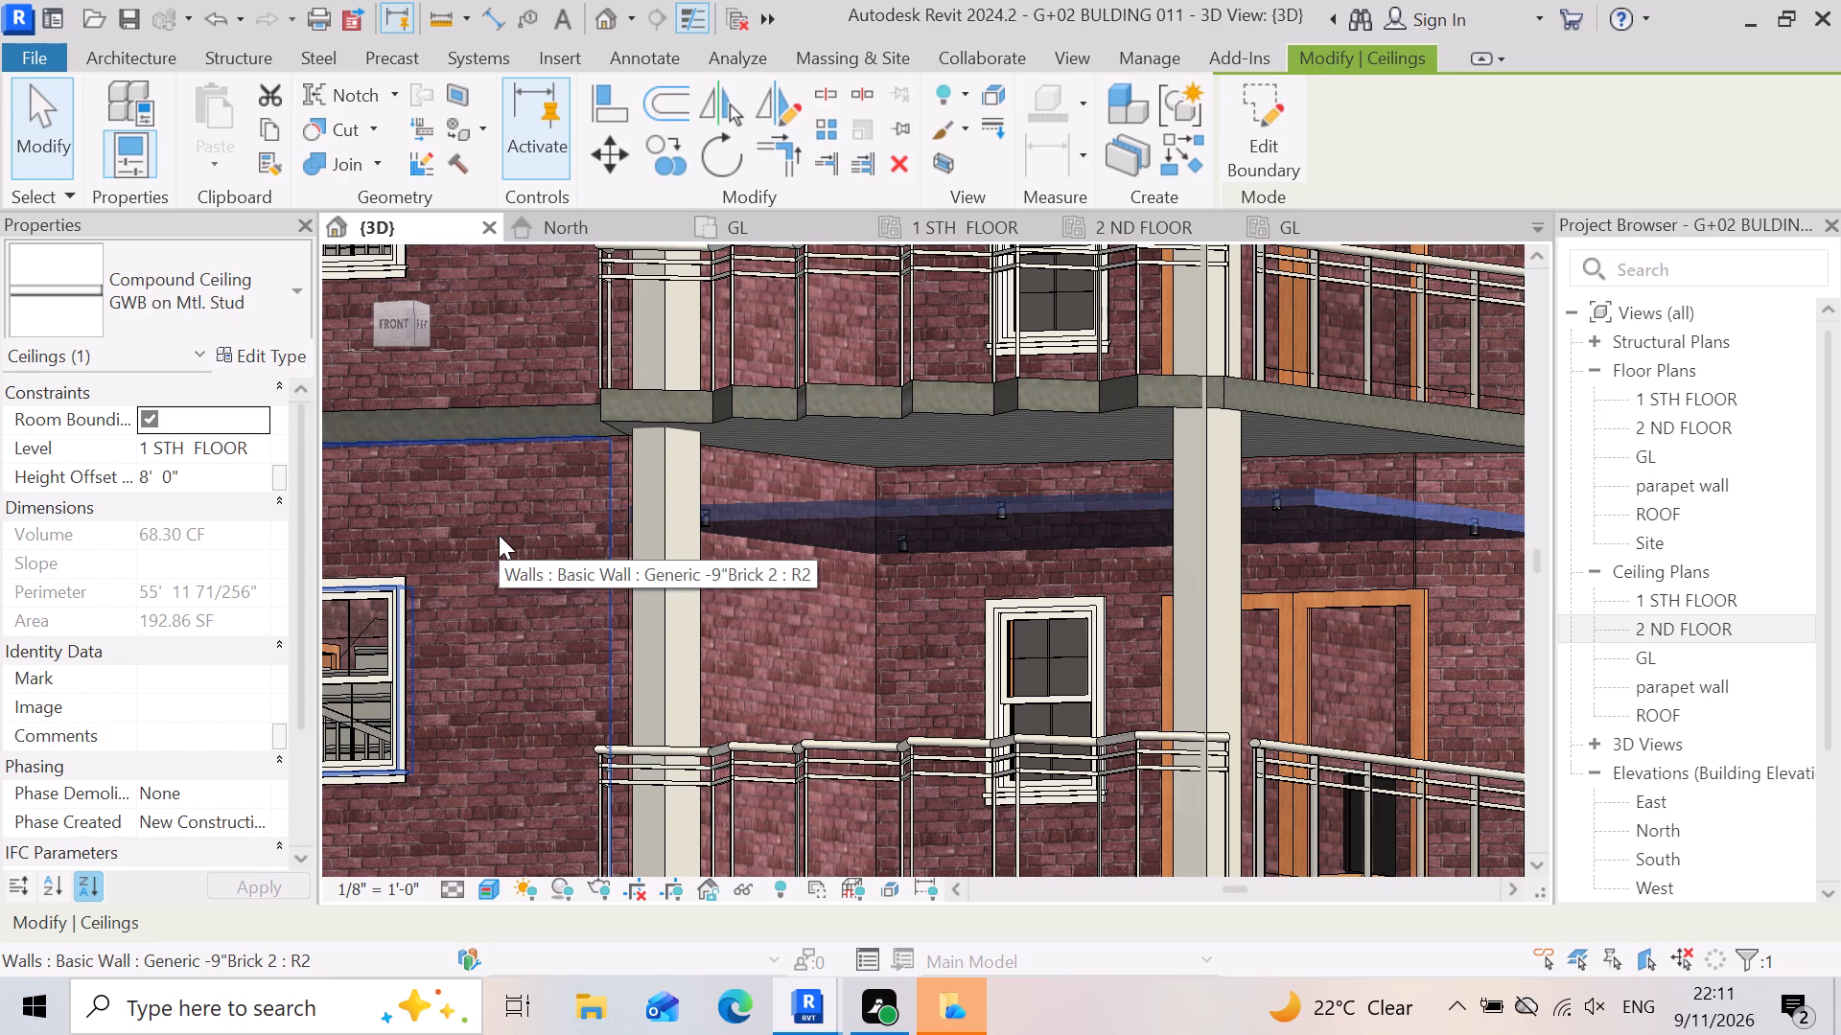
Examine the GL portico ceiling above the car and its position relative to the balcony slab, column and brick walls.
scroll(1292, 573, "down", 5)
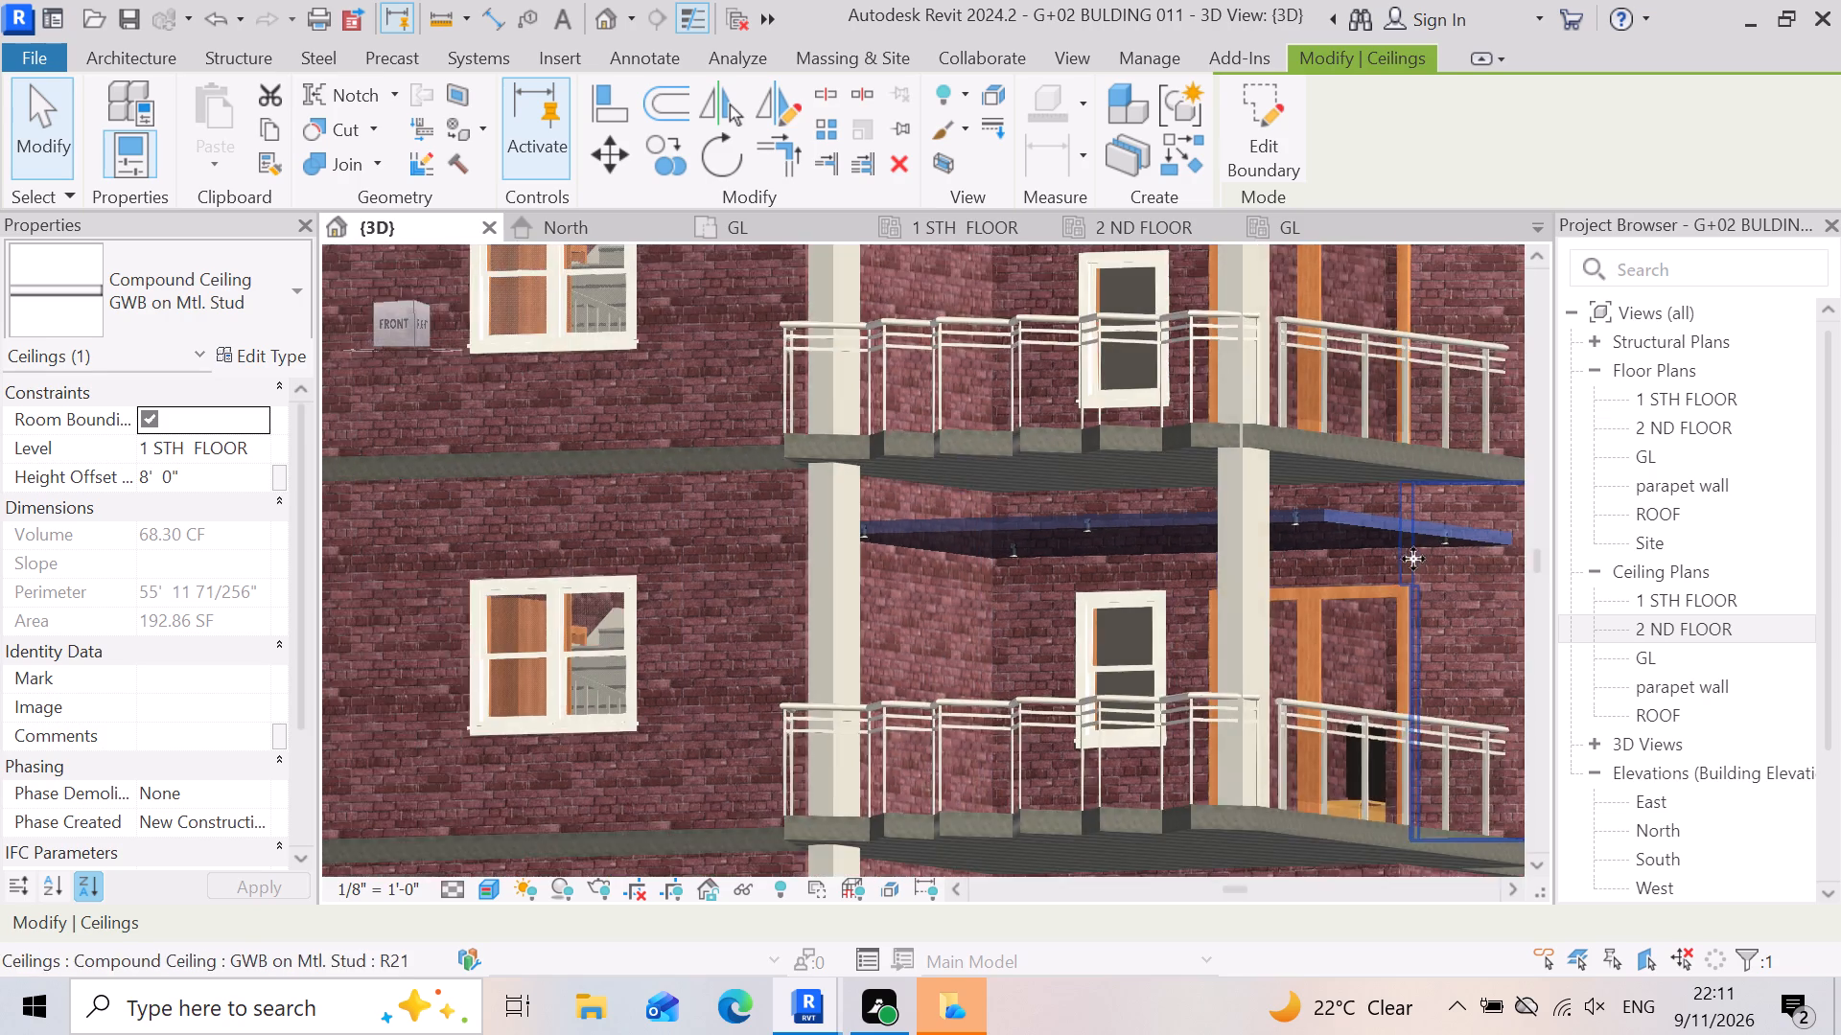
scroll(1130, 498, "down", 5)
left_click(1283, 854)
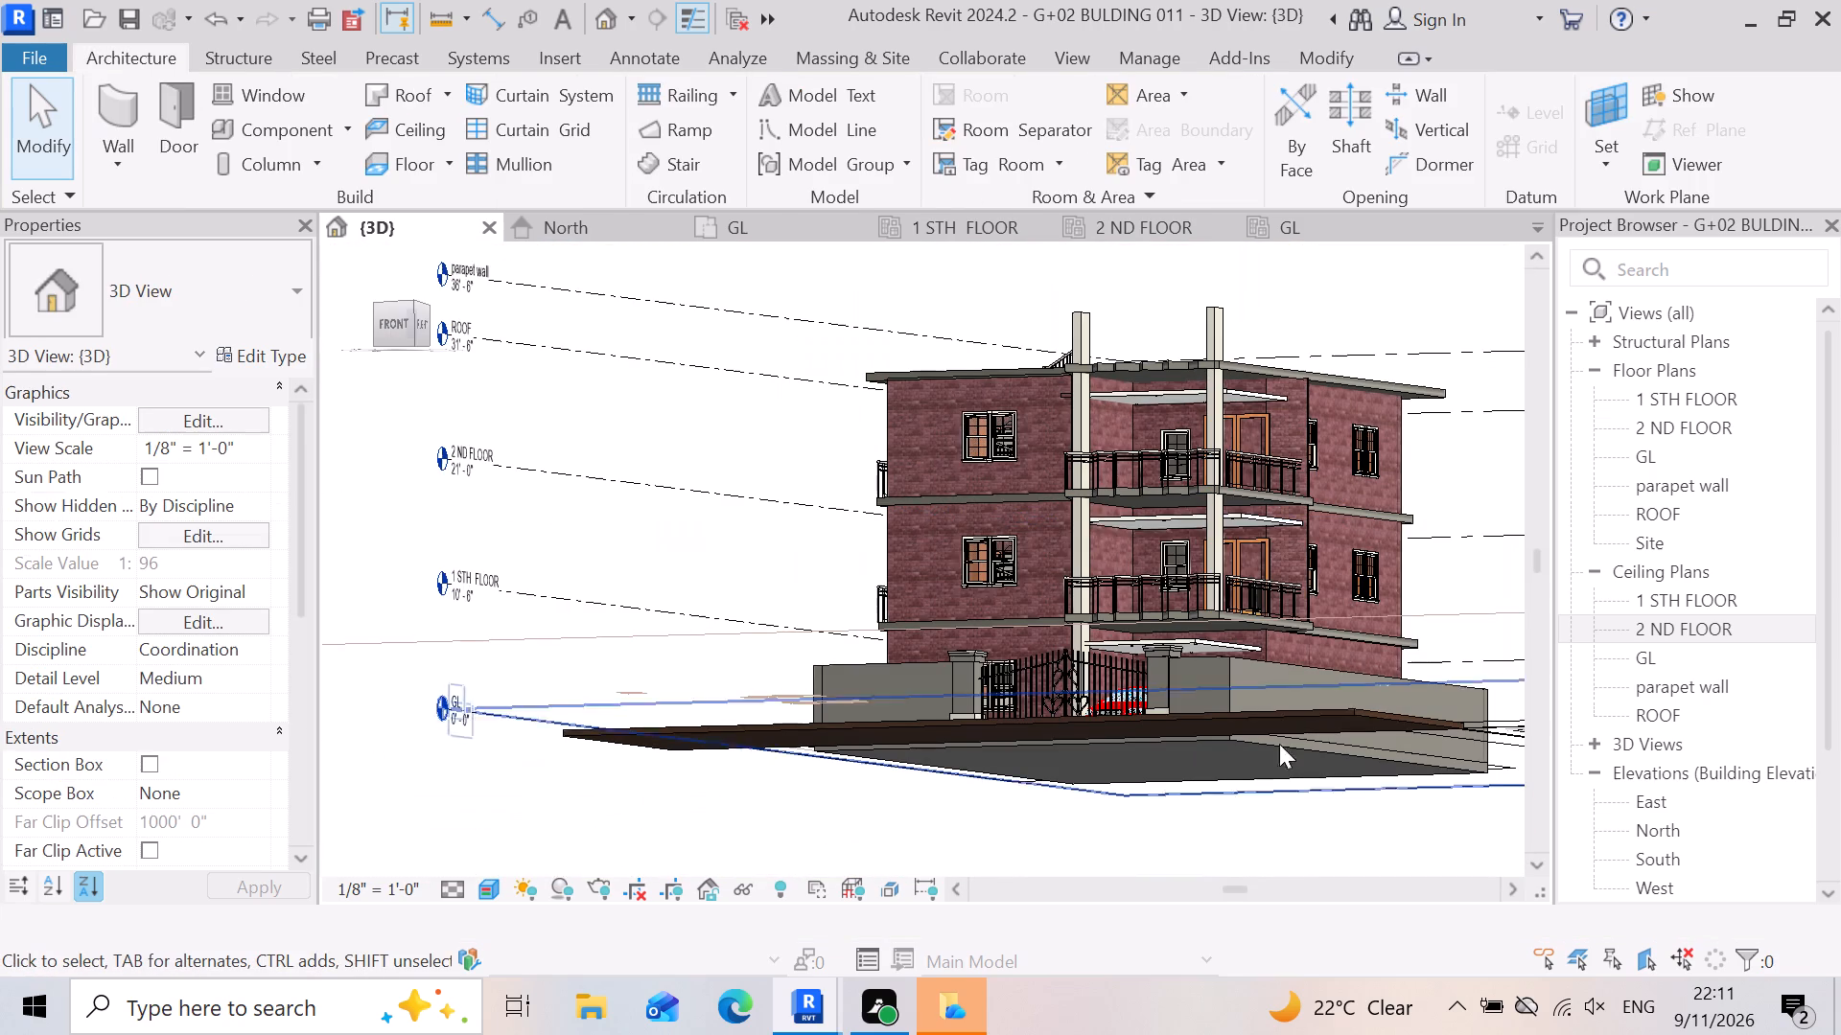
right_click_drag(1261, 498, 1217, 542, "shift")
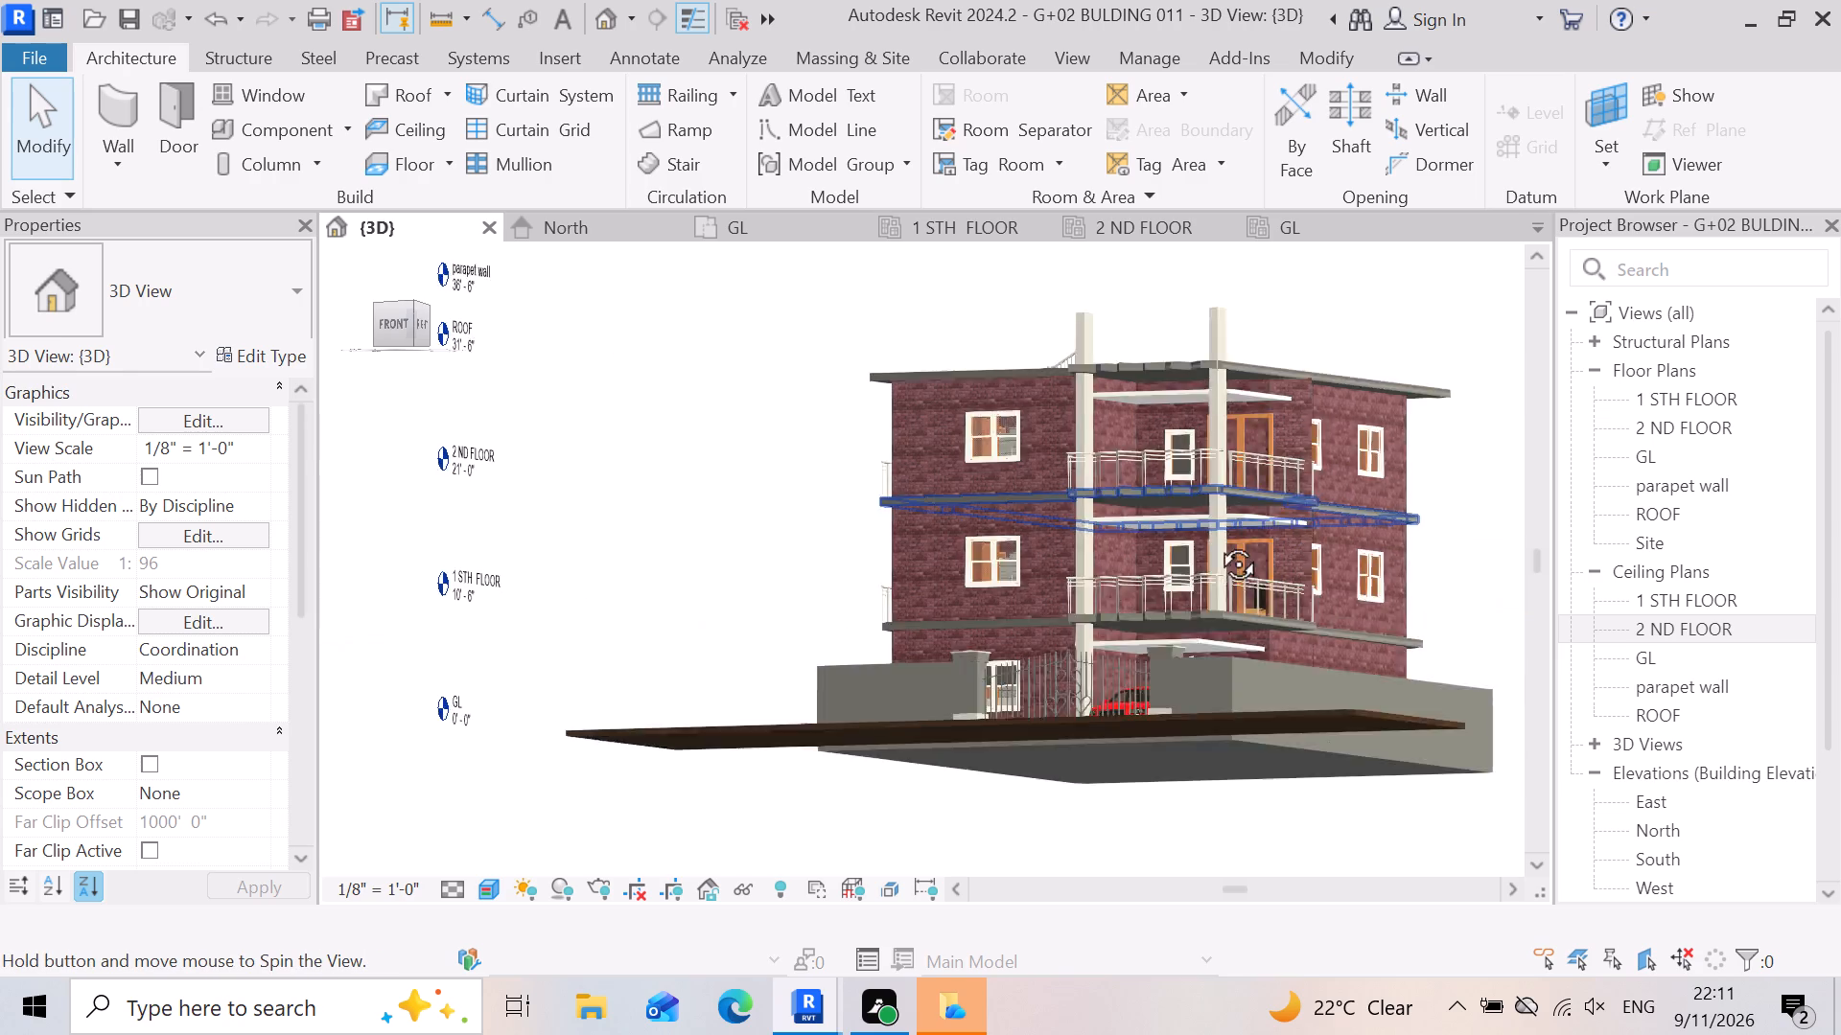
right_click_drag(1217, 542, 1211, 577, "shift")
scroll(1359, 526, "up", 9)
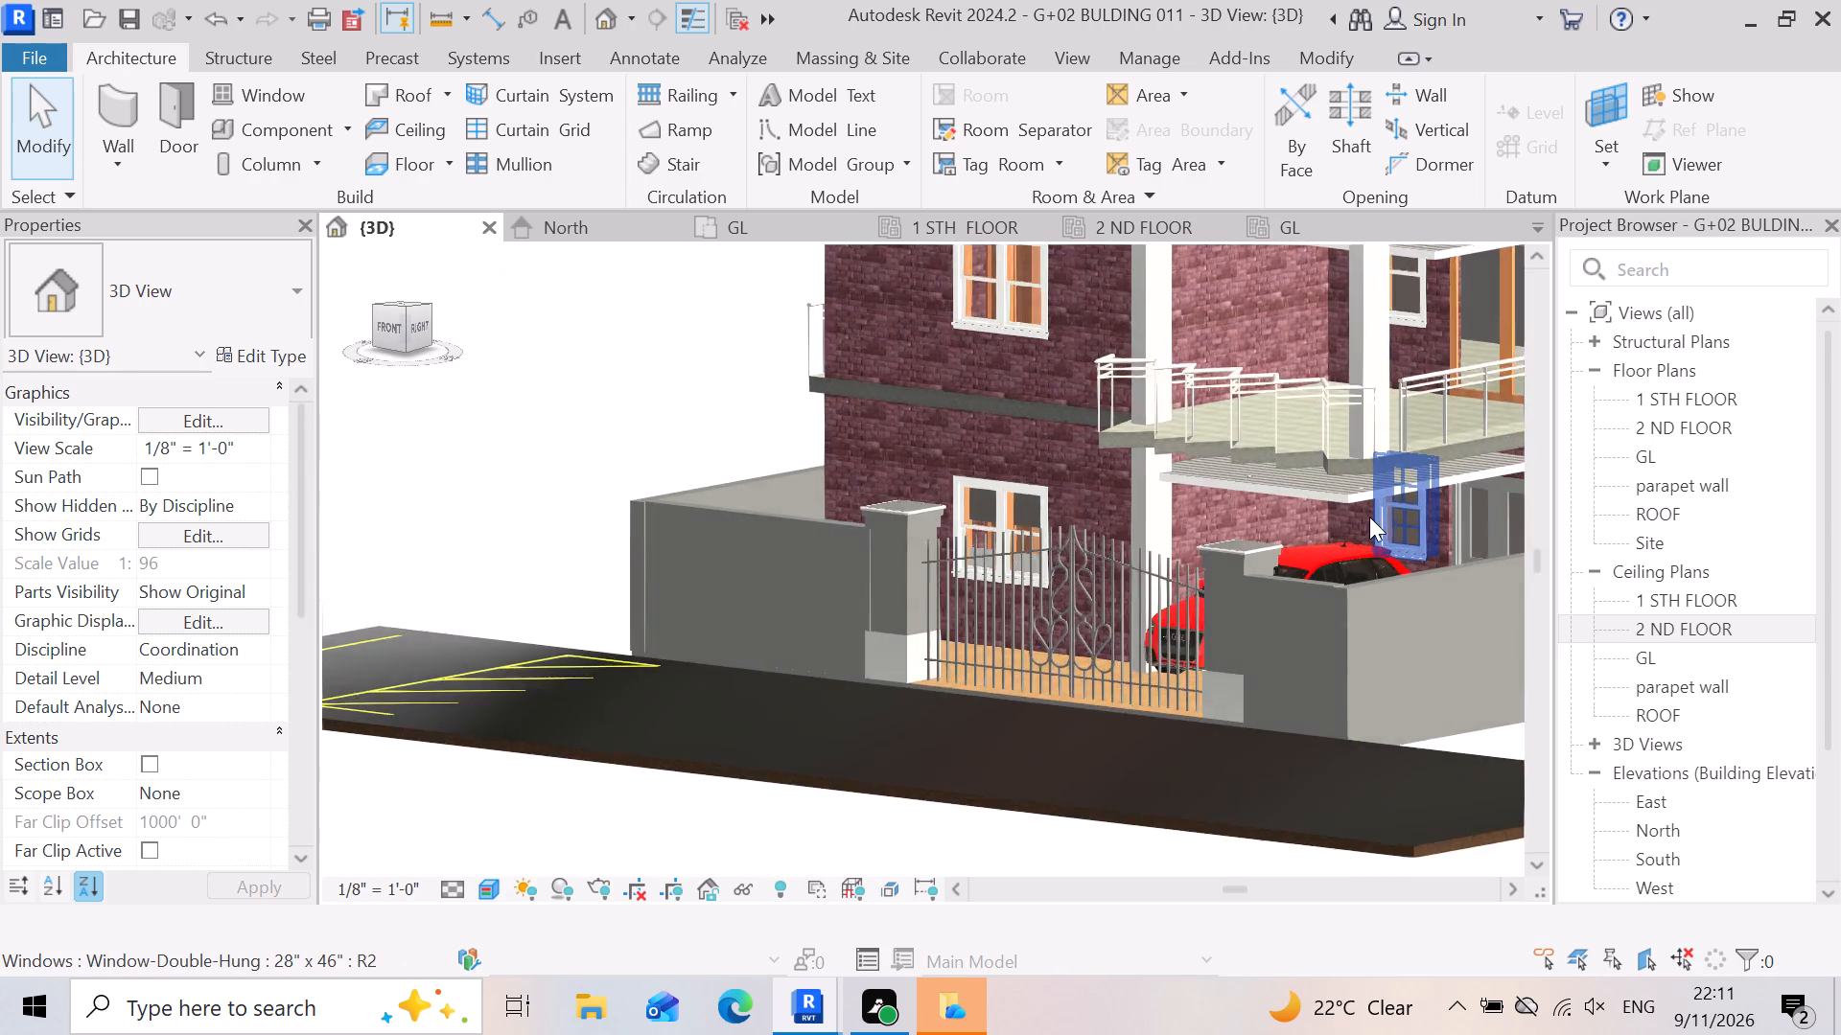
scroll(1369, 517, "up", 6)
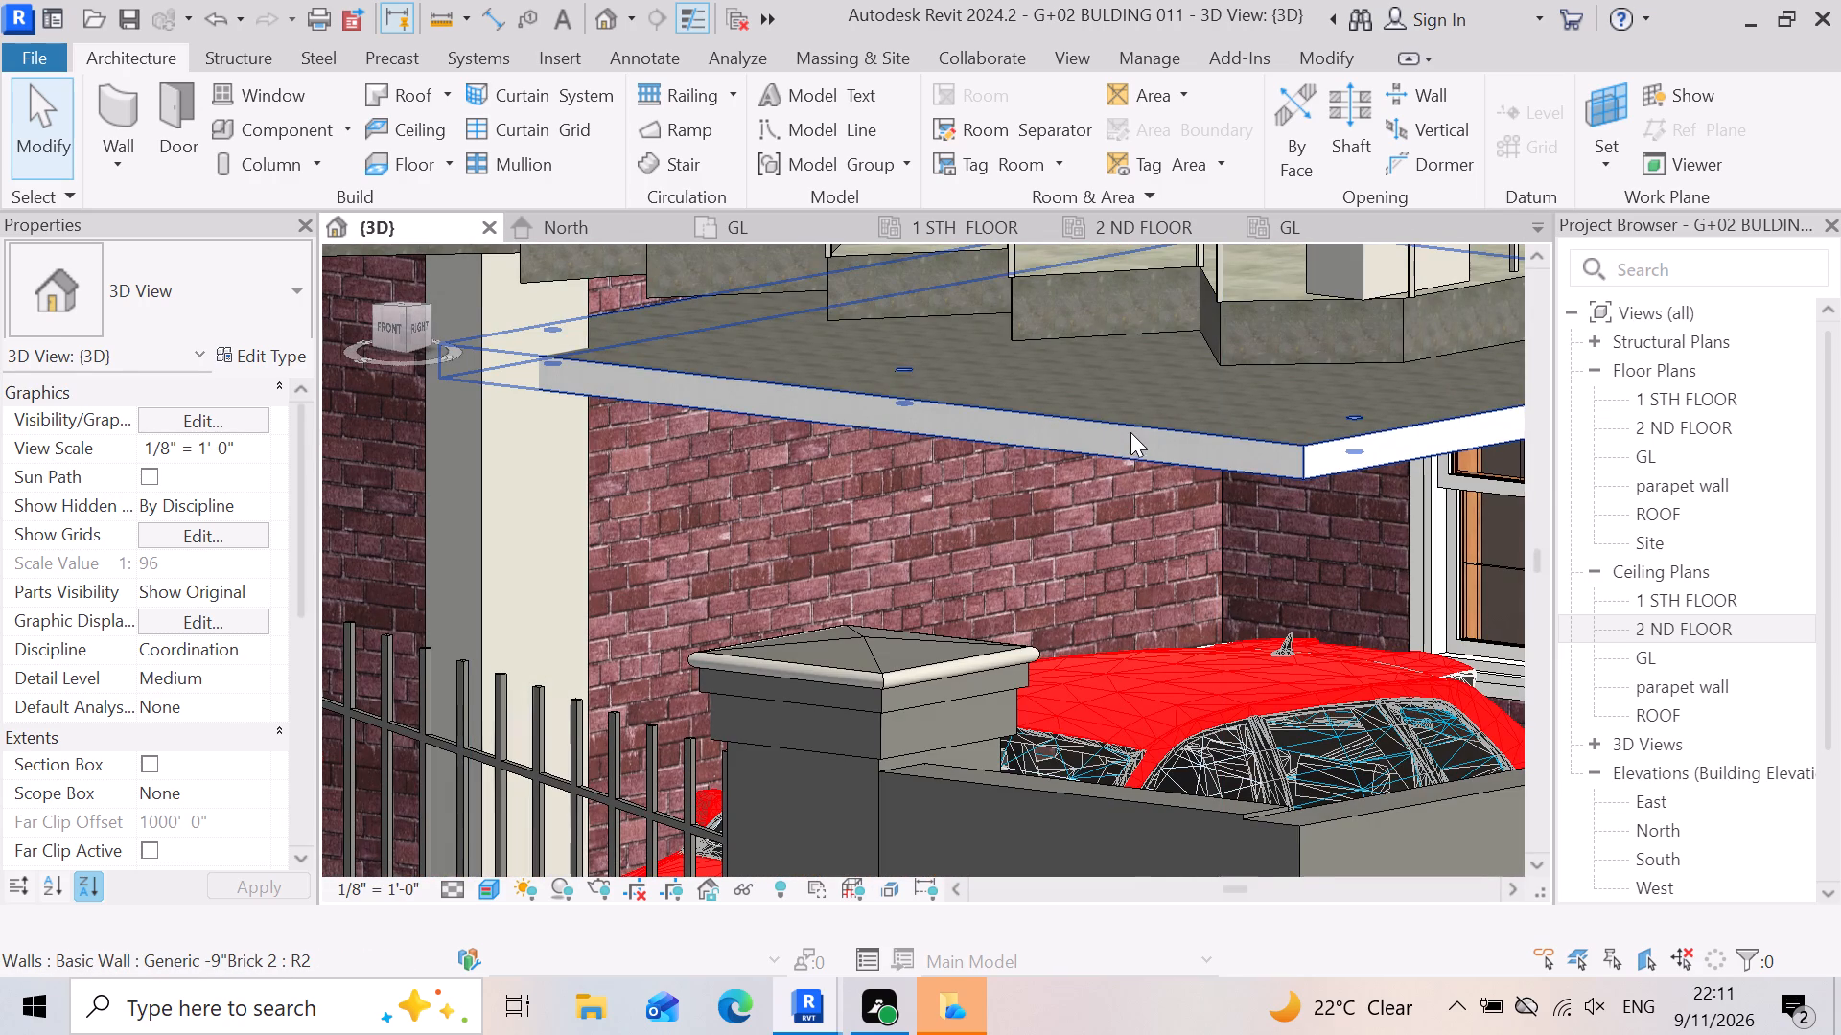
scroll(1134, 435, "down", 5)
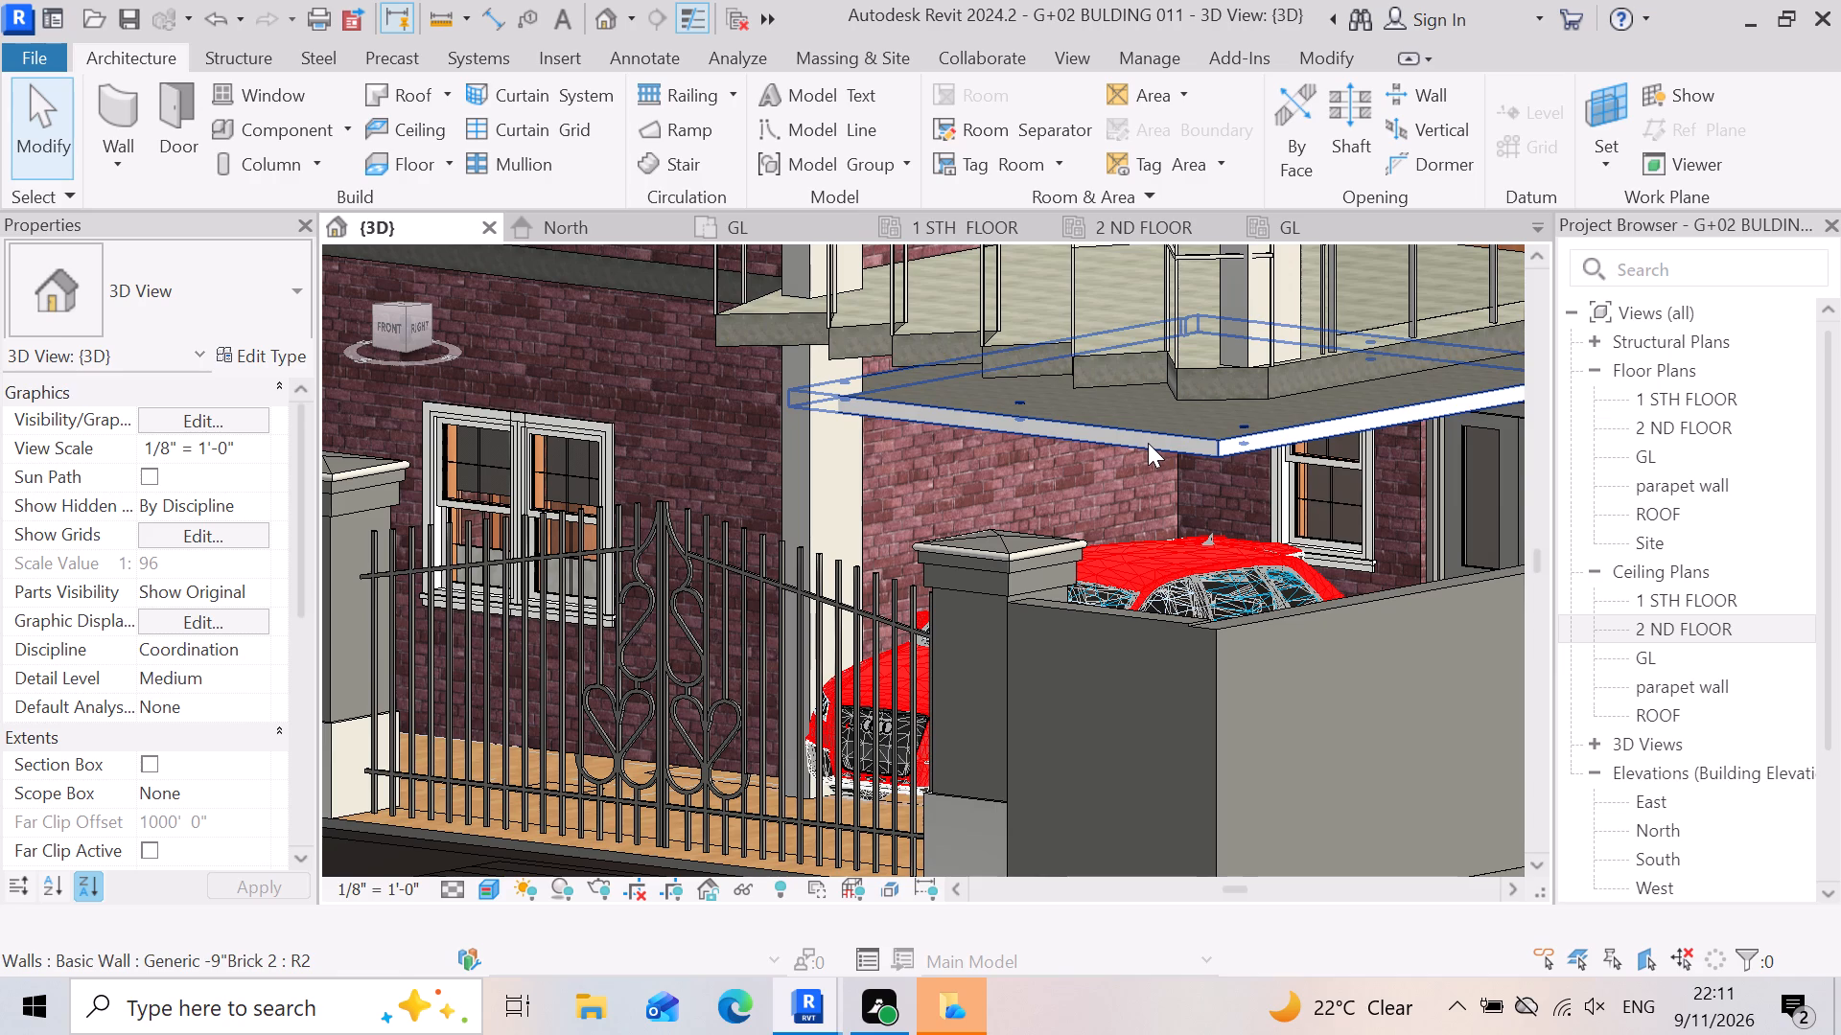
scroll(1246, 441, "down", 4)
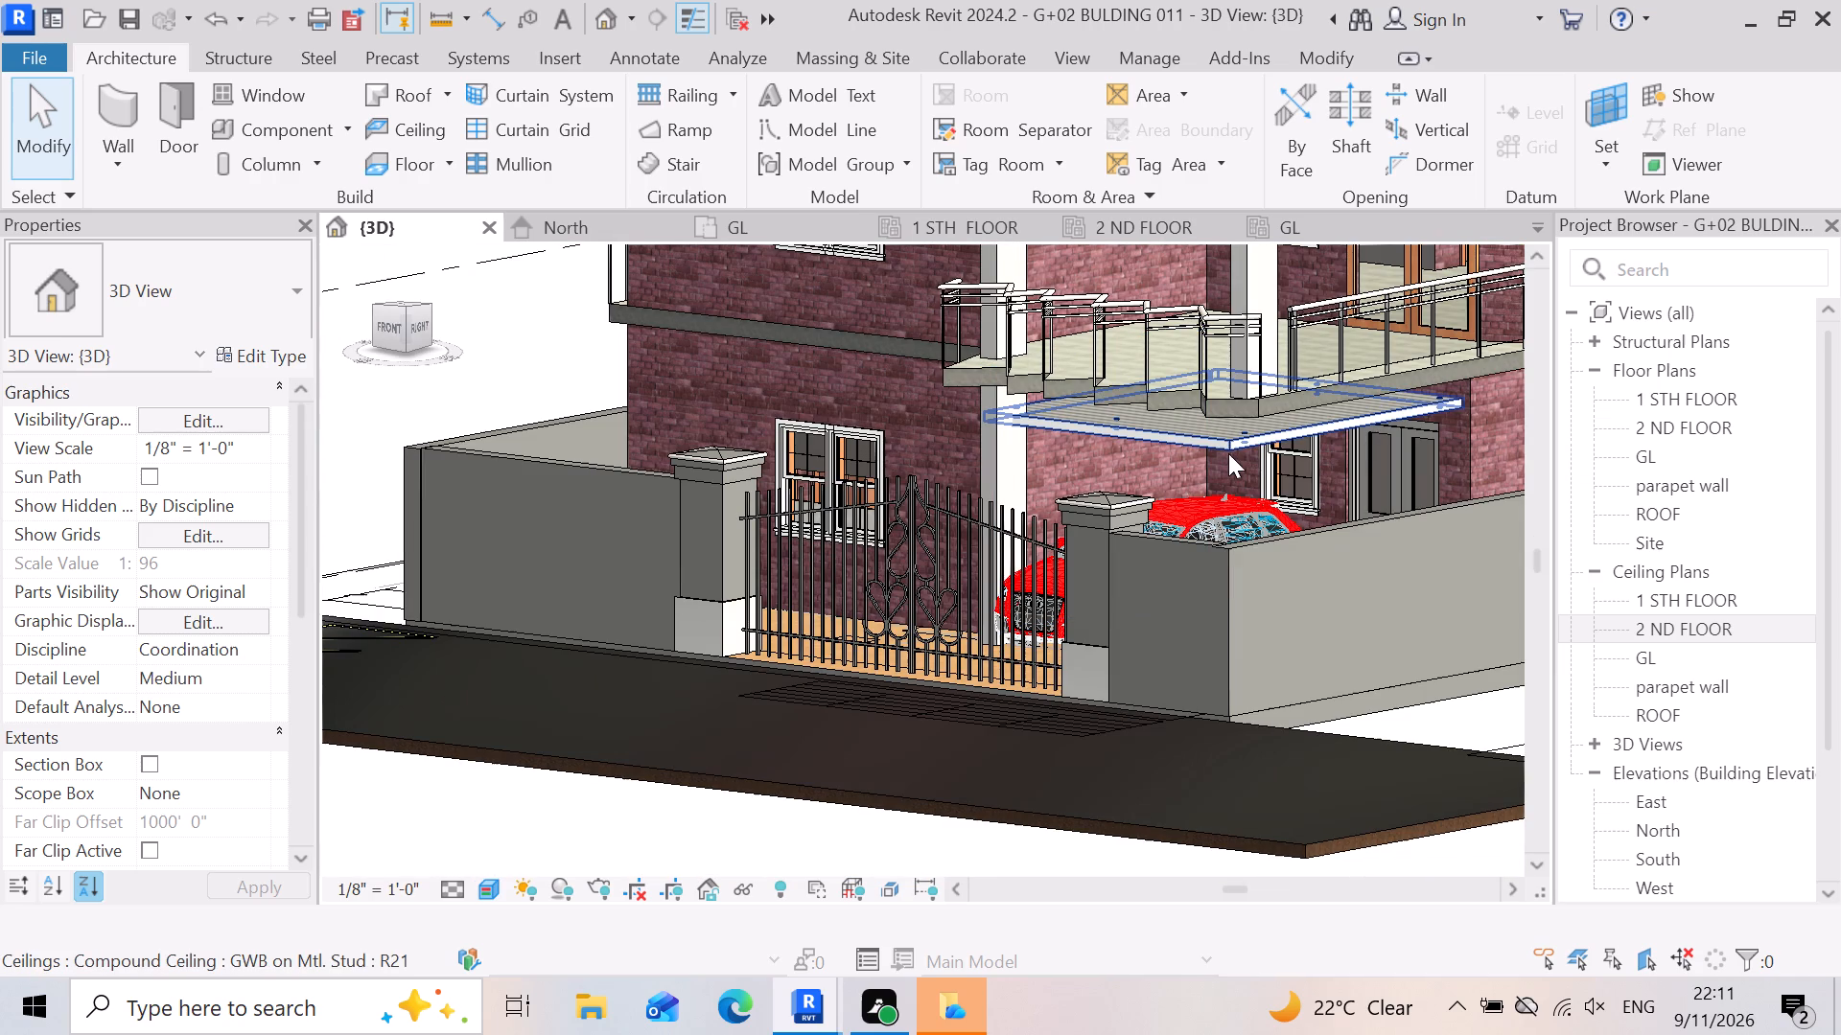
scroll(1462, 464, "up", 11)
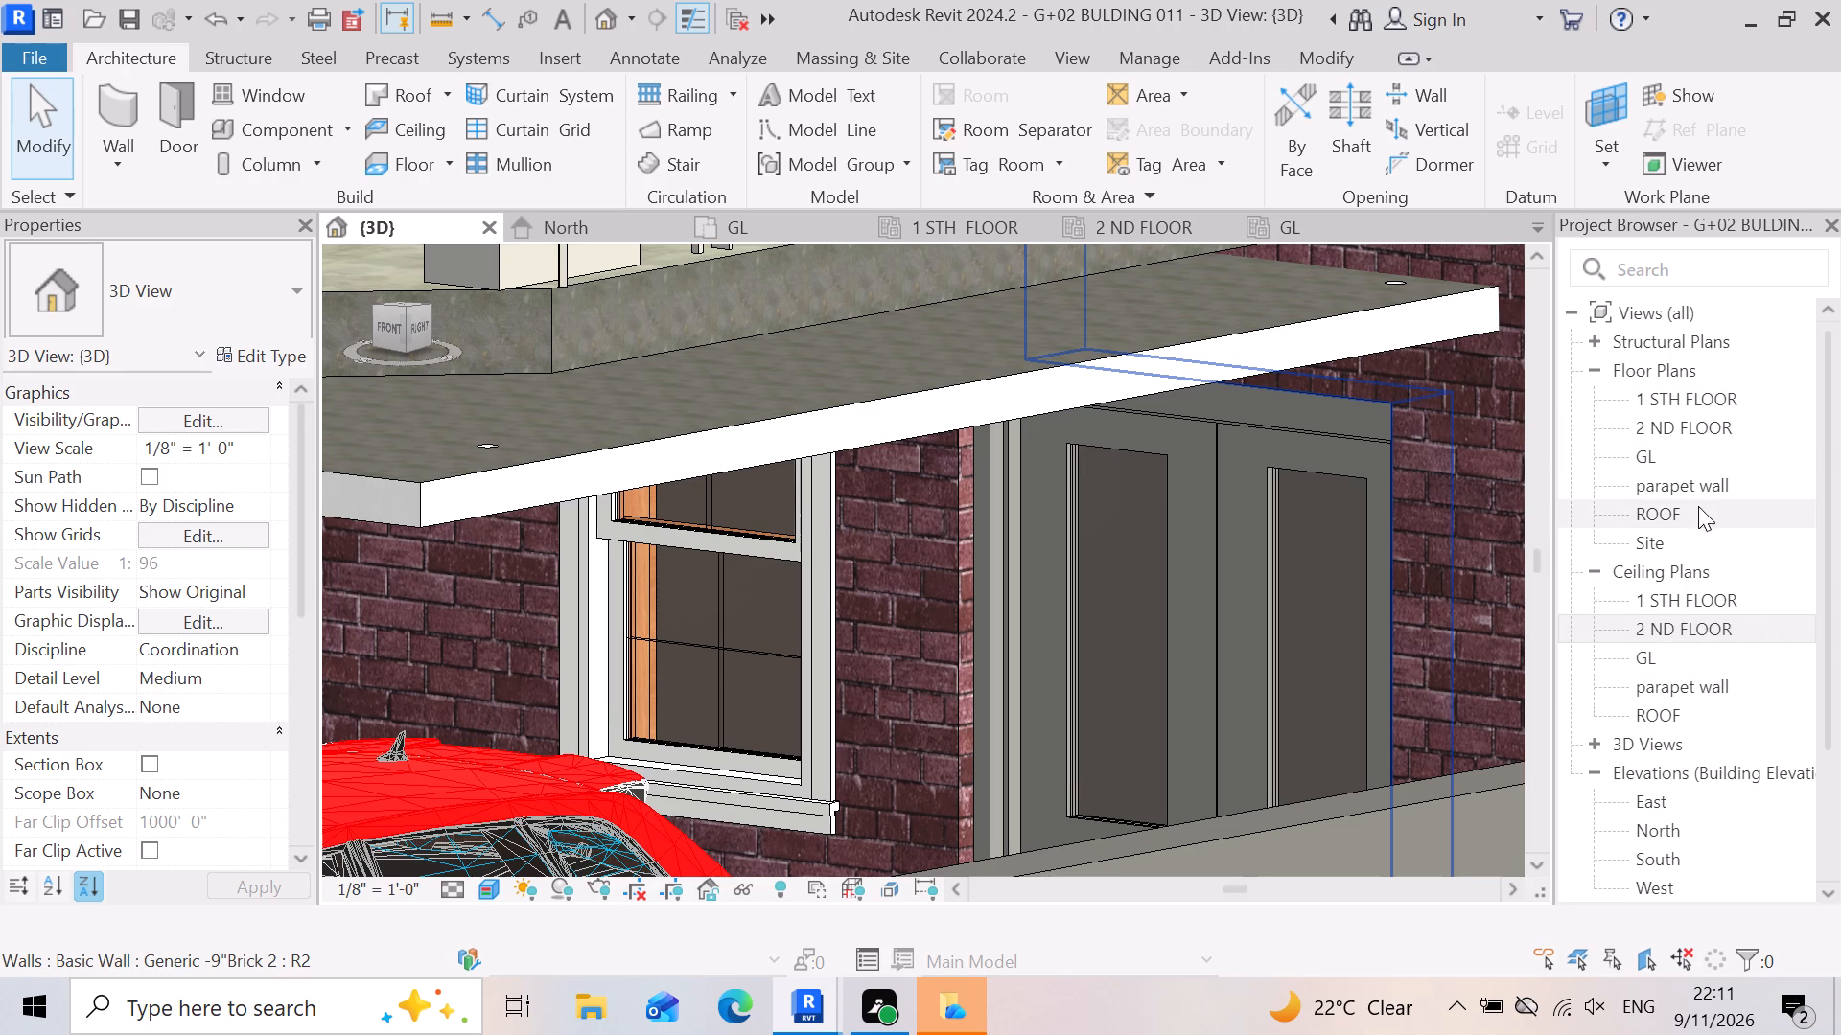
Open the 2 ND FLOOR floor plan and examine the front balcony's outline, columns, zigzag railing and double door.
double_click(1693, 424)
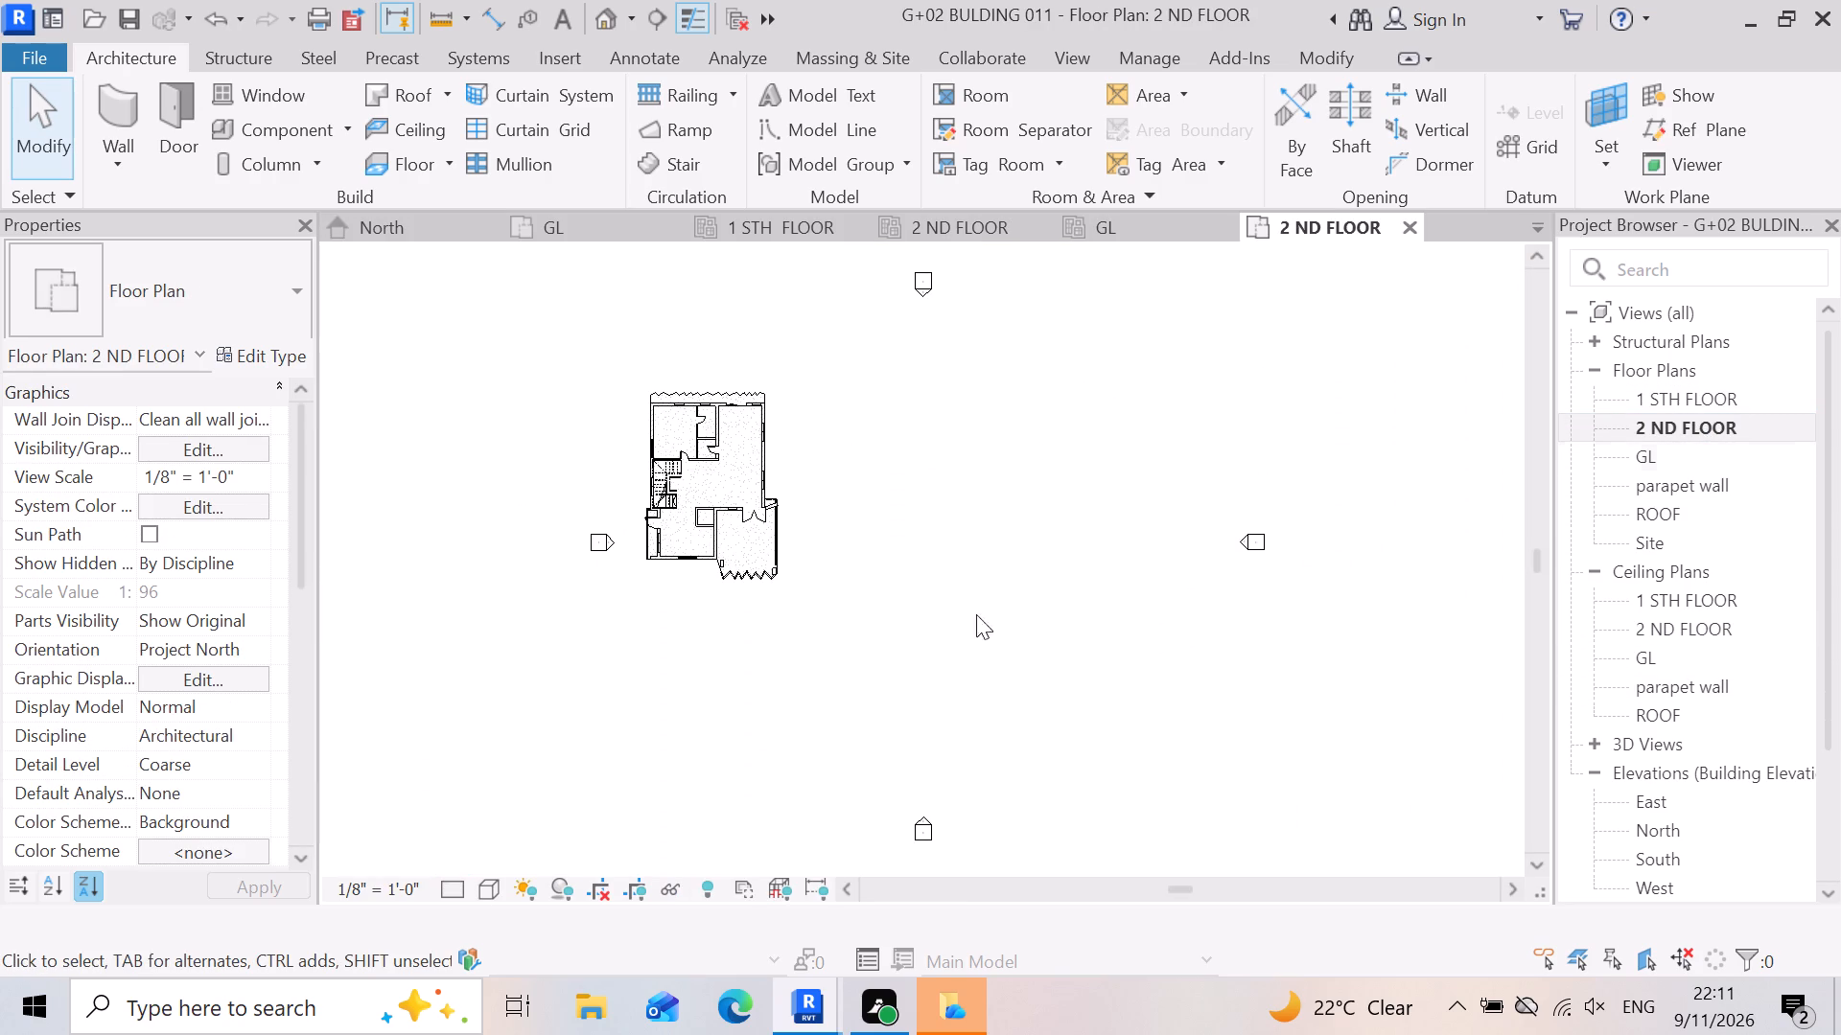
scroll(718, 586, "up", 11)
left_click(1204, 655)
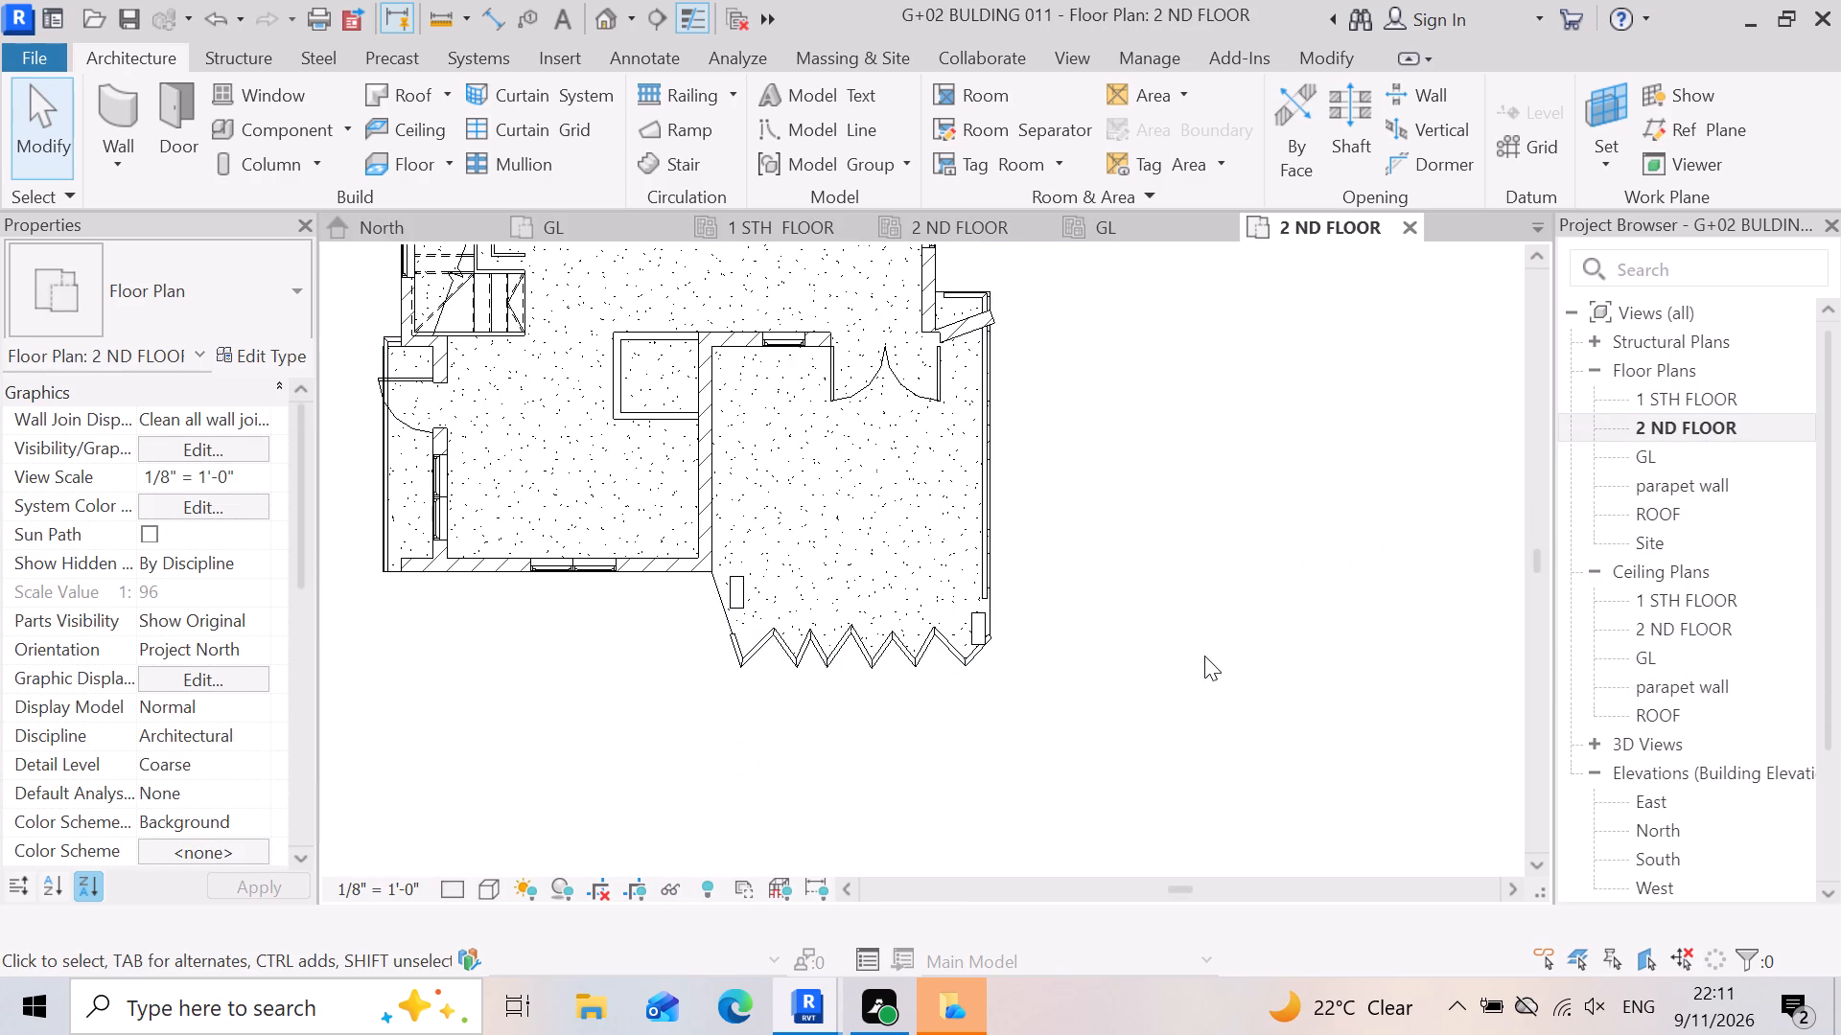
scroll(788, 561, "up", 4)
scroll(588, 746, "up", 2)
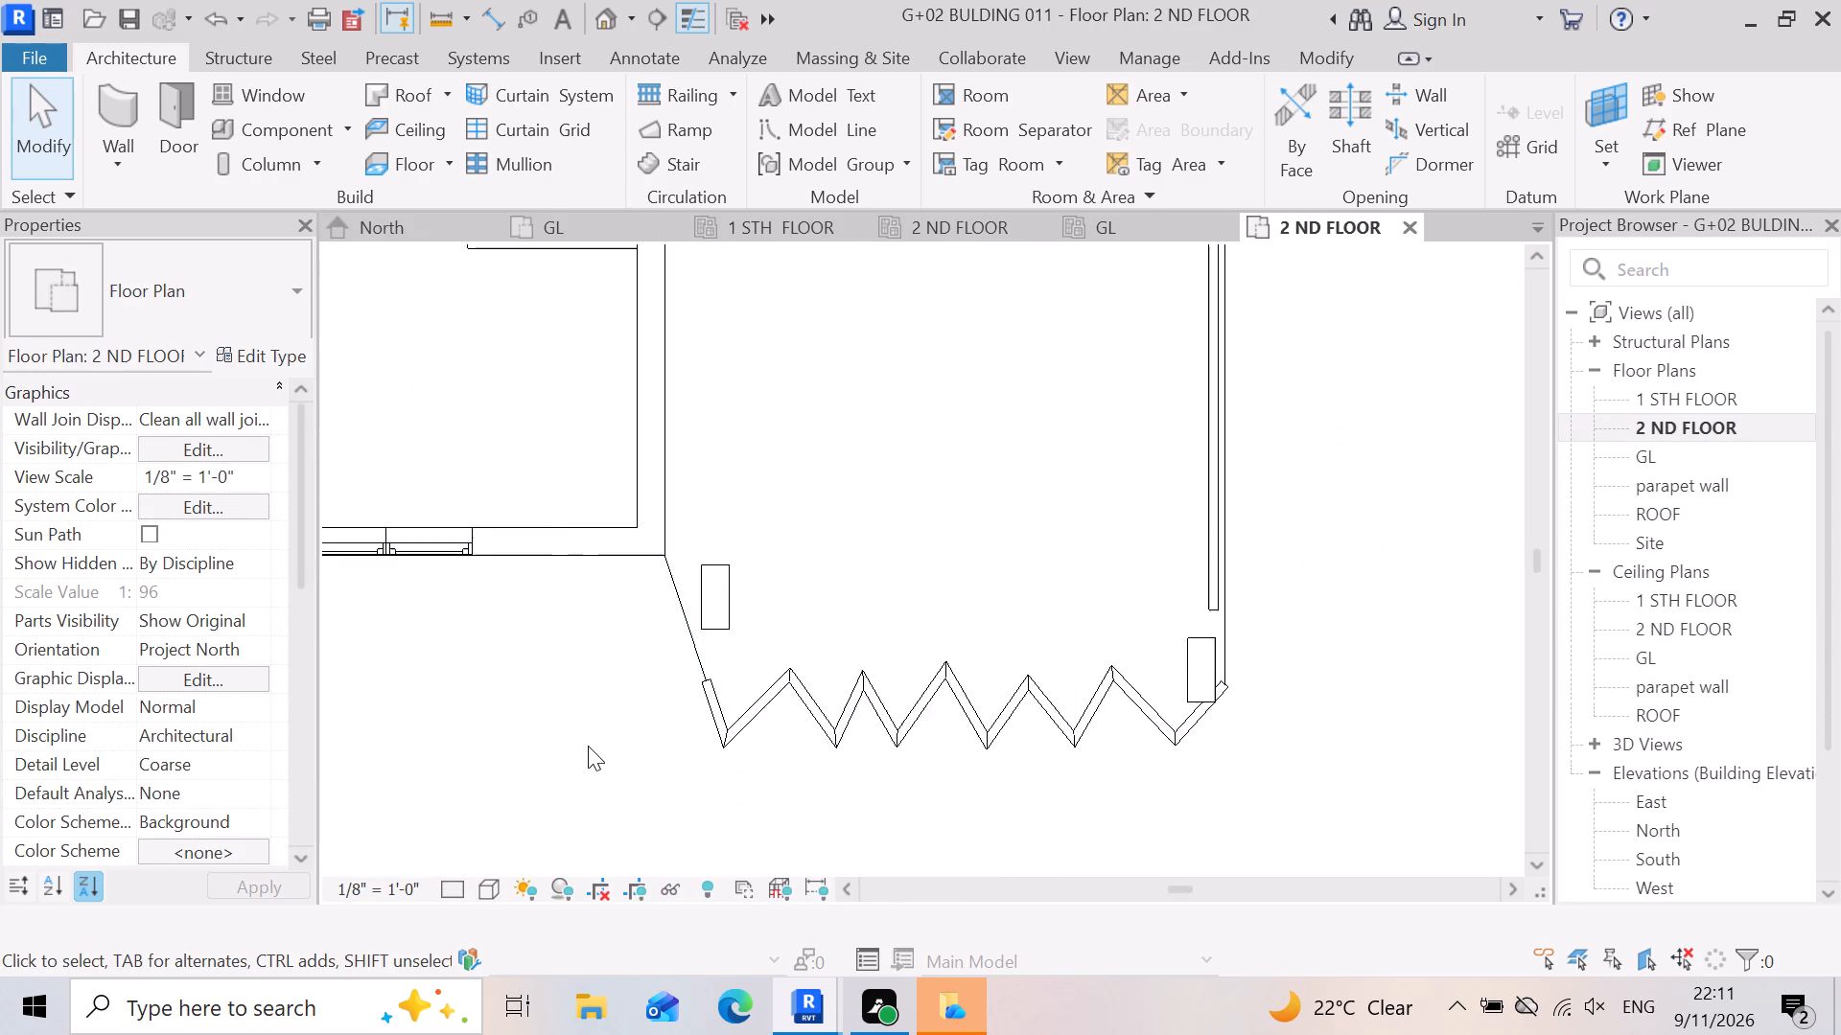
scroll(588, 746, "up", 1)
scroll(960, 747, "down", 6)
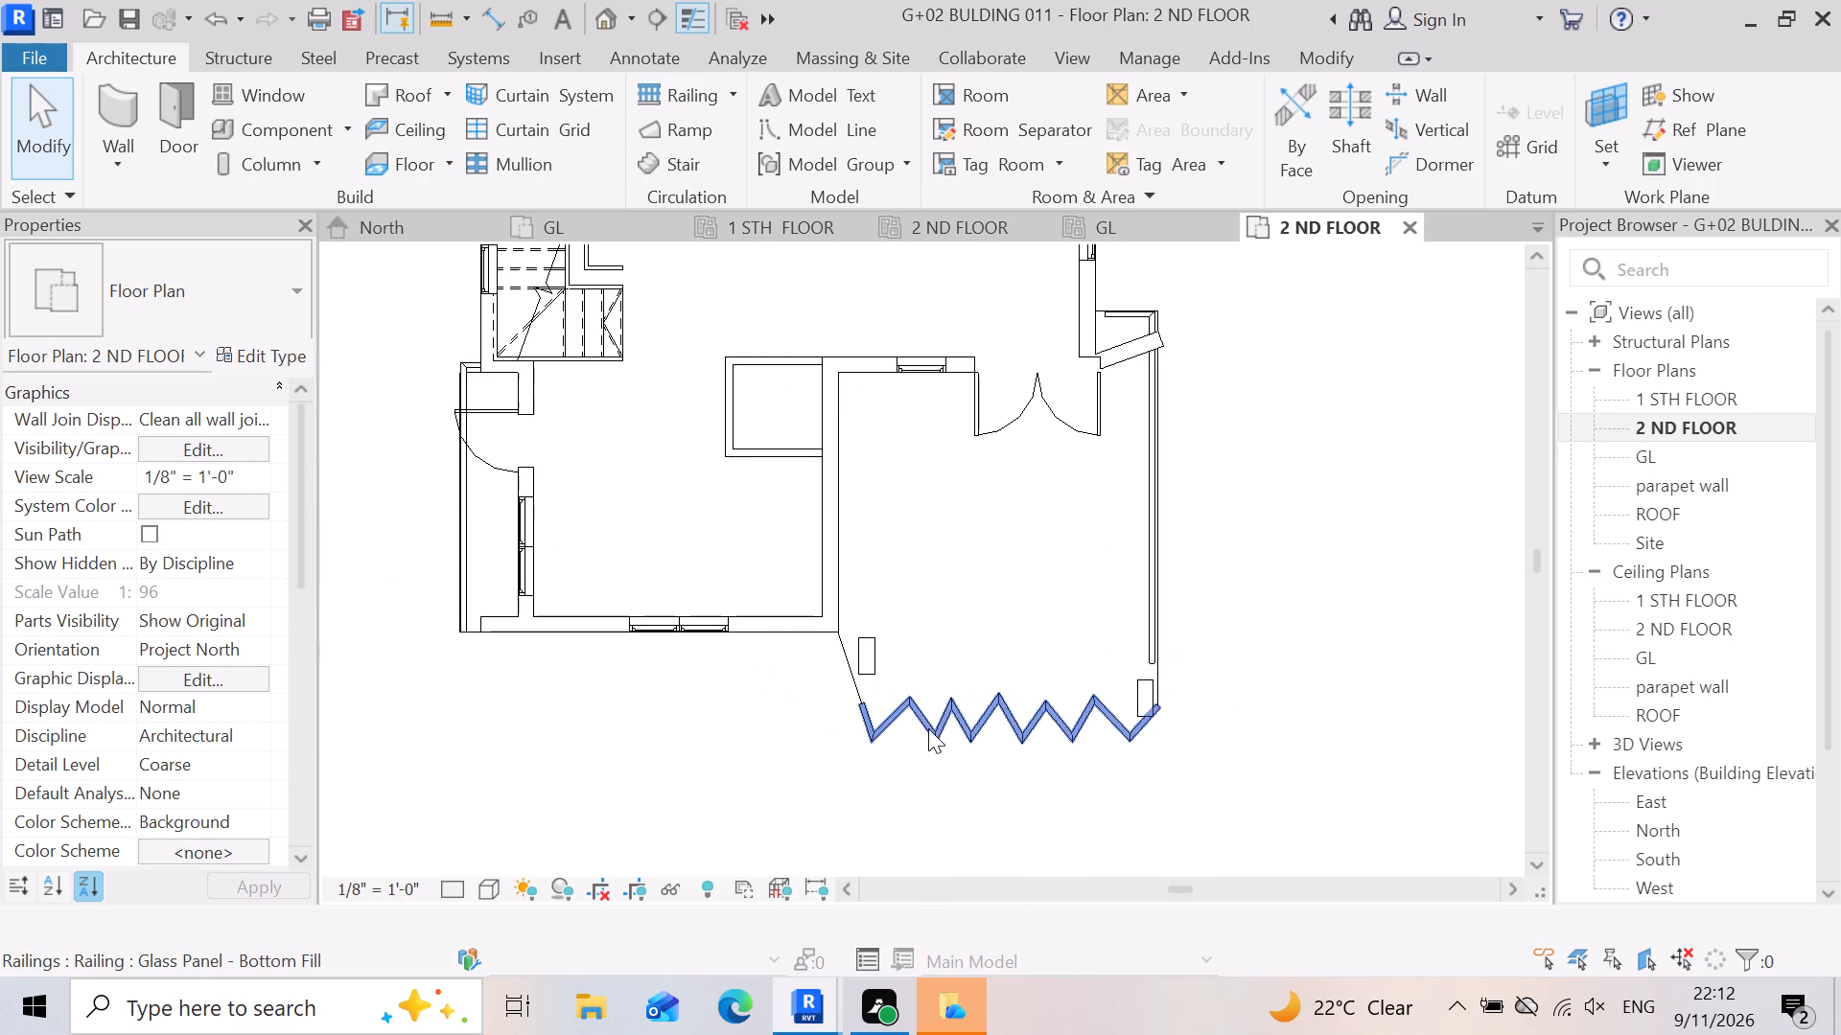
scroll(927, 334, "up", 6)
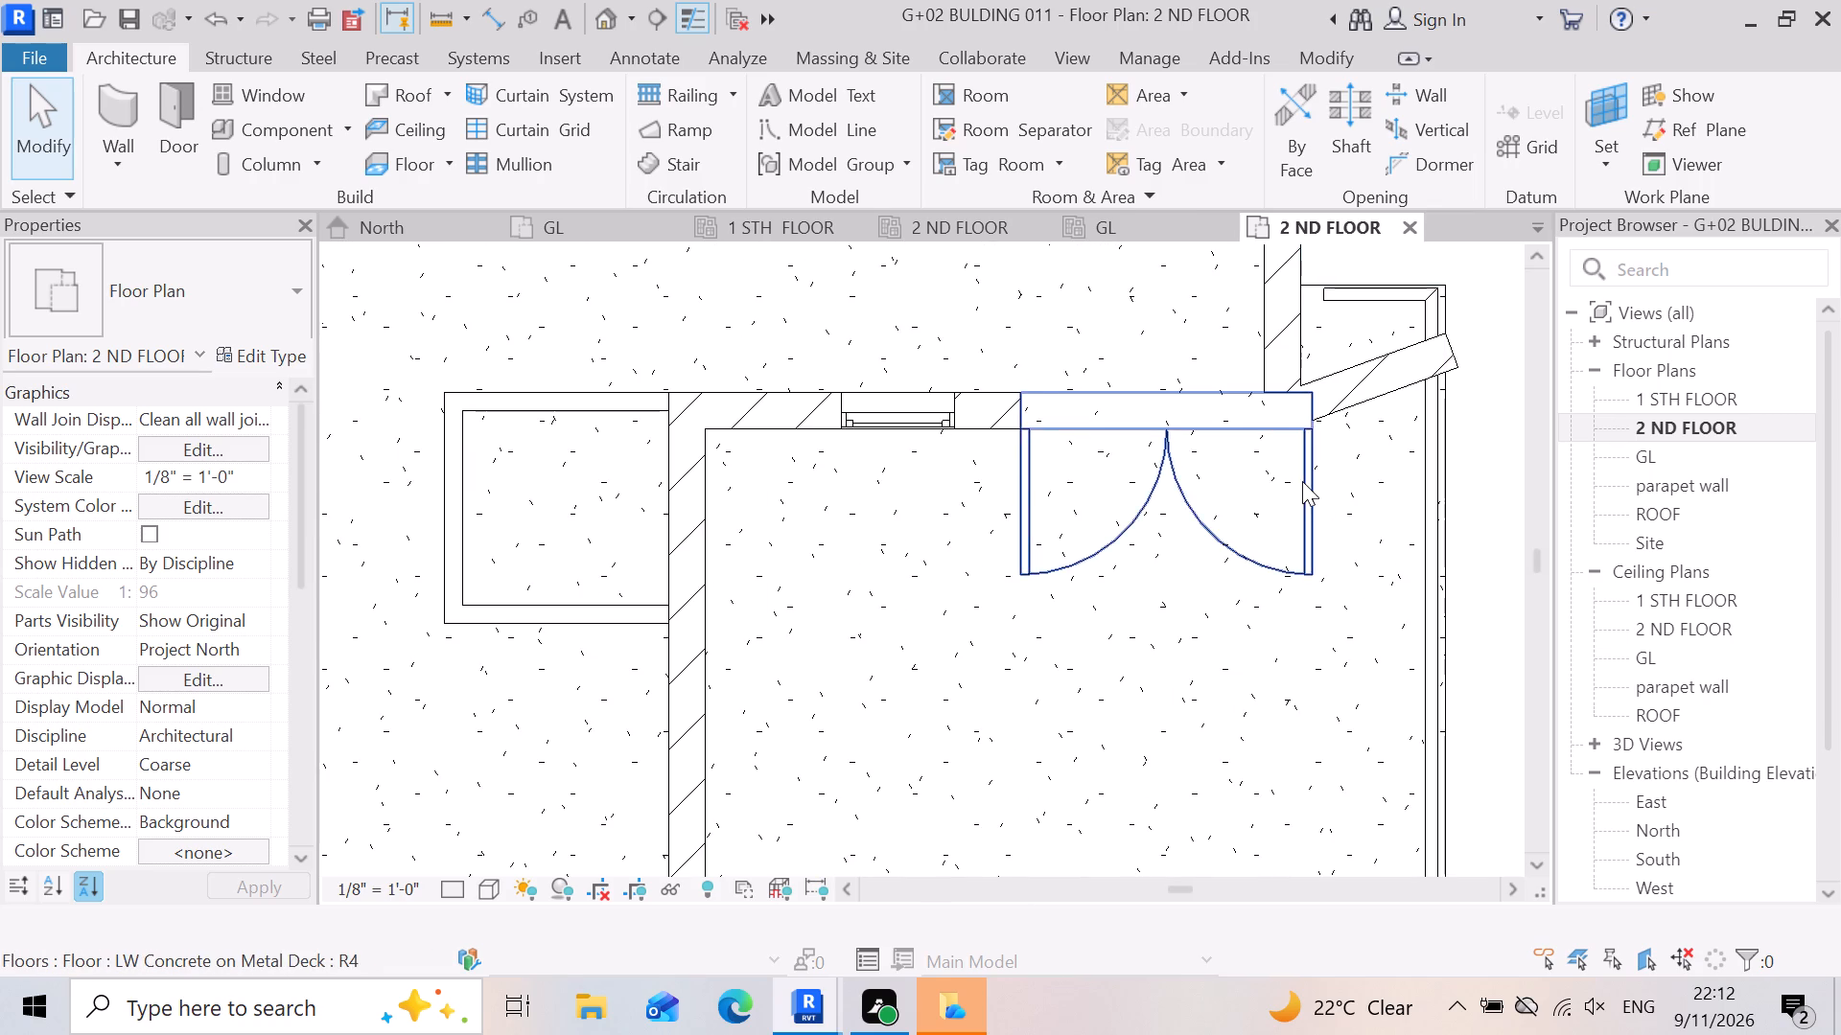
scroll(1301, 480, "down", 7)
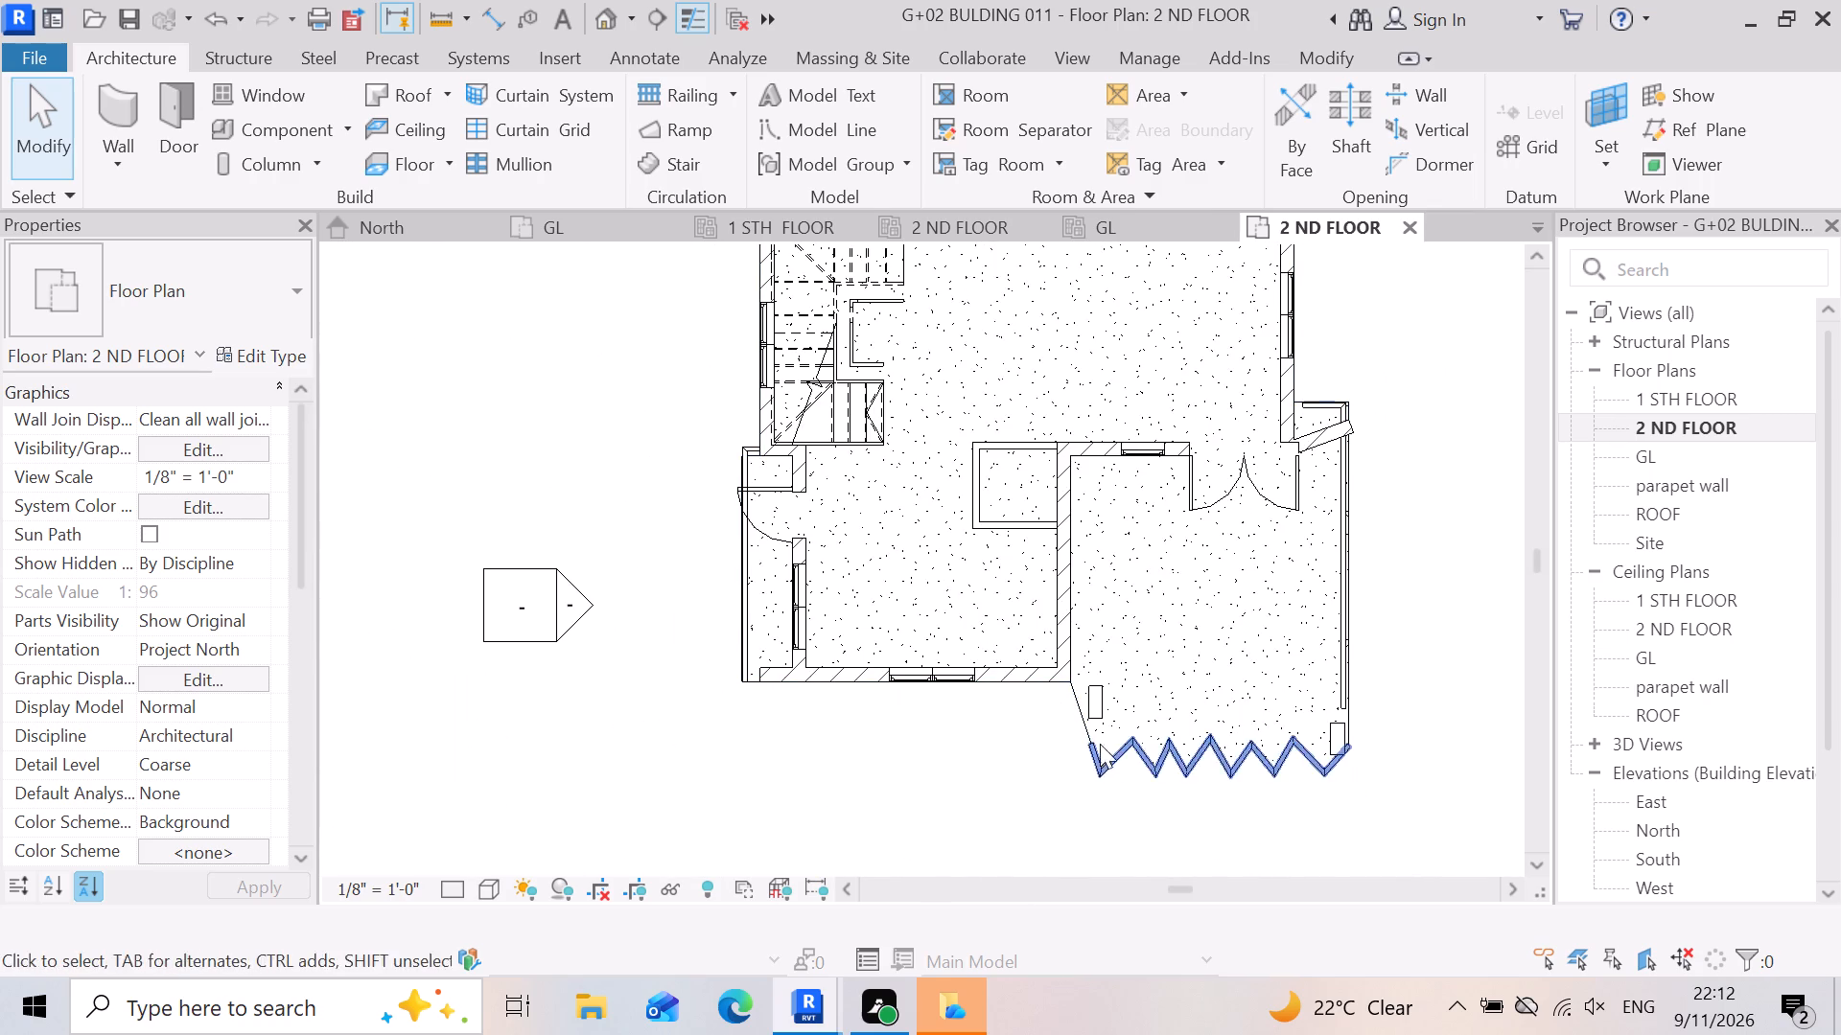
scroll(1102, 690, "down", 4)
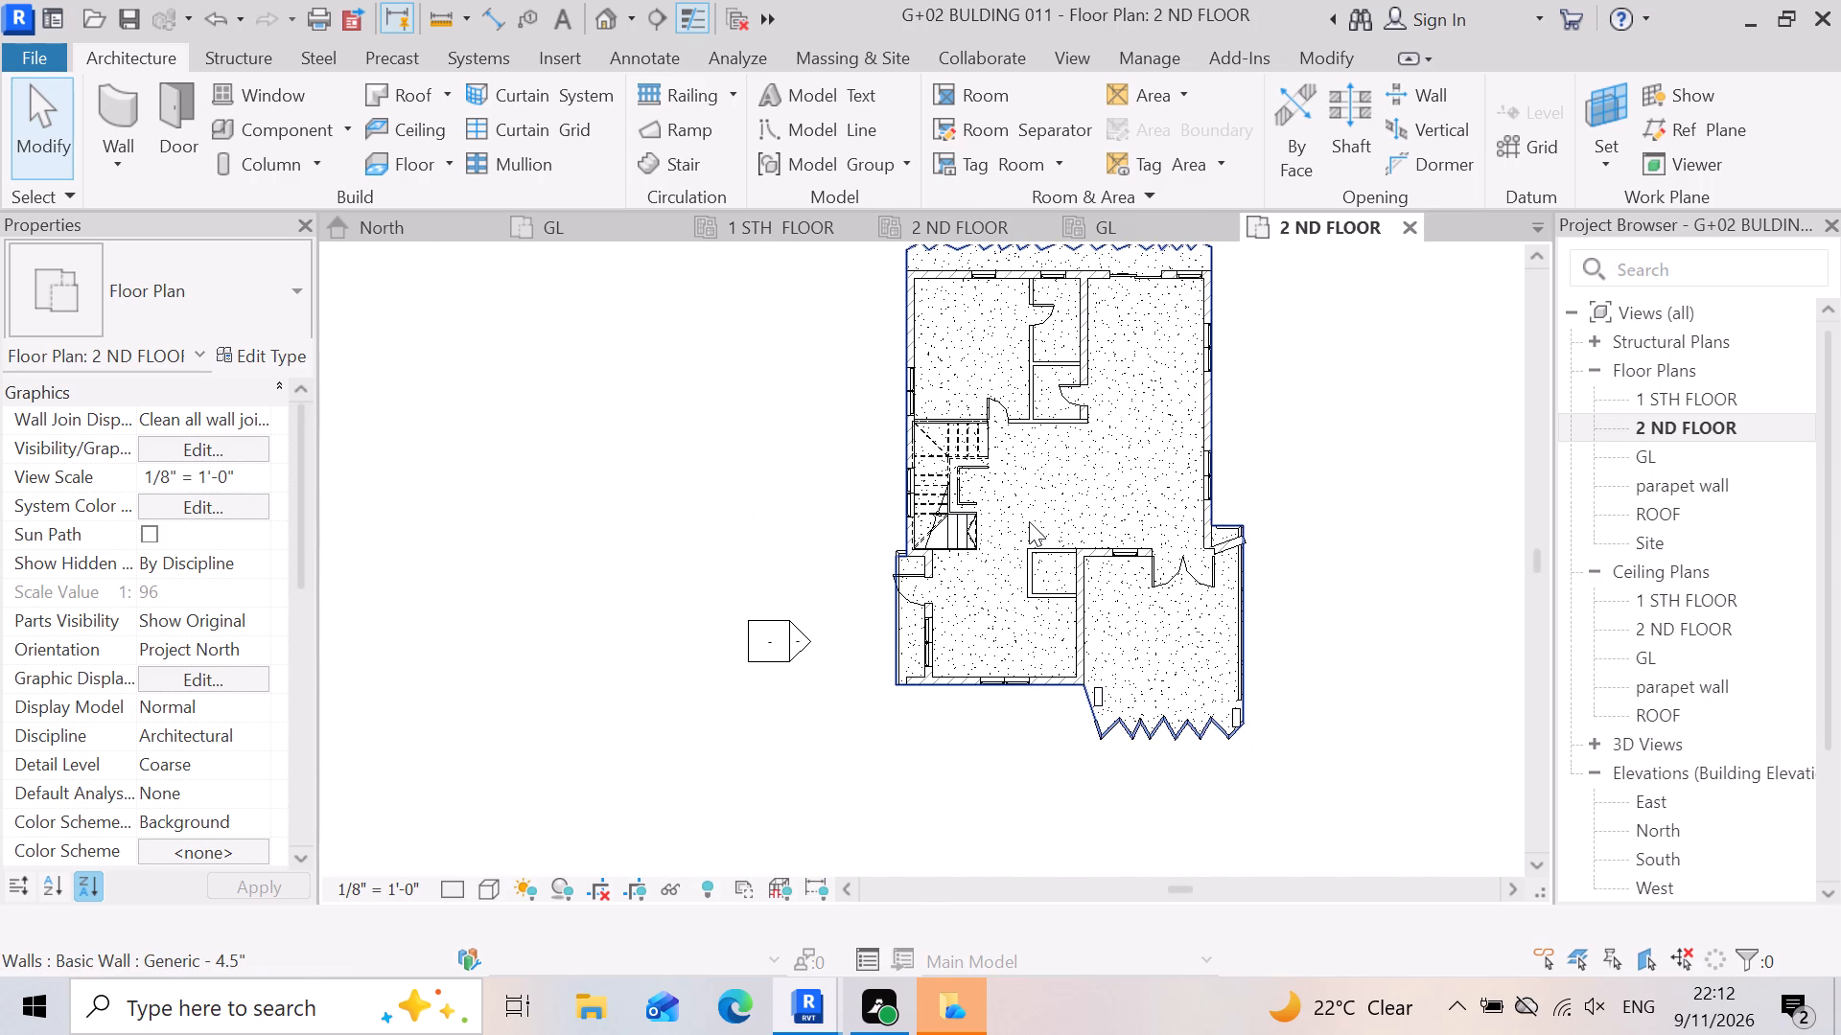
left_click(1029, 521)
scroll(1024, 527, "up", 3)
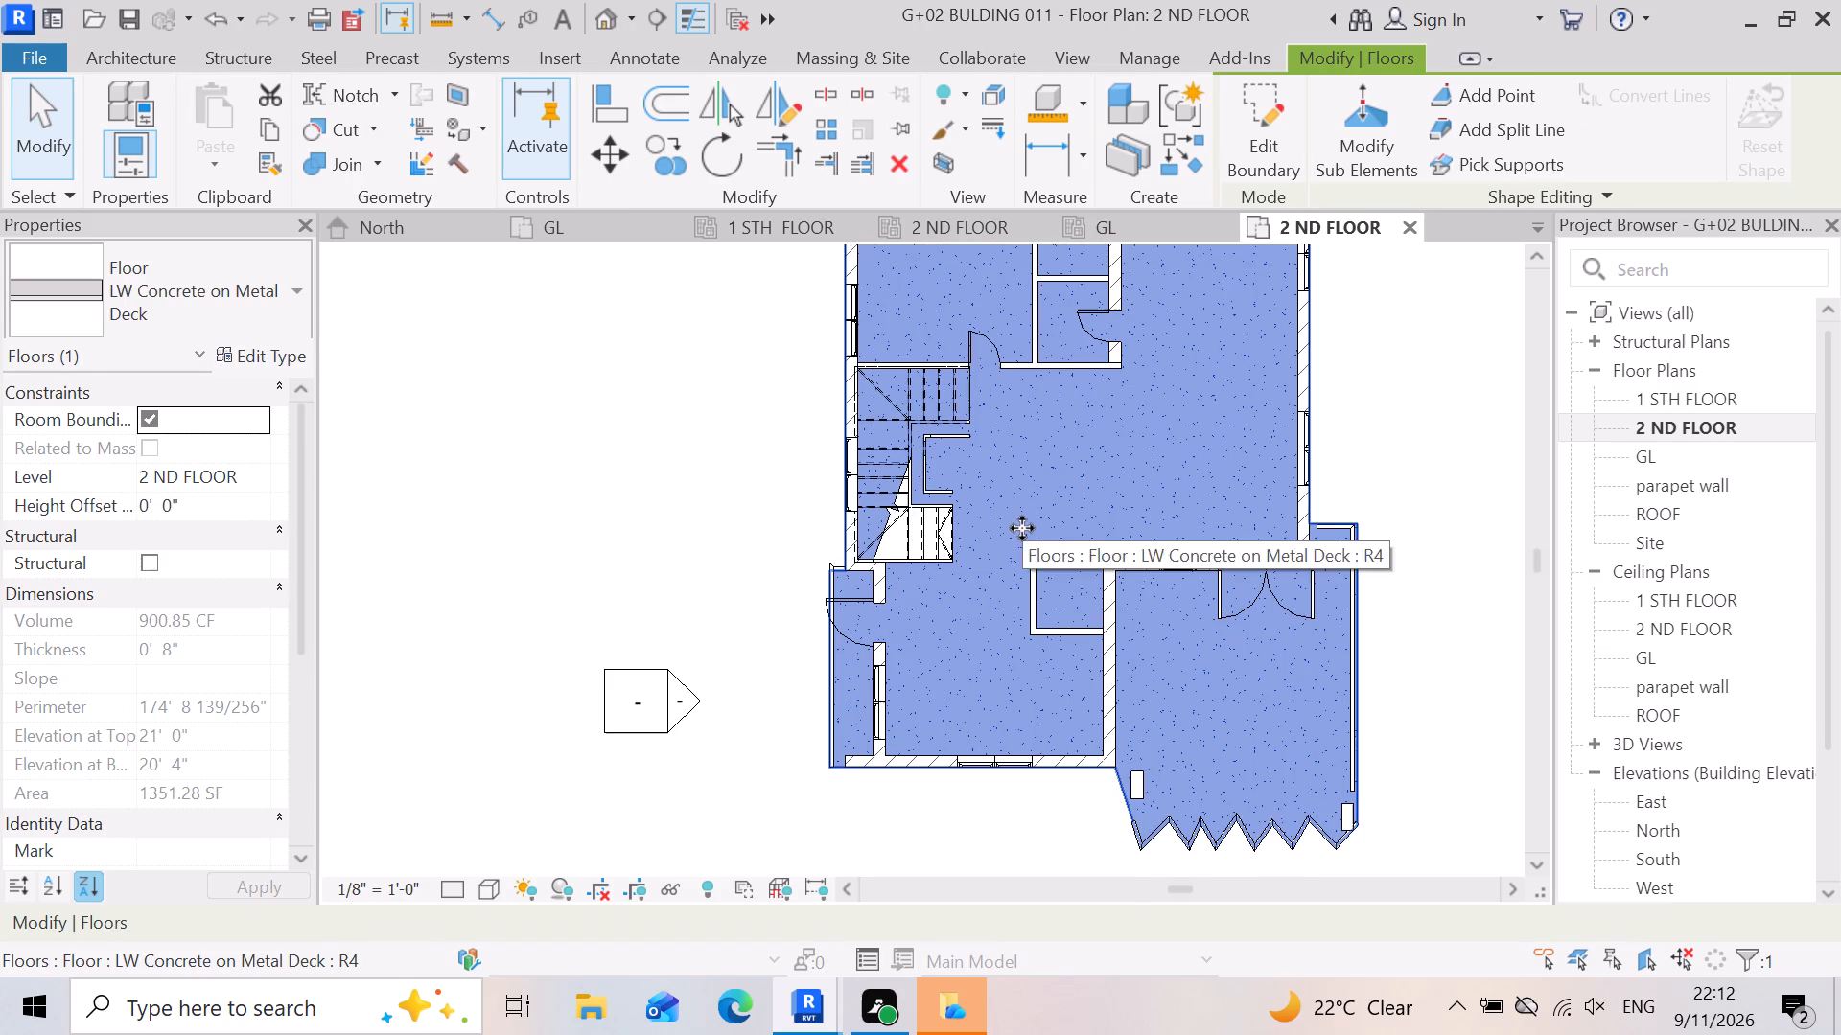
left_click(524, 471)
scroll(1246, 724, "down", 4)
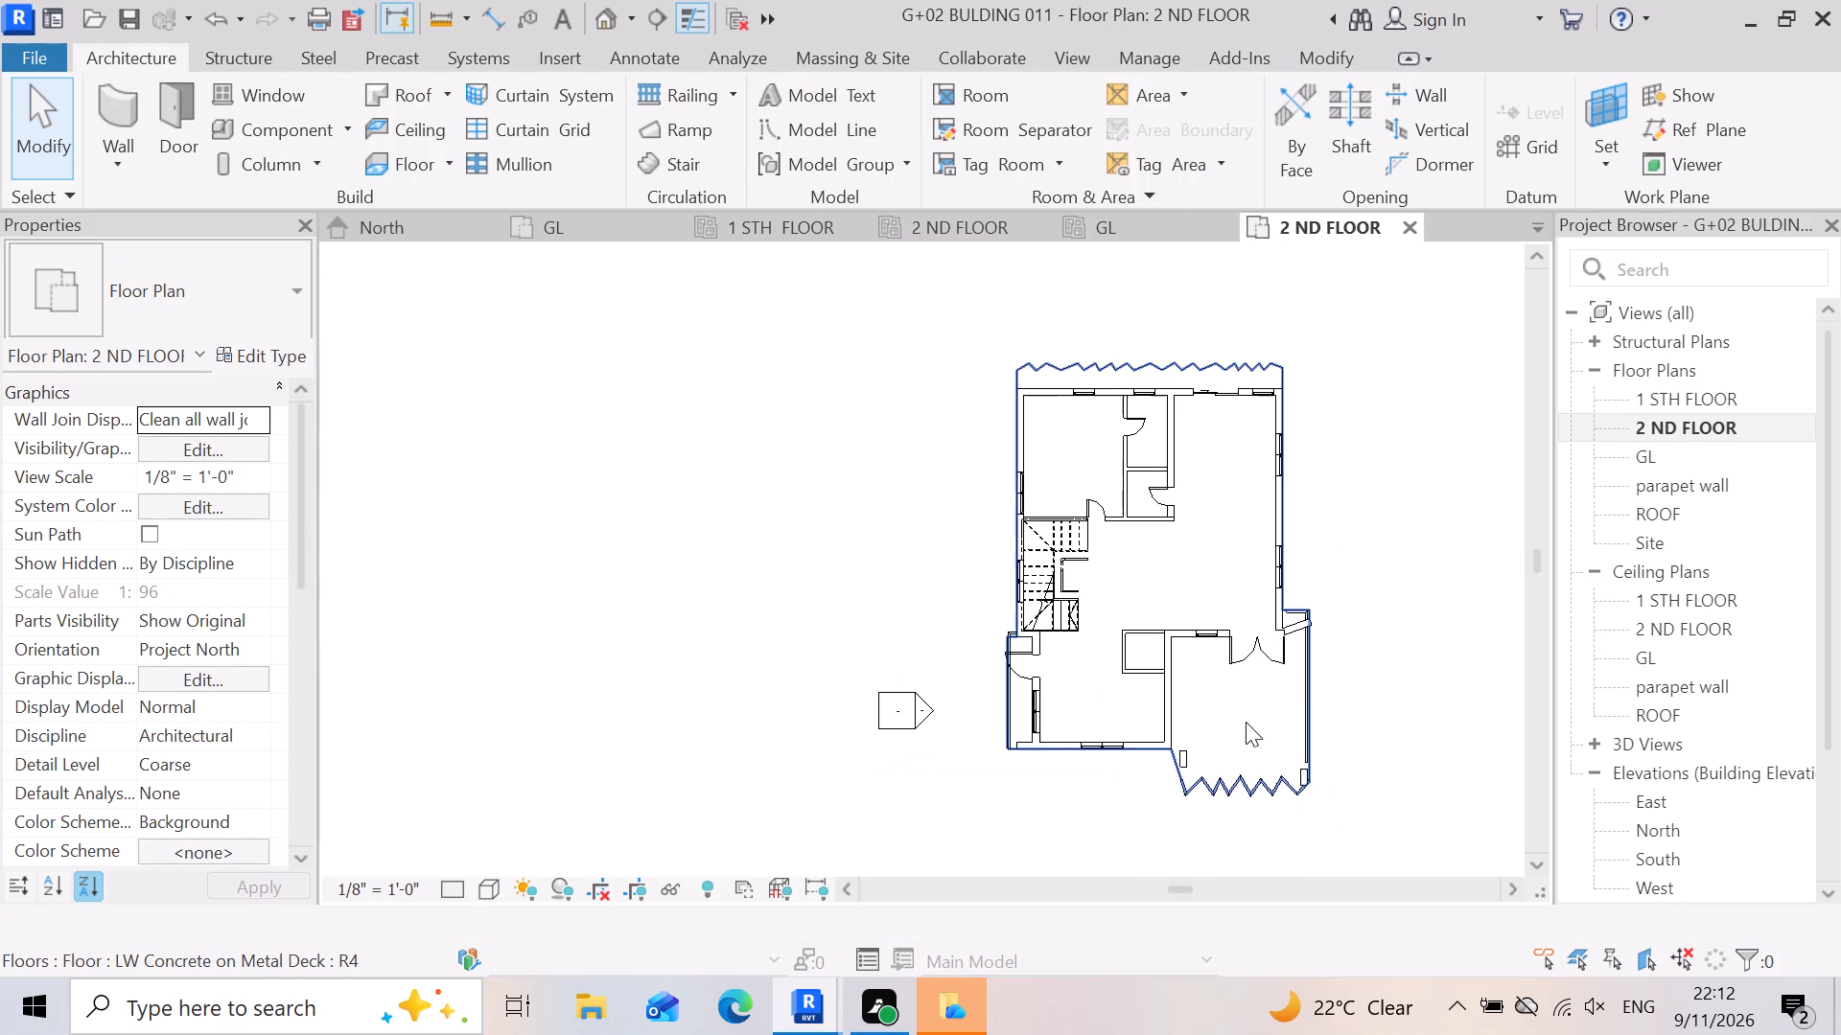
scroll(1305, 731, "up", 3)
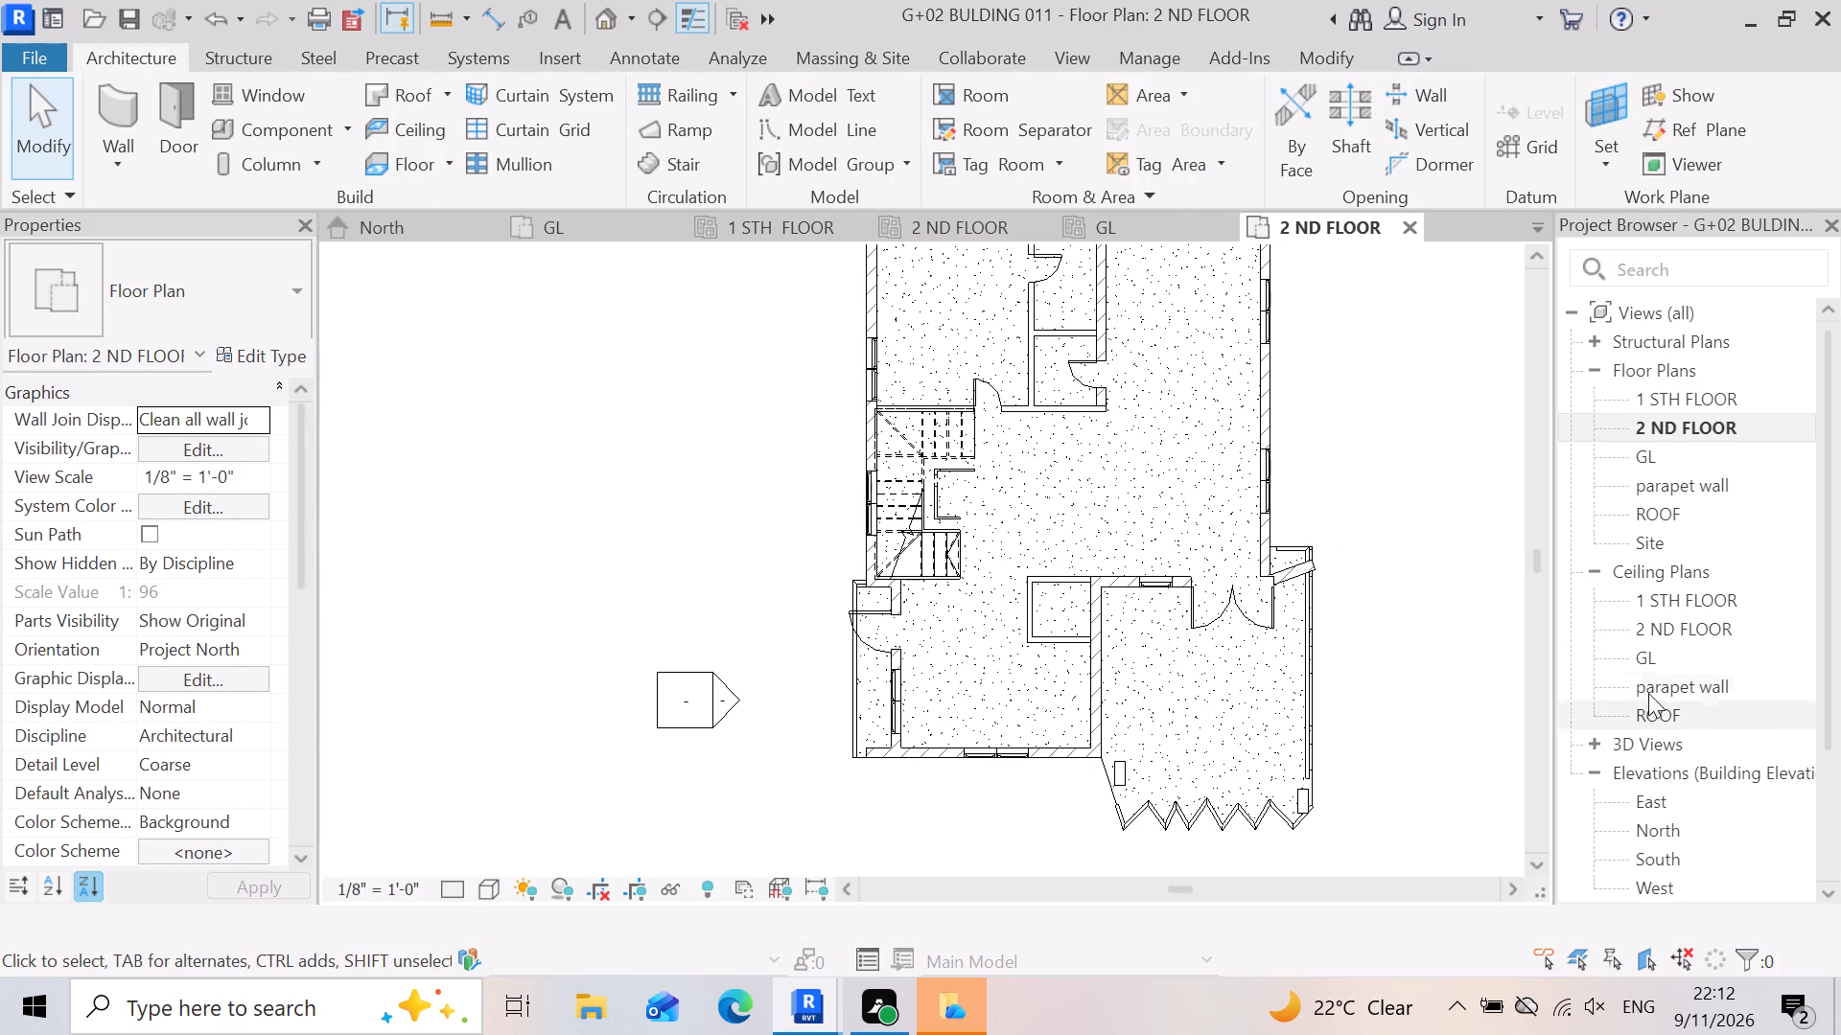
left_click(1356, 608)
scroll(1756, 649, "up", 3)
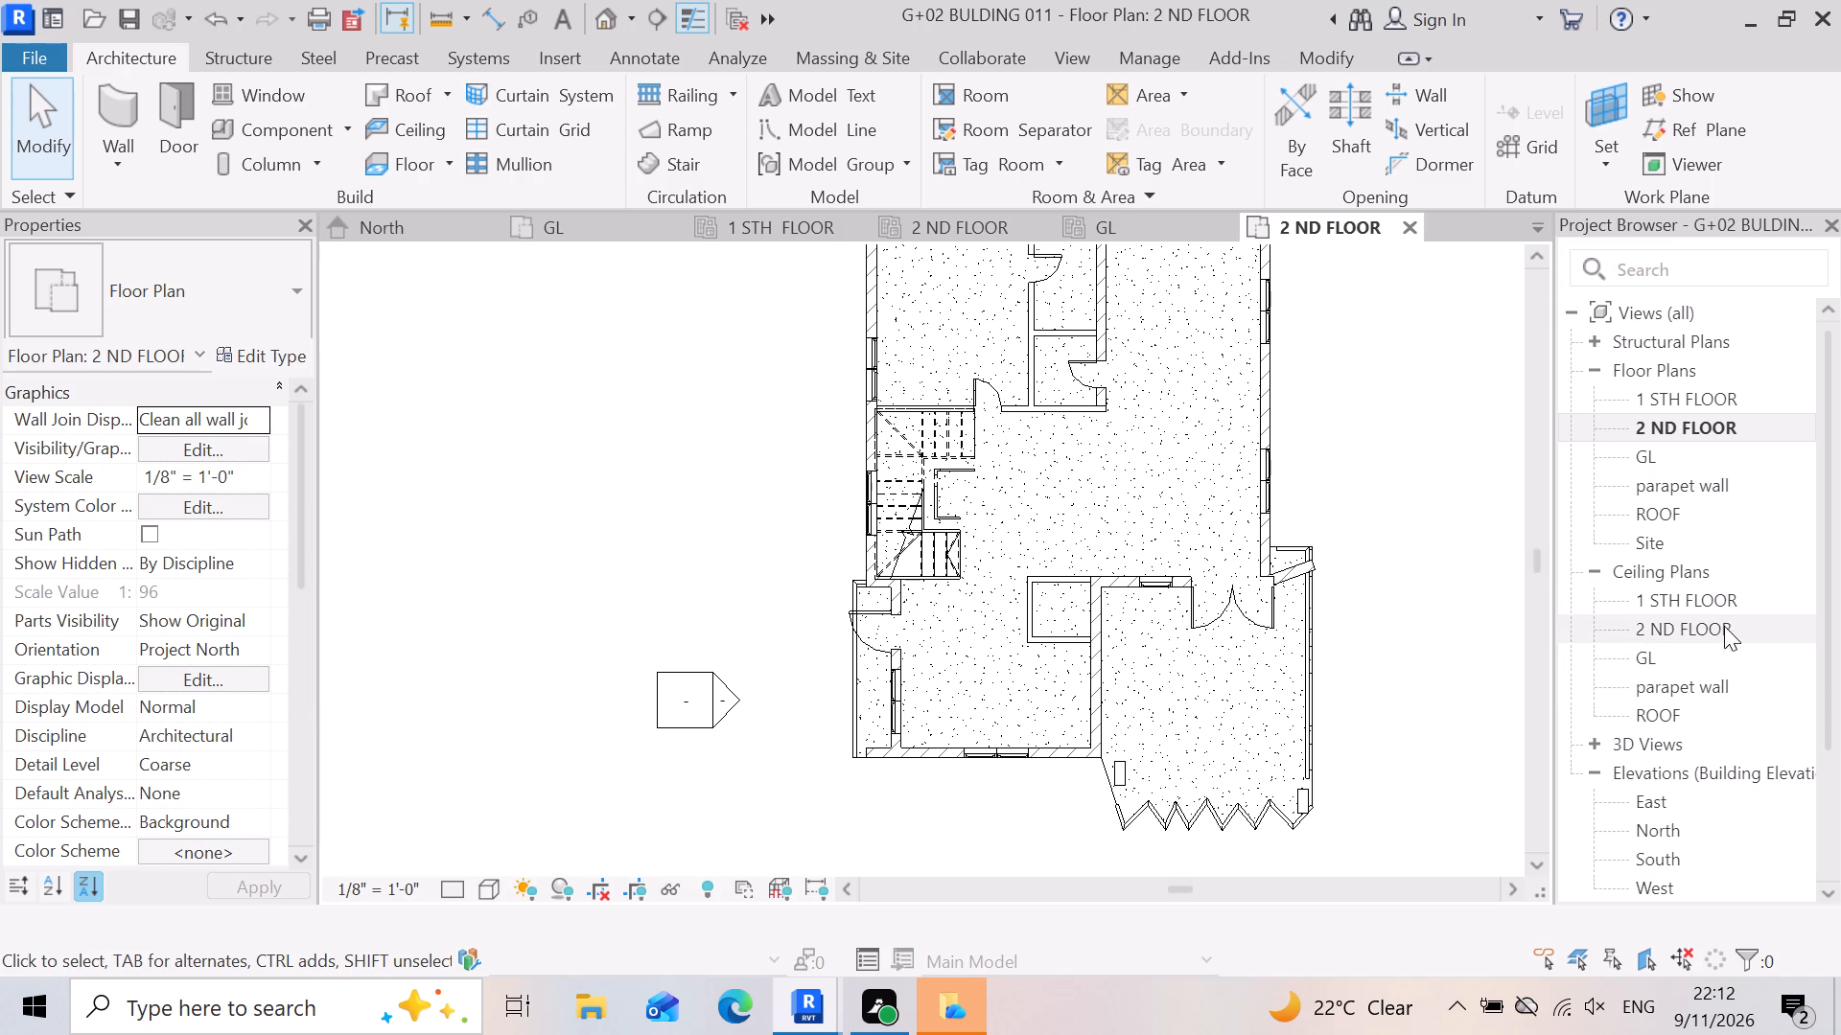
Open the 2 ND FLOOR ceiling plan and select the balcony's compound ceiling.
left_click(1722, 606)
left_click(1716, 606)
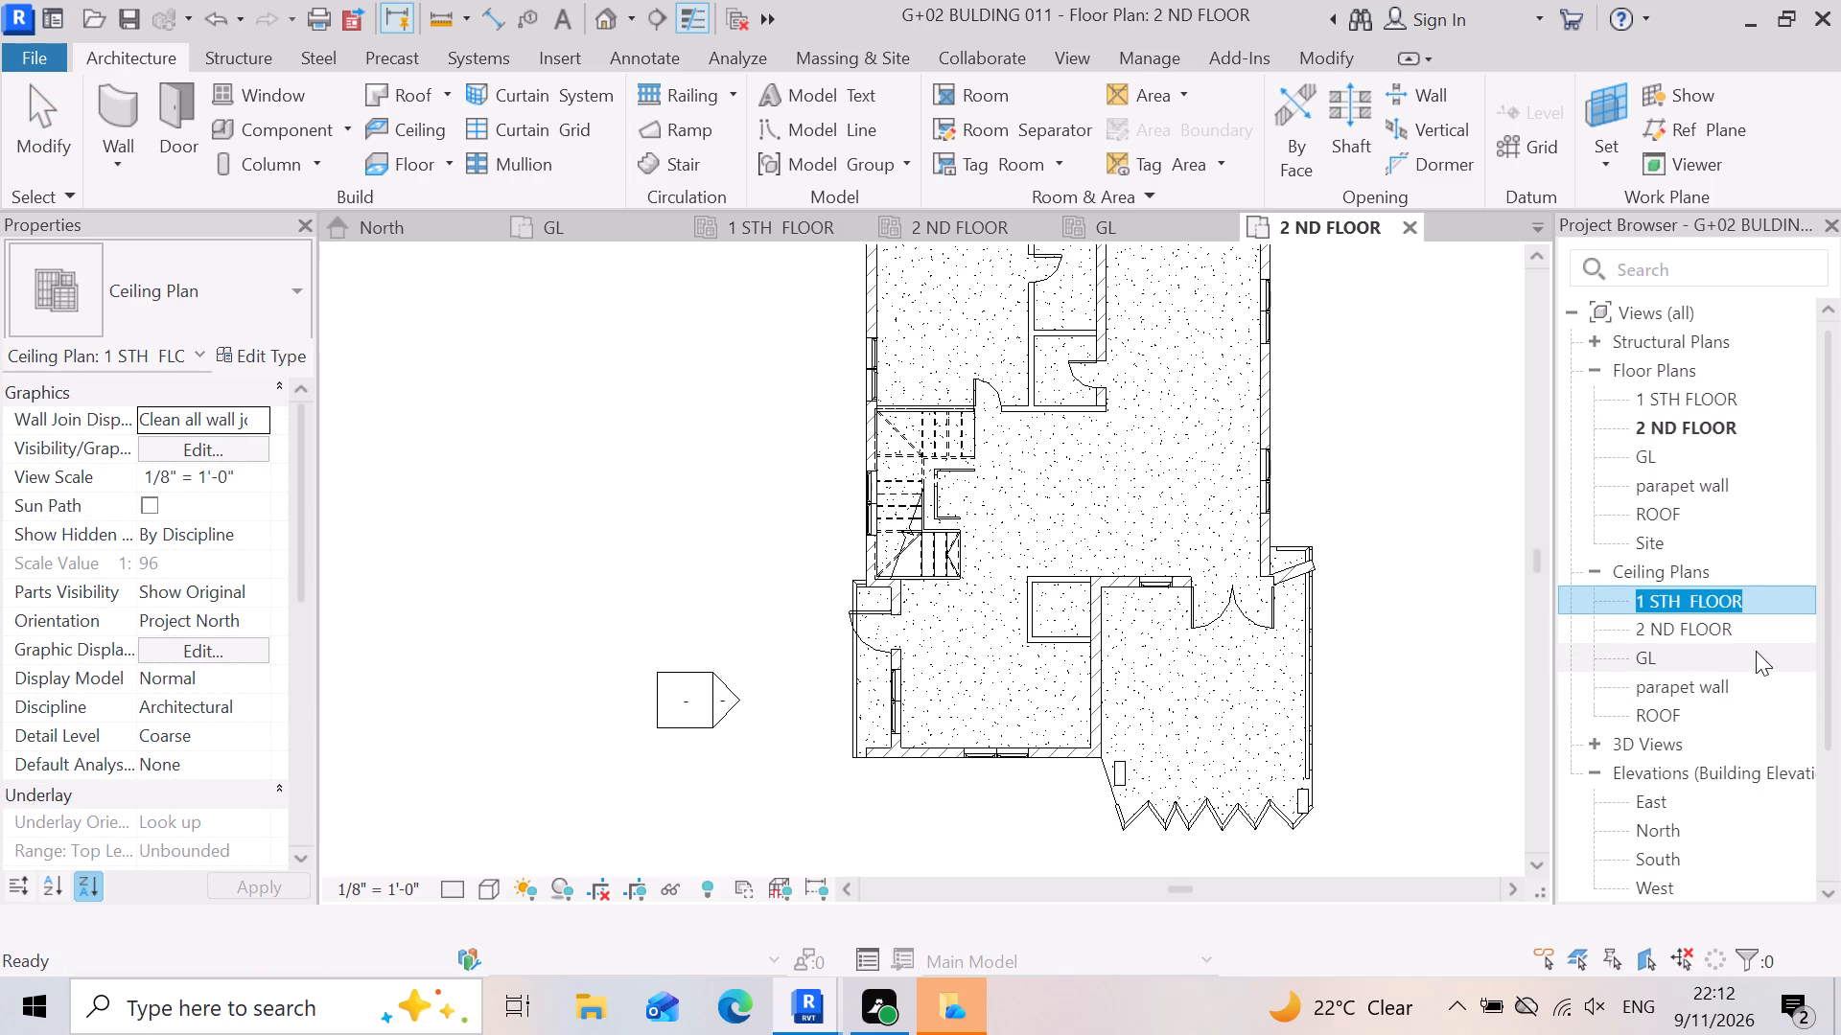
double_click(1728, 635)
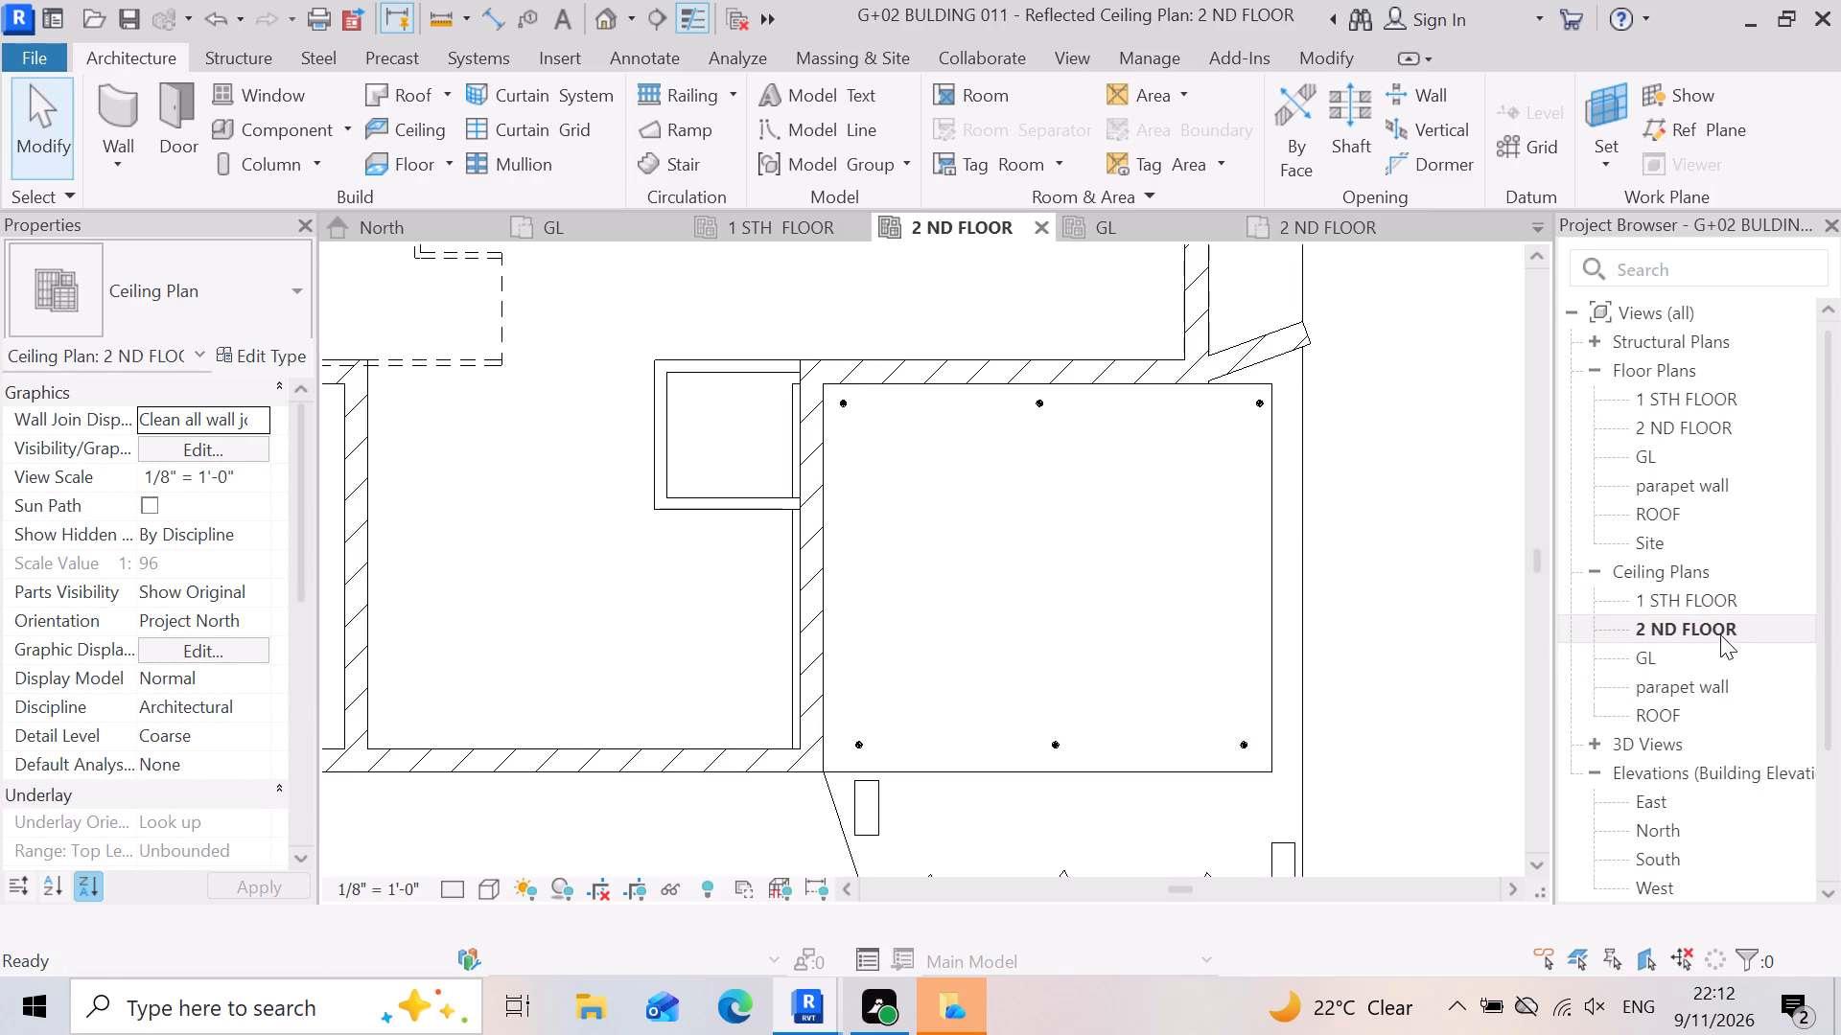
scroll(1022, 388, "down", 4)
left_click(1245, 508)
scroll(1167, 531, "up", 3)
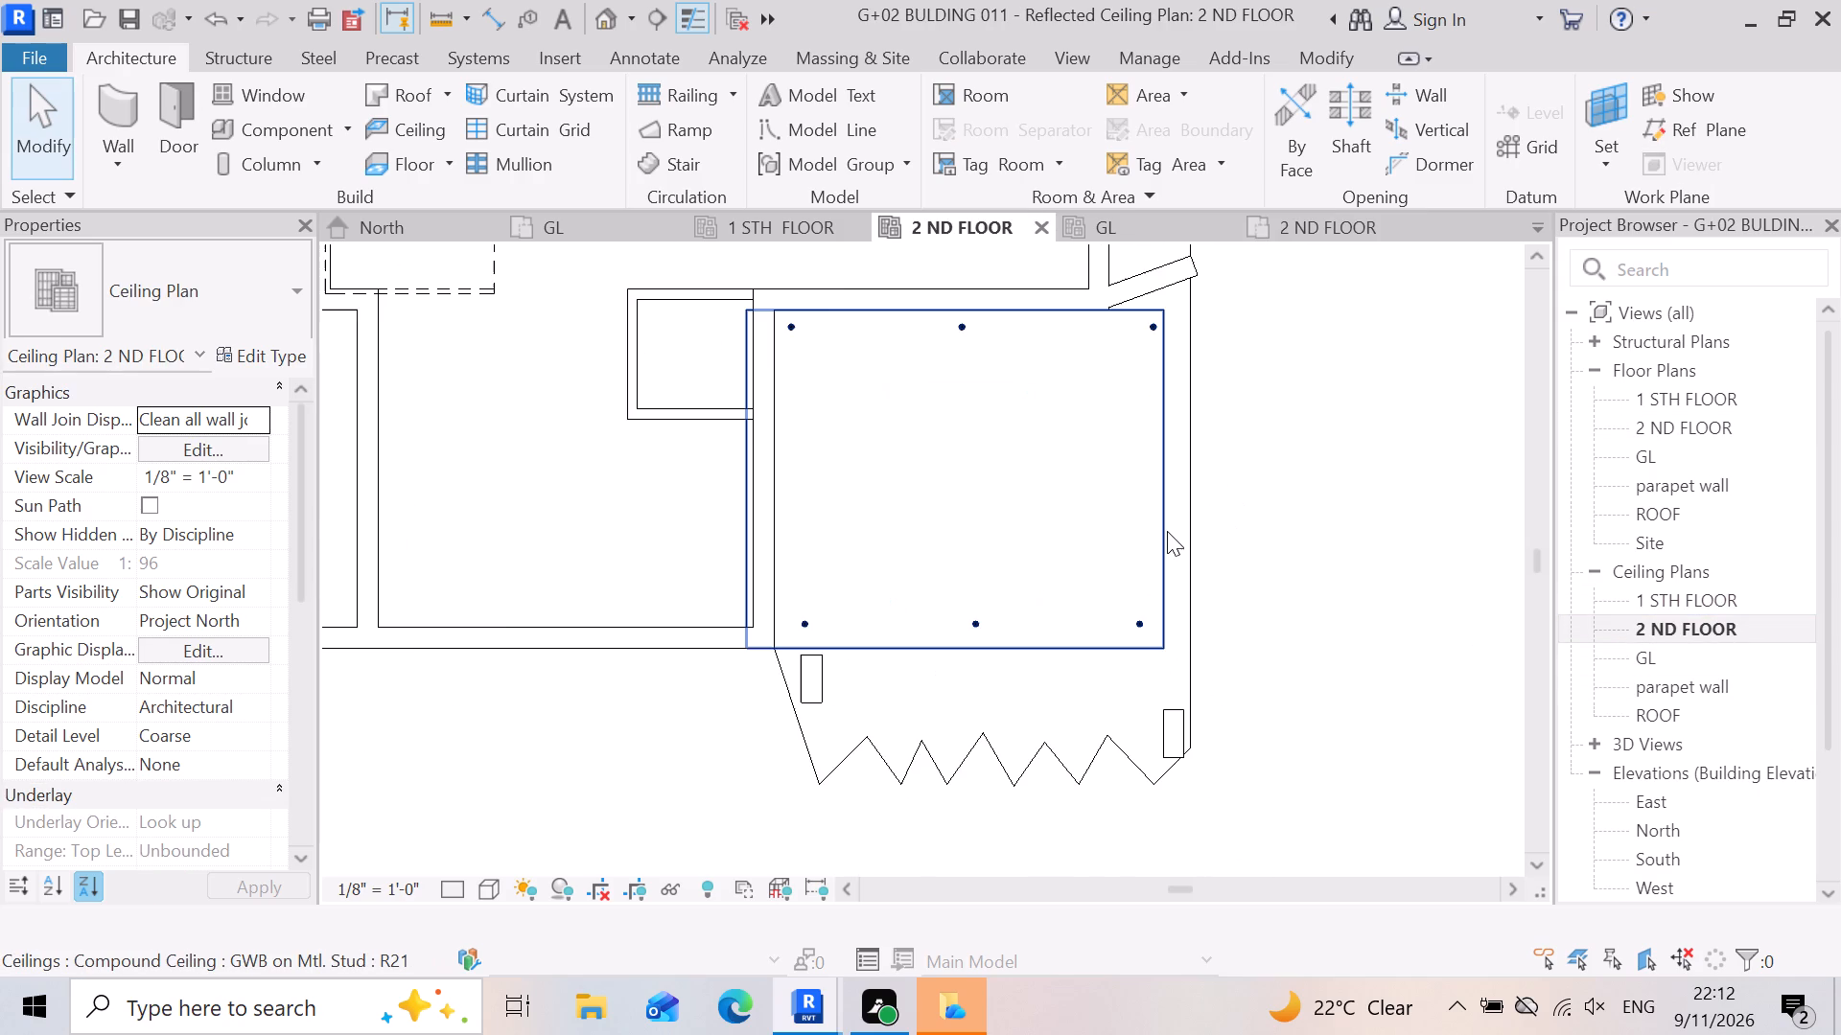
left_click(1165, 526)
left_click(1344, 590)
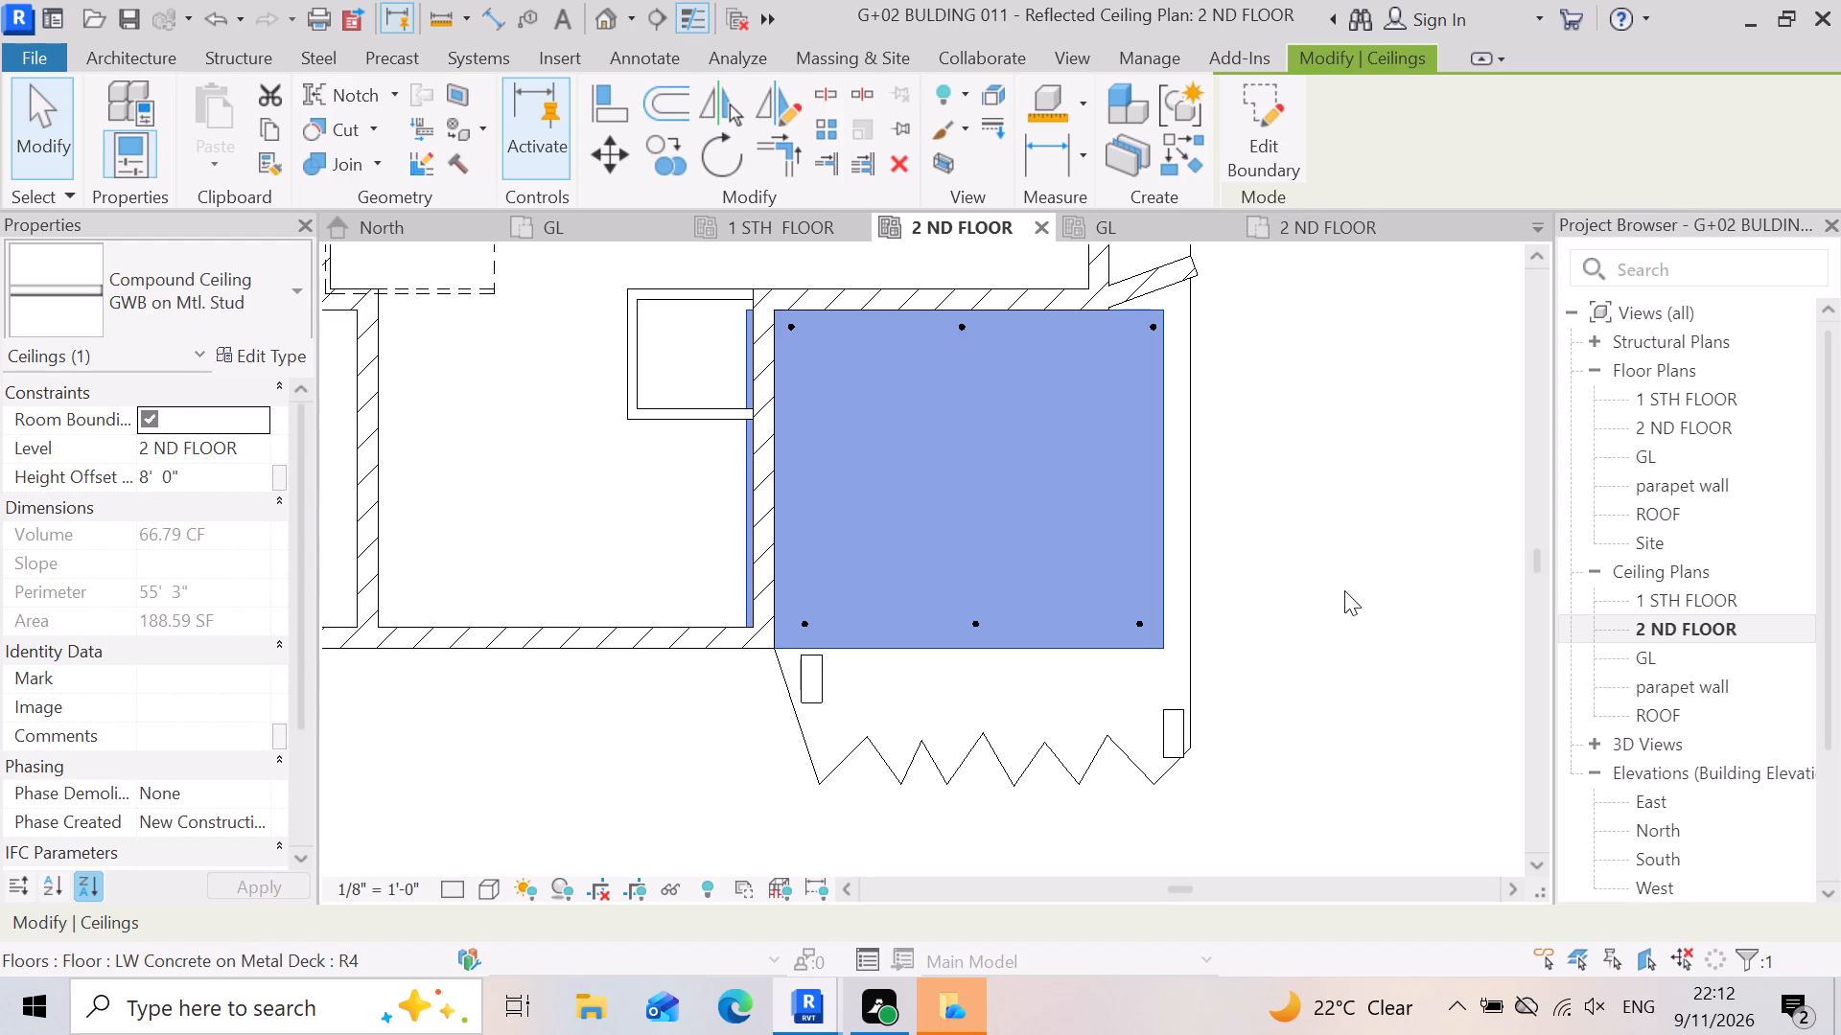
left_click(1163, 562)
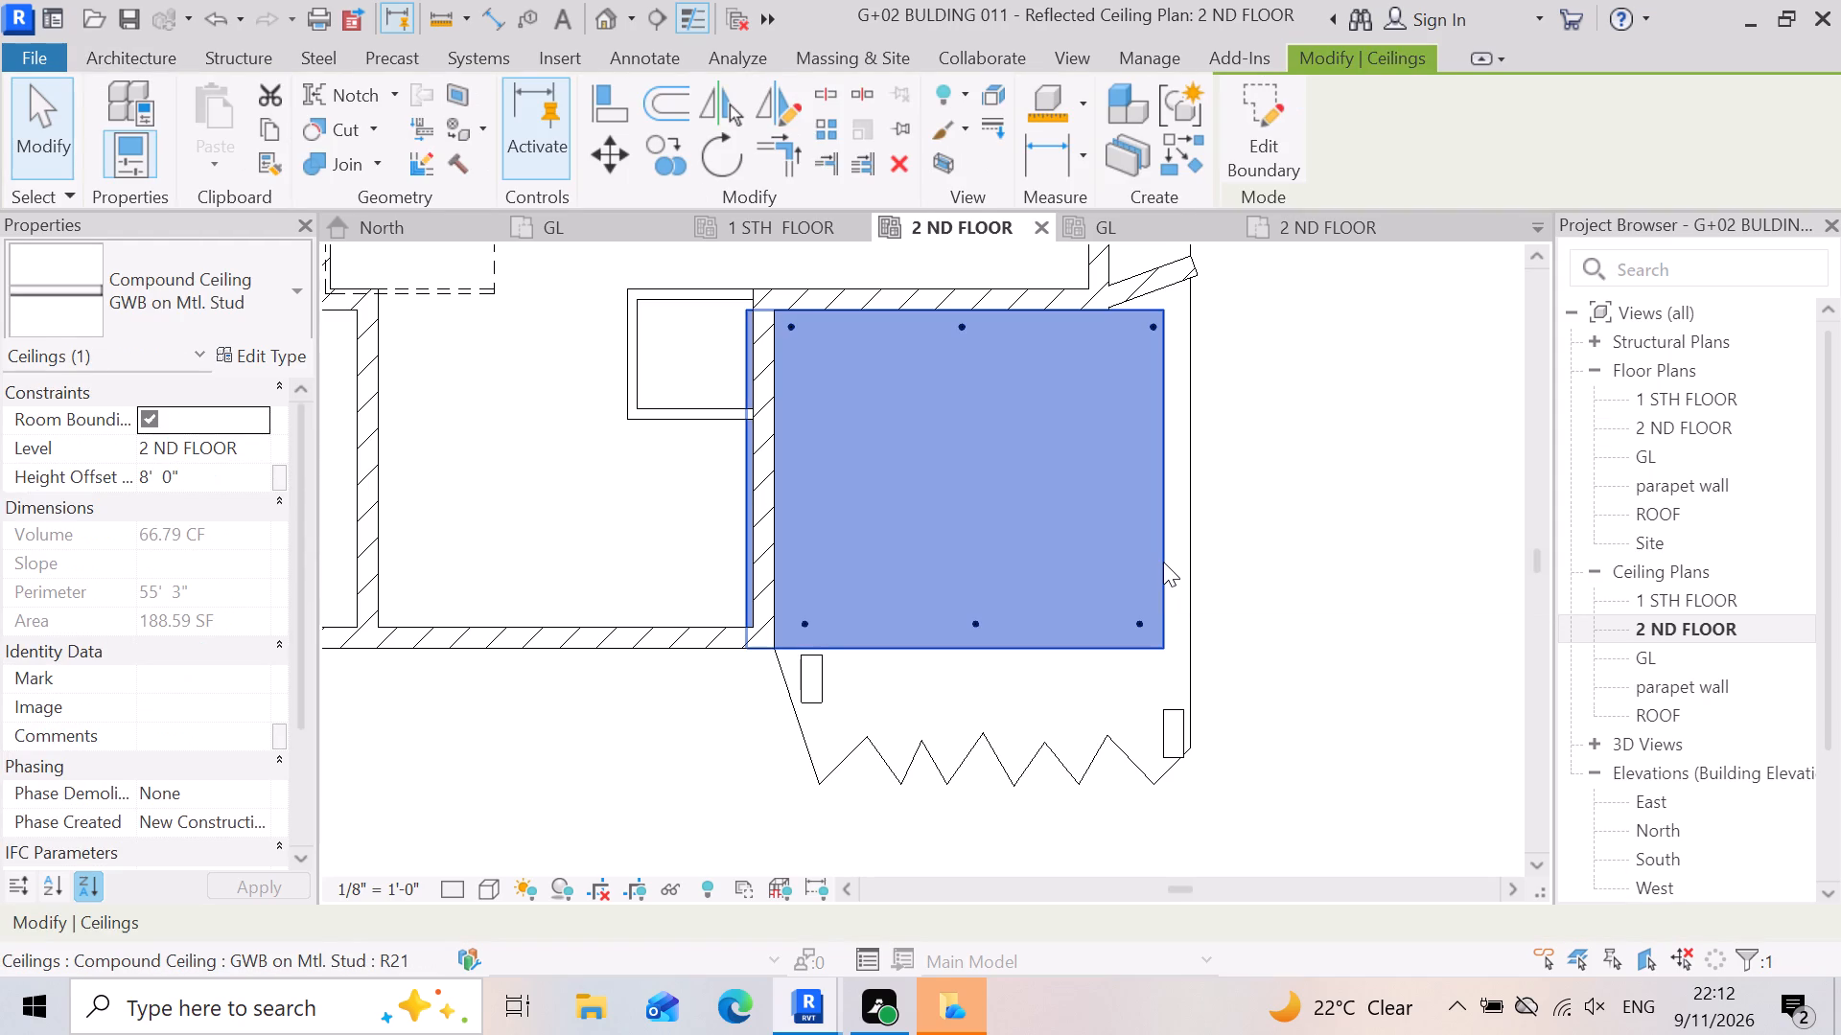
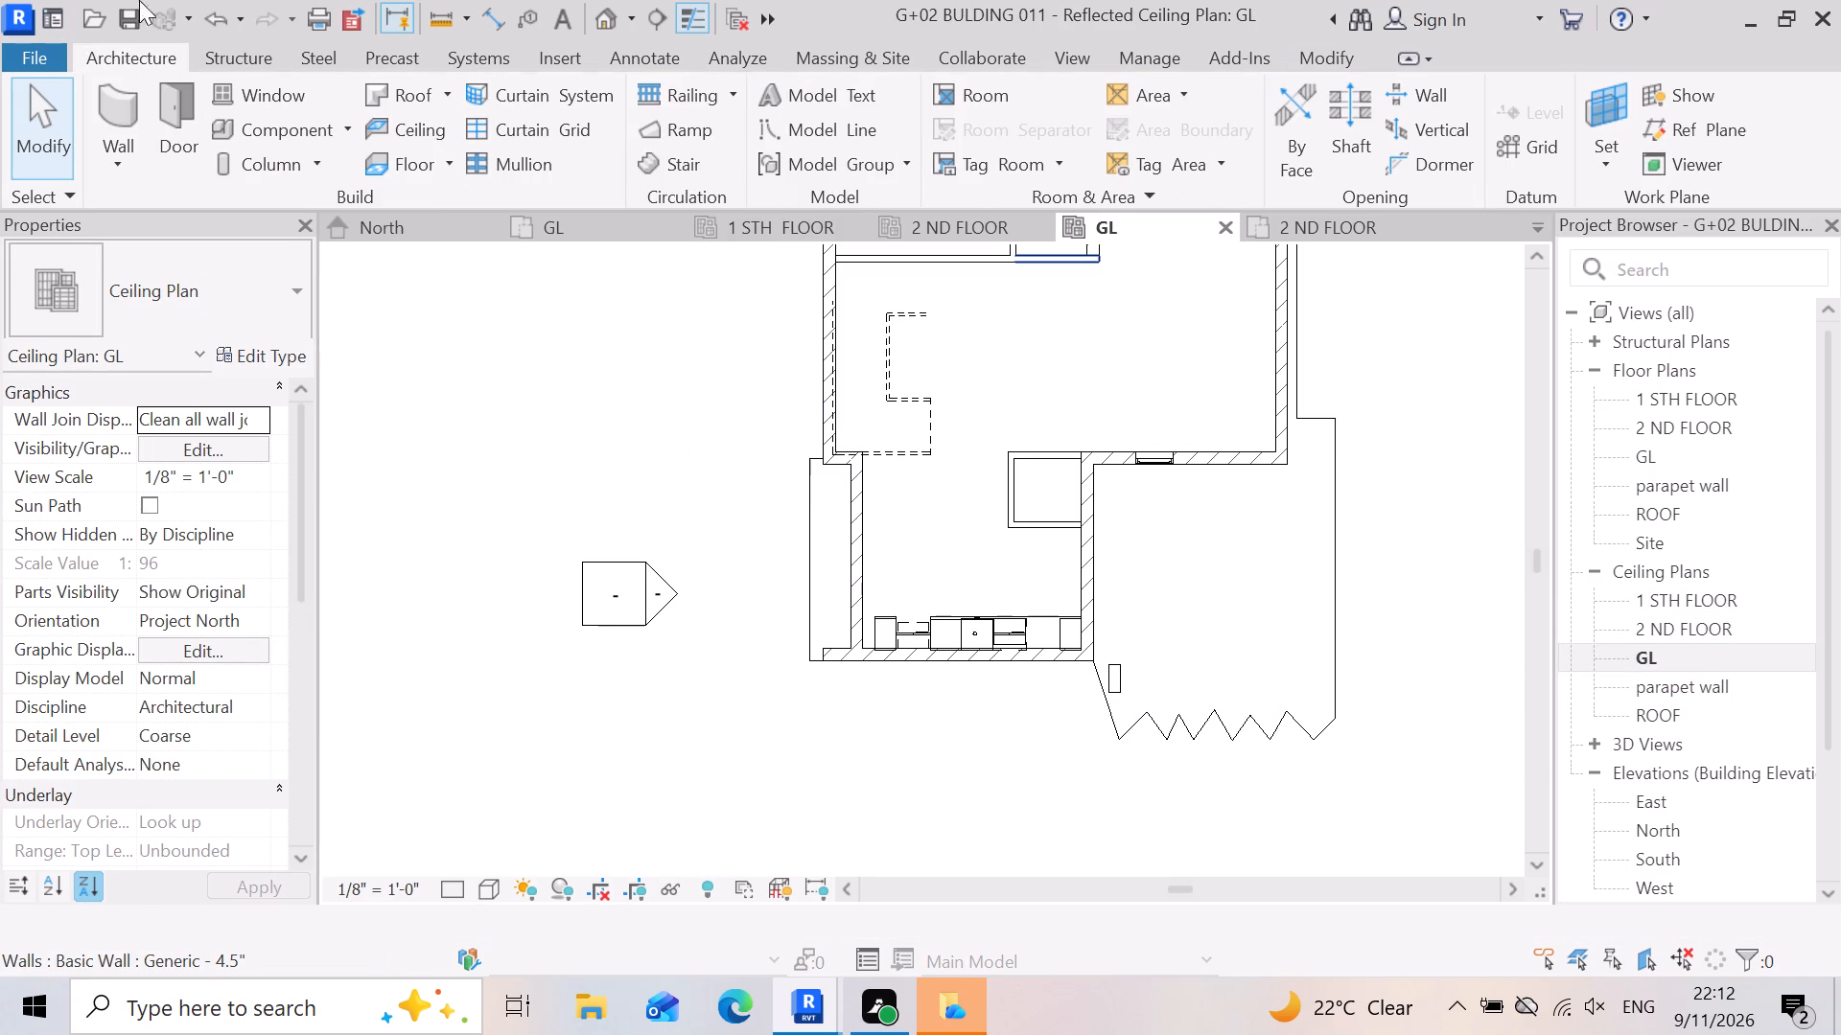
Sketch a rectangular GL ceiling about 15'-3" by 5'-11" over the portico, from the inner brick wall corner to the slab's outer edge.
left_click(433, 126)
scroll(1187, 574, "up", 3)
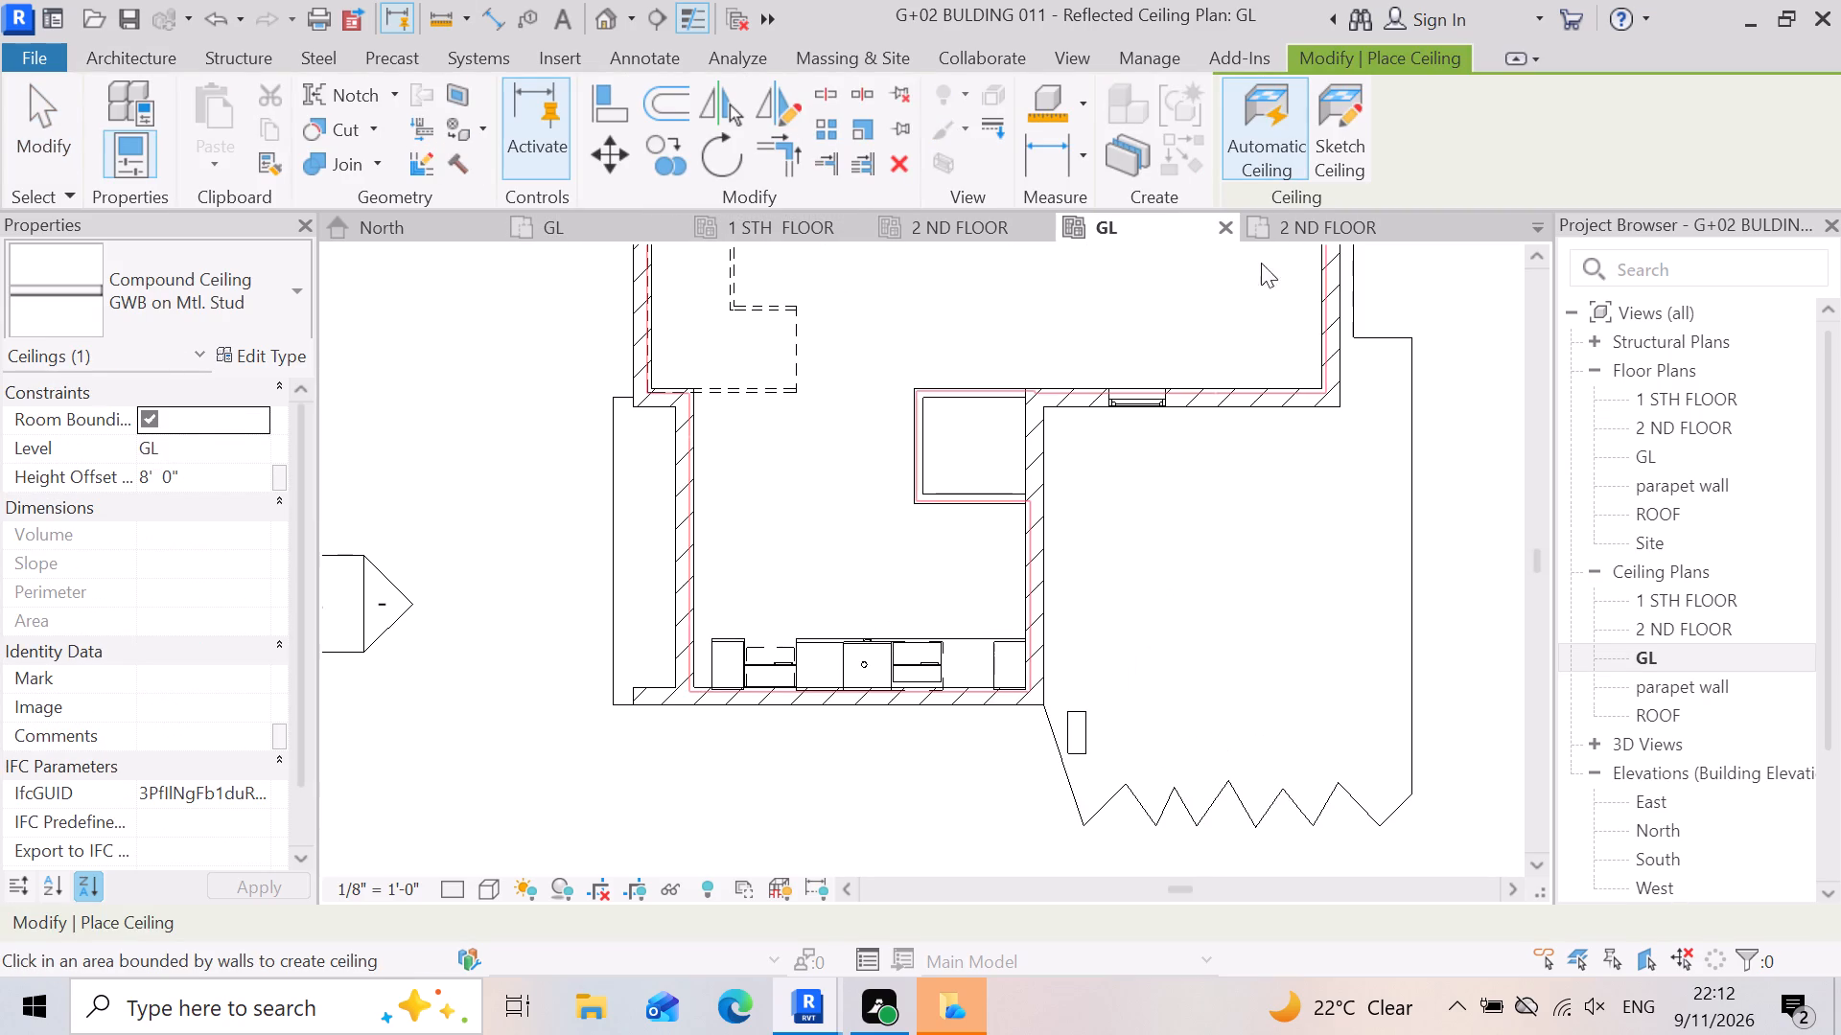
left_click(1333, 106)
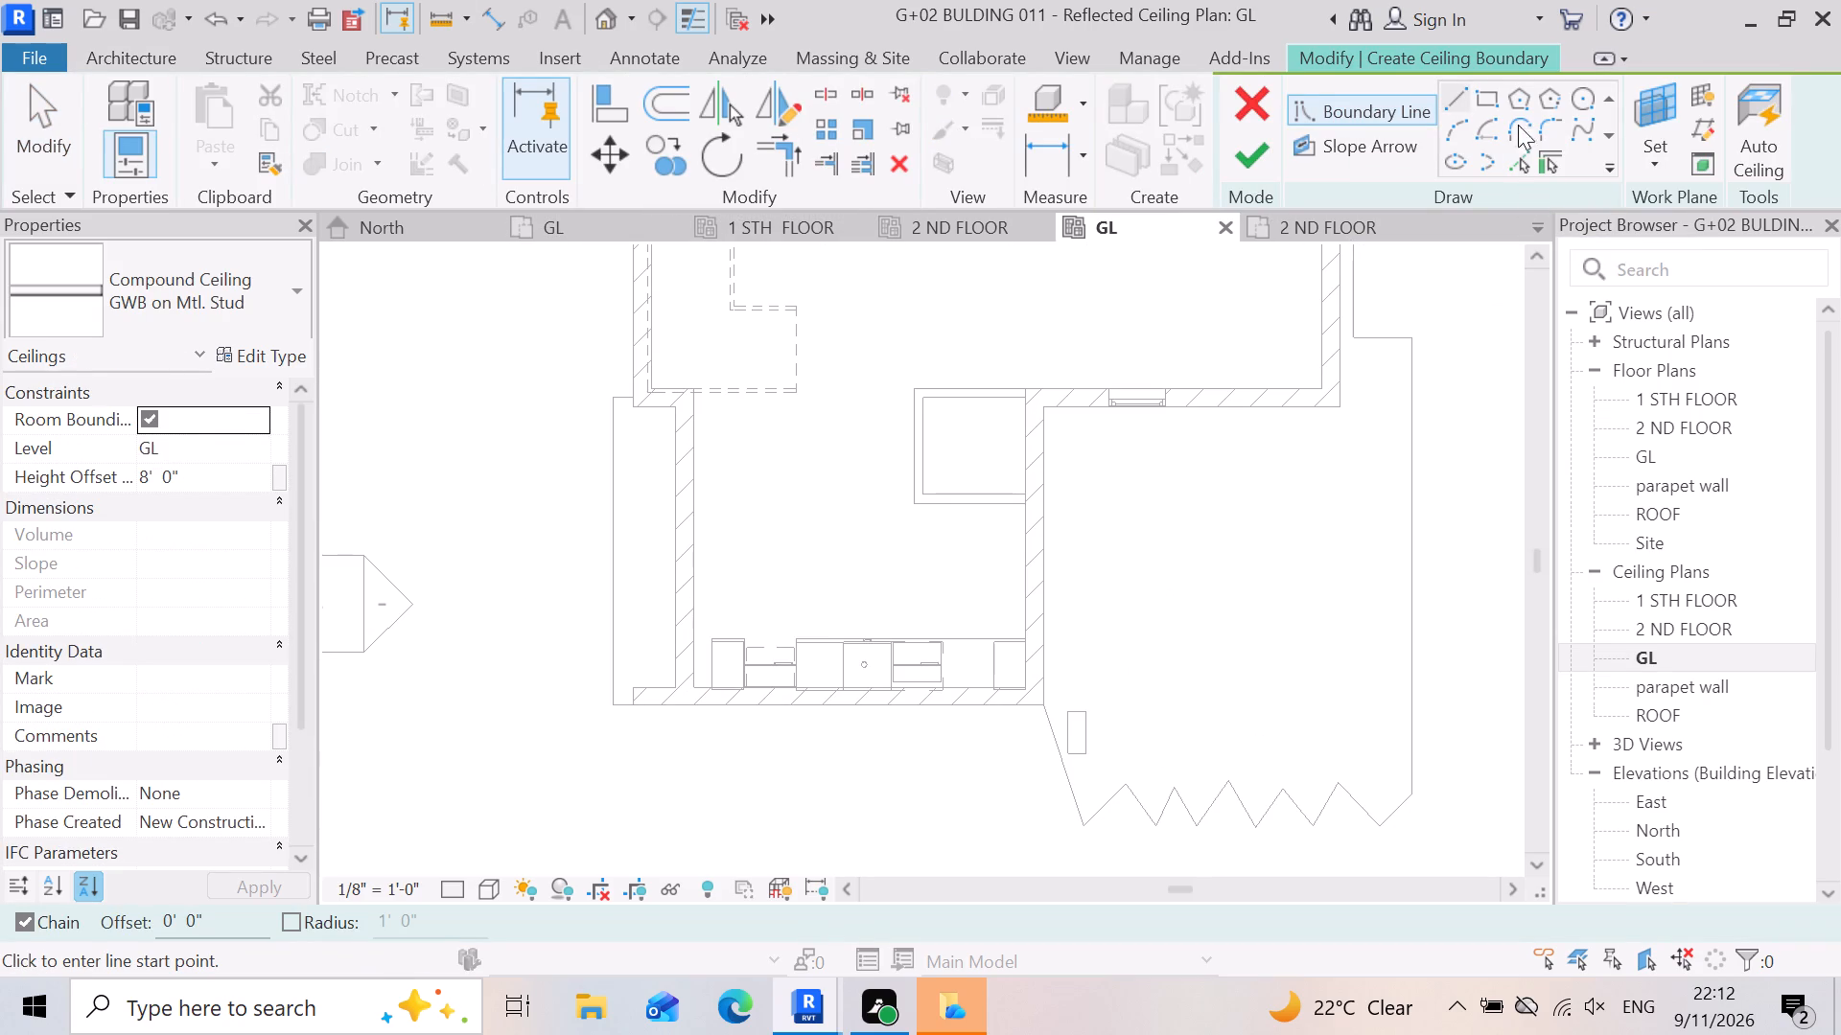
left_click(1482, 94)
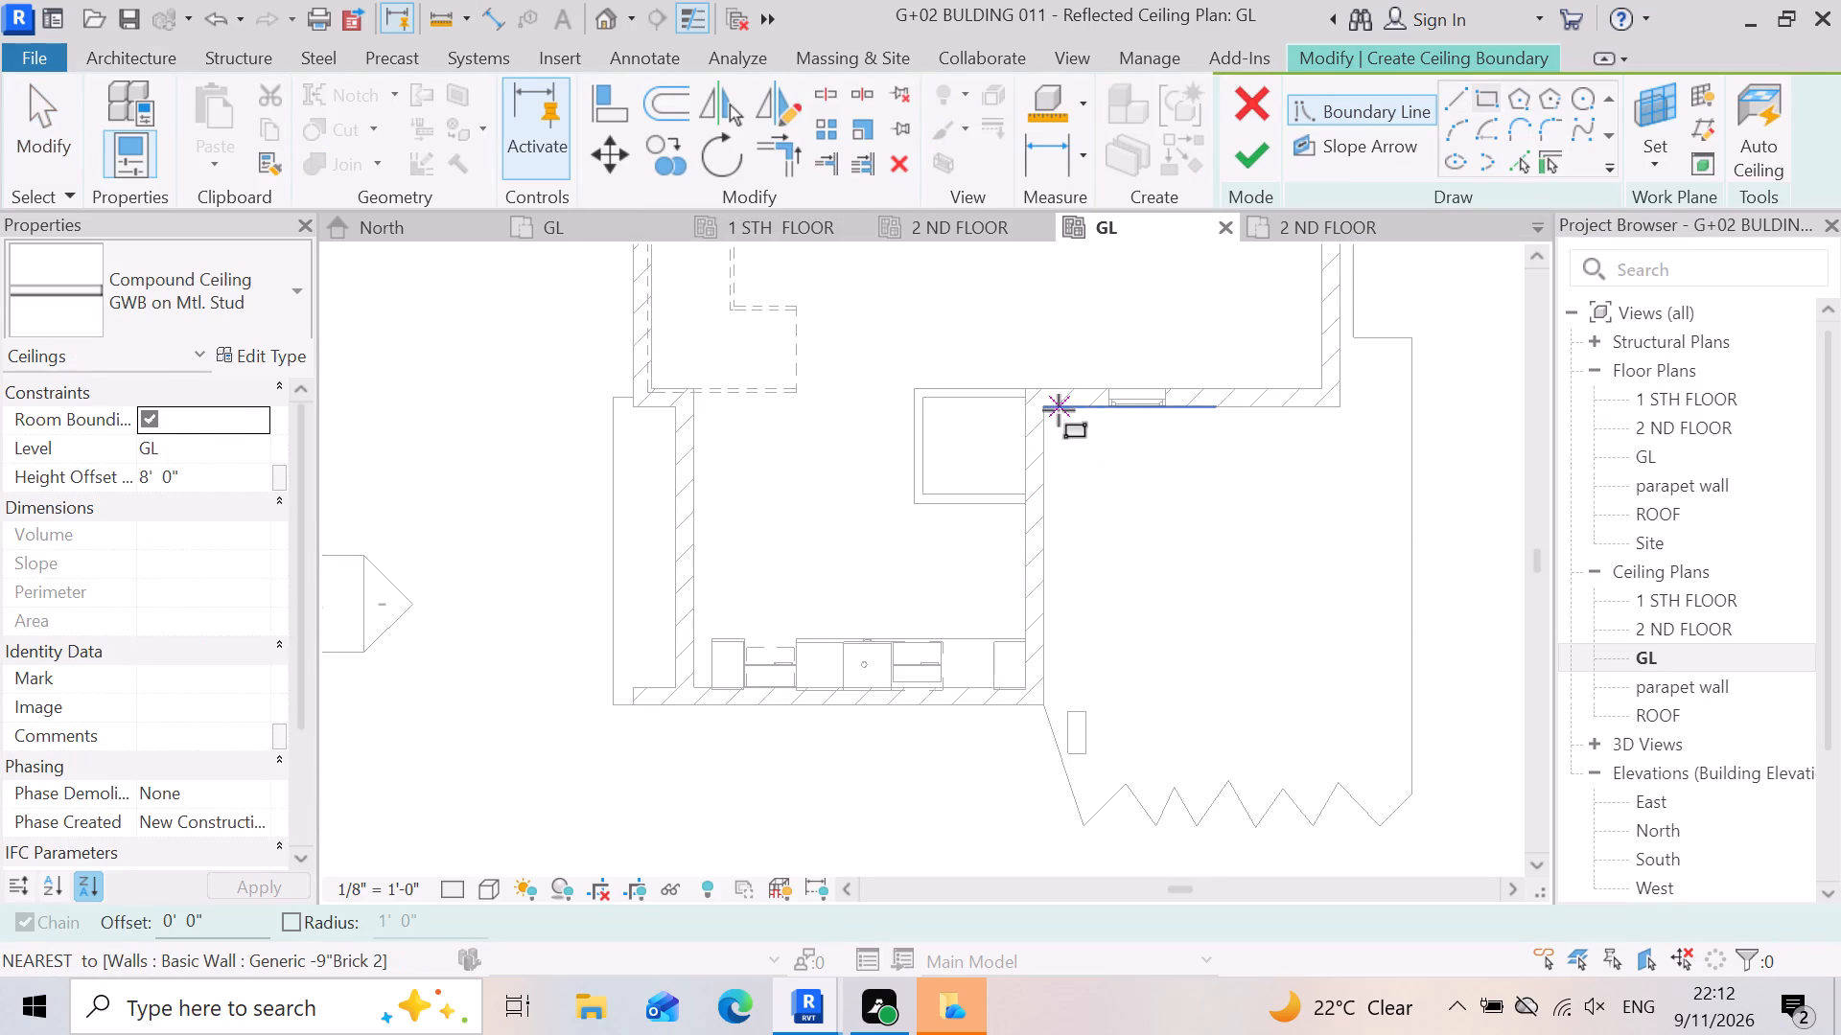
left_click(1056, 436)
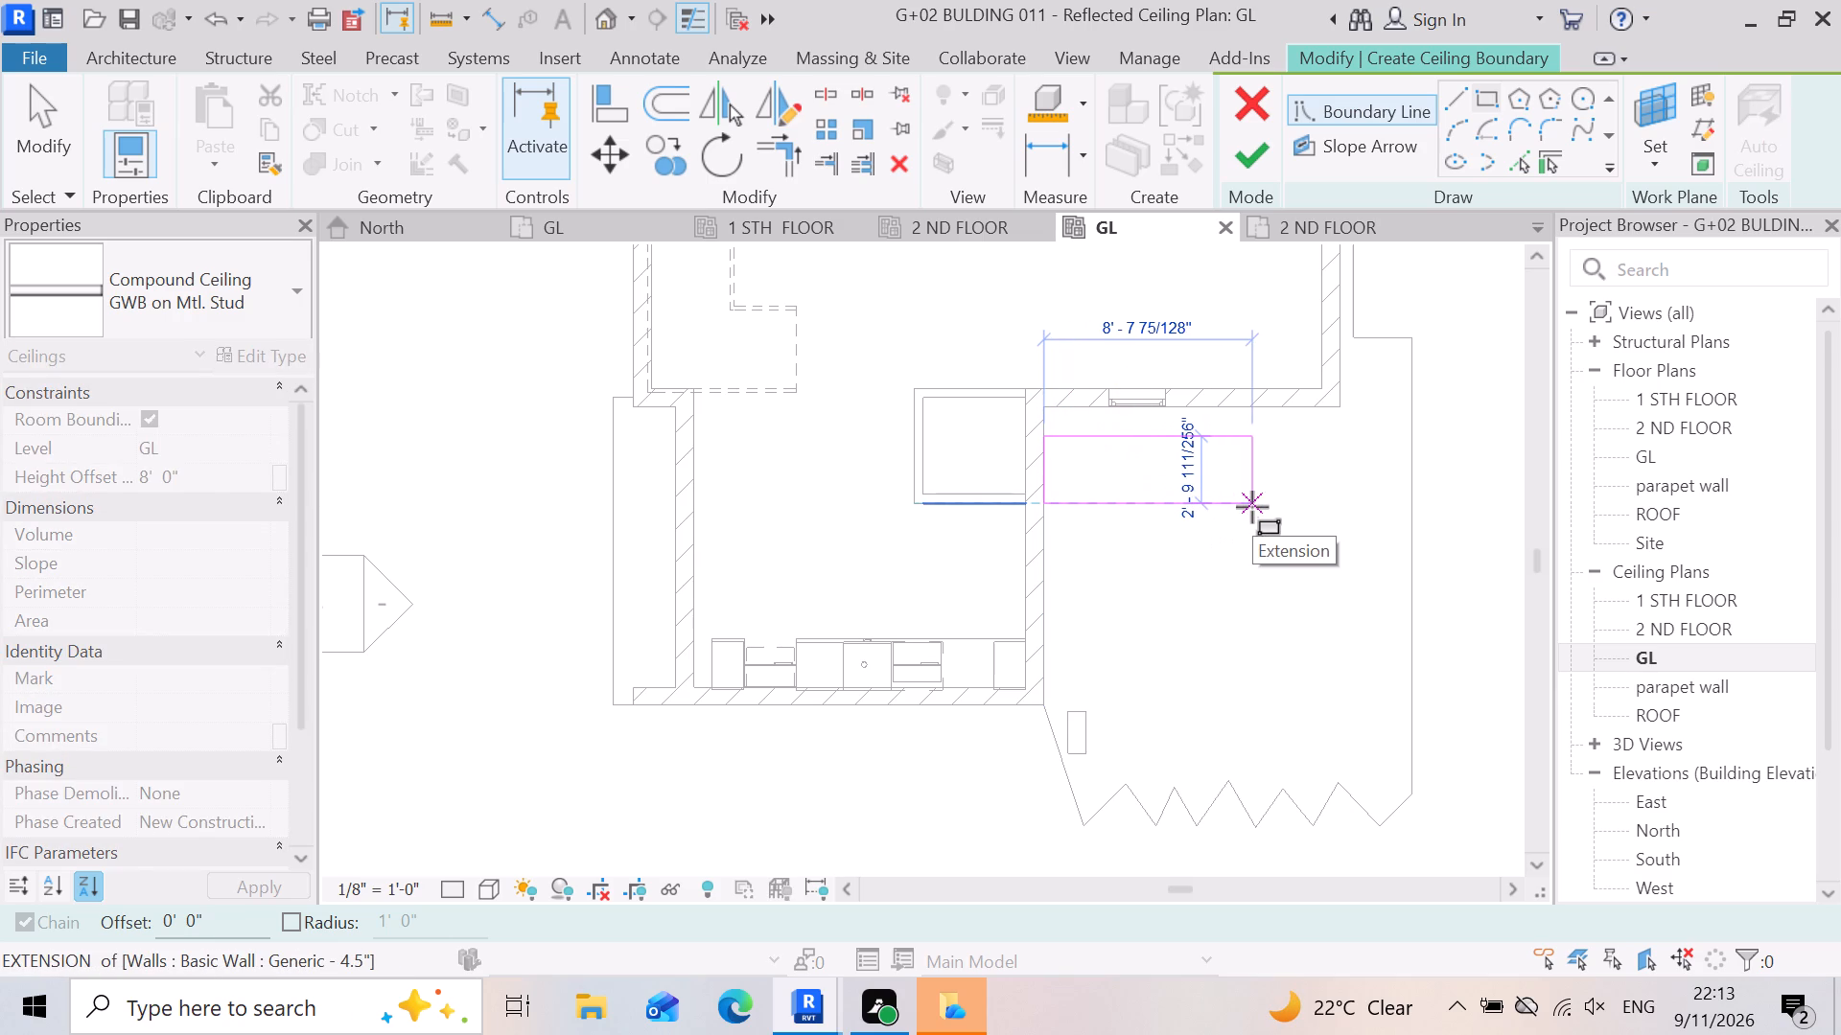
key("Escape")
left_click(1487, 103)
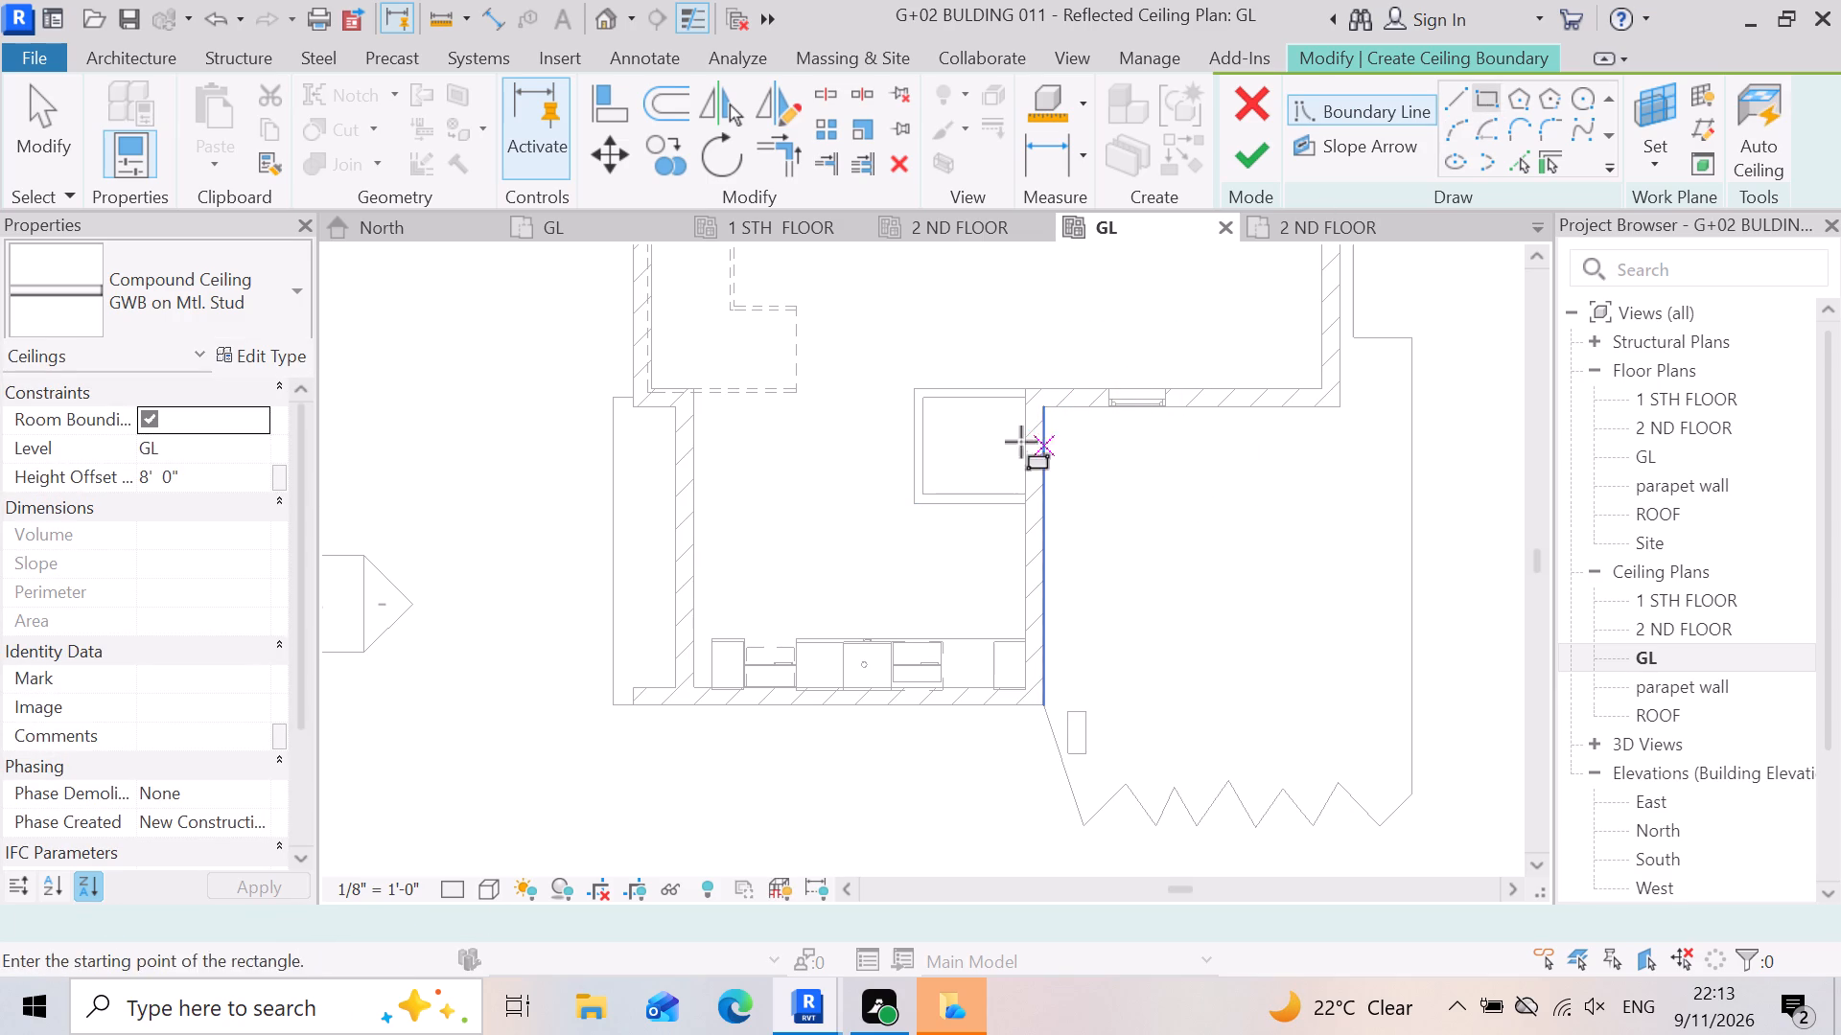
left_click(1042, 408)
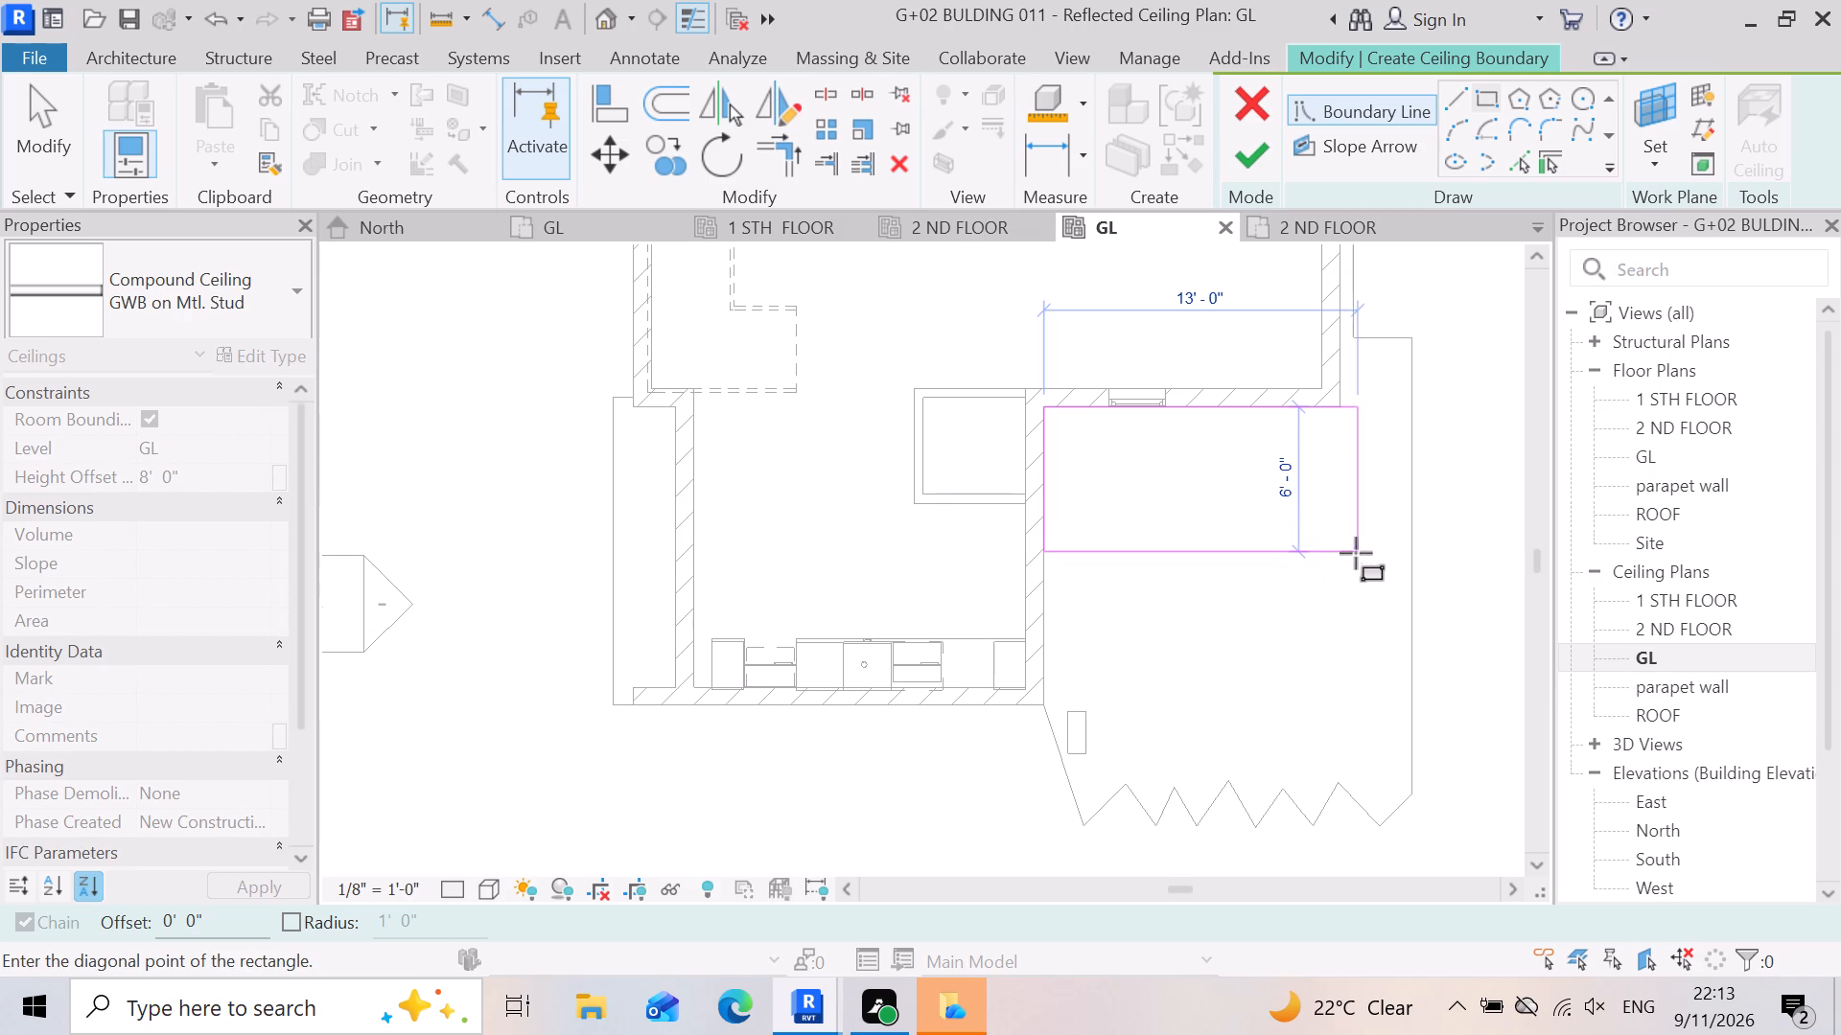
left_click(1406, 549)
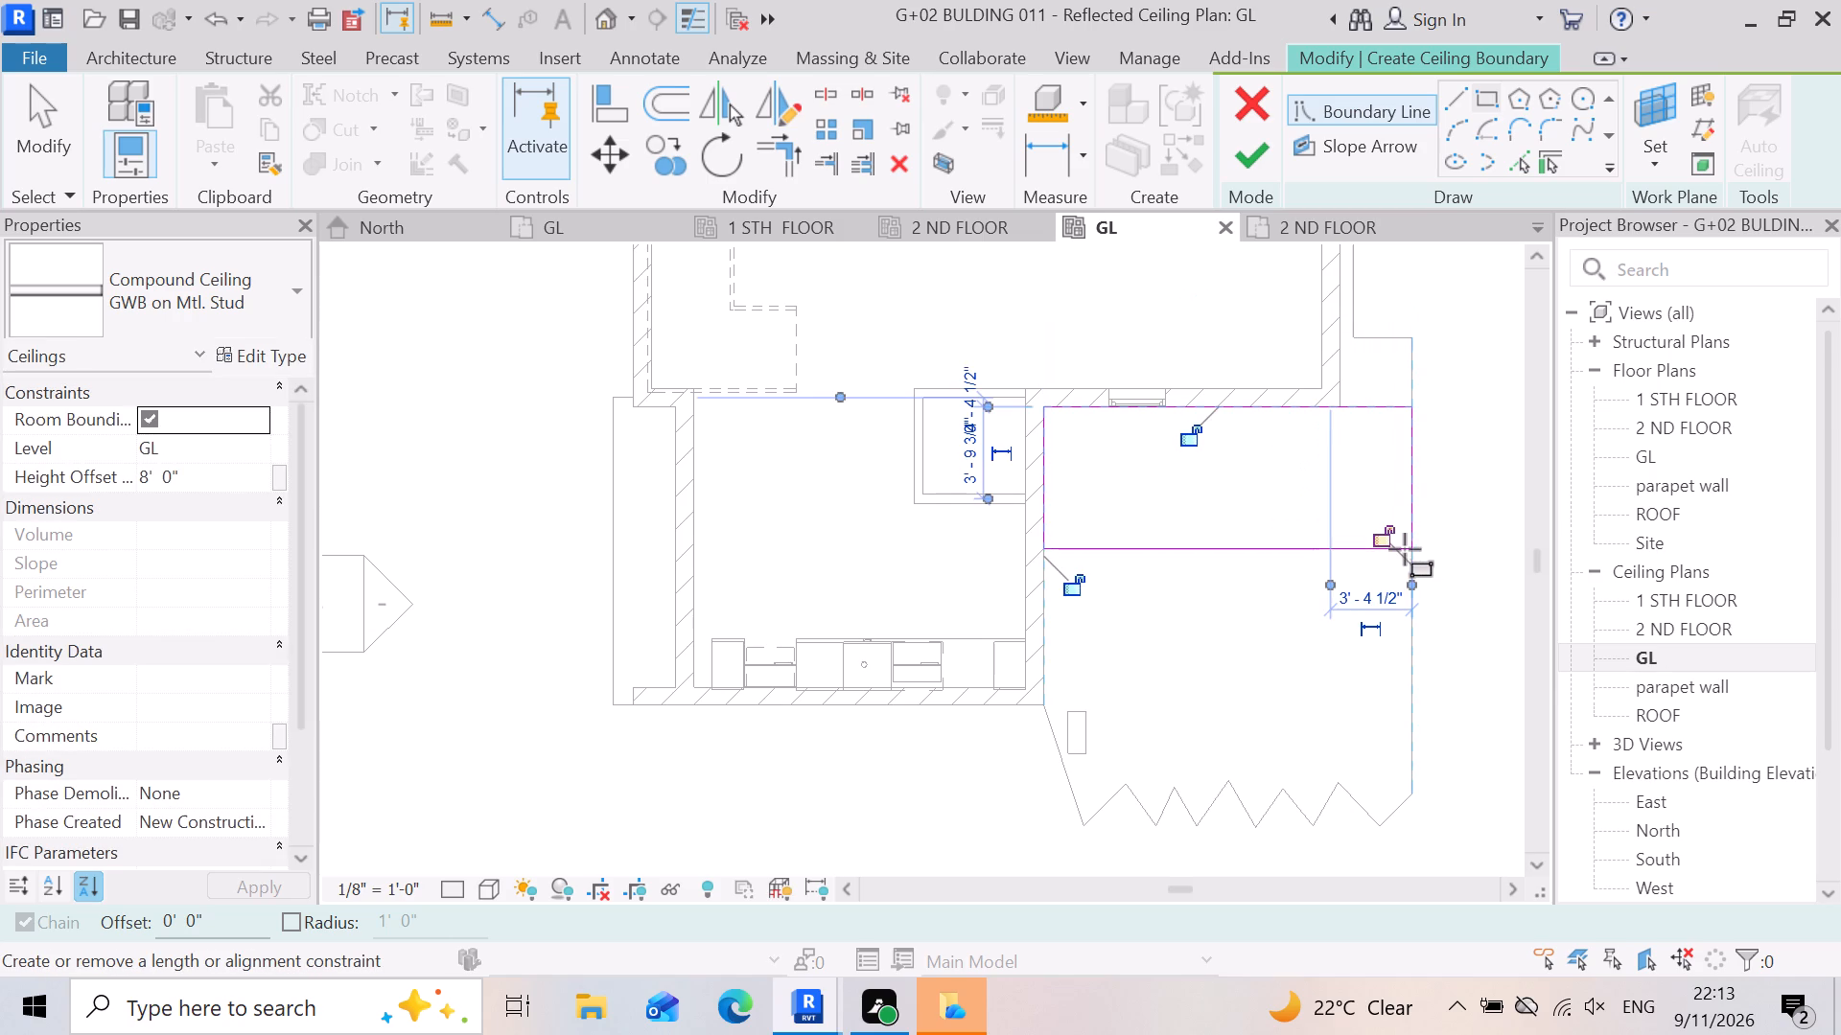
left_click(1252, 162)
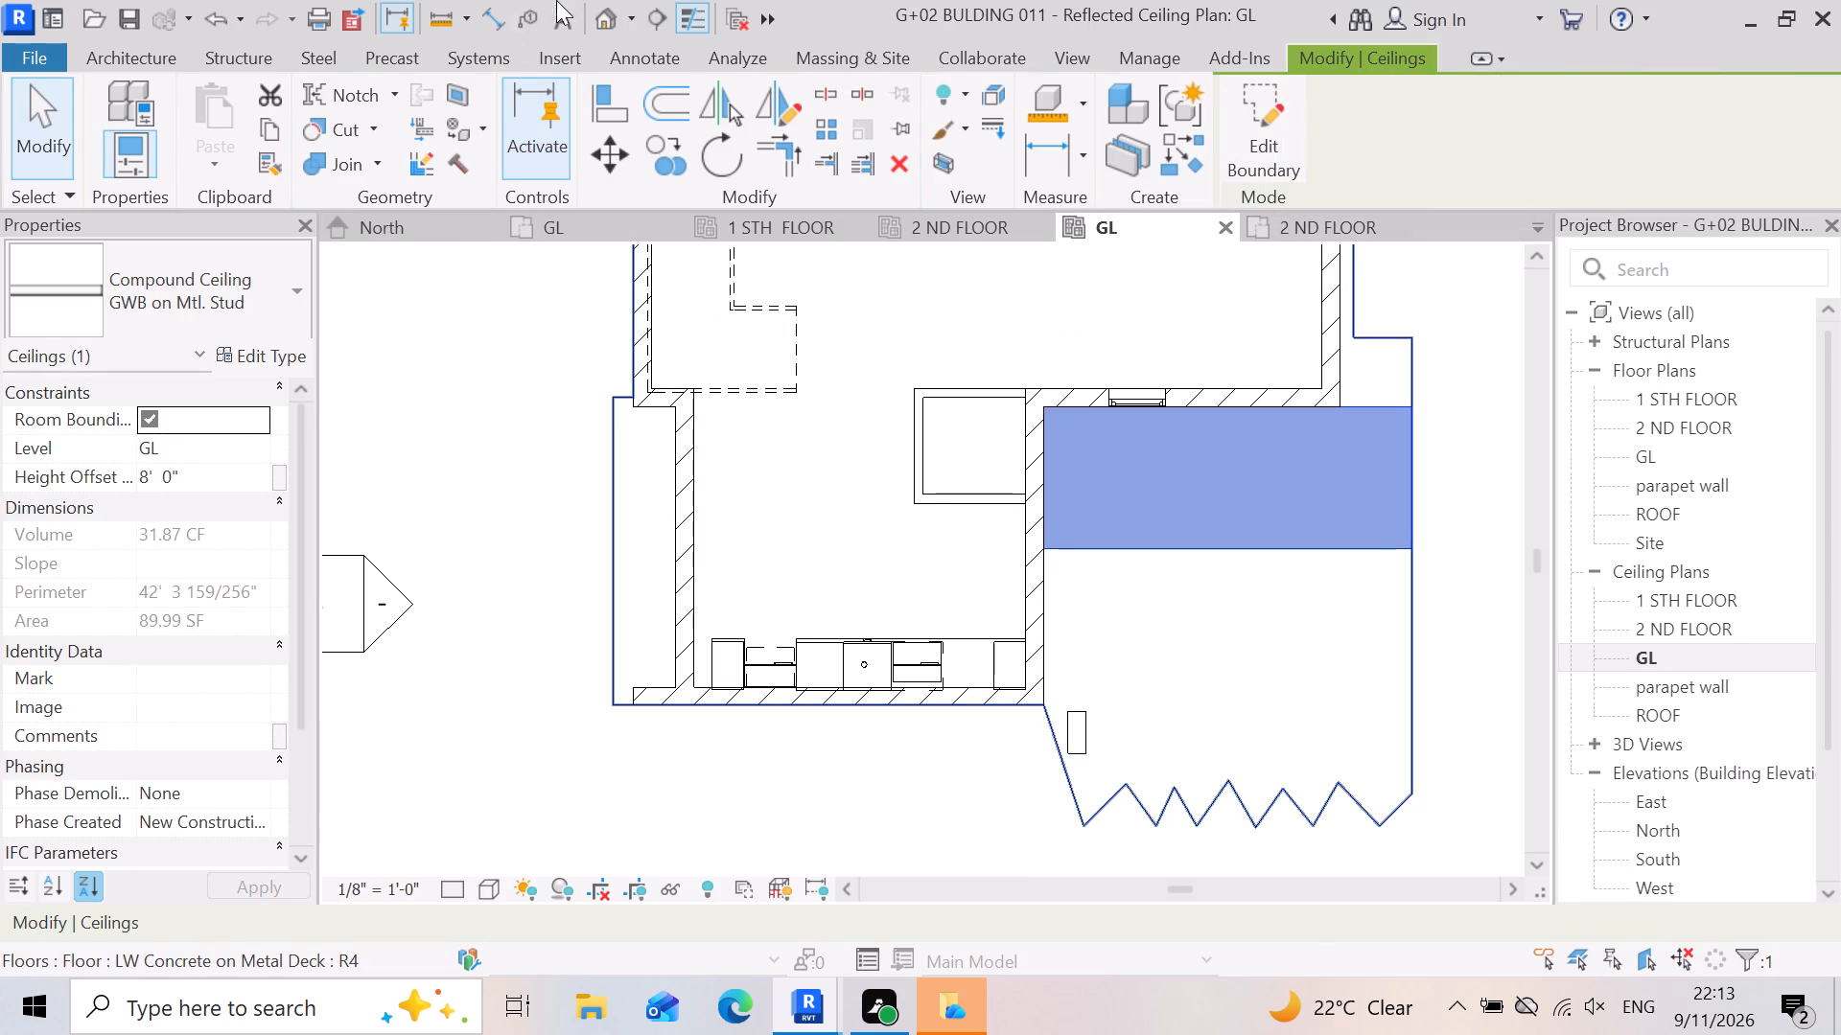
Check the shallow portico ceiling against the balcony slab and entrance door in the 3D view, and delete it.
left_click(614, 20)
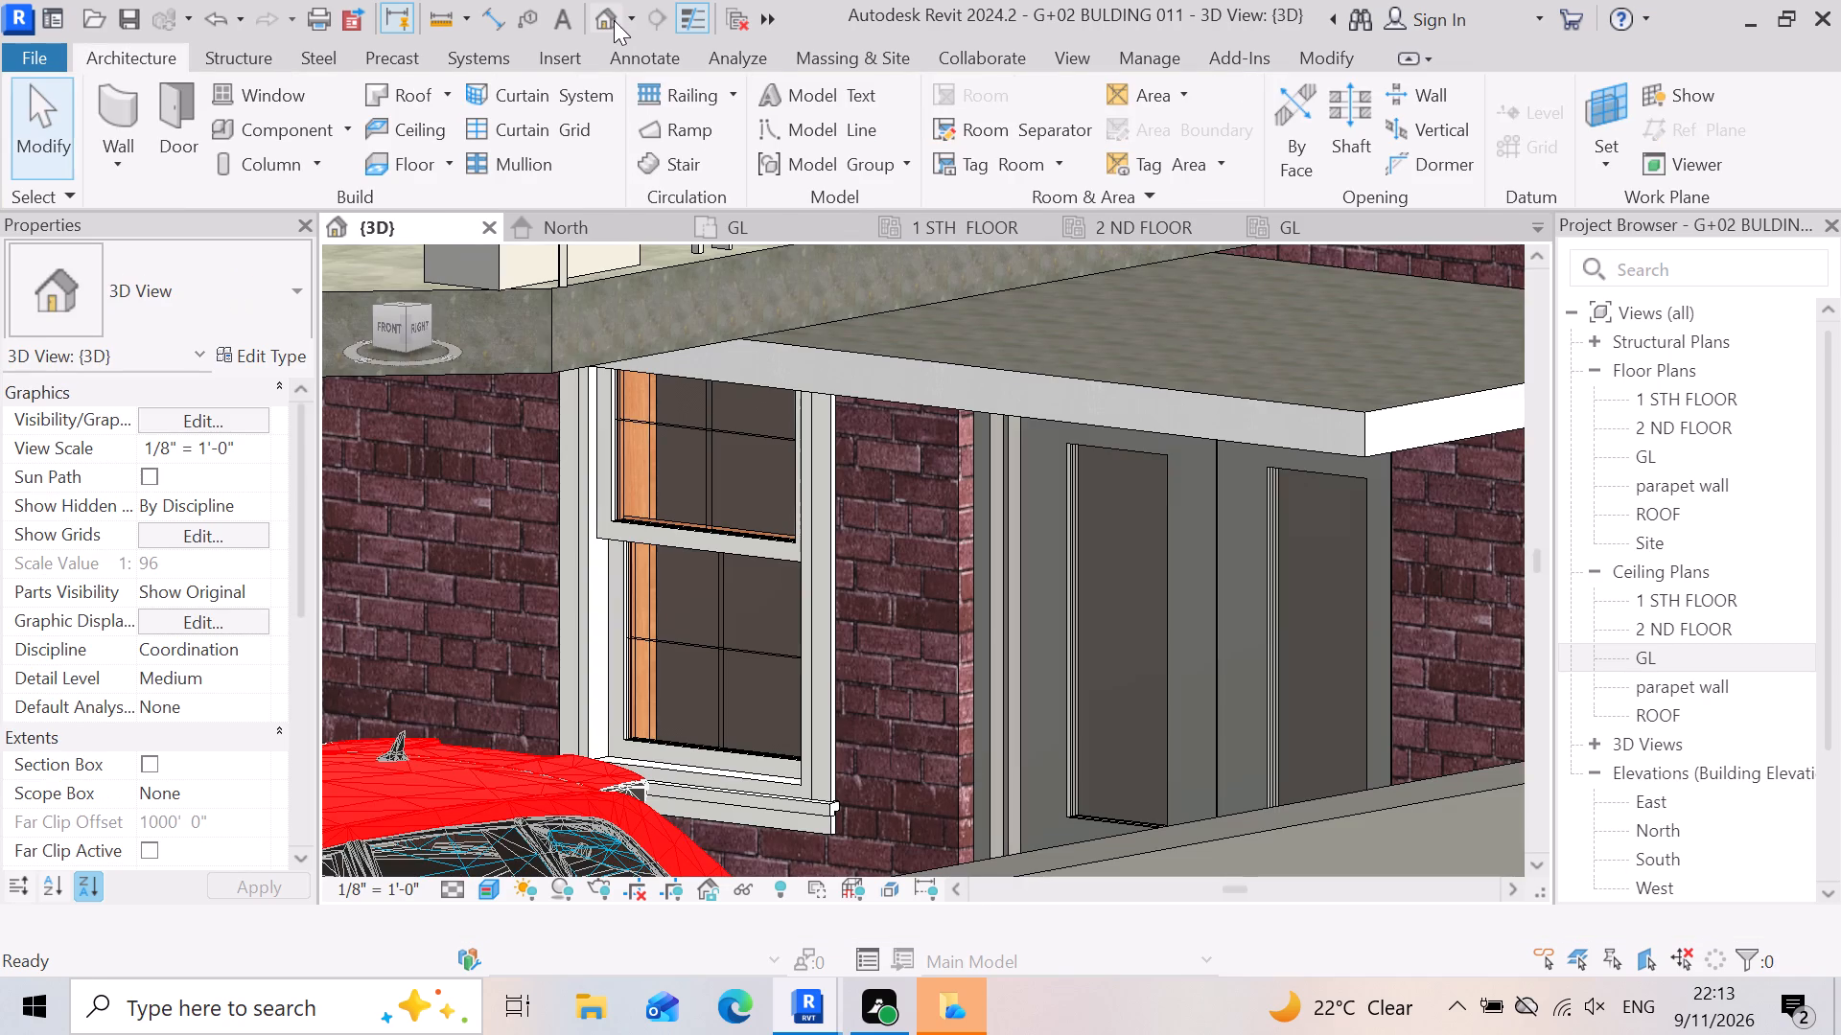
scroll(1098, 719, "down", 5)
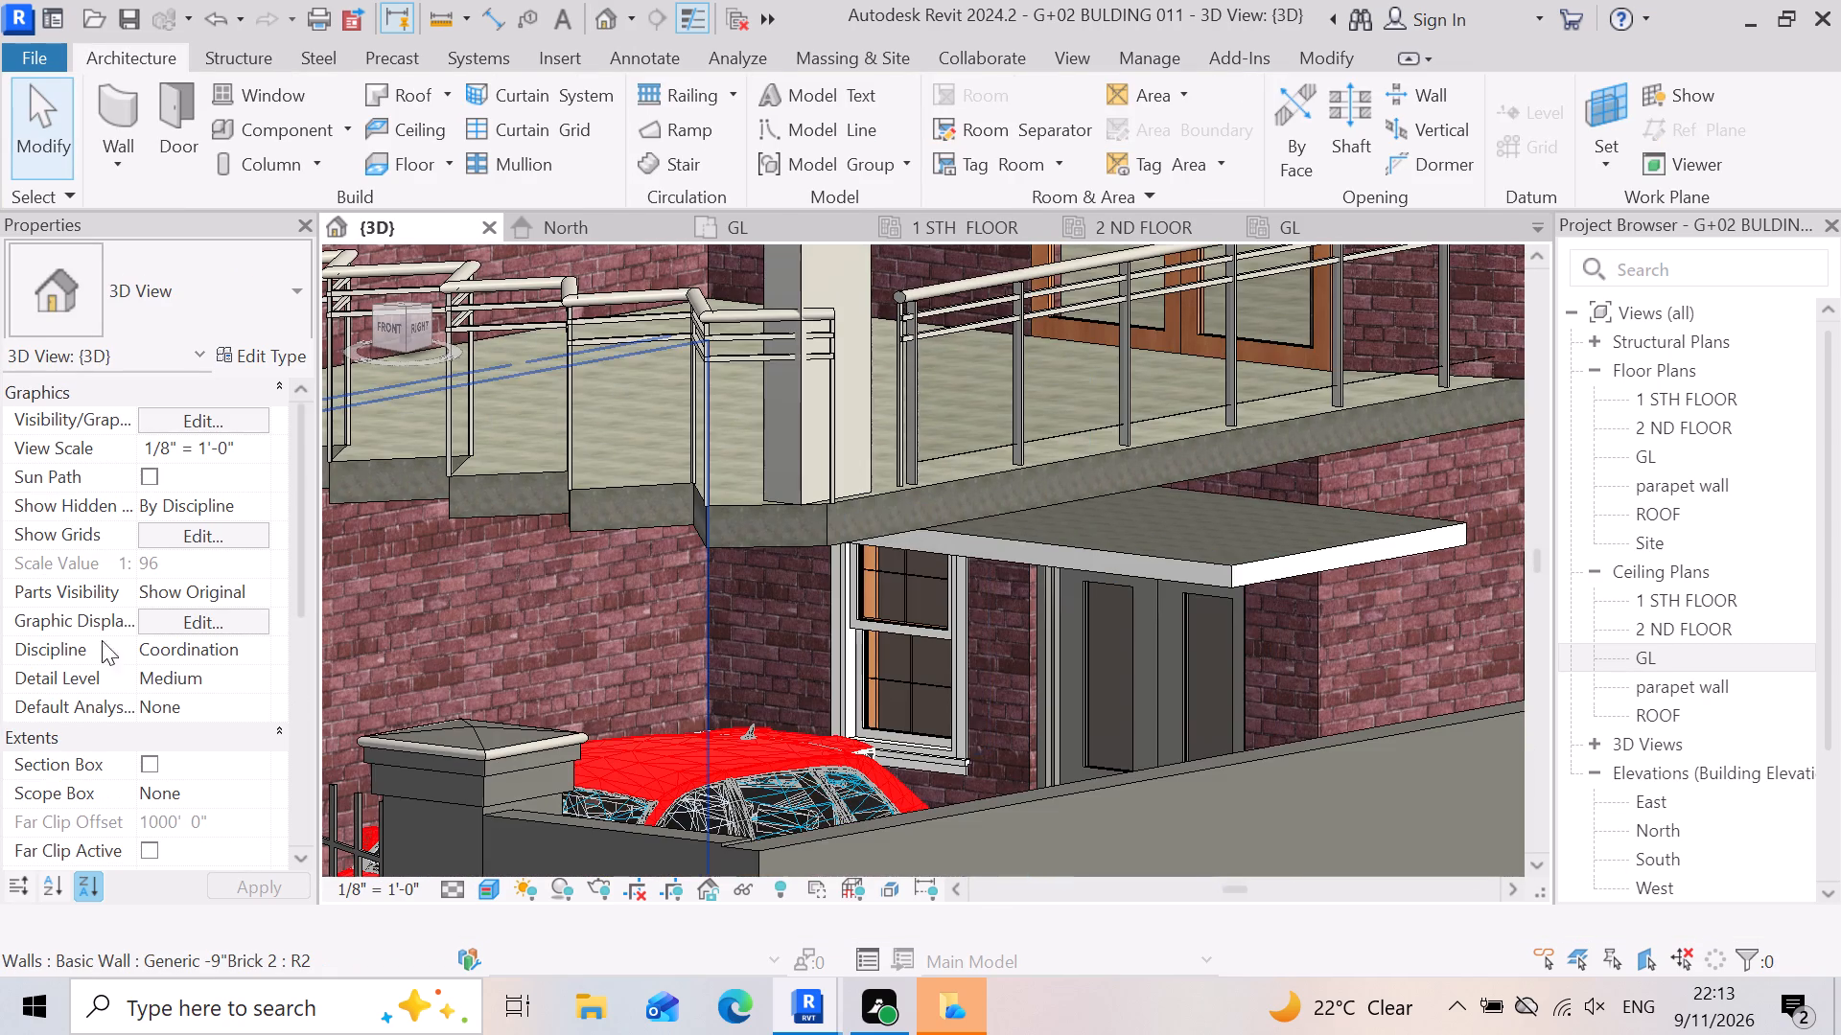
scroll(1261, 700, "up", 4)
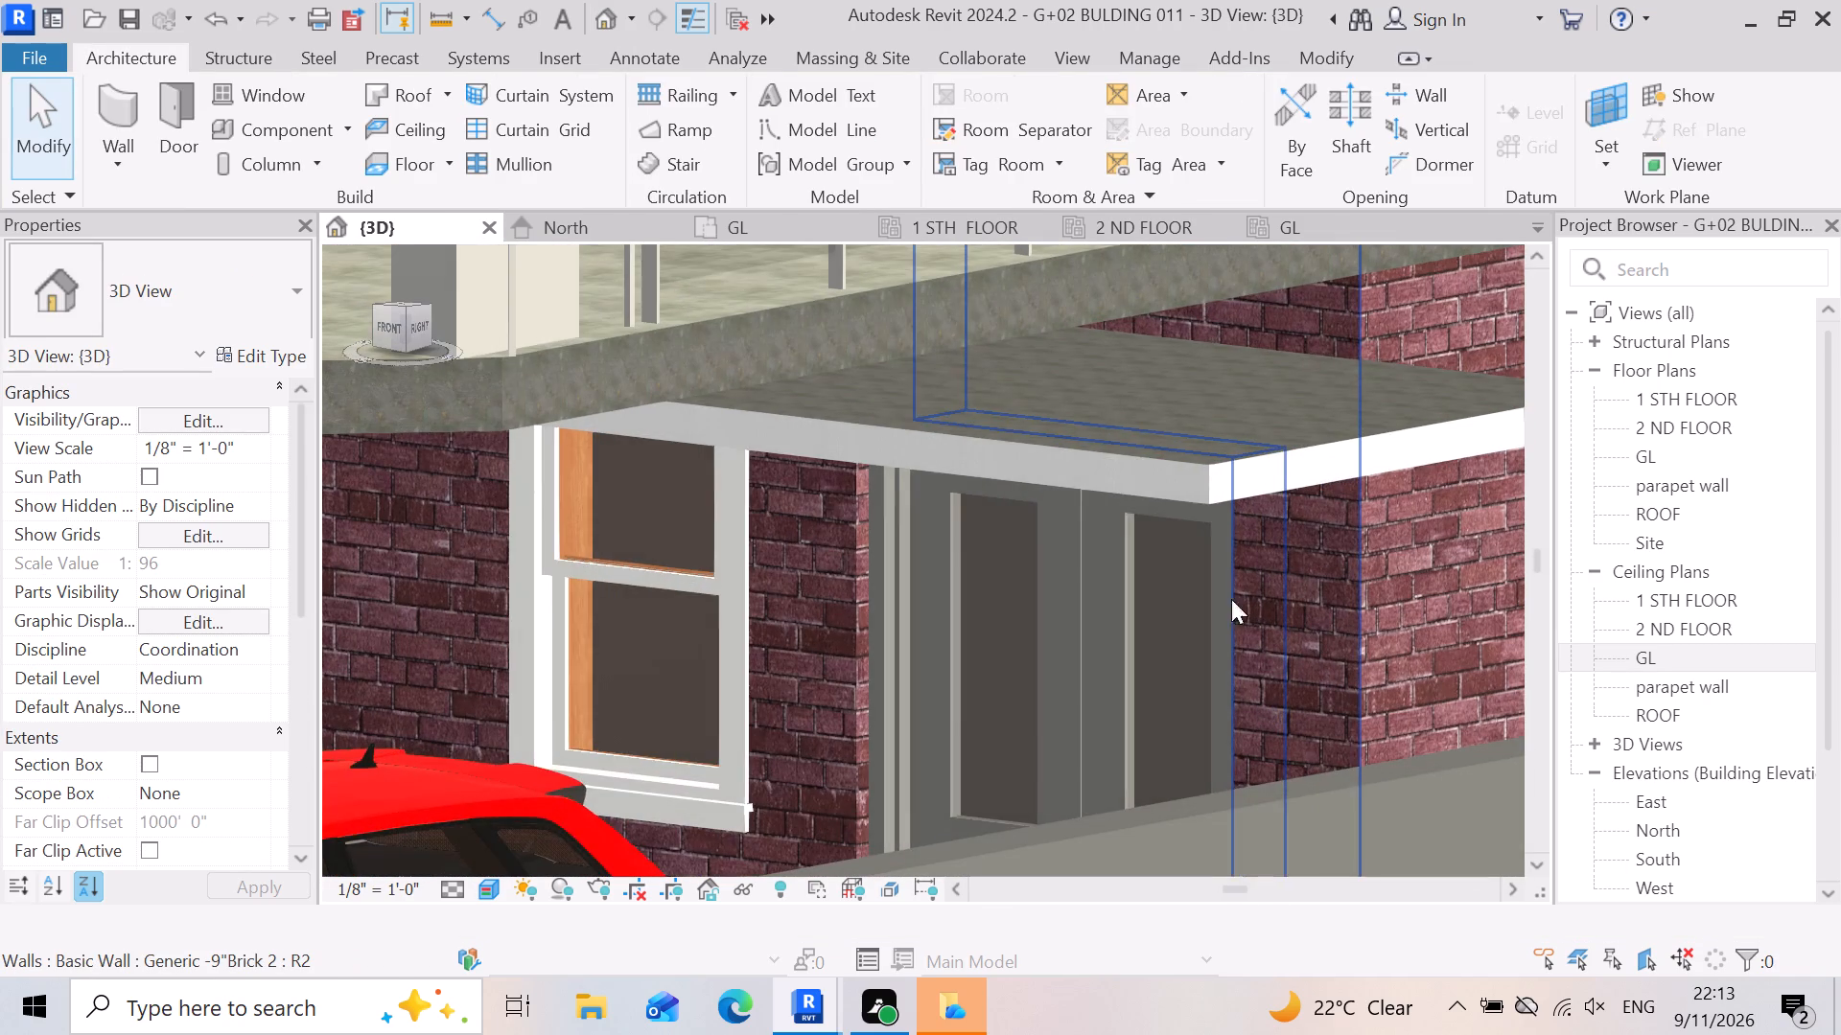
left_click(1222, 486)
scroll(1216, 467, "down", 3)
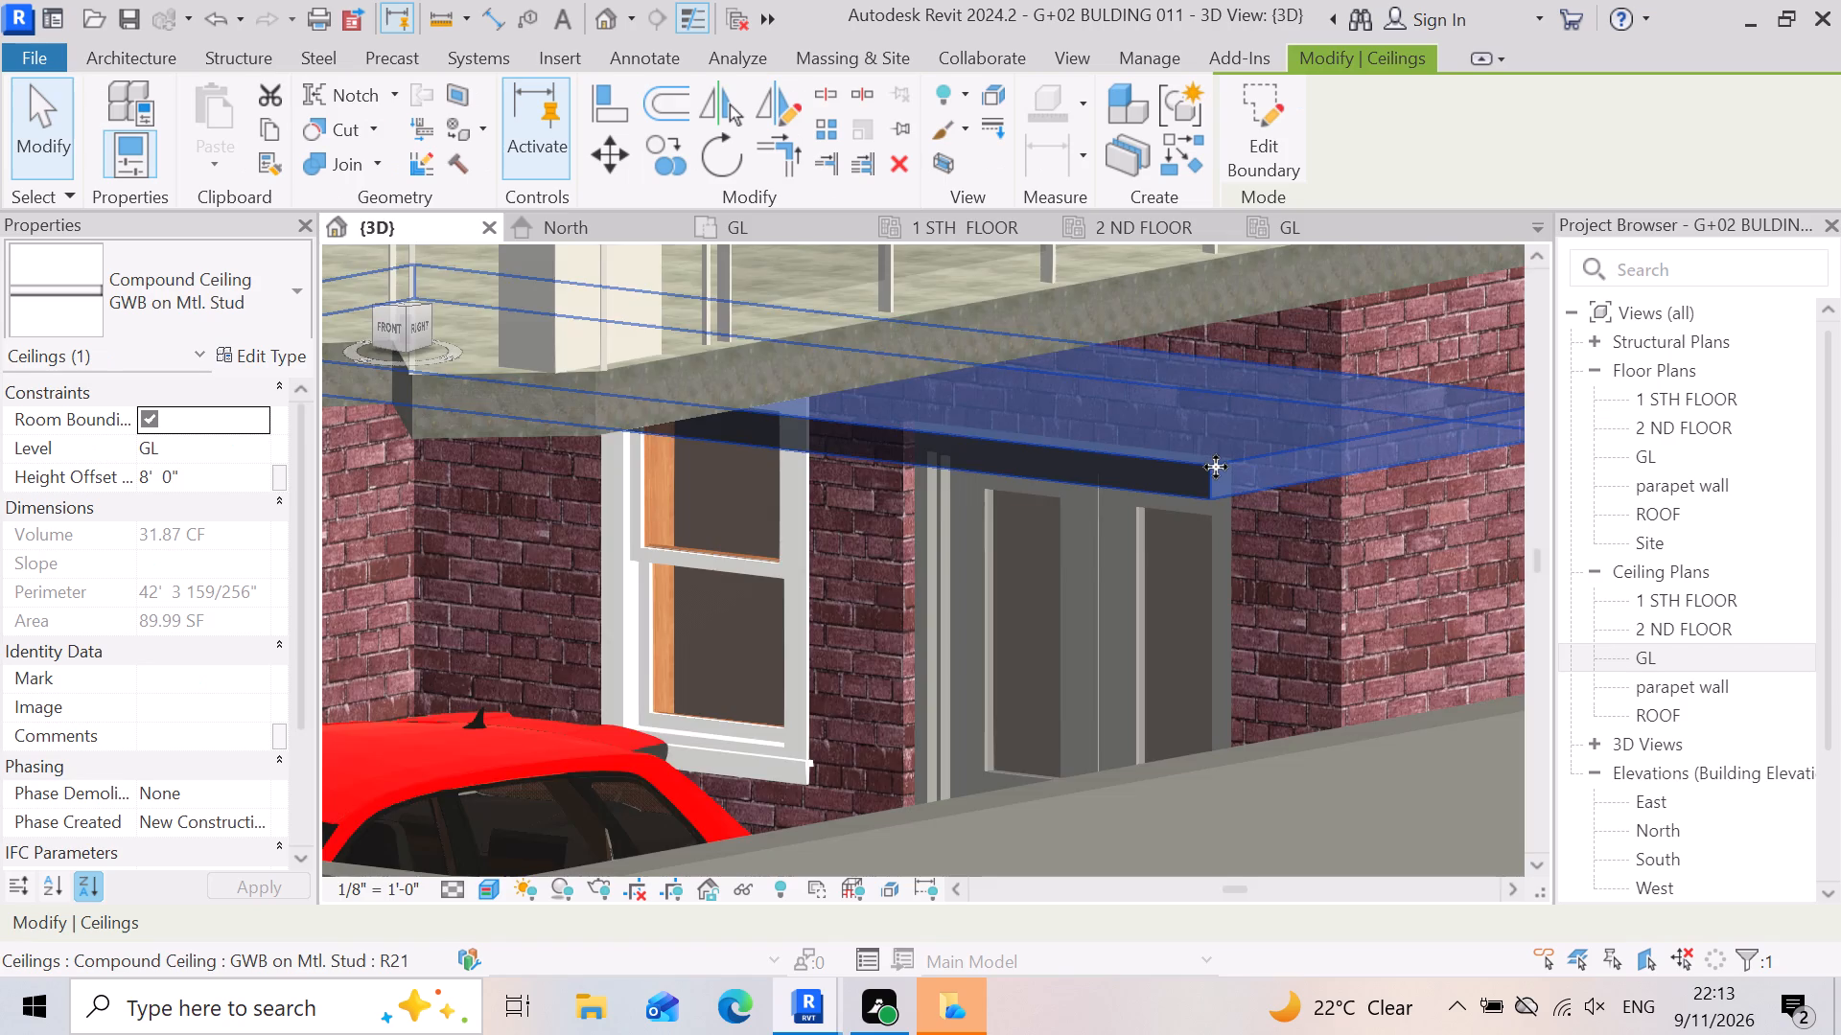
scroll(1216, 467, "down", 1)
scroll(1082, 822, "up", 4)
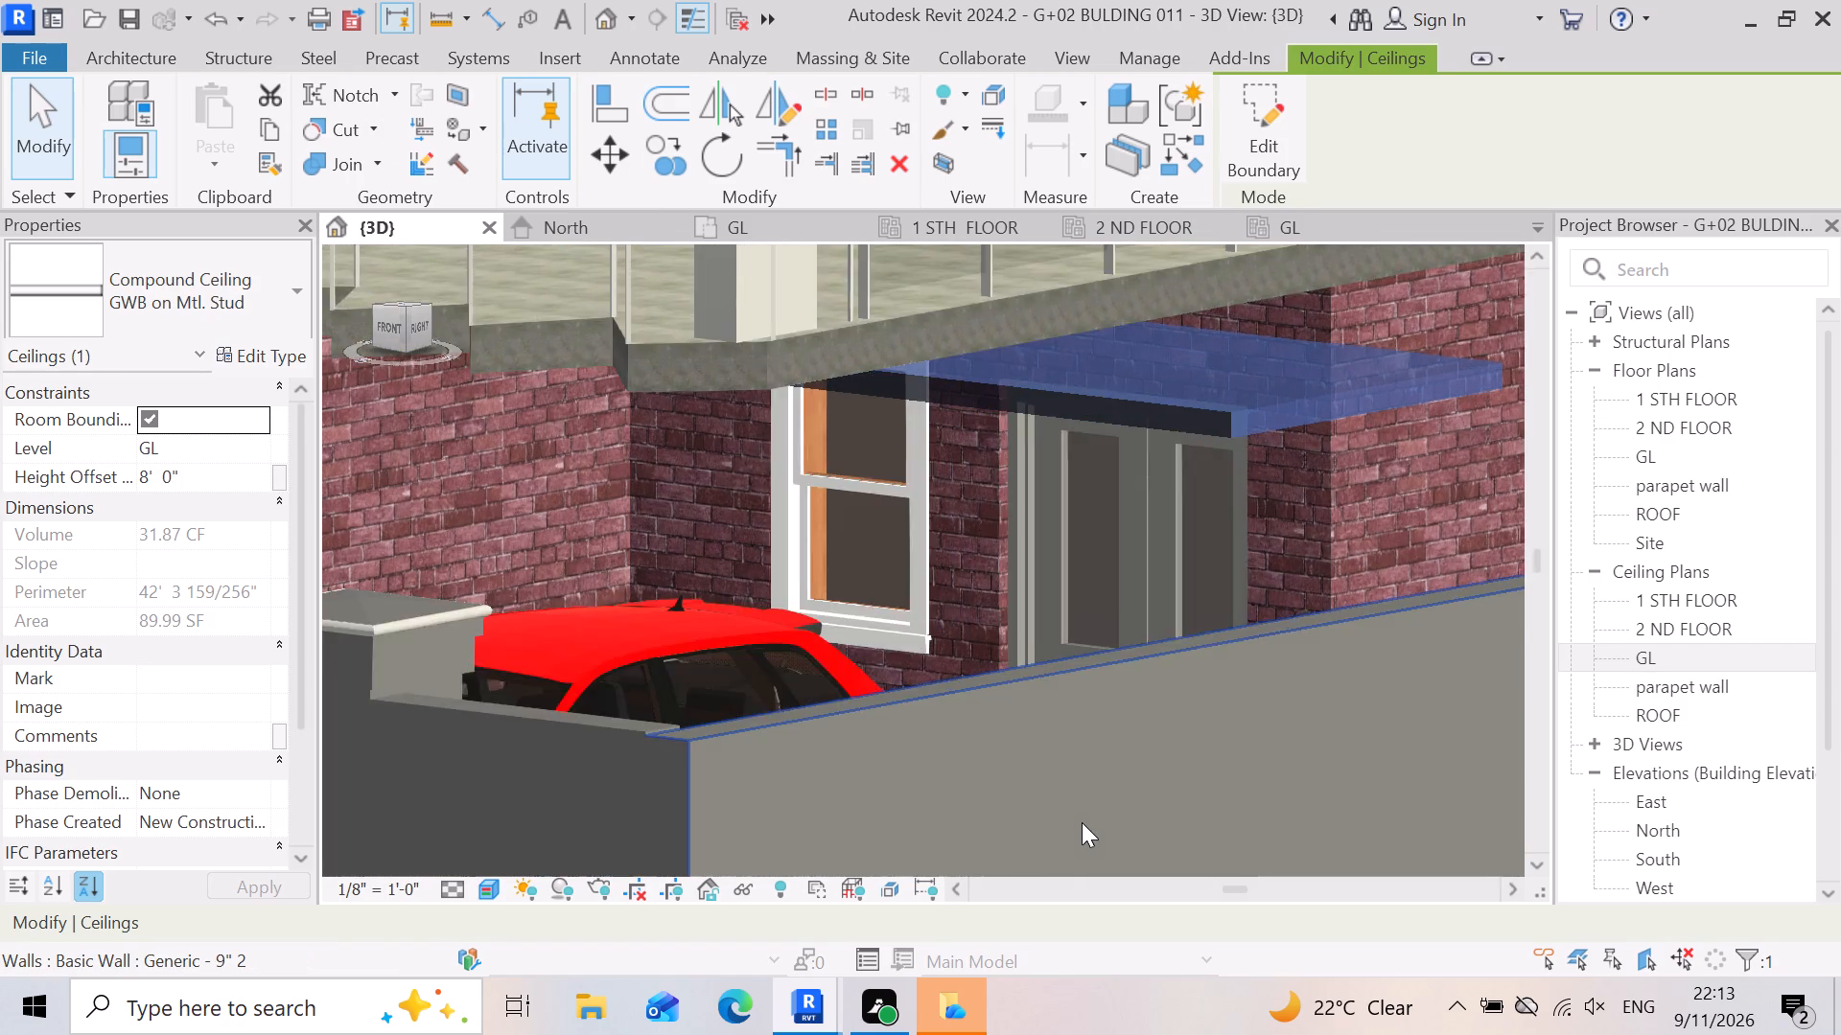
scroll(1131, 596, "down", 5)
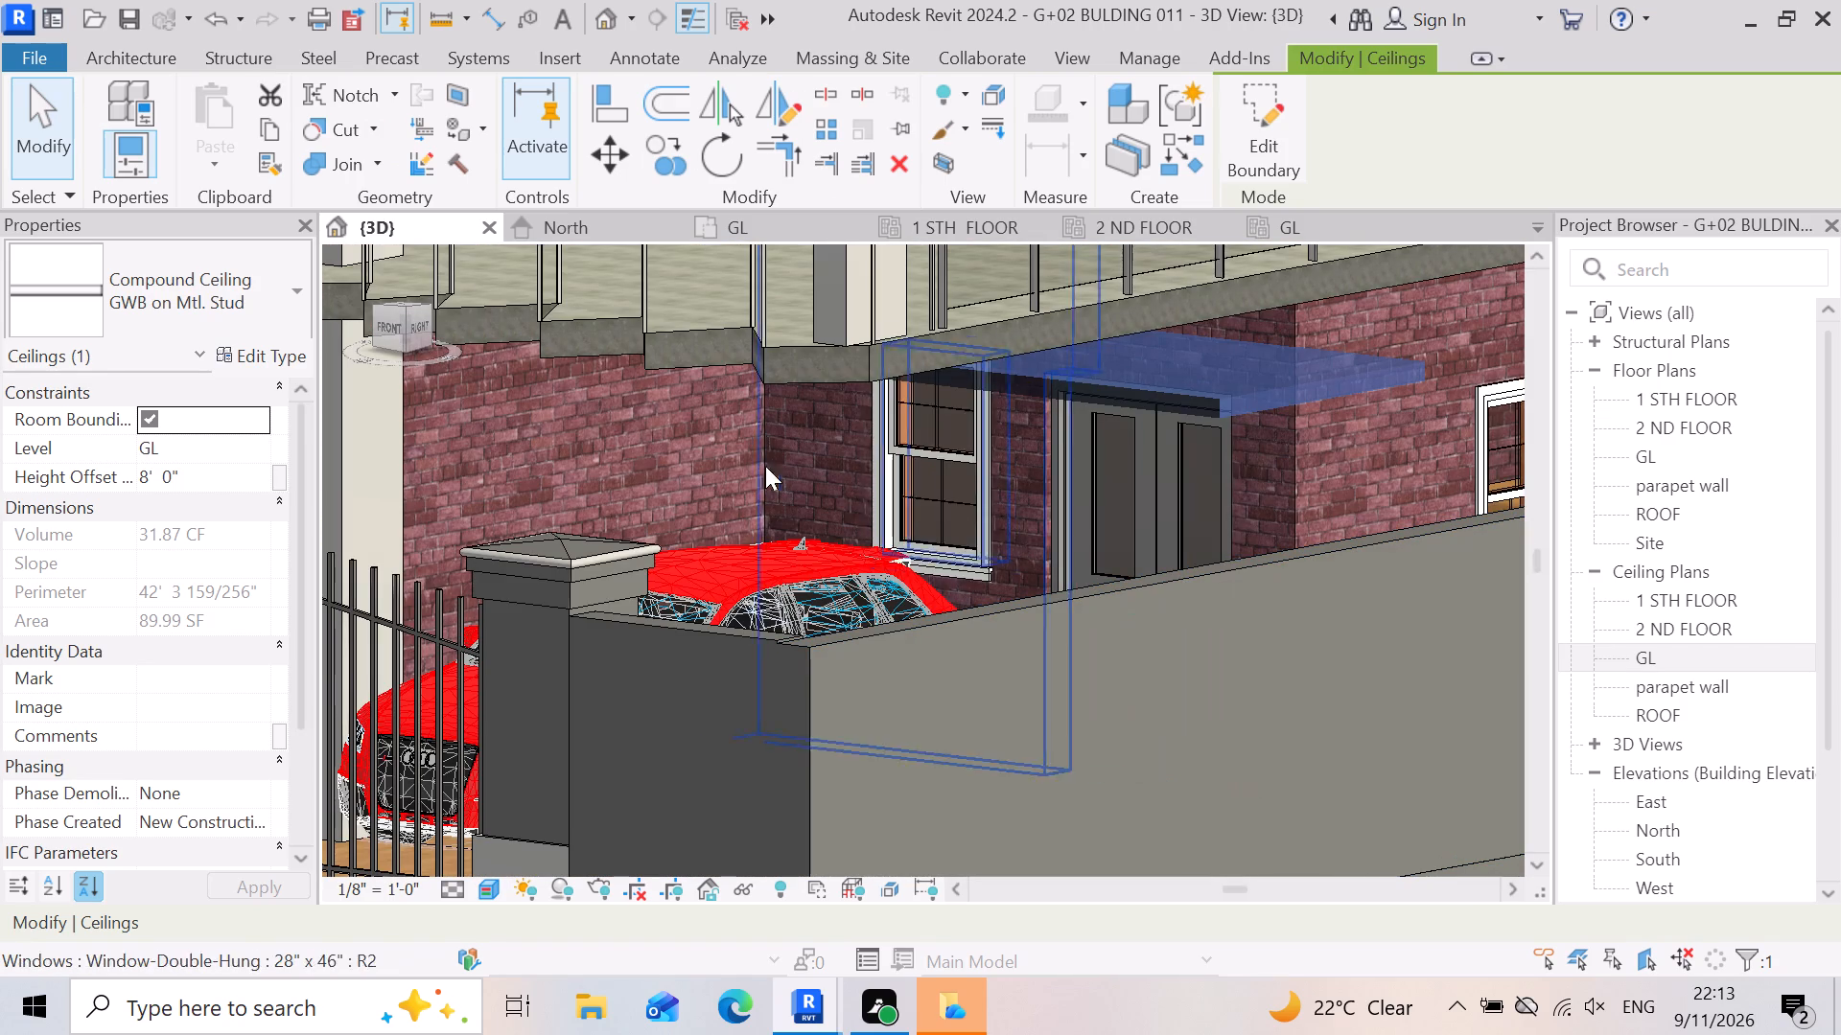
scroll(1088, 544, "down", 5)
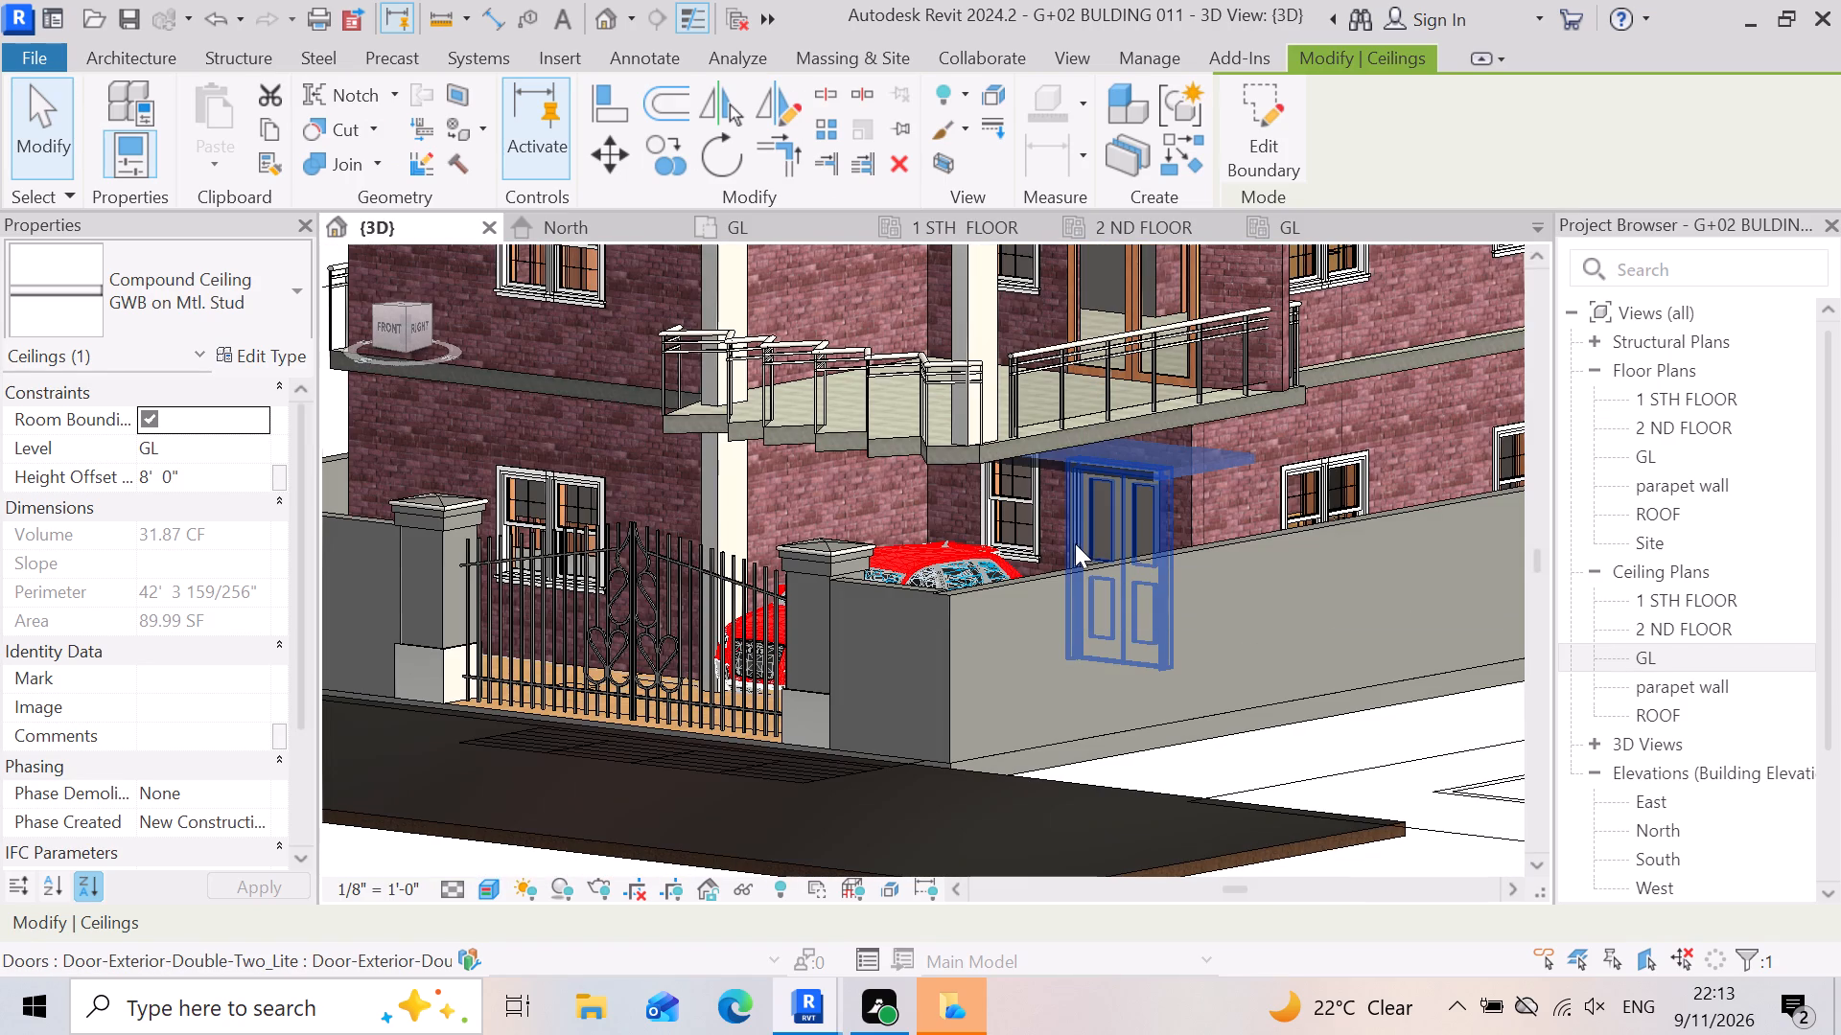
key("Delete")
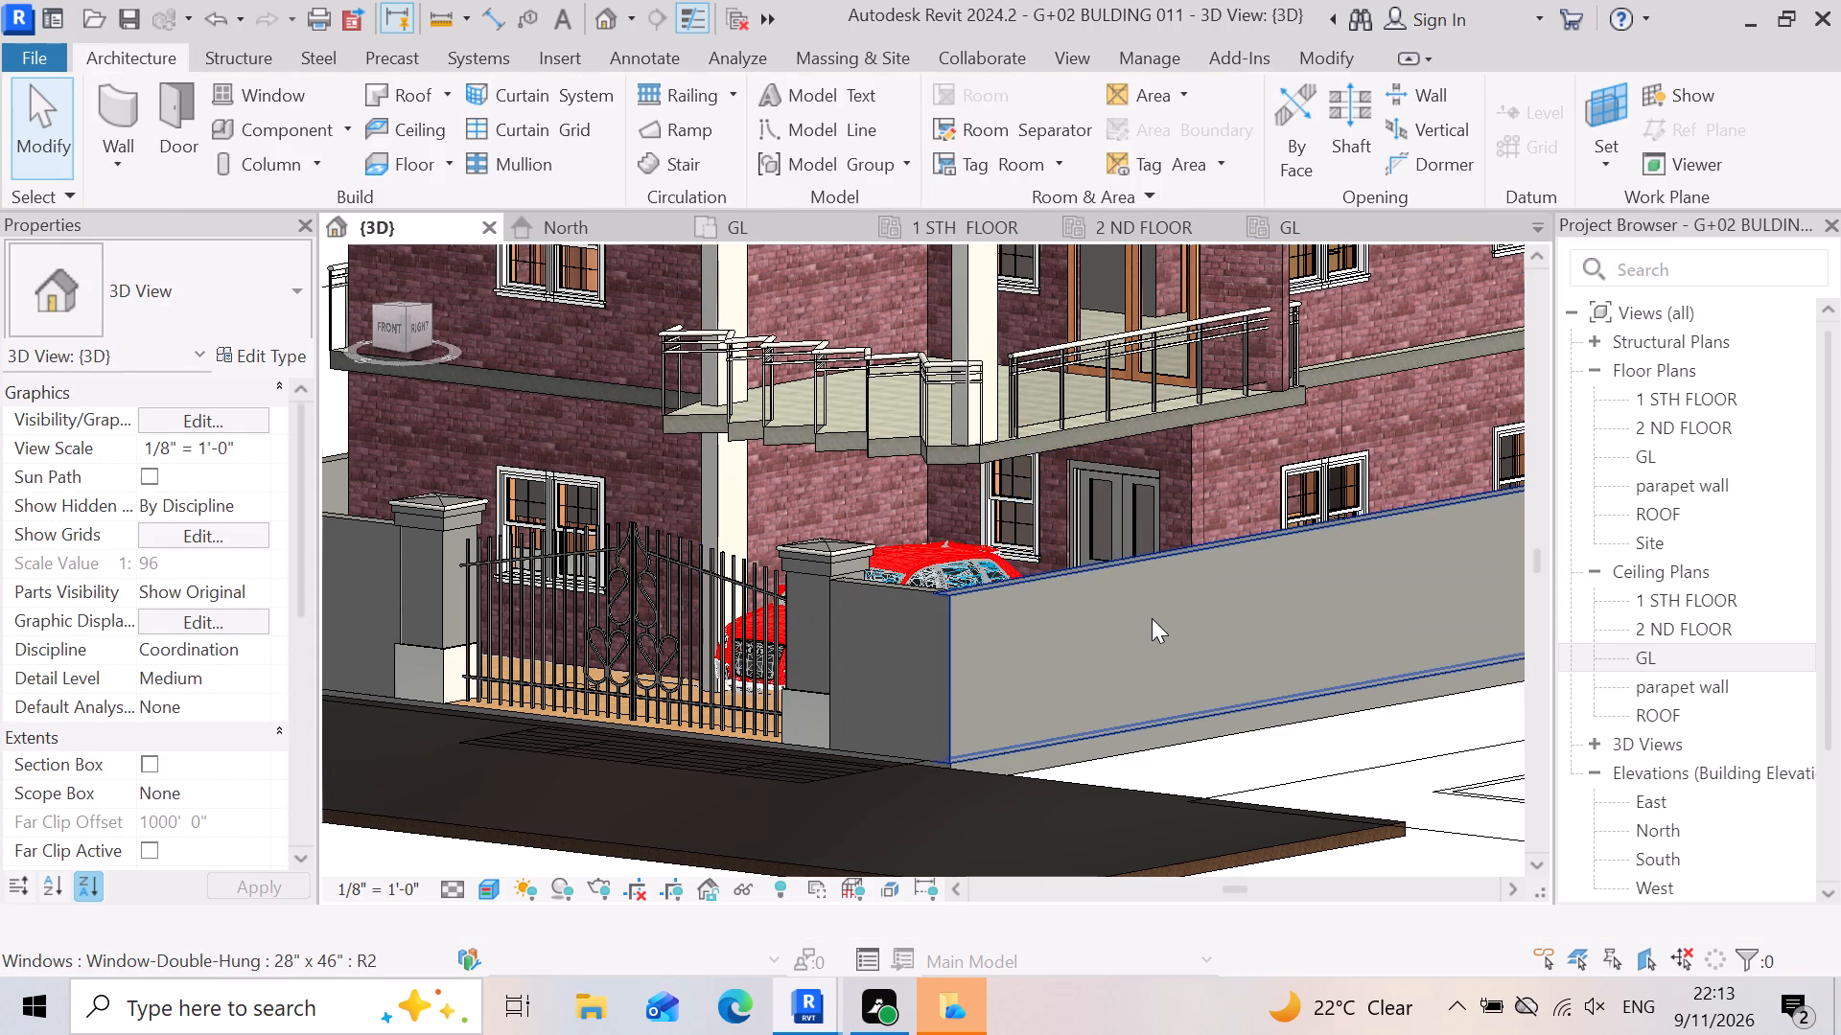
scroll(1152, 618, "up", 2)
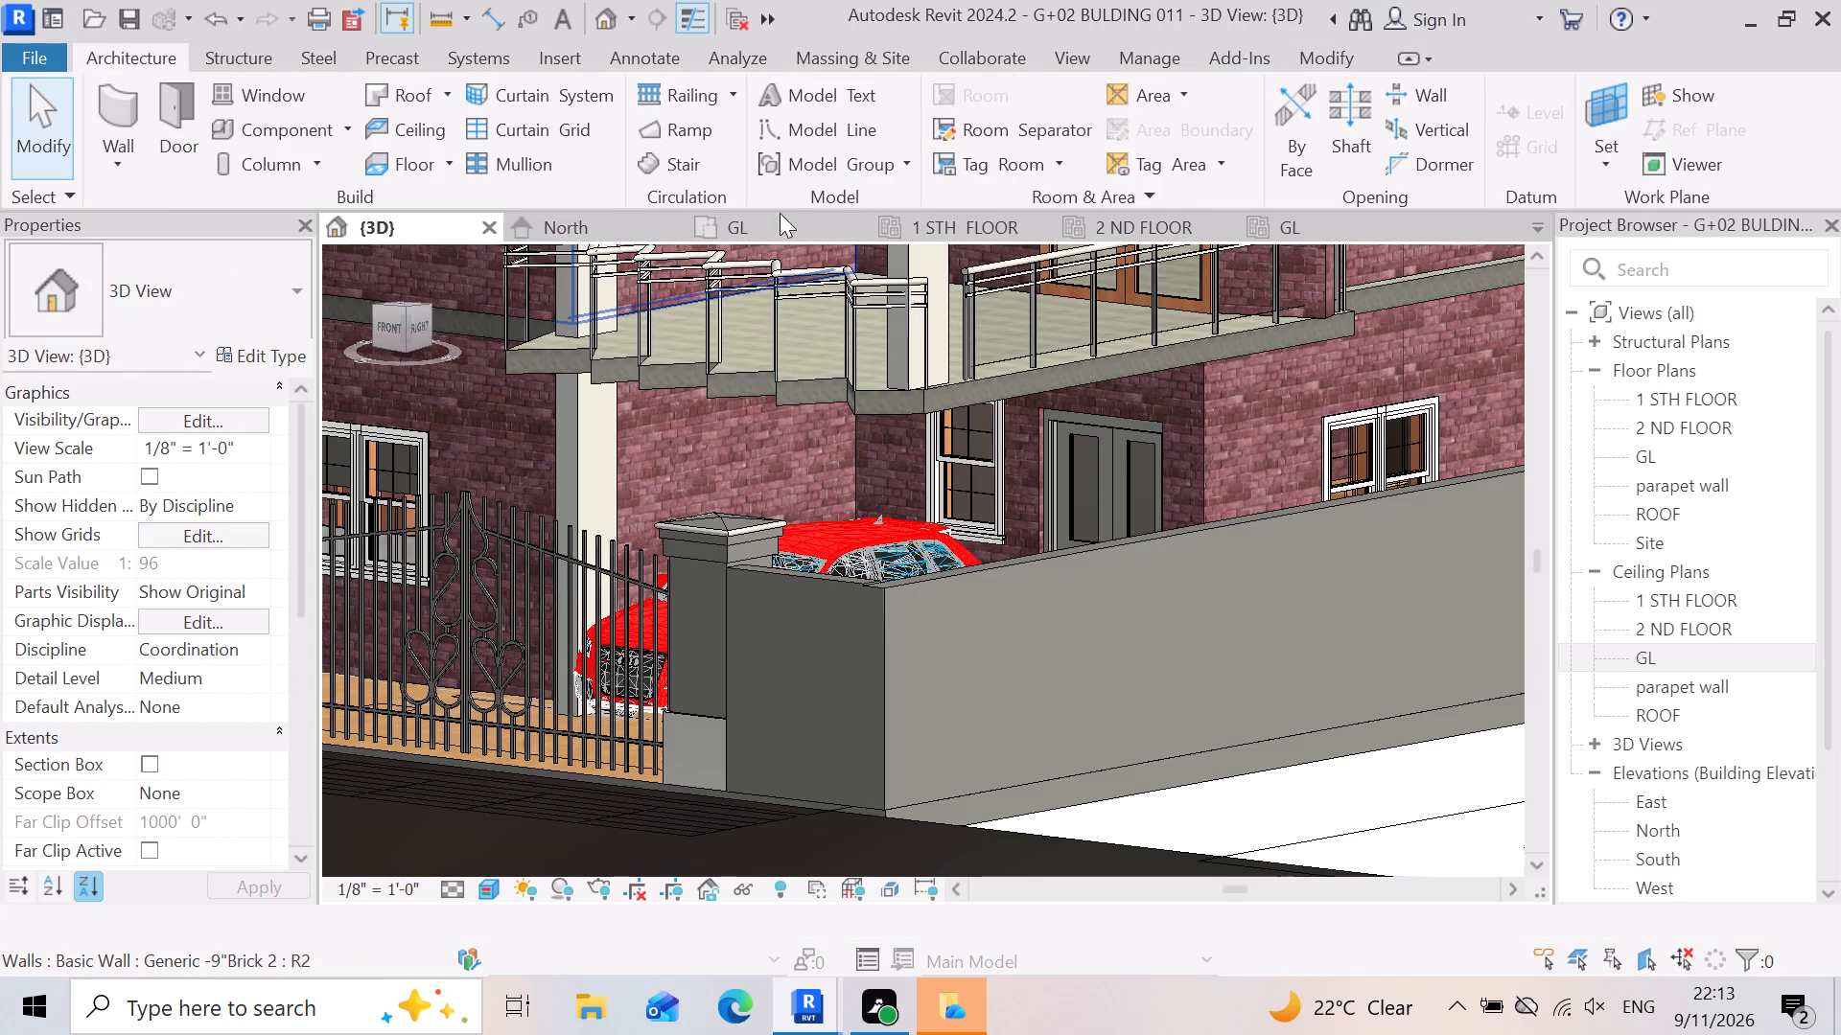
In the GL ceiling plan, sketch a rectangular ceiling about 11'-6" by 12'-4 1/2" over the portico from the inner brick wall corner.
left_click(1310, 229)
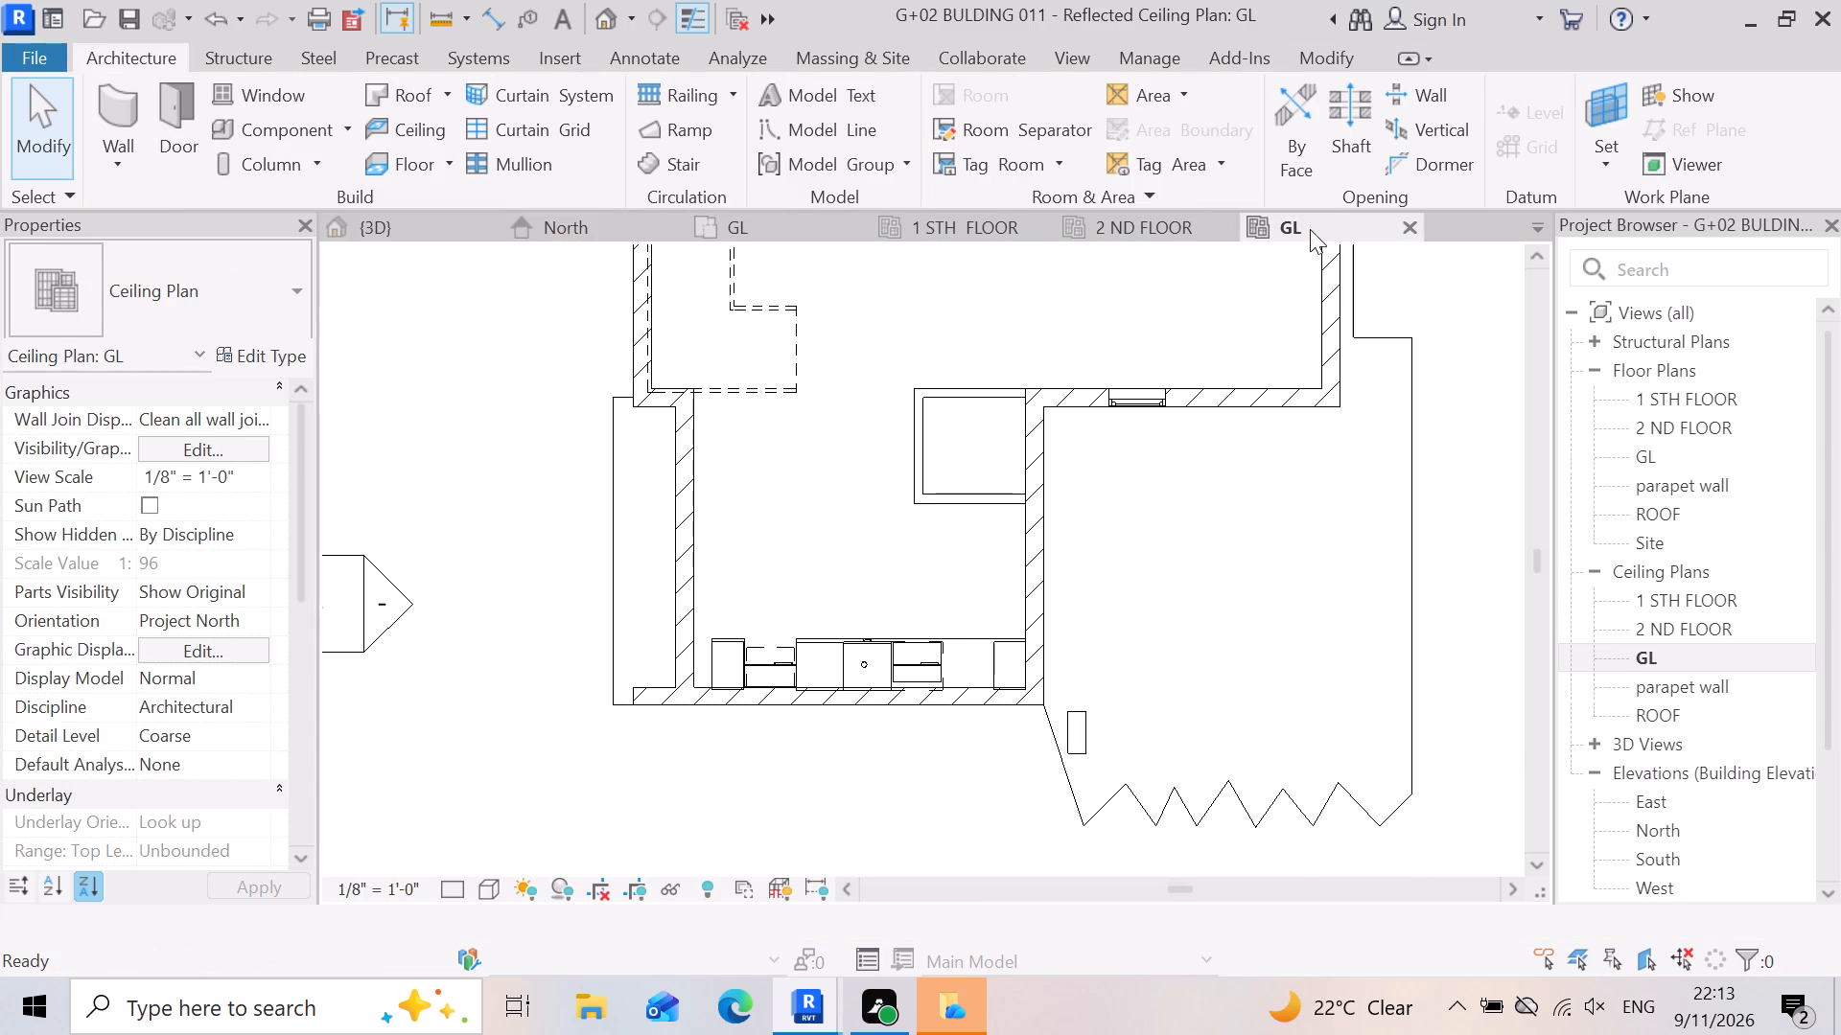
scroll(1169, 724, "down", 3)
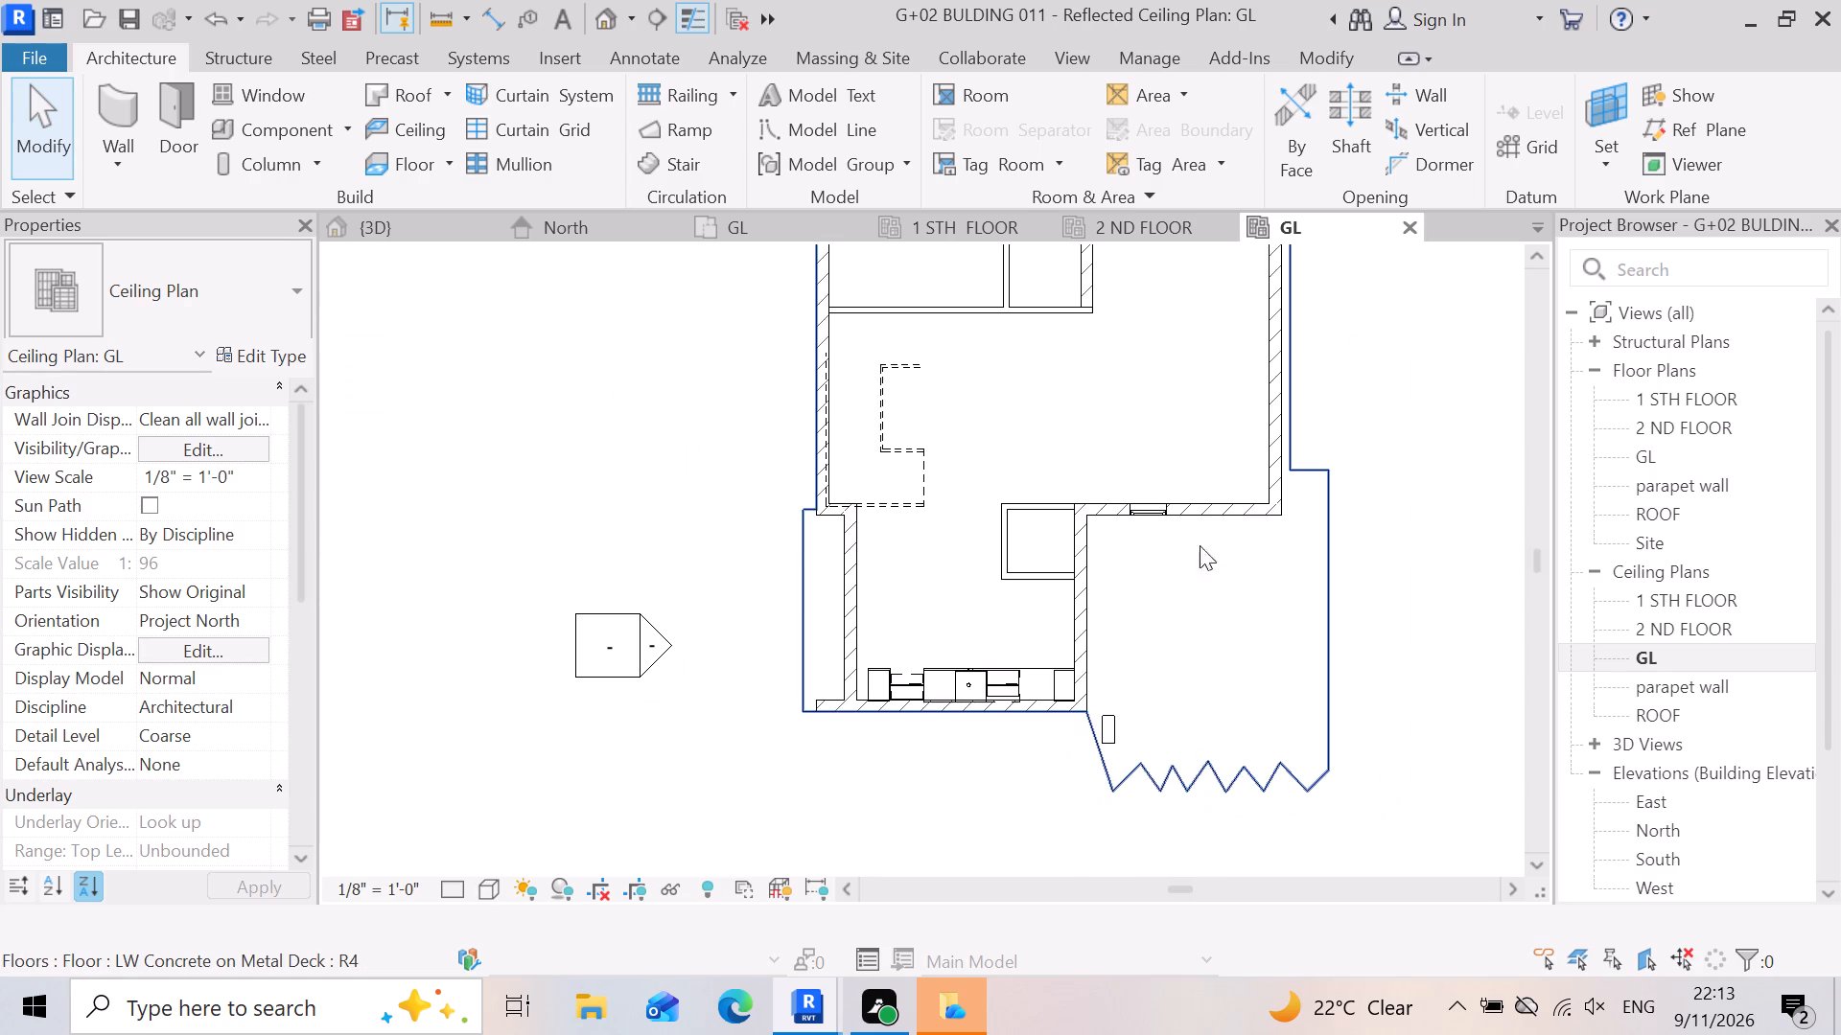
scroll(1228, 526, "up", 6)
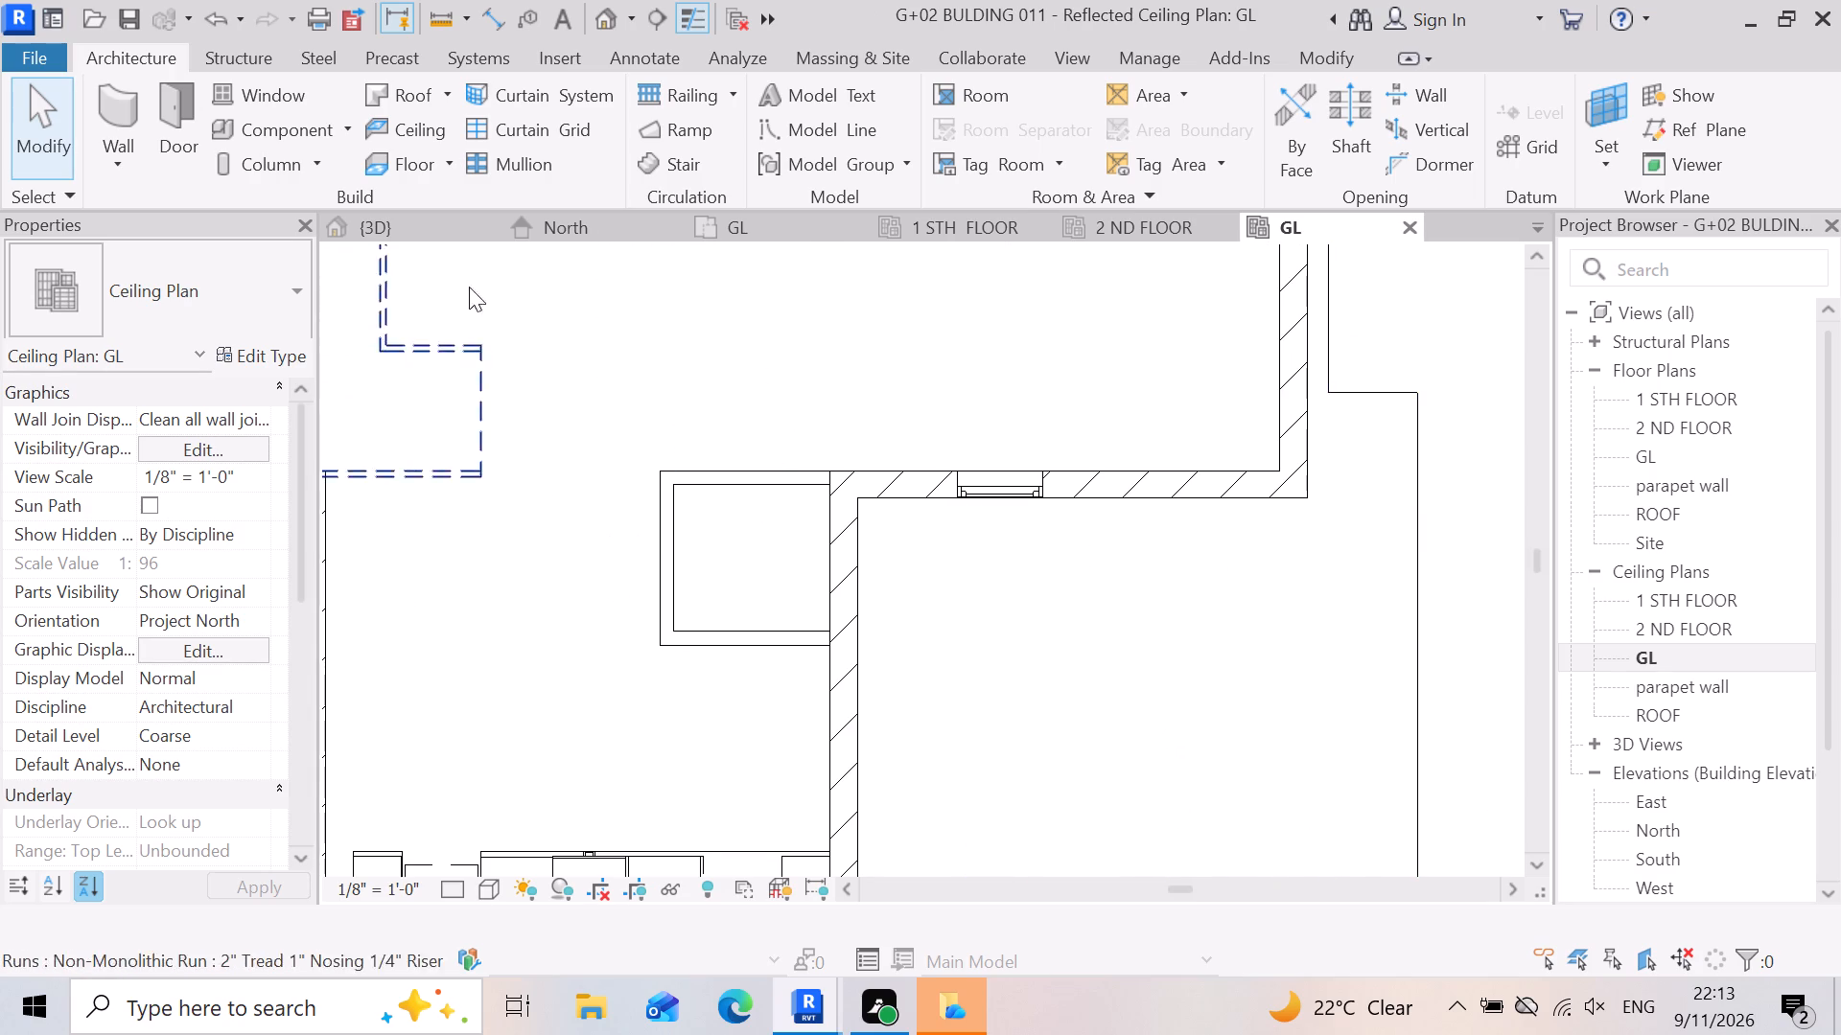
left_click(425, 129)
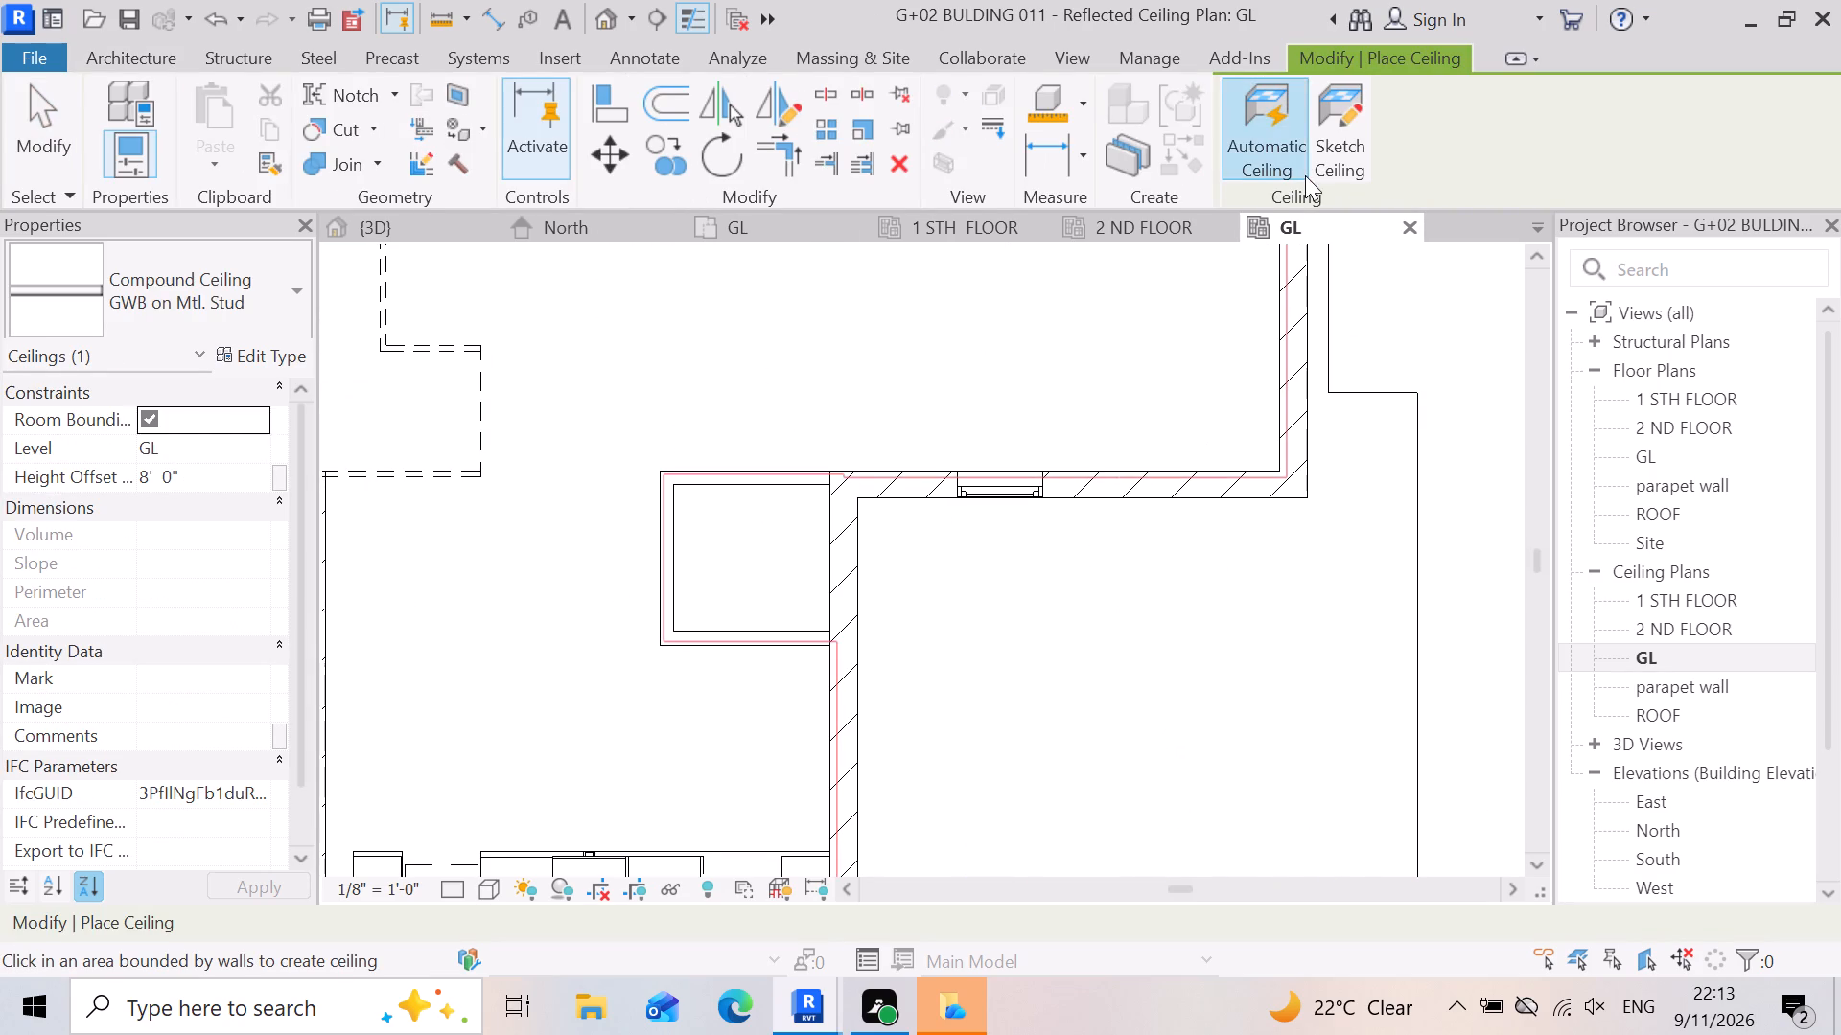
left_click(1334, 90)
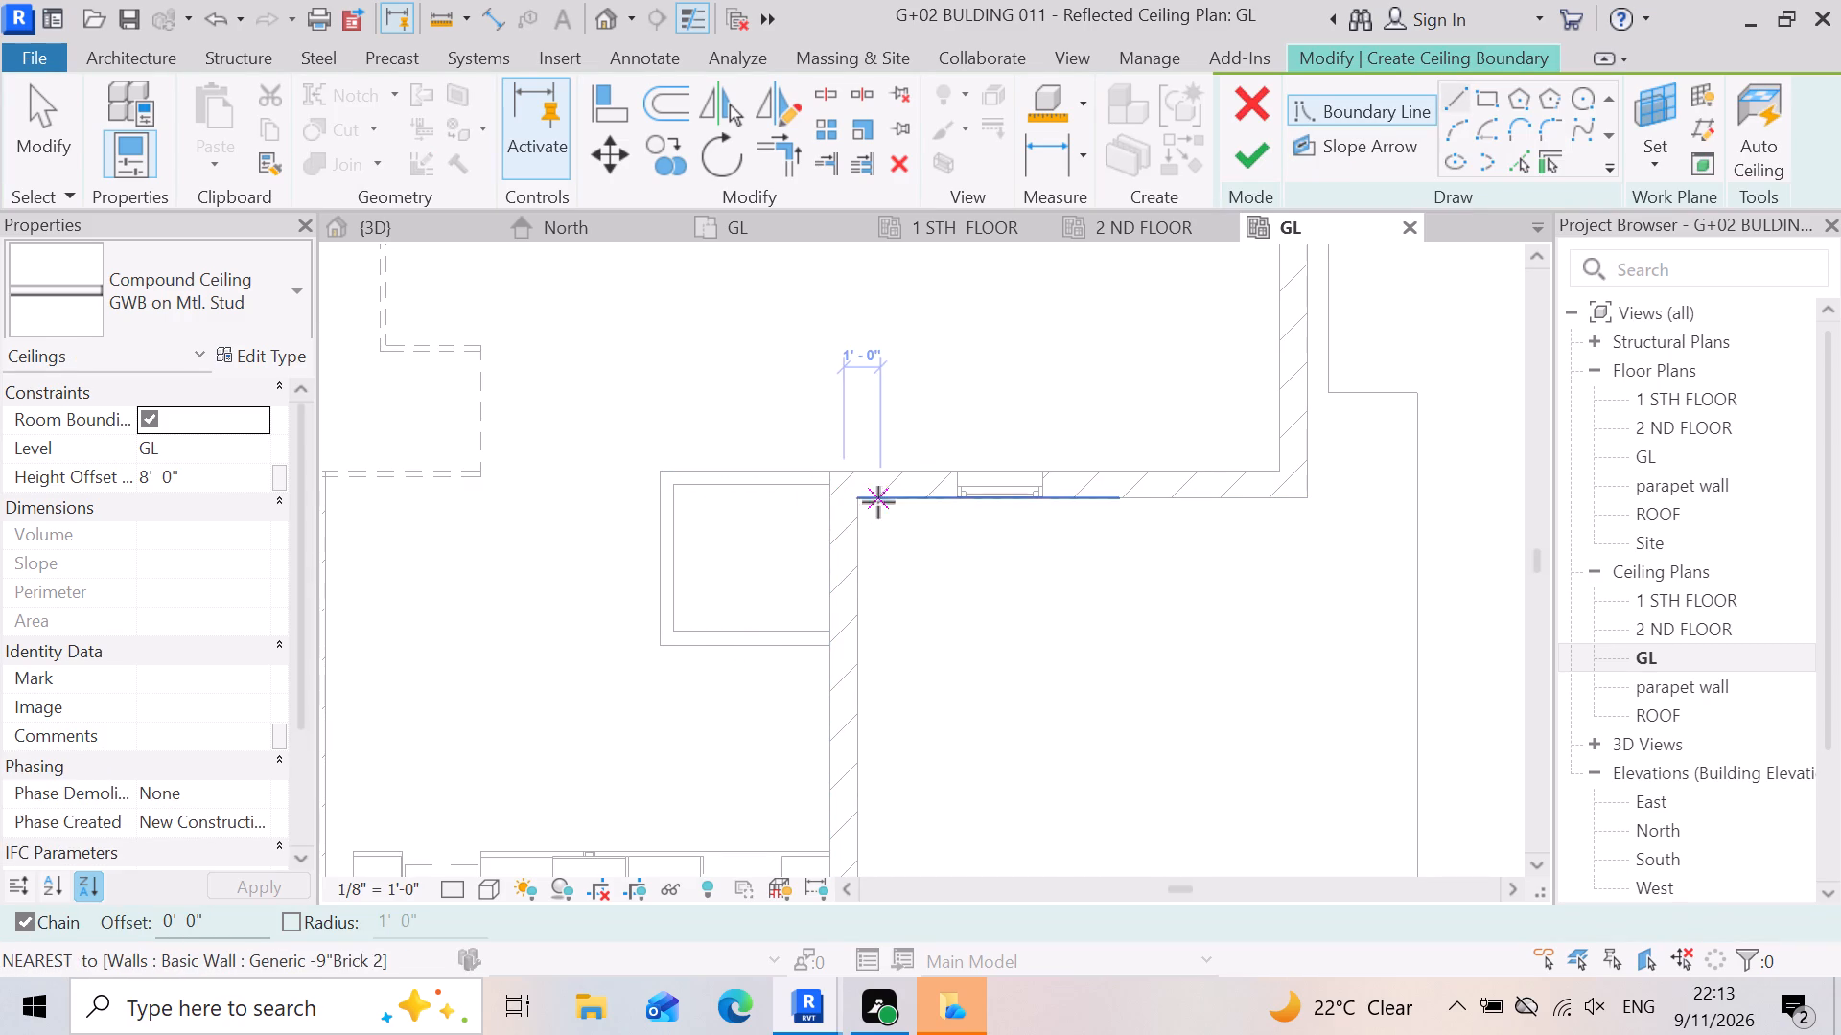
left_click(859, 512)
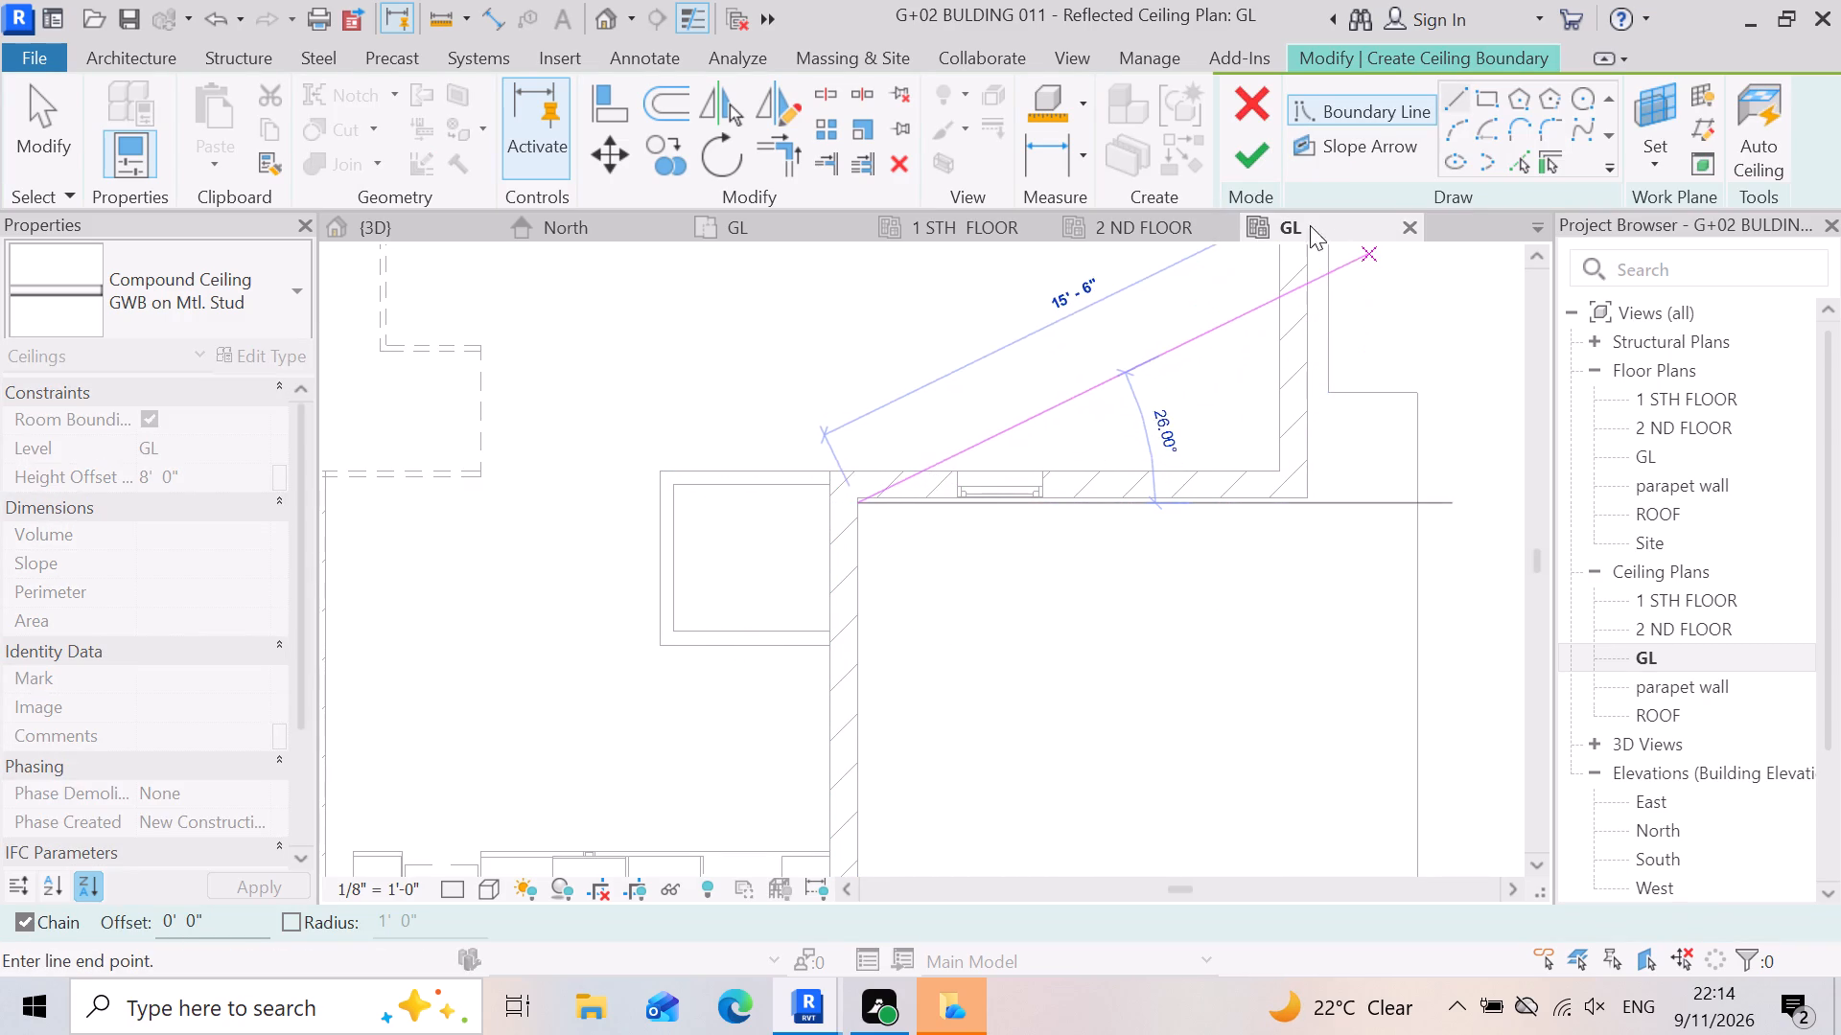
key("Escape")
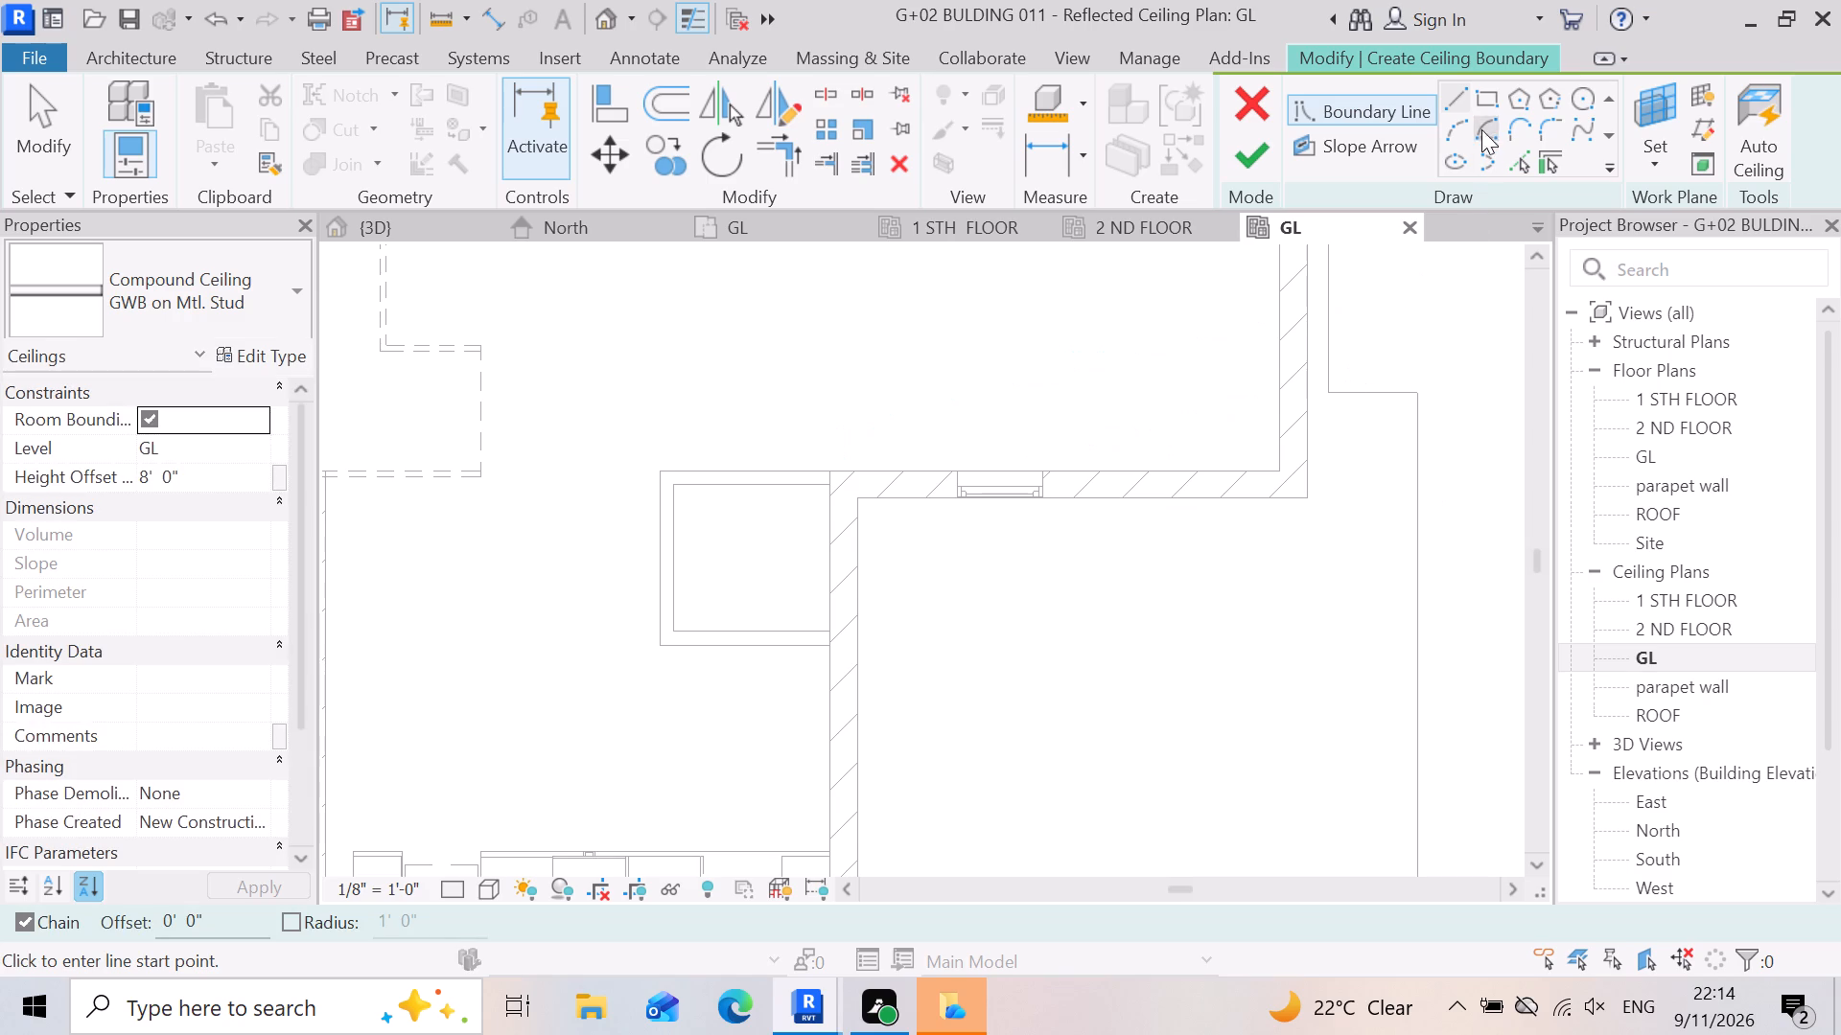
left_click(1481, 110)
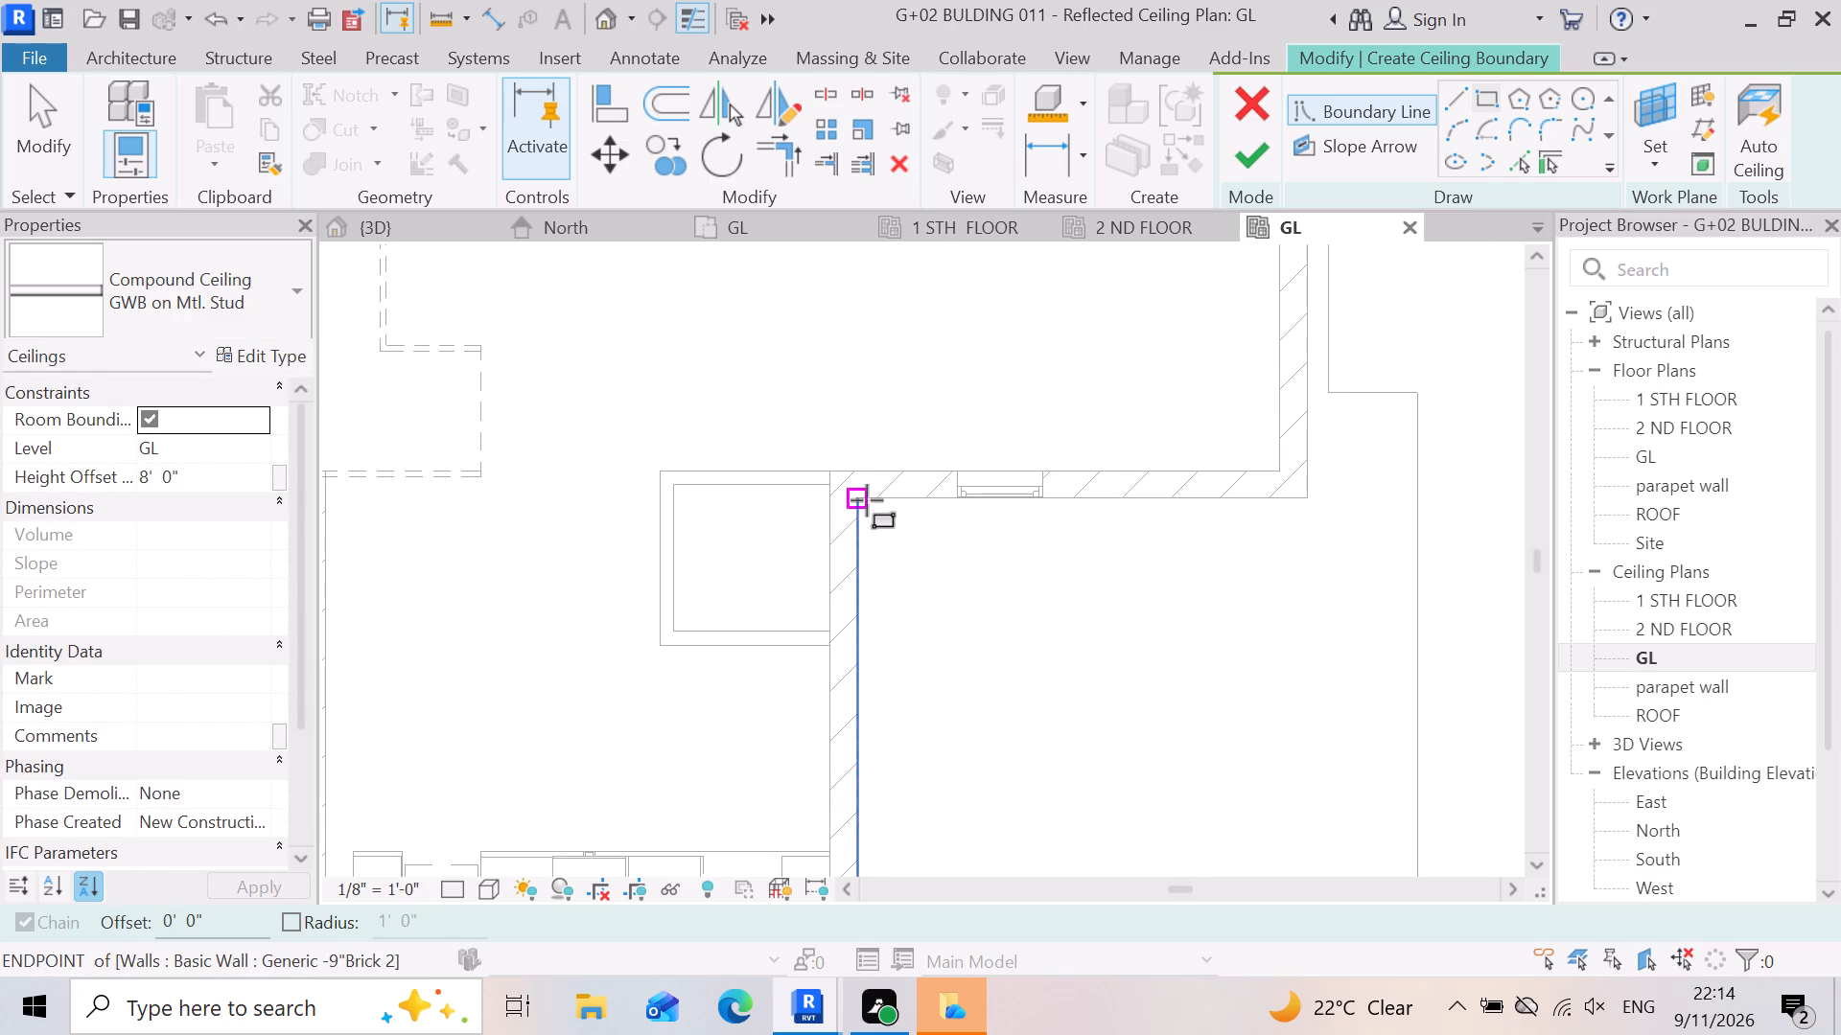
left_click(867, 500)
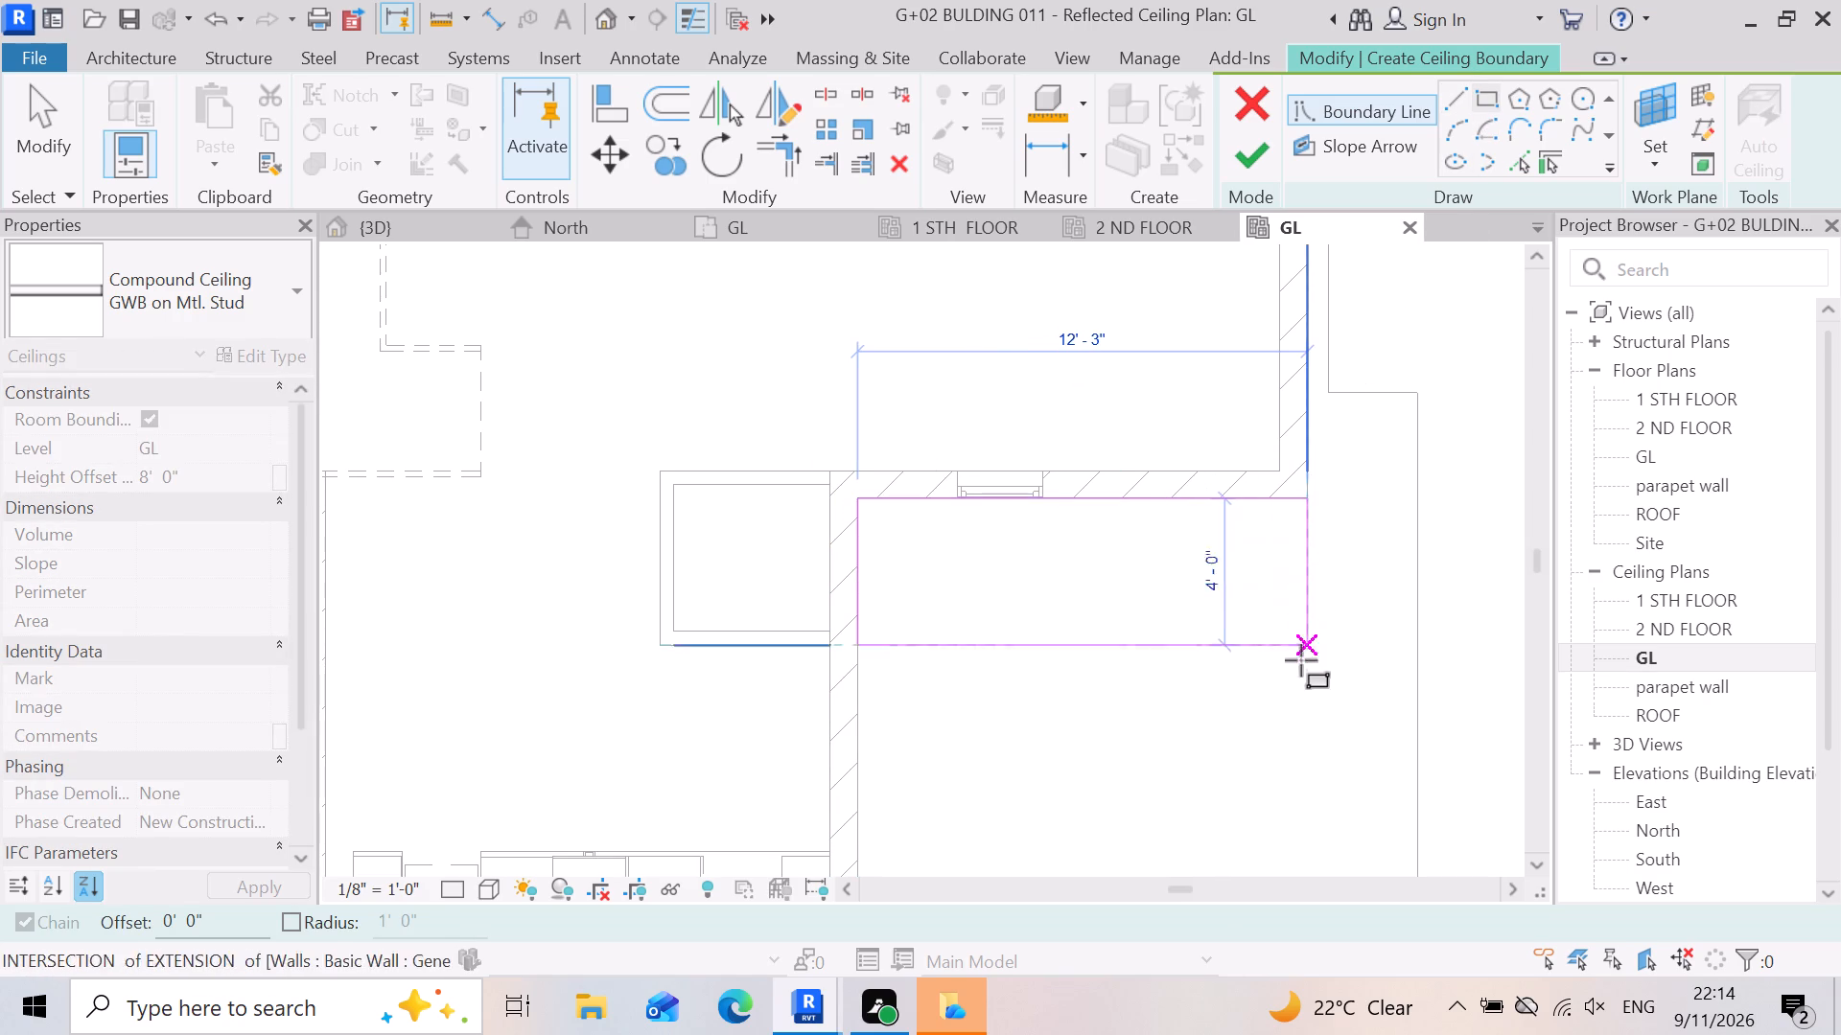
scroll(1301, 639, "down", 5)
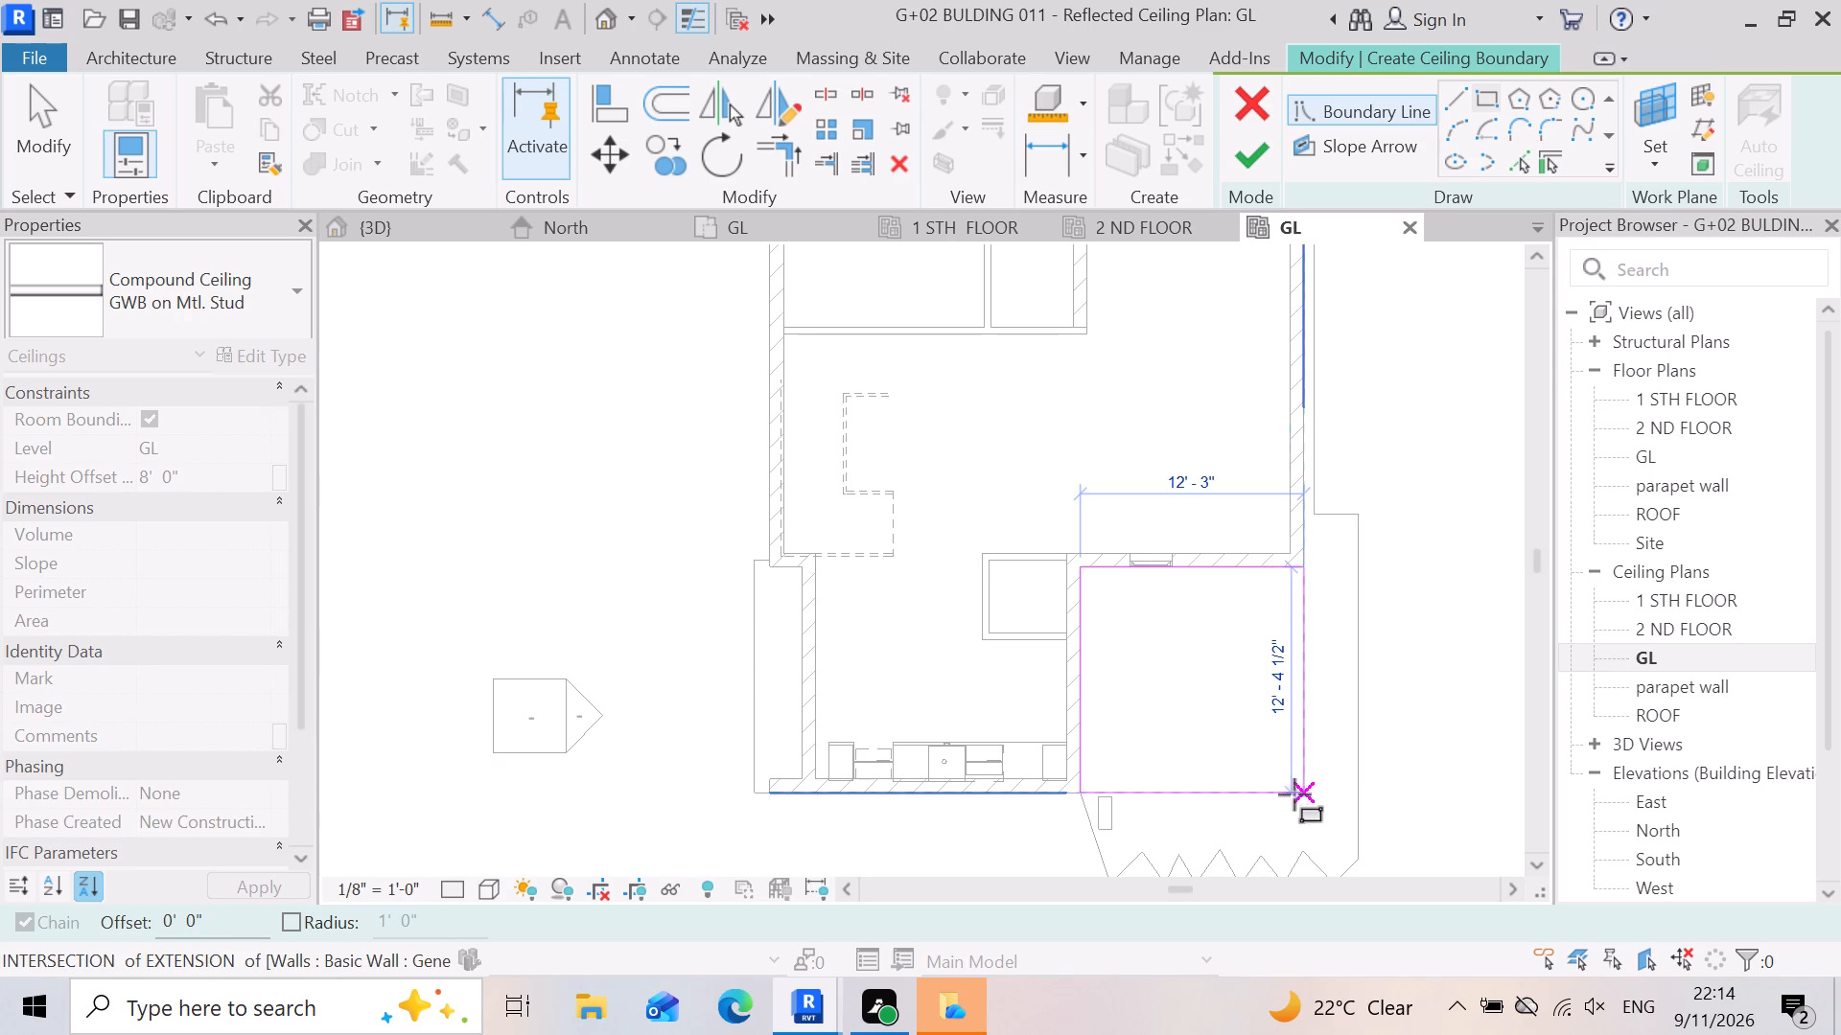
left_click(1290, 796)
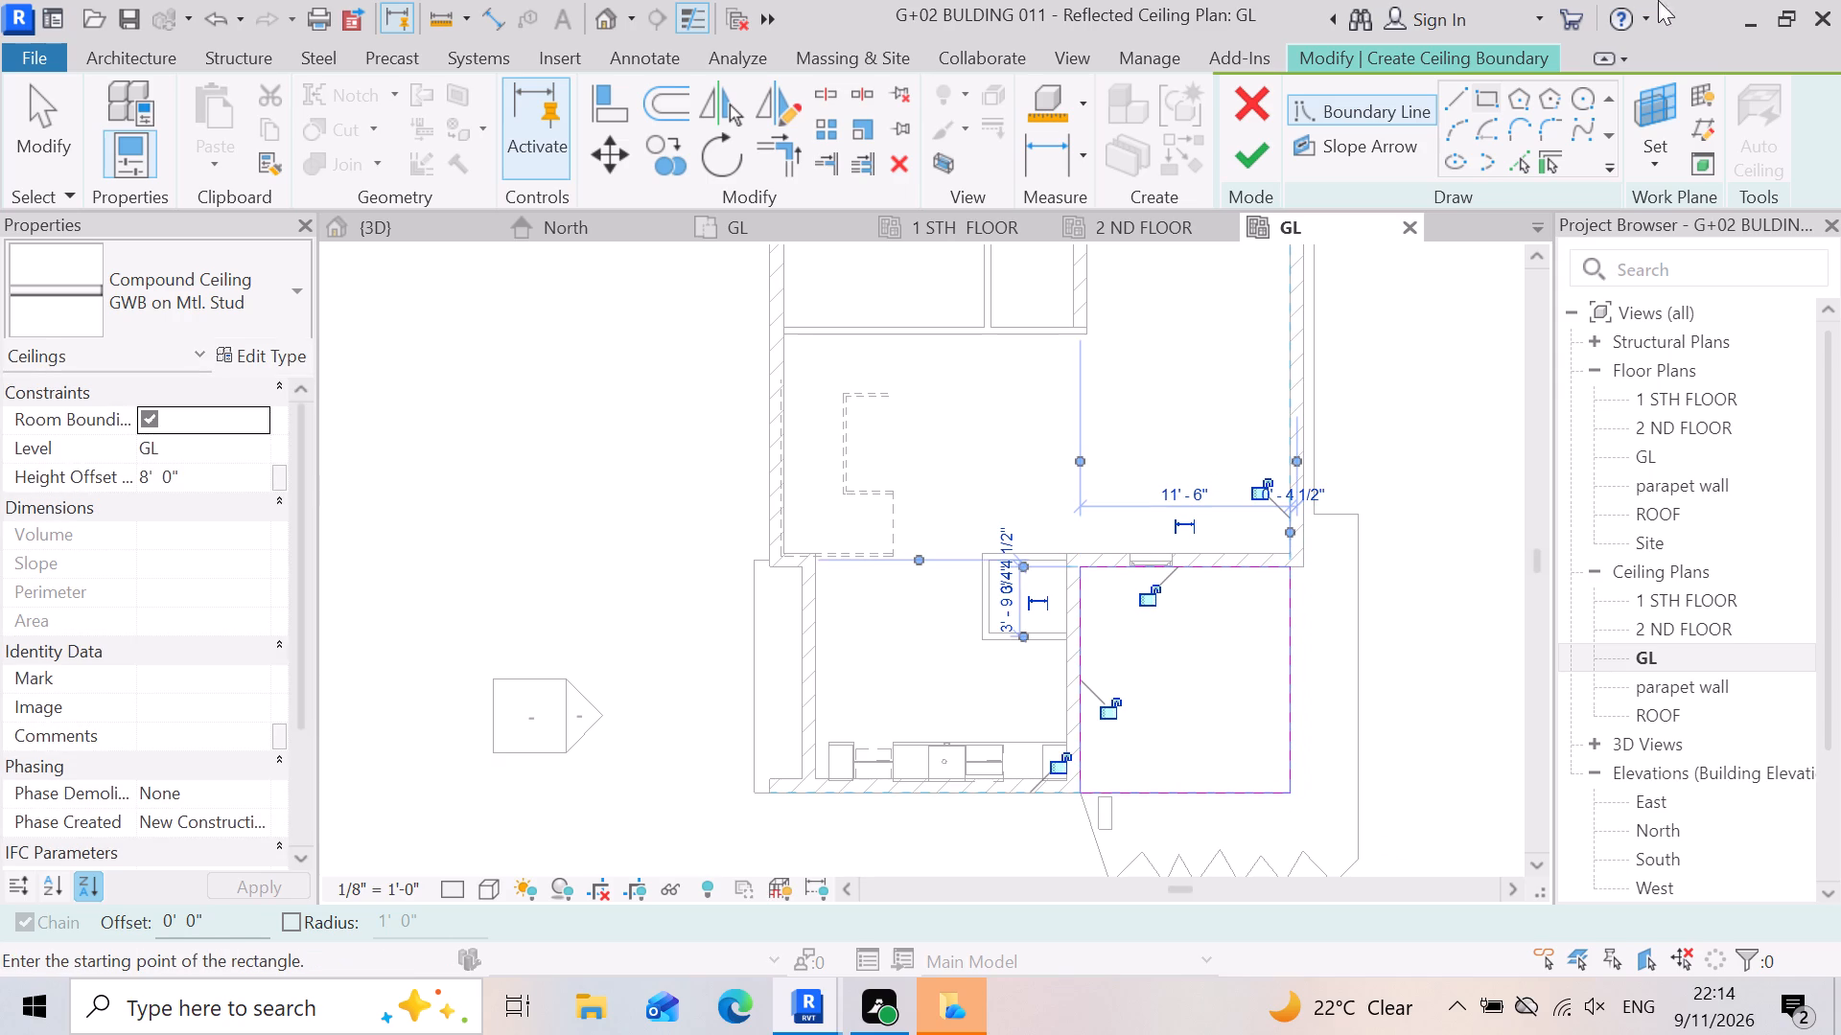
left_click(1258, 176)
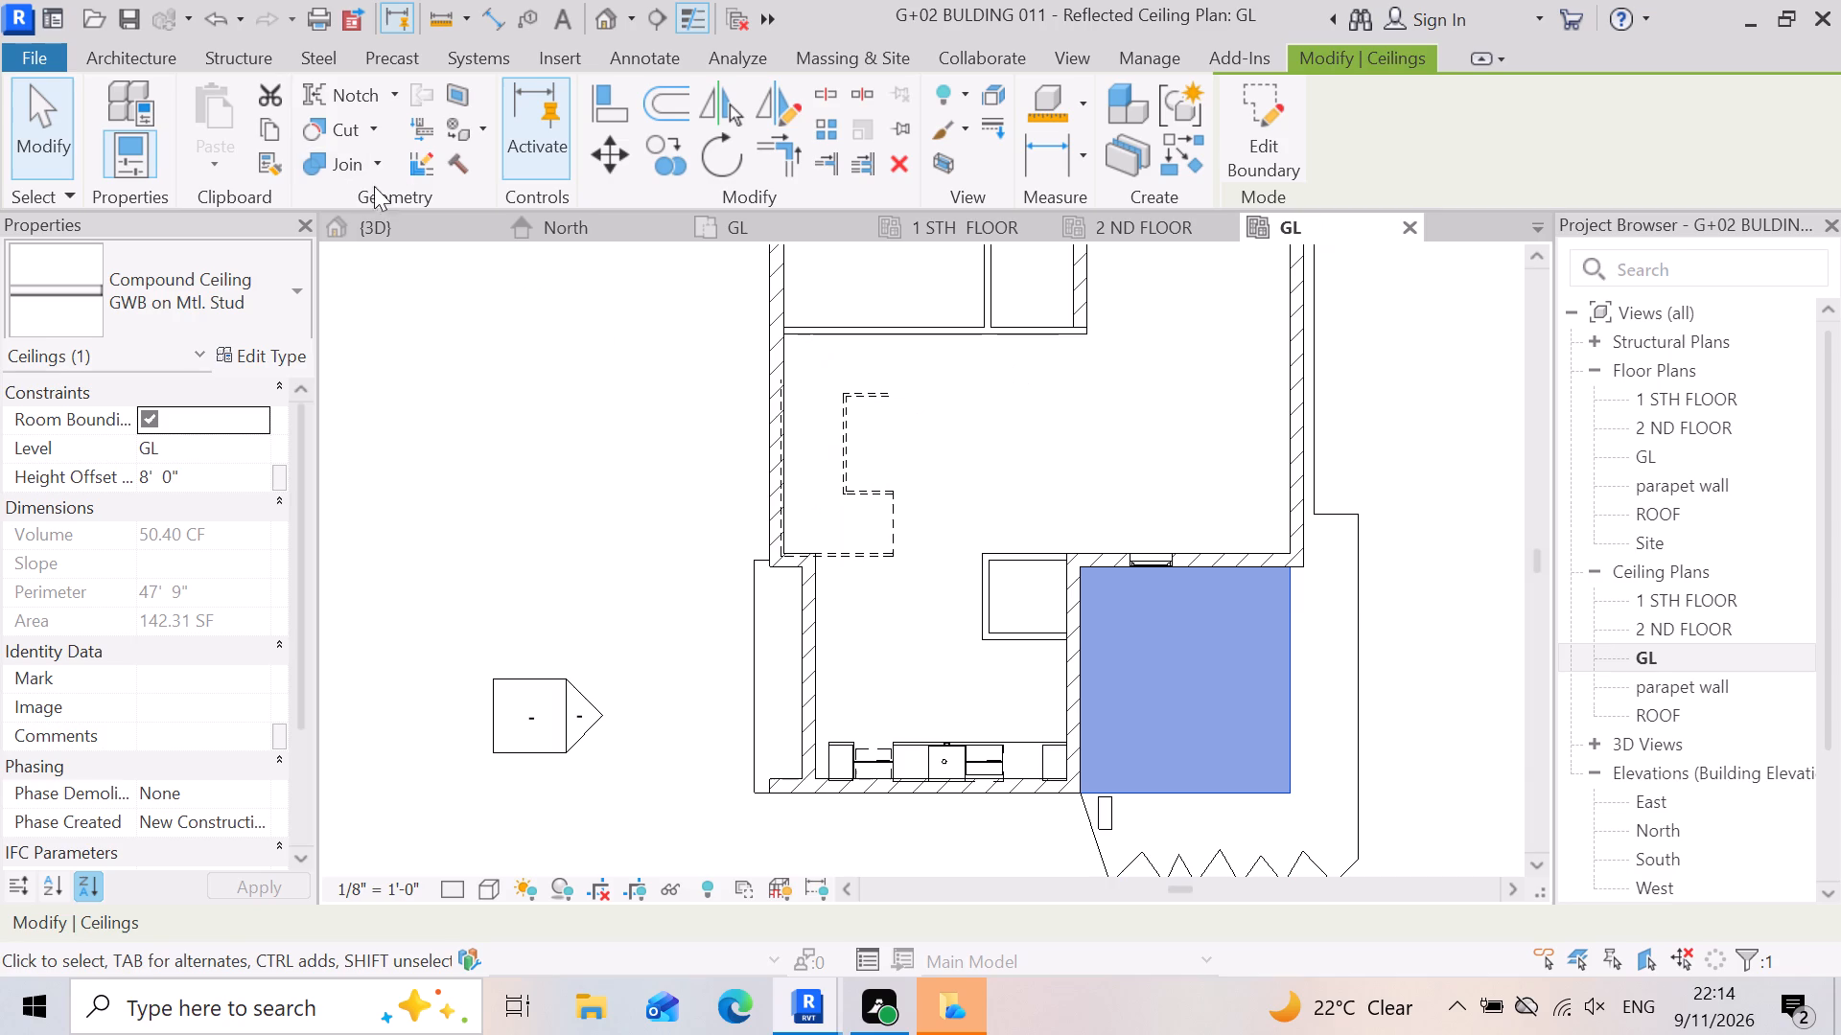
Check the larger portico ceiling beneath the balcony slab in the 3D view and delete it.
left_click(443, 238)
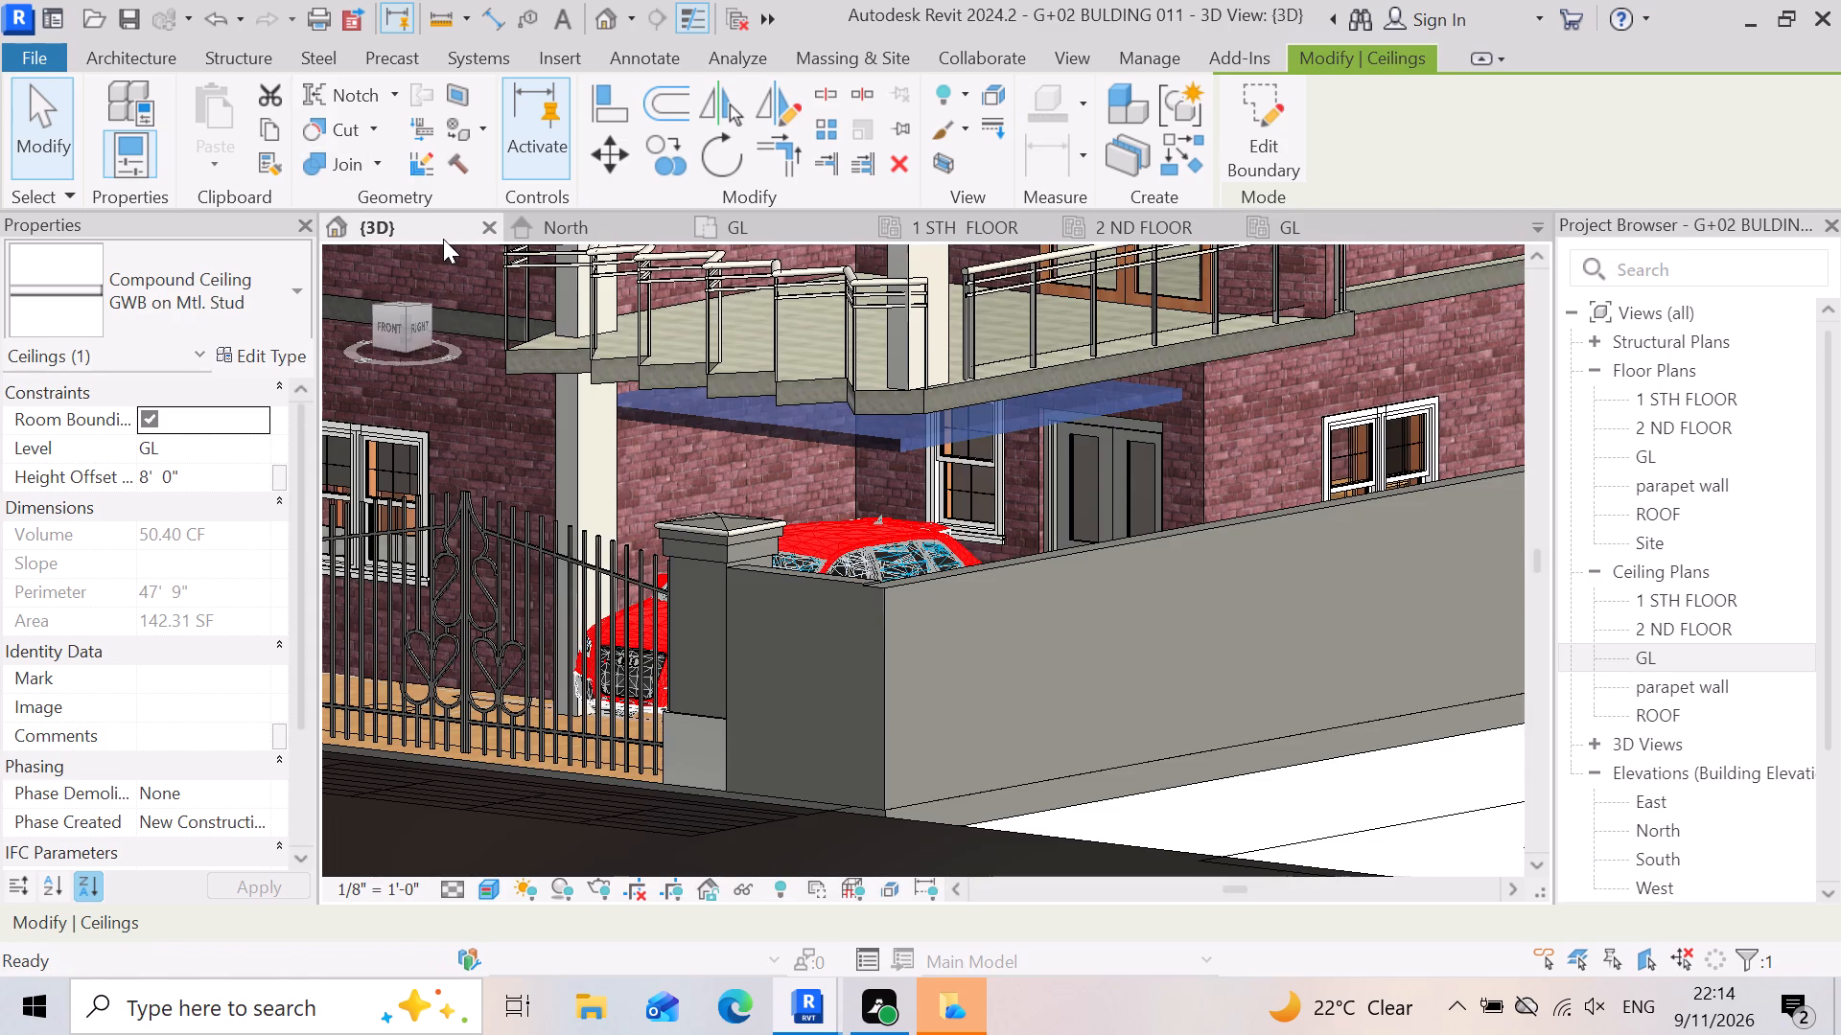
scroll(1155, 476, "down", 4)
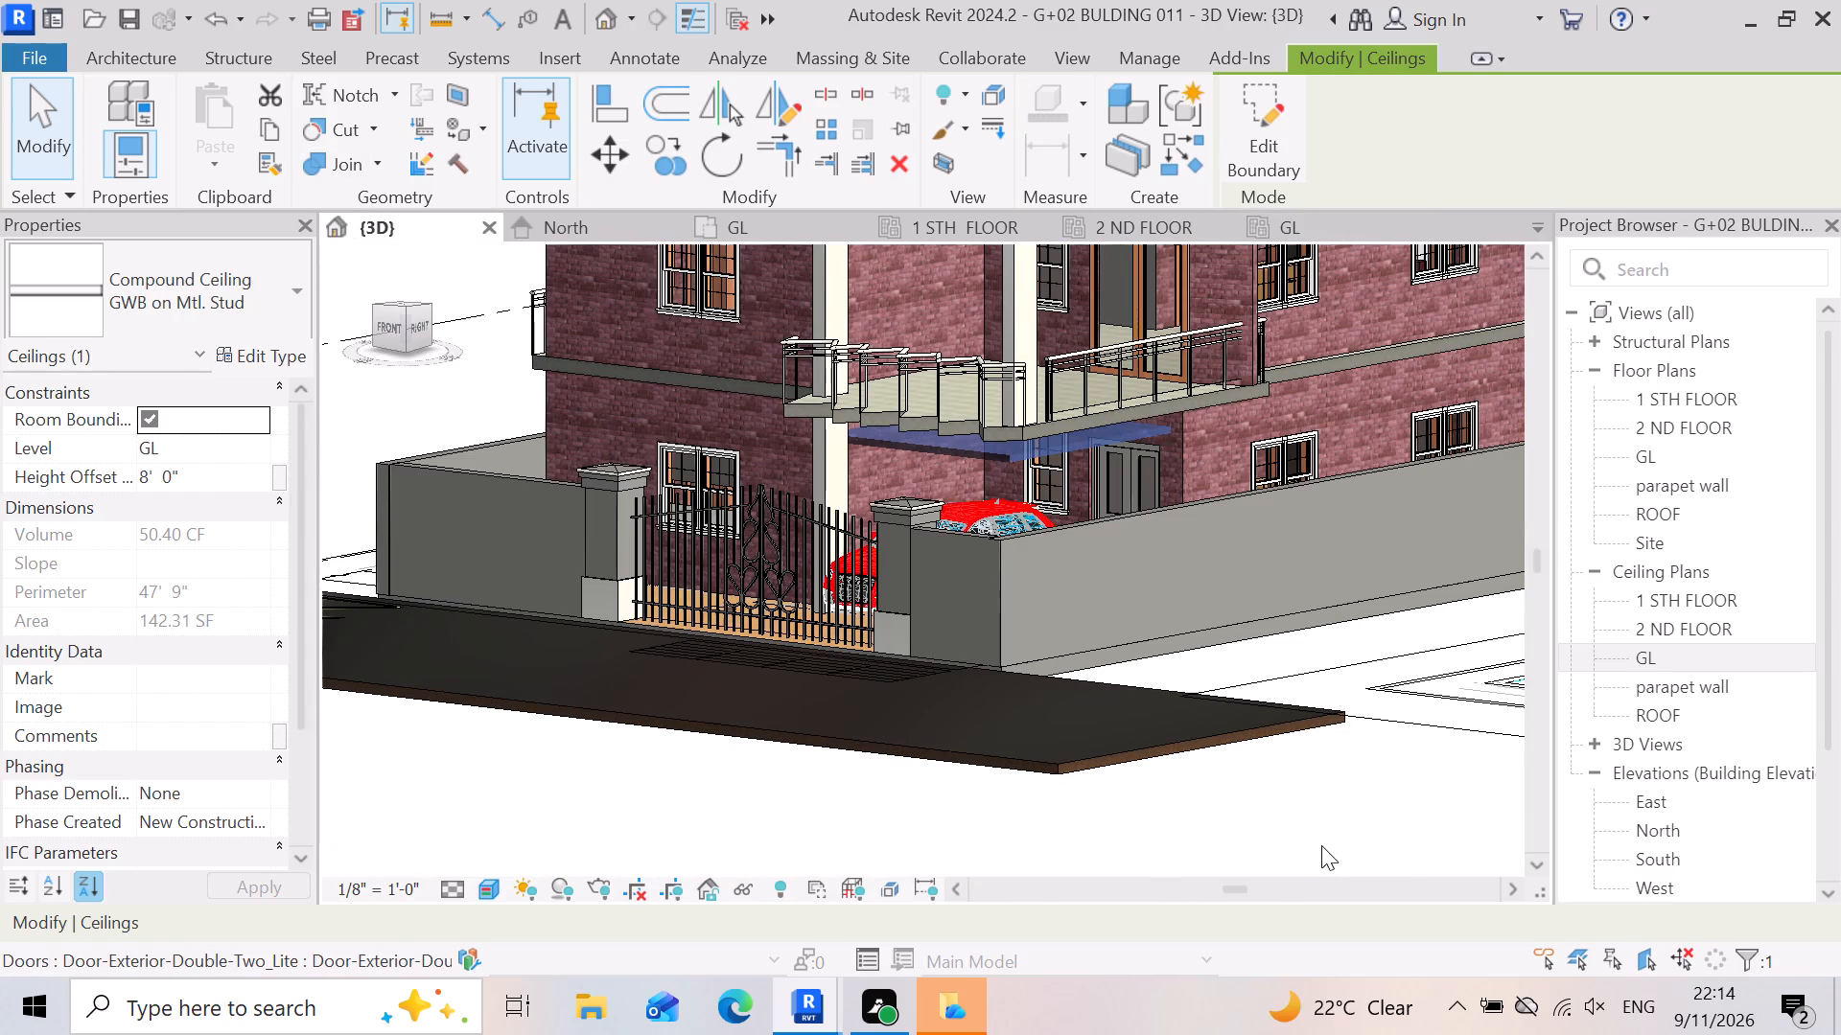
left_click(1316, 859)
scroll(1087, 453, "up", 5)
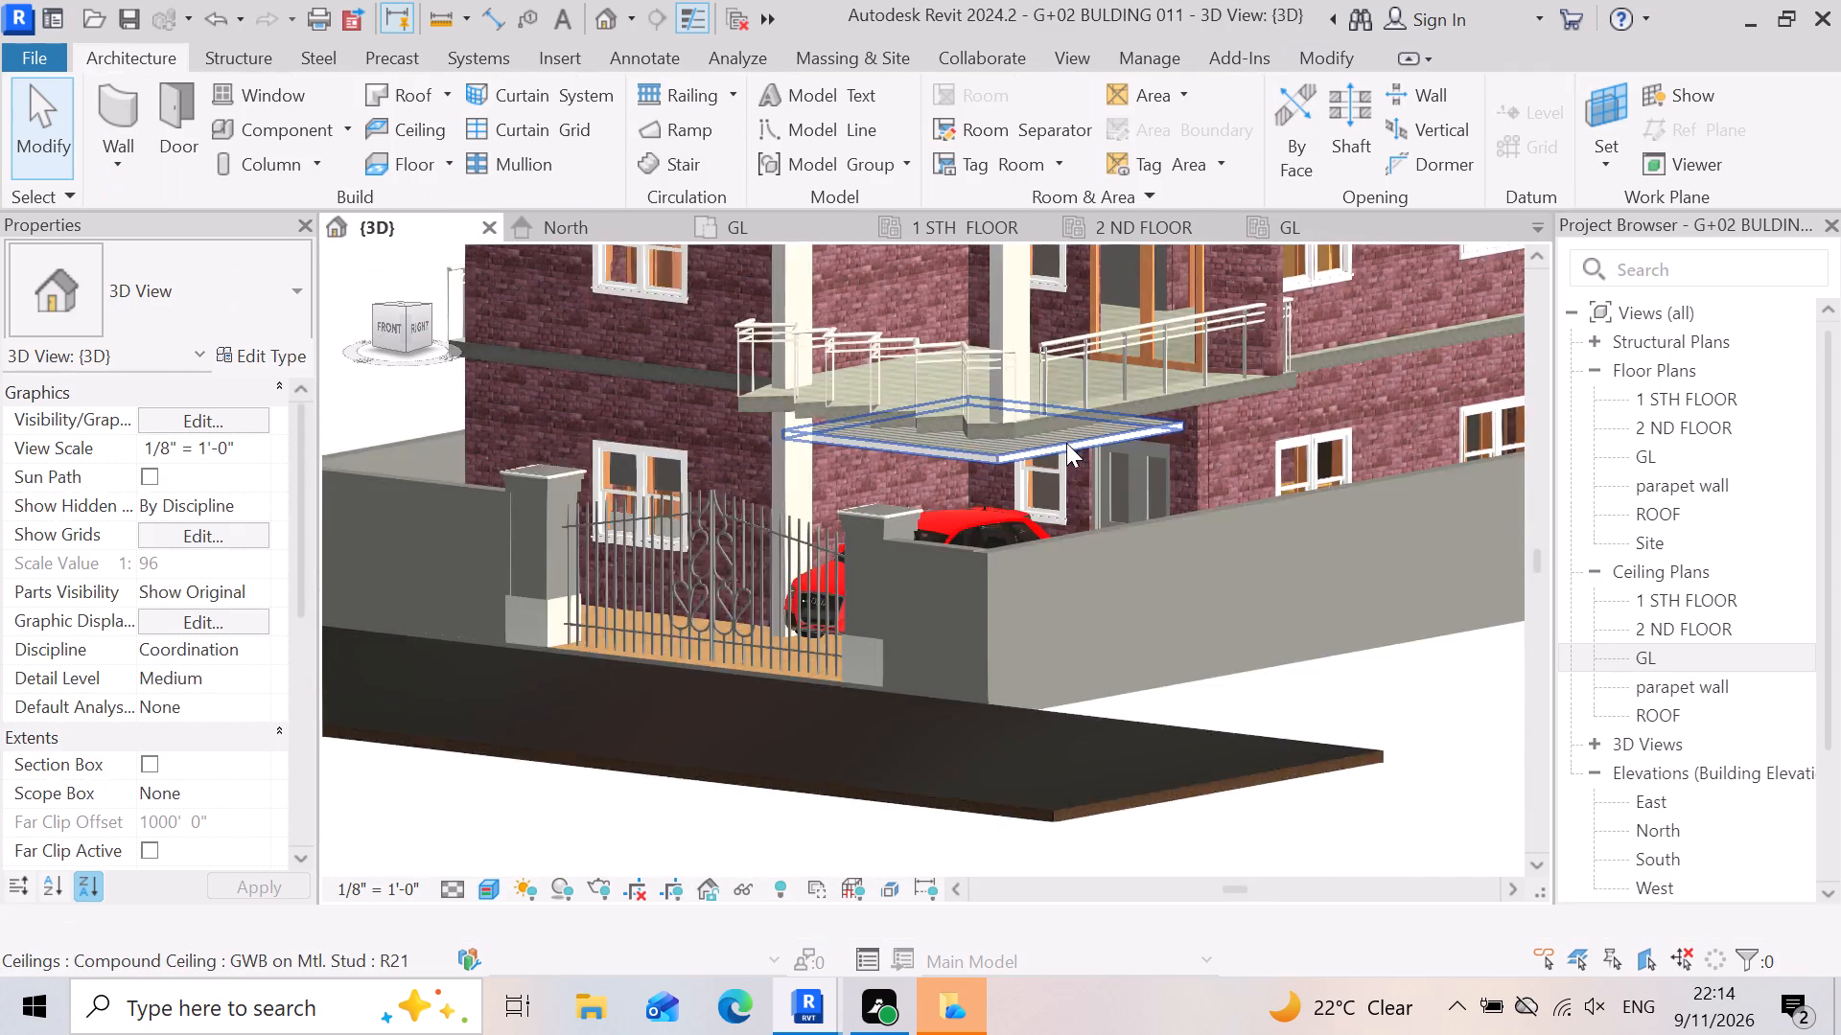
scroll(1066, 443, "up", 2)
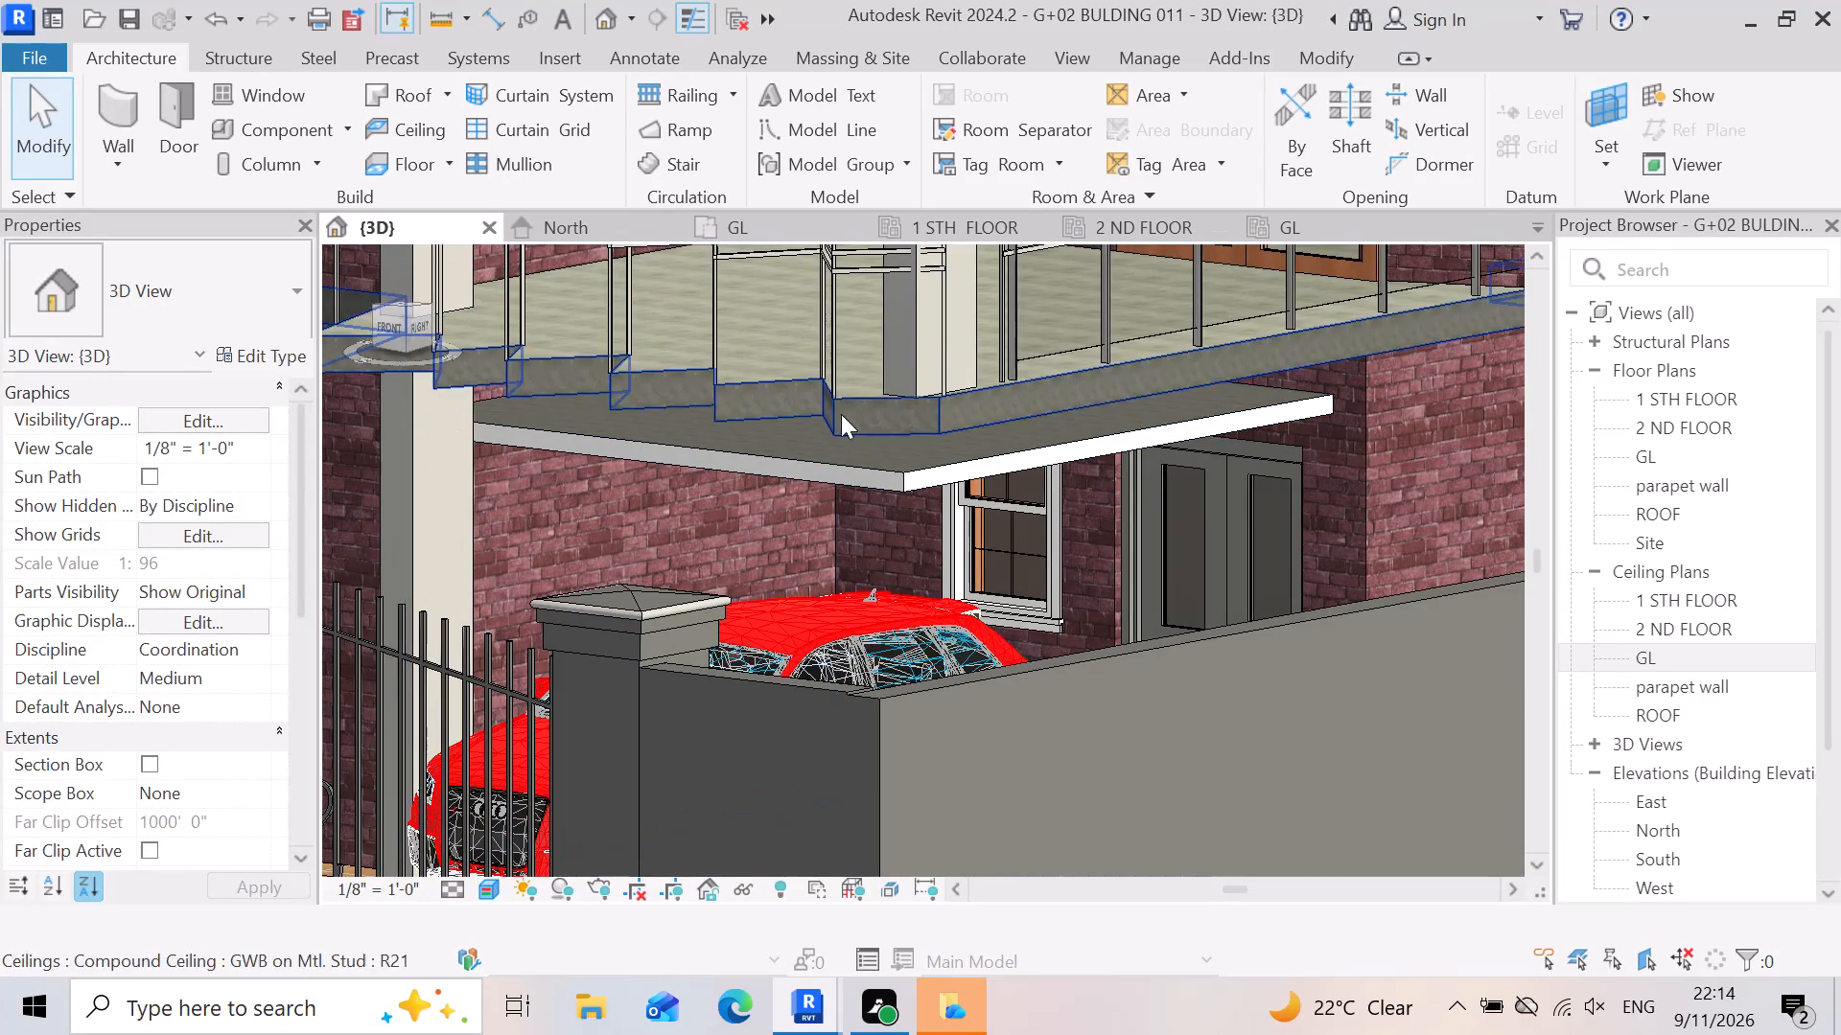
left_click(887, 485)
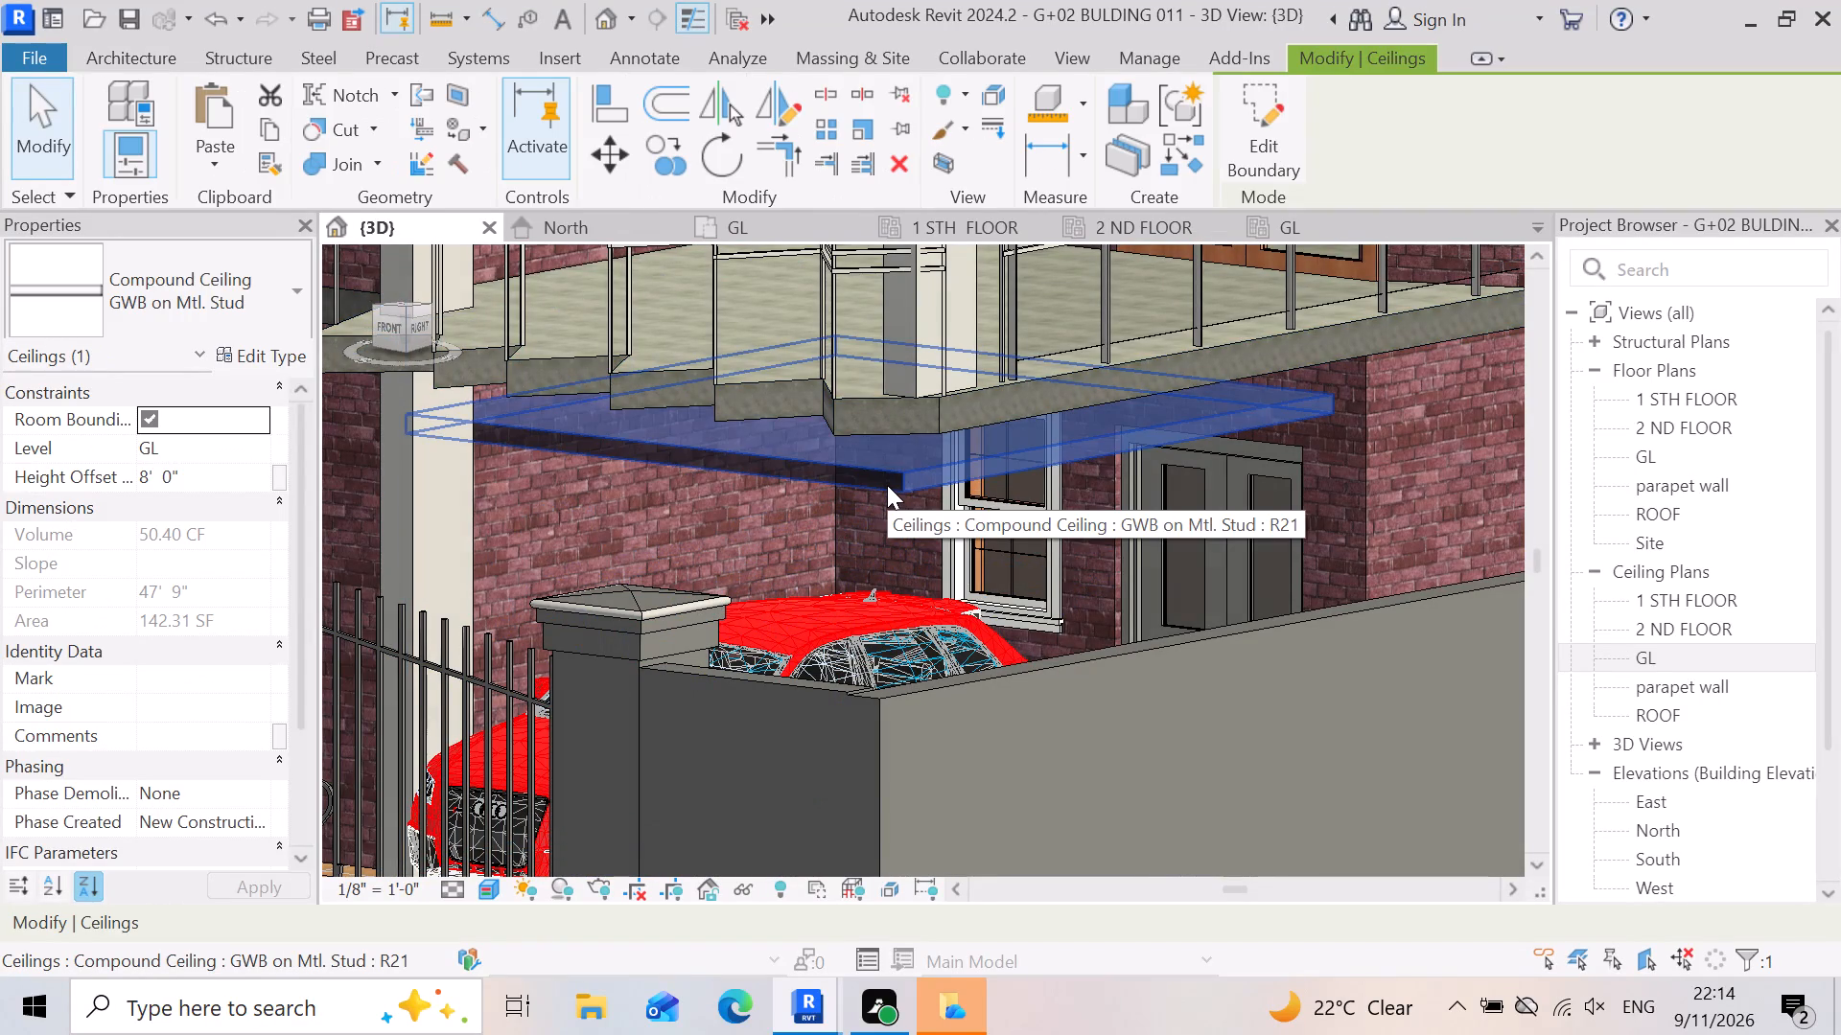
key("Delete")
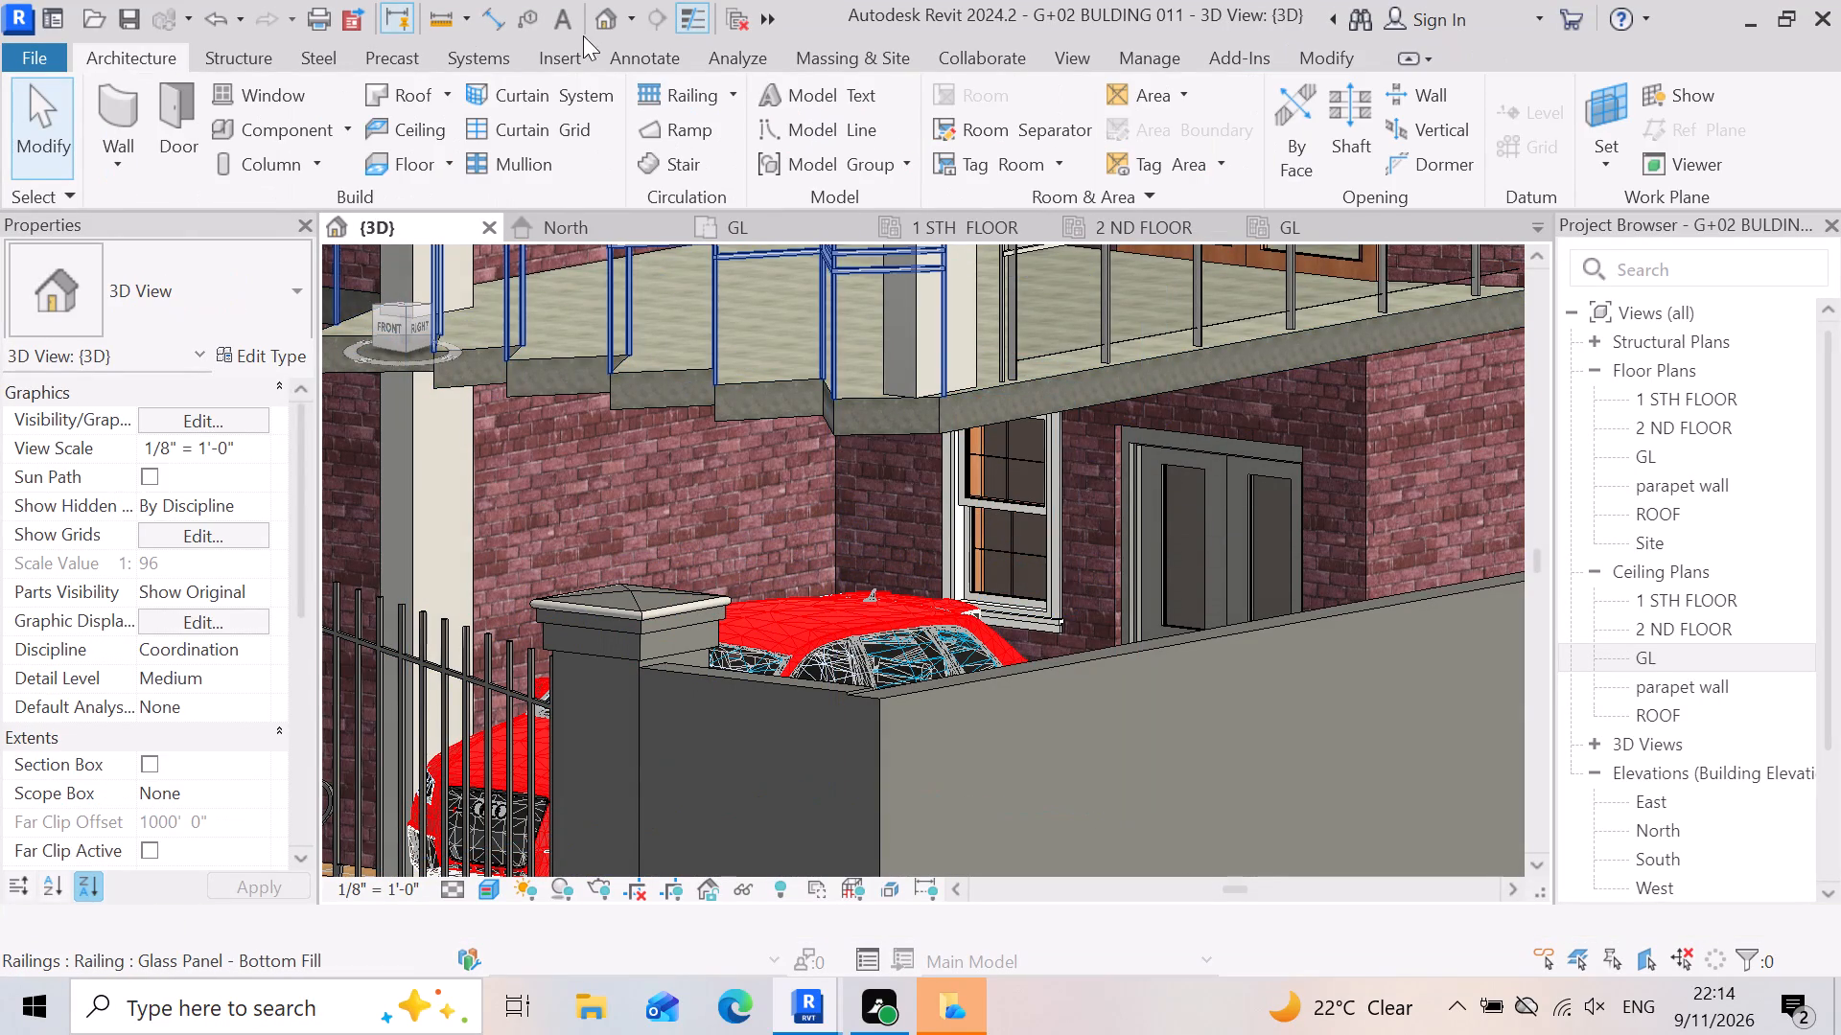
In the GL ceiling plan, start a sketched GWB on Mtl. Stud ceiling on level GL at an 8'-0" height offset.
double_click(1312, 220)
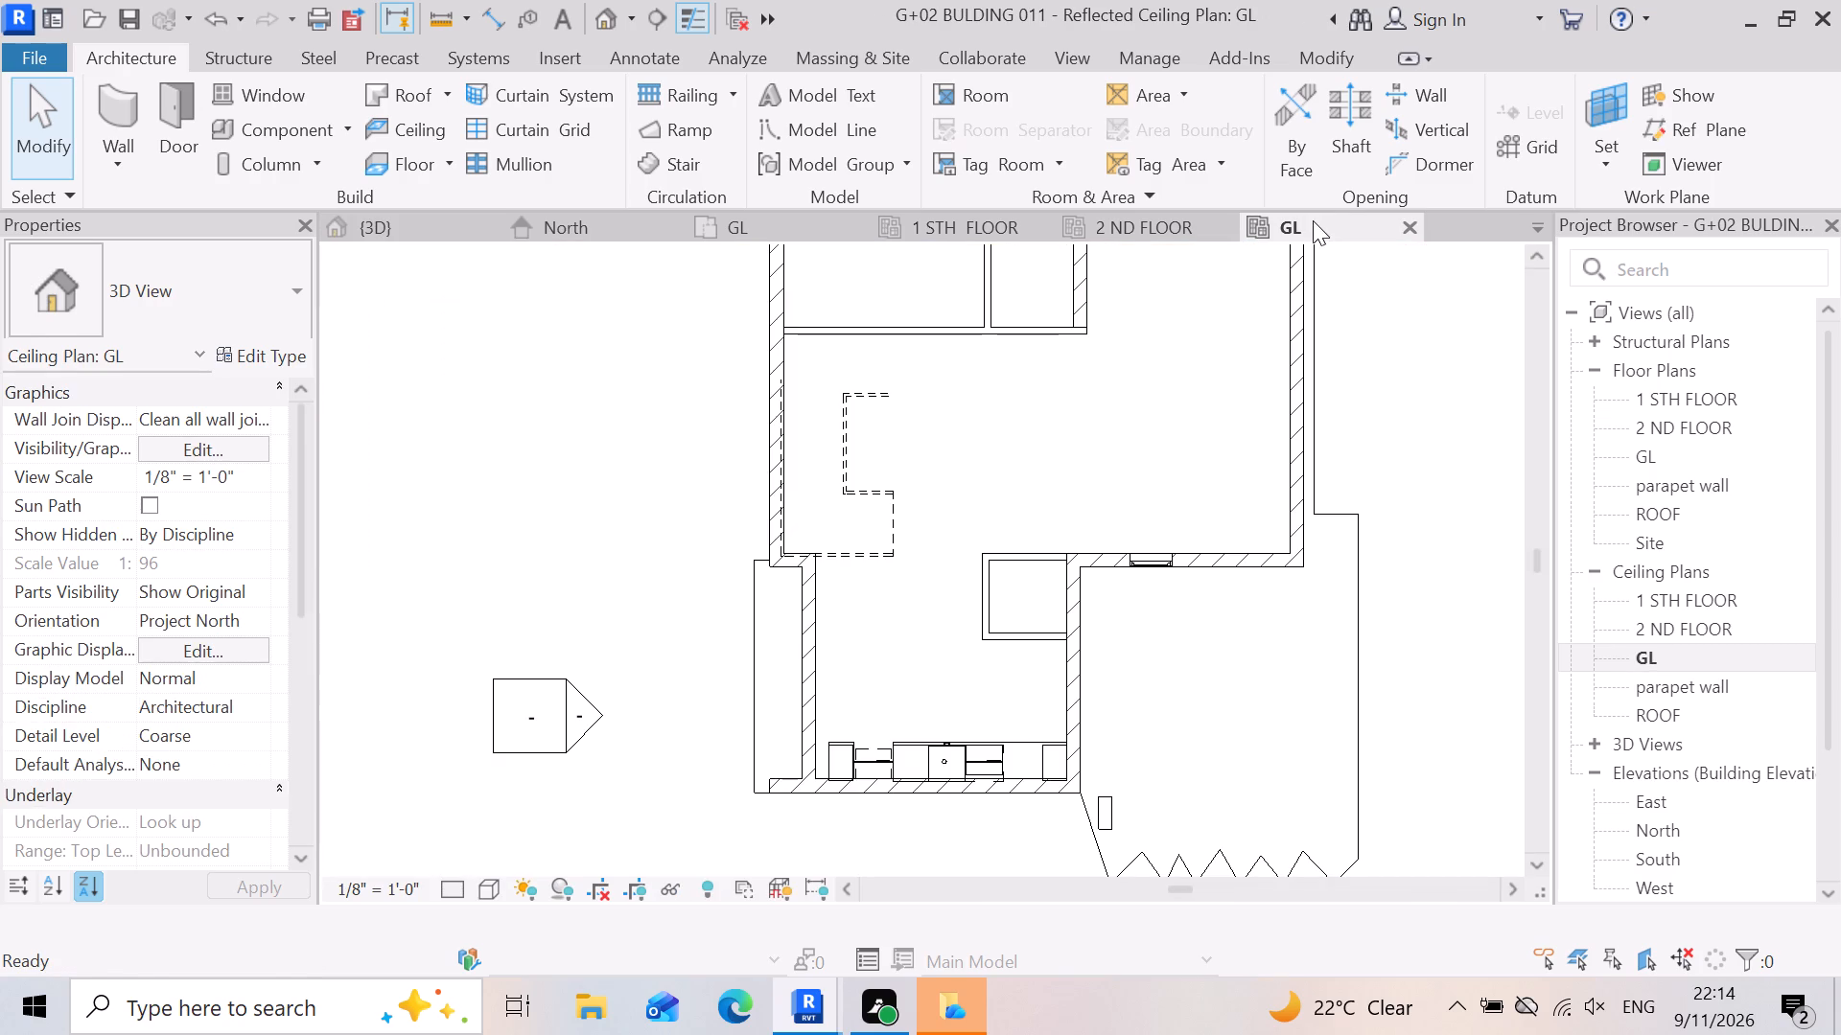
scroll(886, 477, "down", 3)
scroll(1112, 695, "up", 3)
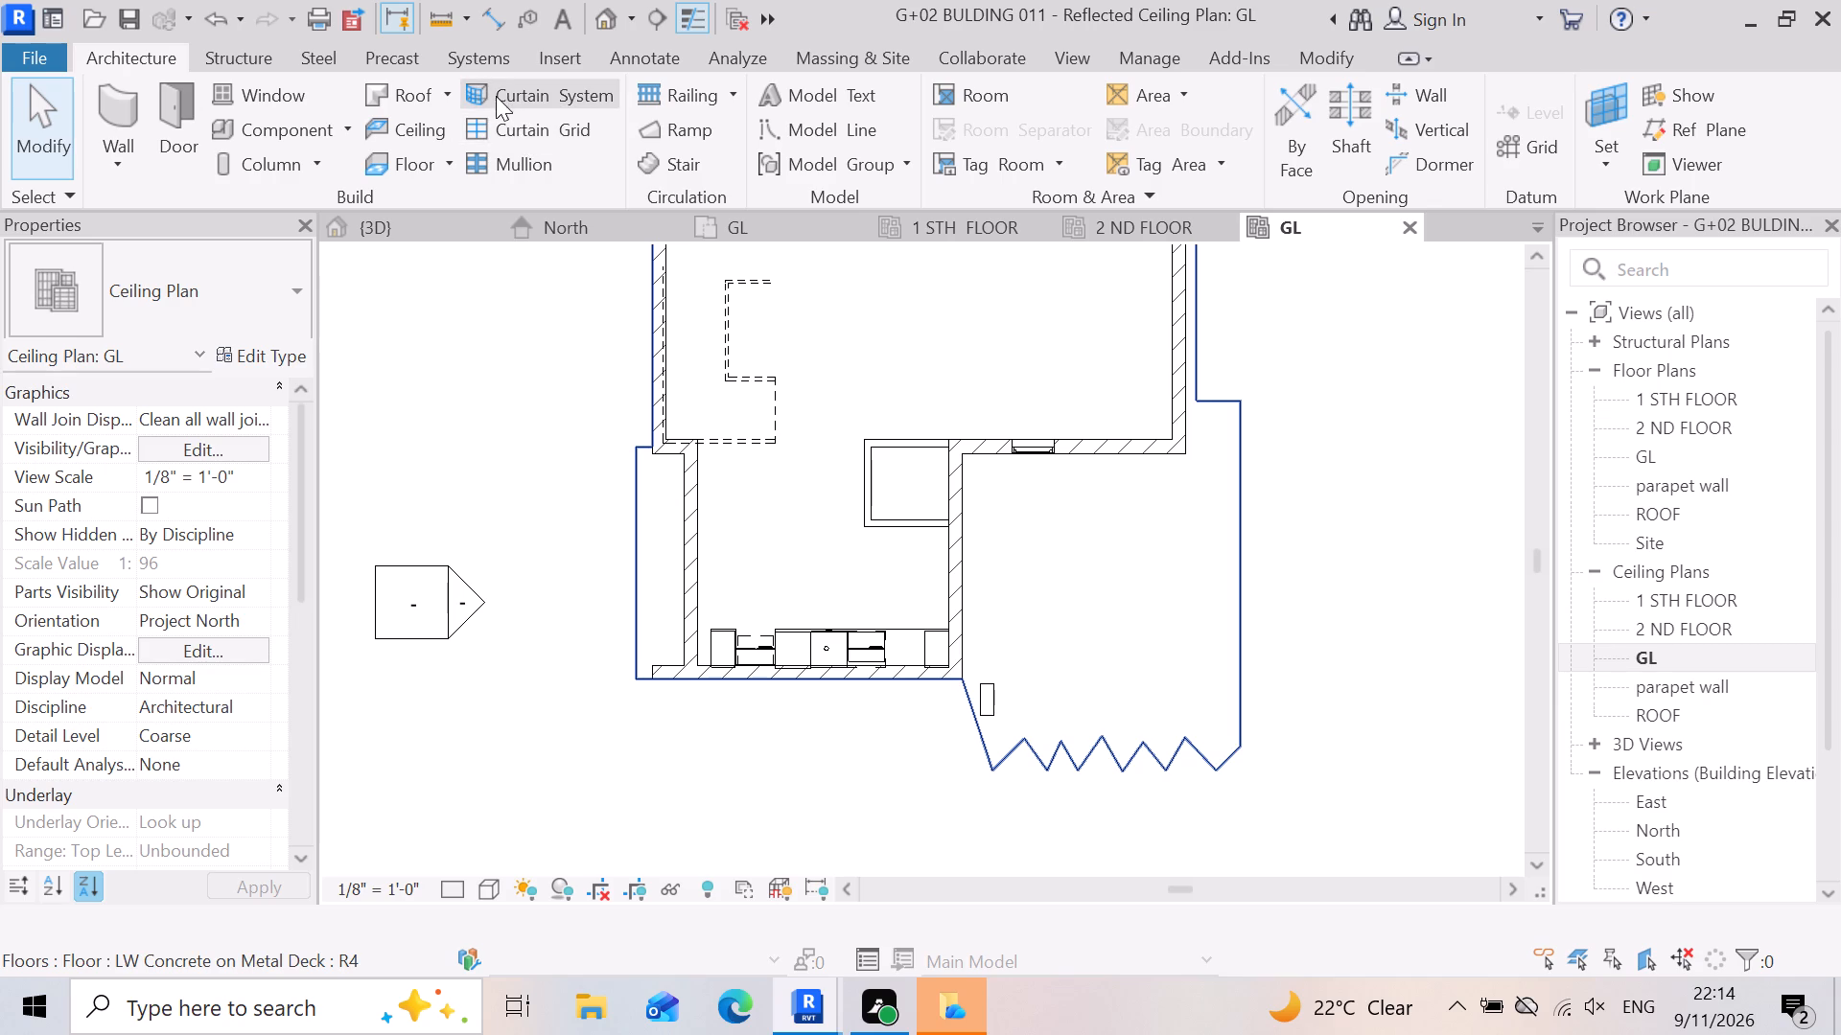
left_click(436, 124)
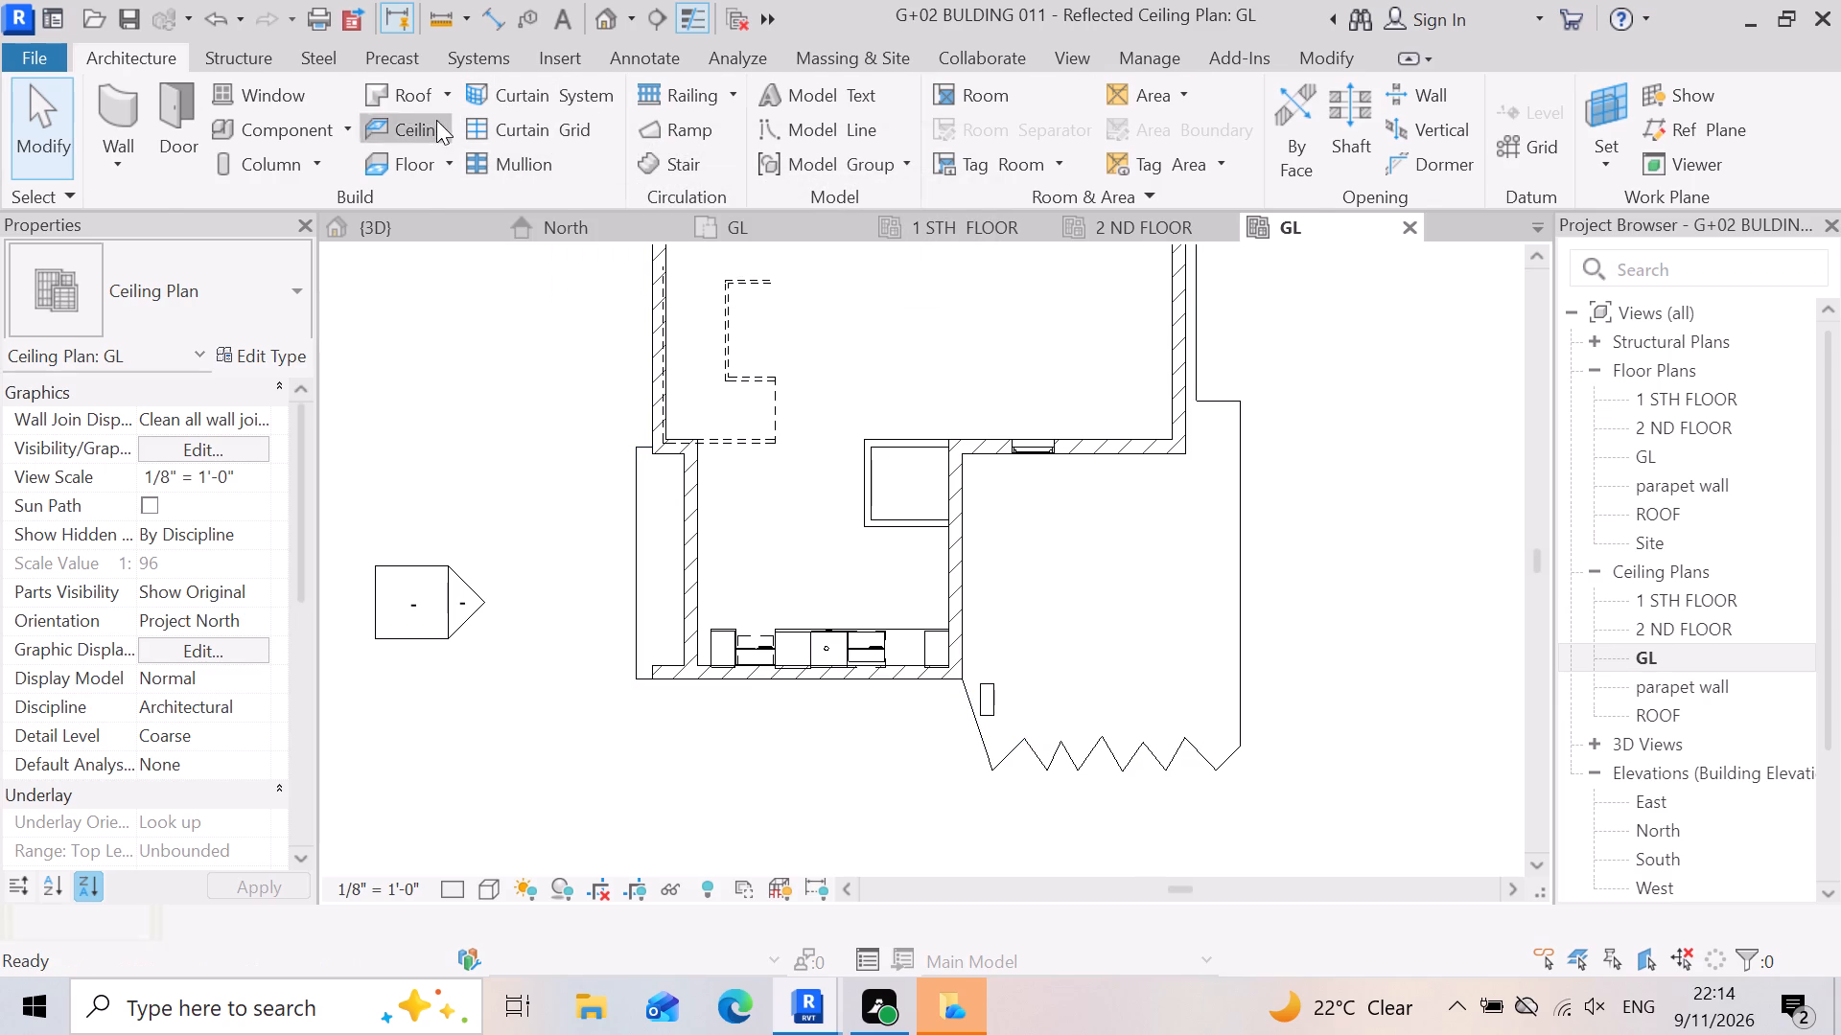
scroll(1162, 731, "up", 3)
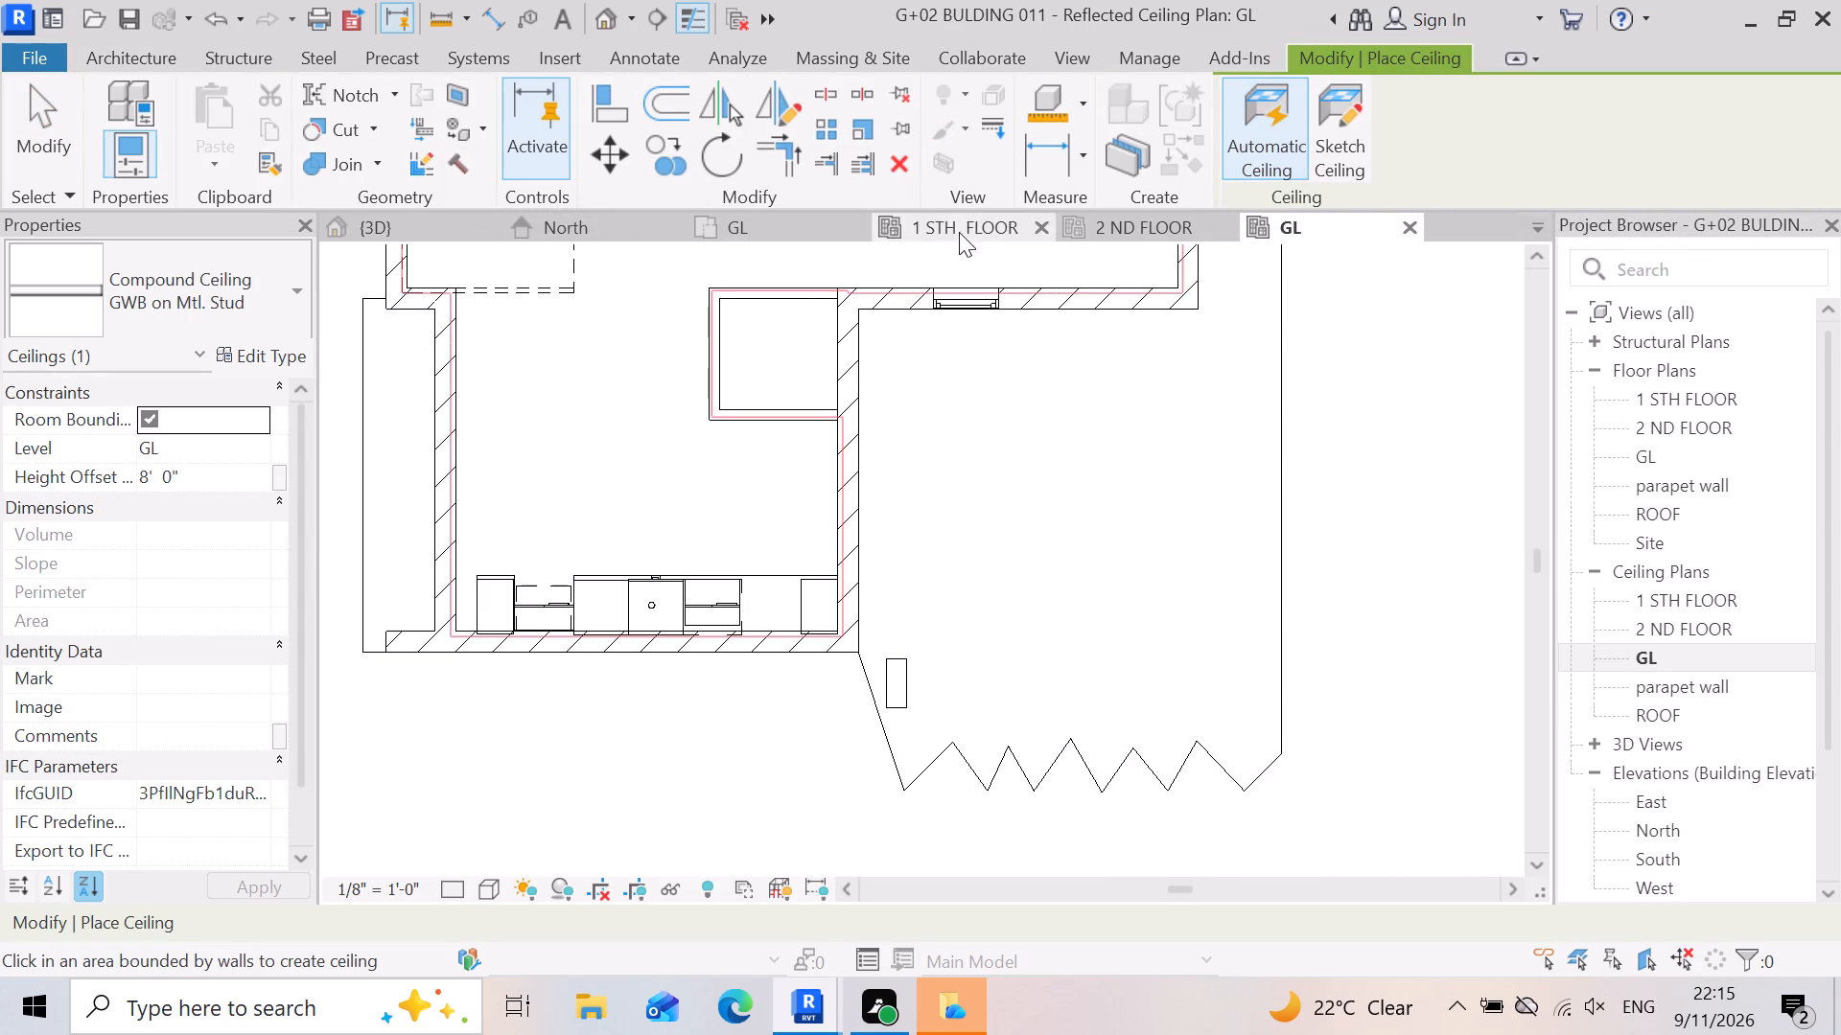
double_click(1342, 129)
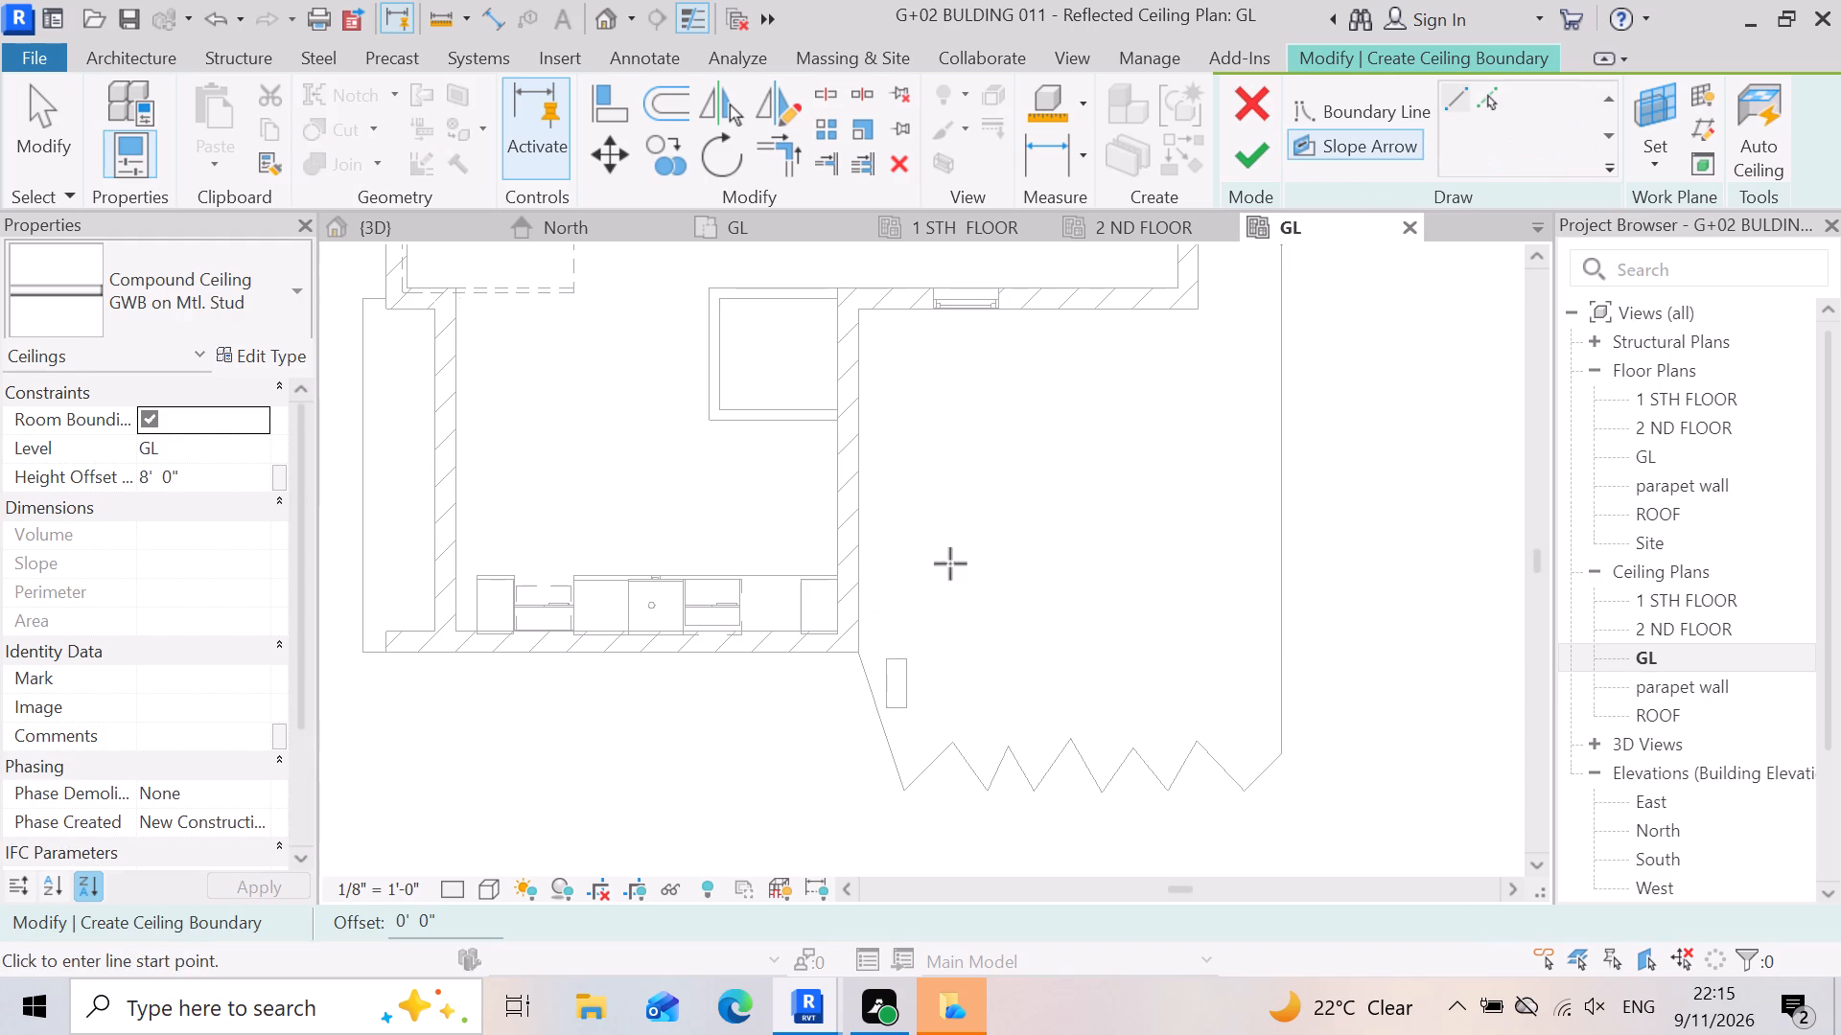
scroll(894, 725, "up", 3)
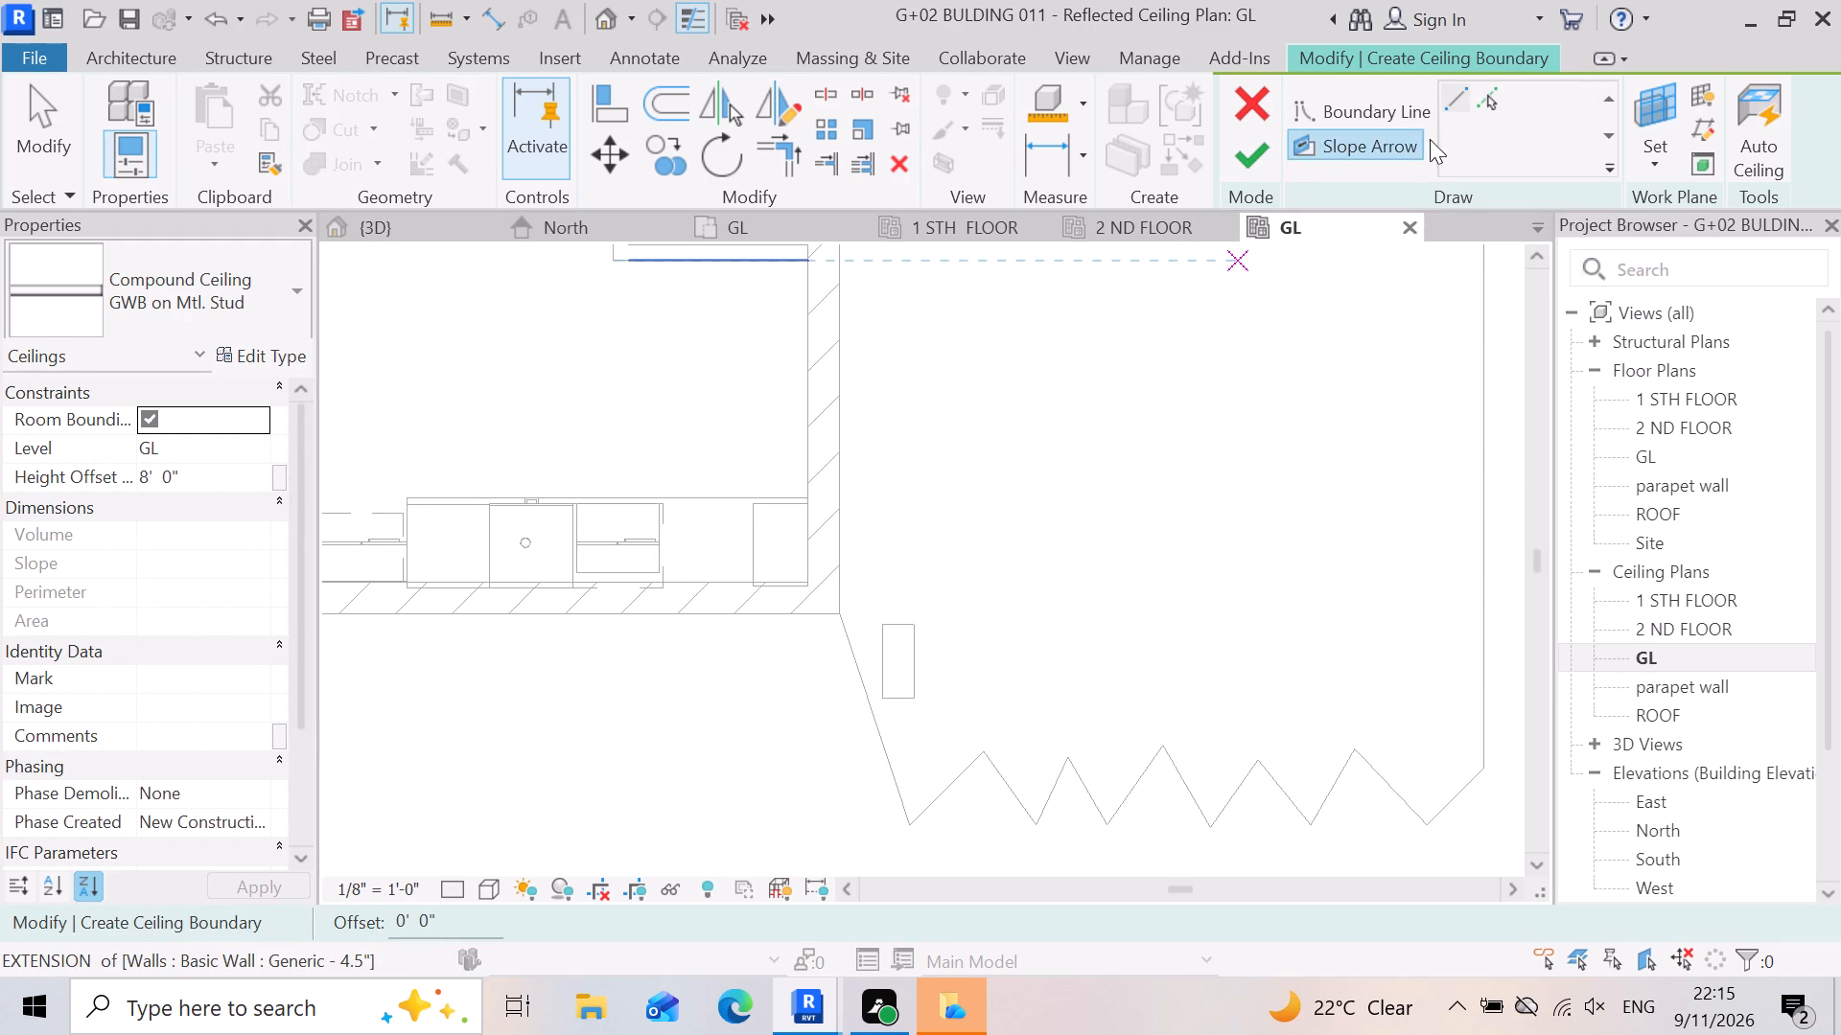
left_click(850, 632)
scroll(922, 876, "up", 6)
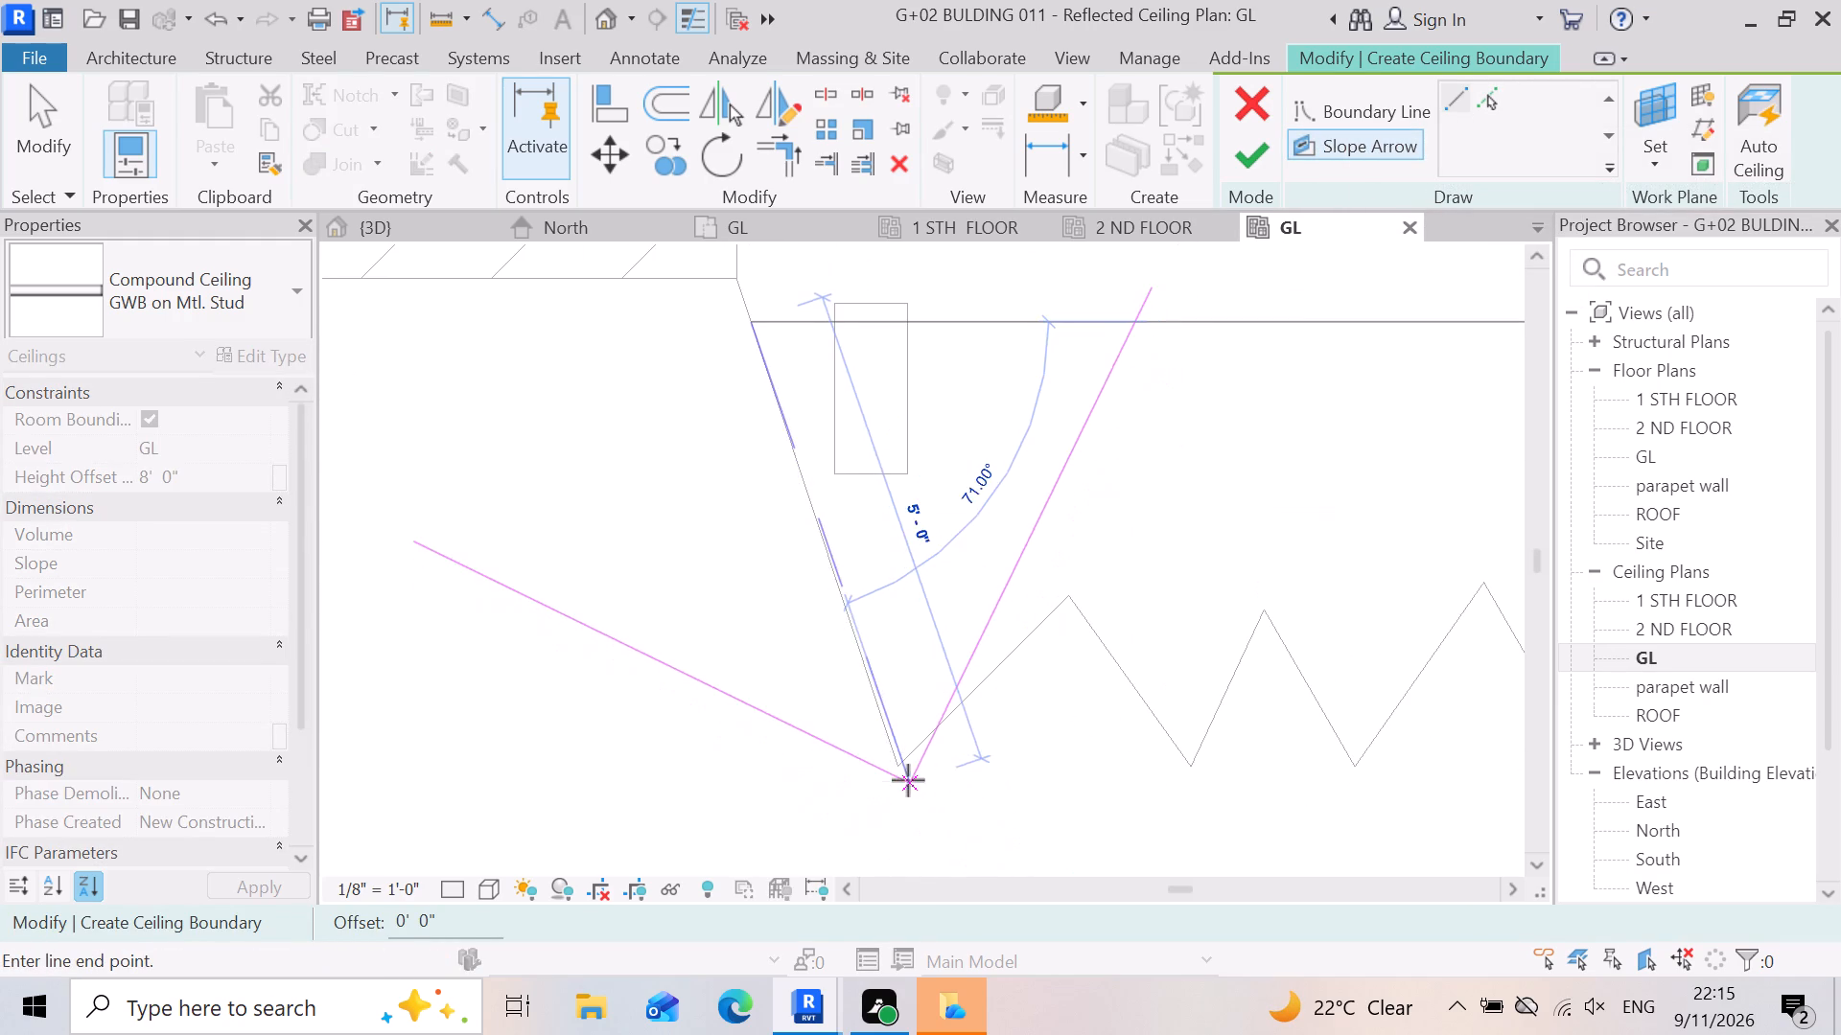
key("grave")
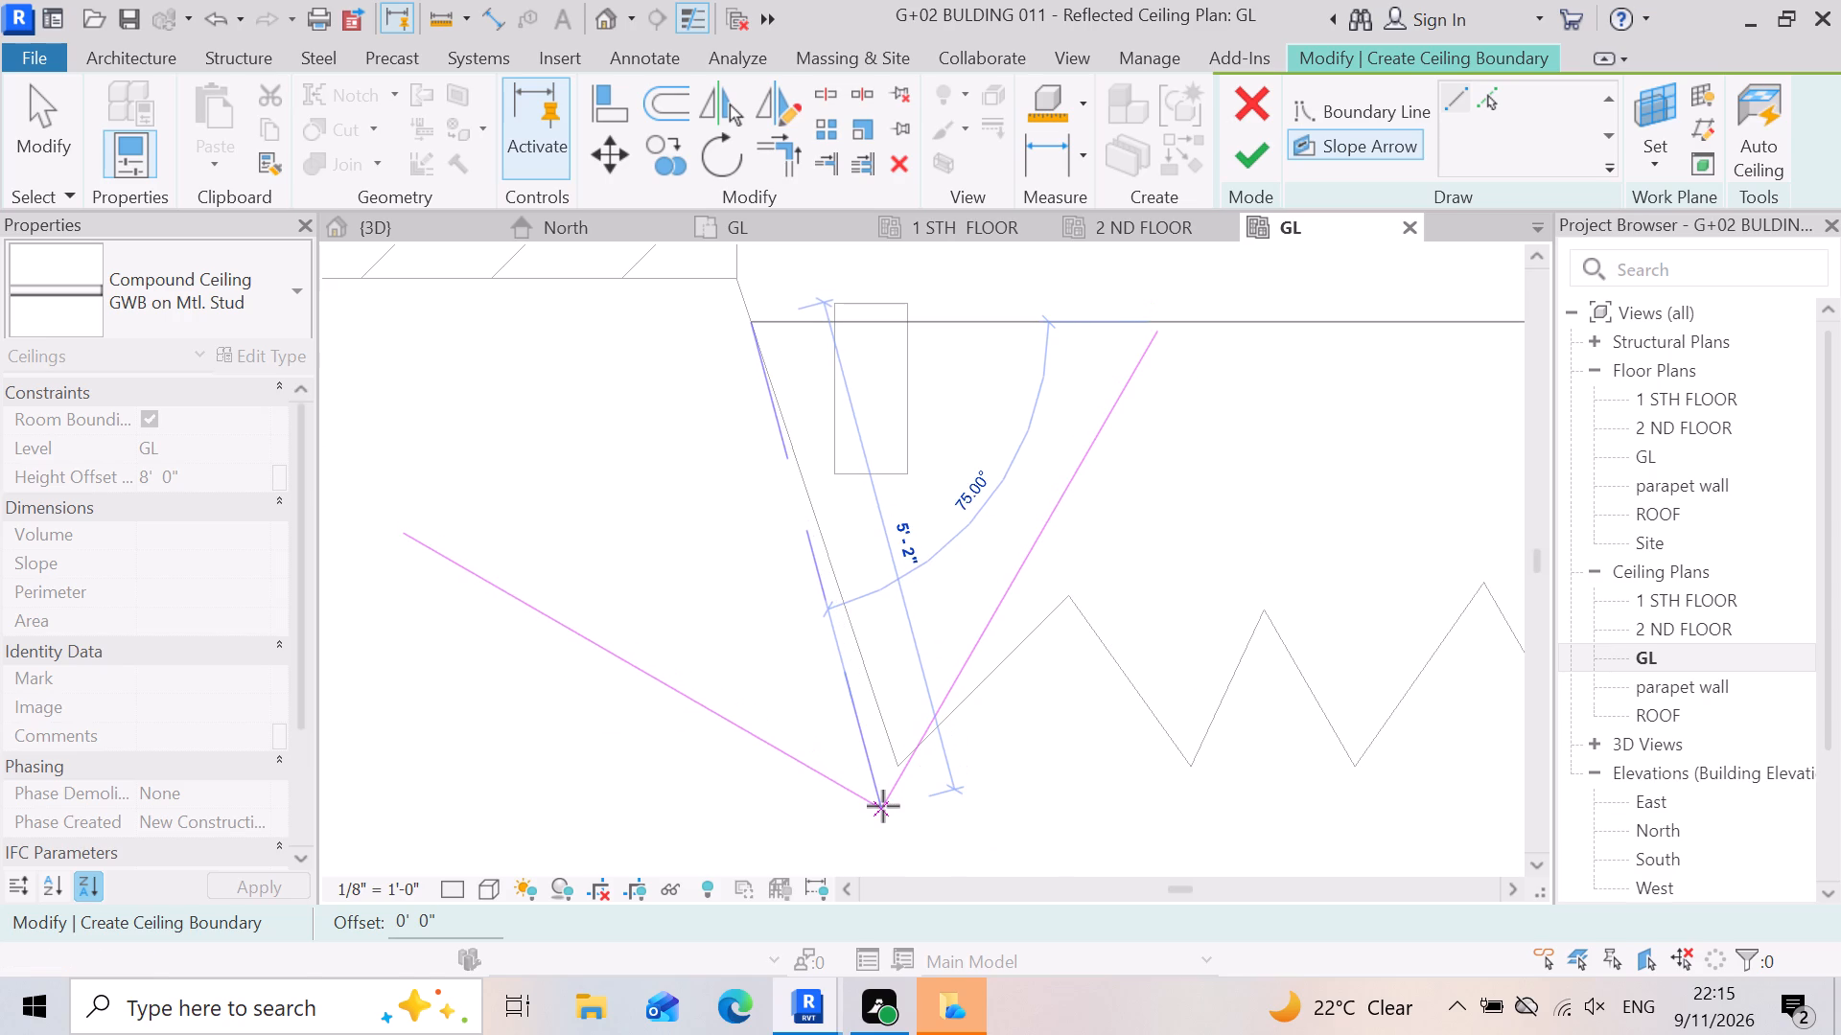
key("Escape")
Sketch ceiling boundary lines from the outer brick wall corner along the slab's slanted edge, and about 2'-5 3/4" up to its first zigzag peak.
scroll(881, 691, "down", 8)
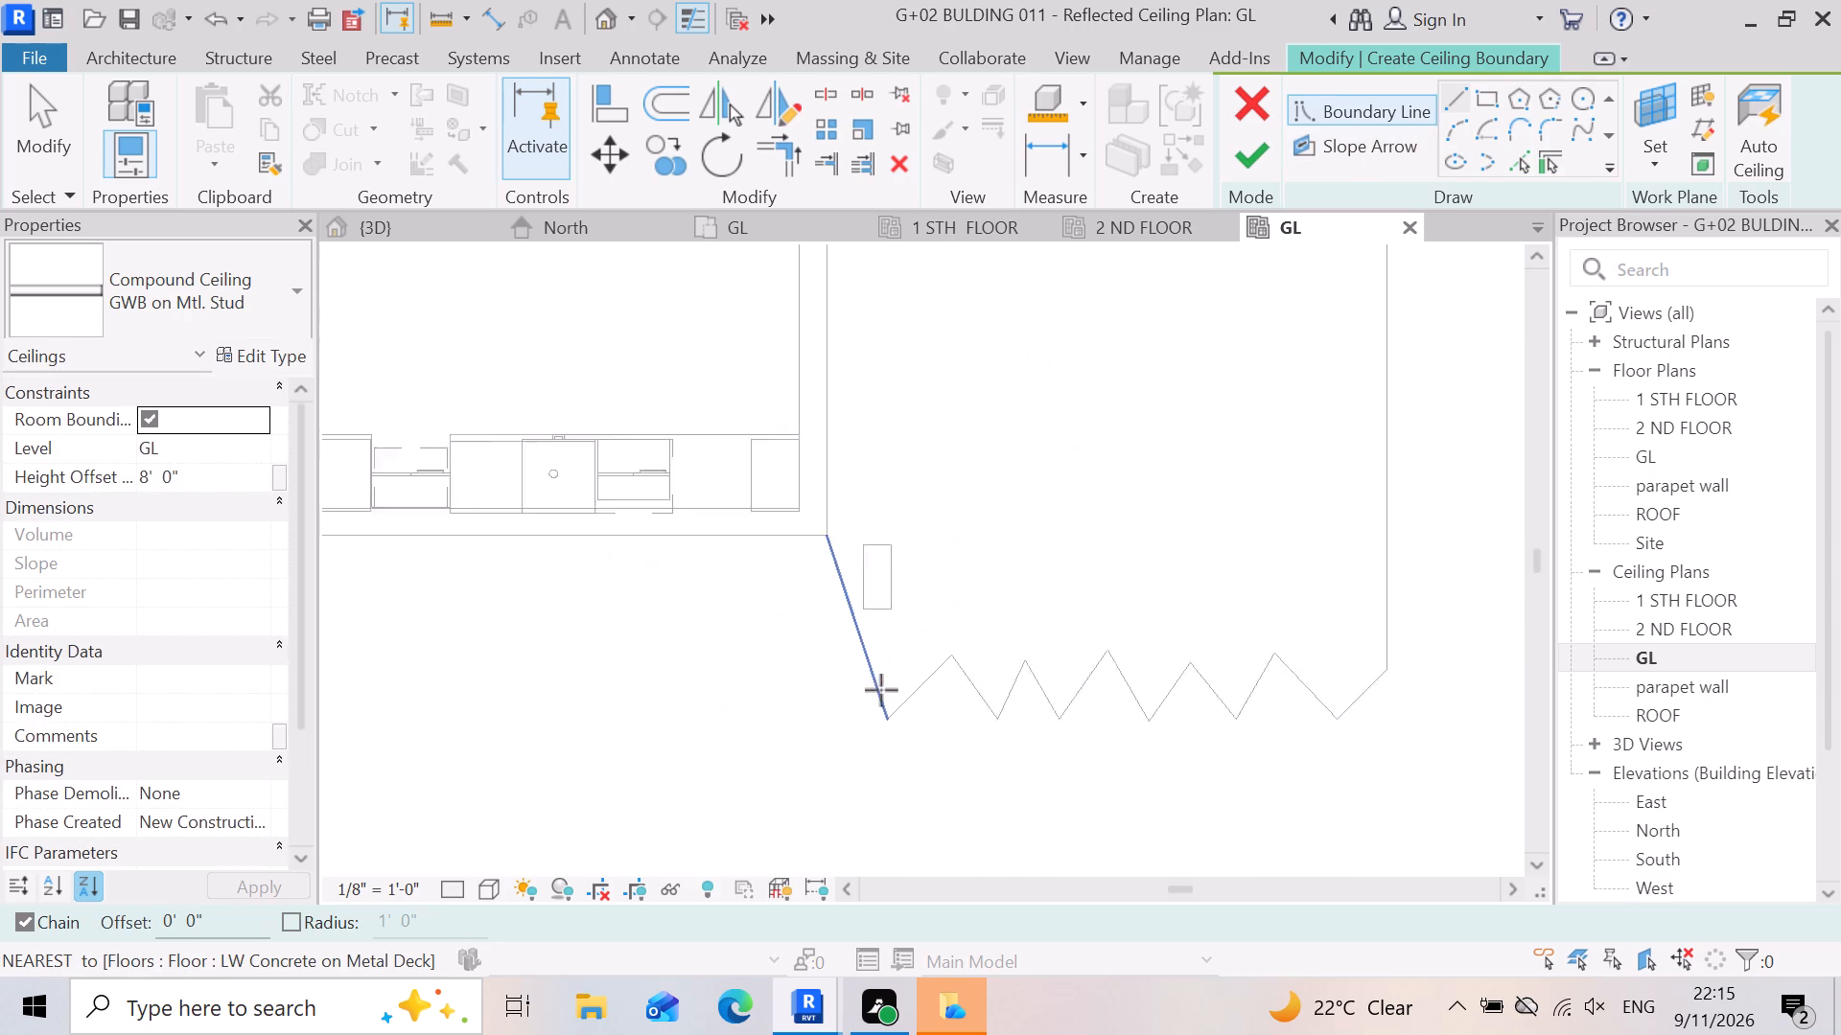
scroll(881, 690, "down", 1)
scroll(802, 703, "down", 4)
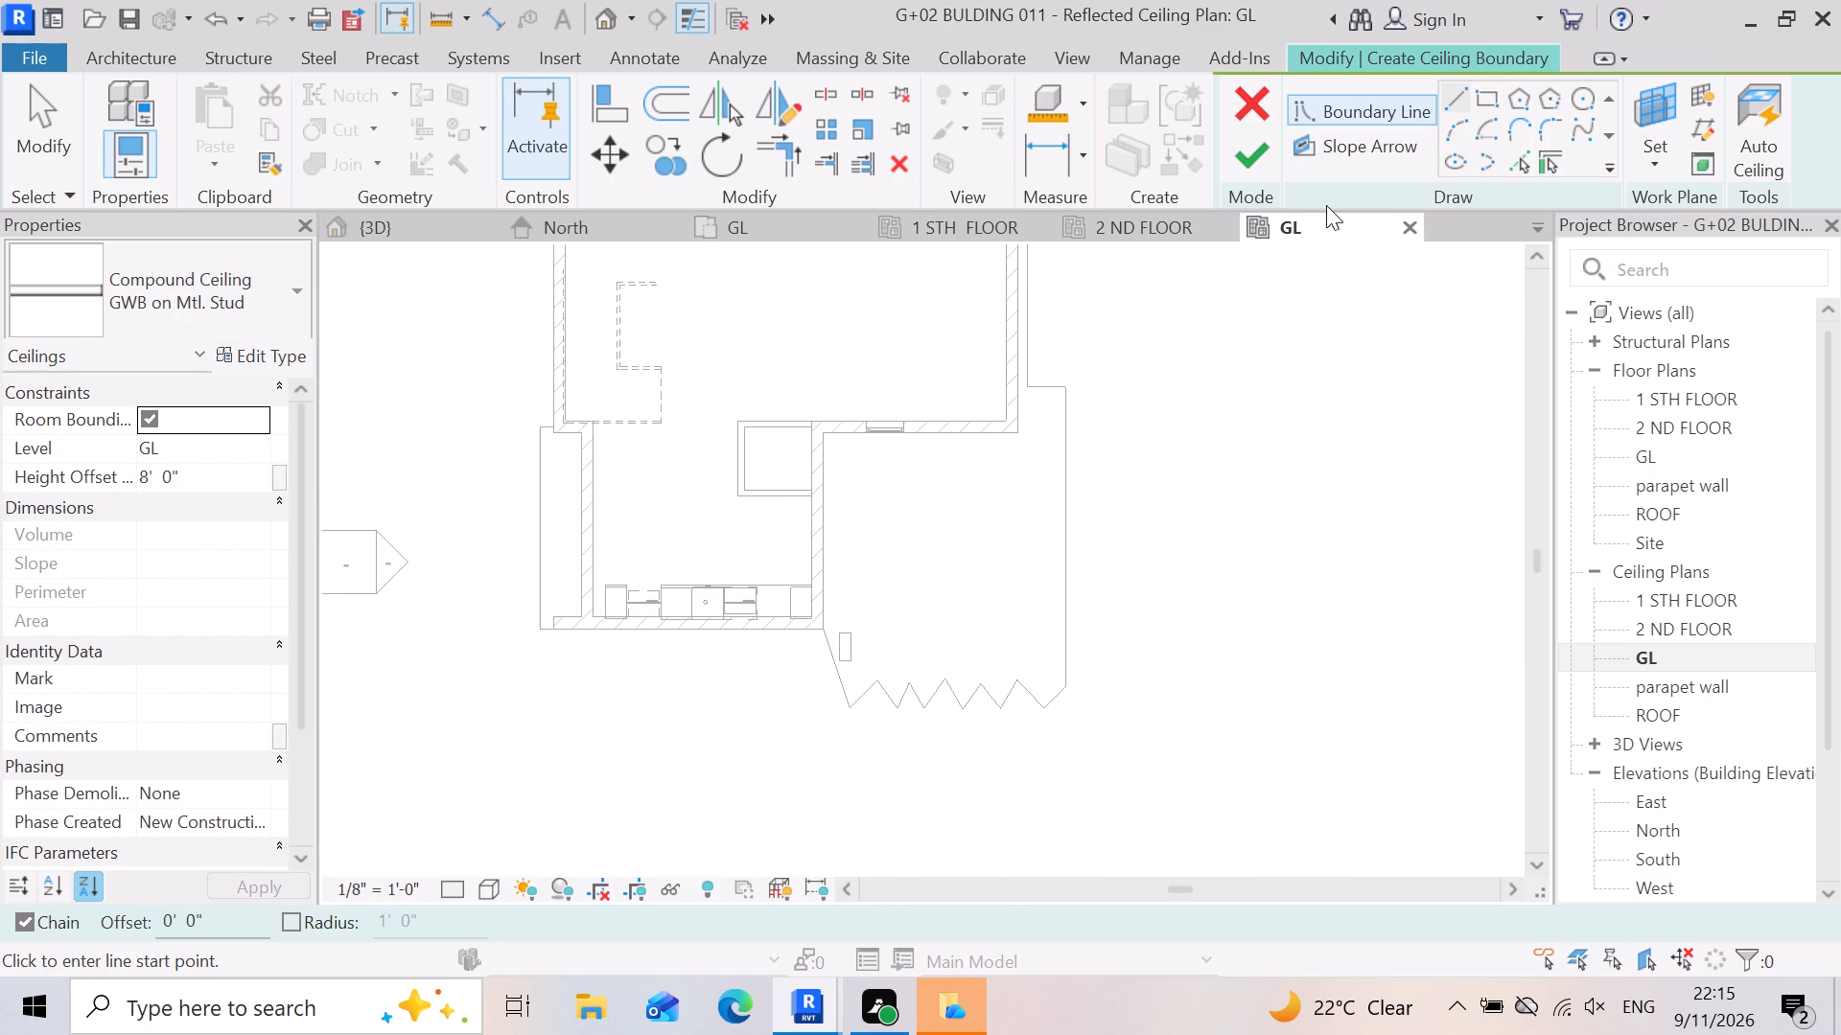
left_click(1458, 109)
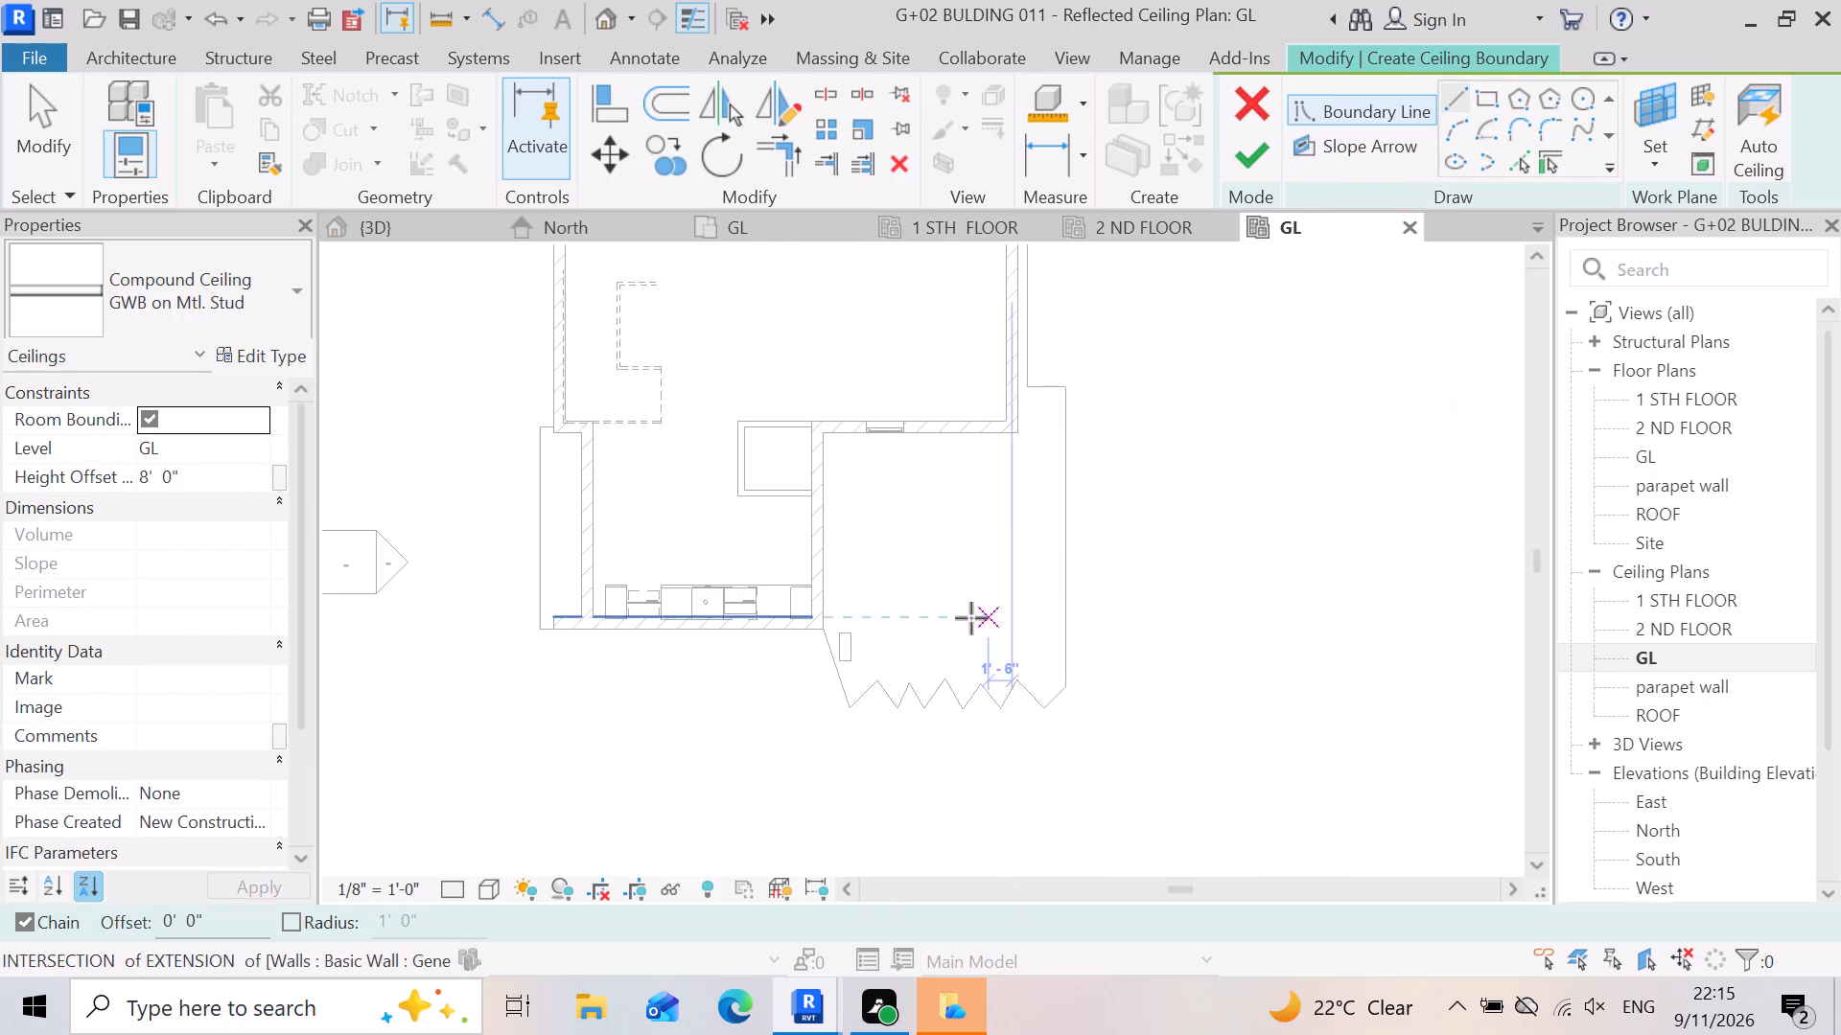
scroll(946, 624, "up", 3)
scroll(747, 681, "up", 7)
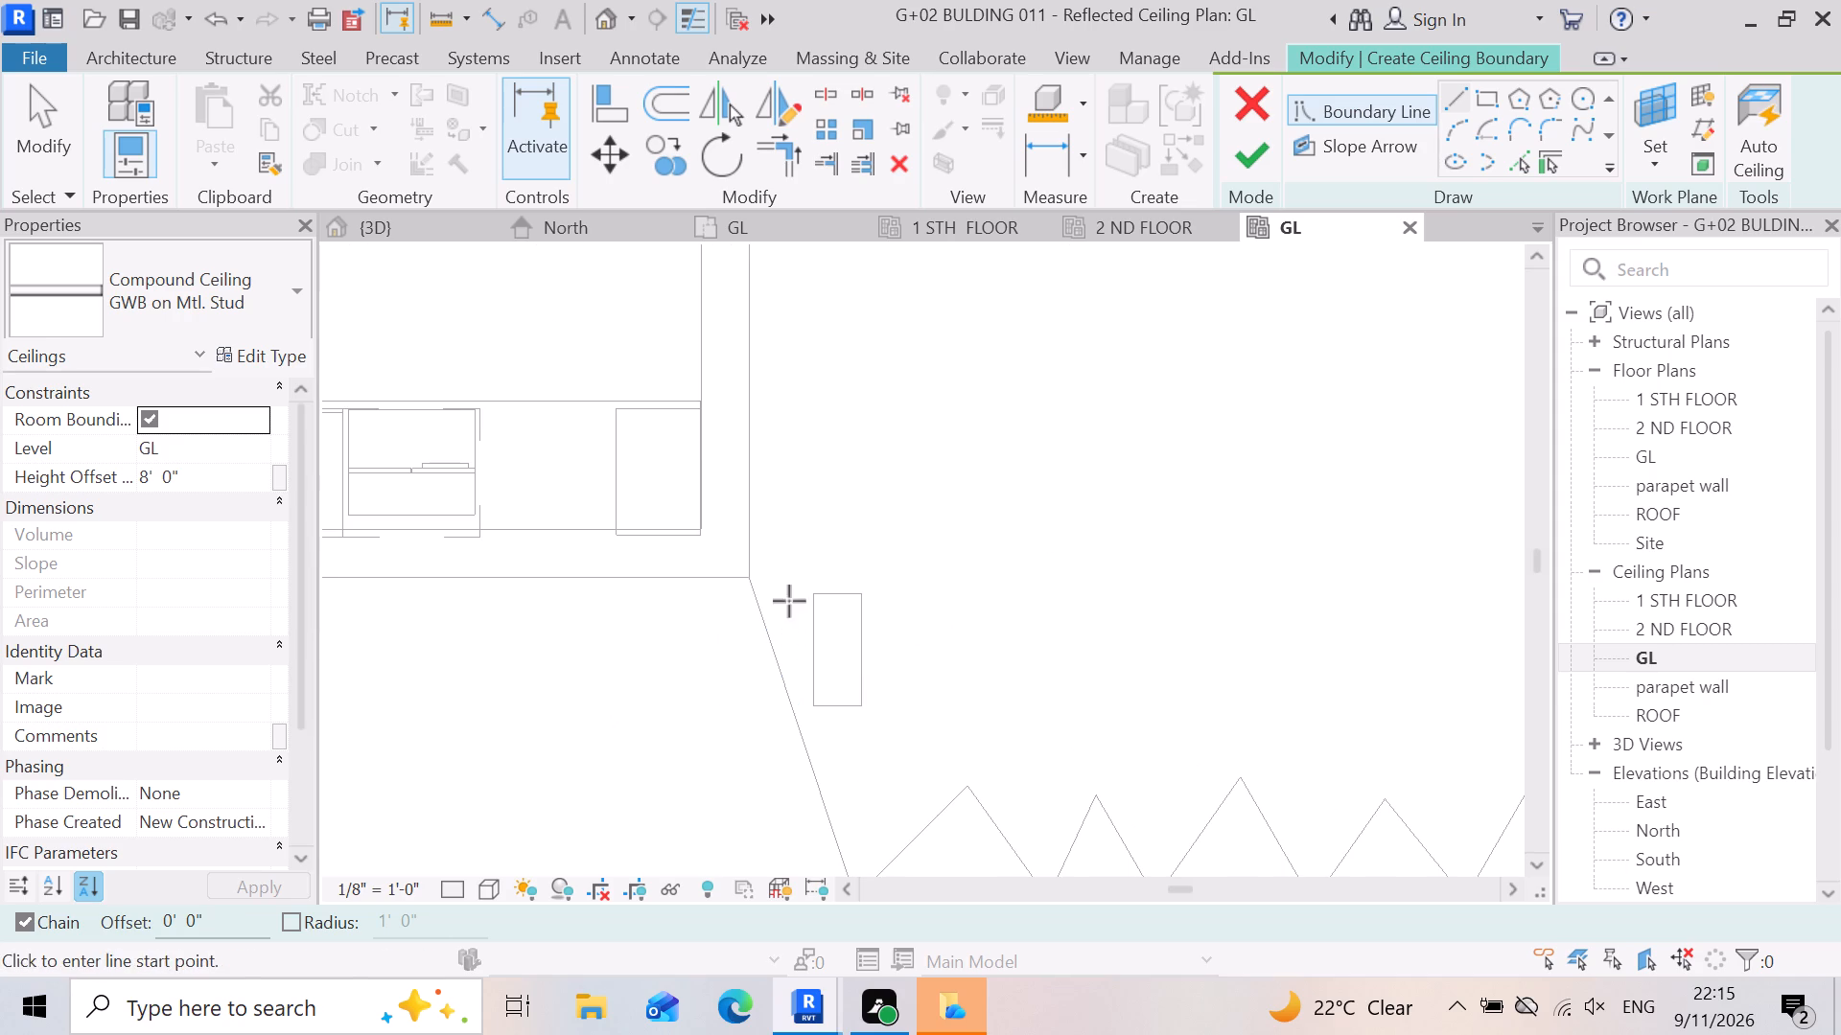
left_click(743, 575)
scroll(826, 639, "down", 5)
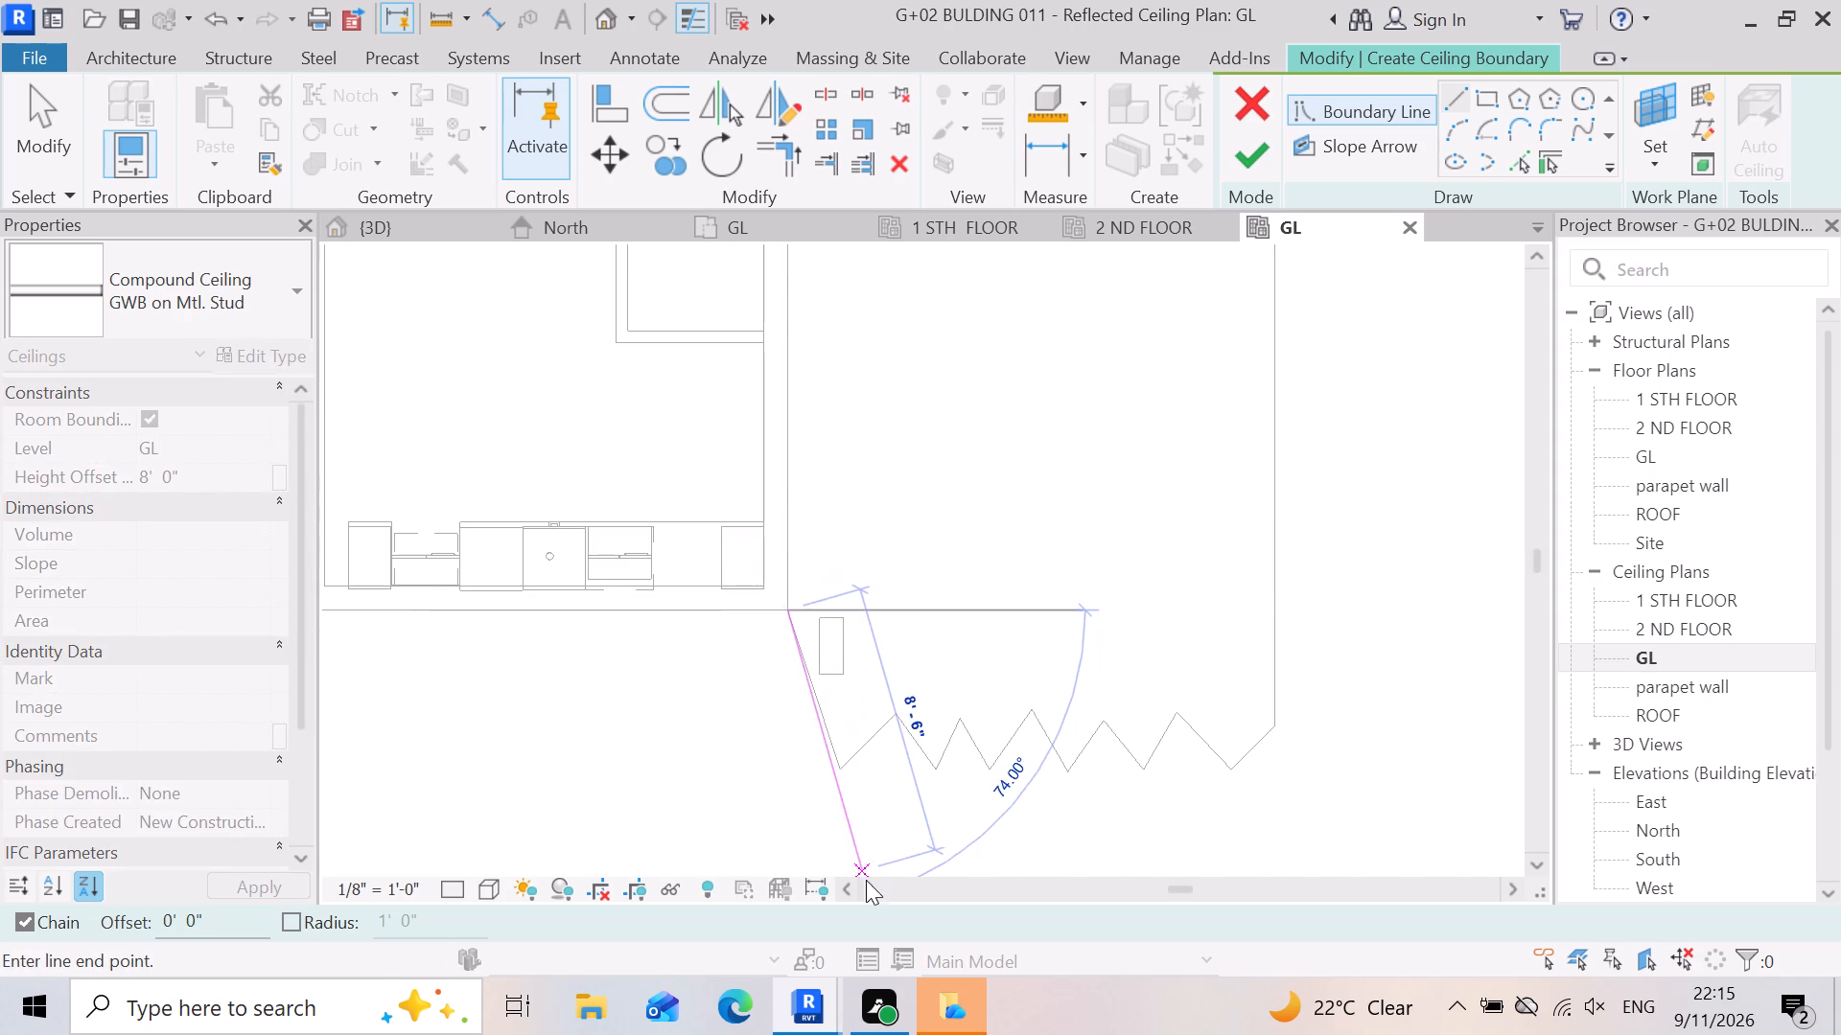
scroll(870, 816, "up", 6)
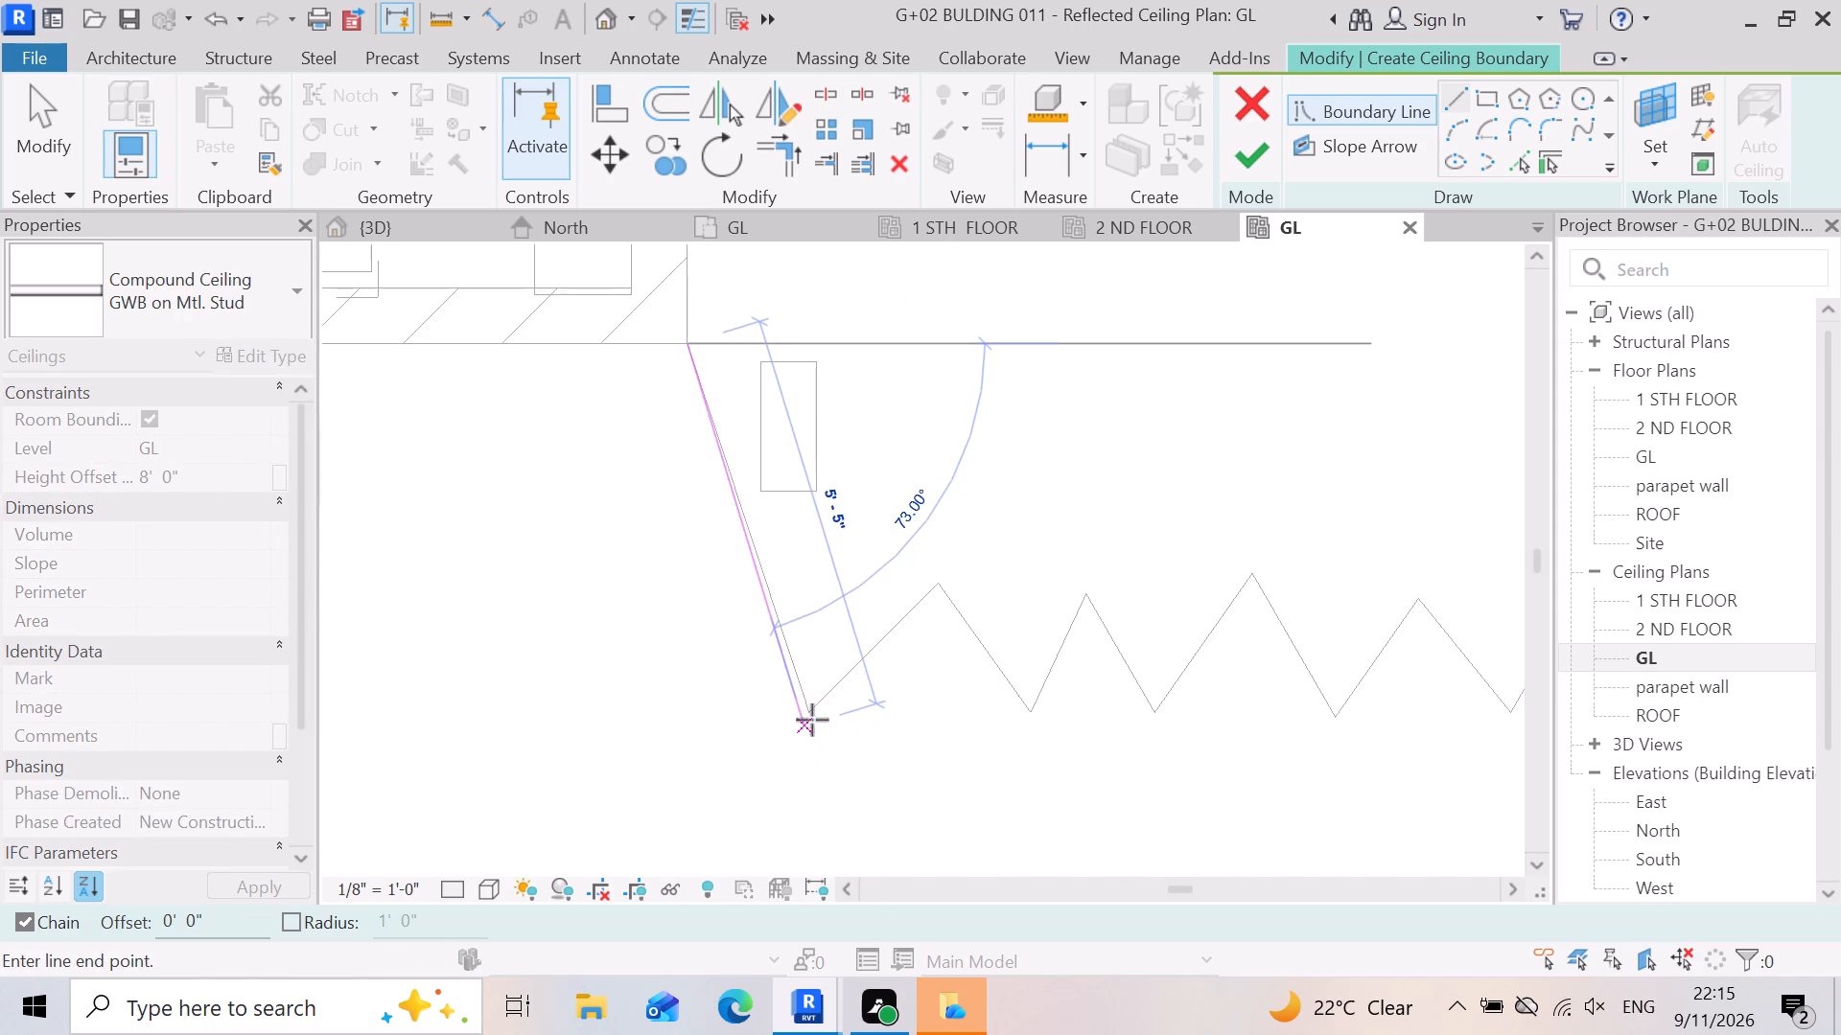
left_click(821, 711)
scroll(827, 727, "up", 8)
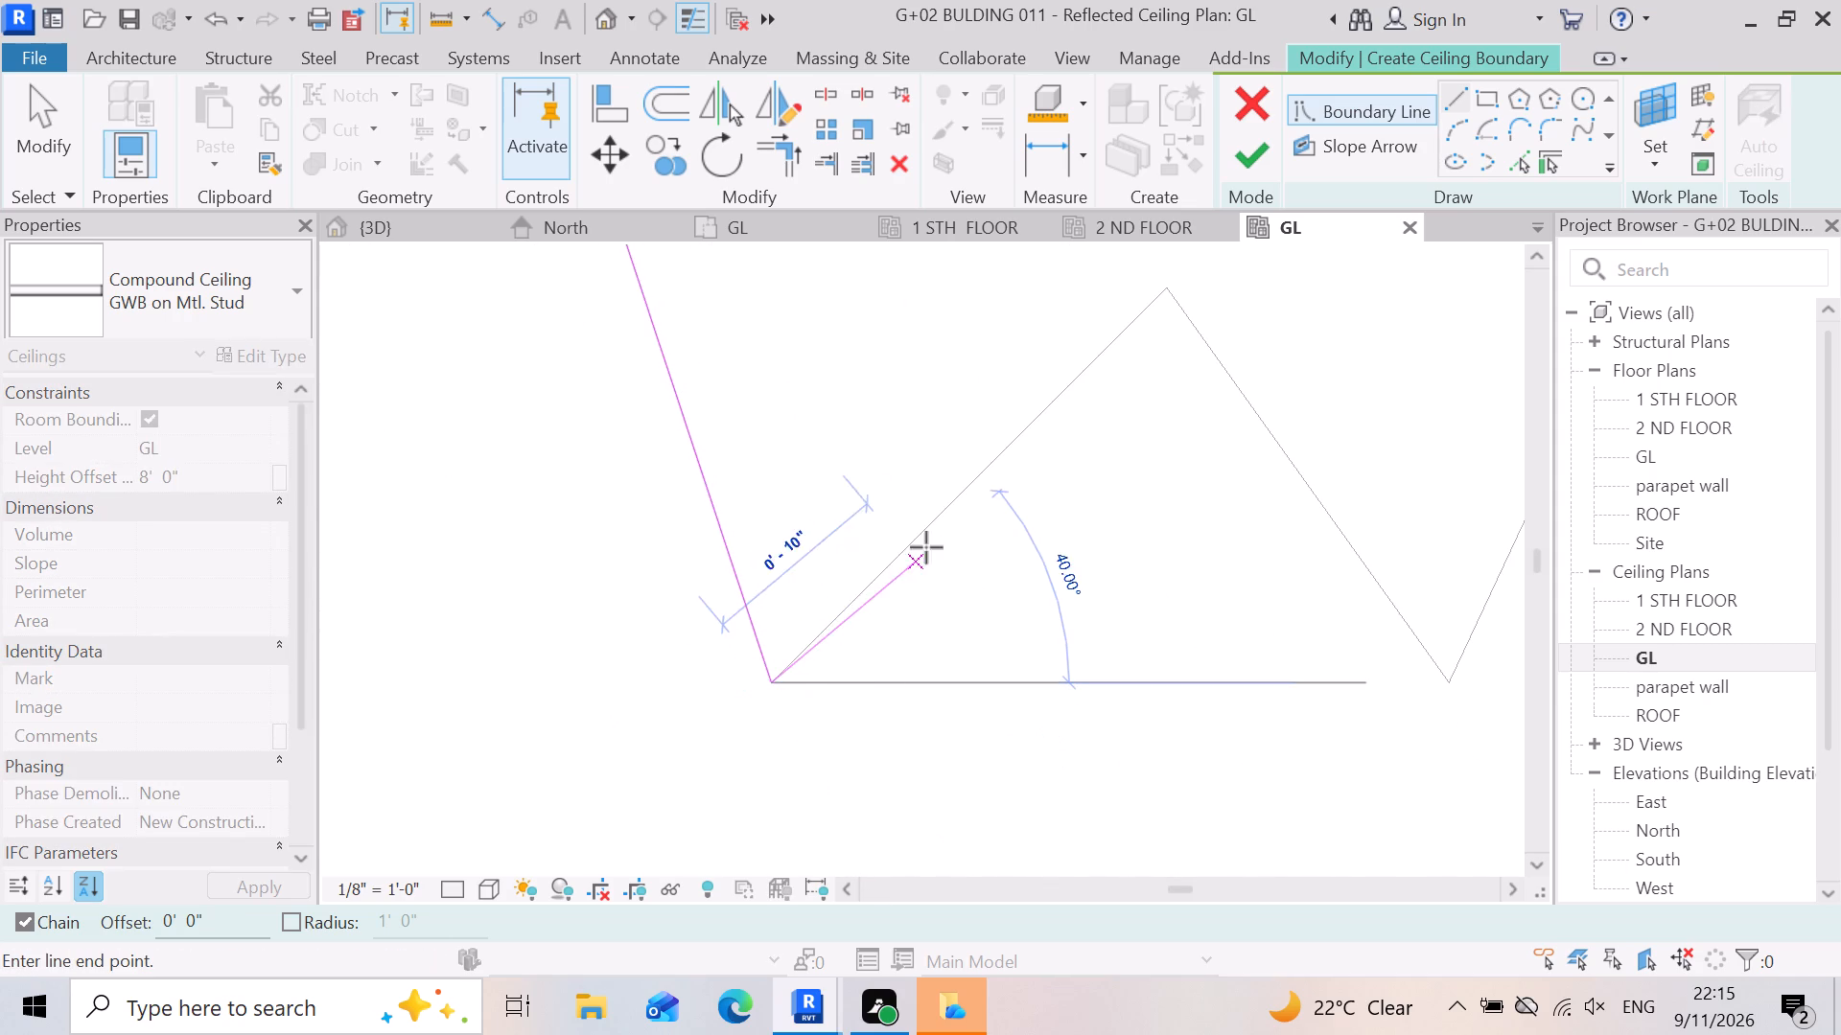
scroll(930, 547, "down", 5)
left_click(1049, 425)
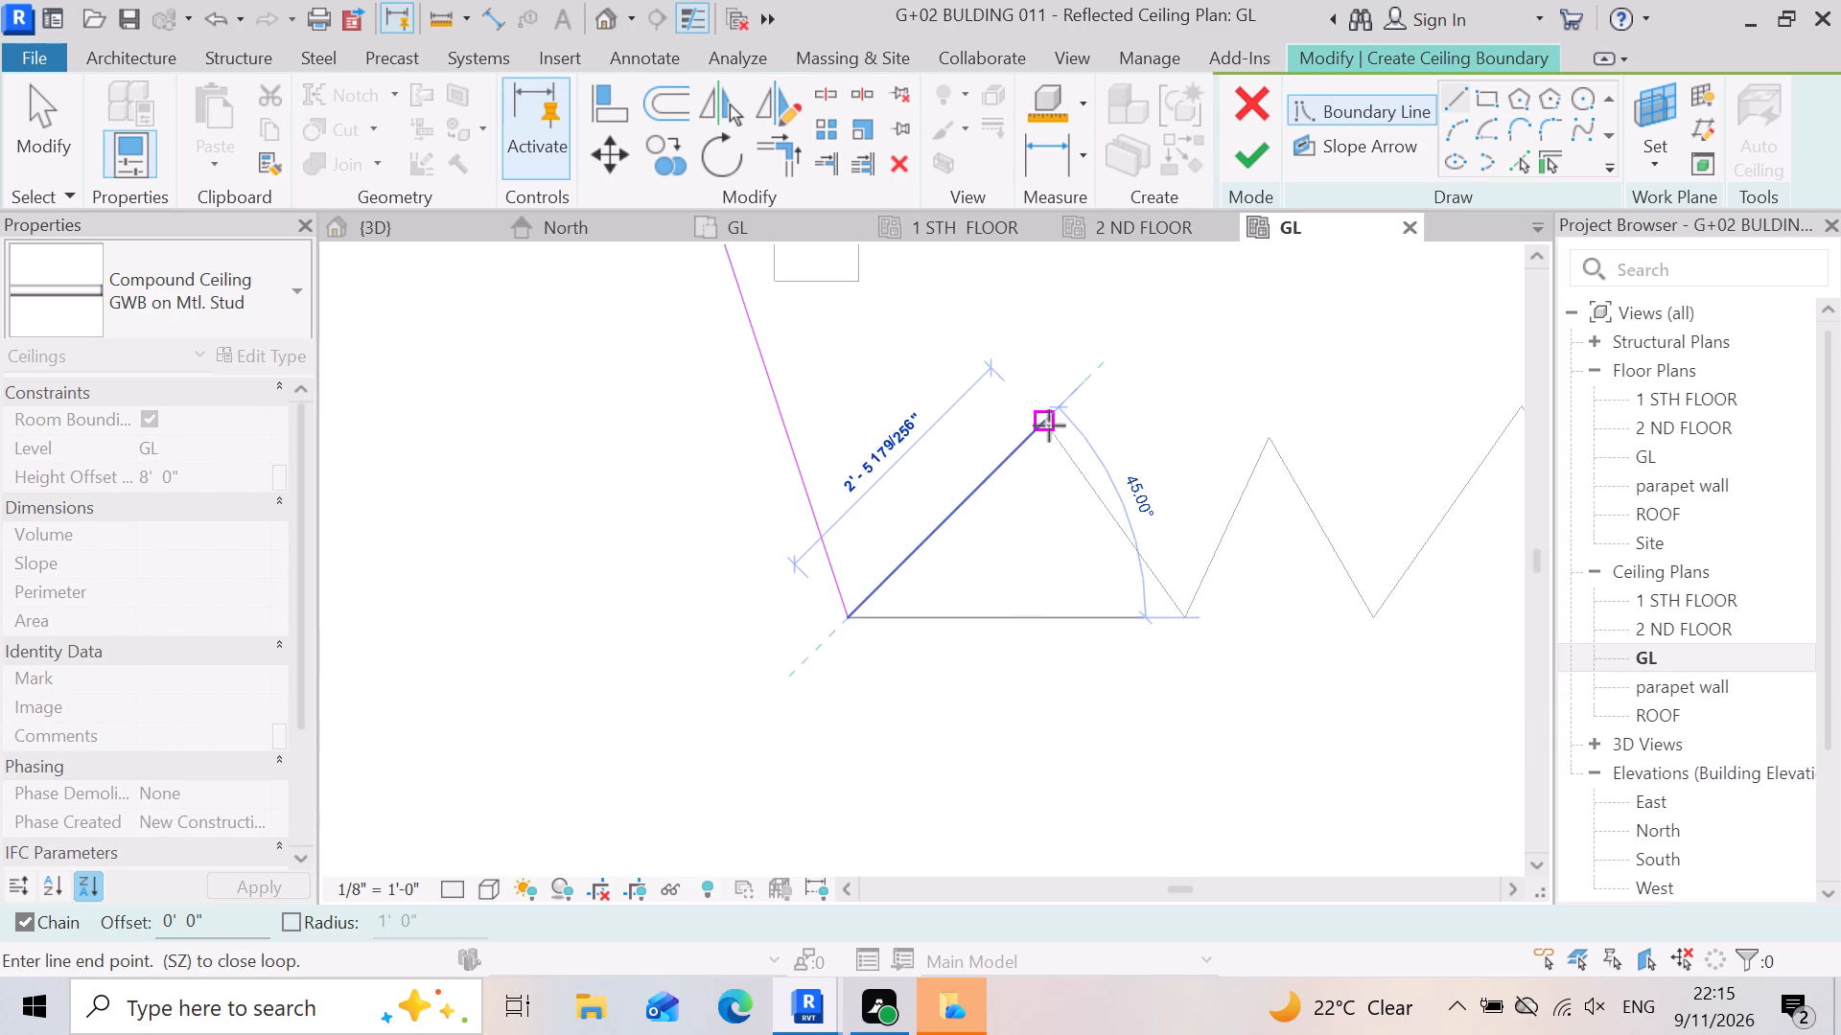
Continue the ceiling boundary along four more zigzag edges of the slab, from its first peak to its third peak.
scroll(1184, 625, "up", 3)
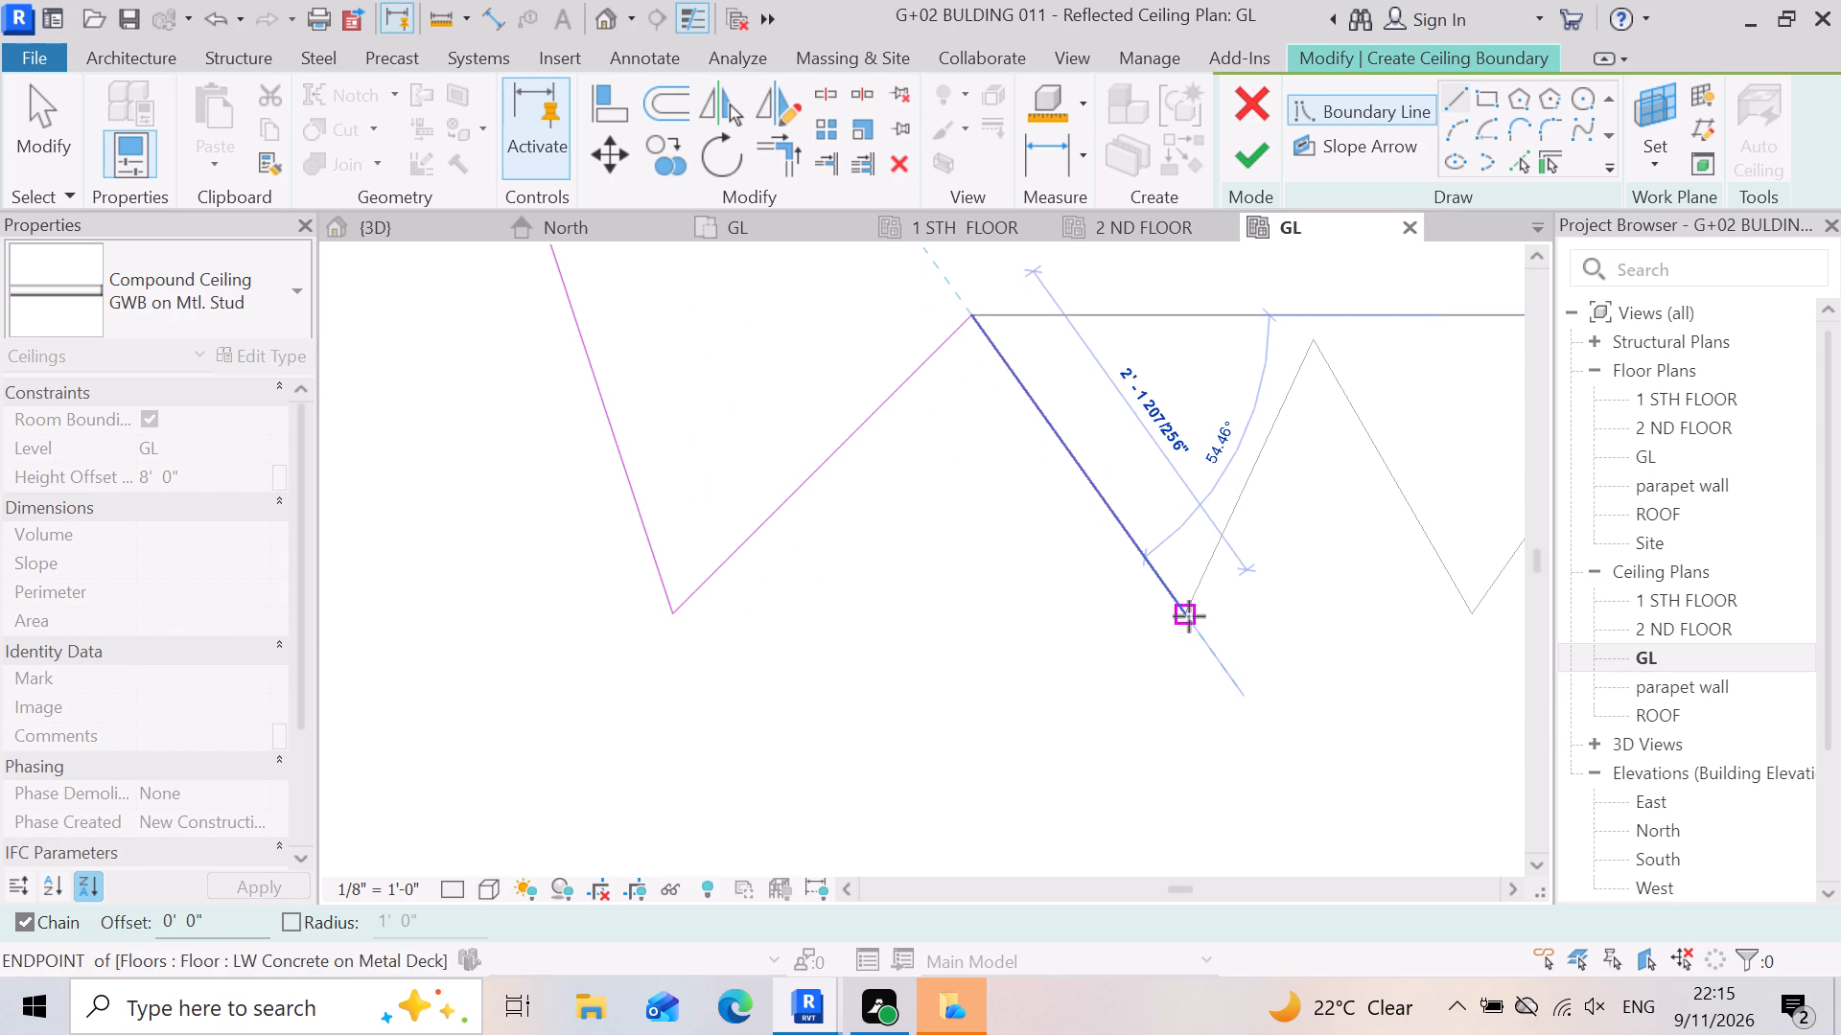
left_click(1189, 616)
scroll(1182, 638, "down", 5)
scroll(1229, 537, "up", 6)
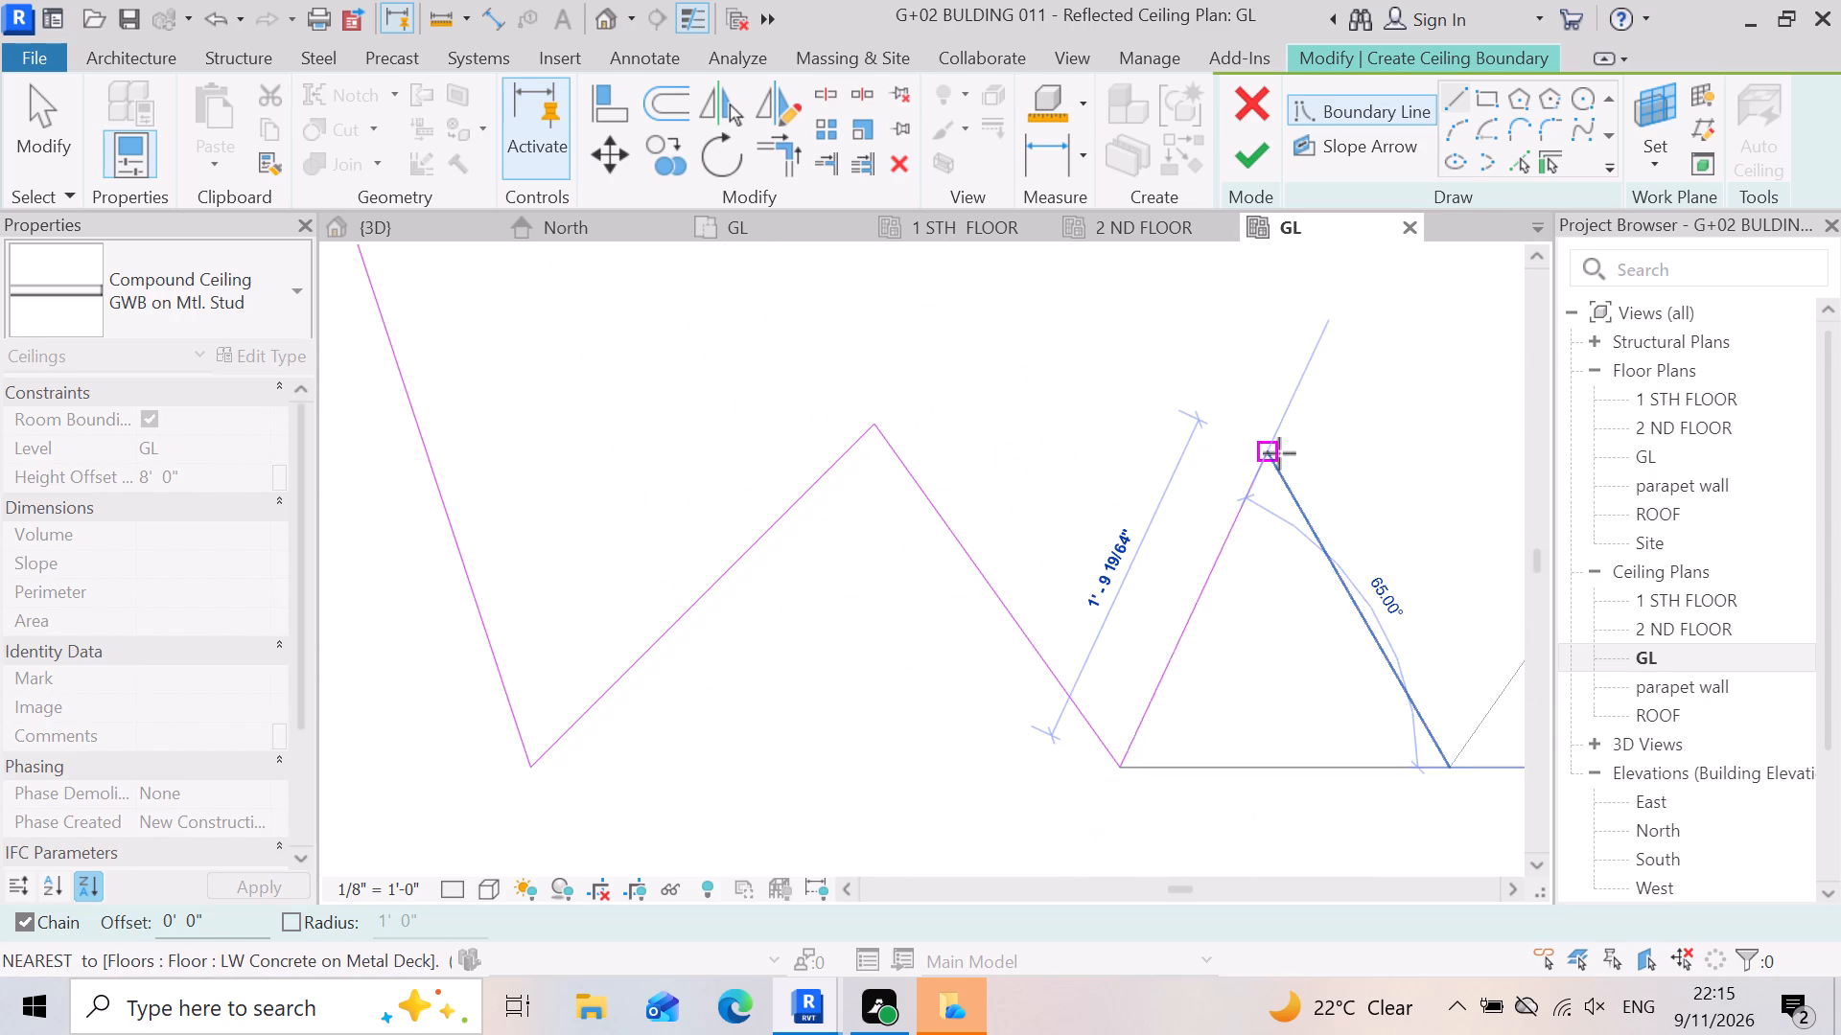
left_click(1279, 452)
scroll(1213, 538, "down", 5)
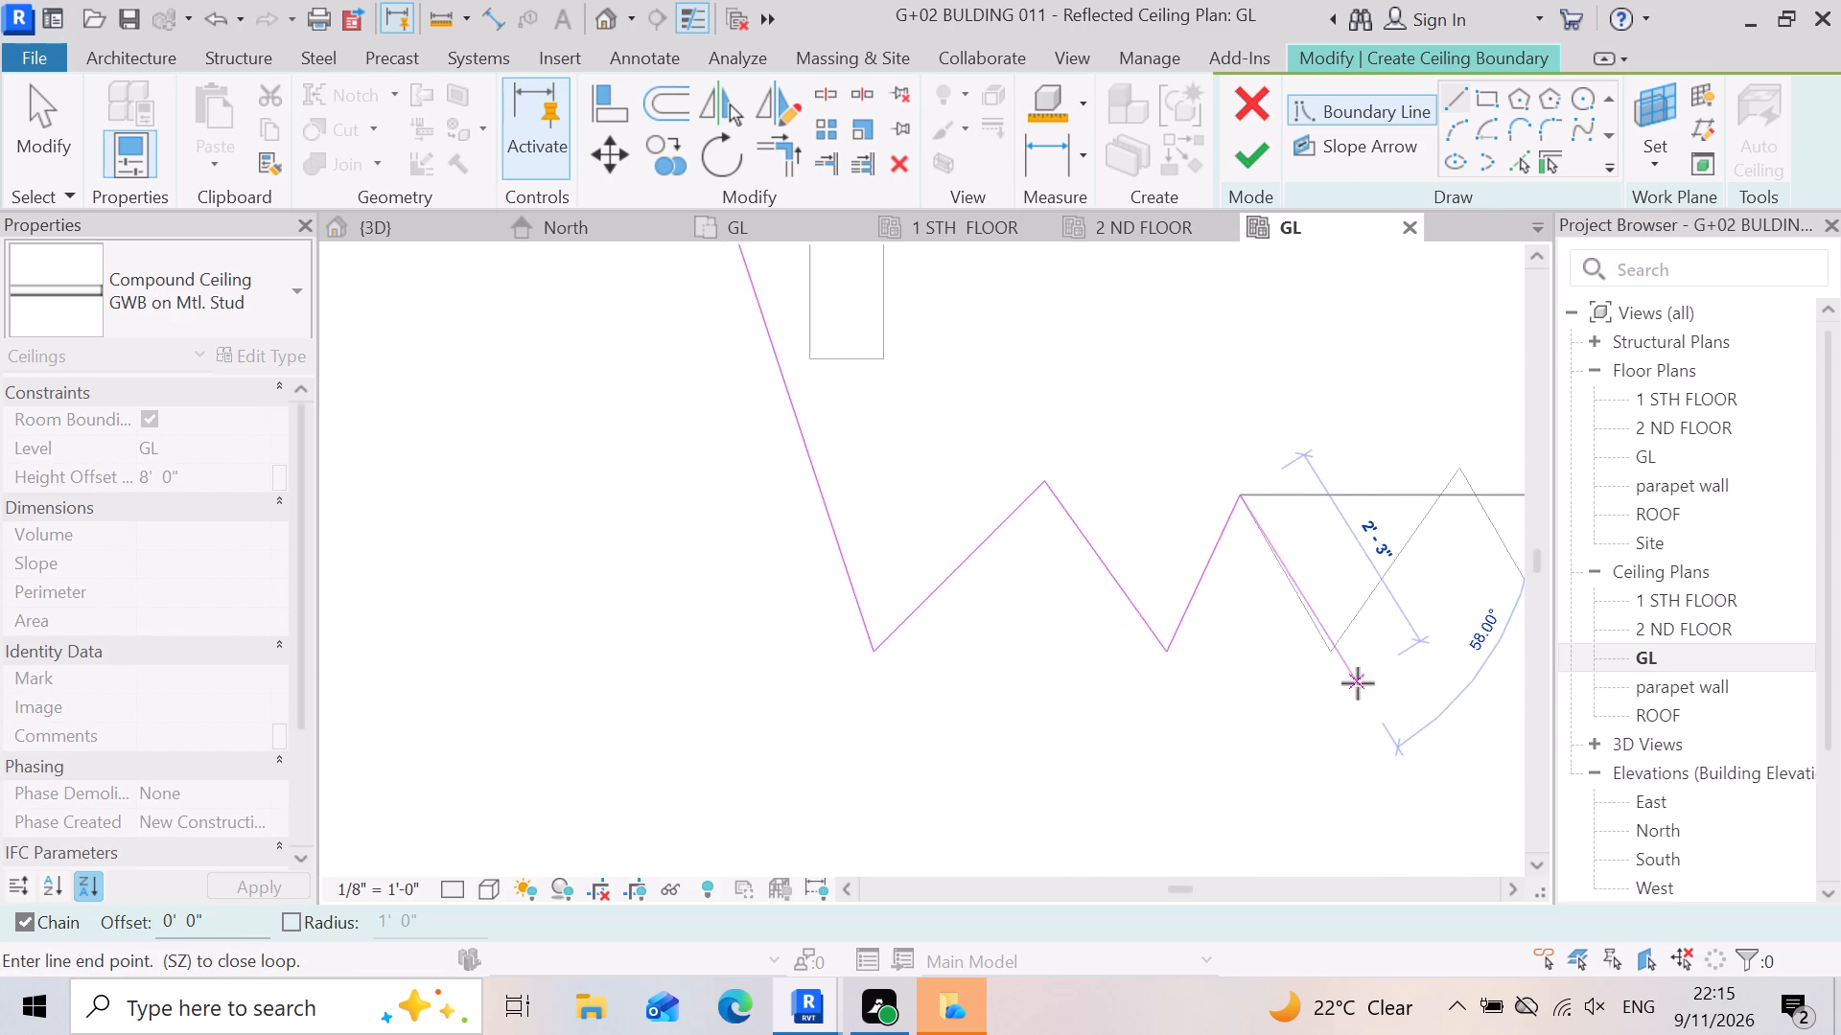
scroll(1340, 657, "up", 4)
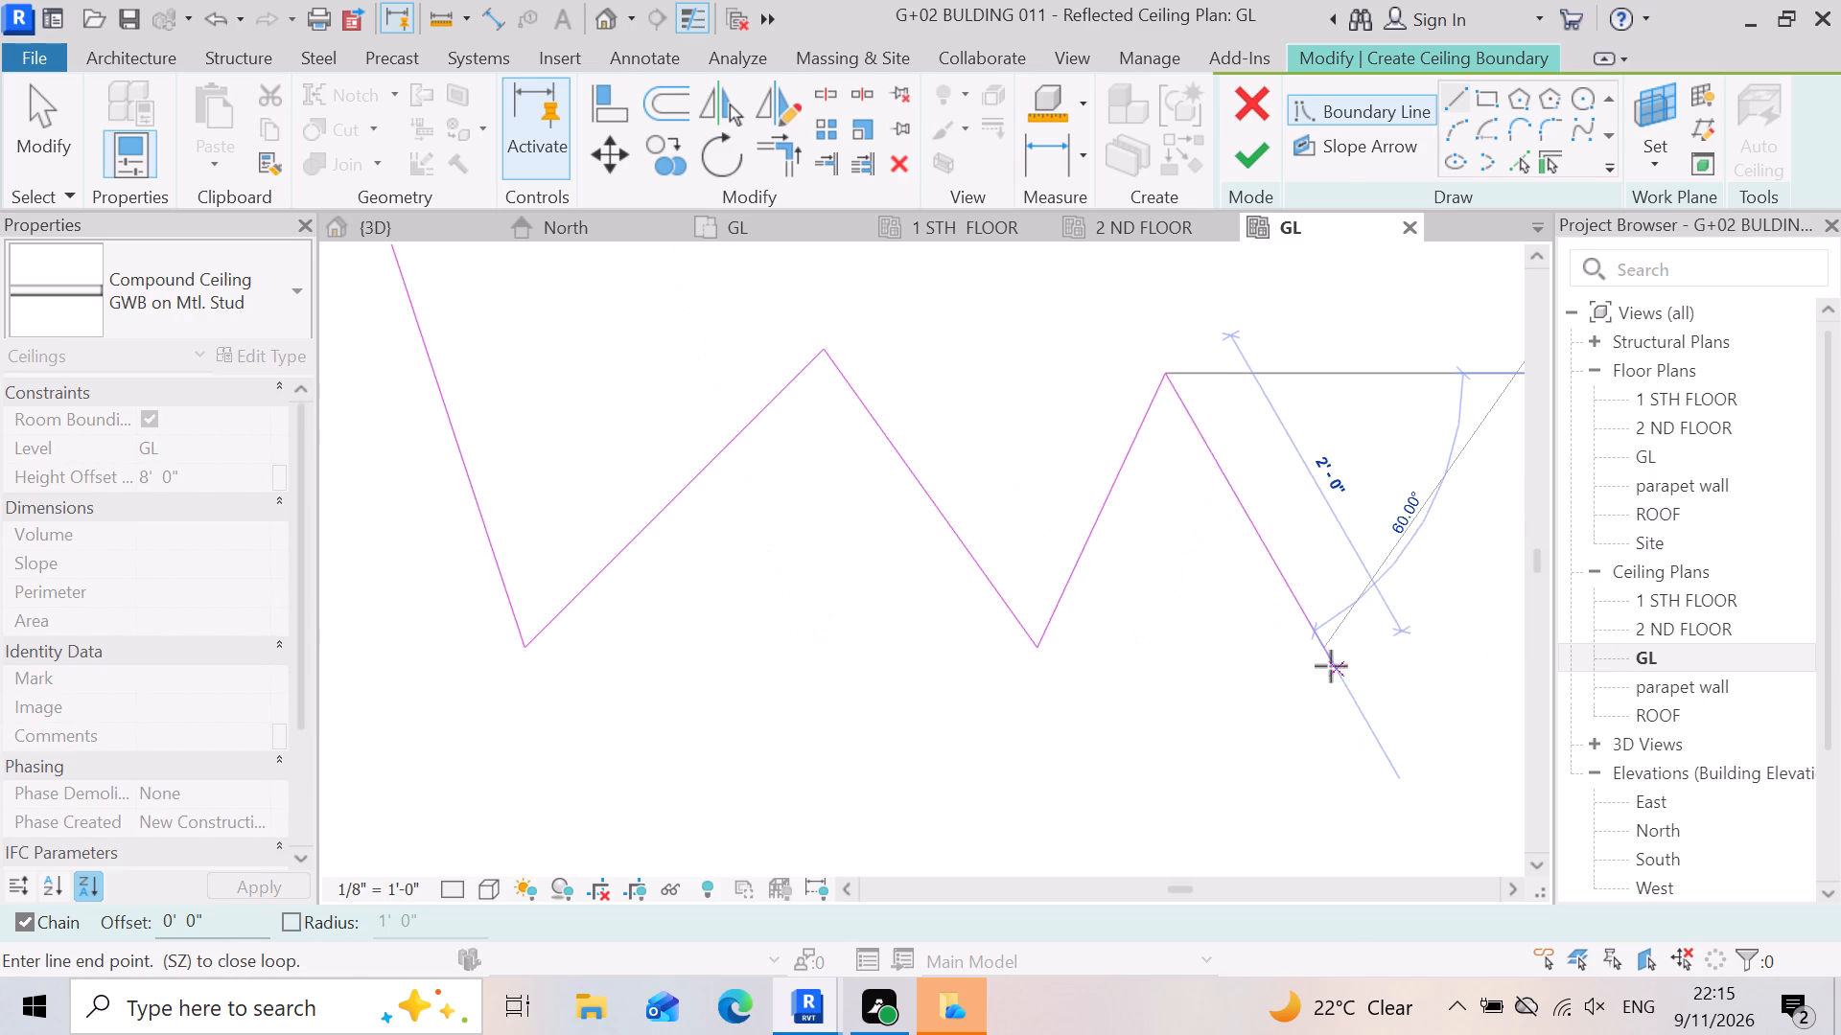
left_click(1330, 652)
scroll(1326, 663, "down", 9)
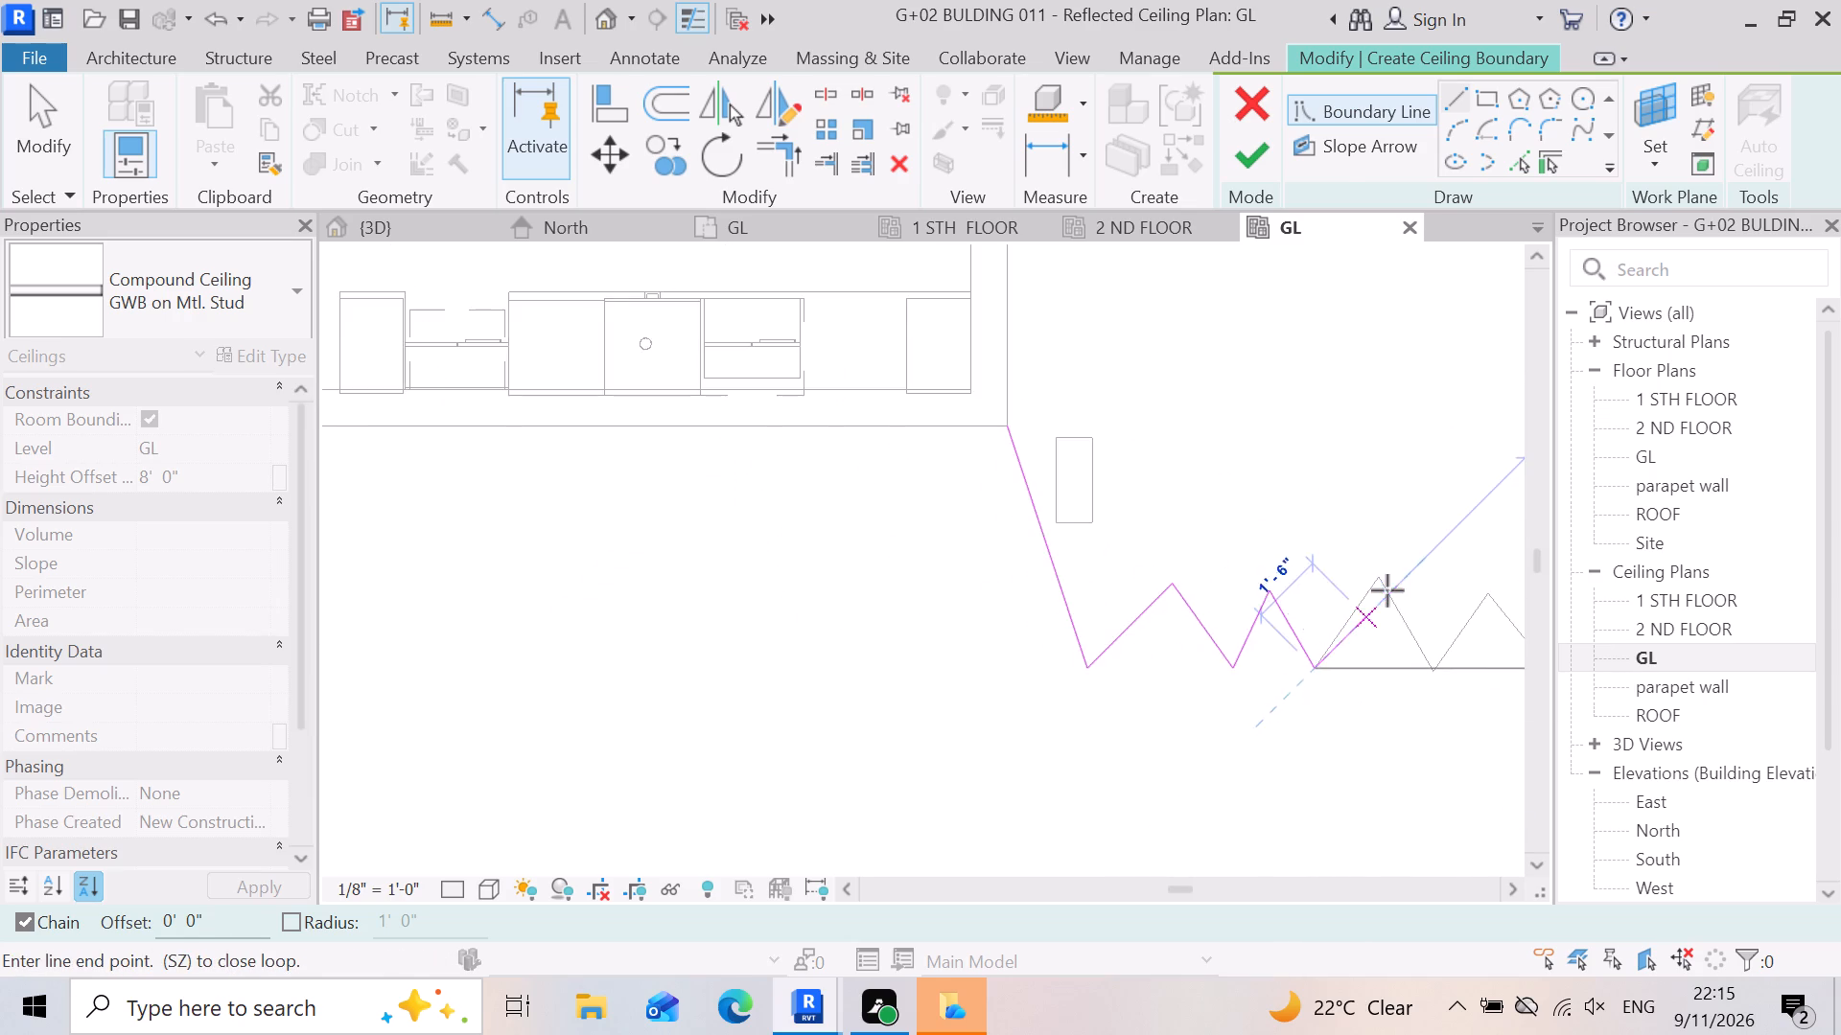
scroll(1388, 588, "up", 6)
left_click(1366, 555)
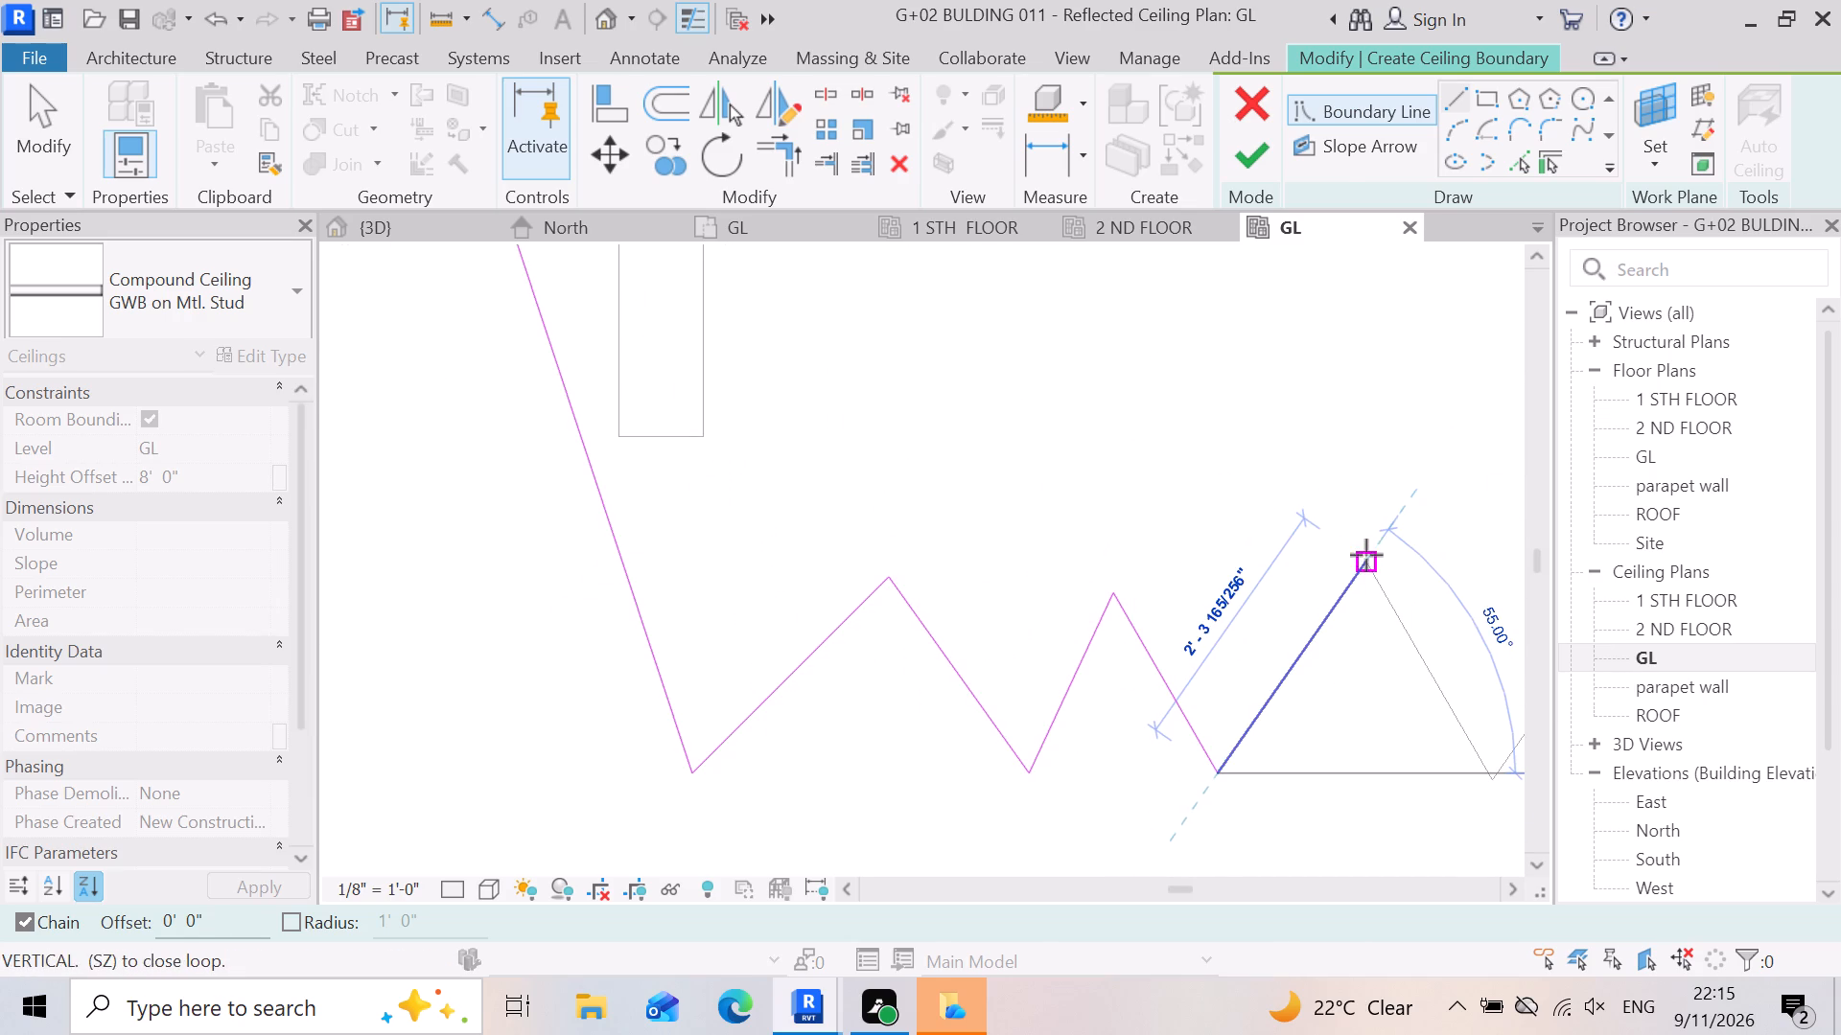
Trace the next four zigzag edges of the slab with ceiling boundary lines, from the third peak to the fifth peak.
scroll(1245, 577, "down", 10)
scroll(1322, 640, "up", 5)
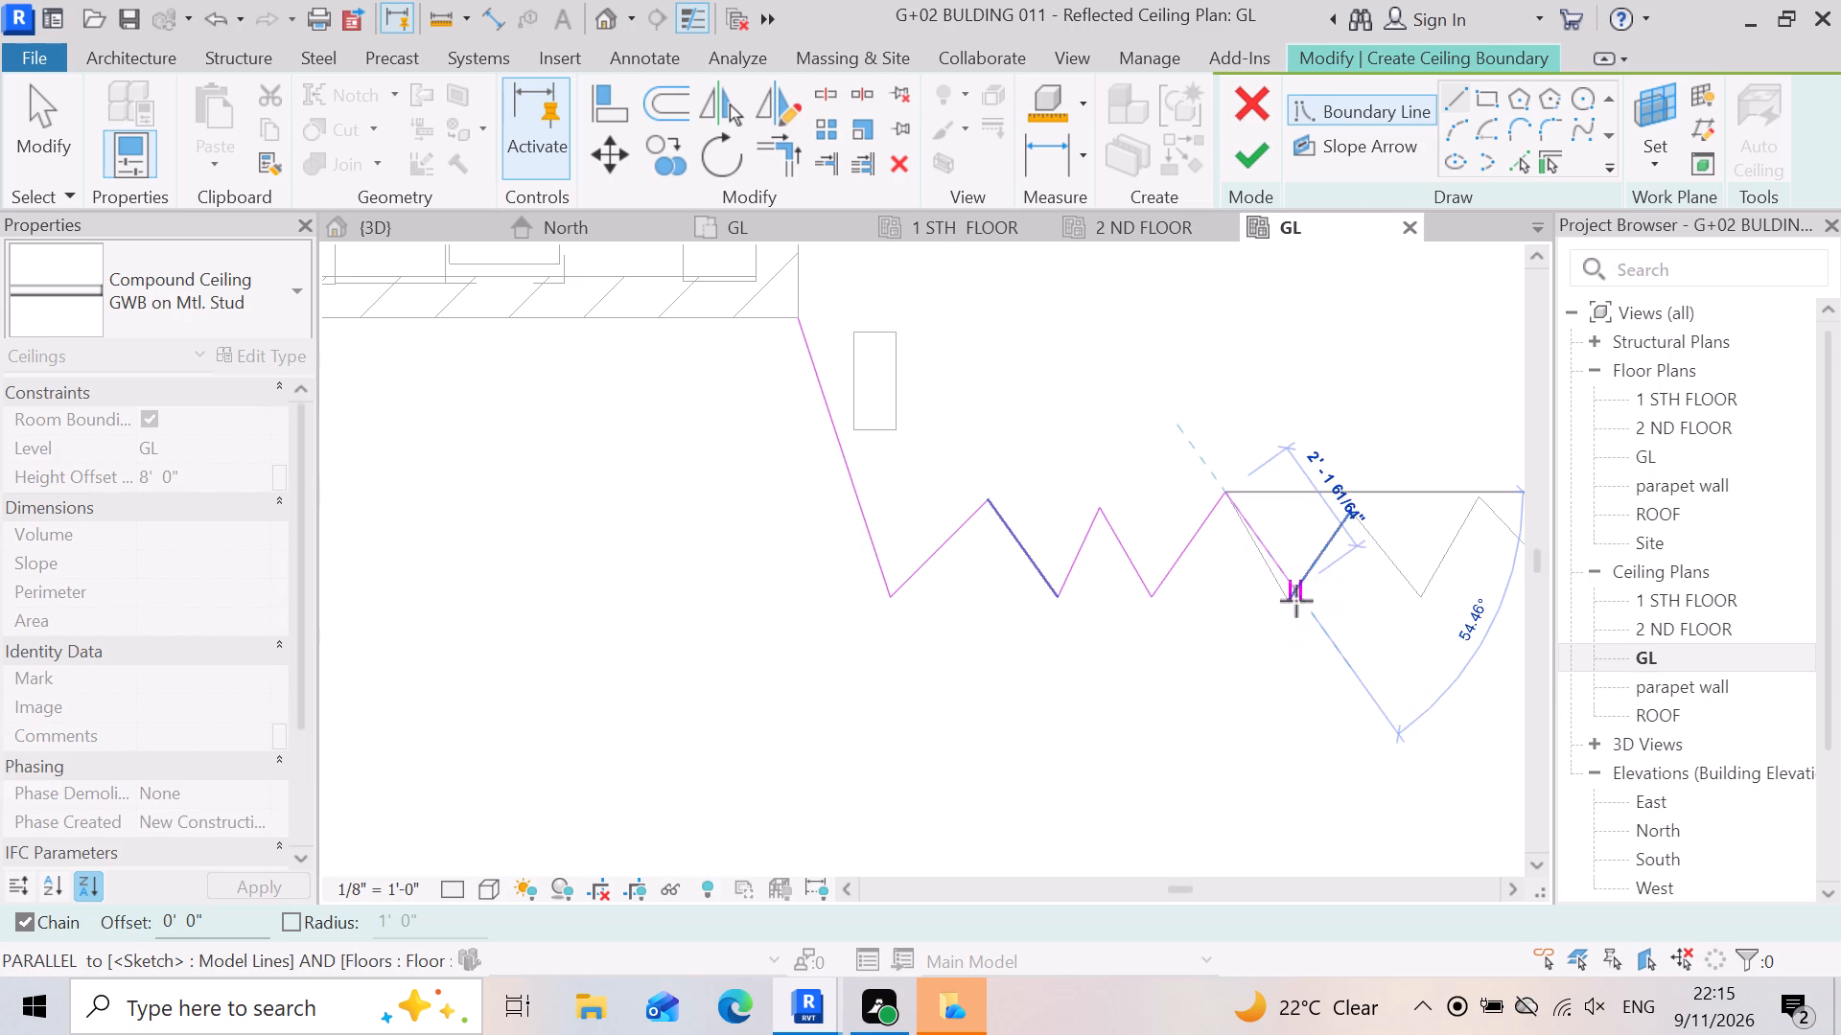
left_click(1288, 611)
scroll(1353, 534, "up", 7)
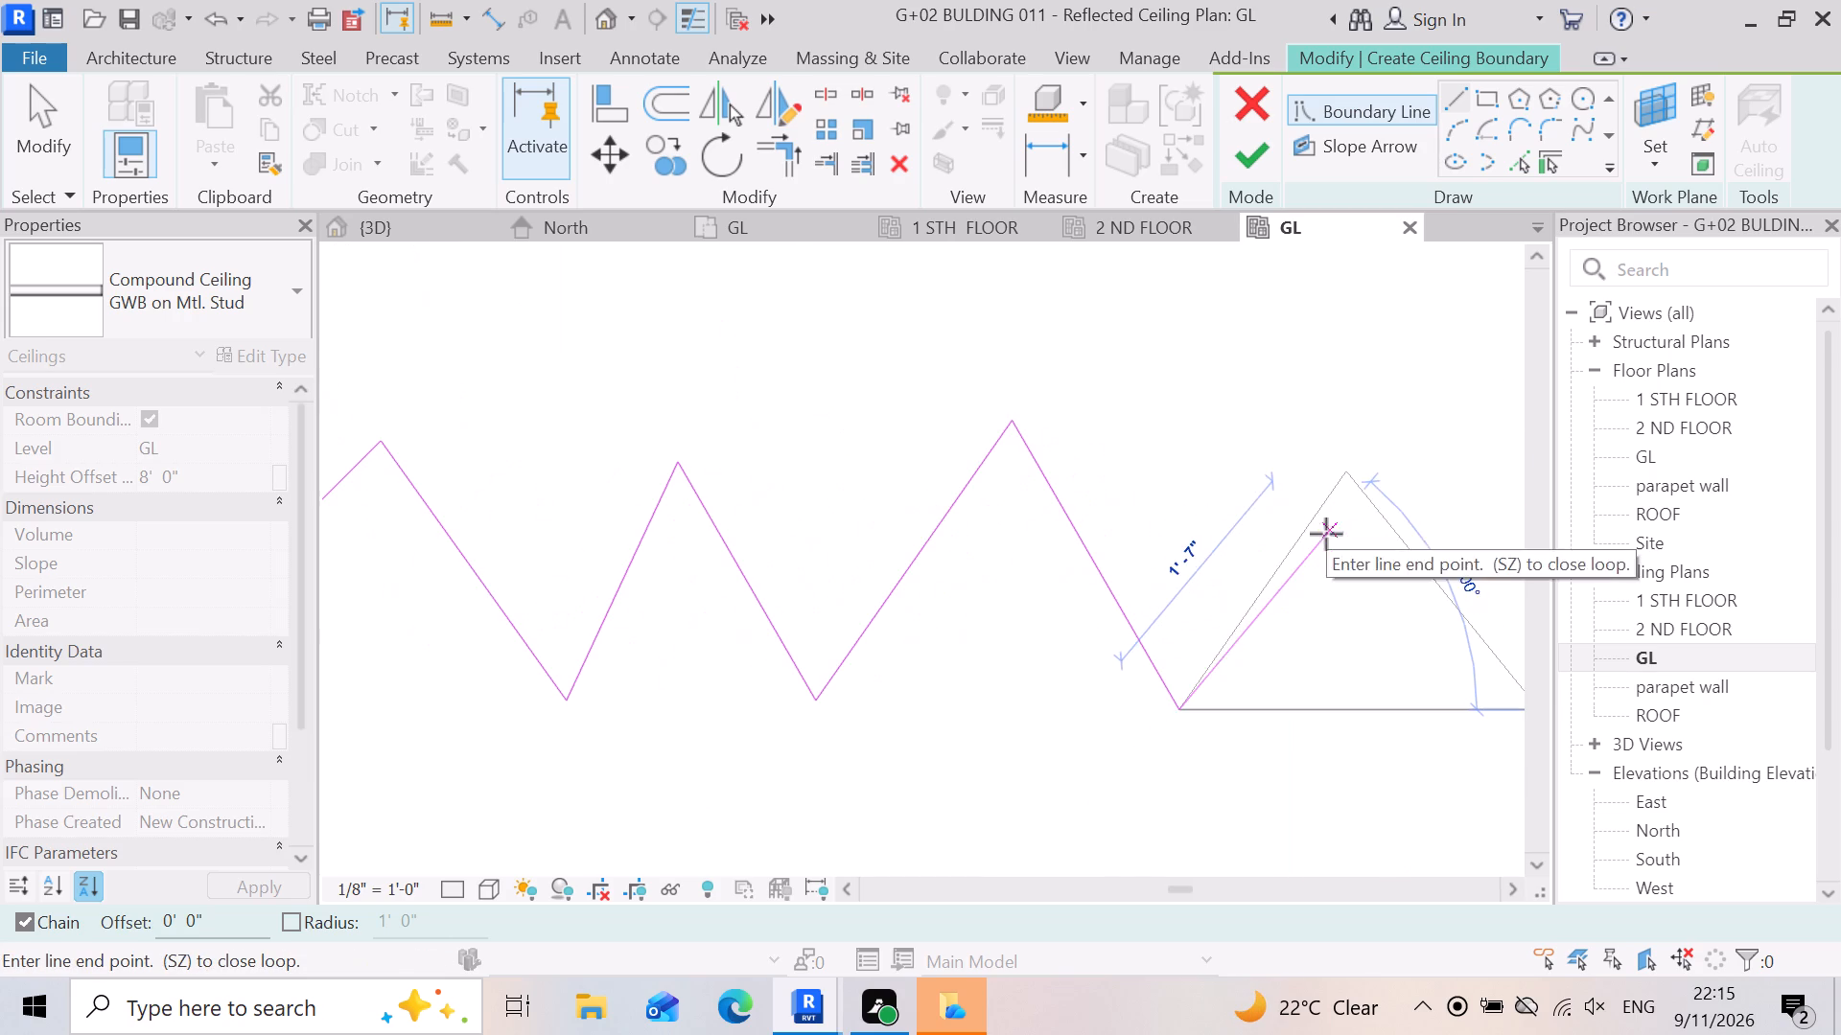
left_click(1341, 471)
scroll(1294, 504, "down", 6)
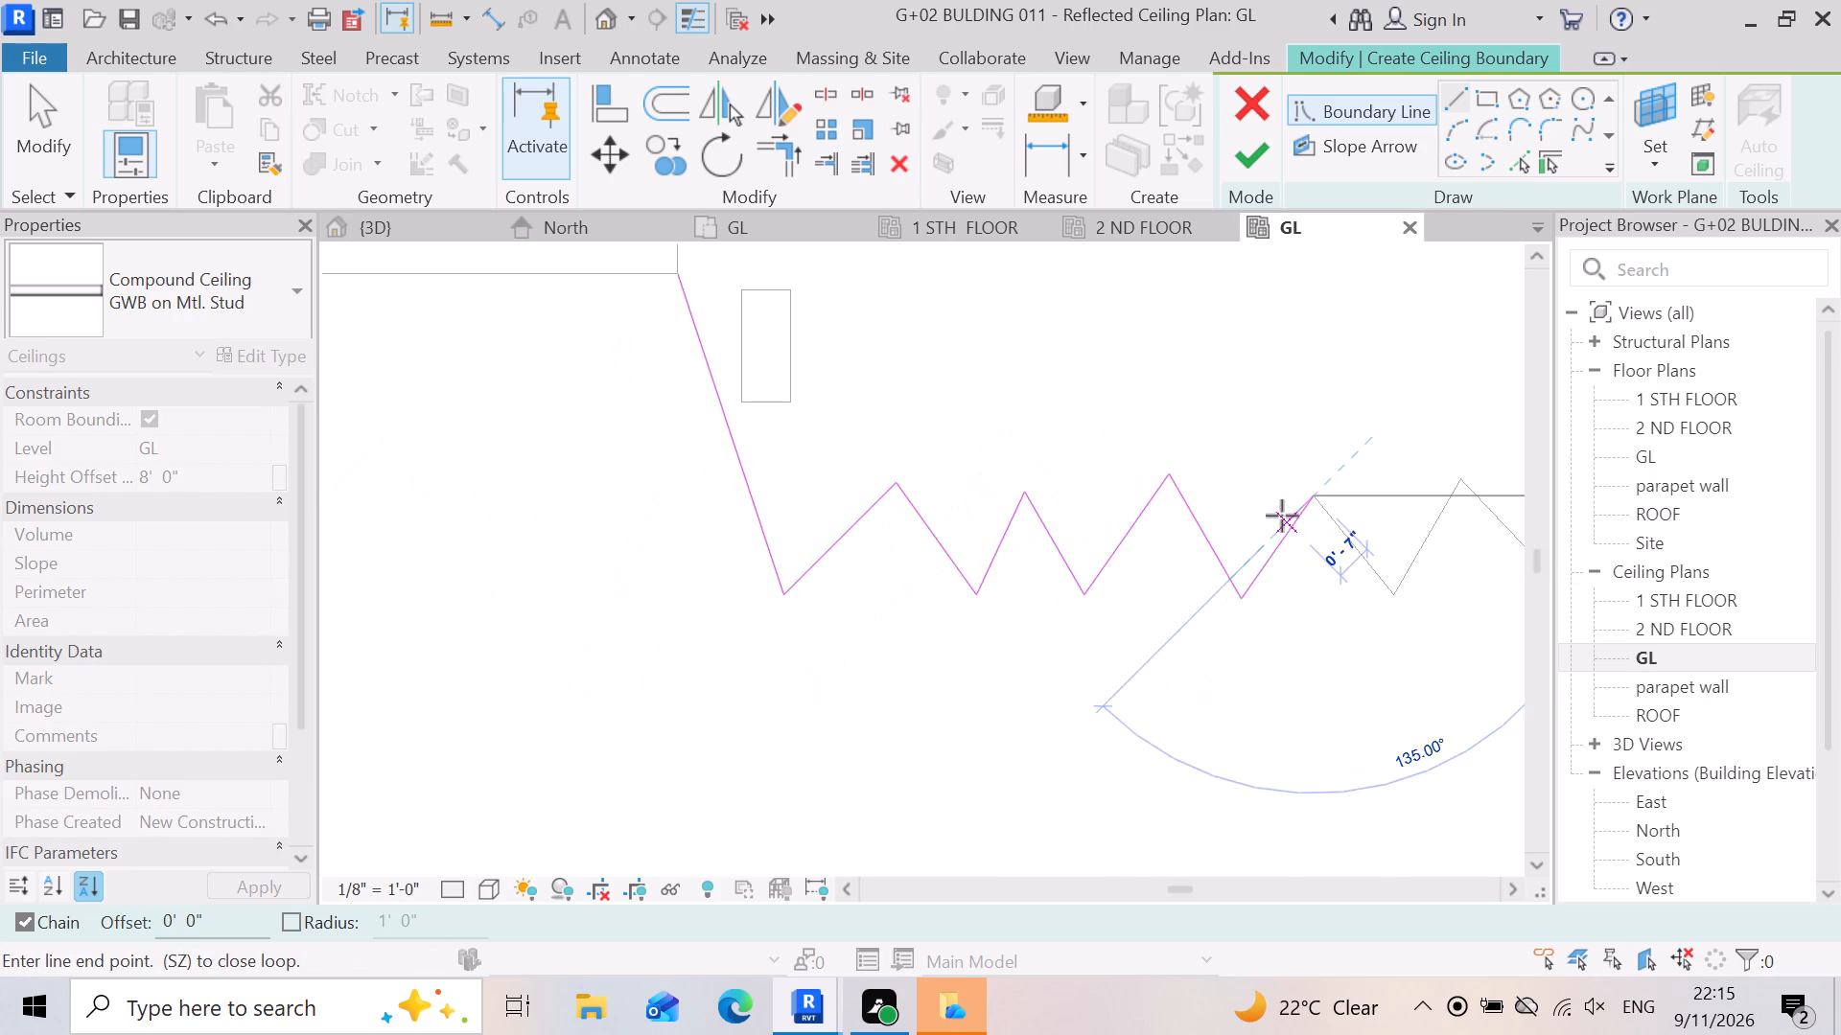
scroll(1408, 594, "up", 4)
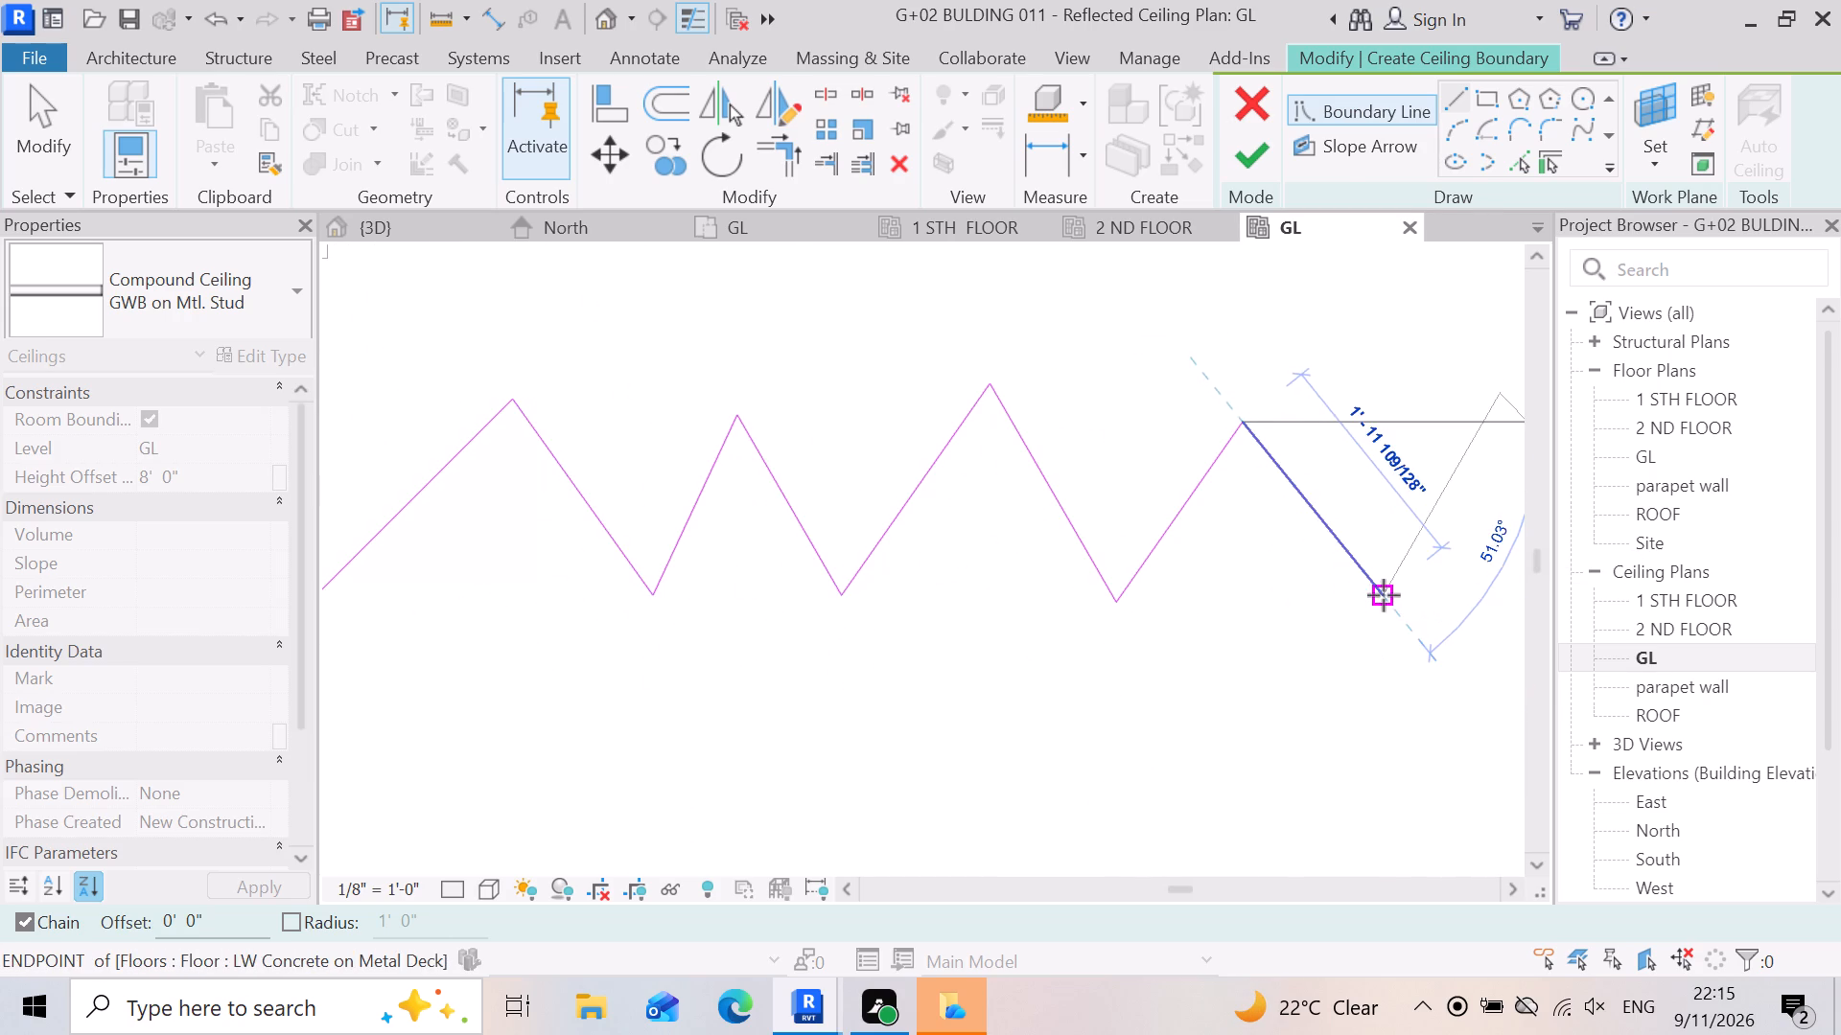
left_click(1384, 595)
scroll(1339, 624, "down", 6)
scroll(1412, 532, "up", 6)
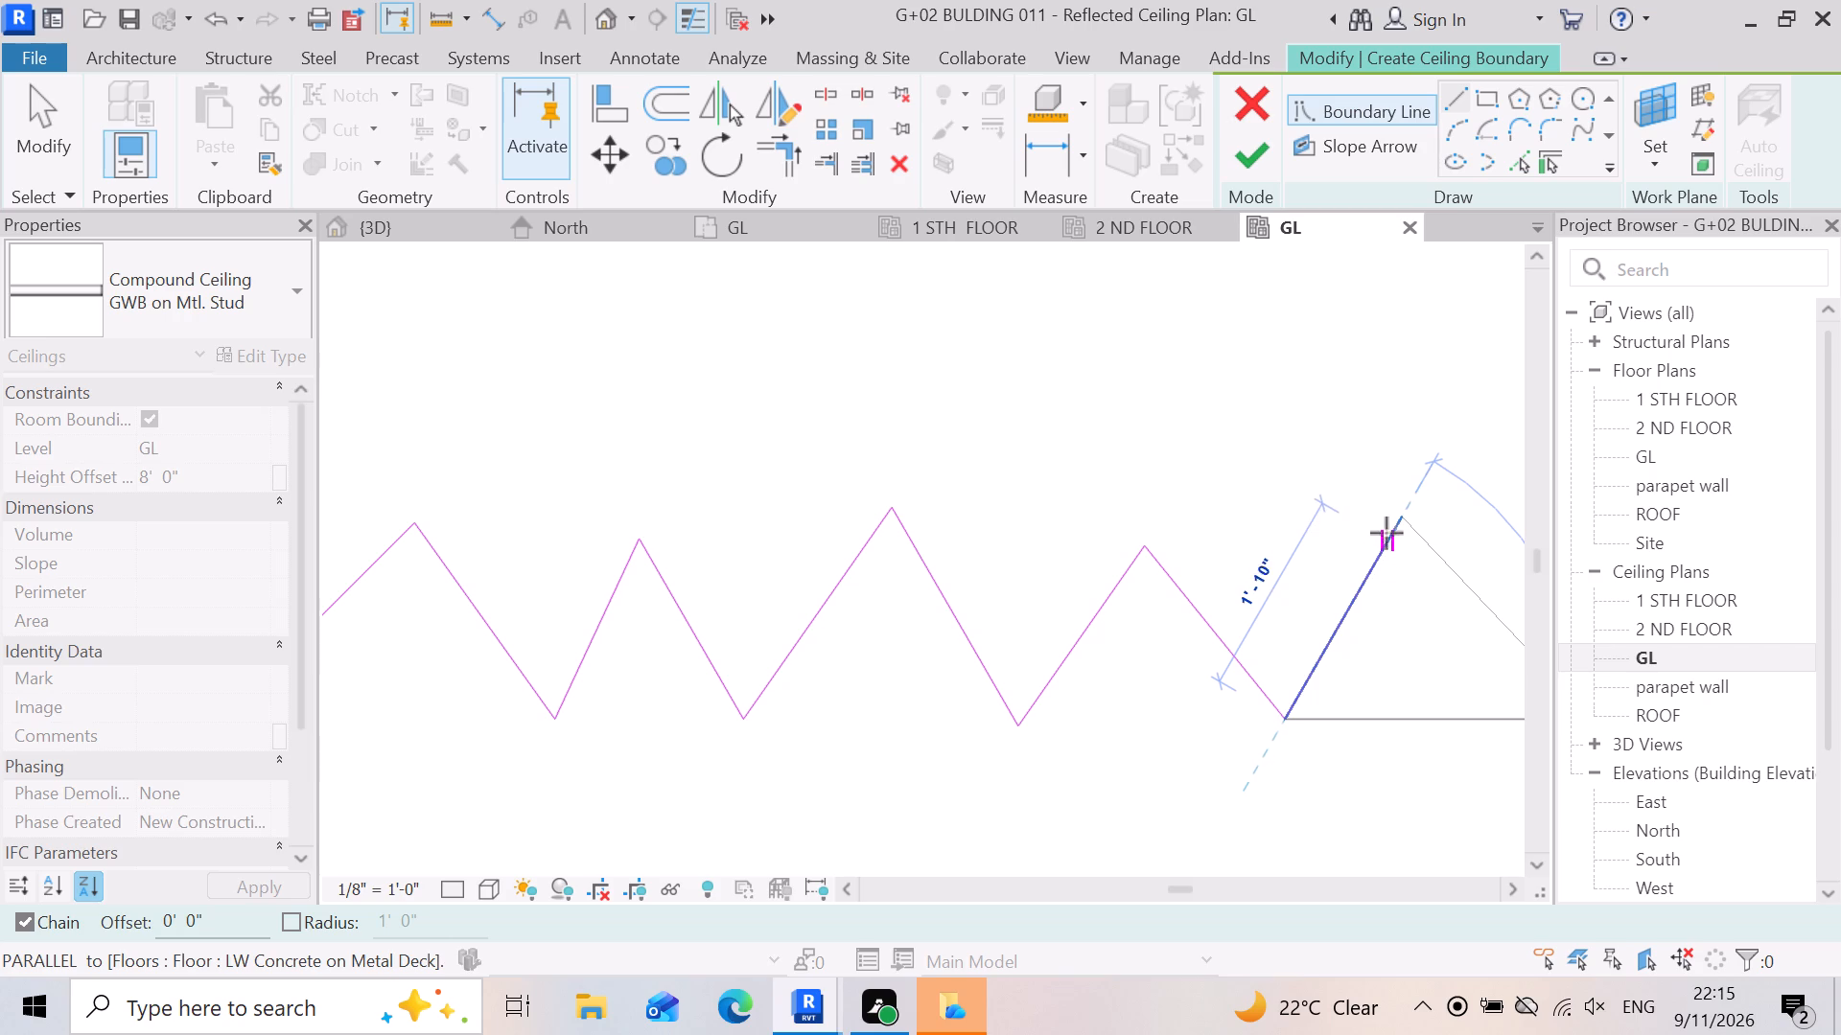
left_click(1397, 521)
Extend the ceiling boundary through the last zigzag valley to the corner where the slab's long straight outer edge begins.
scroll(1122, 547, "down", 9)
scroll(1236, 598, "up", 3)
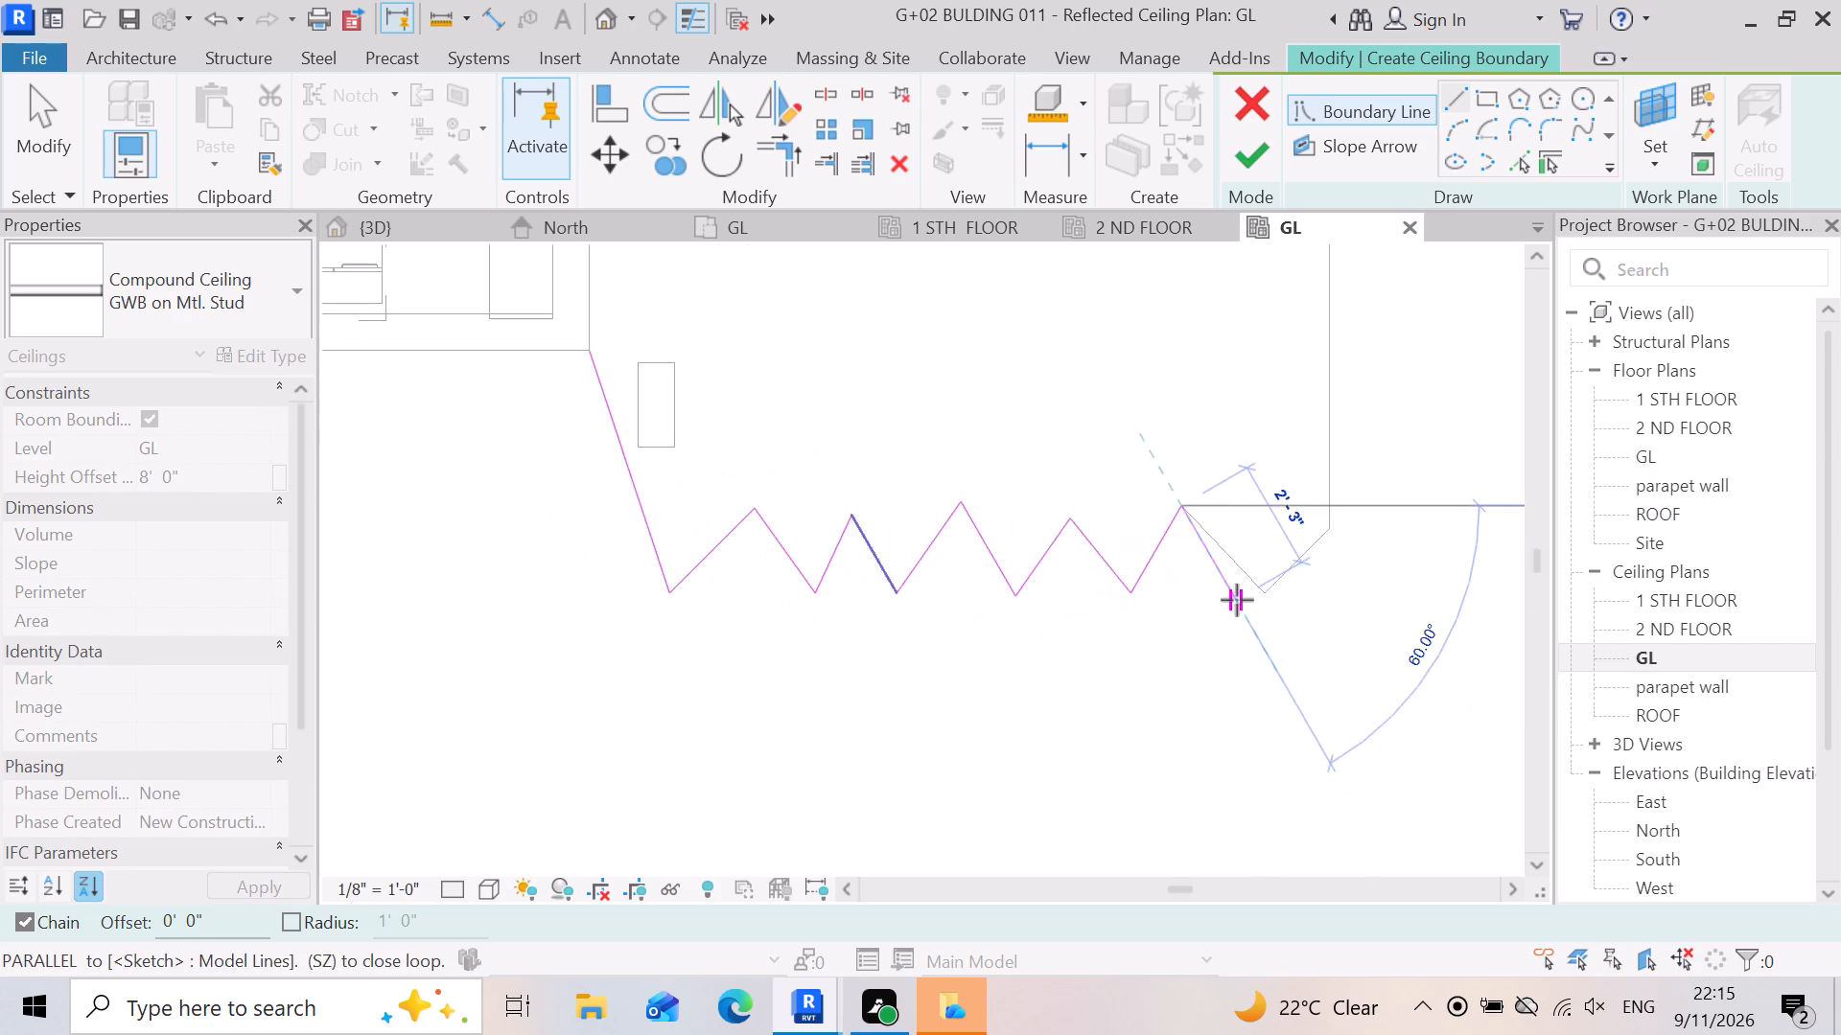
scroll(1237, 600, "up", 6)
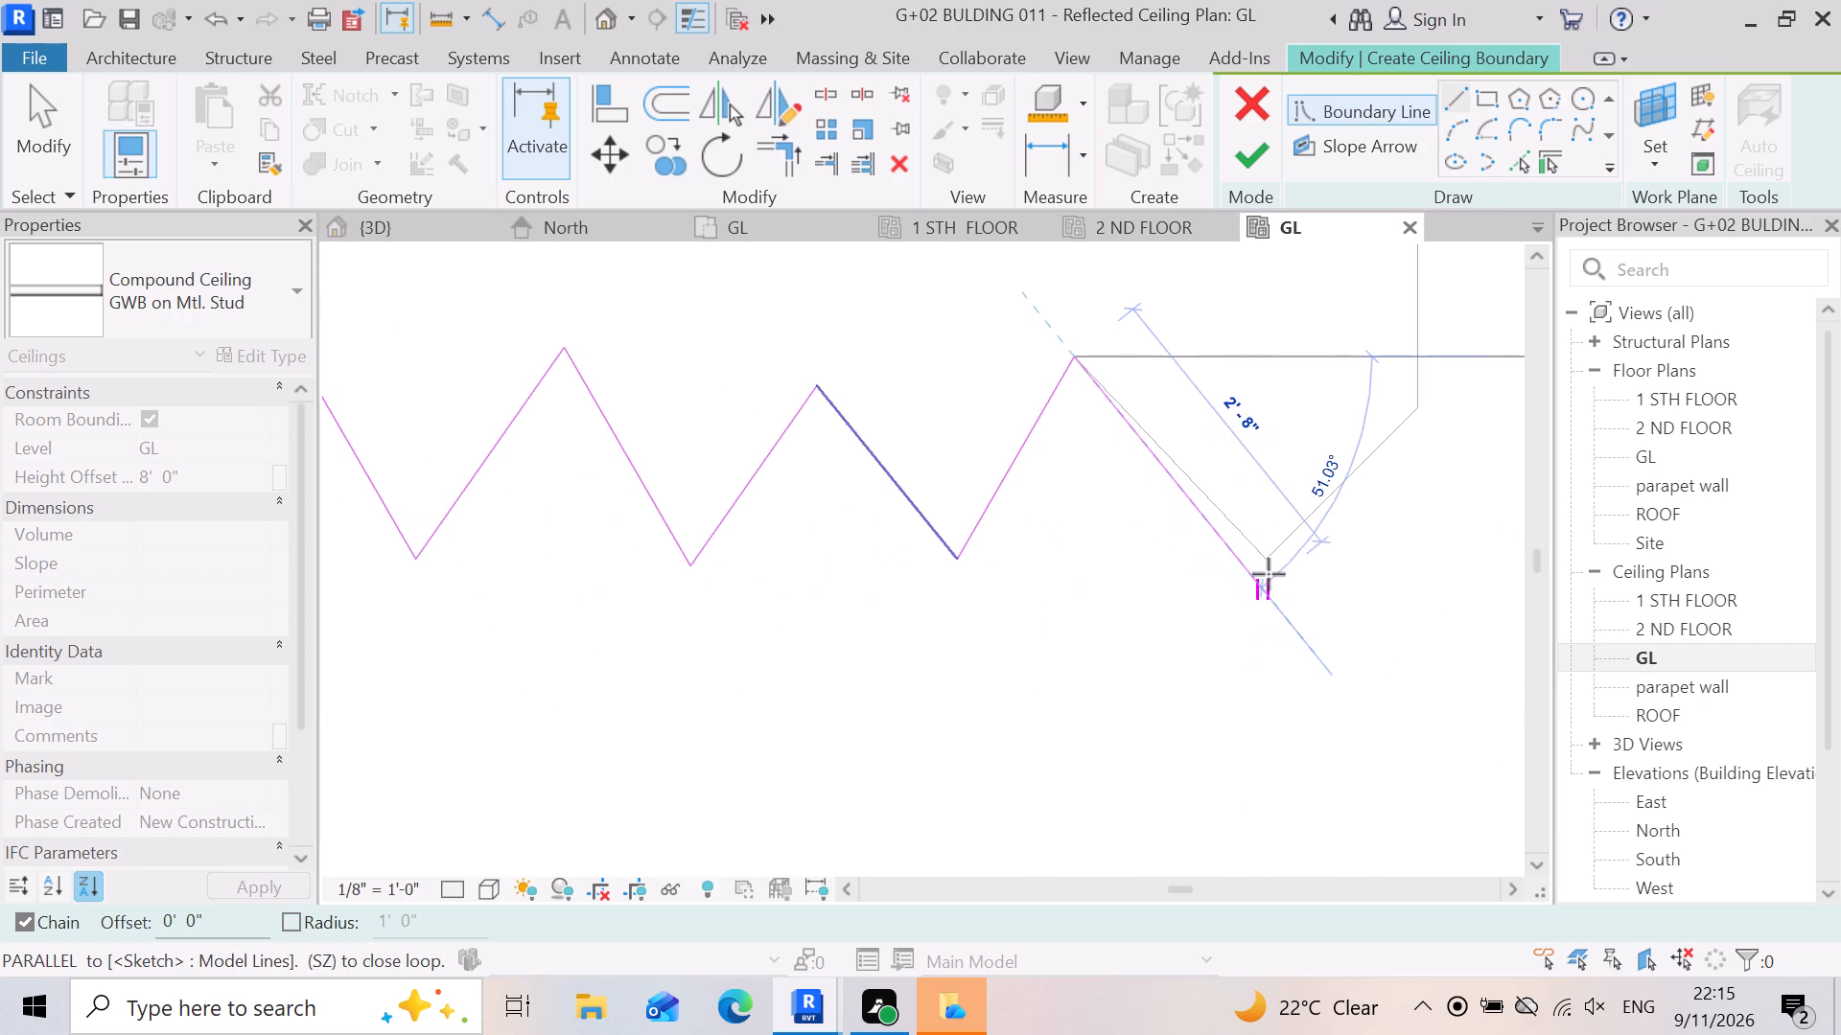
scroll(1277, 574, "up", 6)
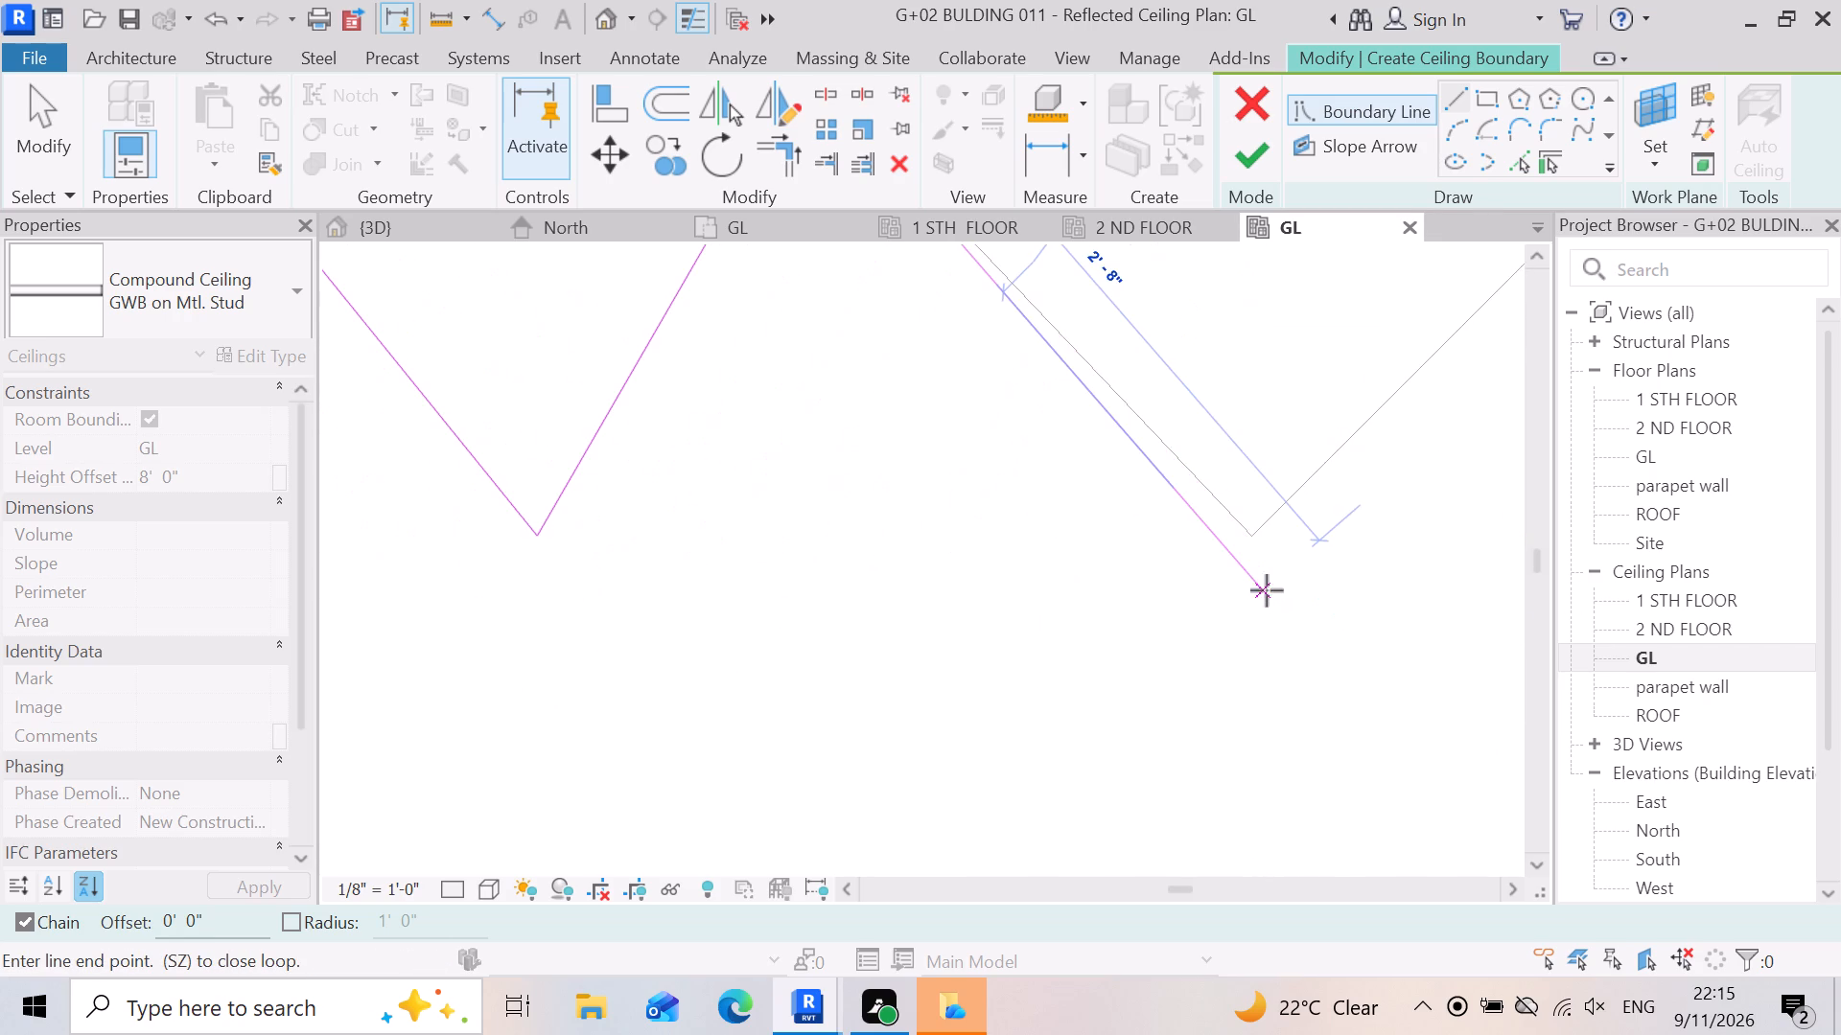
left_click(1249, 543)
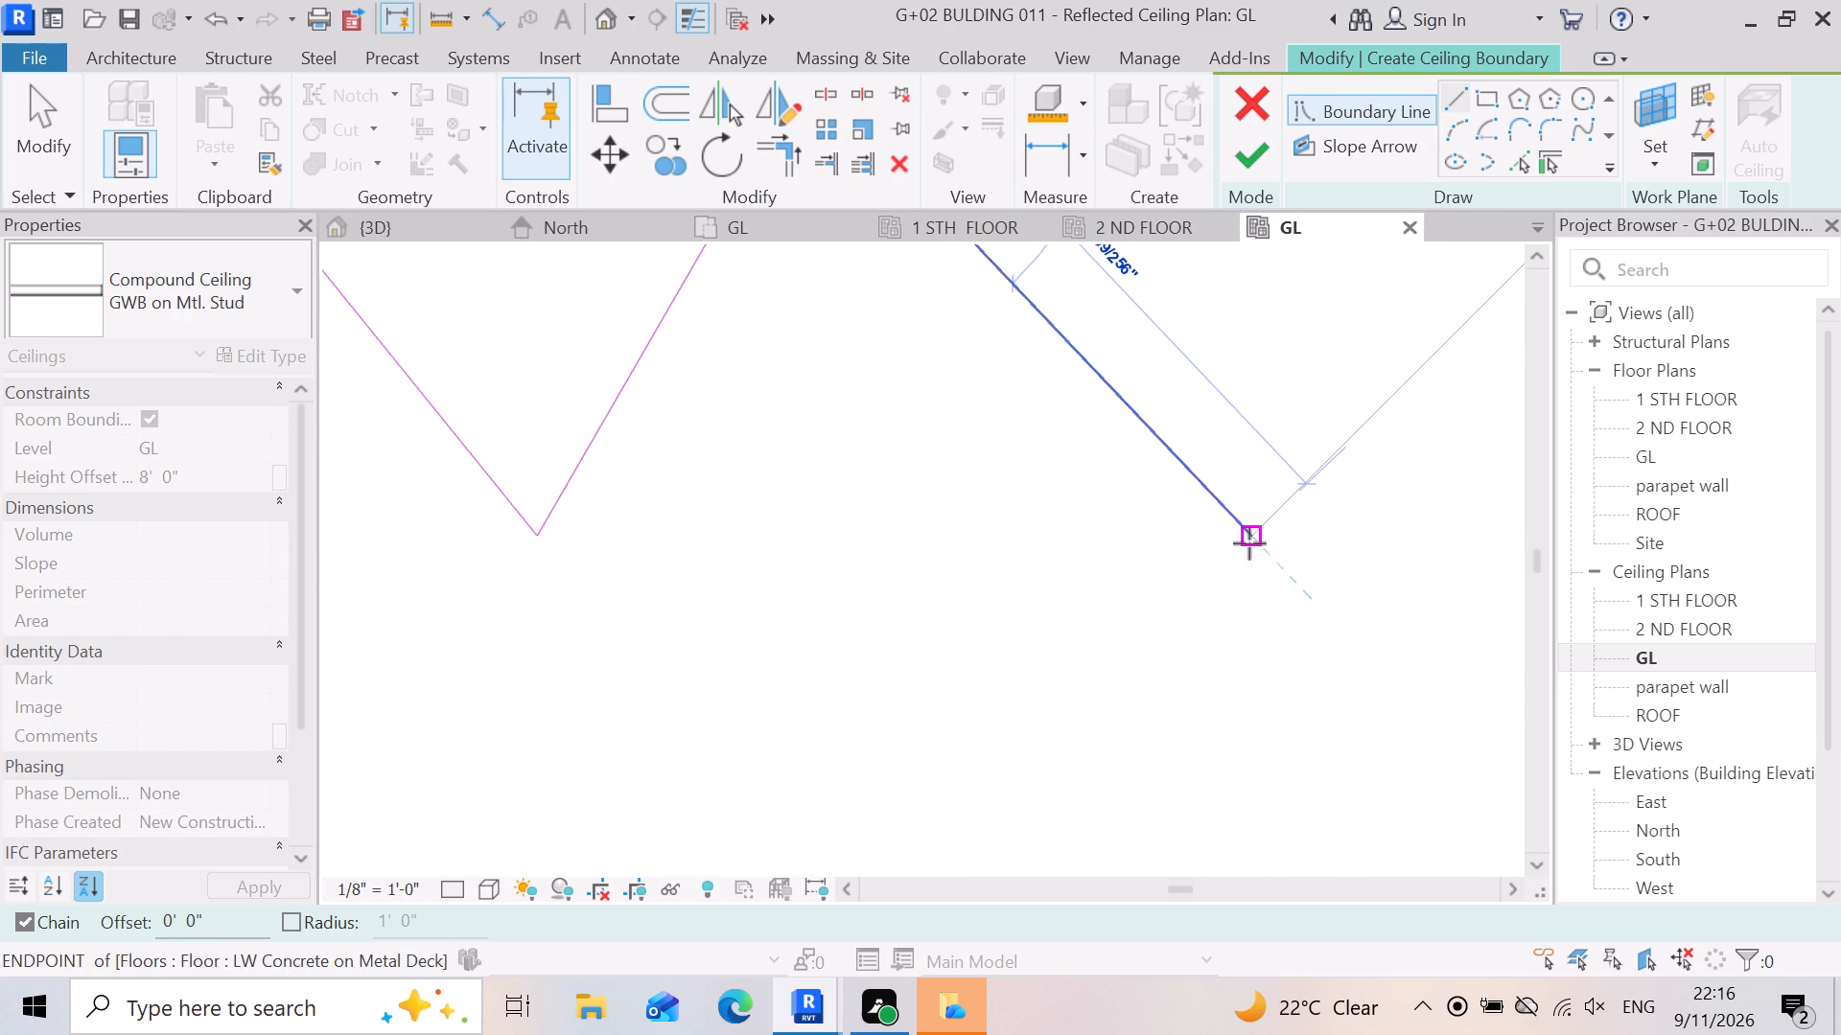
scroll(1249, 563, "down", 6)
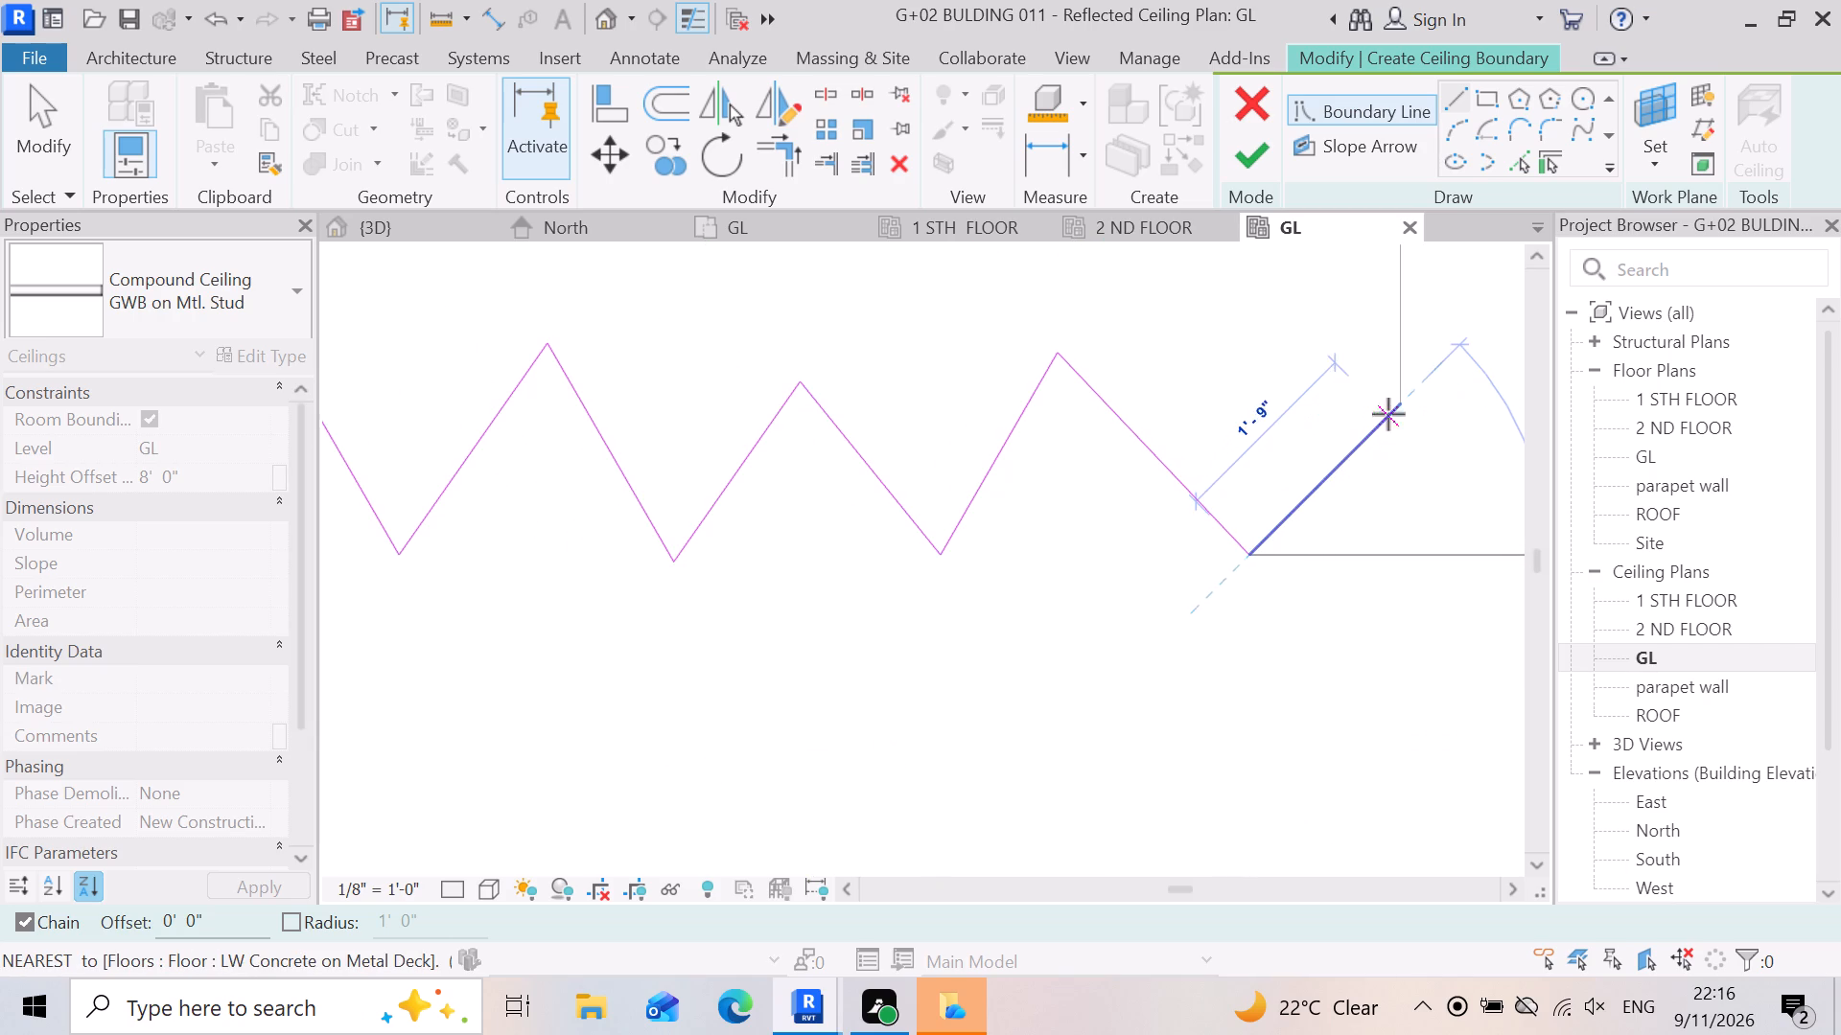
left_click(1402, 398)
Extend the ceiling boundary about 16'-0" along the slab's long straight outer edge, level with the brick wall's outer face.
scroll(1376, 539, "down", 16)
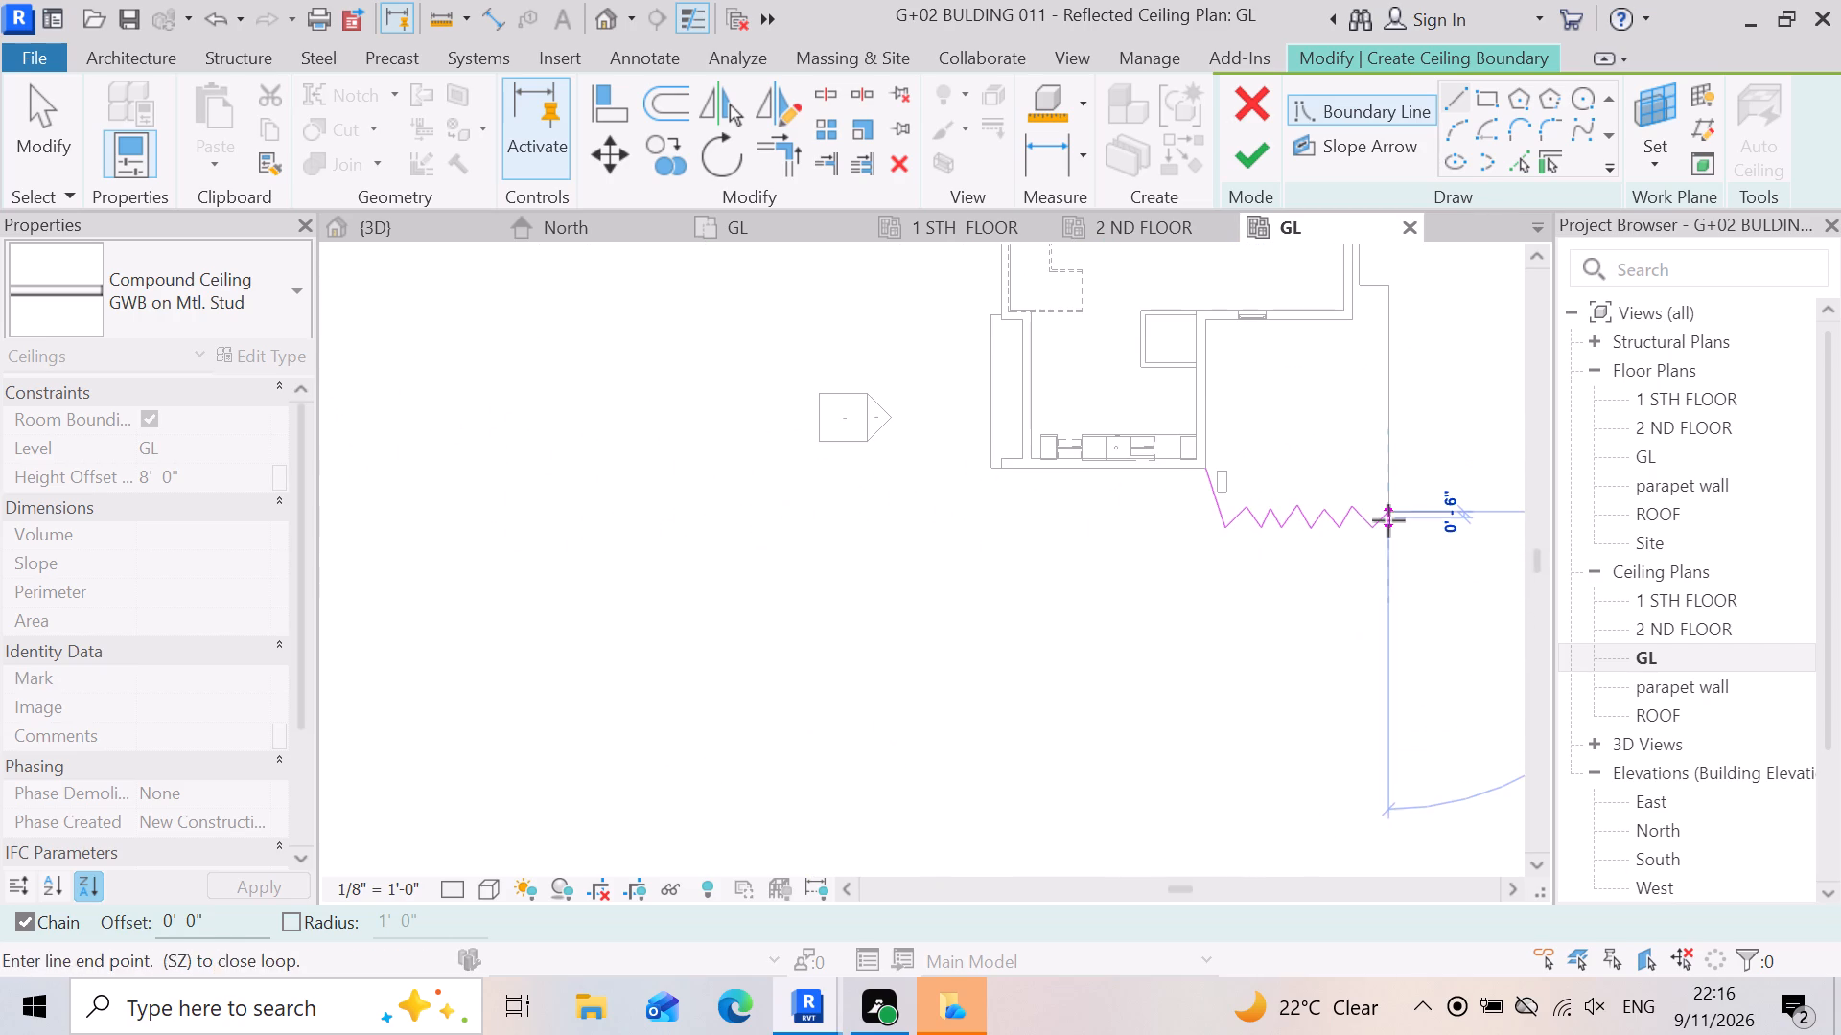
scroll(1402, 278, "up", 6)
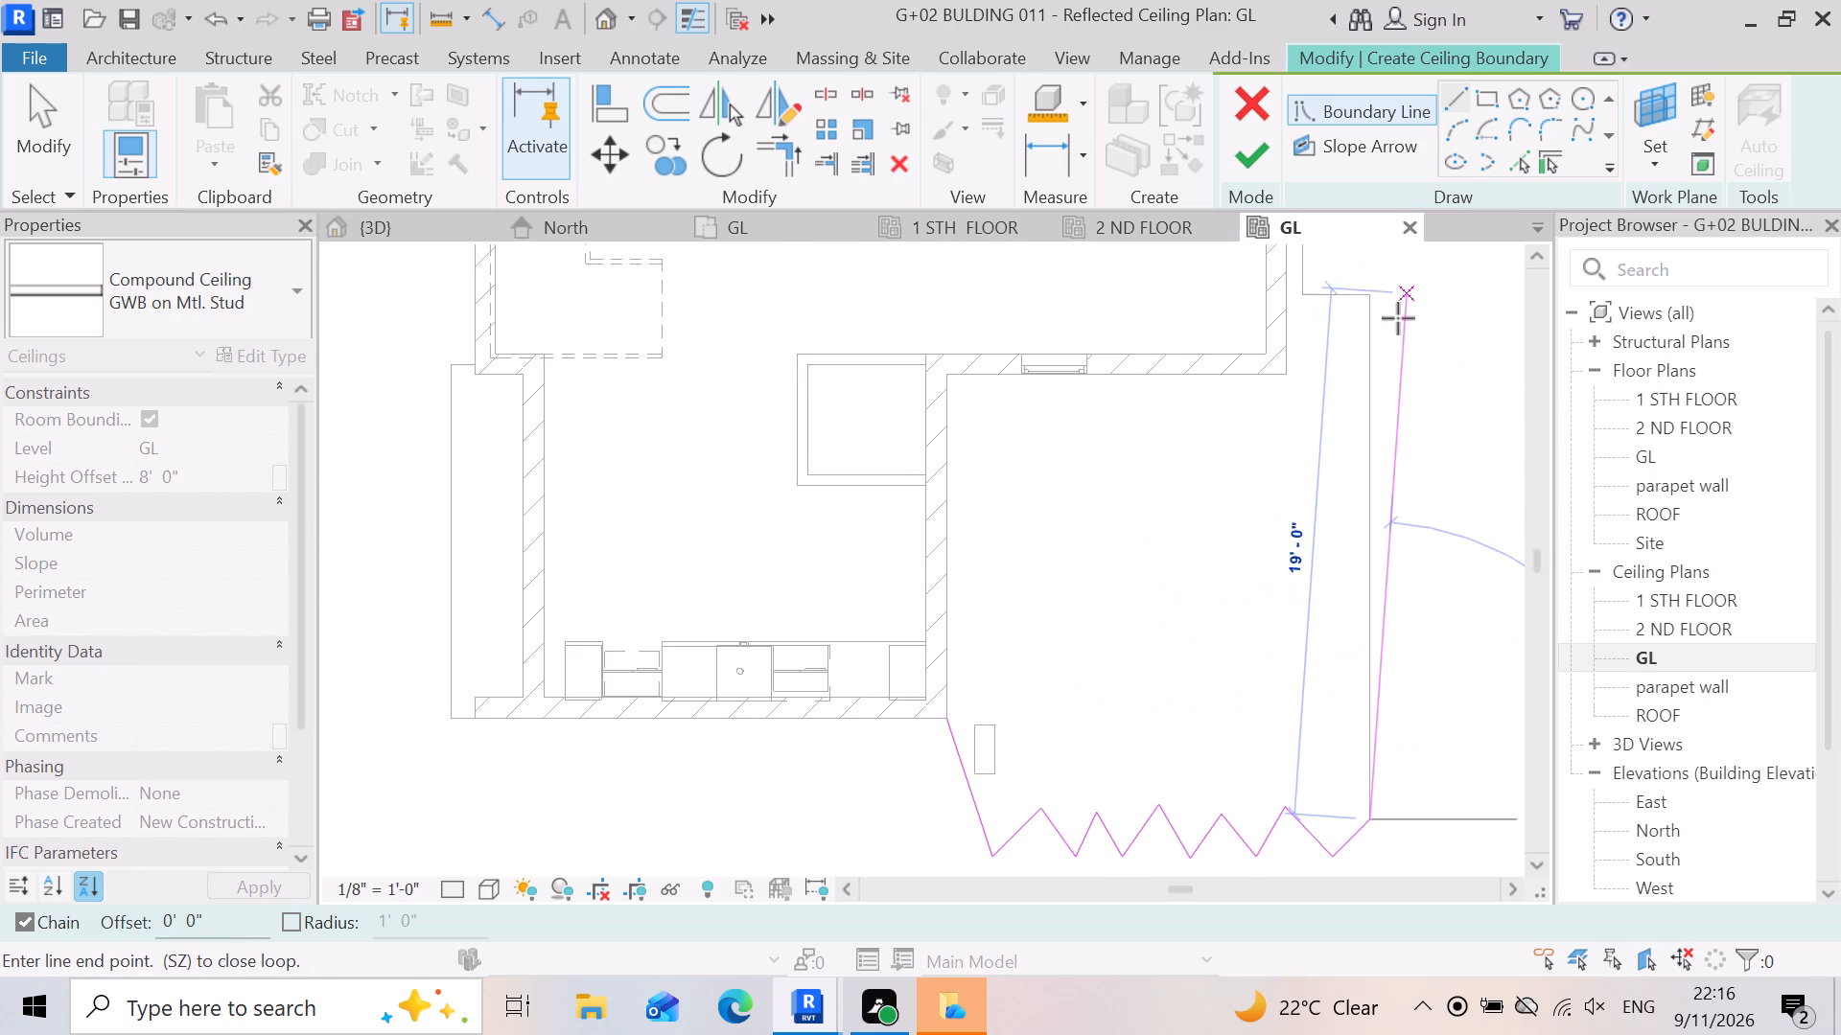
scroll(1391, 494, "down", 8)
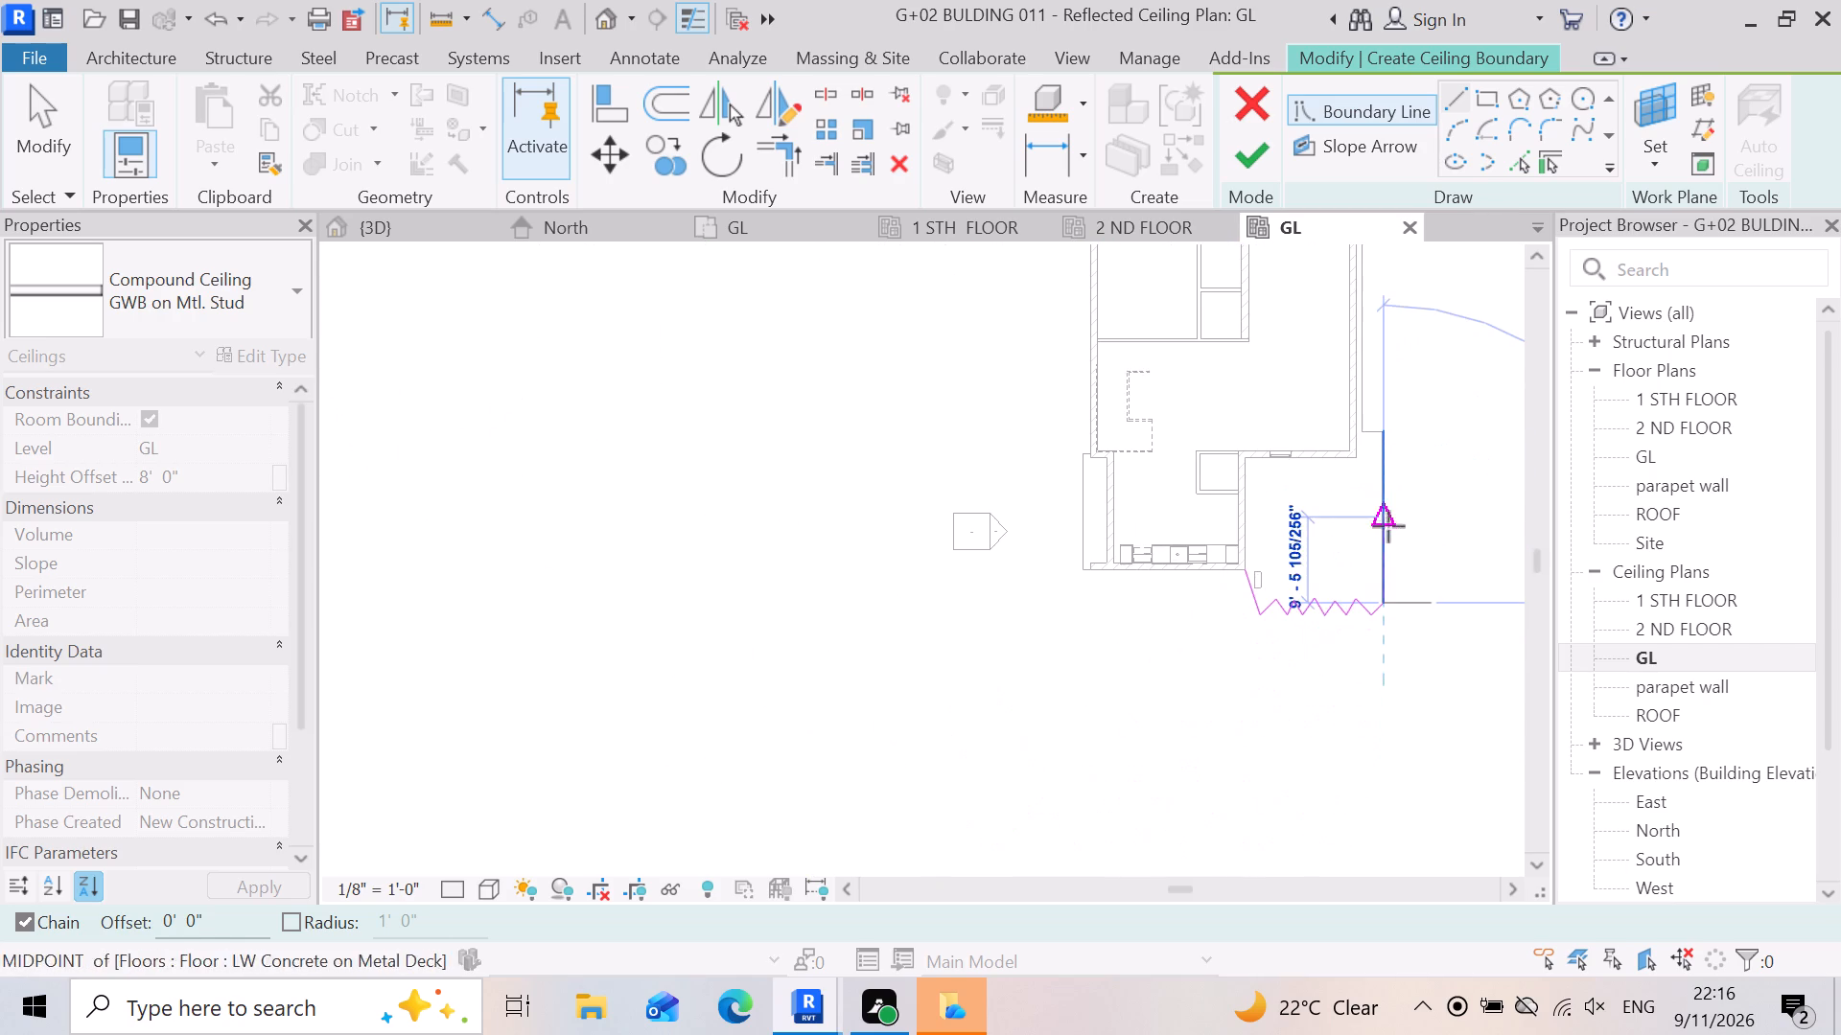
scroll(1390, 520, "up", 2)
scroll(1393, 431, "up", 3)
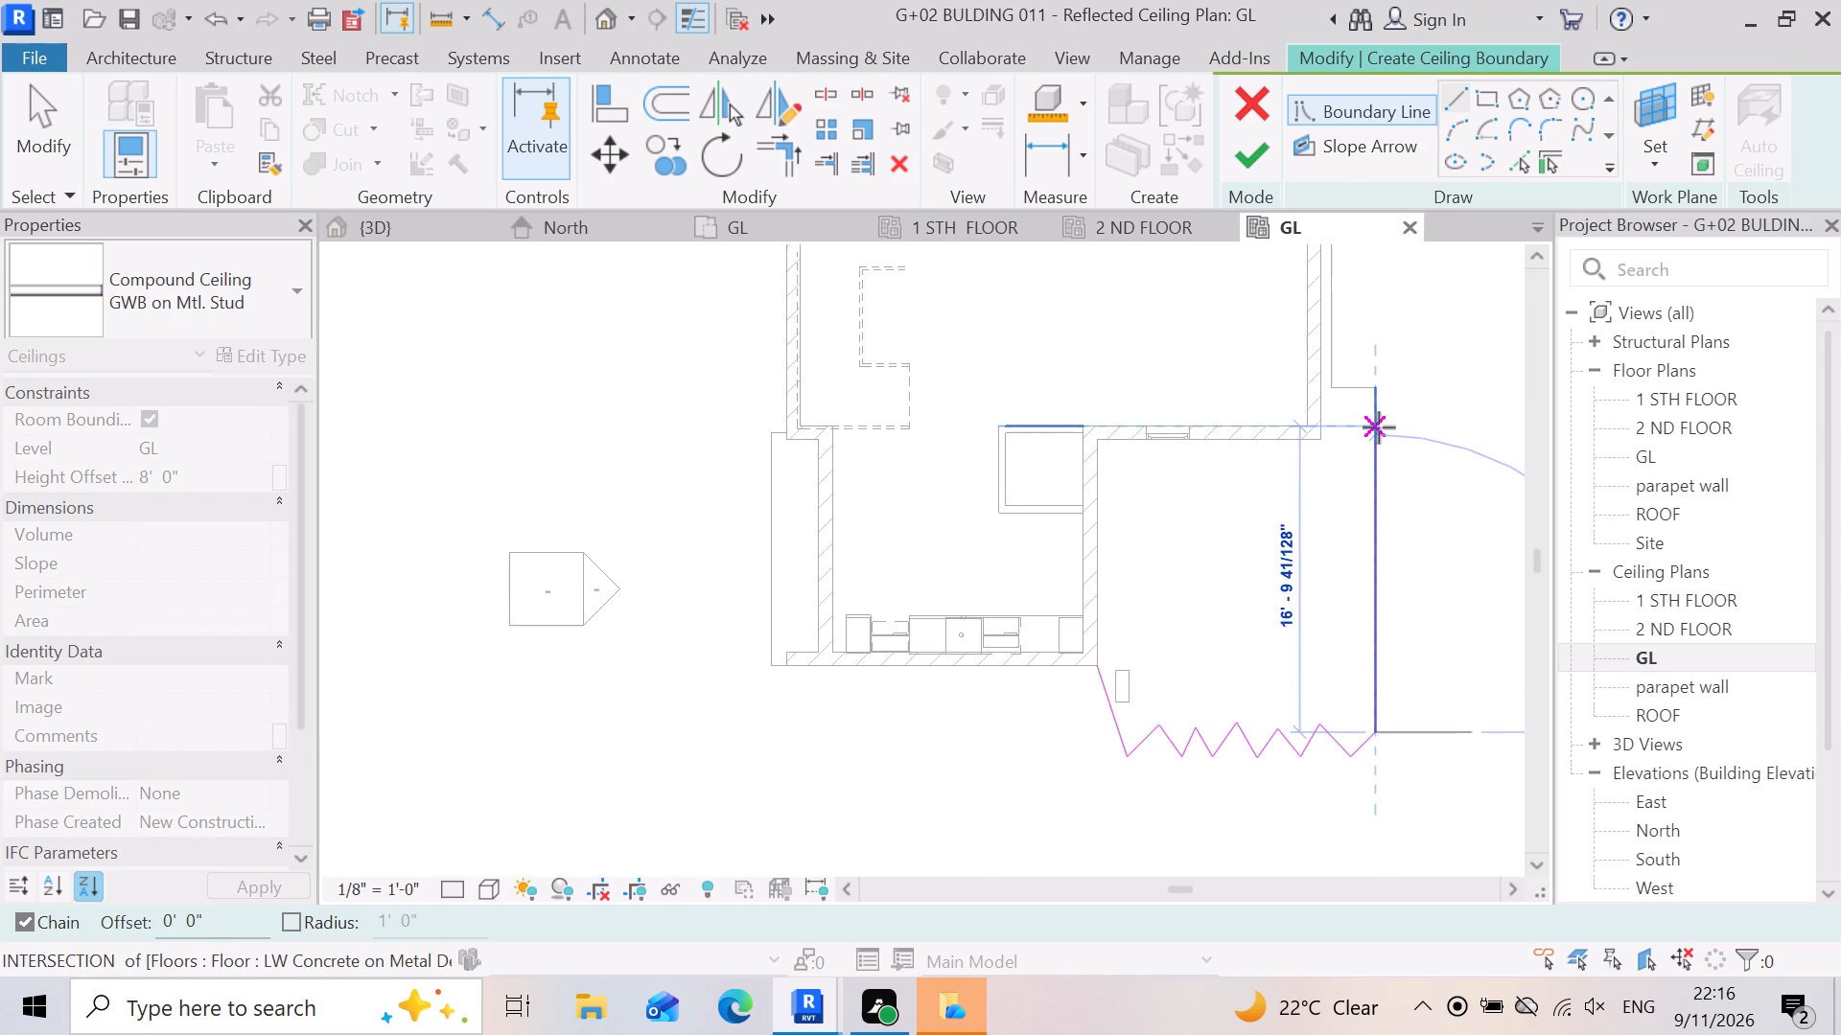
scroll(1378, 433, "up", 4)
left_click(1371, 439)
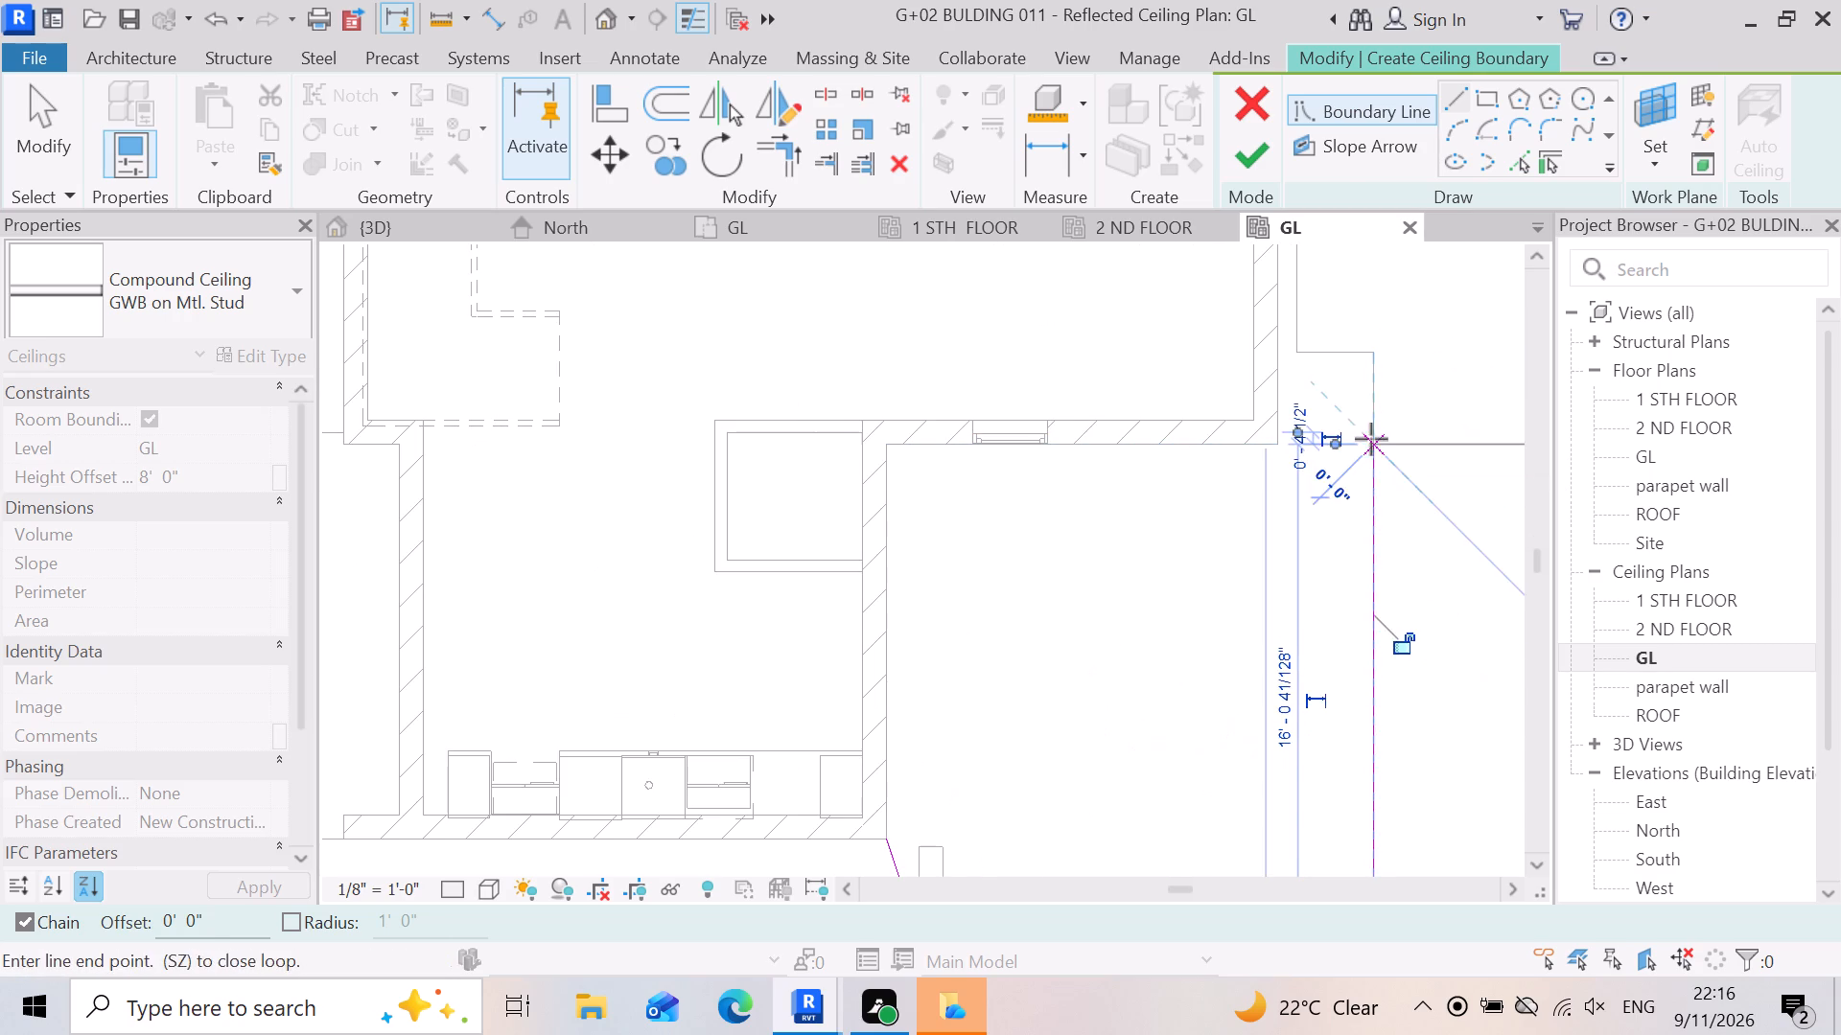
Close the boundary 15'-3" along the window wall and 12'-4 1/2" along the adjoining brick wall, and finish the ceiling.
scroll(1261, 453, "down", 4)
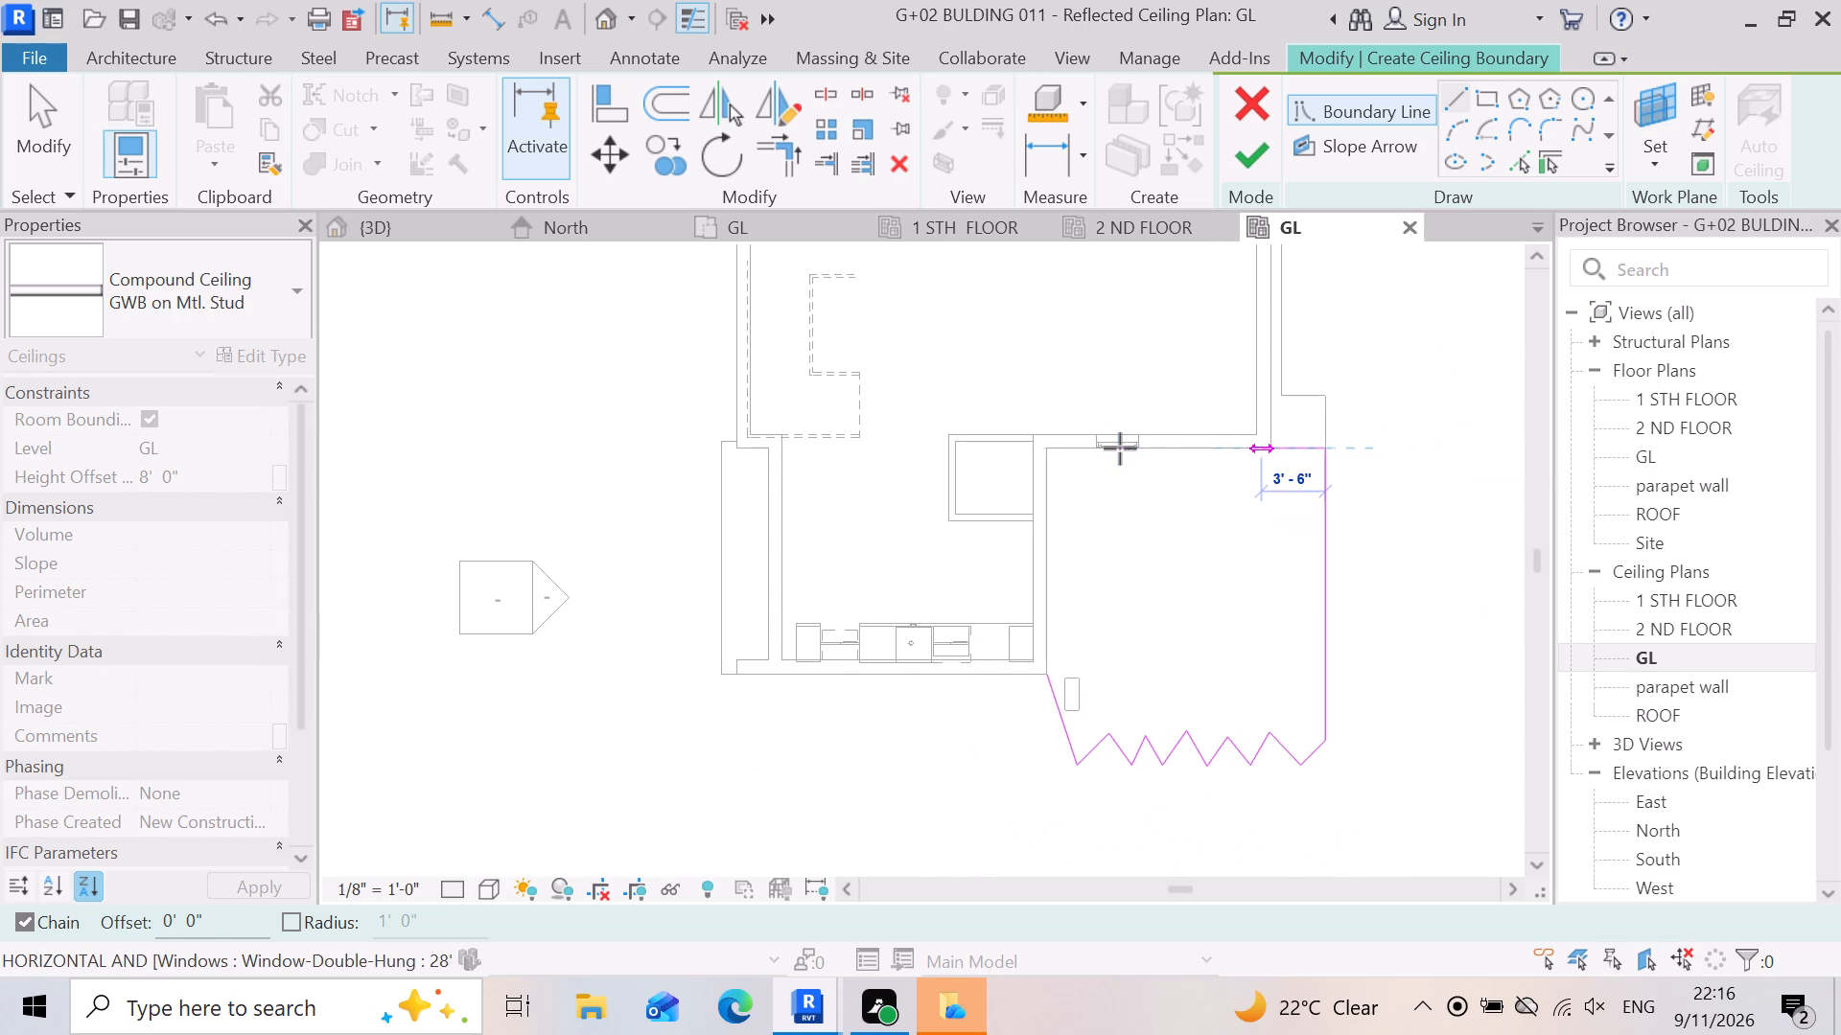
scroll(1102, 450, "up", 3)
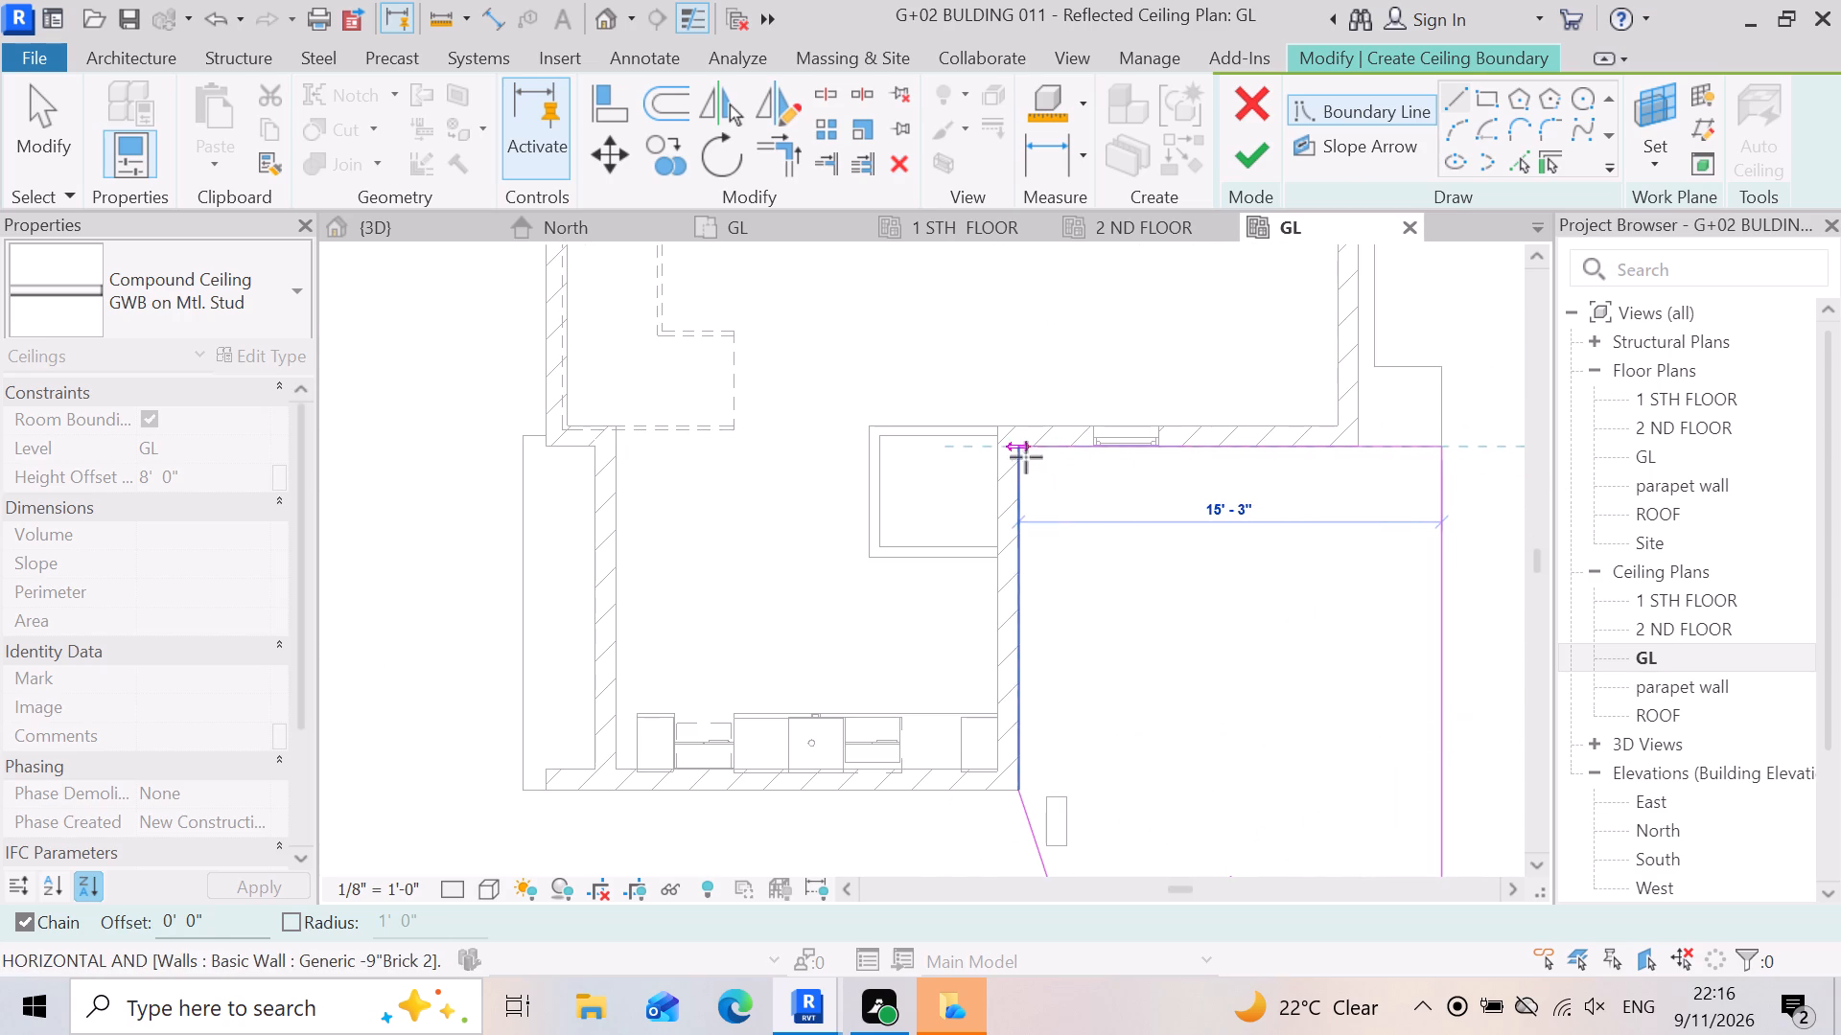
left_click(1022, 454)
scroll(1063, 443, "down", 5)
scroll(1006, 678, "up", 1)
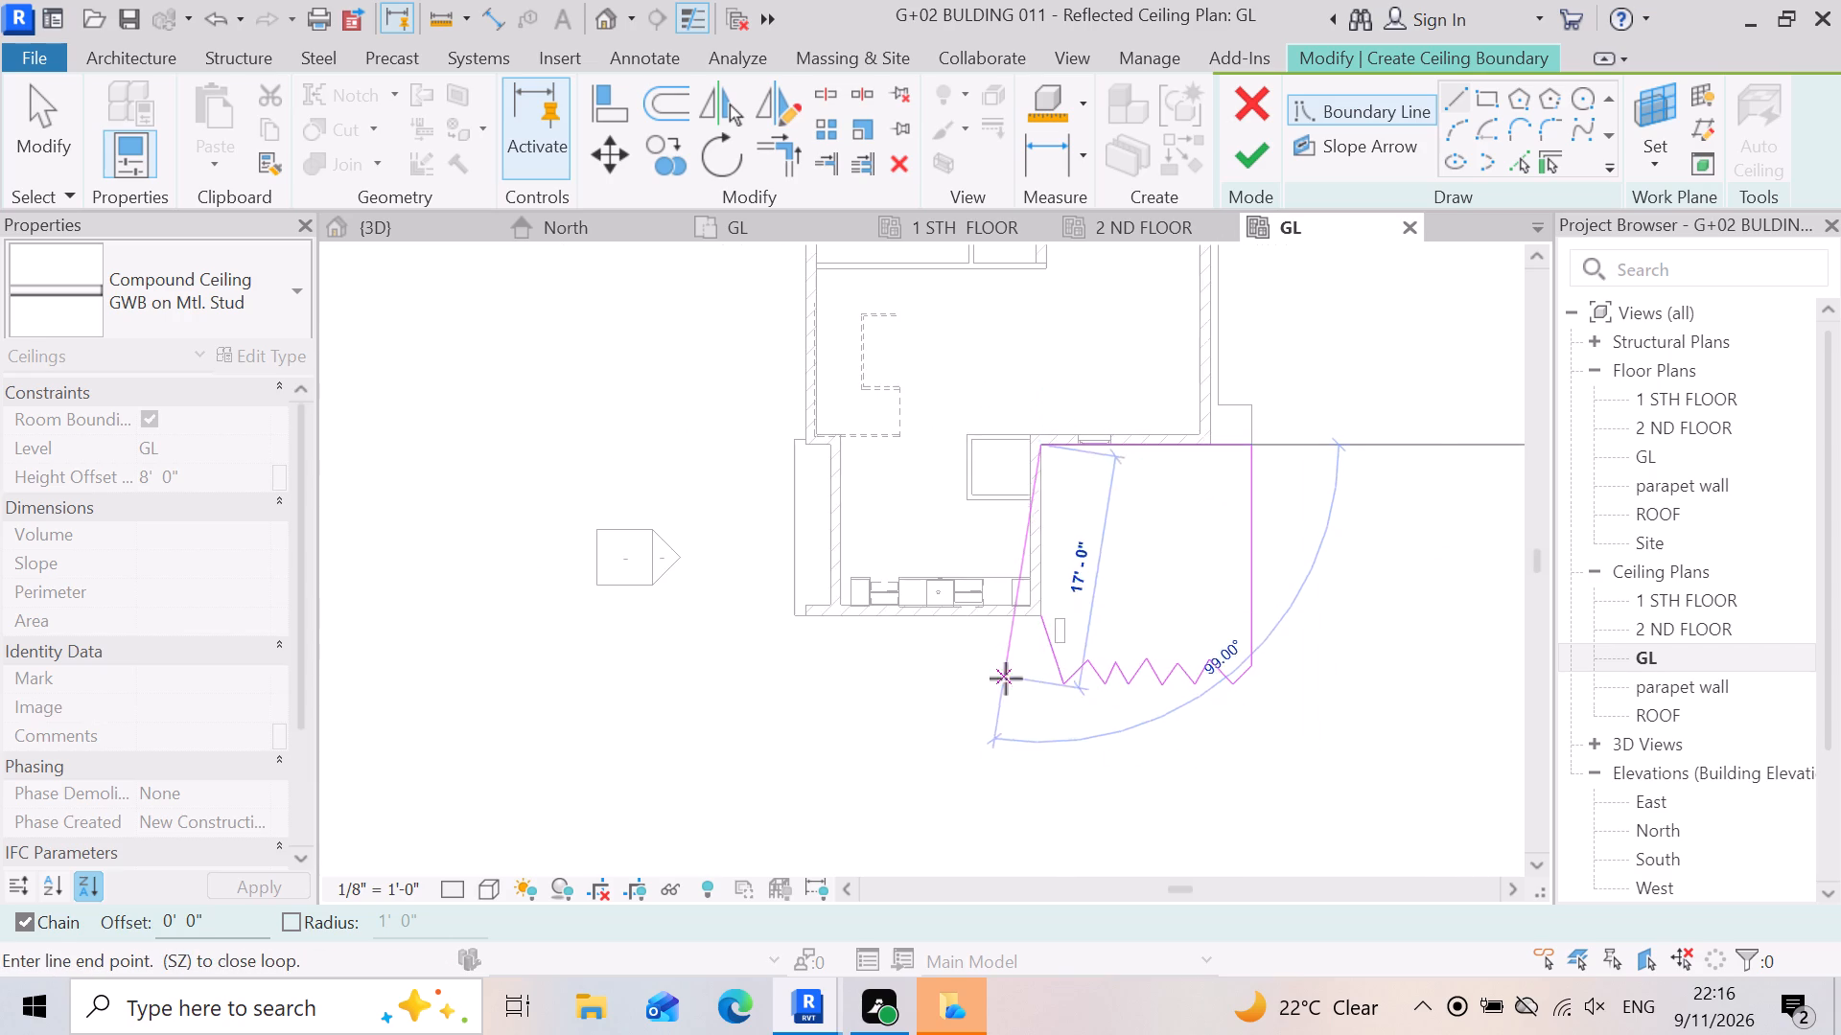
scroll(1006, 678, "up", 2)
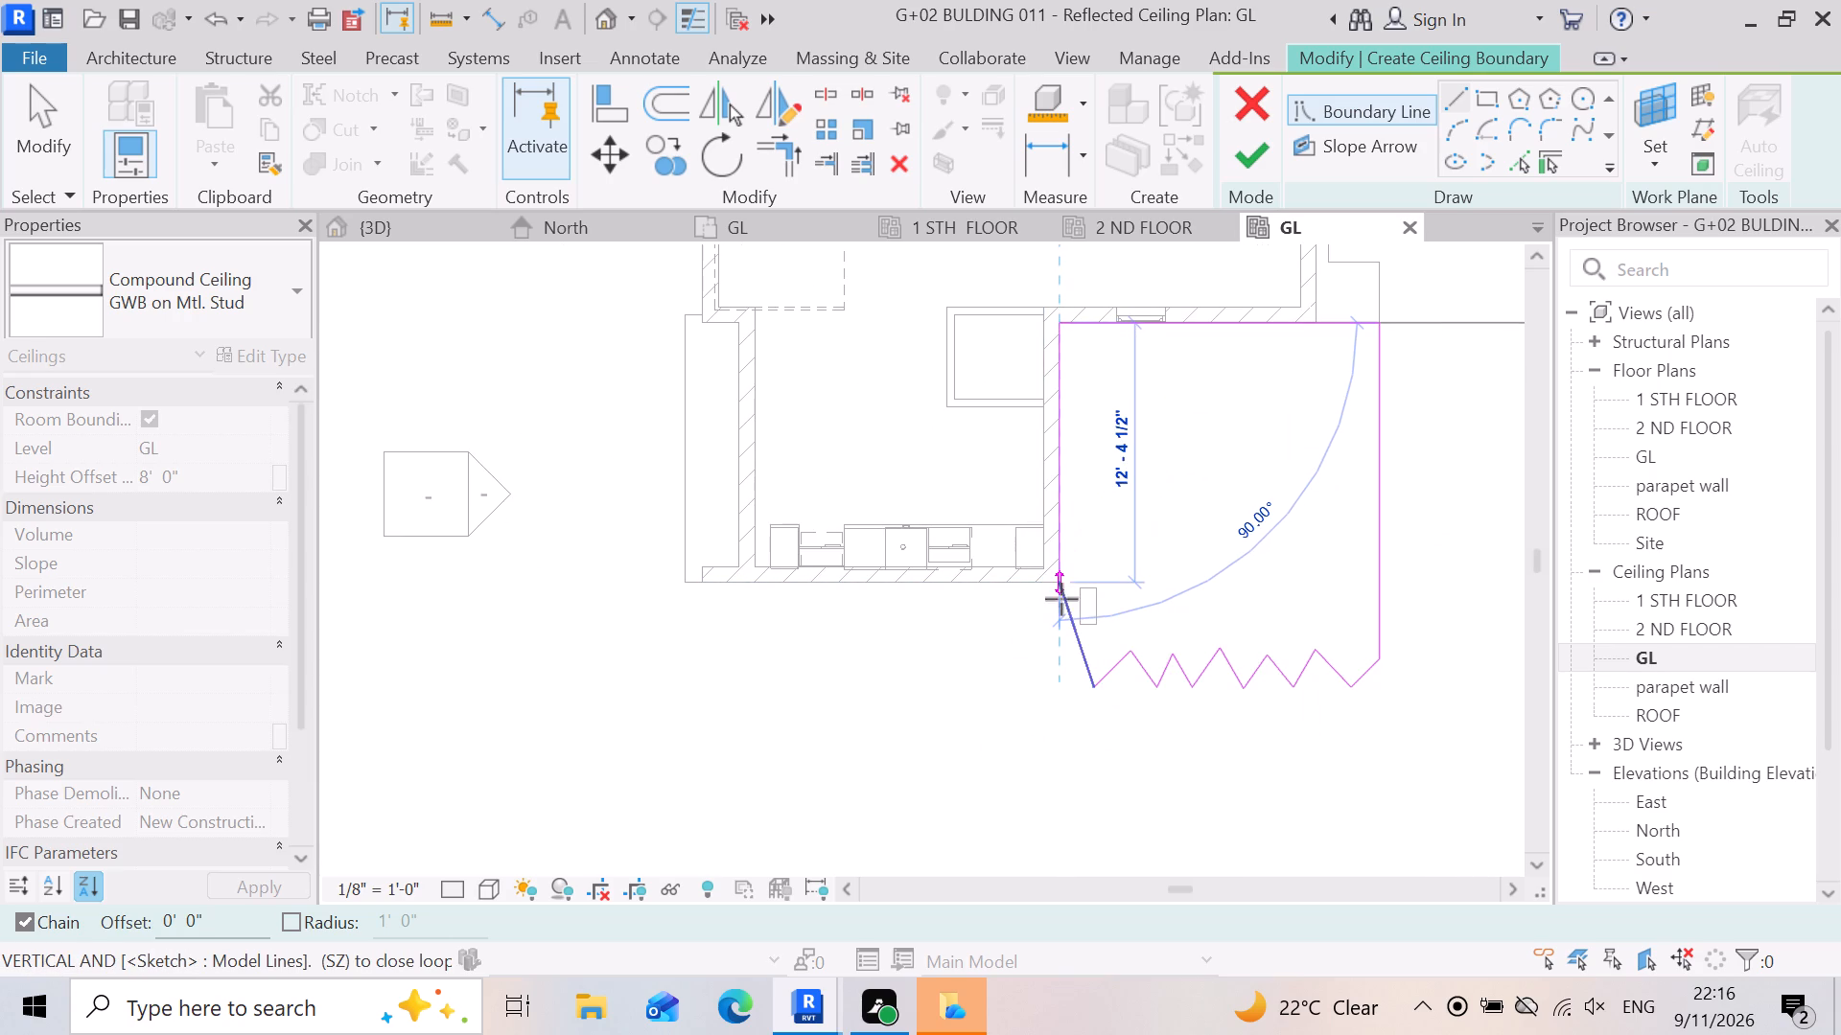
left_click(1064, 592)
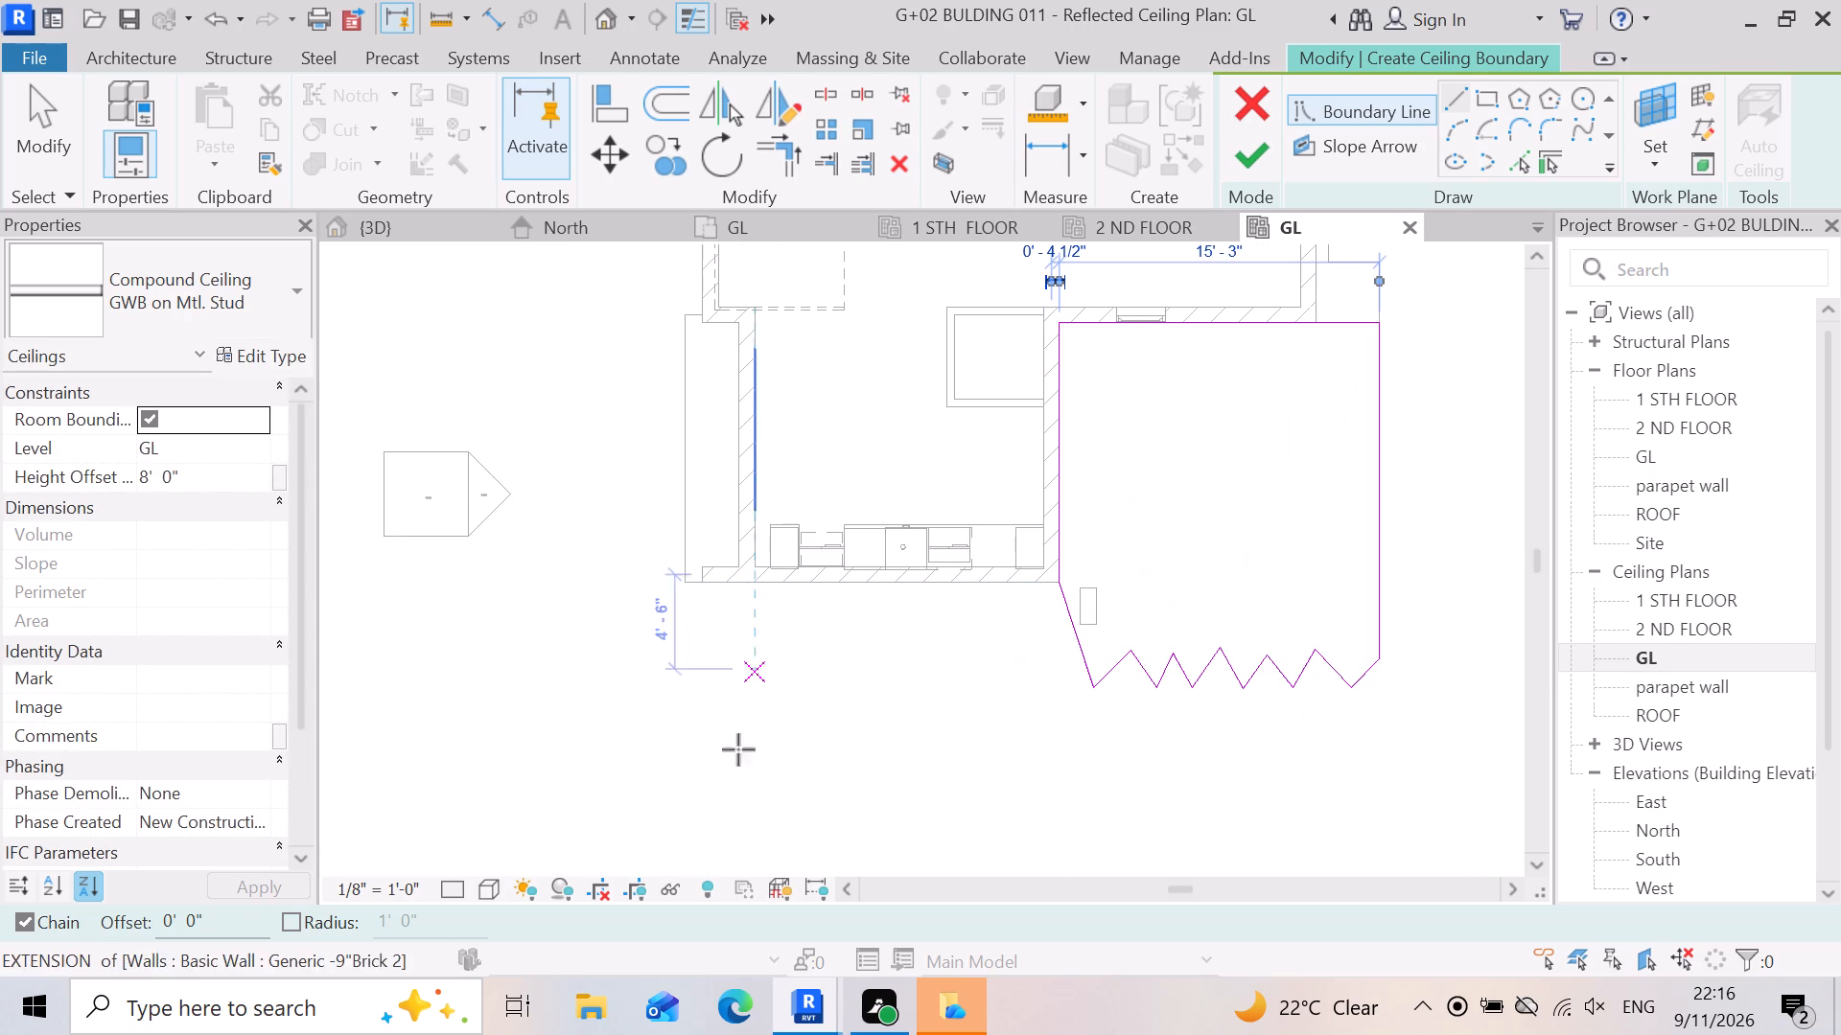
scroll(957, 638, "down", 3)
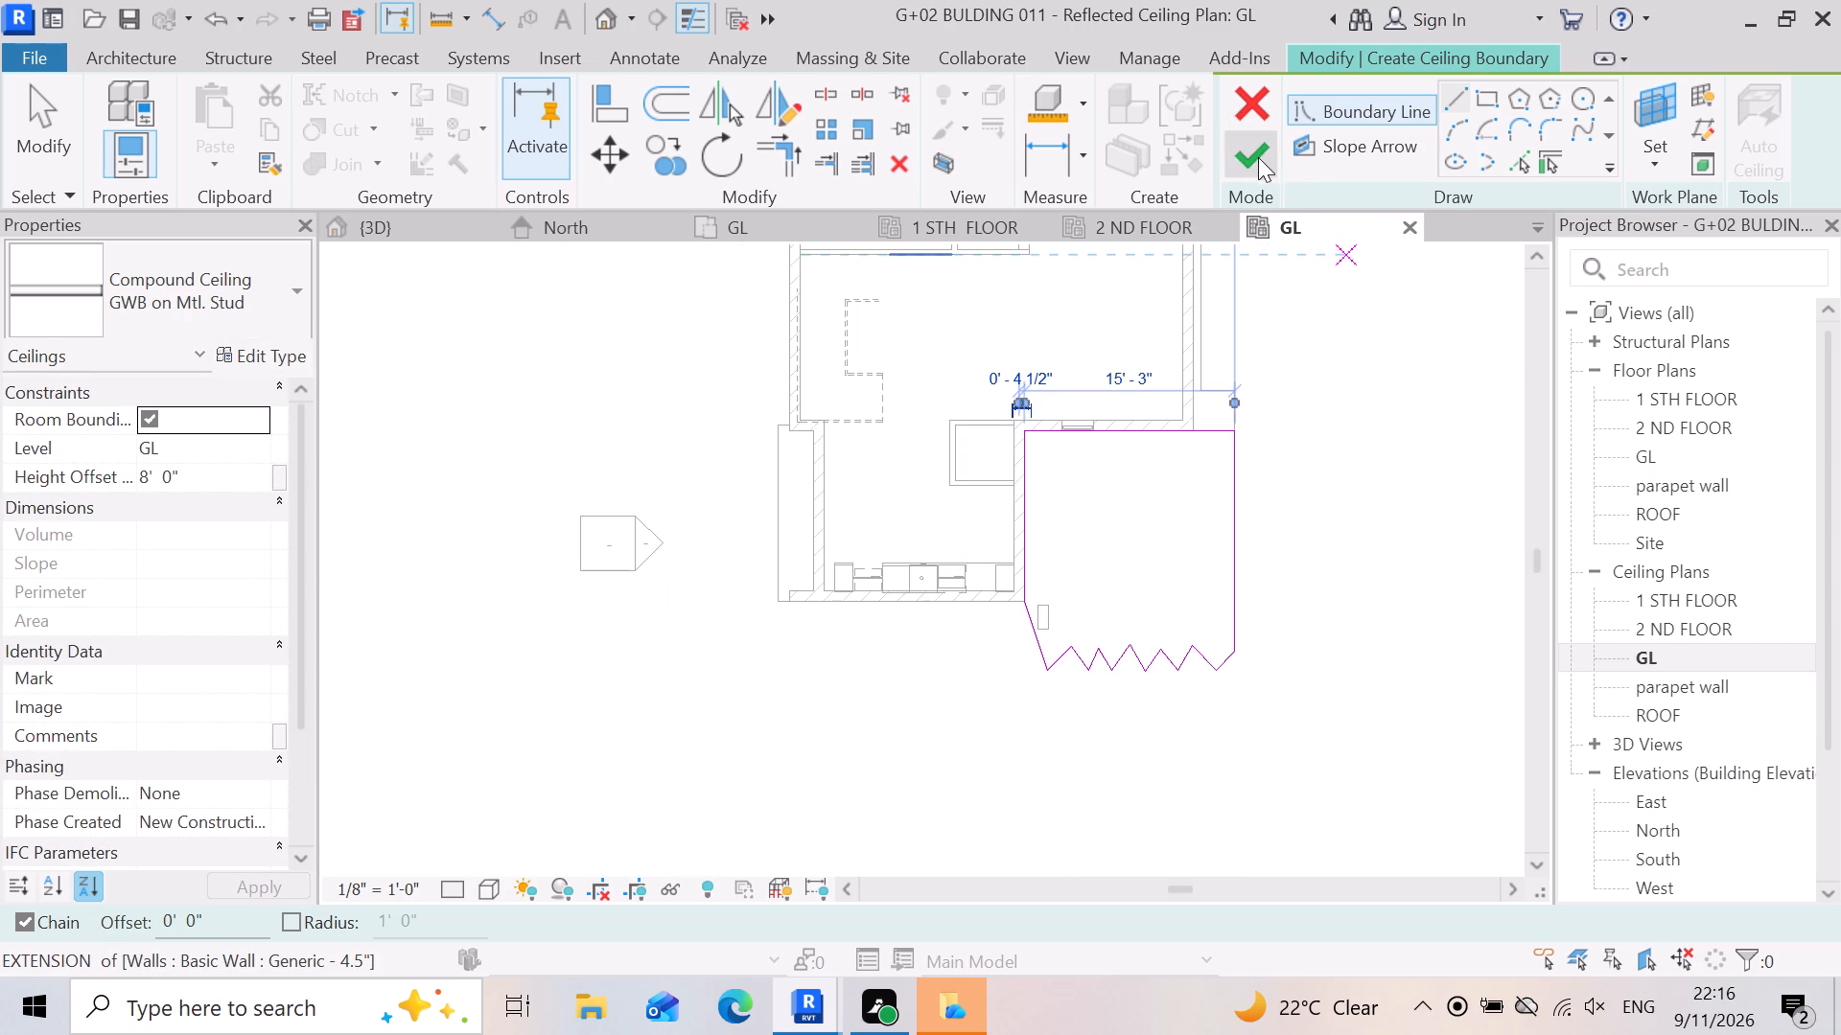
left_click(1257, 154)
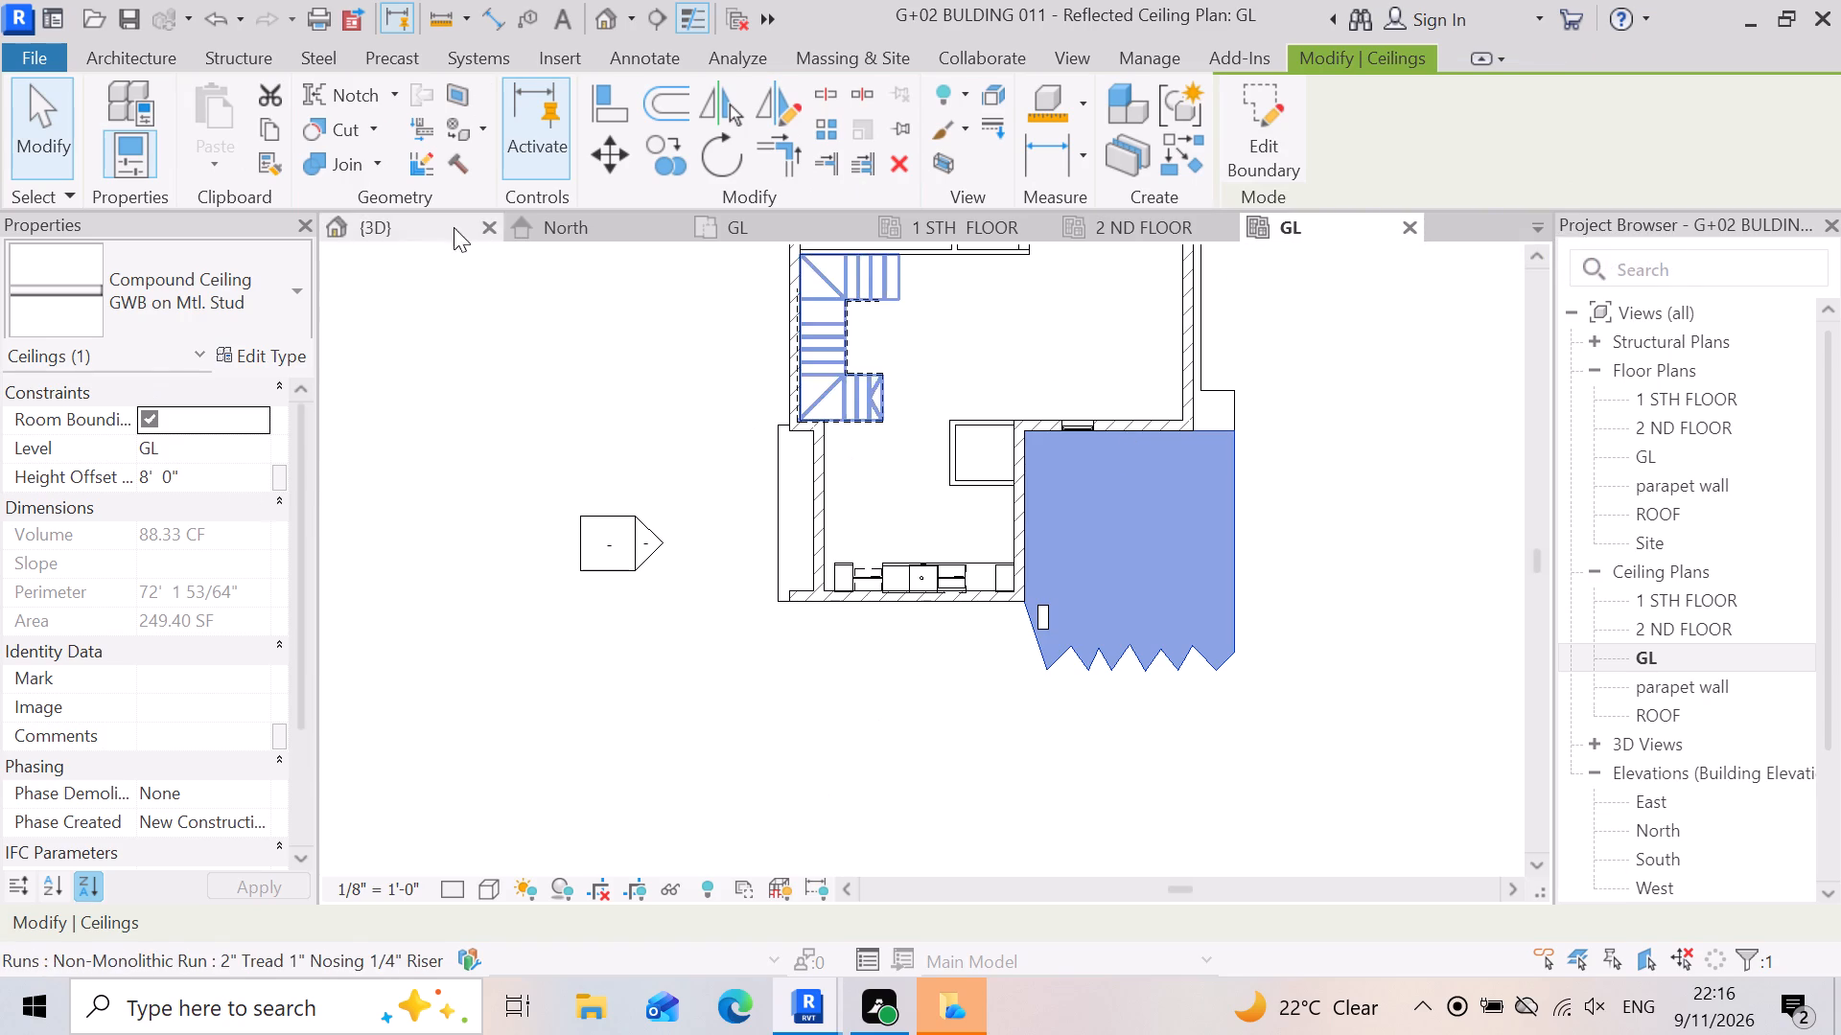
Examine the new portico ceiling in the 3D view, checking its position and height against the balcony slab above.
left_click(452, 223)
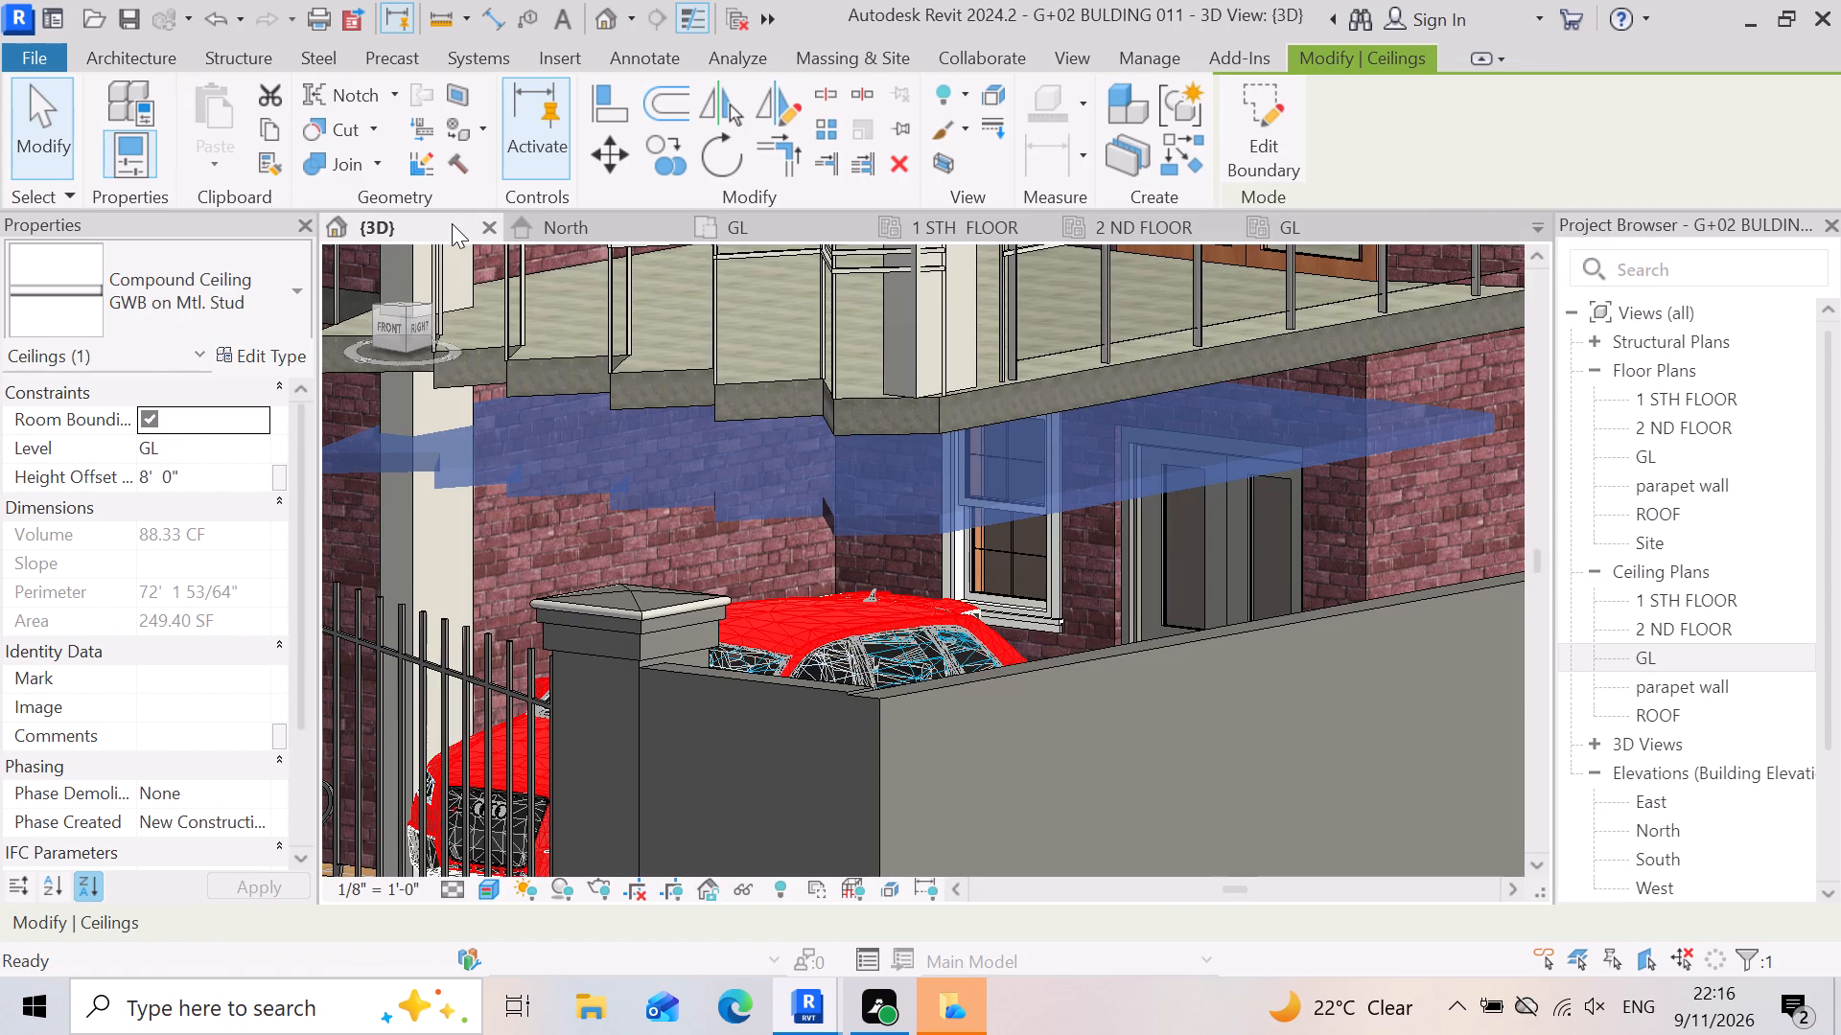
scroll(1012, 348, "down", 5)
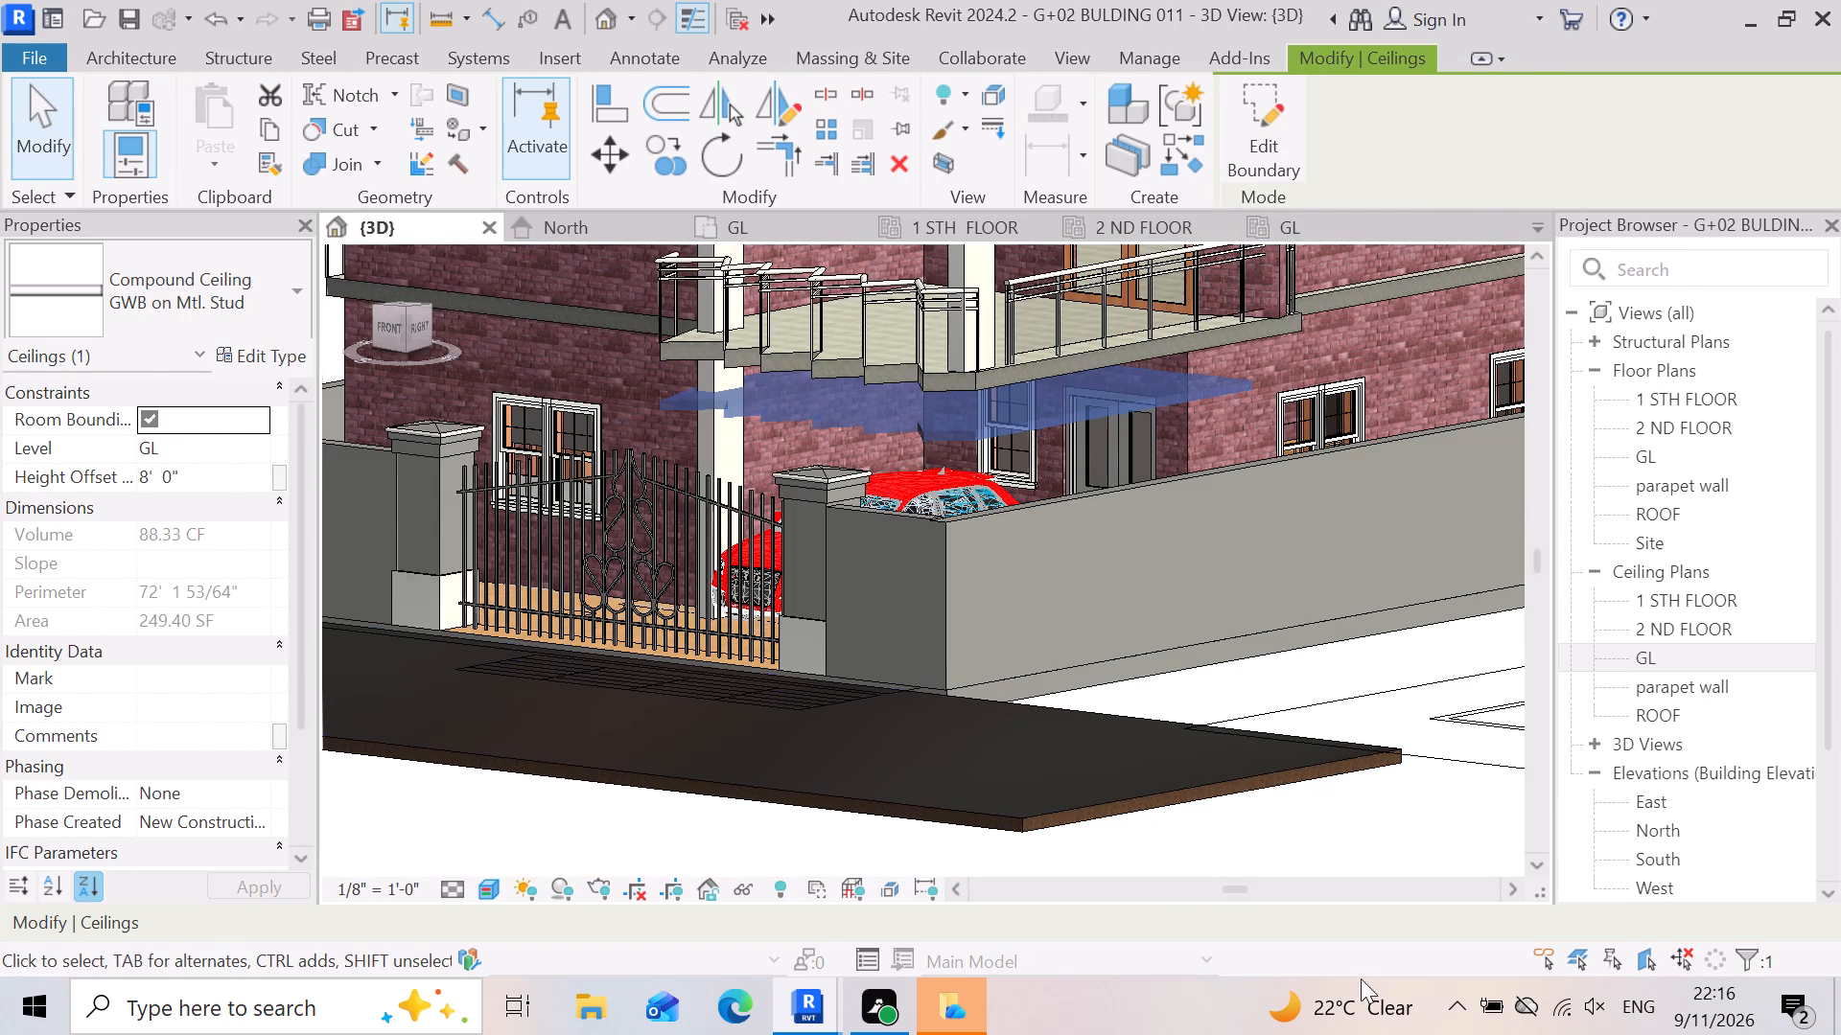
left_click(1330, 872)
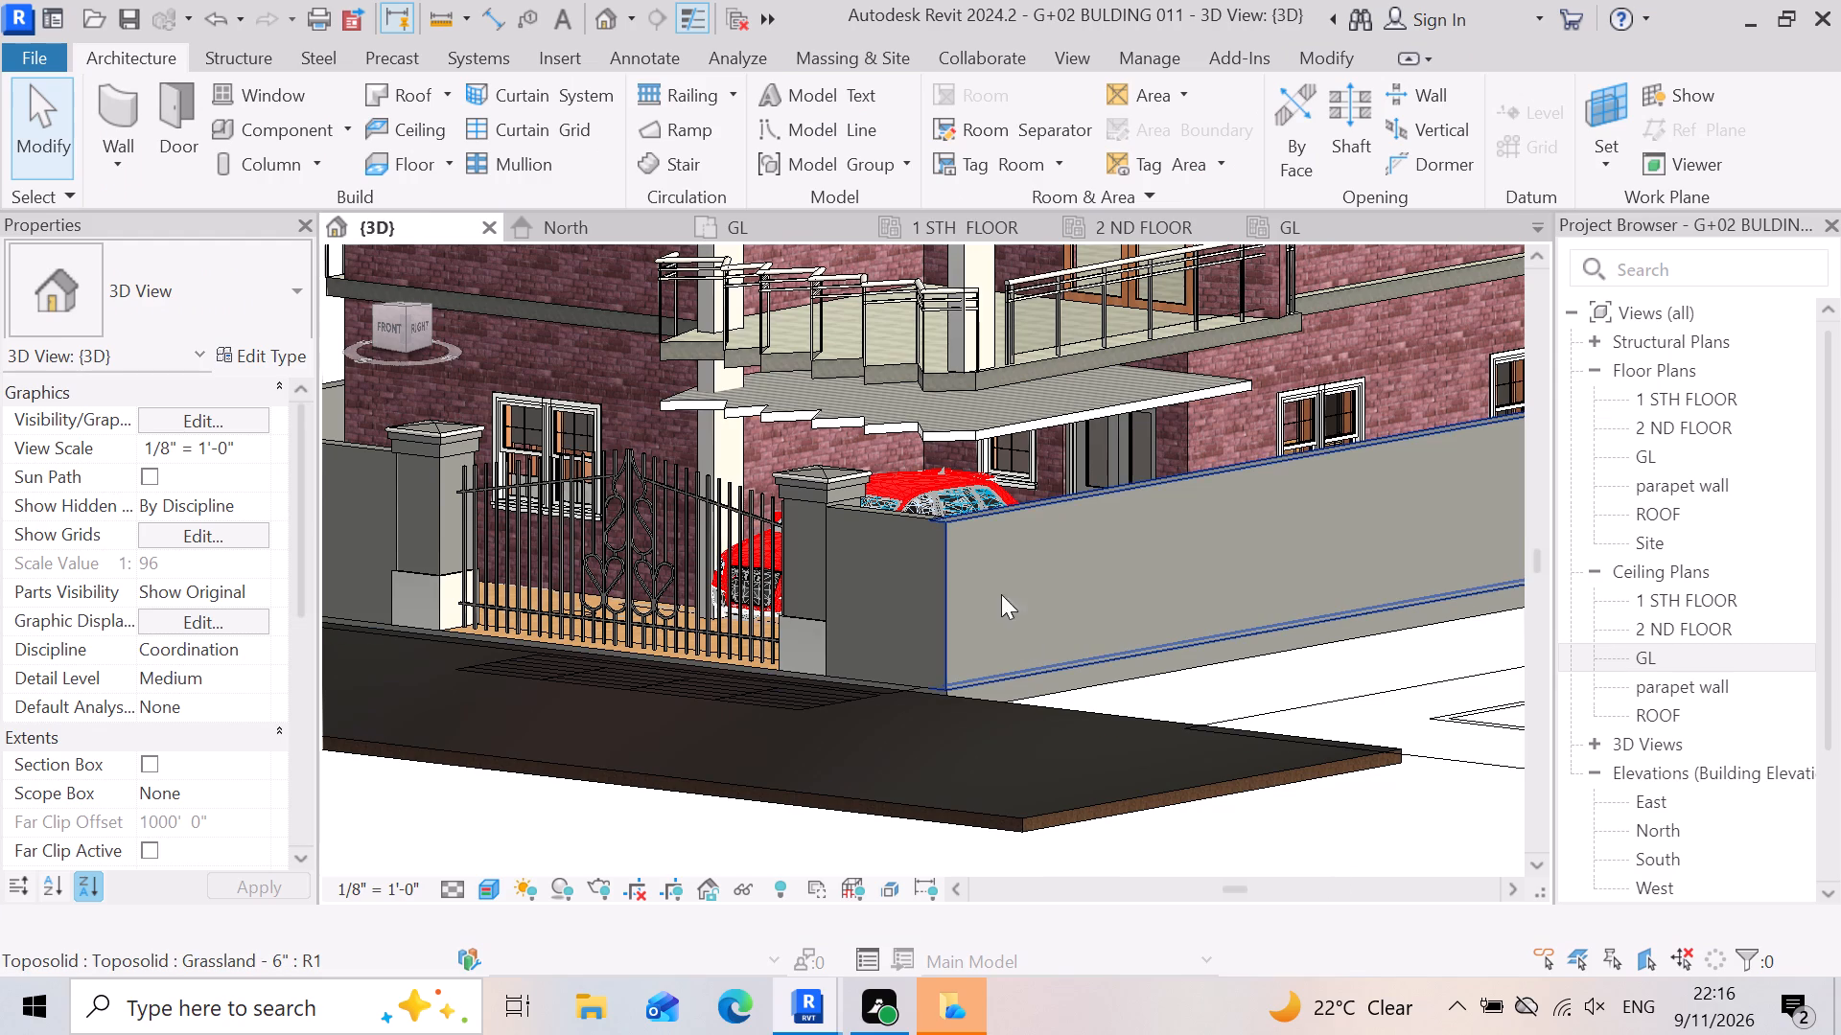
scroll(993, 564, "up", 2)
scroll(966, 416, "up", 6)
scroll(1038, 409, "down", 5)
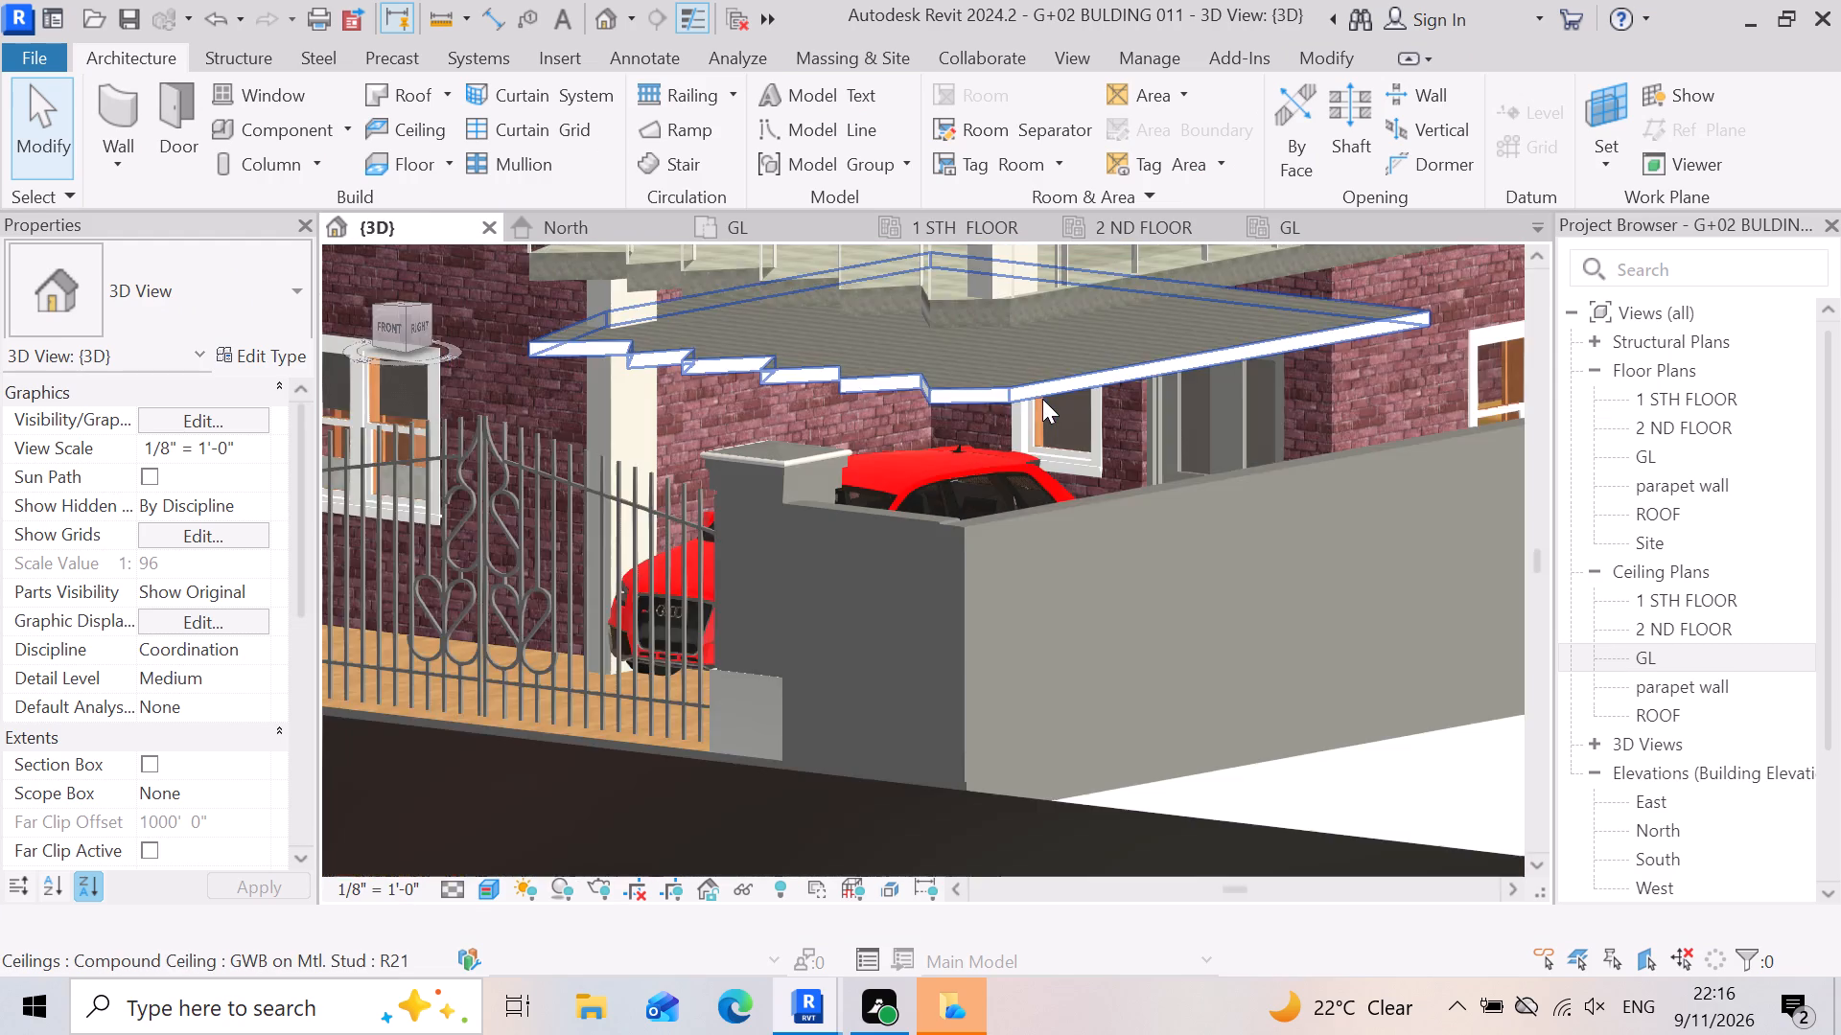
scroll(1042, 399, "down", 4)
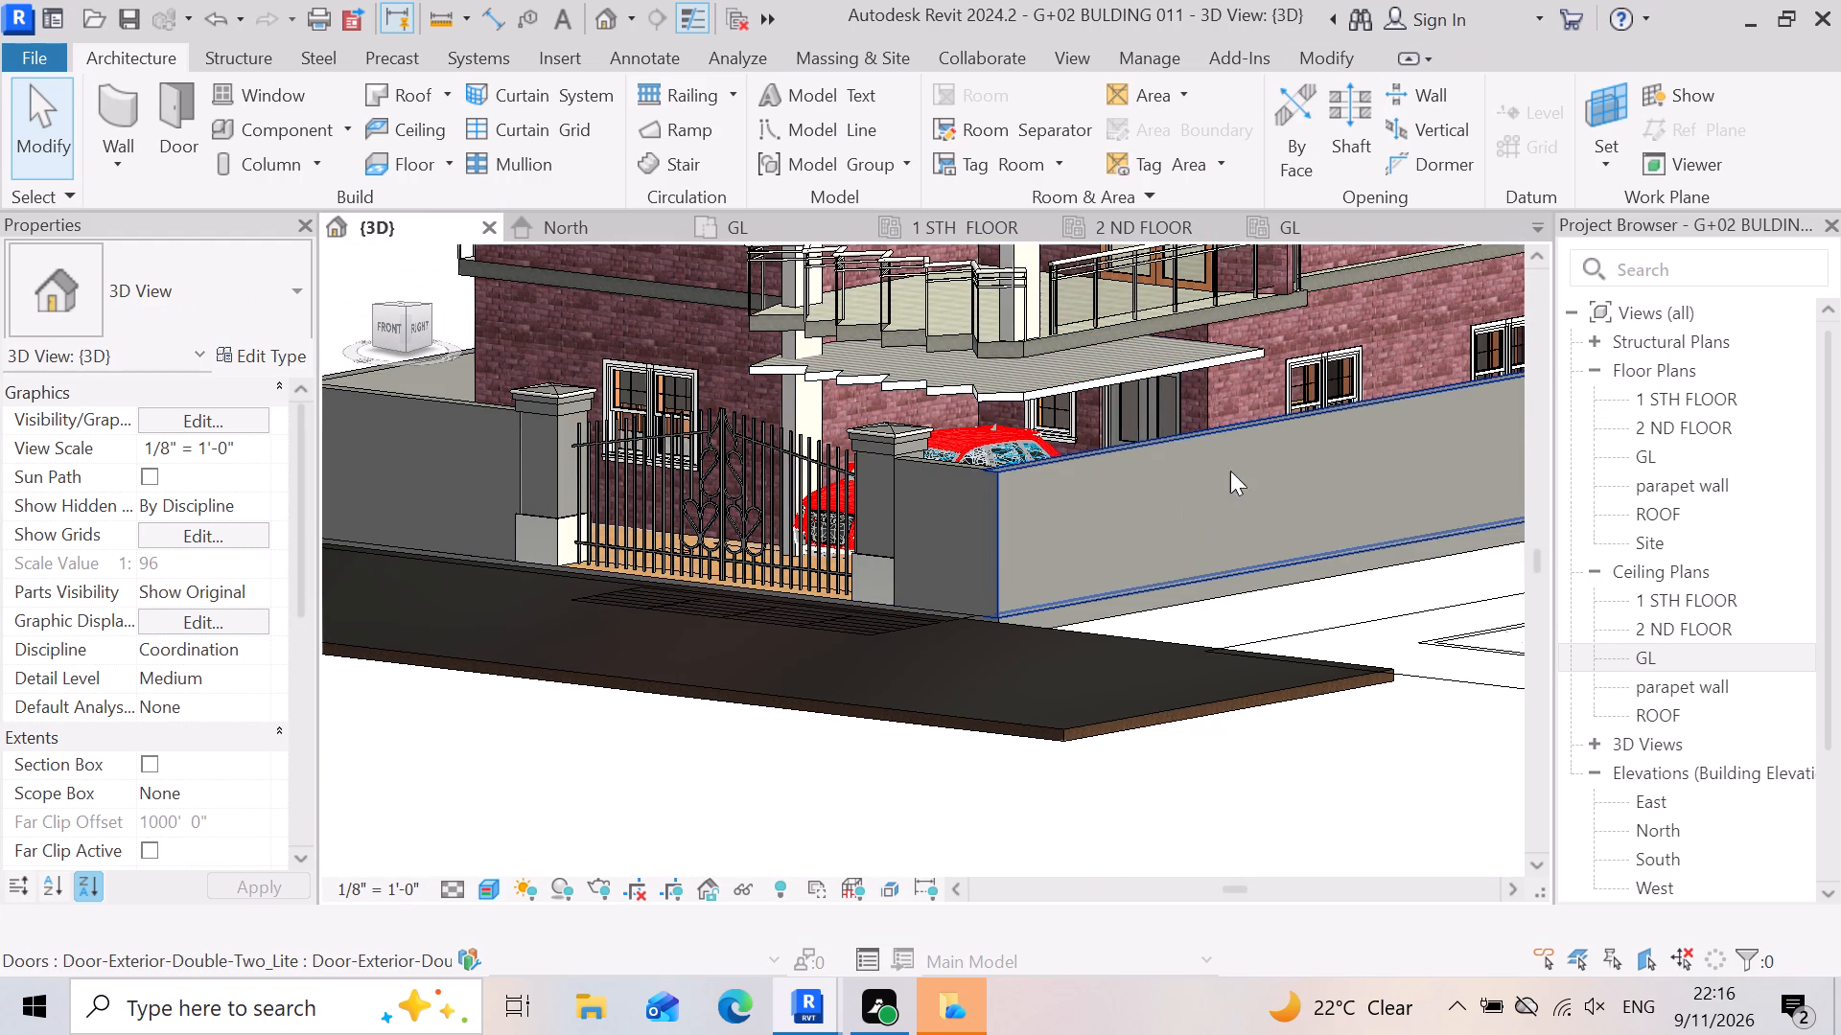
scroll(1262, 433, "up", 4)
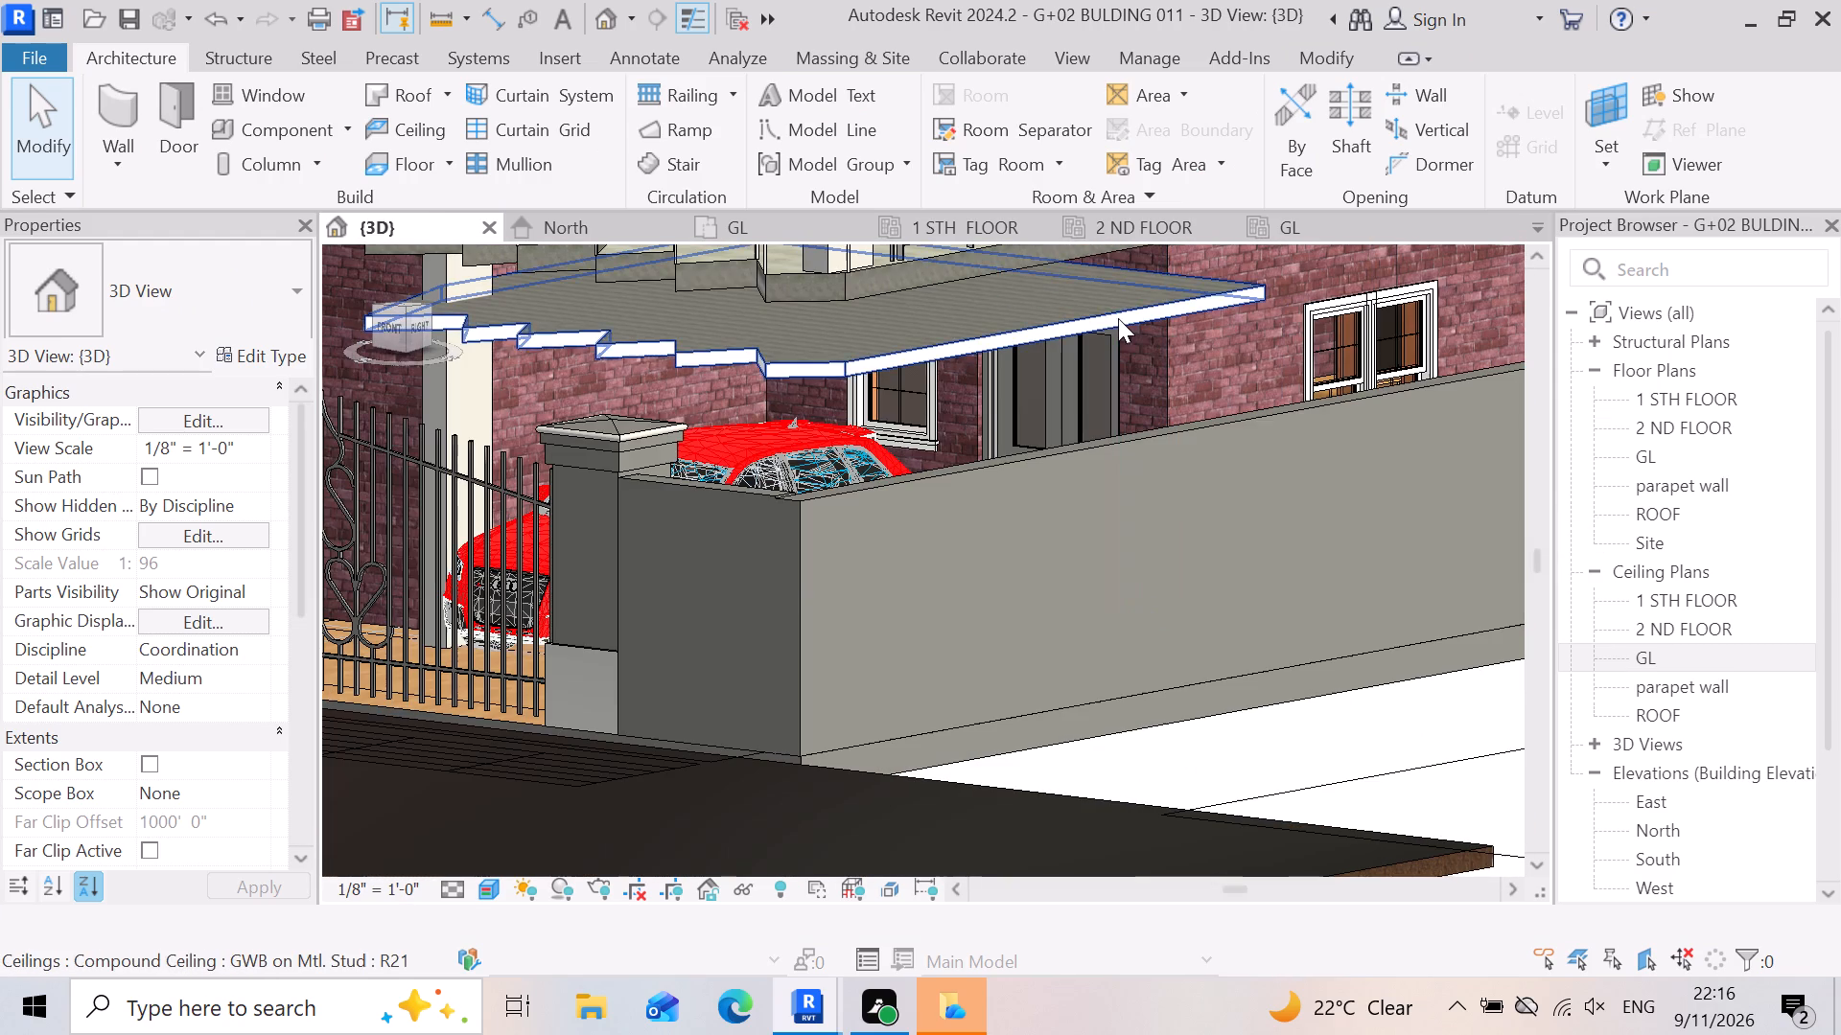
Nudge the GL portico ceiling rightward in small steps until its outer corner overlaps the window beyond the entrance door.
left_click(1118, 318)
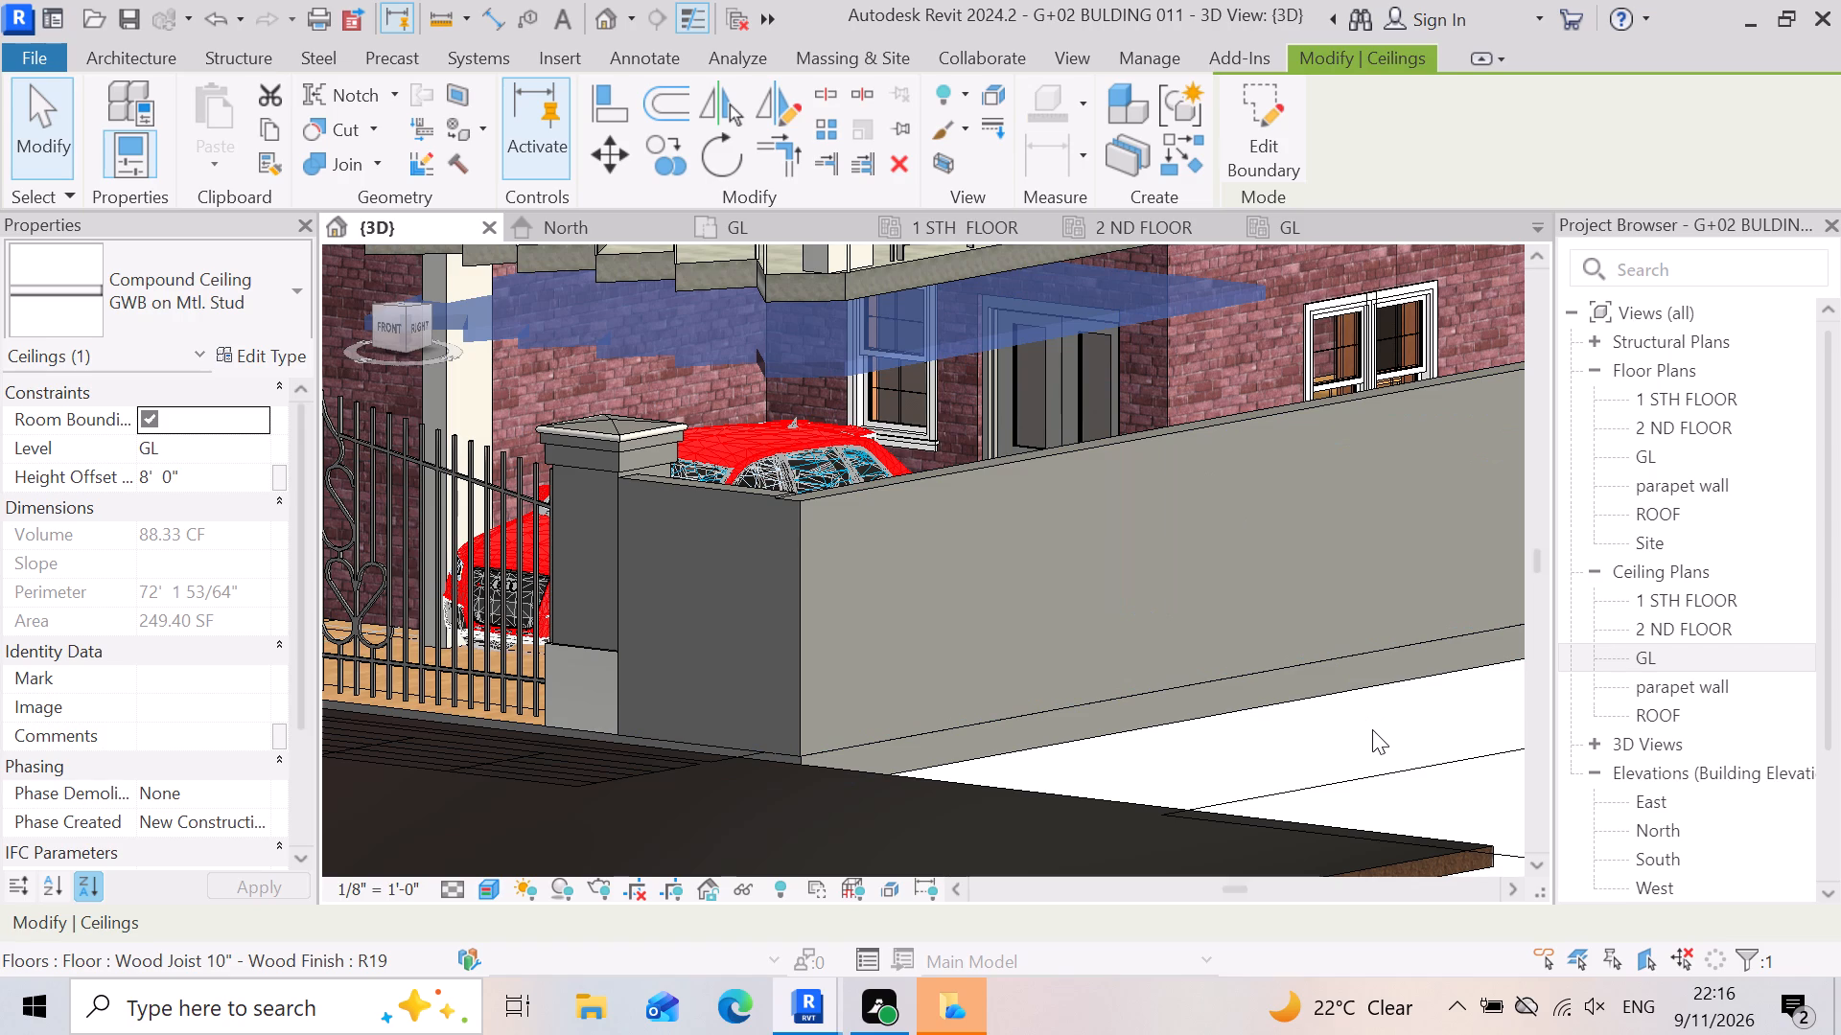
key("Right")
key("Right")
key("Right")
key("Right")
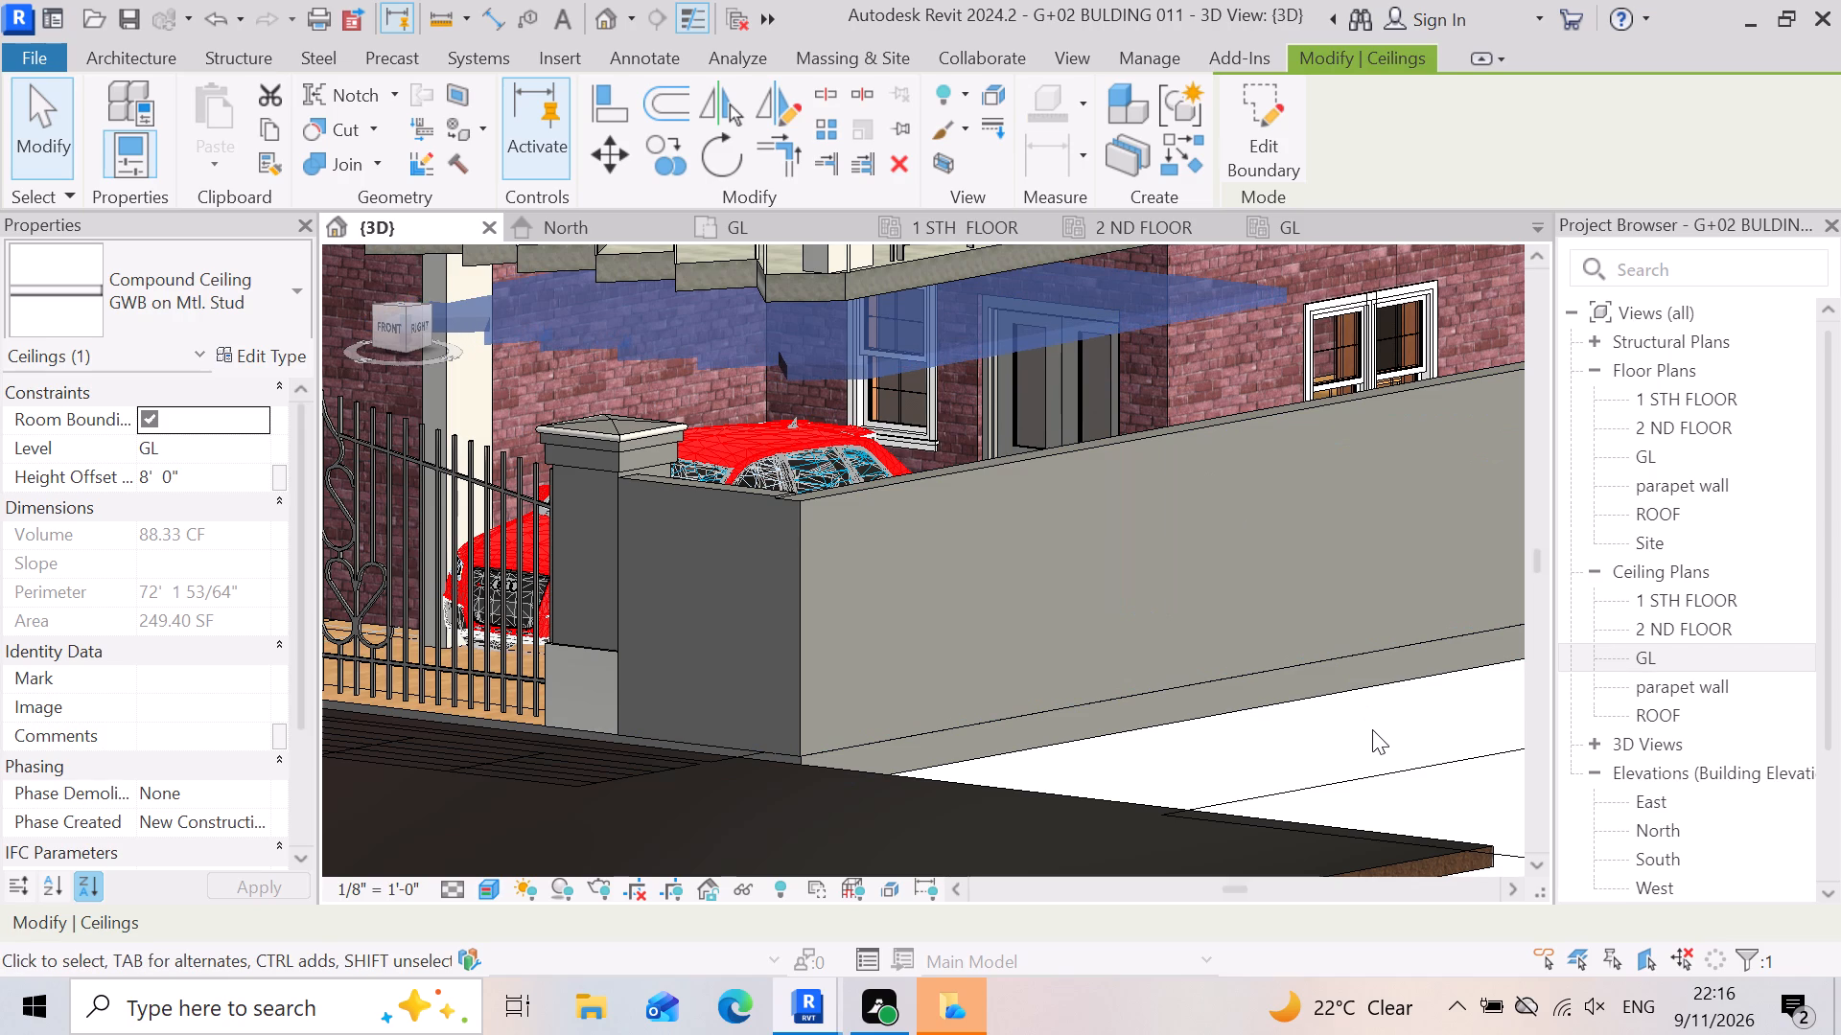
key("Right")
key("Right")
key("Right")
key("Right")
key("Right")
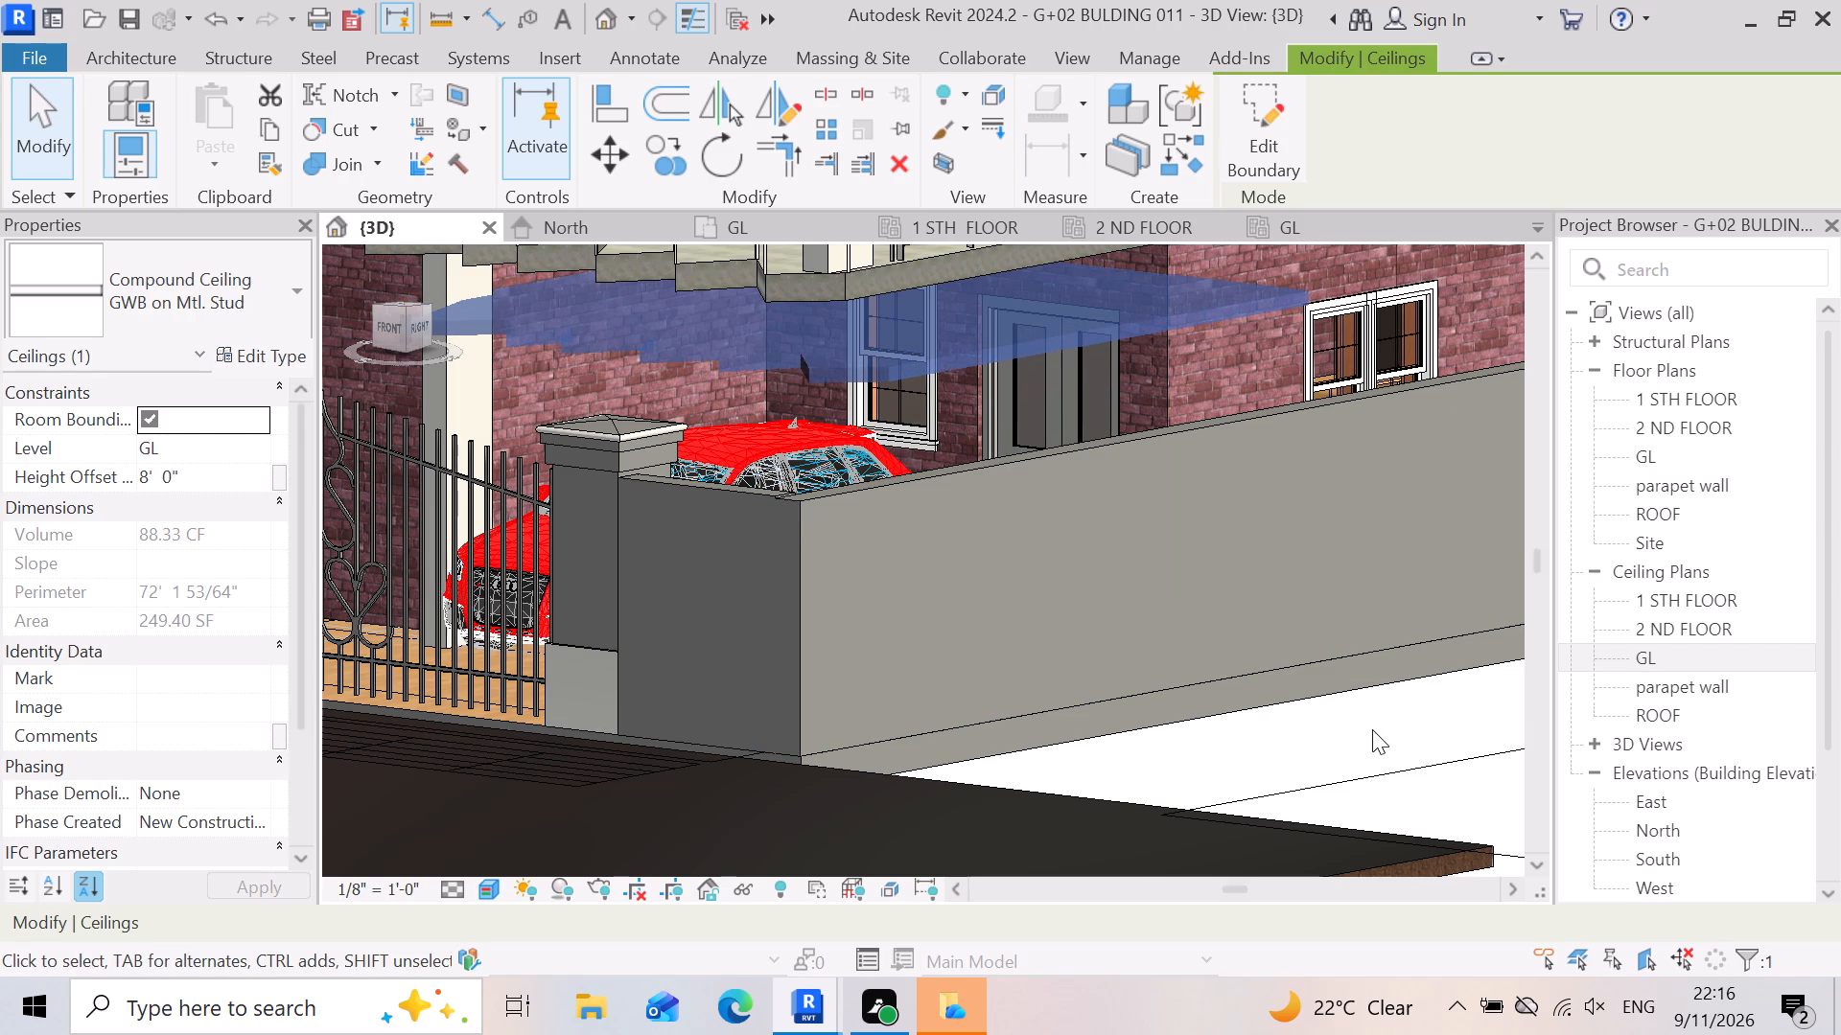
key("Right")
key("Right")
key("Right")
key("Right")
key("Right")
key("Right")
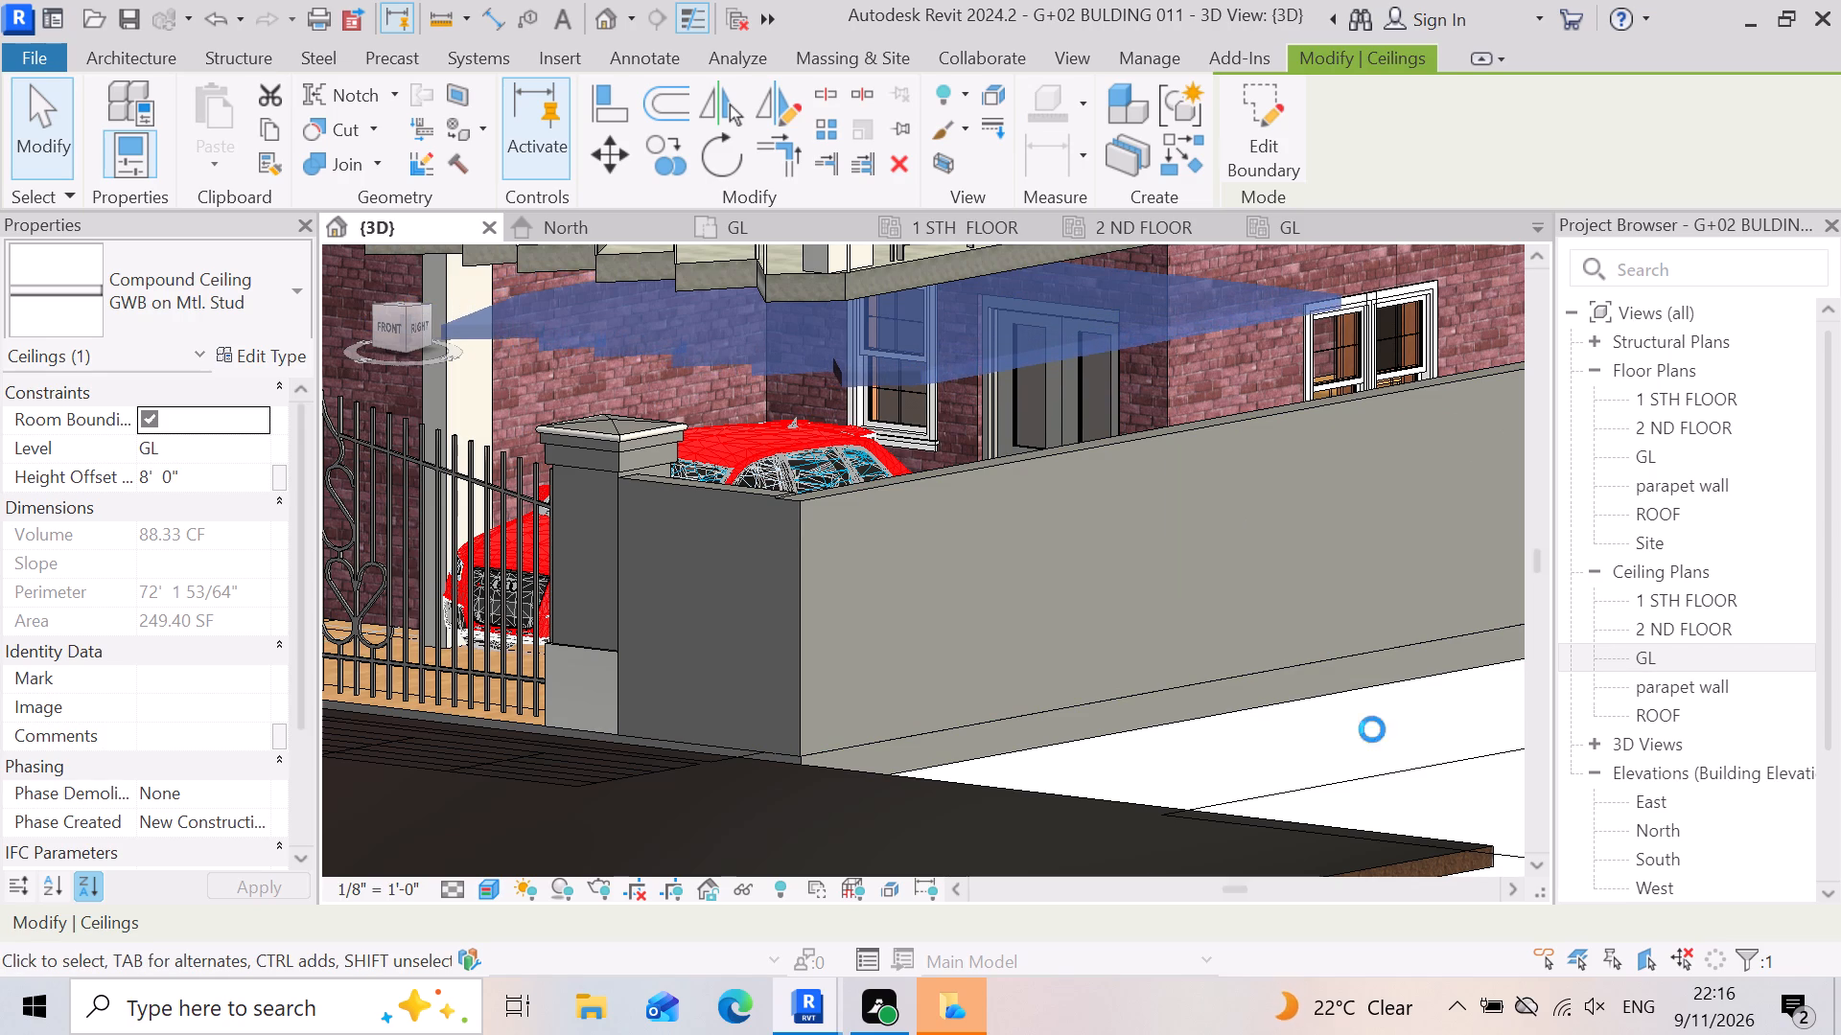
key("Right")
key("Right")
key("Right")
key("Right")
key("Right")
key("Right")
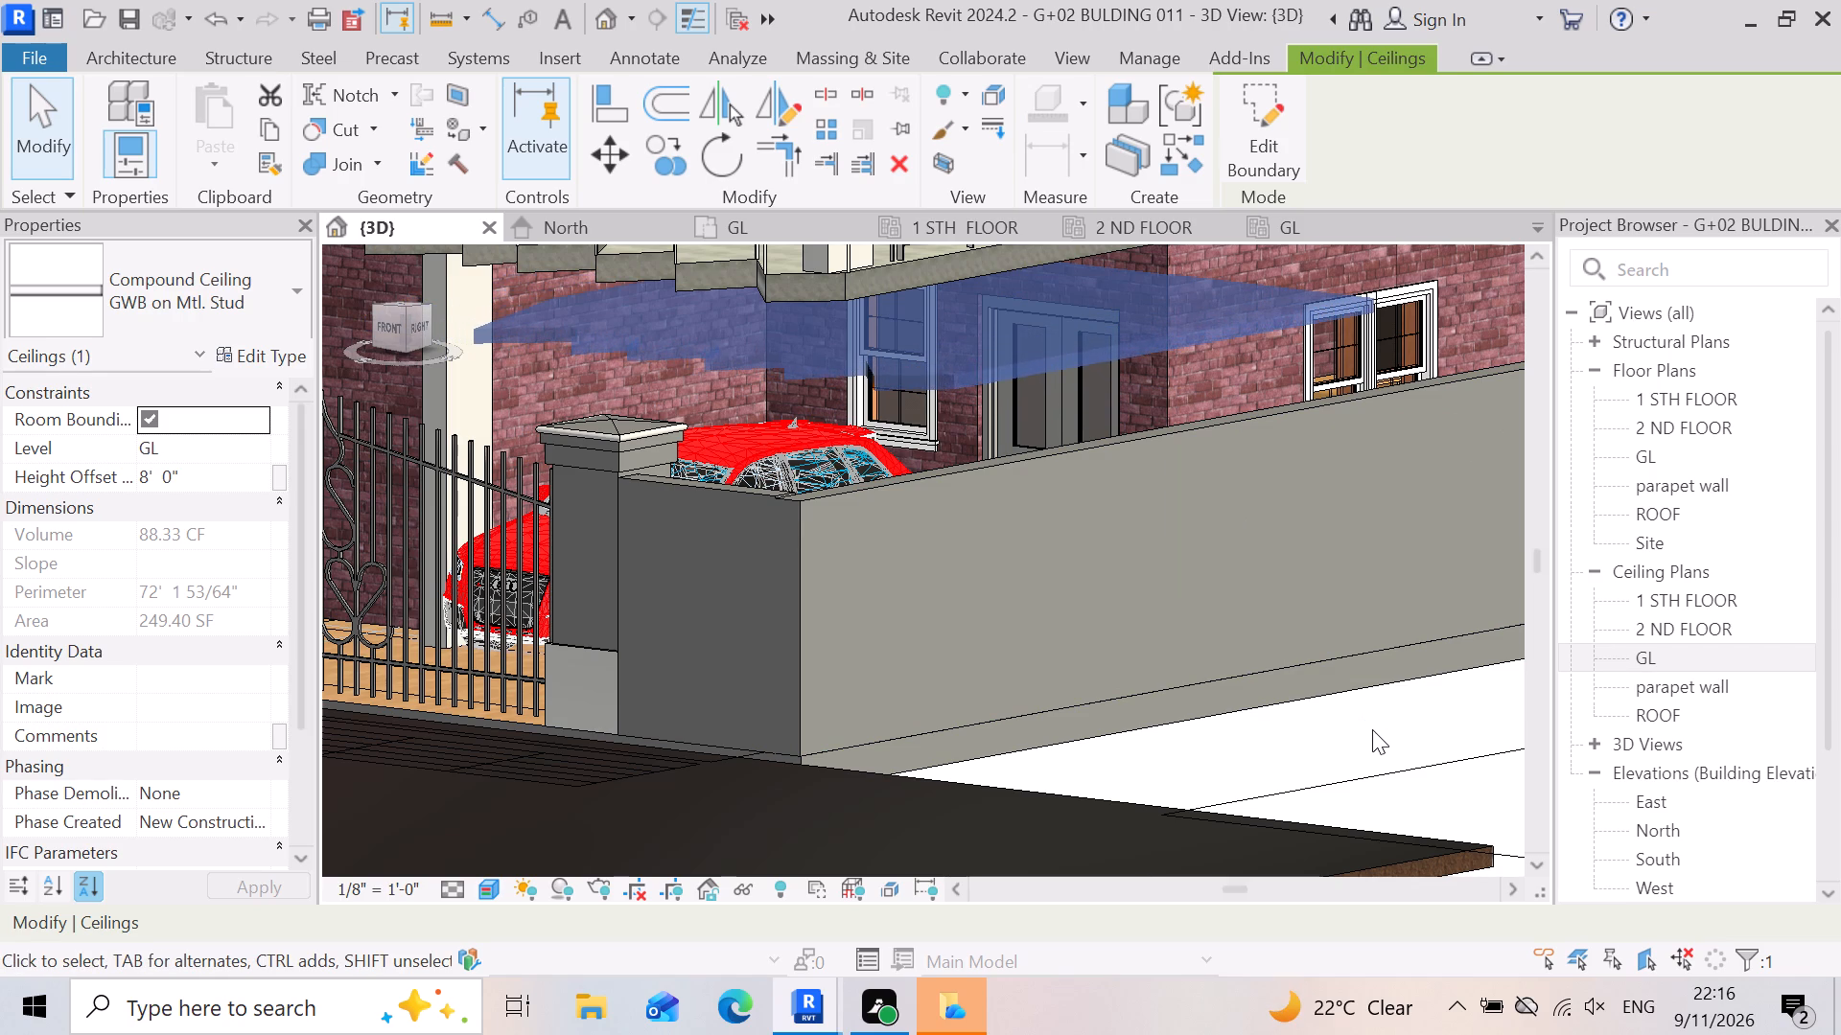
key("Right")
key("Right")
key("Right")
key("Right")
key("Right")
key("Right")
key("Right")
key("Right")
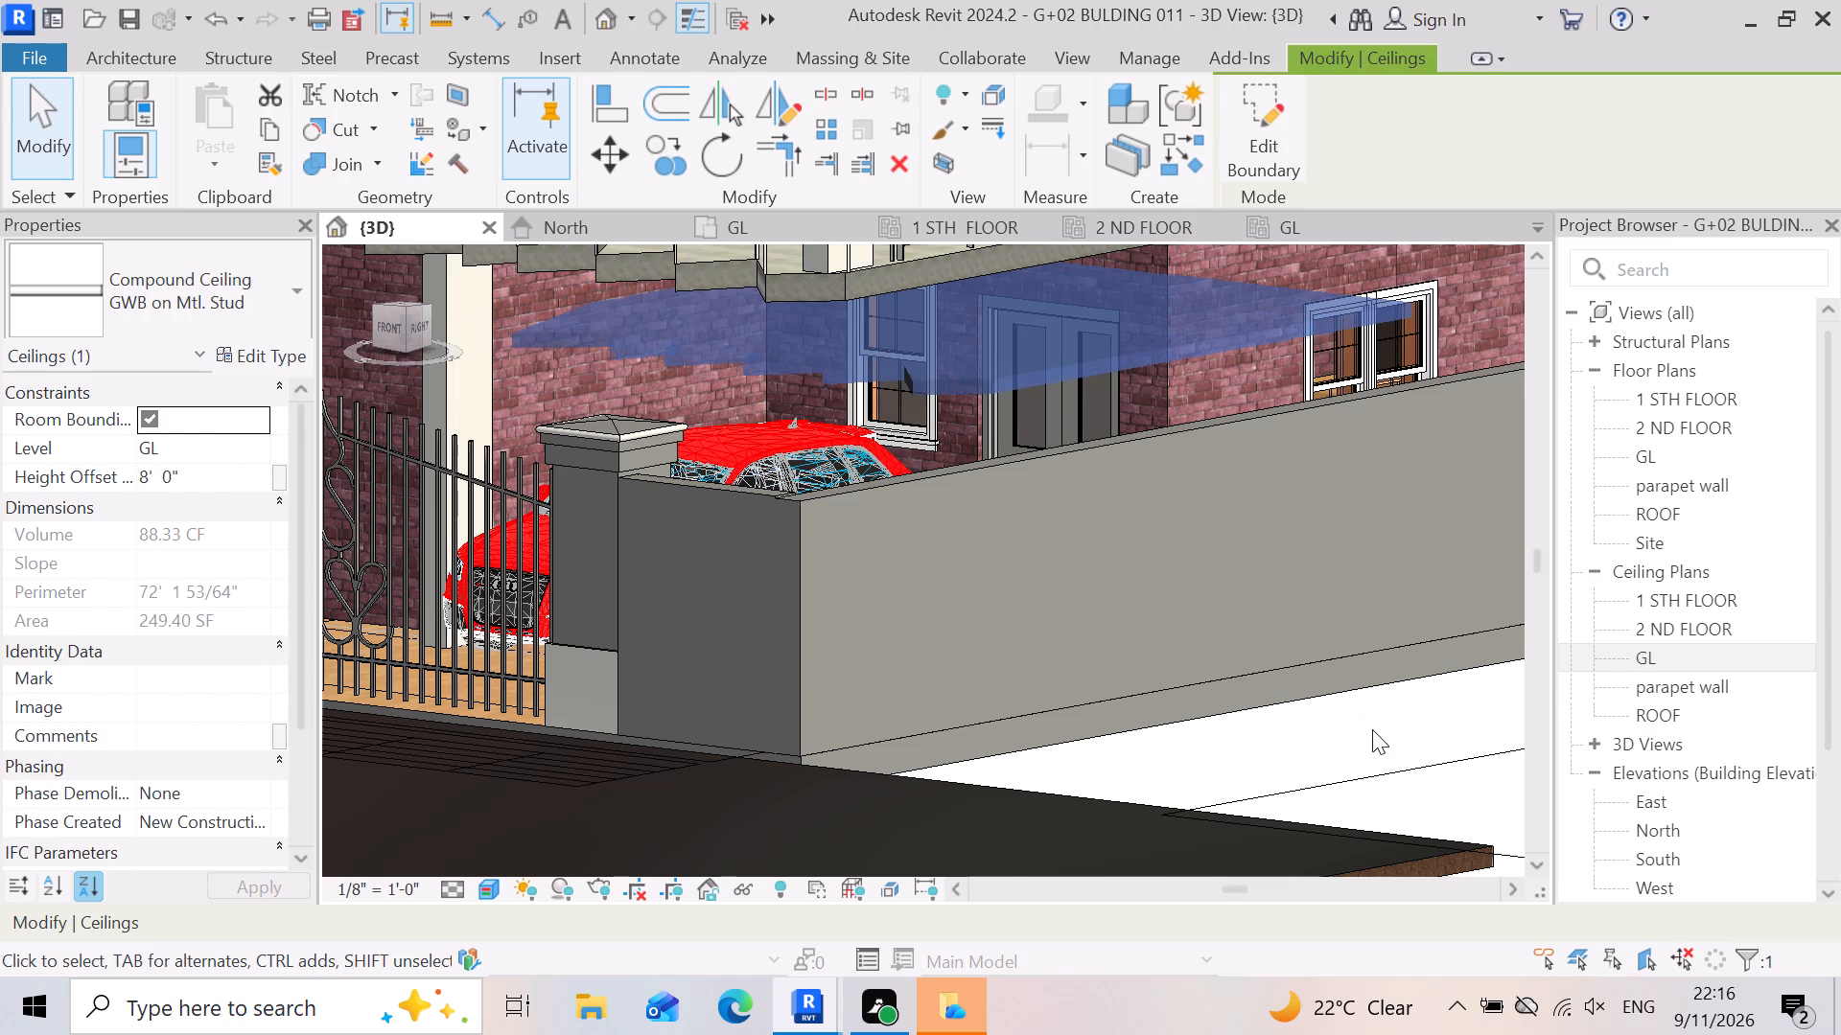
key("Right")
key("Right")
key("Right")
key("Right")
key("Right")
key("Right")
key("Right")
key("Right")
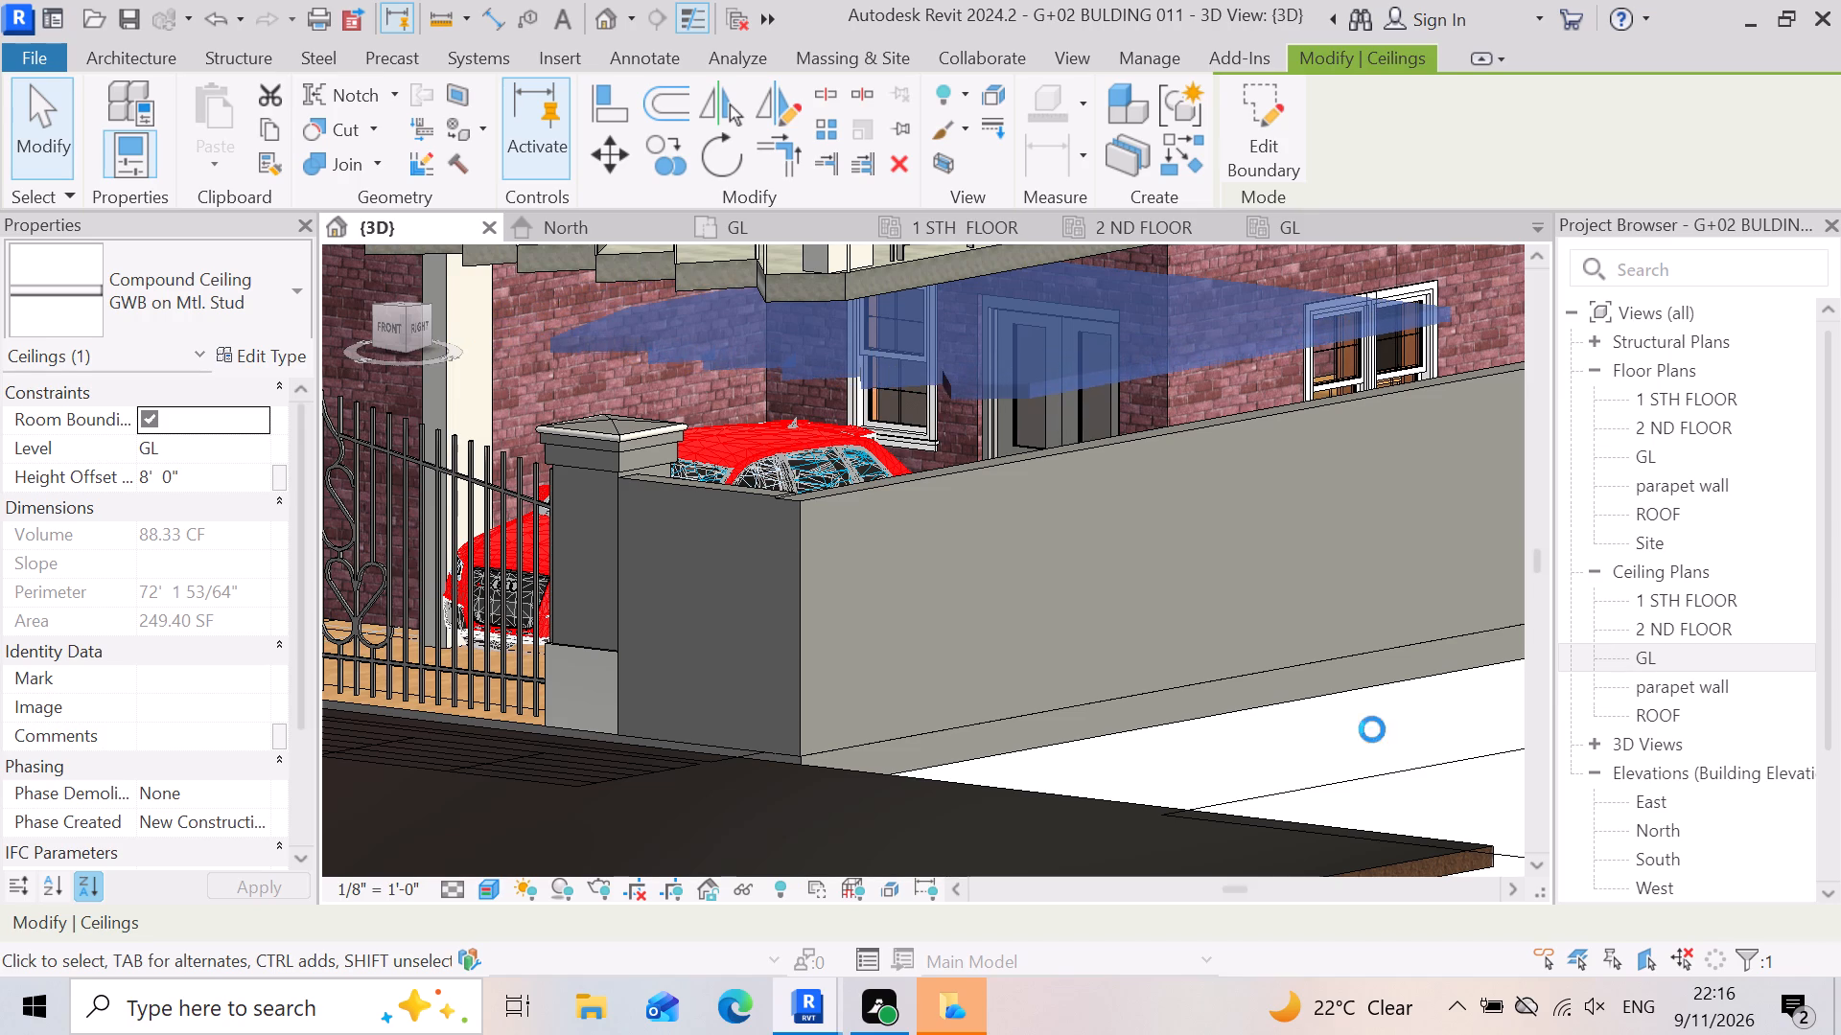
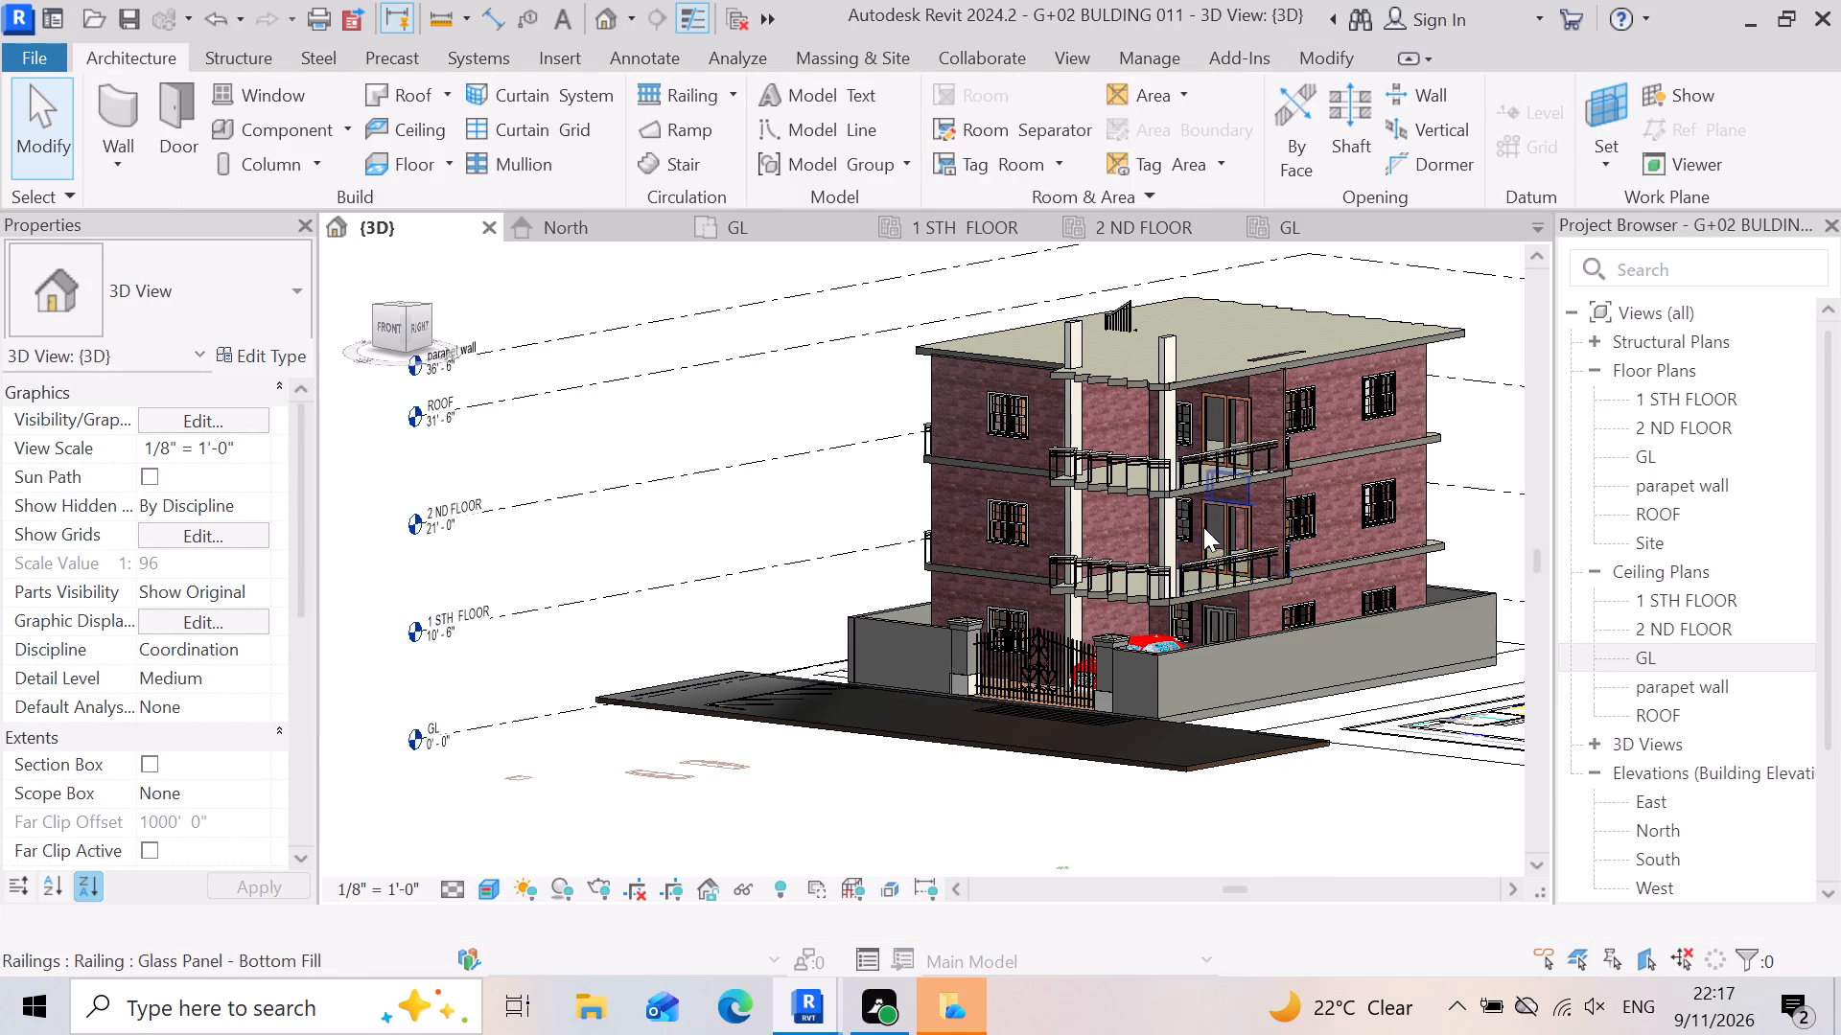
Open the 1 STH FLOOR ceiling plan.
scroll(1197, 525, "up", 4)
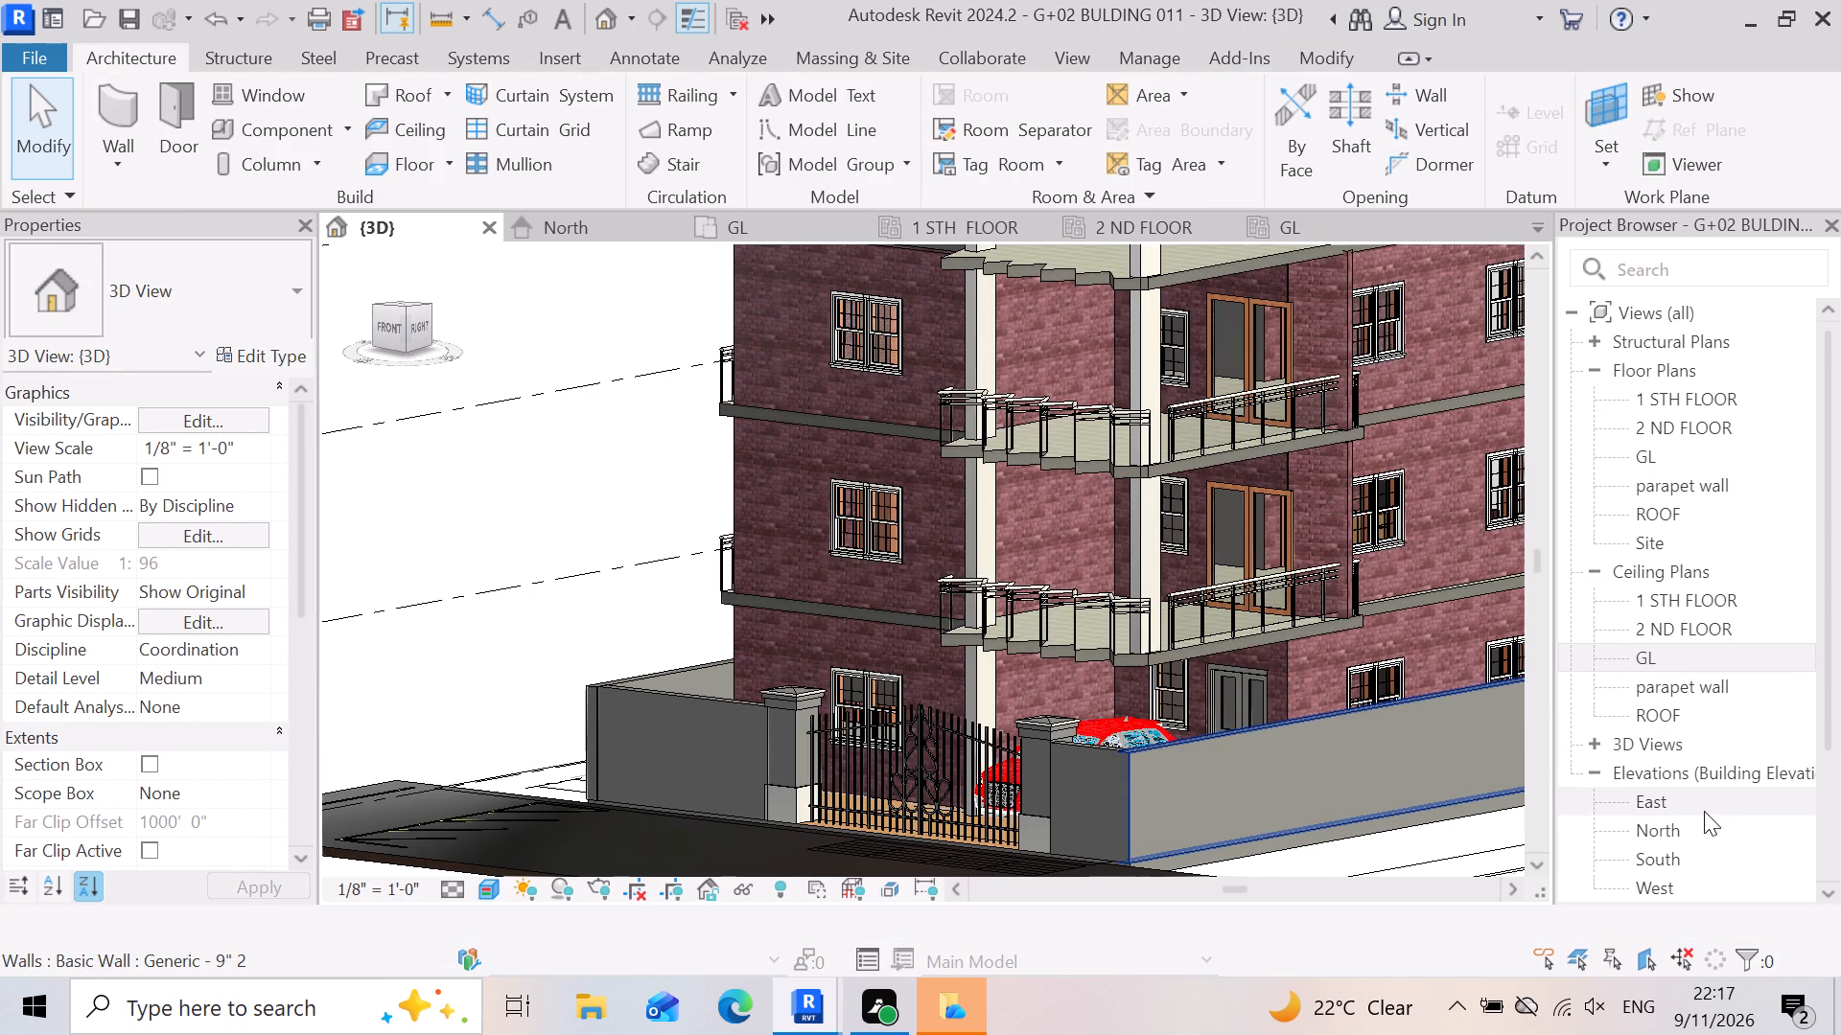
left_click(1709, 607)
left_click(1702, 605)
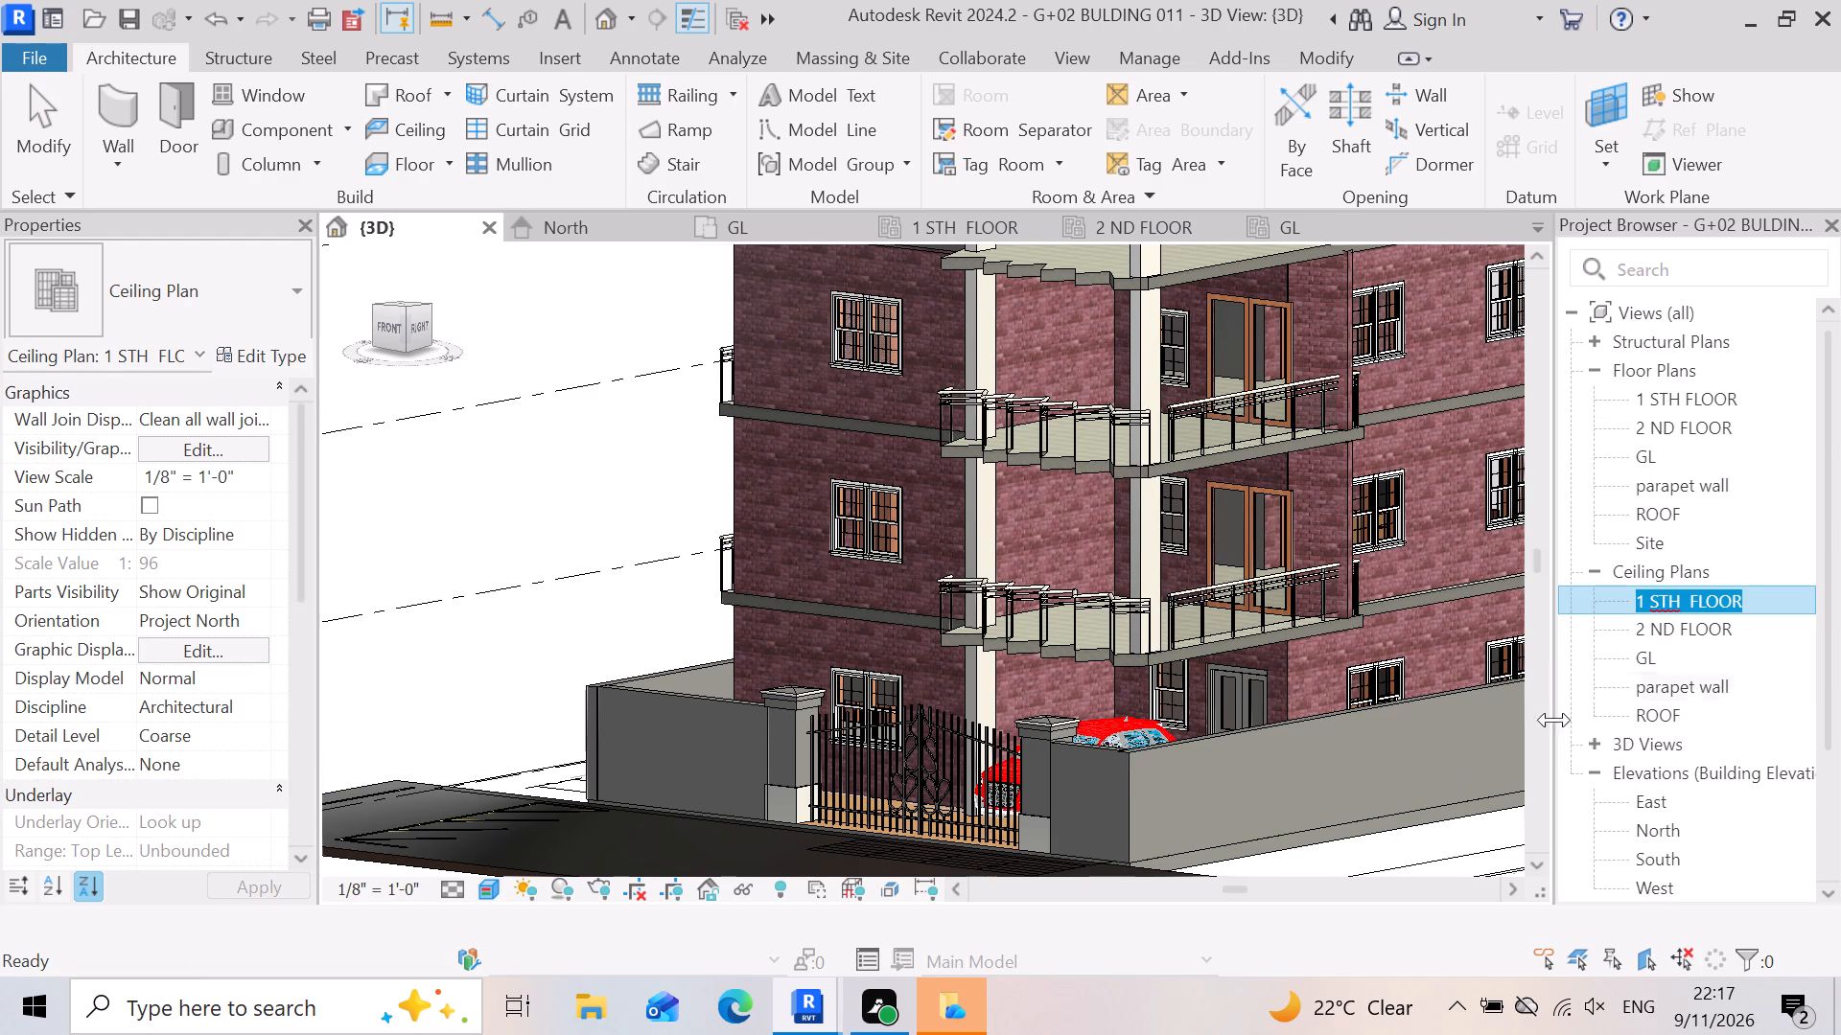
key("Escape")
double_click(1768, 598)
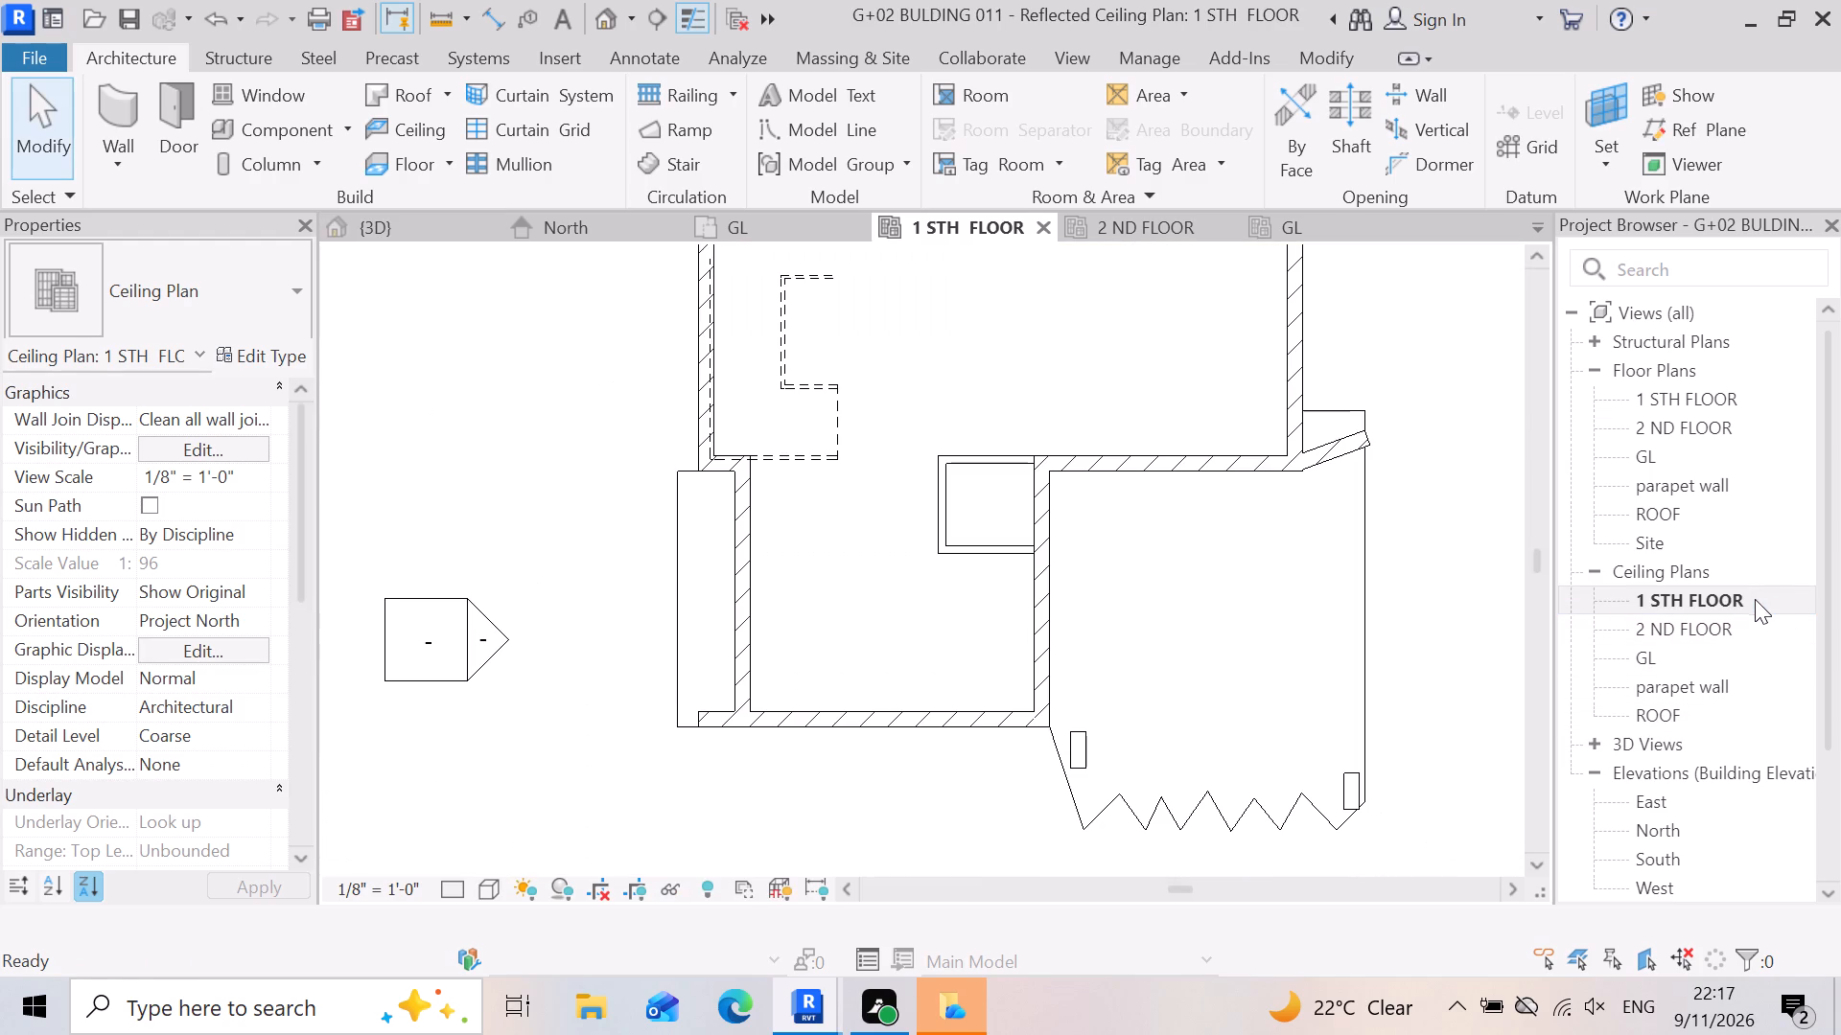
Start a sketched GWB on Mtl. Stud ceiling on 1 STH FLOOR and draw its first boundary line 12'-4 1/2" along the brick wall beside the balcony.
scroll(1003, 488, "down", 3)
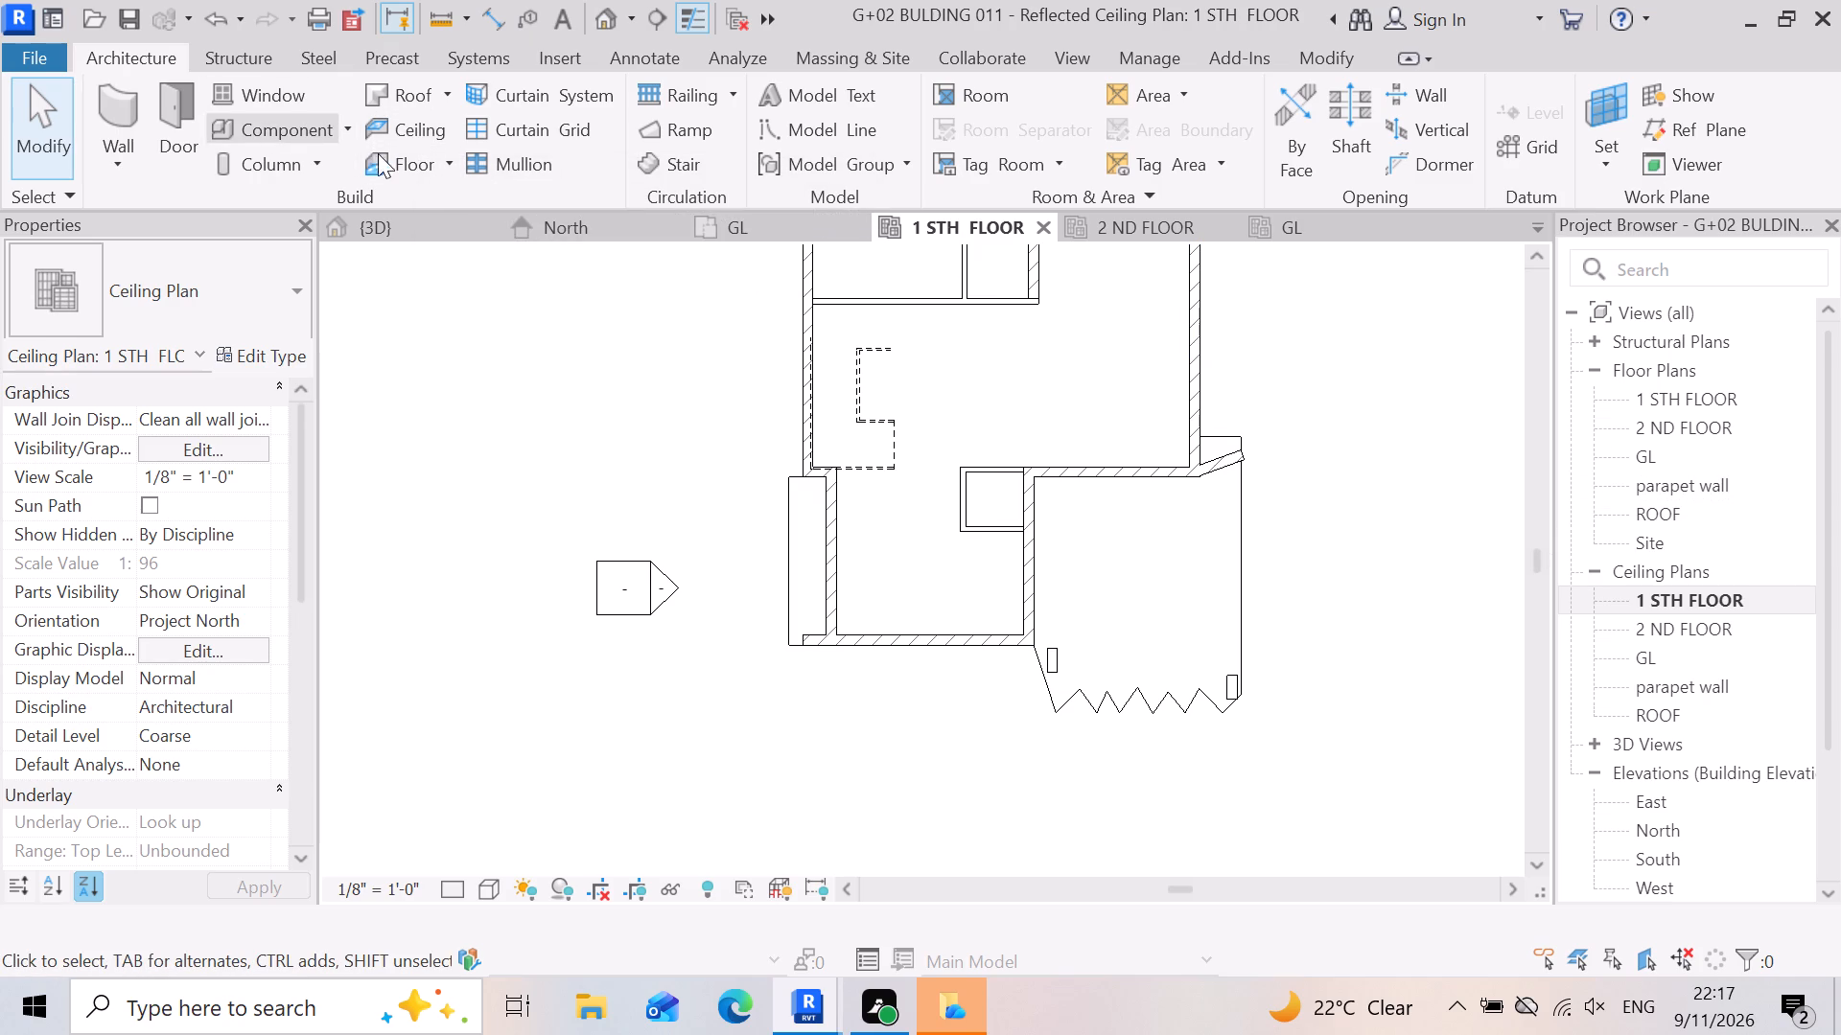
left_click(426, 137)
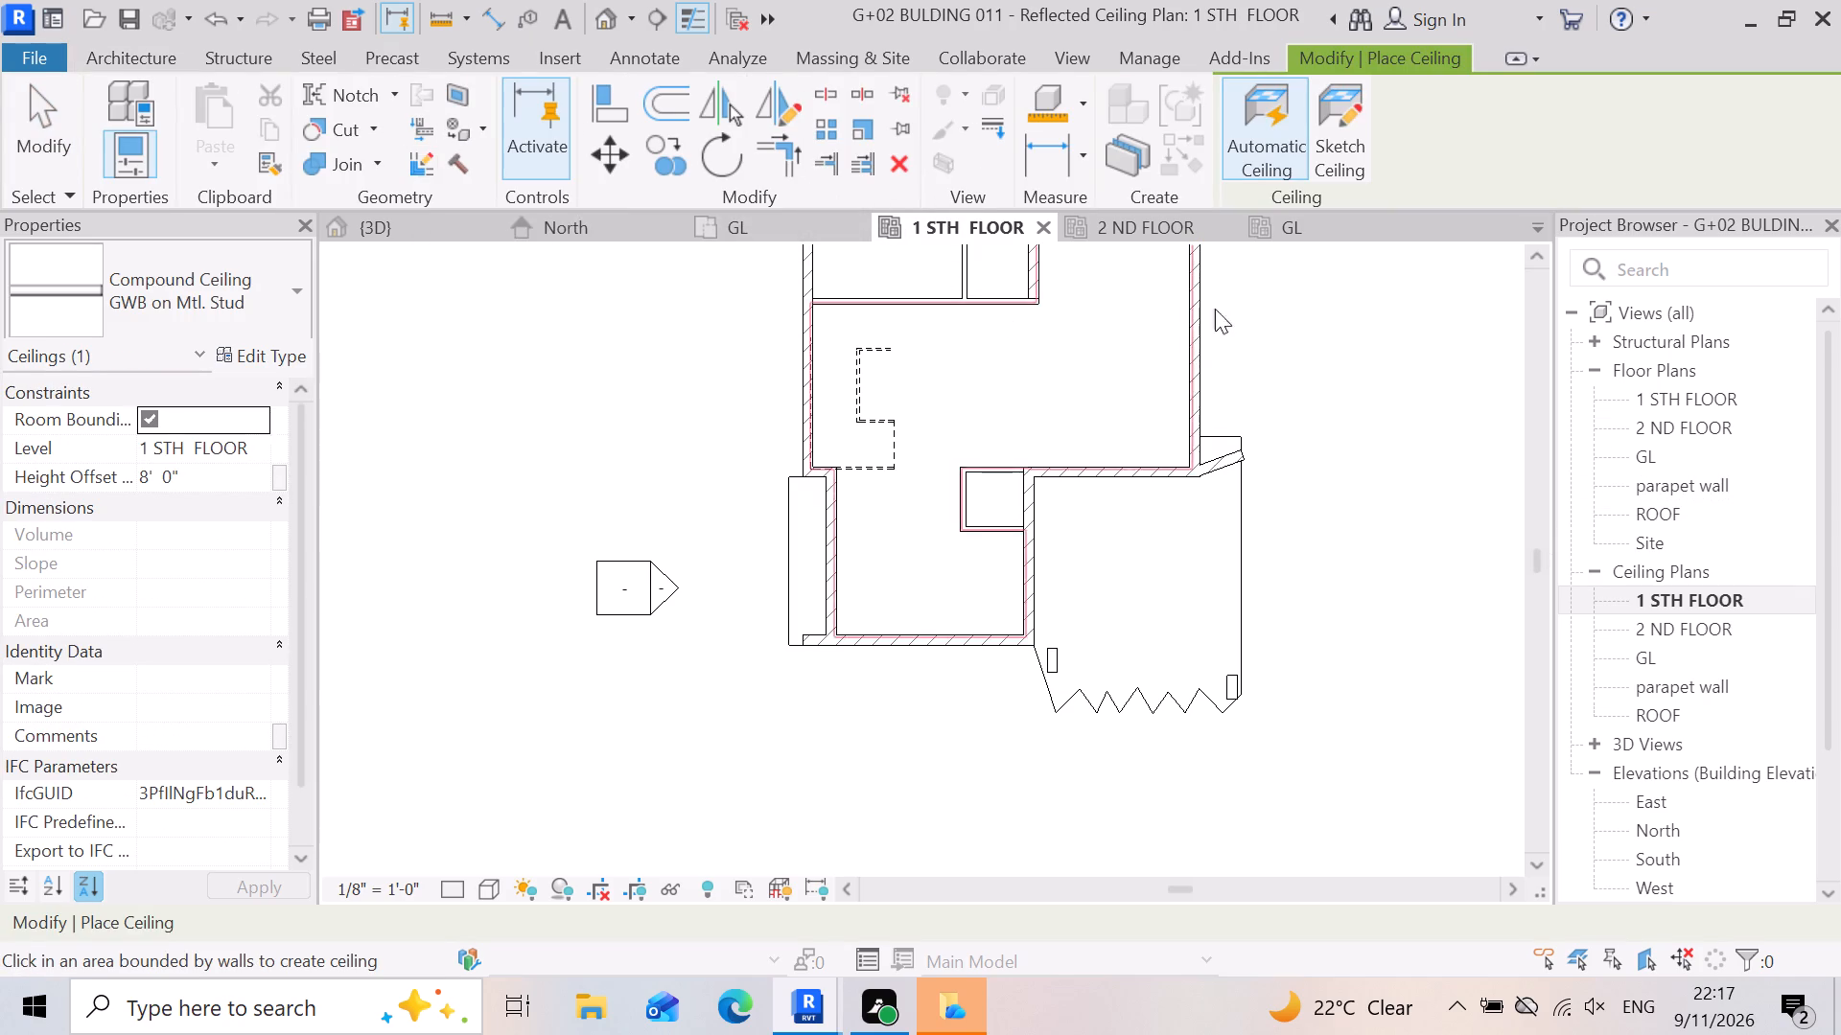
scroll(1084, 577, "up", 4)
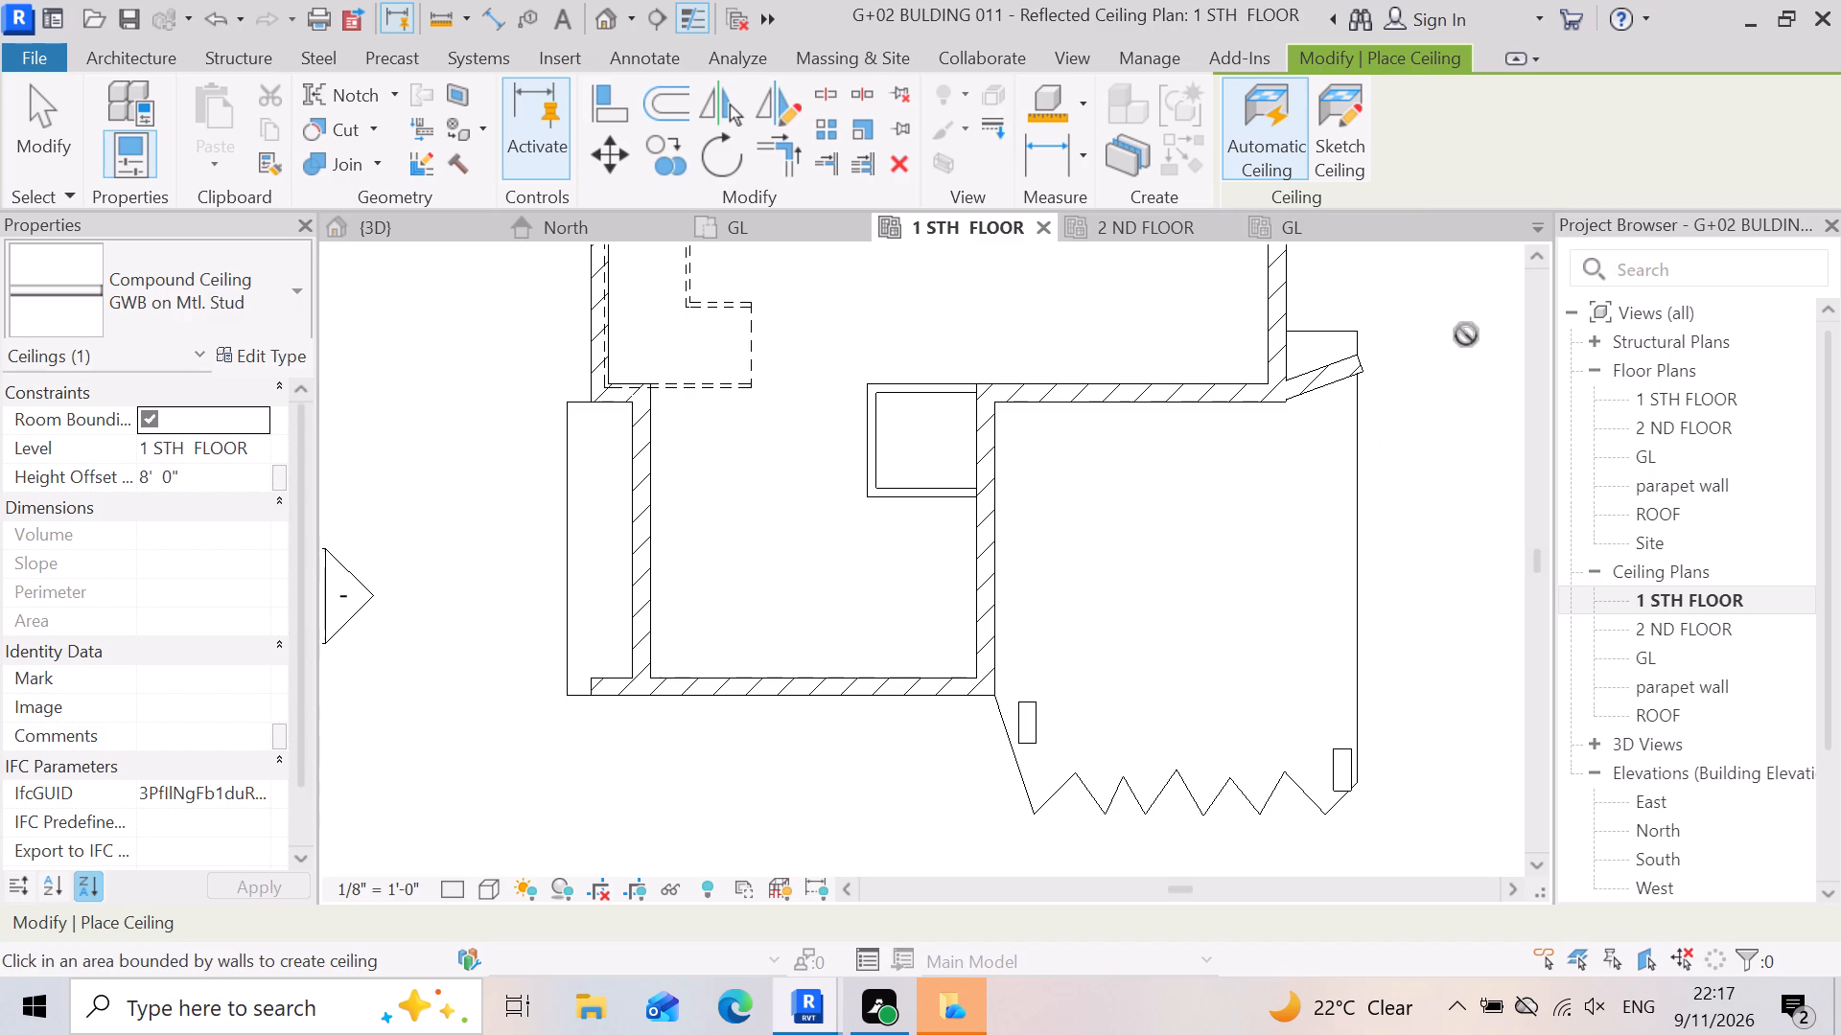
left_click(1372, 109)
left_click(1345, 124)
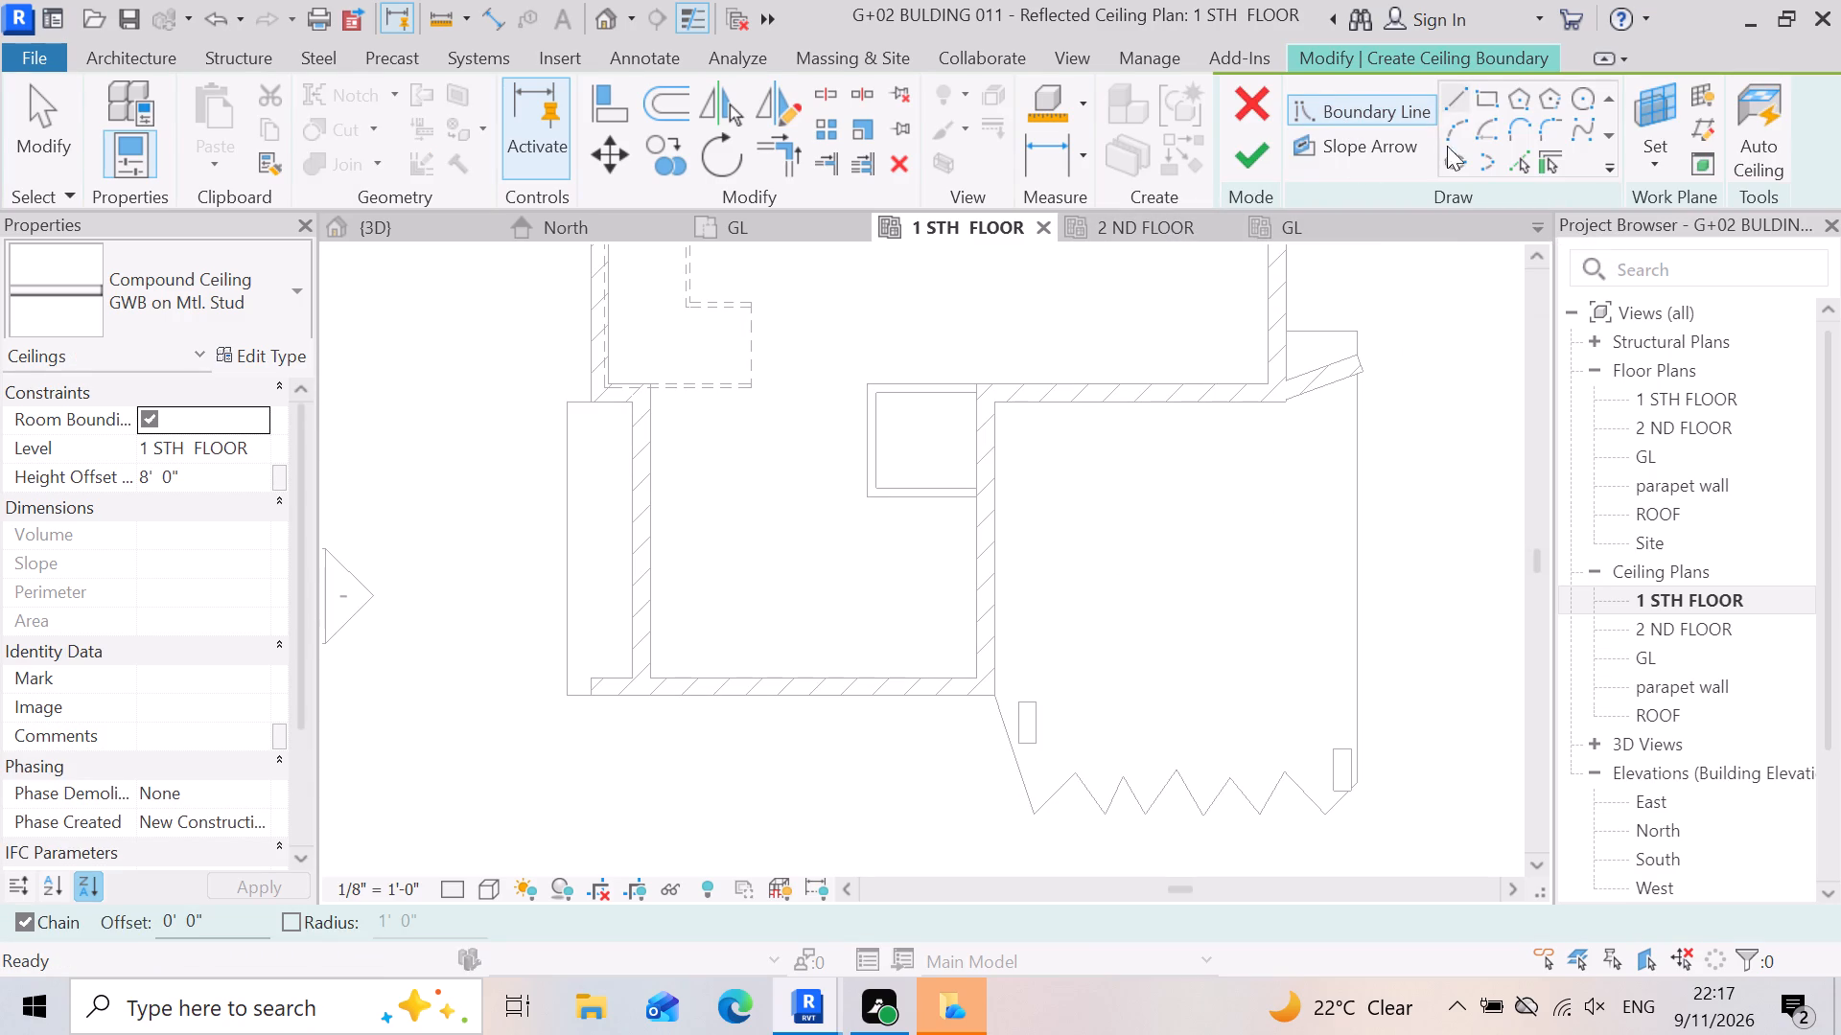
left_click(1457, 110)
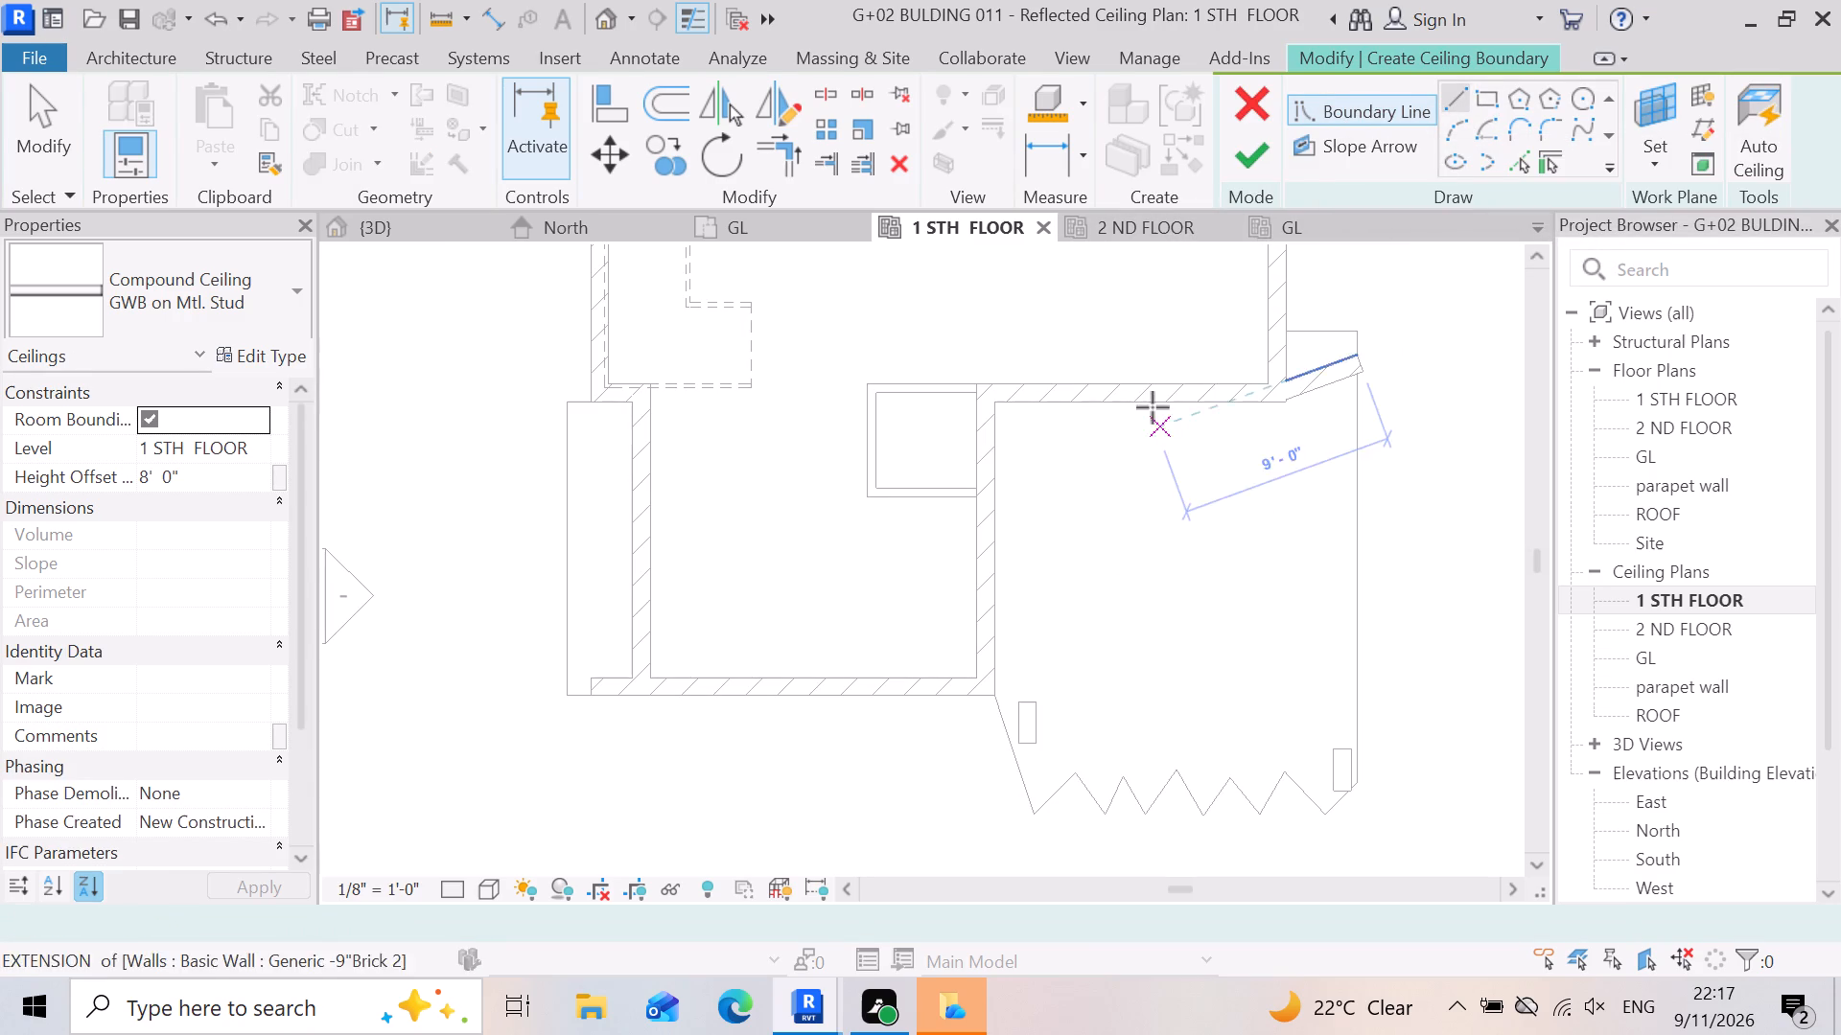
scroll(1149, 404, "up", 3)
scroll(1088, 417, "down", 5)
scroll(998, 621, "up", 3)
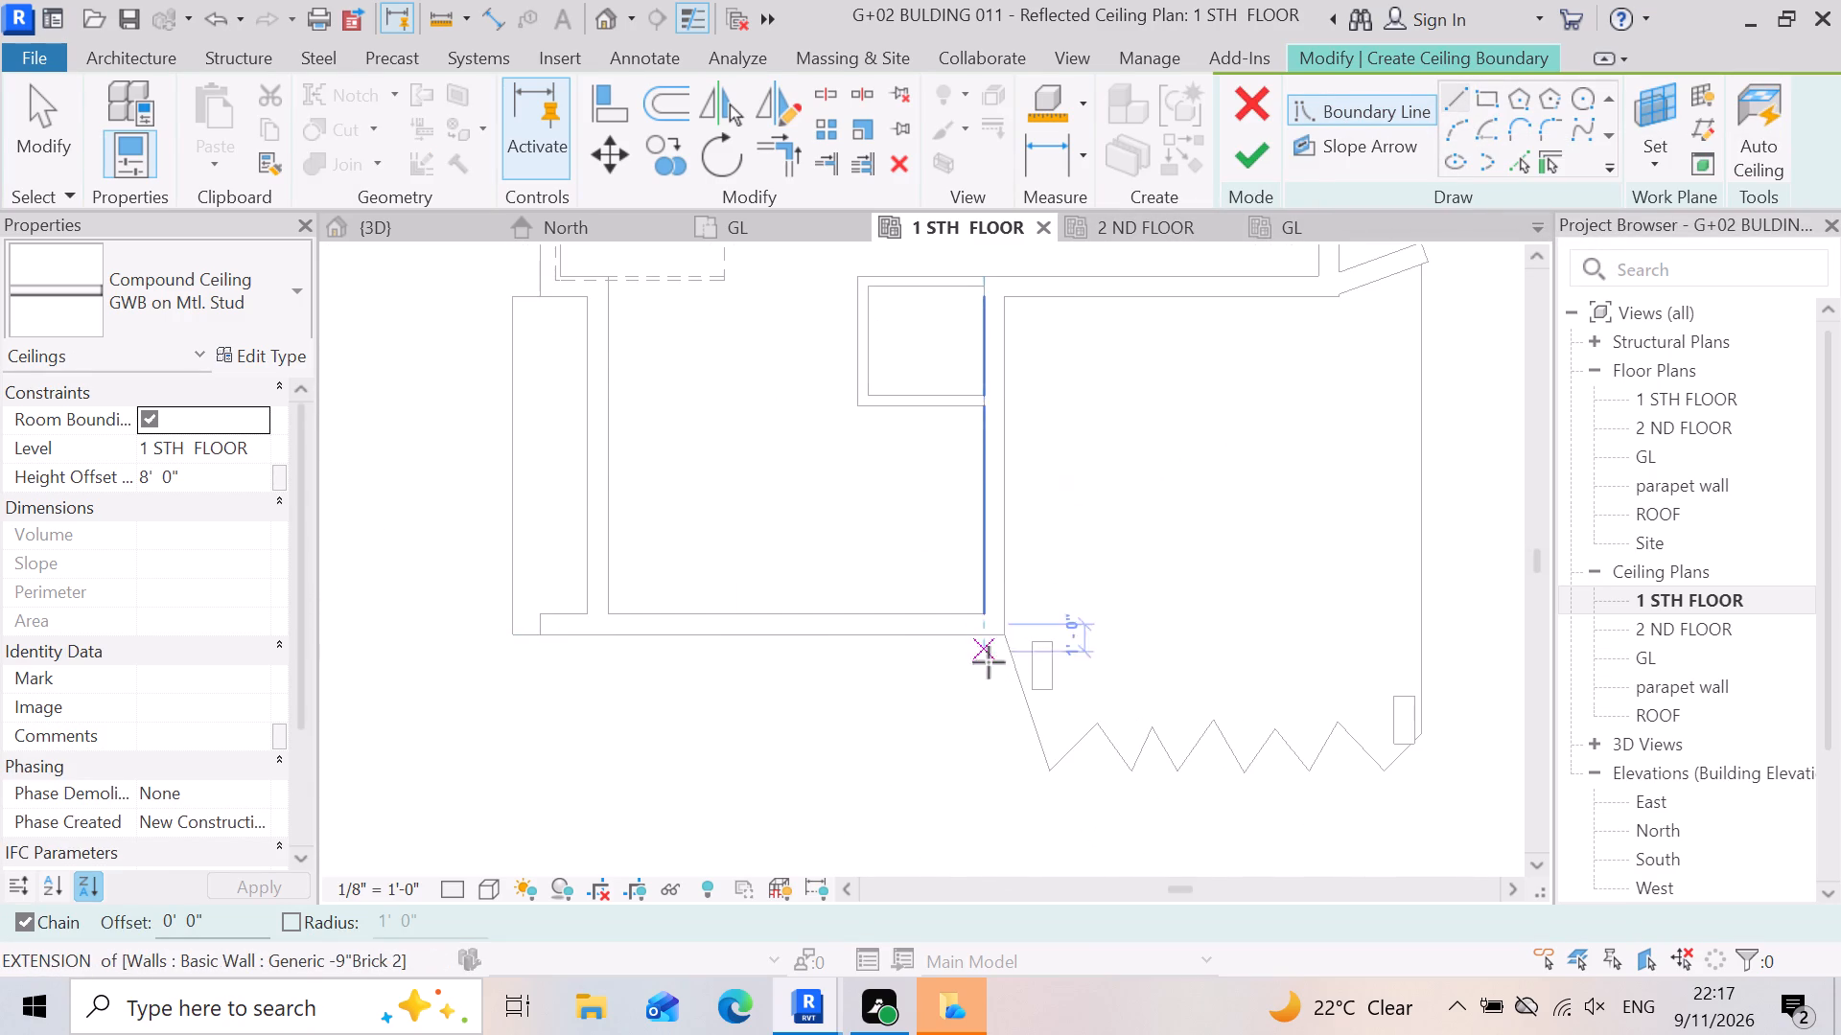
left_click(1016, 625)
scroll(1032, 655, "down", 3)
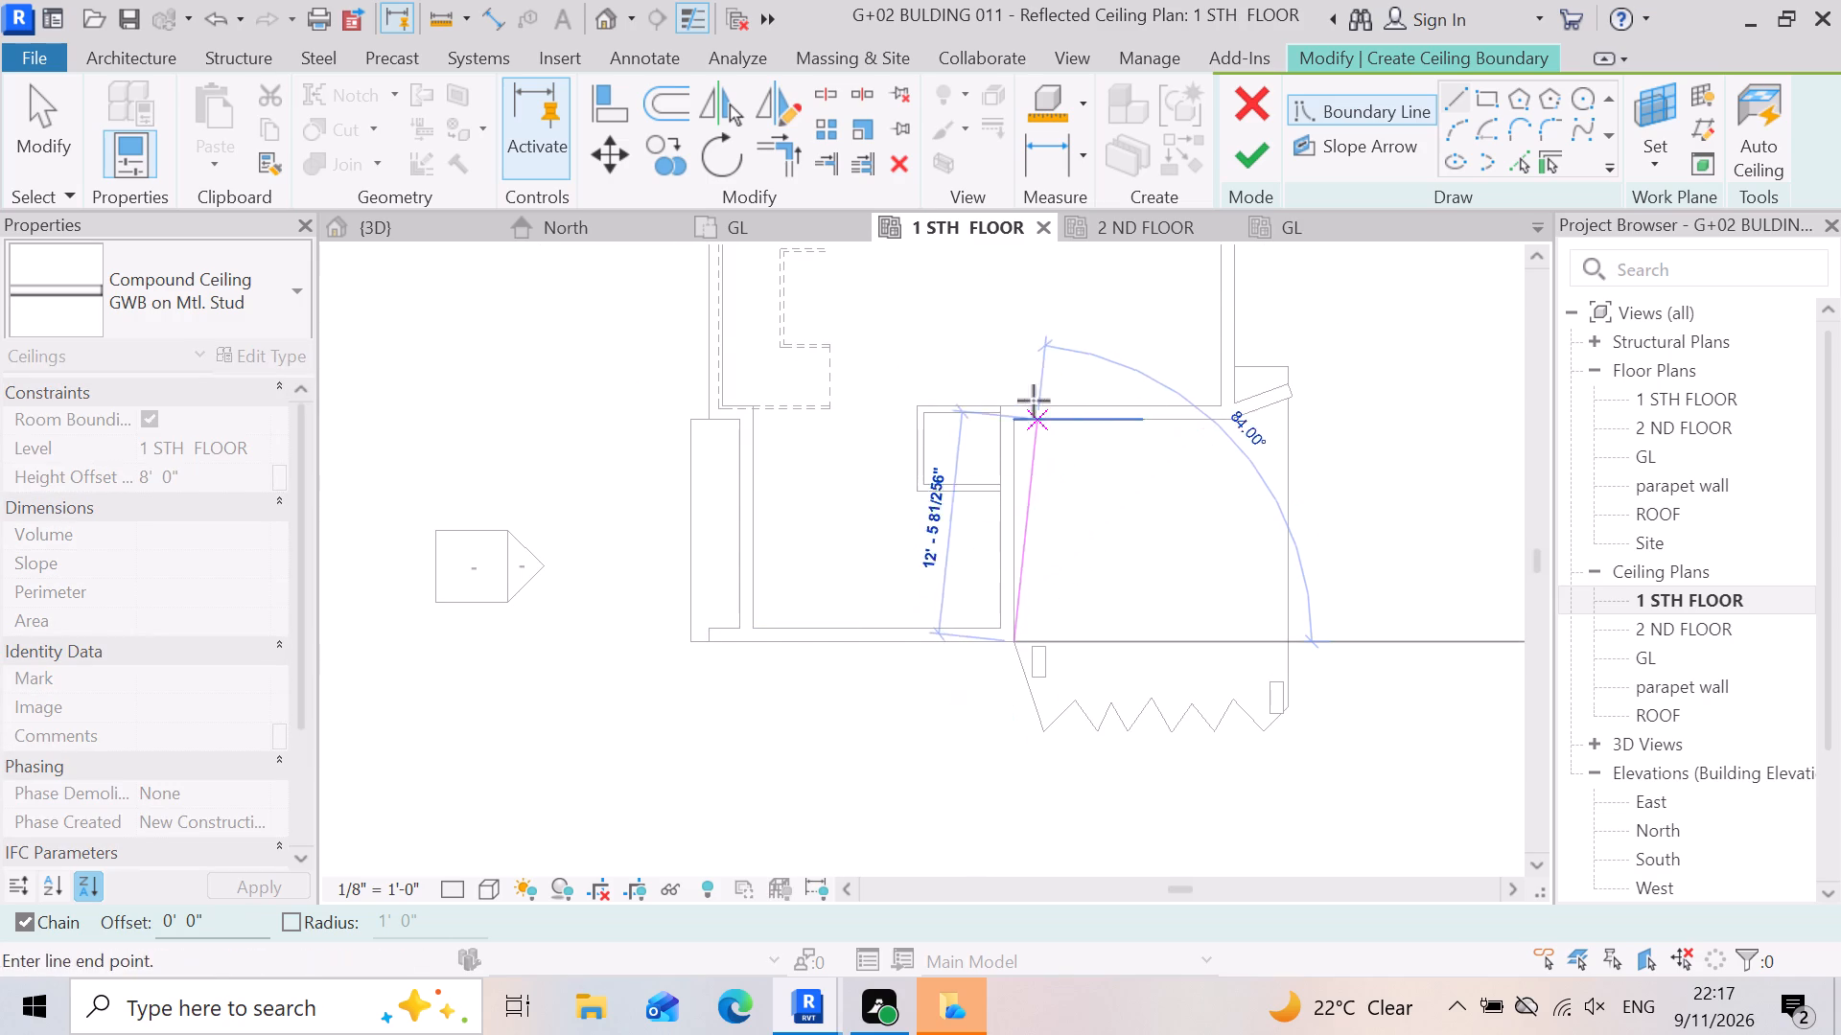
scroll(1007, 432, "up", 6)
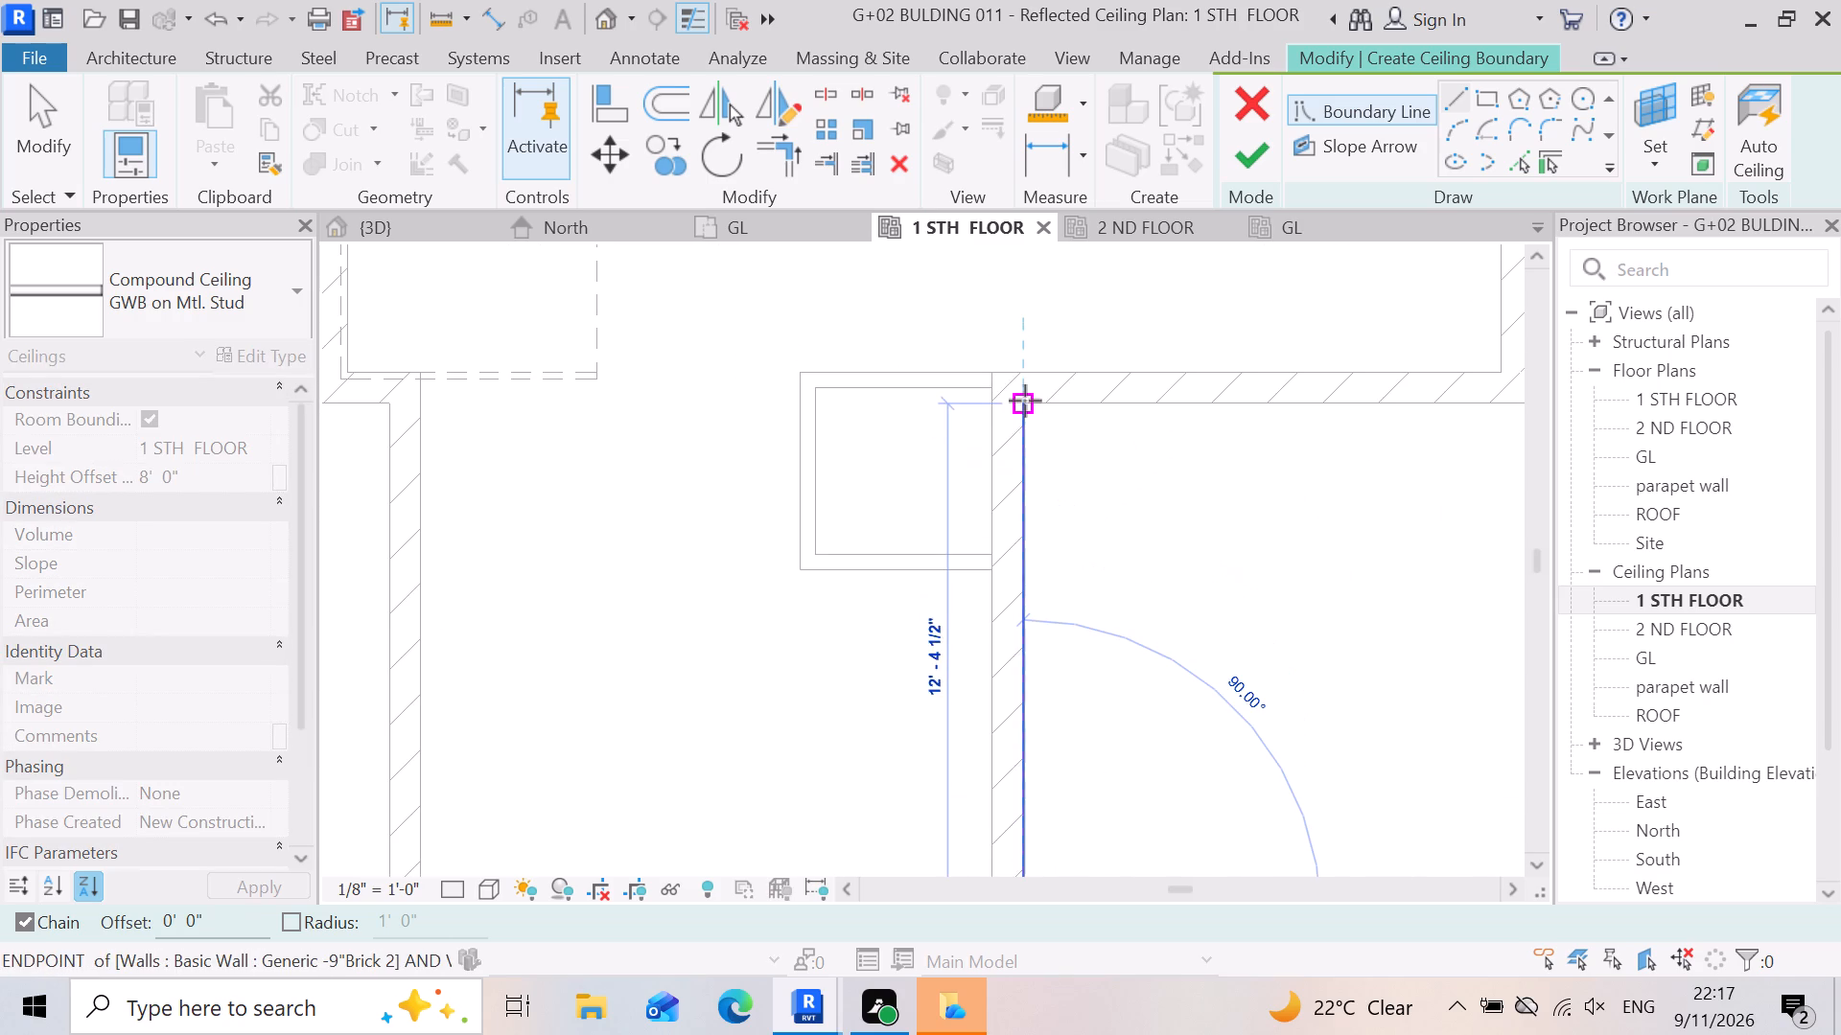
left_click(1023, 401)
Continue the ceiling boundary 15'-3" along the window wall and along the balcony slab's long straight outer edge to its chamfered corner.
scroll(1015, 413, "down", 4)
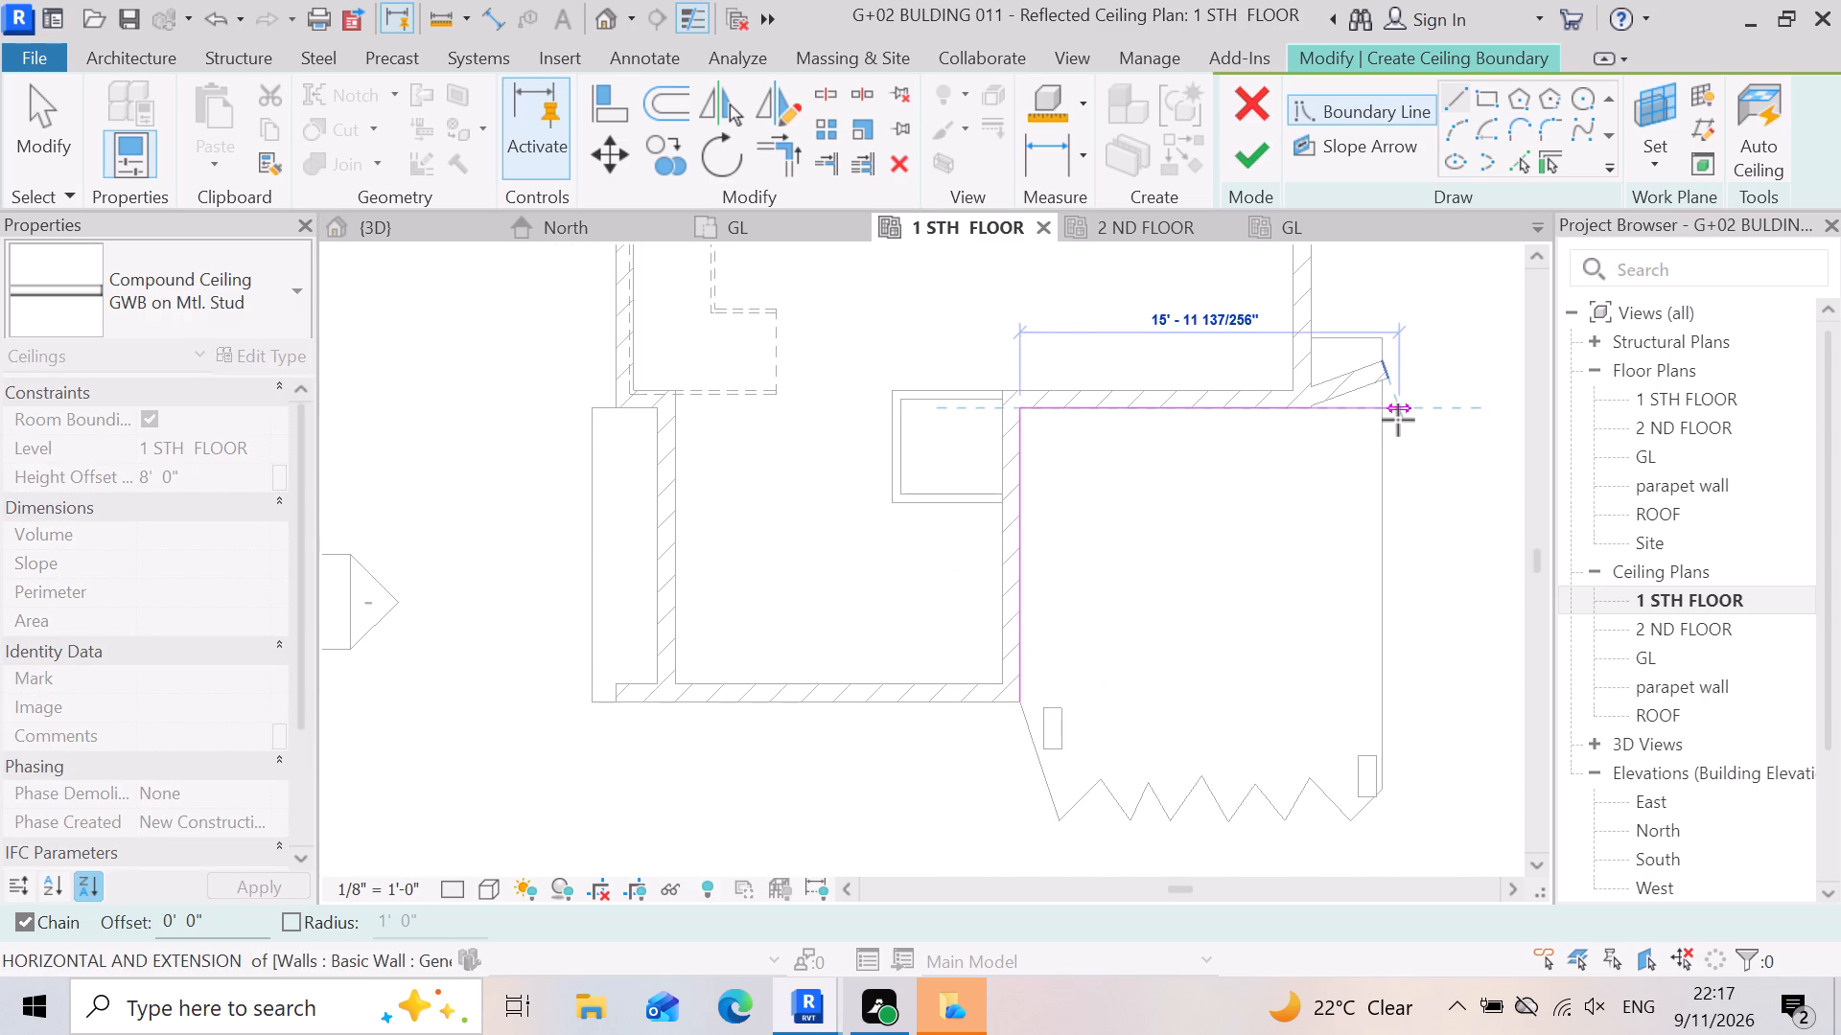
scroll(1398, 421, "up", 4)
left_click(1373, 407)
scroll(1372, 406, "down", 5)
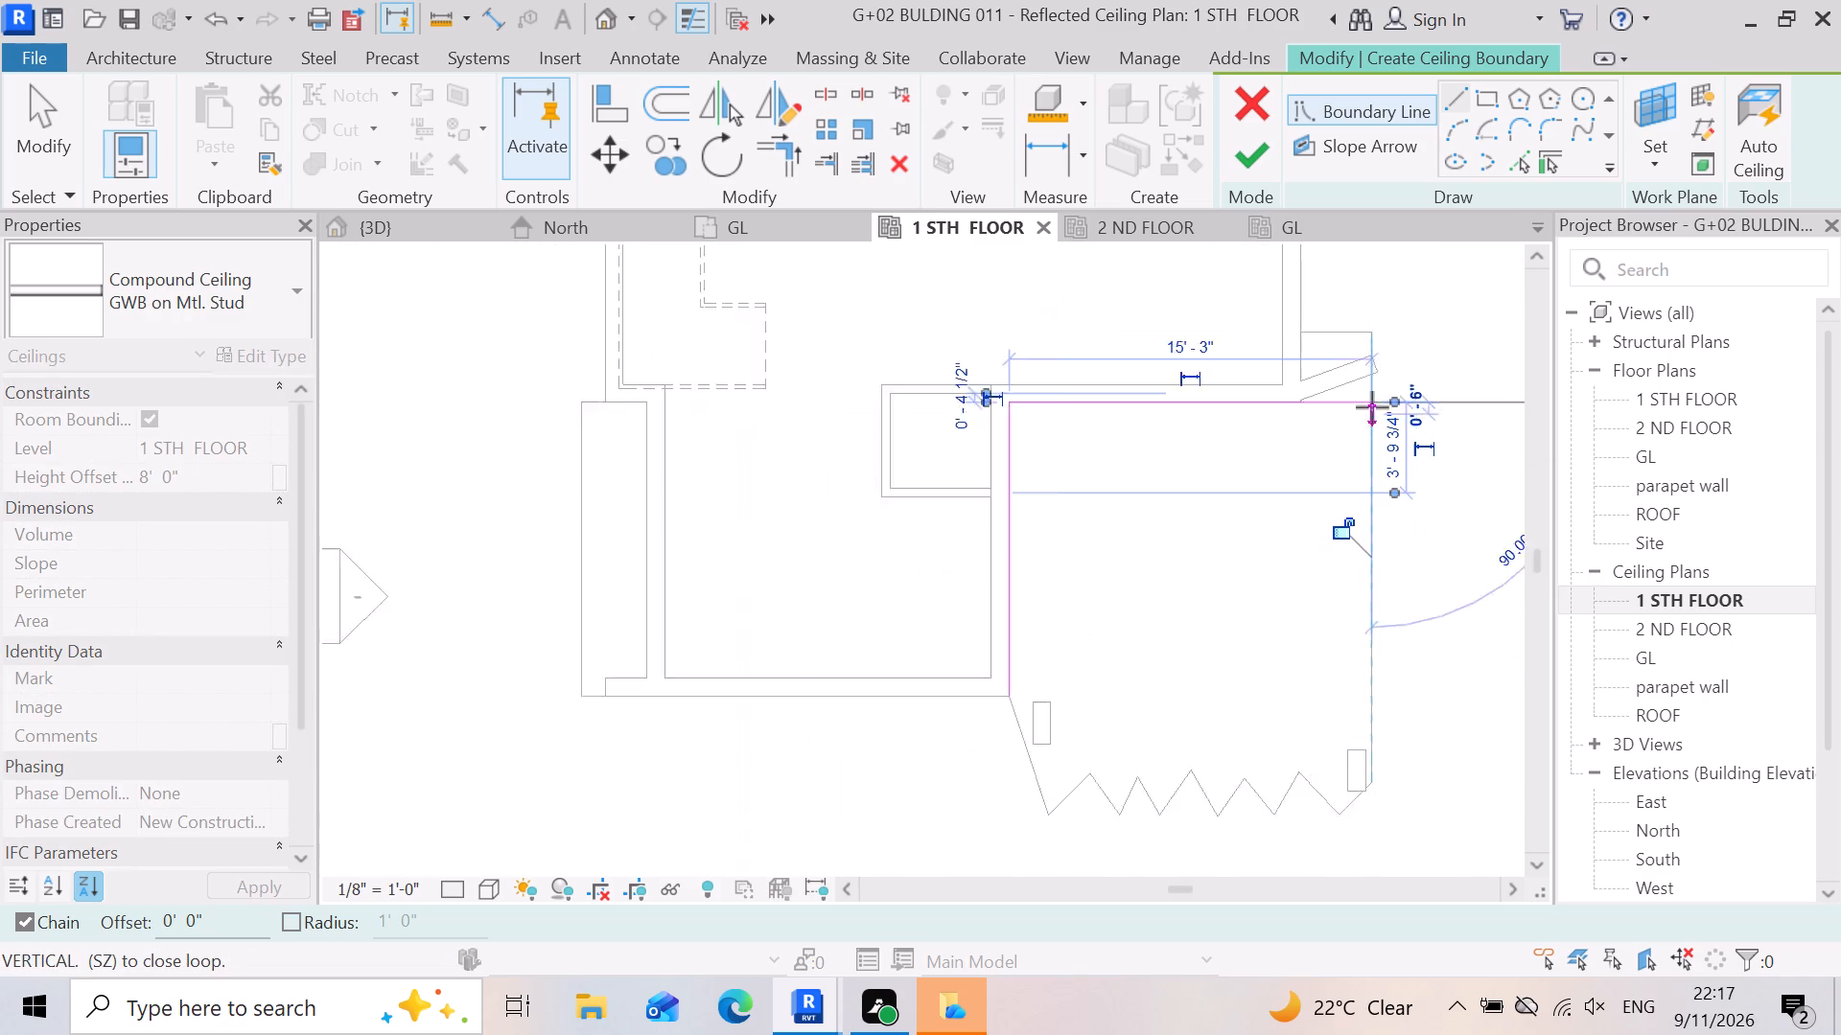
scroll(1370, 736, "up", 4)
scroll(1364, 816, "up", 3)
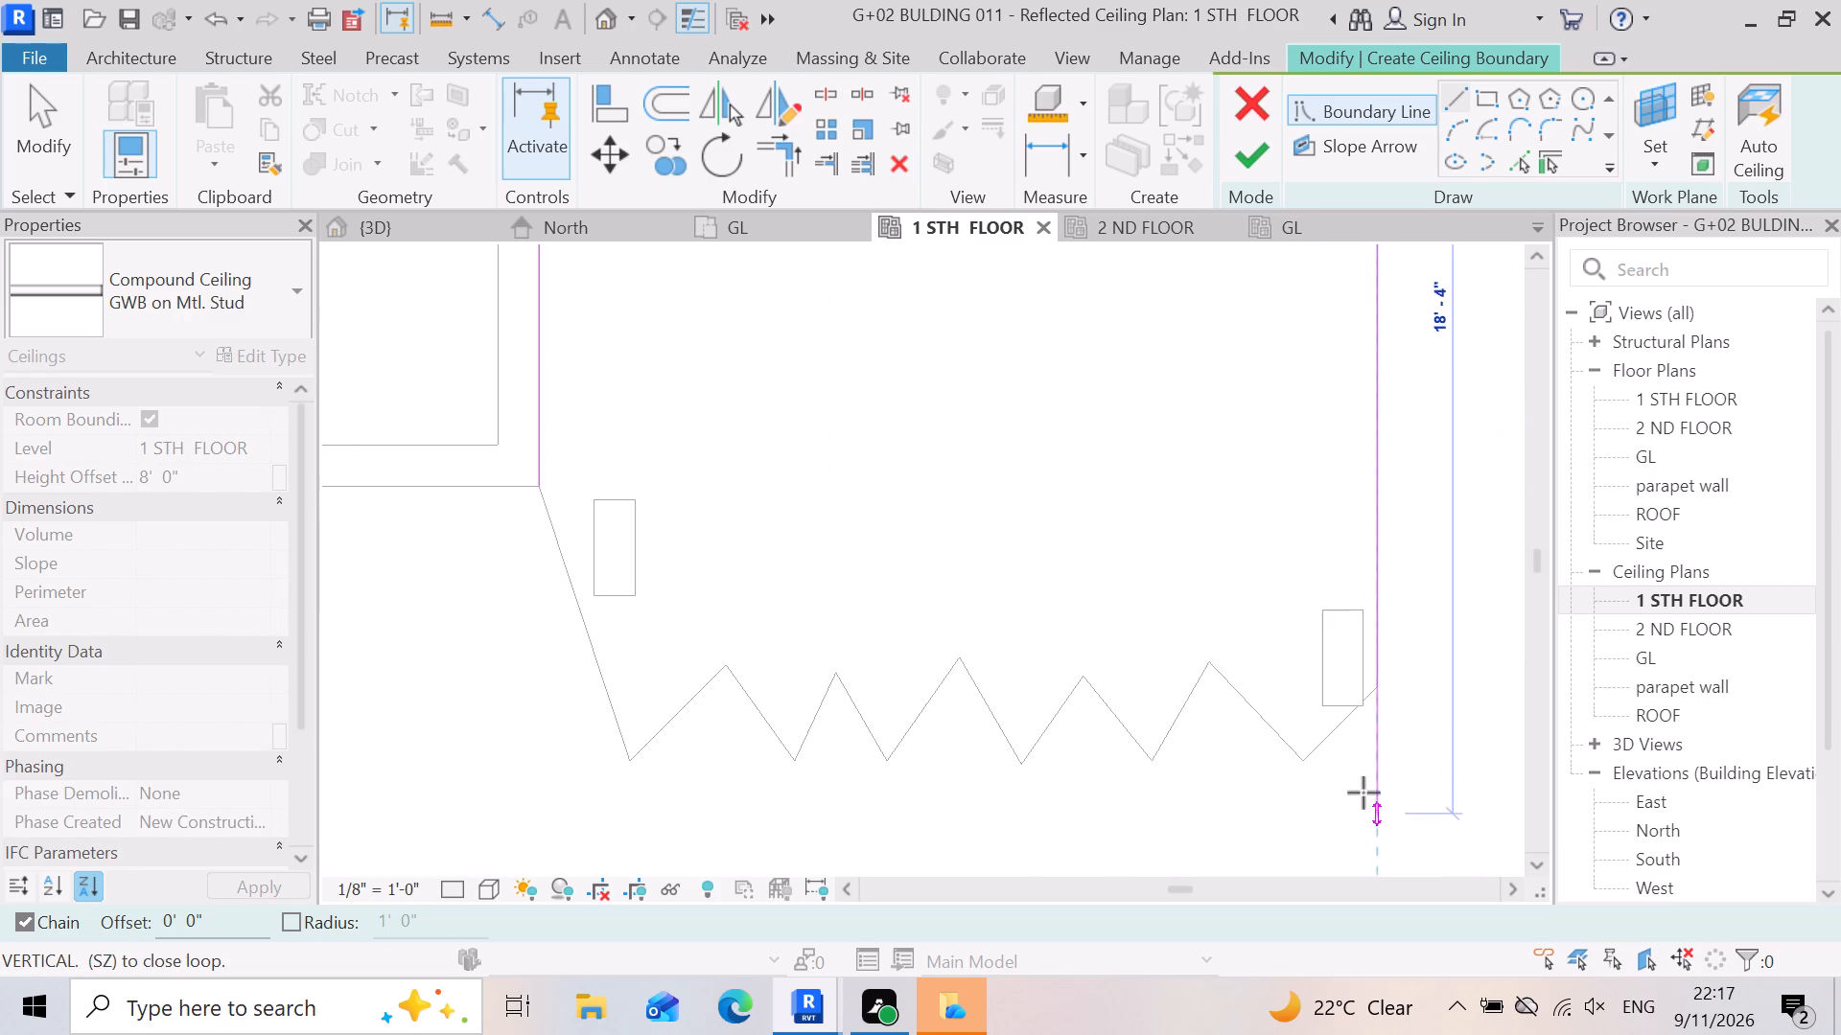
left_click(1374, 696)
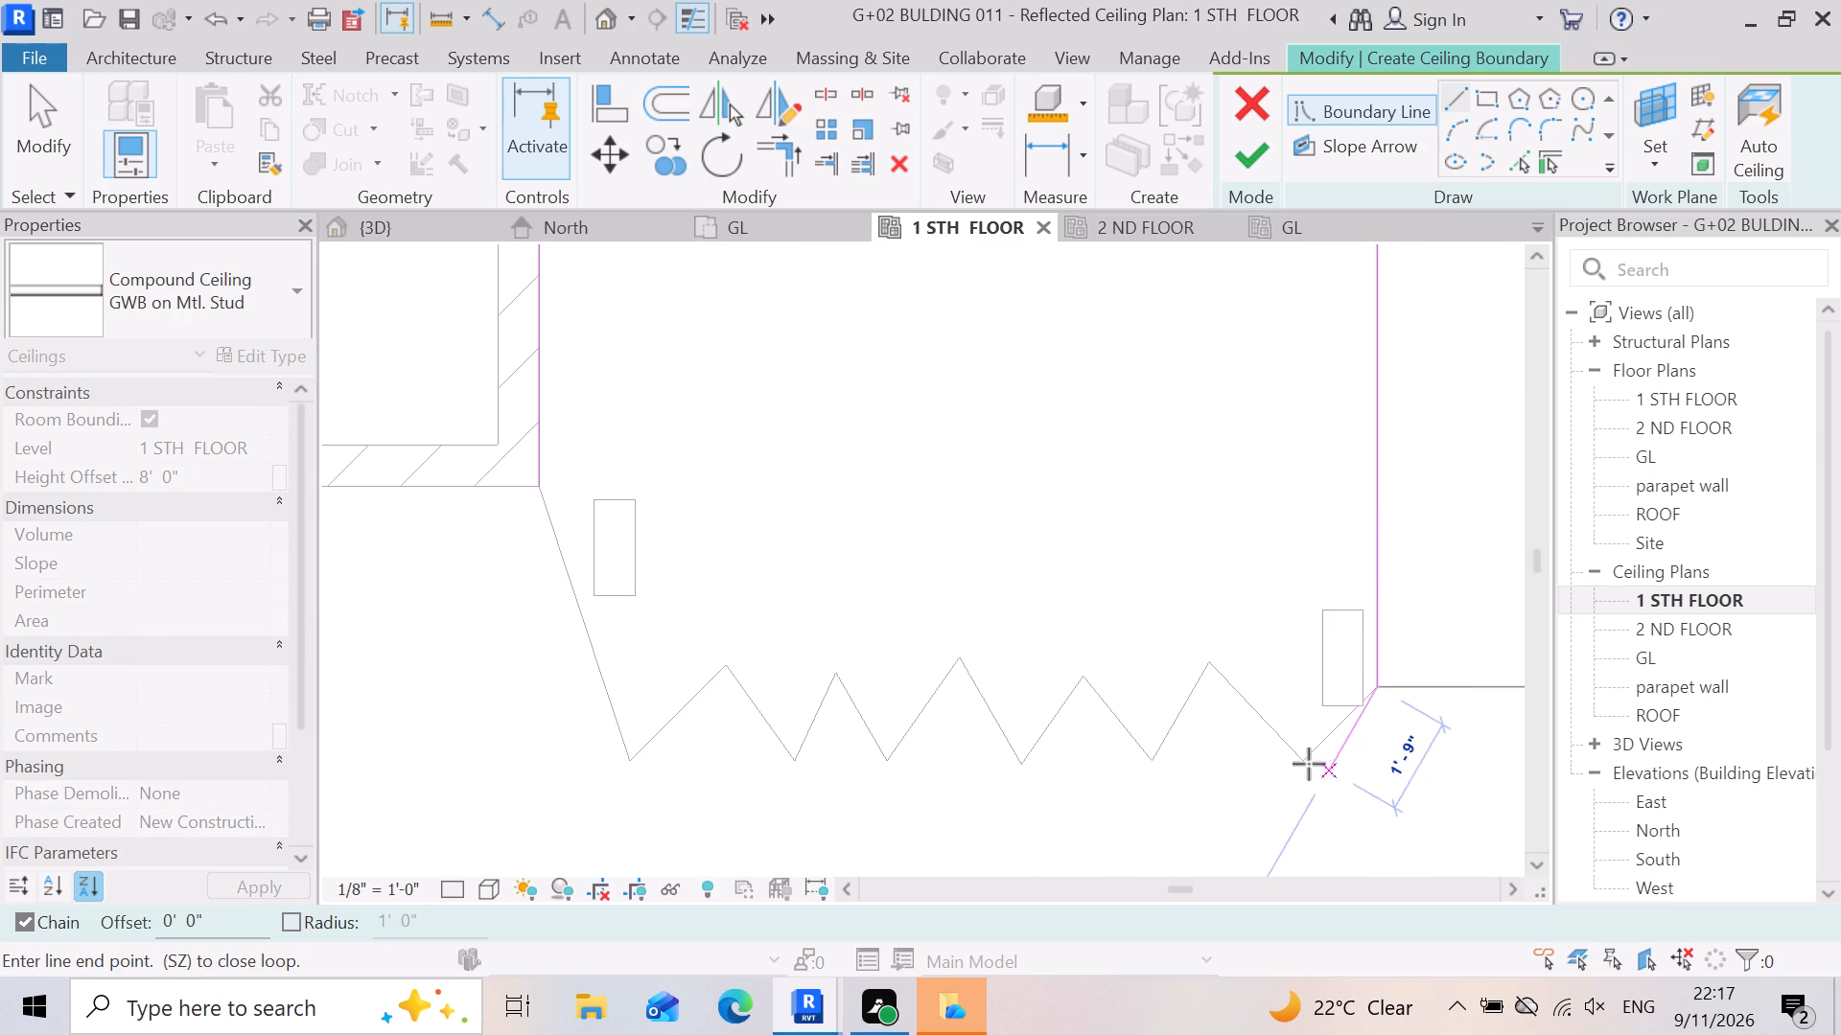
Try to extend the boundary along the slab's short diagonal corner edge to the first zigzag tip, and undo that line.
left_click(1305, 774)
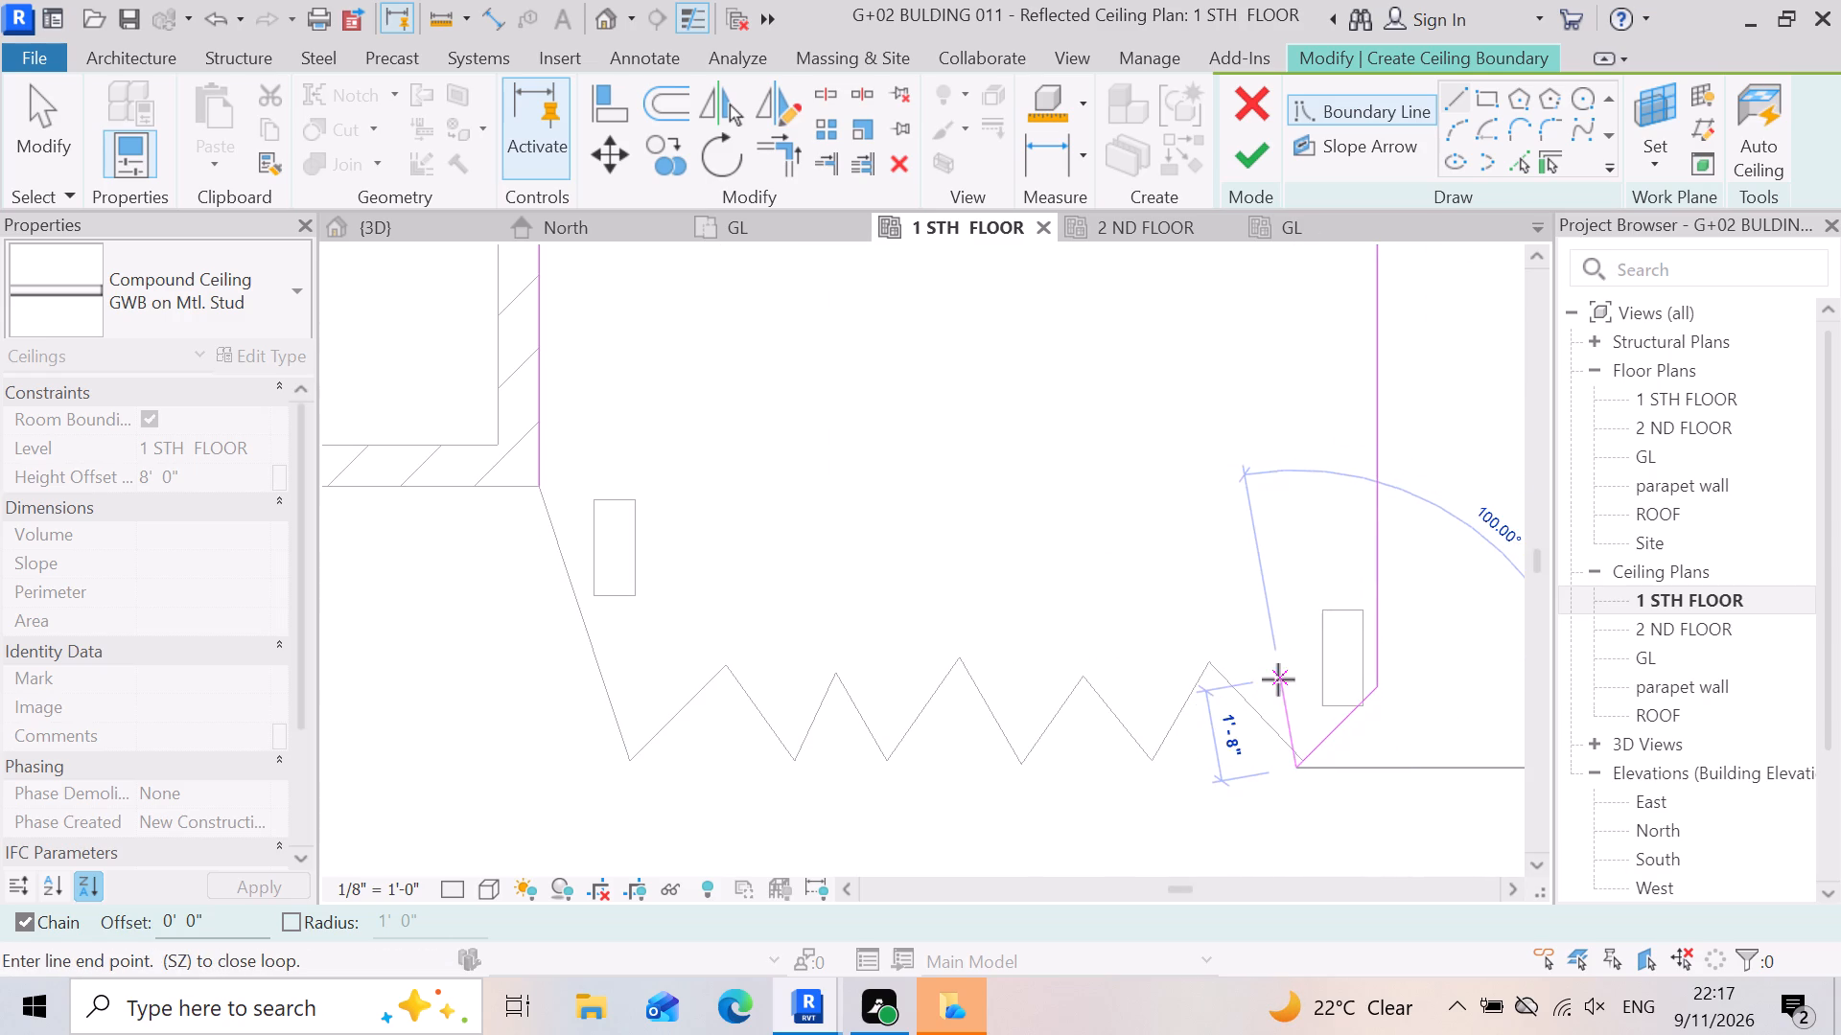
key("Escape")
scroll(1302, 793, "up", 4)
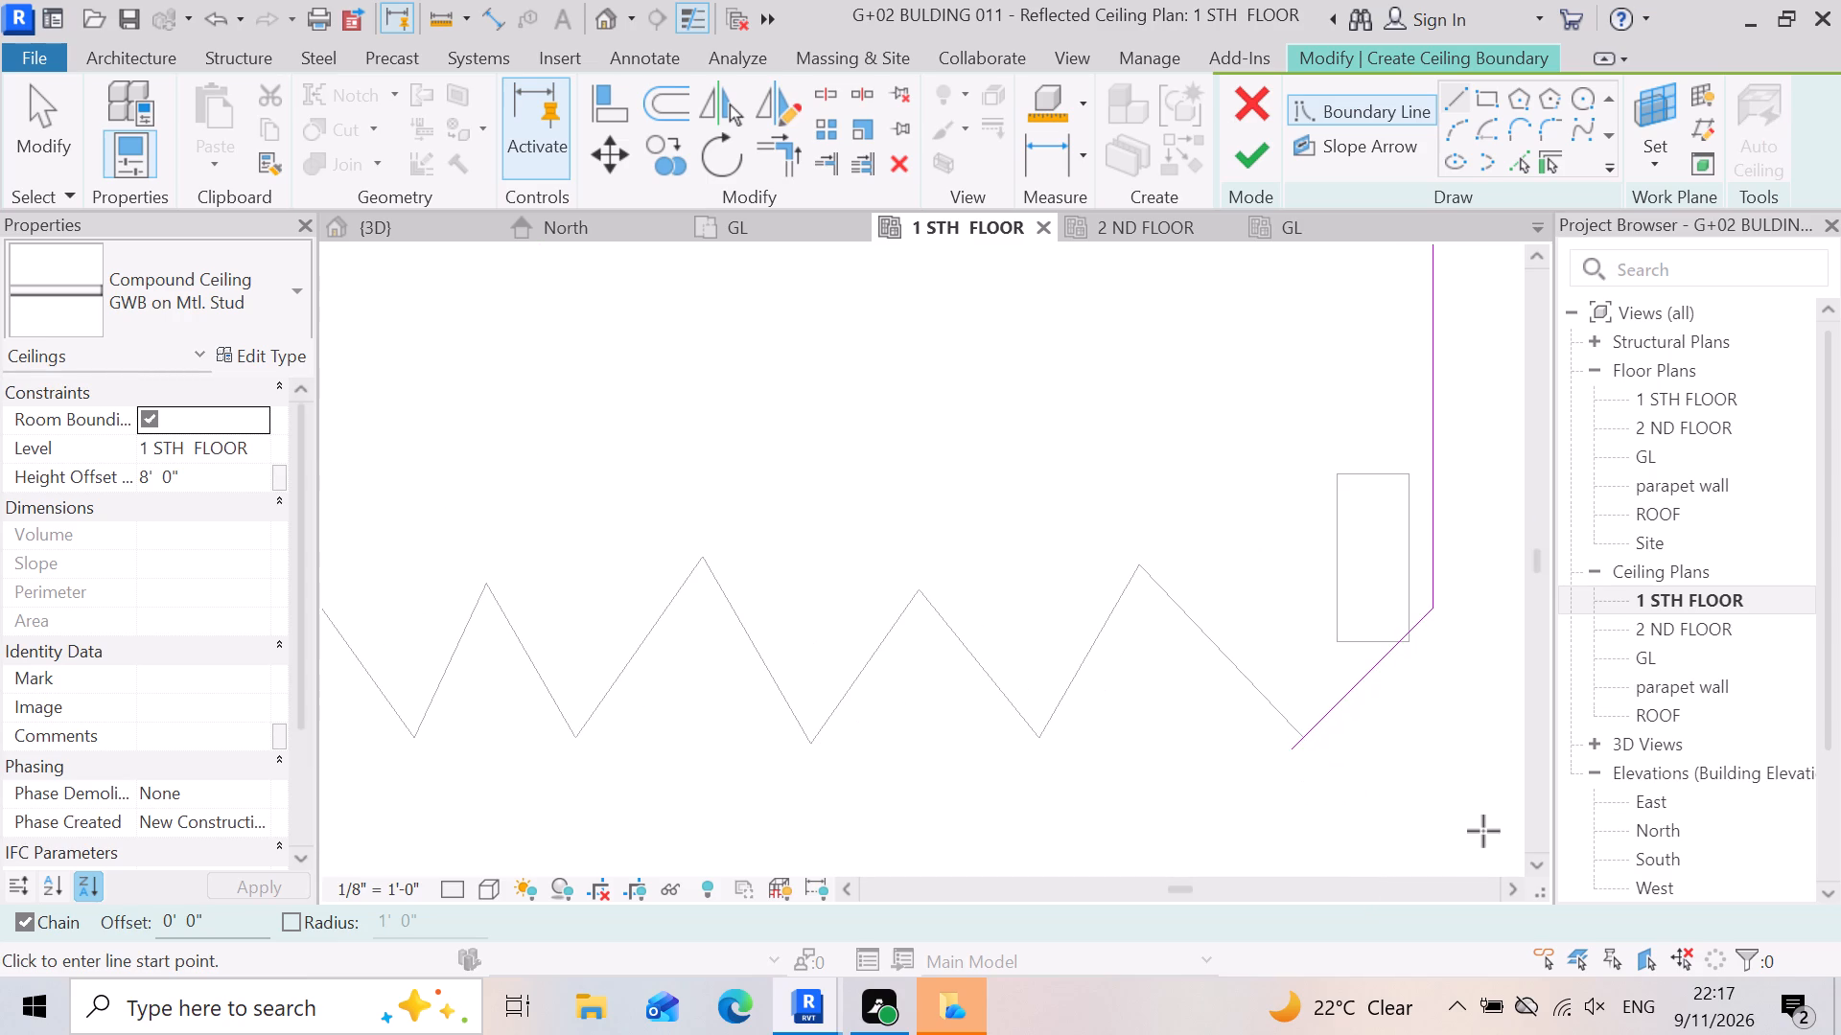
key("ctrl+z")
Trace the first zigzag edge, about 2'-6" from inner peak to outer tip, and the short diagonal joining the straight outer edge.
scroll(1338, 731, "up", 4)
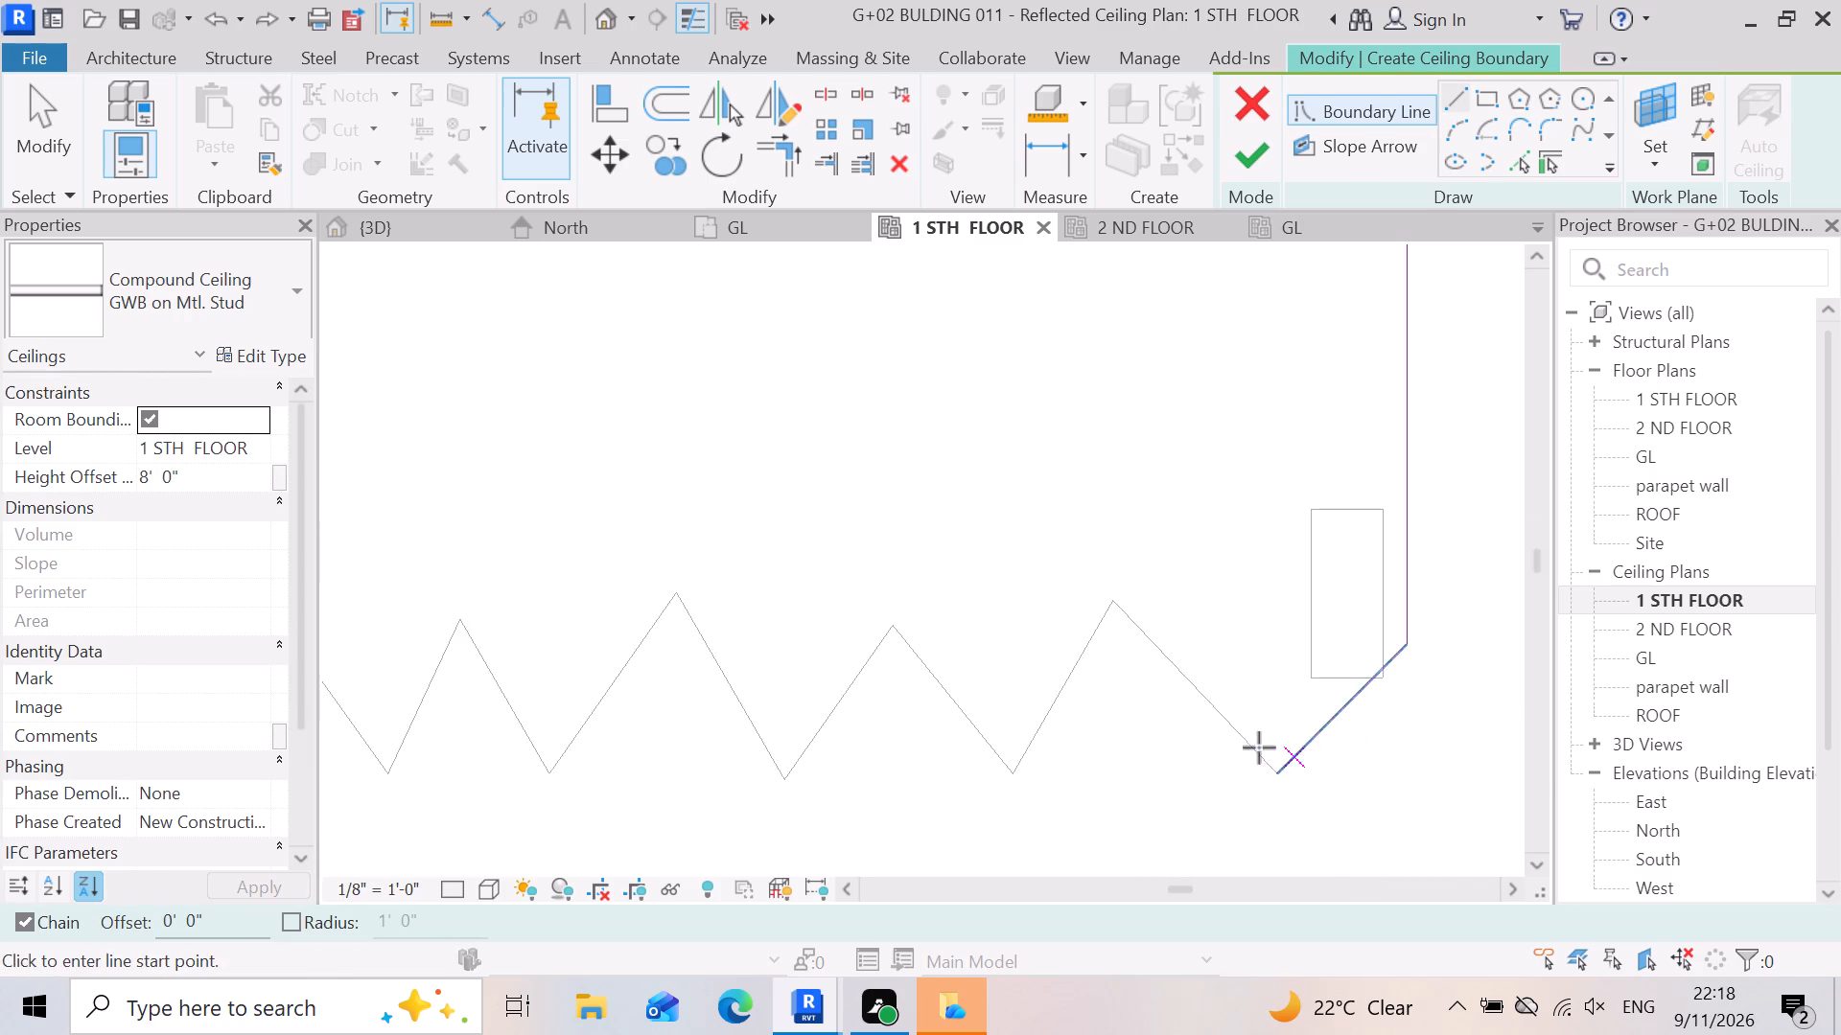
left_click(1121, 600)
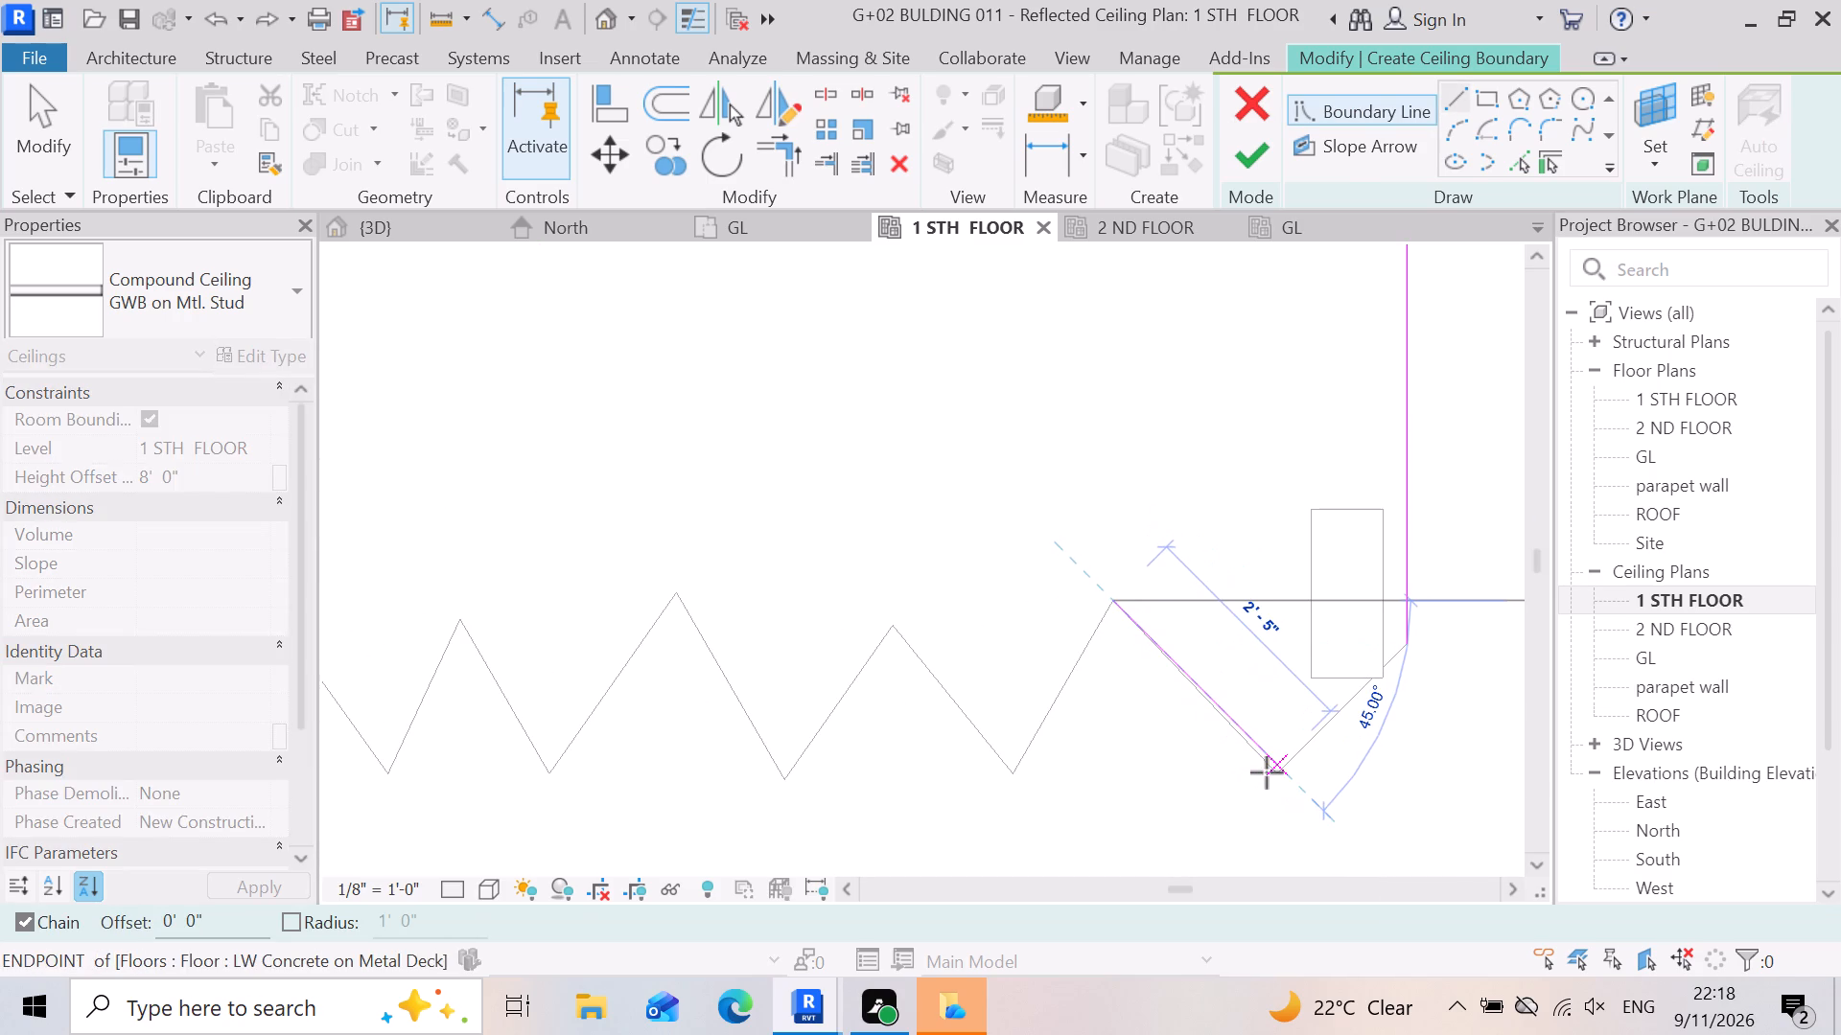
scroll(1281, 779, "up", 8)
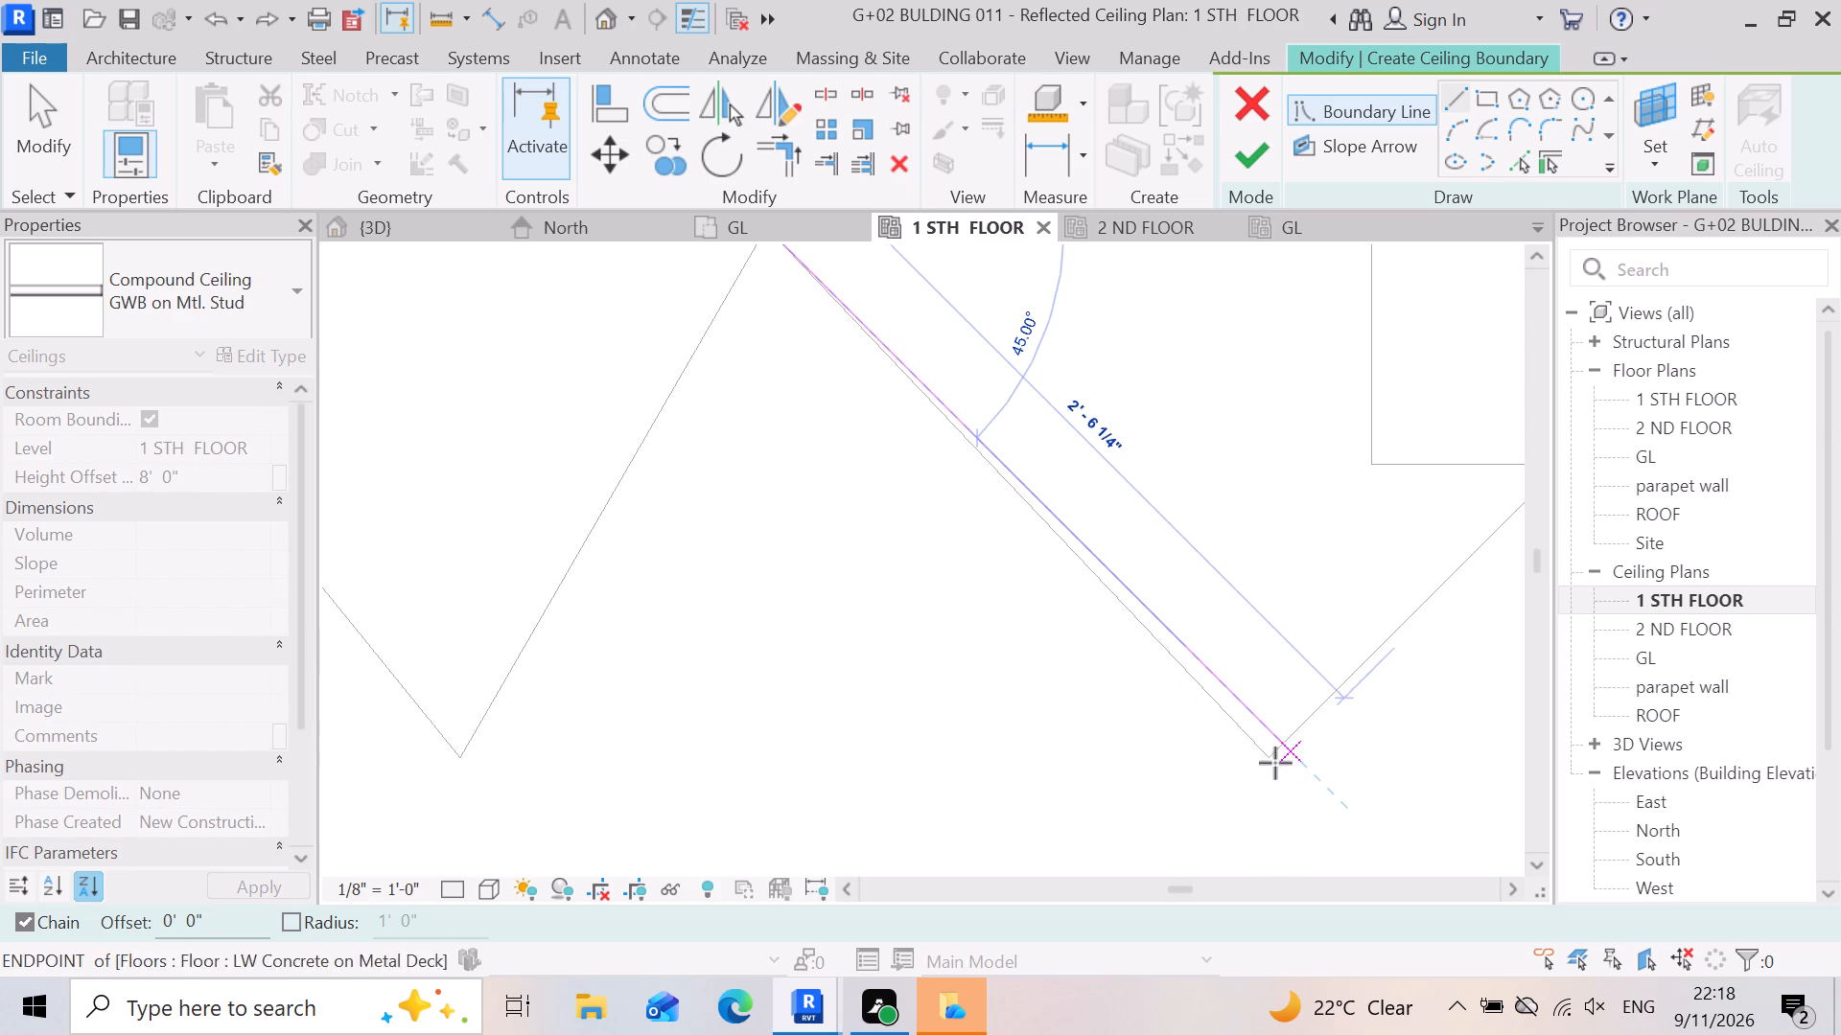
left_click(1275, 765)
scroll(1276, 767, "down", 3)
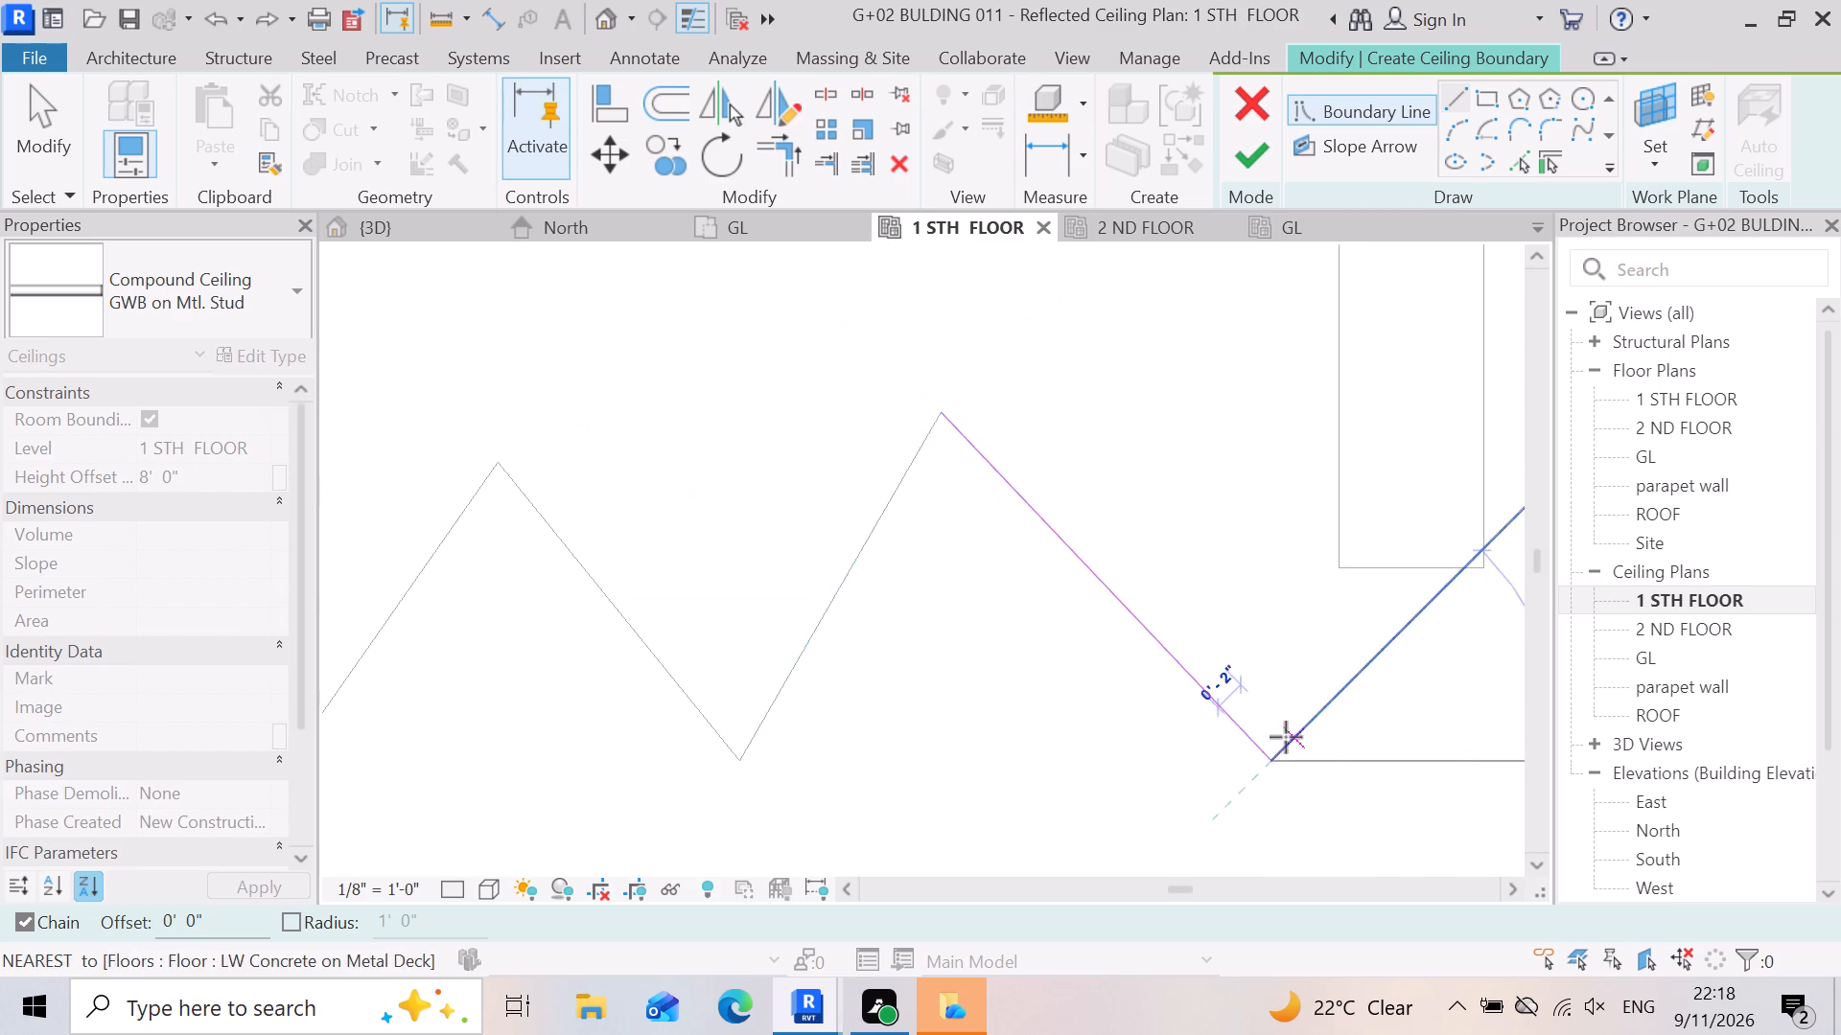
scroll(1273, 752, "down", 5)
scroll(1365, 682, "up", 7)
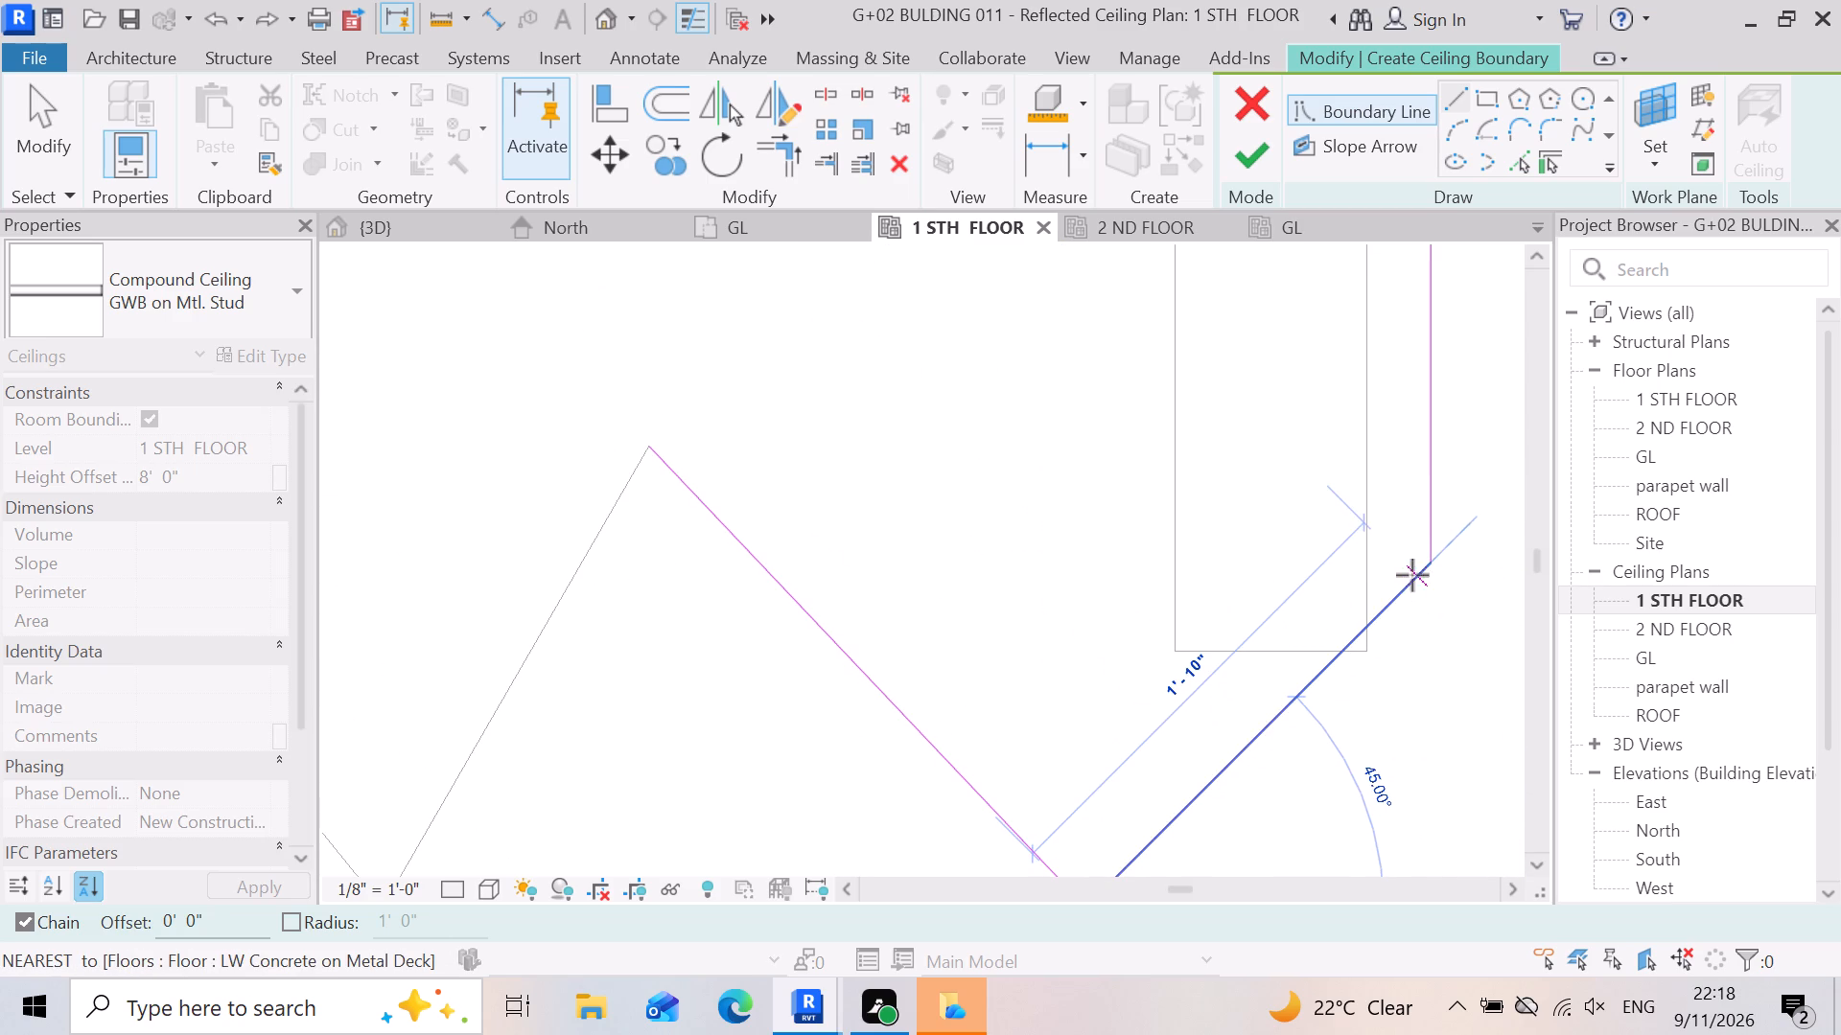
left_click(1429, 563)
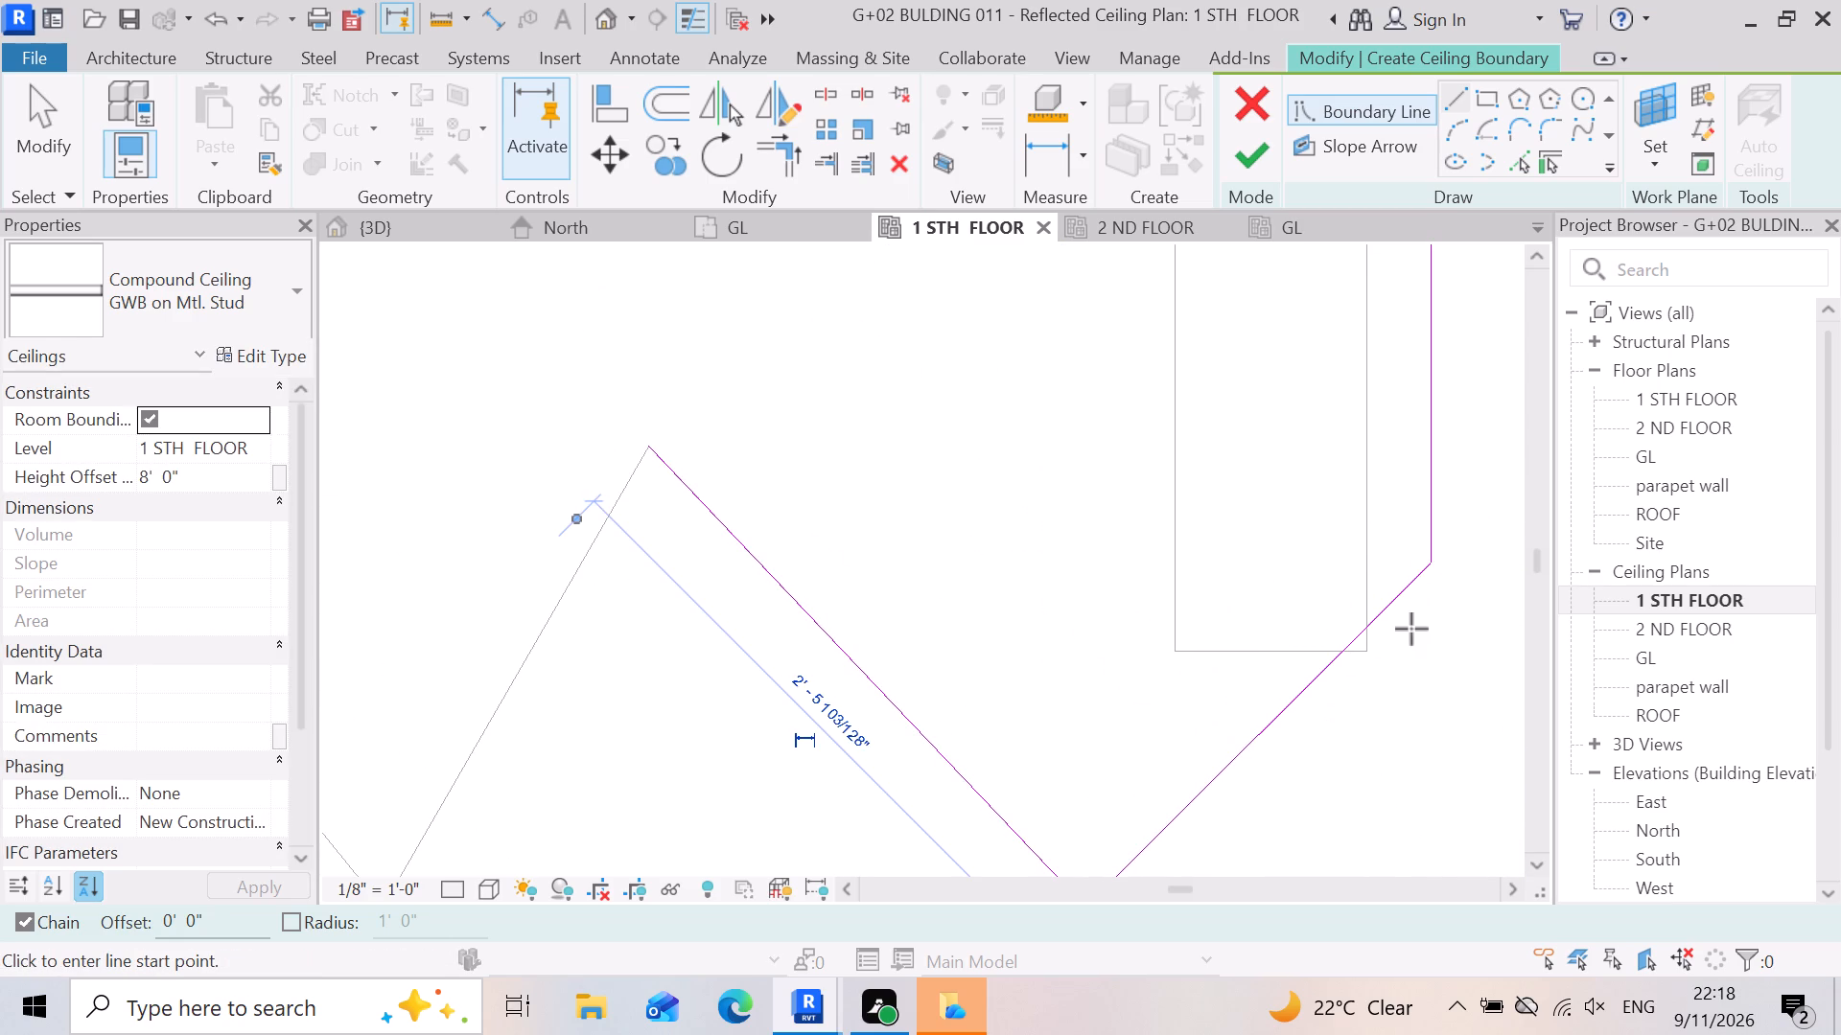
Trace the next two zigzag edges from the first inner peak, about 2'-1" to the outer tip and 1'-11" to the second peak.
scroll(1420, 621, "down", 5)
scroll(1337, 708, "down", 5)
scroll(1116, 795, "up", 3)
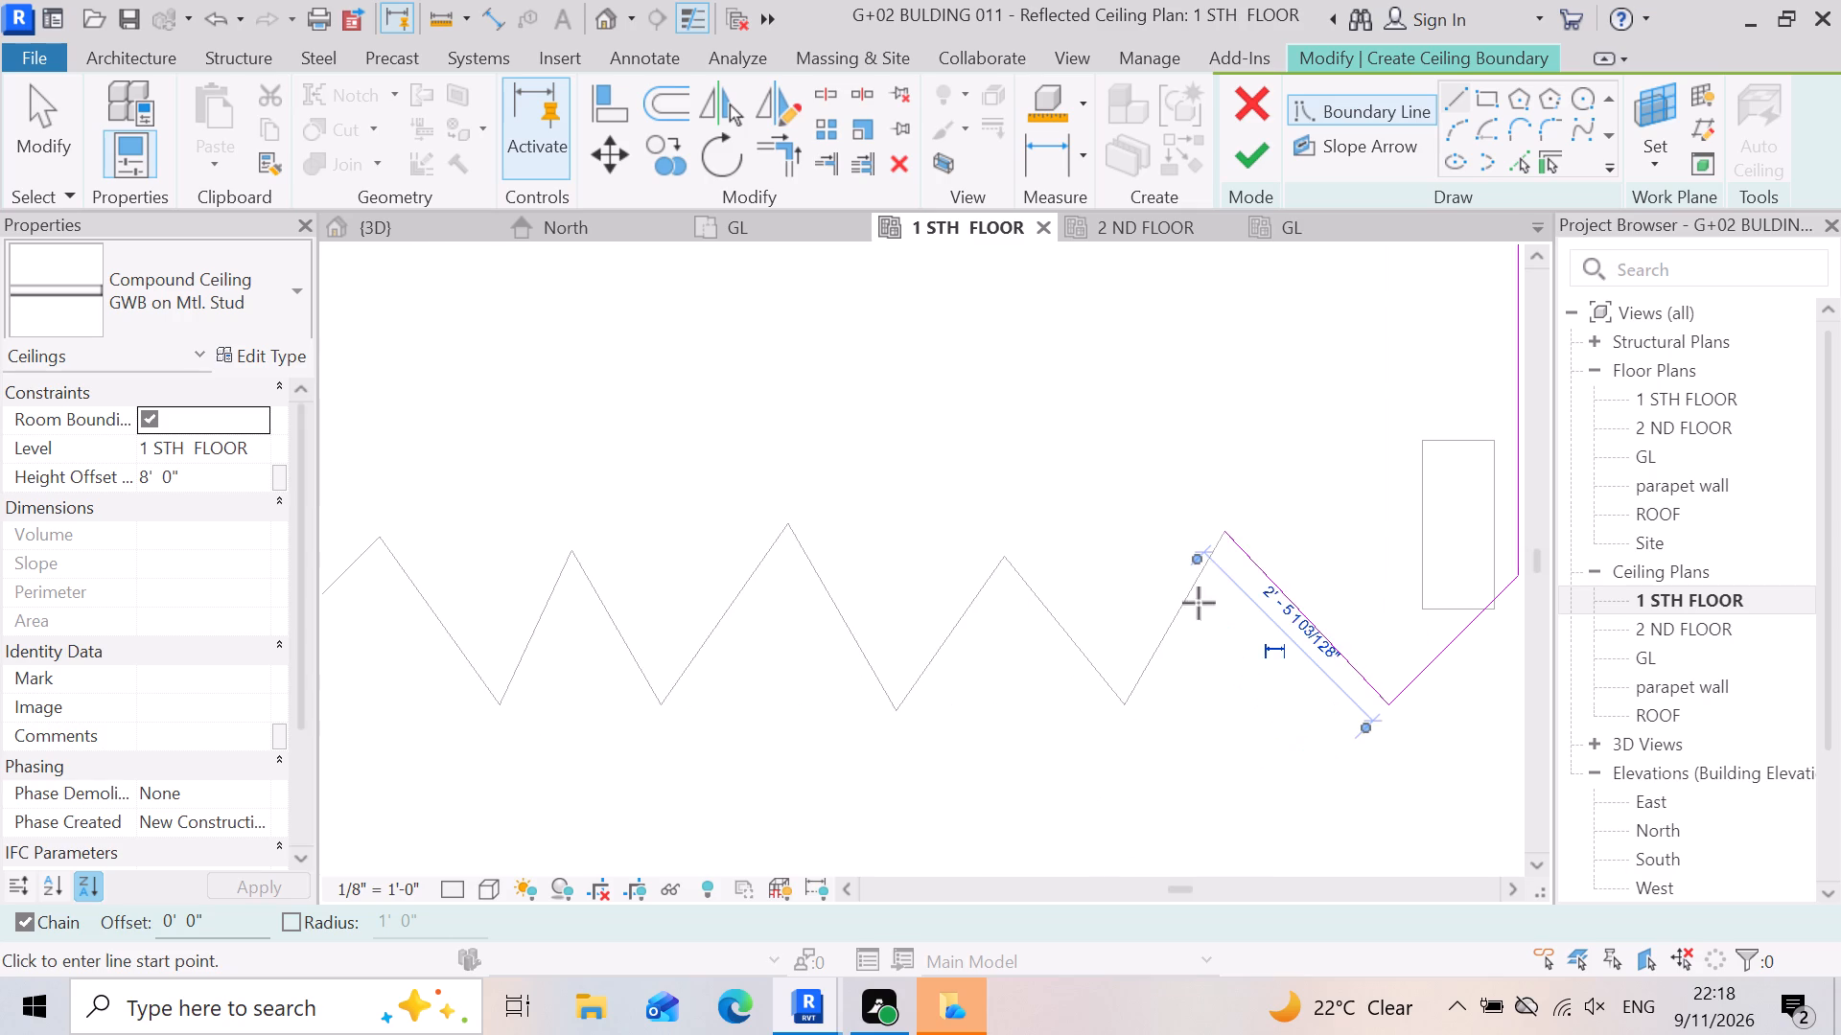
scroll(1221, 570, "up", 7)
left_click(1216, 495)
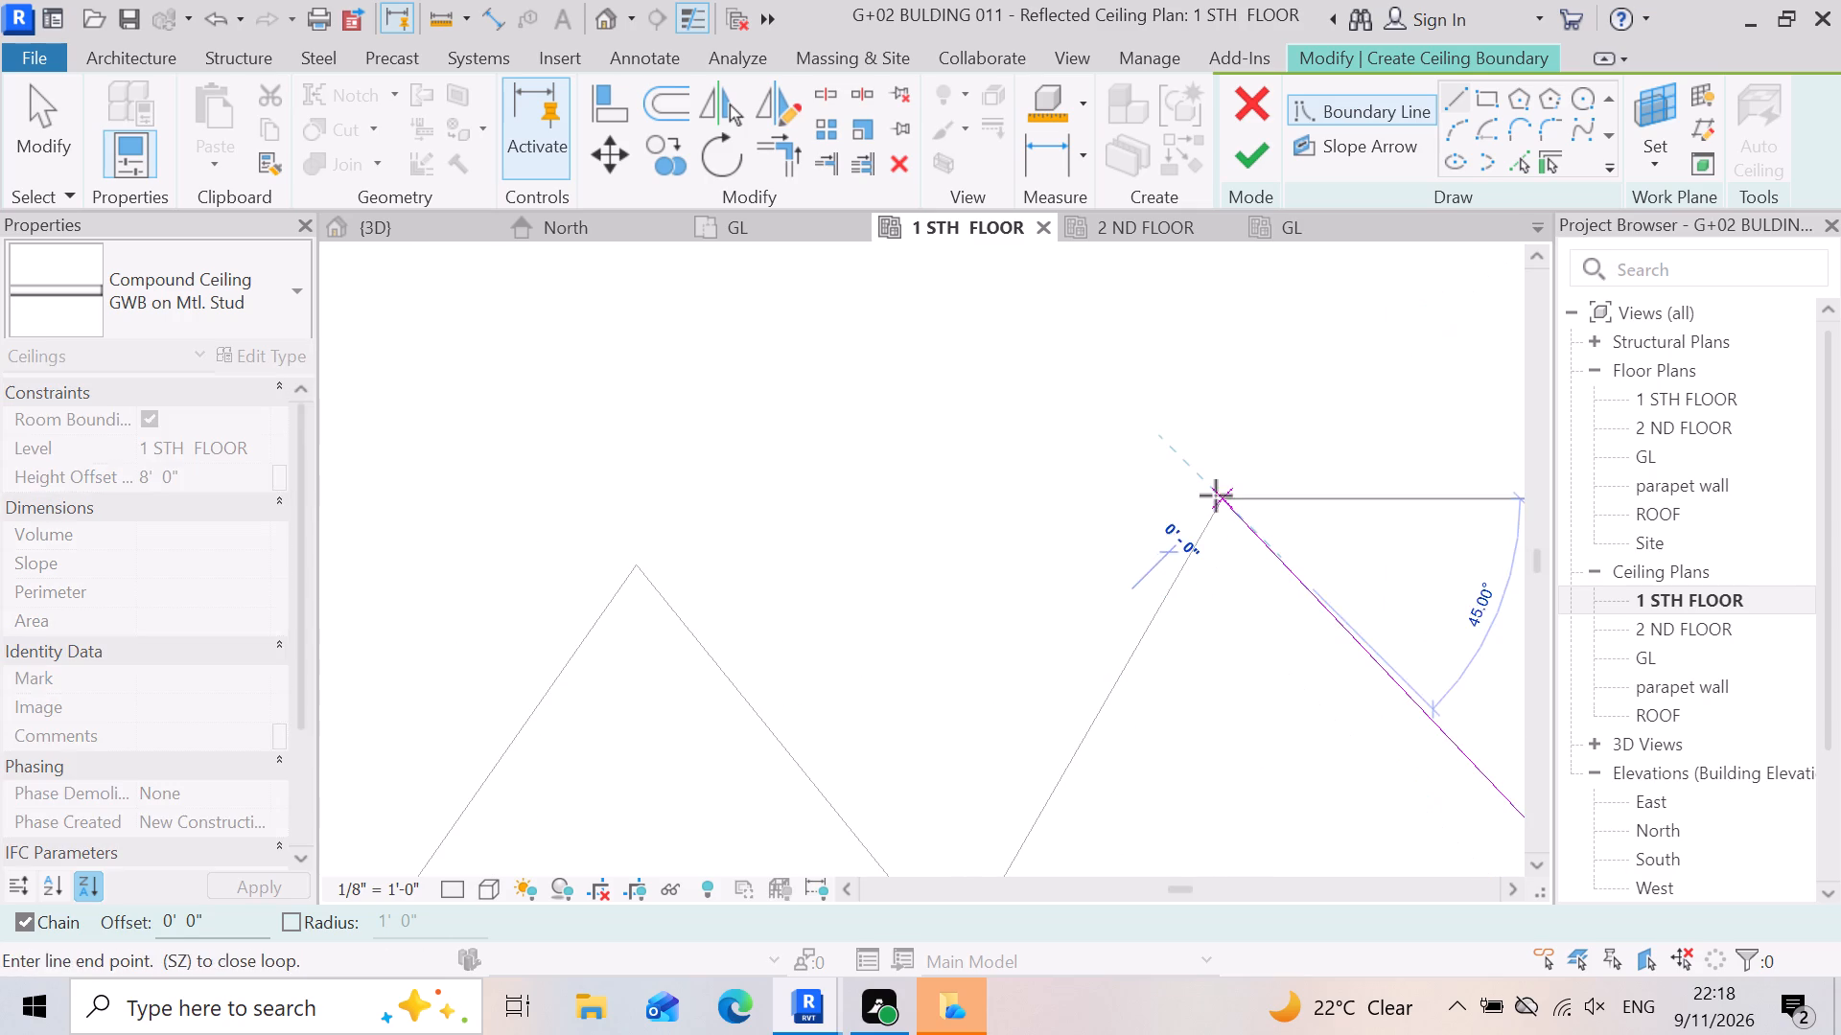
scroll(1218, 502, "down", 6)
scroll(1122, 729, "up", 7)
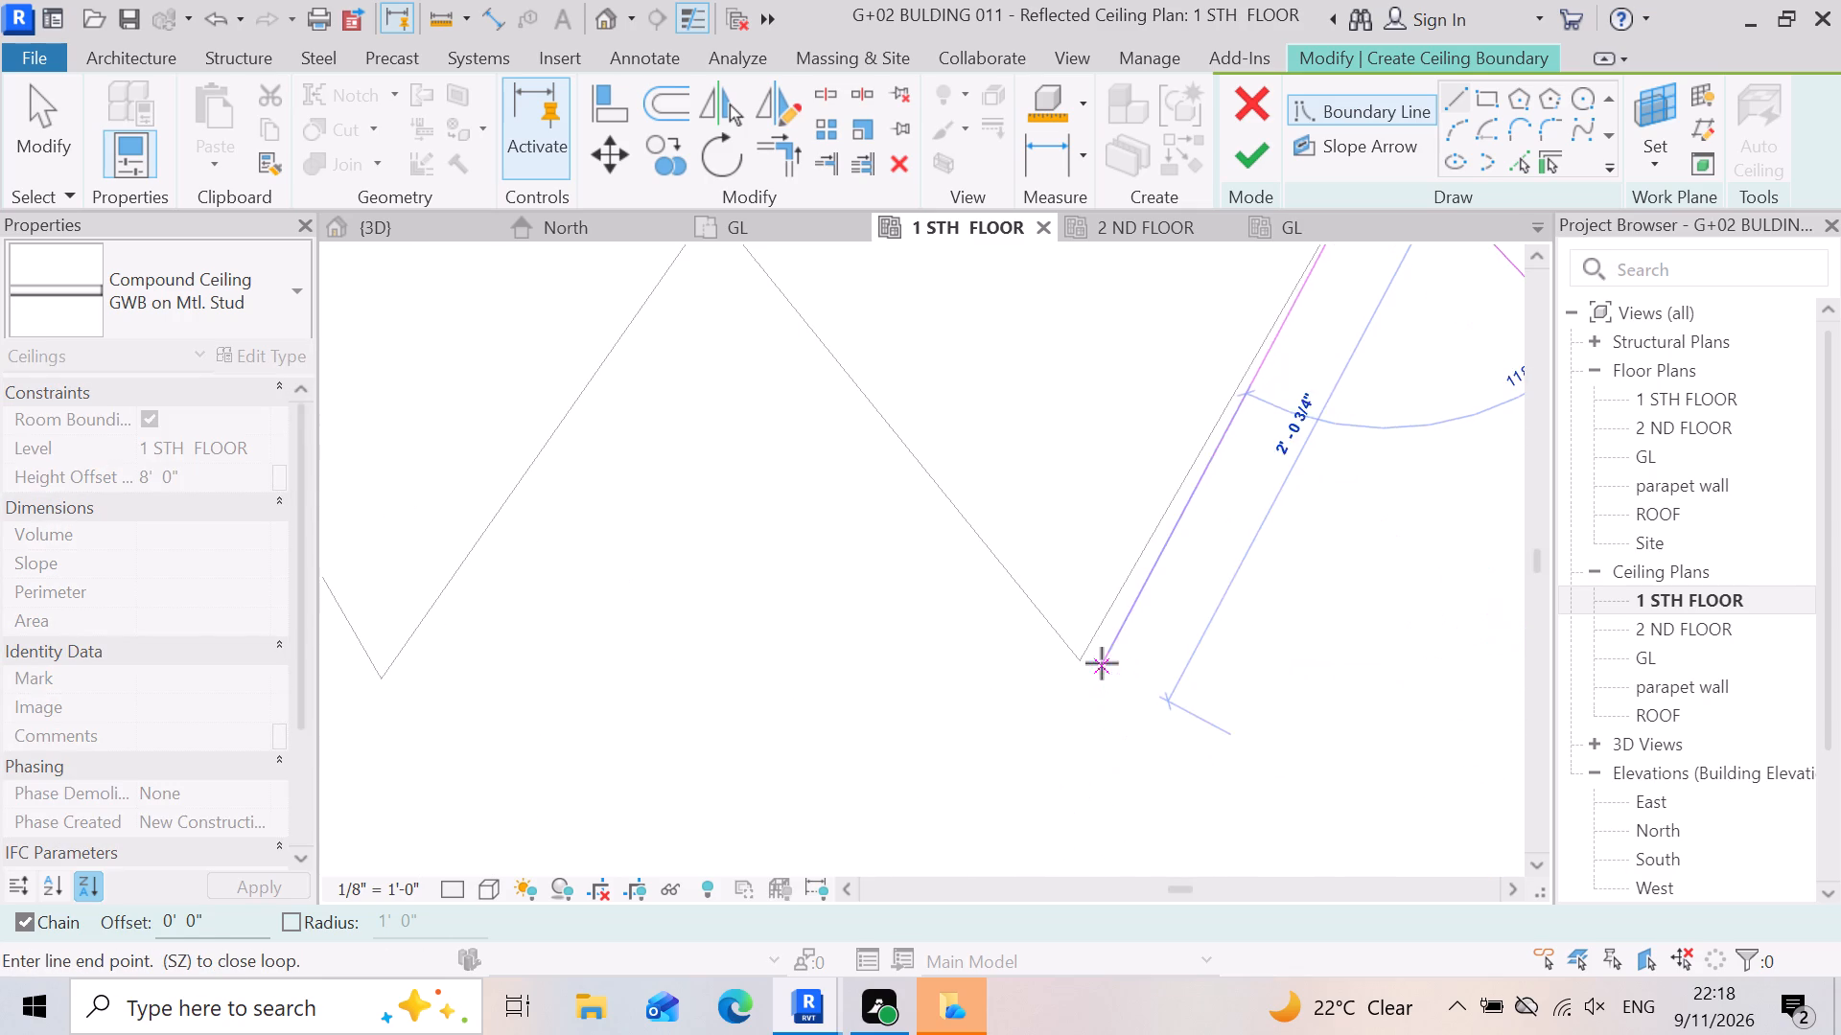
left_click(1085, 670)
scroll(1110, 718, "down", 5)
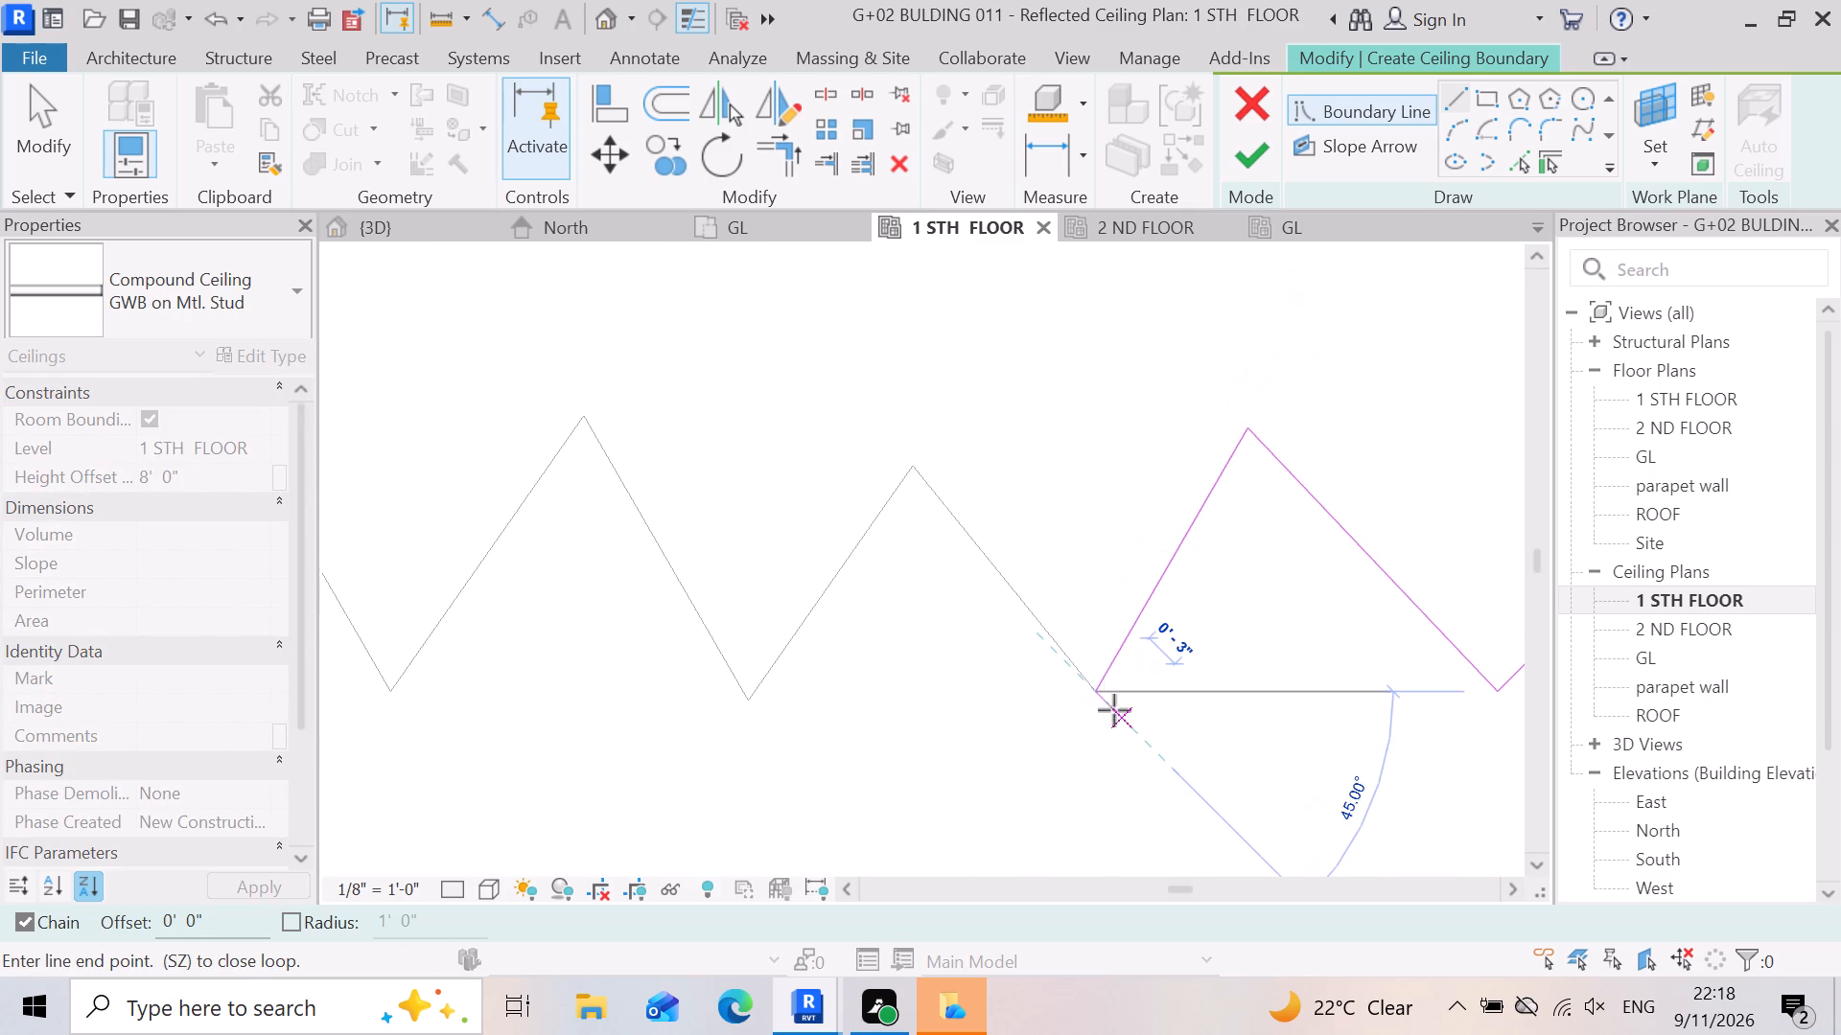
scroll(966, 485, "up", 3)
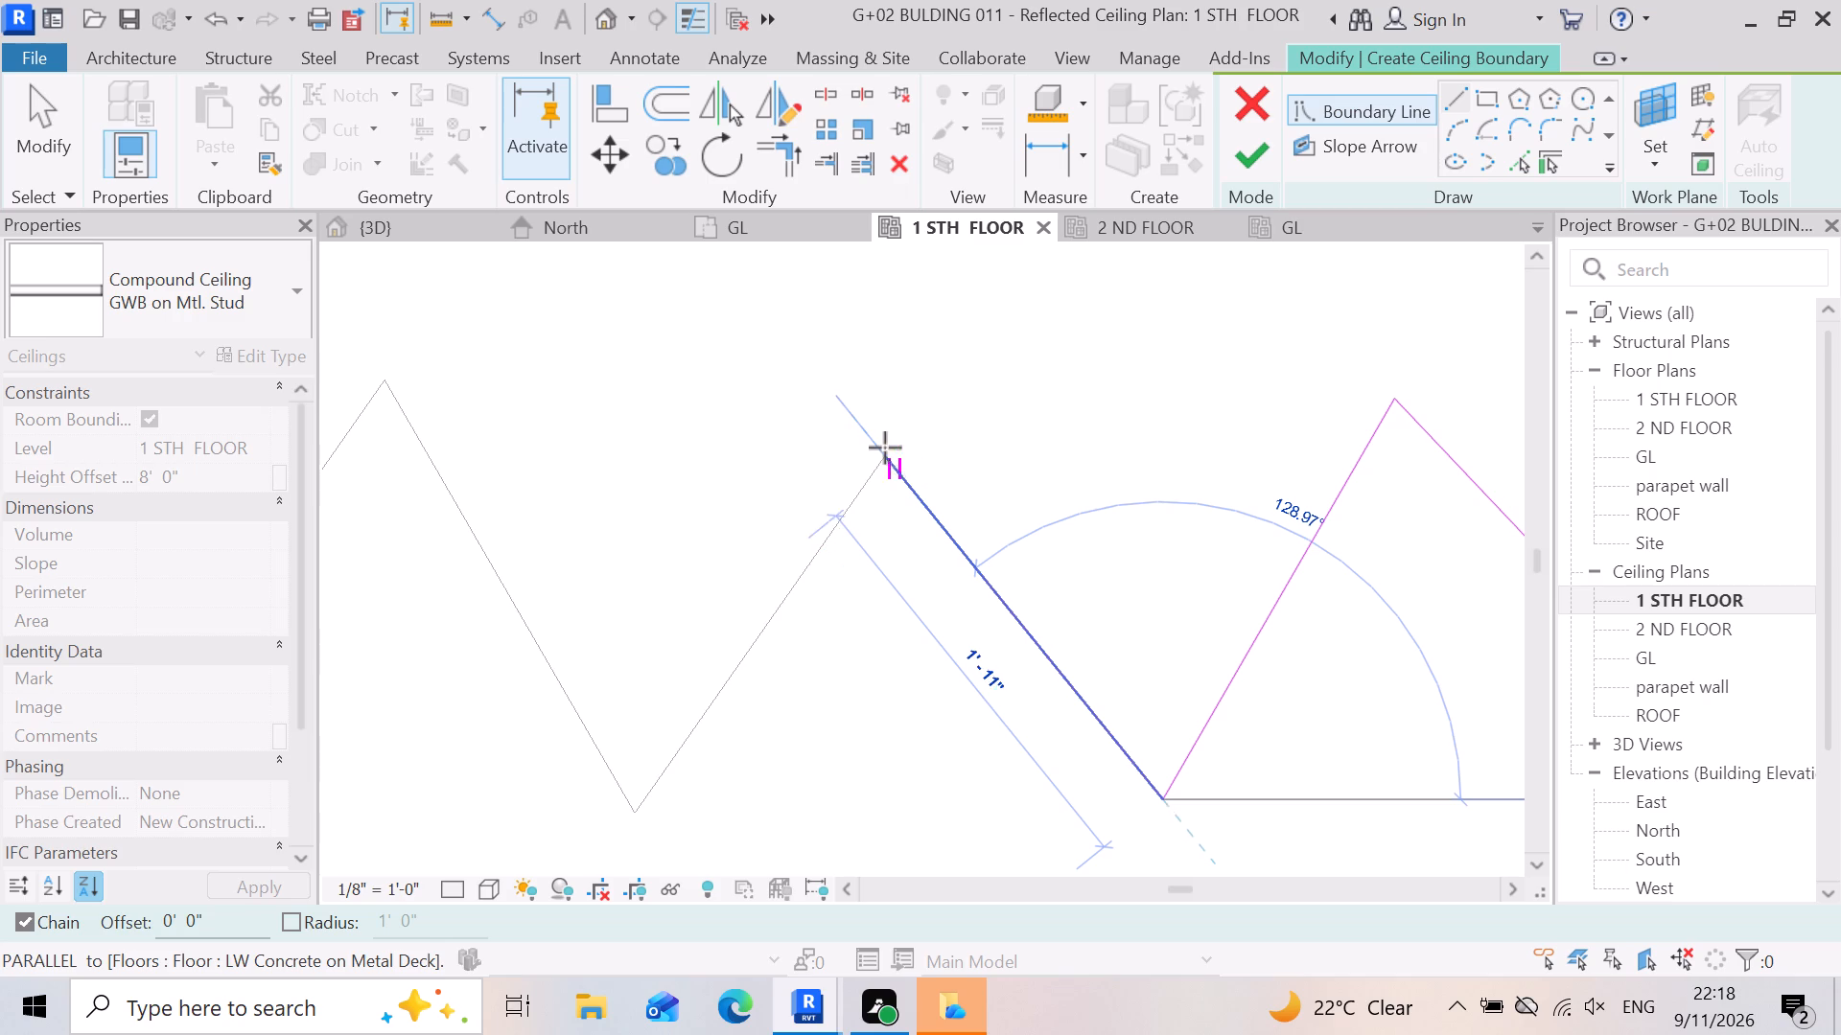
left_click(882, 456)
Trace three more zigzag edges, about 1'-10", 2'-2" and 2'-4" long, ending at the next outer tip of the slab.
scroll(1022, 521, "down", 5)
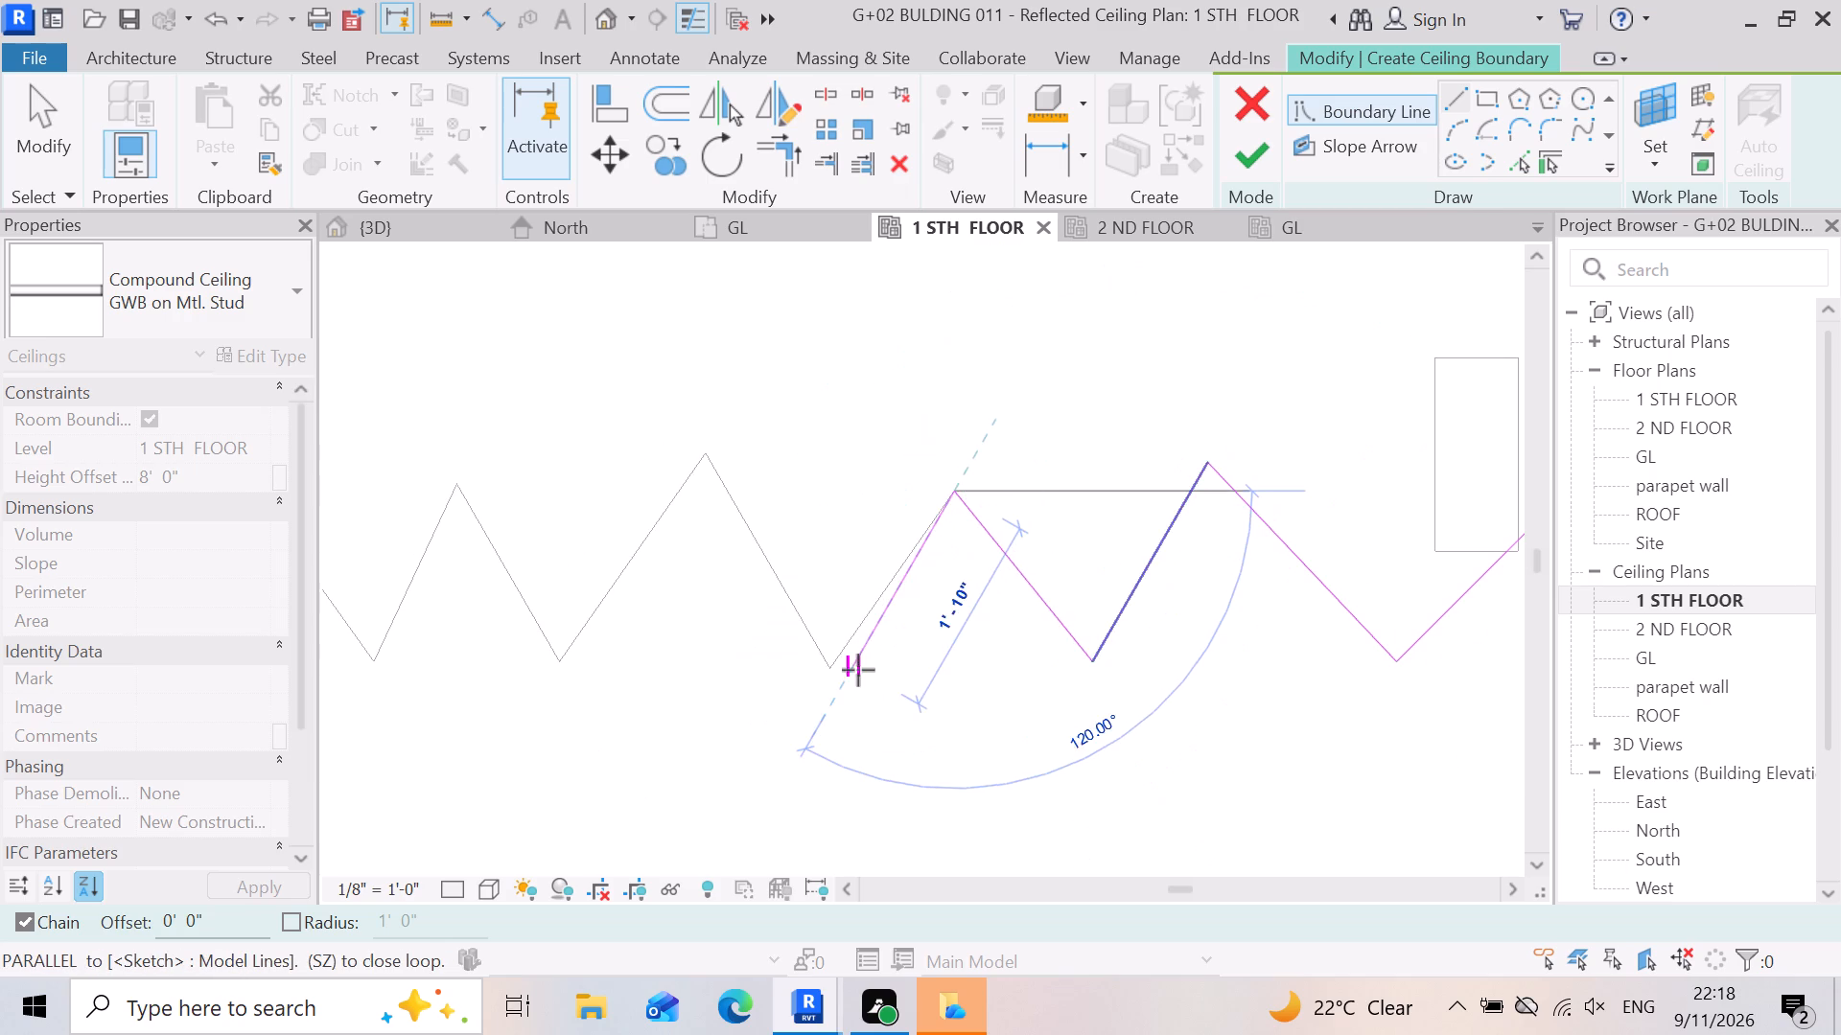
scroll(858, 670, "up", 3)
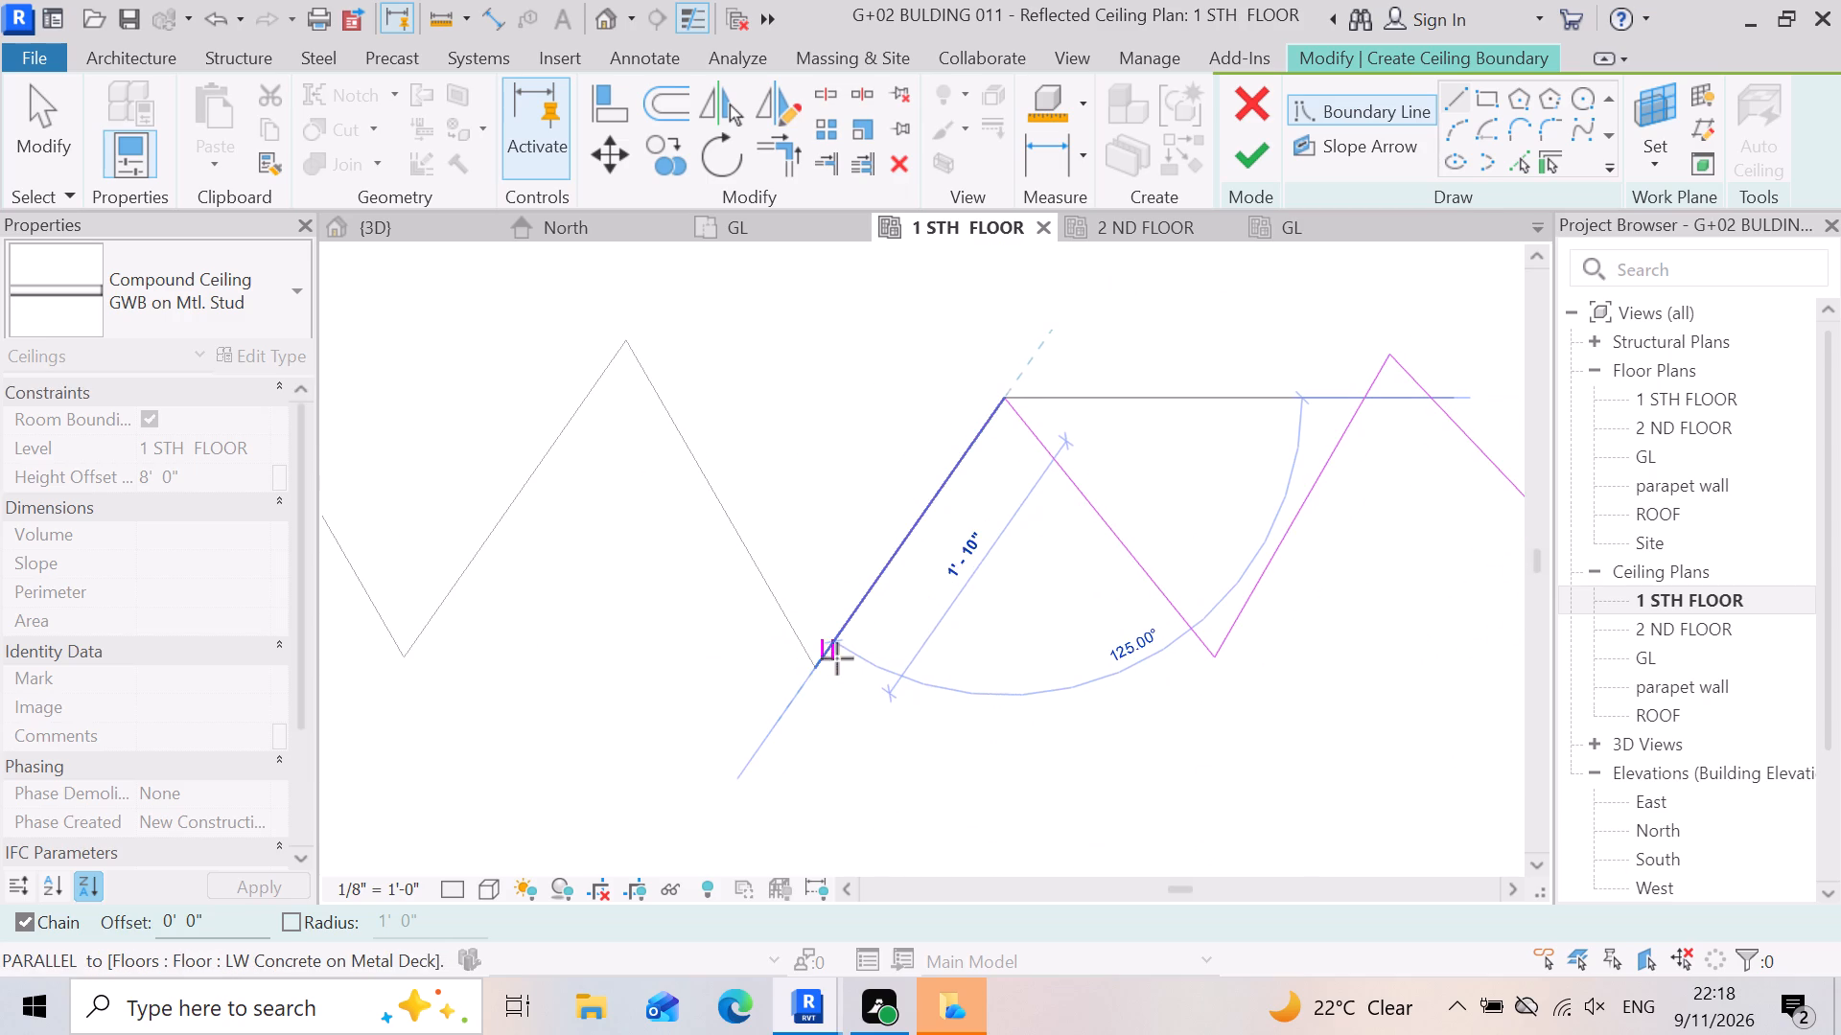
left_click(825, 674)
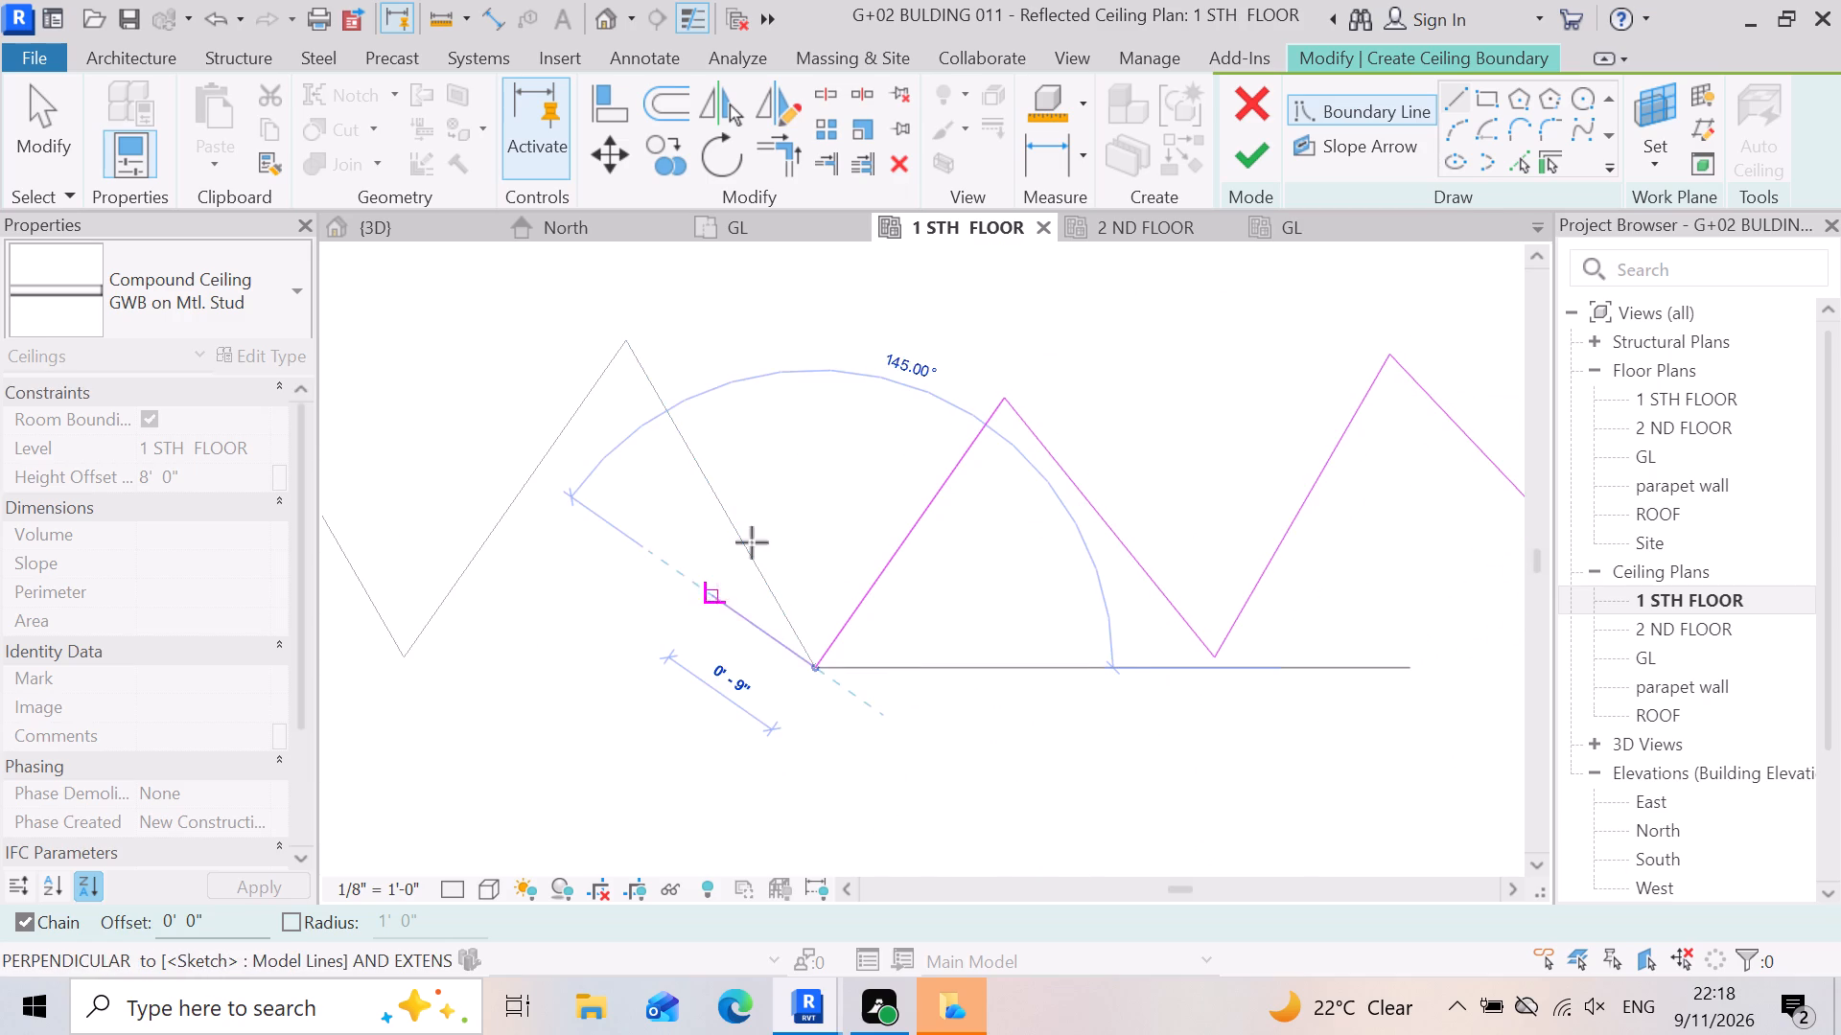
left_click(626, 343)
scroll(697, 396, "down", 6)
scroll(567, 499, "up", 3)
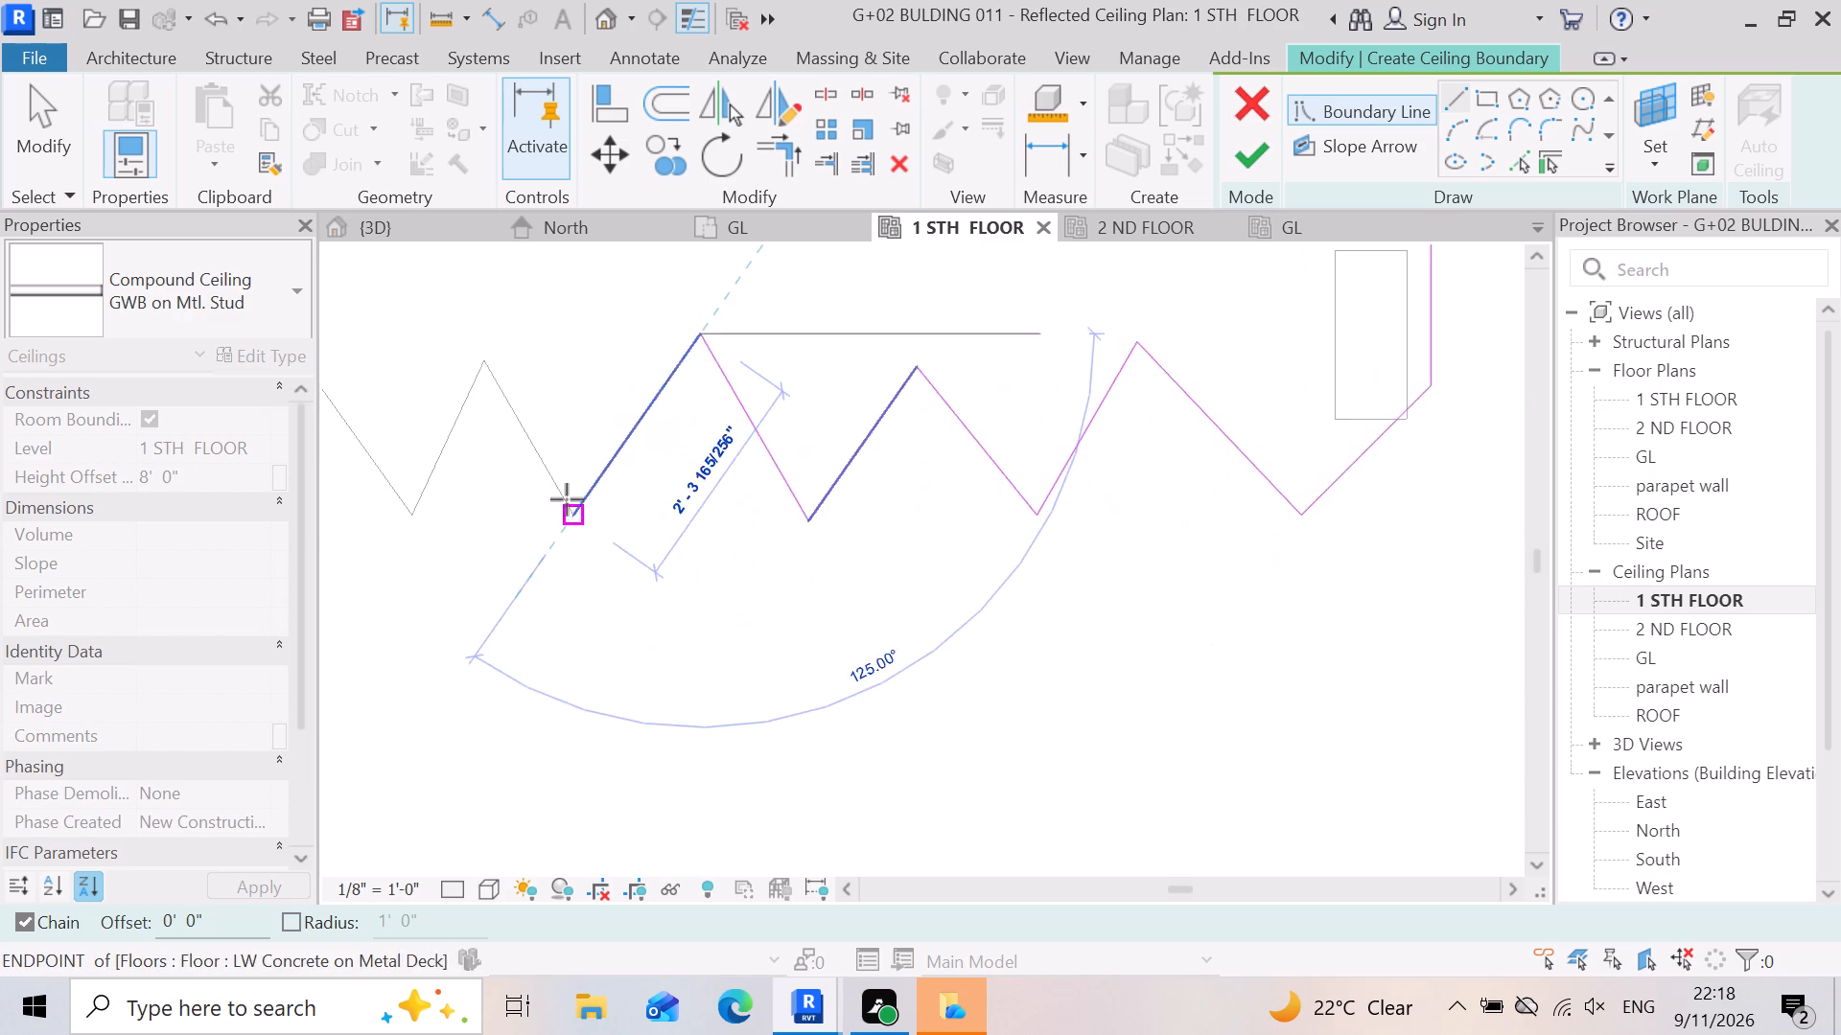
scroll(567, 499, "up", 7)
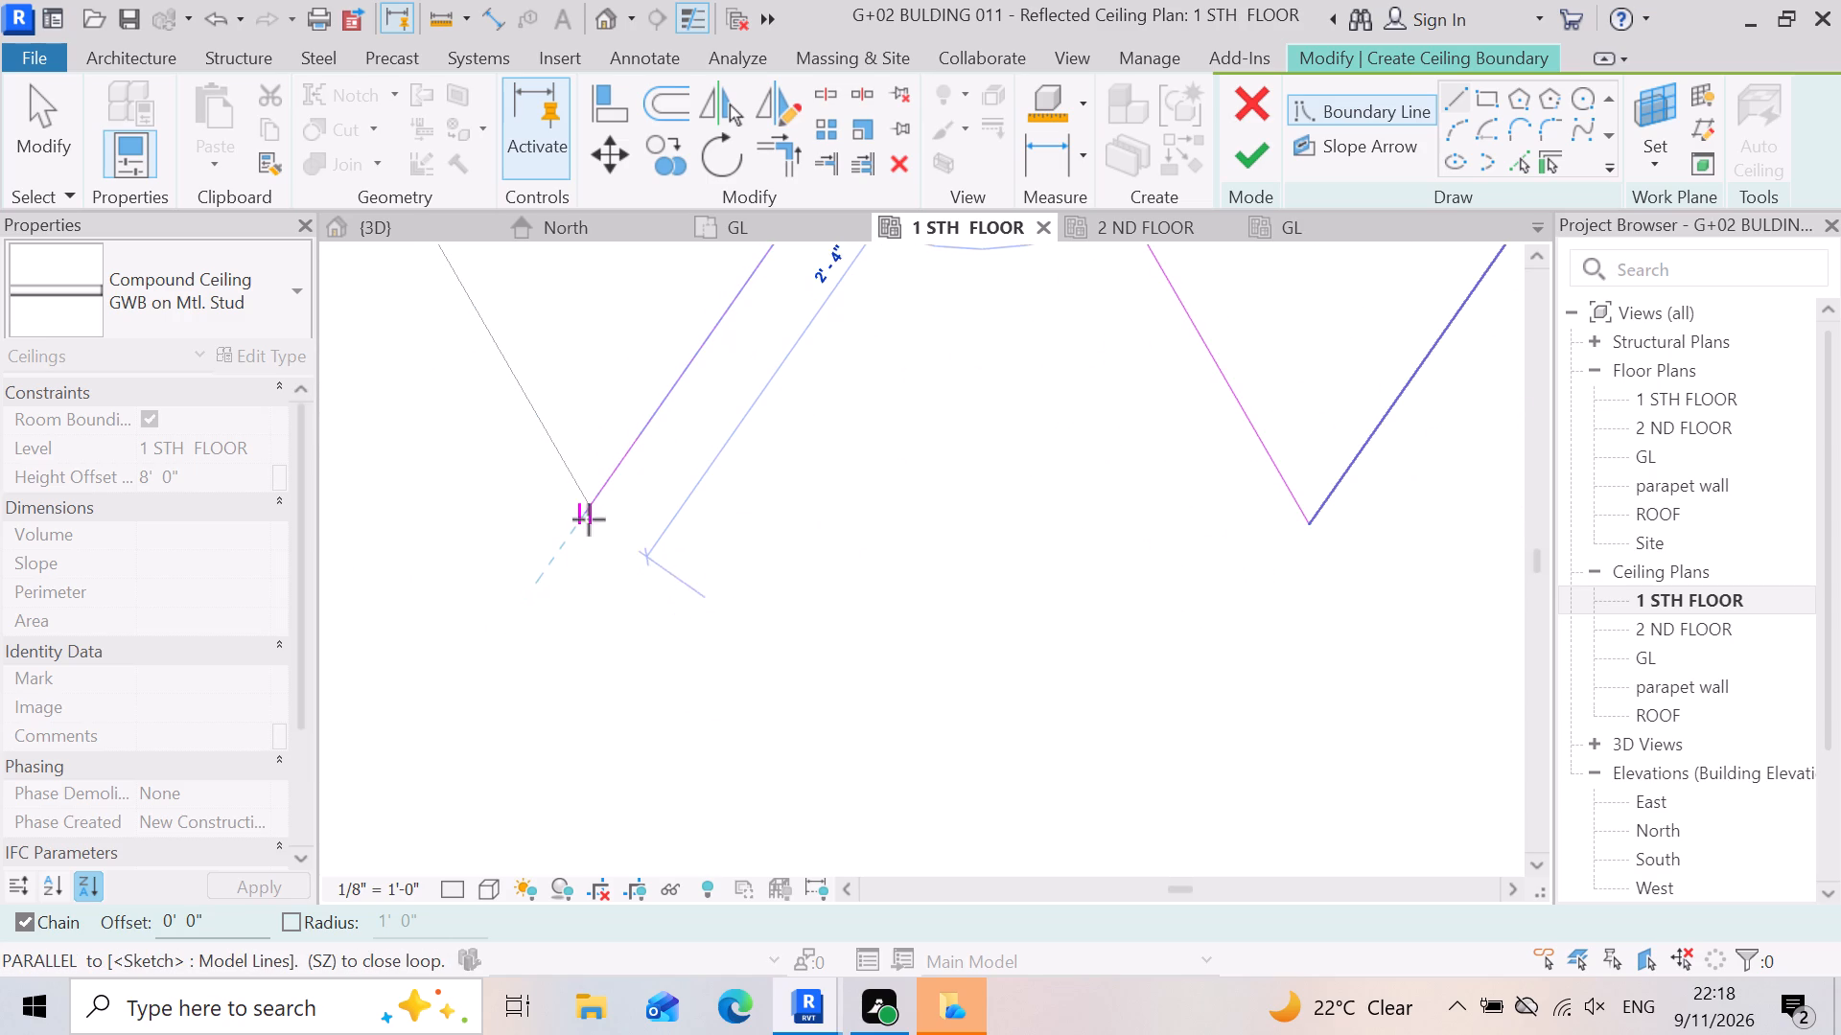
left_click(593, 512)
scroll(674, 565, "down", 9)
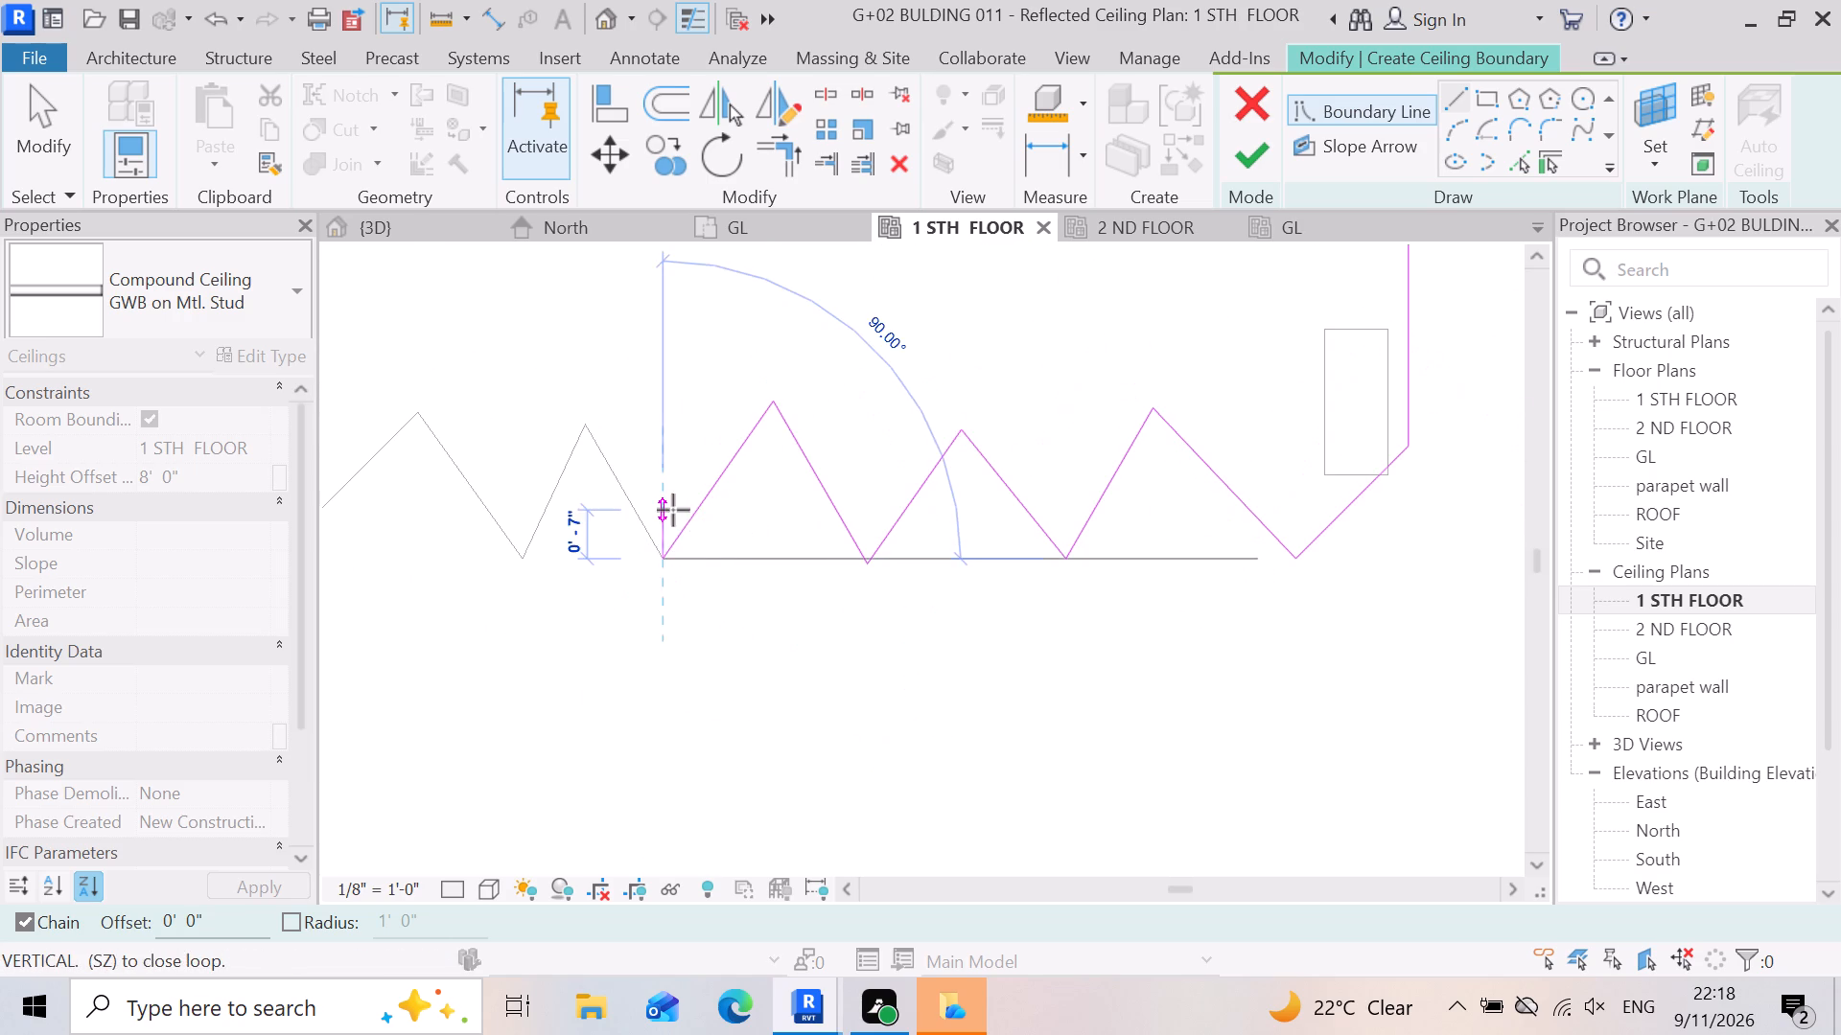
Trace three more zigzag edges, about 1'-10", 1'-9" and 2'-2" long, ending at the last inner peak of the slab.
scroll(637, 481, "up", 6)
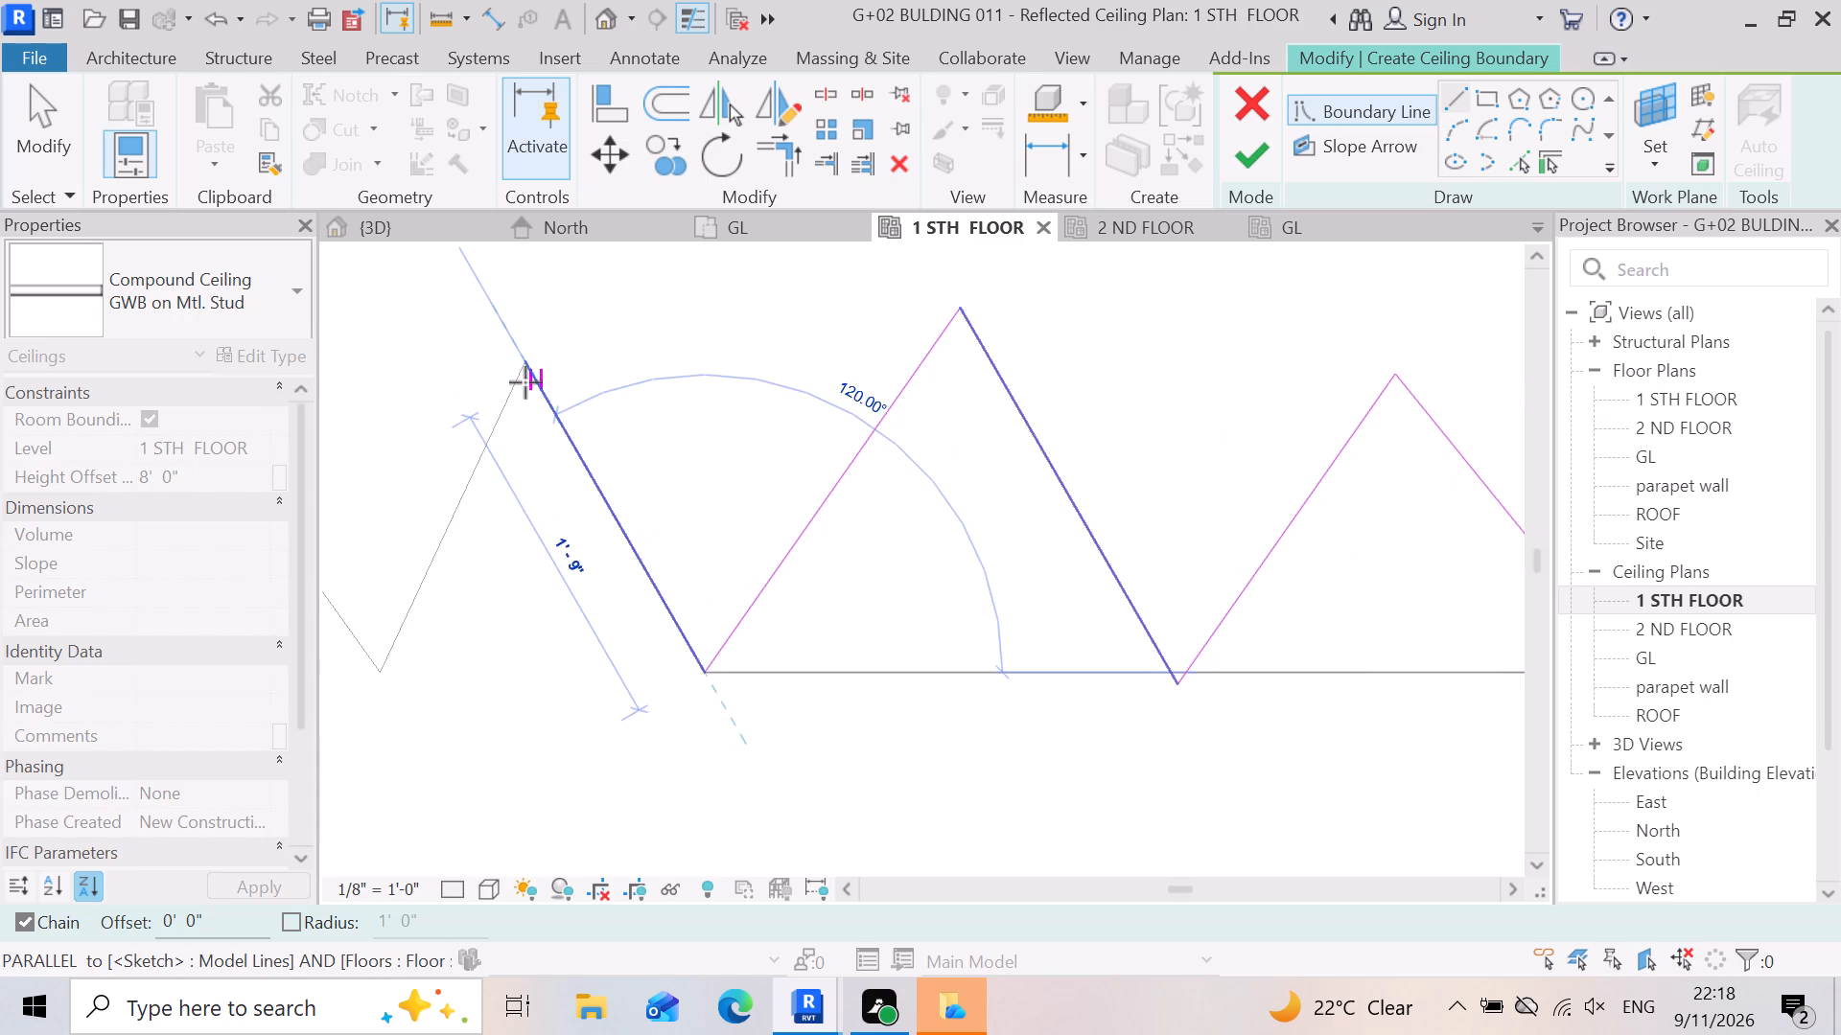
scroll(525, 382, "up", 4)
left_click(515, 349)
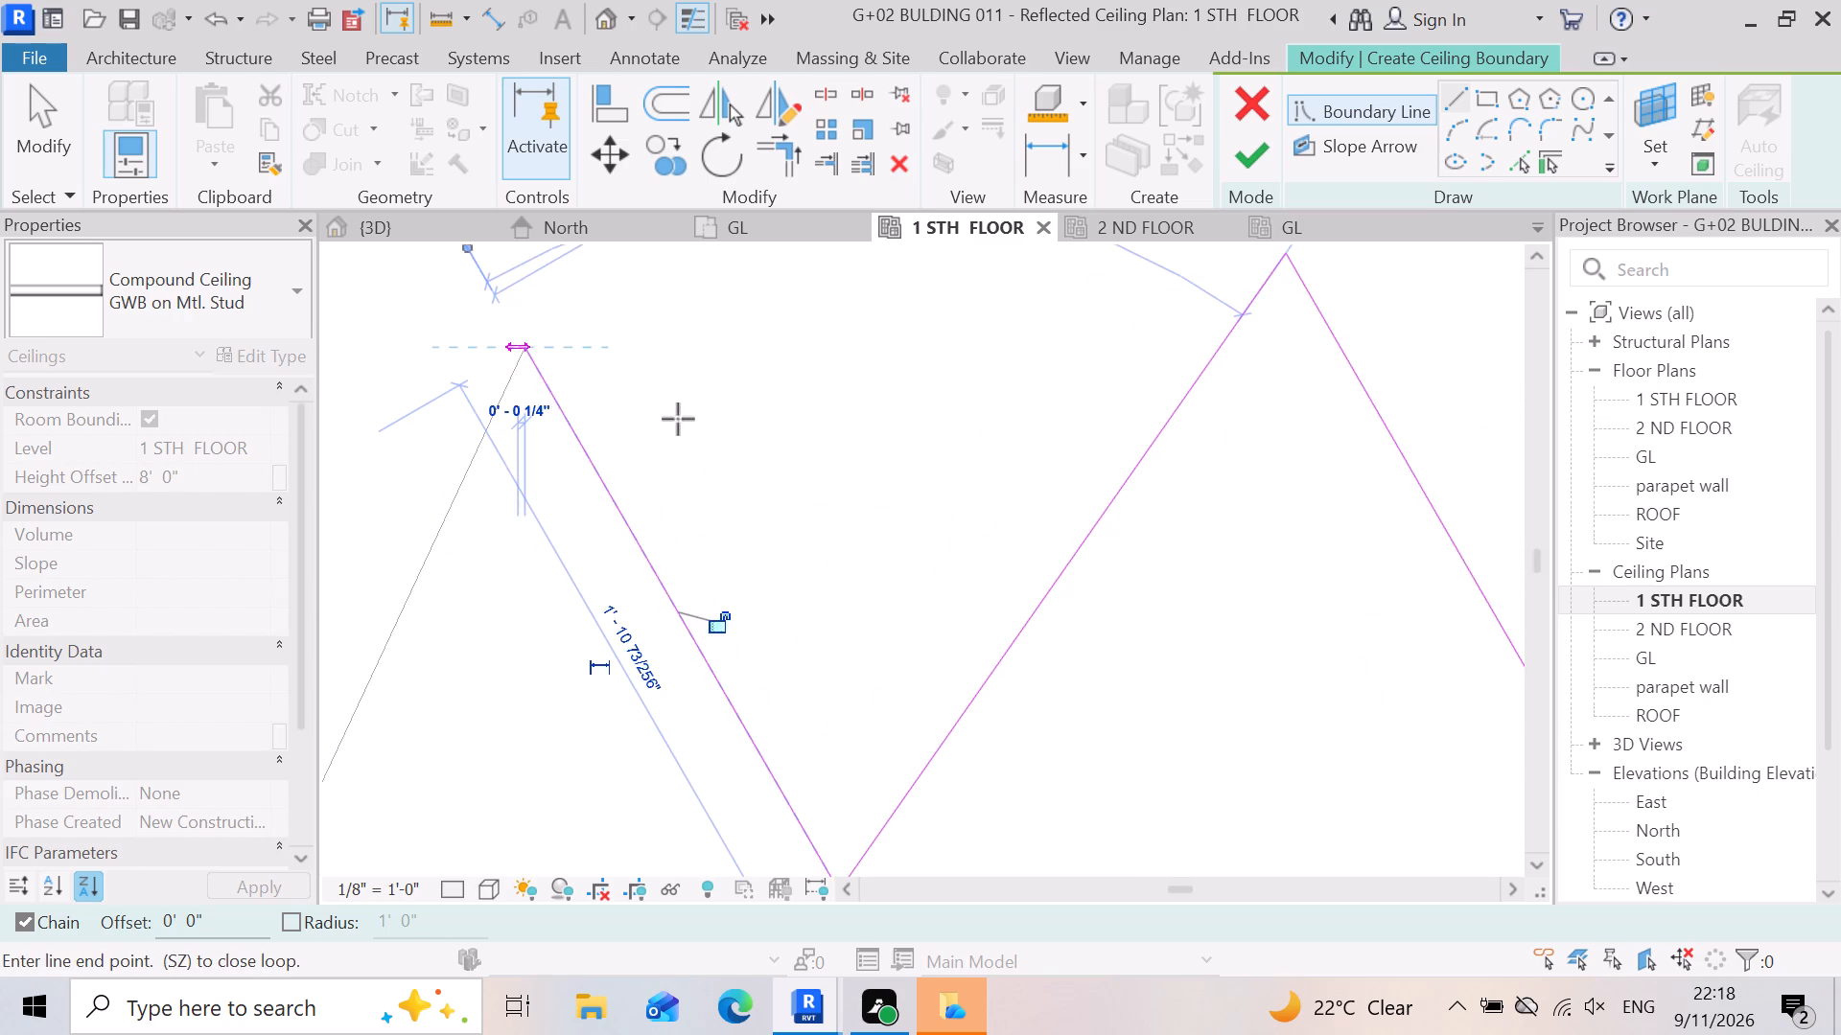
scroll(682, 423, "down", 8)
scroll(568, 559, "up", 2)
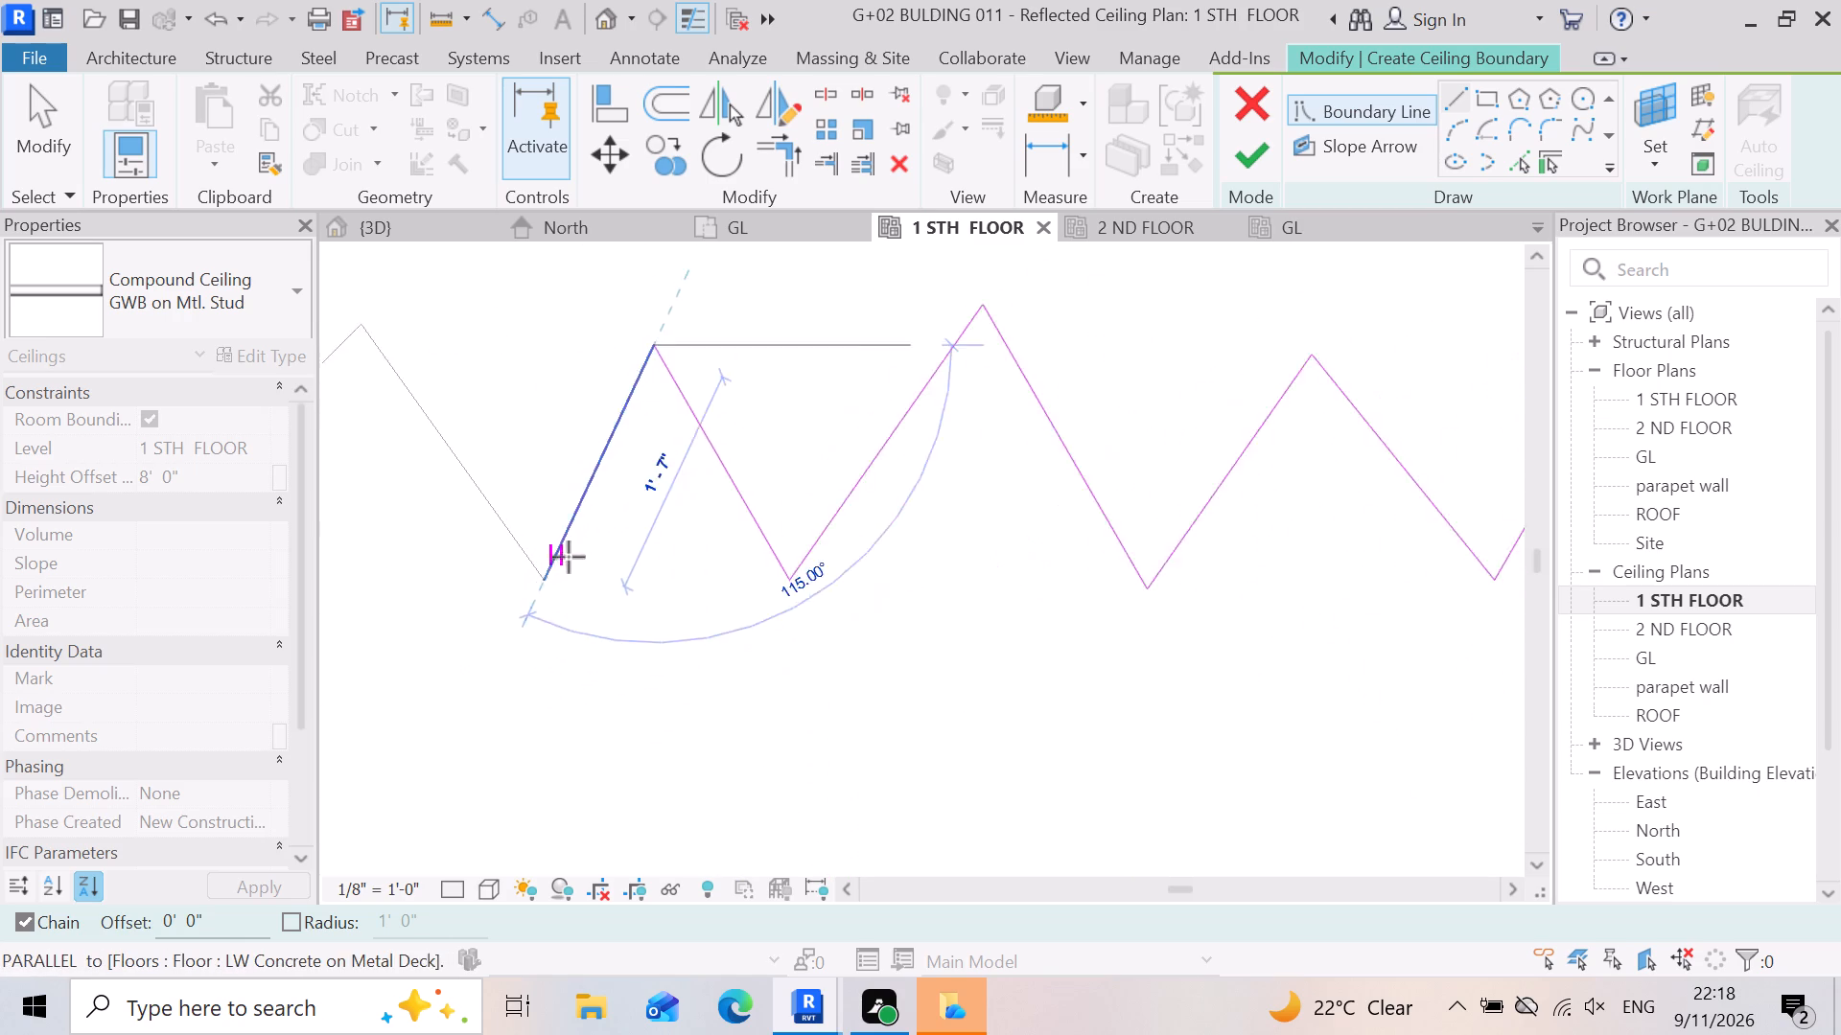
scroll(569, 557, "up", 3)
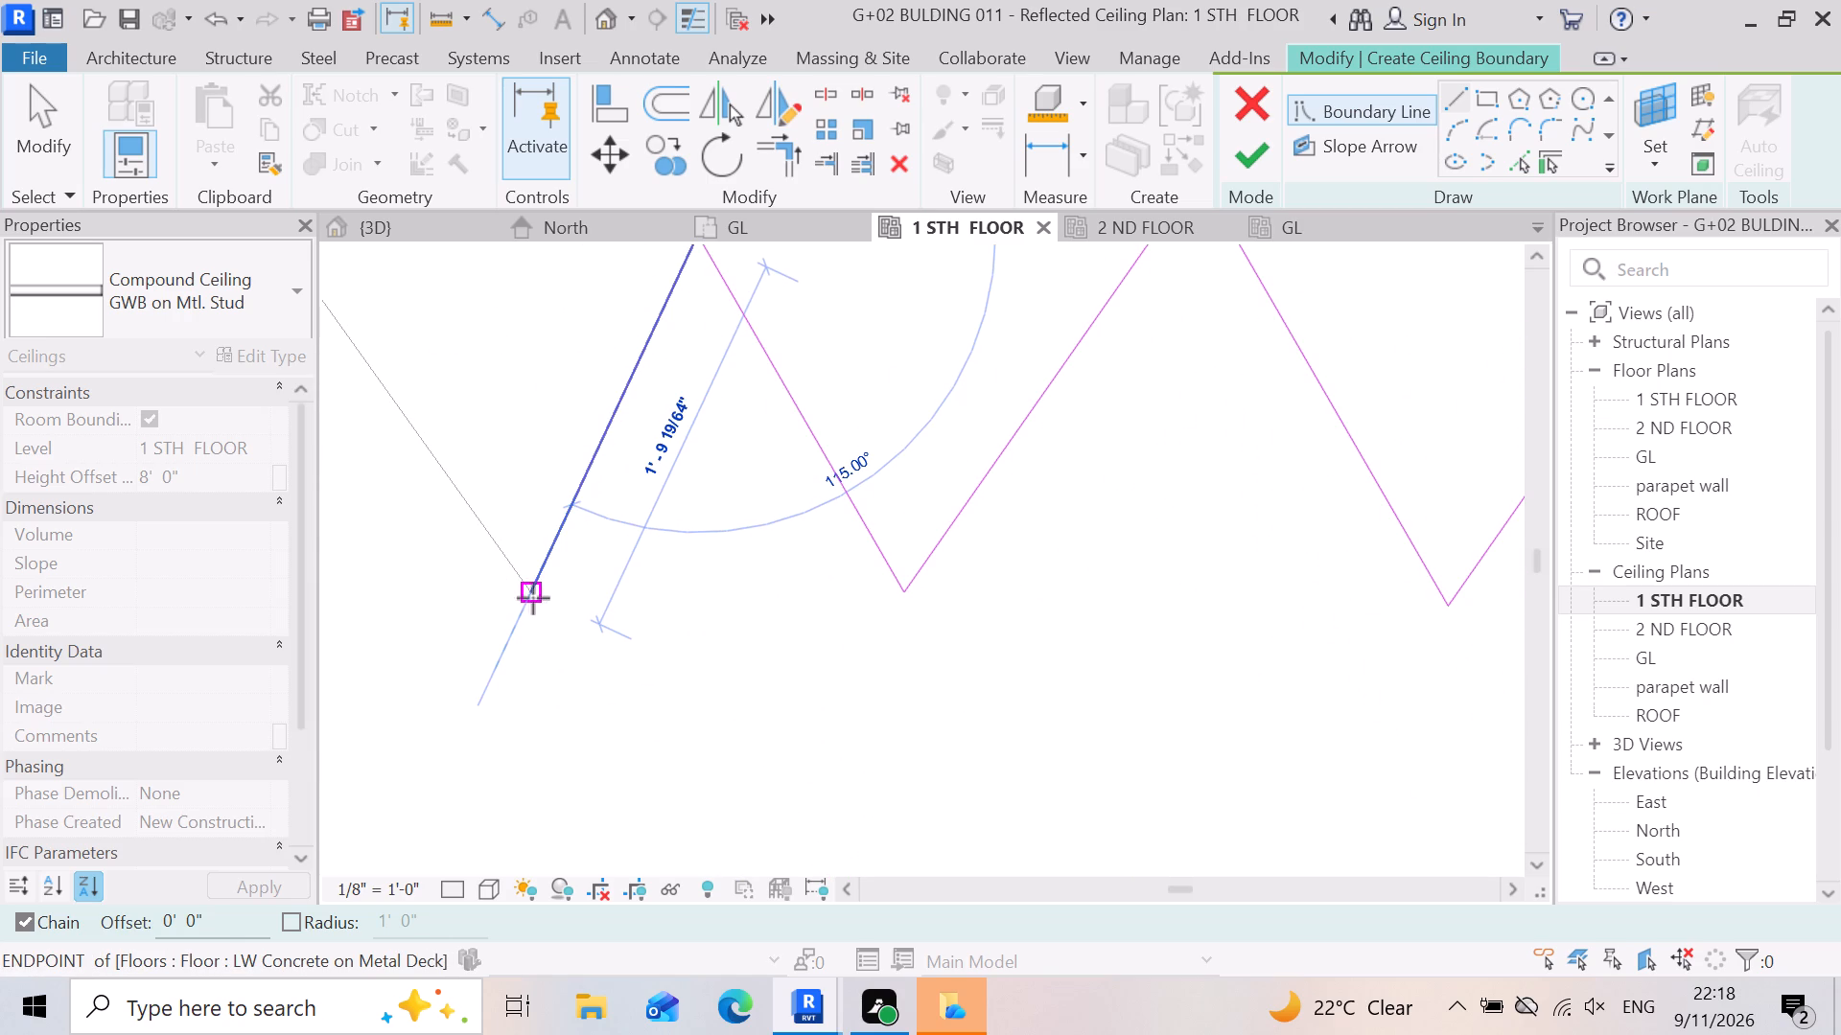
left_click(531, 599)
scroll(604, 619, "down", 5)
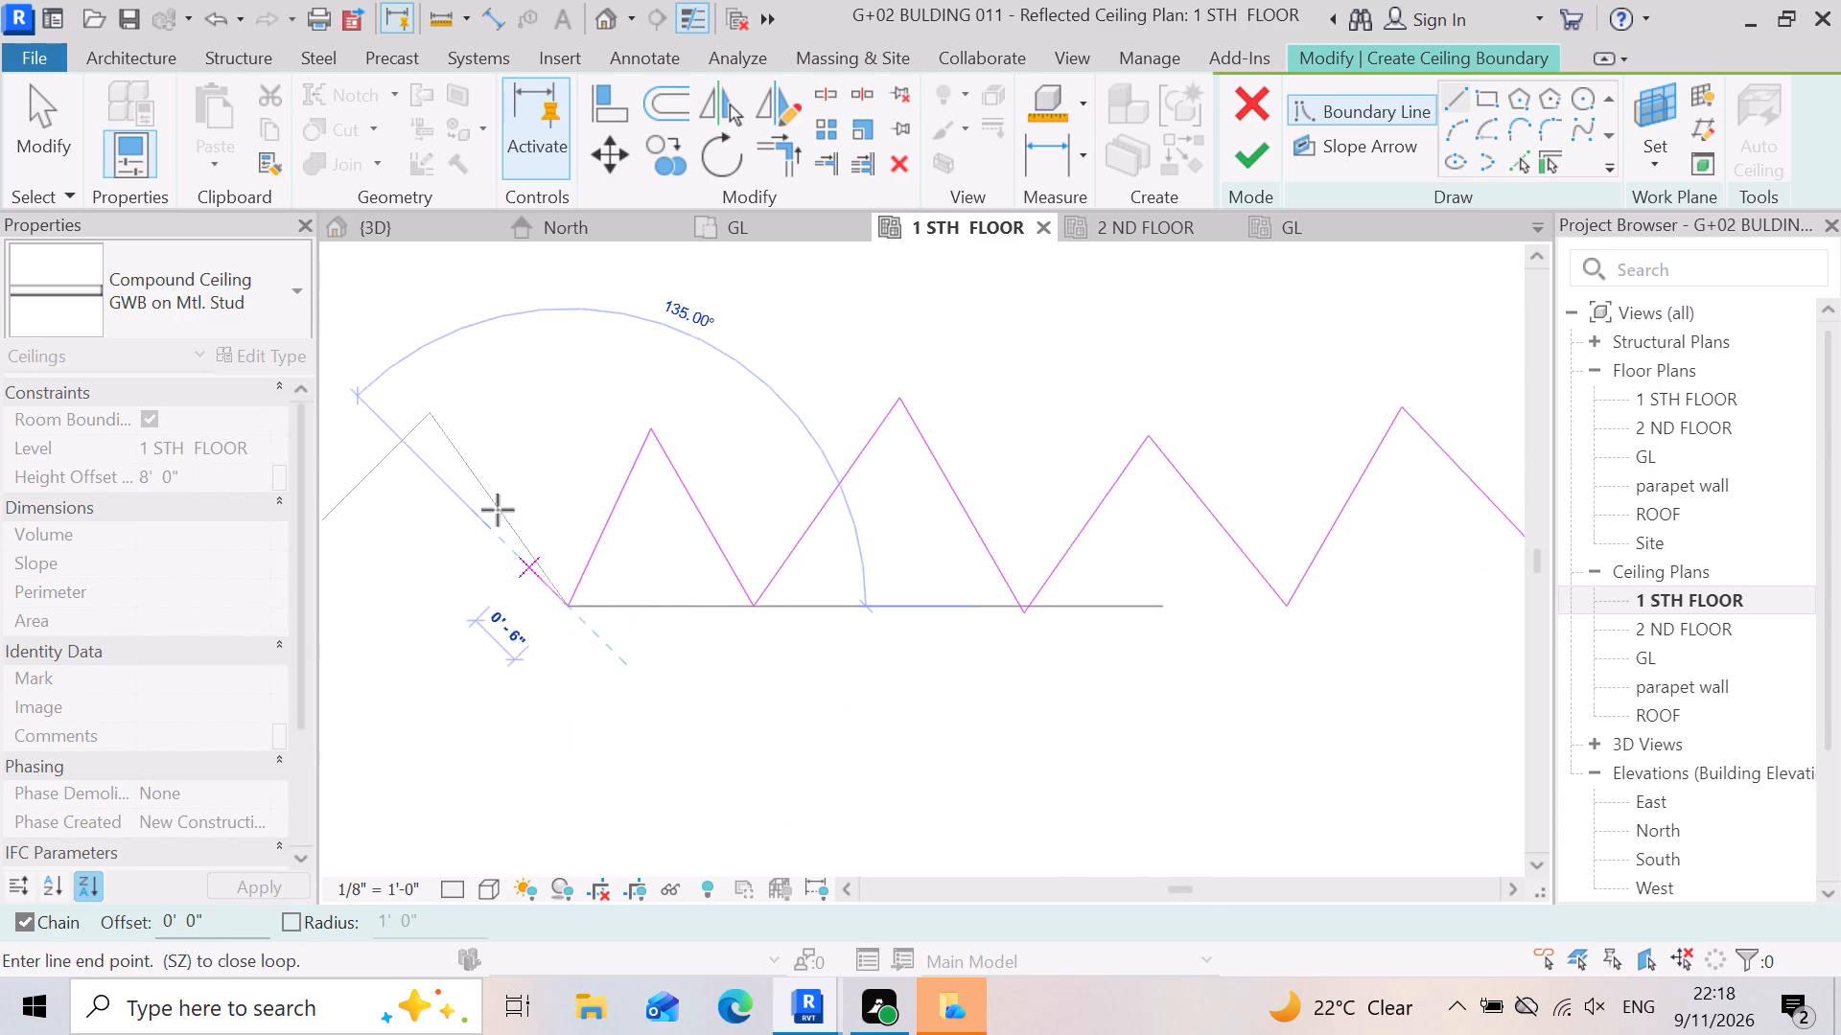
scroll(466, 478, "up", 2)
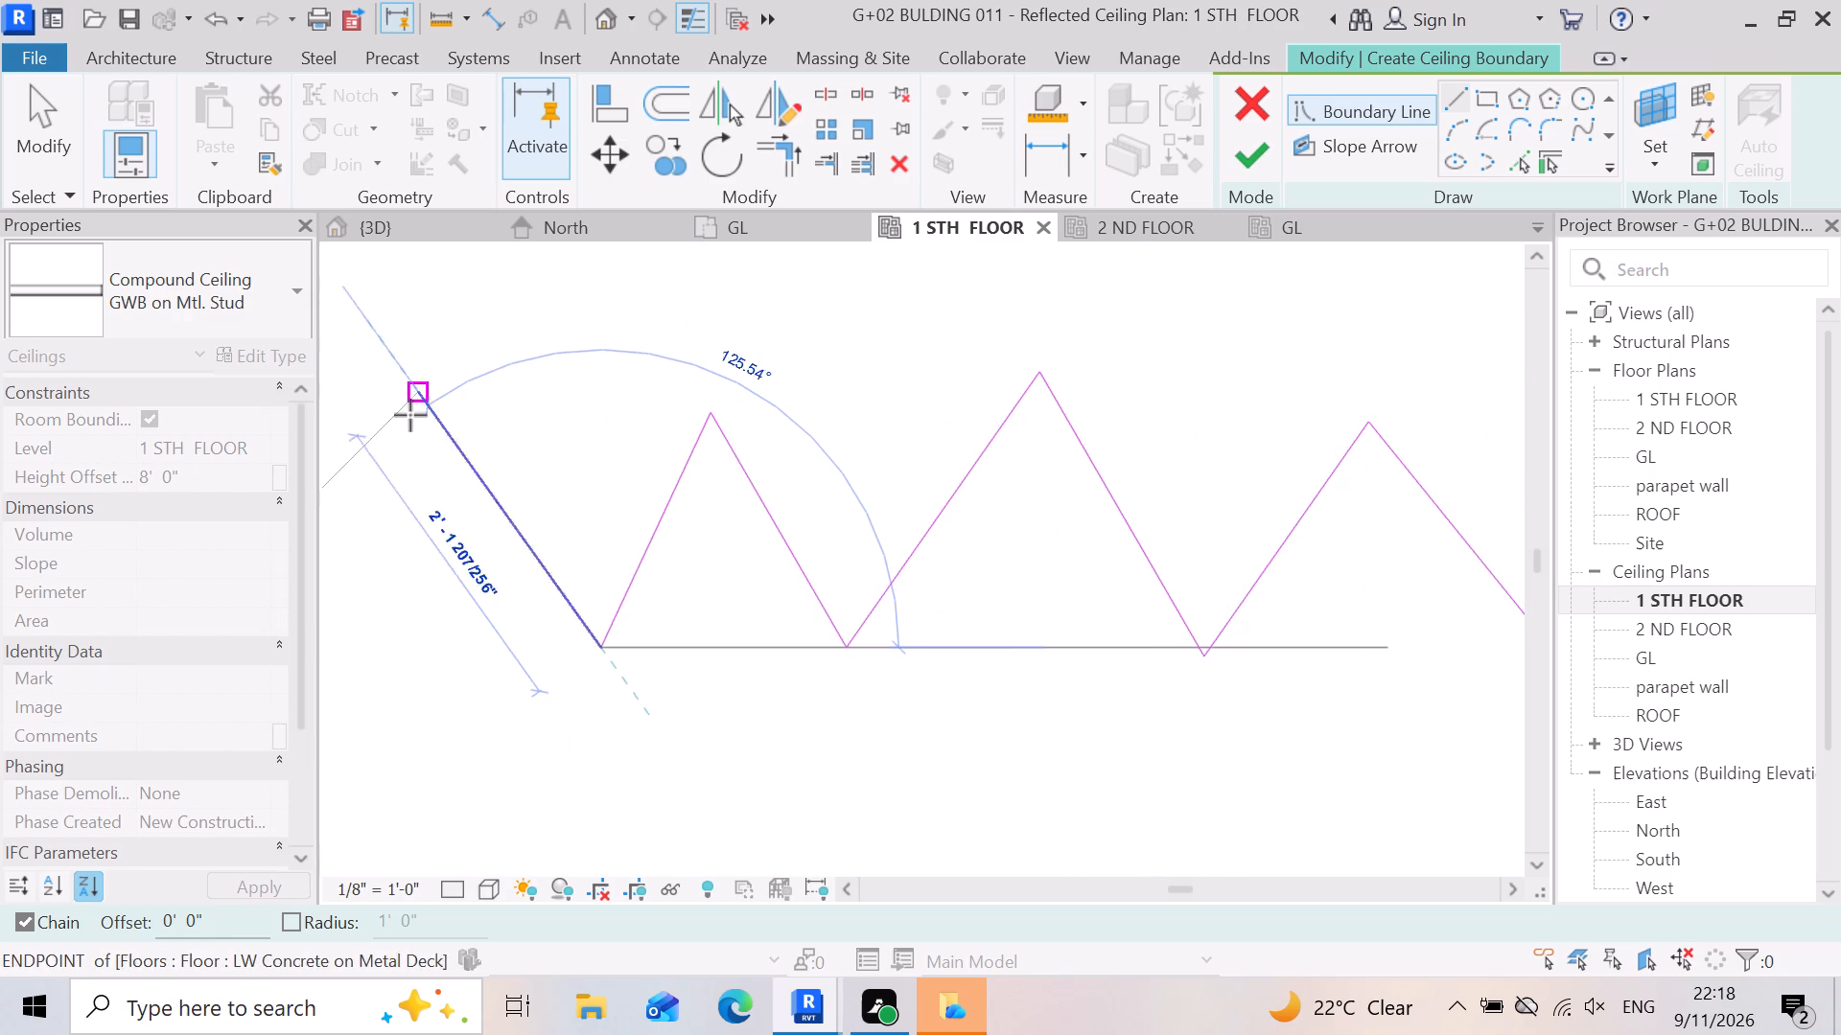
left_click(427, 400)
Close the boundary with the last zigzag edge, about 2'-6", and the slanted side edge, about 5'-3", and finish the ceiling.
scroll(535, 455, "down", 8)
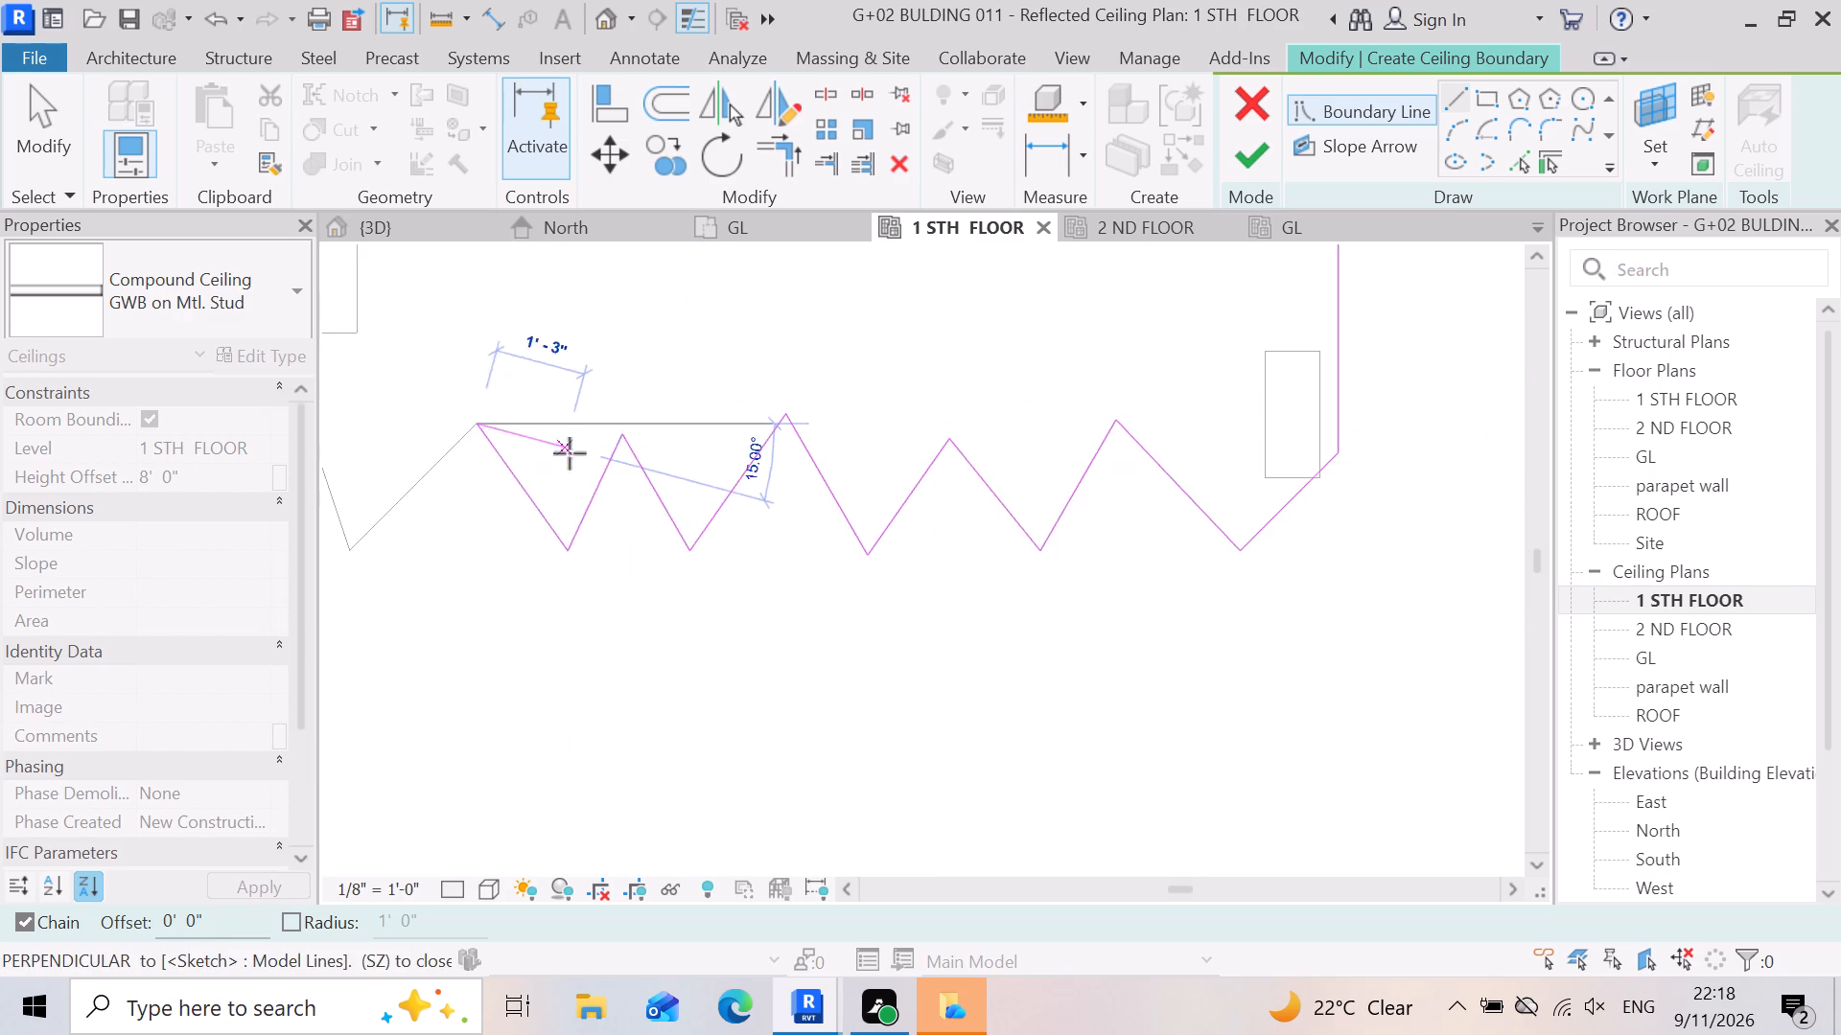
scroll(570, 453, "down", 2)
scroll(463, 505, "up", 4)
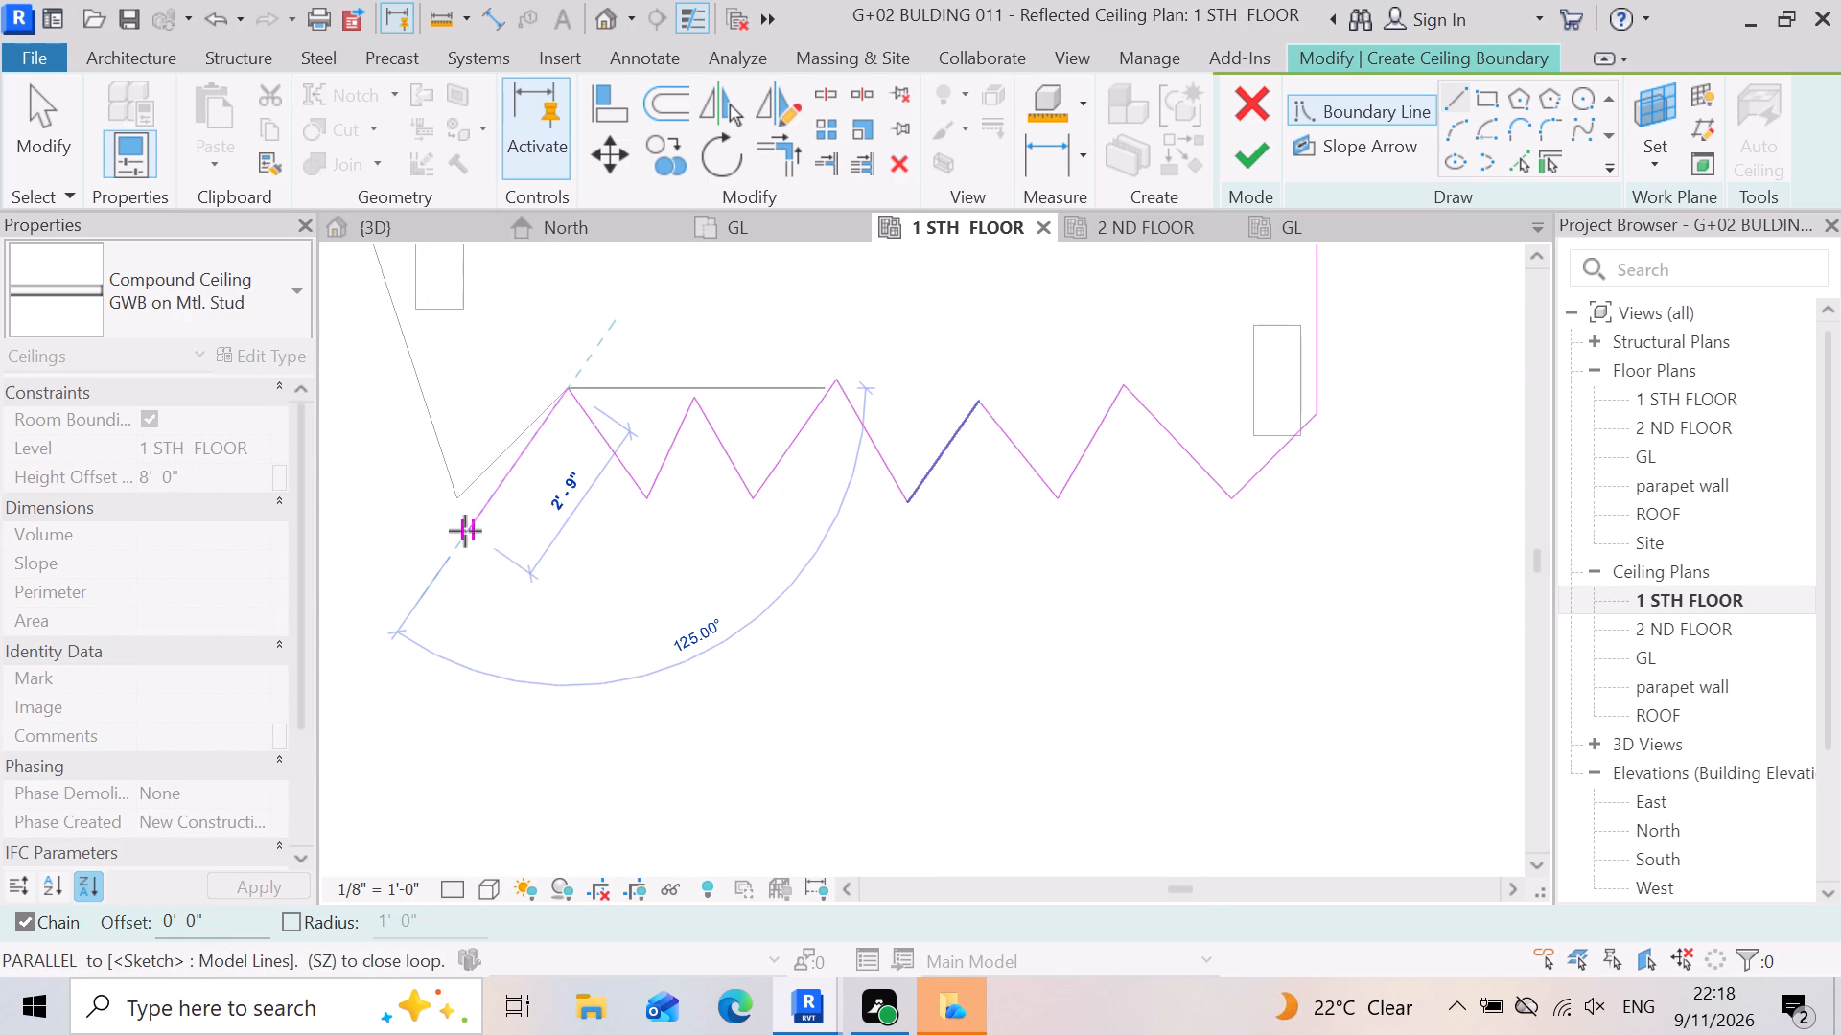
scroll(465, 531, "up", 4)
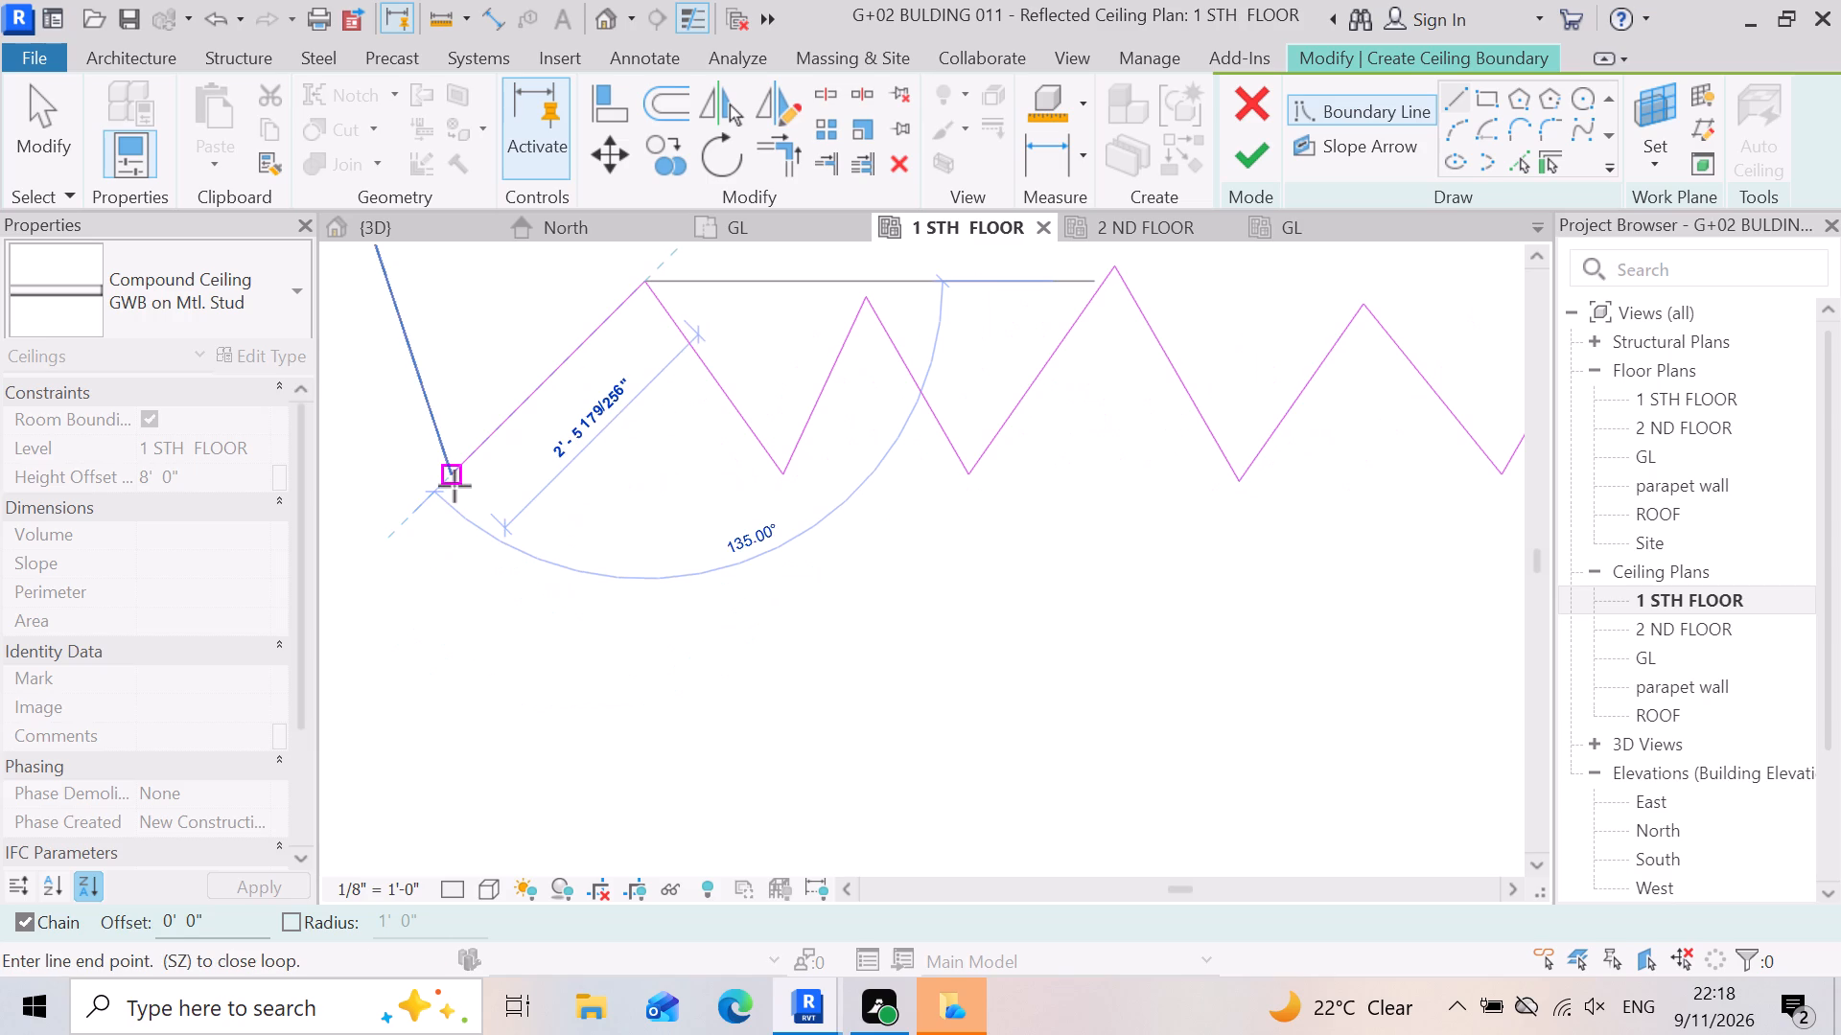
left_click(454, 486)
scroll(547, 582, "down", 6)
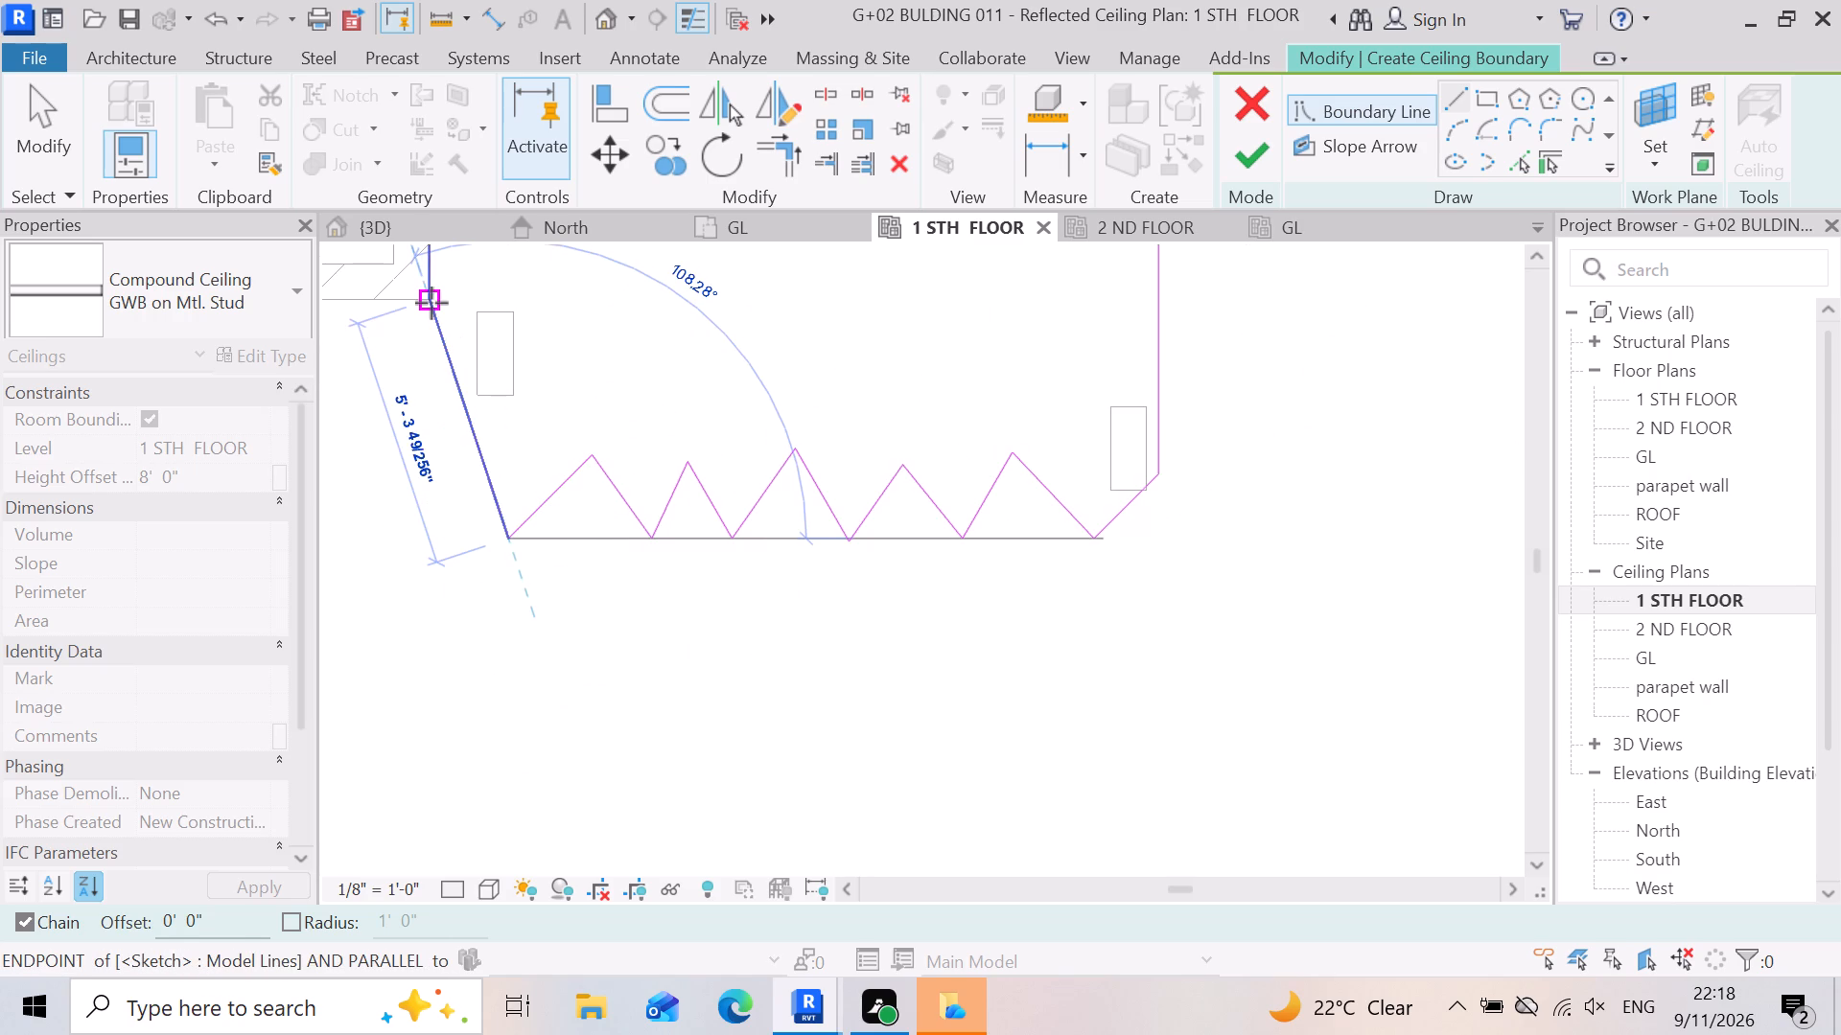
left_click(431, 303)
scroll(665, 554, "down", 5)
scroll(634, 656, "down", 4)
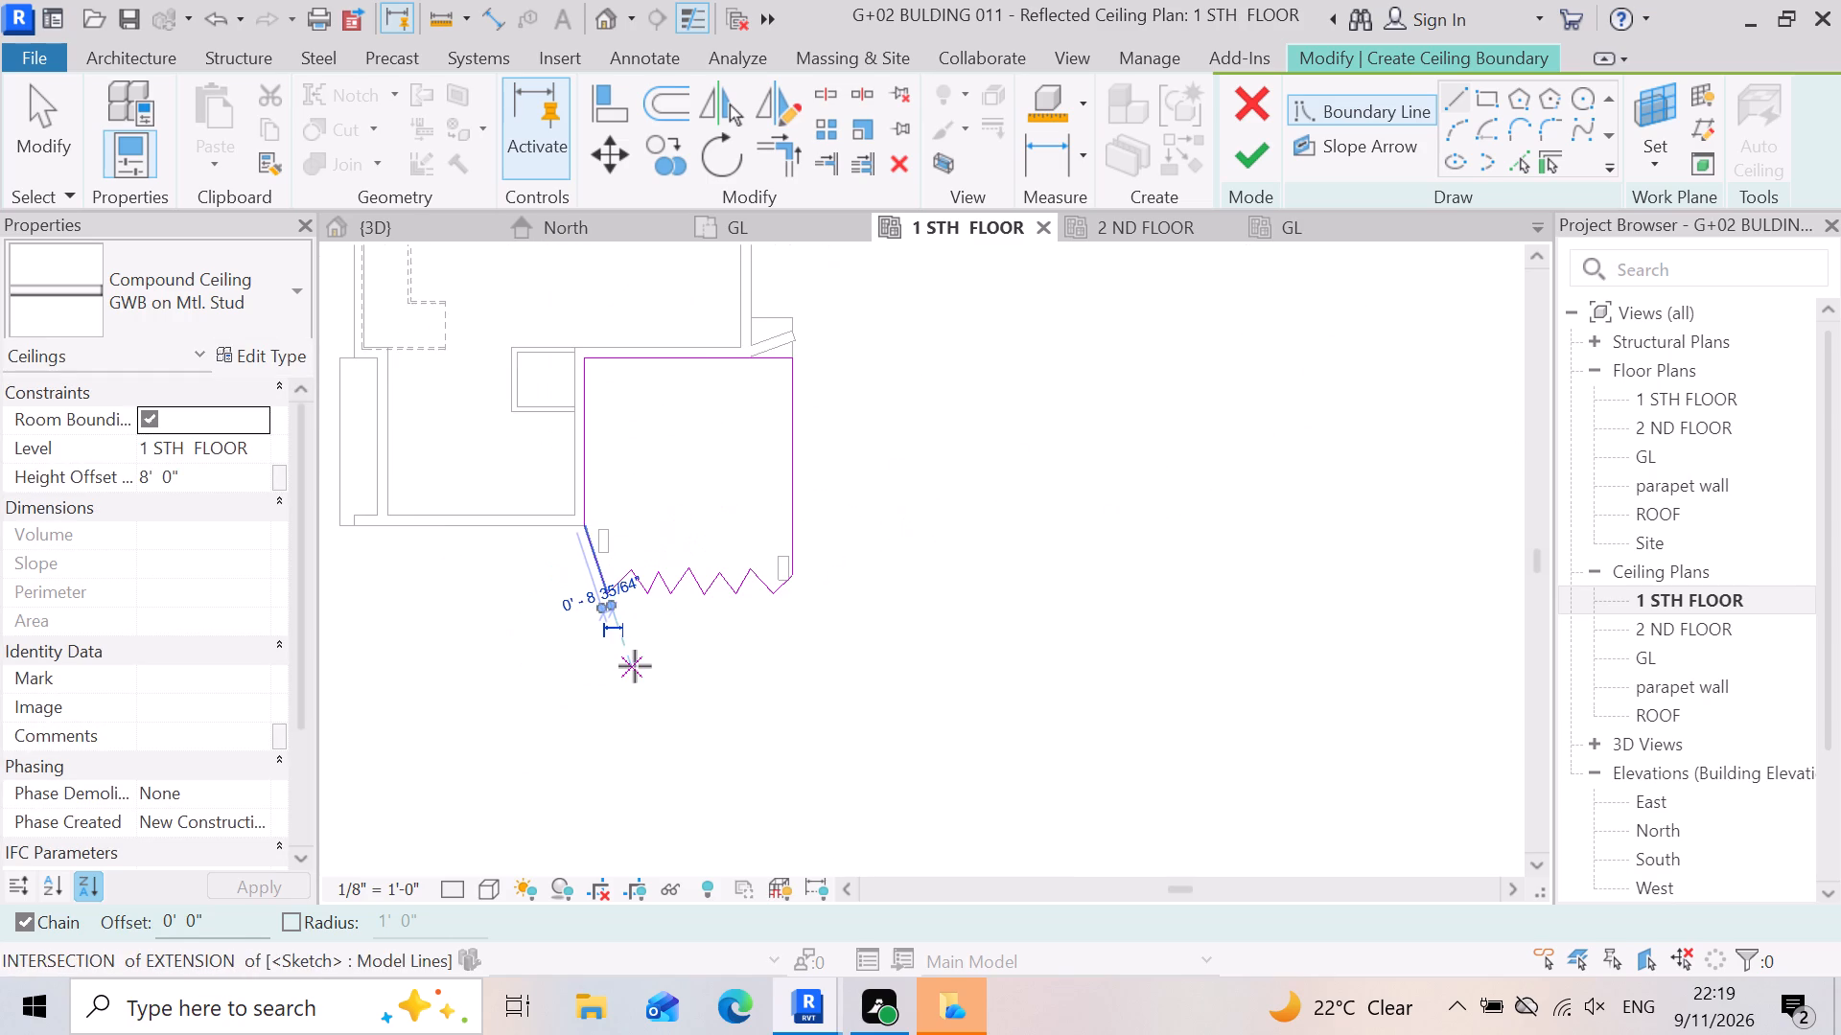
left_click(1255, 157)
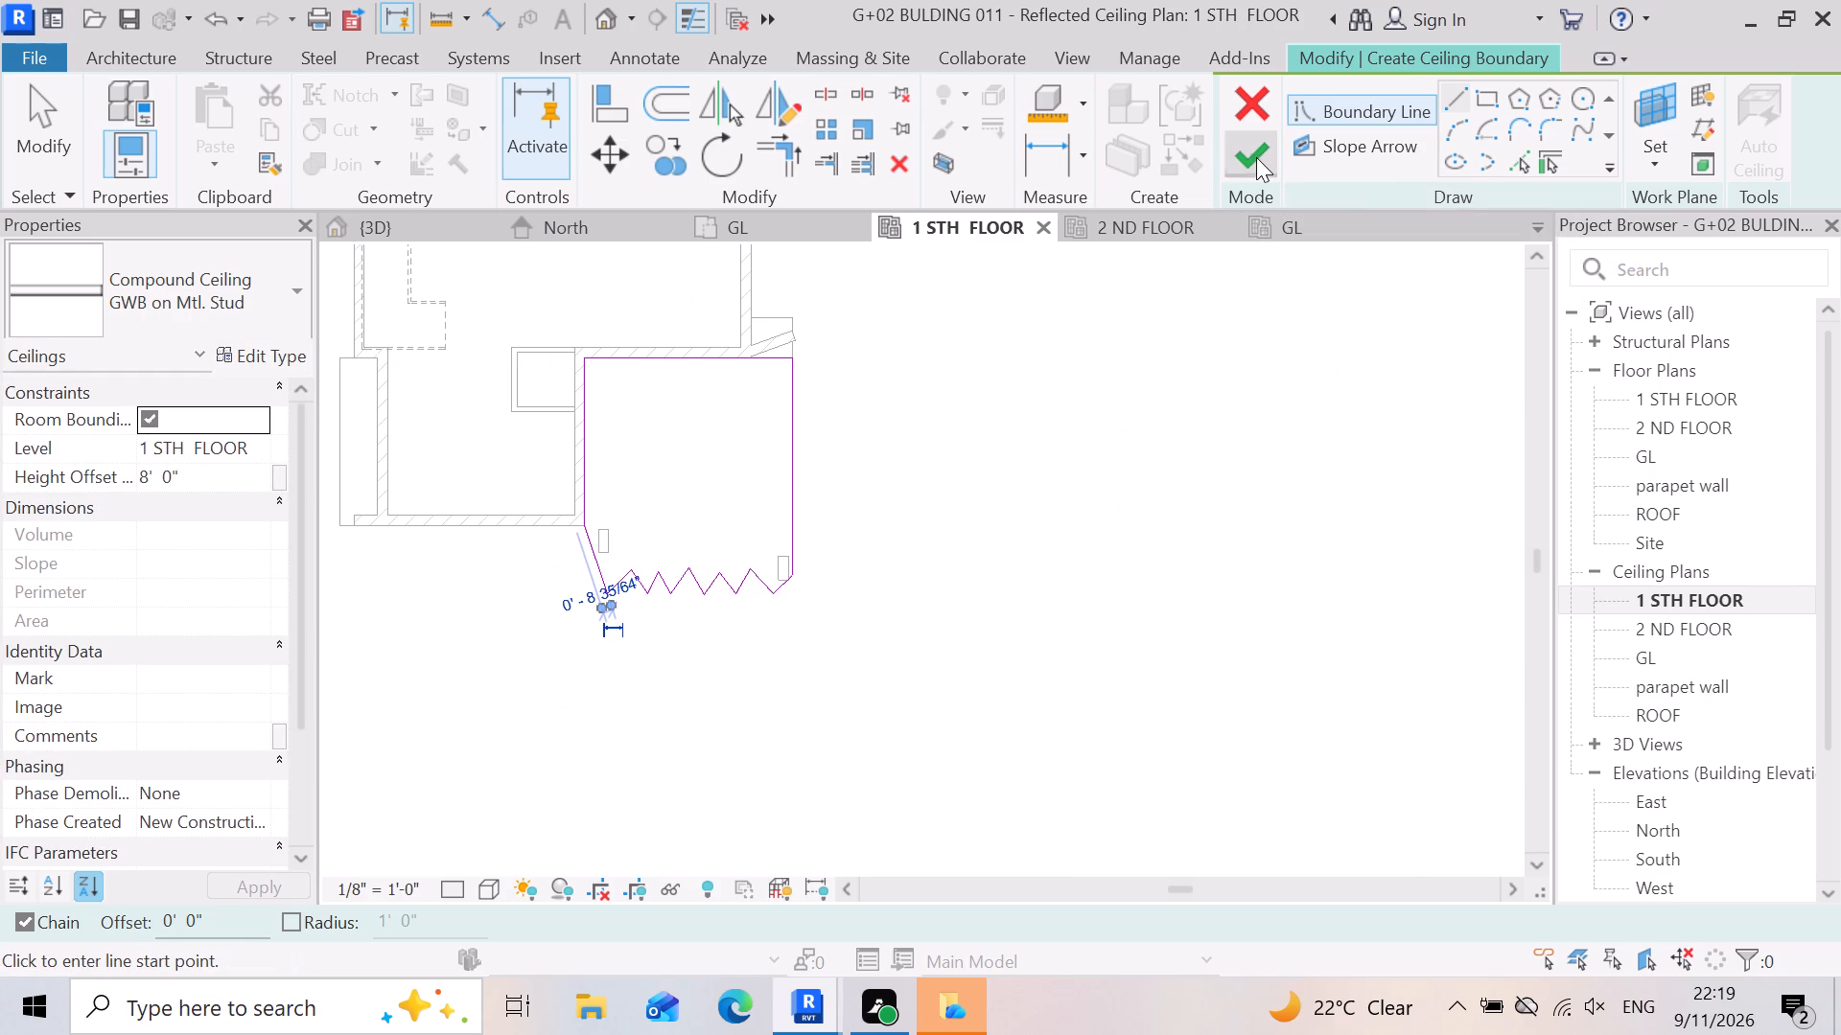
Examine in 3D how the new ceiling sits beneath the upper balcony slab.
scroll(917, 629, "down", 4)
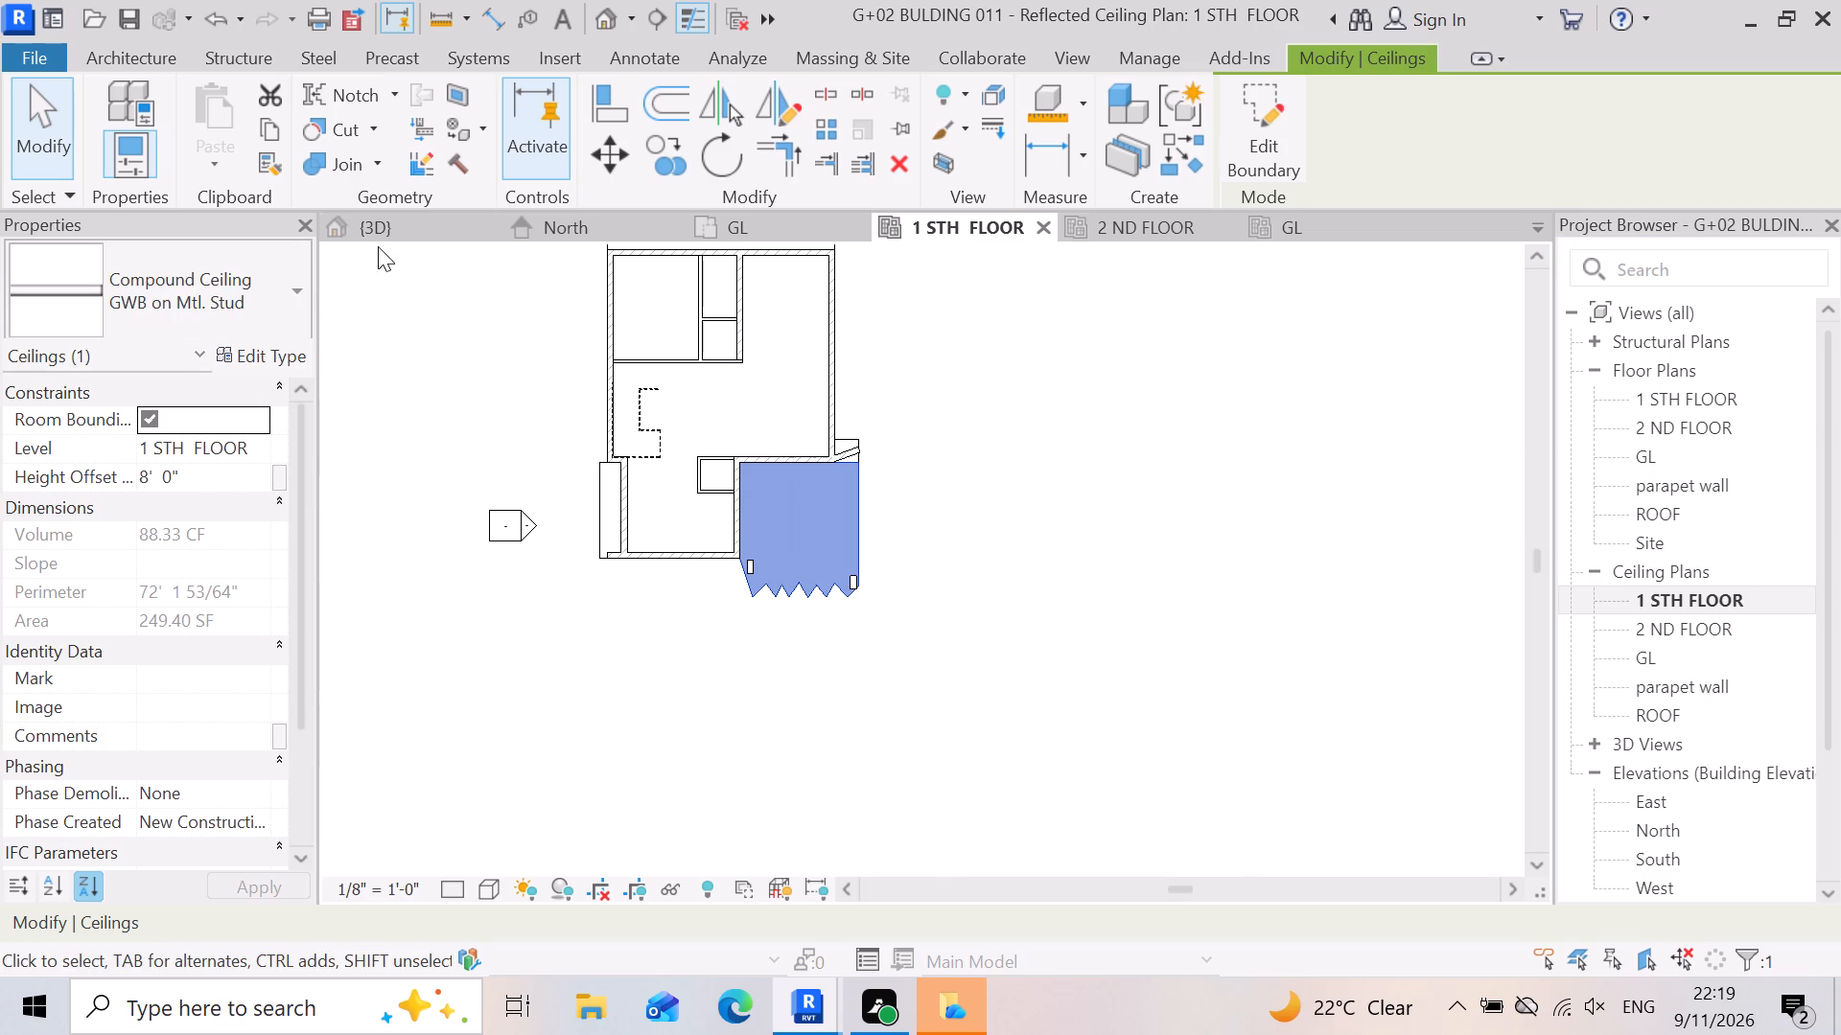
left_click(420, 225)
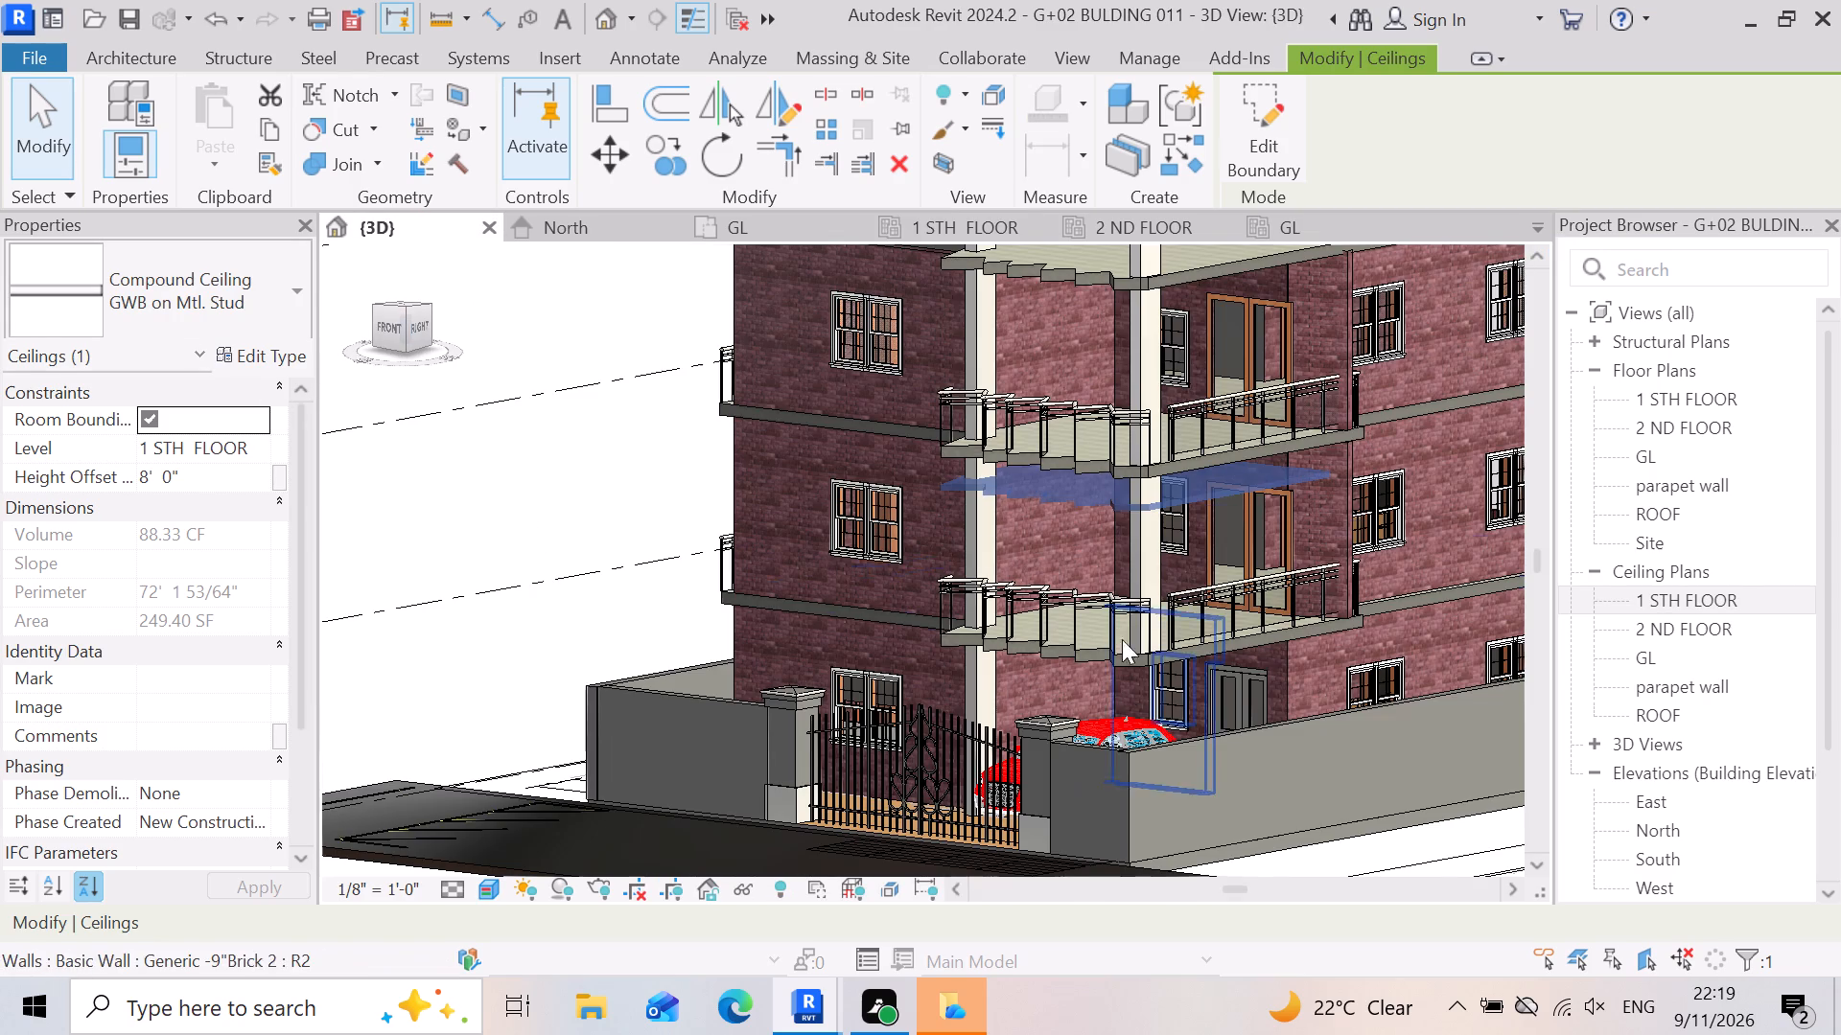
scroll(1063, 402, "down", 4)
left_click(1440, 796)
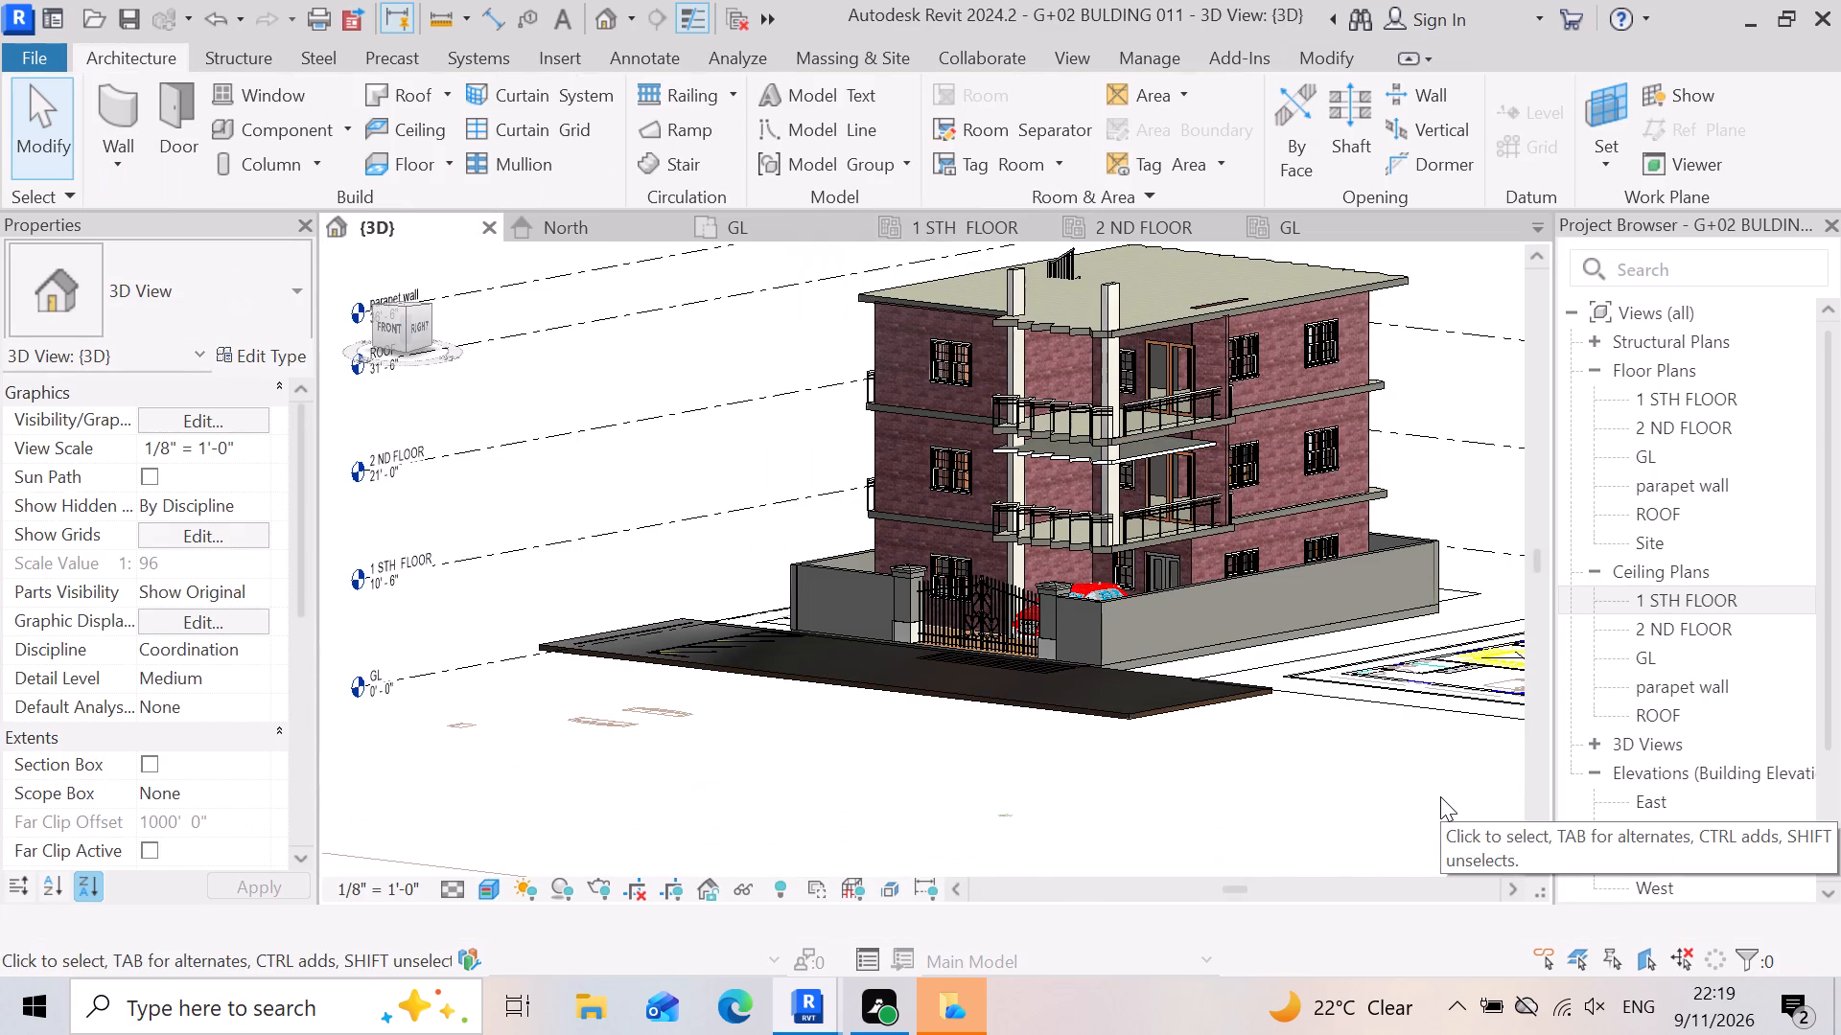
scroll(1127, 463, "up", 8)
scroll(1244, 402, "up", 3)
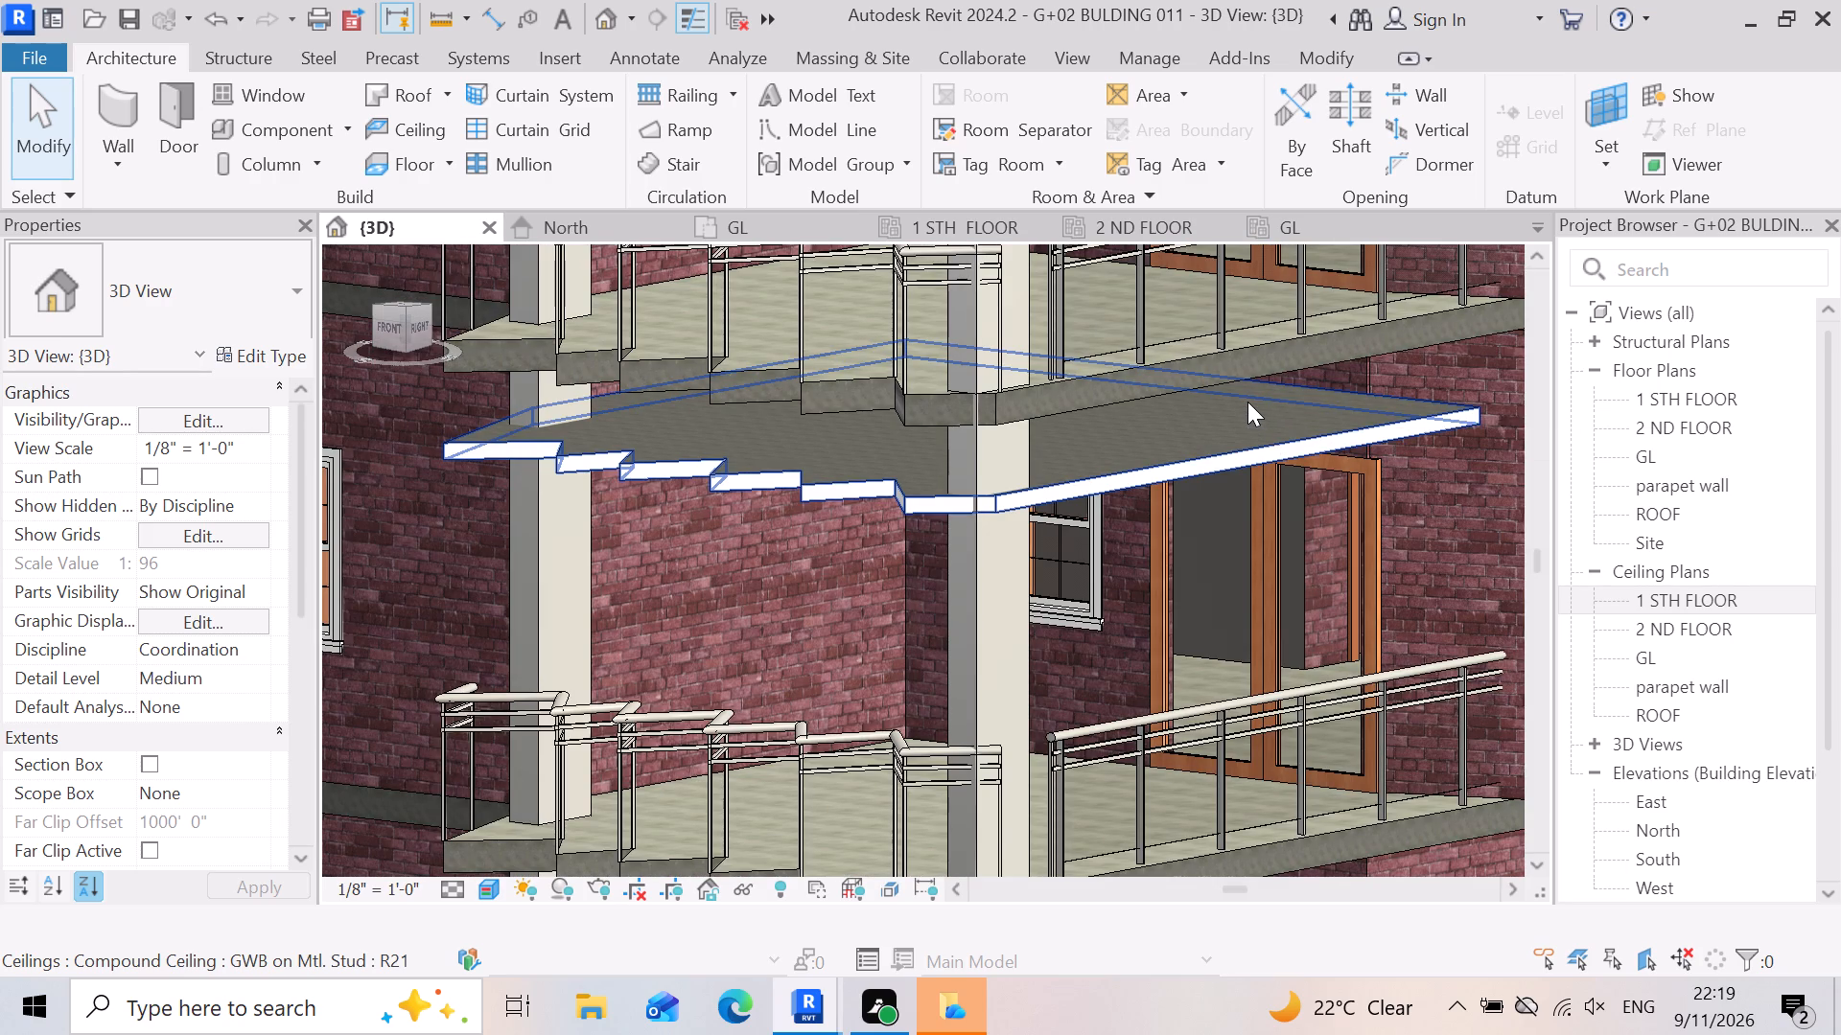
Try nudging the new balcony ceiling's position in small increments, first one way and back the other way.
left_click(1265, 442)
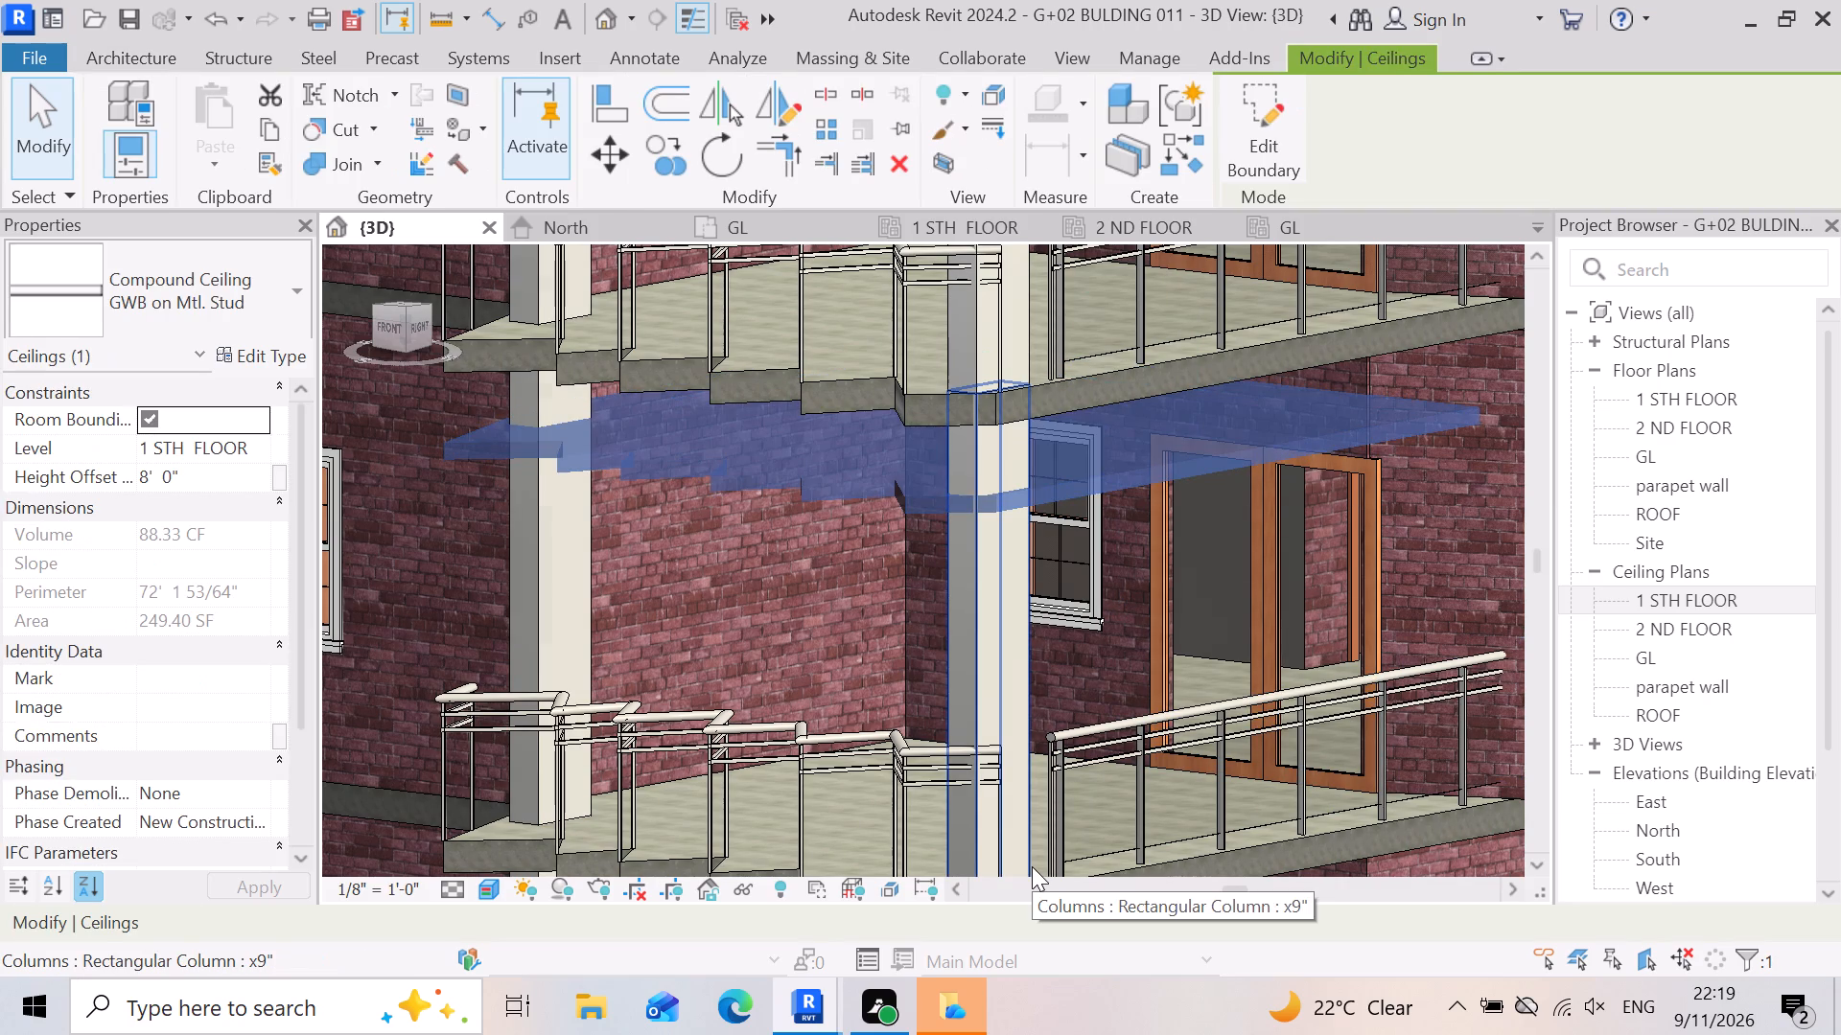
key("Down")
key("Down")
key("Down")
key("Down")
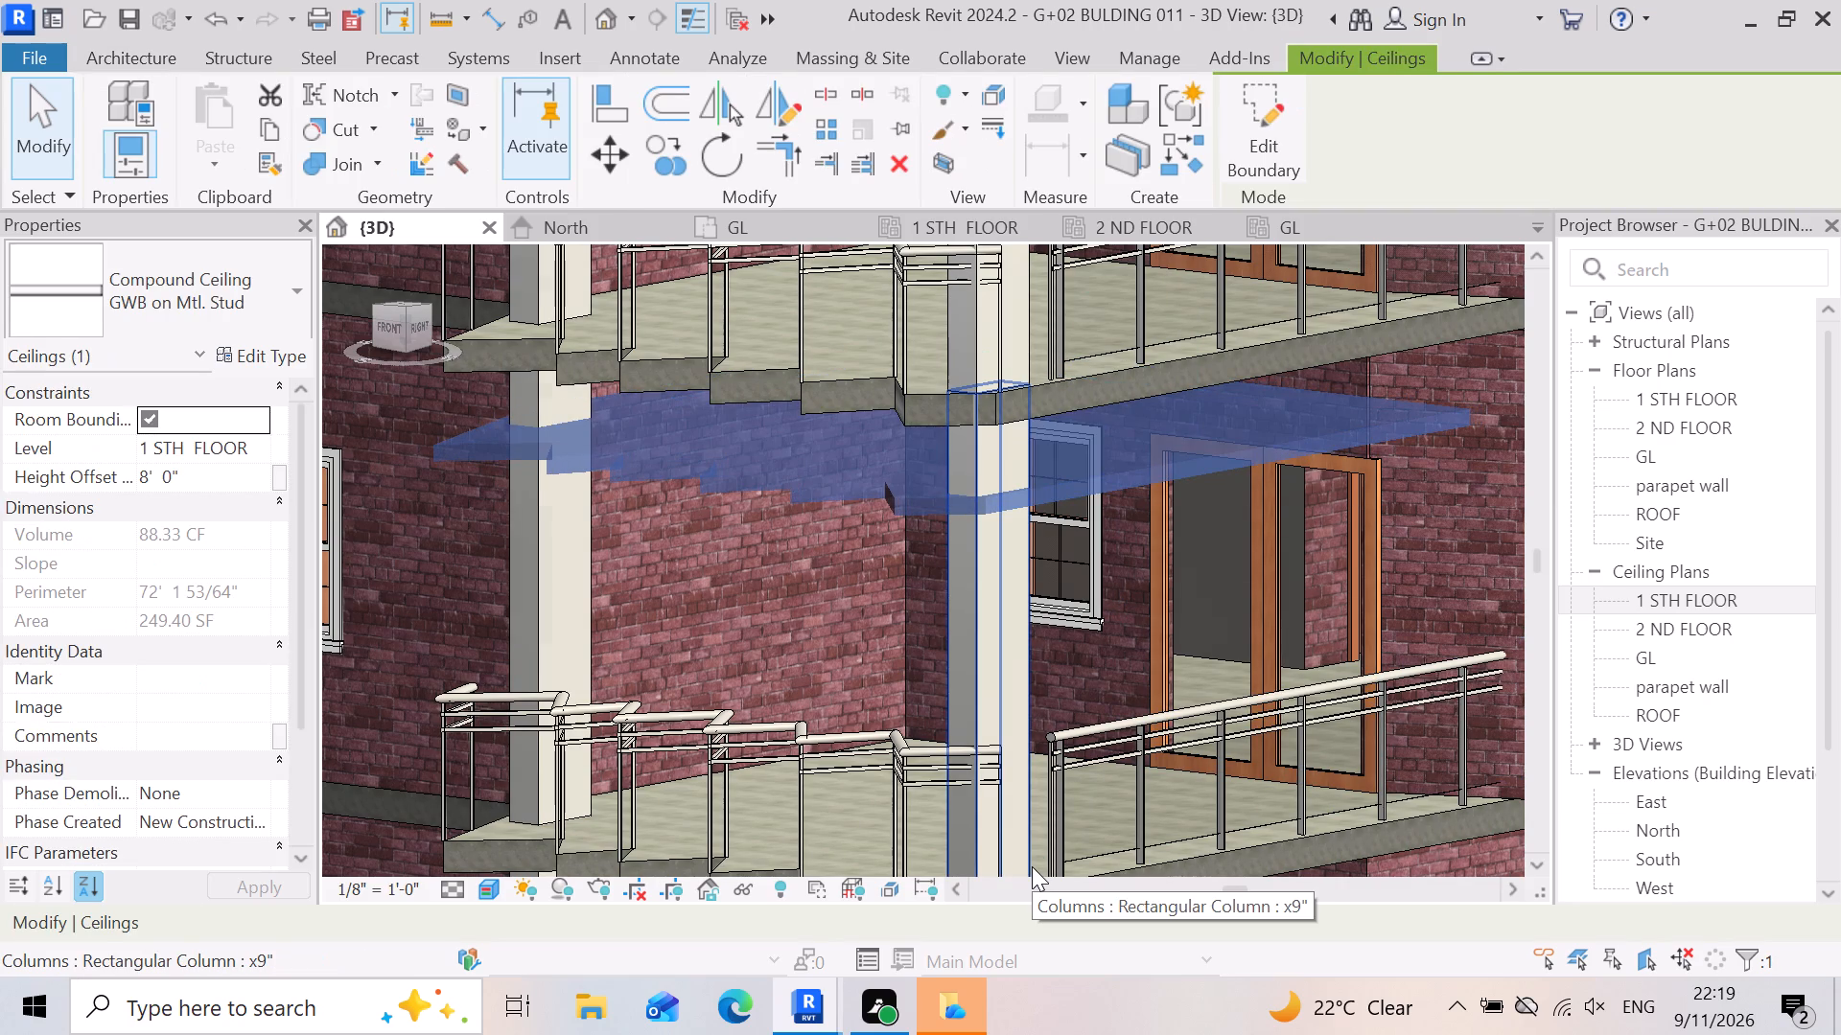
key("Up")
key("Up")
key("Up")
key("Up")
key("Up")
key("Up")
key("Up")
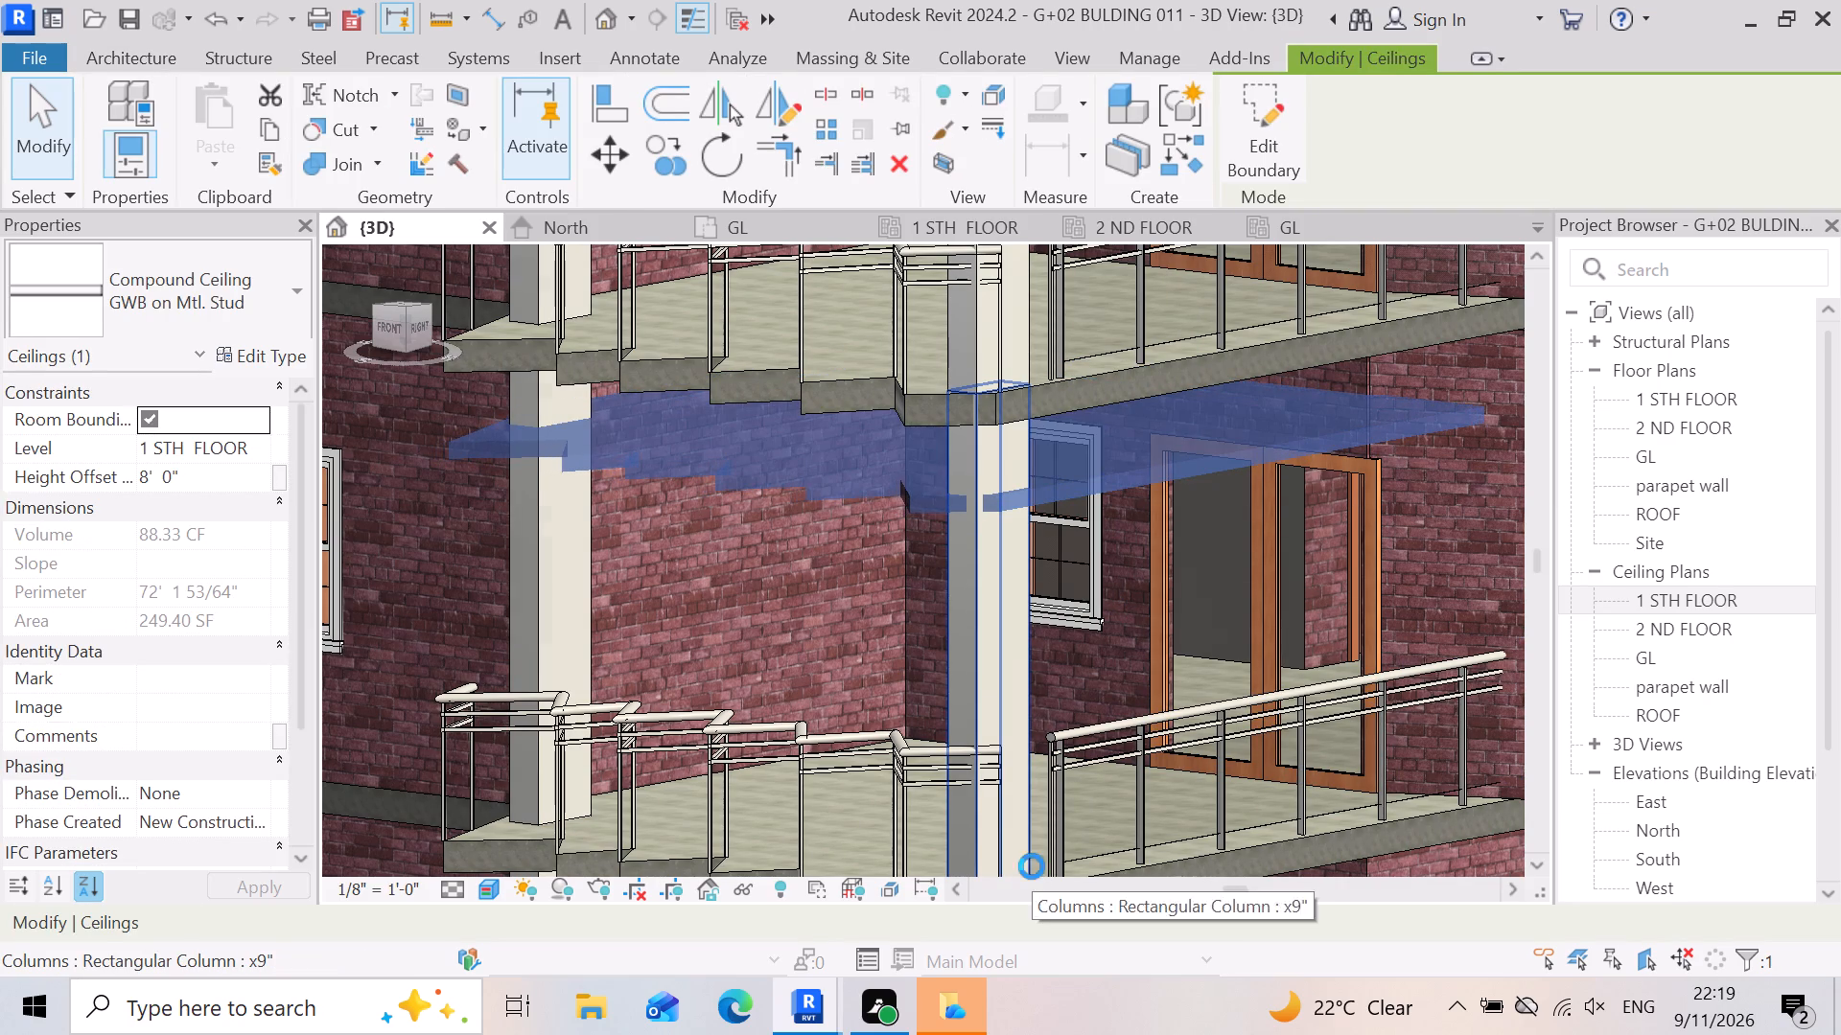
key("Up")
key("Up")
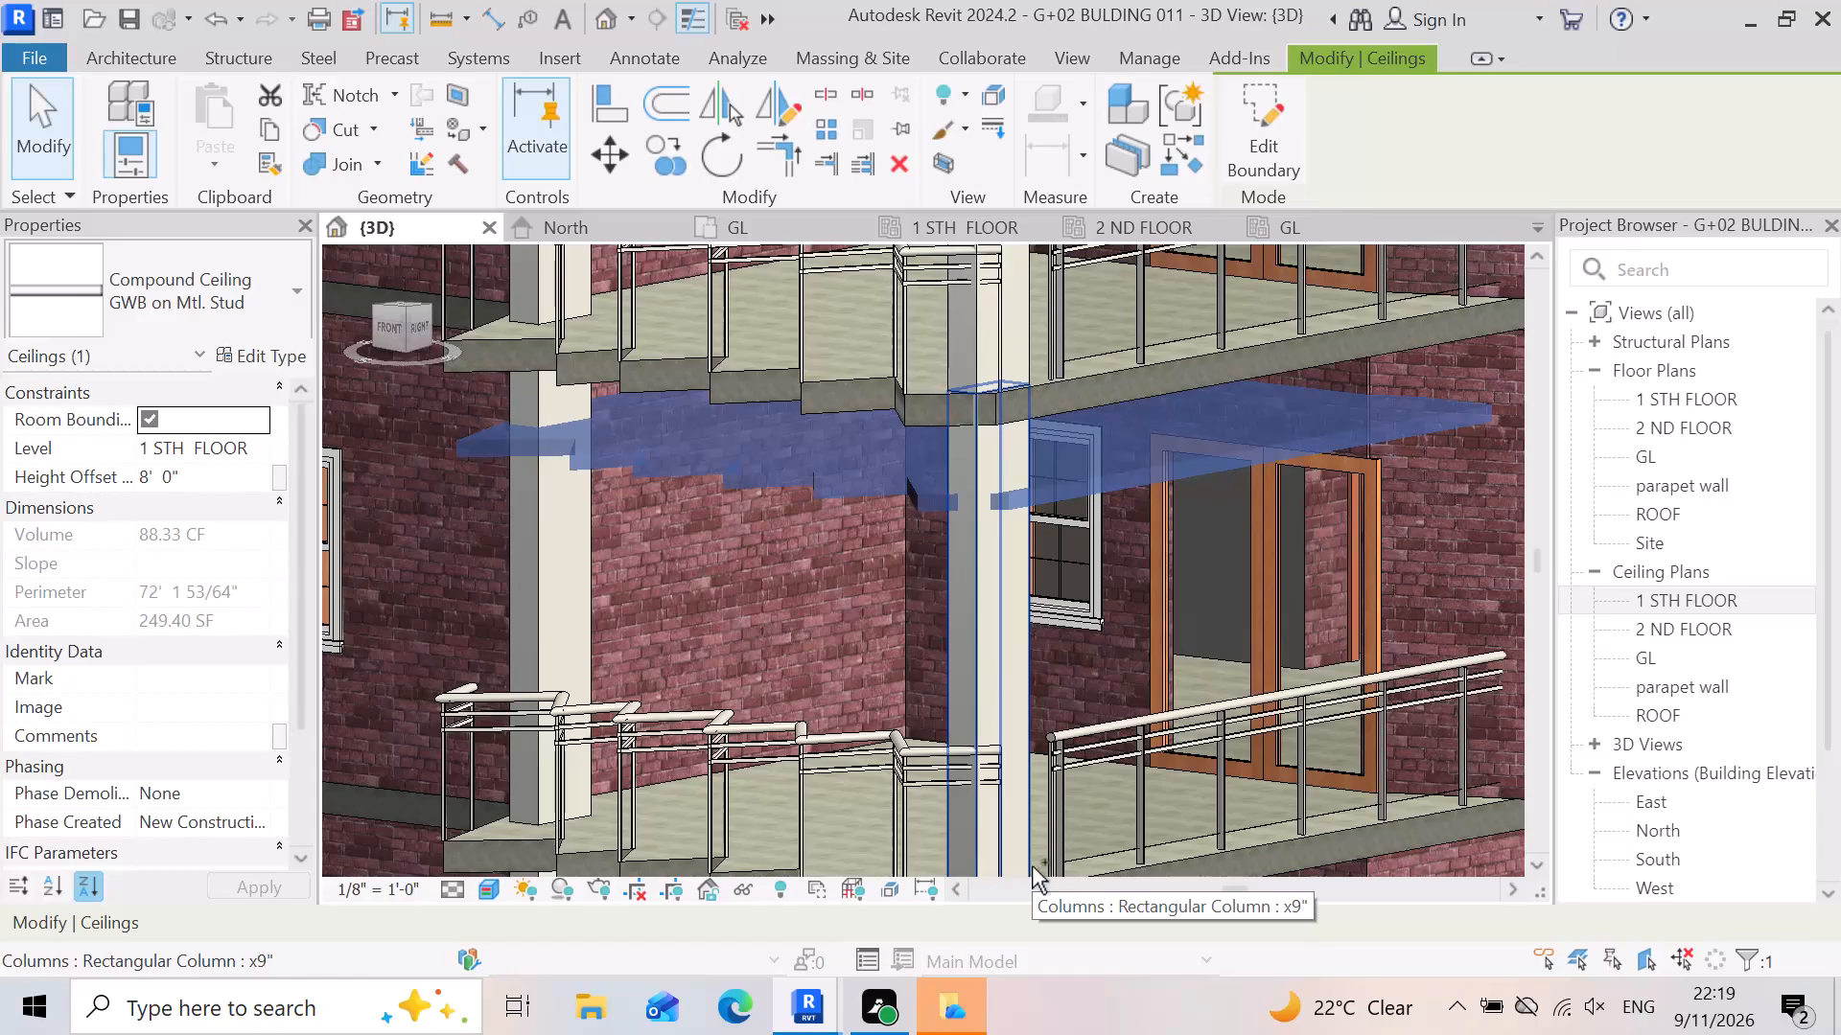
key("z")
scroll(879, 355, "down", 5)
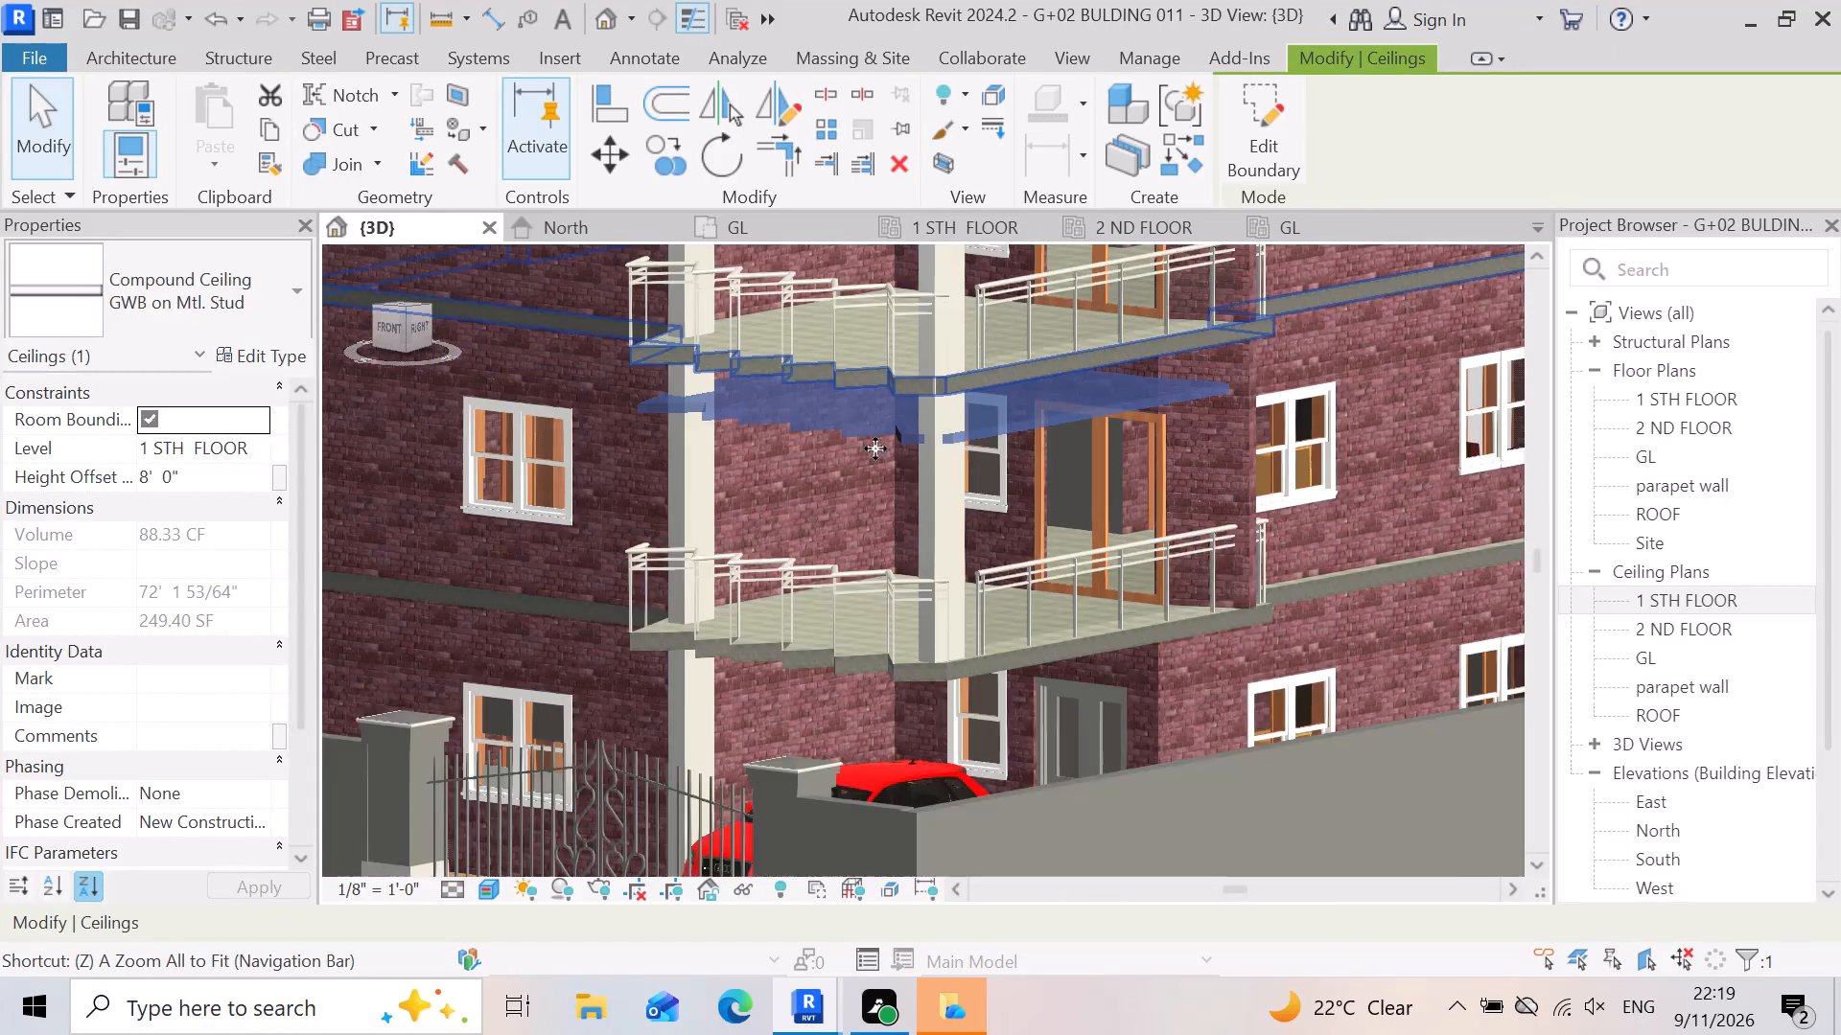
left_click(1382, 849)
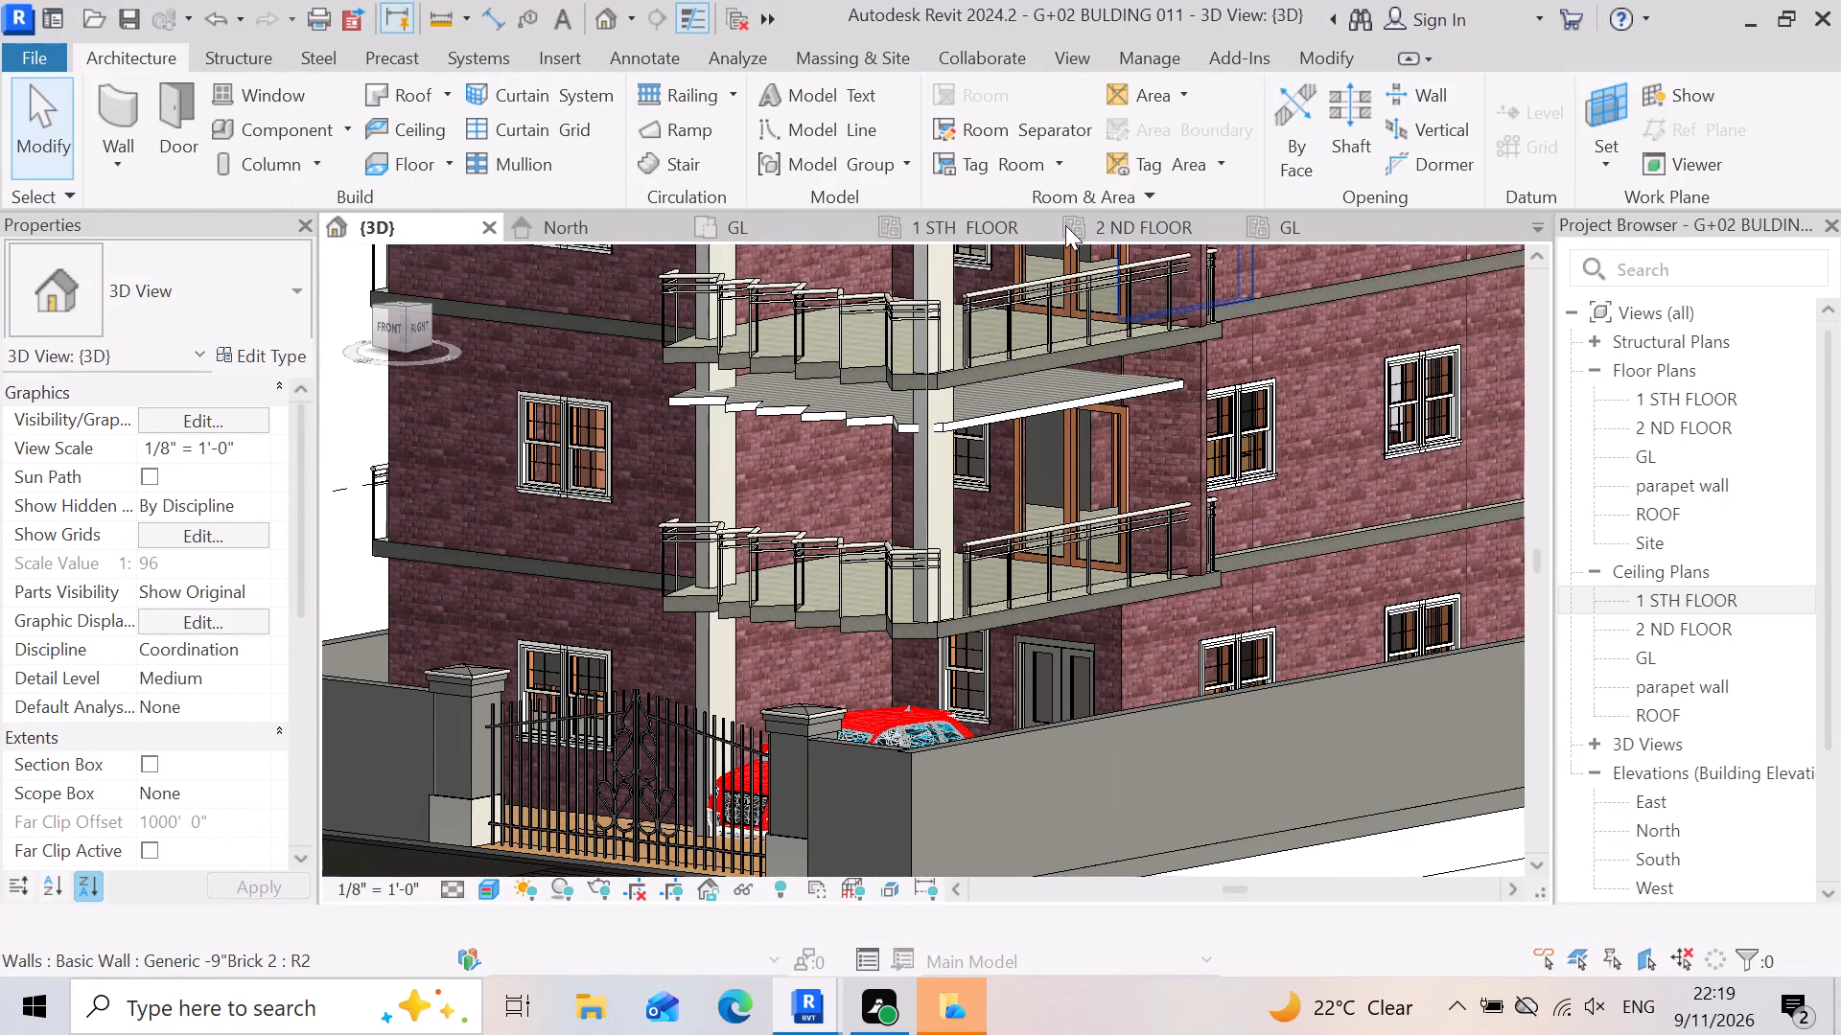
Move the zigzag balcony ceiling horizontally about 103'-0" away from the building, into the open space beside it.
scroll(1066, 223, "up", 4)
scroll(1084, 383, "up", 3)
left_click(1048, 412)
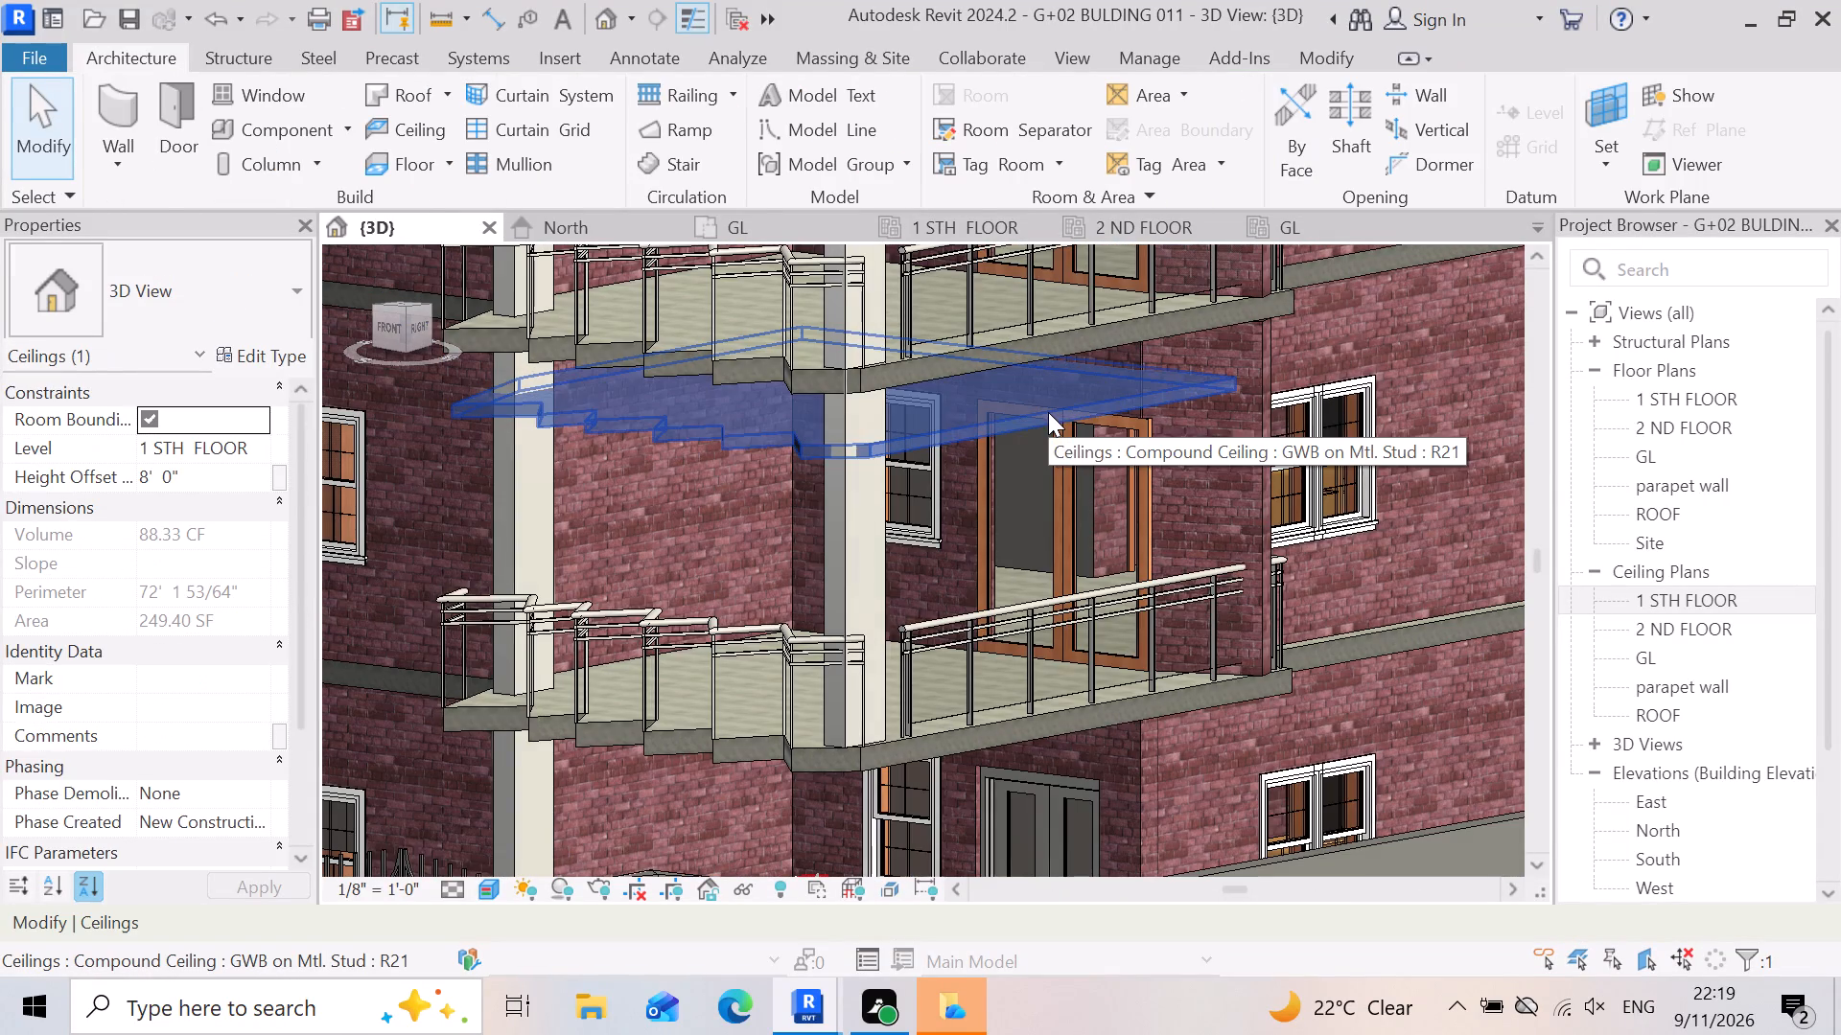
left_click(615, 150)
scroll(907, 340, "up", 3)
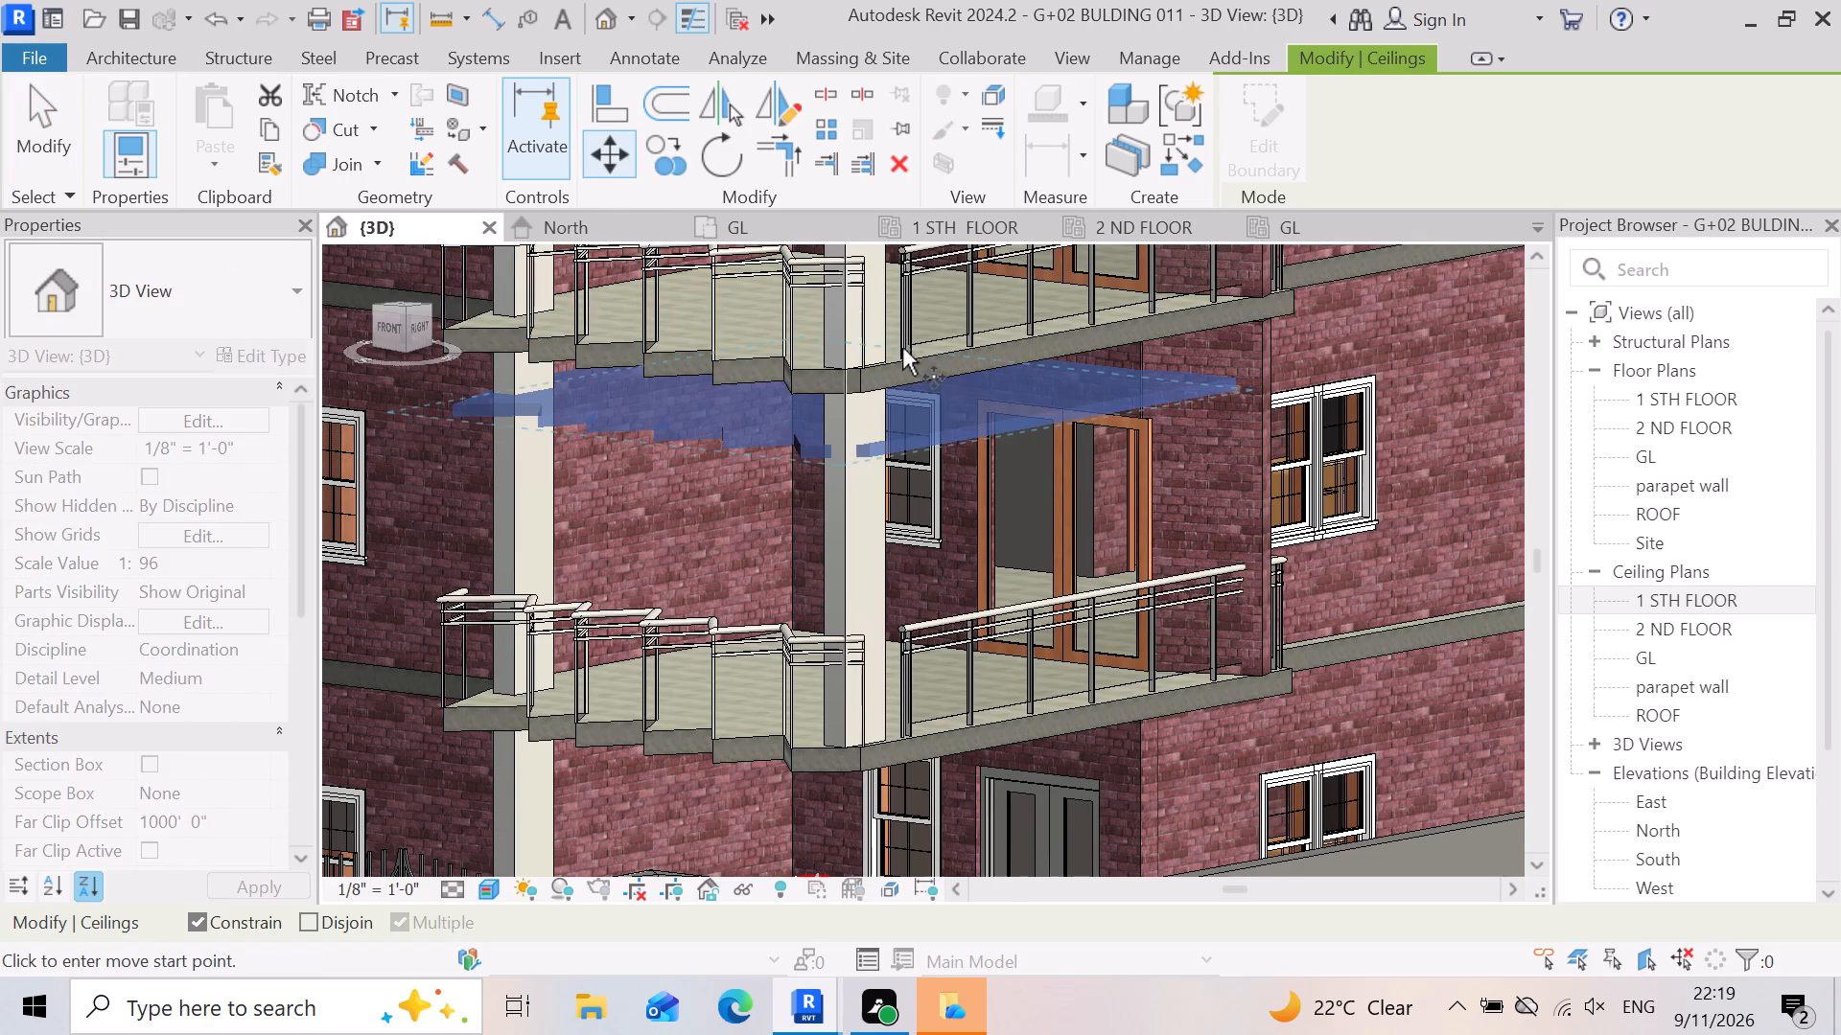
left_click(836, 526)
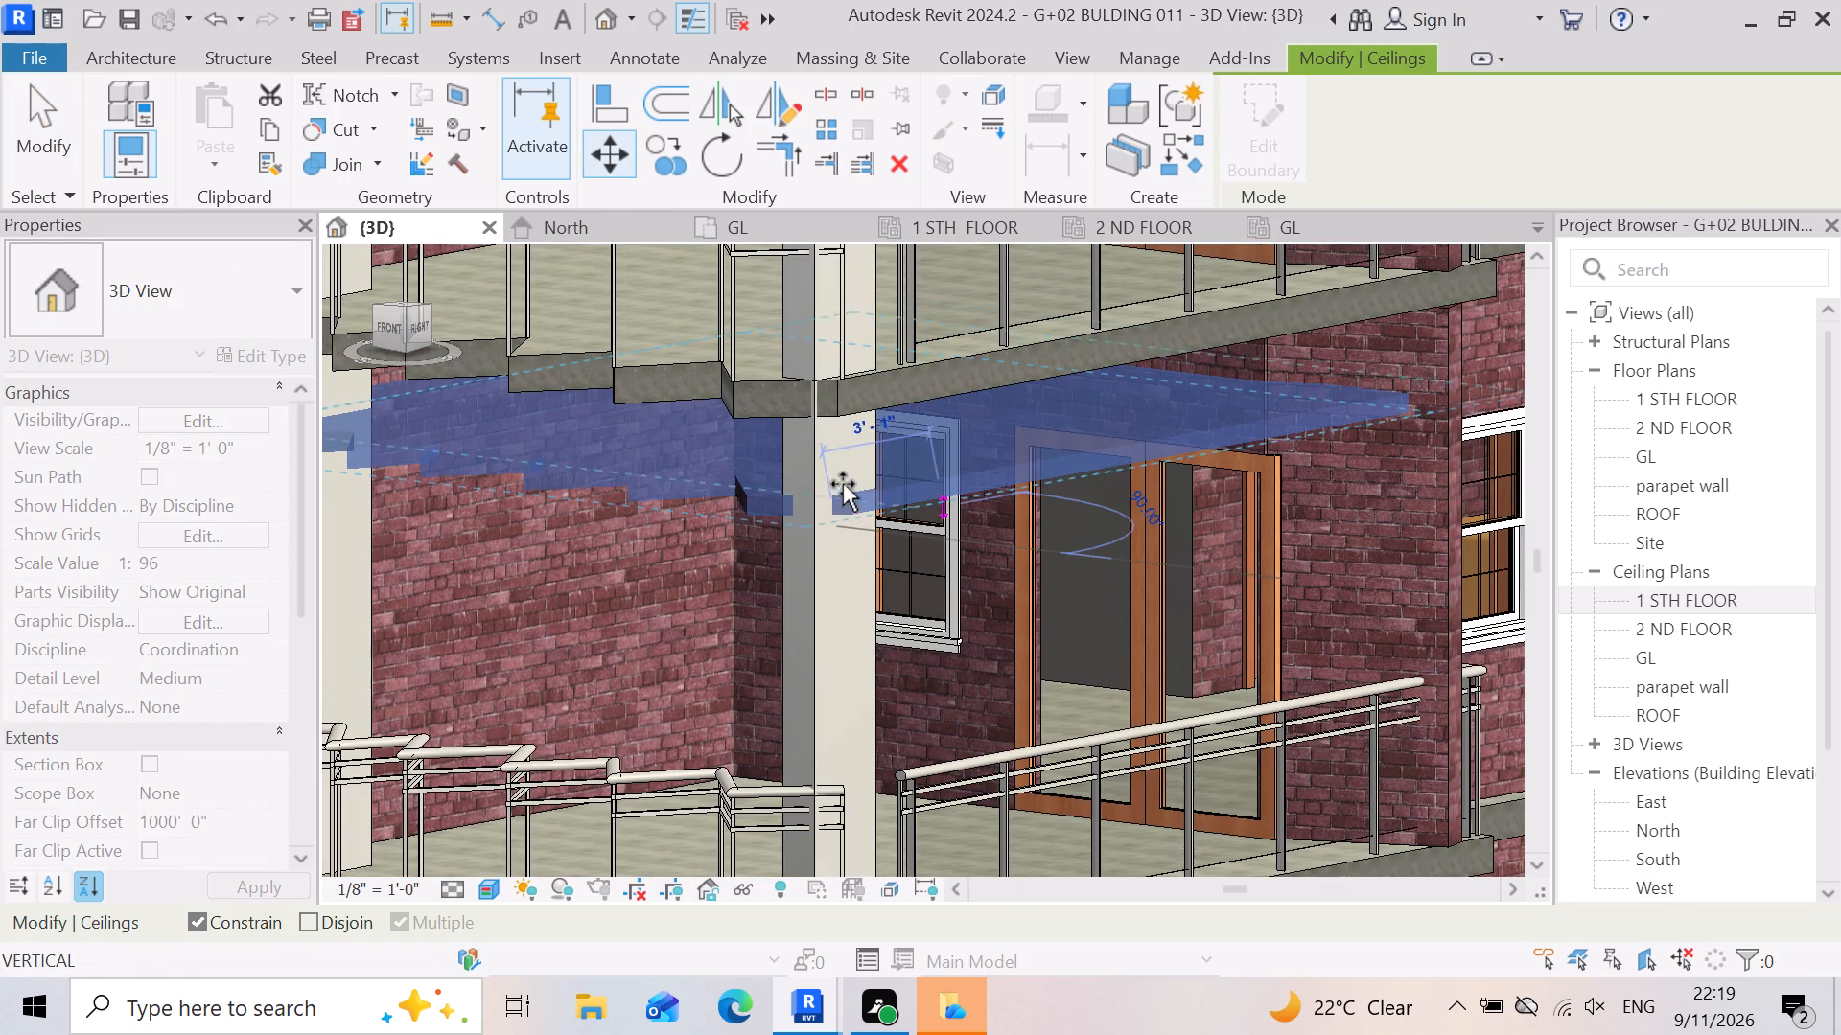
scroll(832, 424, "down", 3)
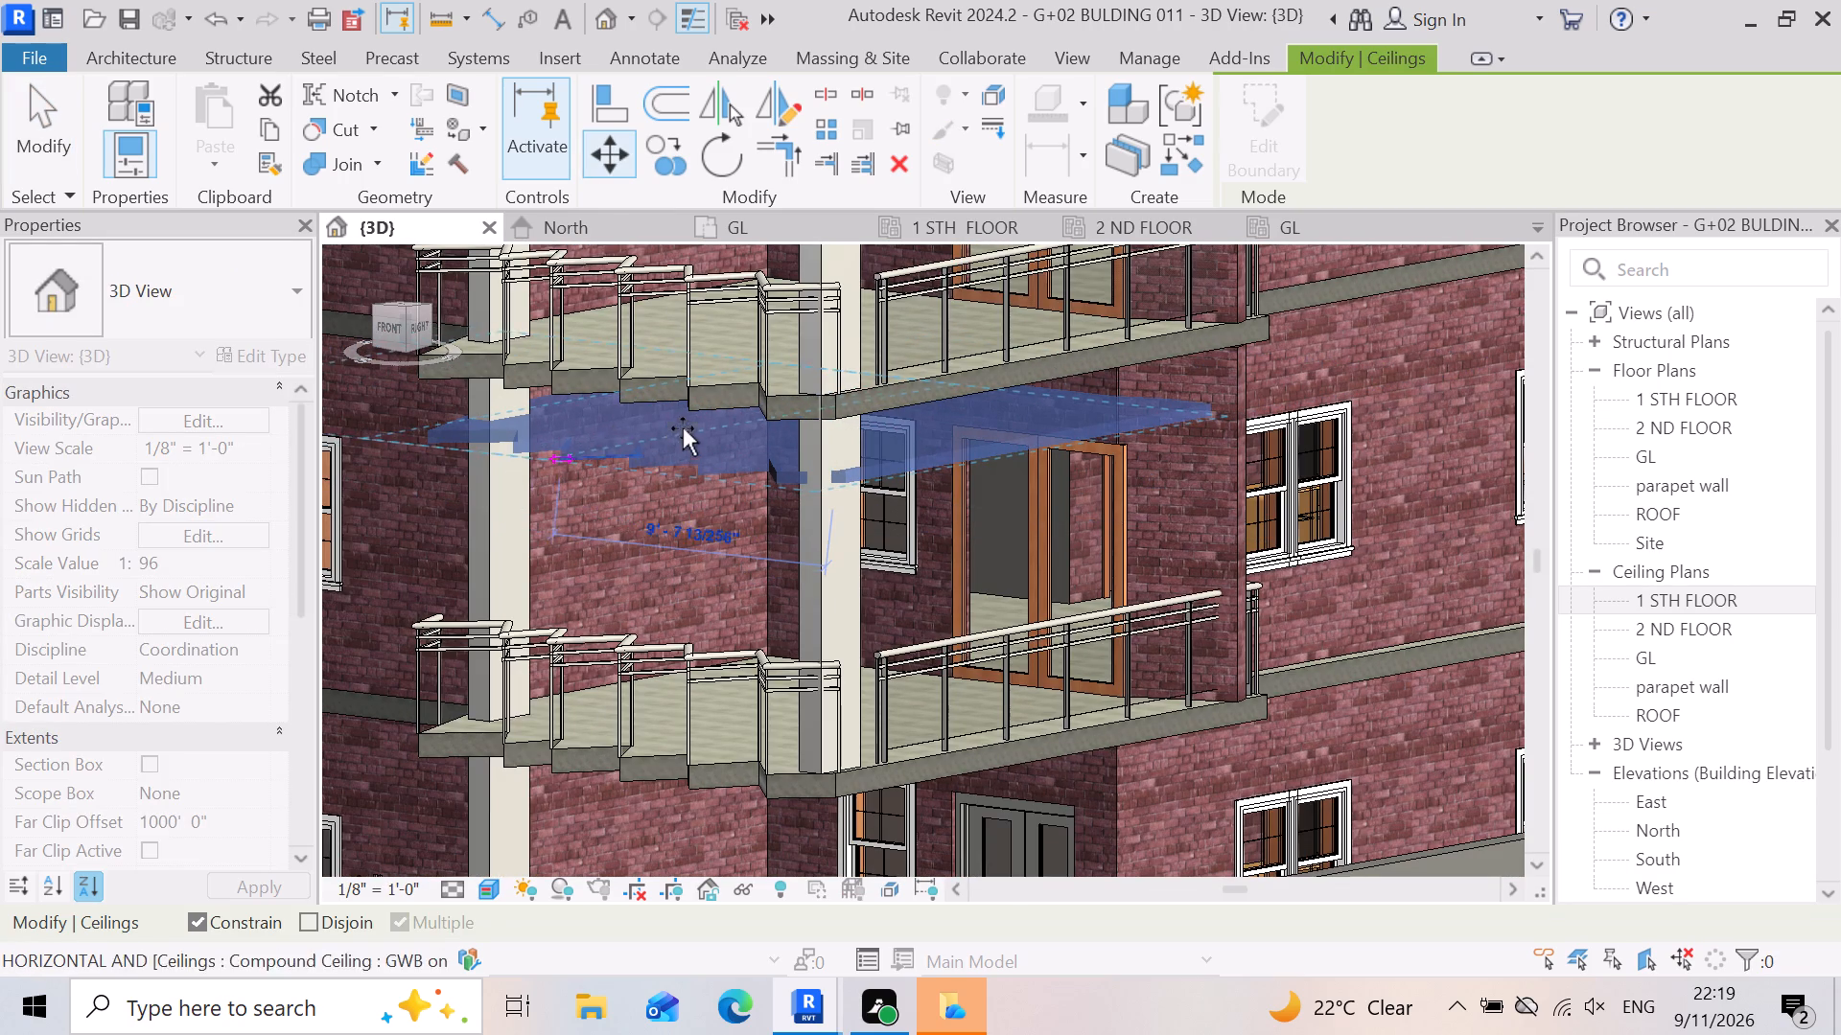
scroll(837, 441, "down", 9)
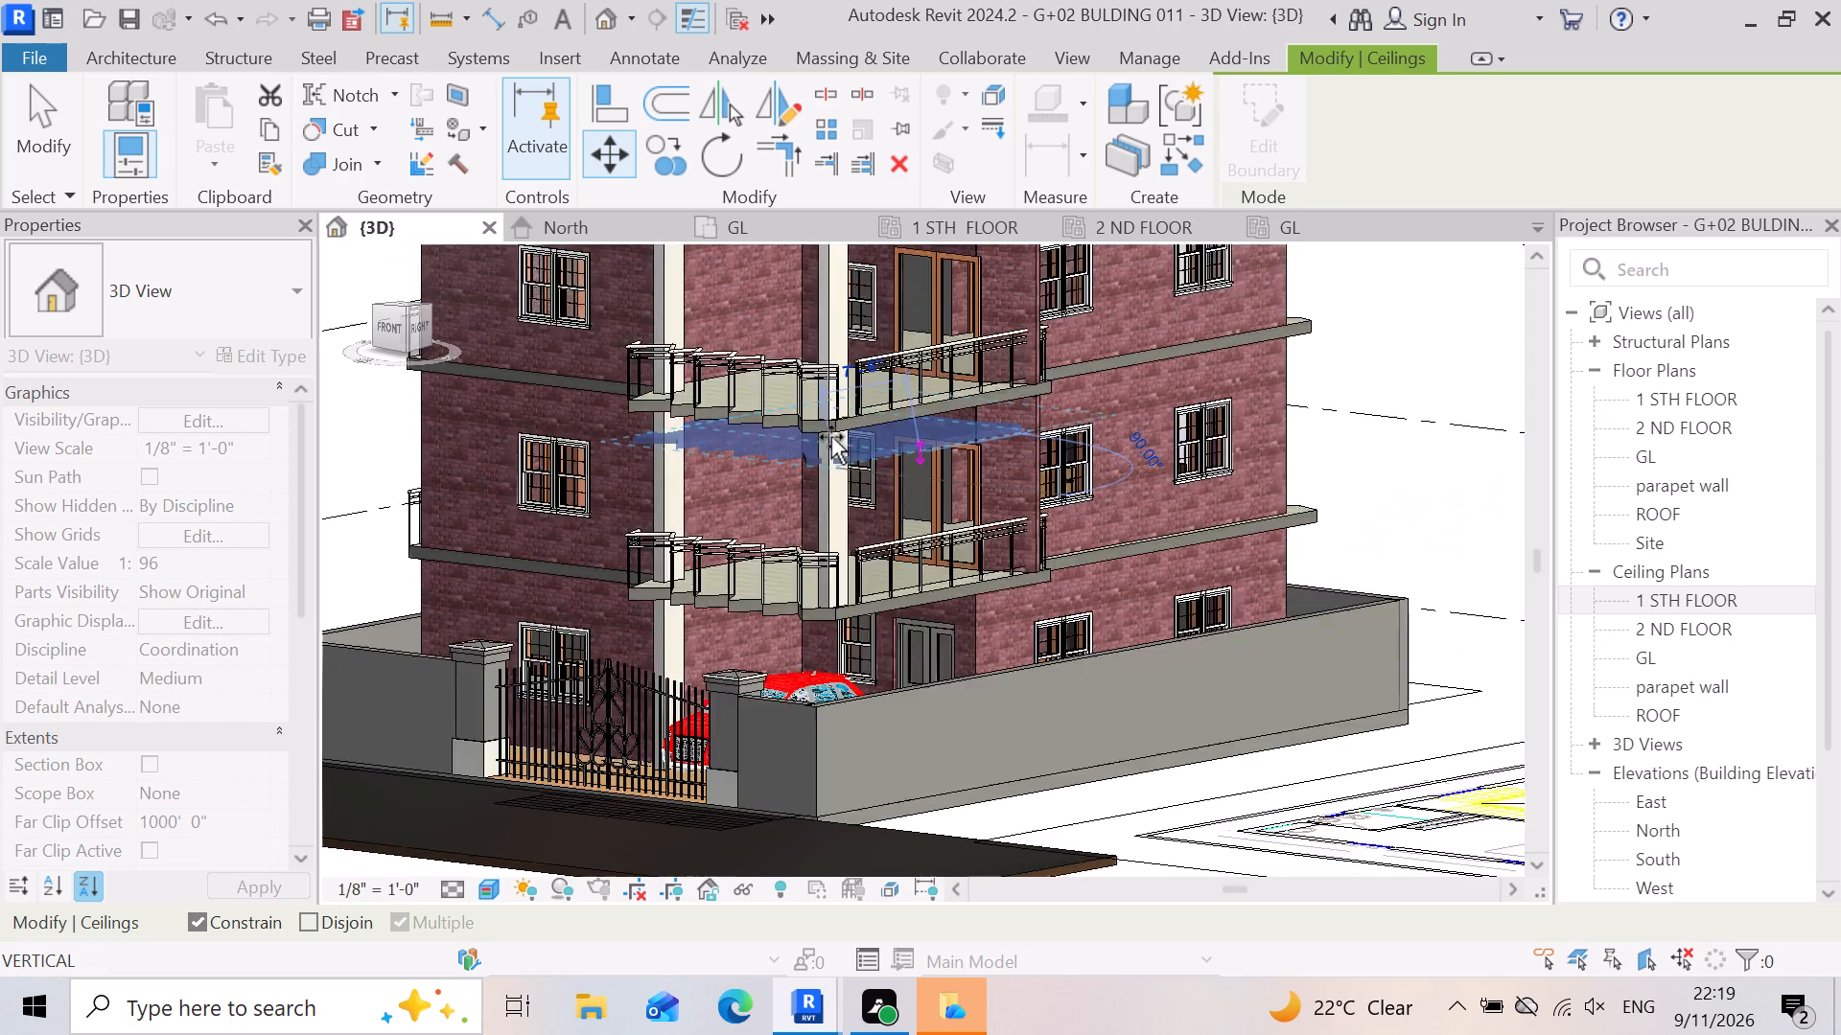
scroll(1002, 494, "down", 3)
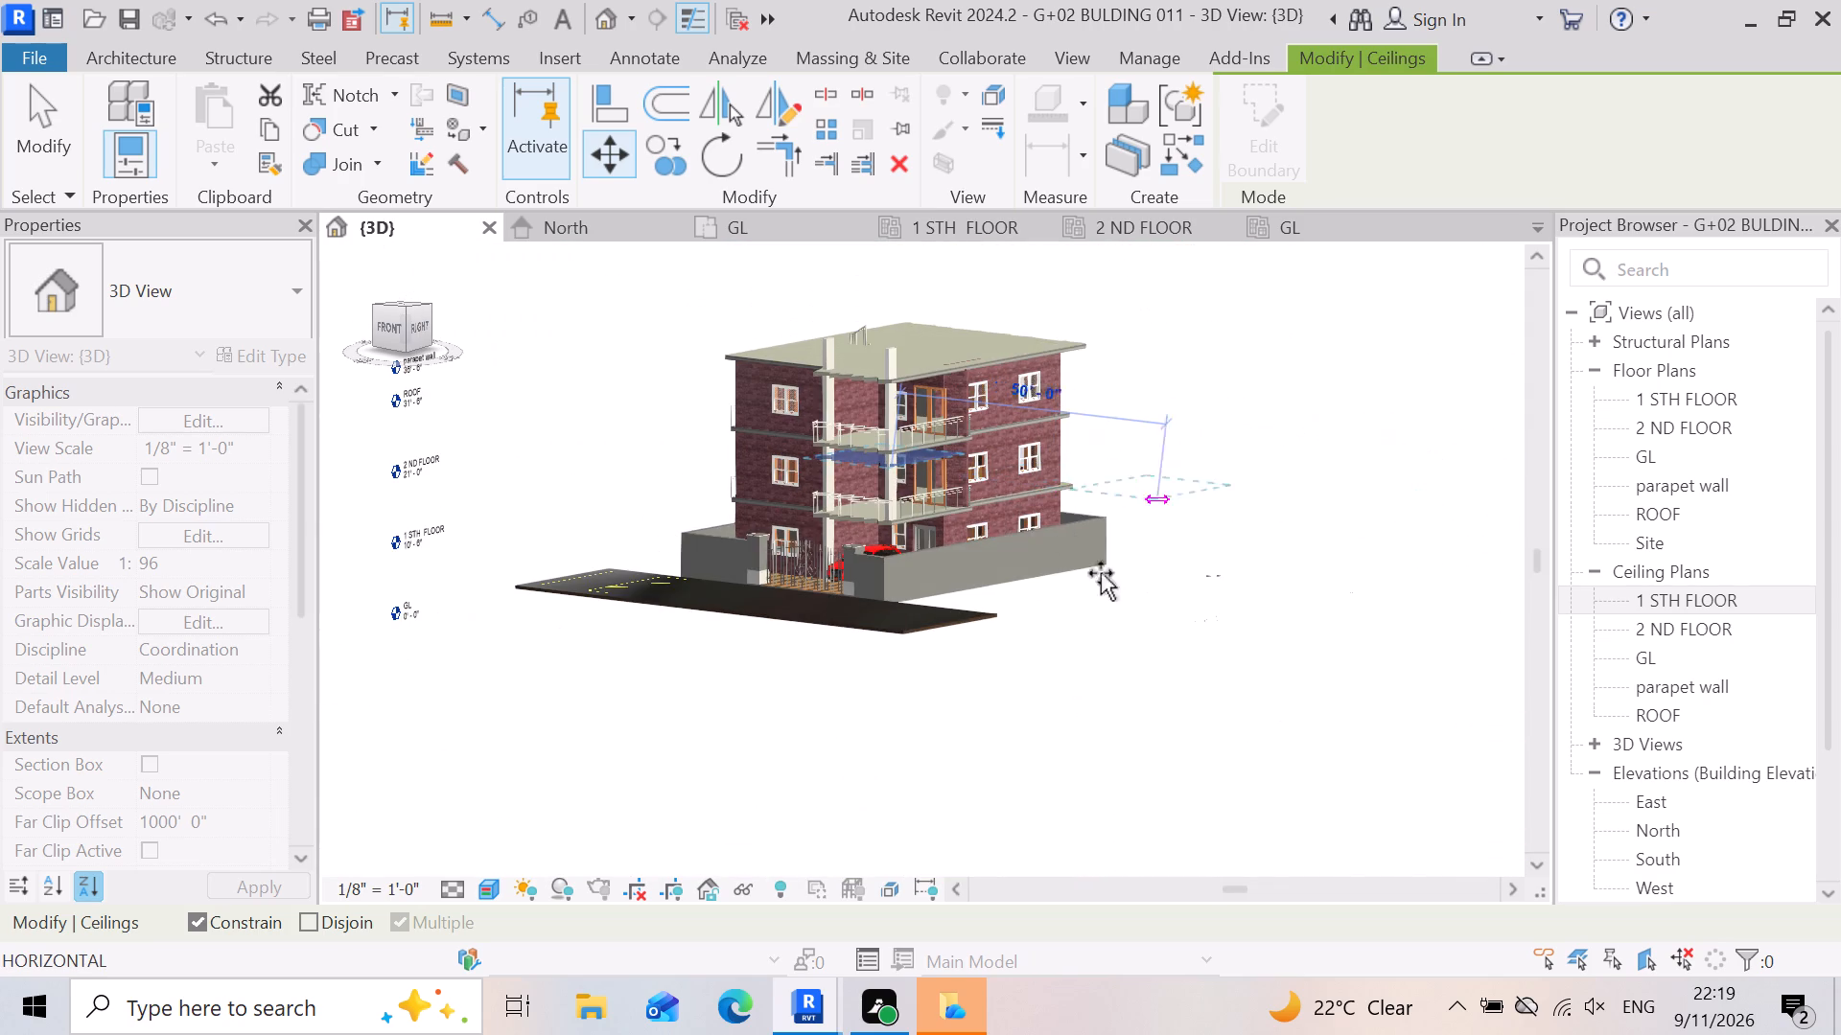
left_click(1021, 609)
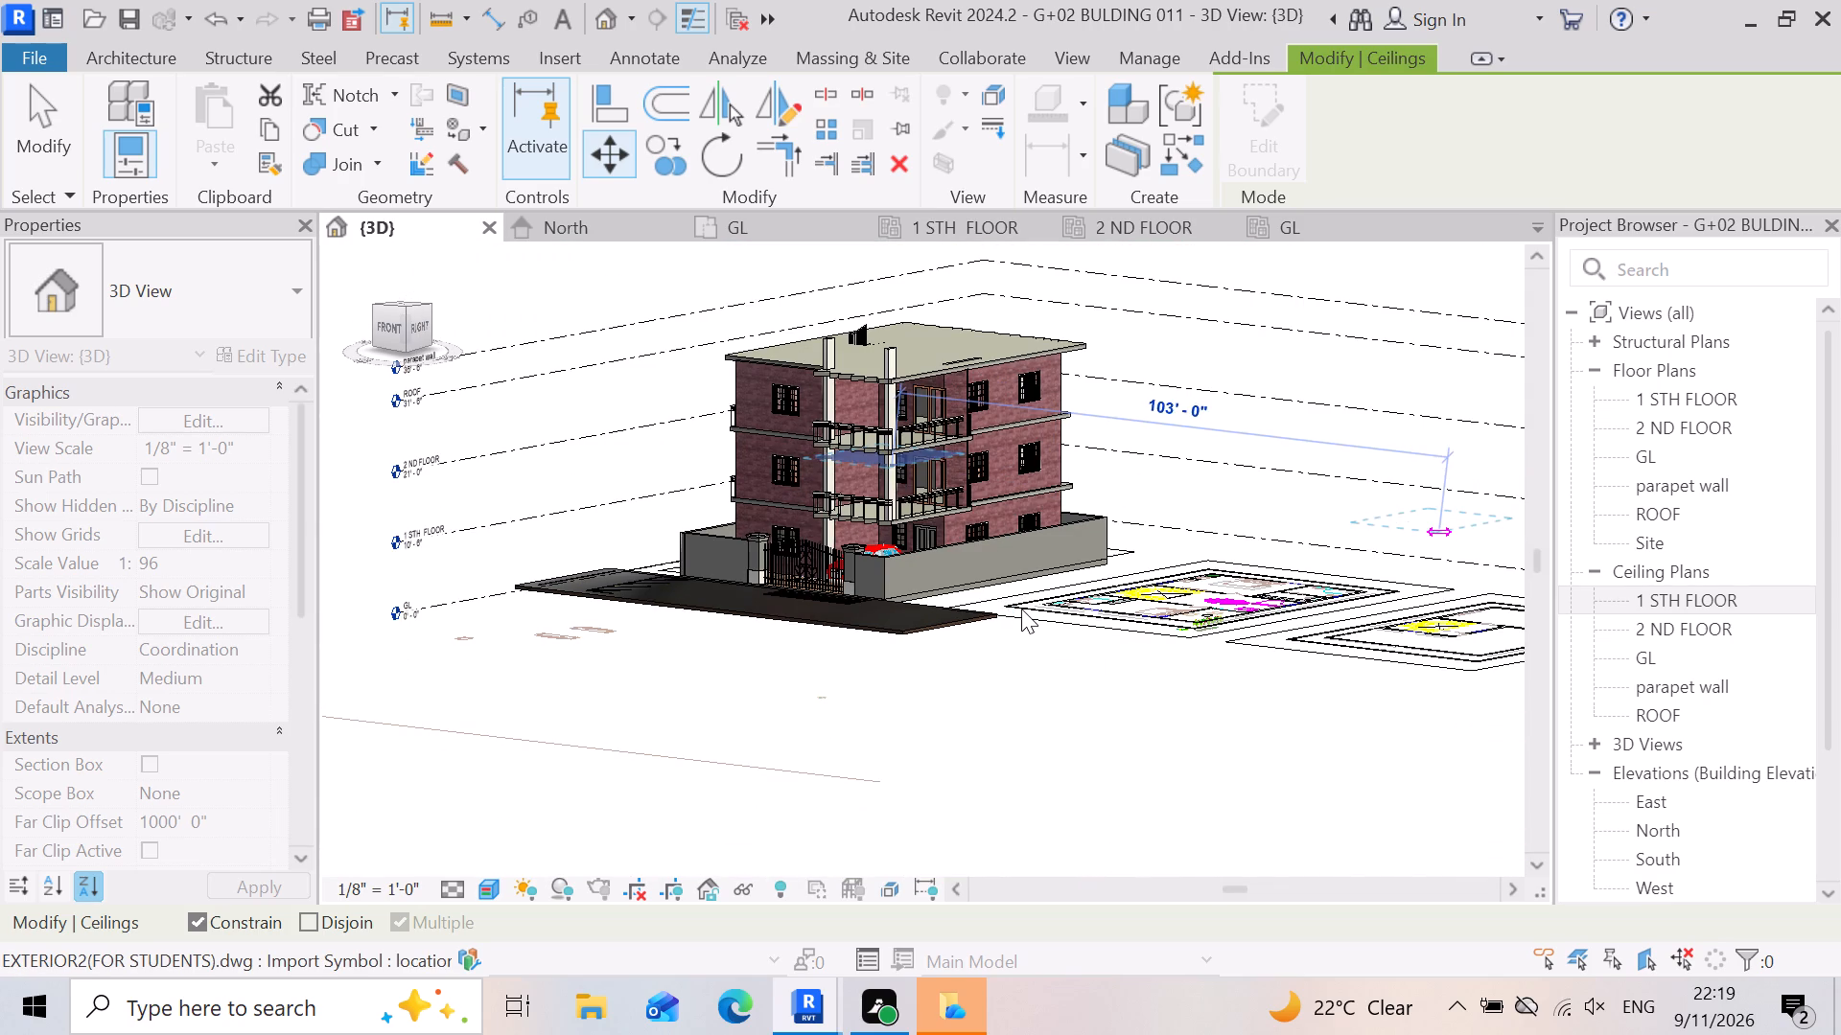
key("Escape")
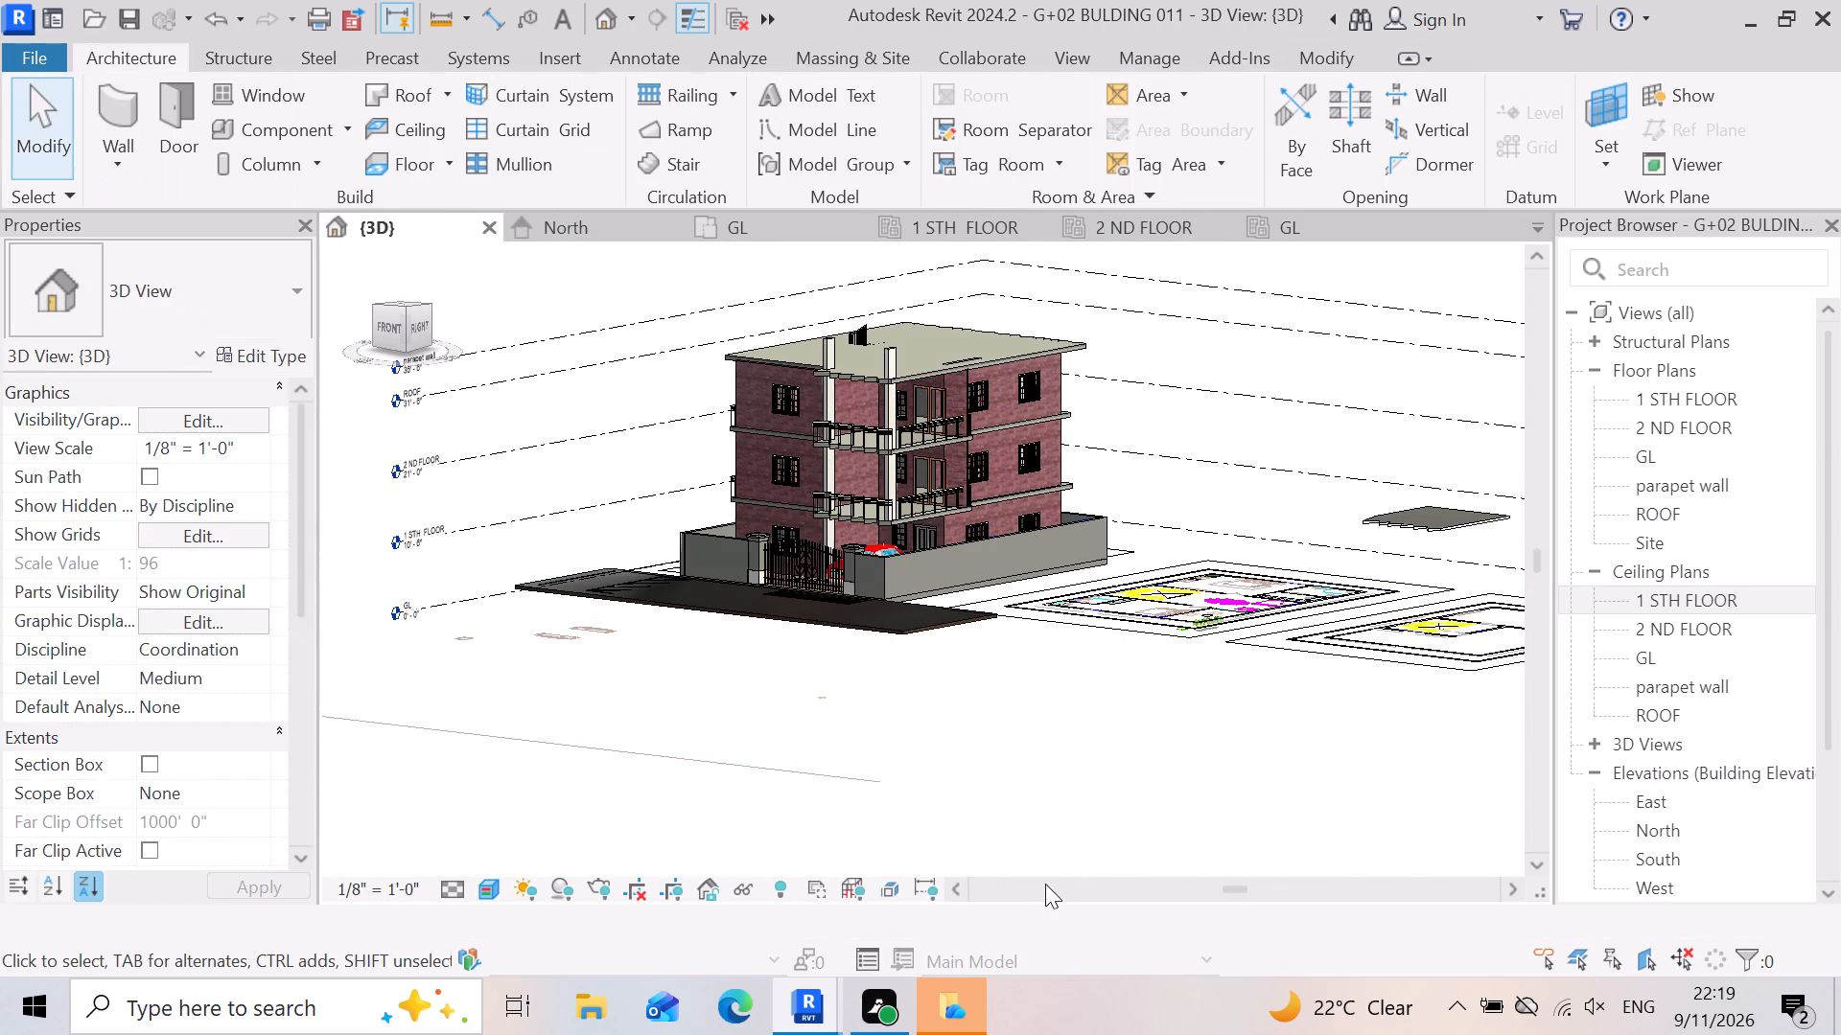
Examine the relocated zigzag ceiling's stepped edge and its location relative to the building.
scroll(1495, 425, "up", 14)
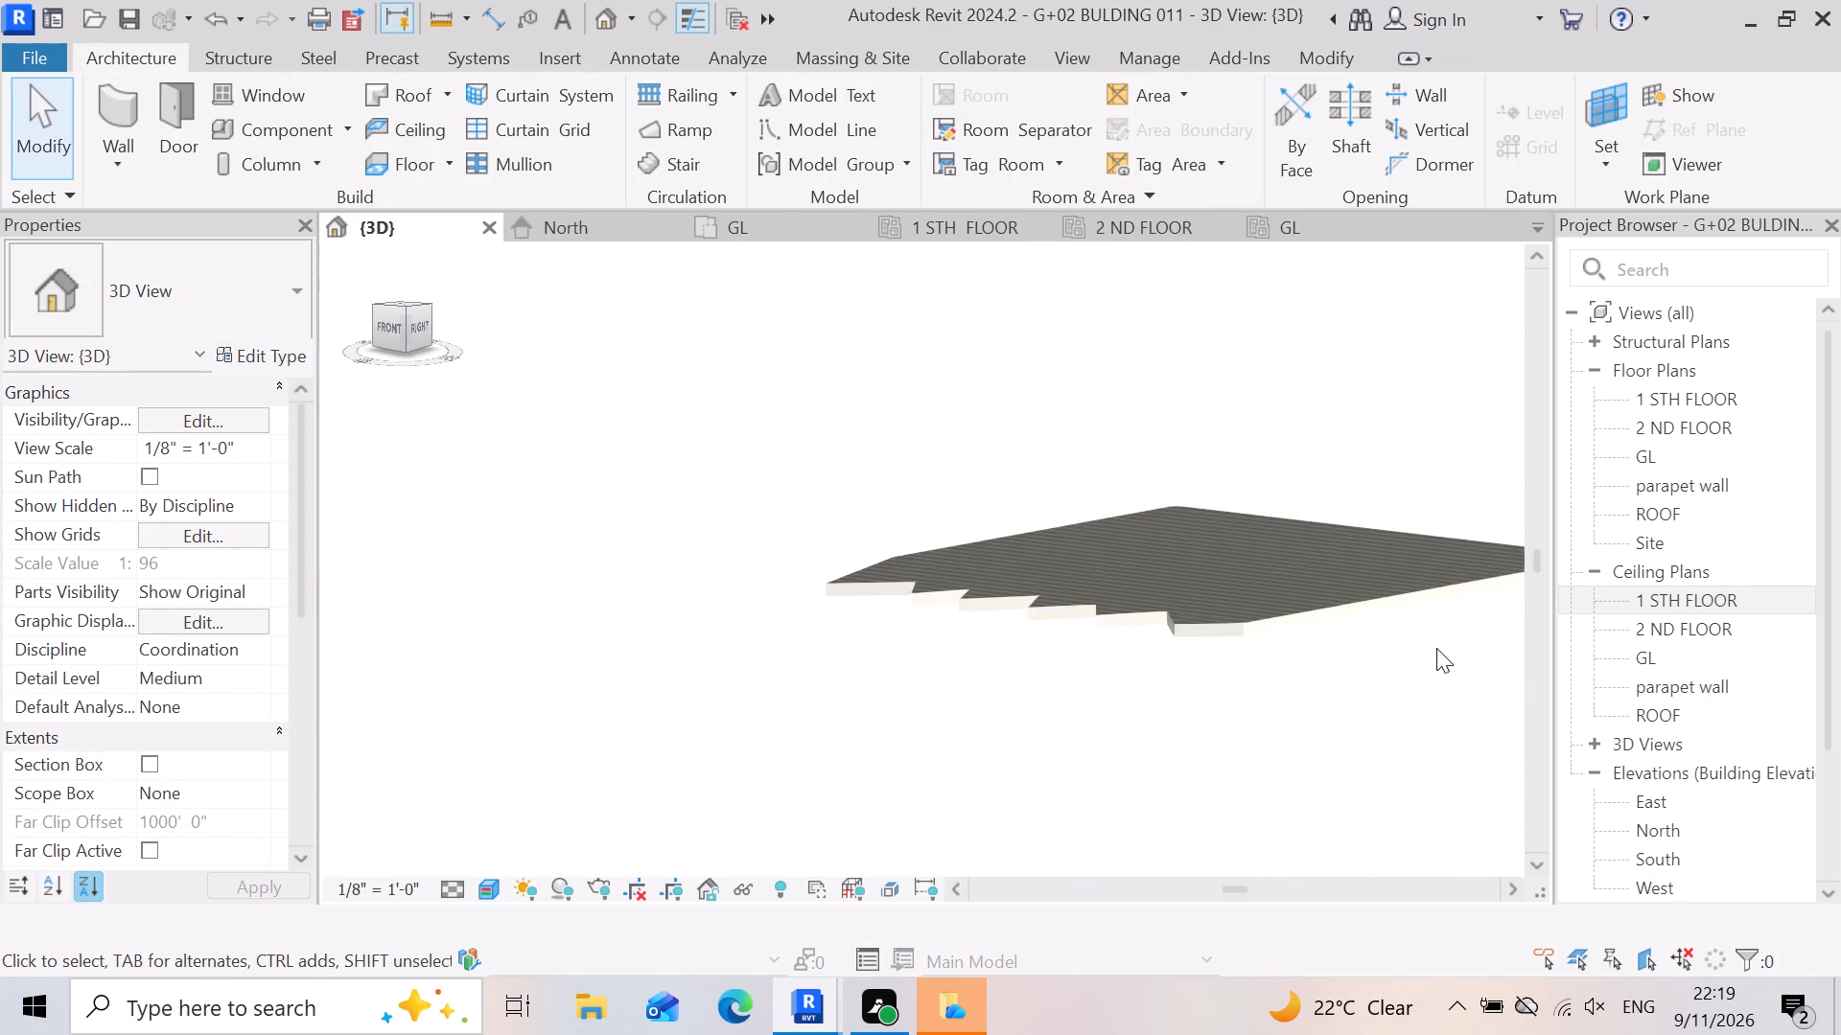
scroll(1436, 648, "up", 1)
scroll(1103, 620, "up", 4)
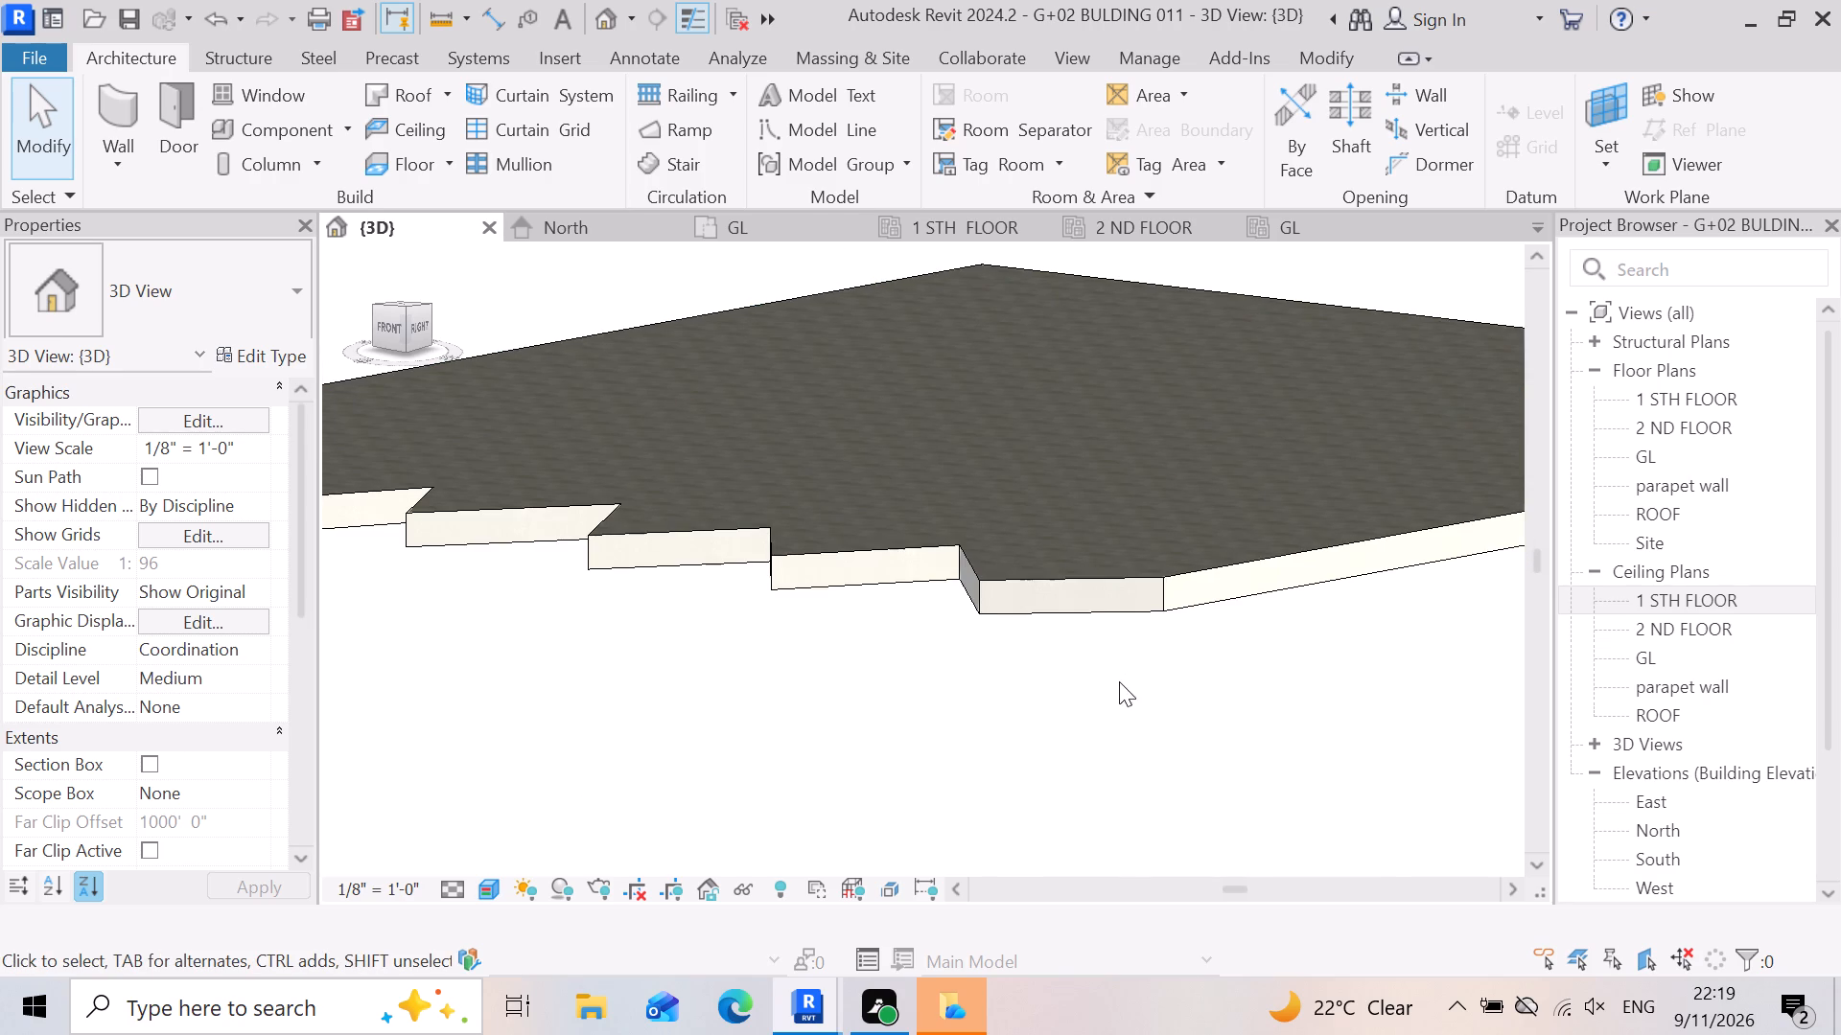
scroll(1535, 527, "up", 2)
scroll(1006, 517, "down", 4)
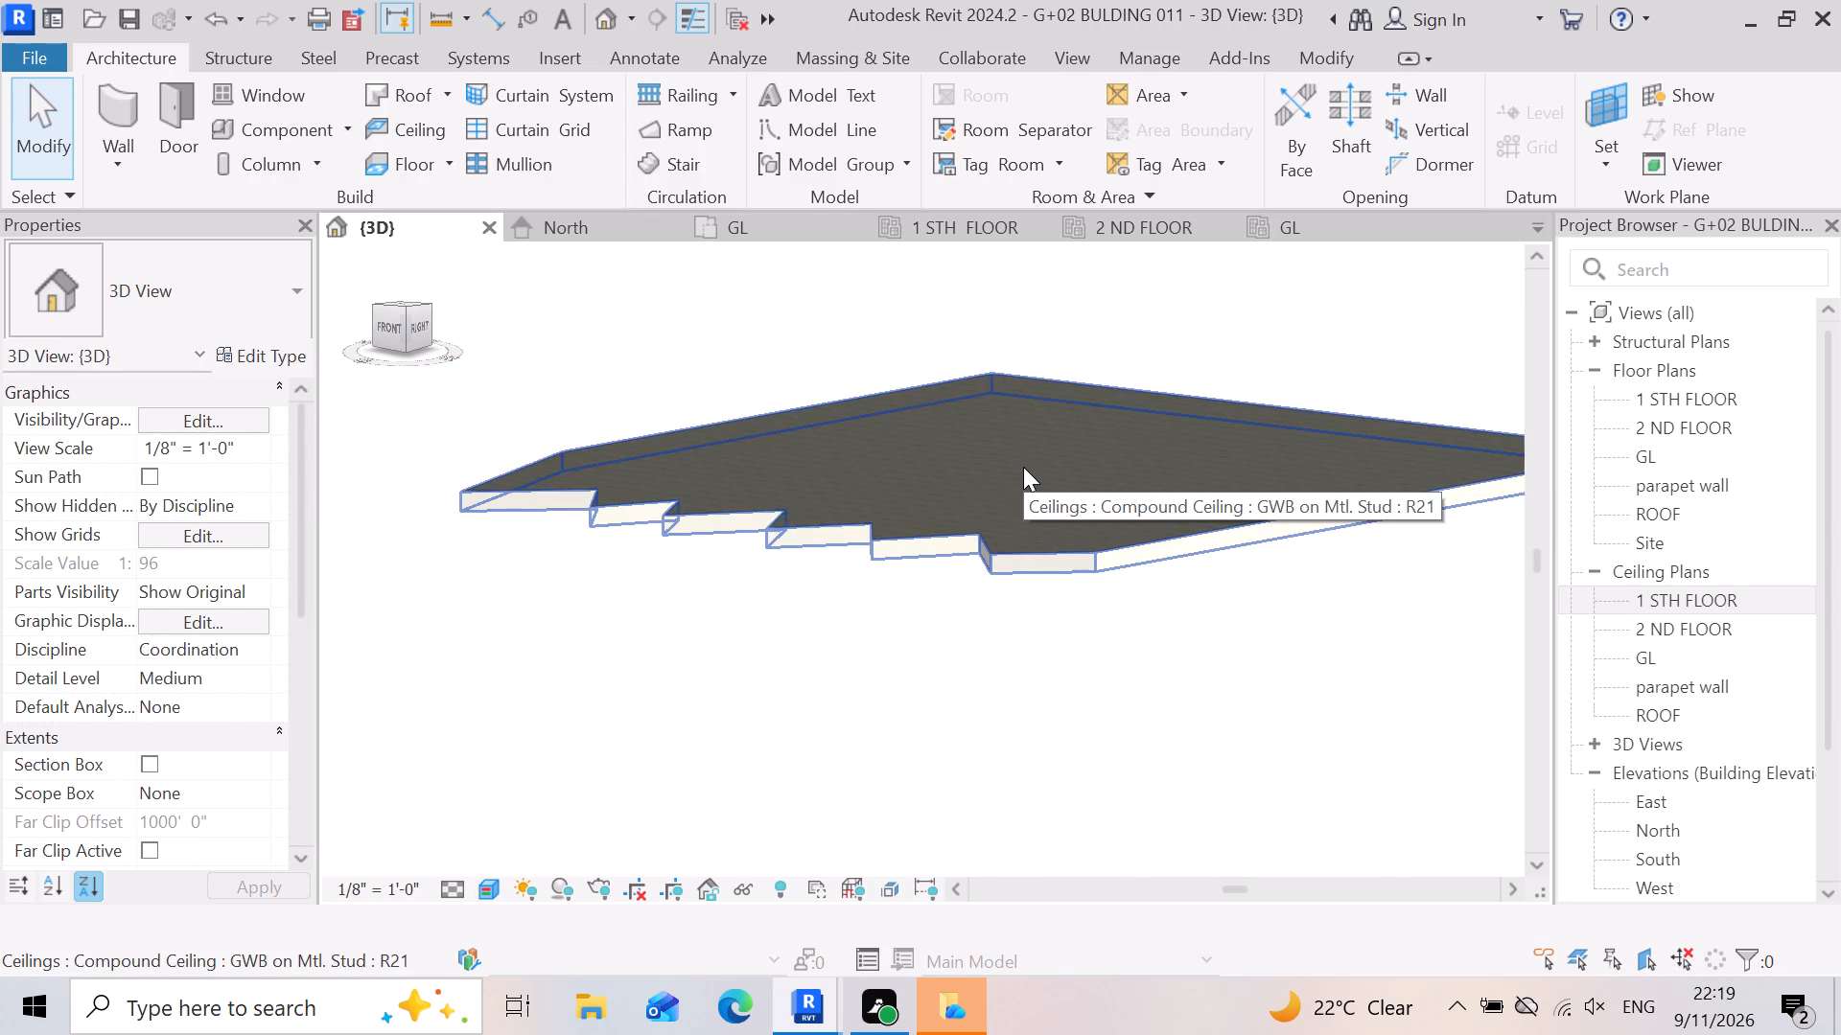
left_click(1023, 467)
scroll(1115, 491, "down", 9)
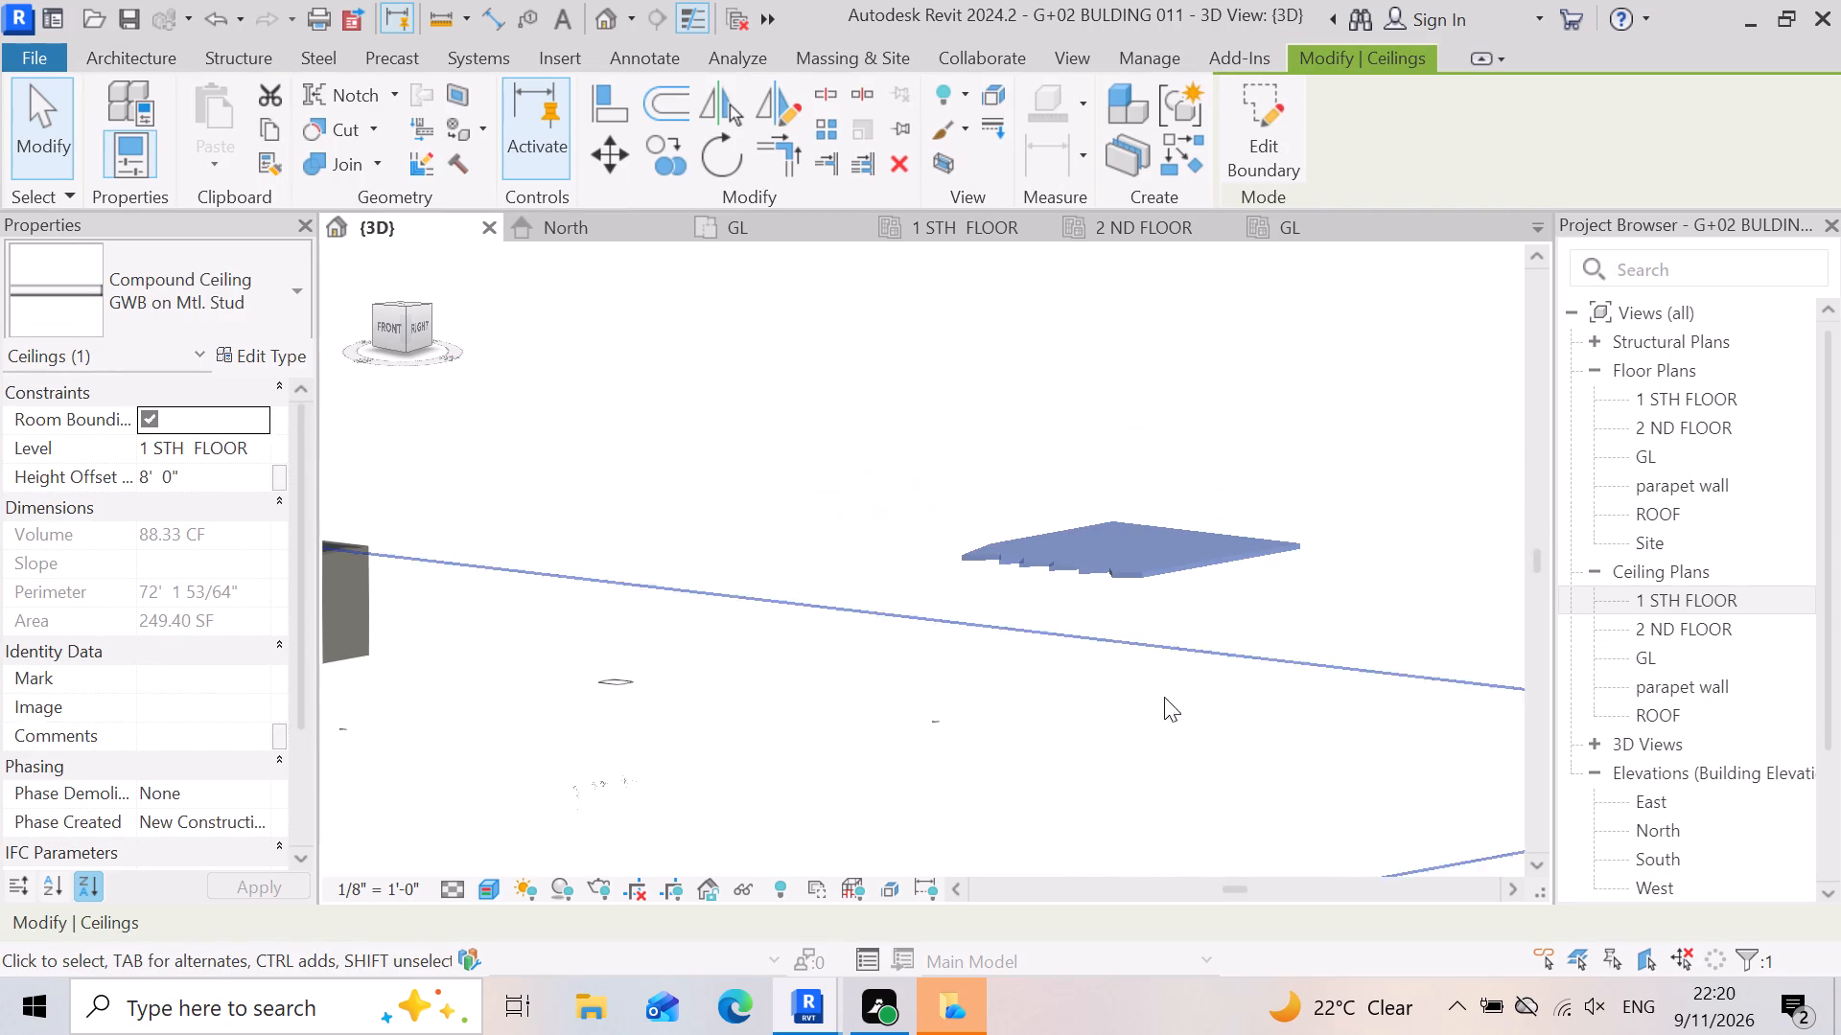
scroll(1208, 737, "down", 4)
scroll(991, 709, "up", 3)
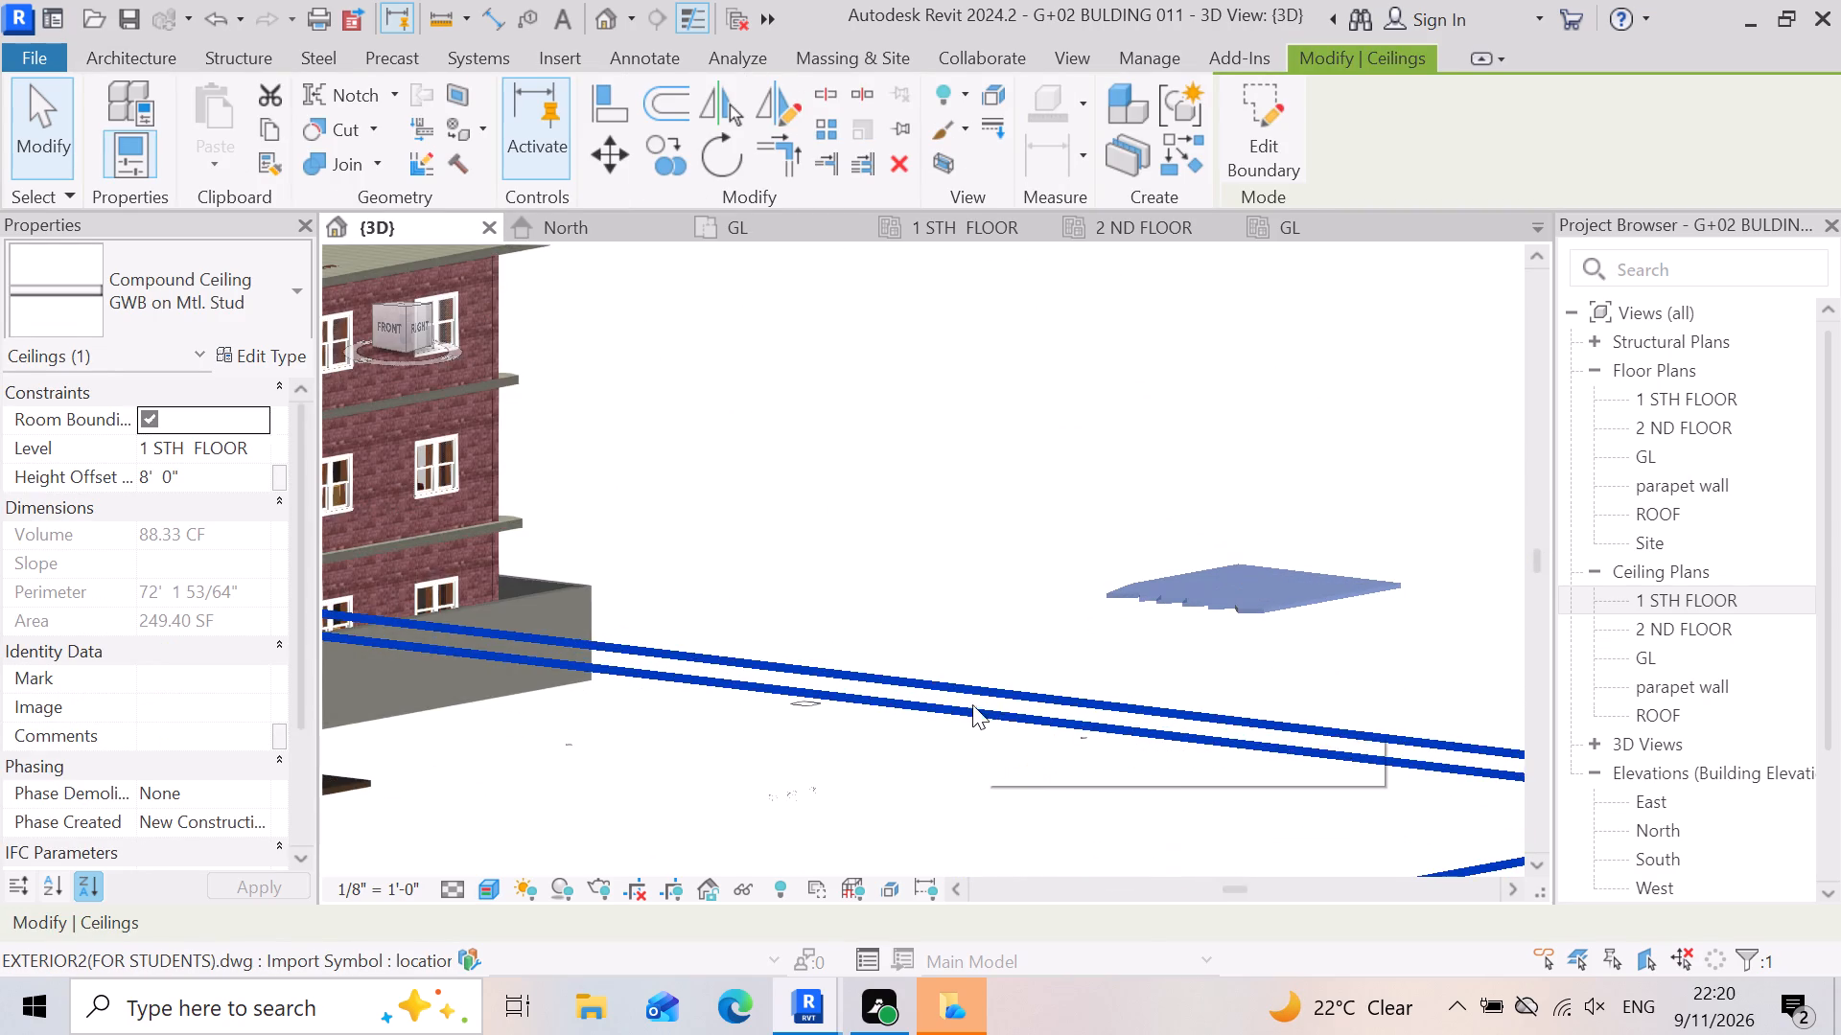
scroll(1340, 563, "down", 4)
Temporarily hide the ROOF-level floor slab in the 3D view to expose the top storey.
scroll(455, 323, "up", 9)
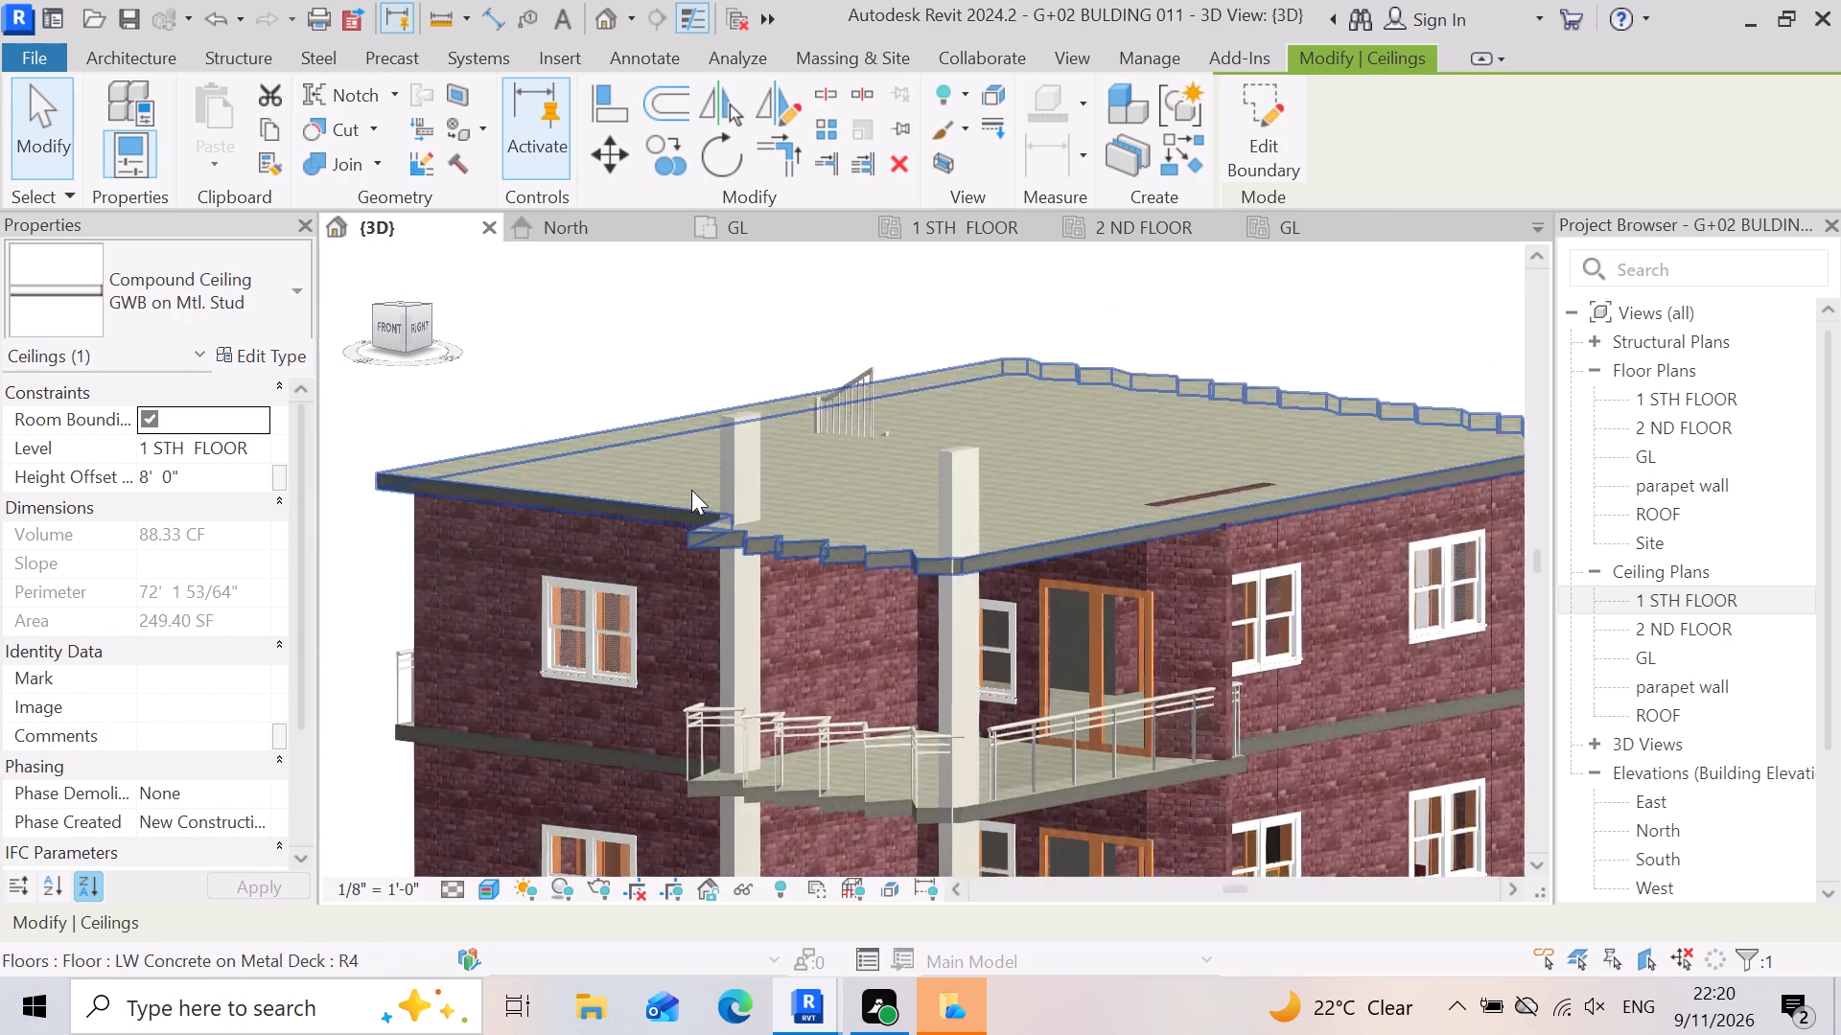
scroll(691, 490, "up", 2)
scroll(874, 628, "up", 3)
scroll(802, 542, "down", 3)
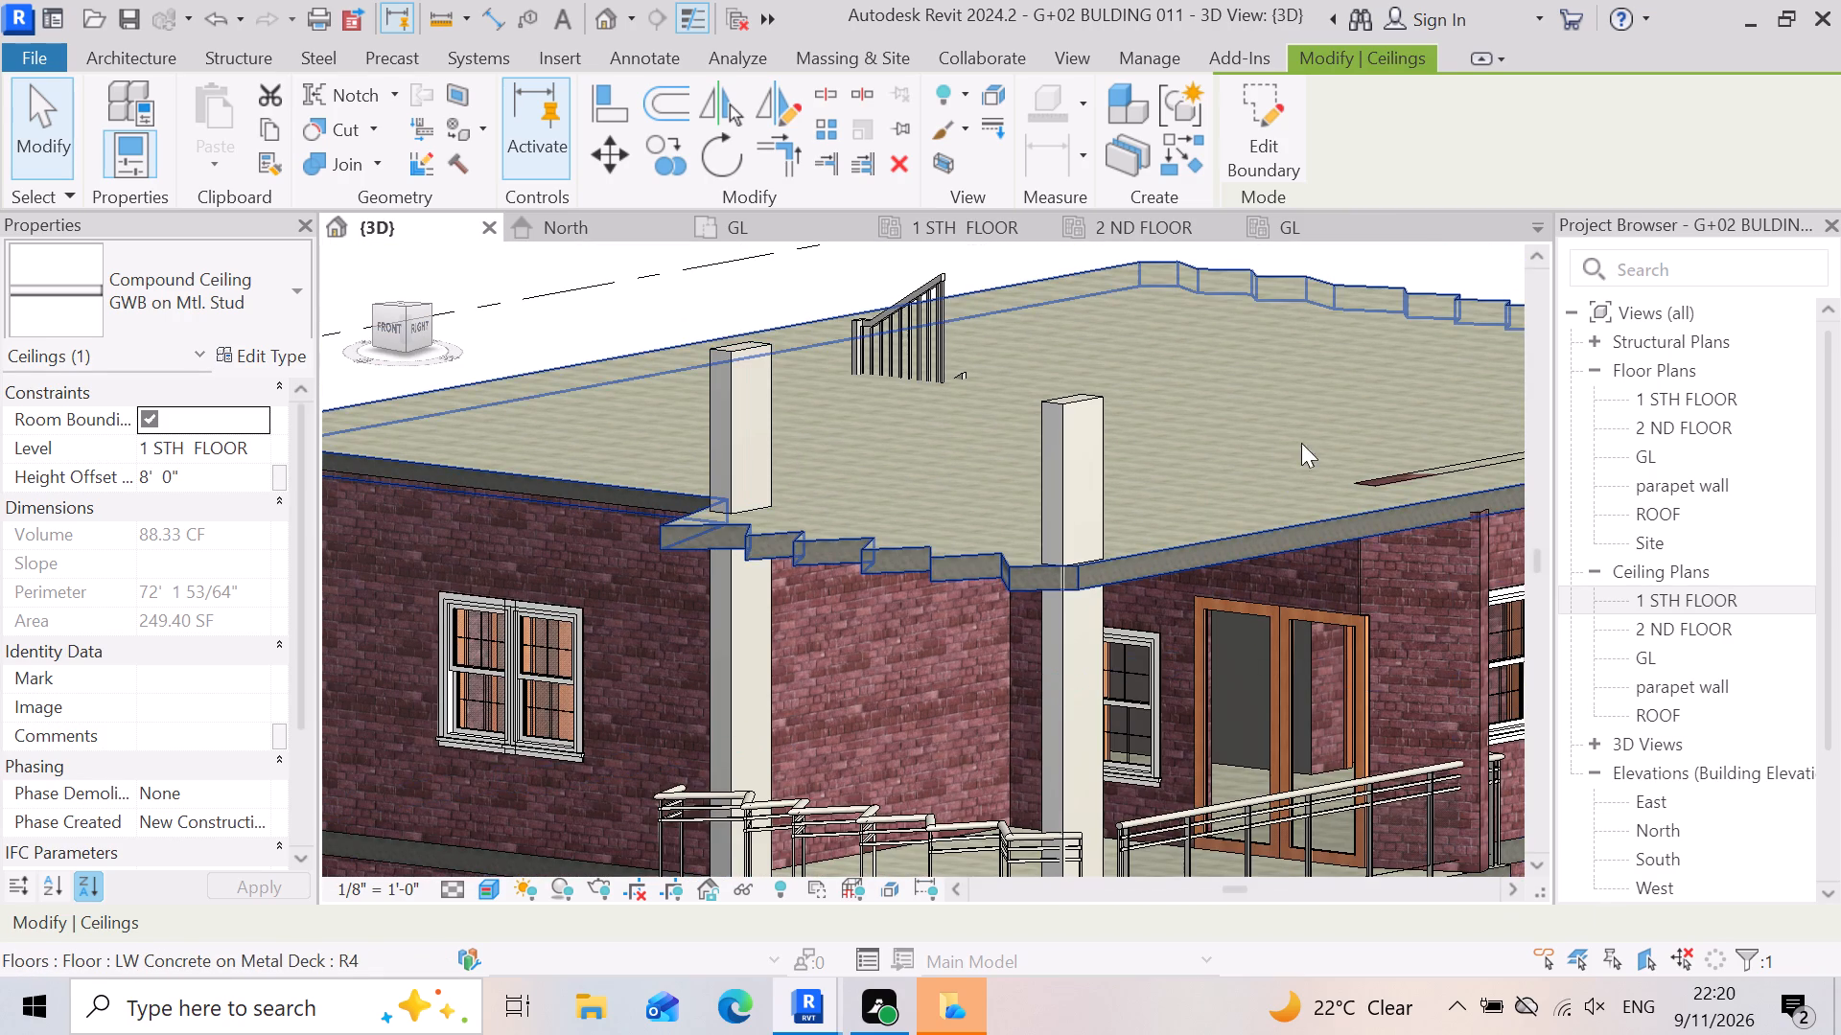
left_click(1249, 484)
scroll(961, 414, "down", 4)
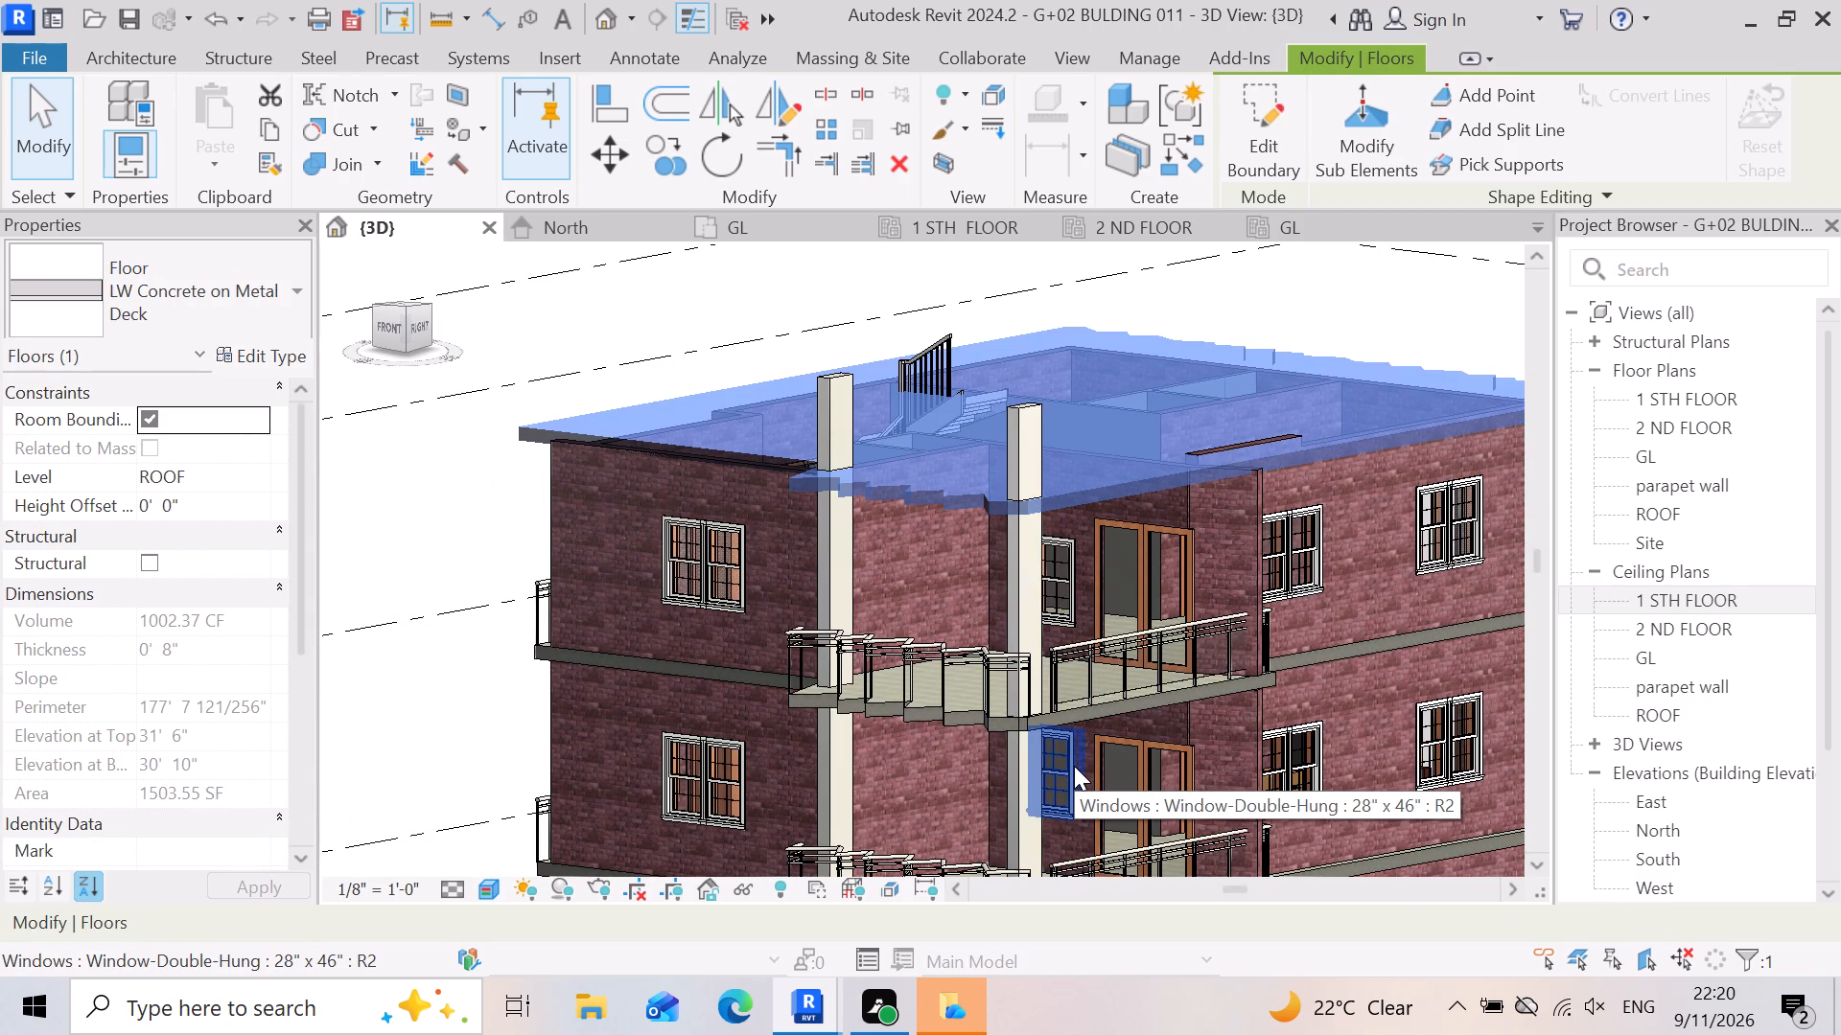
type("hh")
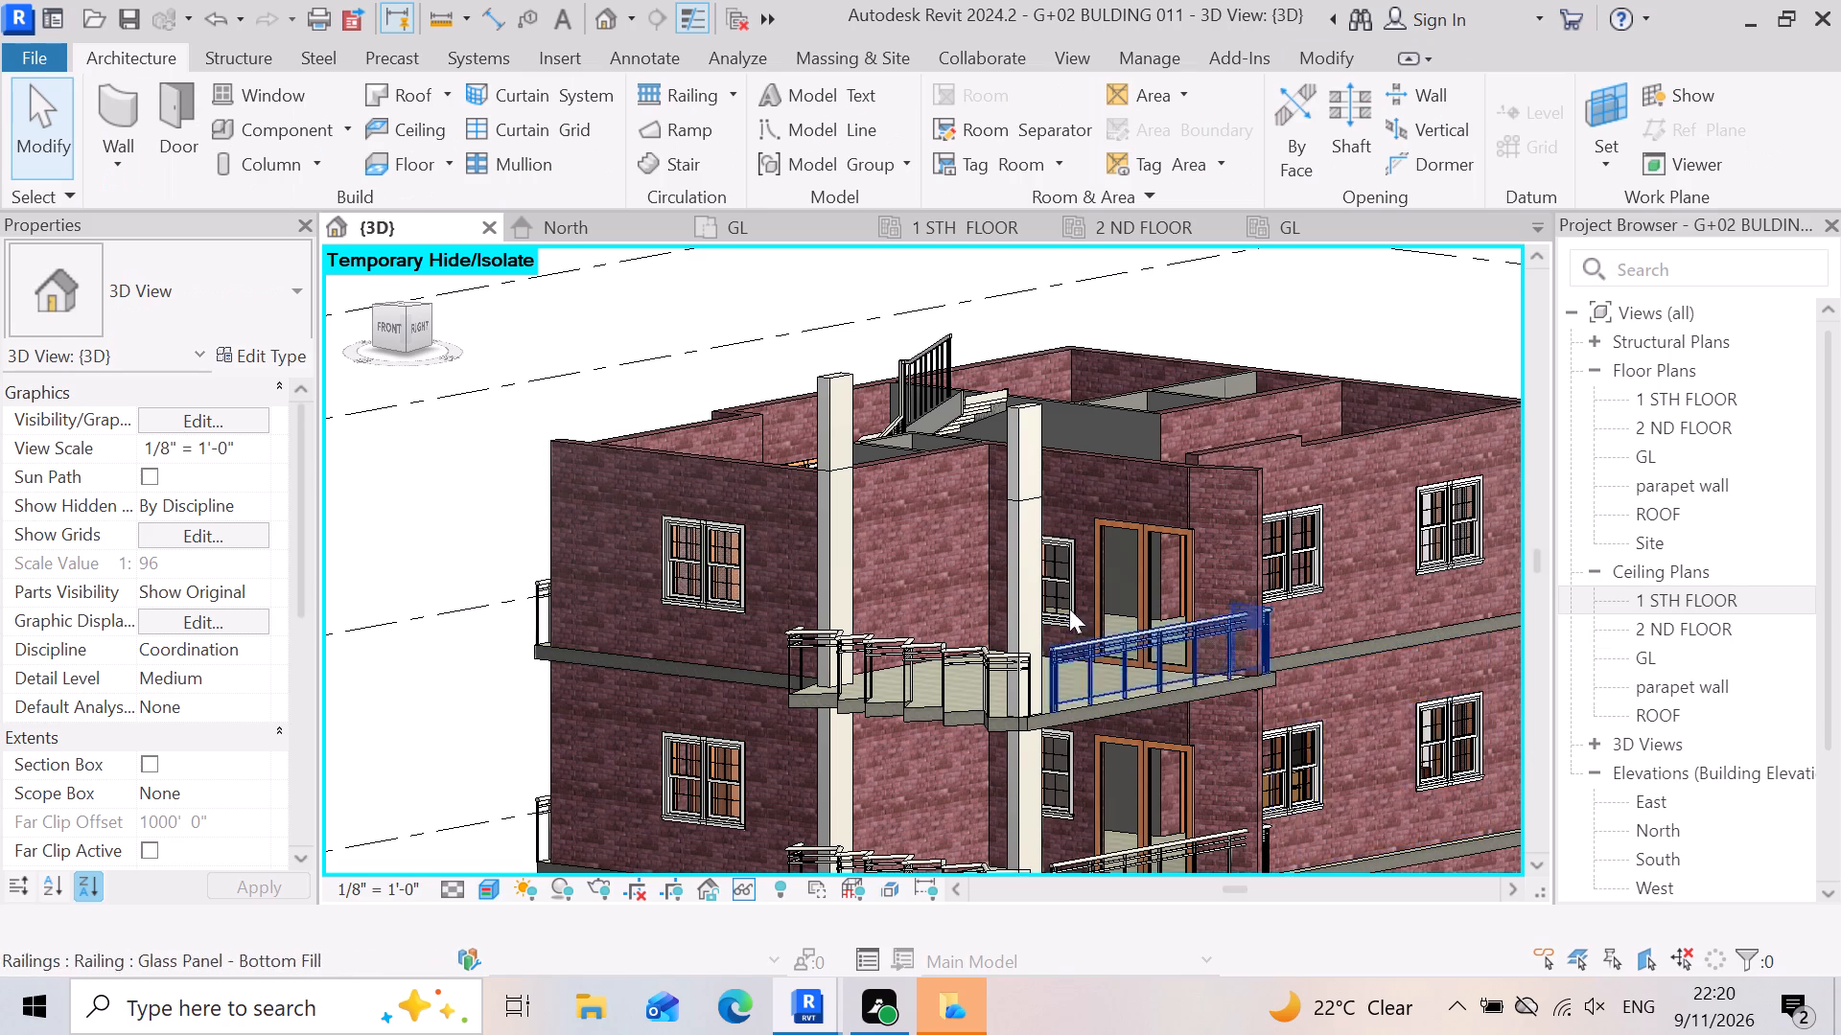
Copy the zigzag ceiling in the open space and paste it aligned to the 2 ND FLOOR level.
scroll(1033, 580, "down", 4)
scroll(856, 519, "down", 3)
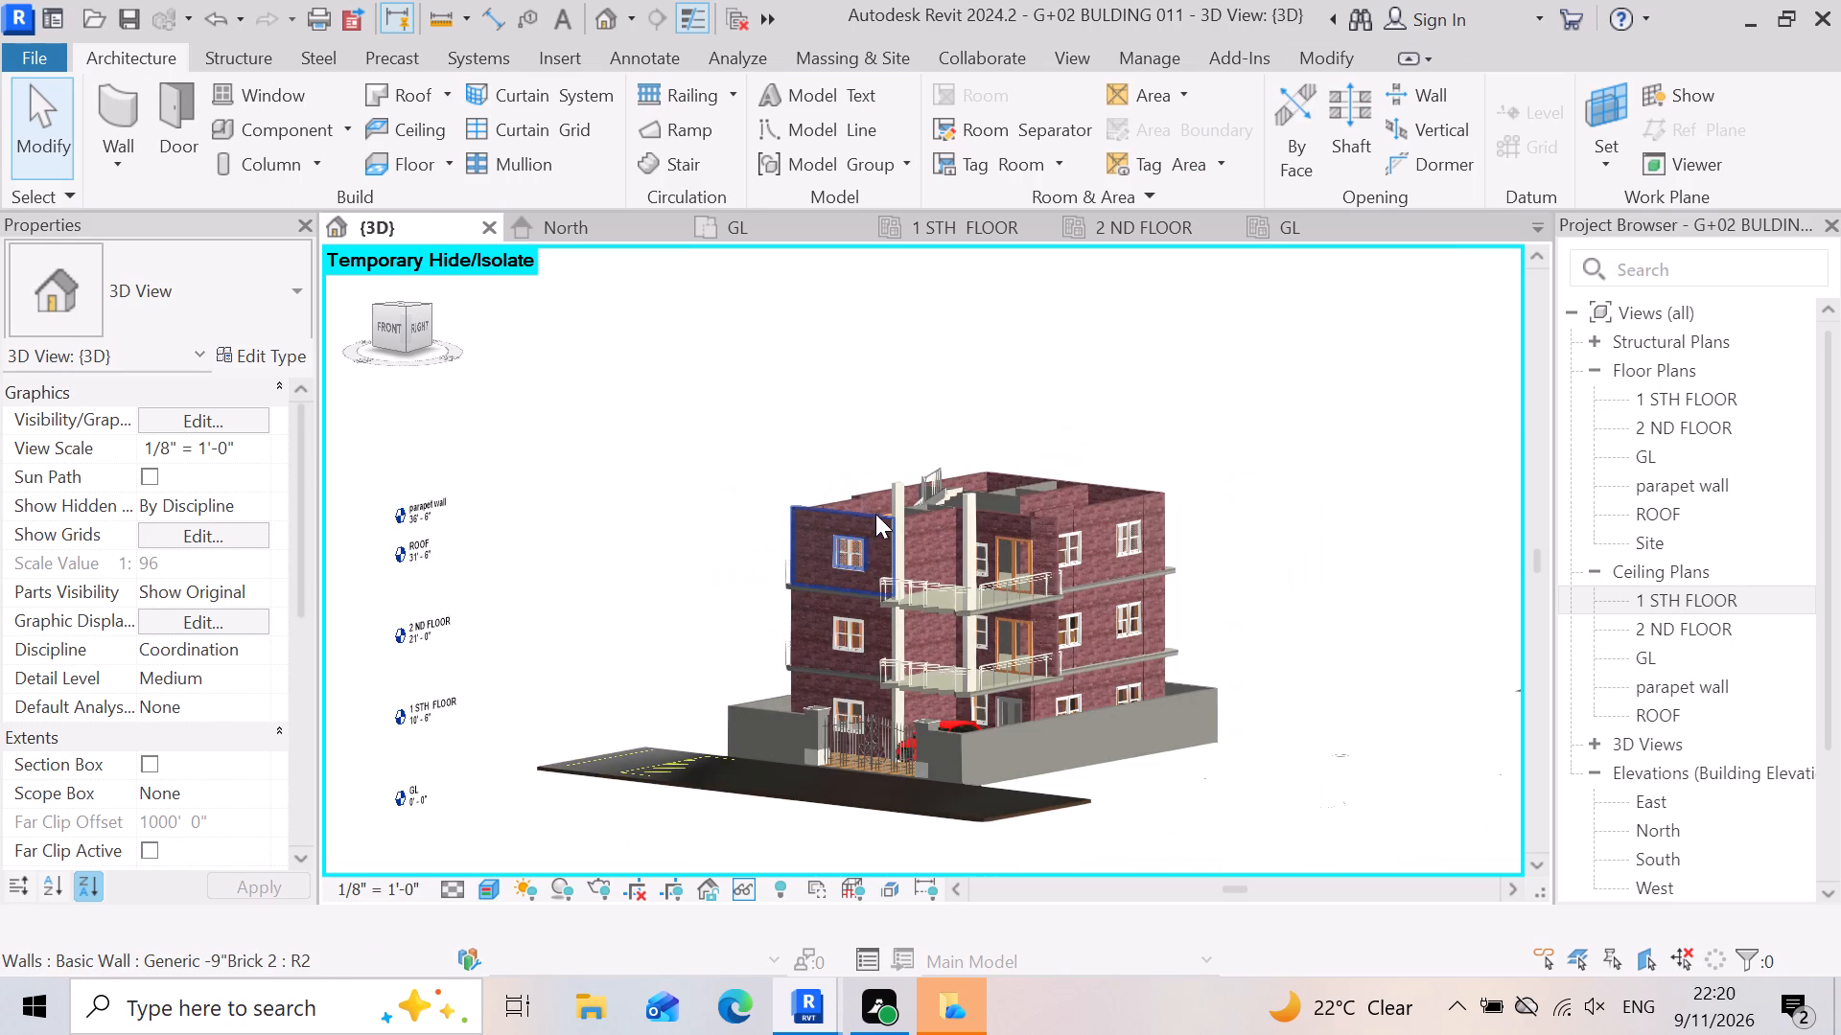
scroll(875, 514, "down", 4)
left_click(1299, 623)
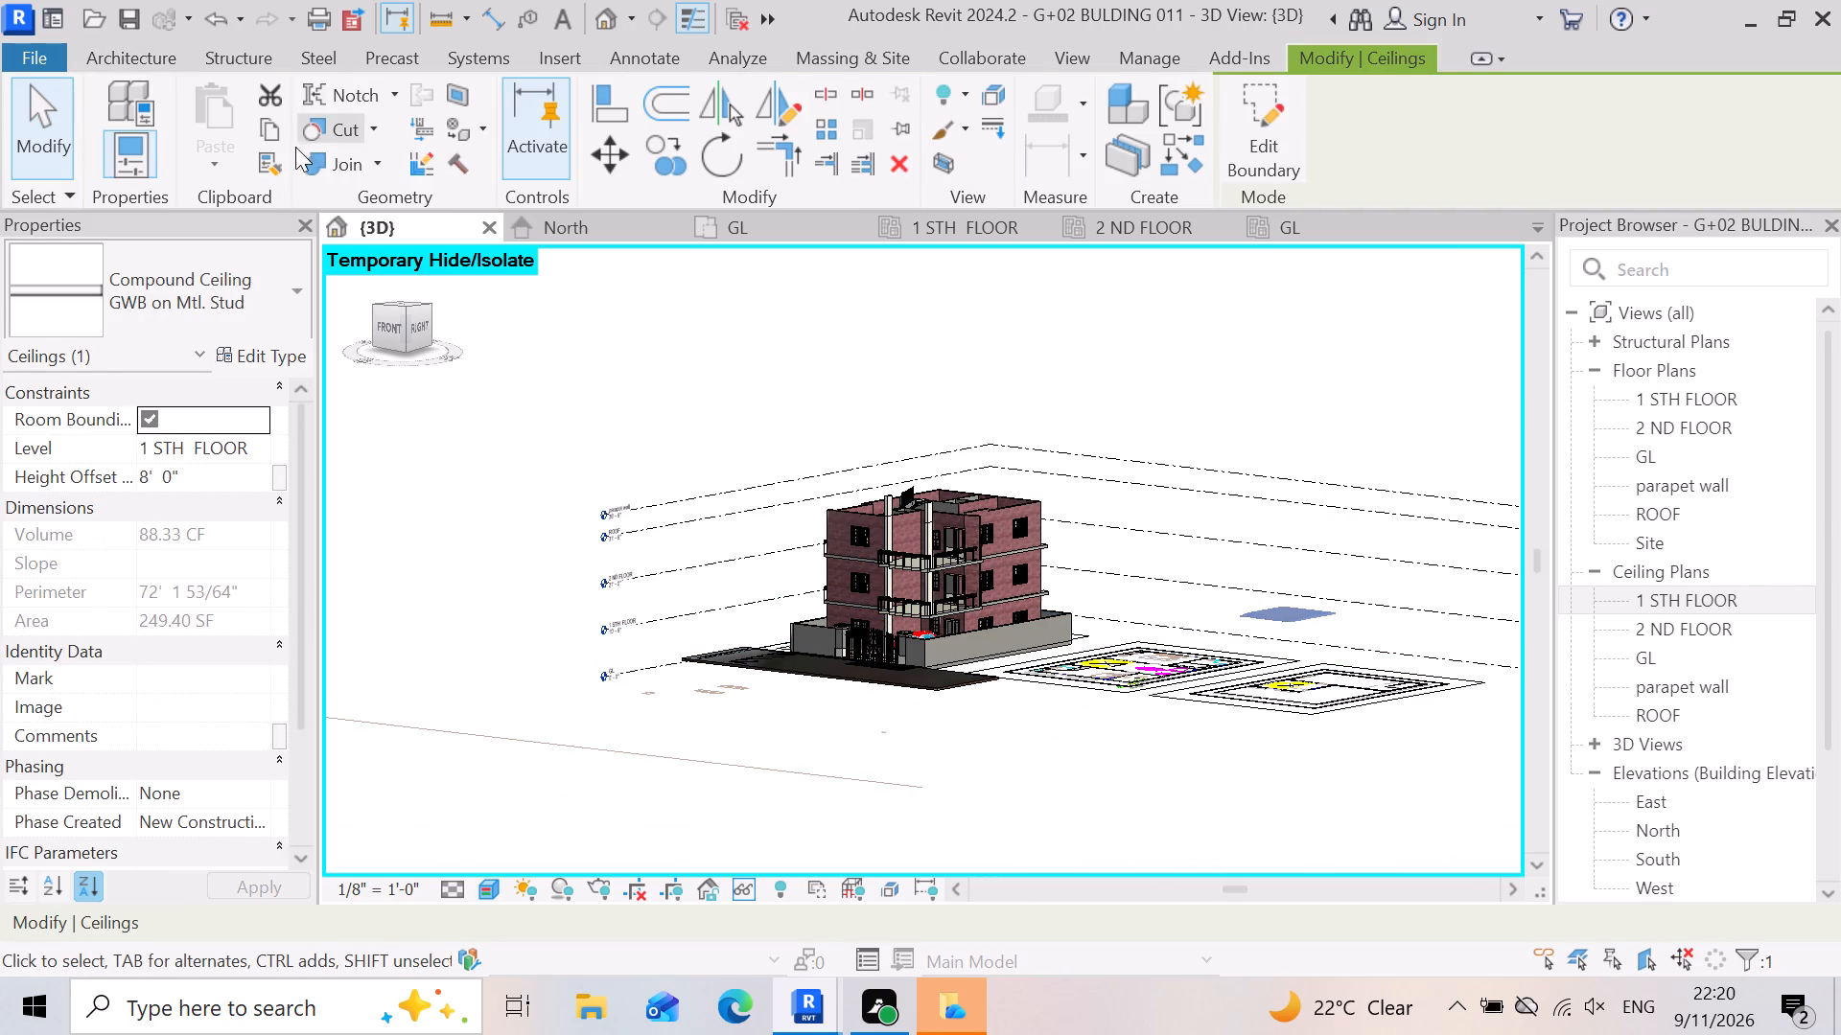
left_click(258, 126)
left_click(198, 156)
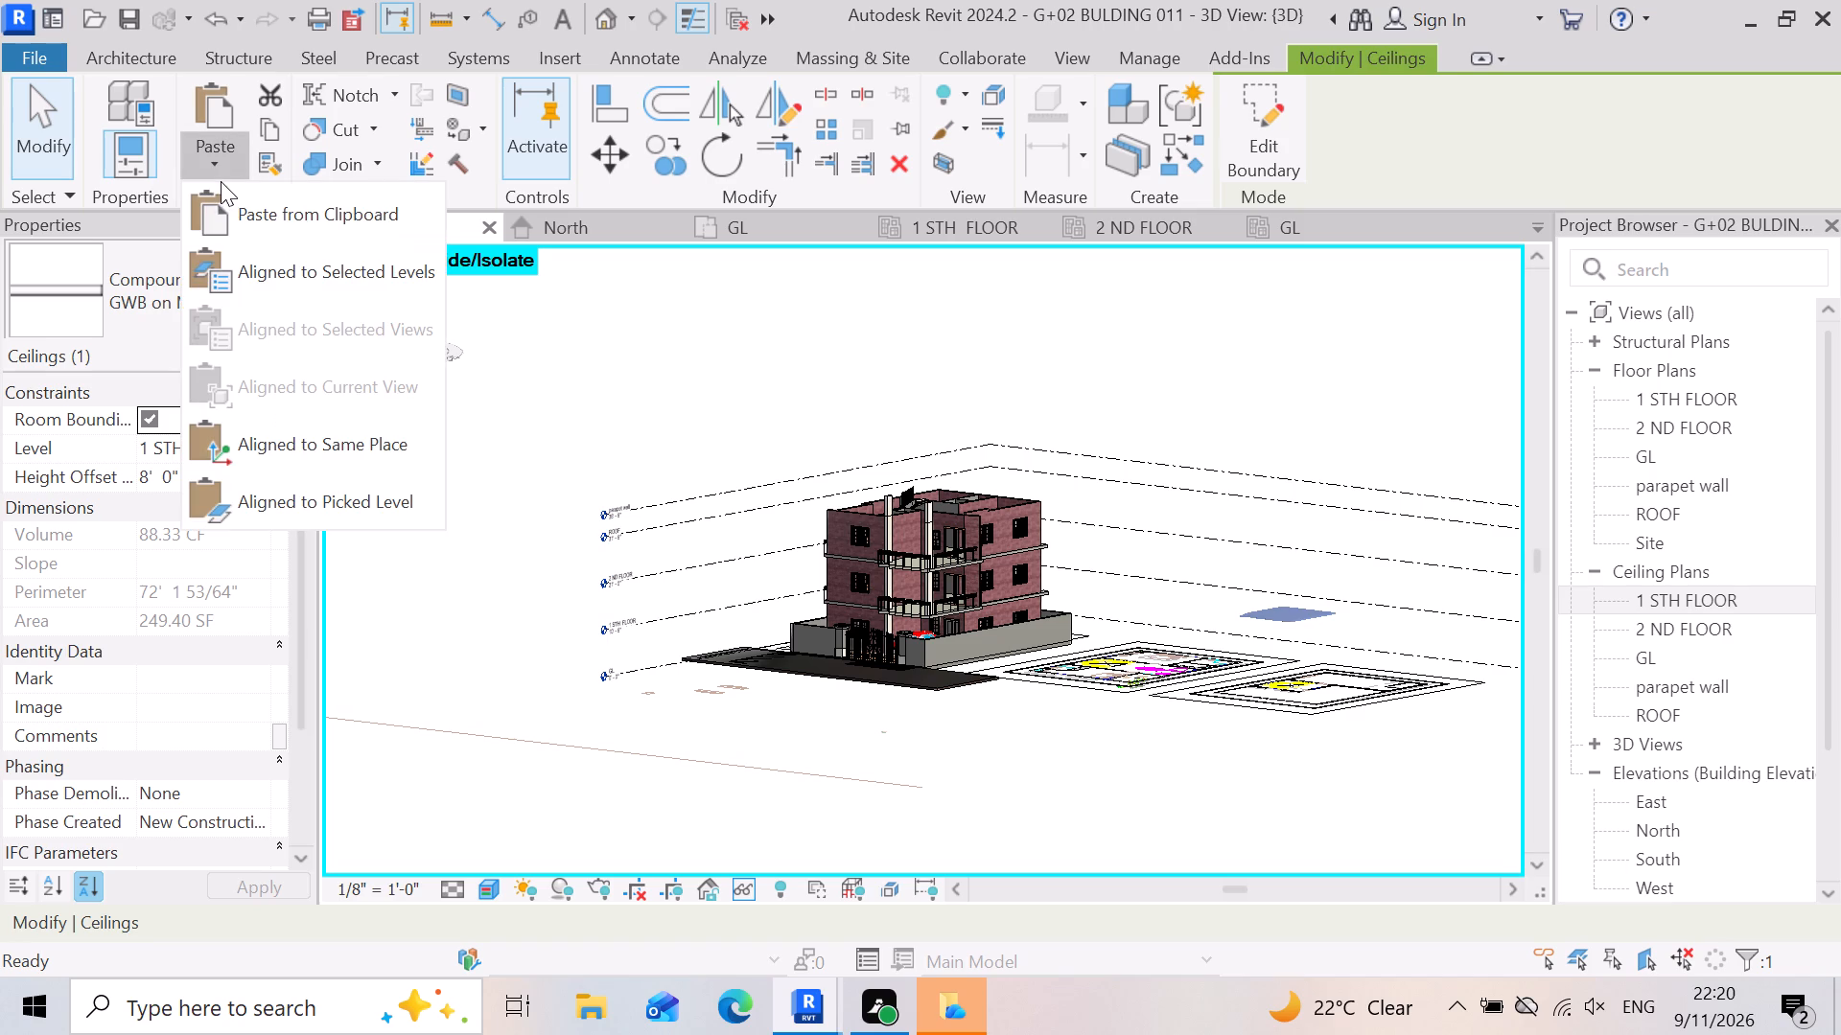
left_click(217, 213)
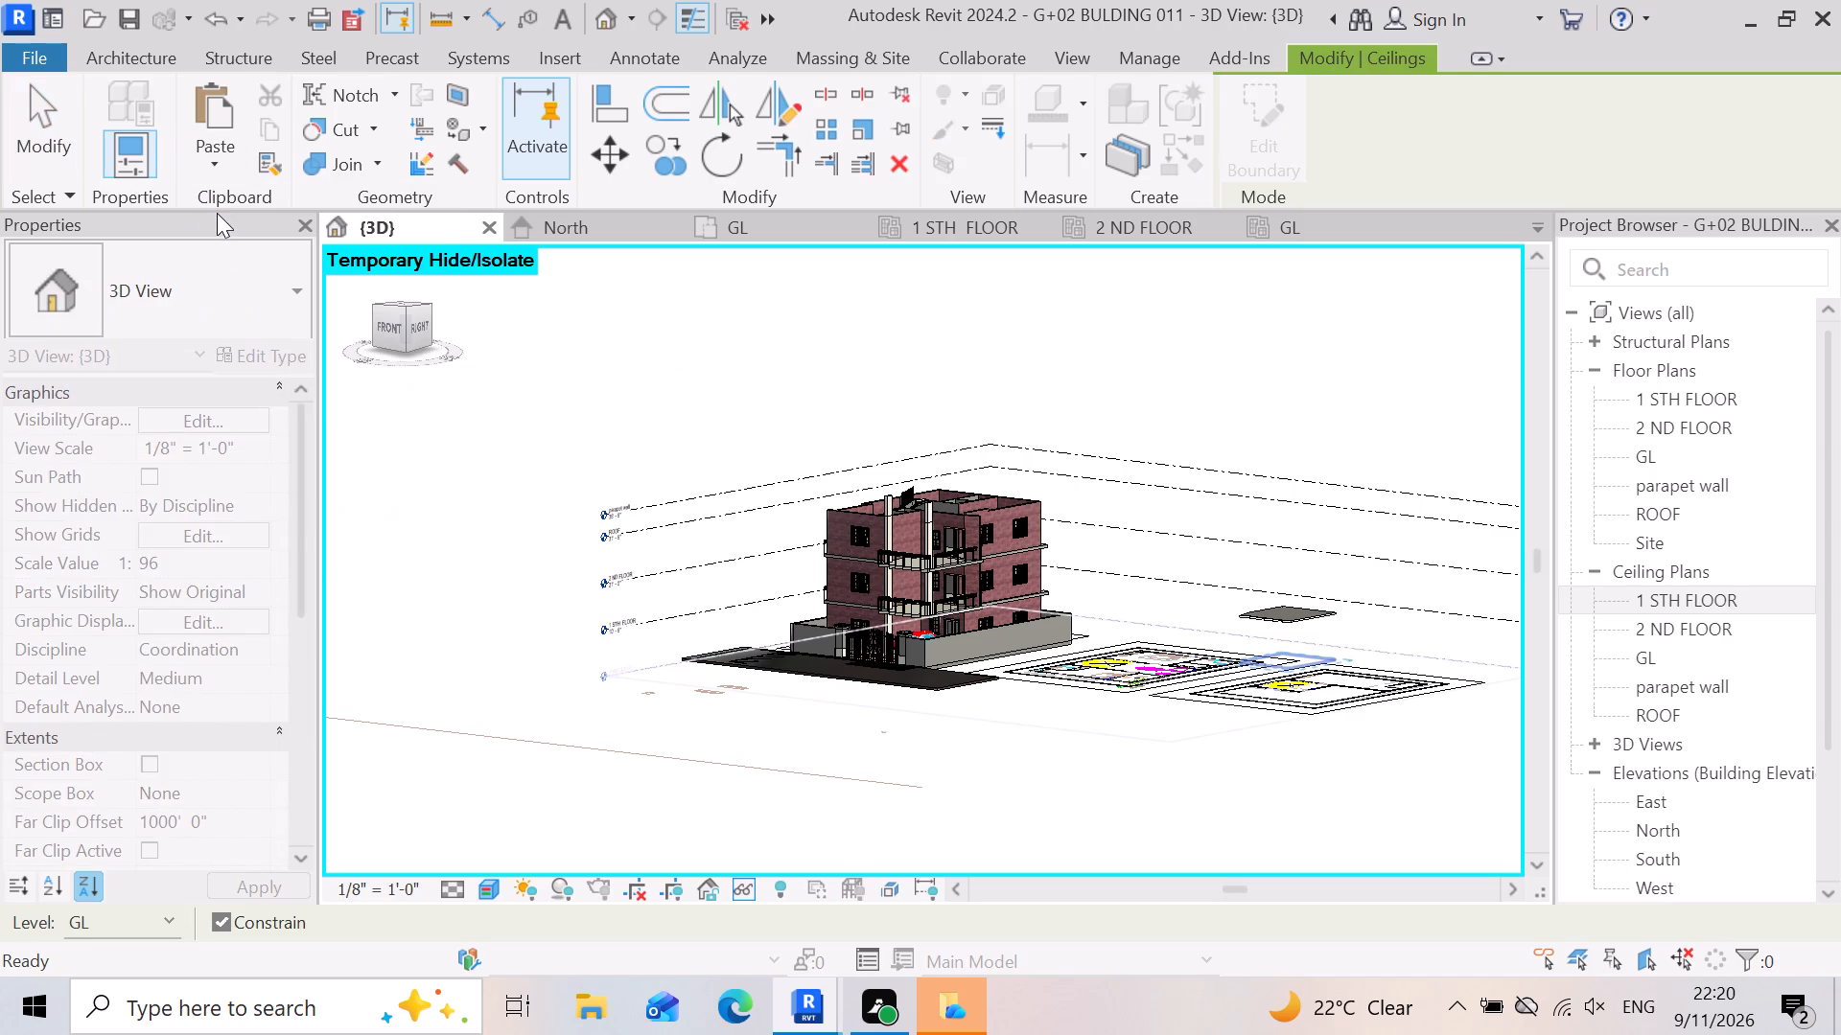
left_click(215, 163)
left_click(266, 278)
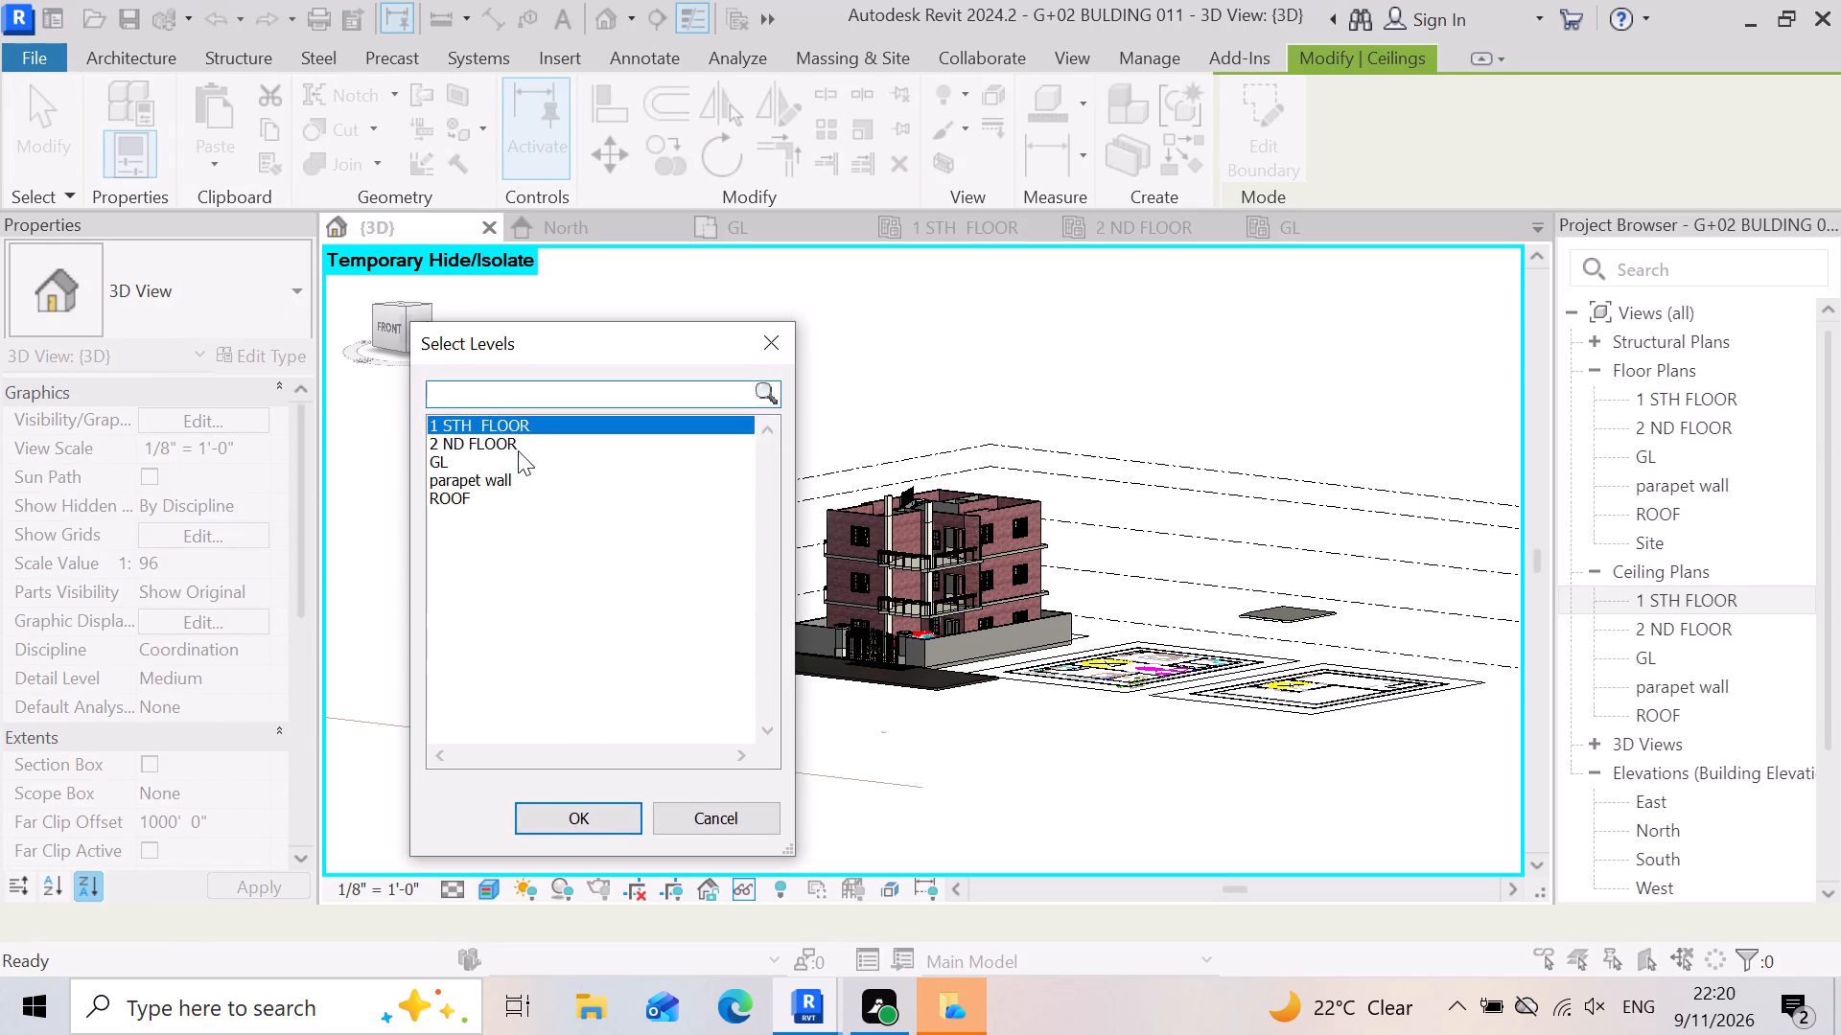
left_click(517, 448)
left_click(571, 824)
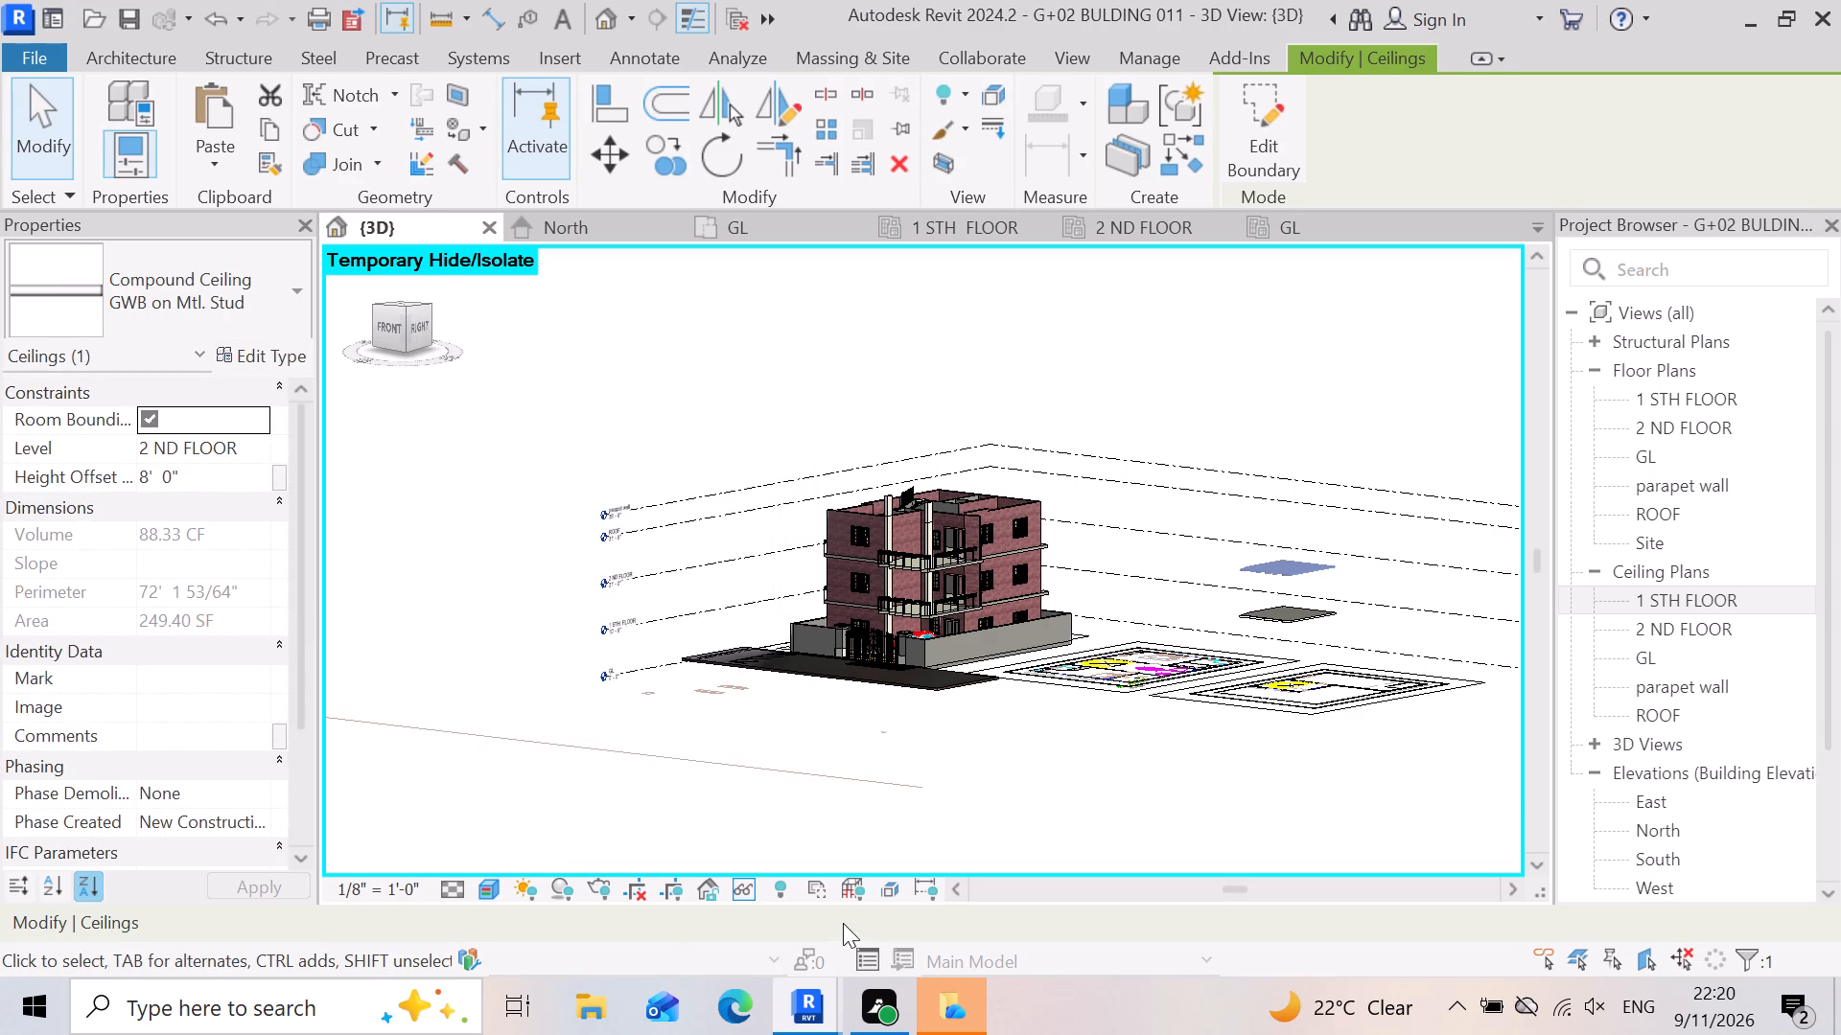
scroll(848, 928, "up", 3)
key("Escape")
Move the 2 ND FLOOR zigzag ceiling from the open space onto the building, above the top balcony.
scroll(1312, 572, "up", 5)
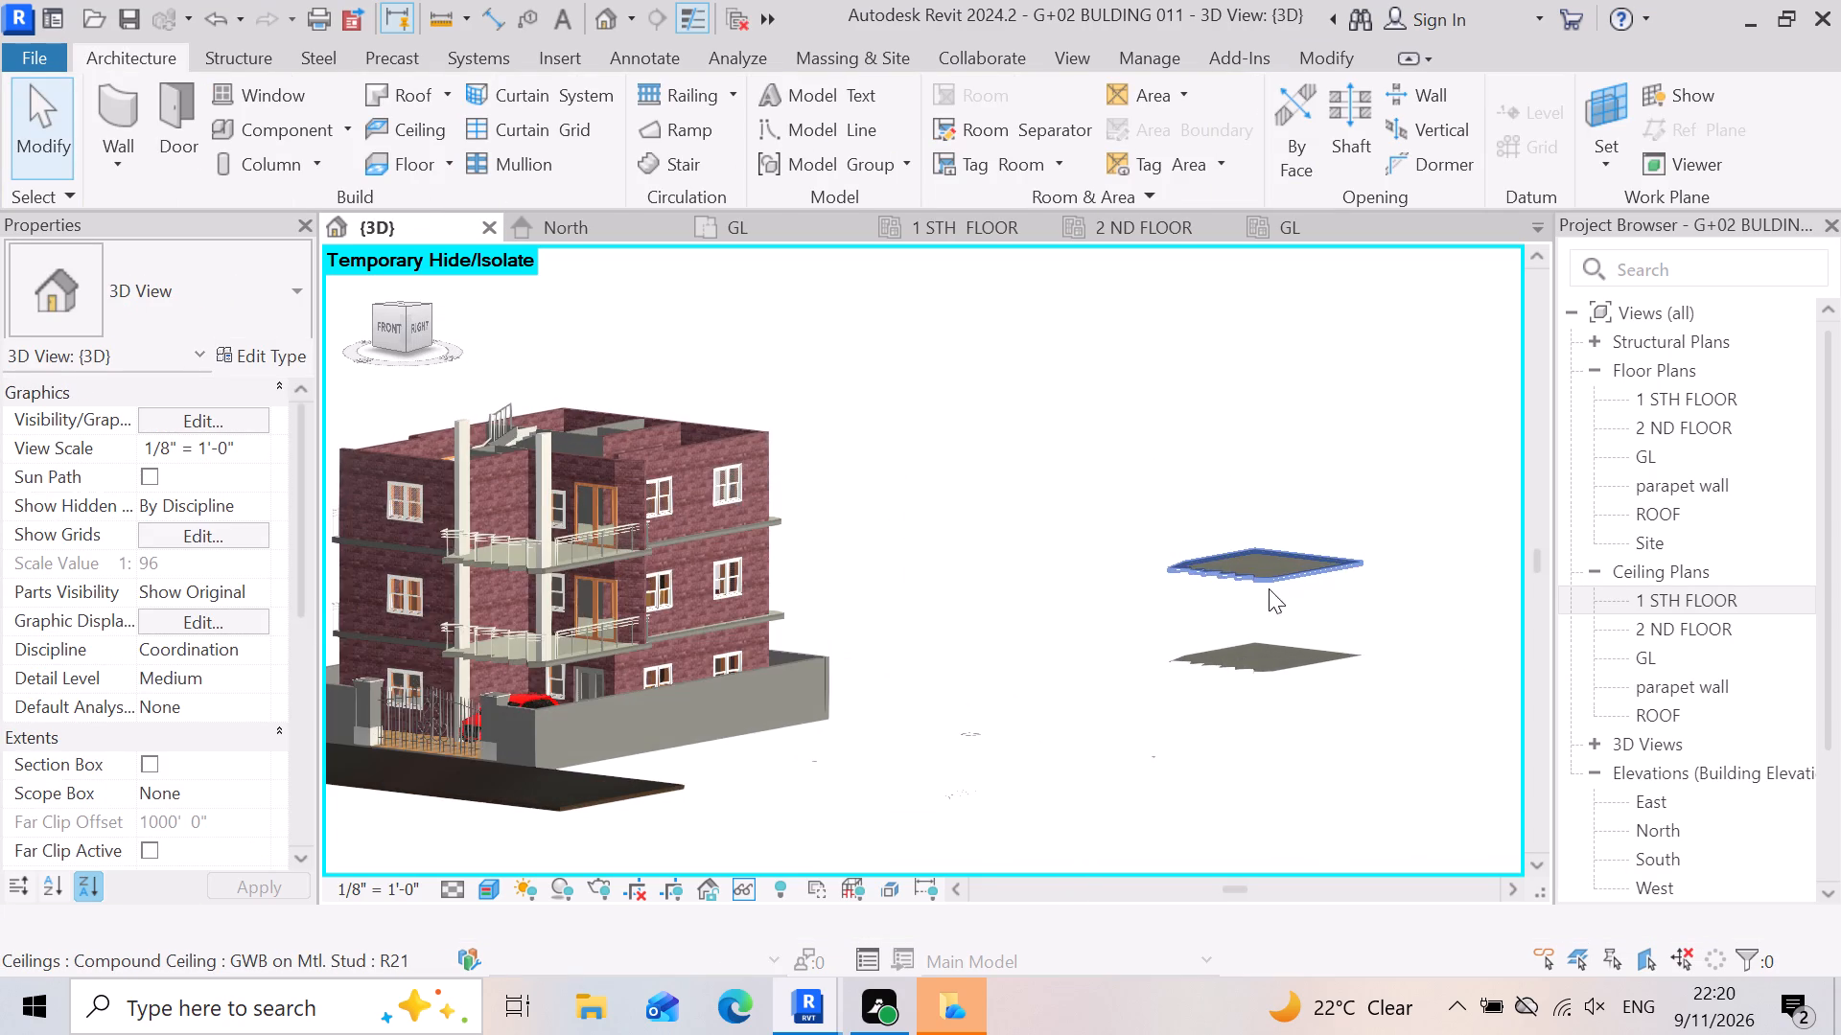
left_click(1279, 563)
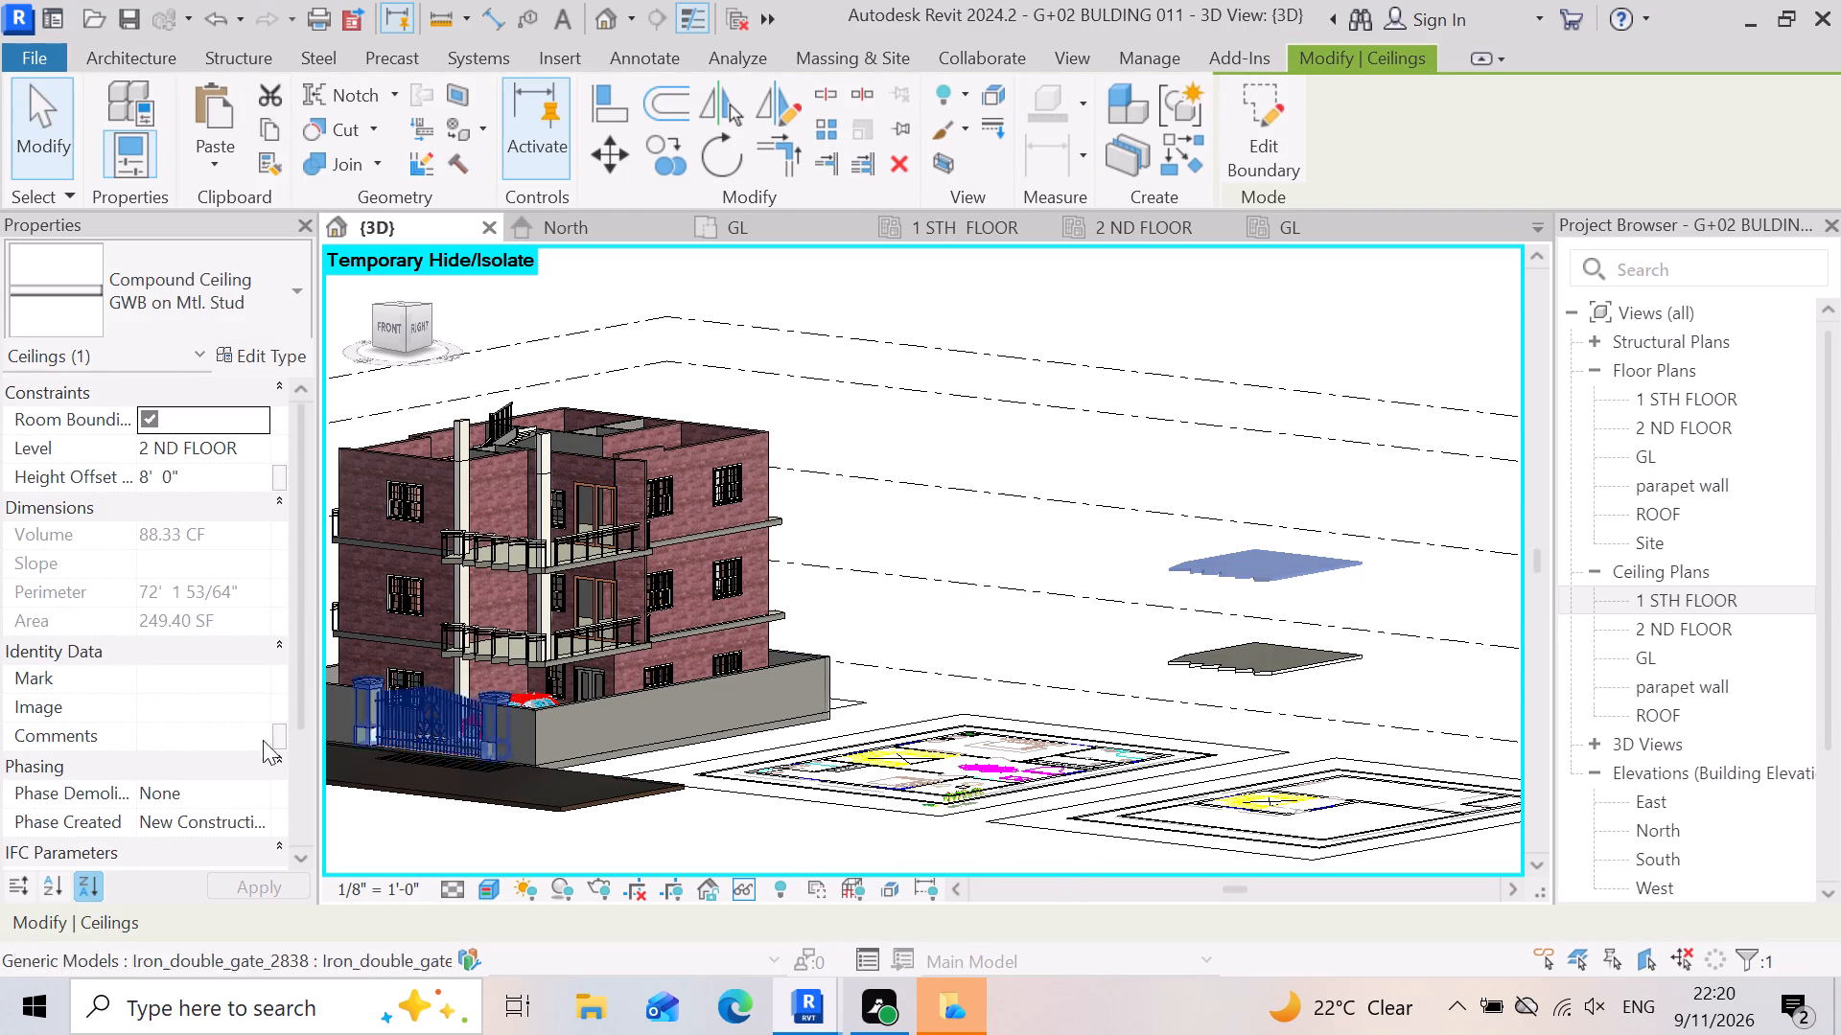
left_click(604, 161)
left_click(1155, 567)
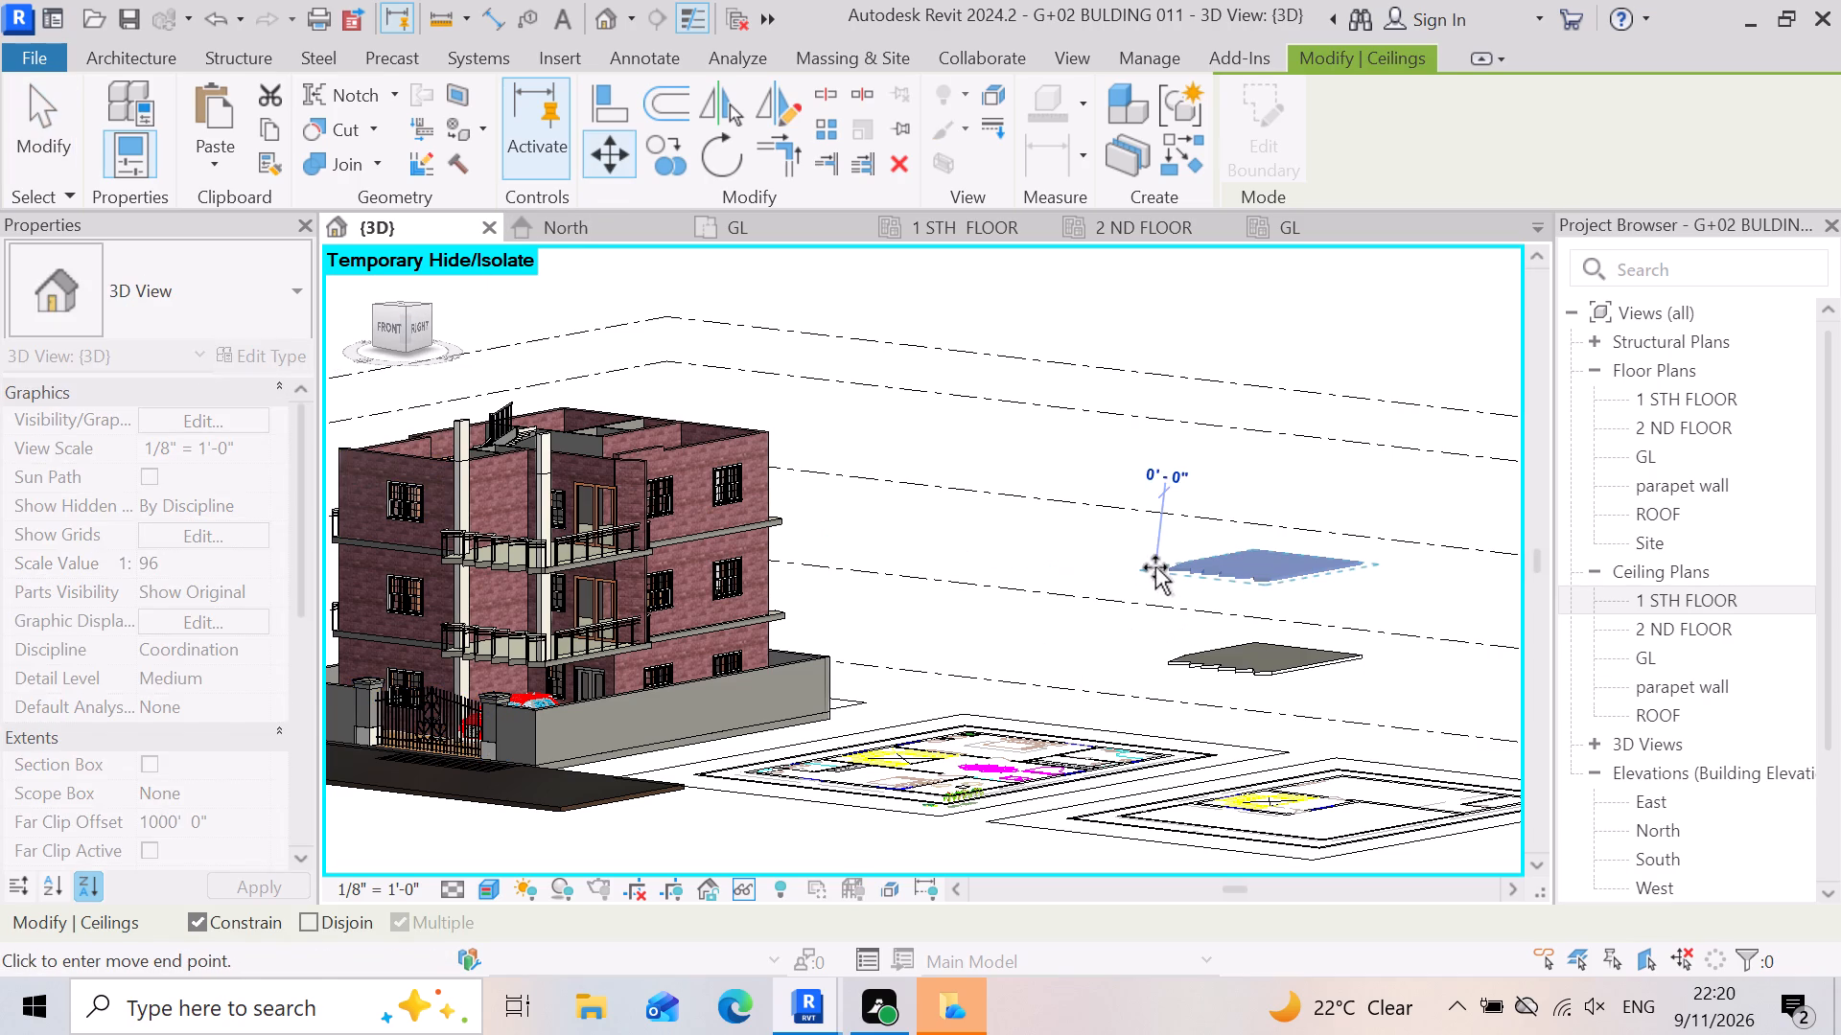
left_click(779, 411)
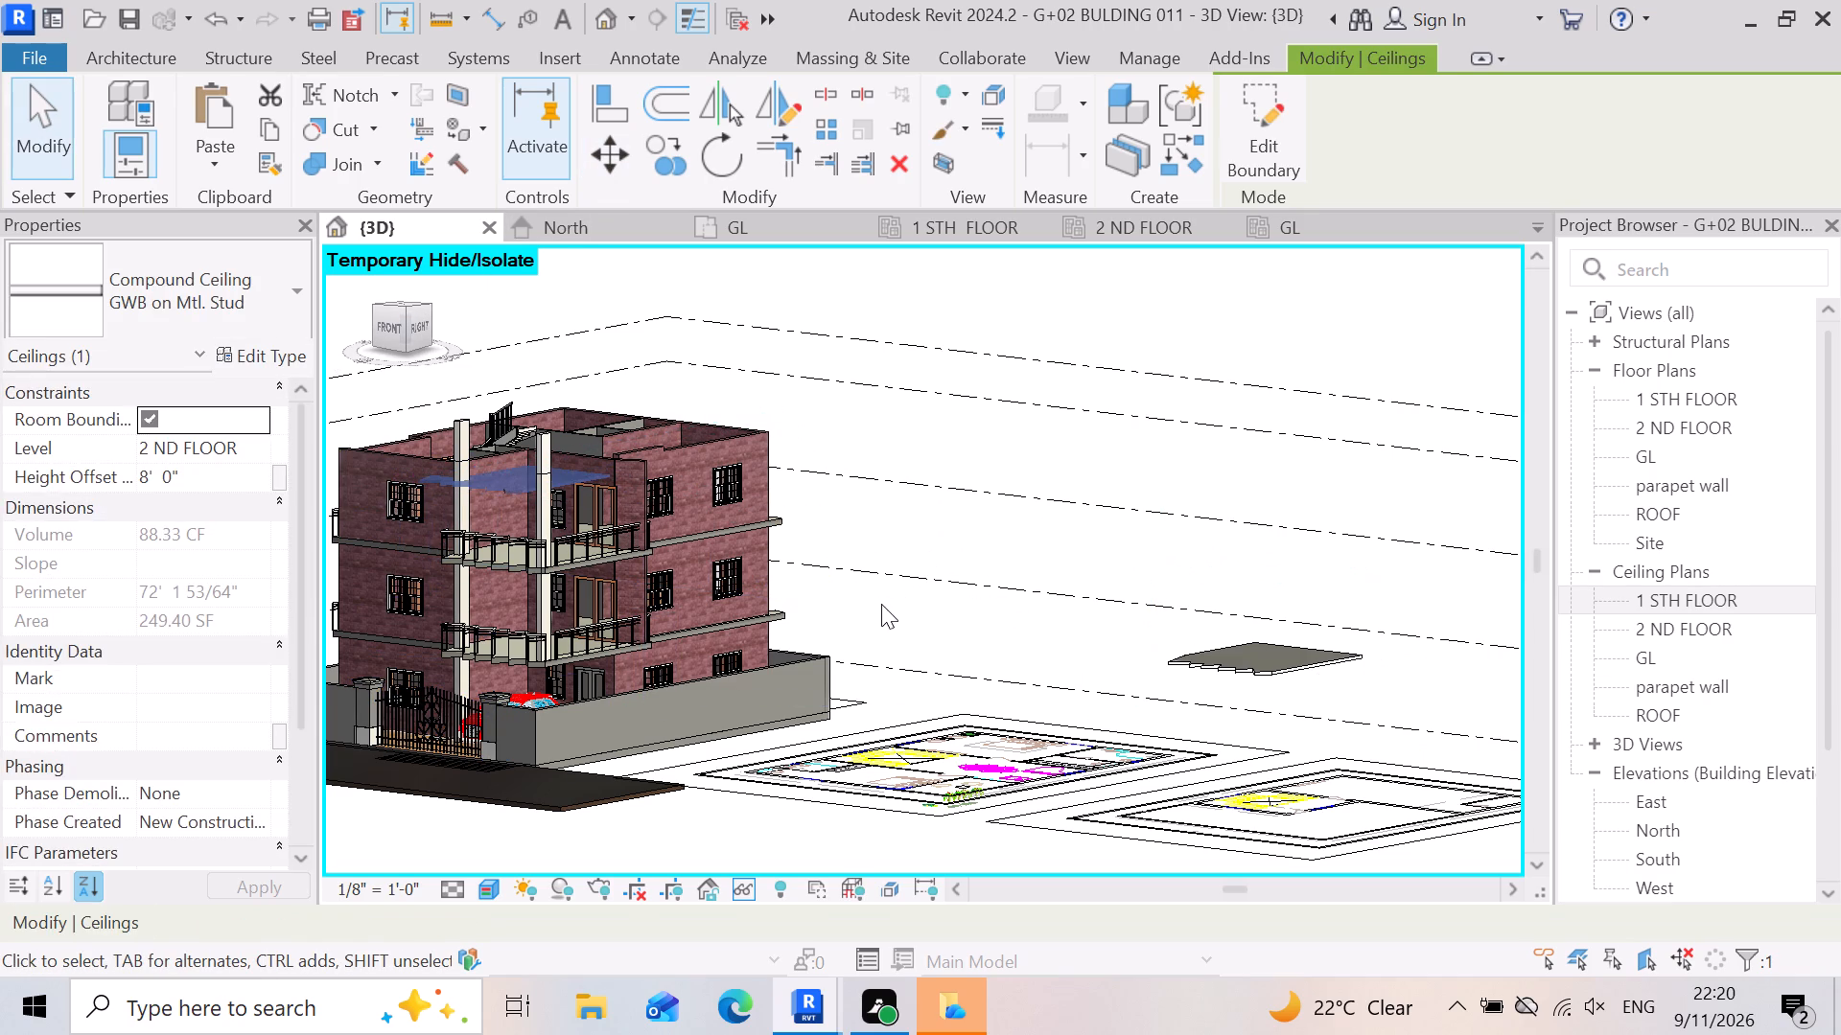
key("Escape")
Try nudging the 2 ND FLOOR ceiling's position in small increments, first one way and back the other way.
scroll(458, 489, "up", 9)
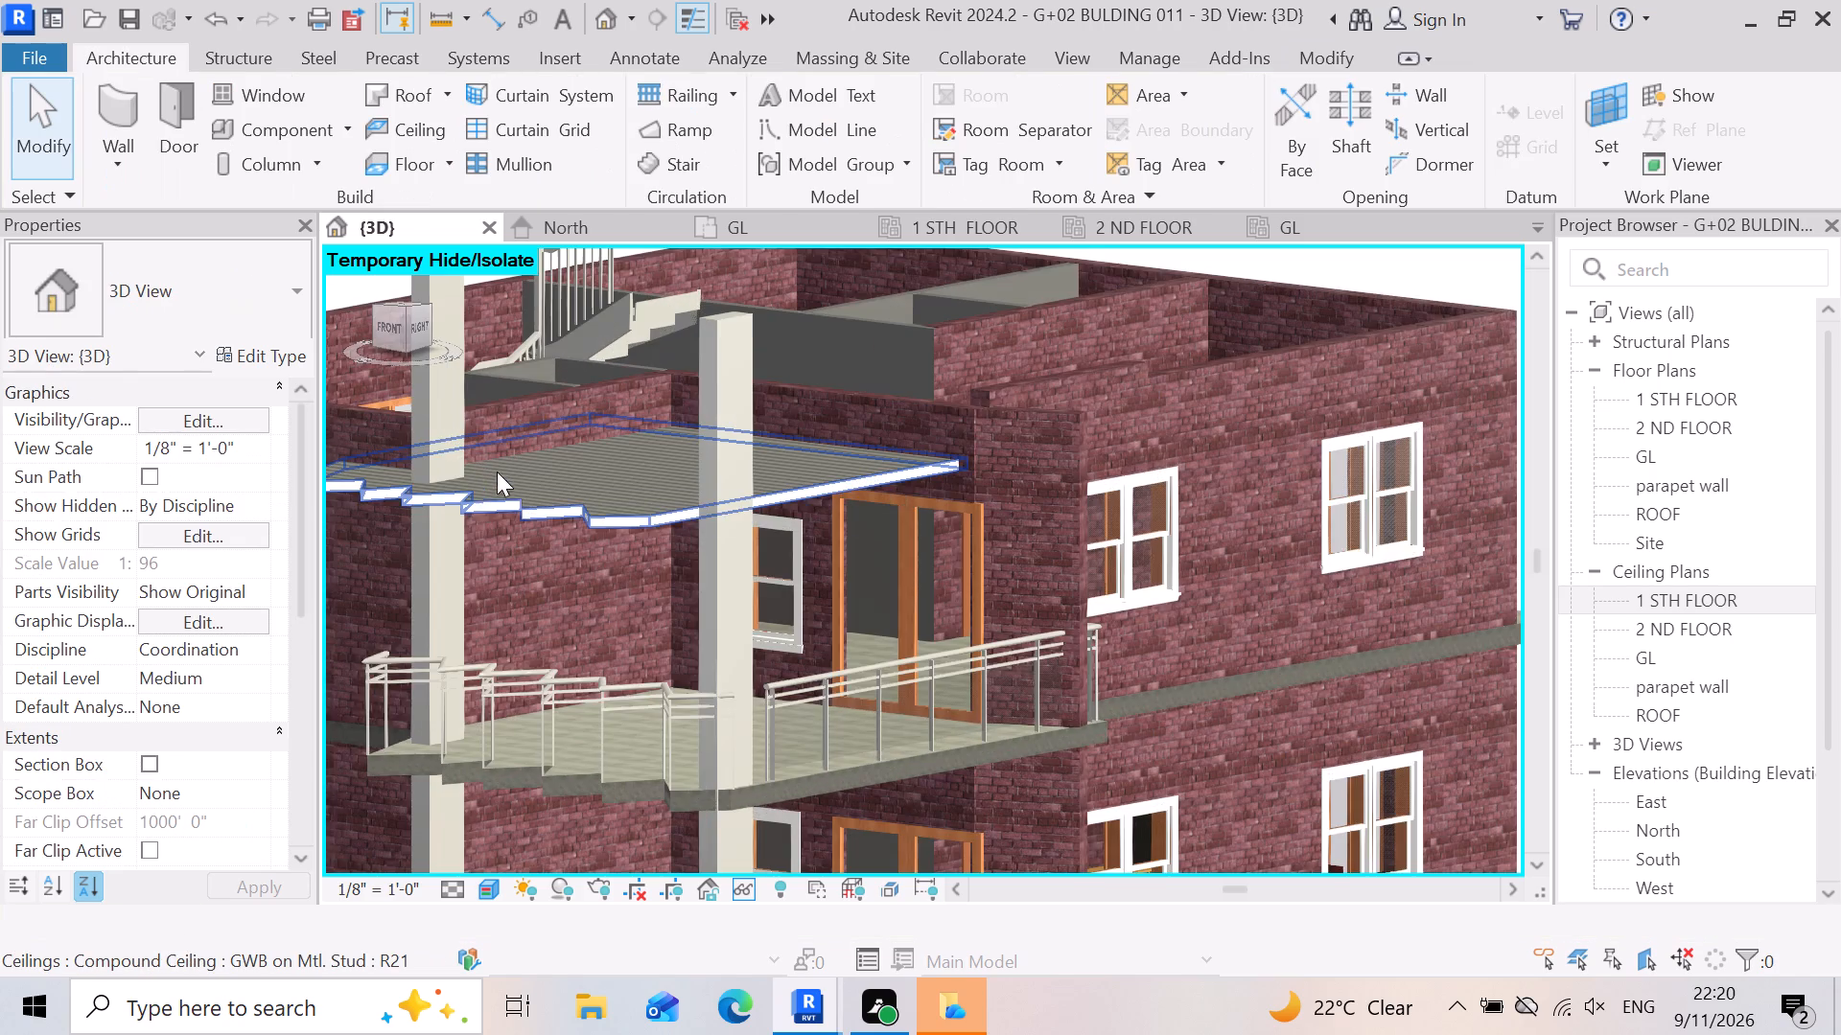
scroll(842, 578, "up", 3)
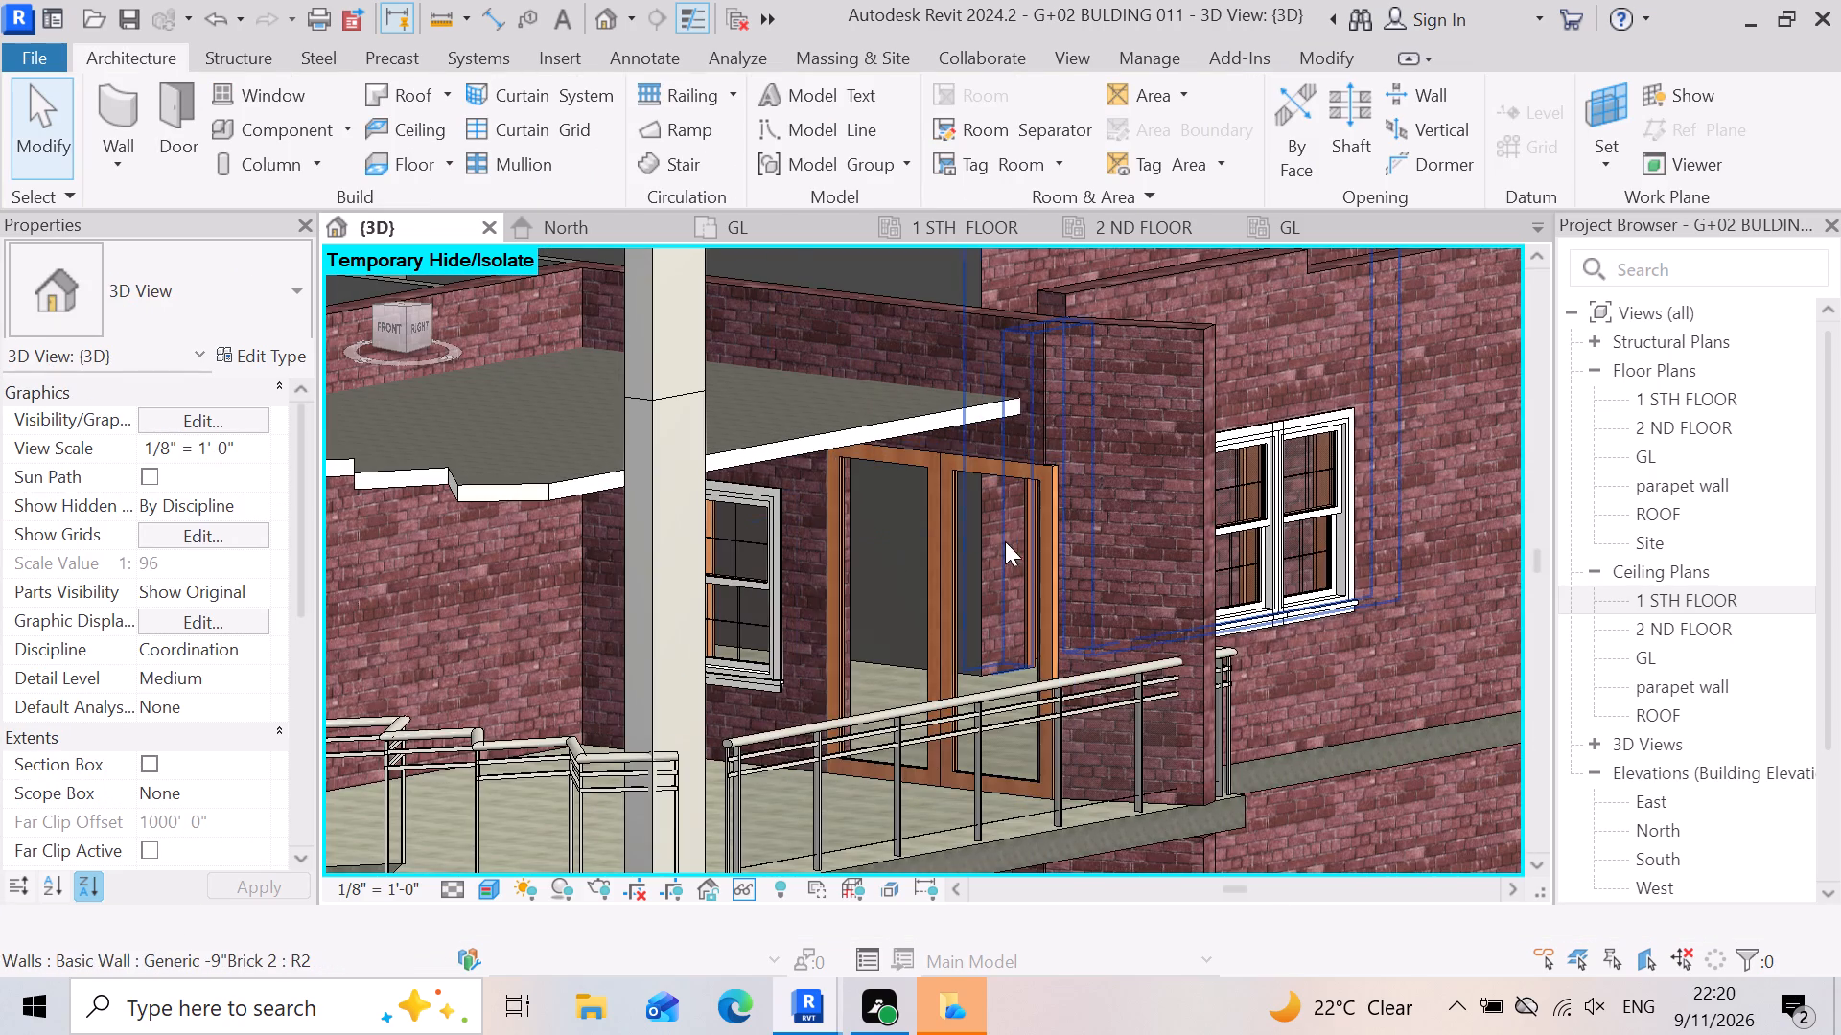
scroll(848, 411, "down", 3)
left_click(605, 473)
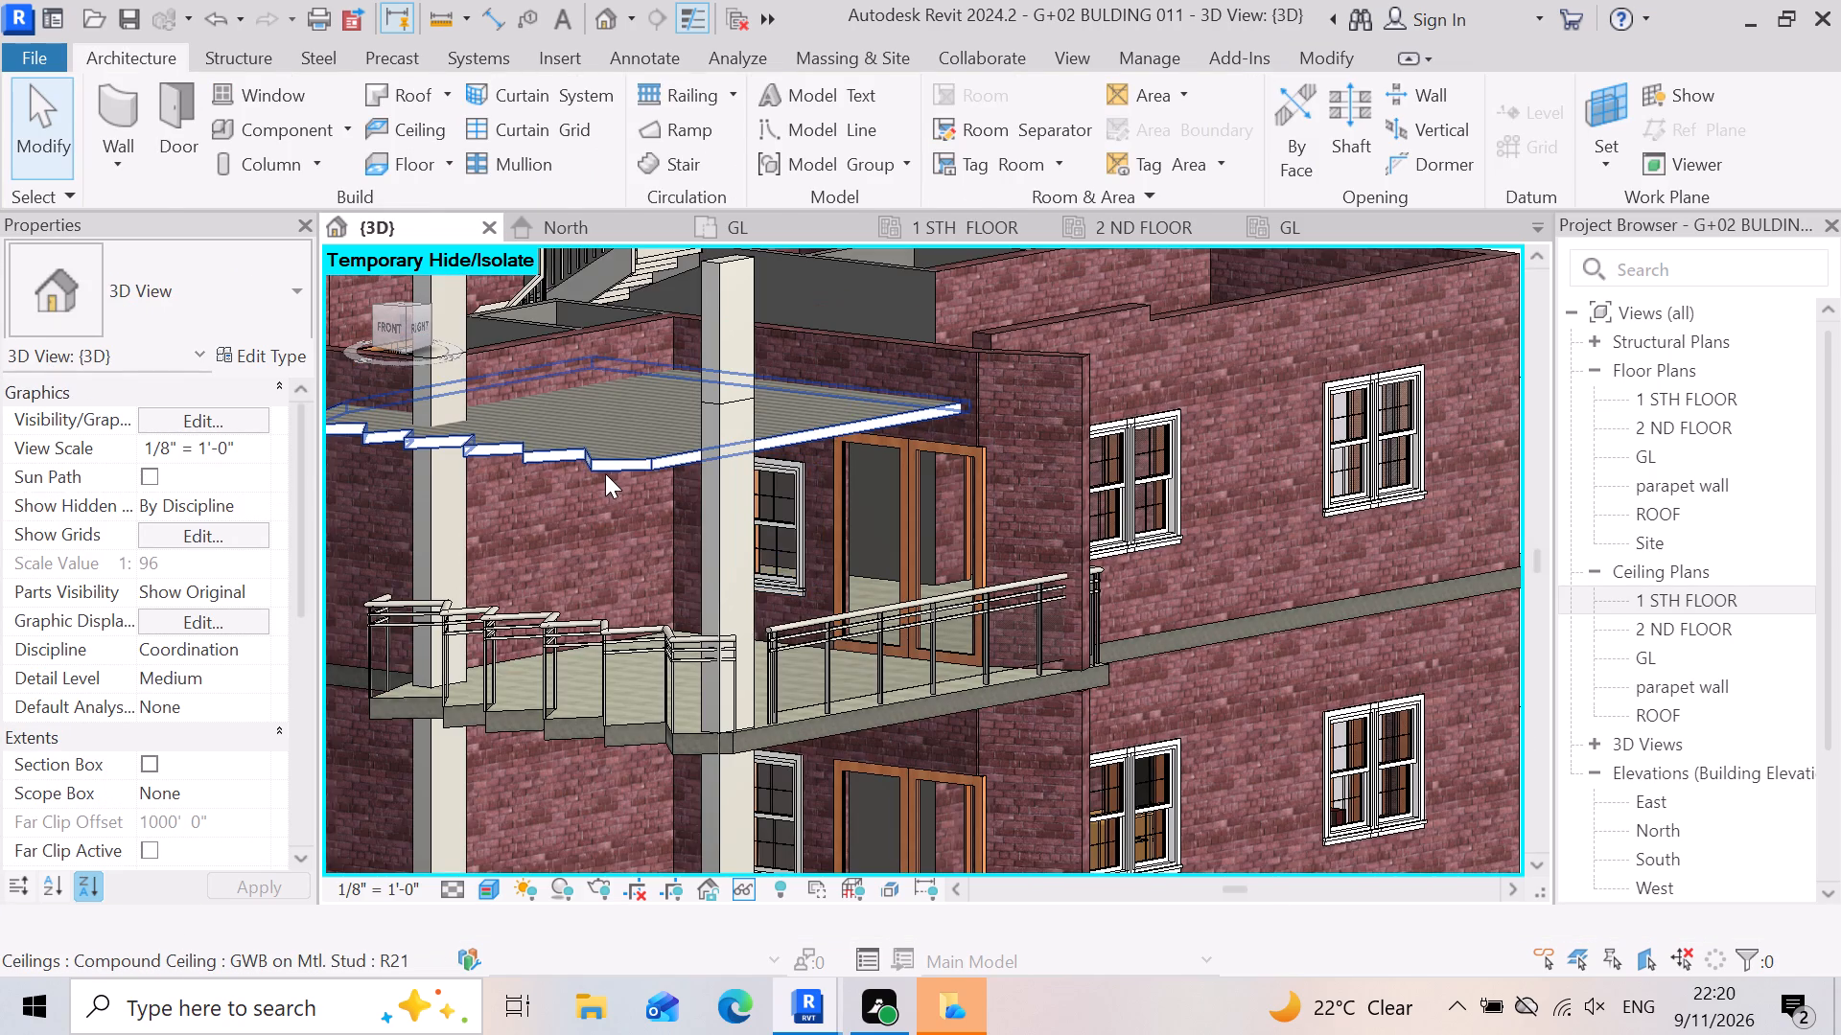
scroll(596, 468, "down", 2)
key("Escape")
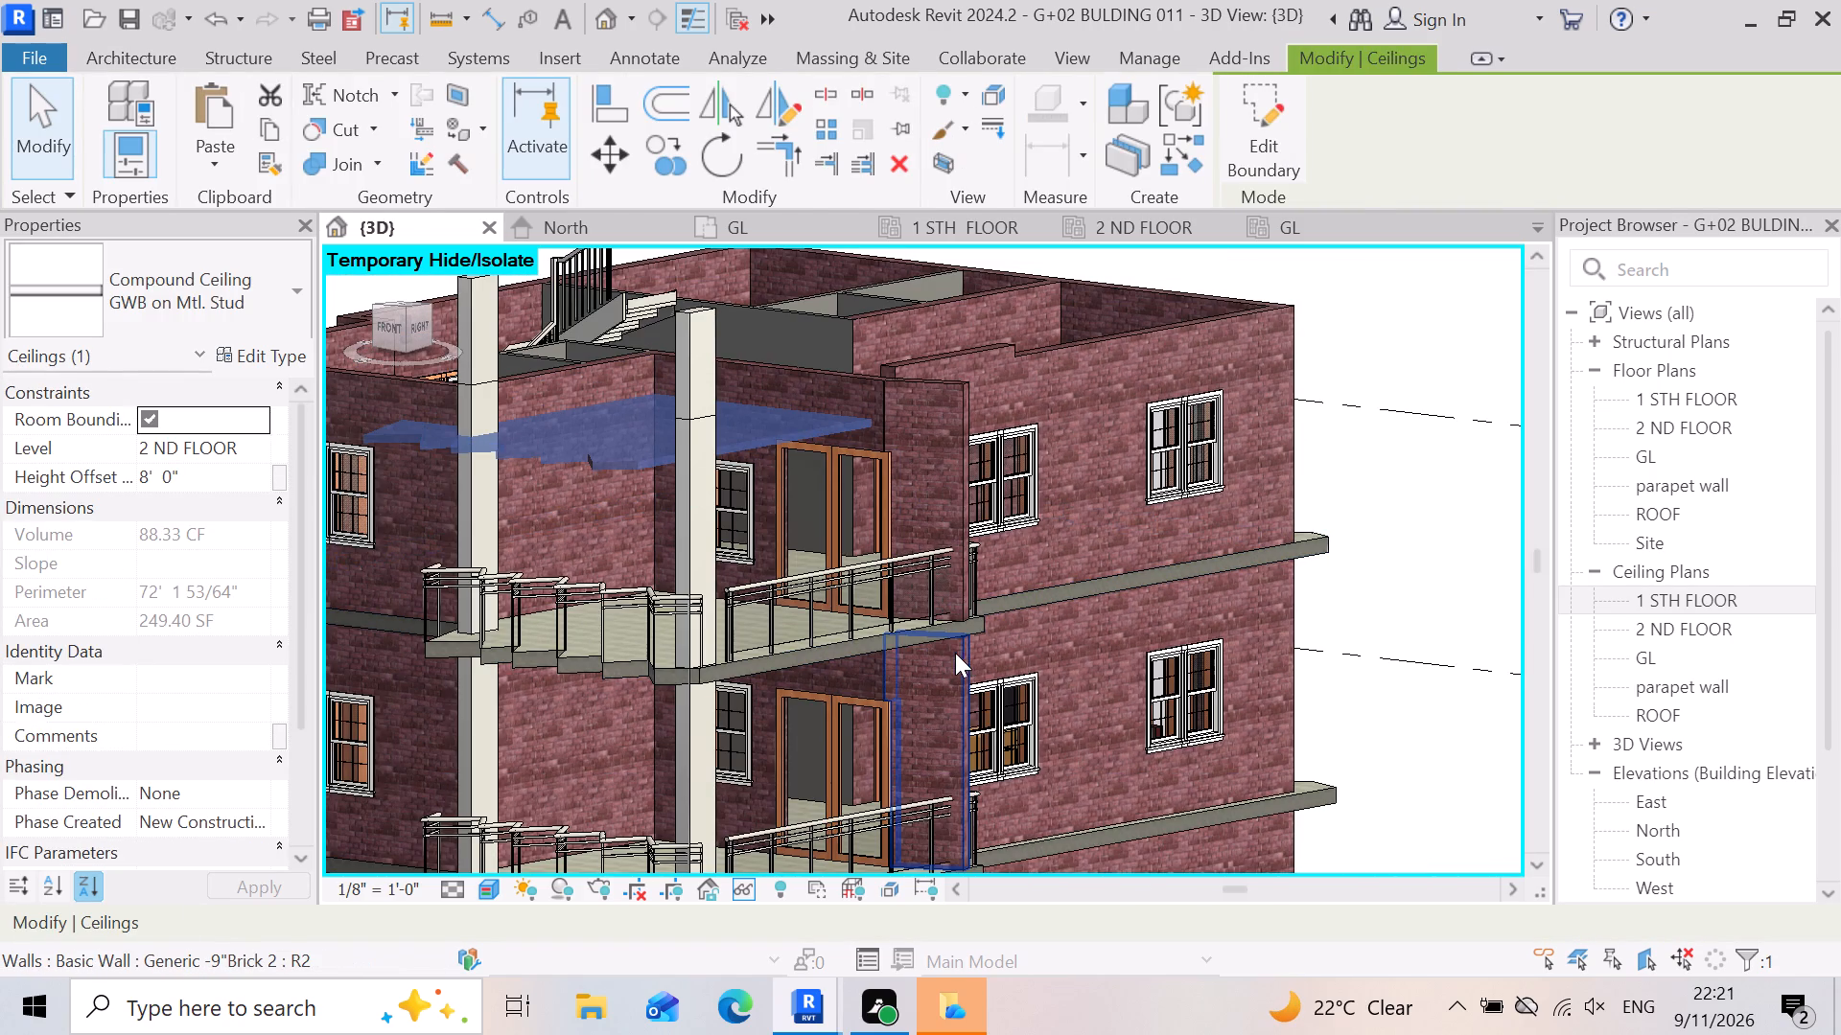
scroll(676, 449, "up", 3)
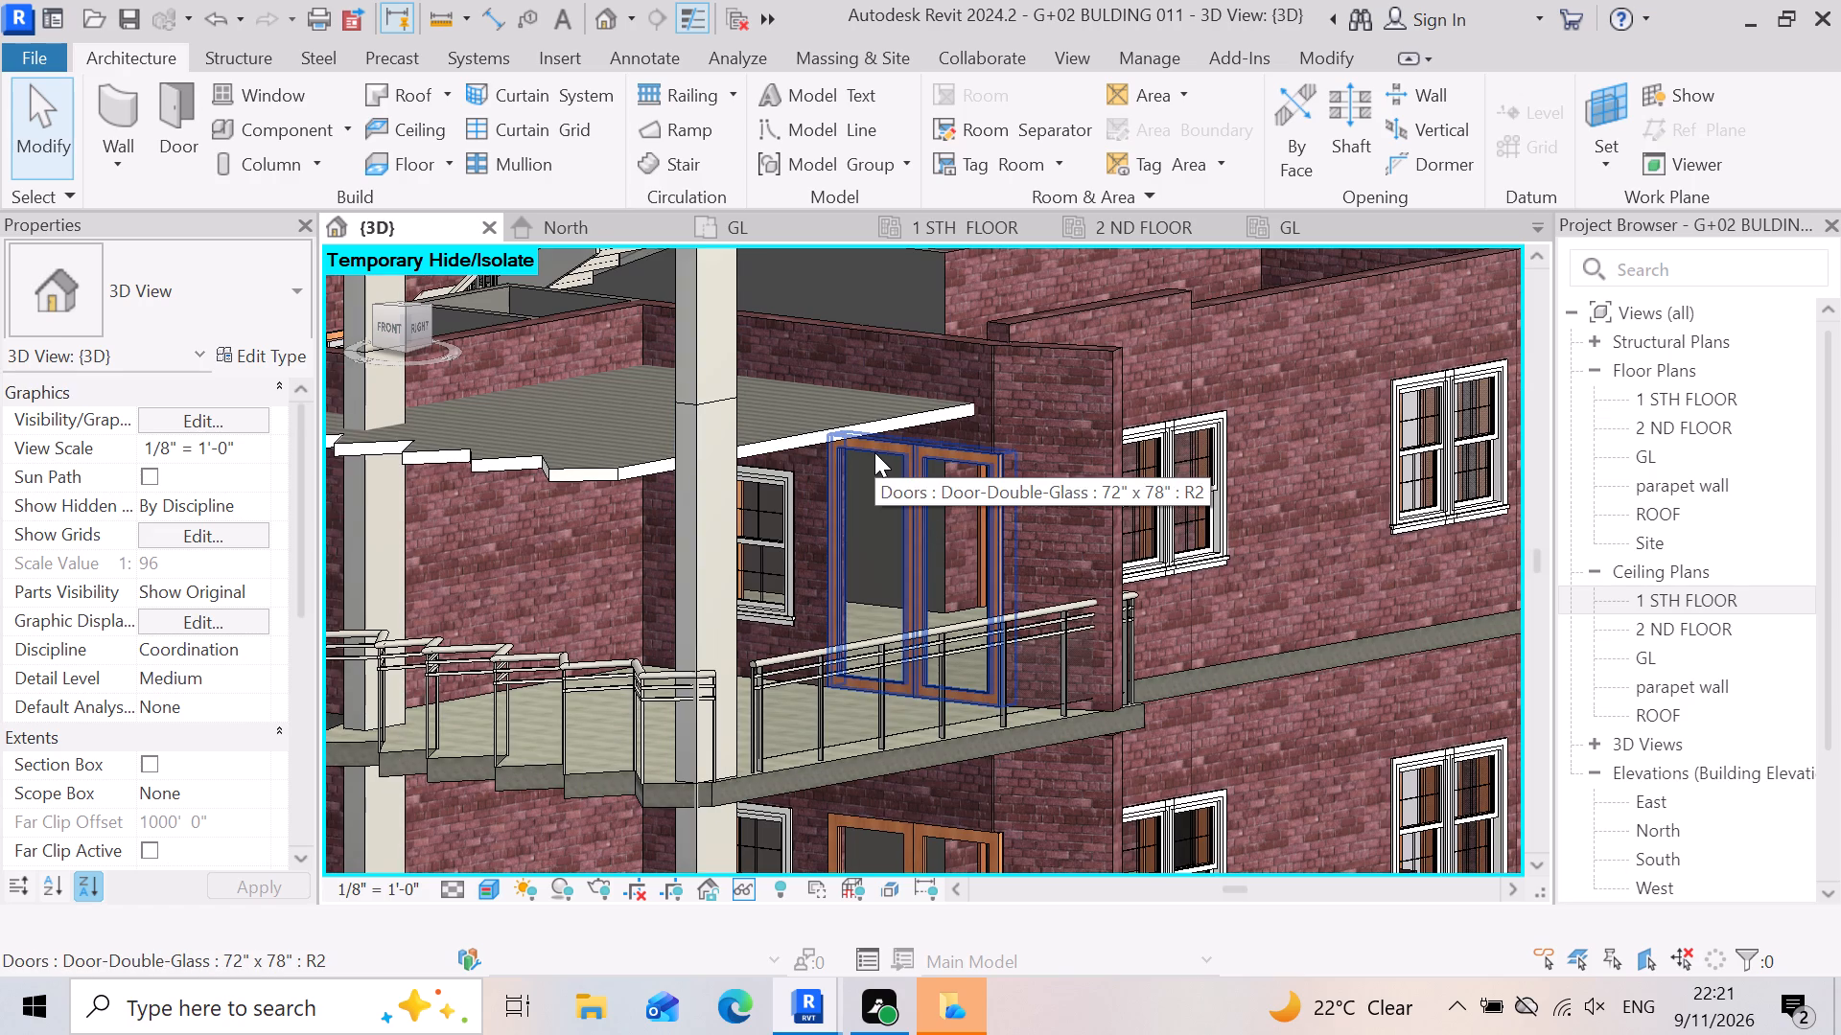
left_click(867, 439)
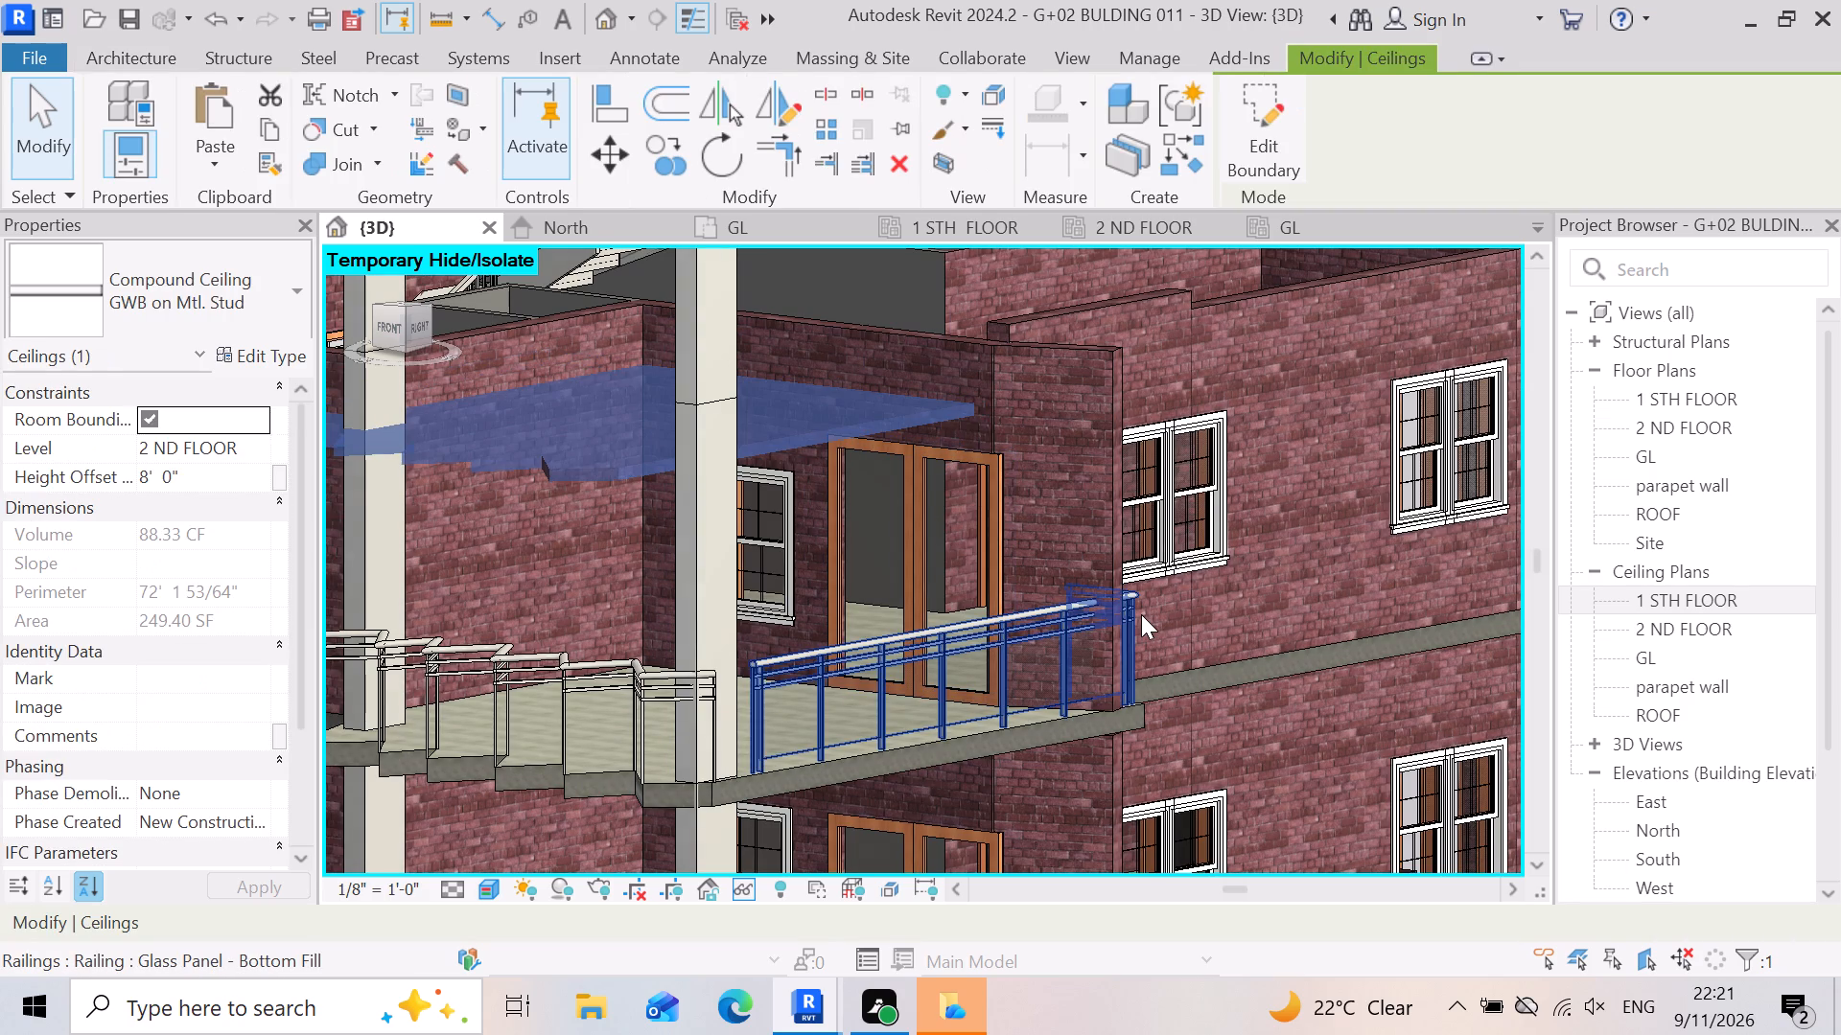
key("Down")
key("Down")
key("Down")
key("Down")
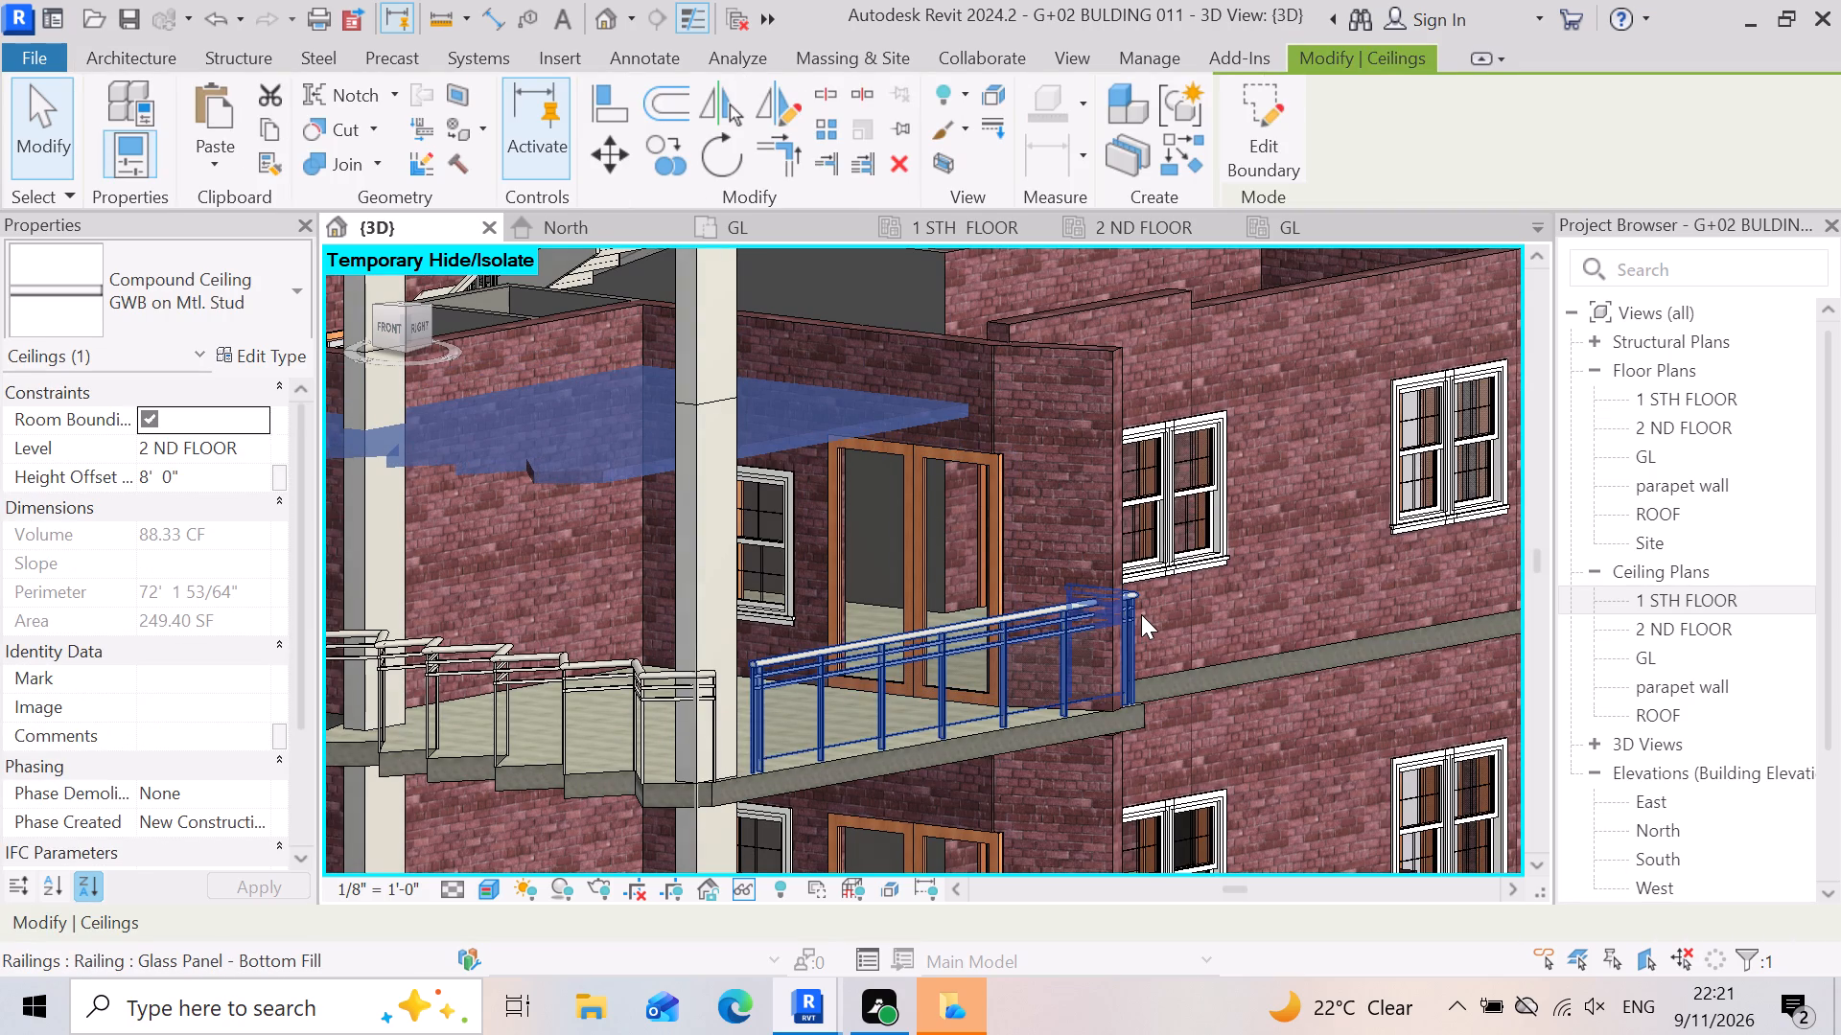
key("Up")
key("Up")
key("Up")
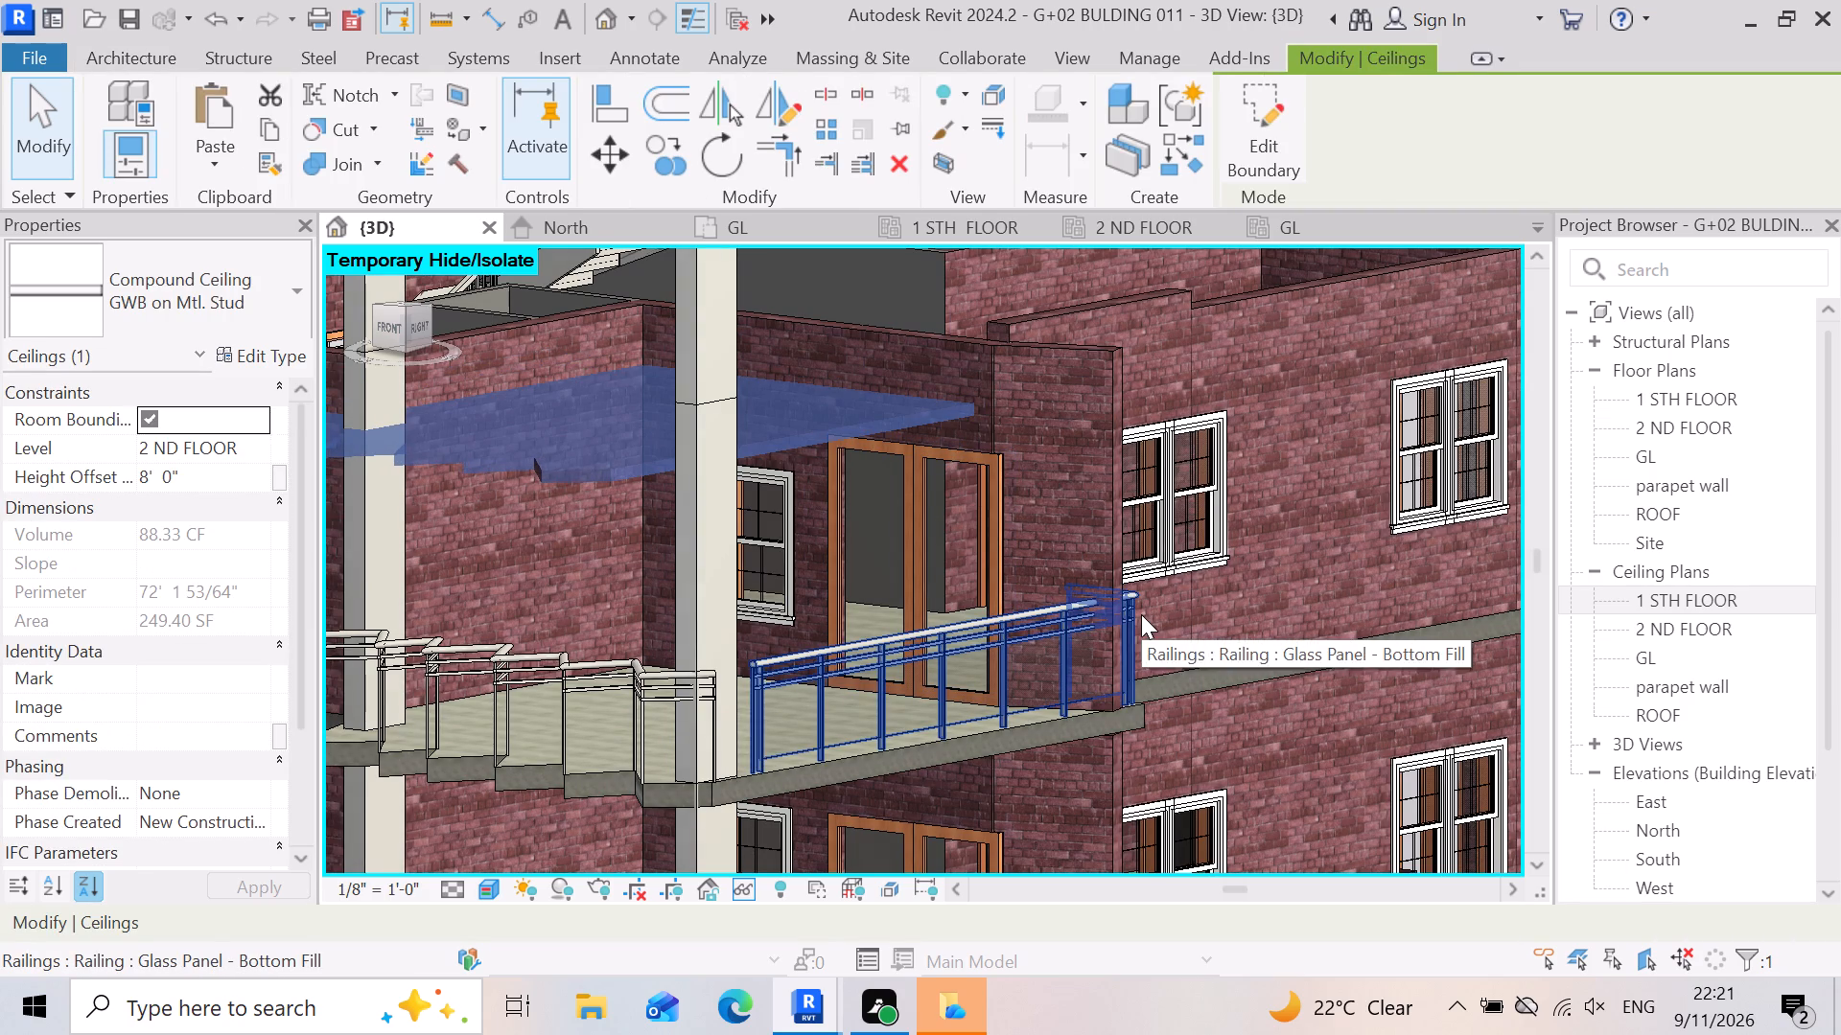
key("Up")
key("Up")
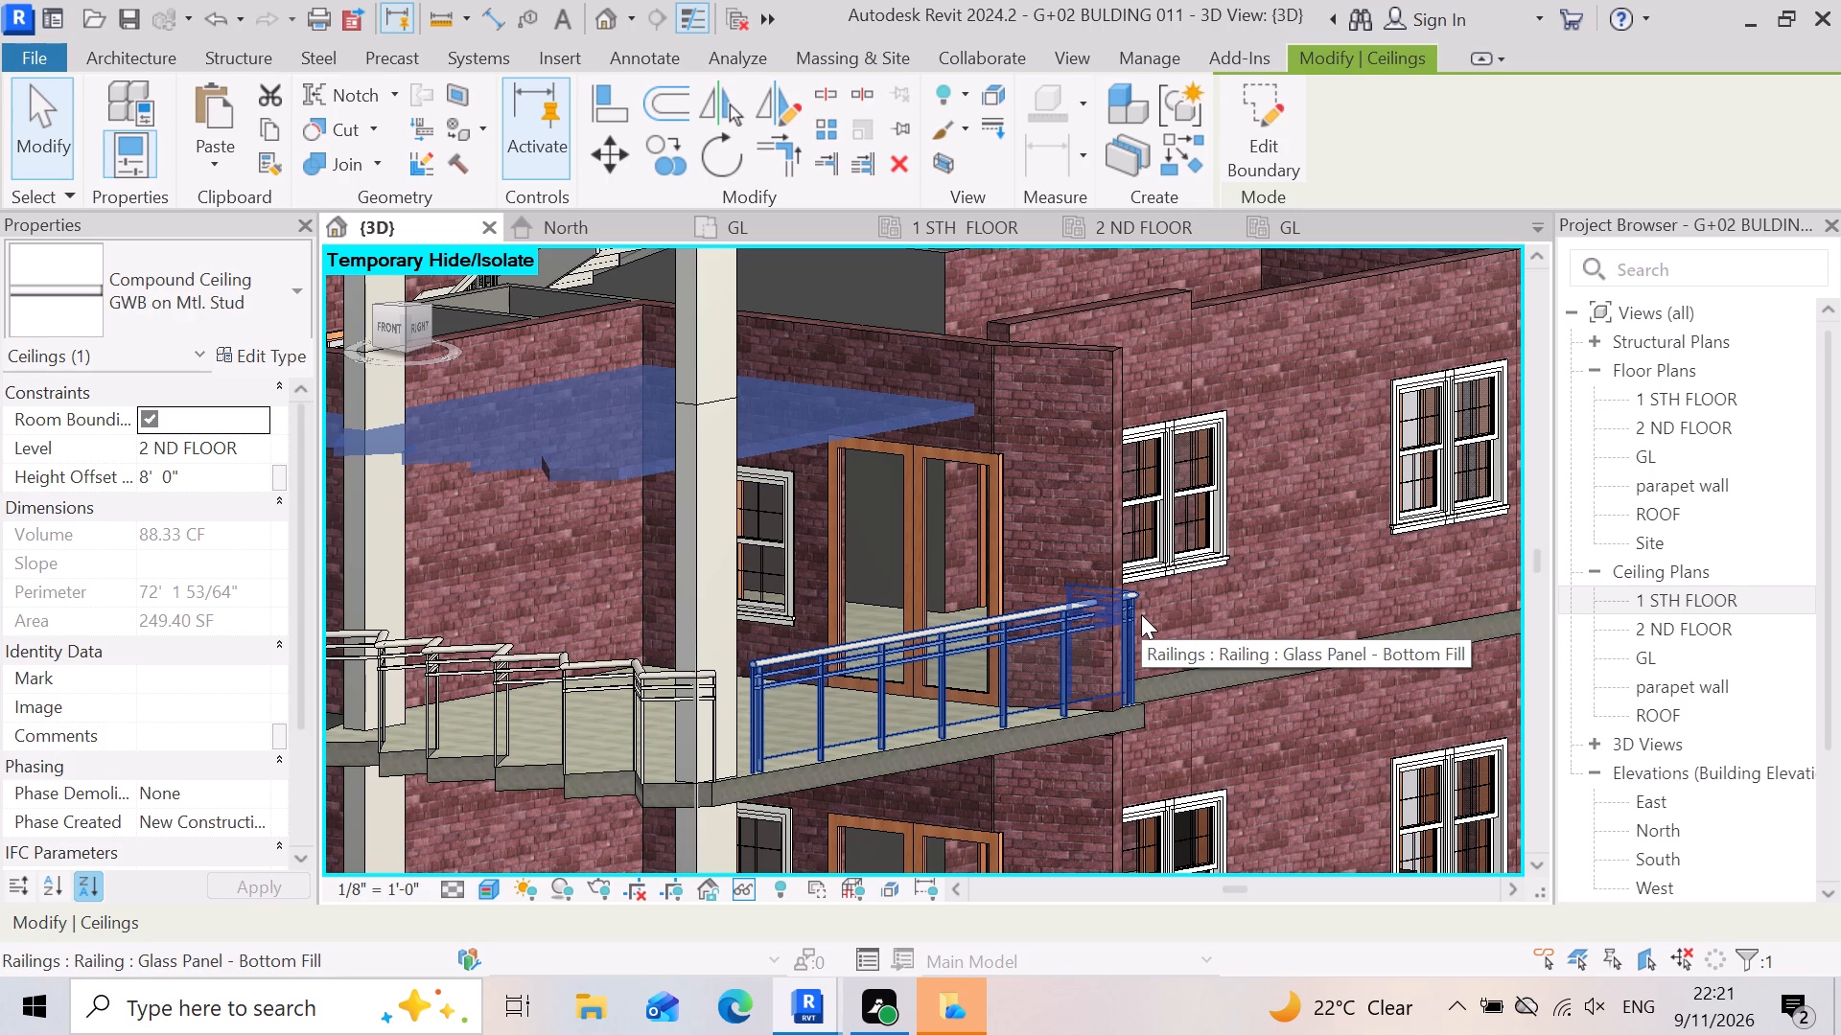
Examine how the 2 ND FLOOR ceiling lines up with the balcony columns, walls and the stepped slab below.
scroll(1040, 490, "down", 4)
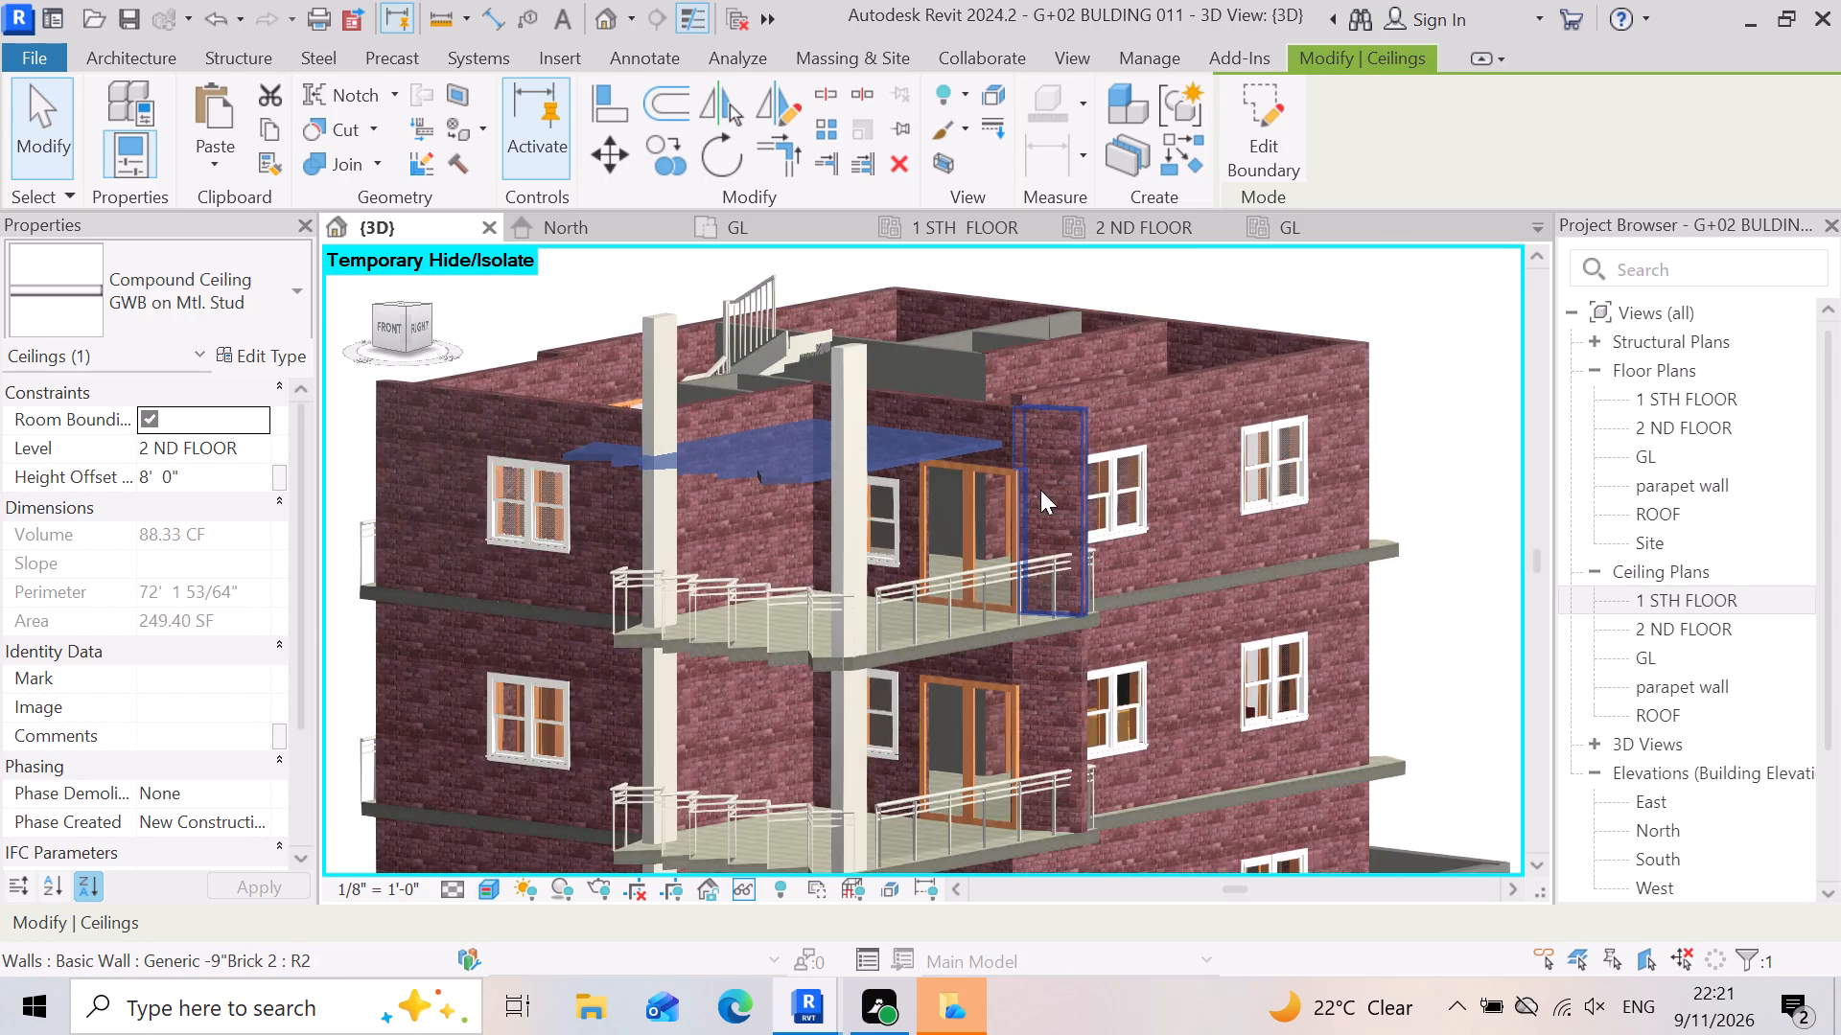
scroll(1040, 490, "down", 3)
left_click(1426, 672)
scroll(901, 488, "up", 4)
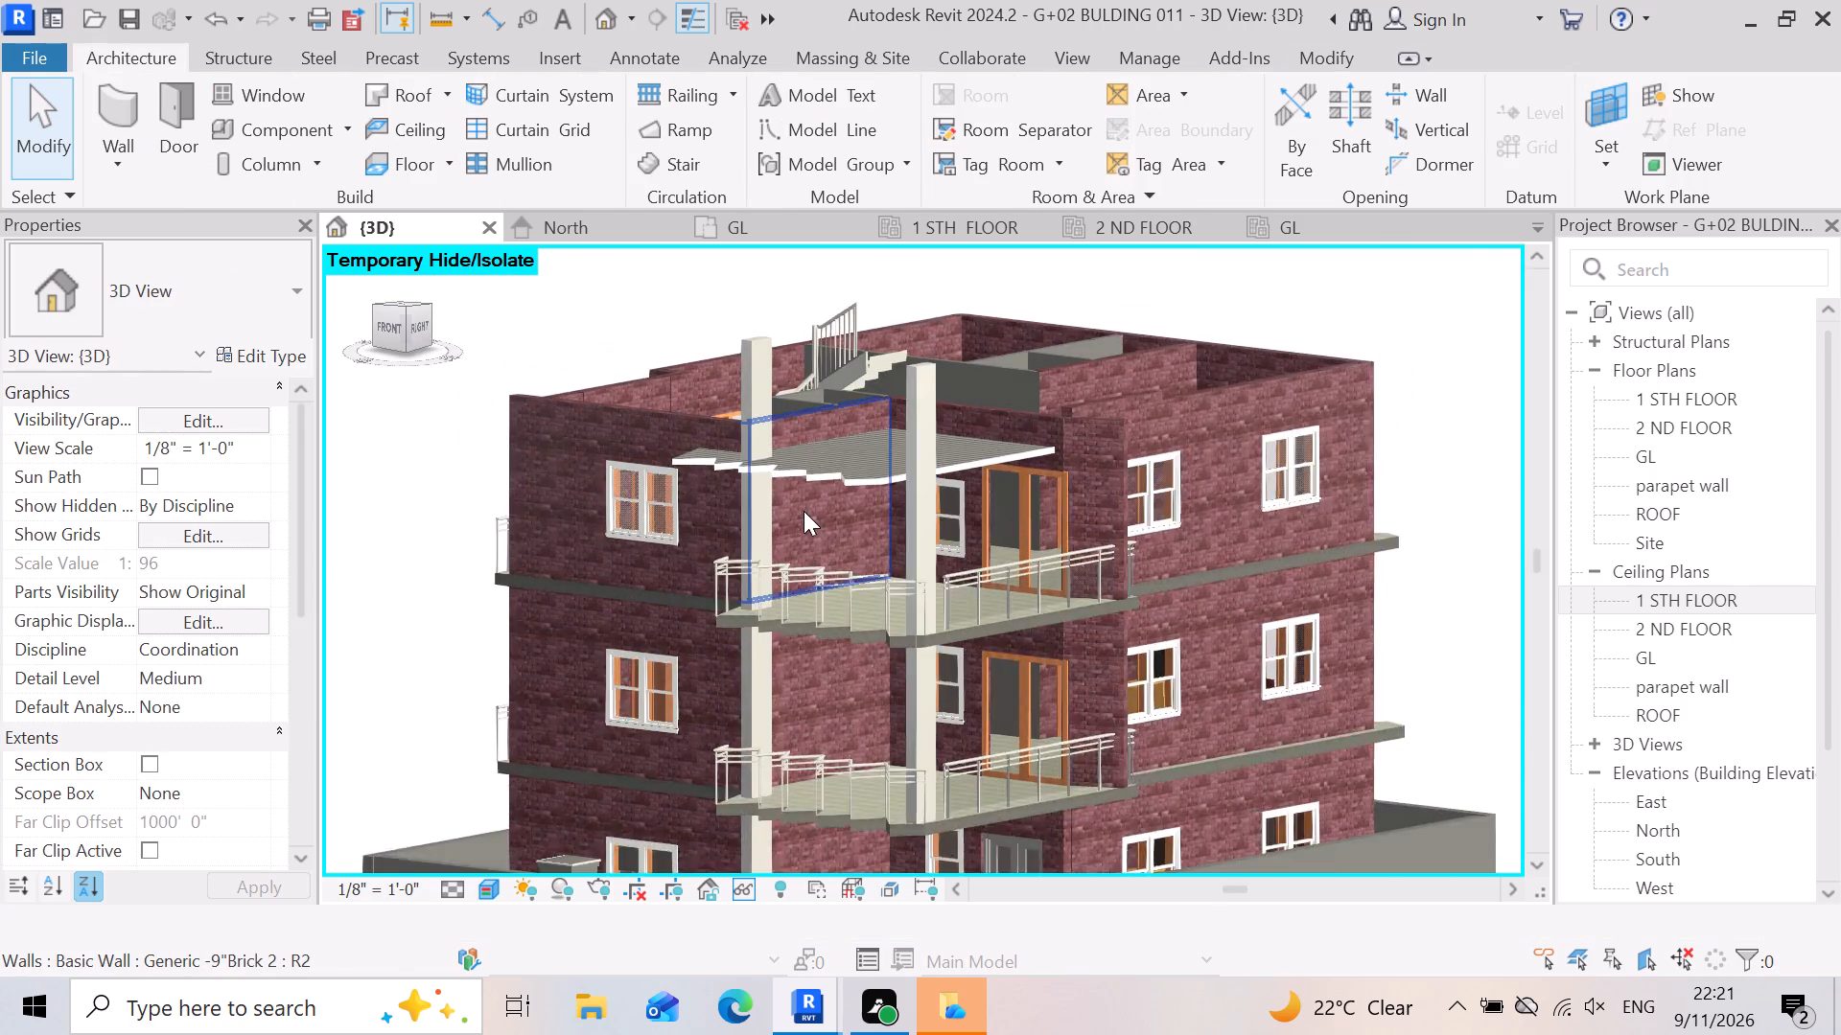
scroll(804, 511, "up", 4)
scroll(634, 410, "up", 3)
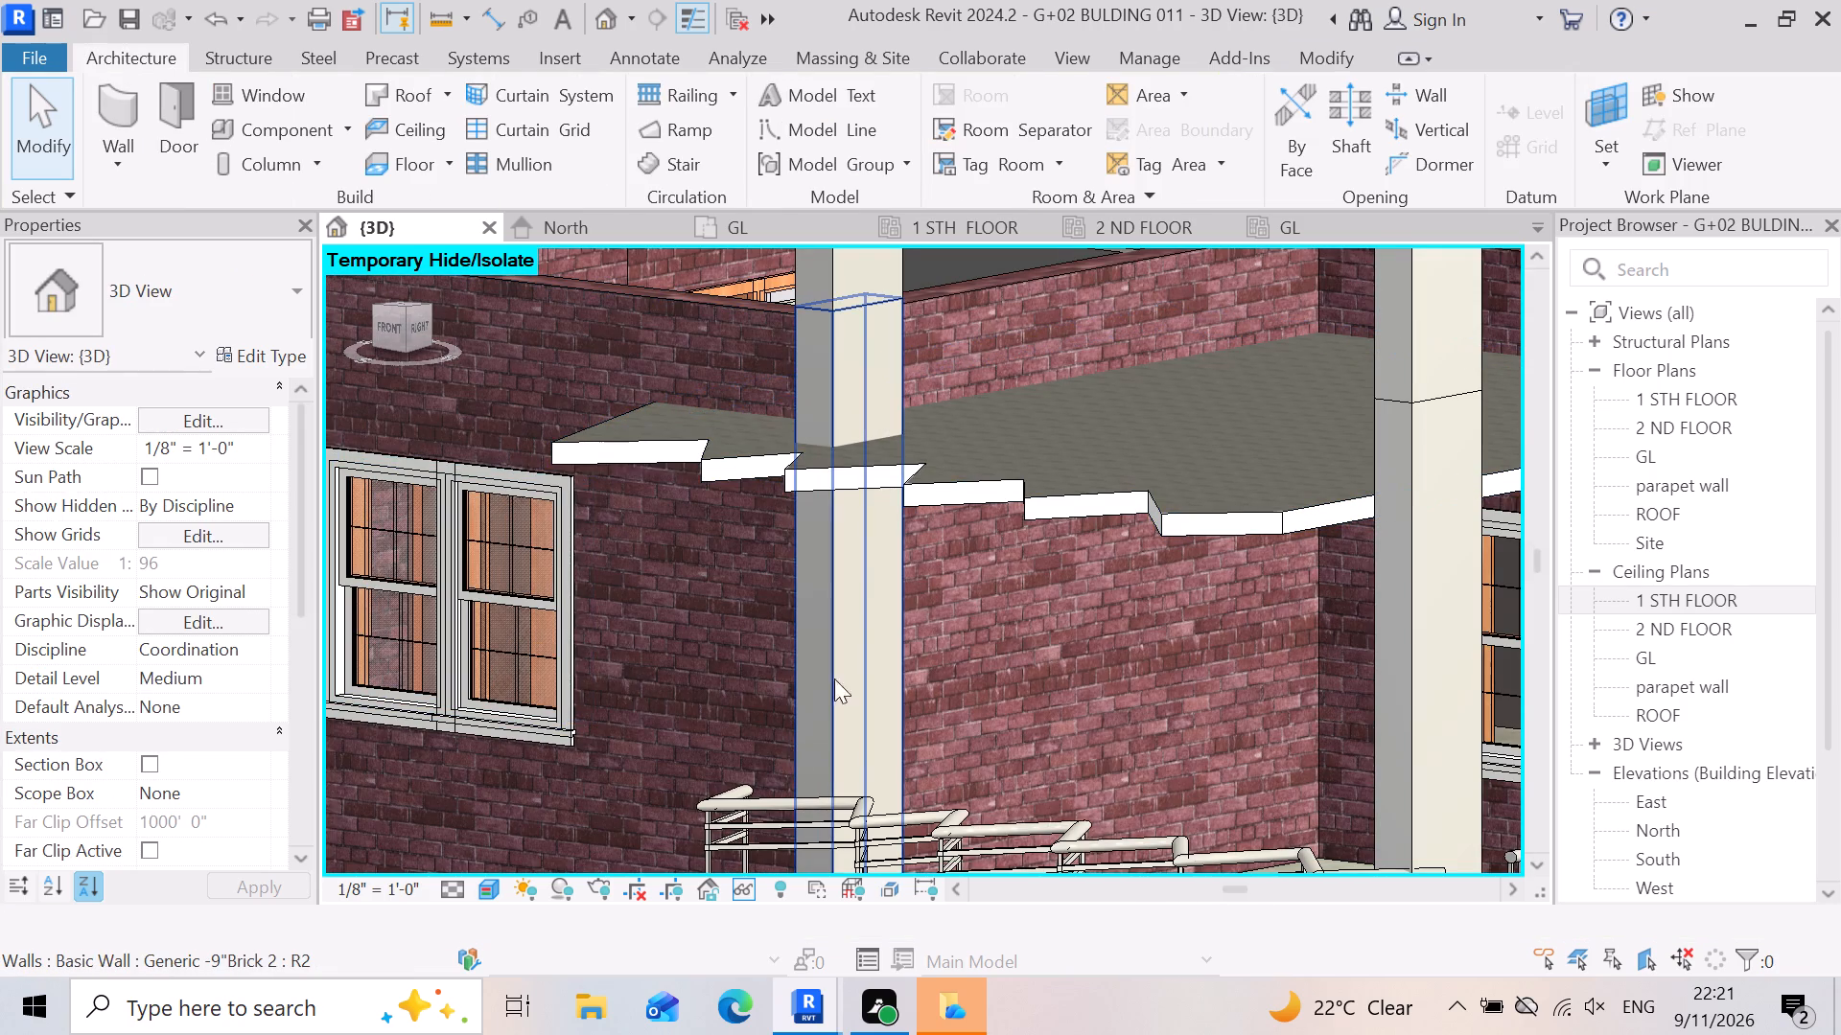
scroll(848, 250, "down", 4)
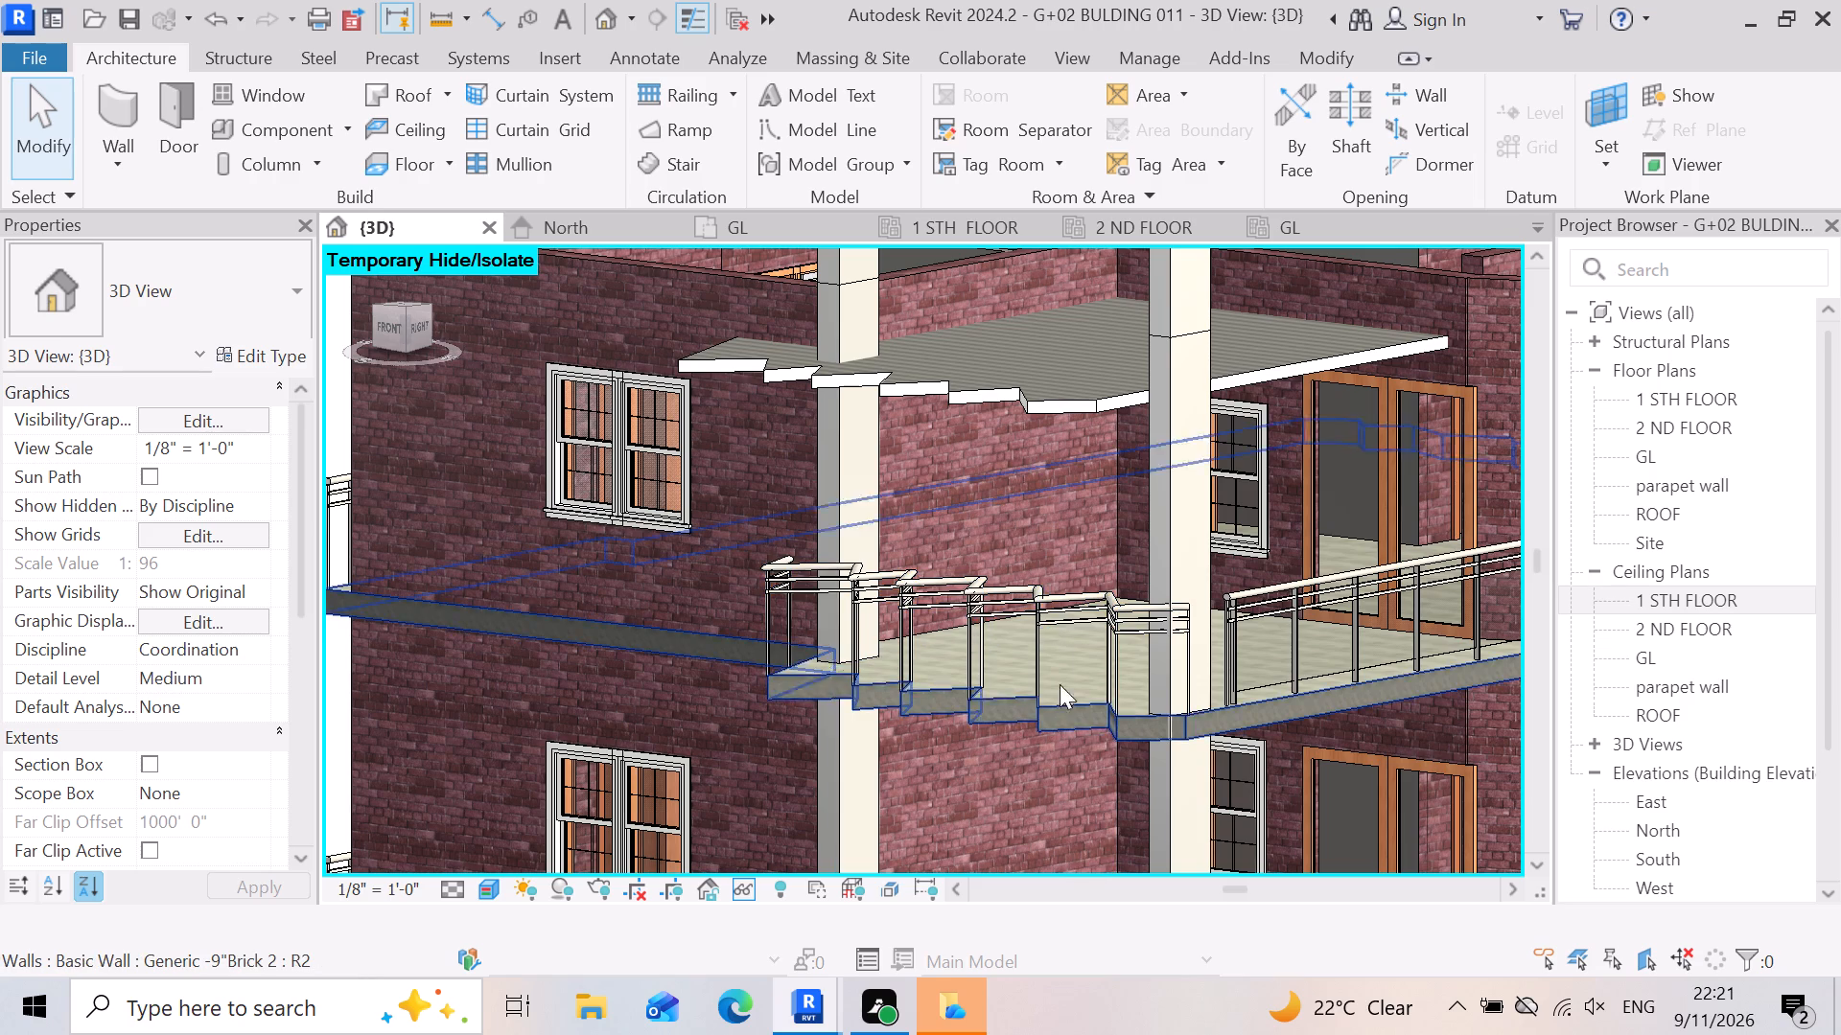
scroll(1098, 442, "up", 3)
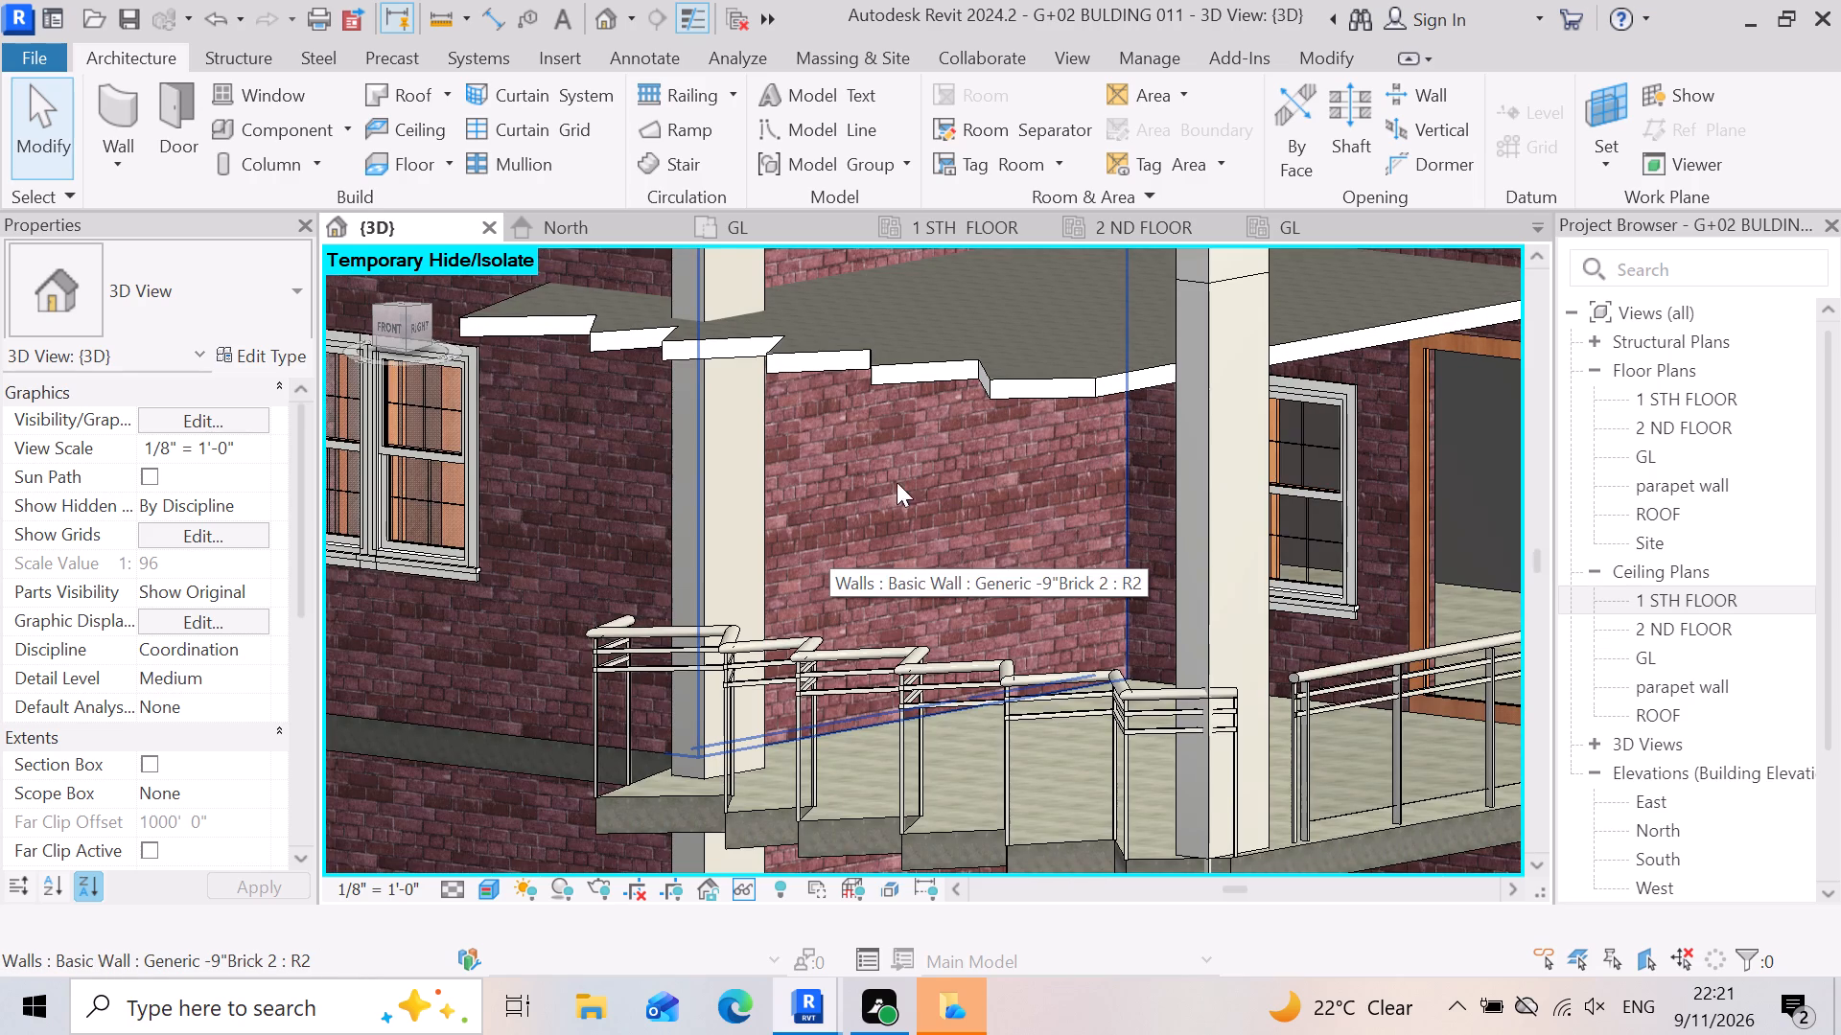
scroll(900, 390, "down", 3)
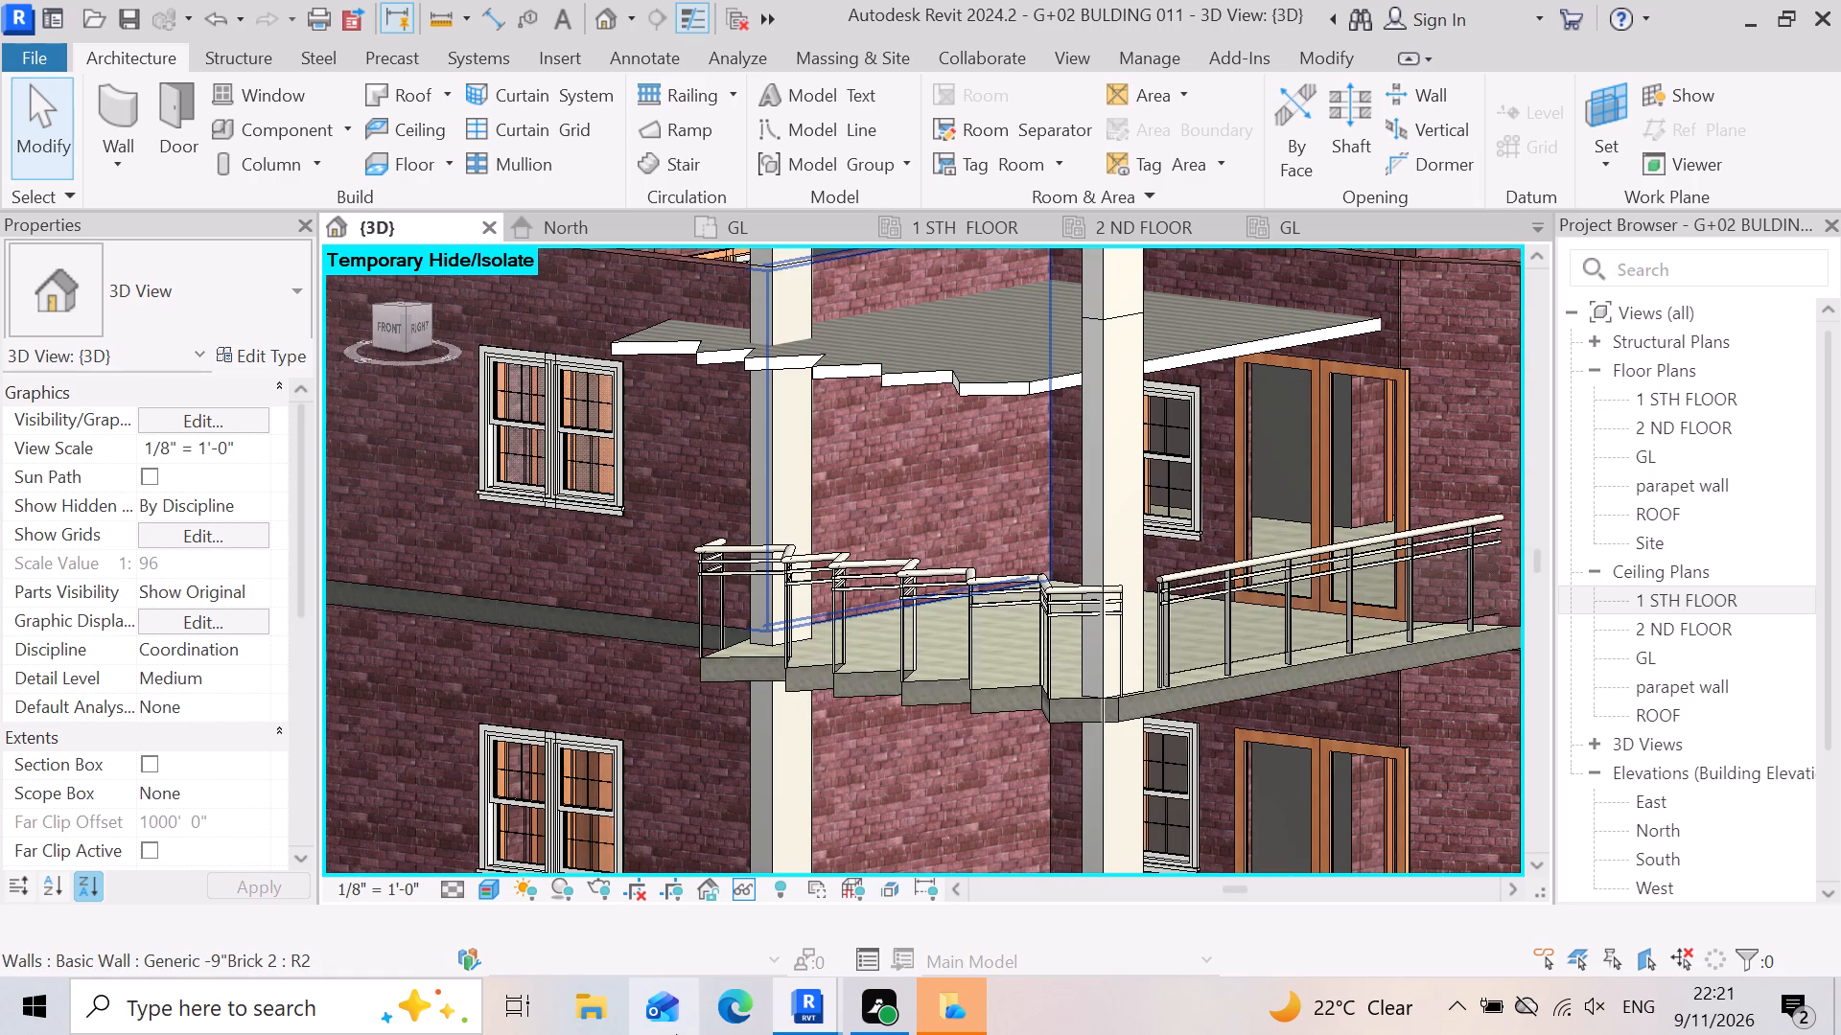
Reset the temporary hide/isolate in the 3D view to bring back the hidden building elements.
scroll(1049, 390, "down", 2)
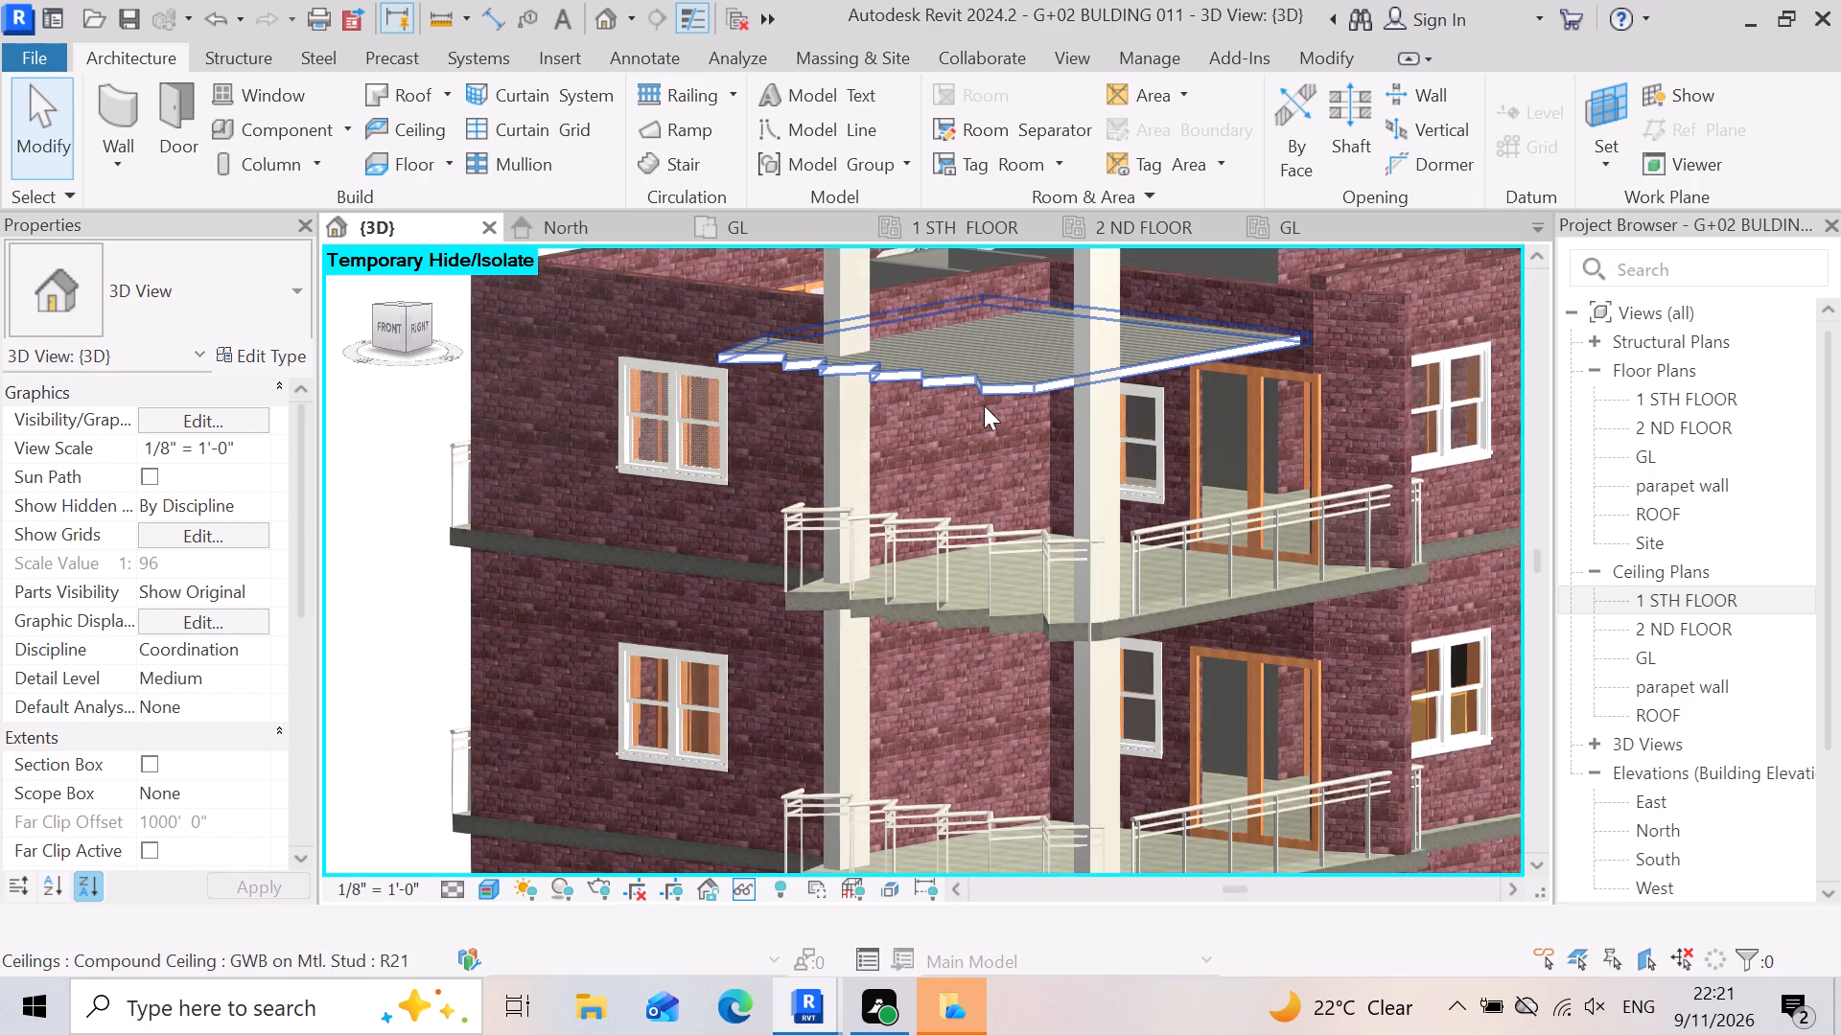
scroll(969, 399, "up", 3)
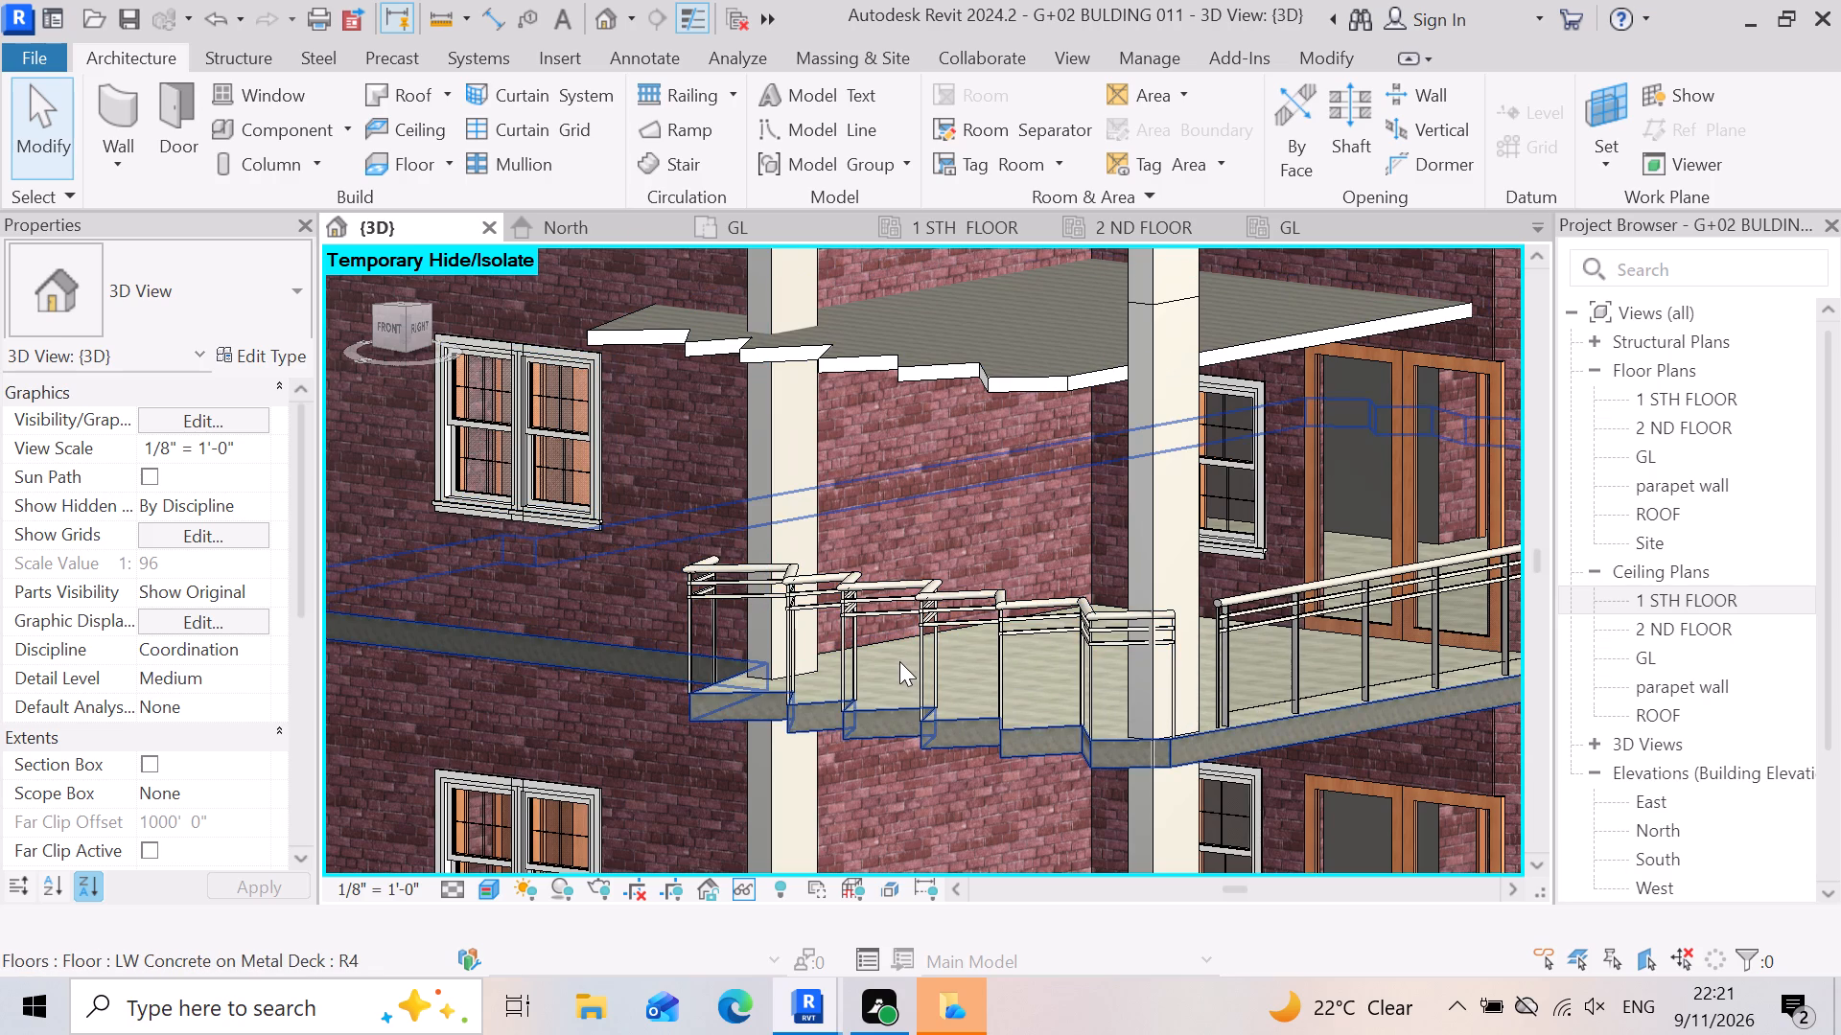
type("hr")
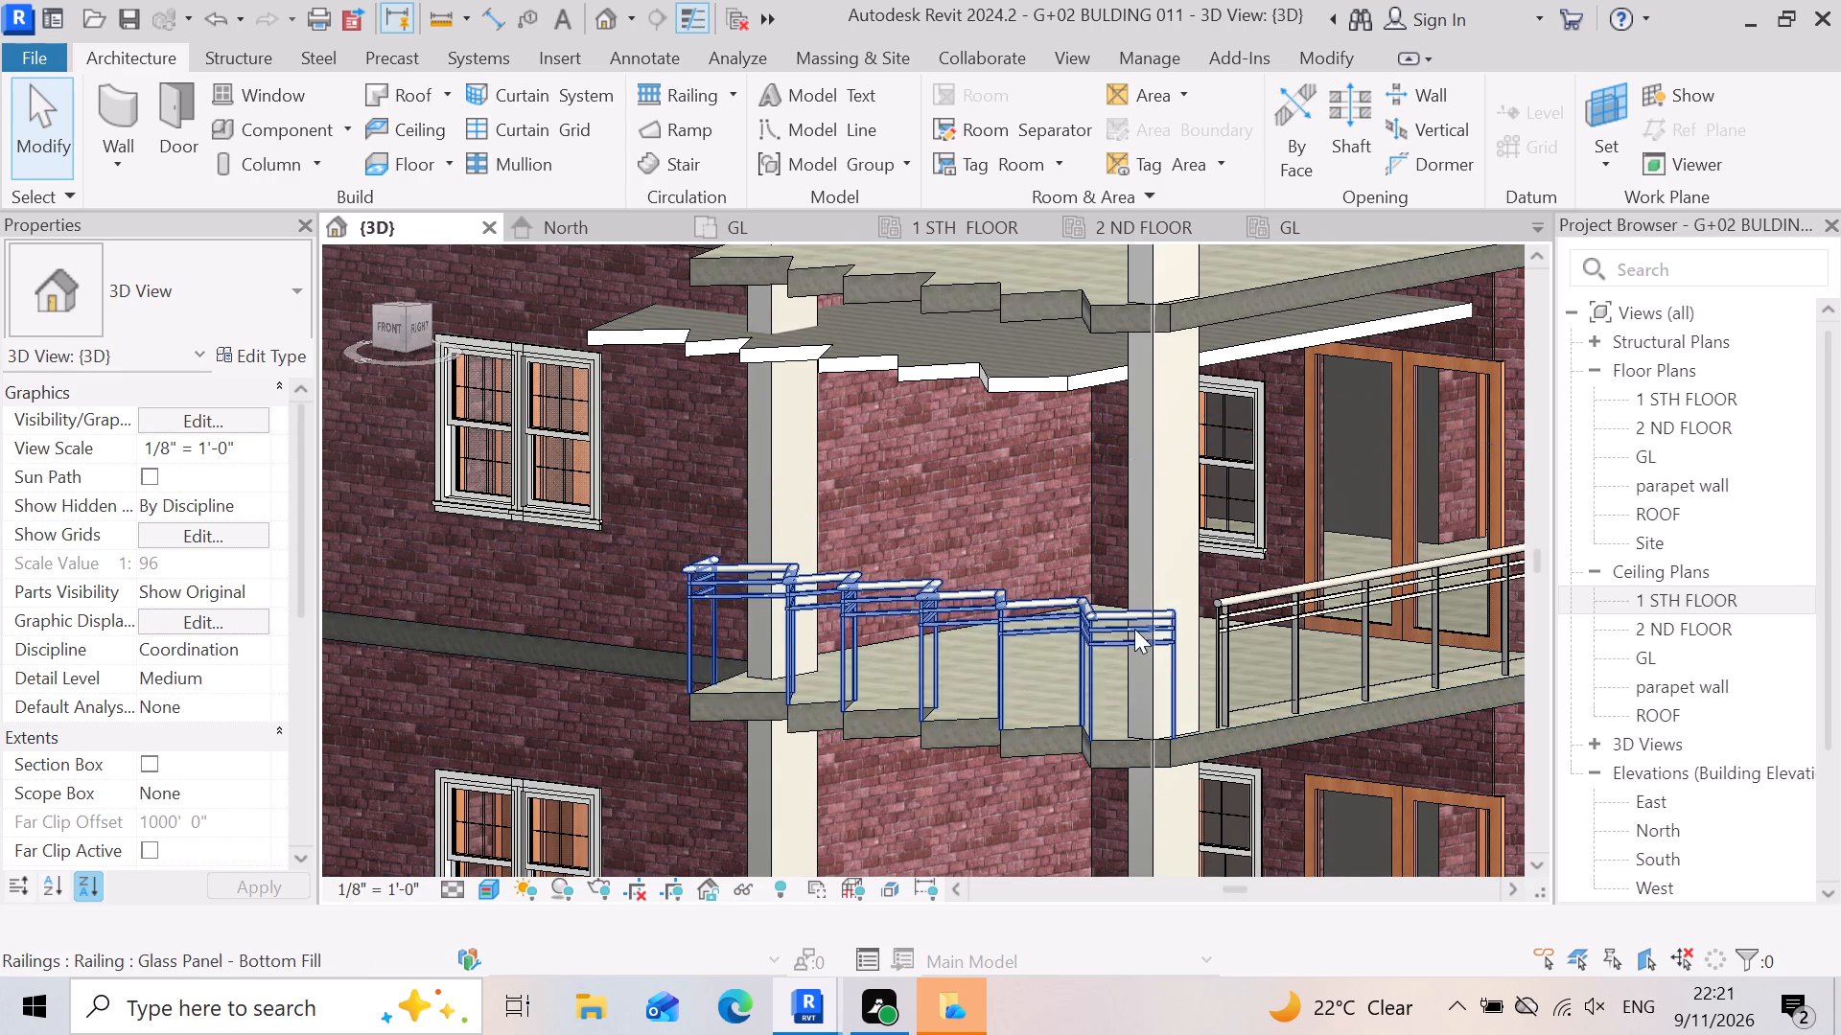
Select the 2 ND FLOOR zigzag ceiling and nudge it sideways in small increments towards the glass double door side.
scroll(1234, 556, "down", 4)
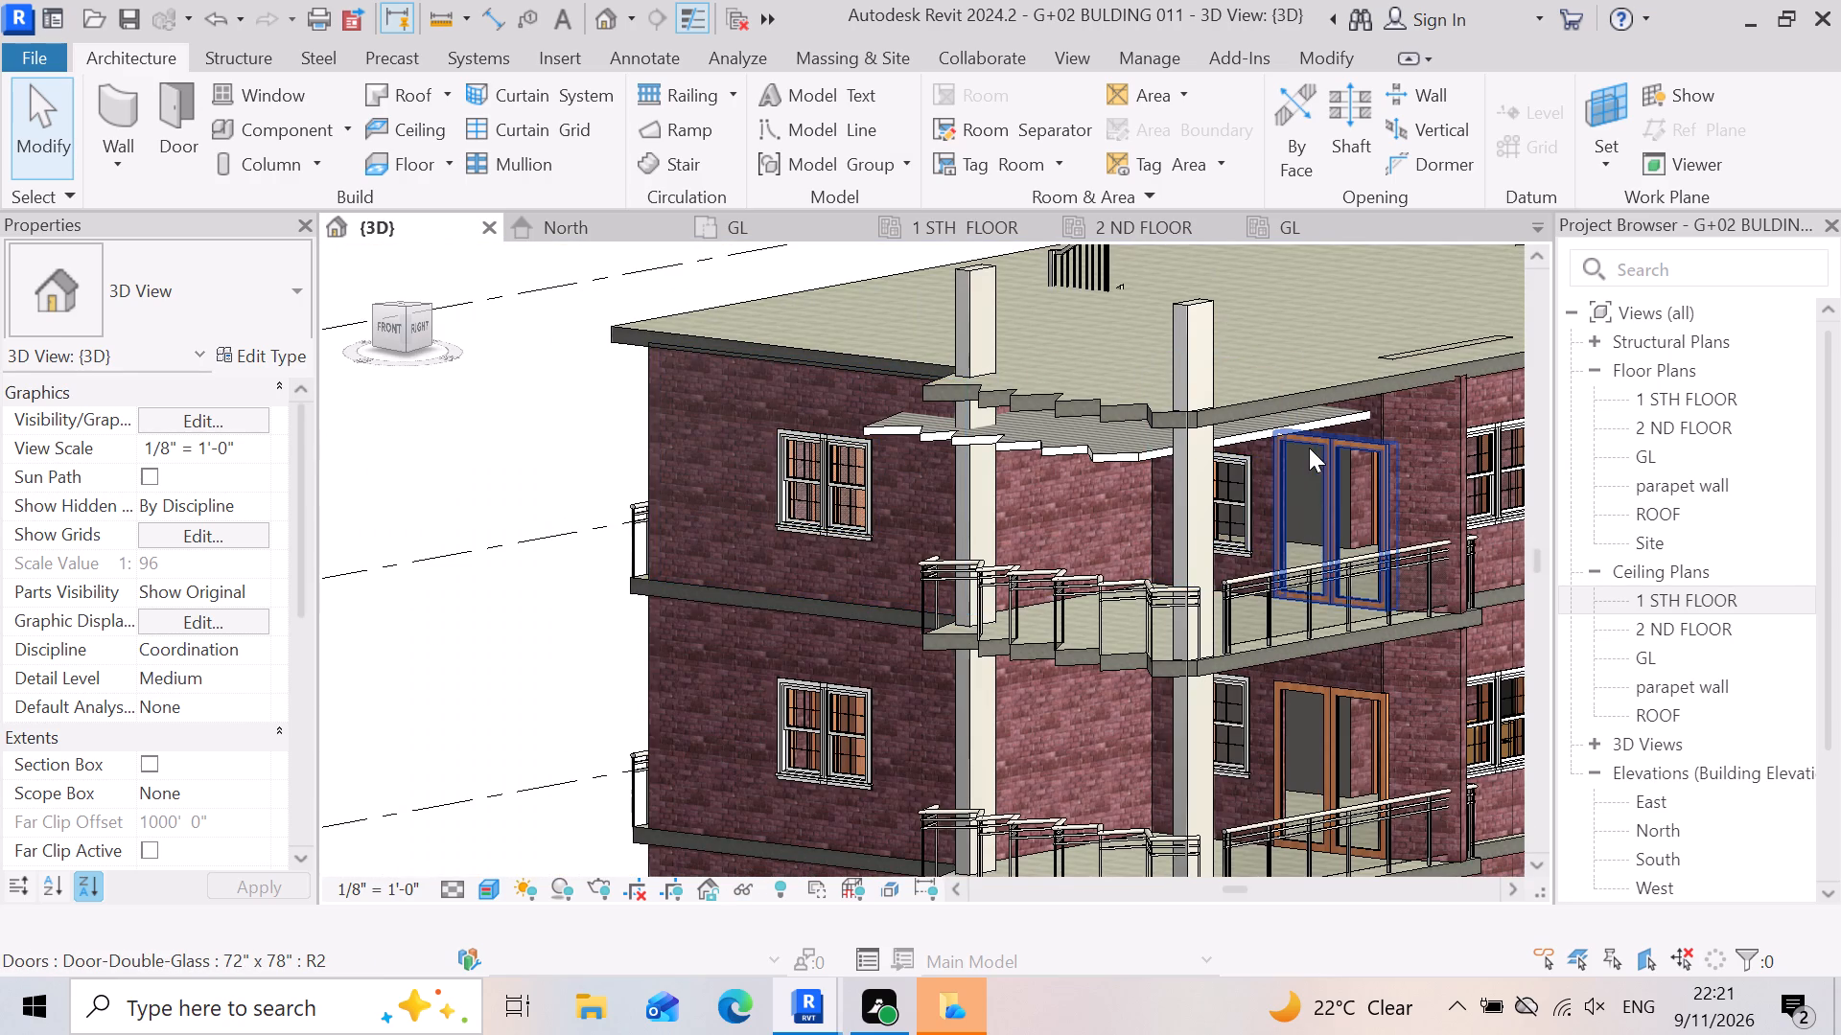
scroll(1309, 448, "up", 4)
left_click(1299, 407)
scroll(1224, 350, "up", 3)
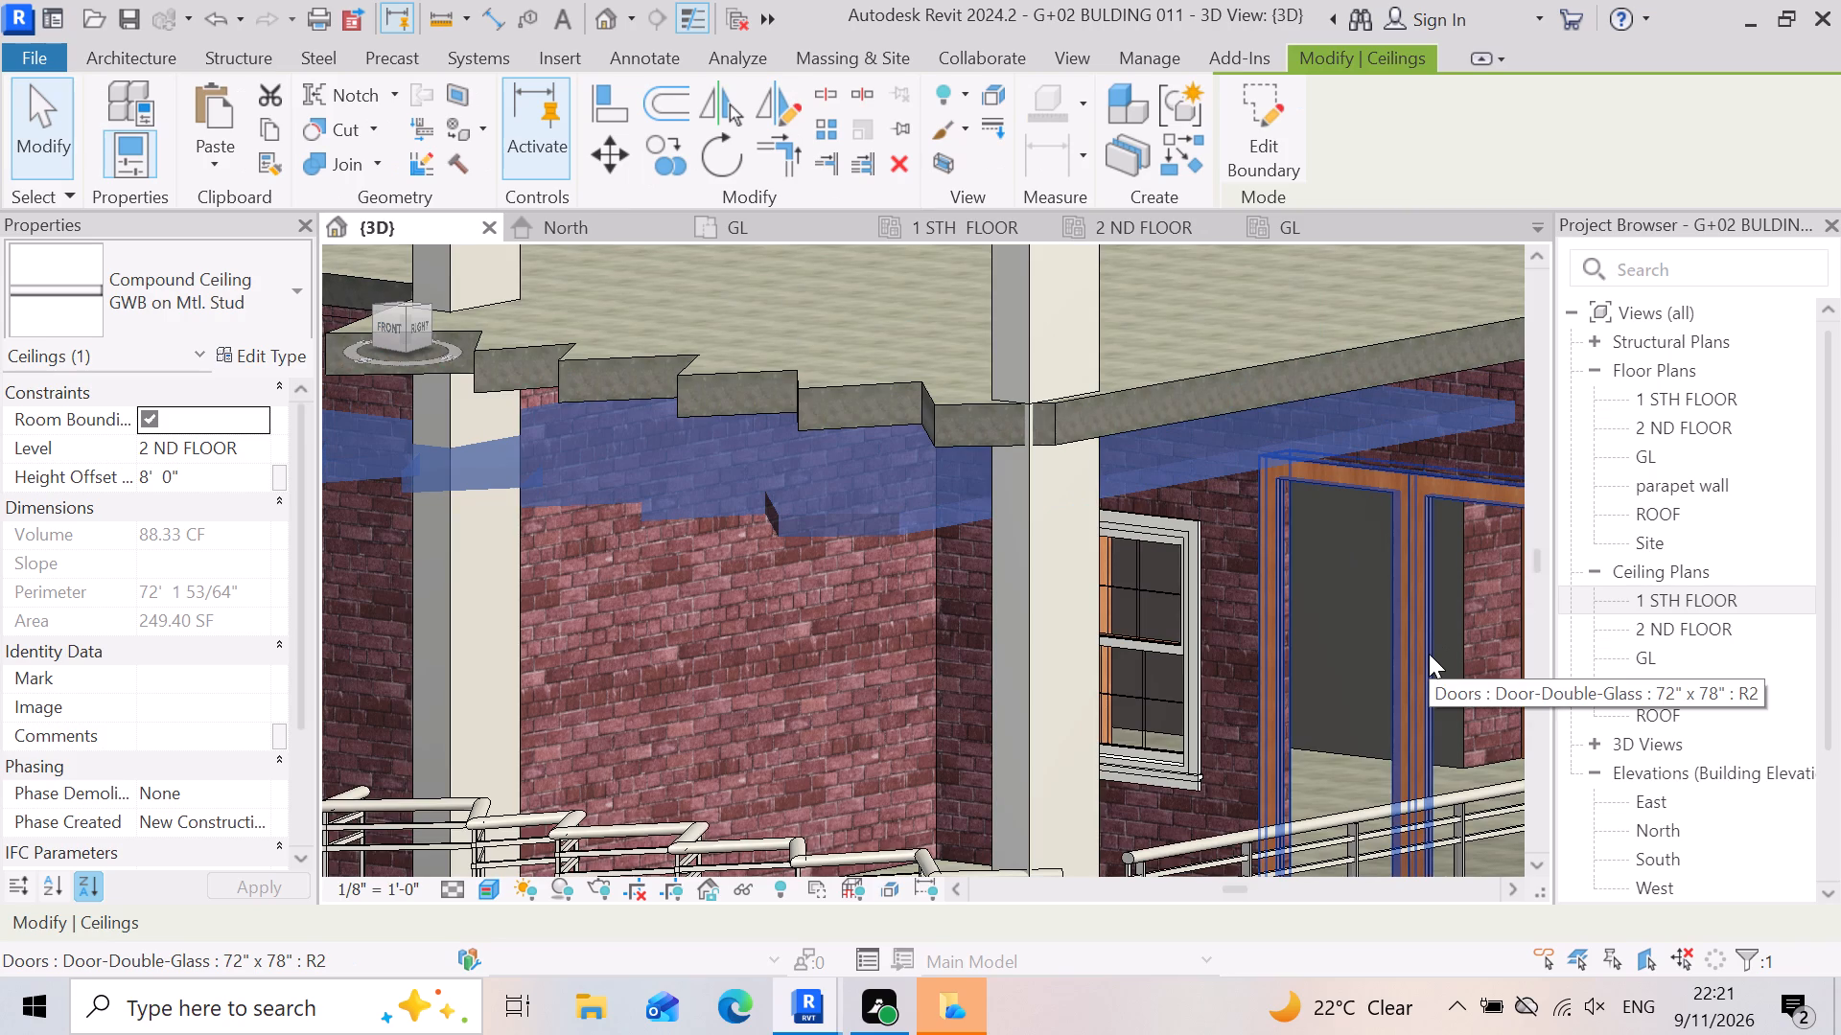
key("Right")
key("Right")
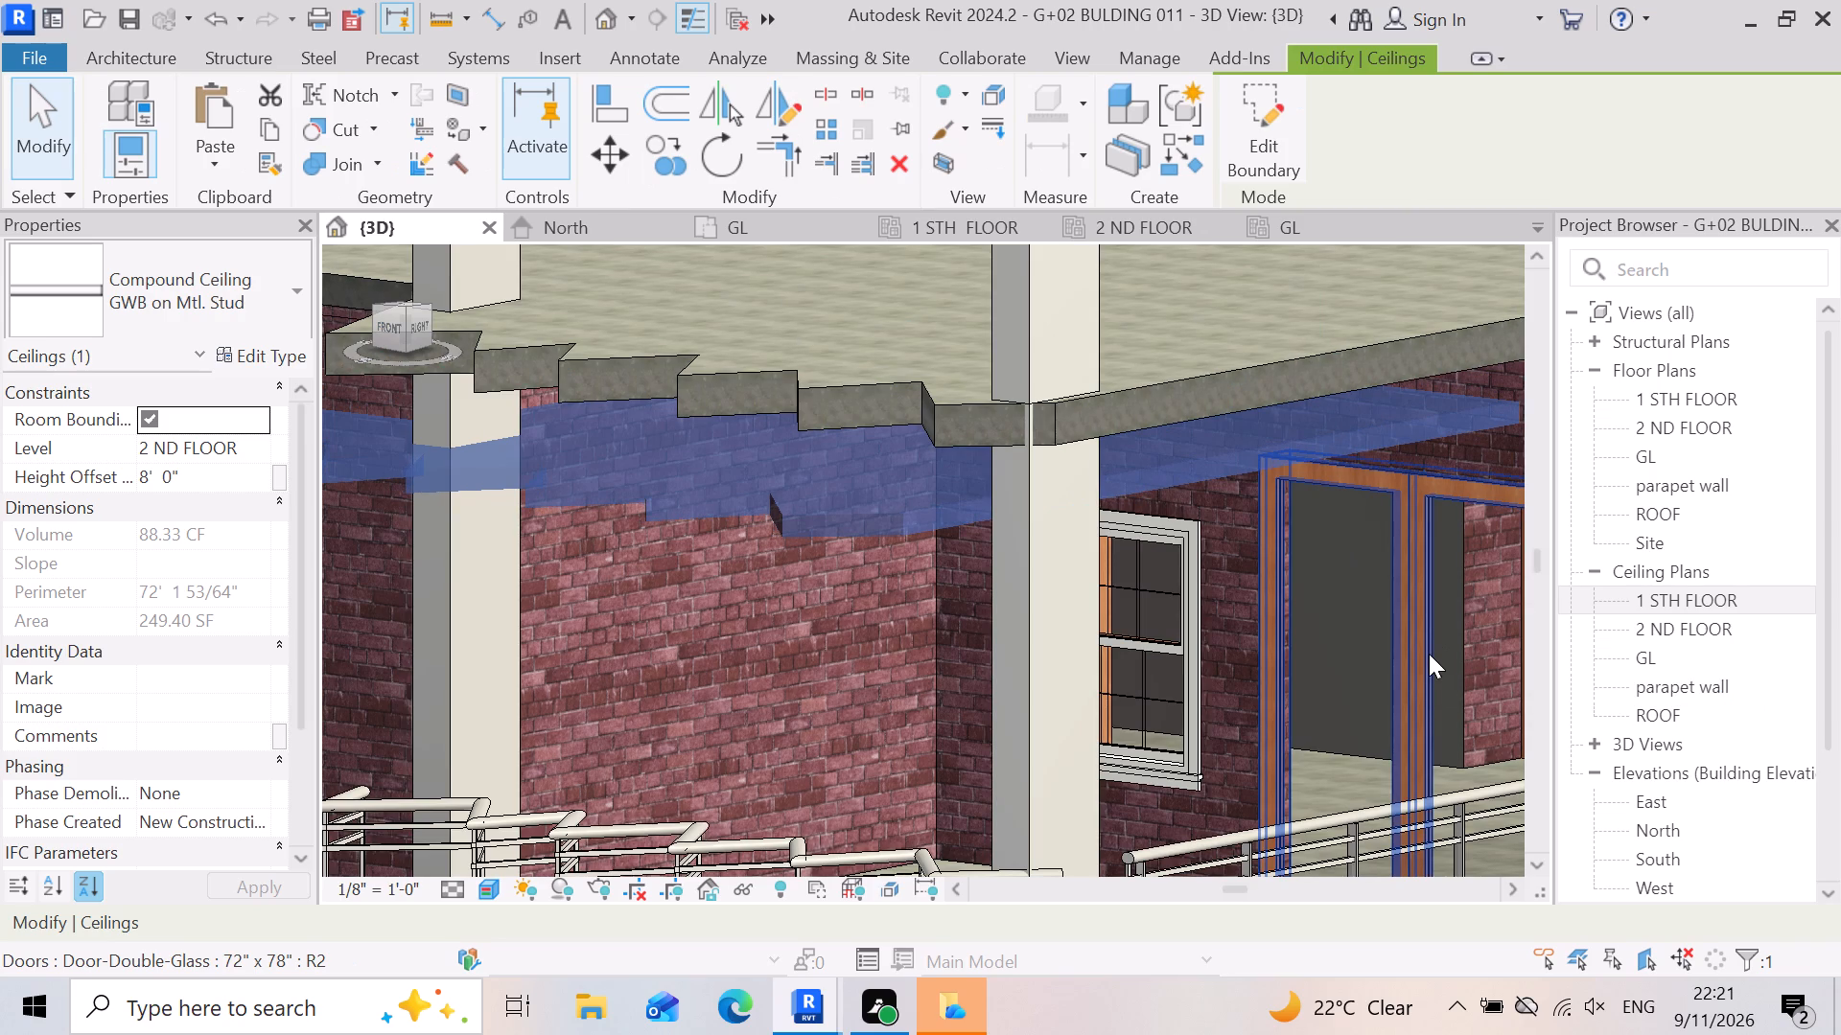
key("Right")
key("Right")
key("Right")
key("Right")
key("Right")
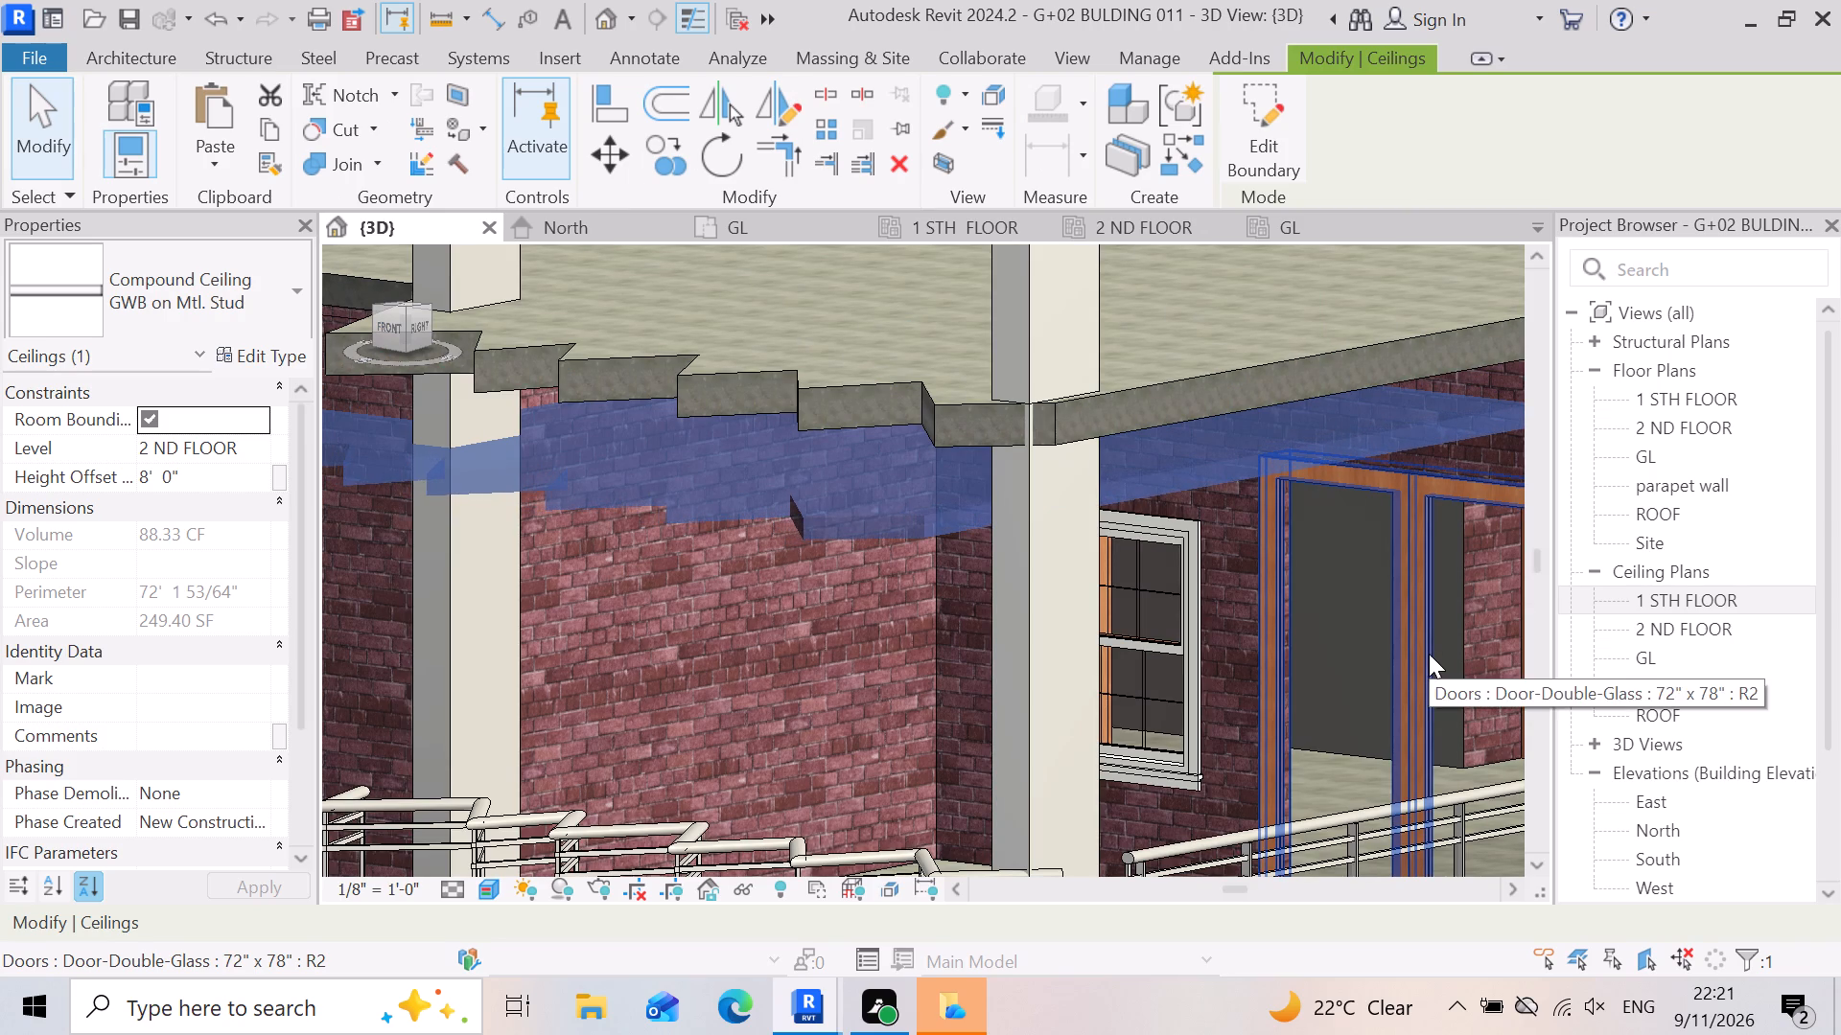
key("Right")
key("Right")
key("Right")
key("Right")
key("Right")
key("Right")
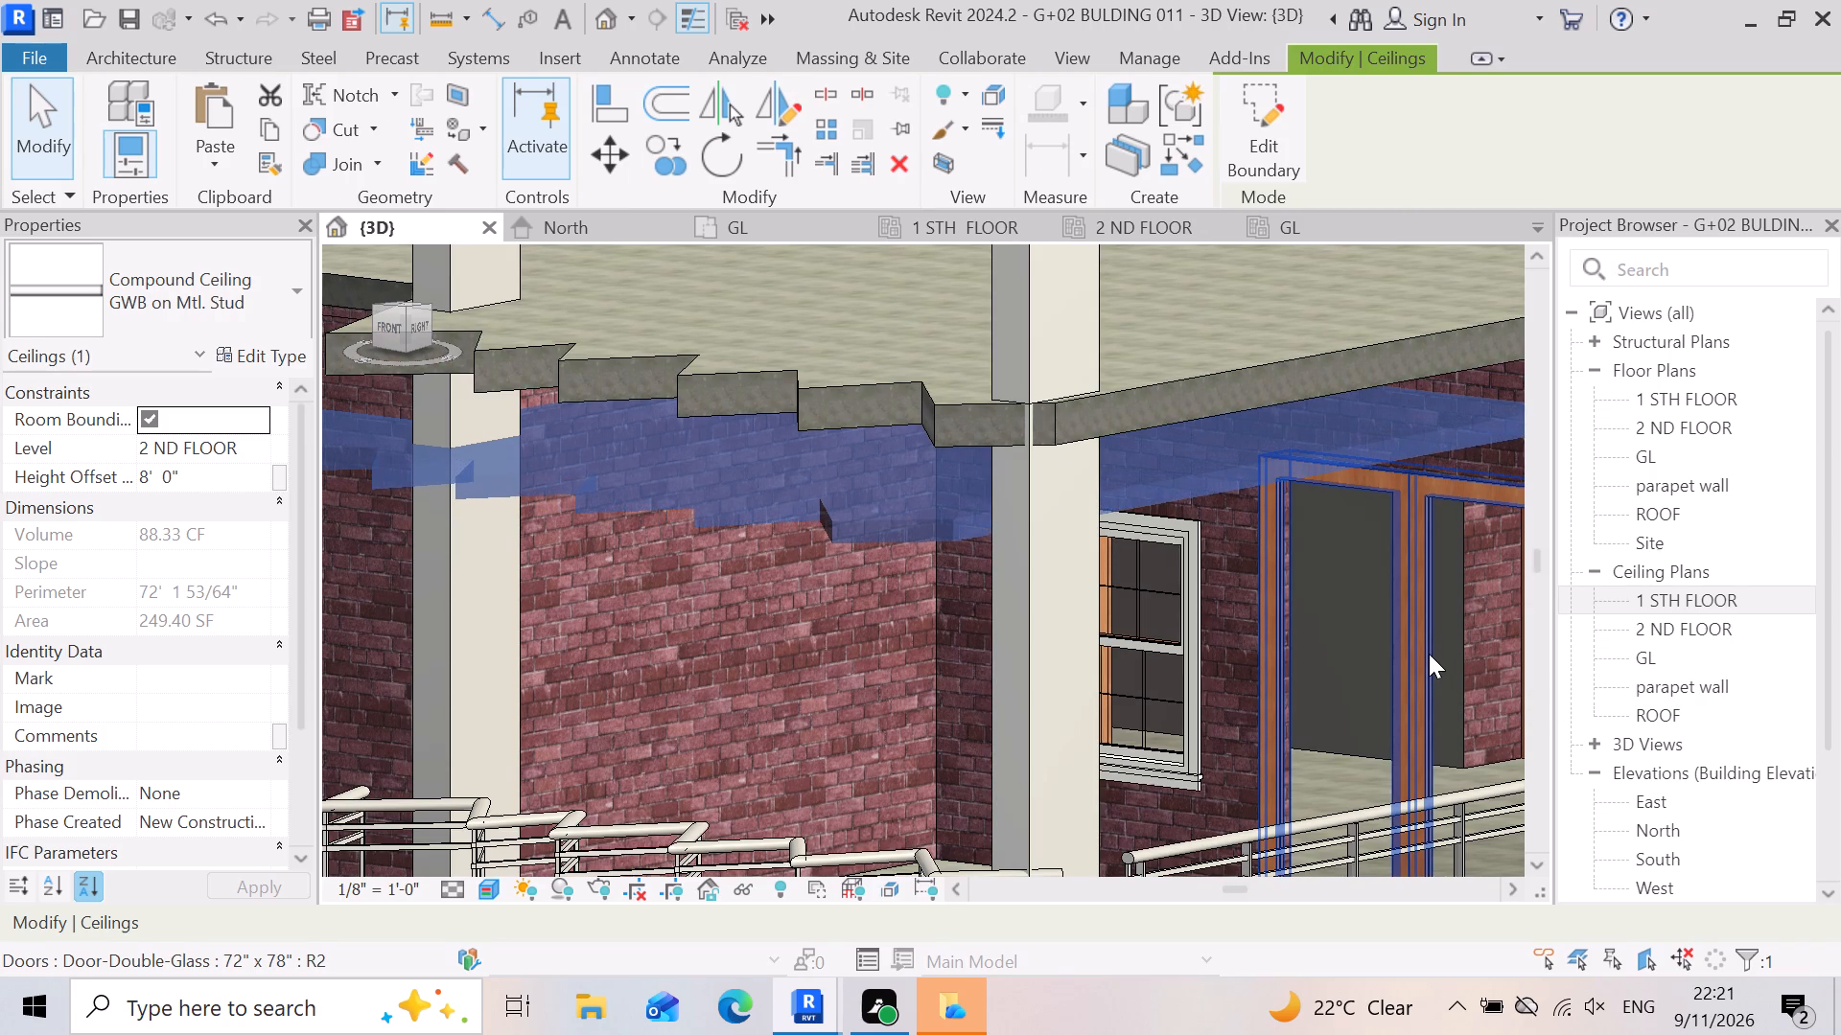
key("Right")
key("Right")
key("Right")
key("Right")
key("Right")
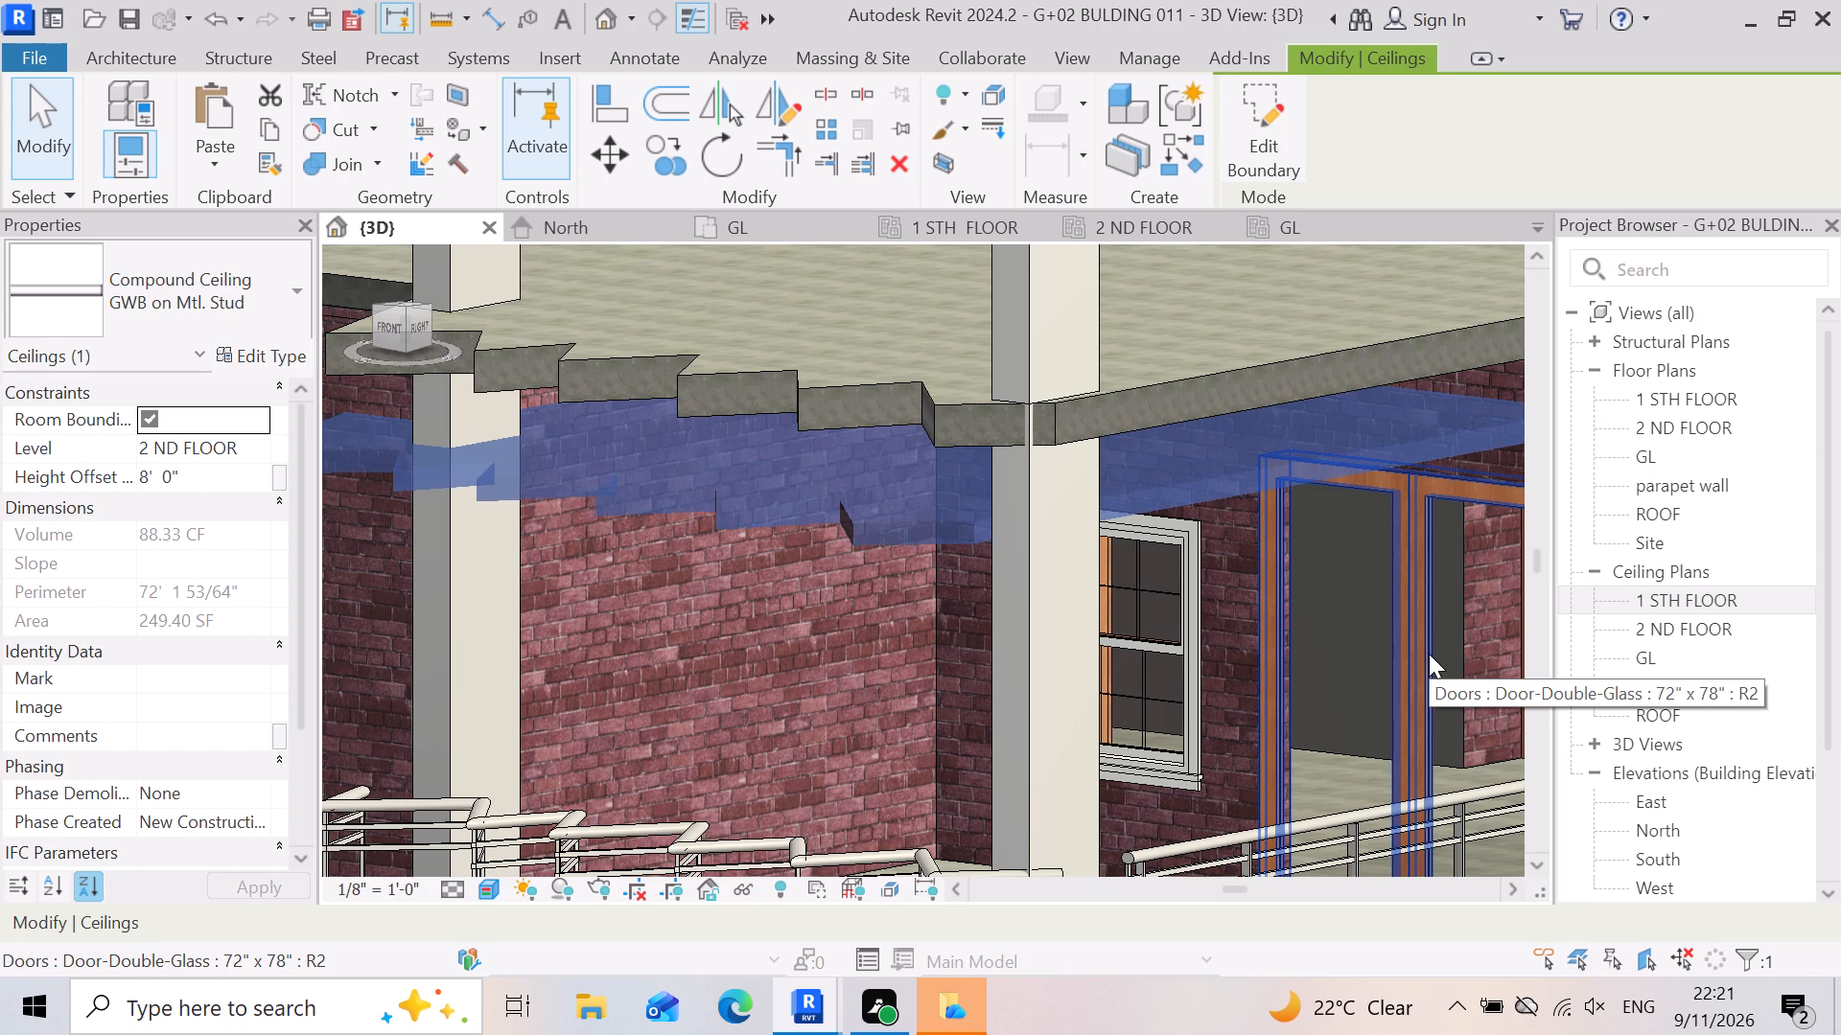
Nudge the 2 ND FLOOR zigzag ceiling inward in small increments, back under the stepped slab above the top balcony.
key("Up")
key("Up")
key("Up")
key("Up")
key("Up")
key("Up")
key("Up")
key("Up")
key("Up")
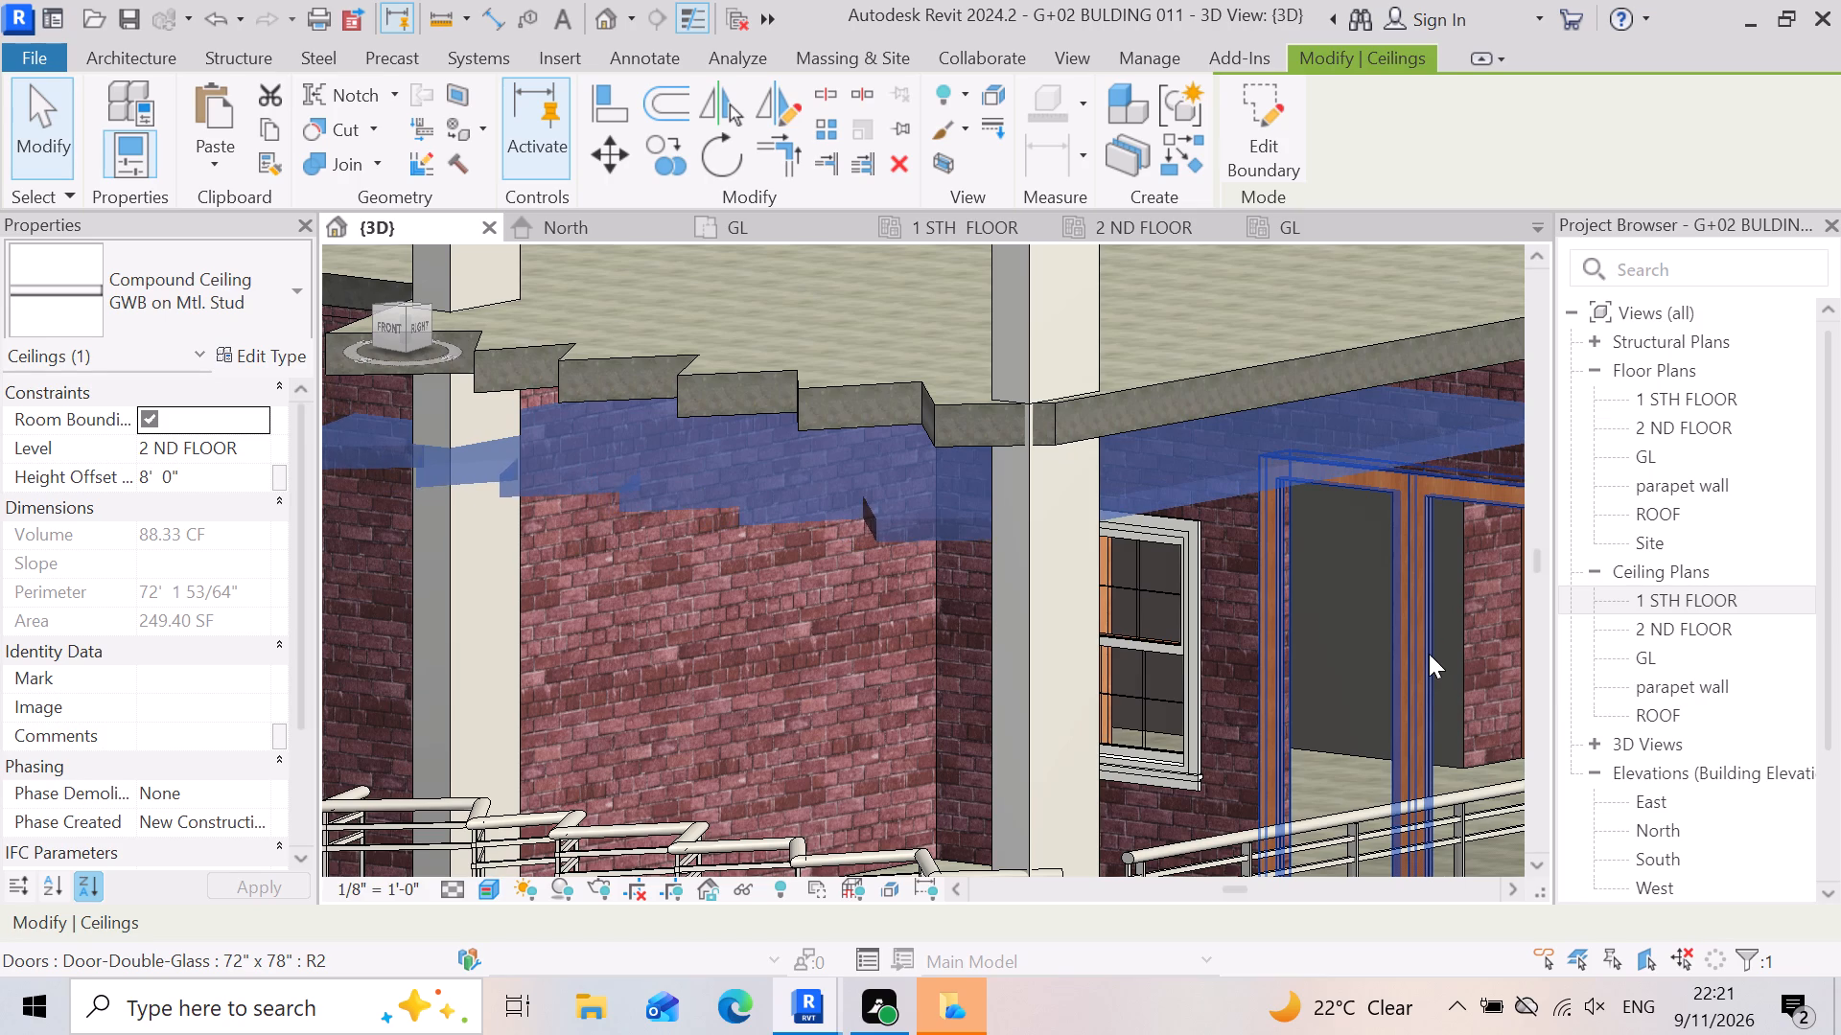
key("Up")
key("Up")
key("Up")
key("Up")
key("Up")
key("Up")
key("Up")
key("Up")
key("Up")
key("Up")
key("Up")
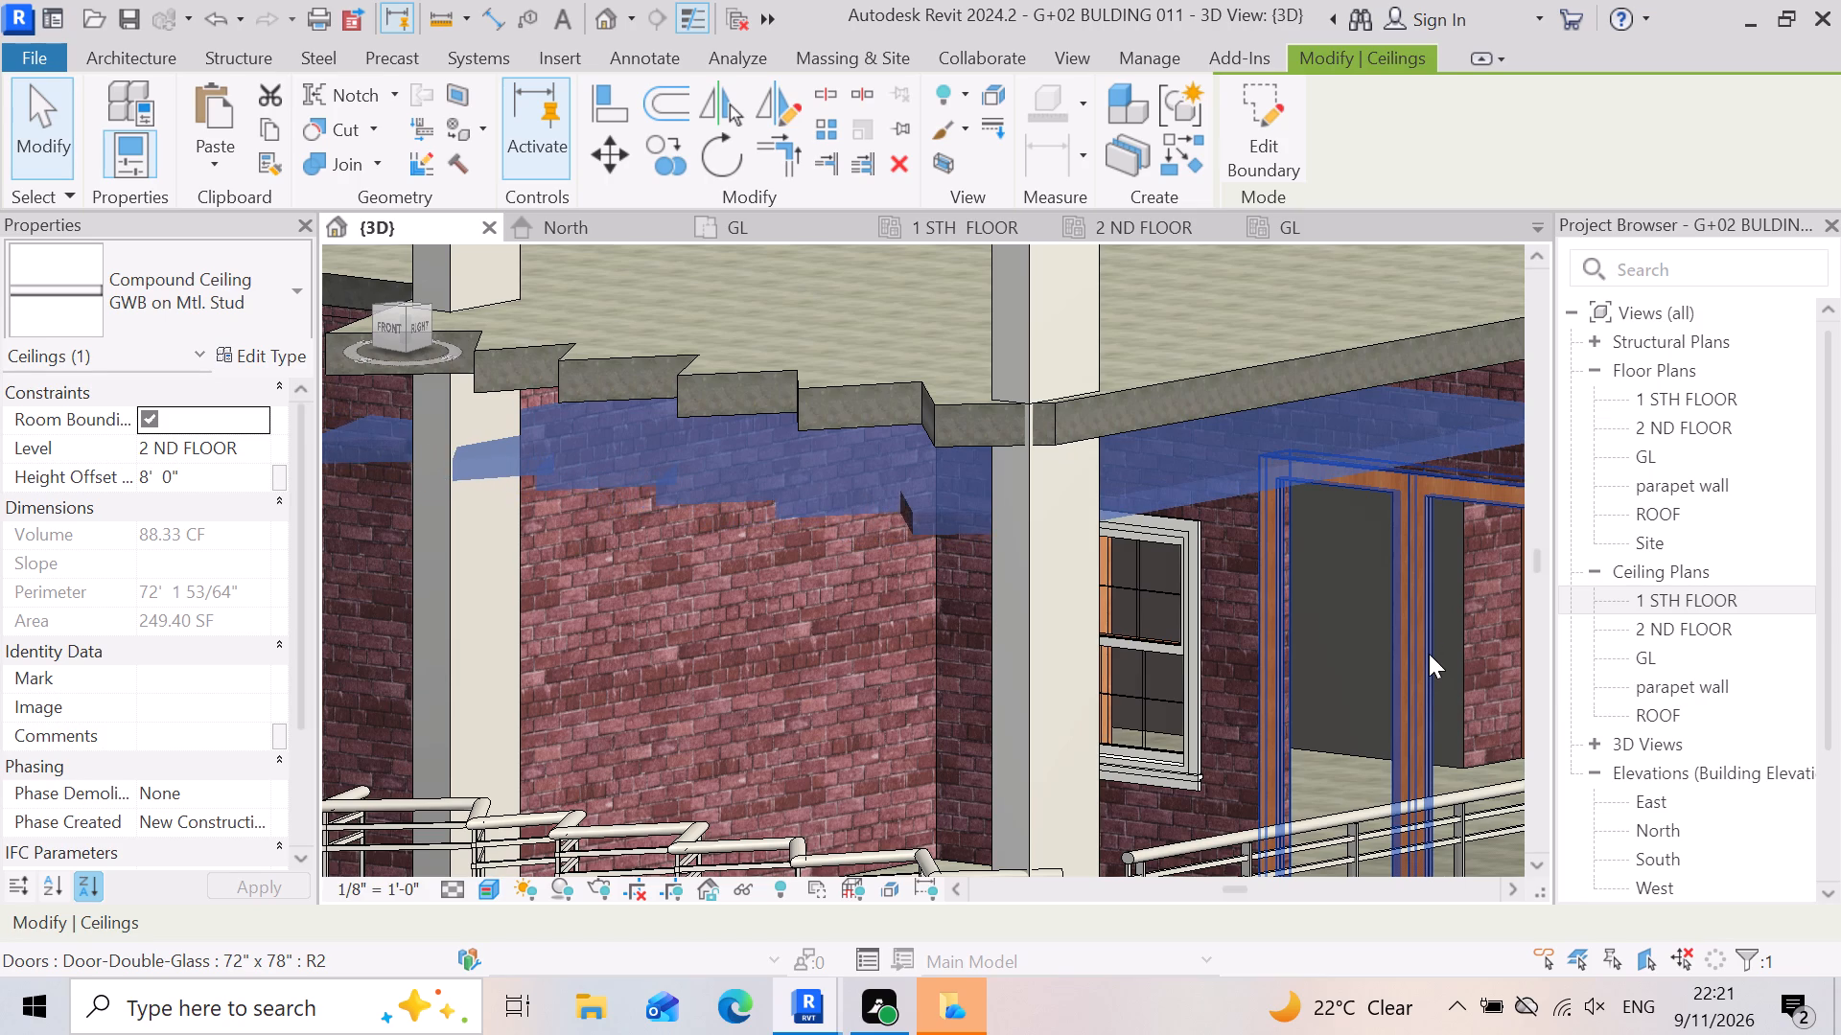
key("Up")
key("Up")
key("Up")
key("Up")
key("Up")
key("Up")
key("Up")
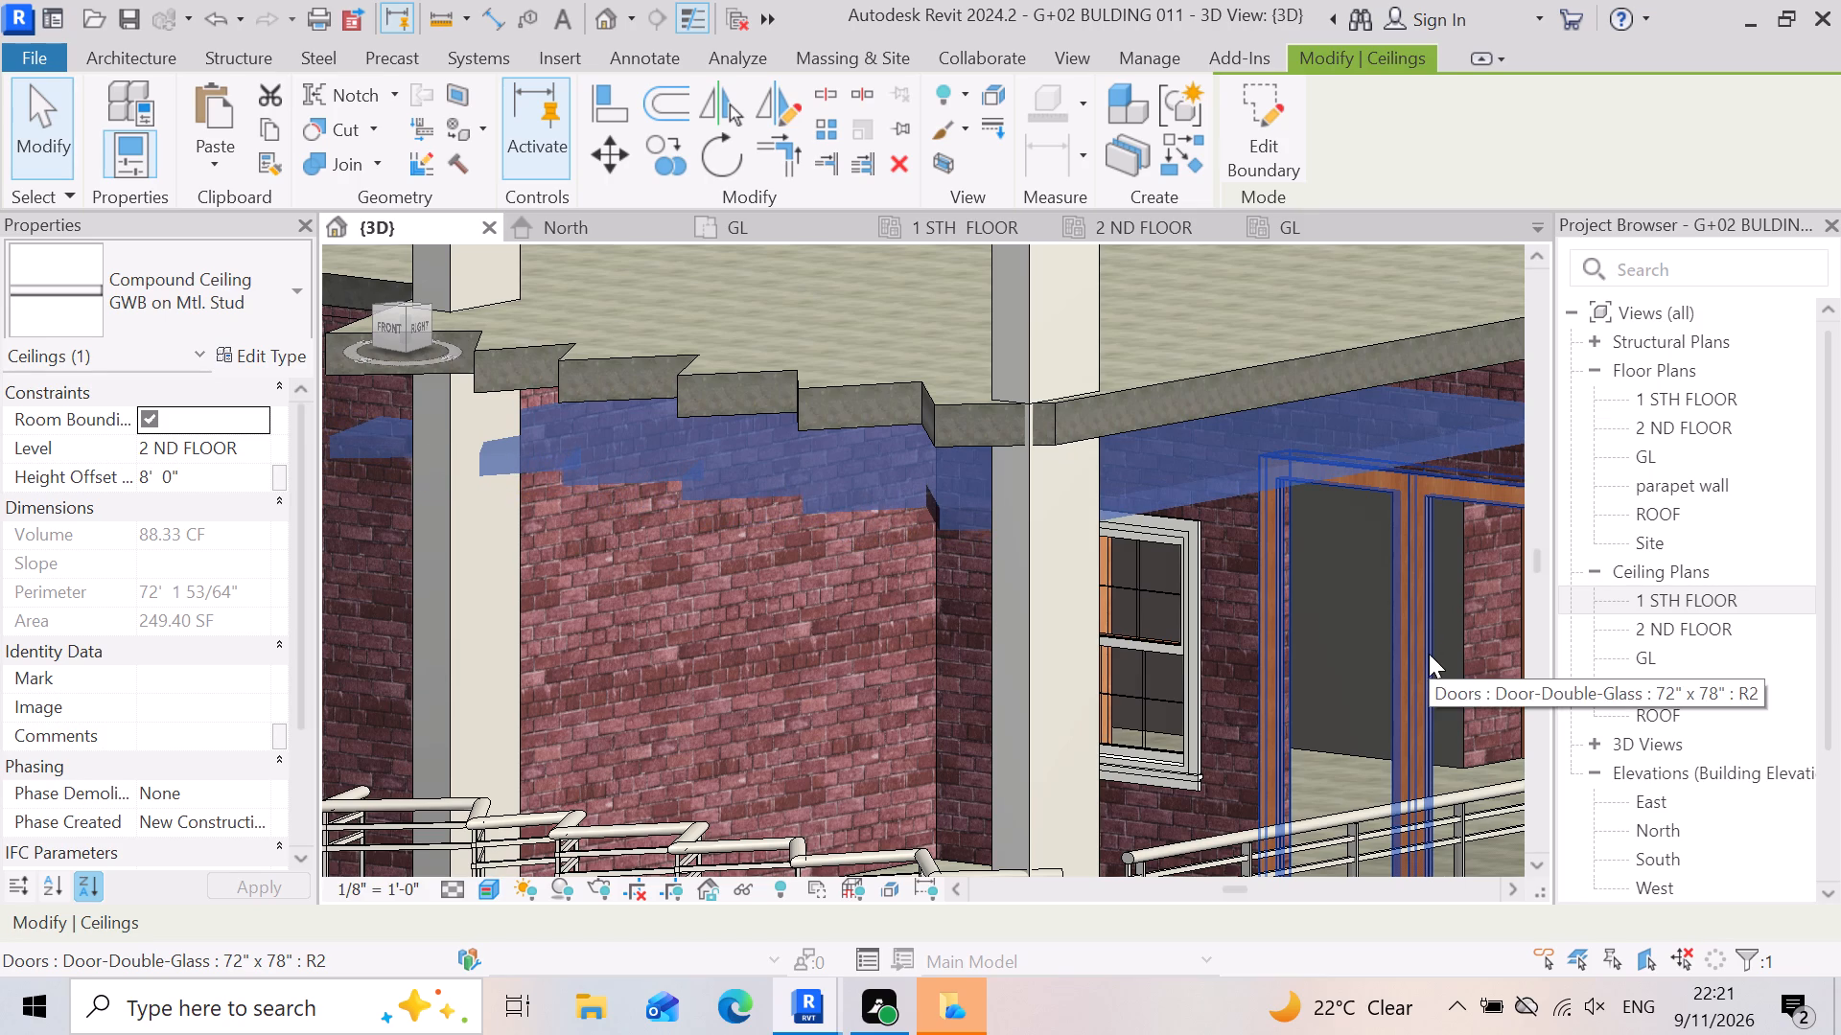
key("Up")
key("Up")
key("Up")
key("Up")
key("Up")
key("Up")
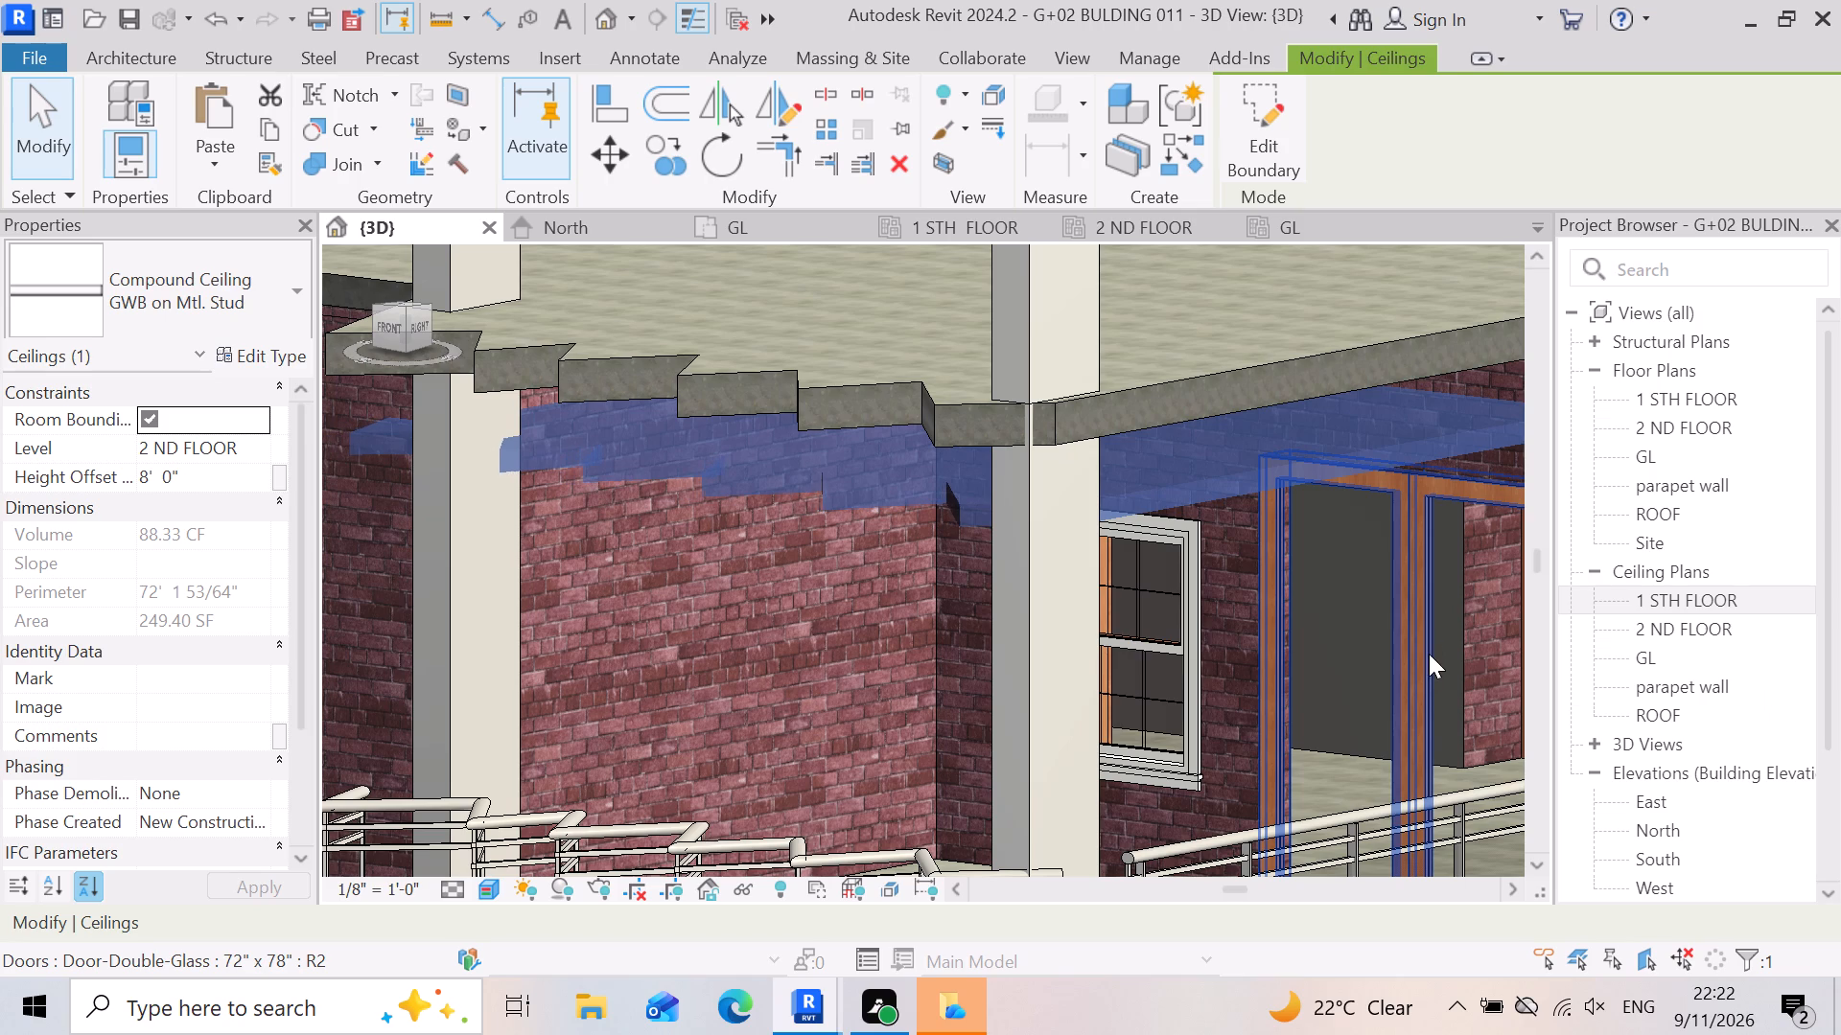
key("Up")
key("Up")
key("Up")
key("Up")
key("Up")
key("Up")
key("Up")
key("Up")
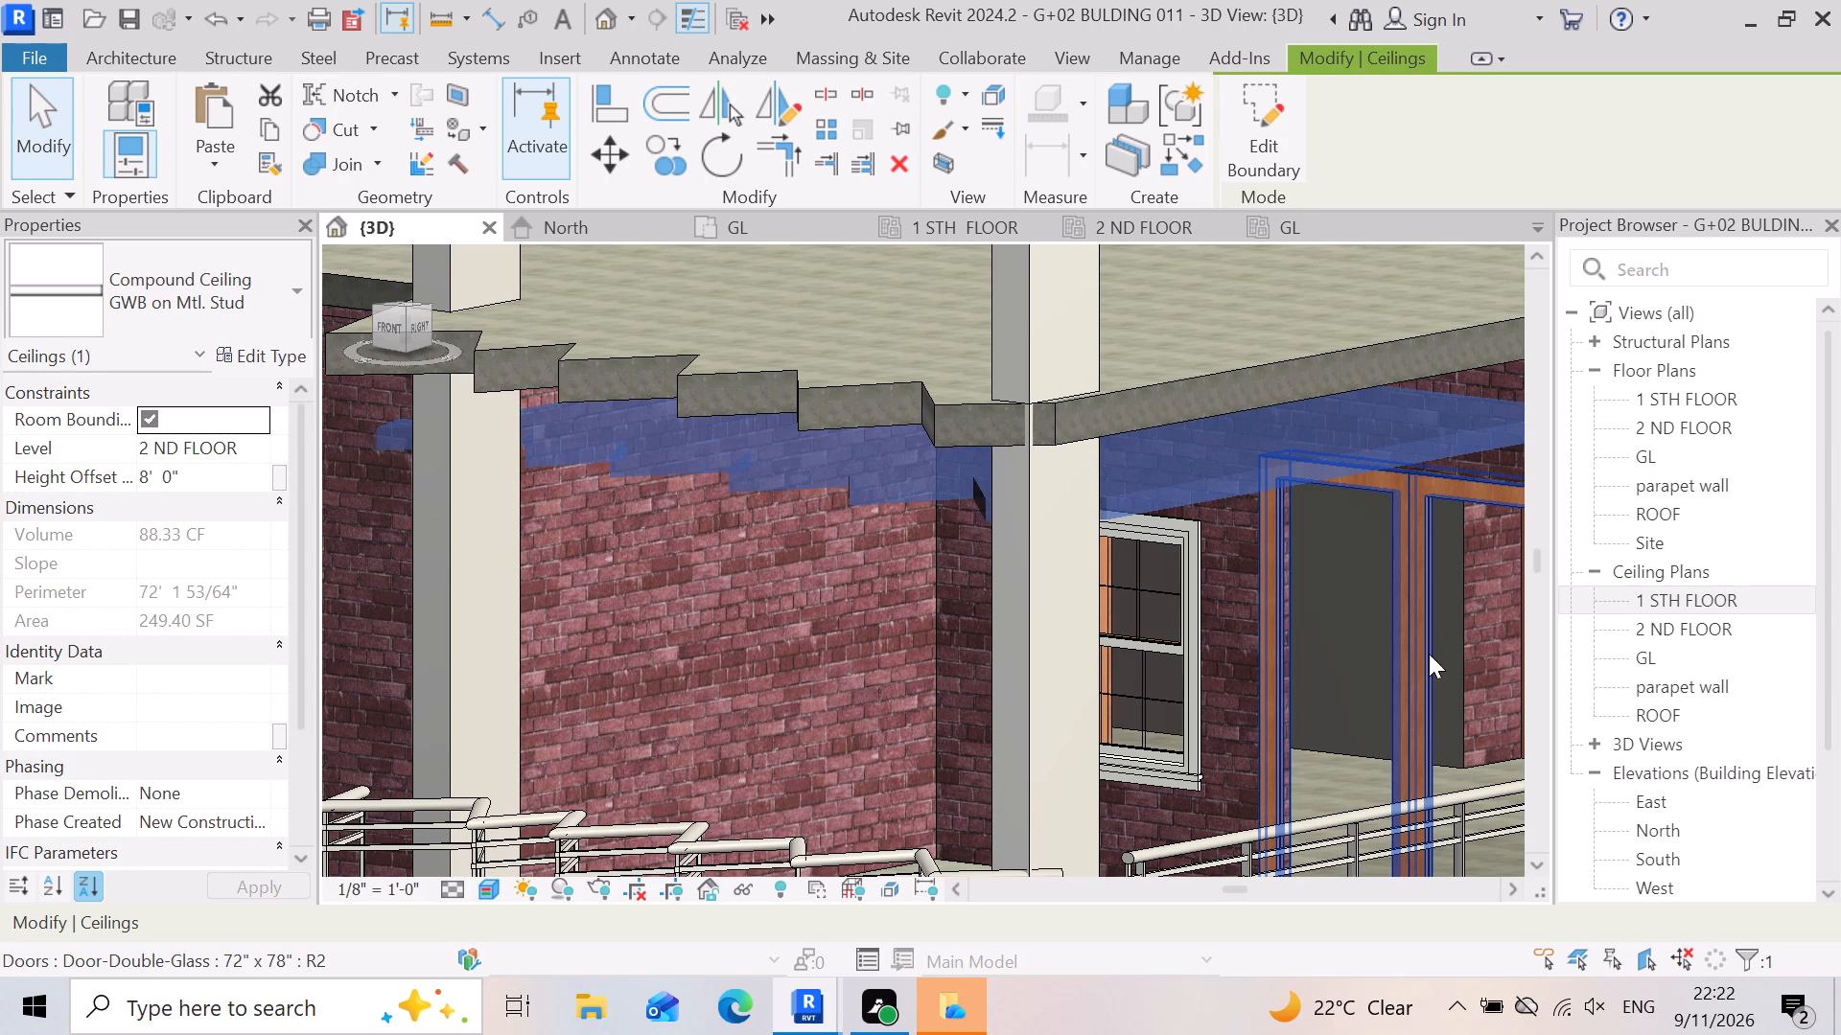
key("Up")
key("Up")
key("Up")
key("Up")
key("Up")
key("Up")
key("Up")
key("Up")
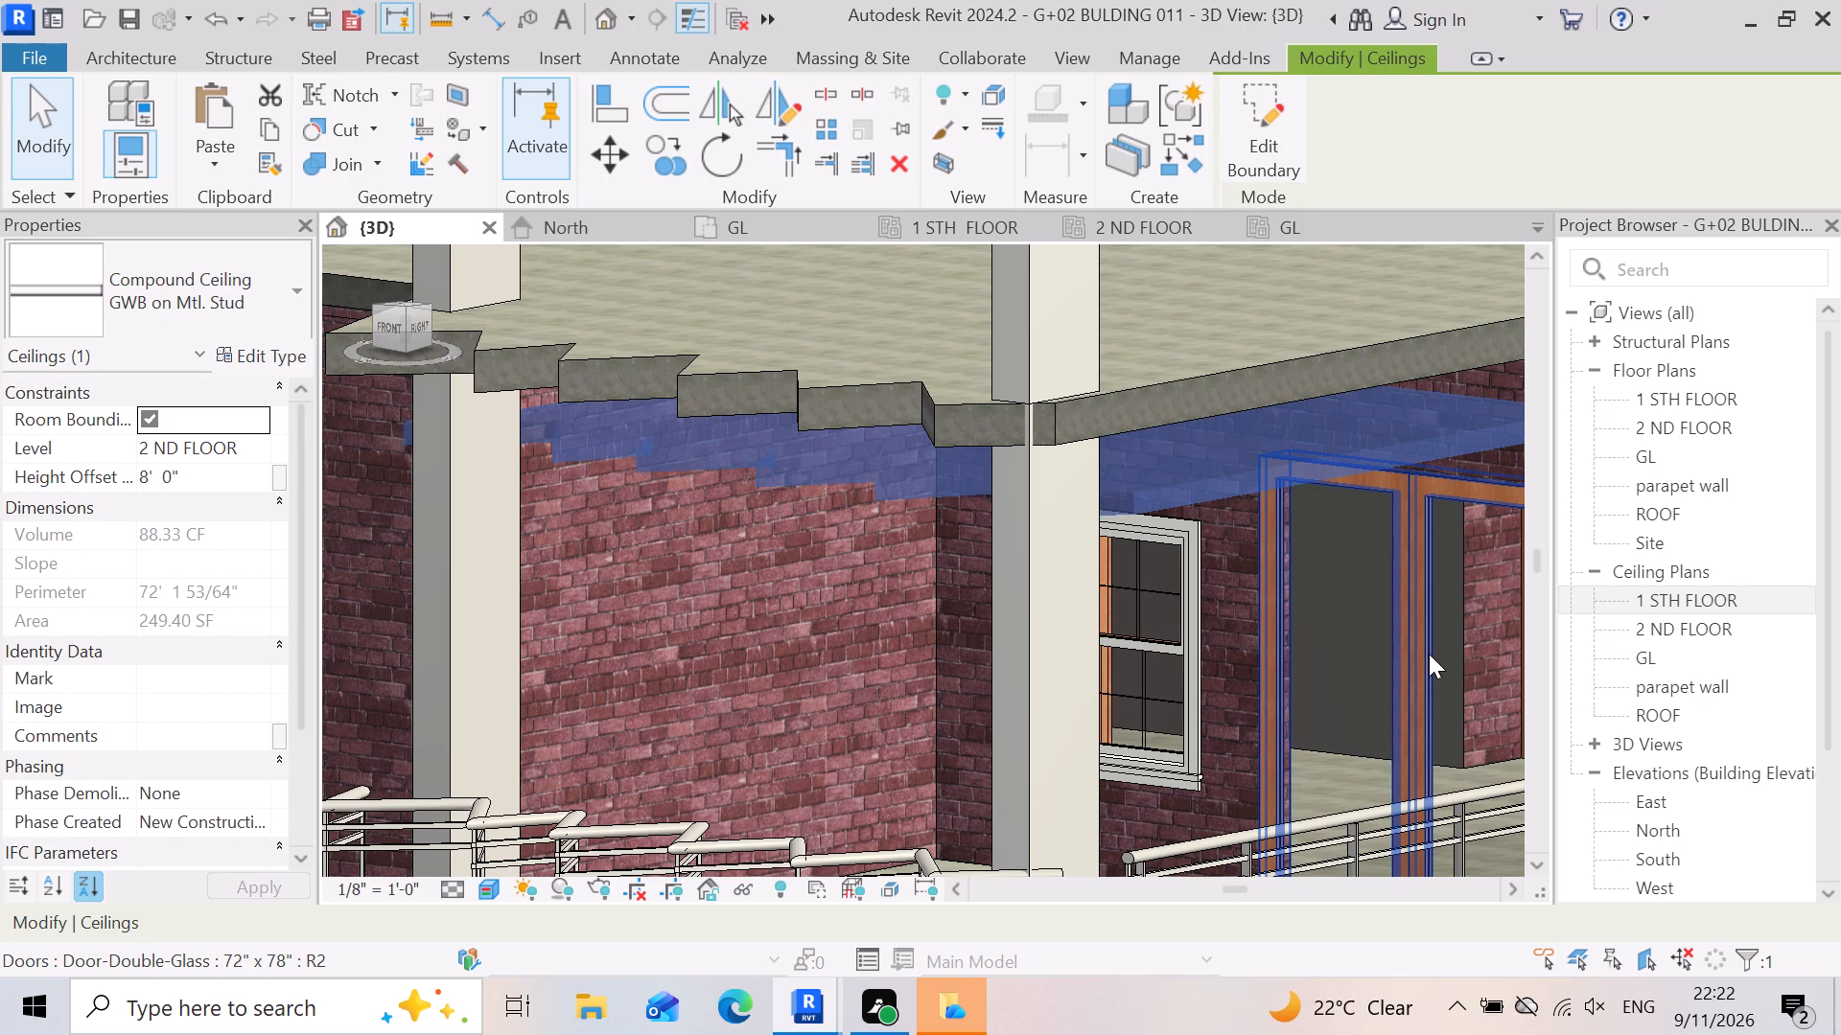
key("Up")
key("Up")
key("Up")
key("Up")
key("Up")
key("Up")
key("Up")
key("Up")
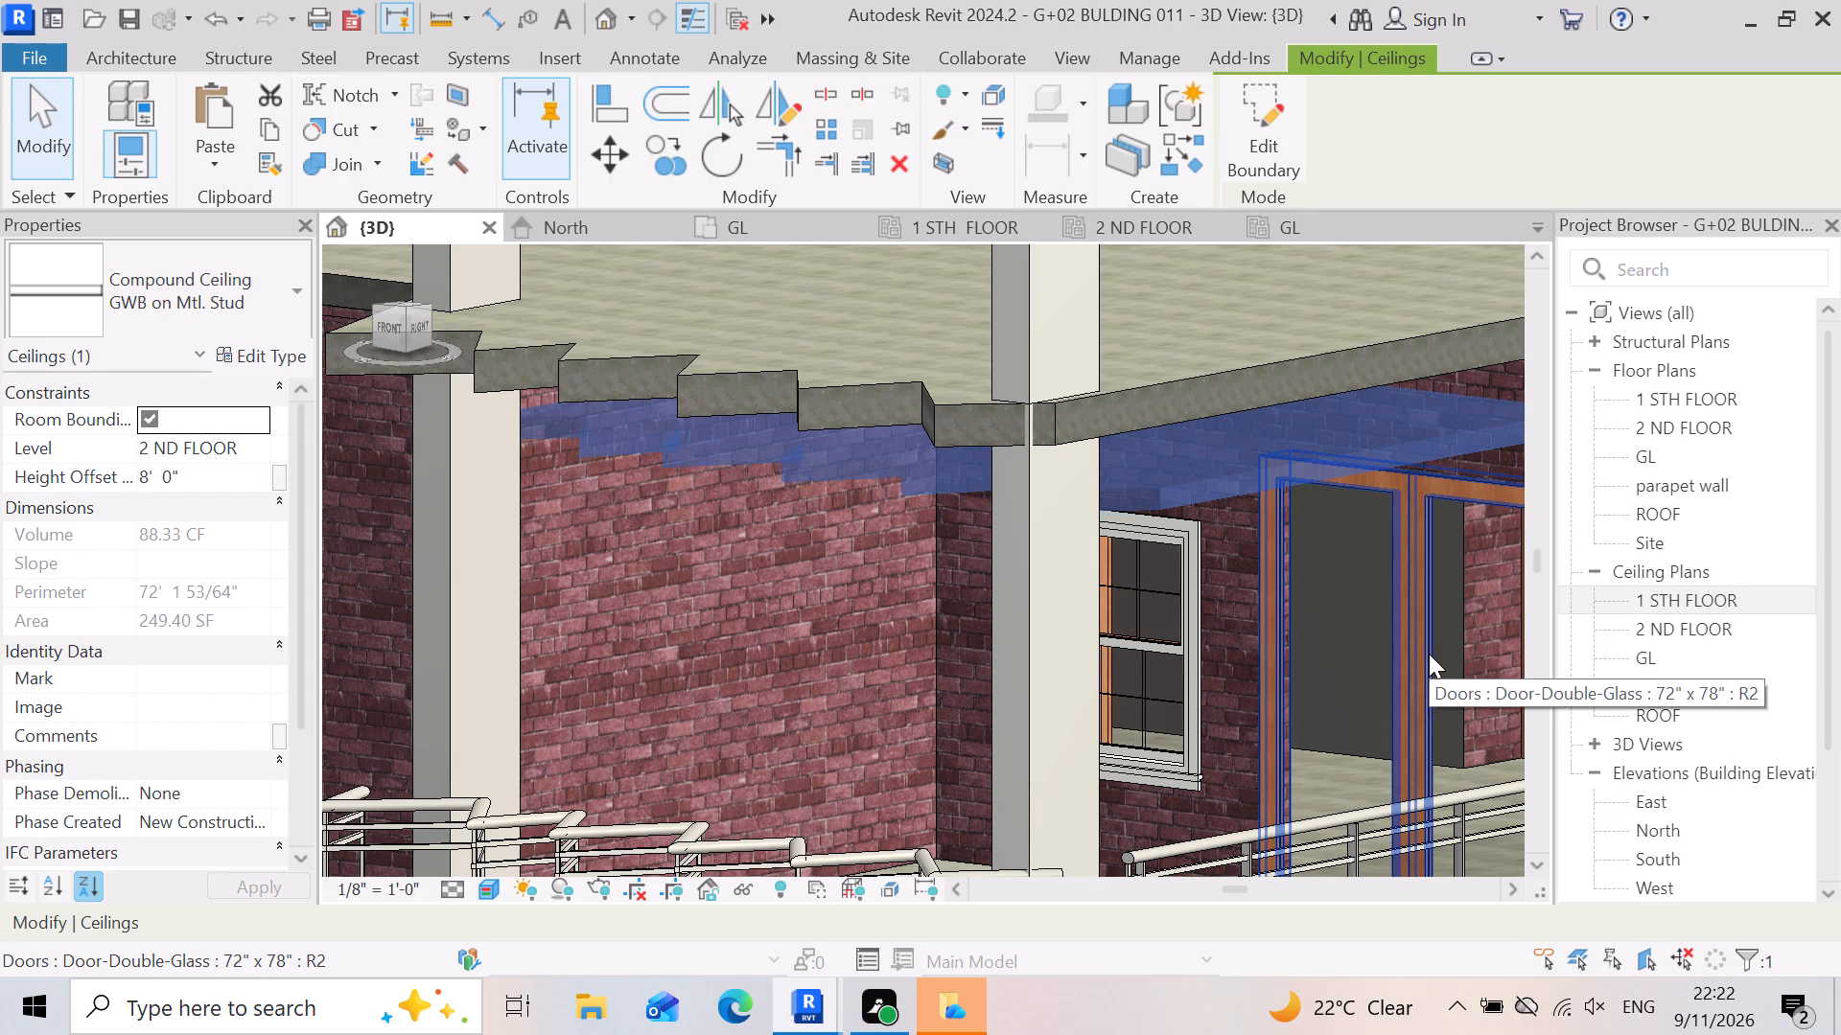
key("Up")
key("Up")
key("Up")
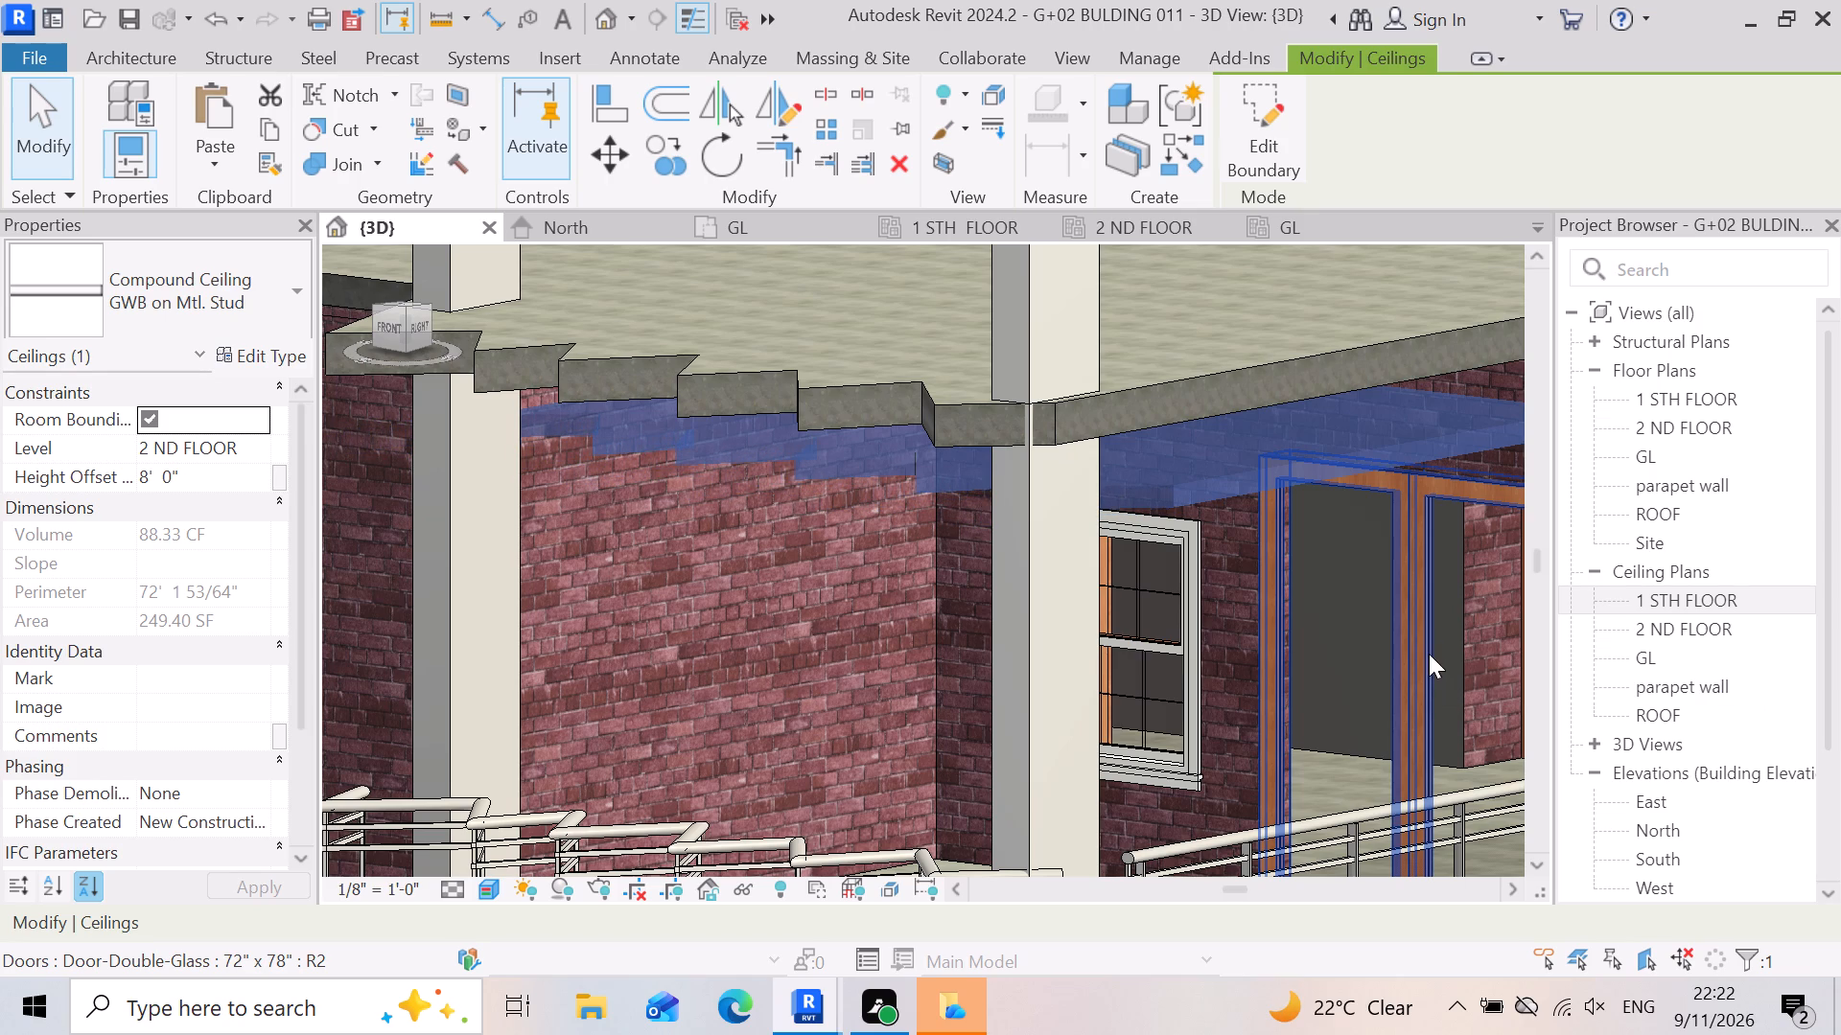
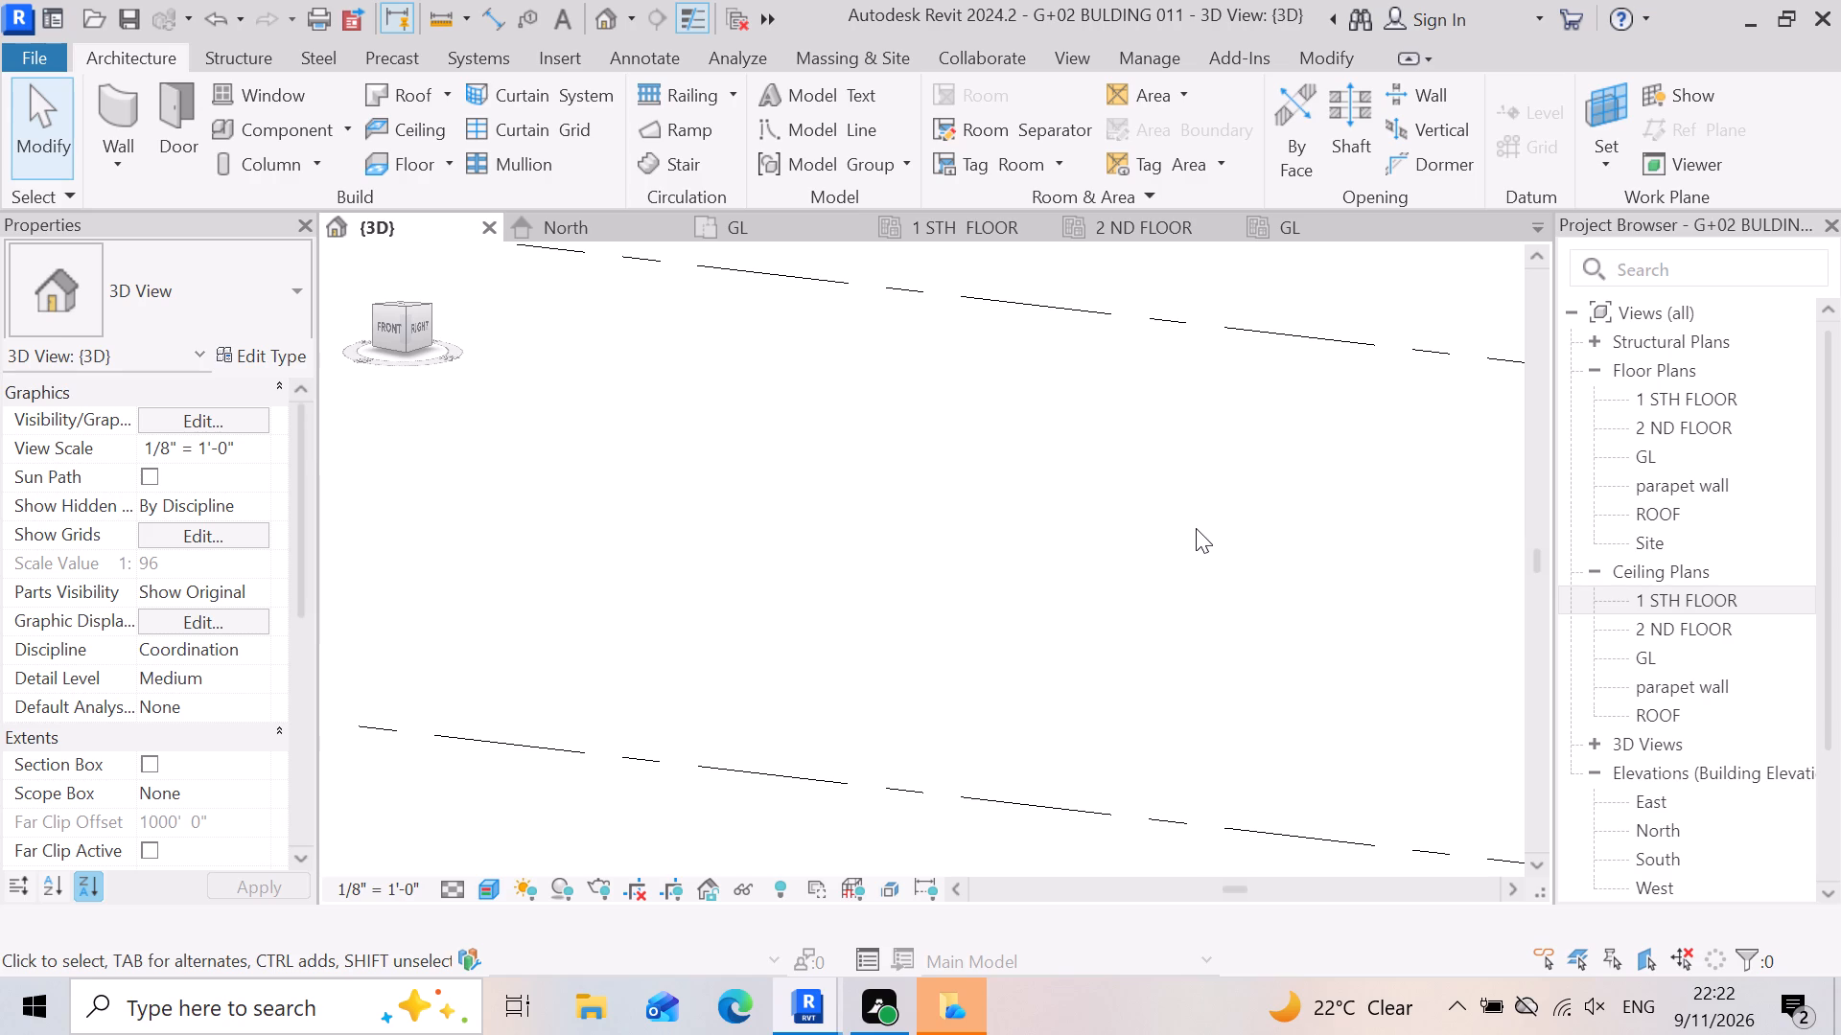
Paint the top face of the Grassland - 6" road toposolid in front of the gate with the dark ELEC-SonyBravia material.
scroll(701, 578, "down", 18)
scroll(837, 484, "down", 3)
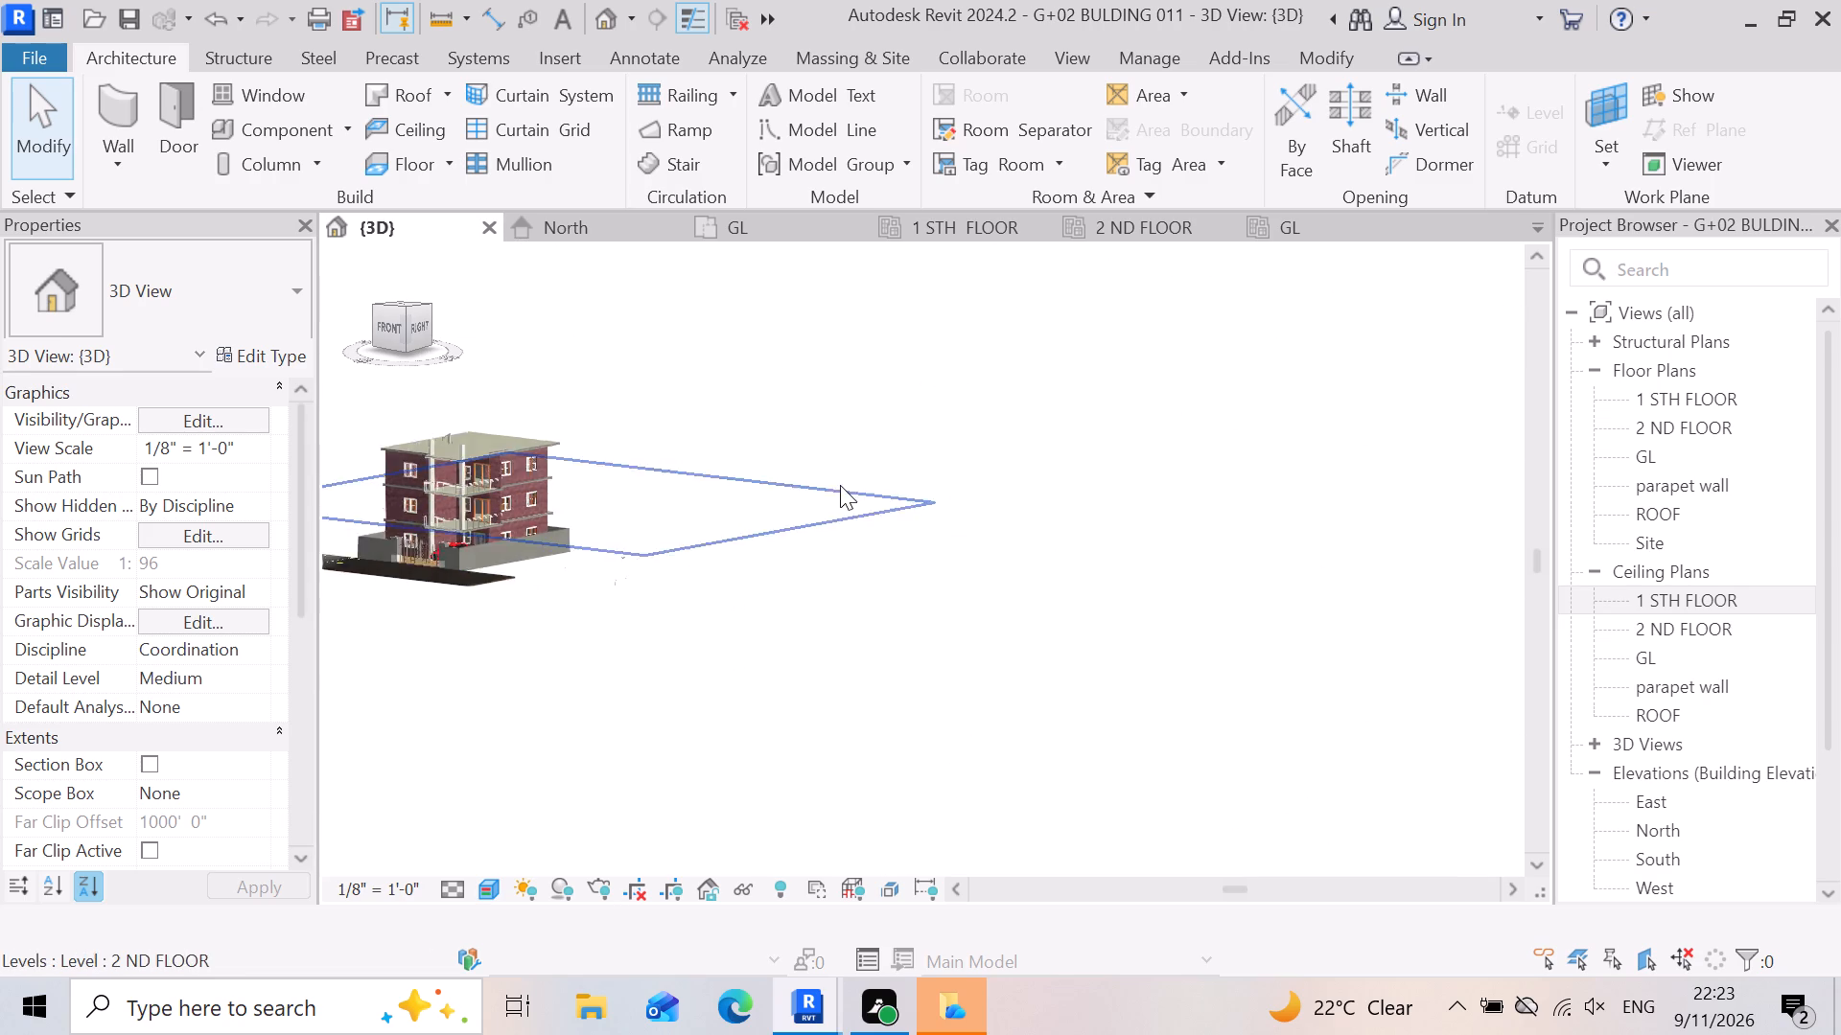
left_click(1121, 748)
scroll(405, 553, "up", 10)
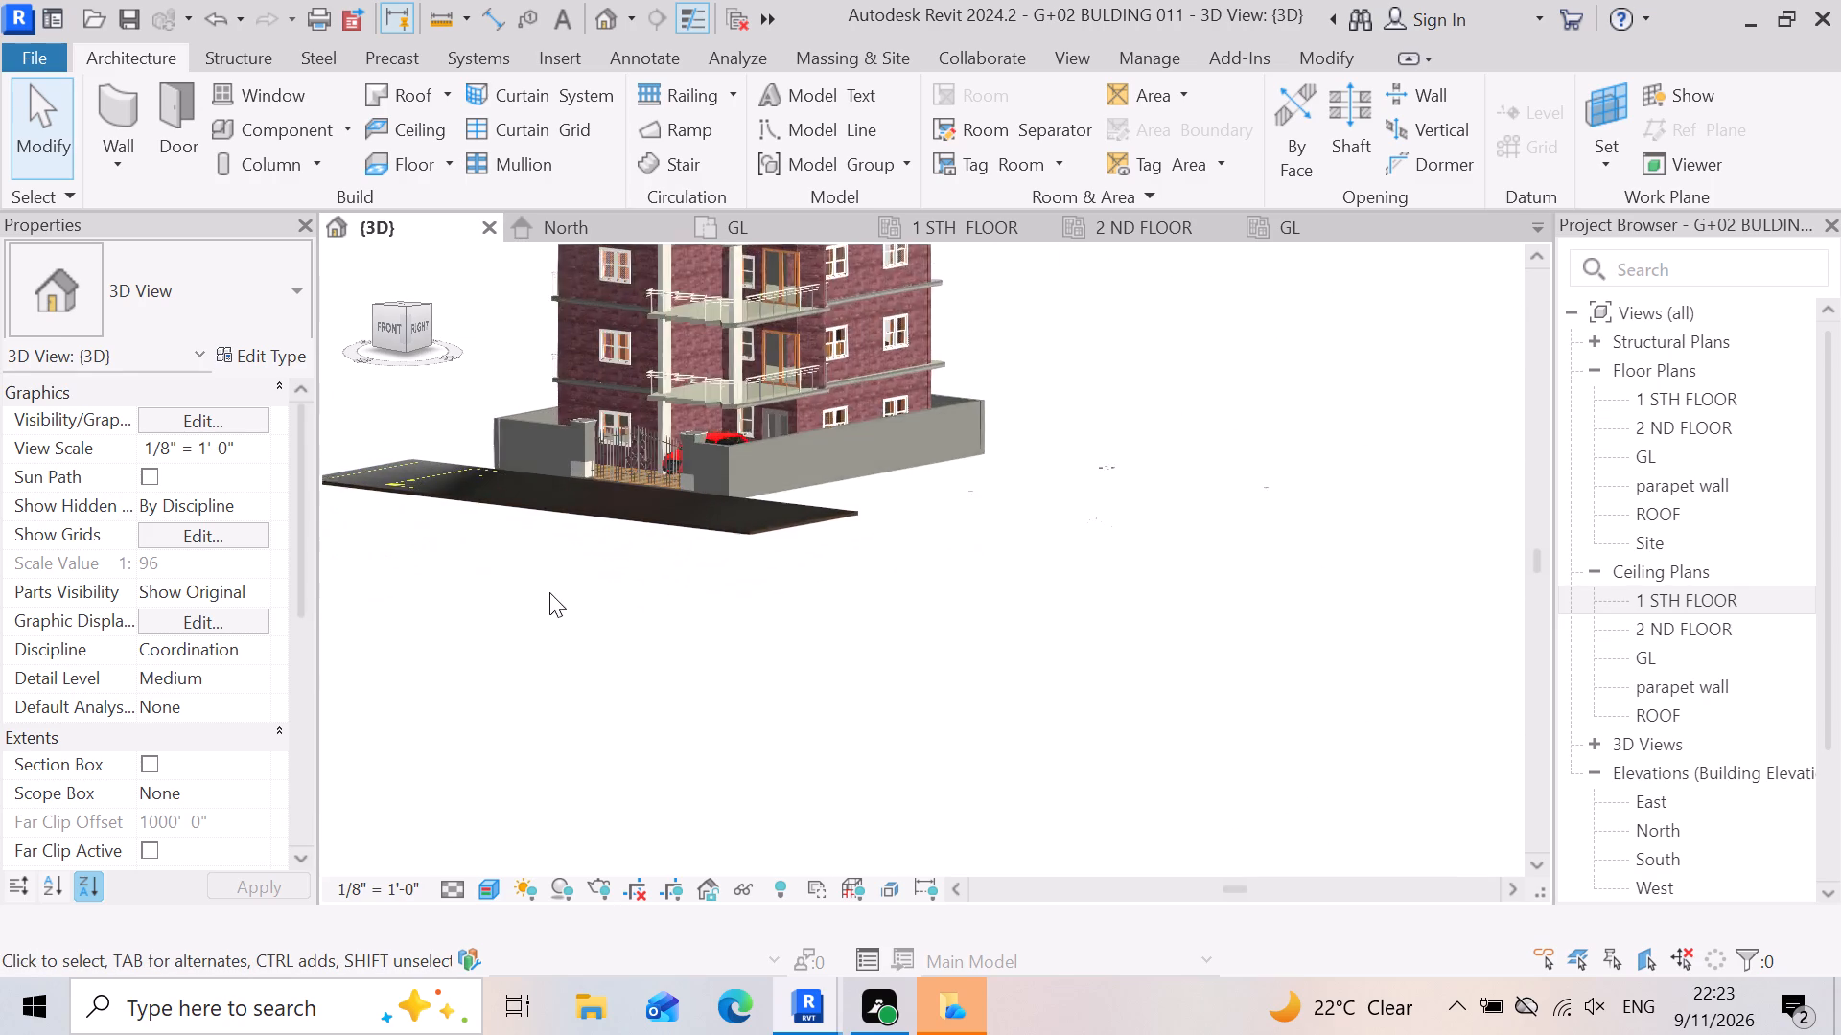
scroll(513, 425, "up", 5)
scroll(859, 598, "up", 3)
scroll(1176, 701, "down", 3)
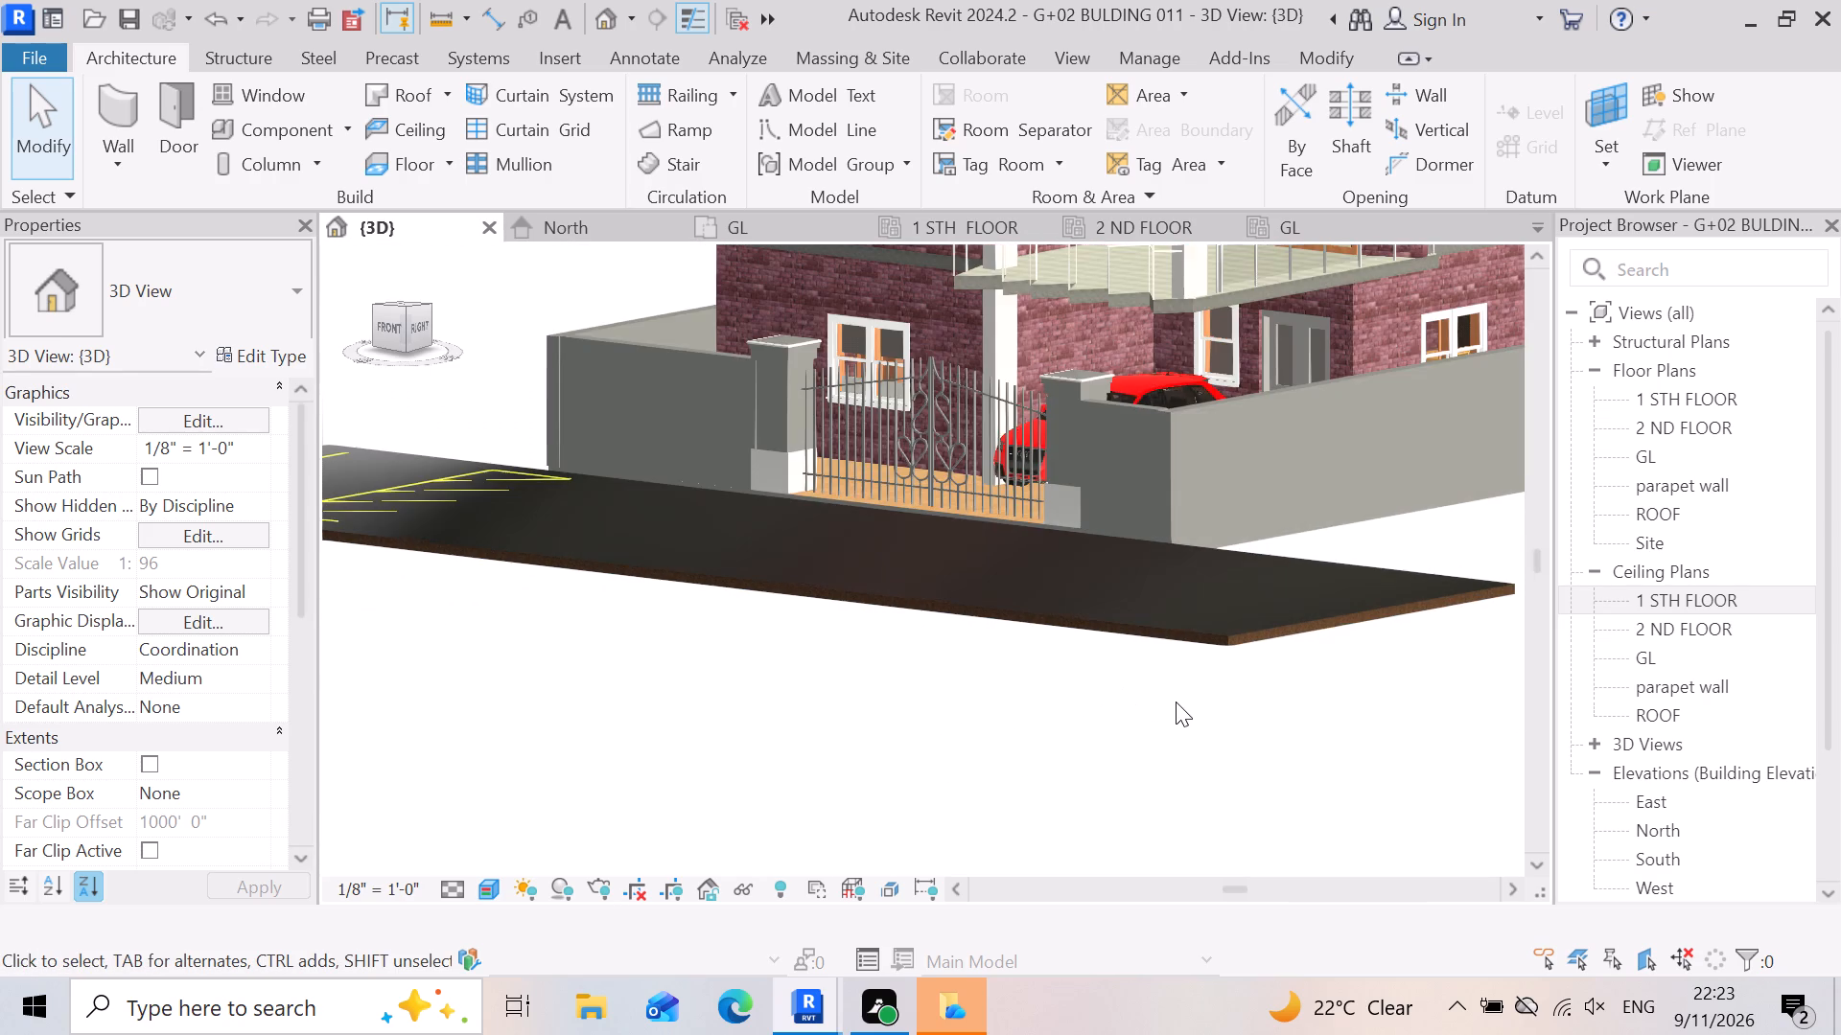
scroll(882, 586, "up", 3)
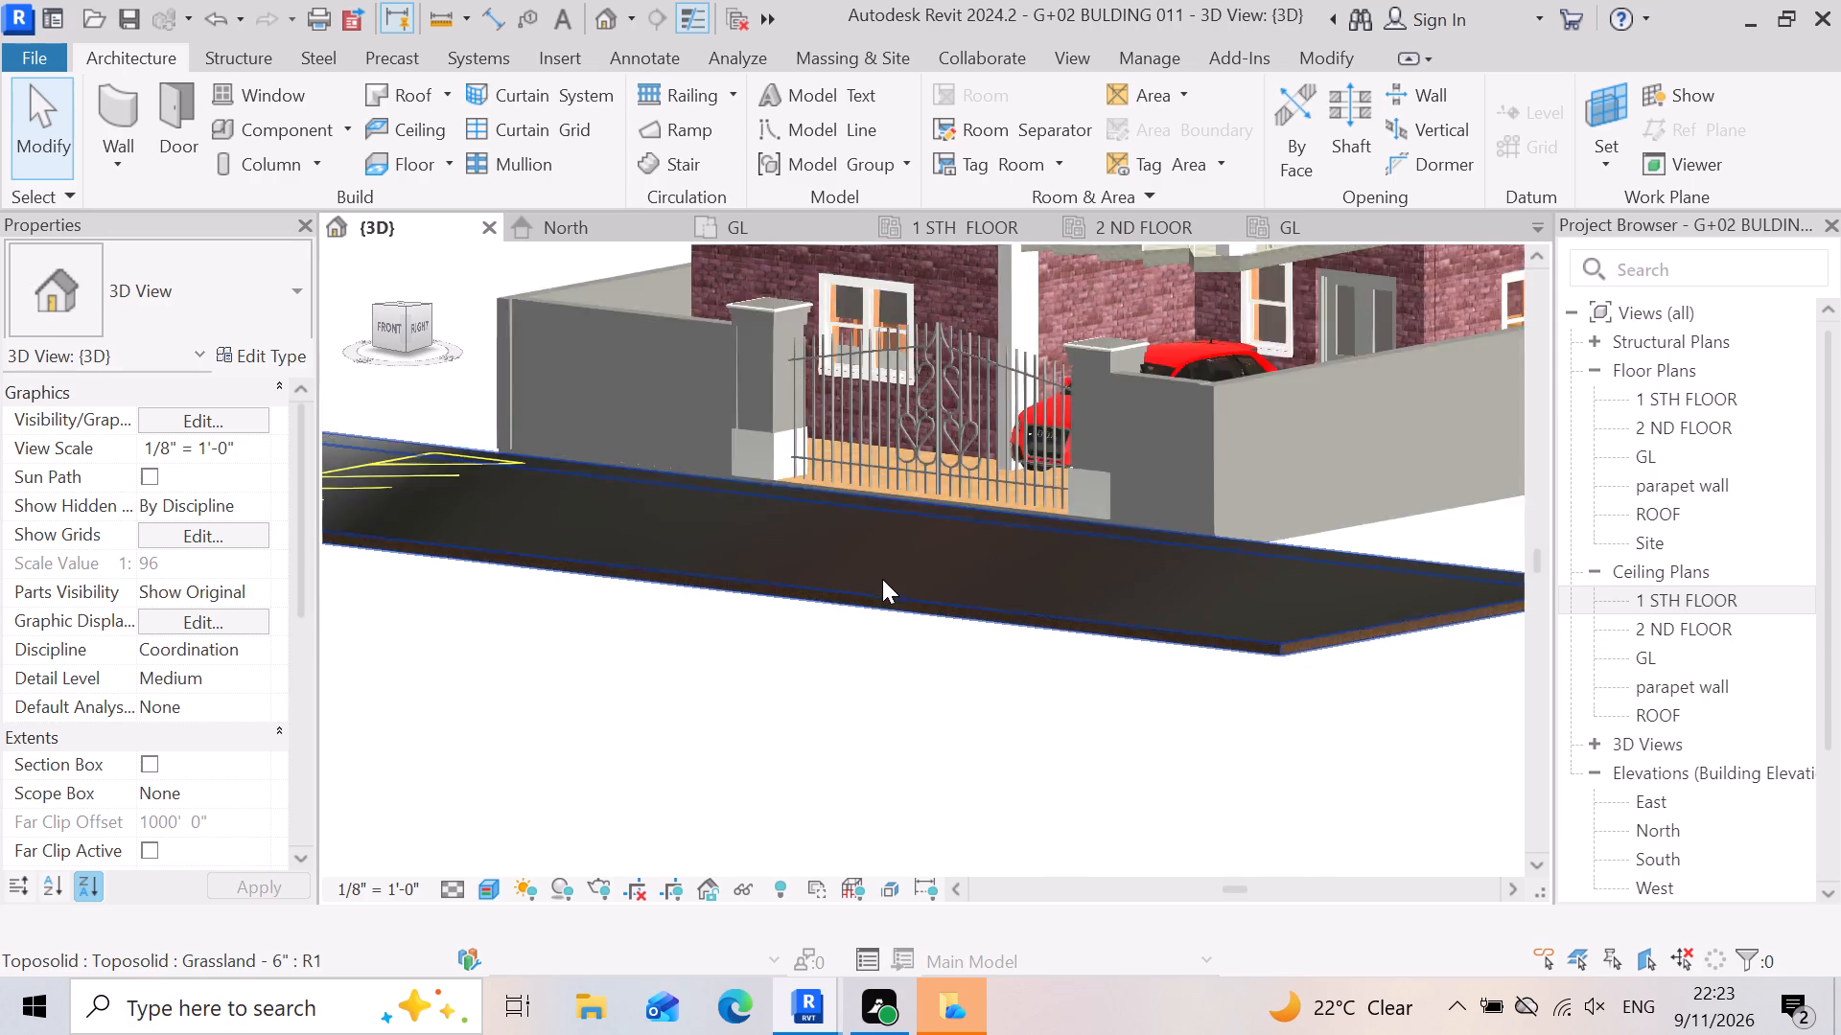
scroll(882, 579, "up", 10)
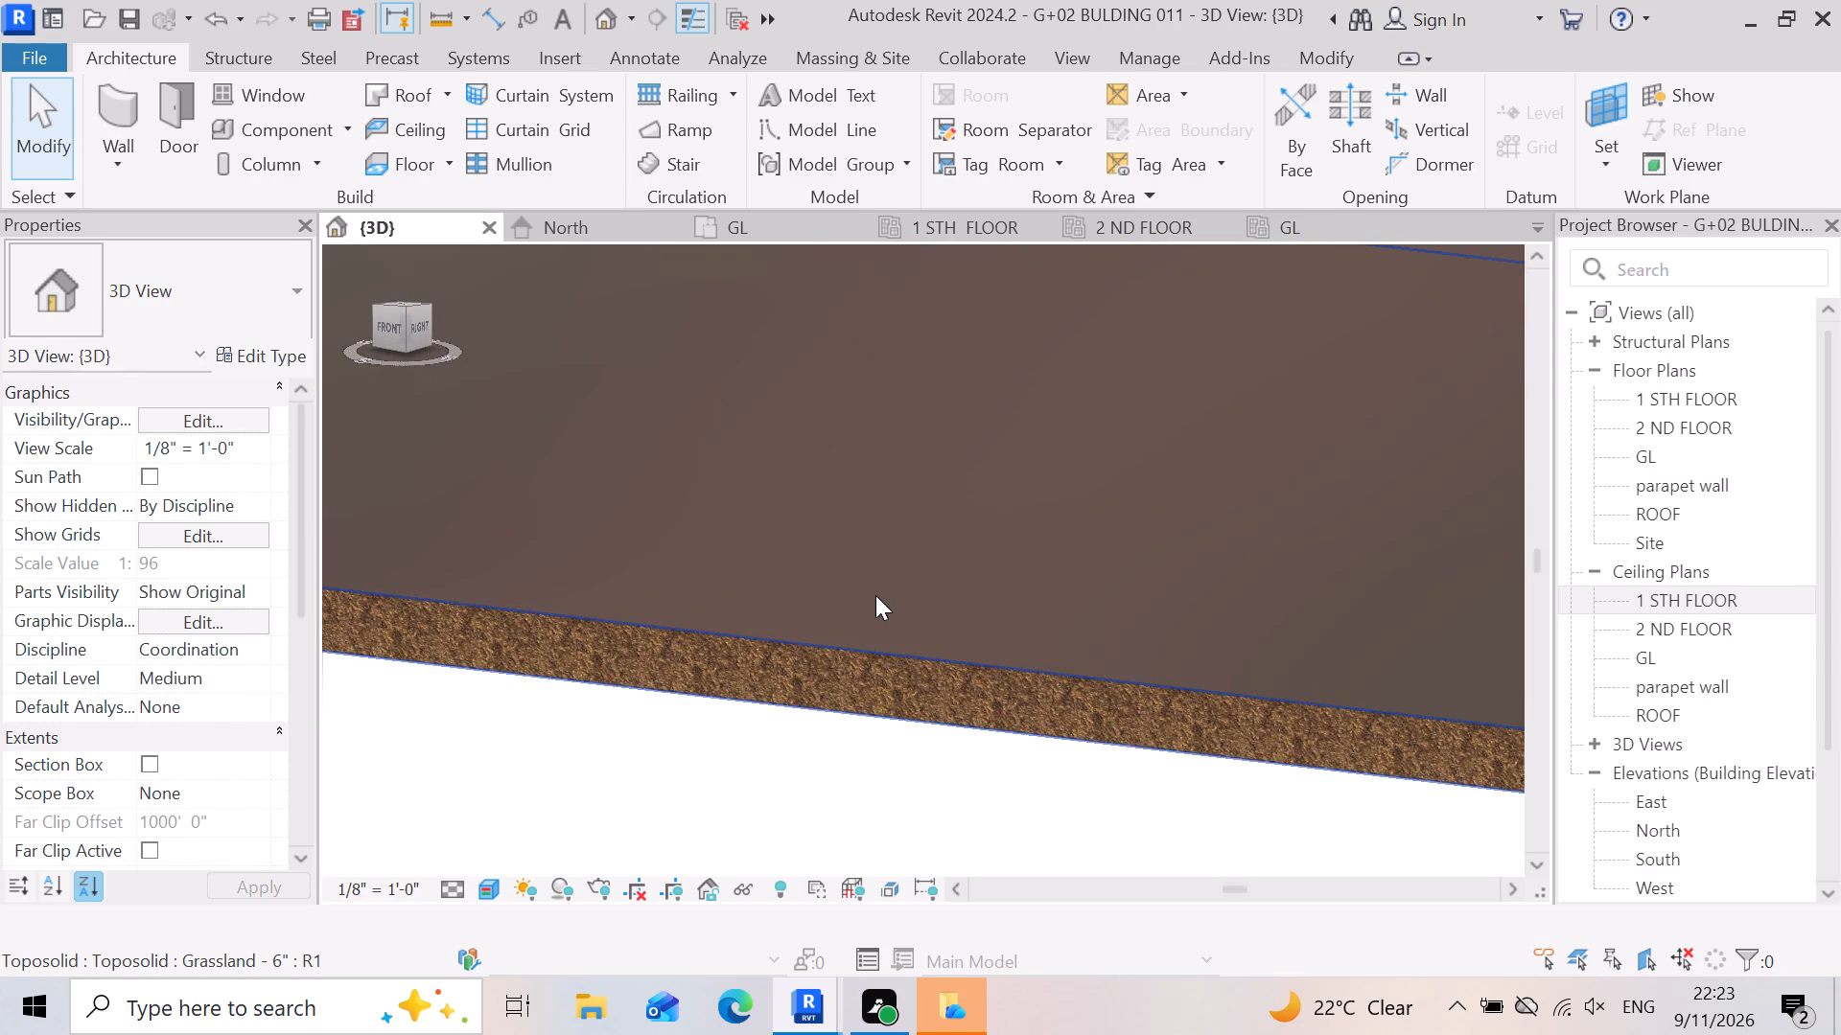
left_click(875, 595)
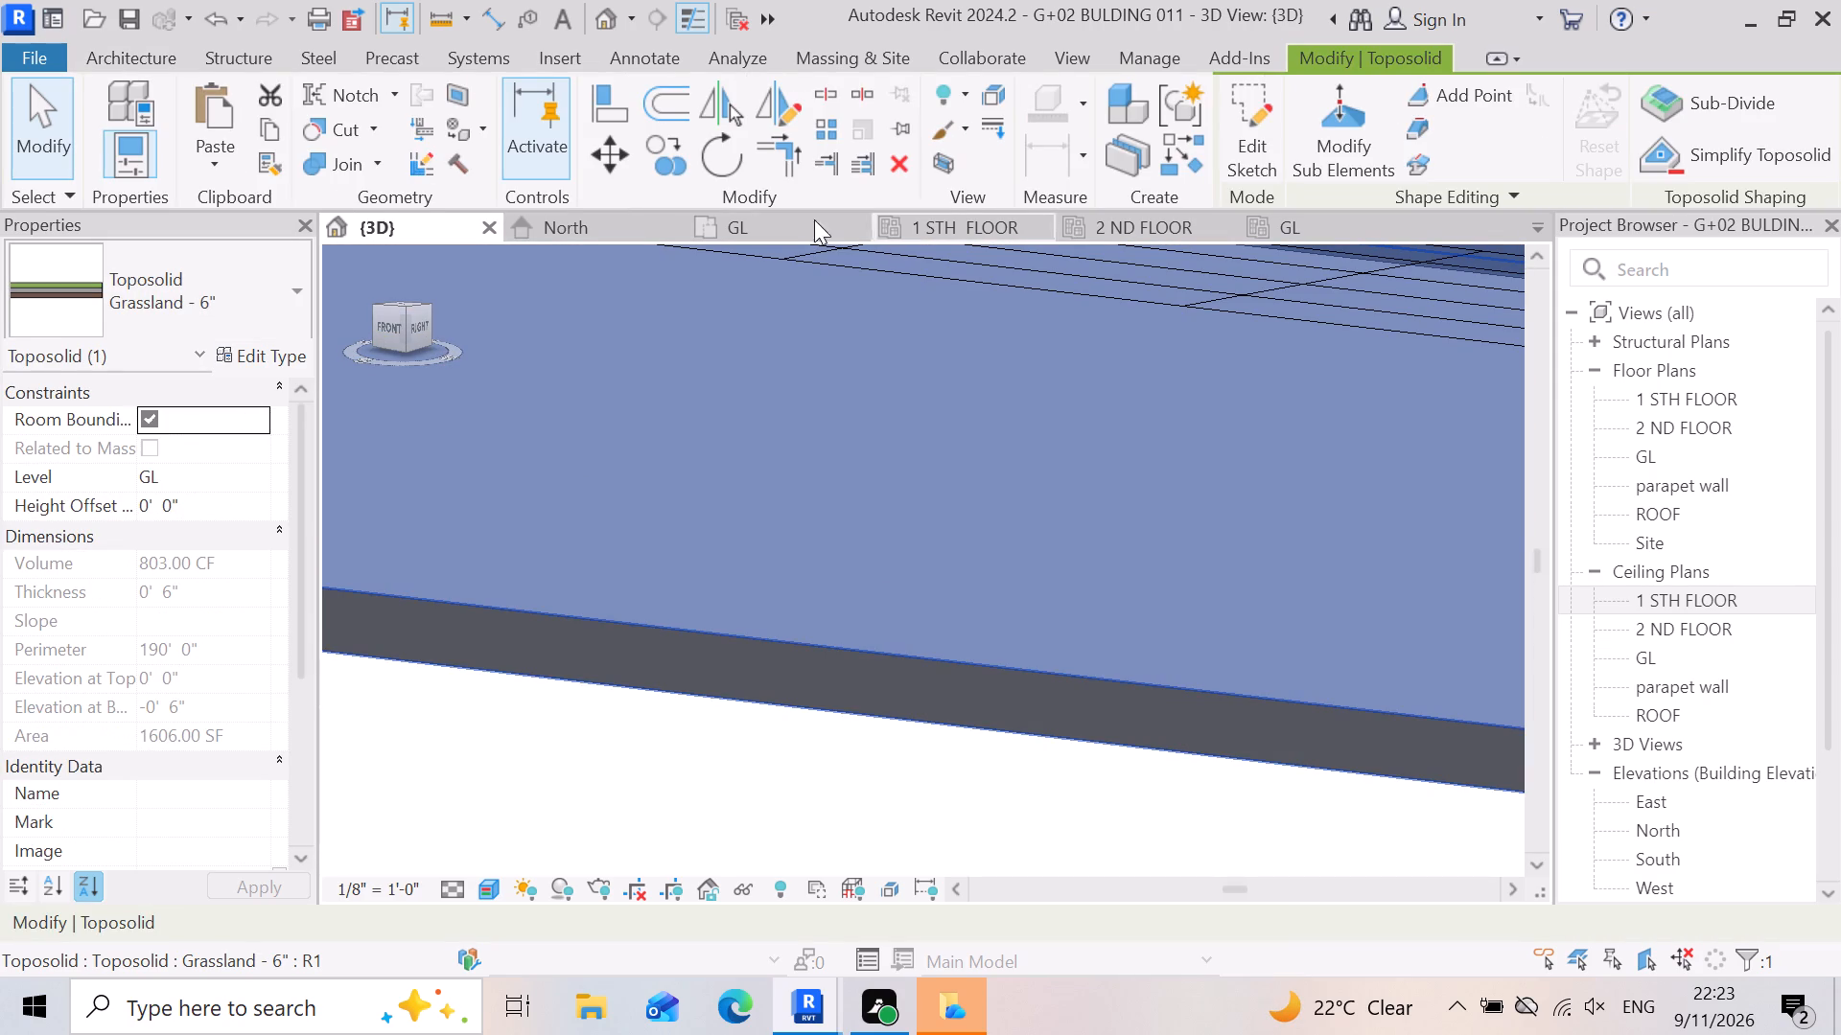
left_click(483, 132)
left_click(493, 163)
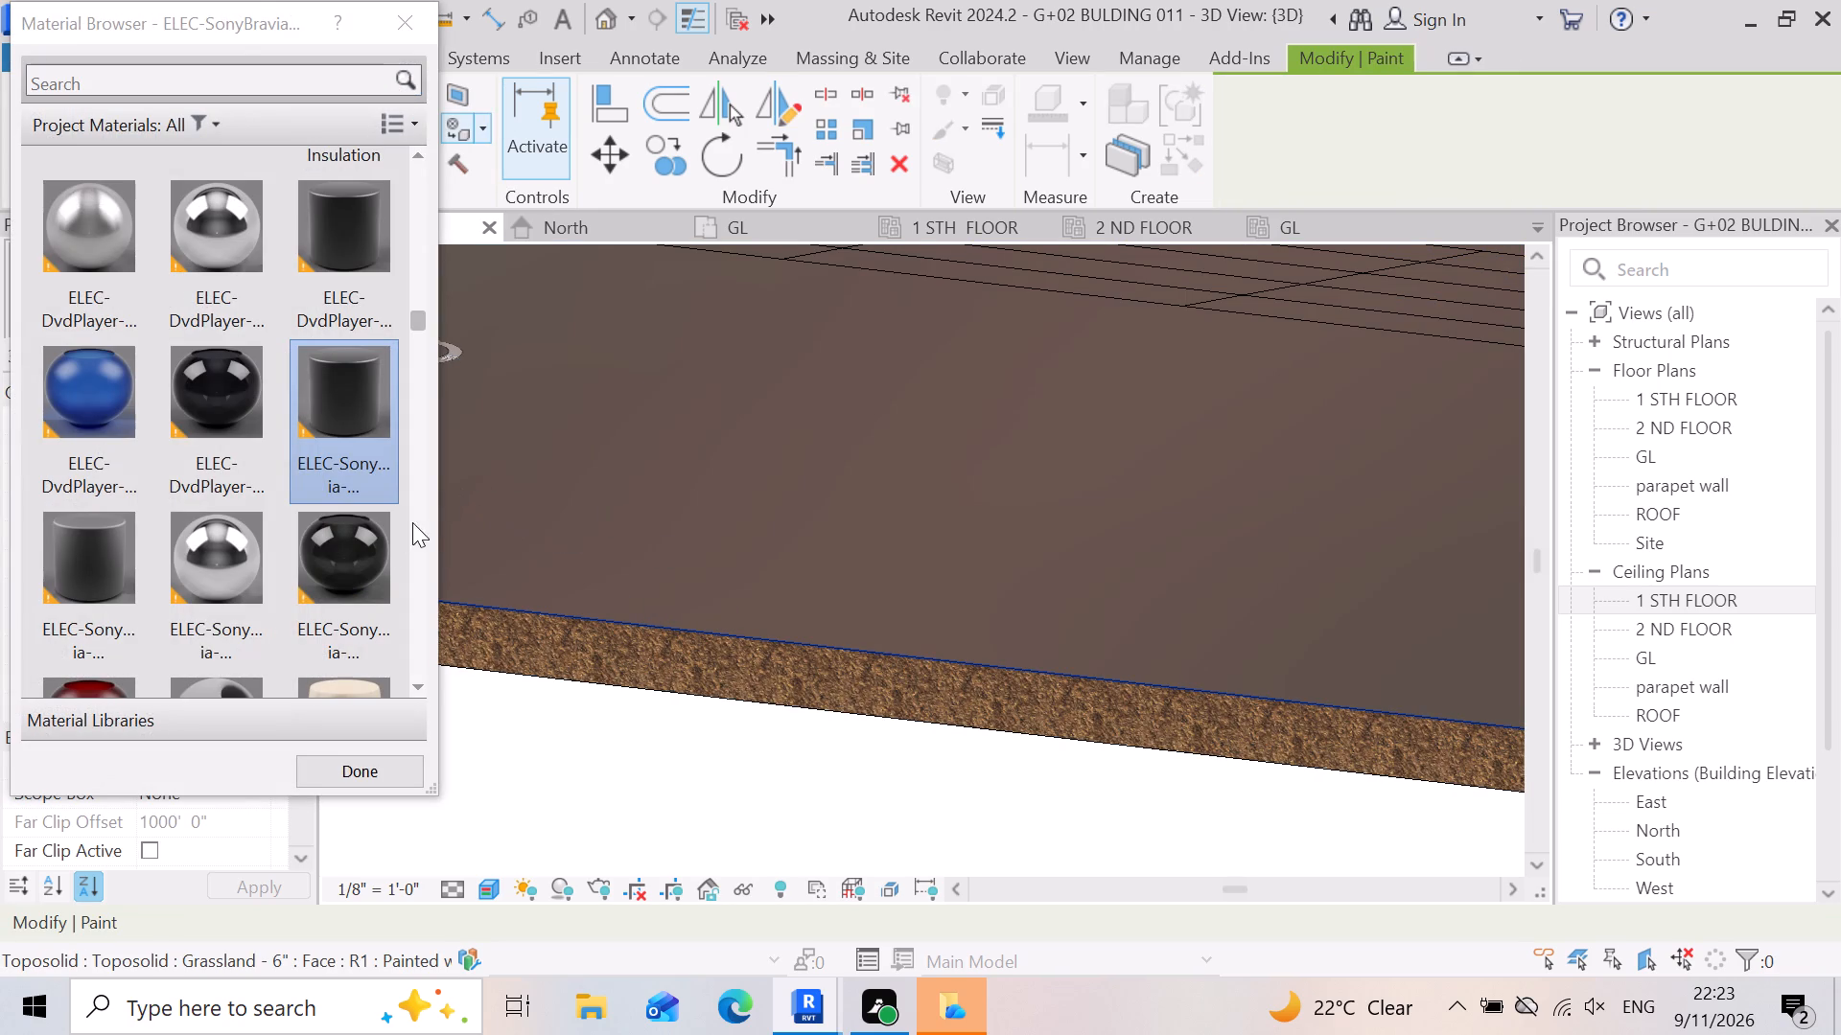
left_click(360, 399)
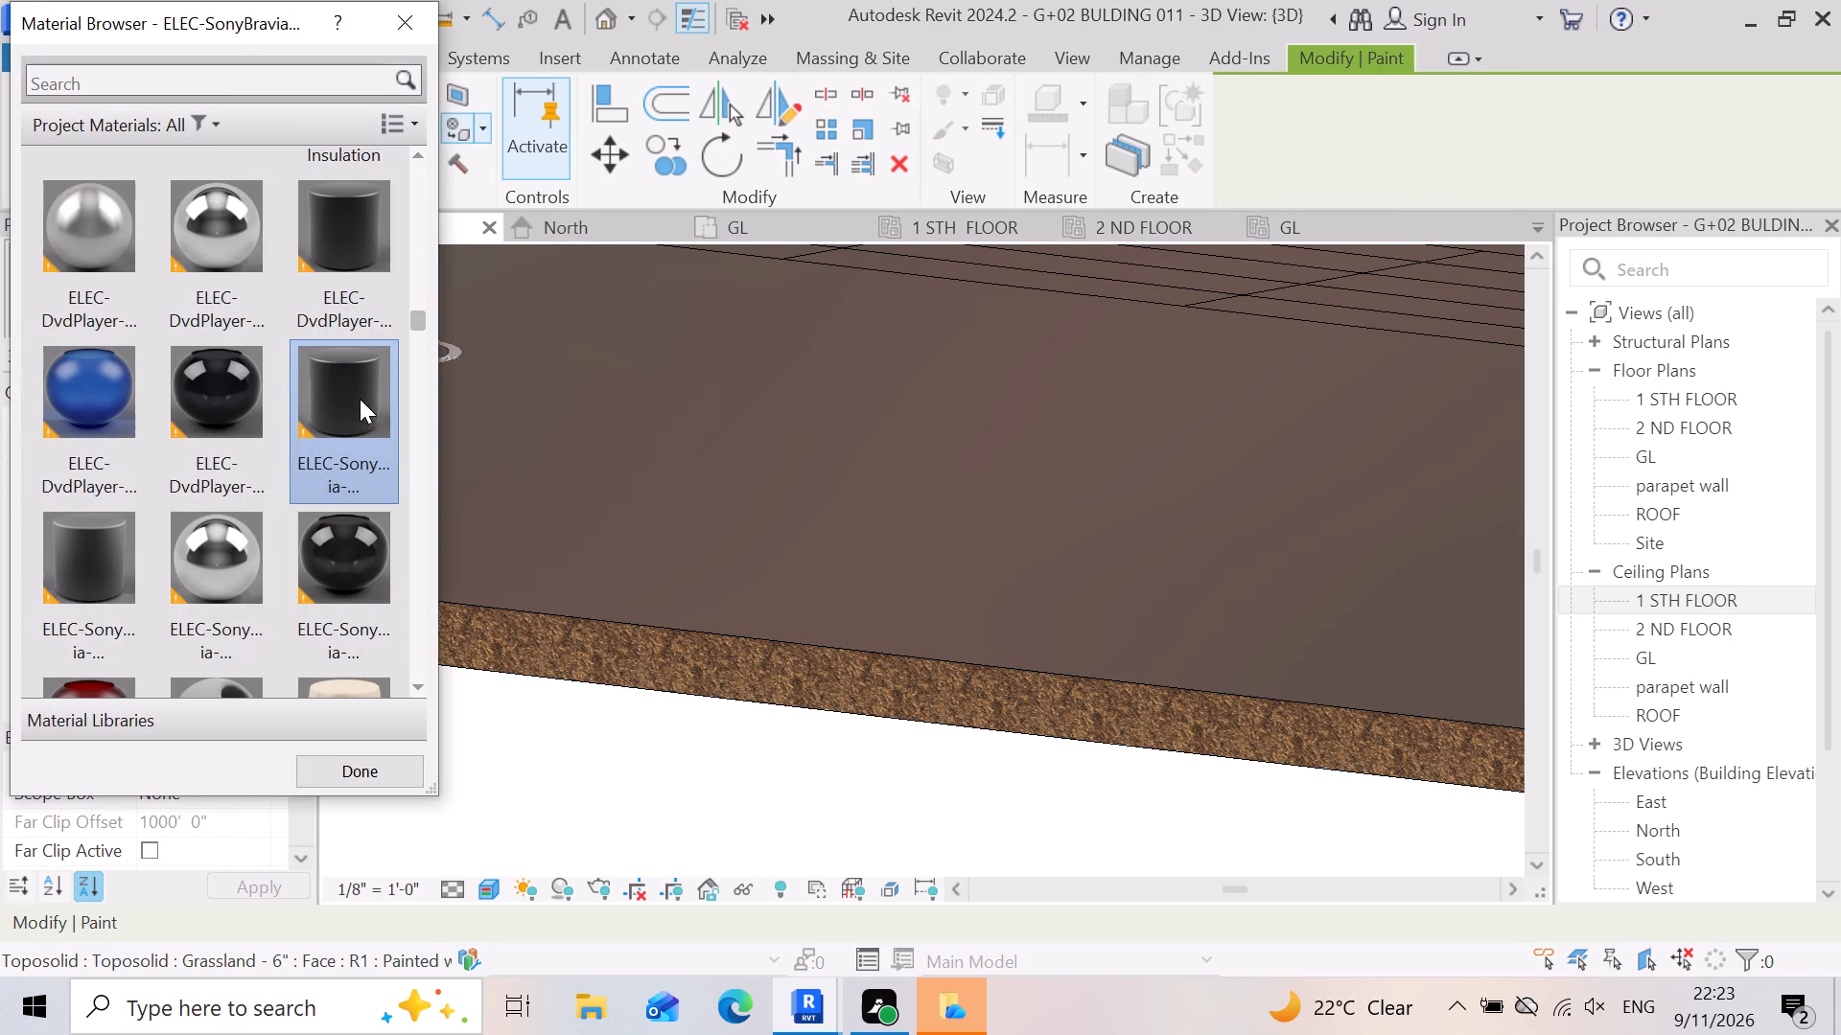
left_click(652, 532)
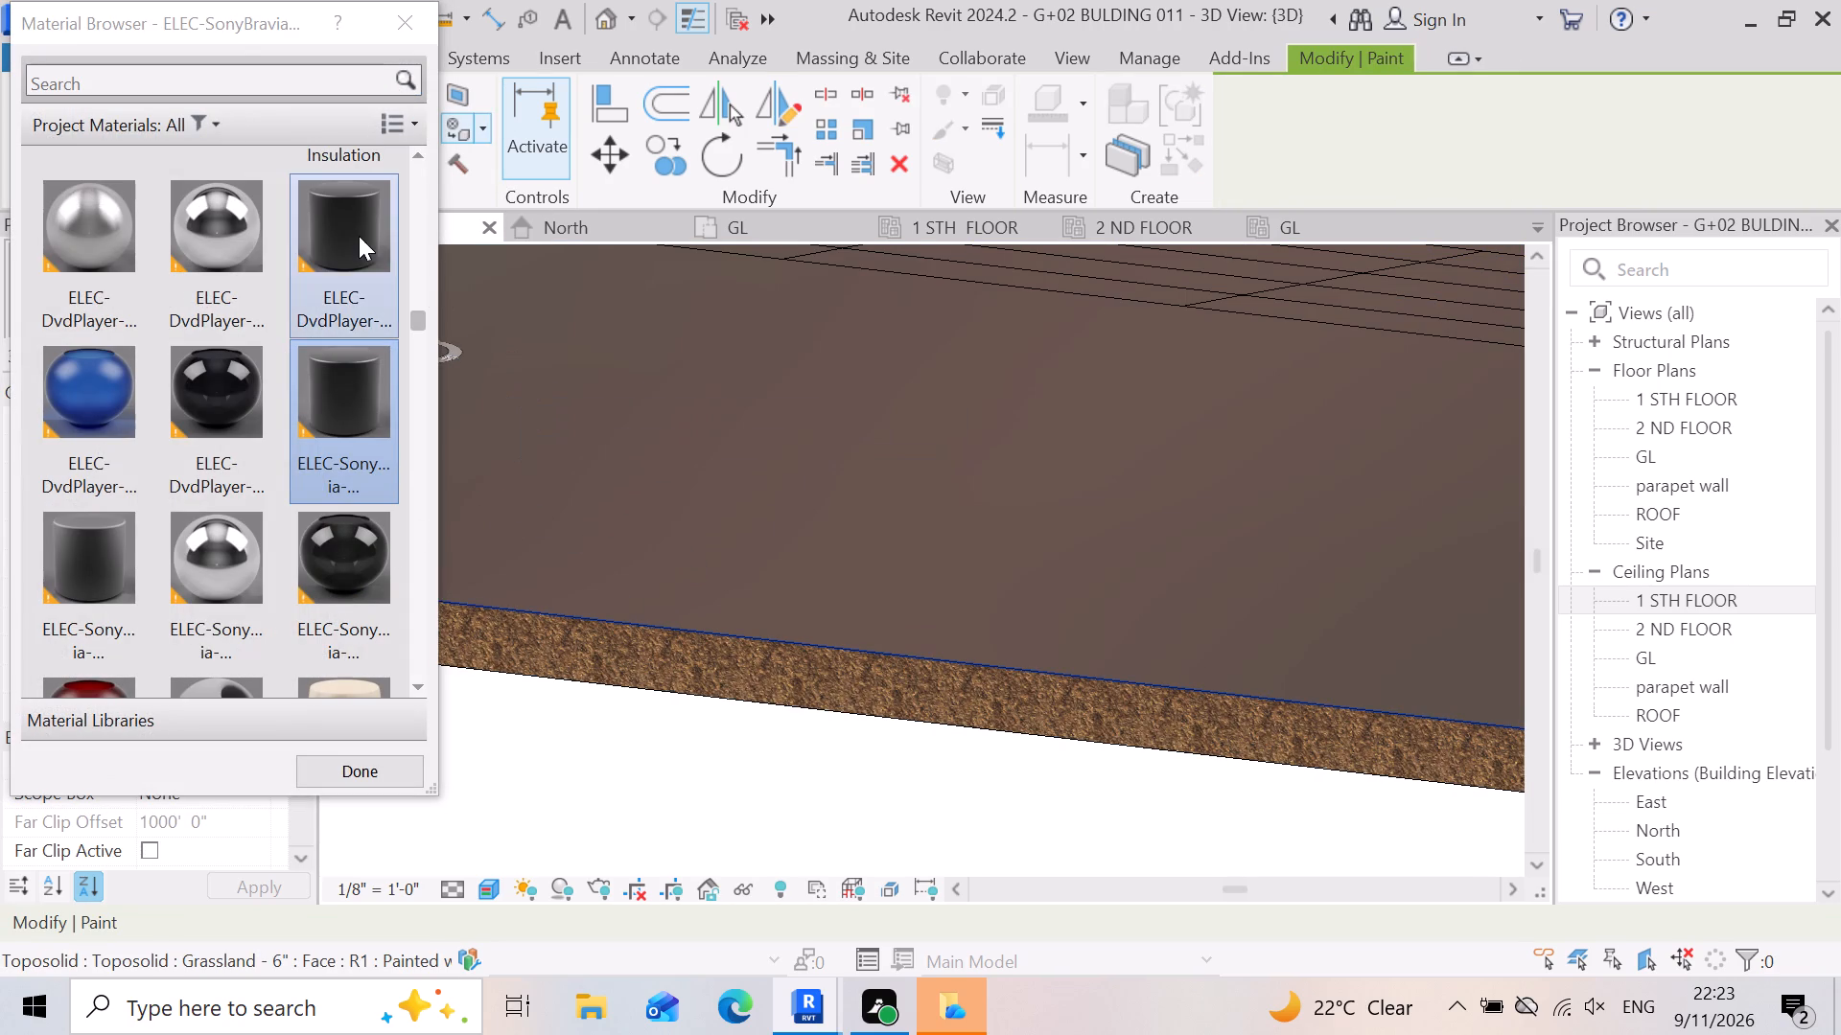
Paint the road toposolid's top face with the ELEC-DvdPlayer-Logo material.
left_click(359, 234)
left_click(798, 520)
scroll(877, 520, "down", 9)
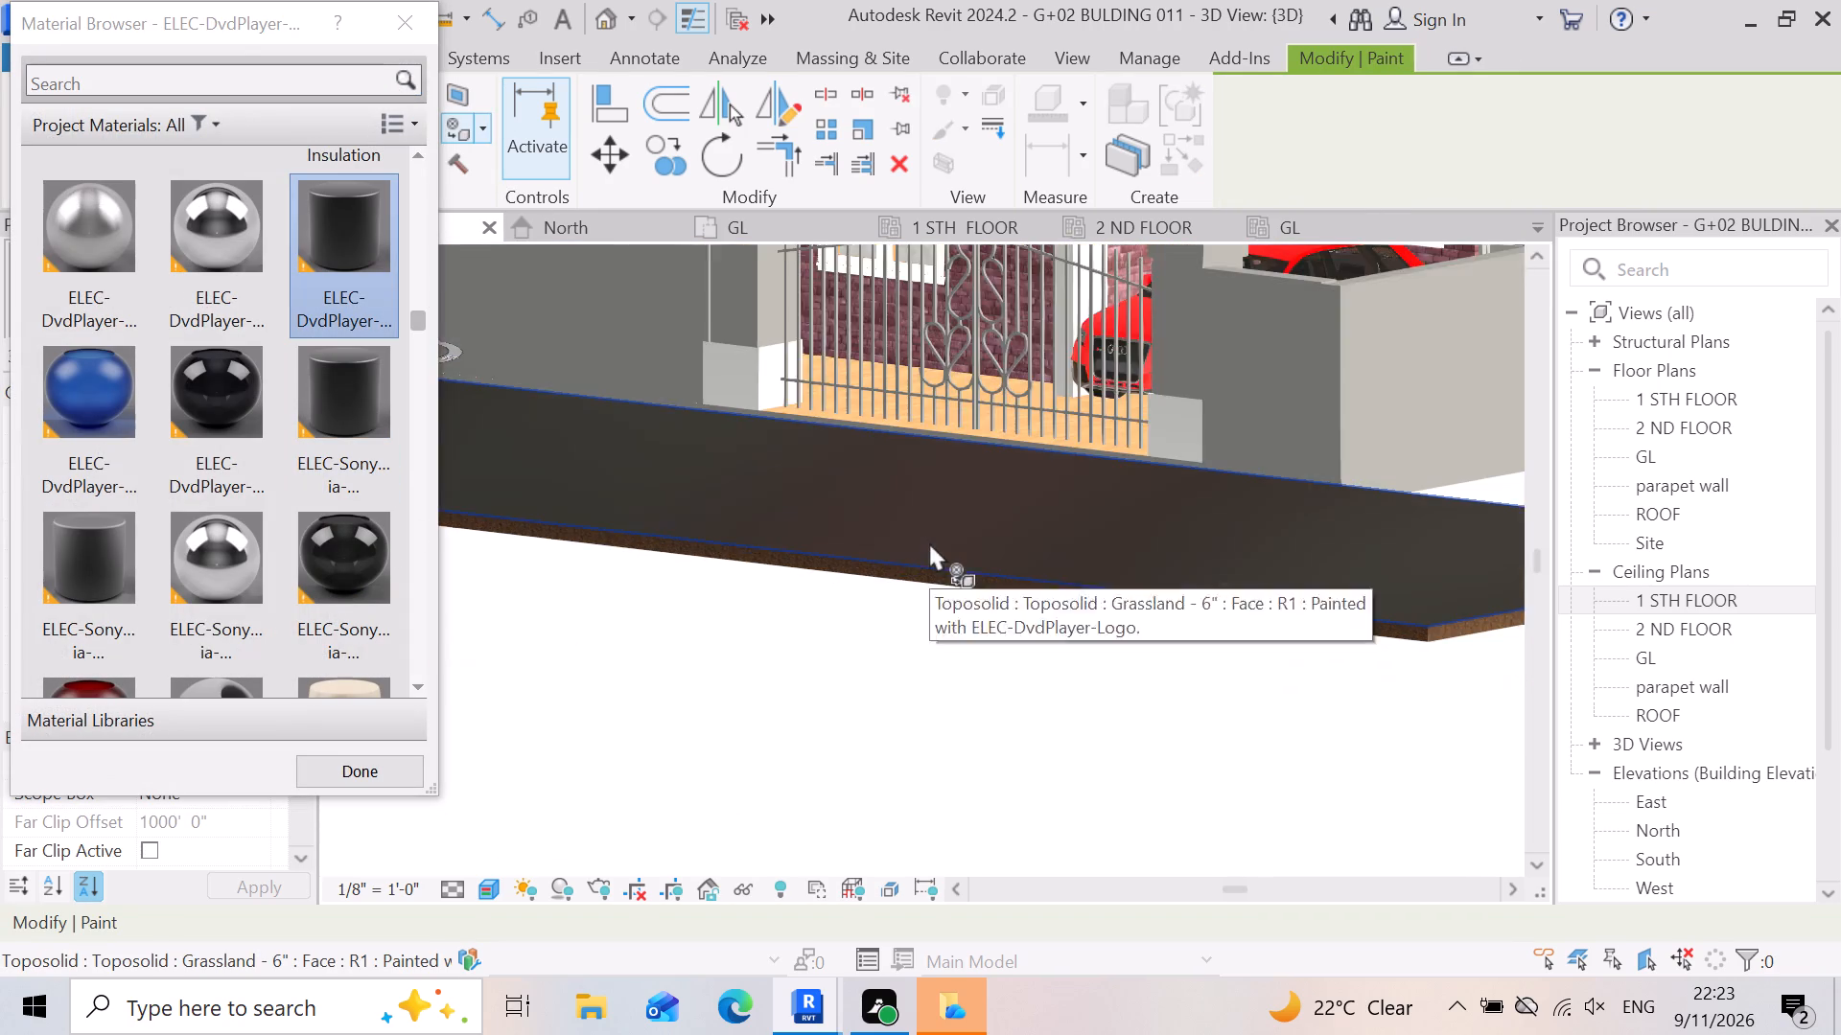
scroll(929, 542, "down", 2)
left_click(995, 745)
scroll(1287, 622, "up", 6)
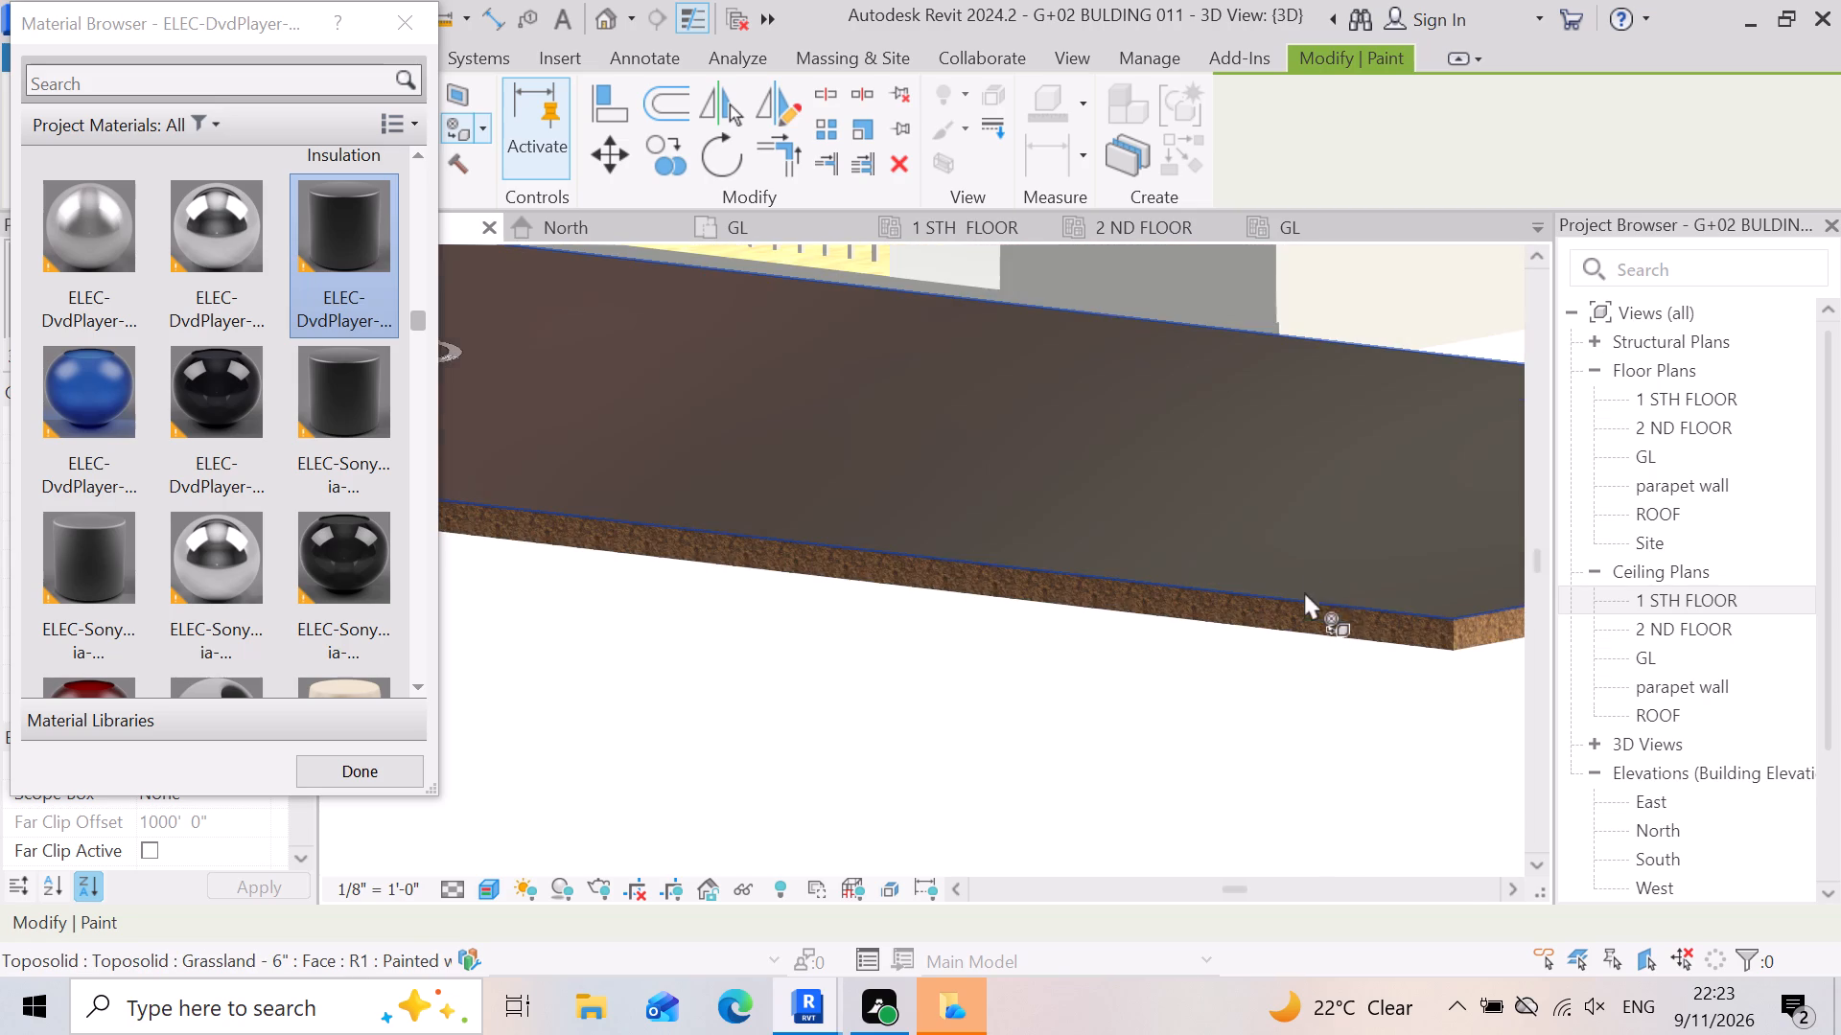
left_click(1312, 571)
Paint the road toposolid's top face with the Iron, Ductile material and finish painting.
scroll(257, 540, "down", 5)
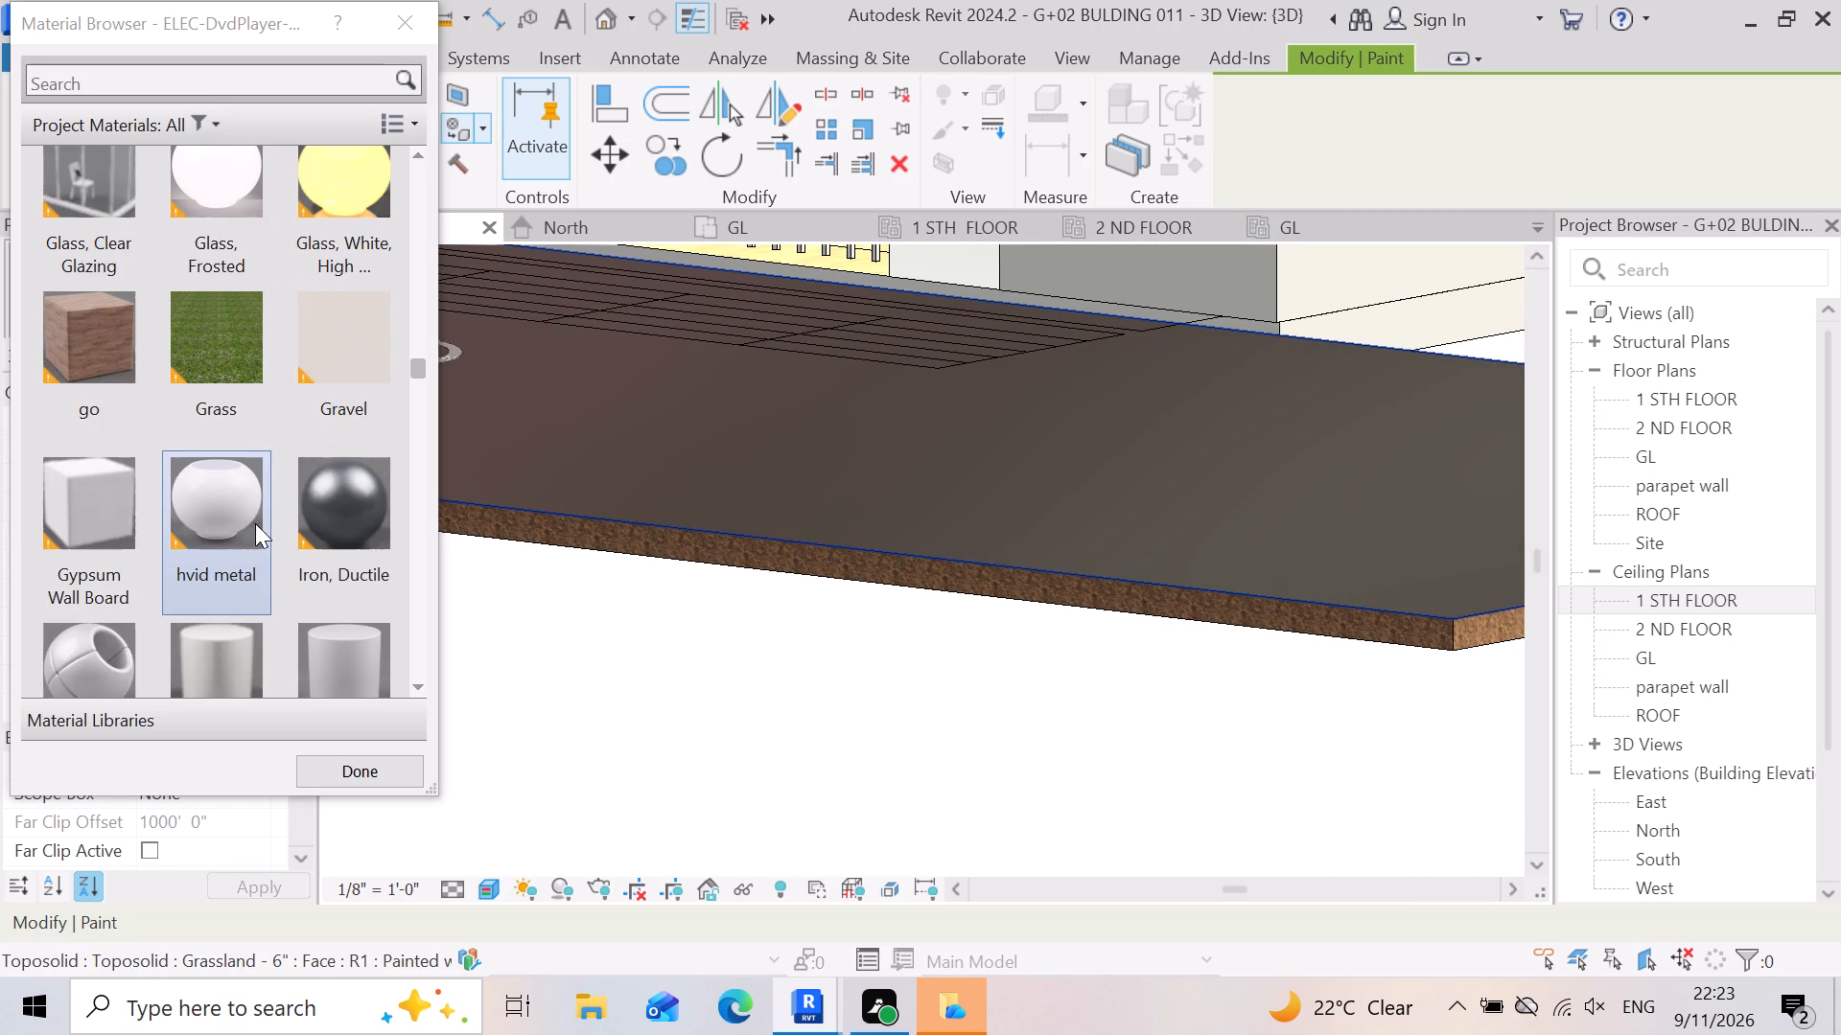
left_click(342, 519)
left_click(905, 431)
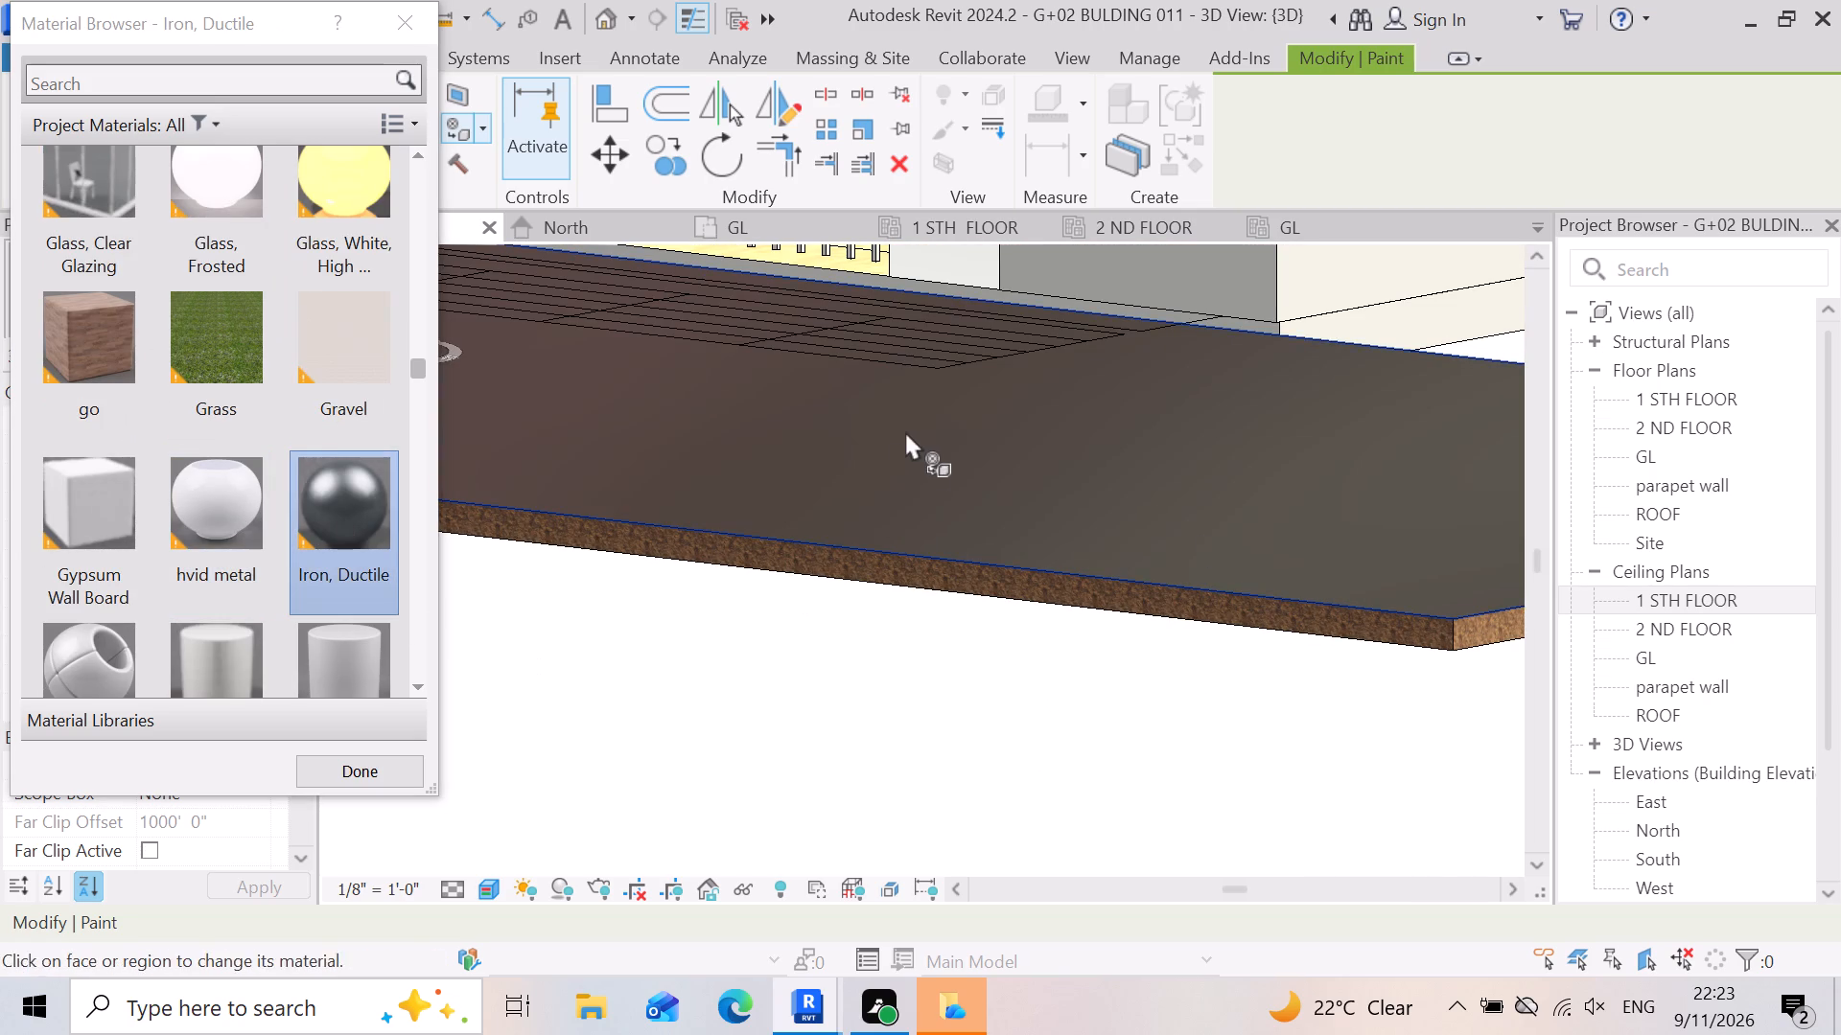
scroll(964, 575, "down", 5)
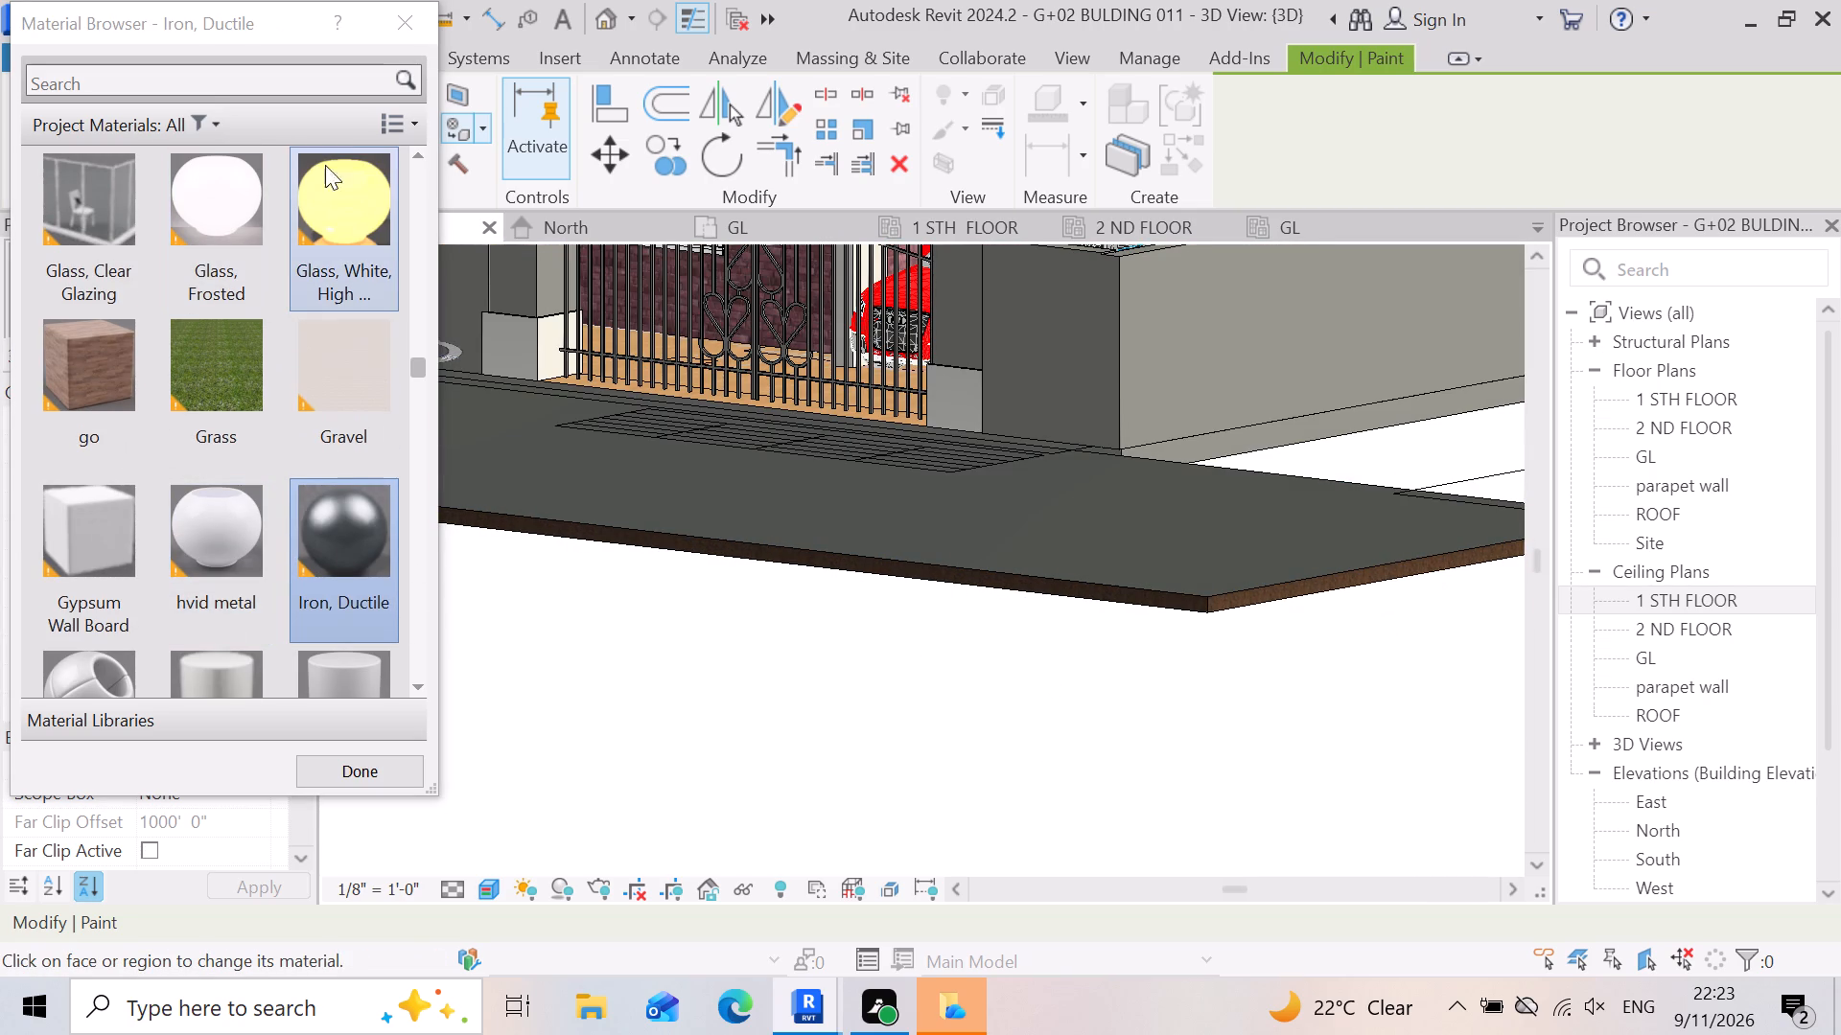
left_click(758, 703)
left_click(388, 16)
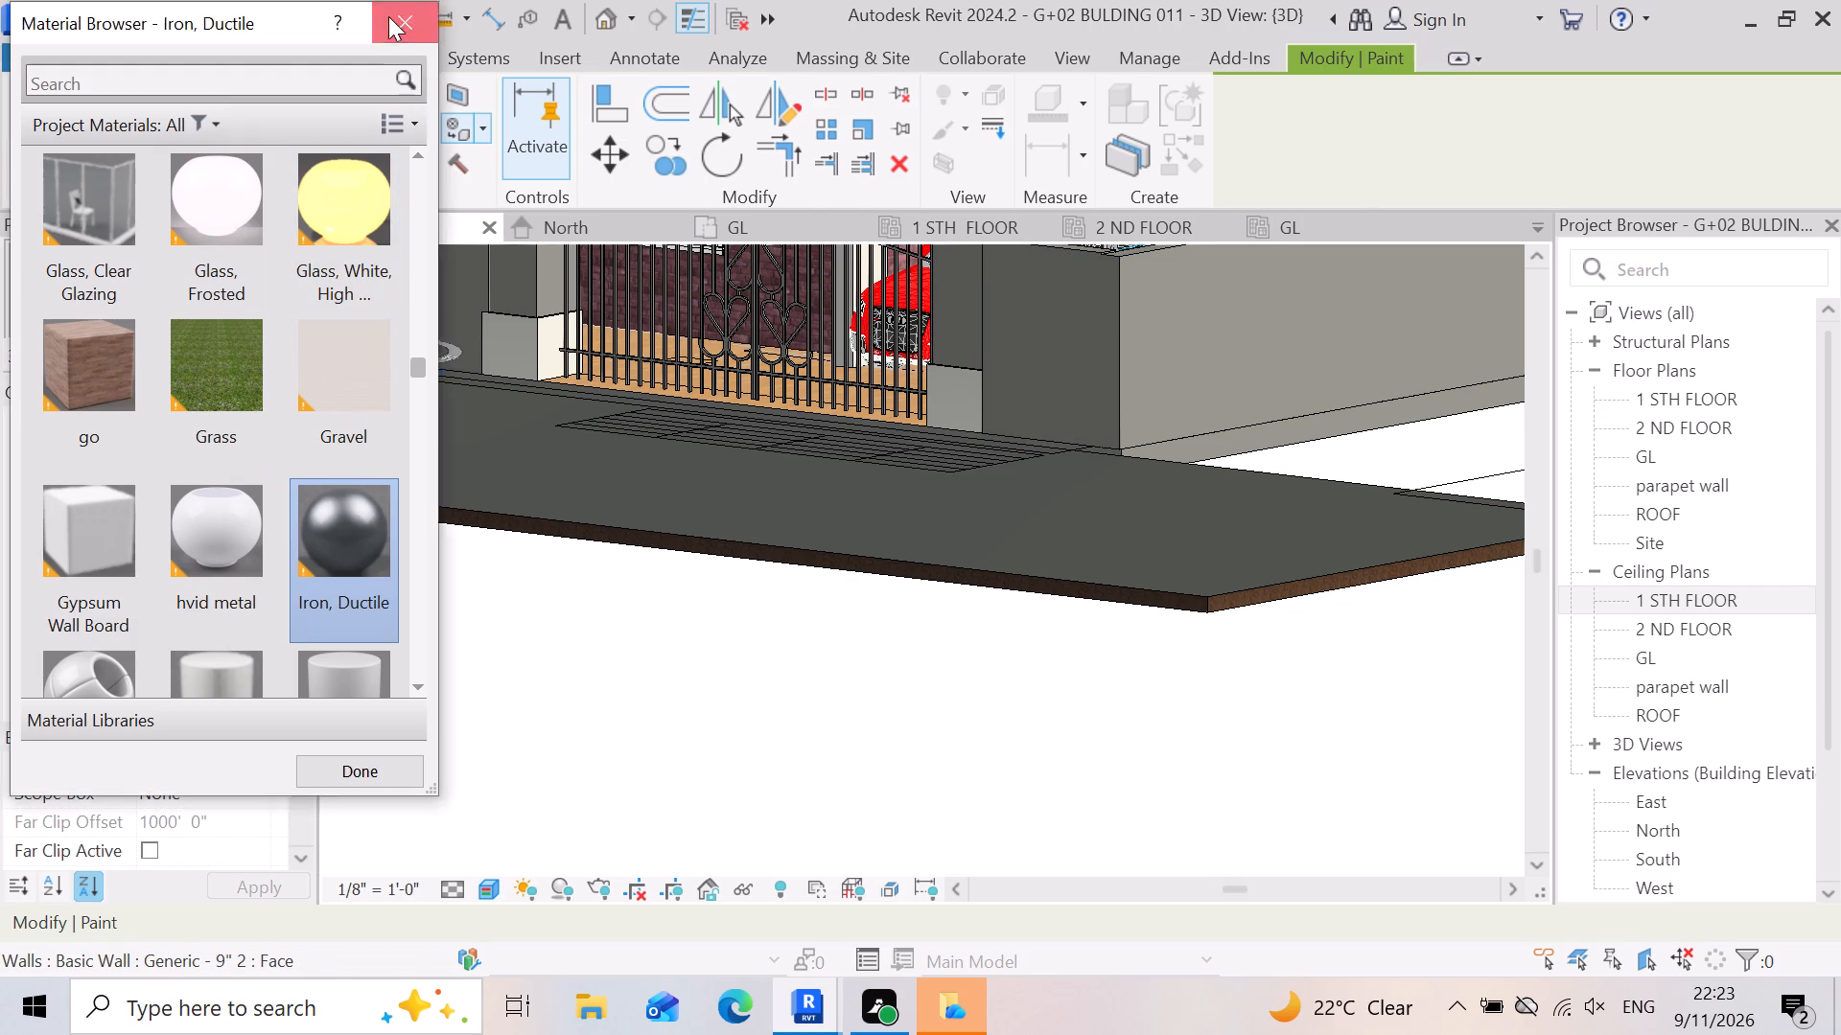
scroll(1039, 757, "down", 4)
left_click(878, 814)
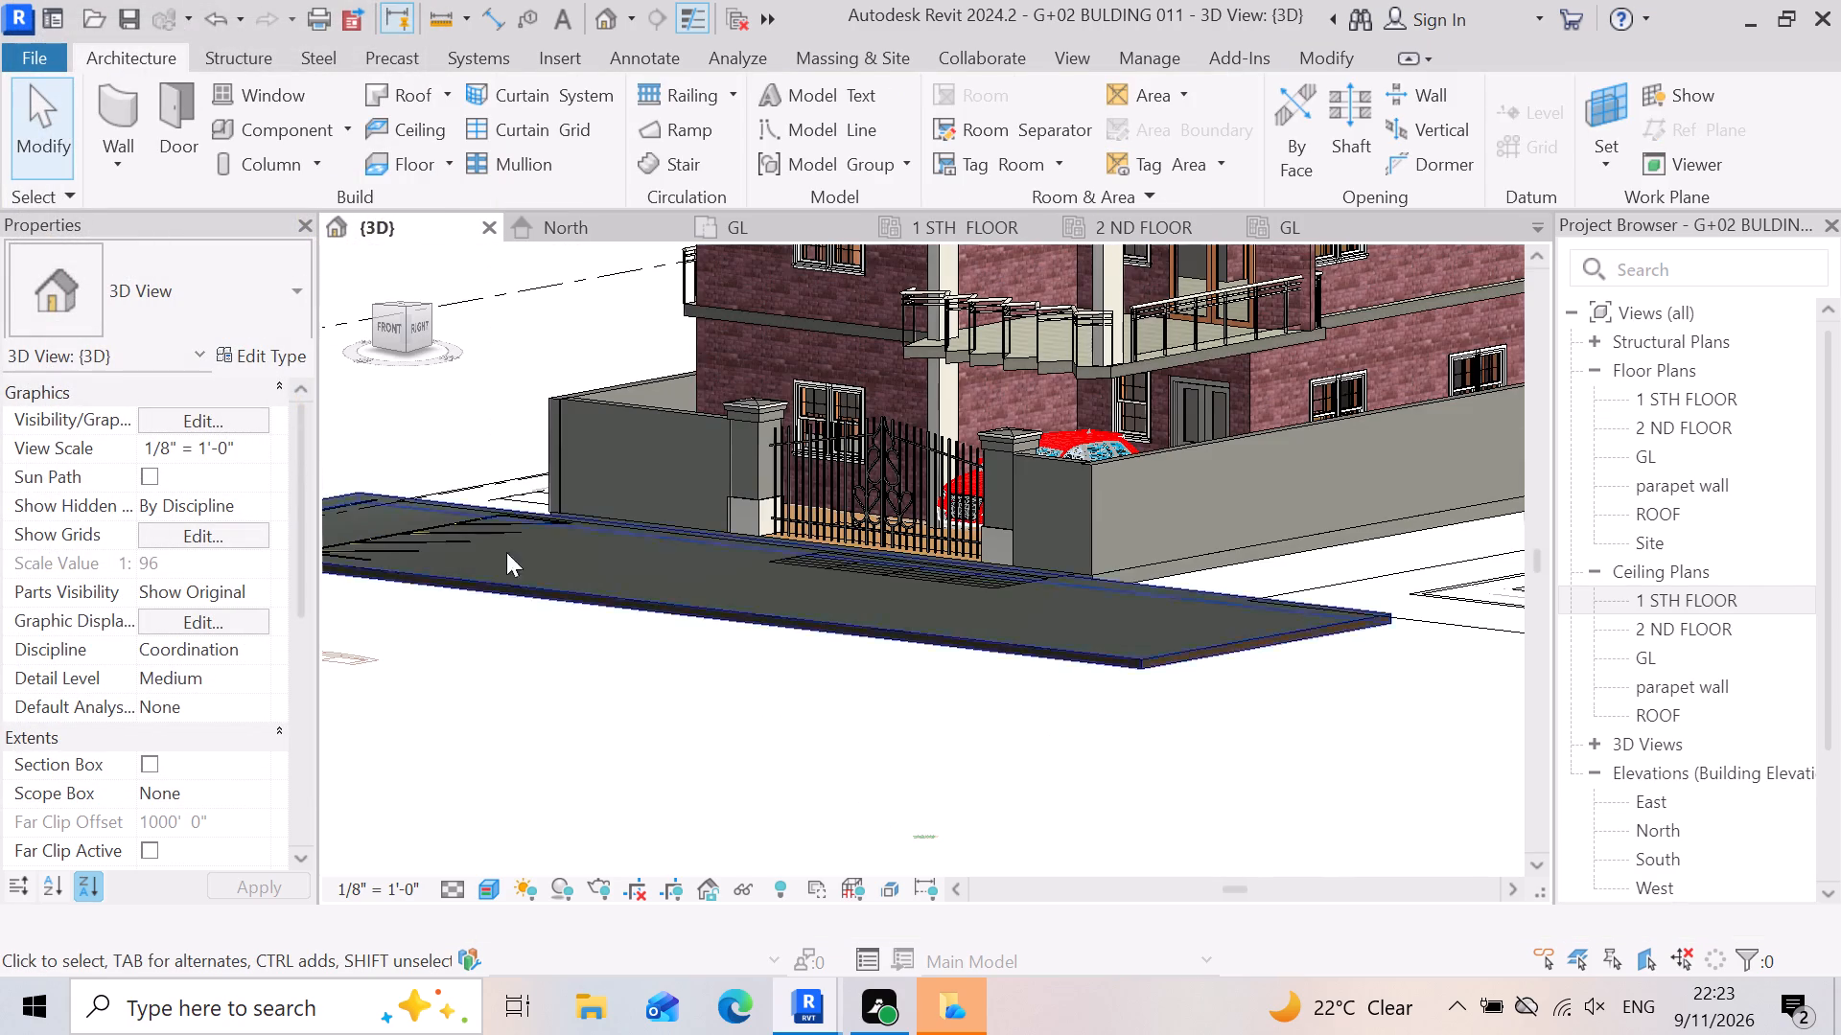
Load the Zebra_Crossing_Light_8551 family from the 2020 lights folder as a component for placement.
scroll(467, 506, "up", 4)
scroll(578, 568, "up", 5)
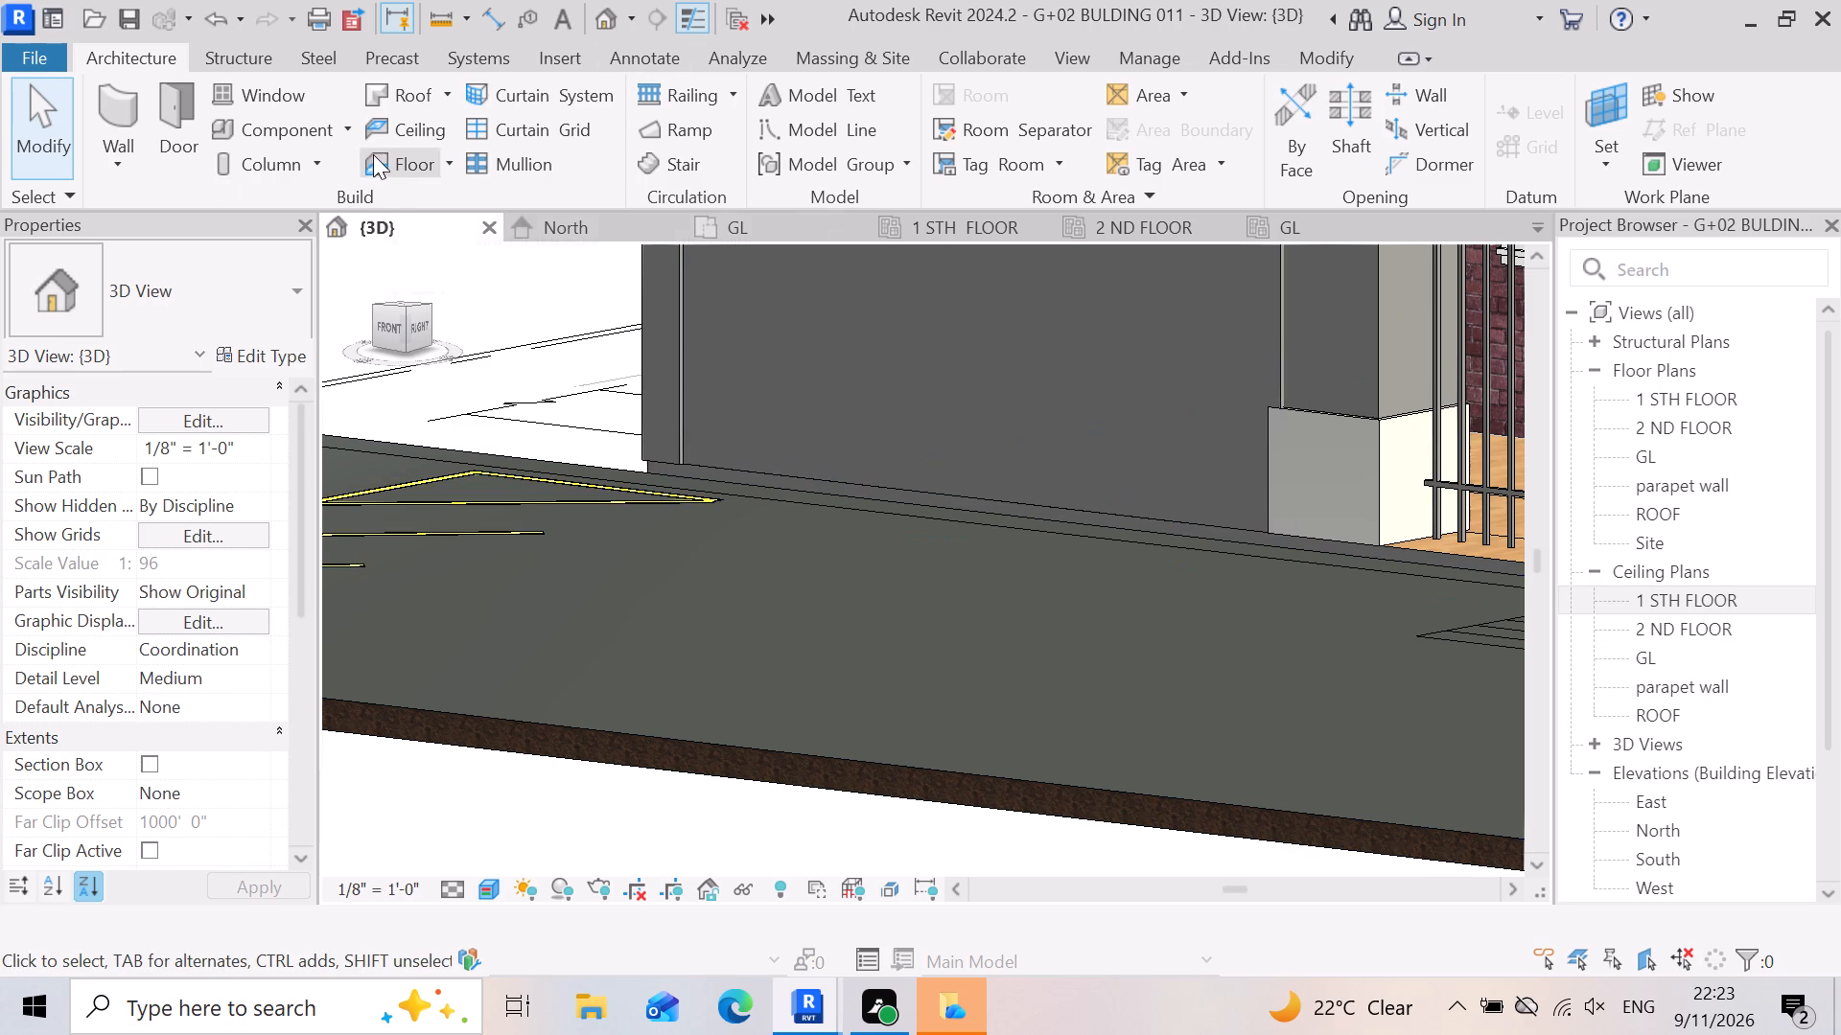
left_click(354, 132)
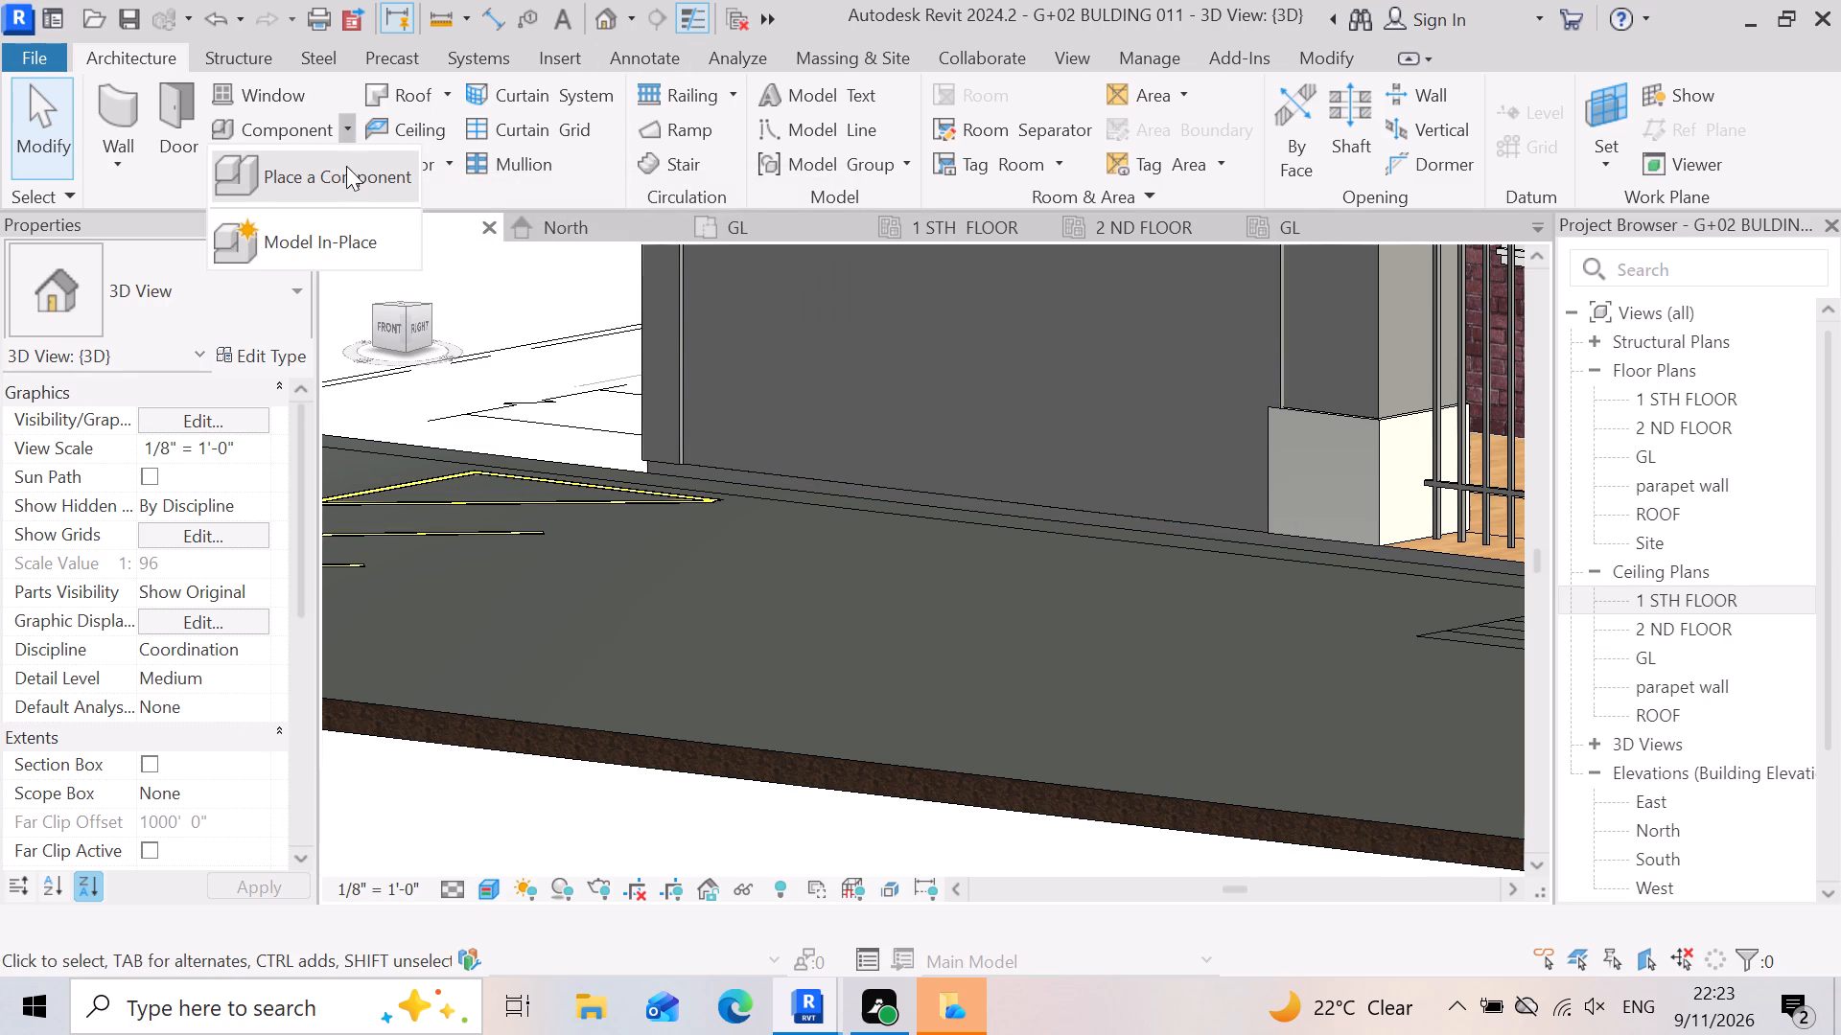
left_click(346, 166)
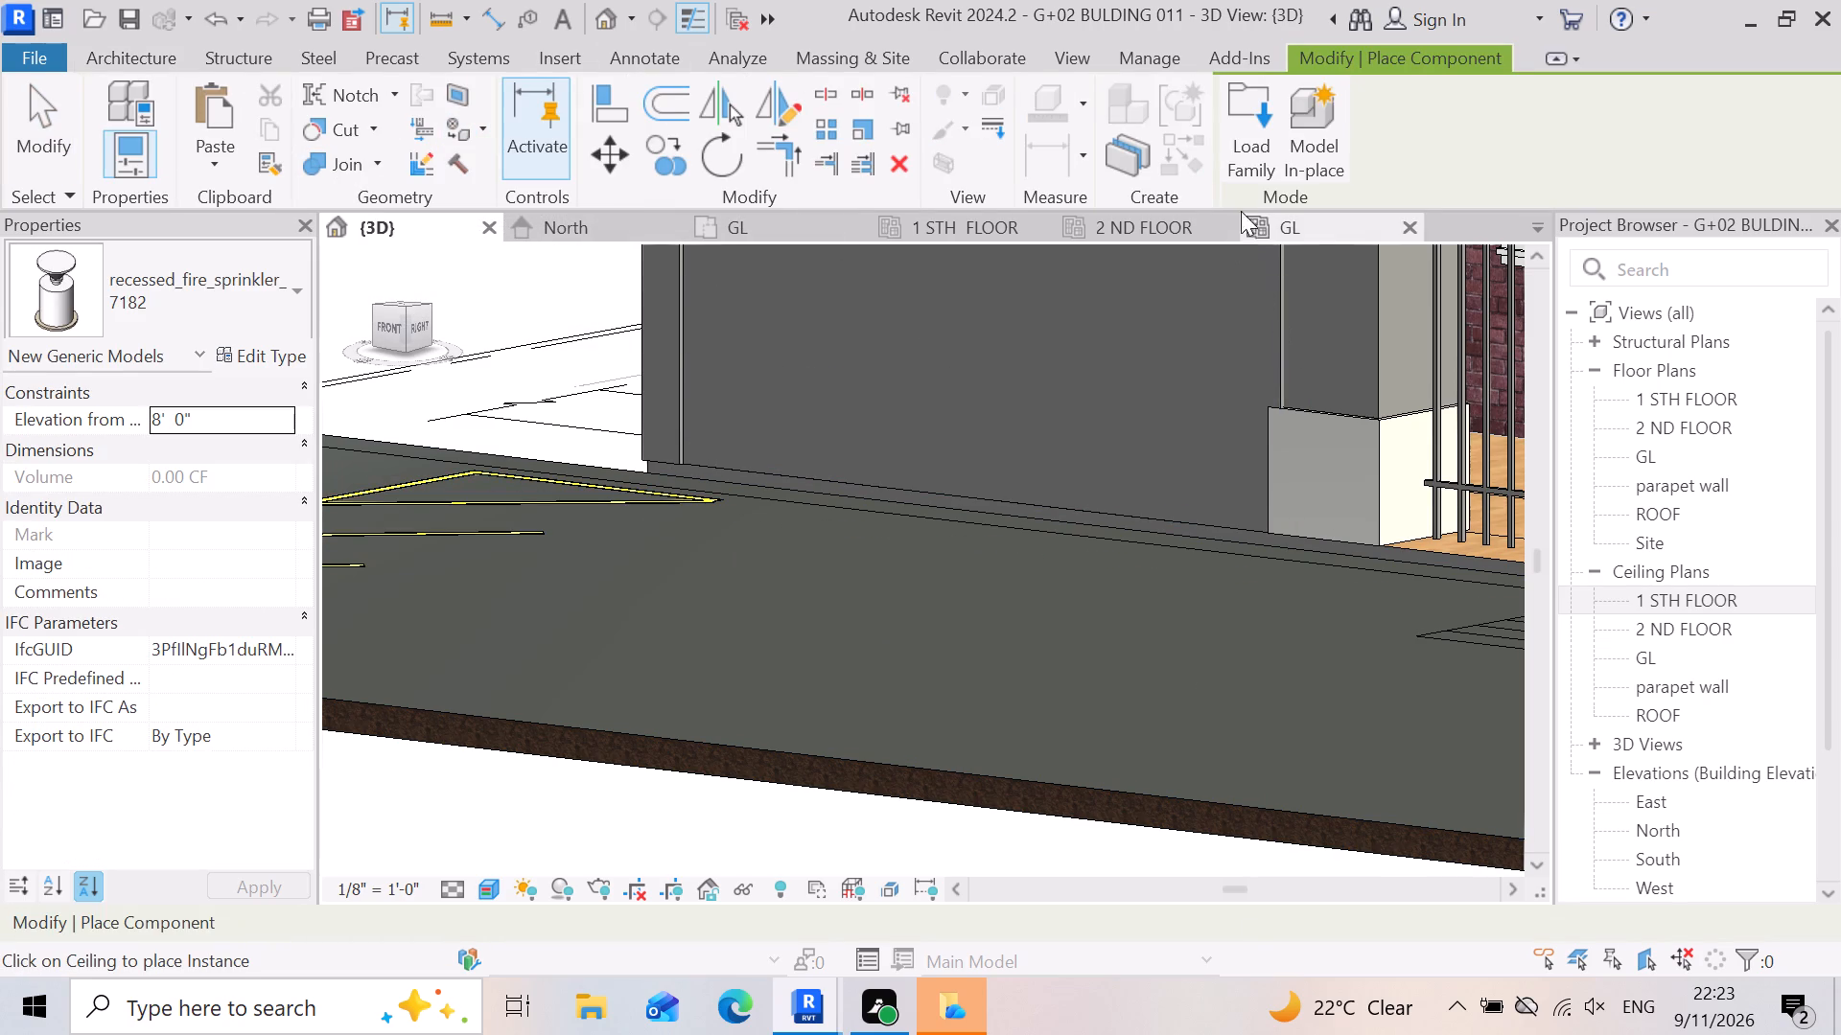
left_click(1242, 102)
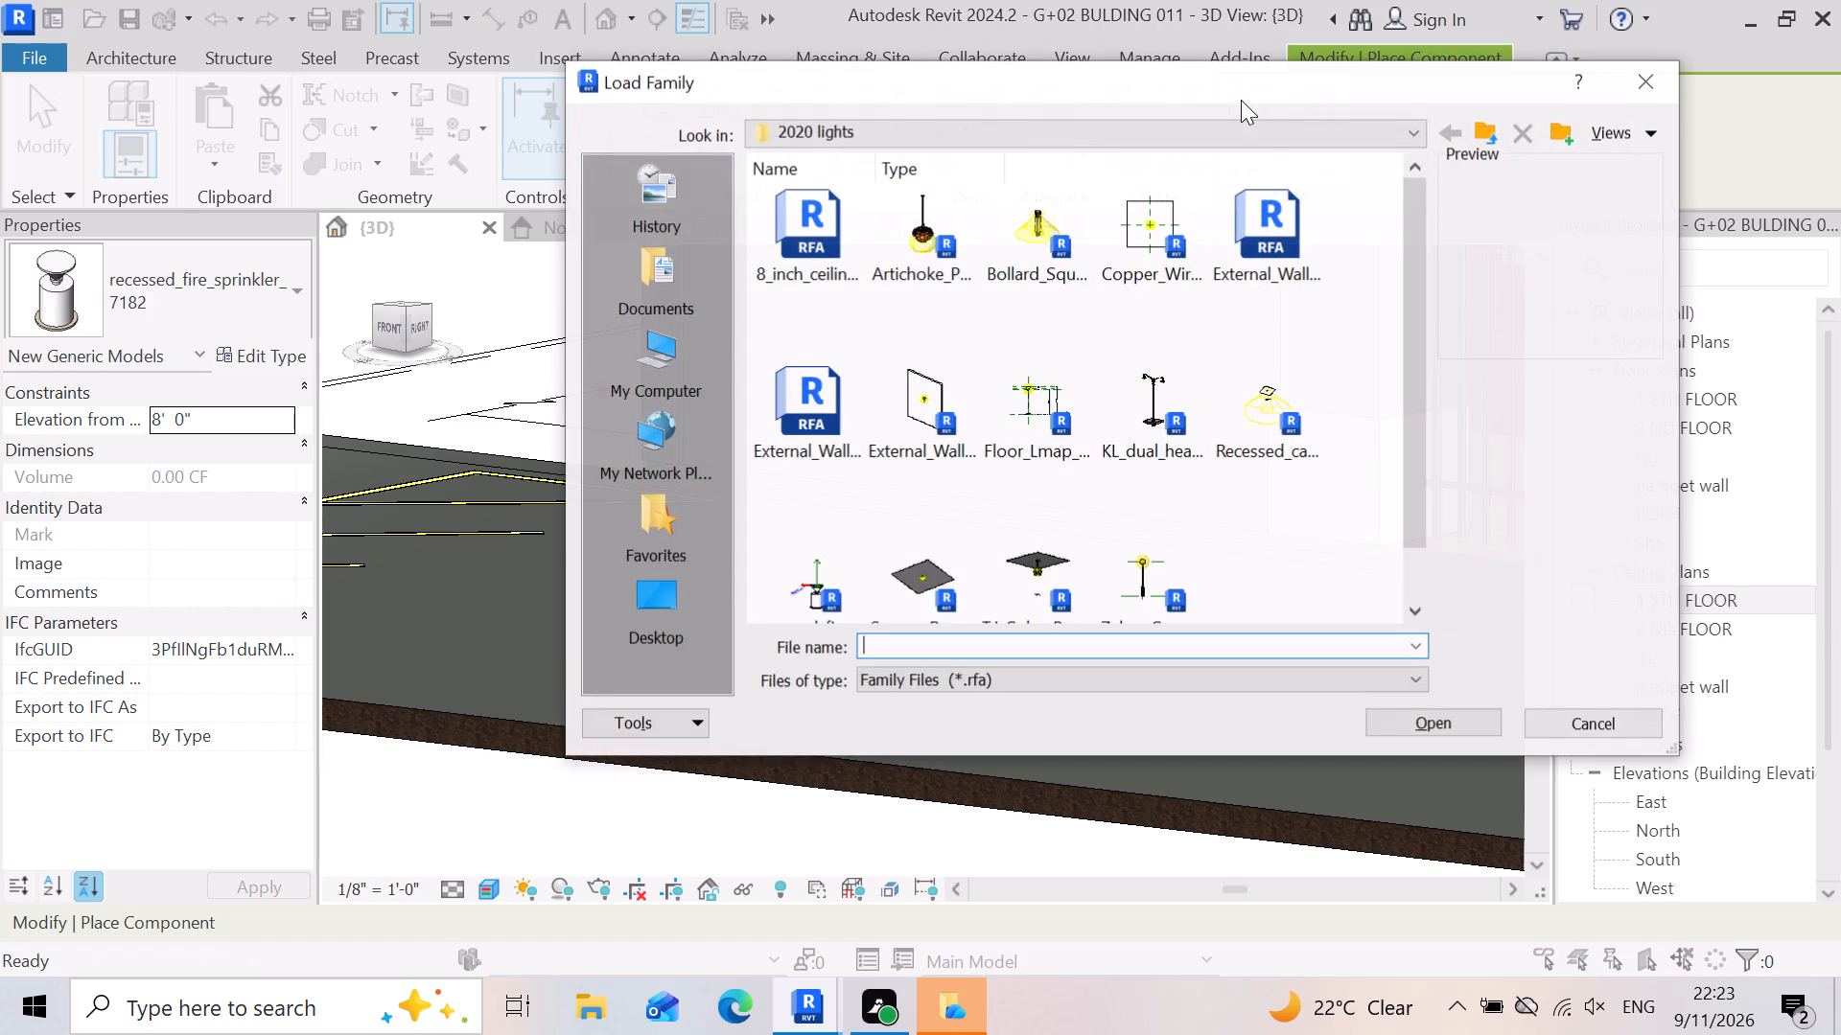
scroll(1232, 570, "down", 5)
left_click(1161, 483)
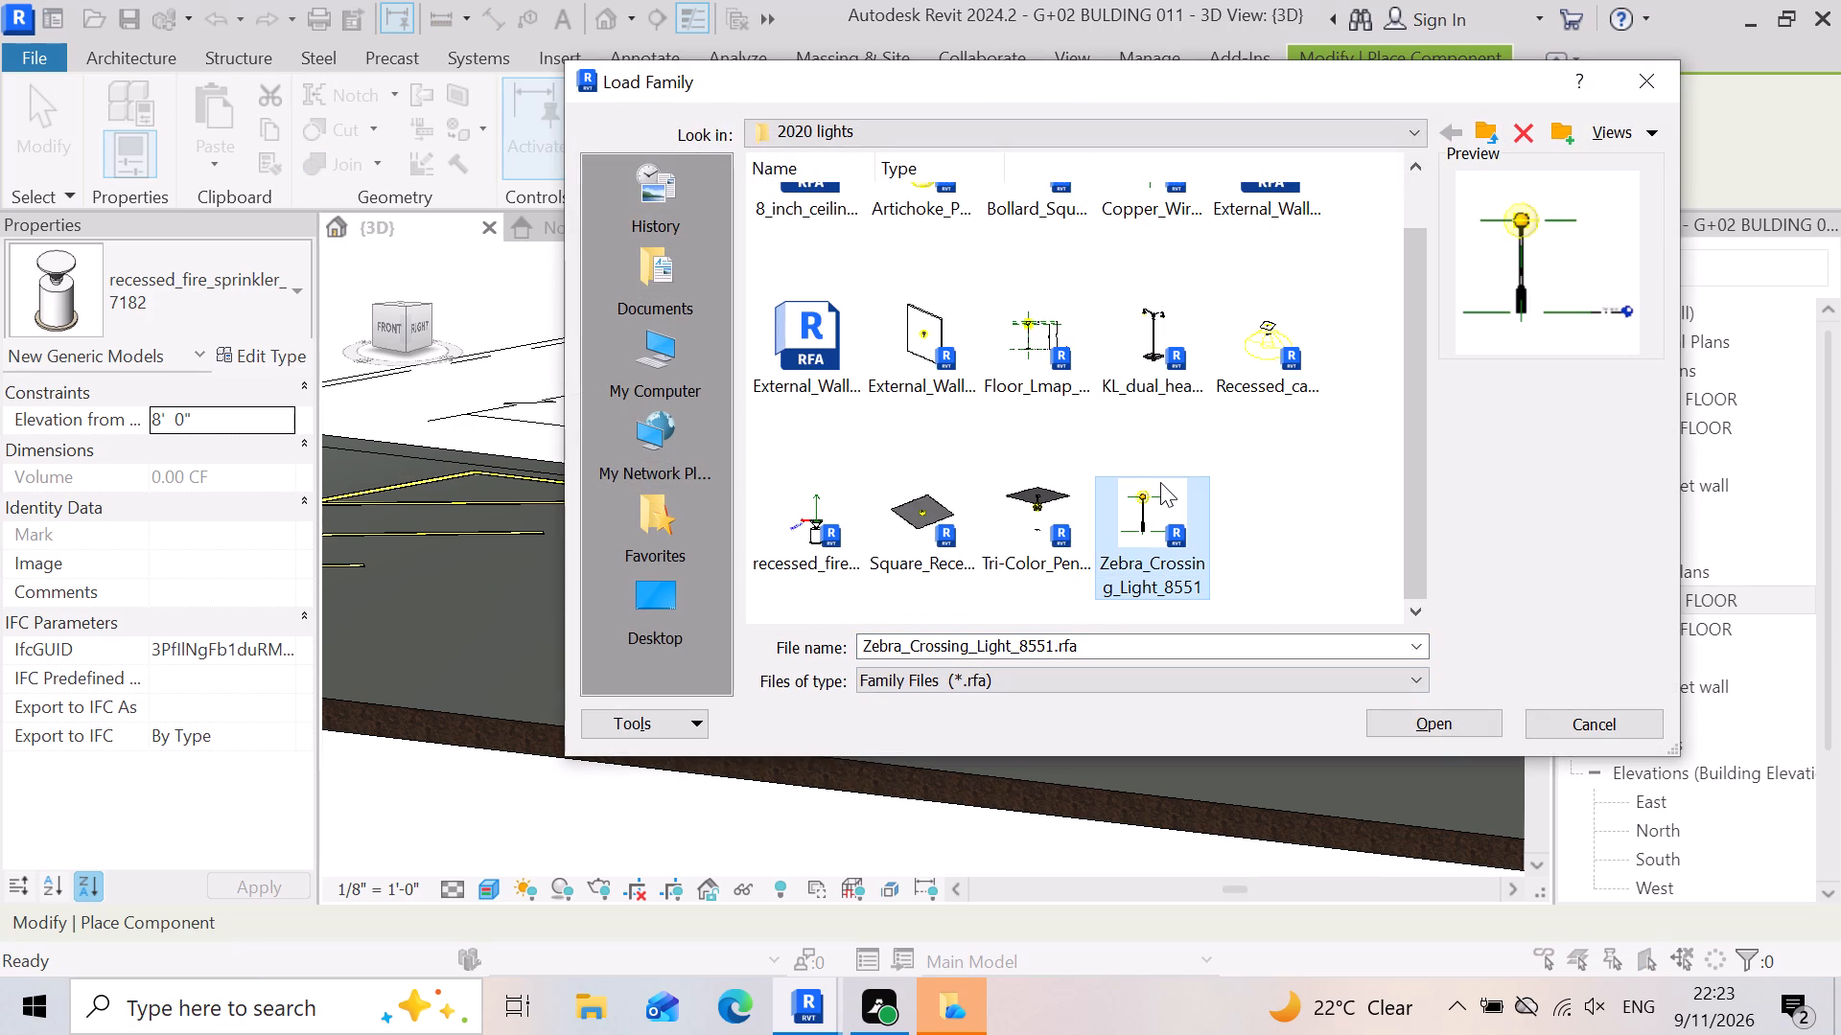
left_click(1423, 727)
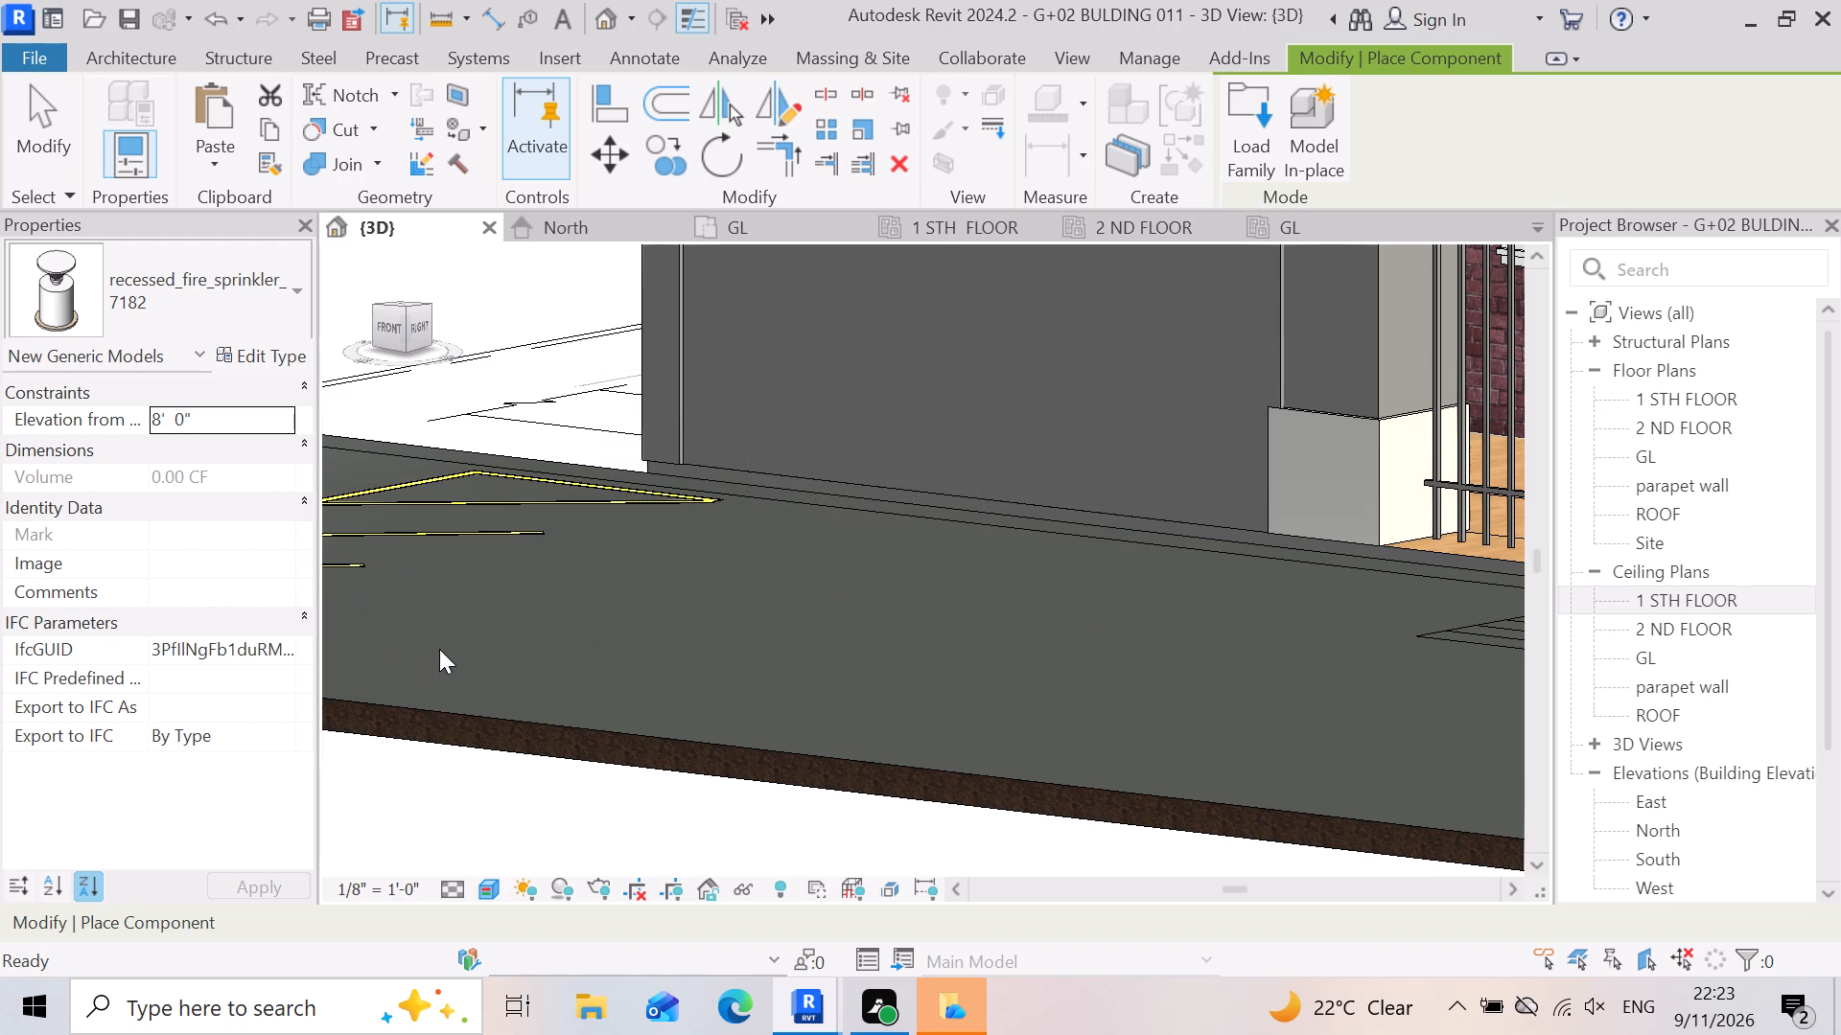
Place three Zebra_Crossing_Light_8551 fixtures at level GL in a row on the road, from its far end towards the boundary wall corner beside the car.
scroll(890, 649, "down", 5)
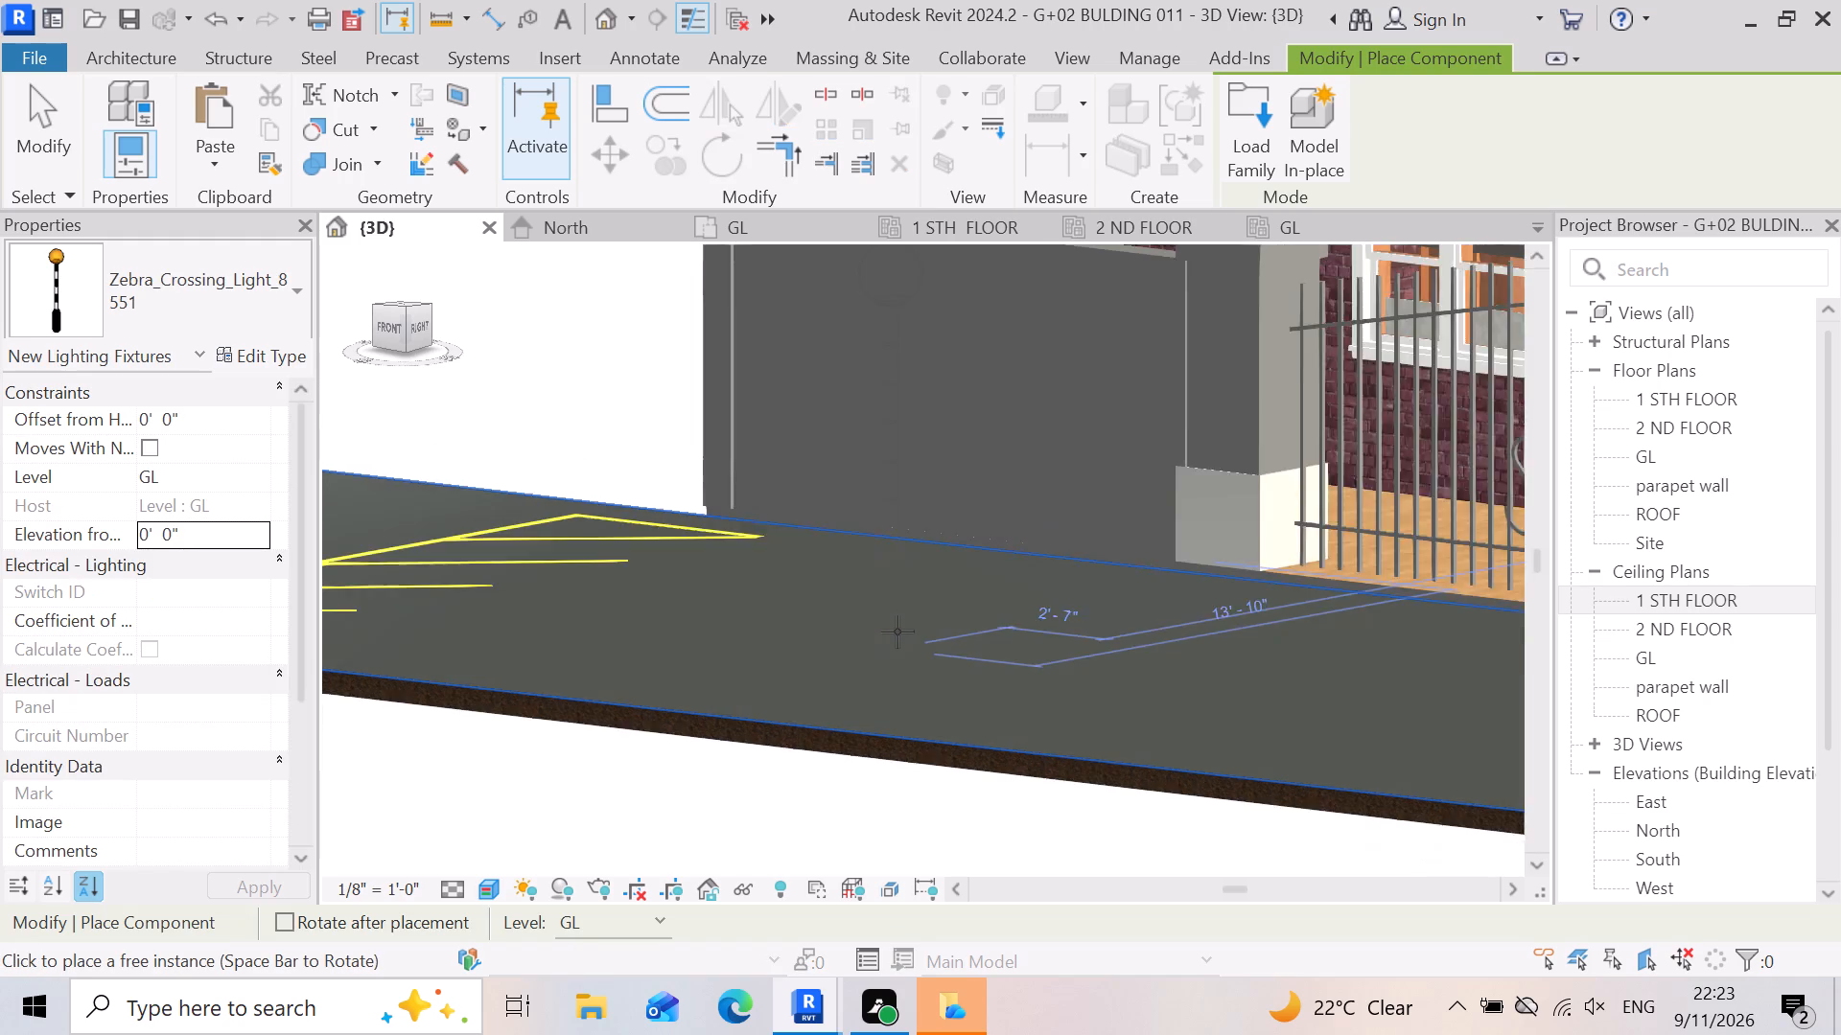
scroll(897, 632, "down", 7)
scroll(1128, 712, "up", 6)
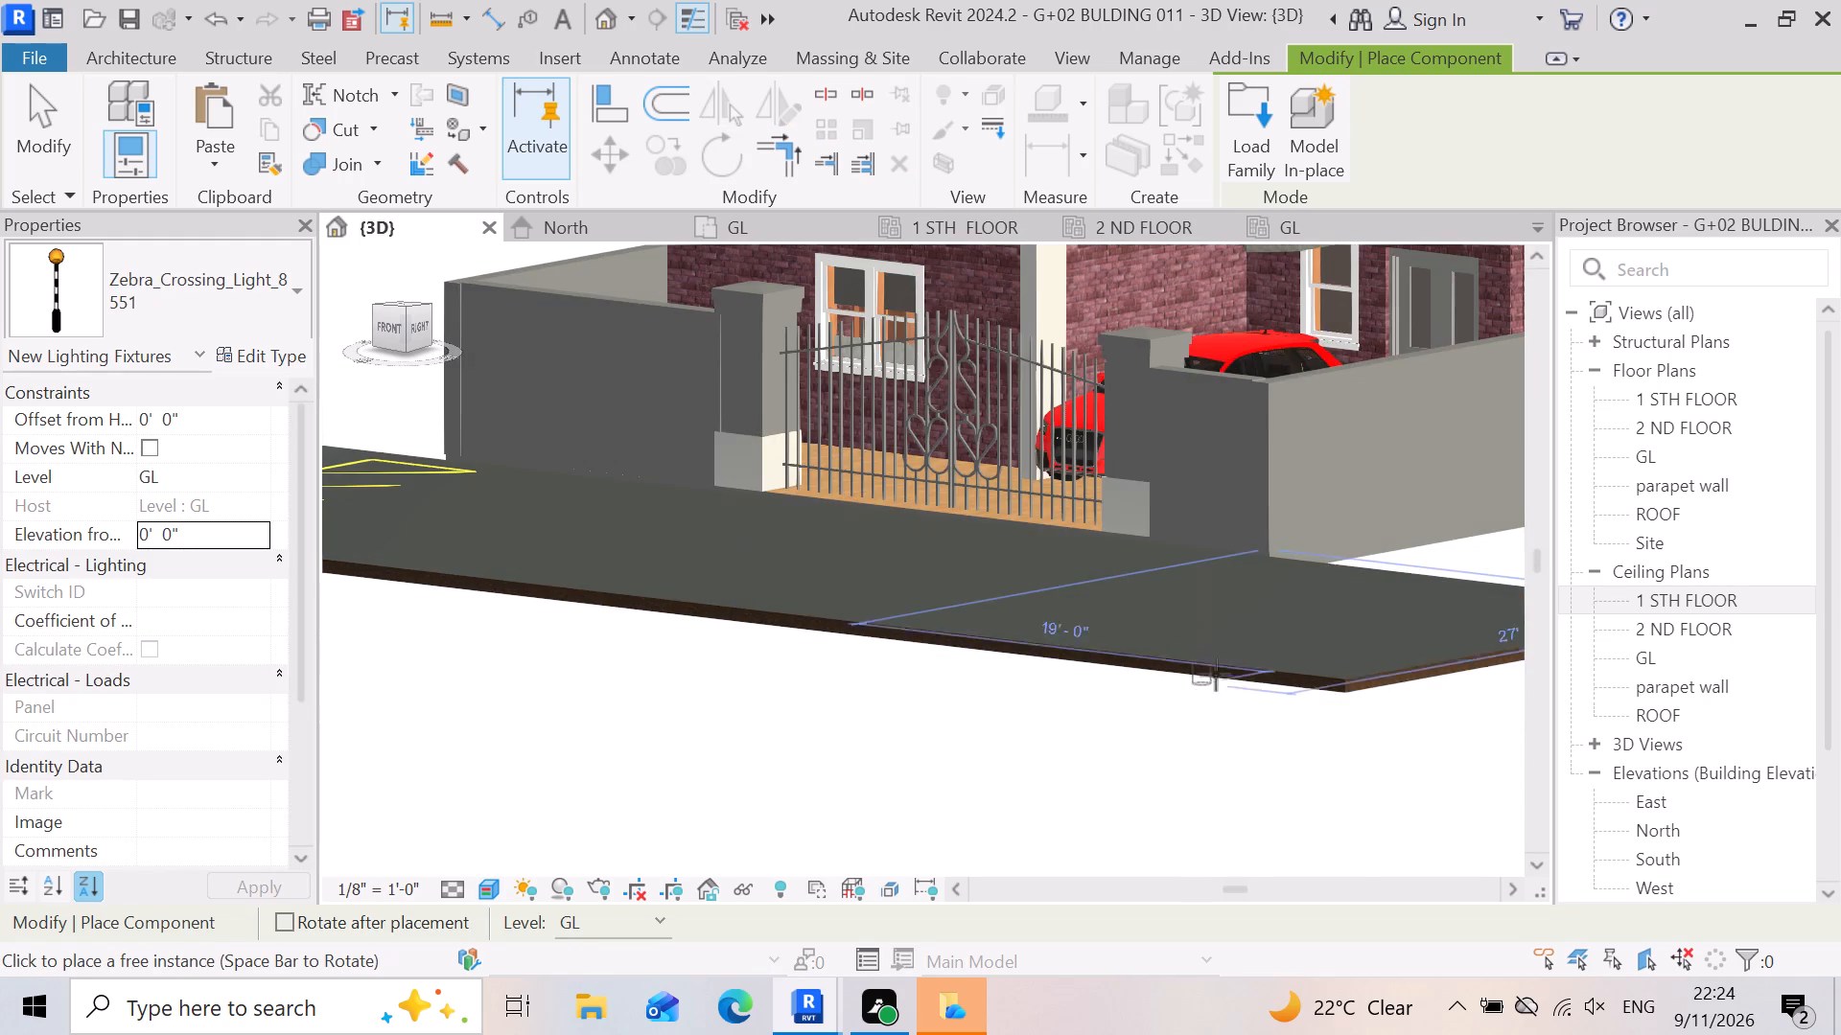
scroll(1285, 593, "down", 4)
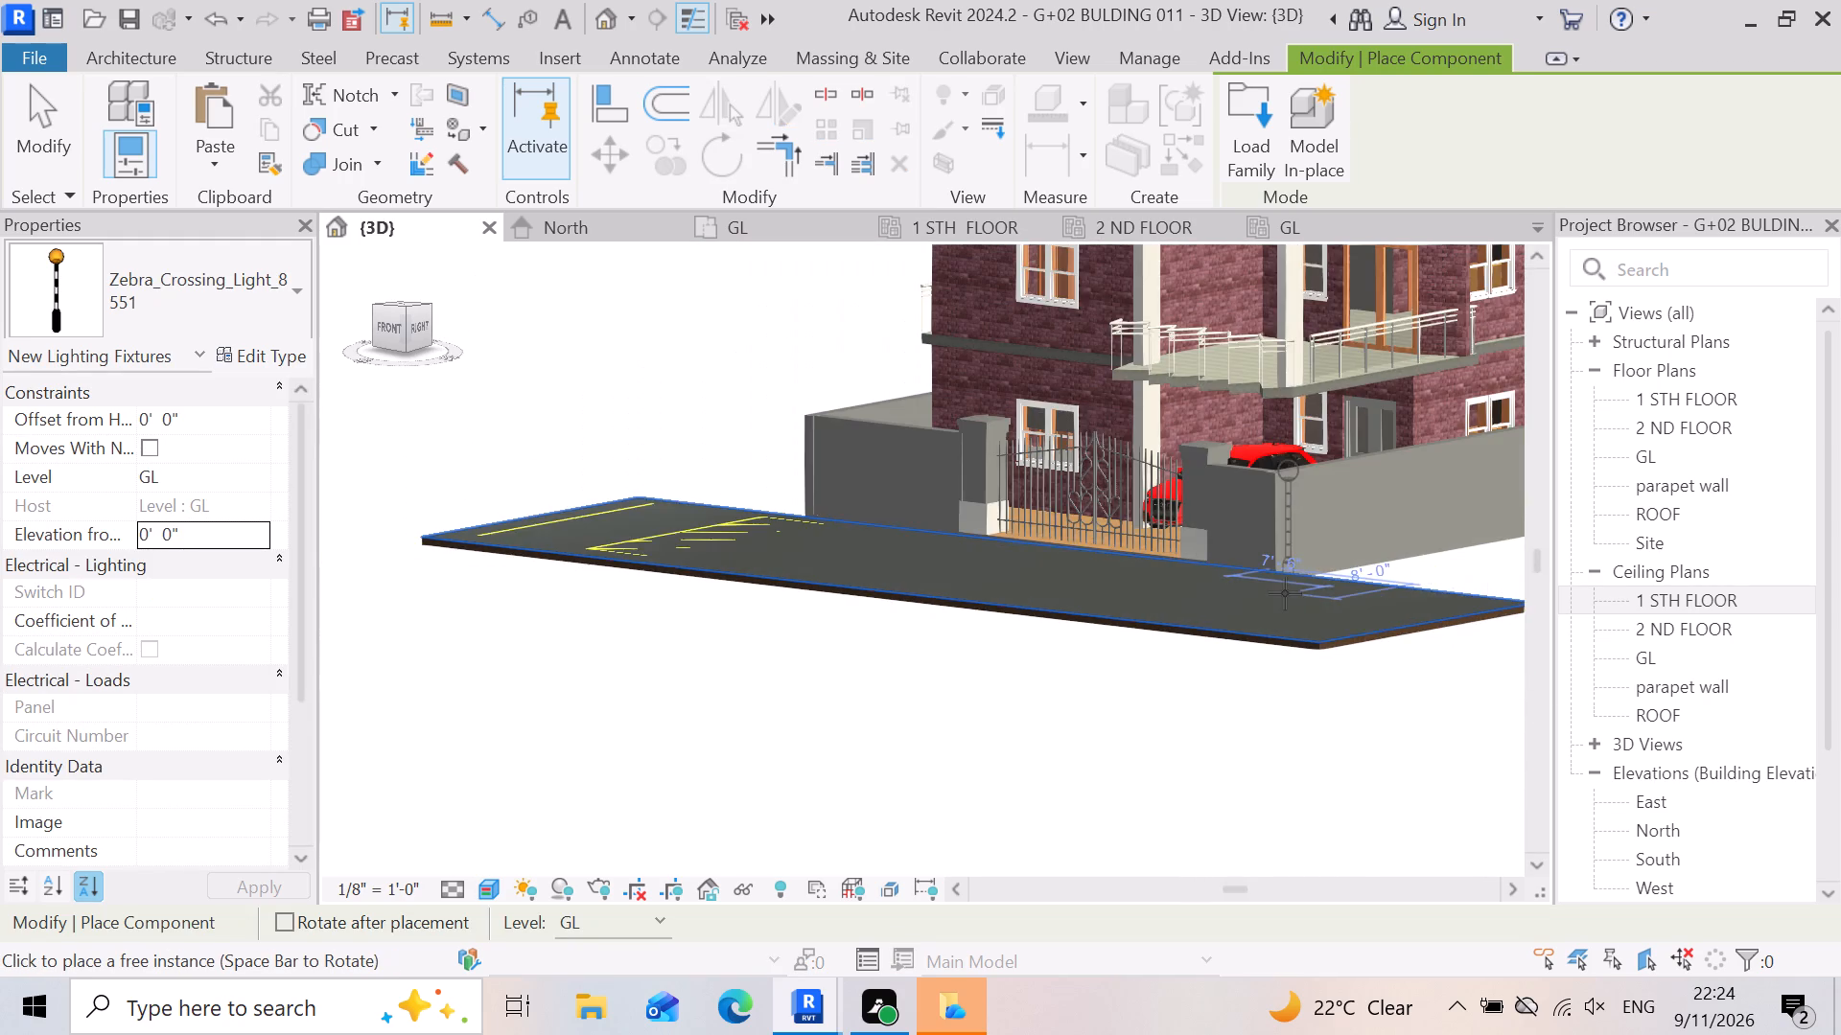
scroll(1470, 635, "up", 7)
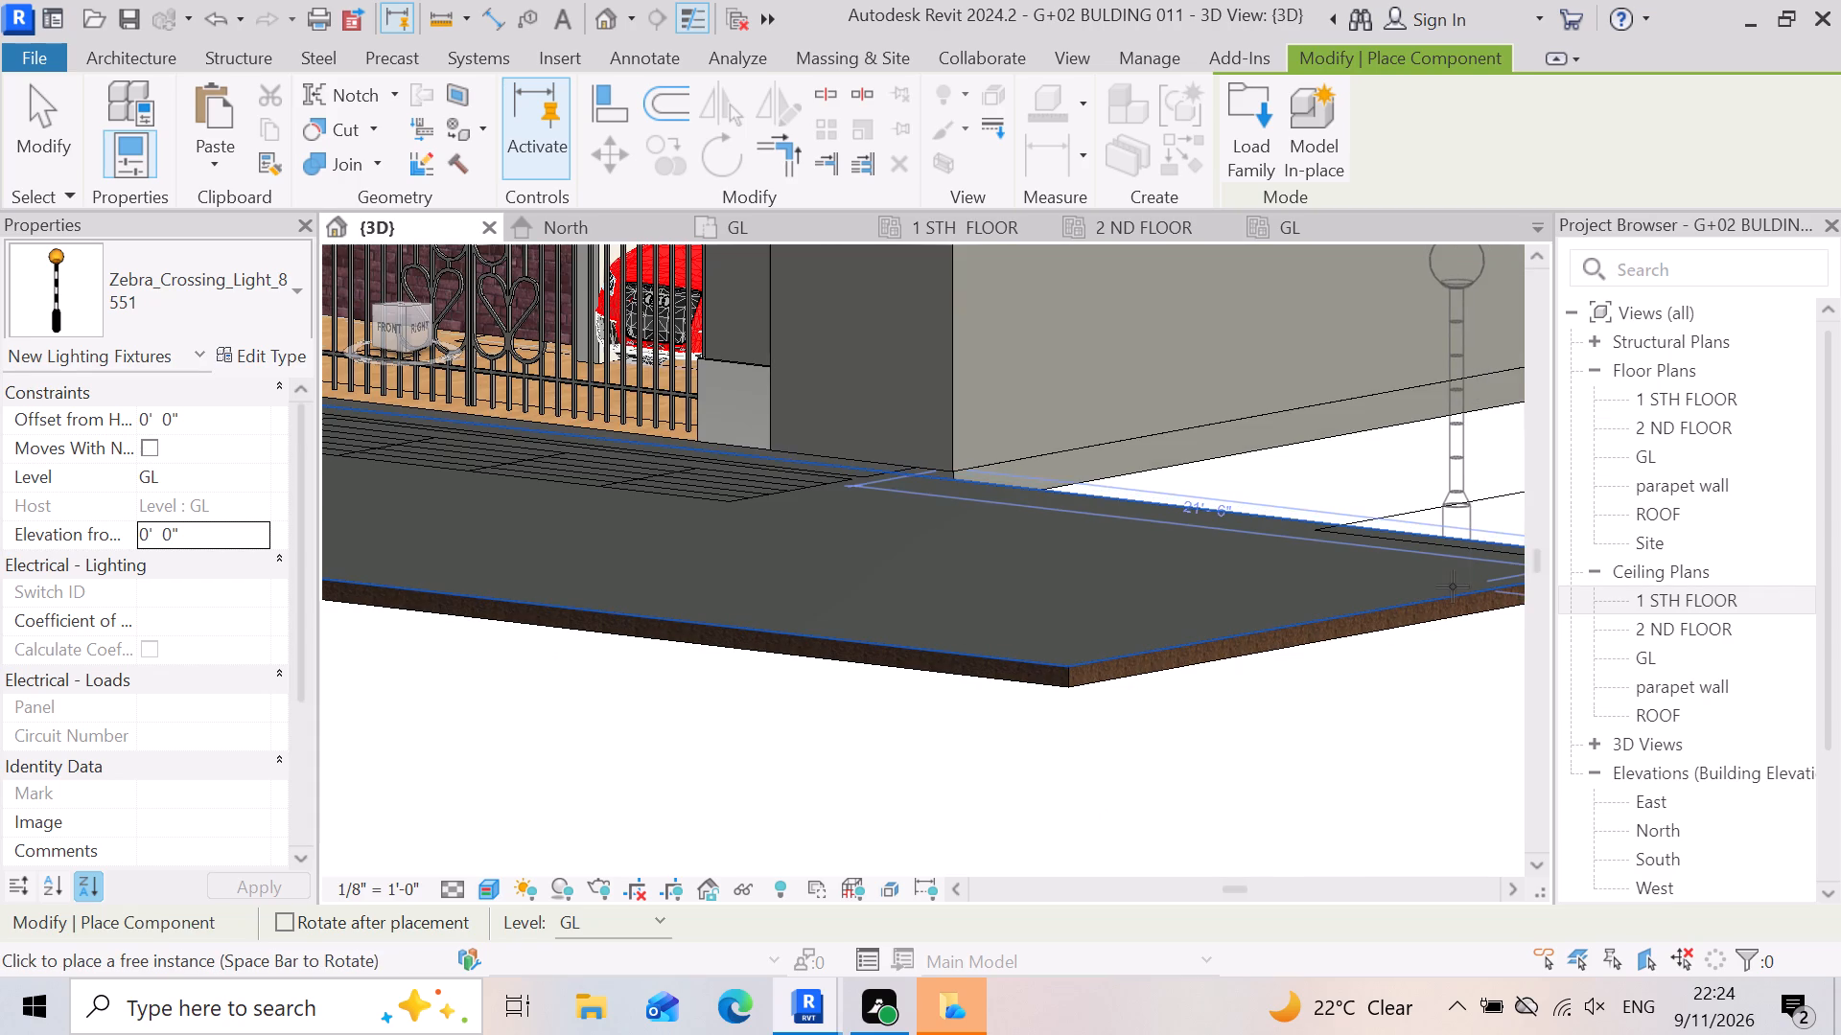
left_click(1454, 586)
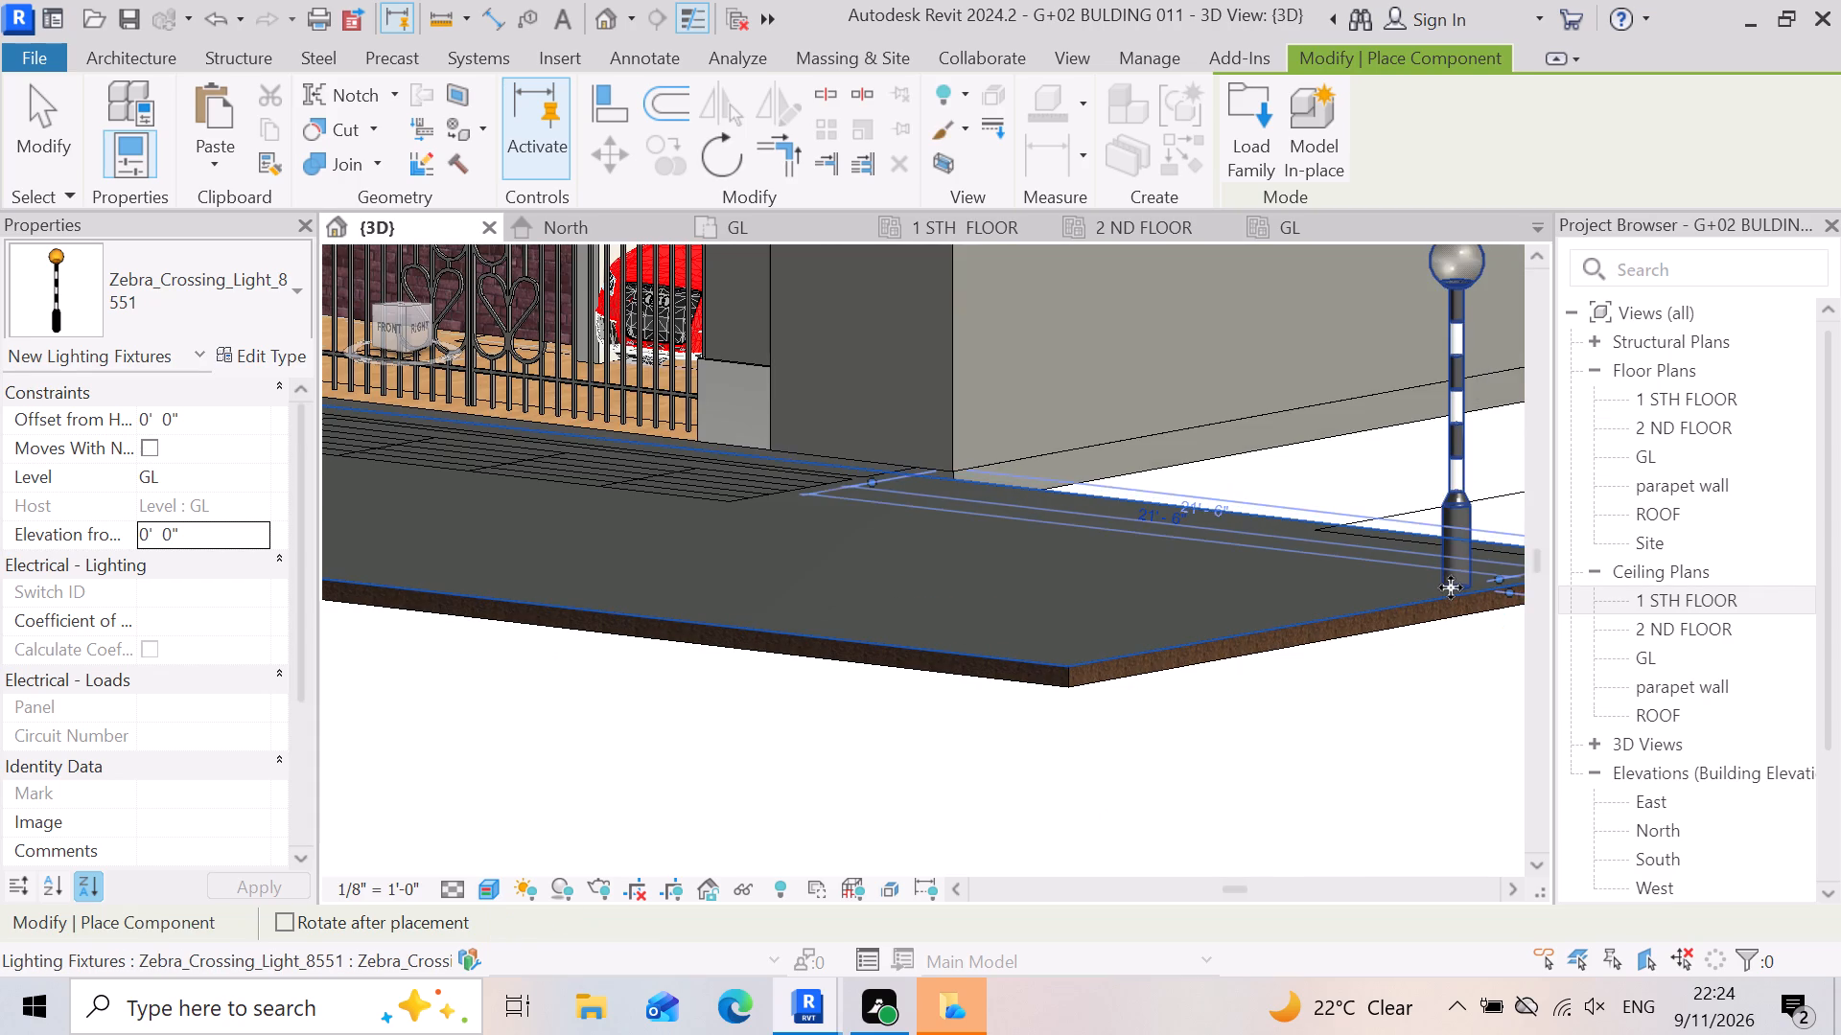
scroll(1451, 587, "down", 3)
scroll(1294, 558, "up", 5)
left_click(1295, 599)
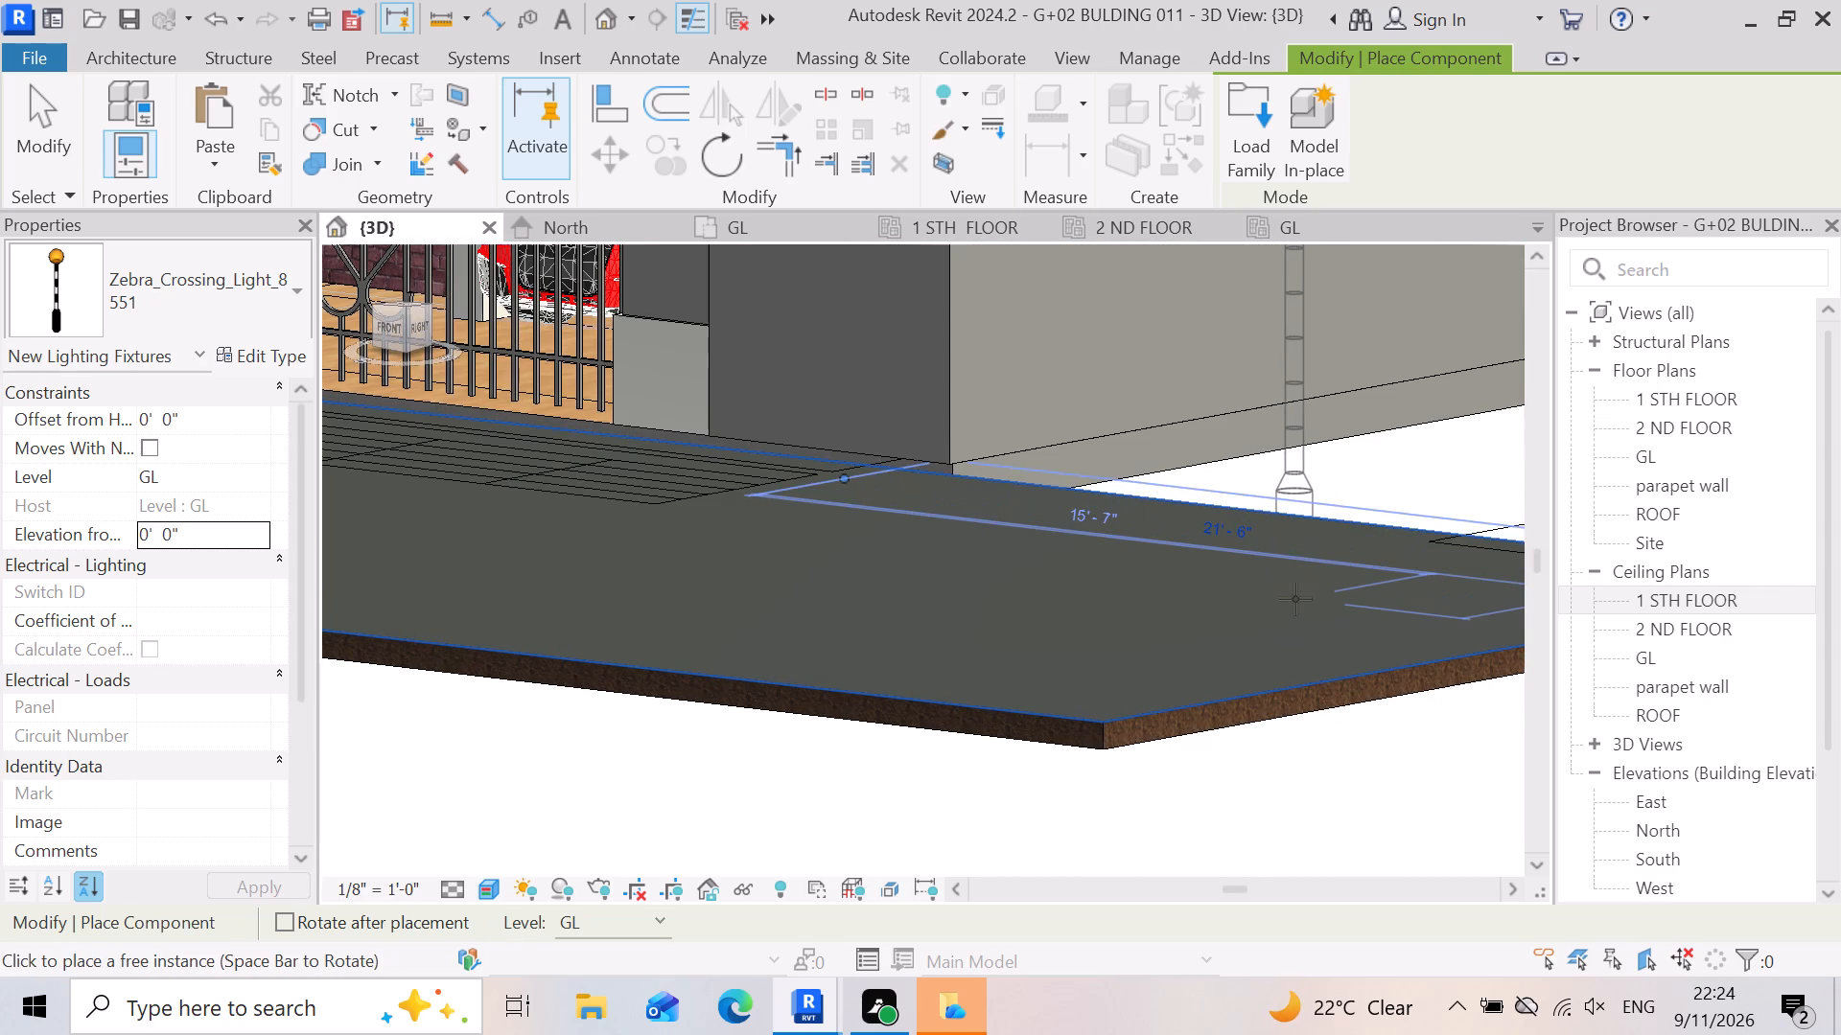
scroll(1293, 597, "down", 4)
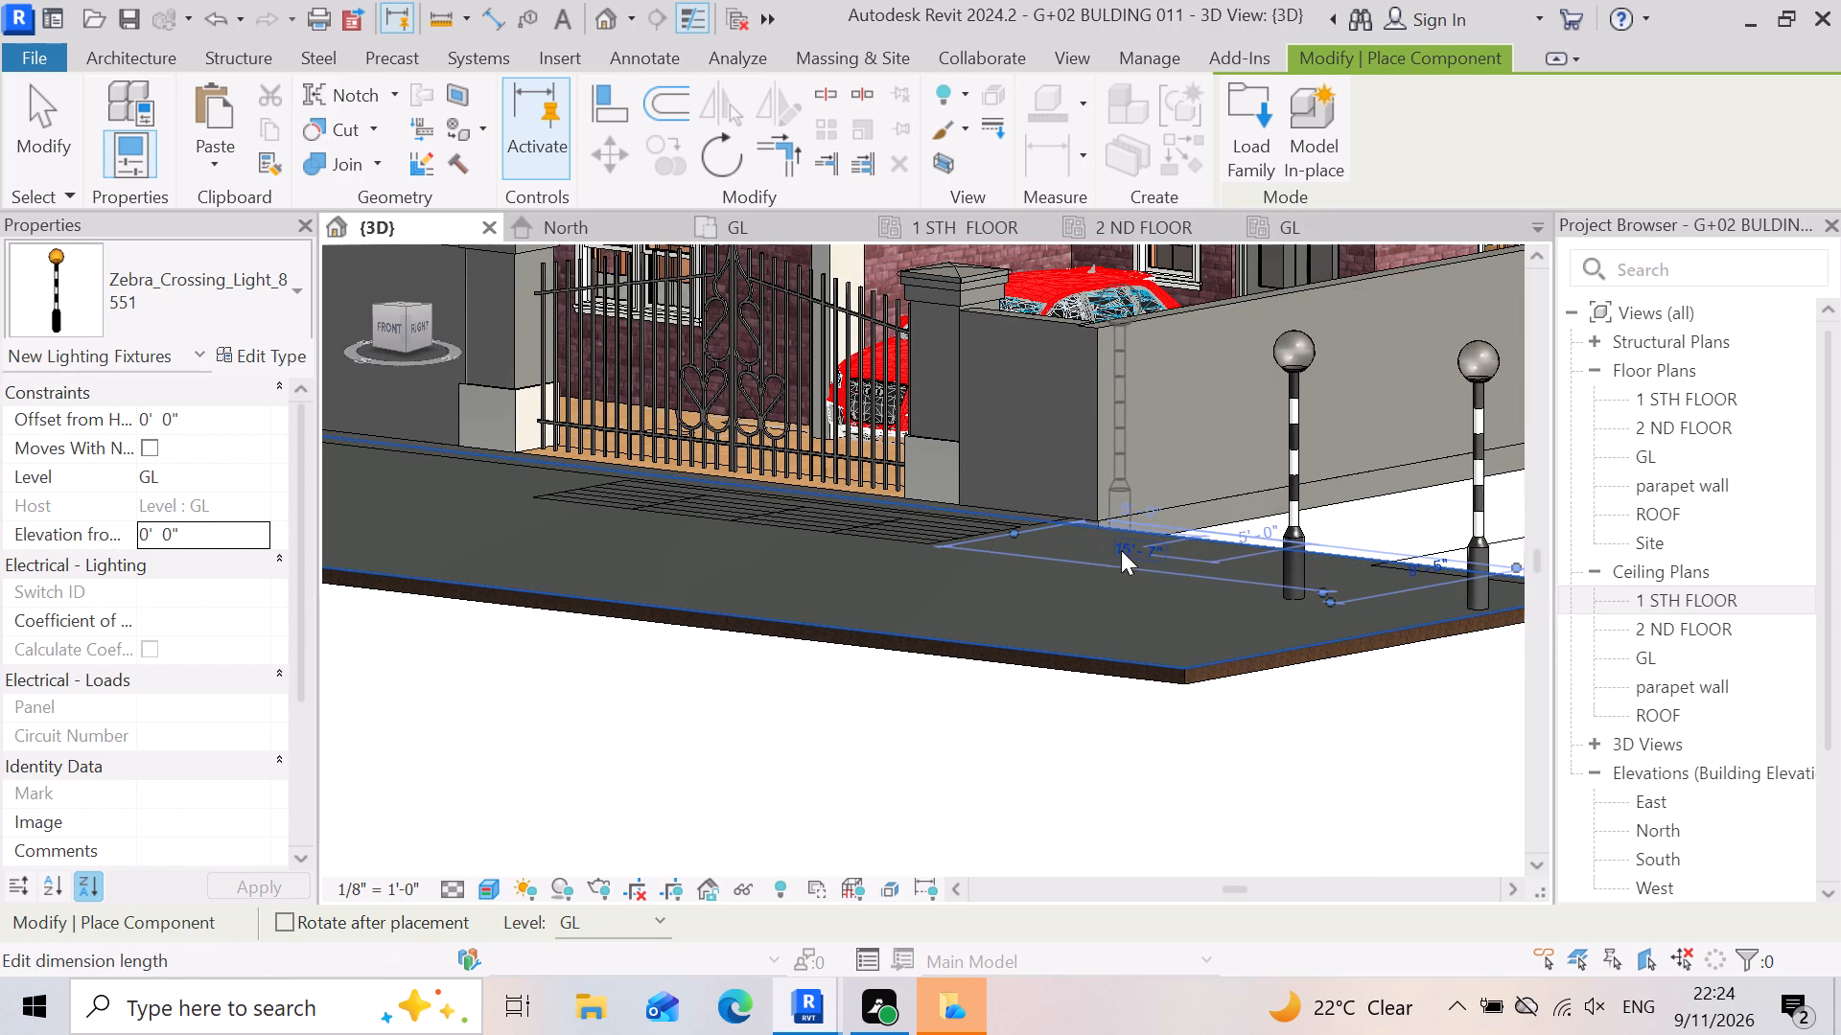
left_click(1121, 586)
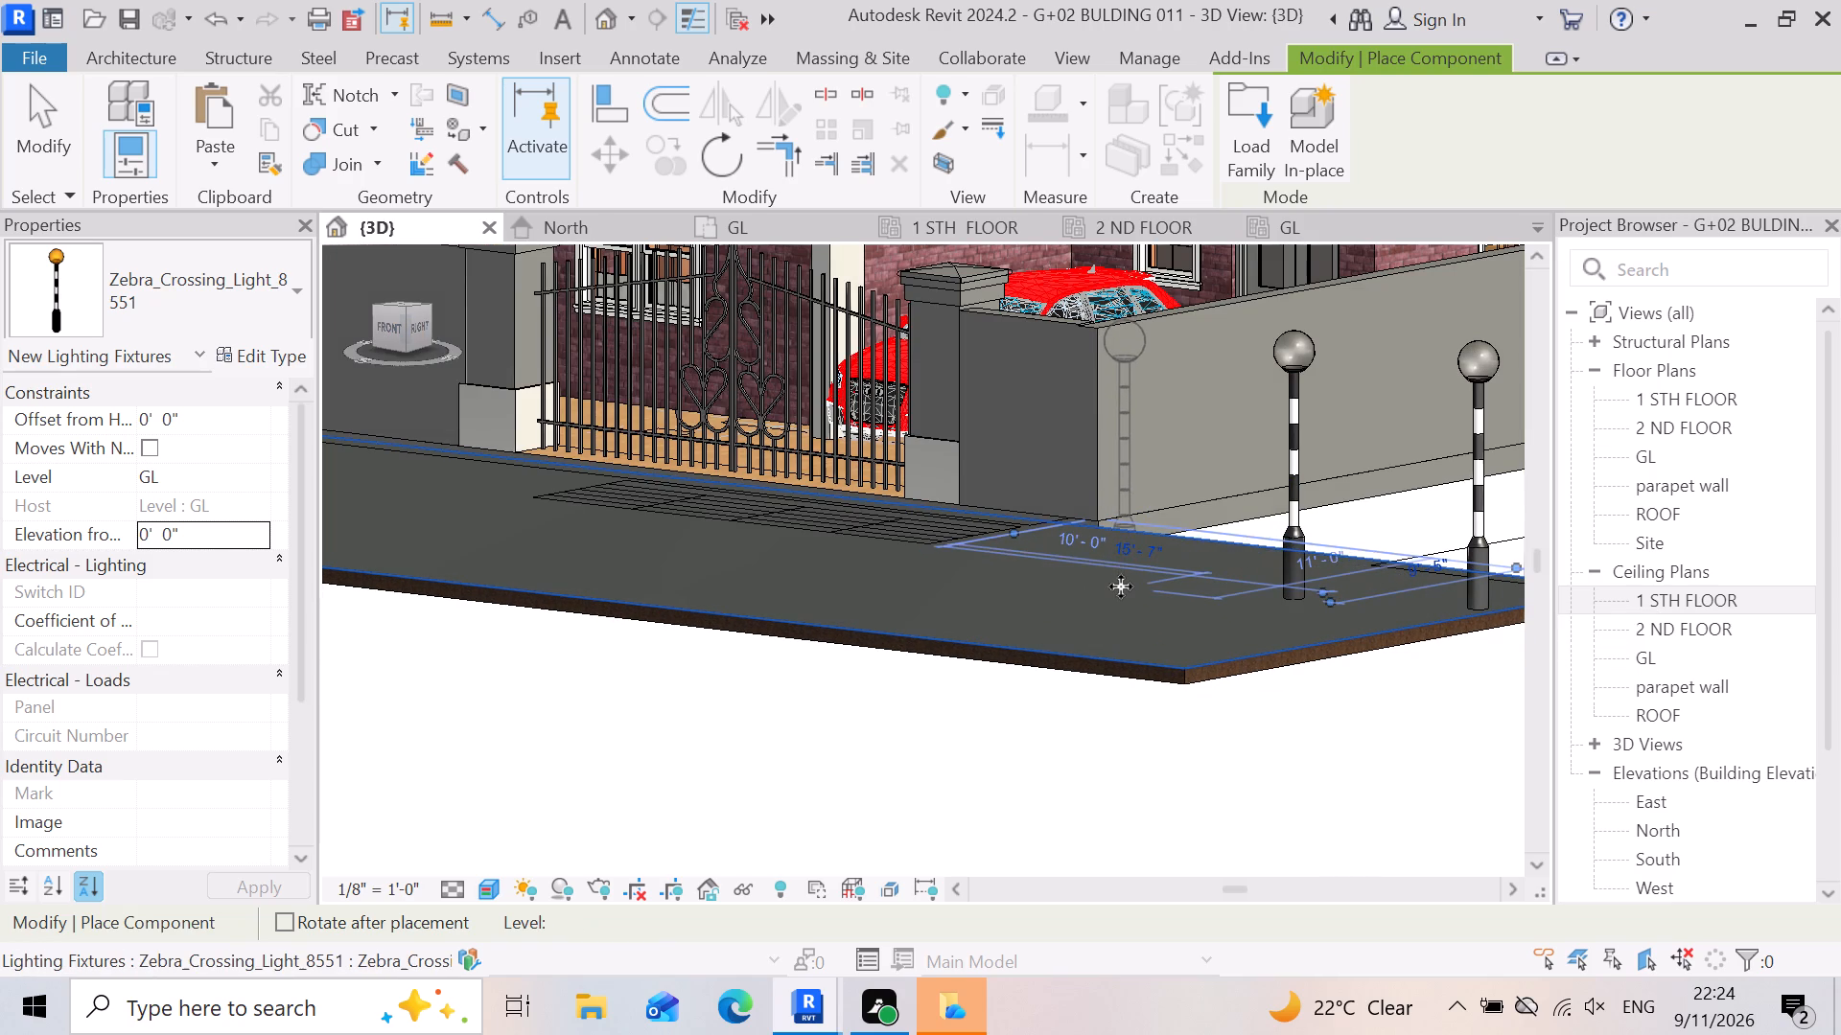
Place another Zebra_Crossing_Light_8551 on the road edge in front of the boundary wall, on the gate side nearer the yellow road markings.
scroll(1213, 725, "down", 4)
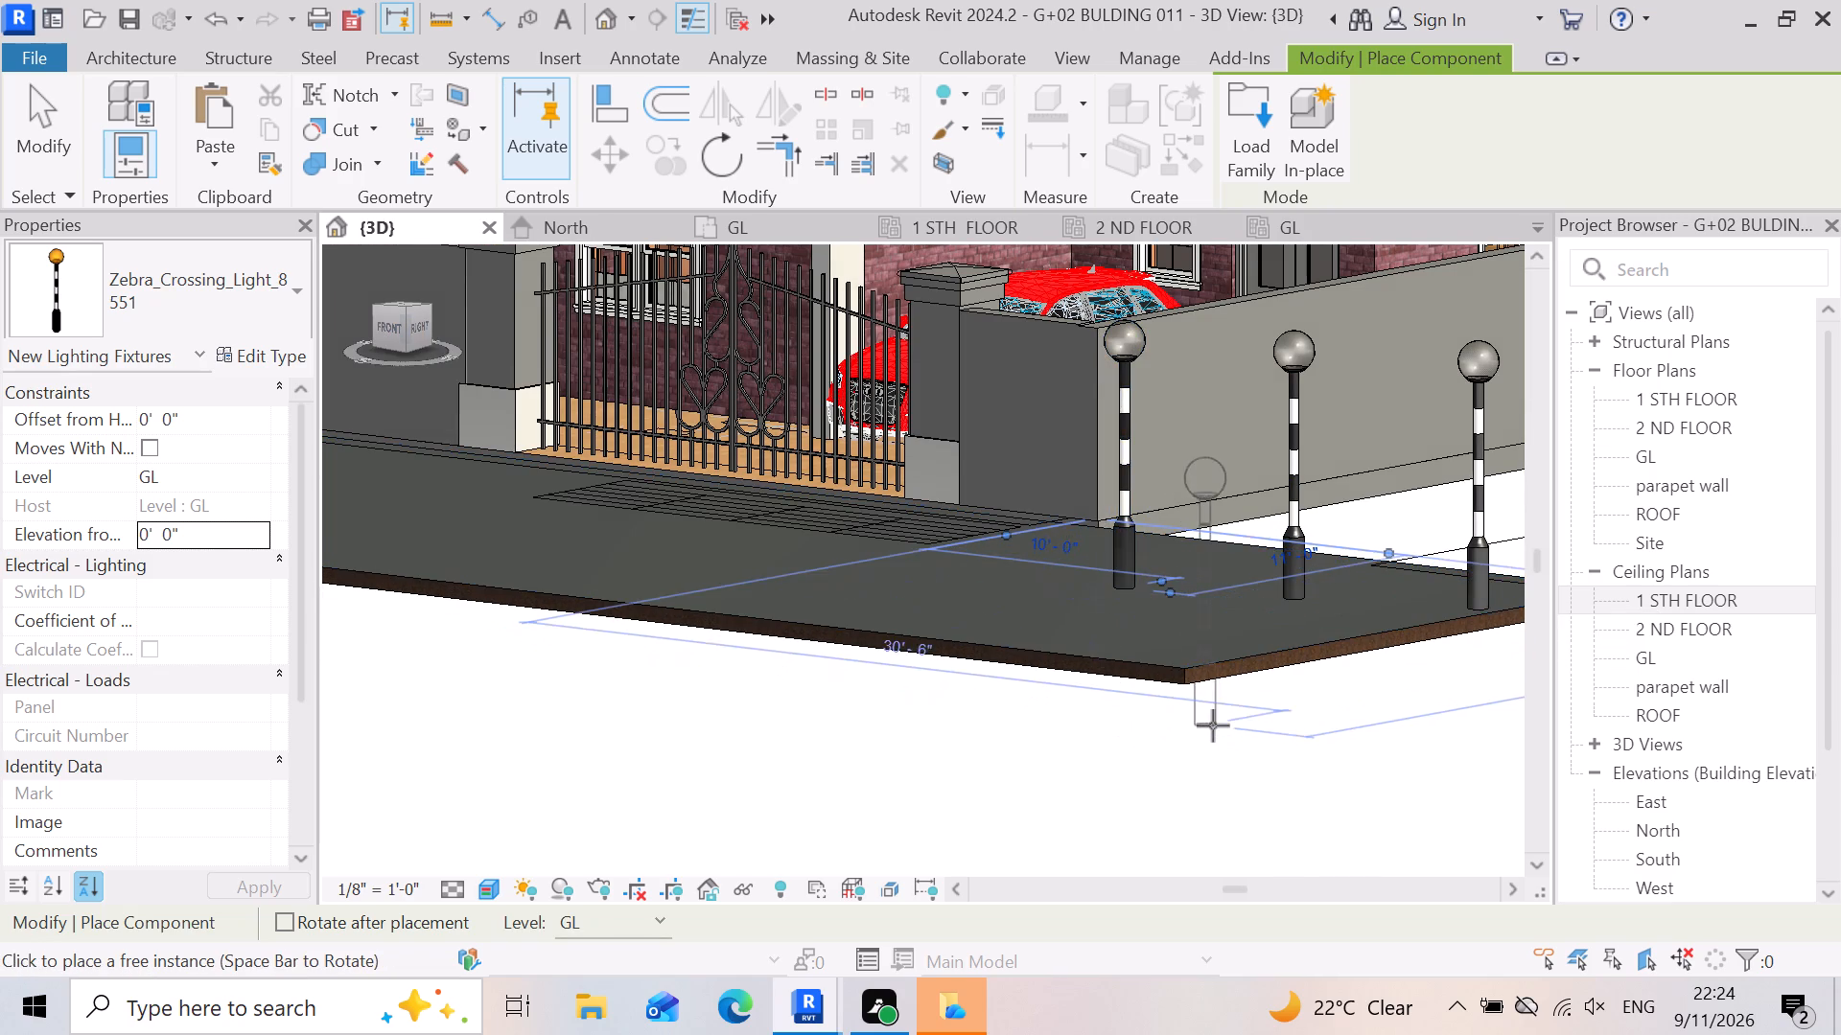
scroll(1227, 651, "down", 4)
scroll(1003, 514, "up", 2)
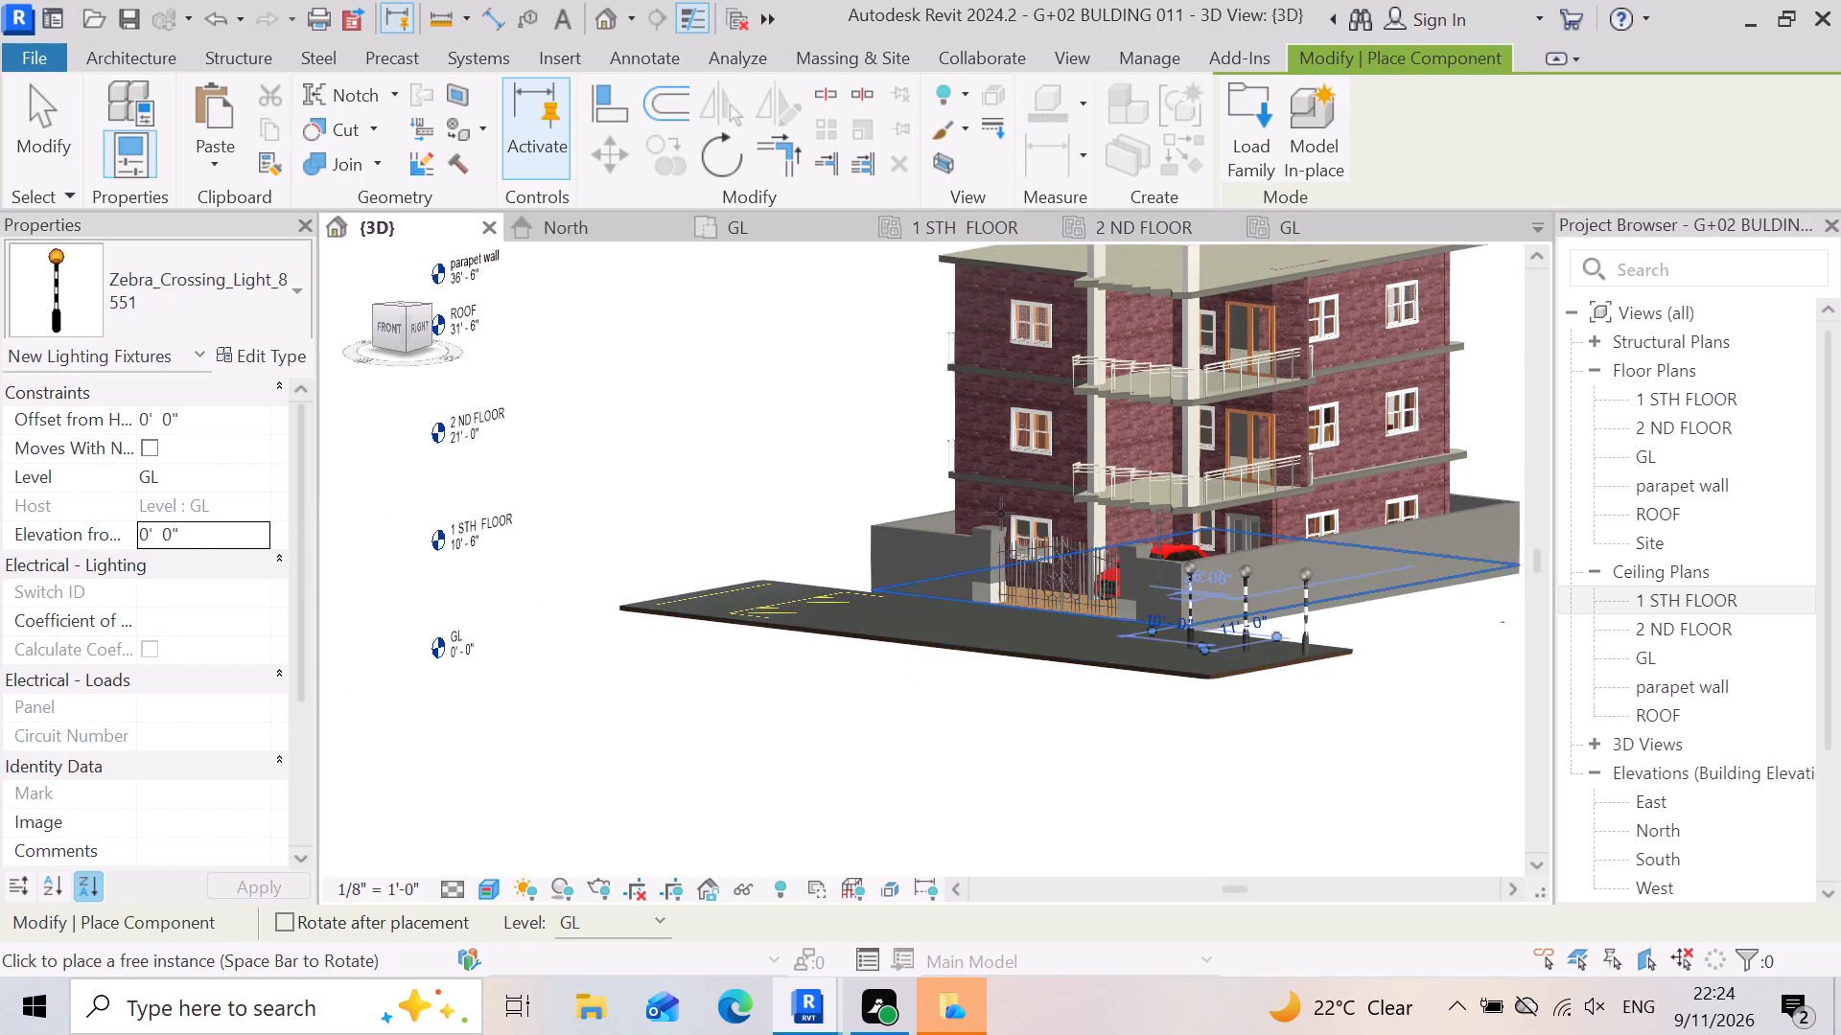
scroll(1001, 514, "up", 7)
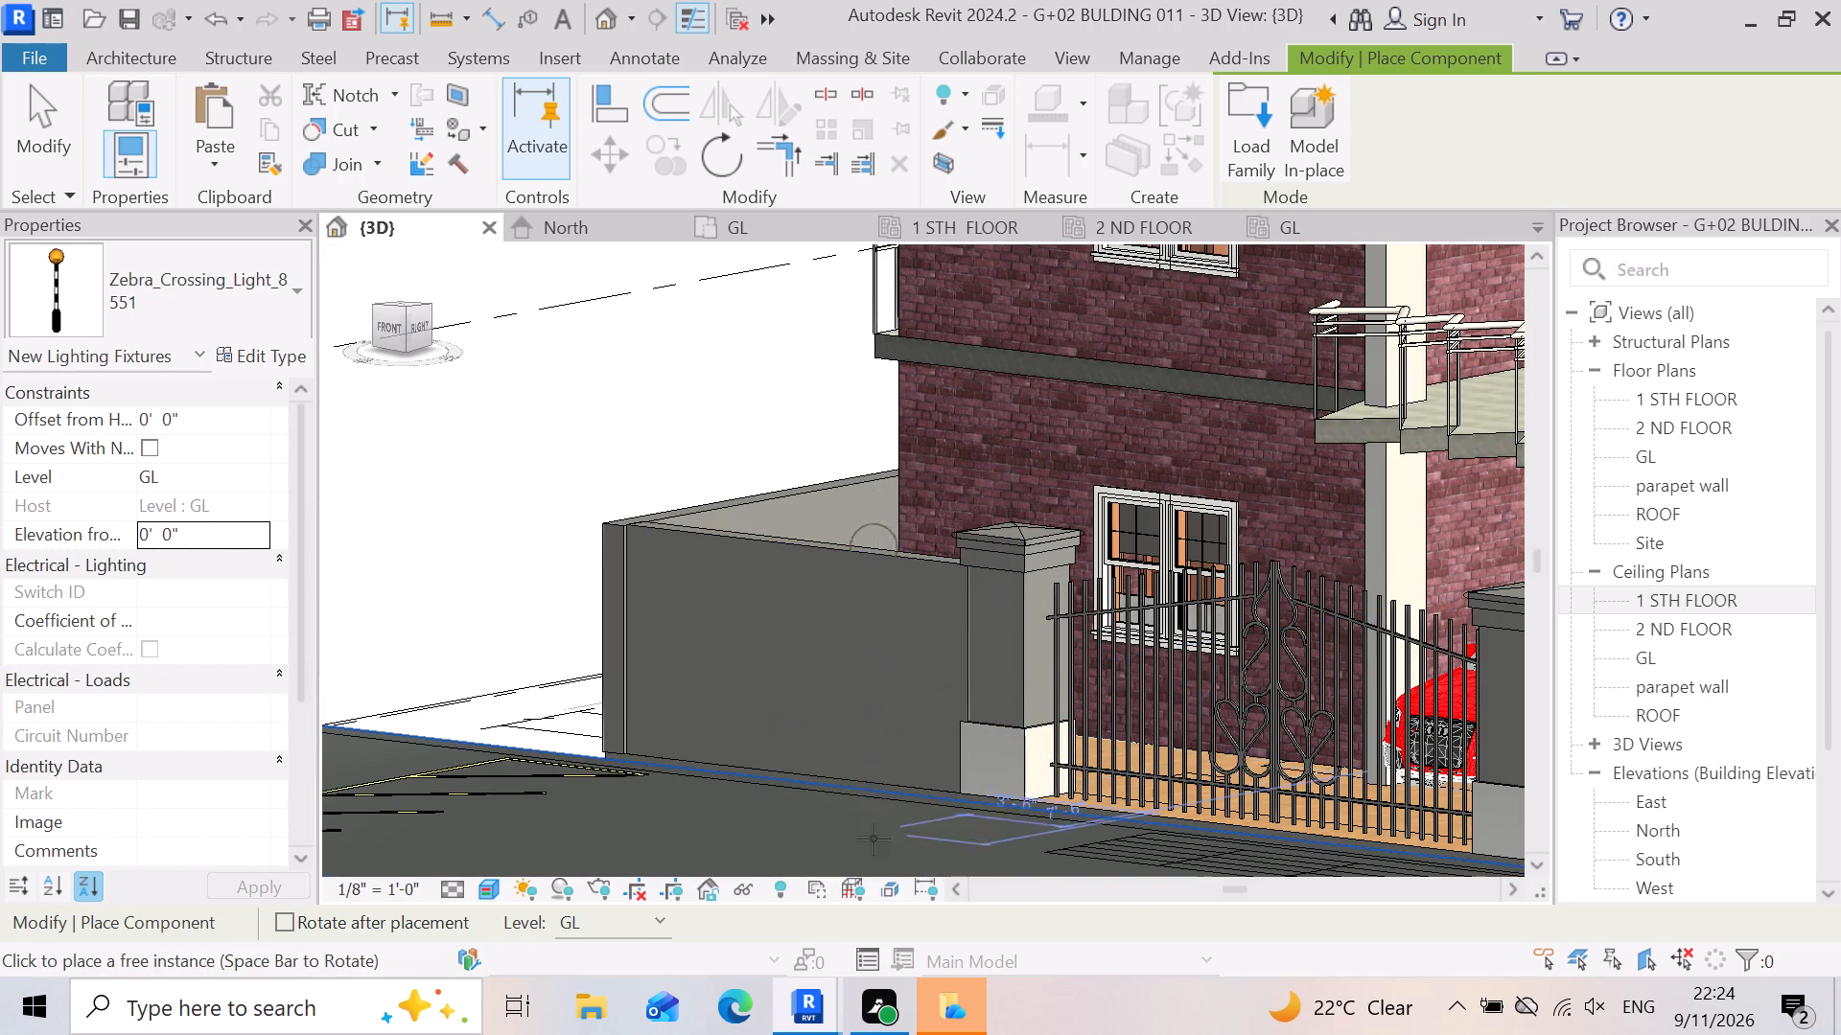
left_click(824, 799)
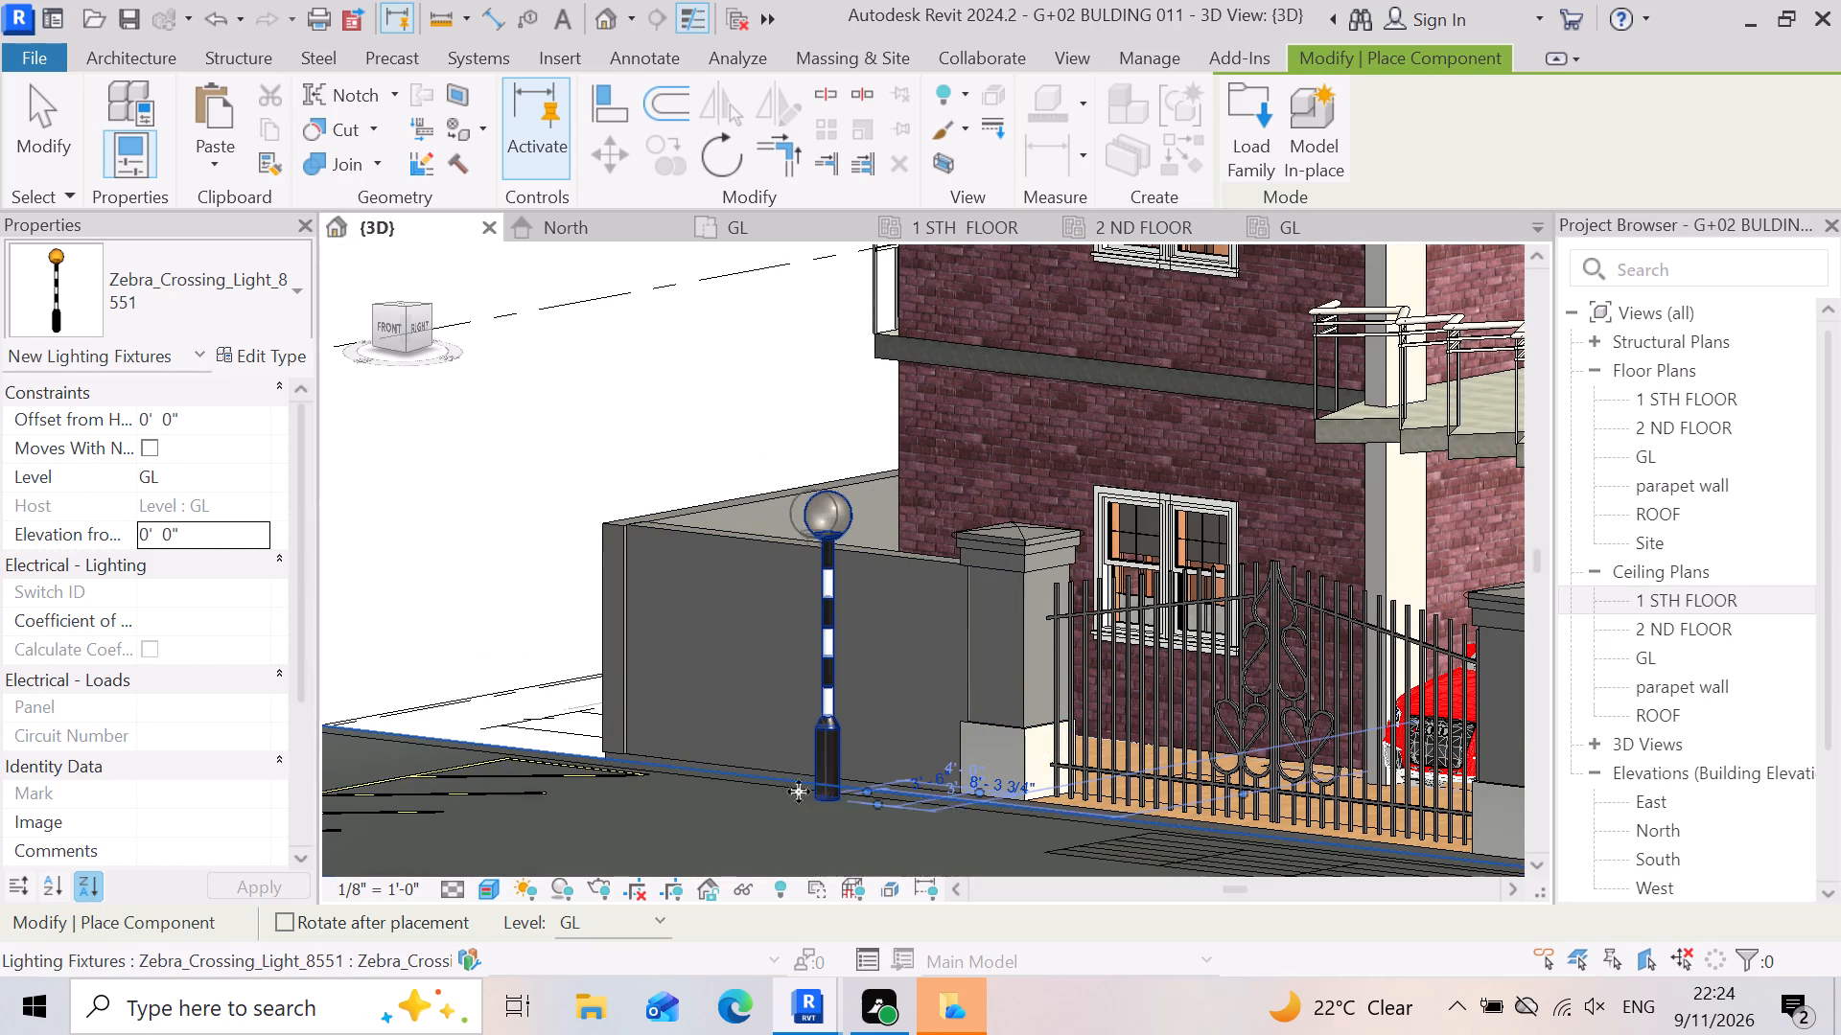
Place four more Zebra_Crossing_Light_8551 fixtures at level GL along the road edge, between the boundary wall's outer corner and the yellow-marked road end.
left_click(655, 776)
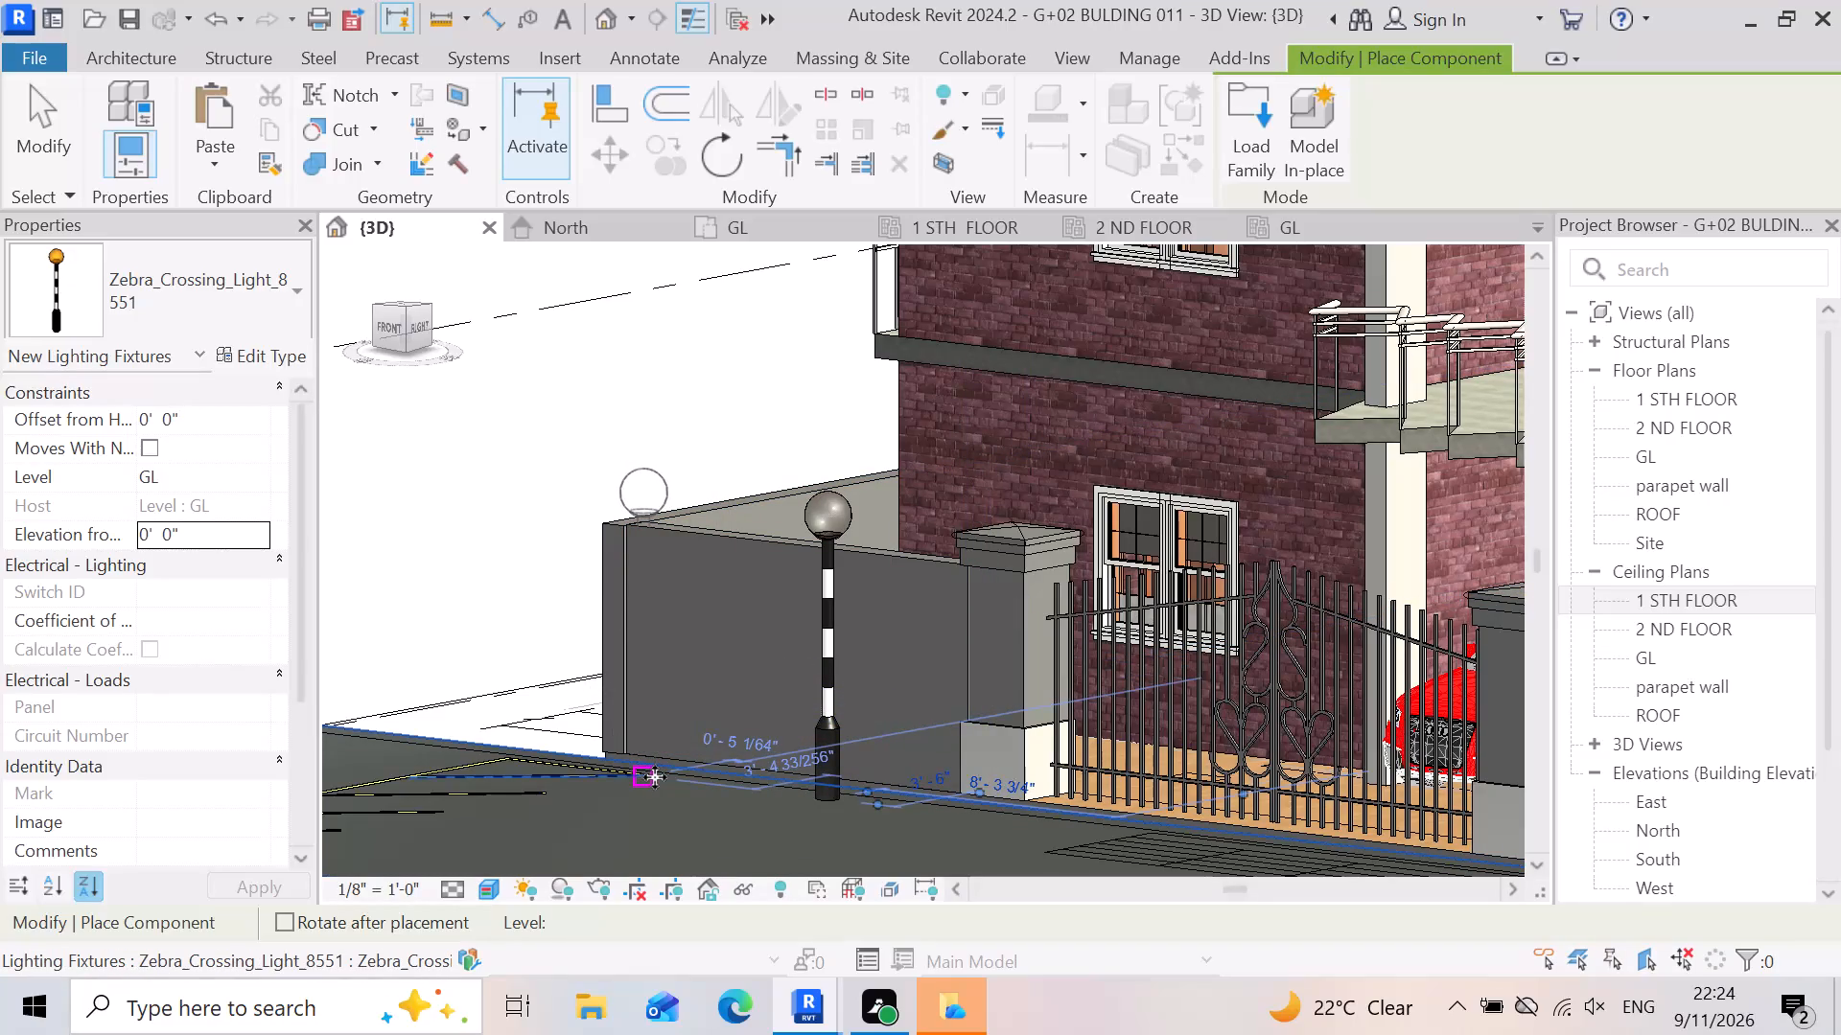
scroll(966, 780, "down", 5)
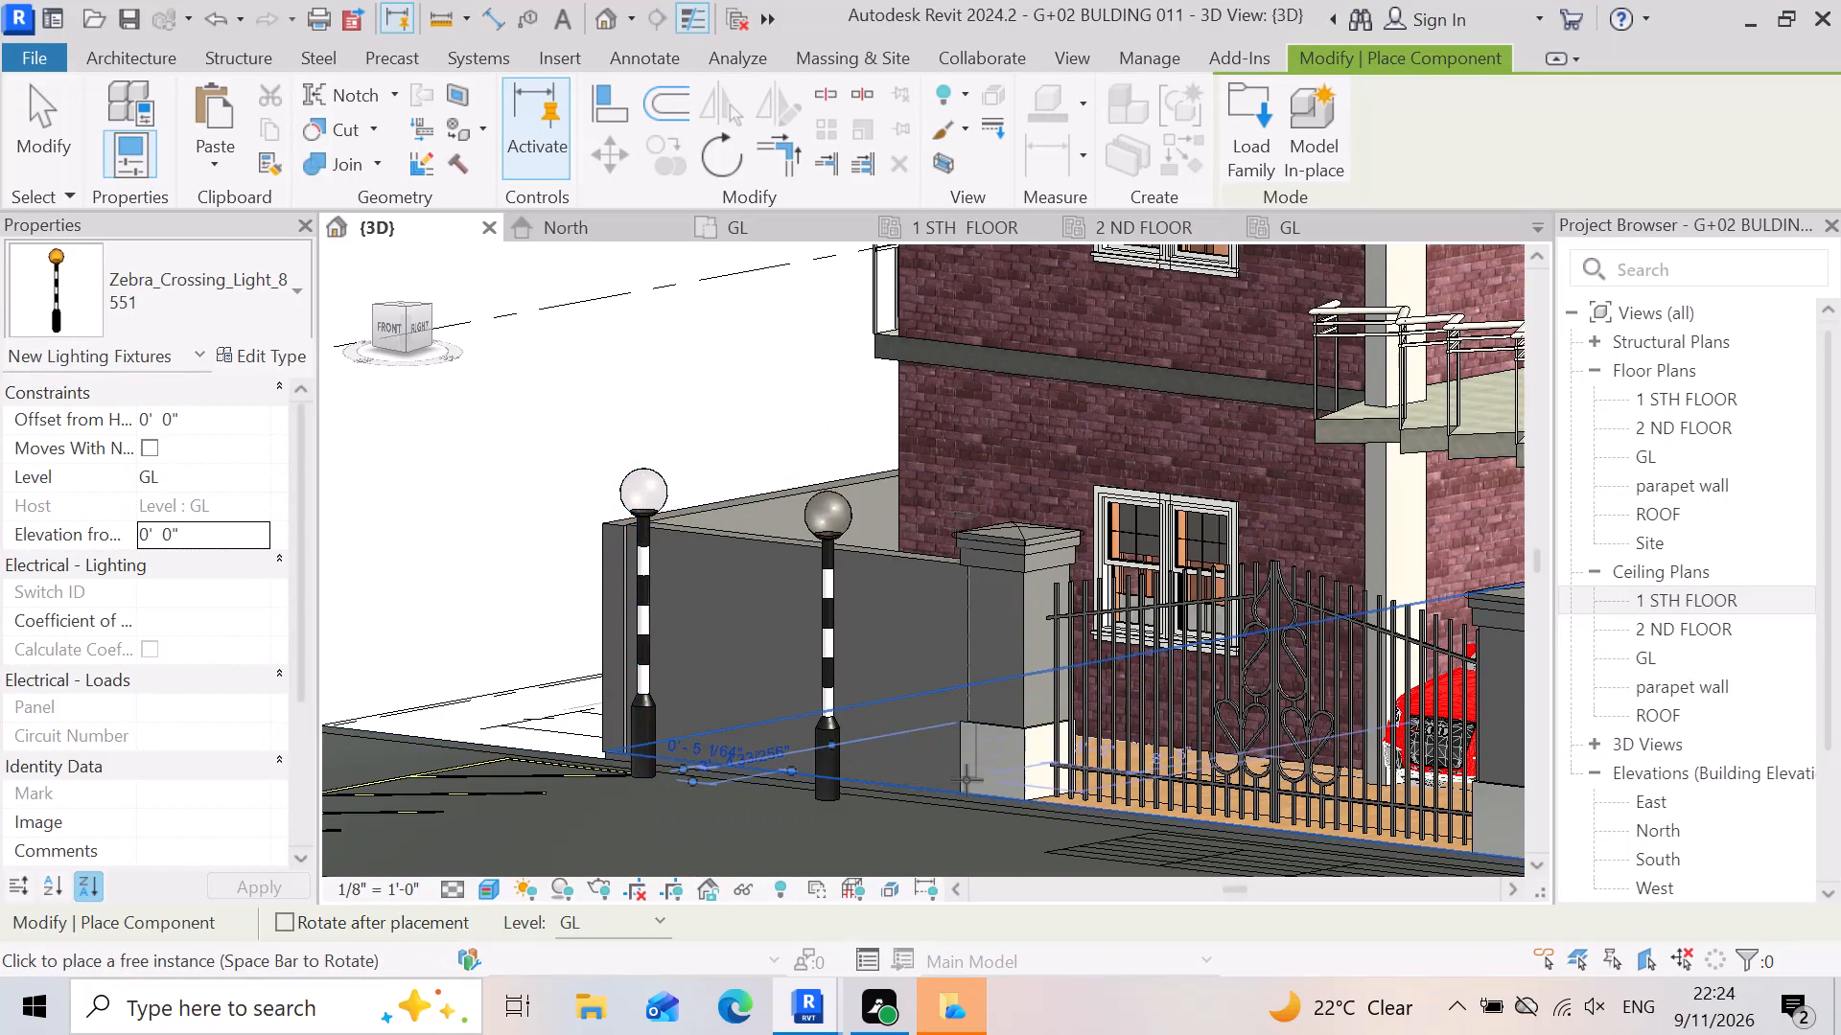
scroll(738, 747, "up", 10)
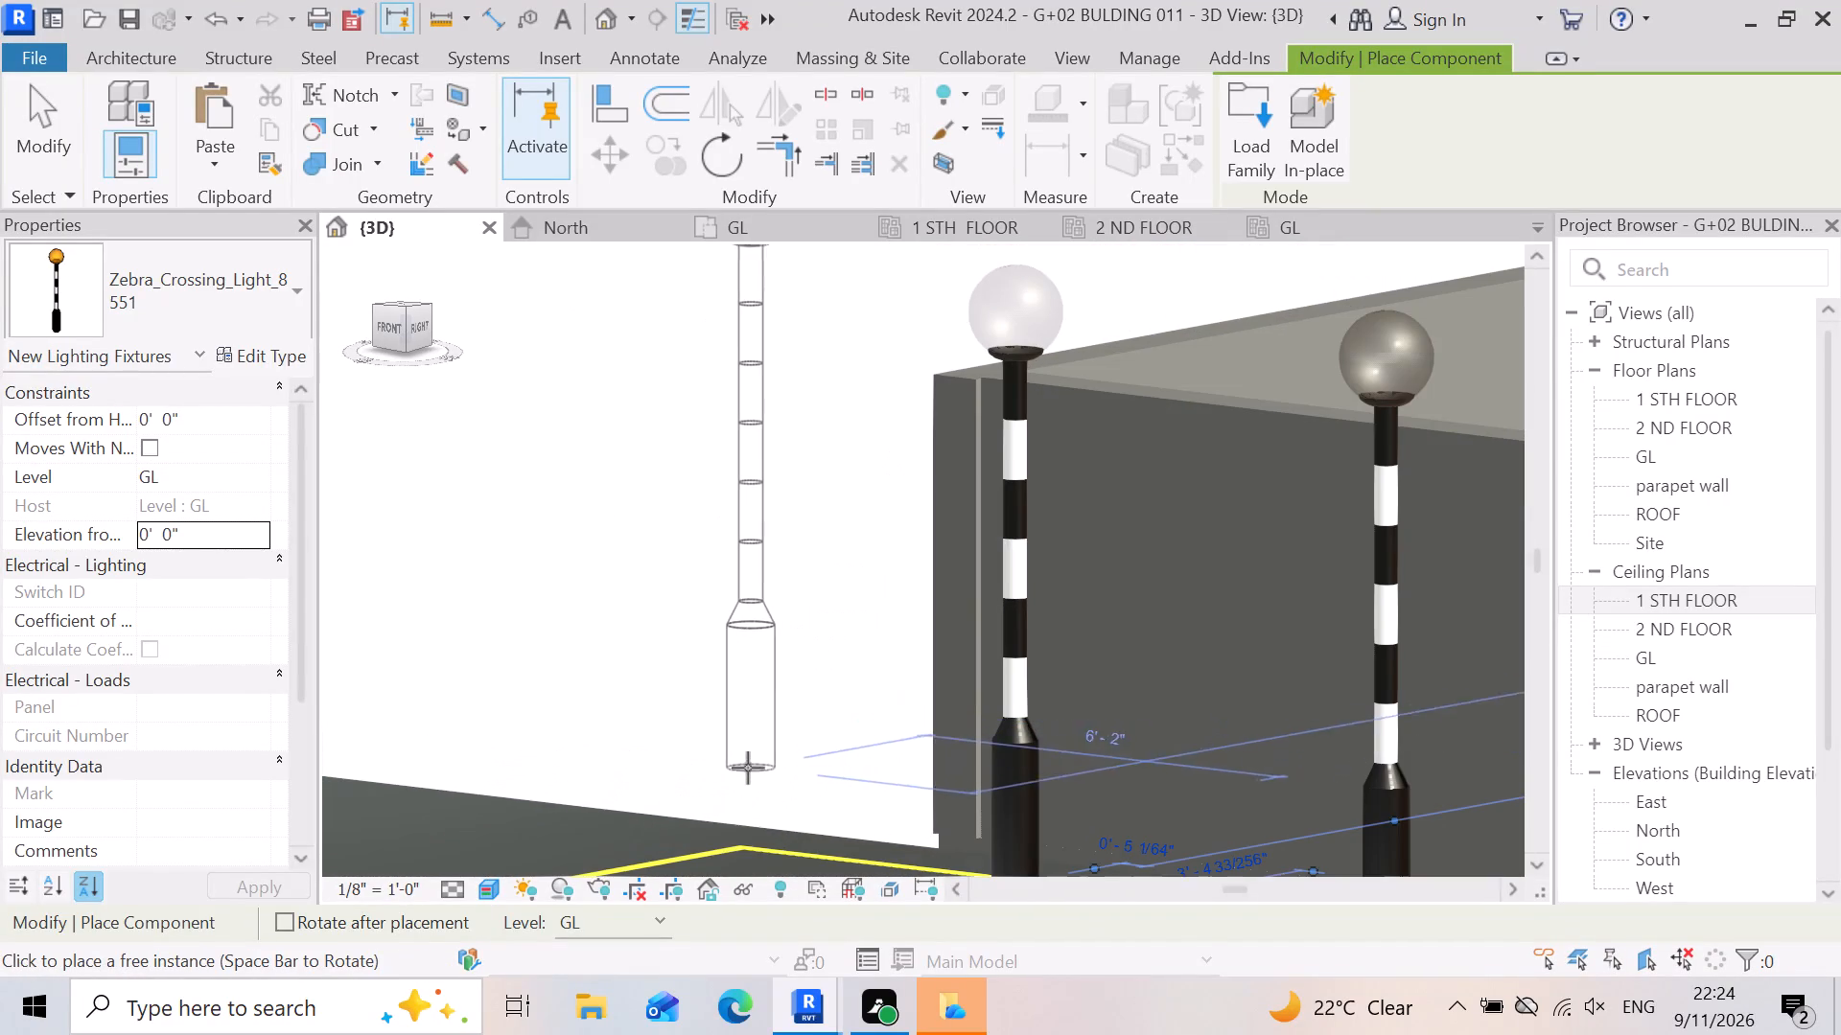
left_click(734, 862)
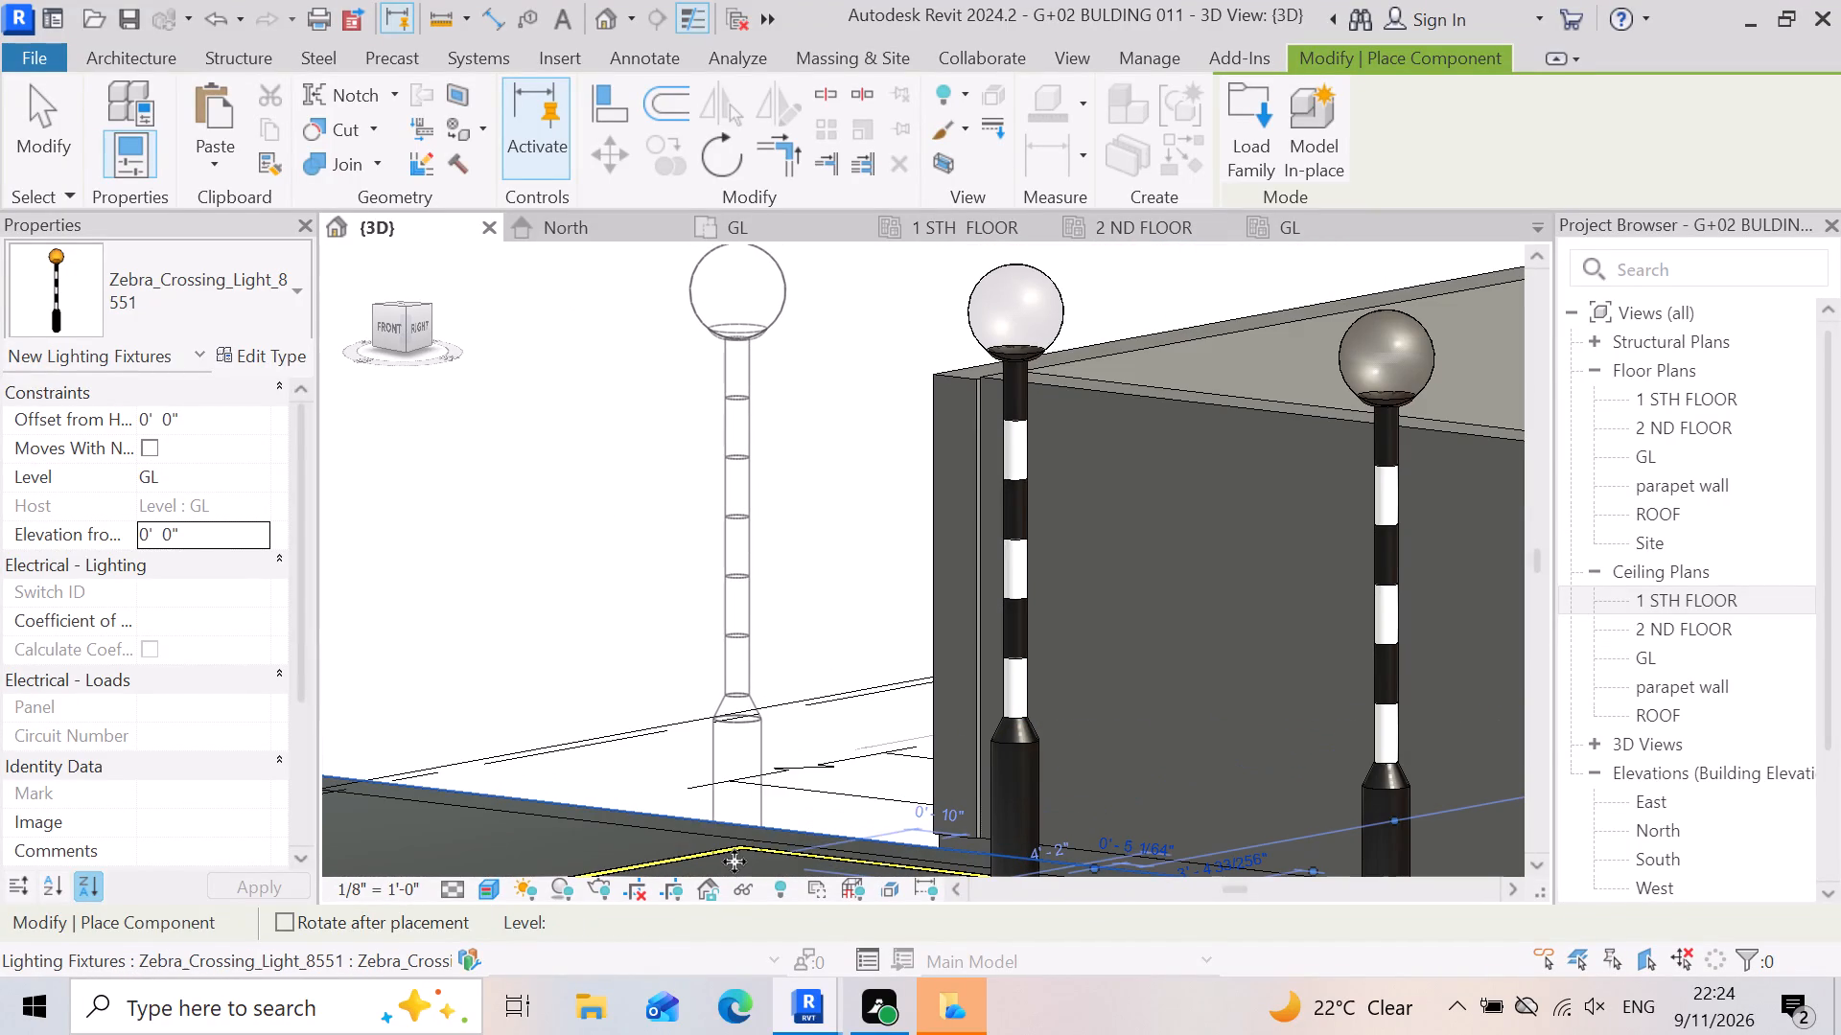
scroll(914, 824, "down", 8)
scroll(729, 782, "up", 5)
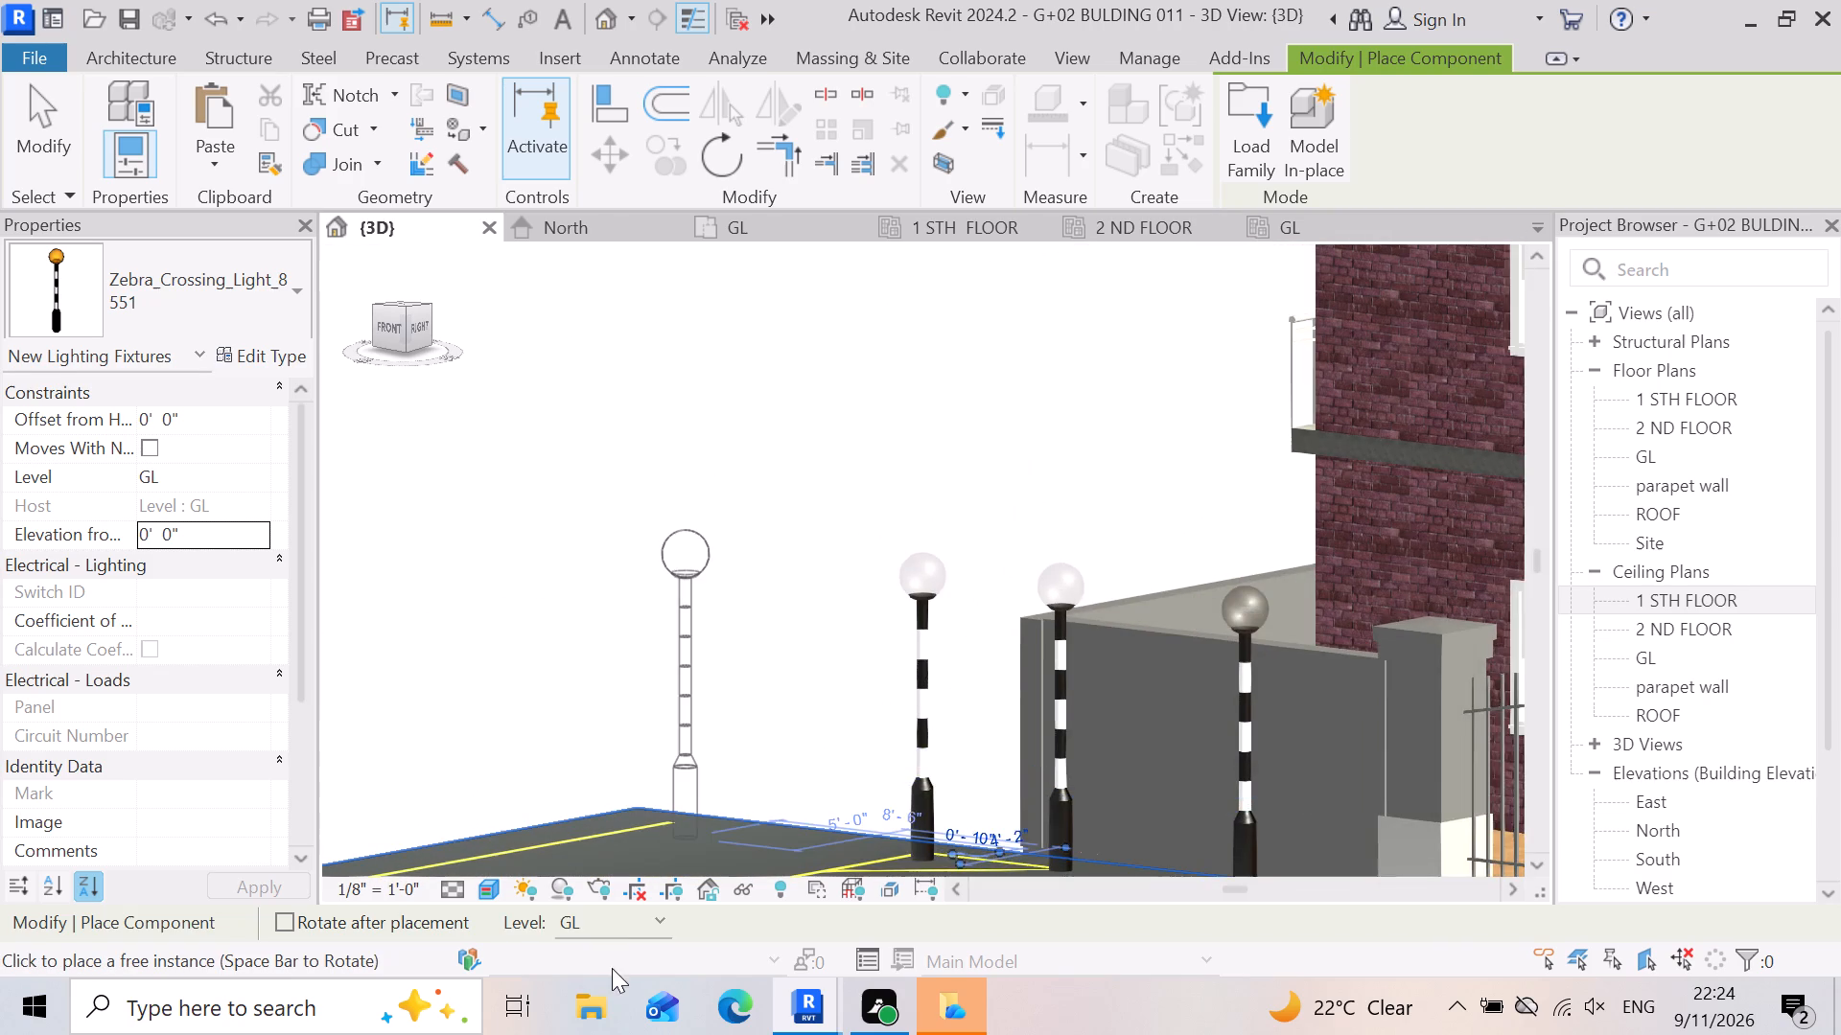
scroll(612, 968, "up", 2)
scroll(658, 857, "up", 5)
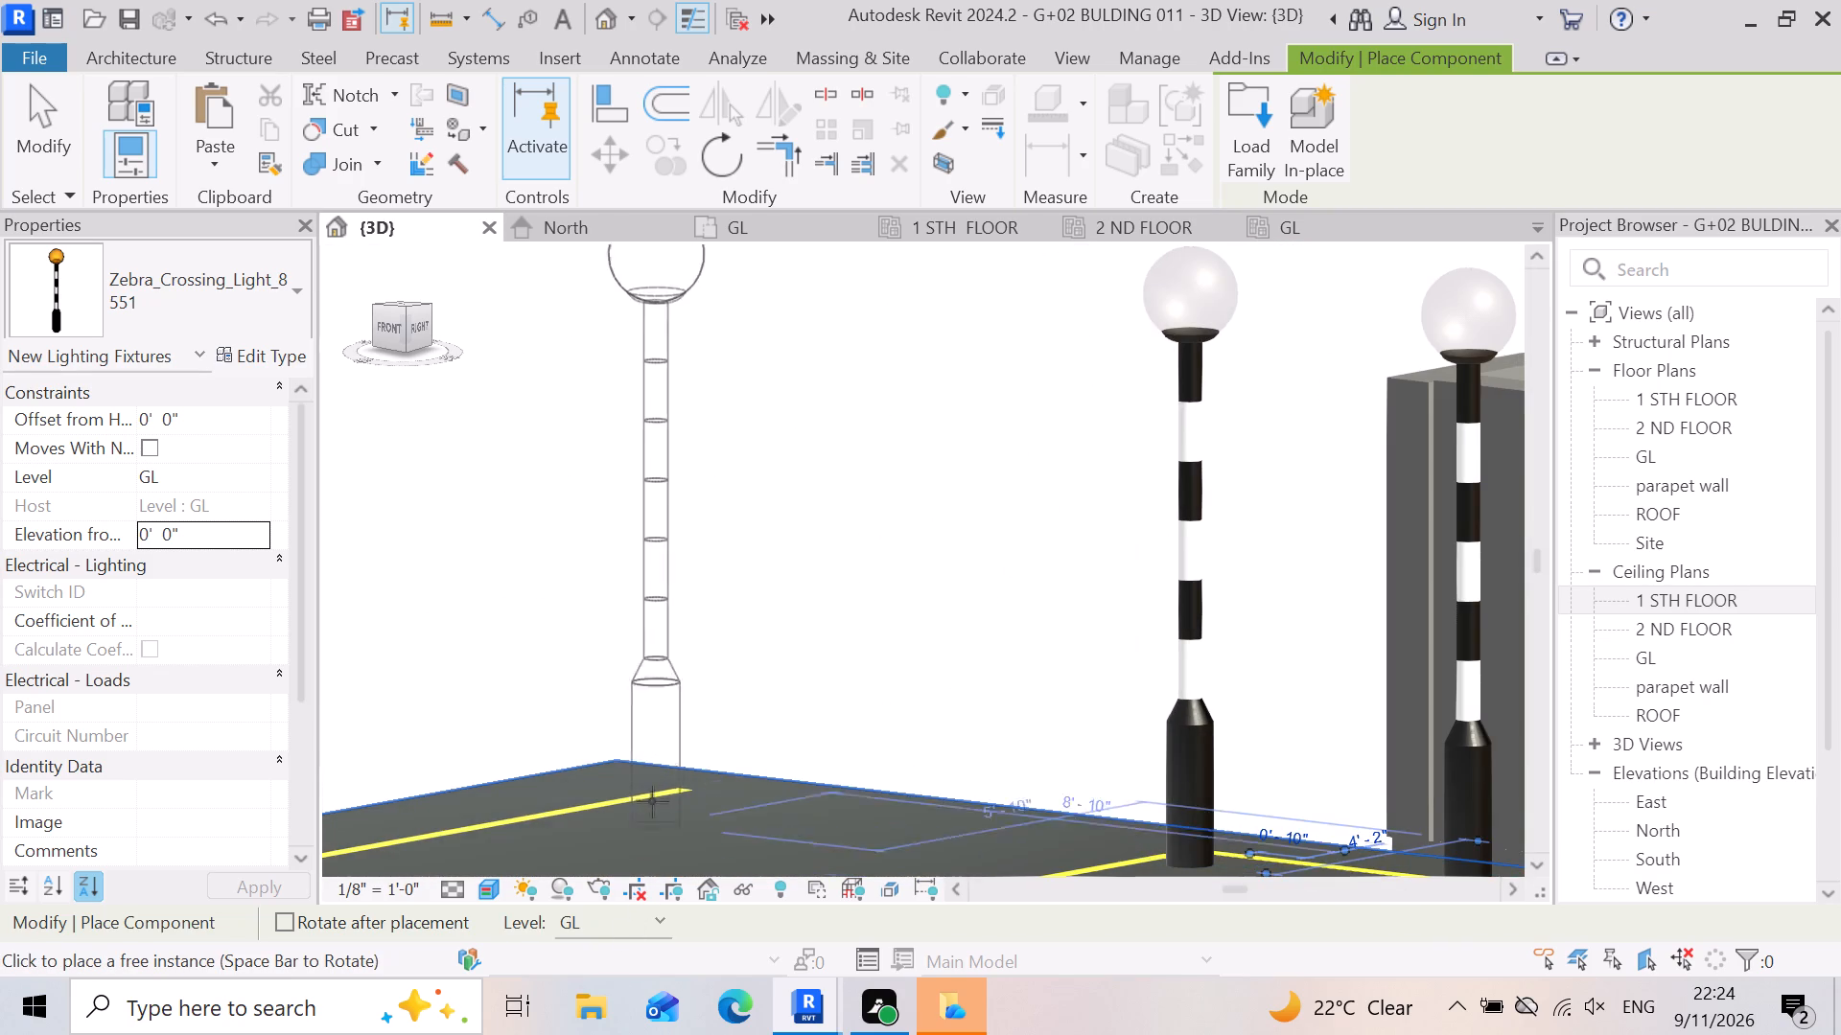
left_click(631, 816)
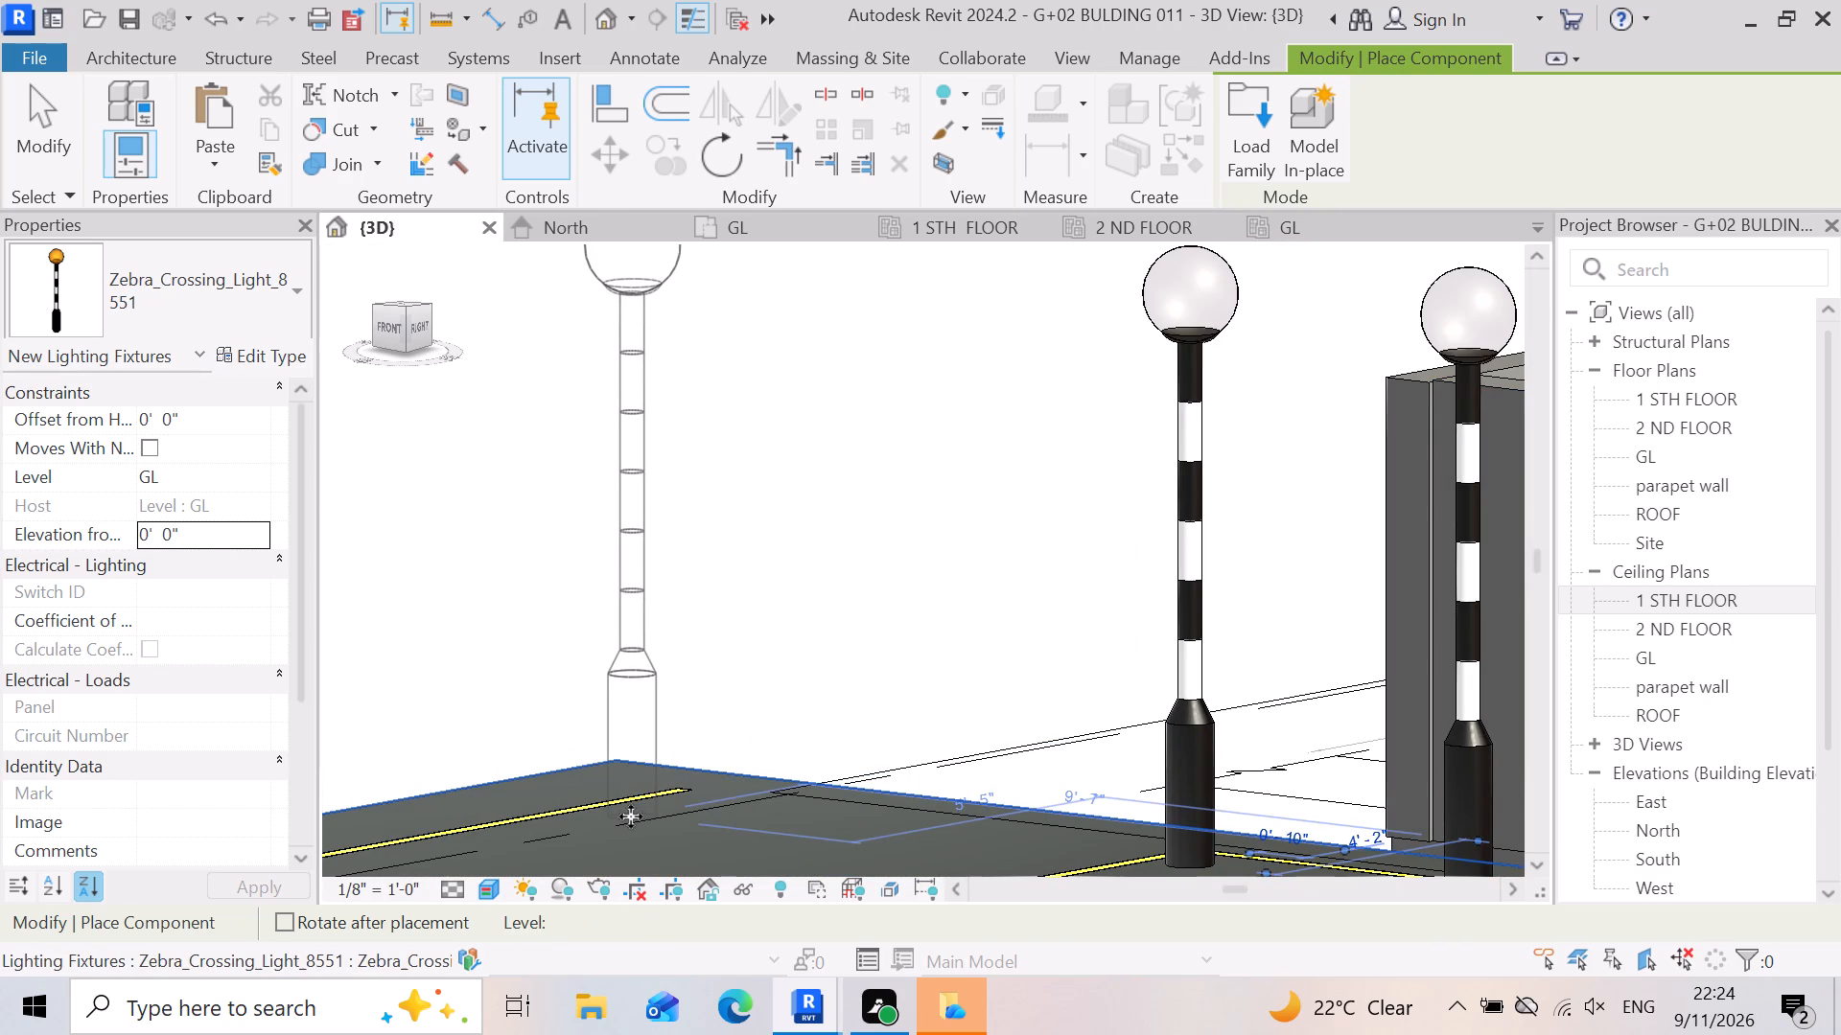
left_click(872, 855)
Load the KL_dual_head_light_pole_17718 family from the 2020 lights folder for placement.
scroll(916, 749, "down", 4)
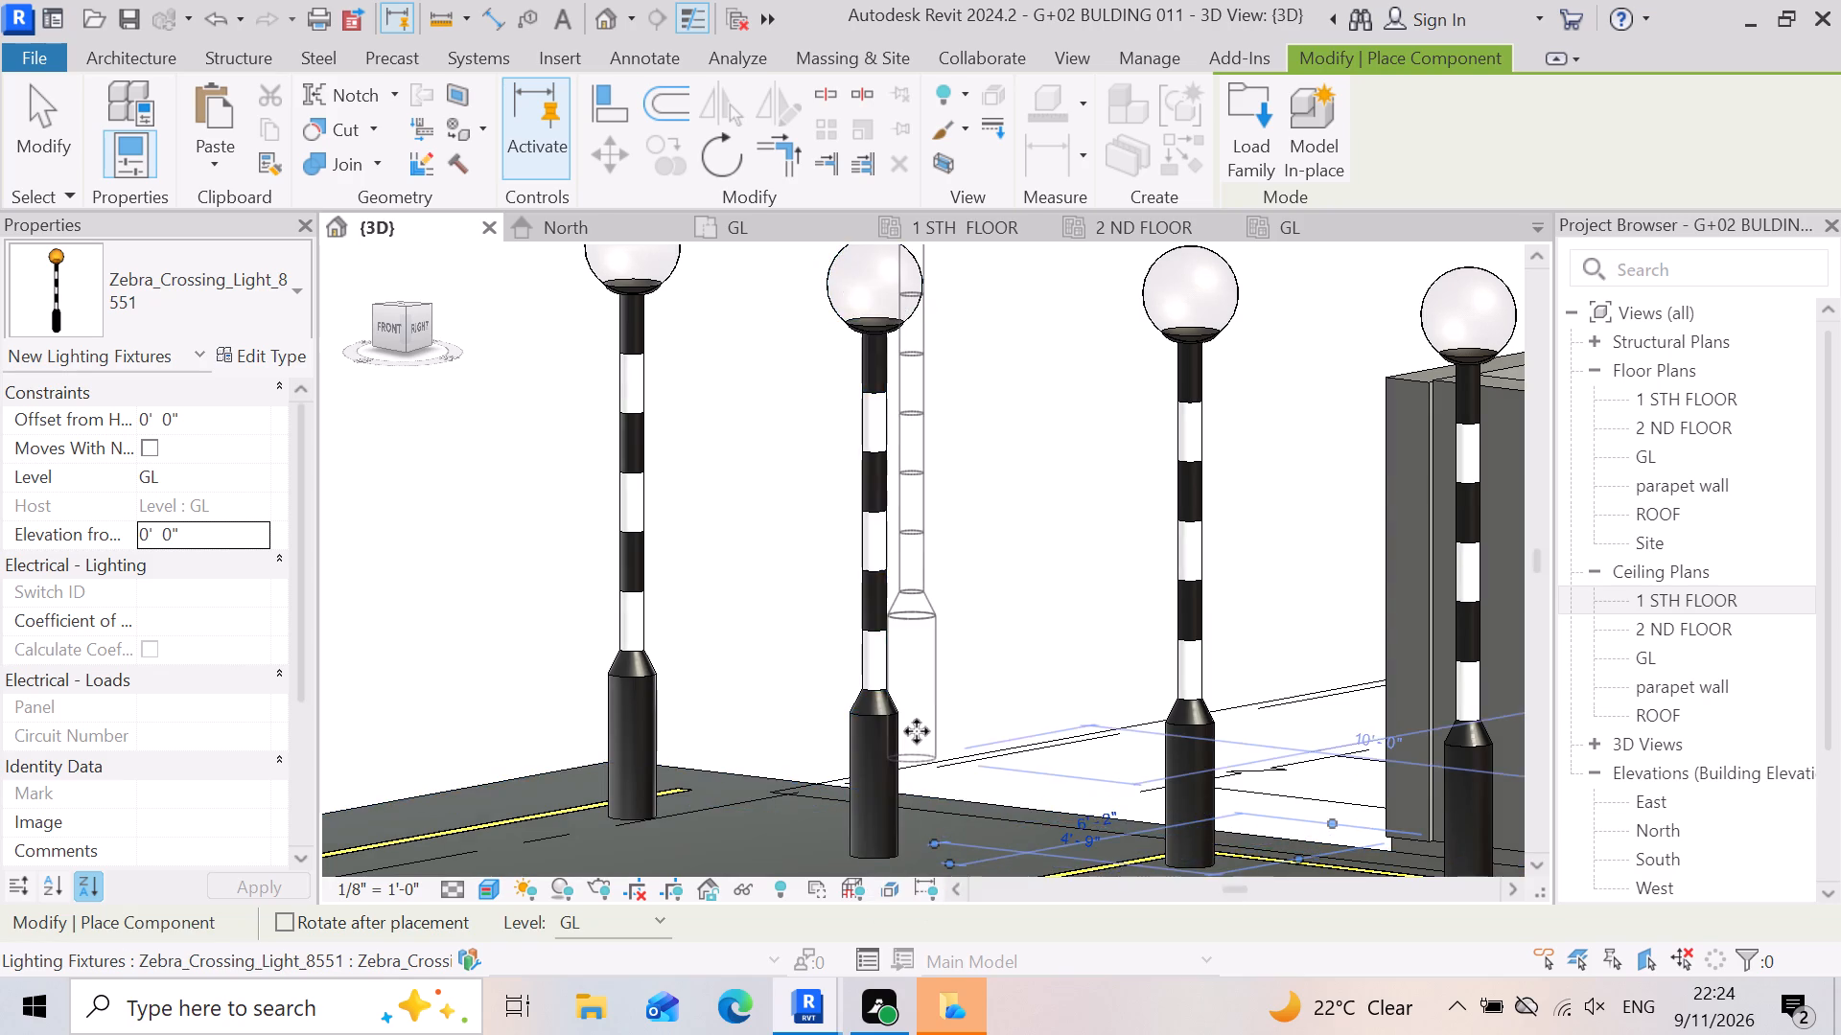
scroll(917, 731, "down", 5)
scroll(840, 907, "down", 4)
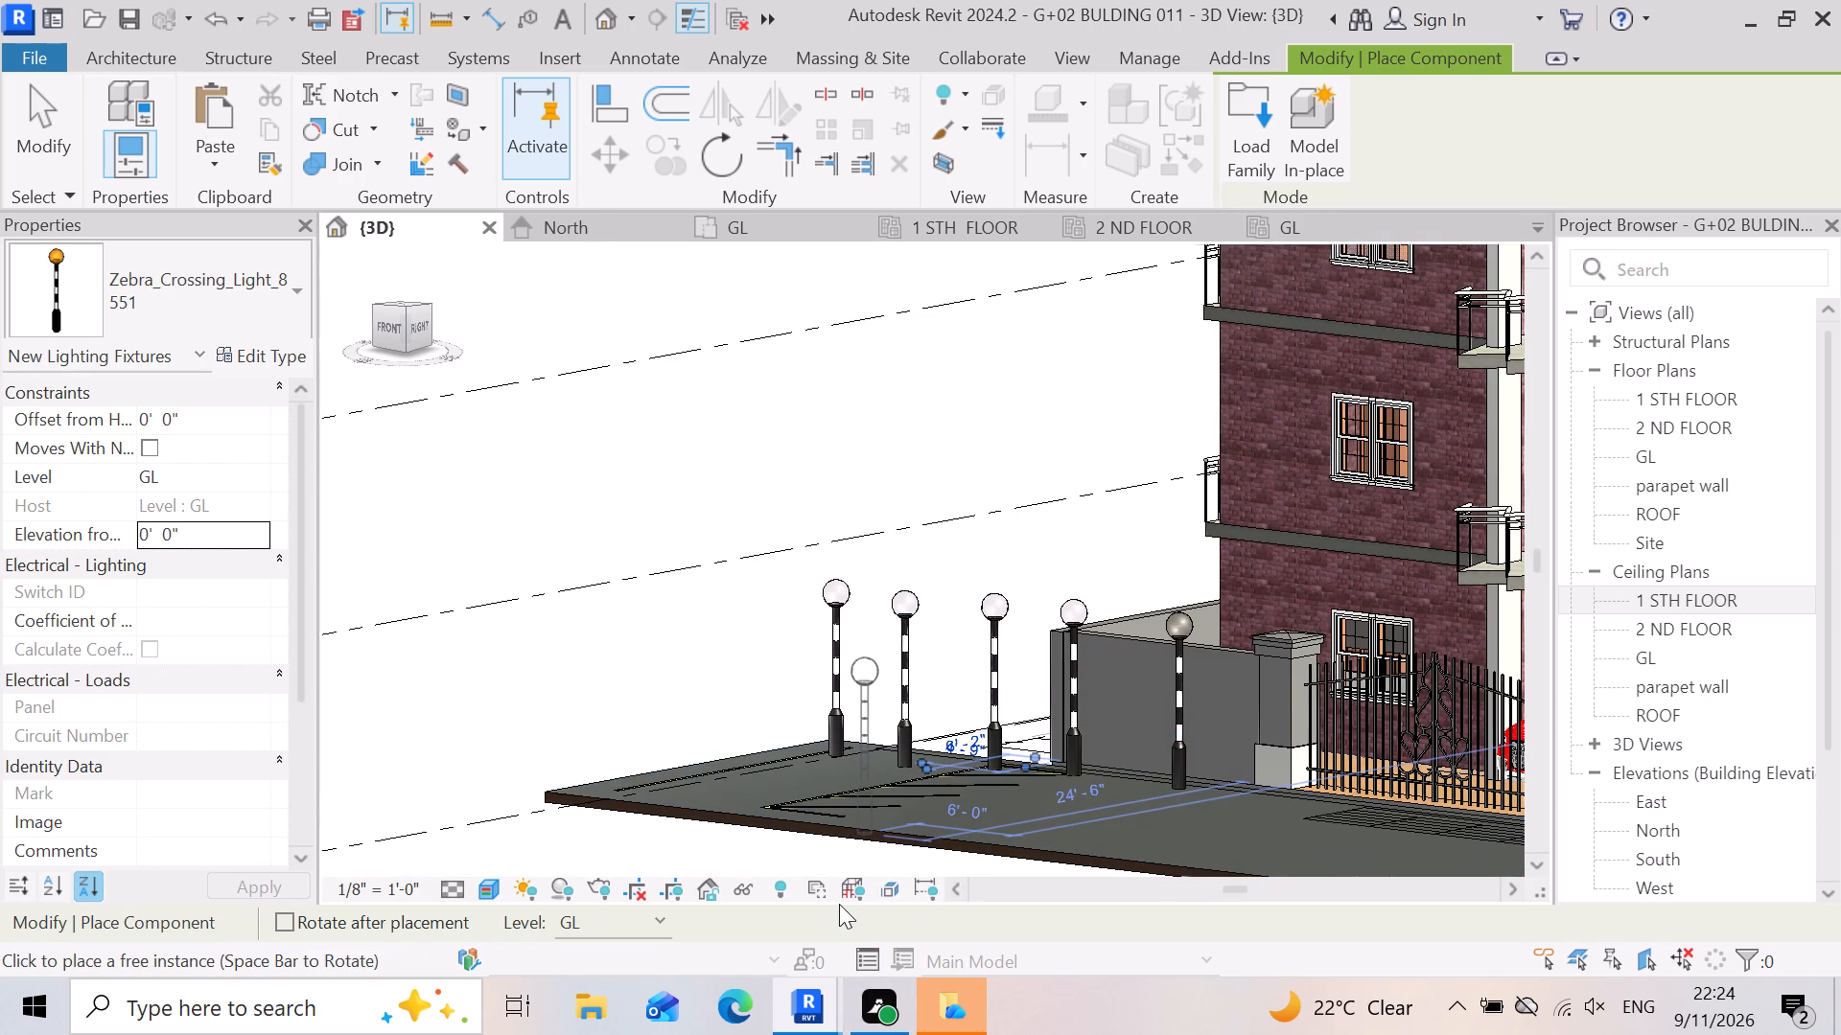
scroll(739, 865, "down", 4)
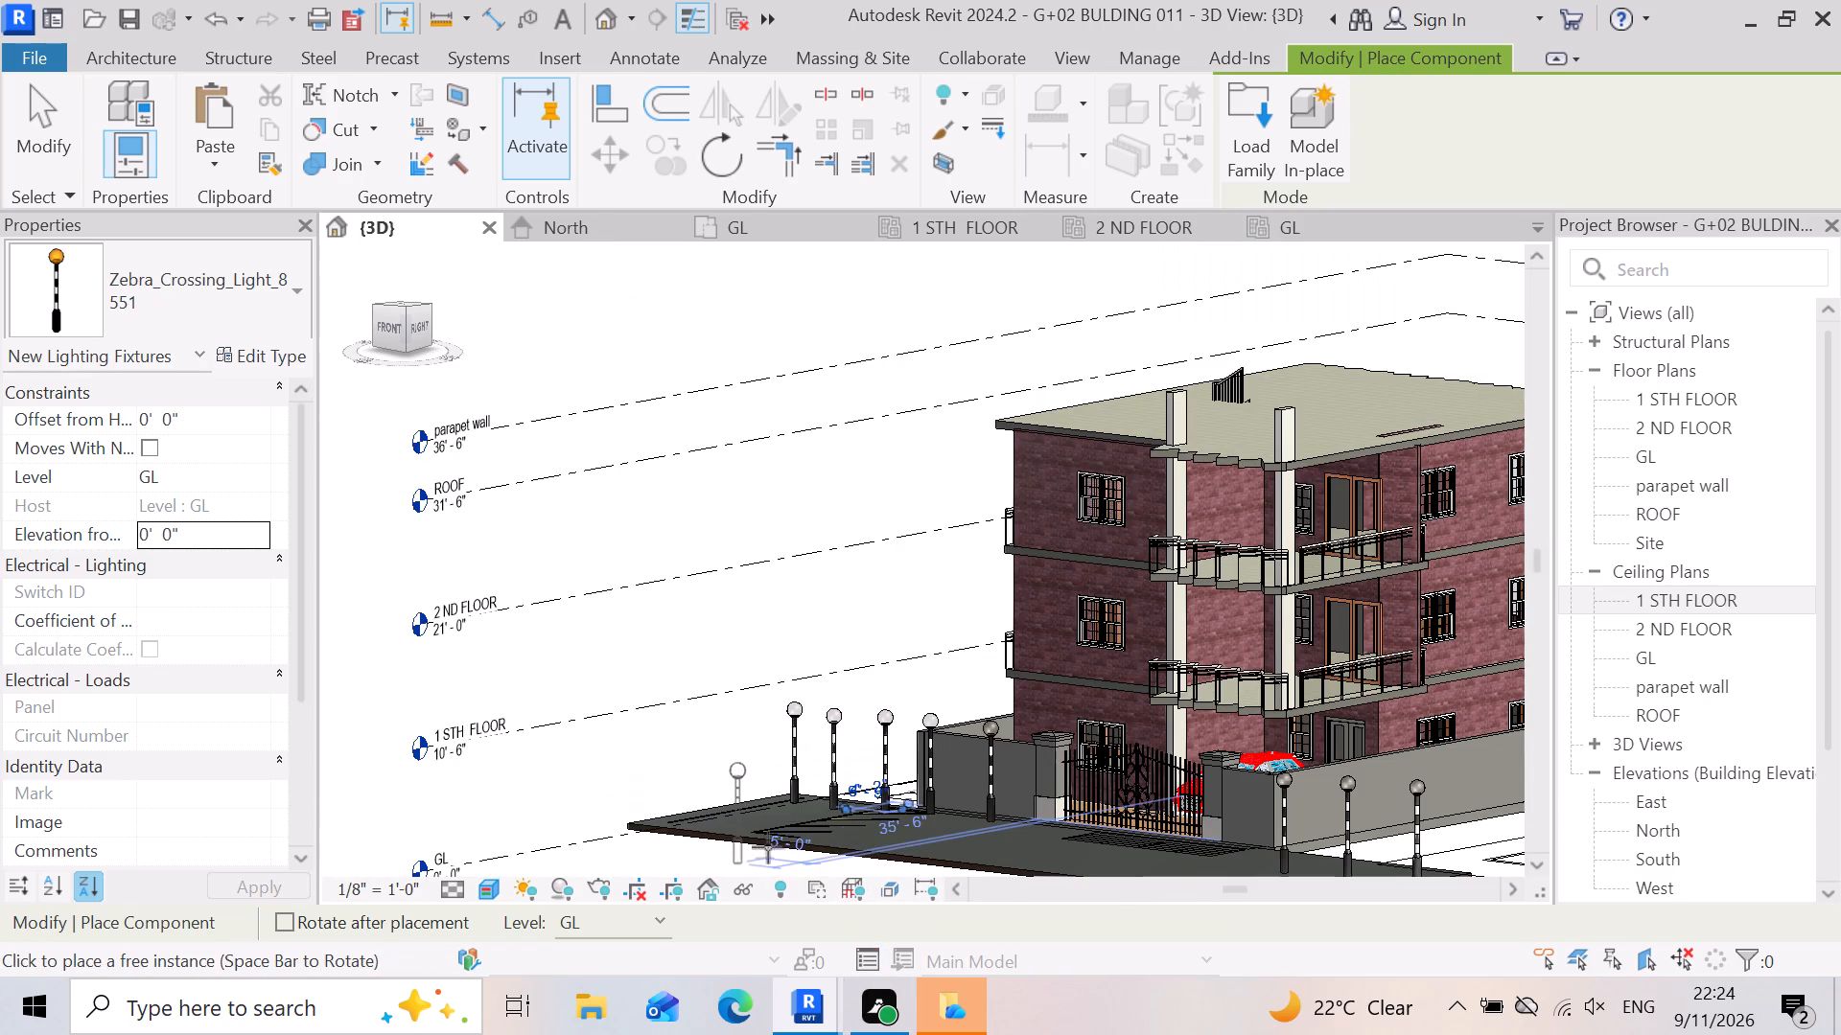
scroll(813, 805, "down", 4)
scroll(1074, 896, "up", 3)
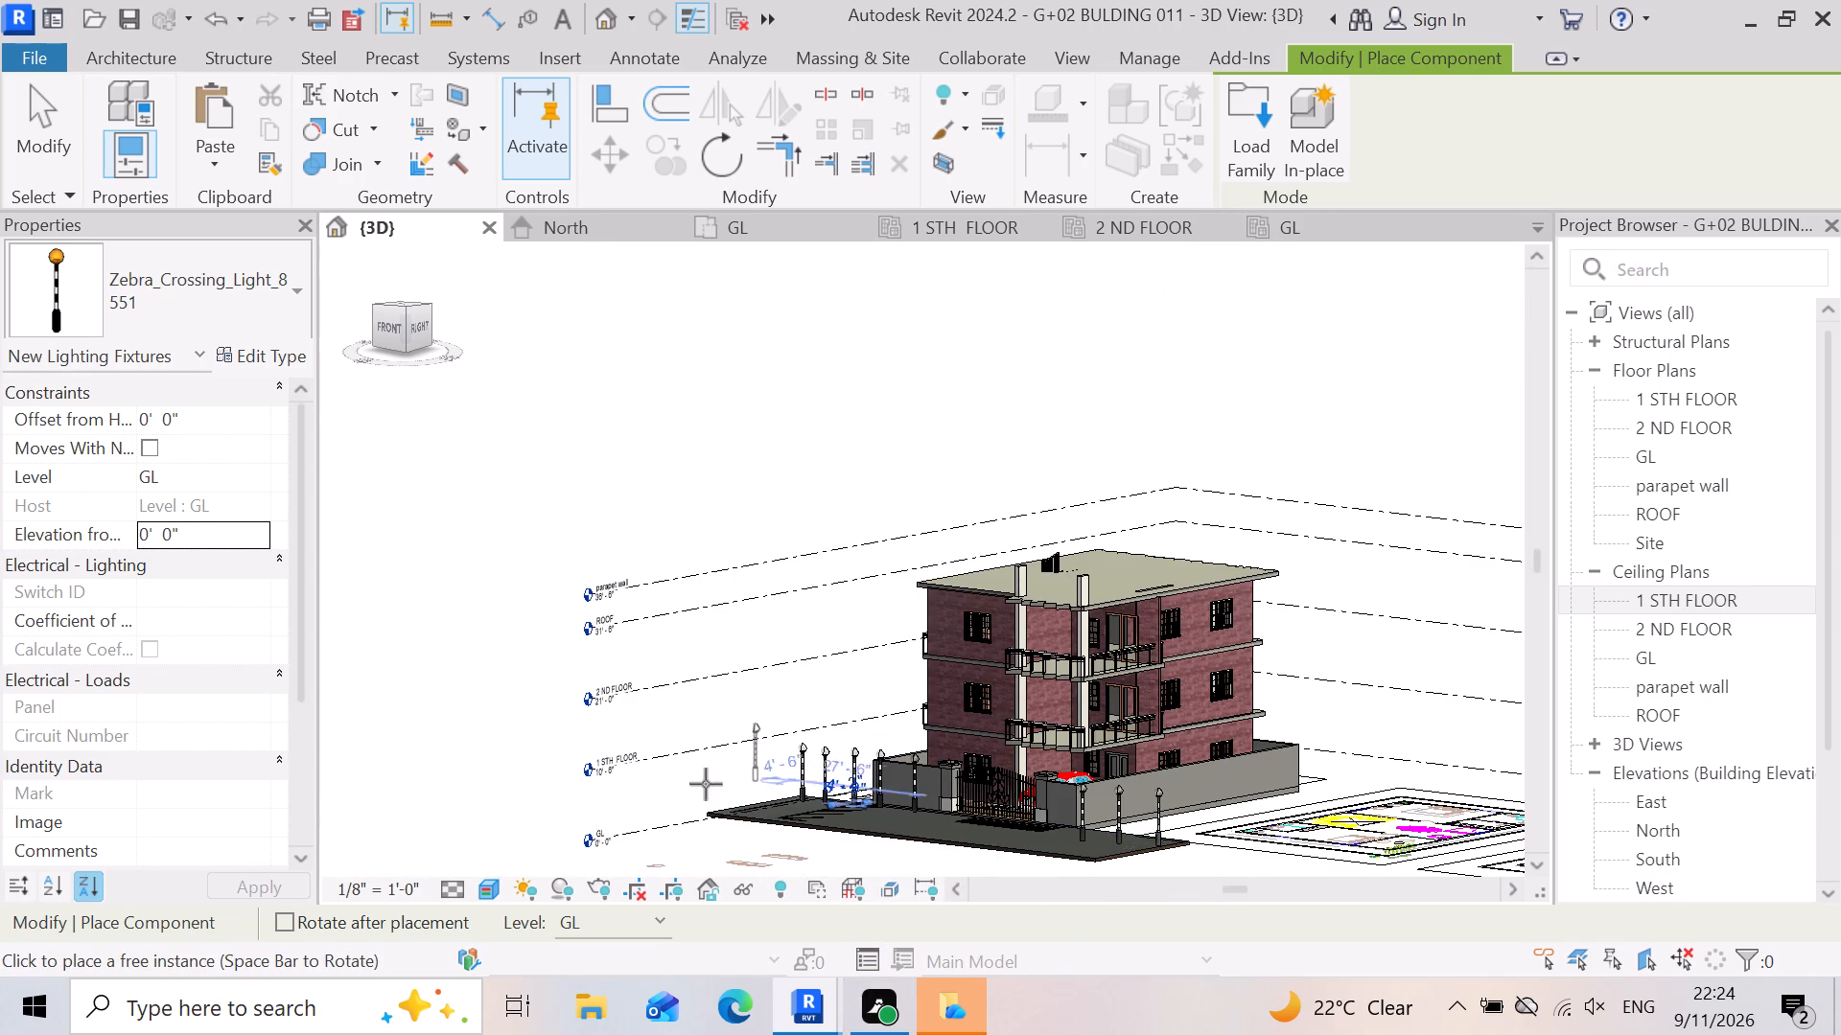
scroll(647, 804, "up", 8)
scroll(779, 871, "up", 3)
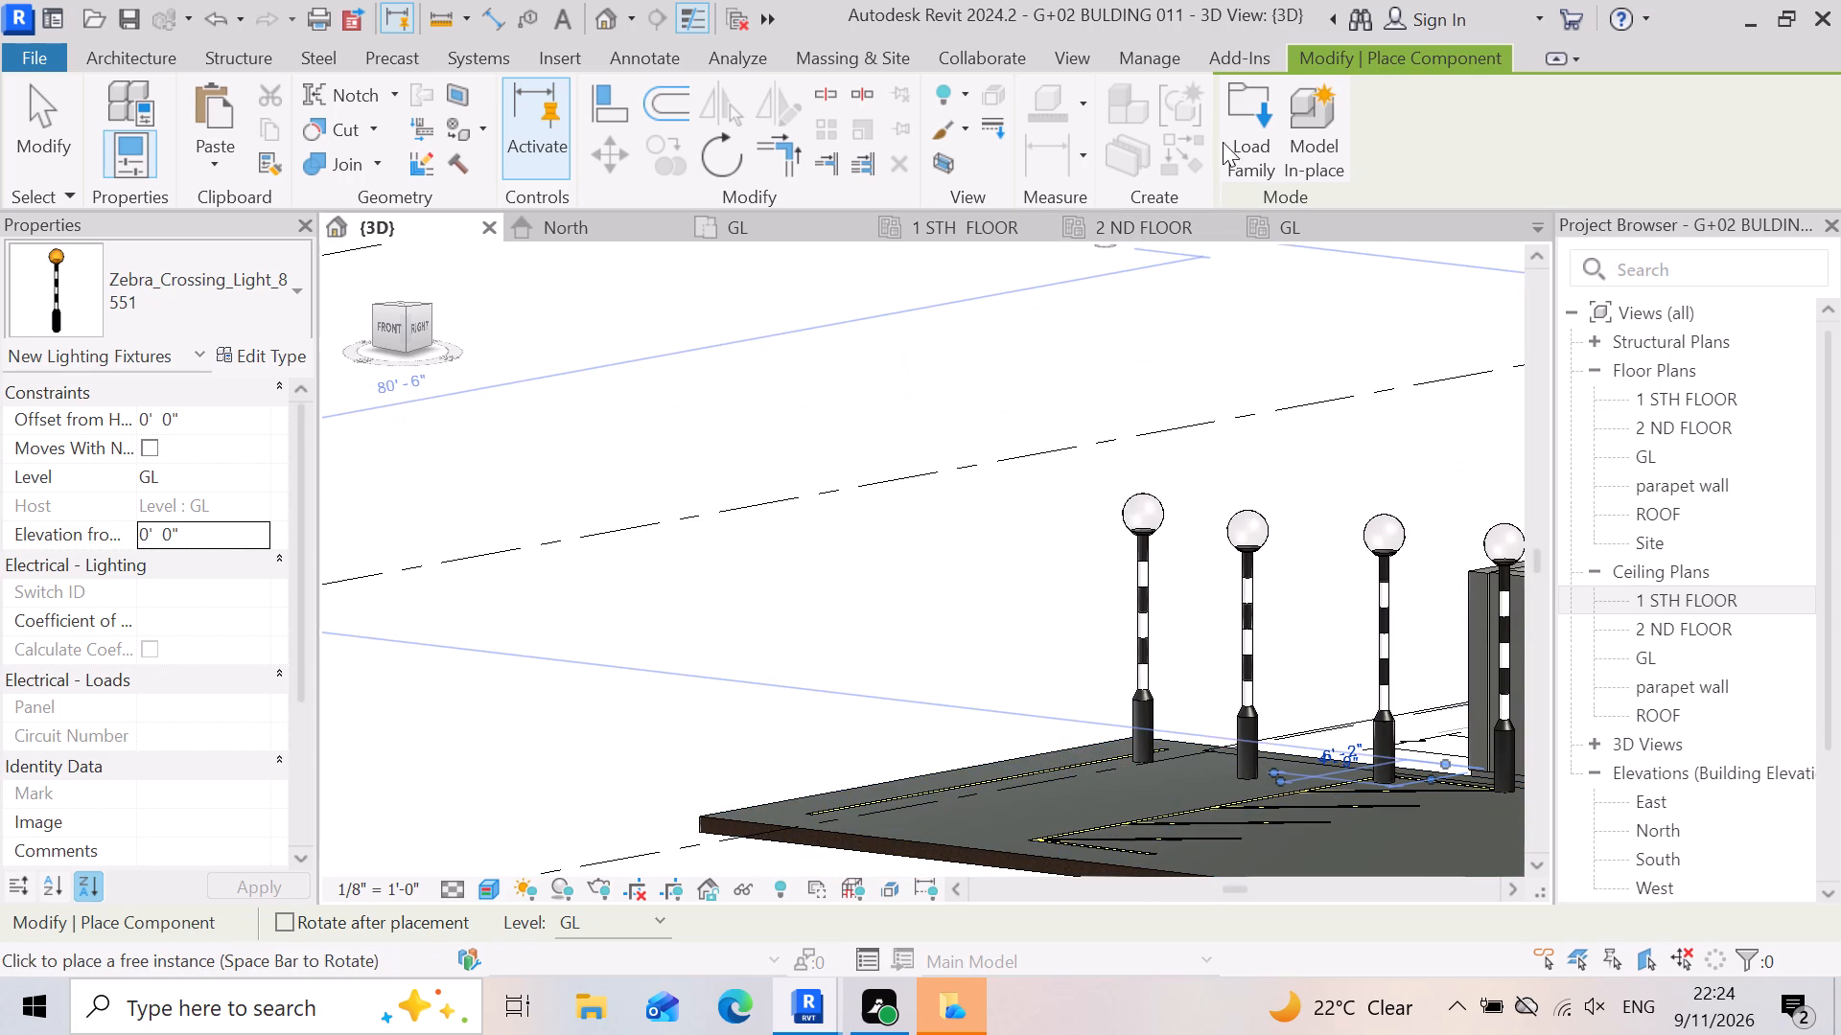
left_click(1227, 108)
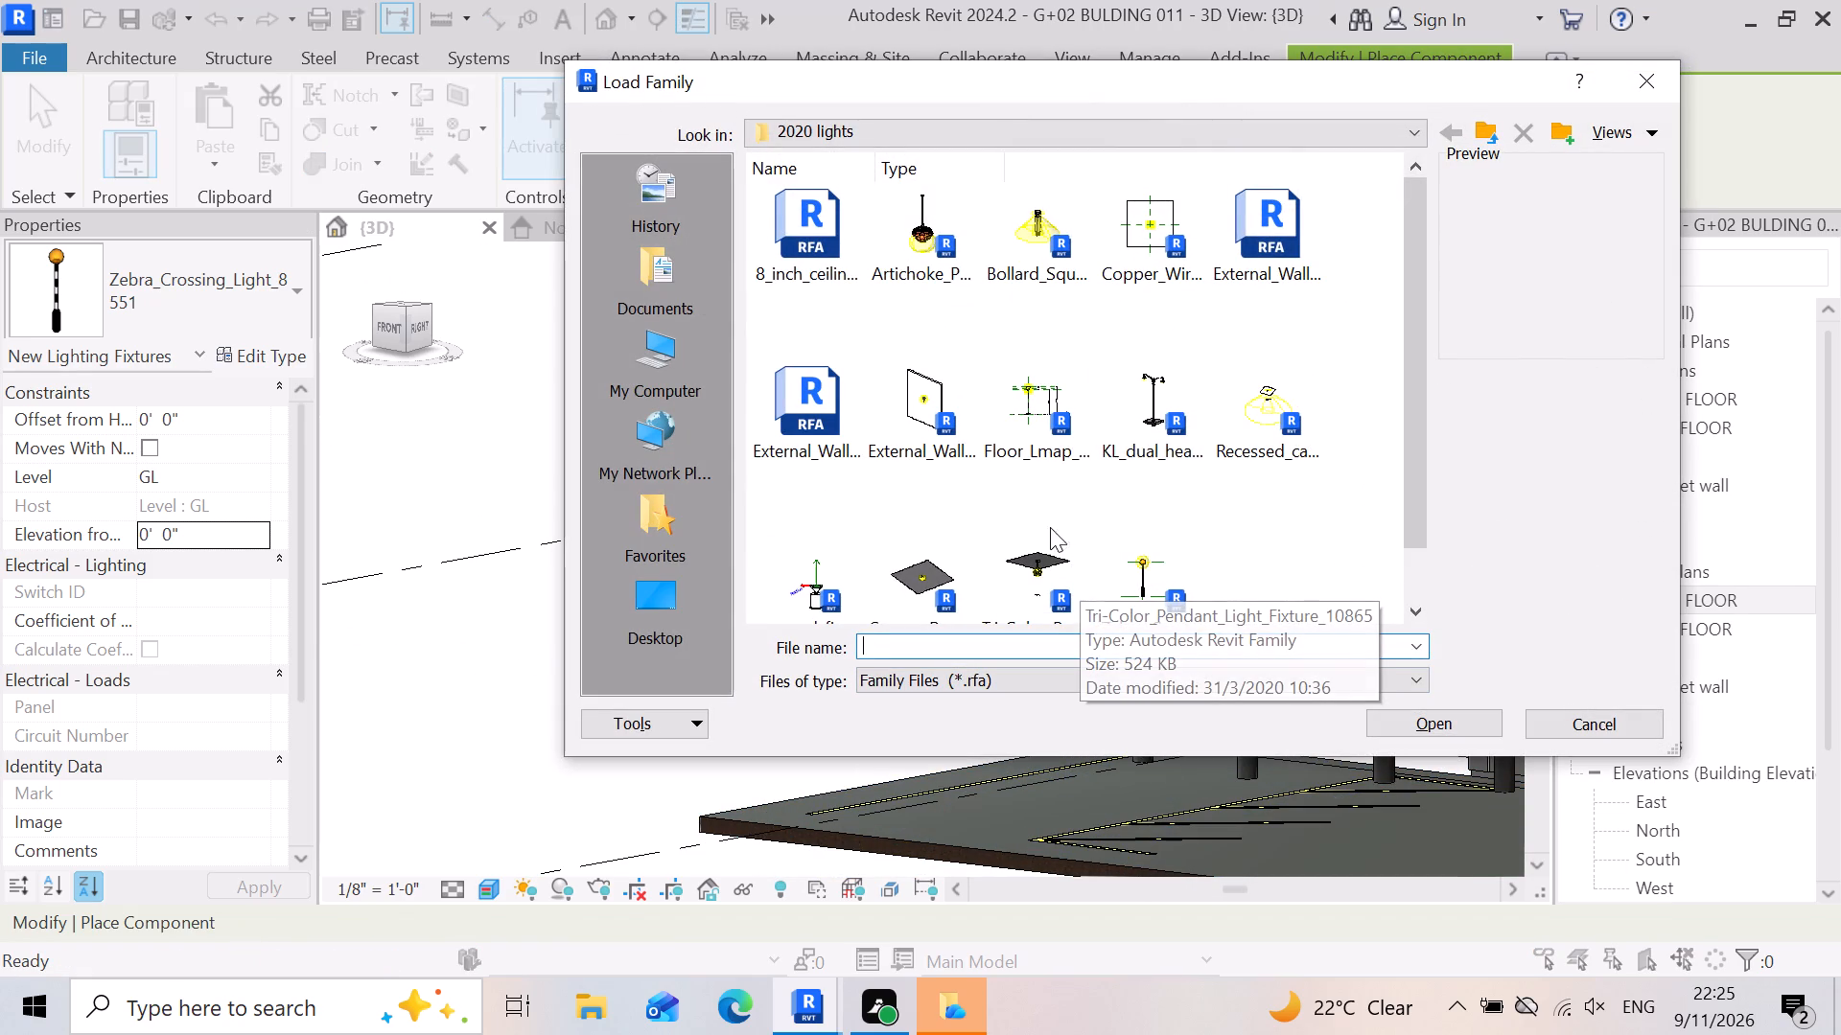
left_click(1141, 398)
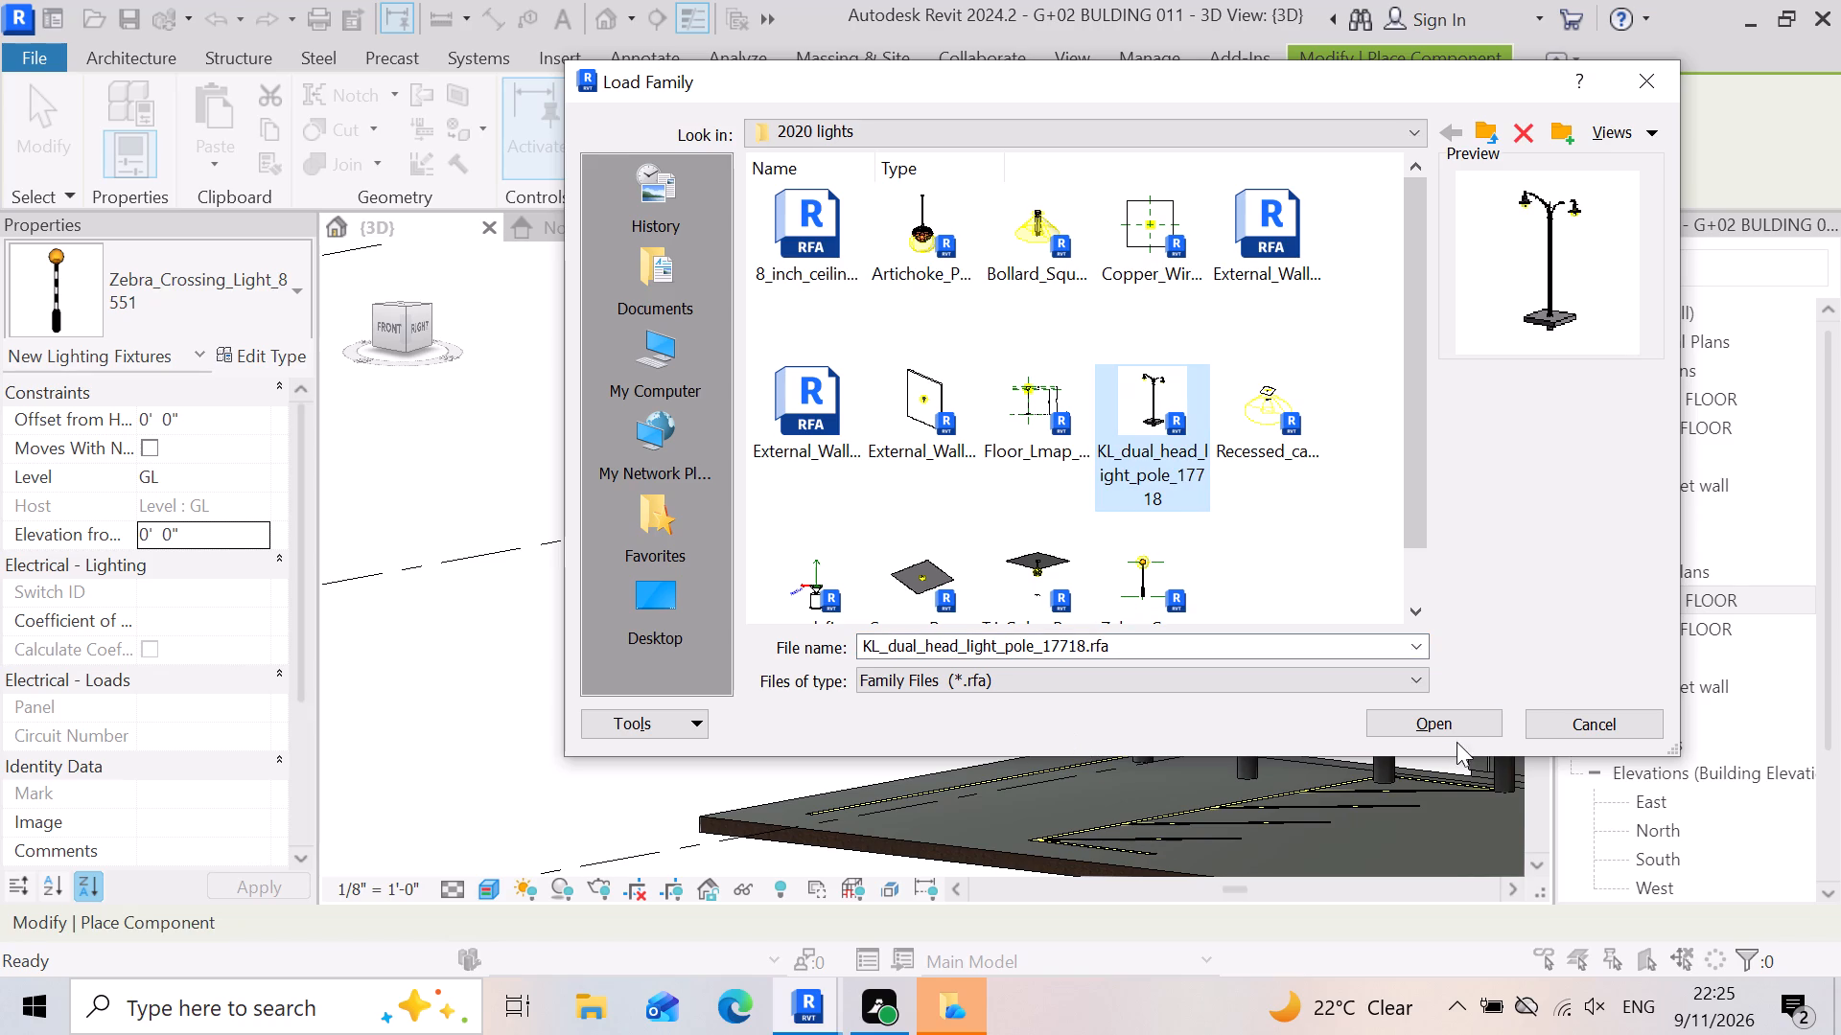
left_click(1433, 719)
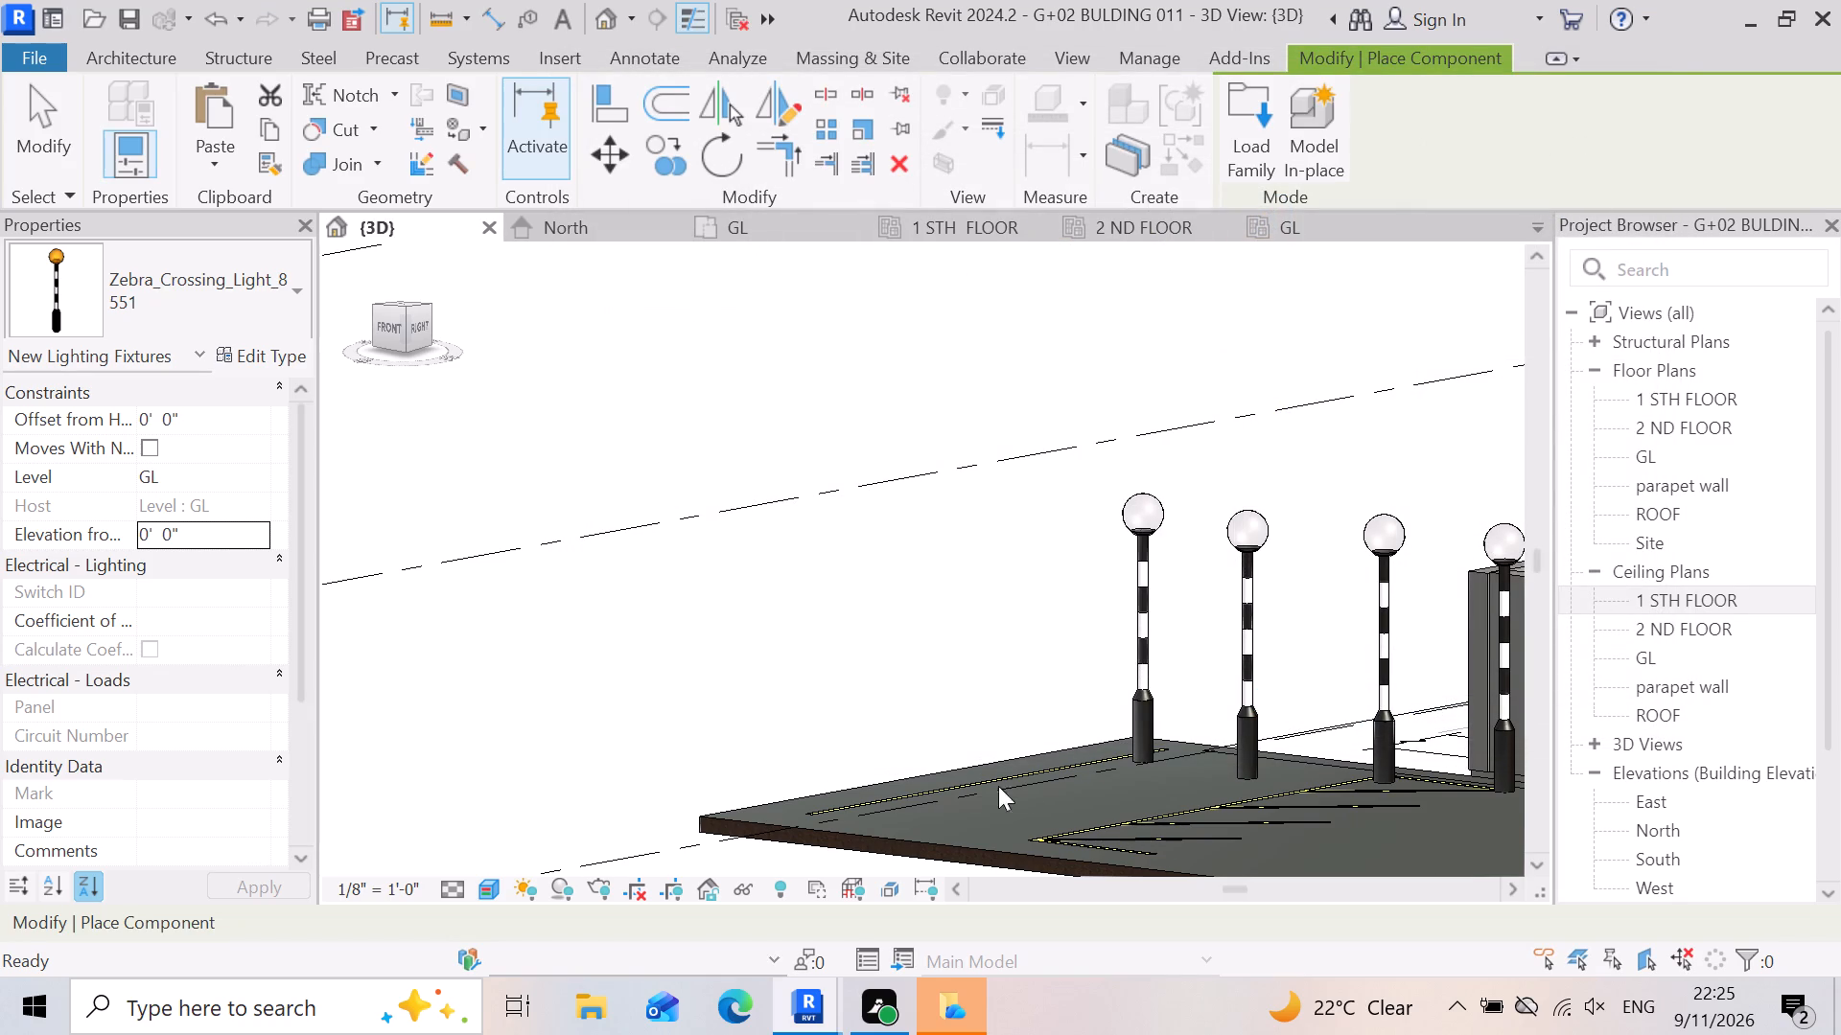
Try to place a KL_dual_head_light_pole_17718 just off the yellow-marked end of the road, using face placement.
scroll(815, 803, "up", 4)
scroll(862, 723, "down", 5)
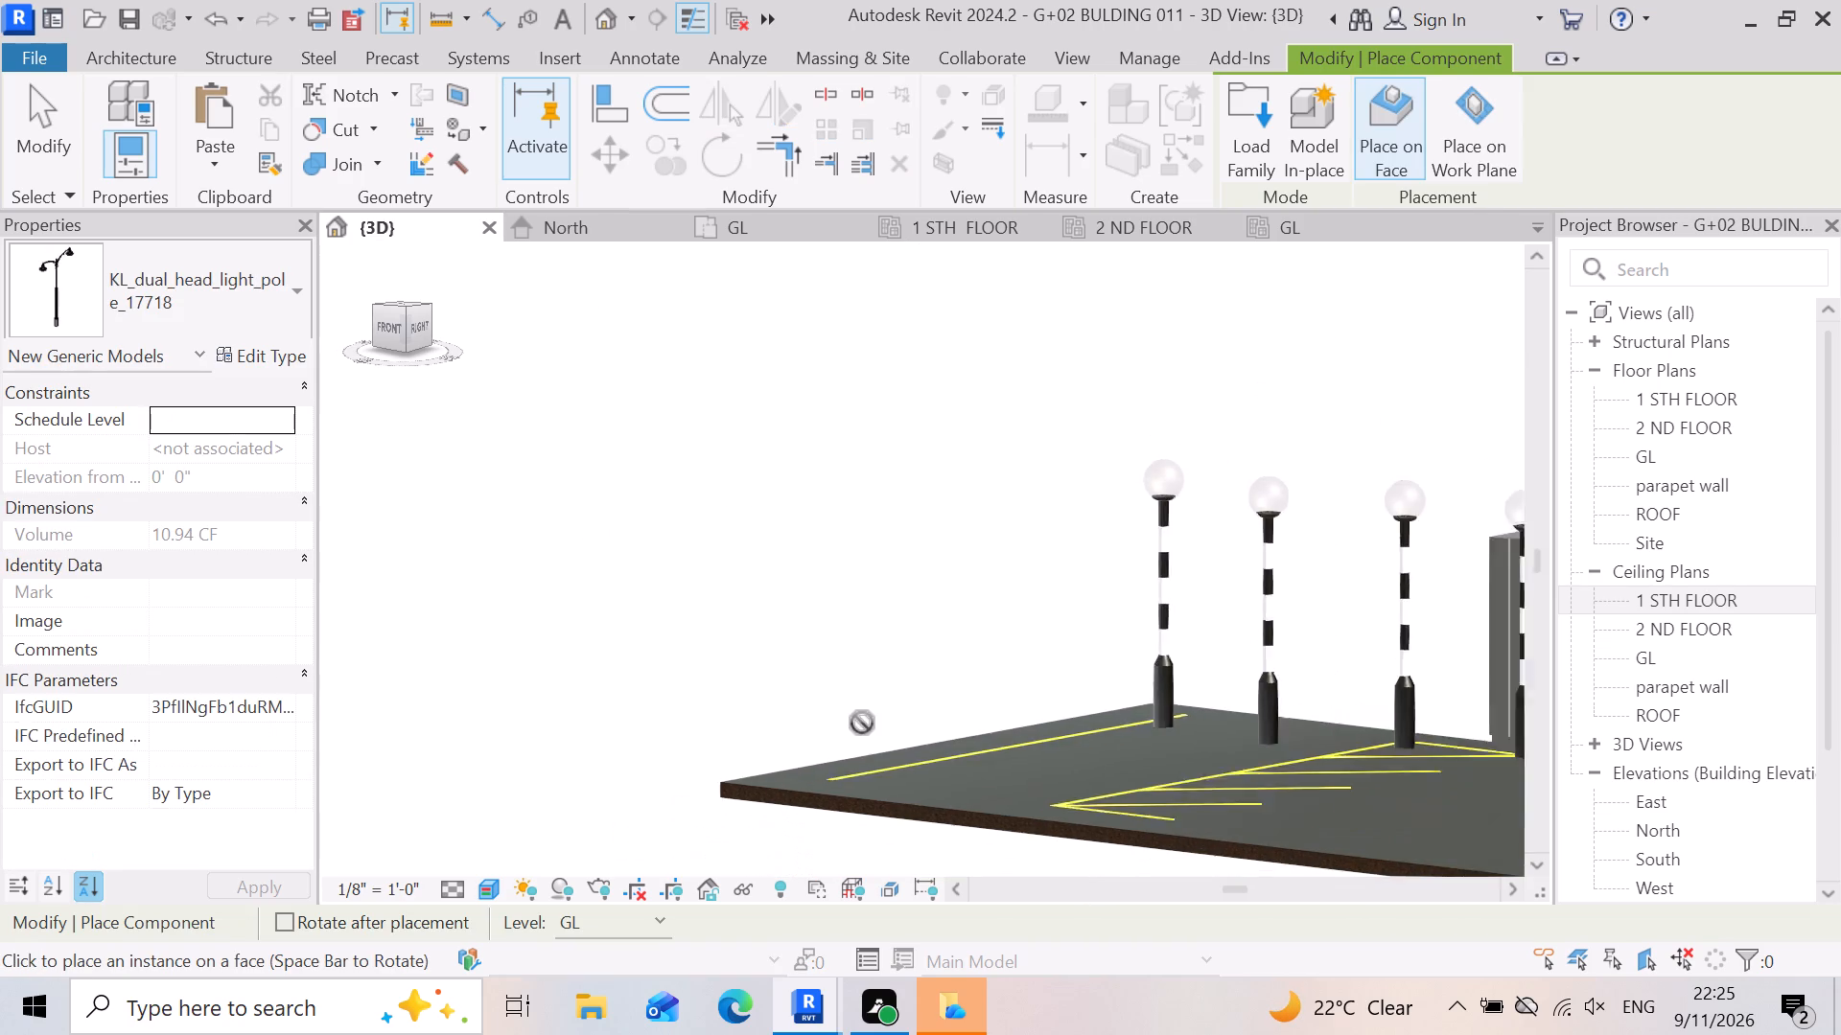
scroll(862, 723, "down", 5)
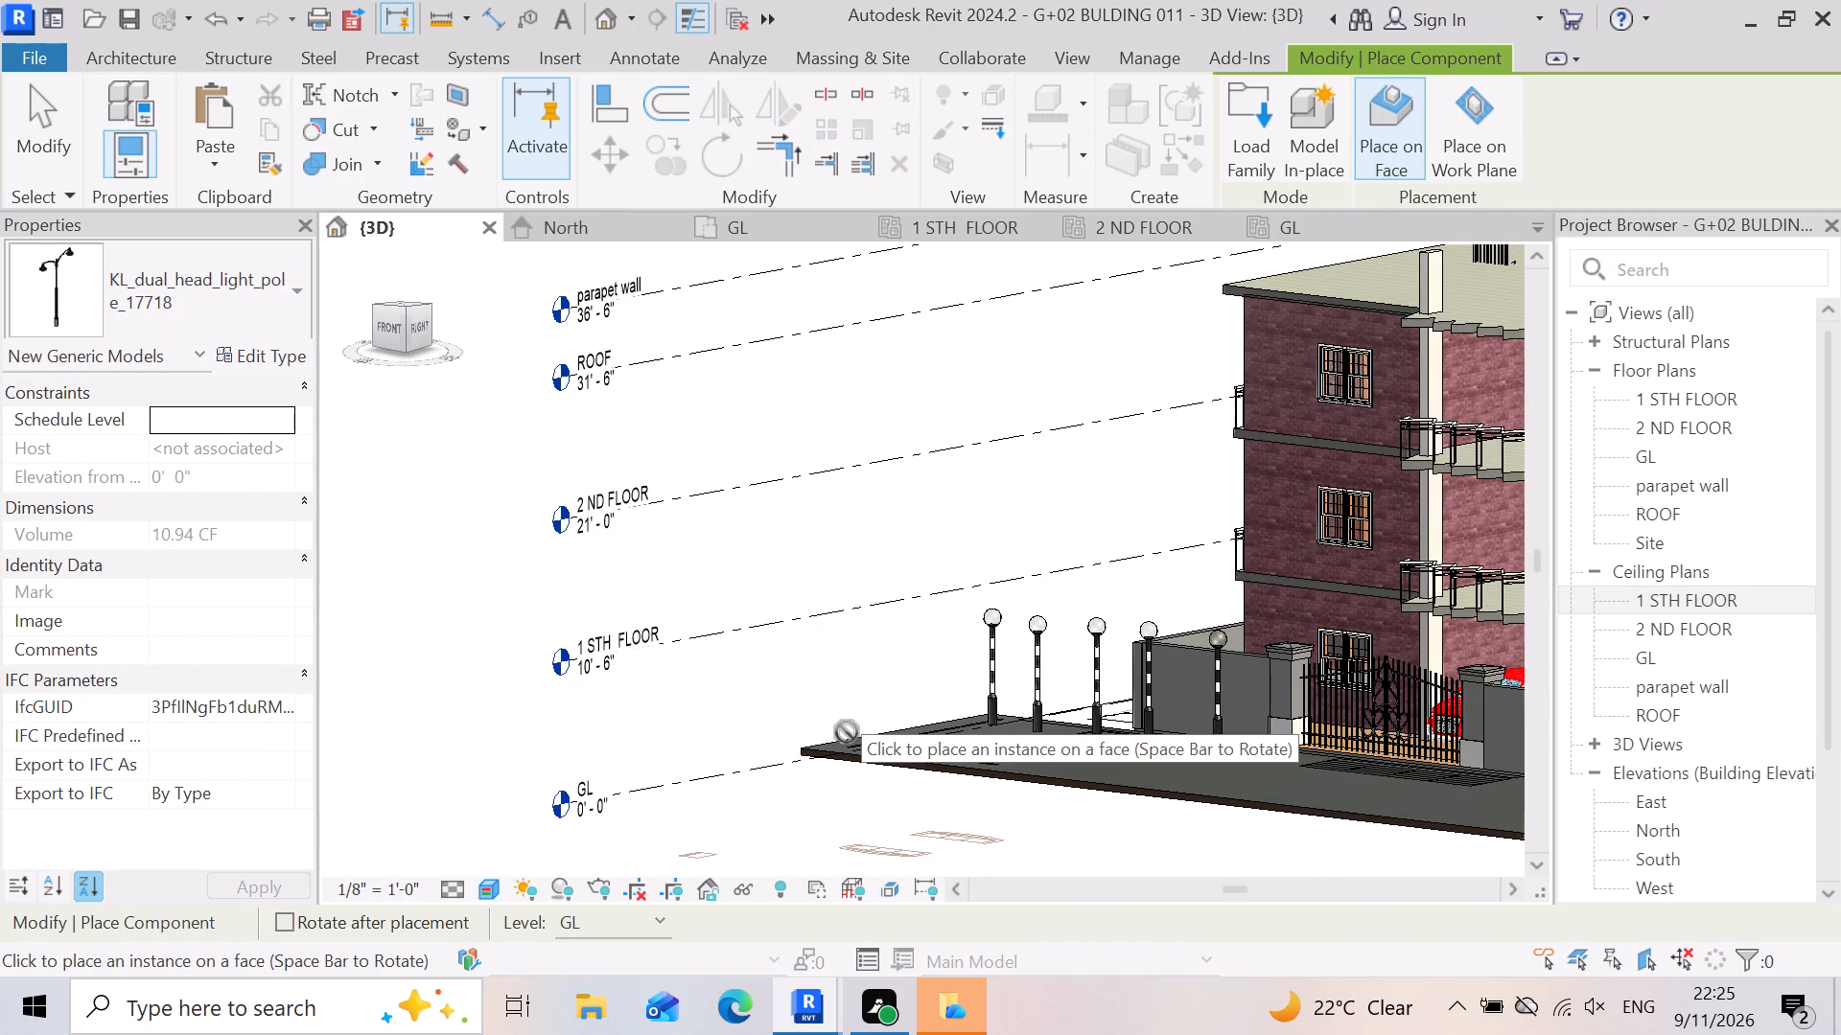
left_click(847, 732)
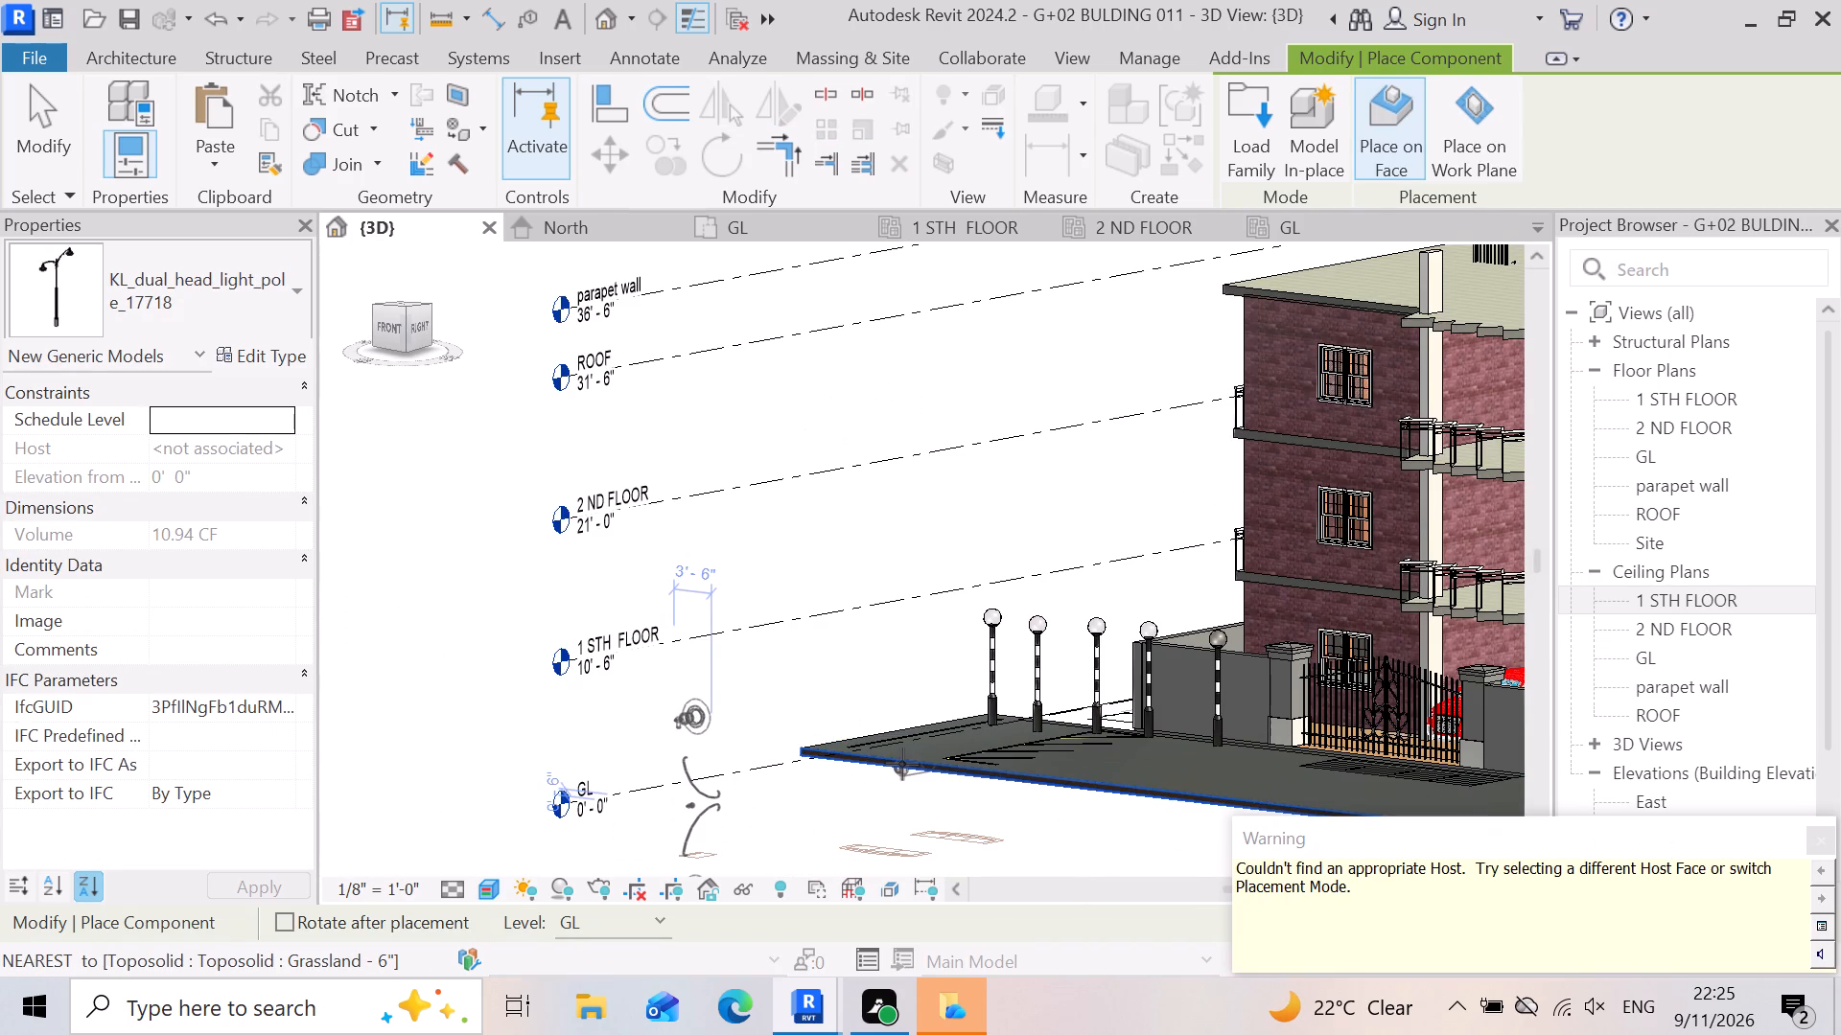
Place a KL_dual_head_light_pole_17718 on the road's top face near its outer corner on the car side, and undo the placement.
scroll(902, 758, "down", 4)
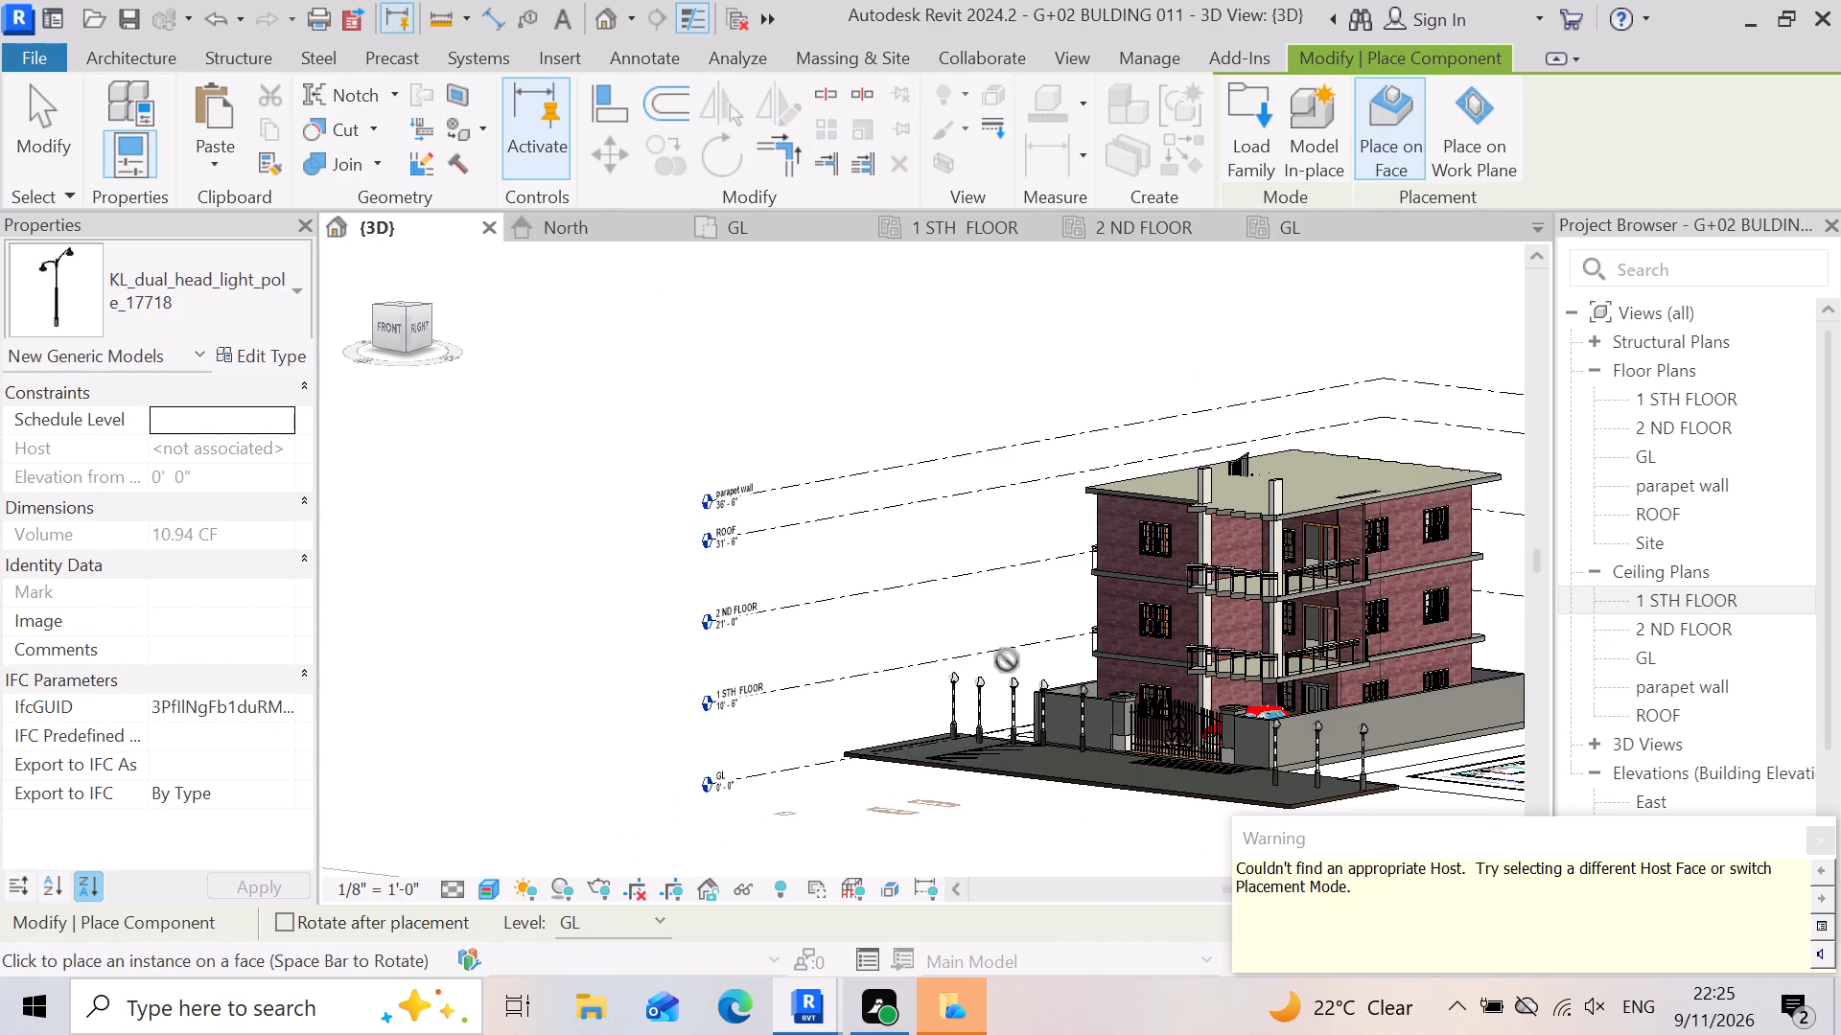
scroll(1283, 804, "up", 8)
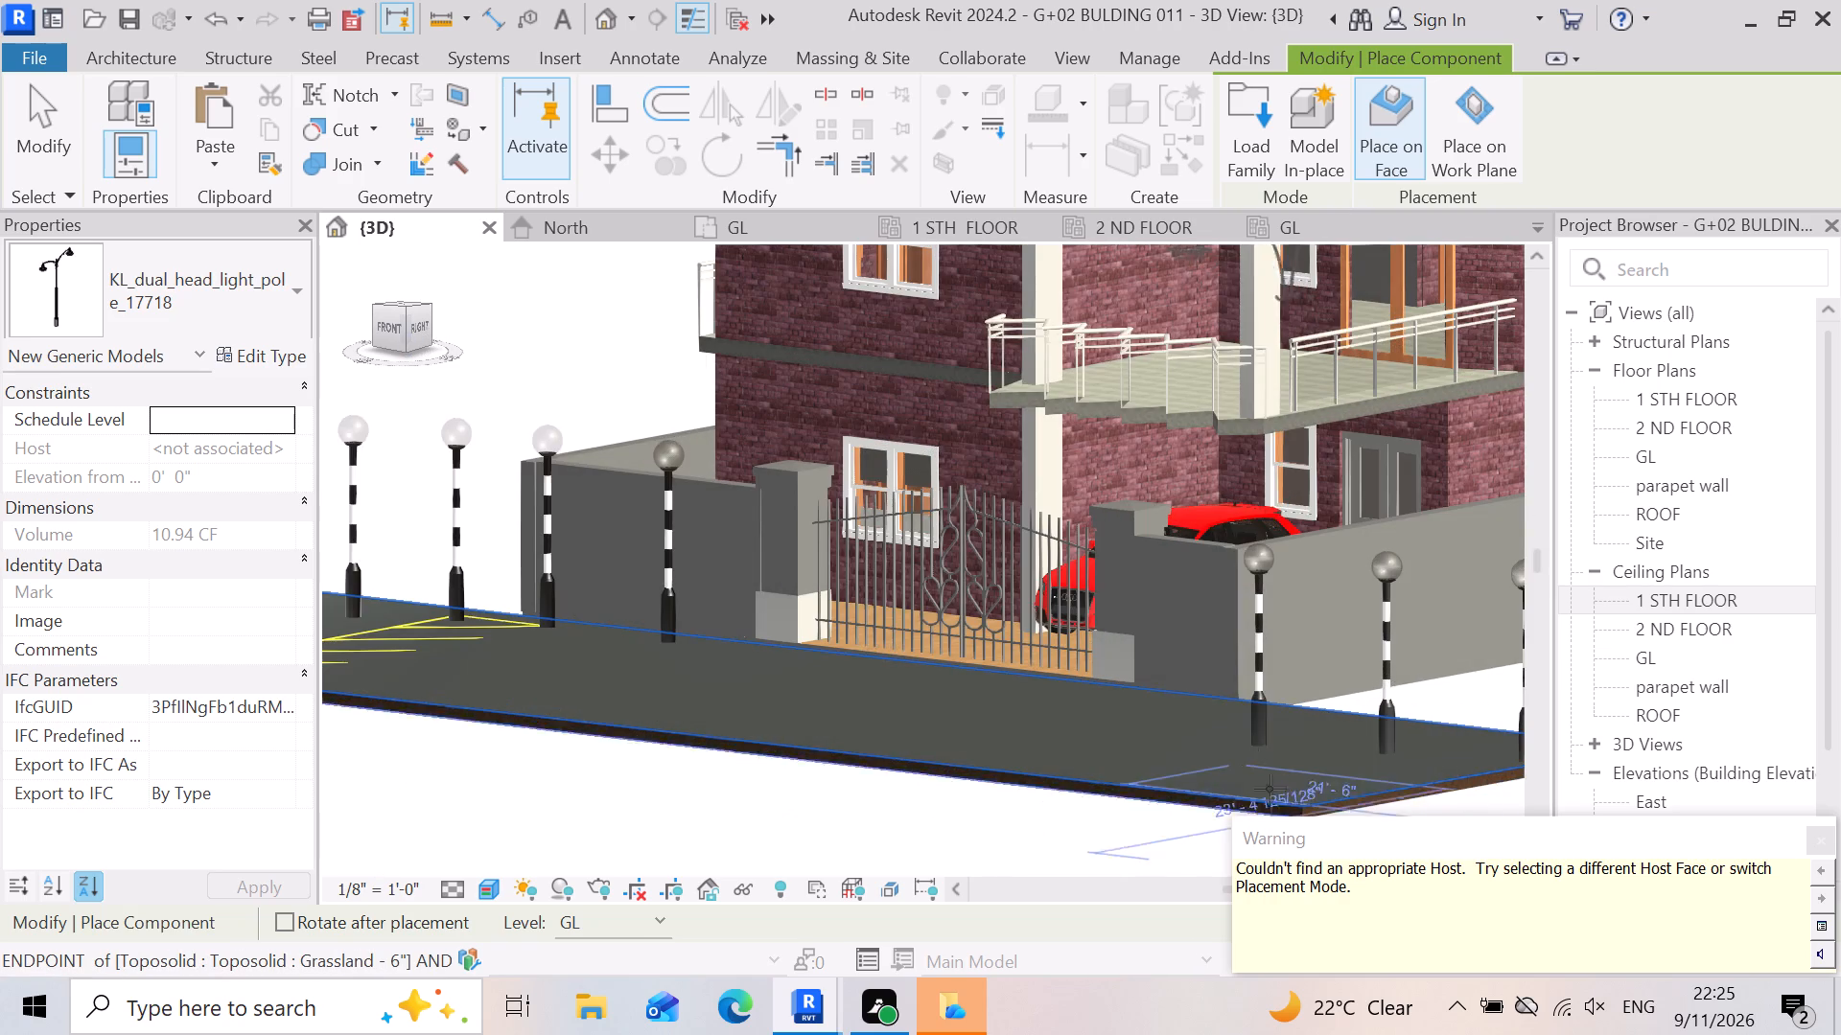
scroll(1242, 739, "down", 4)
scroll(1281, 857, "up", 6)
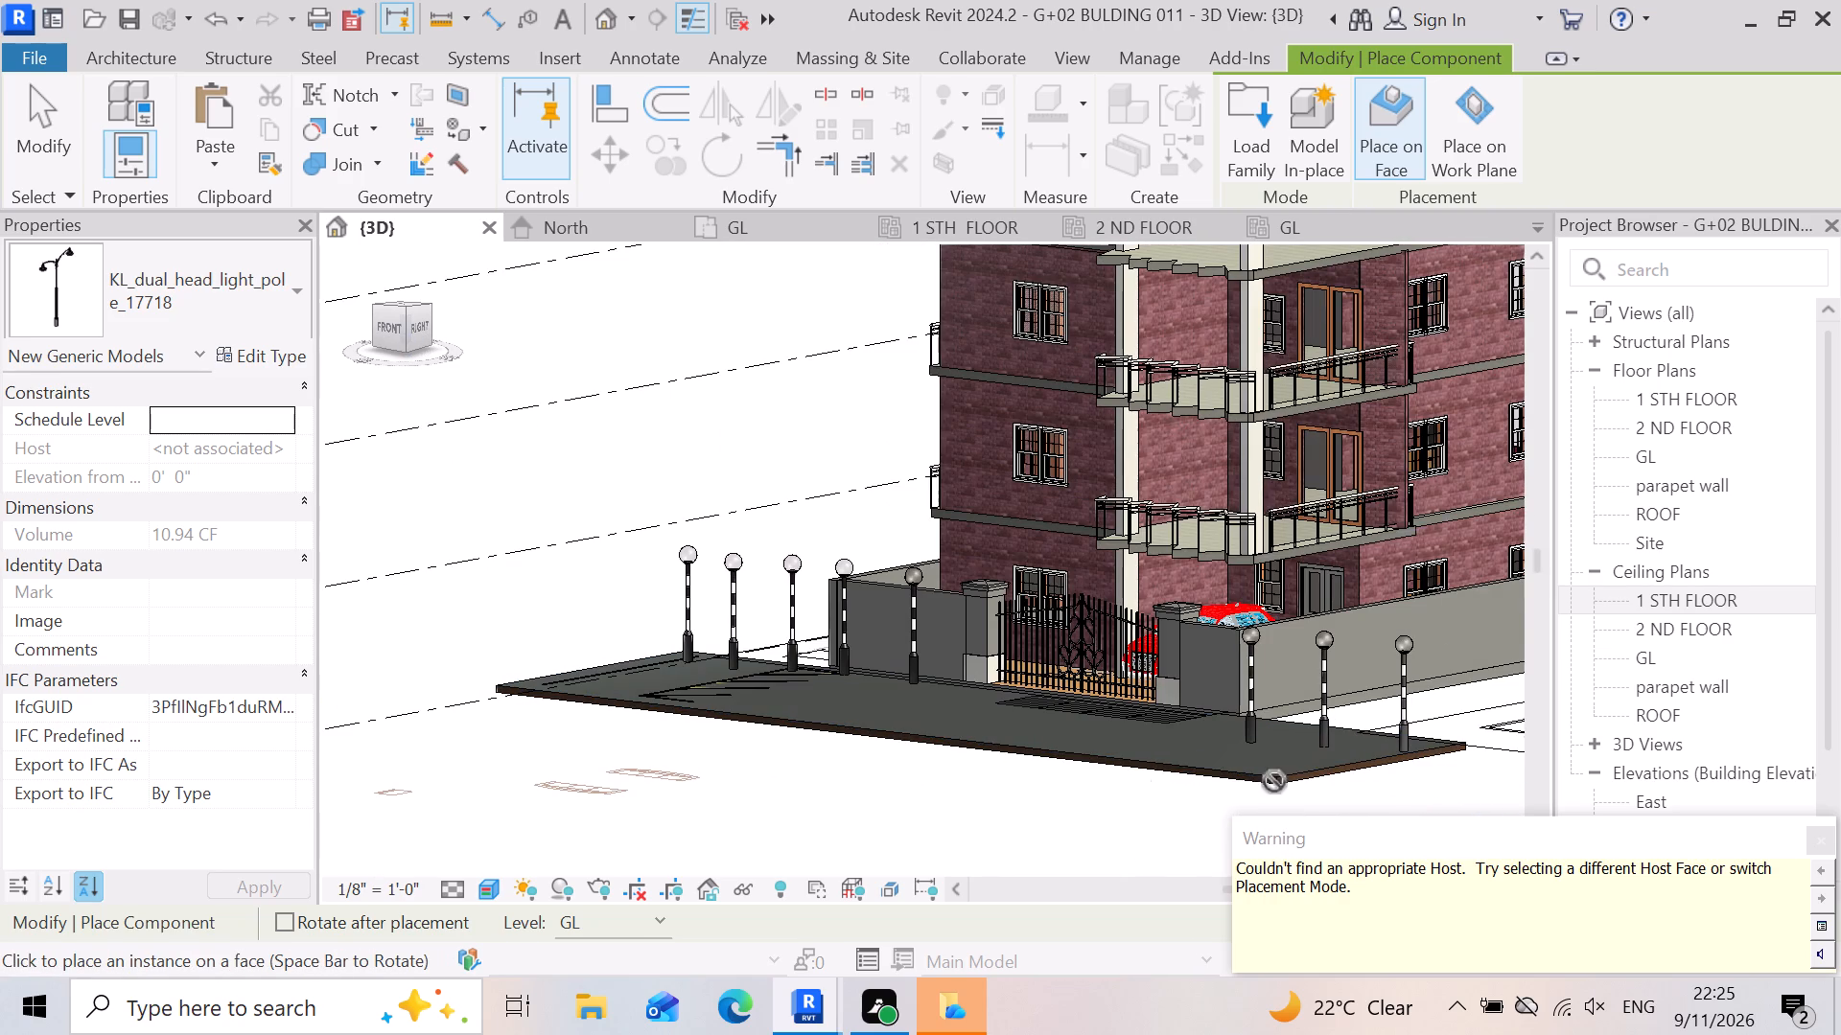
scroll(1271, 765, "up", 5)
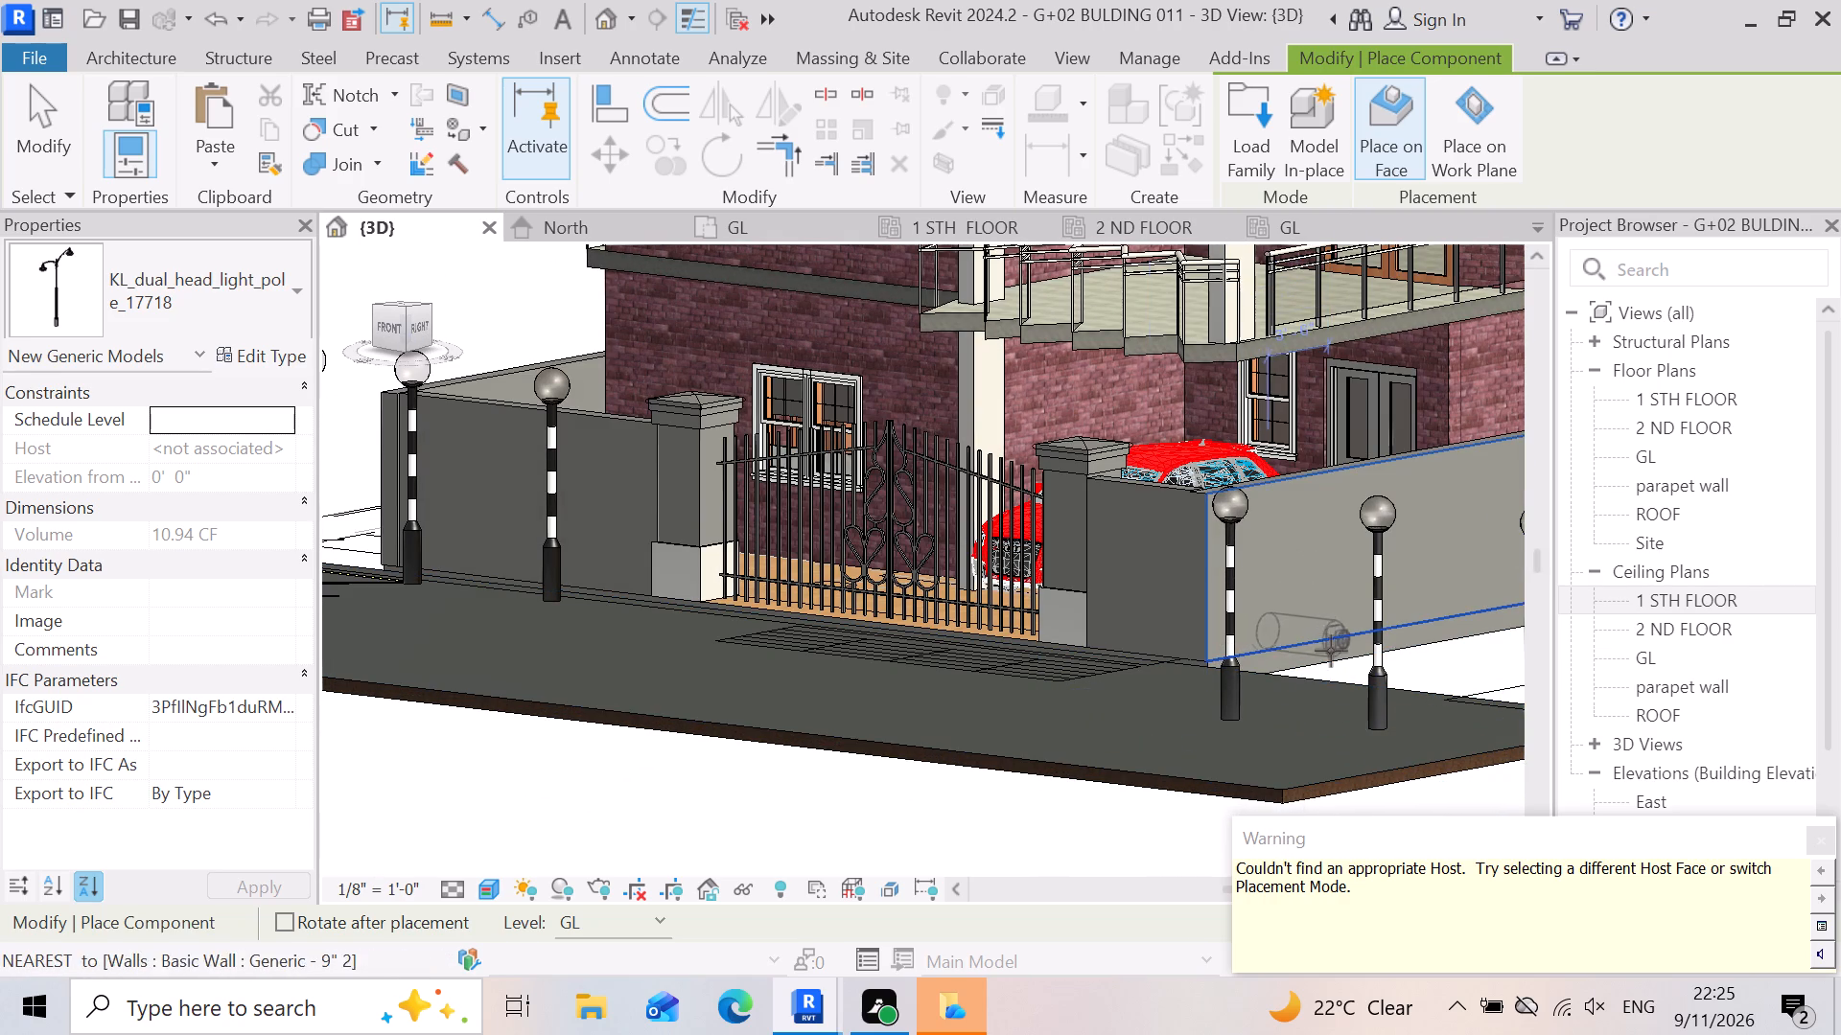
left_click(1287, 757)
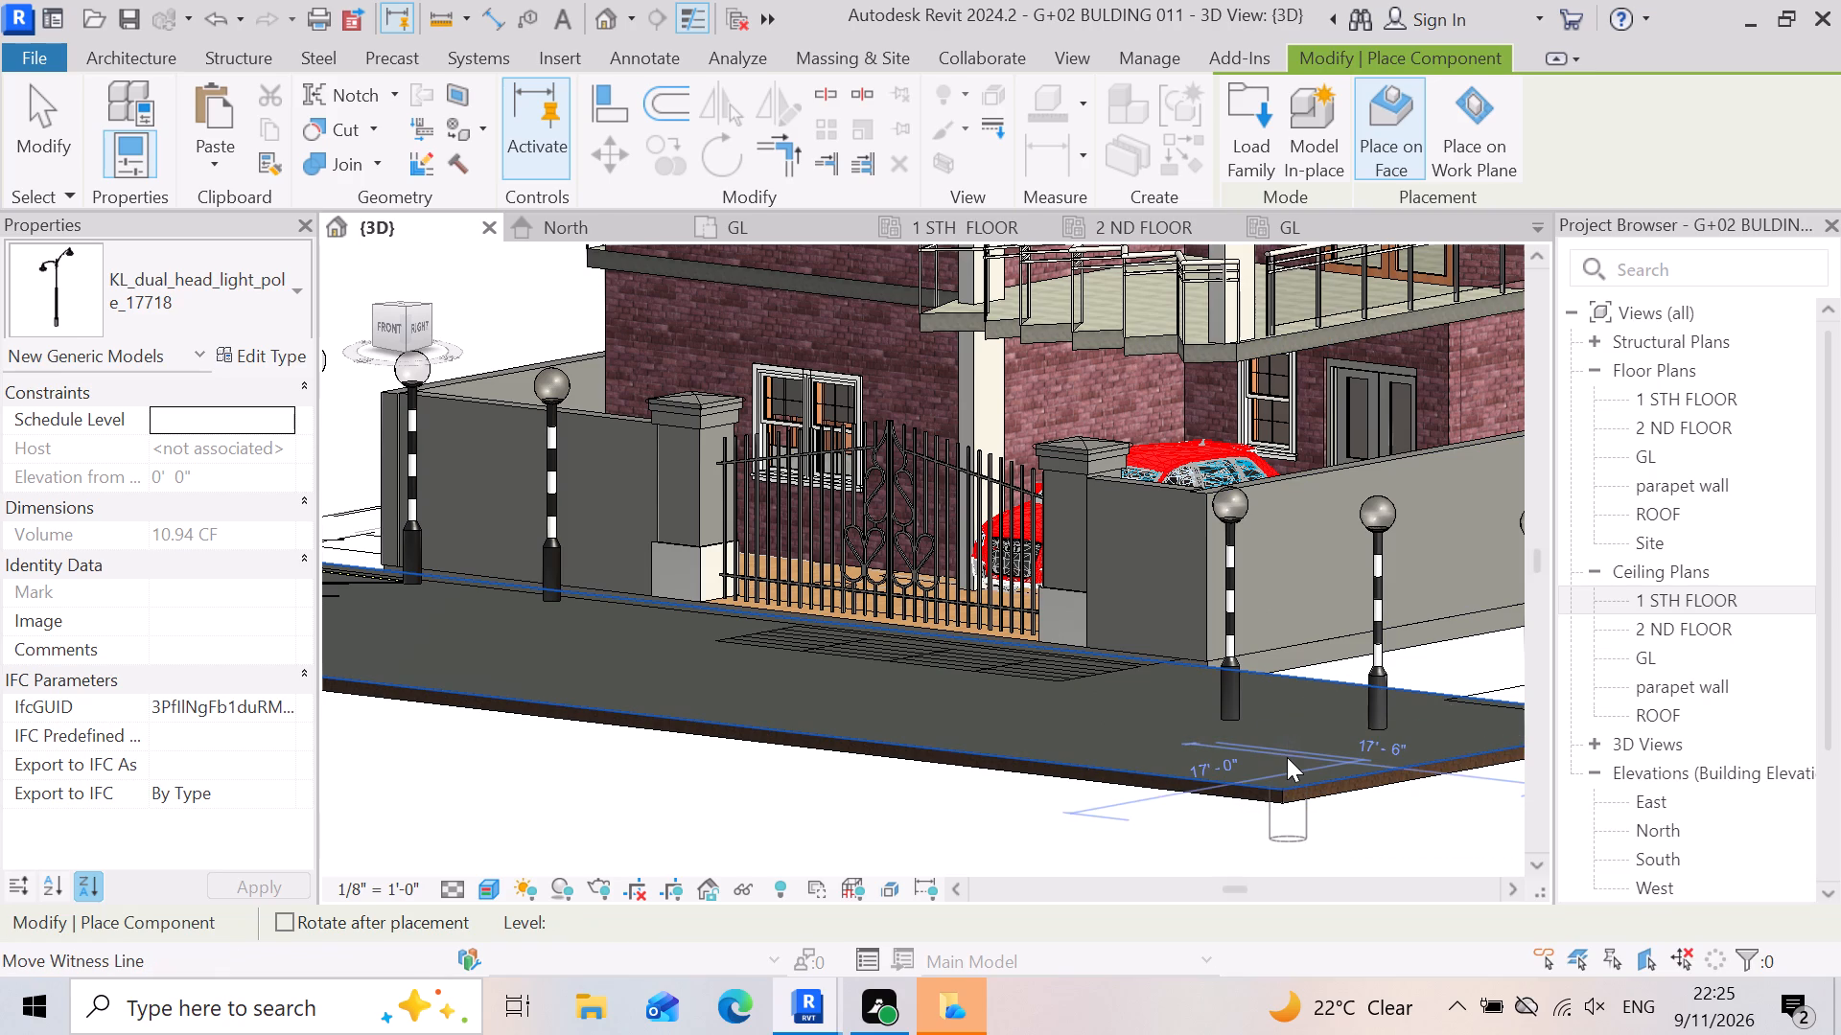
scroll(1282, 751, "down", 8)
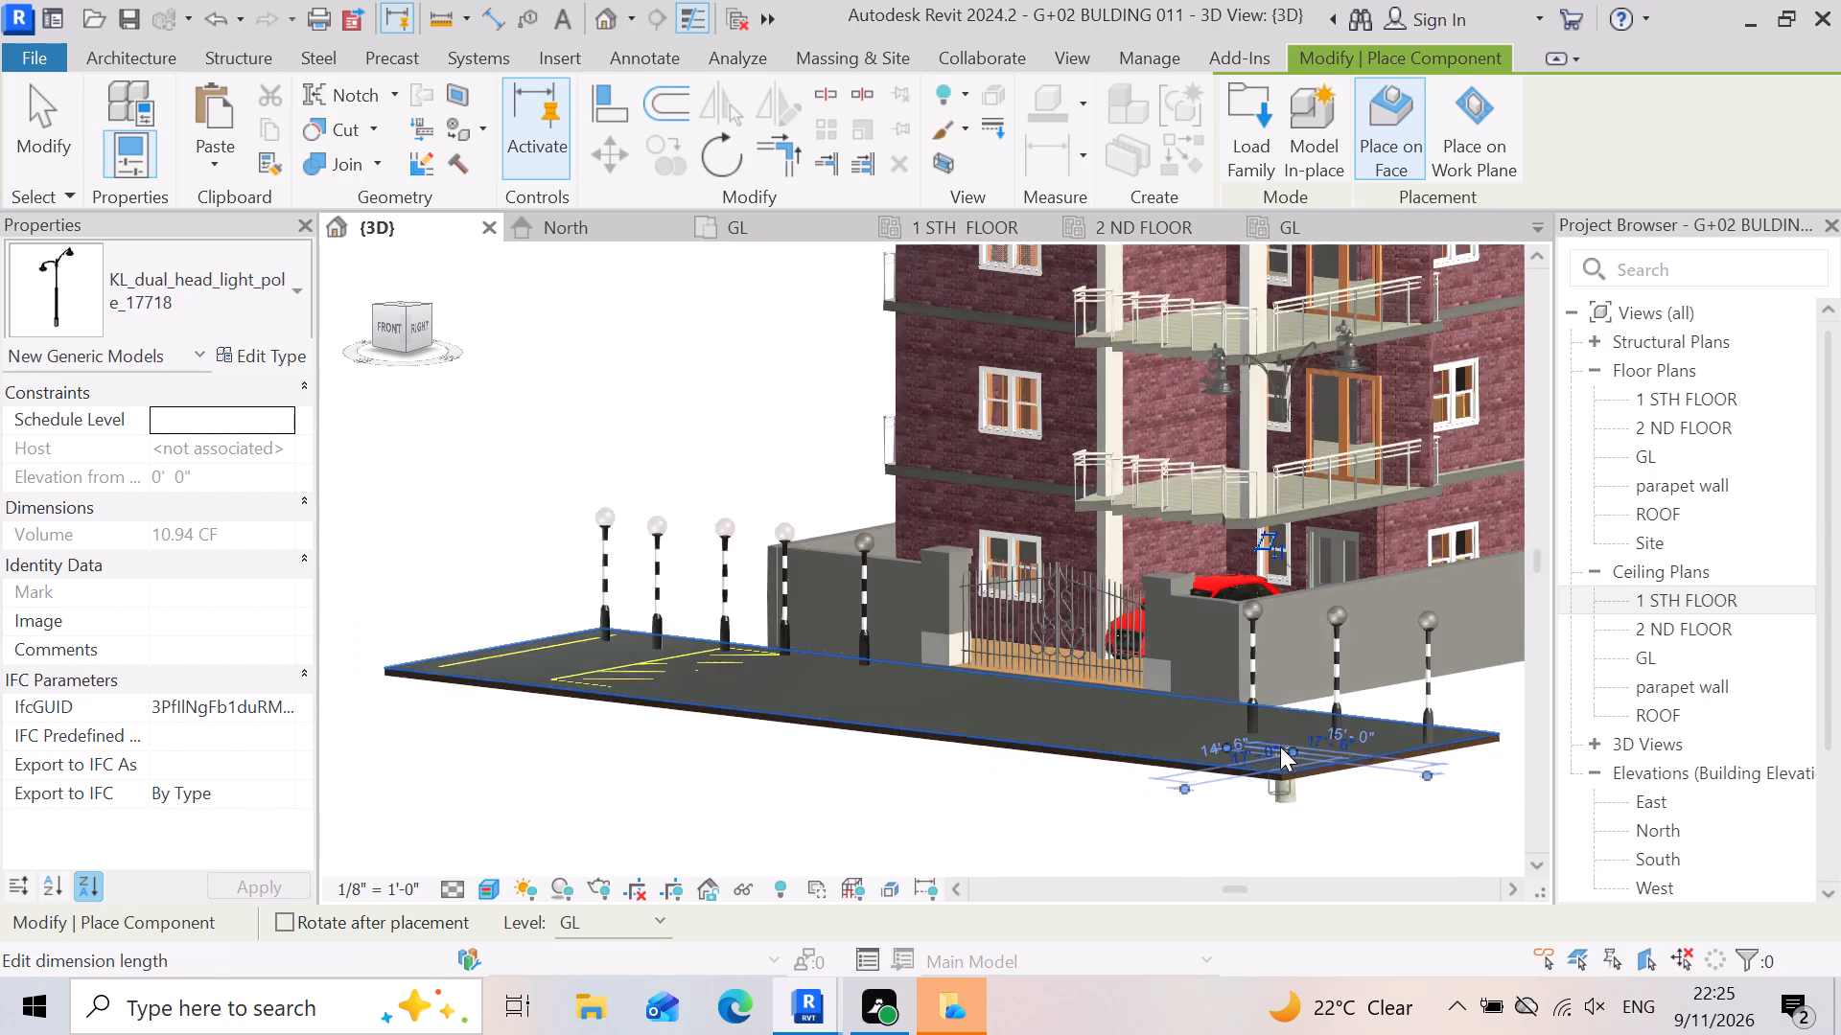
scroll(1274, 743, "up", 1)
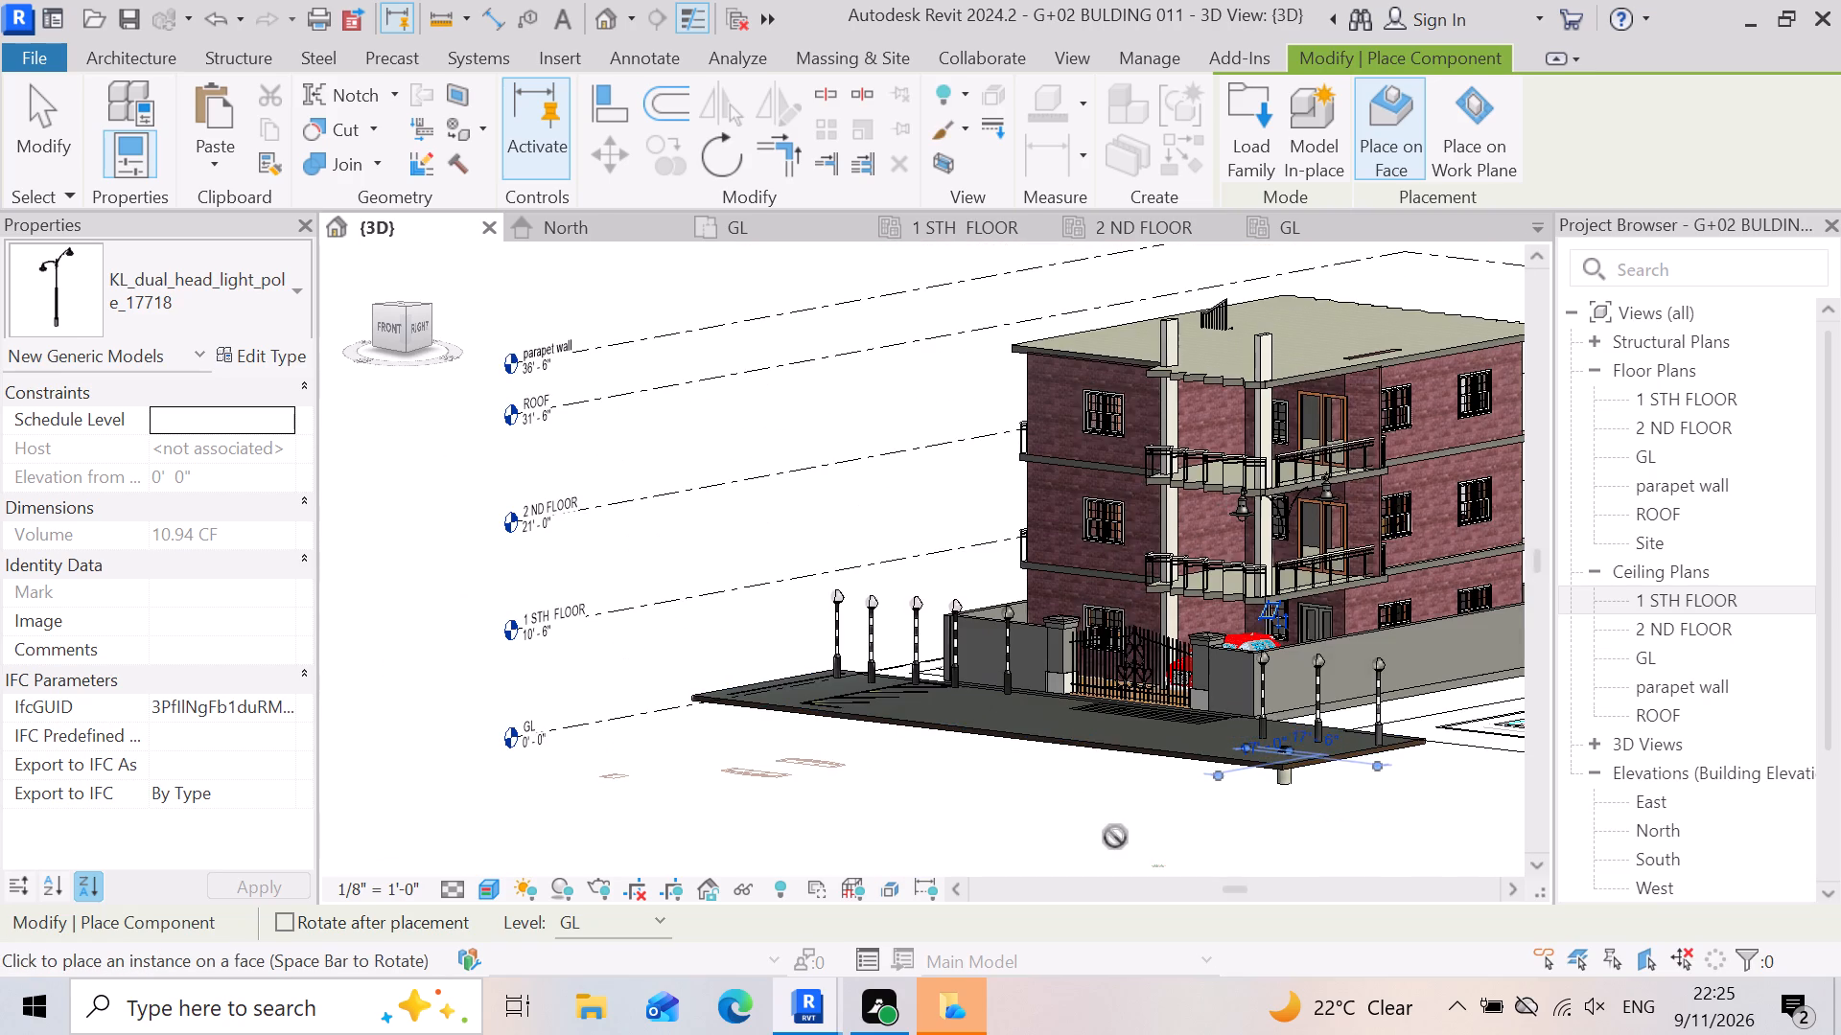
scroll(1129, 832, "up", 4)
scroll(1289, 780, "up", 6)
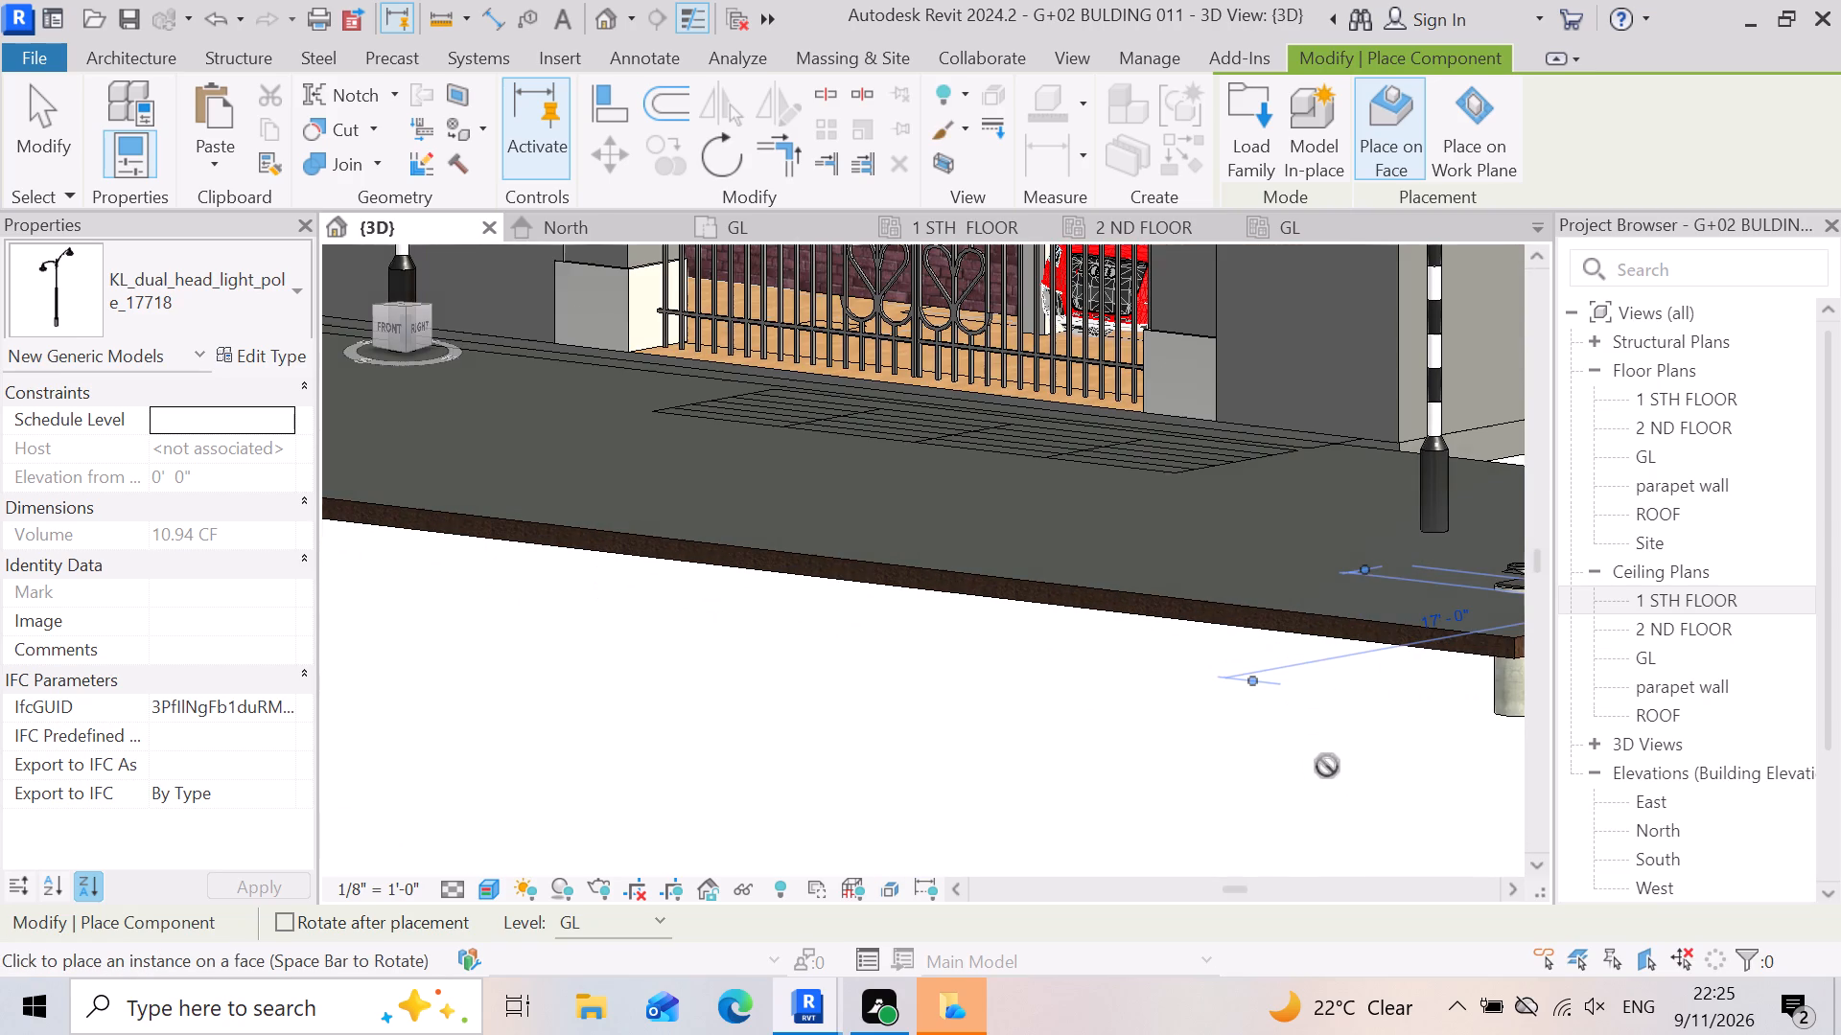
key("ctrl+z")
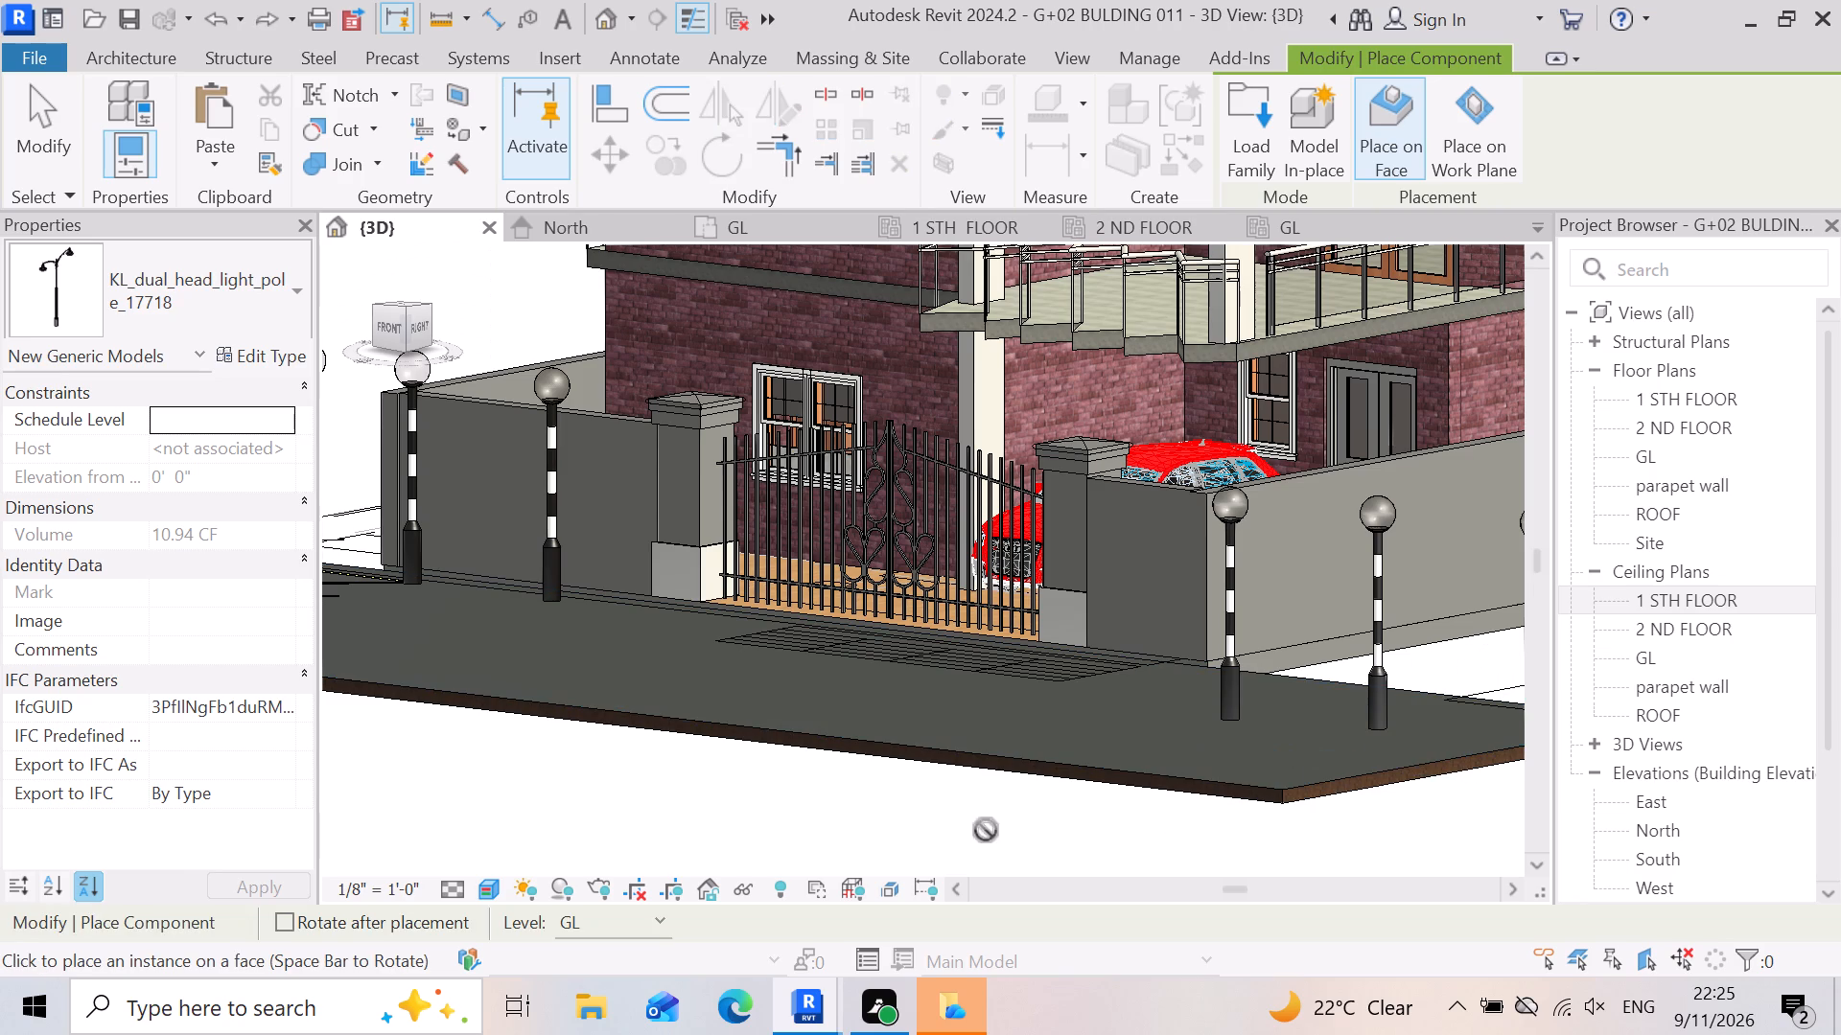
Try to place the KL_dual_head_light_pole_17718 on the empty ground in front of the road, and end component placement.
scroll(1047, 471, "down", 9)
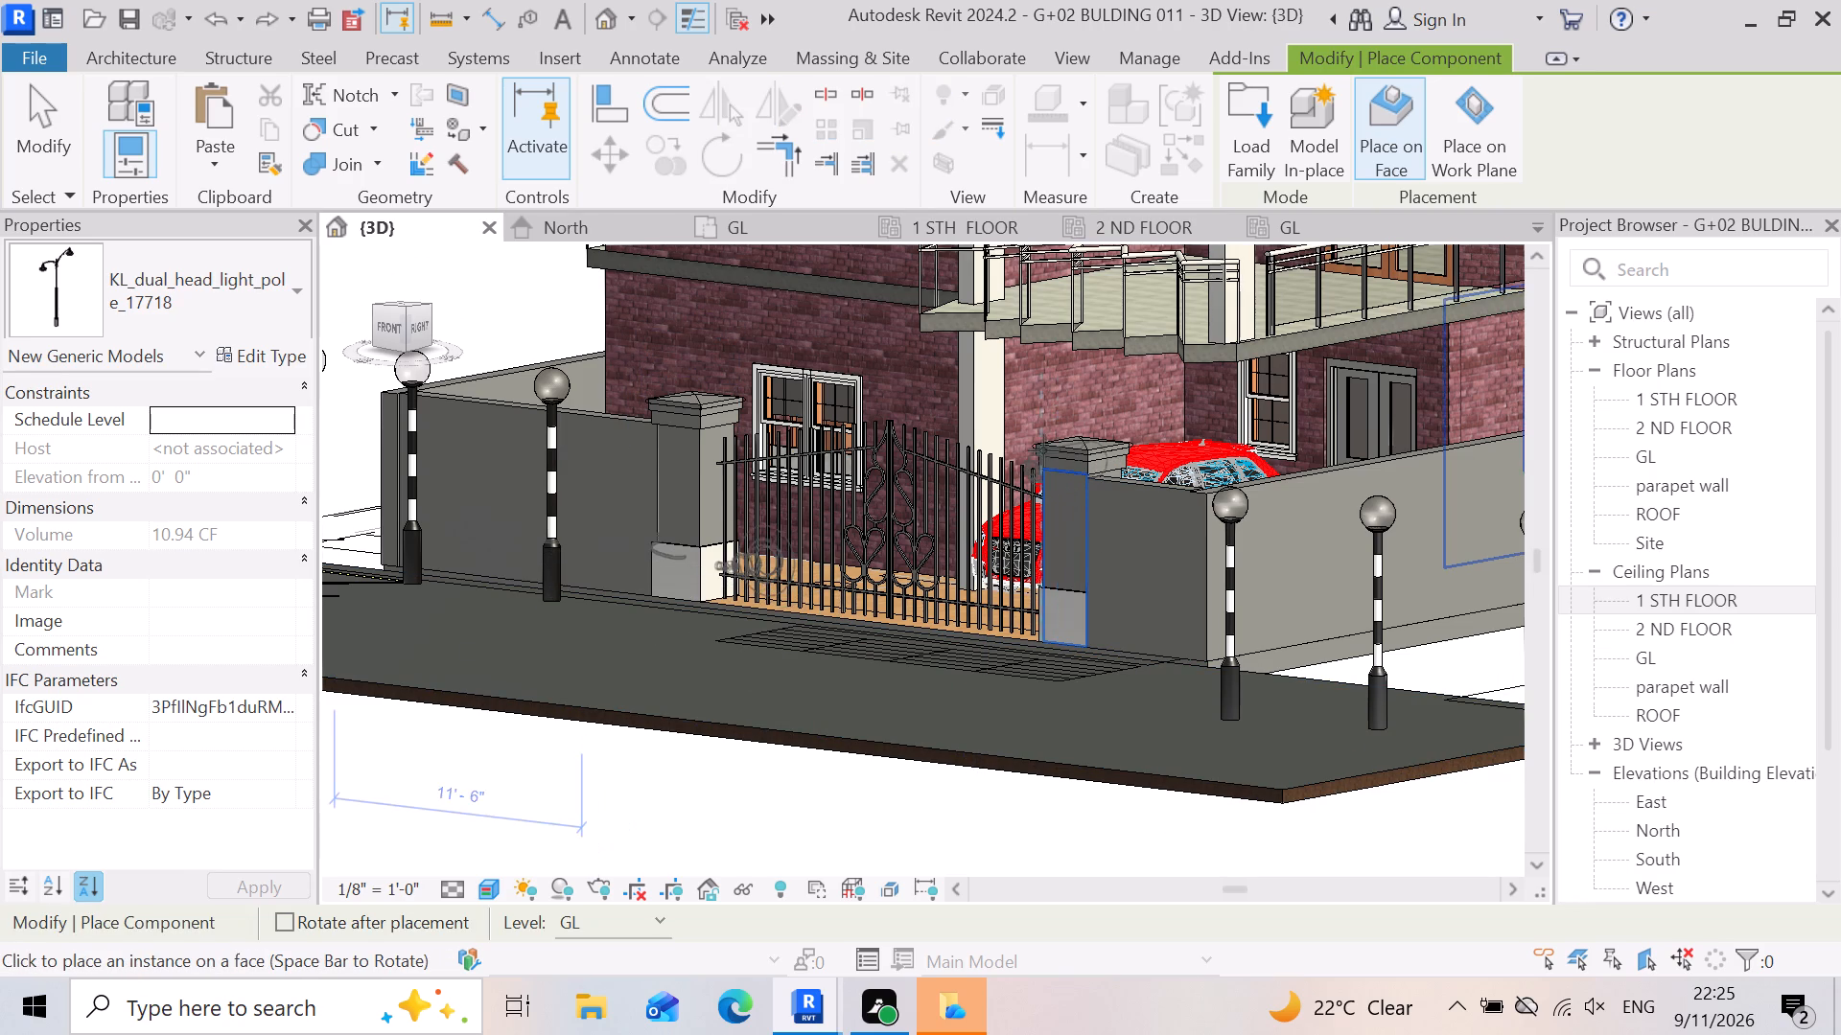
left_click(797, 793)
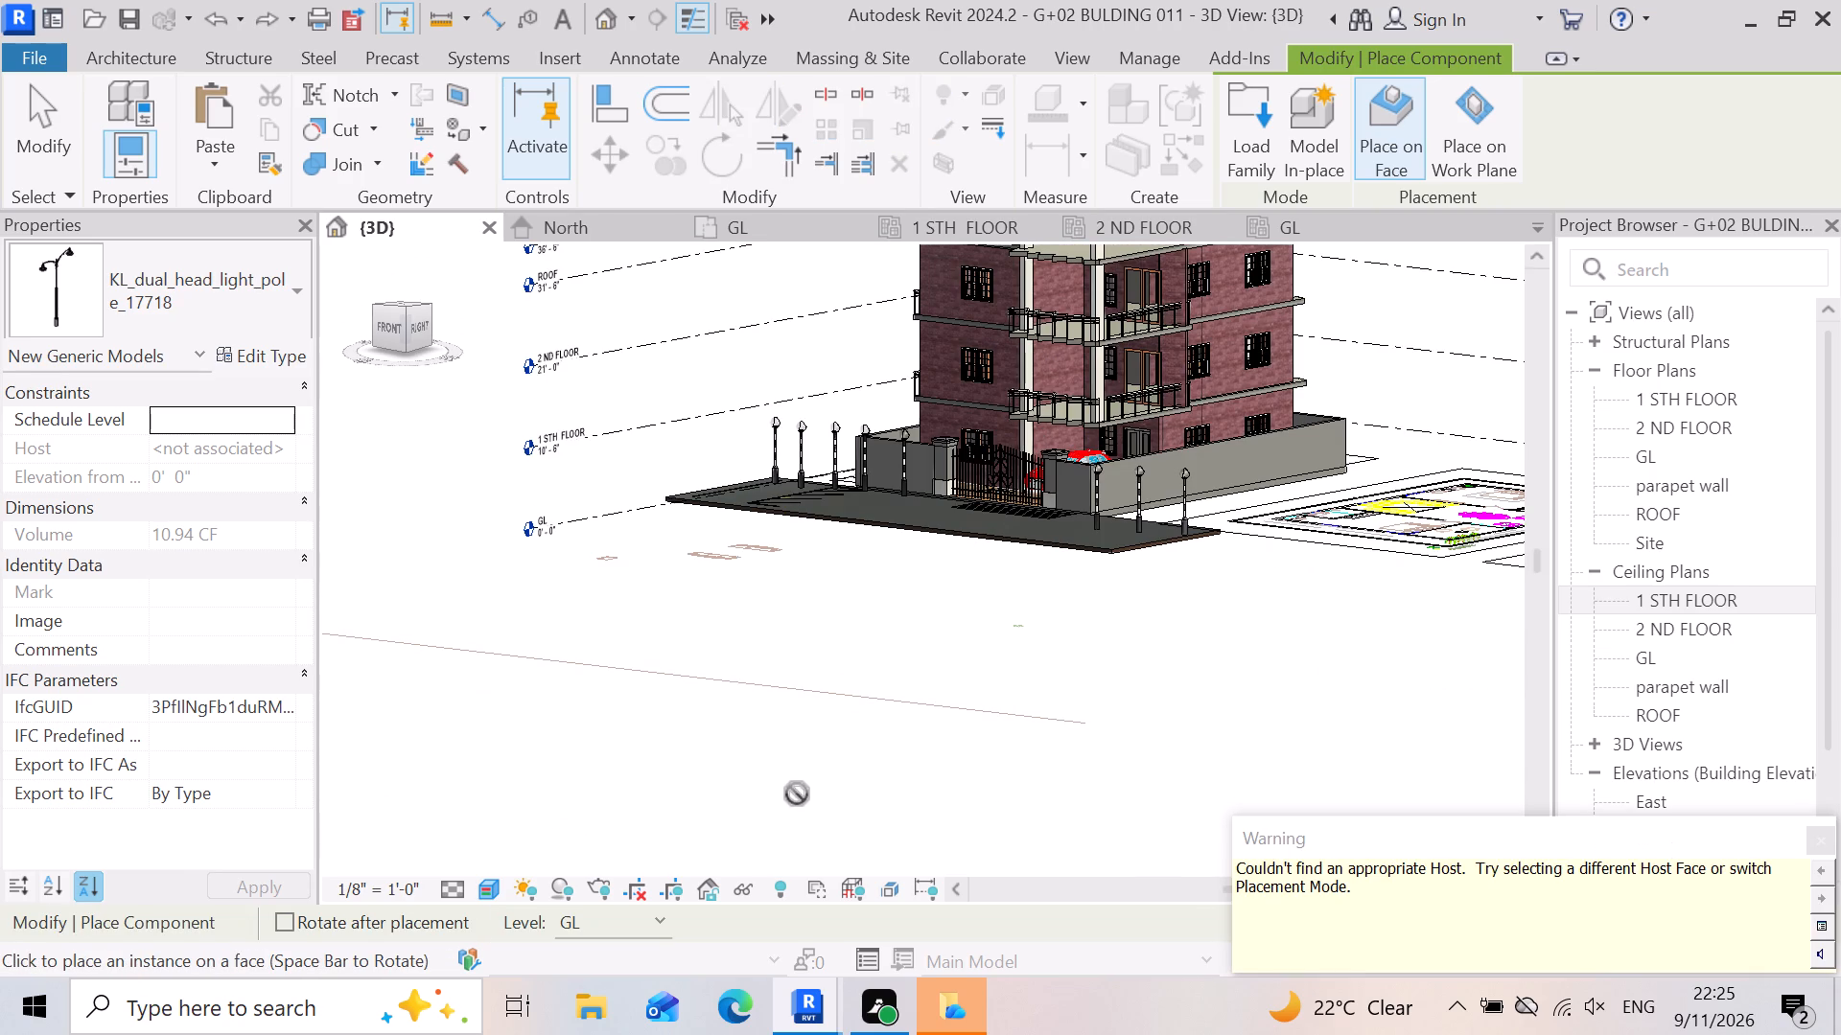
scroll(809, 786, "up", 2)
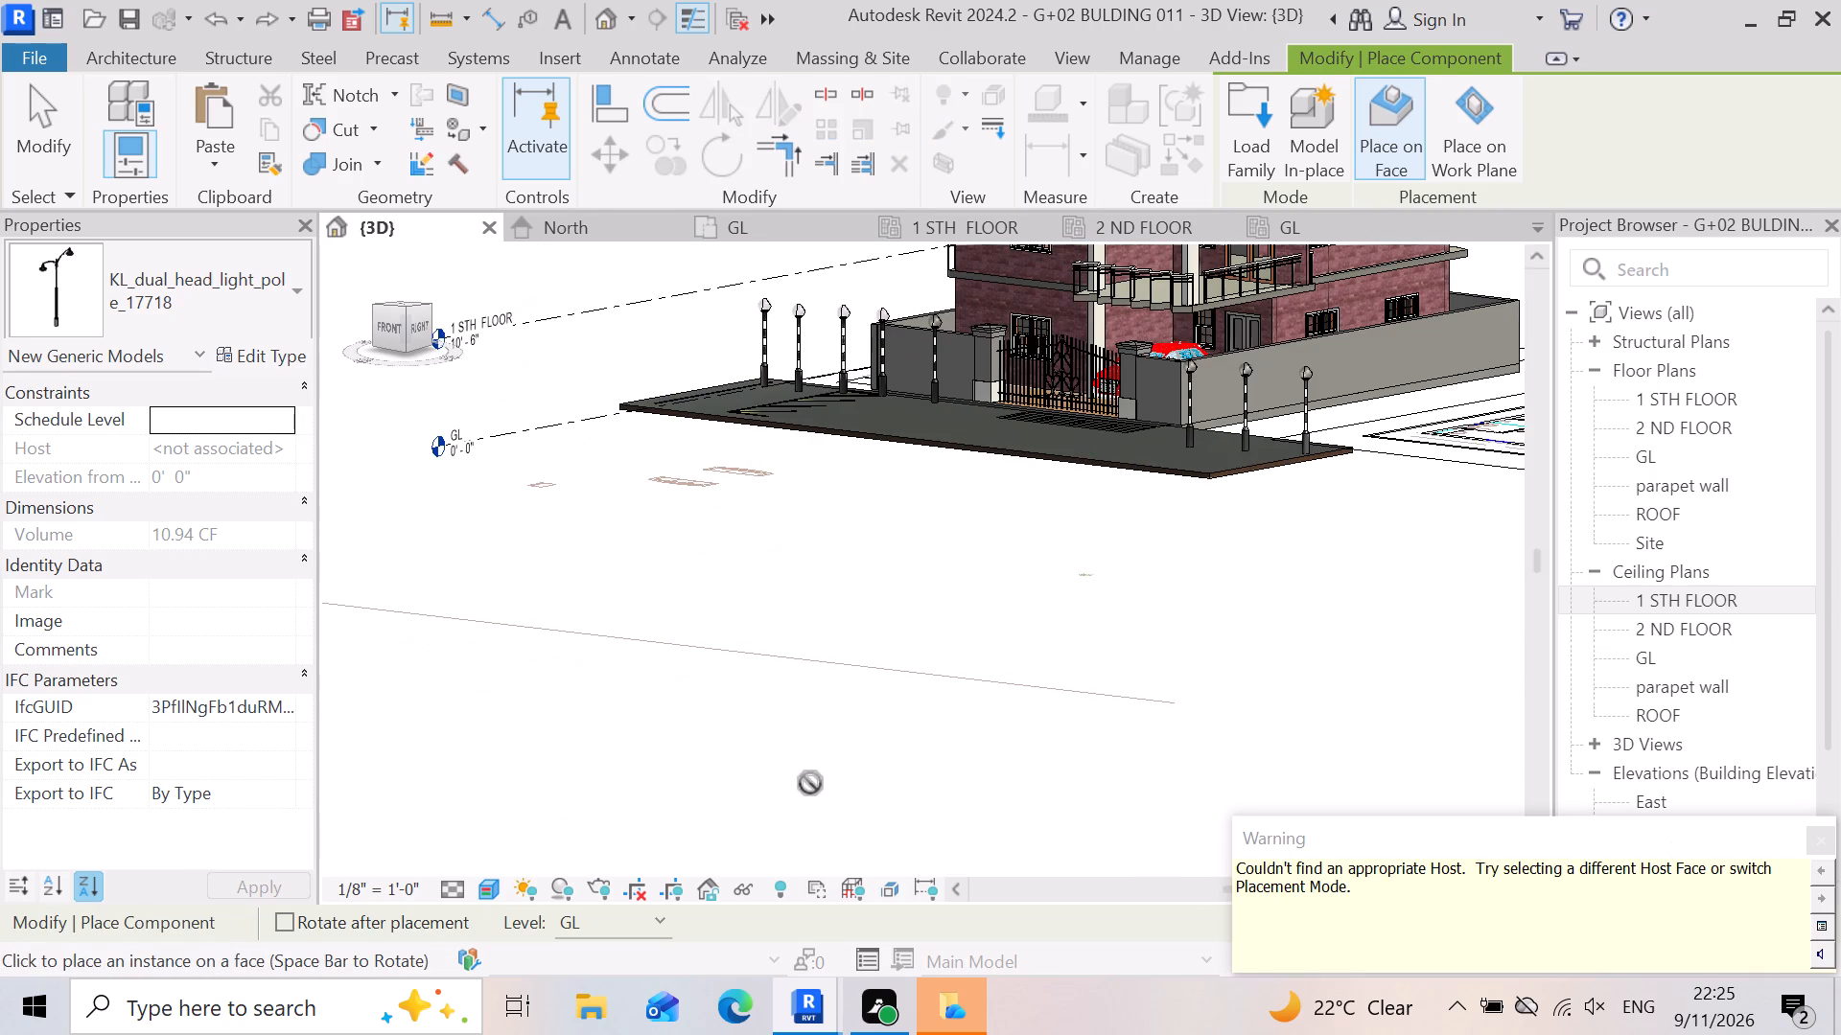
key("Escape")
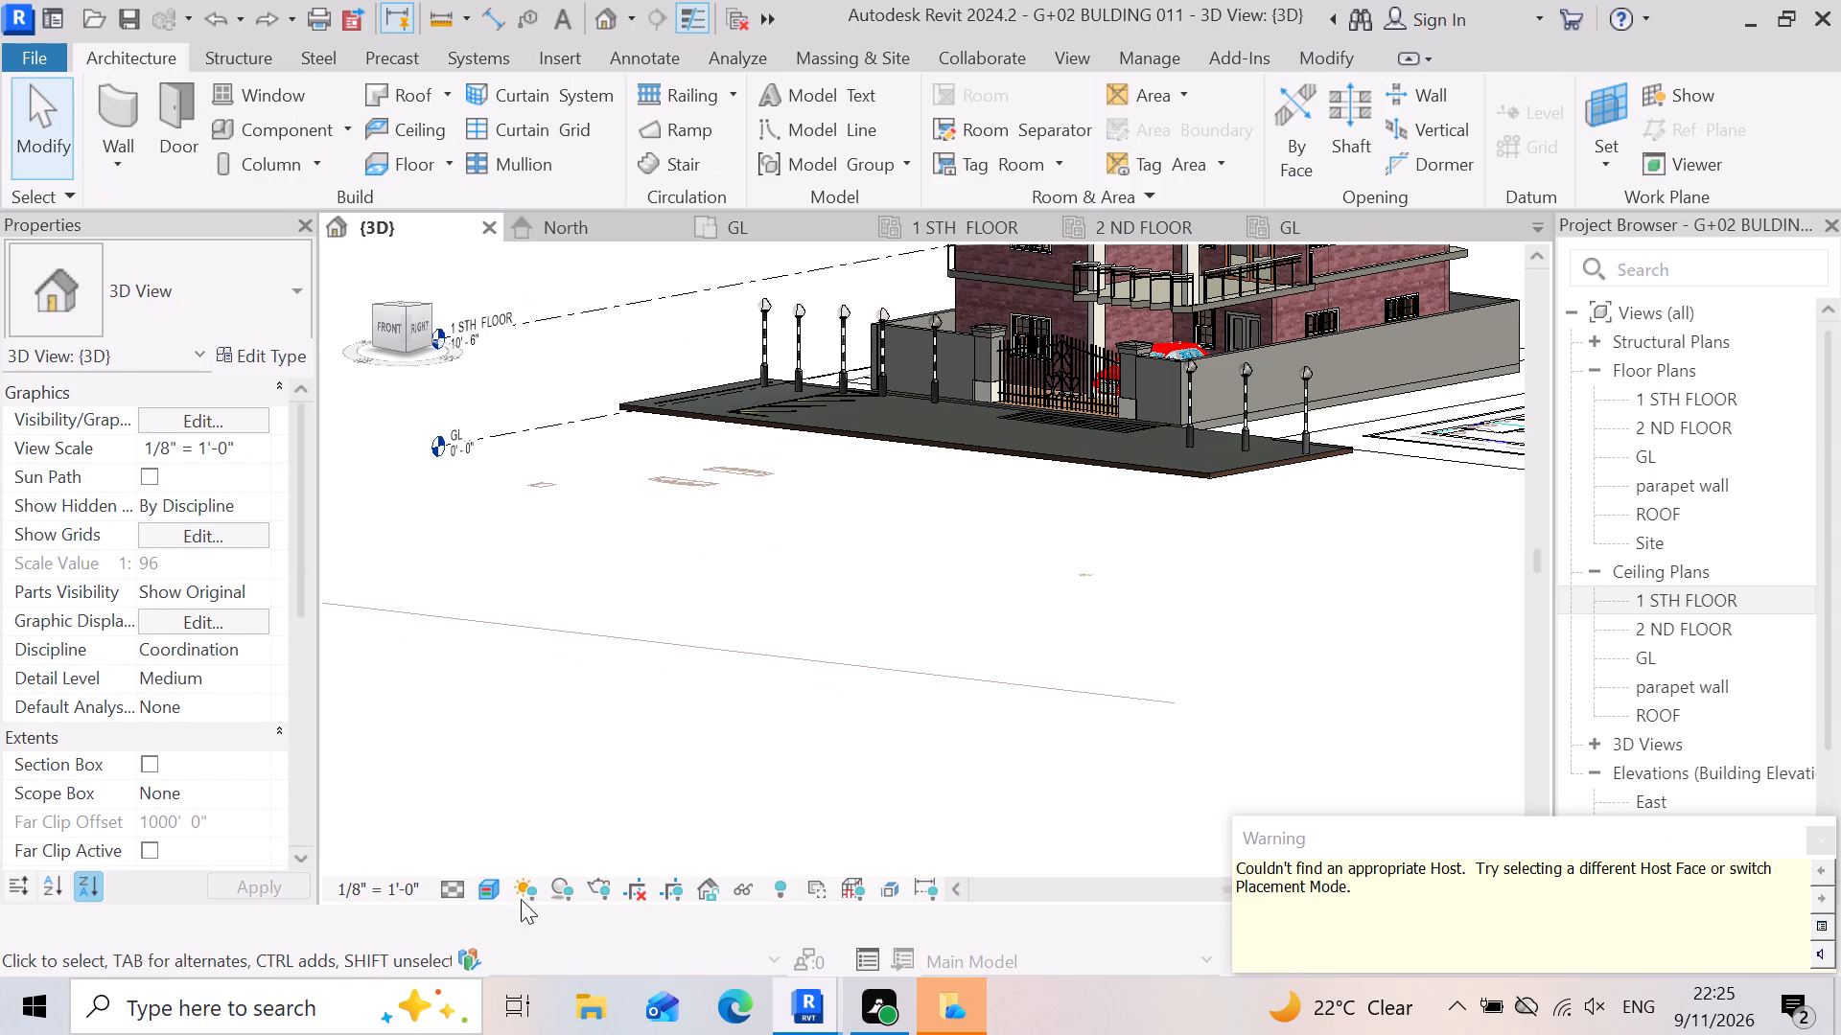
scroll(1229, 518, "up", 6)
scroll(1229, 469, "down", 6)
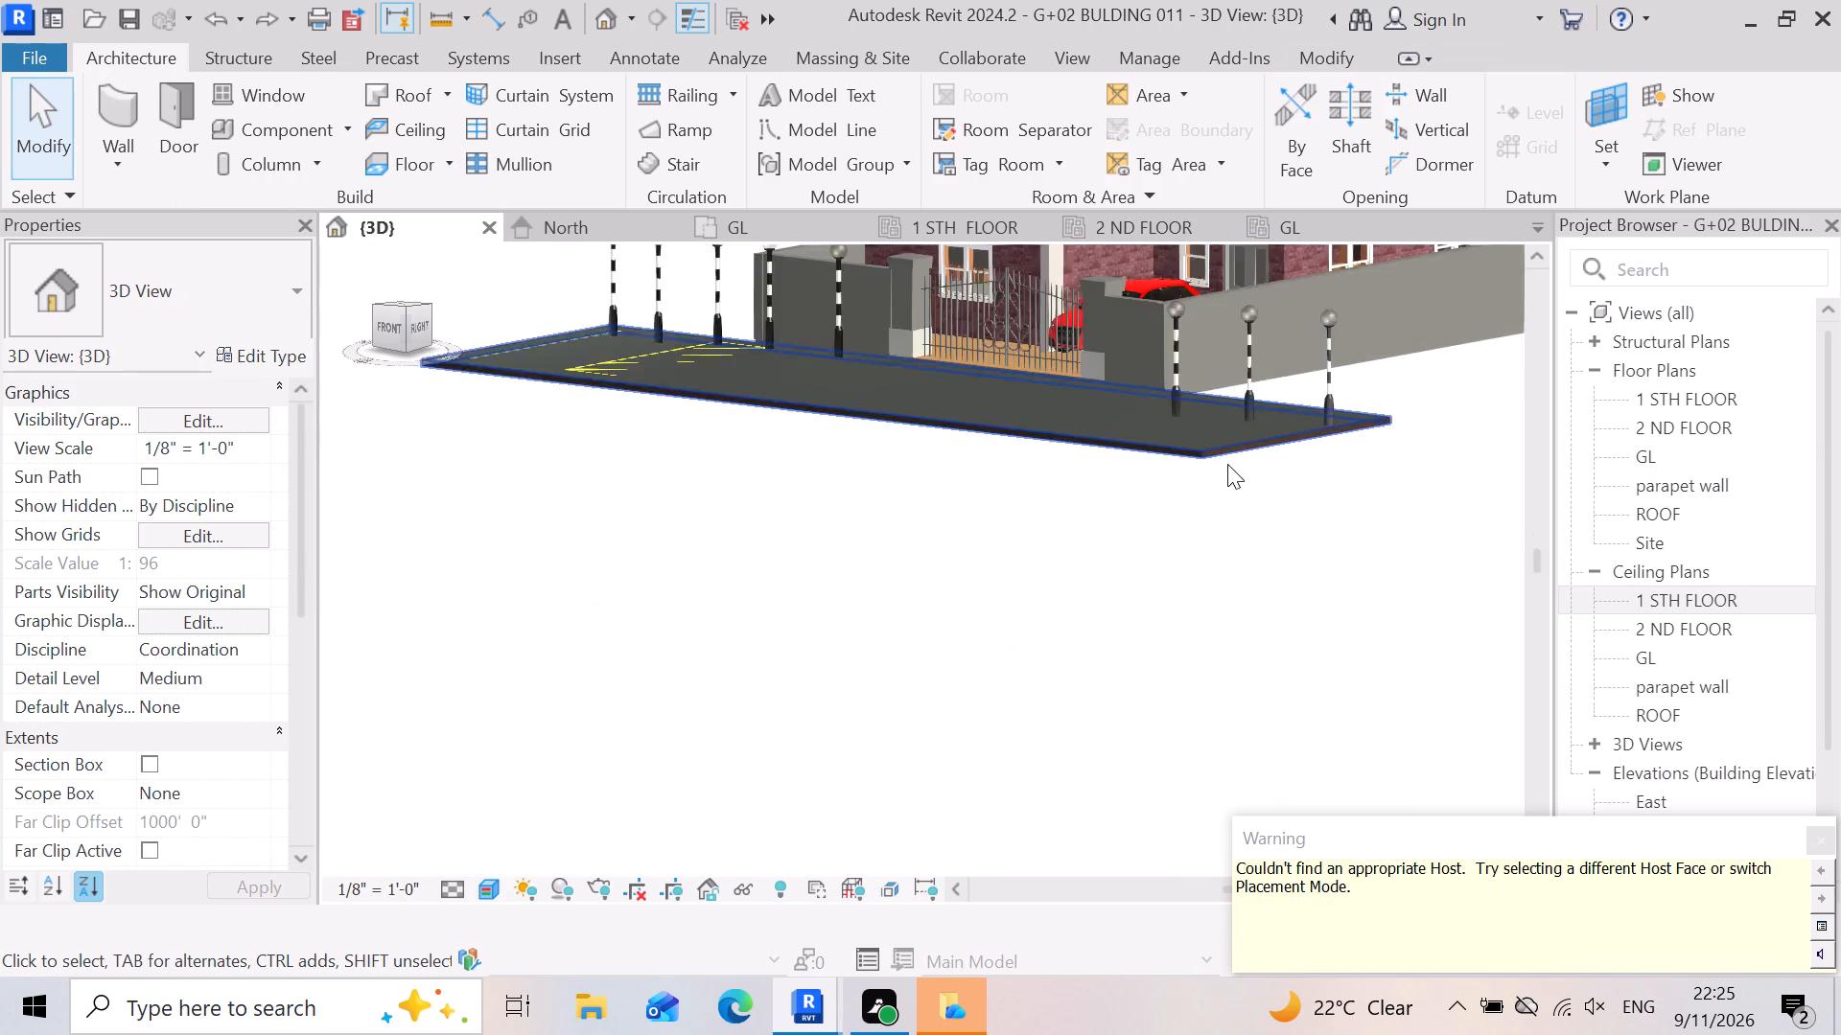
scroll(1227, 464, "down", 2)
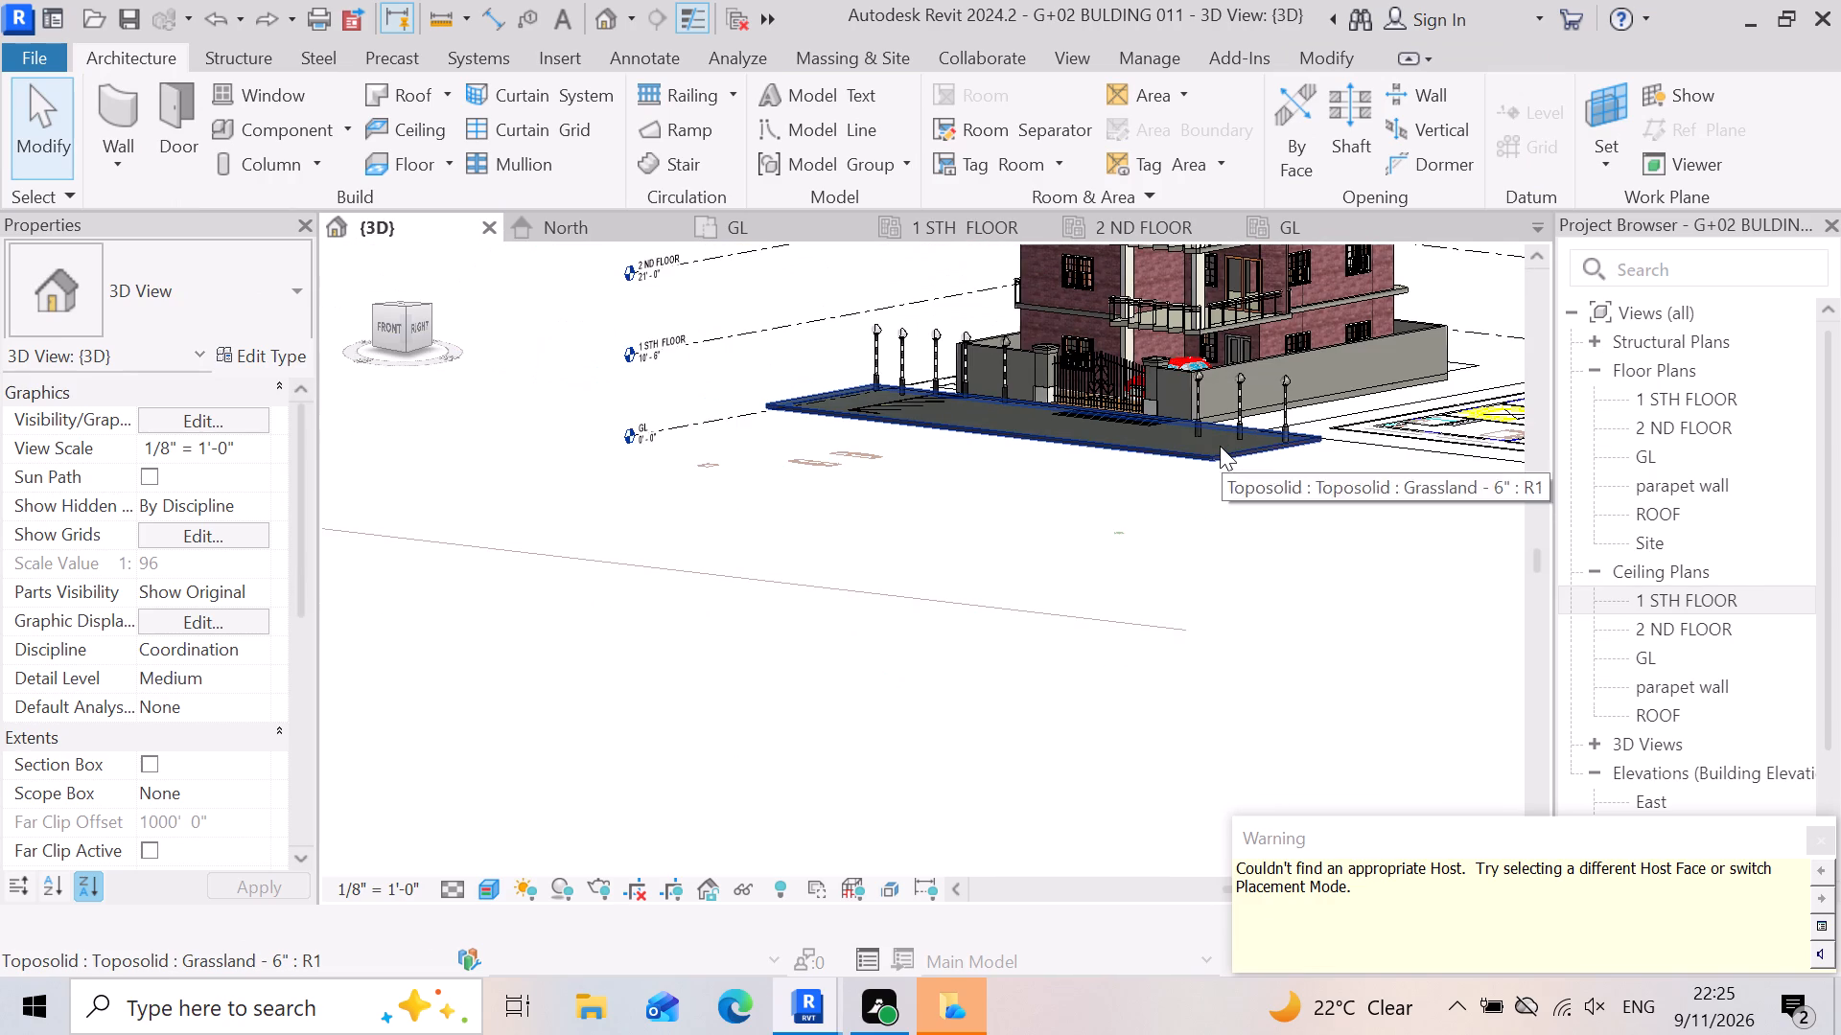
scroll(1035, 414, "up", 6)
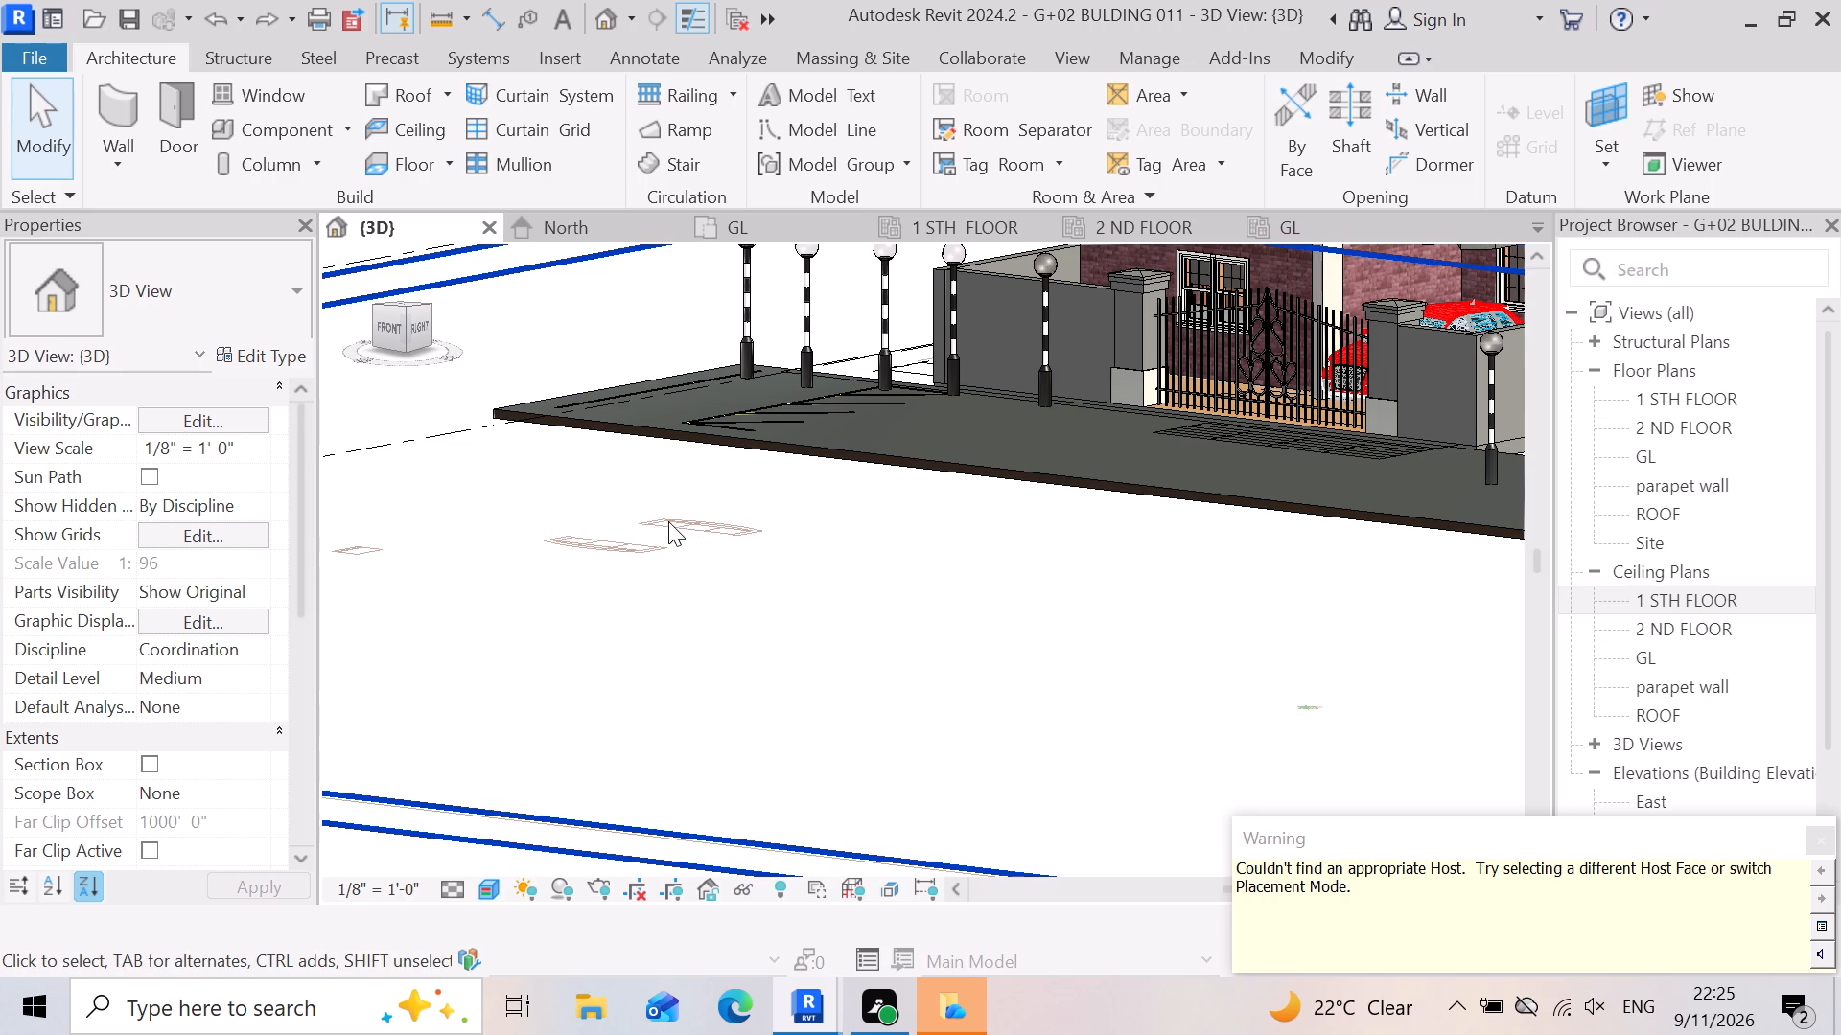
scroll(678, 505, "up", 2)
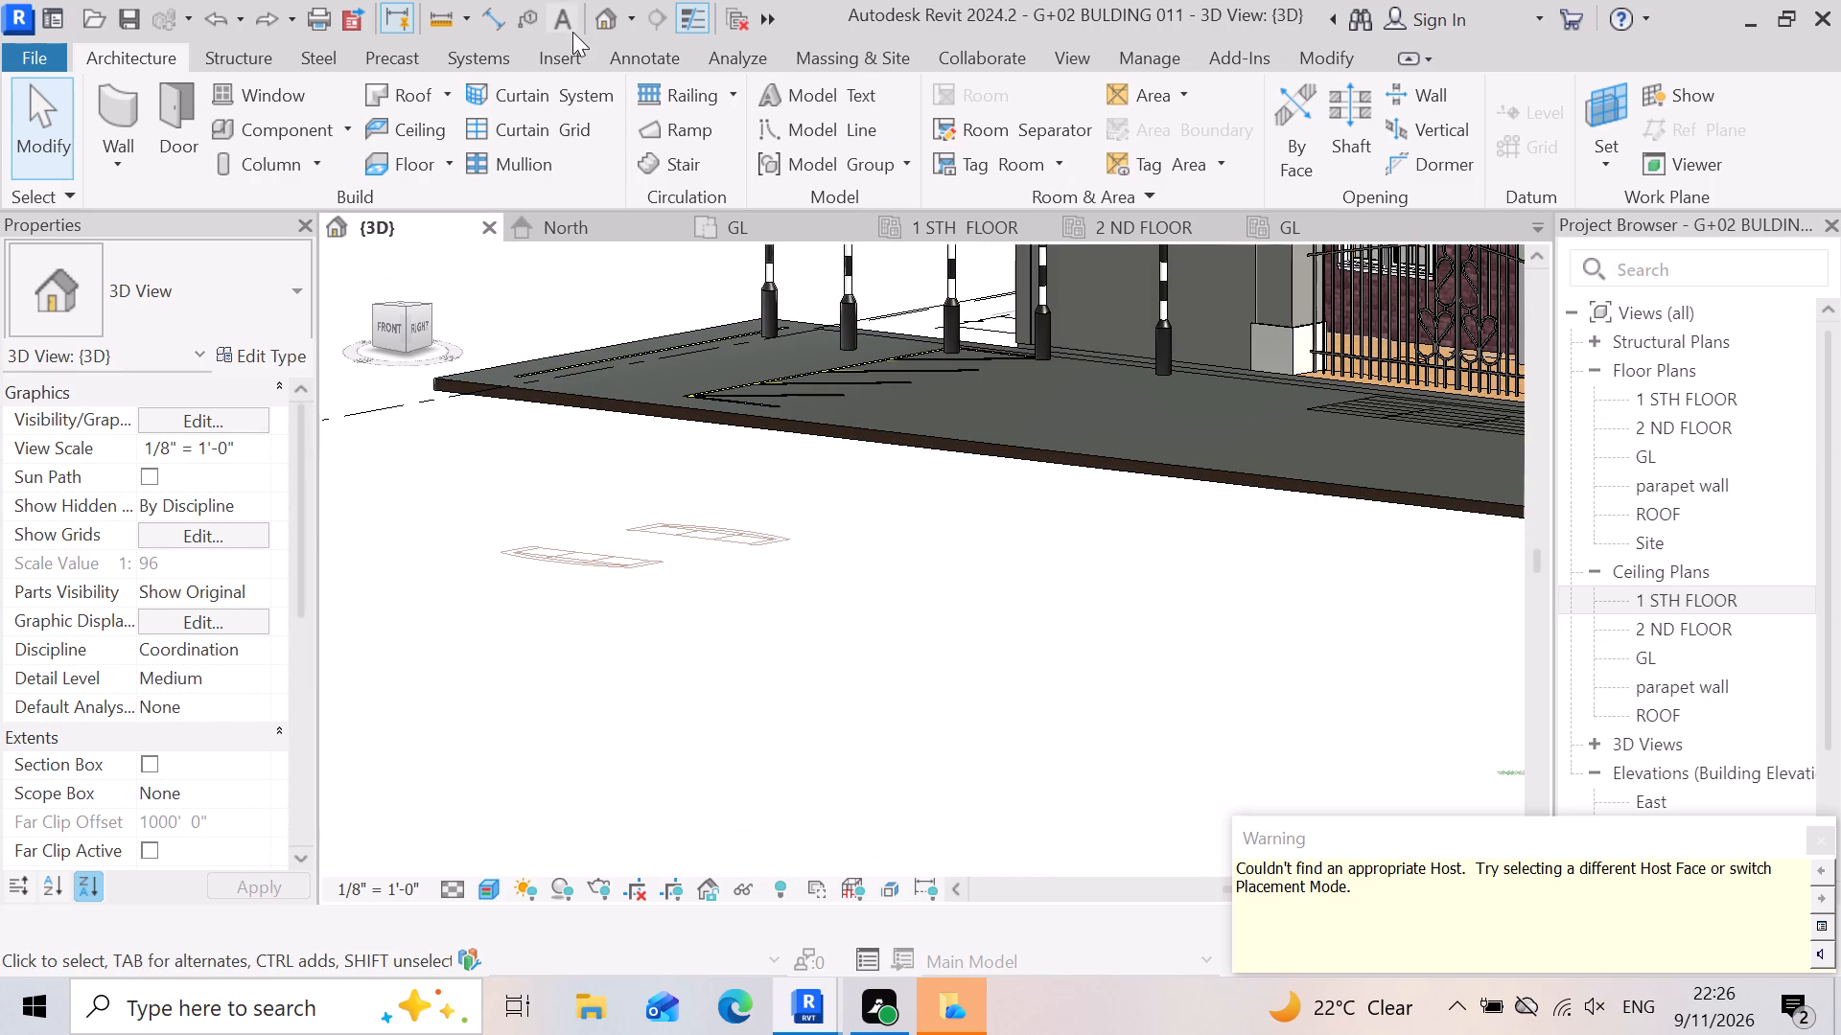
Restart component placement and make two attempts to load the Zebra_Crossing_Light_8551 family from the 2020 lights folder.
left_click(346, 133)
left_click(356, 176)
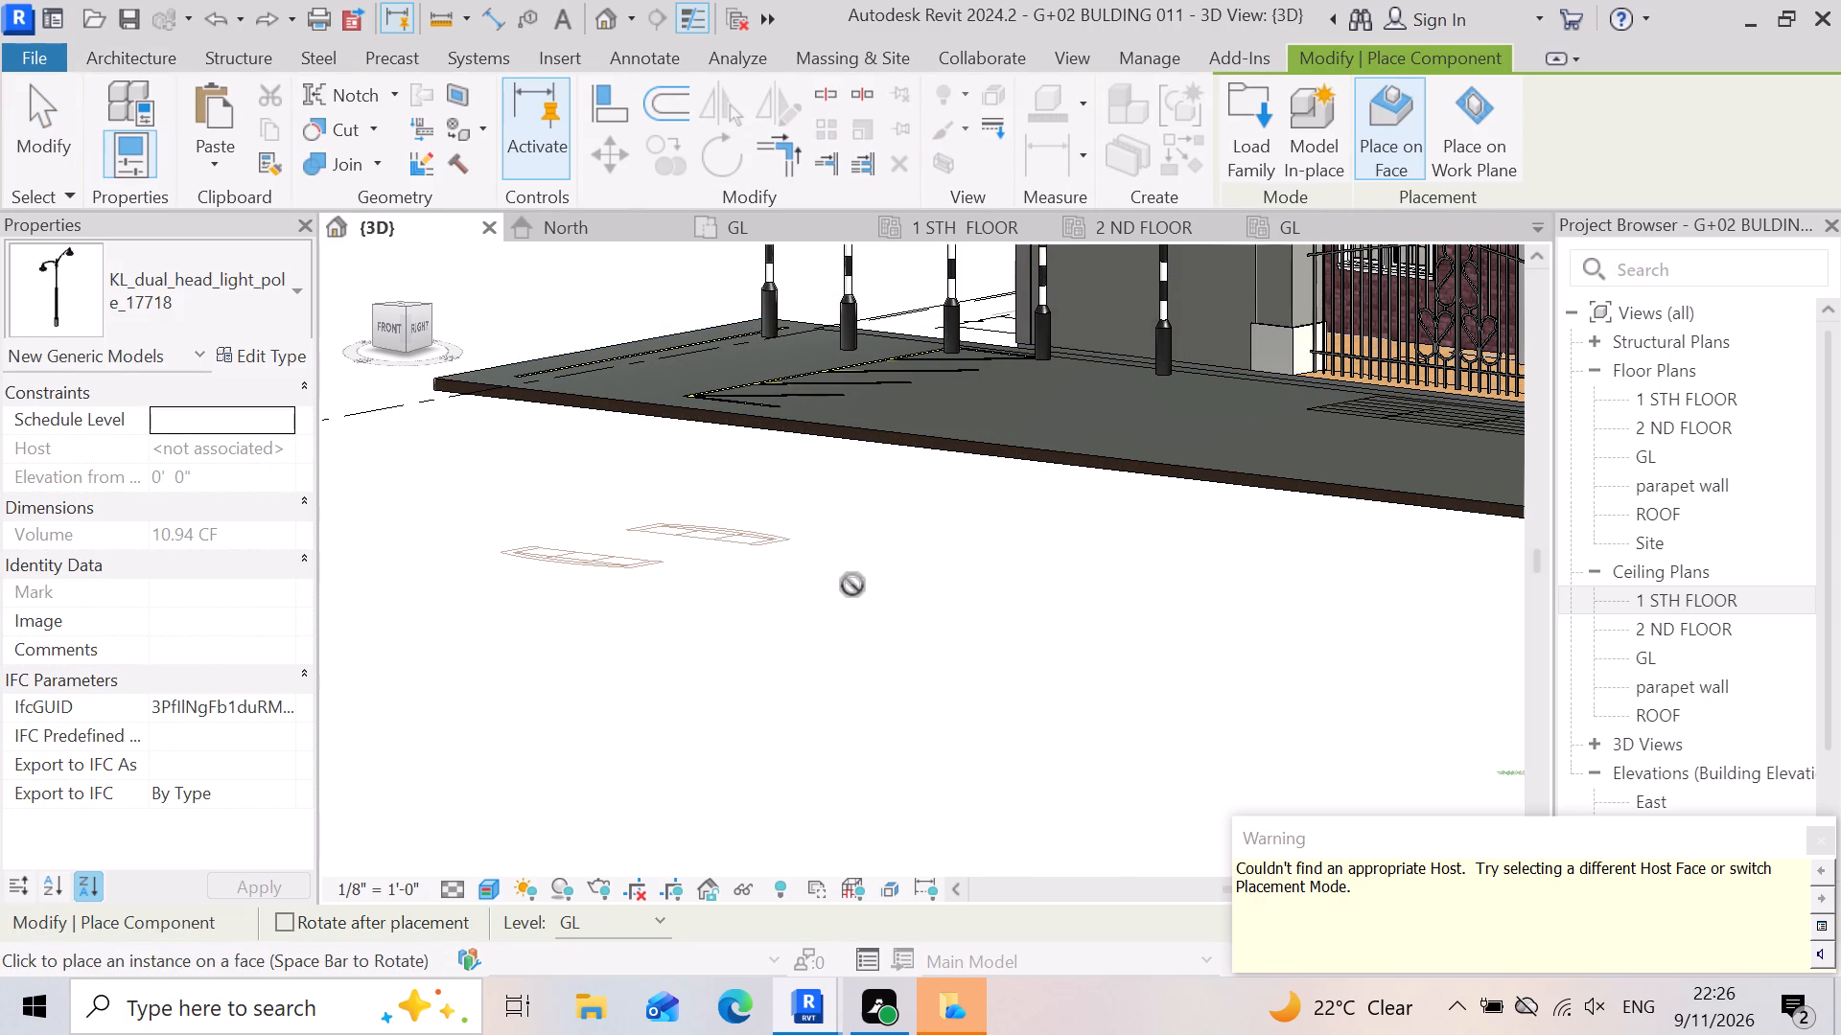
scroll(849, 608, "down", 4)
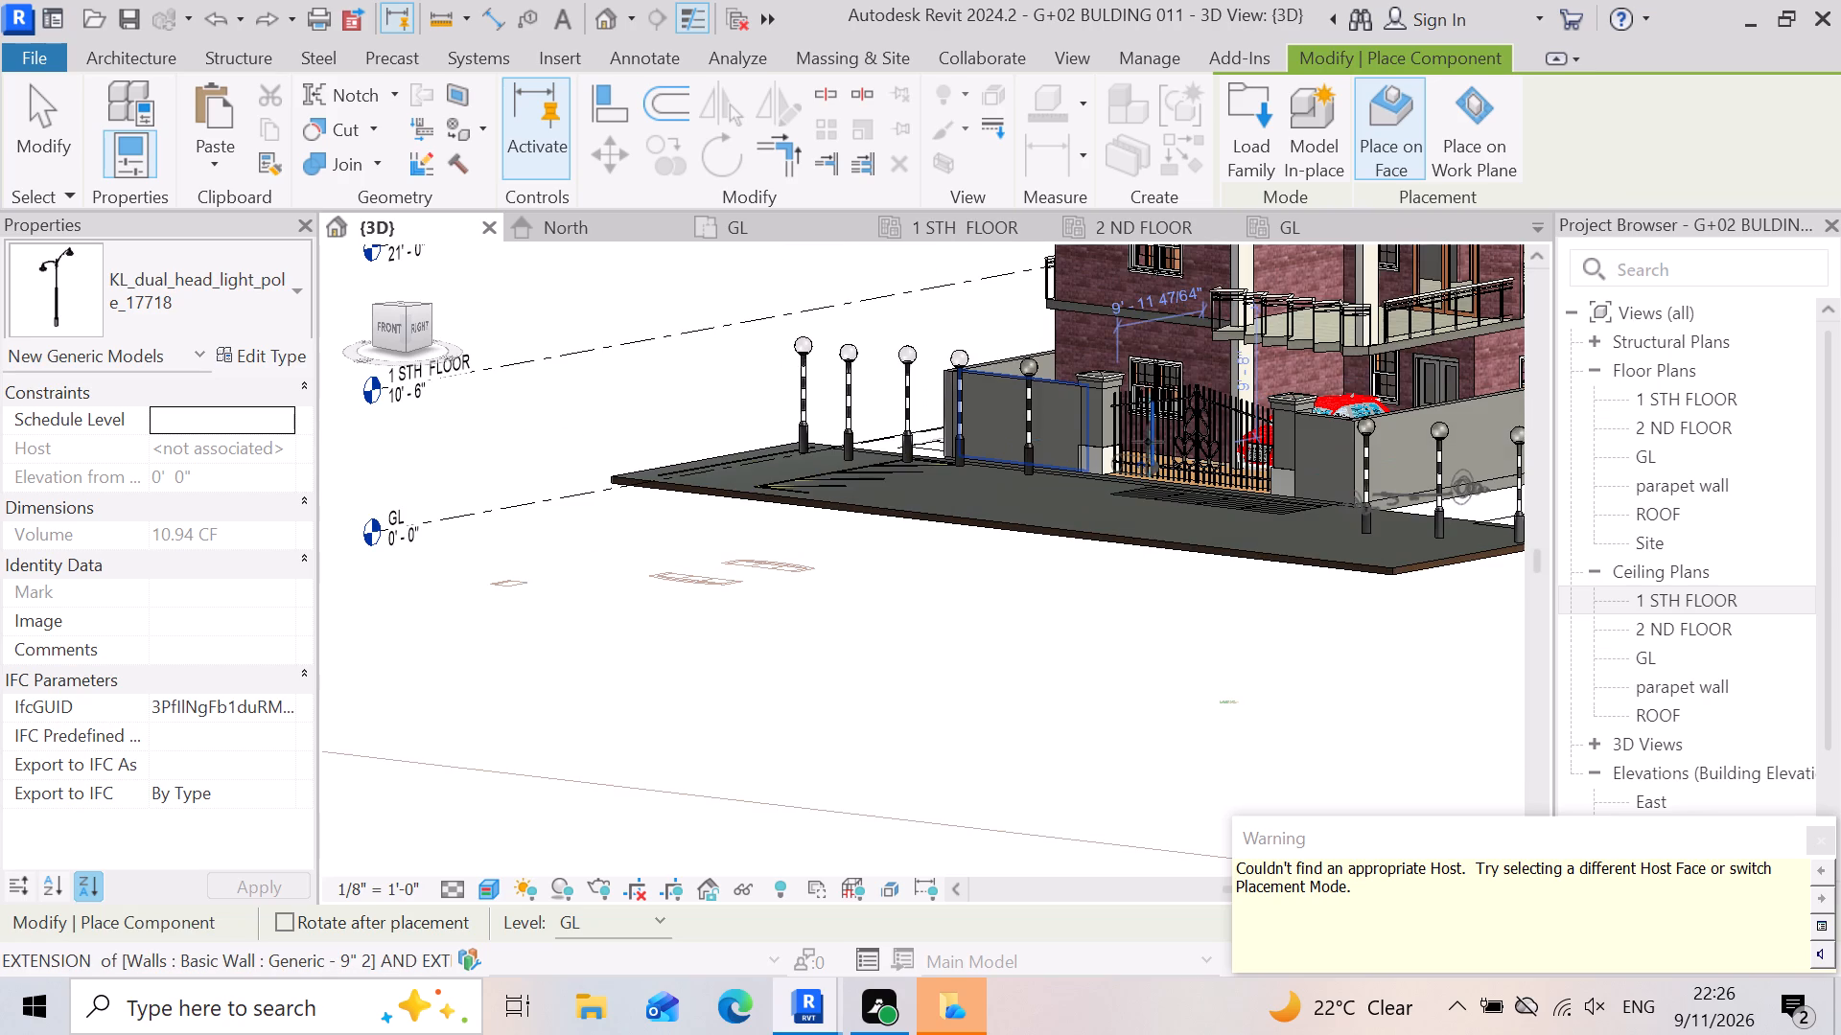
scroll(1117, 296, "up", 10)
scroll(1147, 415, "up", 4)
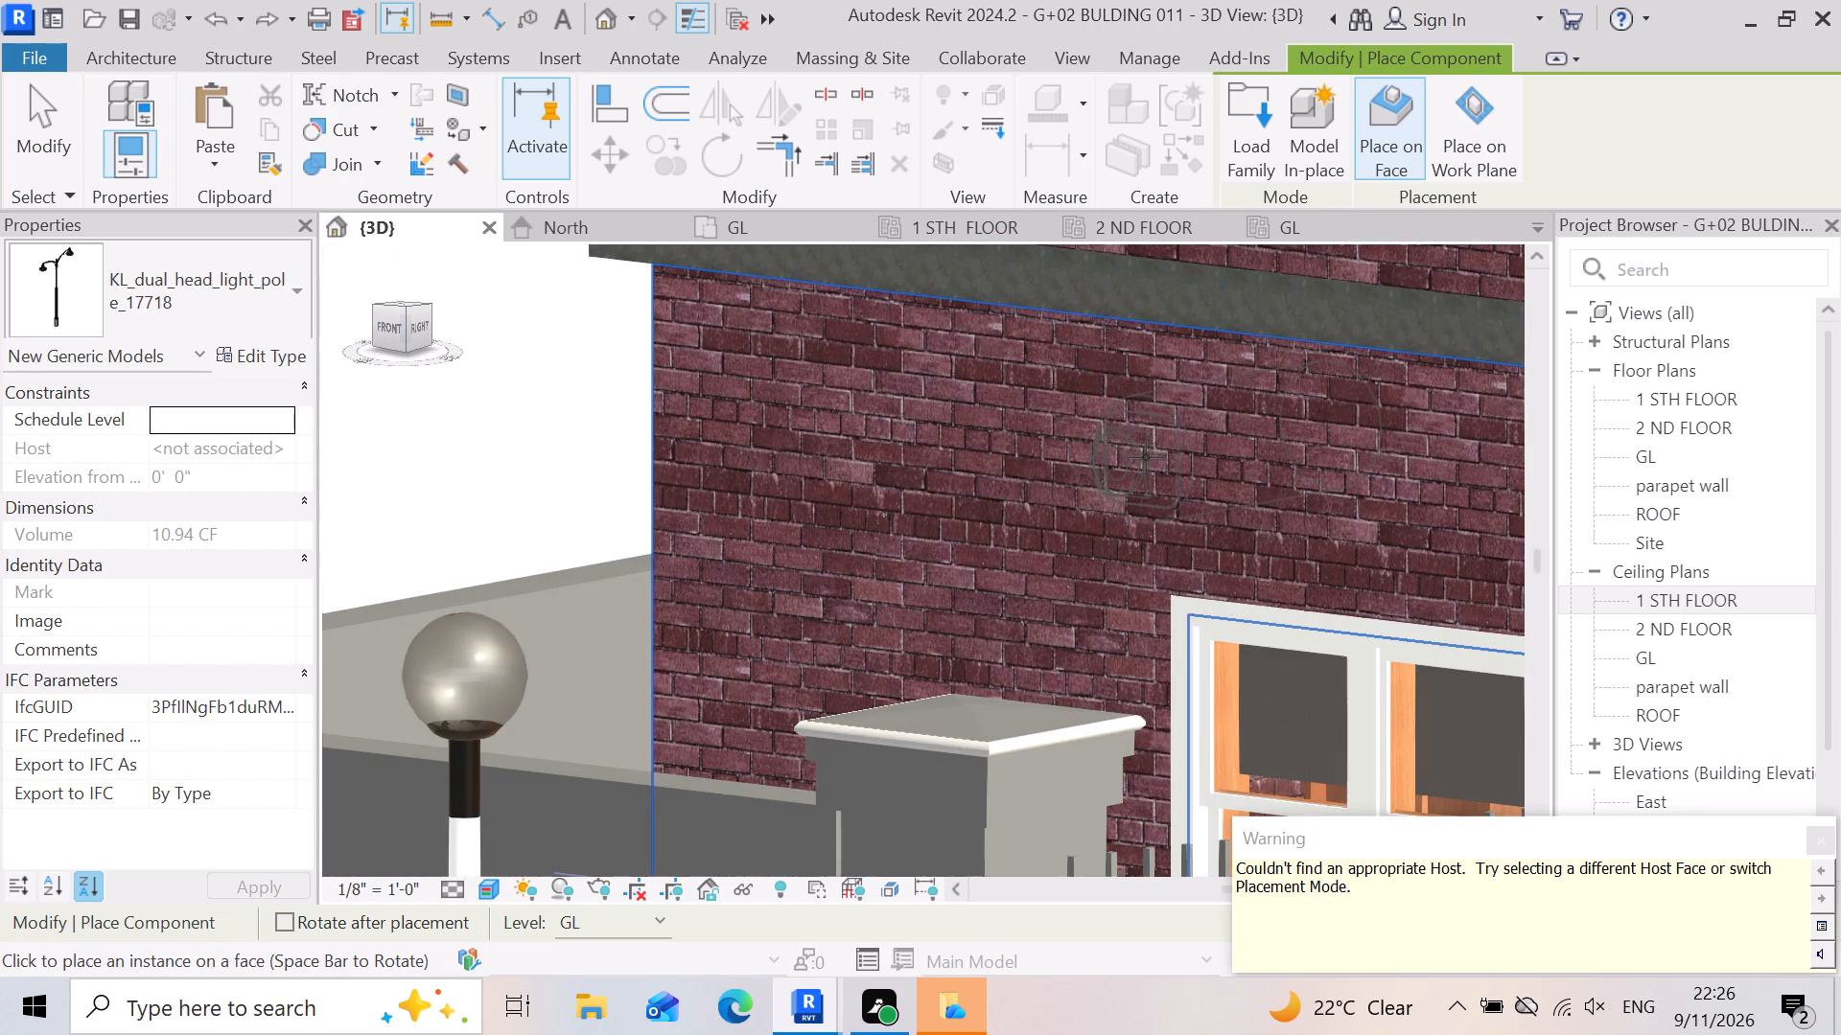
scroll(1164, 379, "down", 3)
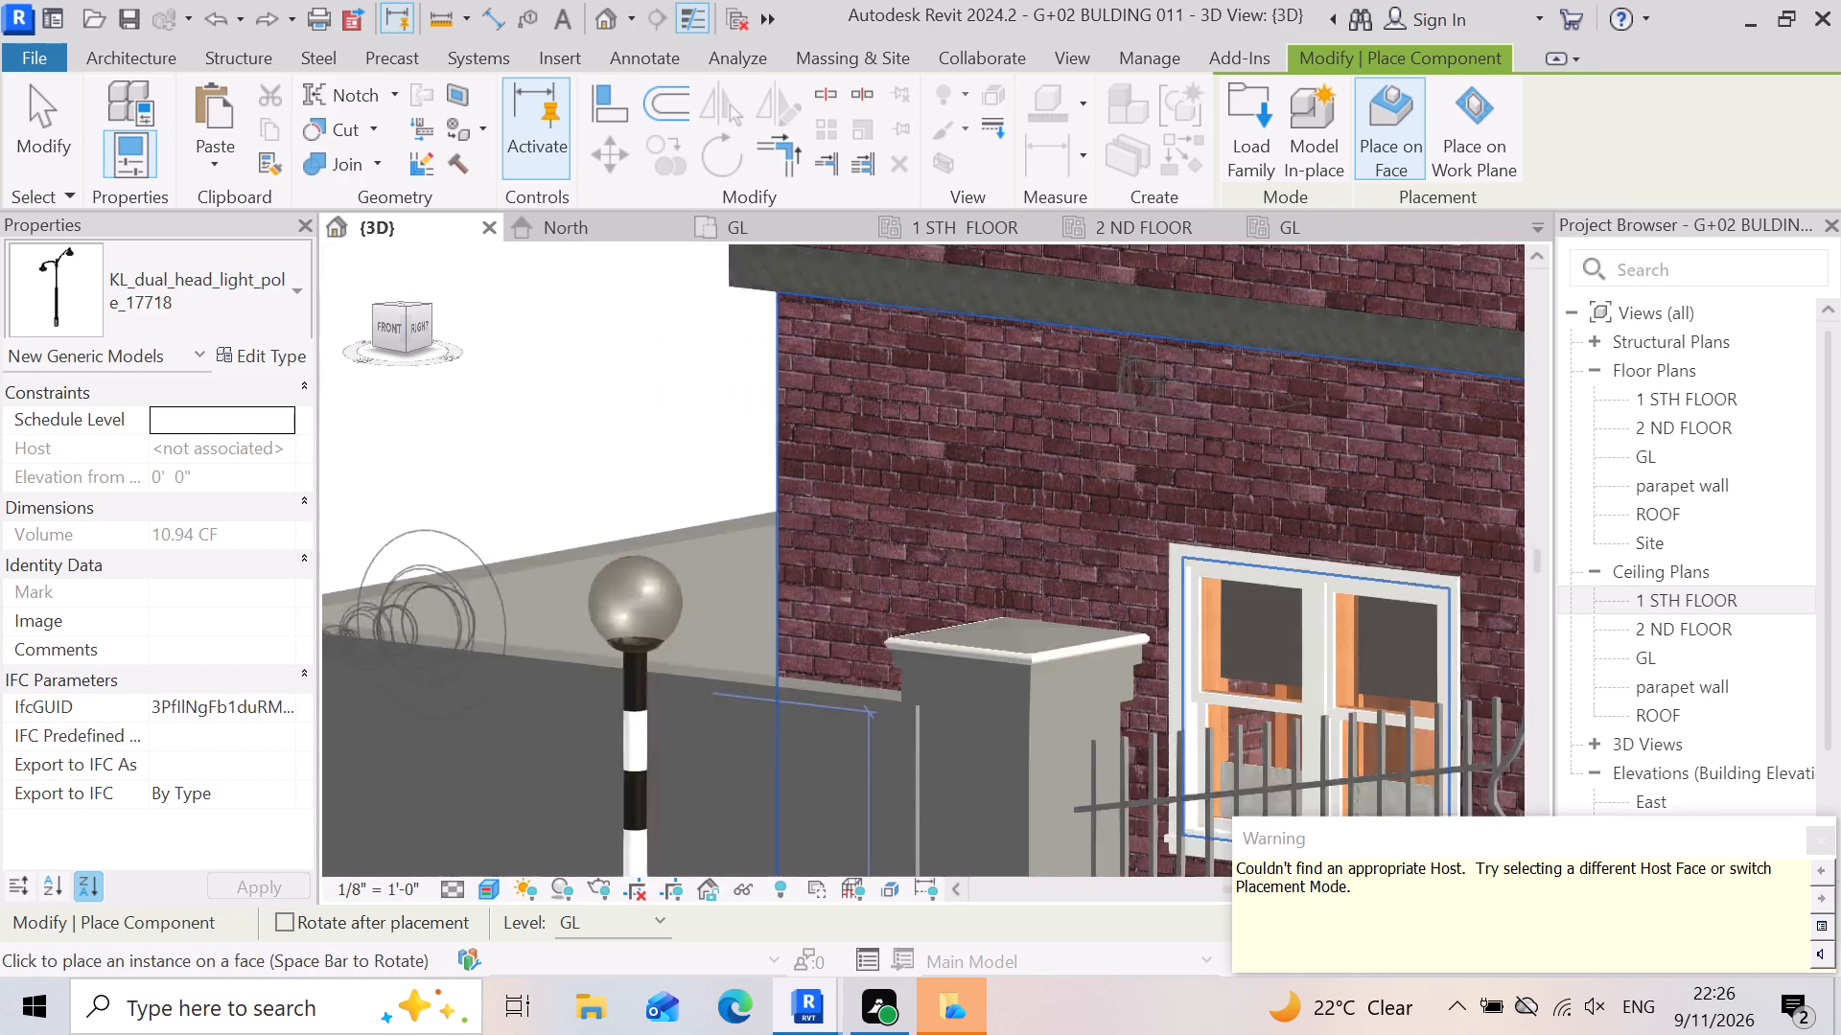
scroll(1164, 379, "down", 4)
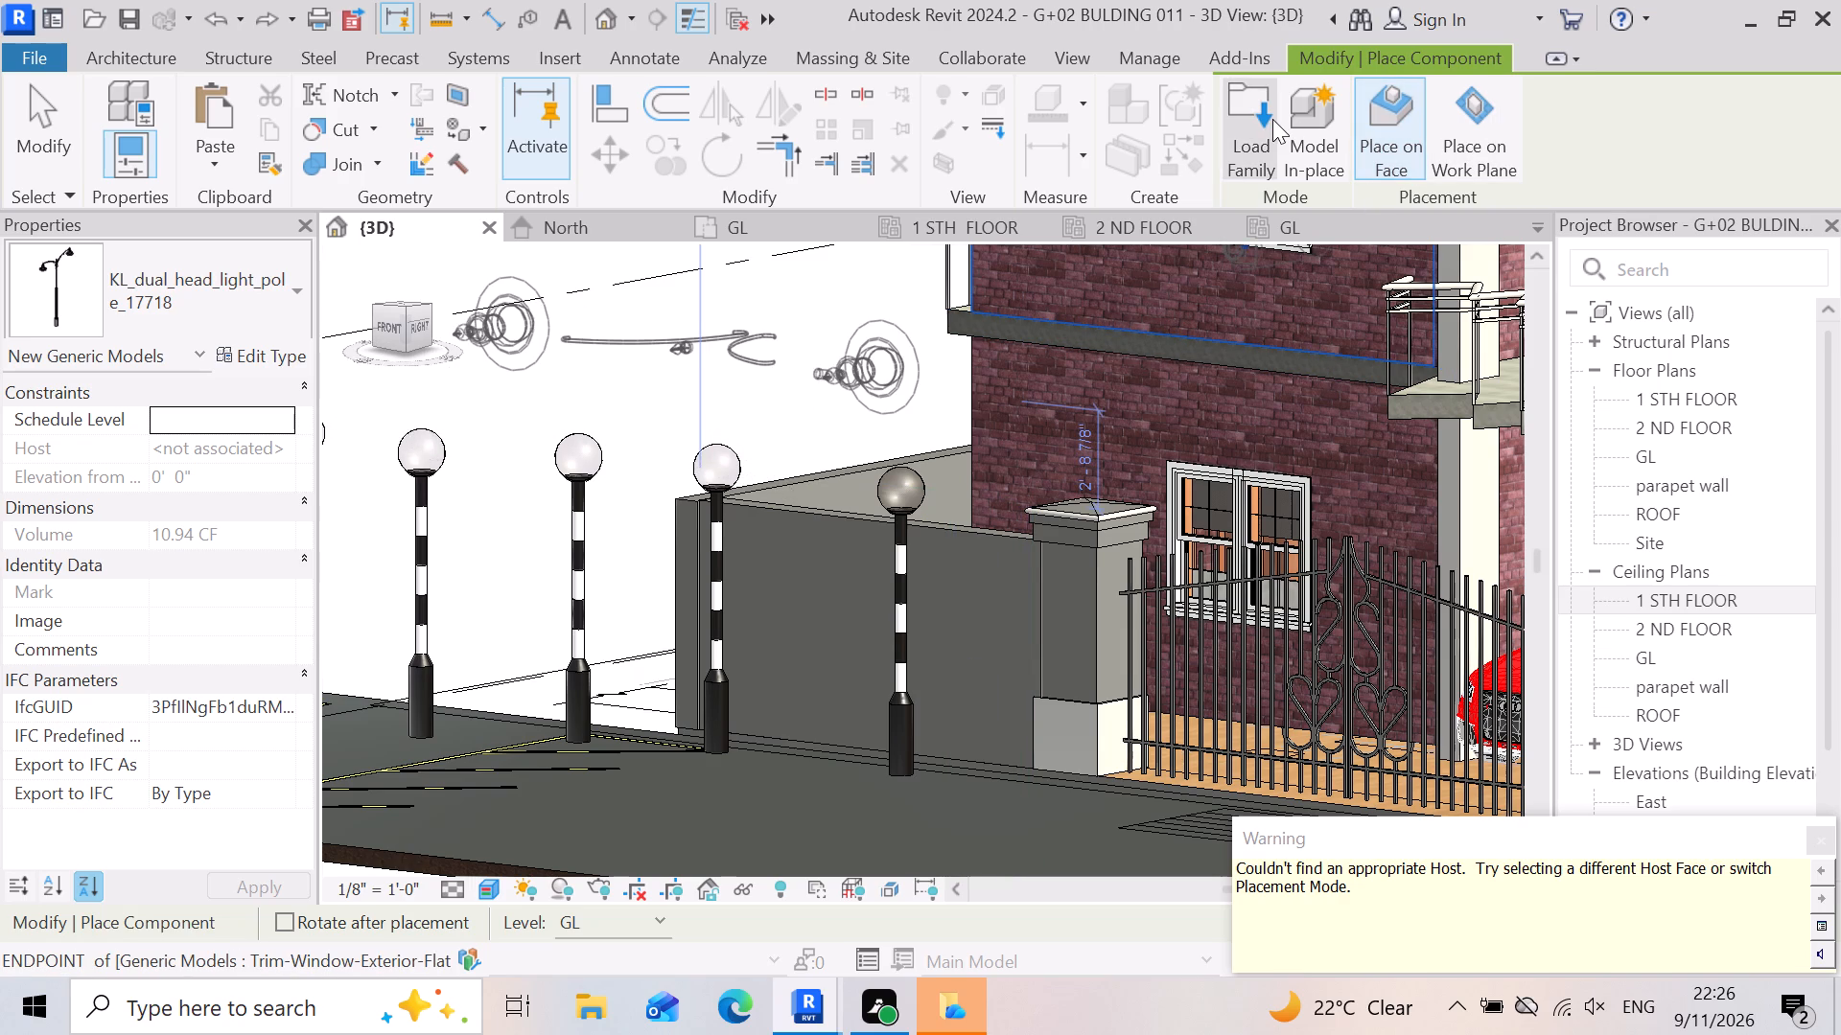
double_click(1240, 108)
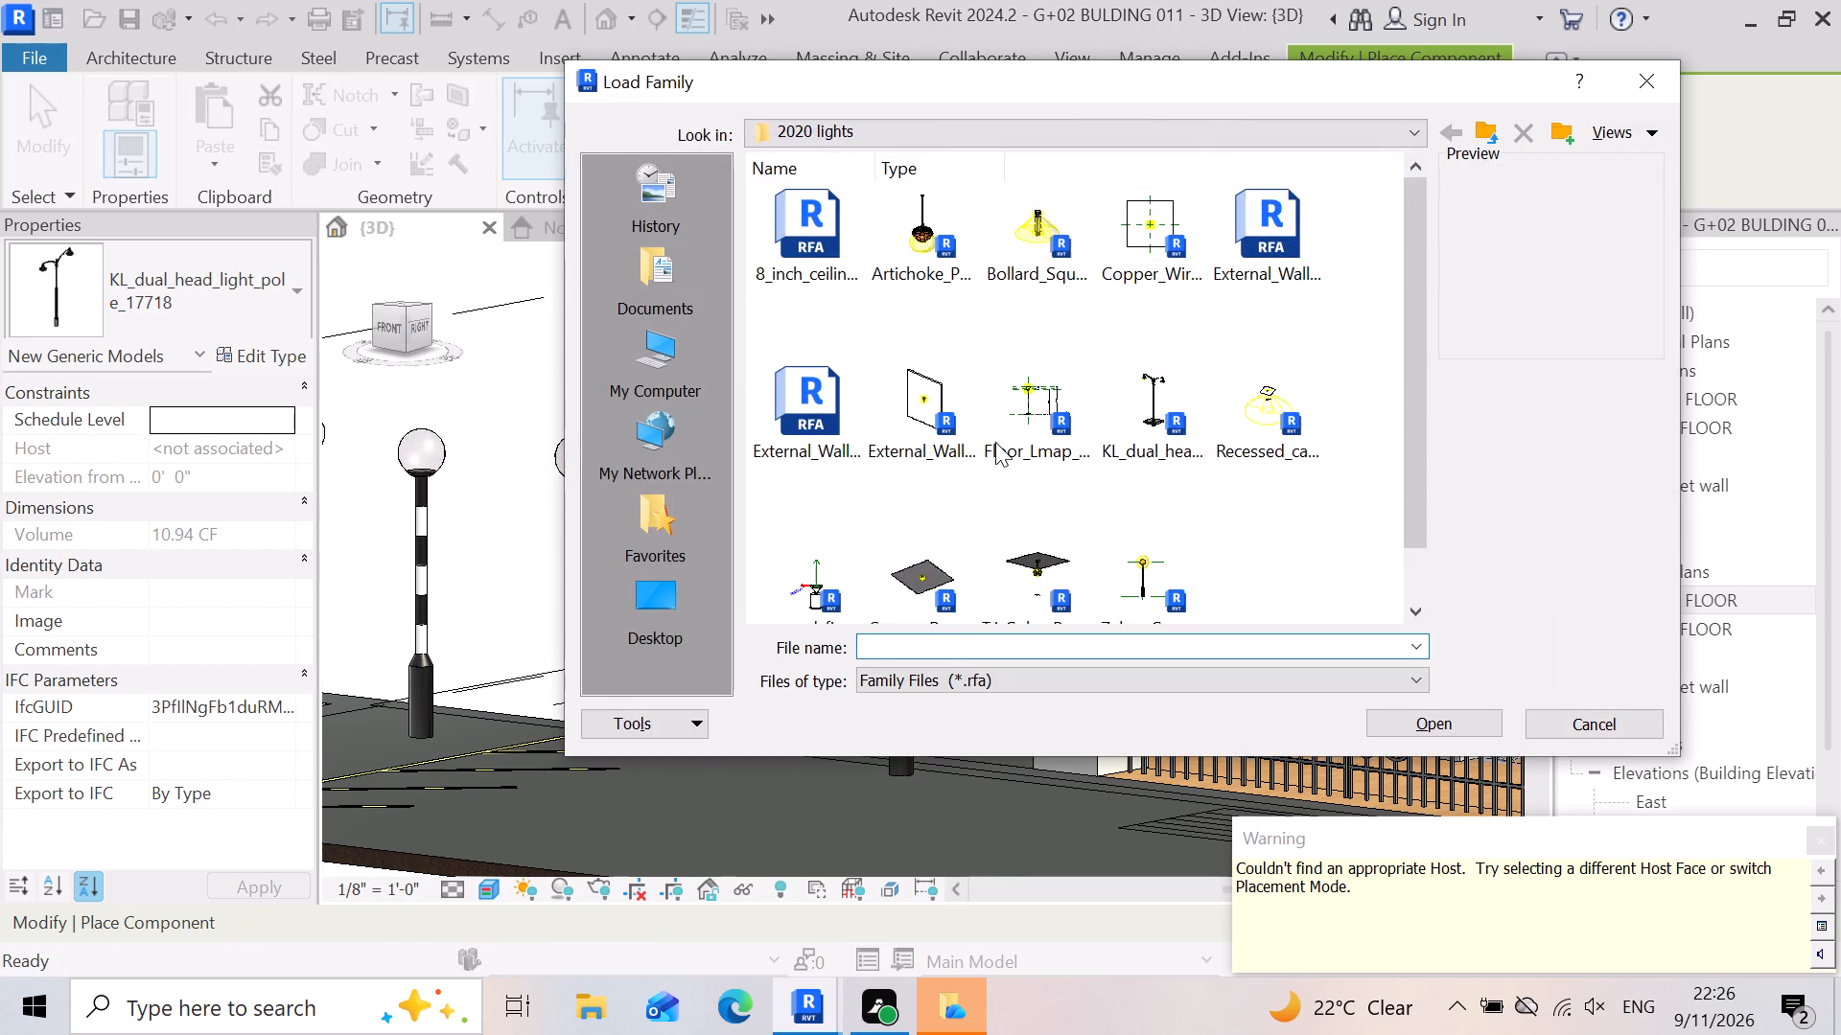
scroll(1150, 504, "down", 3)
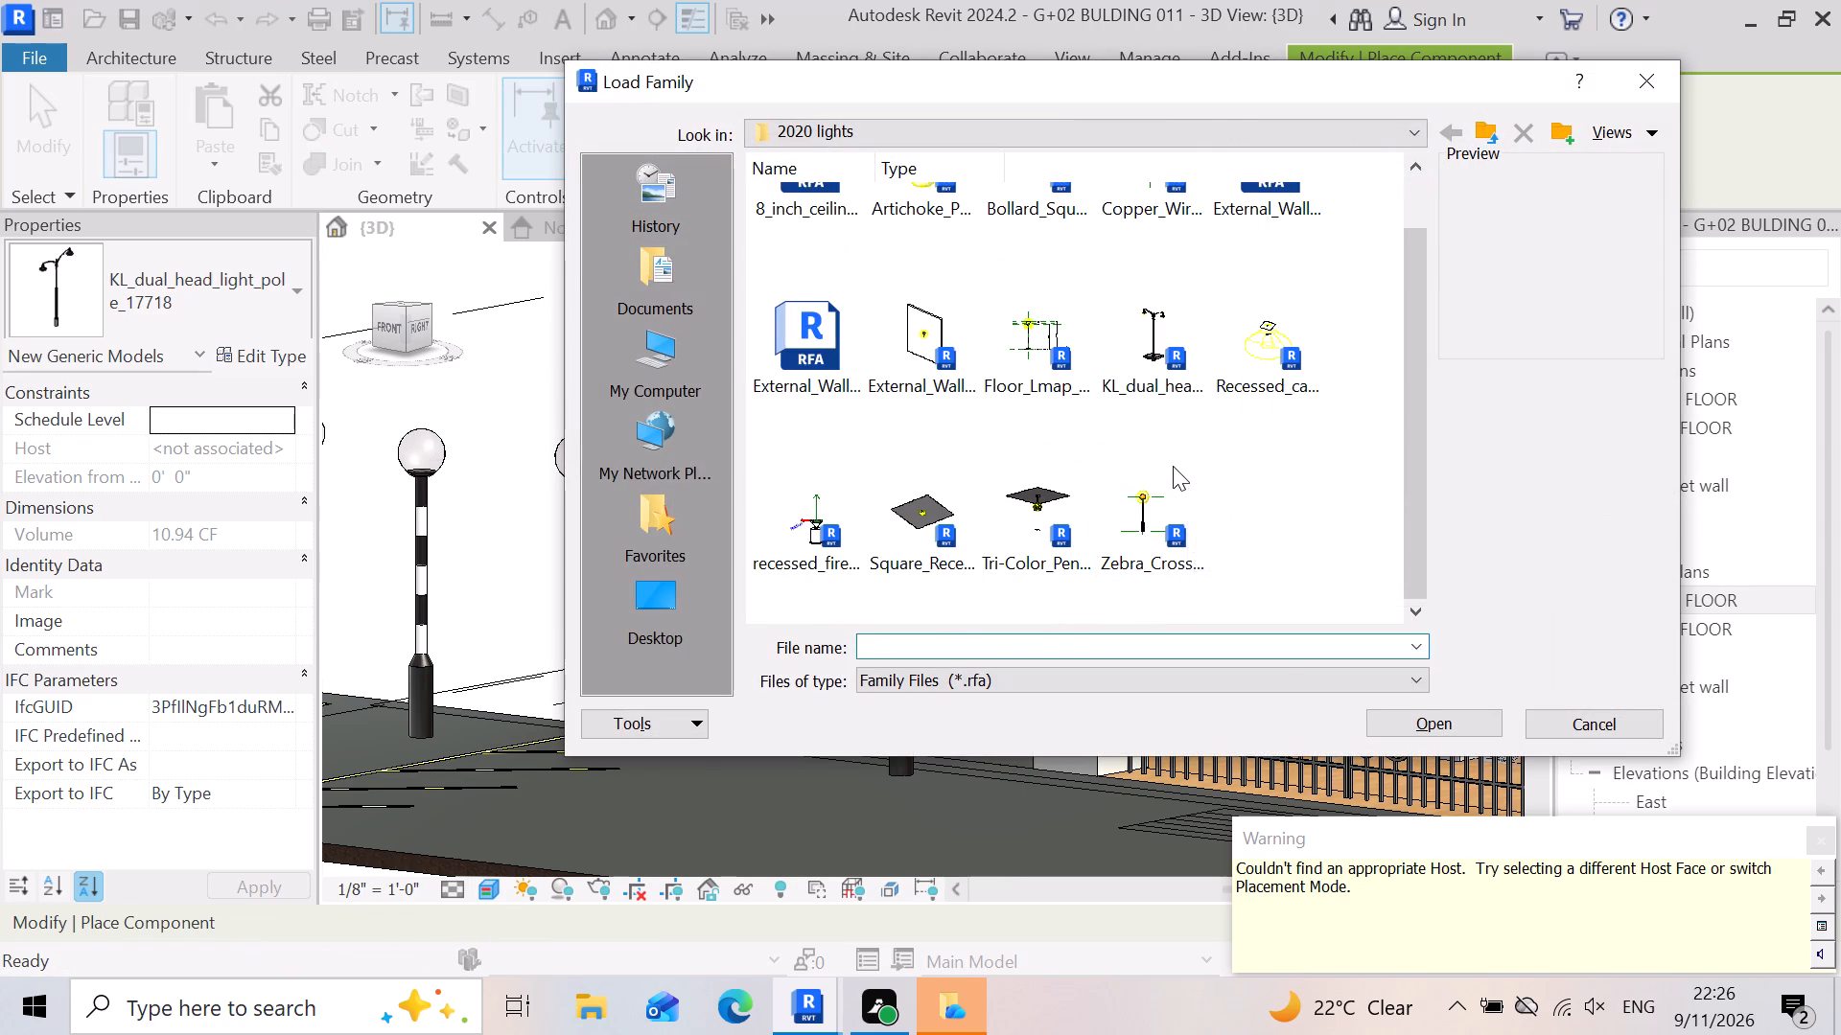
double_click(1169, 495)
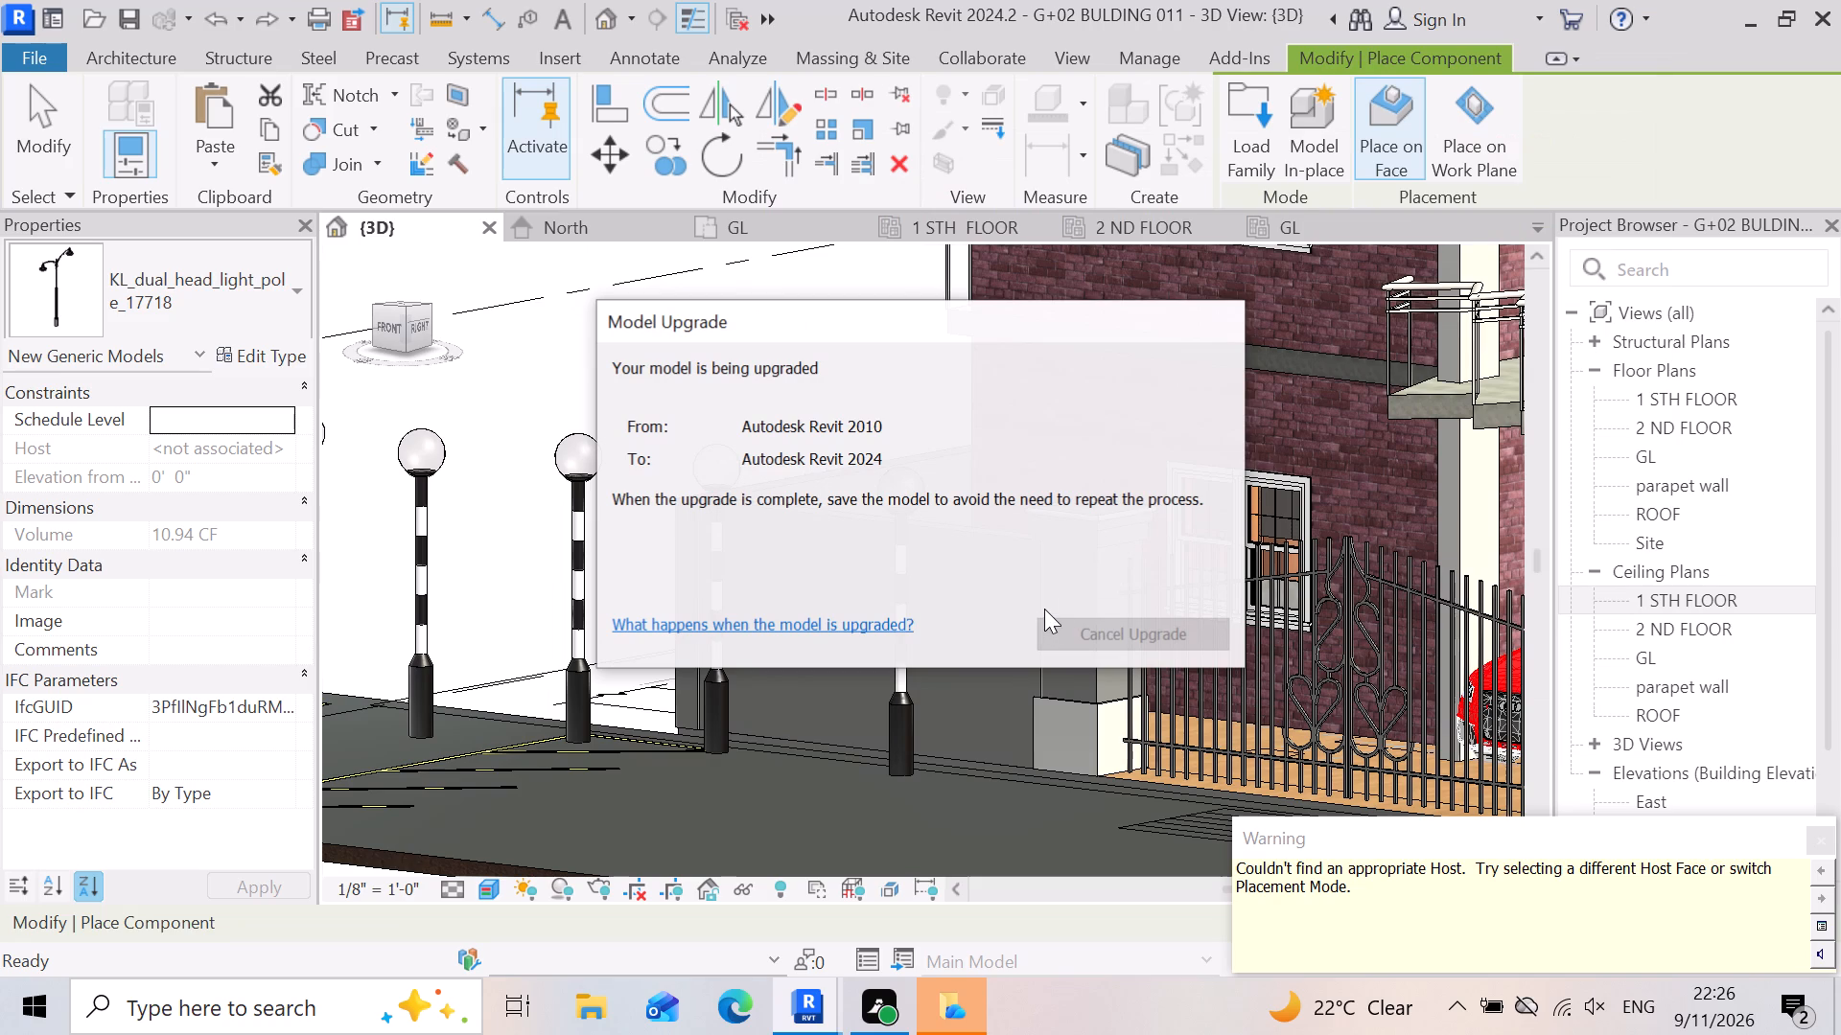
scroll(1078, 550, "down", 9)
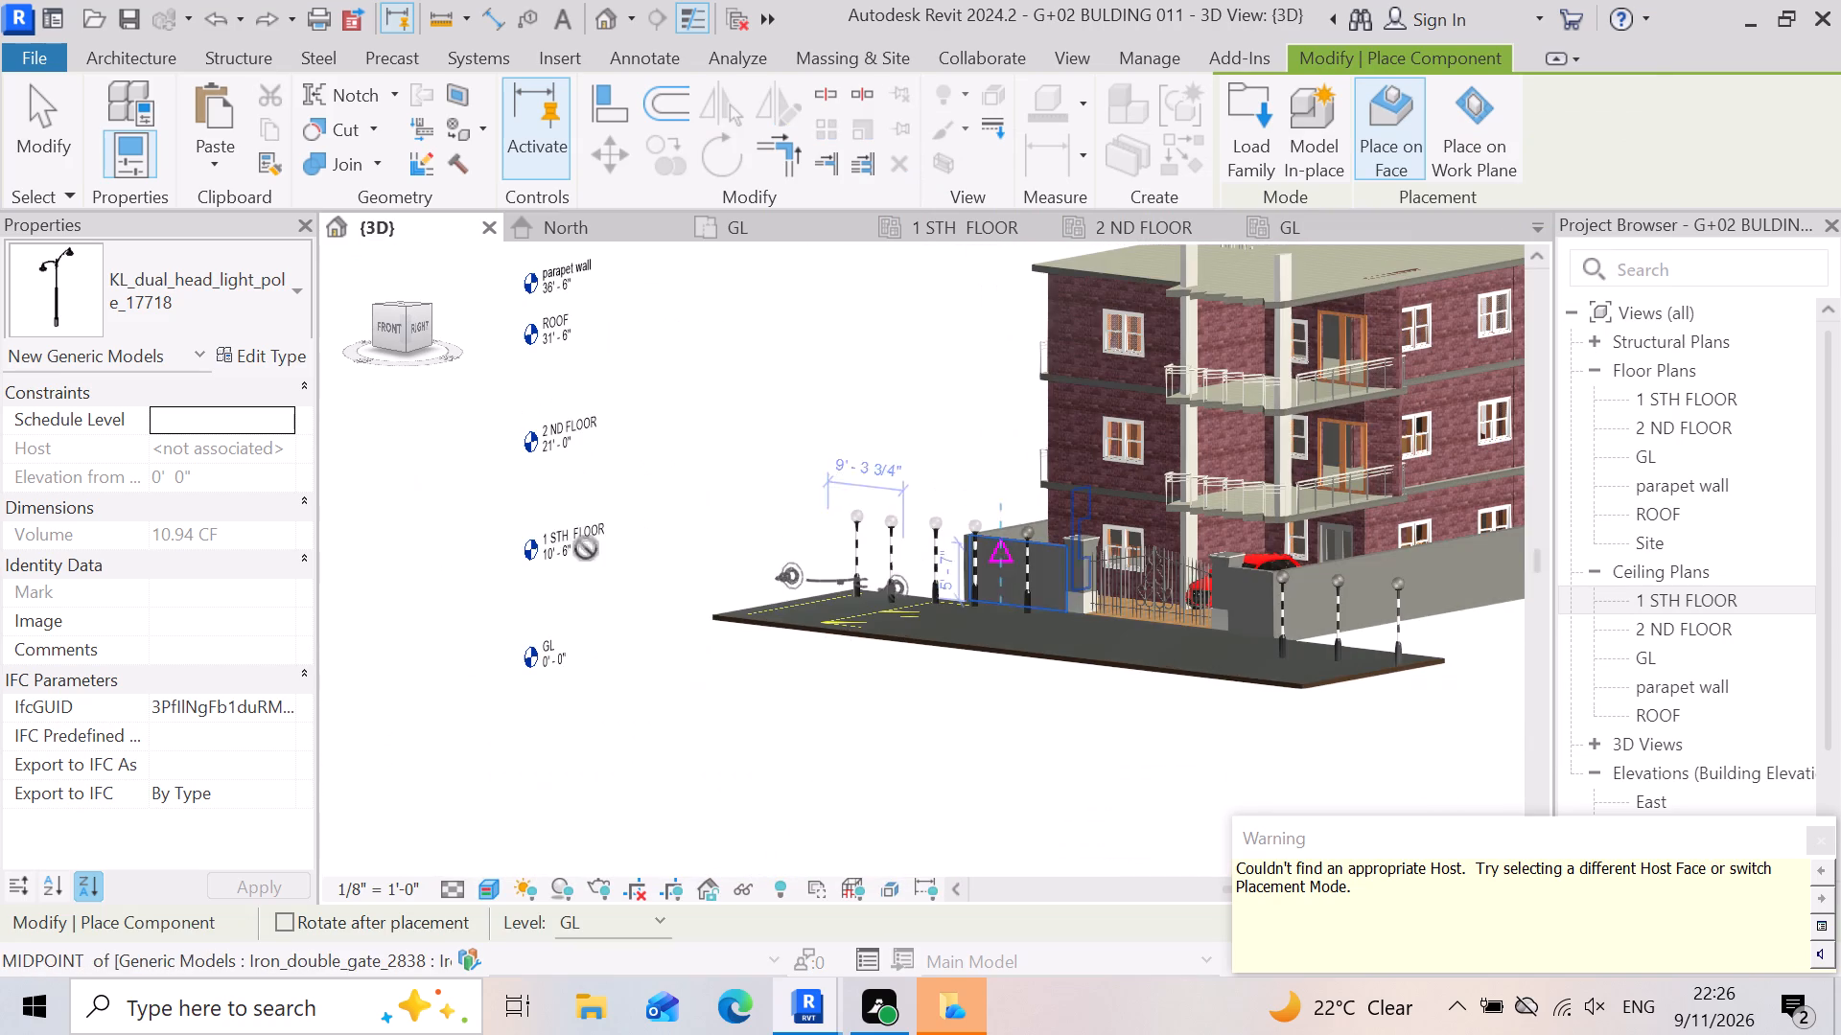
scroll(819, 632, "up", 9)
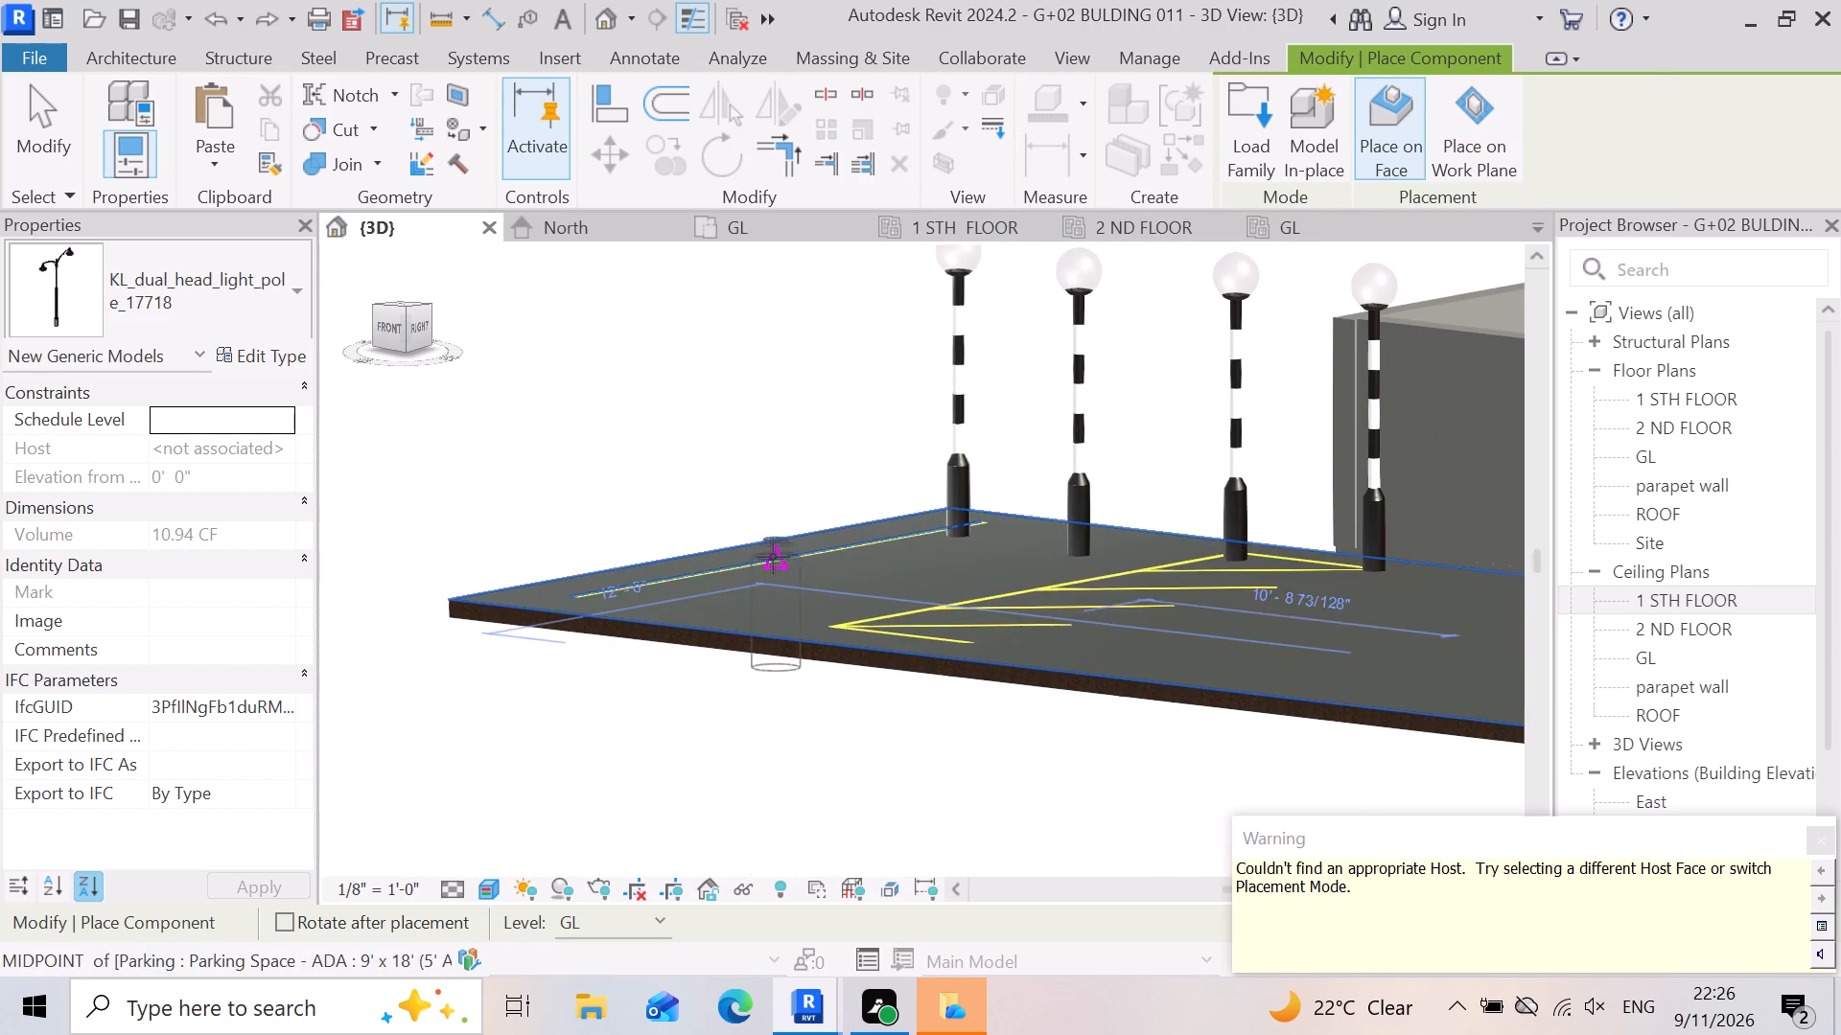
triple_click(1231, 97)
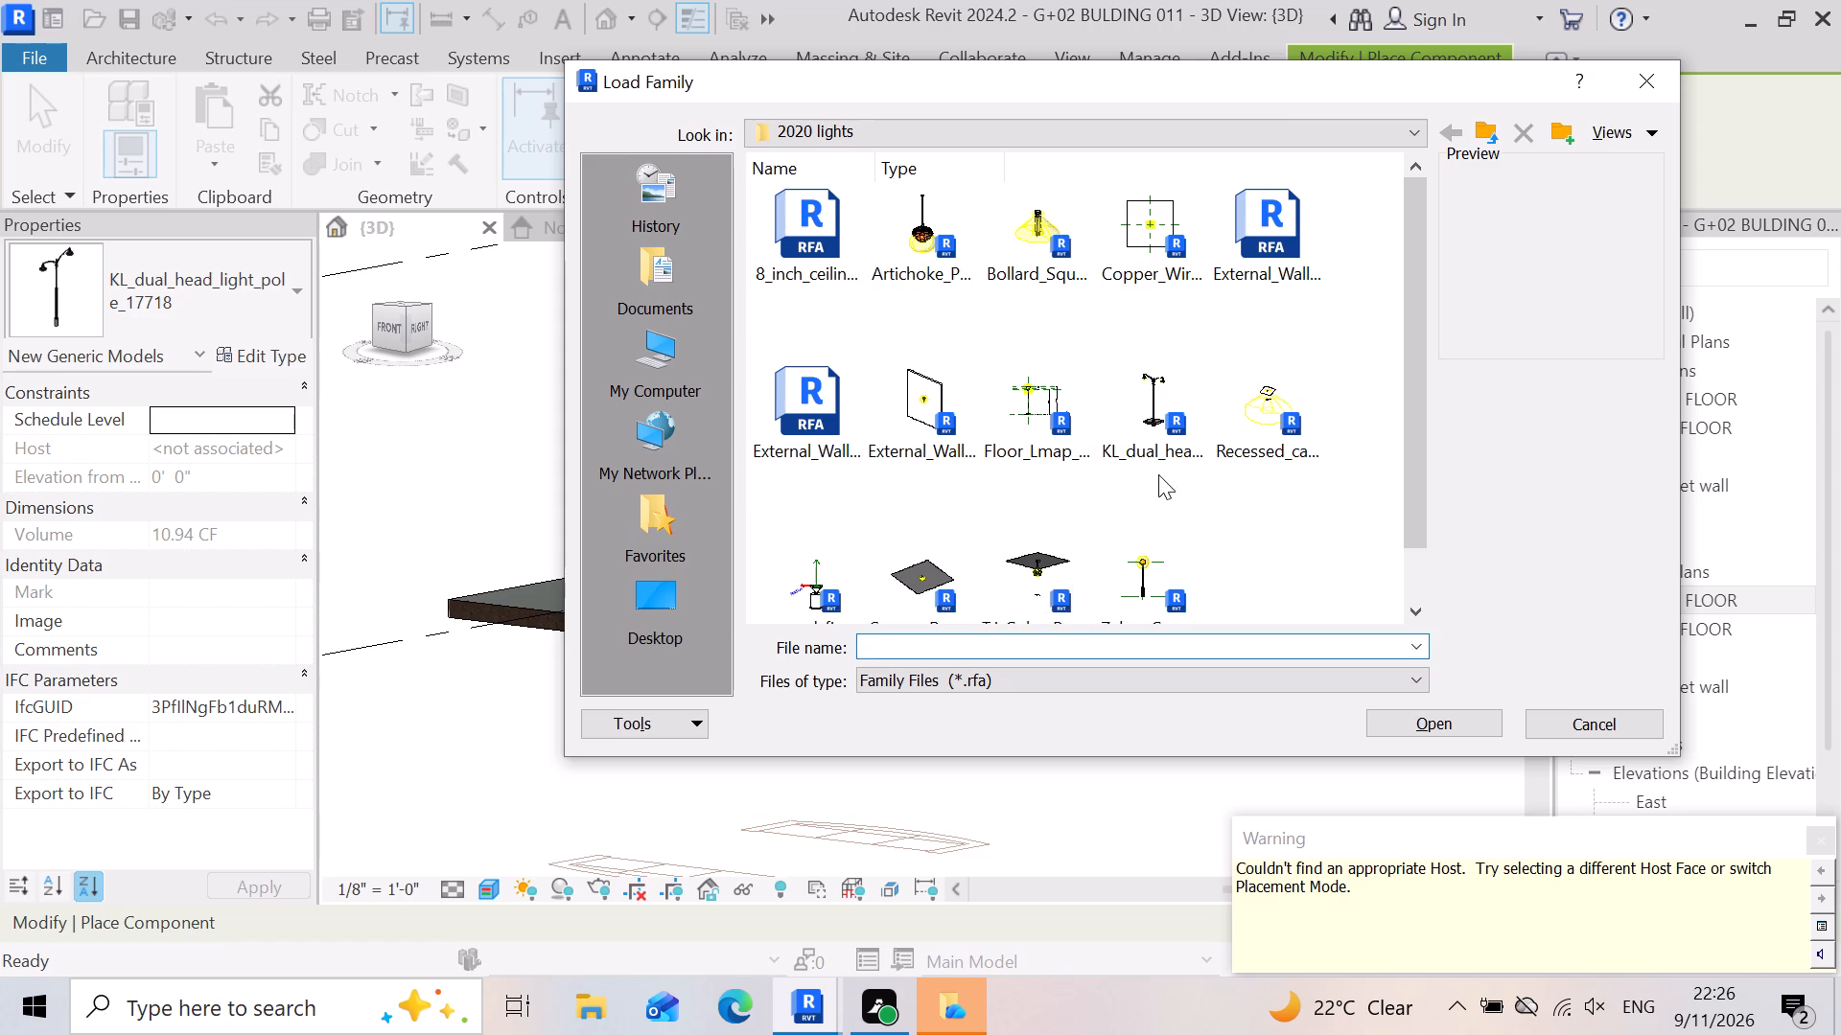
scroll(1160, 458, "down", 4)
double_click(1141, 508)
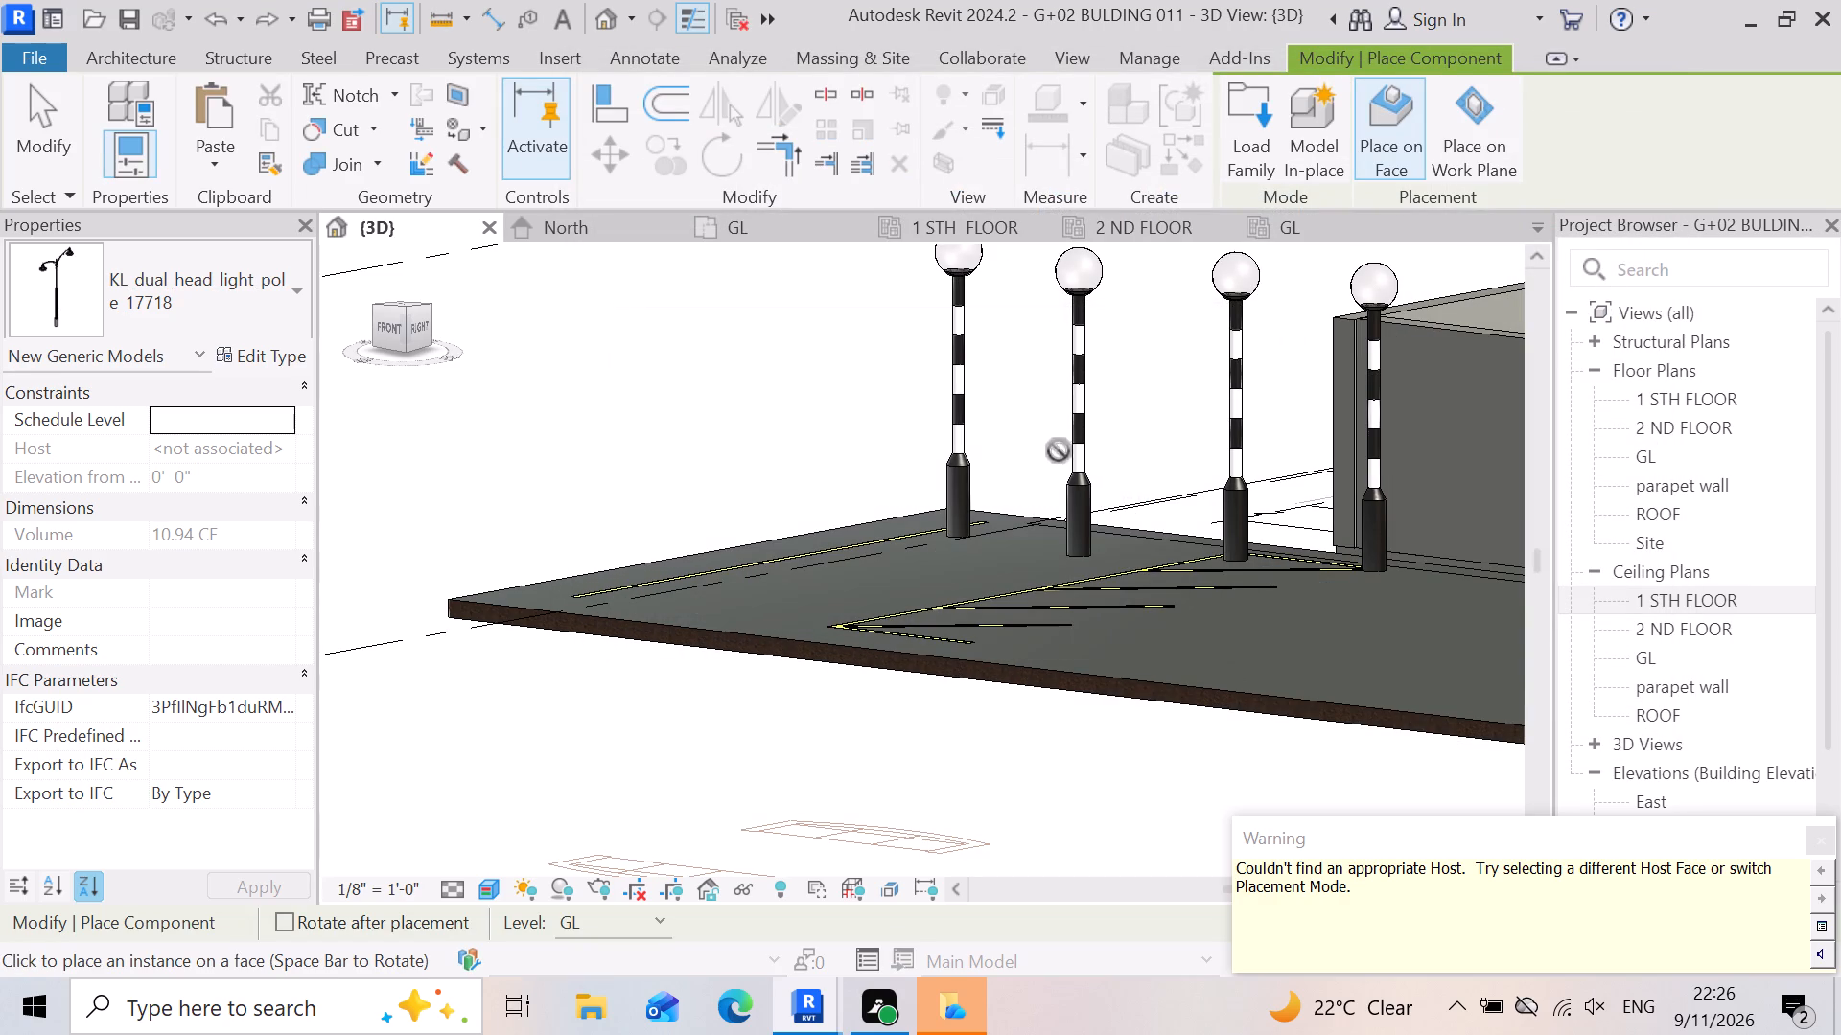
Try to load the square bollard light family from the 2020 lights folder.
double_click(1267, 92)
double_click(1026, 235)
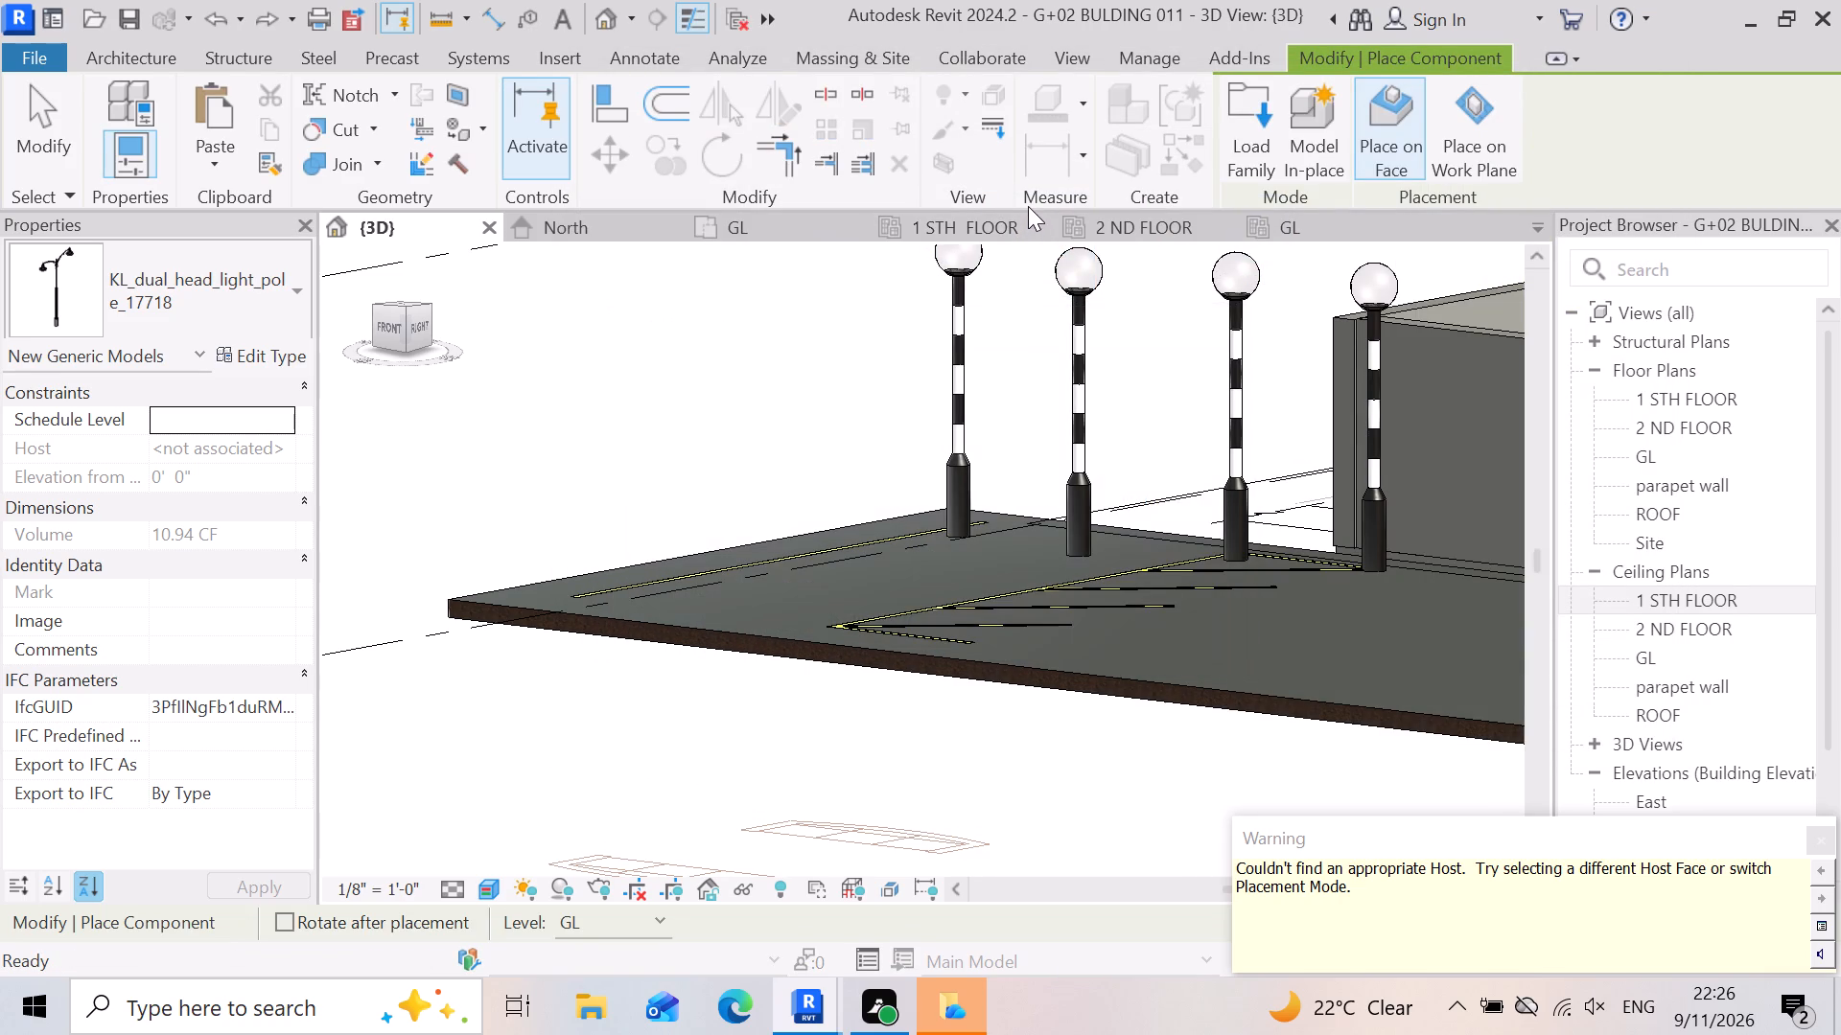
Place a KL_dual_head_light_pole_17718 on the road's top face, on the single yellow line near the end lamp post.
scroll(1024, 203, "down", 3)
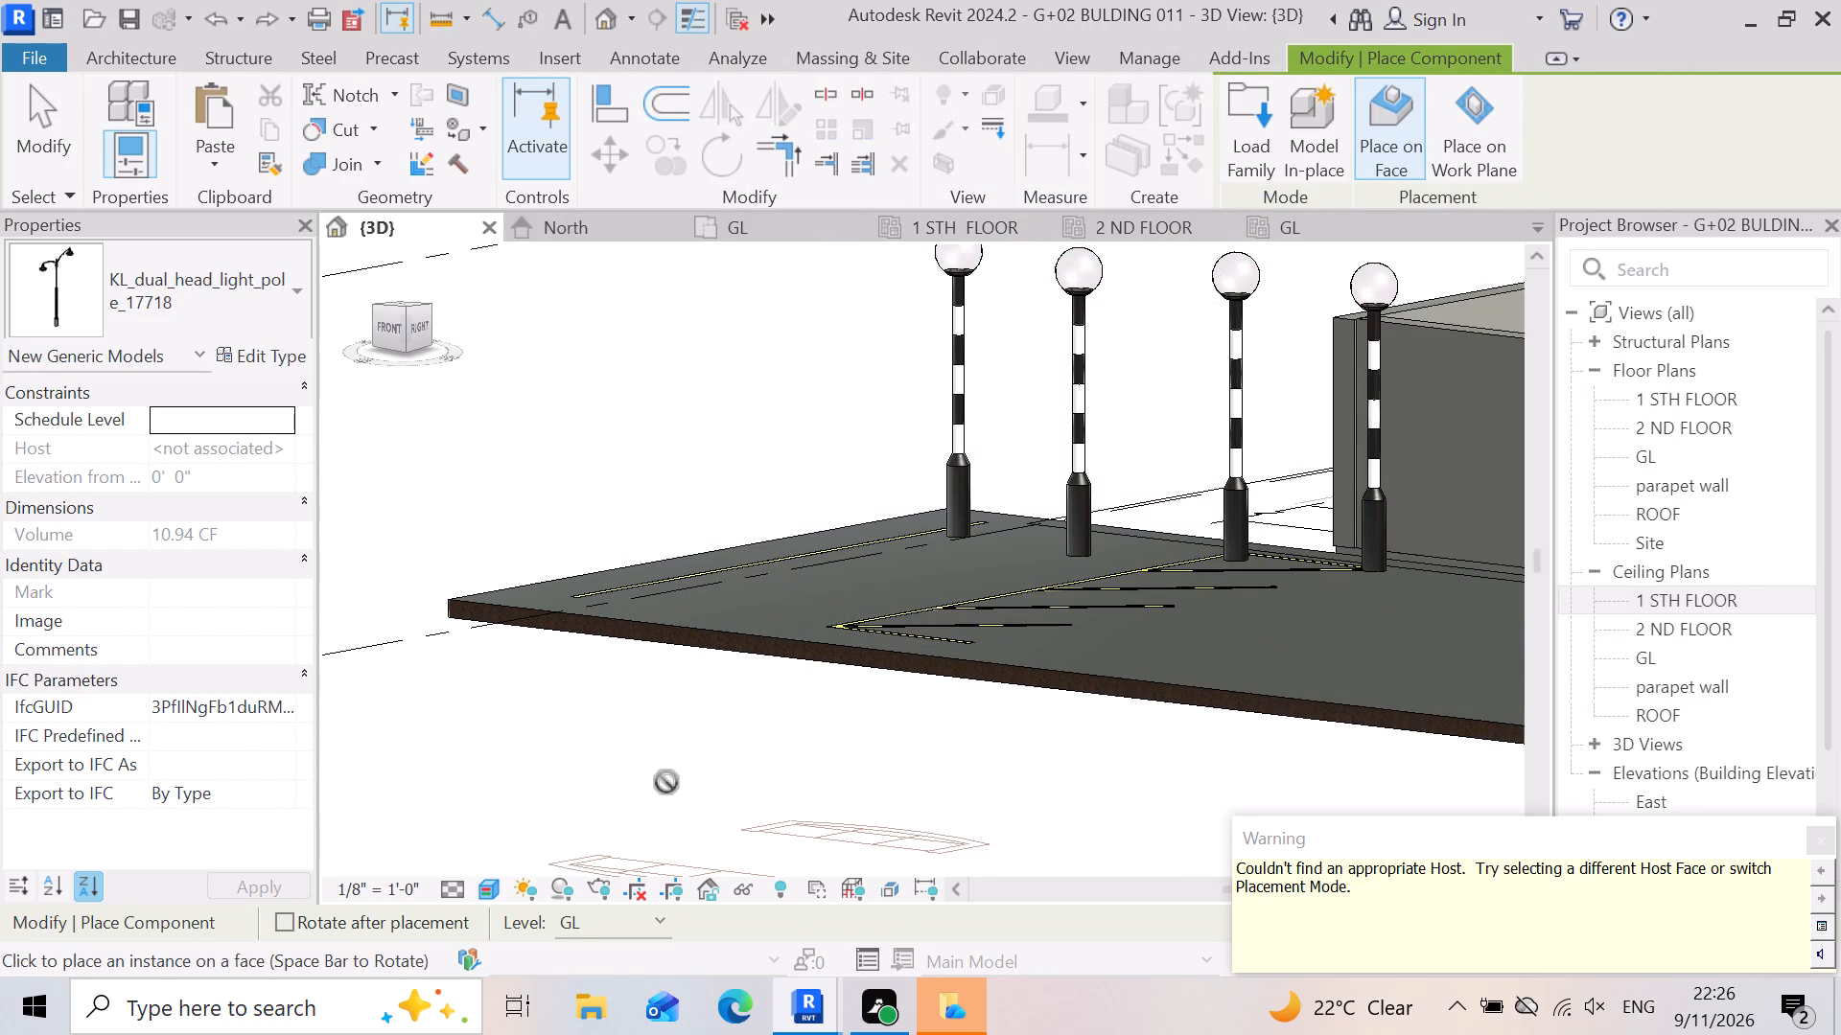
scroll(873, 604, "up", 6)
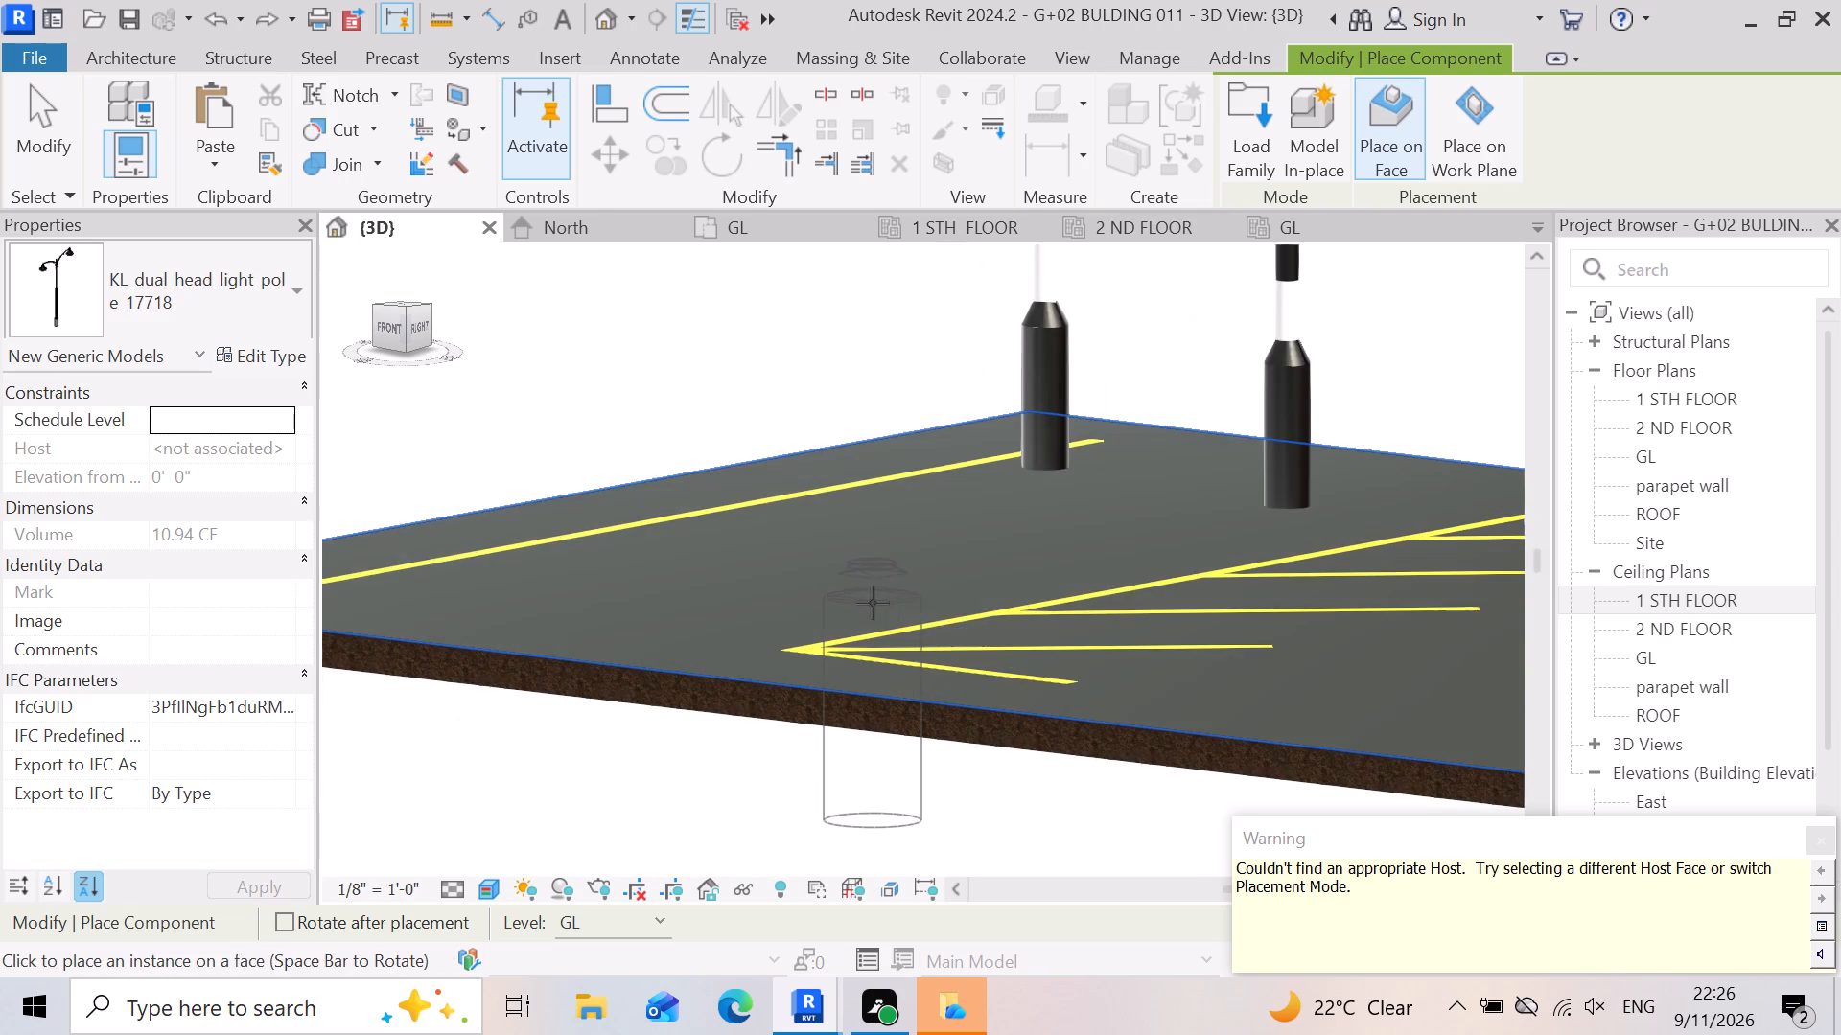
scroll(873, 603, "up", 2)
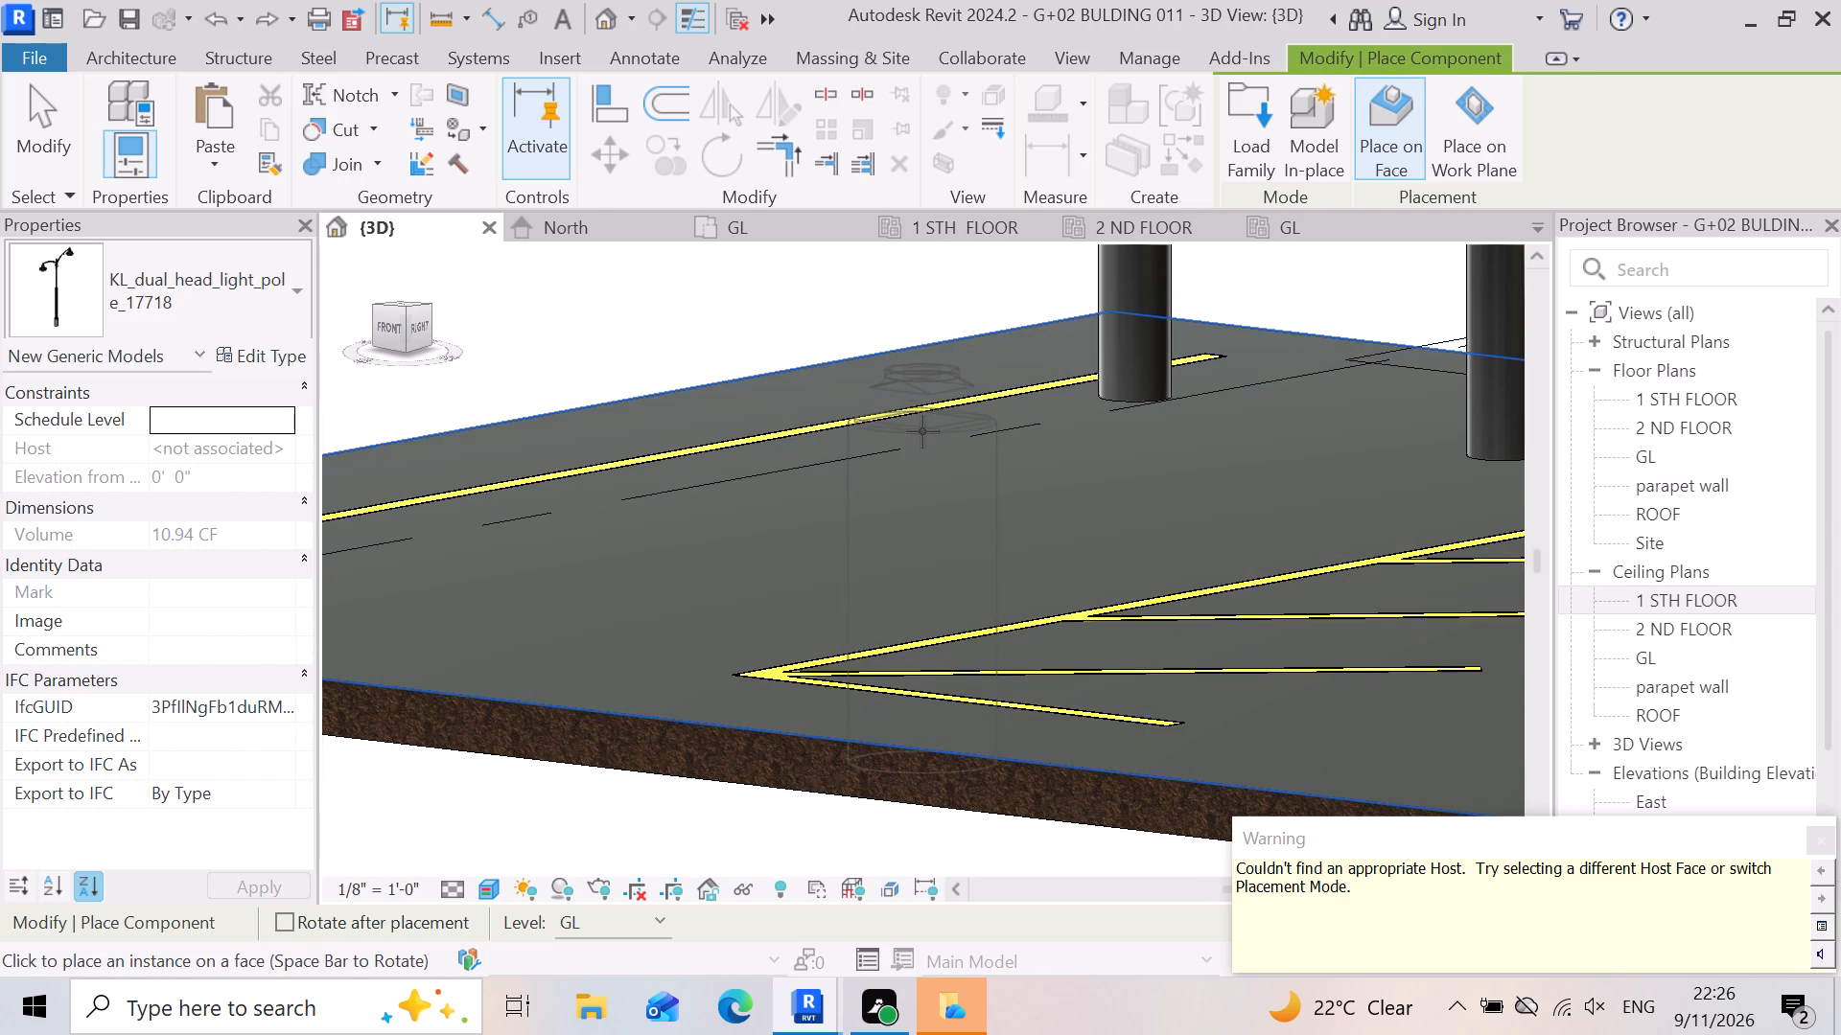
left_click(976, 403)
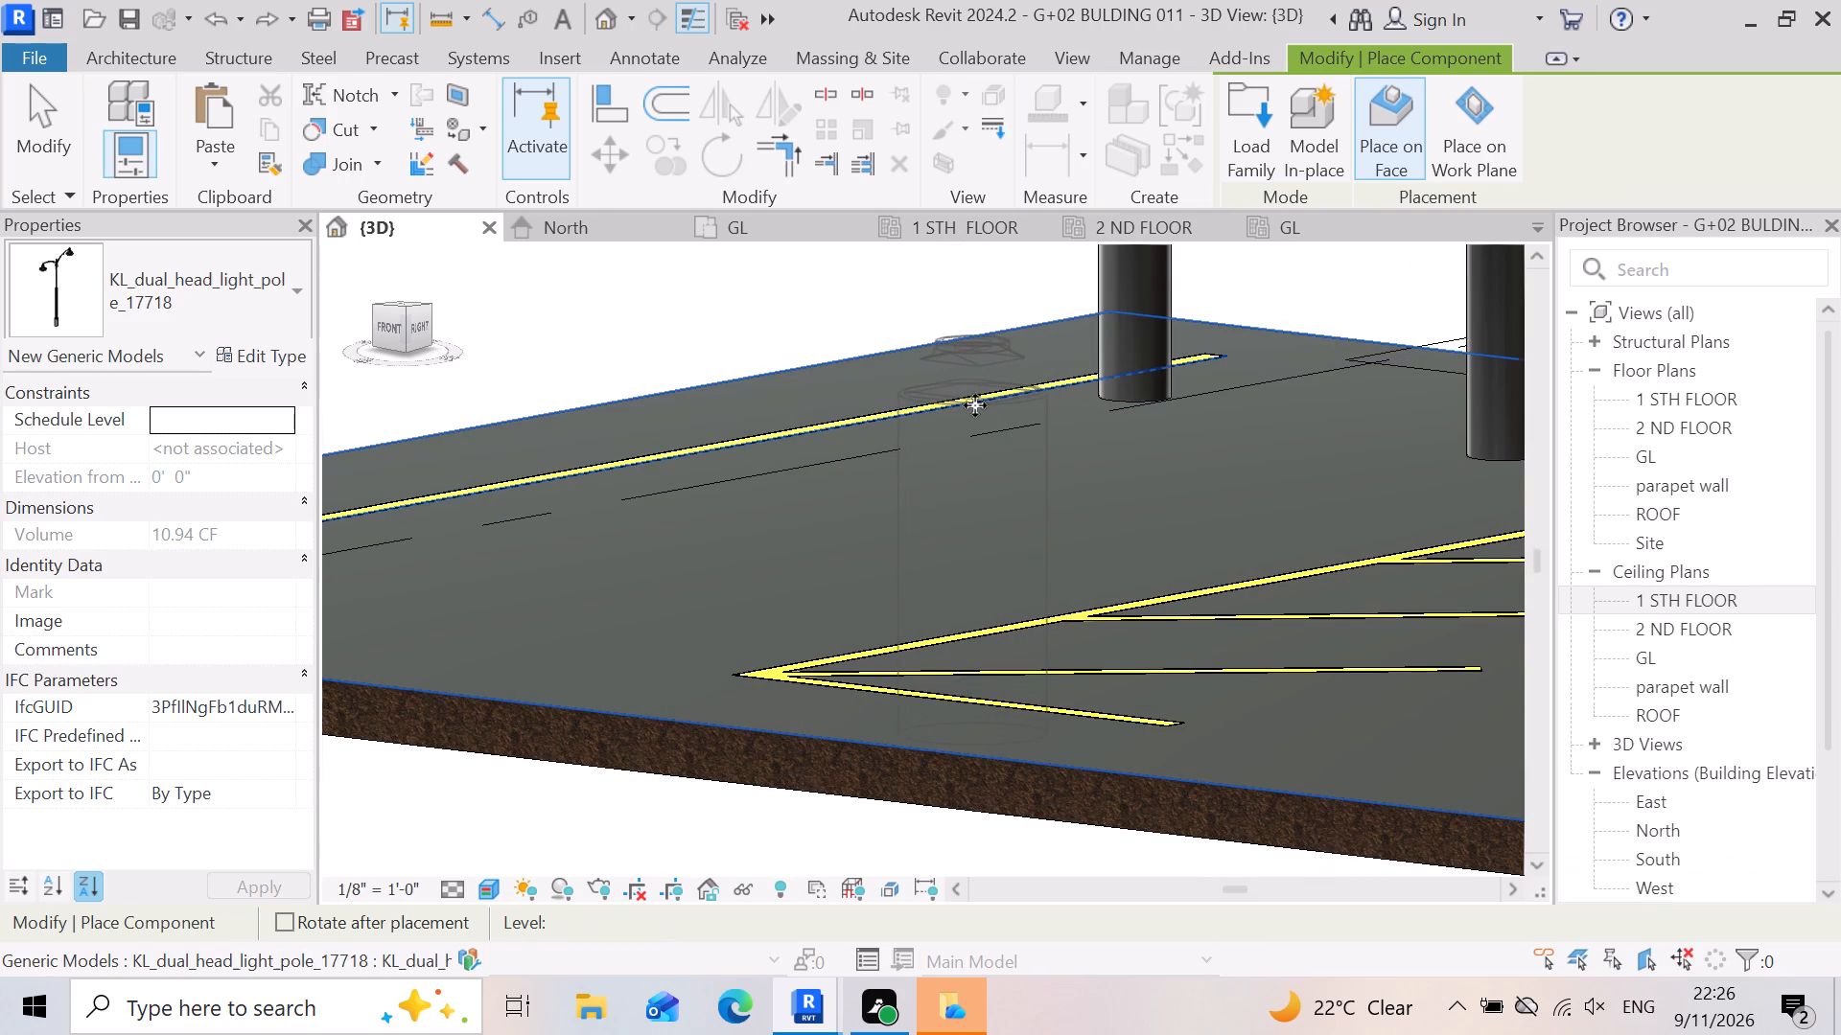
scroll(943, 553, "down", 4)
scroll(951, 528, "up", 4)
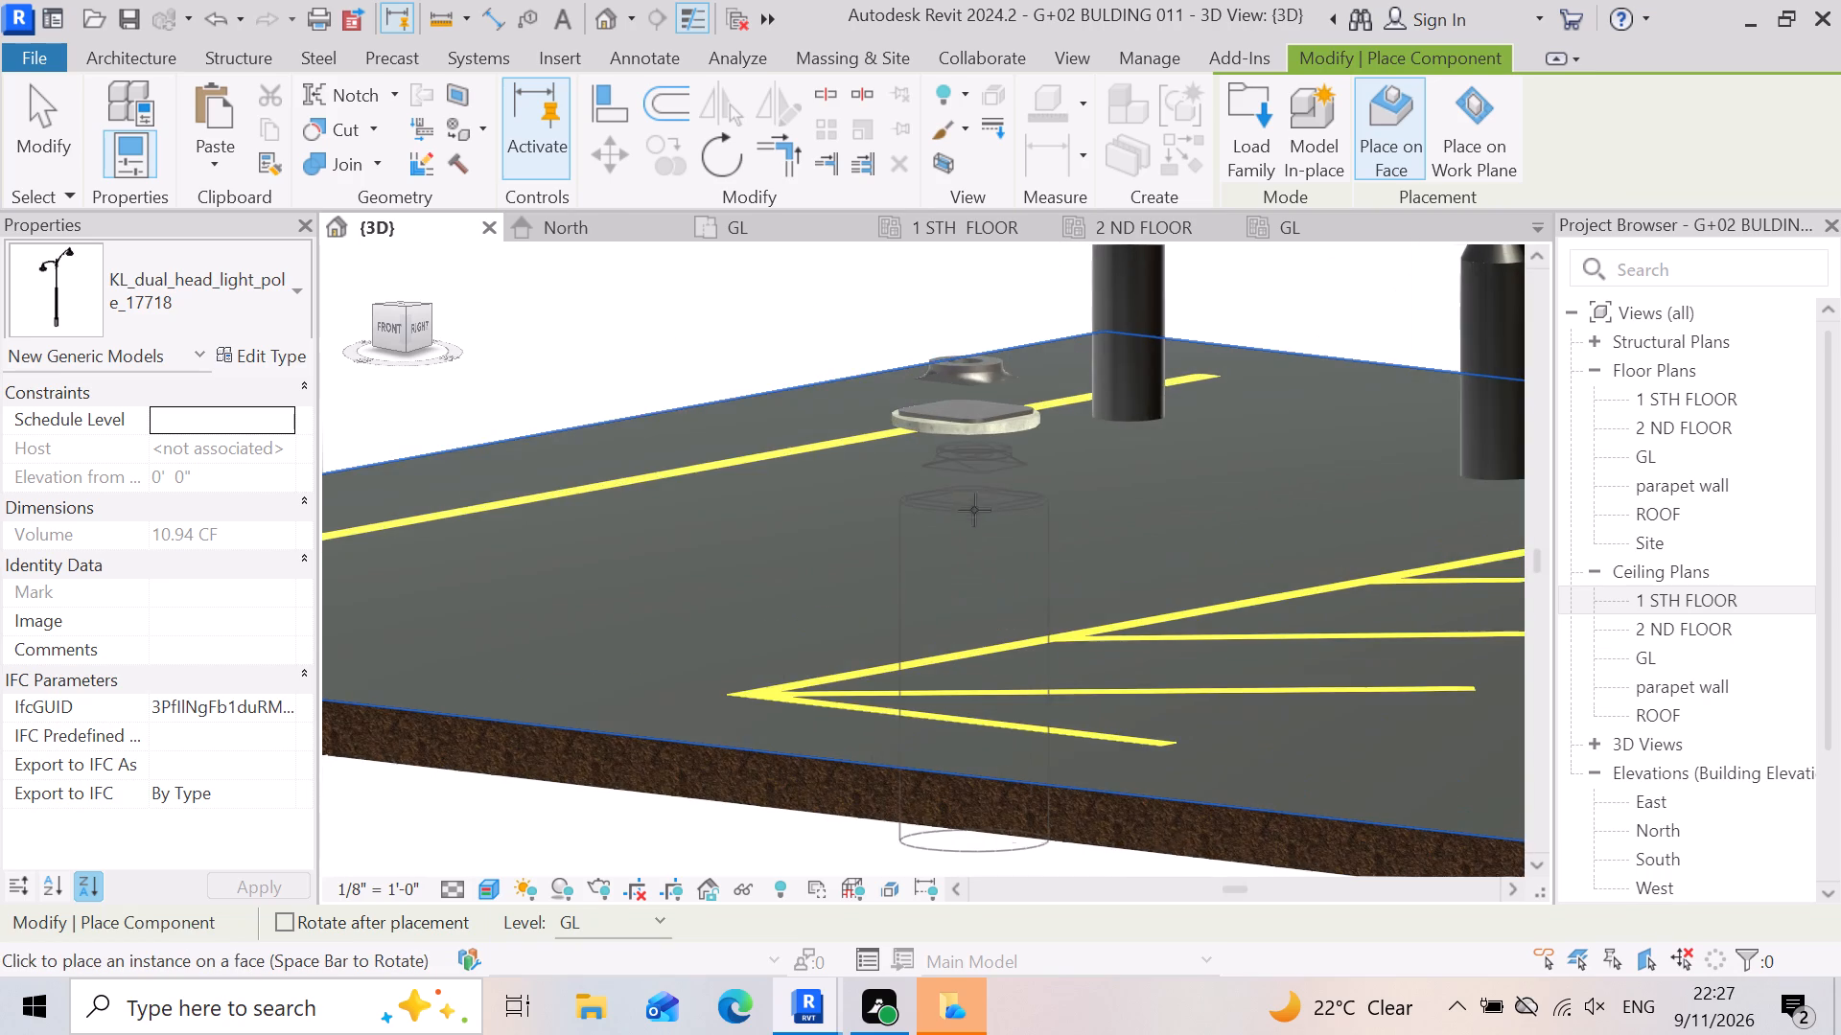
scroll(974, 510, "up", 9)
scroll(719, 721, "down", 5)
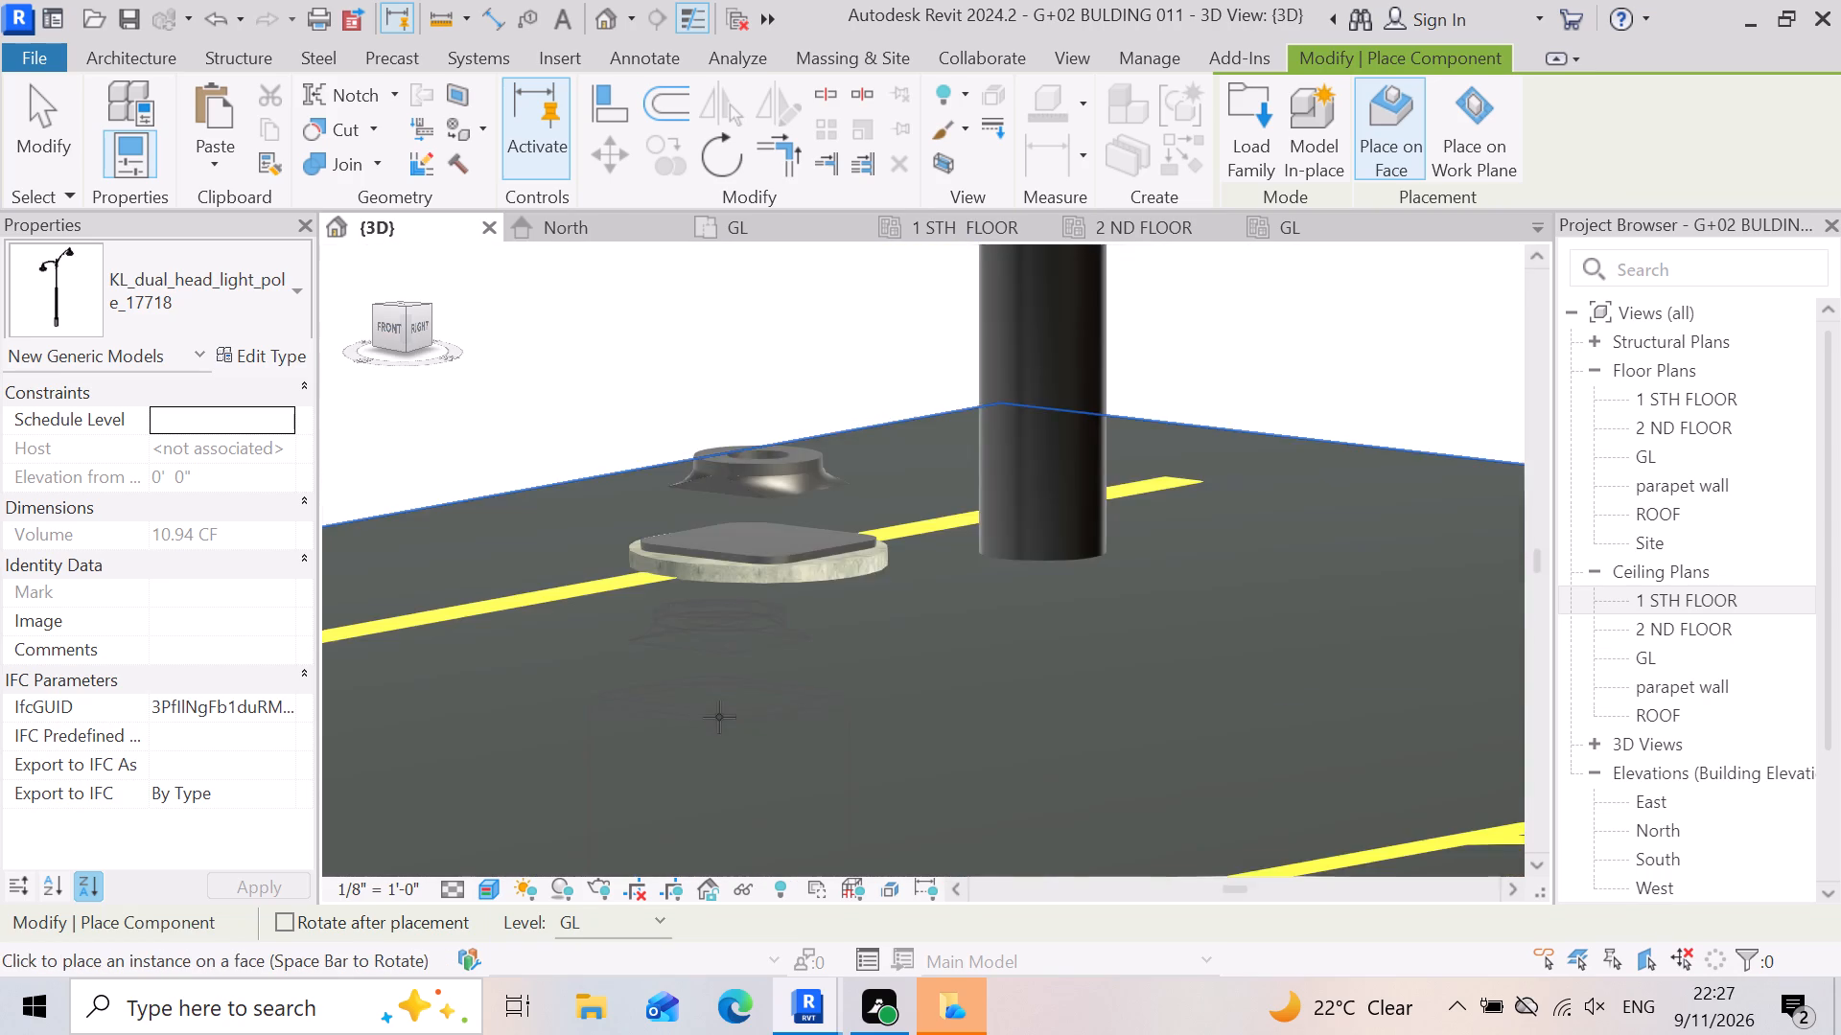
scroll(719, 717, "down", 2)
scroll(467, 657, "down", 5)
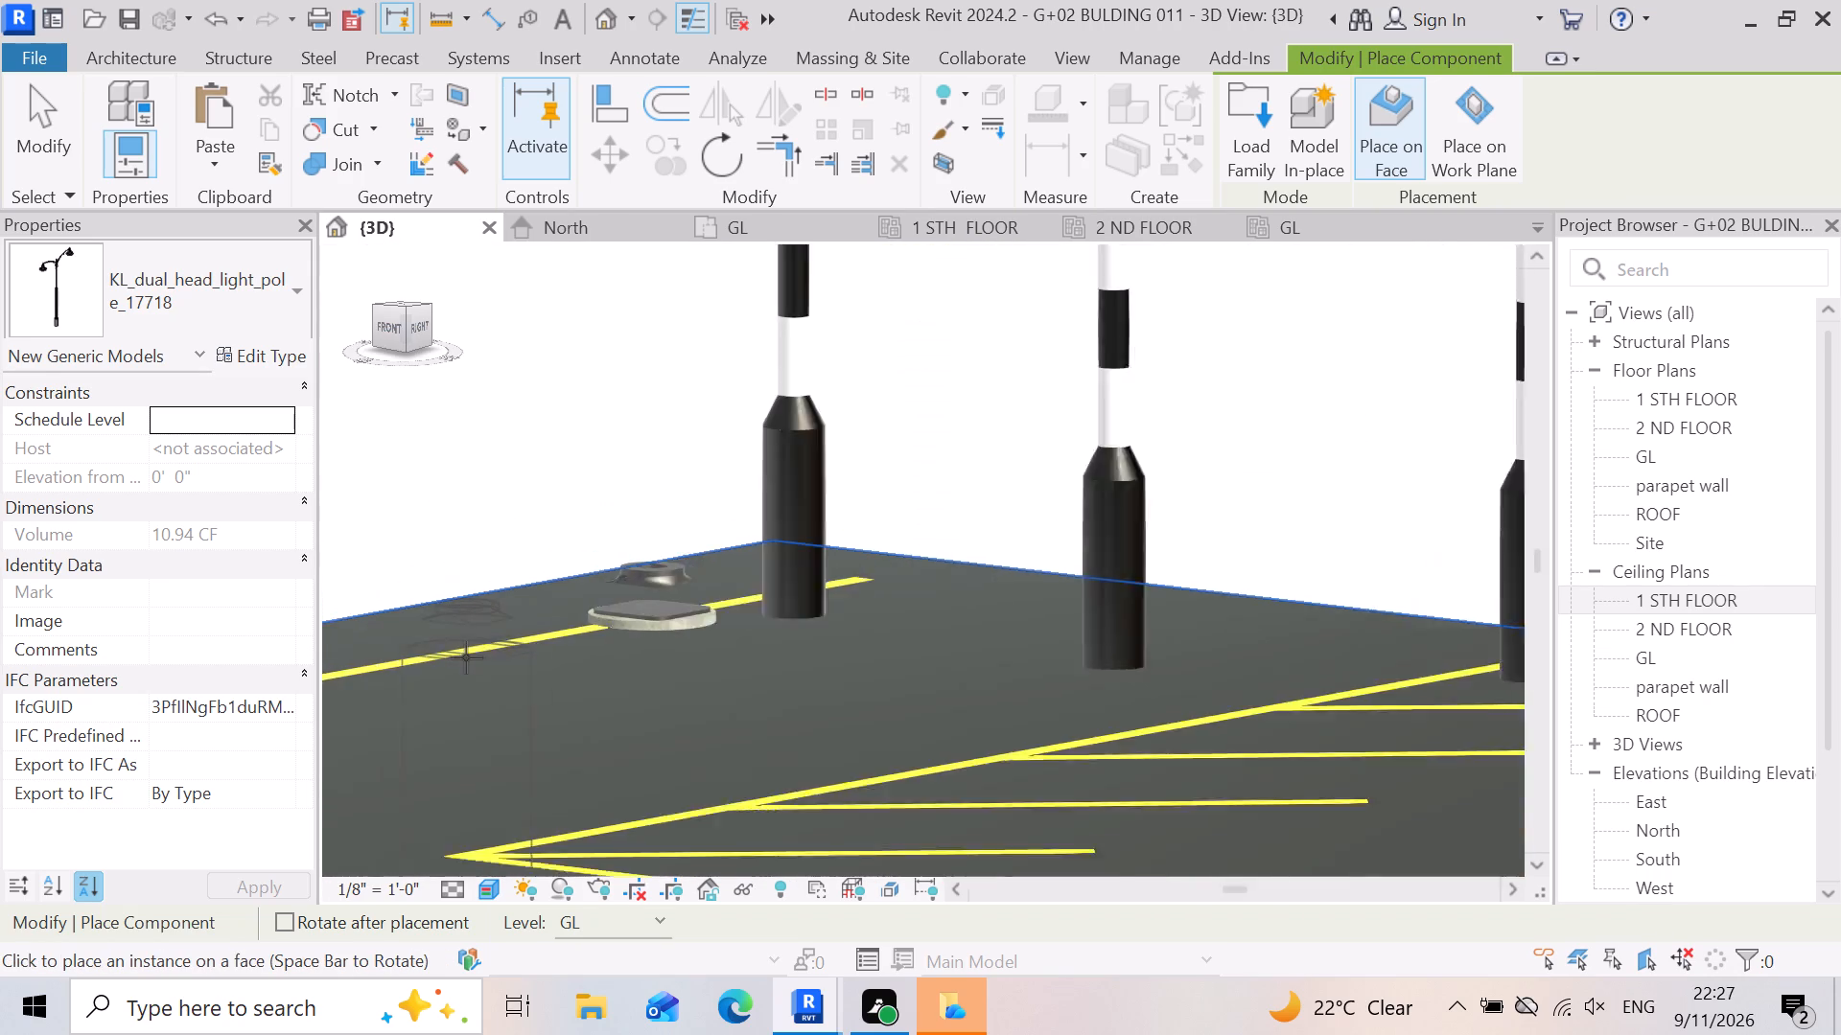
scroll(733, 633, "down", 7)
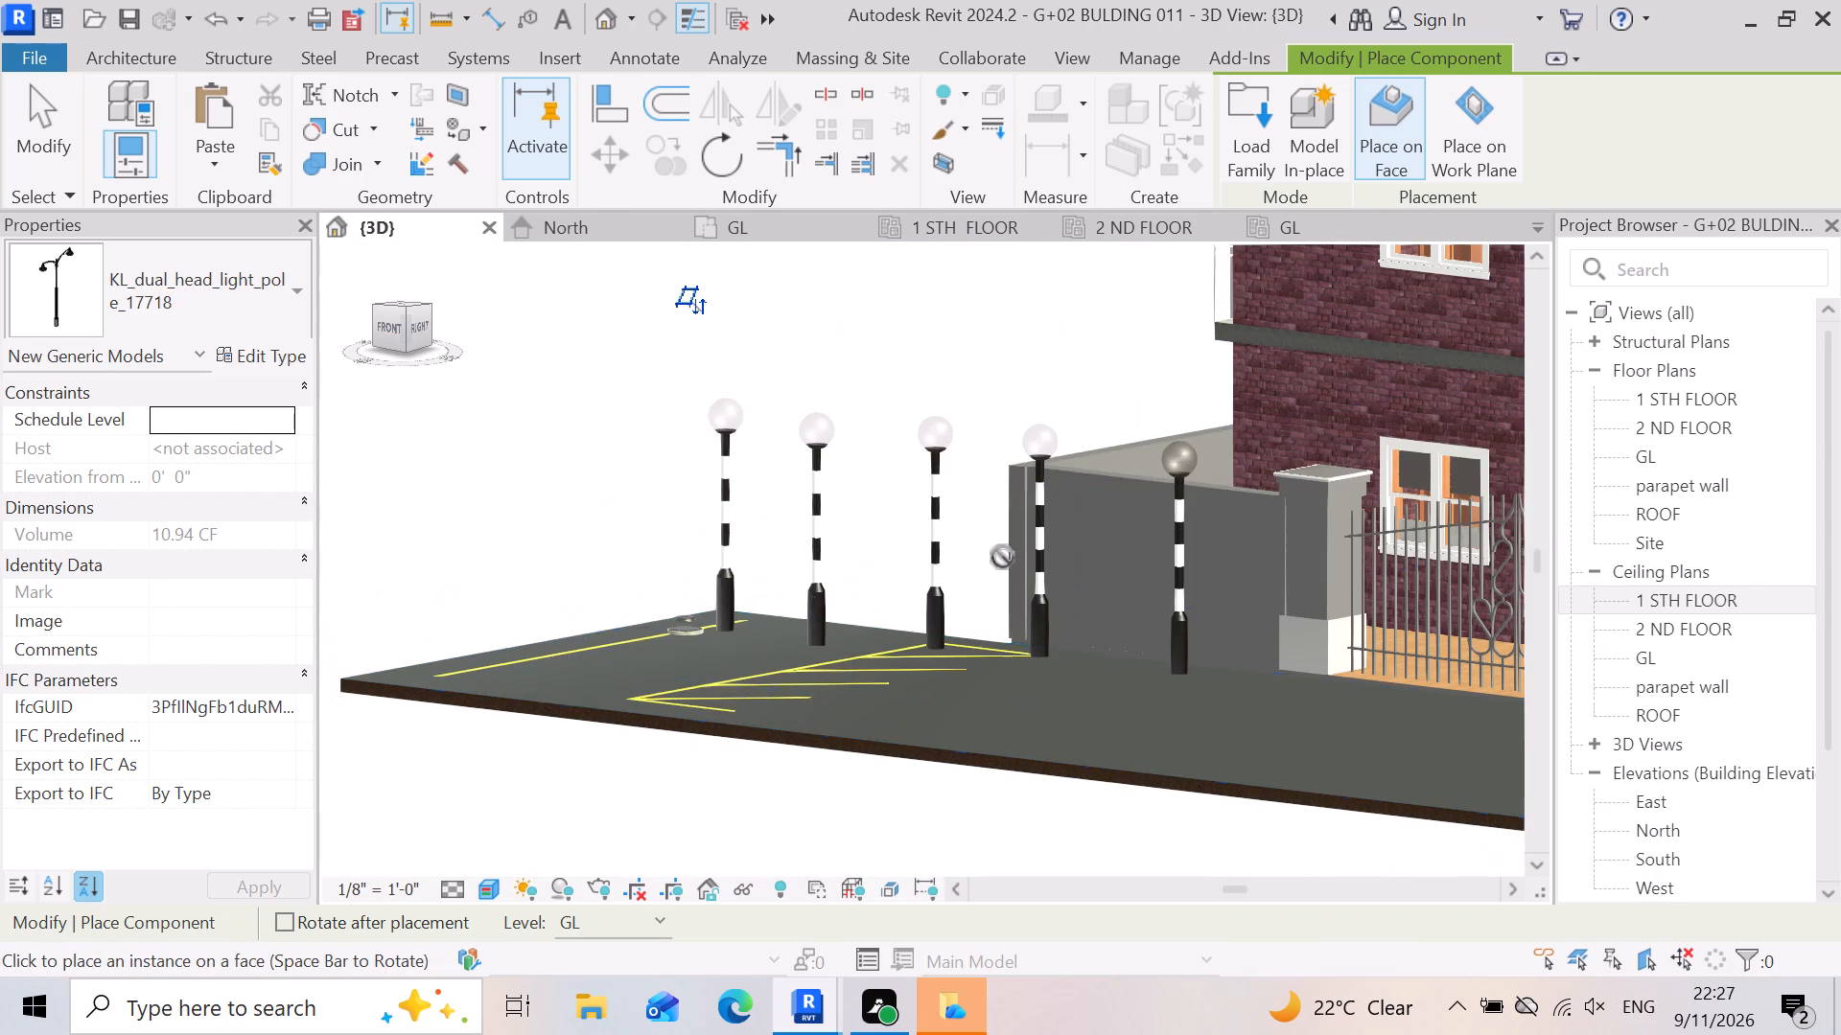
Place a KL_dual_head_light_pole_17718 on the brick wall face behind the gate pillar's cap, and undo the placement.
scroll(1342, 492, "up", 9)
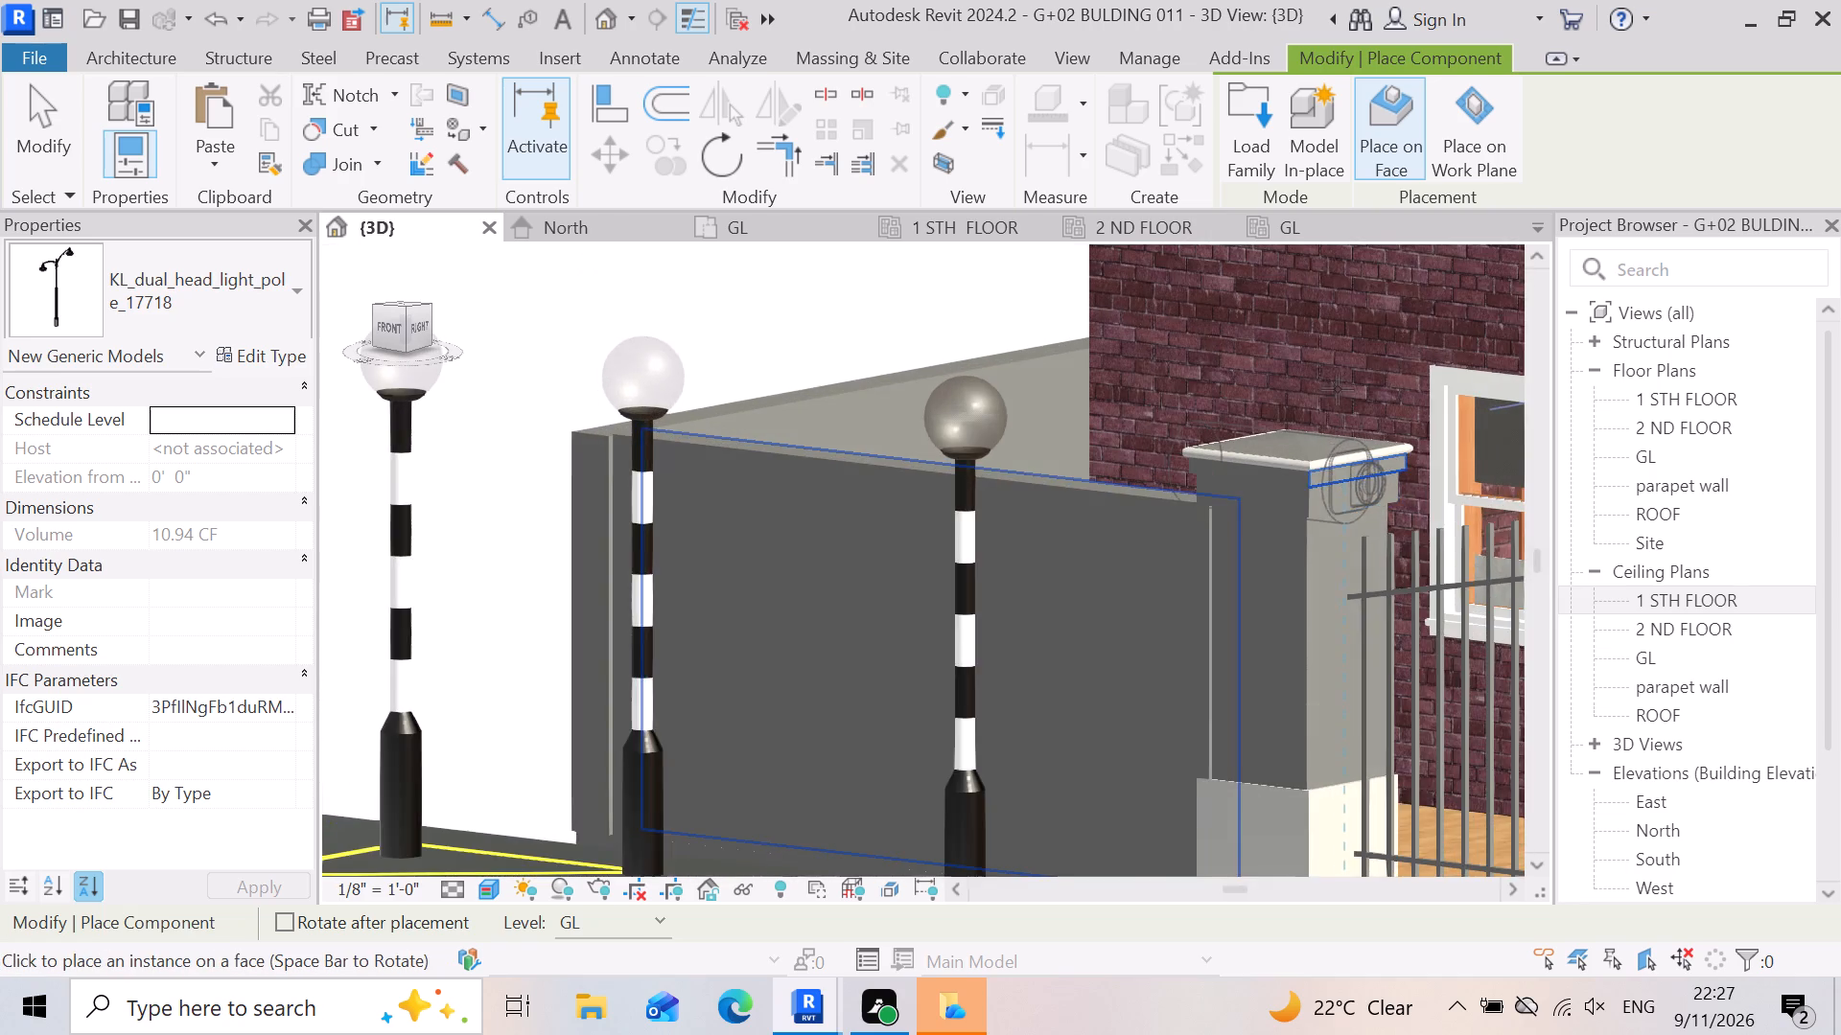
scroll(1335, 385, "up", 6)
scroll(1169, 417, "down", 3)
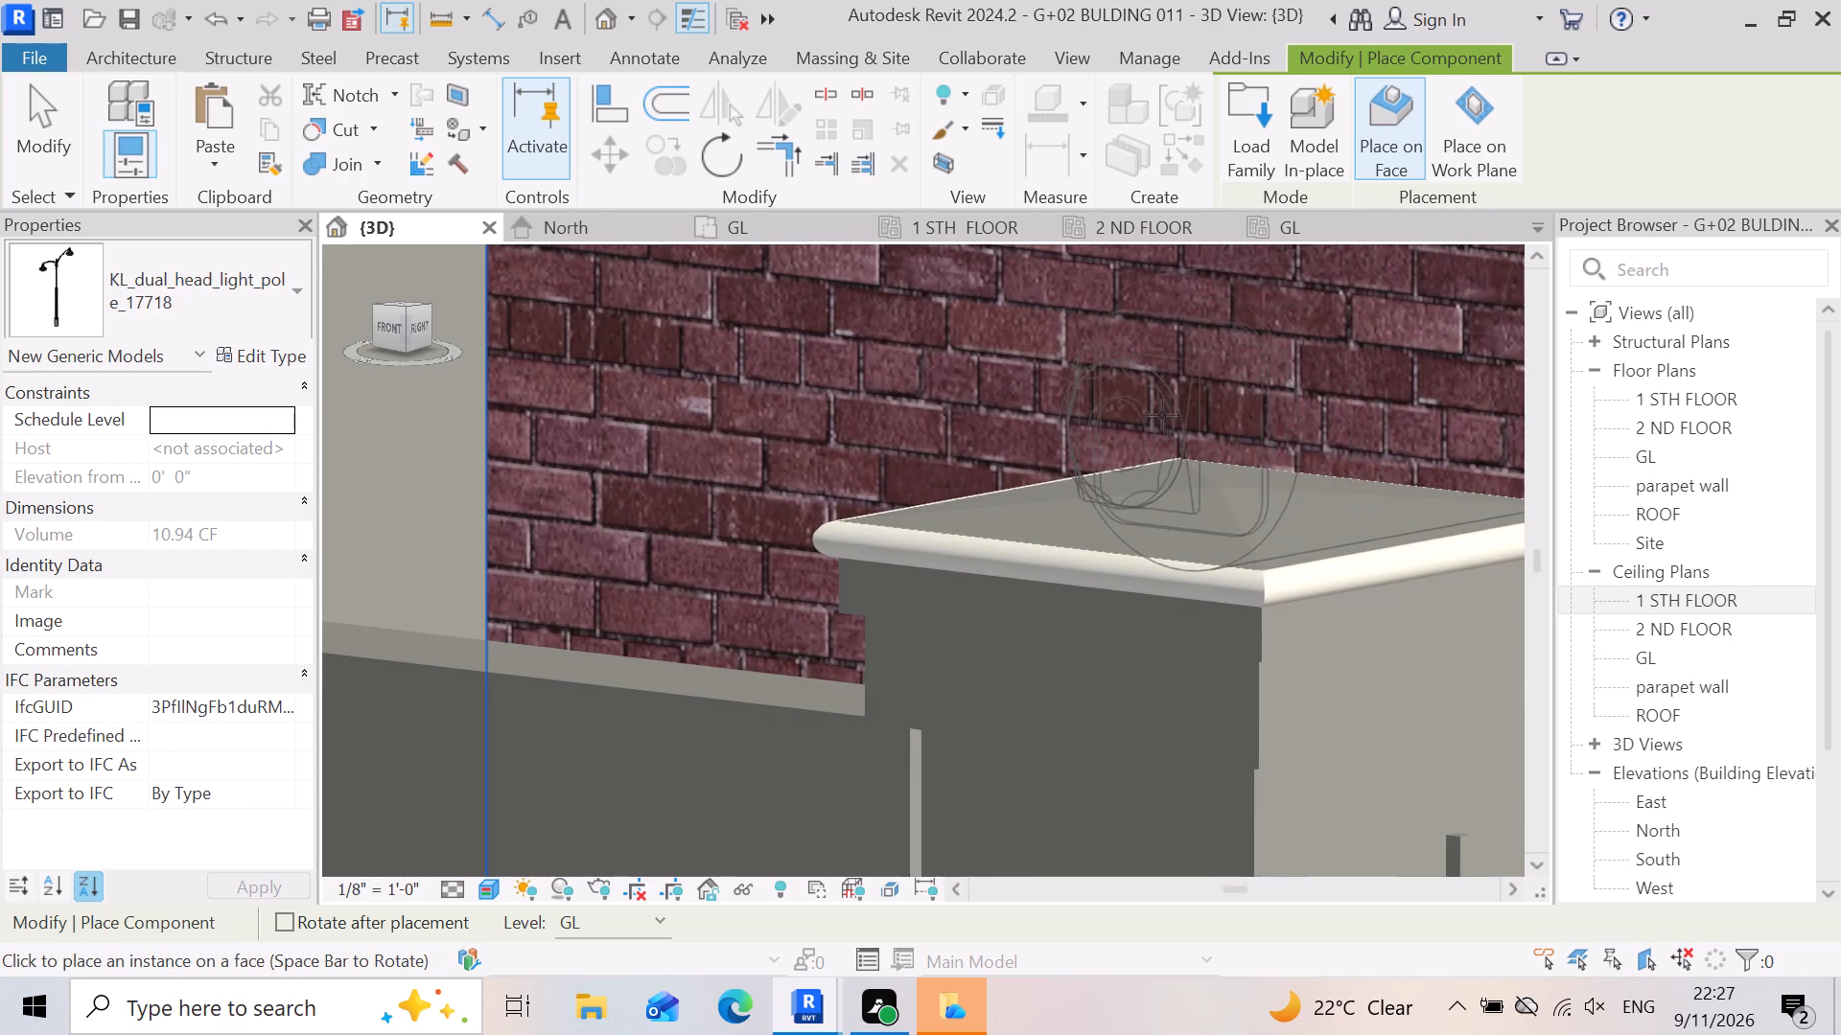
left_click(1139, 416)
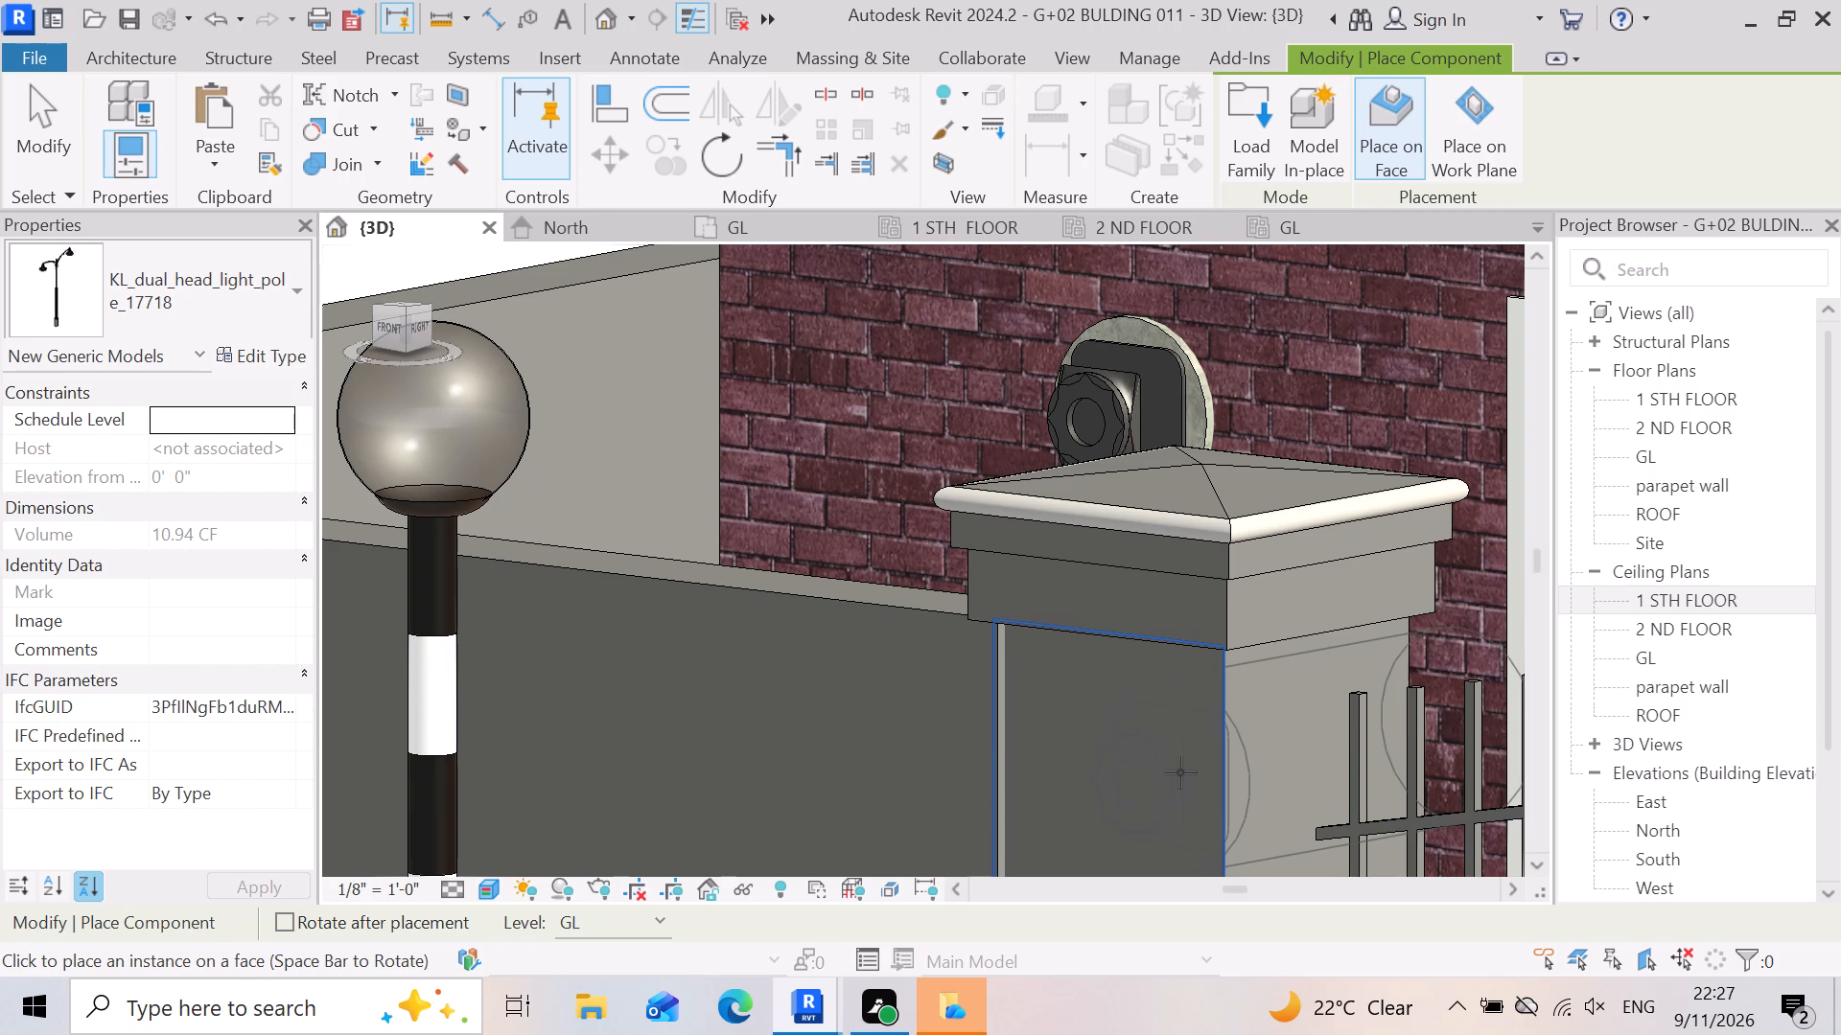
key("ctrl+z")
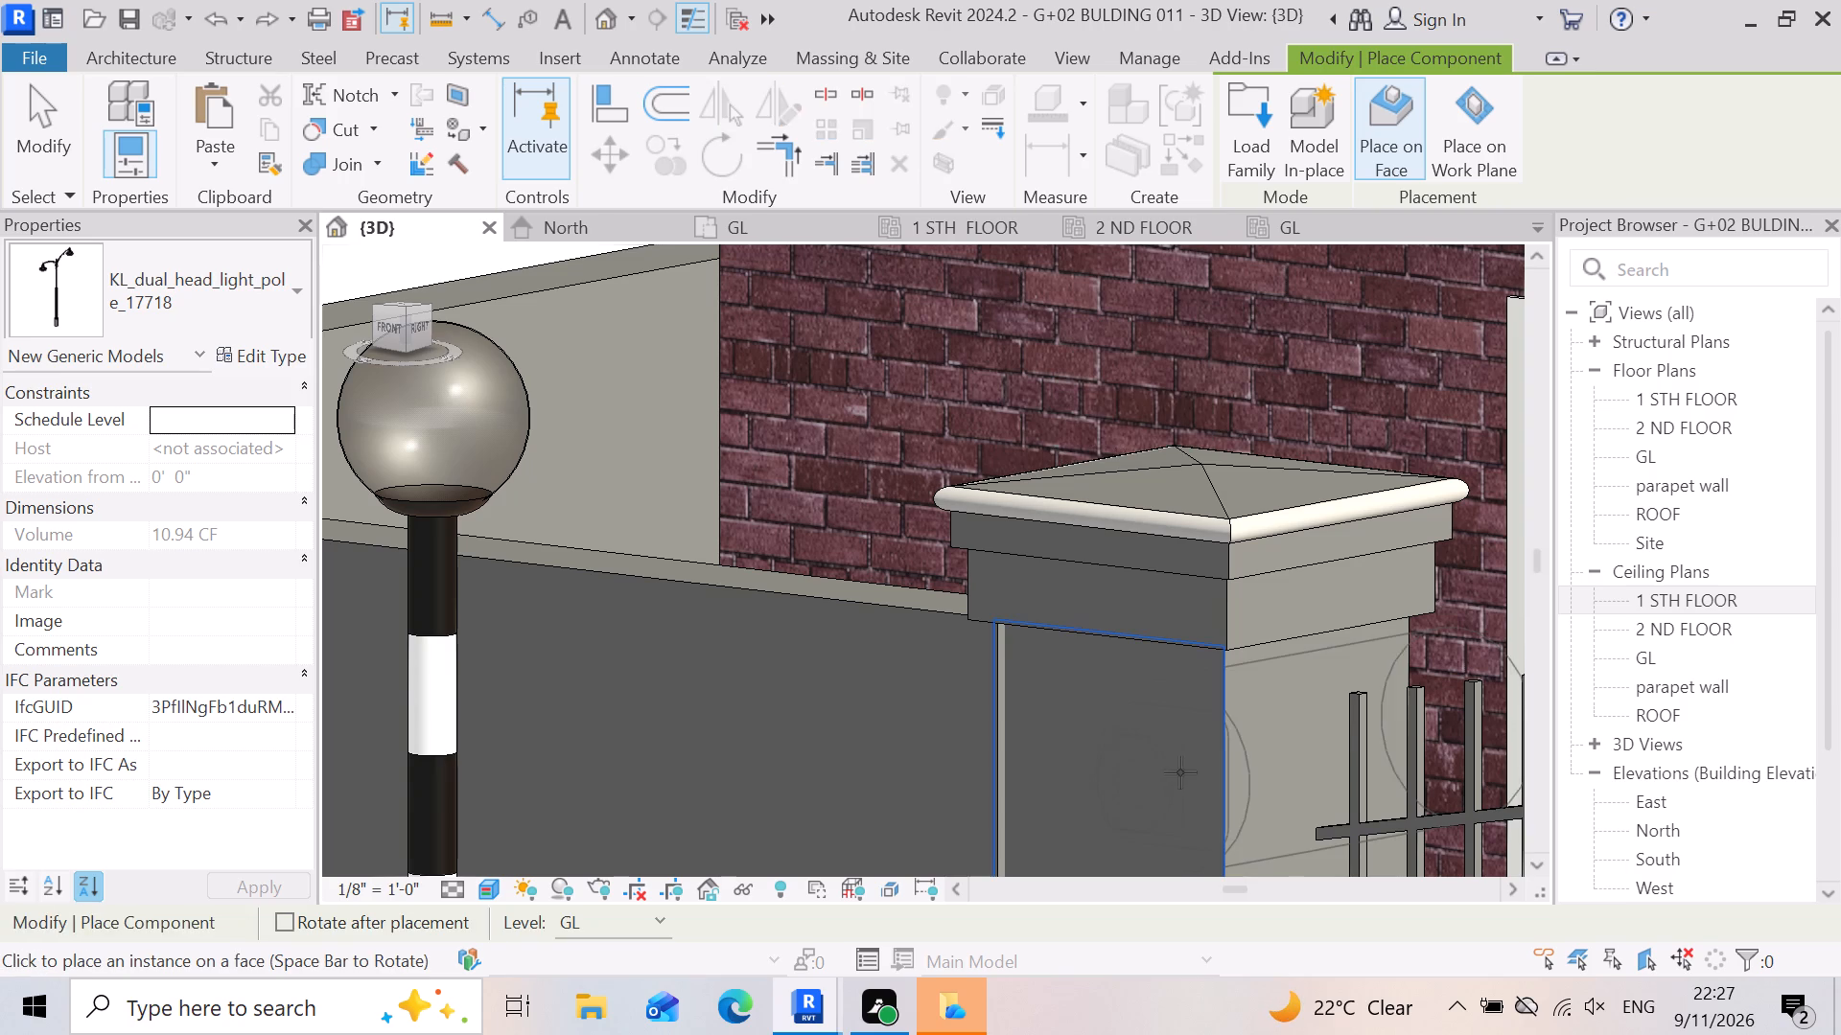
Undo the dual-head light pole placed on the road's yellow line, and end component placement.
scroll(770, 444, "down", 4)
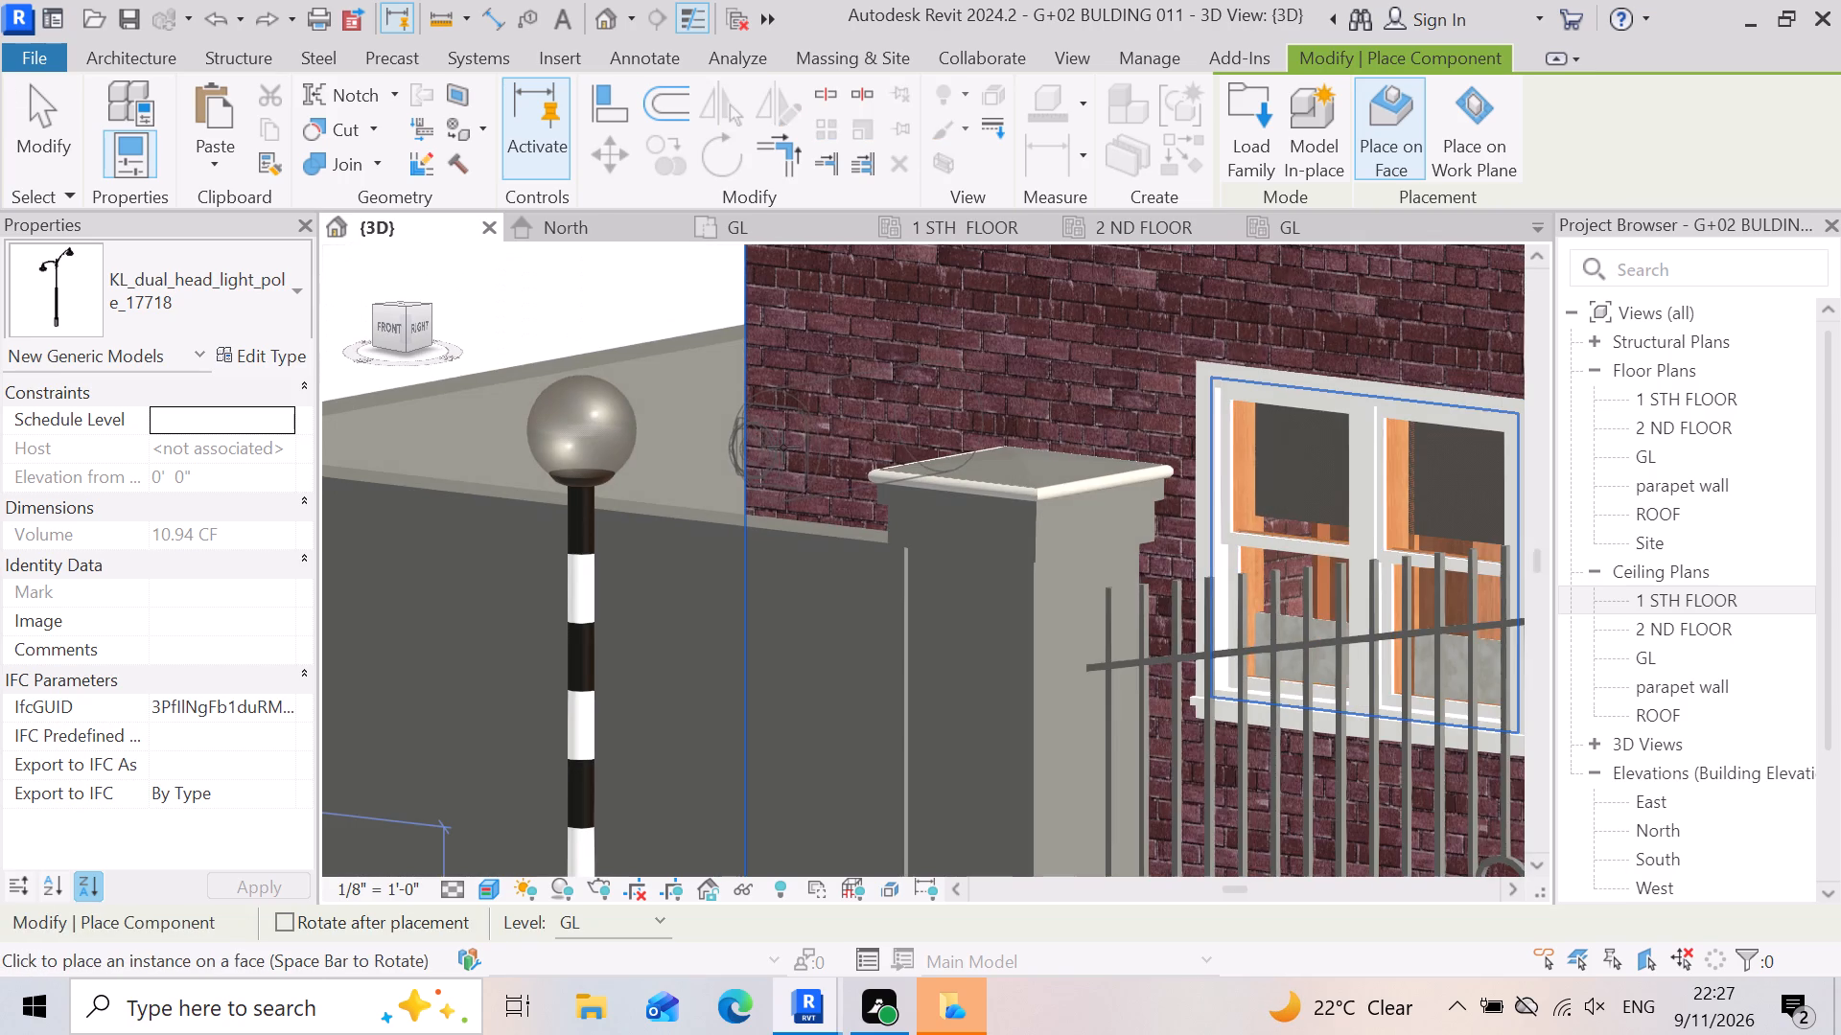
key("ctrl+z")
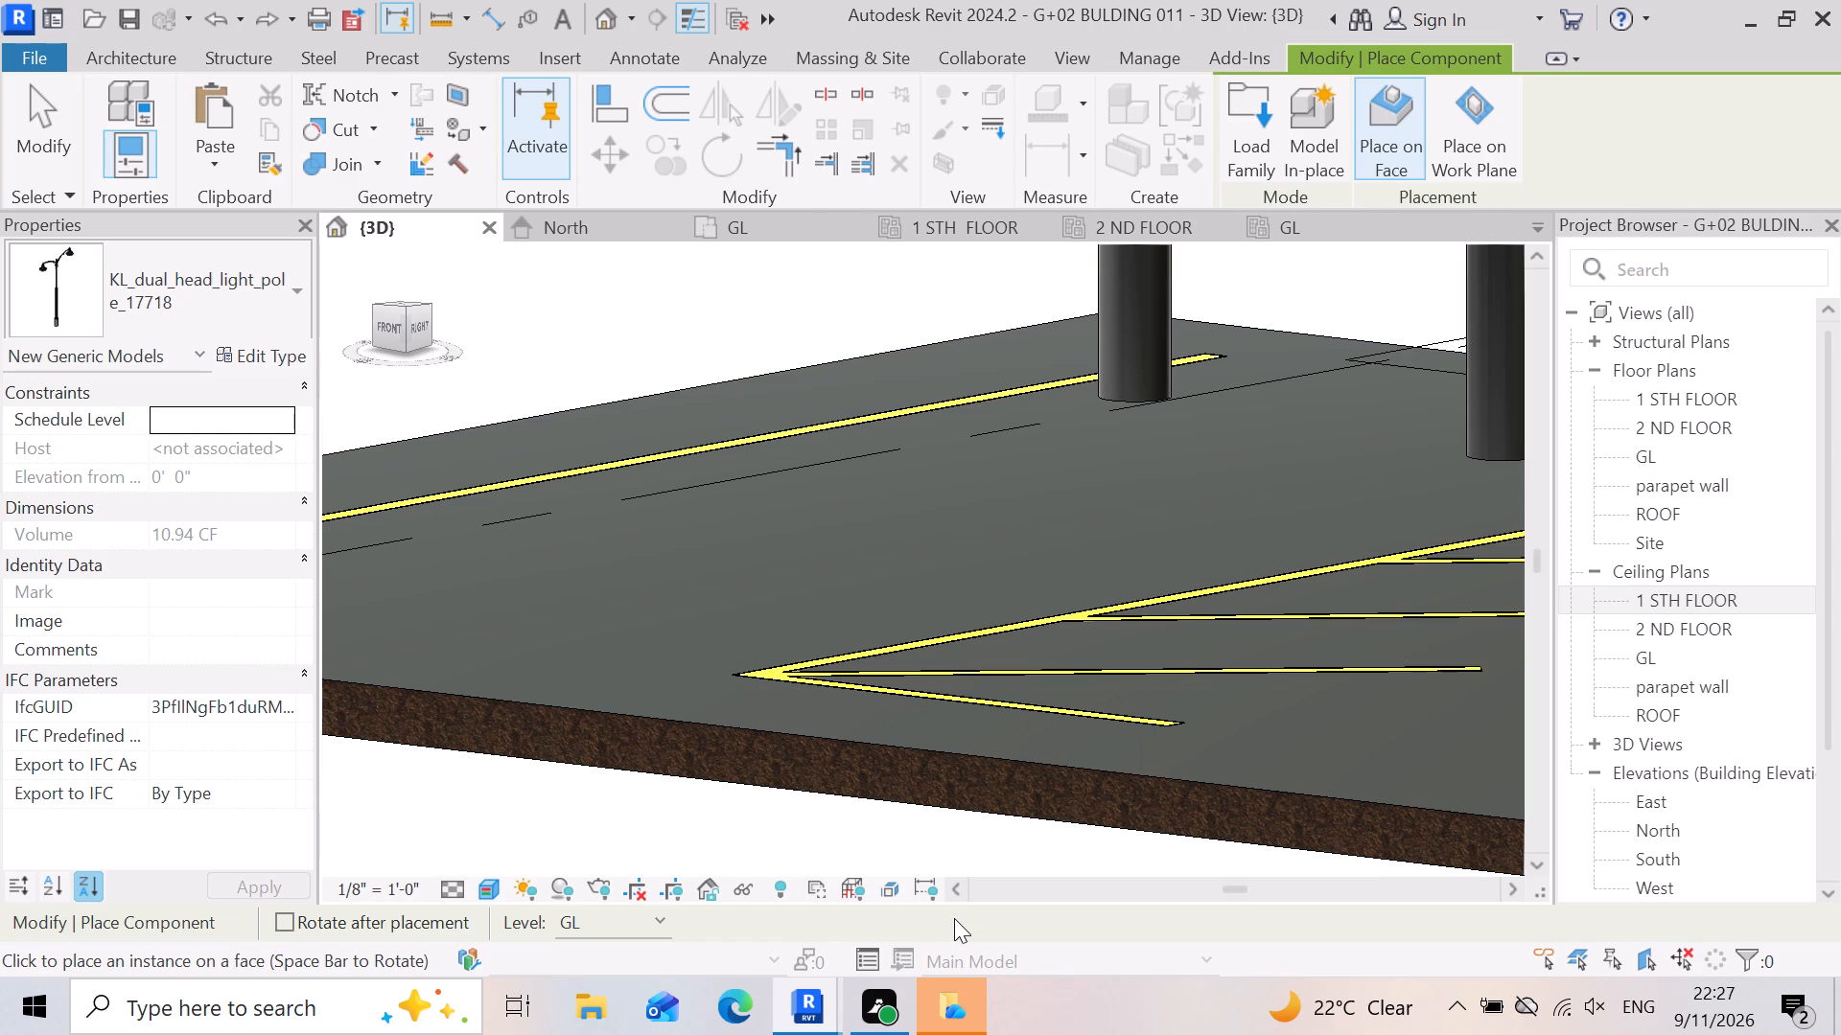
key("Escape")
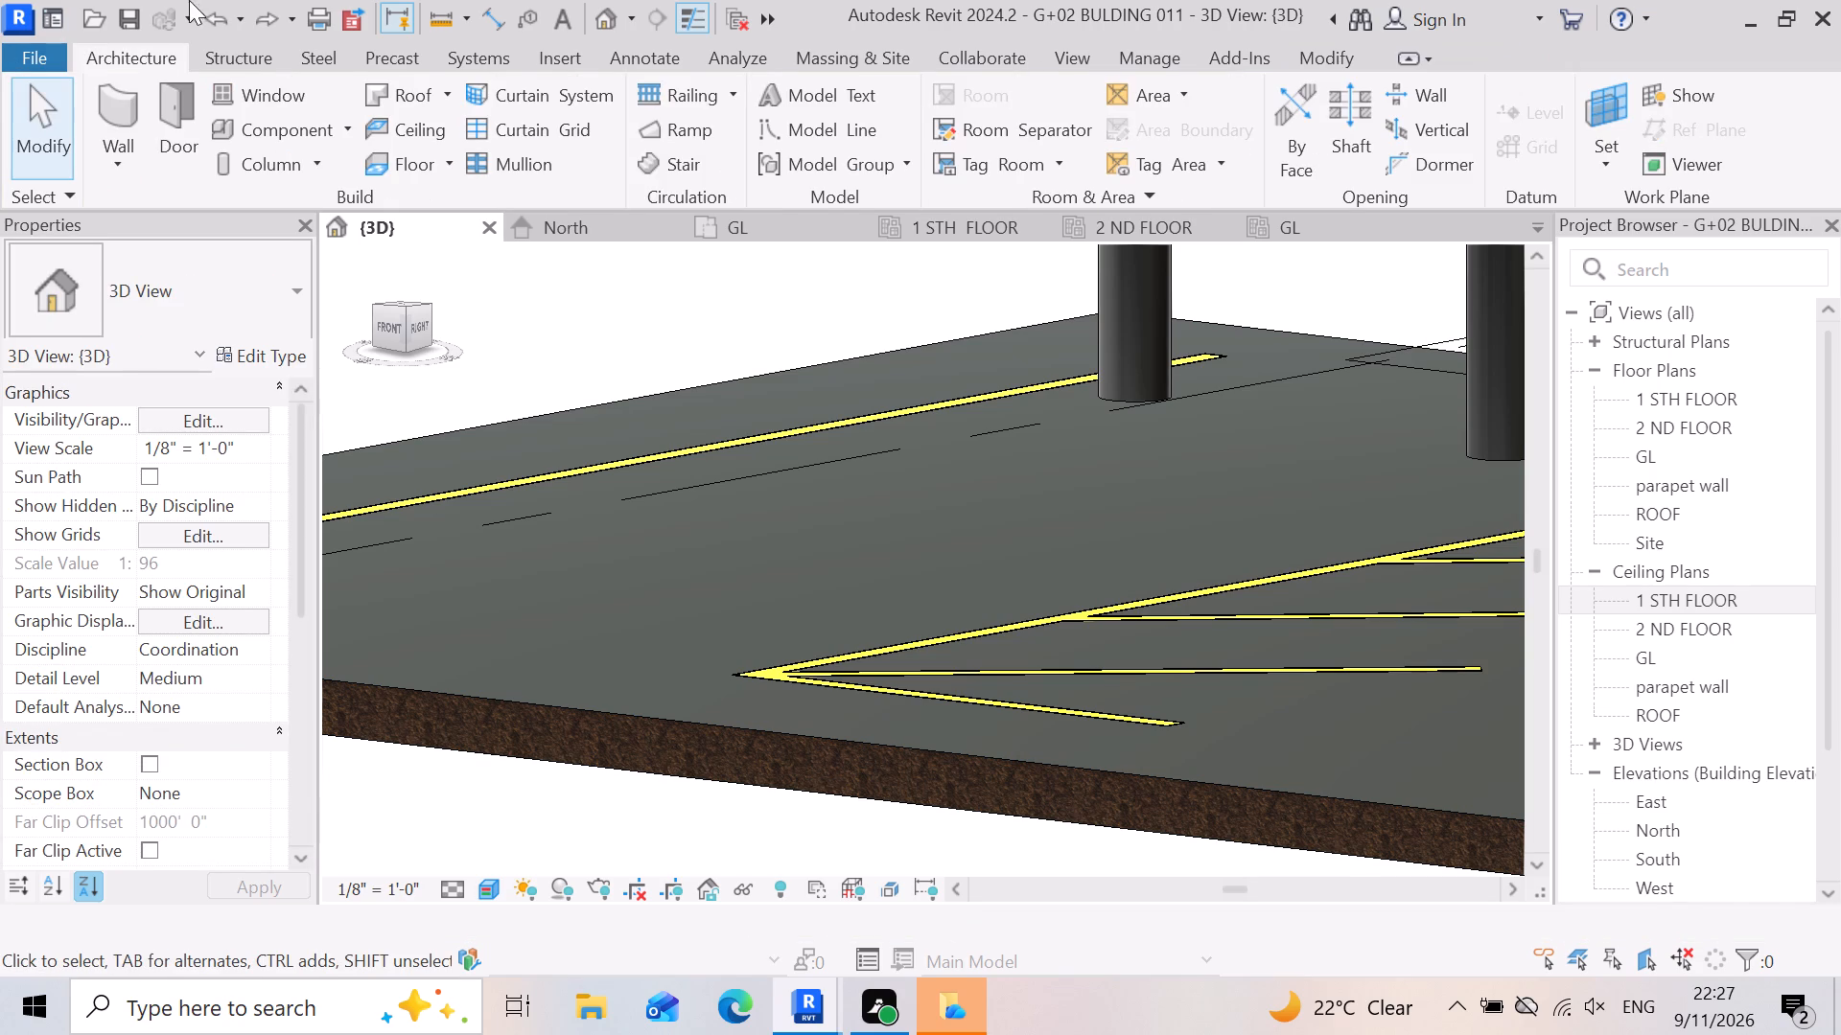
Load the Copper_Wire_Light_Pendant_17761 family from the 2020 lights folder for placement on a face.
left_click(352, 140)
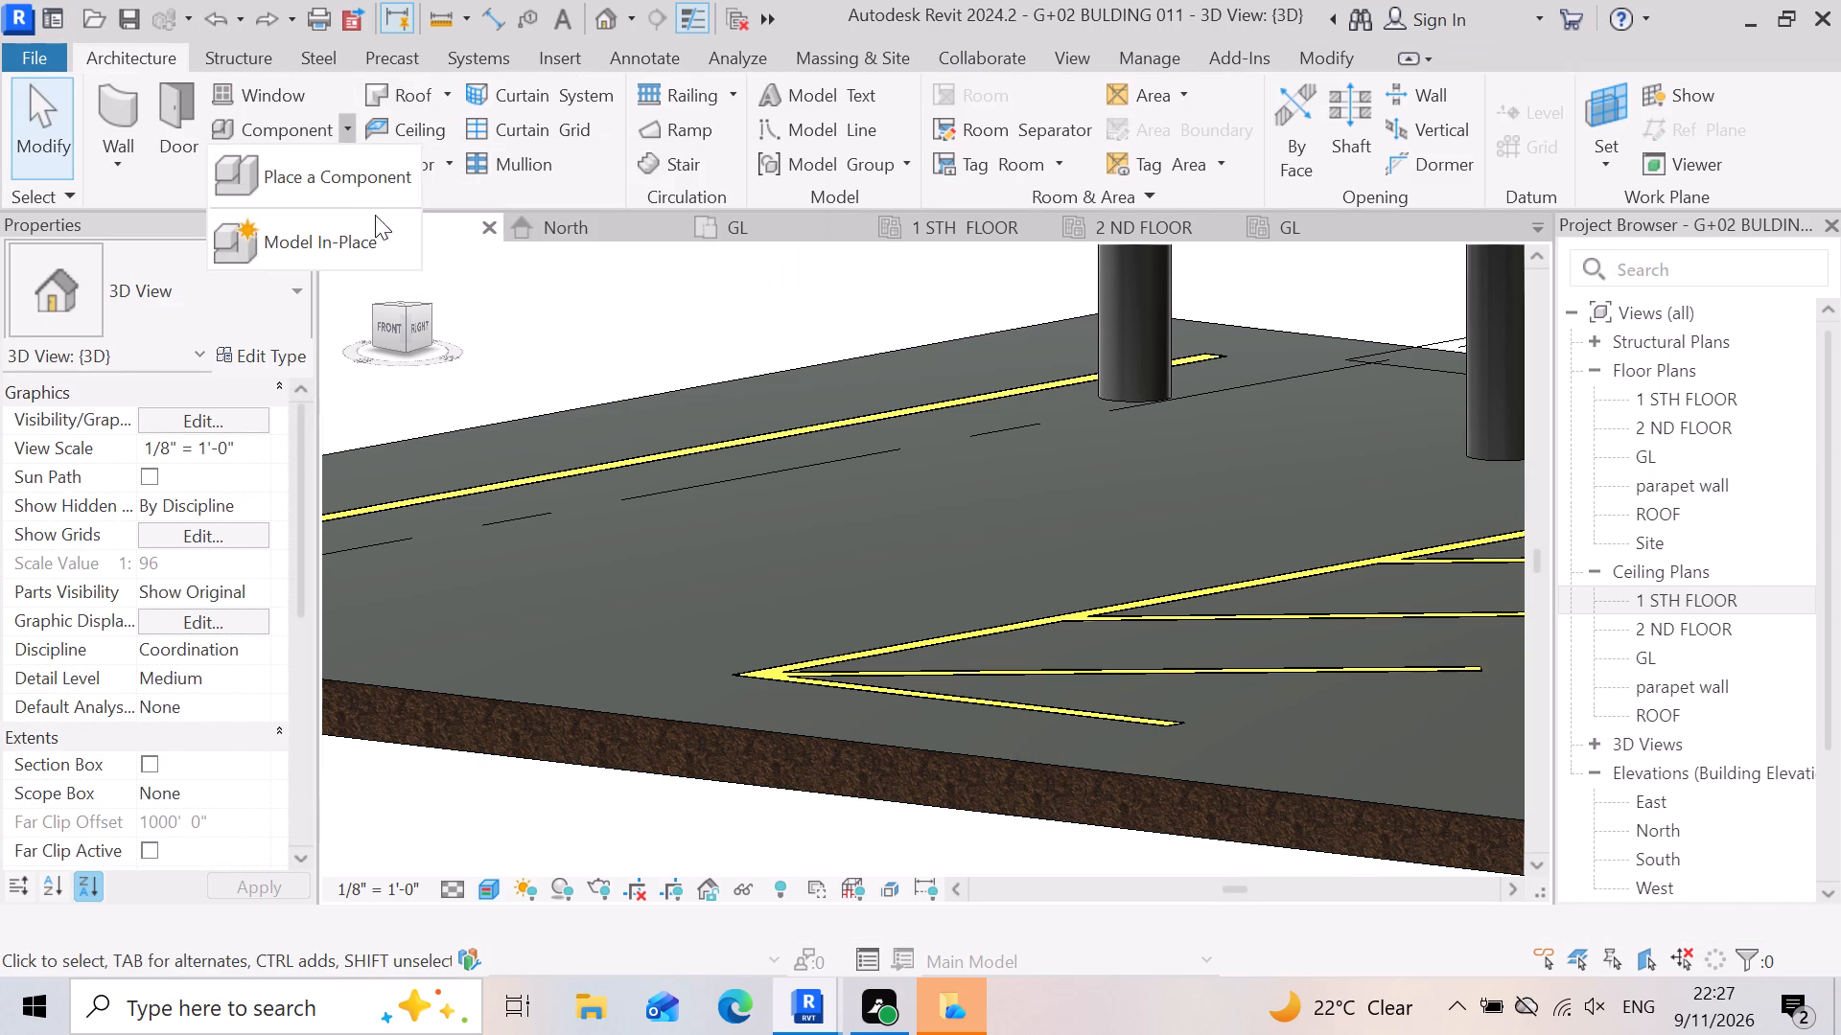
left_click(361, 192)
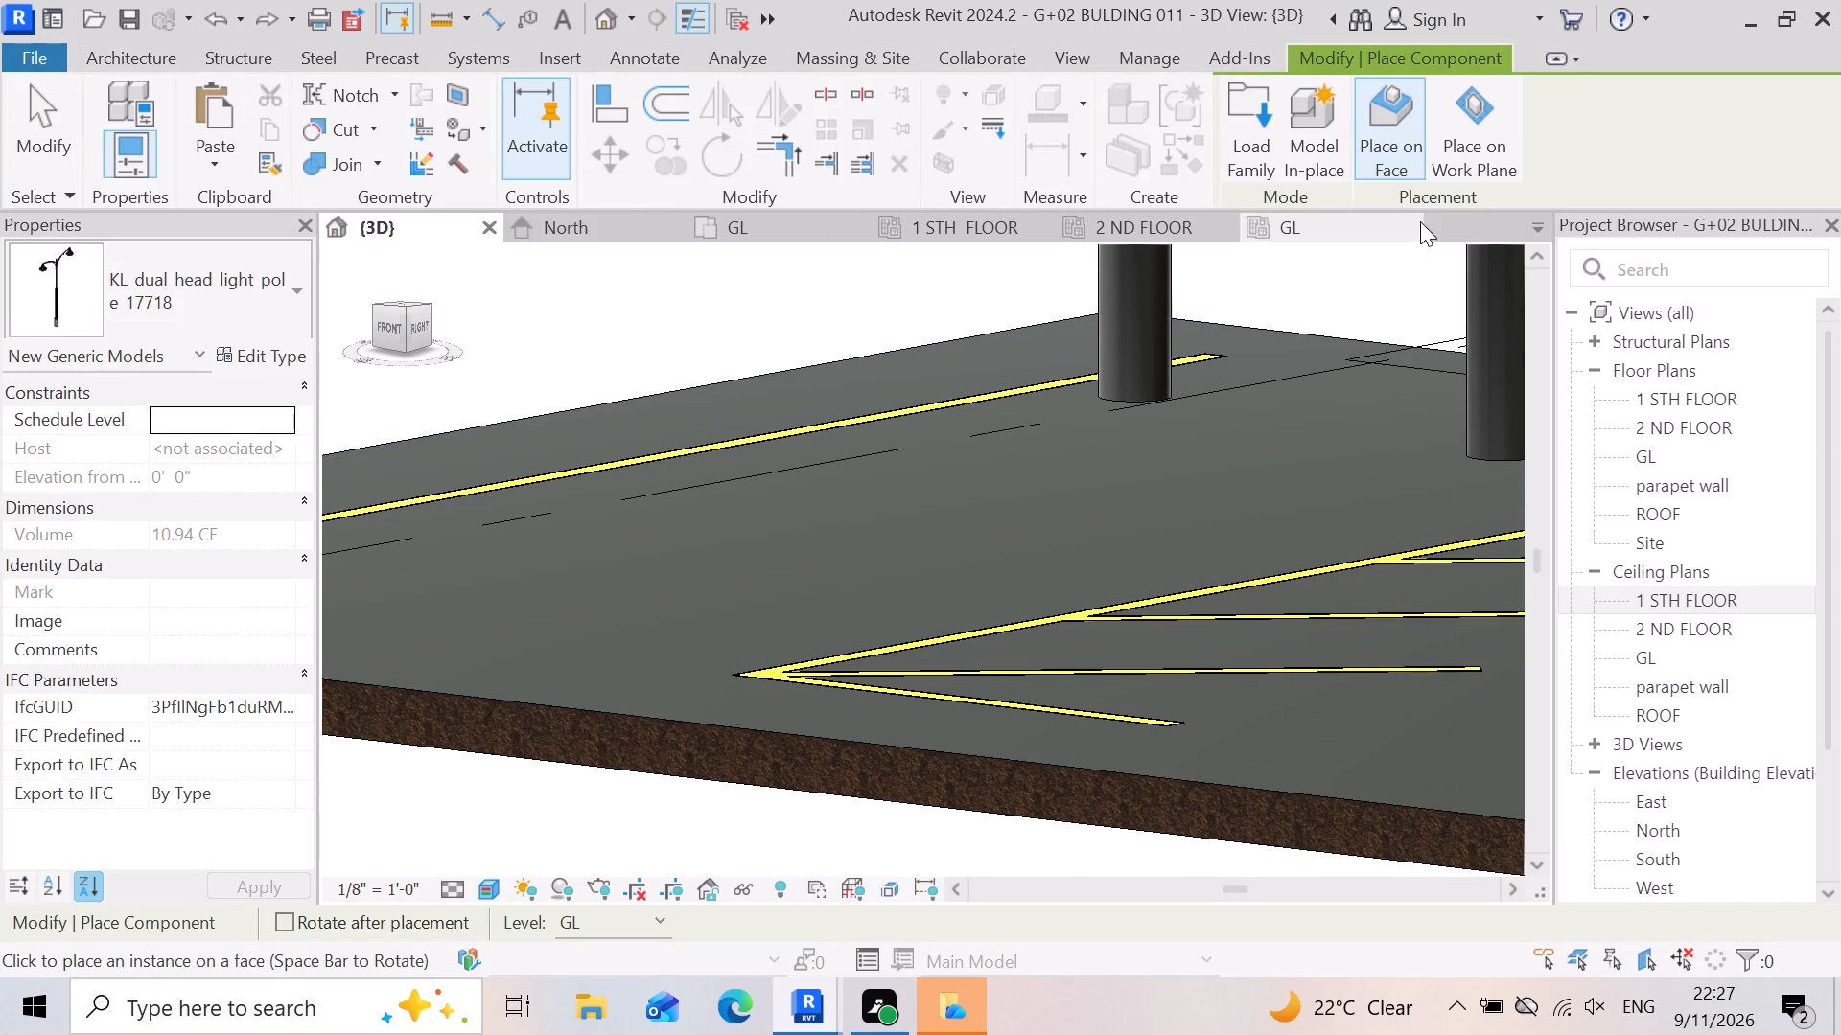
double_click(1255, 109)
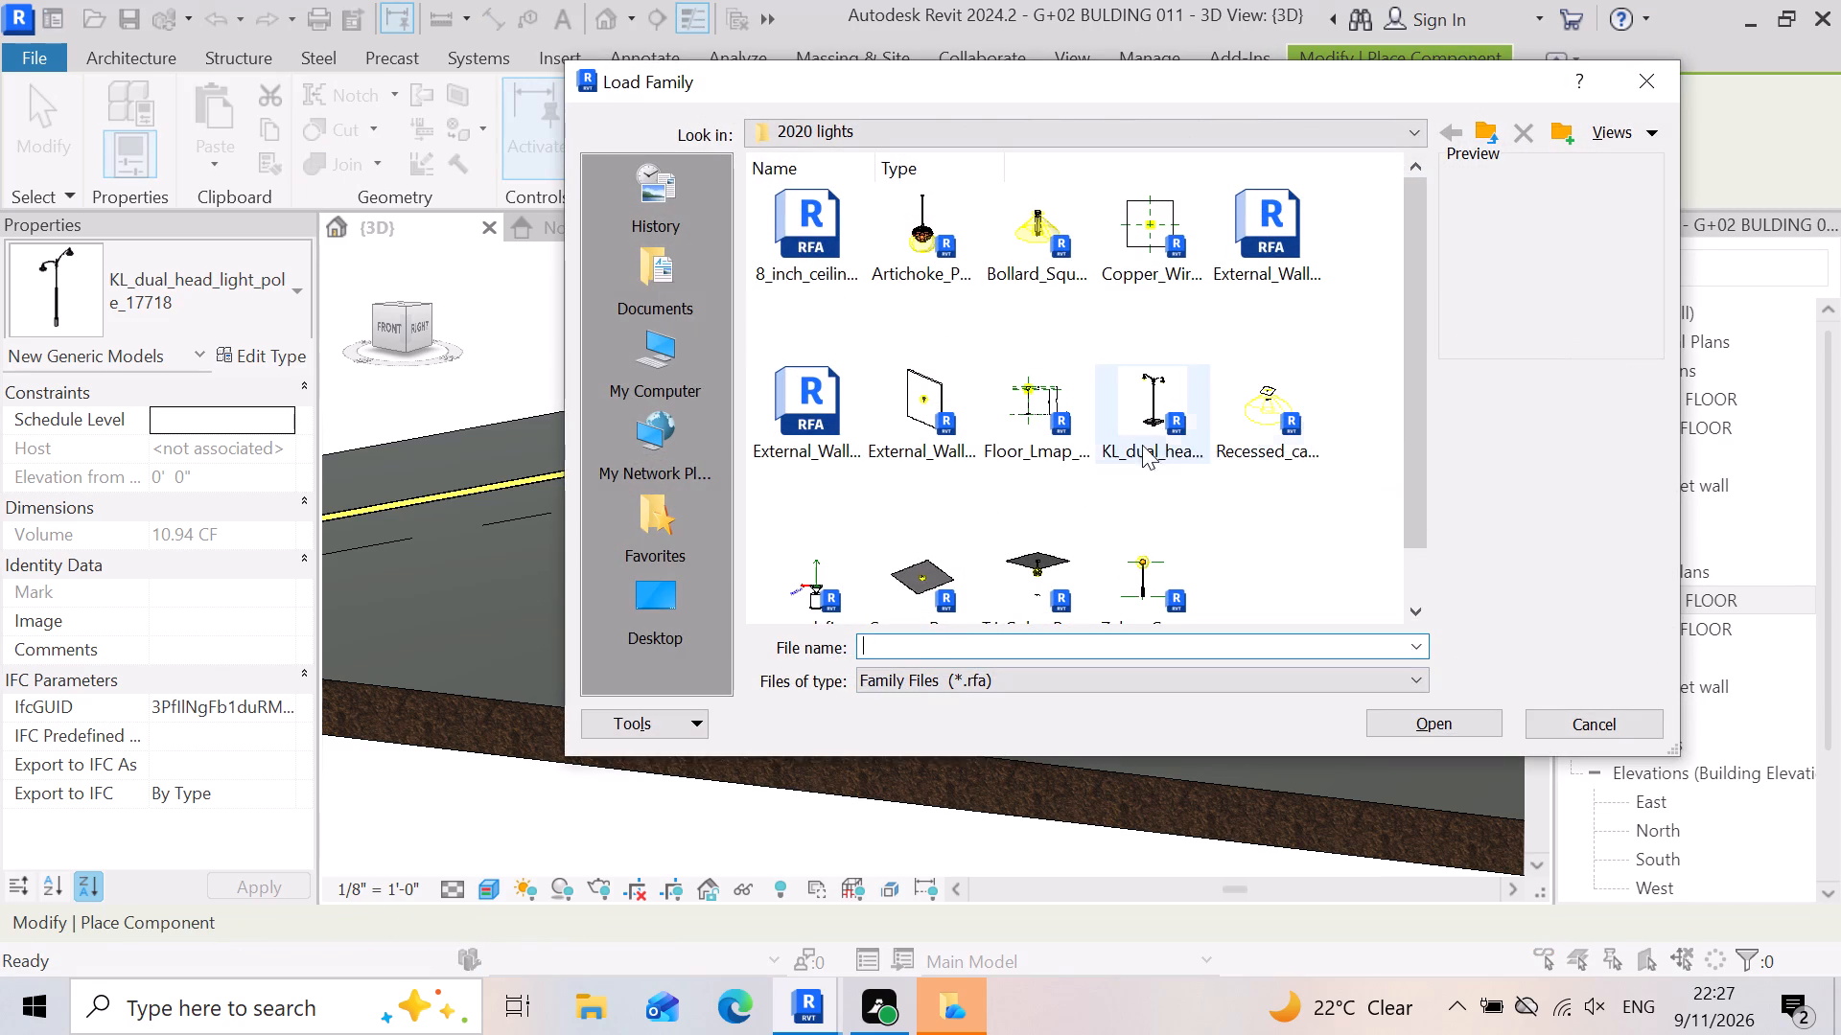
scroll(1140, 466, "down", 5)
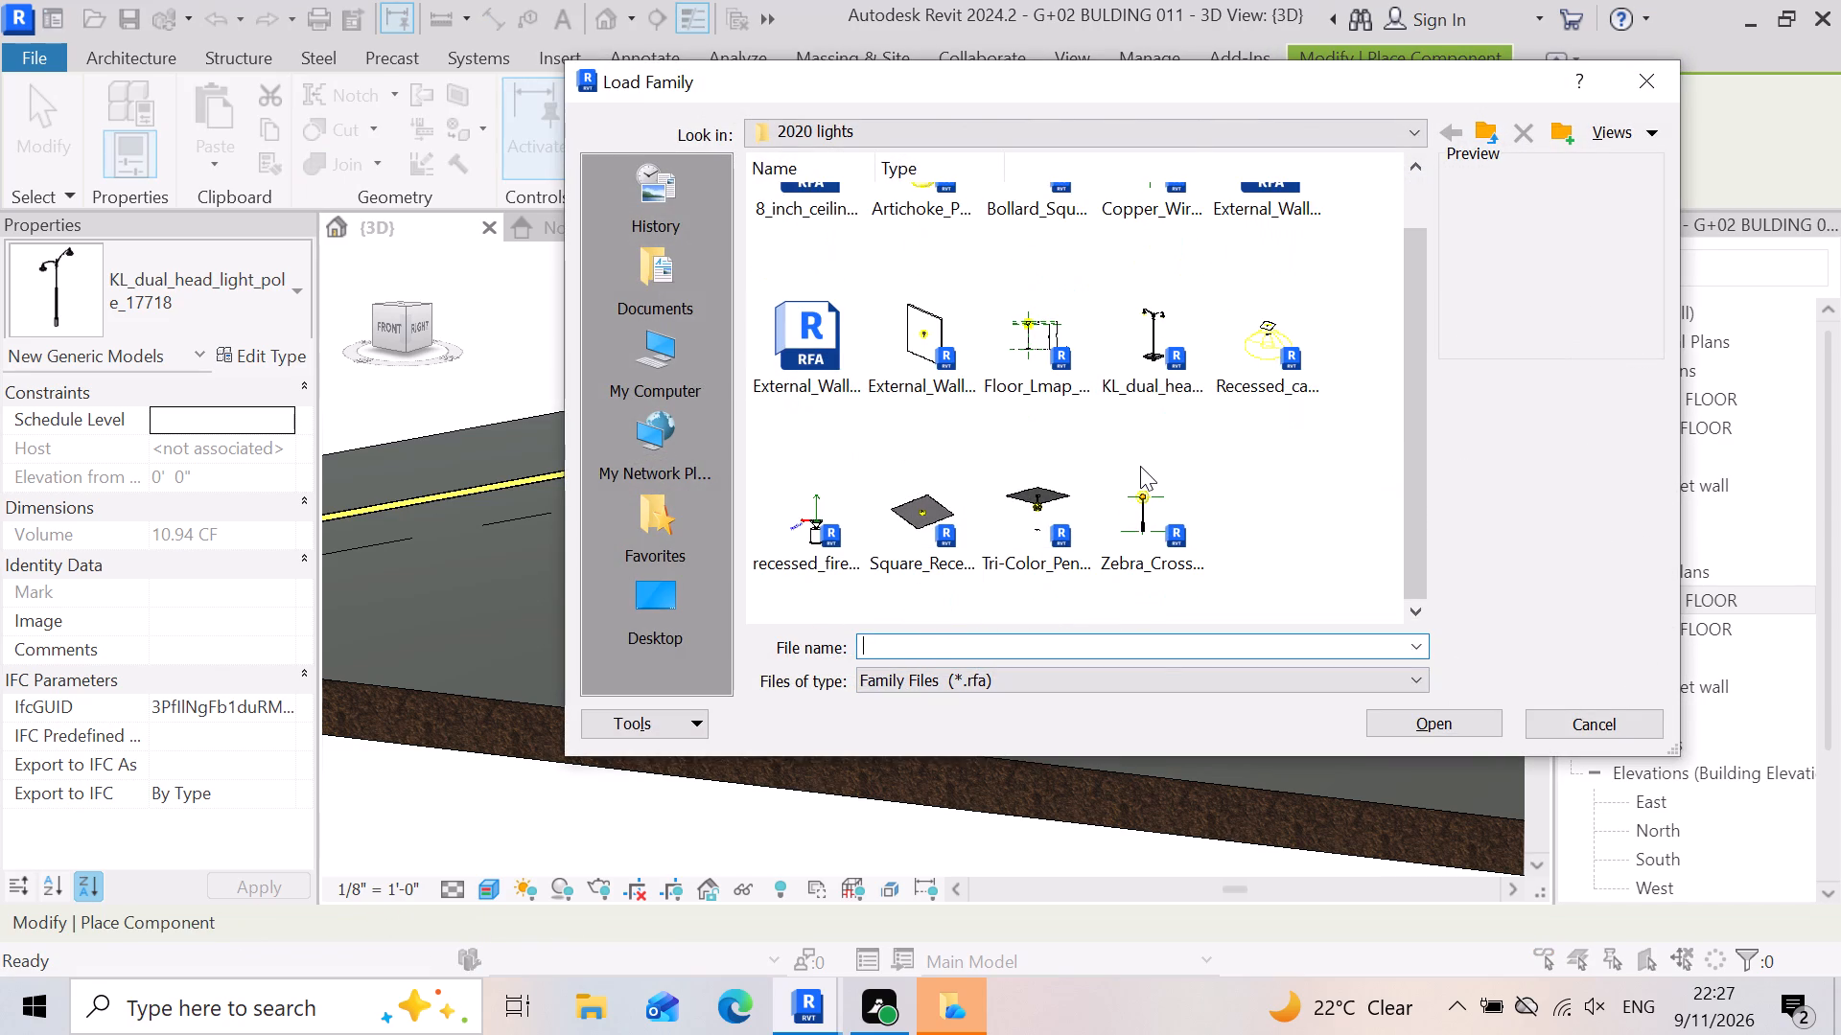
scroll(1133, 458, "up", 1)
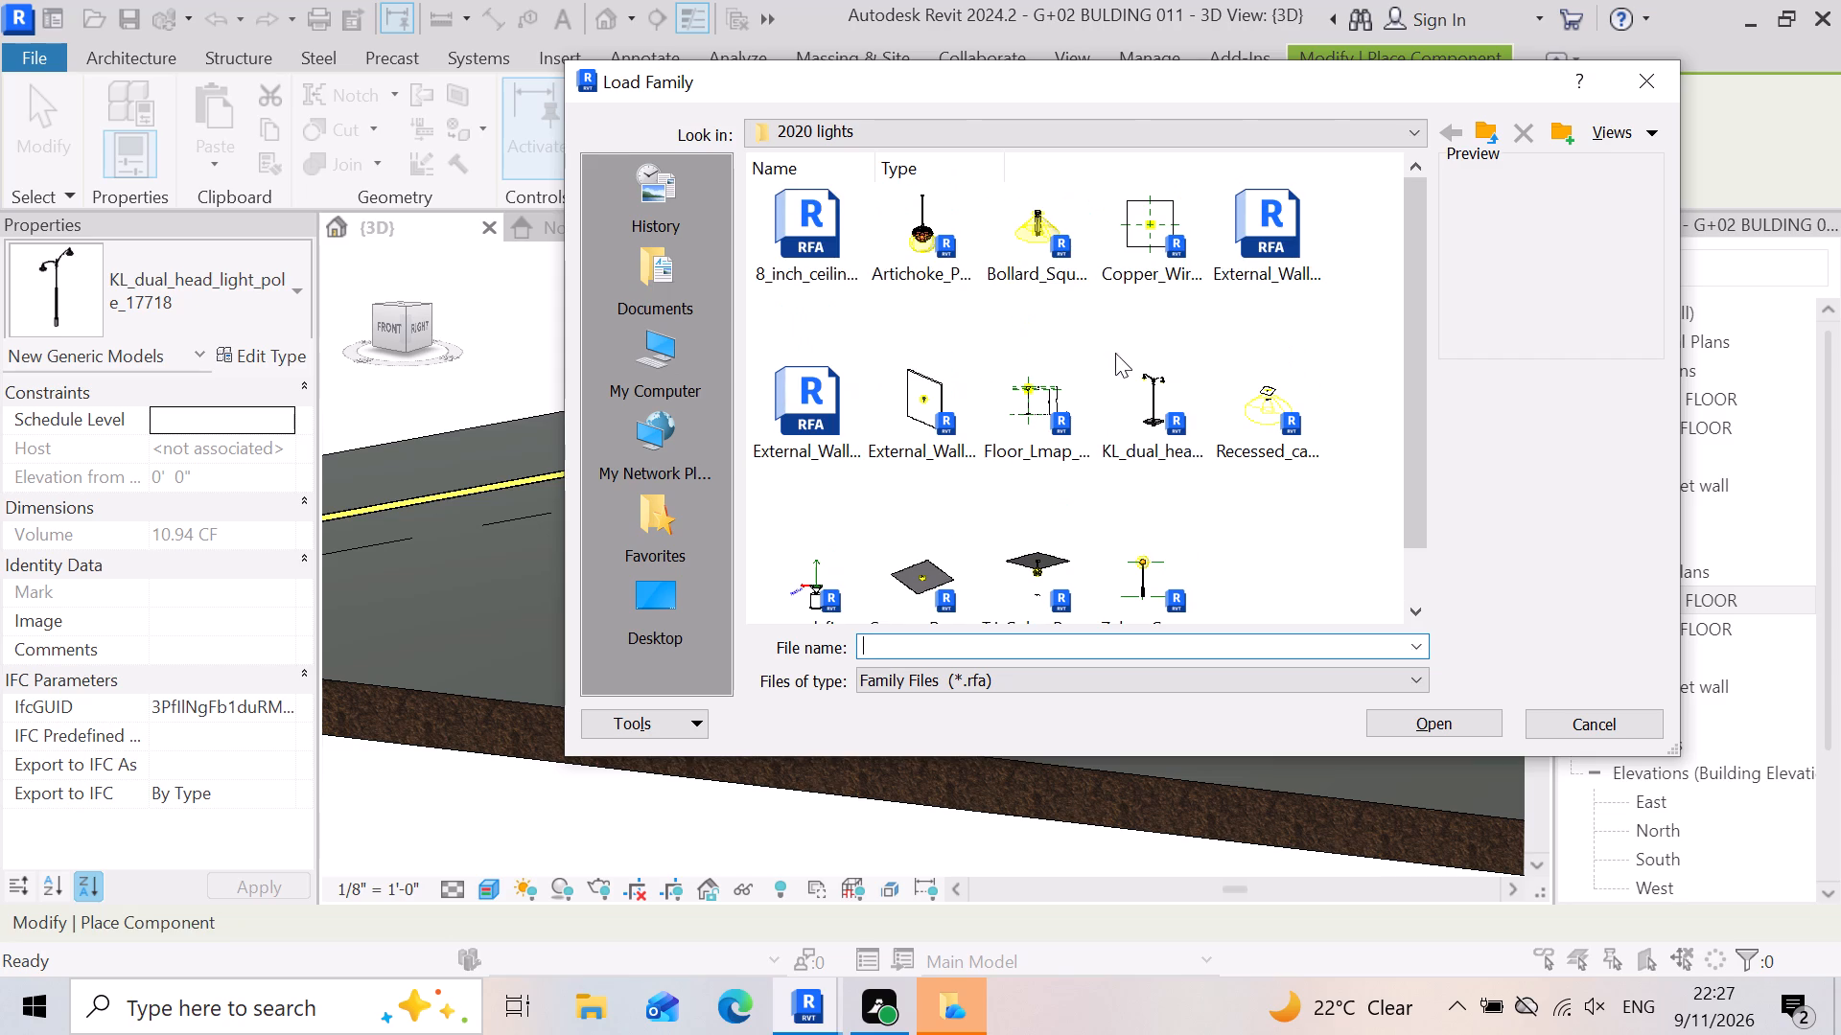
double_click(1133, 286)
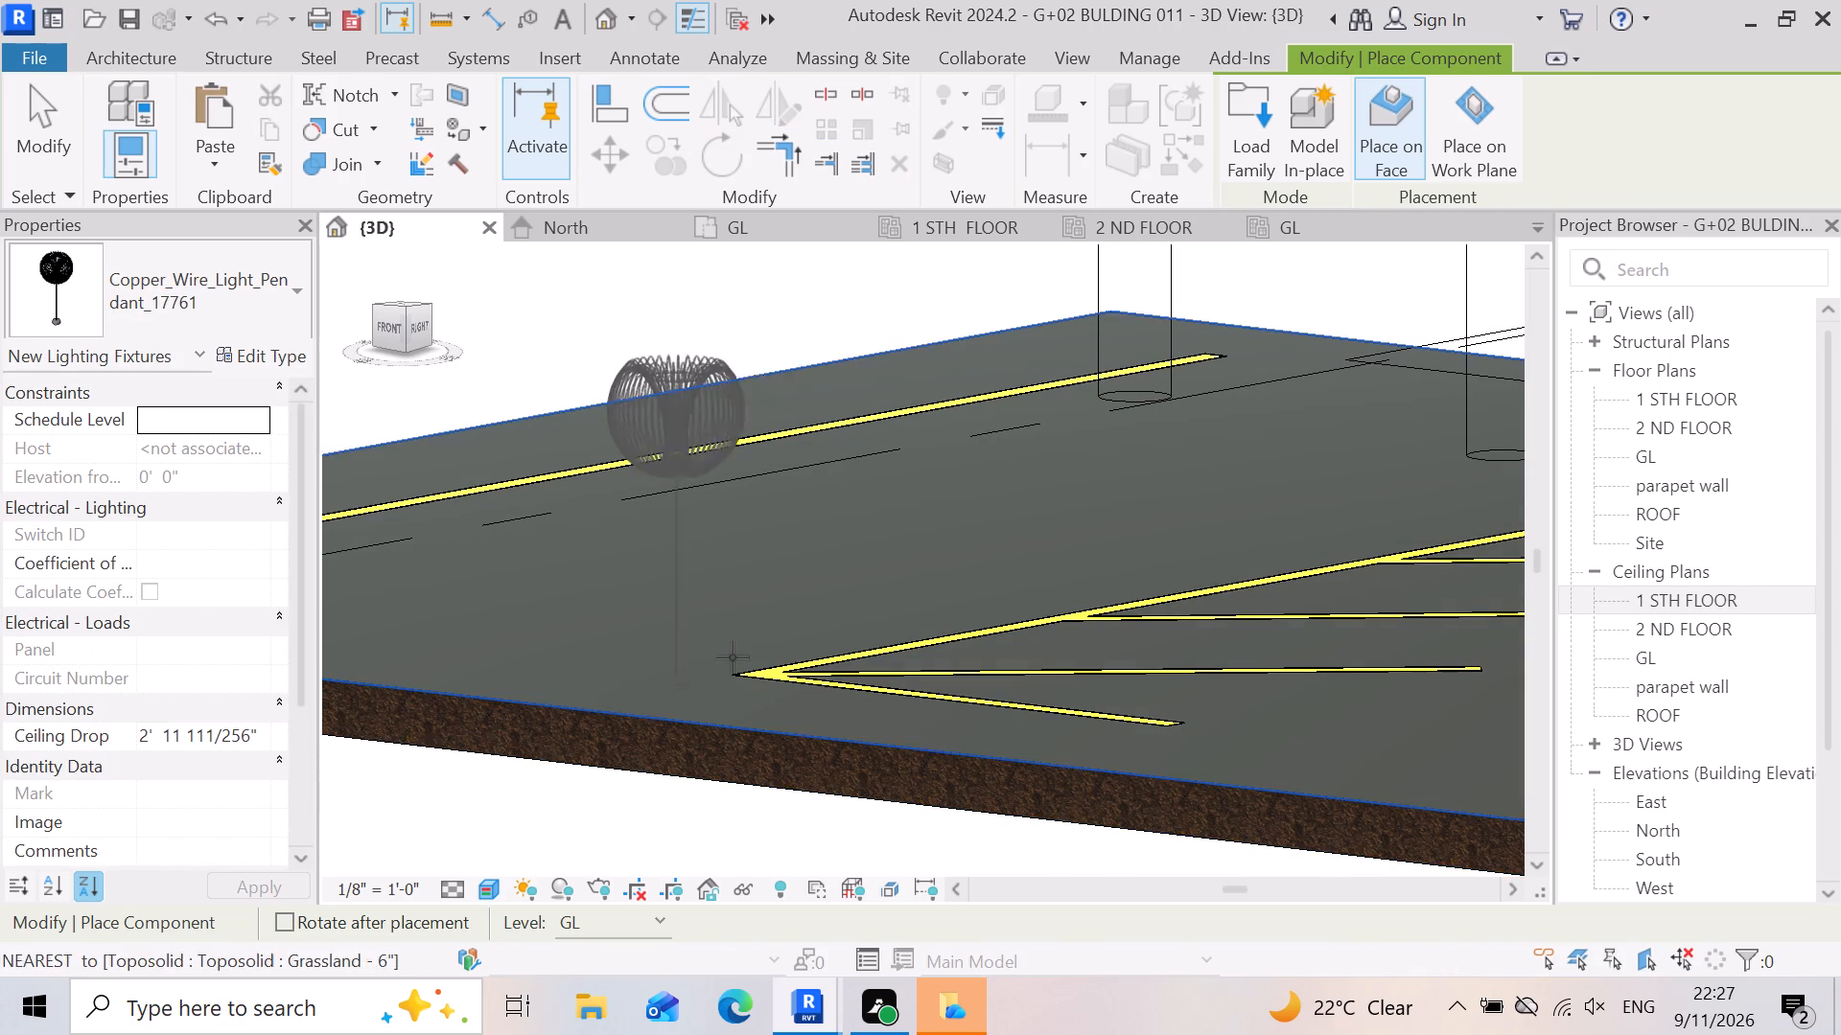
scroll(736, 656, "down", 9)
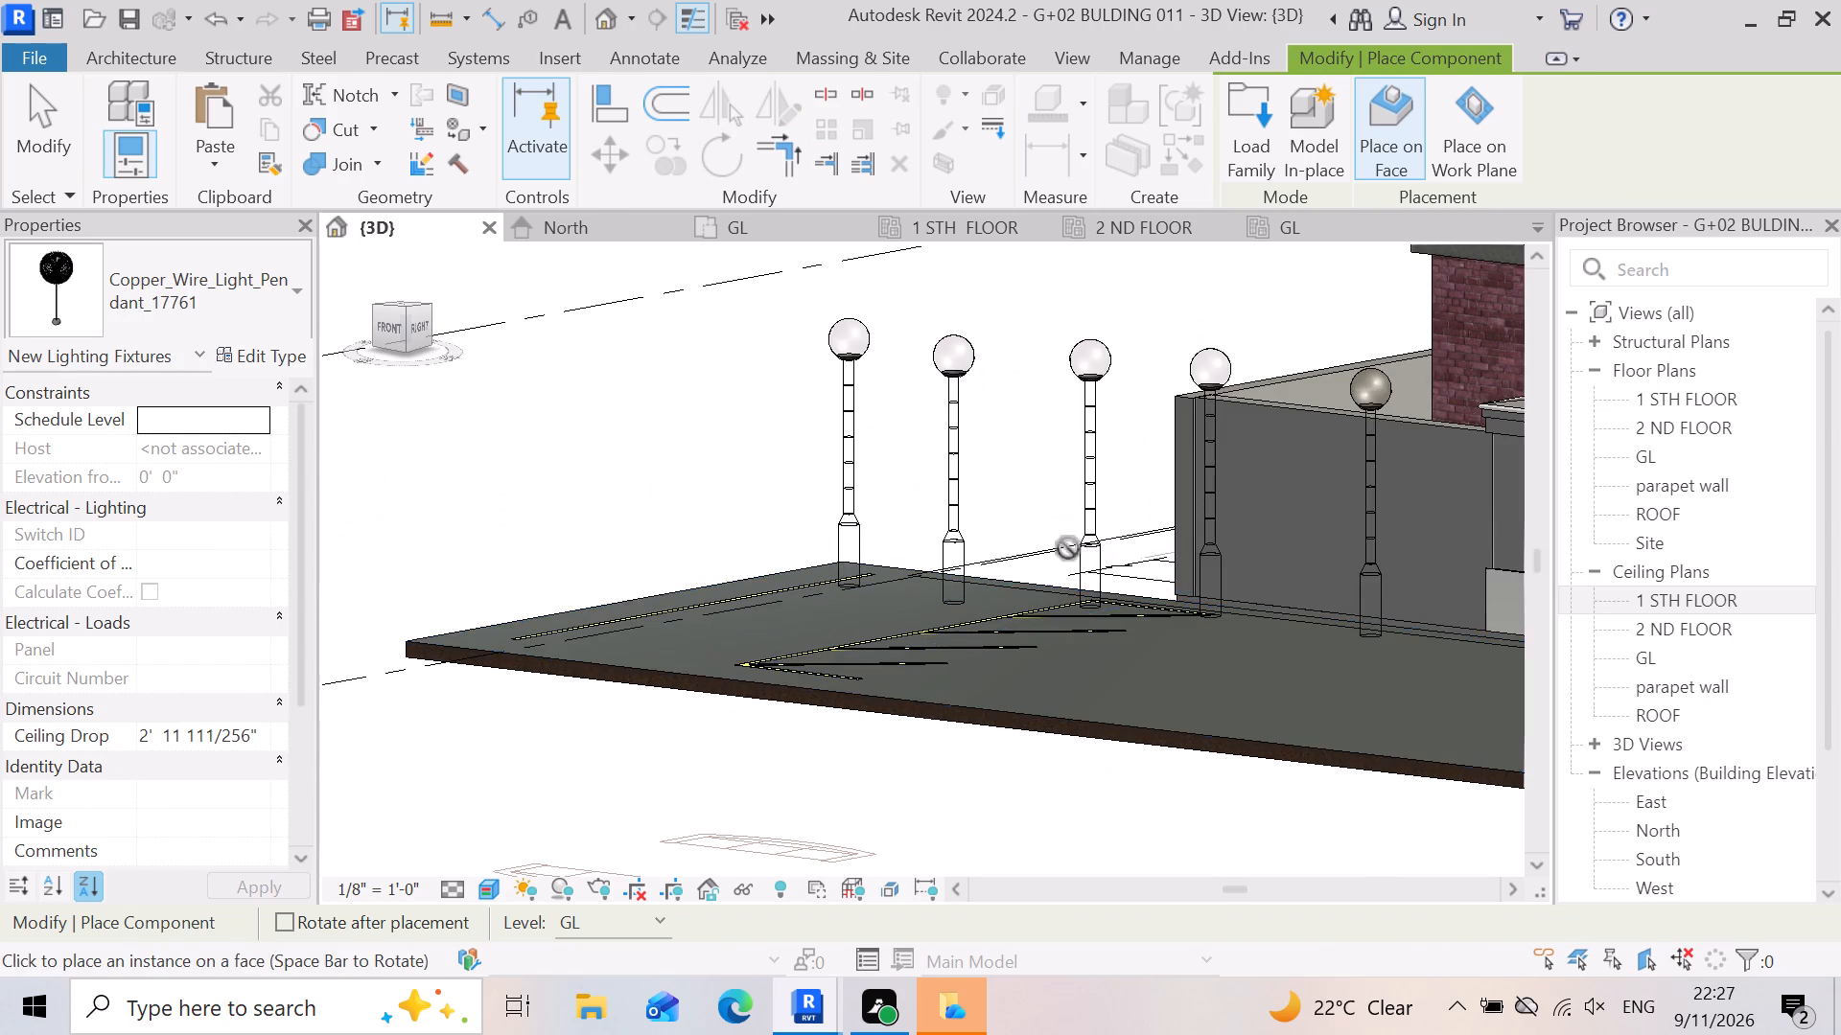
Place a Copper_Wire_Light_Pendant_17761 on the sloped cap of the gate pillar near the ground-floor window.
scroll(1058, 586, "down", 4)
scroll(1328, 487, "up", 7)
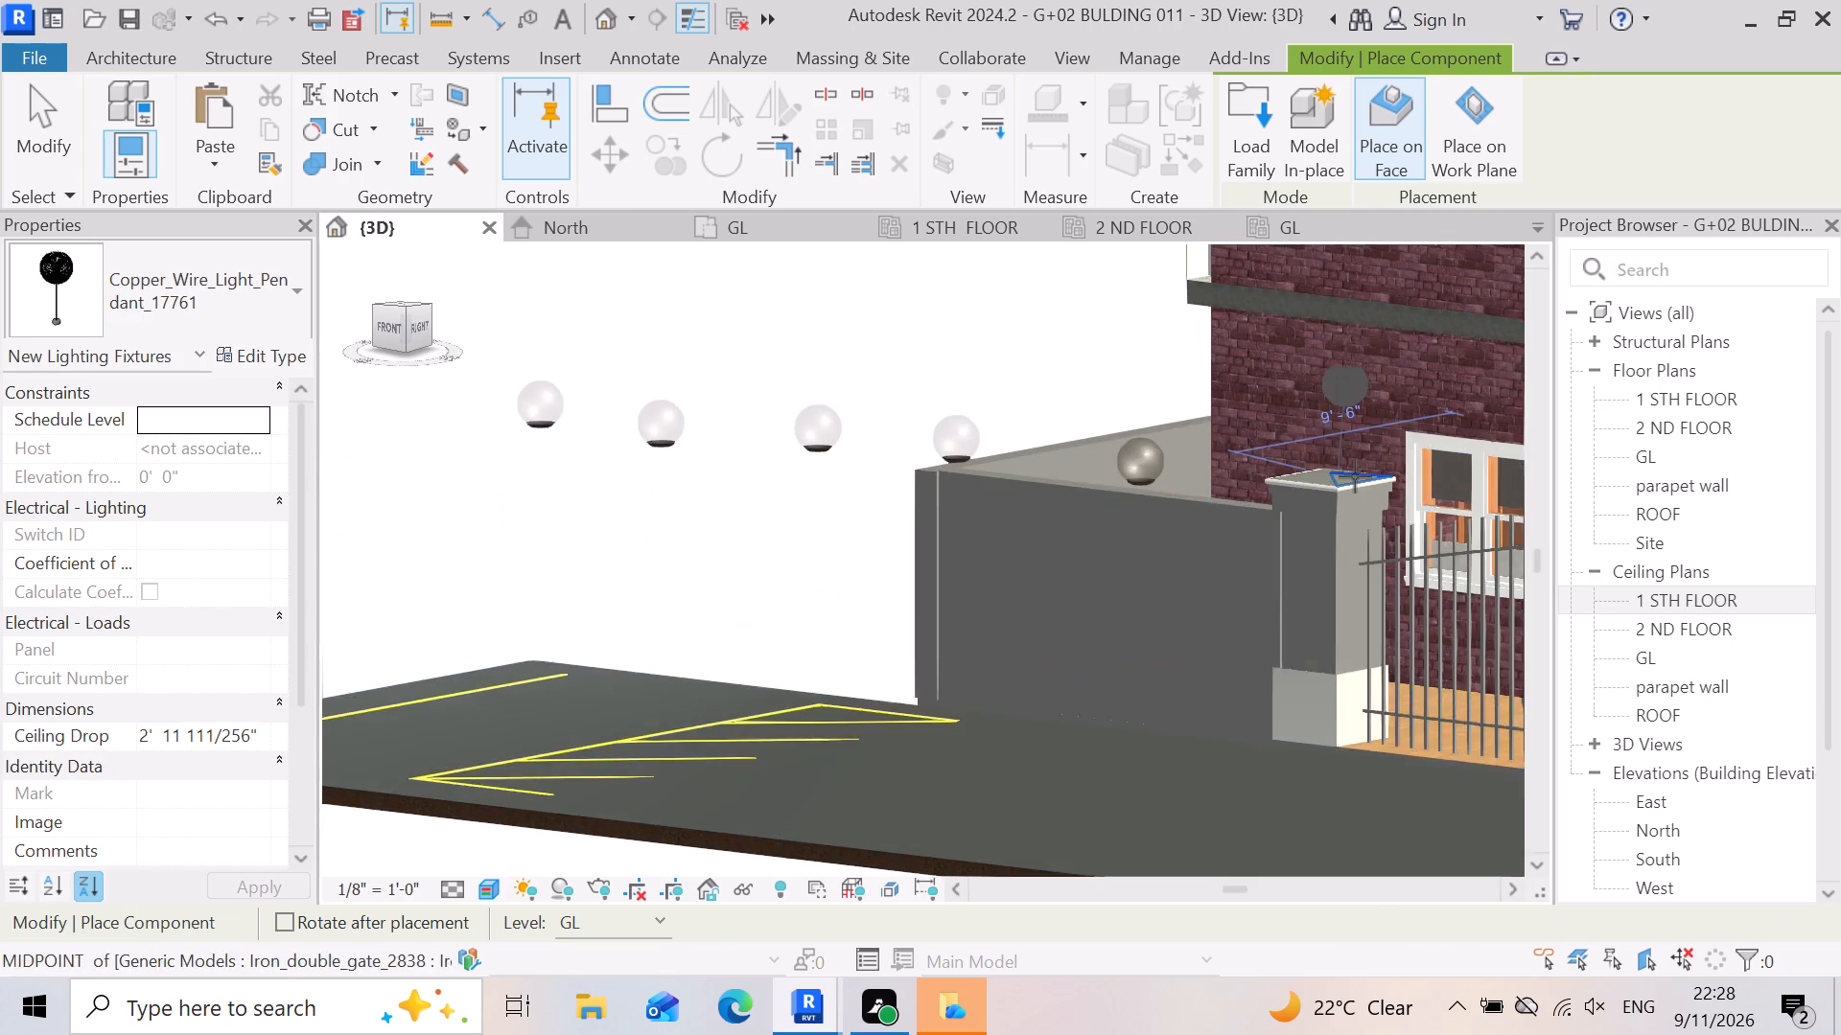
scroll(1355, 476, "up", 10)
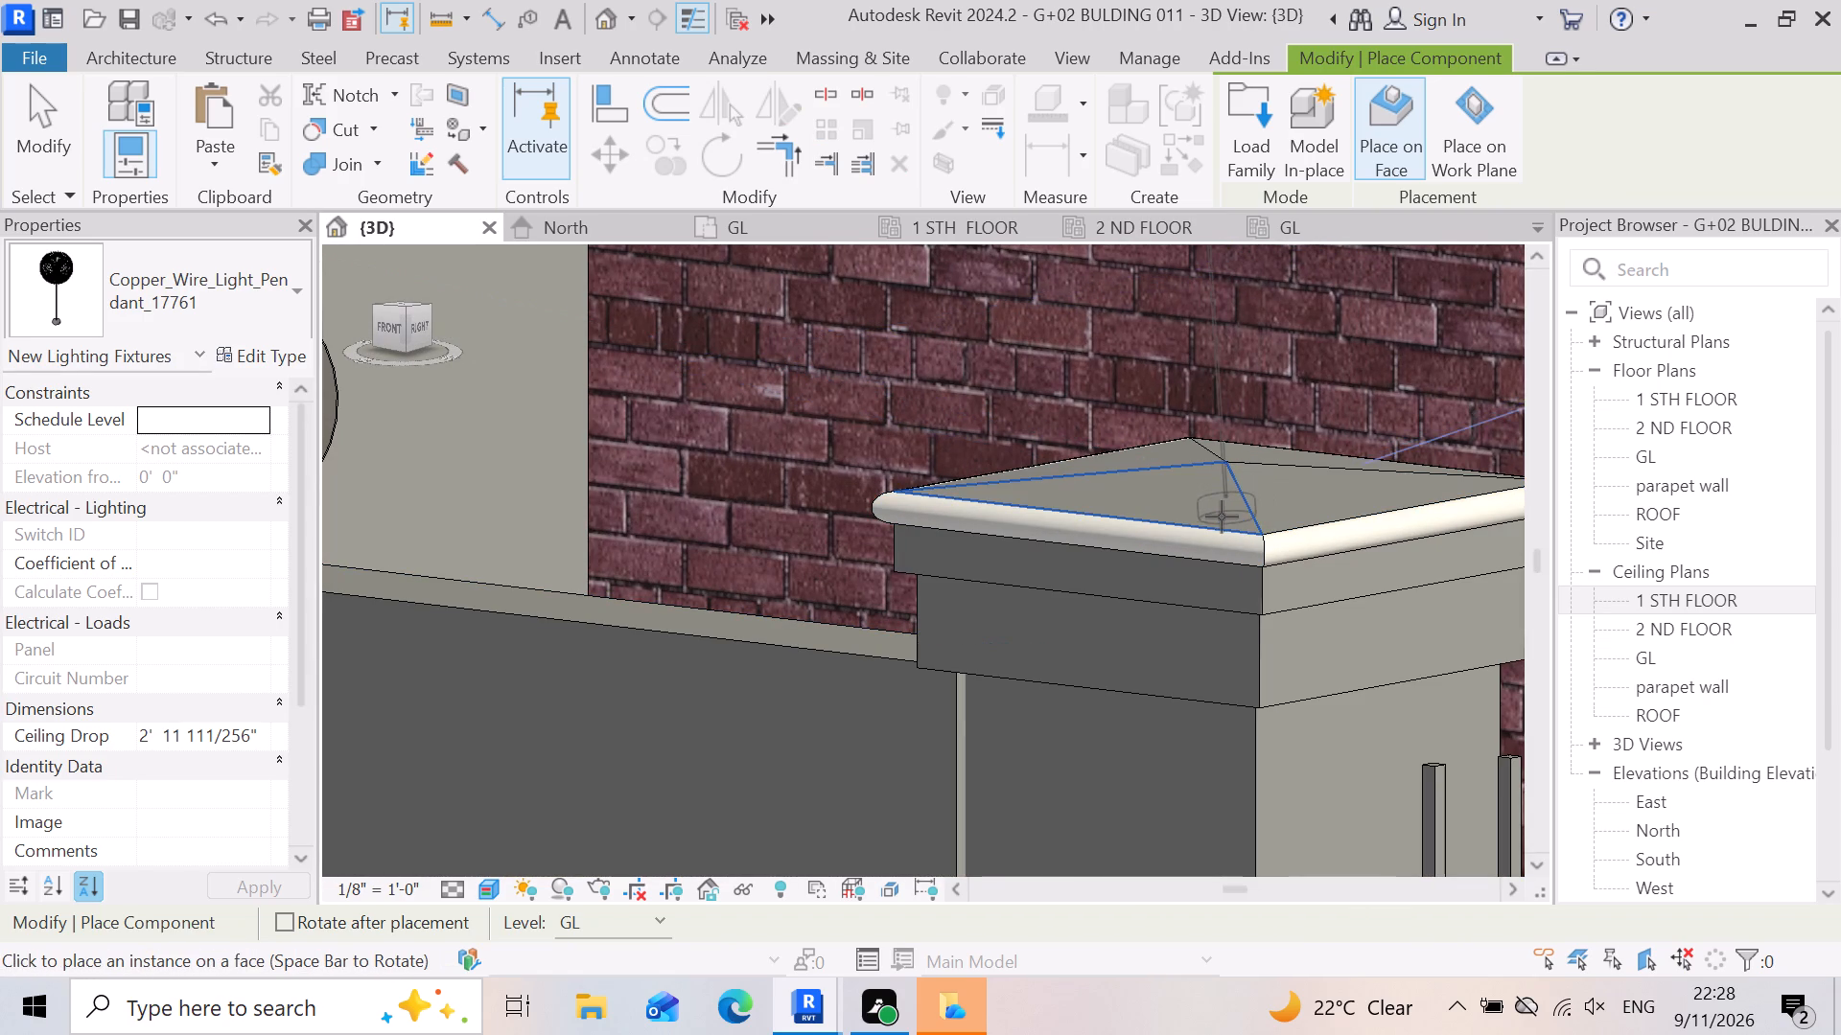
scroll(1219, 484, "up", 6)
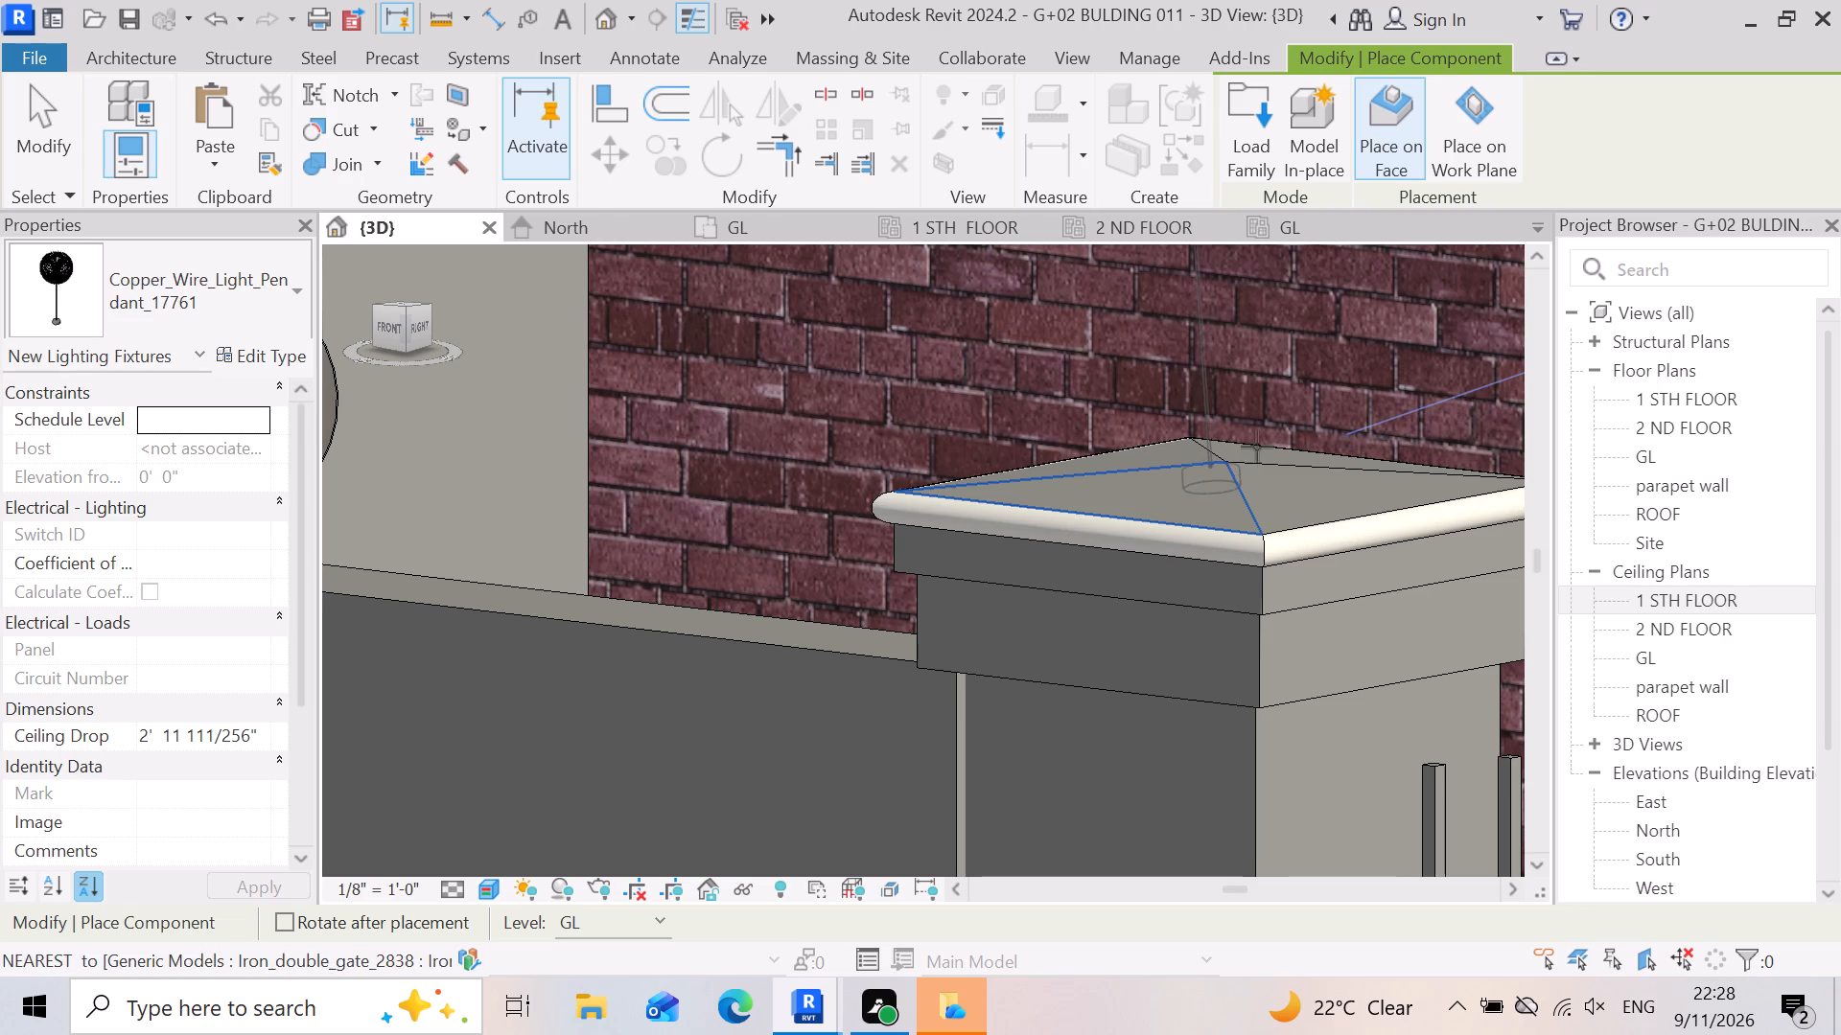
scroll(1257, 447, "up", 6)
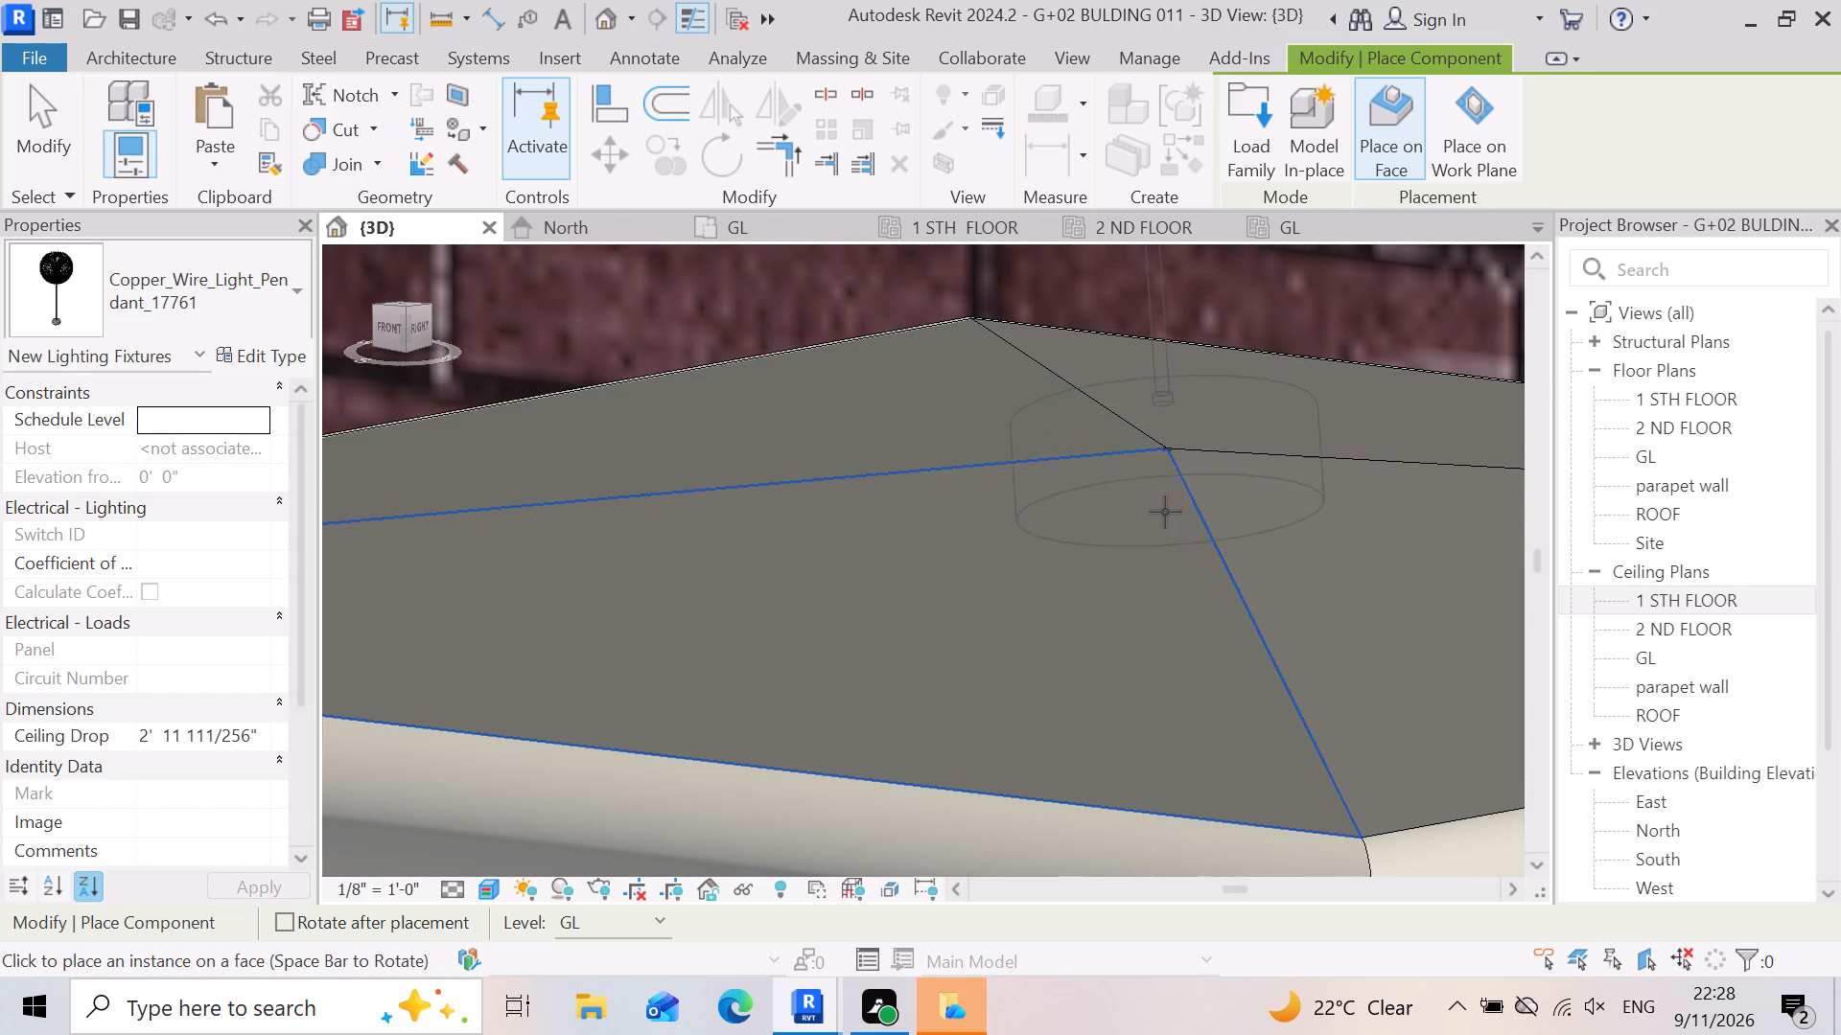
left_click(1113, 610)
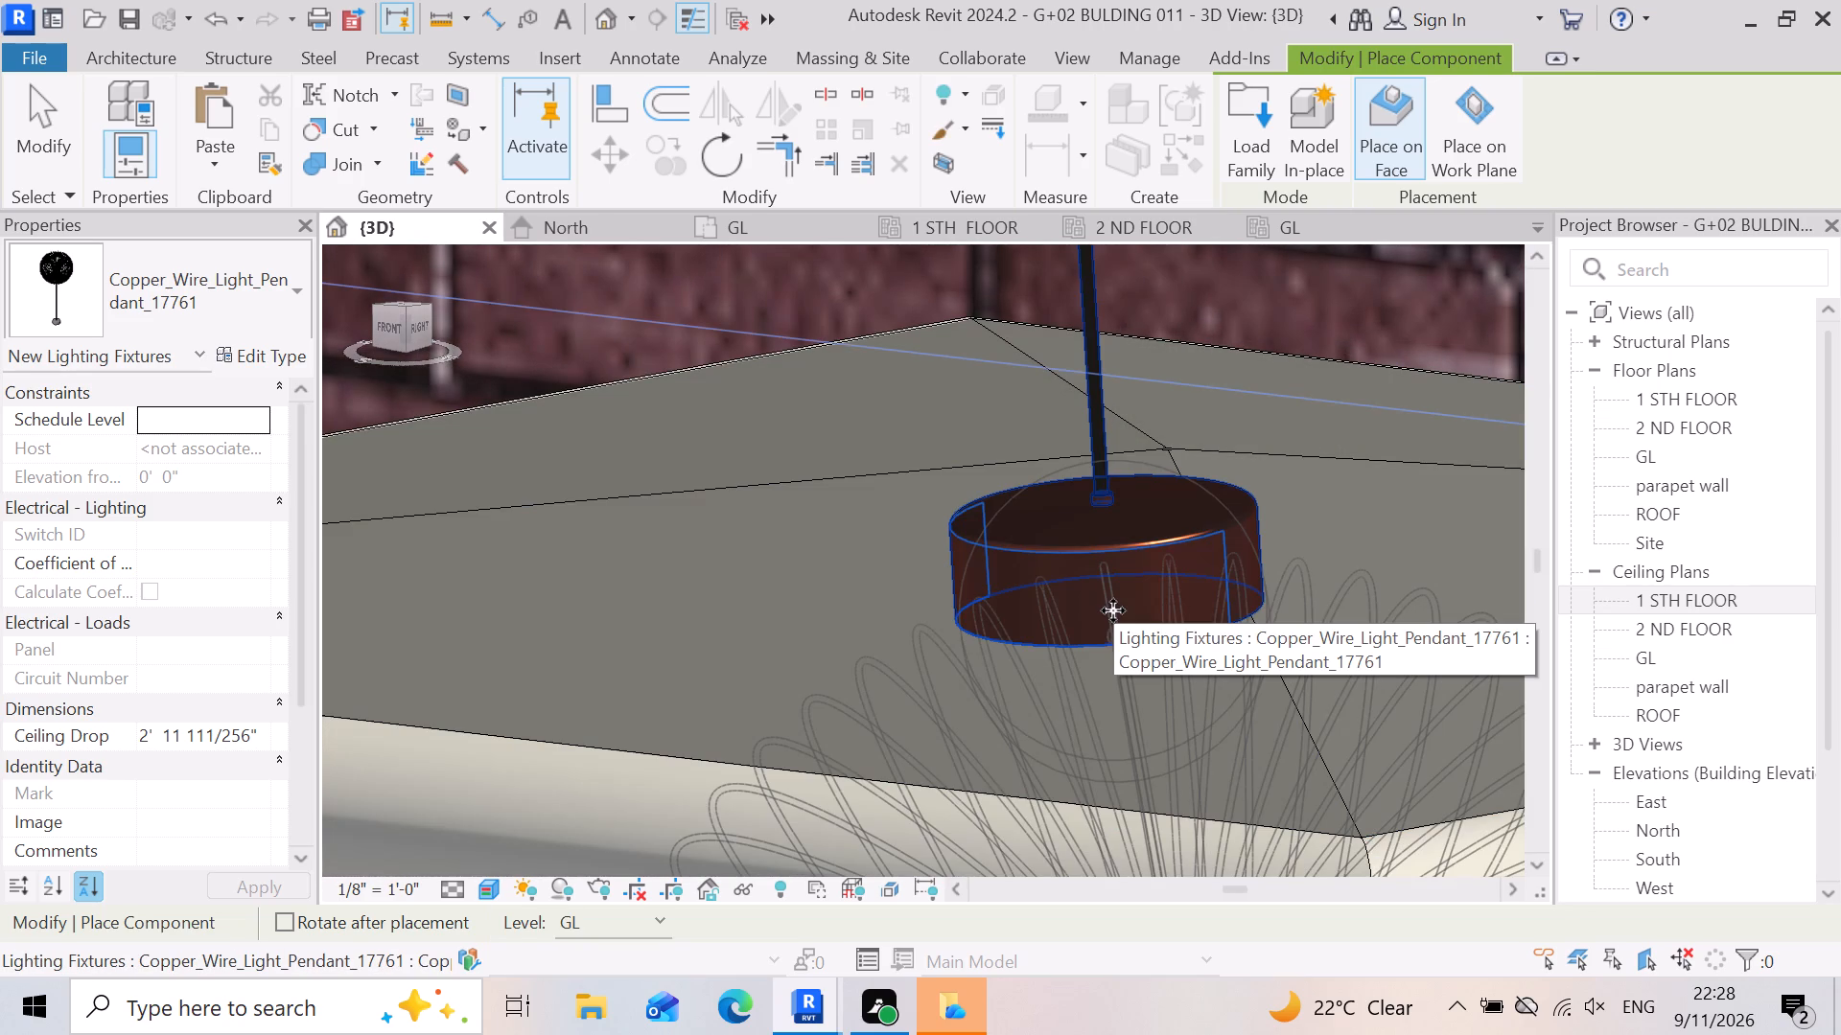
Place a Copper_Wire_Light_Pendant_17761 on the sloped cap of the other gate pillar, beside the red car.
scroll(1080, 595, "down", 8)
scroll(865, 670, "down", 2)
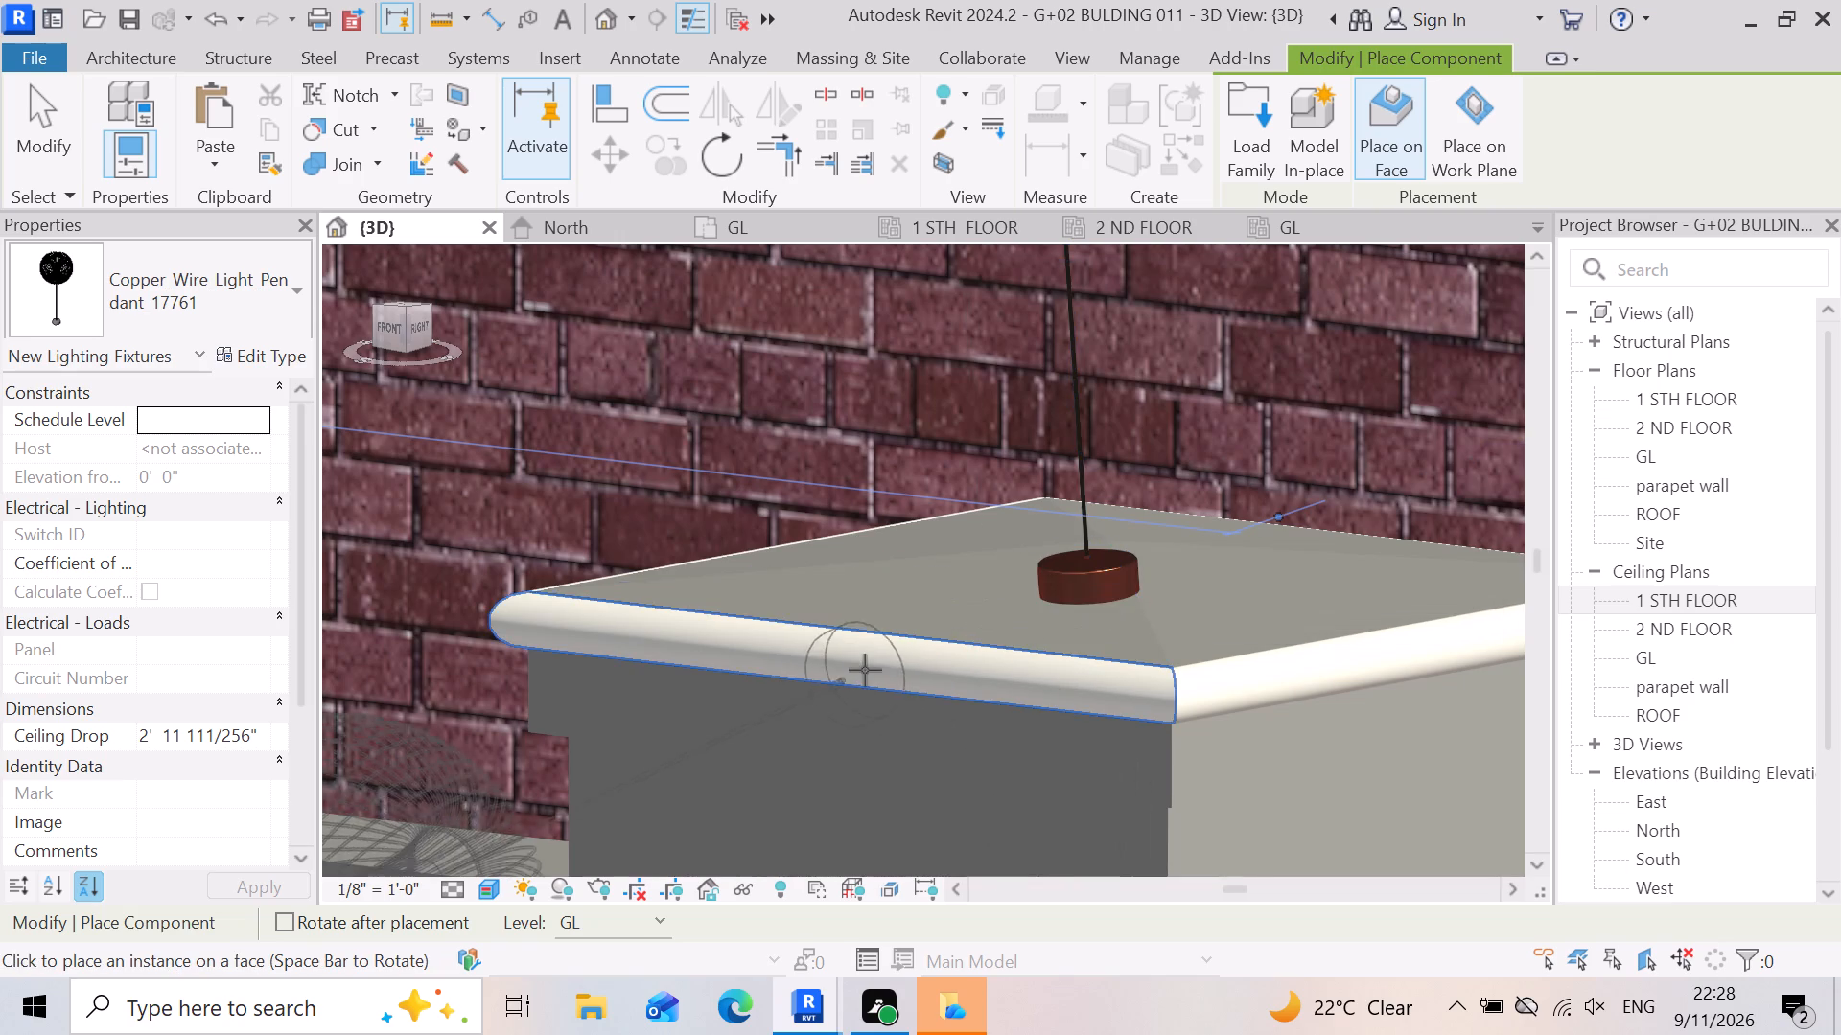
scroll(865, 670, "down", 6)
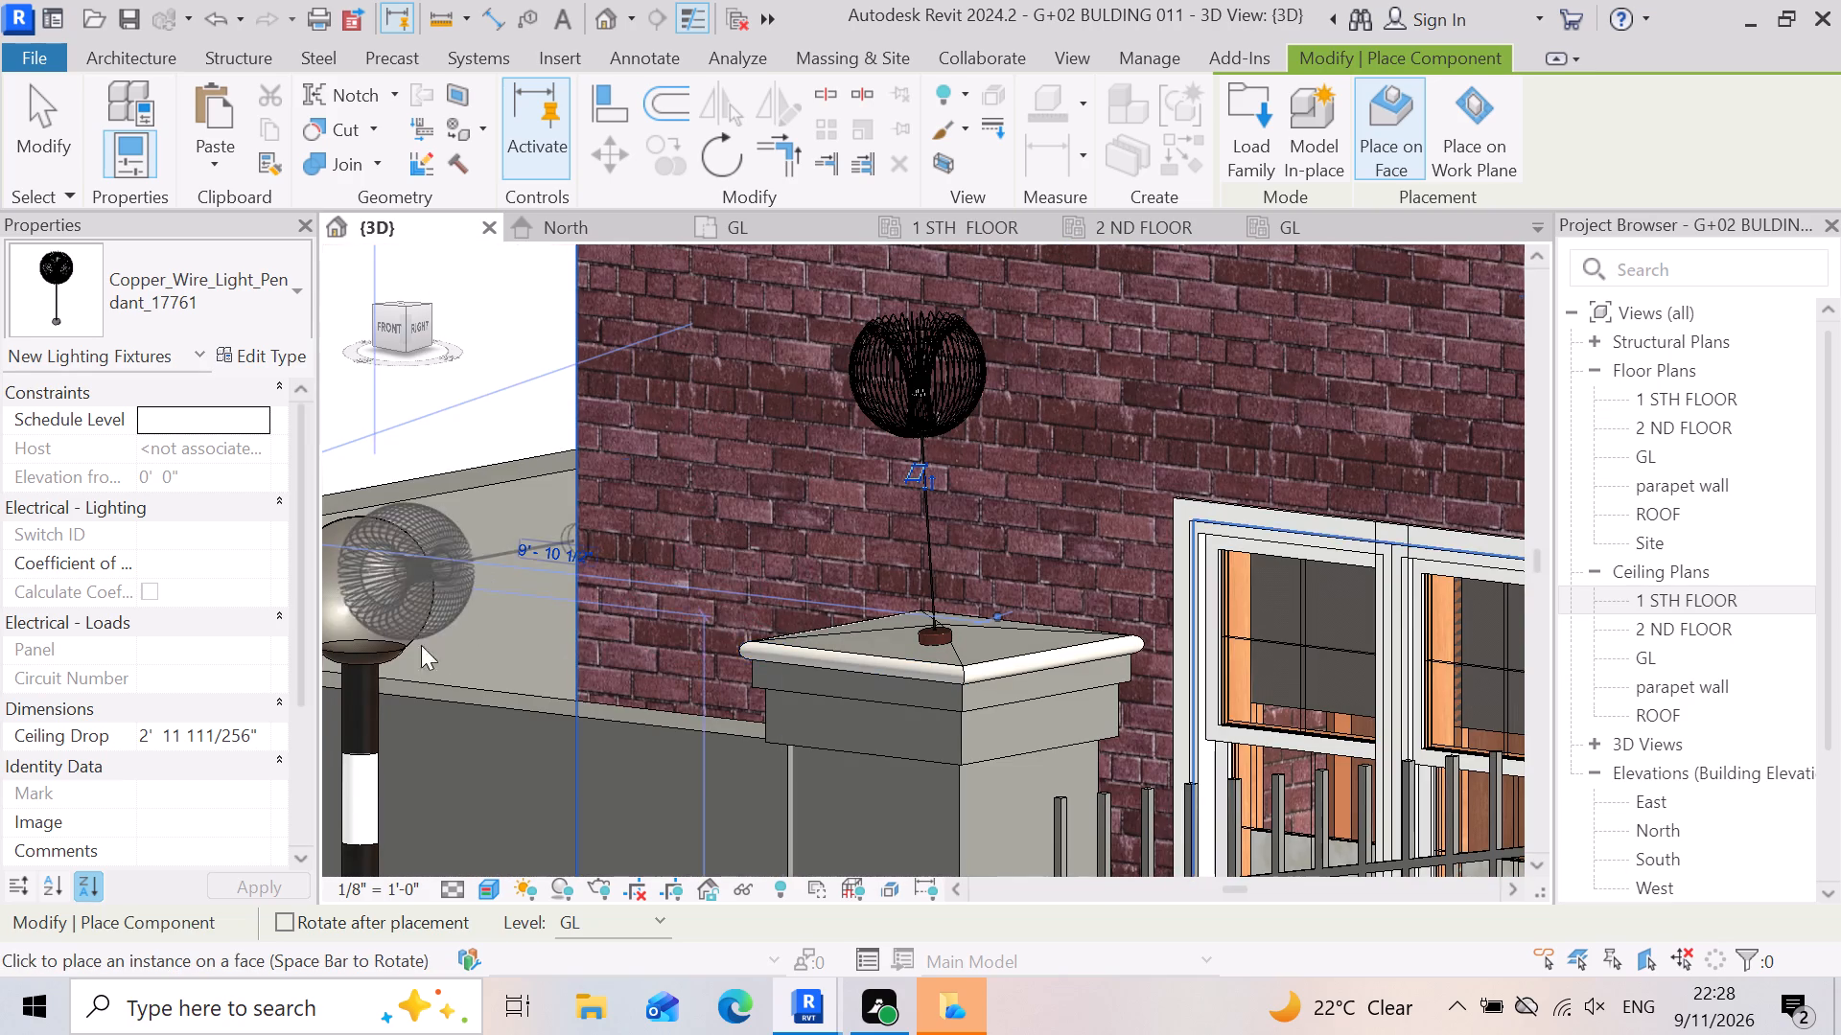
scroll(897, 635, "down", 6)
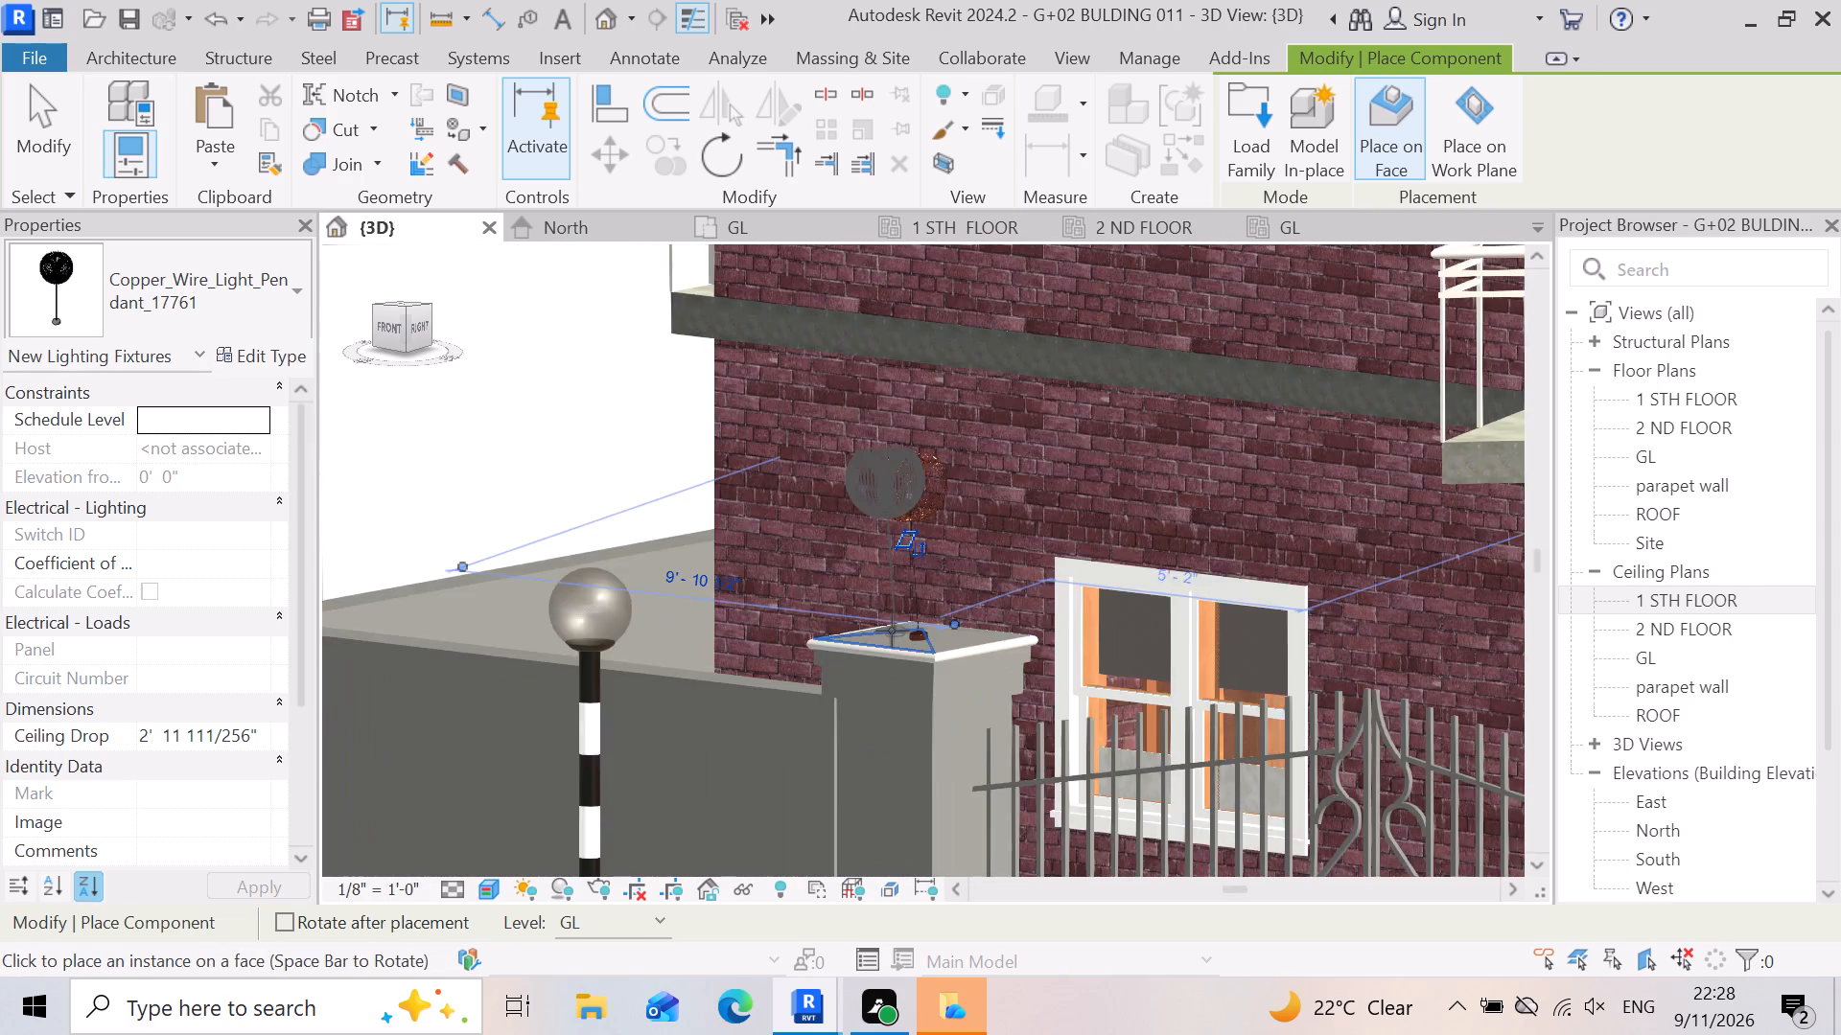
scroll(980, 685, "down", 4)
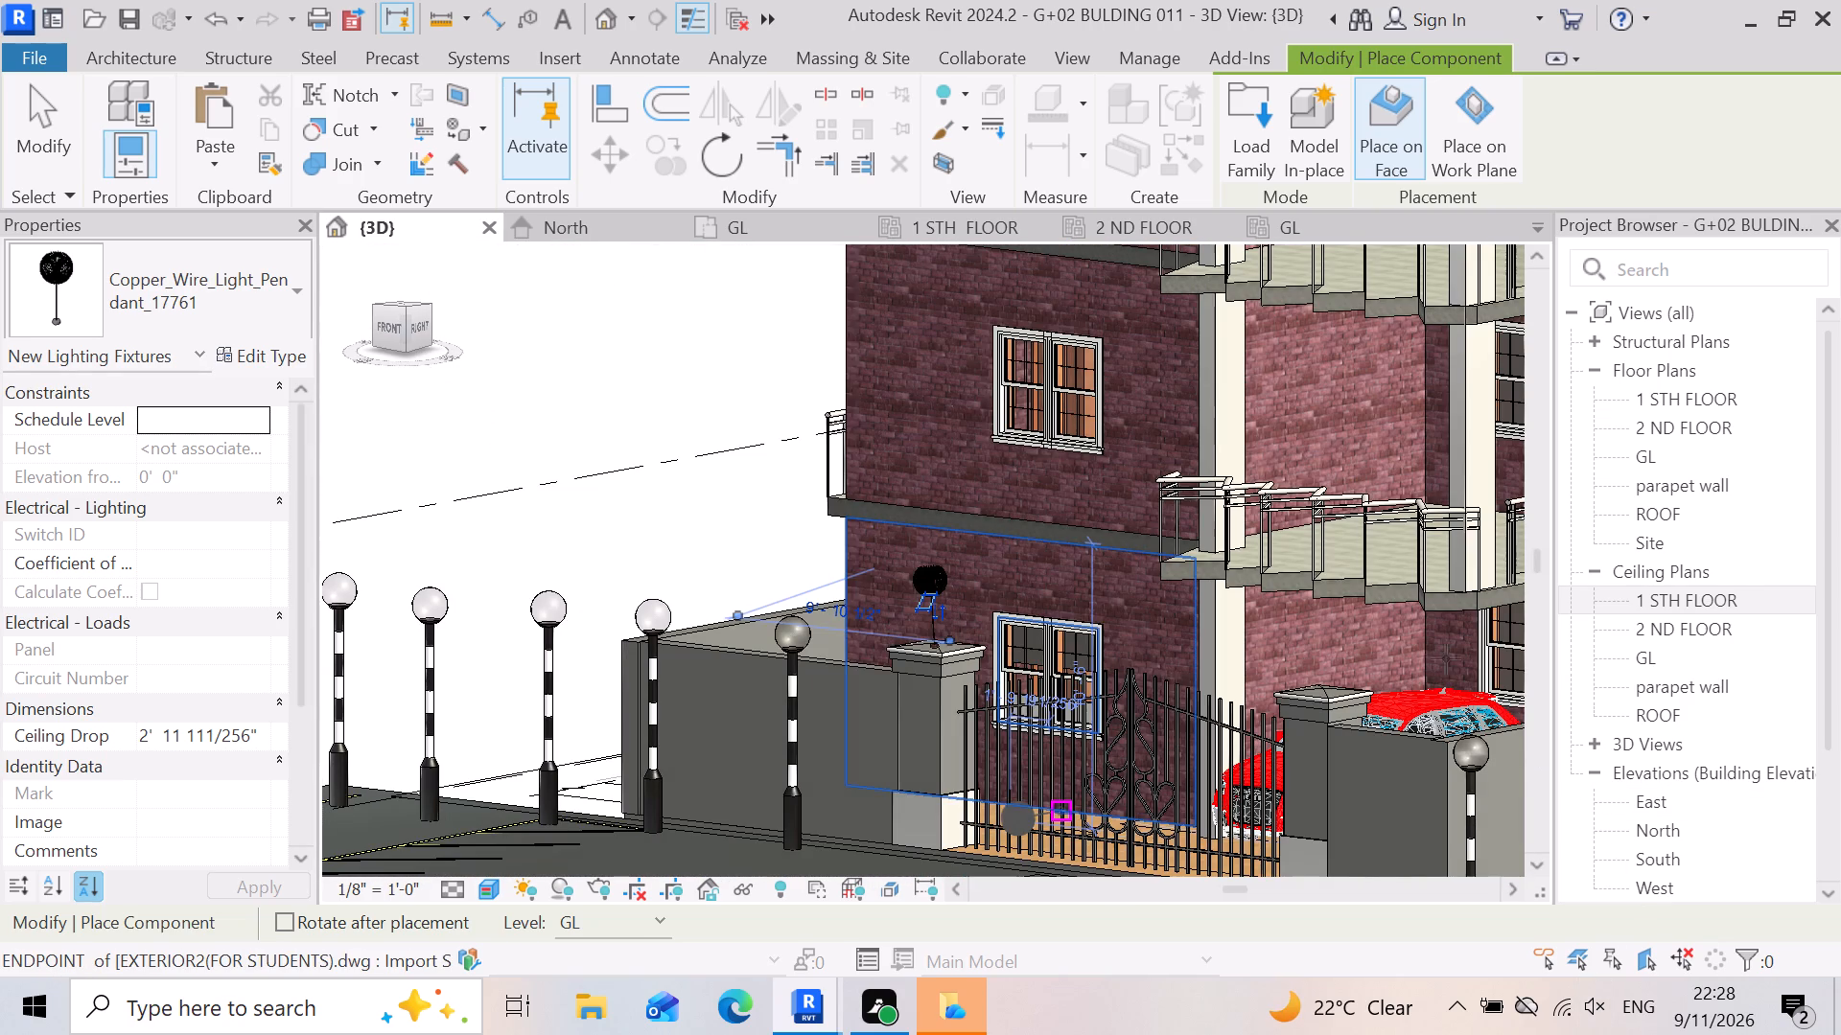
scroll(1440, 655, "up", 11)
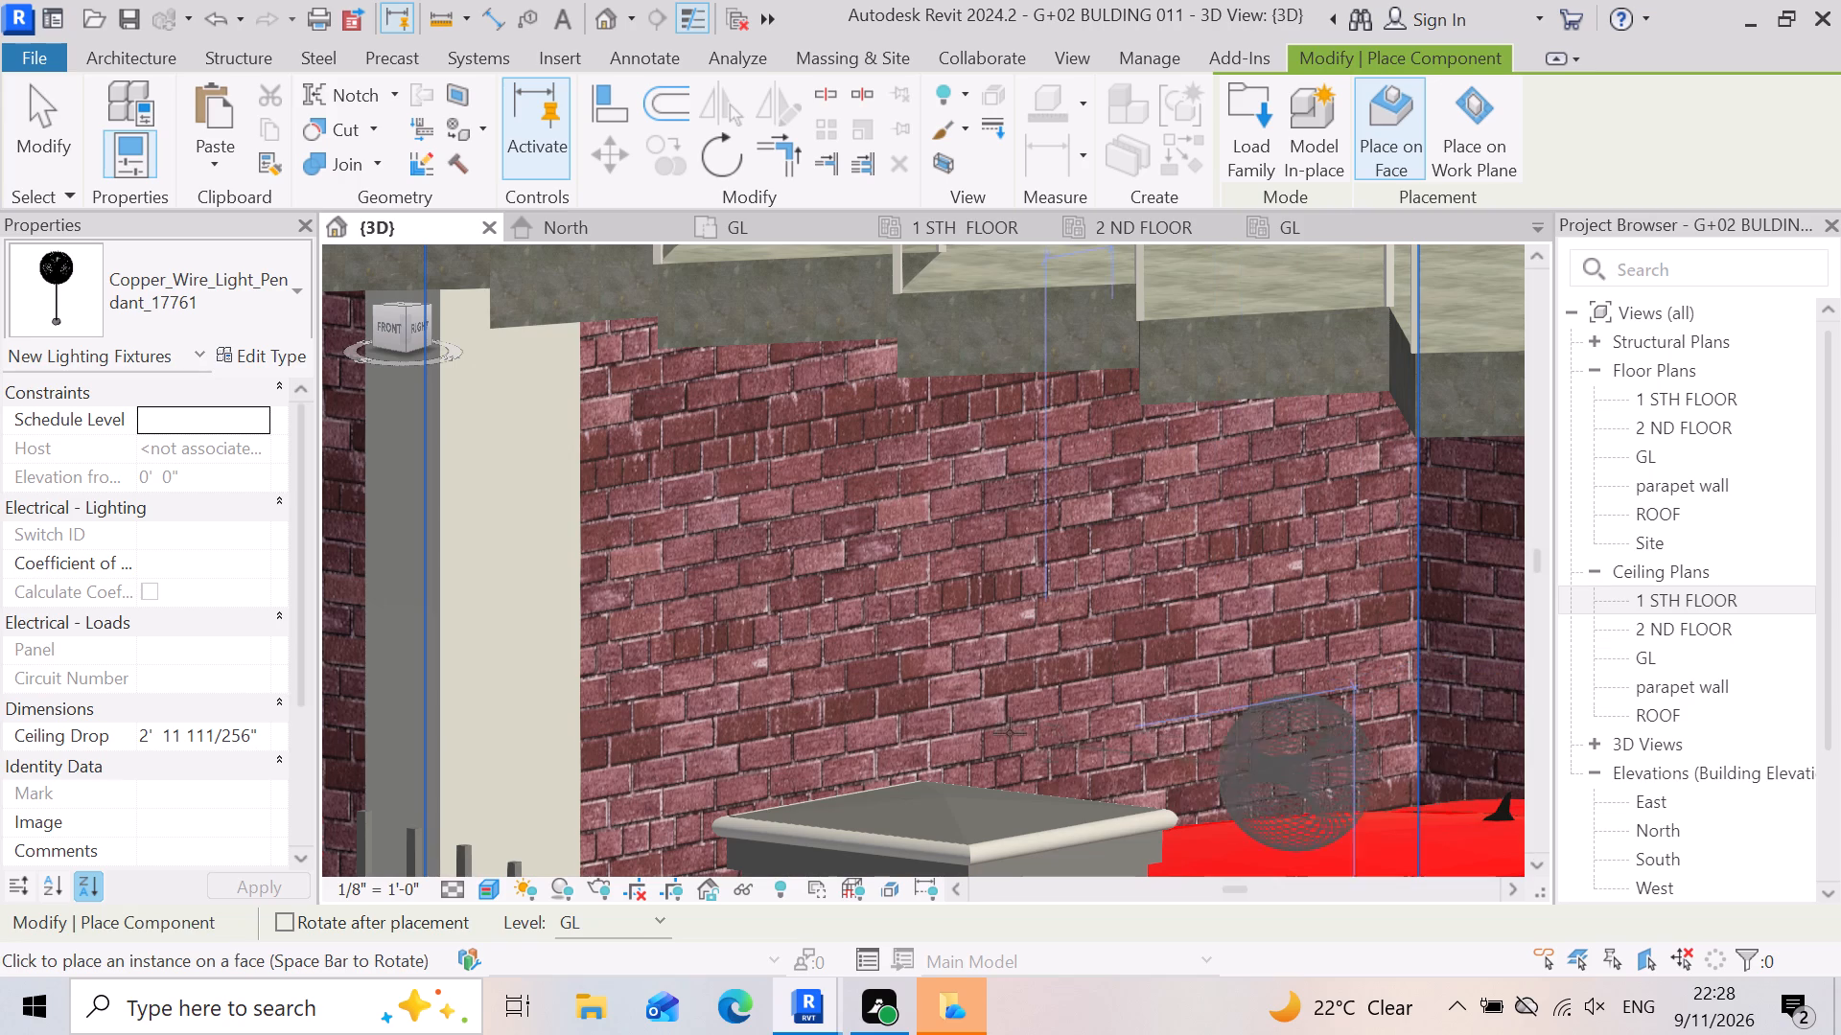
scroll(849, 579, "up", 3)
scroll(857, 477, "up", 2)
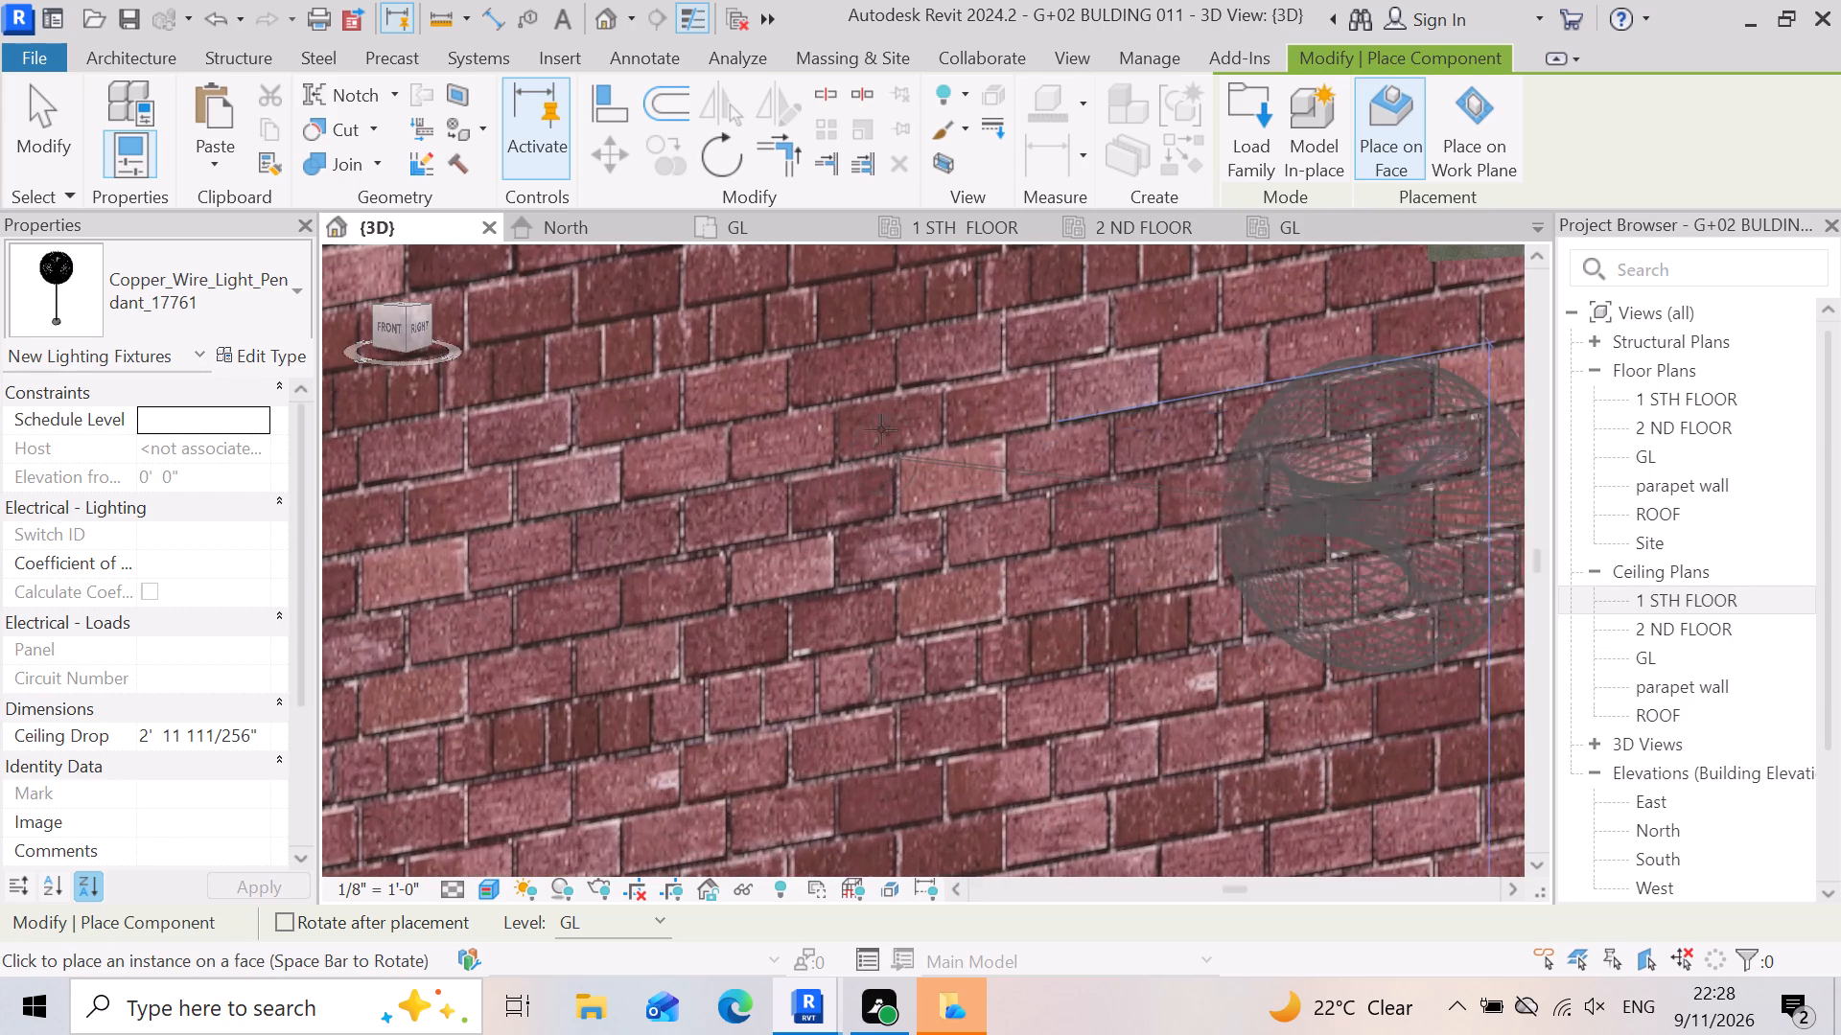
scroll(897, 416, "down", 4)
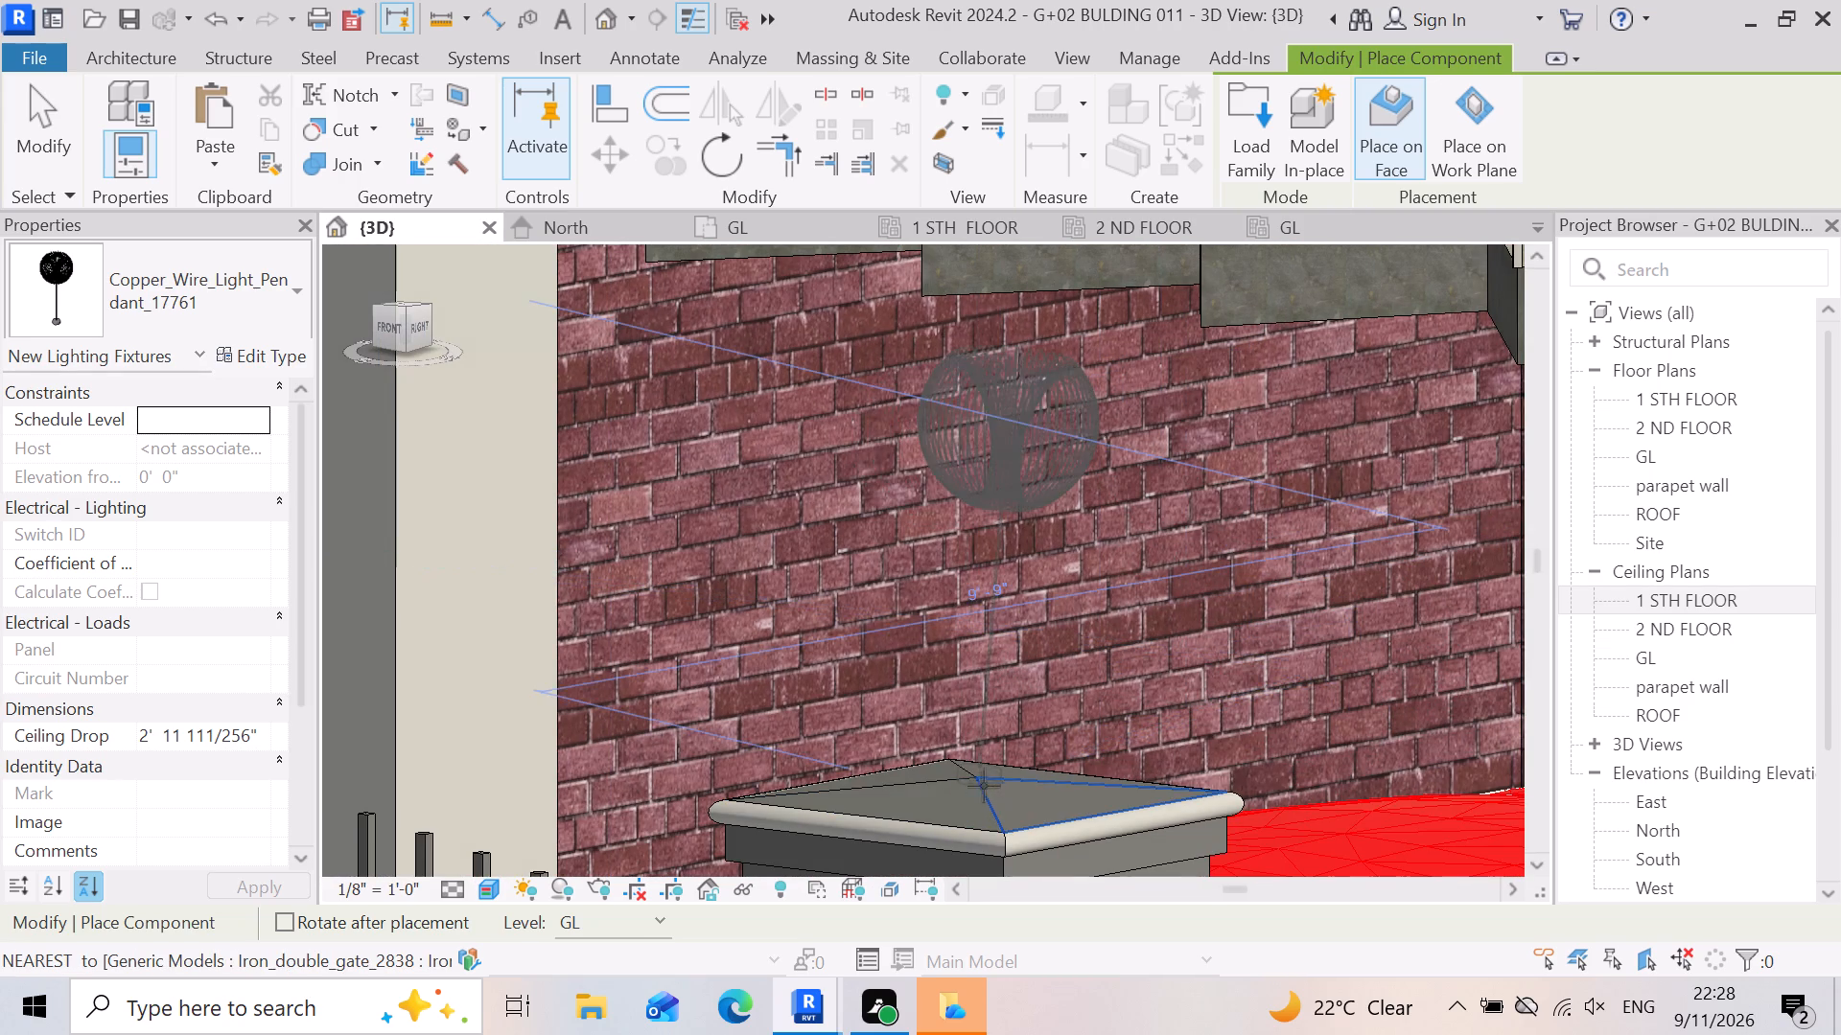
left_click(967, 810)
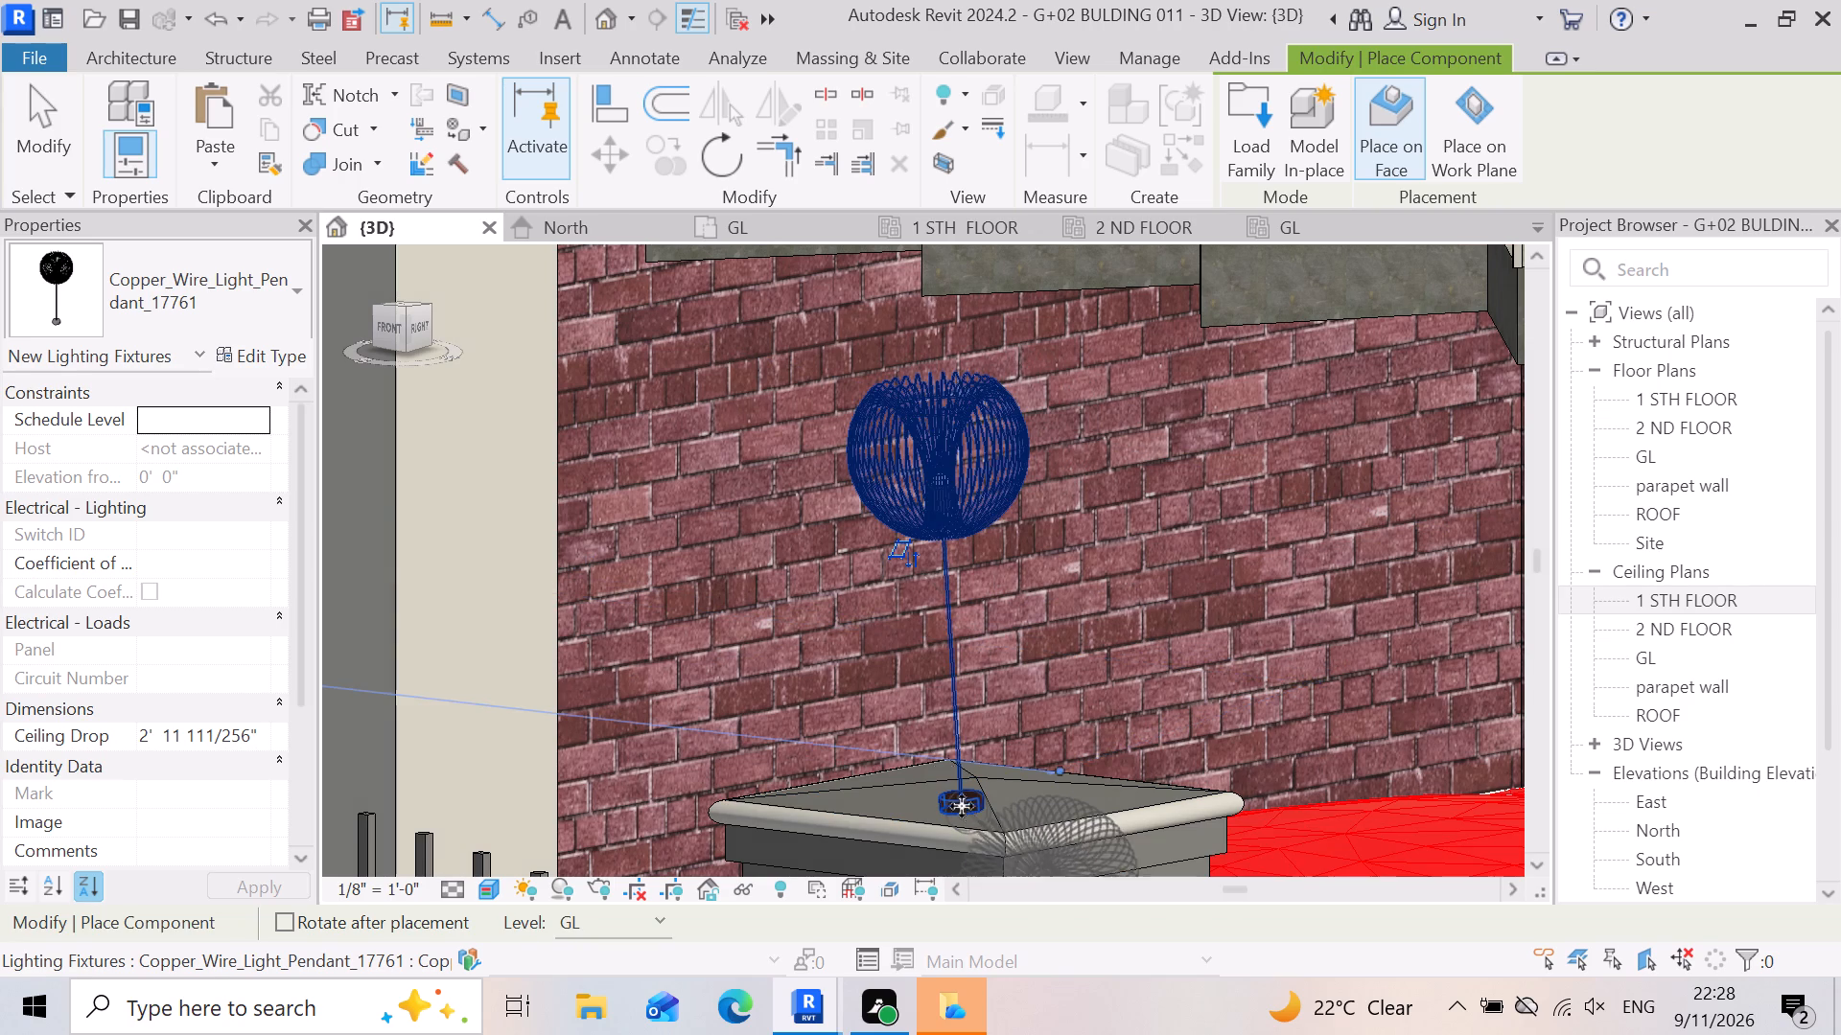
Load the External_Wall_Light_15613 family from the 2020 lights folder for placement on a wall.
scroll(1772, 543, "down", 5)
scroll(1300, 462, "down", 7)
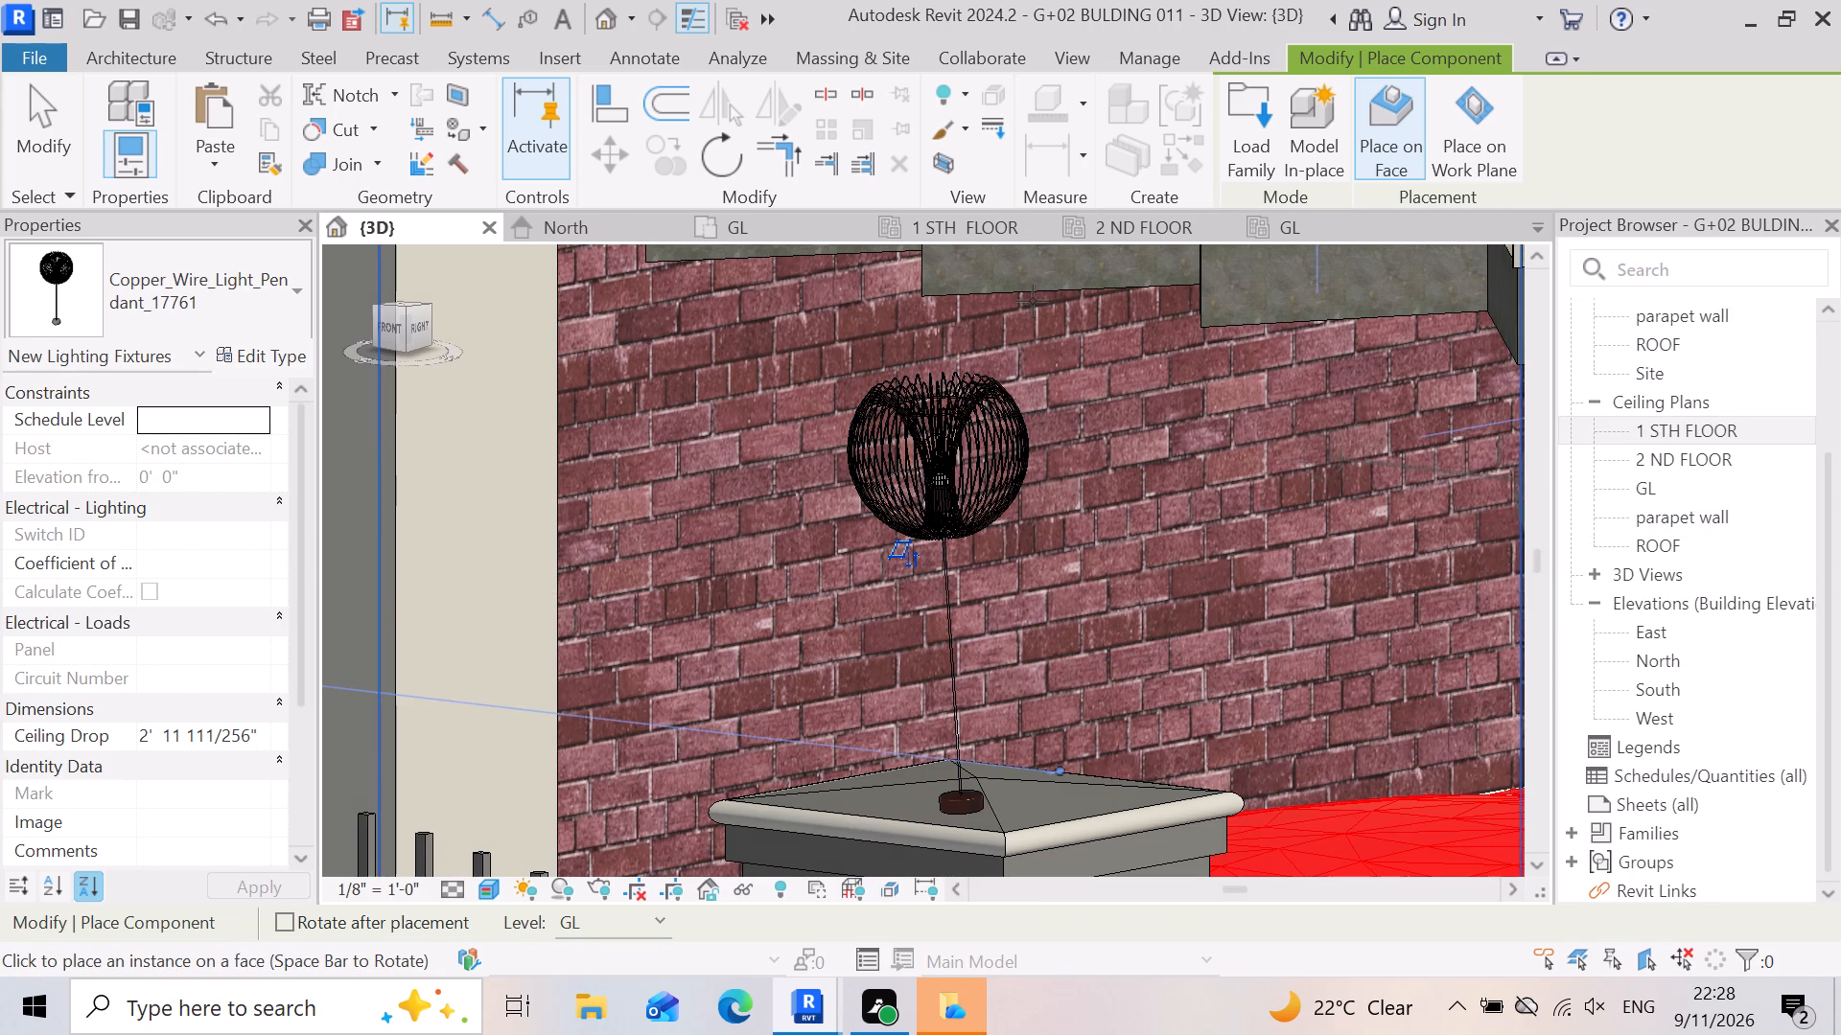
scroll(1033, 301, "down", 2)
scroll(1042, 695, "down", 2)
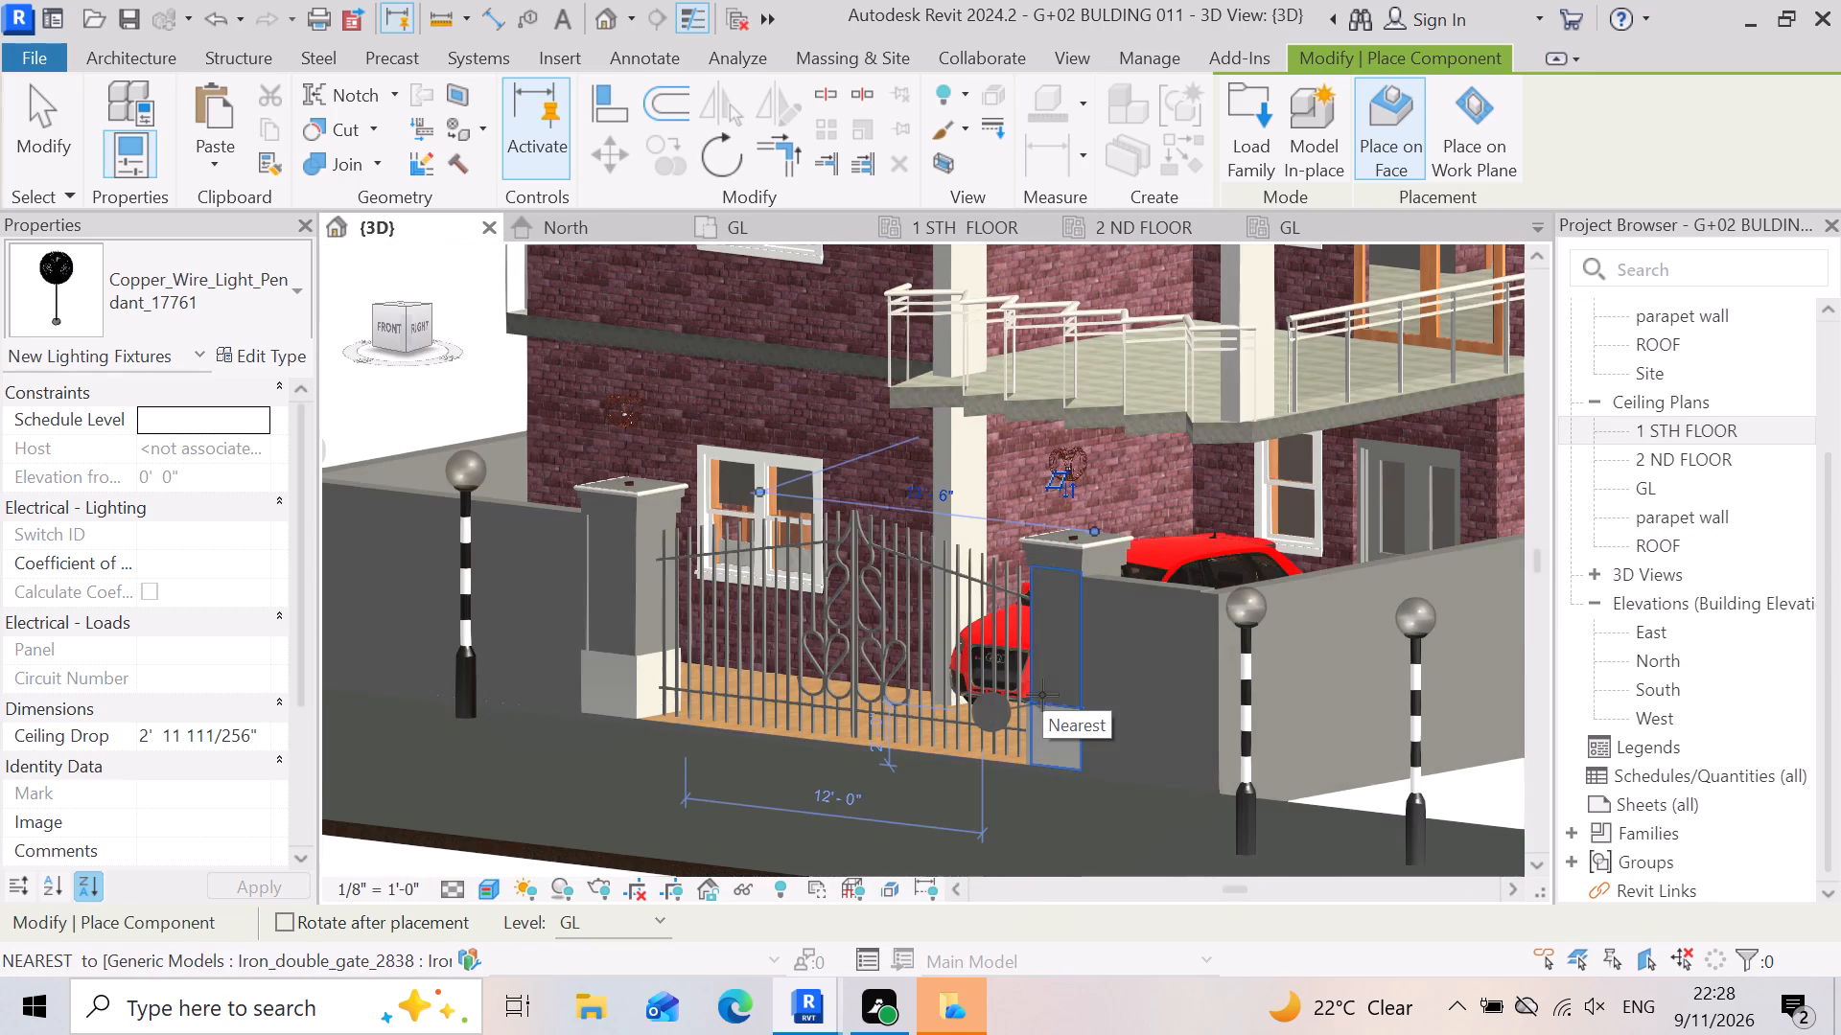
scroll(535, 315, "up", 10)
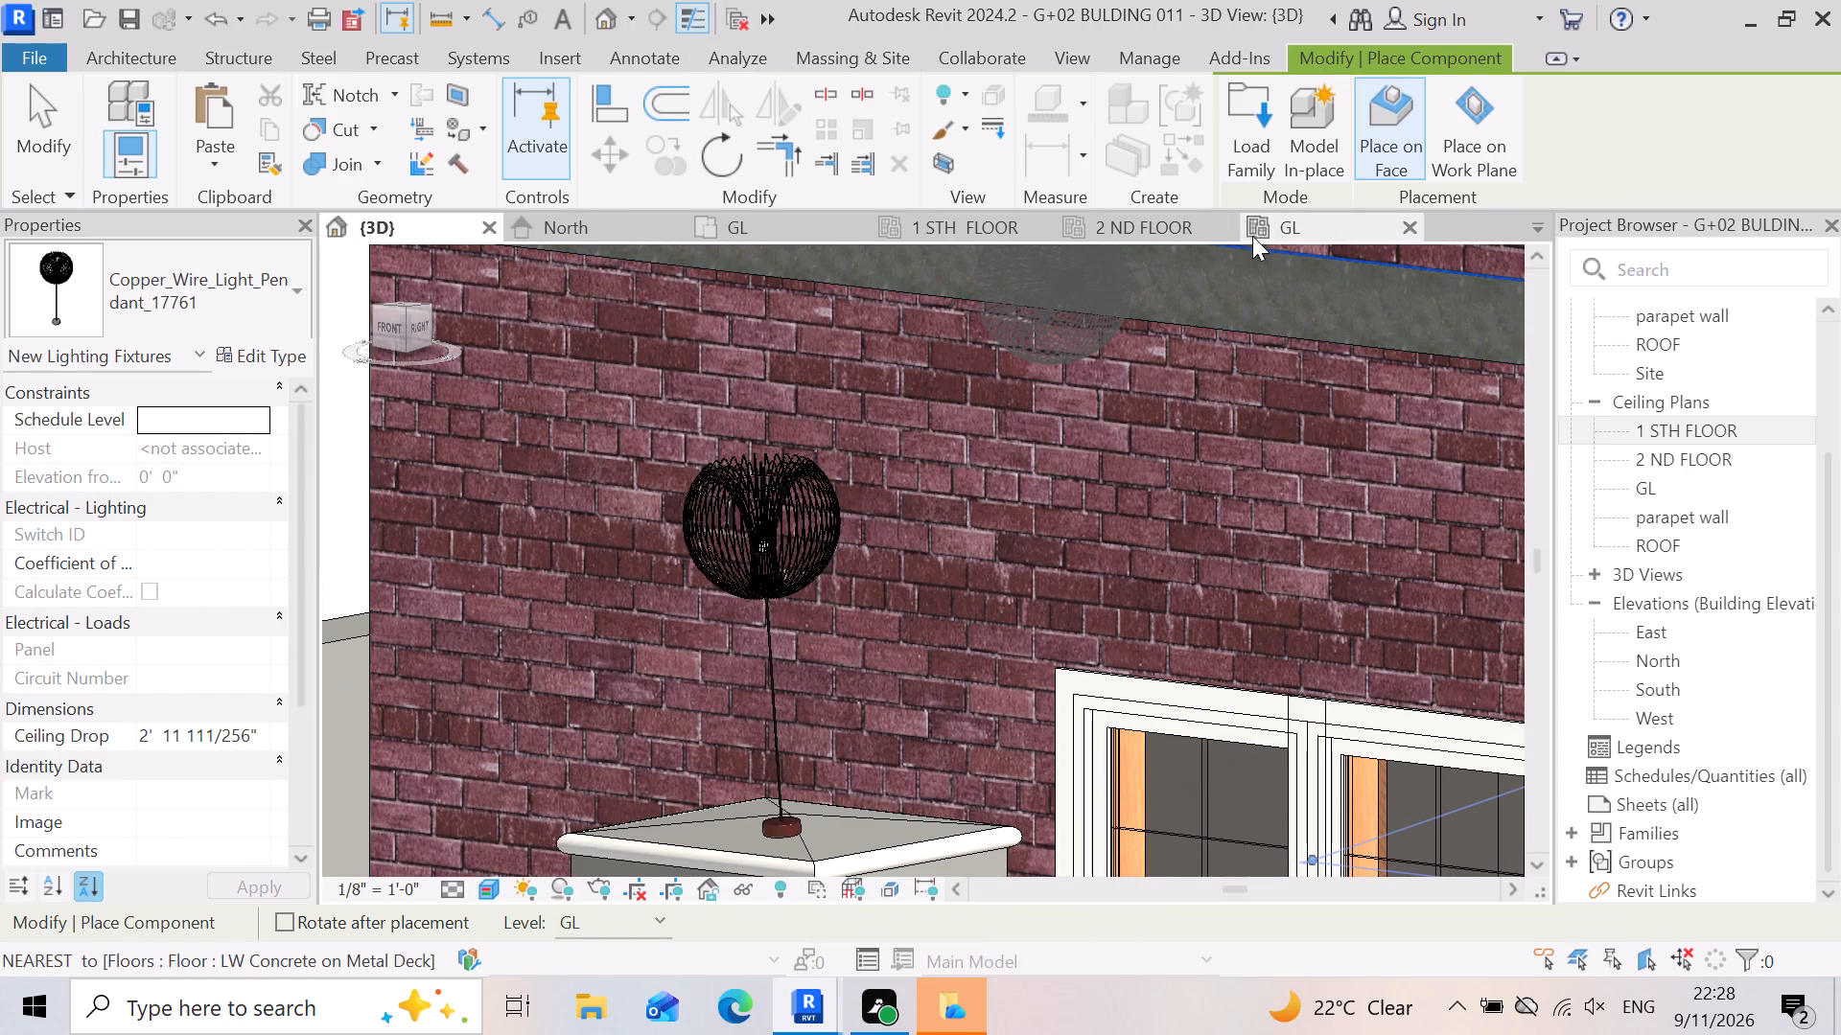
double_click(1240, 142)
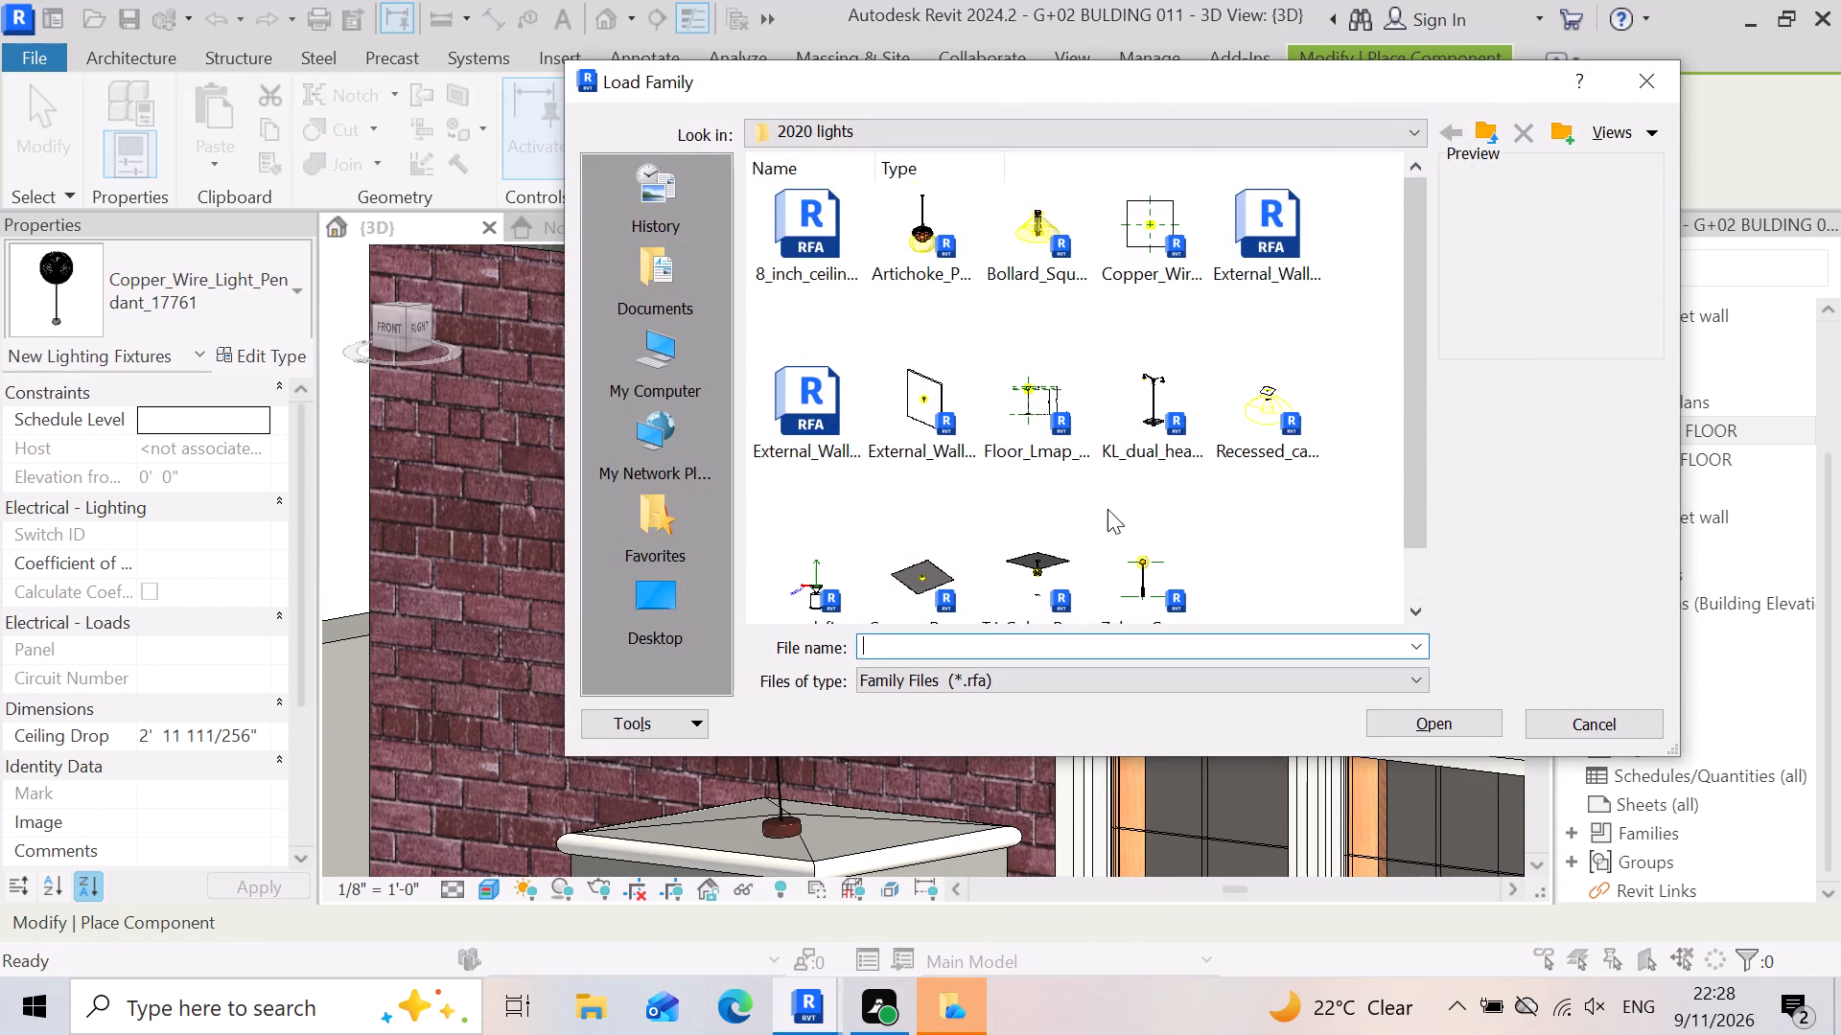
scroll(1107, 509, "down", 4)
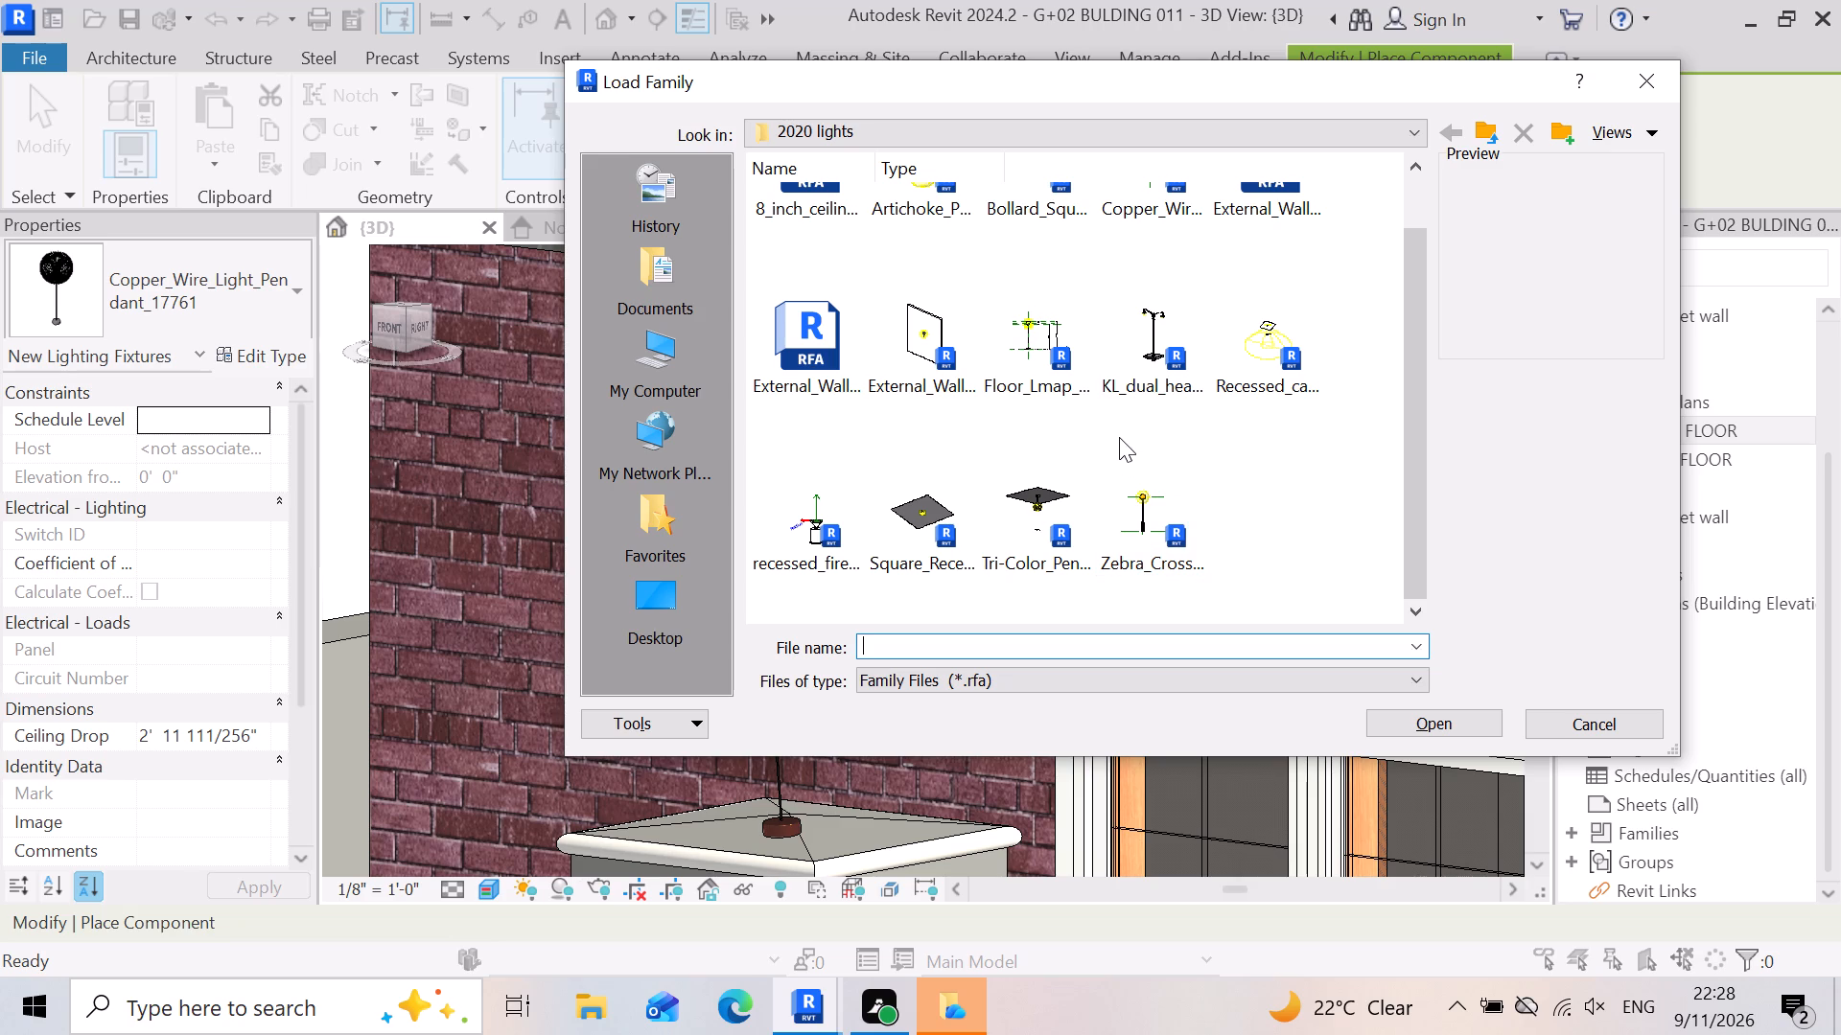
scroll(1128, 430, "up", 4)
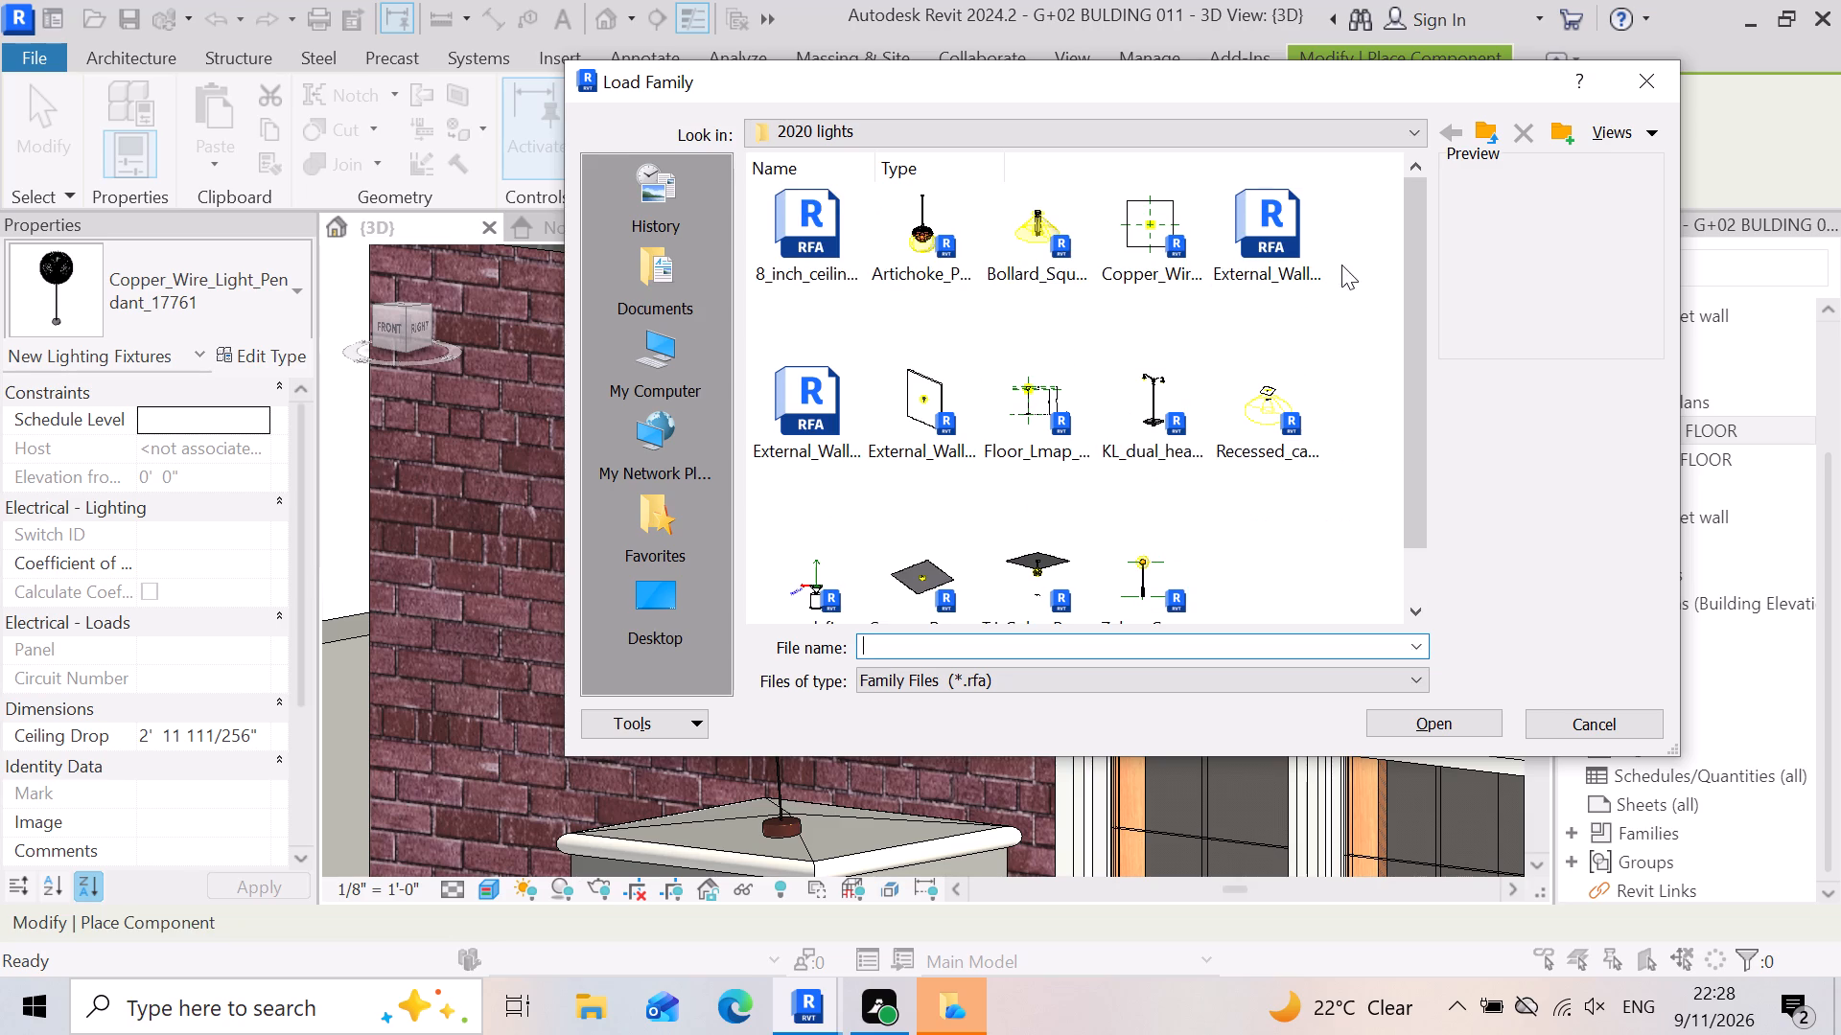
double_click(1262, 271)
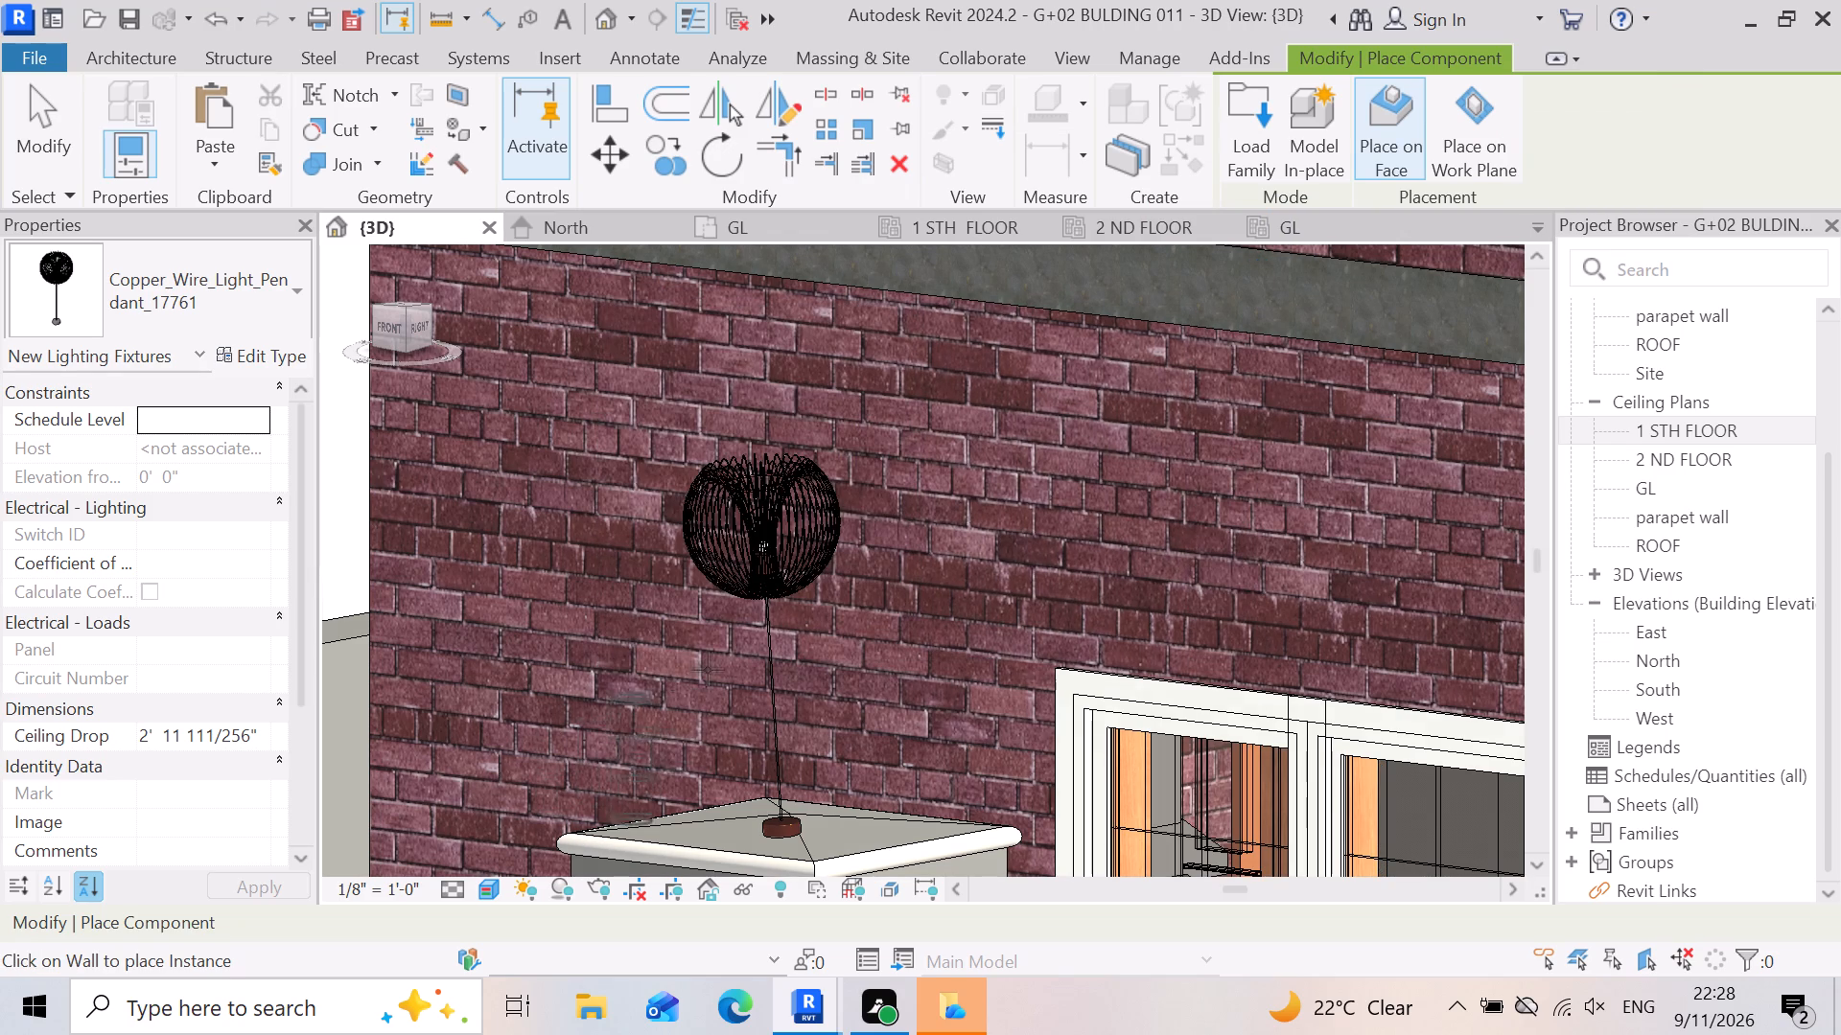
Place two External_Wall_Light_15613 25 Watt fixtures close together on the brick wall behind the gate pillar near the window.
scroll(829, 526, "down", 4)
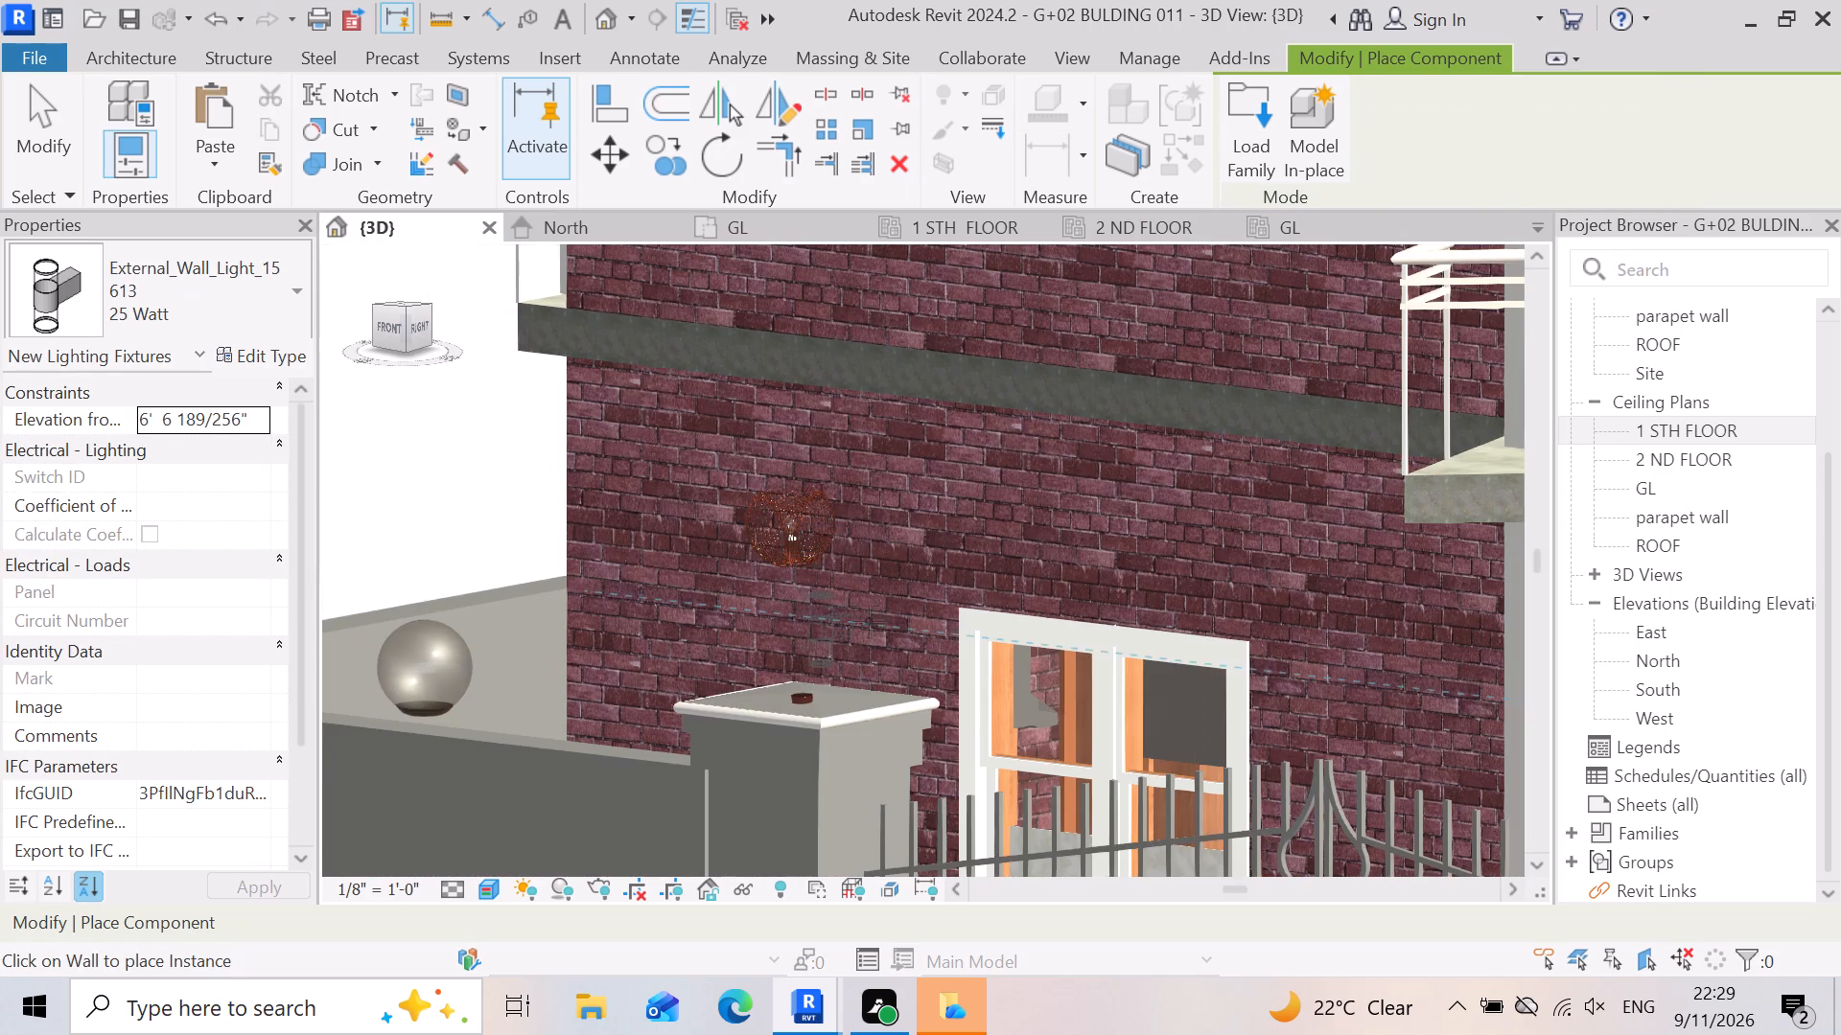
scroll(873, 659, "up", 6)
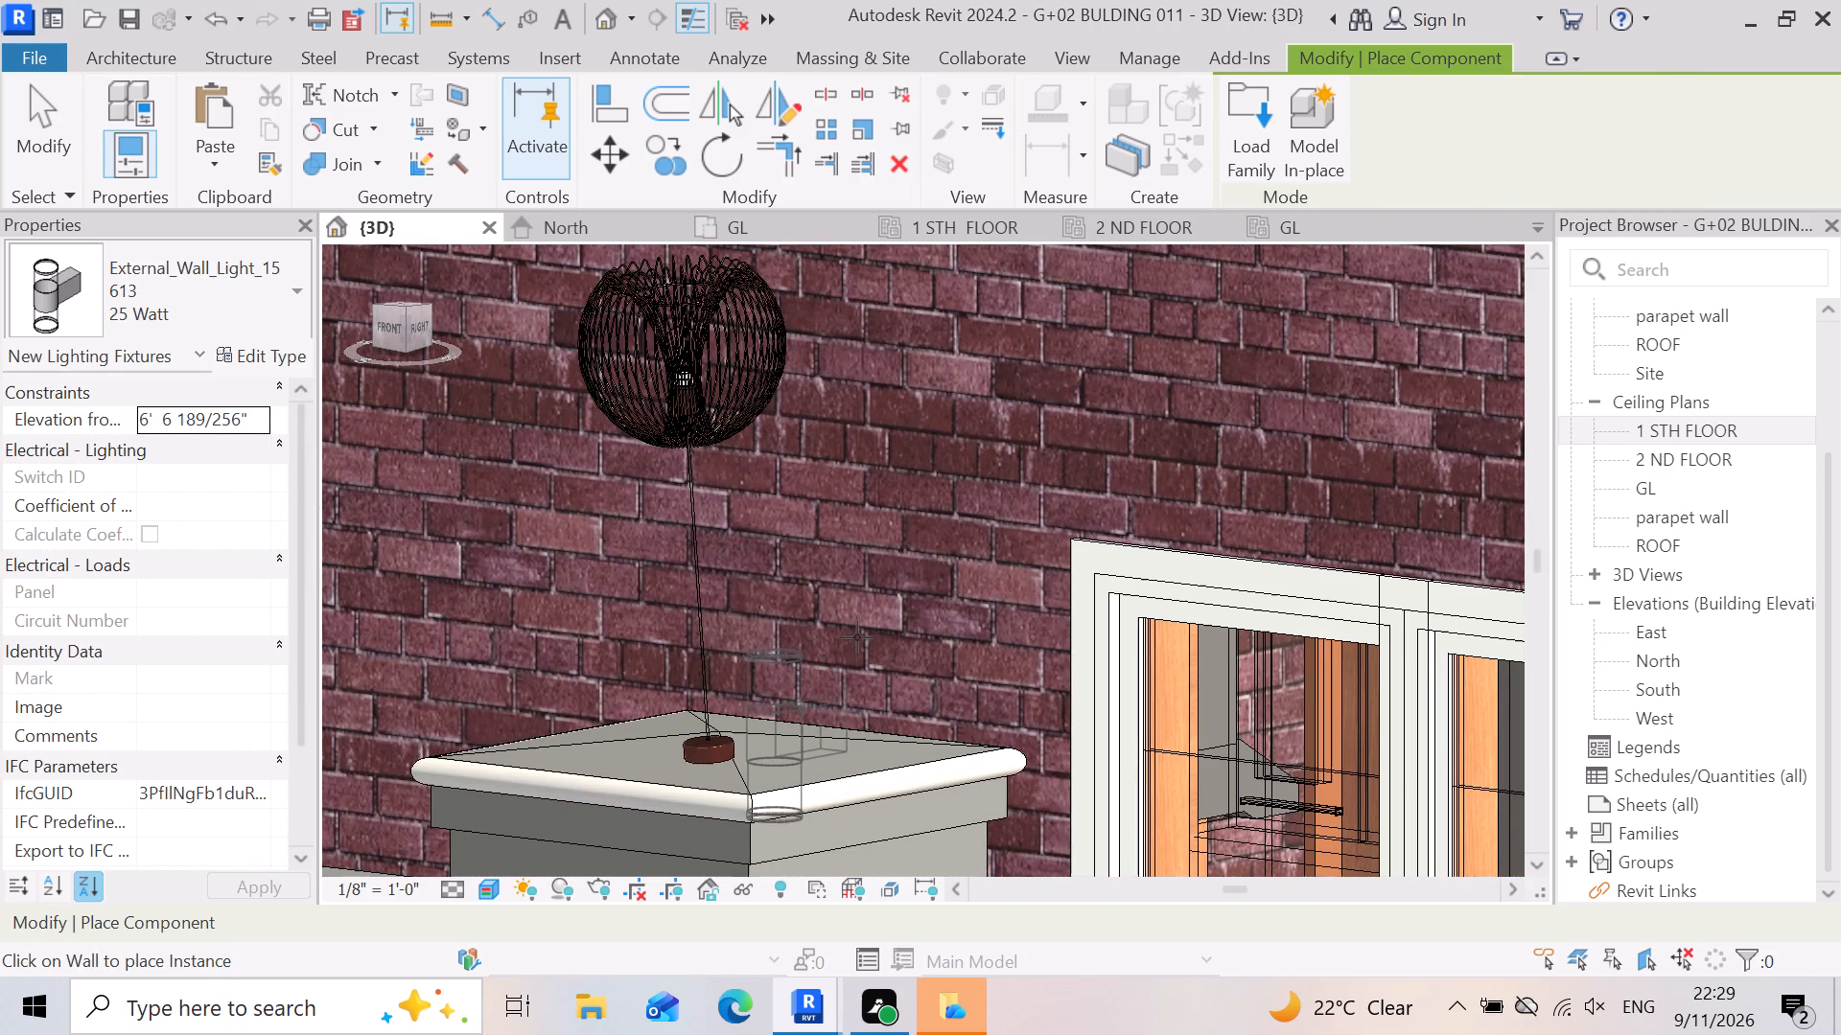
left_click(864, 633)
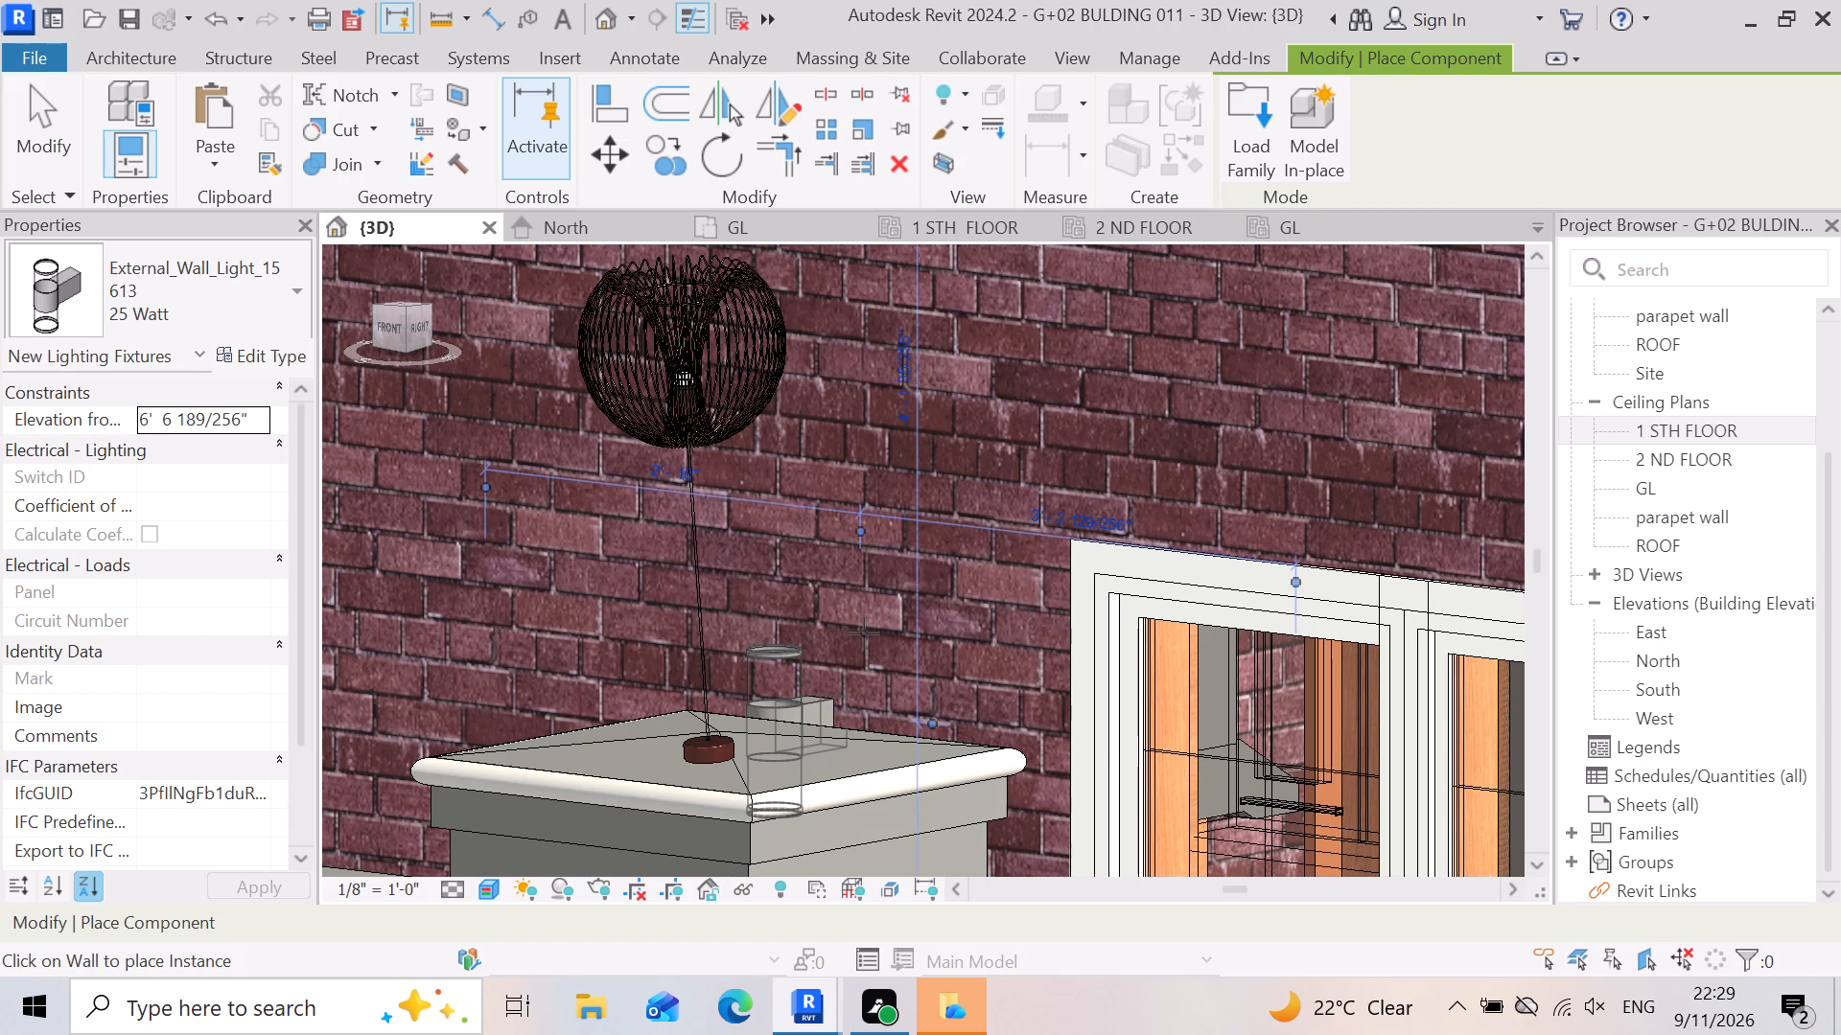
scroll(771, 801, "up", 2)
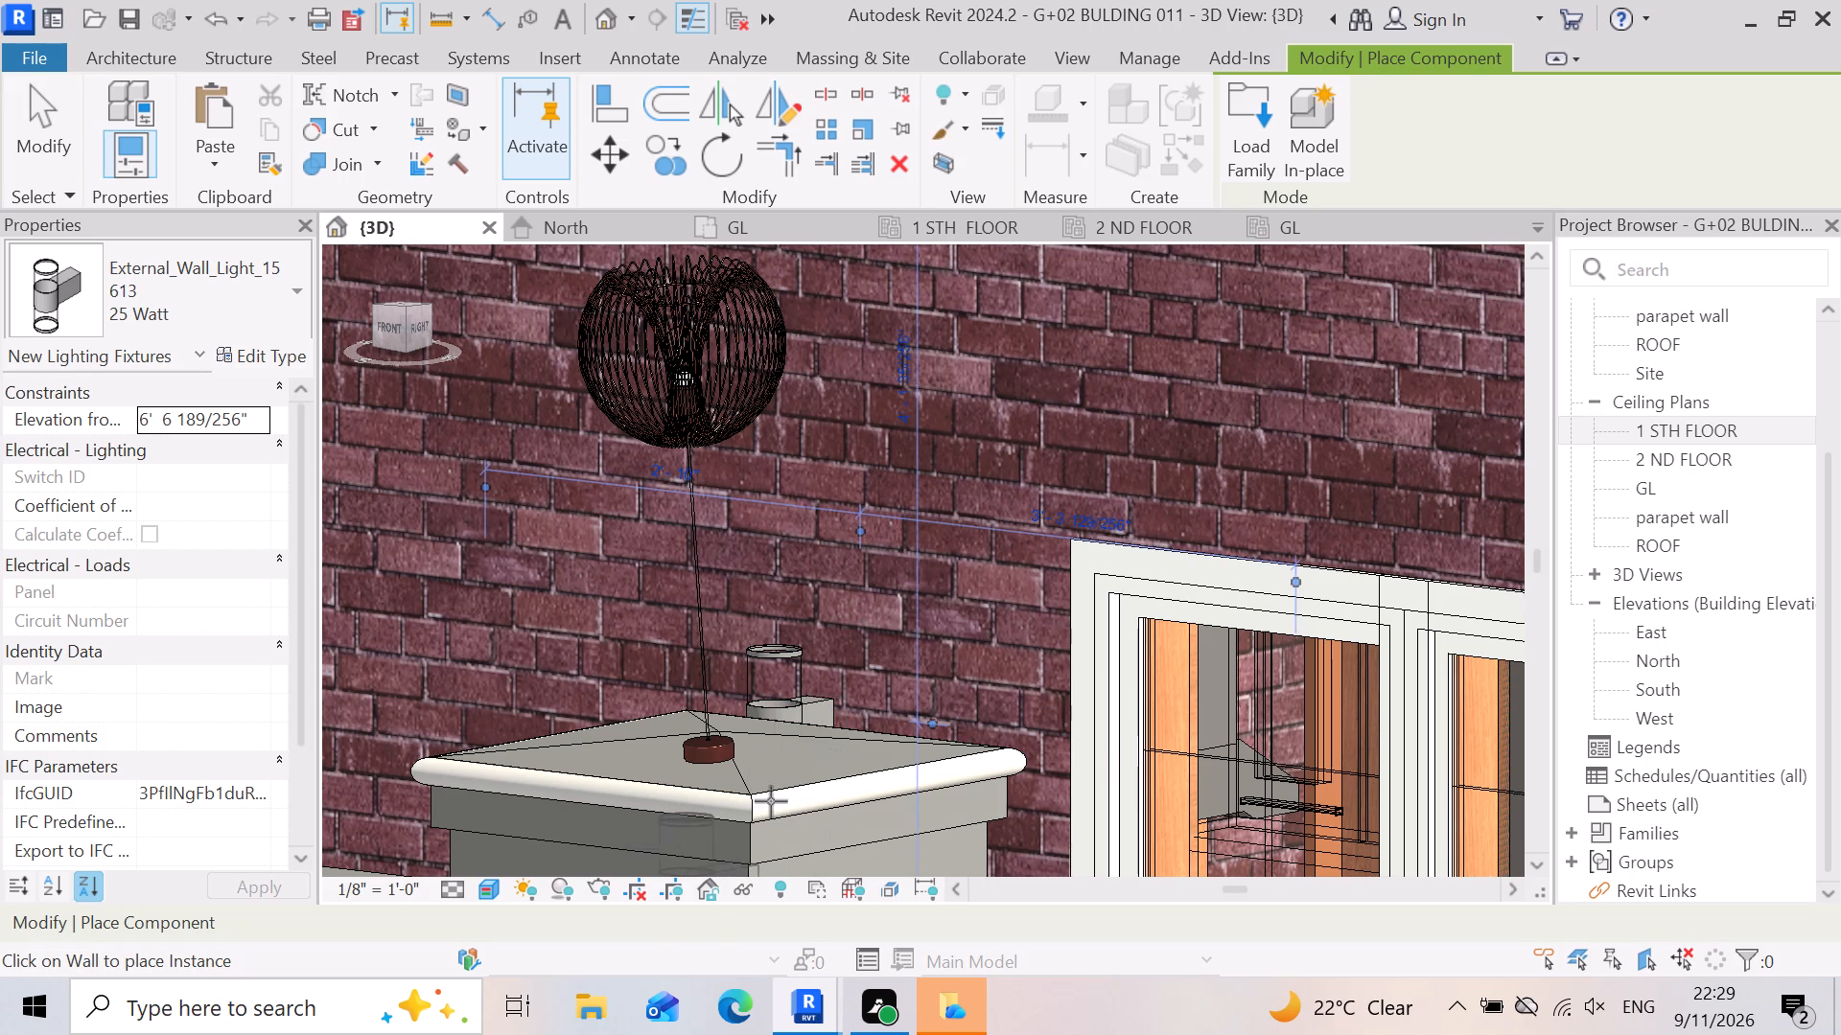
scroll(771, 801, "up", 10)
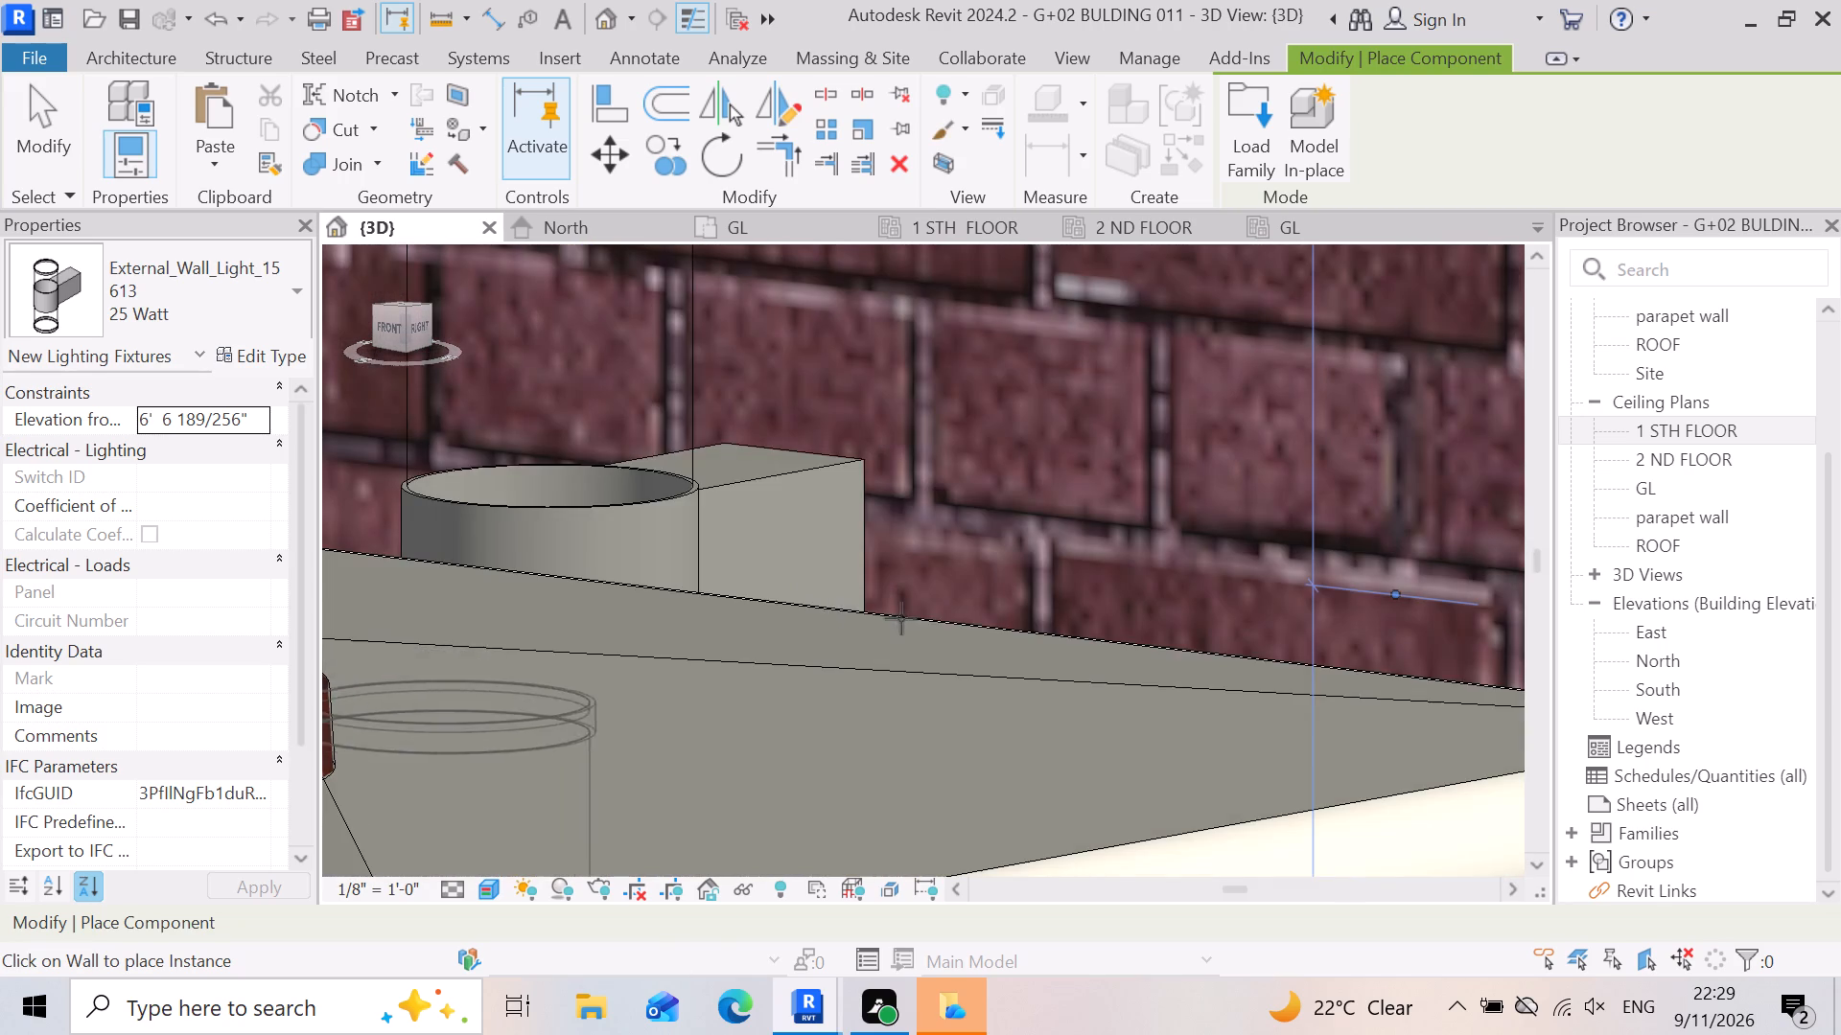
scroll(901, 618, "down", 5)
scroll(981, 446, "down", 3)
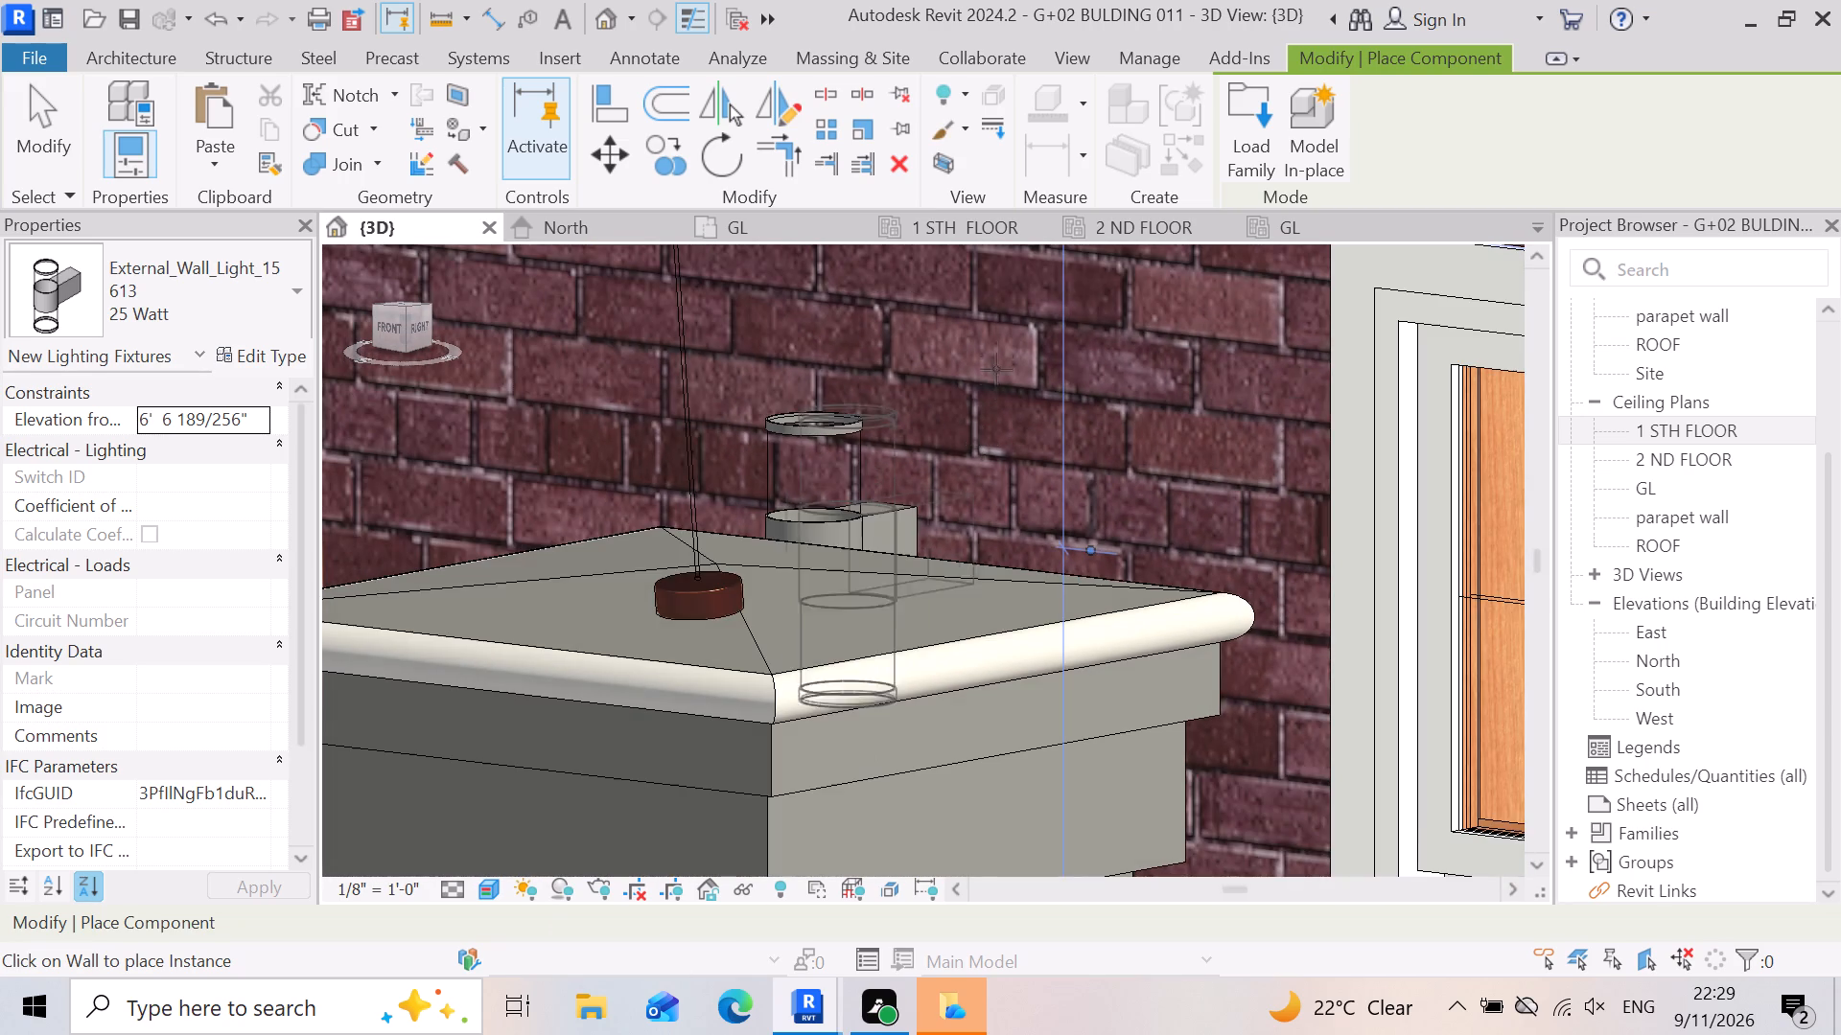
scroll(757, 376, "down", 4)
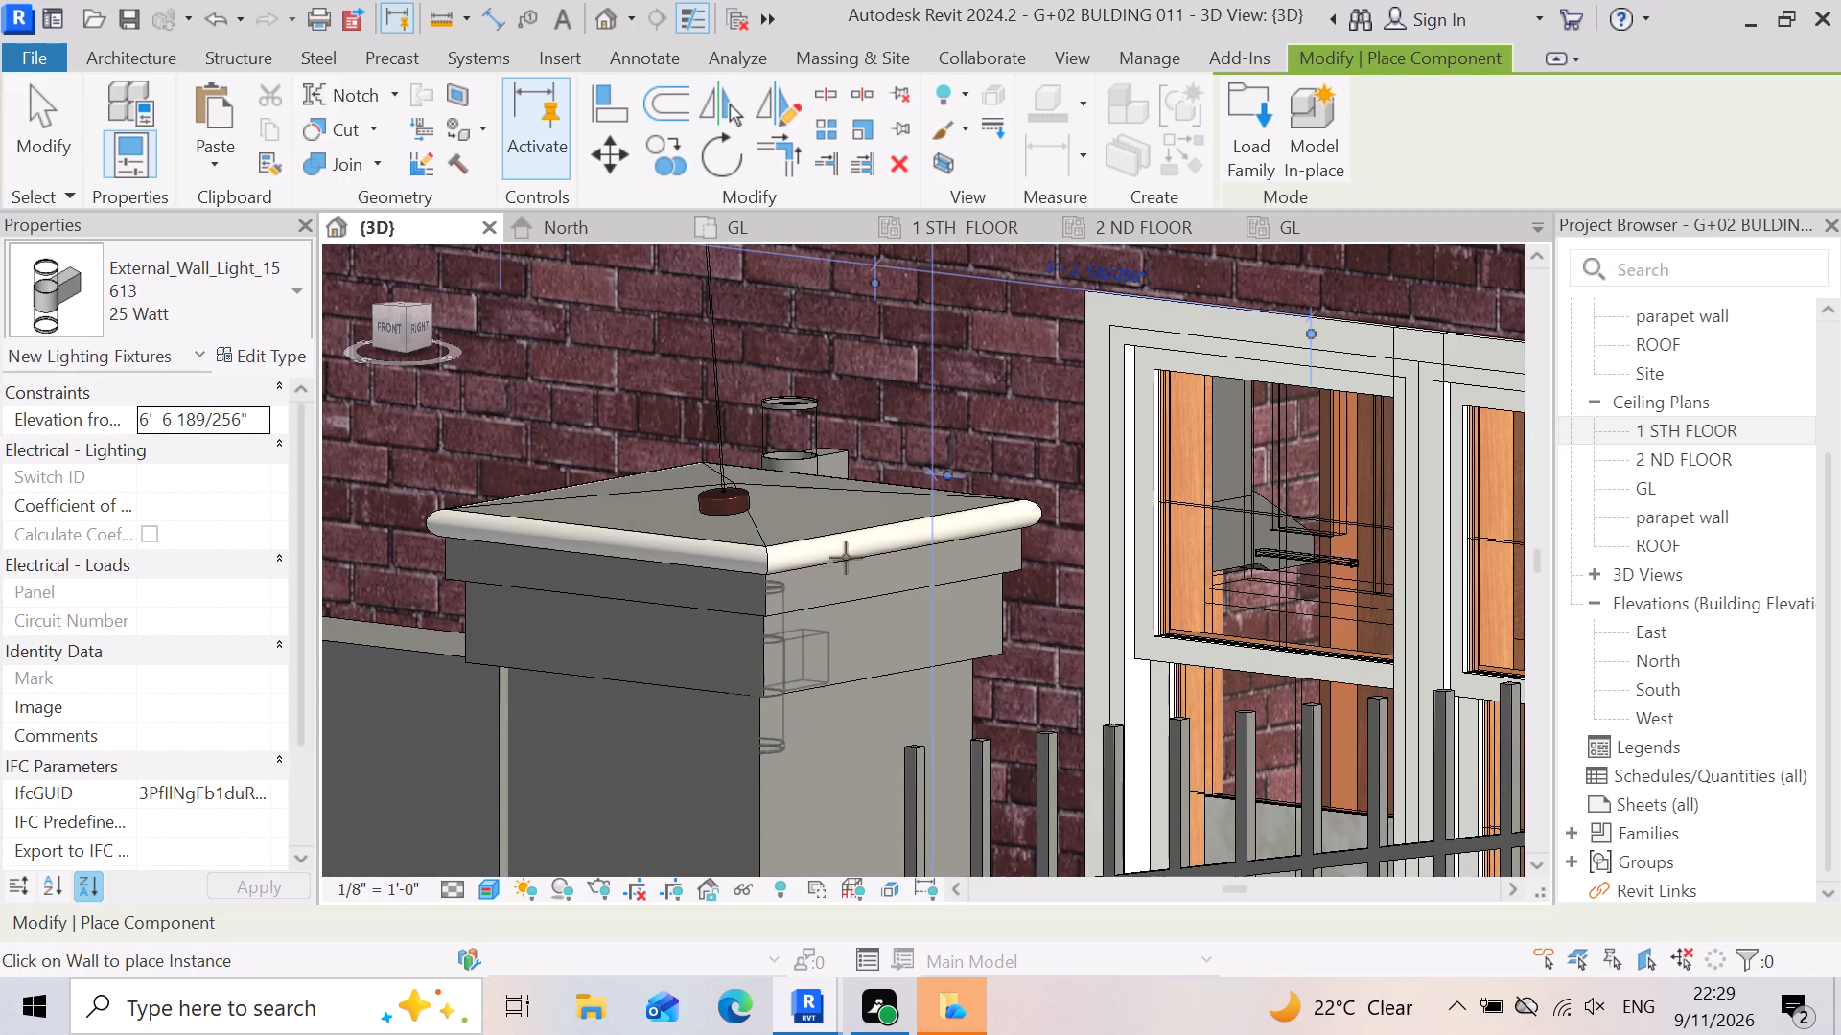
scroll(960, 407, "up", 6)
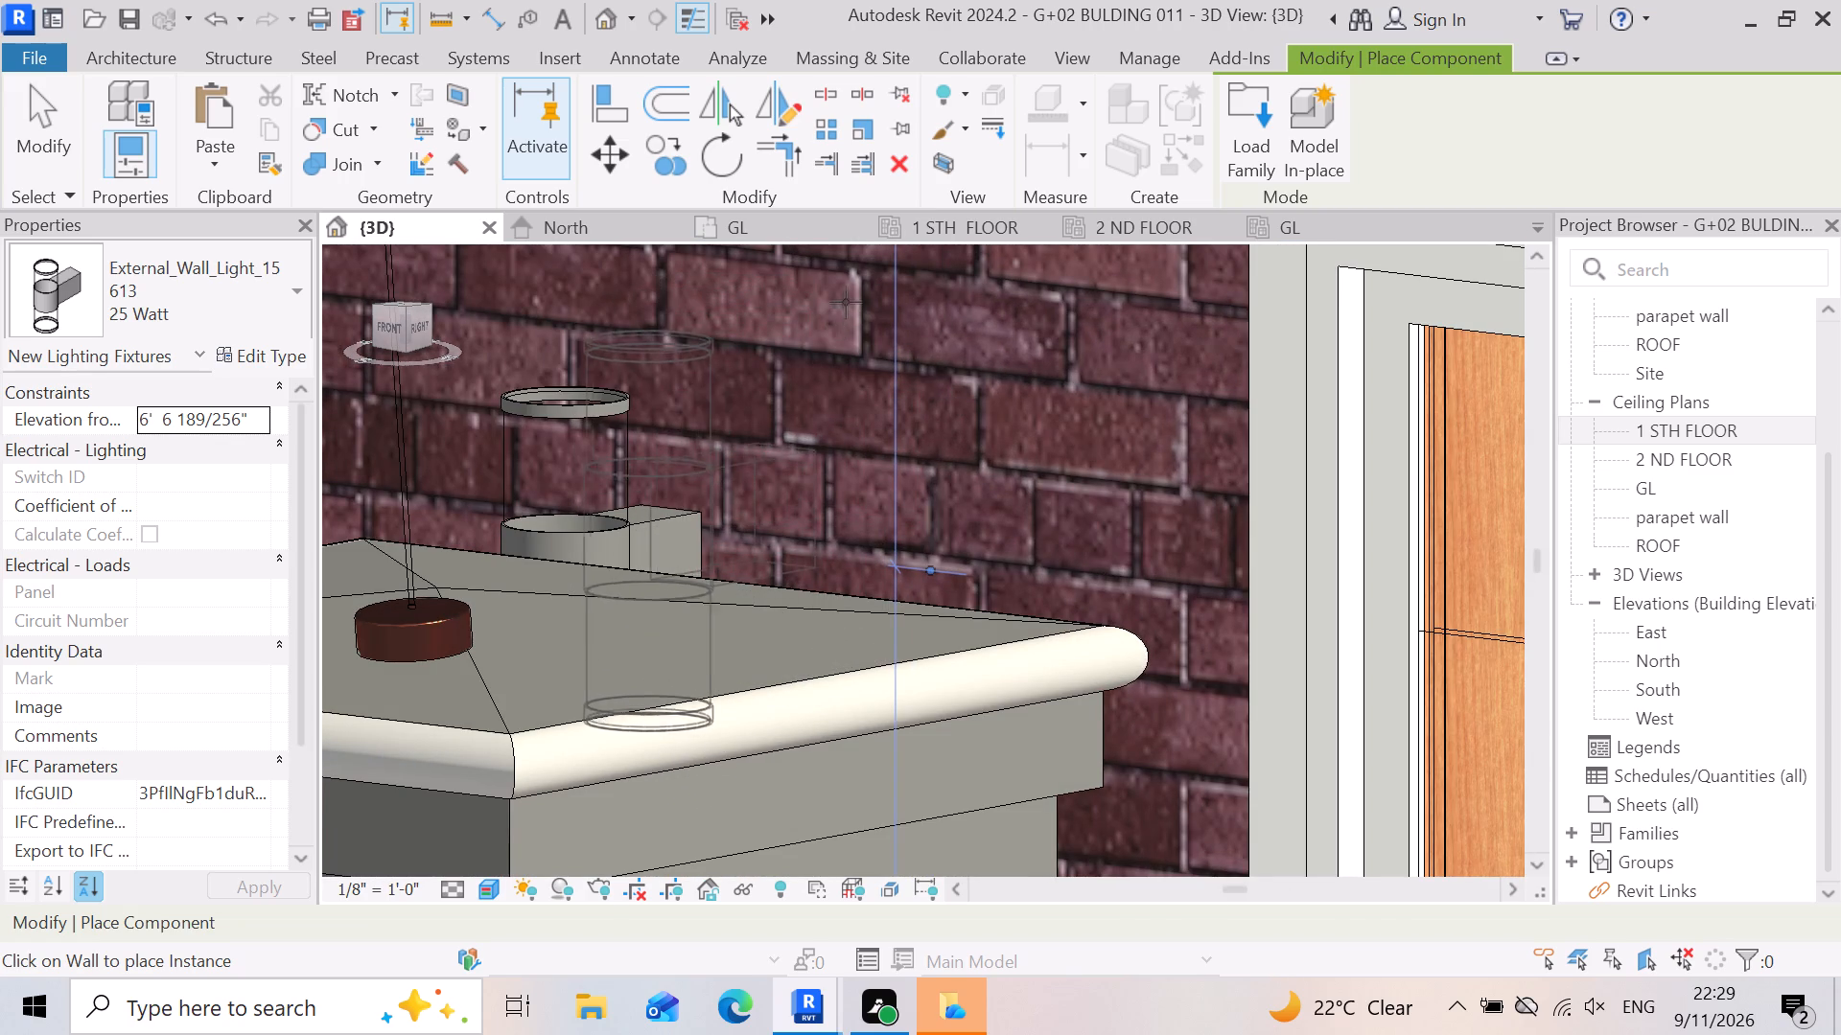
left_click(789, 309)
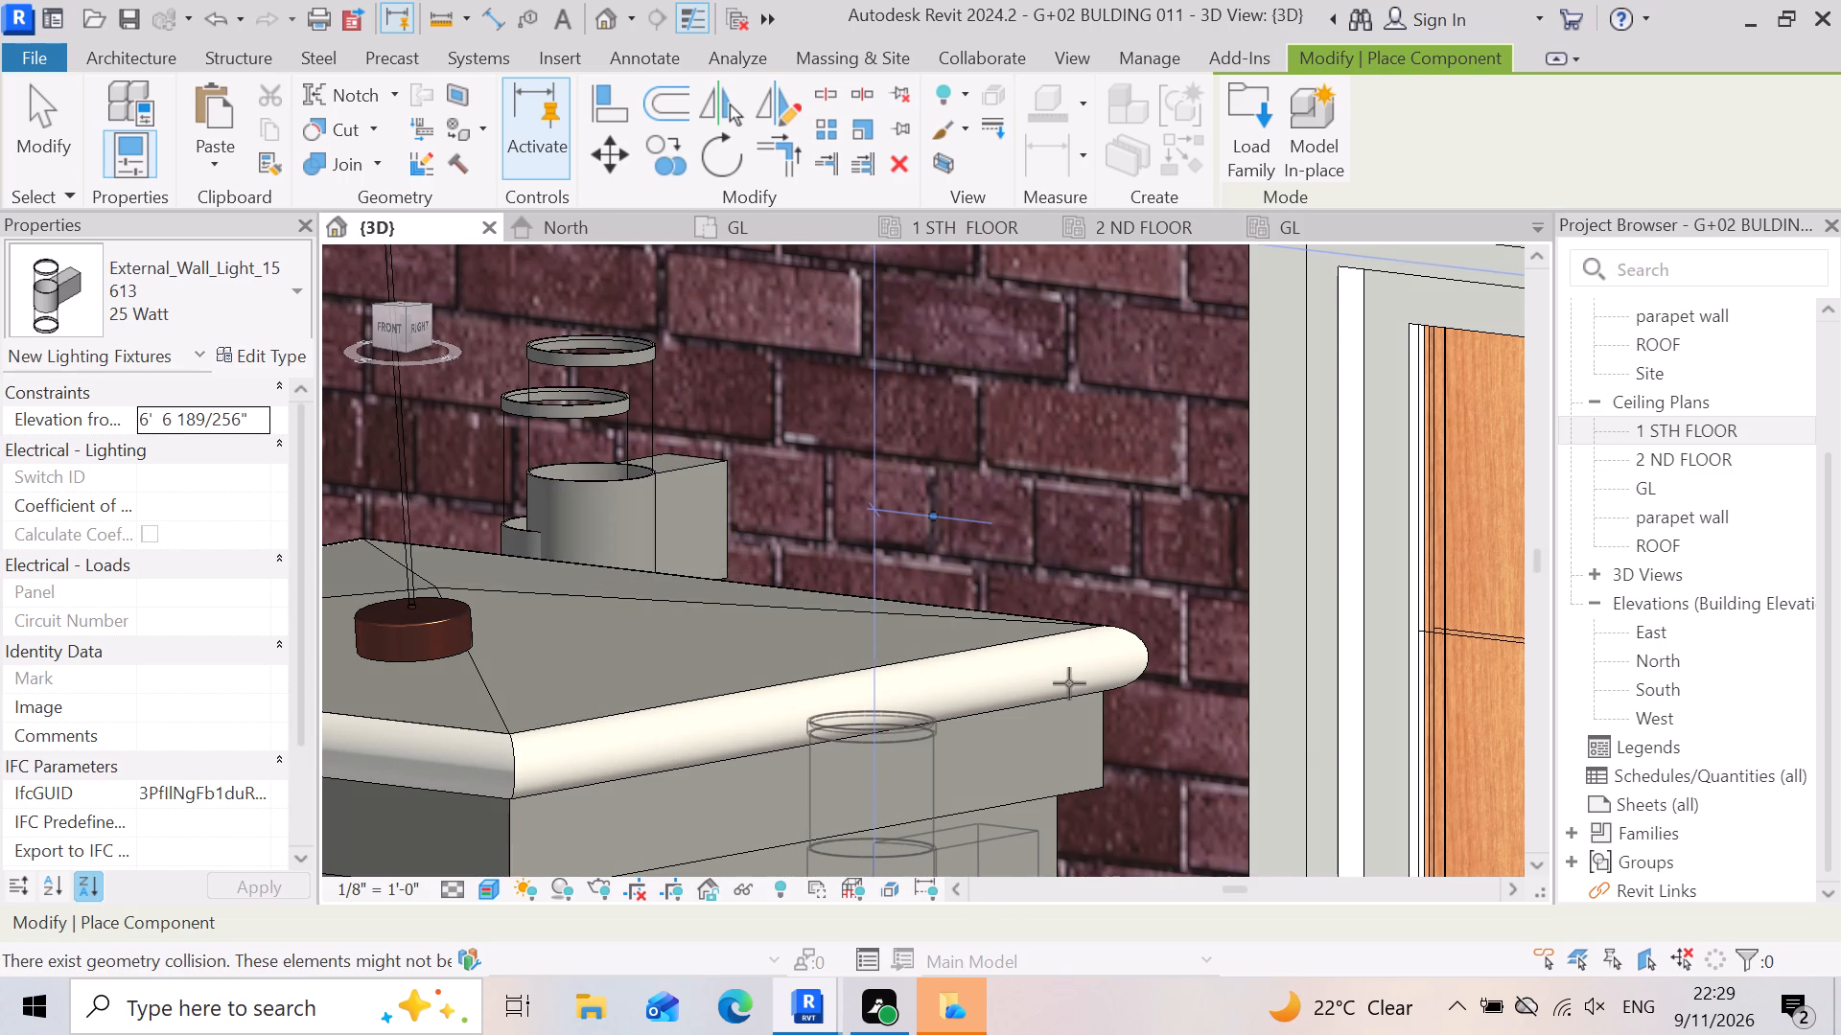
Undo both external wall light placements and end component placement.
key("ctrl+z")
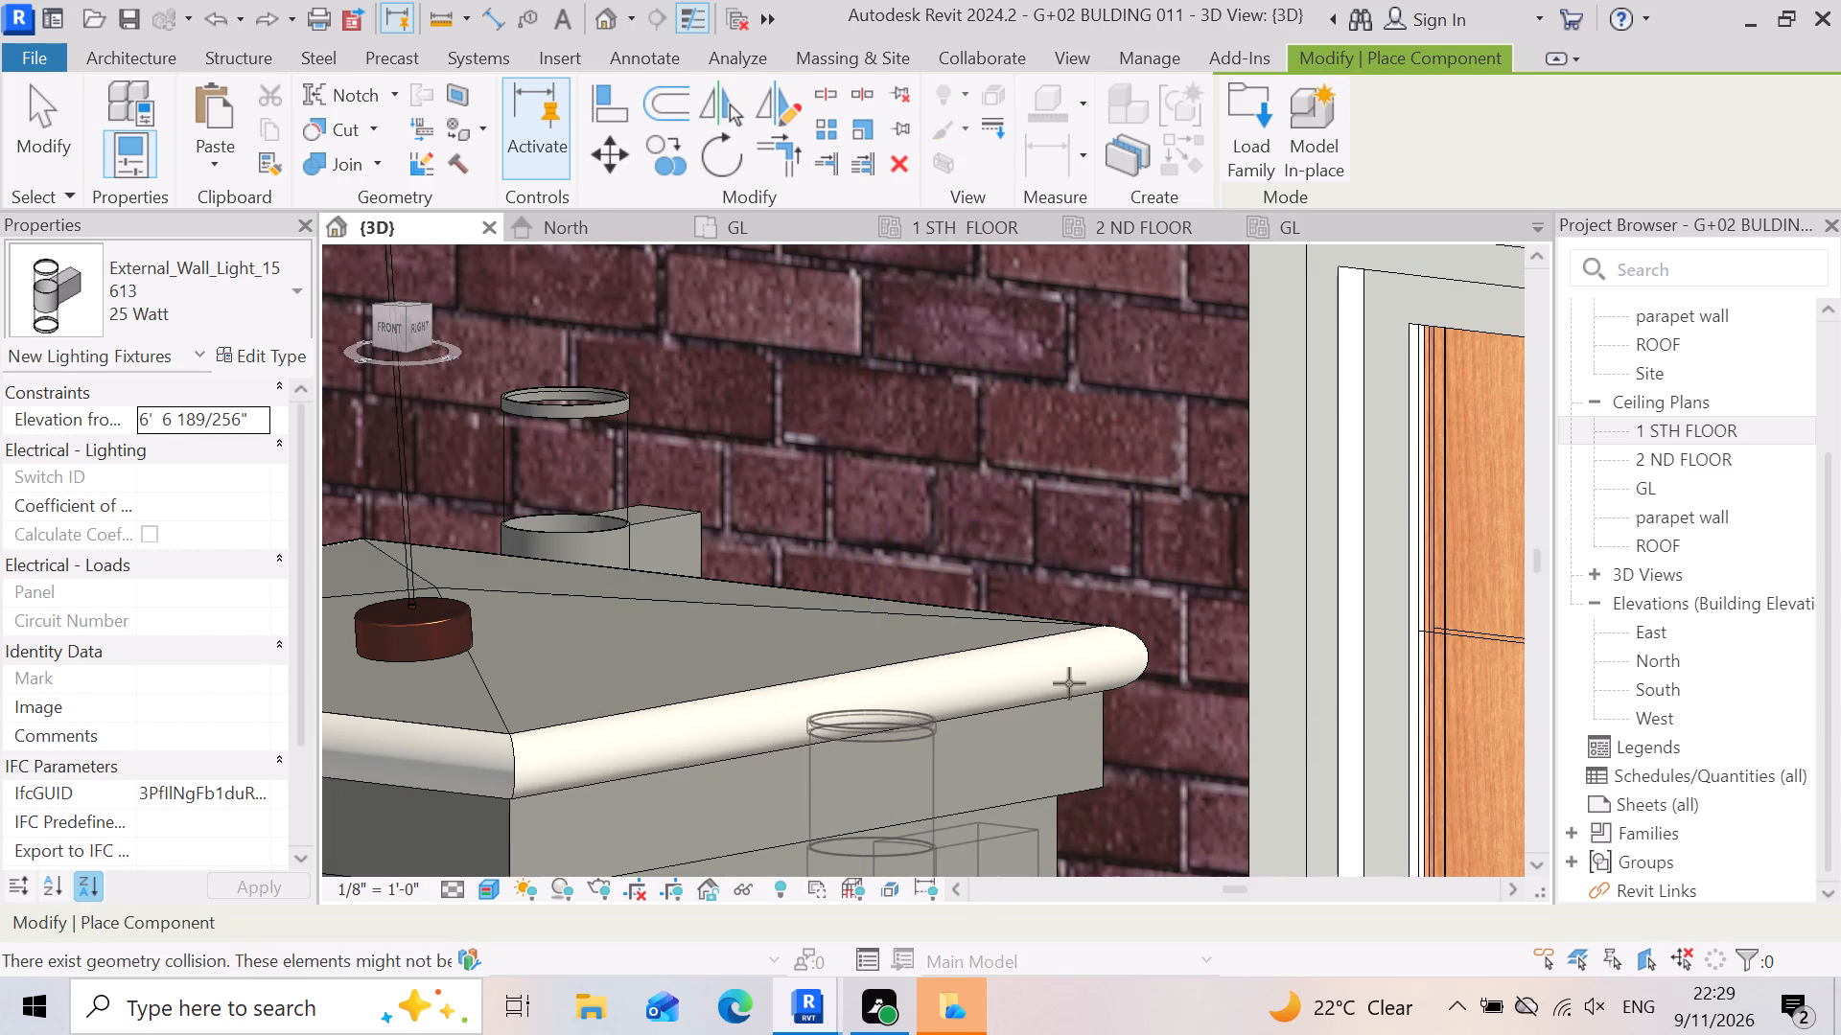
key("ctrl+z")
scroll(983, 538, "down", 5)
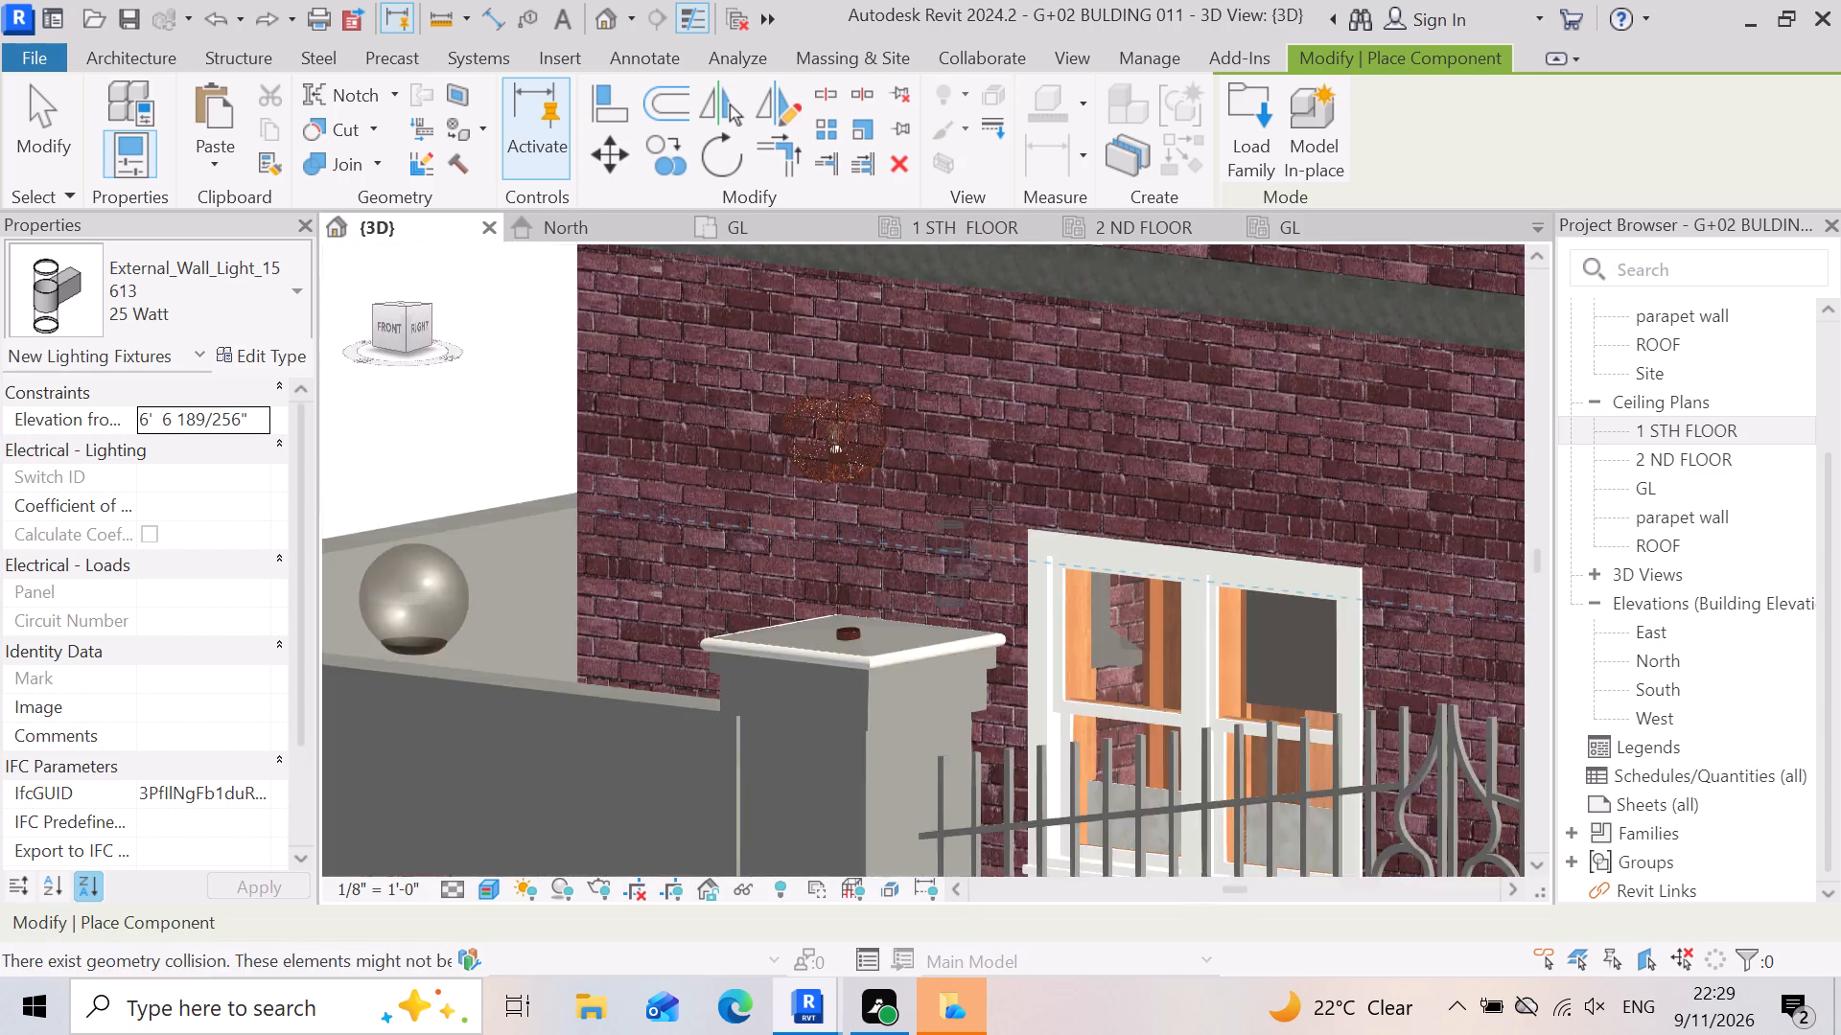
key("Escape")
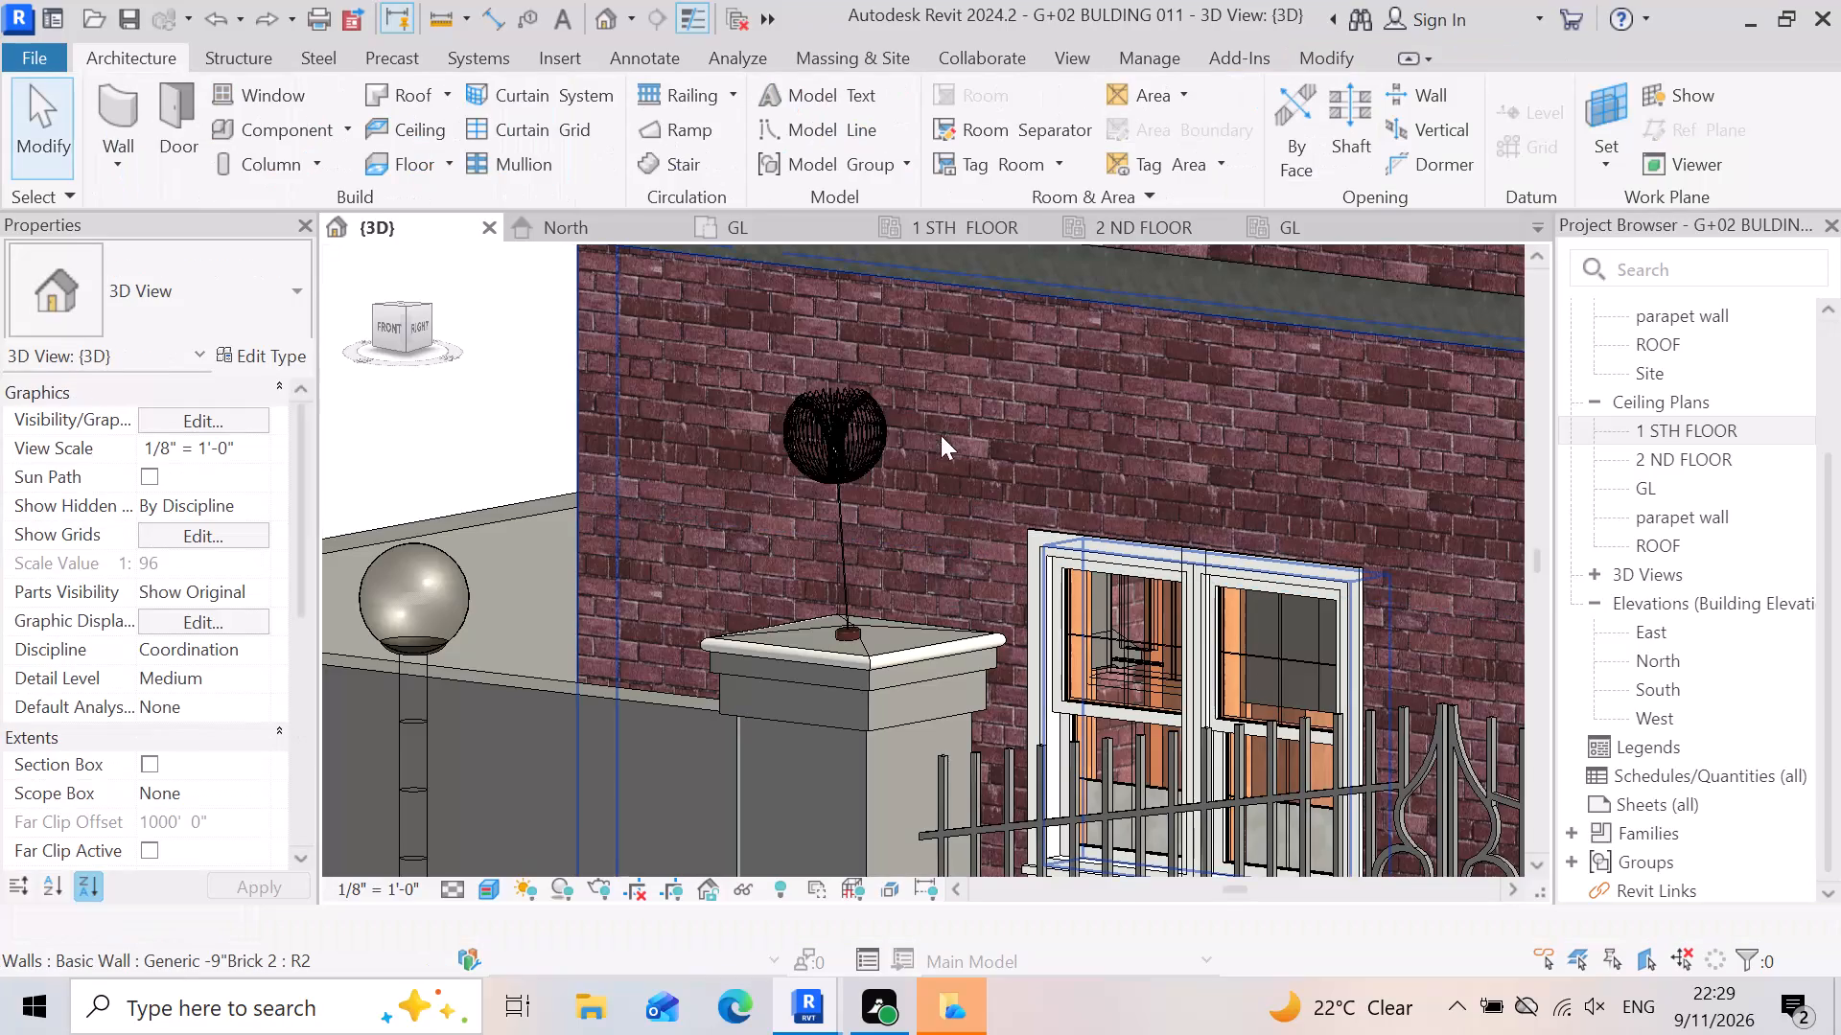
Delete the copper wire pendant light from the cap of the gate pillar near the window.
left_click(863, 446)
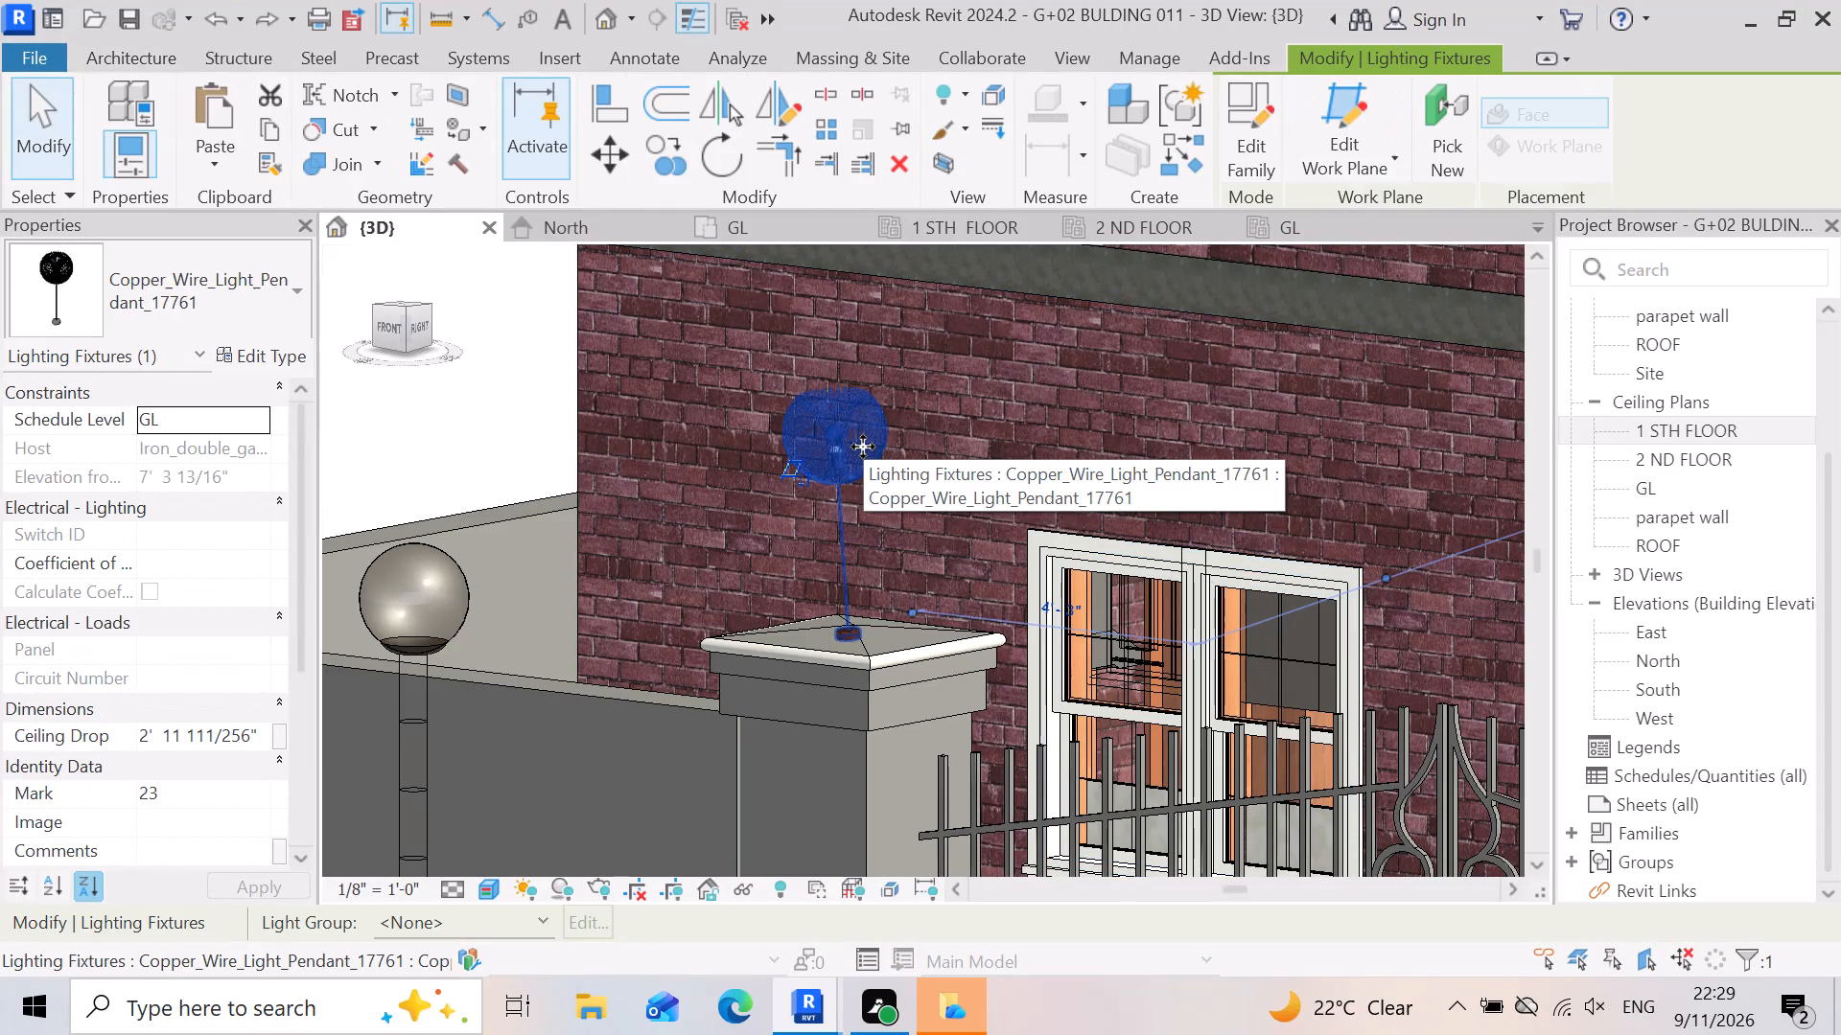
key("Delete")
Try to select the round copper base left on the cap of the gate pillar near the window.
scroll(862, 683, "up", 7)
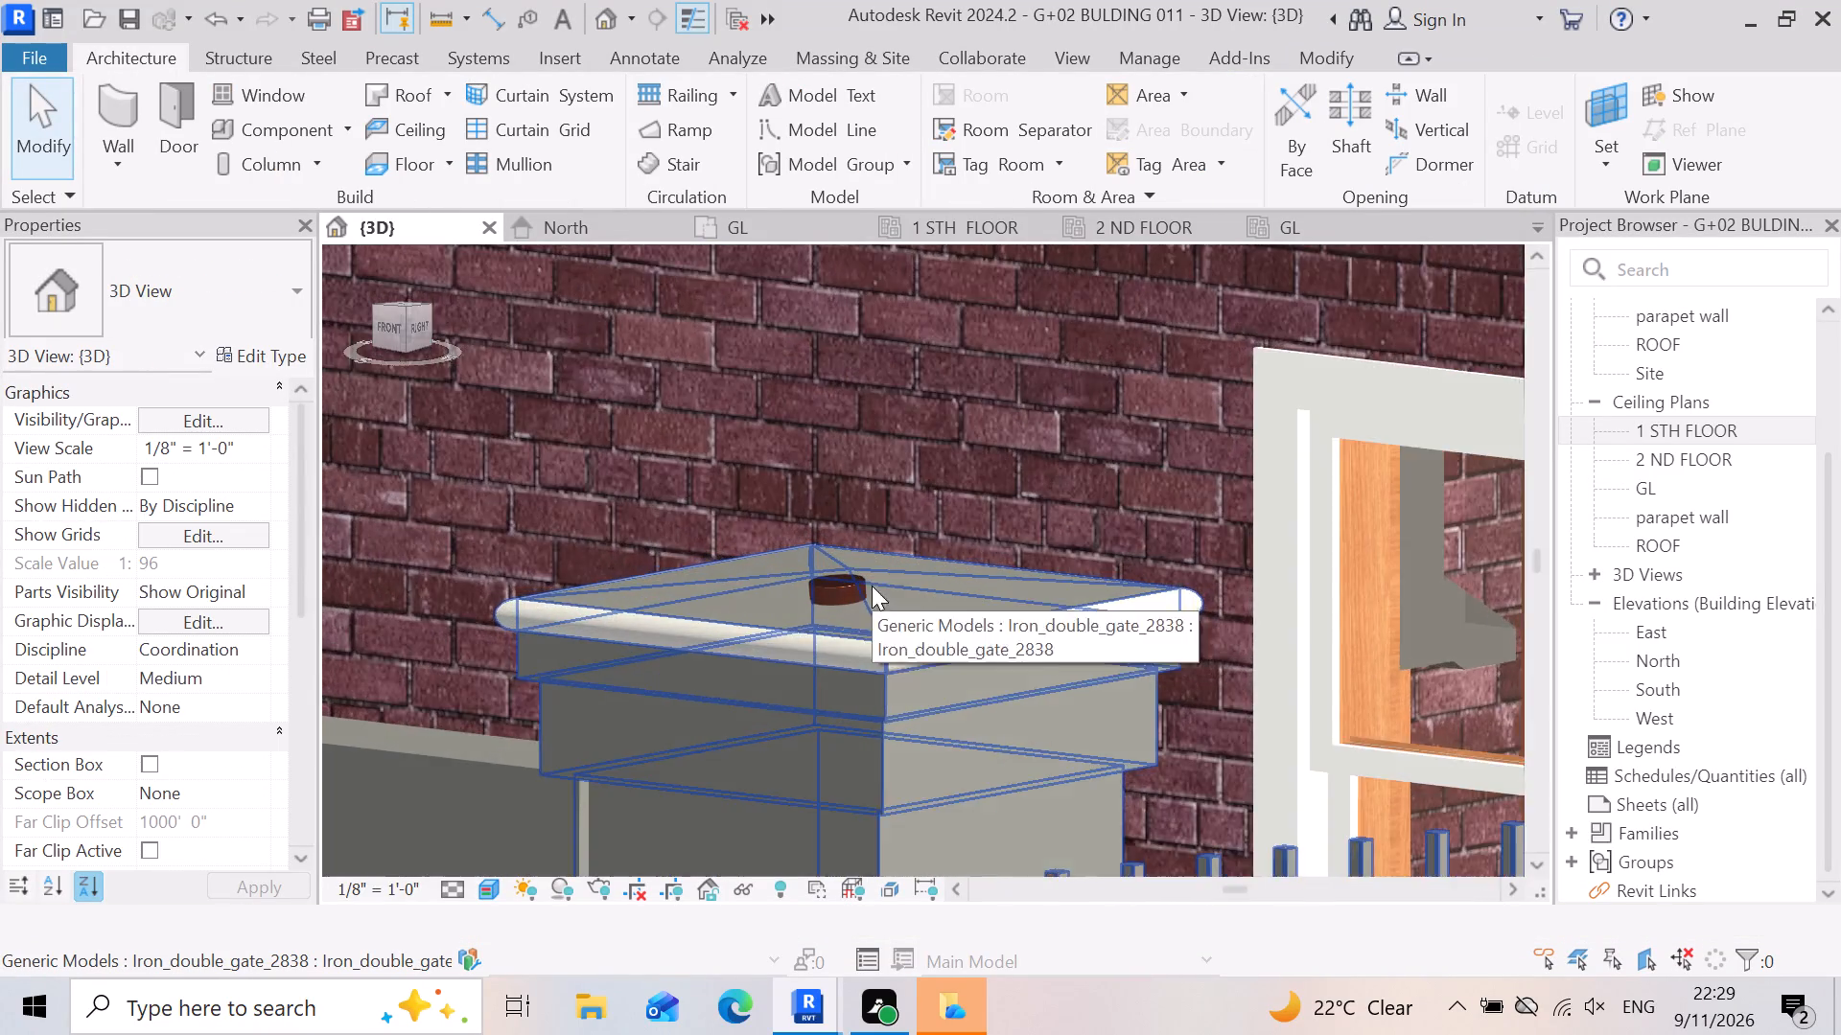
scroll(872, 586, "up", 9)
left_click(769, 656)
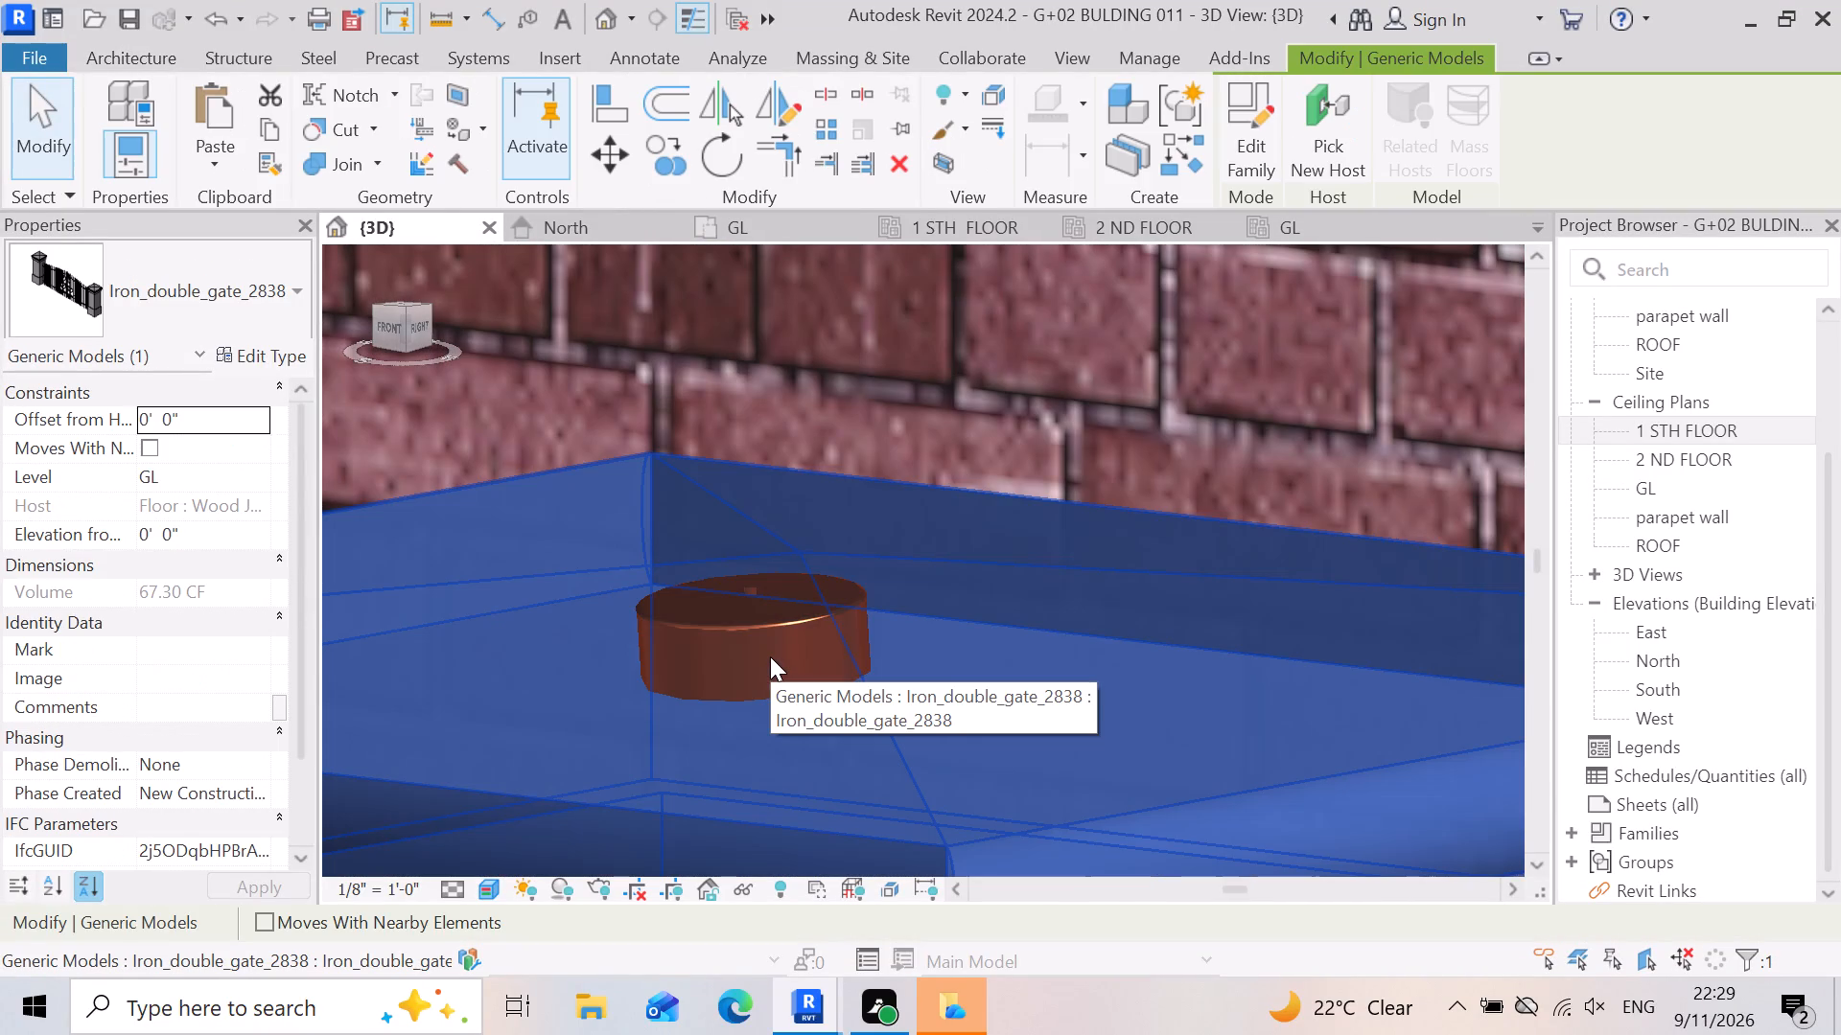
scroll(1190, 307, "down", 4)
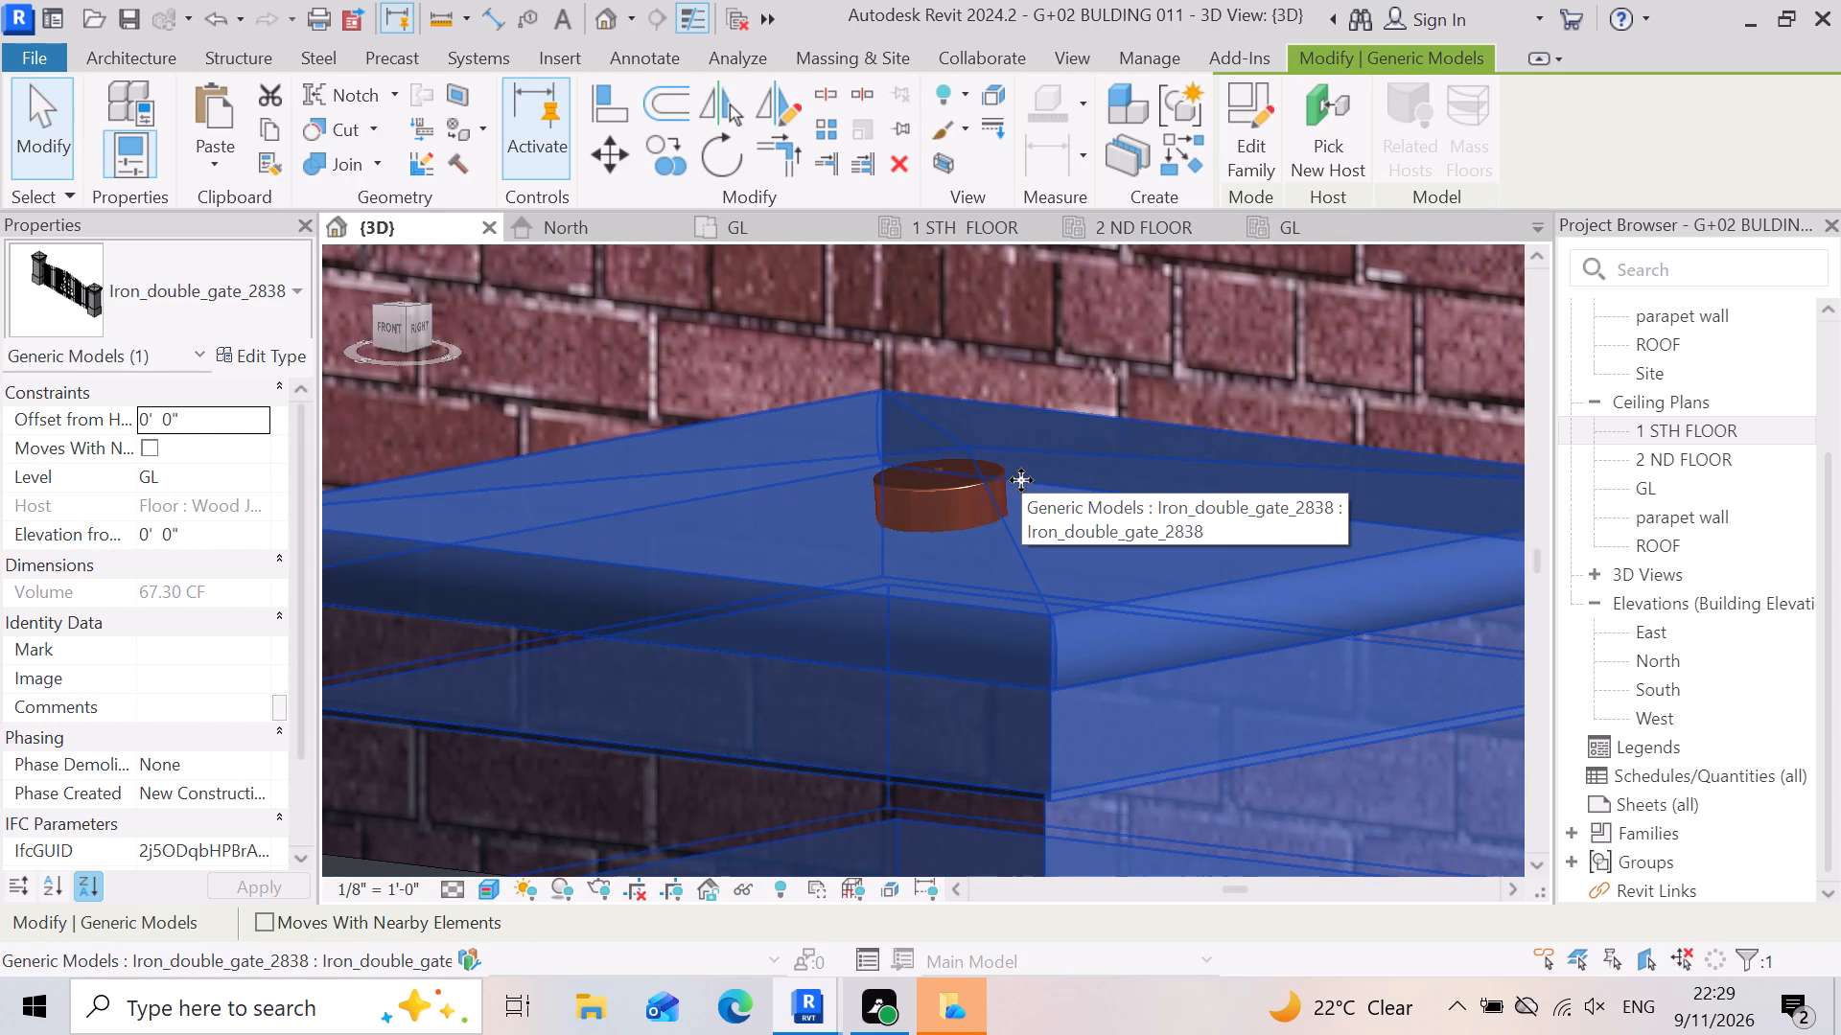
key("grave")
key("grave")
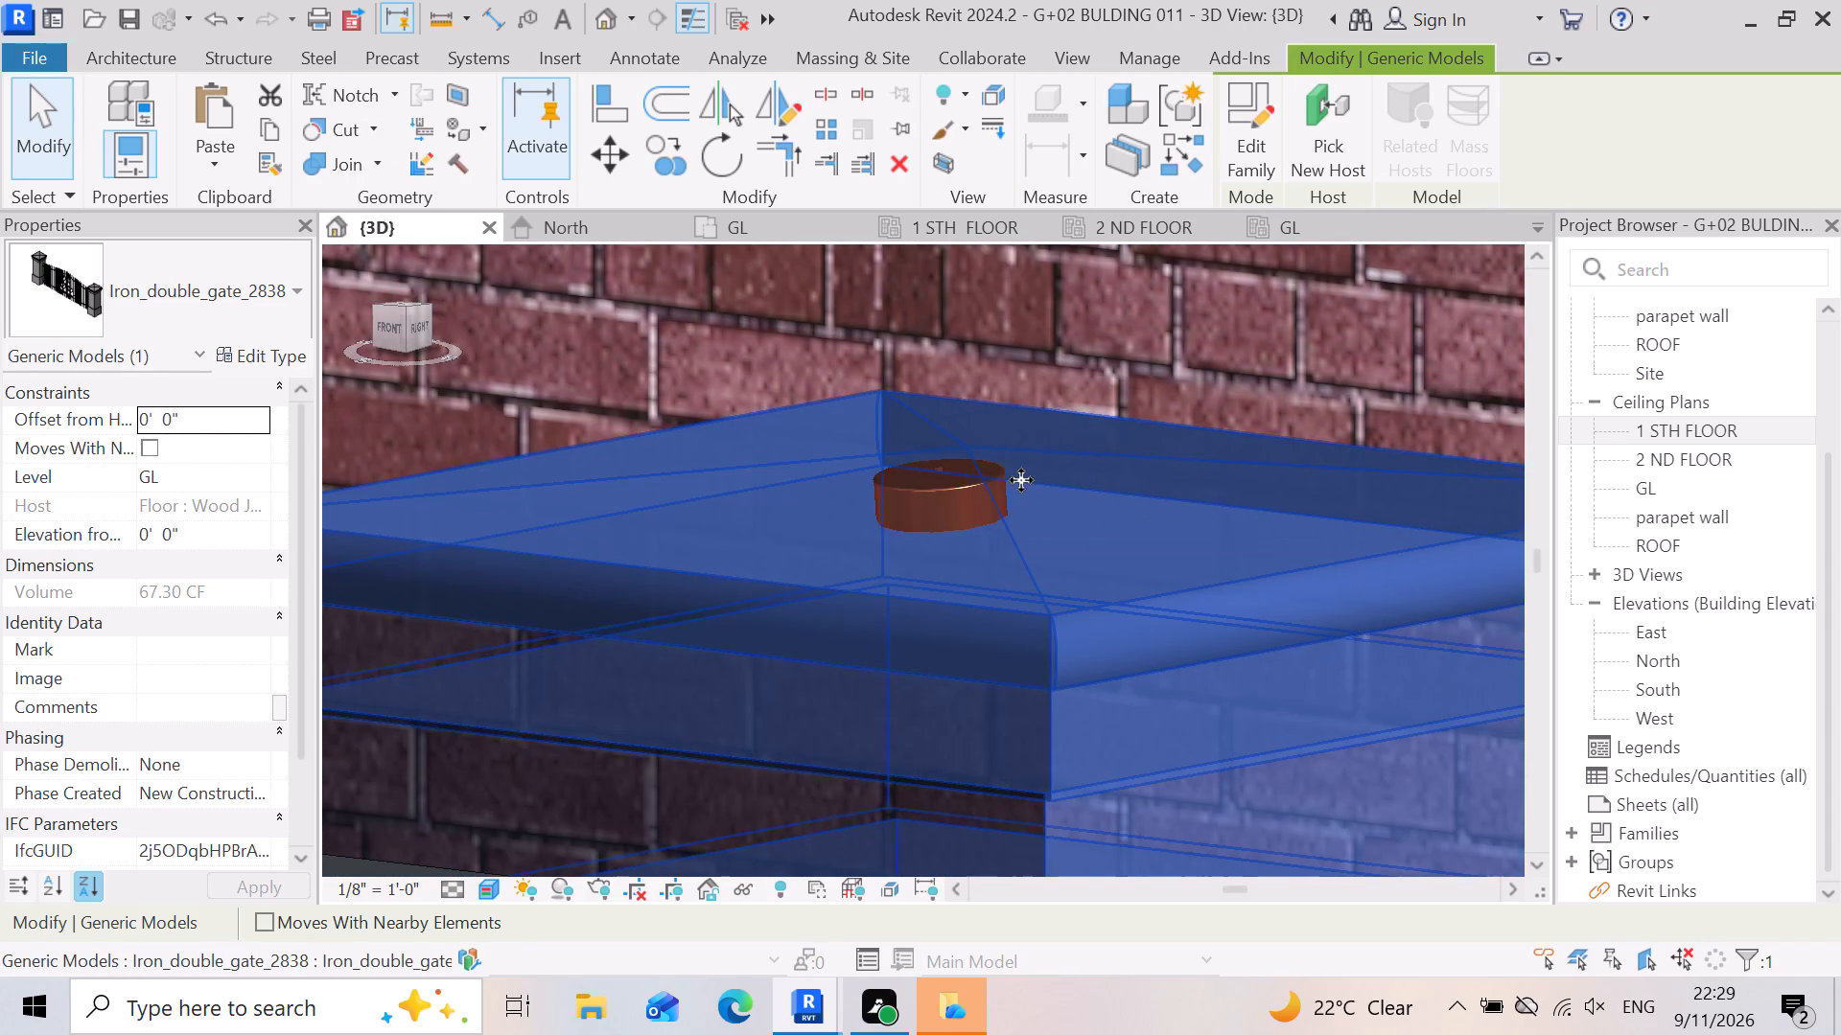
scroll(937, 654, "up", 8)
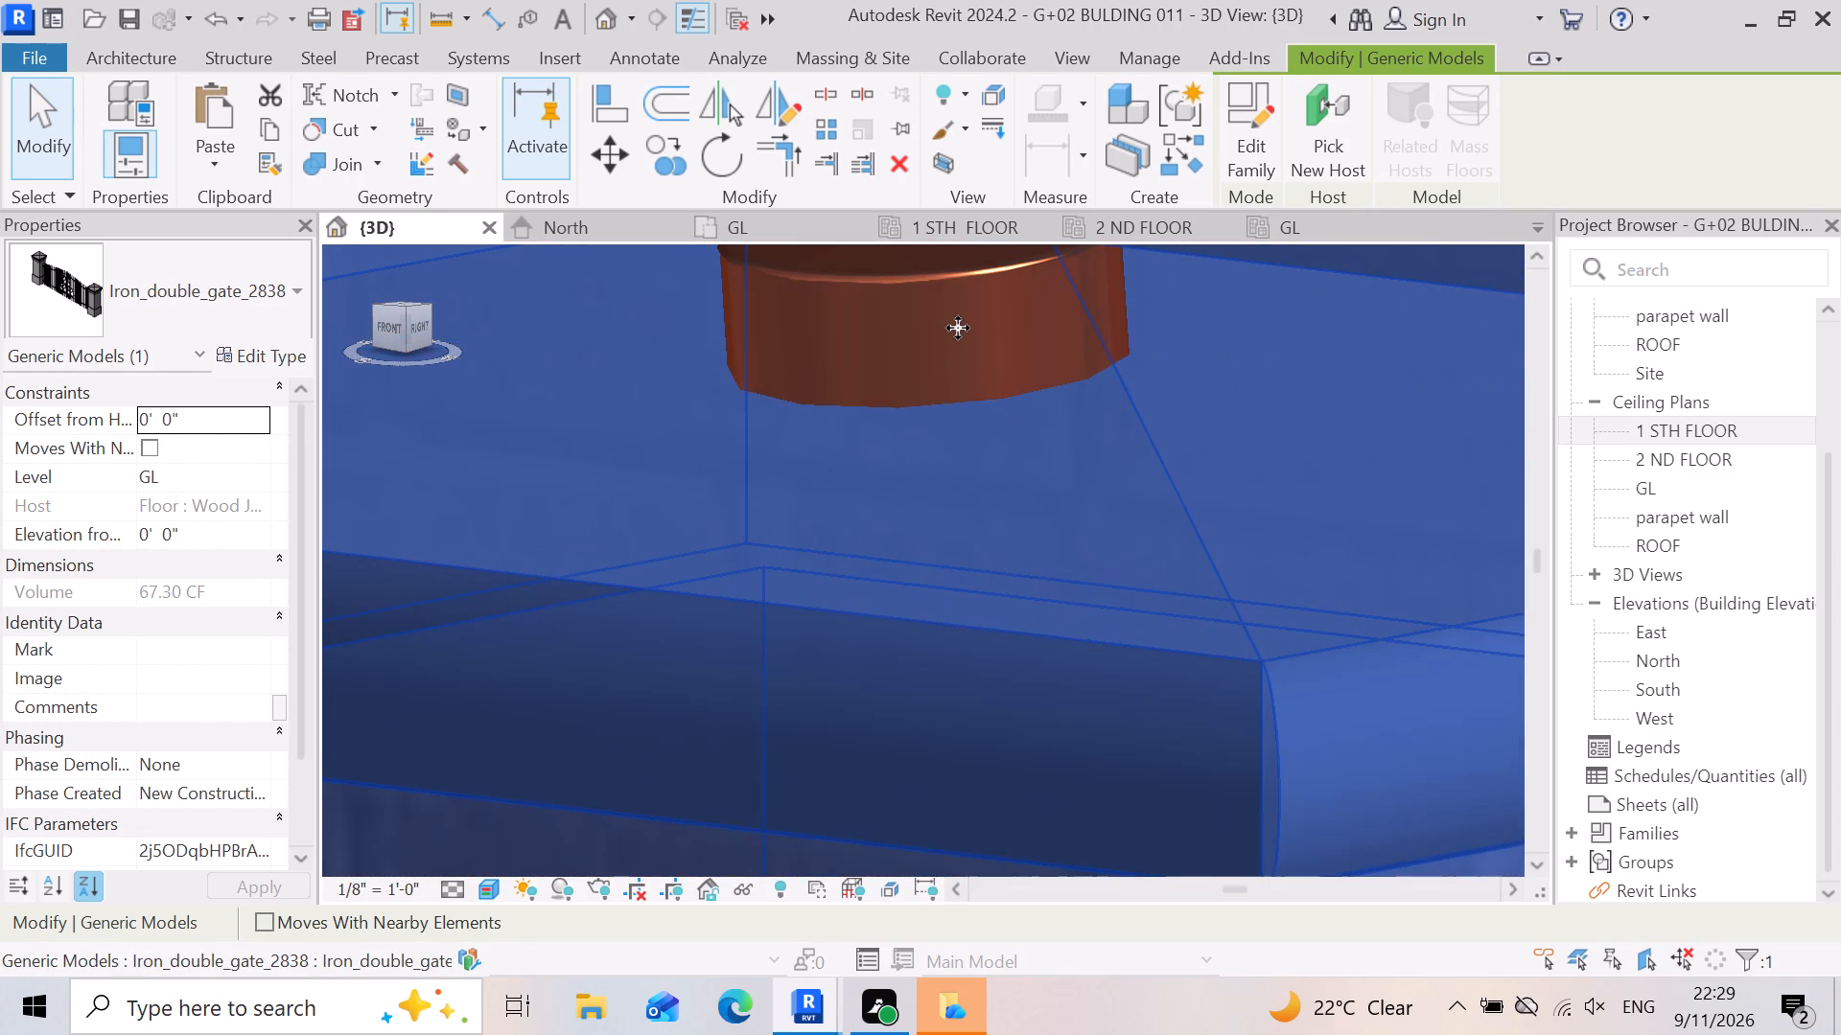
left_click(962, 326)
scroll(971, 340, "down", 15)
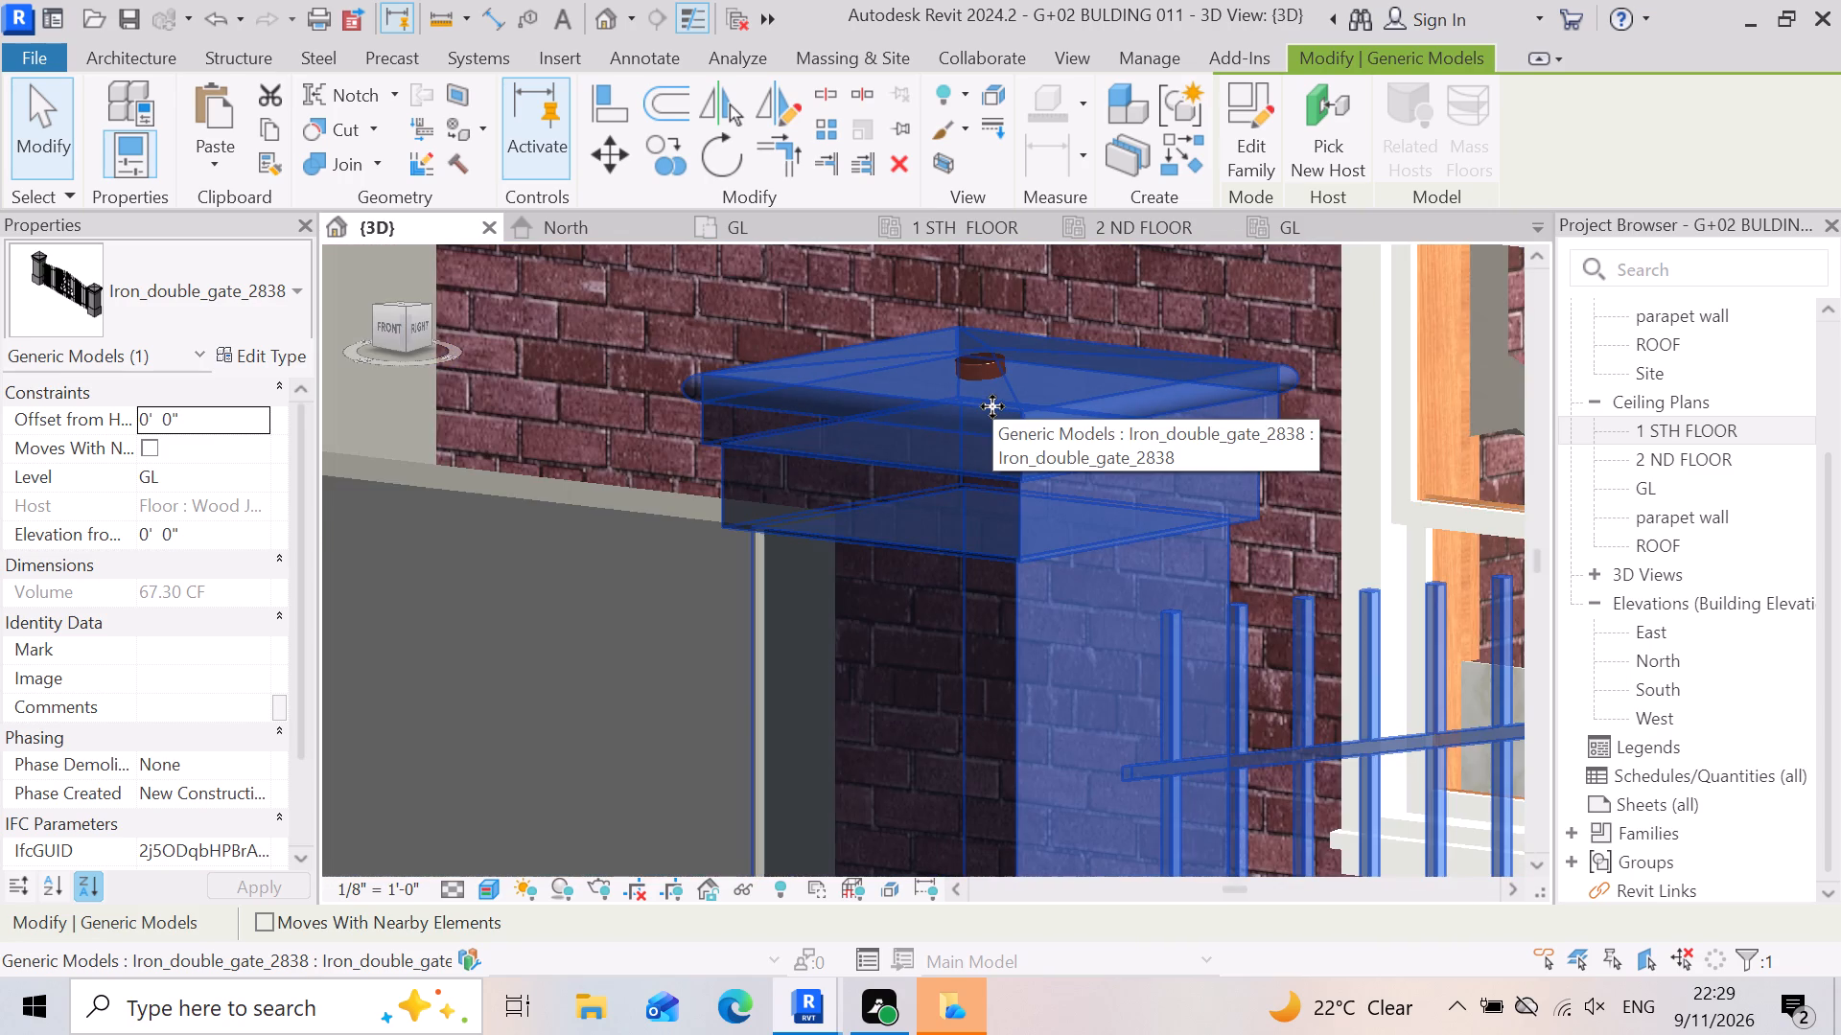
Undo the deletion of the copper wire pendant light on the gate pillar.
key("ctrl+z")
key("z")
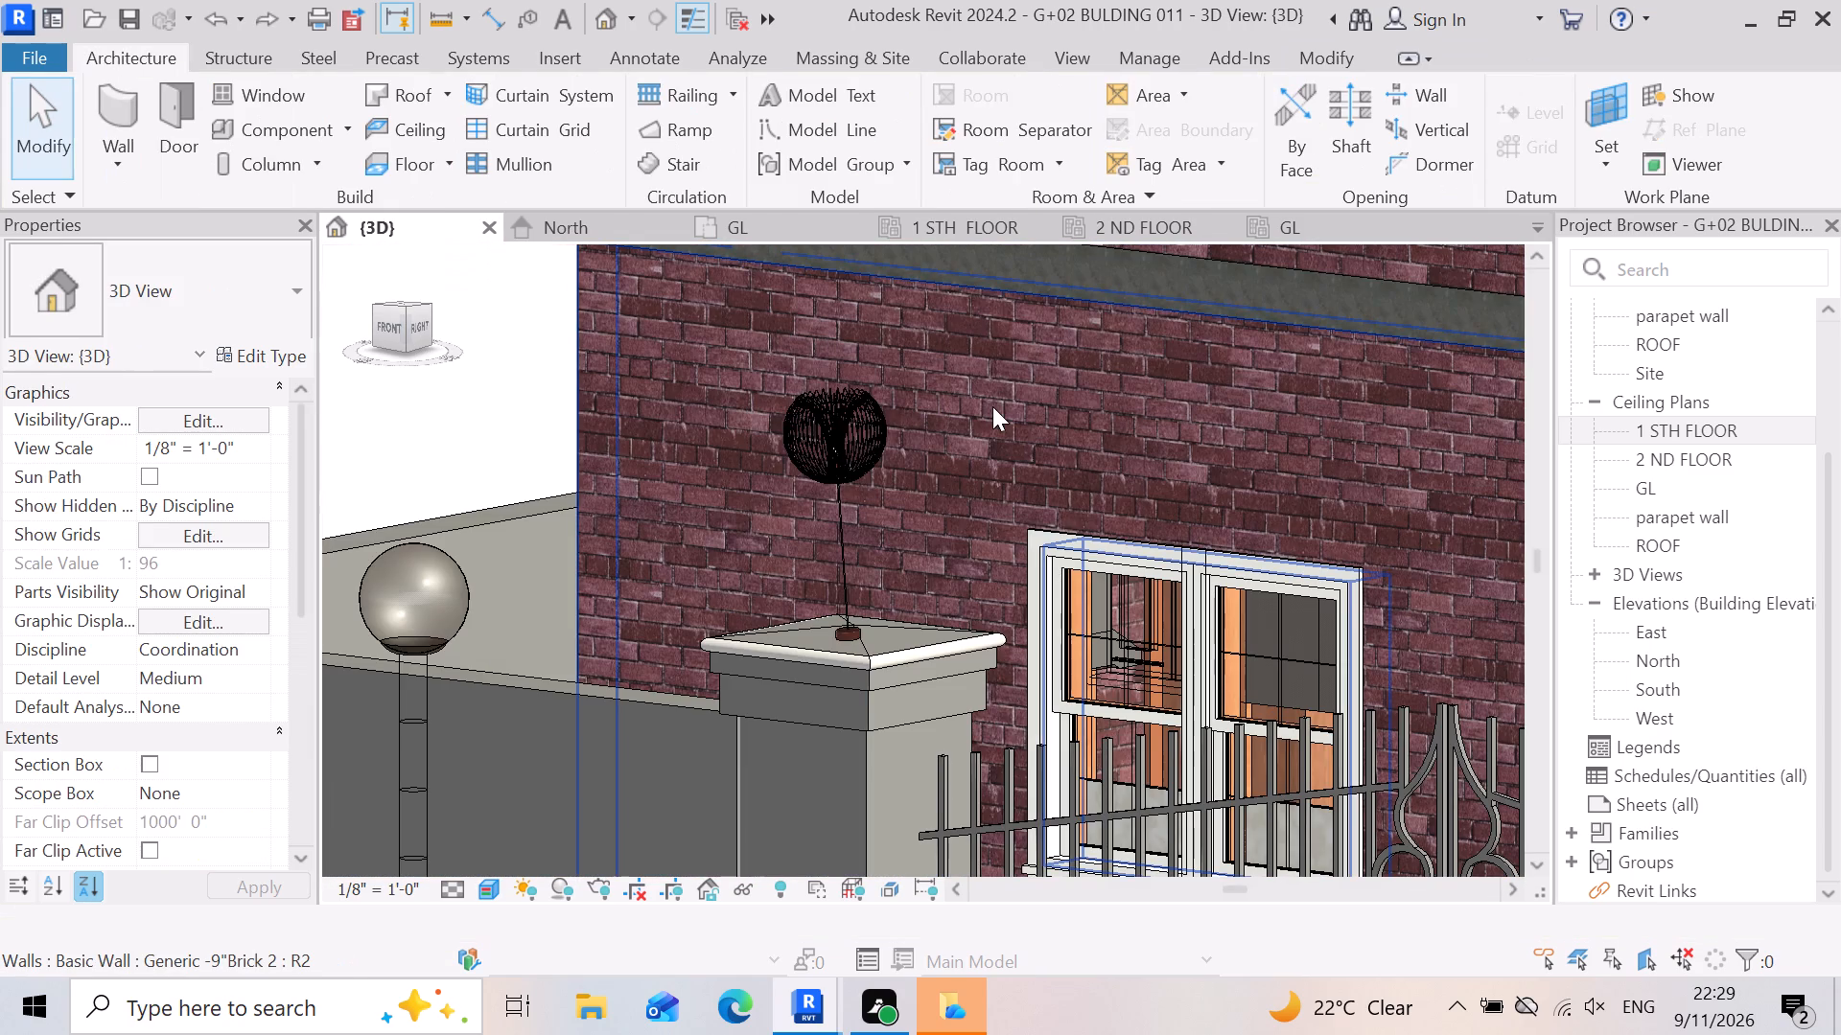
Select the copper wire pendant light by its round base on the gate pillar's cap.
scroll(944, 643, "up", 3)
scroll(847, 663, "up", 7)
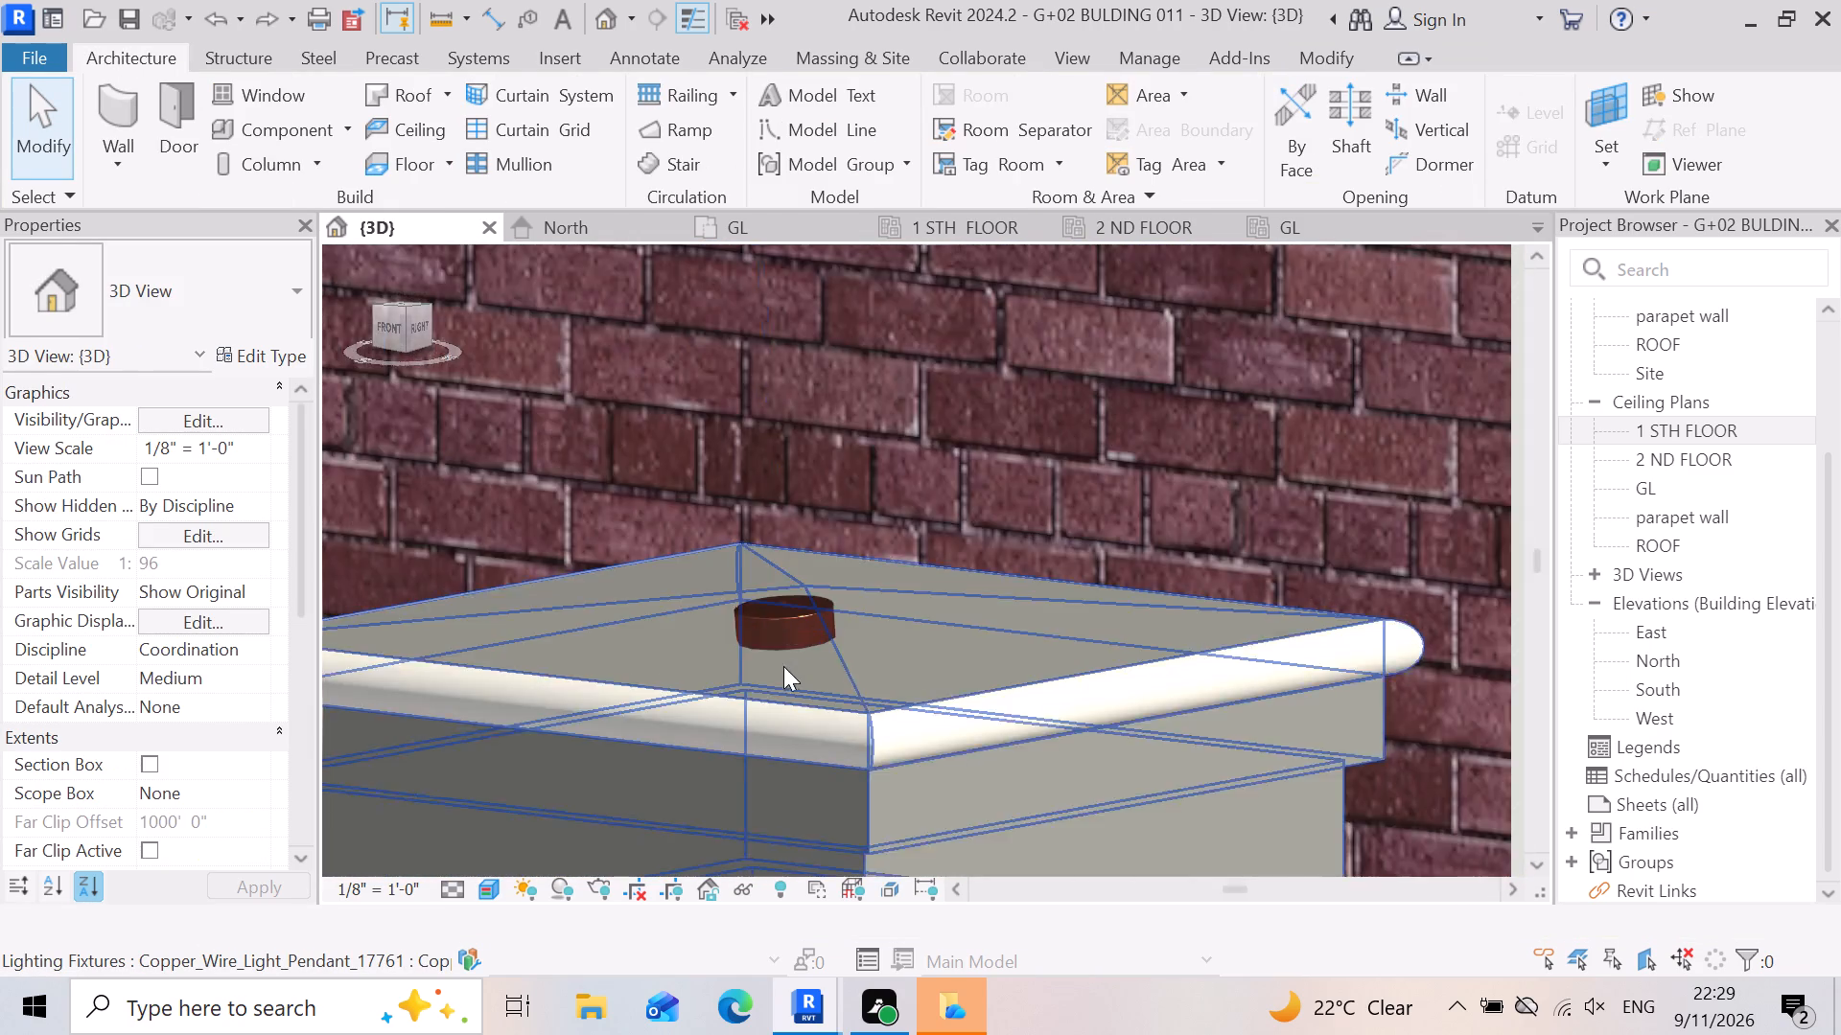
scroll(783, 666, "up", 10)
left_click(773, 601)
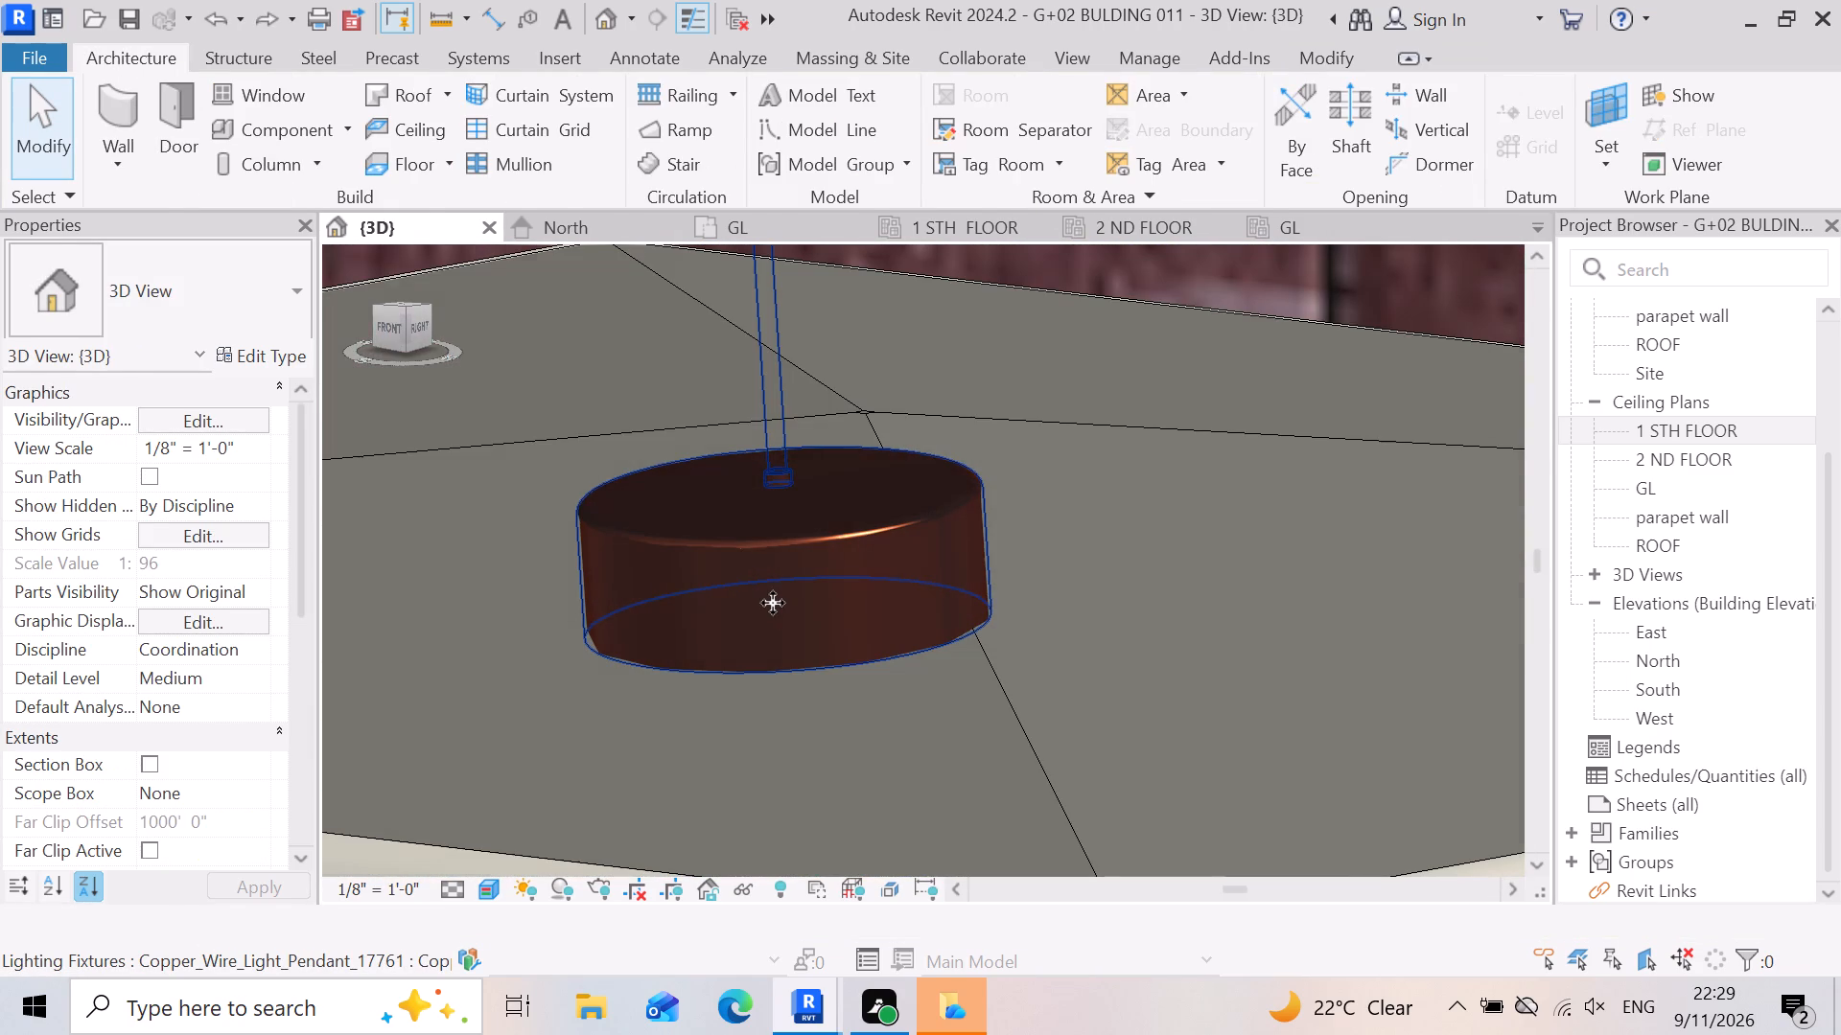
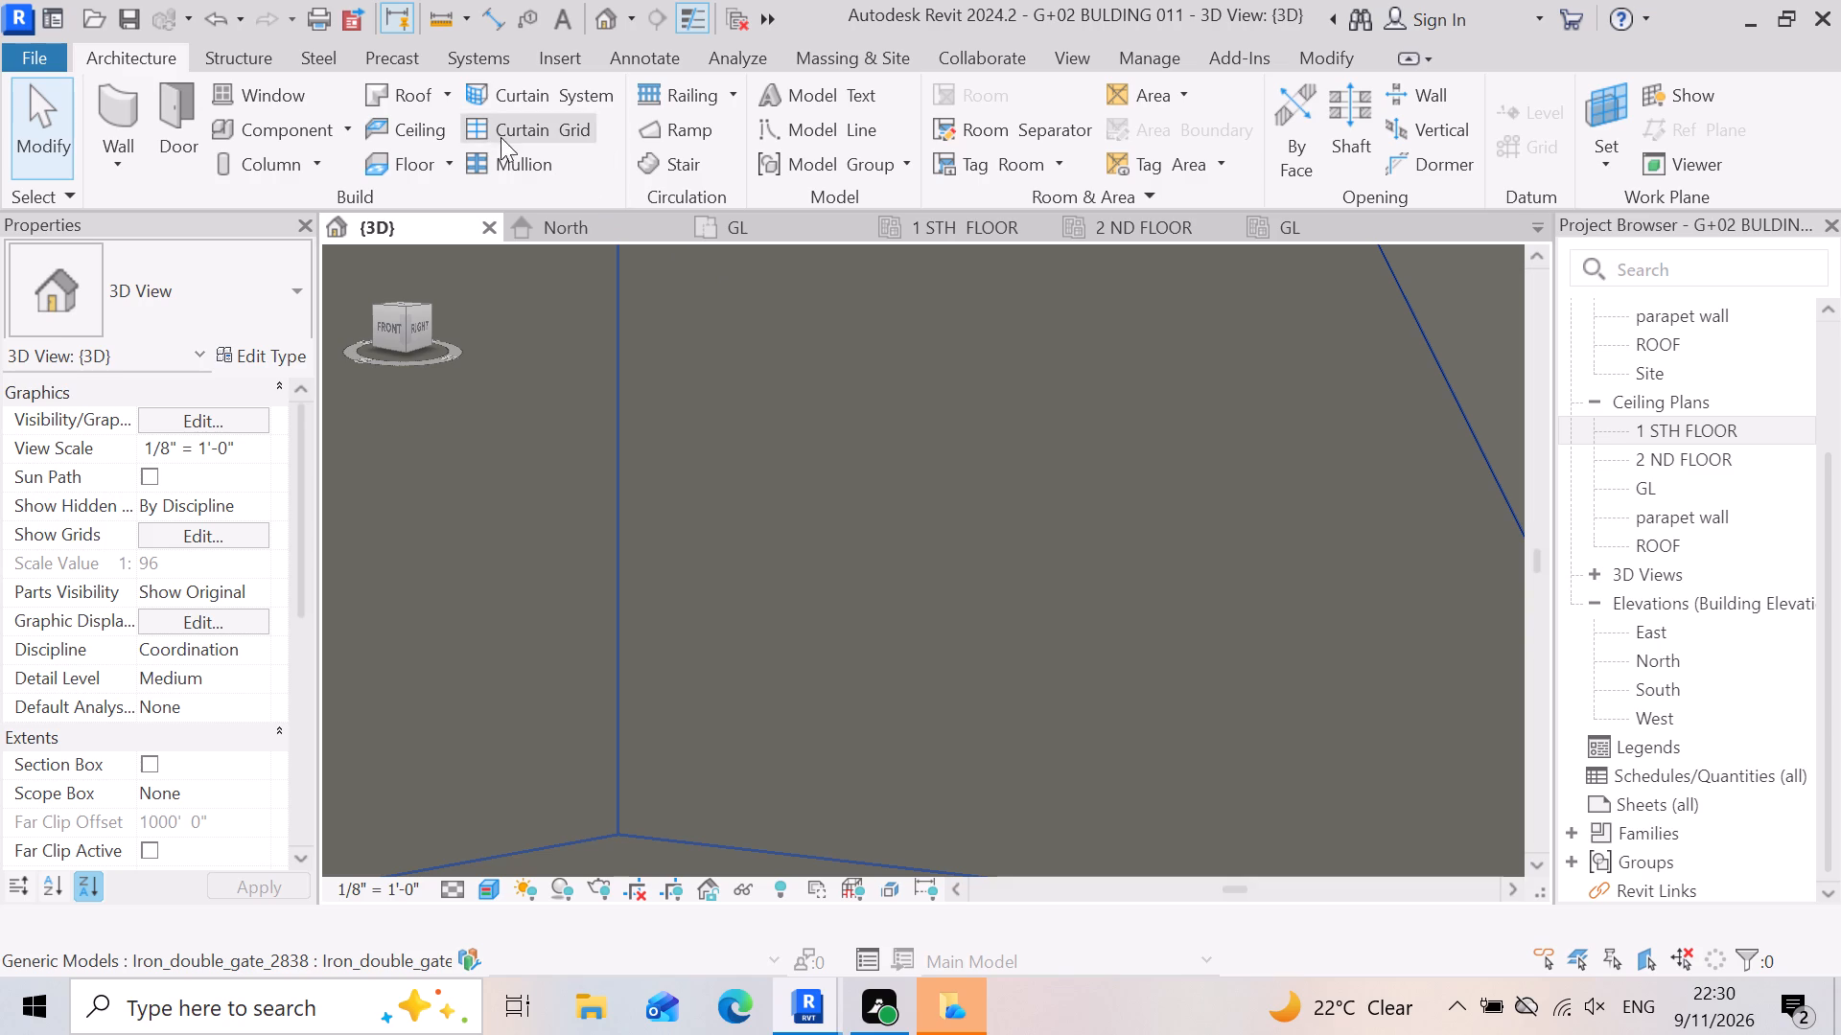
Start placing a component and load the 5_Light_Bell_Glass_Chandelier_10304 family from the ceiling lights and fans folder.
left_click(357, 134)
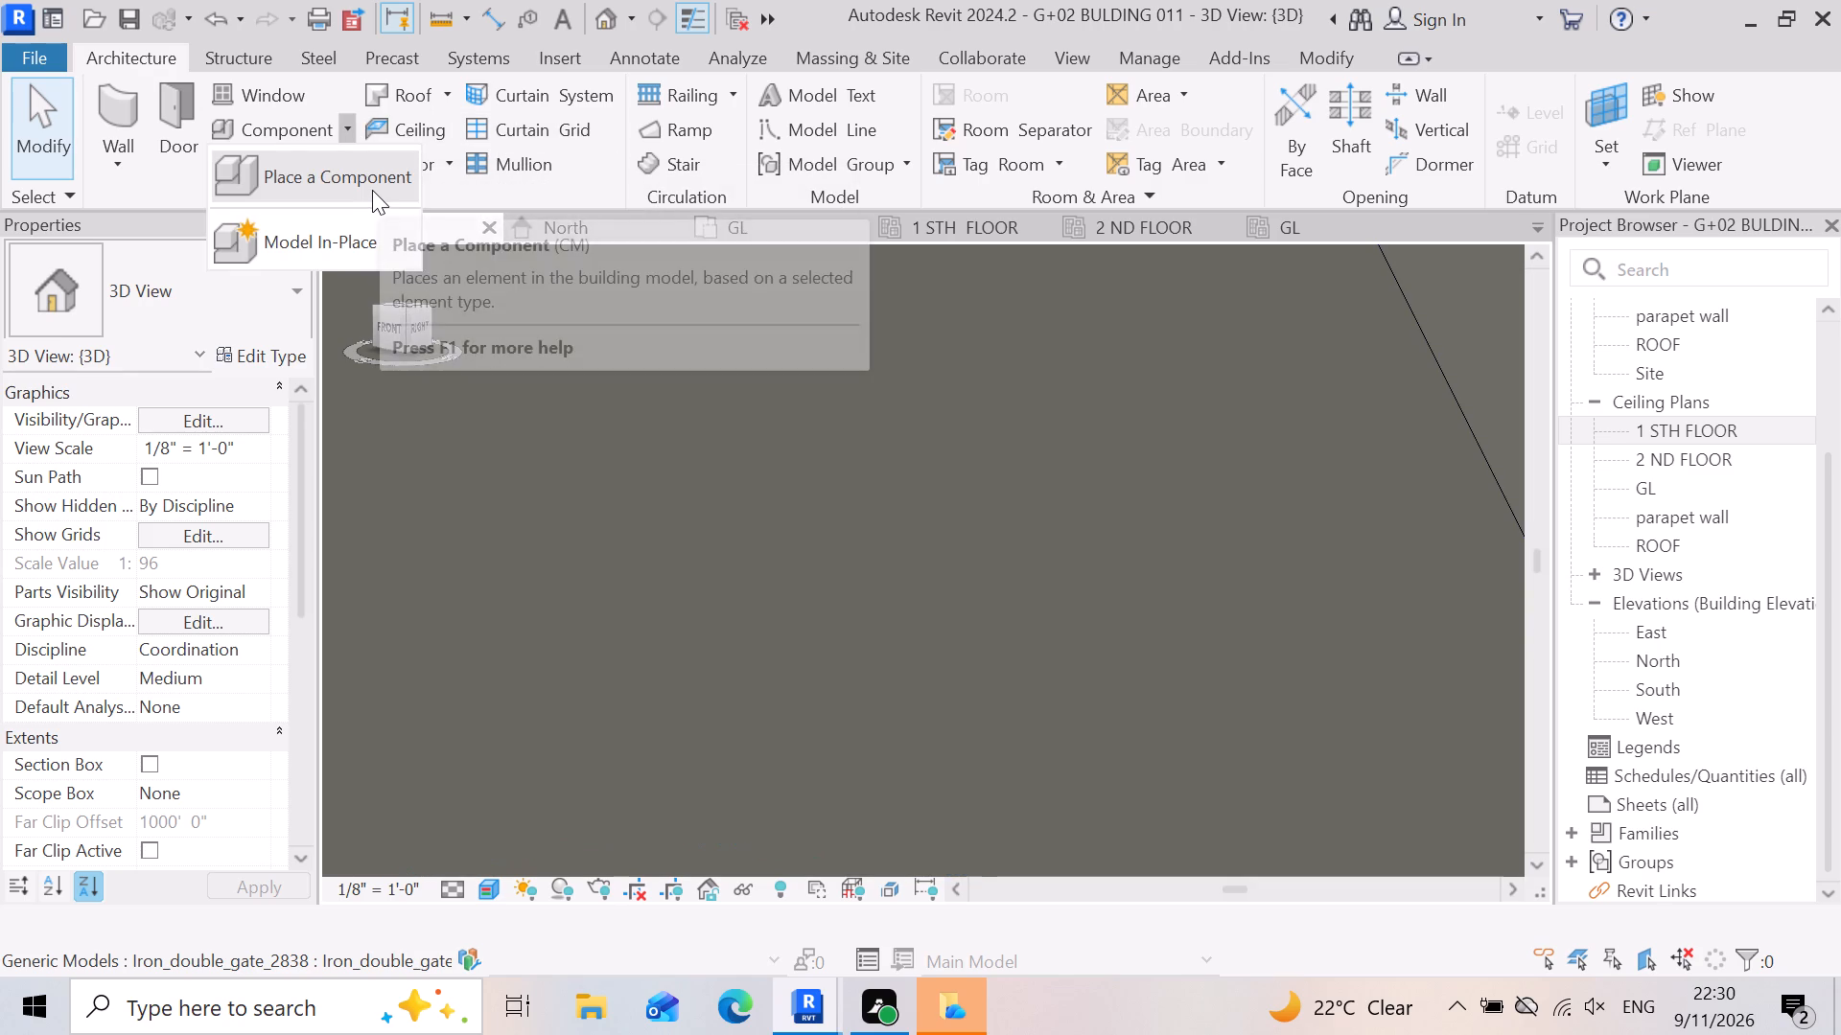
left_click(372, 190)
scroll(990, 608, "down", 5)
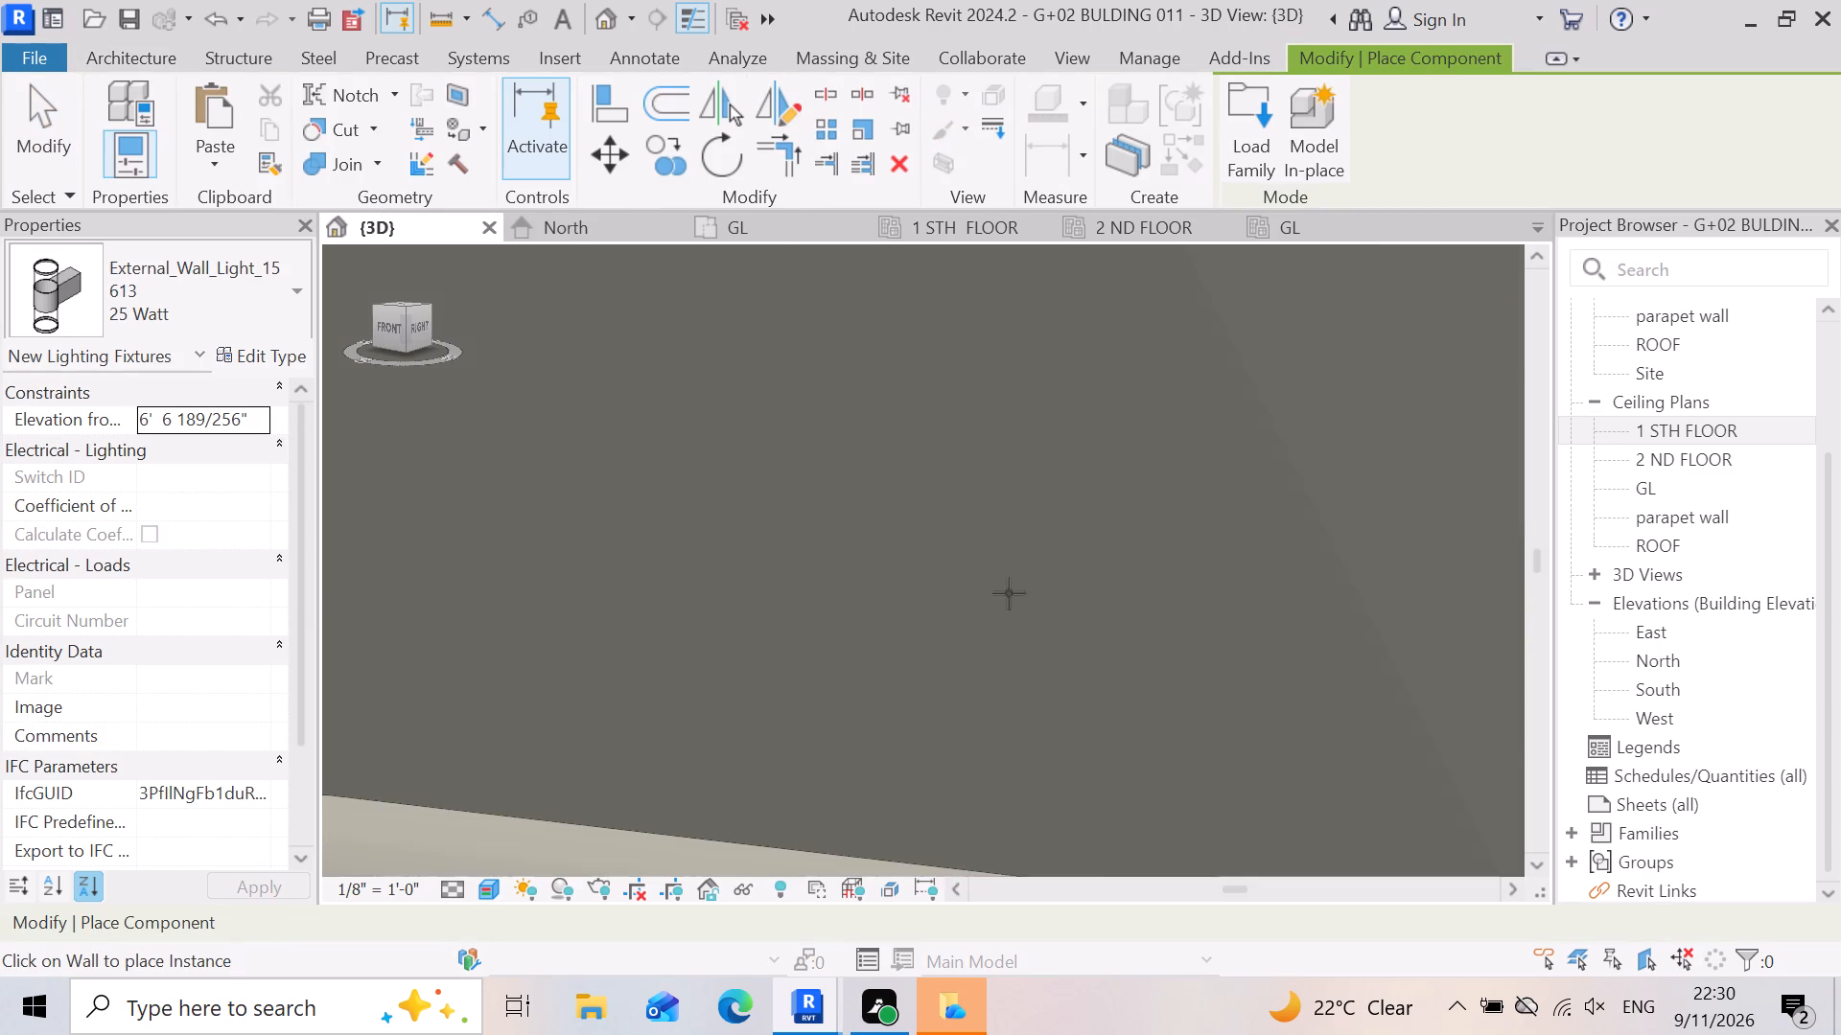
scroll(1009, 593, "down", 8)
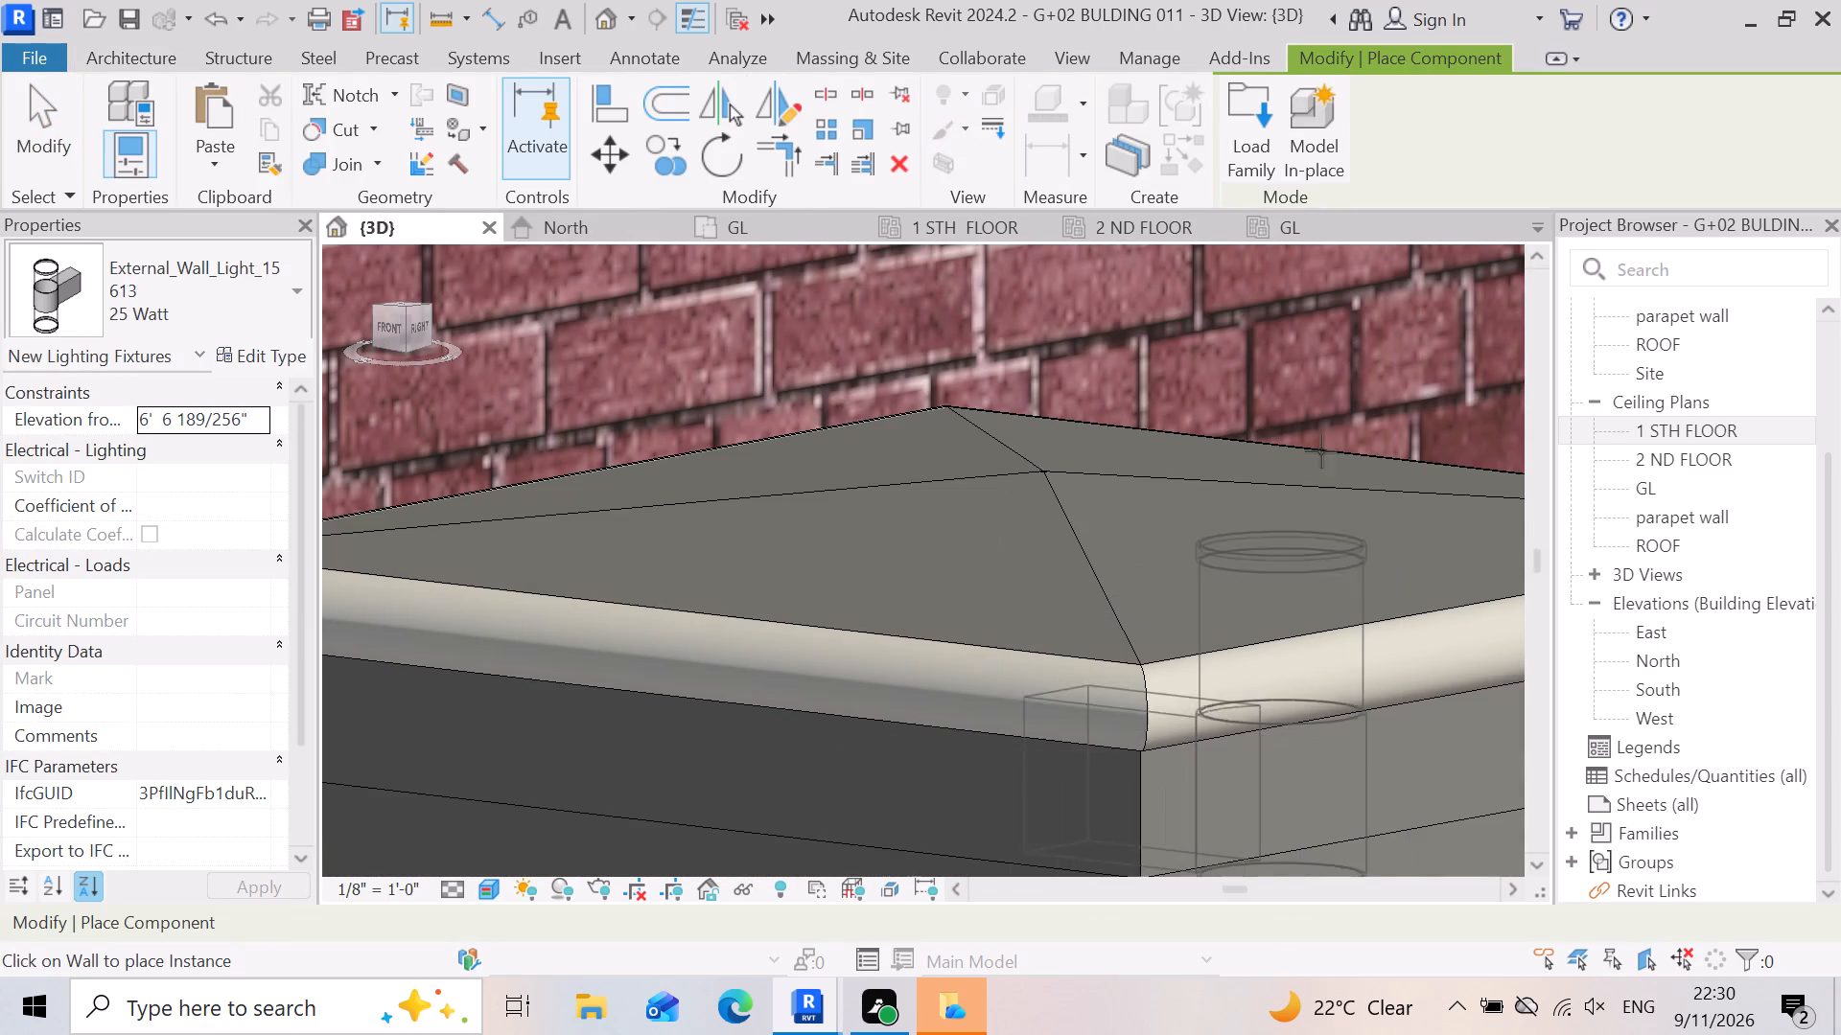
double_click(1246, 103)
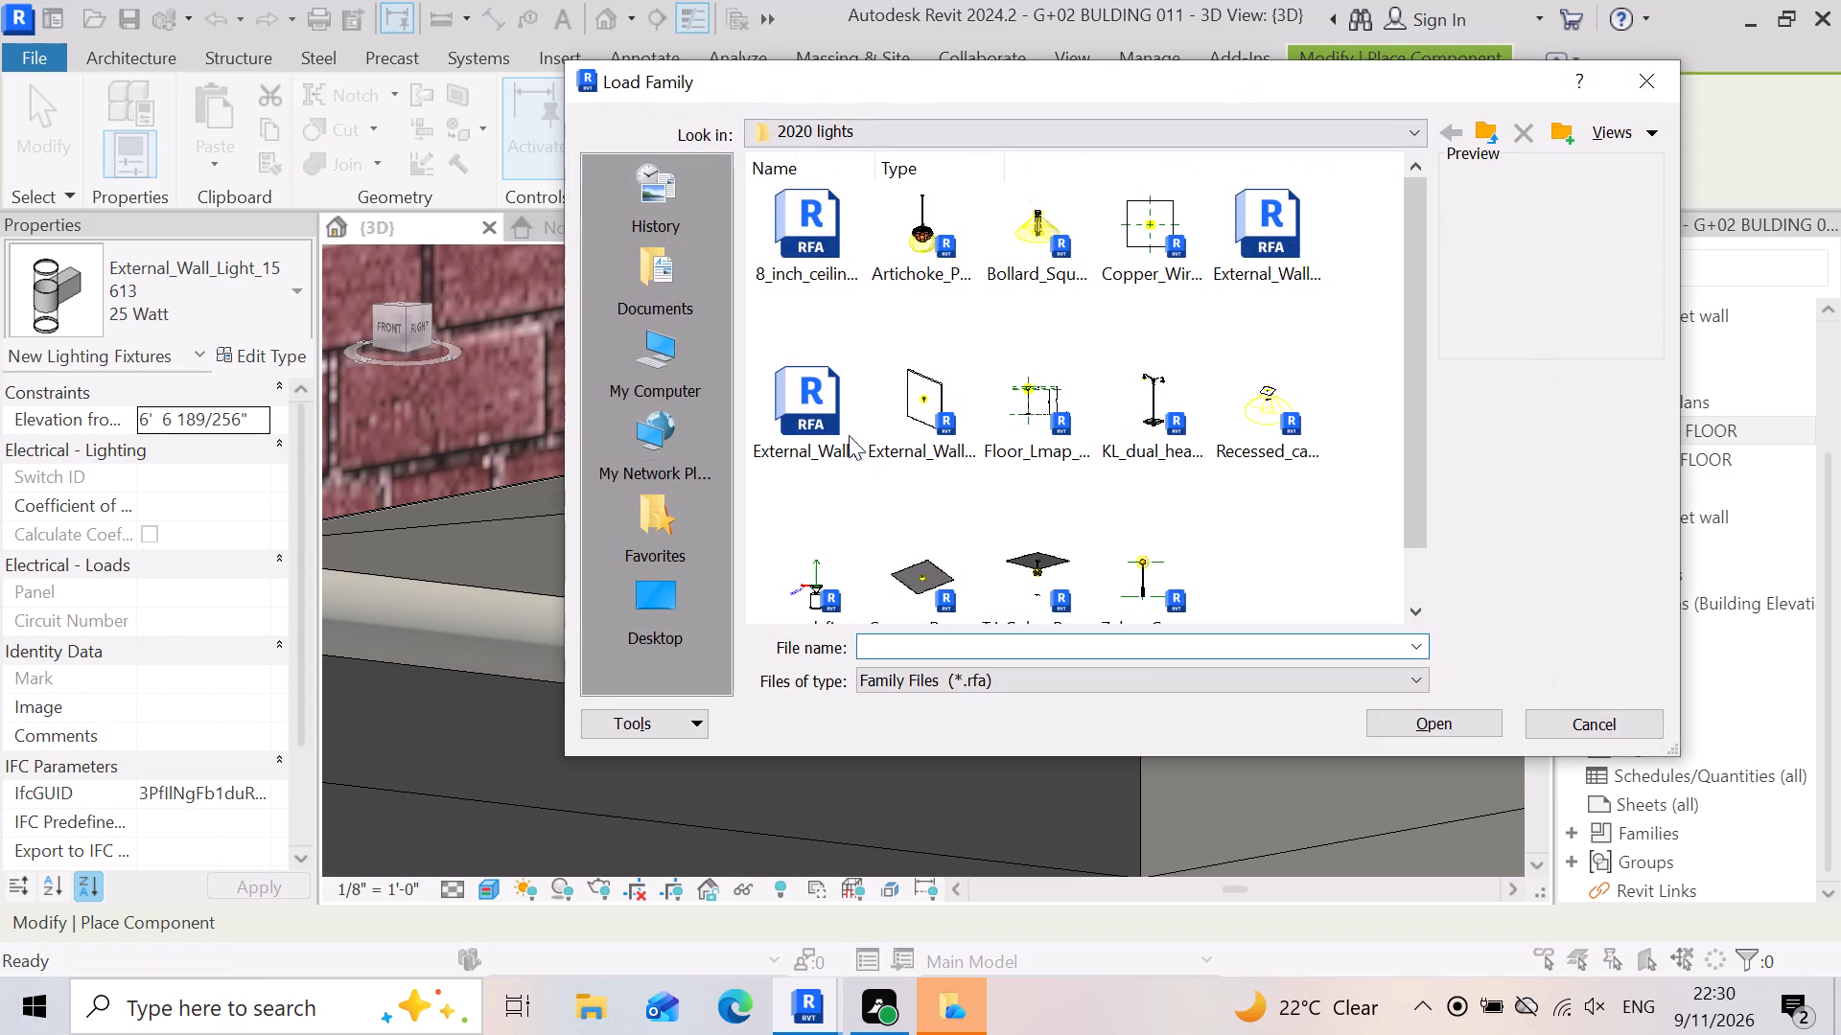
scroll(851, 348, "down", 5)
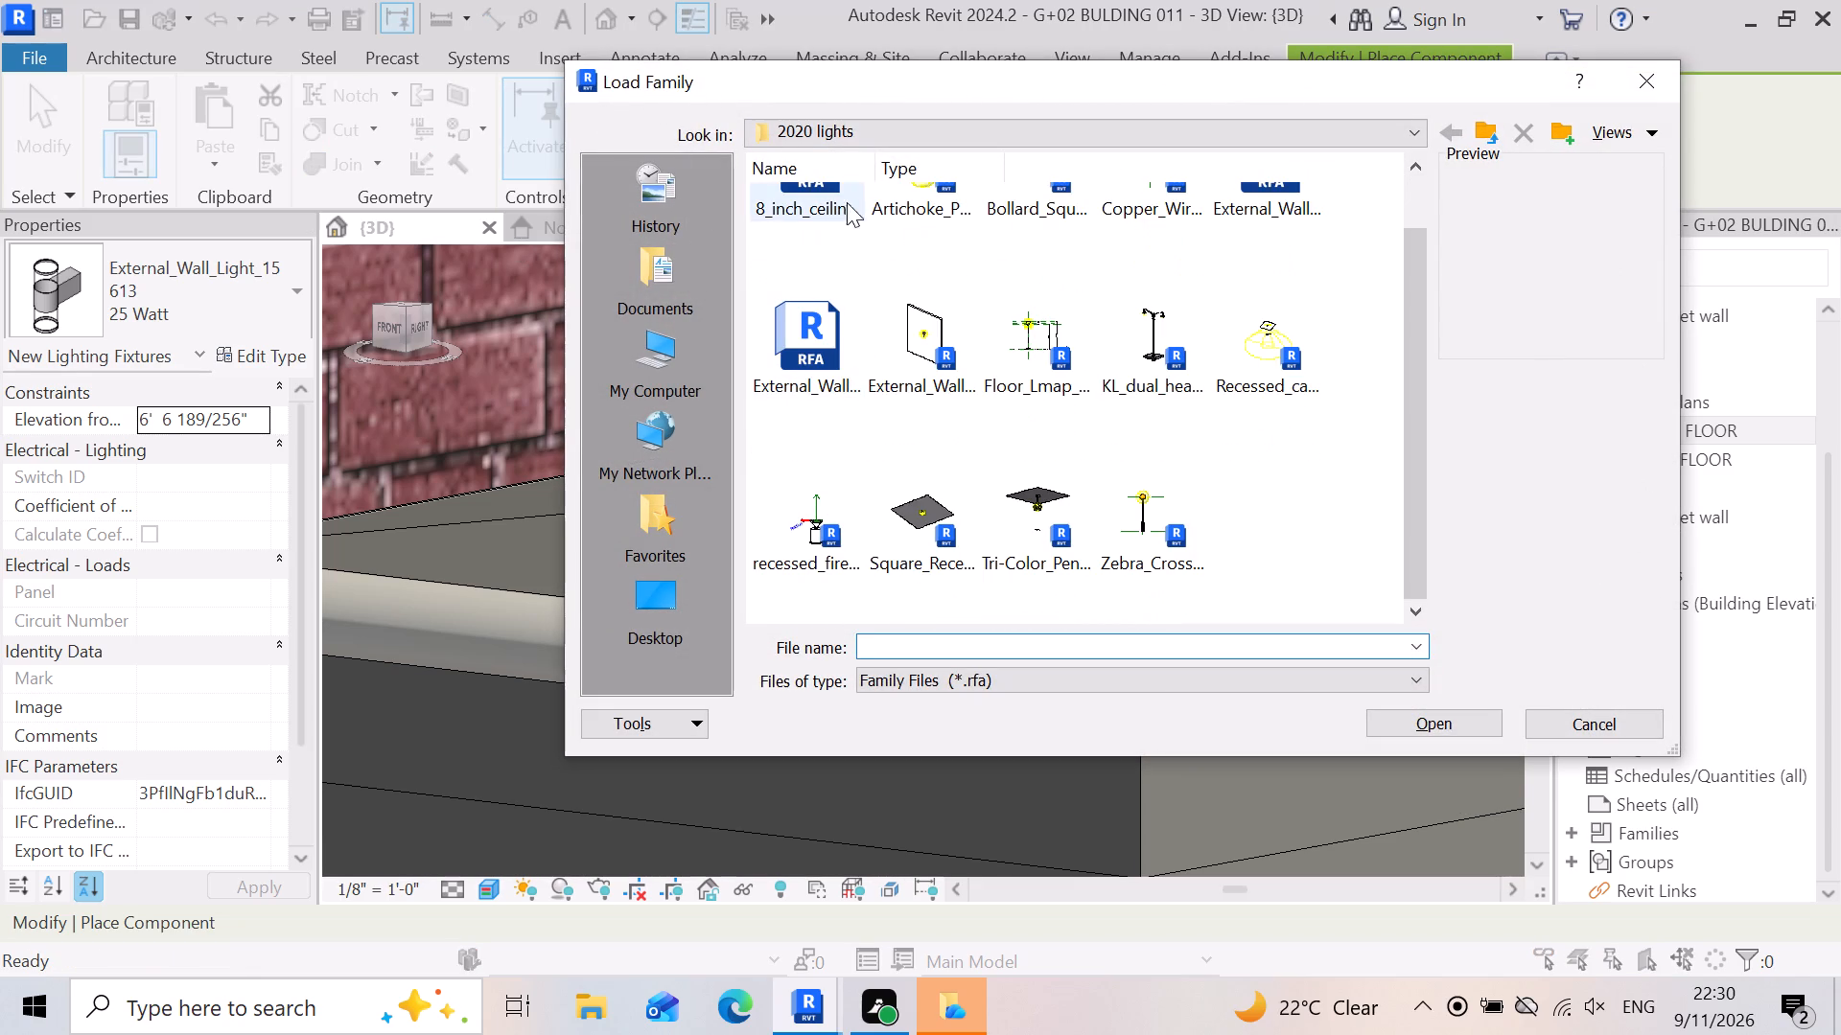
left_click(1492, 137)
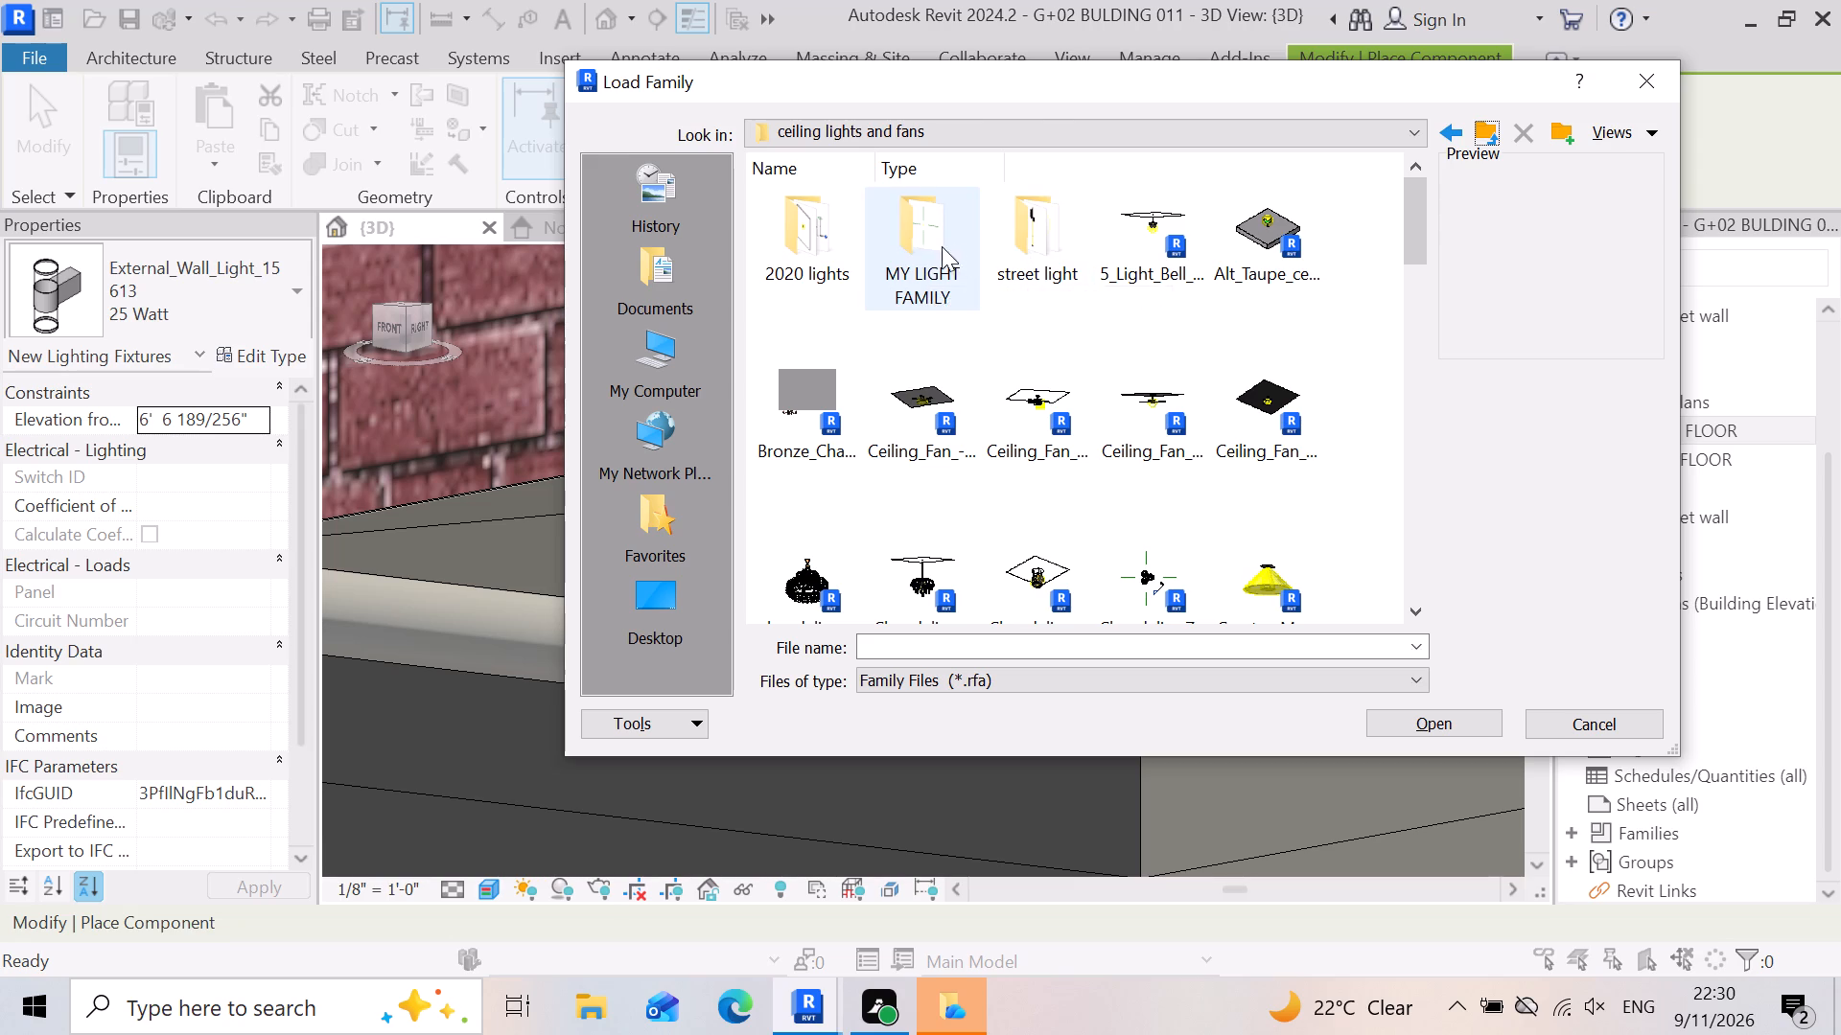
double_click(1135, 284)
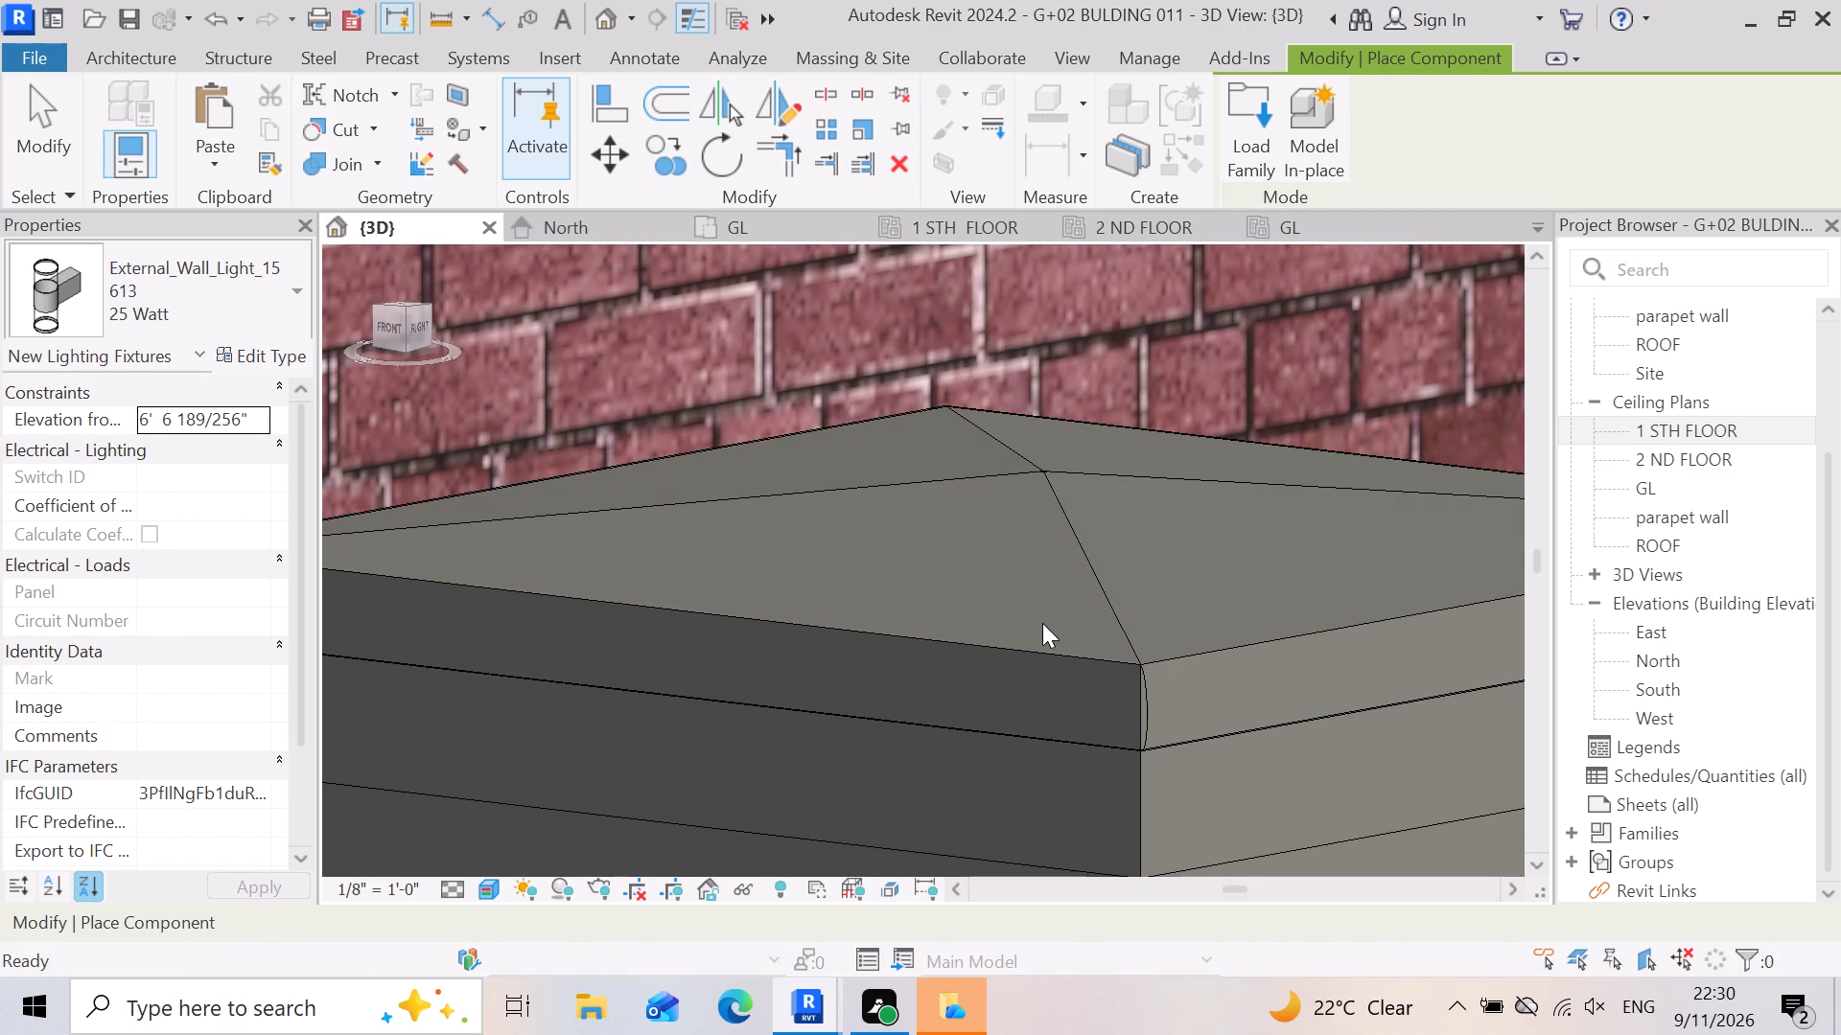
Examine the gate pillar in 3D and in the GL floor plan as a possible spot for the light fixture.
scroll(1006, 618, "down", 8)
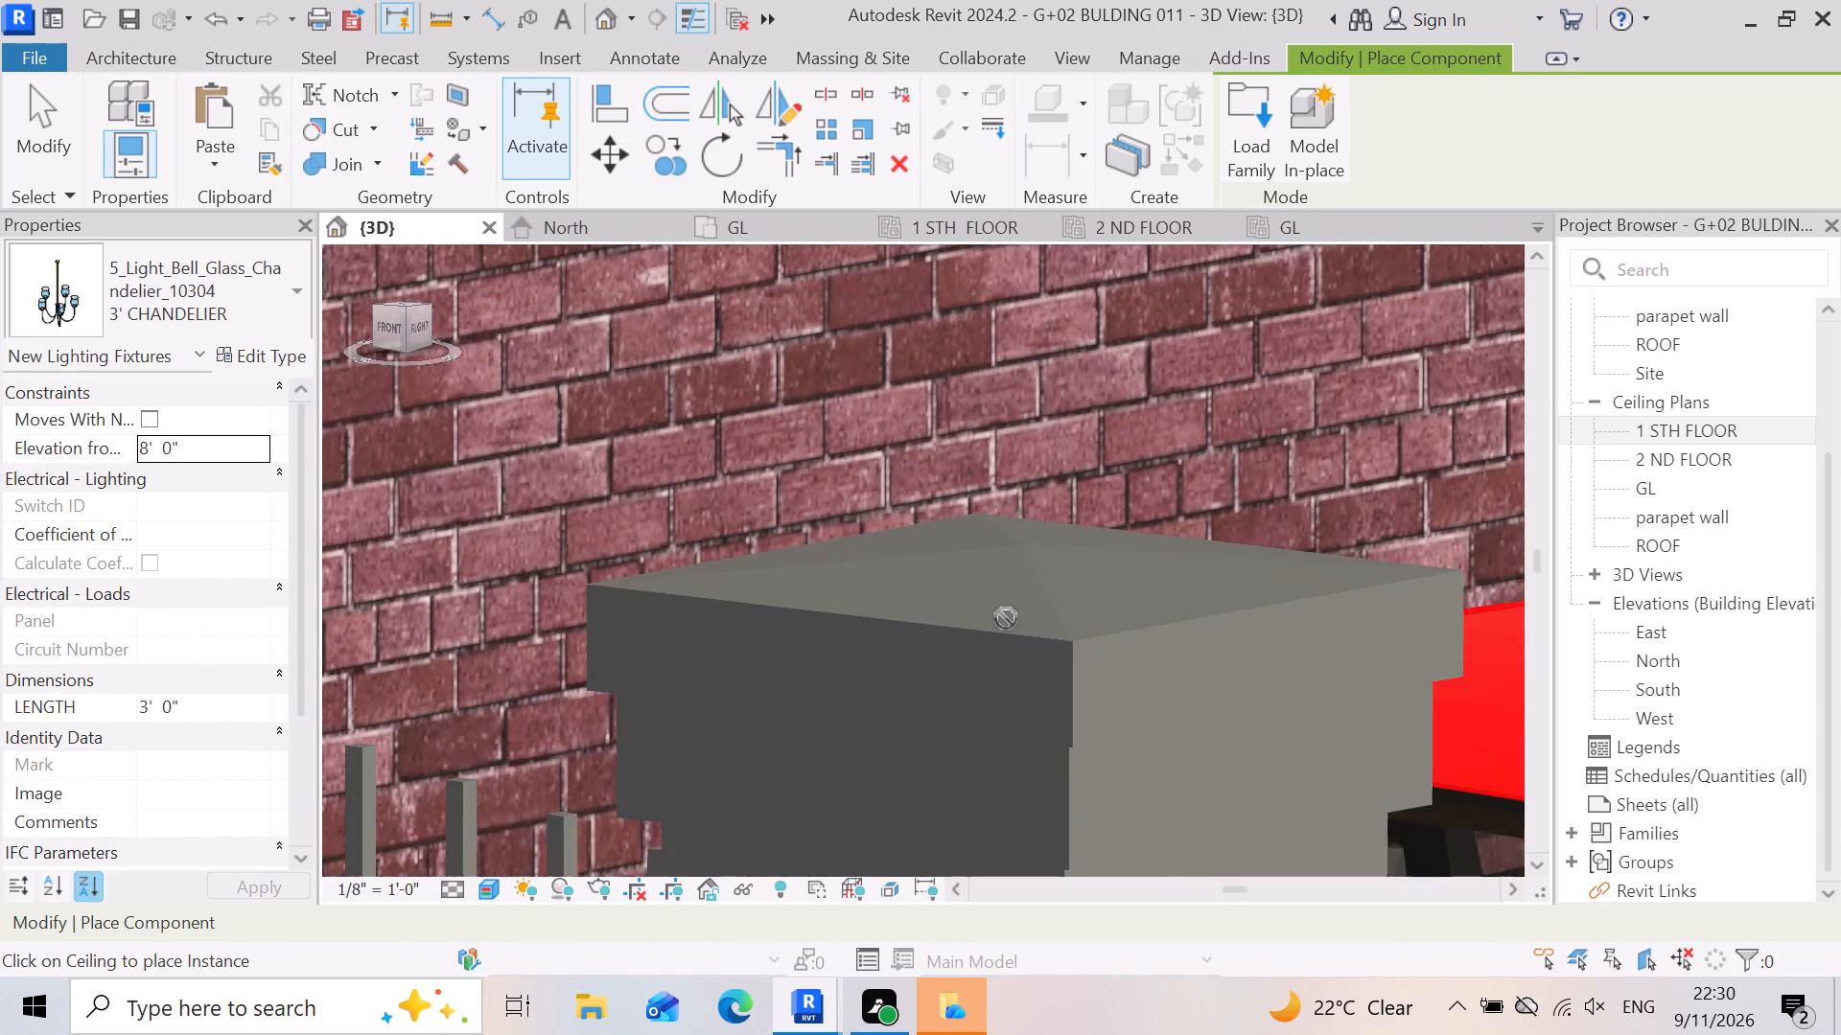
scroll(857, 563, "down", 7)
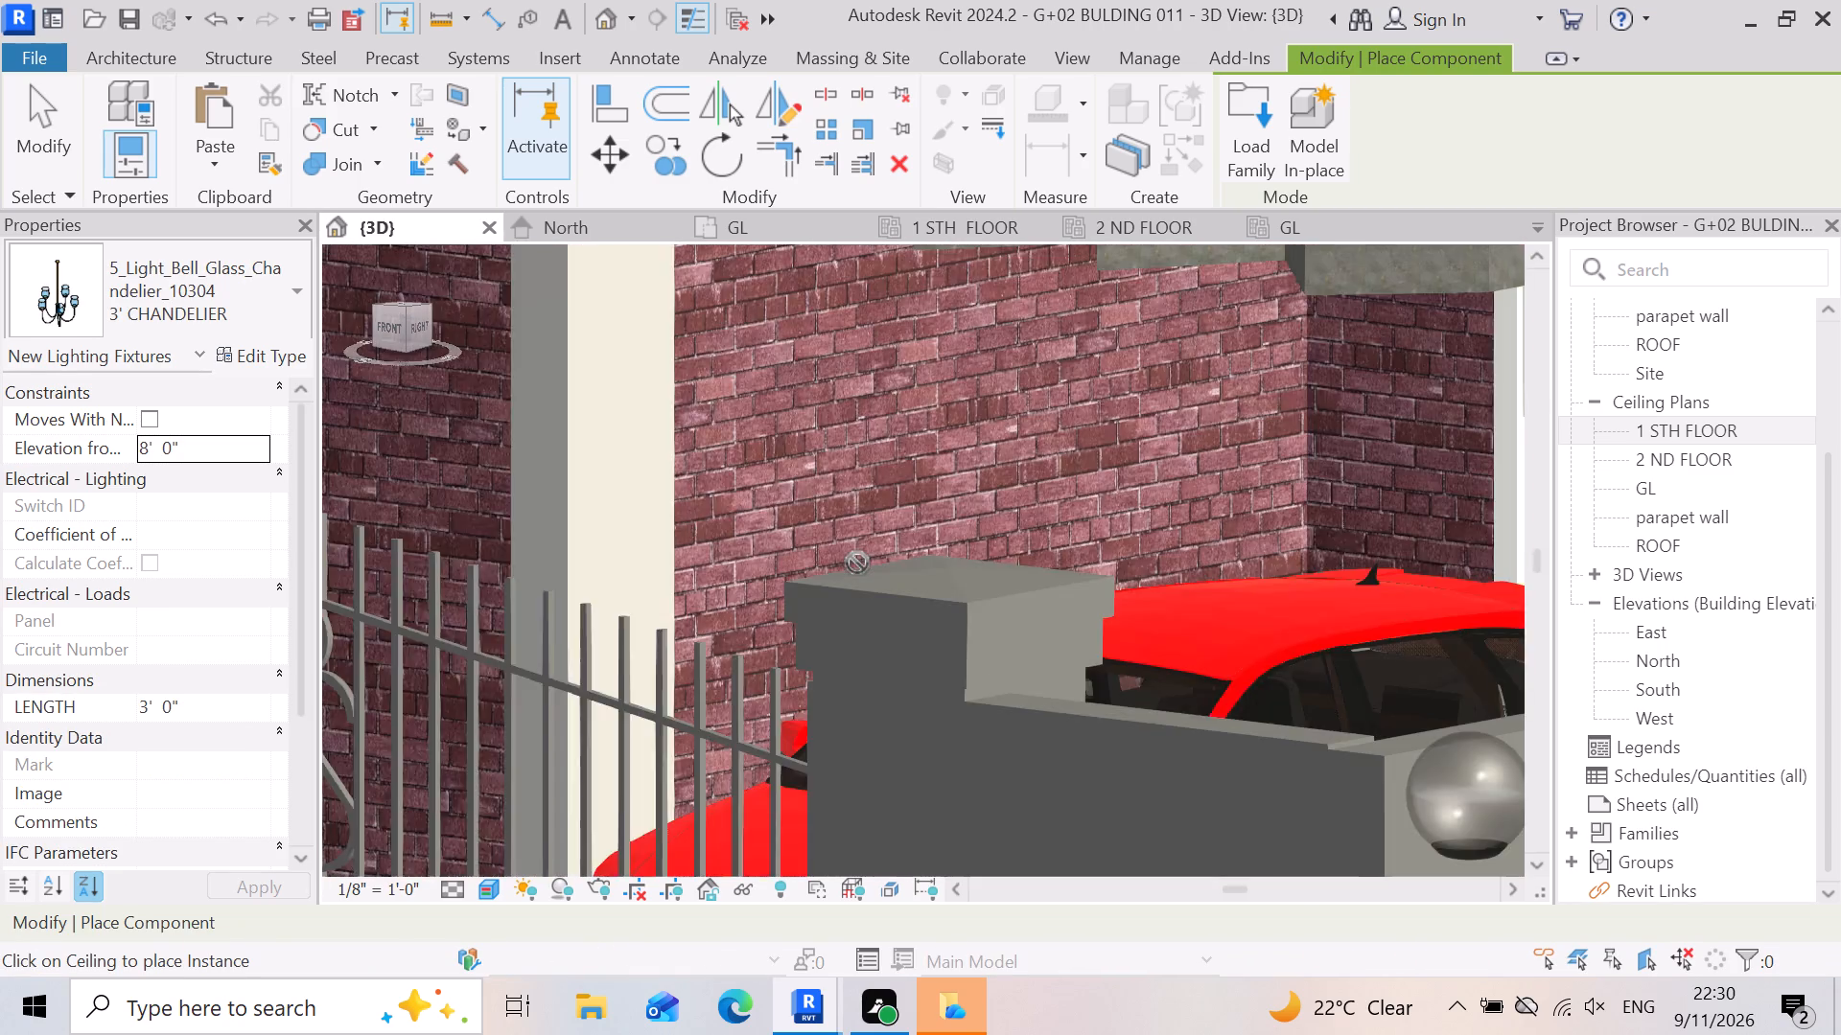
scroll(857, 563, "down", 1)
scroll(917, 622, "down", 9)
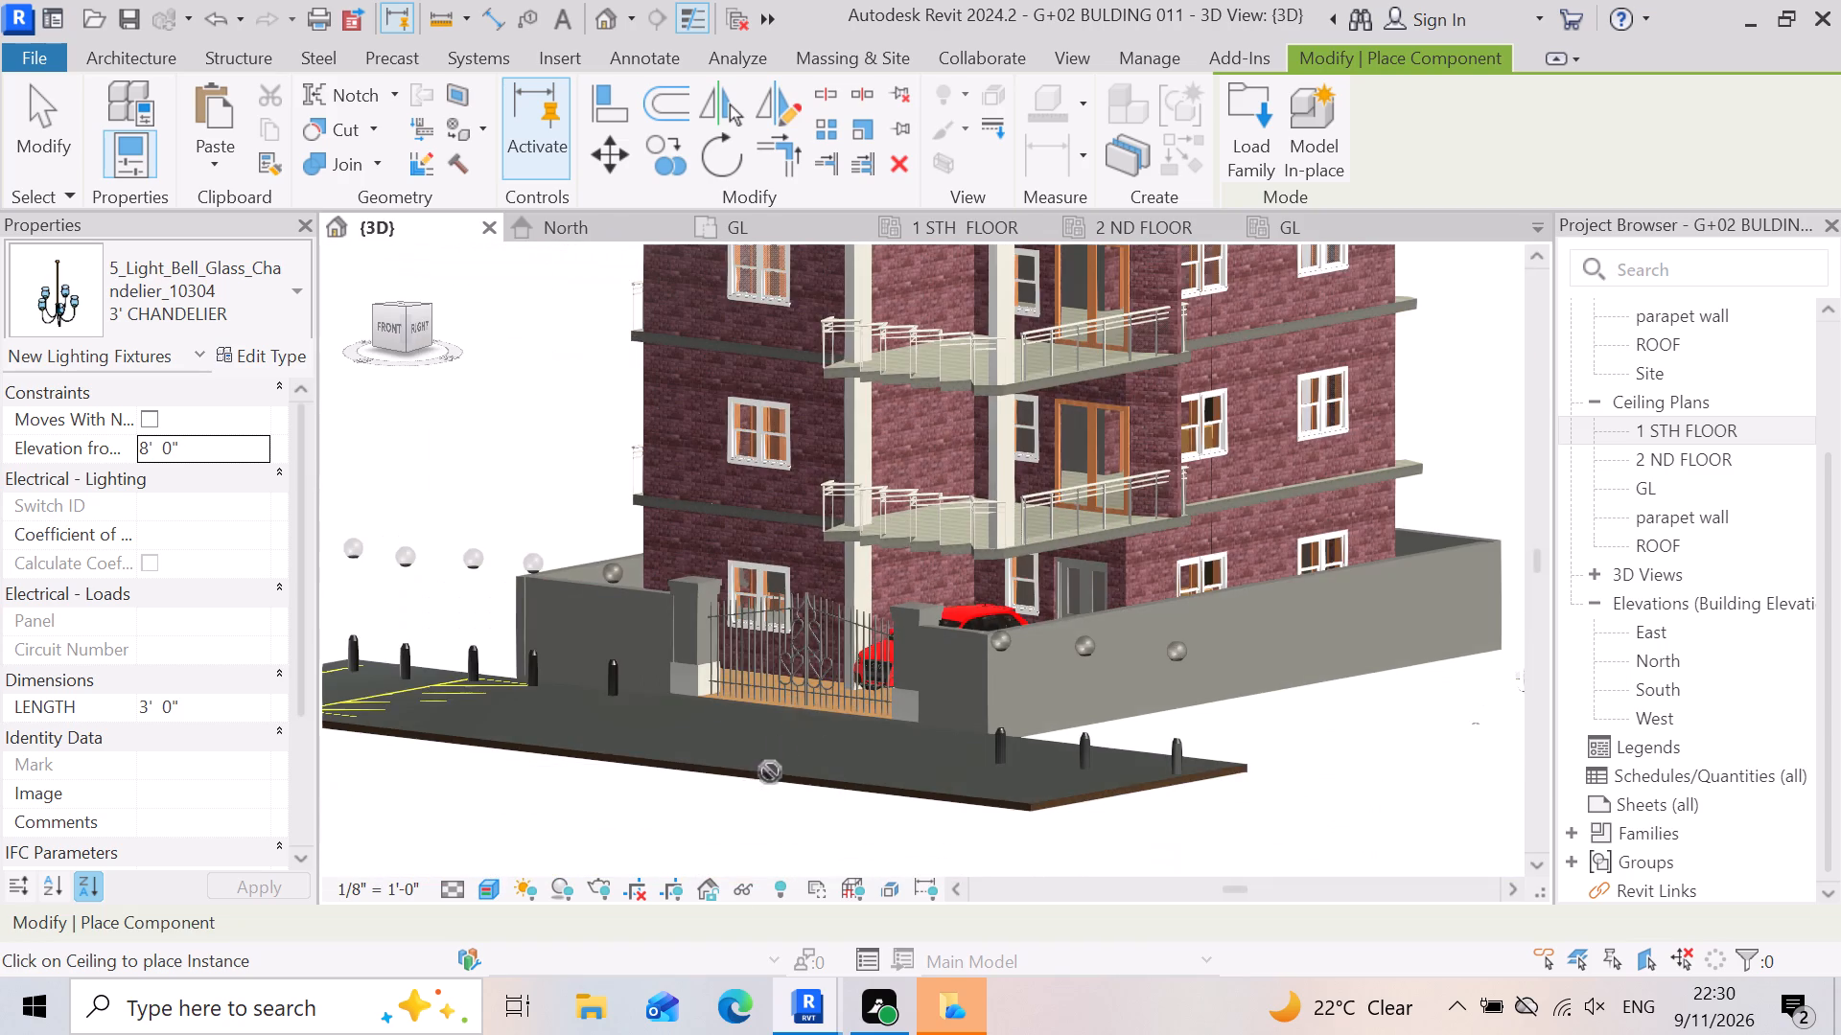
triple_click(766, 223)
scroll(947, 586, "down", 6)
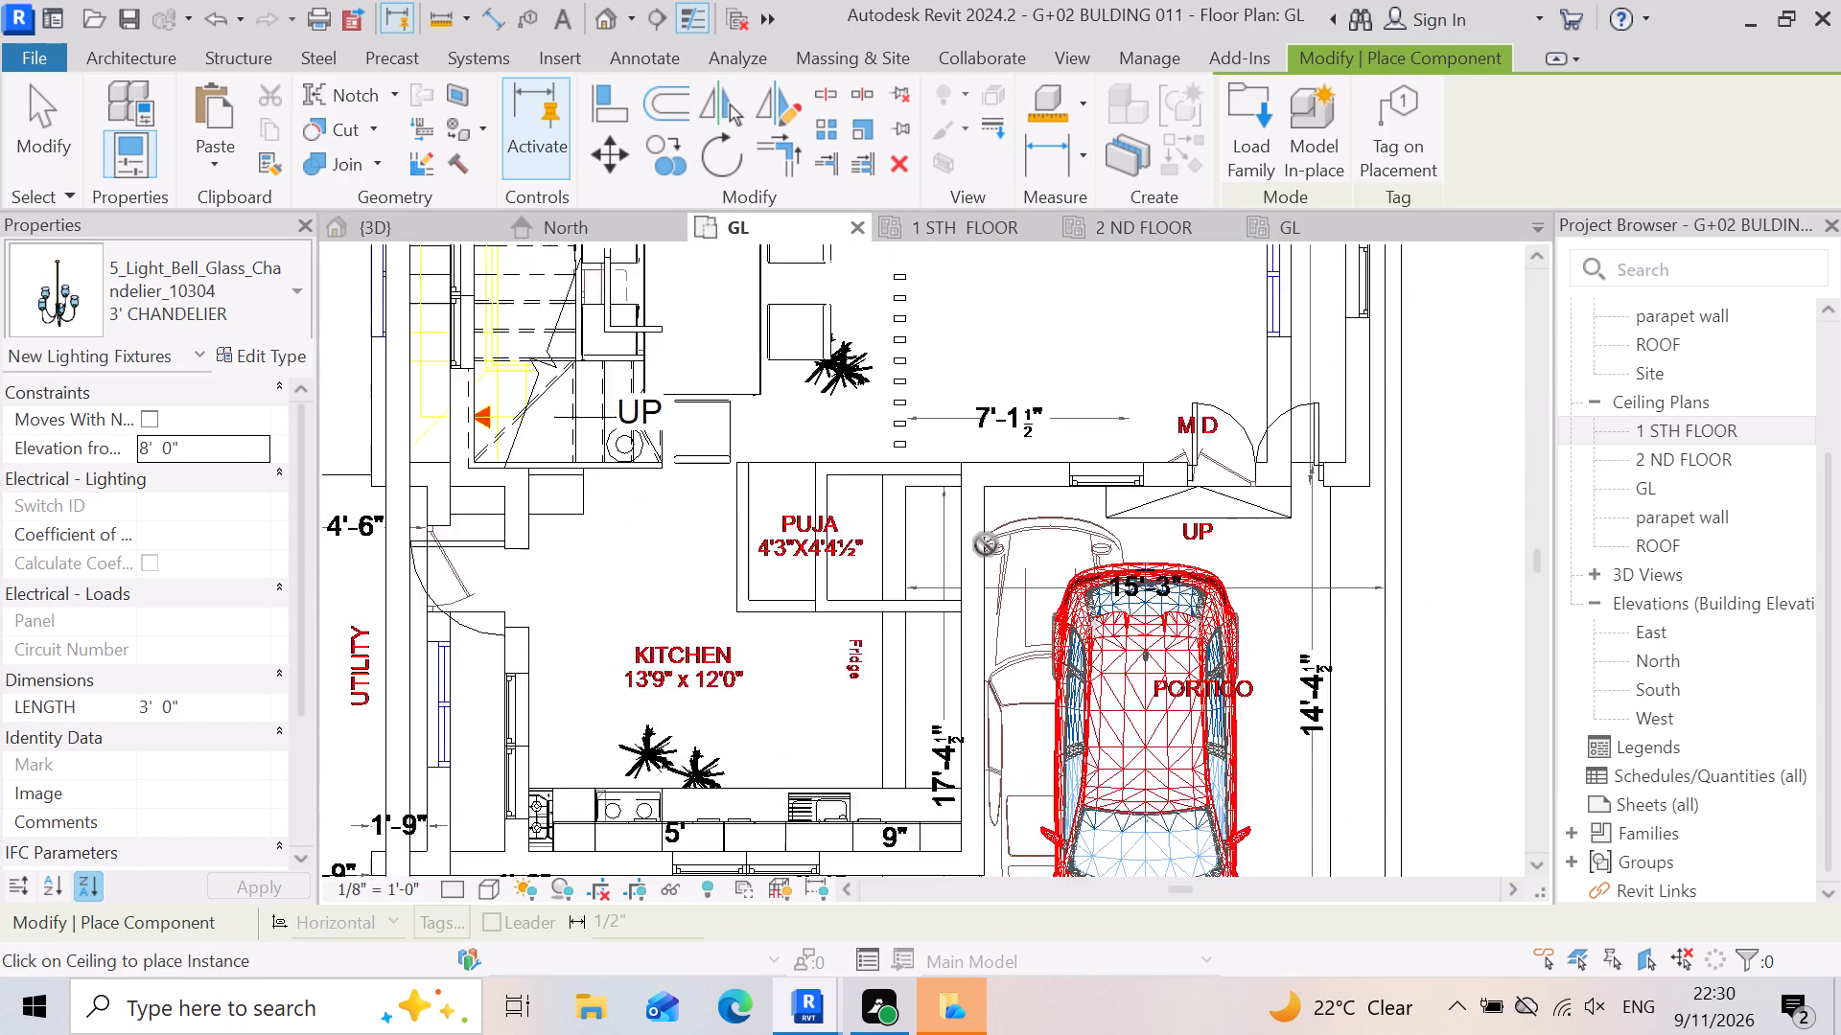
scroll(986, 544, "down", 4)
scroll(1004, 783, "down", 5)
scroll(915, 822, "up", 3)
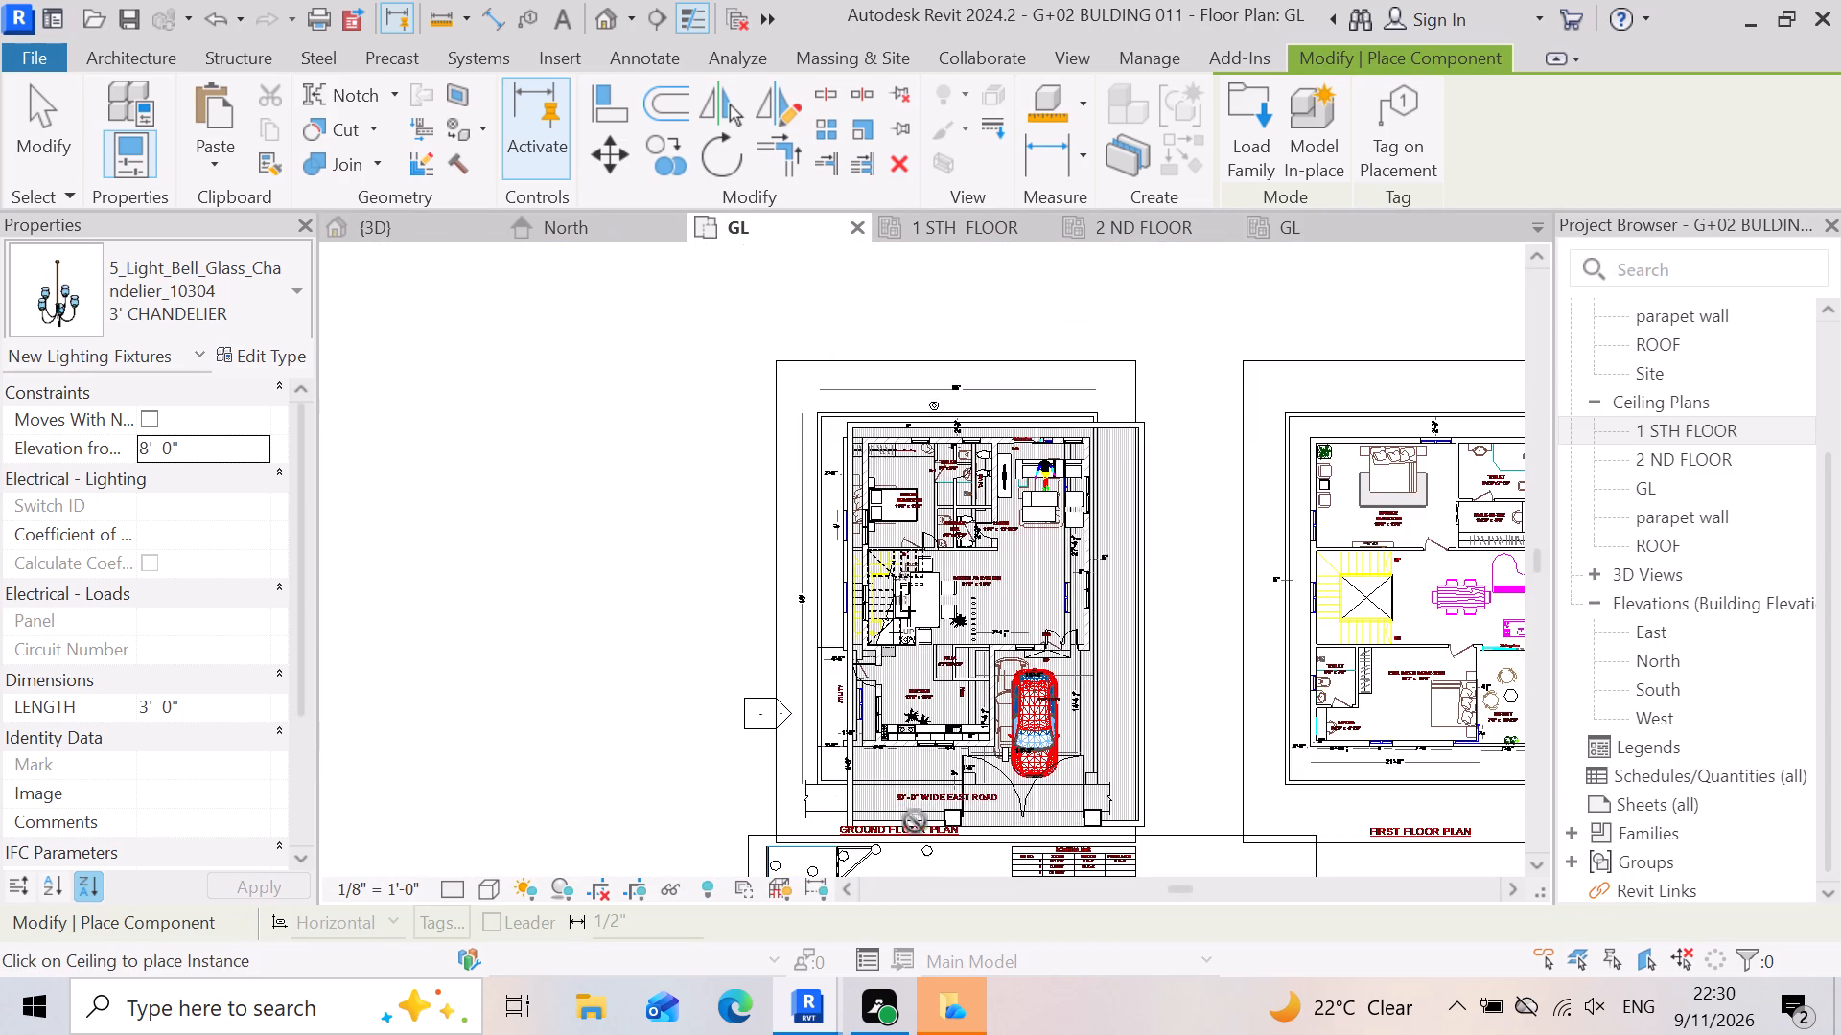
scroll(915, 821, "up", 3)
scroll(1003, 804, "up", 10)
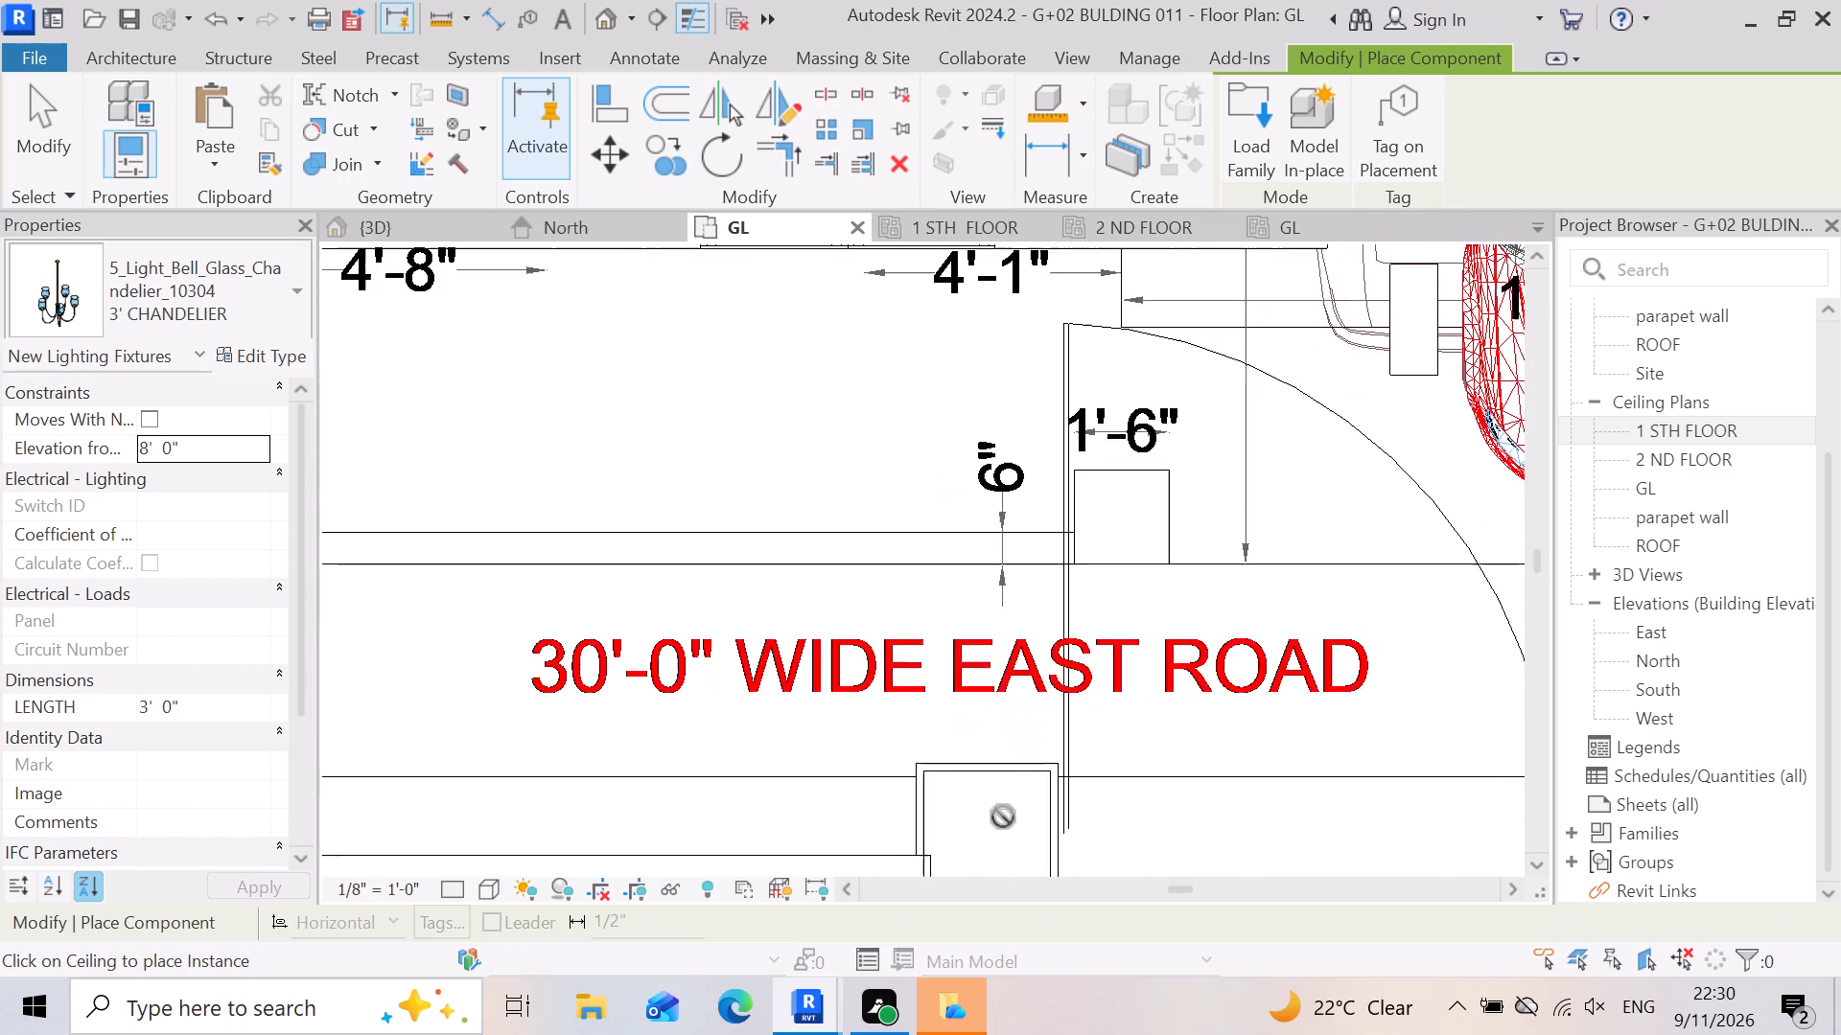
Load the Curvtec_Modular_Ceiling_with_lighting_11464 family and check it for placement at the gate pillar in the GL plan.
double_click(1249, 85)
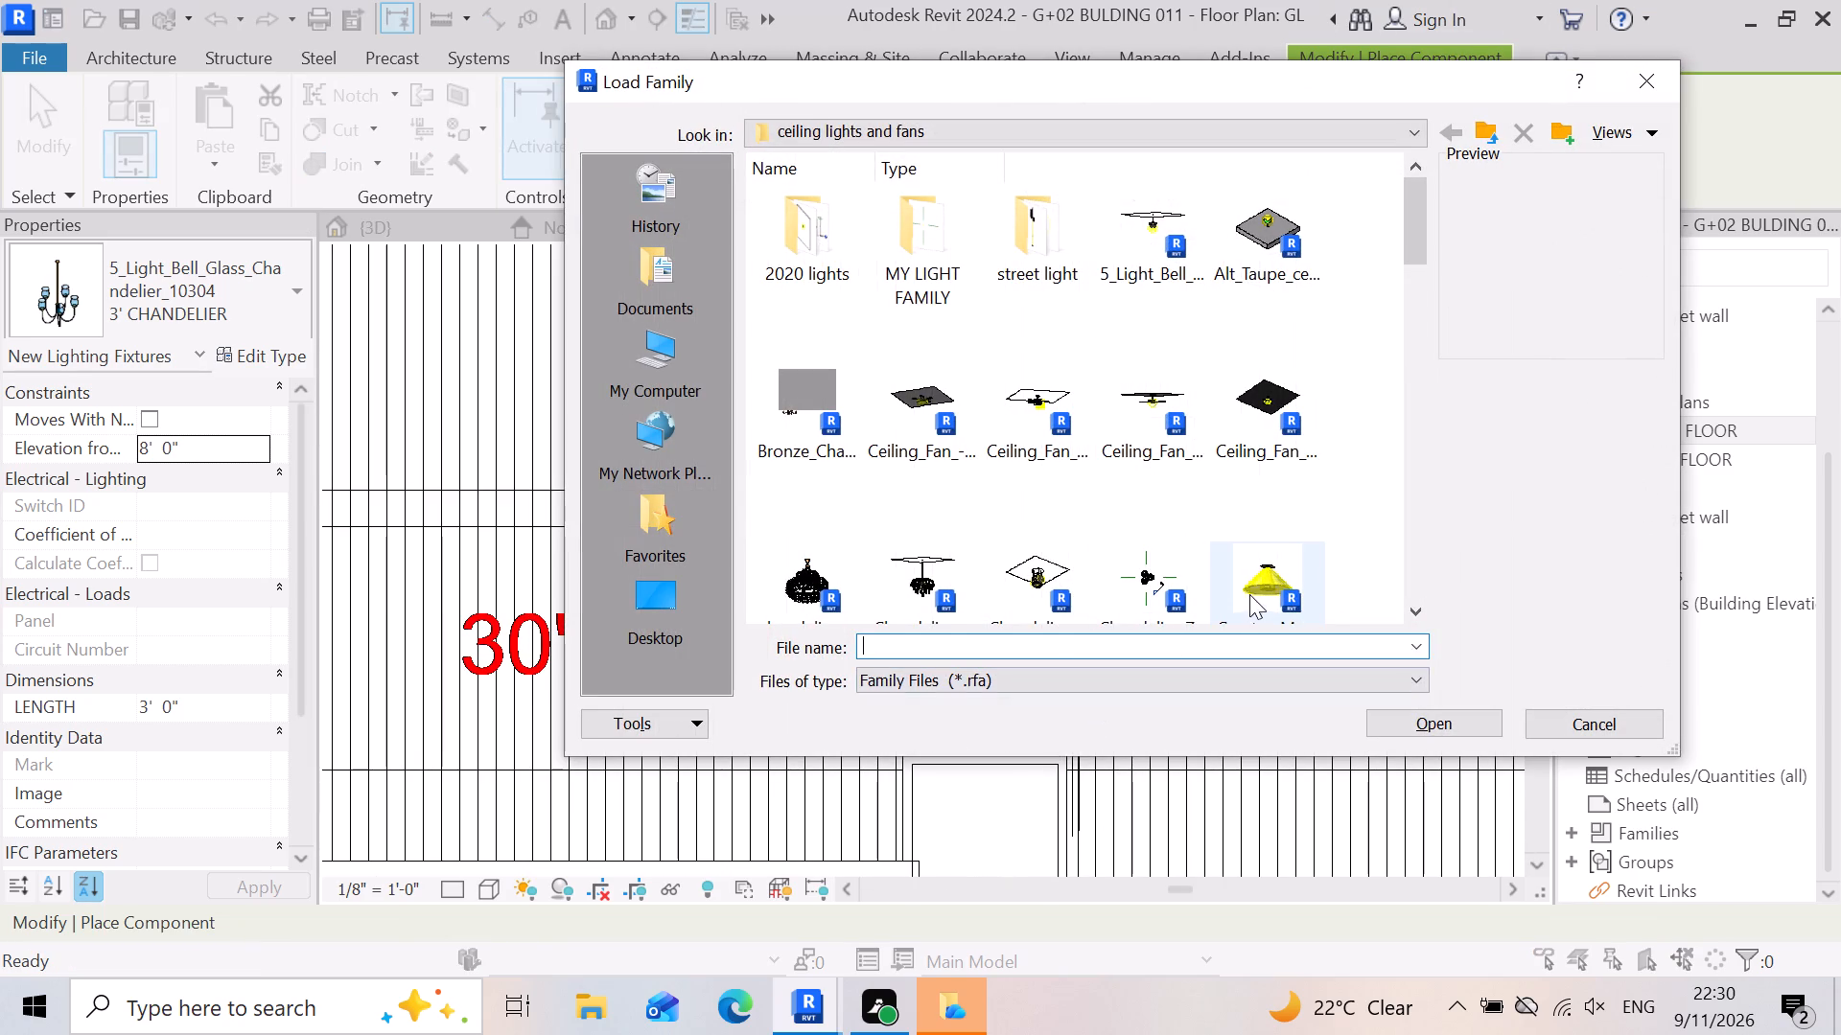
double_click(1256, 587)
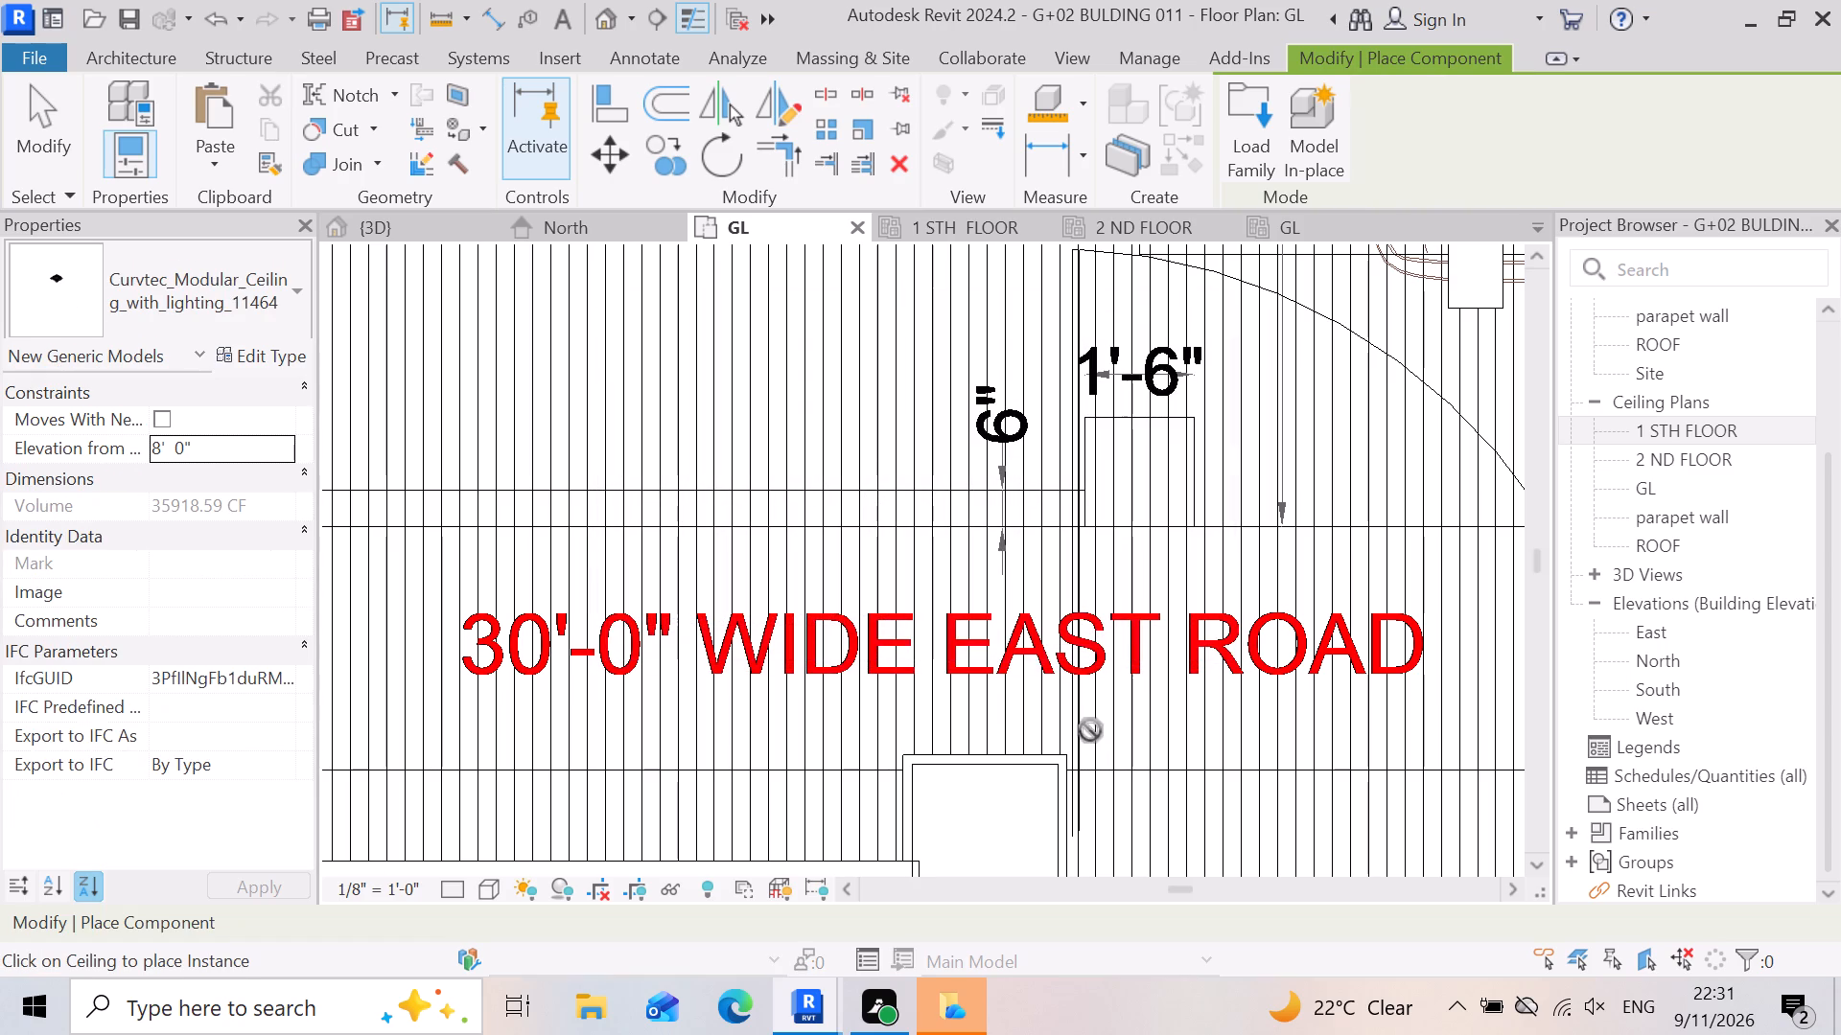
scroll(1110, 680, "down", 9)
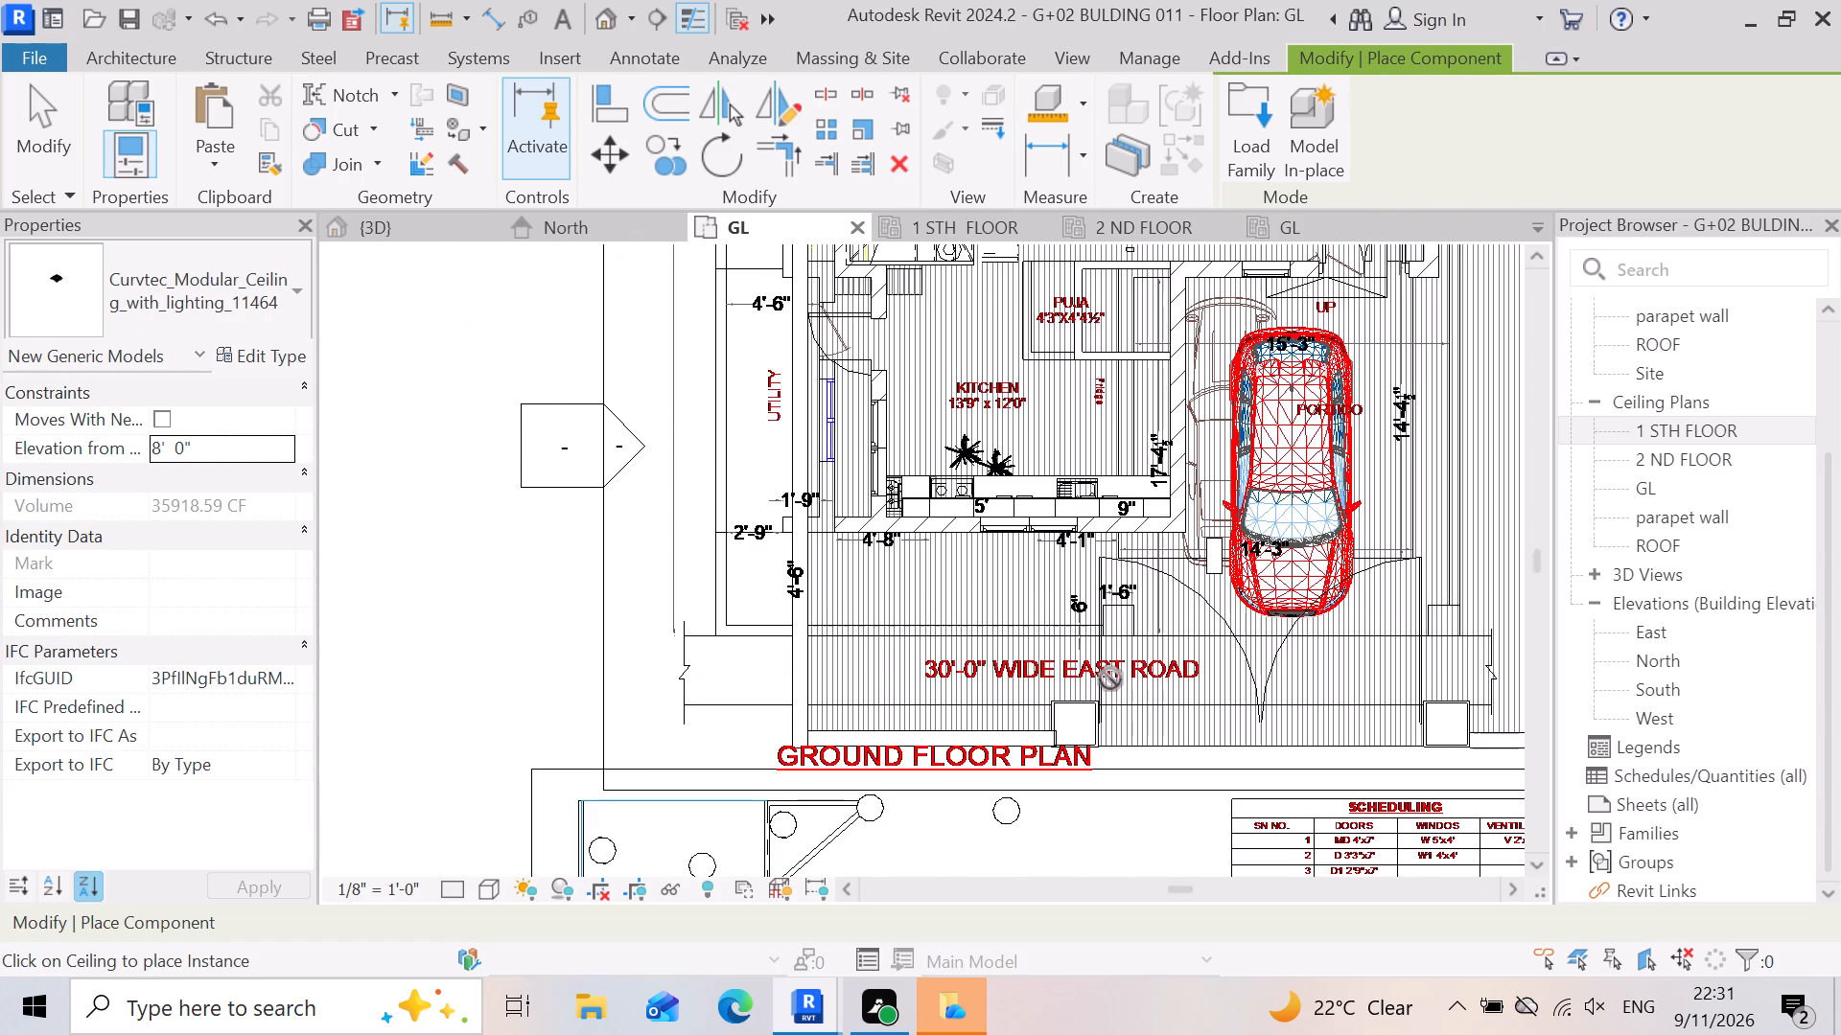
scroll(1080, 718, "up", 6)
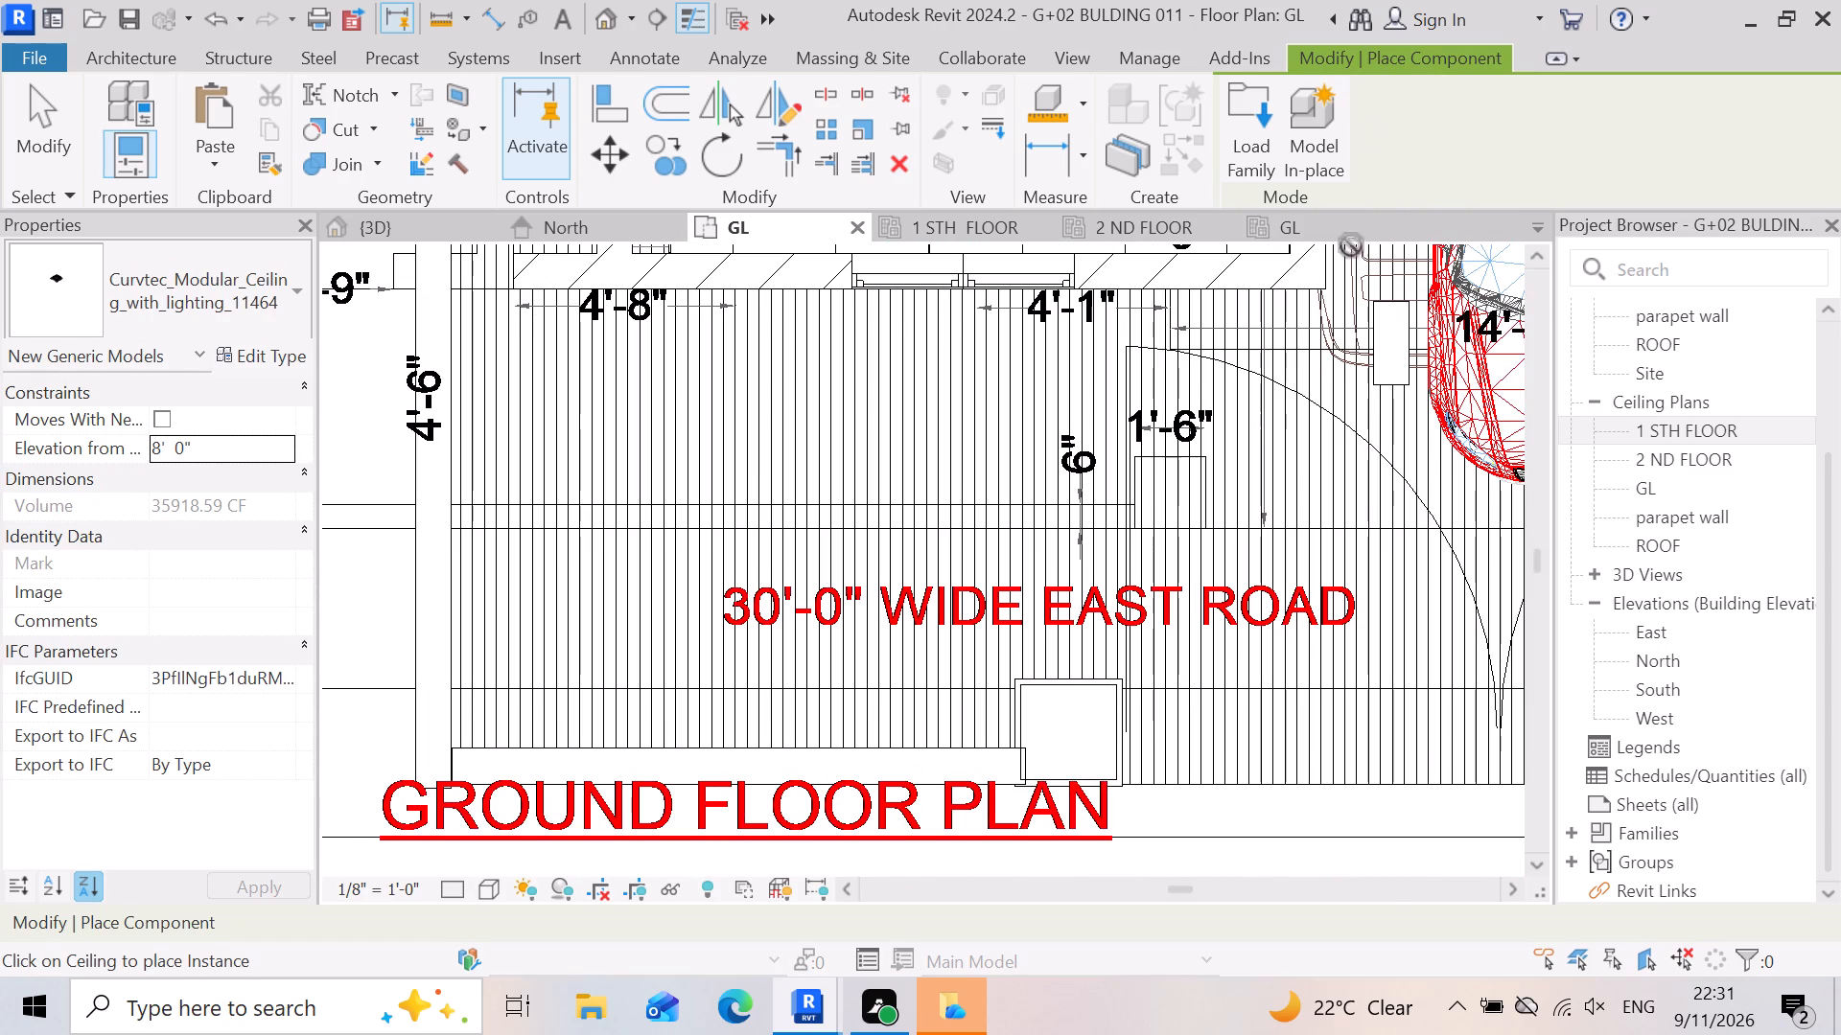
Load the Red_Chandelier_7713 family from the ceiling lights and fans folder without saving the project.
double_click(1261, 126)
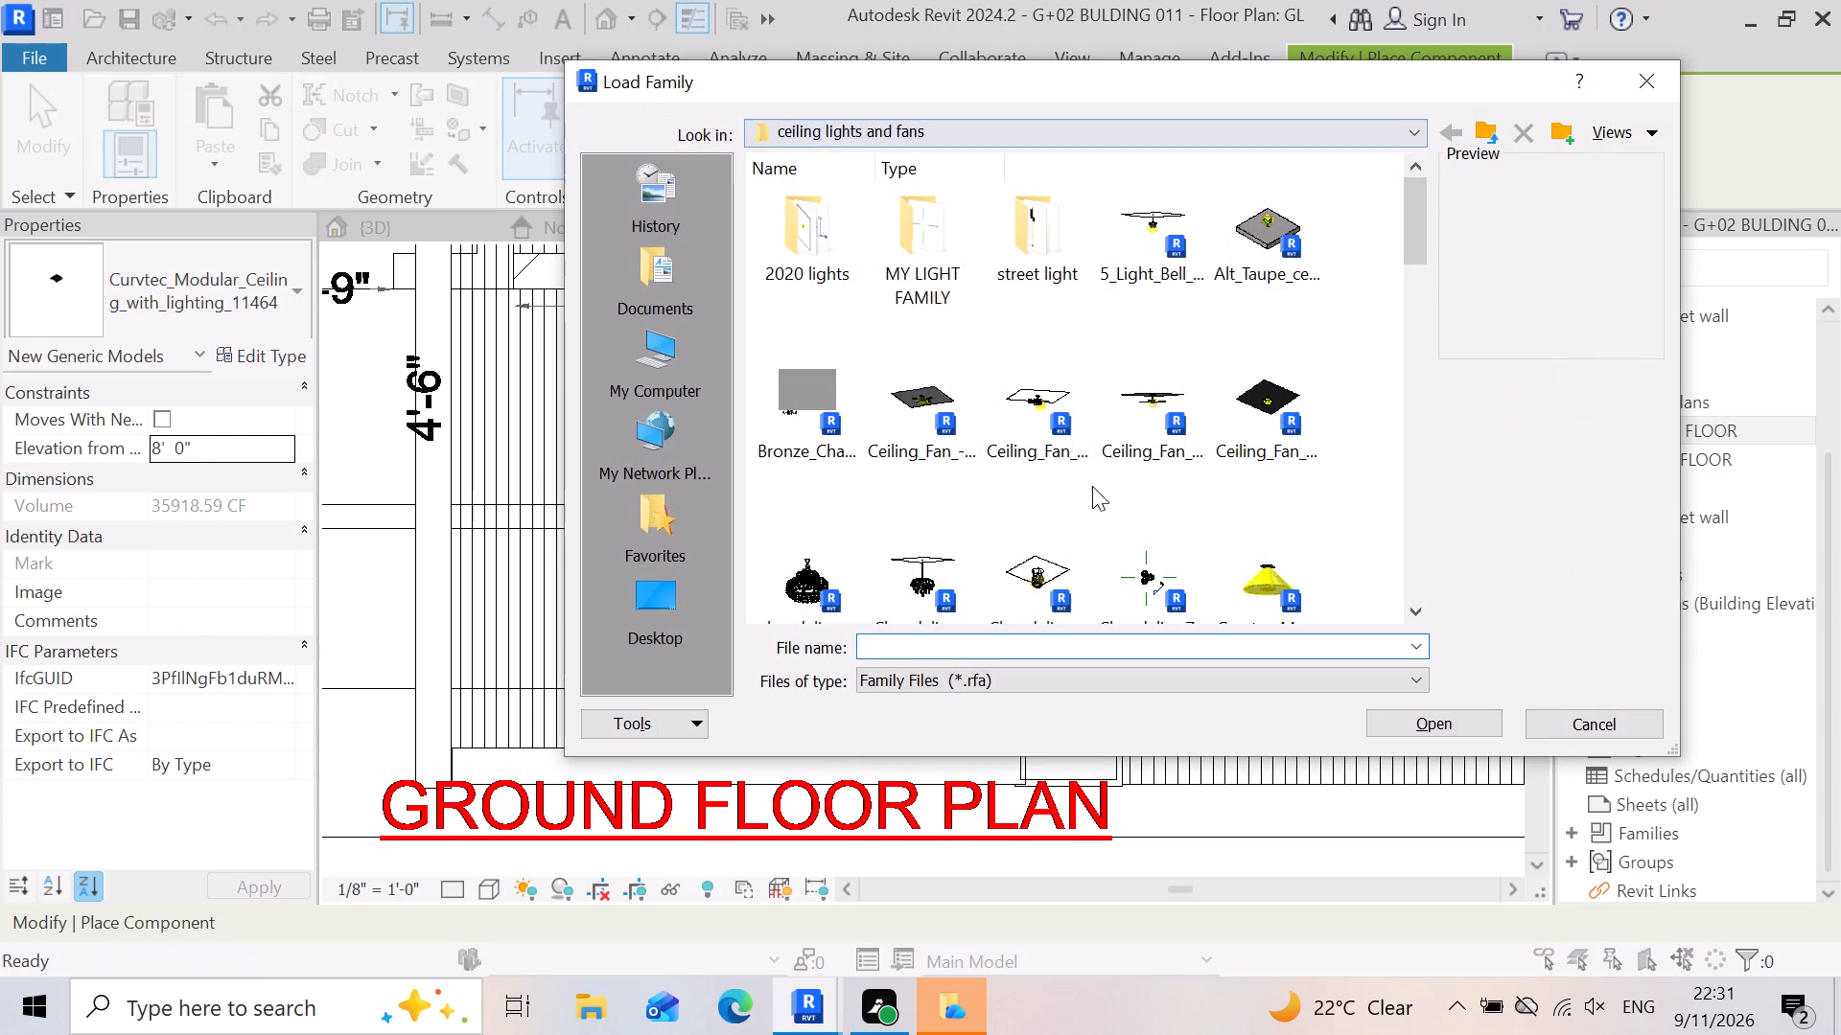
scroll(1137, 457, "down", 5)
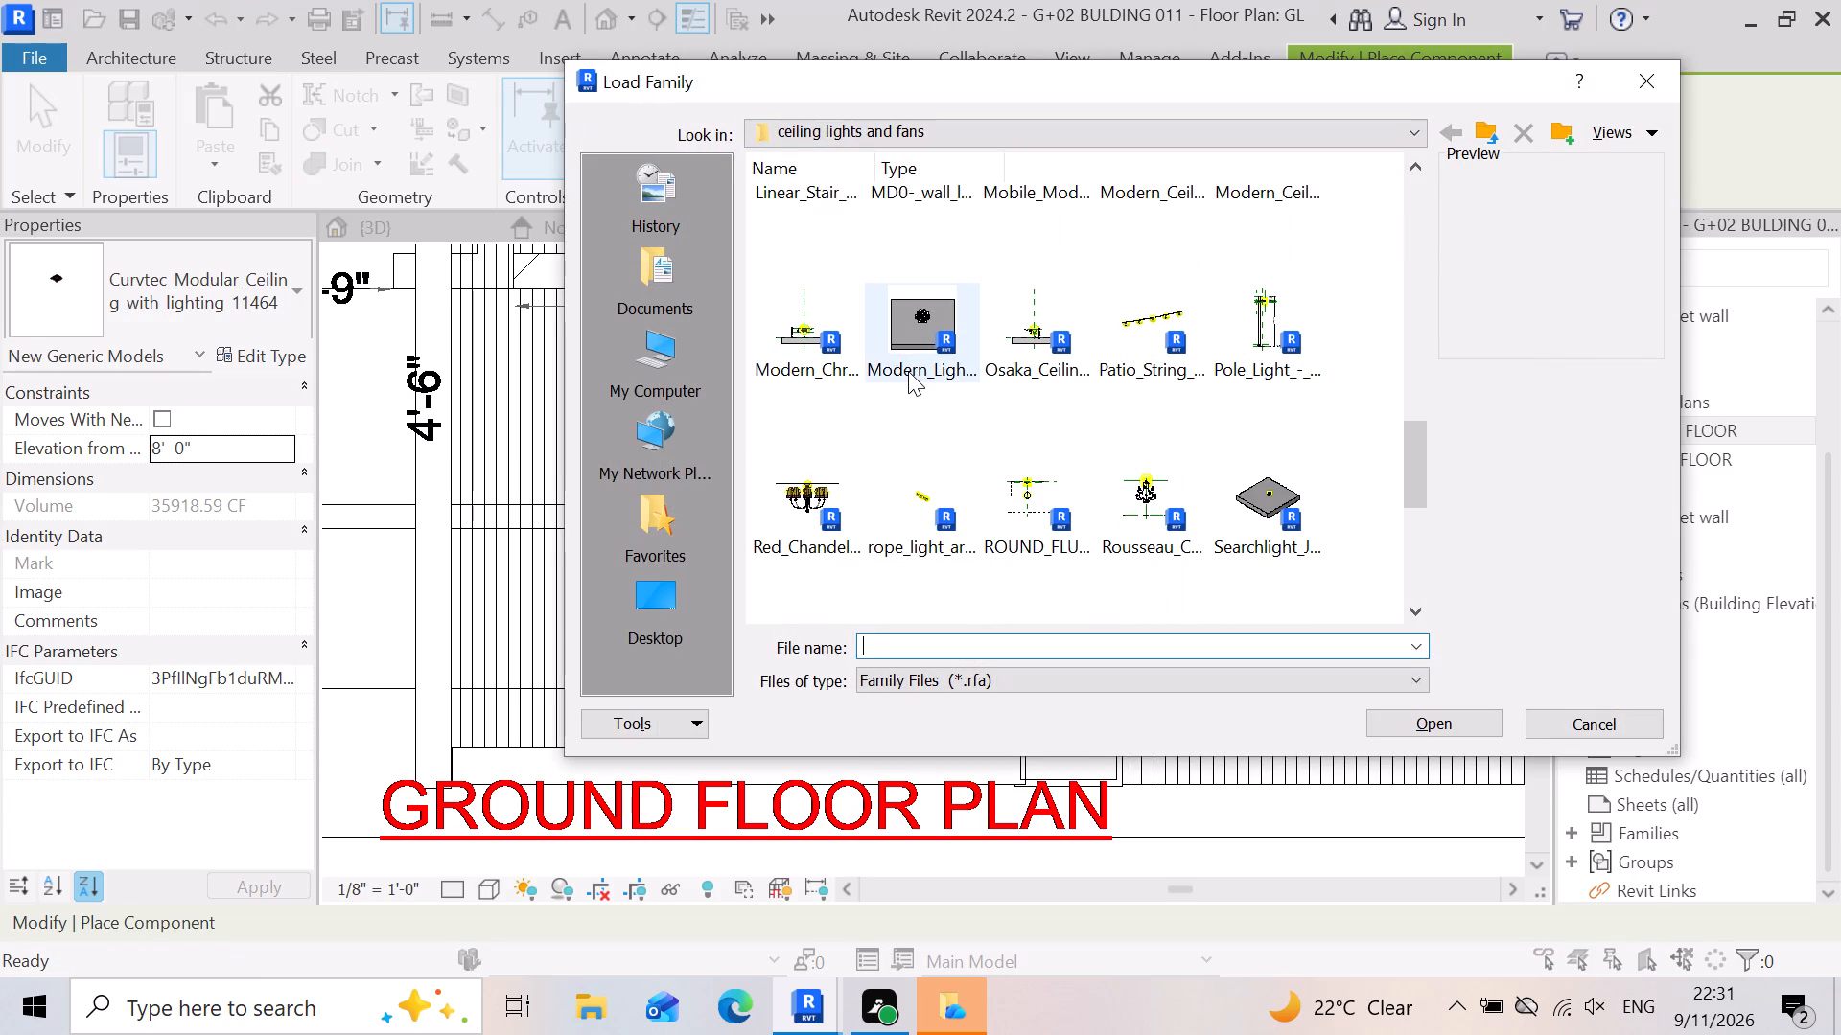
double_click(803, 491)
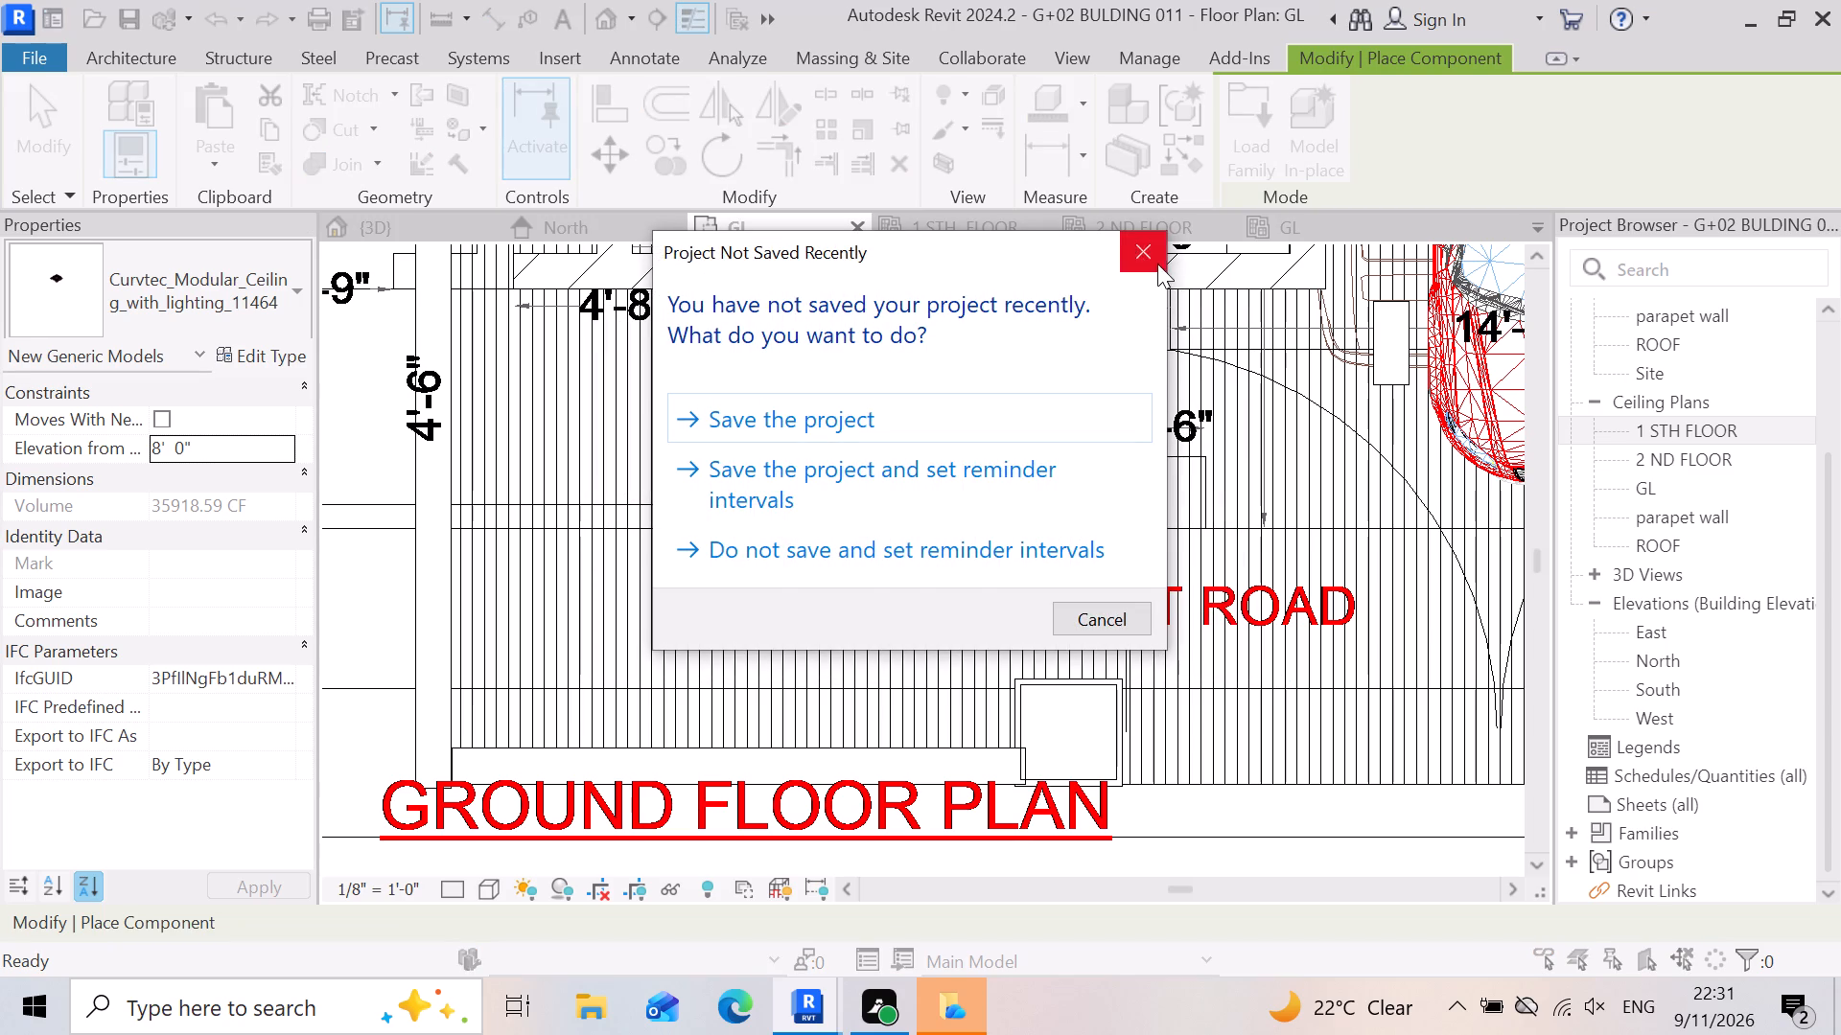
left_click(1157, 264)
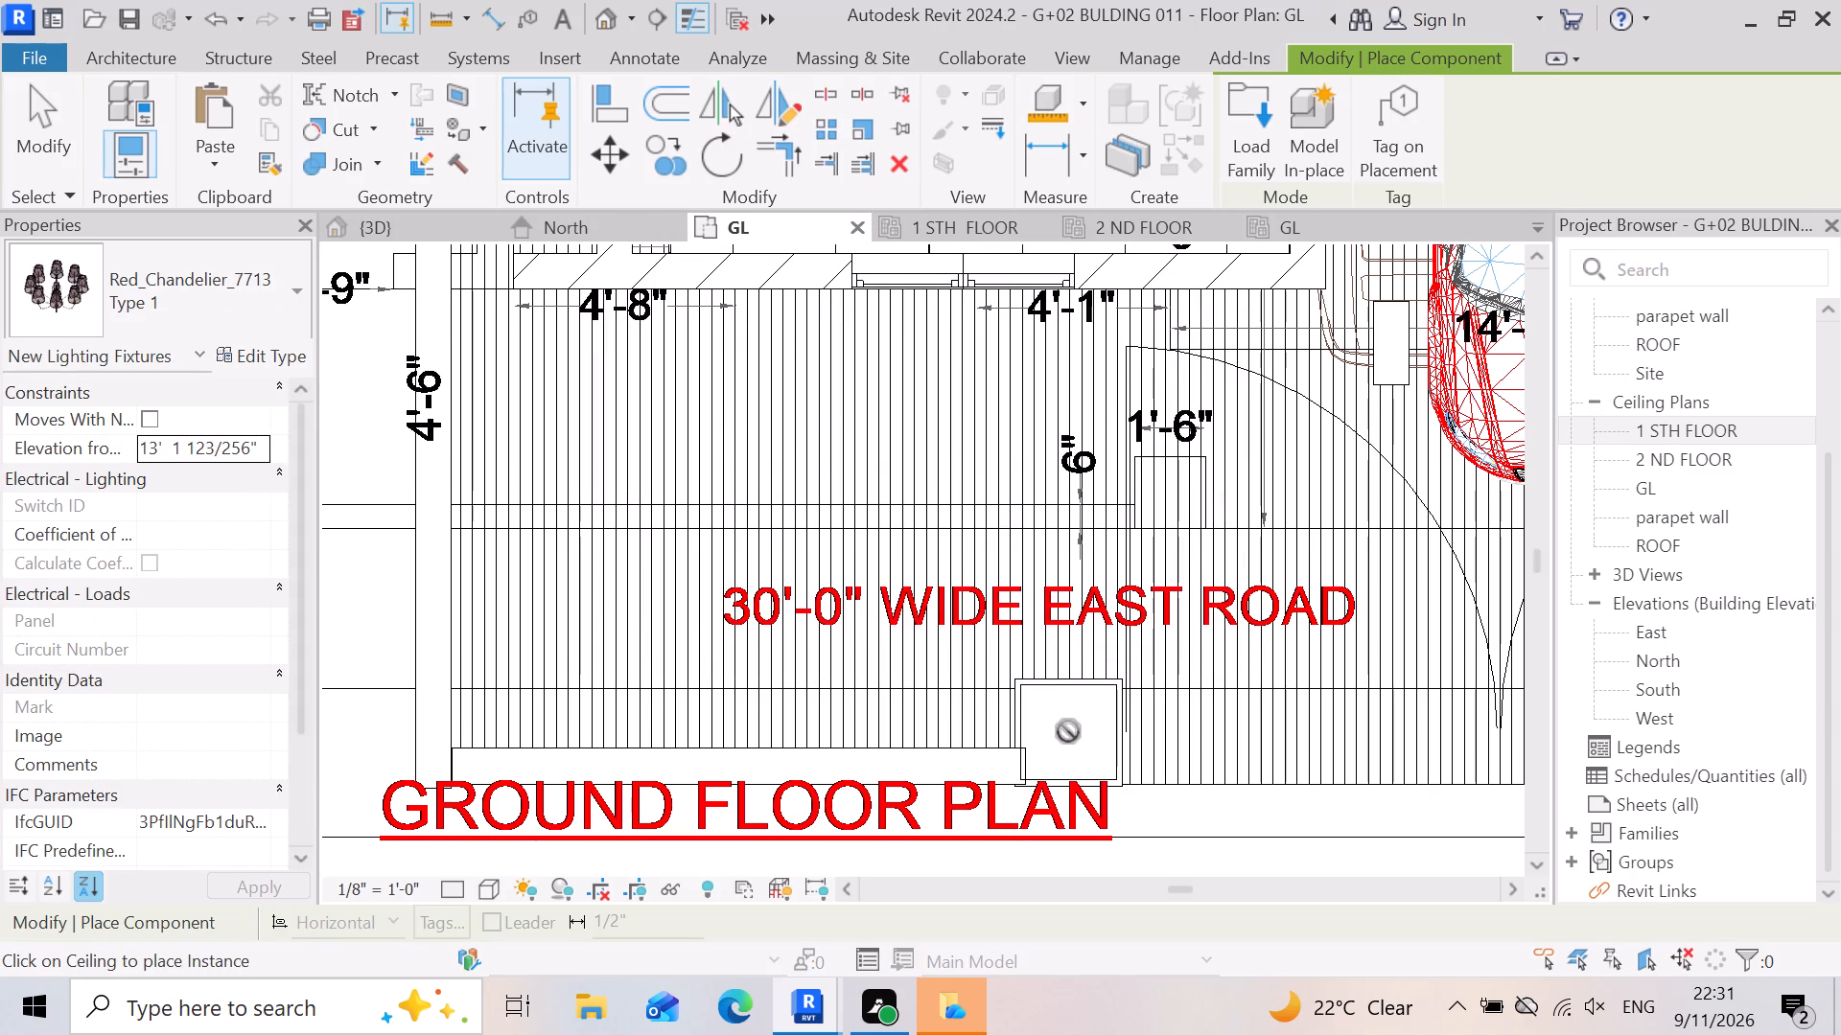
Place a Red_Chandelier_7713 fixture in the 3D view, outside the compound wall beside the building.
scroll(1071, 730, "down", 8)
scroll(1156, 767, "down", 4)
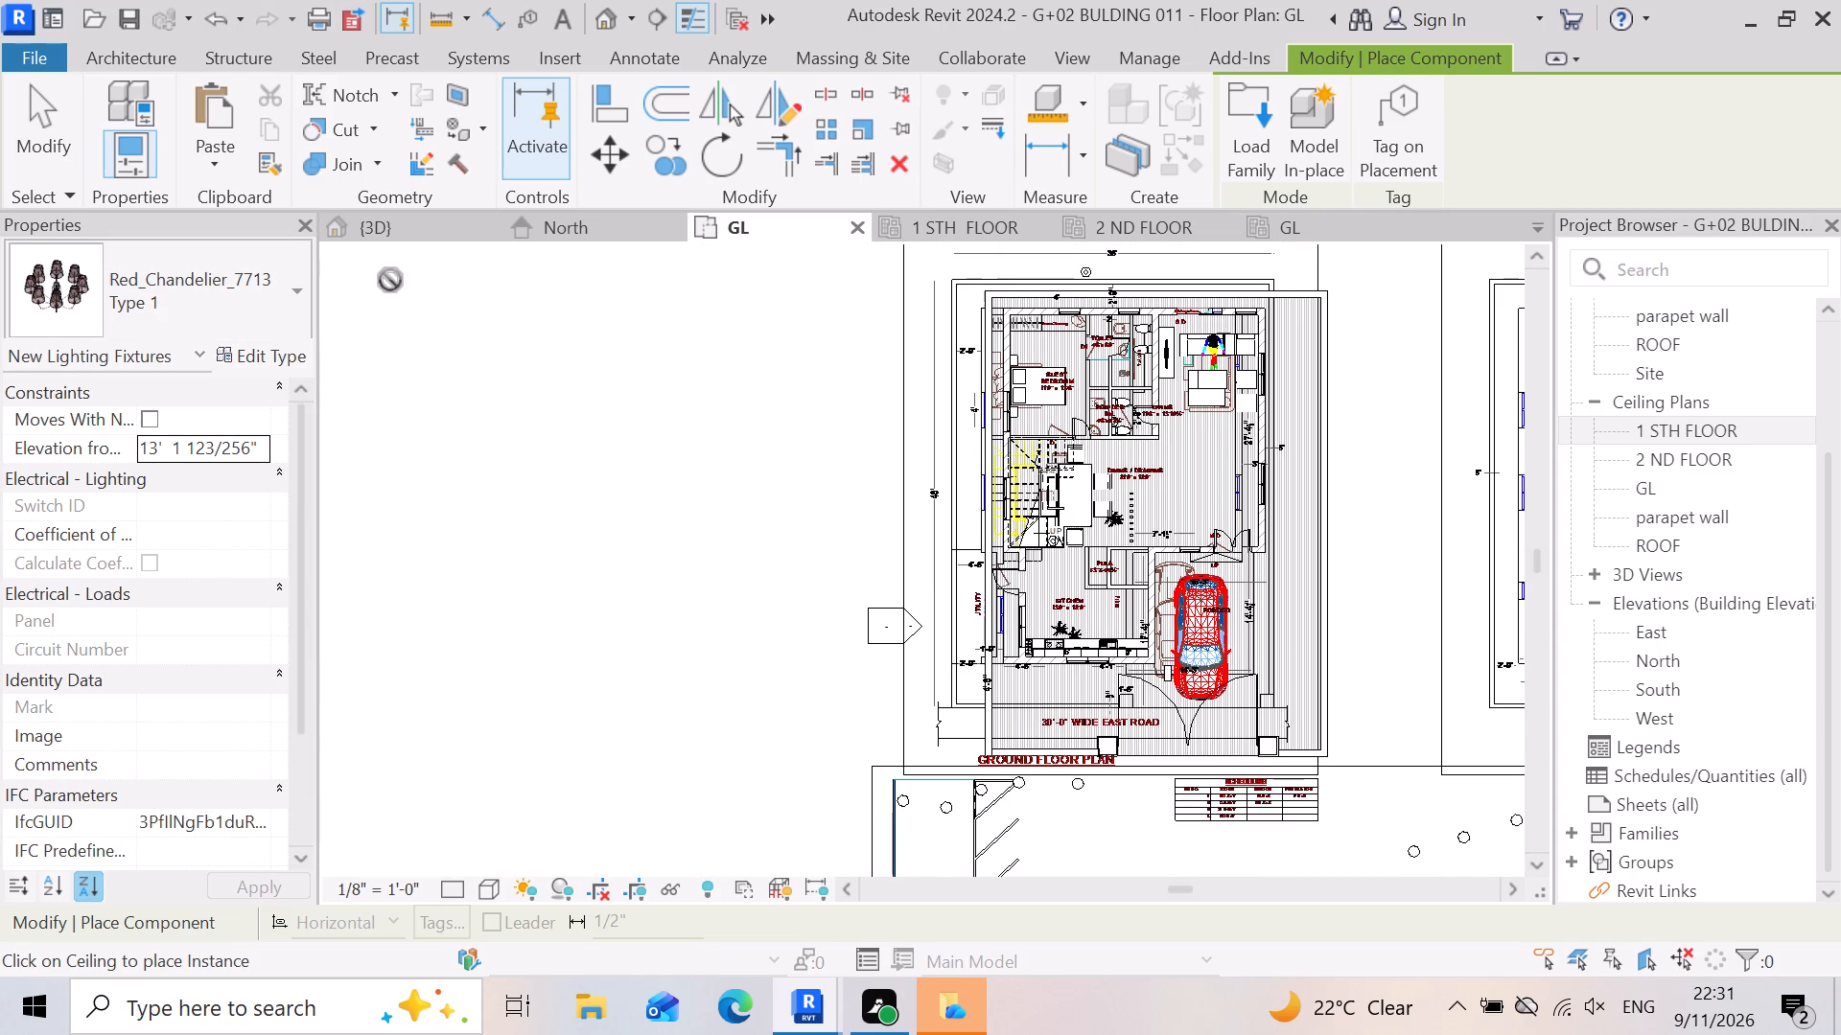
left_click(430, 240)
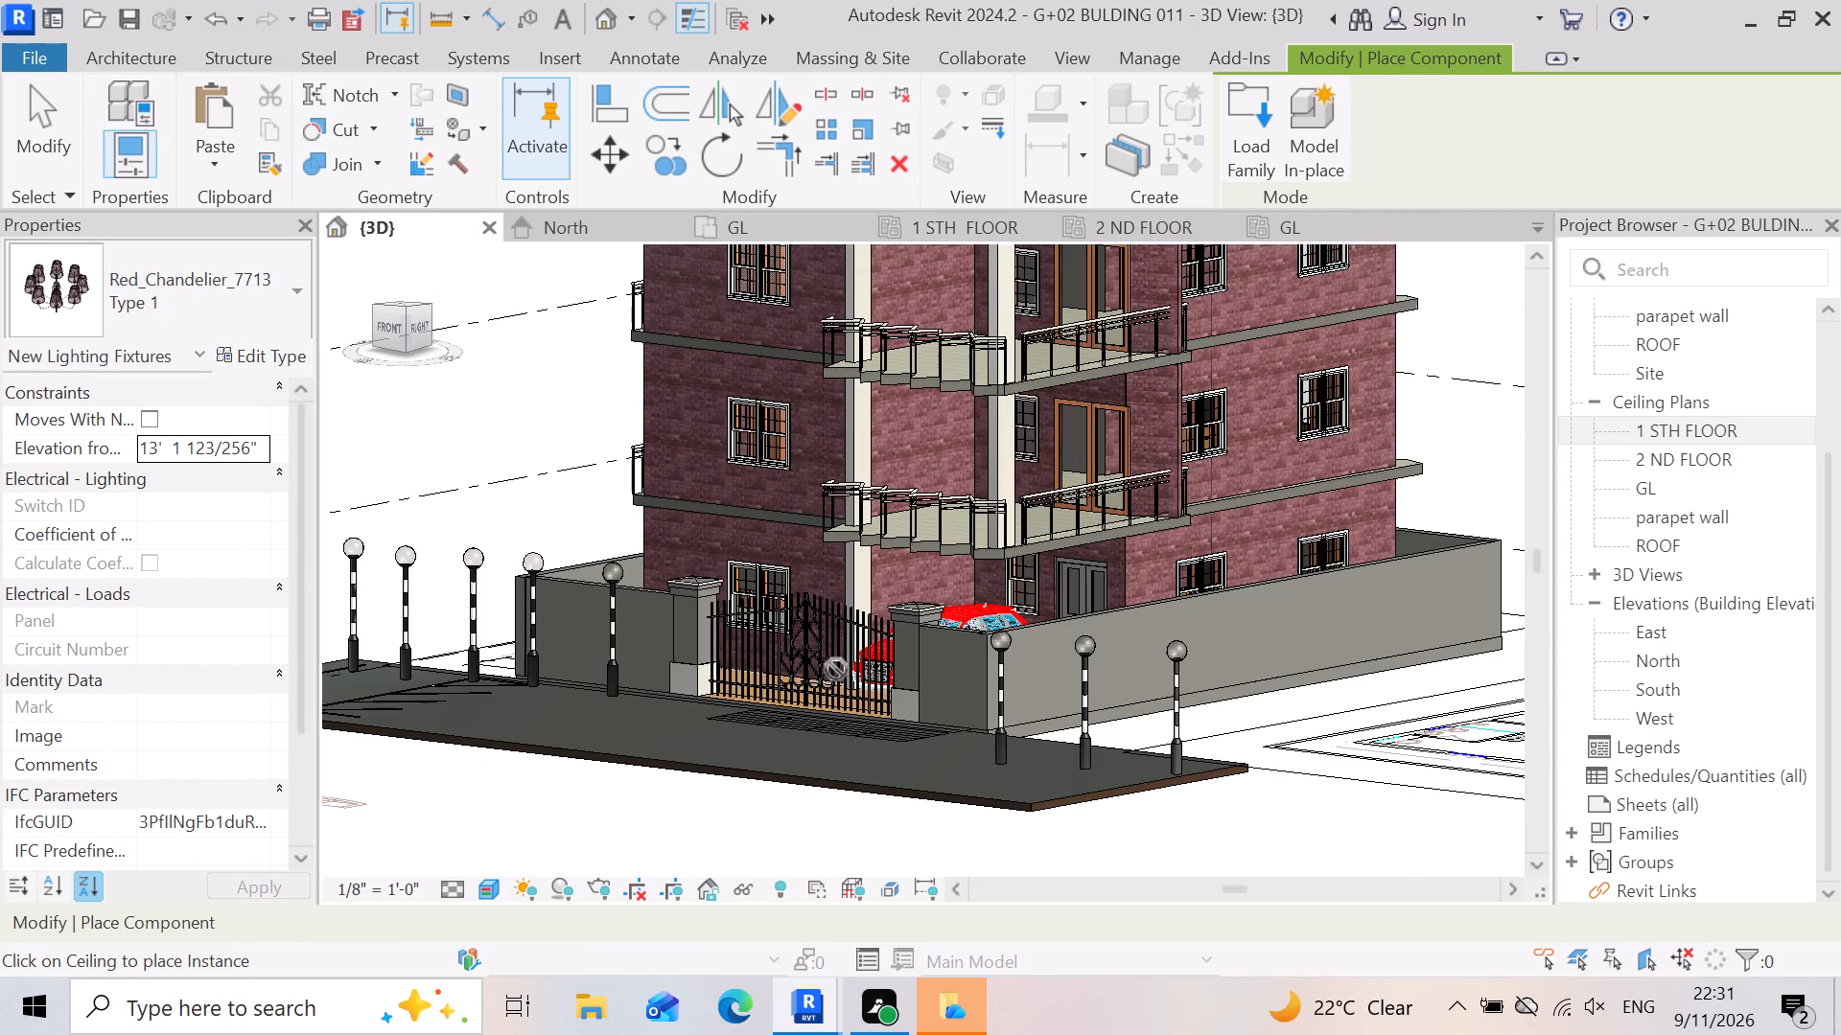
scroll(710, 673, "up", 11)
scroll(678, 429, "down", 14)
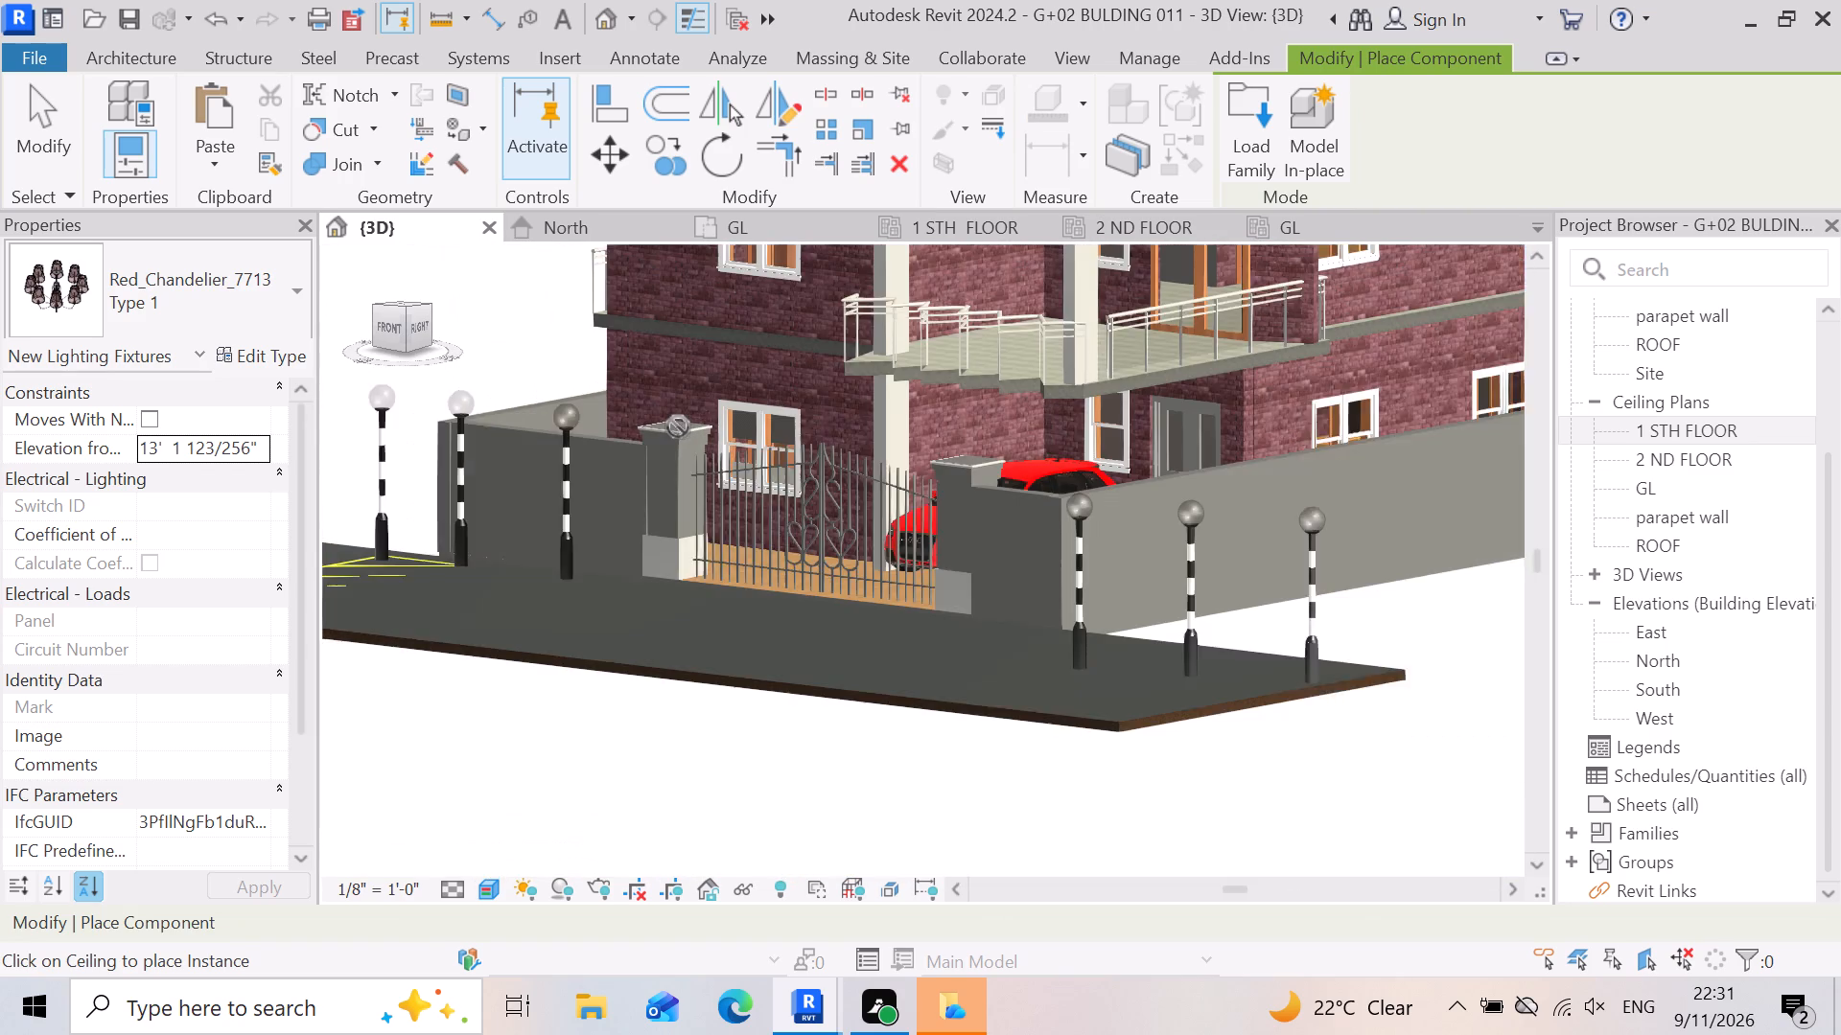
left_click(818, 788)
Examine the gate pillars, street lamps and compound wall in the 3D view from near and far.
scroll(903, 772, "up", 3)
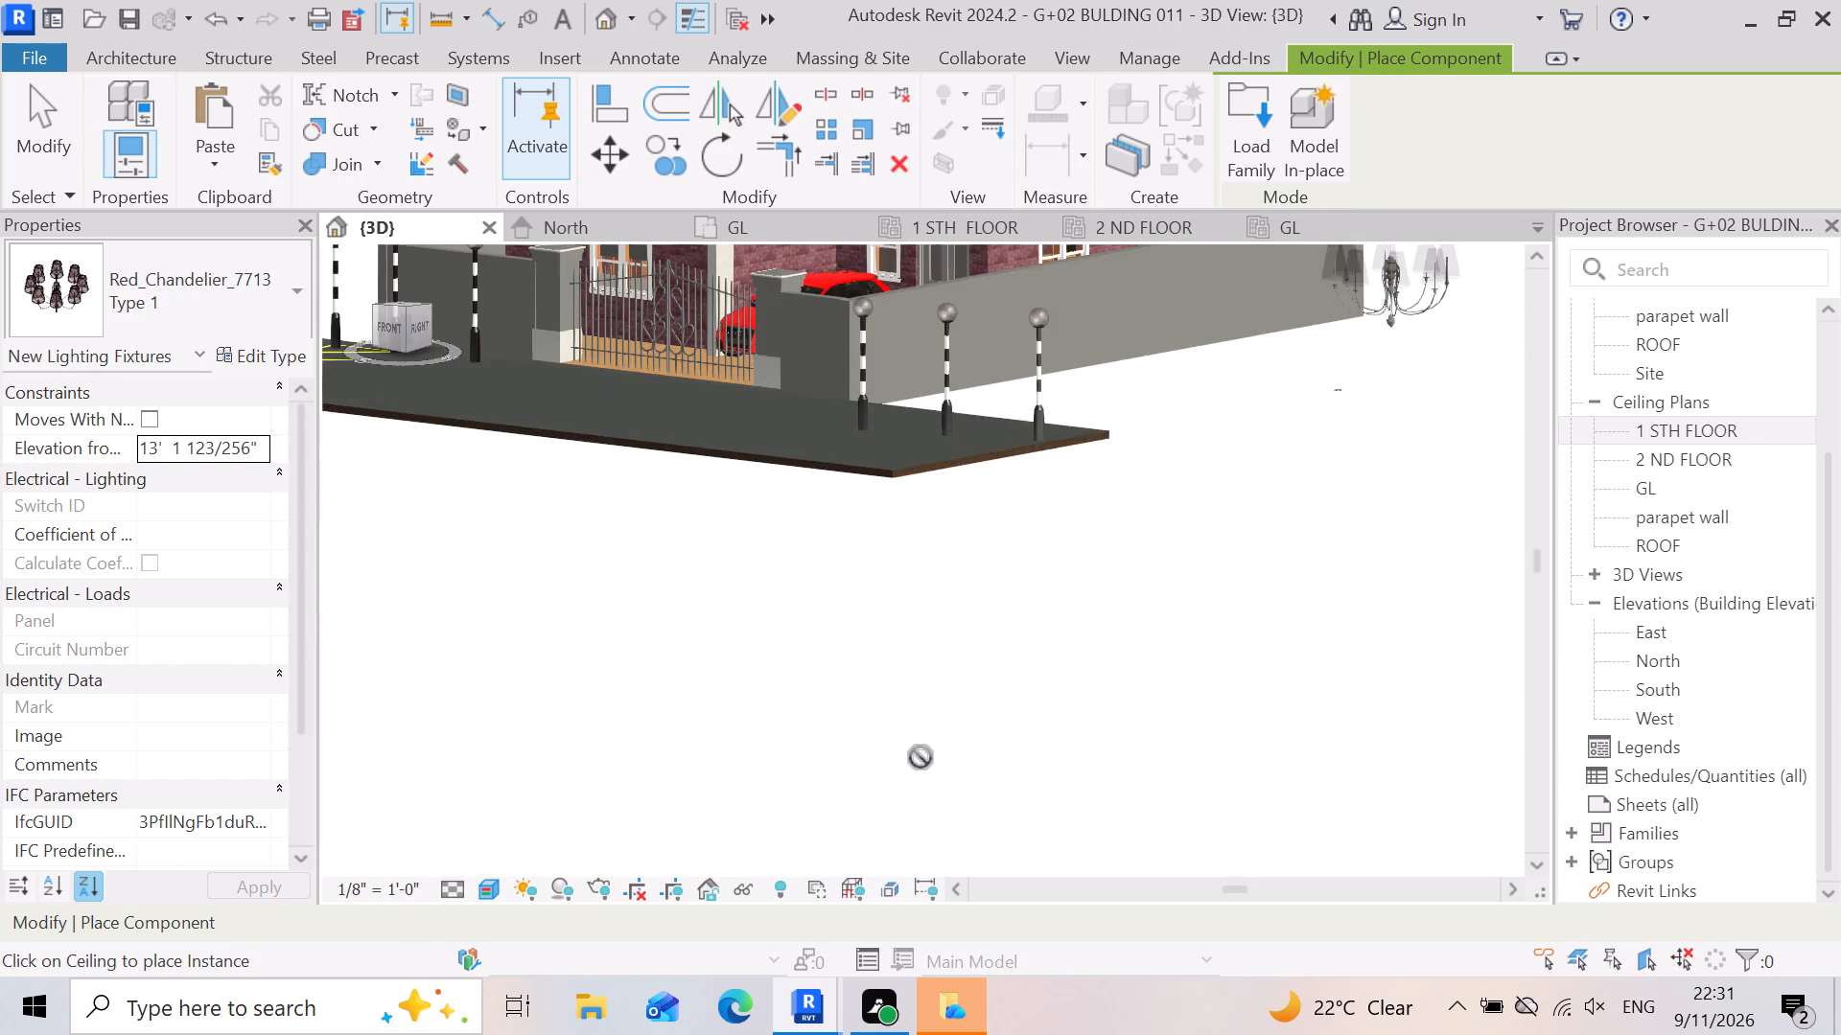
scroll(938, 578, "up", 3)
scroll(943, 445, "up", 4)
scroll(1134, 1030, "down", 4)
scroll(1197, 518, "down", 2)
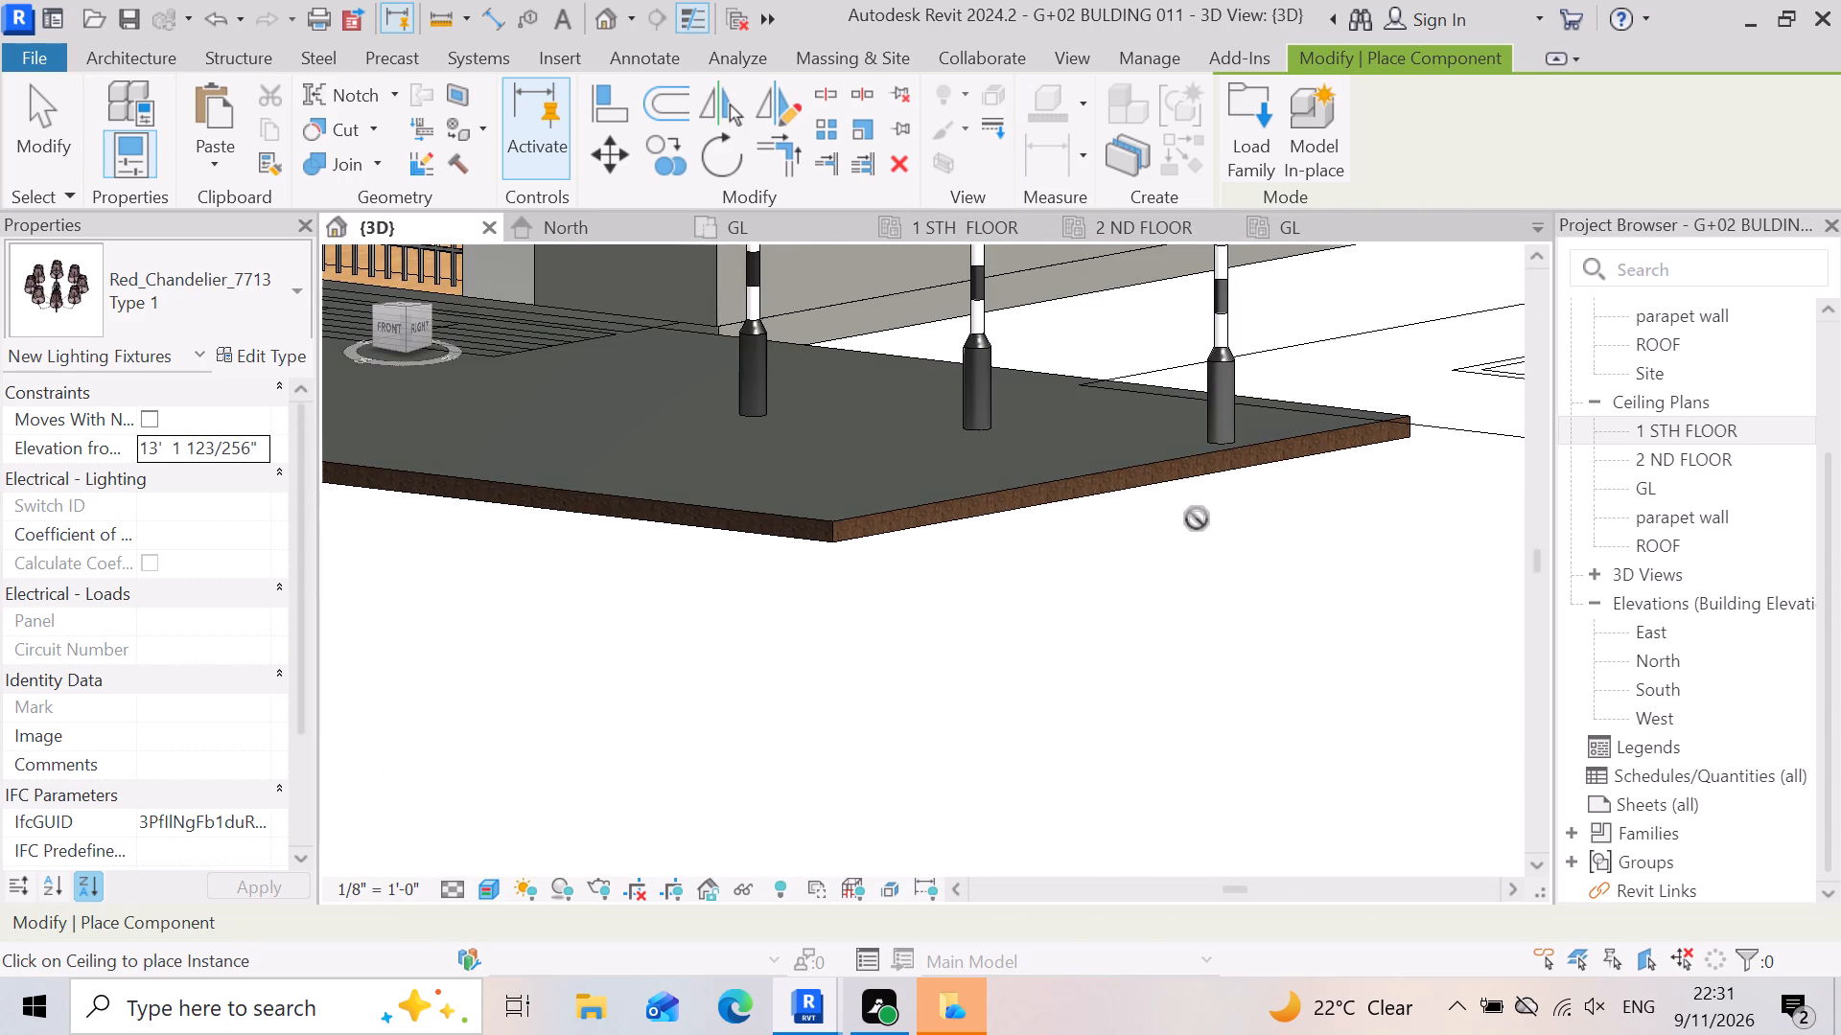
scroll(1197, 518, "down", 8)
scroll(1129, 327, "up", 11)
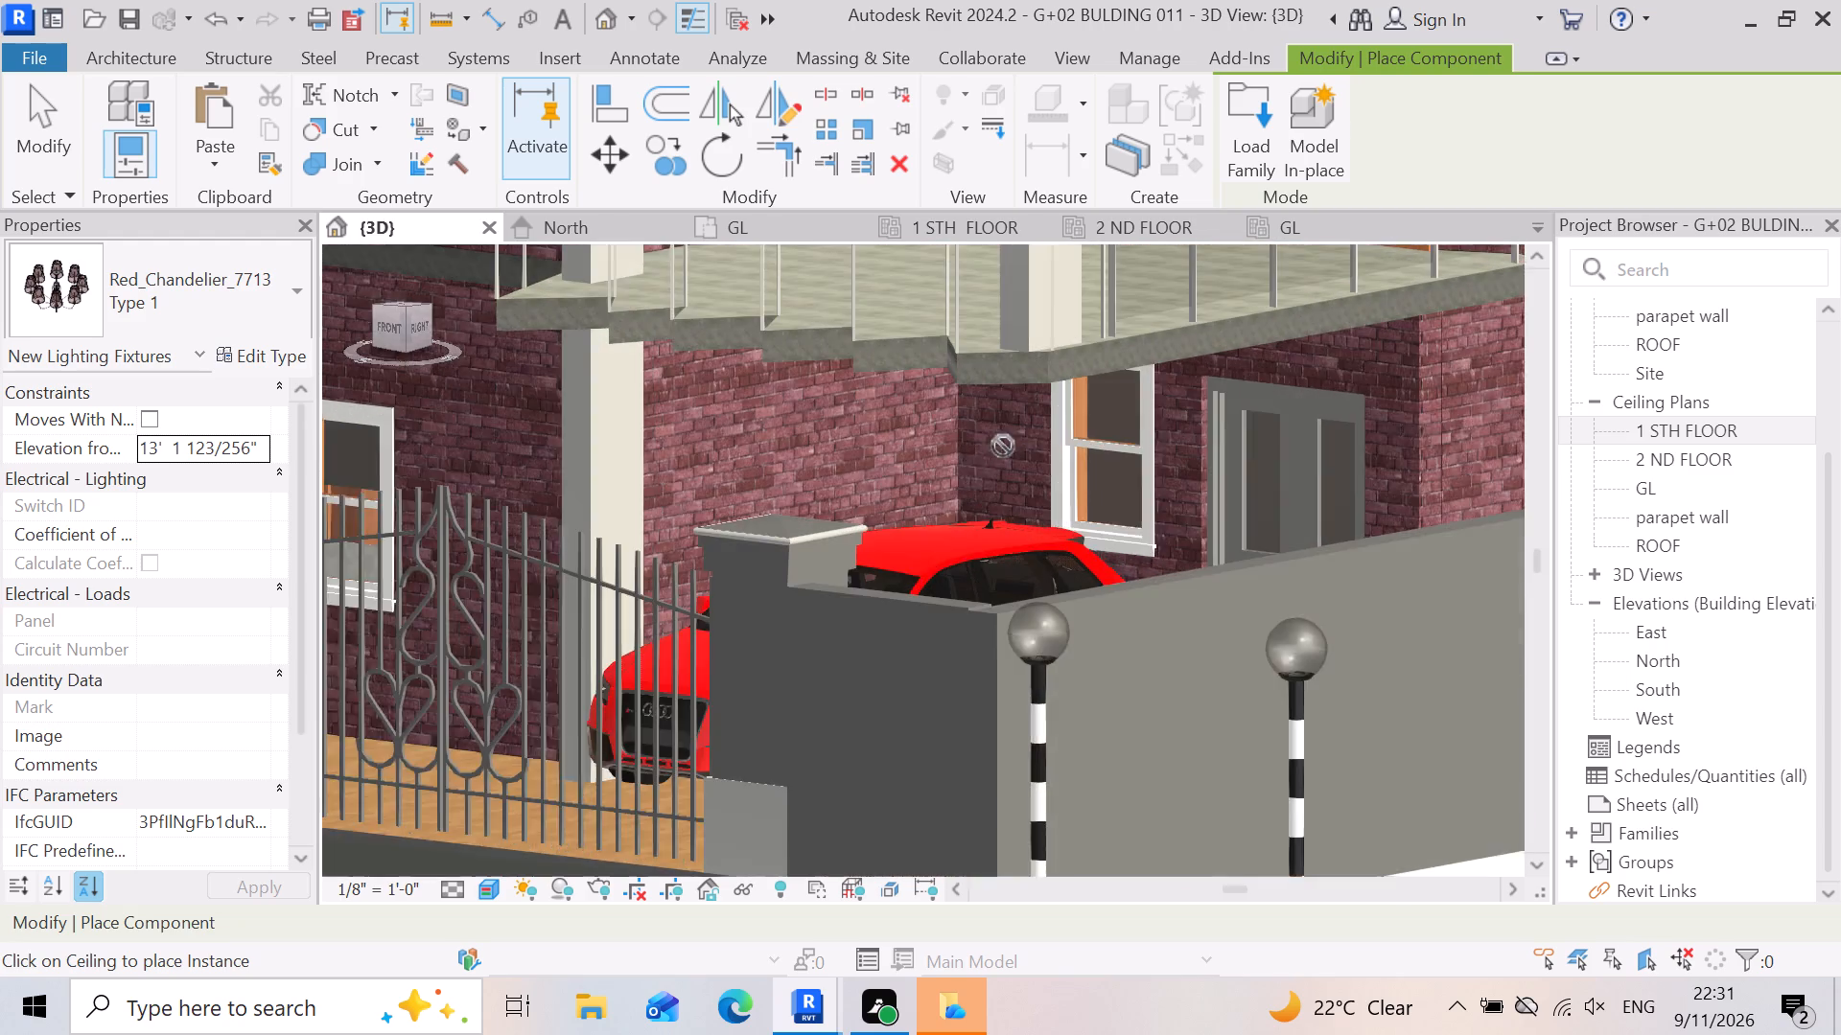
scroll(1003, 446, "up", 3)
scroll(892, 612, "down", 5)
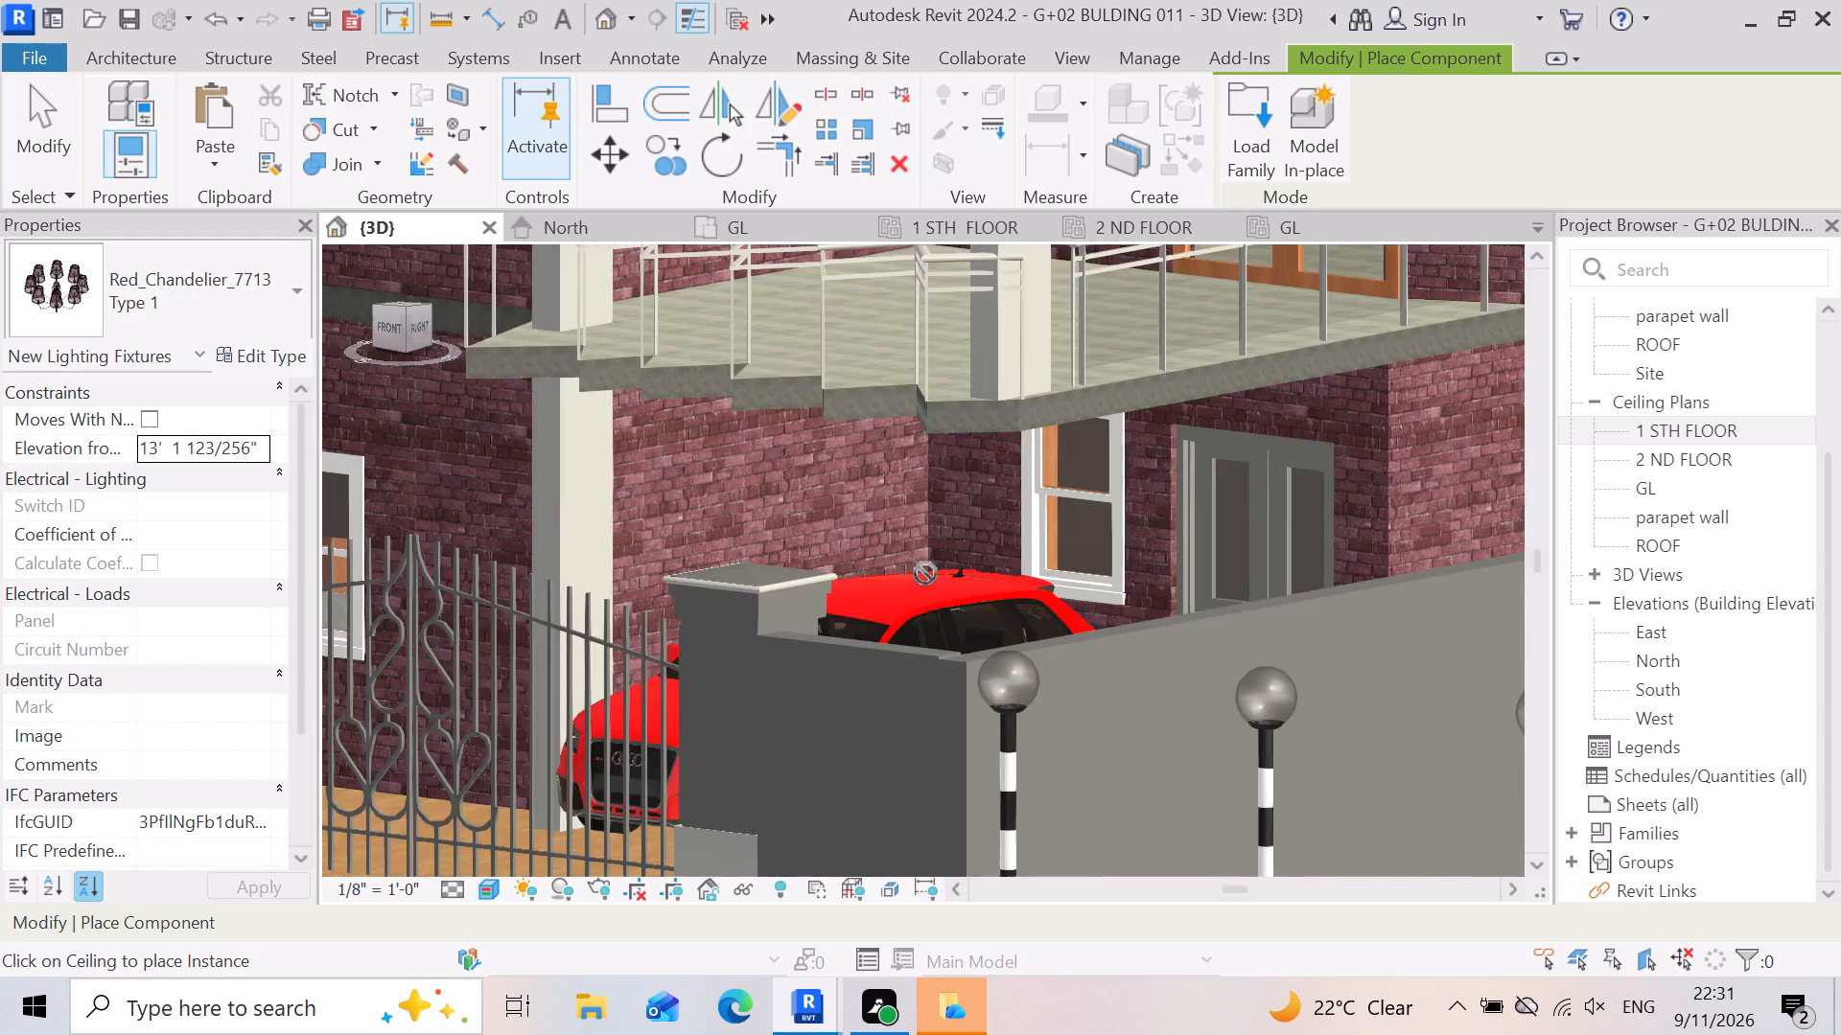
scroll(925, 573, "down", 7)
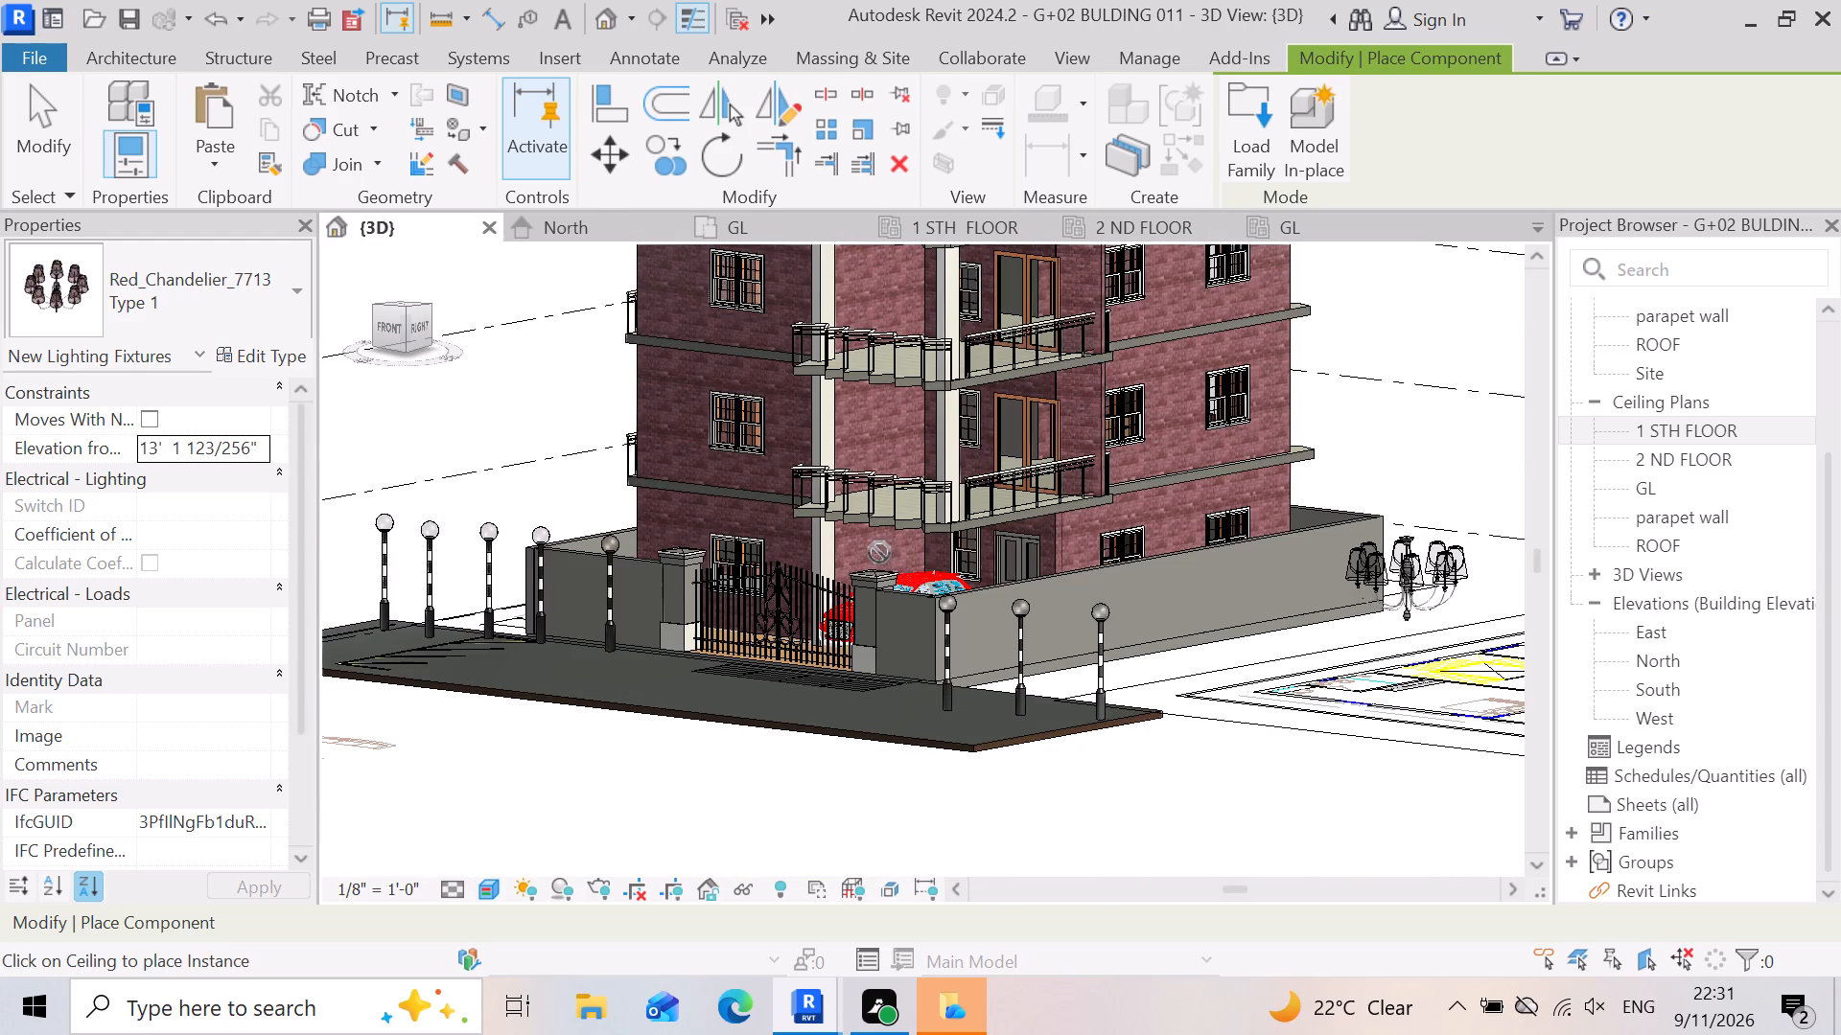
scroll(693, 605, "up", 2)
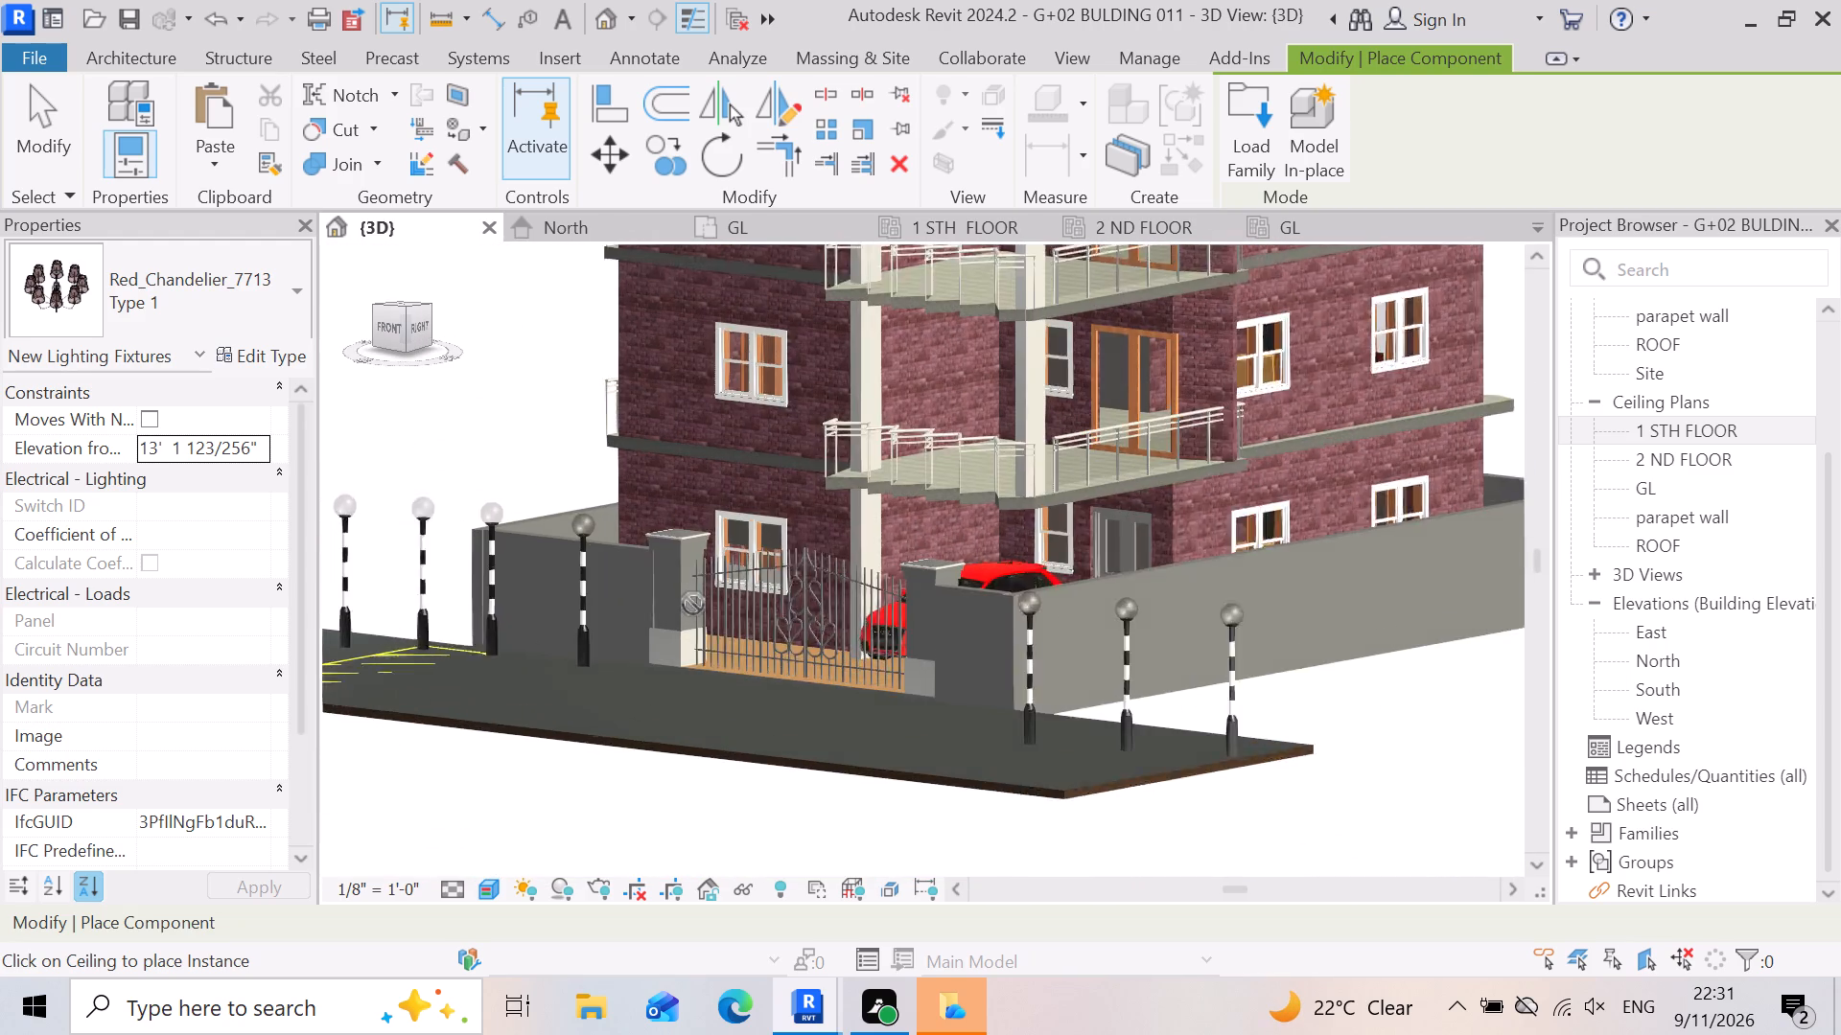
scroll(693, 604, "up", 1)
scroll(875, 668, "down", 4)
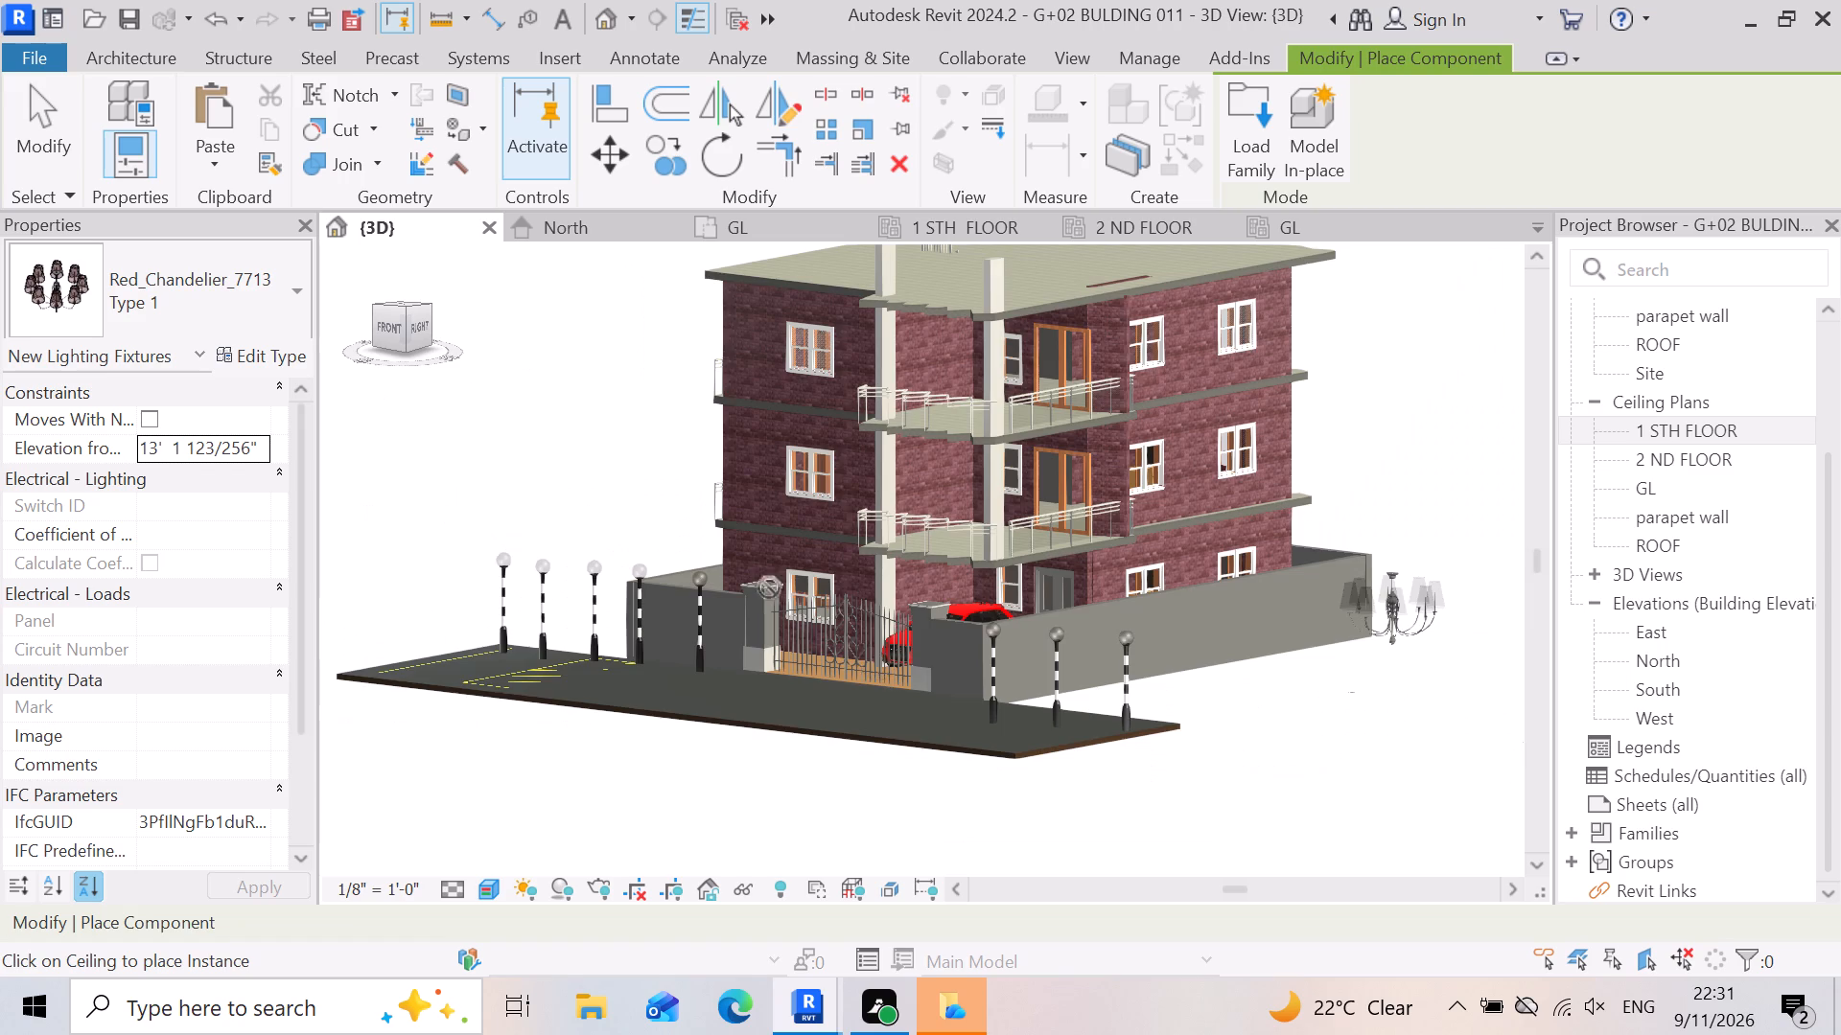
scroll(750, 575, "up", 11)
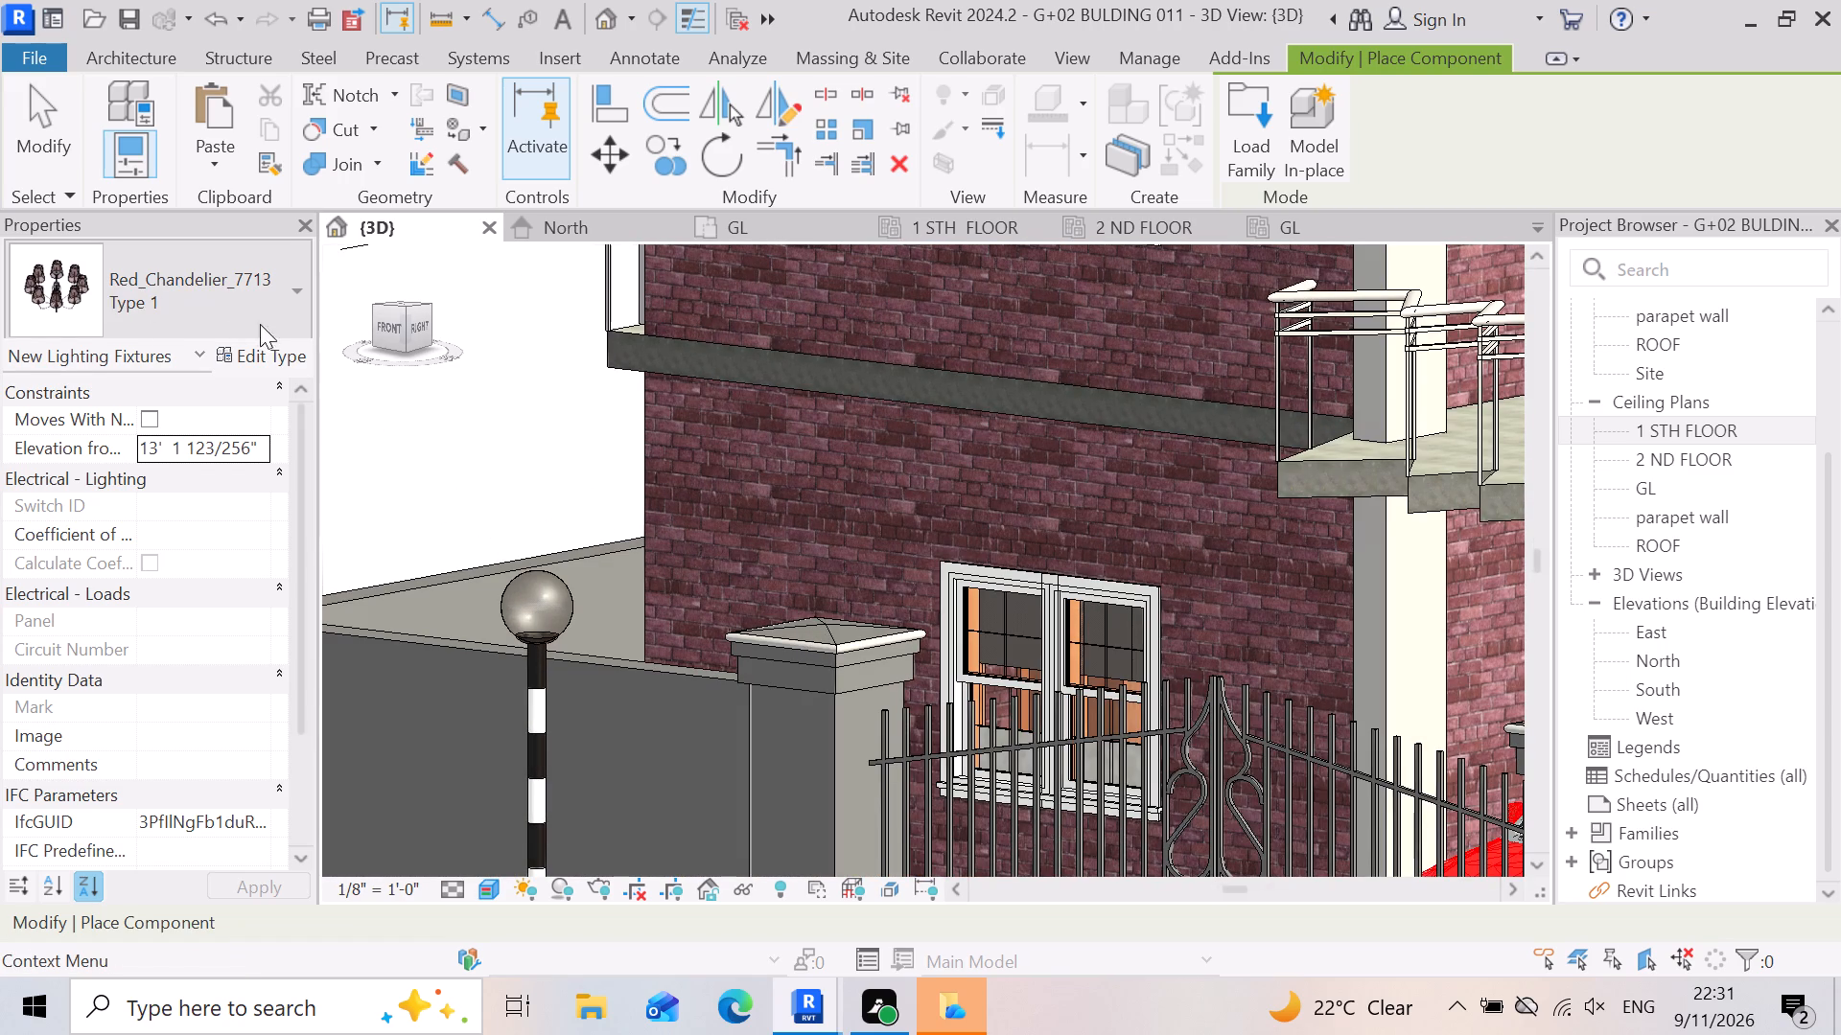
Load the Suspended_Light_11176 family from the ceiling lights and fans folder.
double_click(1255, 109)
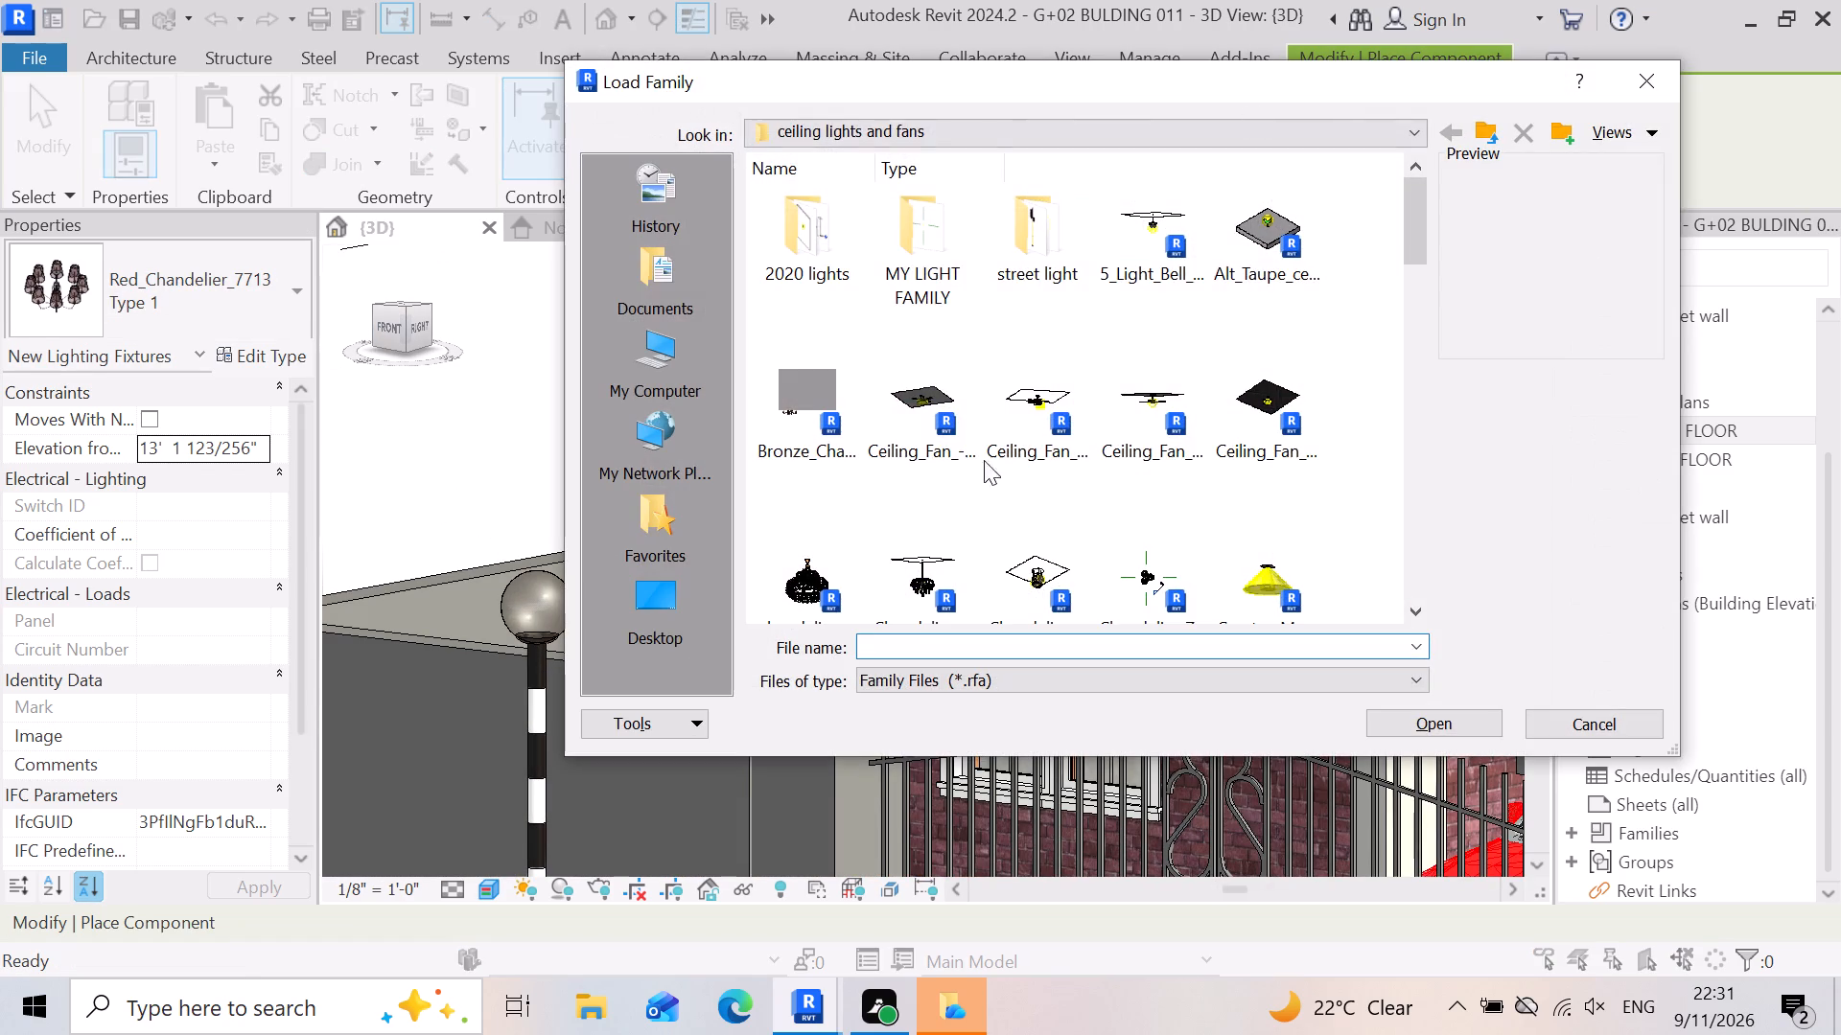
scroll(993, 443, "down", 4)
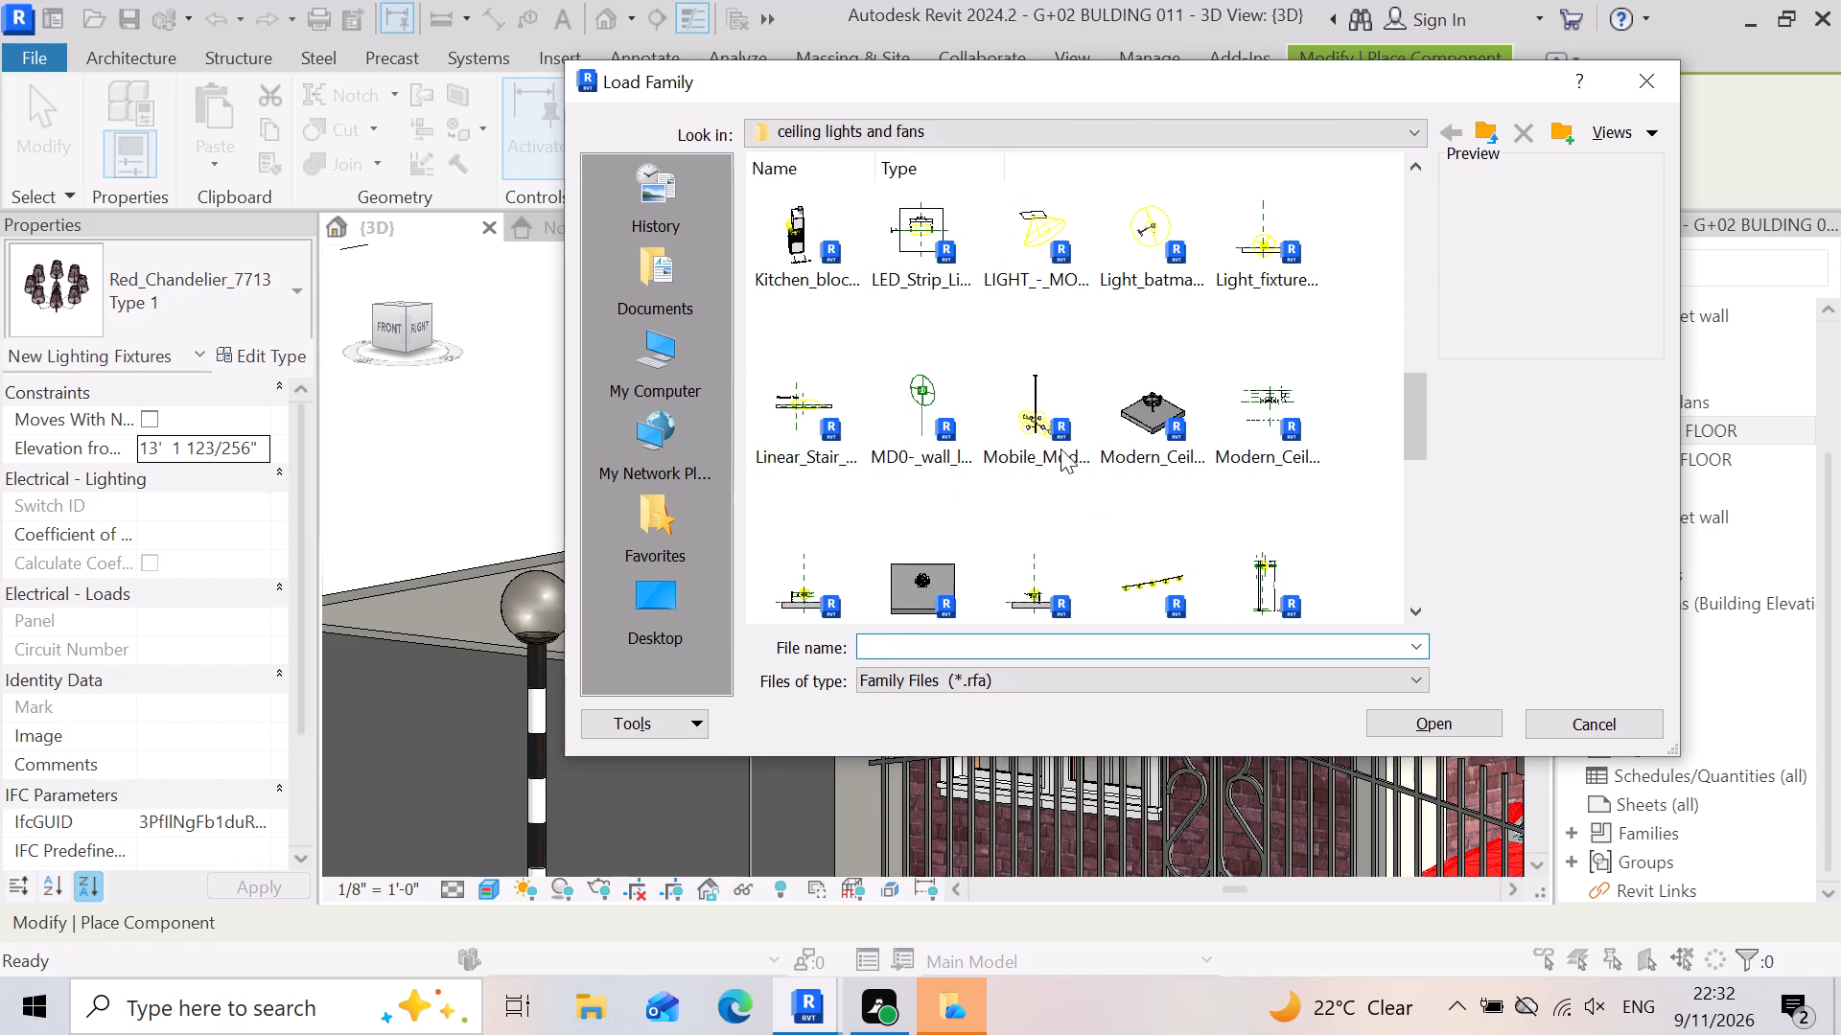
scroll(1070, 402, "down", 3)
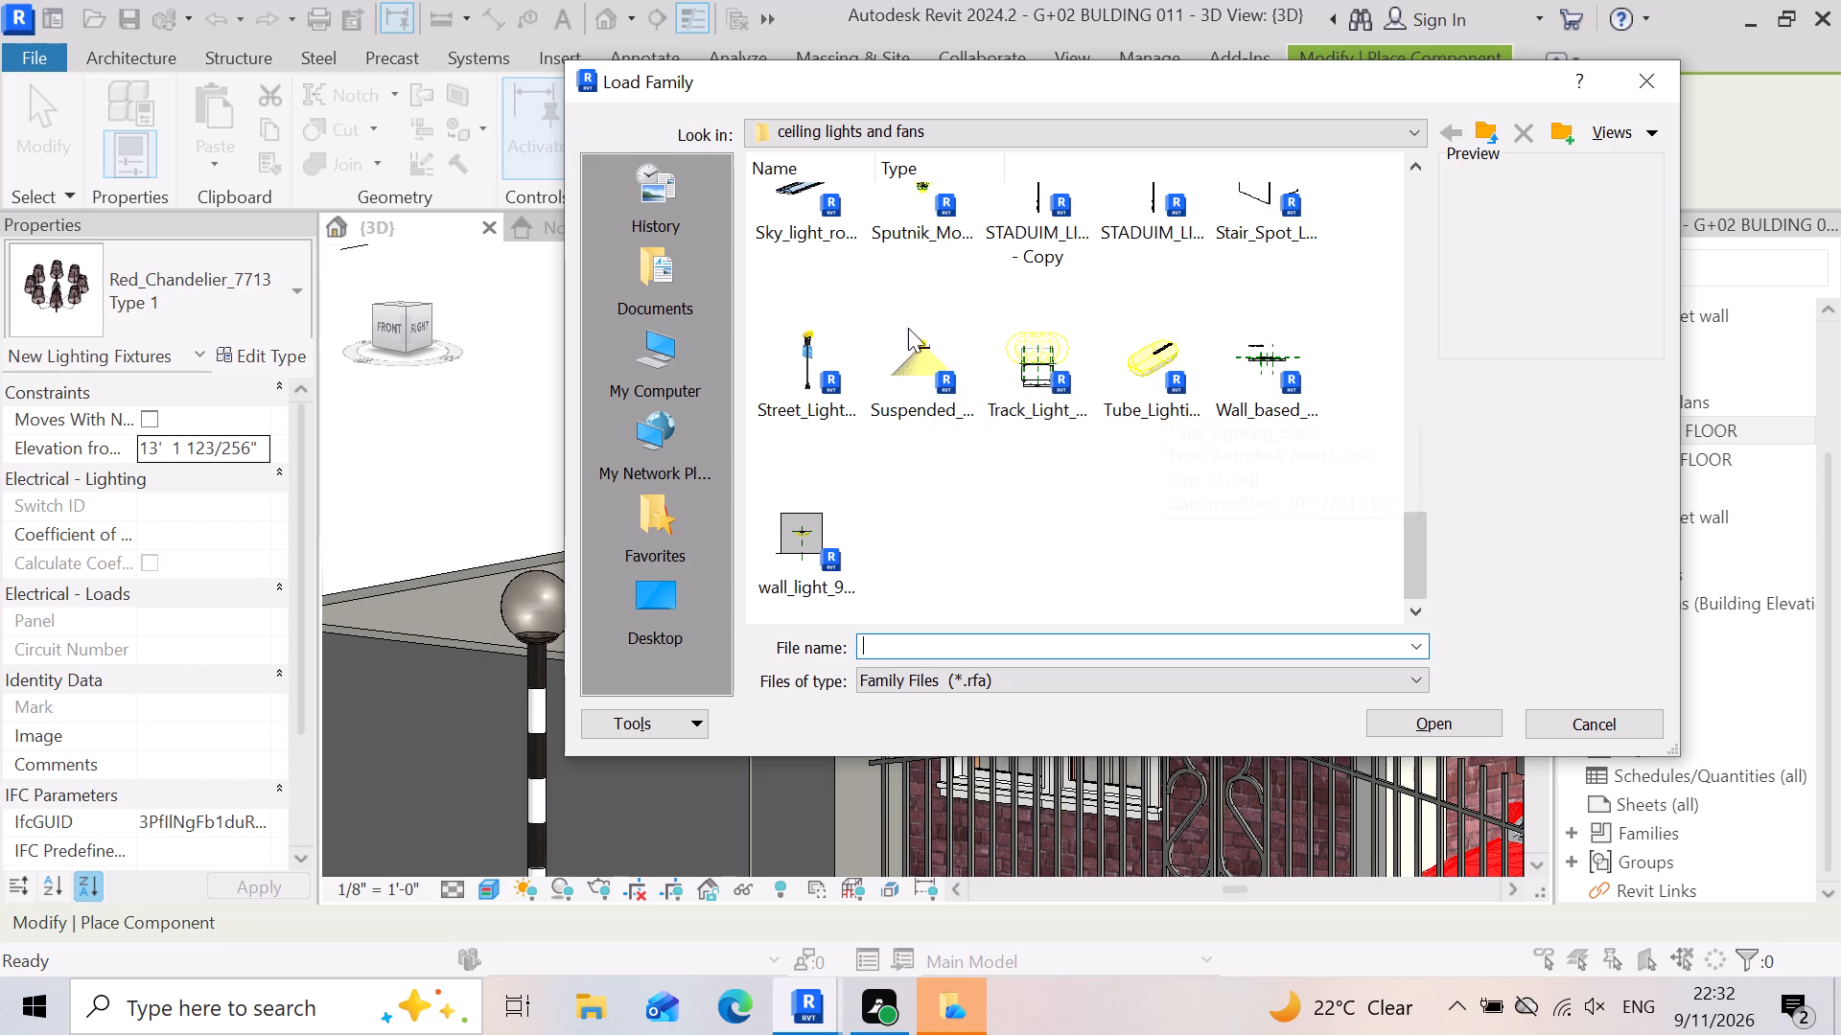
scroll(894, 356, "down", 5)
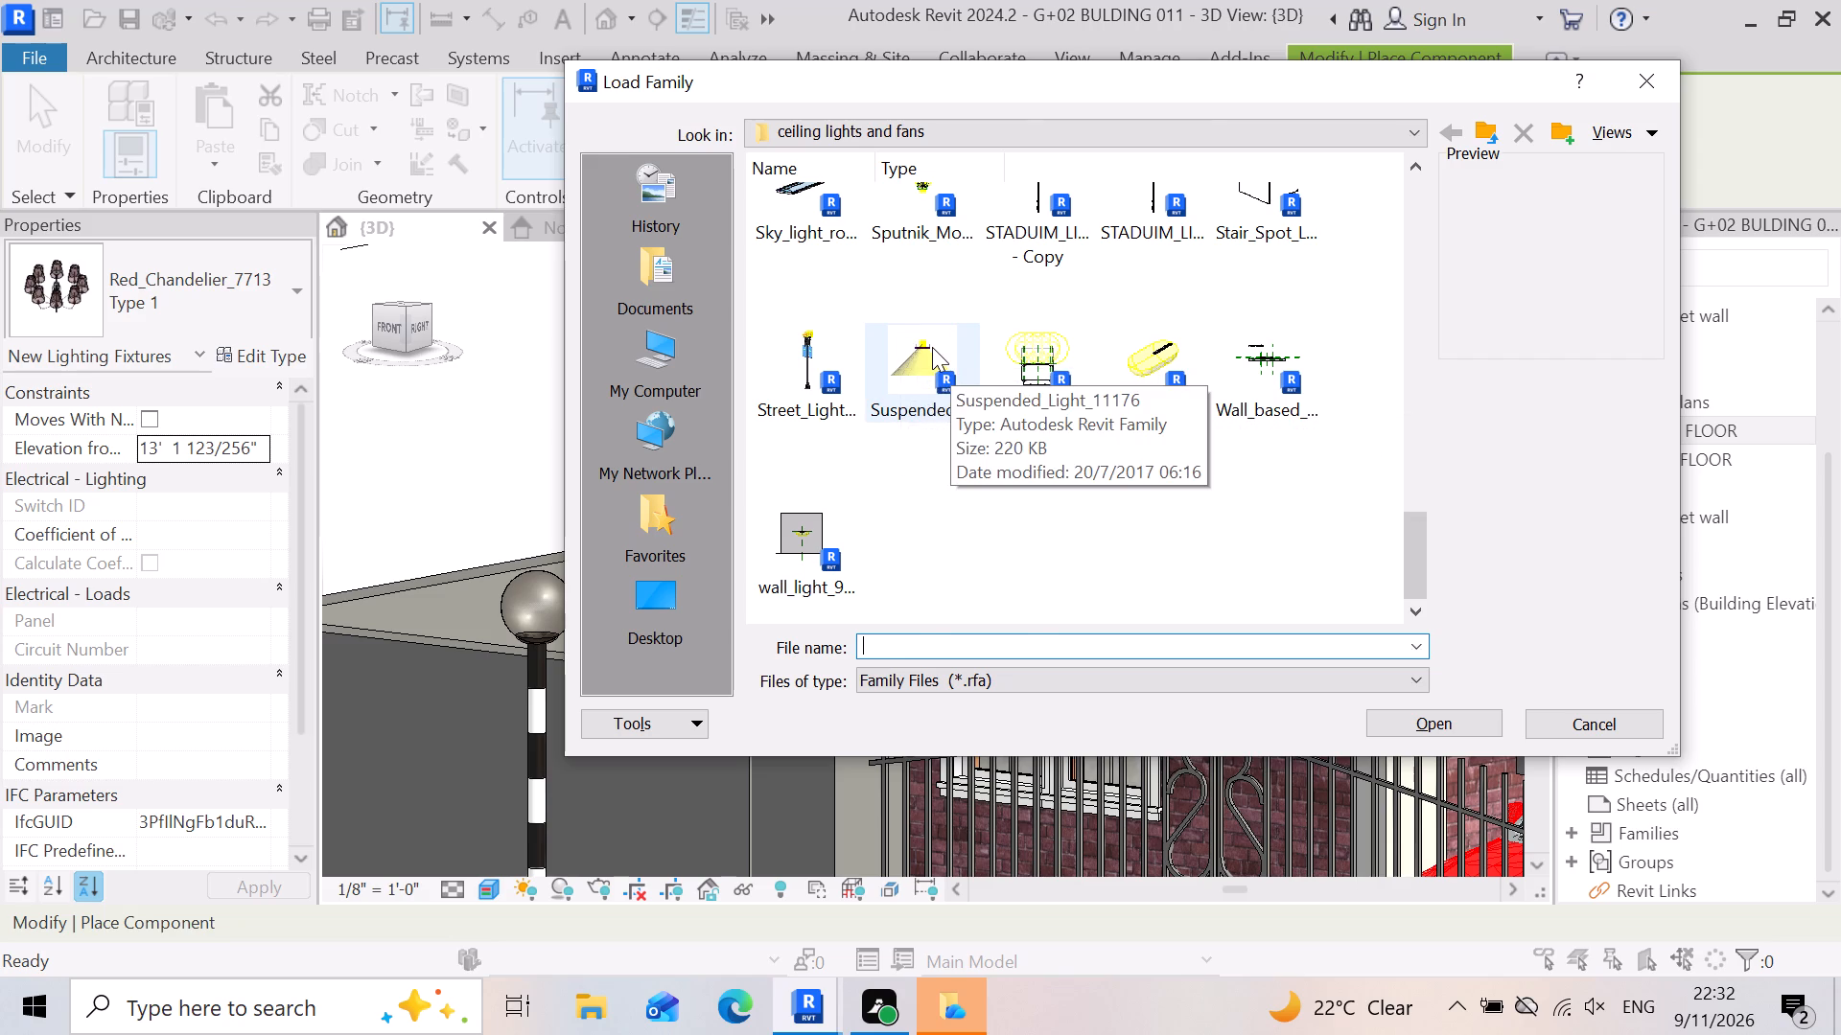
double_click(932, 347)
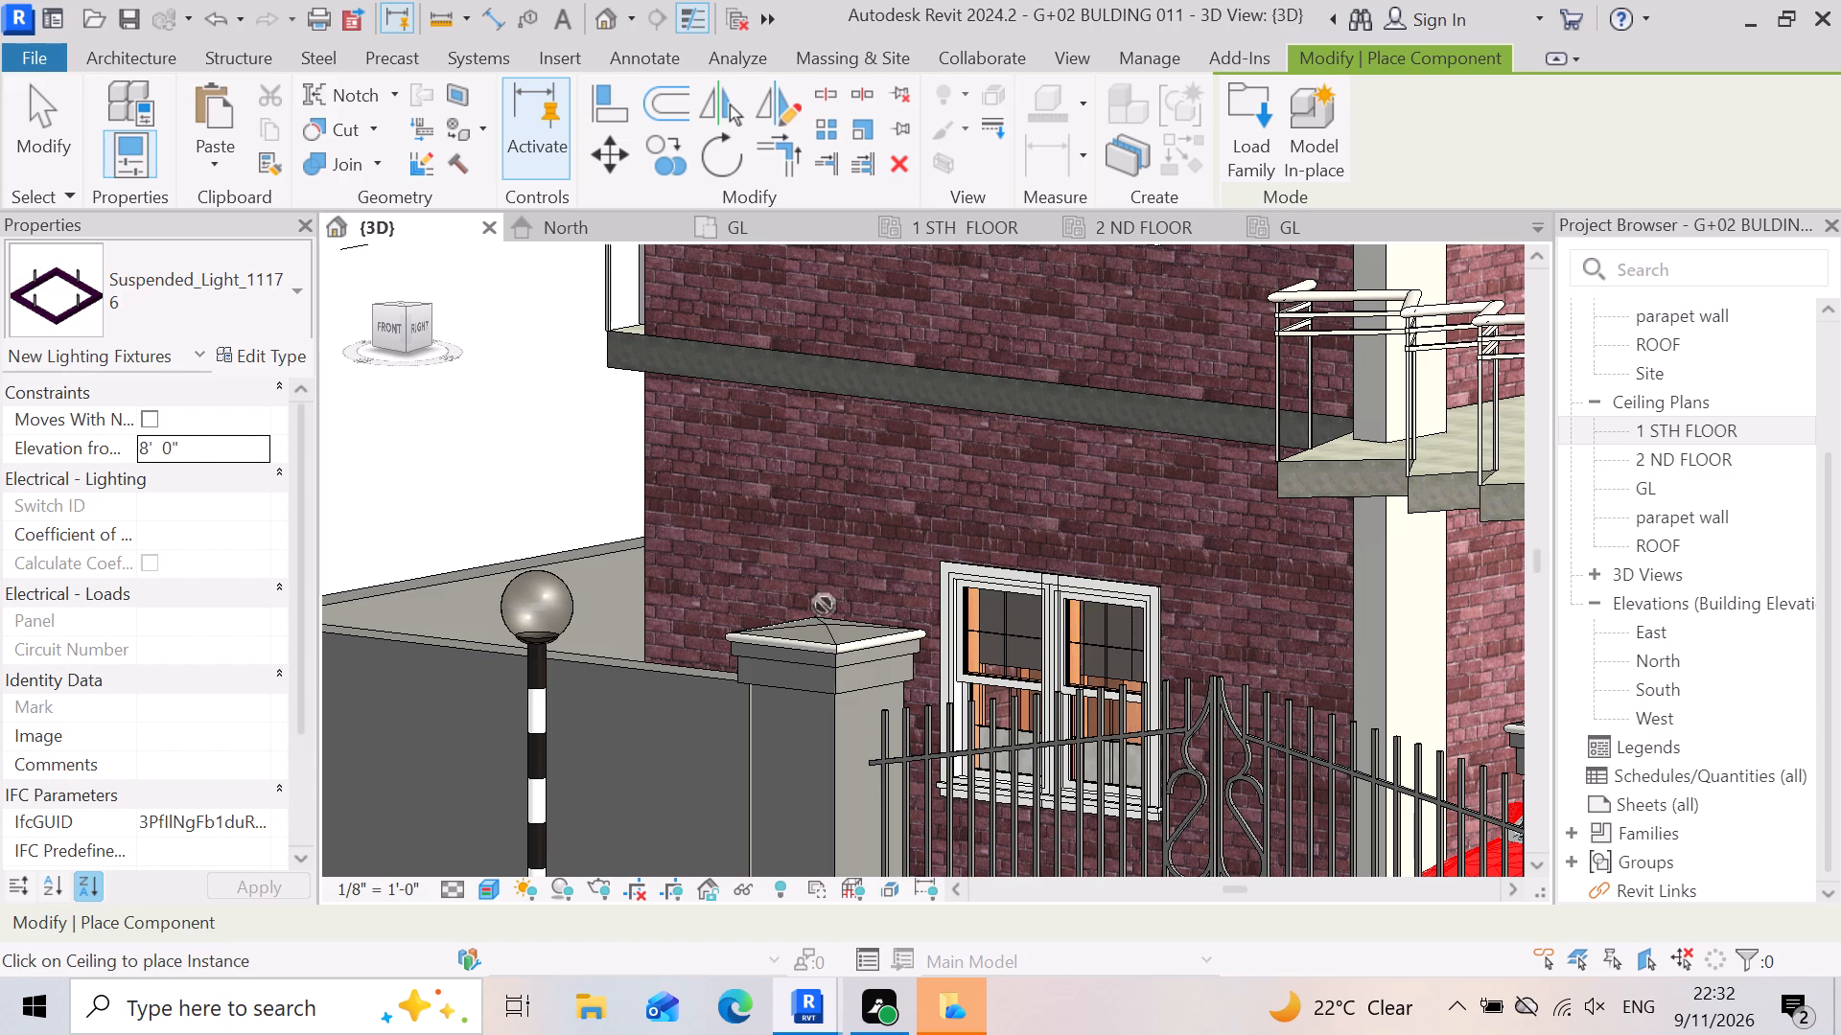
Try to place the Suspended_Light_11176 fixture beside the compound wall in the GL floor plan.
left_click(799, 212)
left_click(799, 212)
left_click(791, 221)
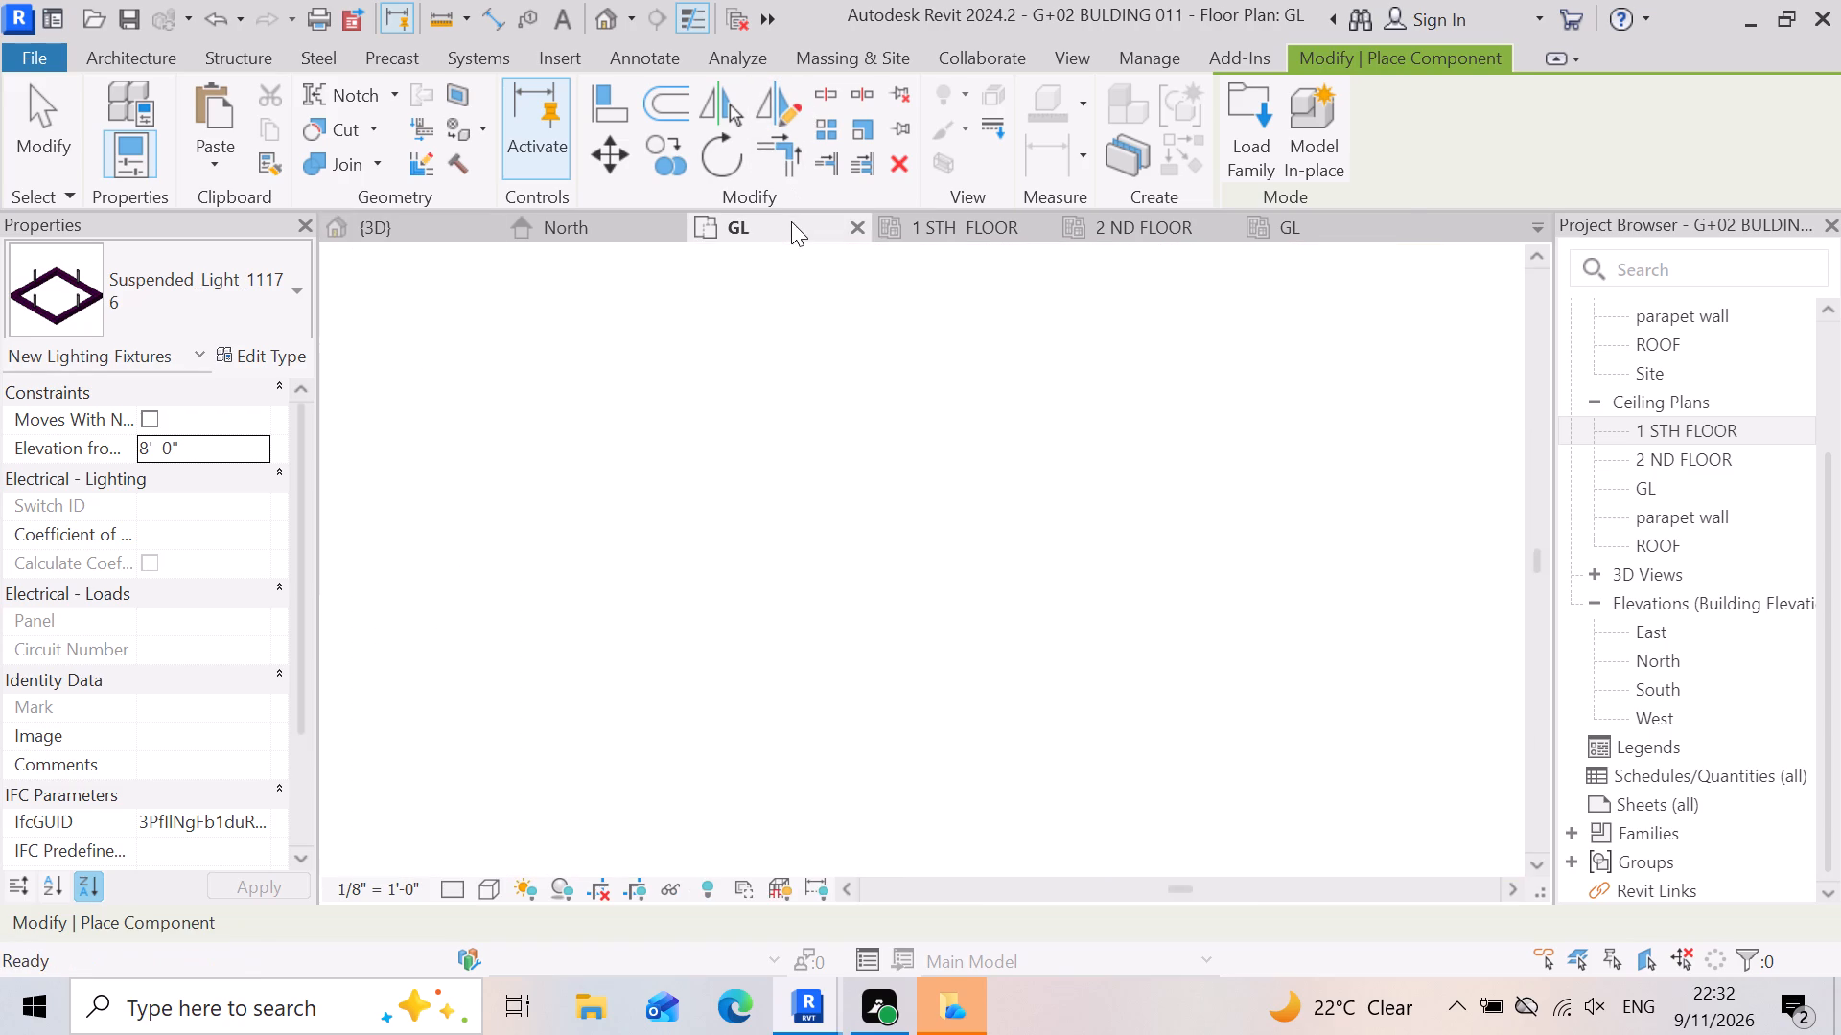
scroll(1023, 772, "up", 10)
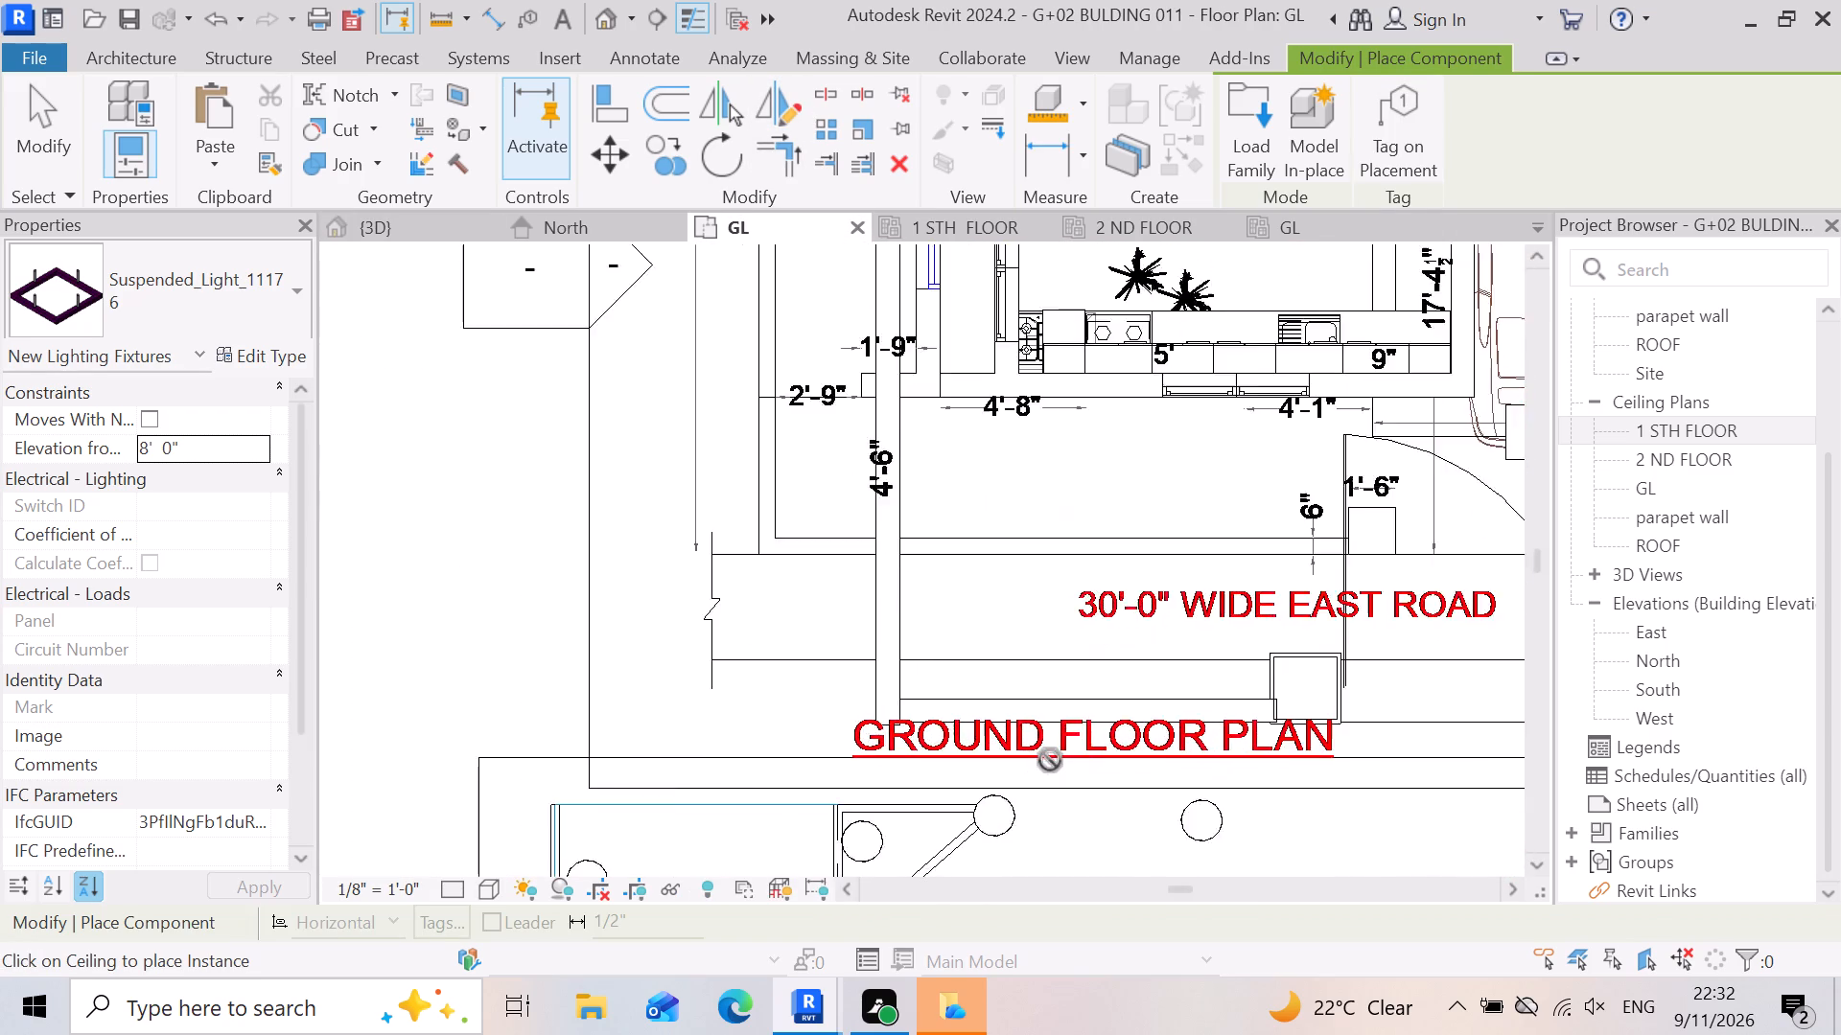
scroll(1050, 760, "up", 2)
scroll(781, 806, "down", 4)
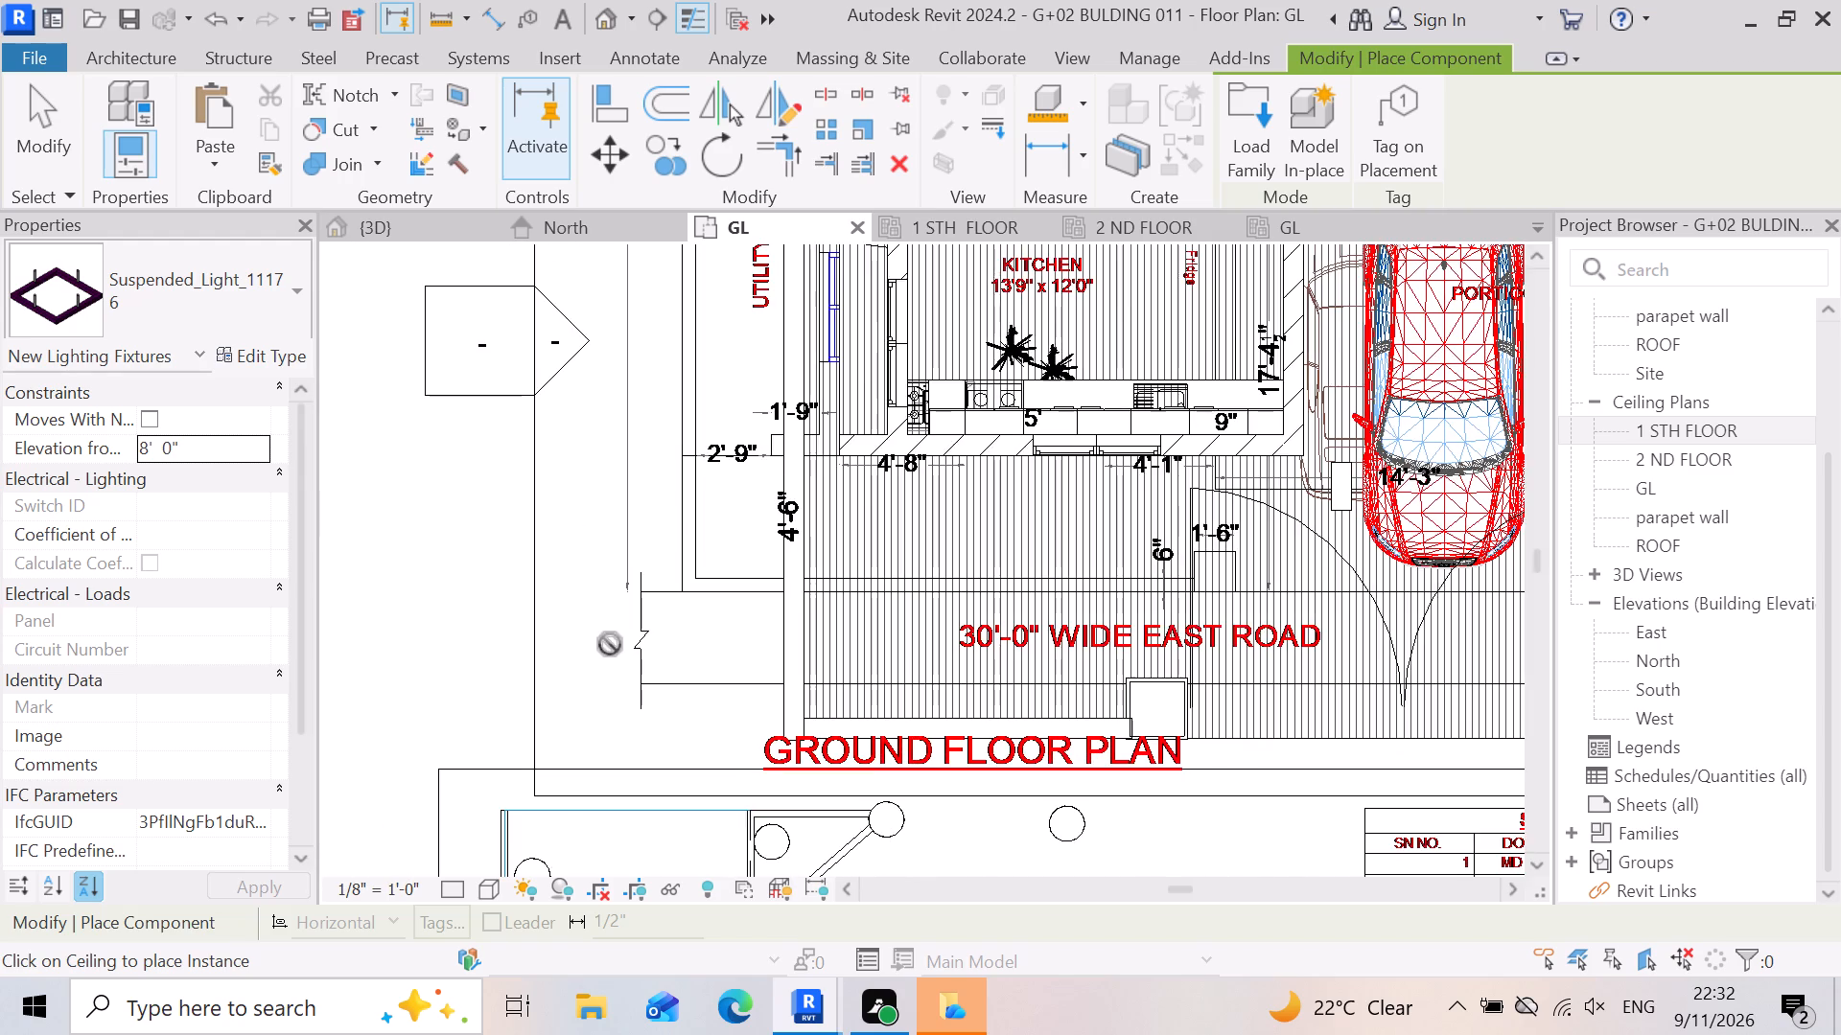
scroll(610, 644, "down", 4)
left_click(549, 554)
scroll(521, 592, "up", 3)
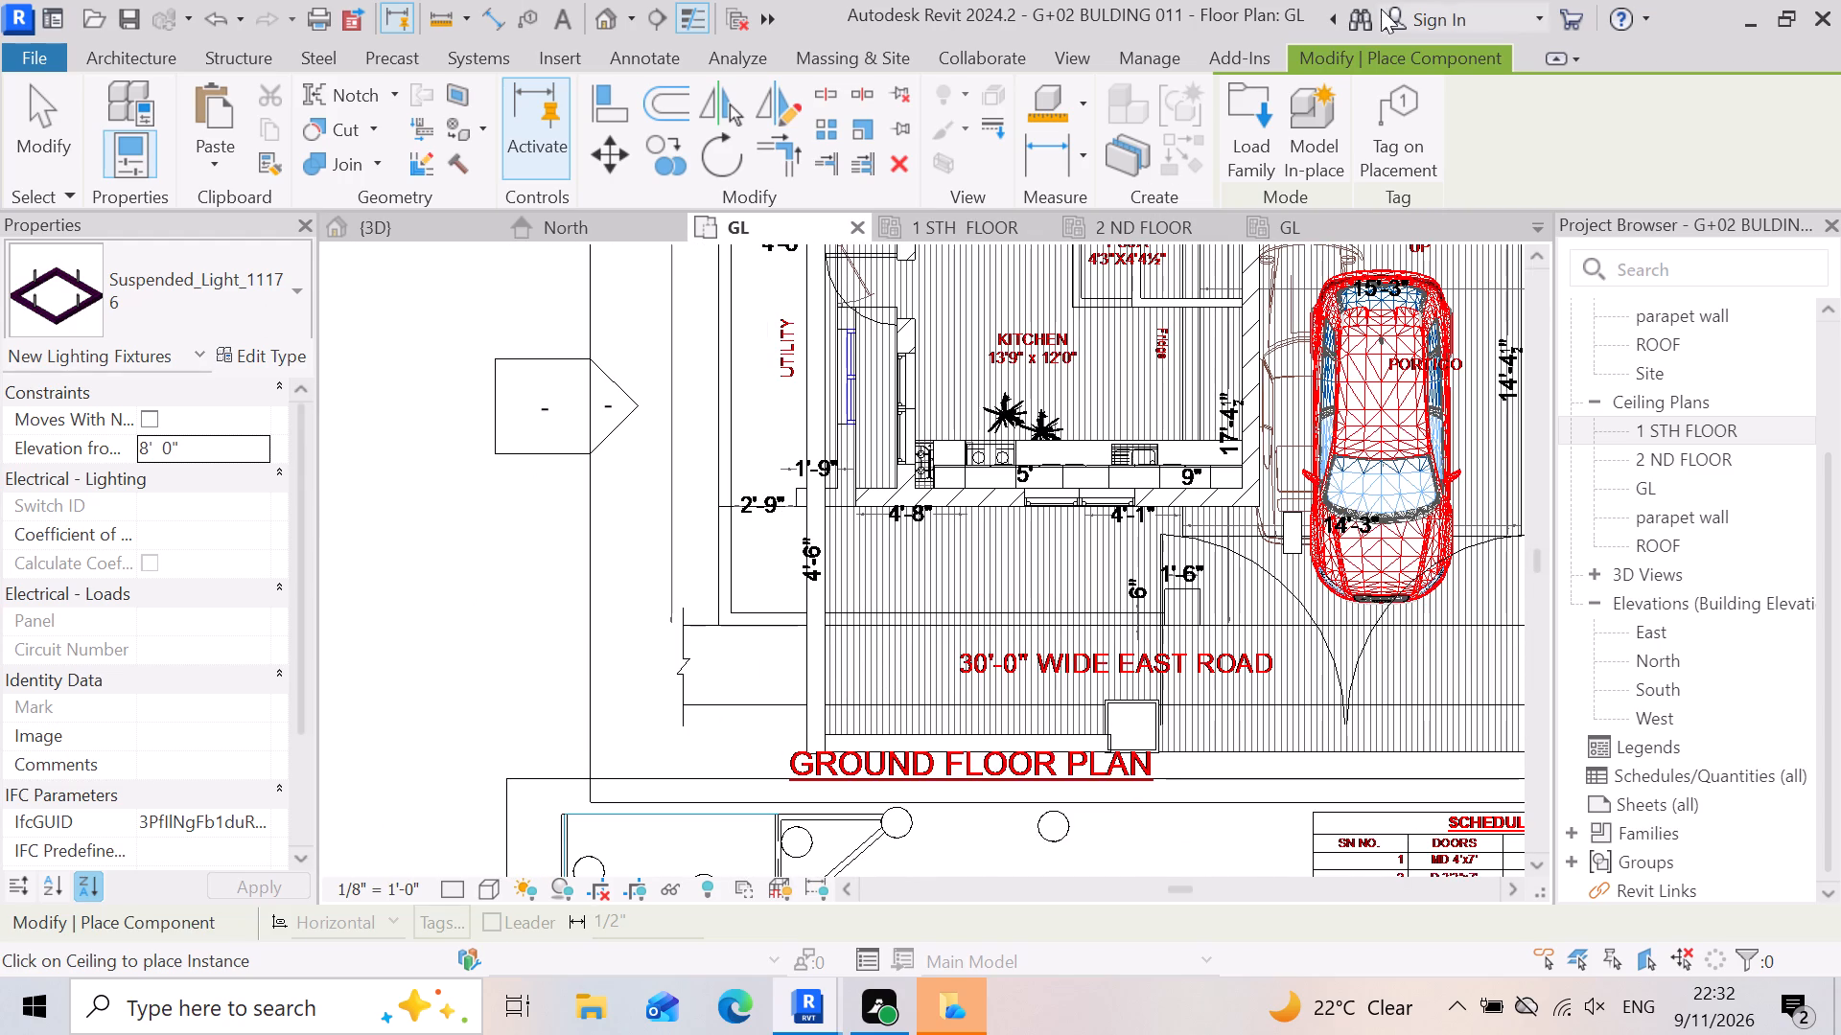
Load the wall_light_9510 family from the ceiling lights and fans folder.
double_click(1239, 104)
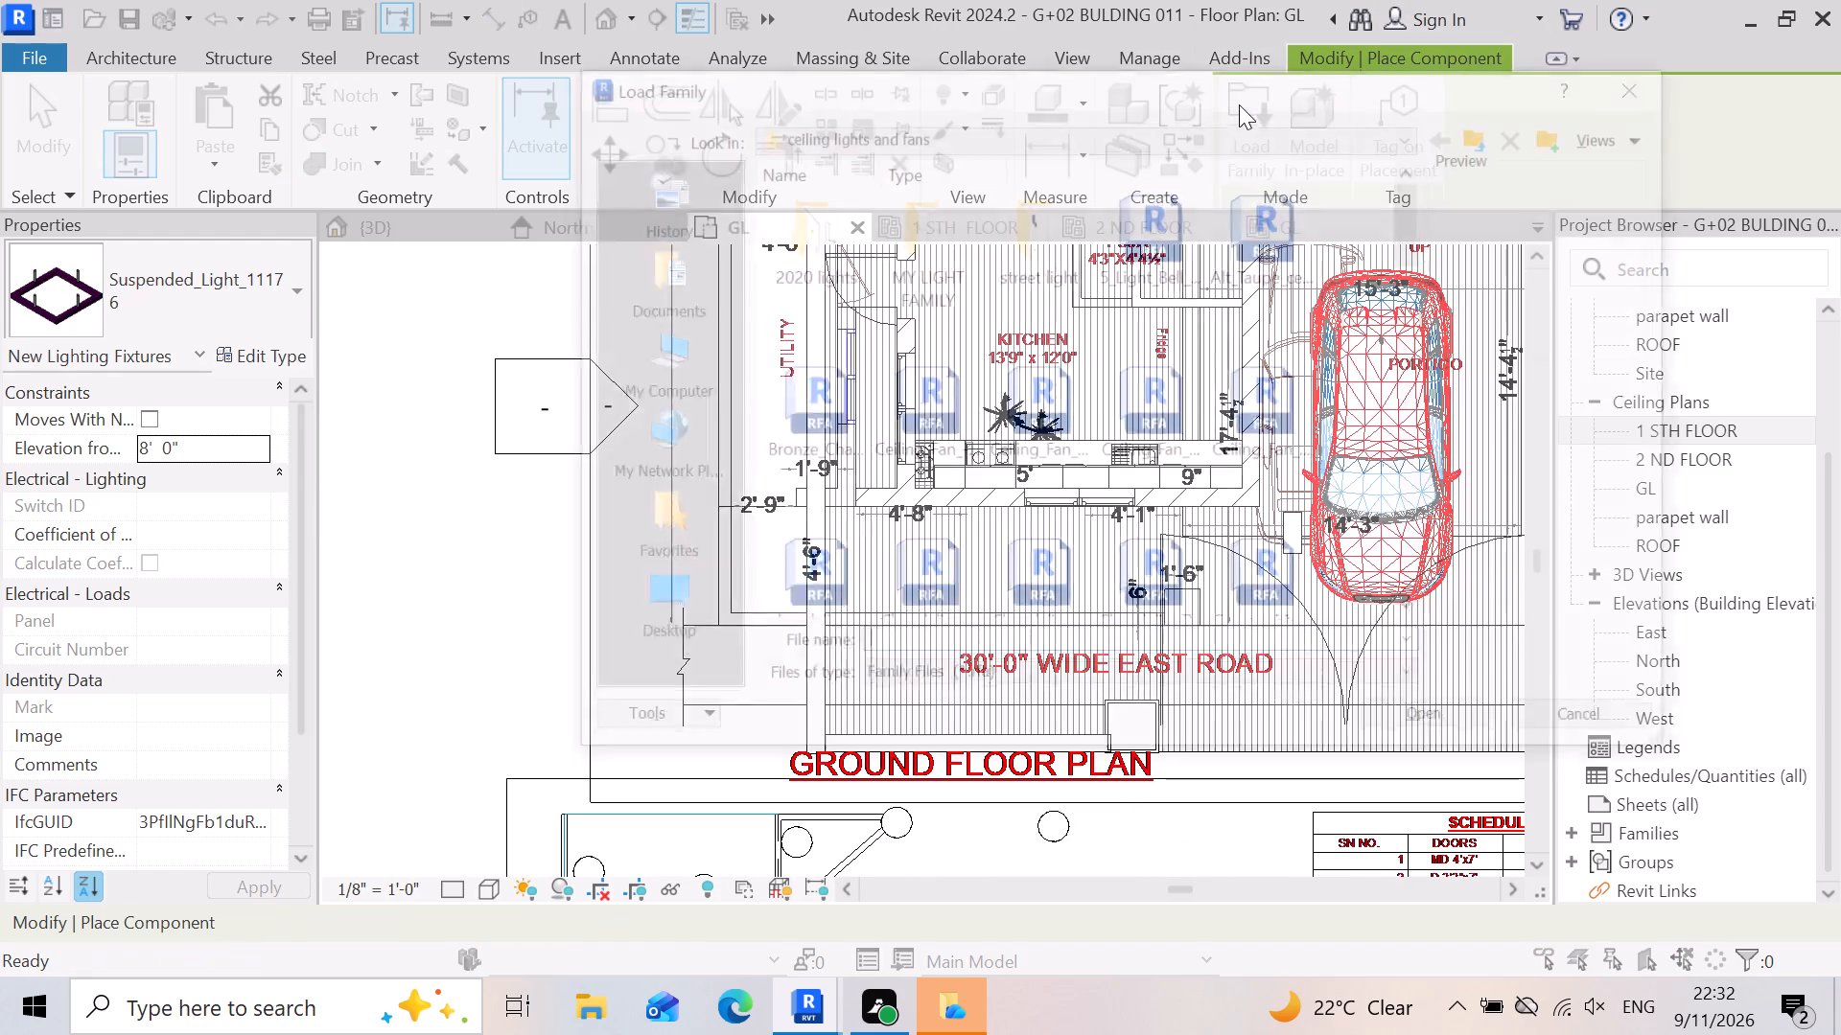
scroll(978, 491, "down", 6)
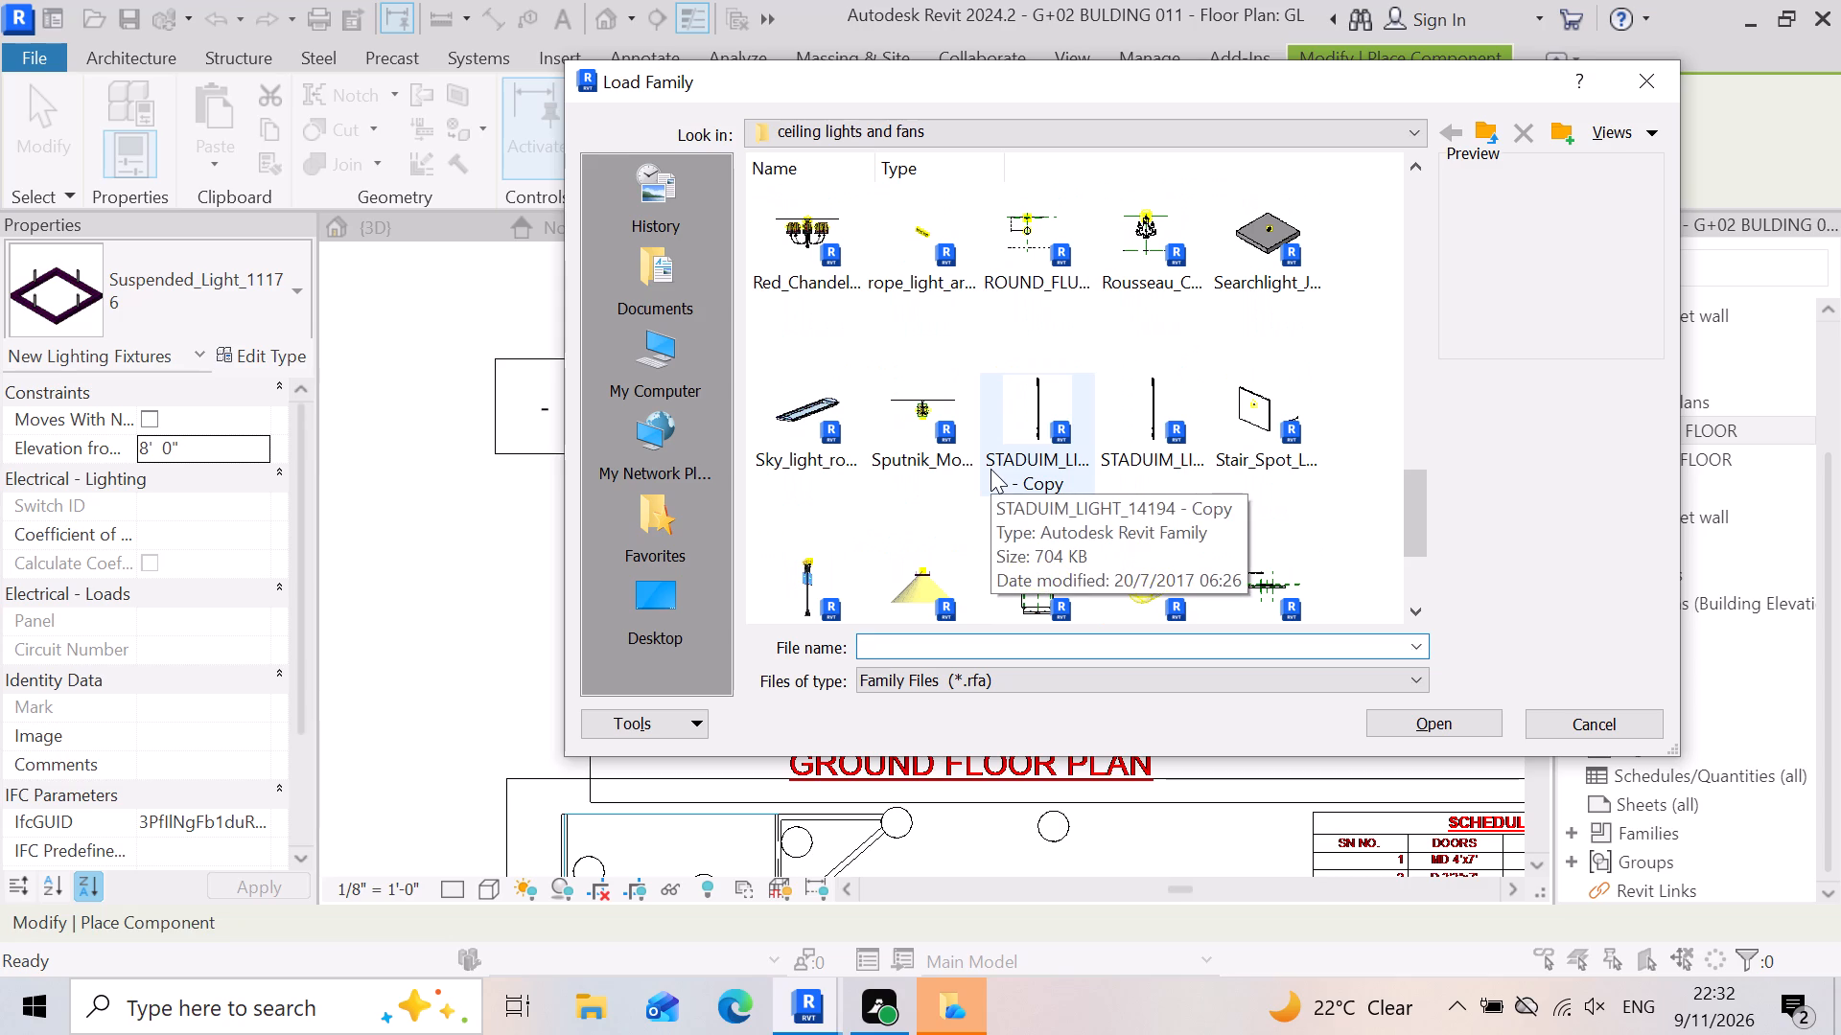
scroll(994, 459, "down", 4)
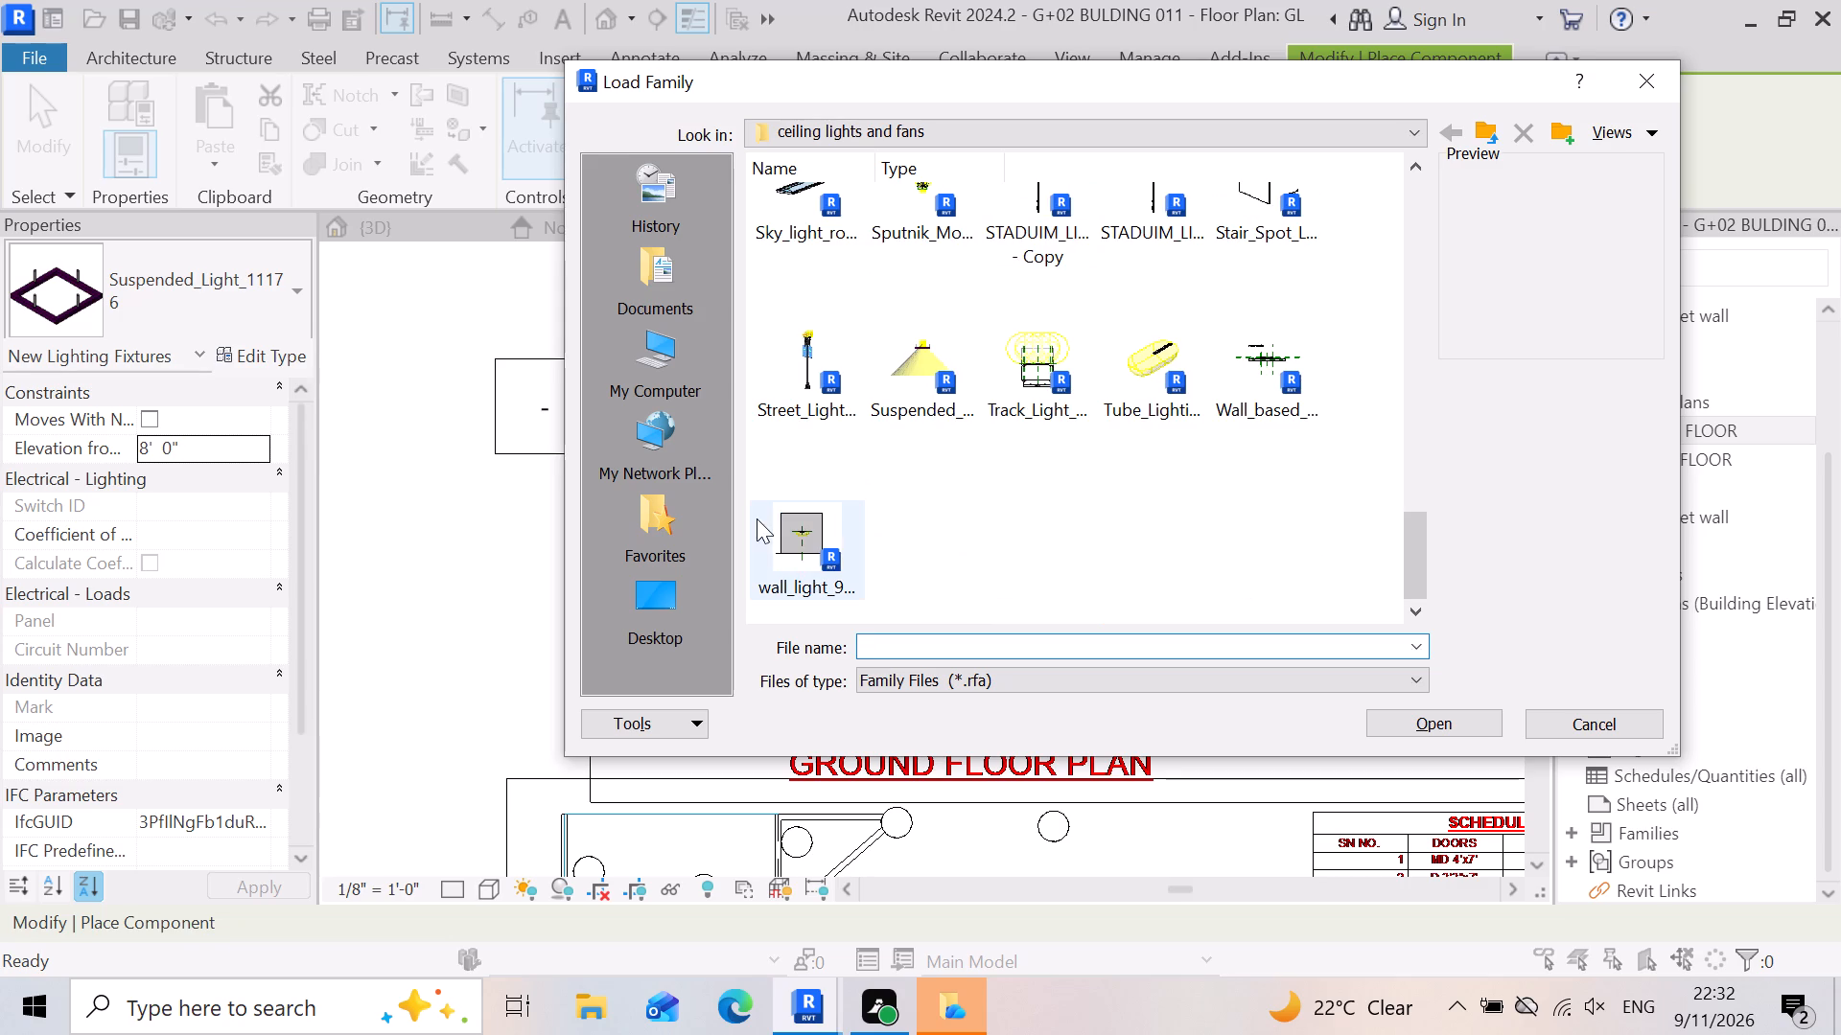
double_click(798, 526)
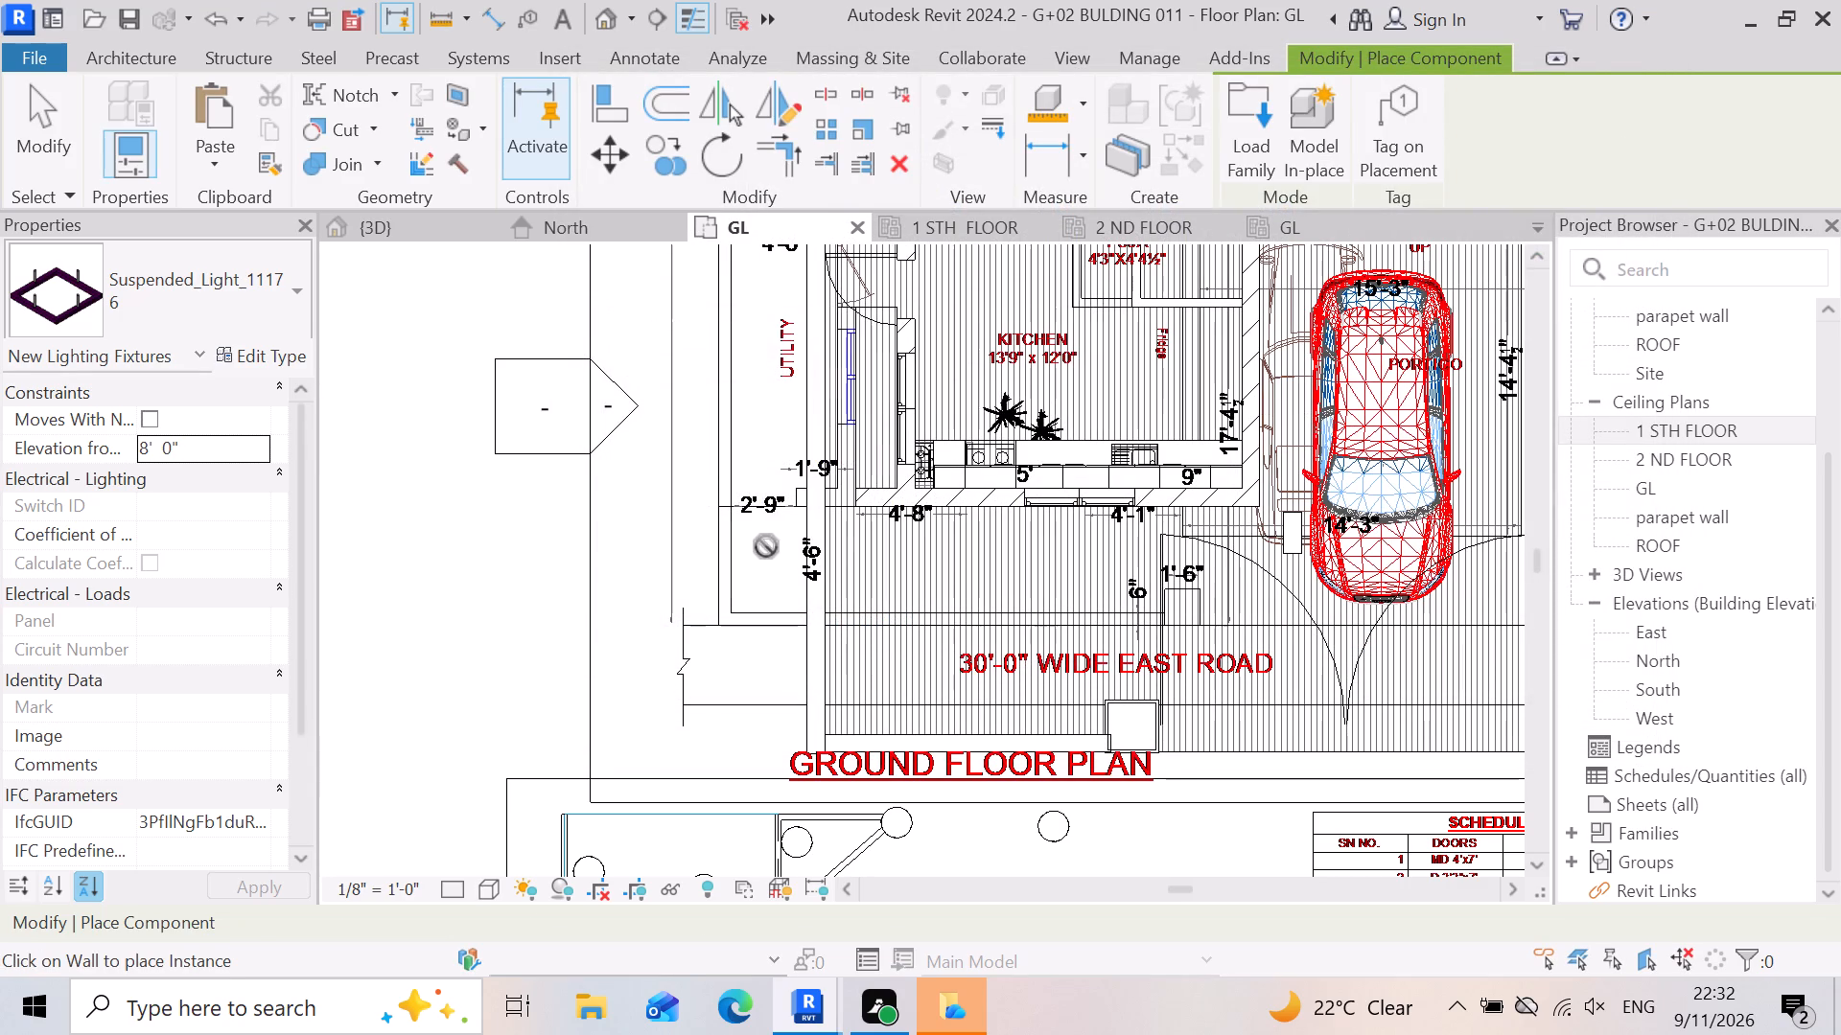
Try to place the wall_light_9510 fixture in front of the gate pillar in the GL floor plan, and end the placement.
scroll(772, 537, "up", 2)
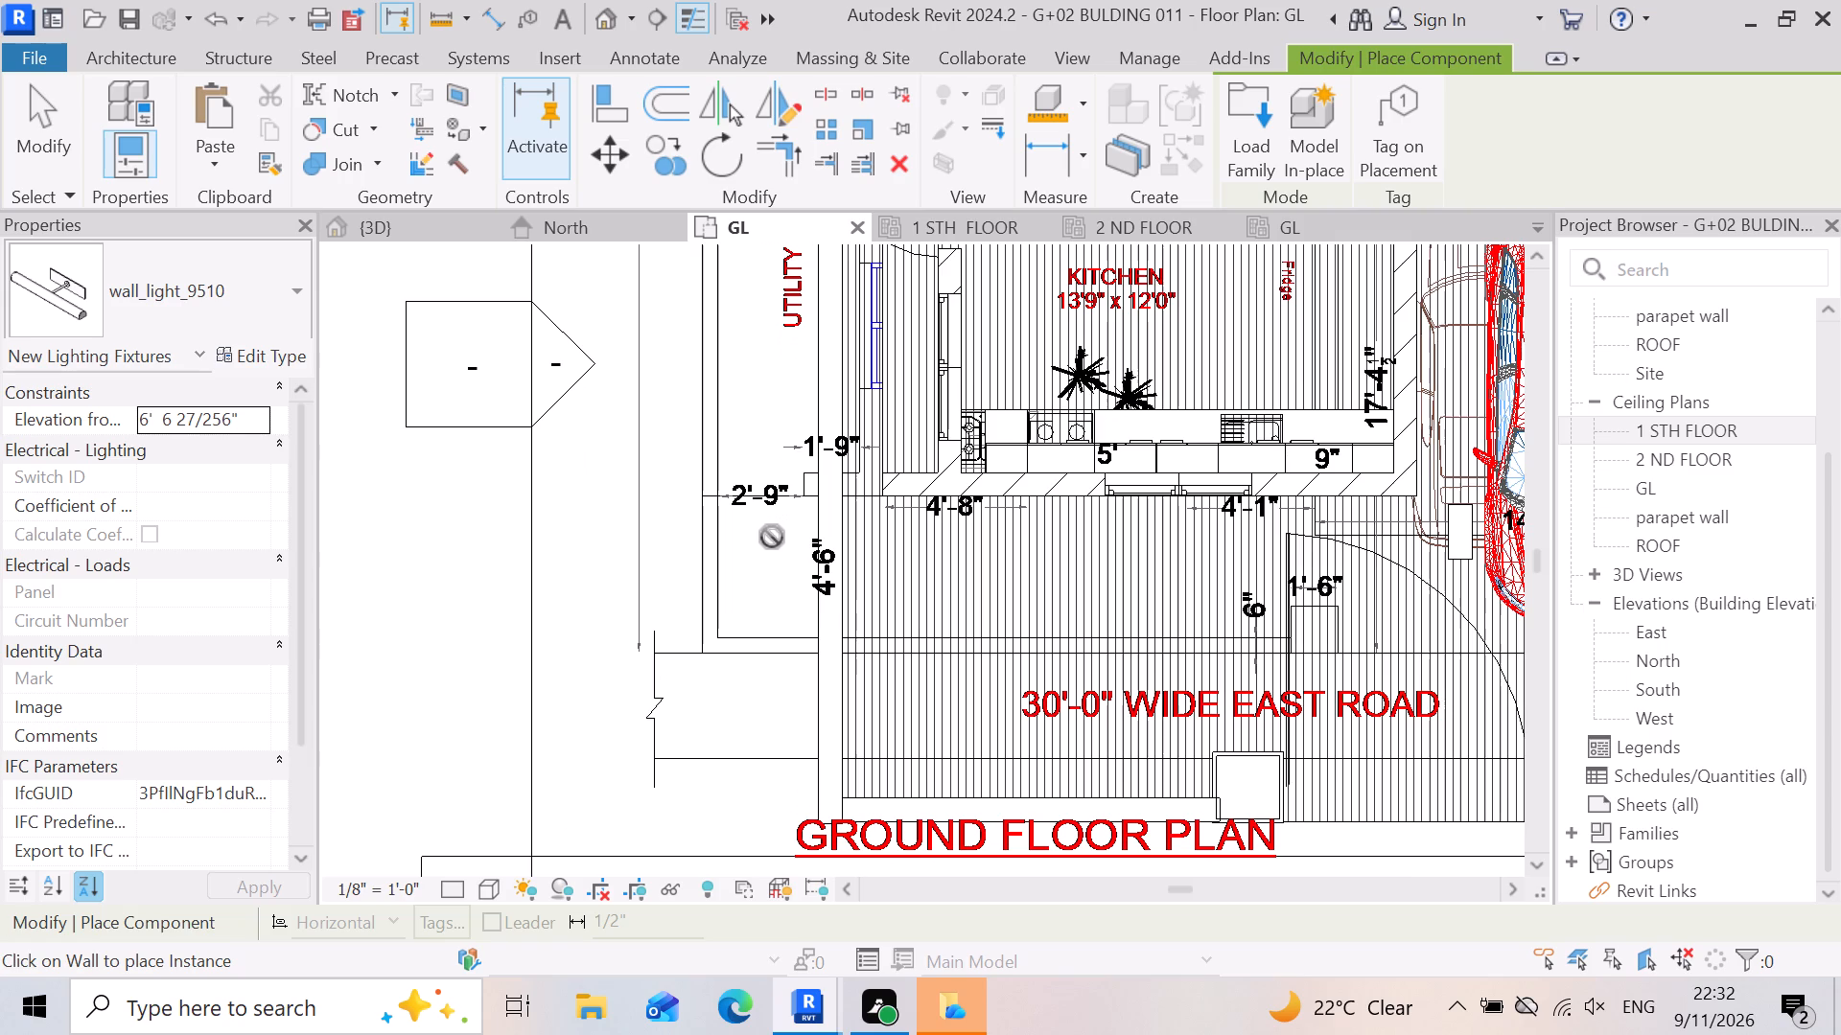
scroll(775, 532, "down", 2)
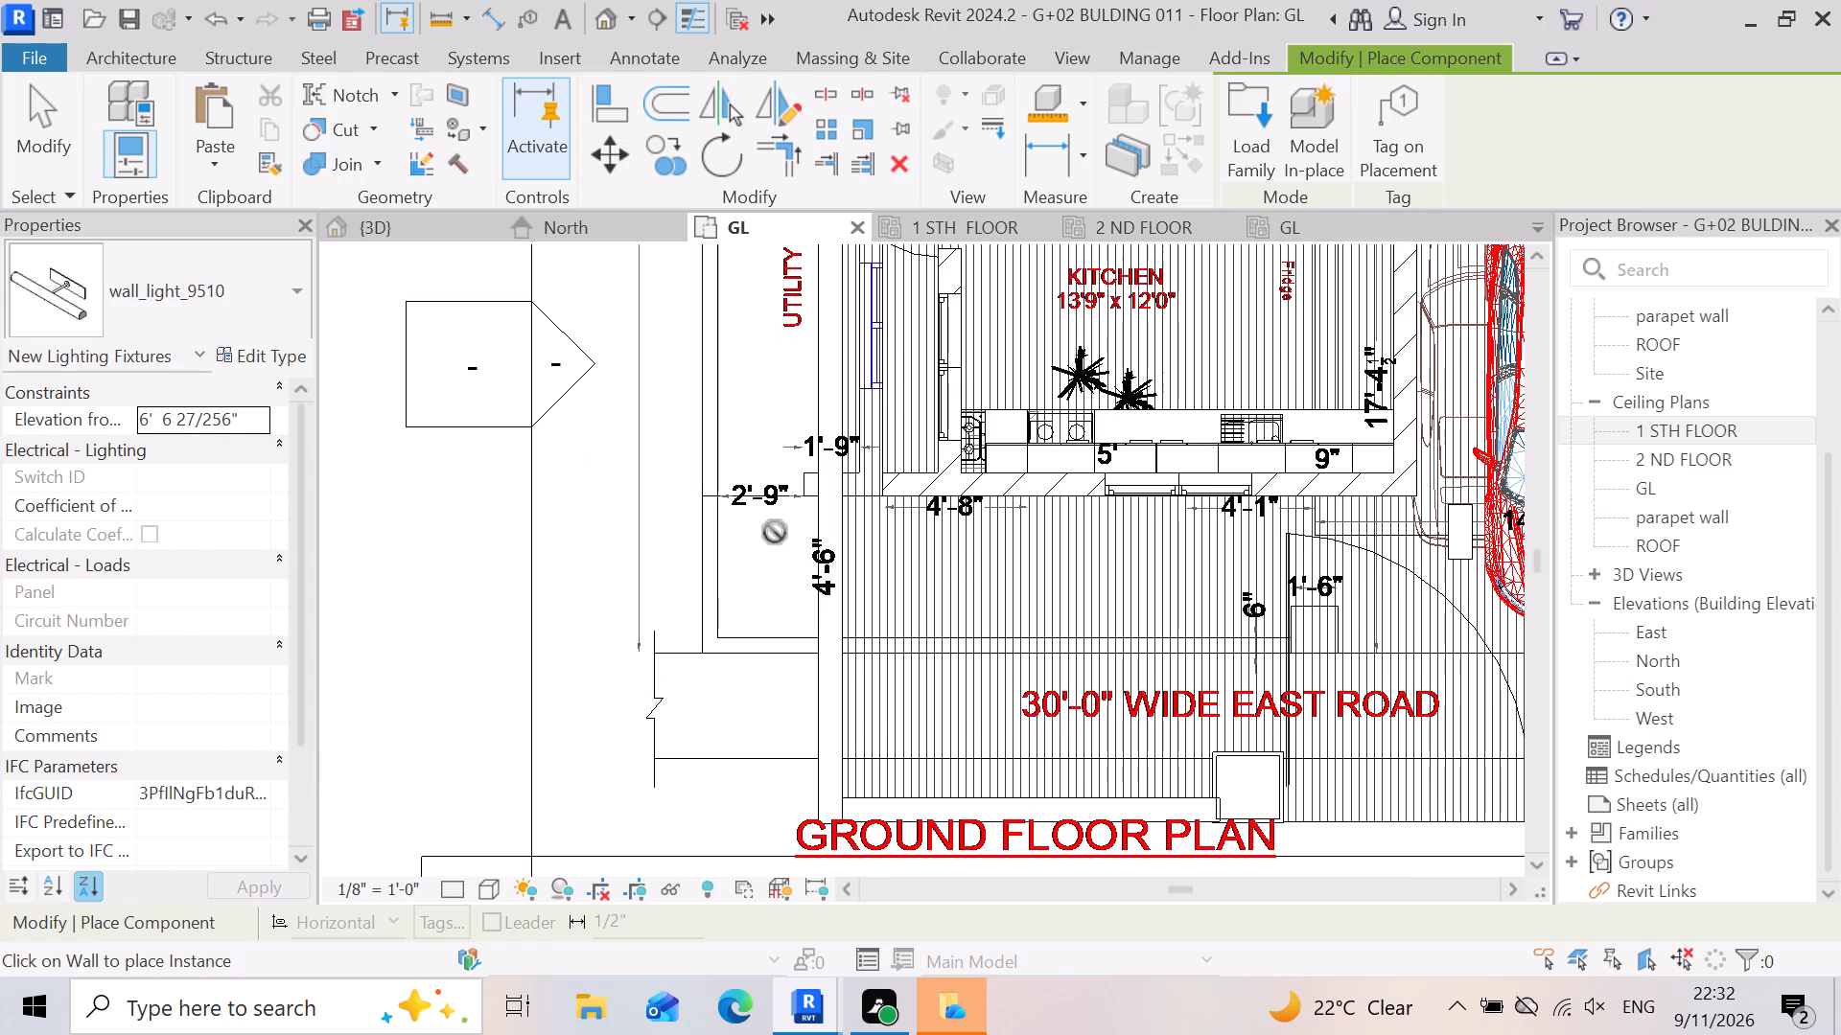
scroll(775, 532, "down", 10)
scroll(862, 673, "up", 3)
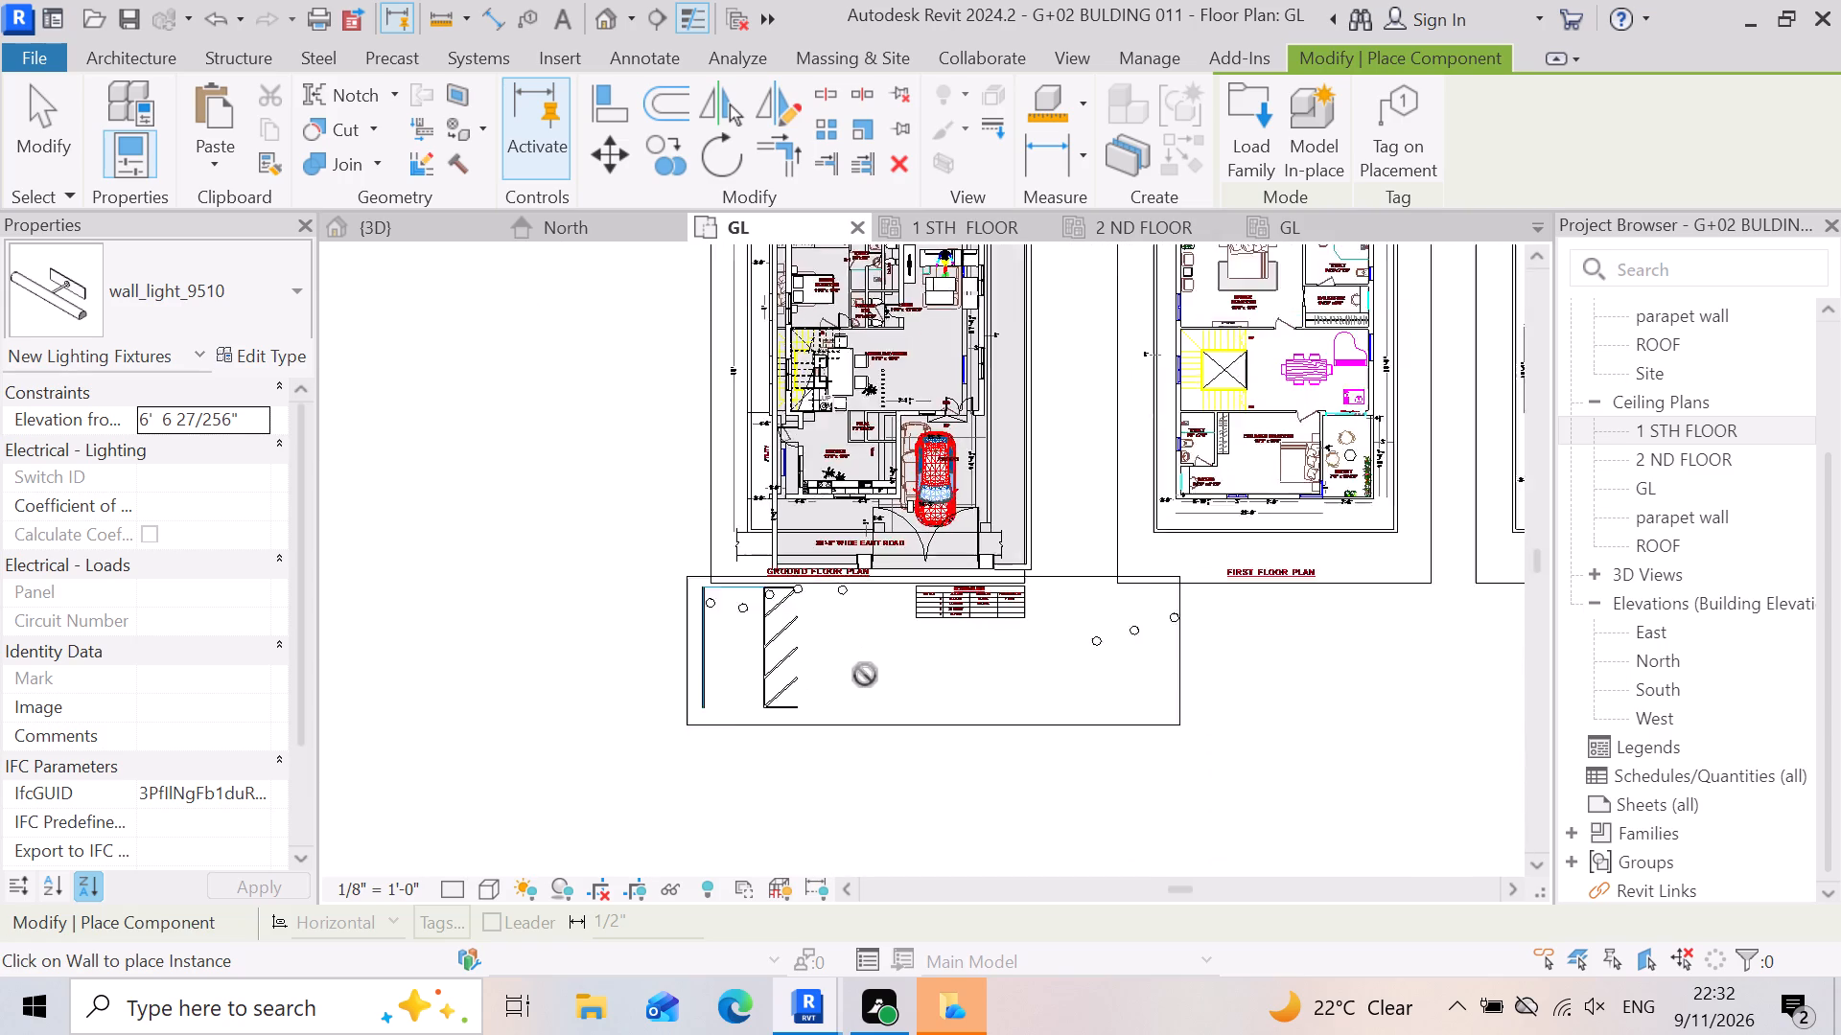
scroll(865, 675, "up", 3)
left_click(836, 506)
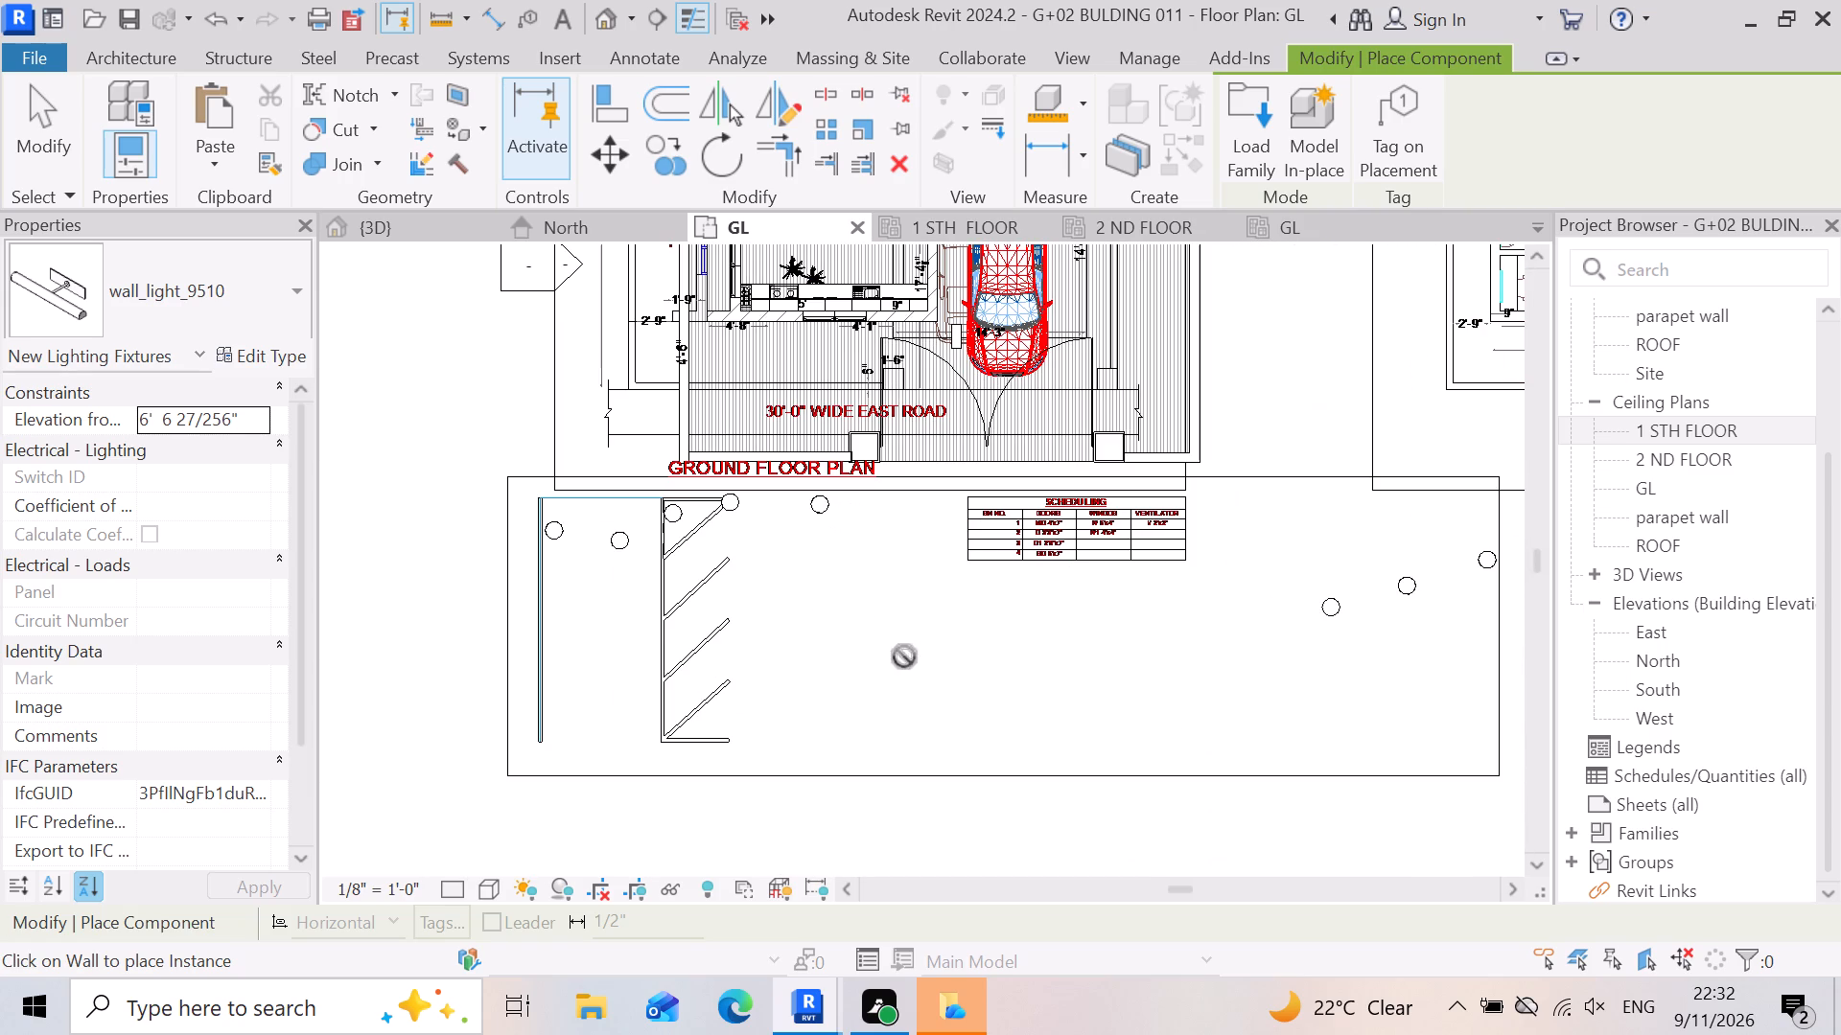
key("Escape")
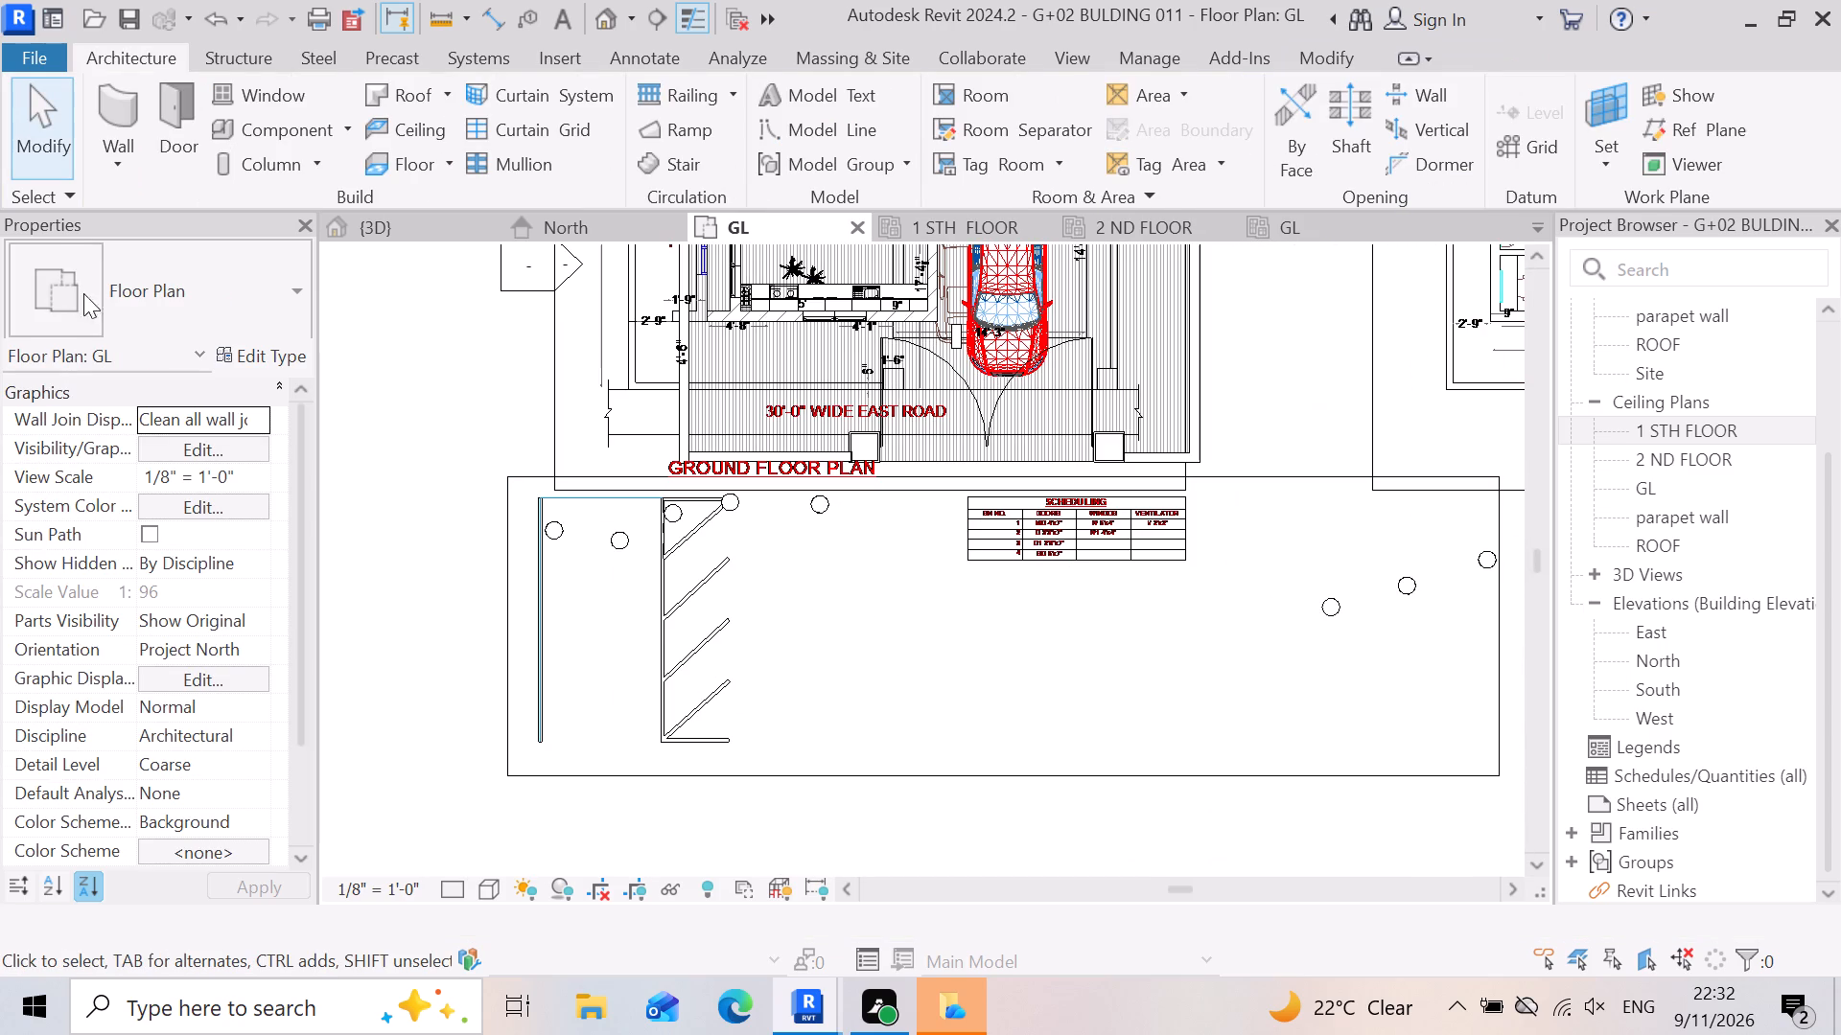
Load the MODEL TEXT LIGHT family from the MY LIGHT FAMILY folder for component placement.
left_click(351, 123)
left_click(350, 184)
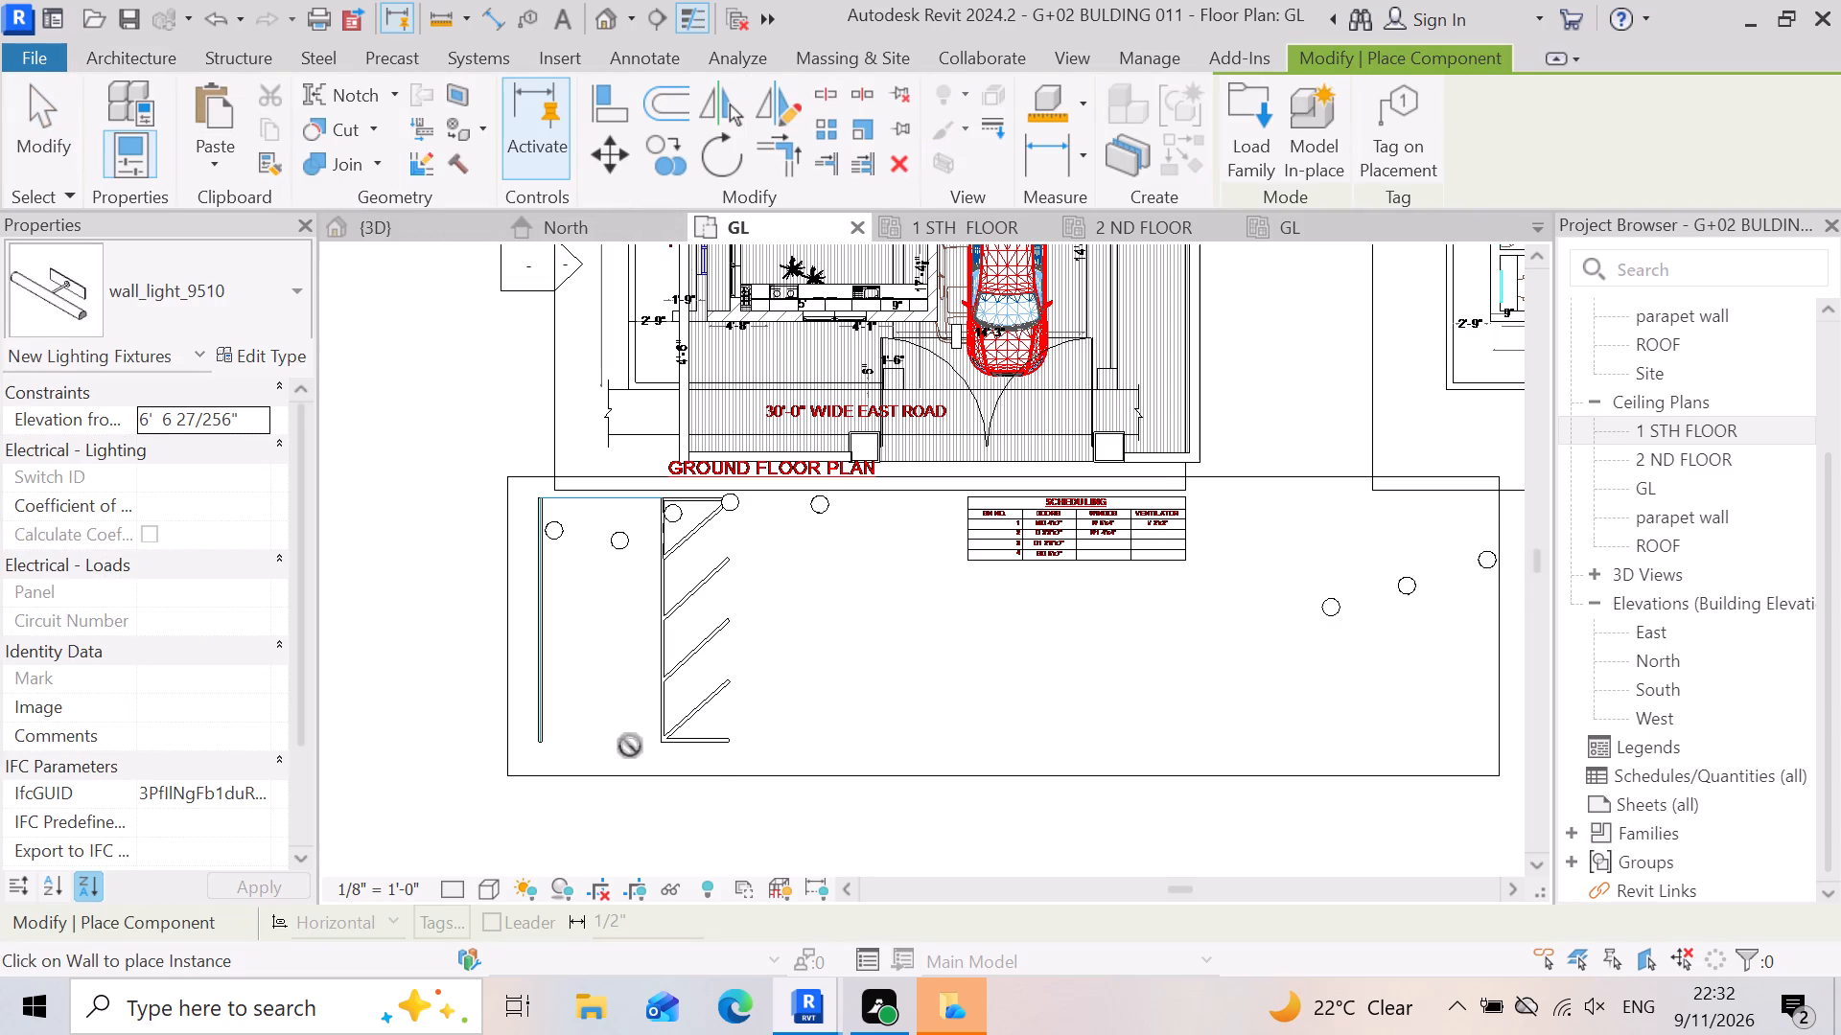
scroll(713, 763, "down", 4)
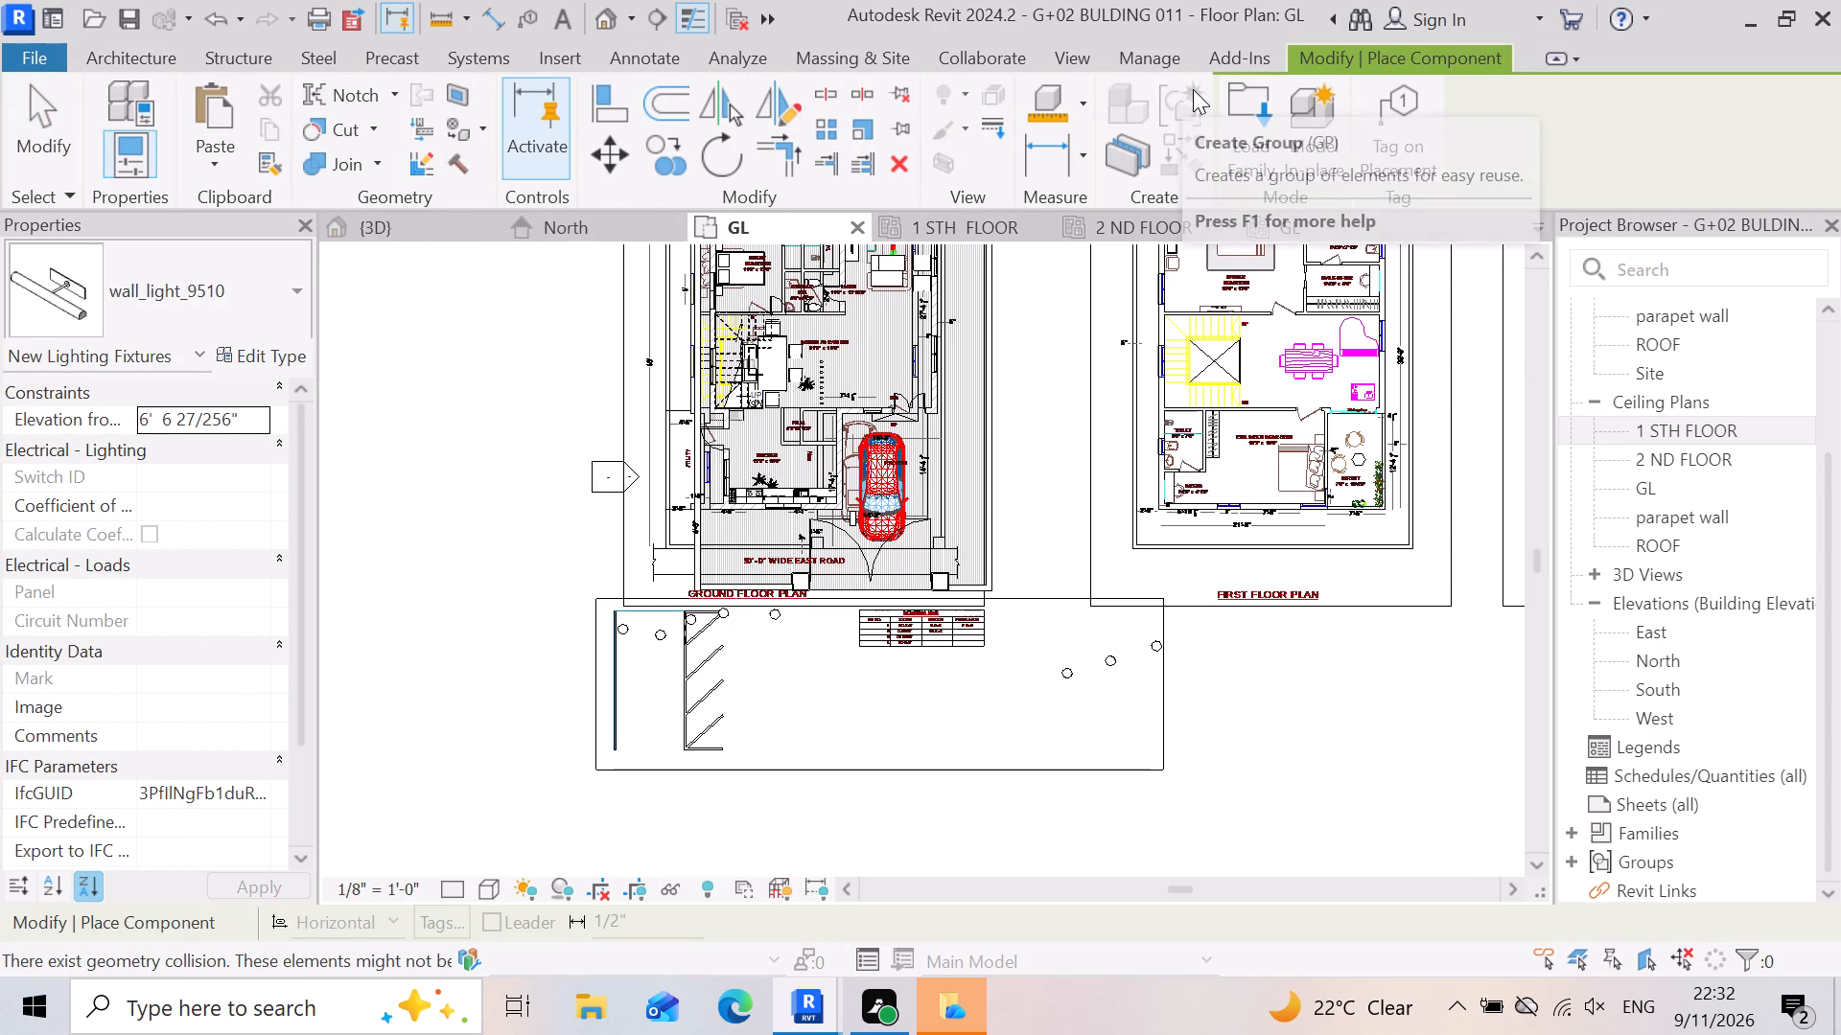
double_click(1243, 103)
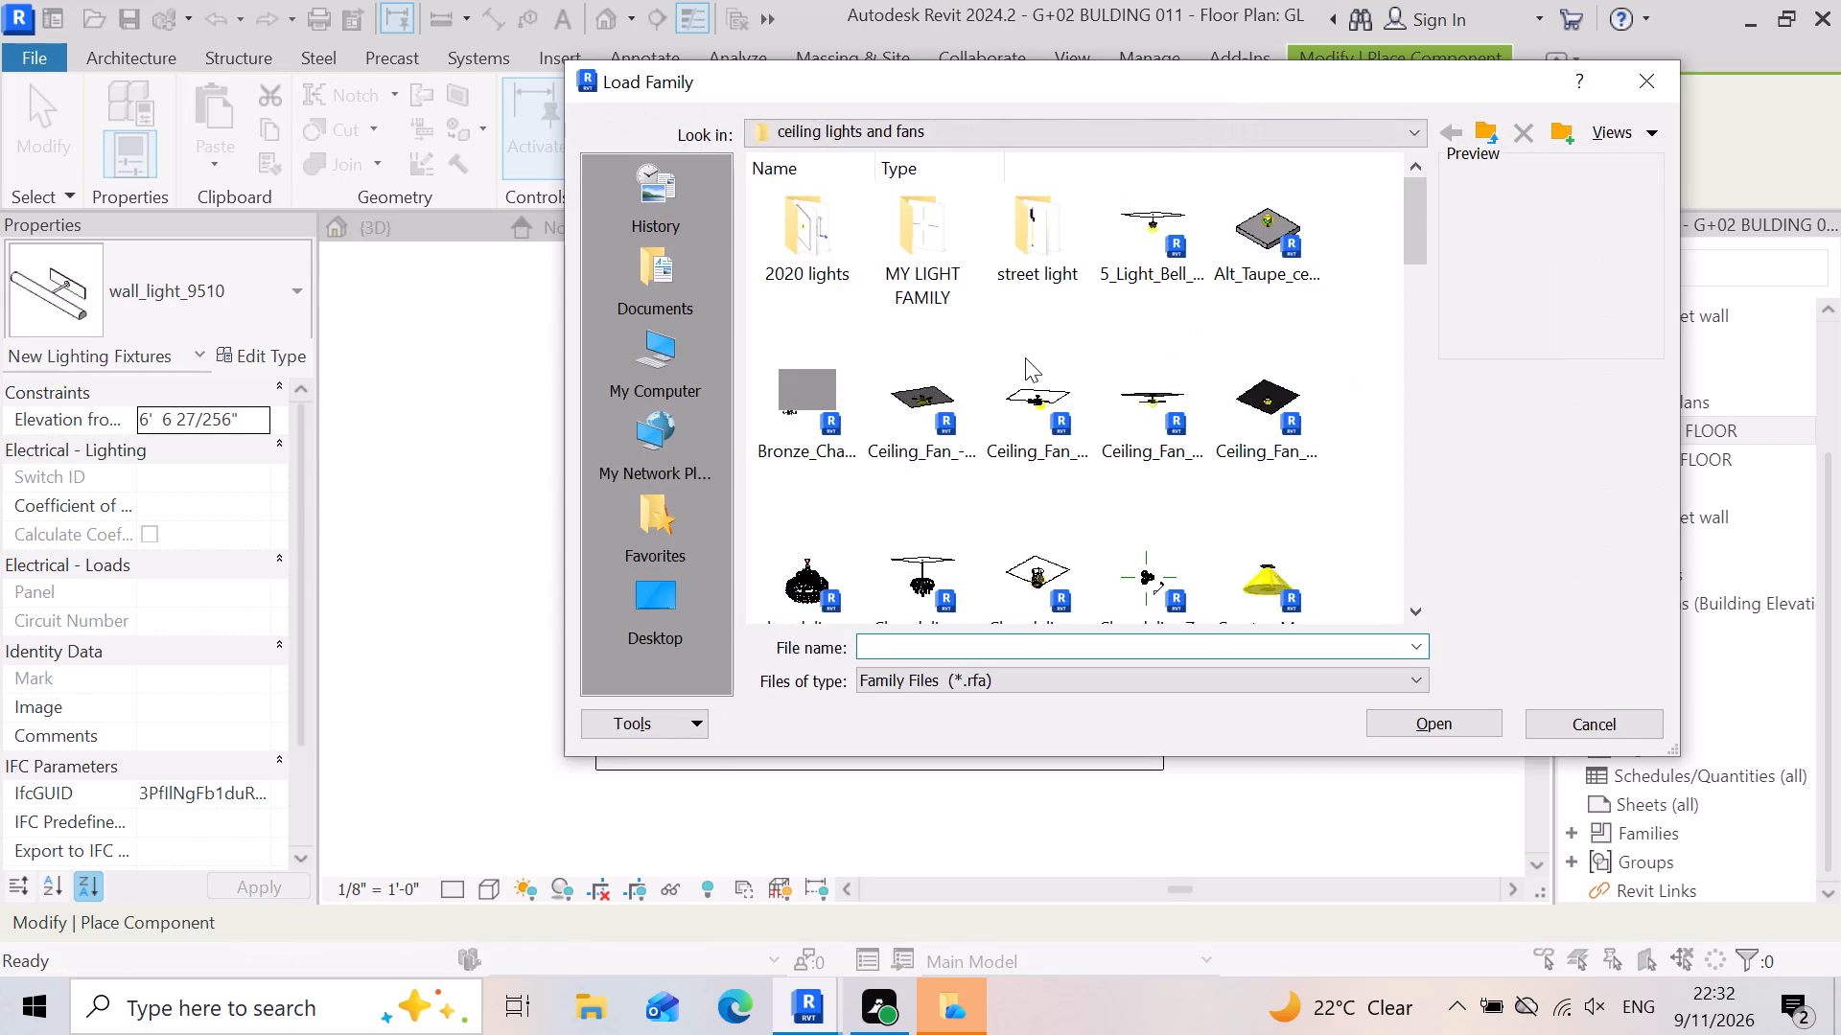
double_click(925, 246)
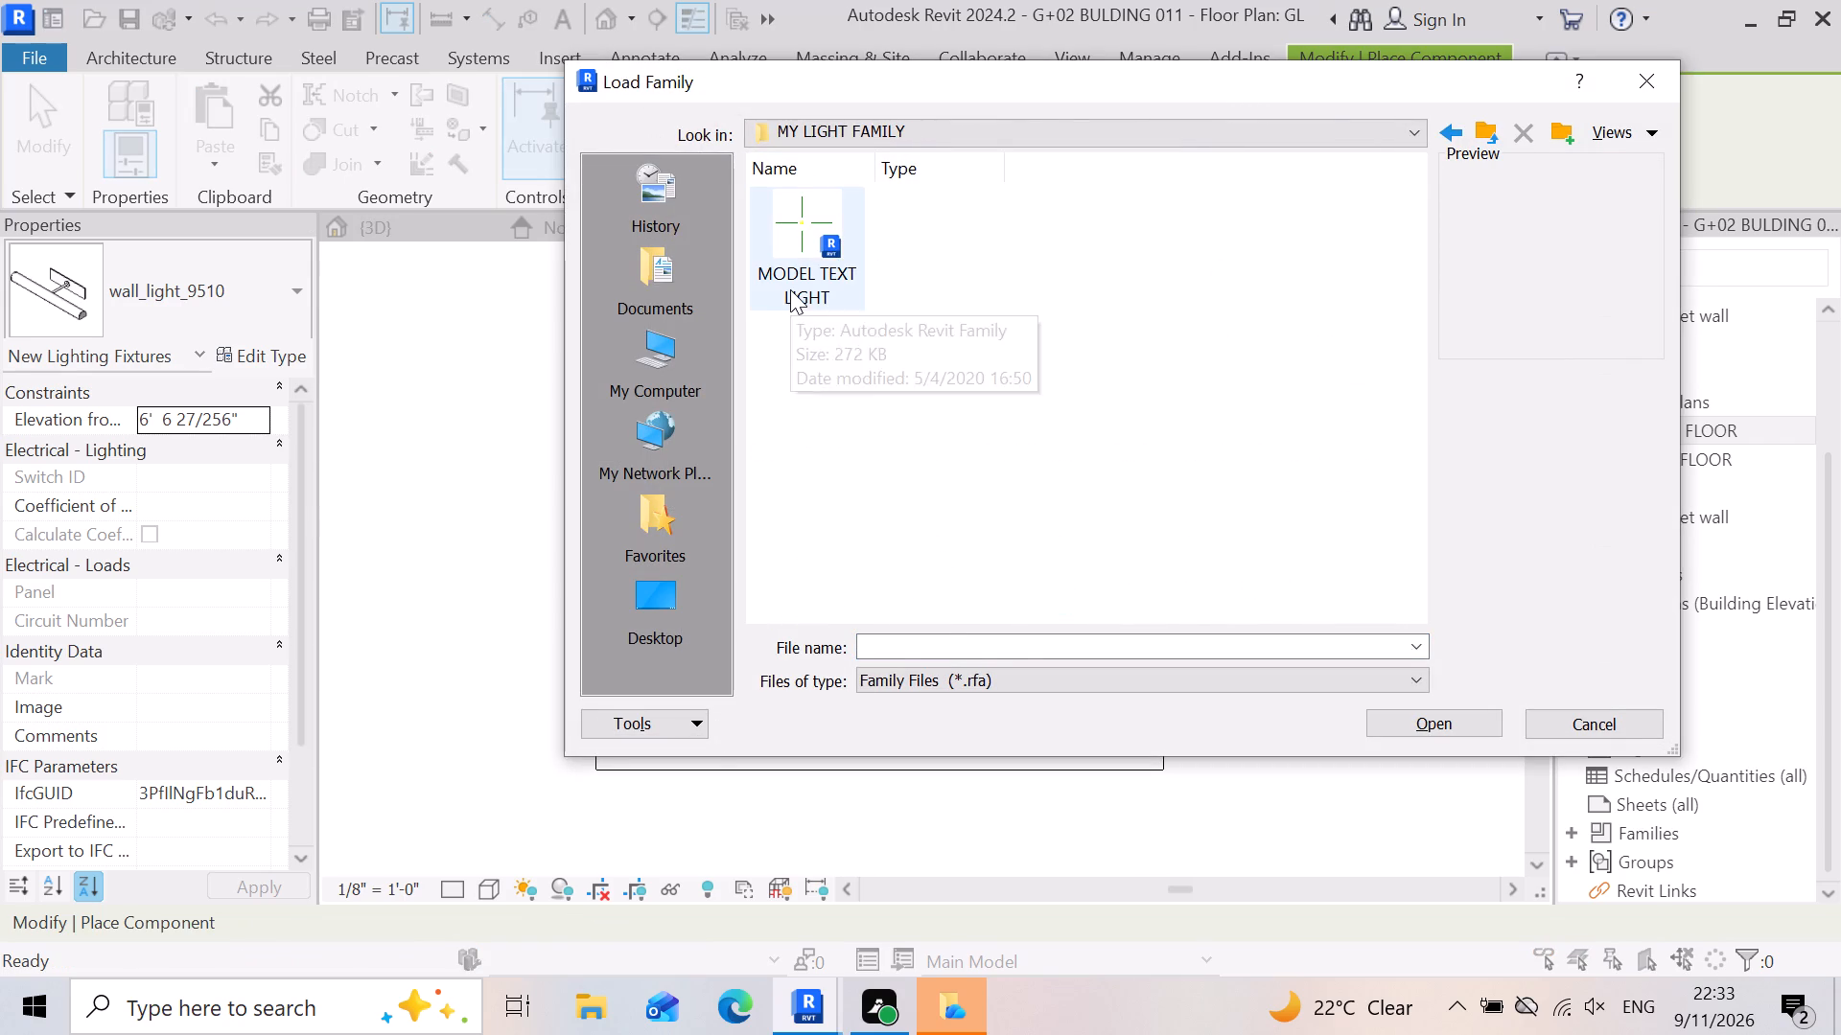
double_click(790, 289)
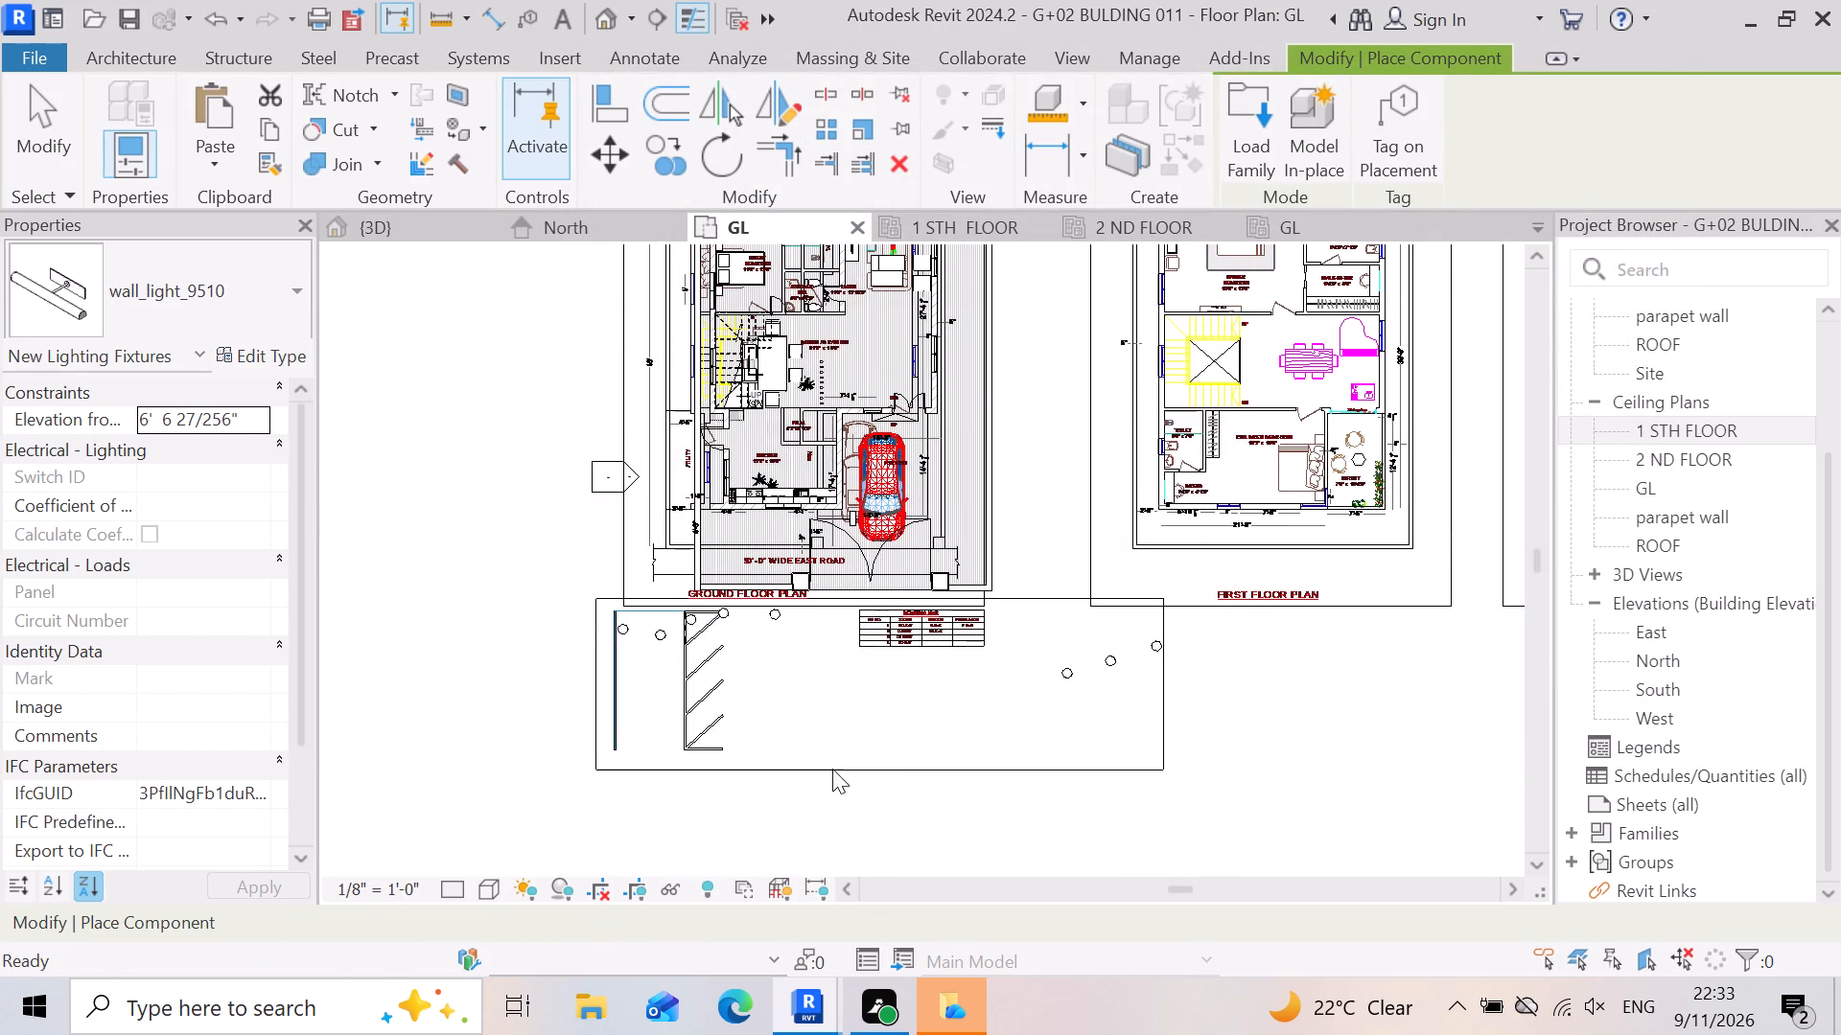
Place a MODEL TEXT LIGHT fixture inside each of the two gate pillars in the GL floor plan.
scroll(776, 516, "up", 3)
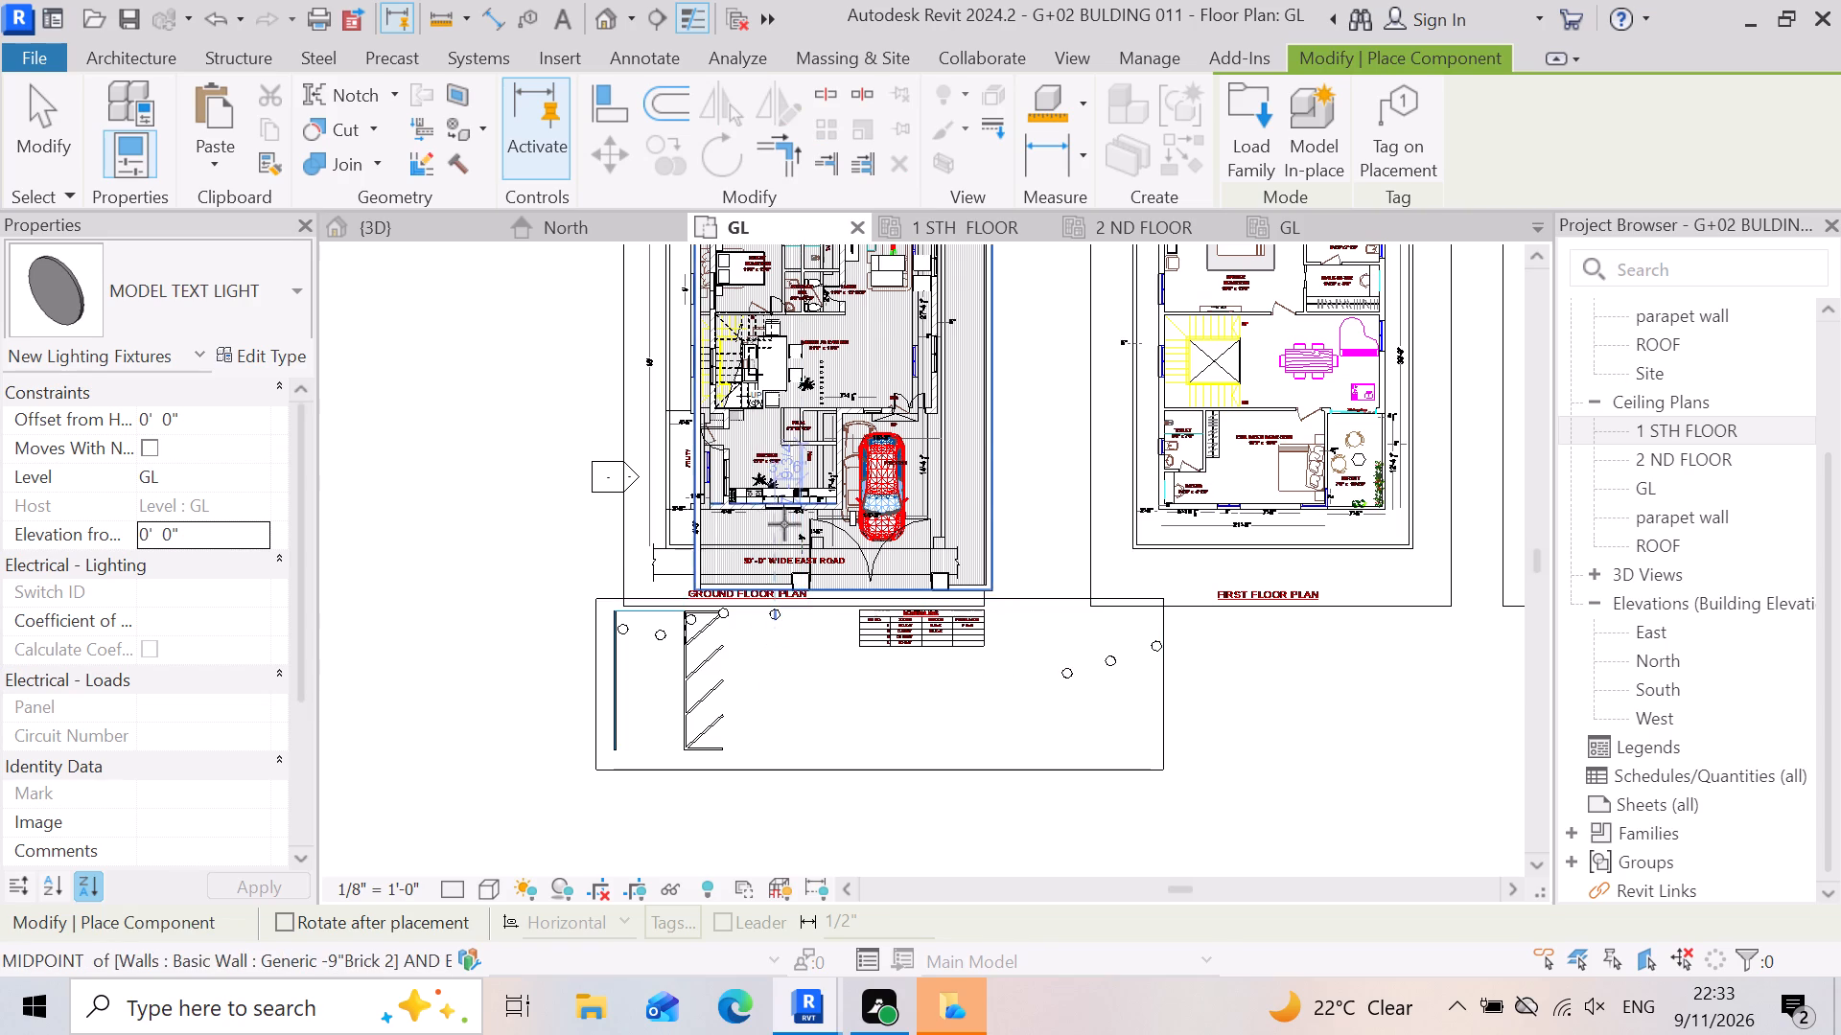
scroll(835, 582, "up", 6)
scroll(759, 678, "up", 6)
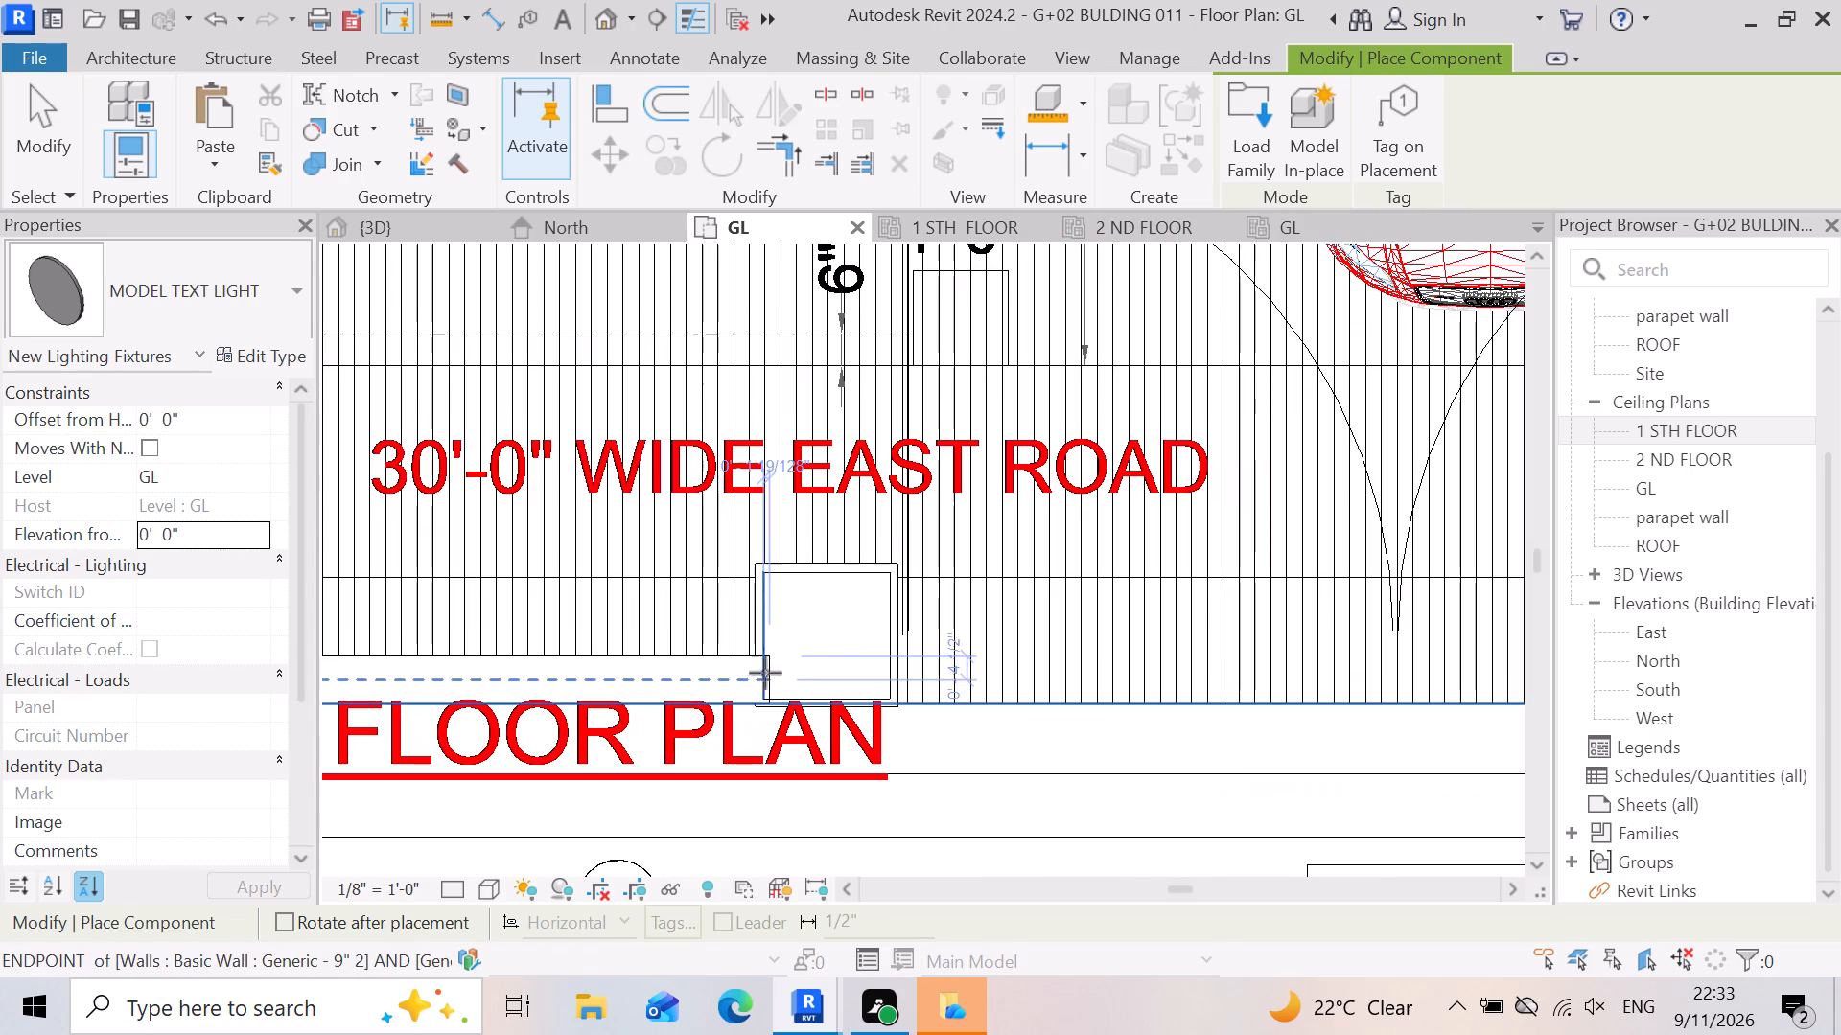
left_click(829, 650)
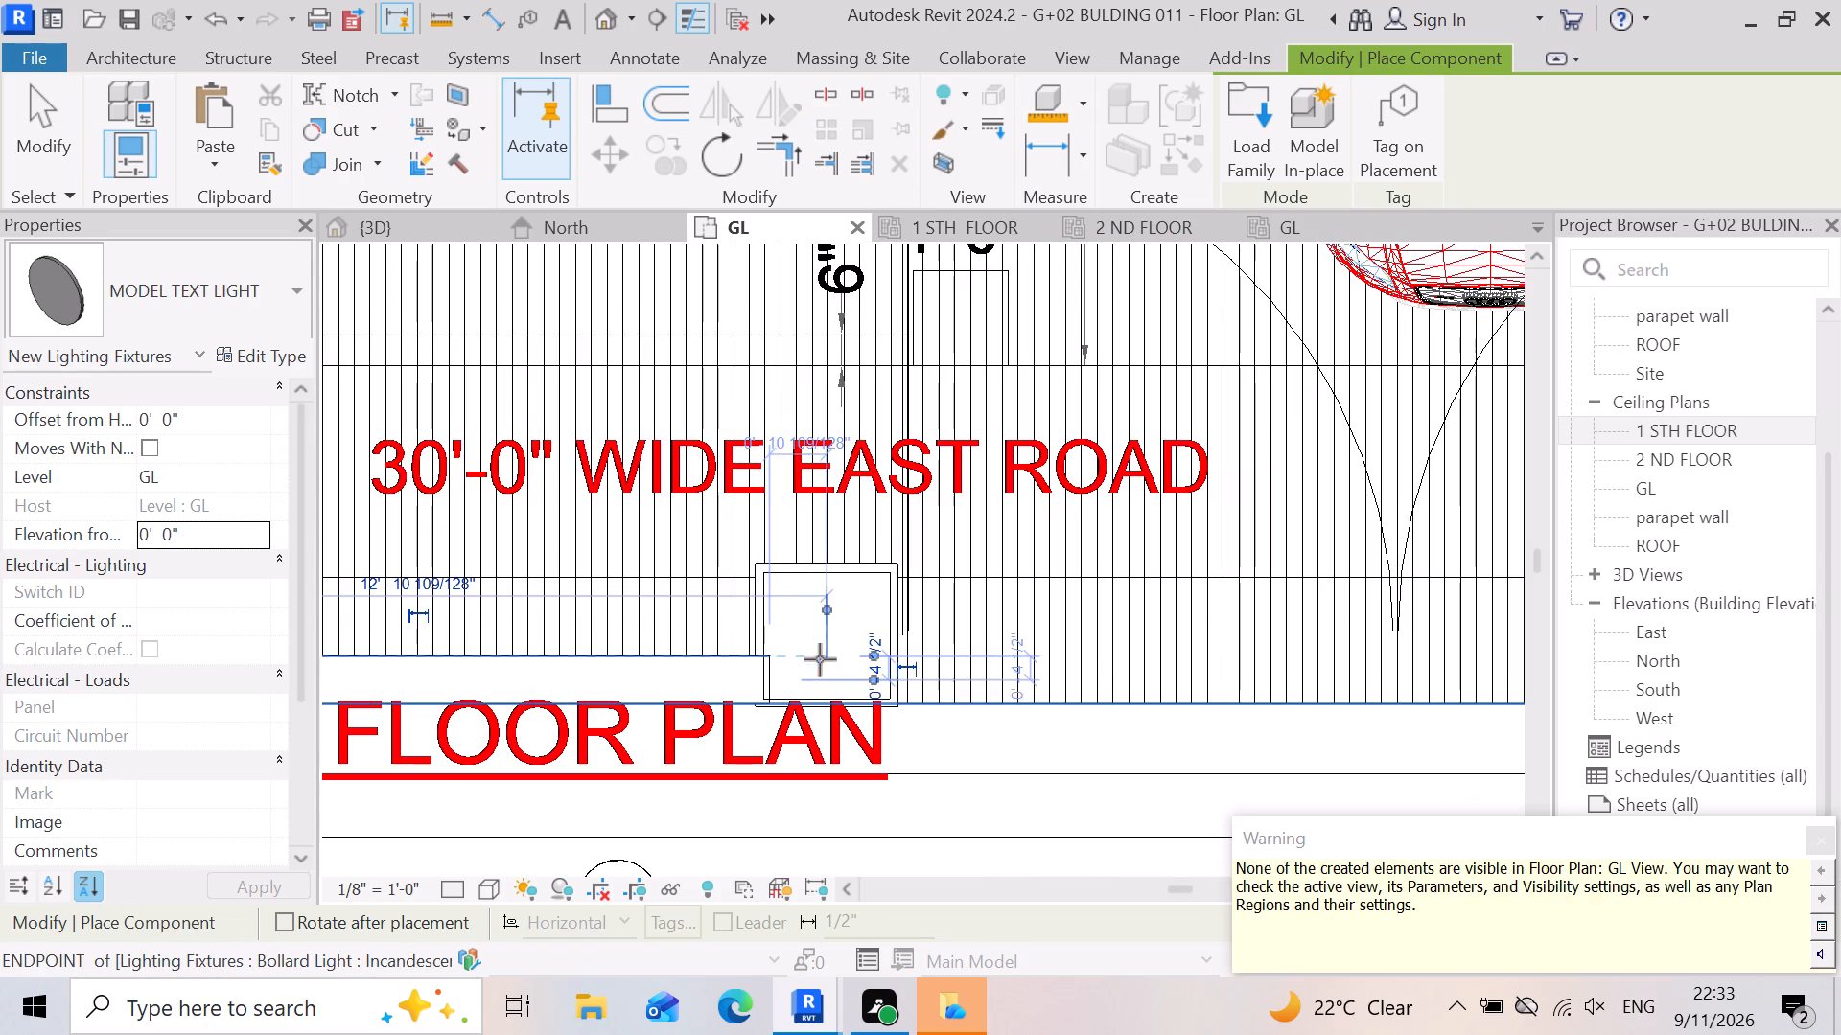
scroll(787, 678, "down", 4)
scroll(725, 766, "down", 4)
scroll(1281, 766, "up", 2)
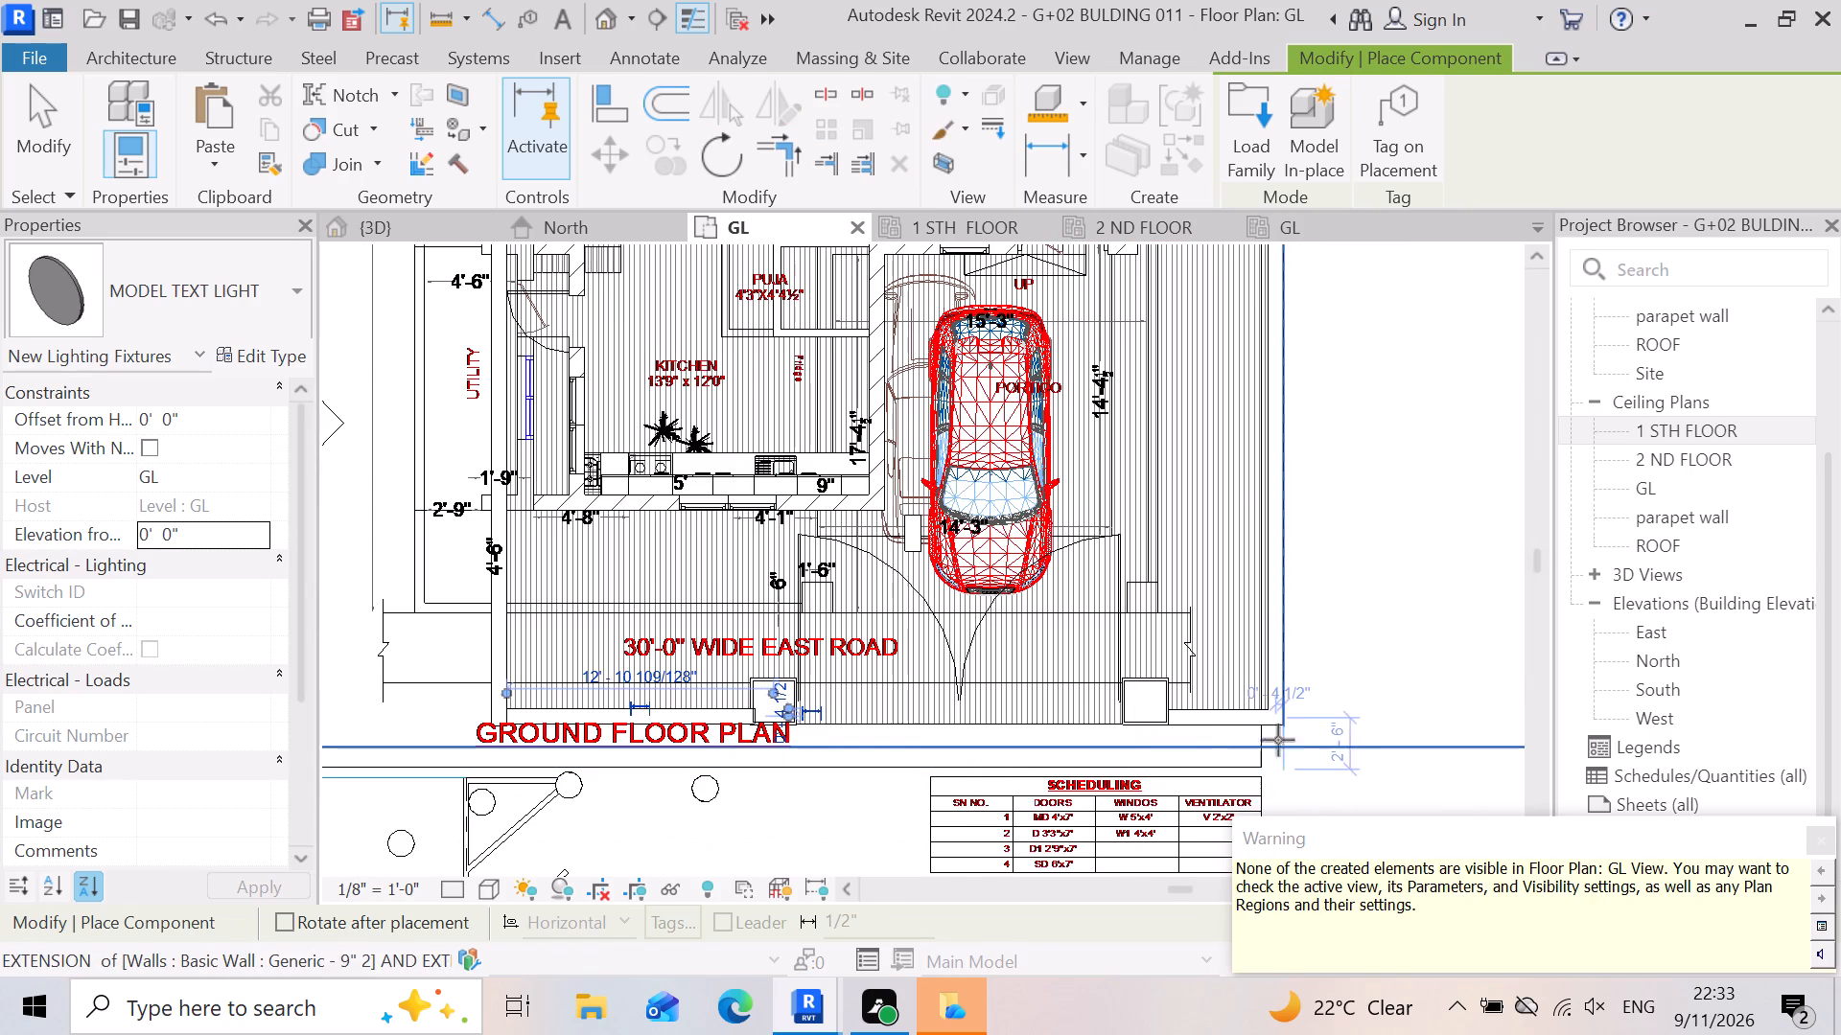
scroll(1278, 740, "up", 7)
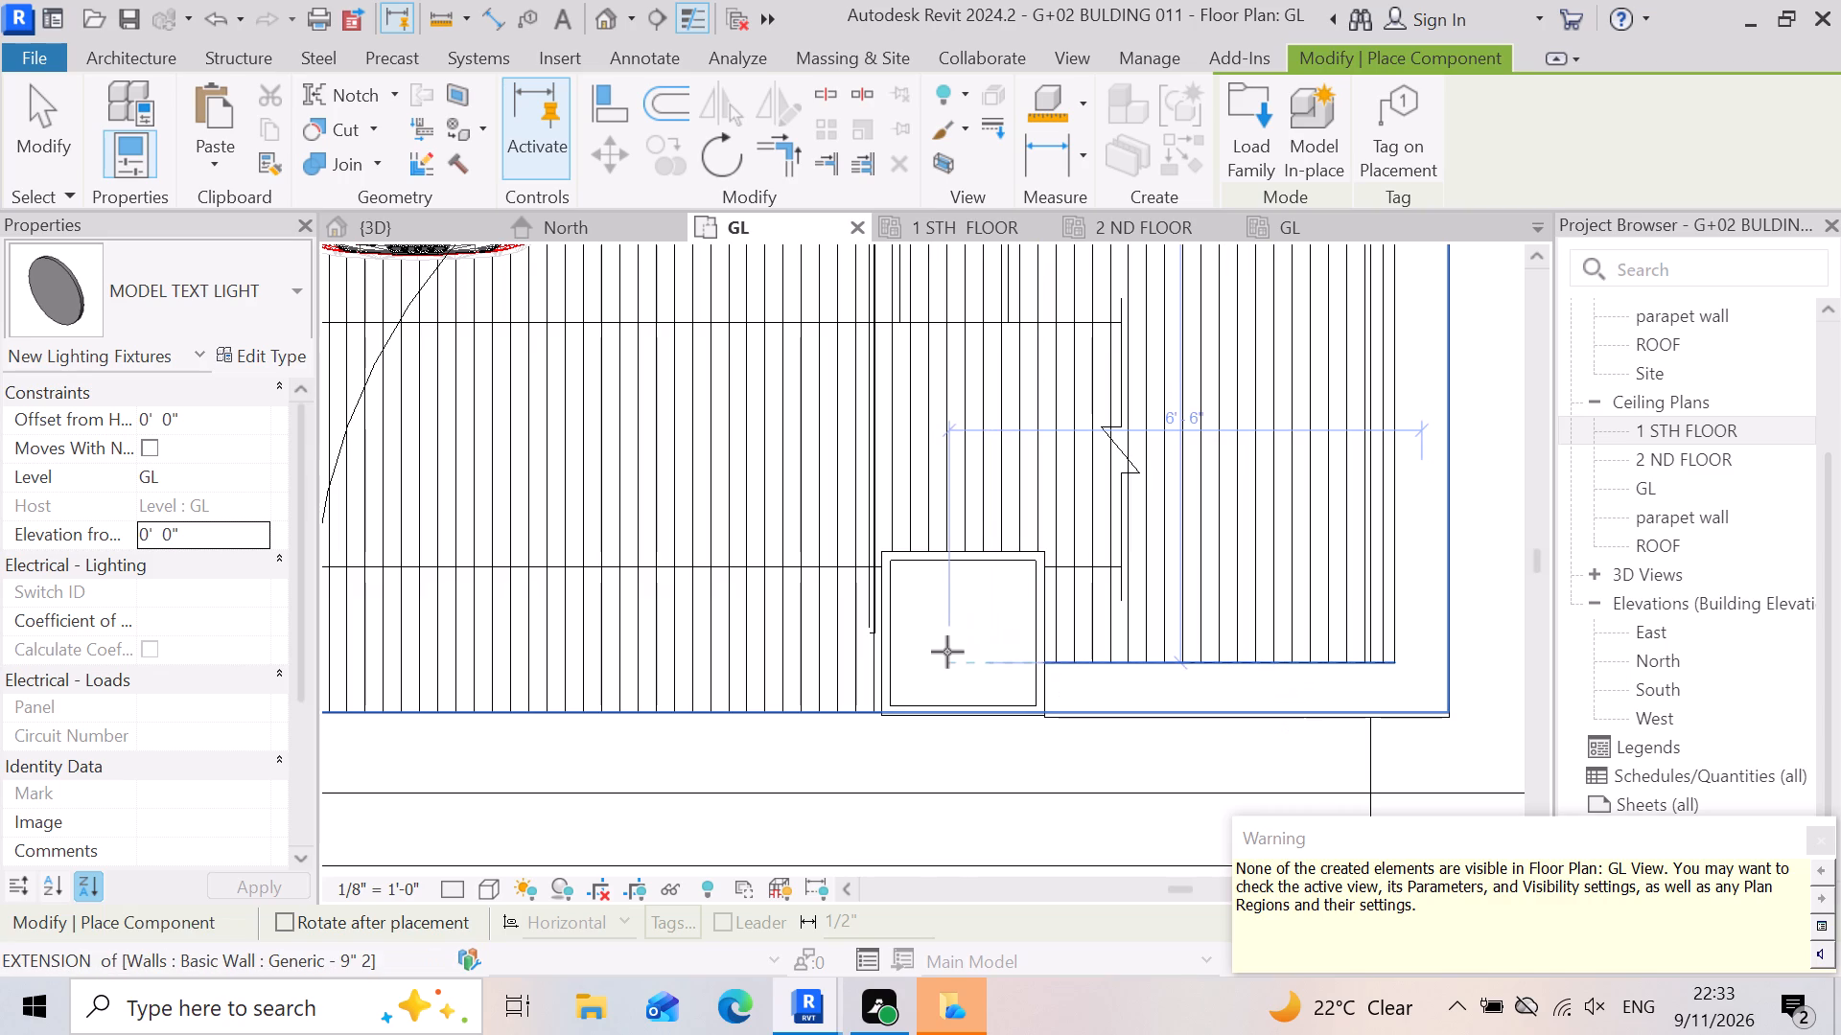
left_click(947, 652)
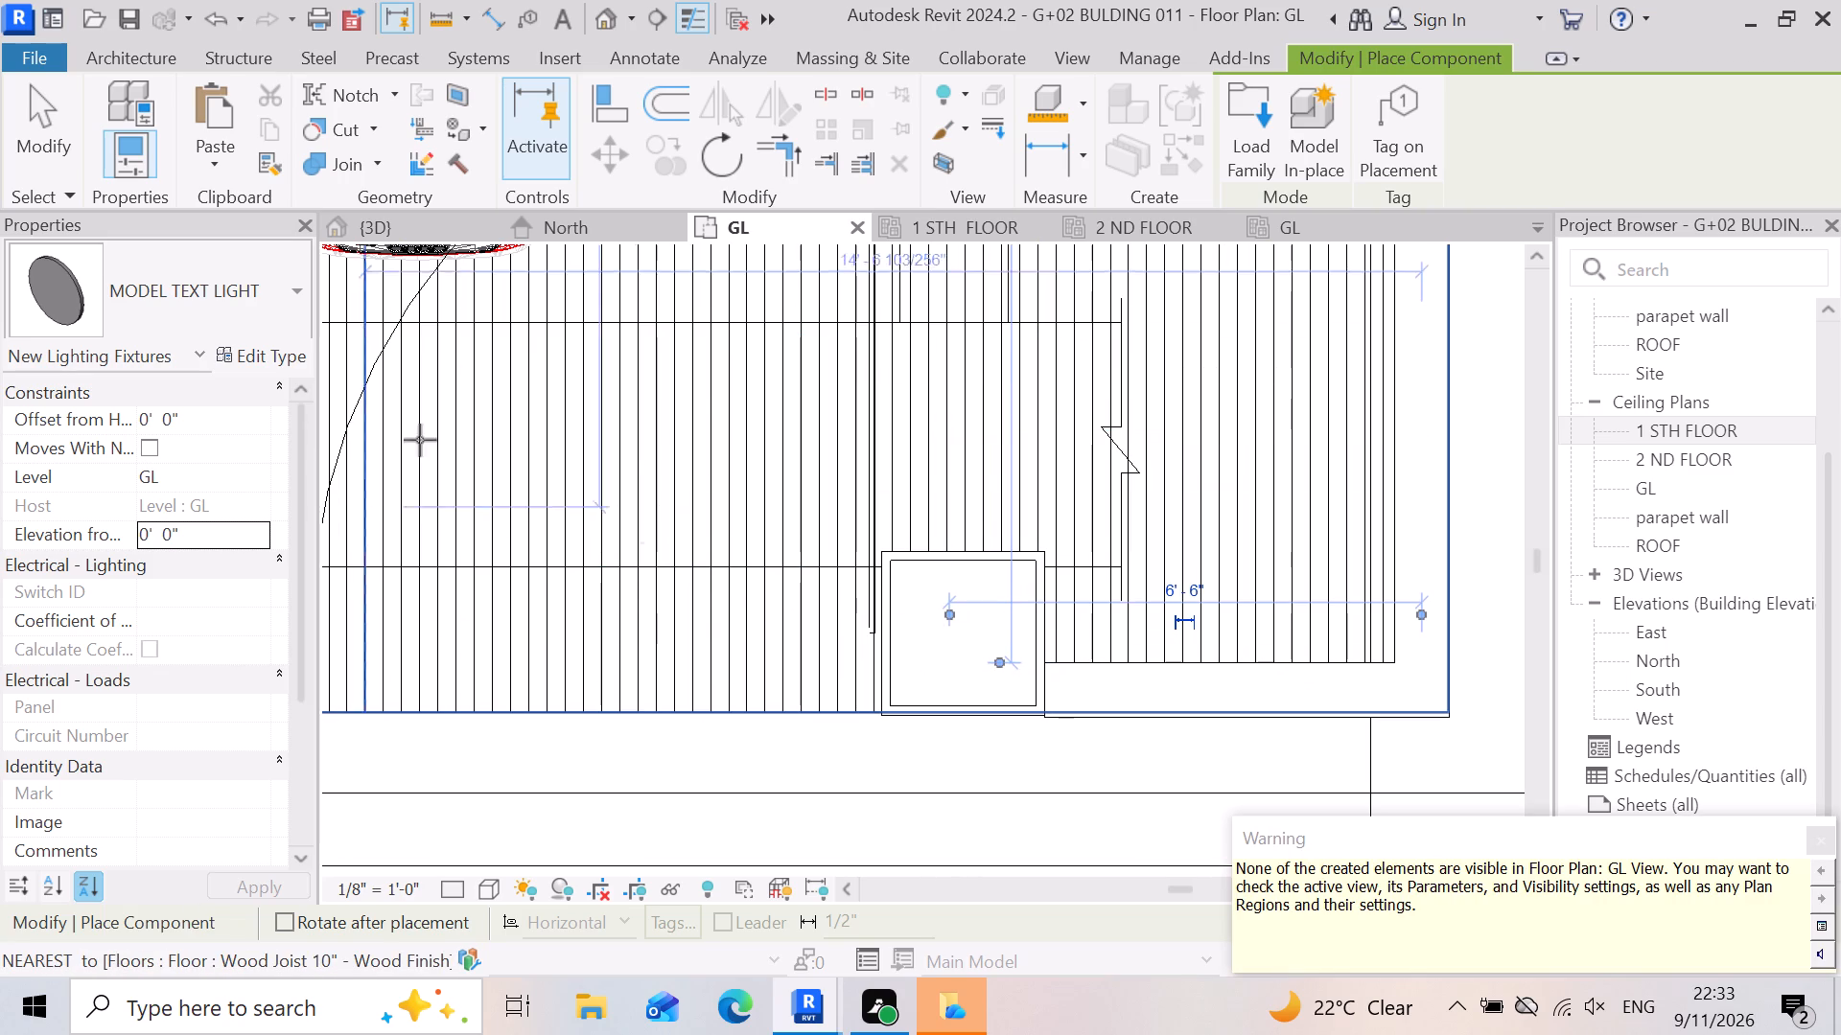
Place another MODEL TEXT LIGHT in the 3D view at the gate pillar by the street lamps and inspect the pillar from near and far.
left_click(438, 237)
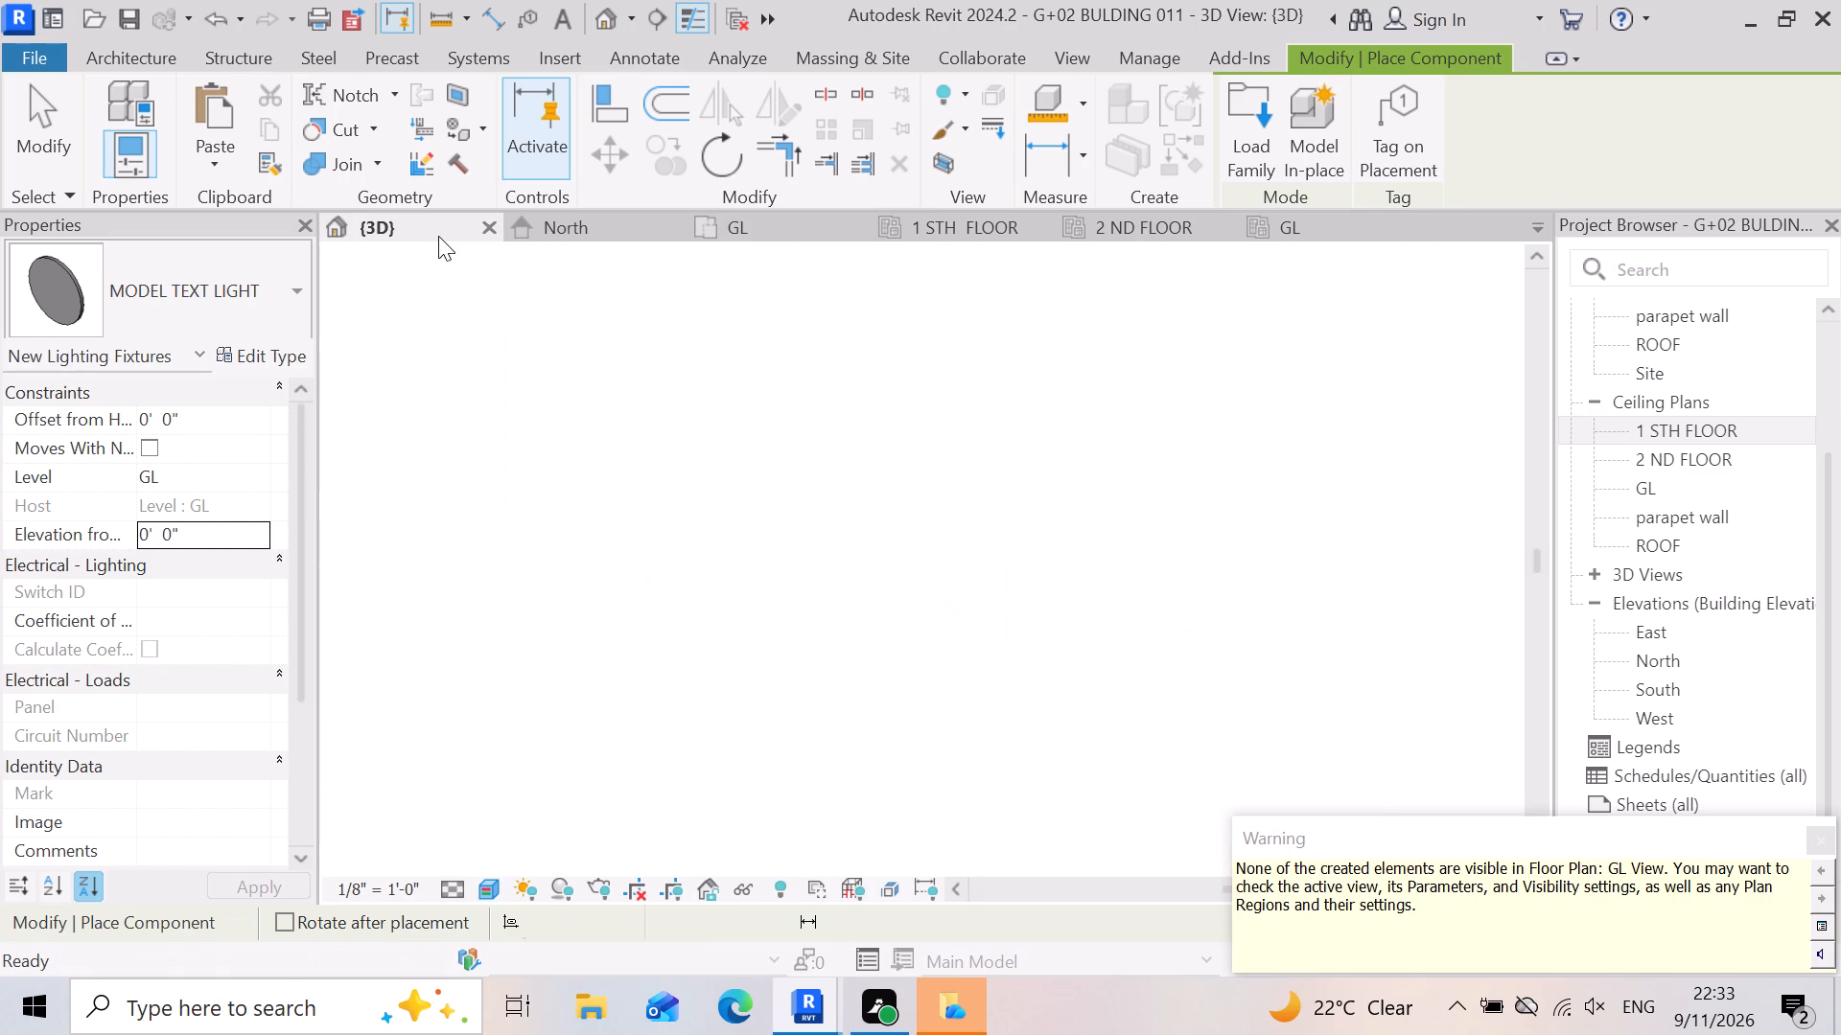
scroll(1076, 664, "down", 4)
scroll(897, 765, "up", 3)
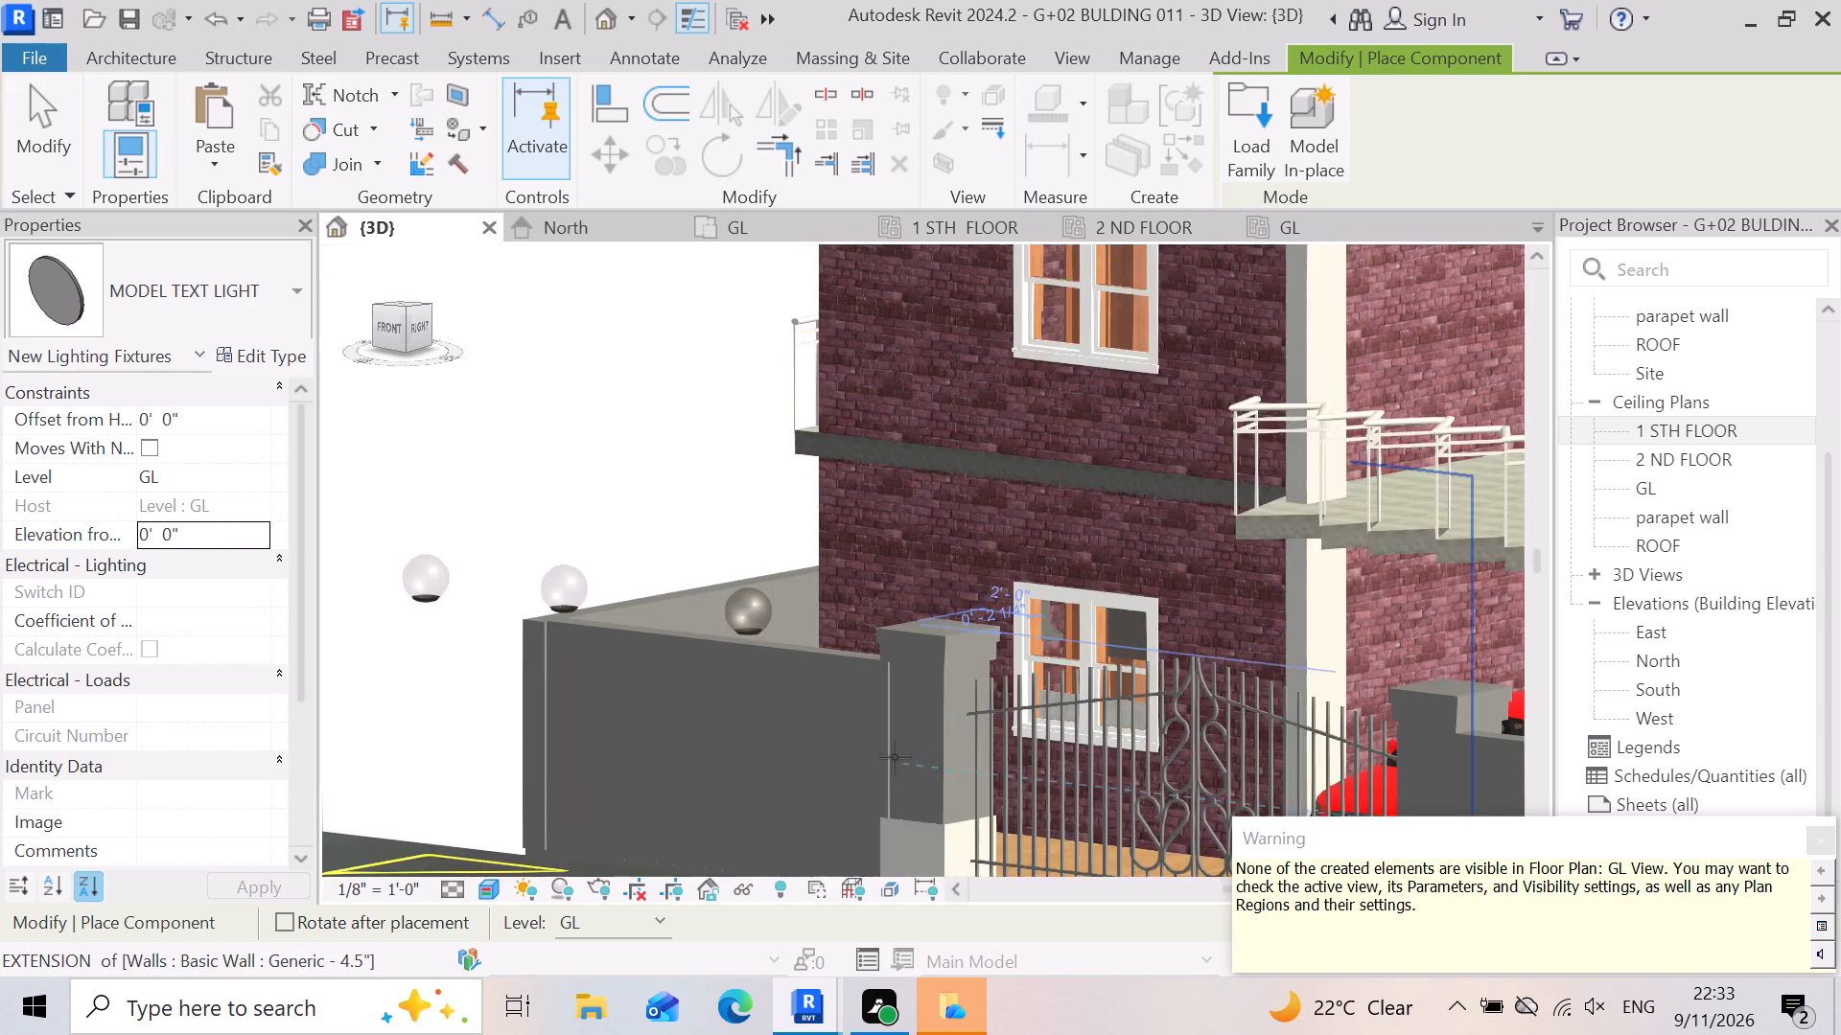
scroll(895, 757, "up", 2)
left_click(839, 777)
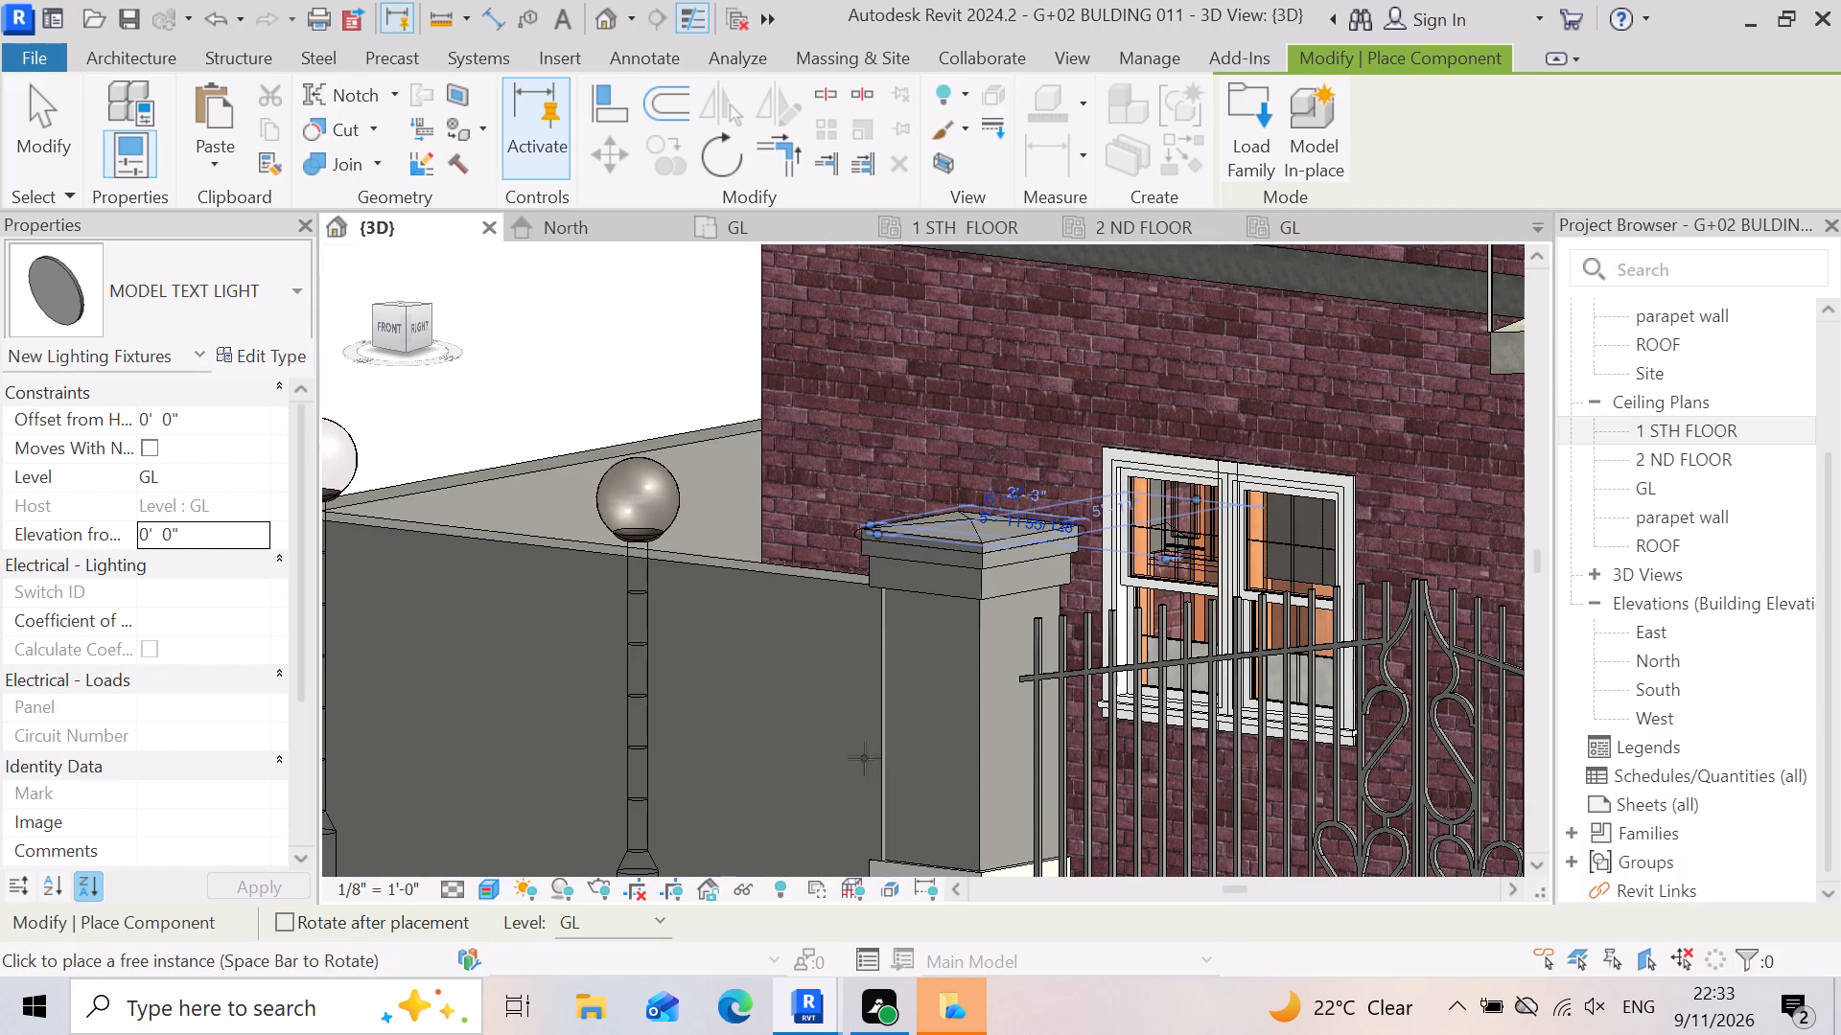
scroll(1066, 607, "up", 12)
scroll(843, 488, "up", 2)
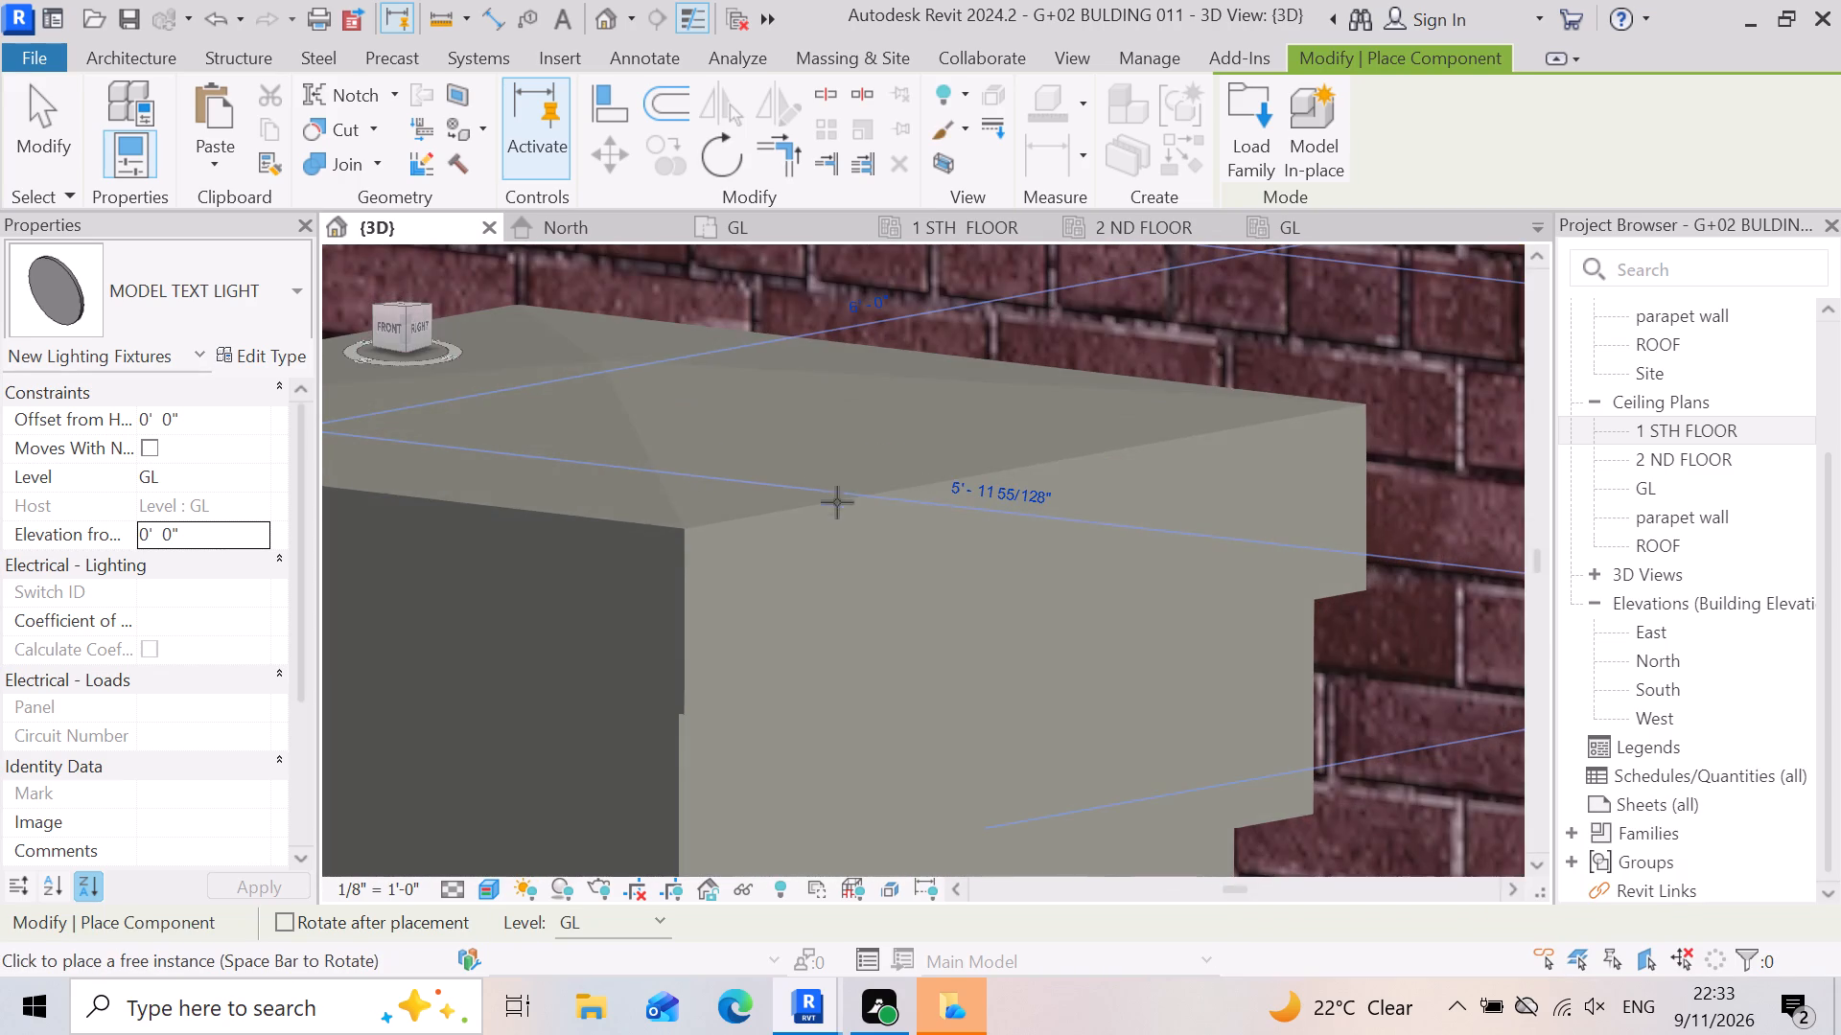
scroll(1020, 660, "down", 12)
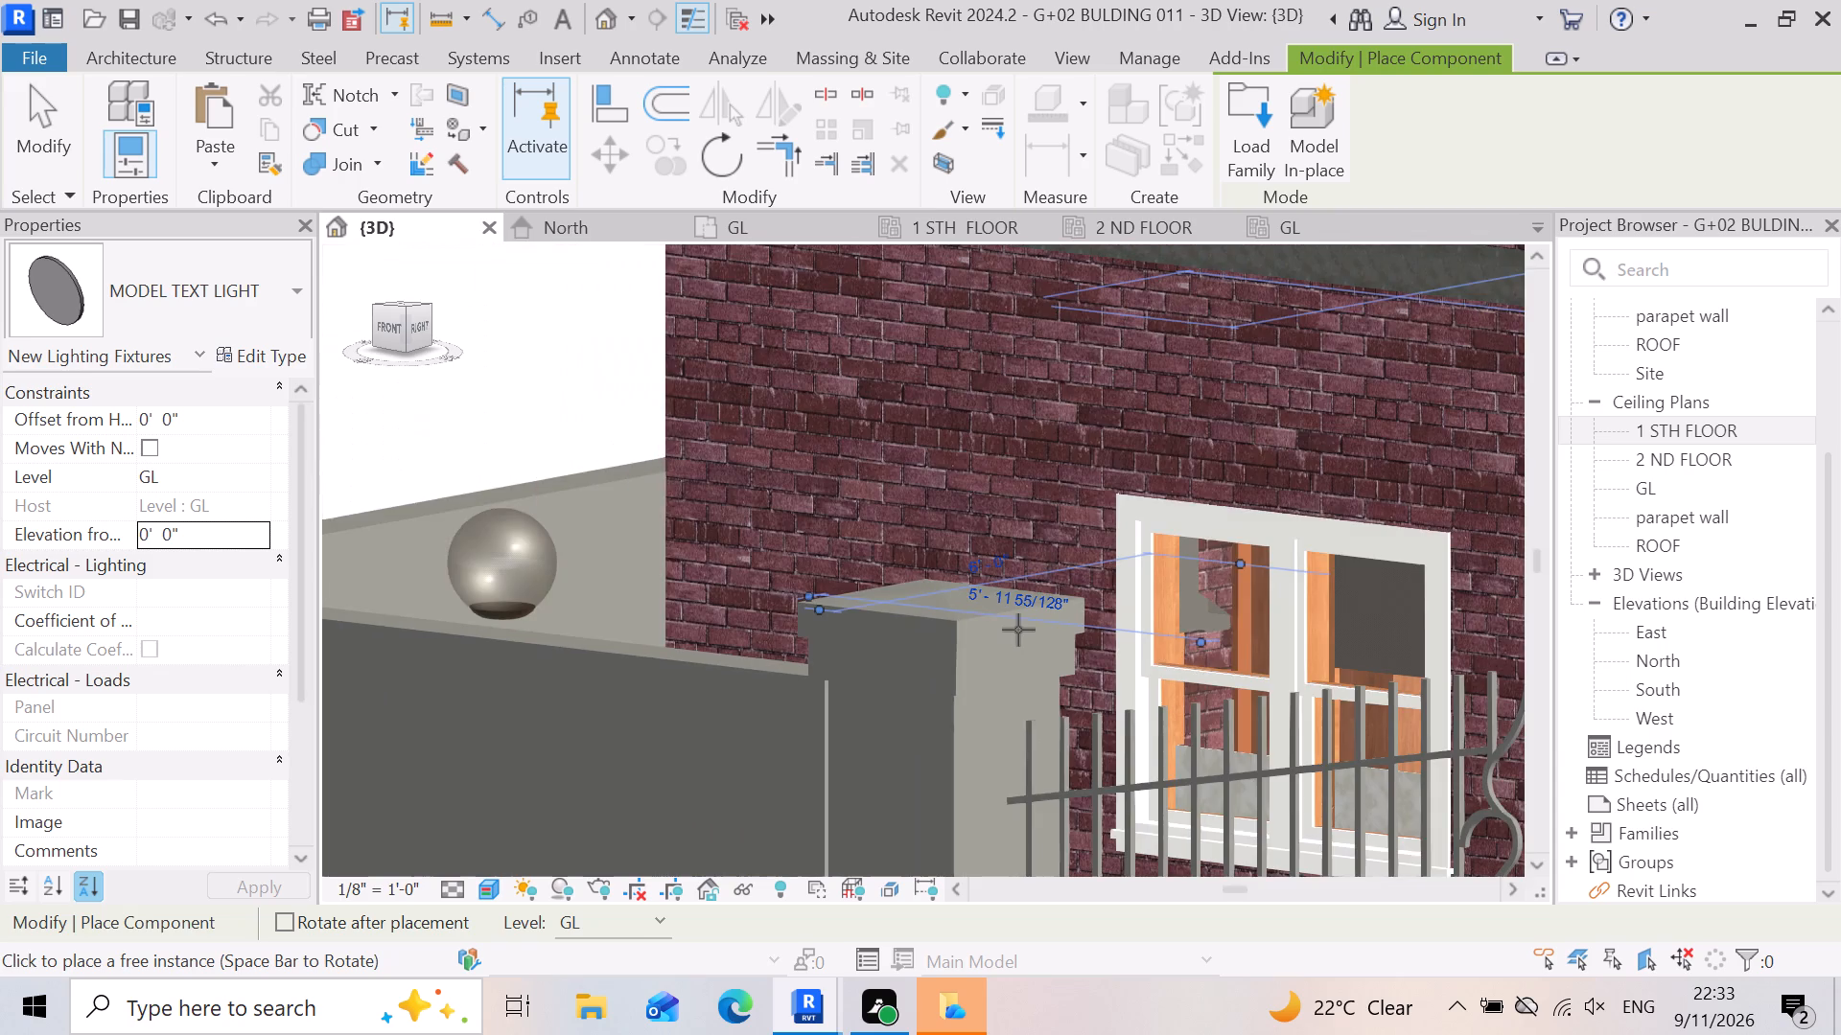
scroll(987, 586, "down", 8)
scroll(910, 495, "down", 4)
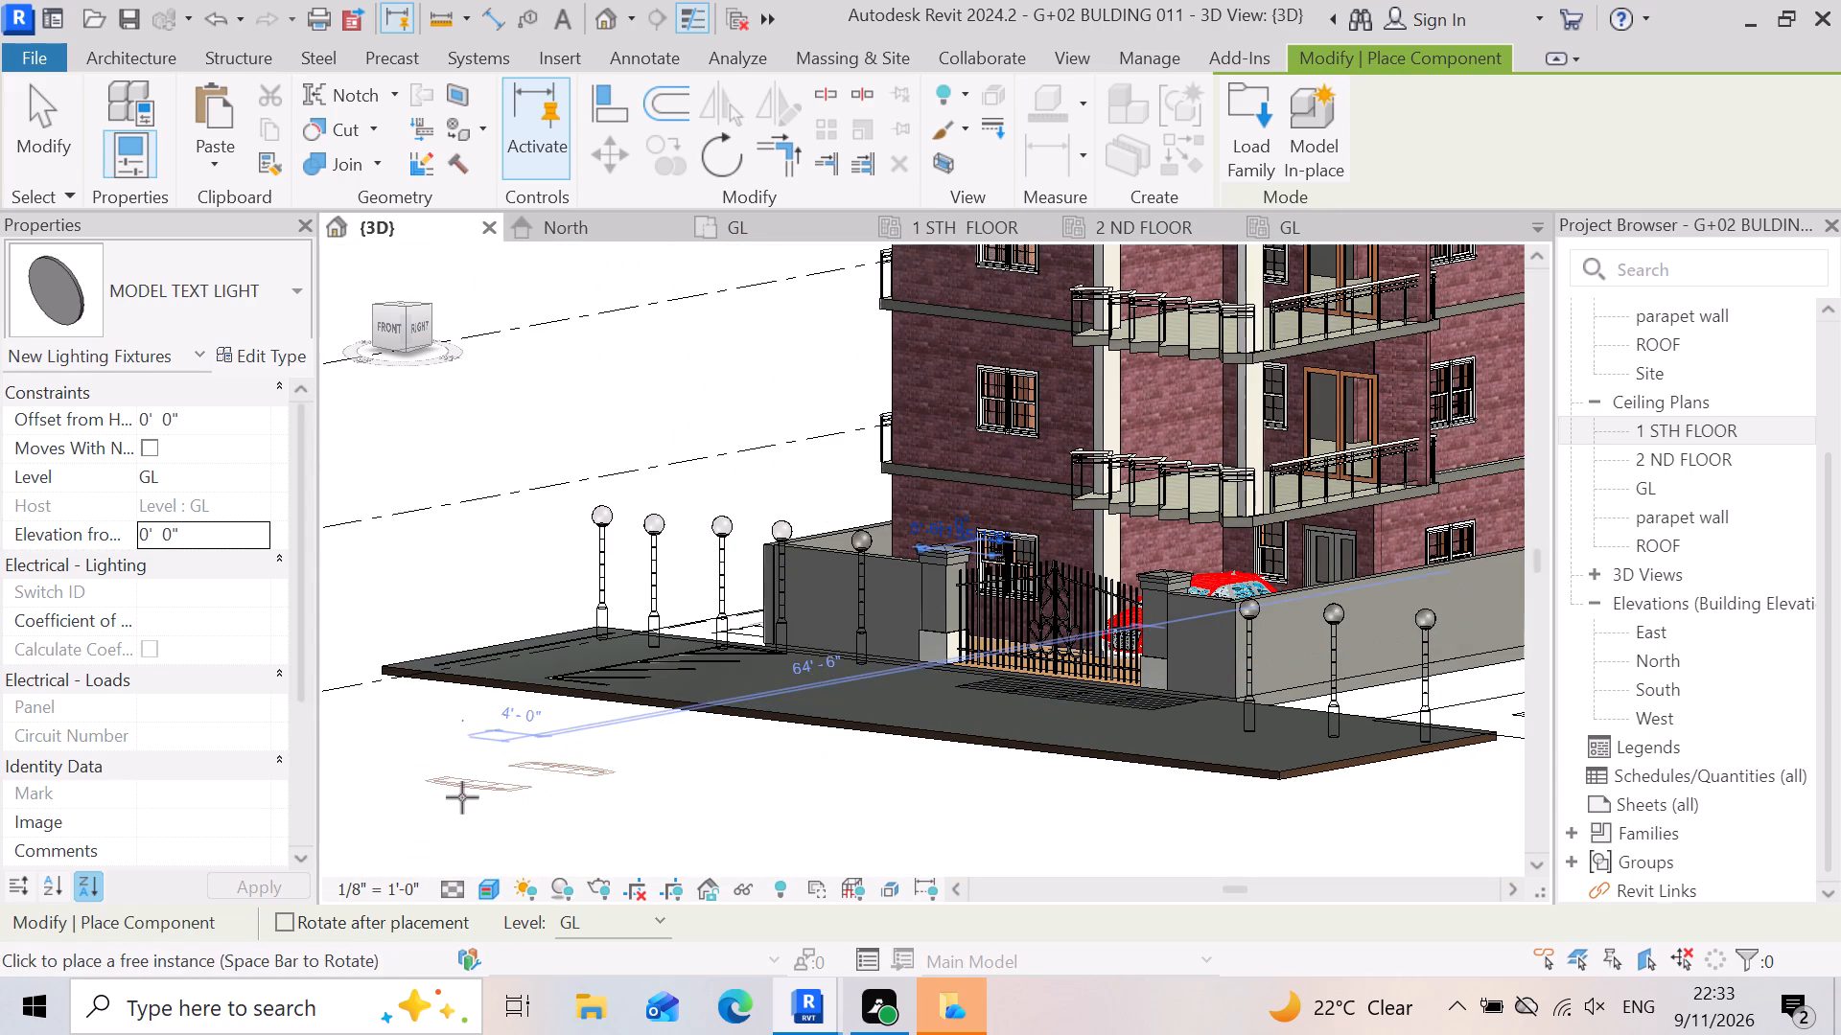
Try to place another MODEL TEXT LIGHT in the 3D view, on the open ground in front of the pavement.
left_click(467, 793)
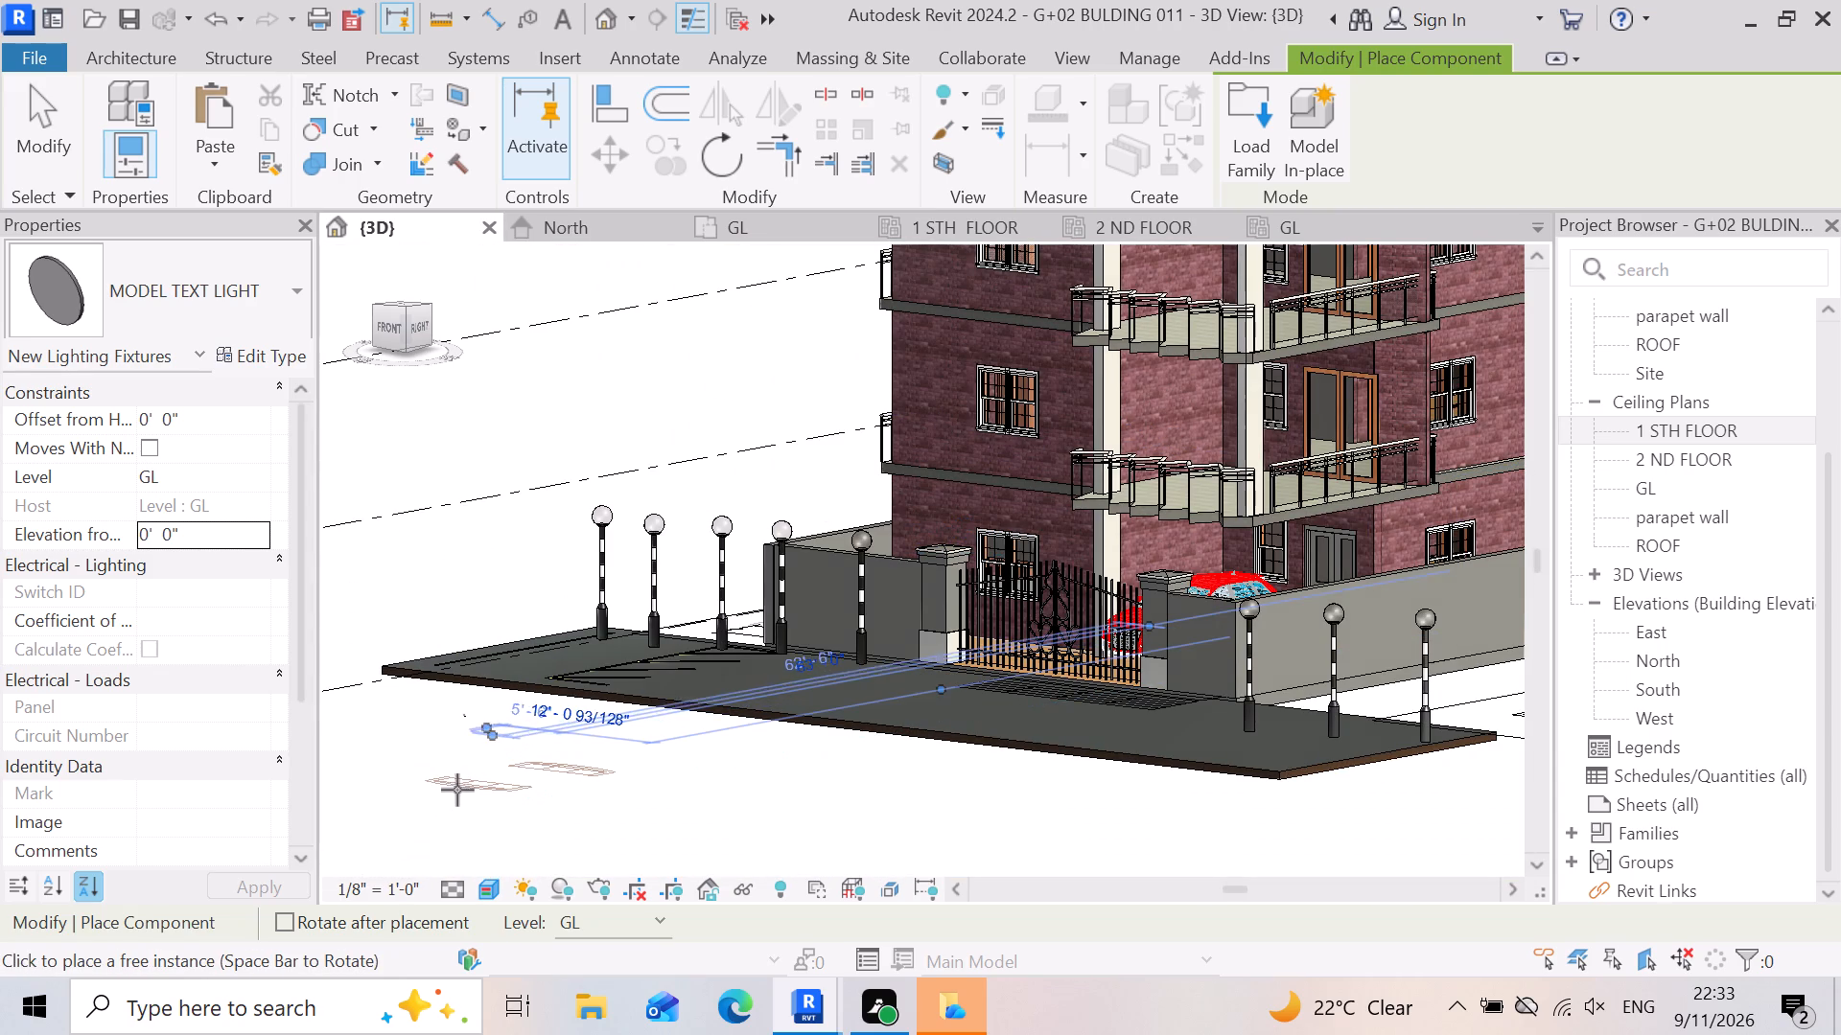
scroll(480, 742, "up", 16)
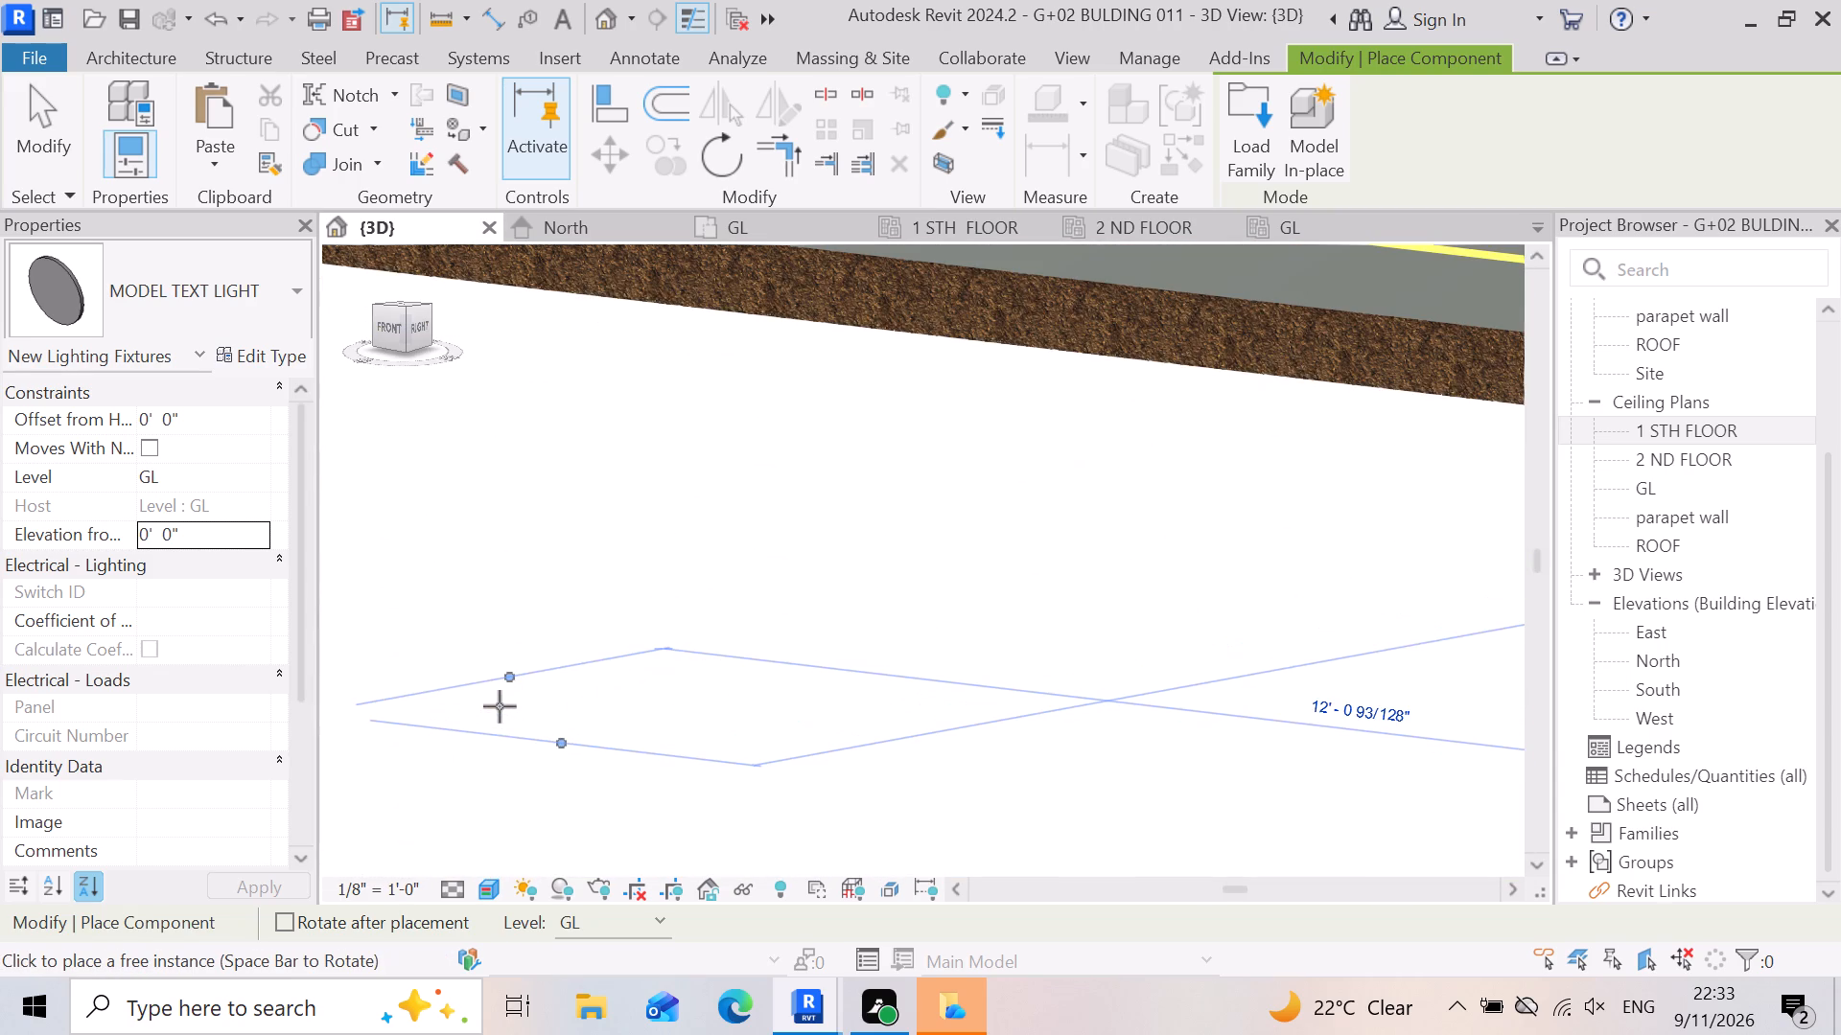
Undo the recent MODEL TEXT LIGHT placements.
key("ctrl+z")
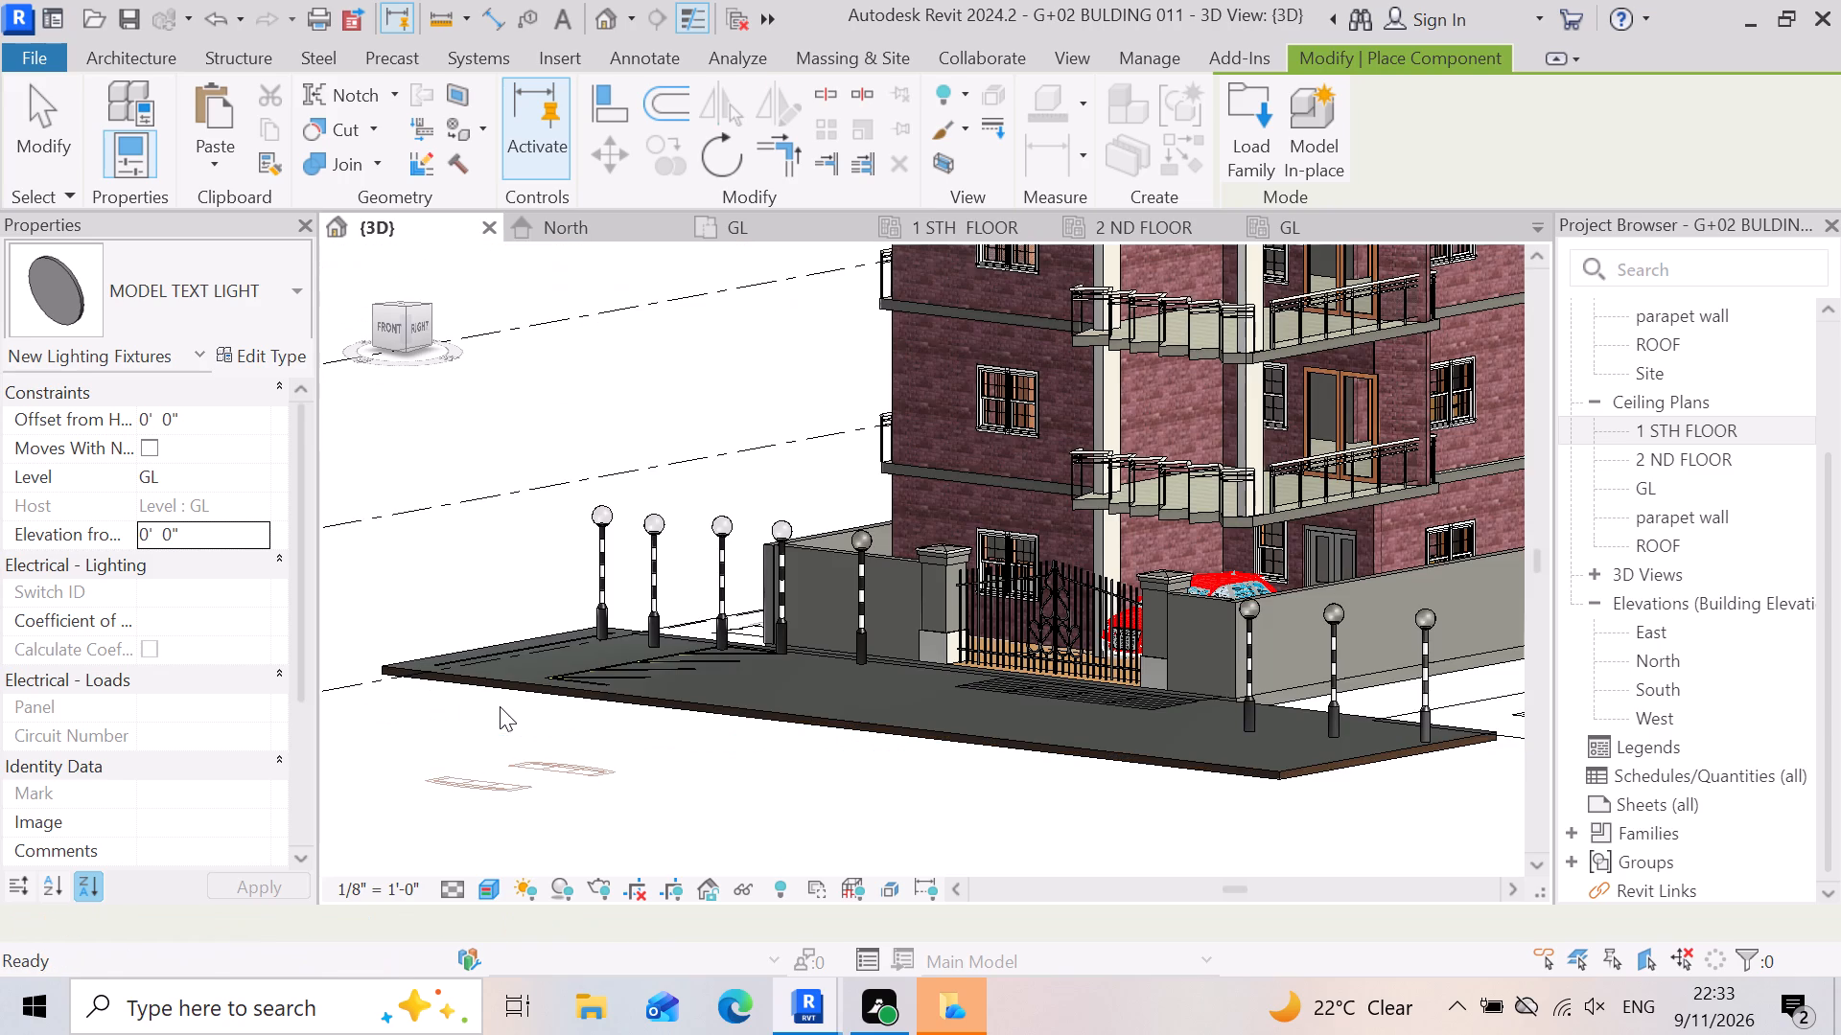
key("ctrl+z")
key("ctrl+z")
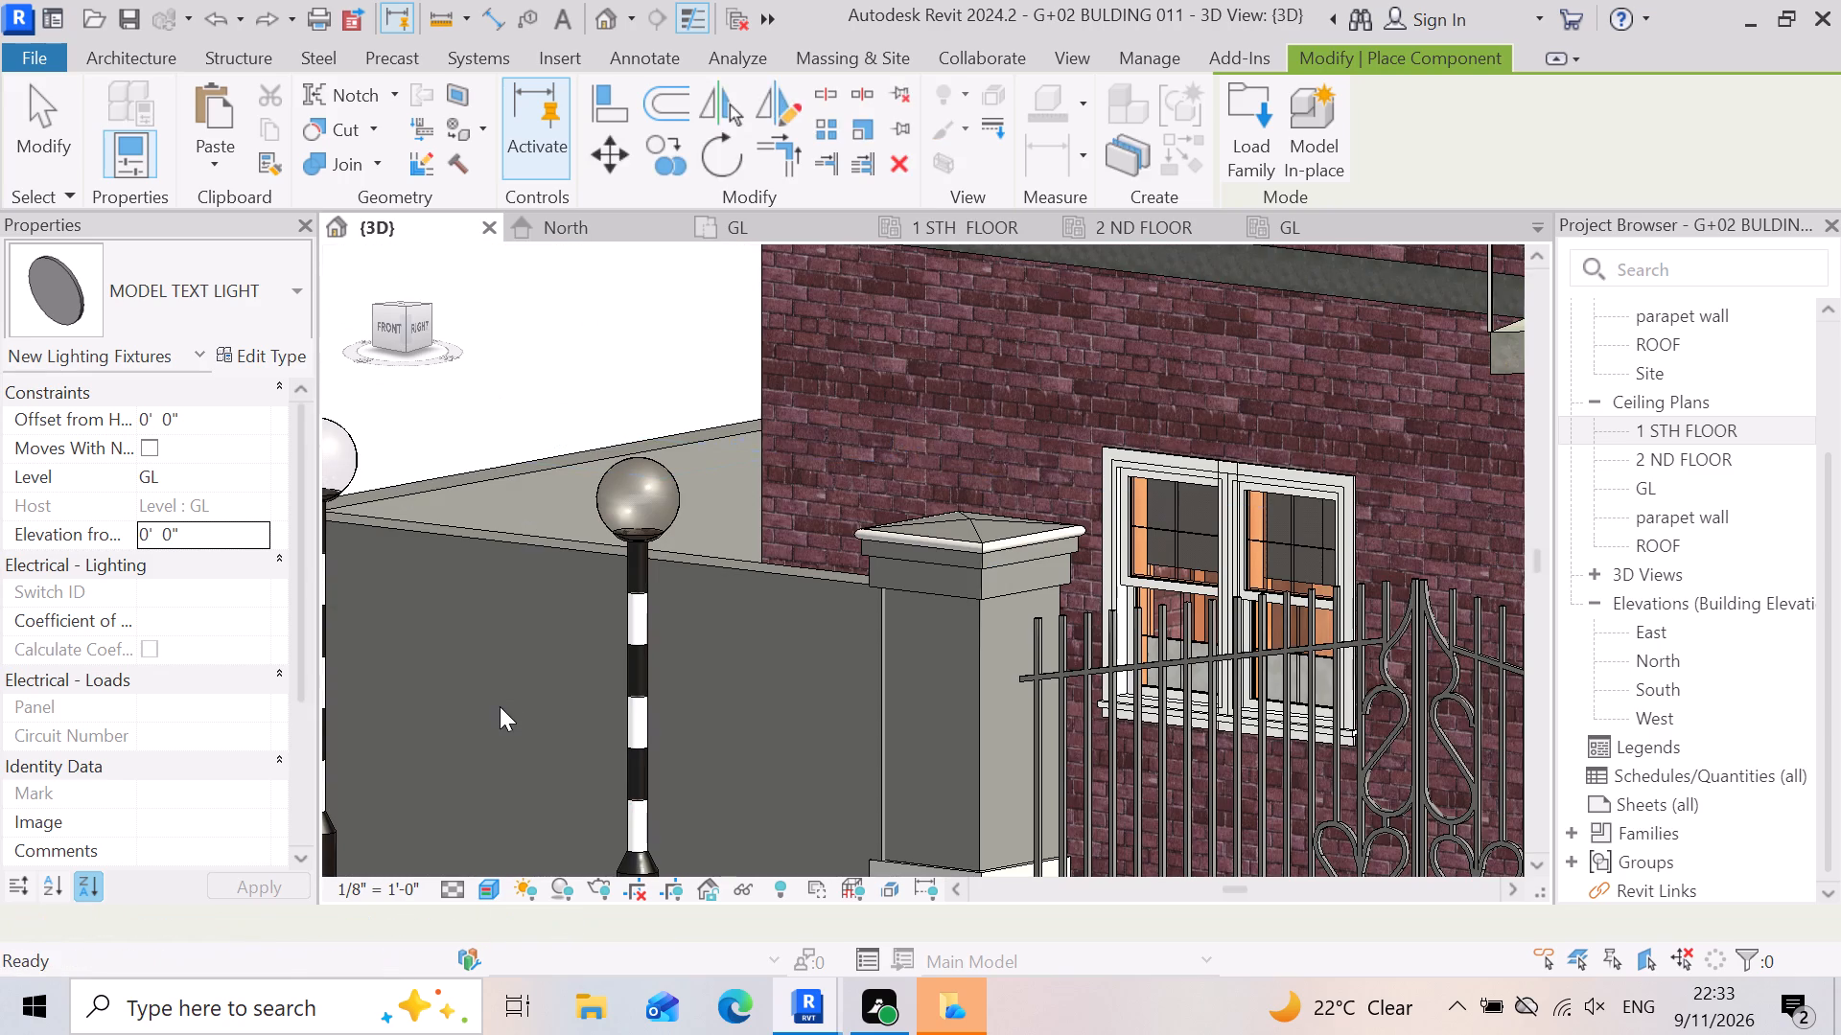
key("z")
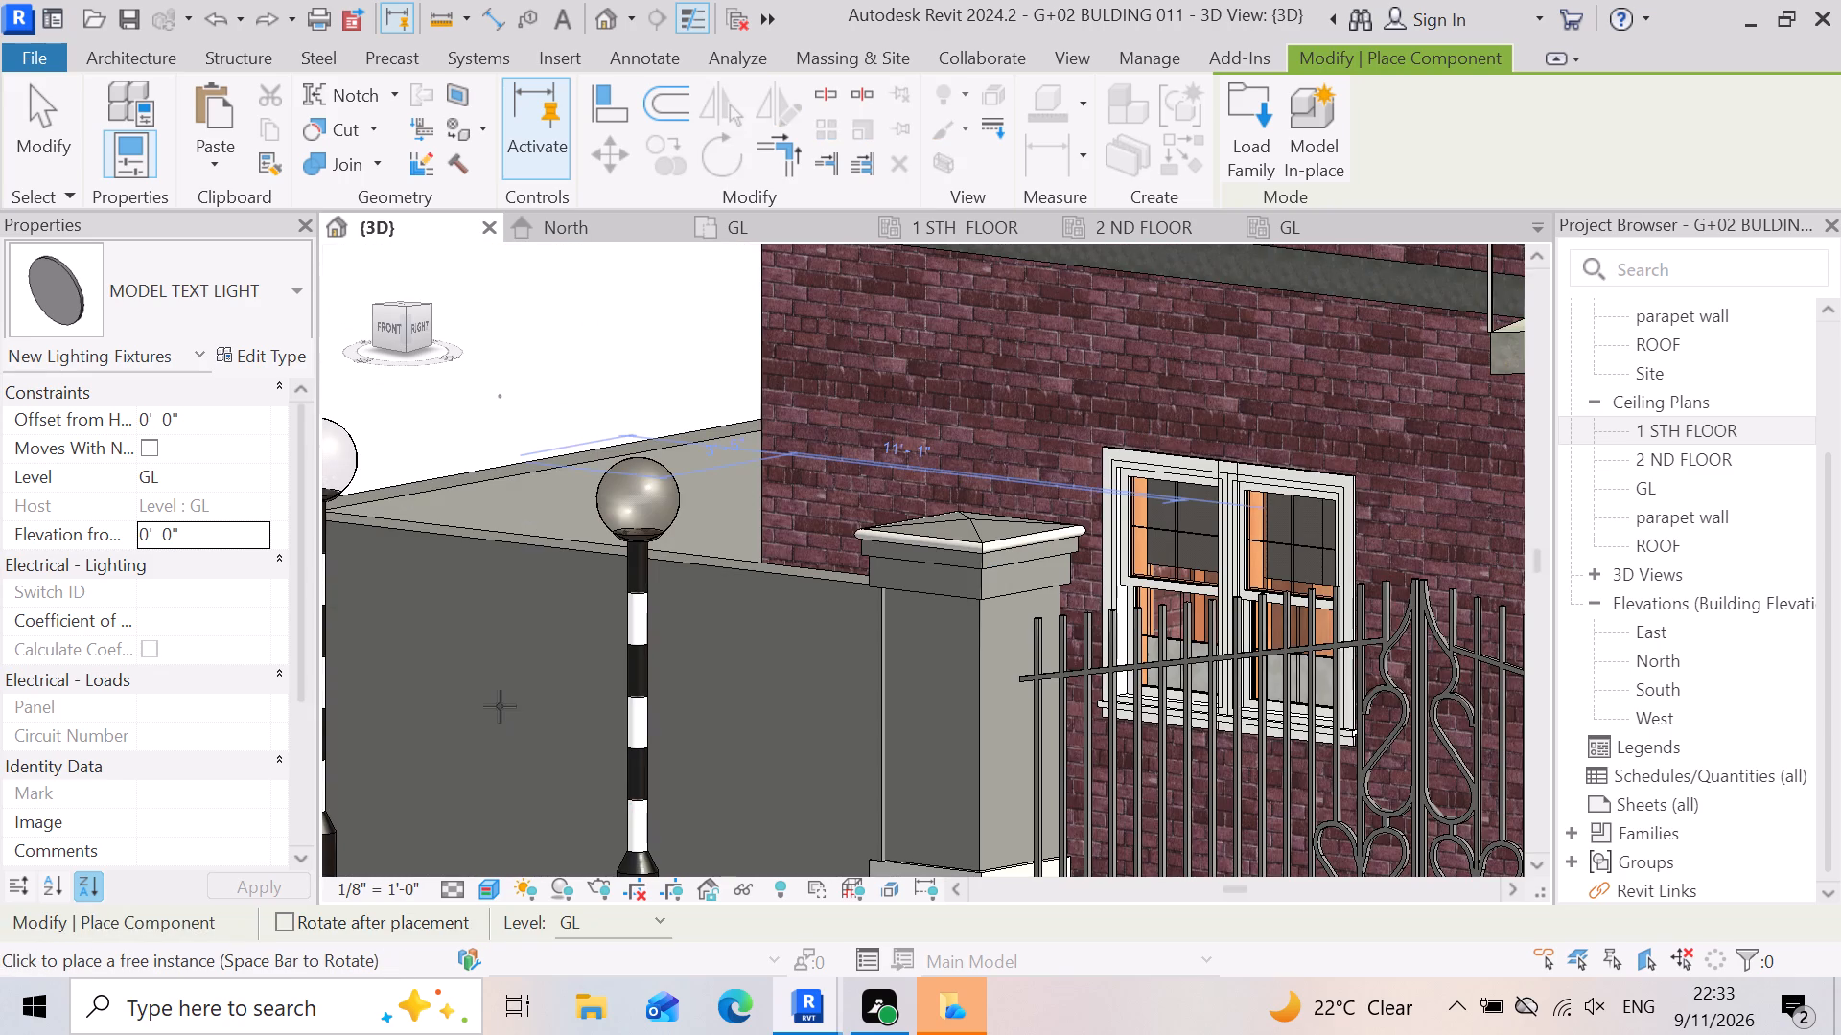
From the GL floor plan, load the Modern_Ceiling_Chandelier_17798 family from the ceiling lights and fans folder.
left_click(804, 219)
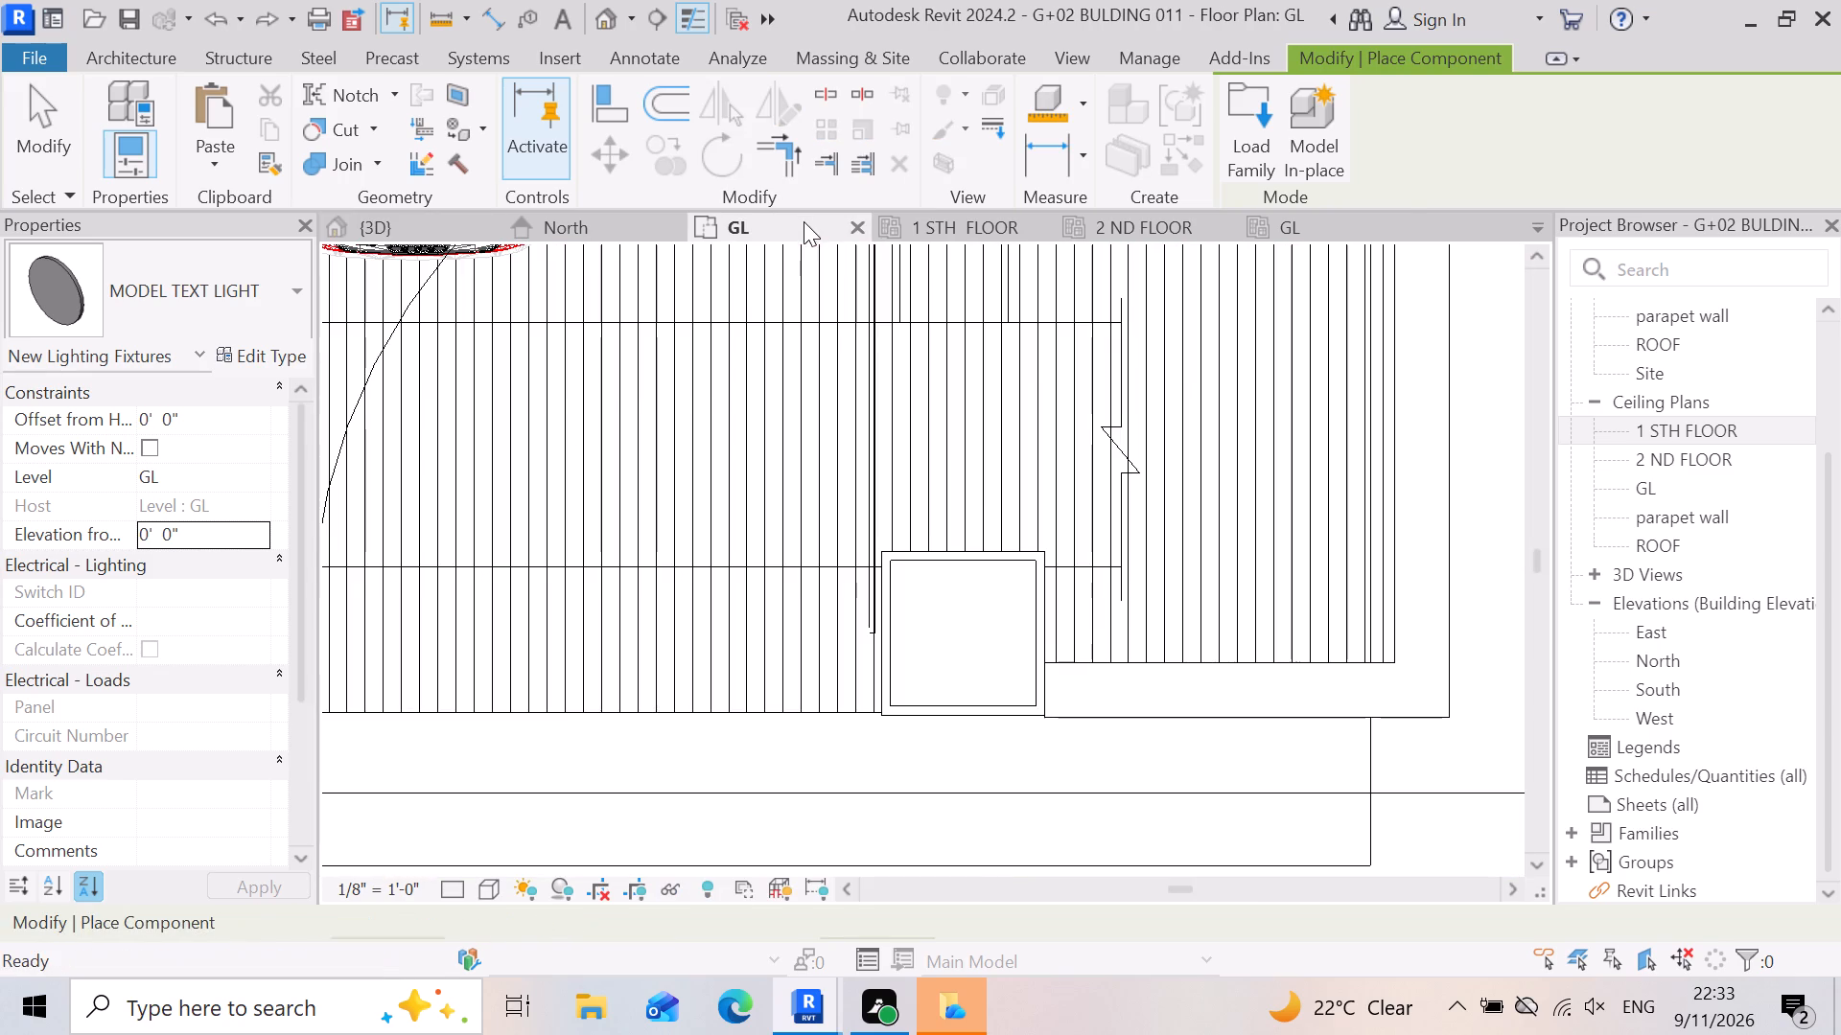
scroll(1170, 699, "down", 9)
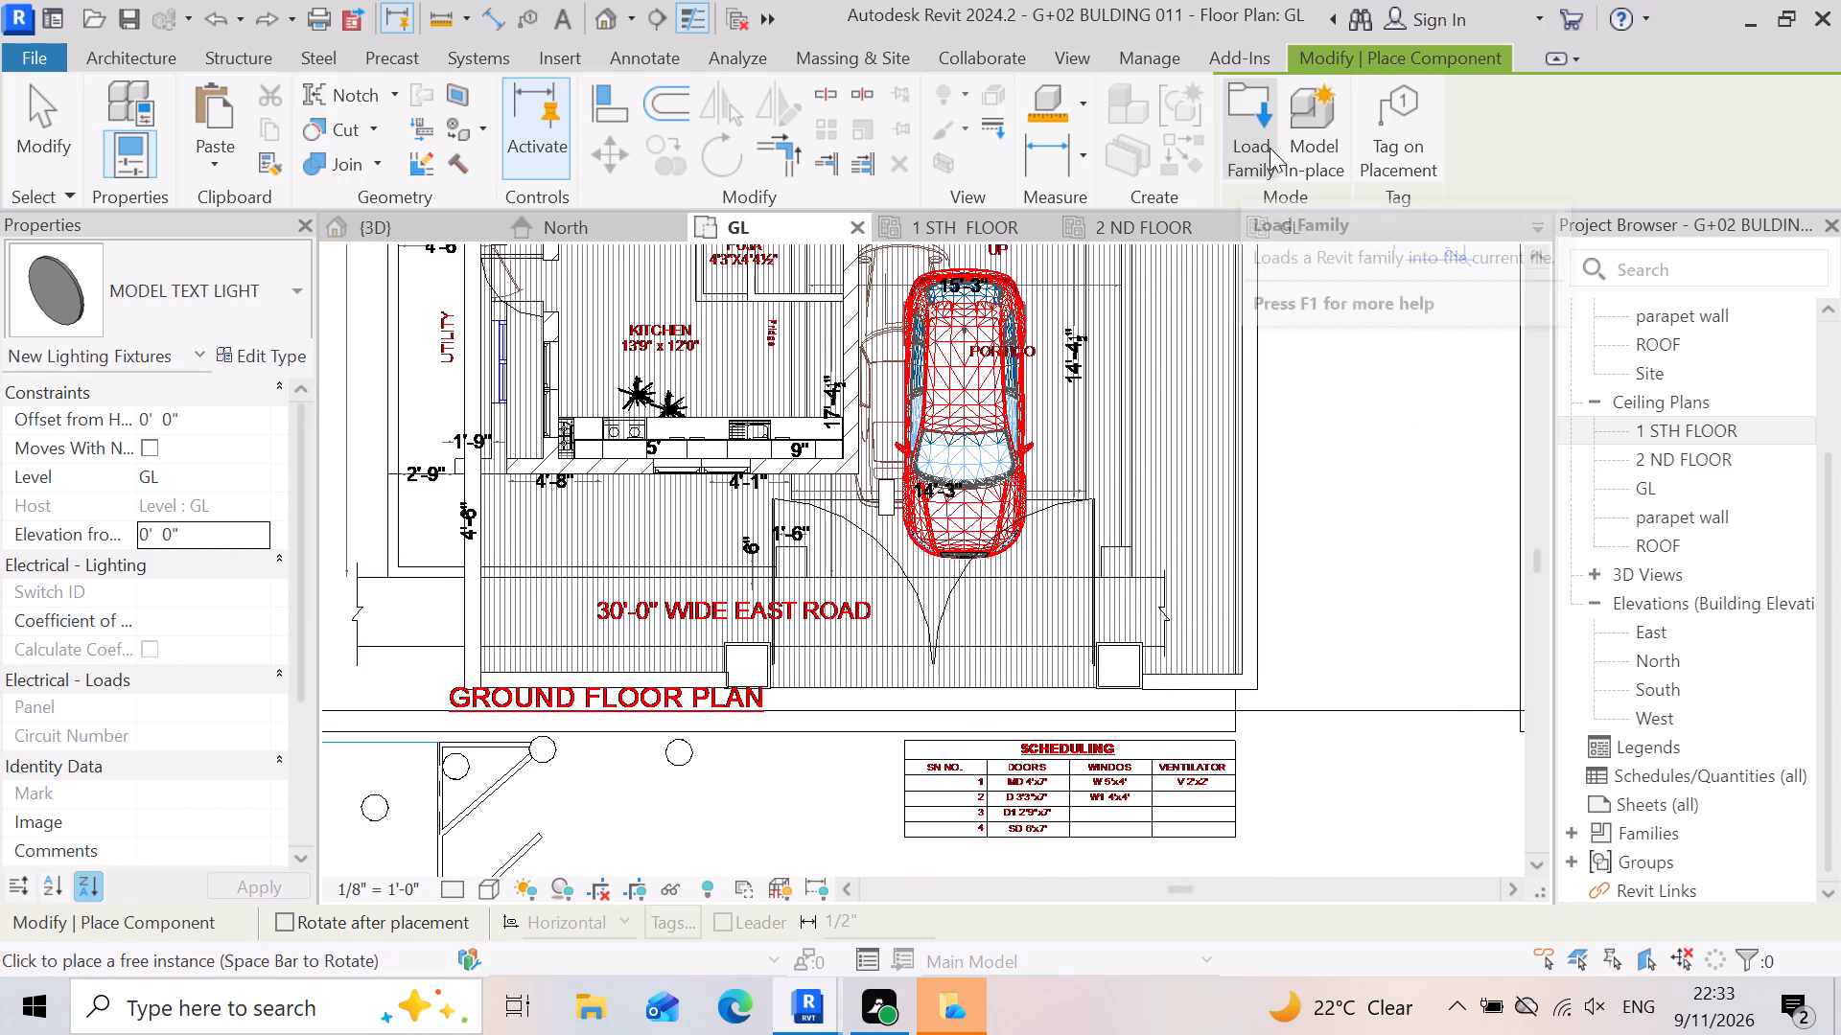
double_click(1263, 118)
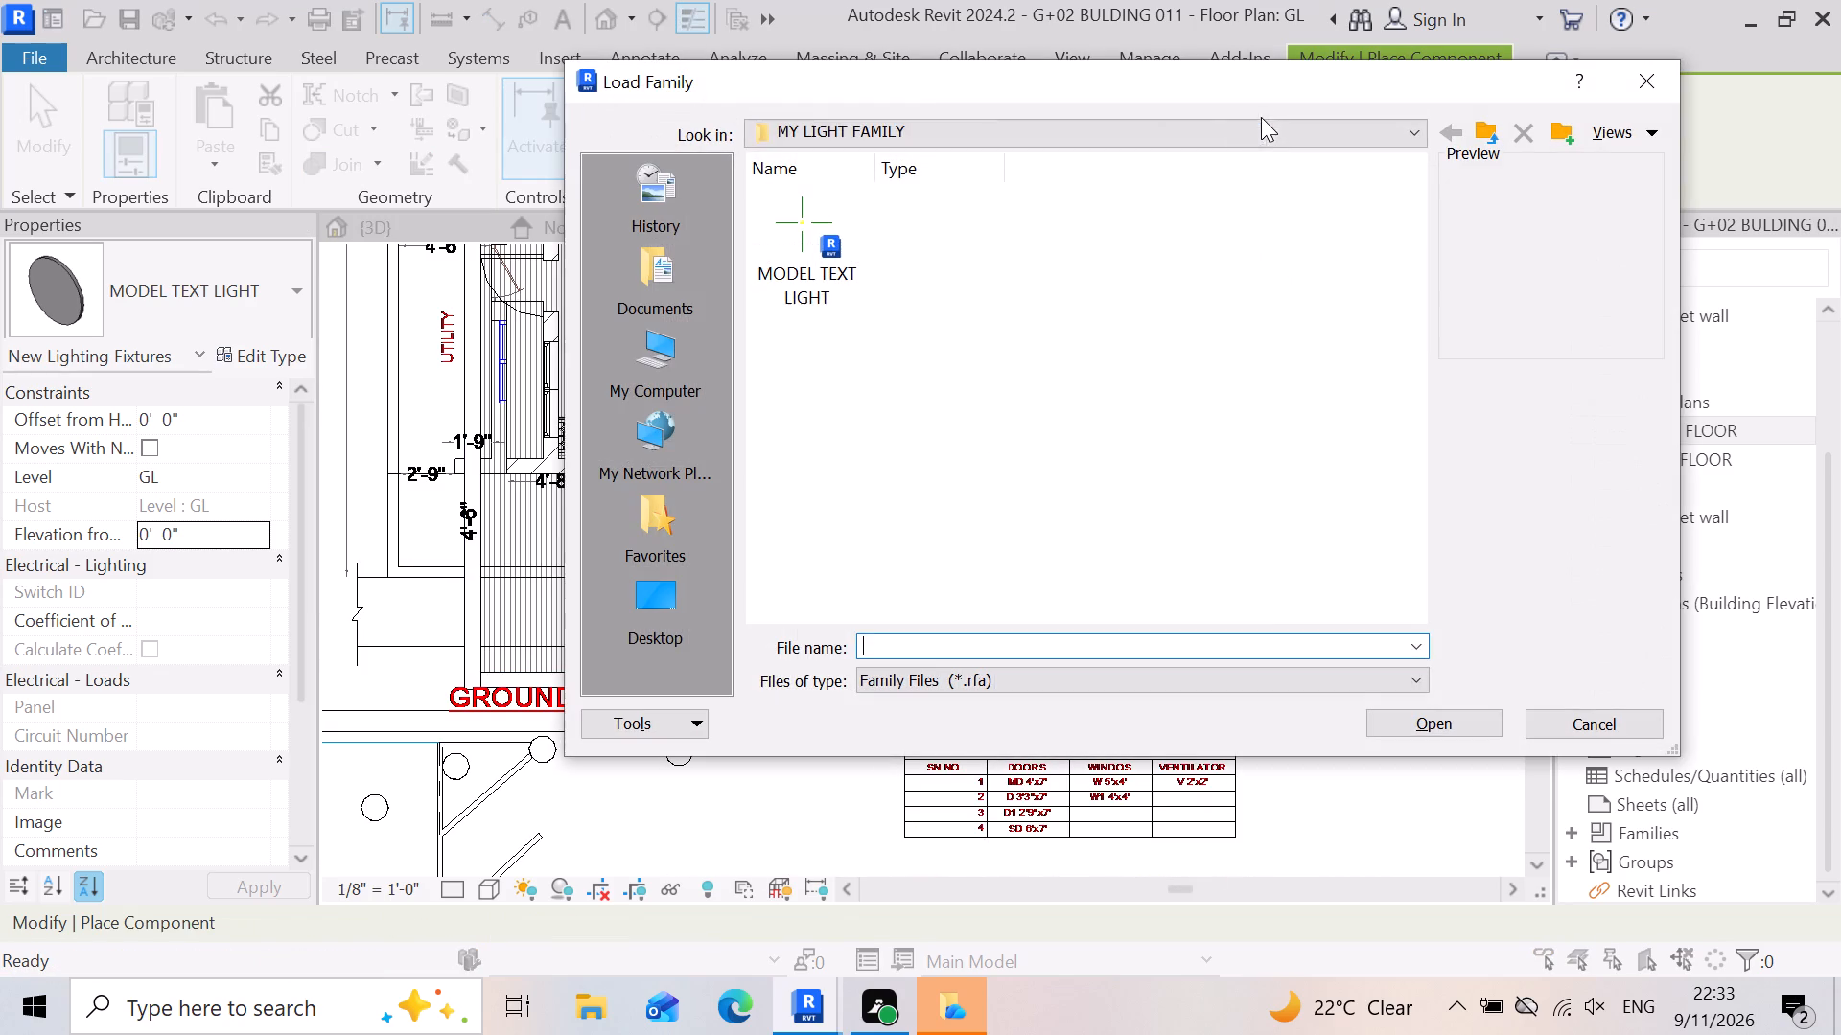
left_click(1486, 125)
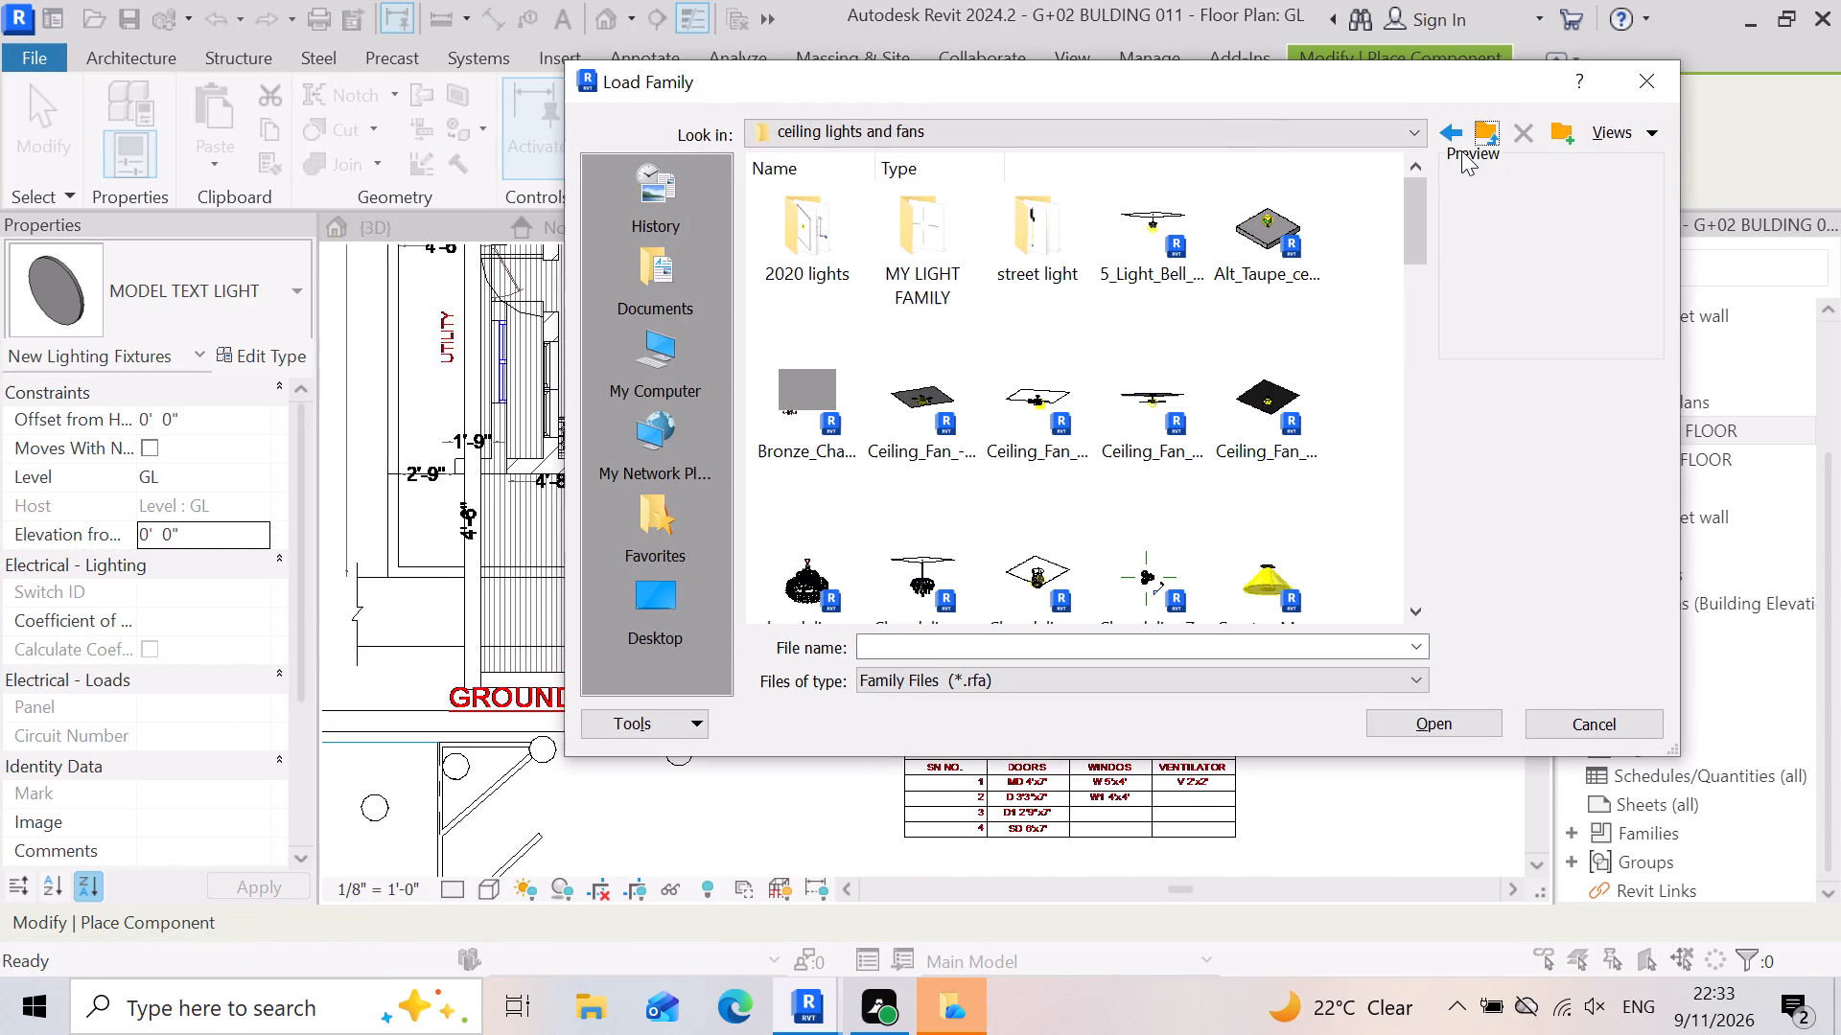
scroll(959, 388, "down", 4)
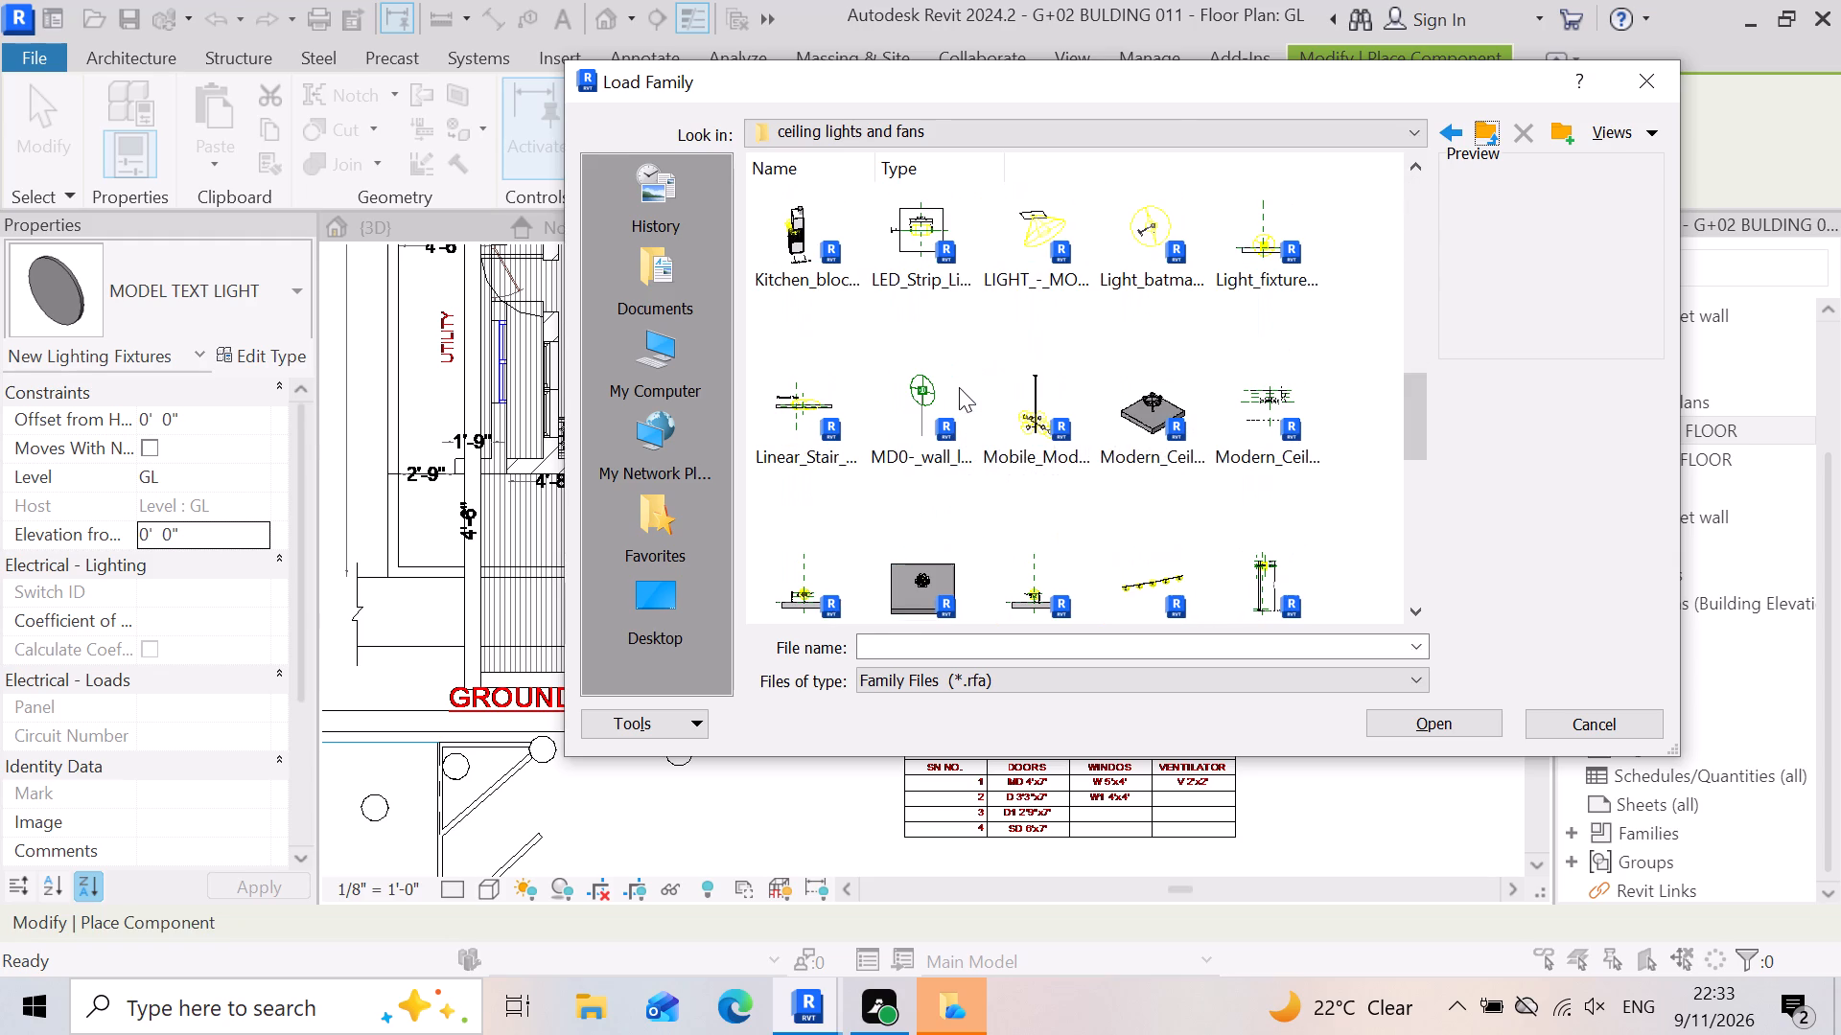
scroll(896, 408, "up", 2)
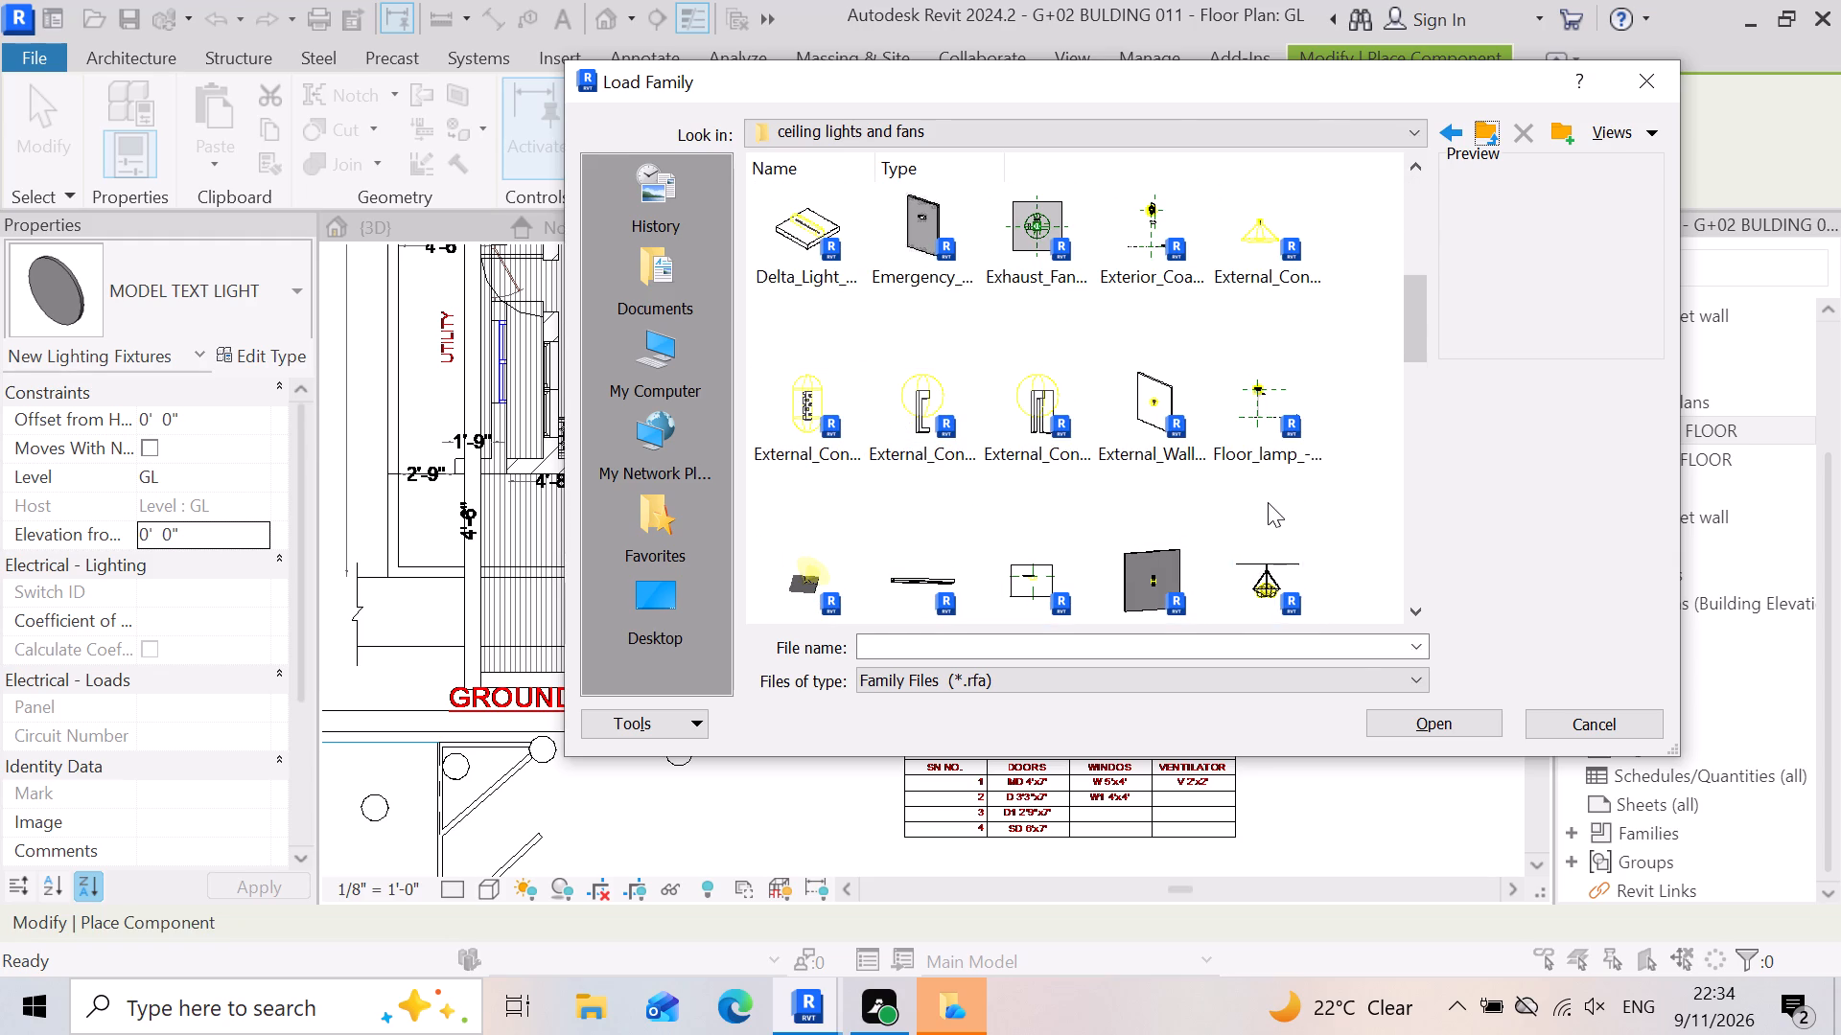
scroll(1268, 502, "down", 2)
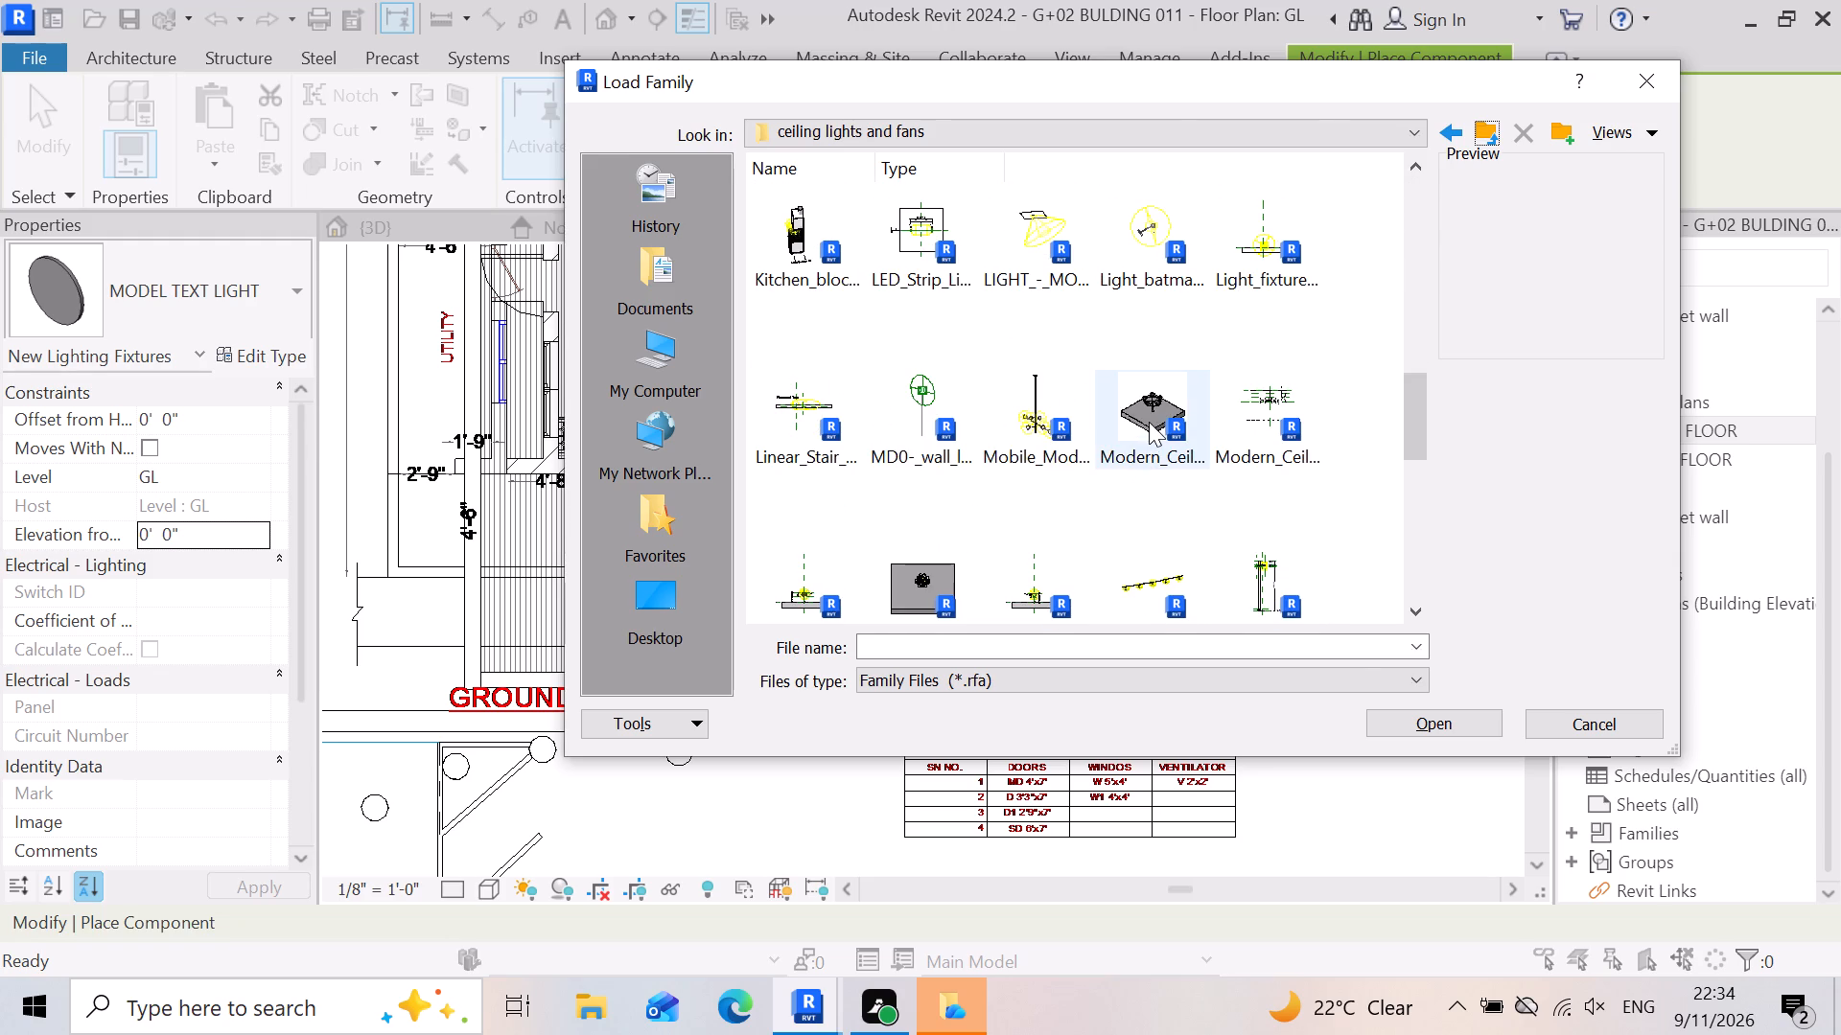
double_click(1166, 410)
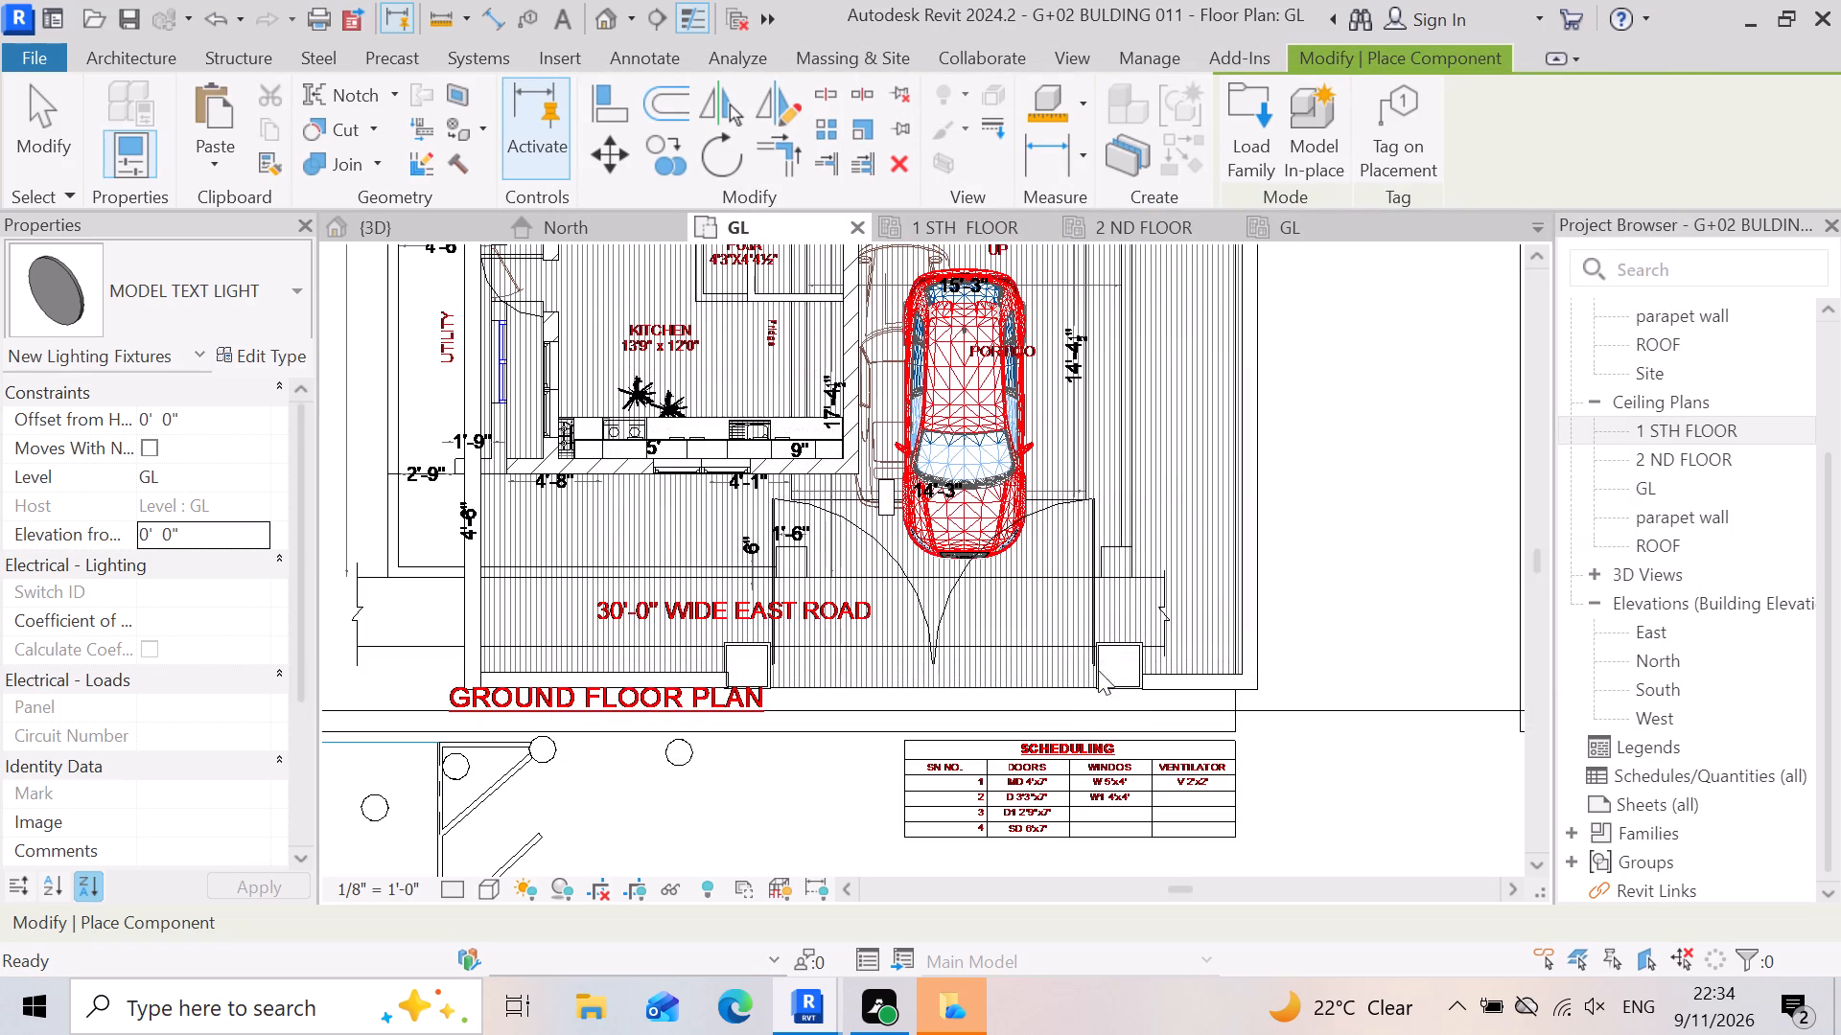
Place a Modern_Ceiling_Chandelier_17798 in the GL plan near the boundary wall corner, on the car side of the gate.
scroll(1048, 631, "down", 4)
scroll(810, 693, "up", 3)
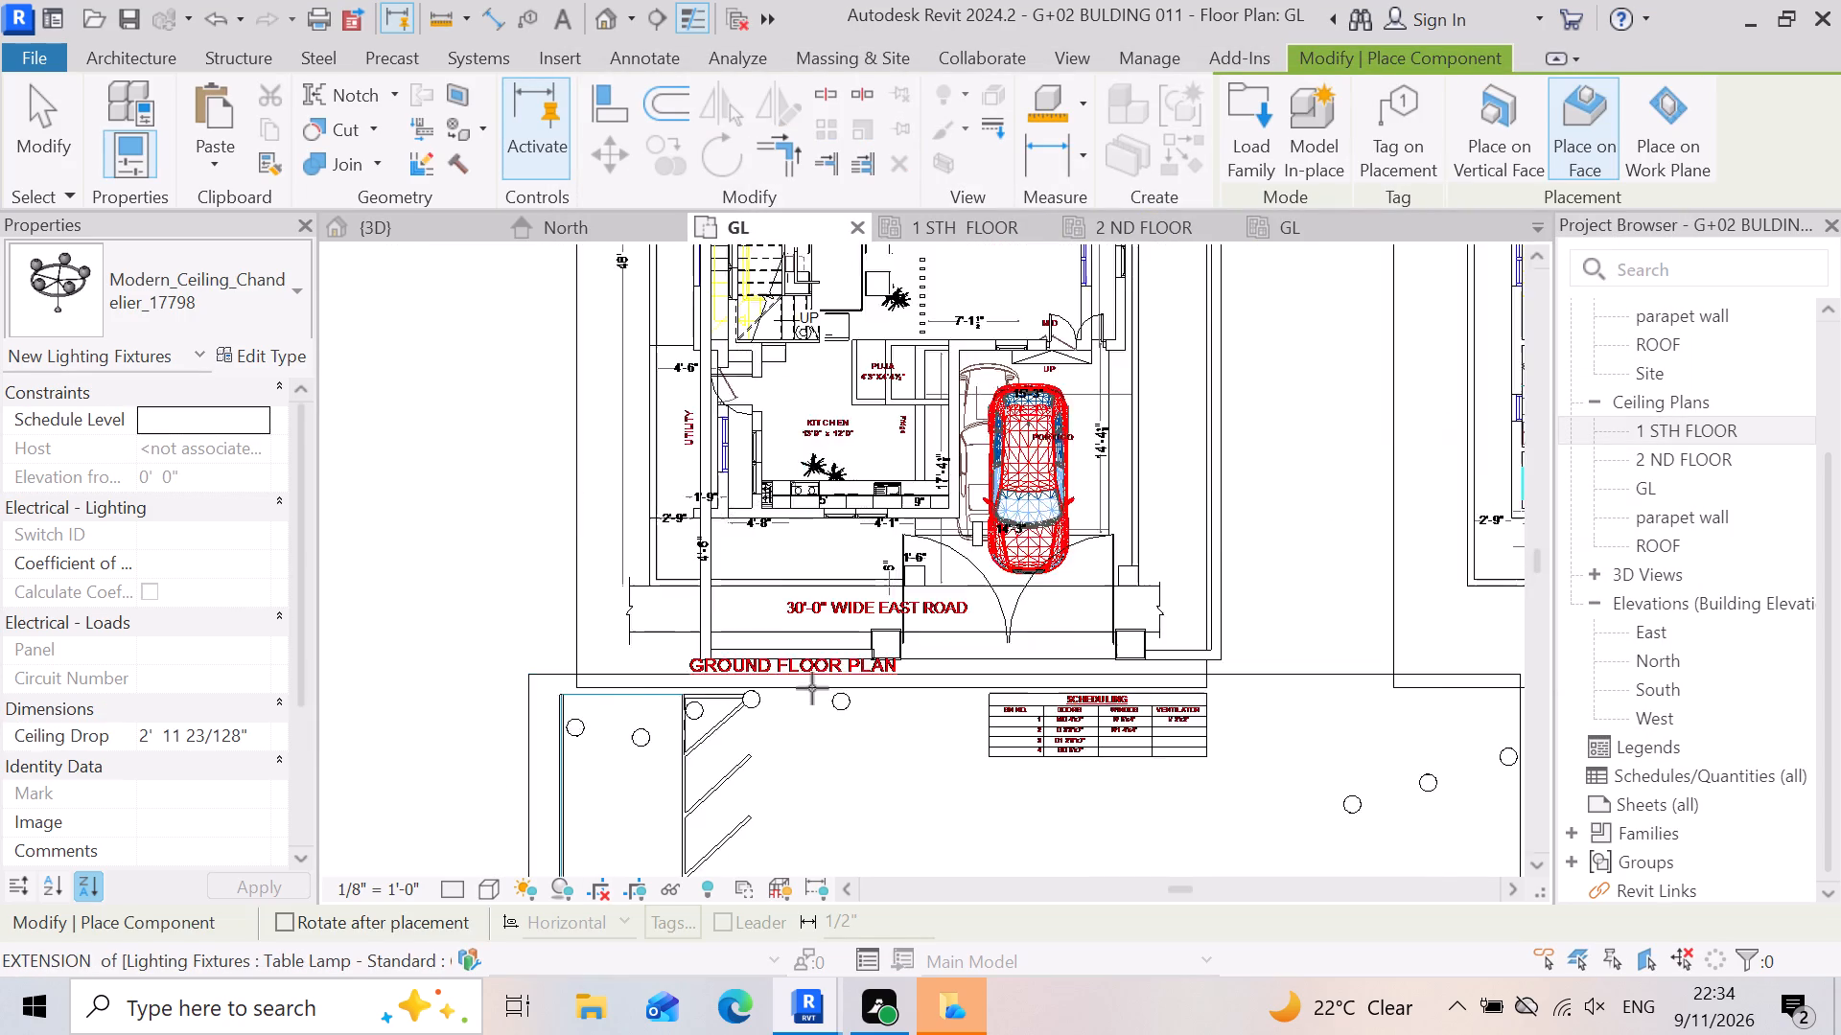
scroll(812, 688, "up", 3)
scroll(894, 634, "up", 4)
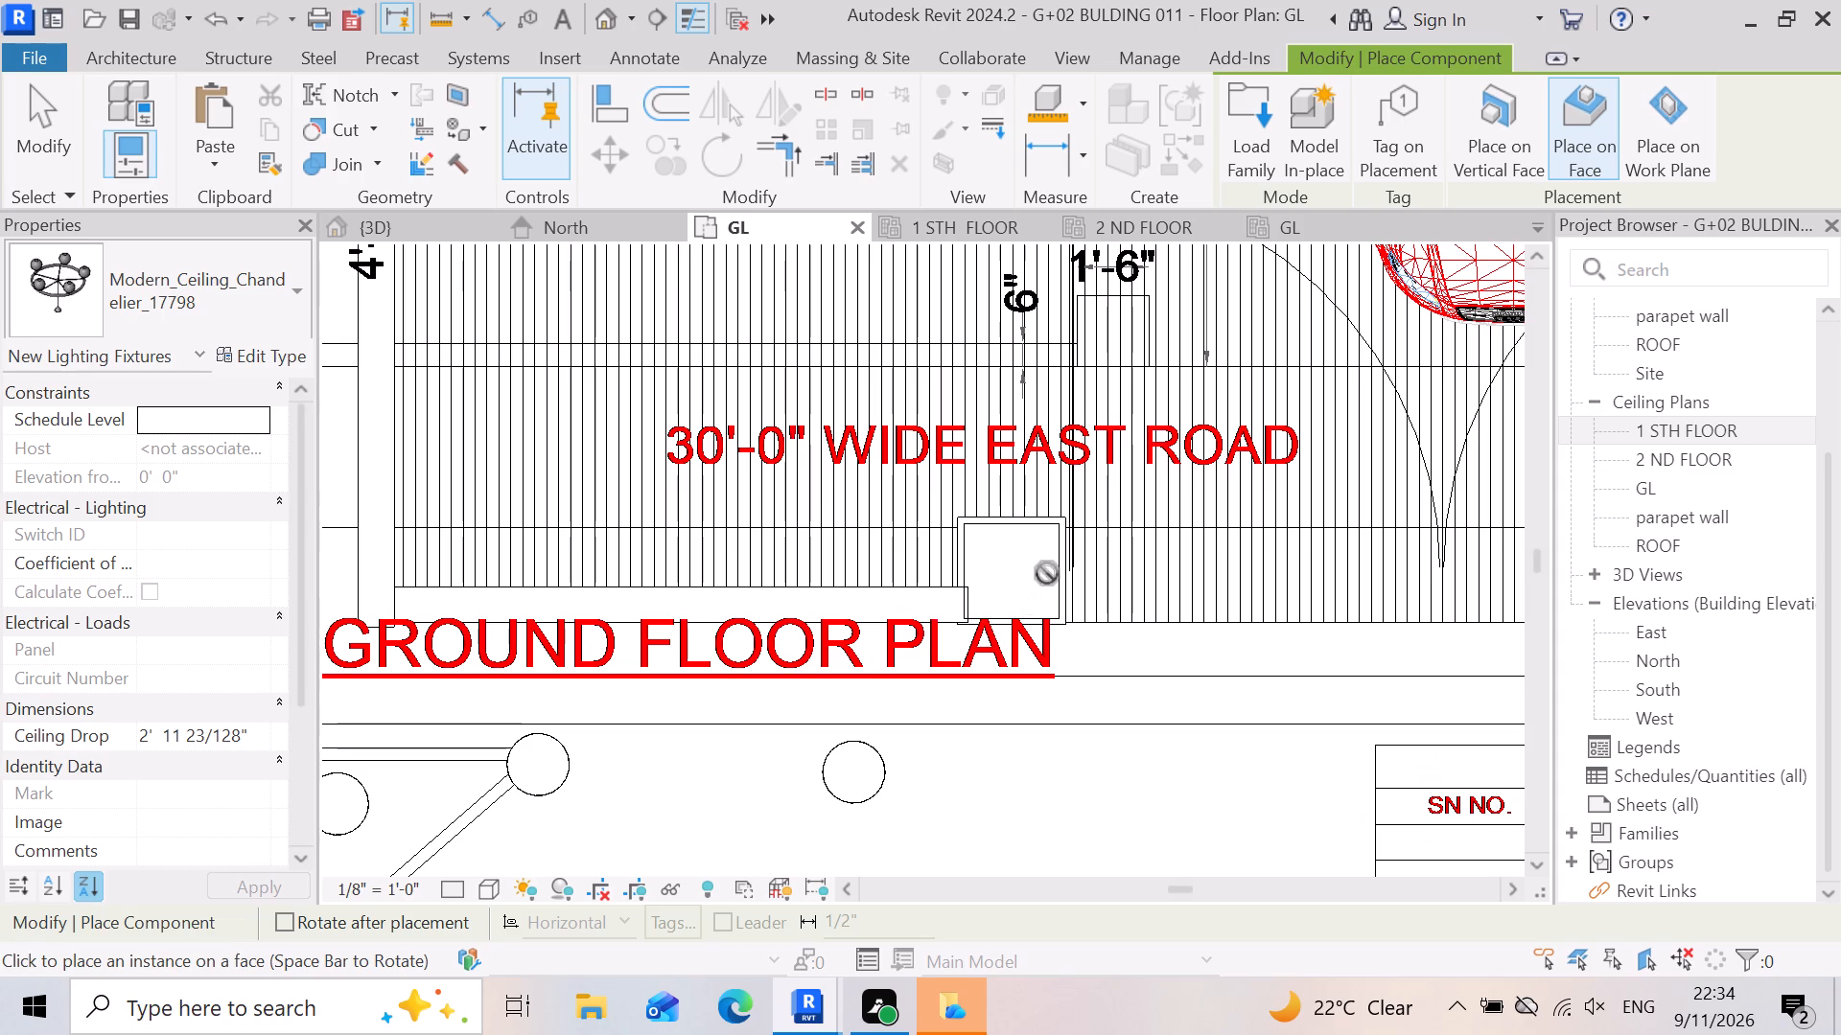
scroll(1074, 544, "down", 5)
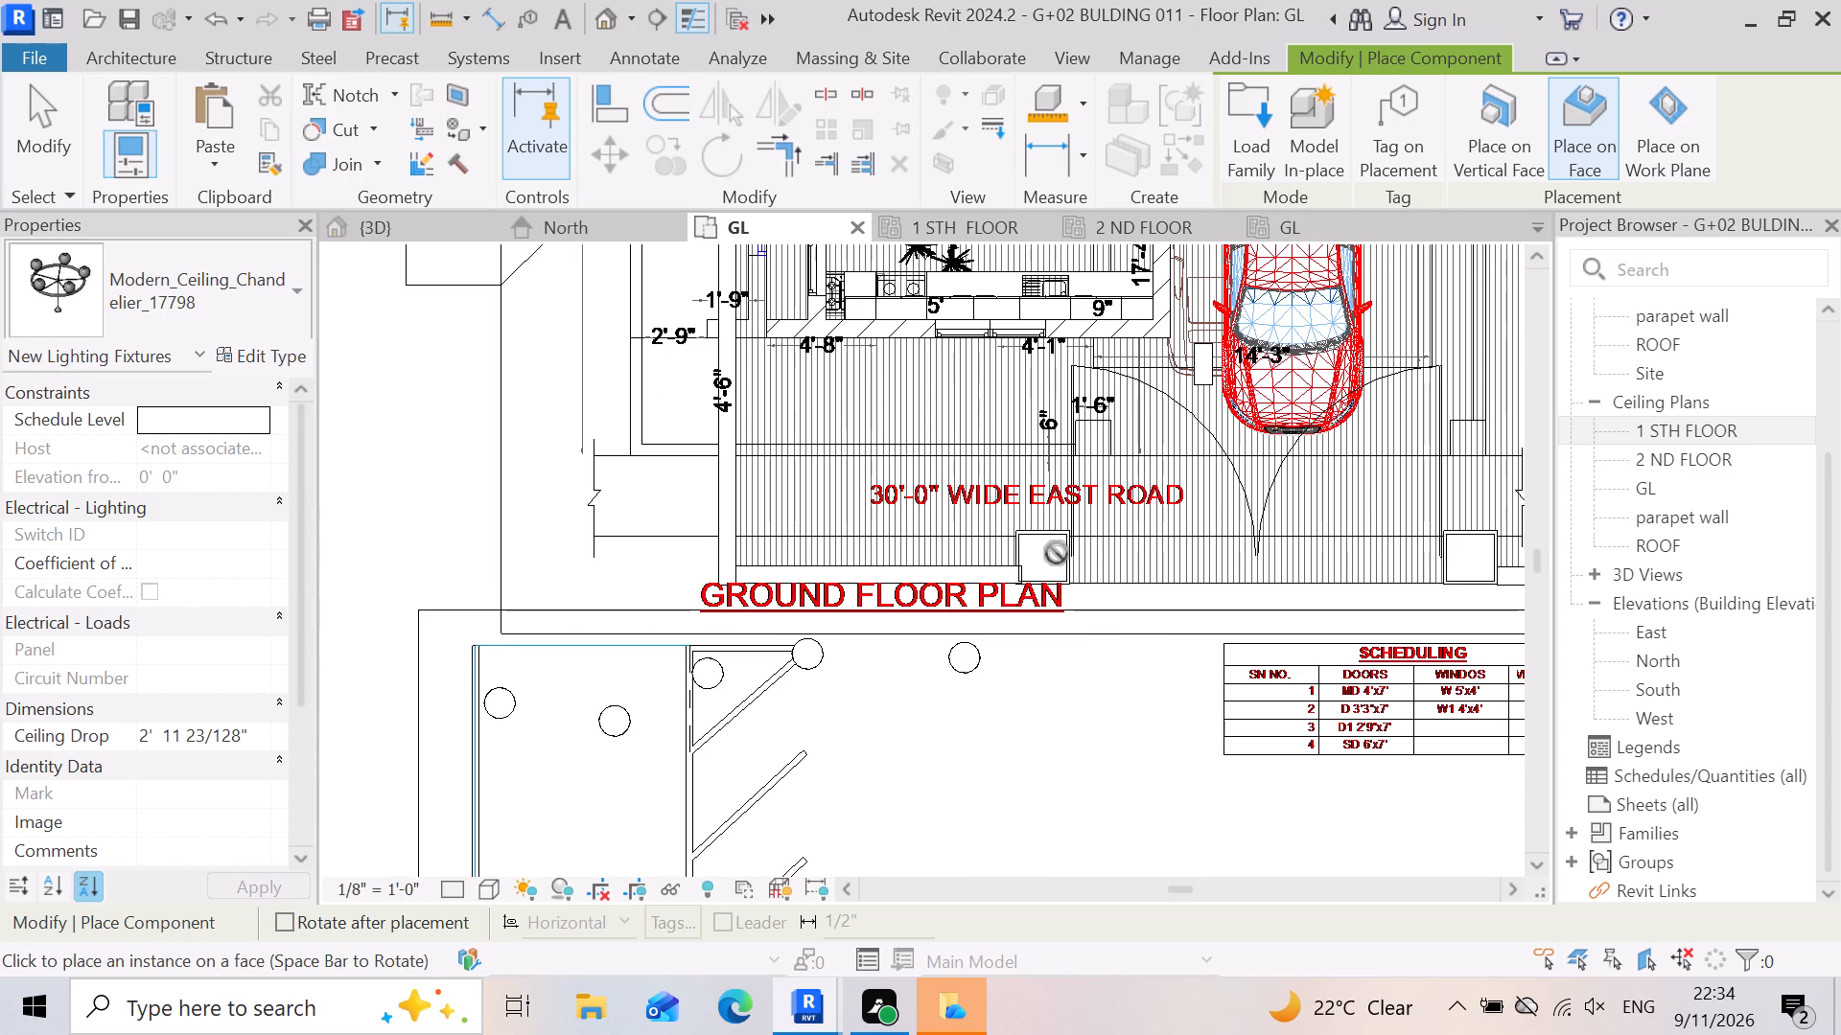
scroll(1057, 553, "down", 8)
scroll(1225, 554, "up", 2)
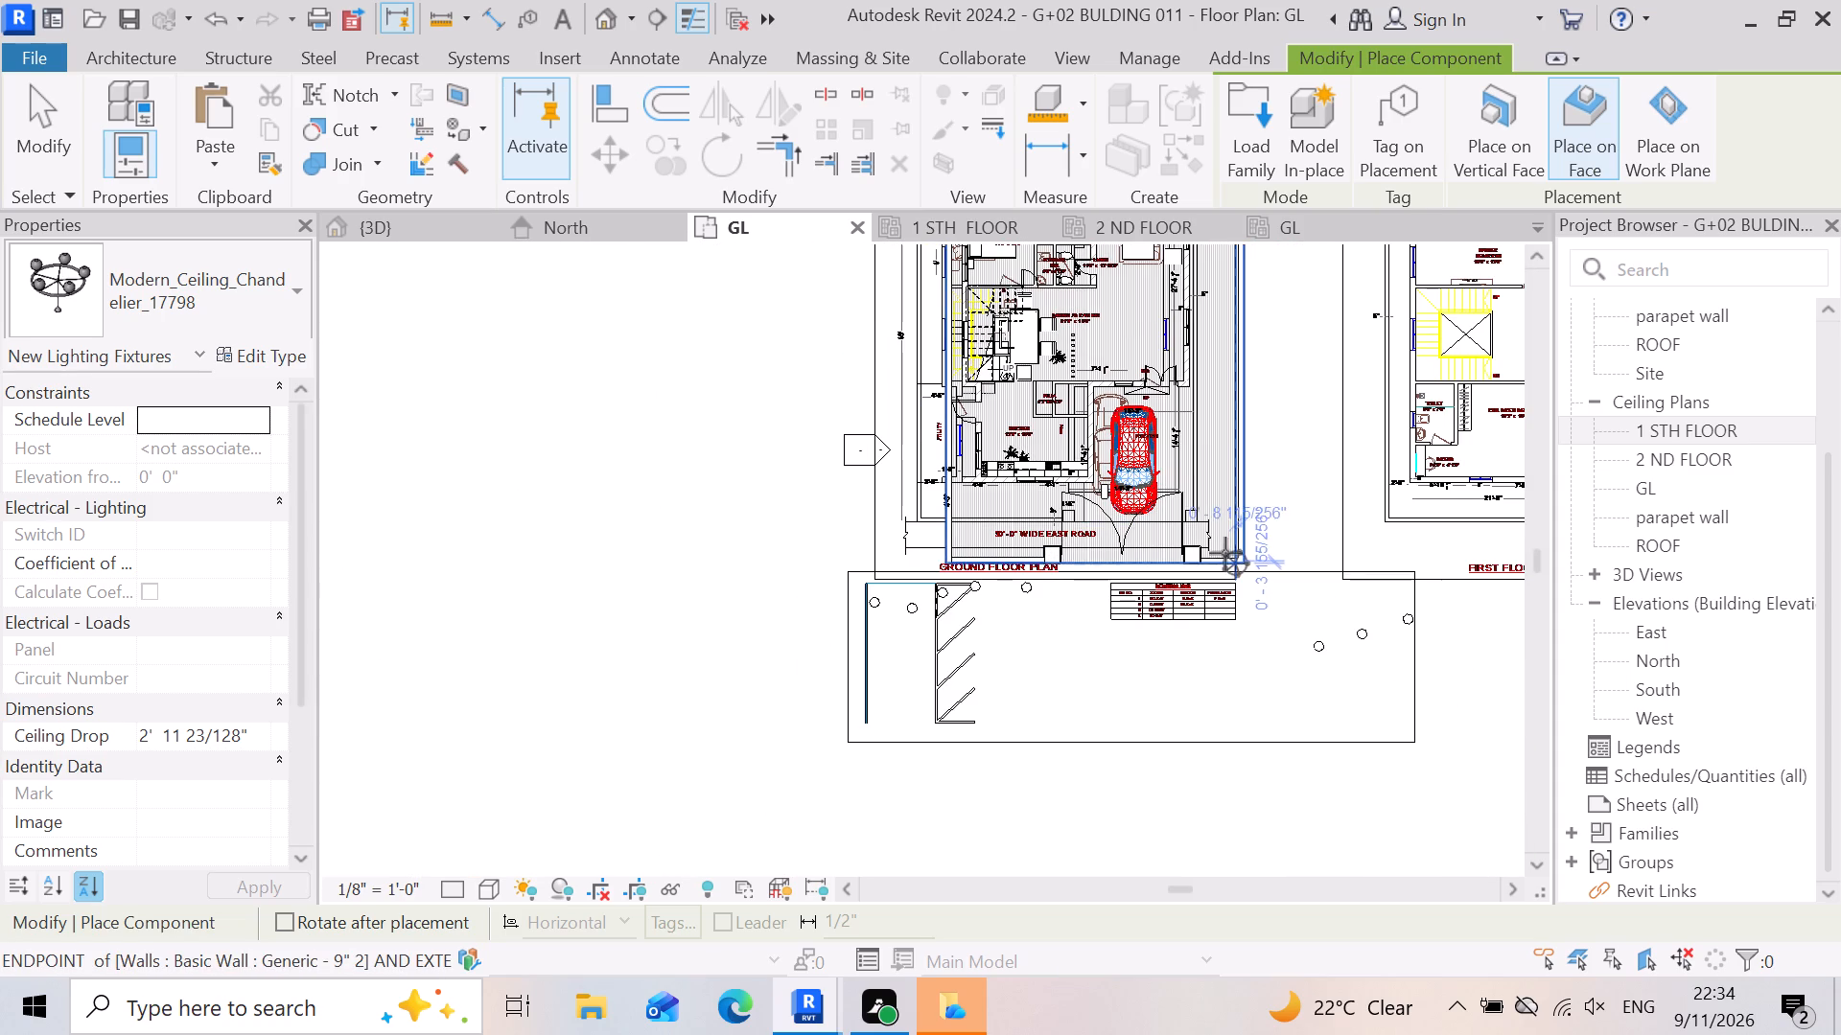
scroll(1225, 553, "up", 13)
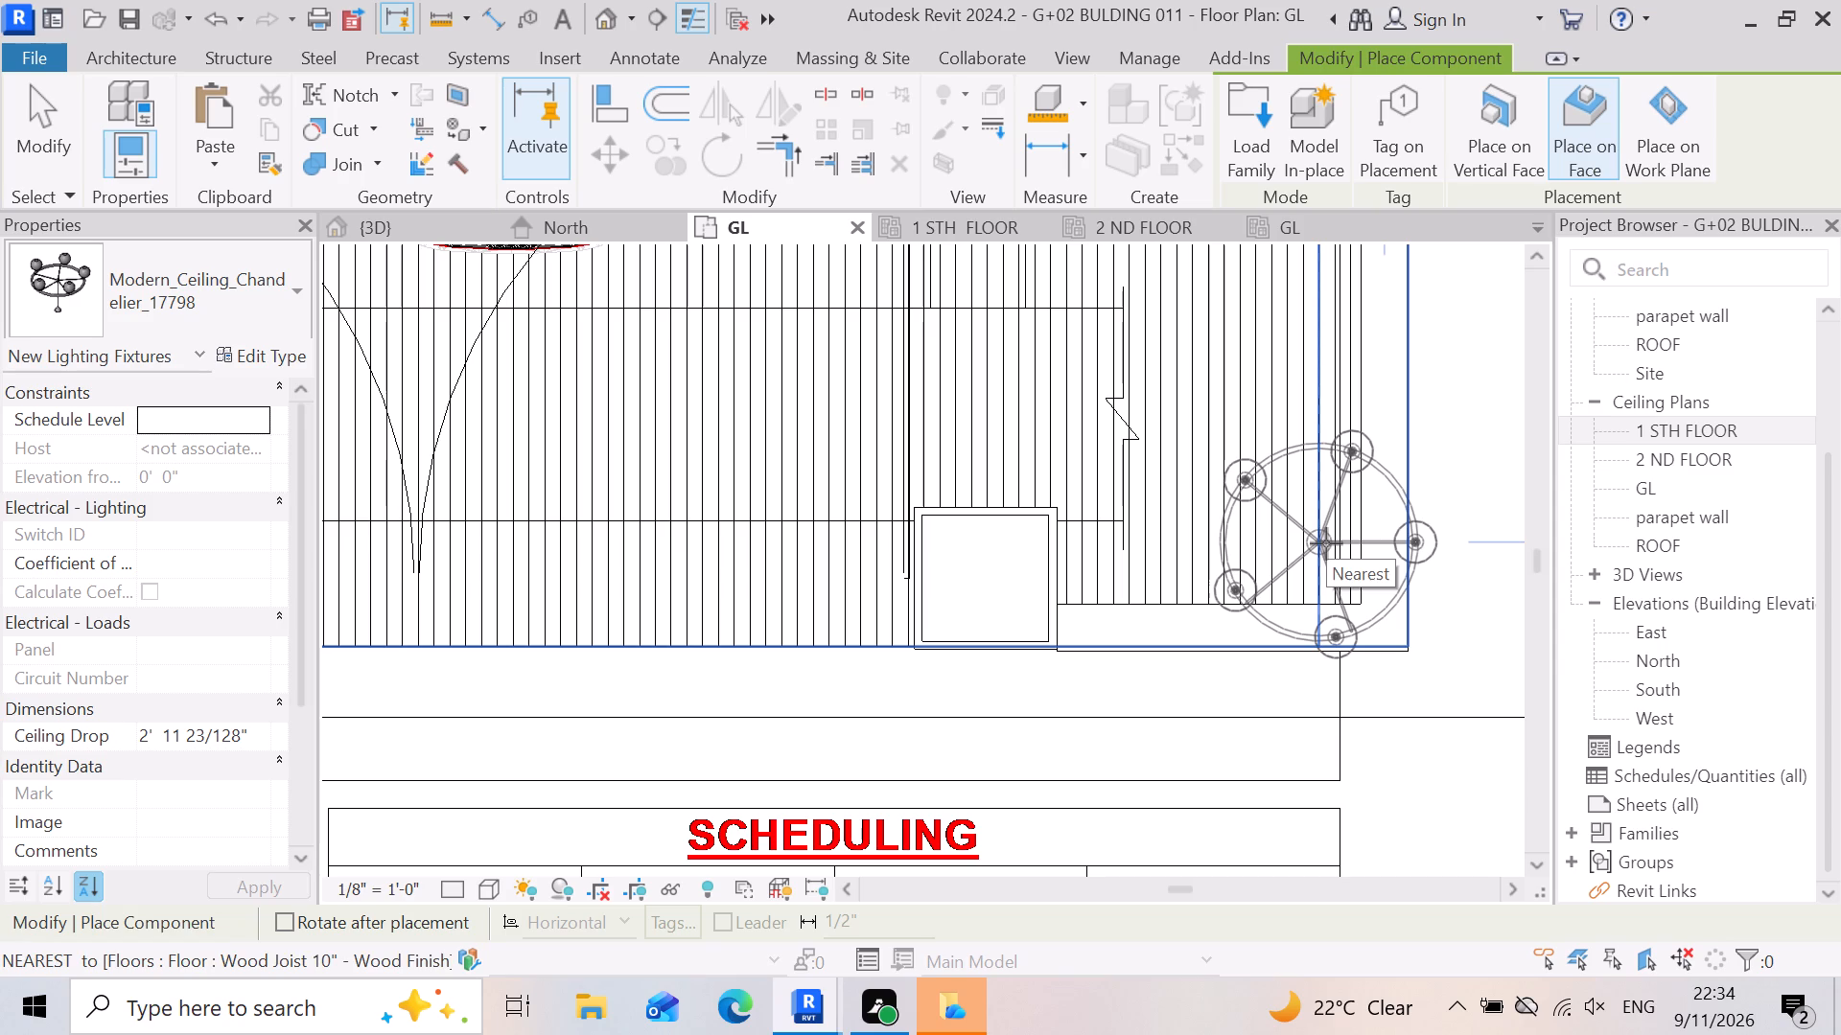
left_click(1326, 543)
scroll(1386, 561, "down", 13)
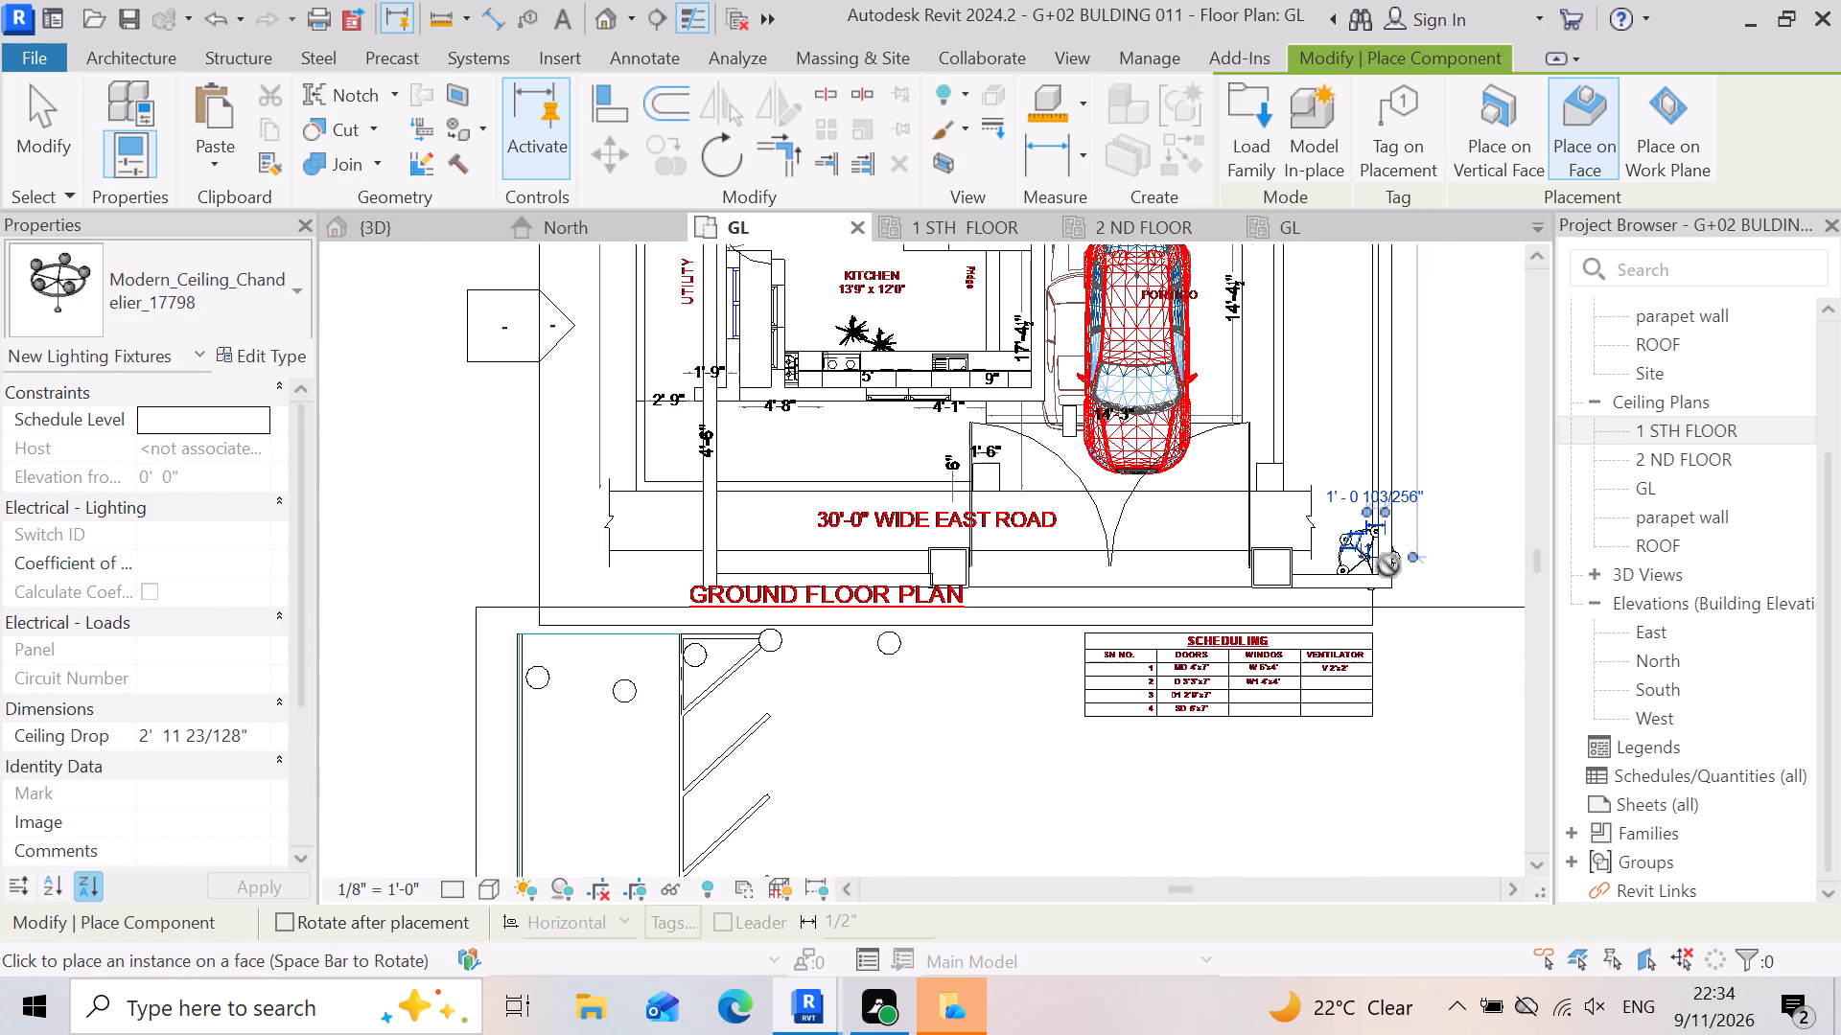
Place a Modern_Ceiling_Chandelier_17798 at each of the two gate pillars in the GL plan, and end the placement in the 3D view.
scroll(1388, 565, "down", 1)
scroll(1028, 522, "up", 7)
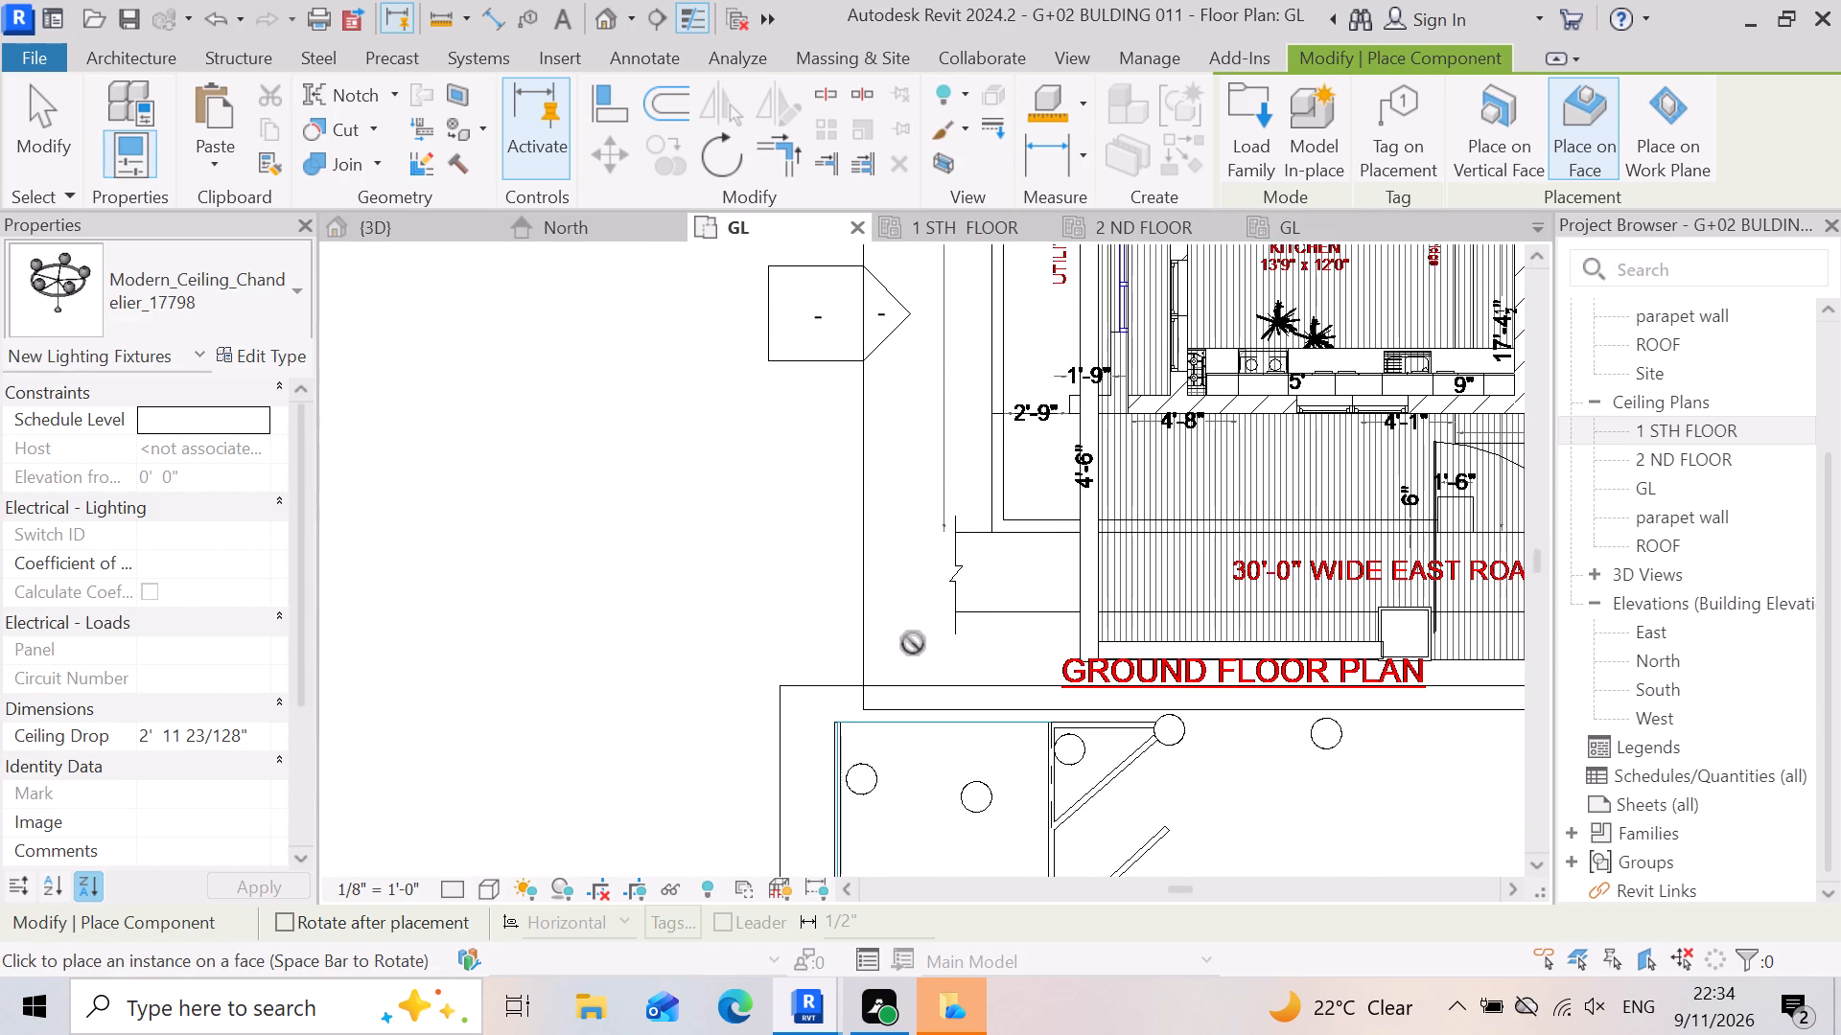
left_click(1412, 608)
scroll(1033, 614, "down", 5)
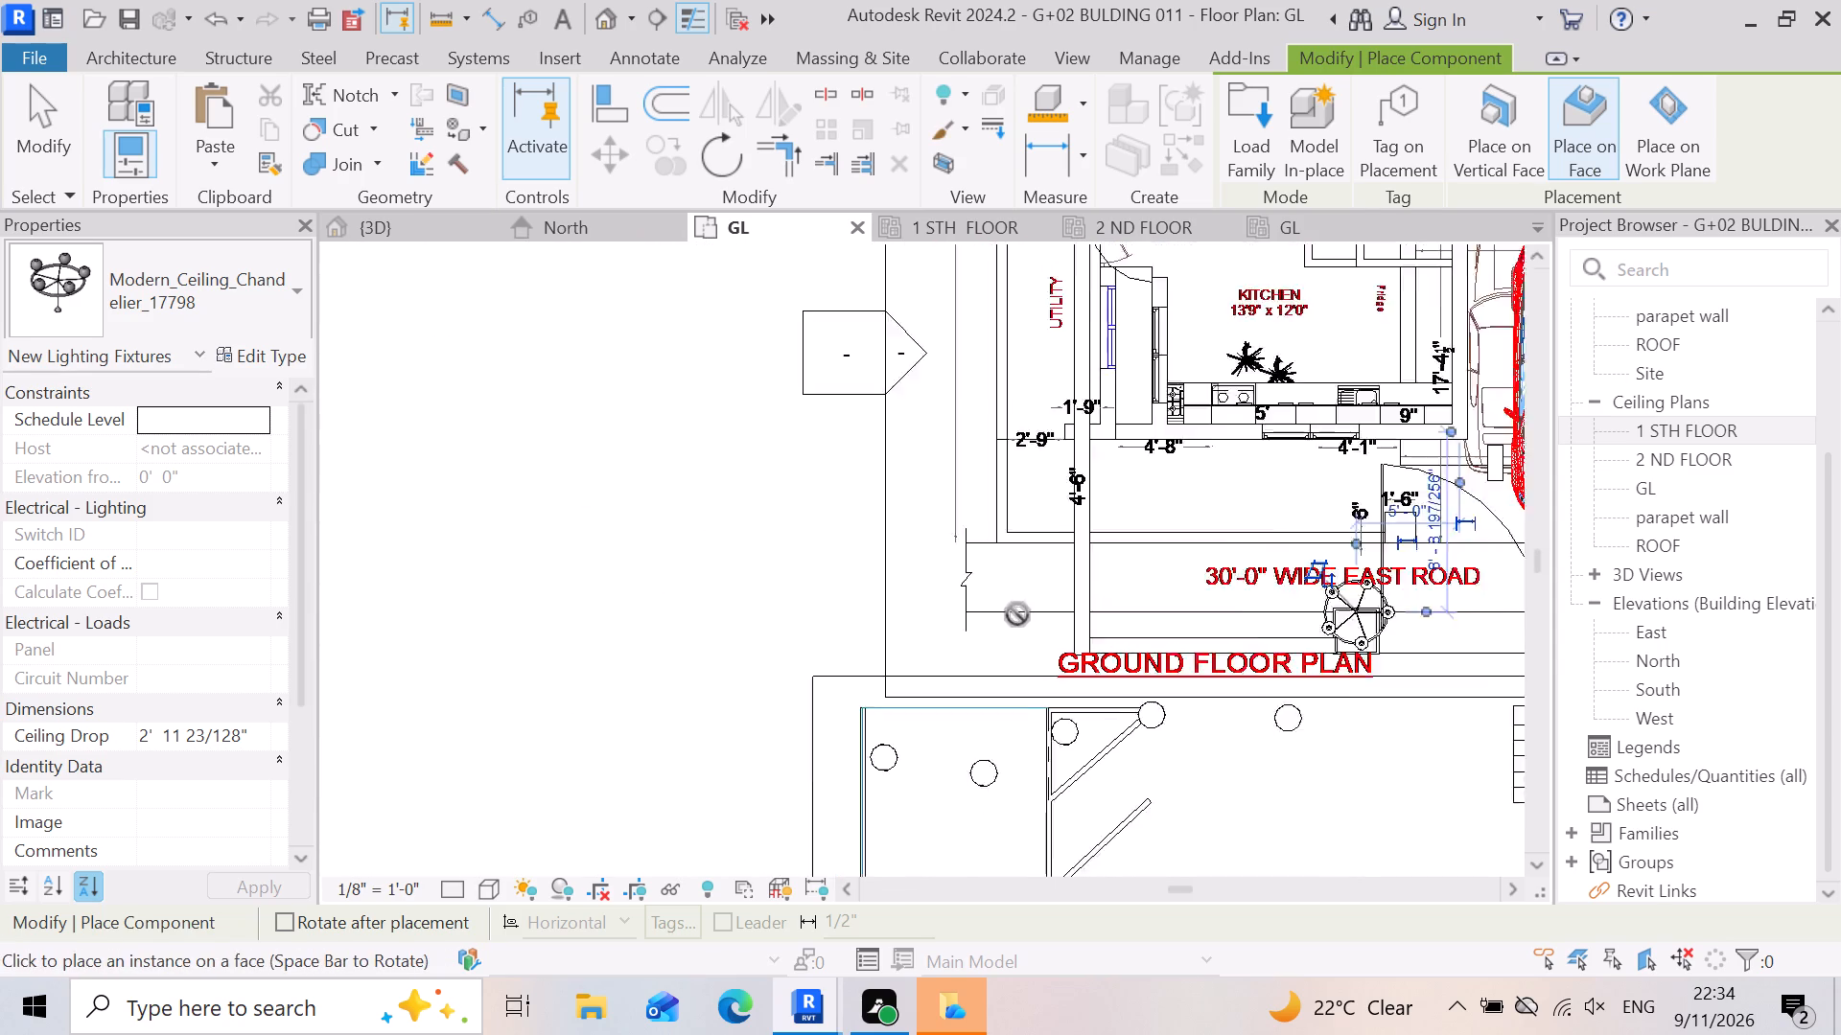
scroll(1451, 658, "up", 4)
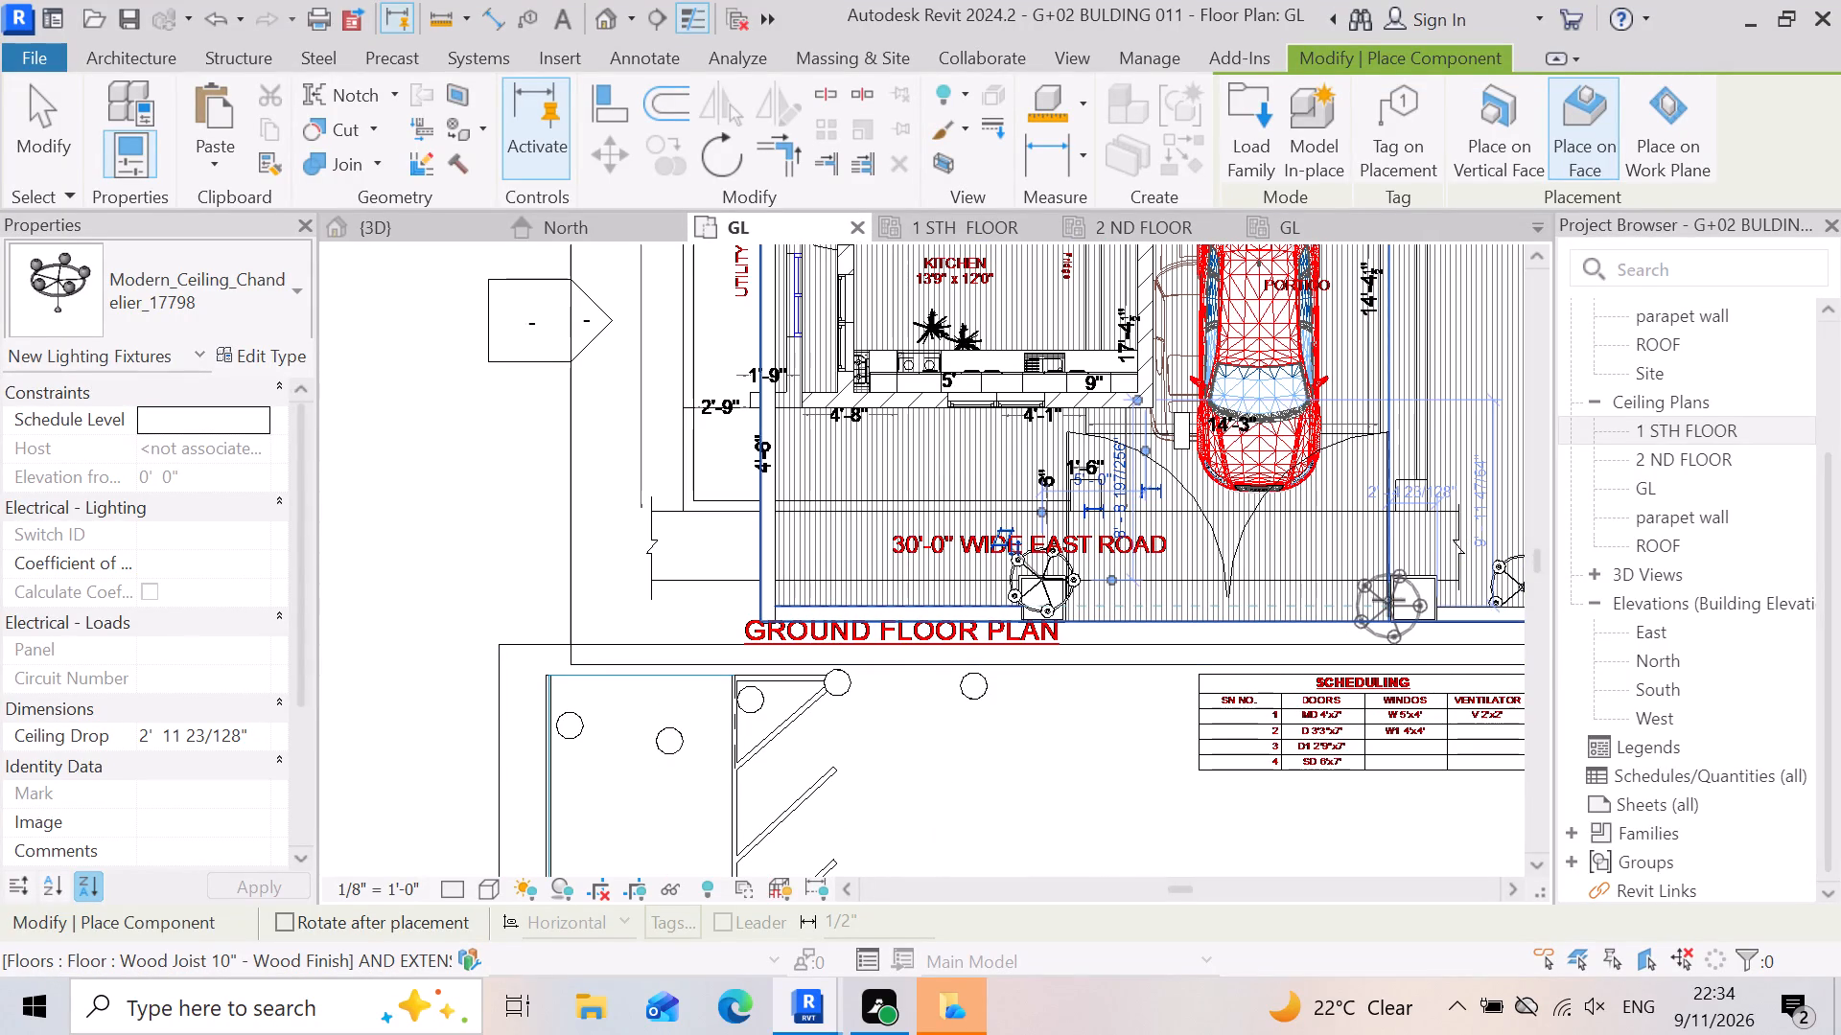
left_click(1392, 597)
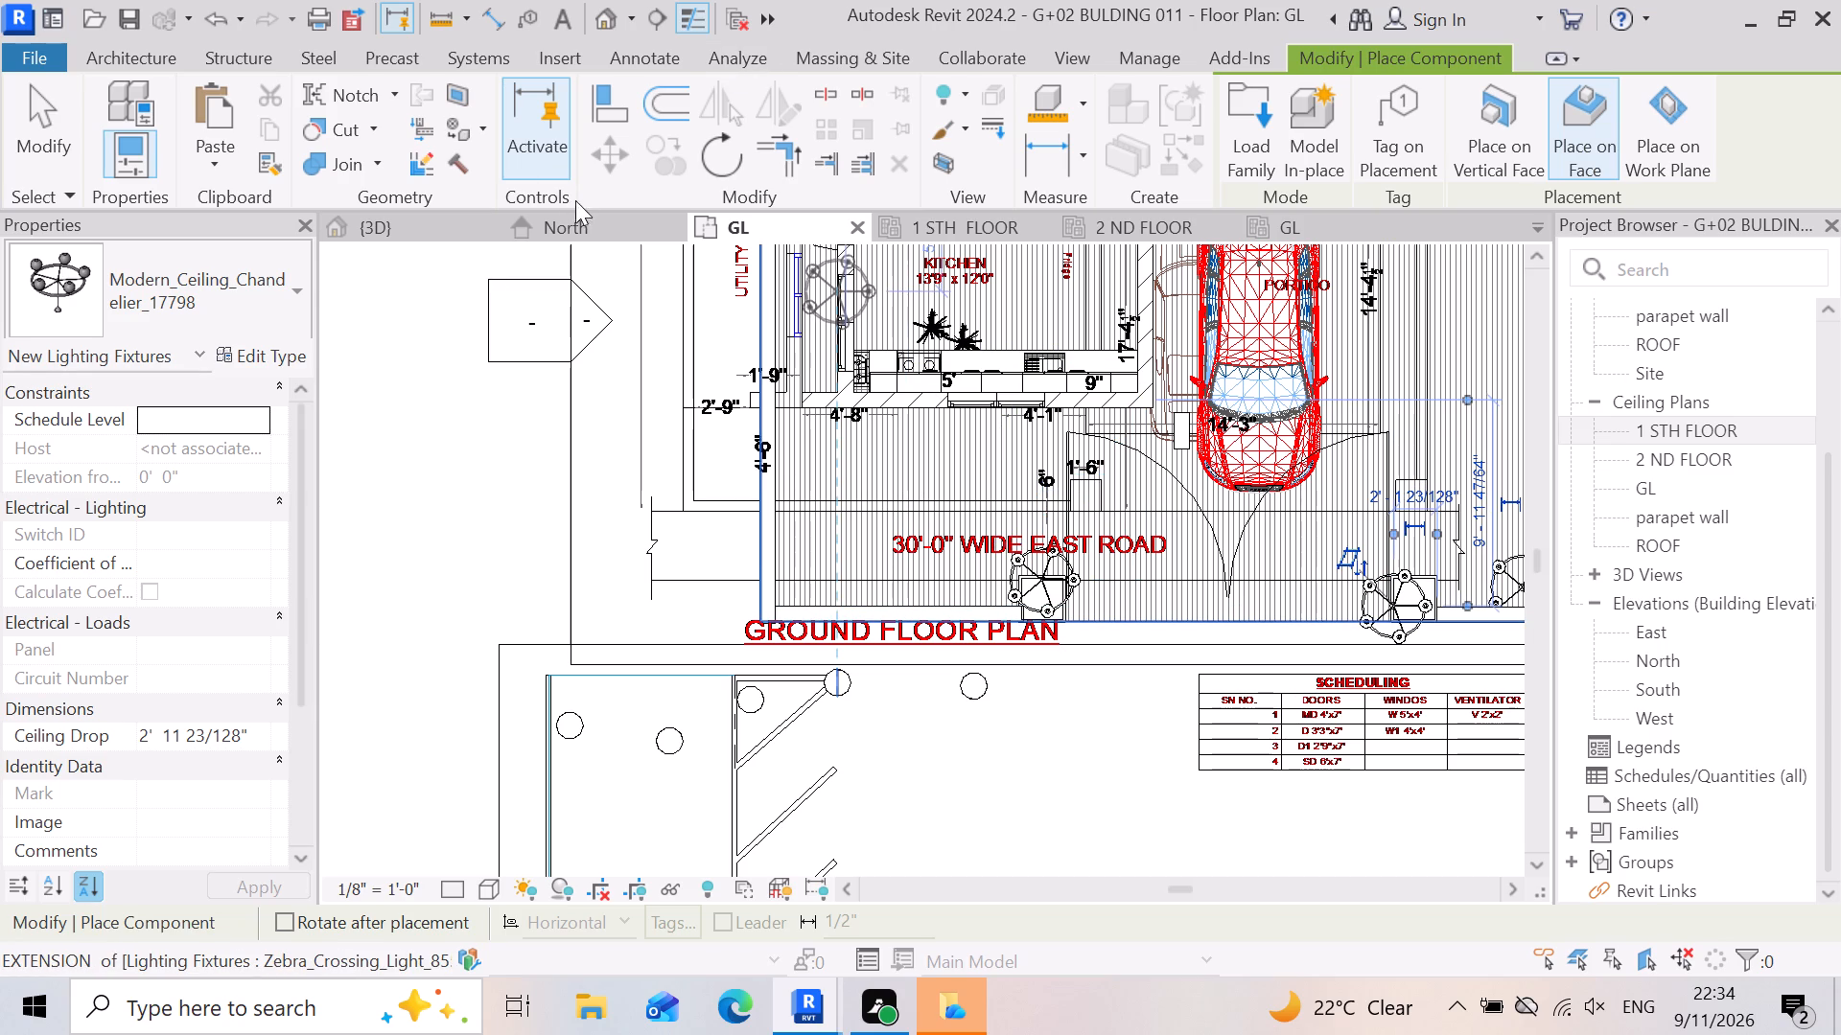
left_click(430, 218)
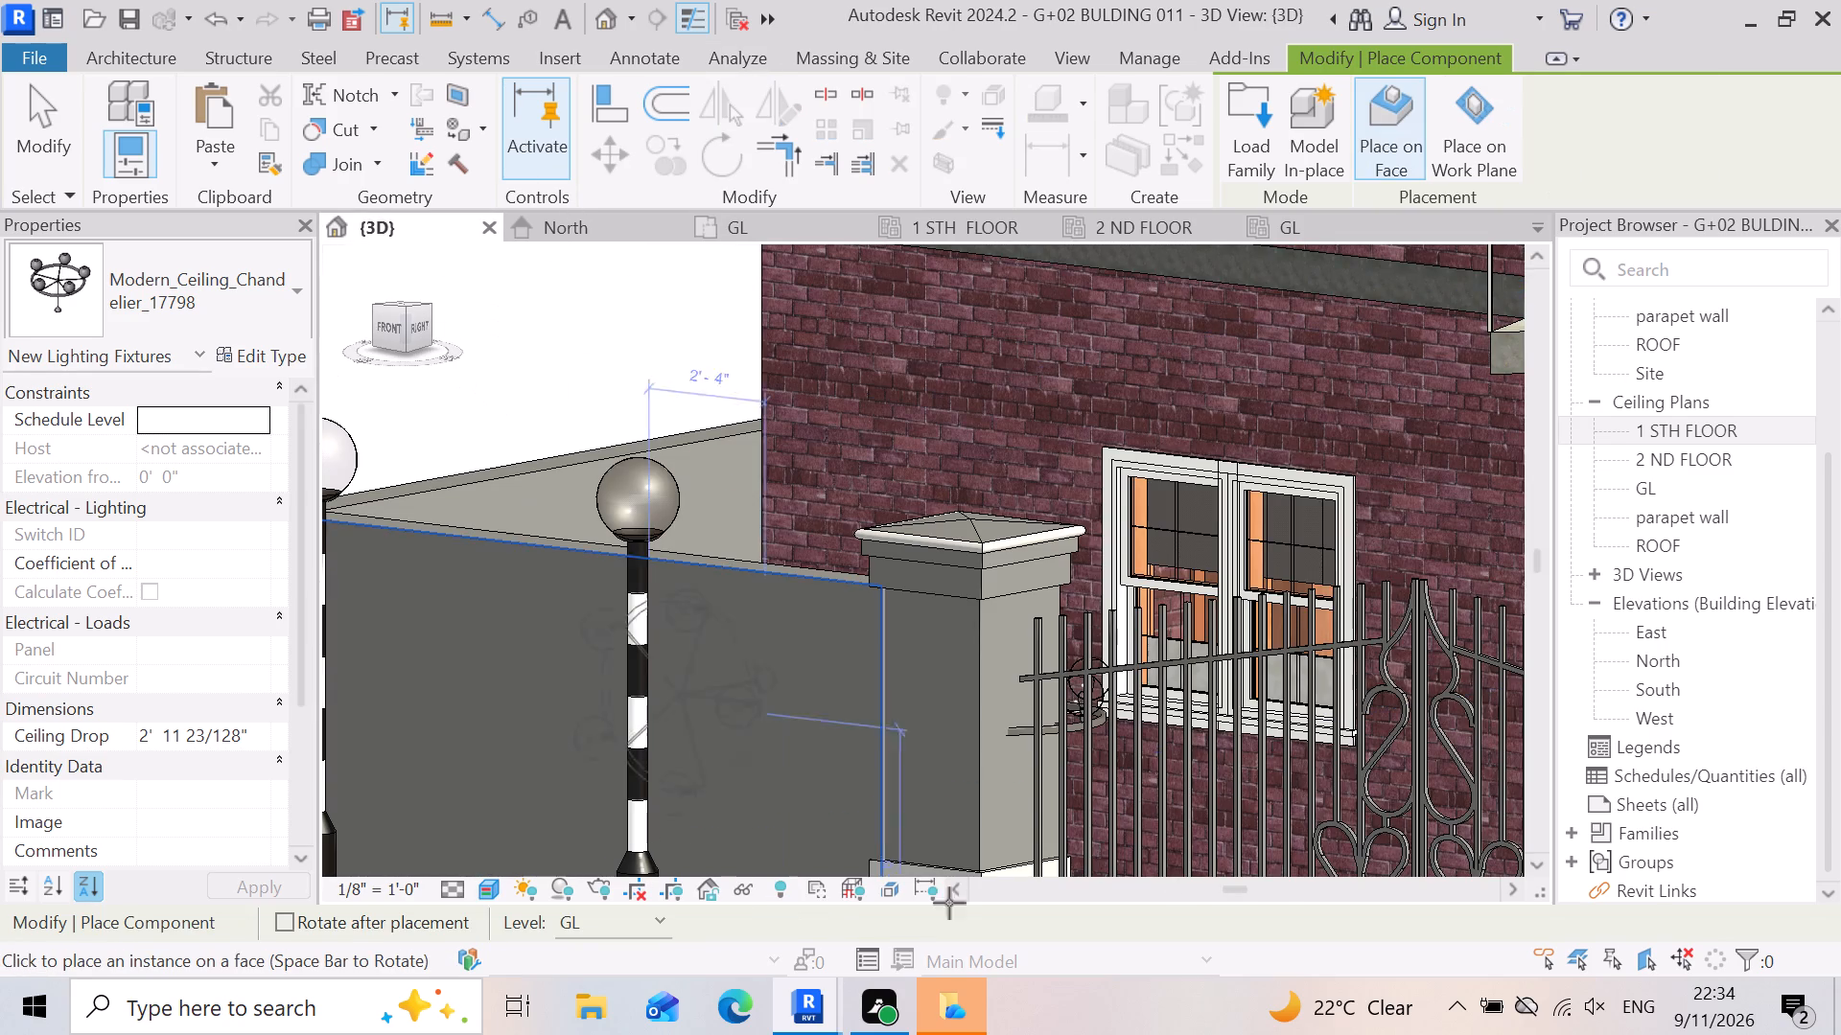
scroll(1137, 895, "up", 3)
scroll(1133, 716, "up", 6)
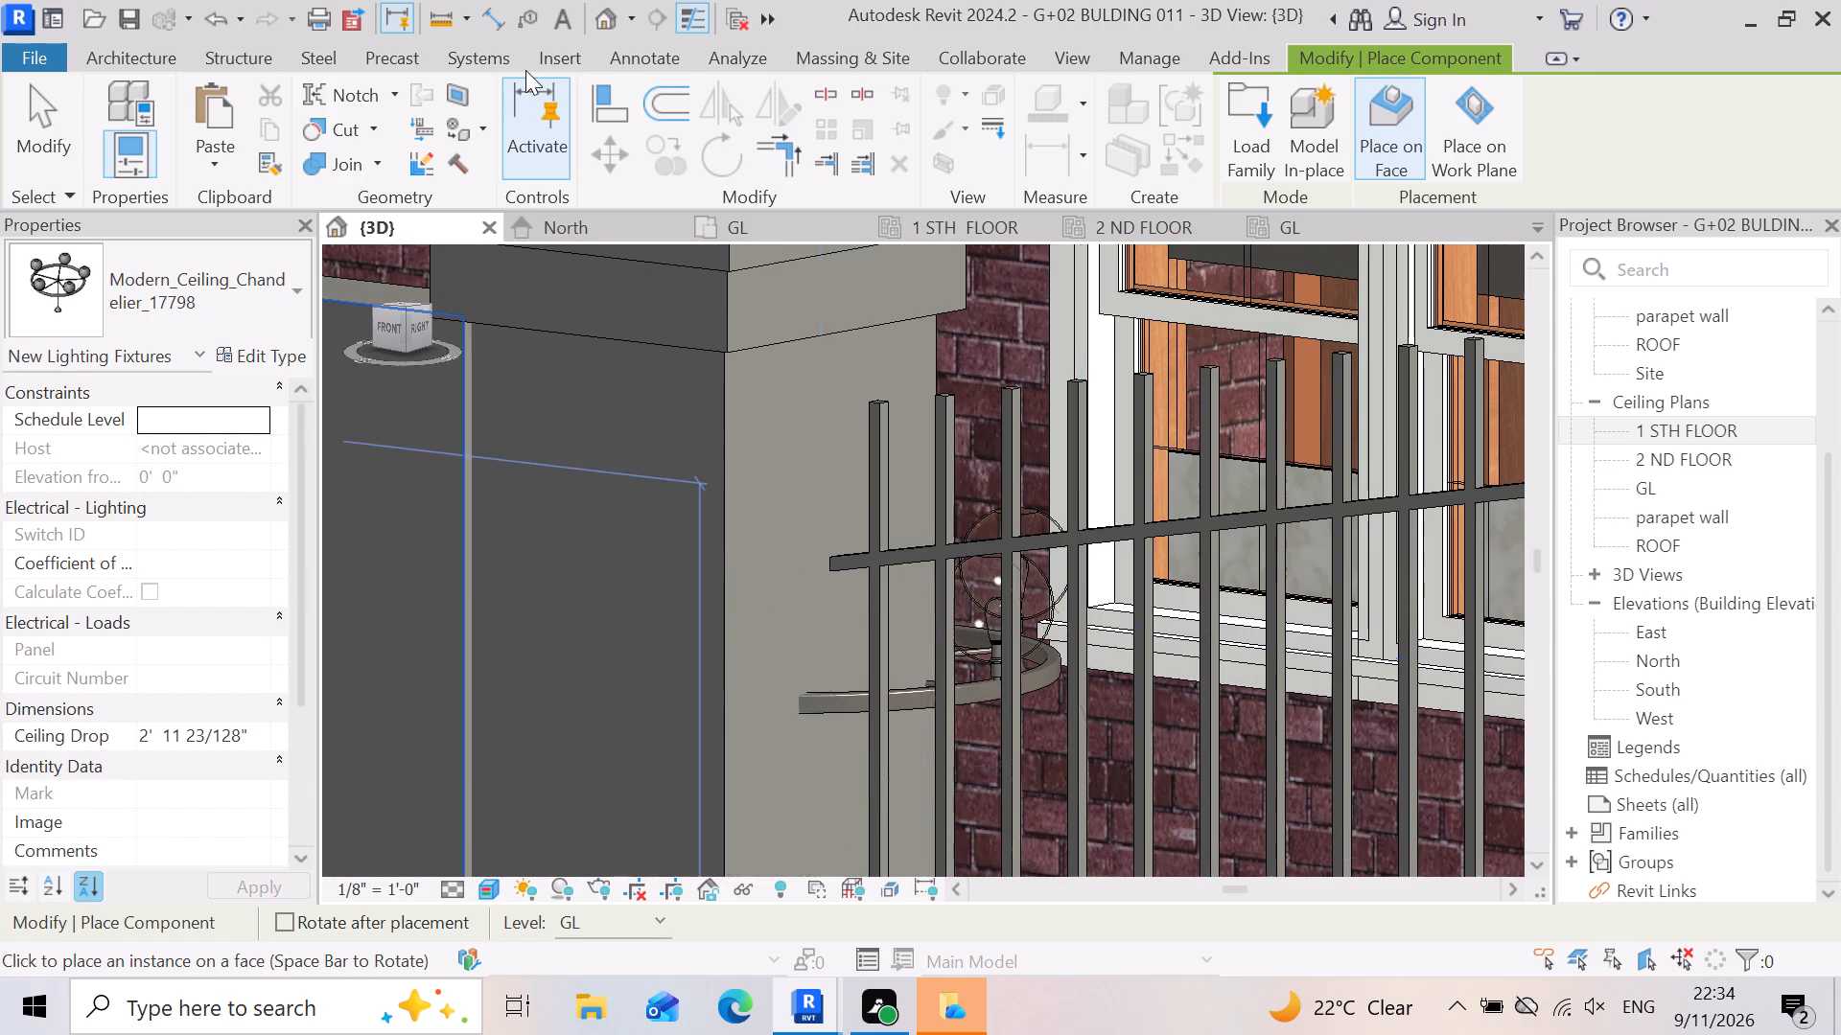
key("Escape")
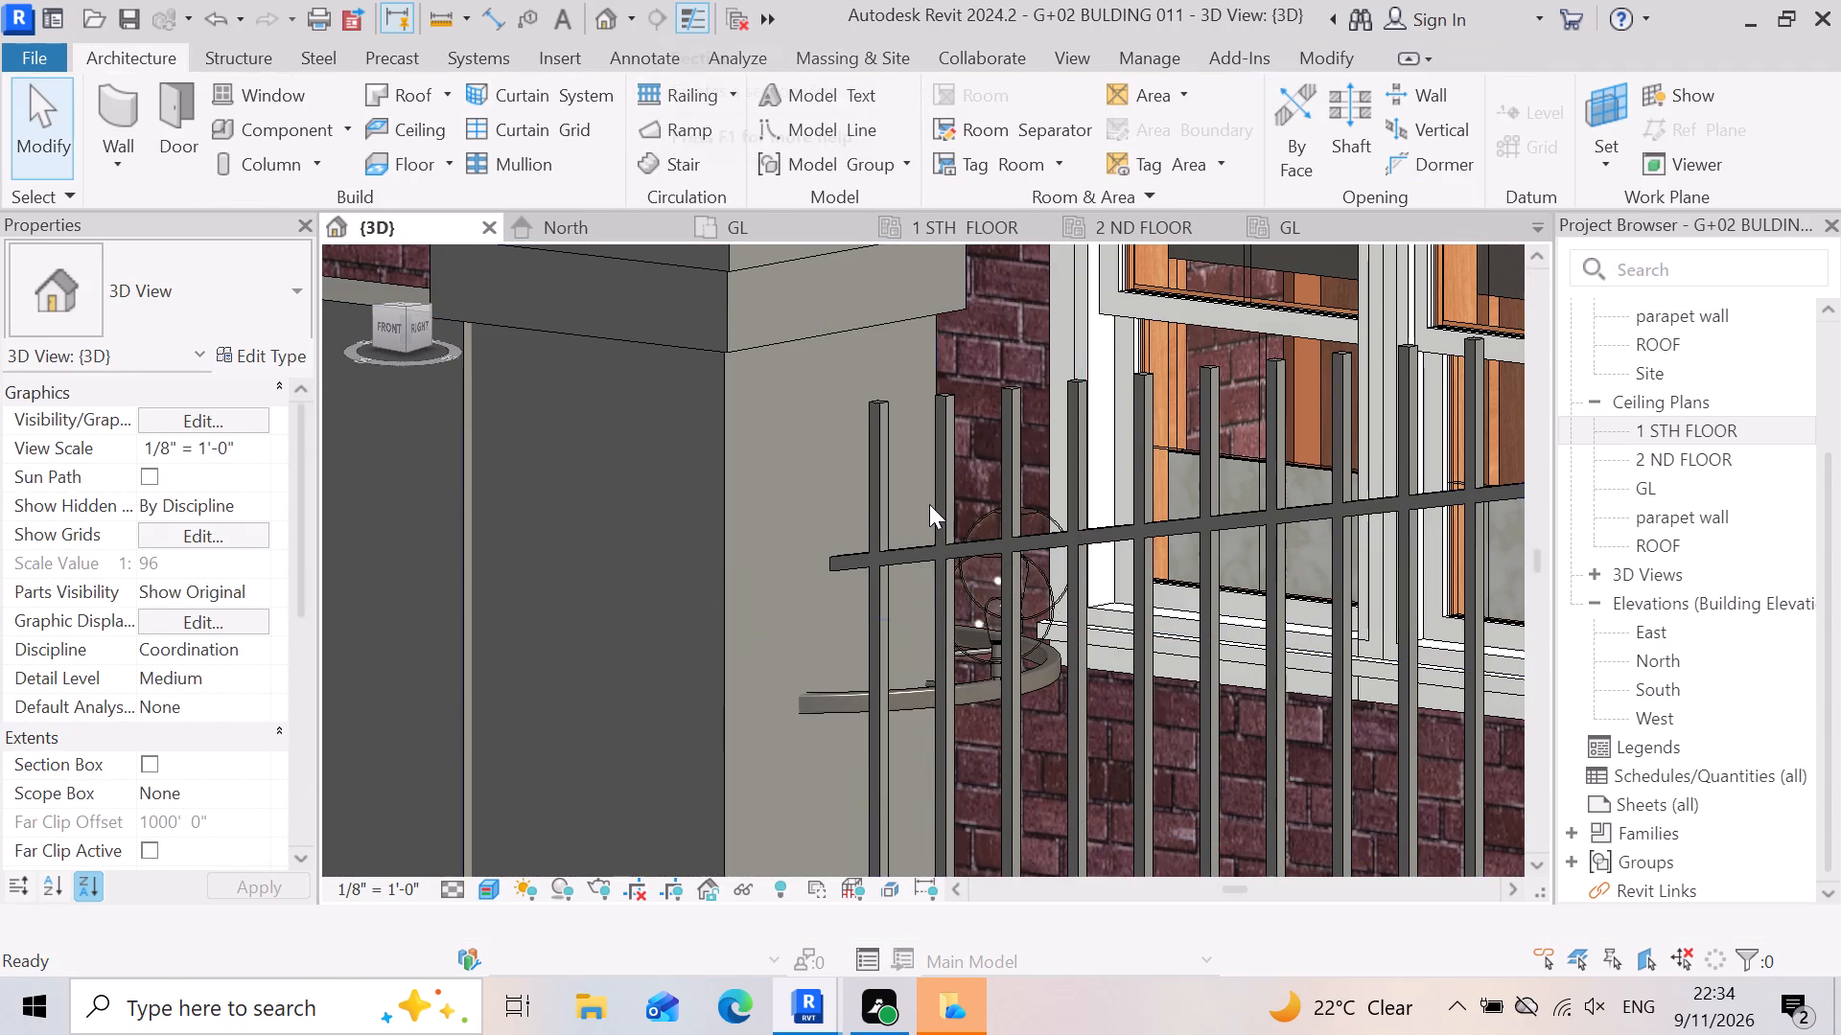
key("Escape")
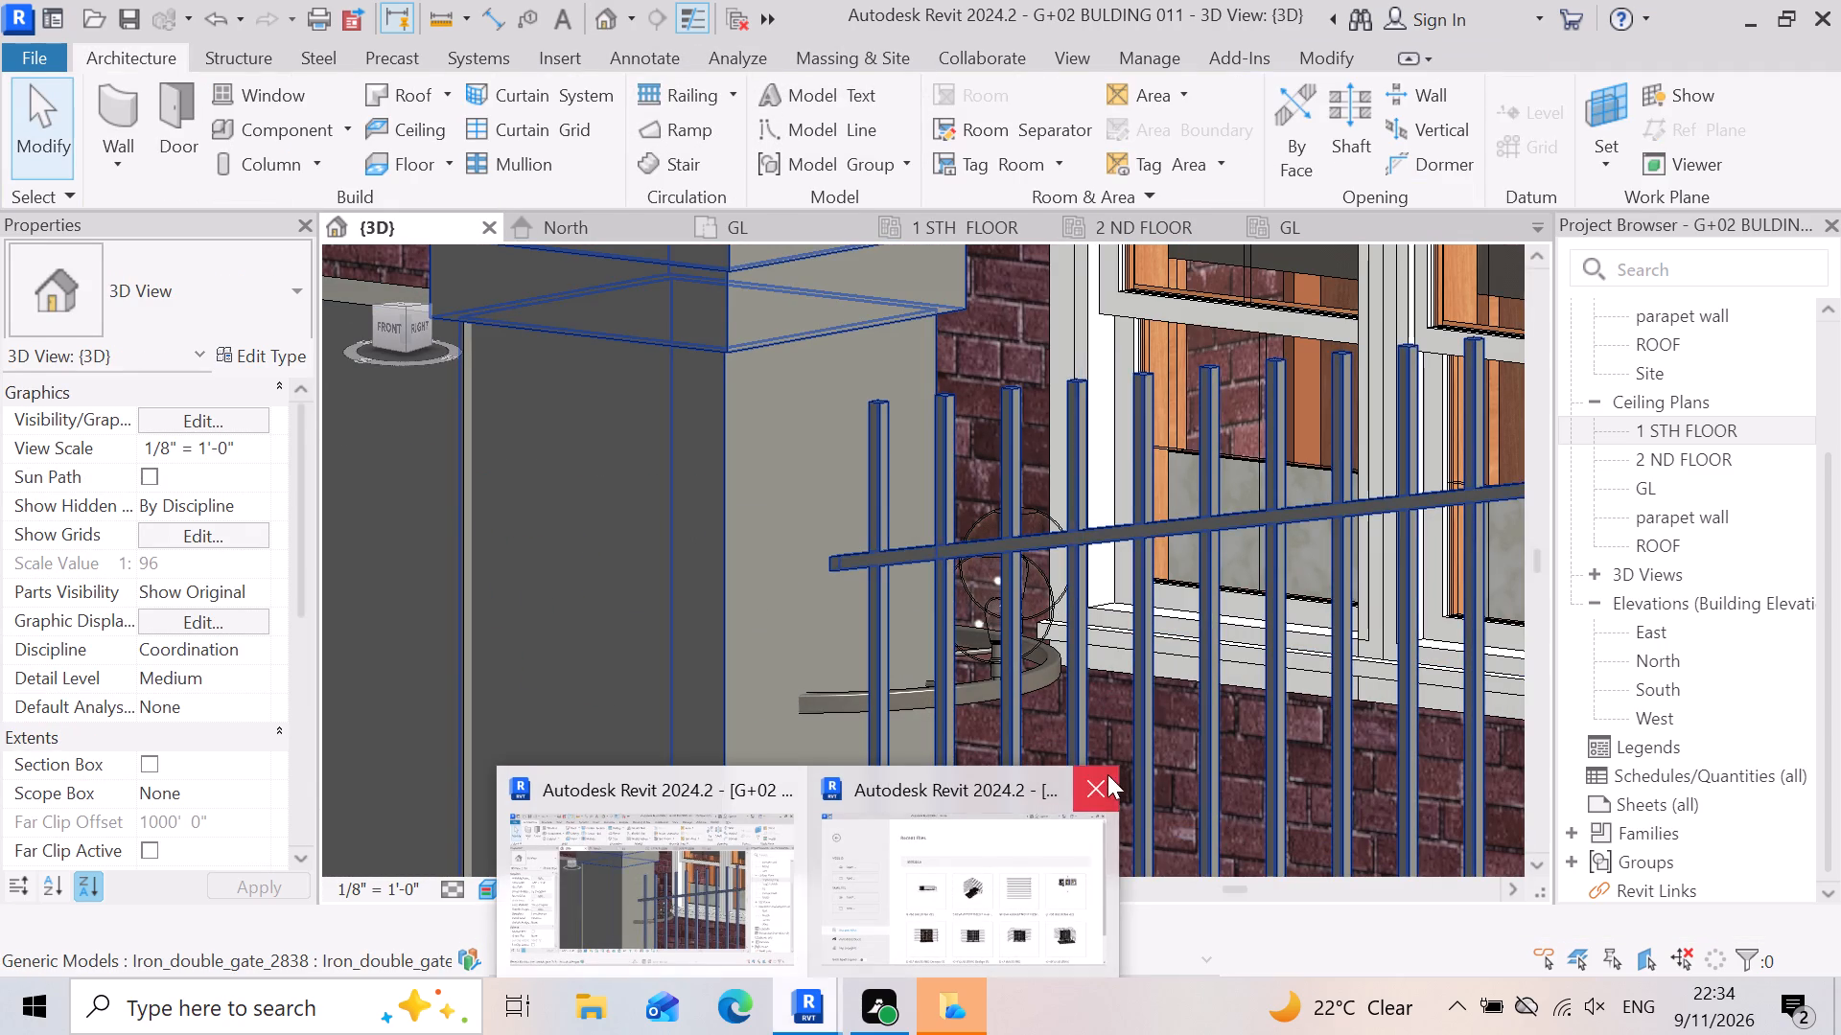
key("Escape")
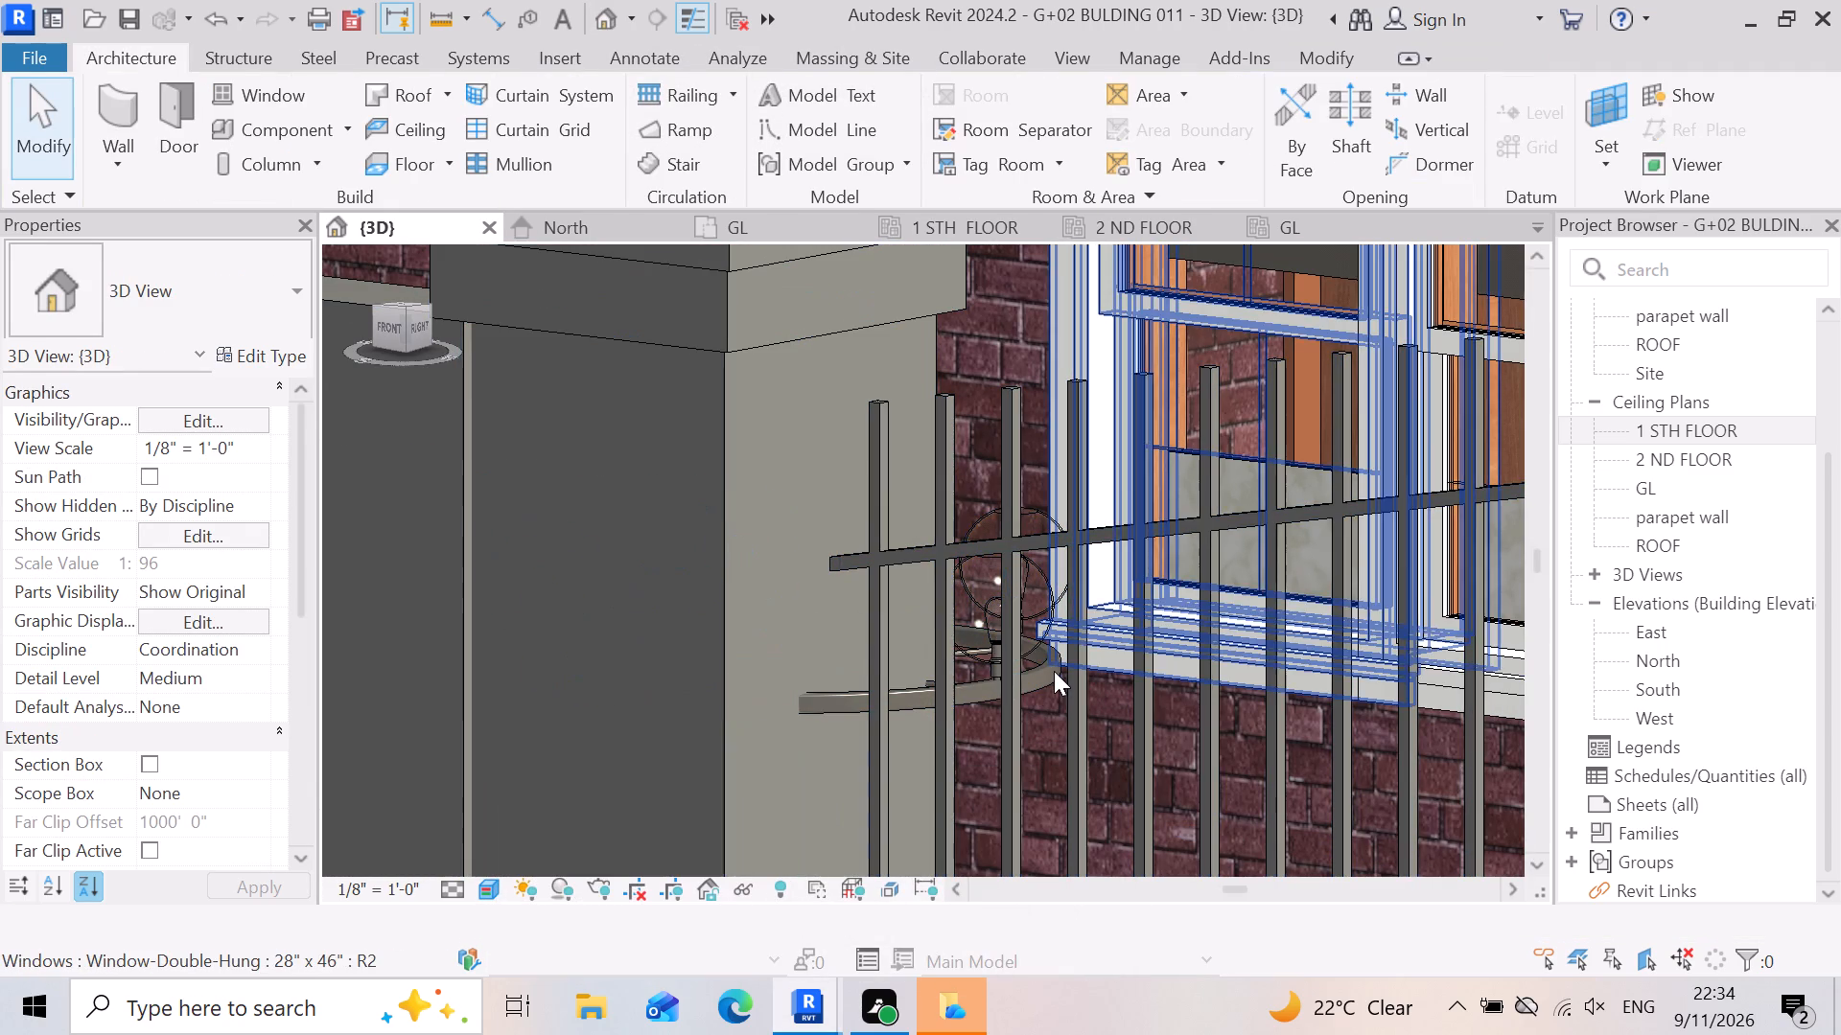
In the 3D view, try to raise the chandelier behind the gate bars at the pillar by nudging it in small increments.
scroll(1038, 676, "up", 13)
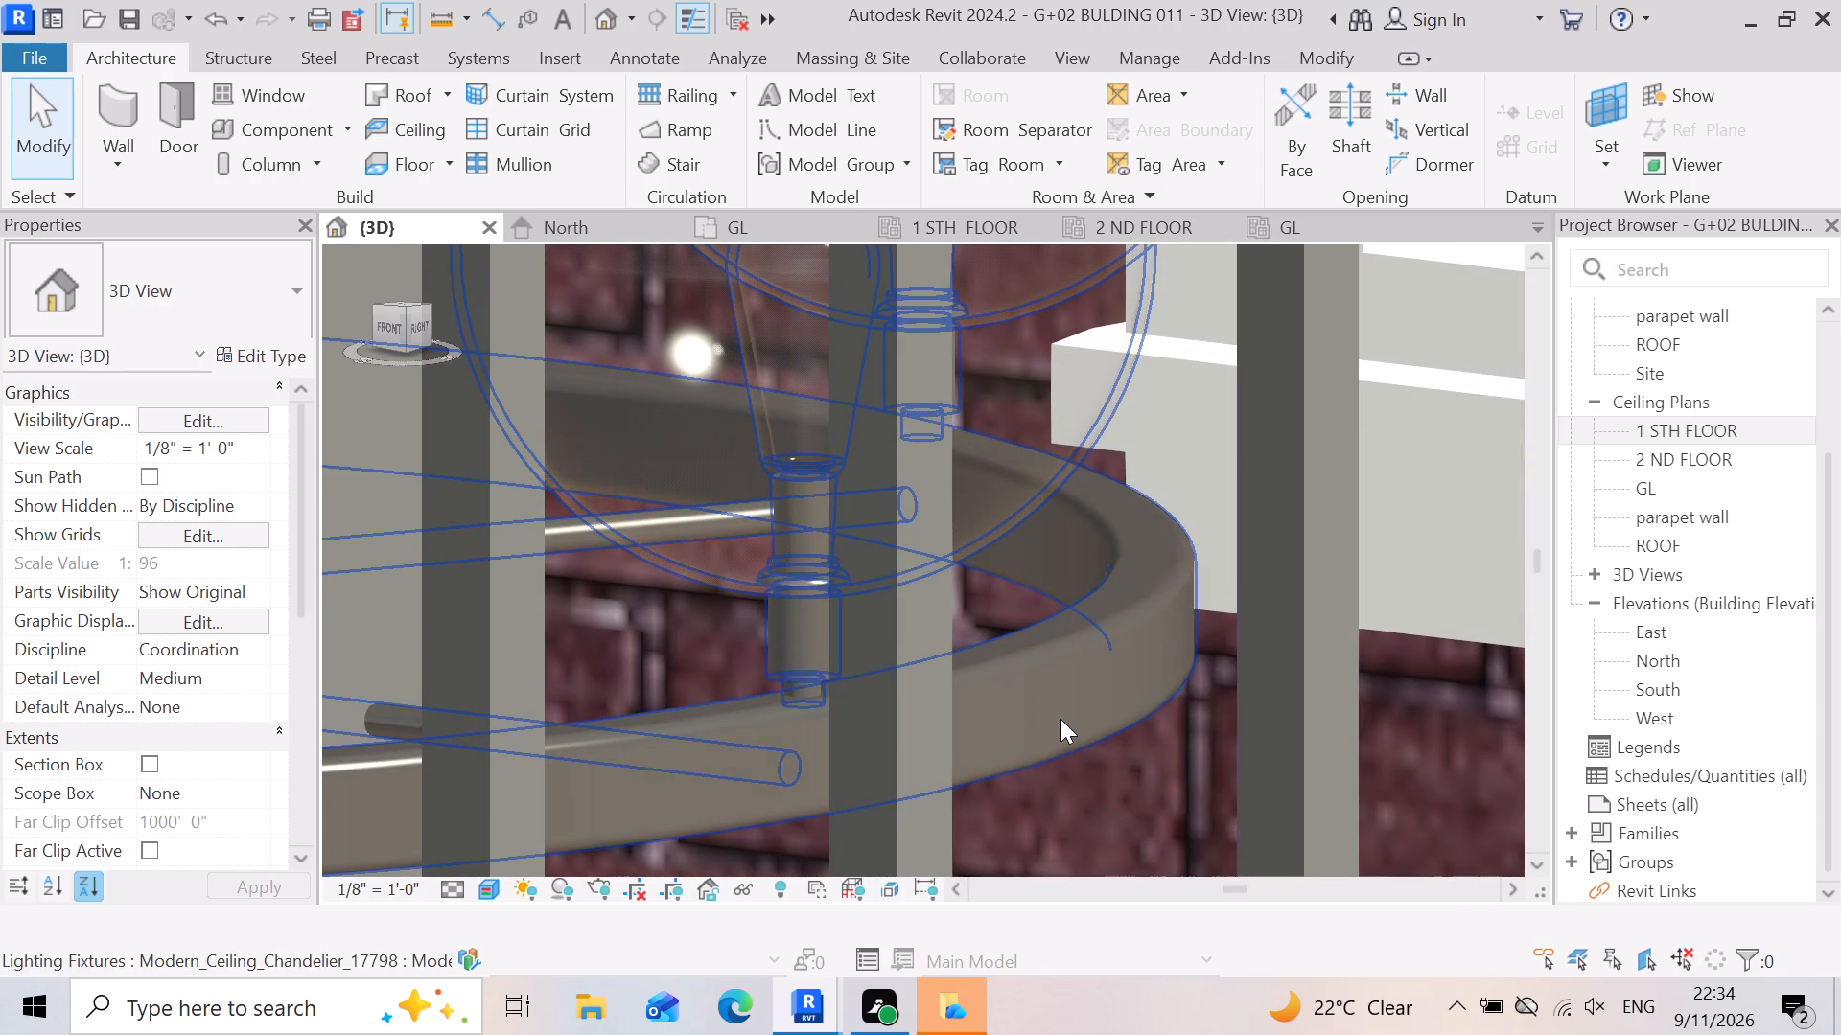
left_click(1060, 719)
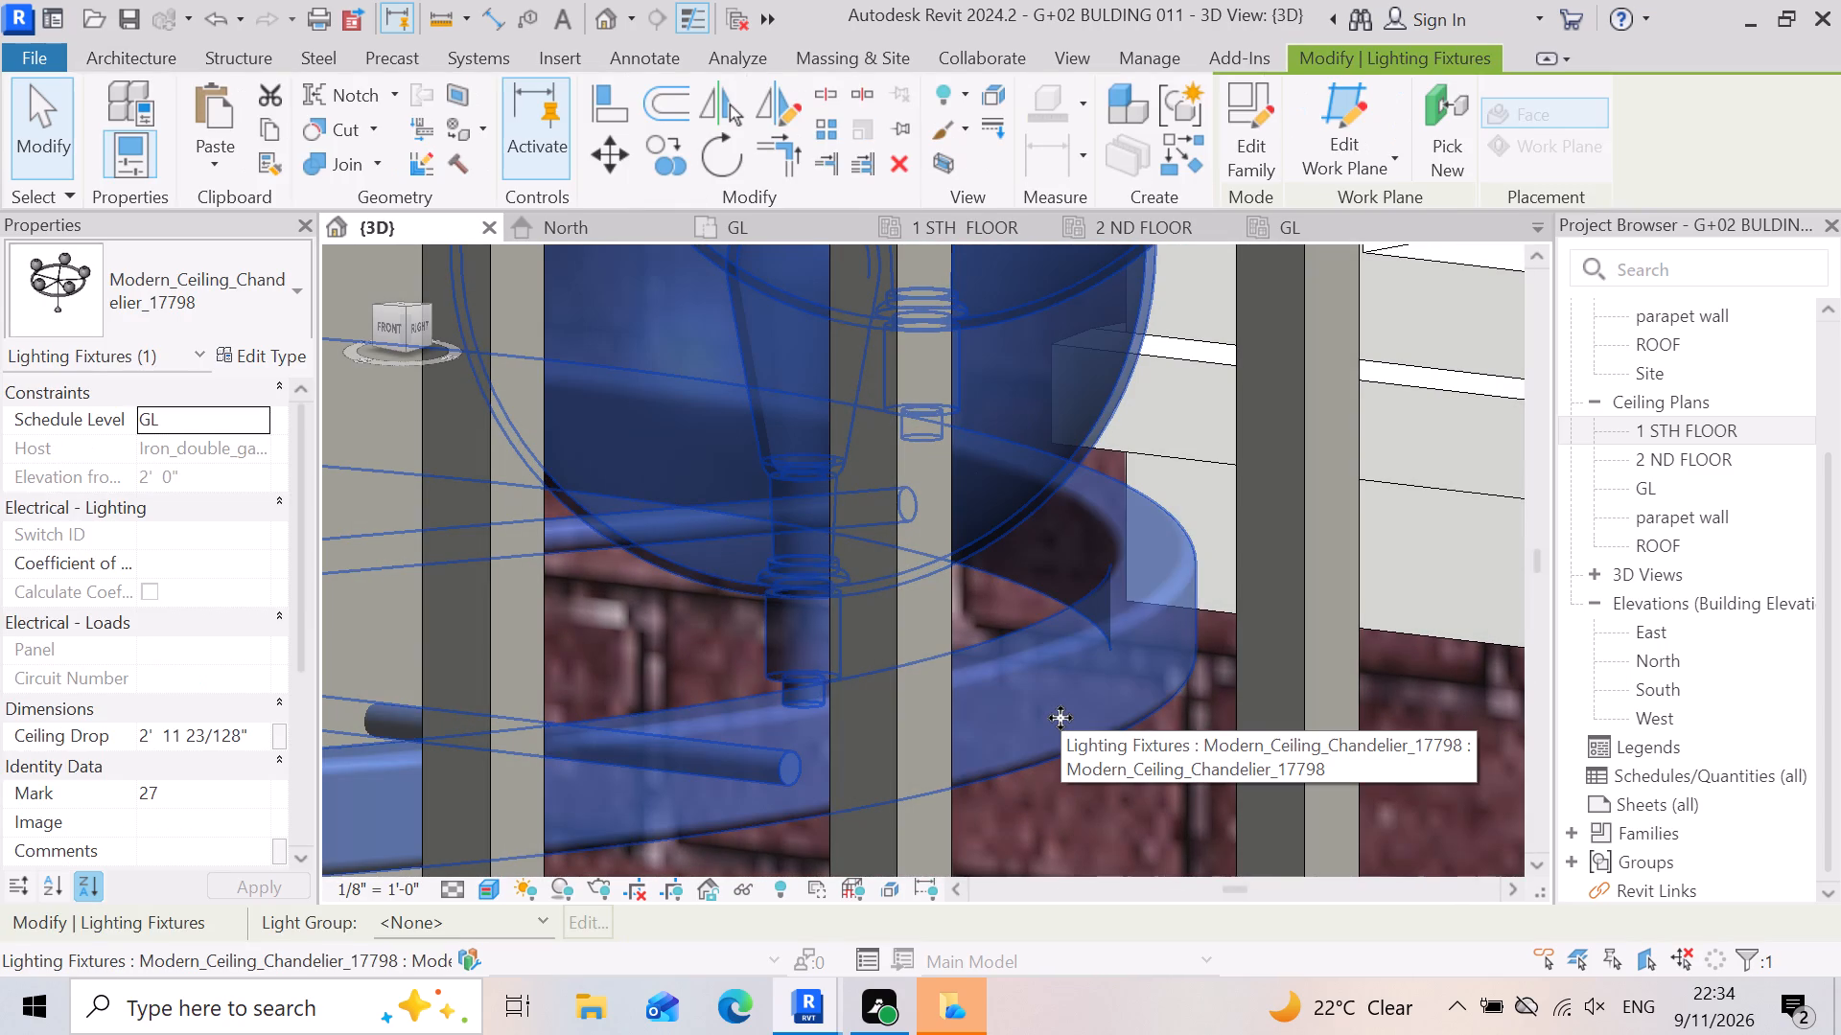
scroll(1061, 718, "down", 19)
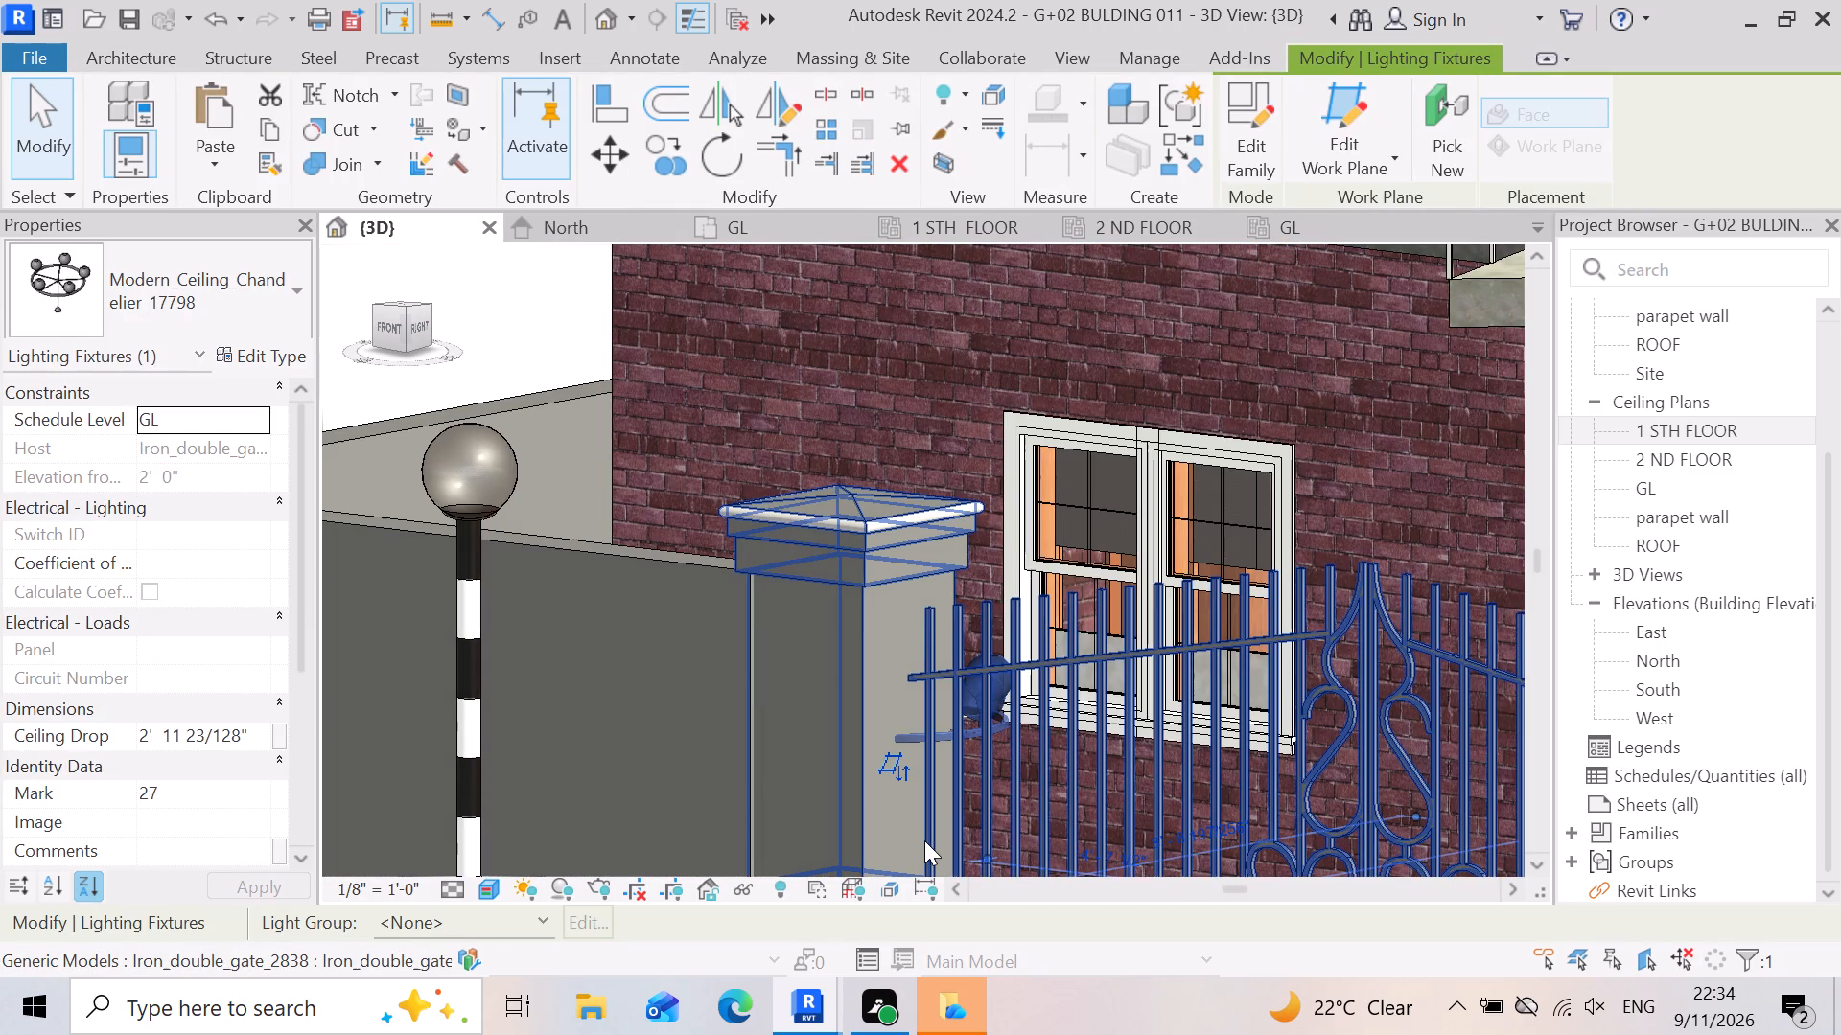
key("Up")
key("Up")
key("Up")
key("Up")
key("Up")
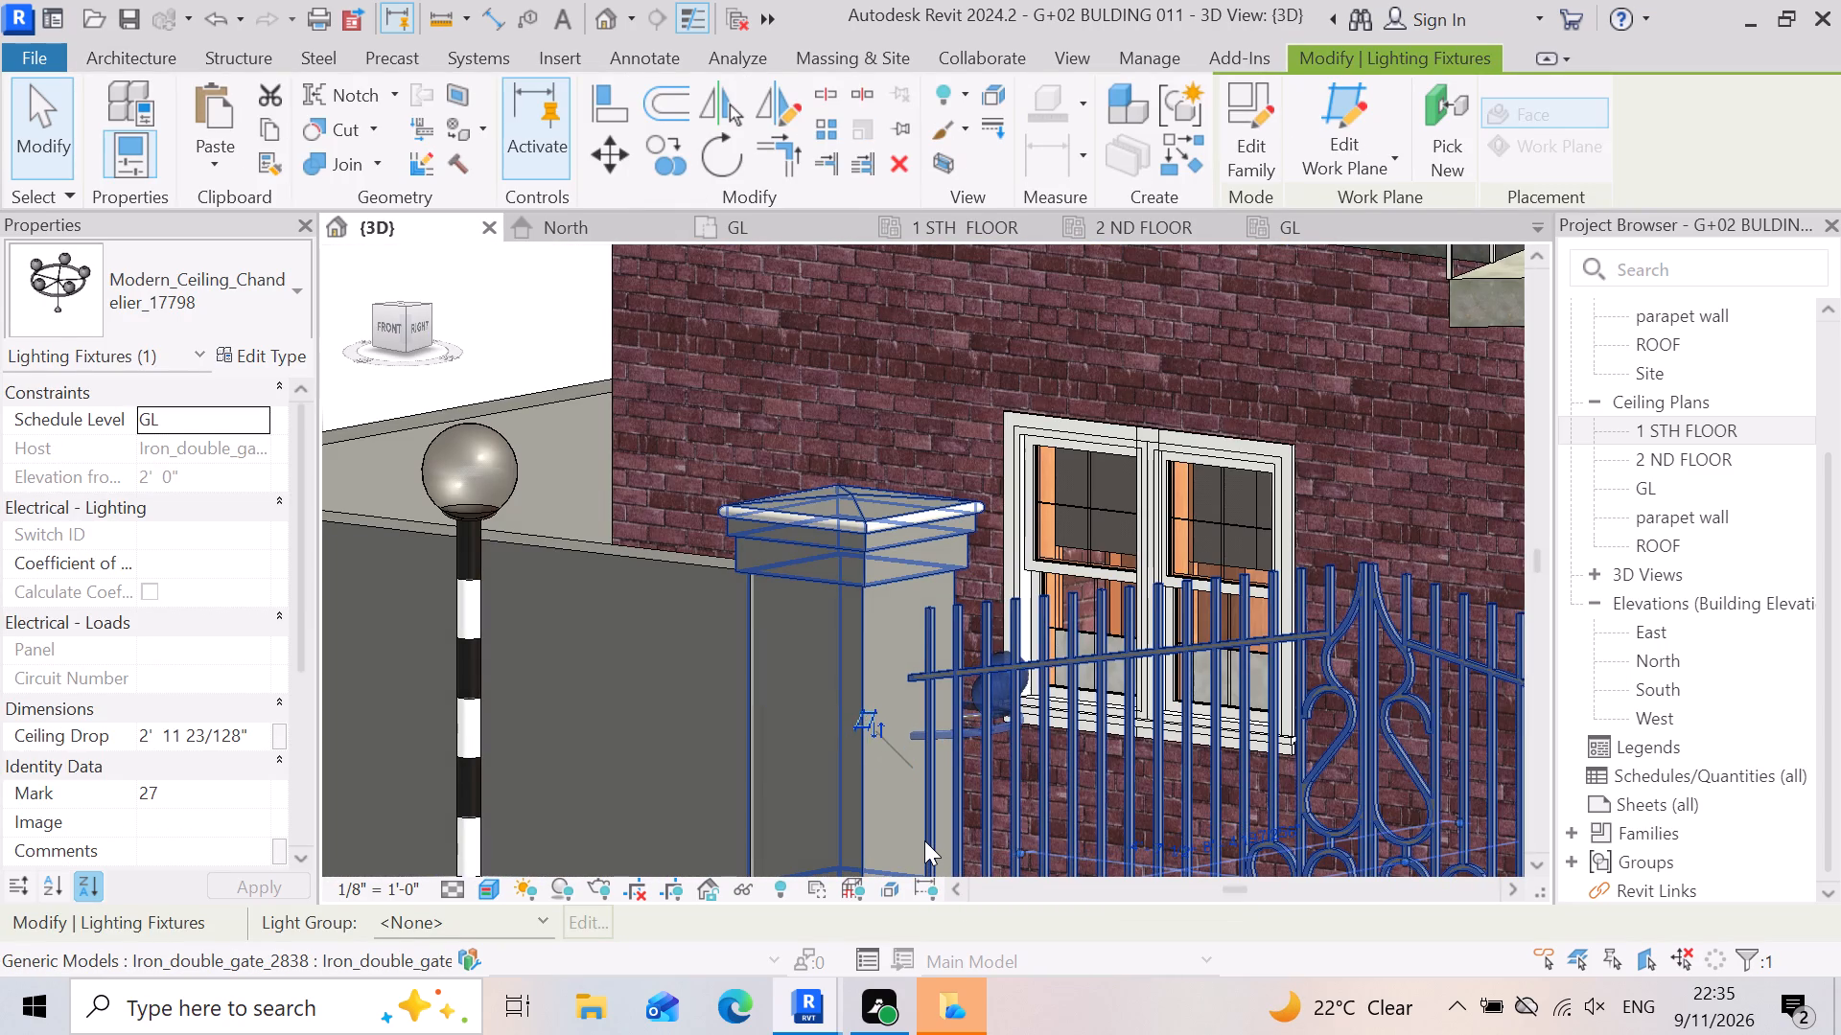
key("Up")
key("Up")
key("Up")
key("Up")
key("Up")
key("Up")
key("Up")
key("Up")
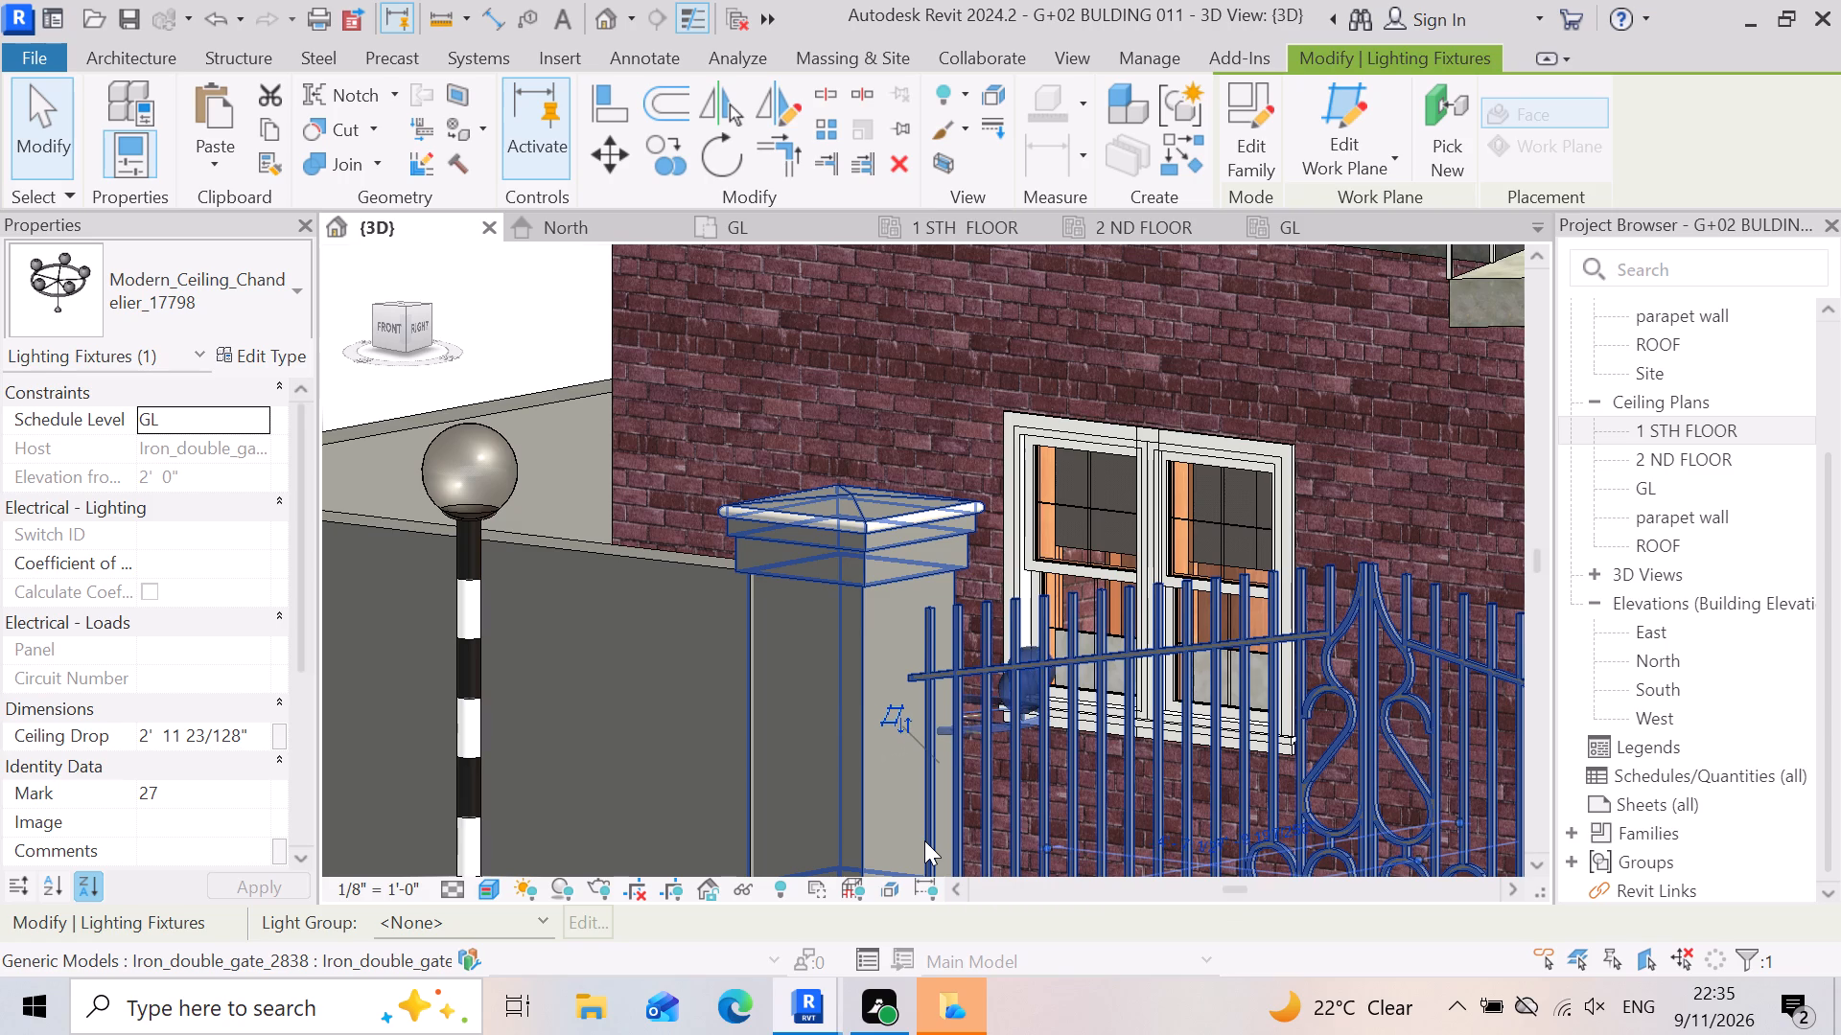
key("Up")
scroll(895, 860, "up", 4)
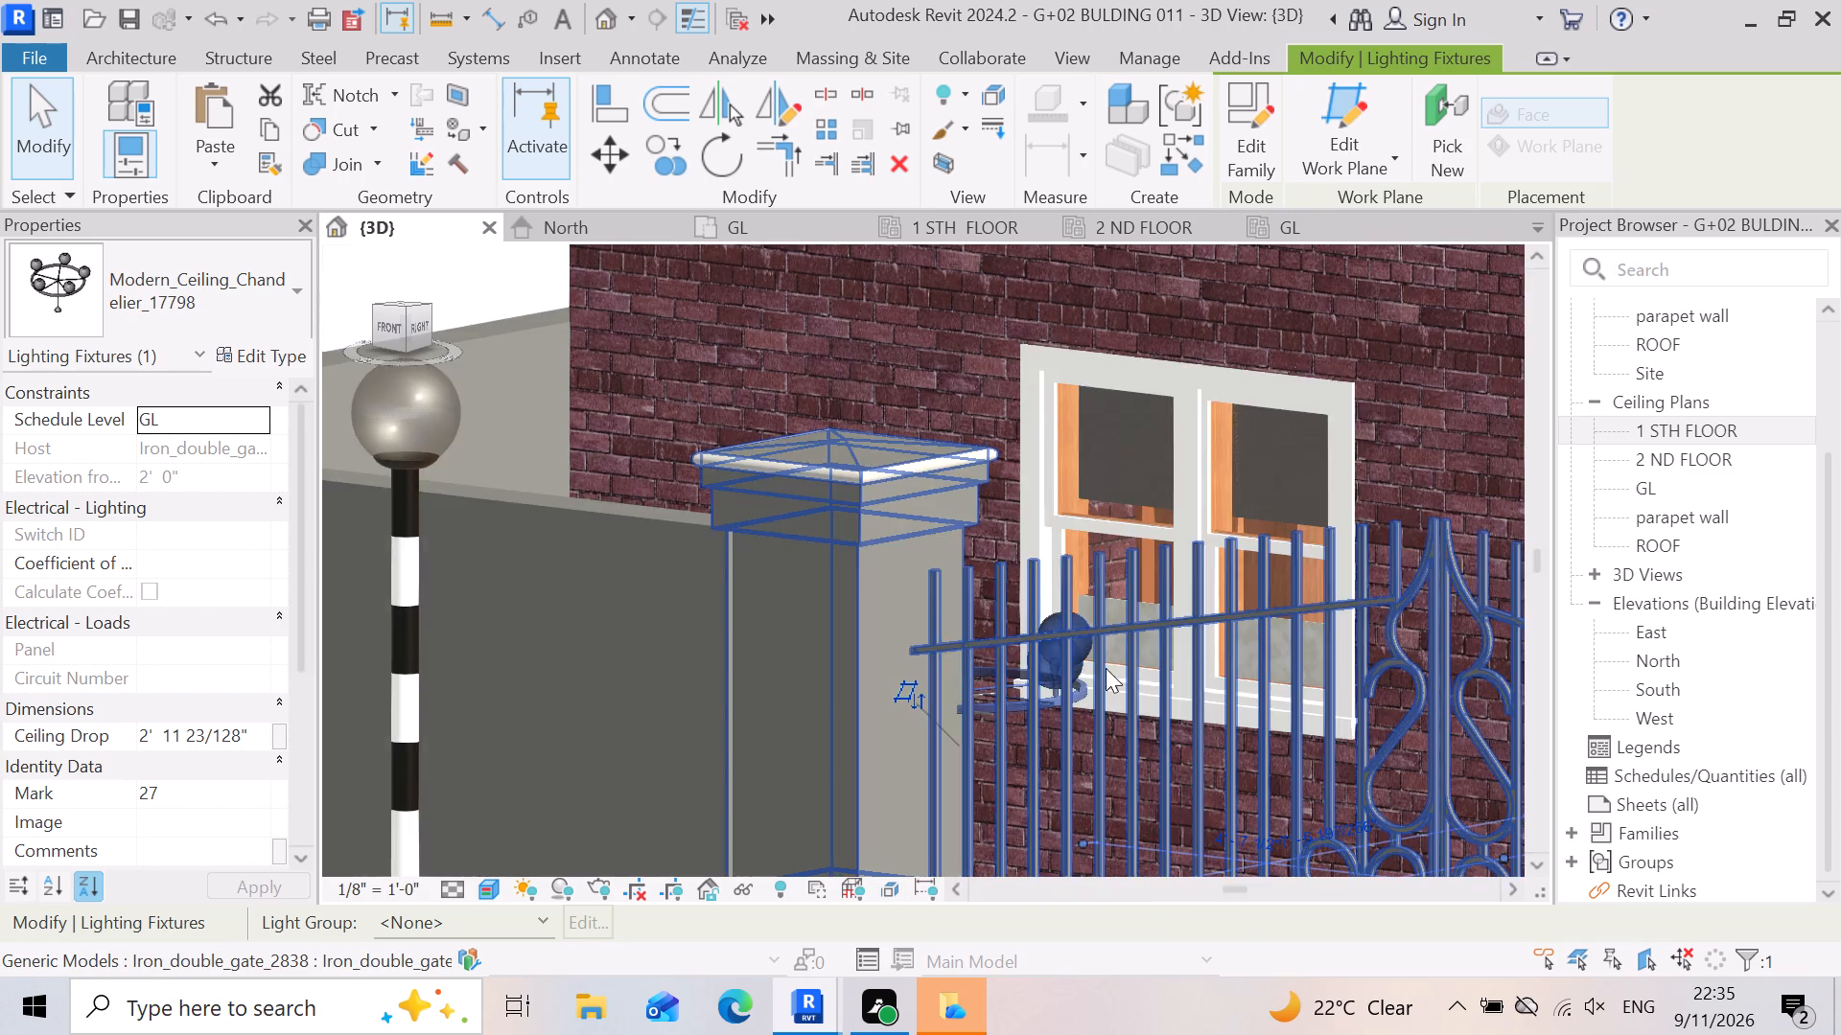
scroll(1107, 668, "up", 10)
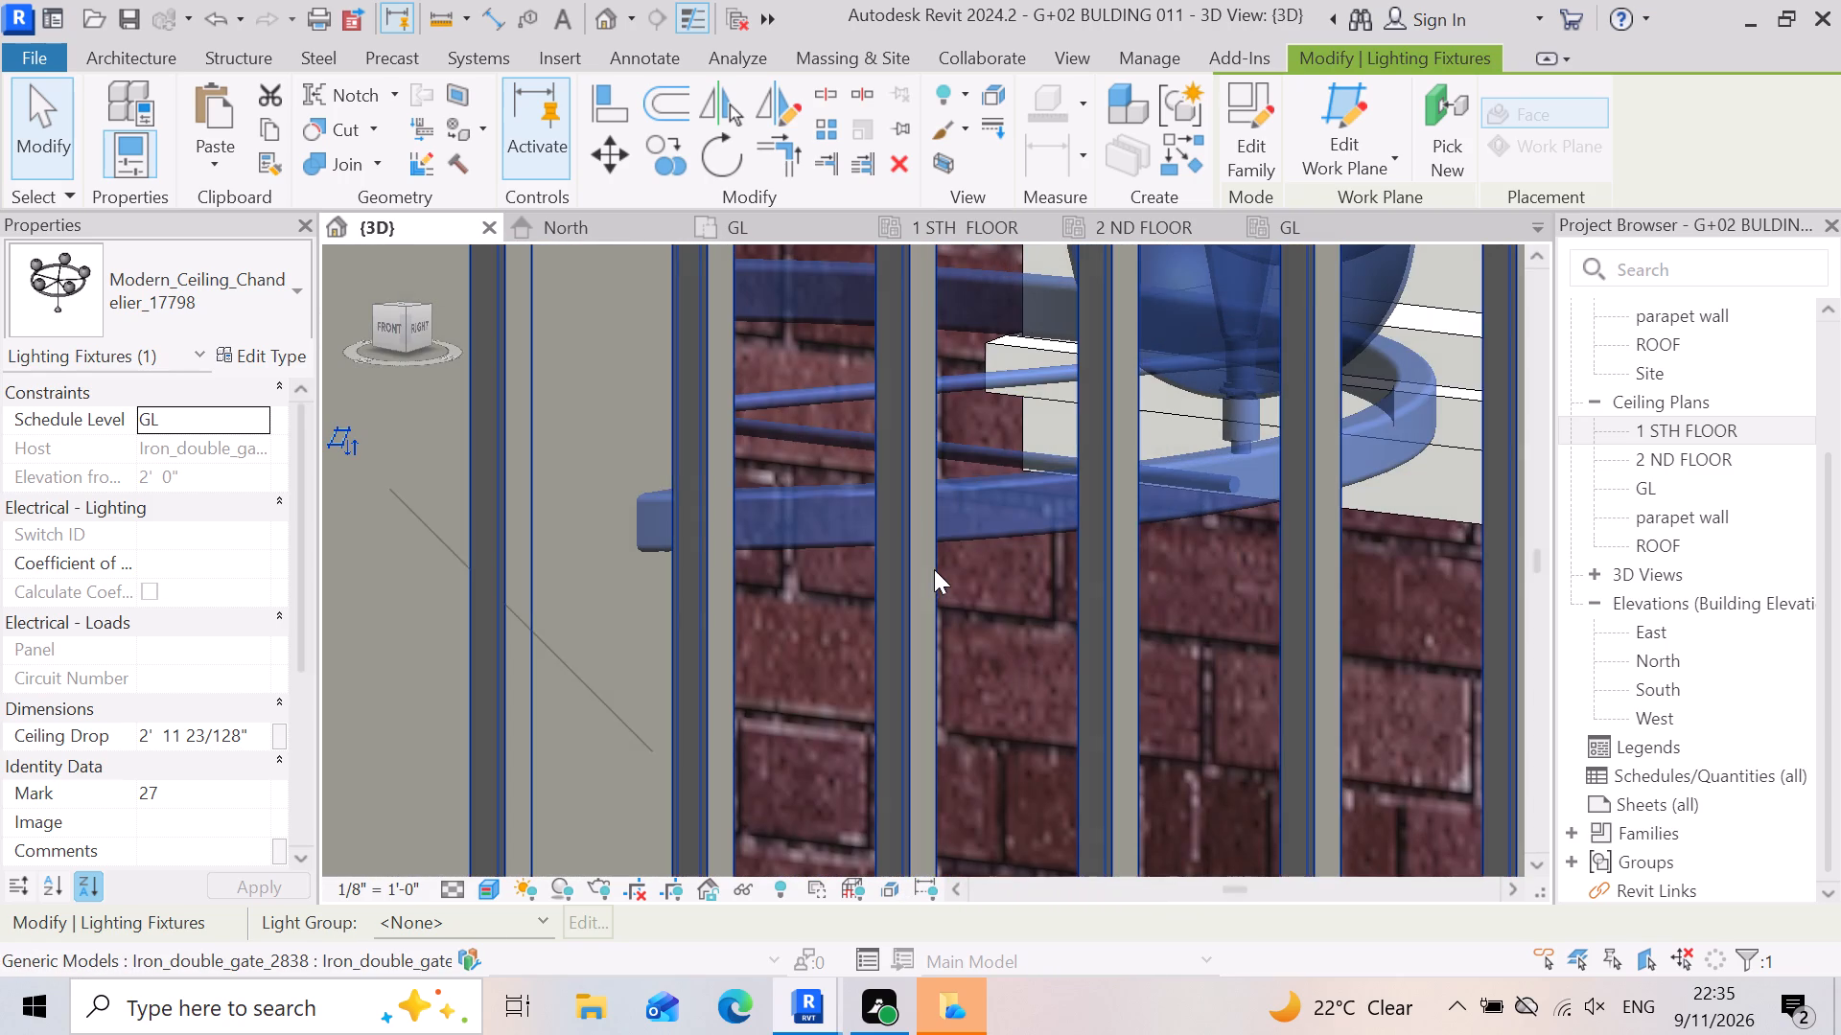
key("Escape")
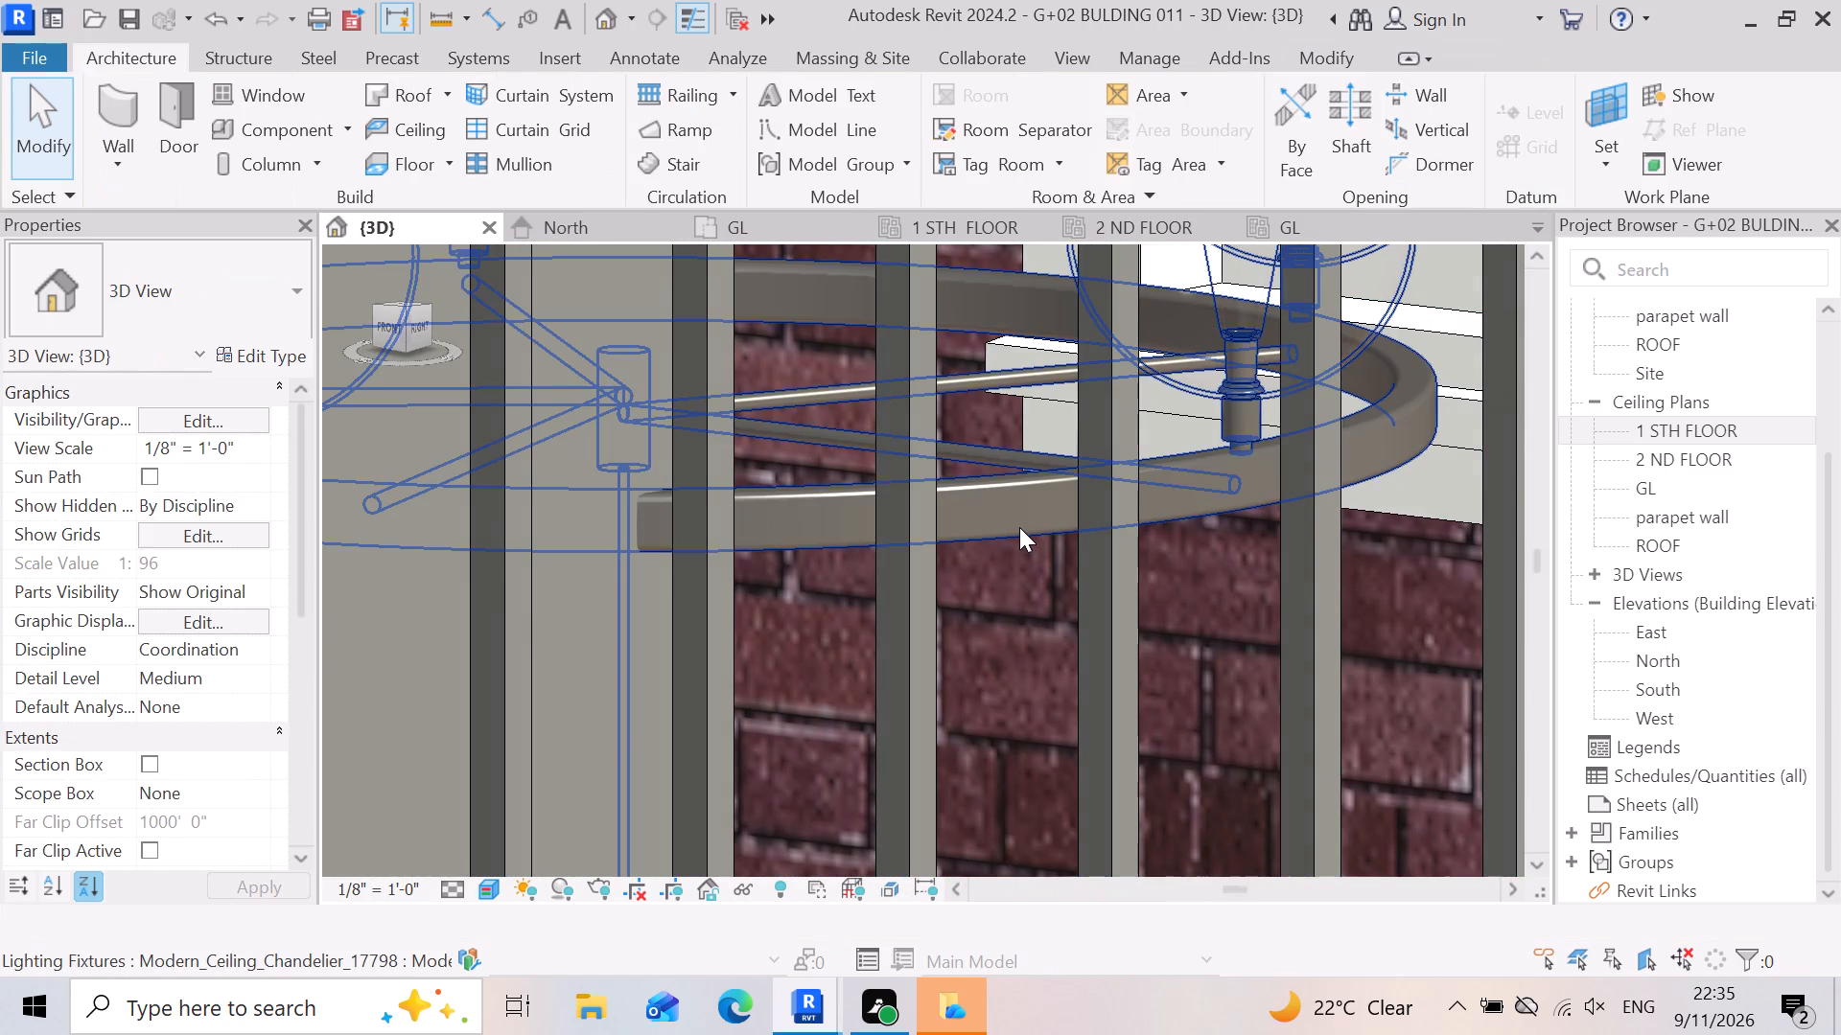
left_click(1019, 527)
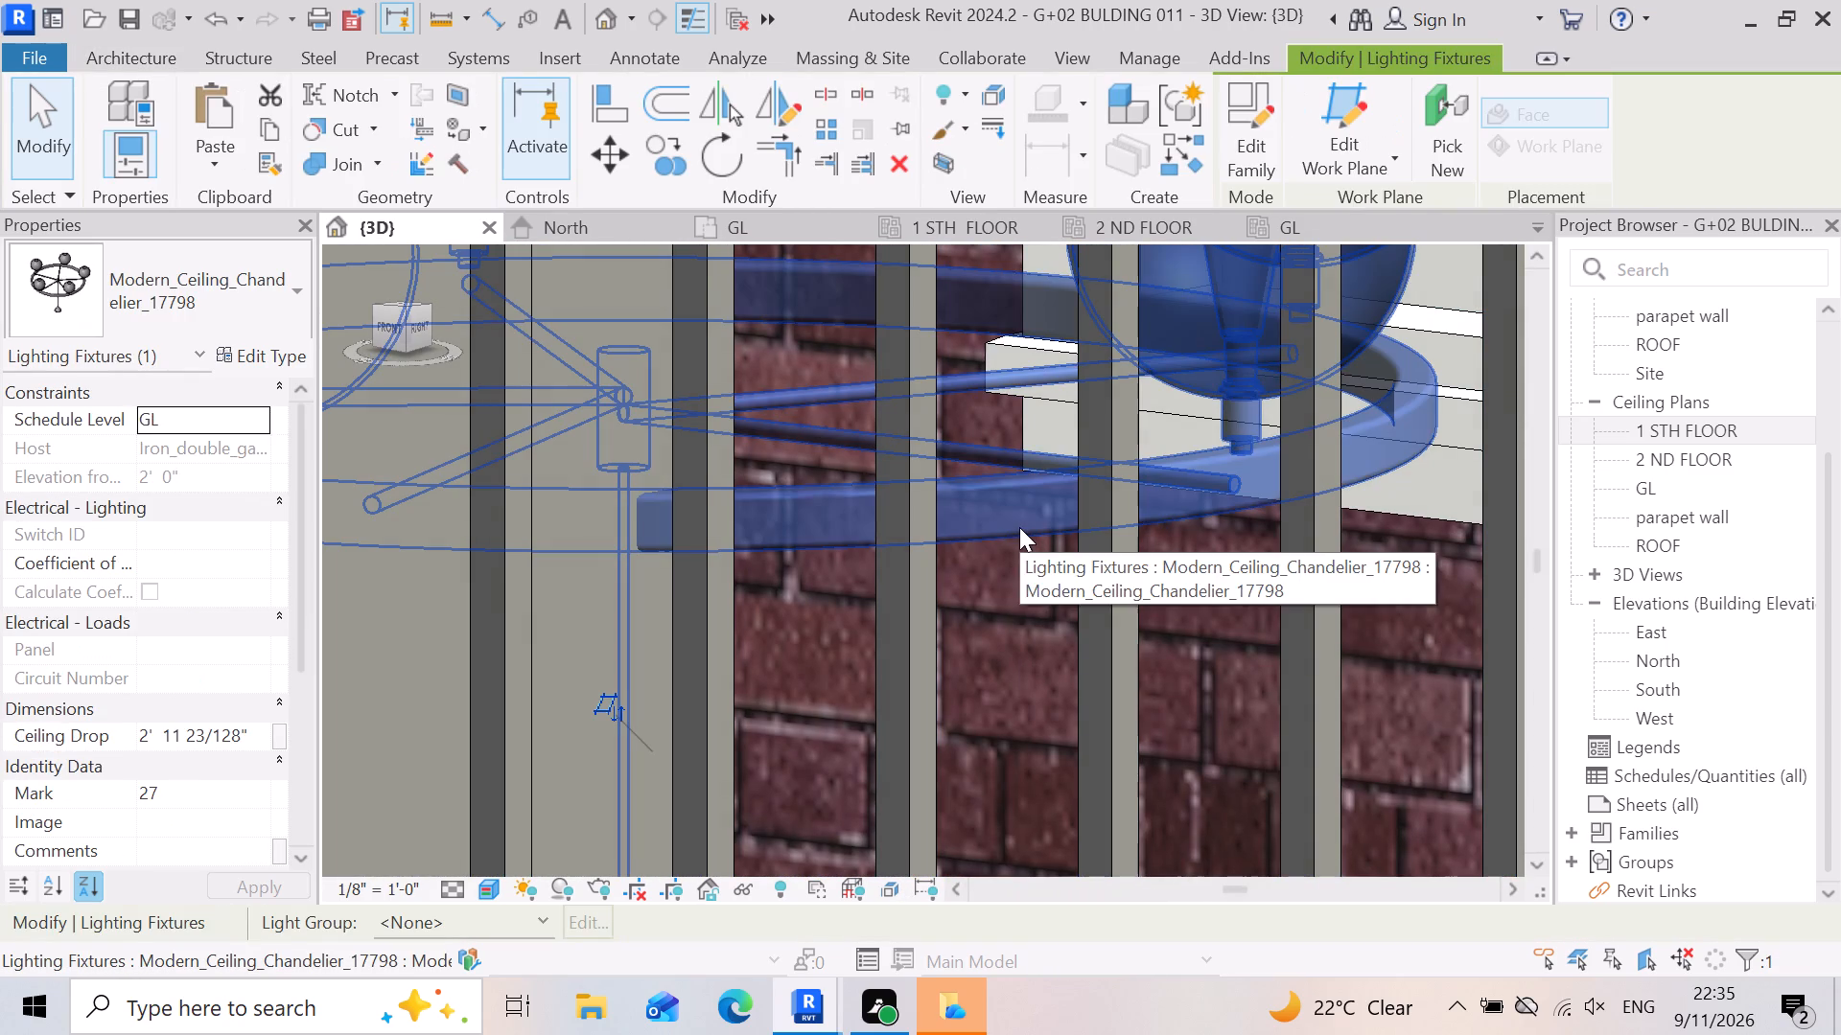
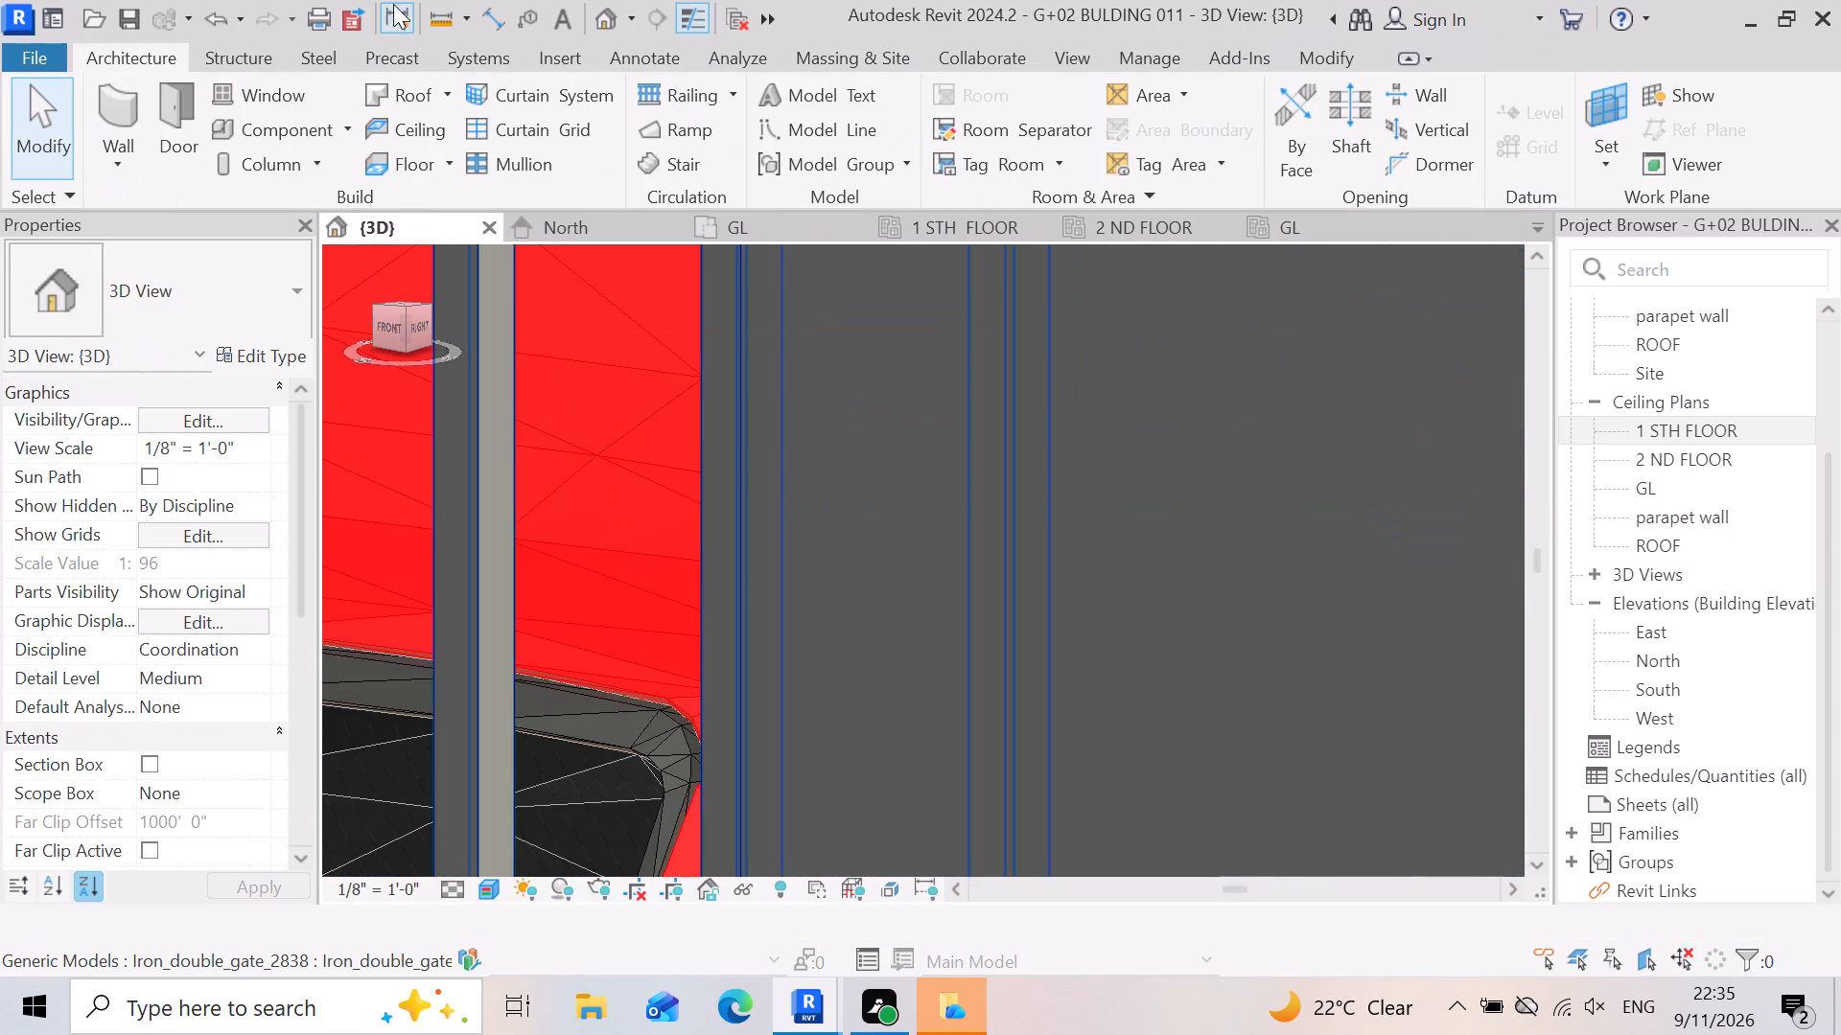
Place a Modern_Ceiling_Chandelier_17798 on the top face of the gate pillar cap farther from the car, in the 3D view.
left_click(357, 124)
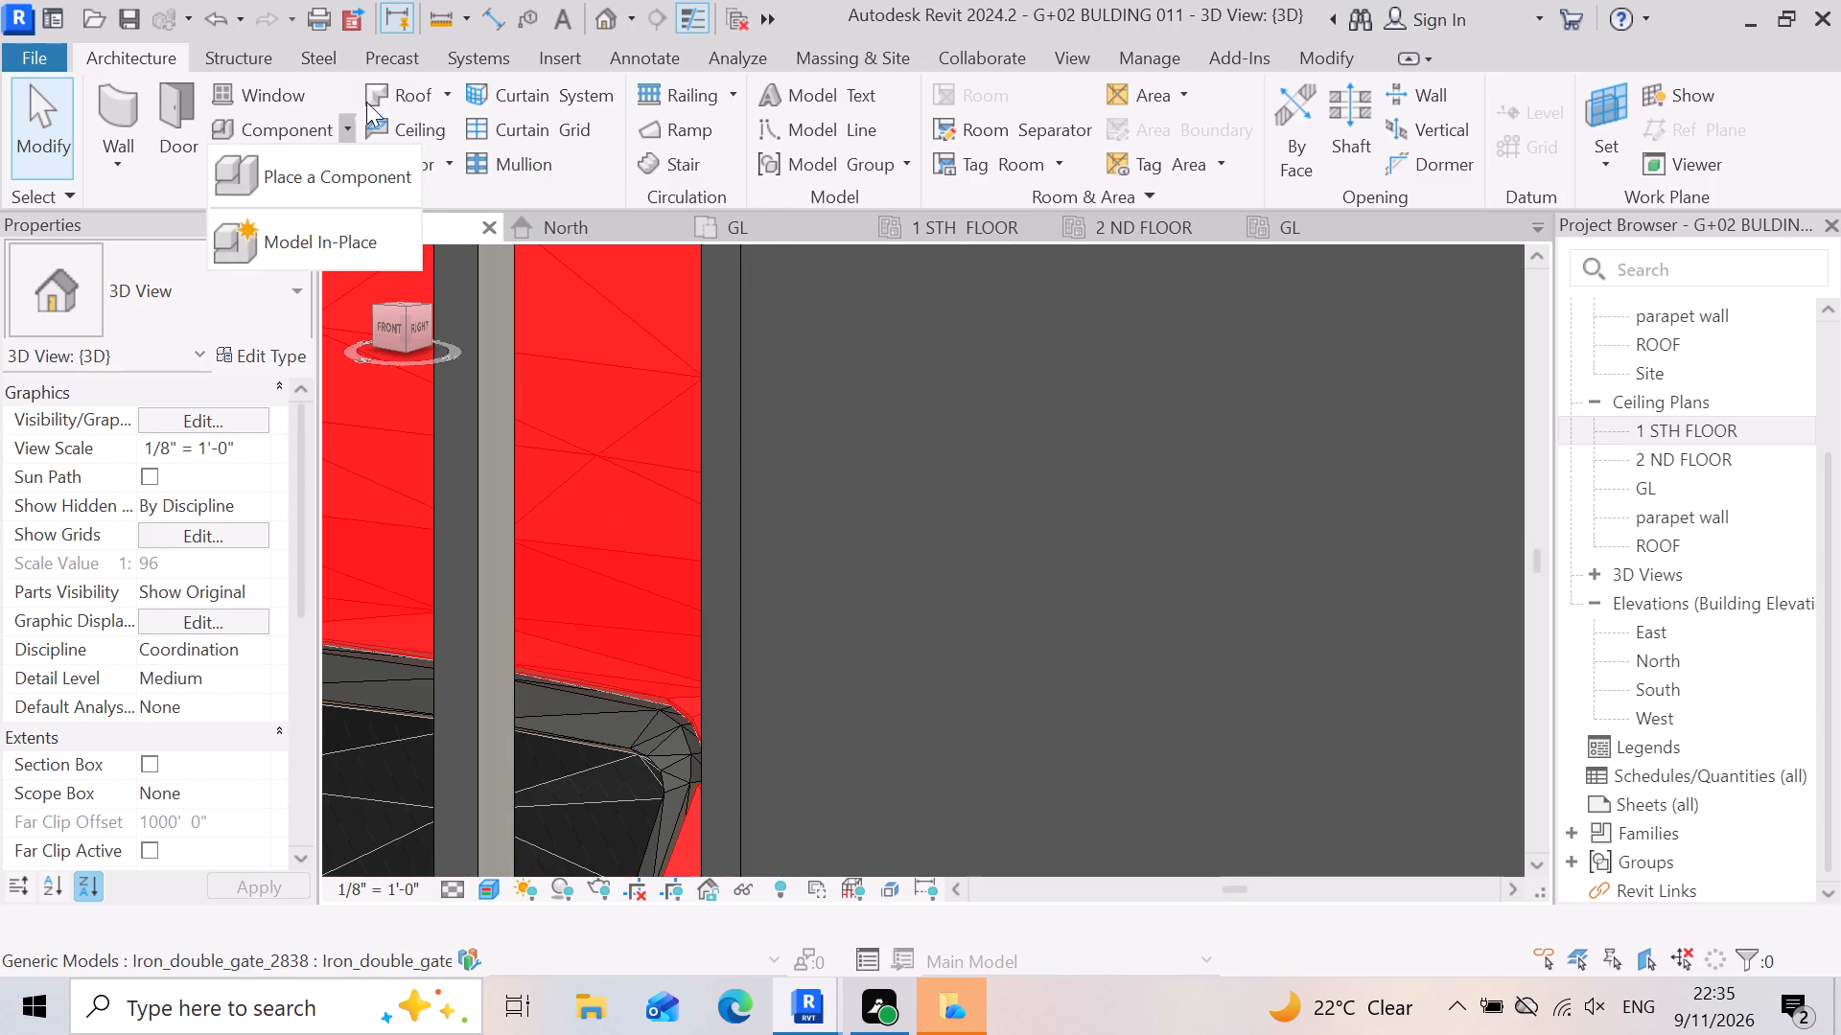
left_click(317, 172)
scroll(1223, 596, "down", 11)
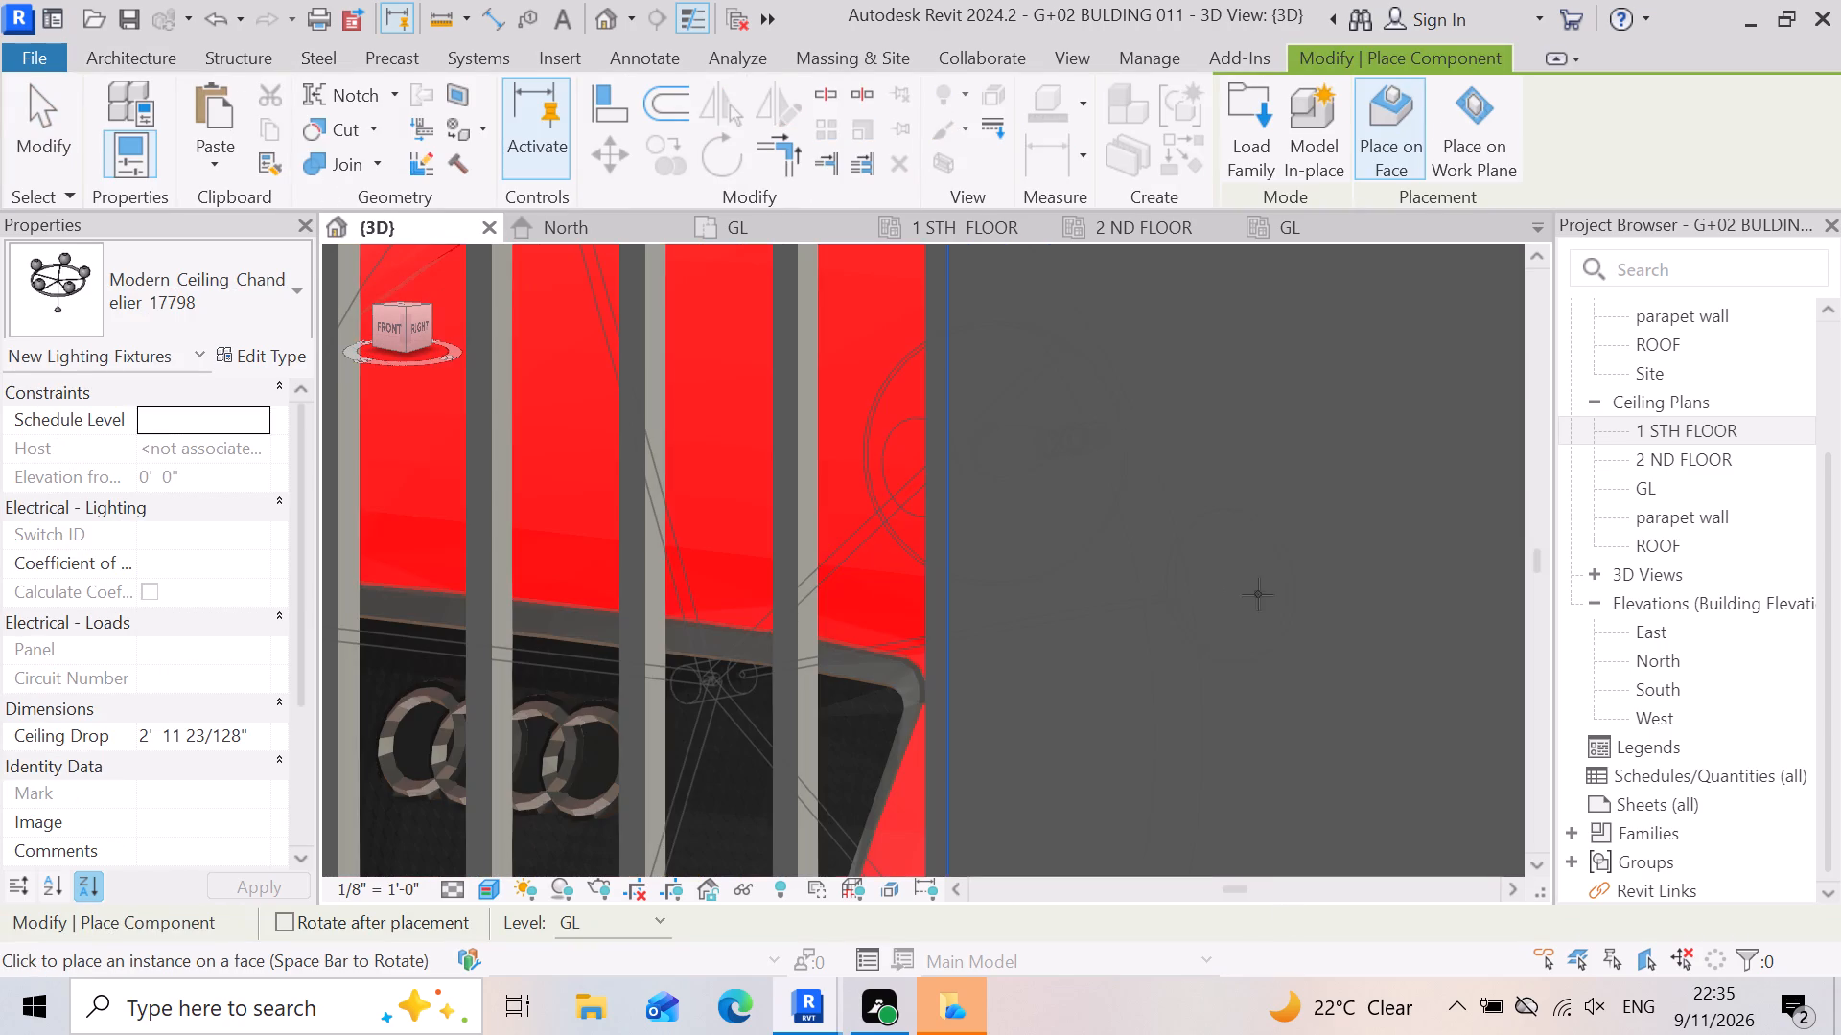
scroll(1258, 594, "down", 14)
scroll(1146, 547, "down", 2)
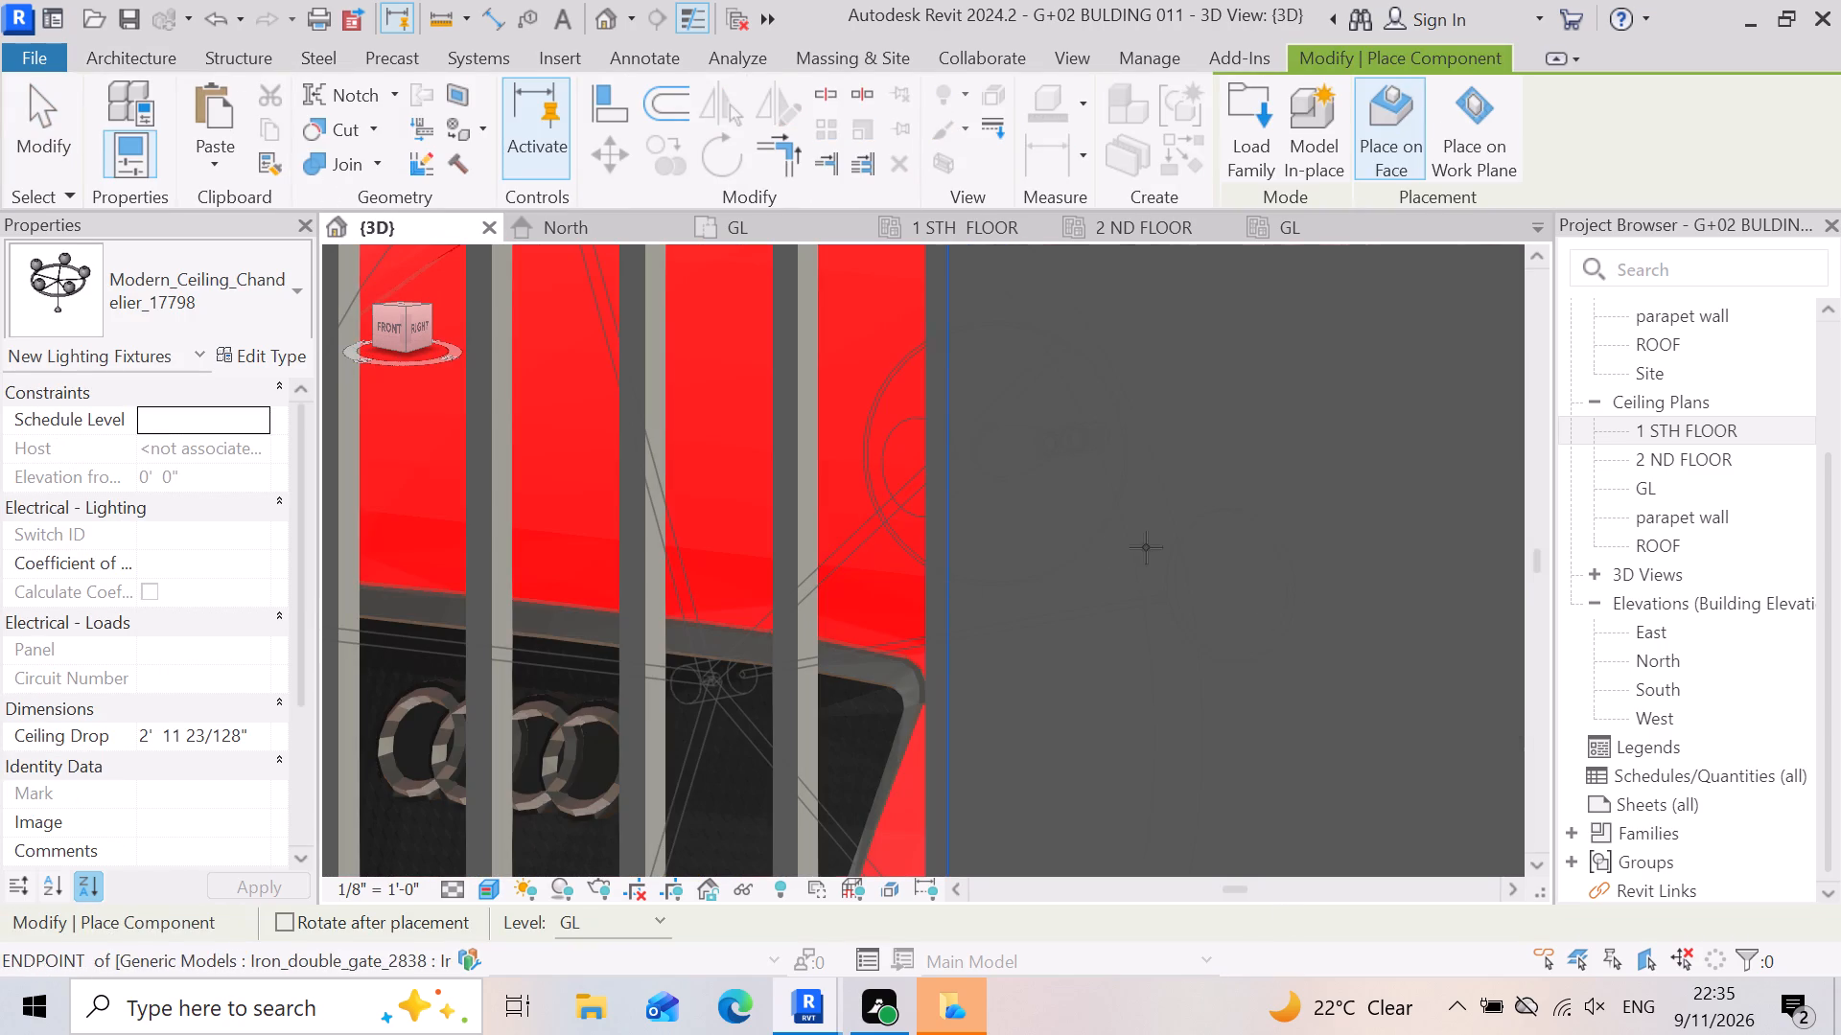
scroll(1146, 547, "down", 2)
scroll(1187, 572, "up", 3)
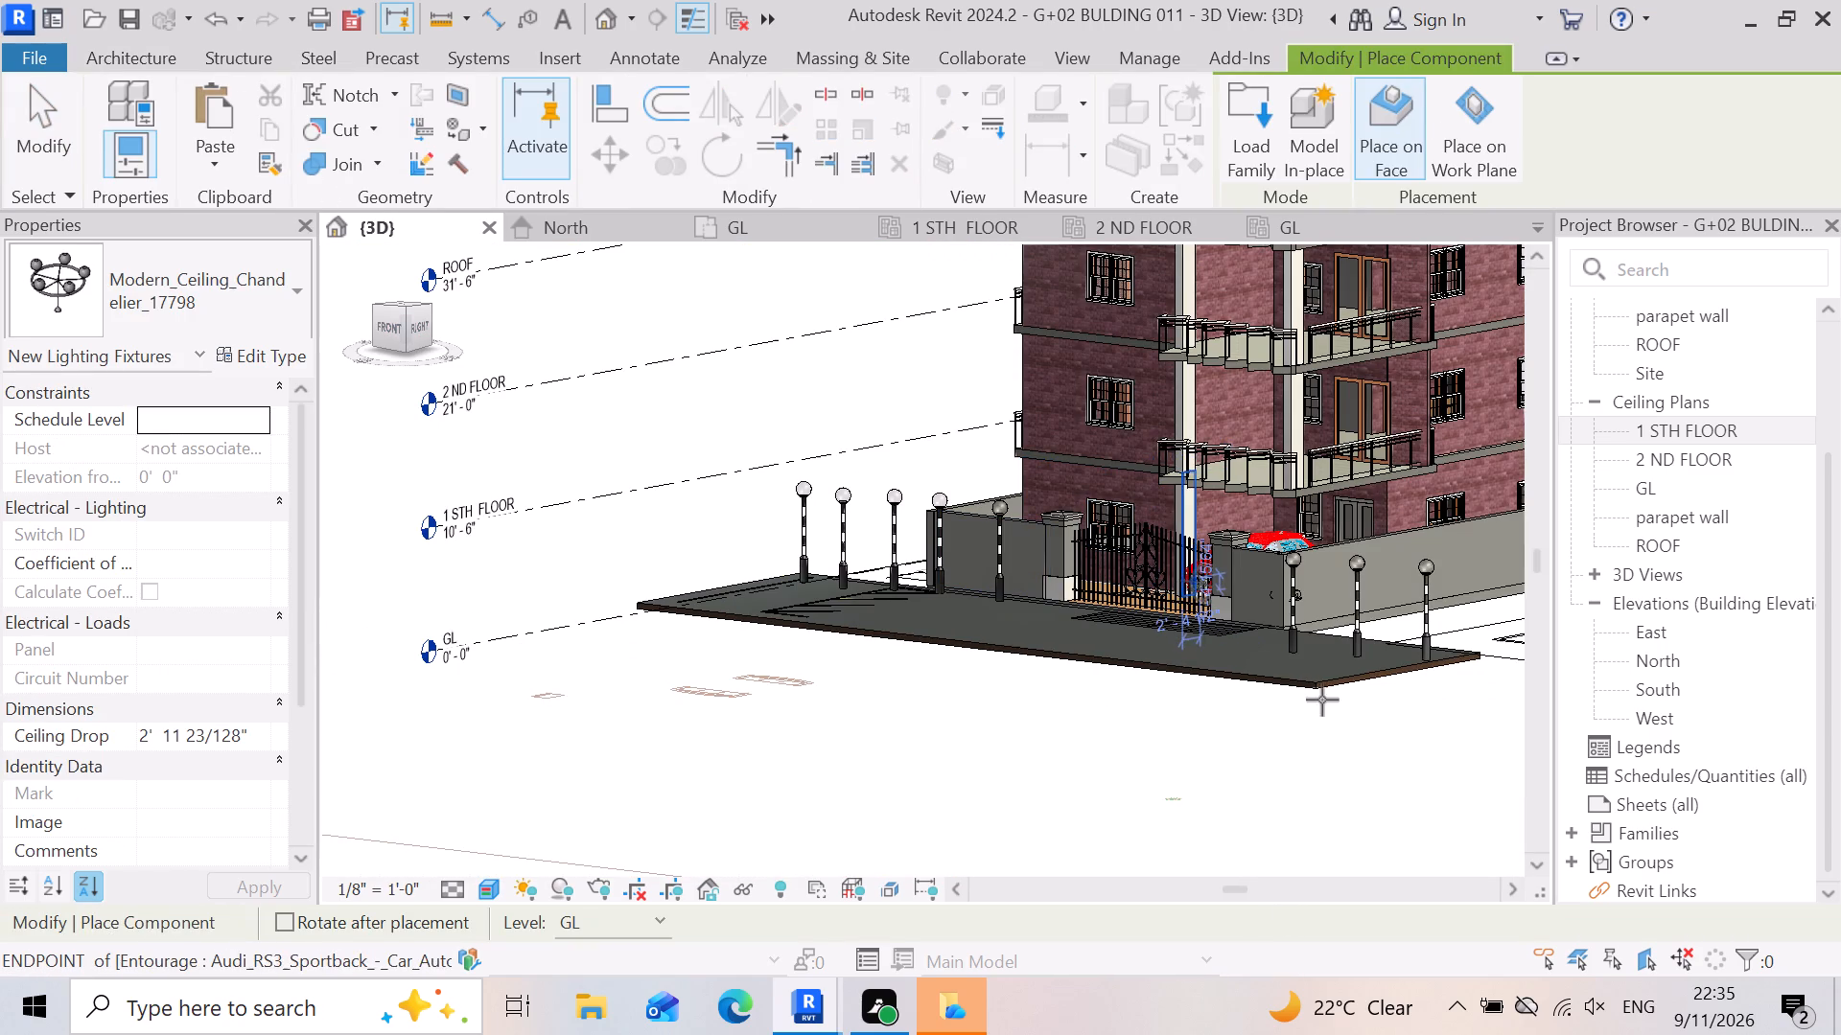
scroll(1322, 700, "up", 1)
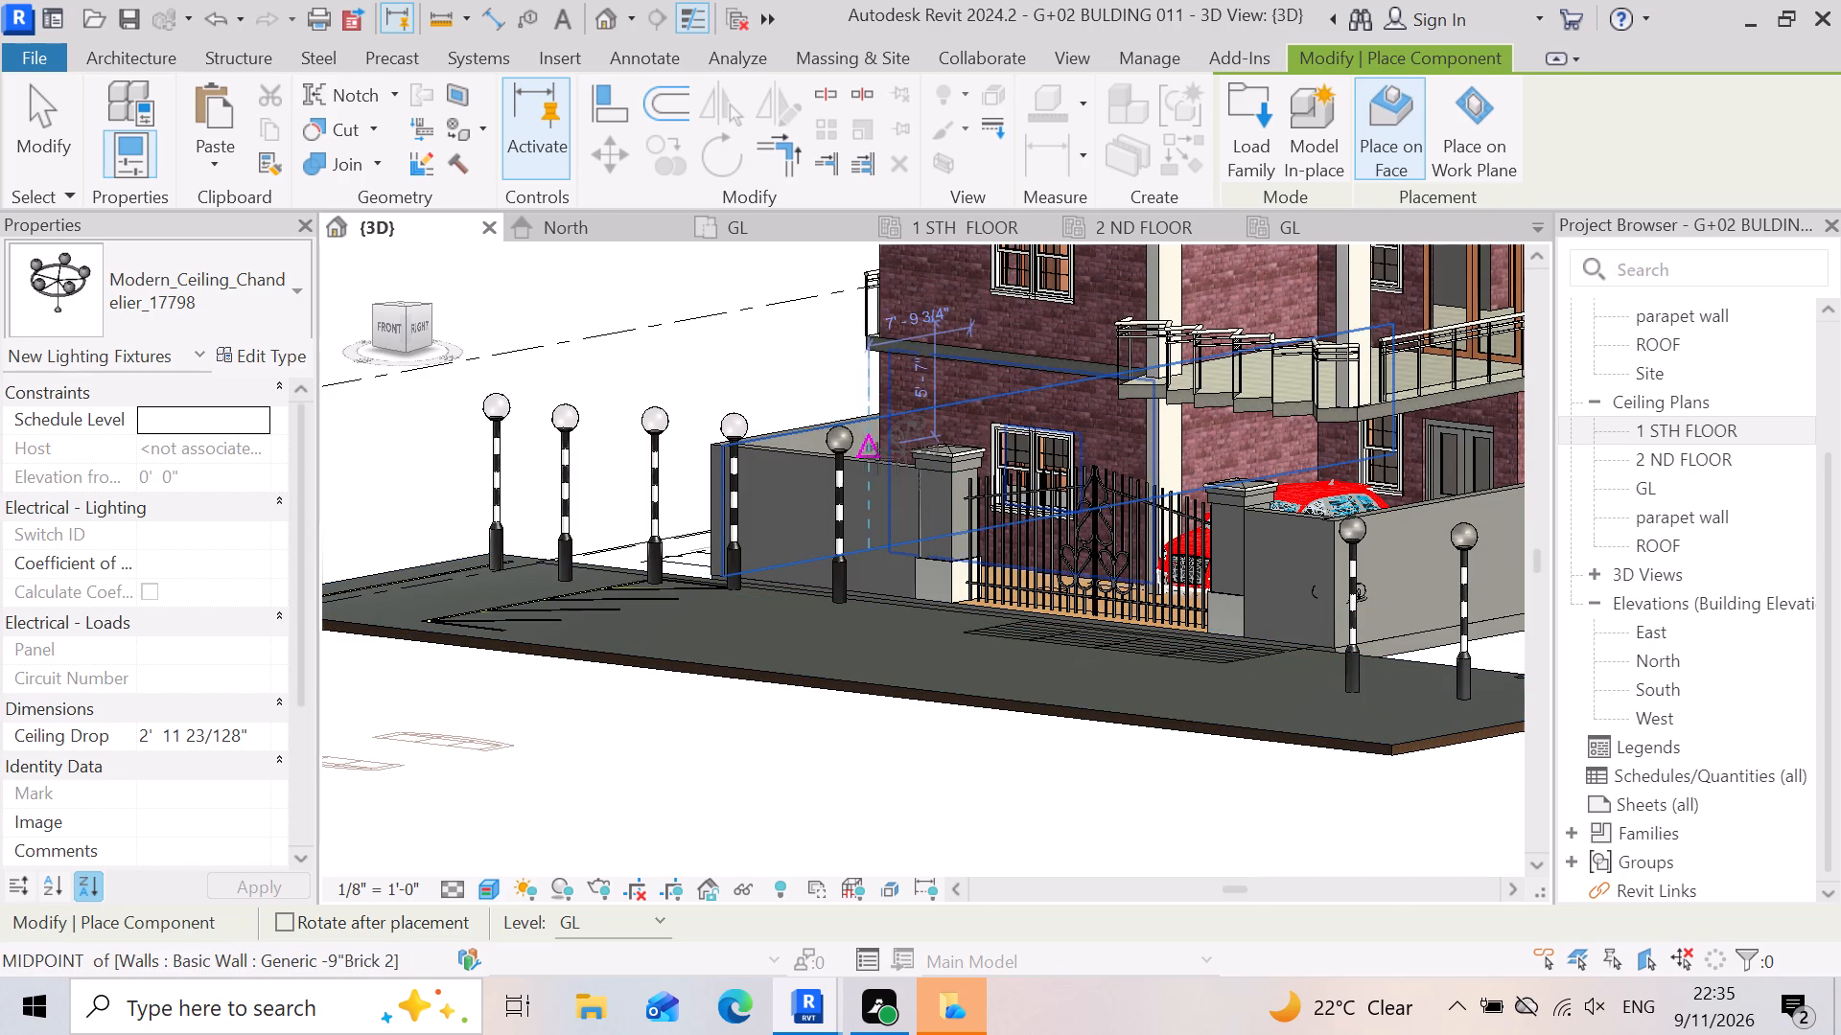
scroll(930, 463, "up", 9)
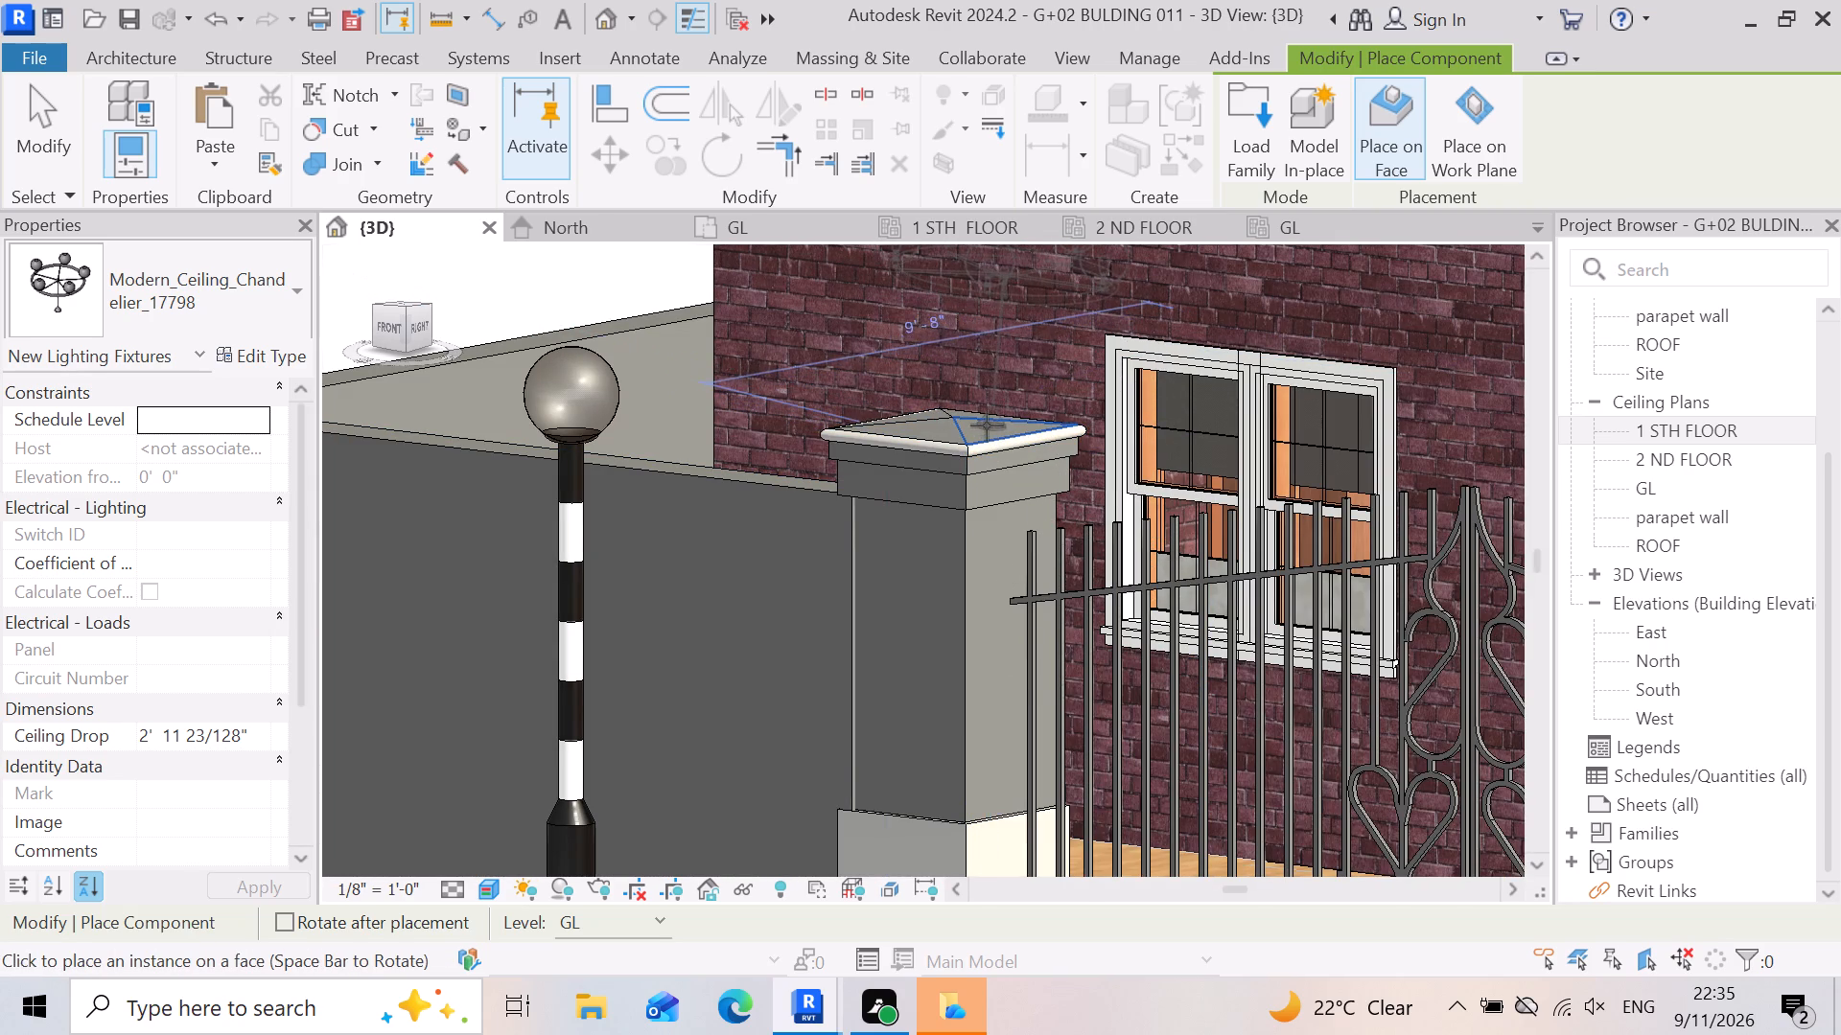
left_click(964, 434)
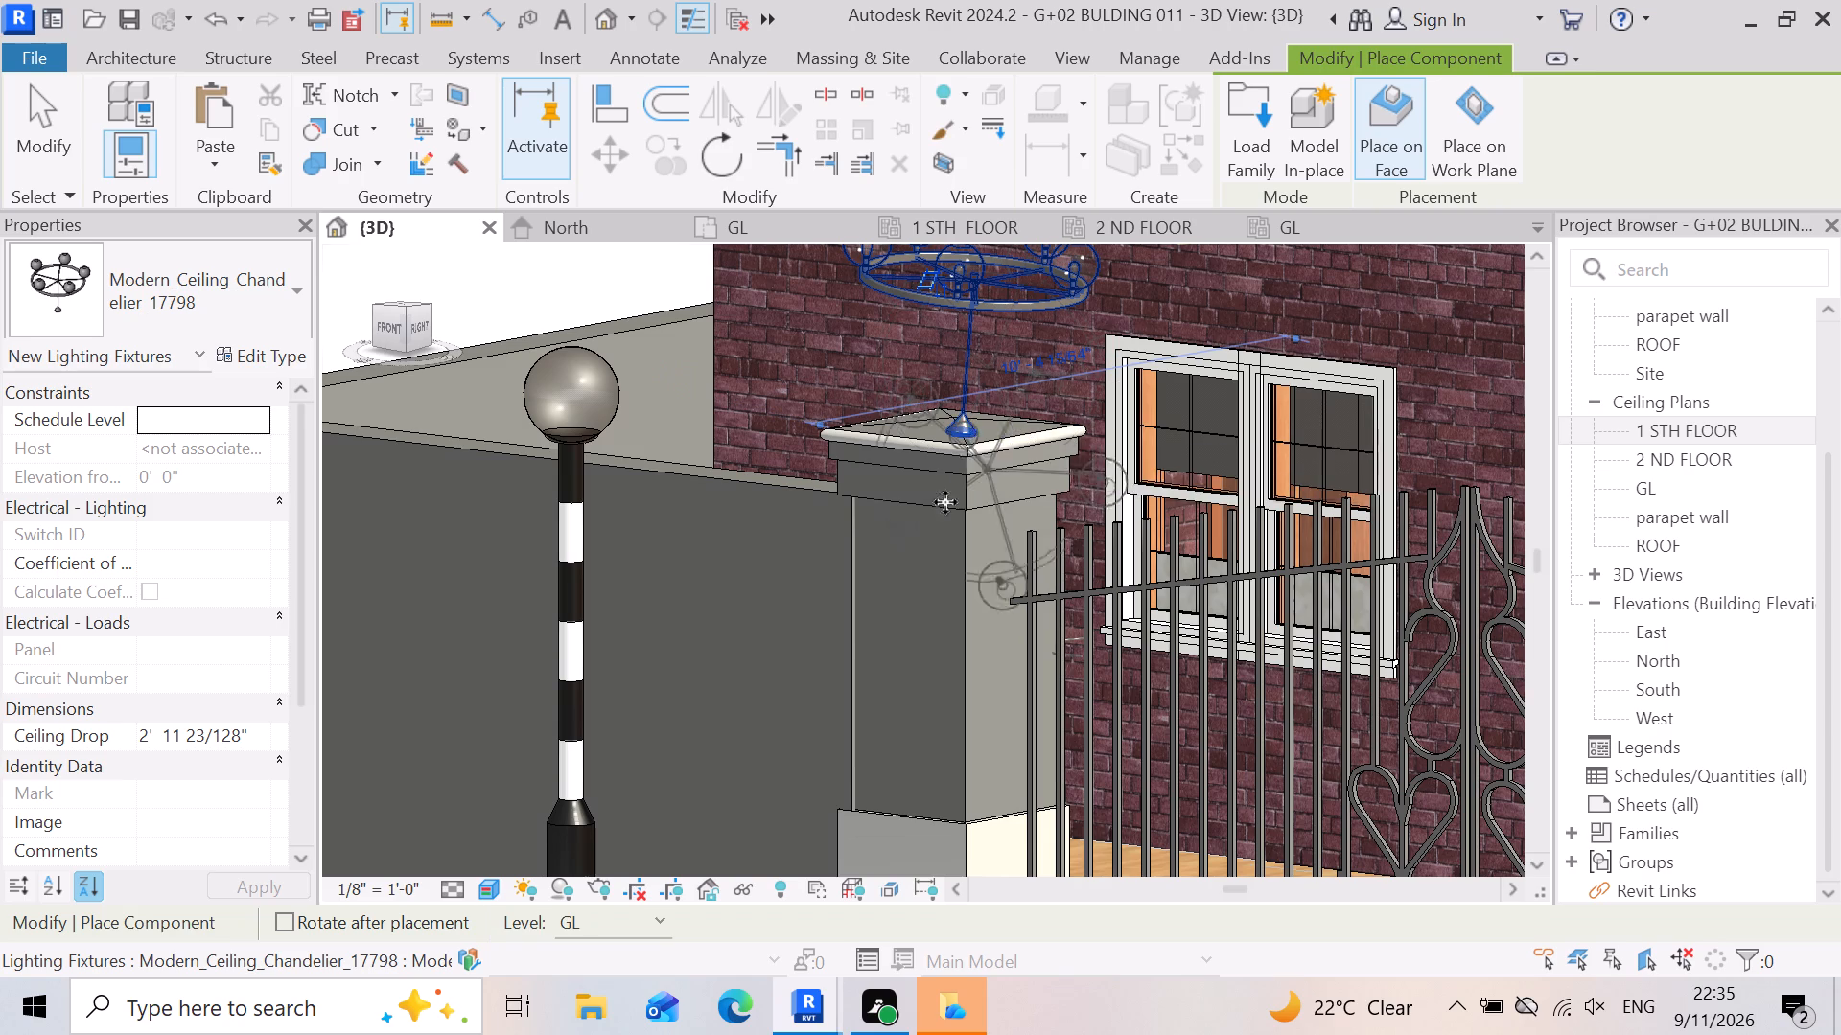
Place another Modern_Ceiling_Chandelier_17798 on top of the gate pillar cap beside the red car, and end the placement.
scroll(949, 491, "down", 9)
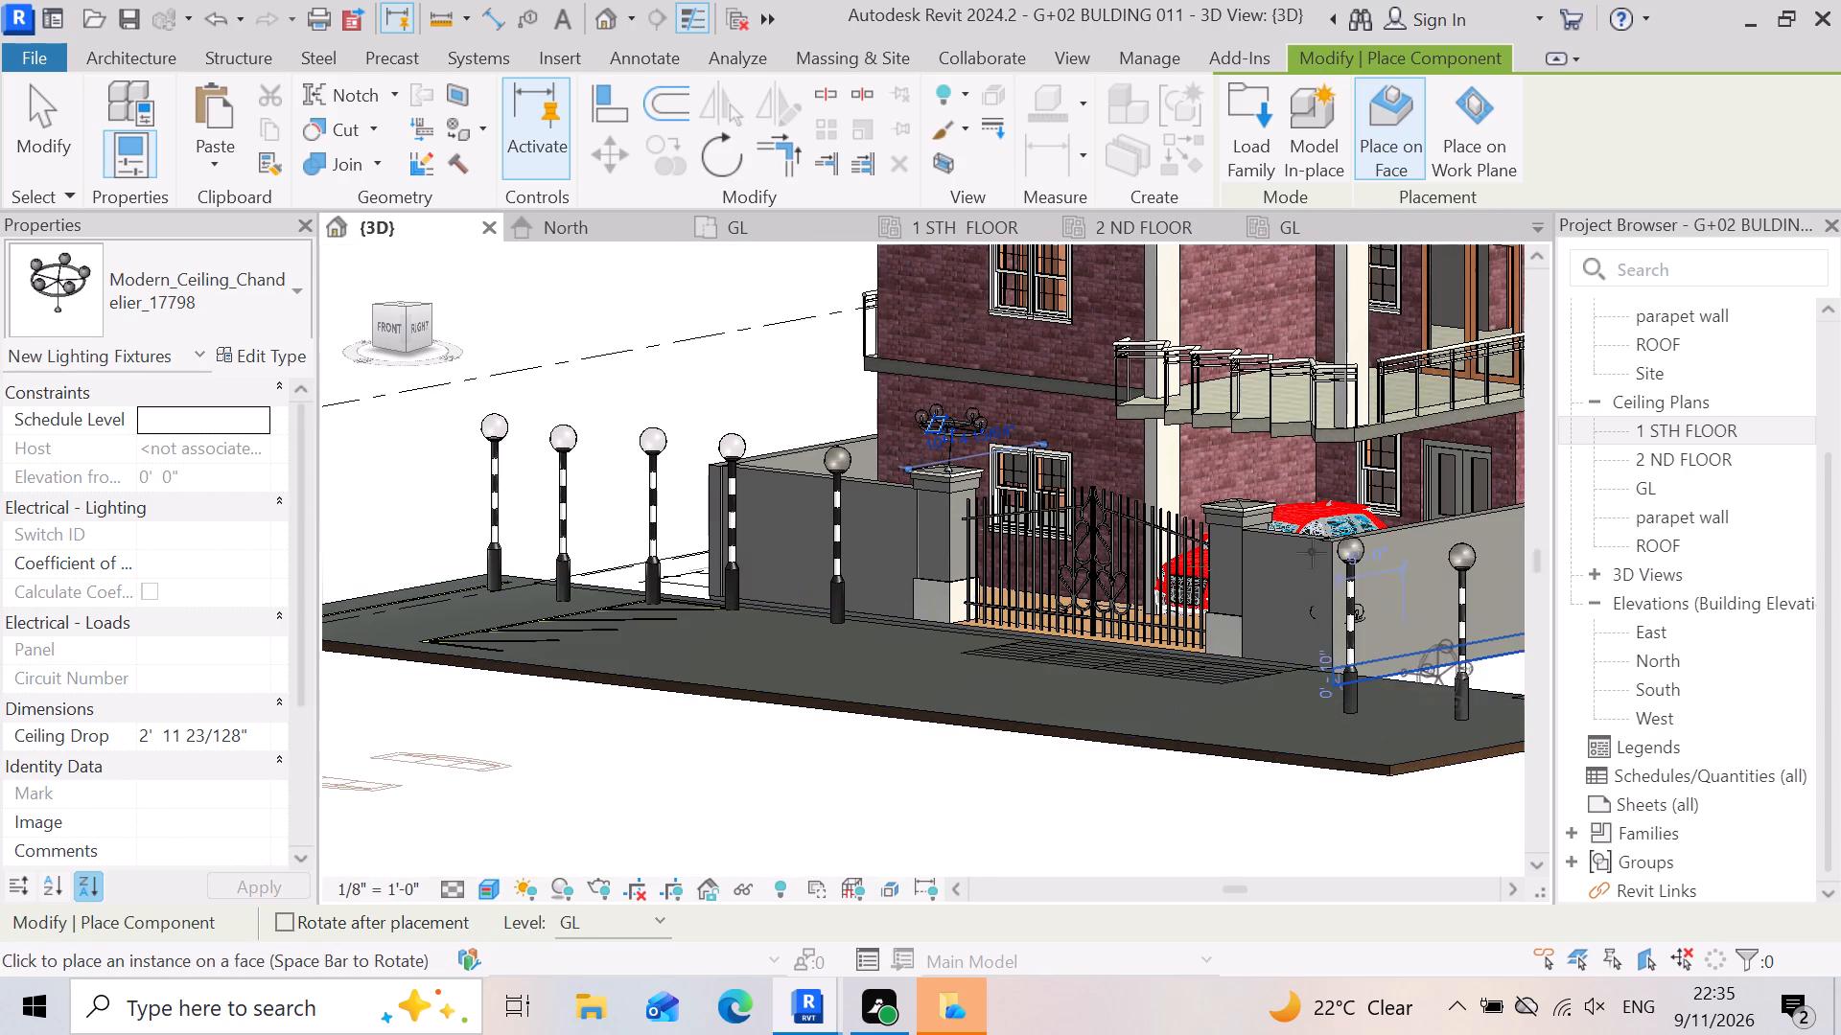
scroll(1297, 538, "up", 3)
scroll(1239, 461, "up", 12)
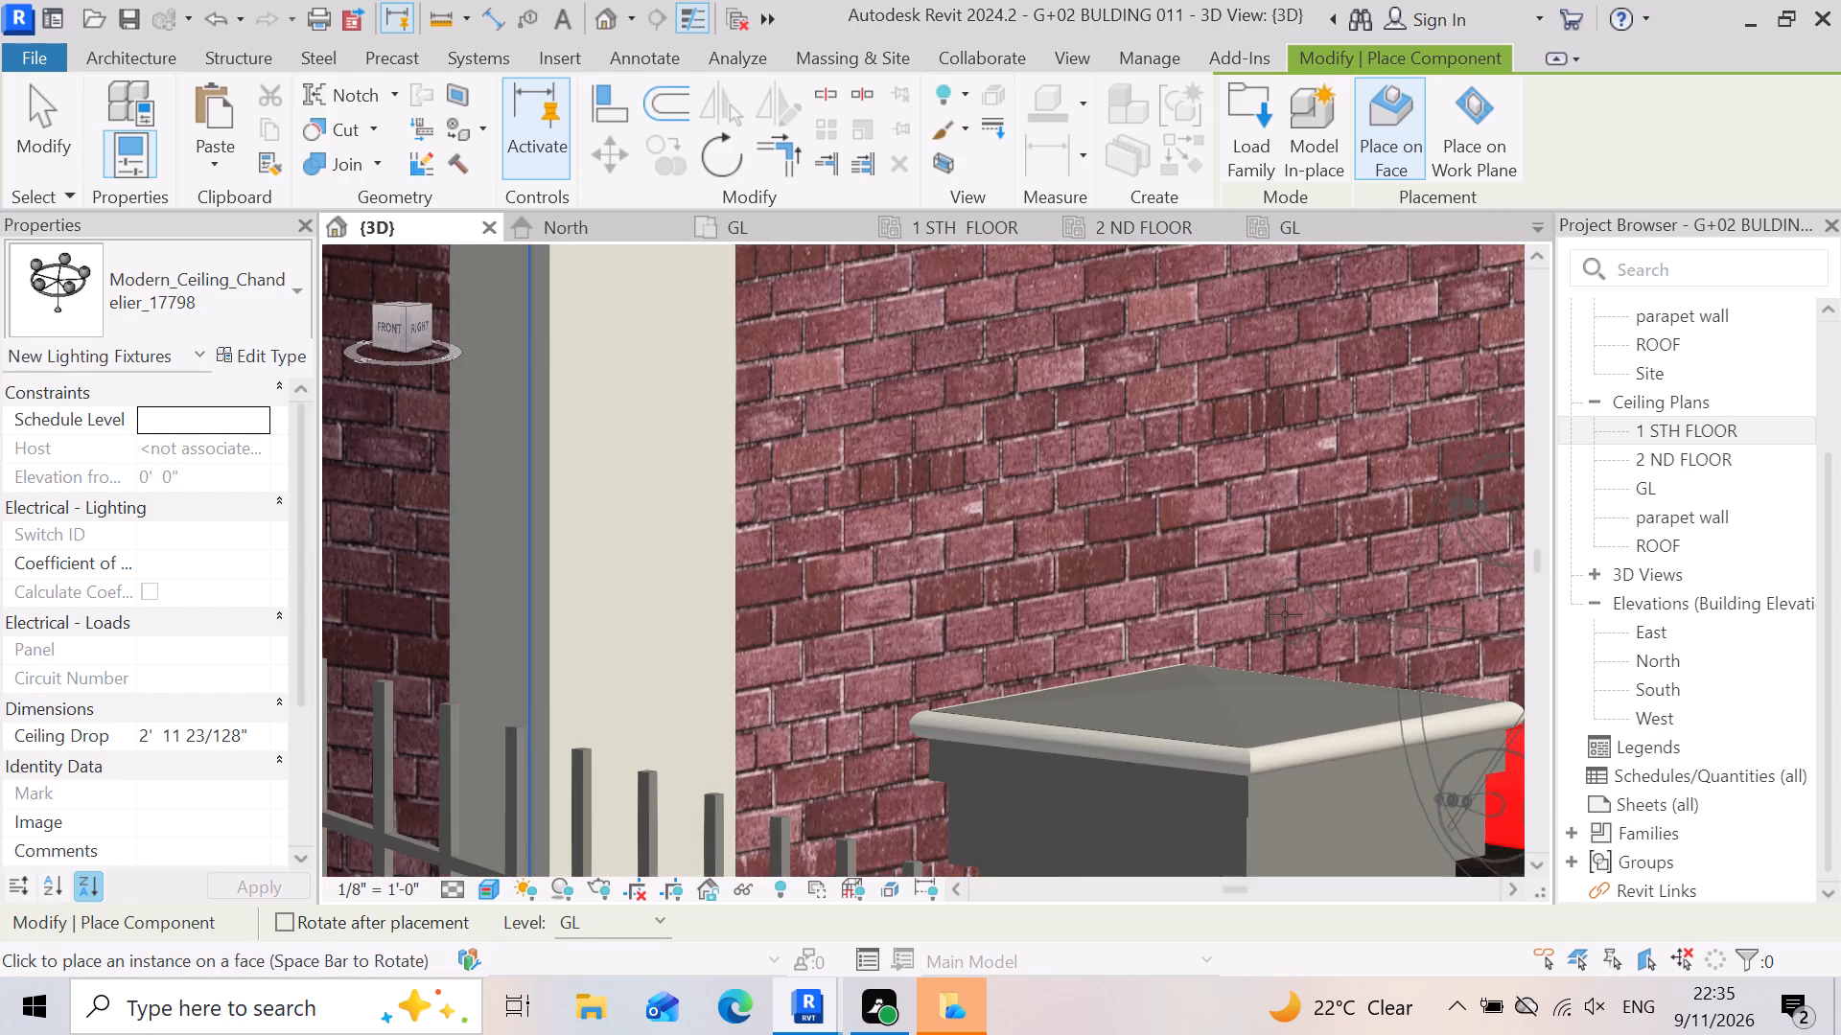
scroll(1282, 614, "up", 6)
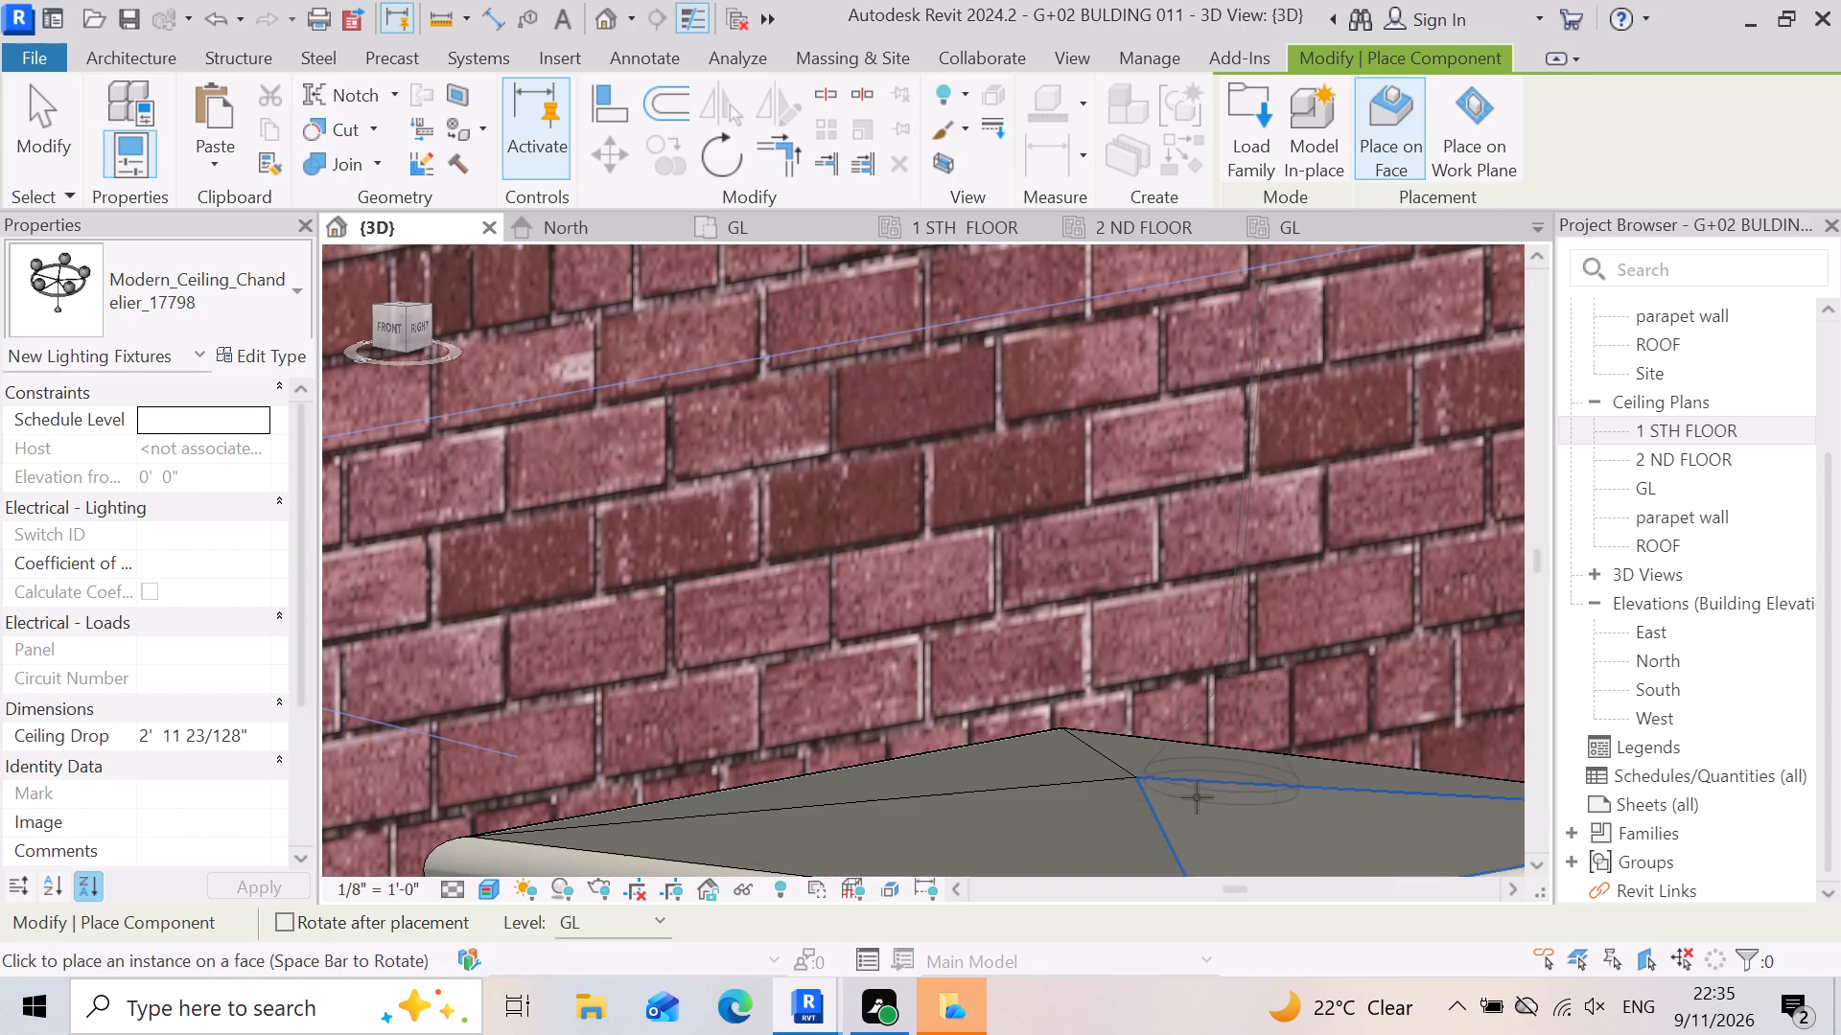
left_click(1155, 800)
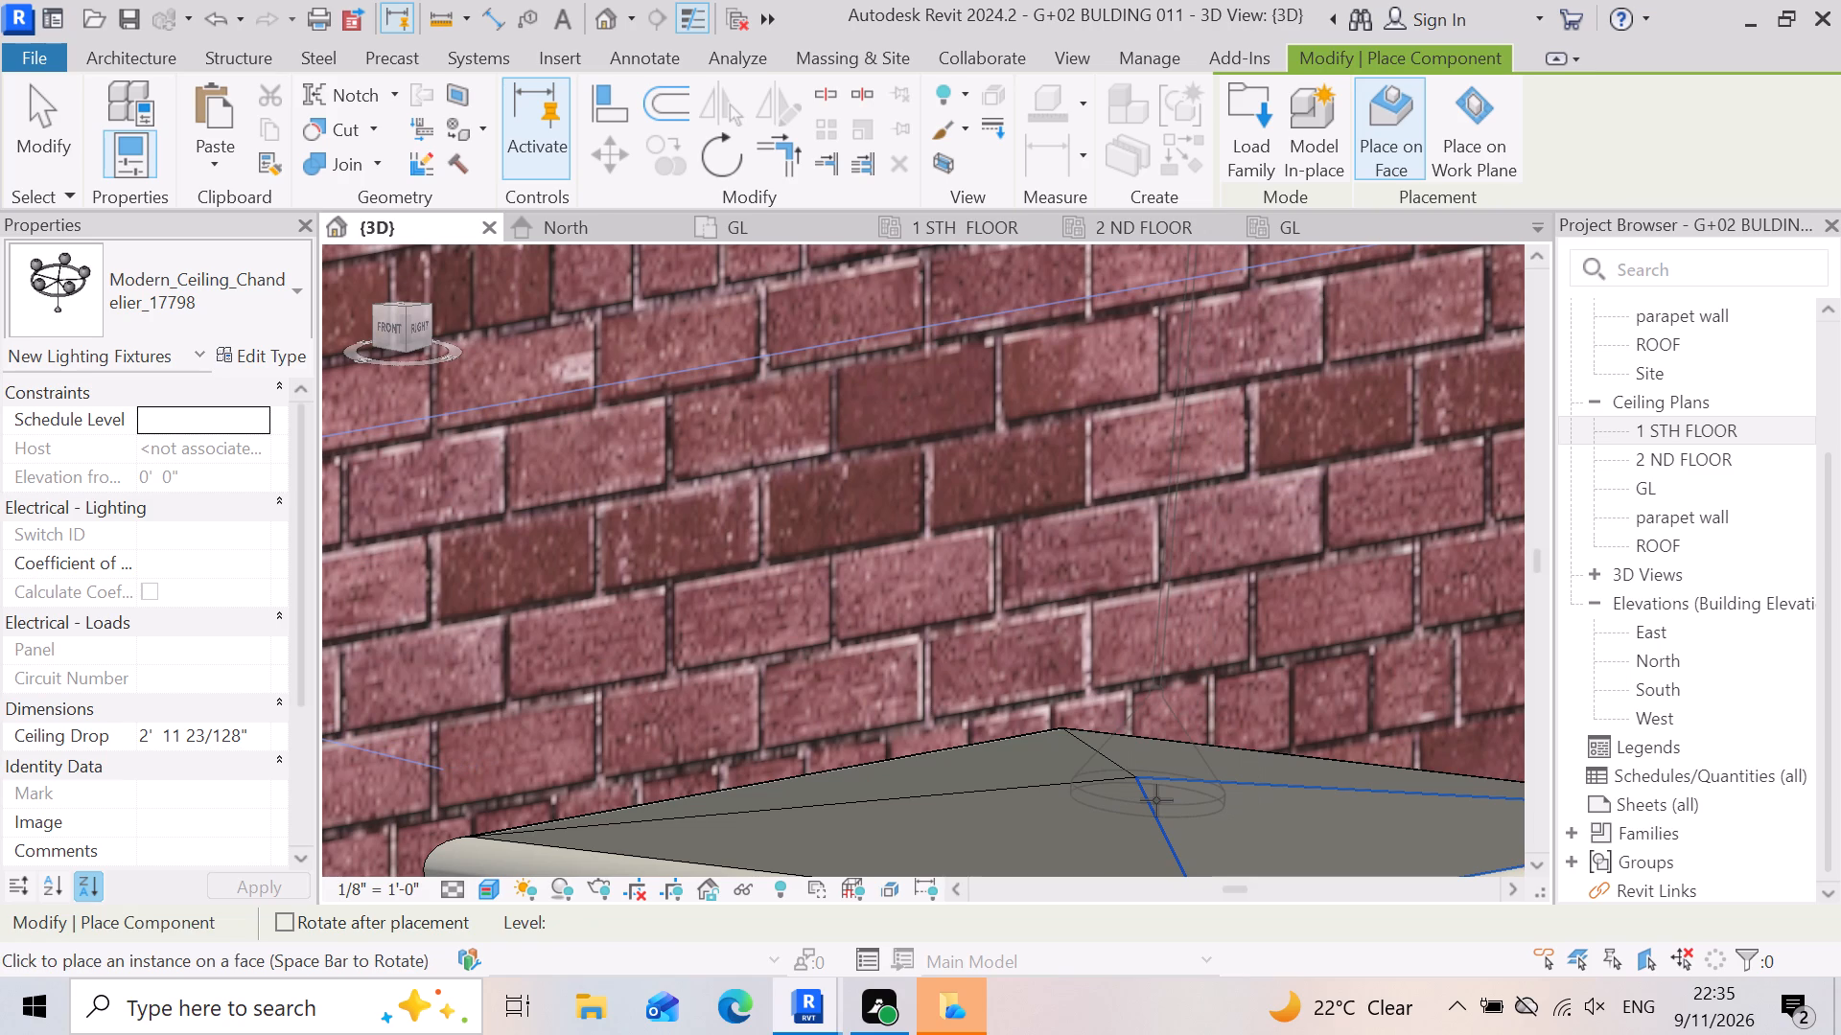
scroll(1237, 708, "down", 13)
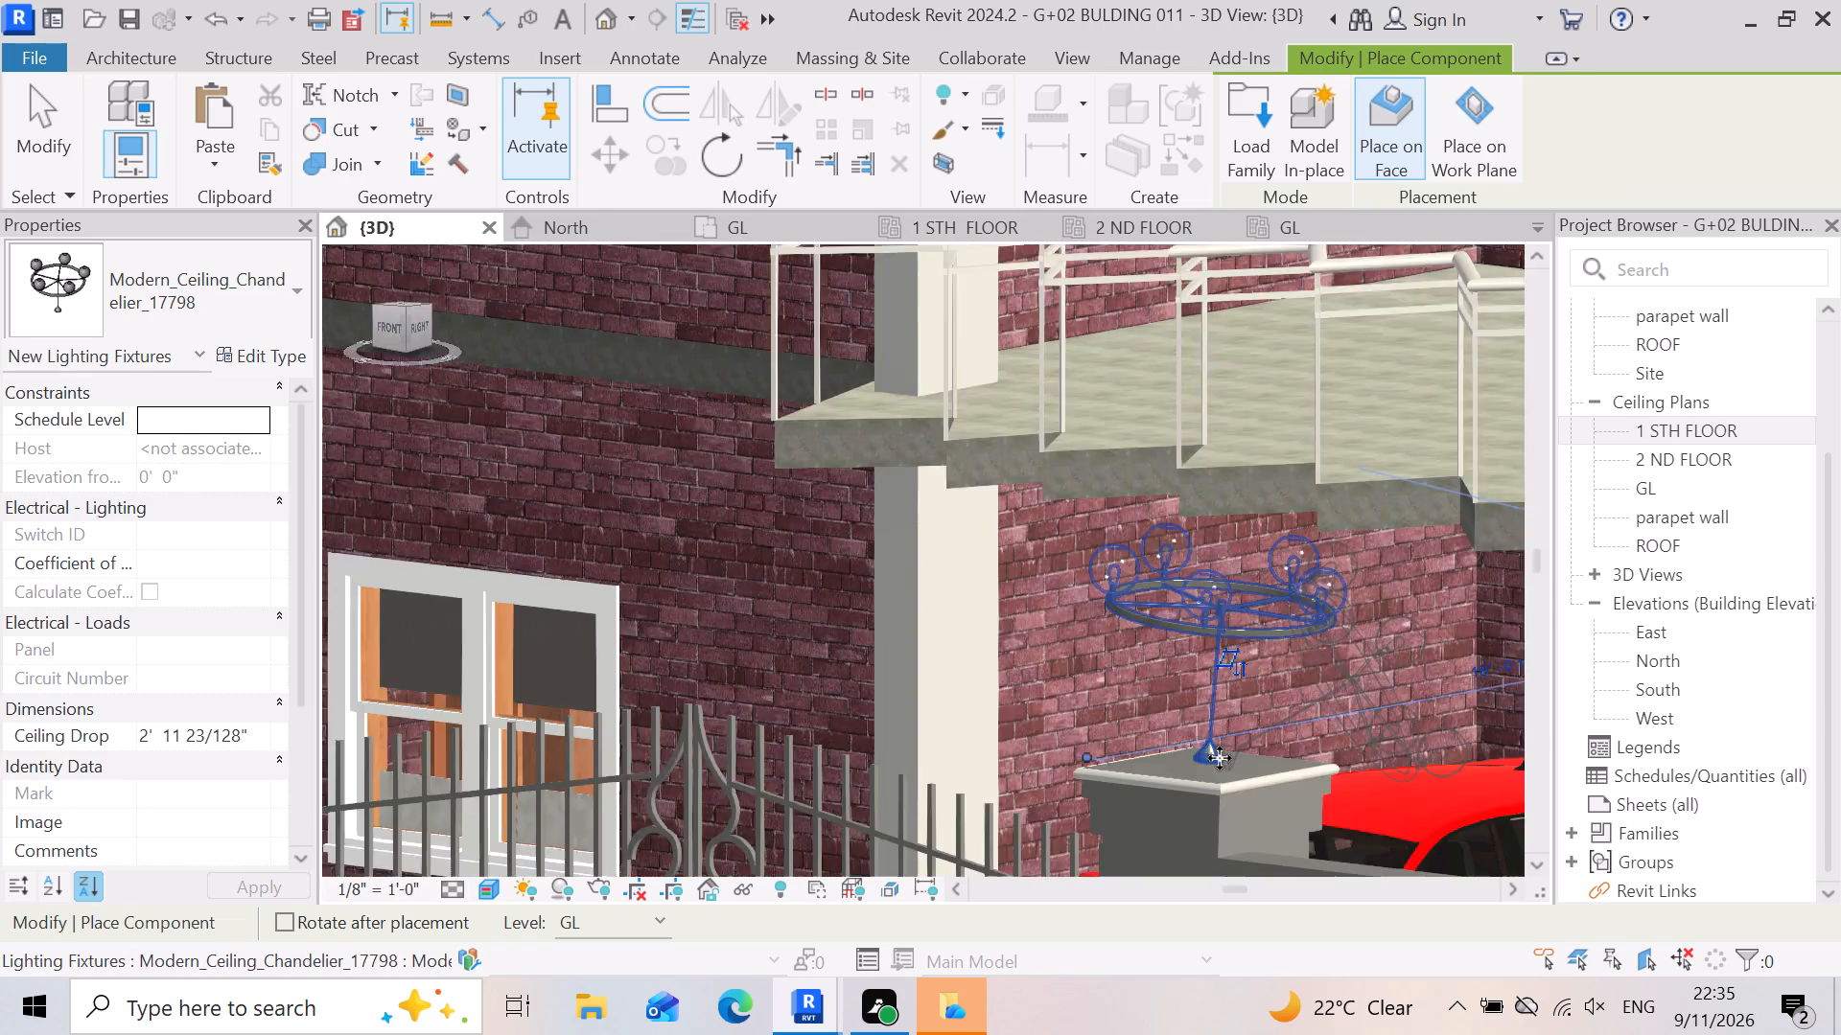
scroll(1220, 758, "down", 4)
key("Escape")
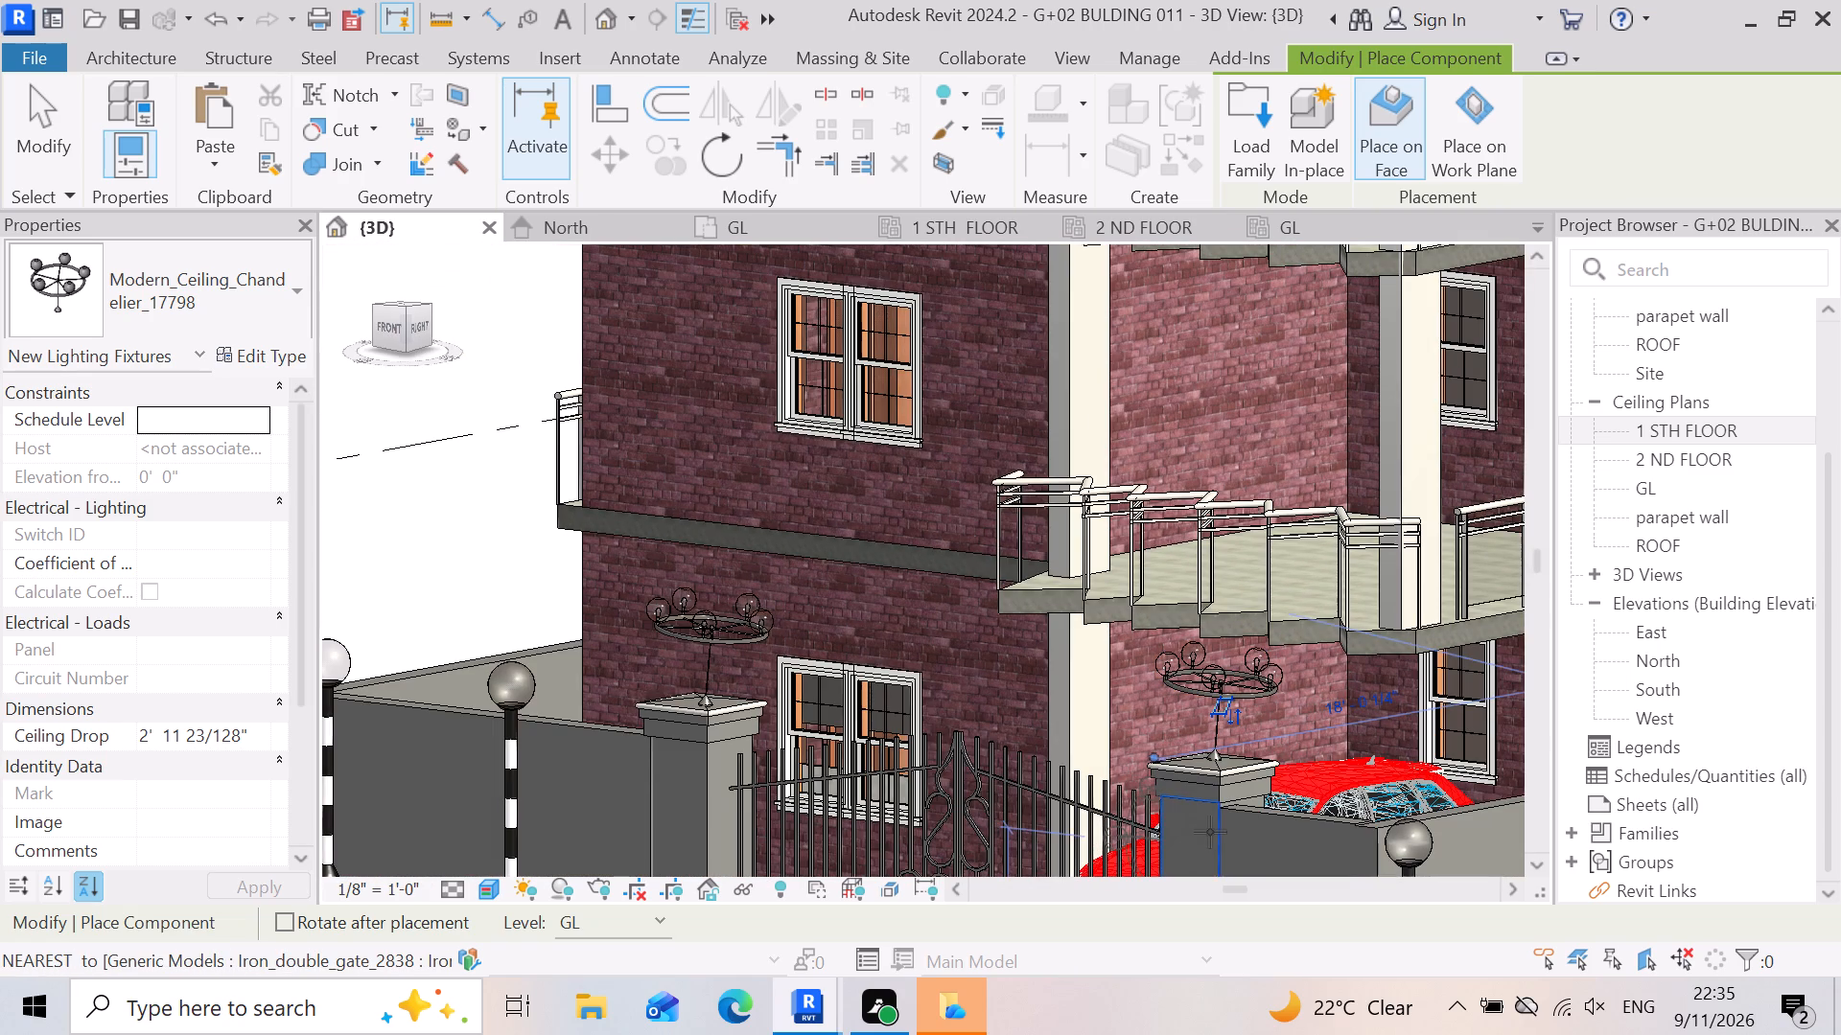
scroll(1198, 563, "down", 4)
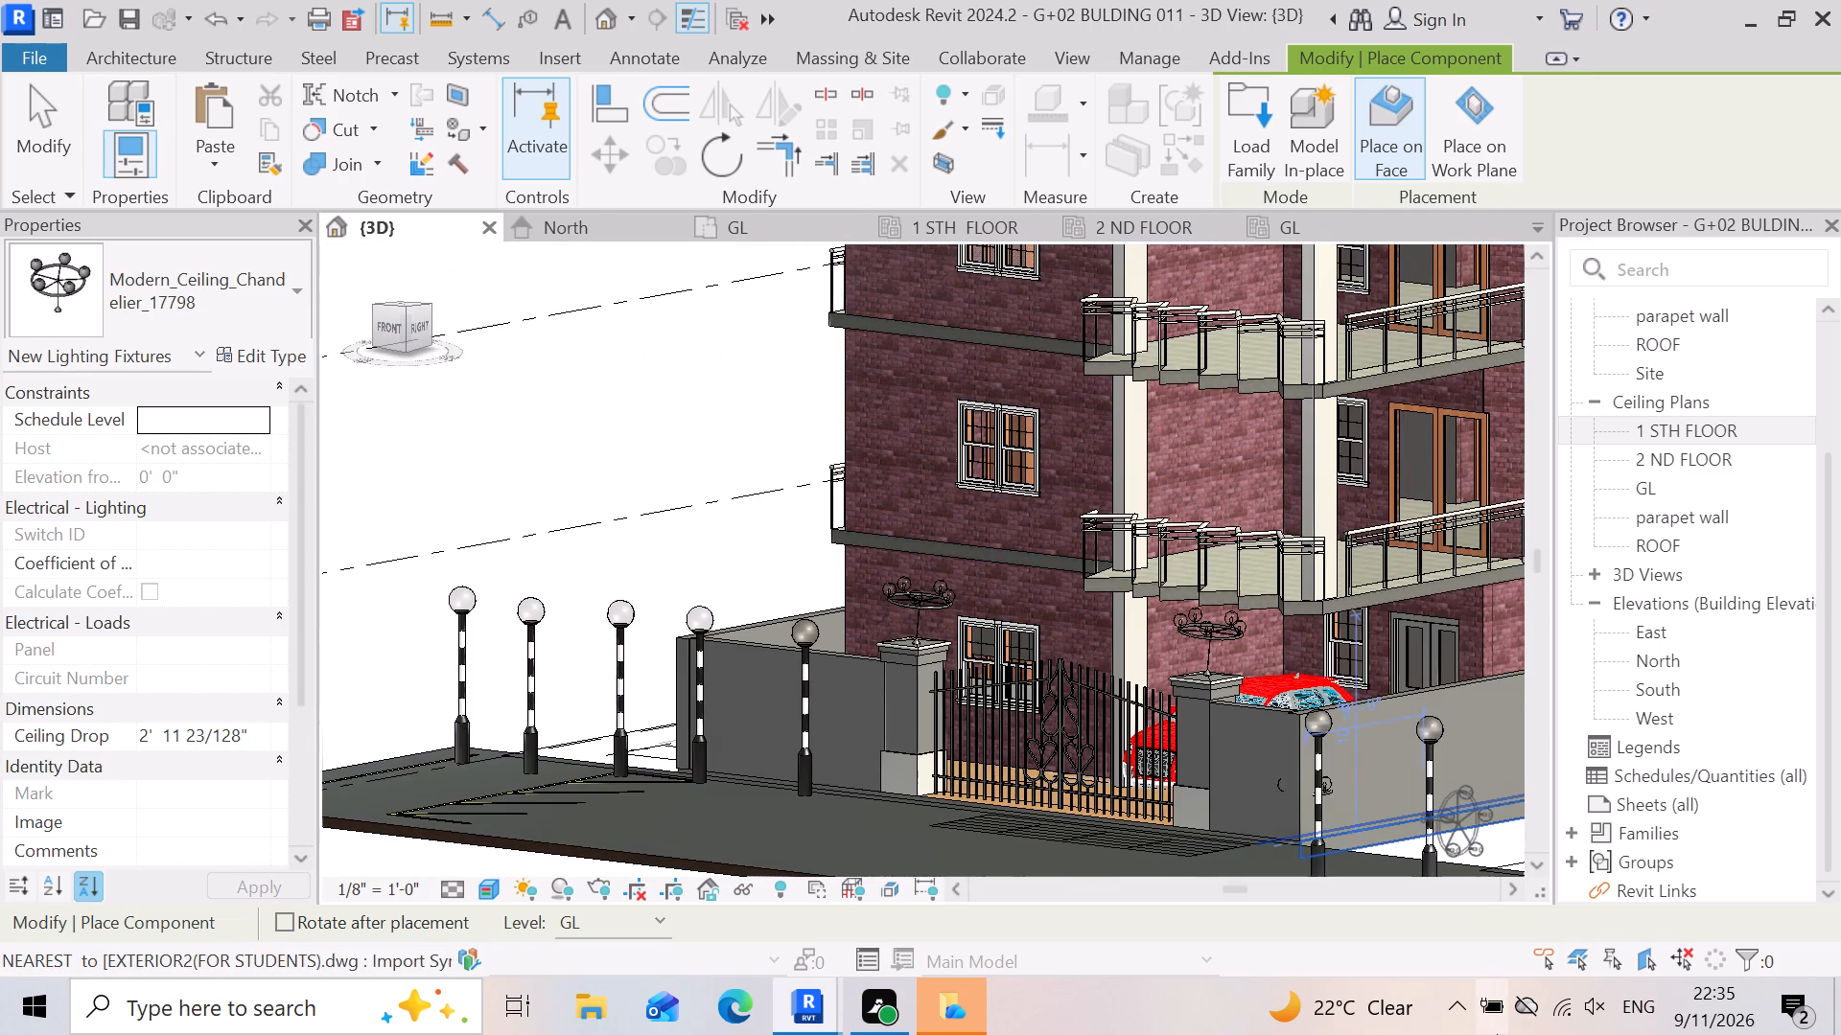
key("Escape")
Select the ground-hosted chandelier at the boundary wall corner, next to the striped lamp post.
scroll(1419, 1022, "up", 3)
scroll(1355, 741, "up", 2)
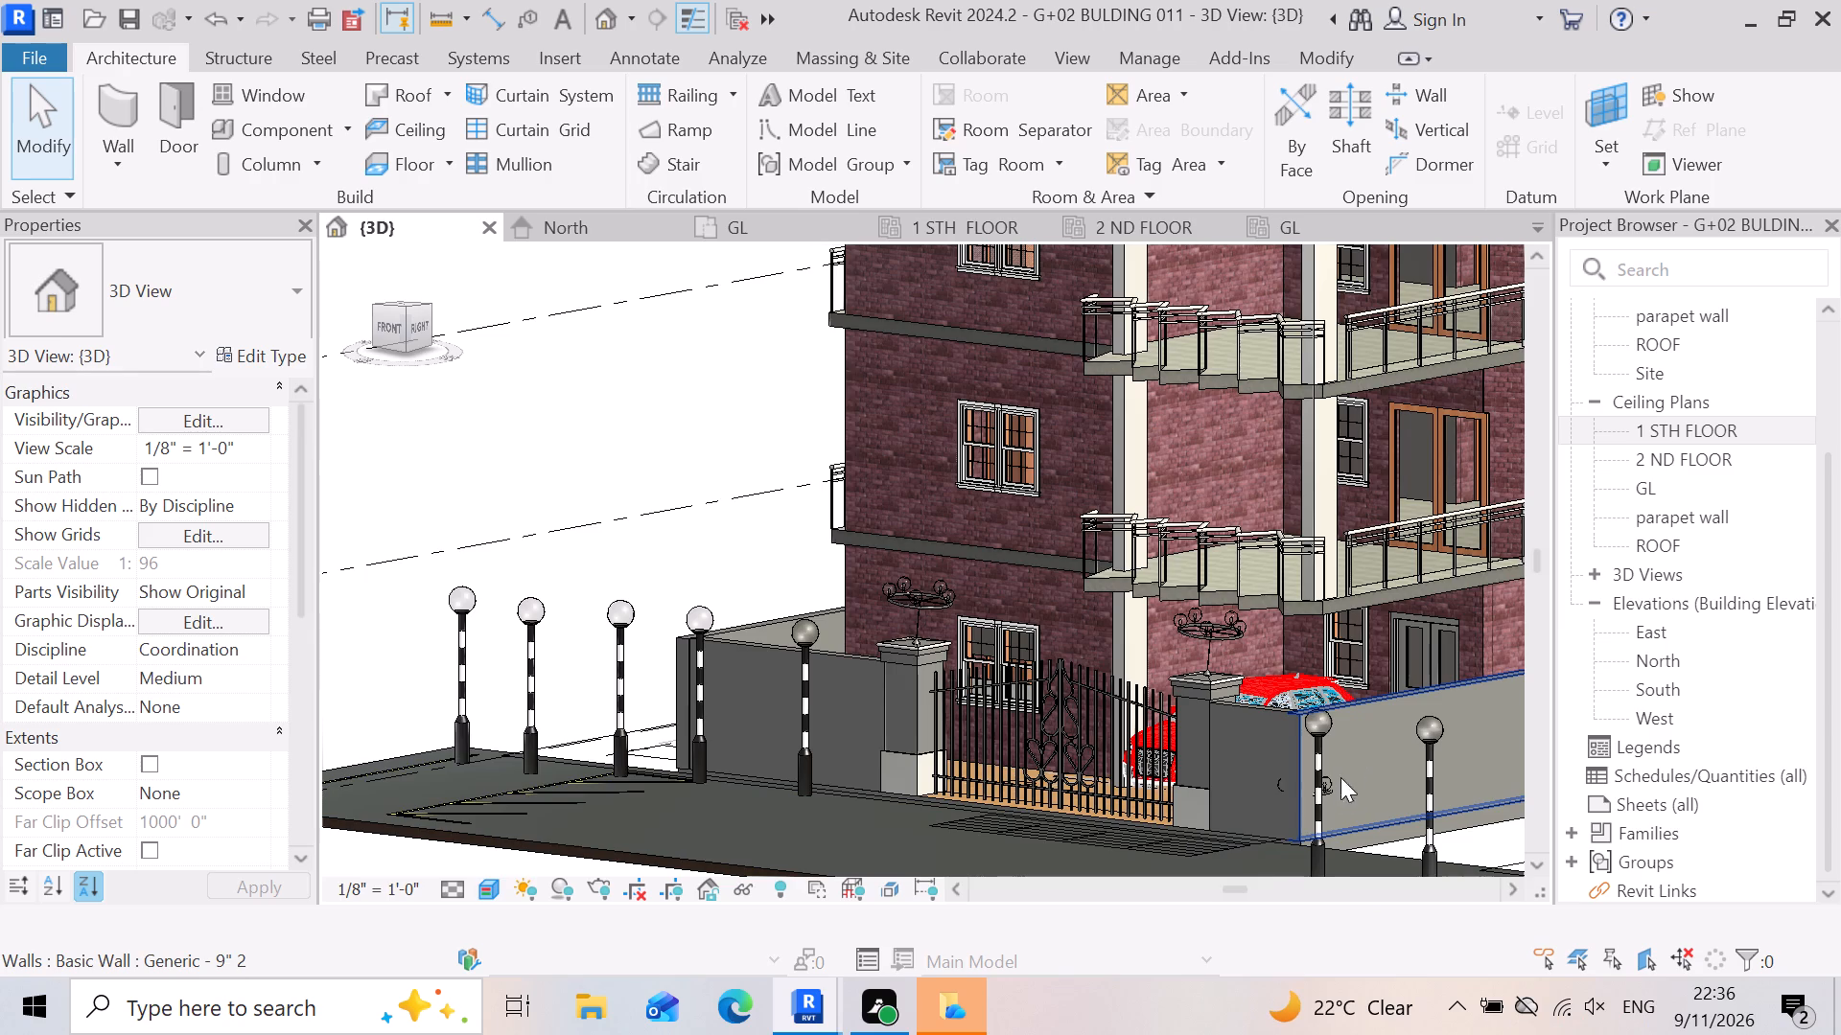
scroll(1340, 777, "up", 10)
scroll(1268, 862, "up", 4)
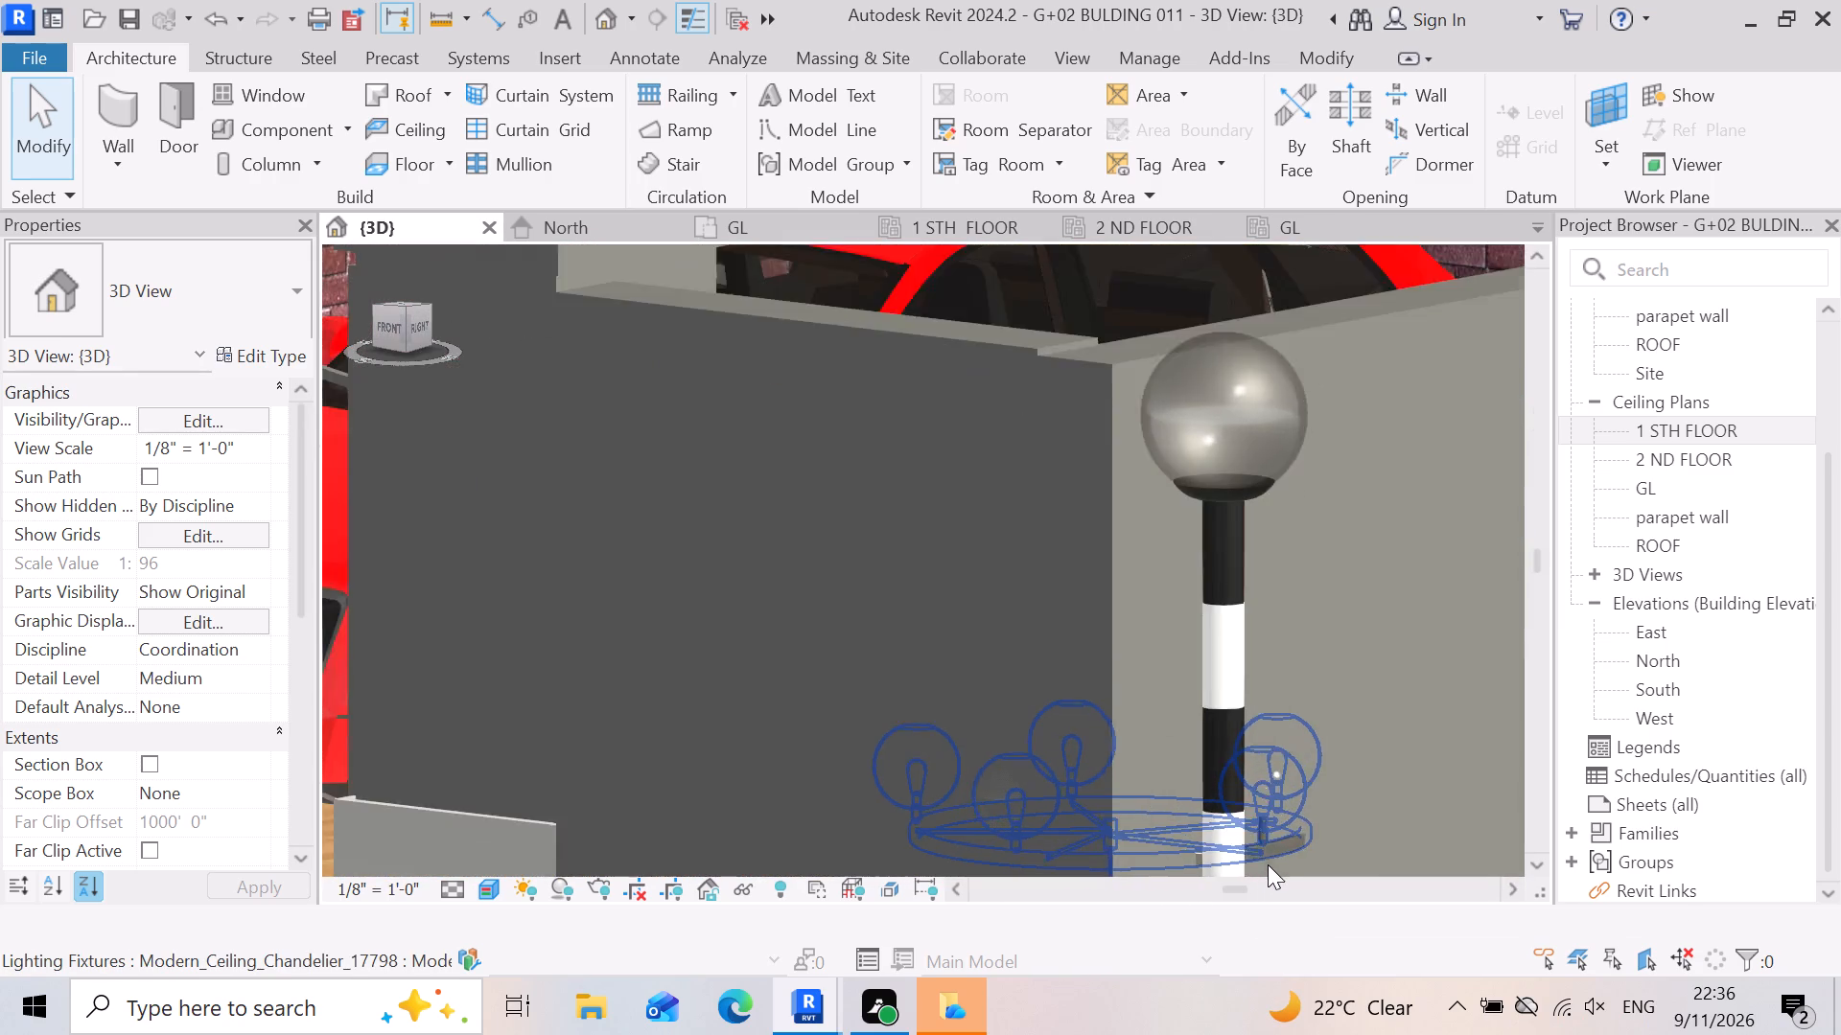
scroll(1268, 864, "up", 6)
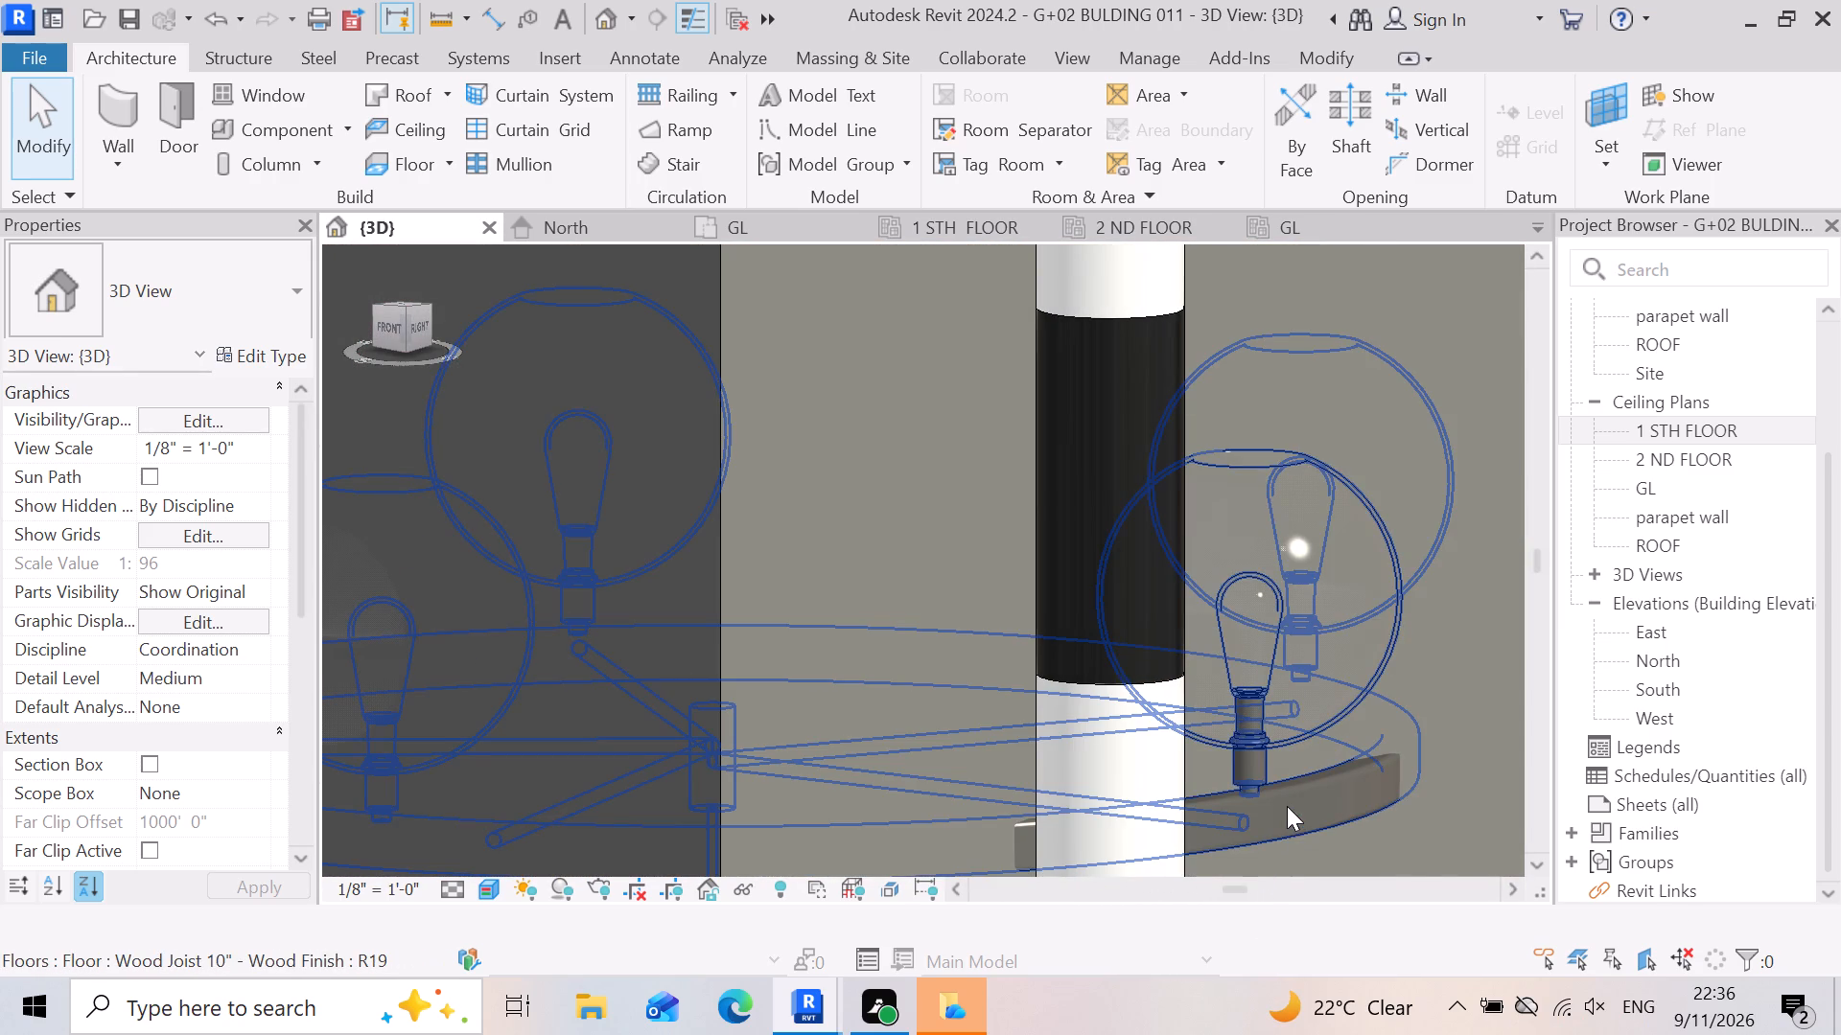
left_click(1287, 806)
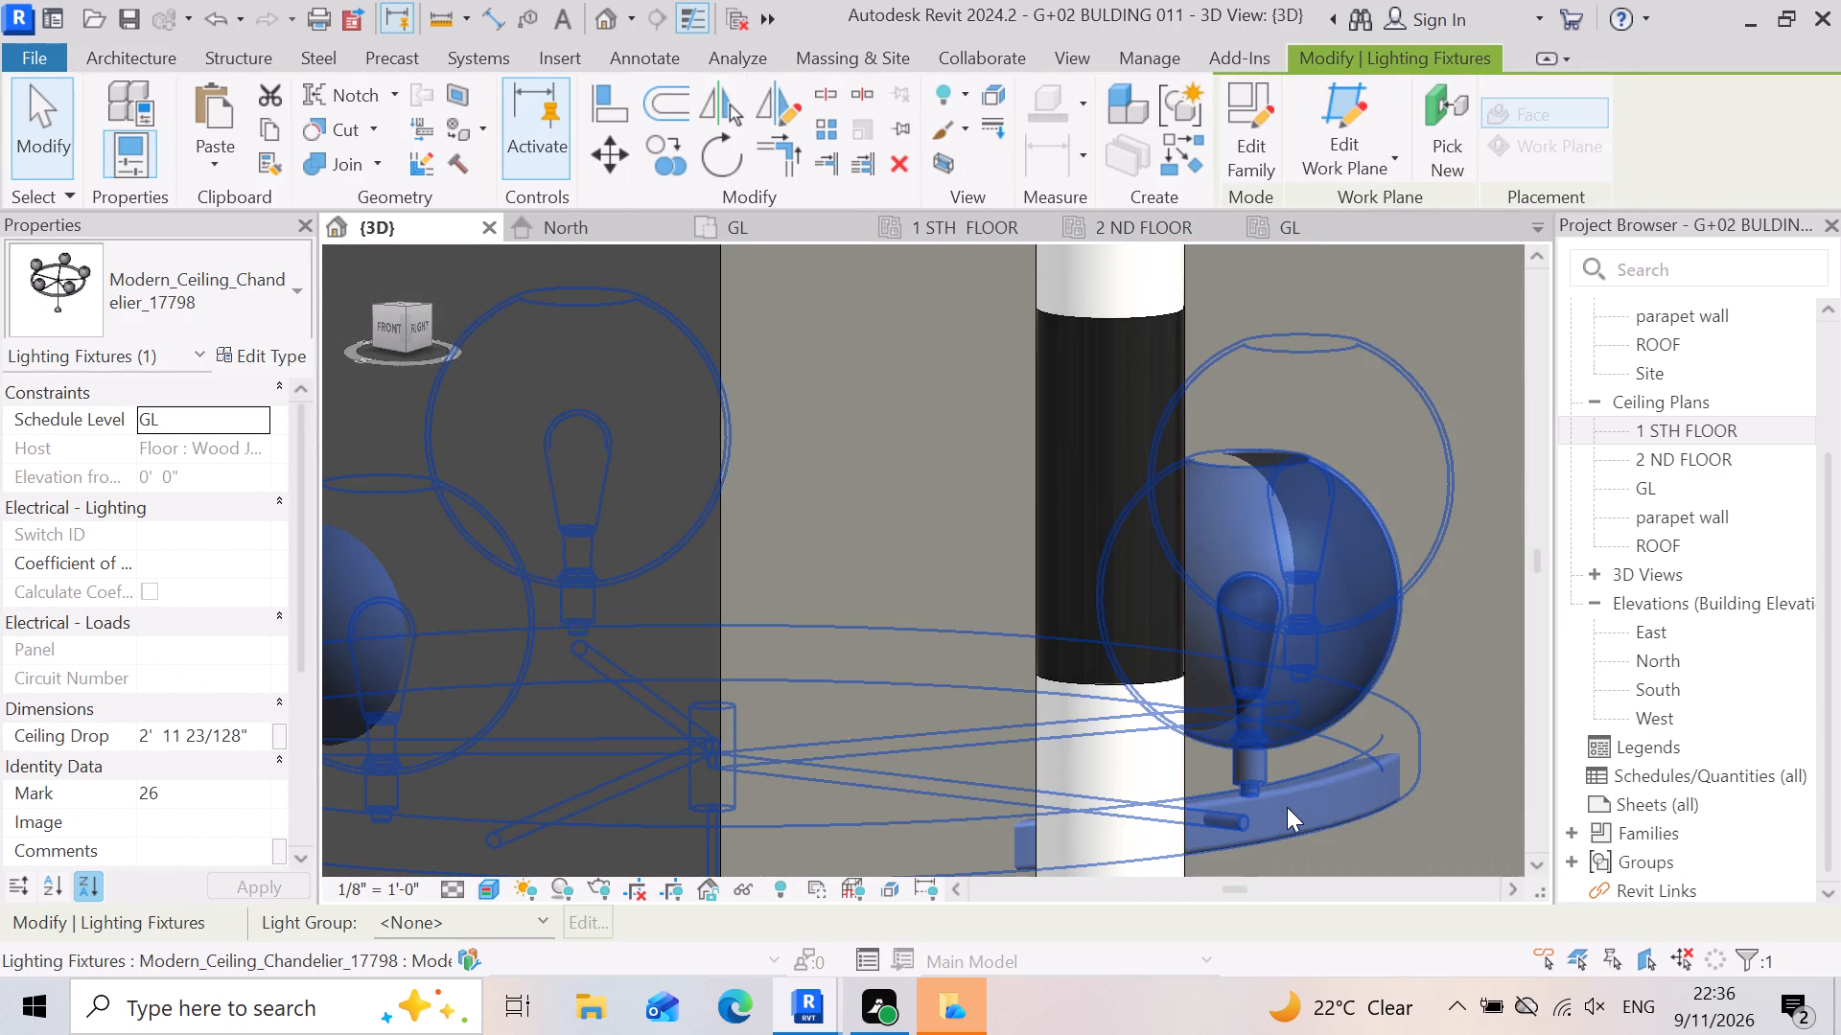
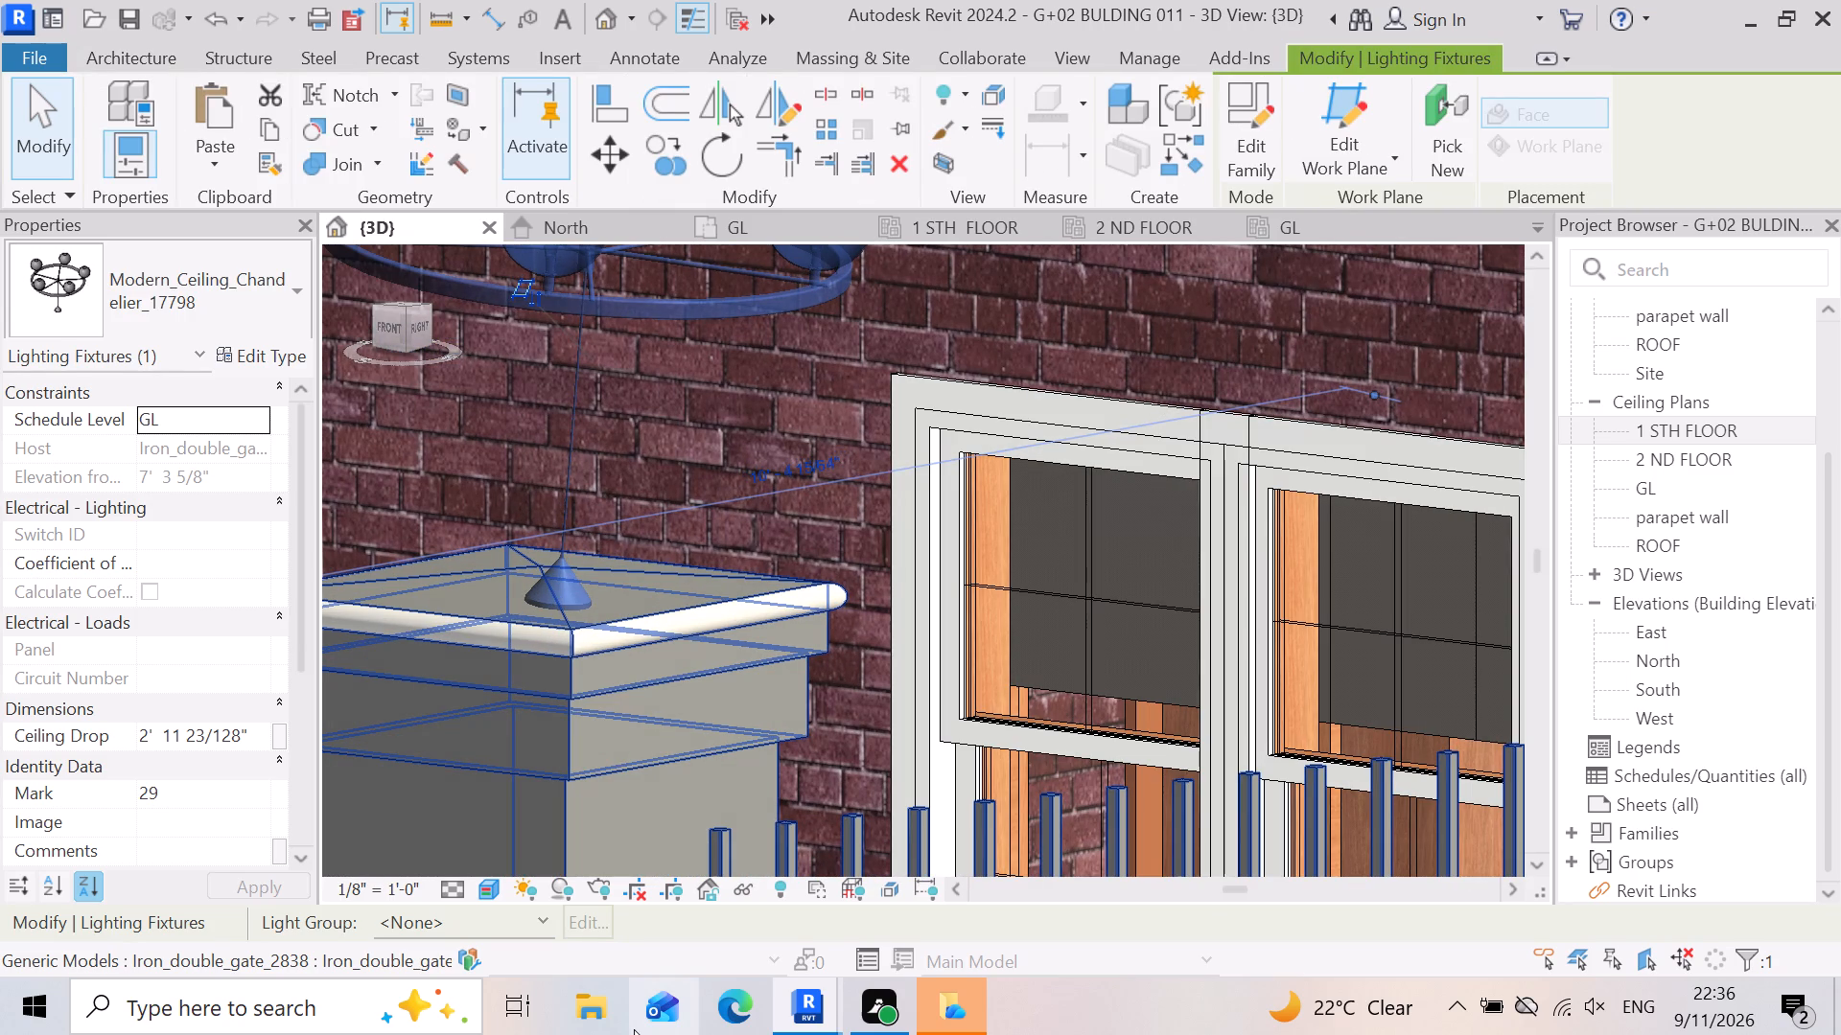
Nudge the chandelier on the gate pillar farther from the car until its base sits near the middle of the pillar cap, and deselect it.
key("Up")
key("Up")
key("Up")
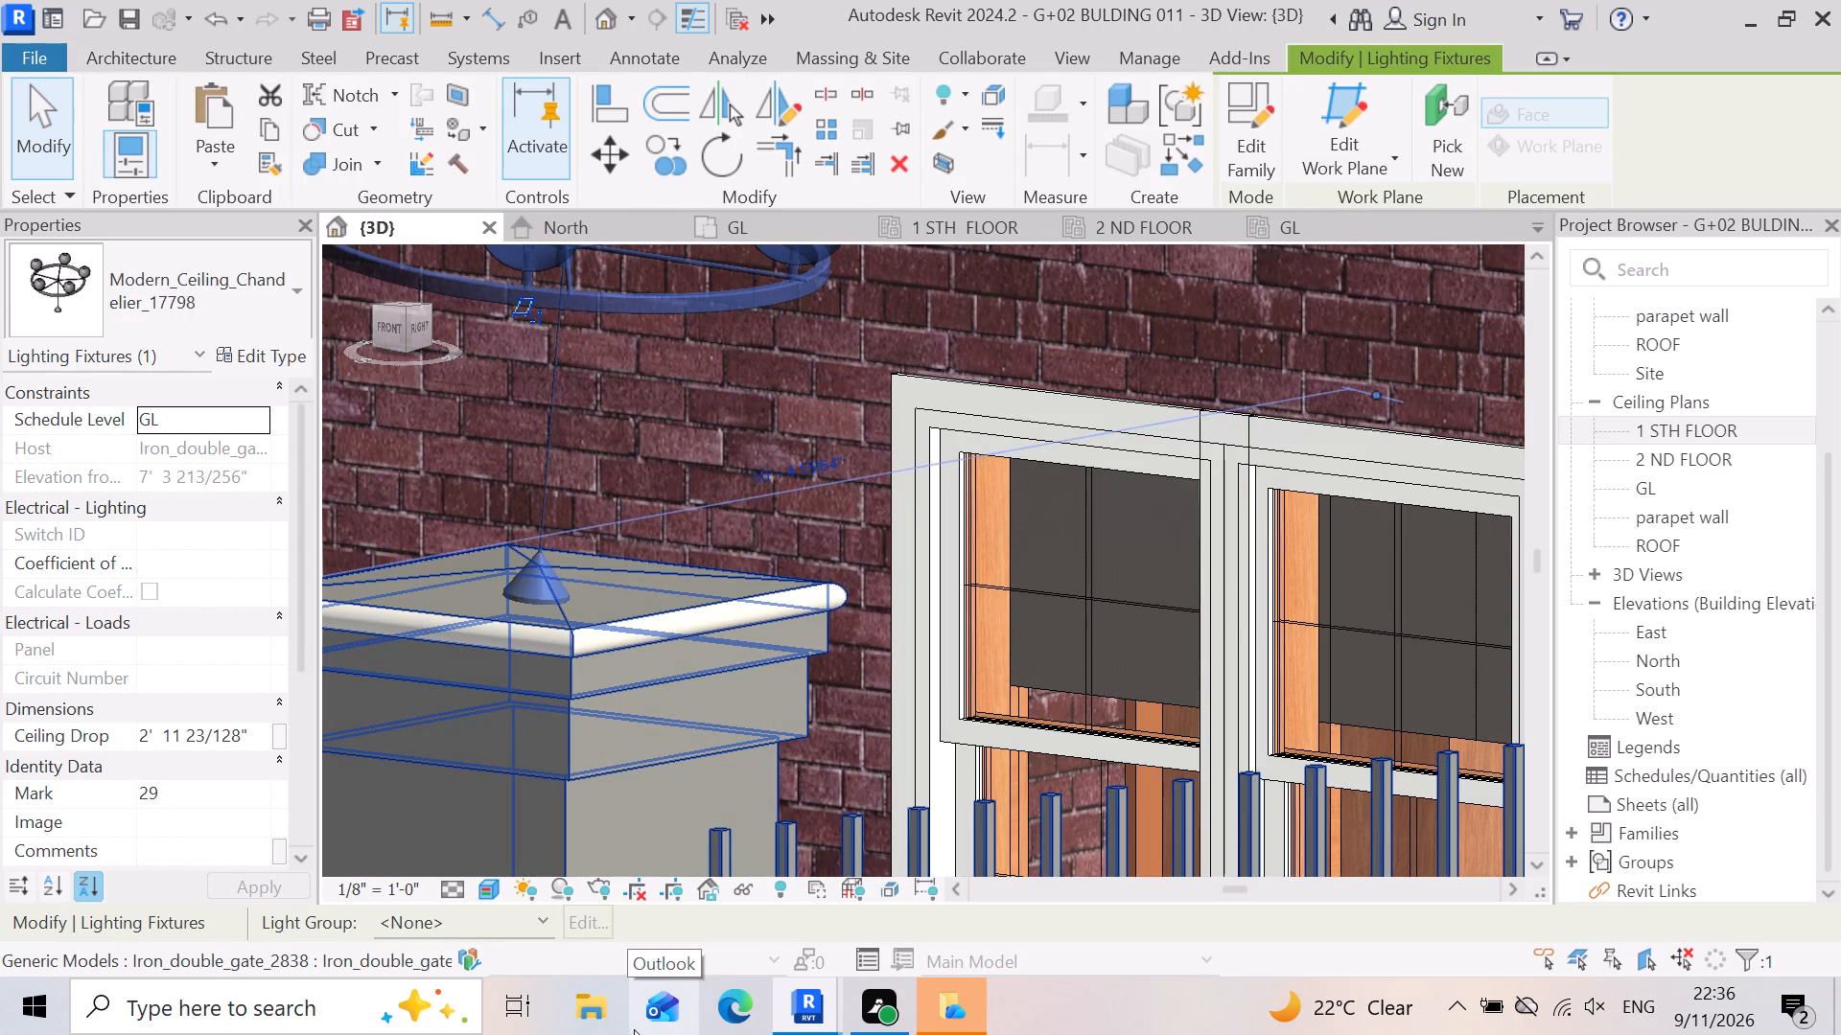
key("Left")
key("Left")
key("Left")
key("Left")
key("Left")
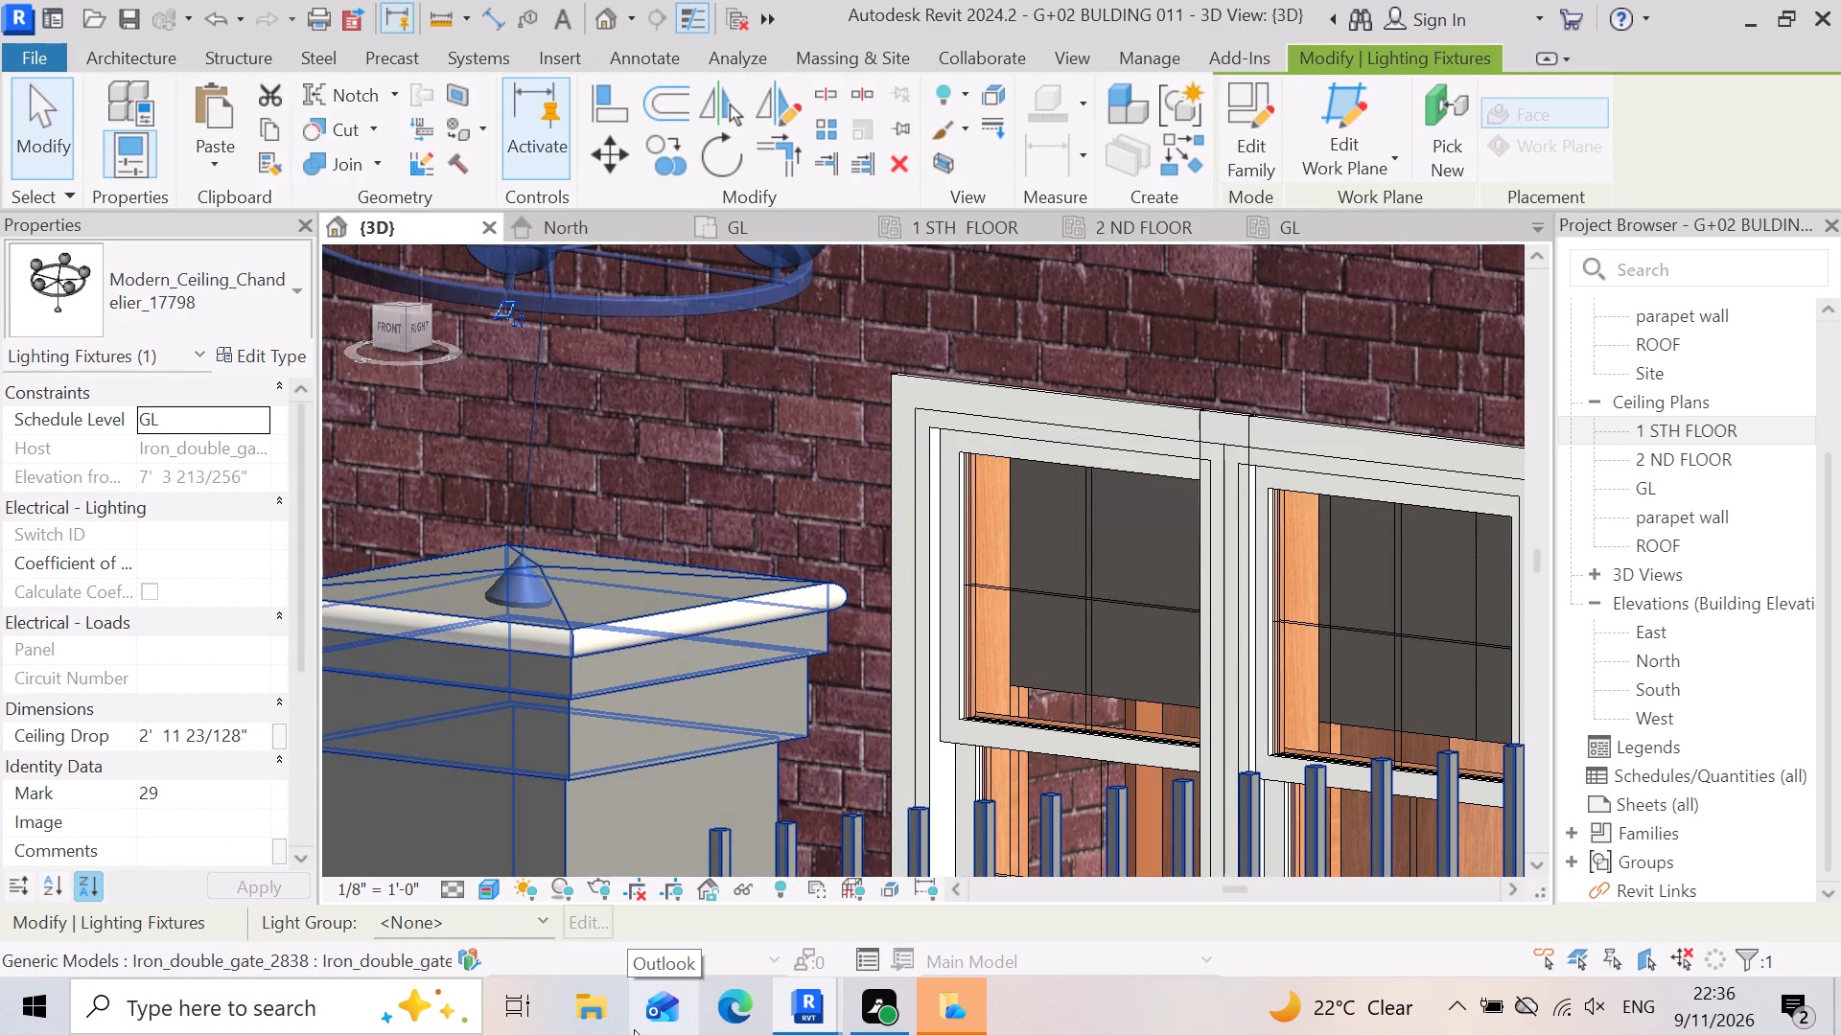
key("Left")
key("Left")
key("Up")
key("Up")
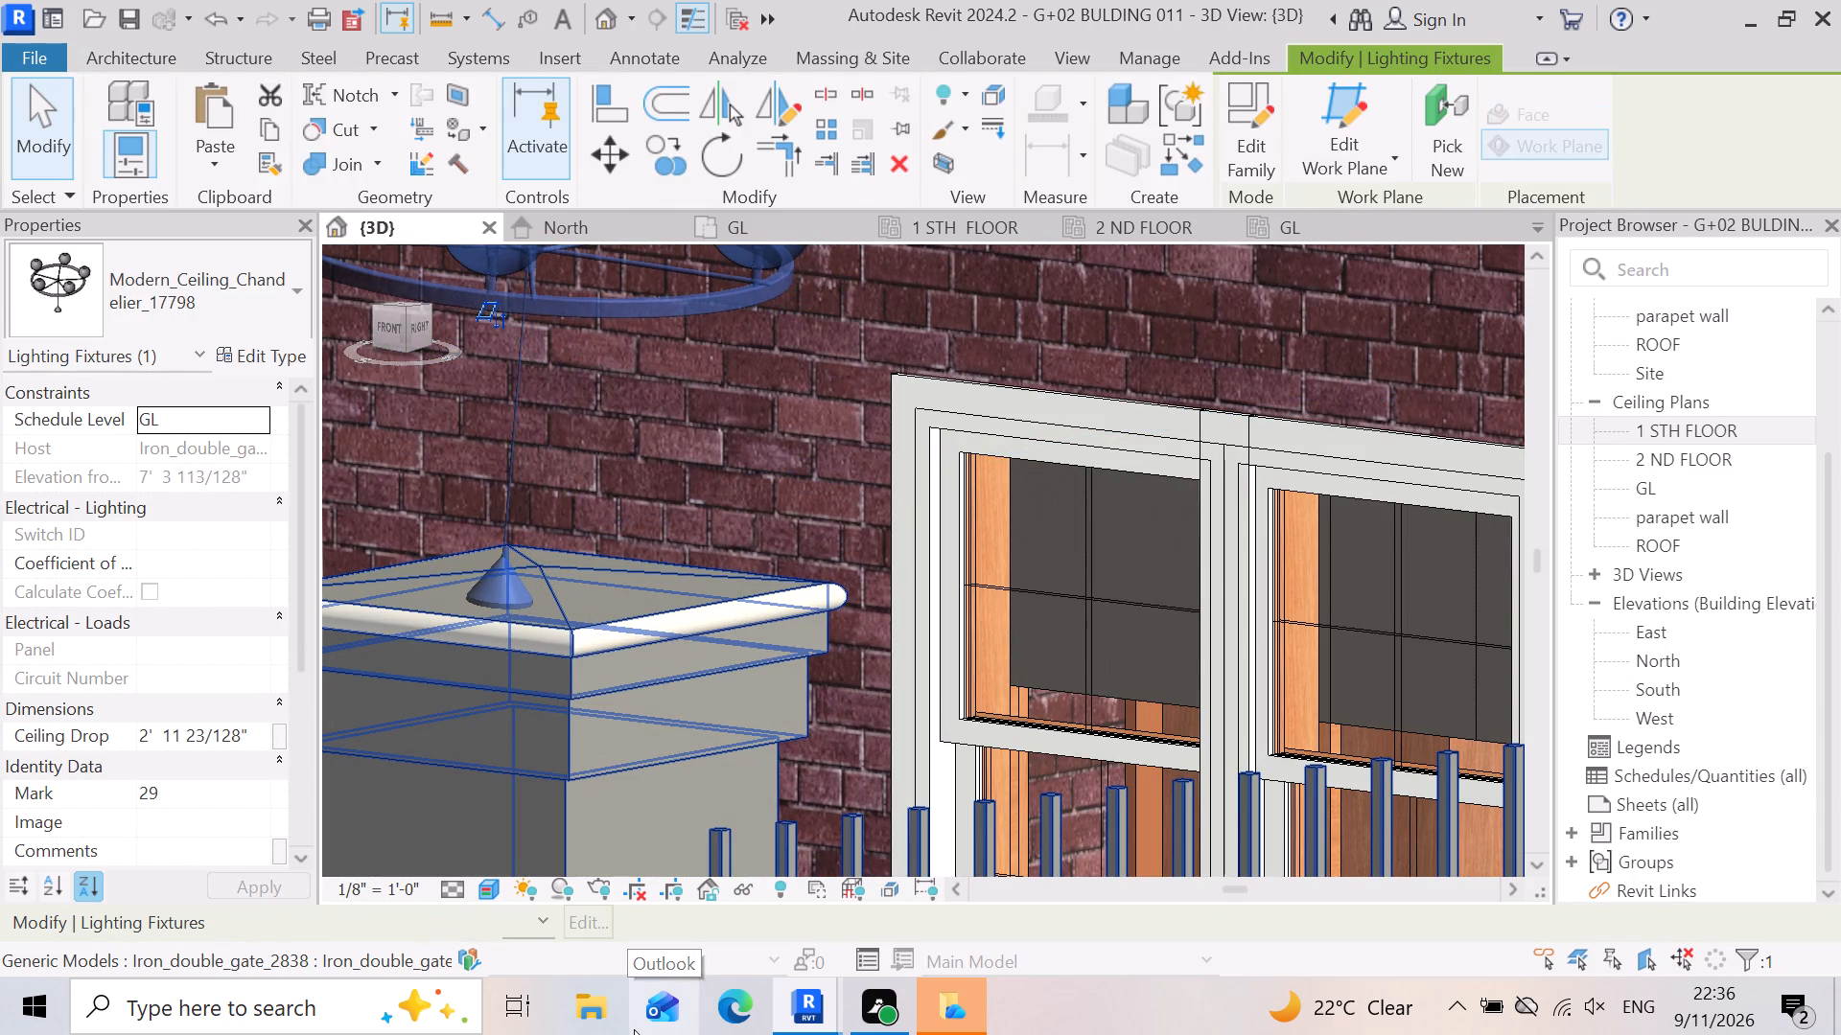
key("Up")
key("Up")
key("Down")
key("Down")
key("Down")
key("Down")
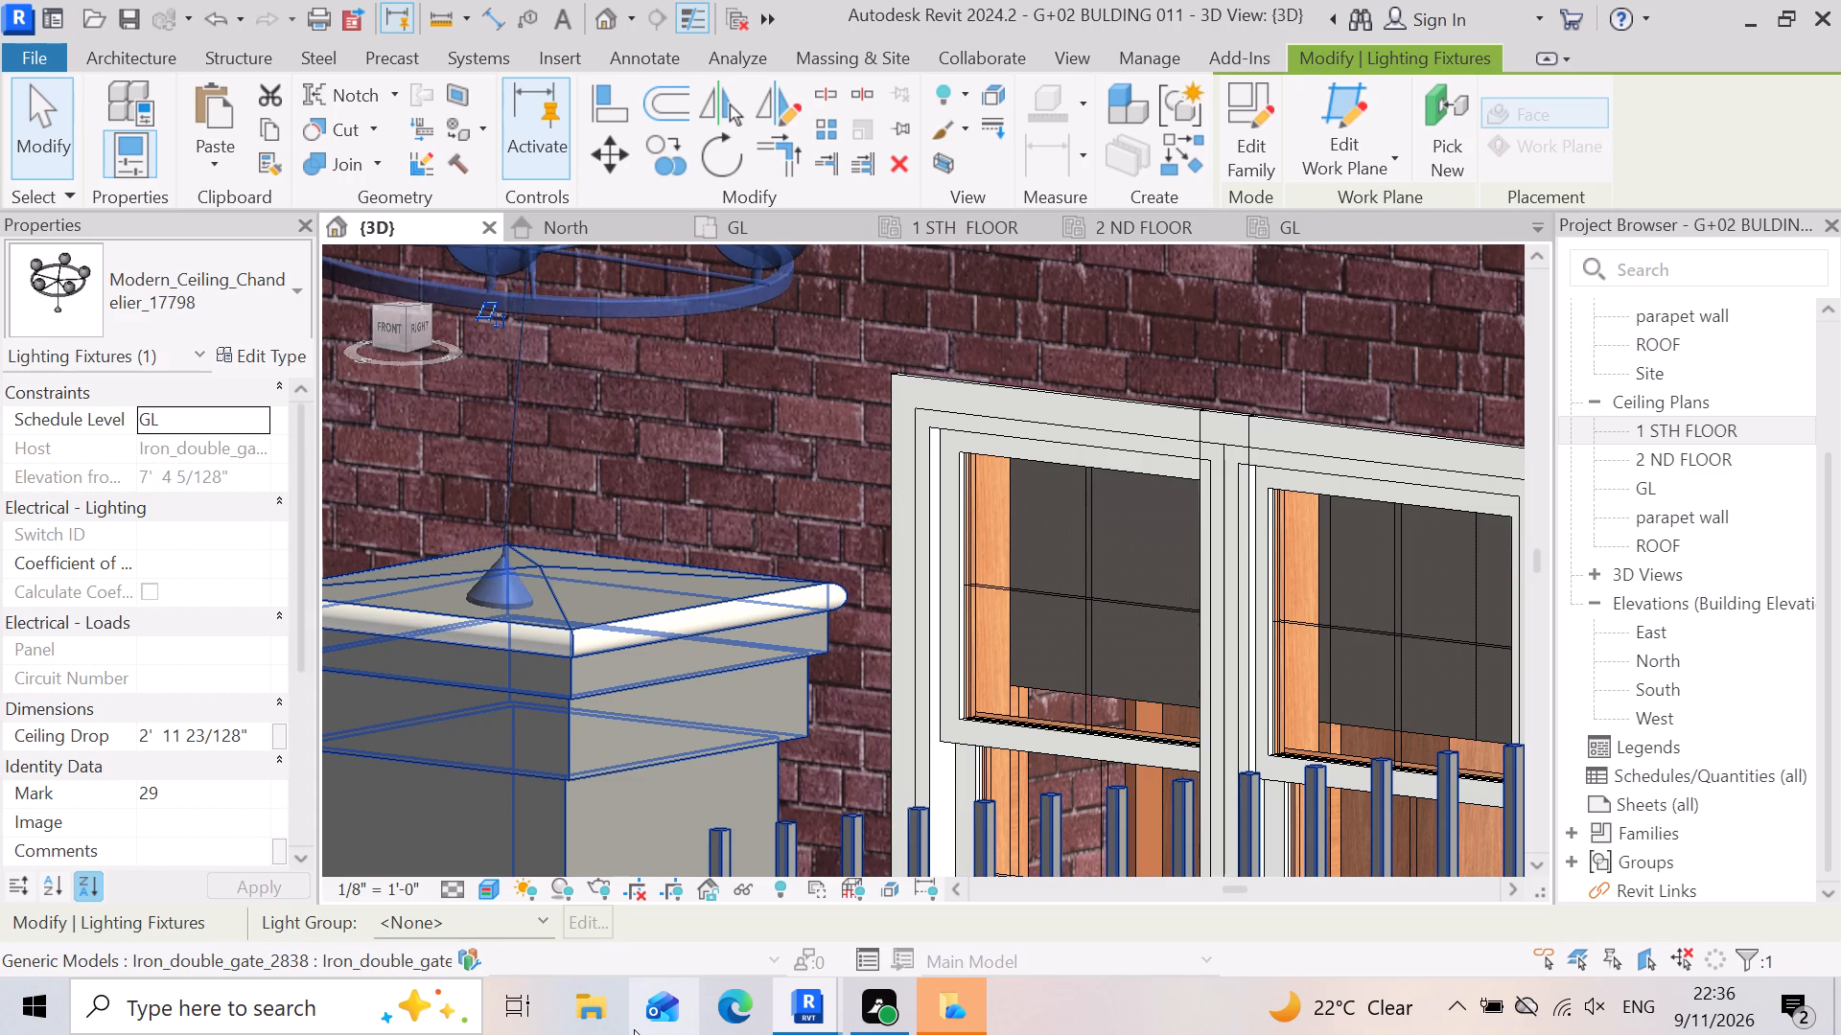
key("Left")
key("Left")
key("Left")
key("Right")
key("Right")
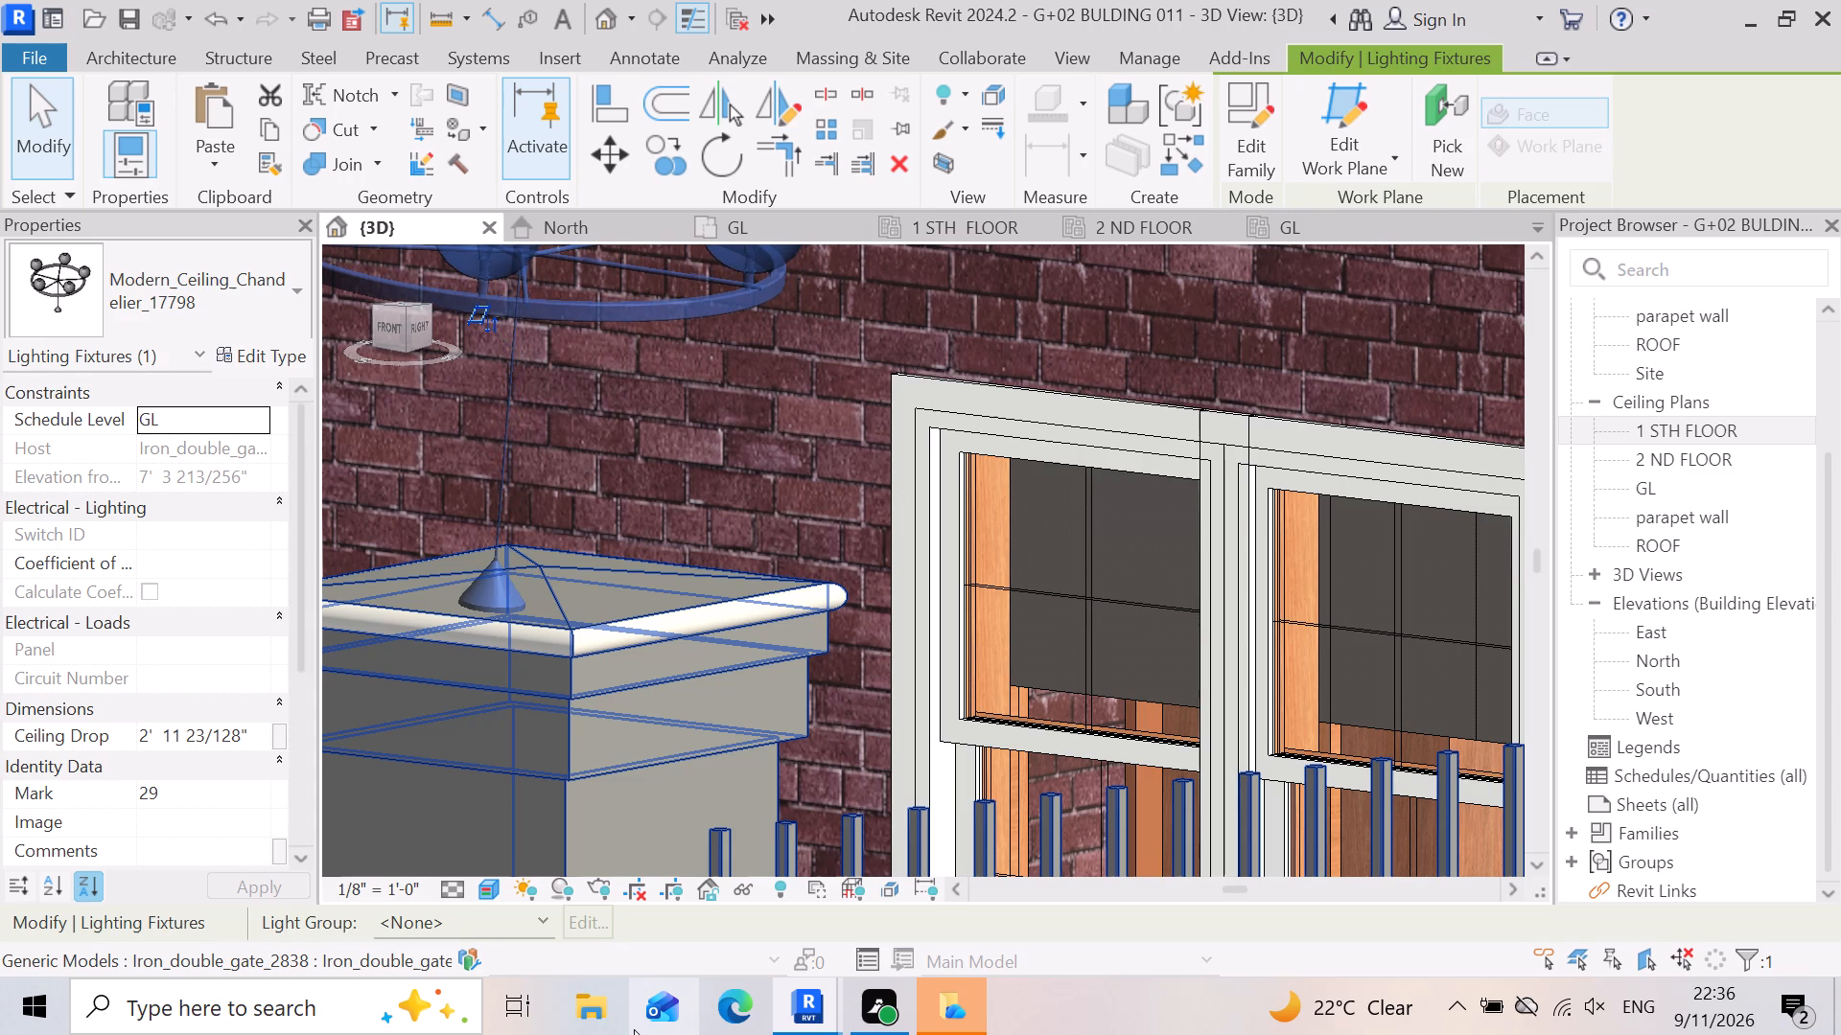
key("Right")
key("Right")
key("Right")
key("Right")
key("Right")
key("Right")
key("Right")
key("Right")
key("Right")
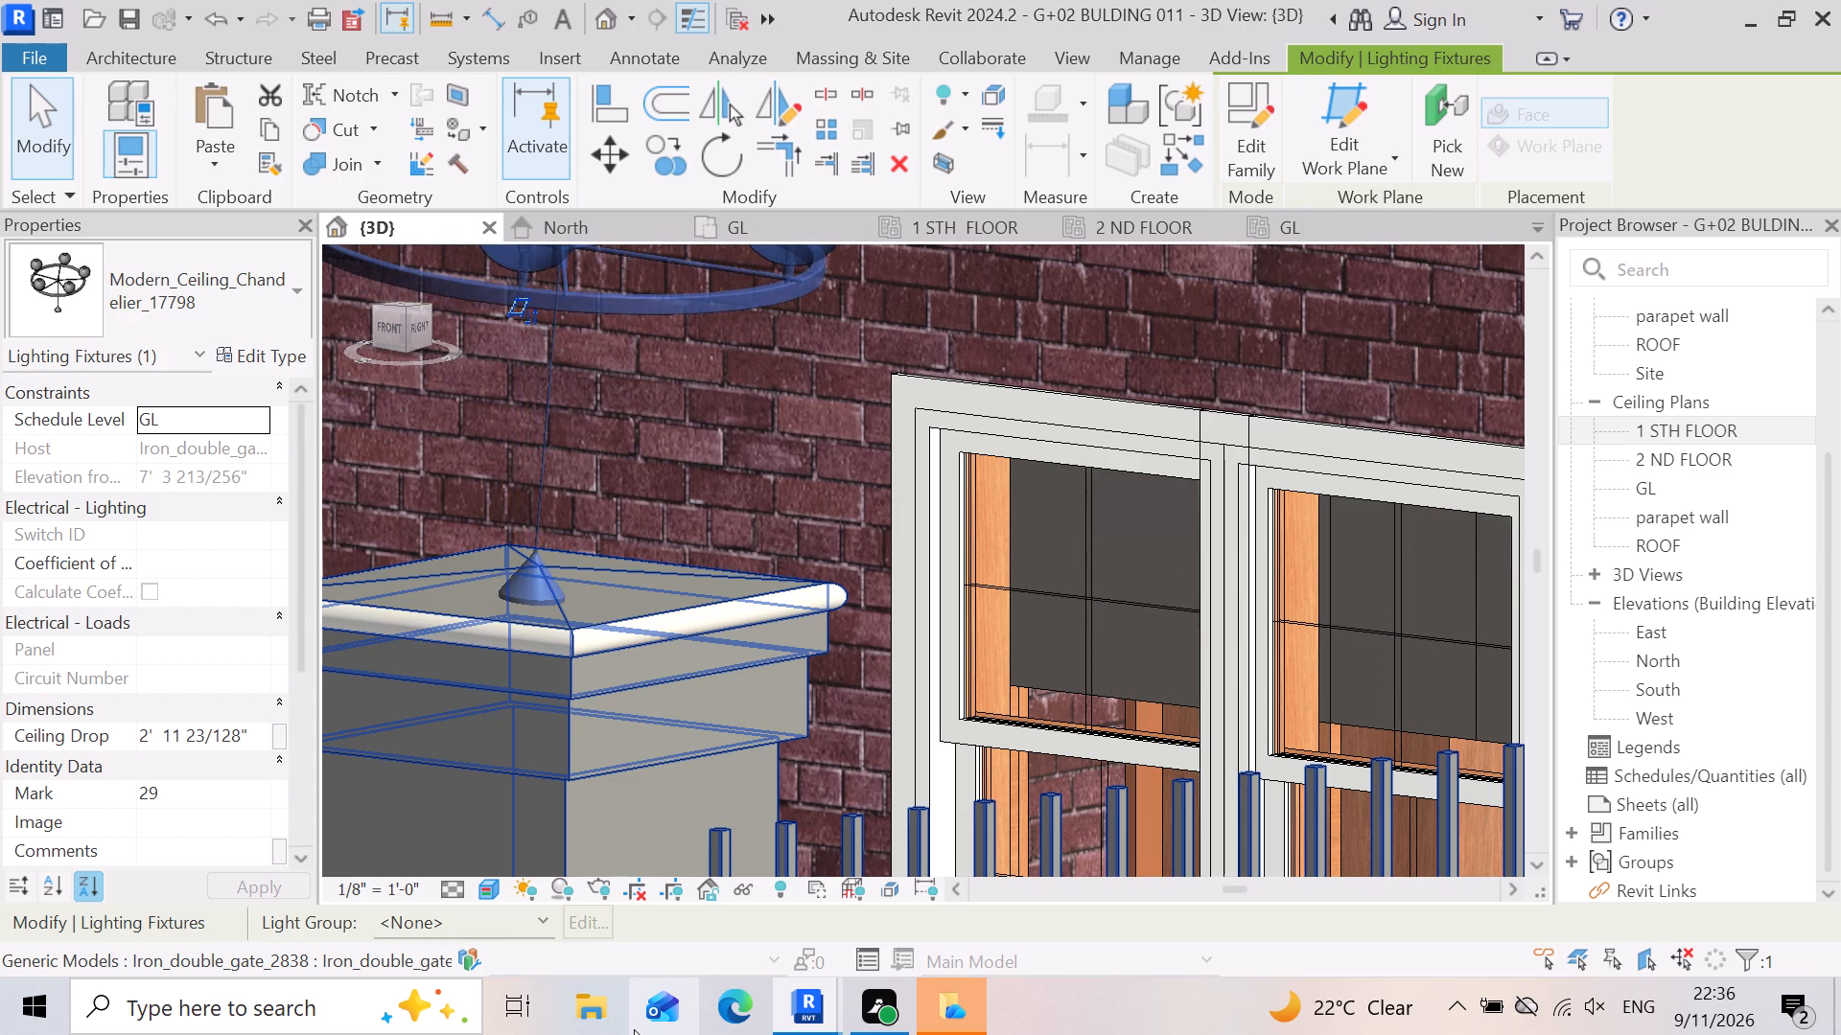
key("Right")
key("Right")
key("Right")
key("Right")
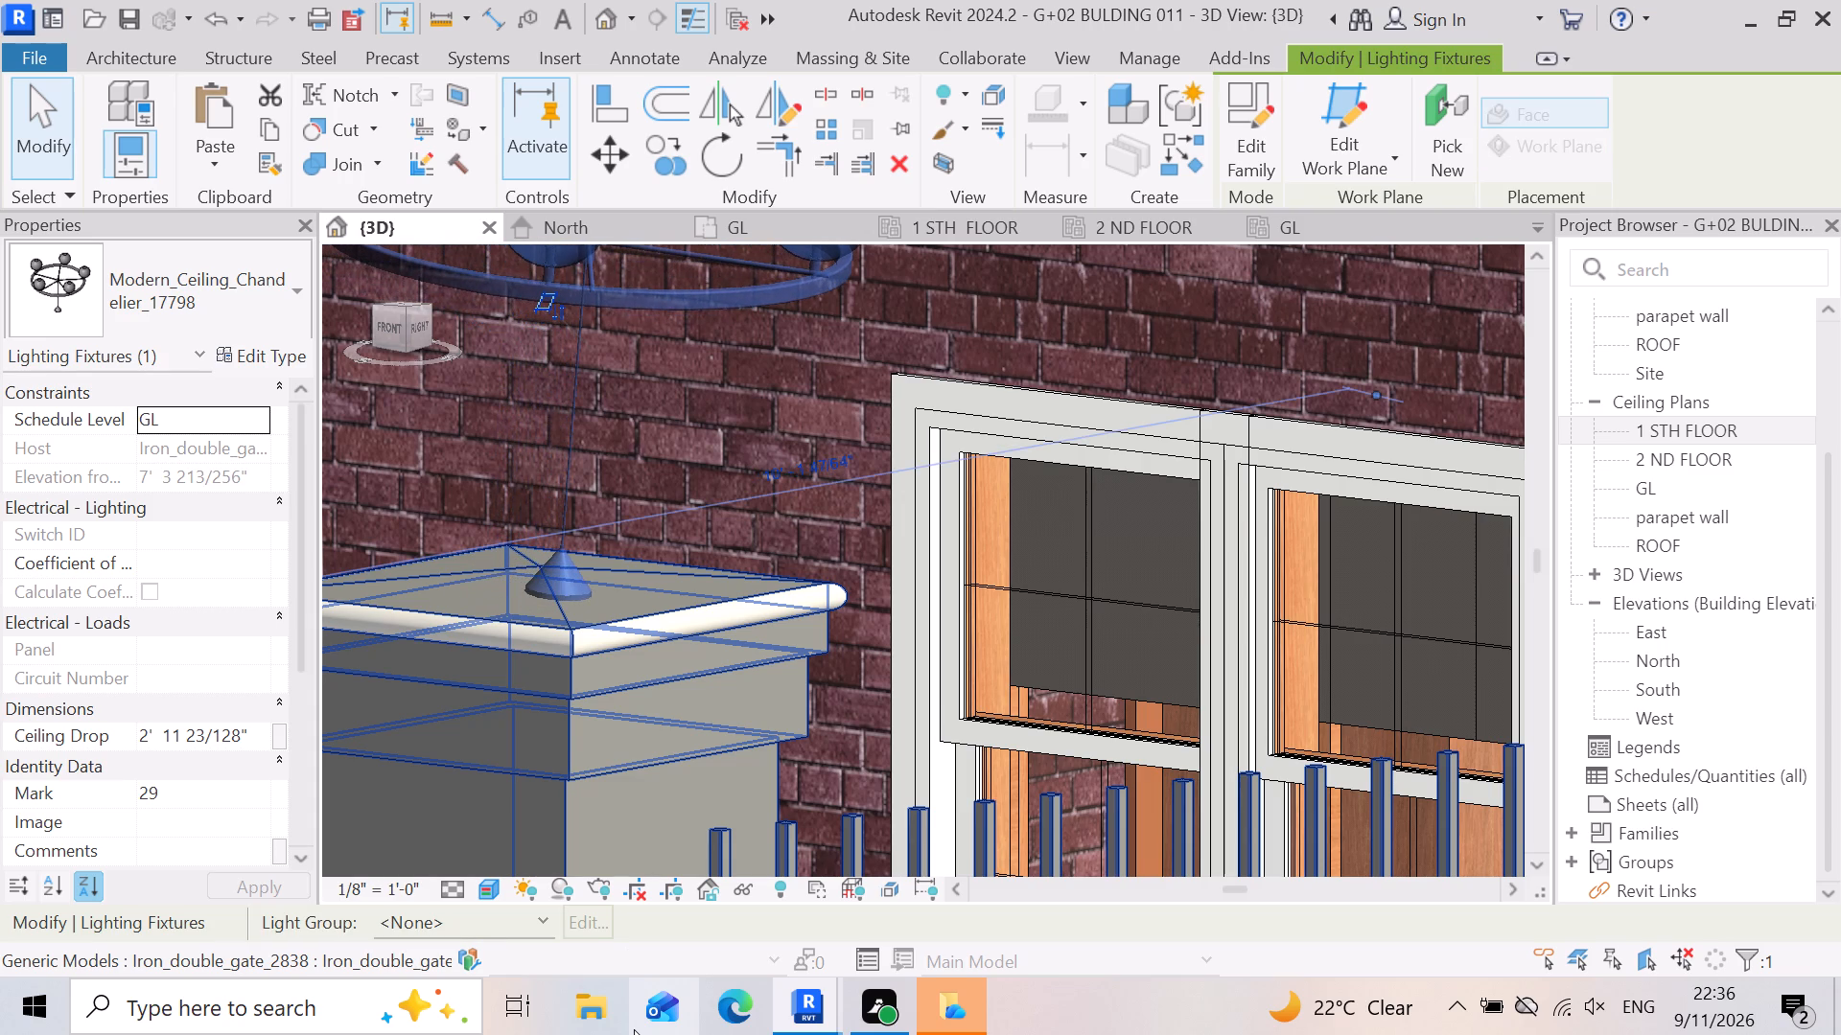
key("Right")
key("Right")
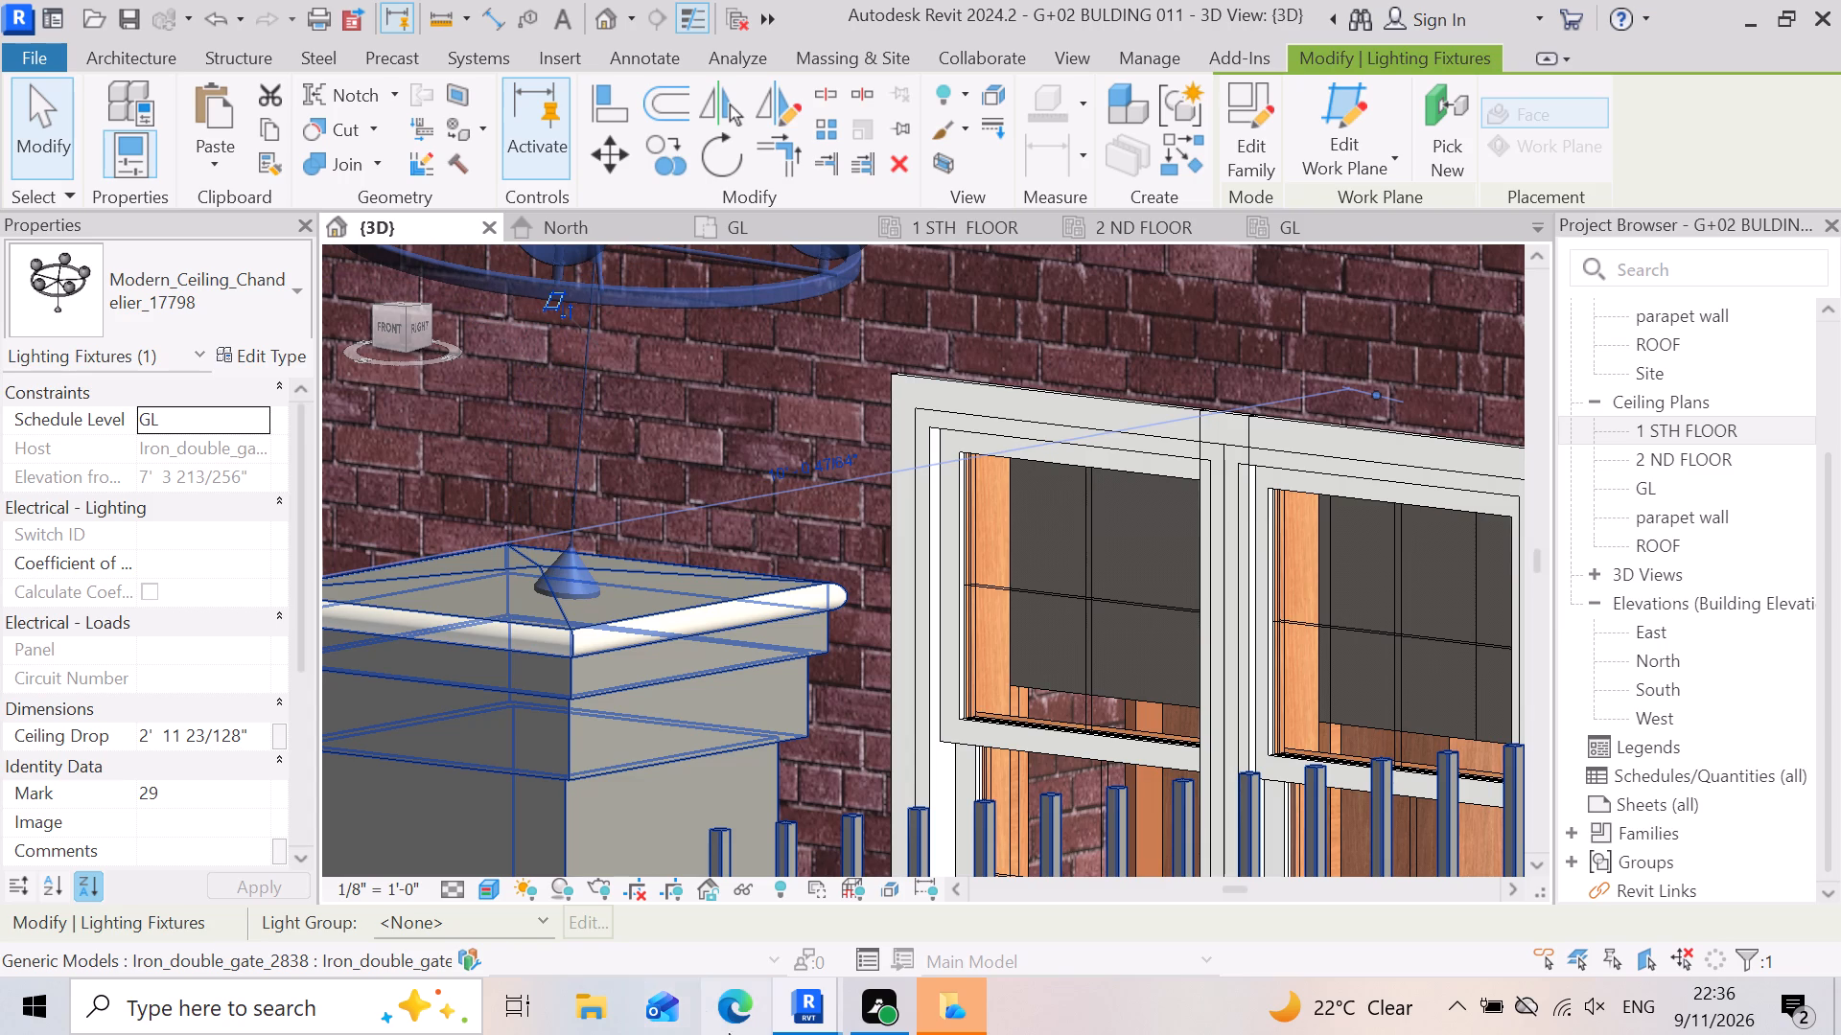
scroll(1258, 563, "down", 12)
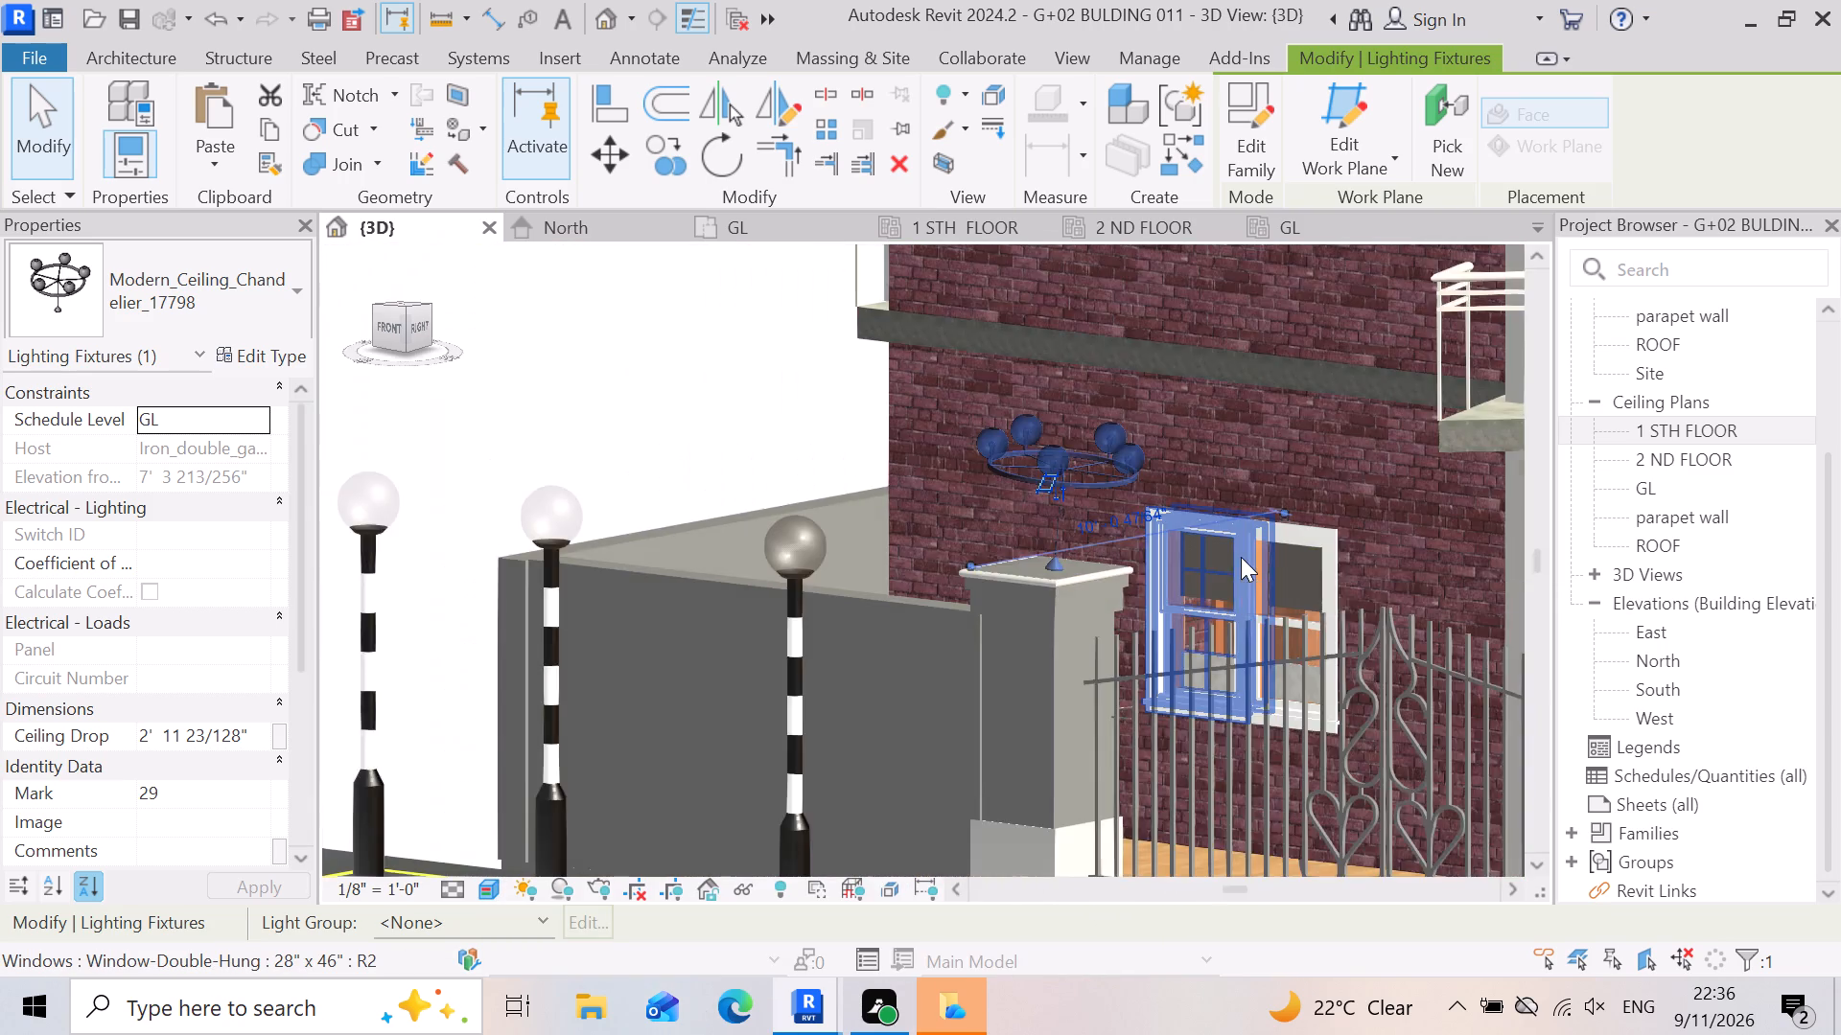
left_click_drag(748, 444, 767, 457)
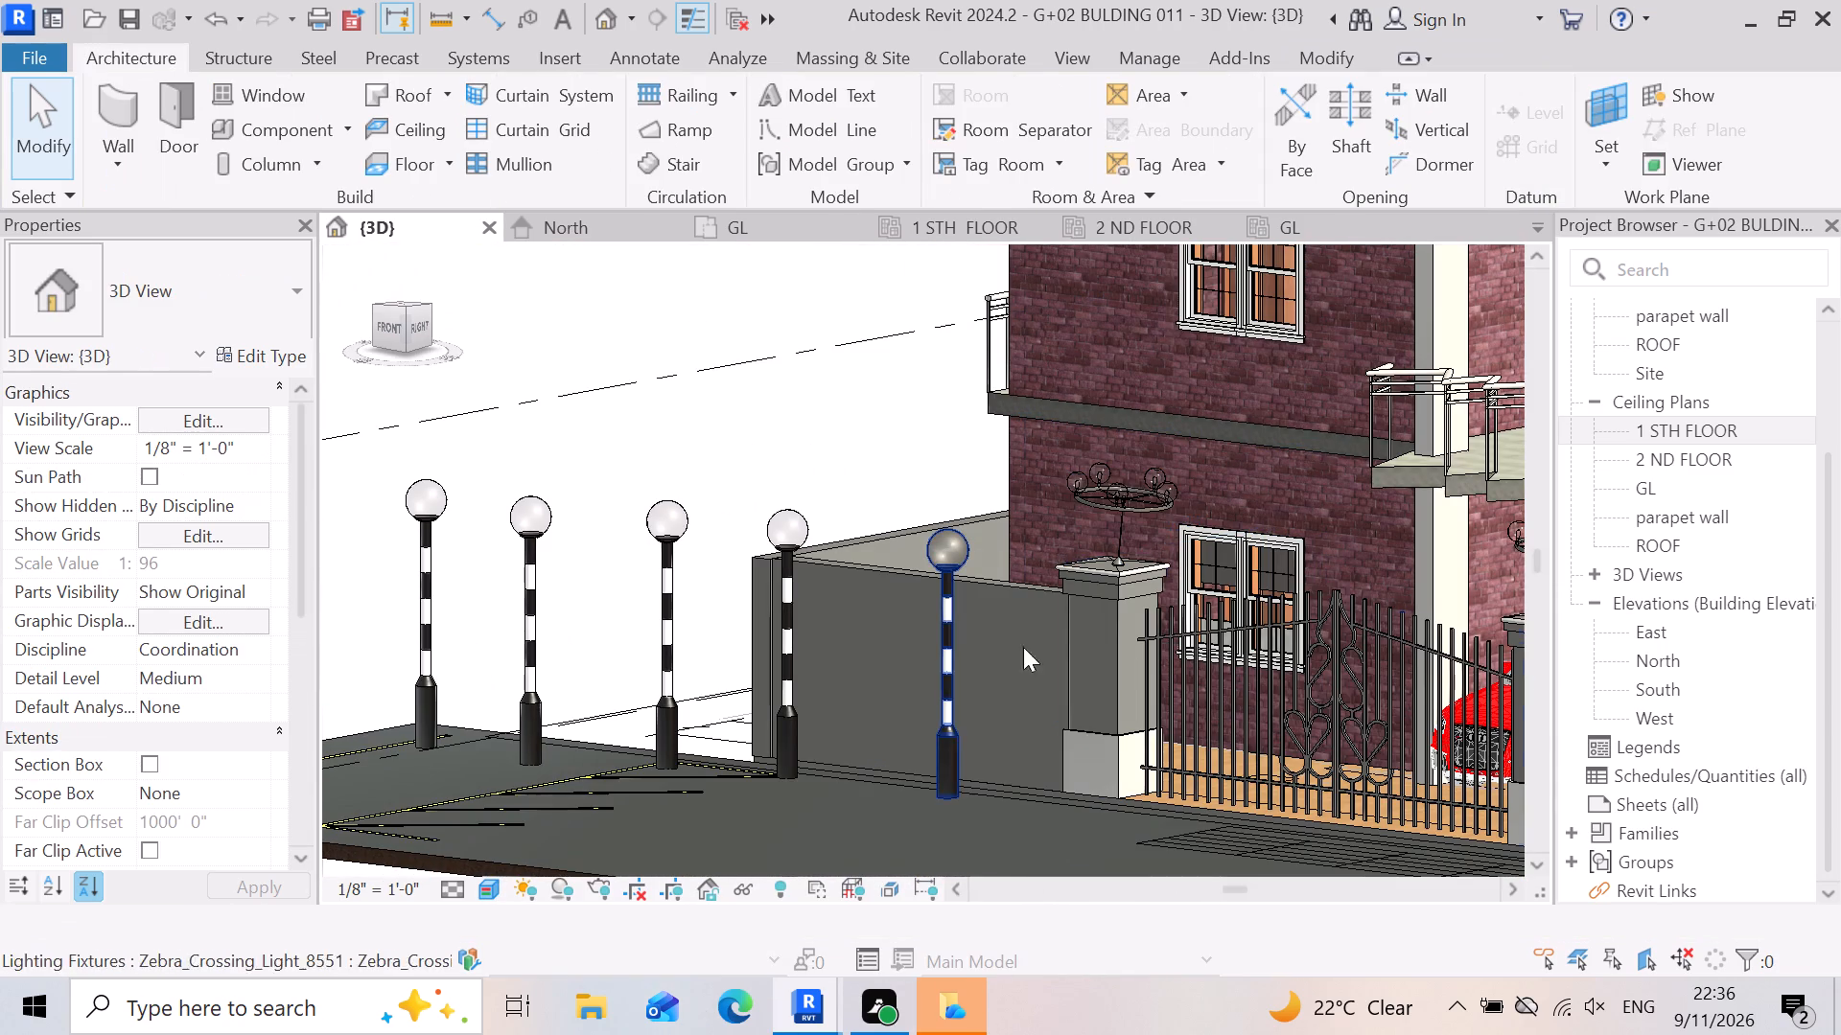
Examine the chandeliers on both gate pillars and how they look against the front of the building.
scroll(1226, 517, "up", 8)
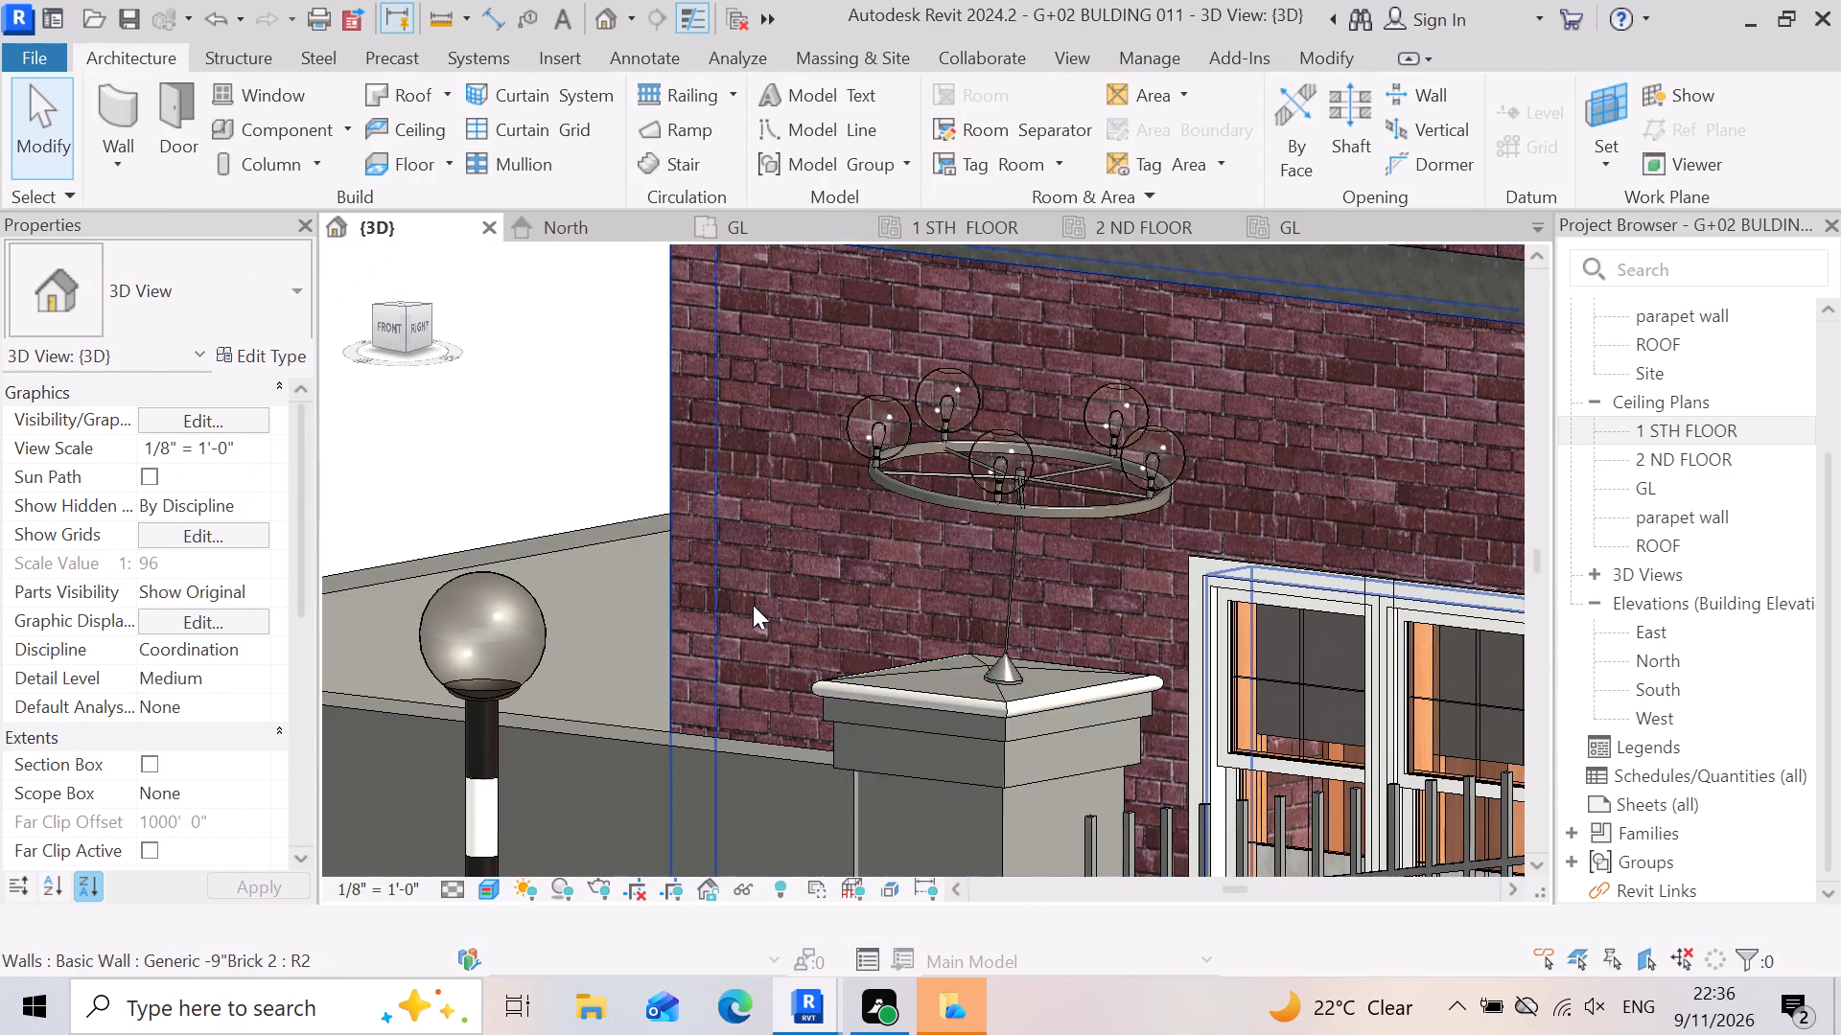
scroll(695, 496, "down", 7)
scroll(789, 542, "down", 3)
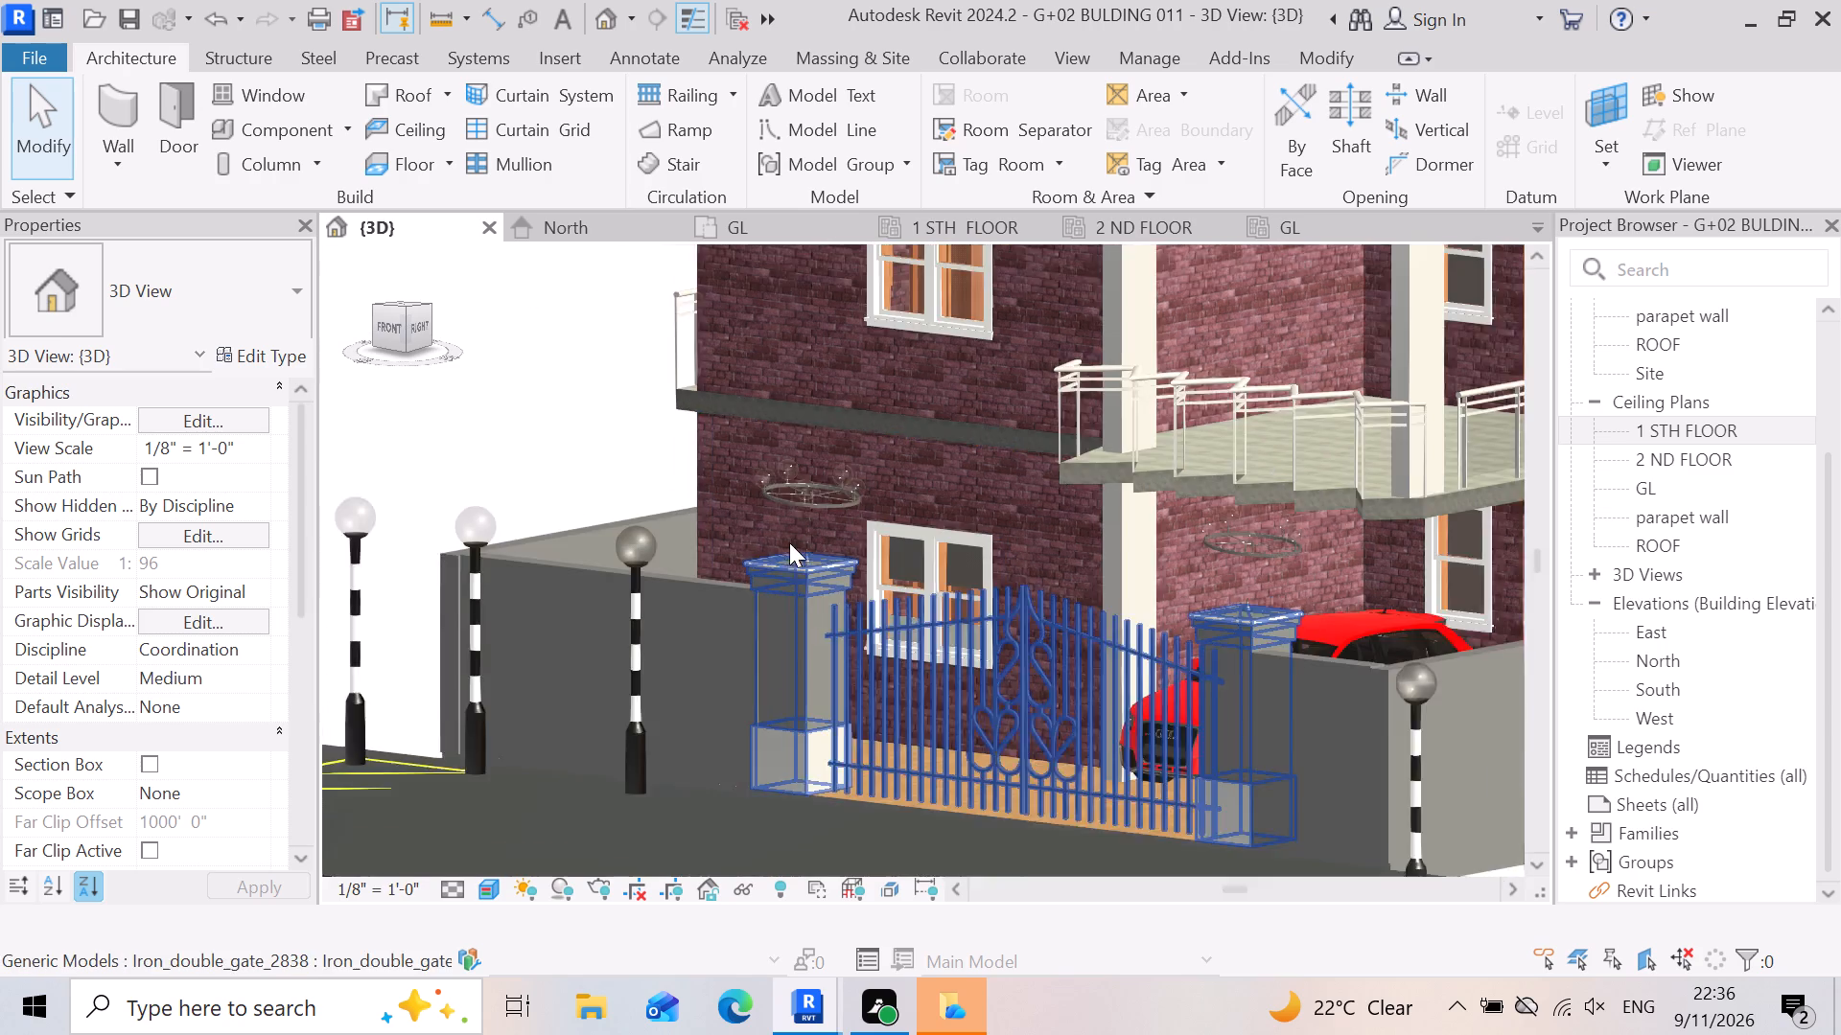
scroll(1469, 784, "up", 3)
scroll(1236, 562, "up", 6)
scroll(1359, 733, "down", 5)
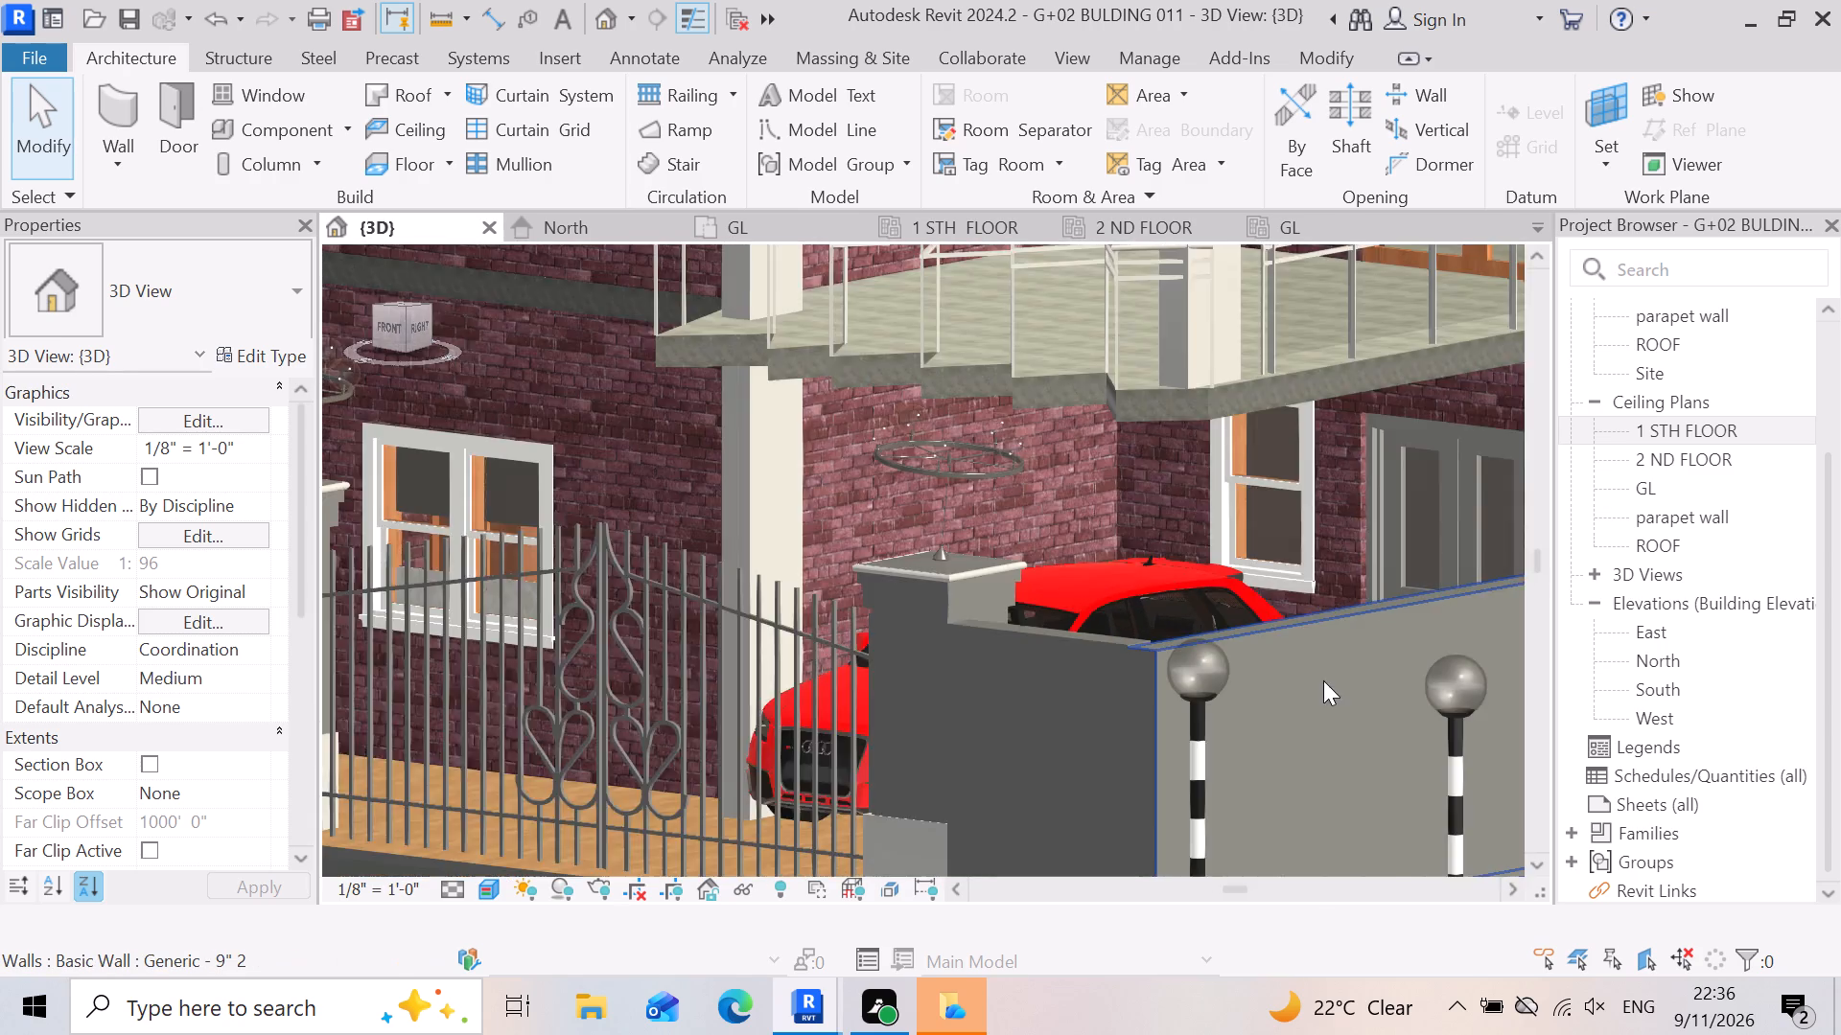
scroll(1323, 680, "down", 2)
scroll(1061, 597, "up", 3)
scroll(1144, 589, "up", 6)
scroll(1032, 543, "up", 4)
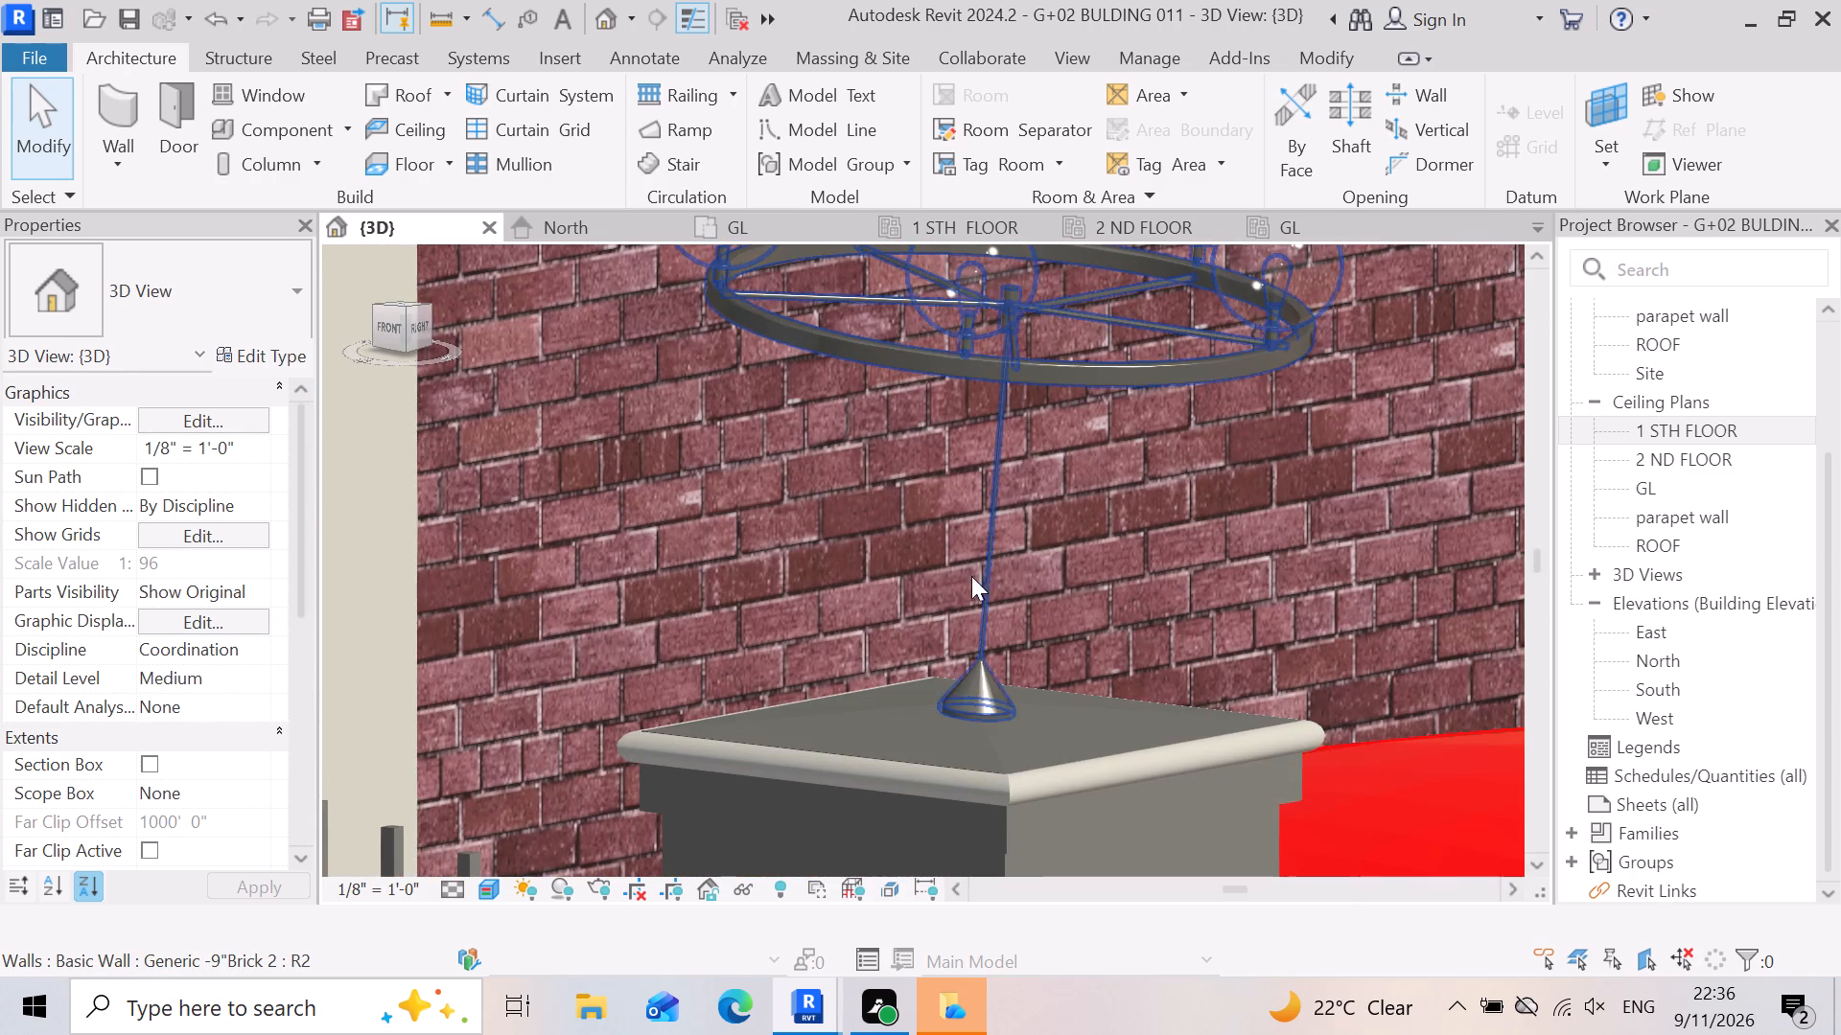
scroll(995, 700, "down", 9)
scroll(1117, 624, "down", 8)
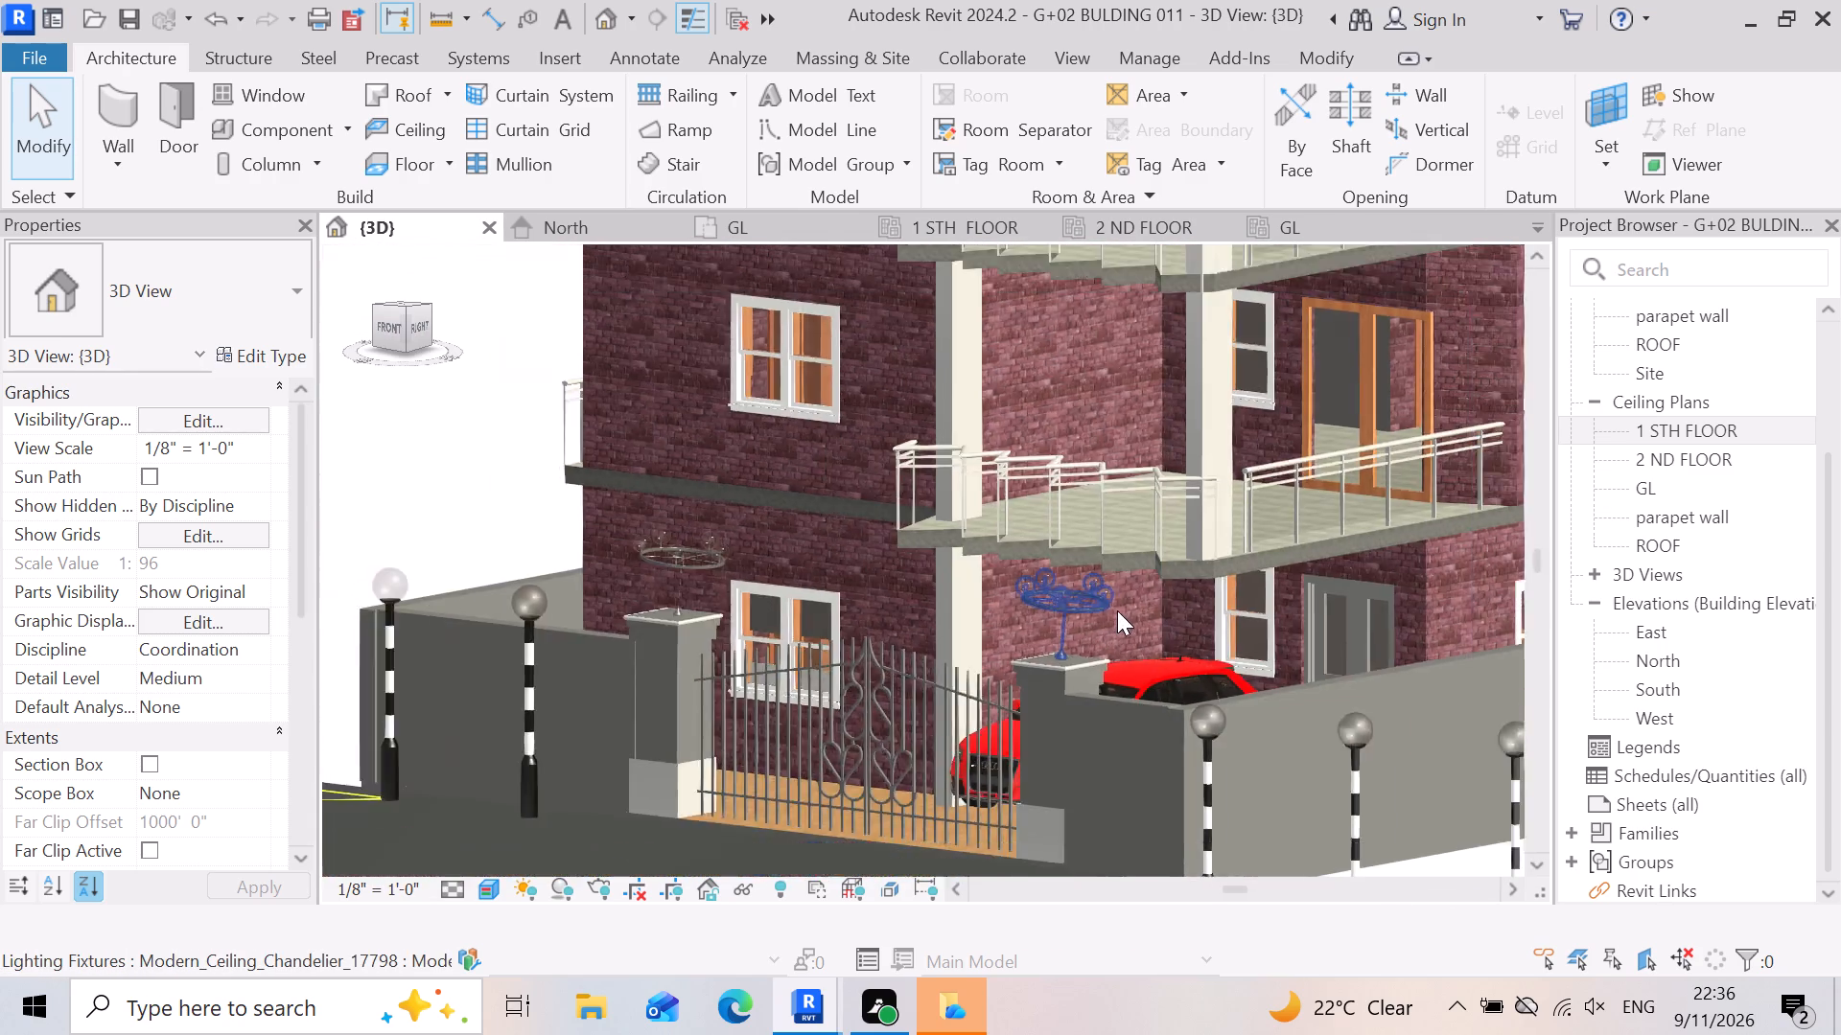
scroll(1117, 573, "down", 3)
scroll(994, 716, "up", 3)
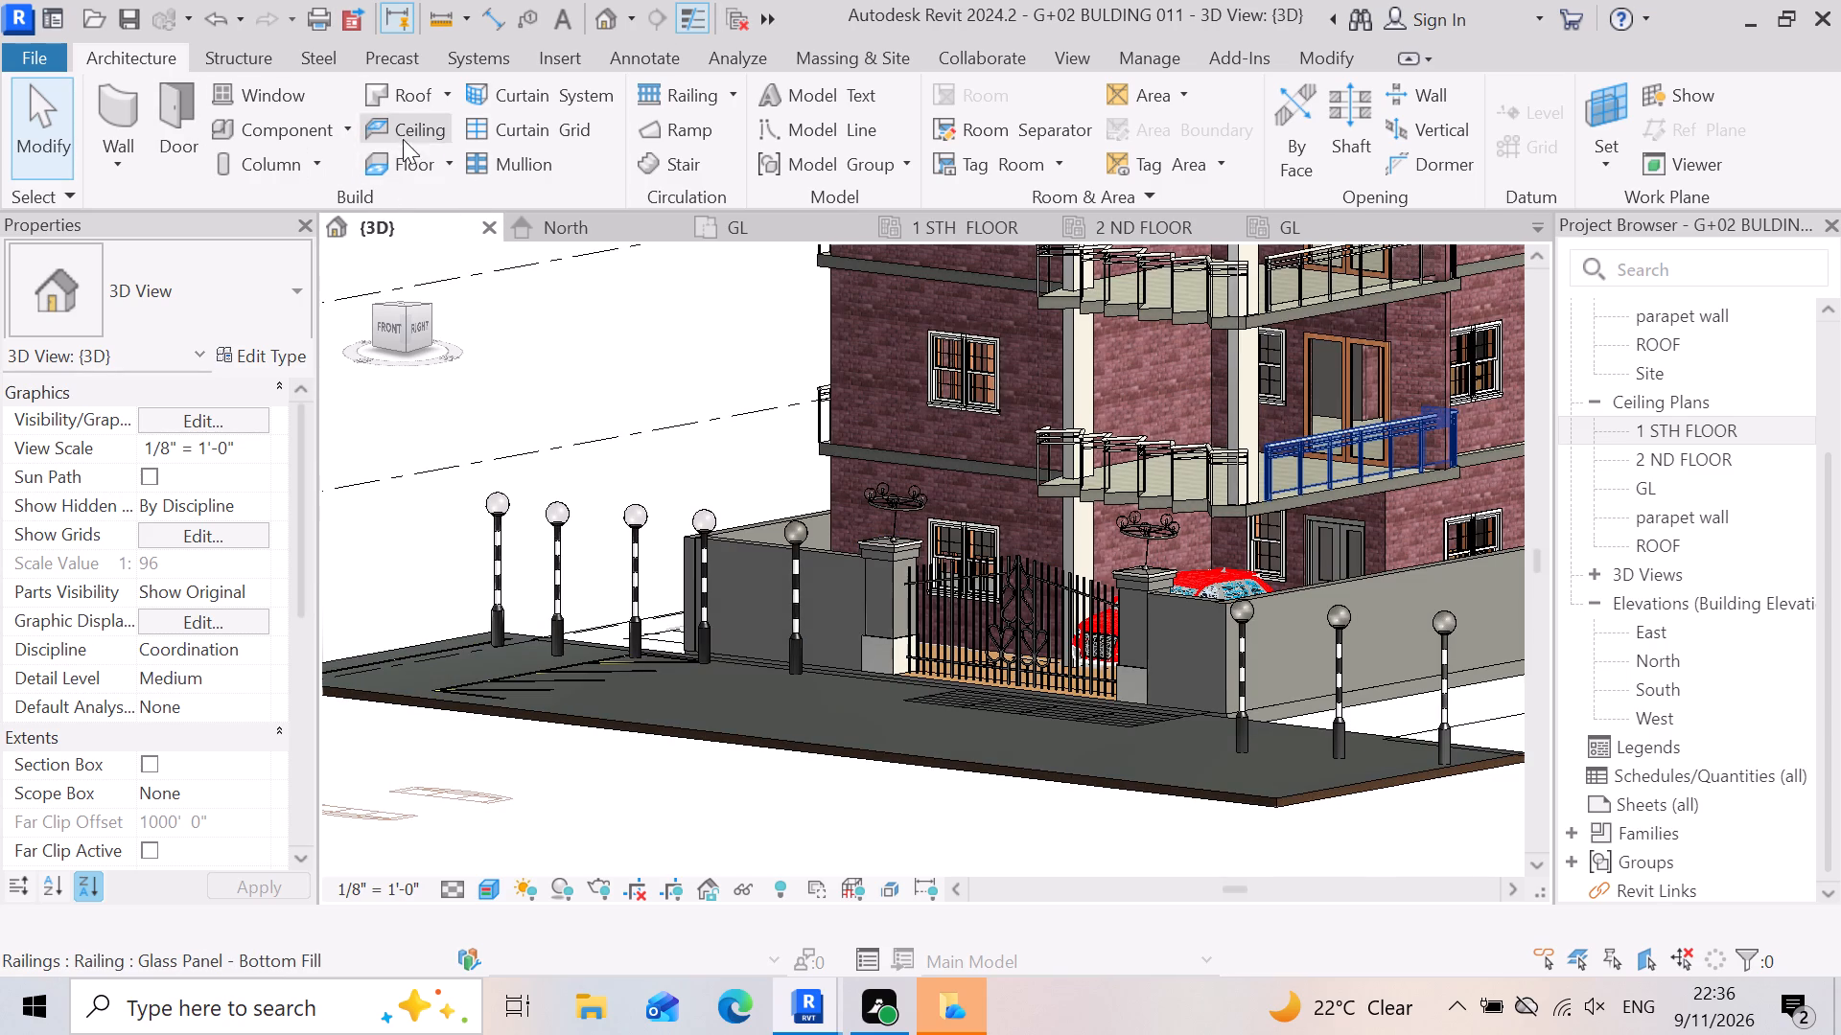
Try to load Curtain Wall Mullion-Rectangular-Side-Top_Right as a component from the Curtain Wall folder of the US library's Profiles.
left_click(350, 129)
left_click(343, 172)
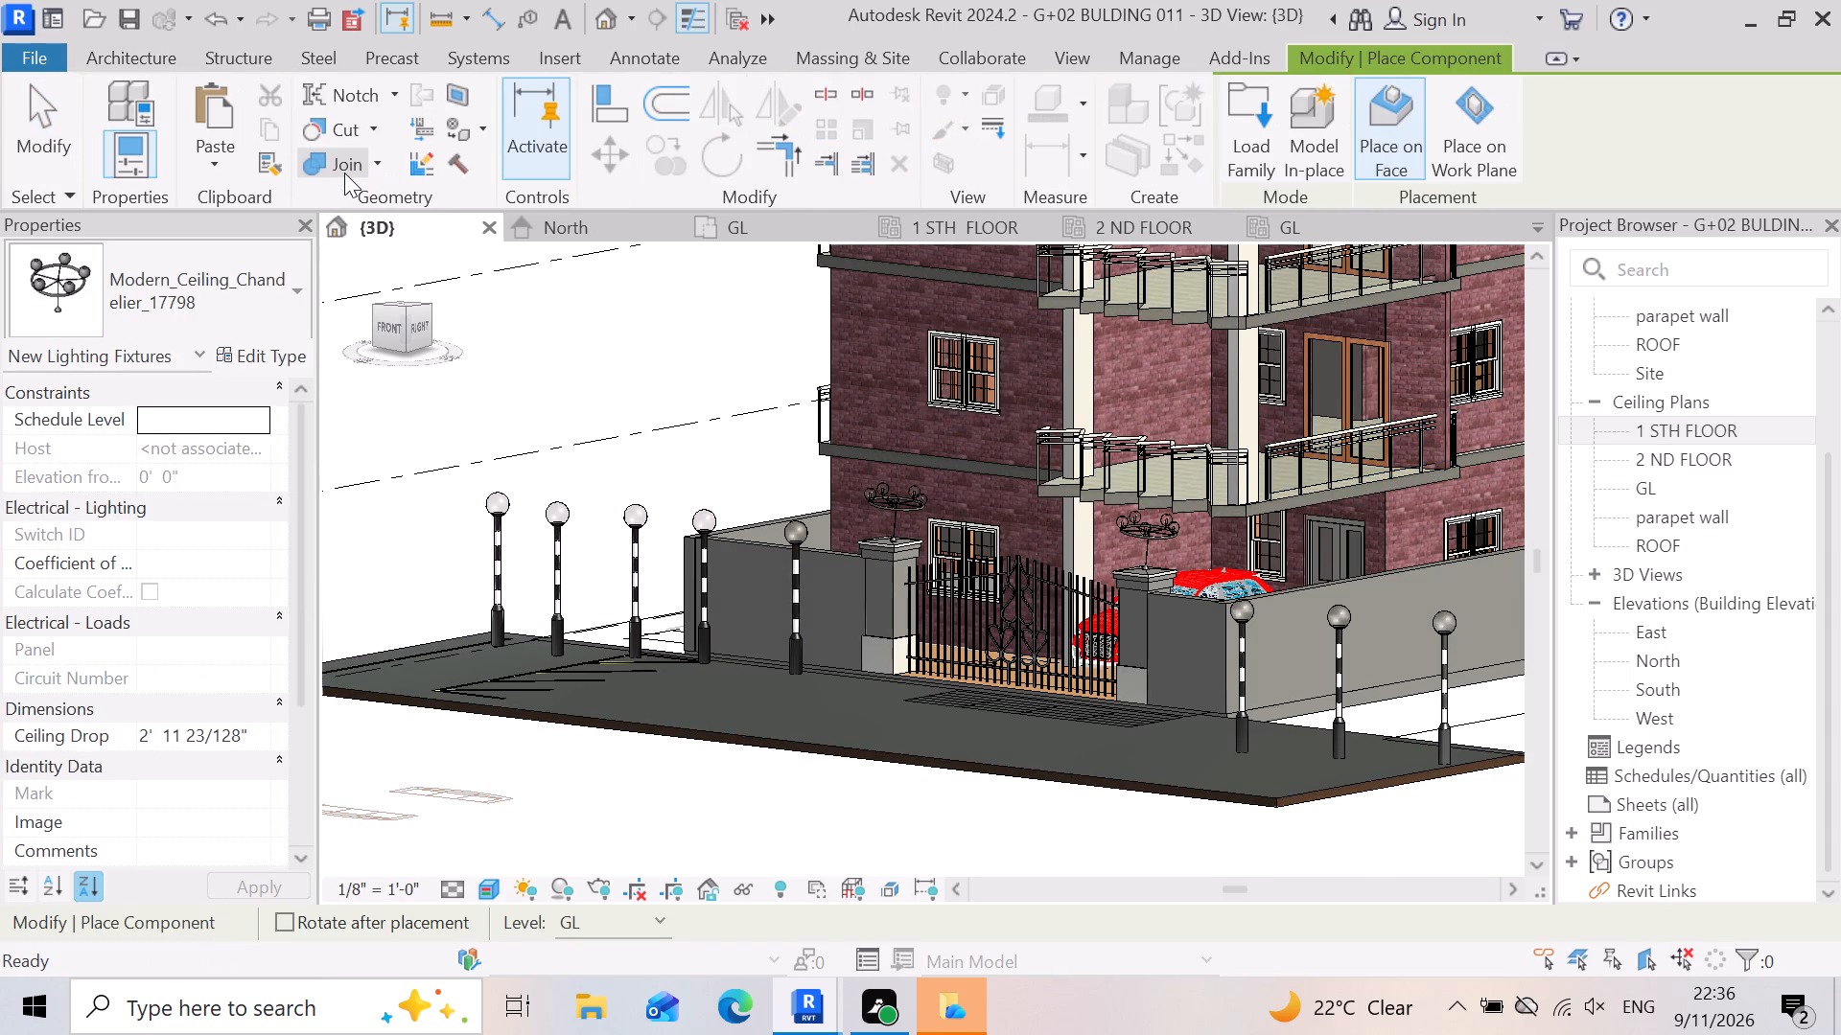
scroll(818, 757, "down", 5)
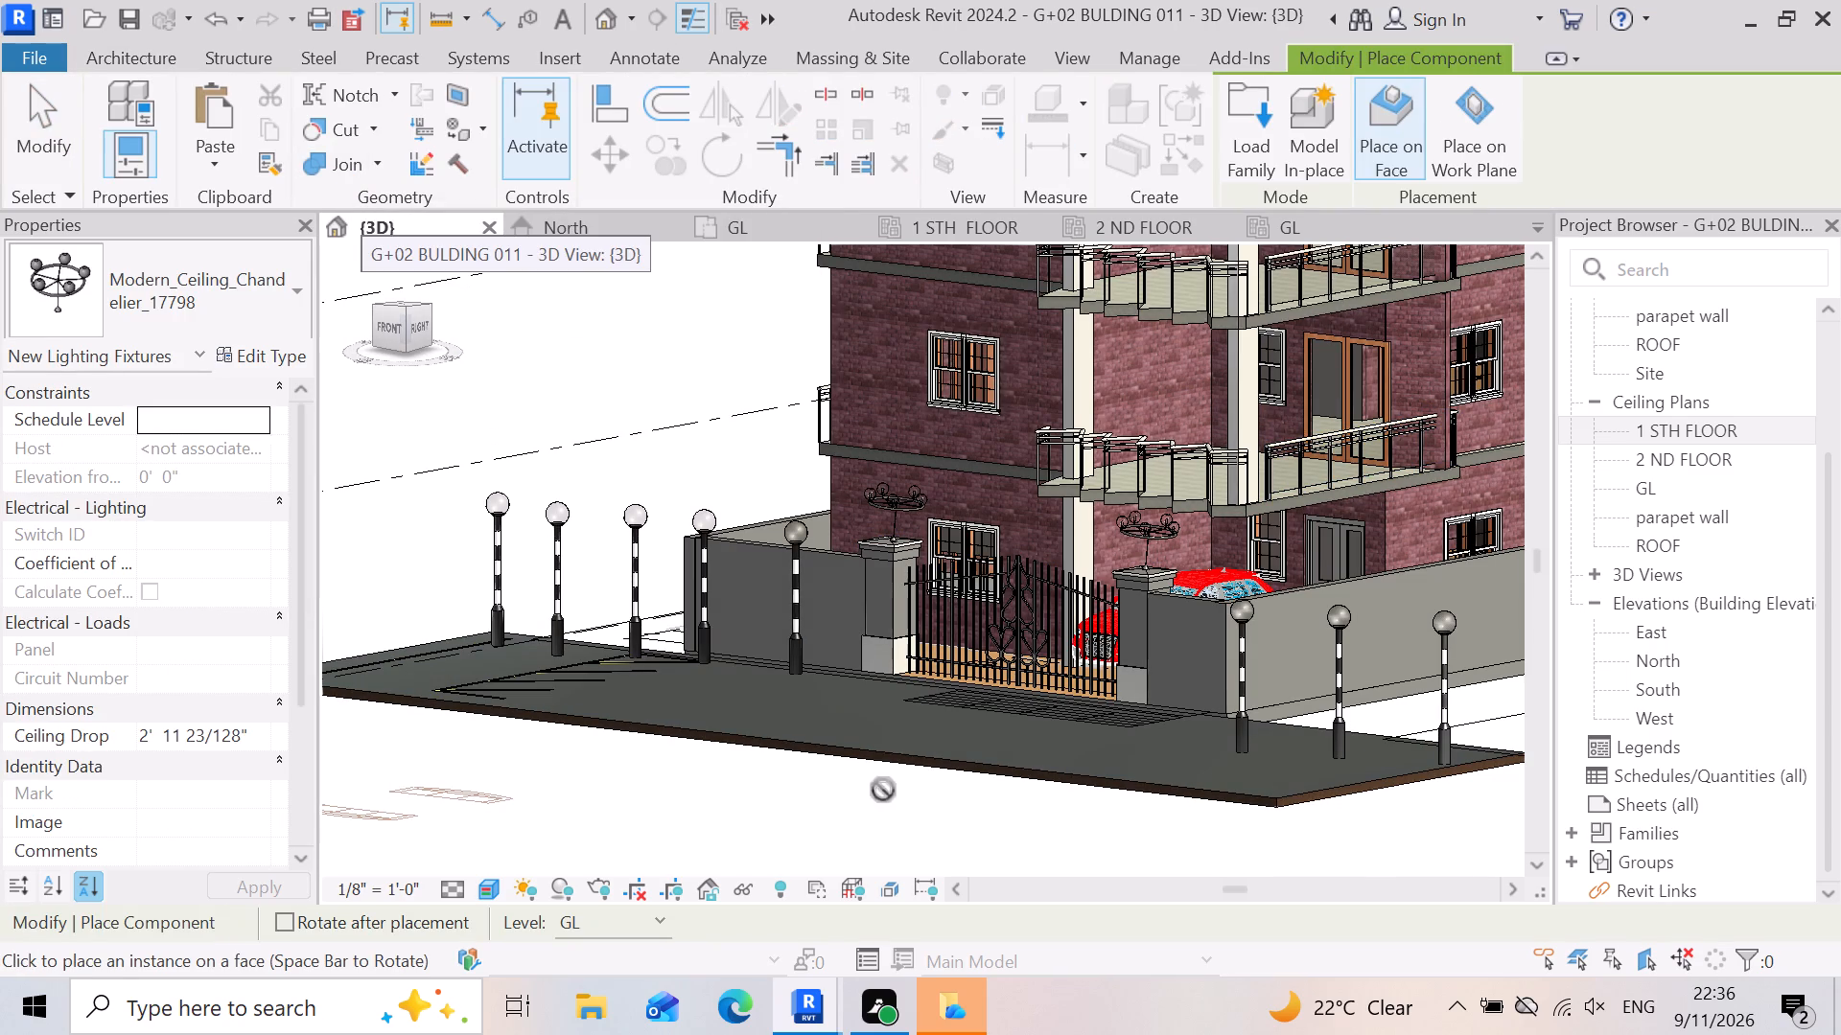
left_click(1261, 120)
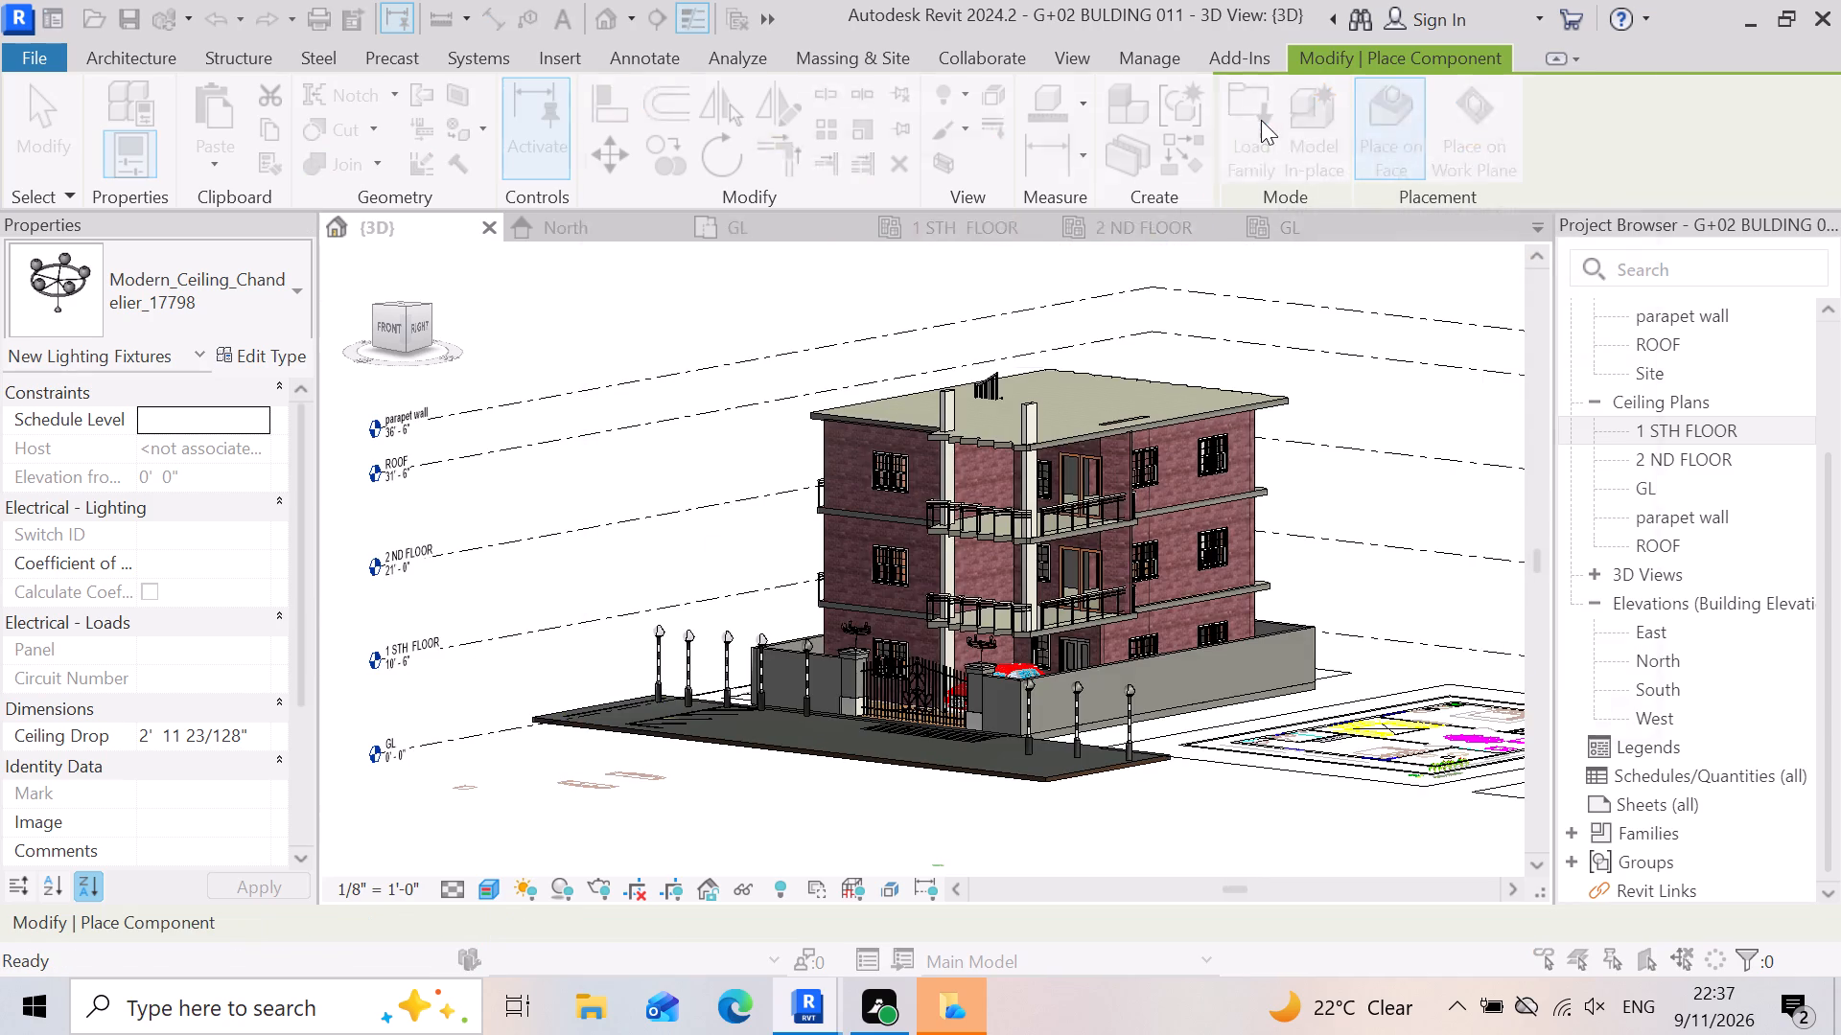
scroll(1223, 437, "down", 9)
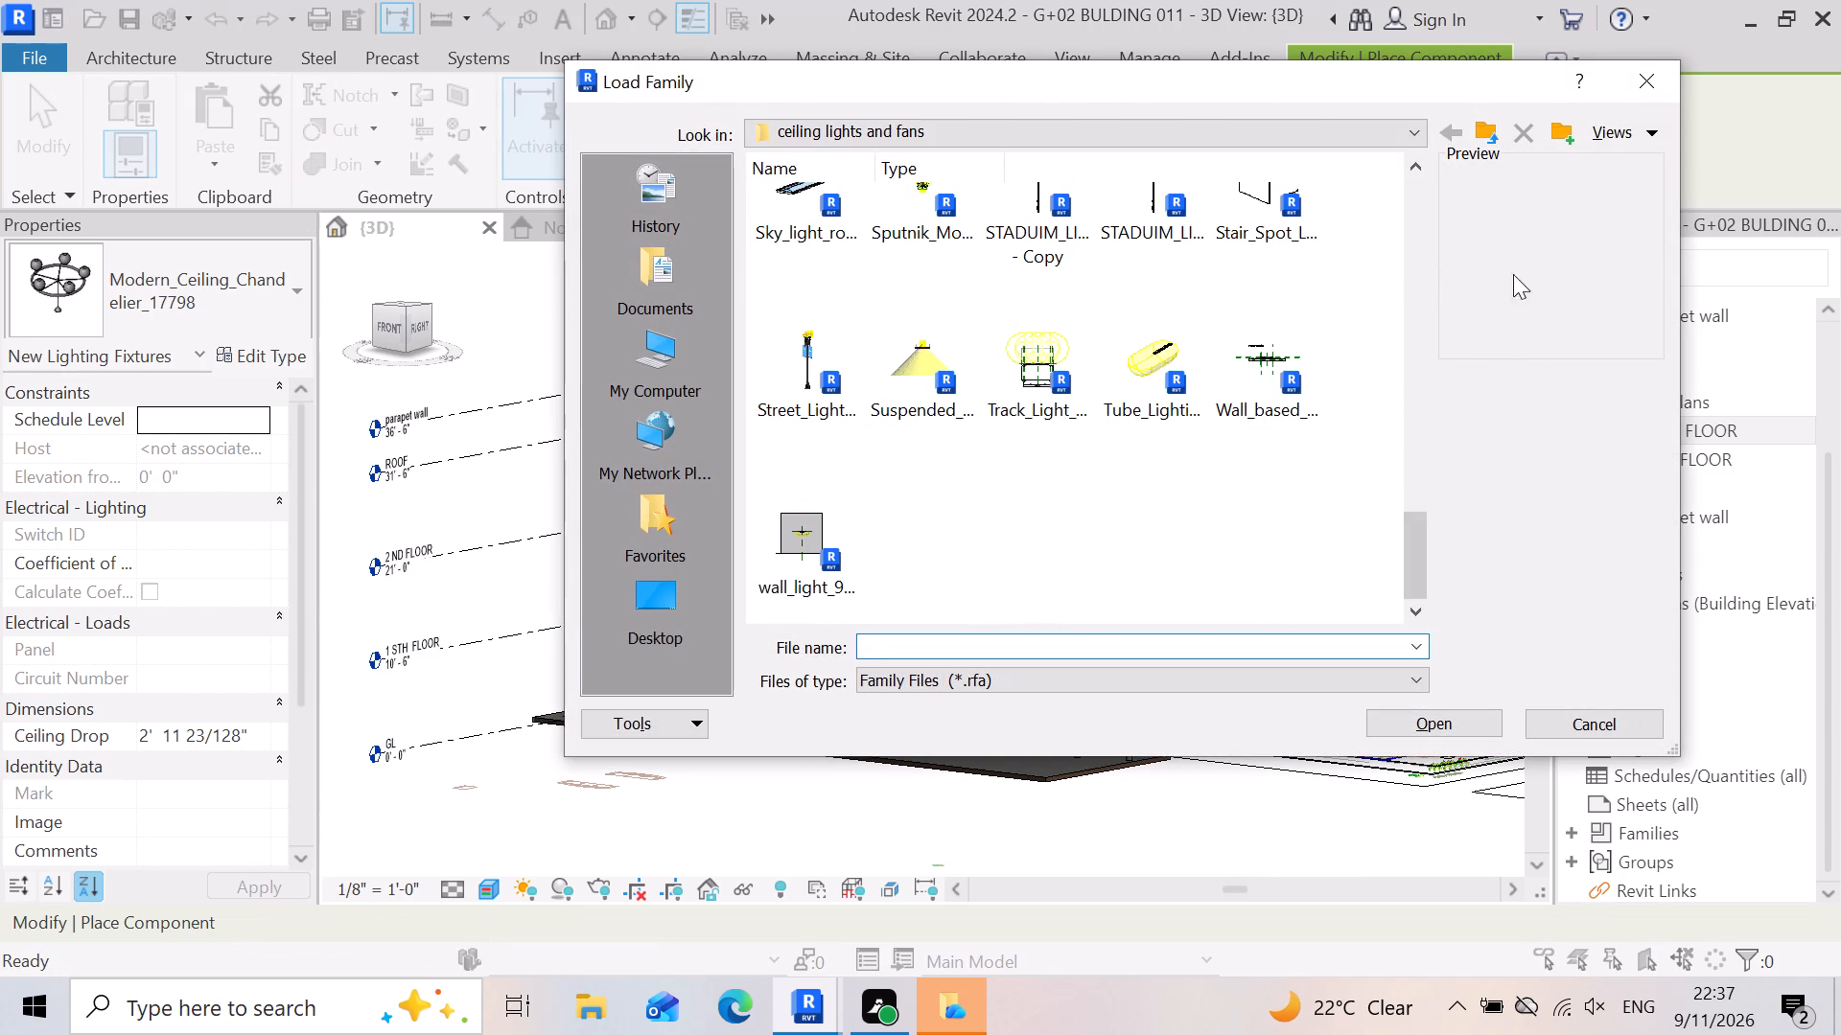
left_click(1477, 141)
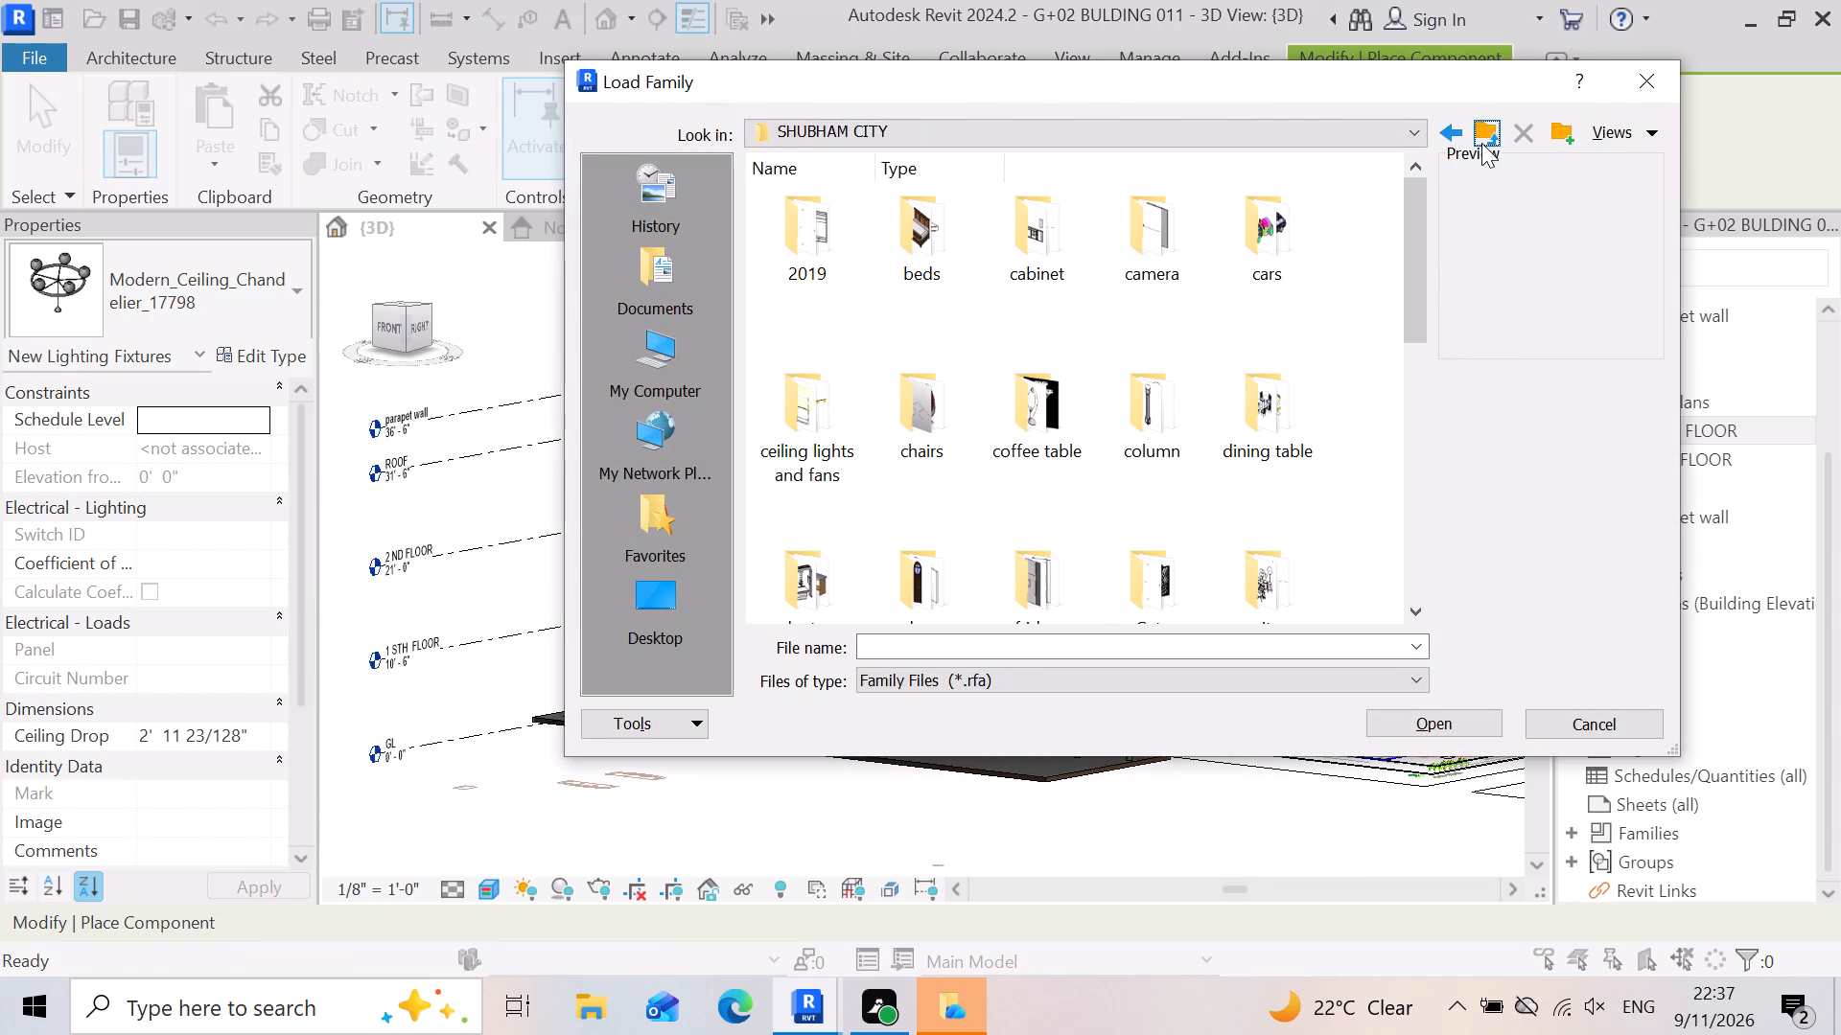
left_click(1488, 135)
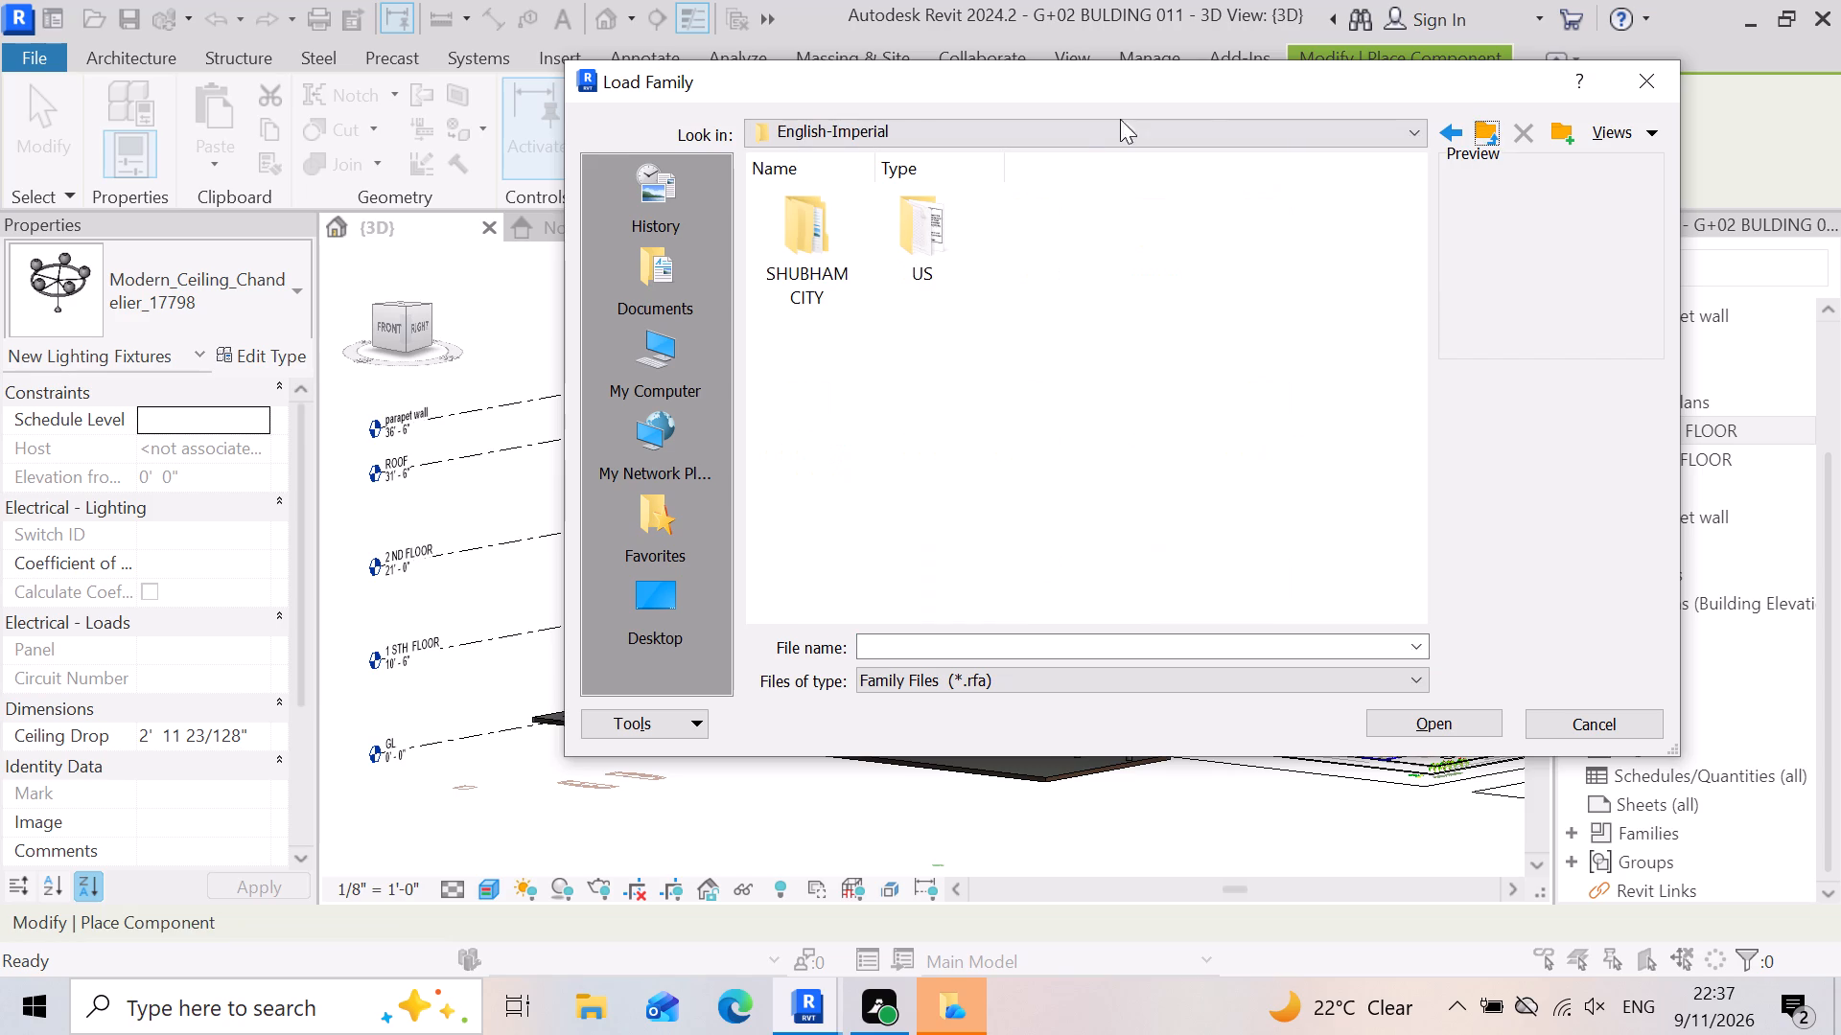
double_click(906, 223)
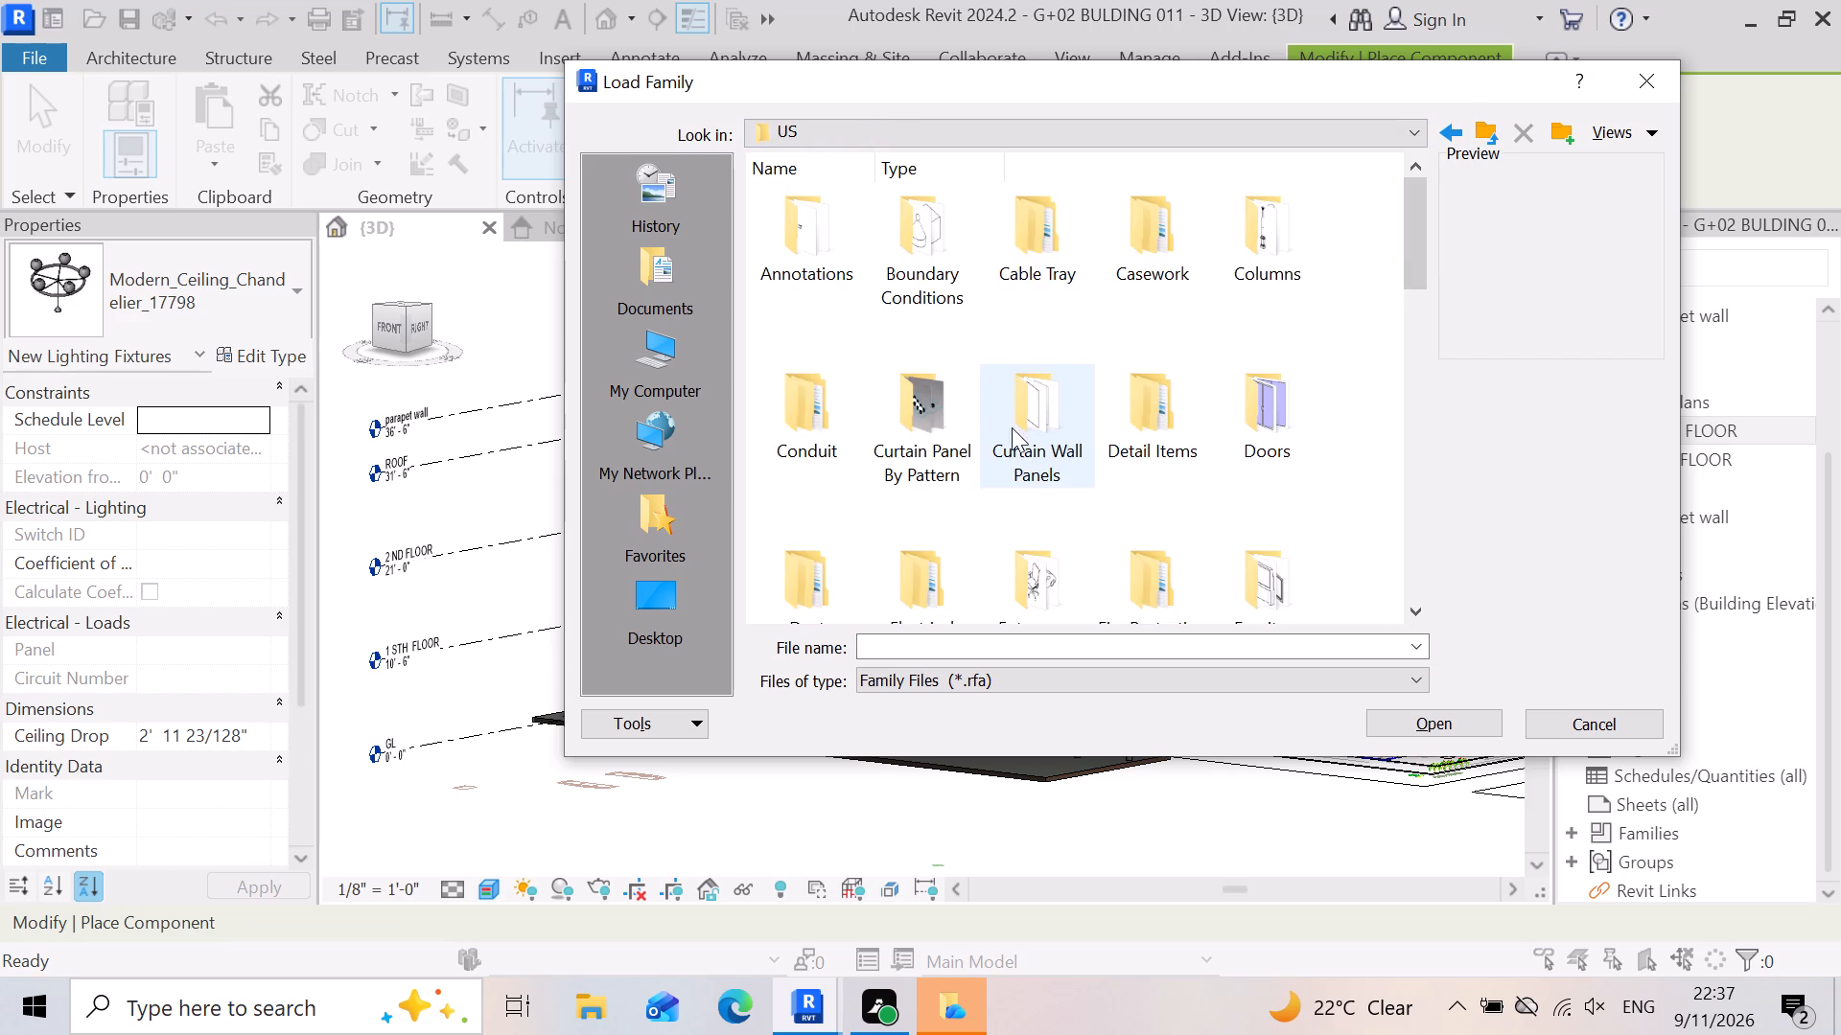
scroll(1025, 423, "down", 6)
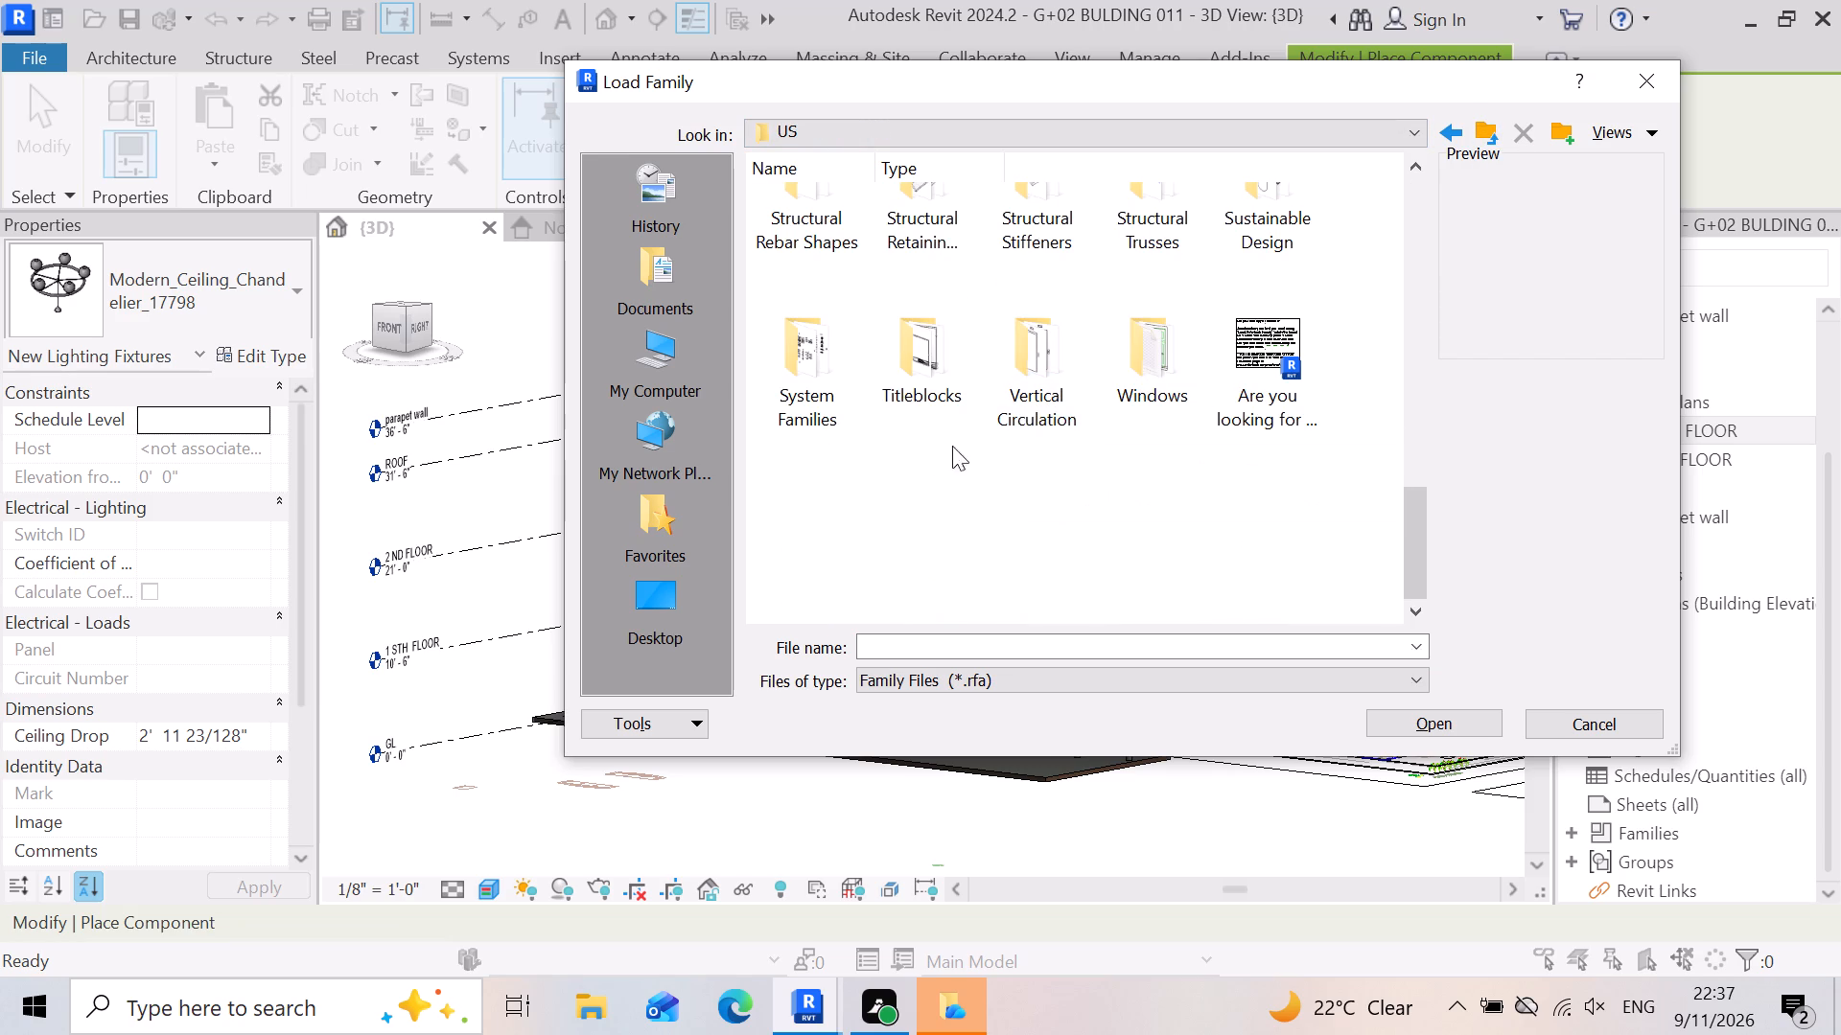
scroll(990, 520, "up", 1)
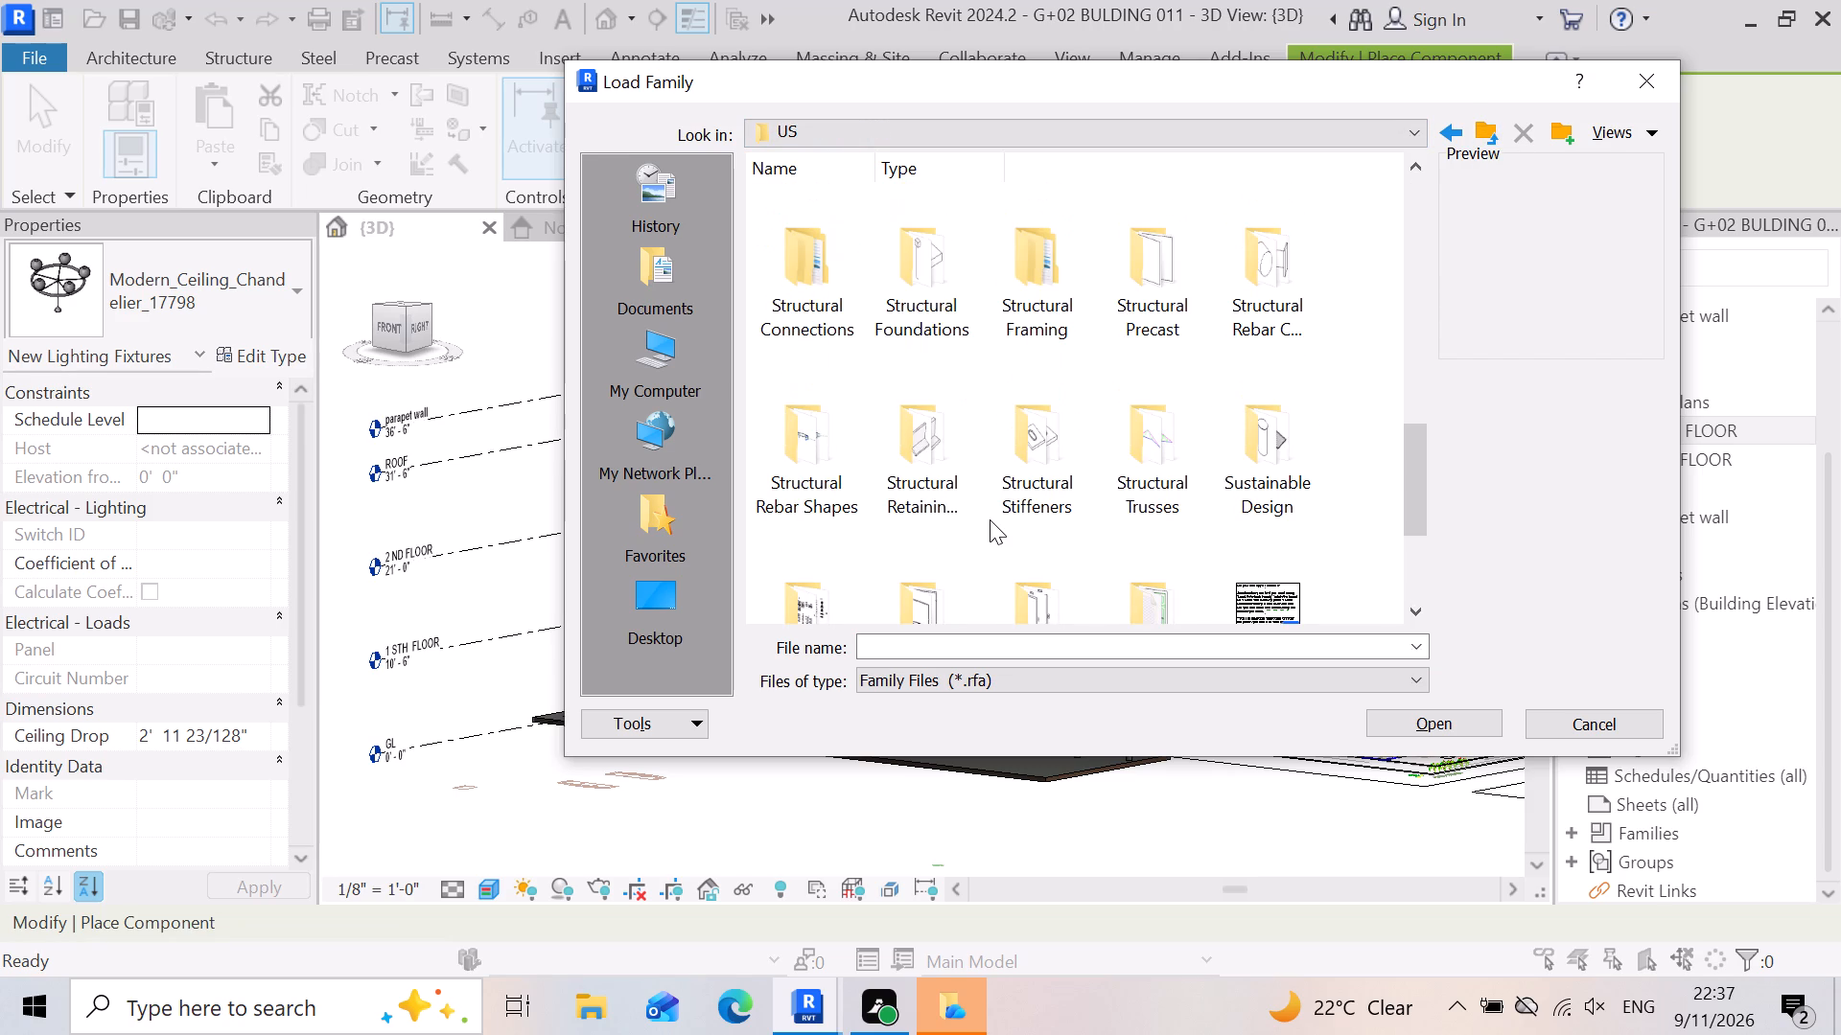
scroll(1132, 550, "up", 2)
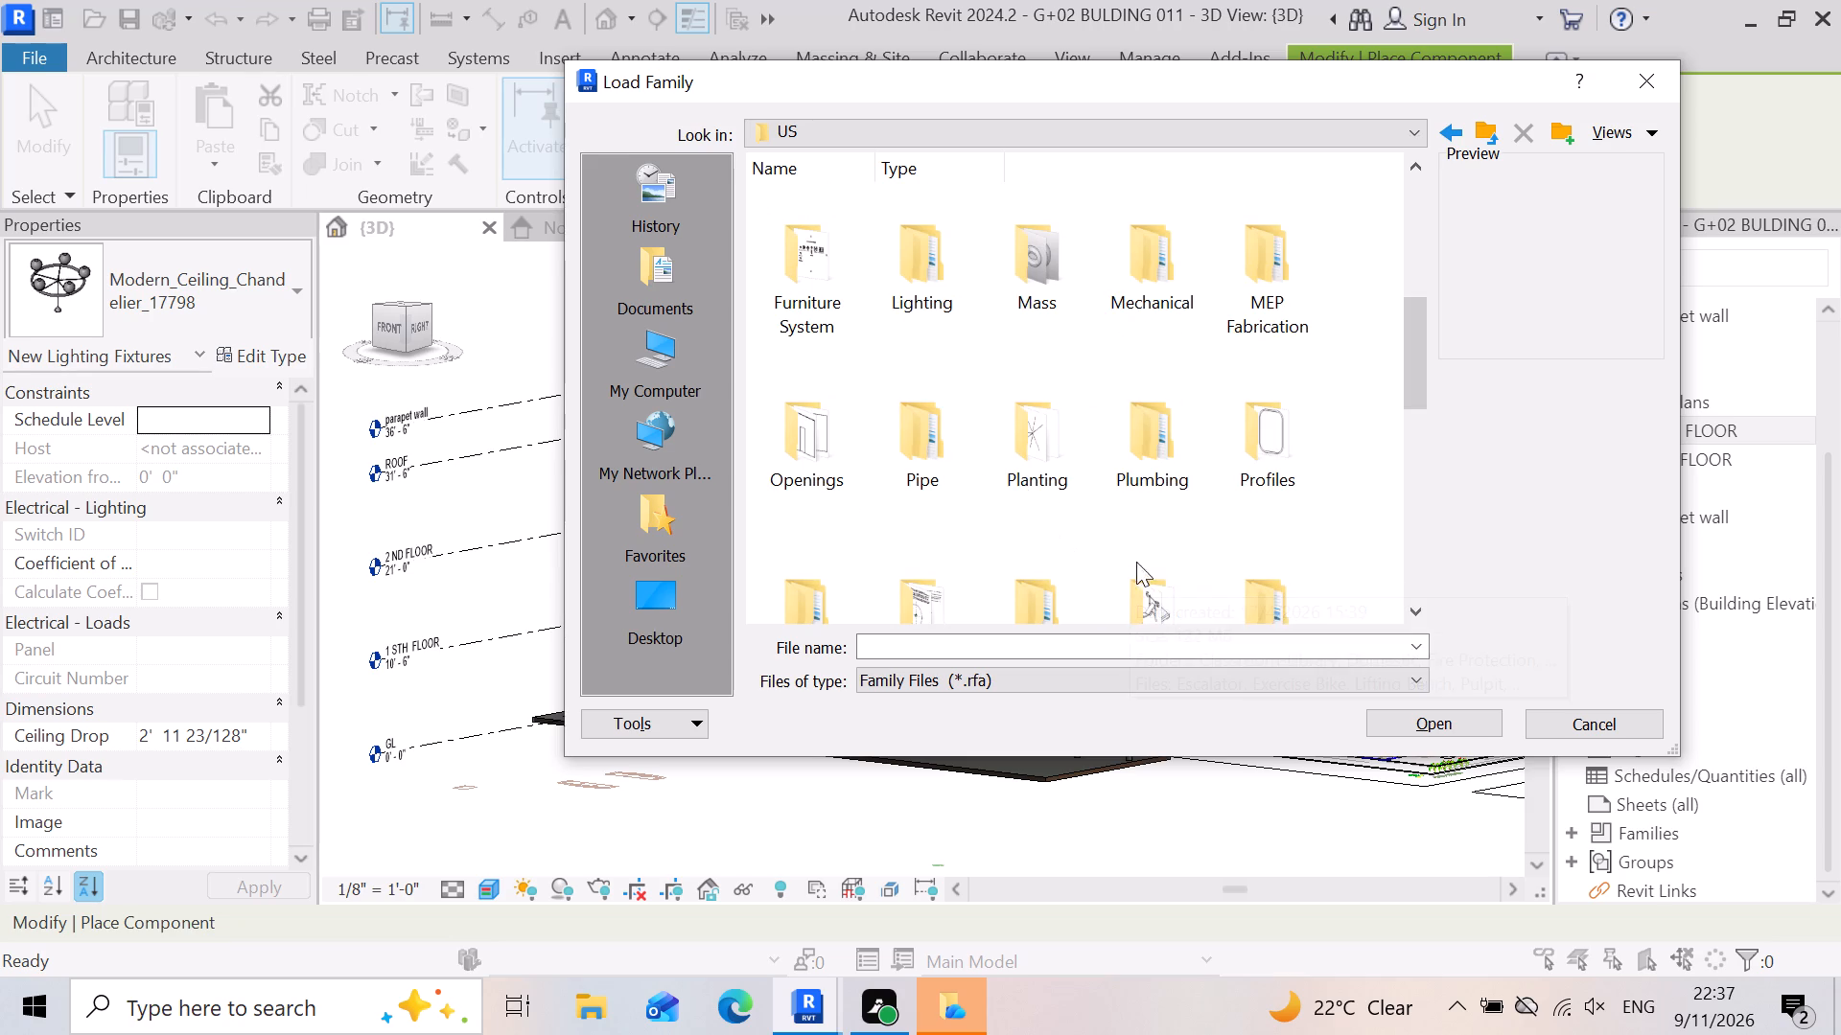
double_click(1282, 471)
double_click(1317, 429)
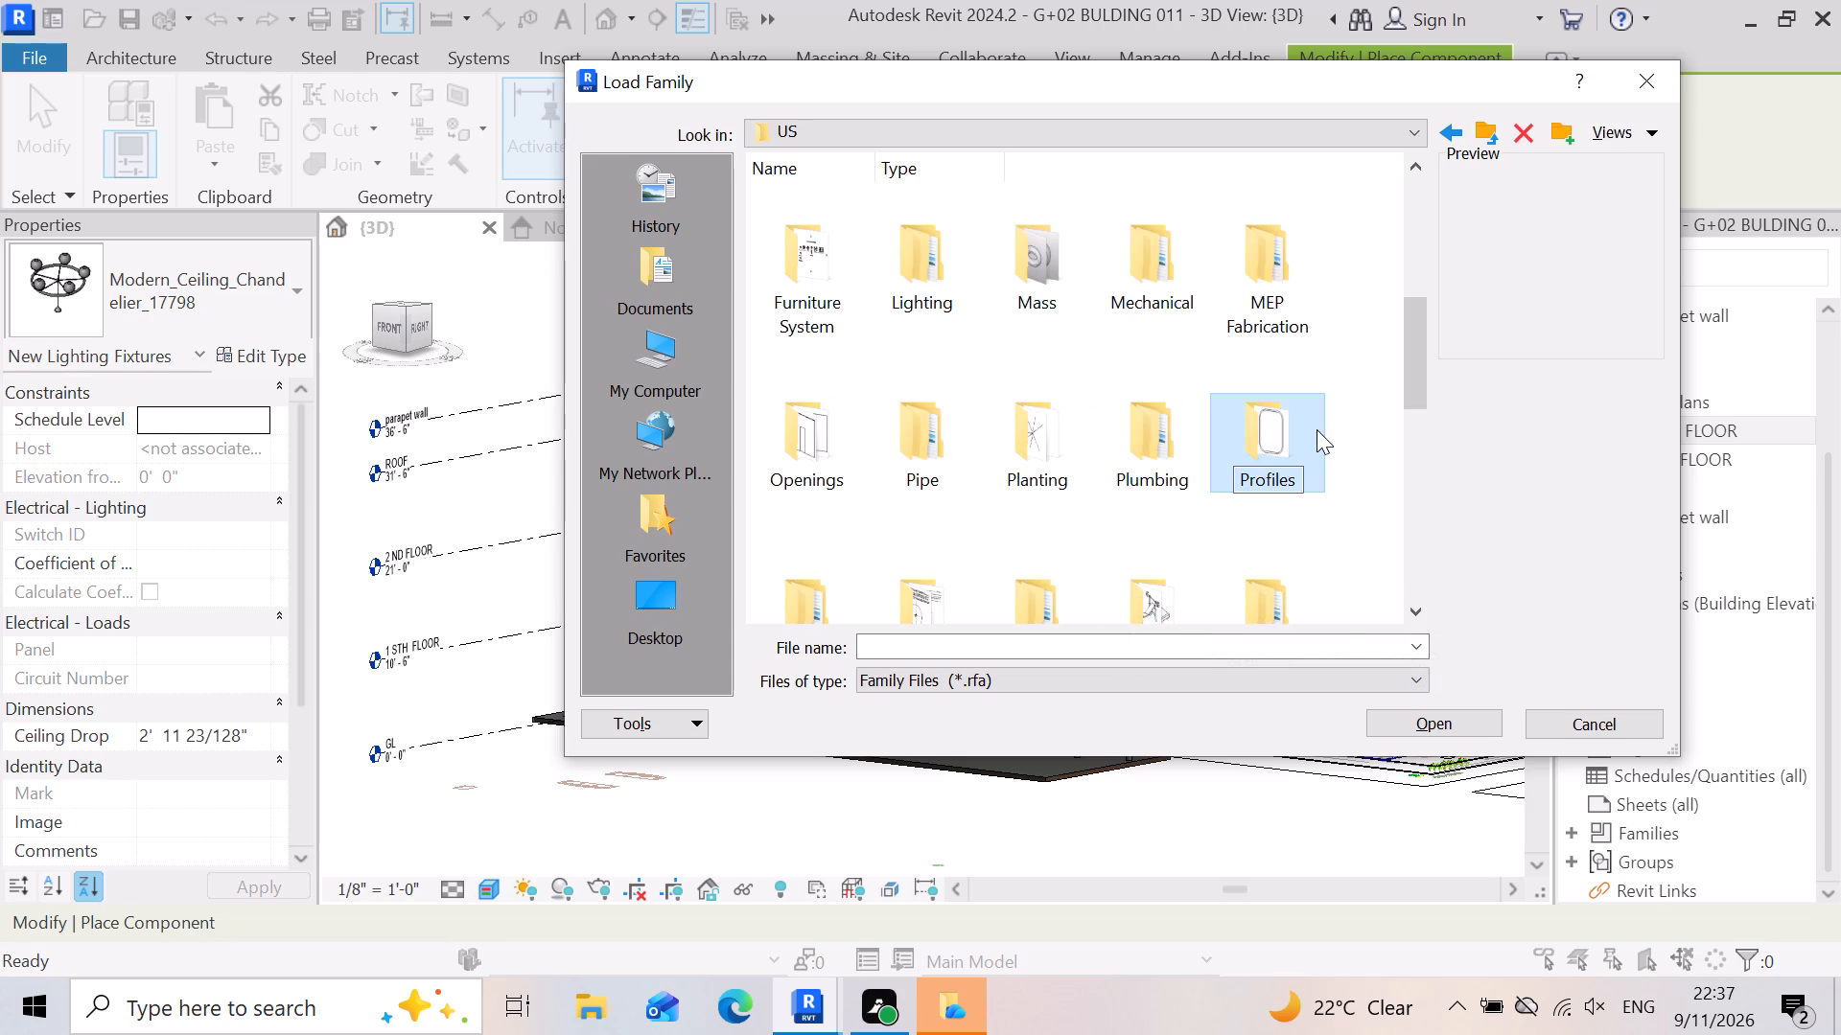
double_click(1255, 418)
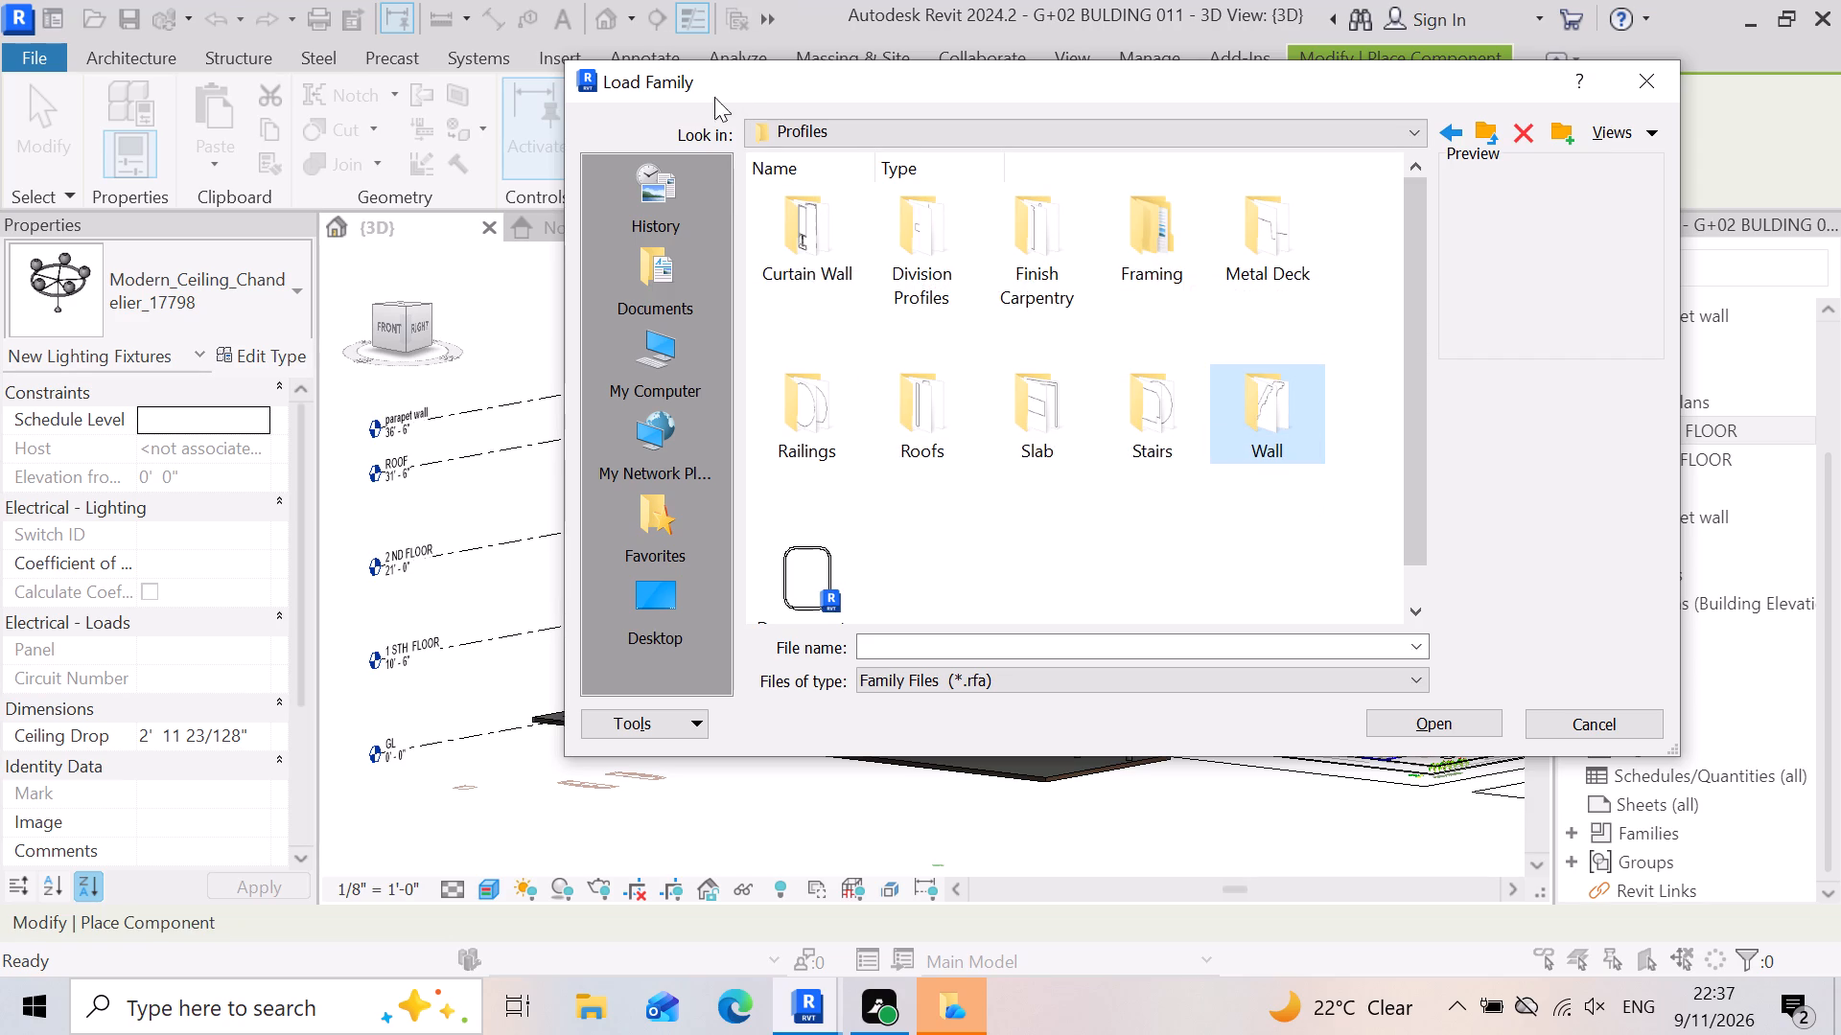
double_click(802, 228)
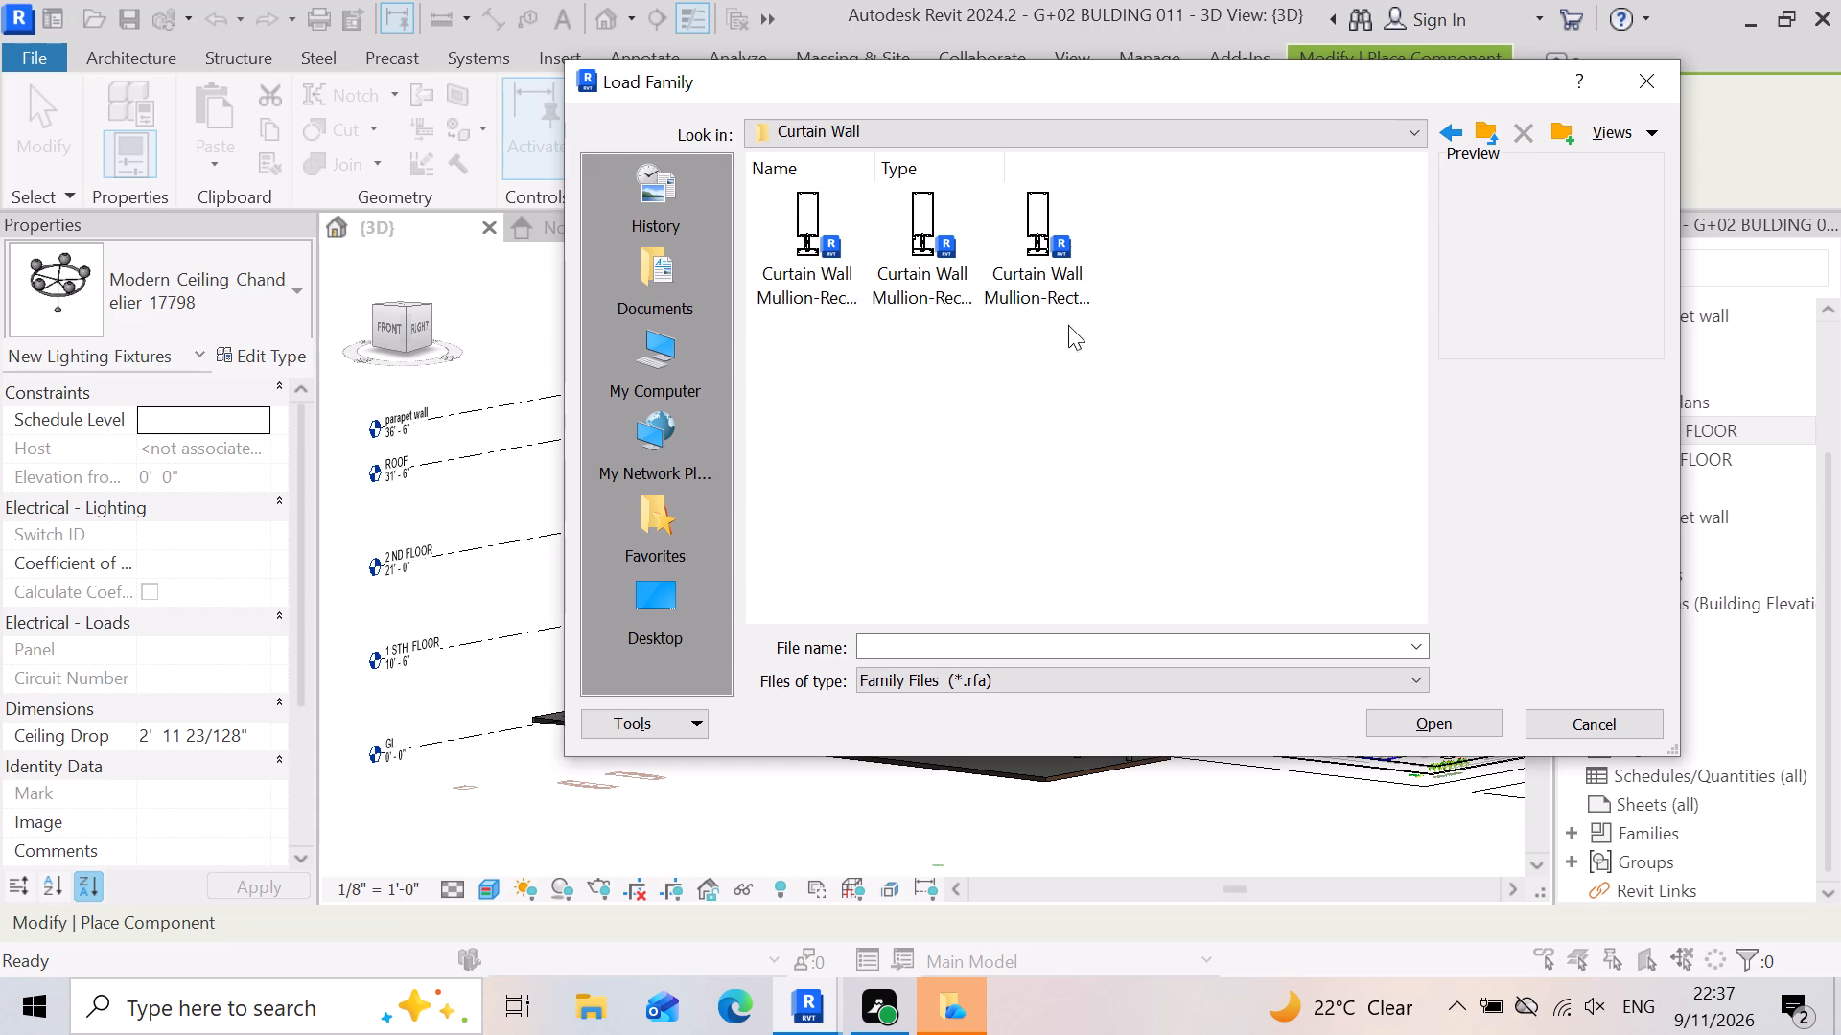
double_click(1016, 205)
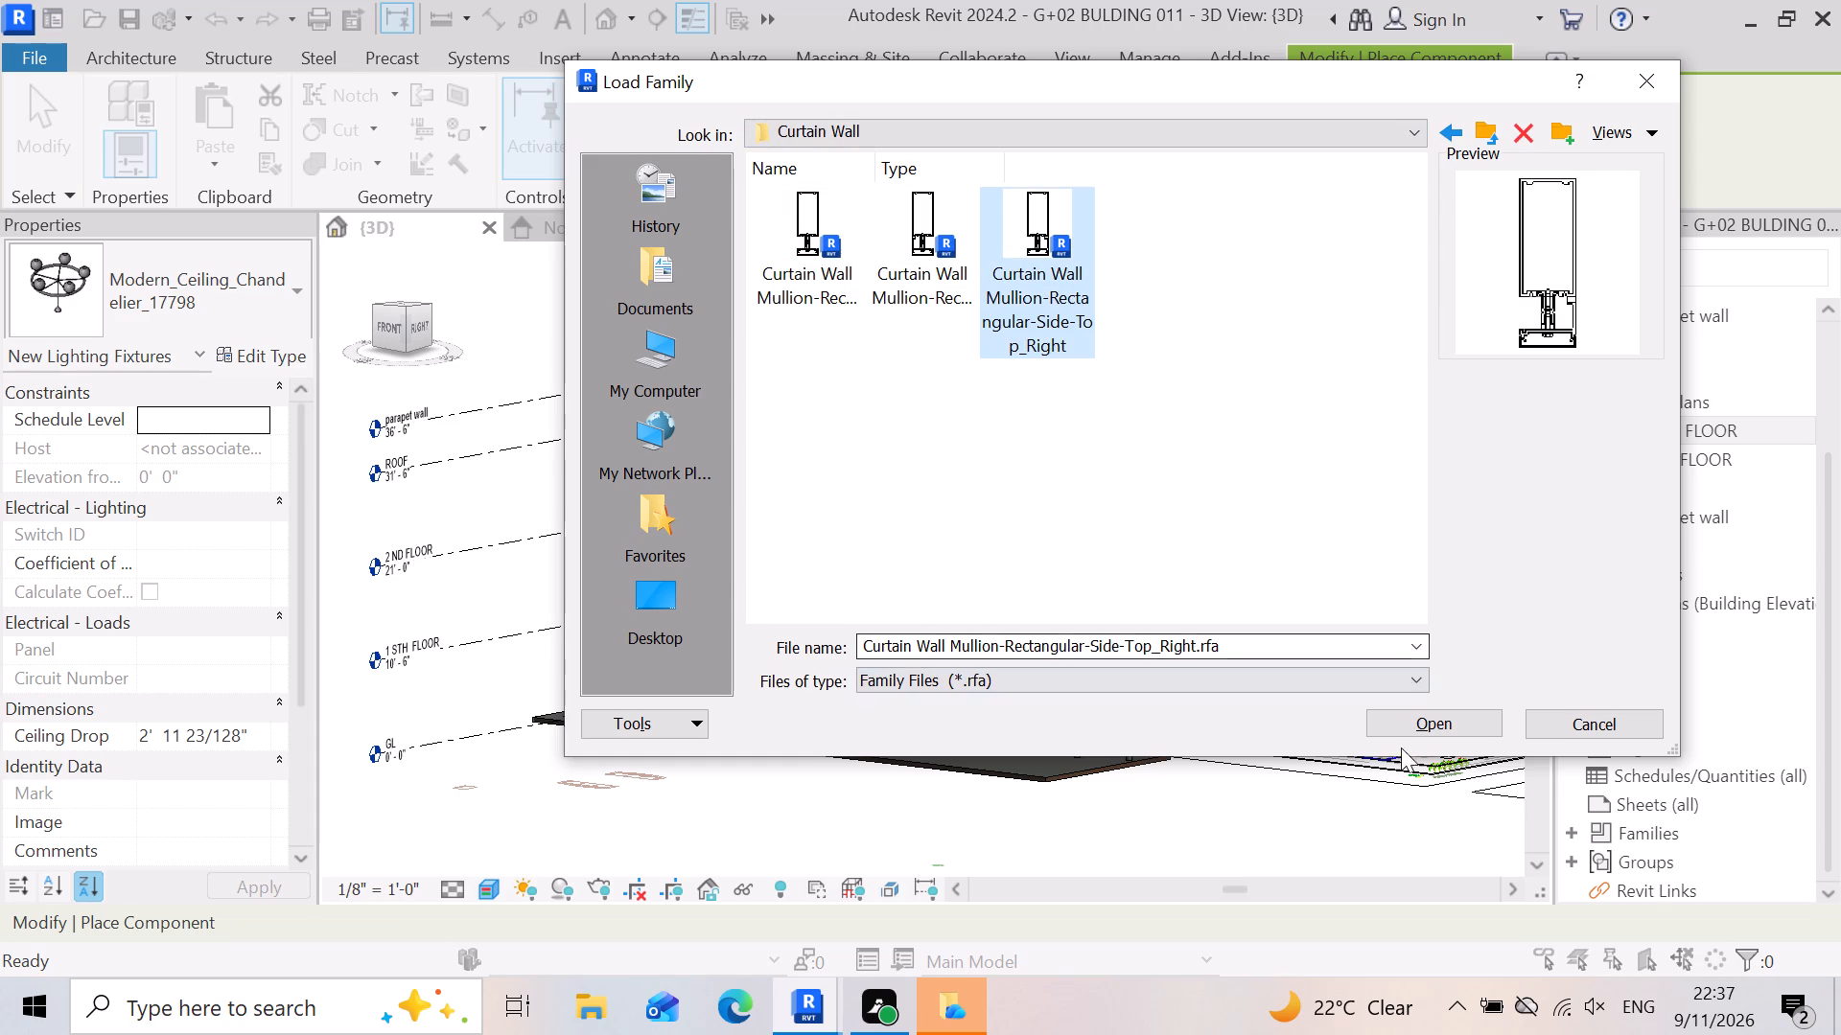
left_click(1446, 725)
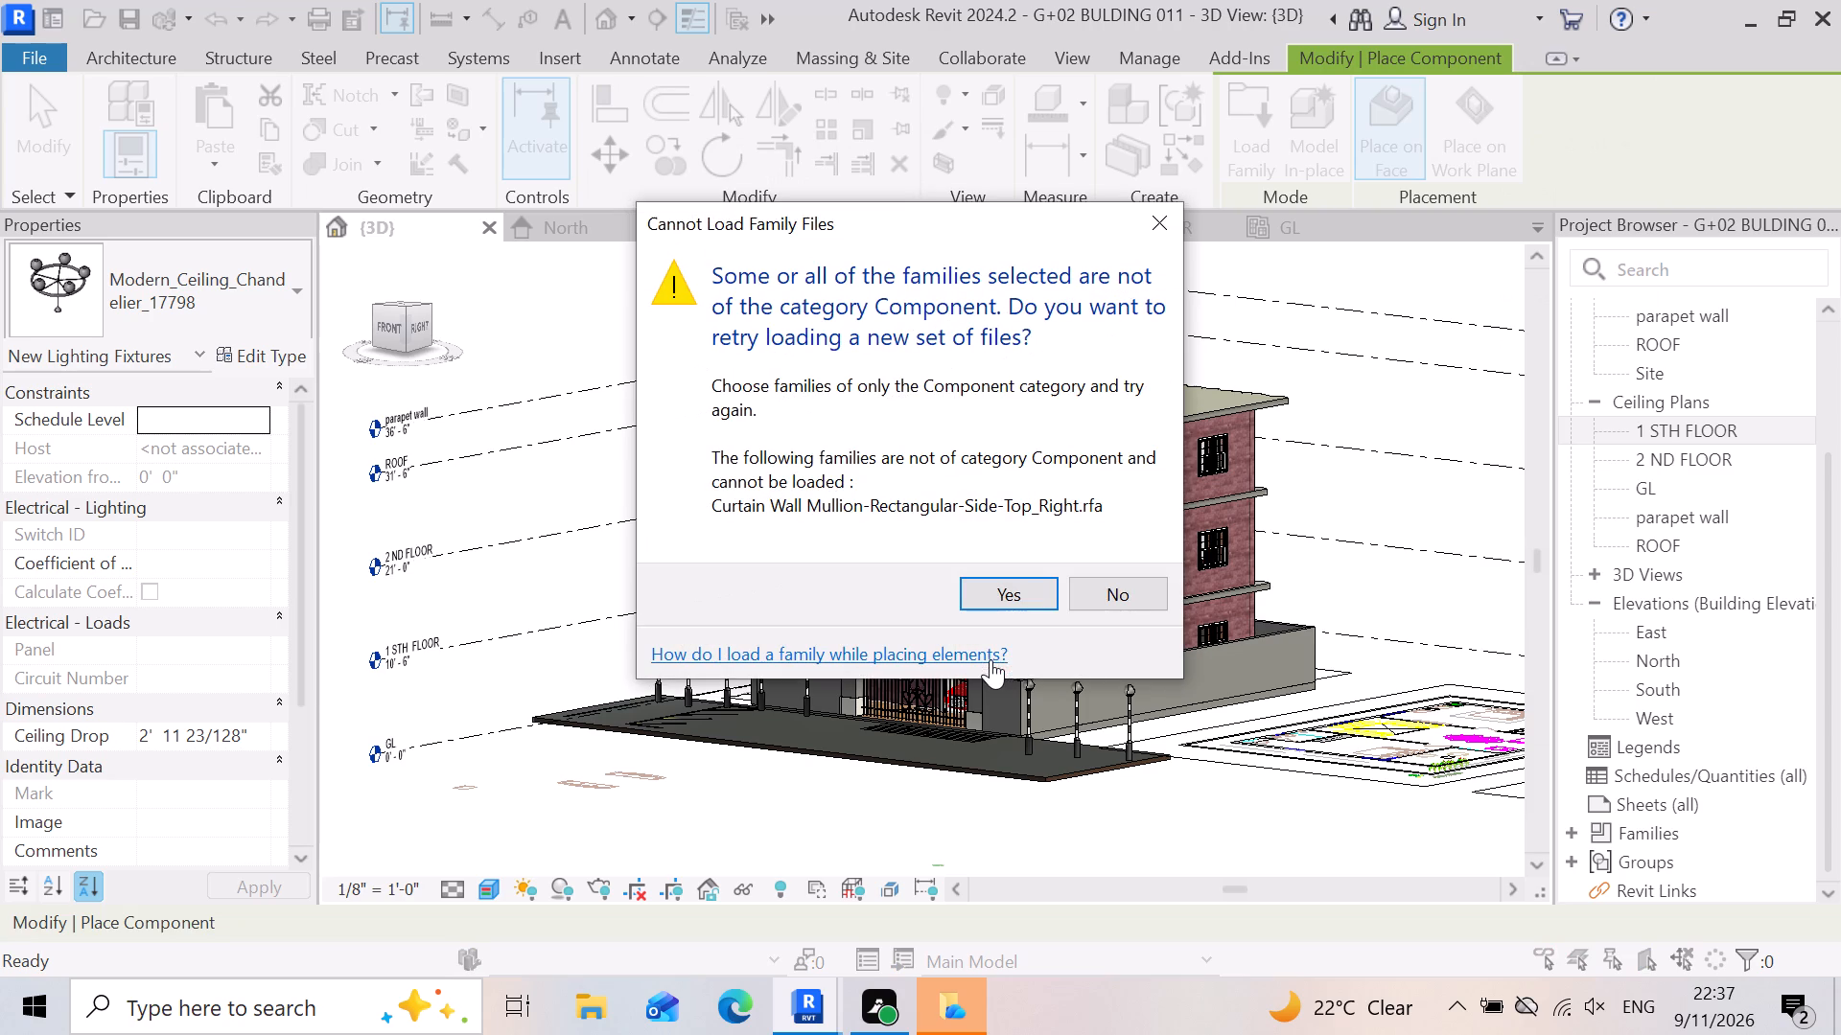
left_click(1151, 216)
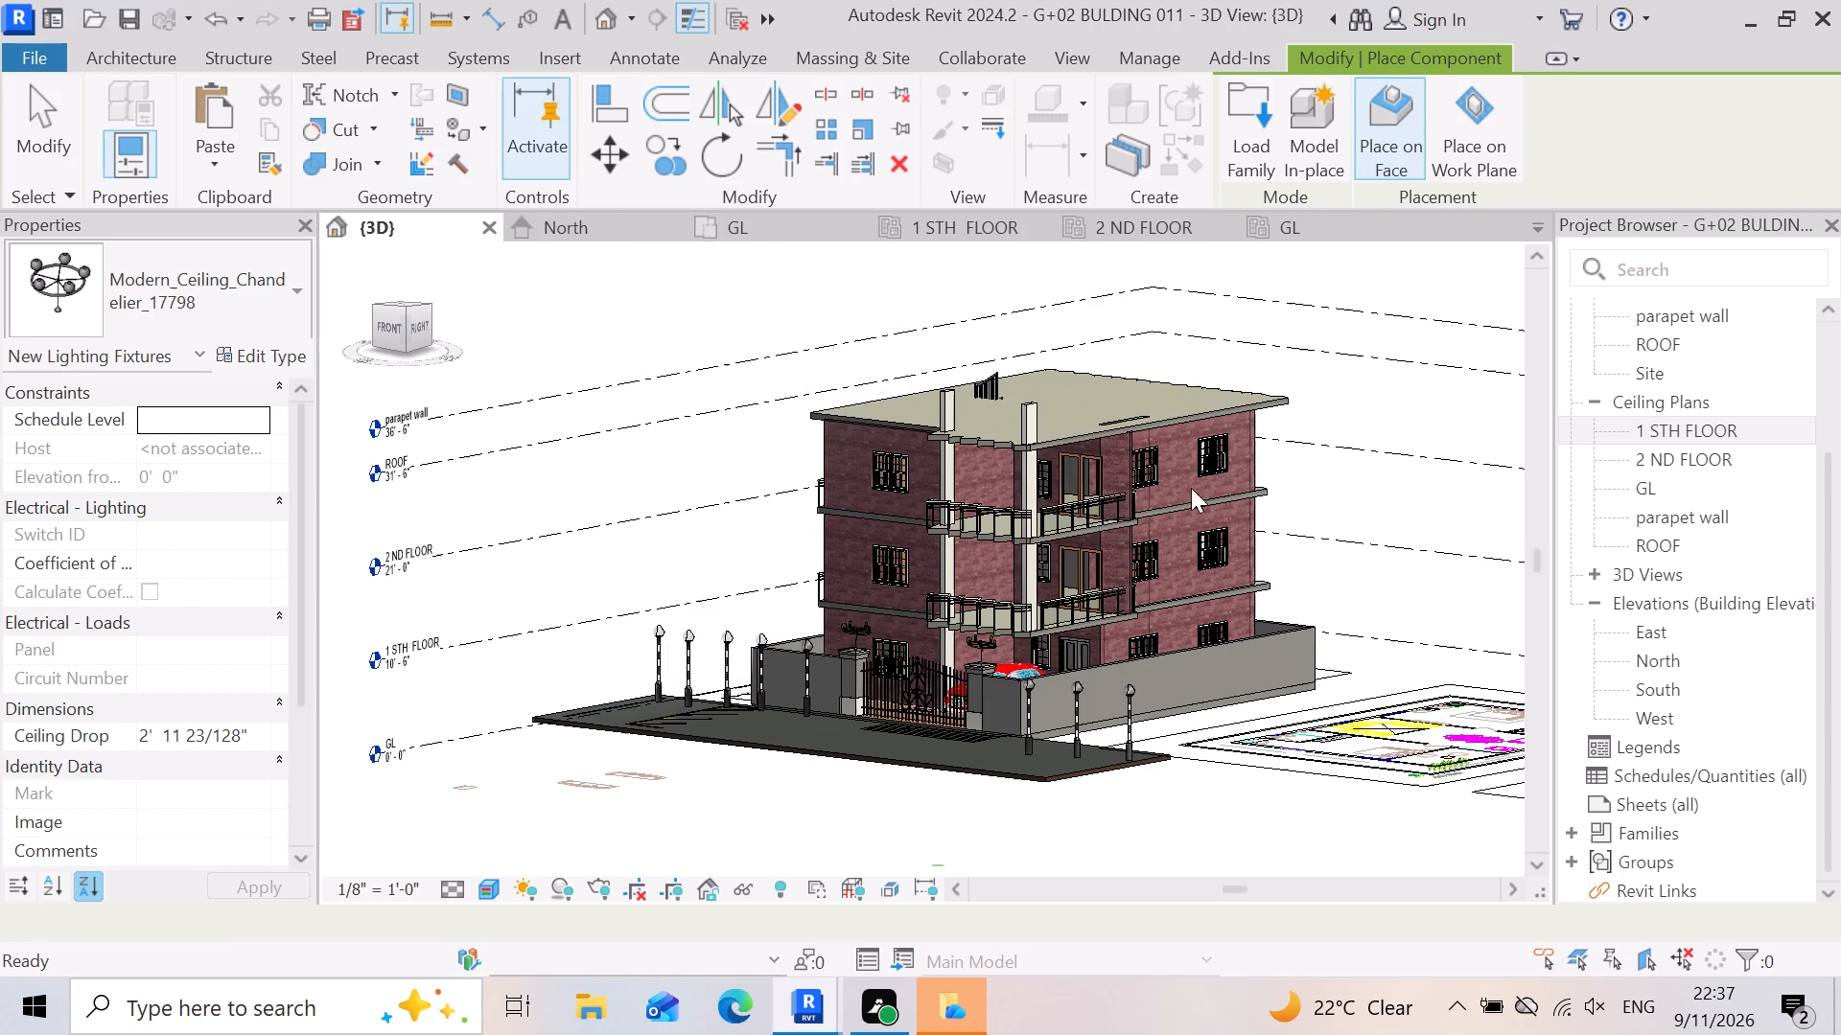
Browse the Railings and Roofs folders of the US library's Profiles for a component family to load.
scroll(897, 673, "up", 14)
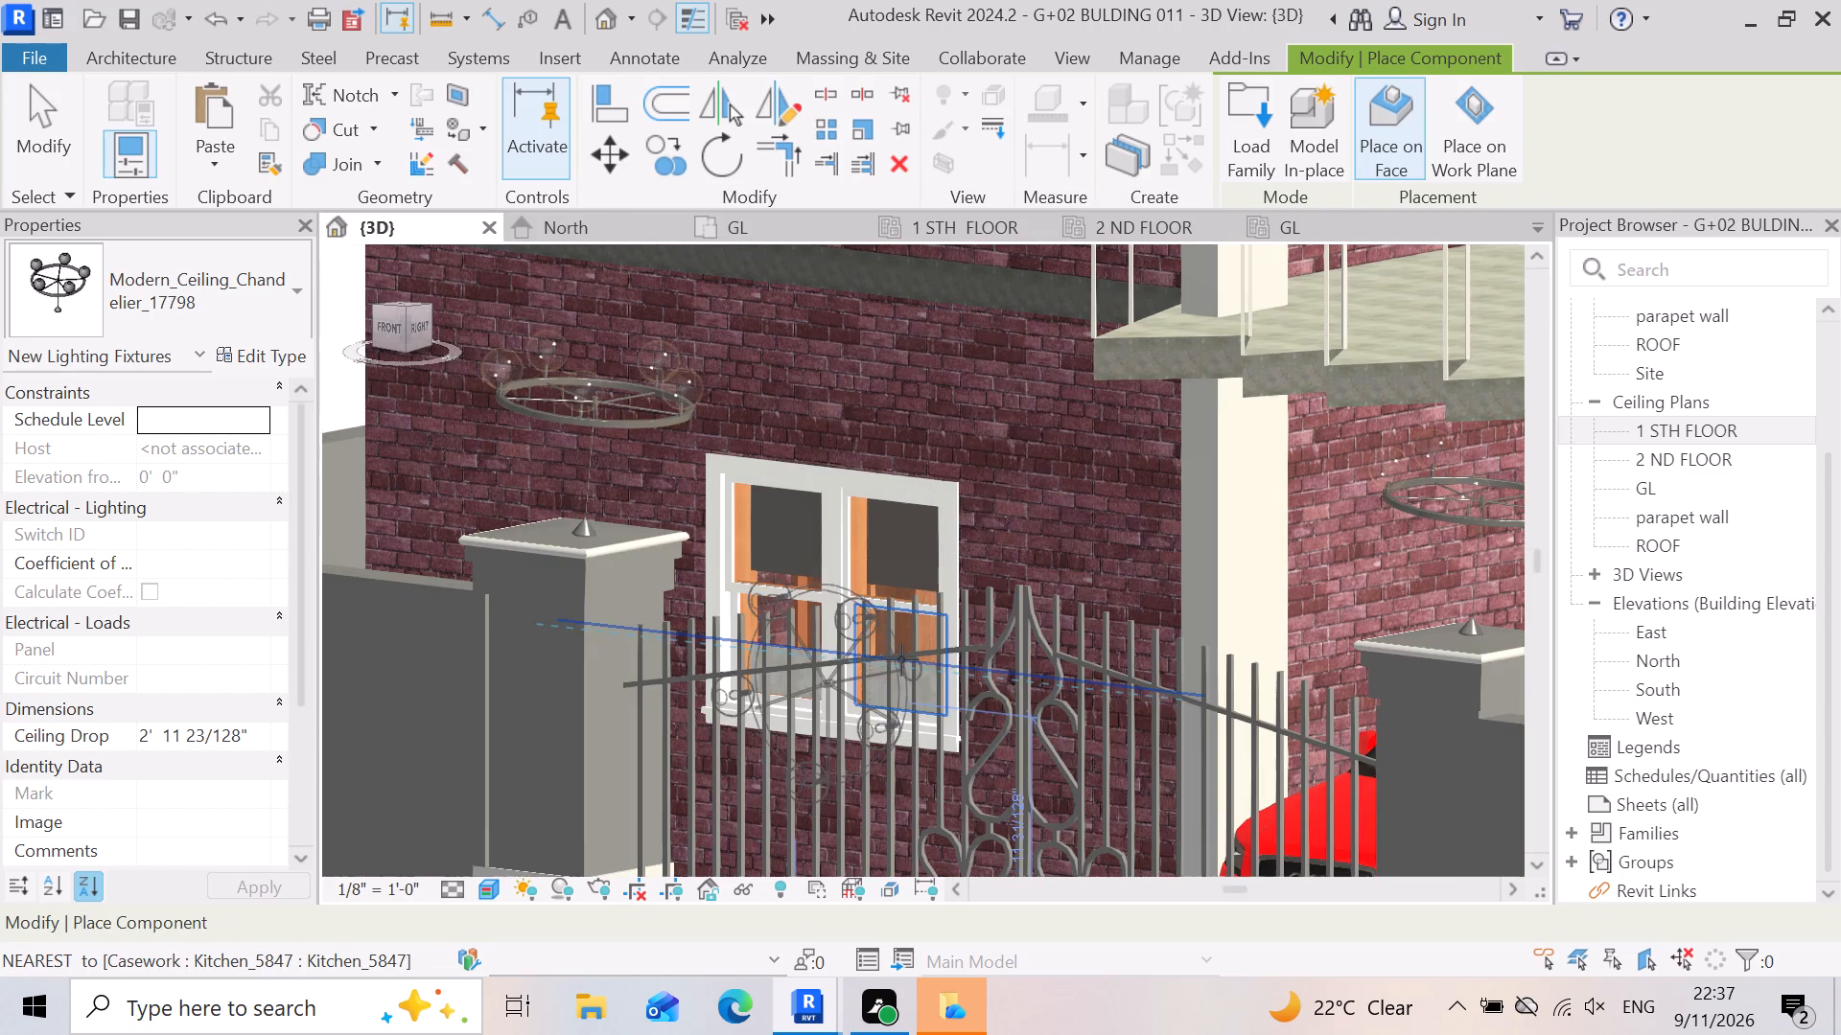
scroll(1221, 373, "down", 4)
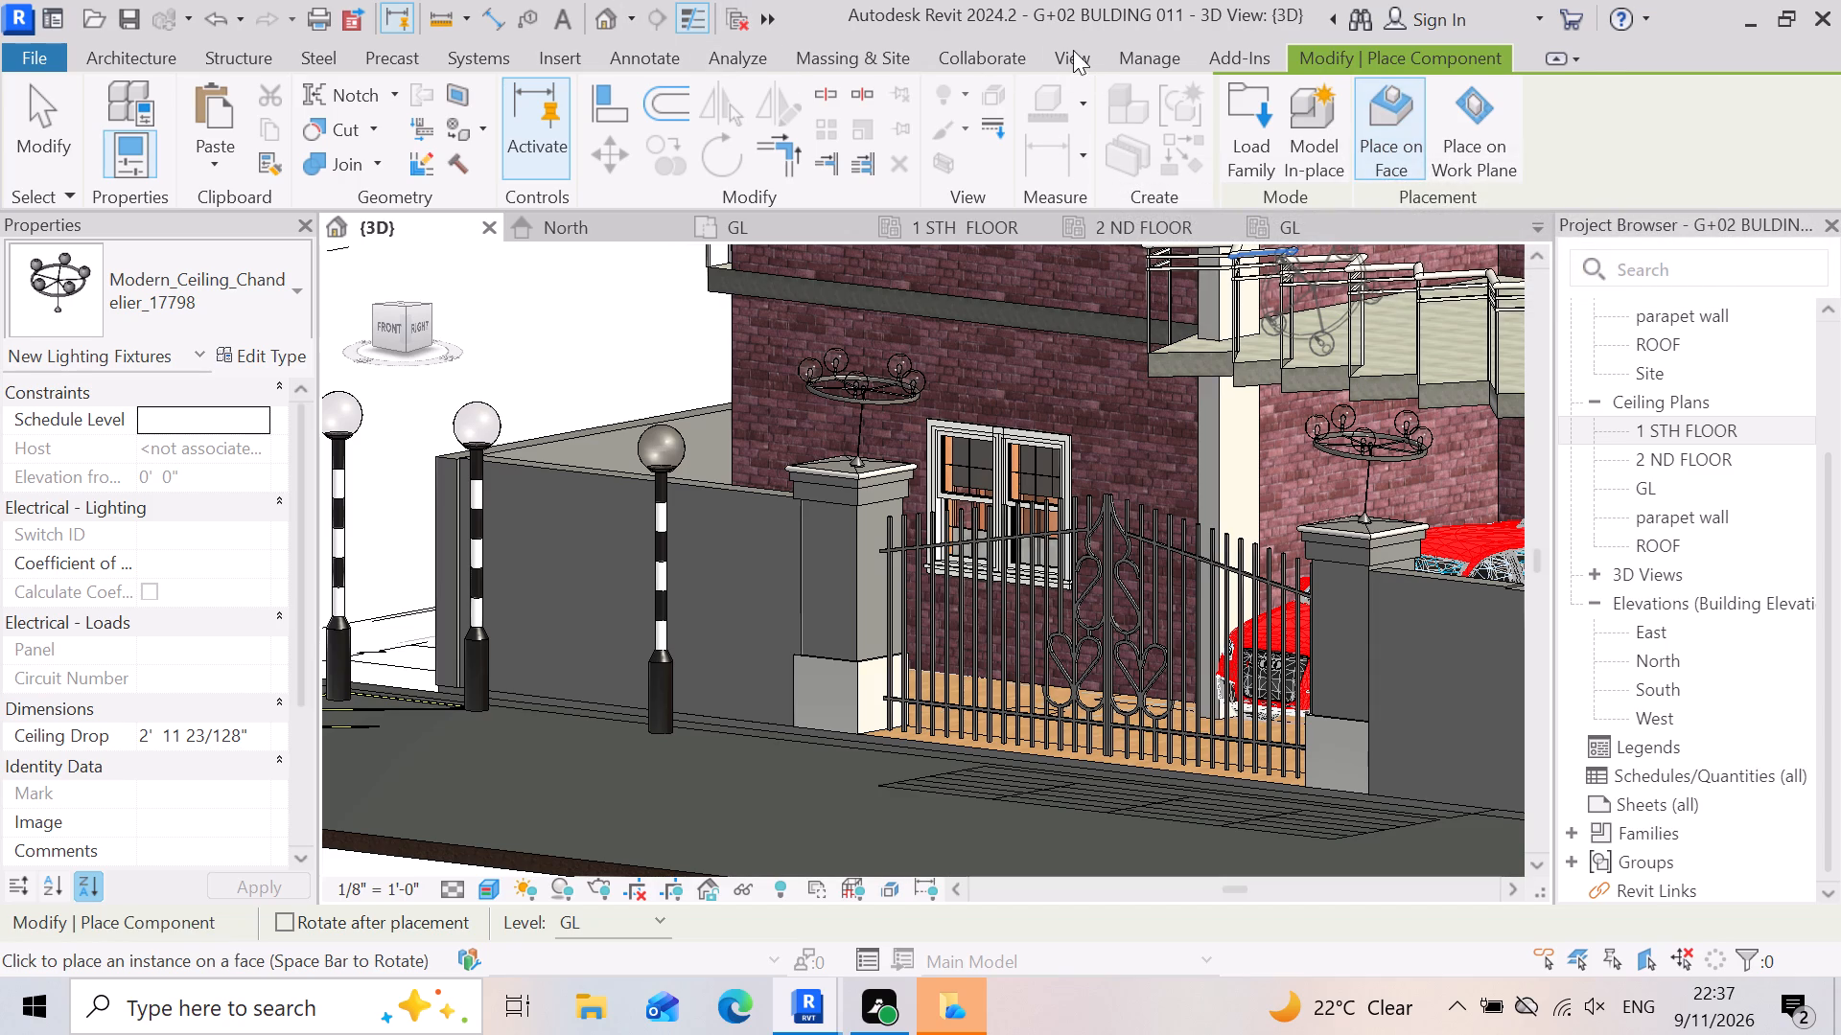
double_click(1247, 111)
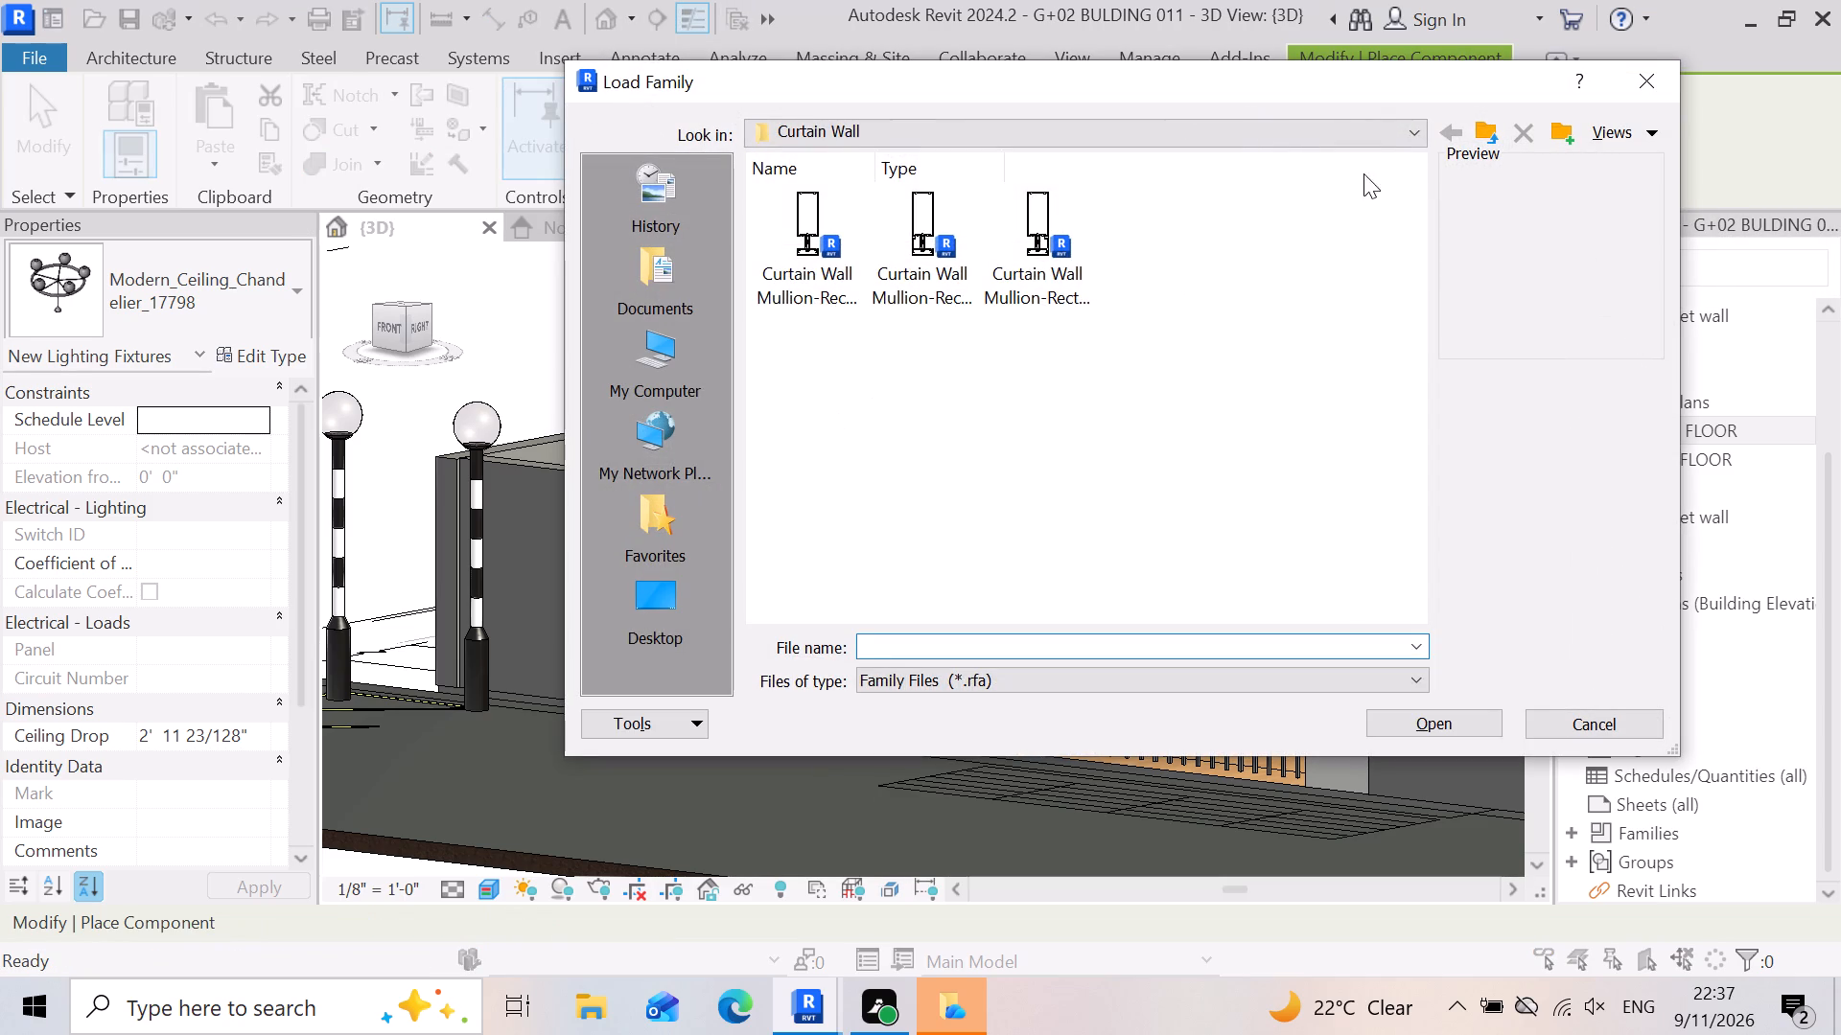
left_click(1485, 145)
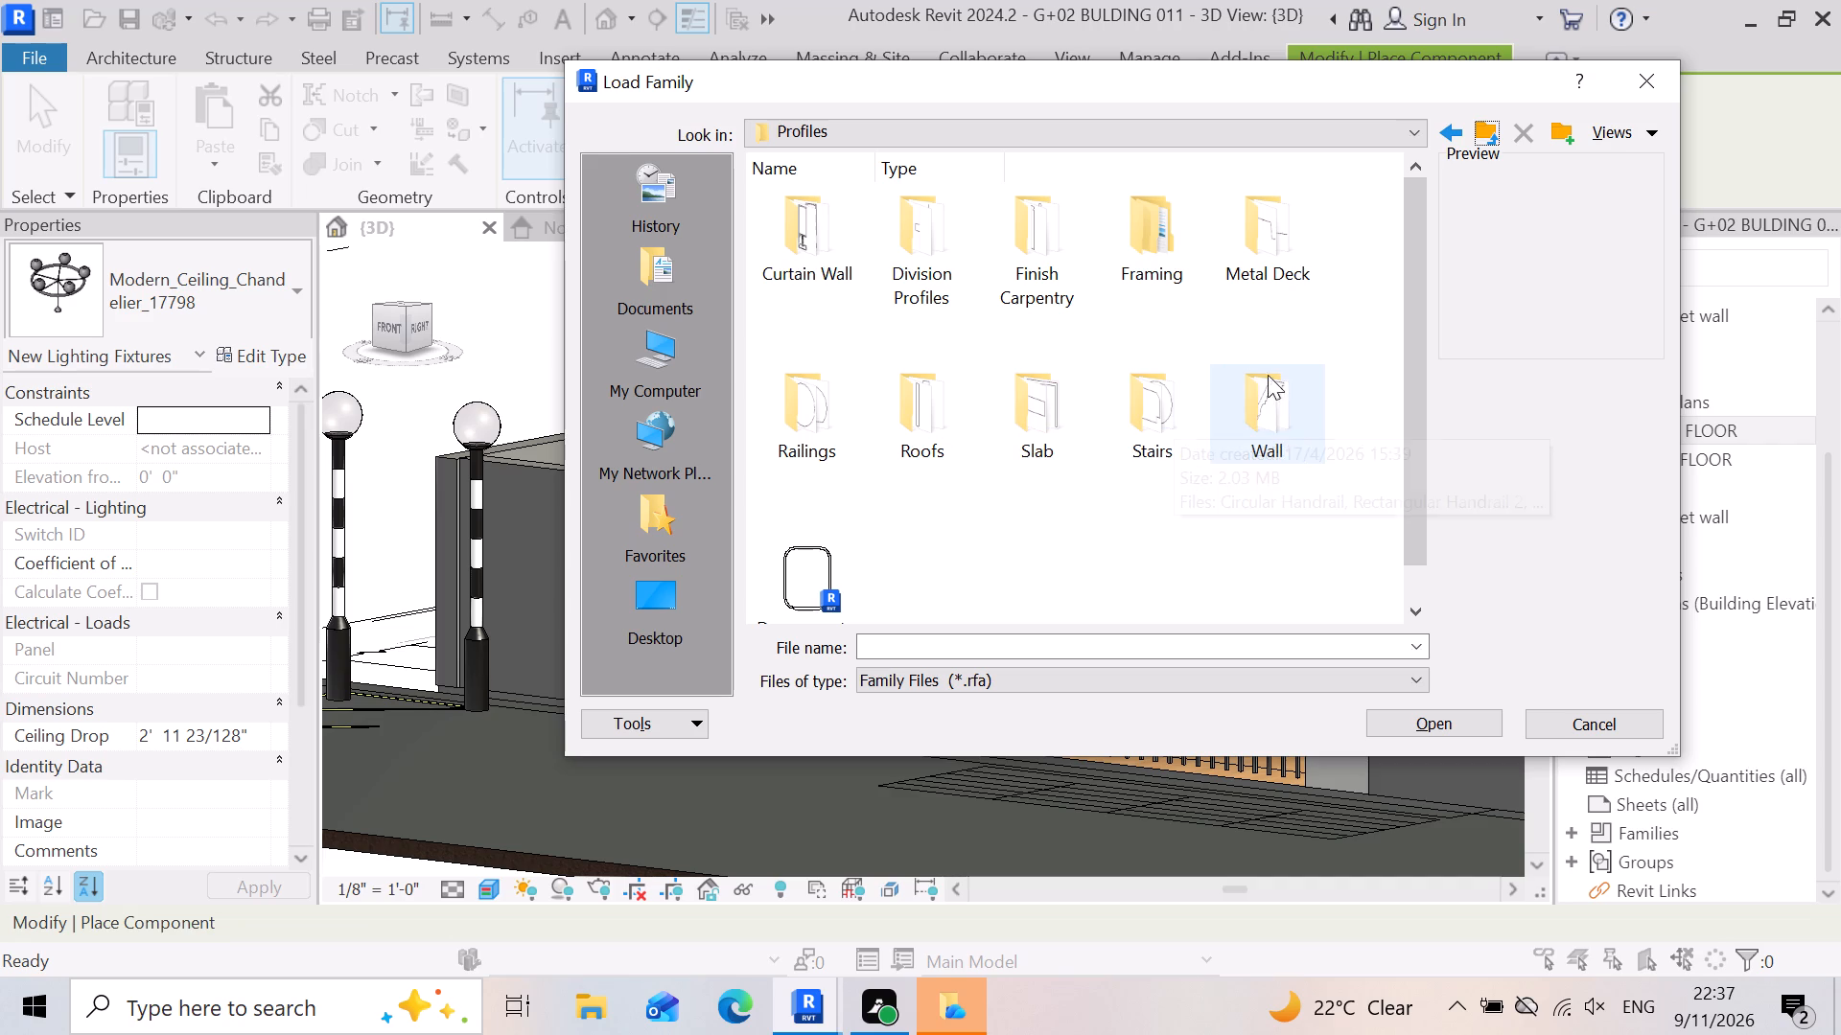
double_click(818, 366)
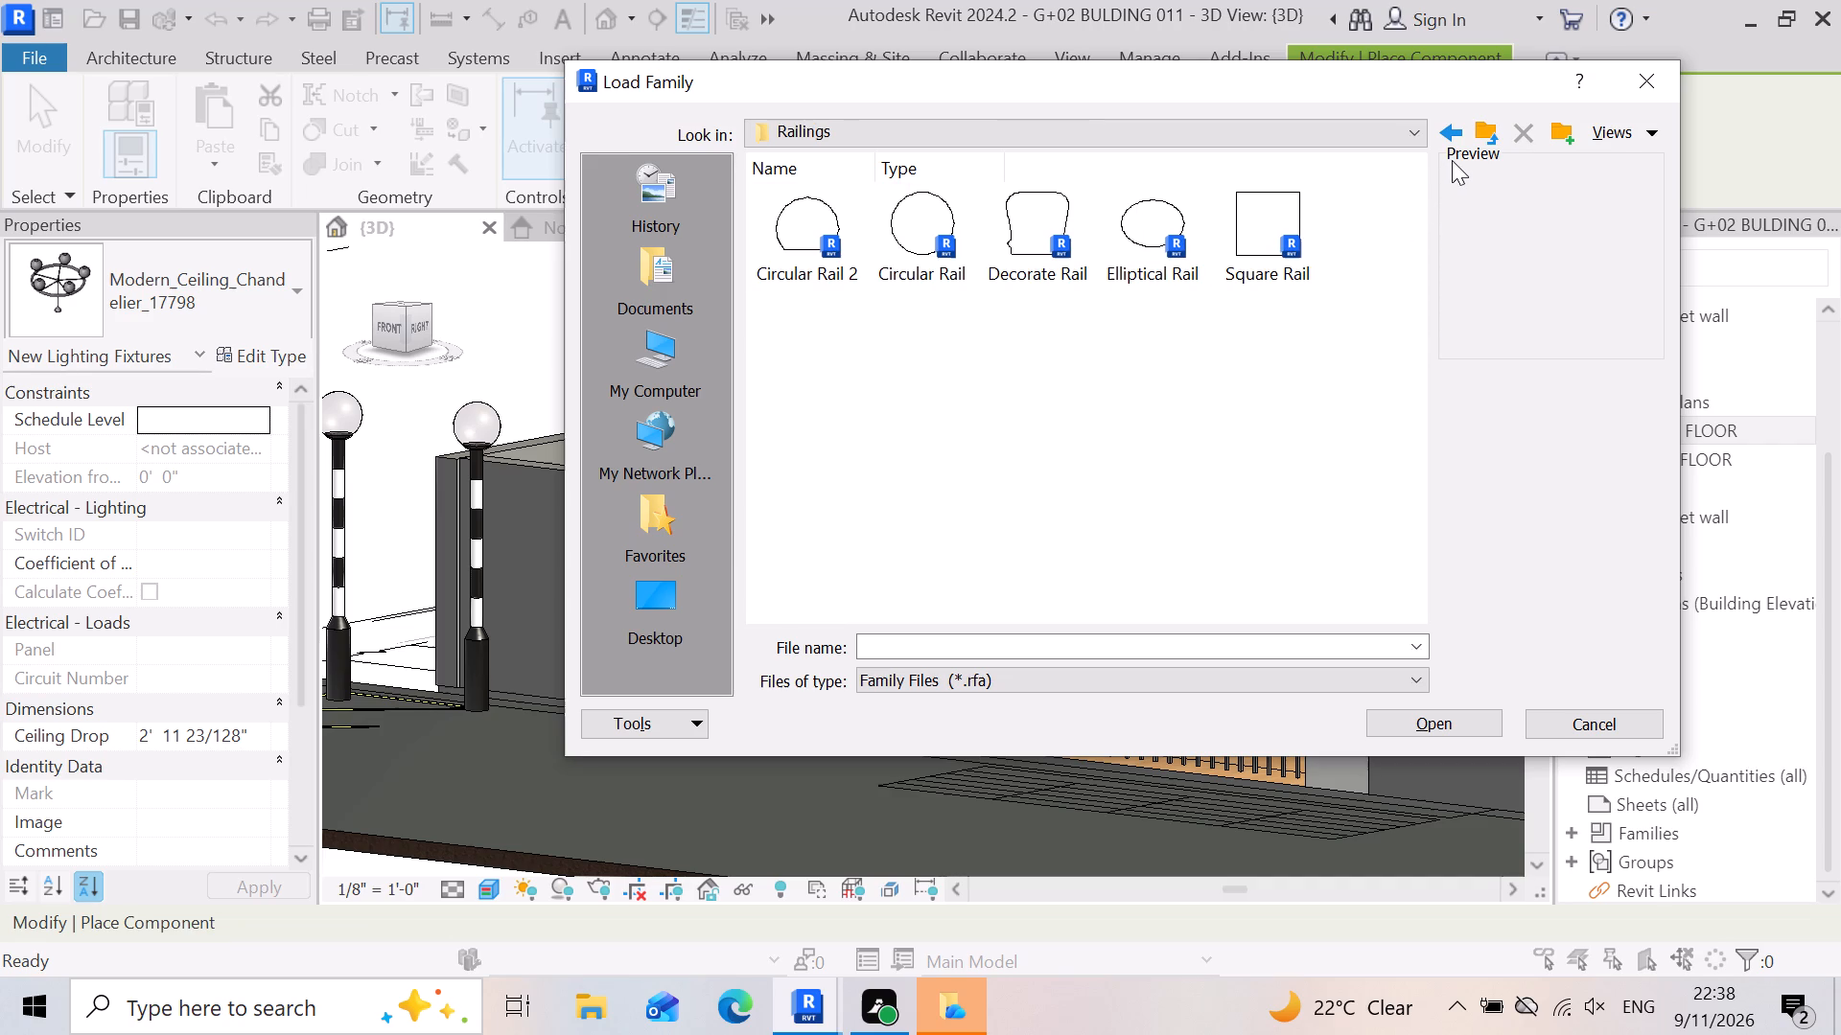
left_click(1446, 131)
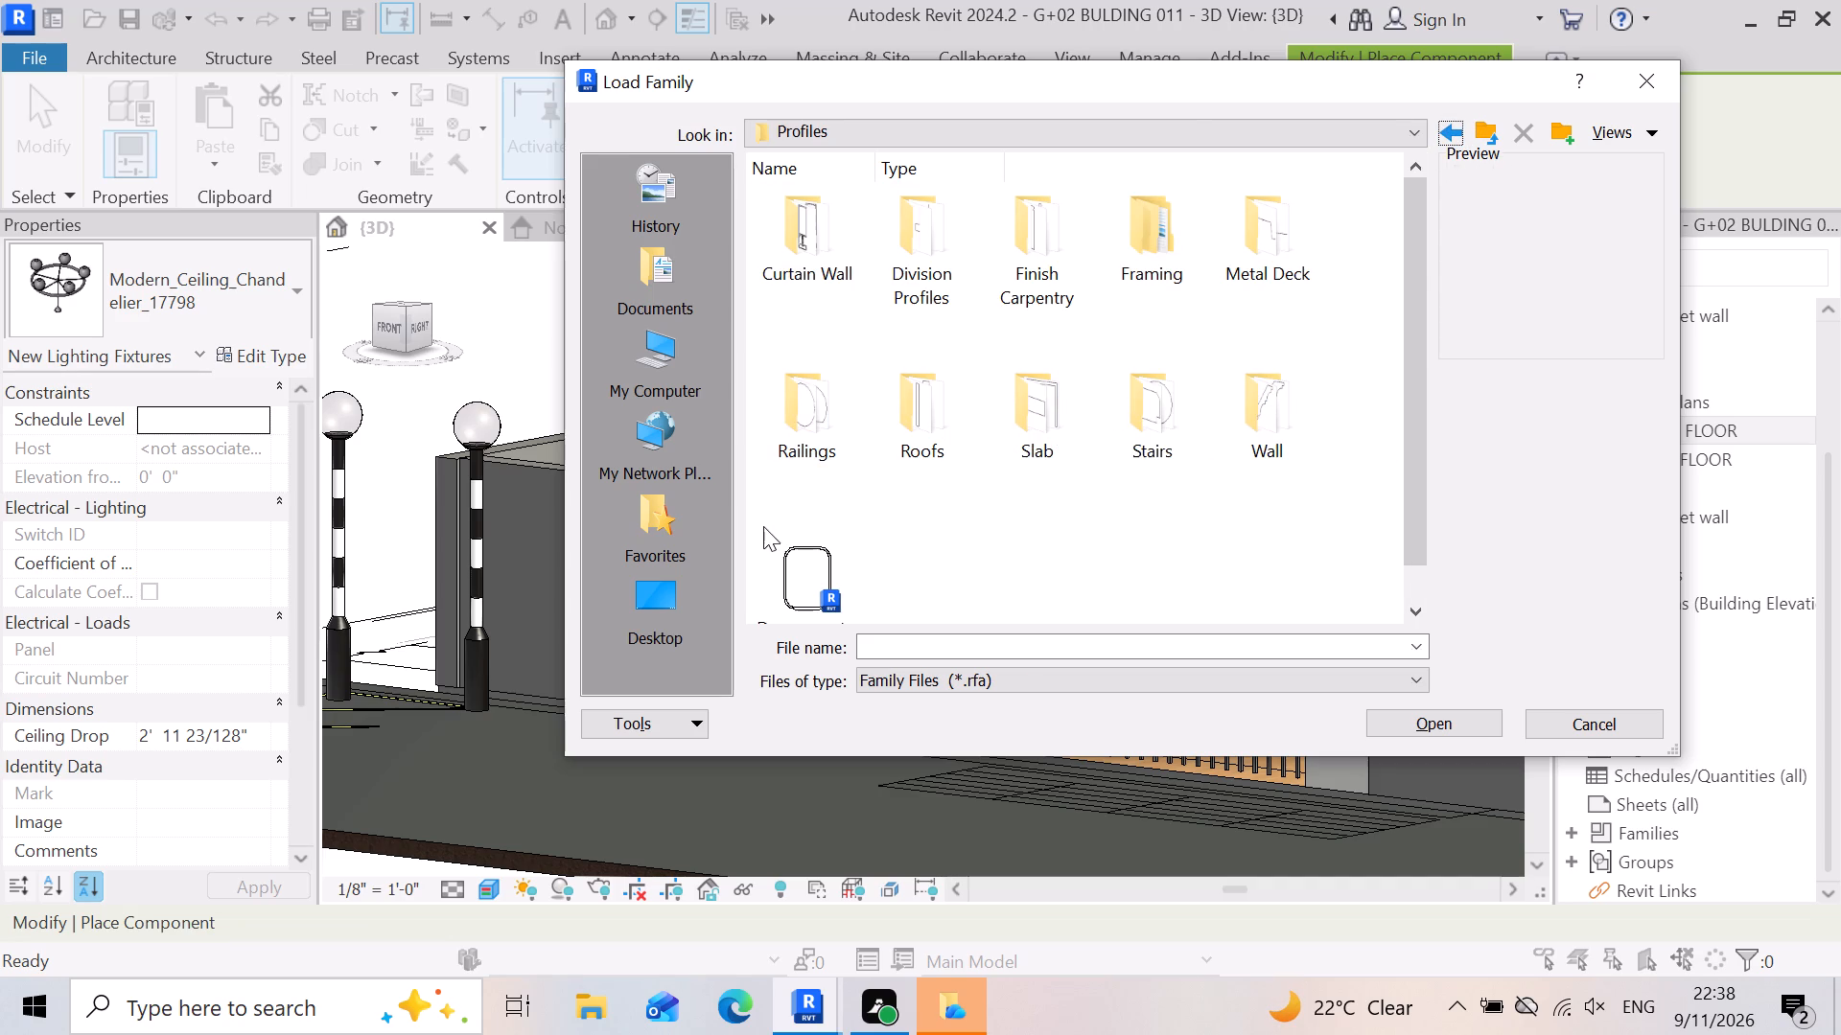
scroll(970, 433, "down", 3)
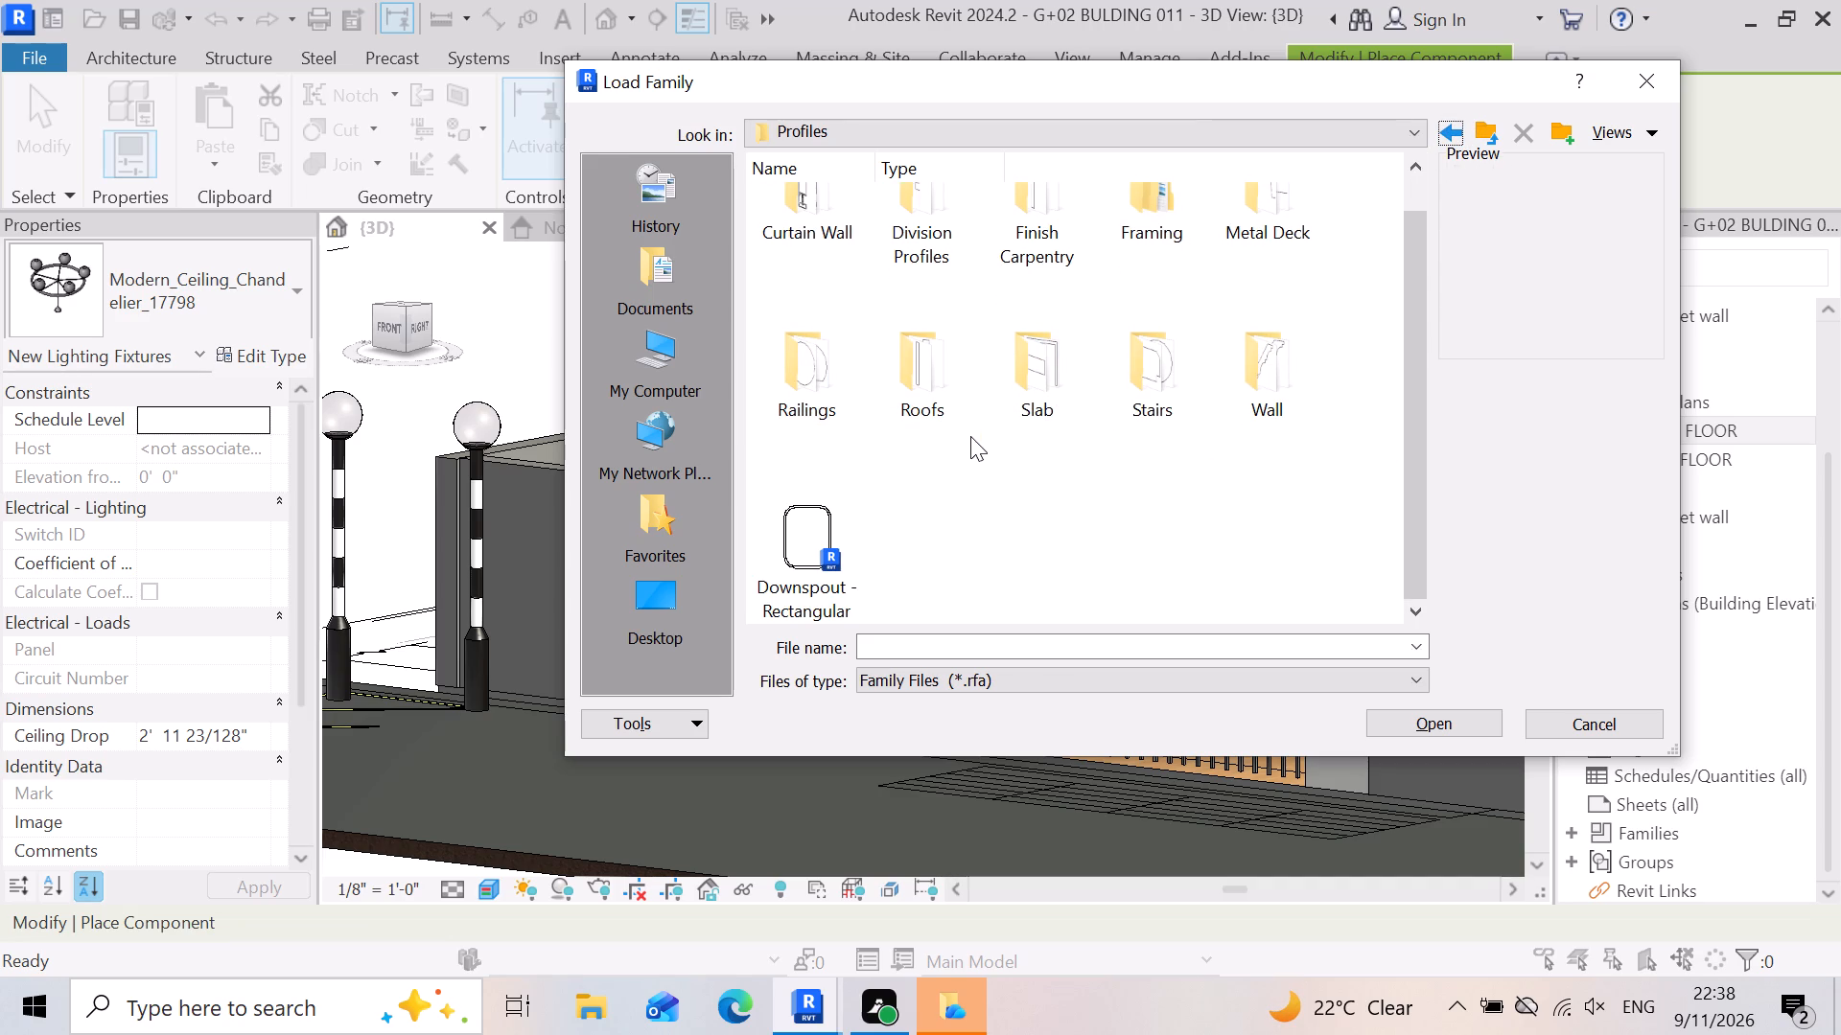
double_click(874, 388)
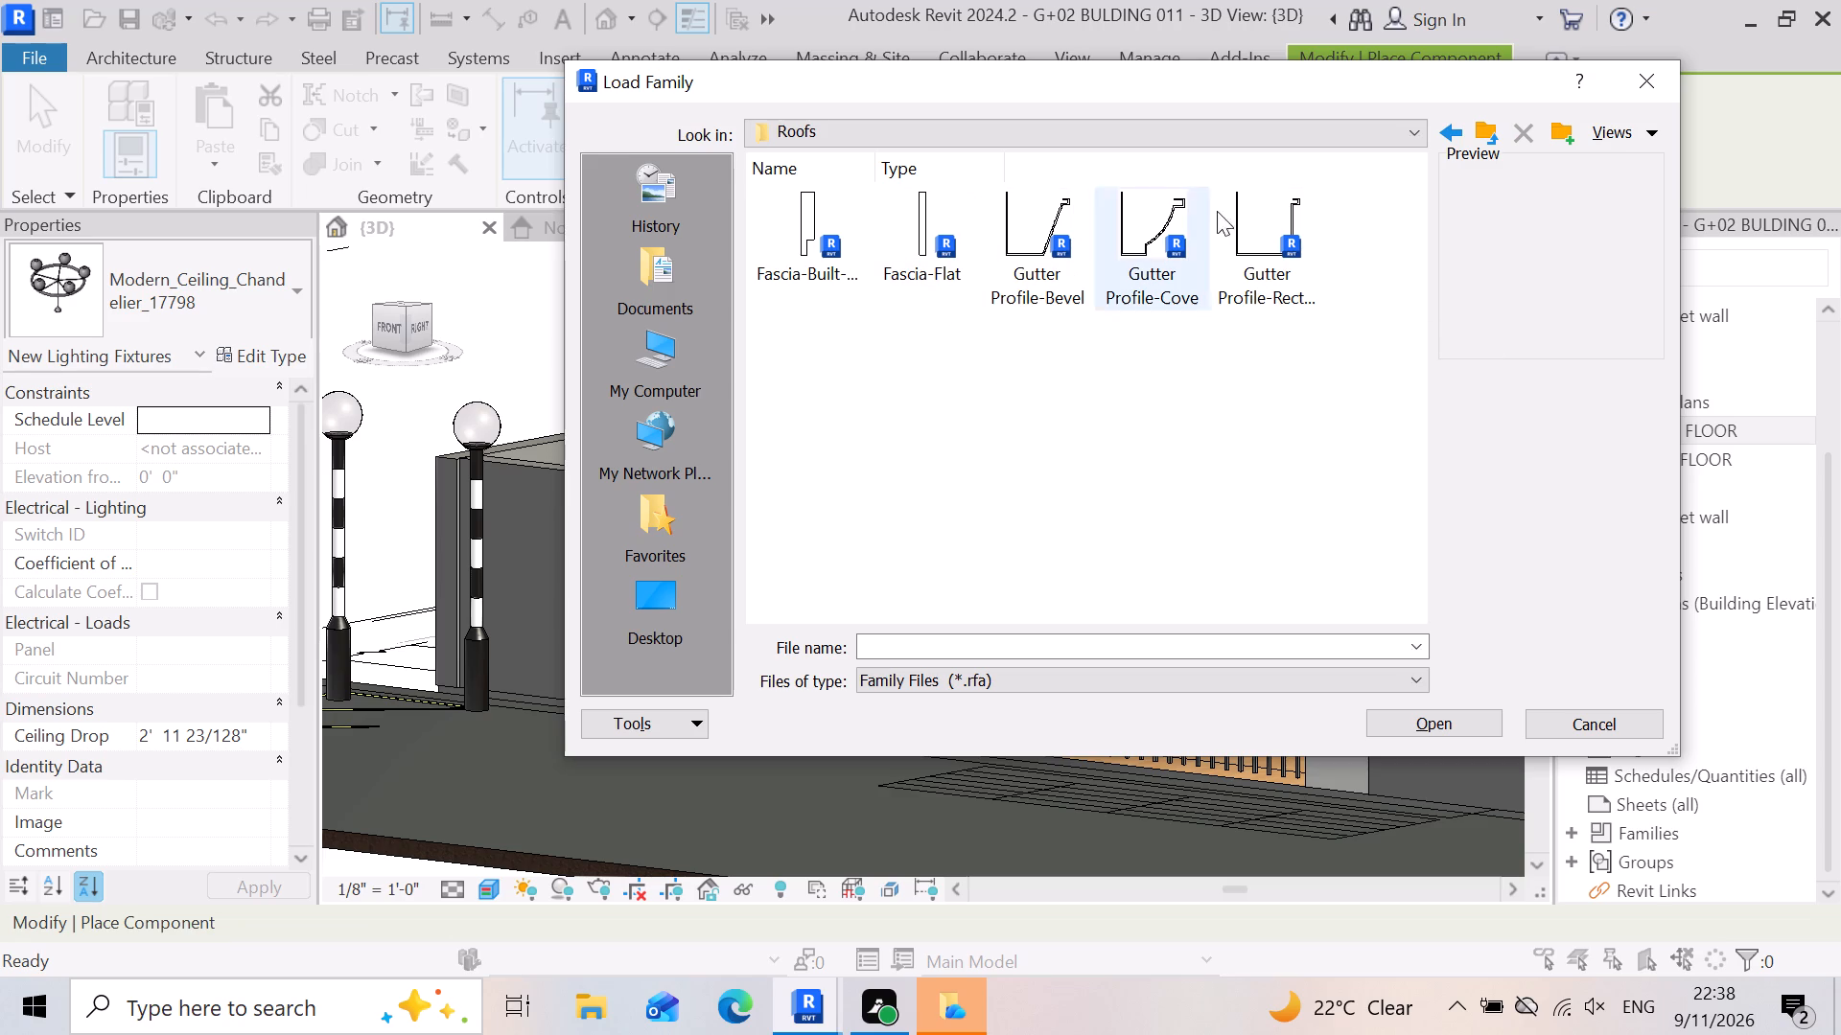
left_click(1485, 129)
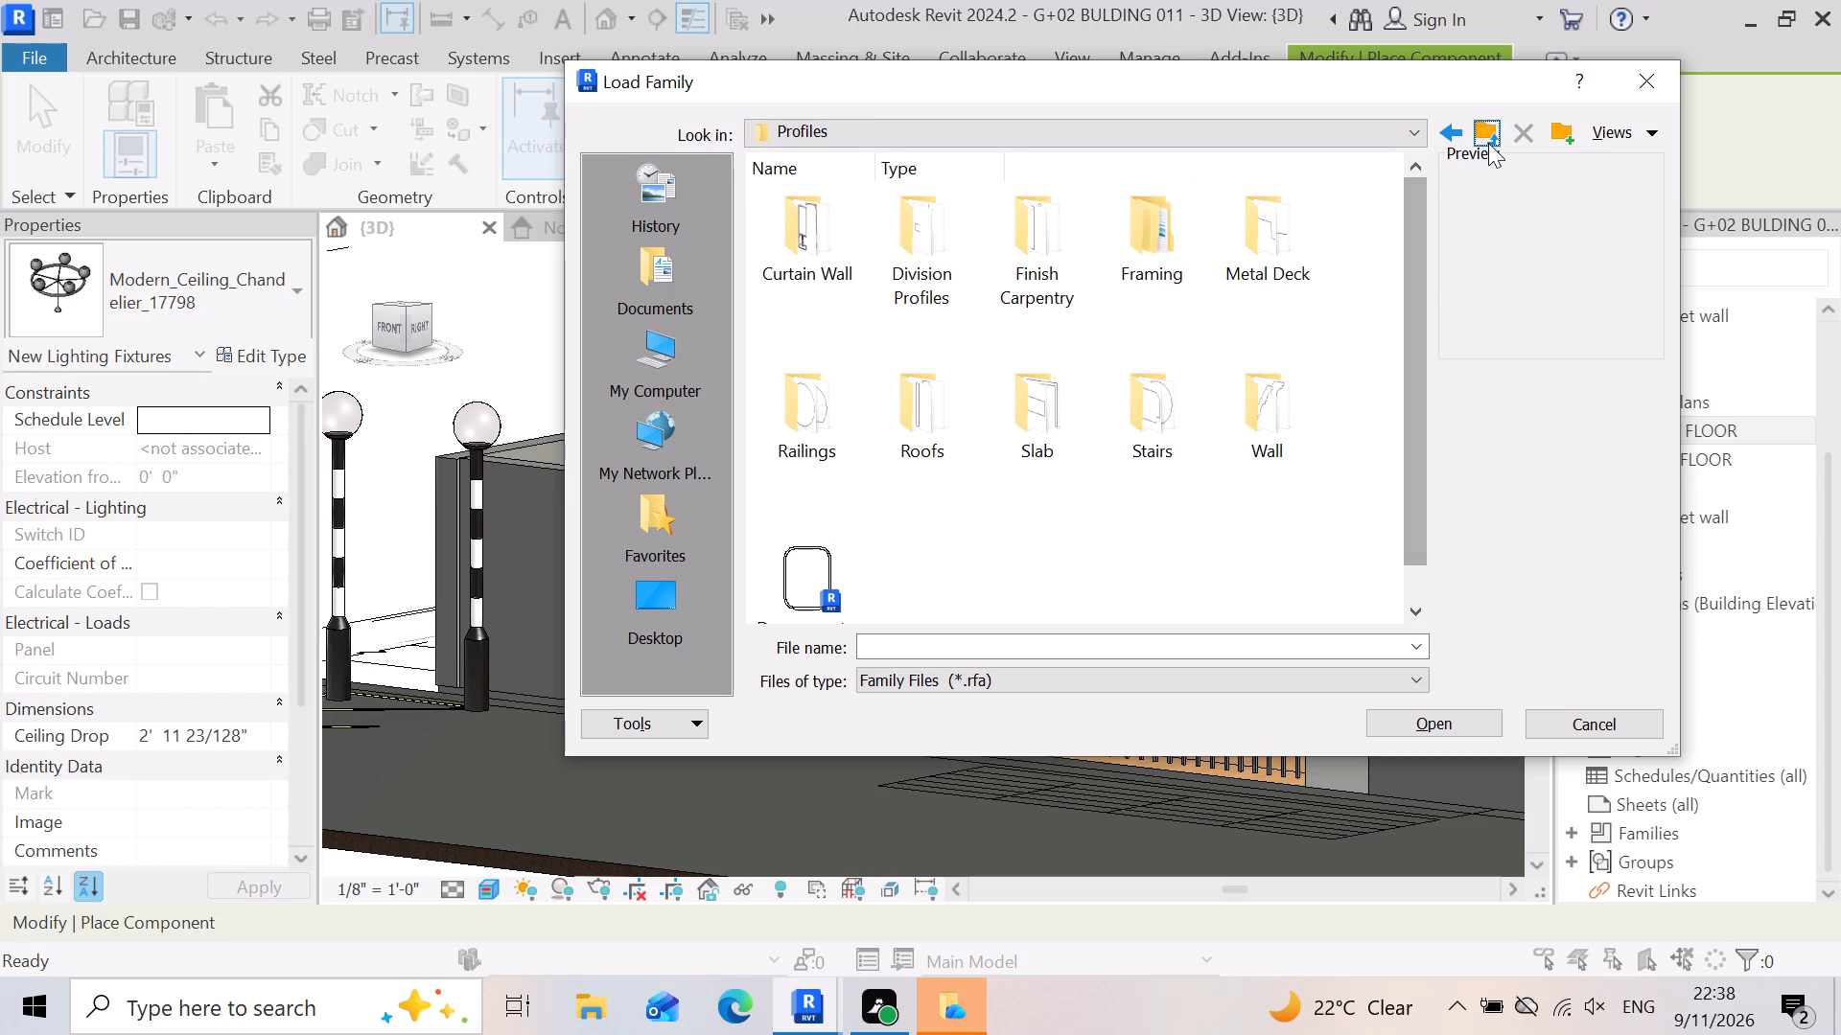
Load the Passage Opening-Cased family from the US library's Openings folder for placement.
left_click(1488, 143)
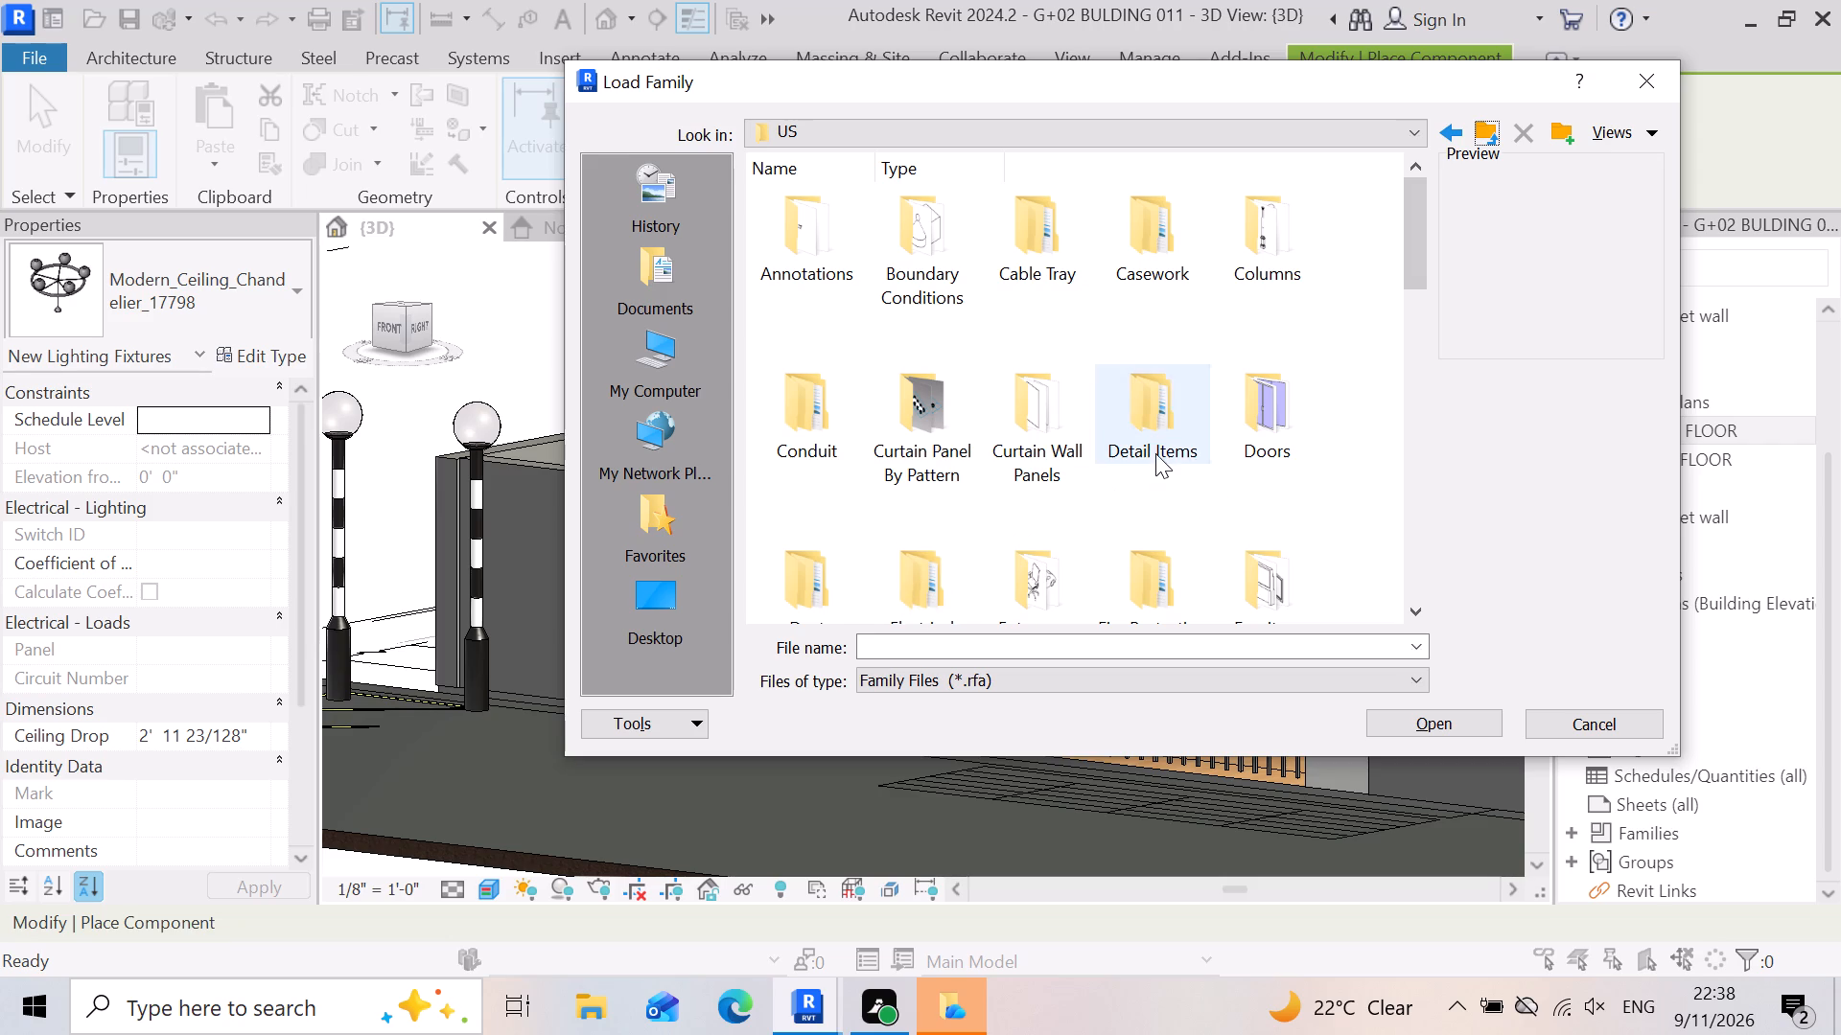
scroll(1155, 453, "down", 2)
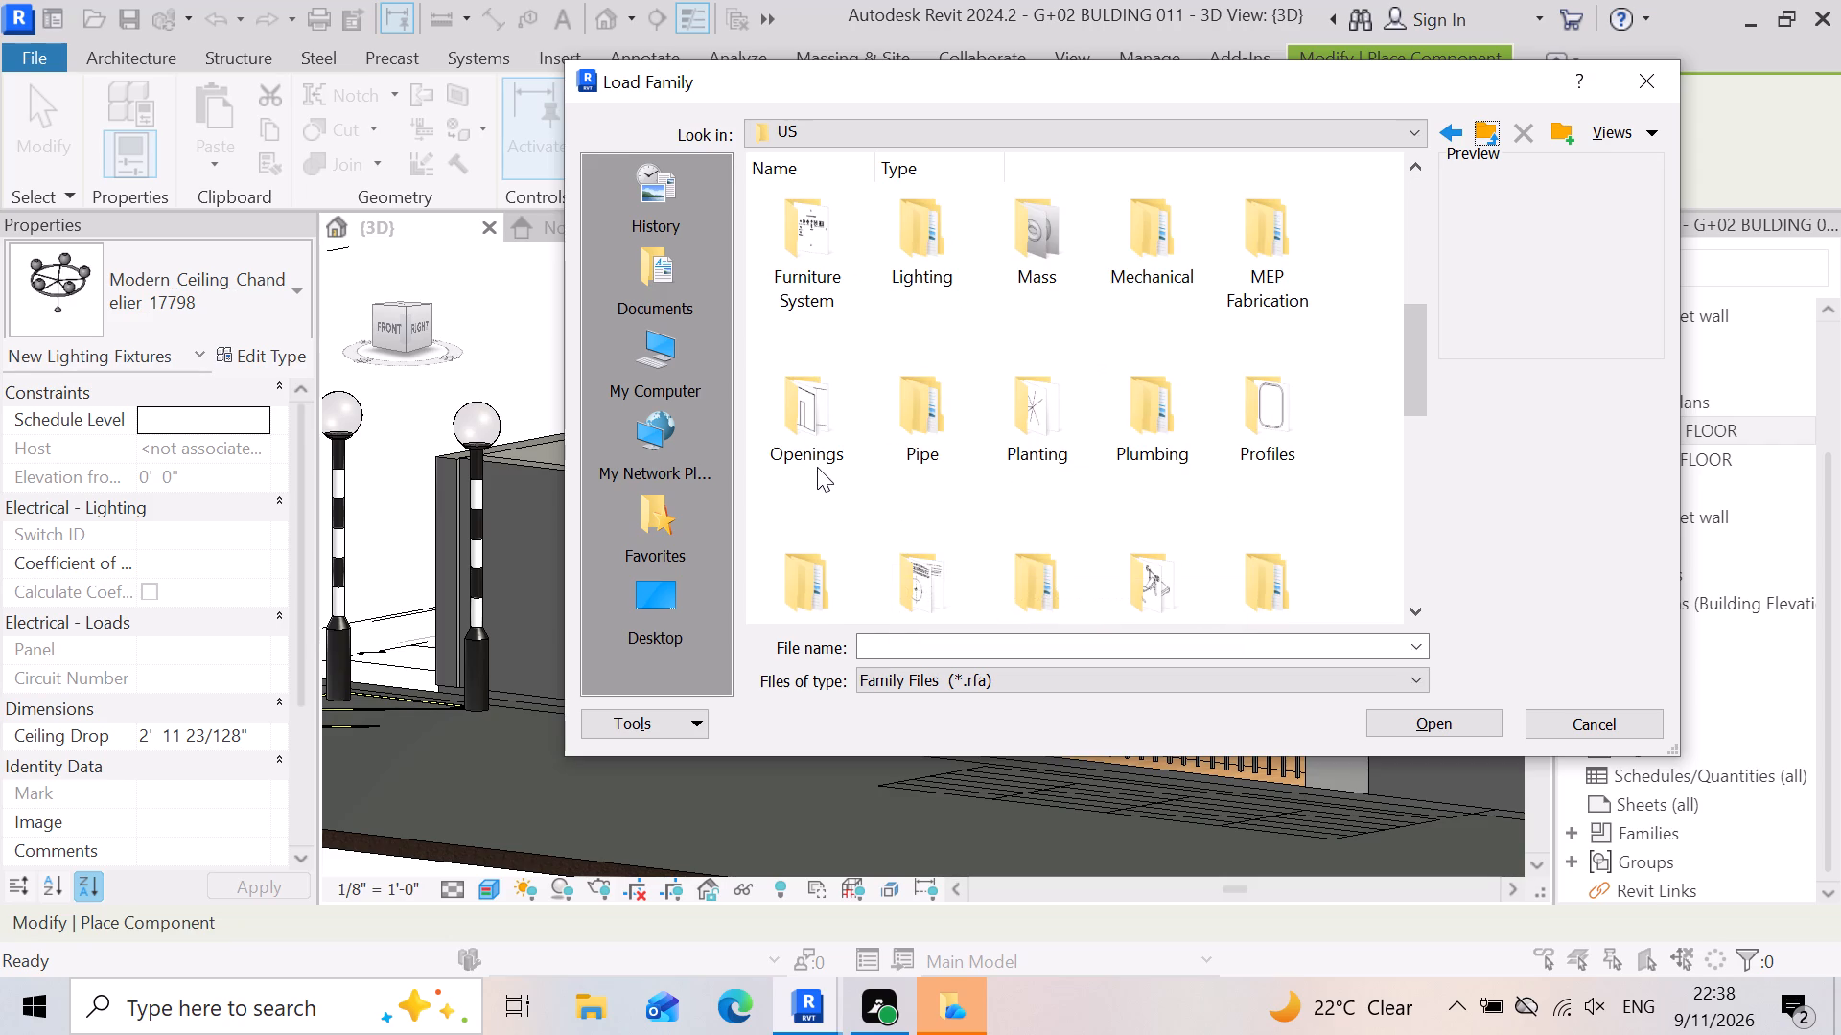
left_click(772, 428)
left_click(772, 430)
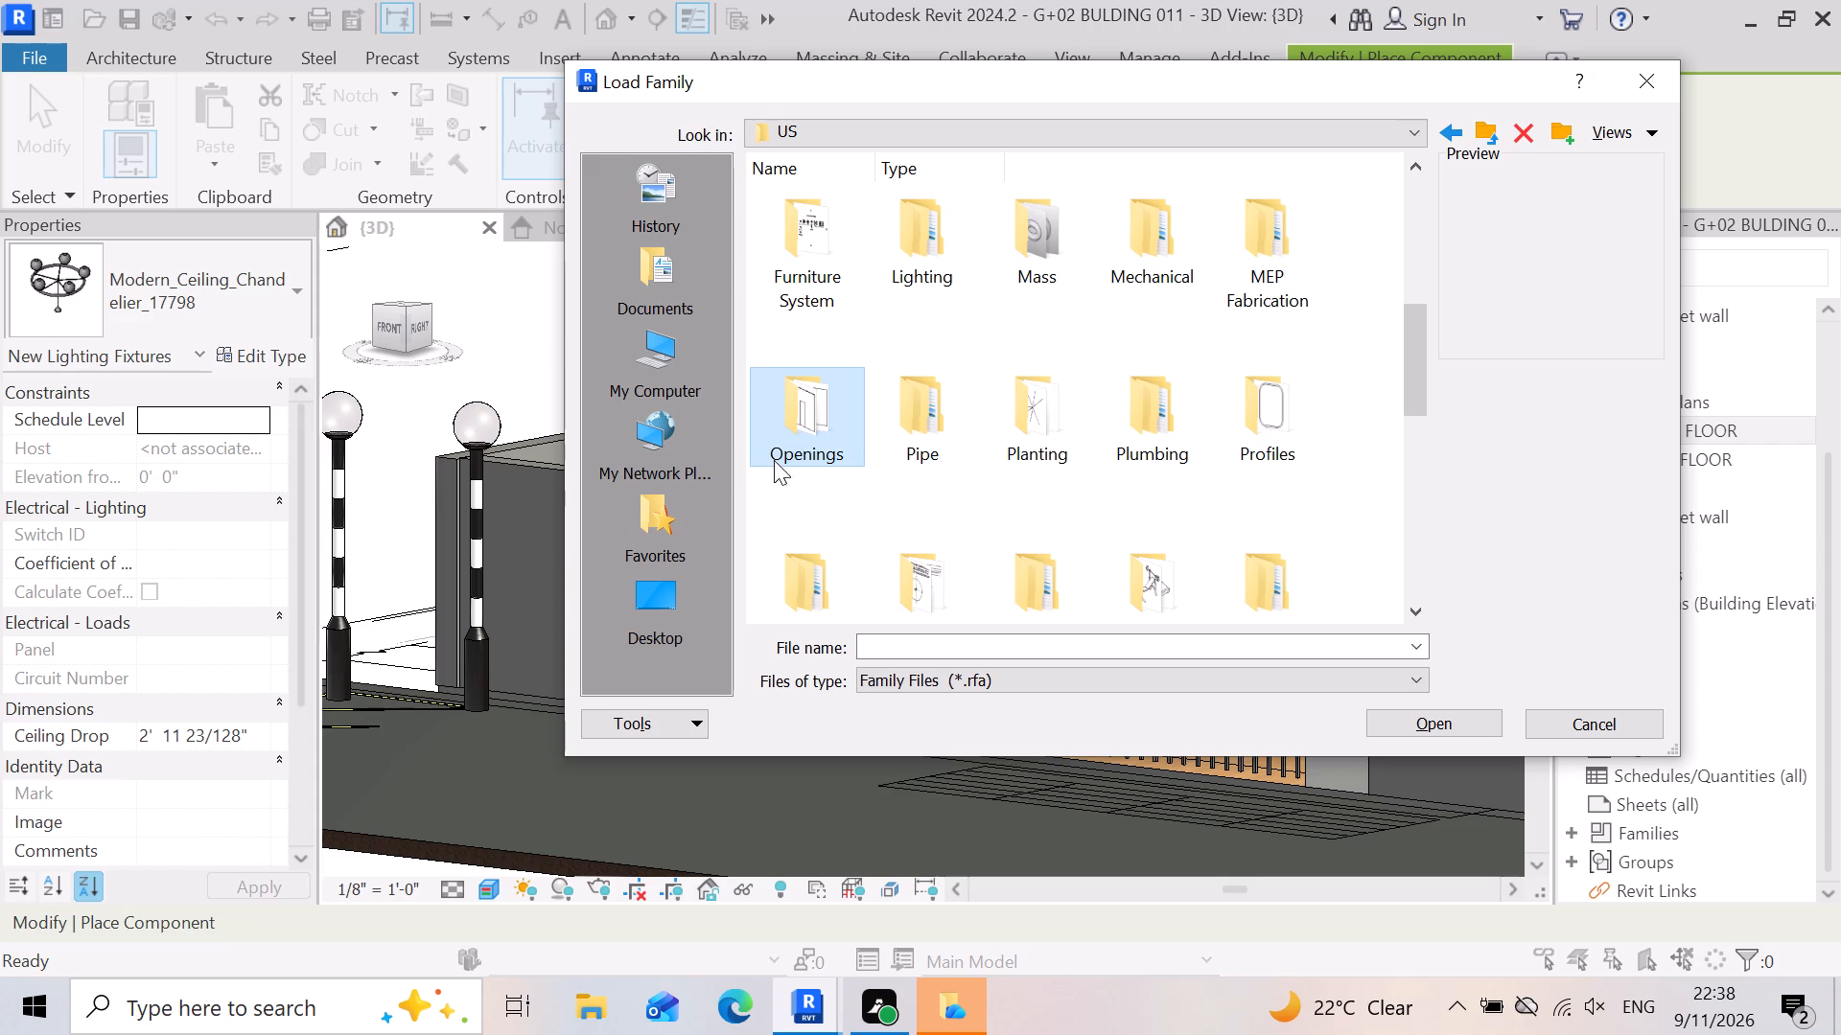
double_click(792, 438)
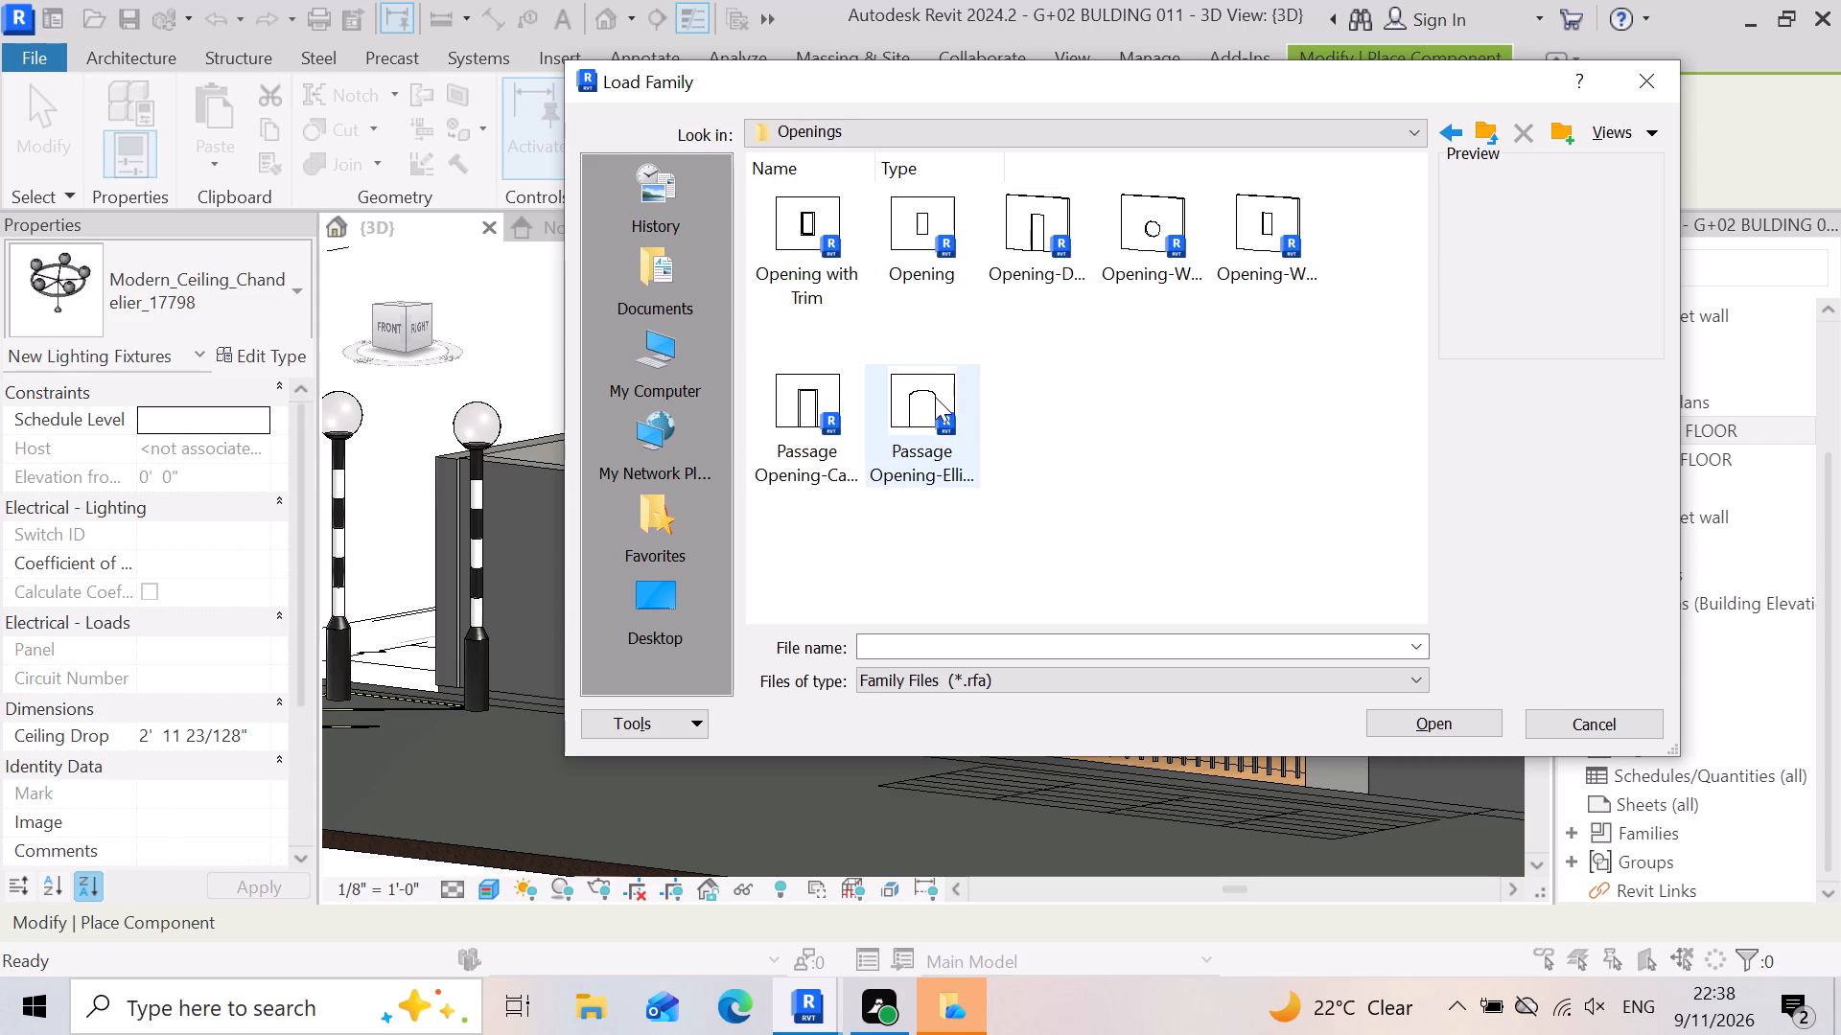
left_click(808, 436)
left_click(808, 436)
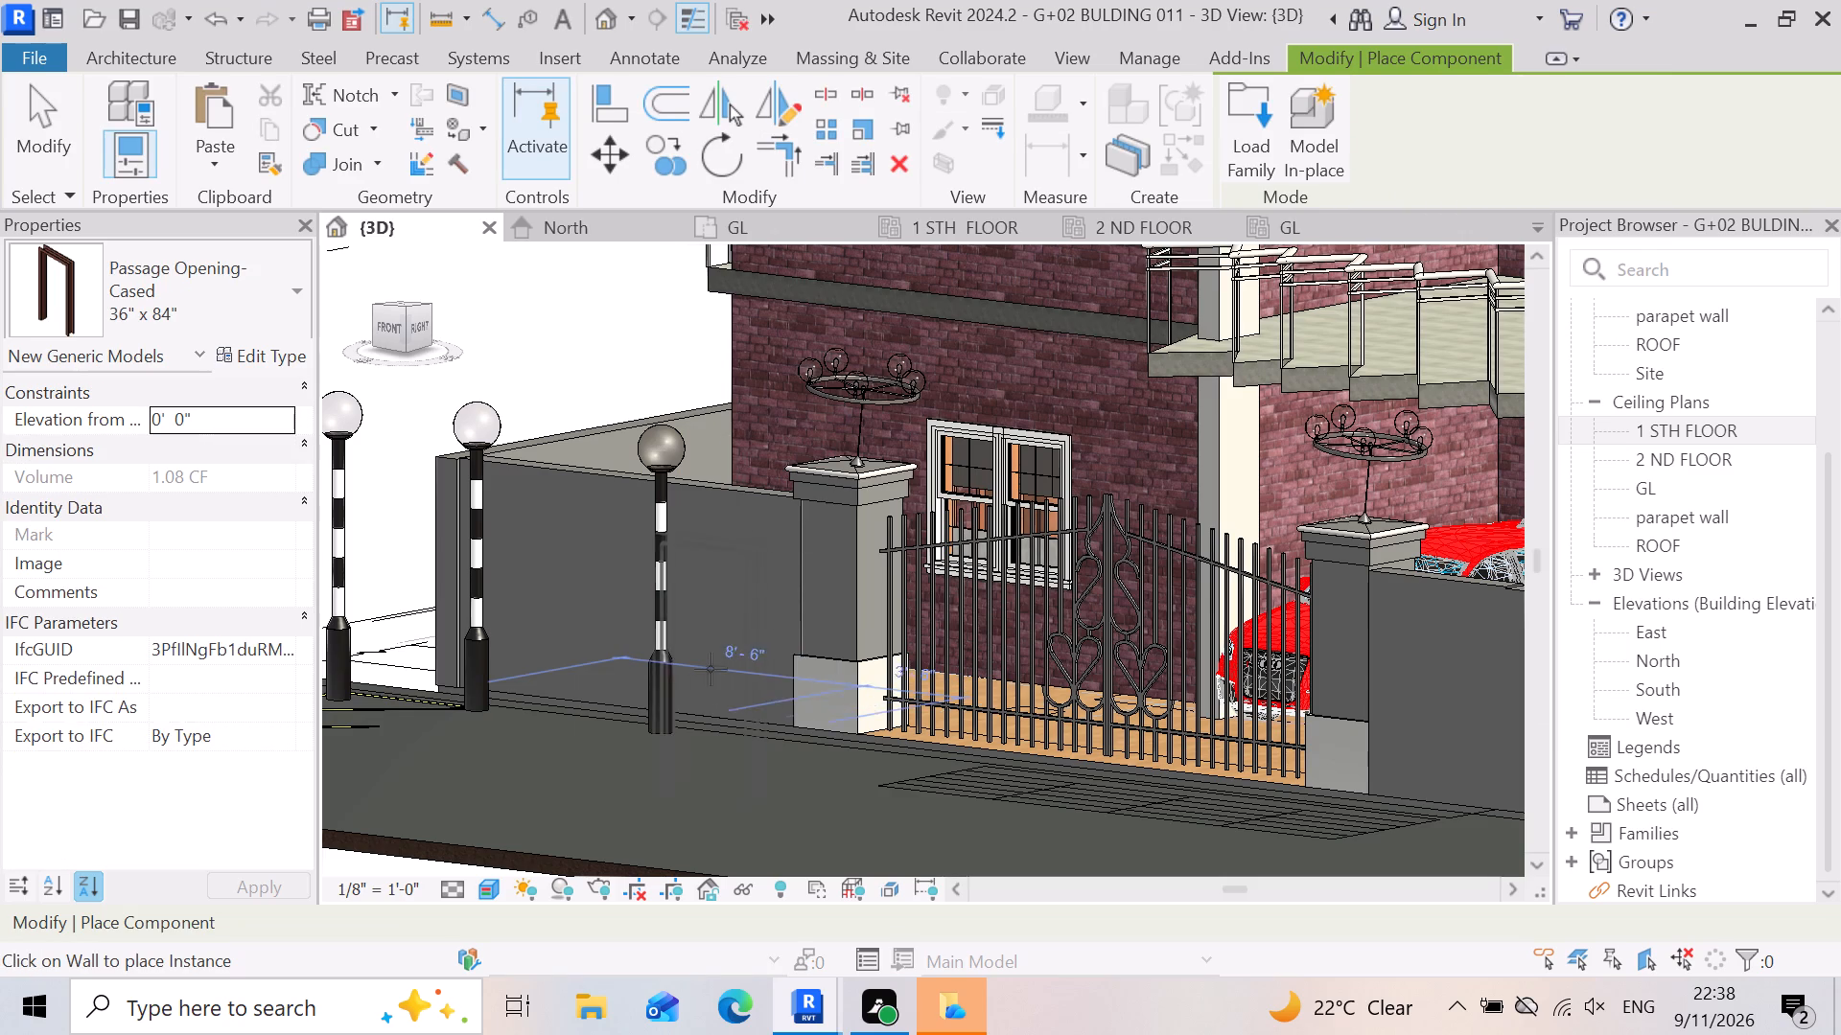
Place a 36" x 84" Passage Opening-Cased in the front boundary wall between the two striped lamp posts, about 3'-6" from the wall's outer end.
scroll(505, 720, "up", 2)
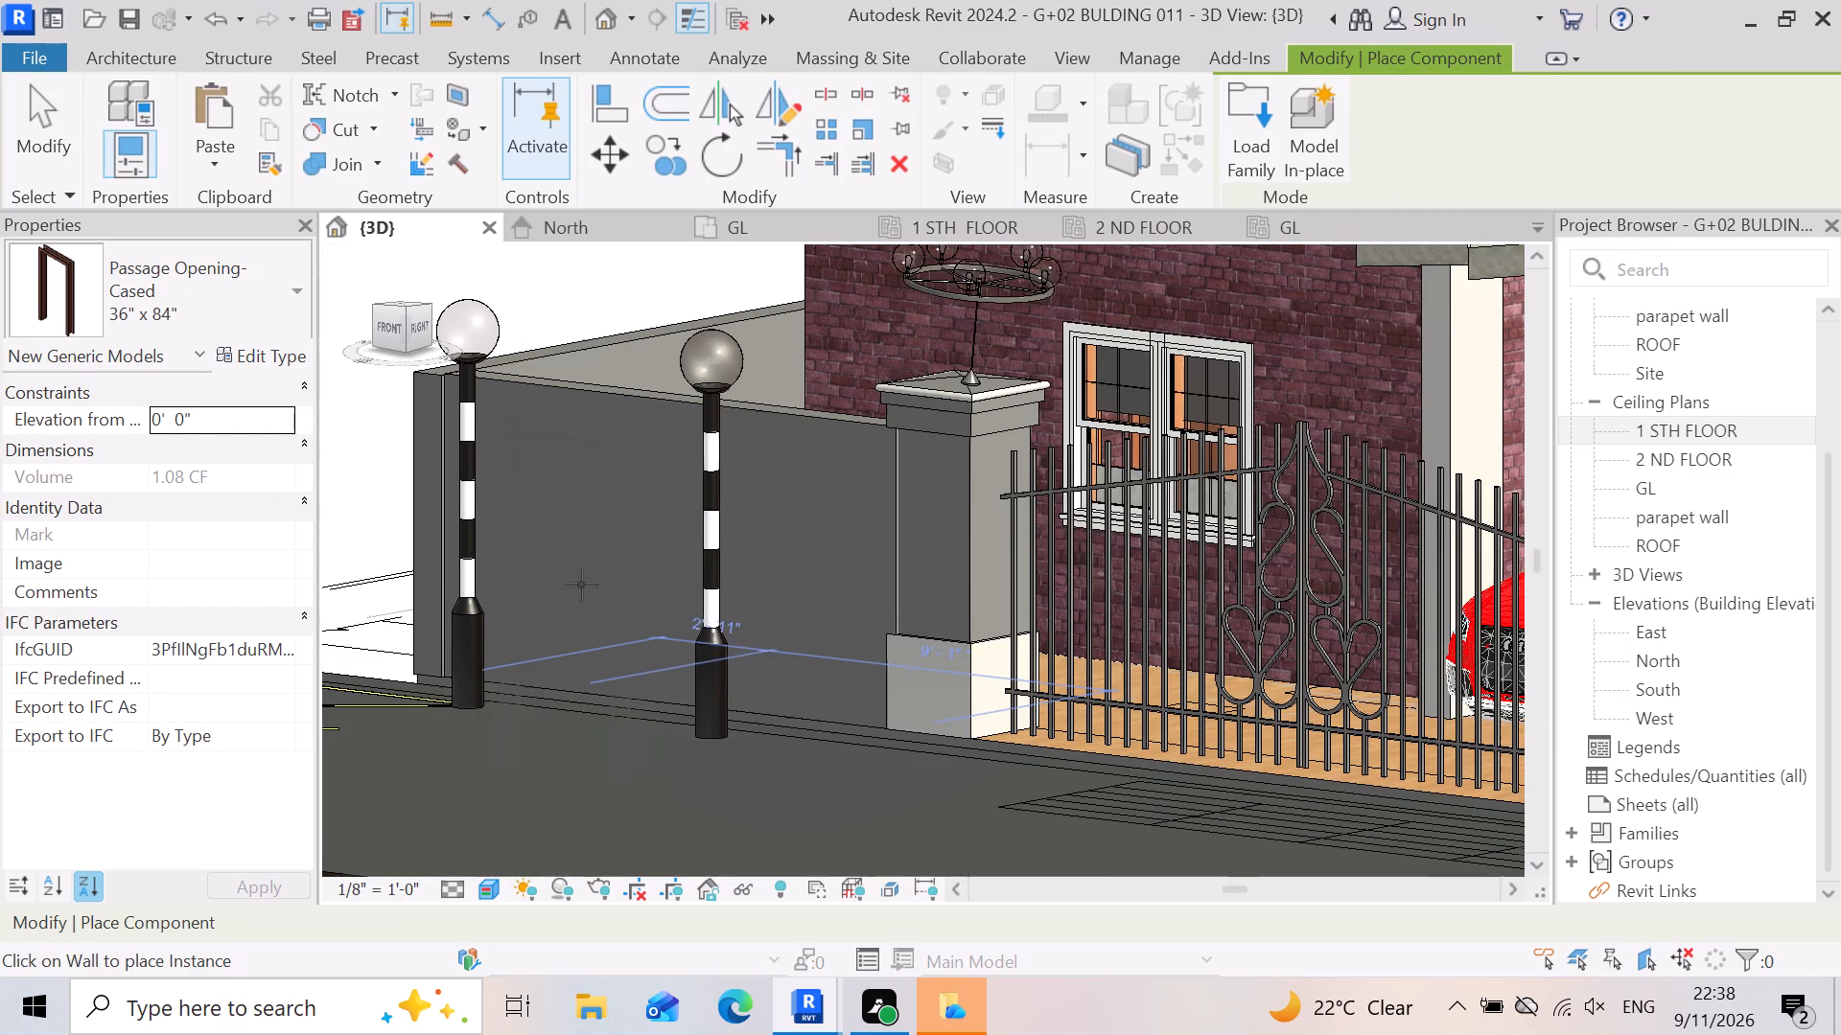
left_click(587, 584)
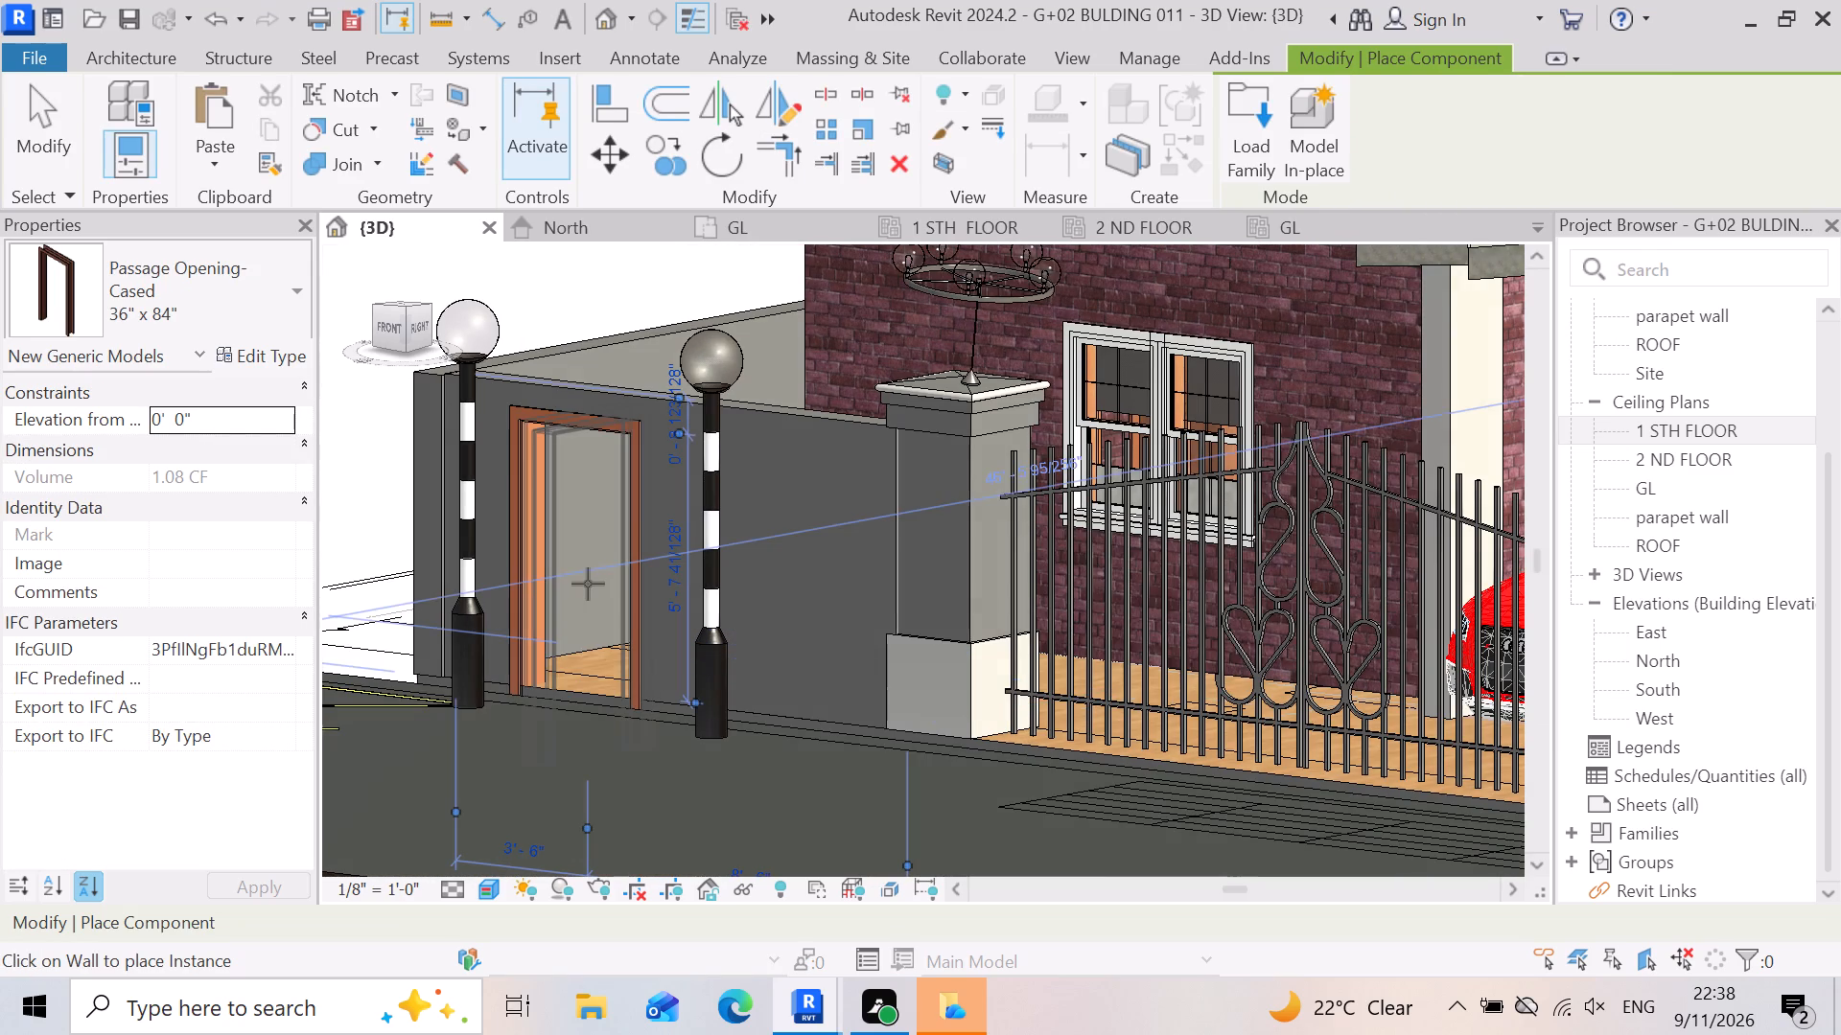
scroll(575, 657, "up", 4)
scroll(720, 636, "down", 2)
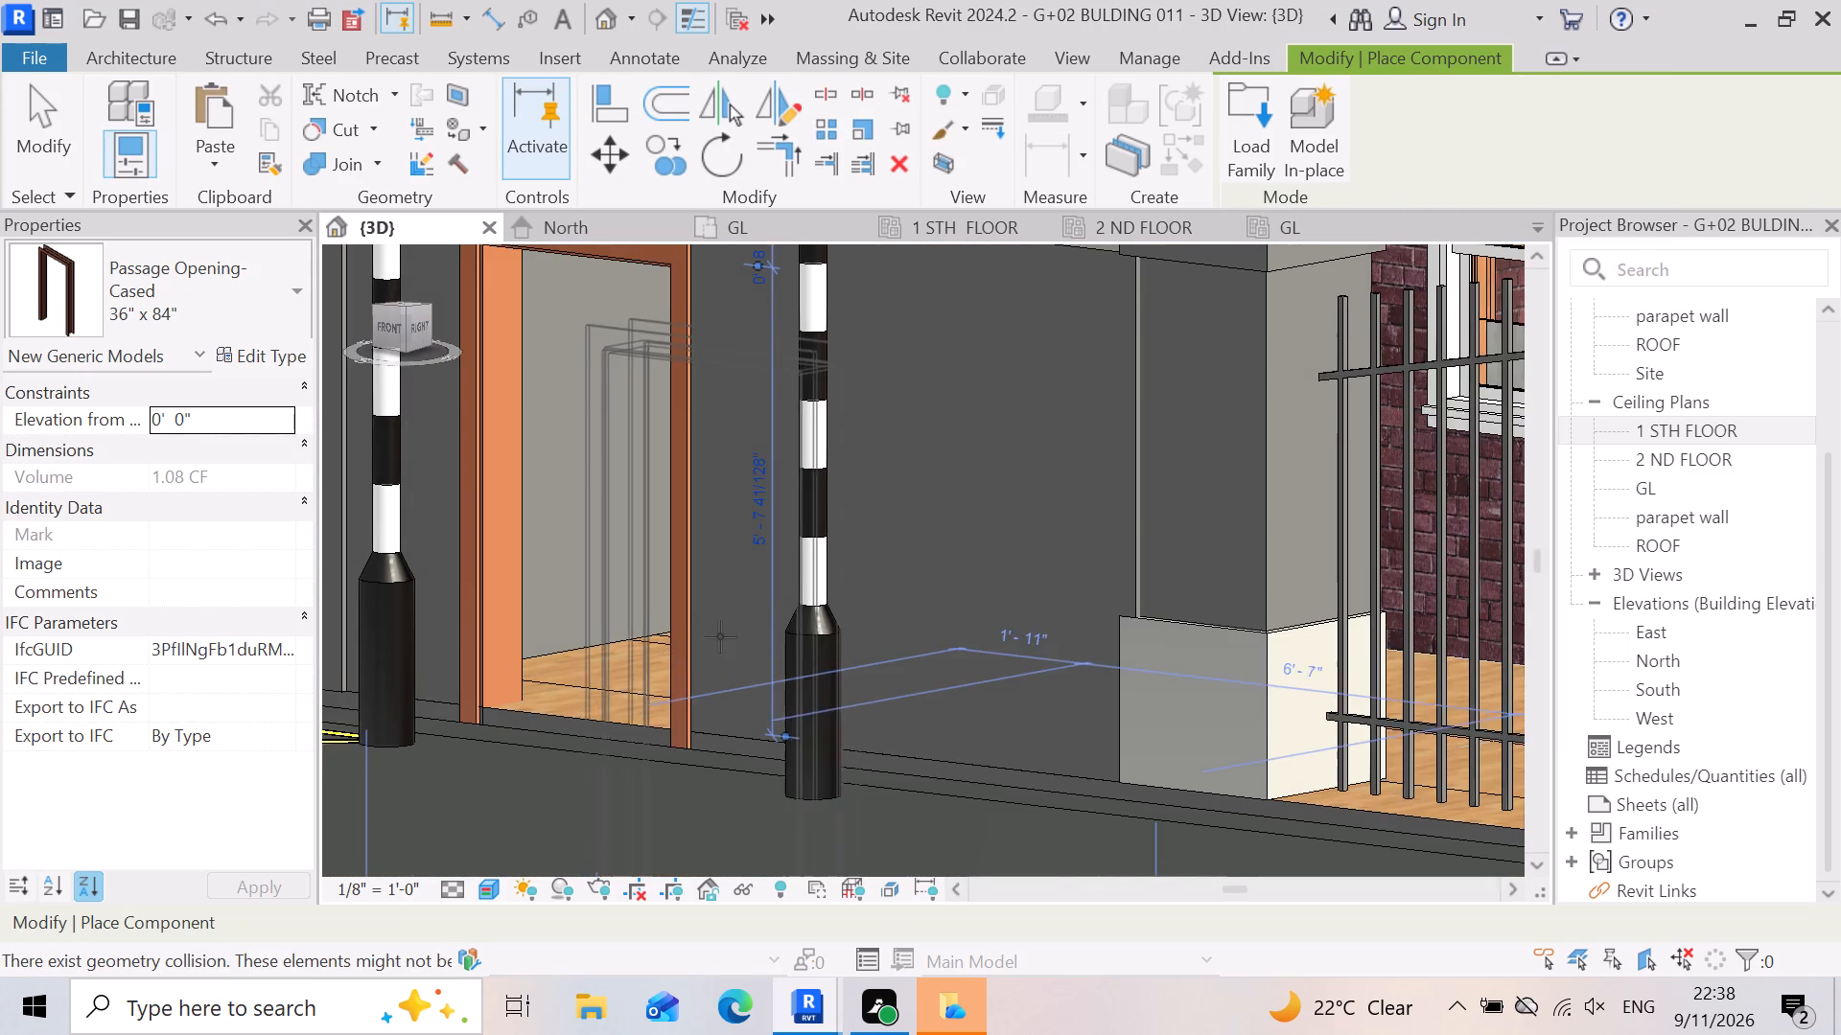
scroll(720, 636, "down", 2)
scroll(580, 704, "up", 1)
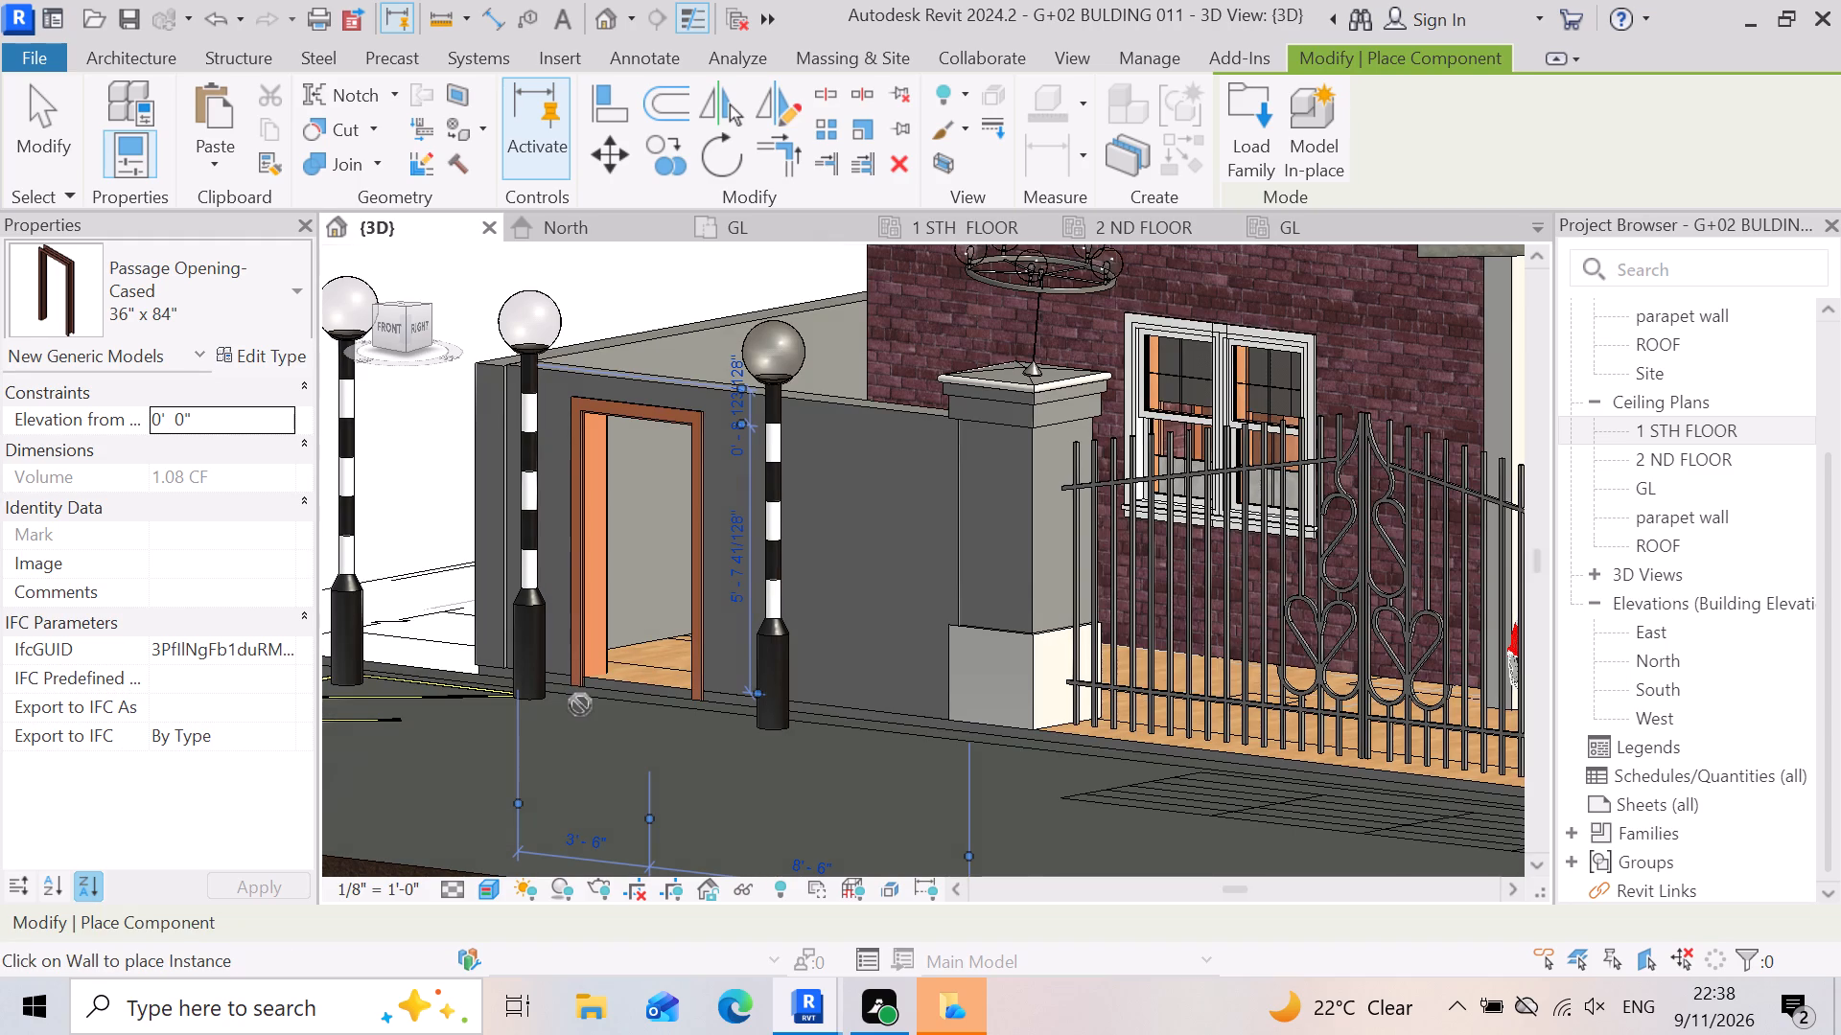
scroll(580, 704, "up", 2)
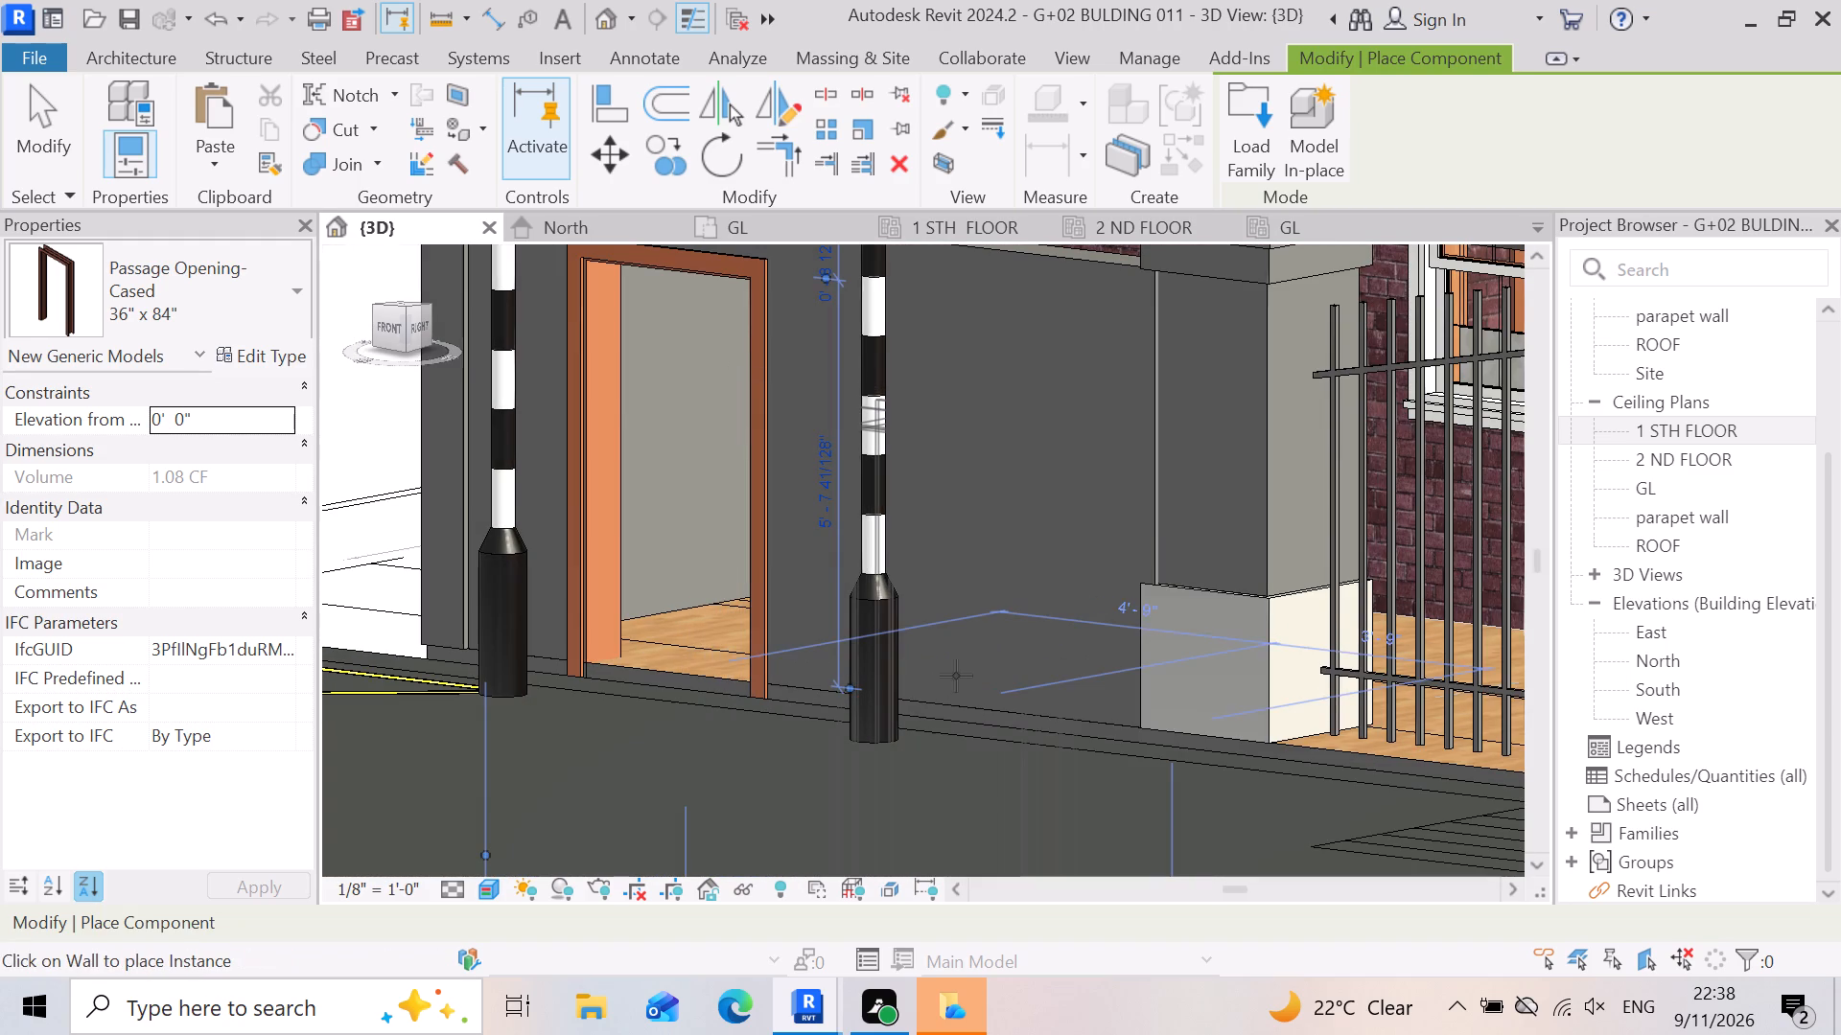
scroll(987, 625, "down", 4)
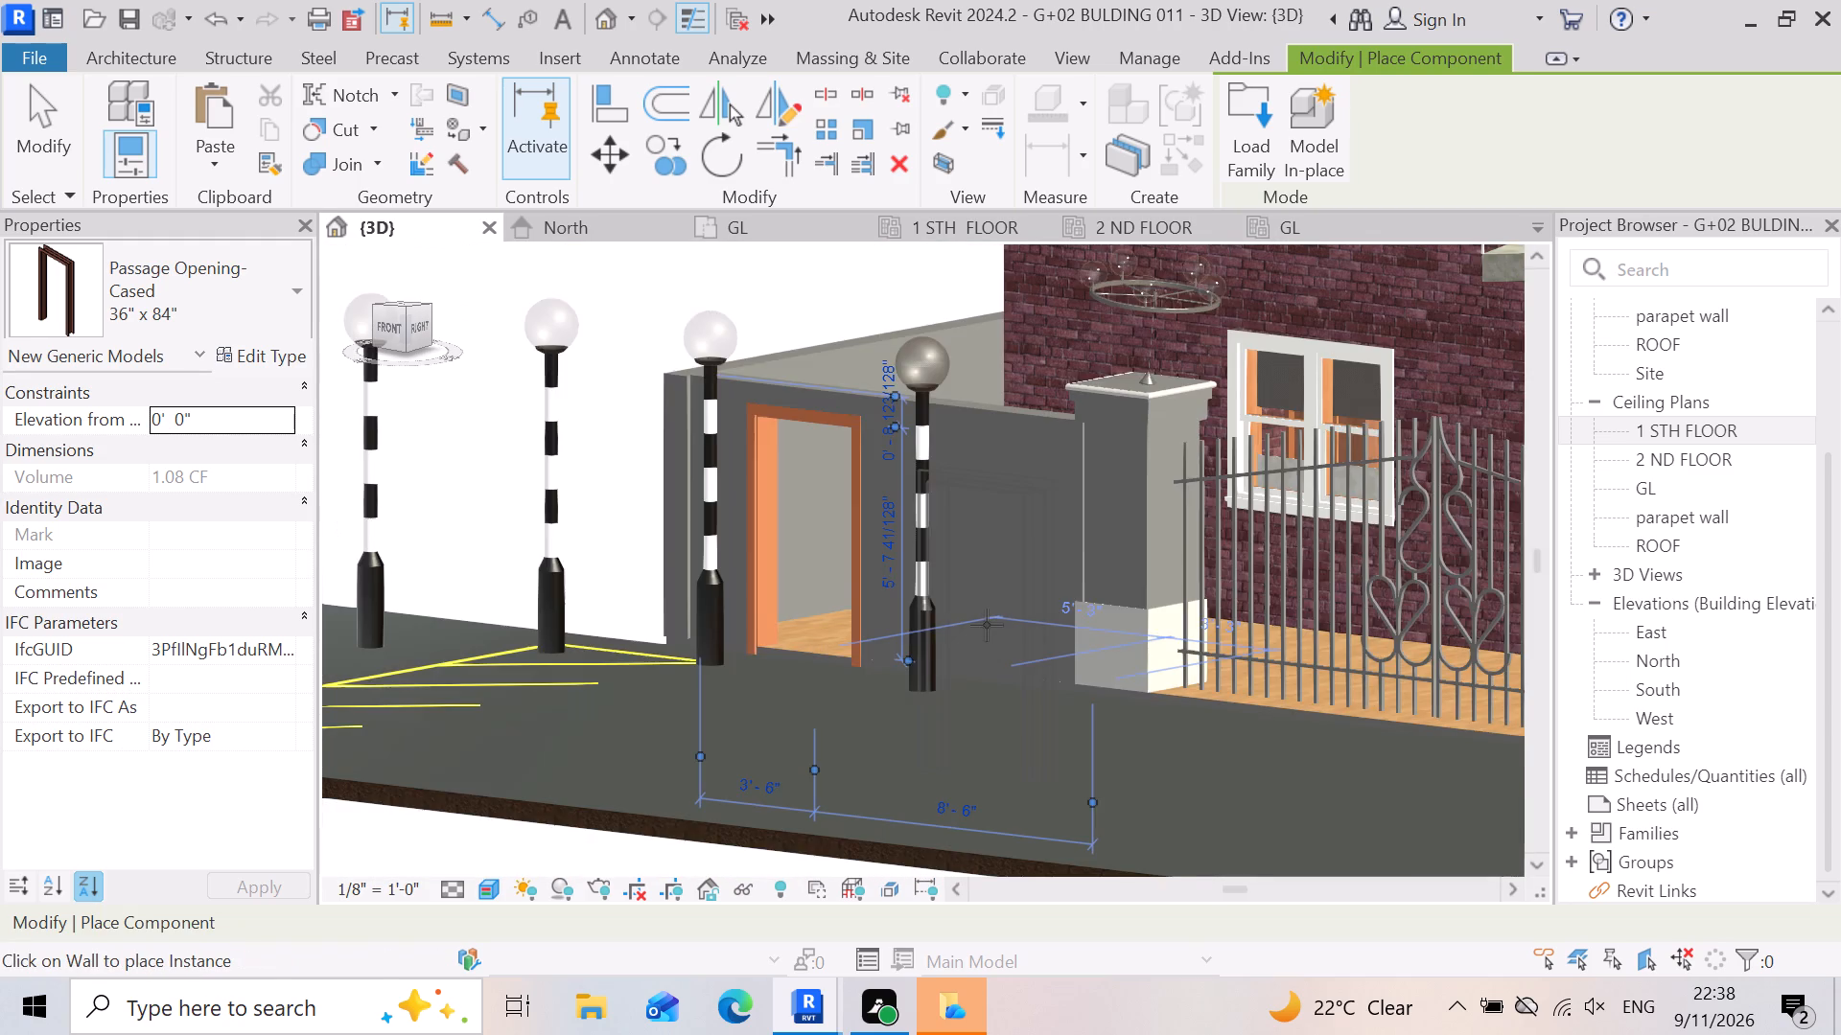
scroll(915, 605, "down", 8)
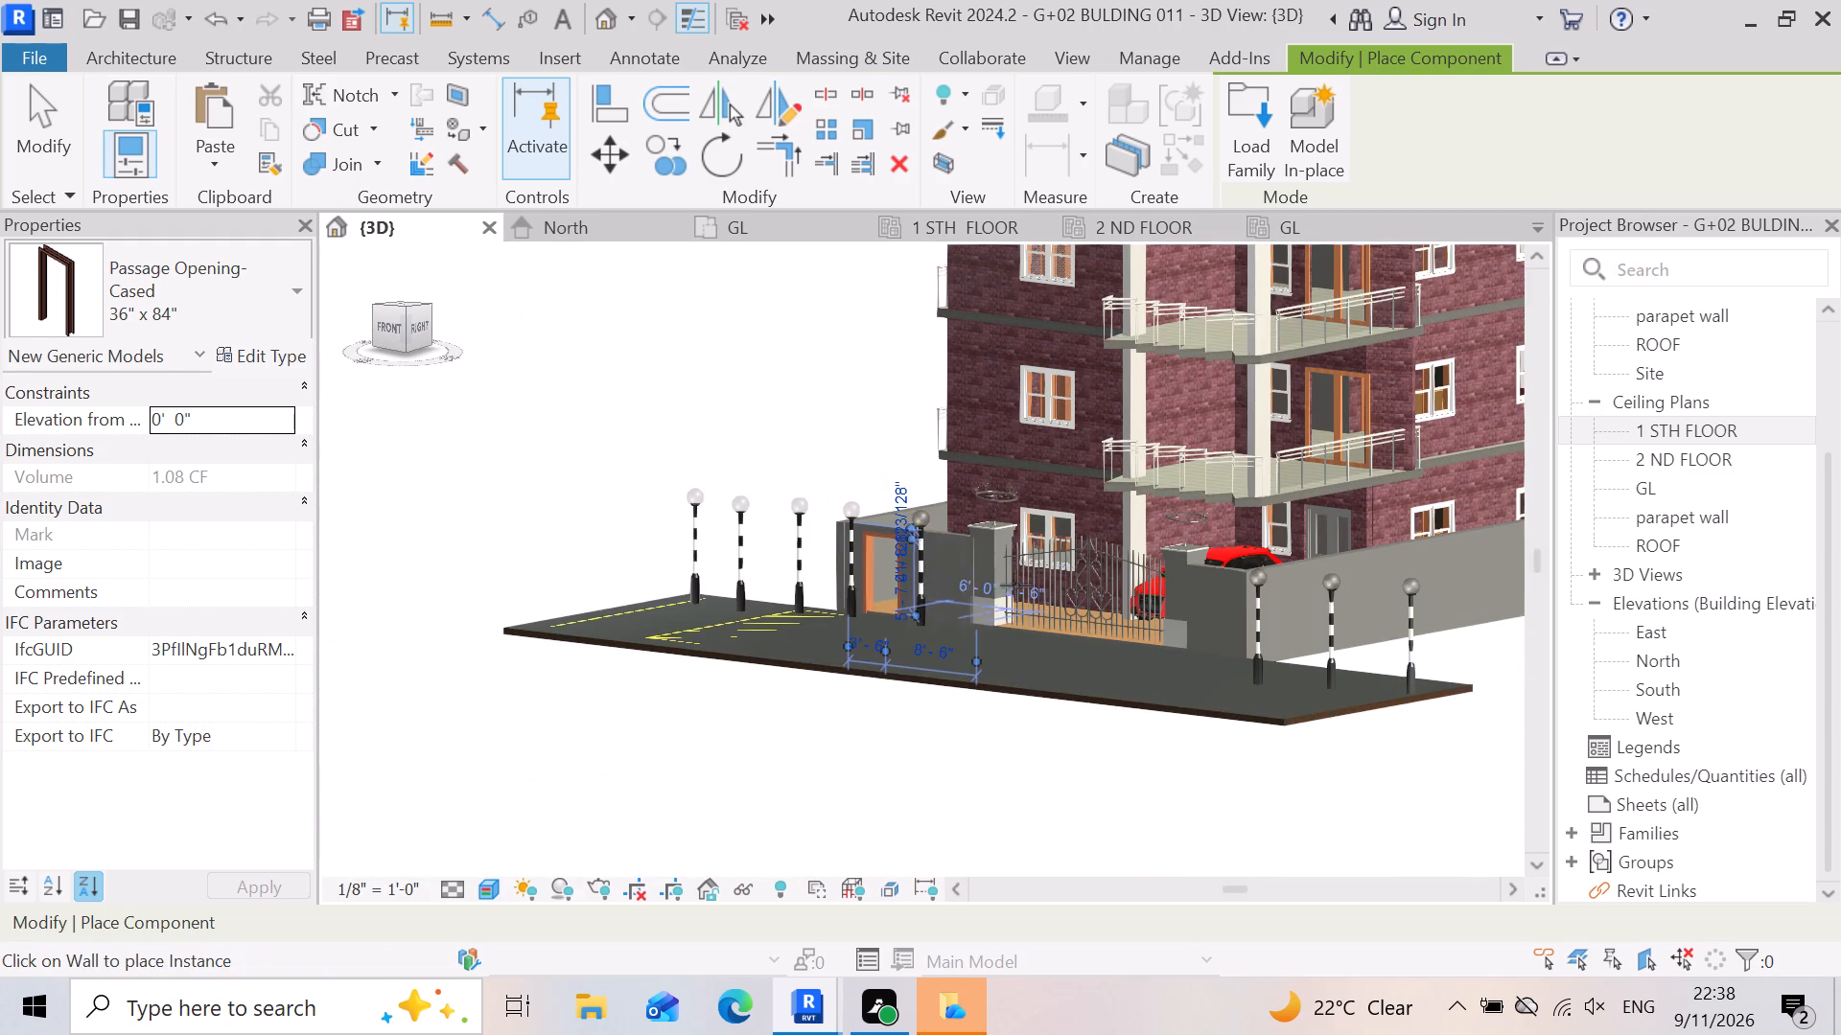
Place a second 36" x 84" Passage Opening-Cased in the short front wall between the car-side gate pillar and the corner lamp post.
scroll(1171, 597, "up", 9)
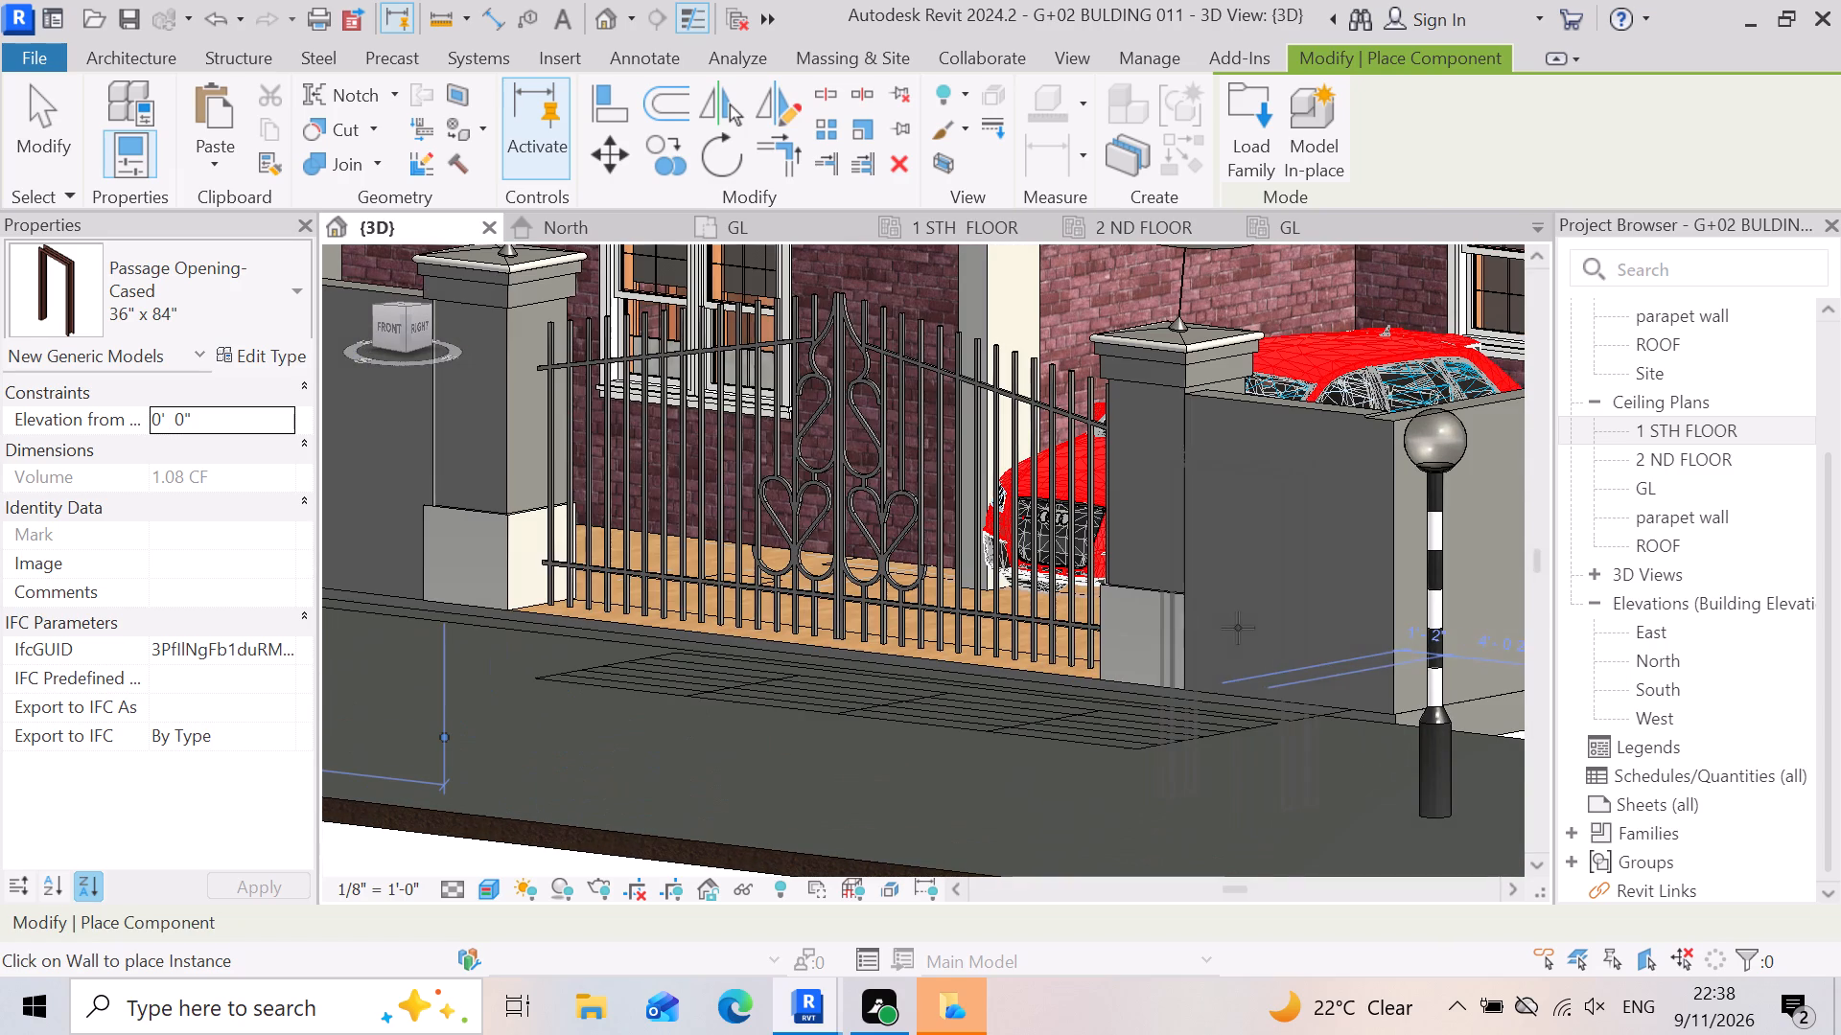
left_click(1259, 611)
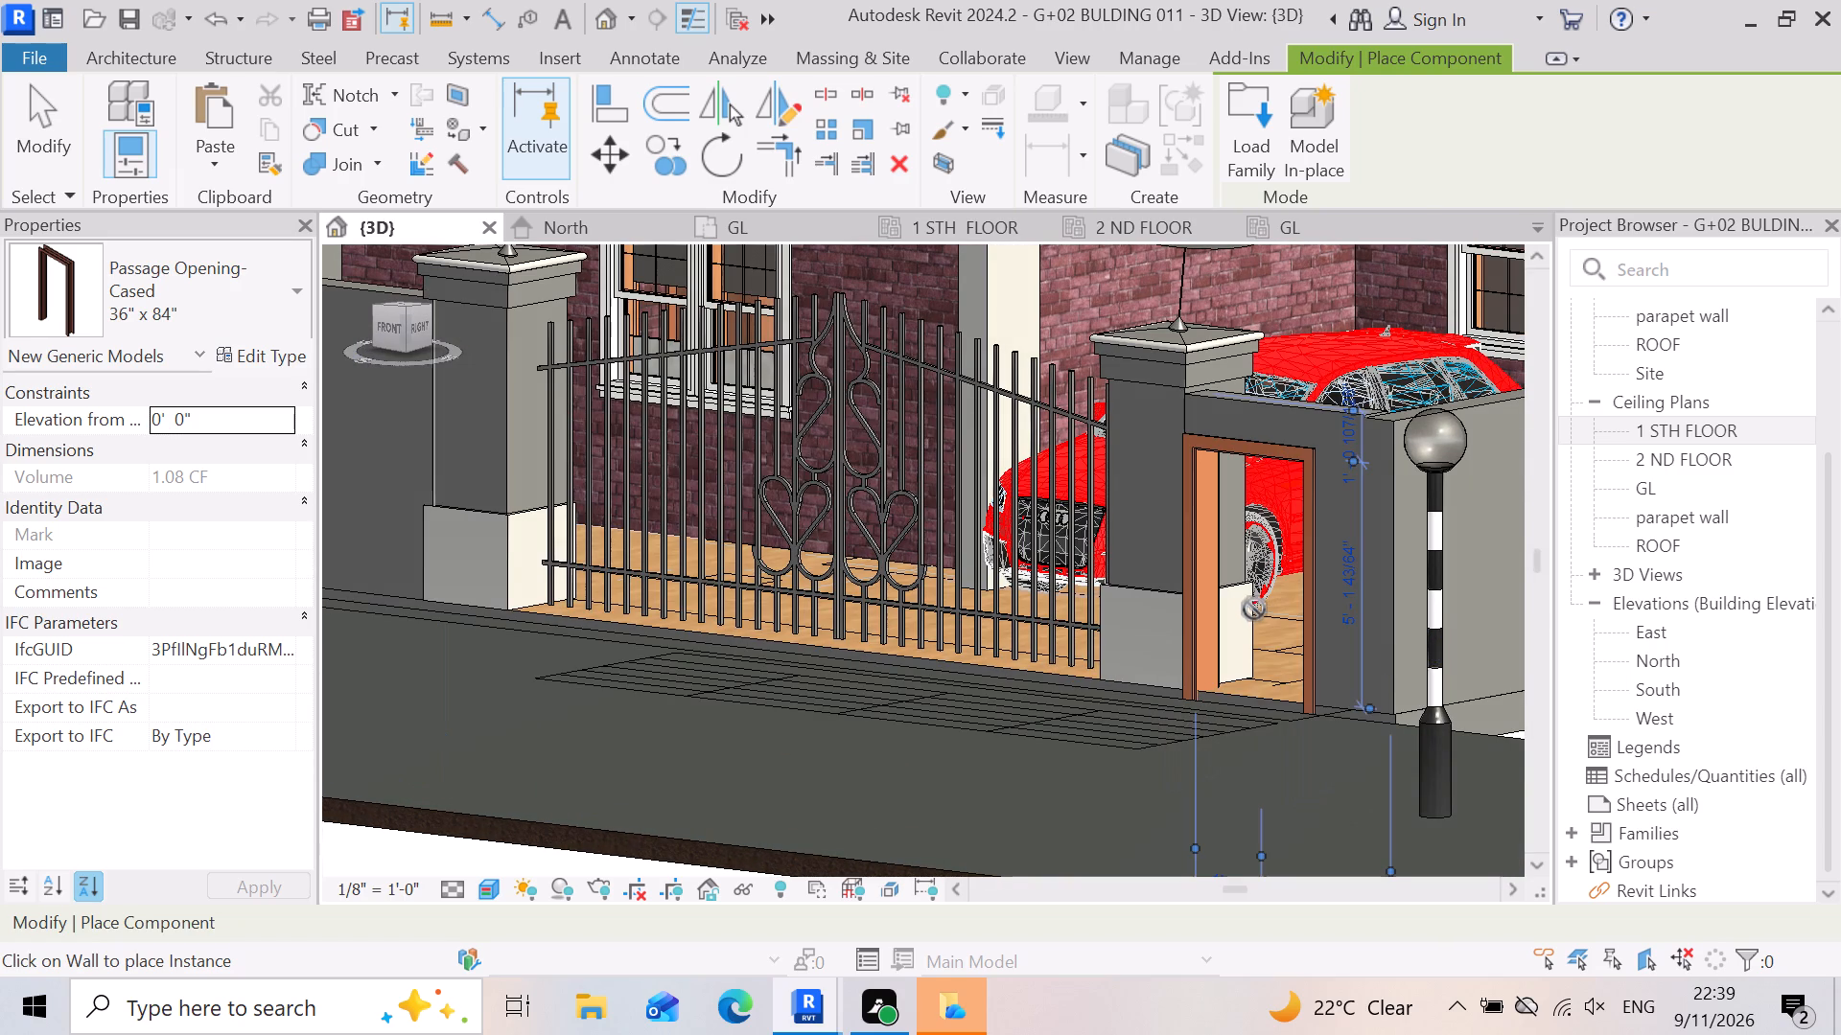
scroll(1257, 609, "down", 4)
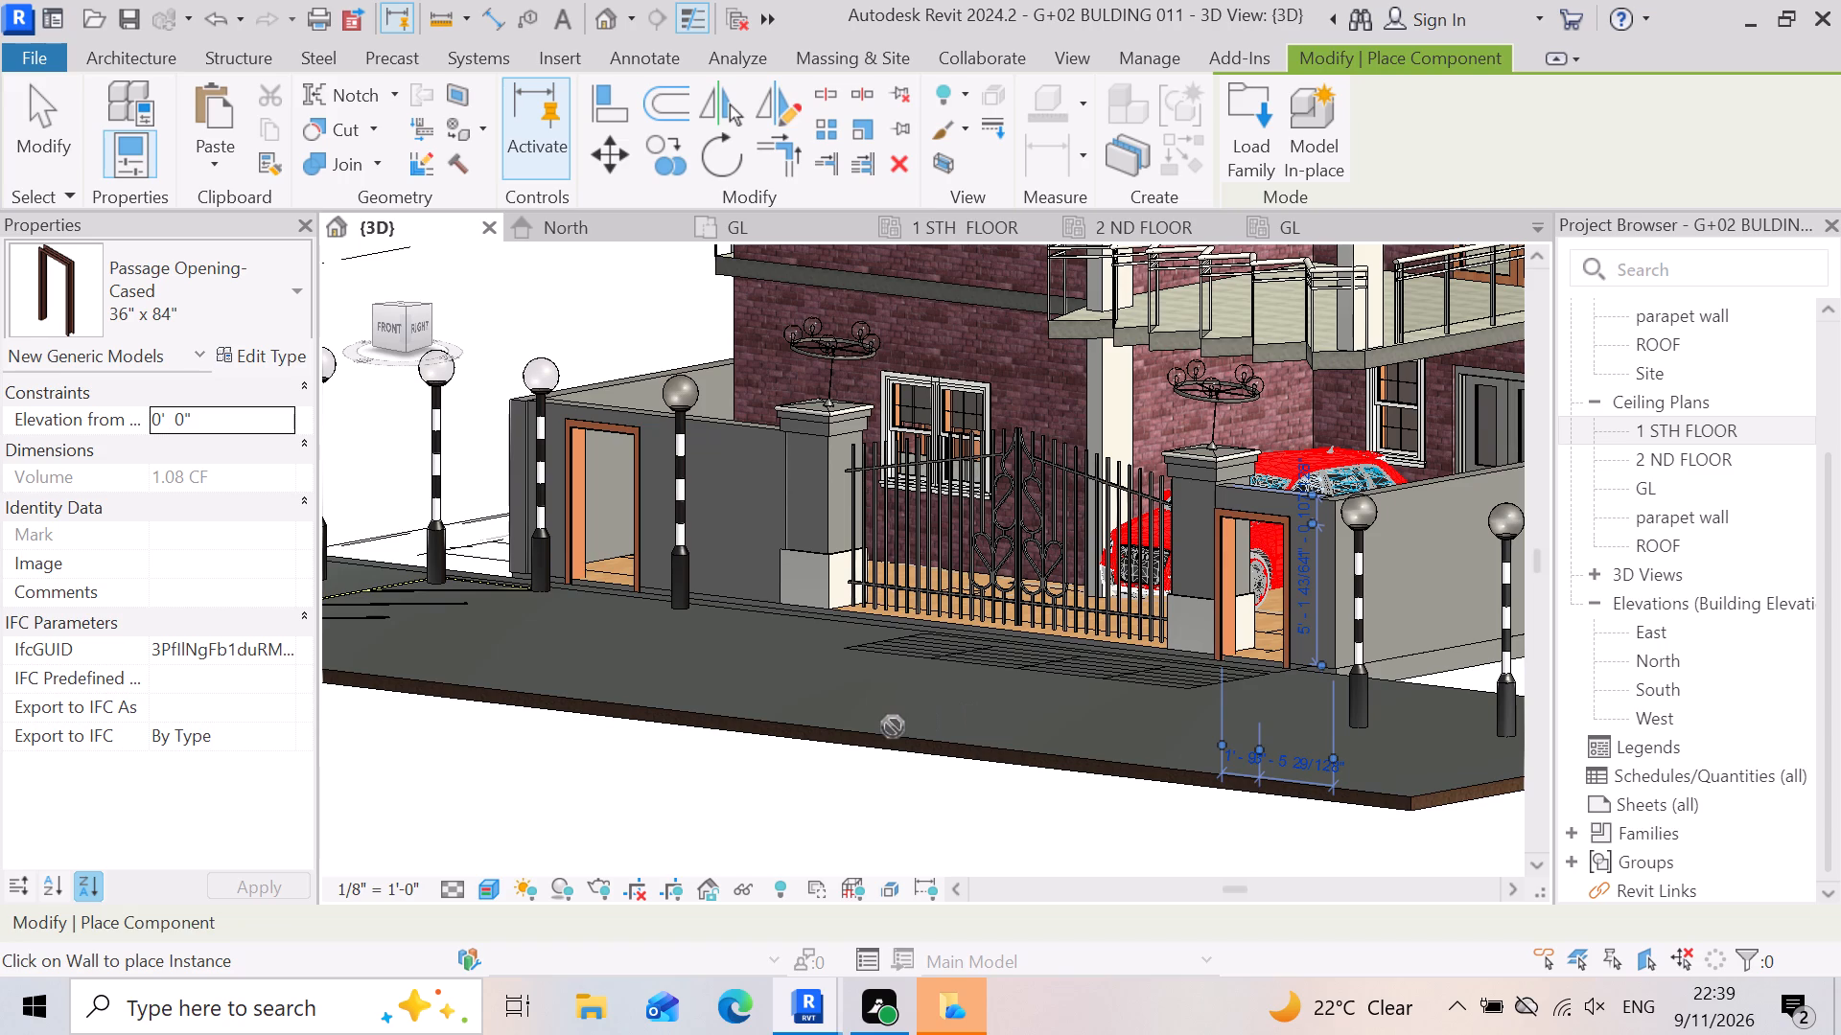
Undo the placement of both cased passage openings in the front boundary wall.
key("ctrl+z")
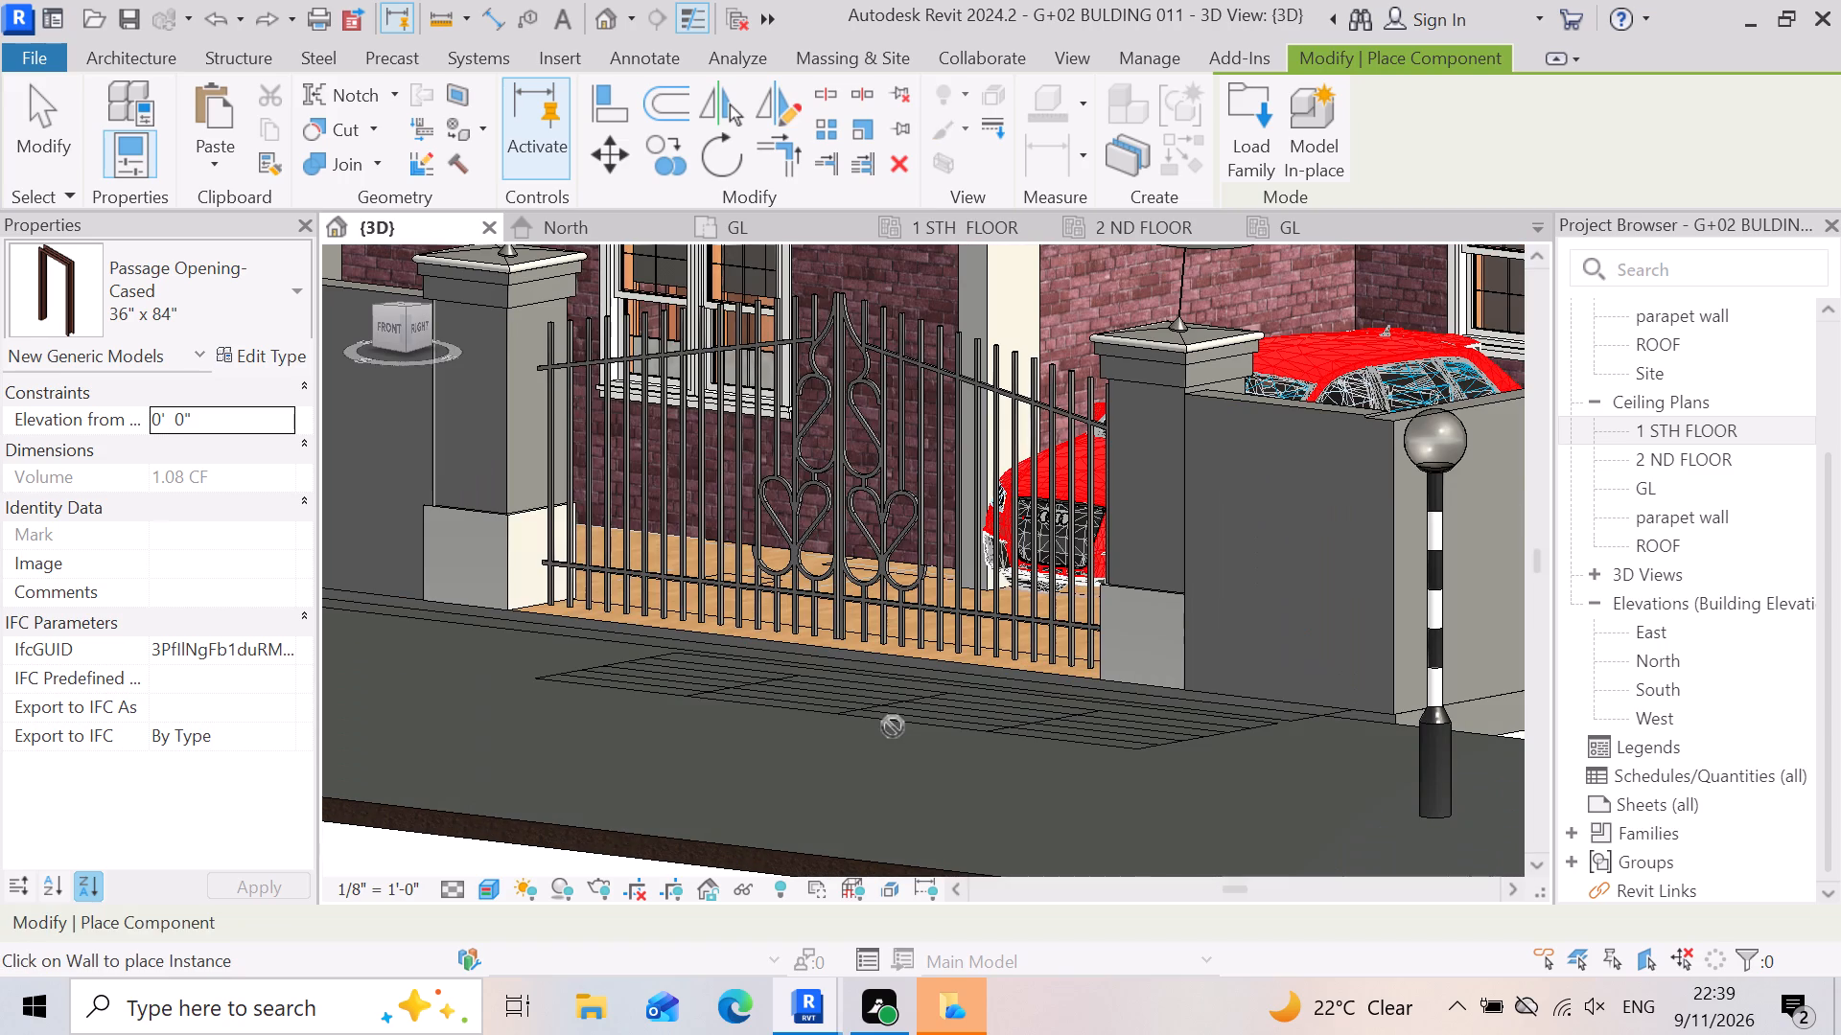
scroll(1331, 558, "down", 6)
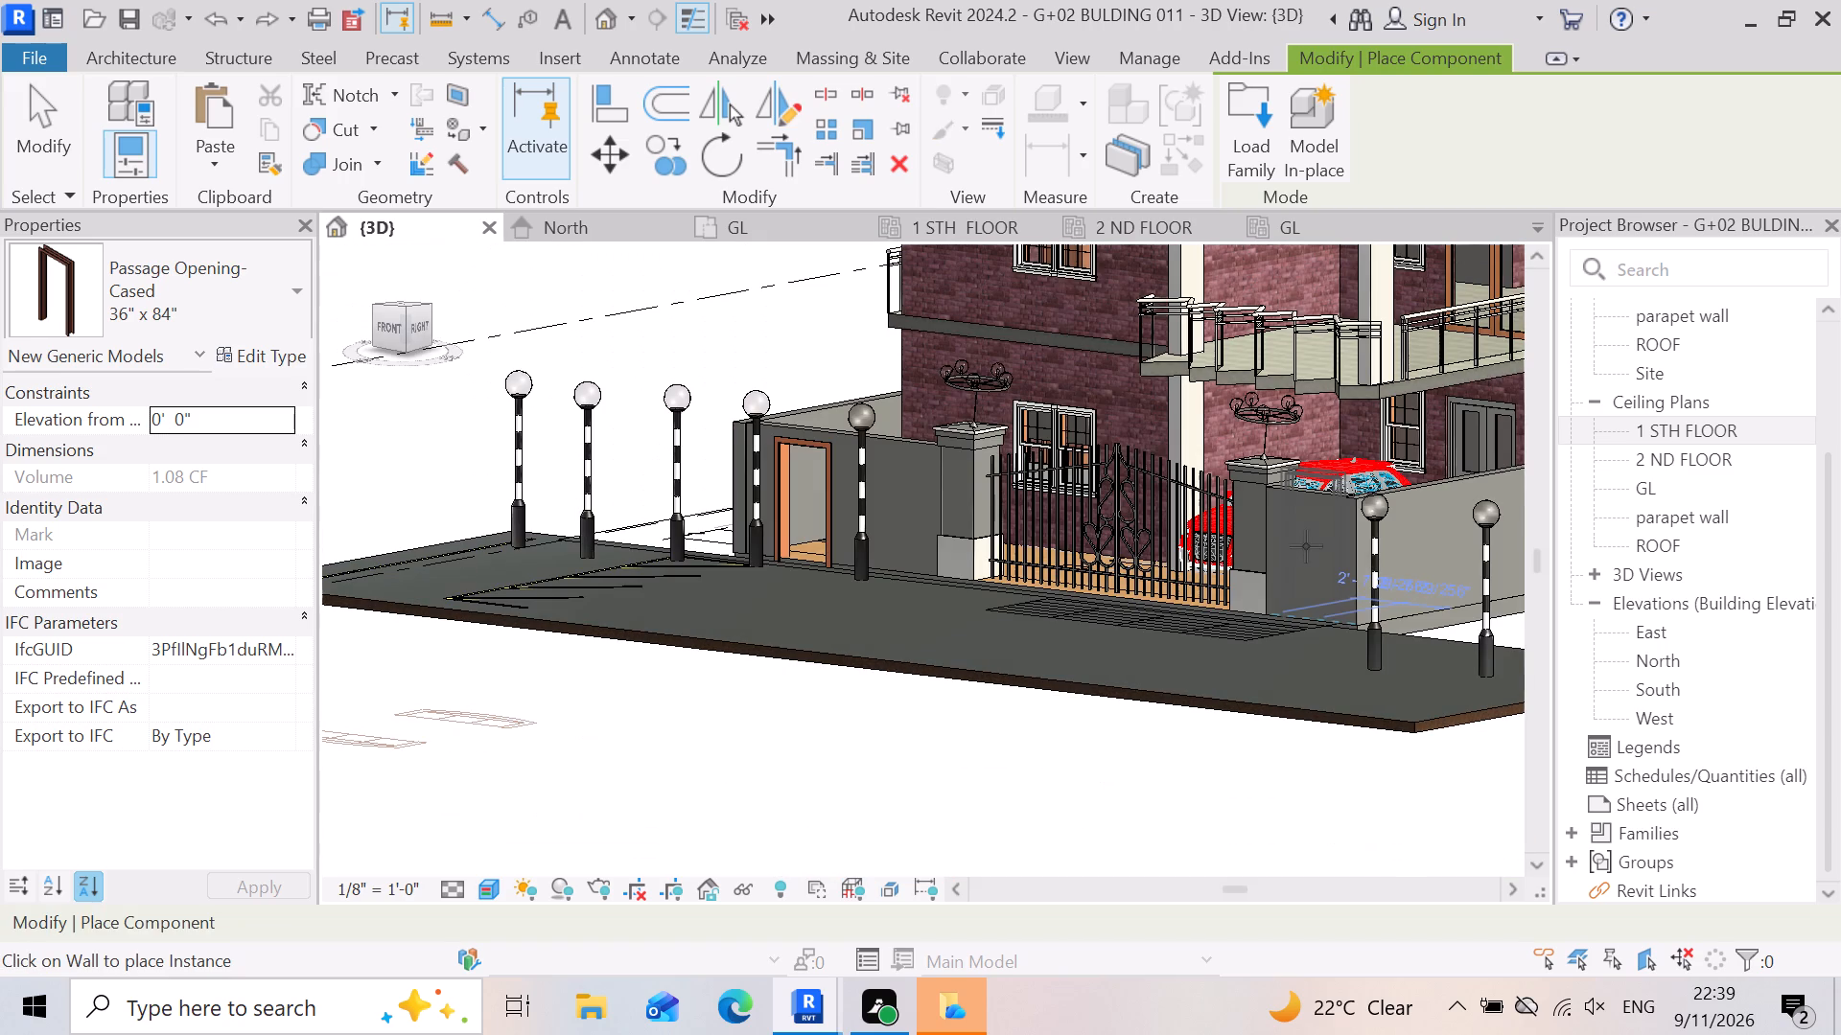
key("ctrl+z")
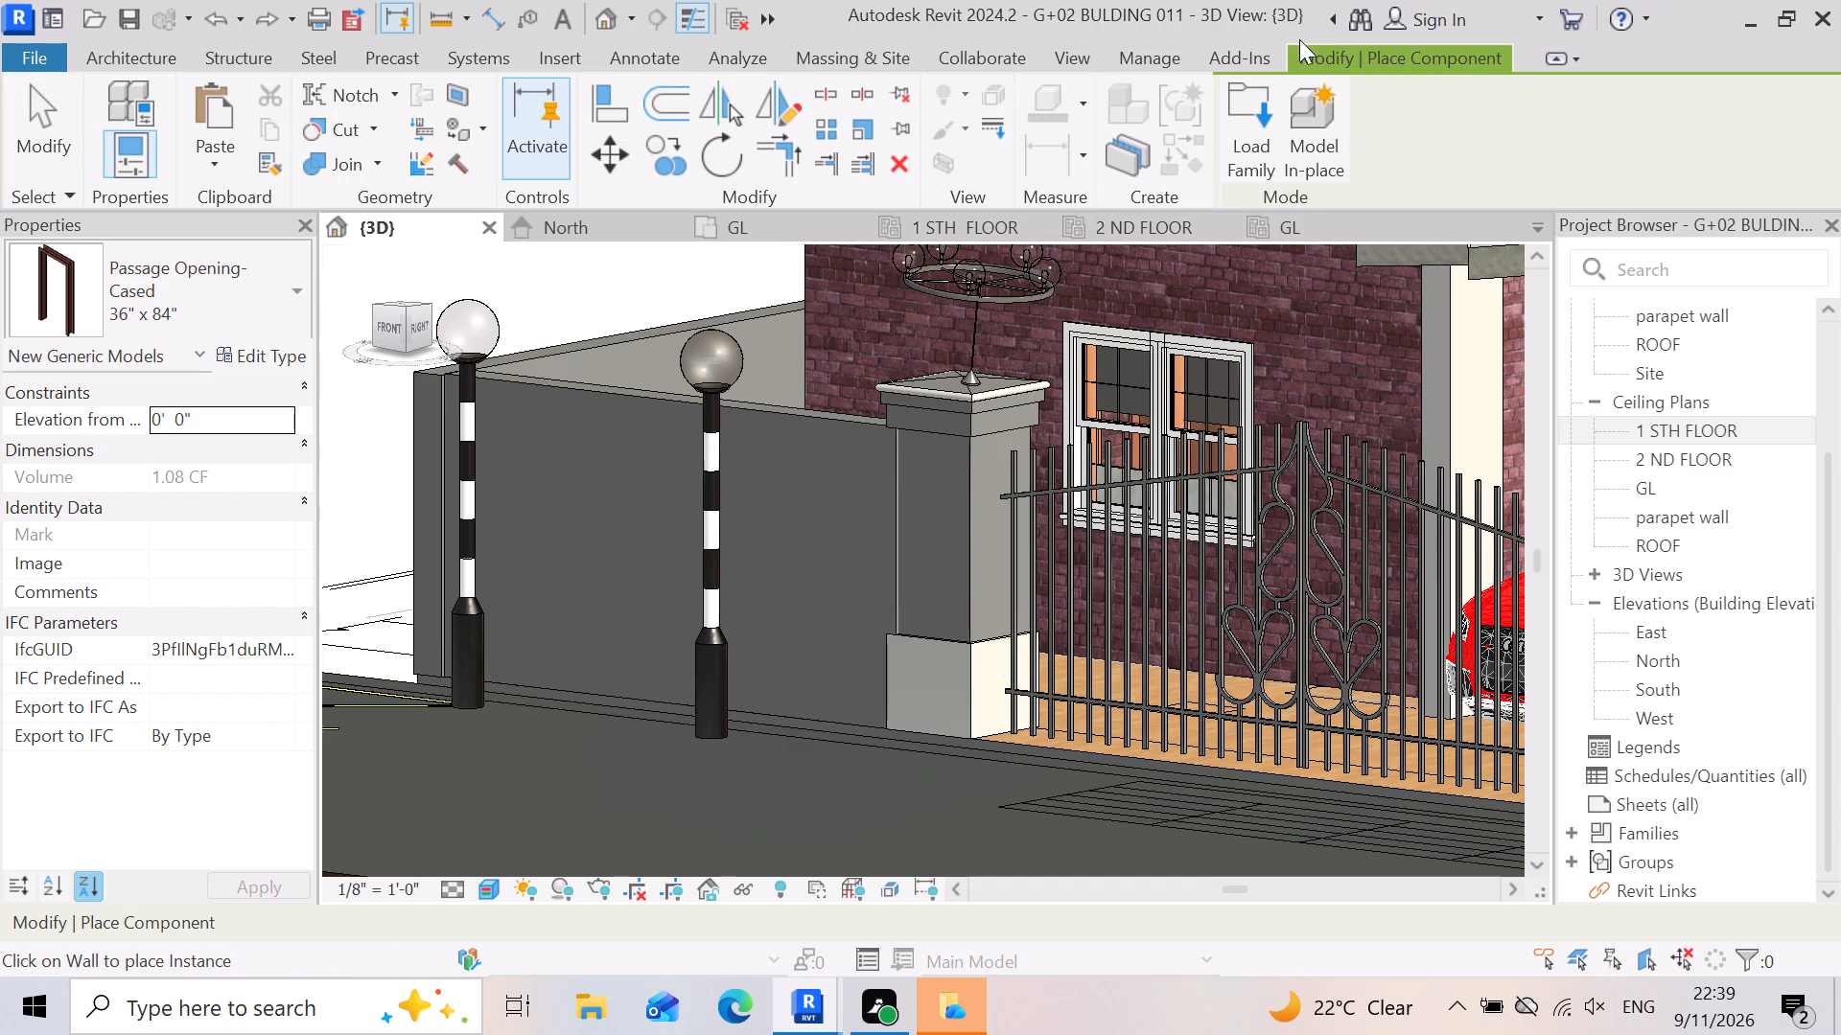
Load the Opening-Window-Round family from the Openings folder for placement.
triple_click(1239, 112)
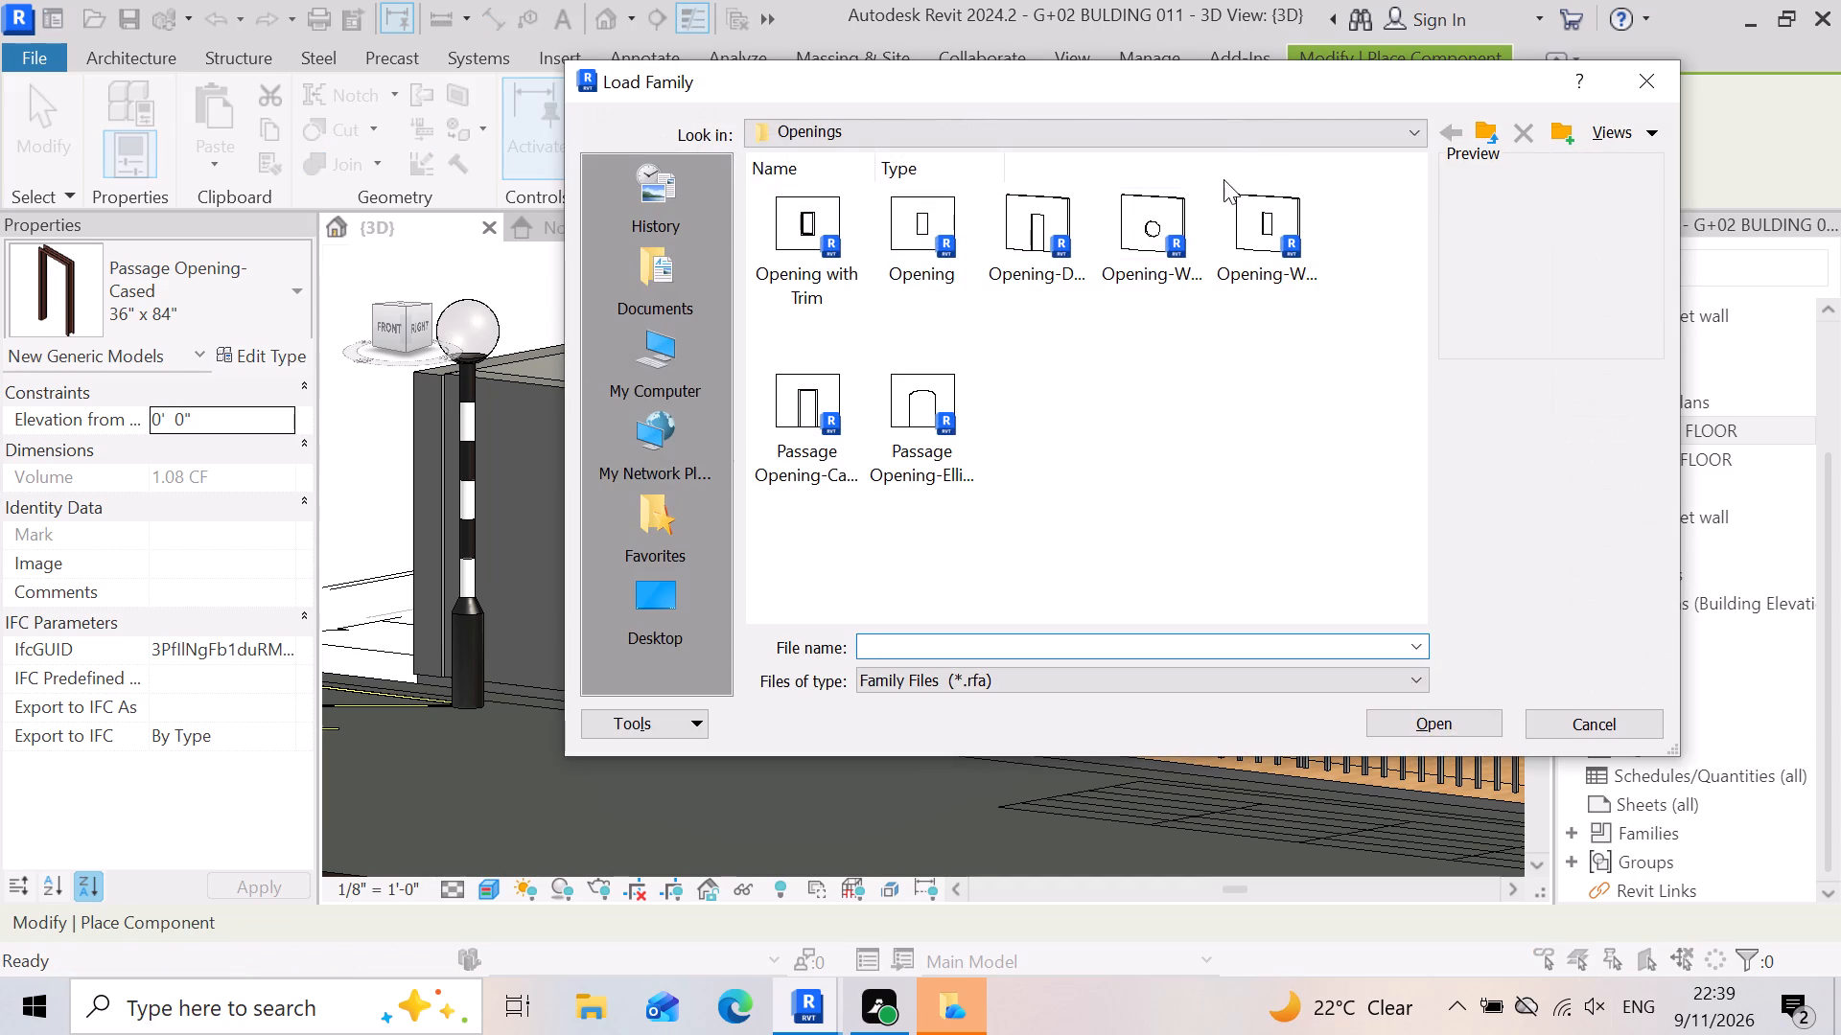
left_click(1142, 232)
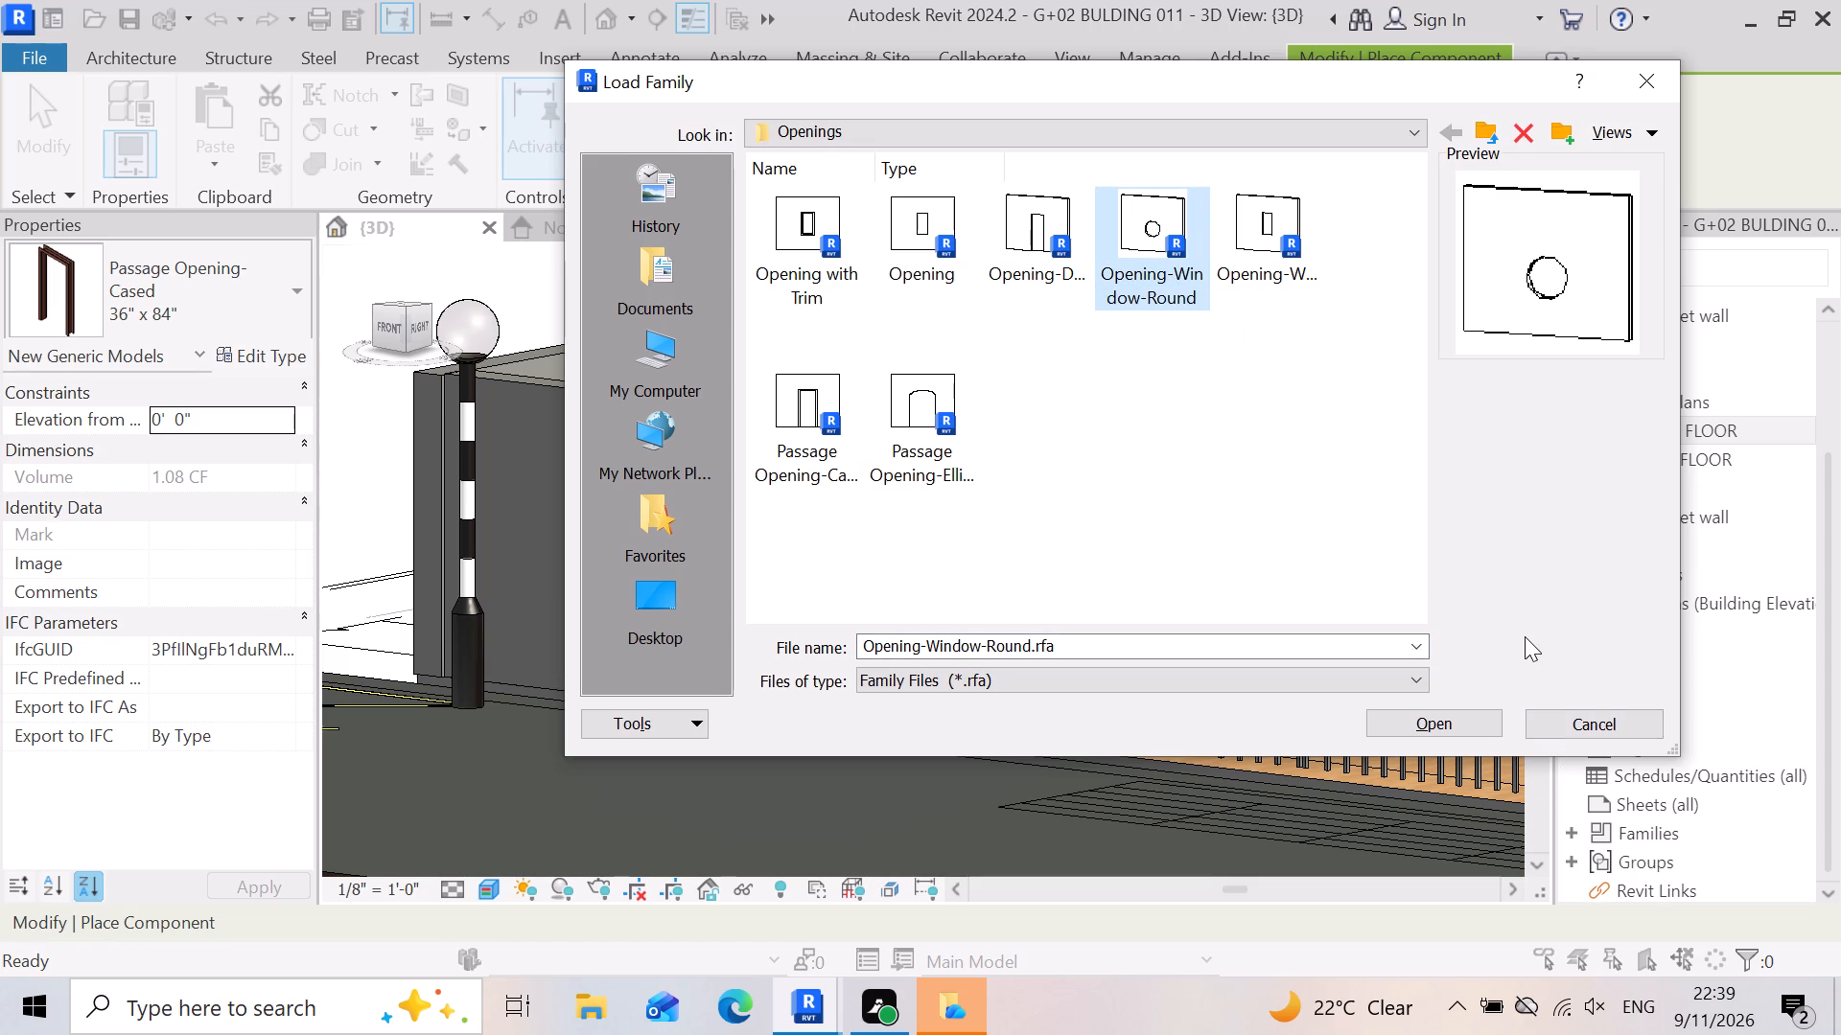
left_click(1446, 731)
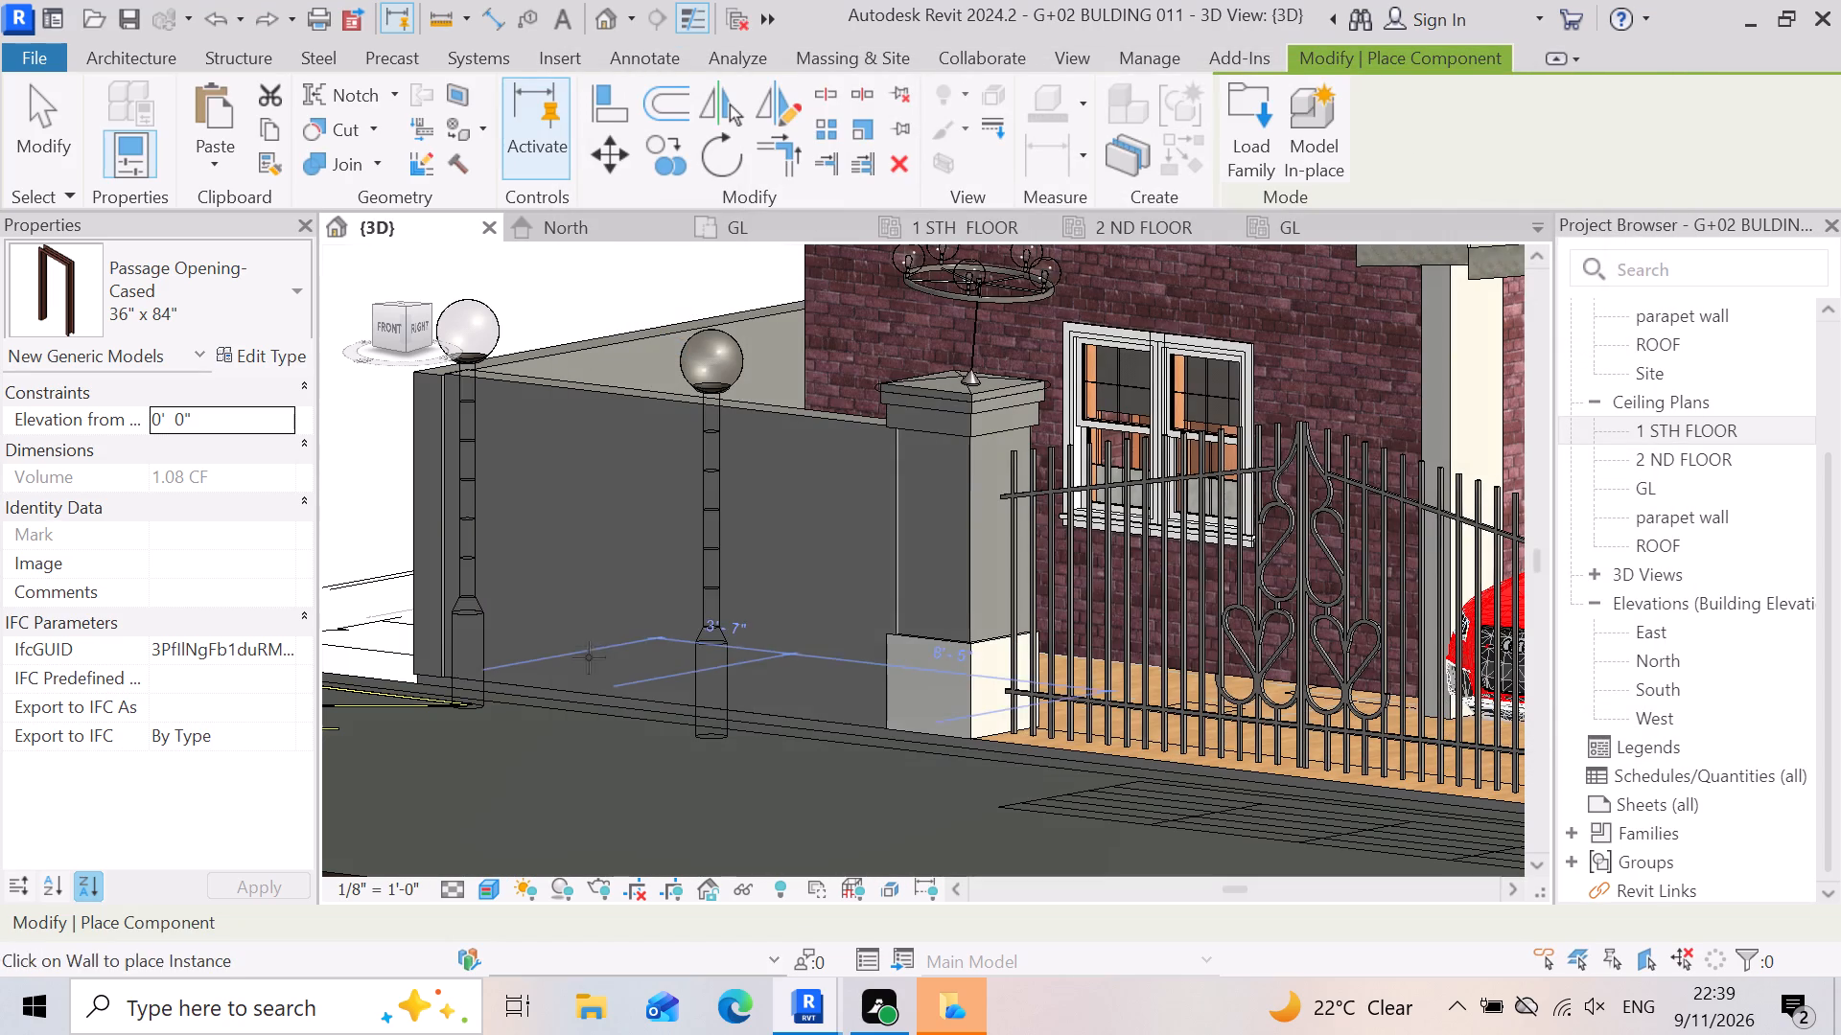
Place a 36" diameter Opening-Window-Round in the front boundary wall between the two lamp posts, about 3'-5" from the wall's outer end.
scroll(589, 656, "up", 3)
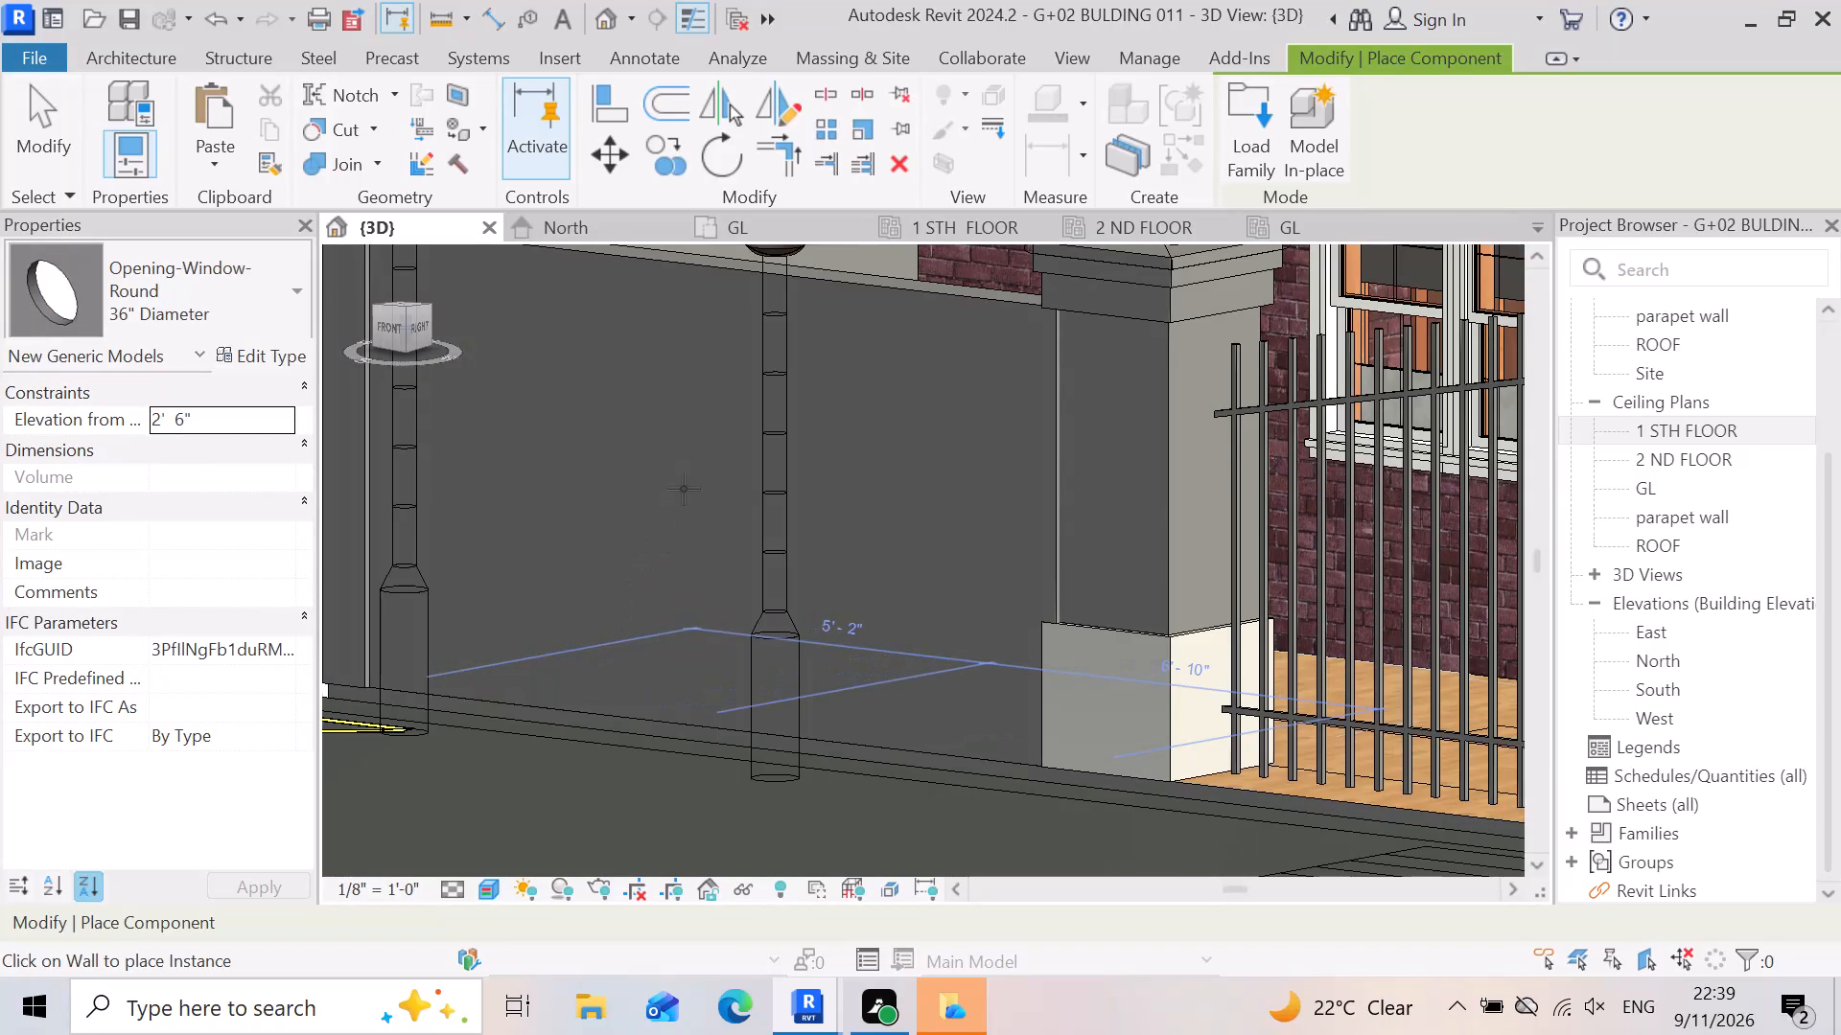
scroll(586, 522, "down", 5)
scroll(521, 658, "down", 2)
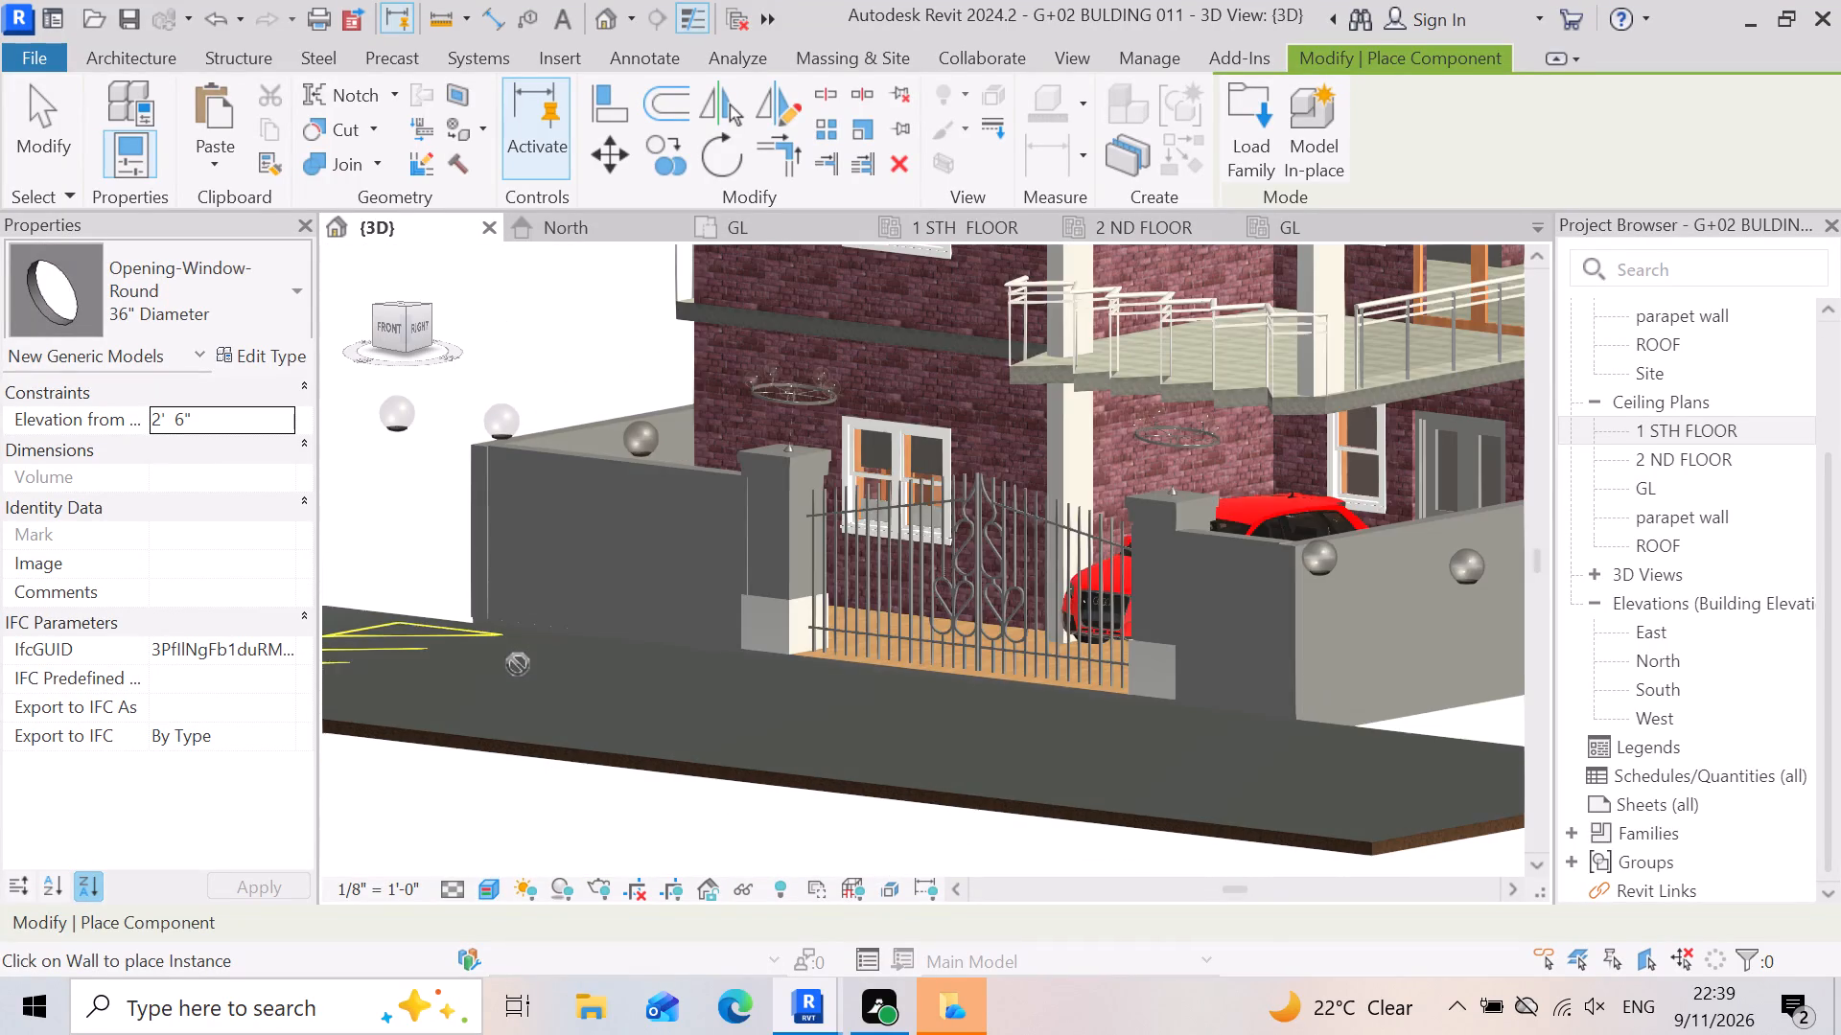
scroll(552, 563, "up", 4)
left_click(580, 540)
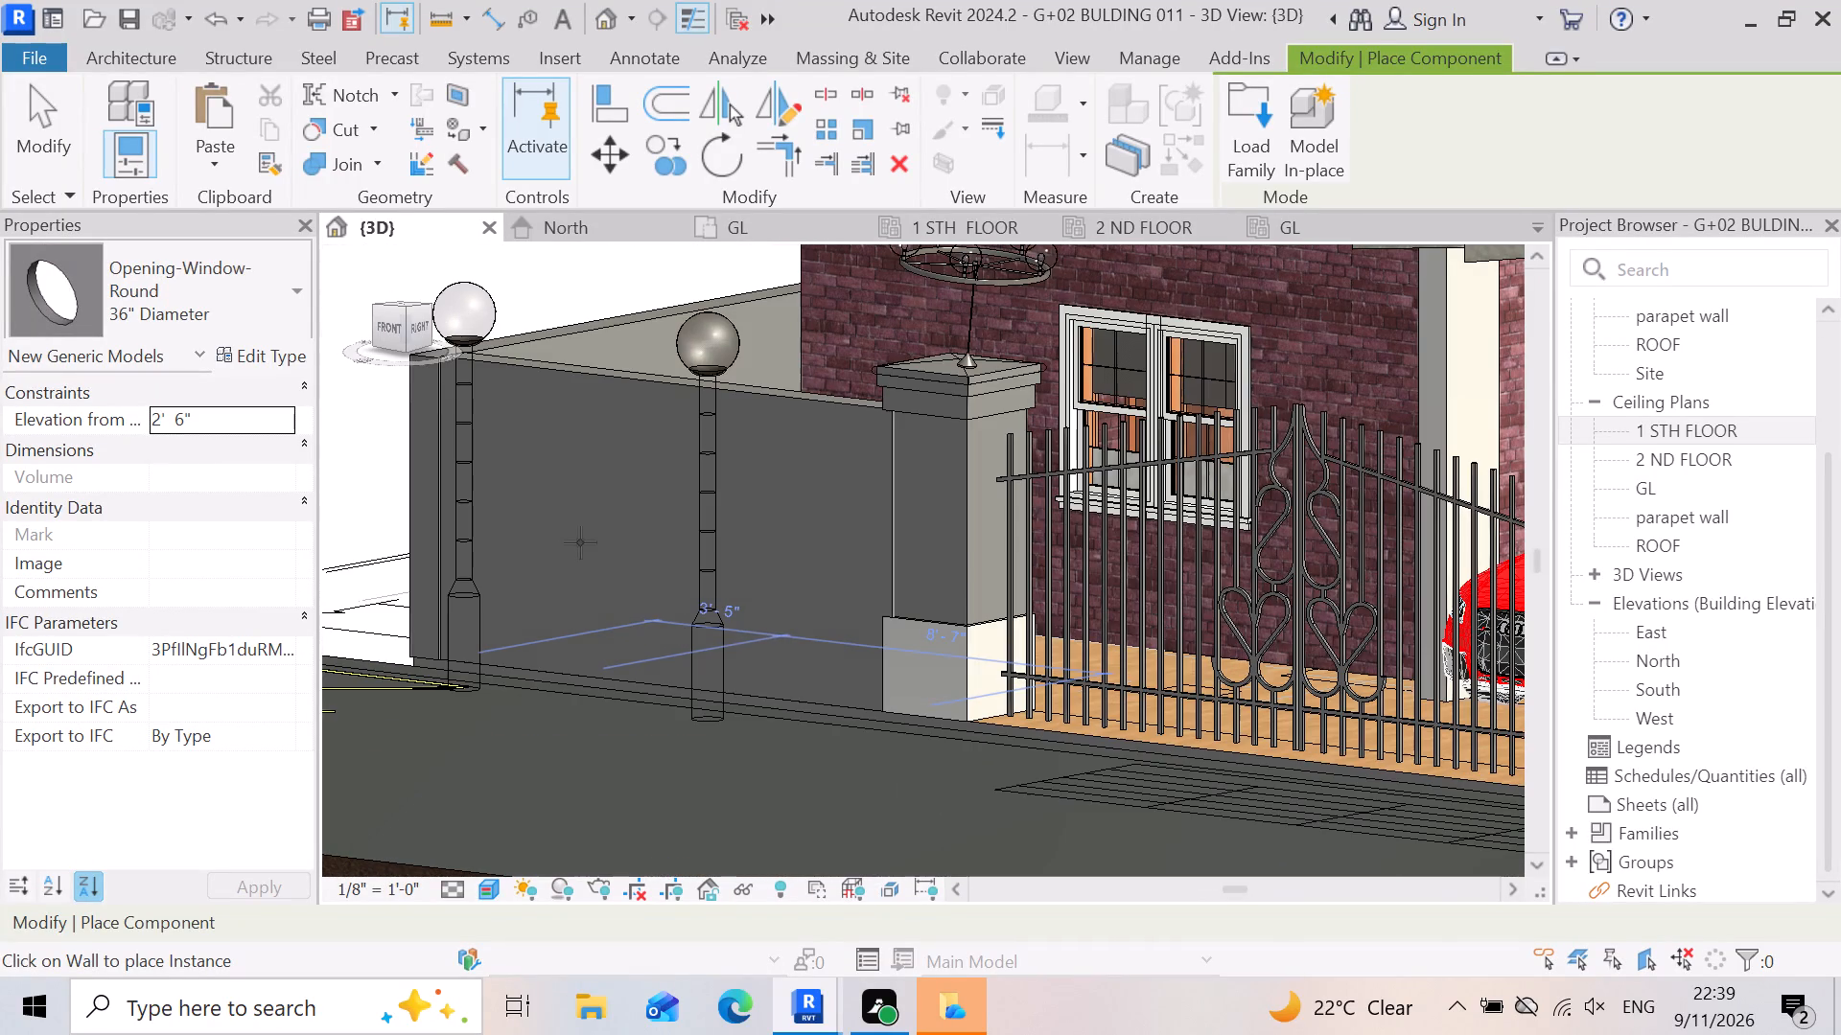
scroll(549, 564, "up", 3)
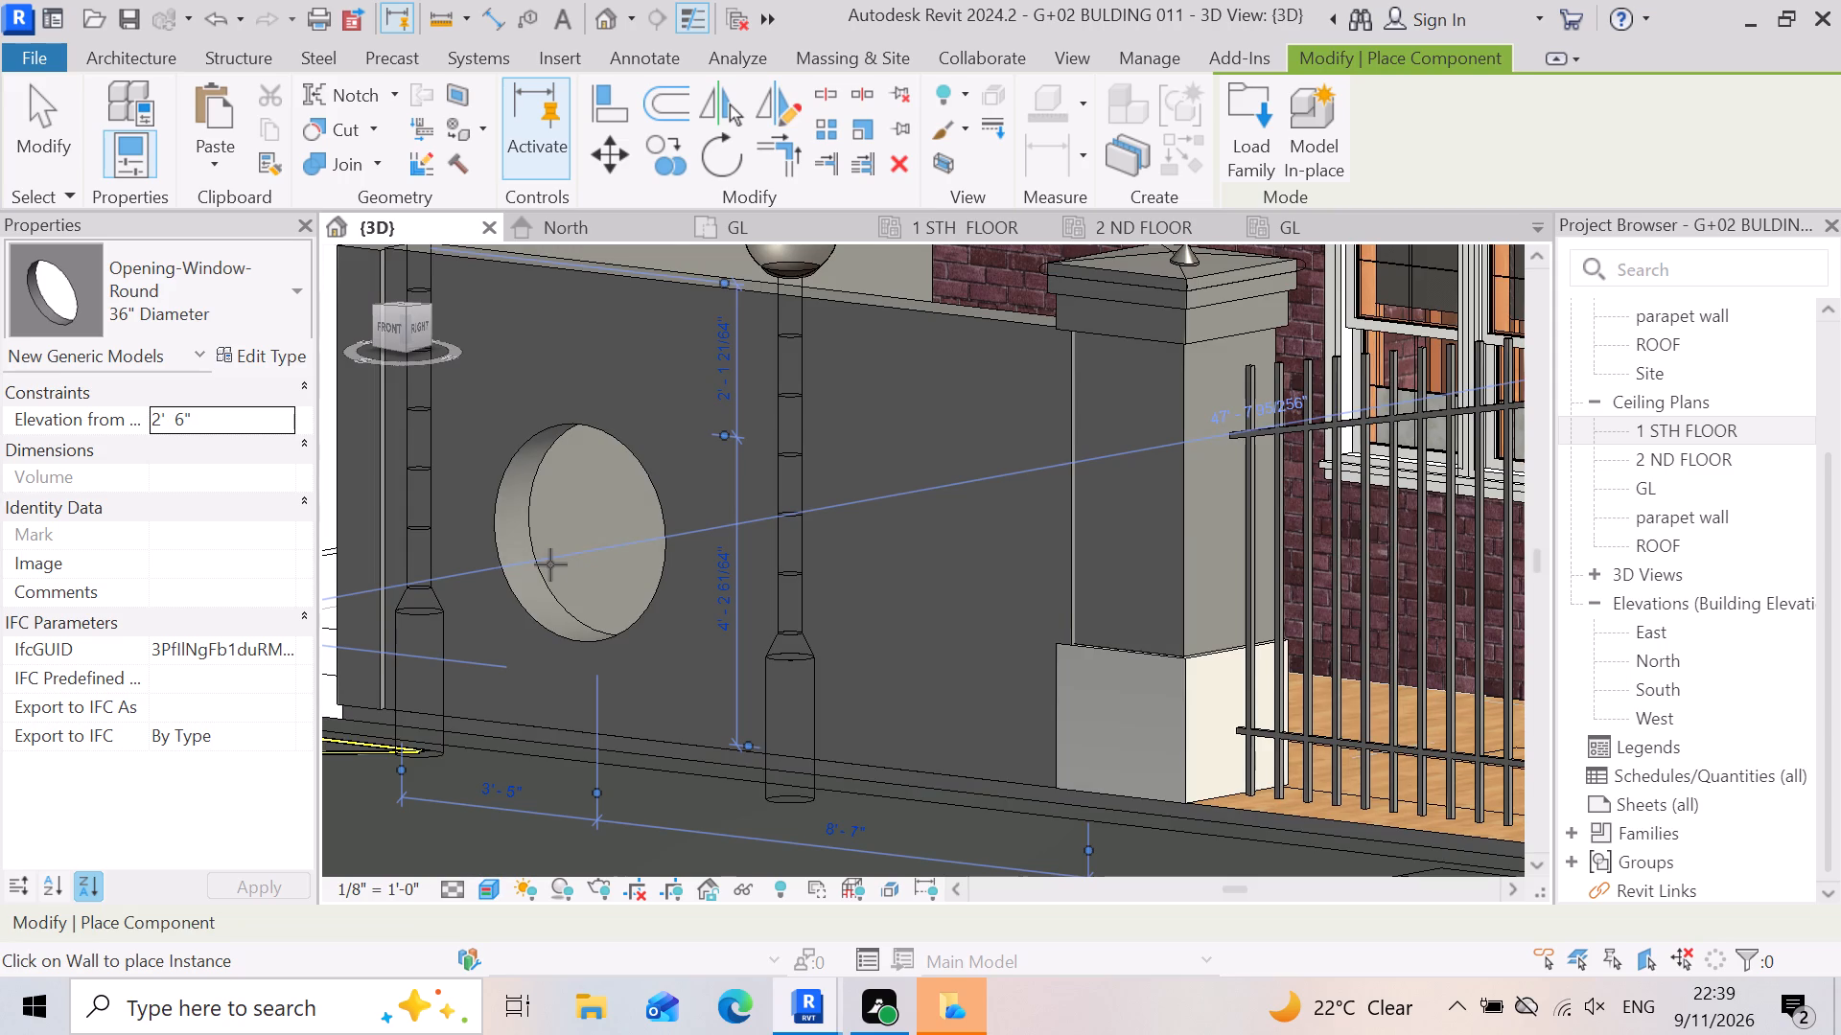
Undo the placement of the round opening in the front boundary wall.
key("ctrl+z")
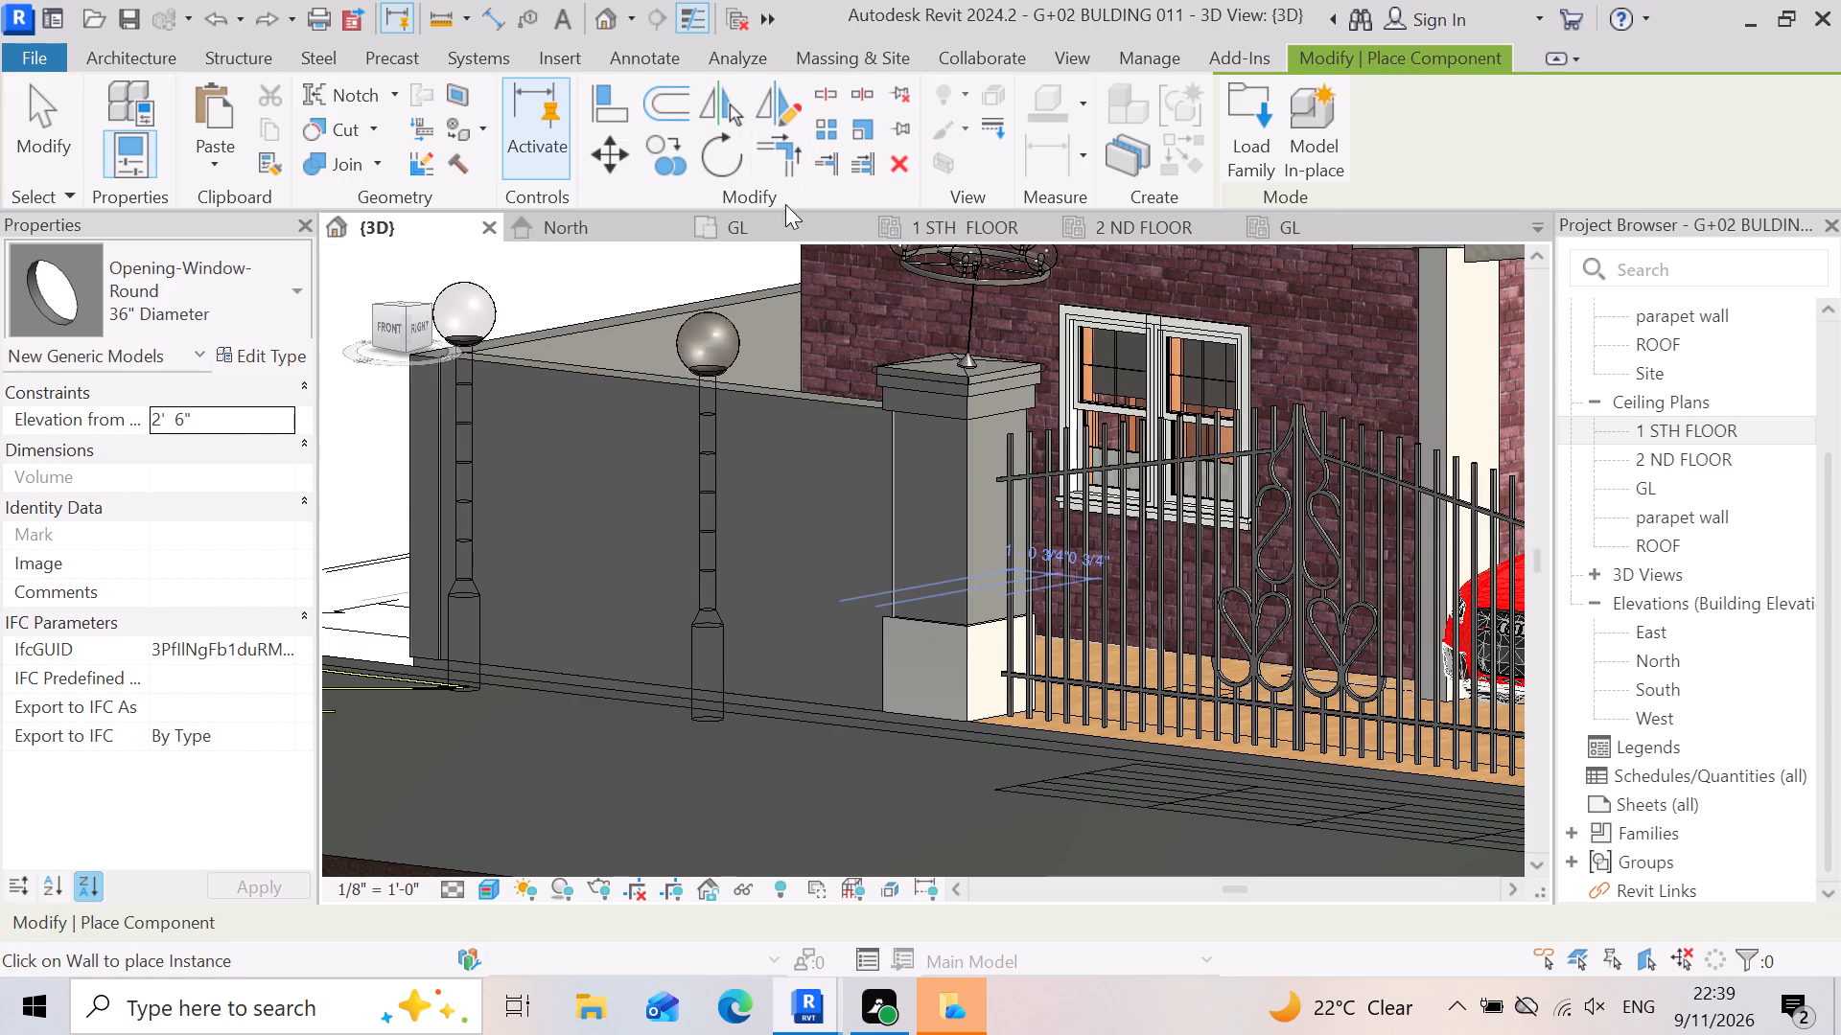
Place a 36" Opening-Window-Round in the front boundary wall in the GL floor plan, about 7'-6" from its outer end and 4'-6" from its gate end.
left_click(782, 223)
scroll(1222, 496, "down", 4)
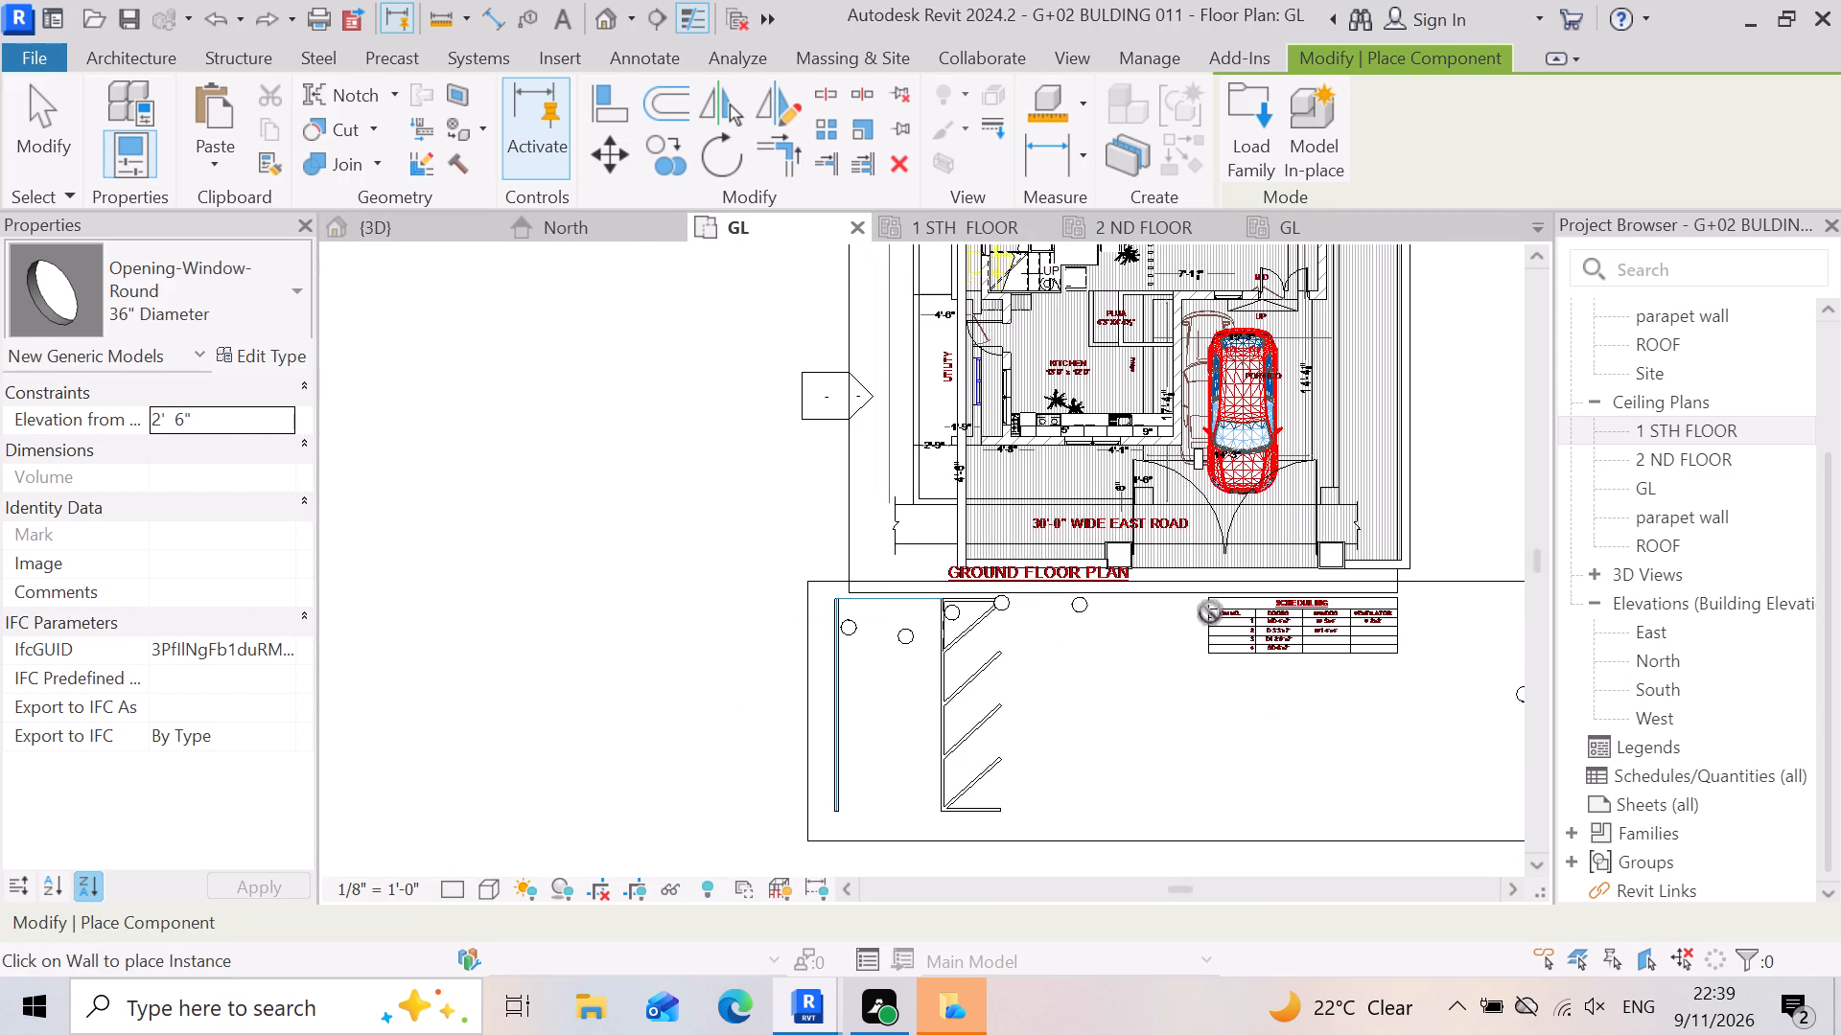
scroll(1064, 525, "up", 4)
scroll(1151, 667, "up", 3)
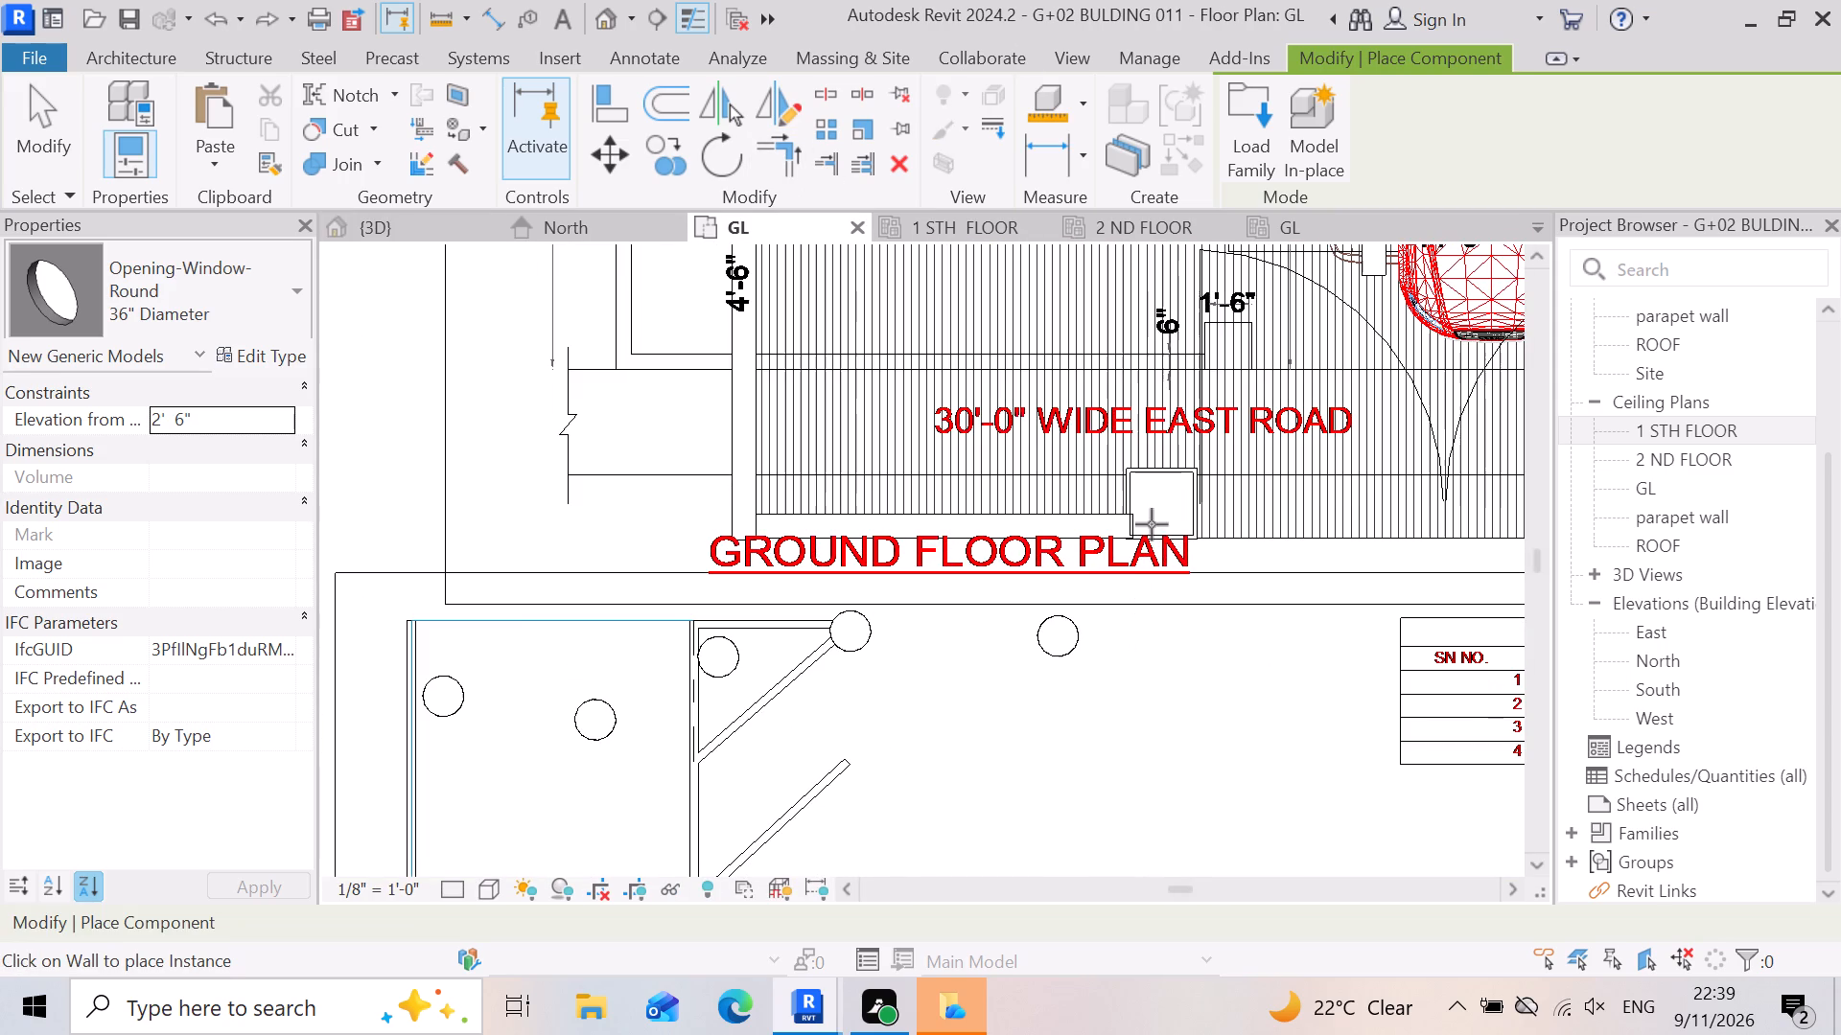
scroll(1270, 509, "down", 9)
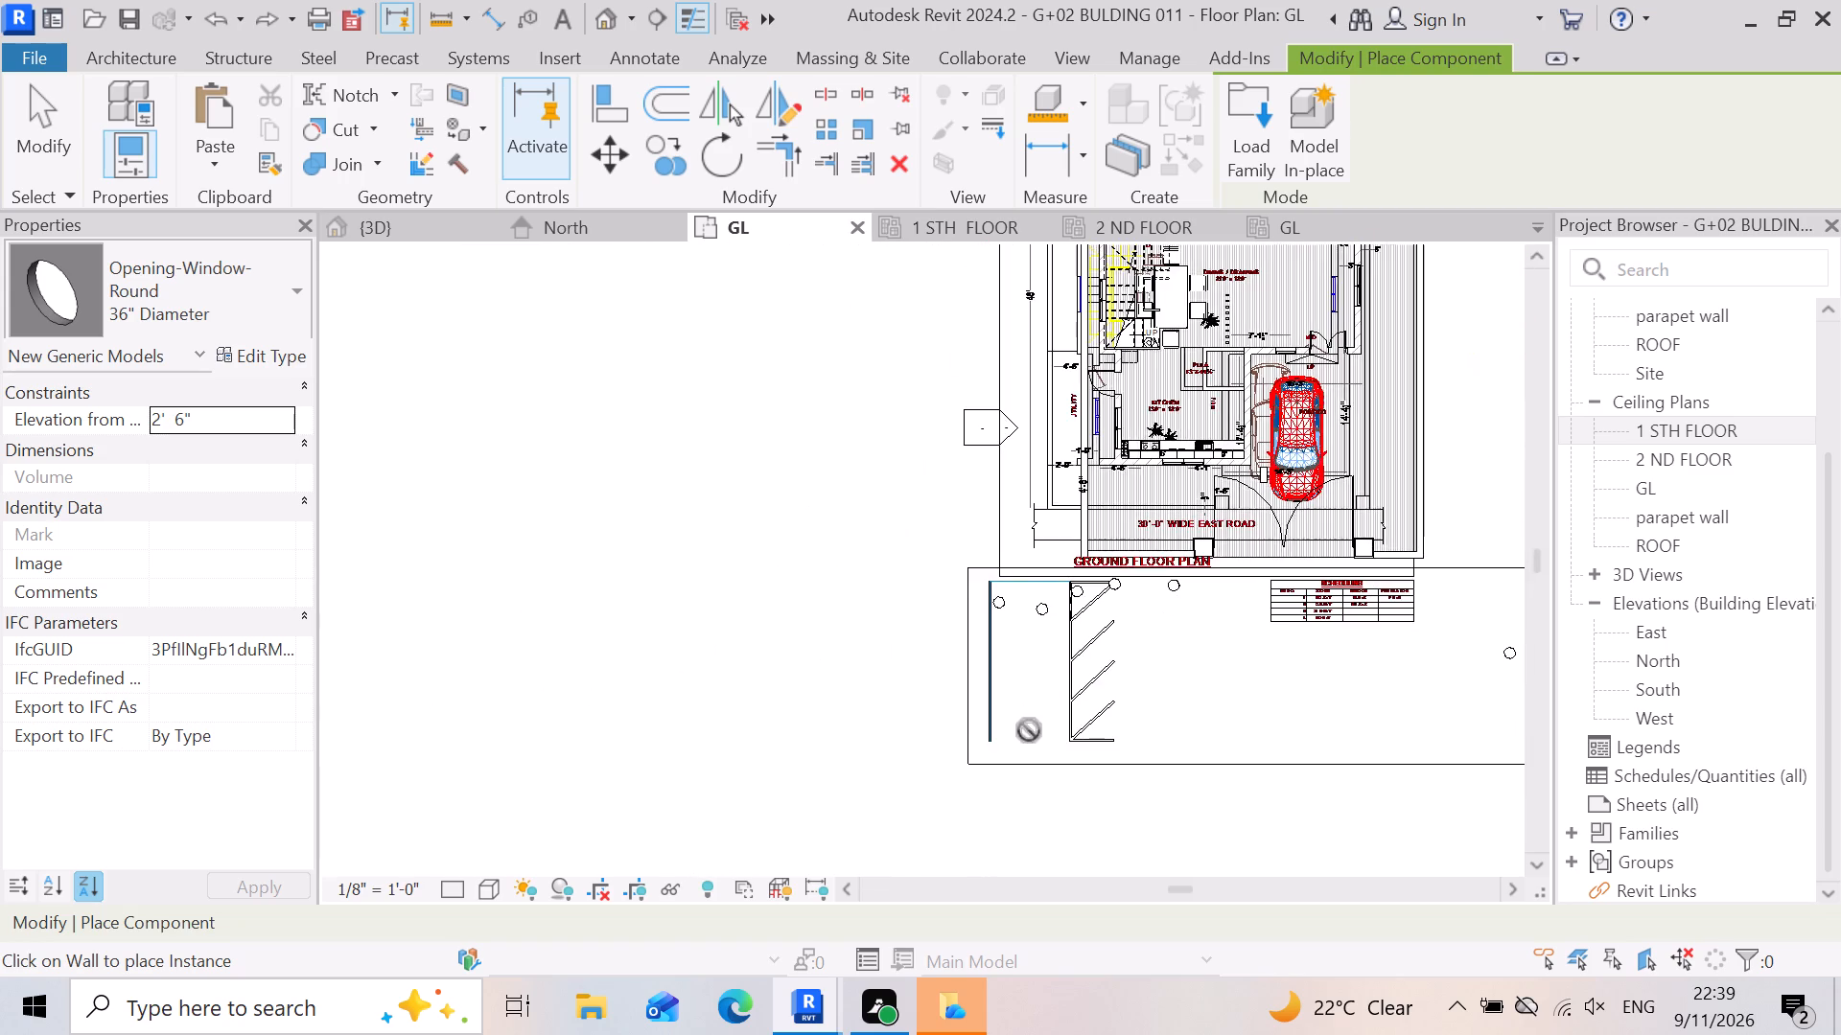
scroll(1029, 728, "down", 4)
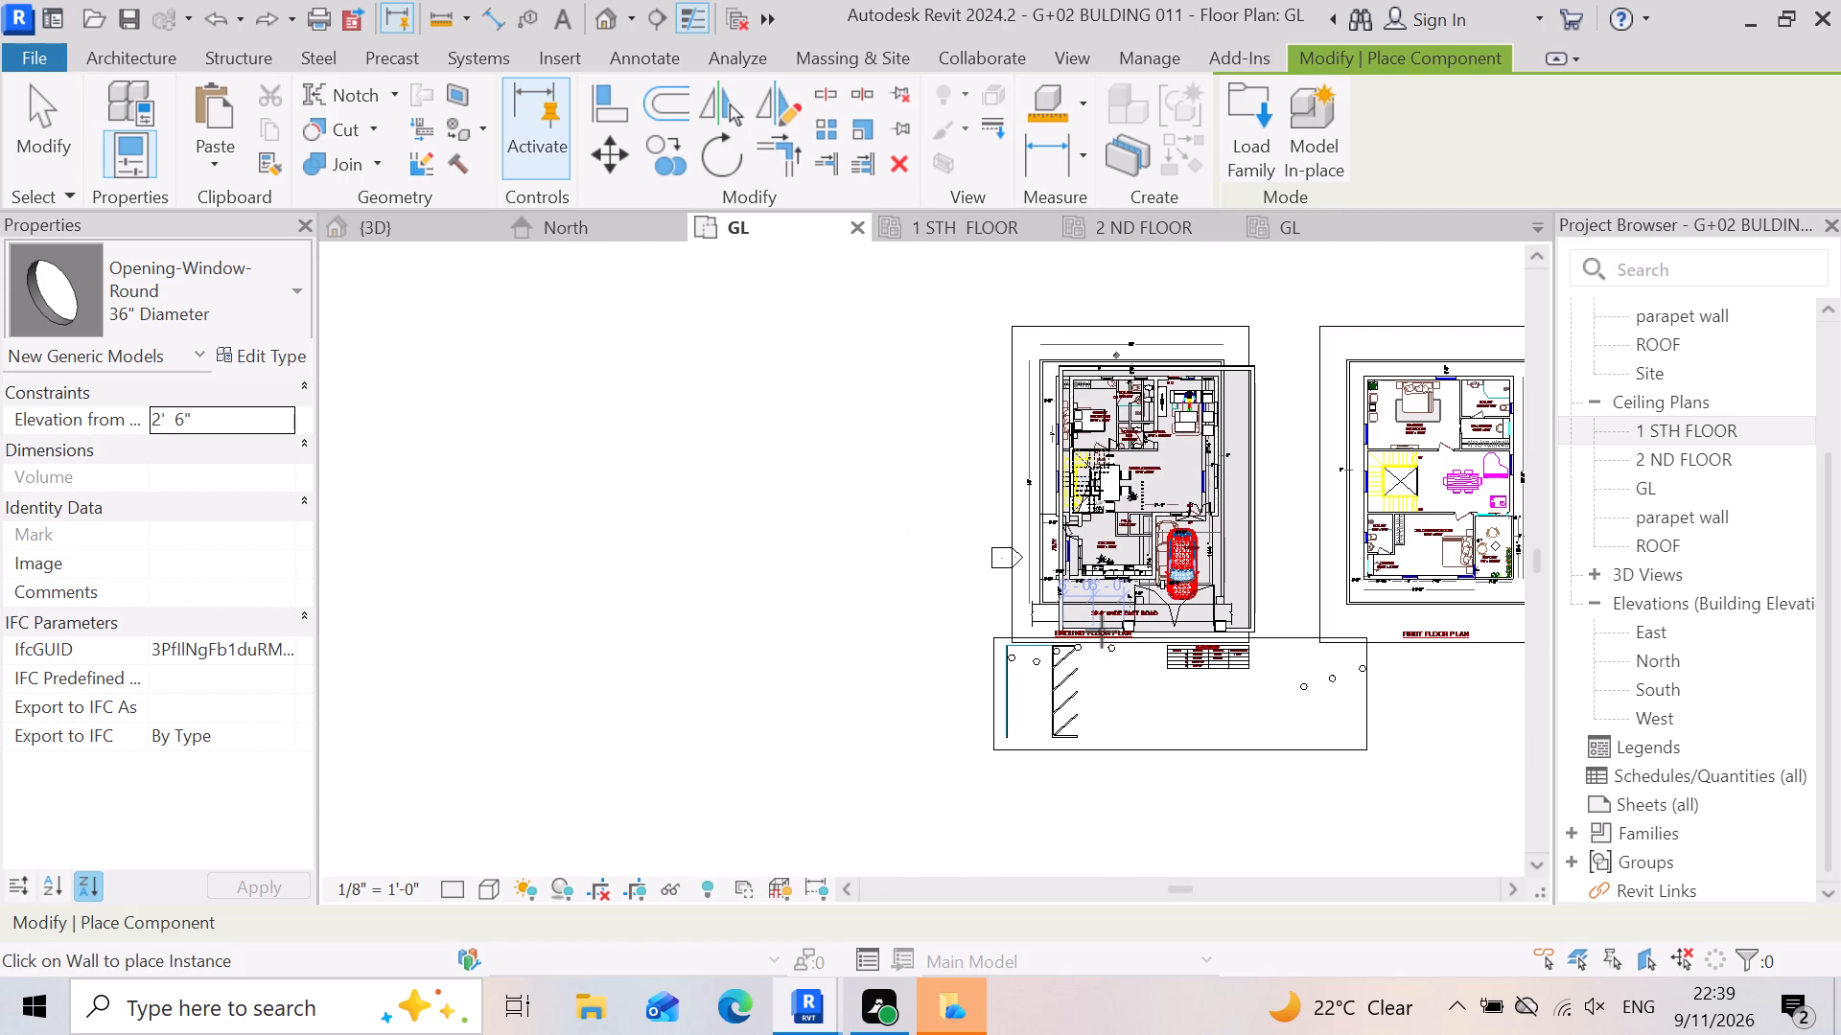
scroll(1102, 629, "up", 9)
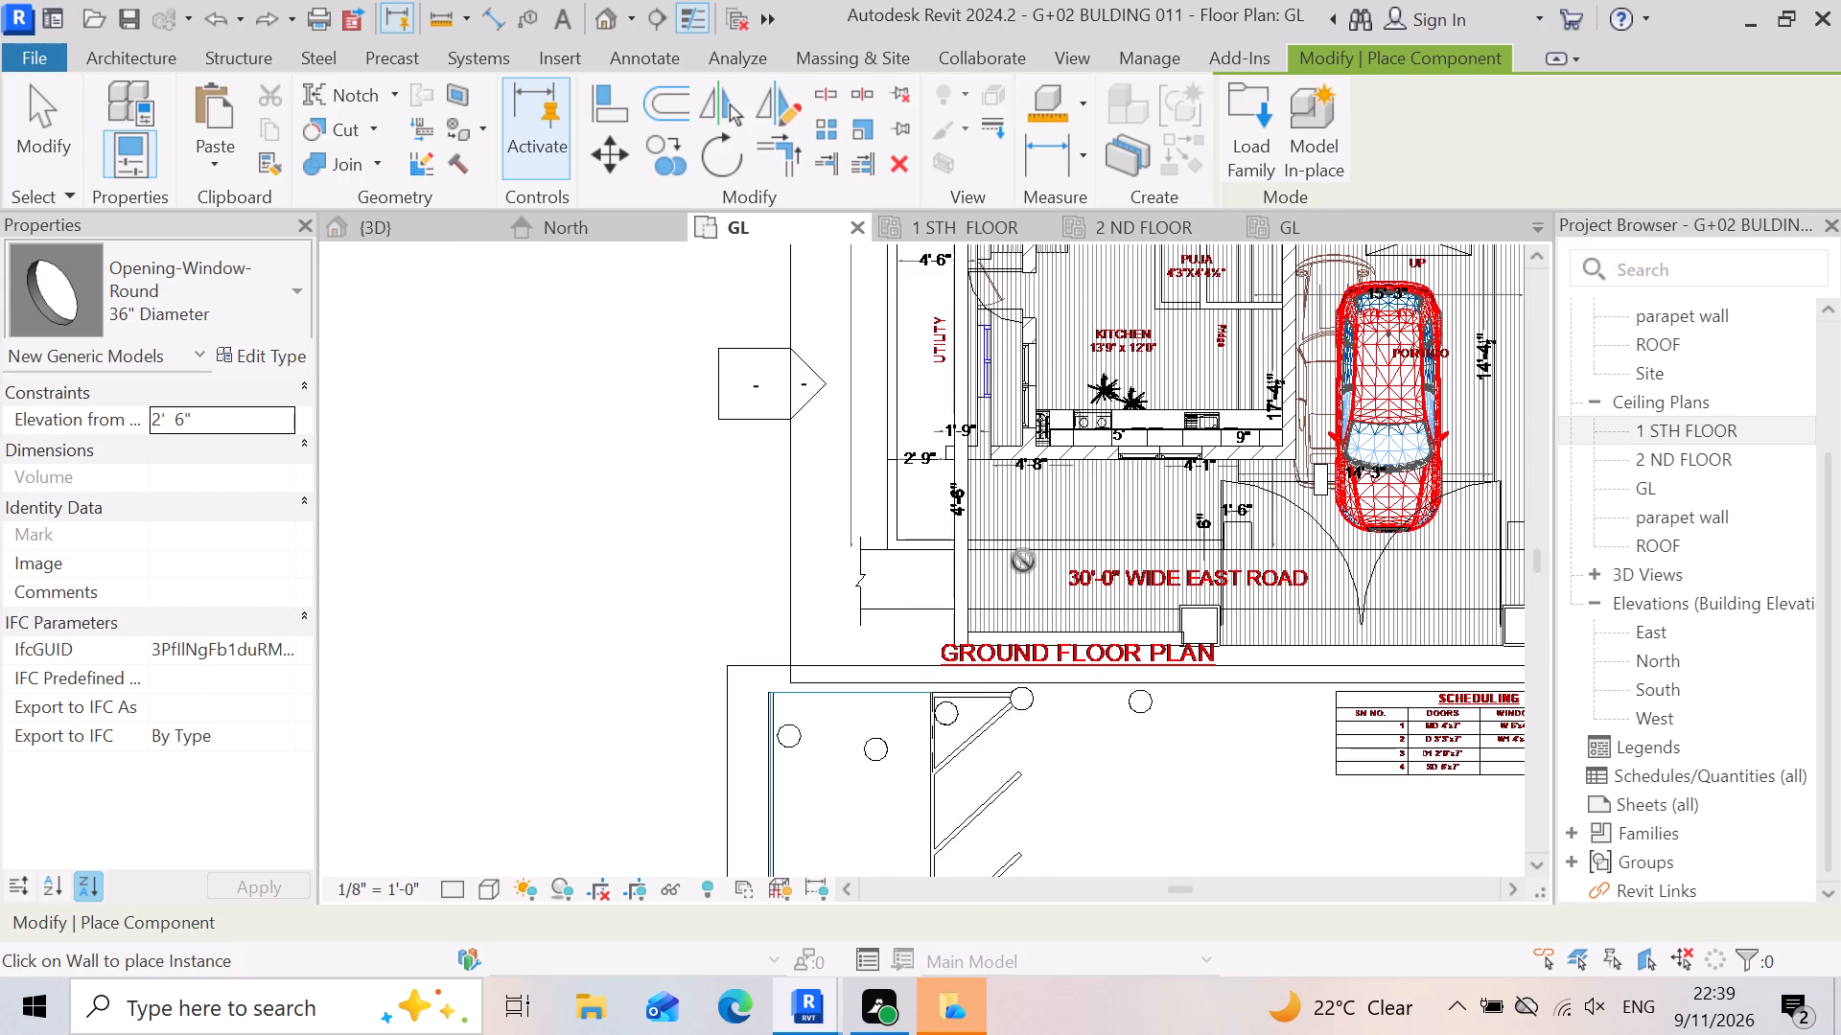
left_click(1059, 572)
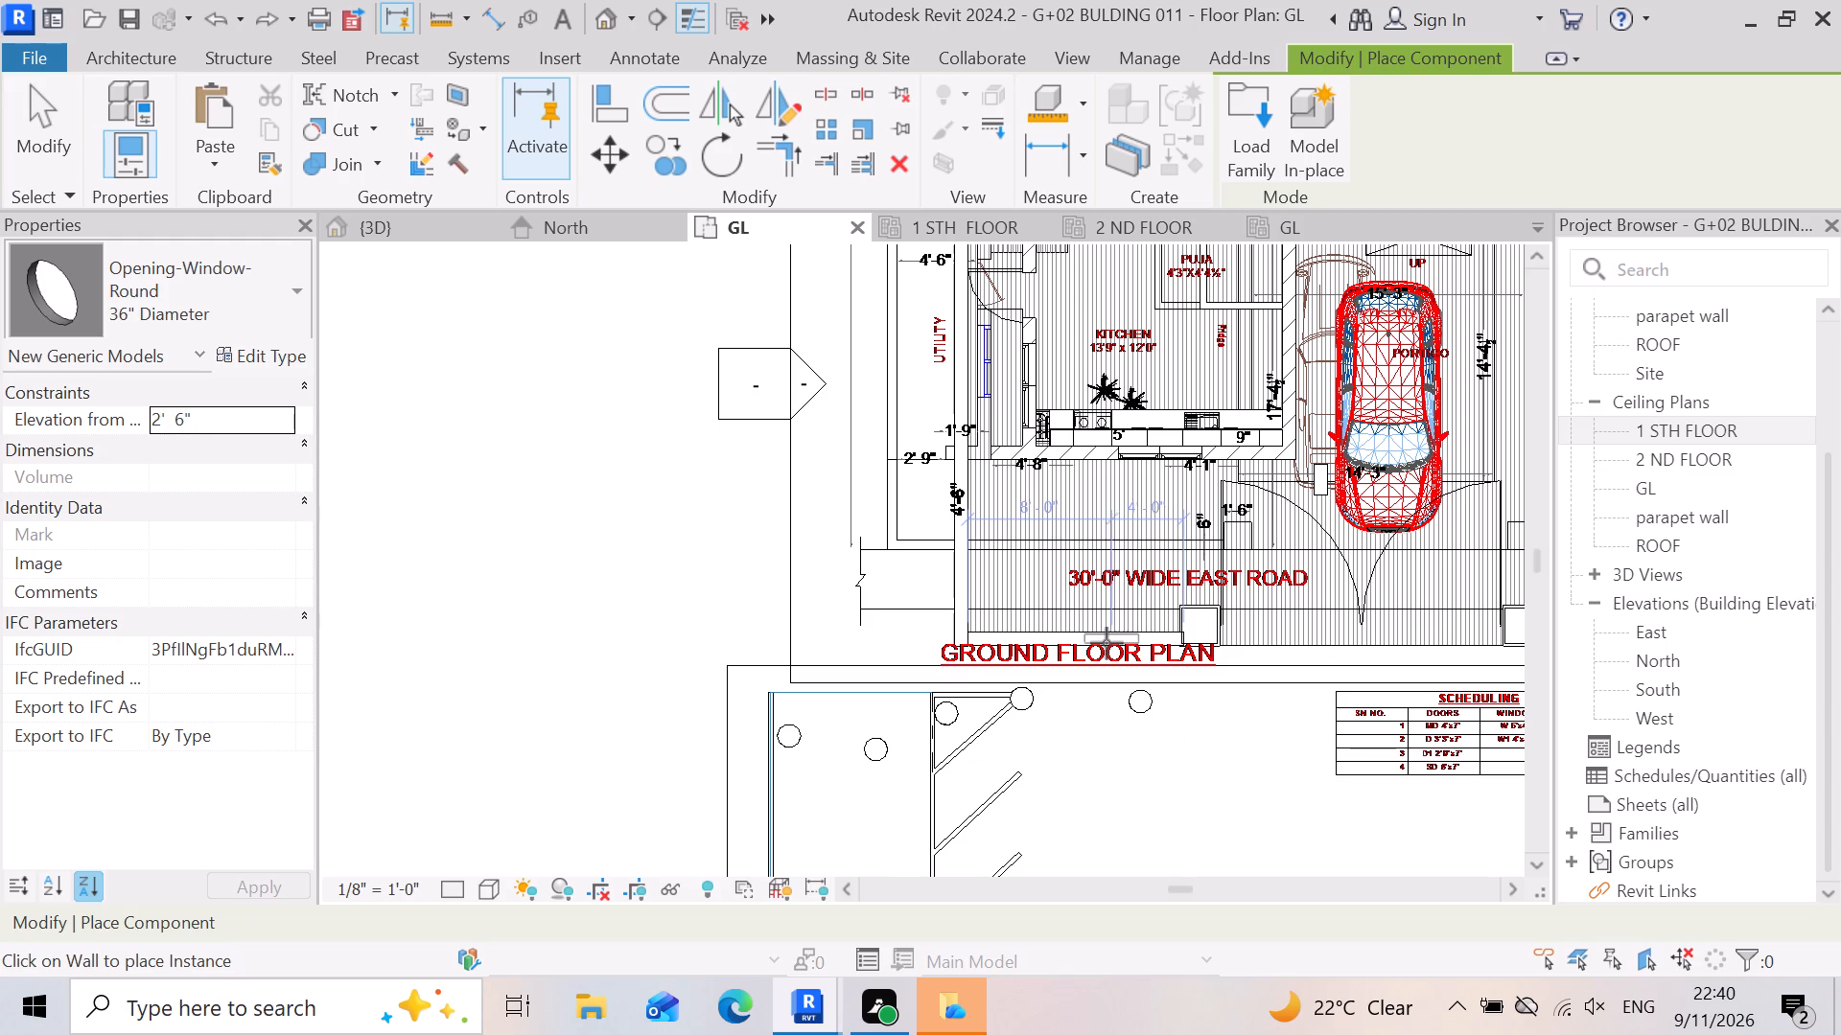
left_click(1107, 643)
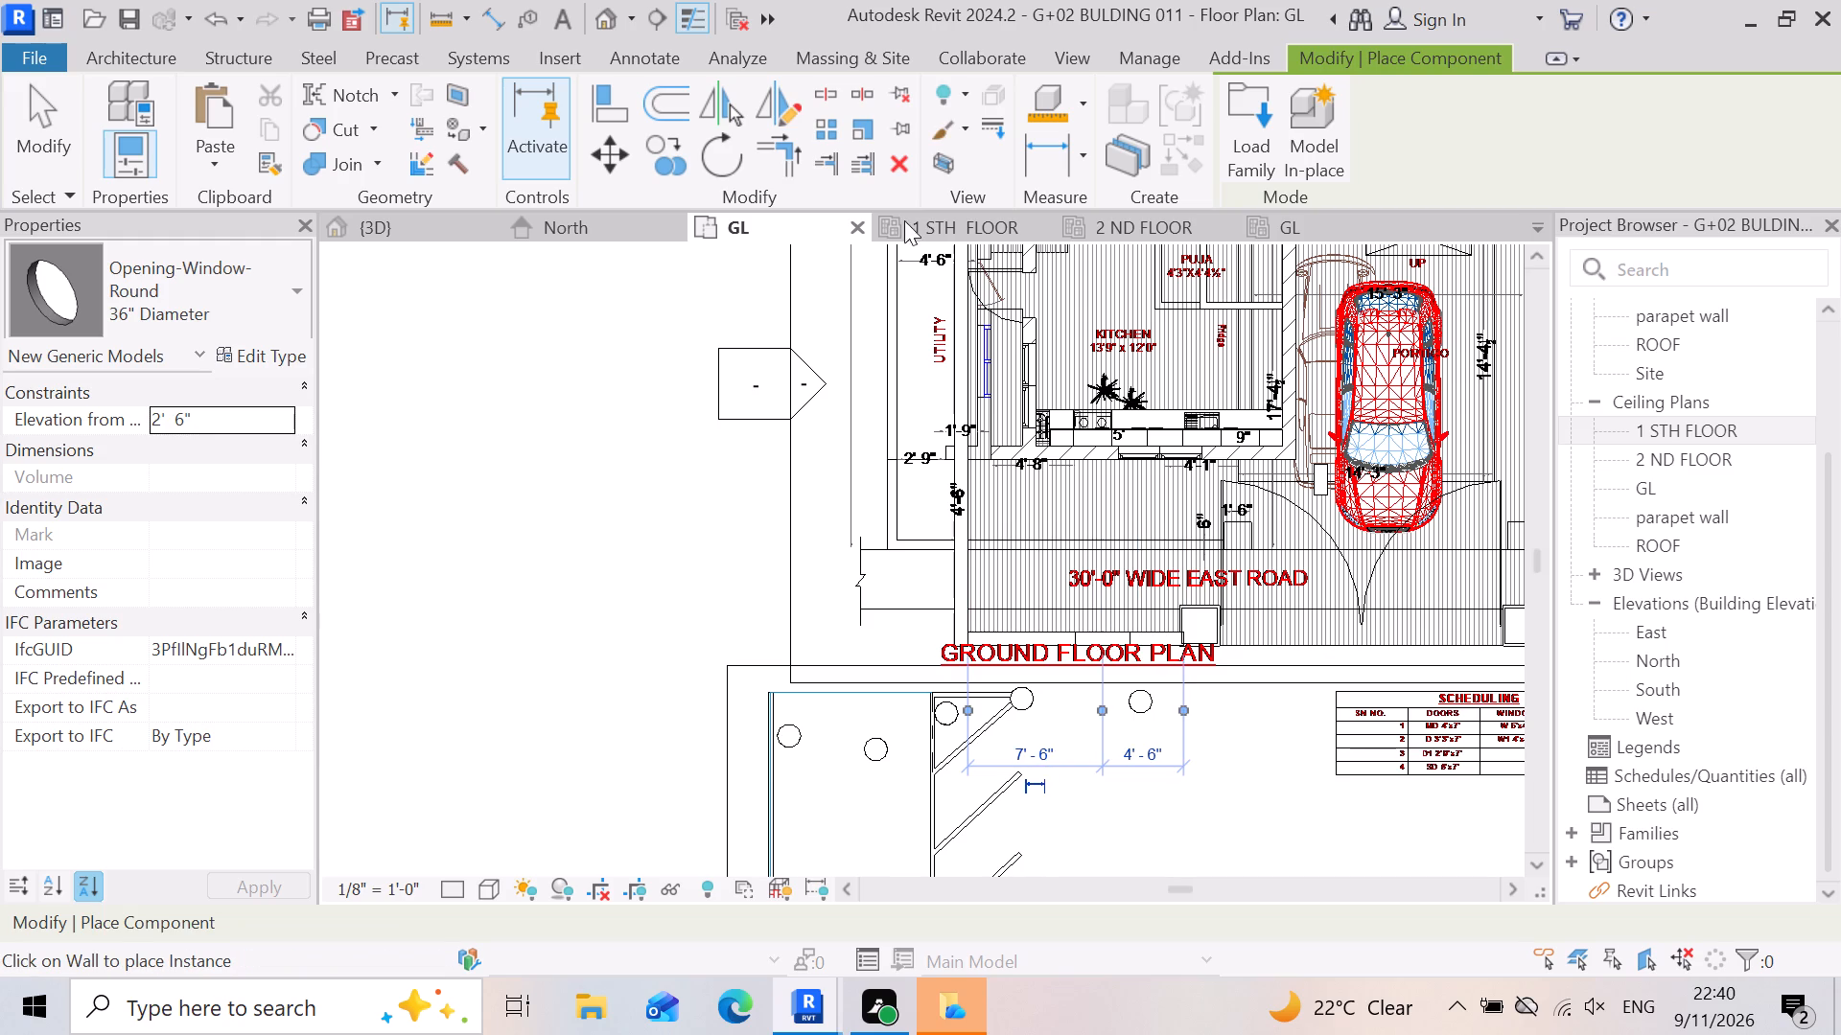
left_click(412, 237)
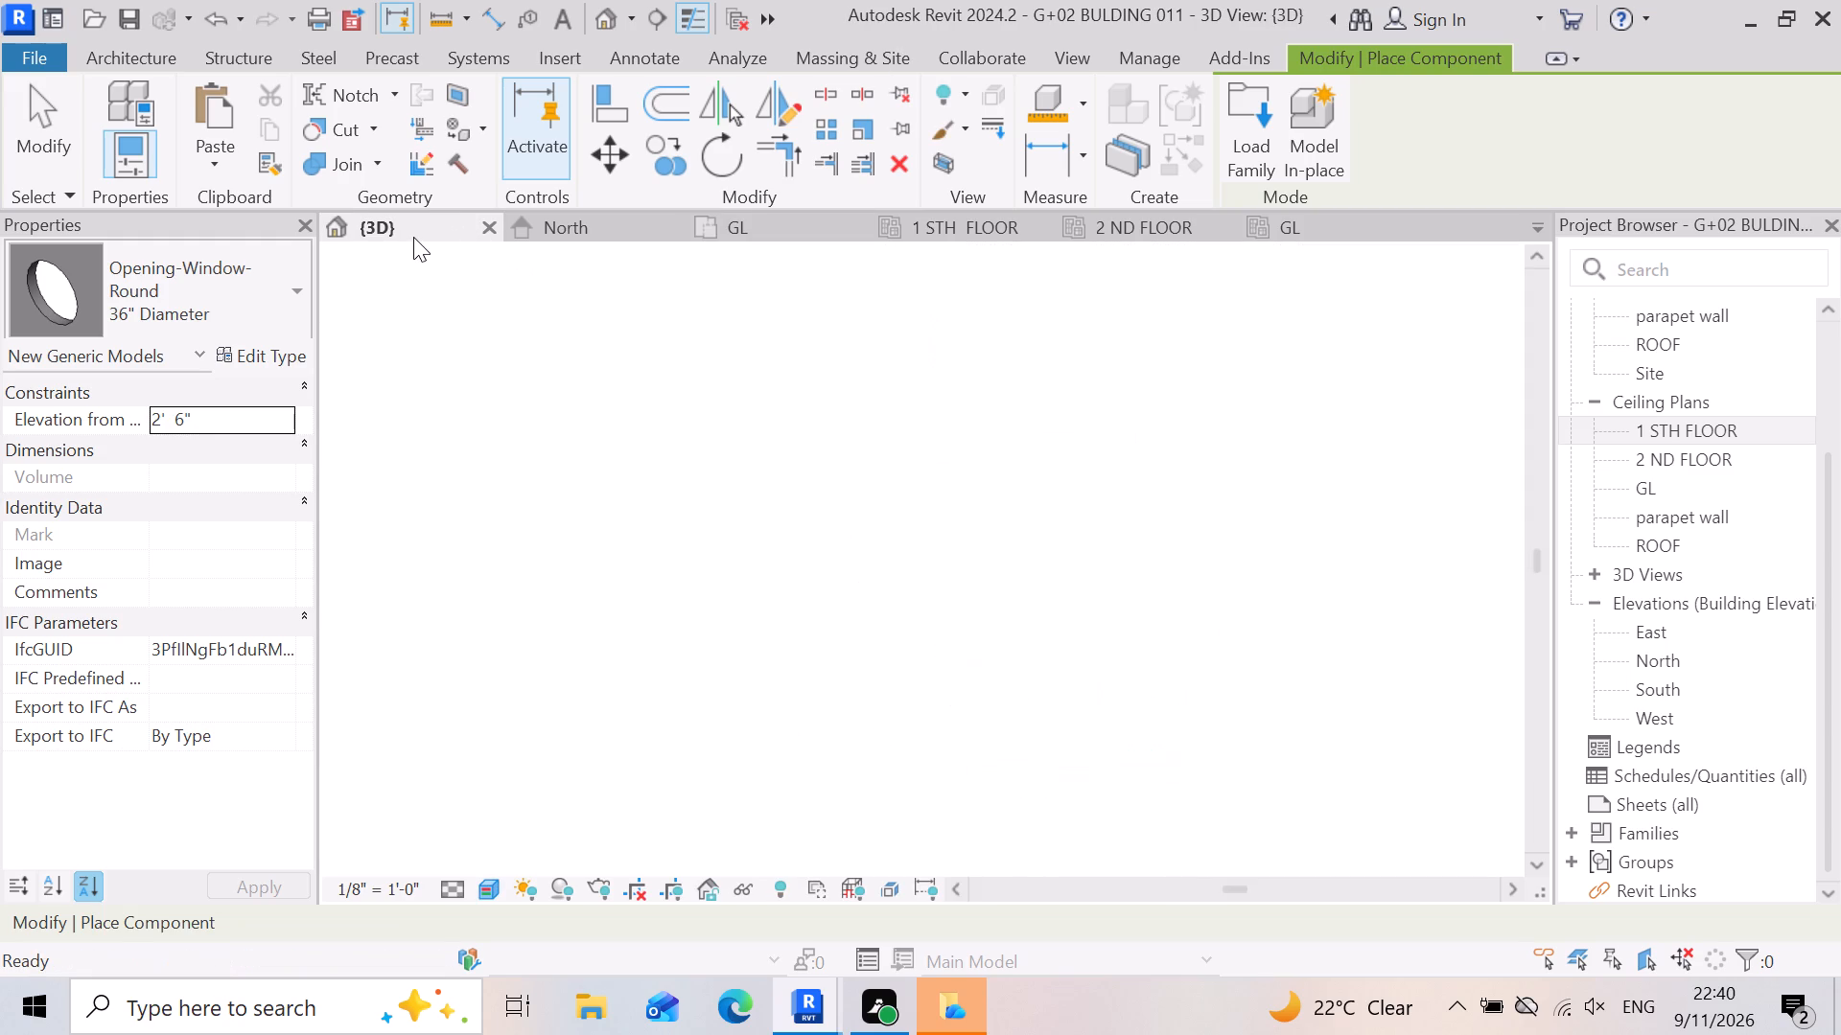
scroll(843, 564, "down", 3)
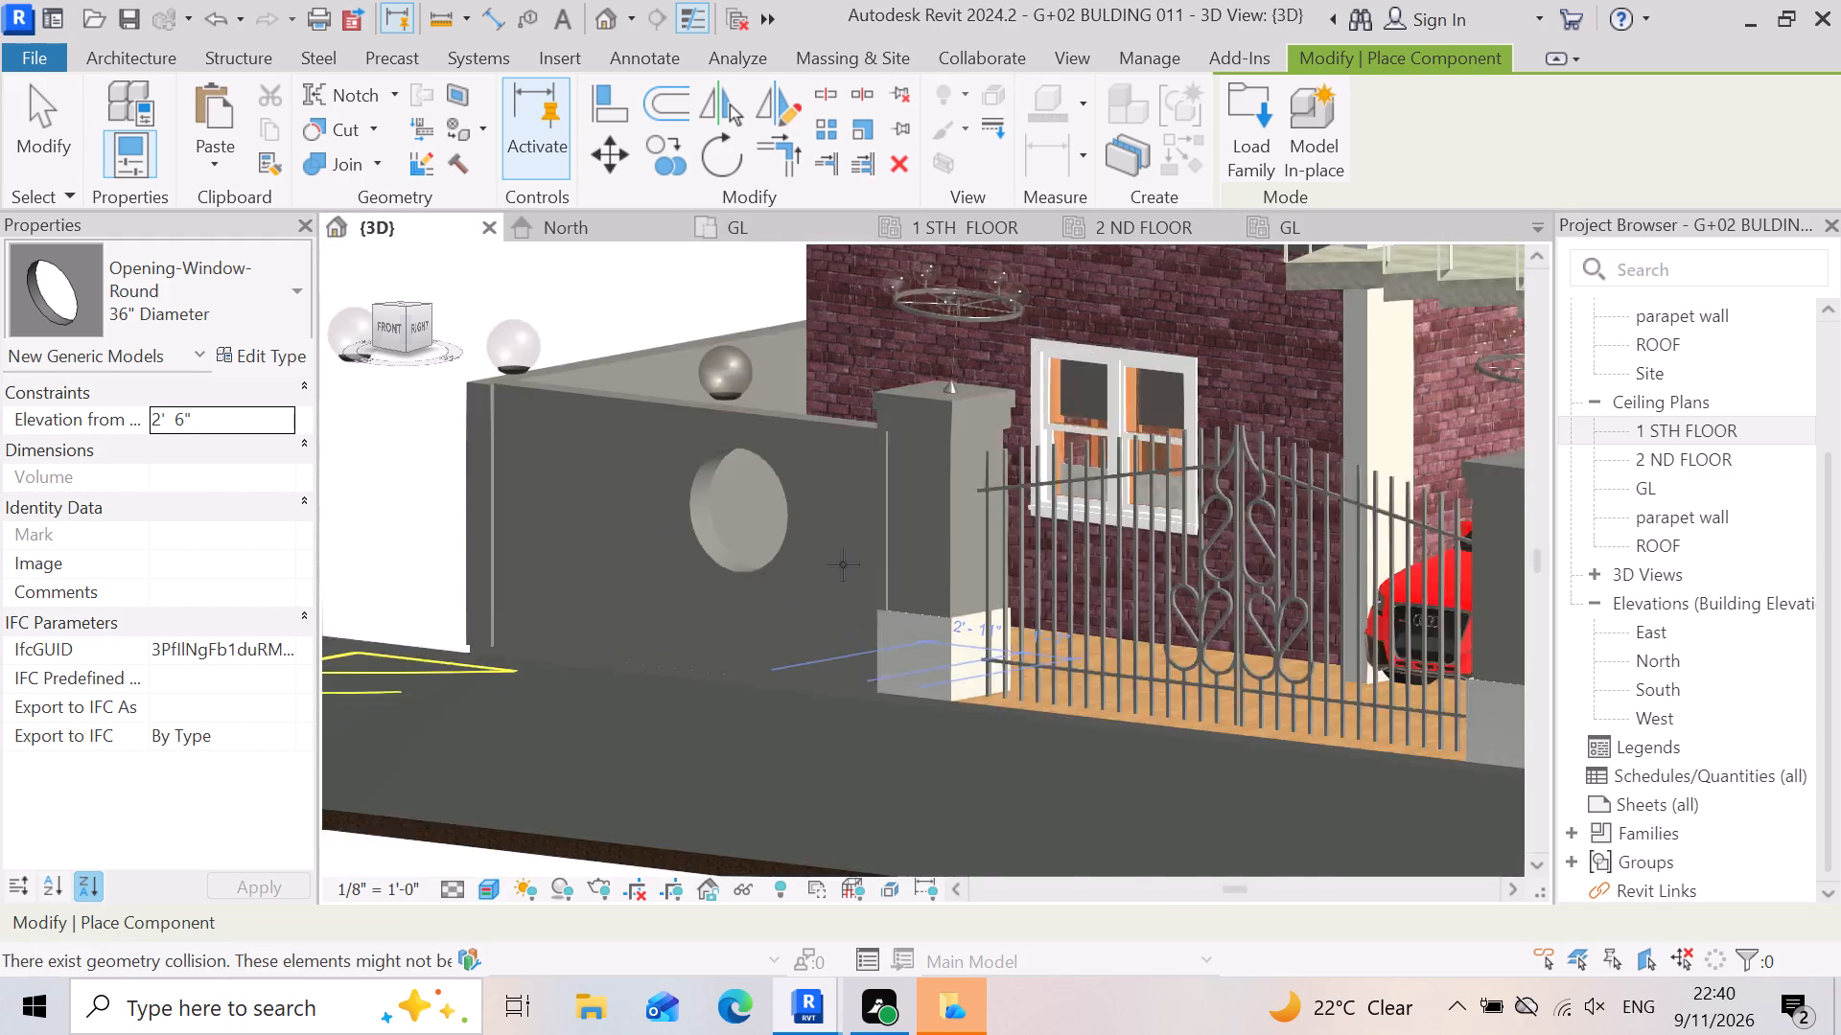
scroll(843, 564, "down", 2)
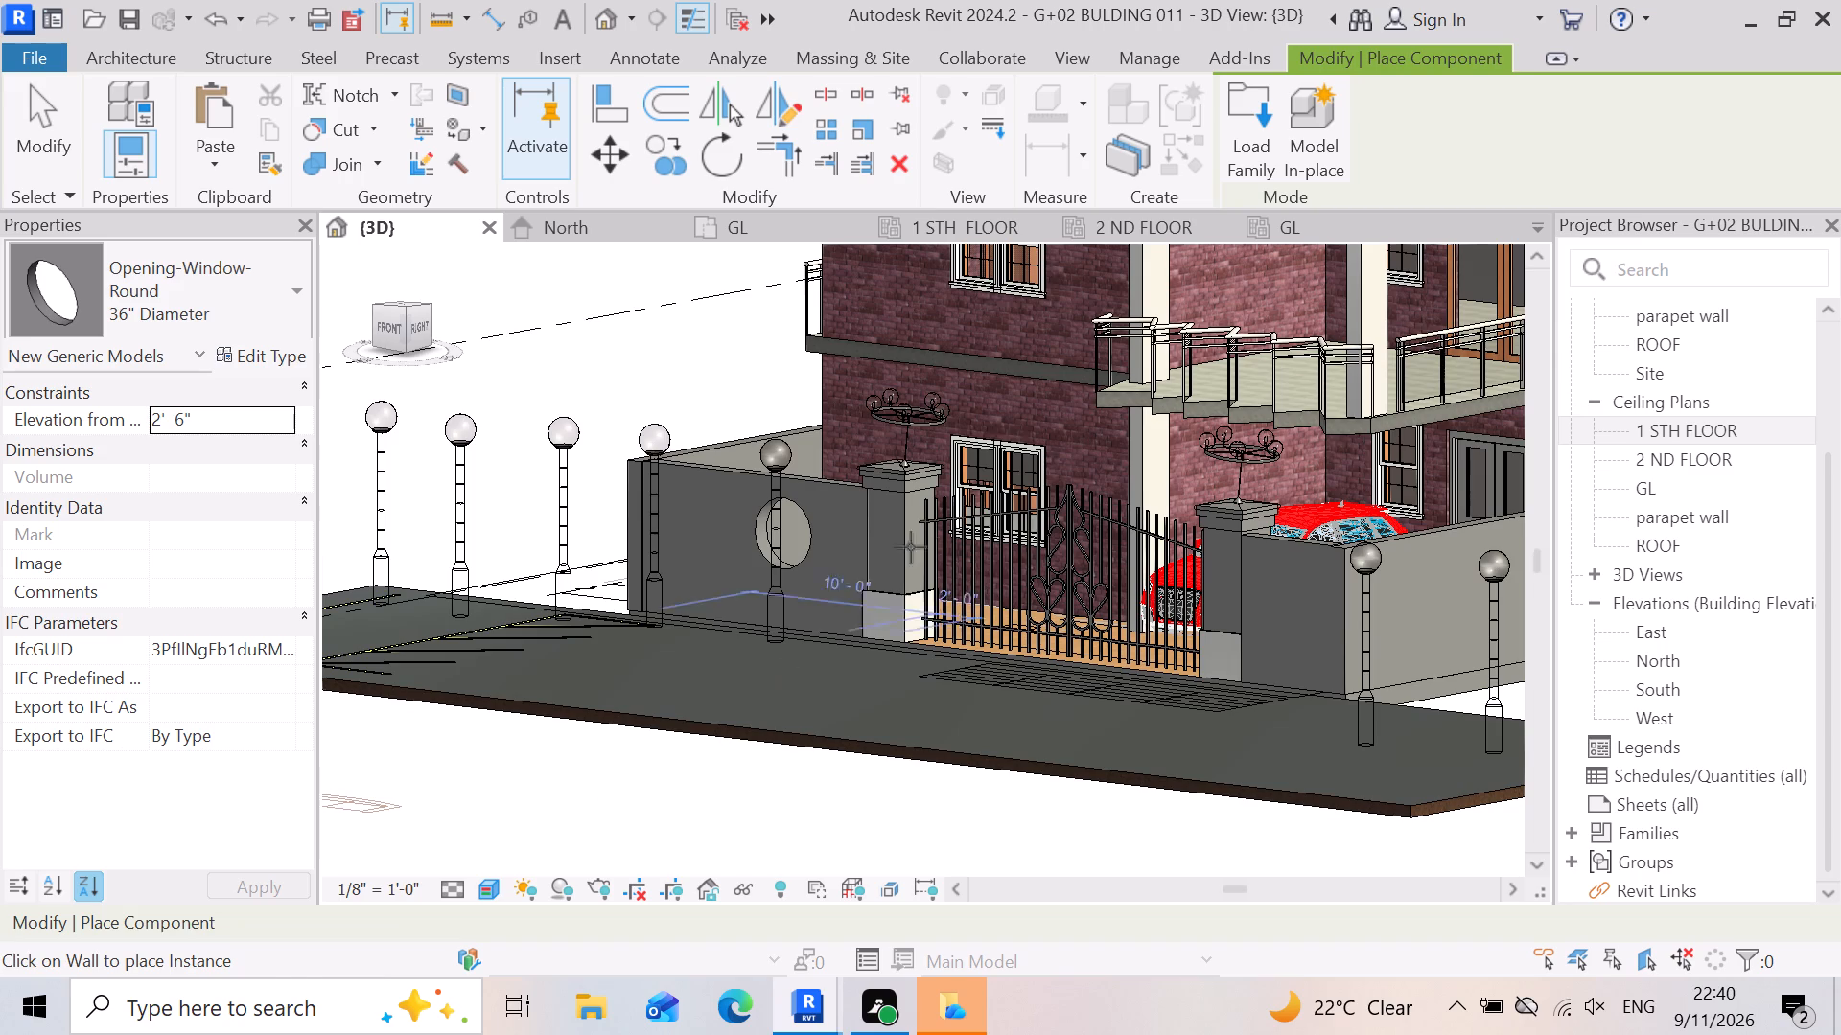
scroll(920, 527, "up", 10)
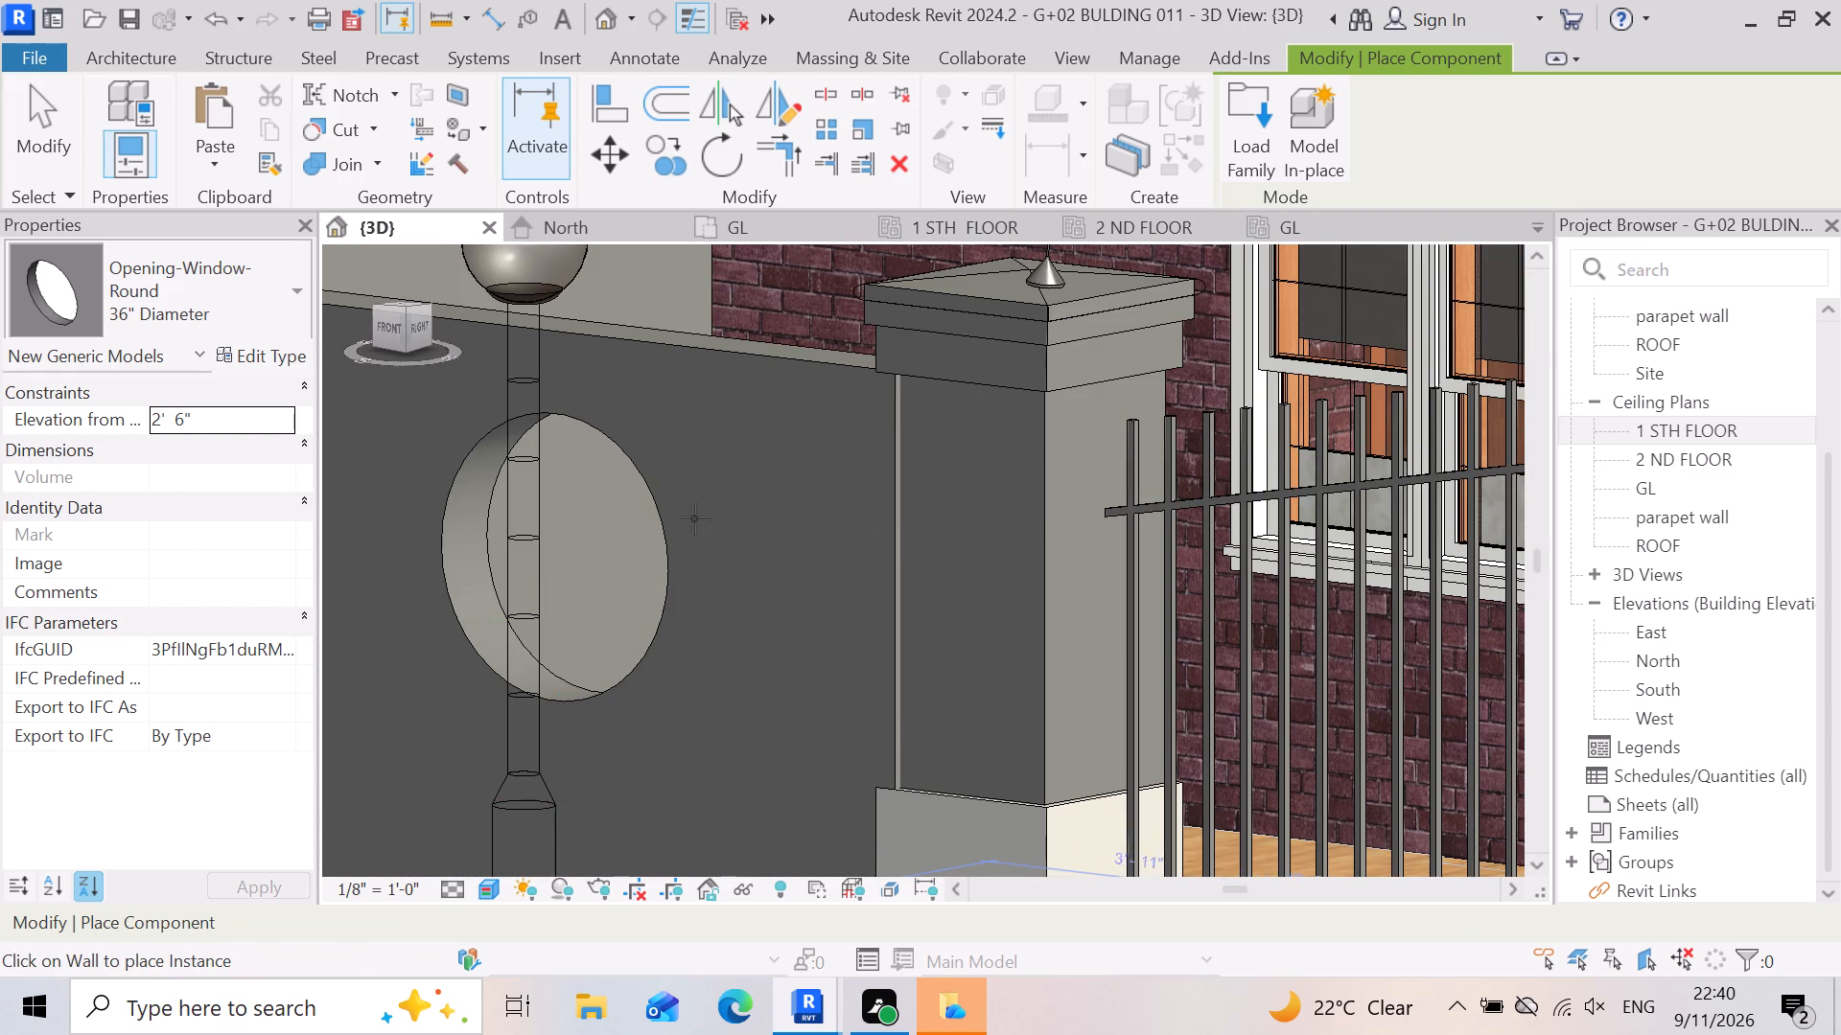
key("Escape")
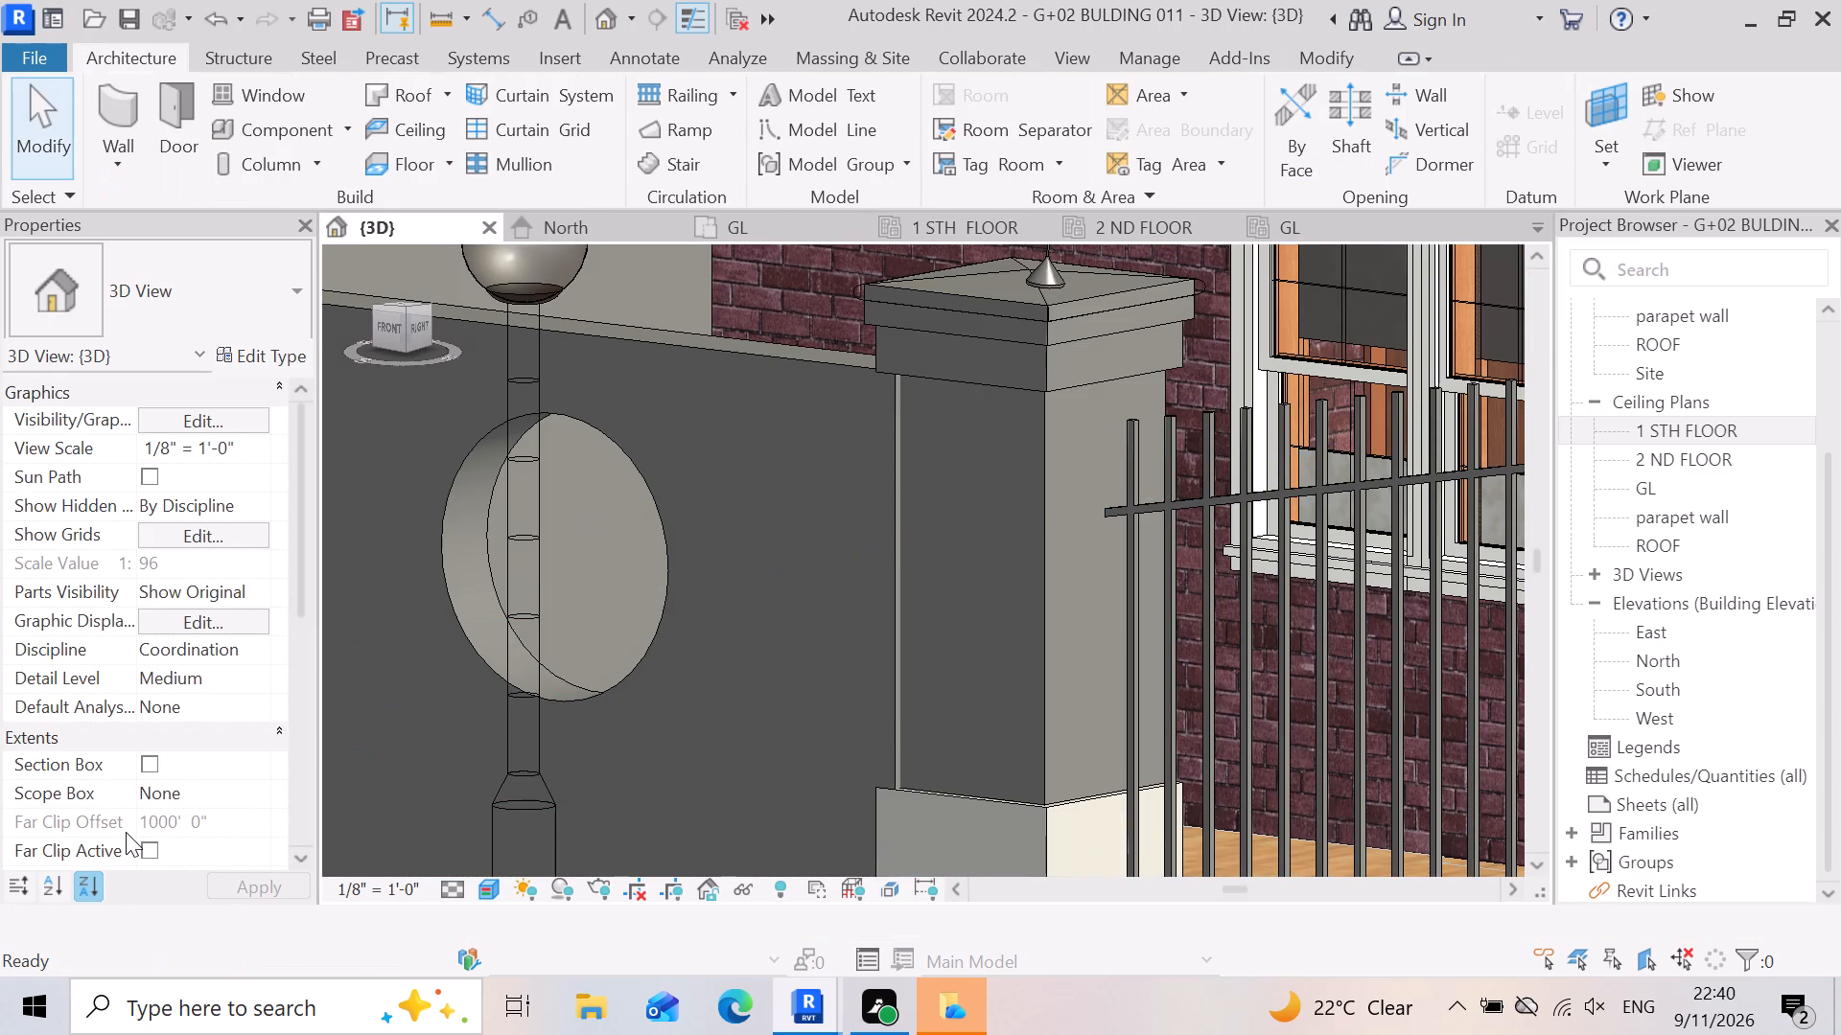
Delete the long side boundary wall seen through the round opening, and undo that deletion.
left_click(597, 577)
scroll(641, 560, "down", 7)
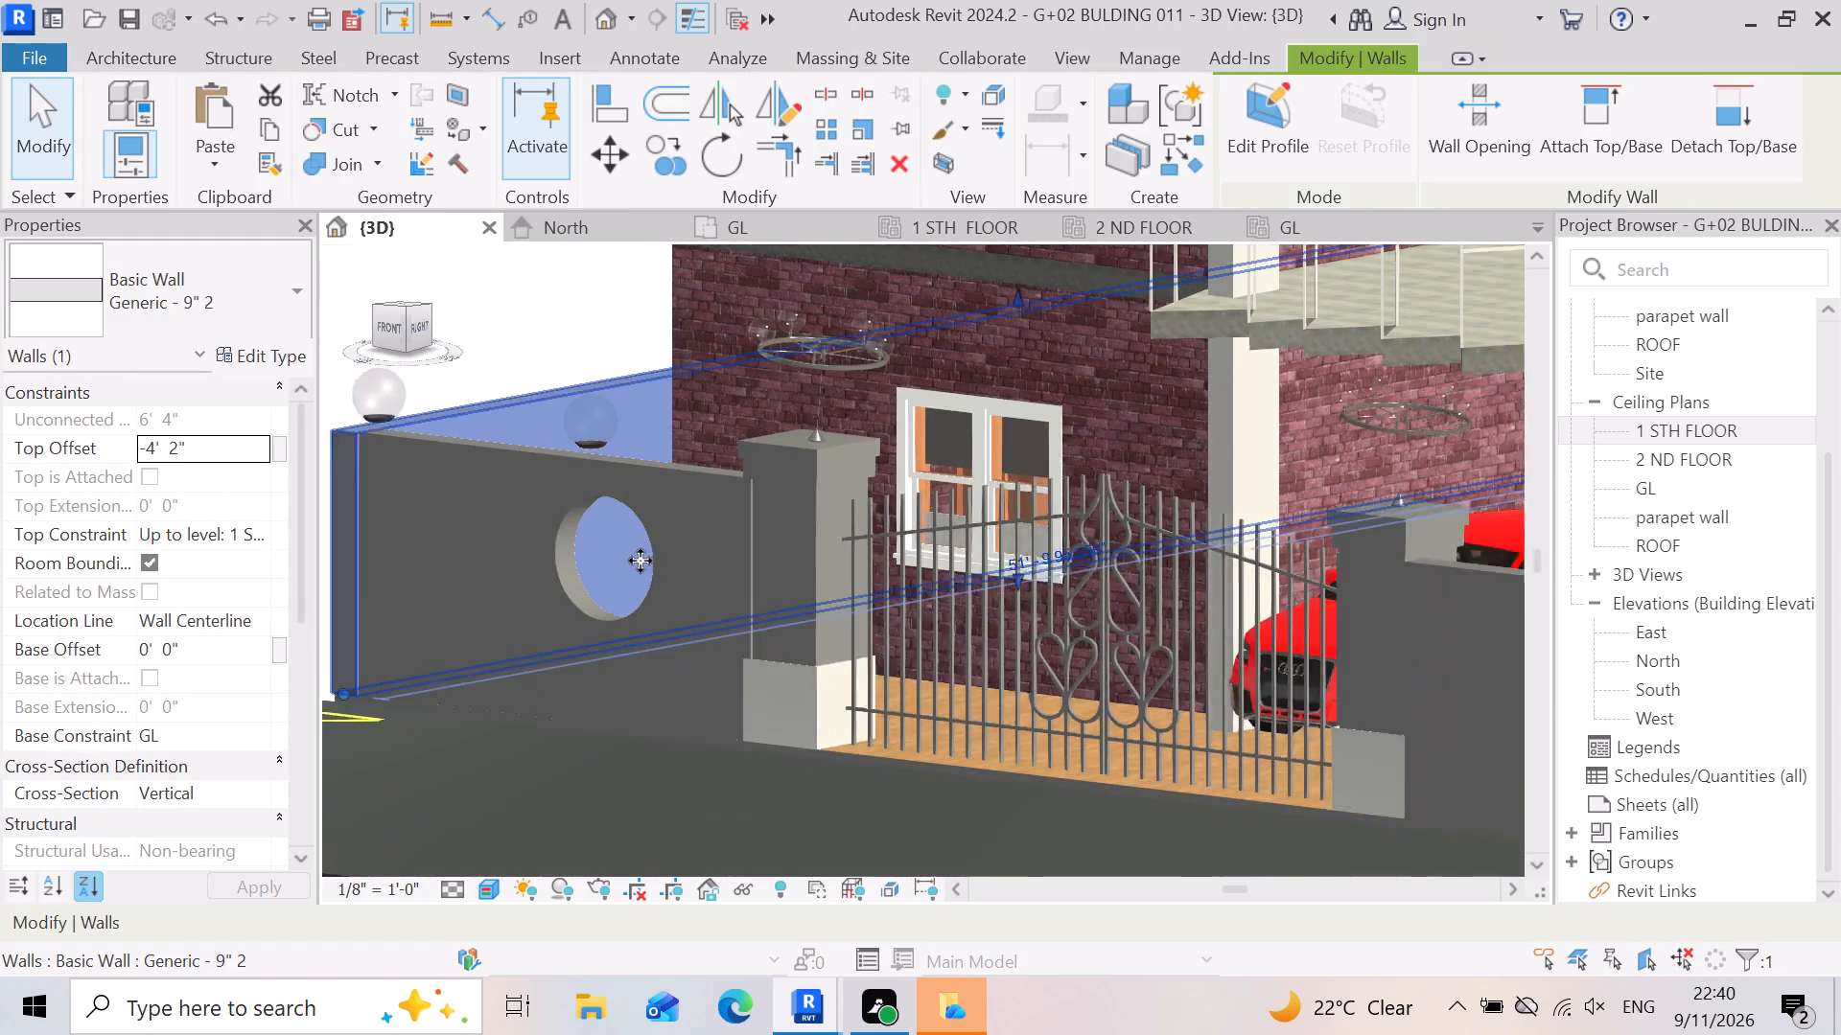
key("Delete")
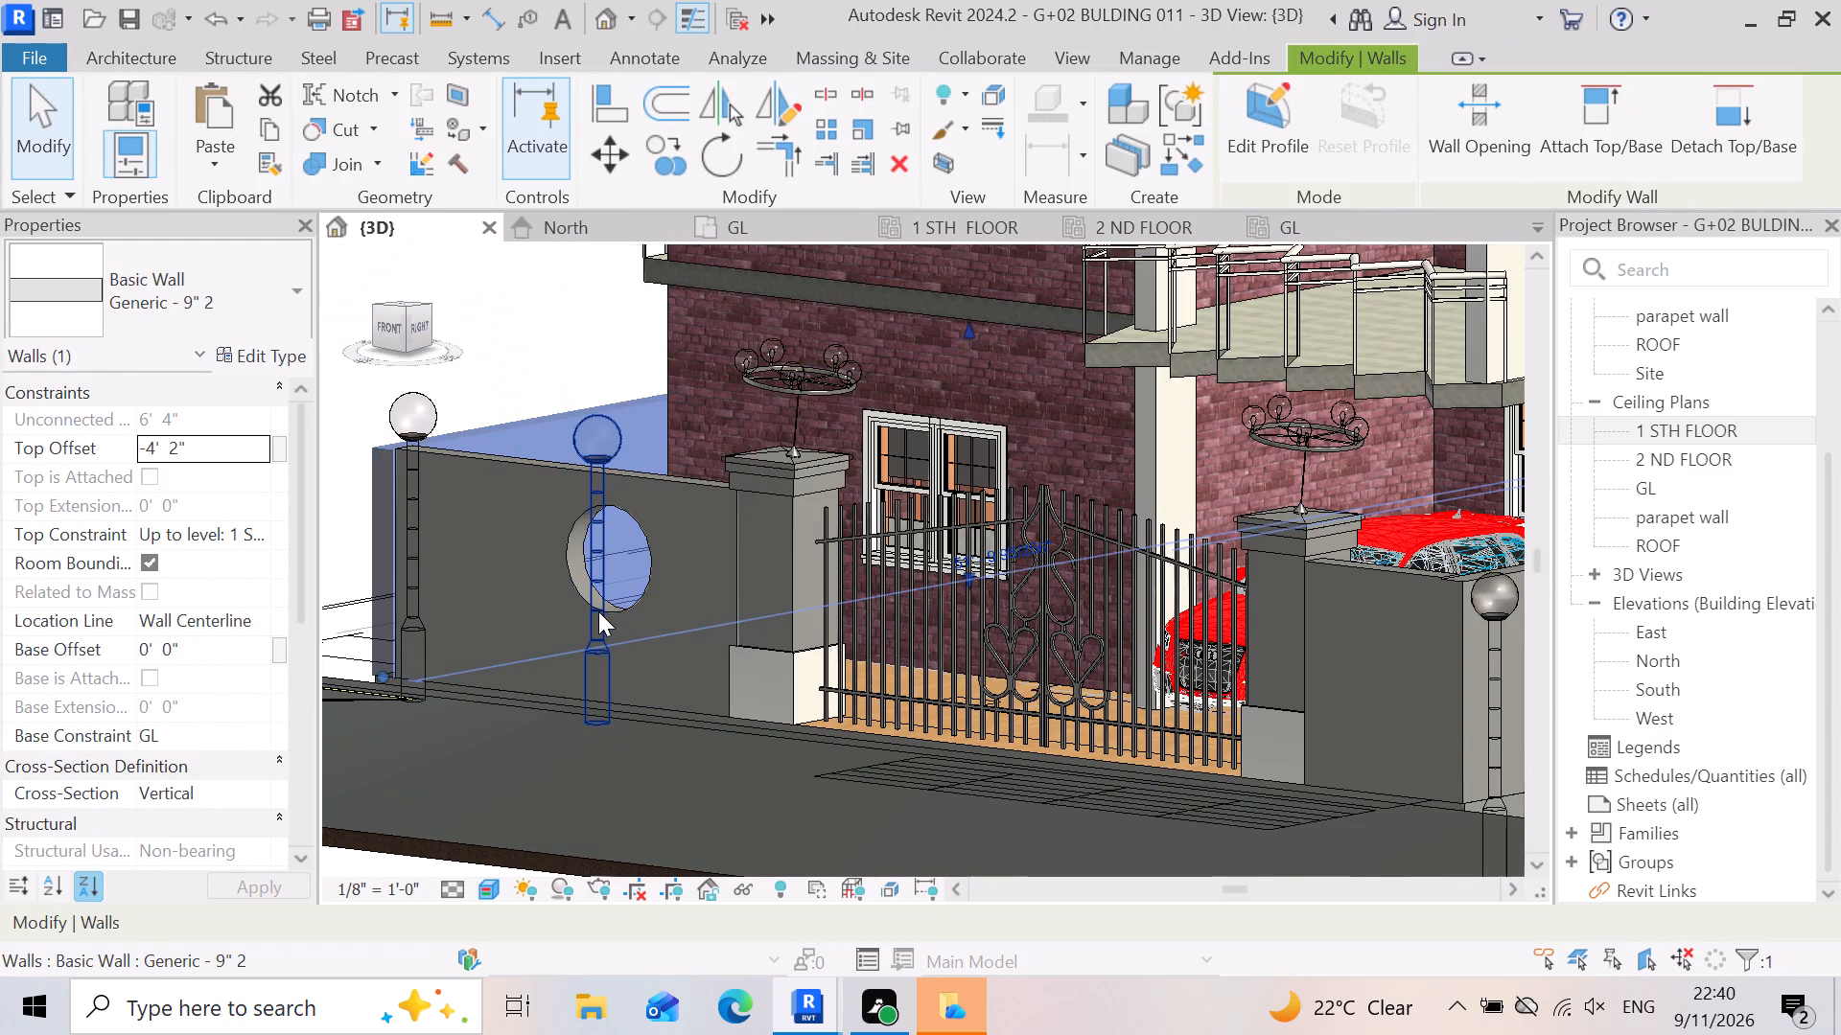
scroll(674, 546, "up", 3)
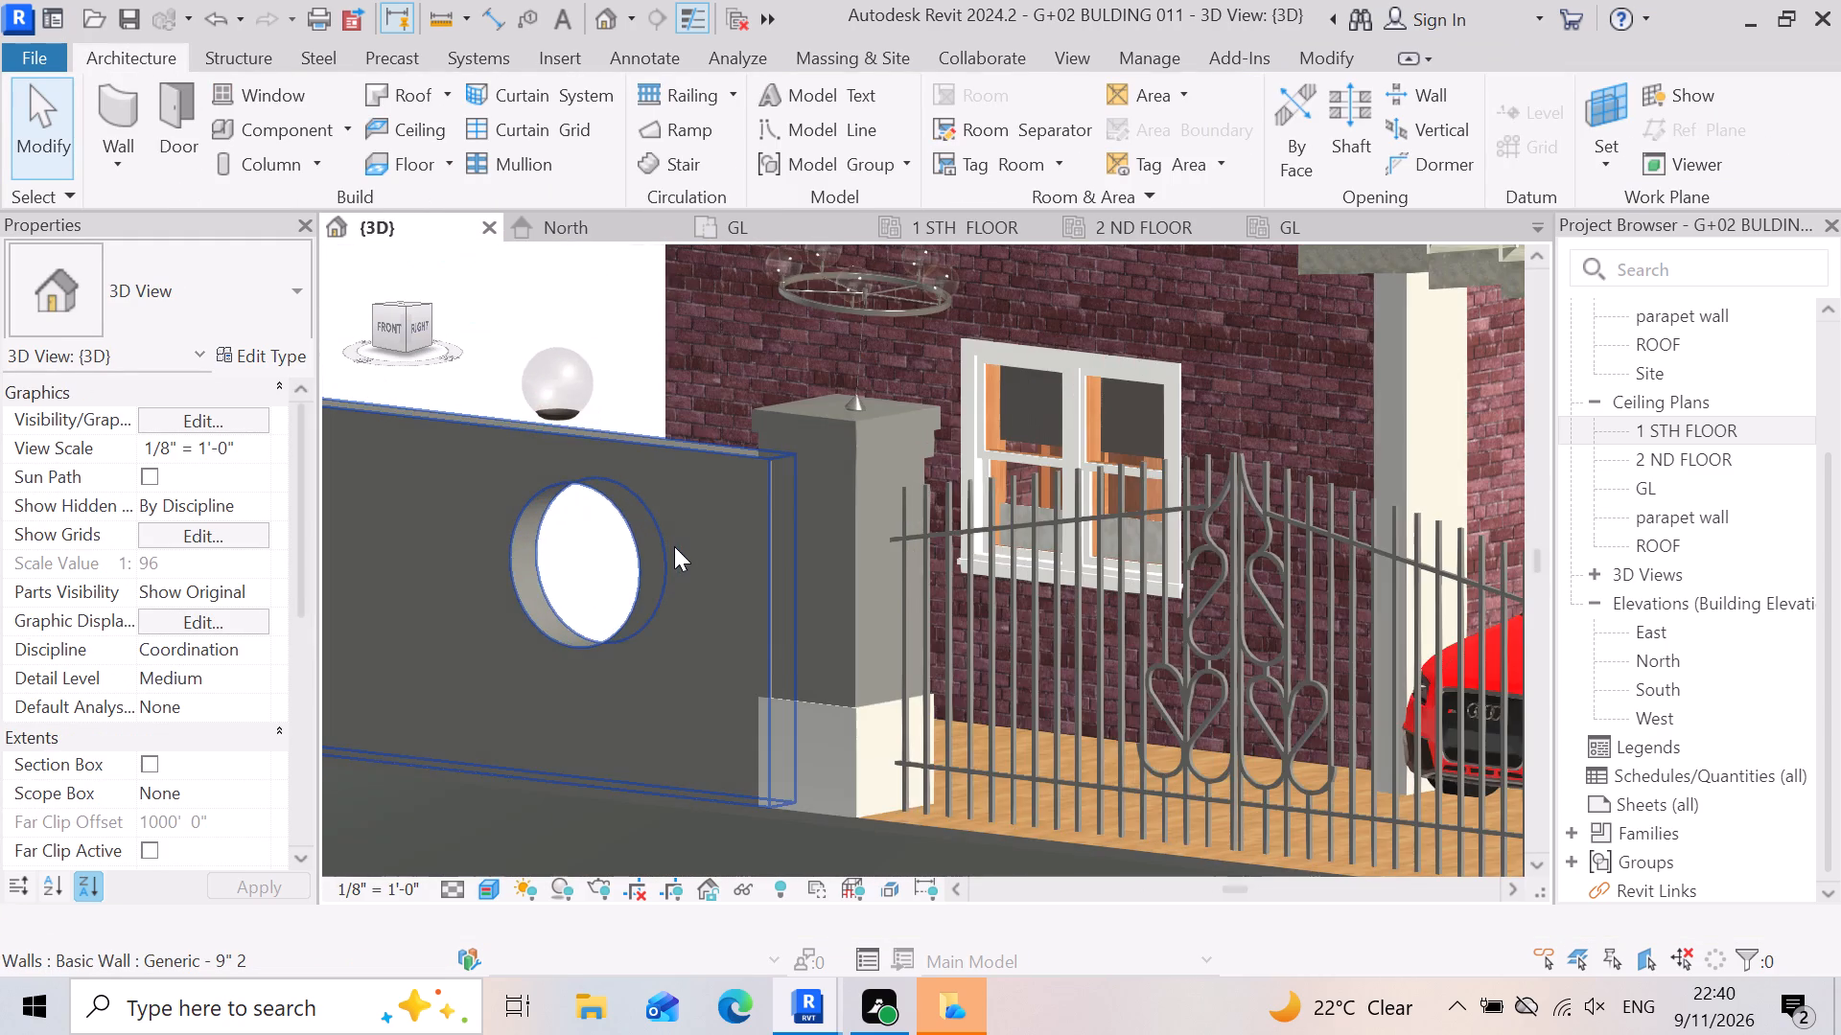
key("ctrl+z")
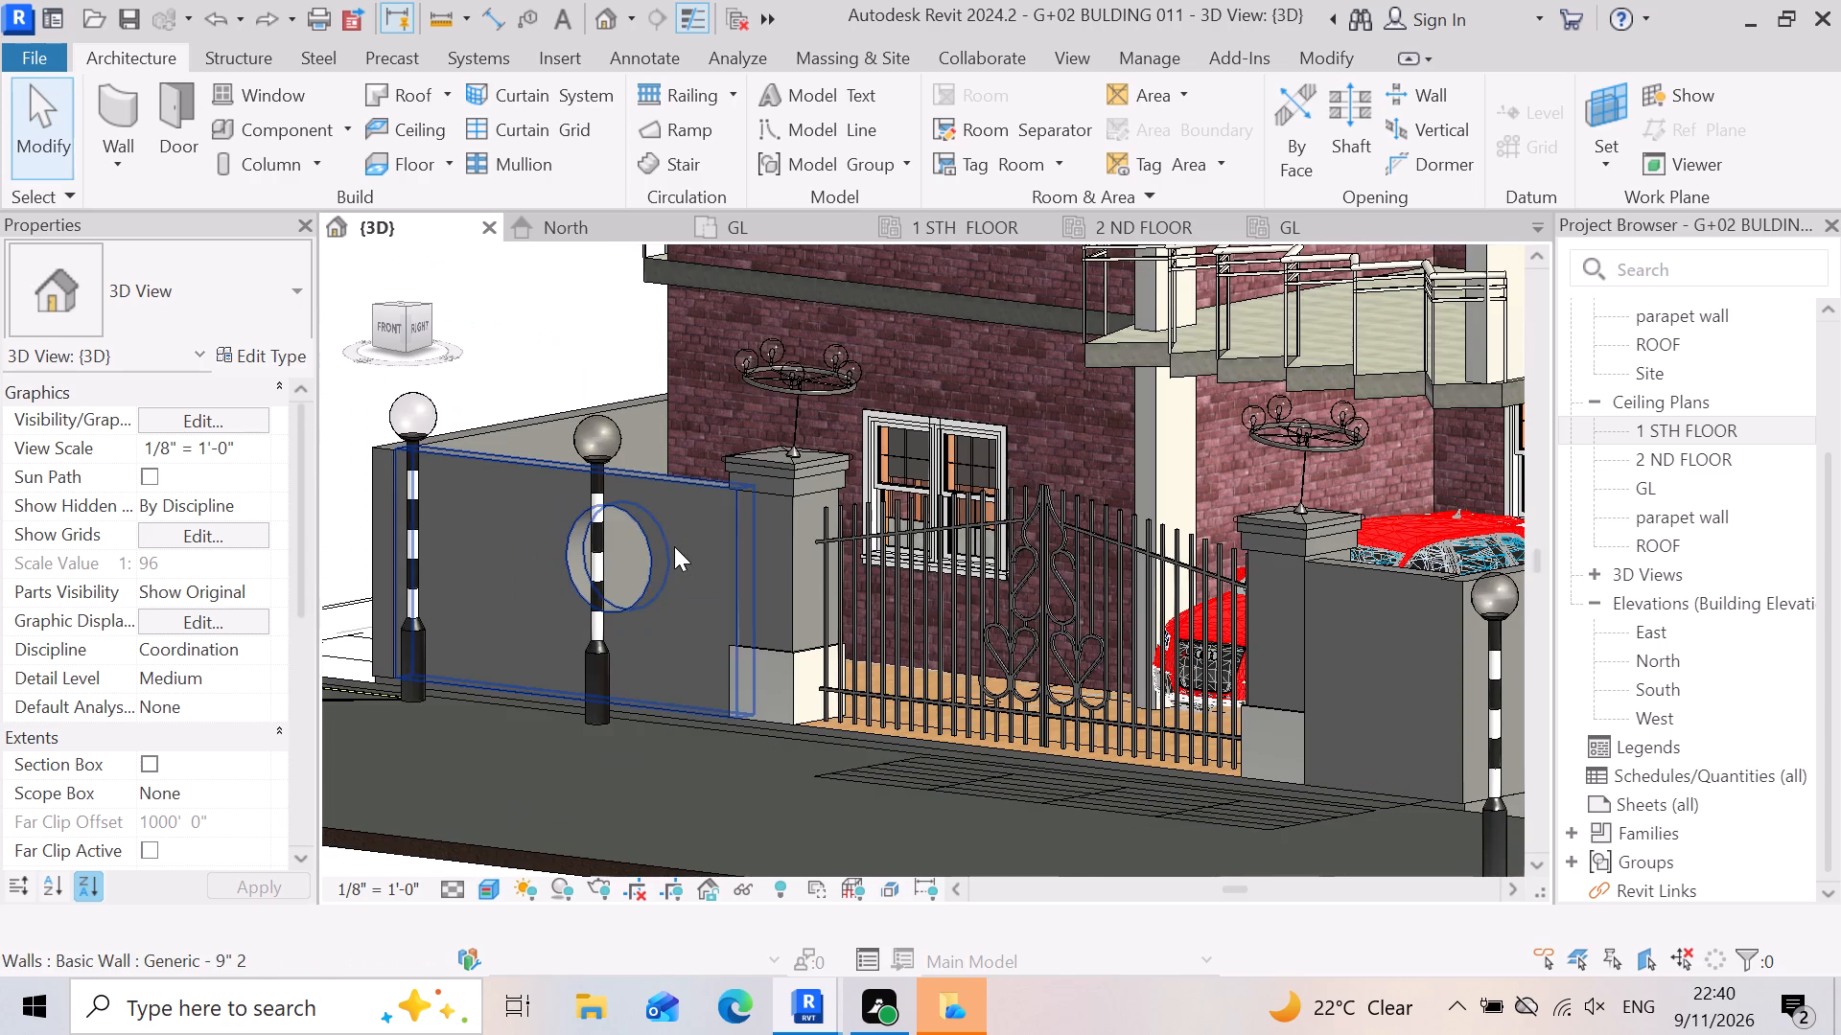
Examine the round opening in the front boundary wall up close and in relation to the lamp posts and gate.
scroll(620, 592, "up", 3)
scroll(561, 536, "up", 9)
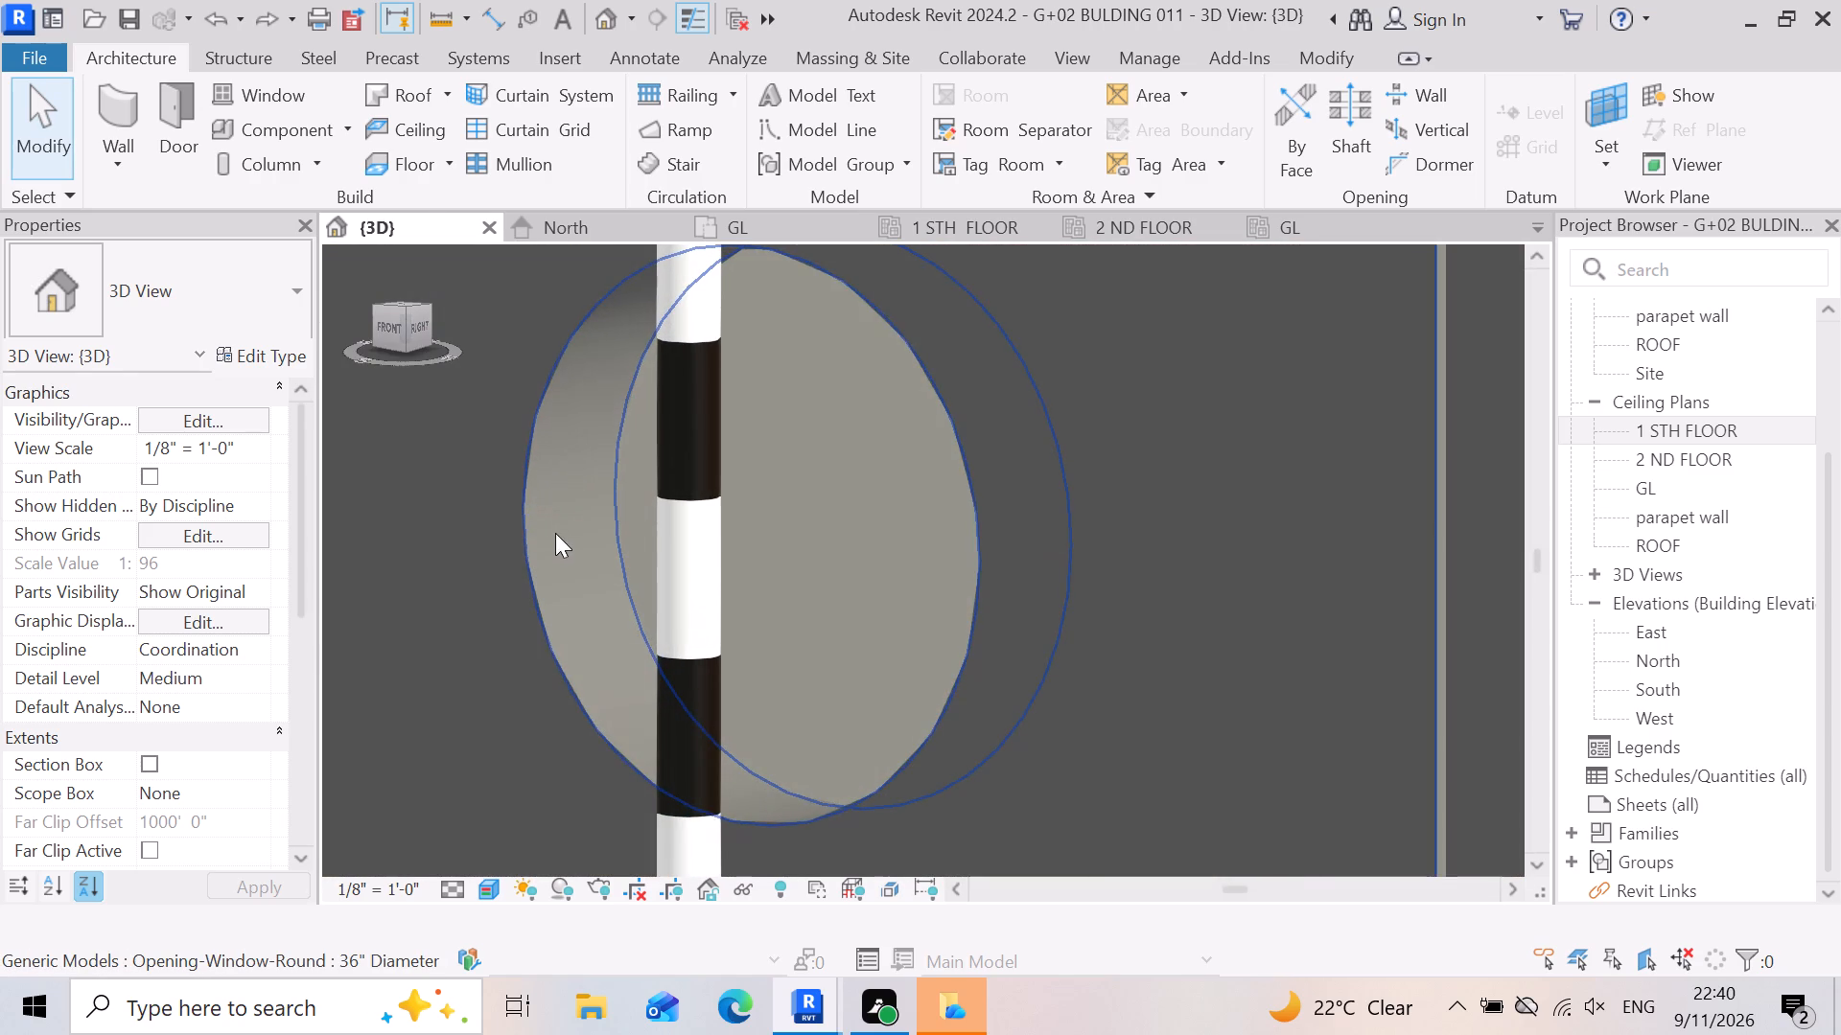
left_click(558, 533)
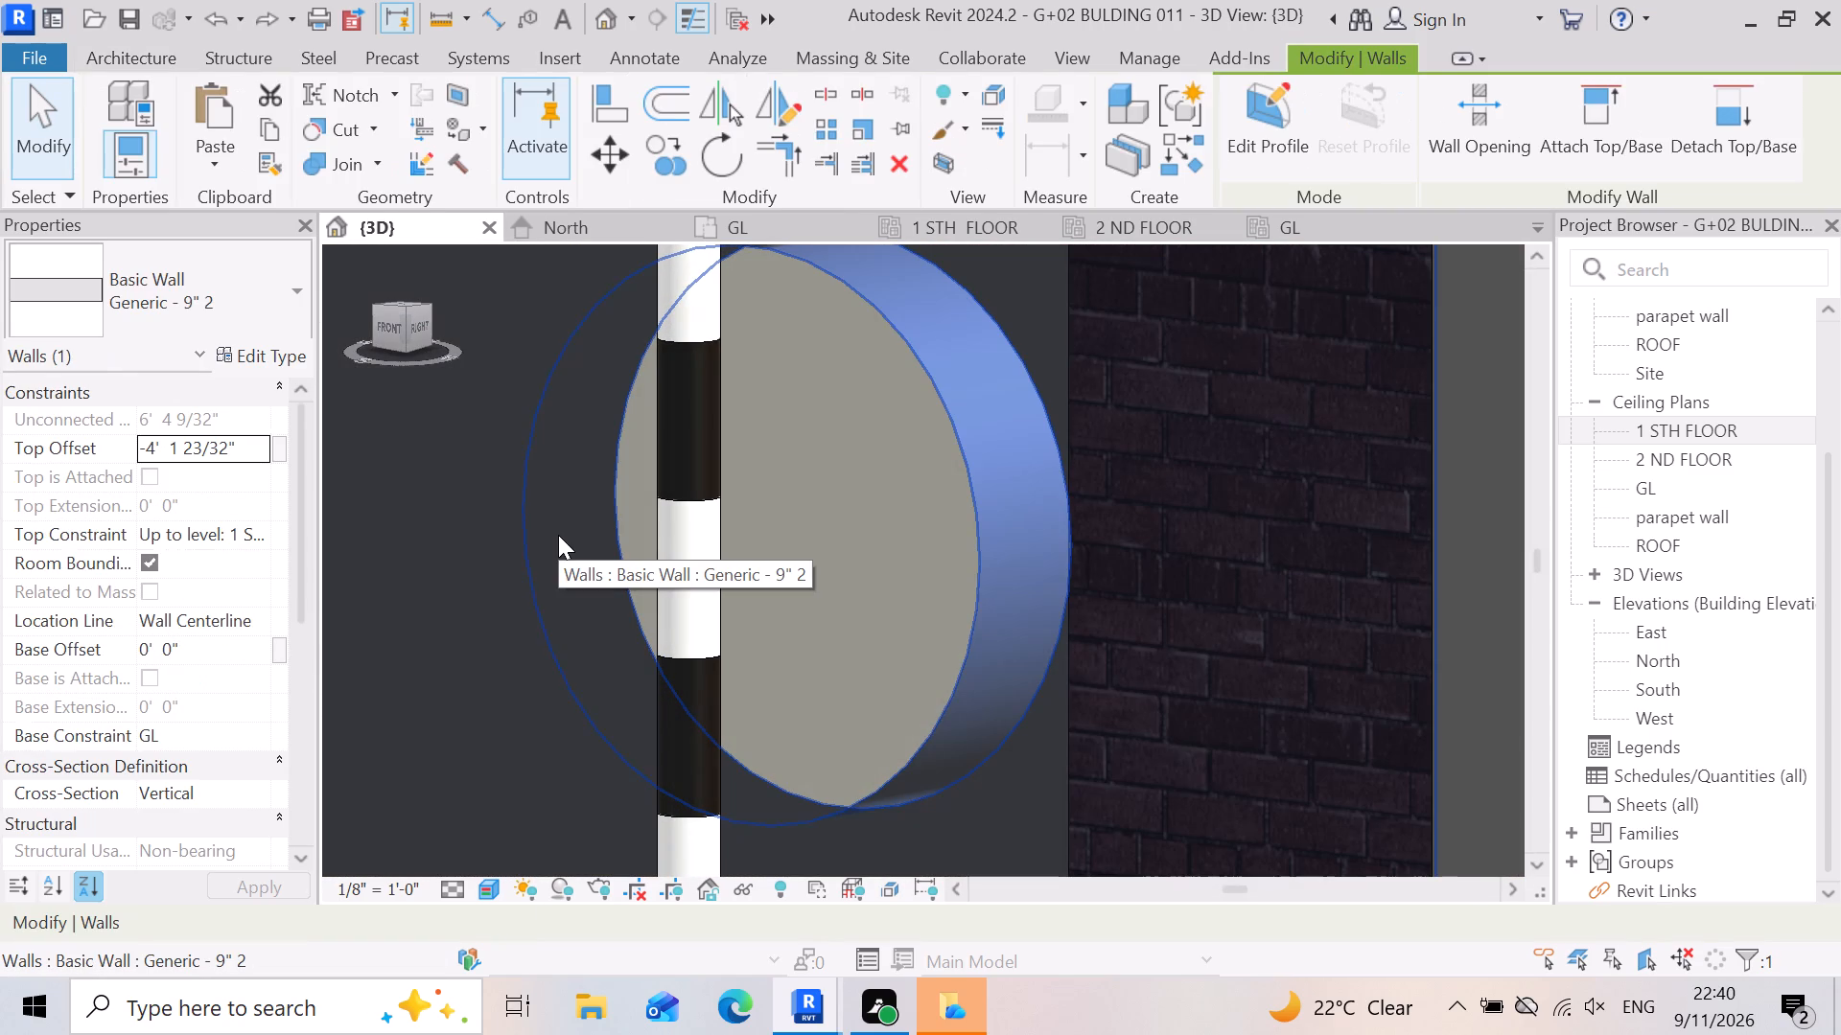
scroll(741, 477, "down", 5)
scroll(1001, 730, "down", 5)
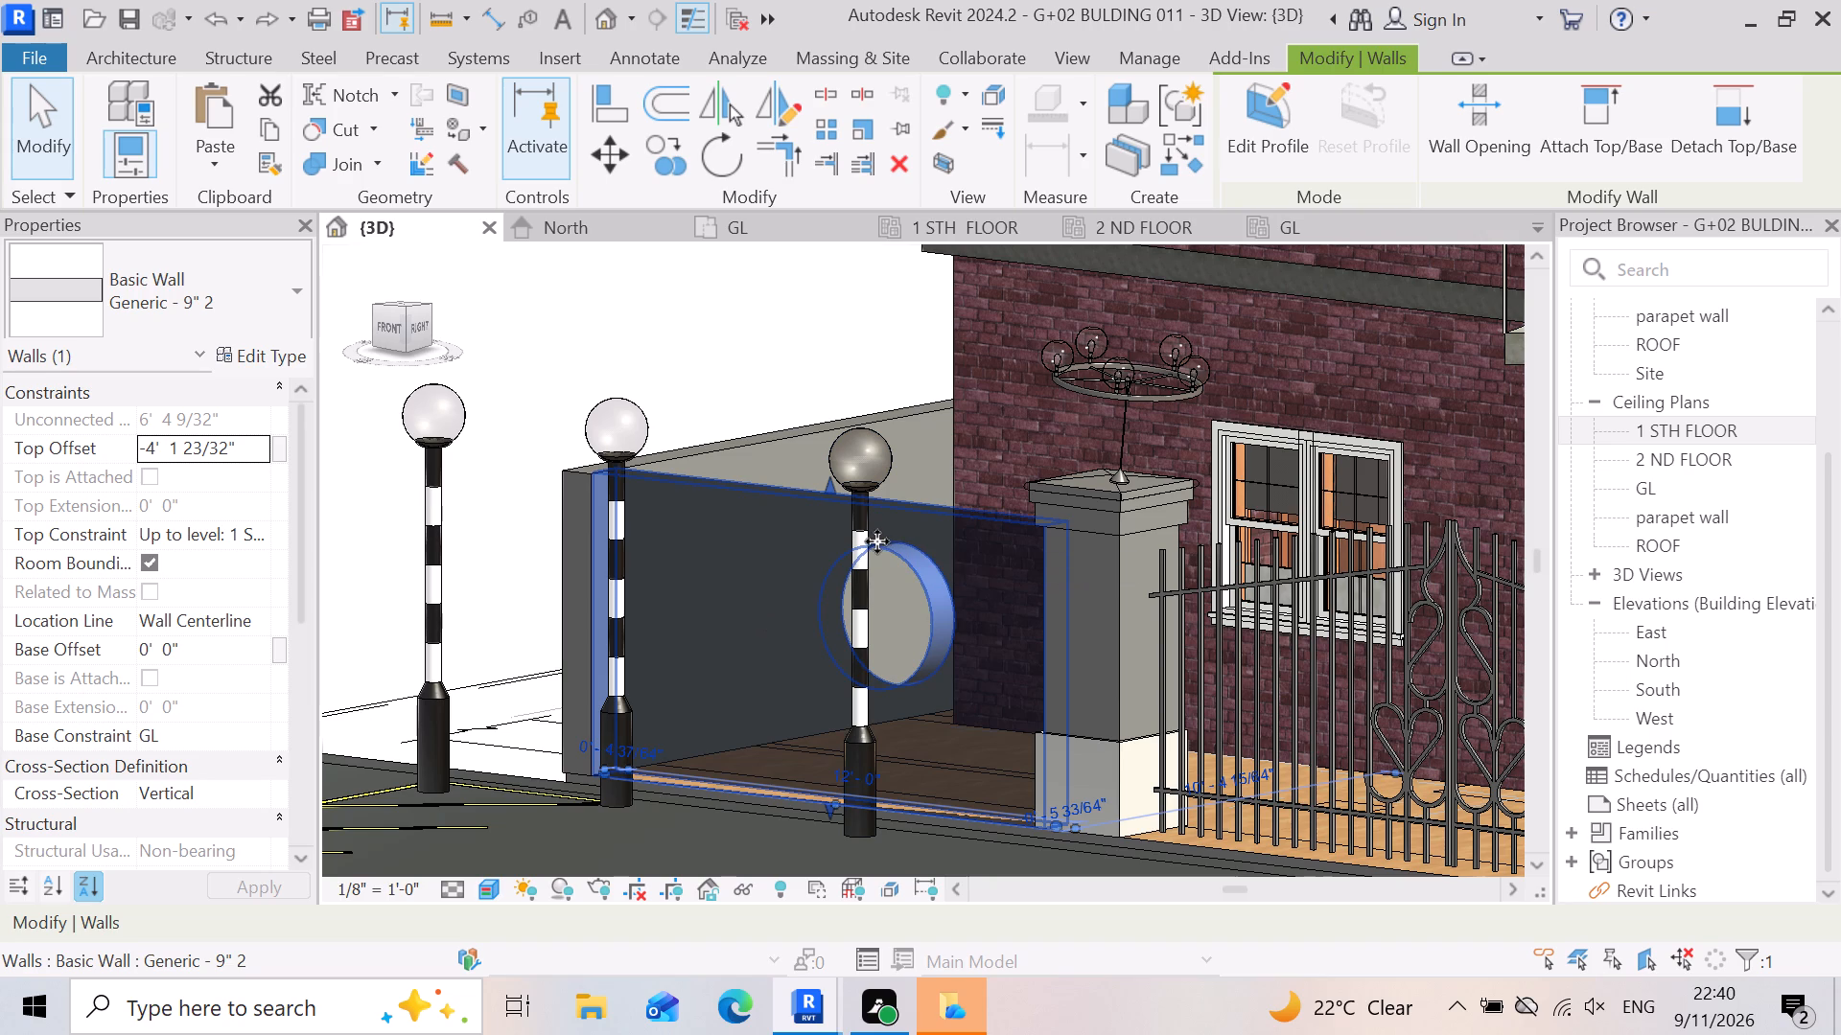
scroll(643, 612, "down", 3)
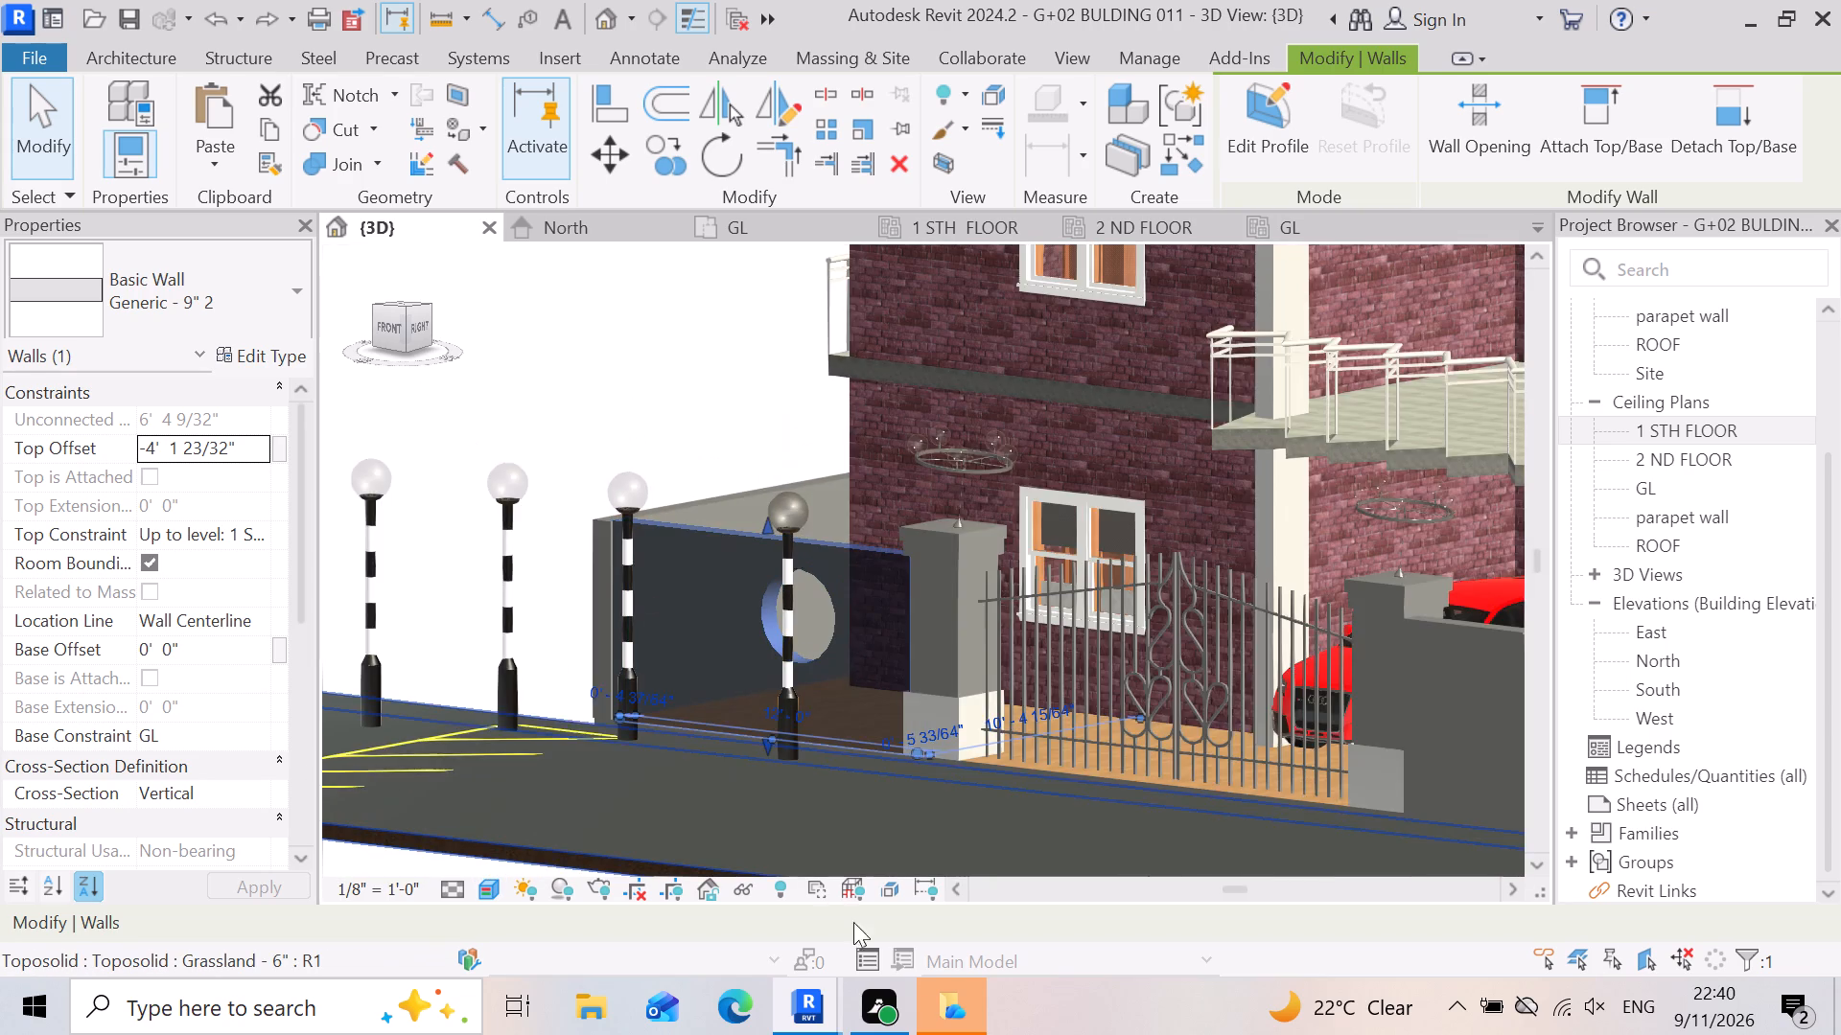
middle_click(1190, 1012, "shift")
right_click_drag(1192, 1012, 1285, 964, "shift")
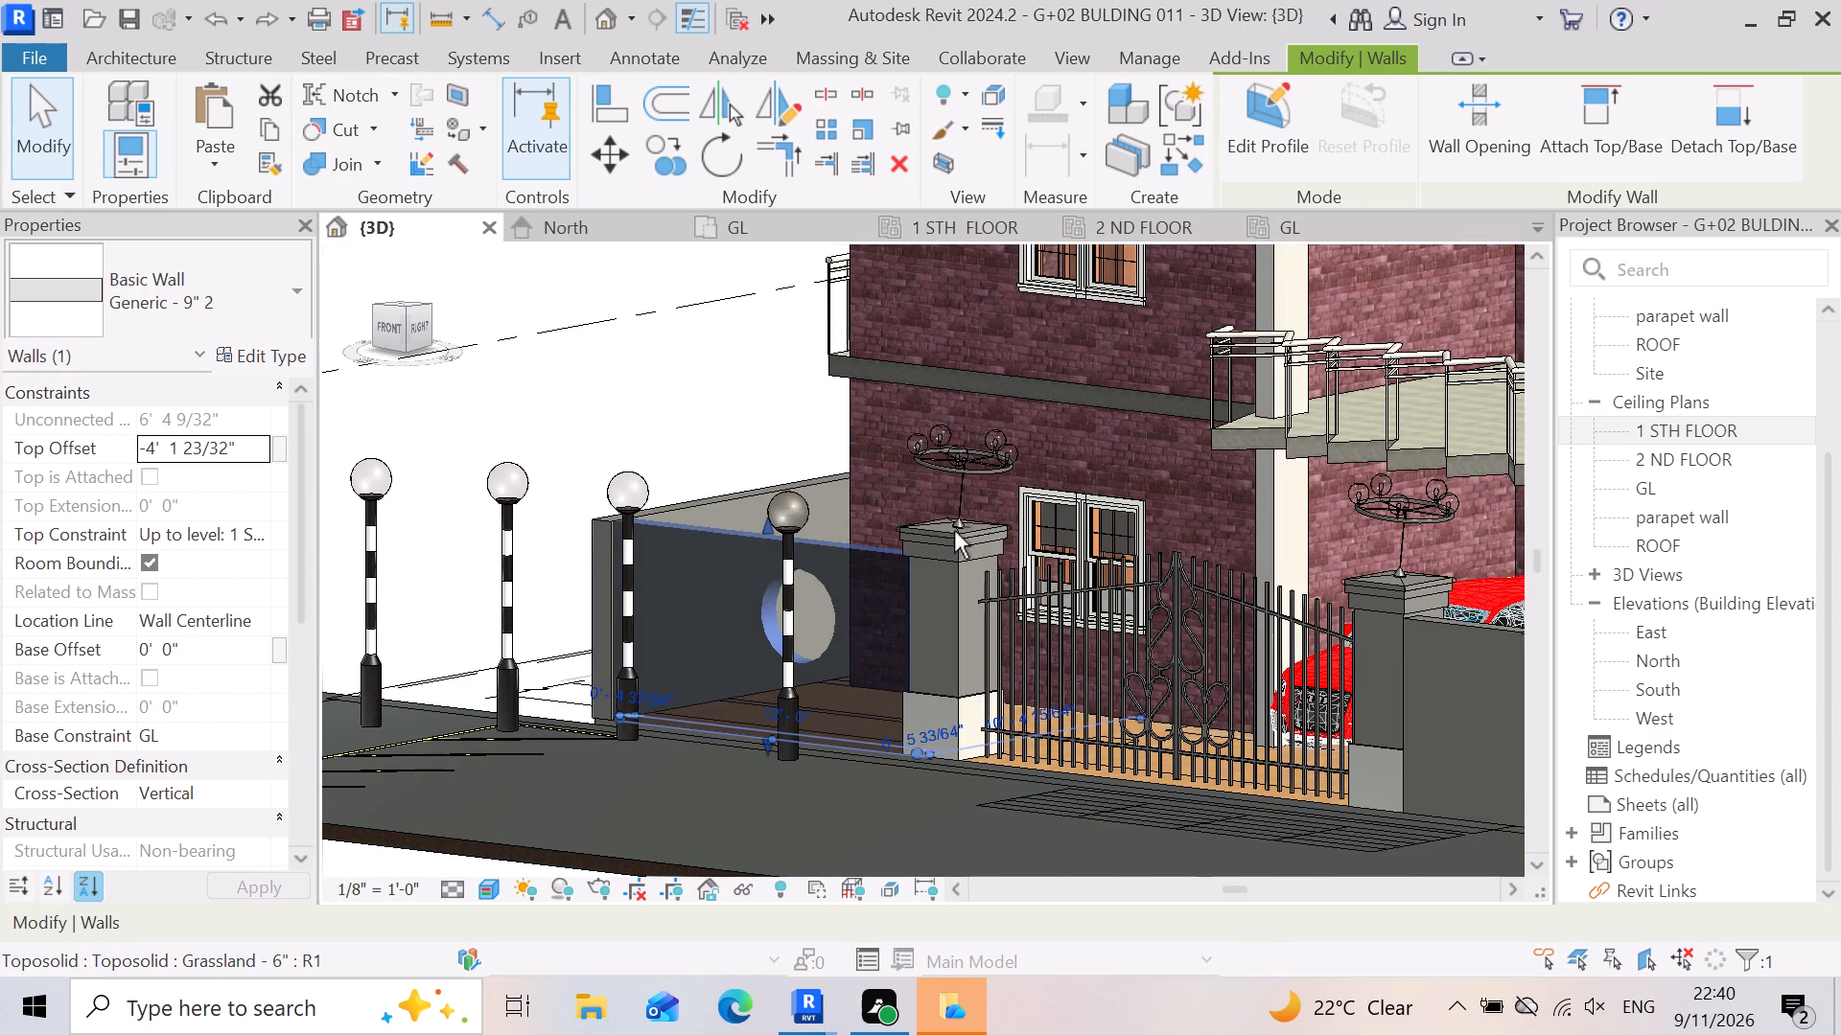
scroll(954, 531, "down", 4)
right_click_drag(885, 728, 954, 713, "shift")
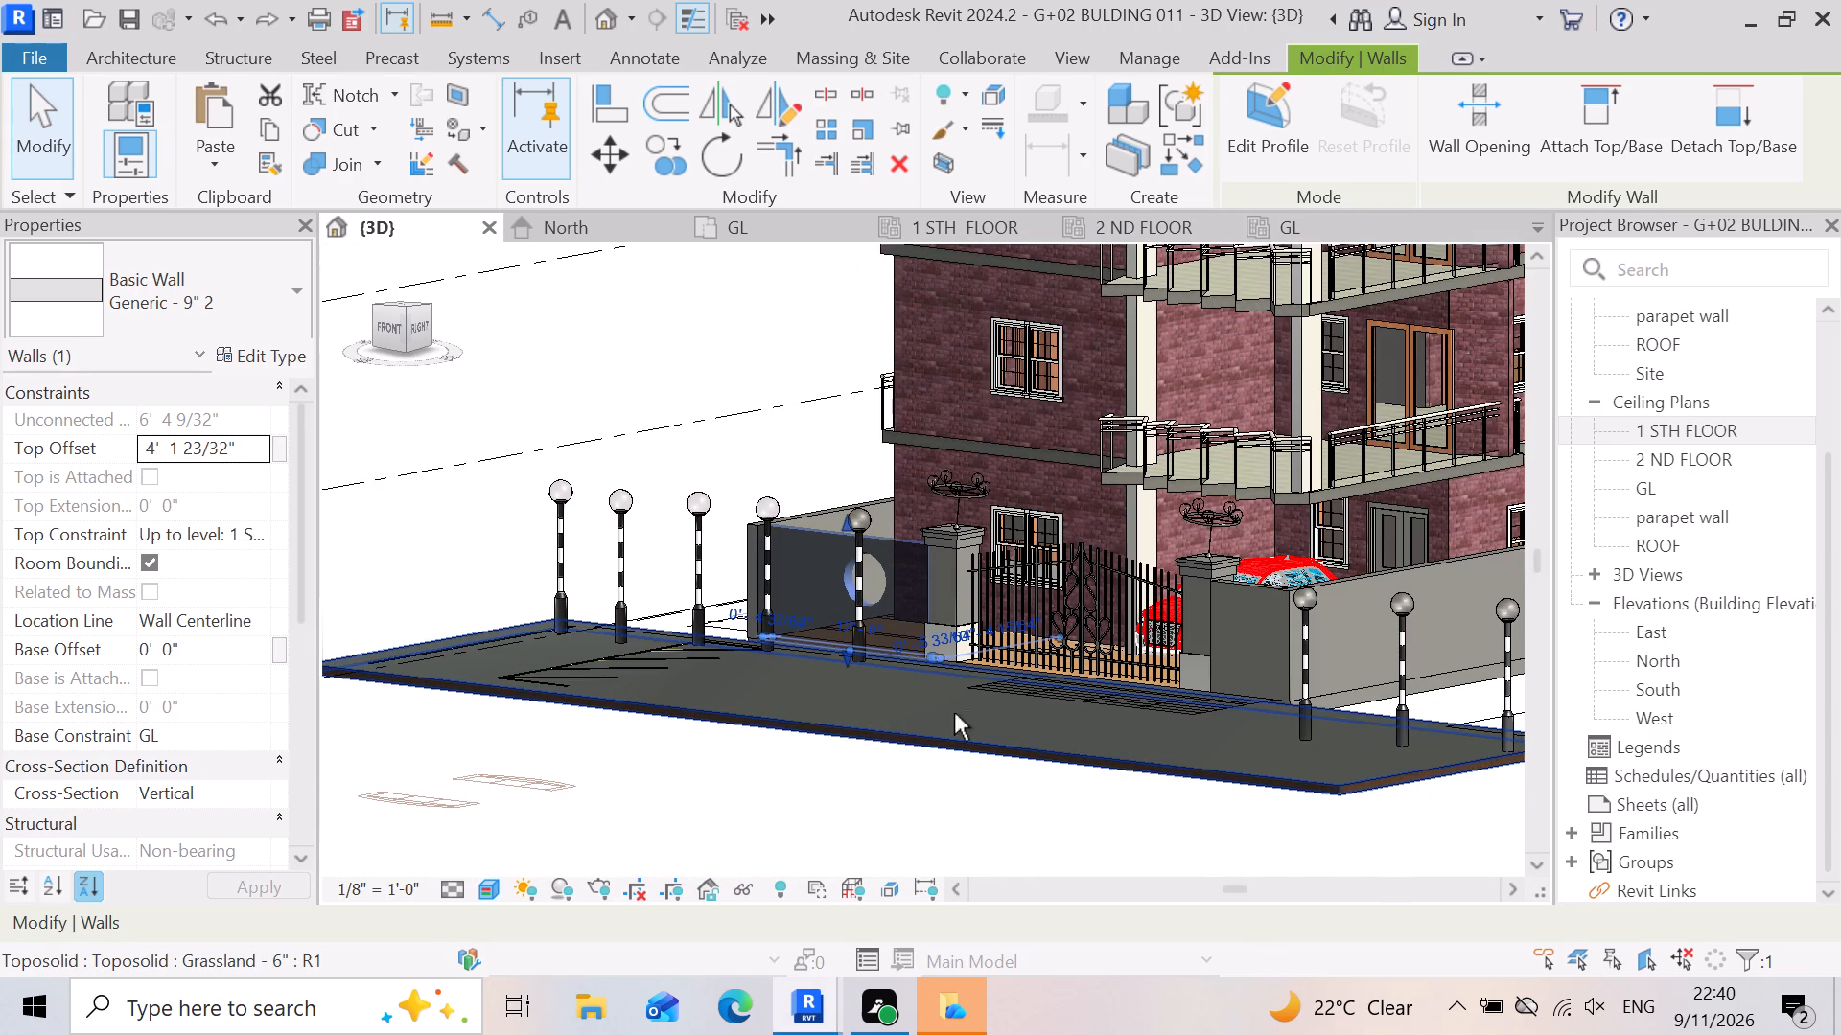
right_click_drag(954, 713, 1177, 698, "shift")
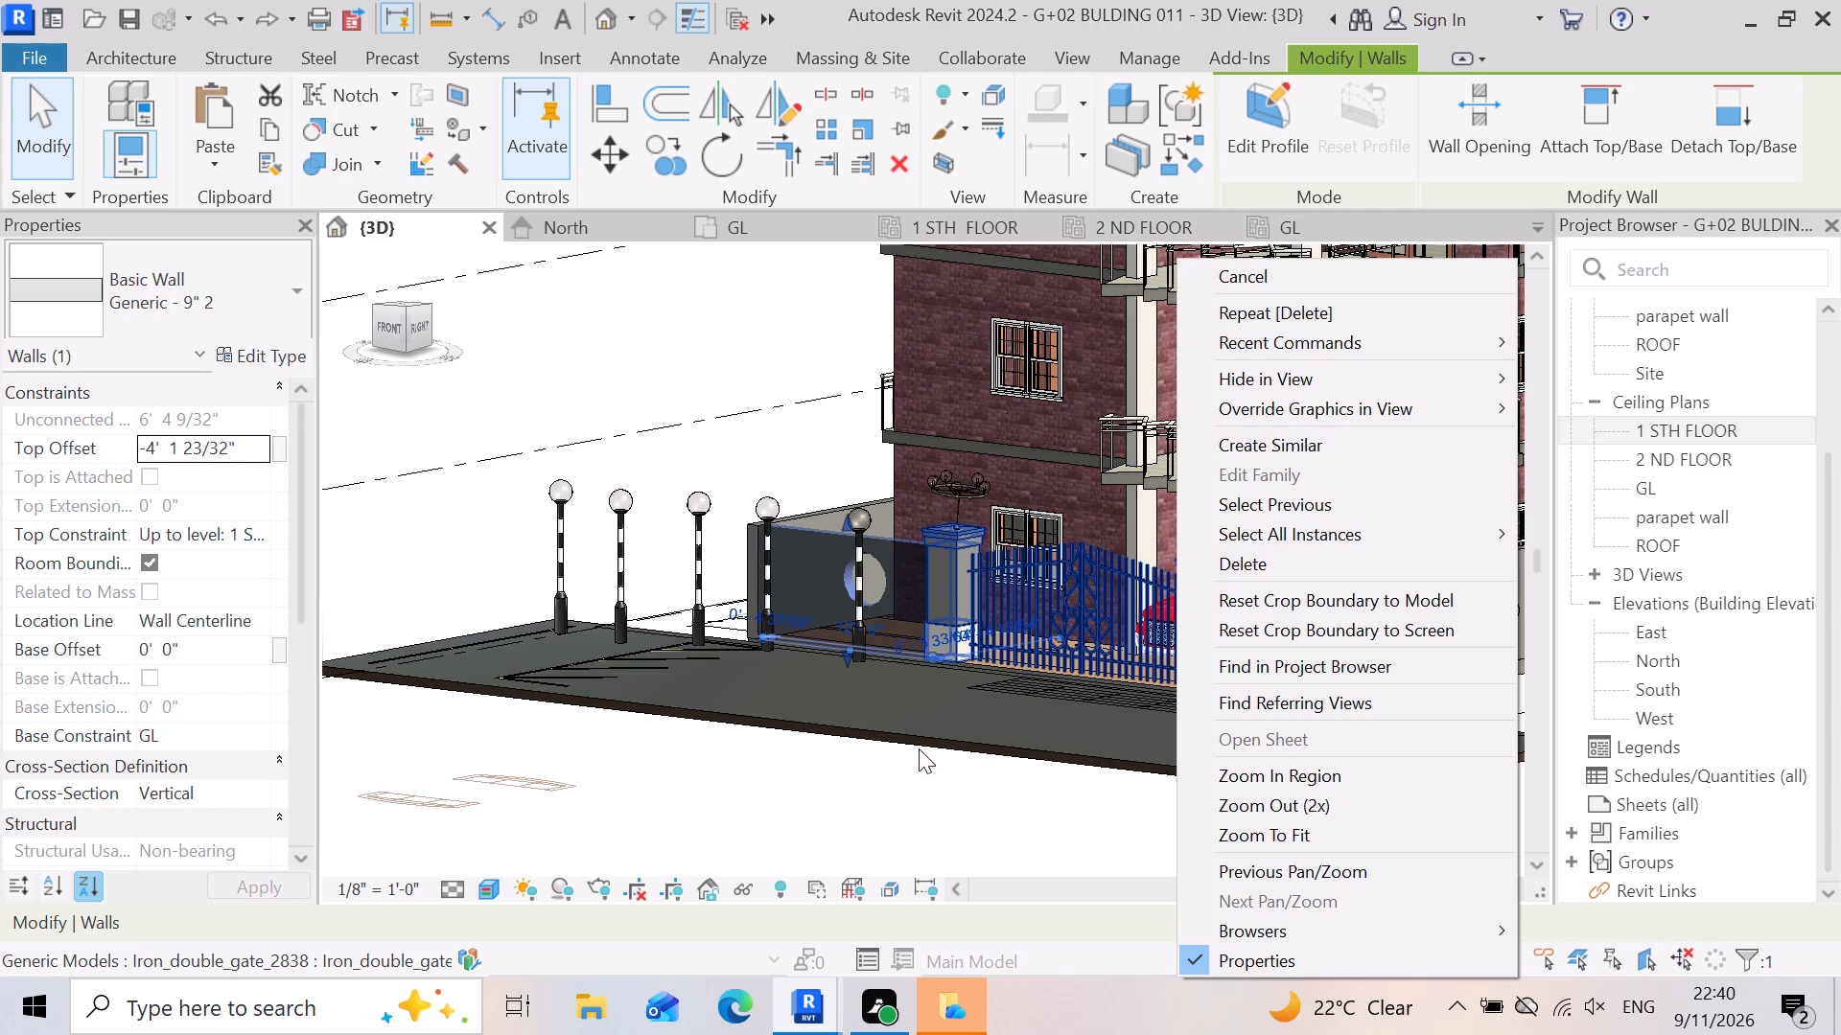
left_click(916, 773)
scroll(965, 694, "down", 3)
middle_click(885, 772, "shift")
middle_click_drag(925, 742, 989, 723, "shift")
right_click_drag(989, 723, 1066, 759, "shift")
middle_click_drag(989, 723, 1066, 759, "shift")
scroll(640, 775, "up", 6)
left_click(546, 772)
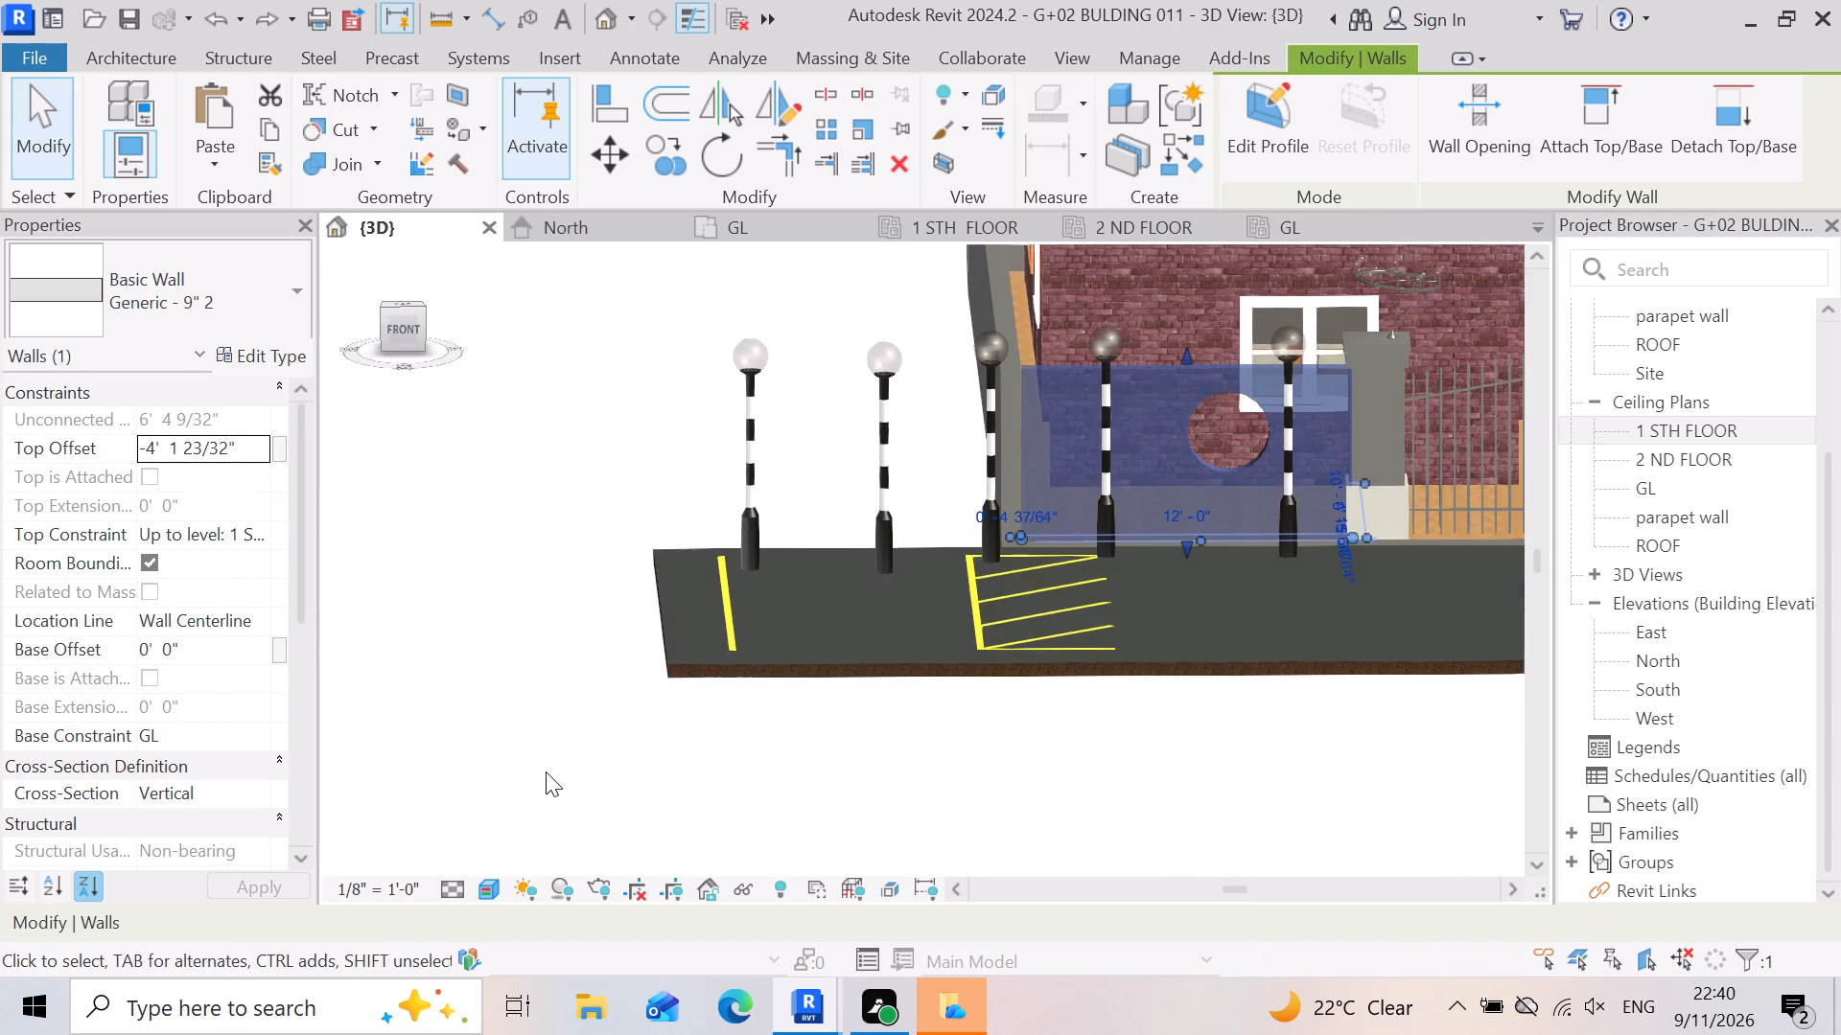
Examine from the street front how the round opening sits against the lamp posts, gate pillar and ground-floor window behind.
scroll(1392, 535, "up", 3)
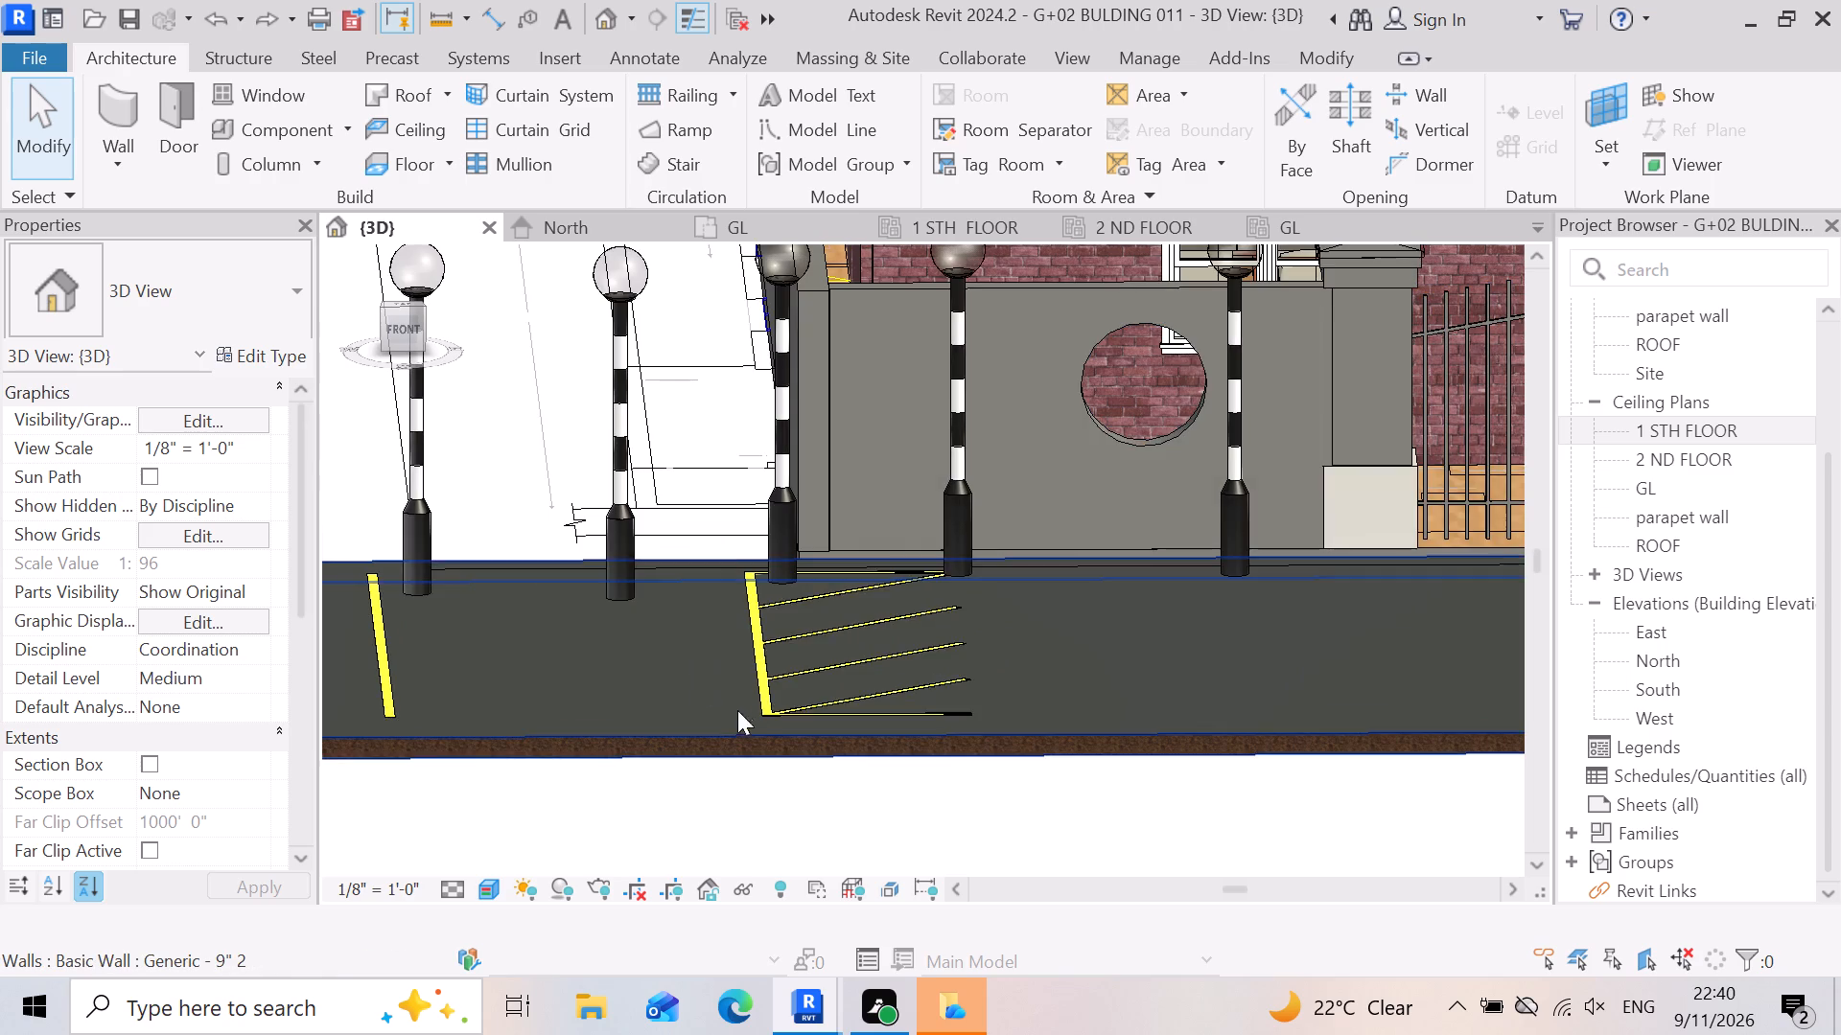
scroll(760, 667, "down", 7)
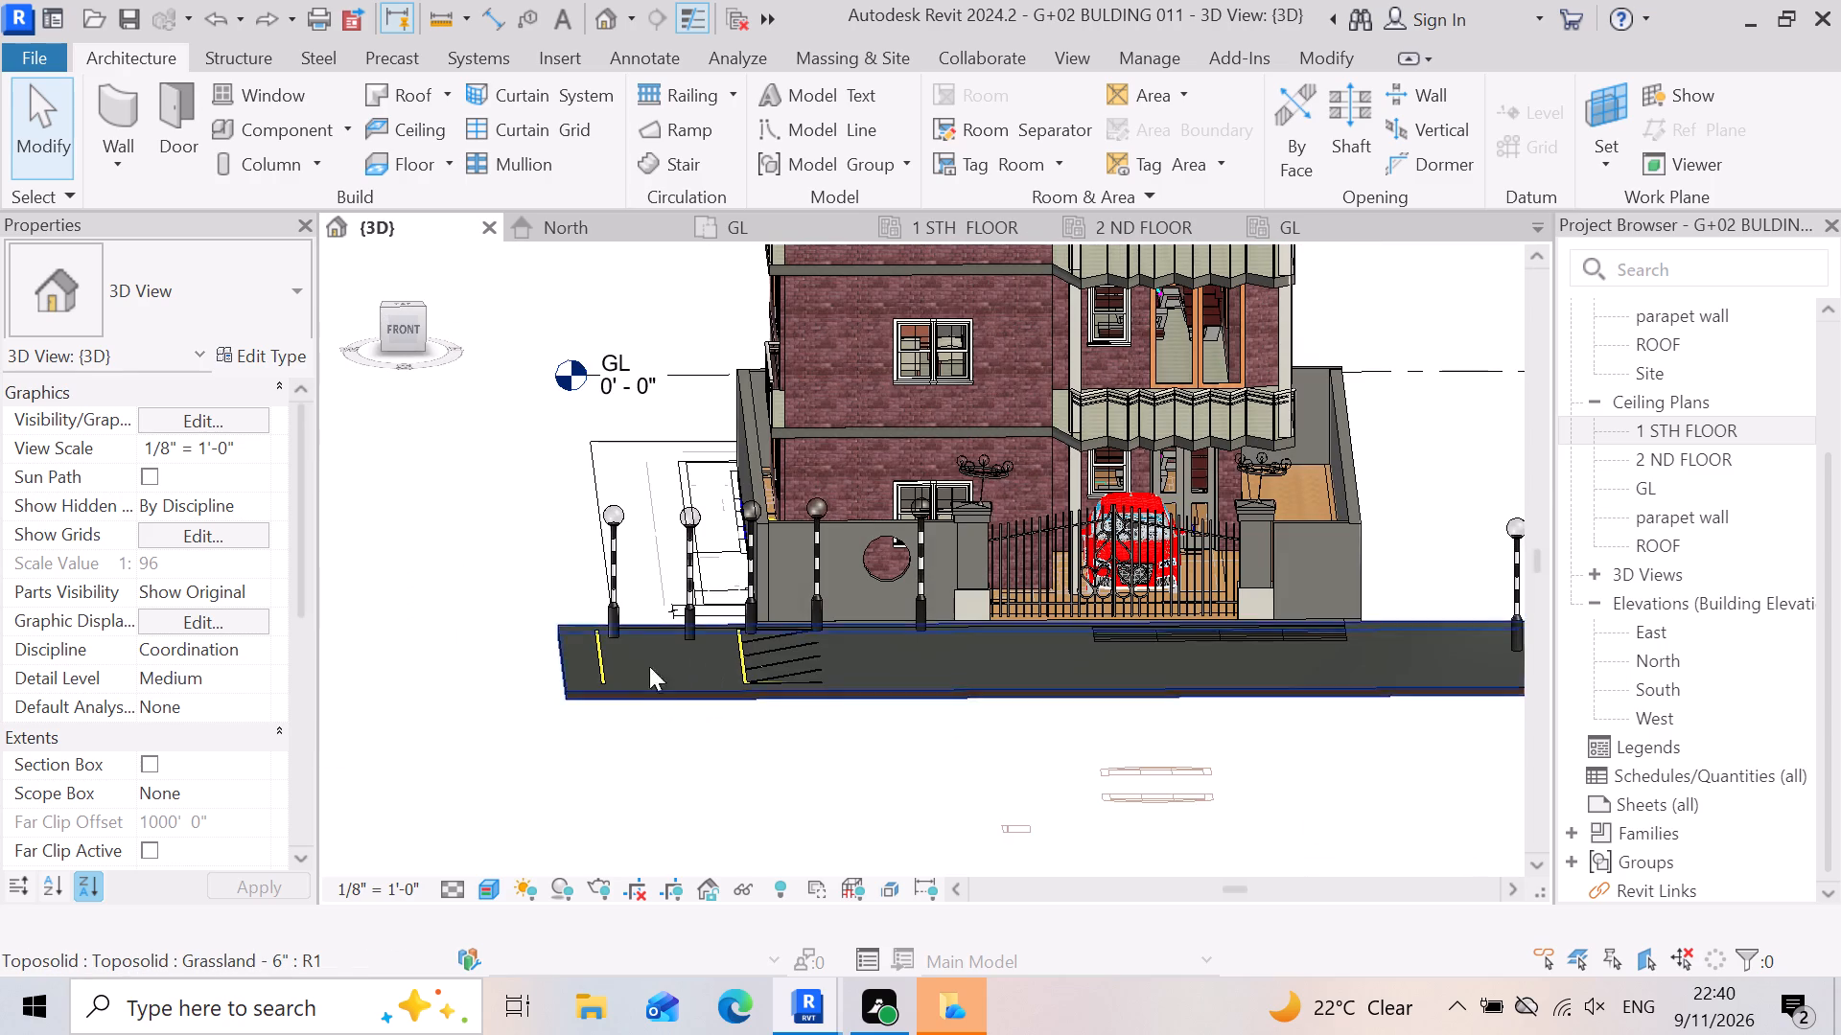
scroll(858, 645, "up", 4)
scroll(937, 494, "up", 4)
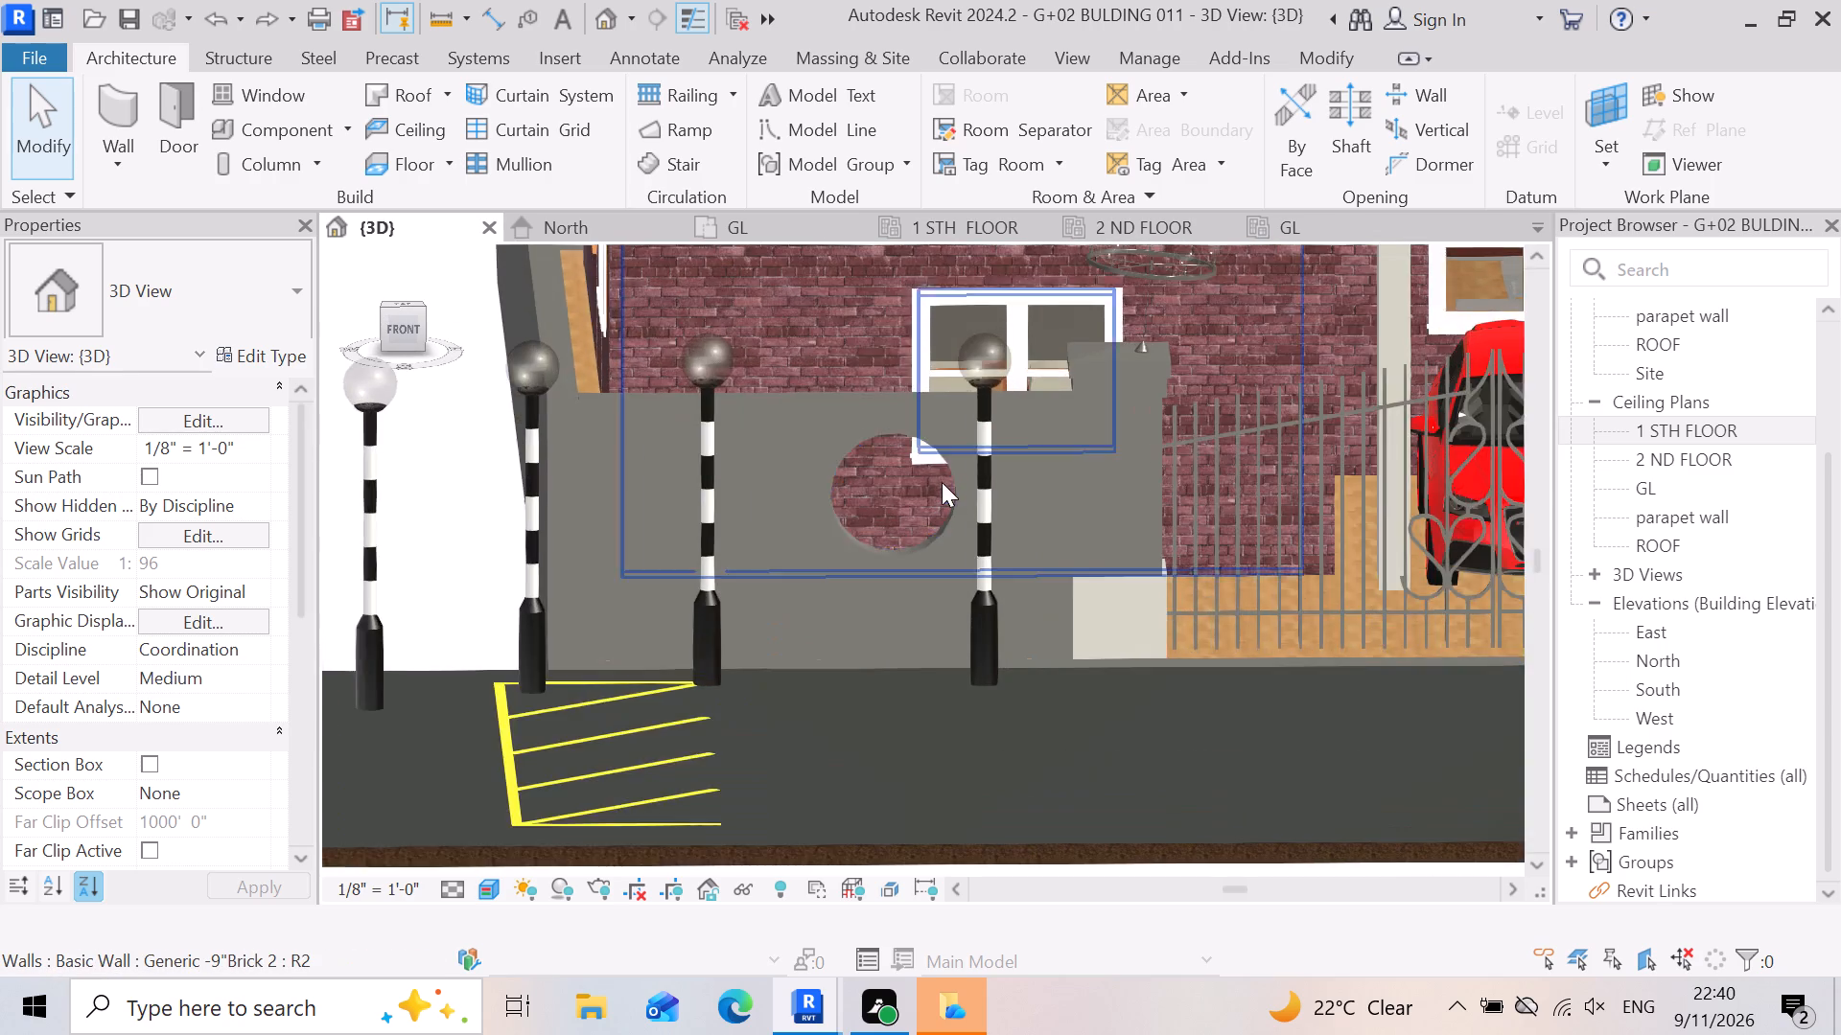
scroll(942, 482, "up", 4)
scroll(617, 571, "down", 7)
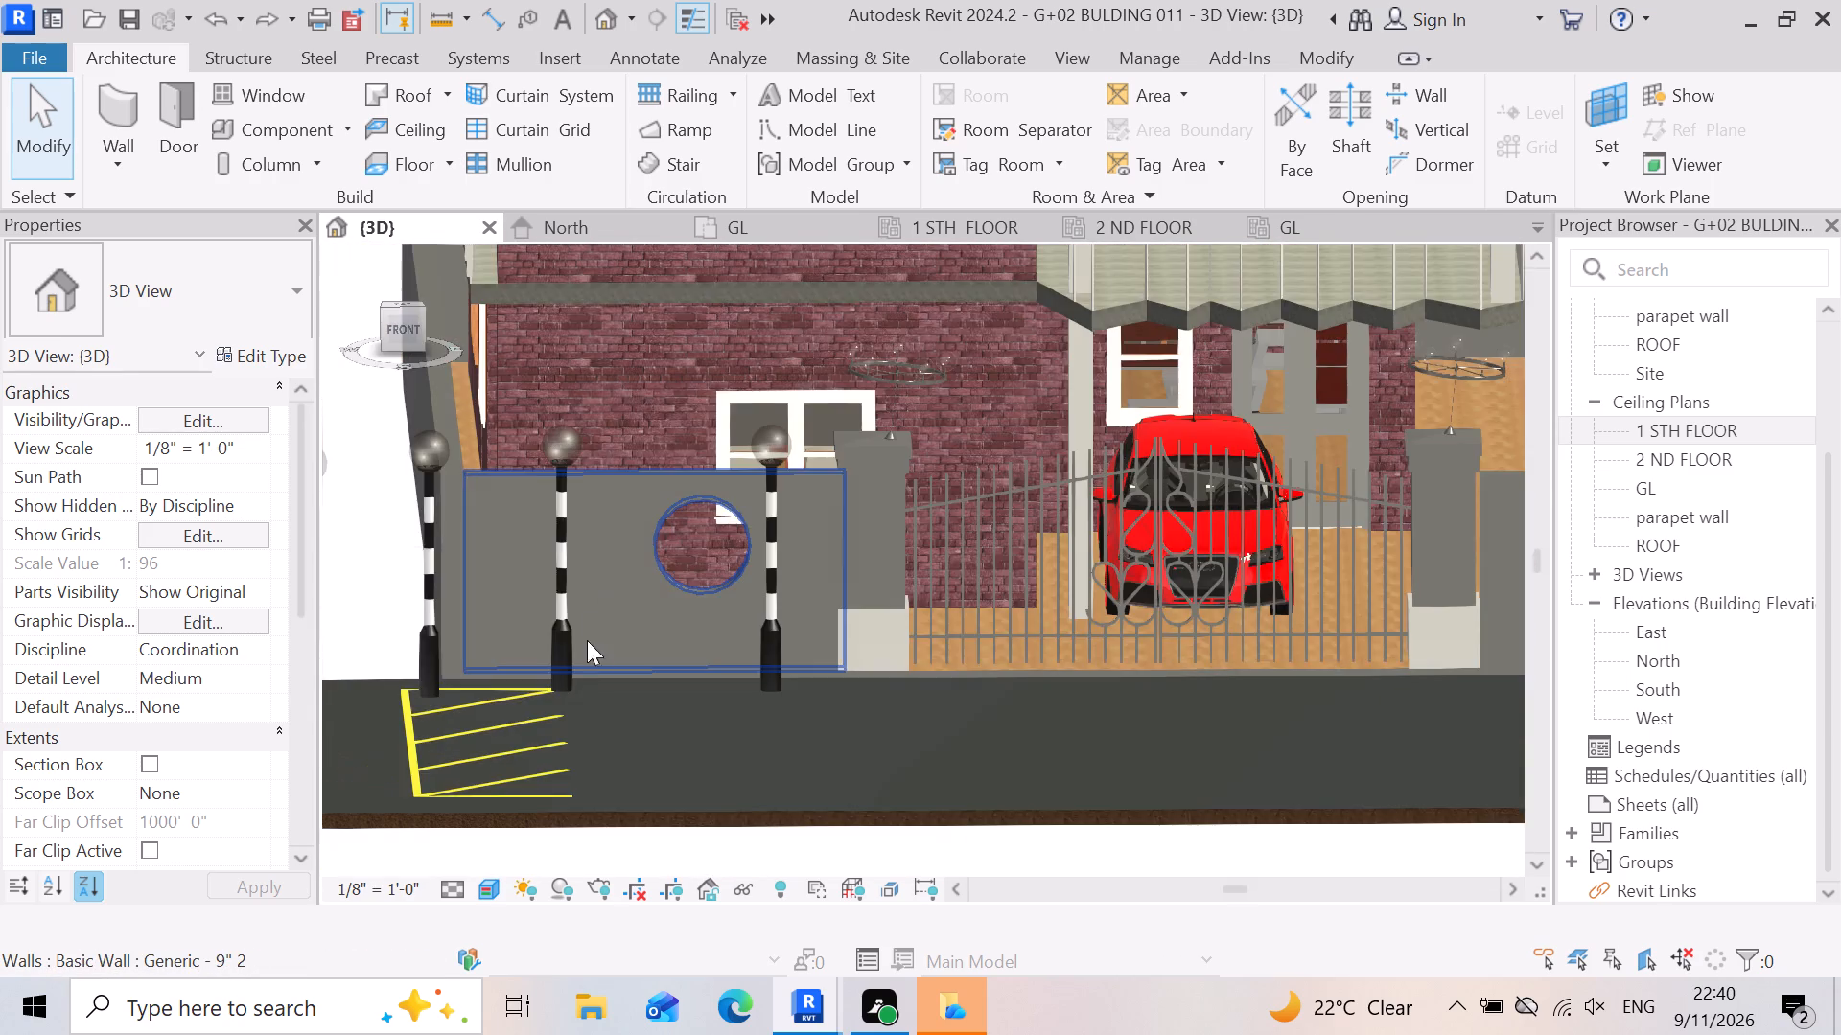
scroll(597, 644, "down", 4)
scroll(1114, 590, "up", 3)
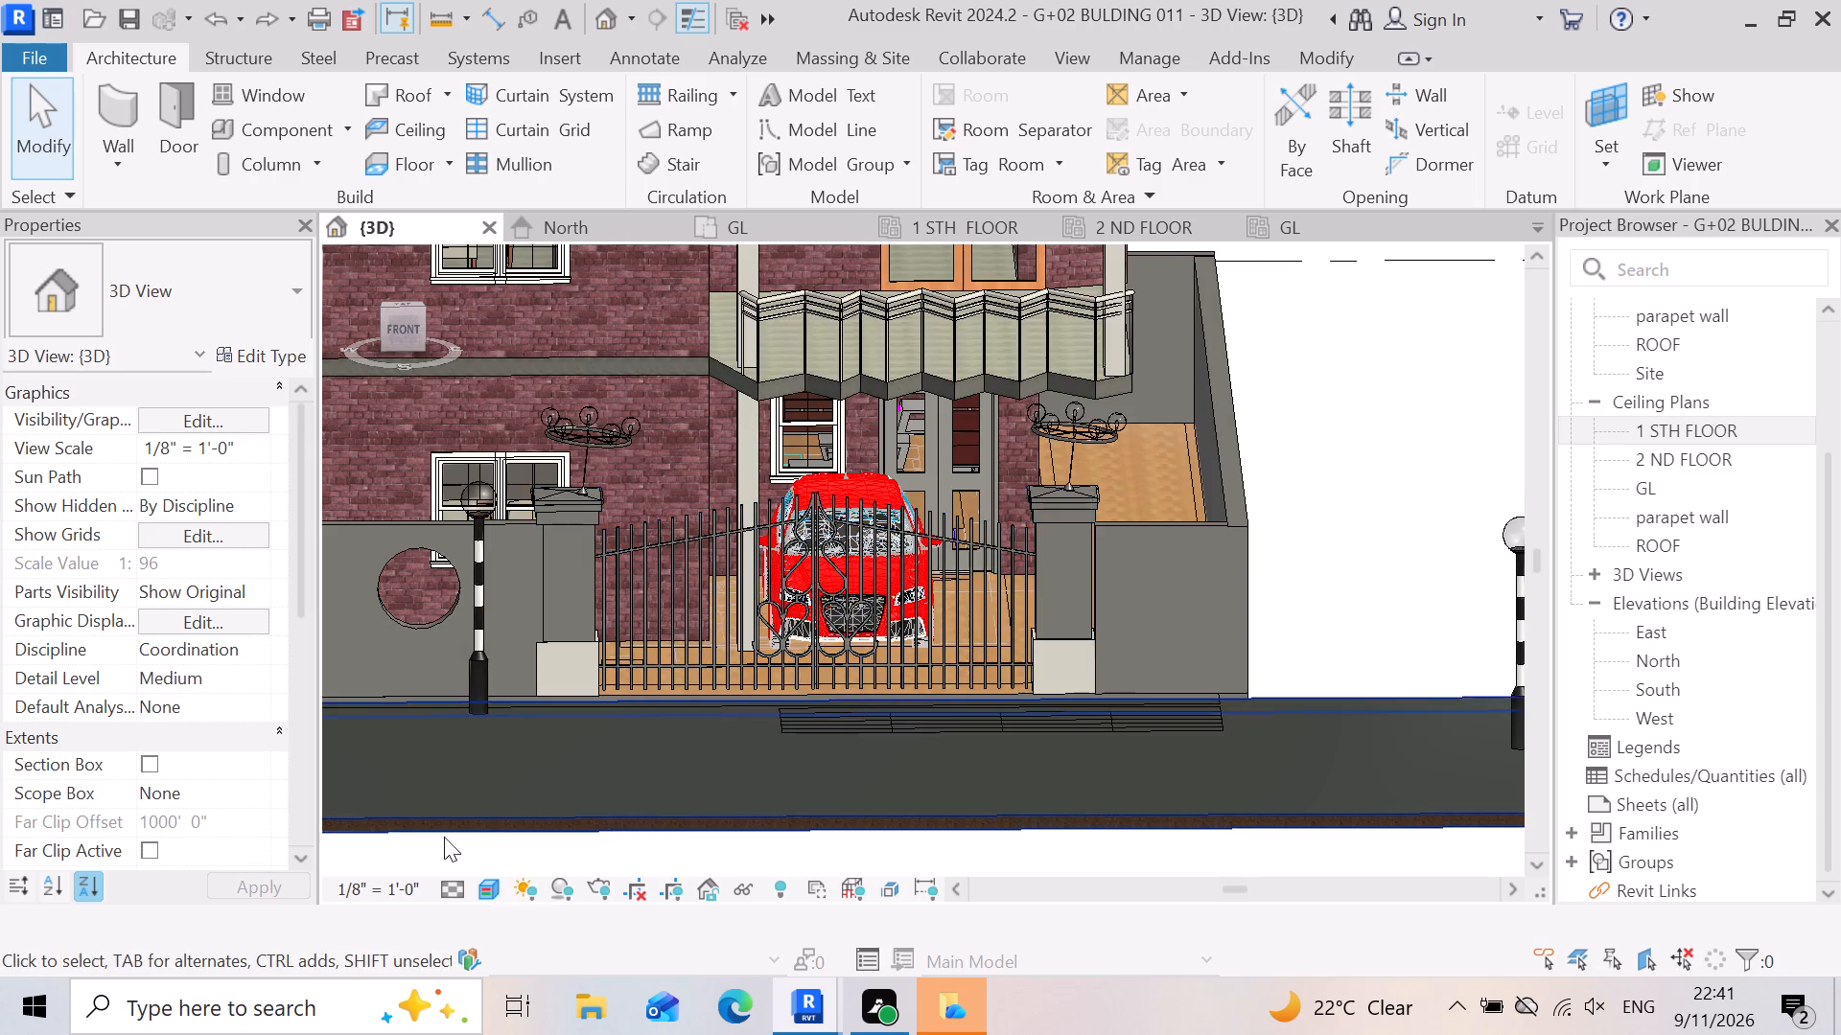
scroll(913, 723, "down", 7)
scroll(457, 772, "up", 3)
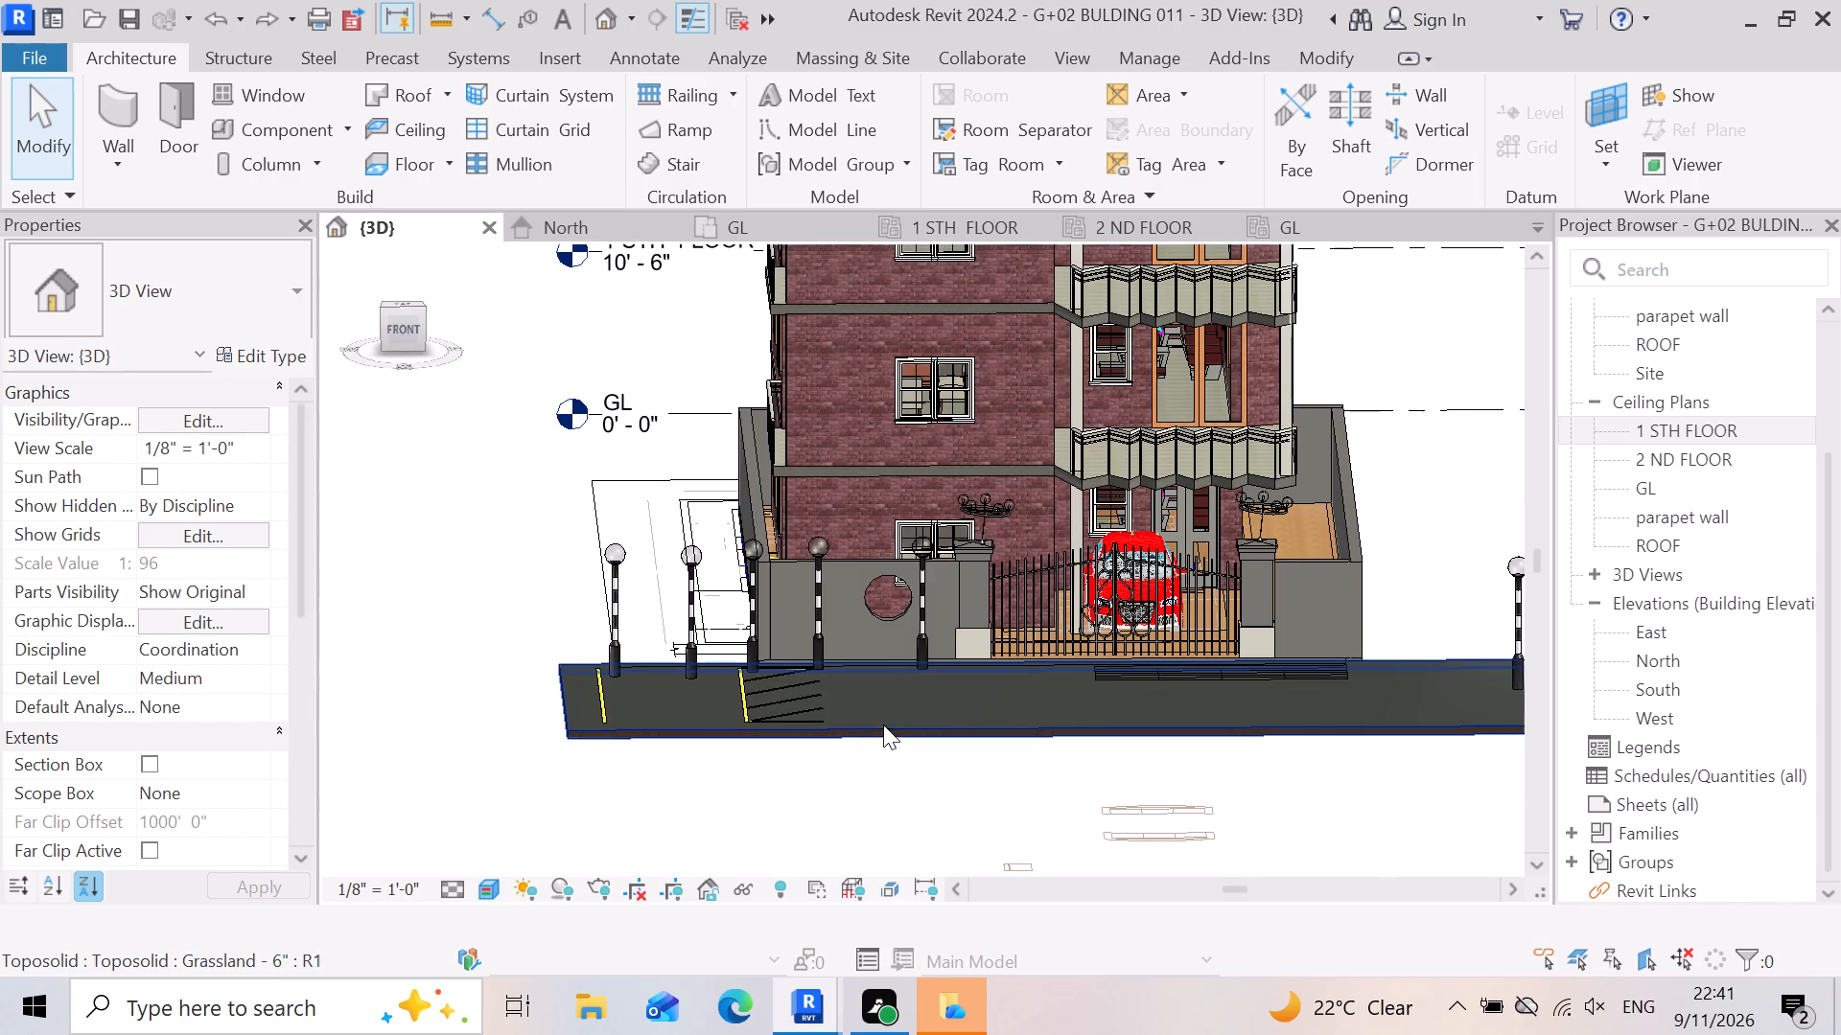
right_click_drag(899, 762, 911, 698, "shift")
middle_click_drag(901, 751, 911, 698, "shift")
middle_click(911, 698, "shift")
middle_click(911, 698, "shift")
scroll(721, 659, "up", 5)
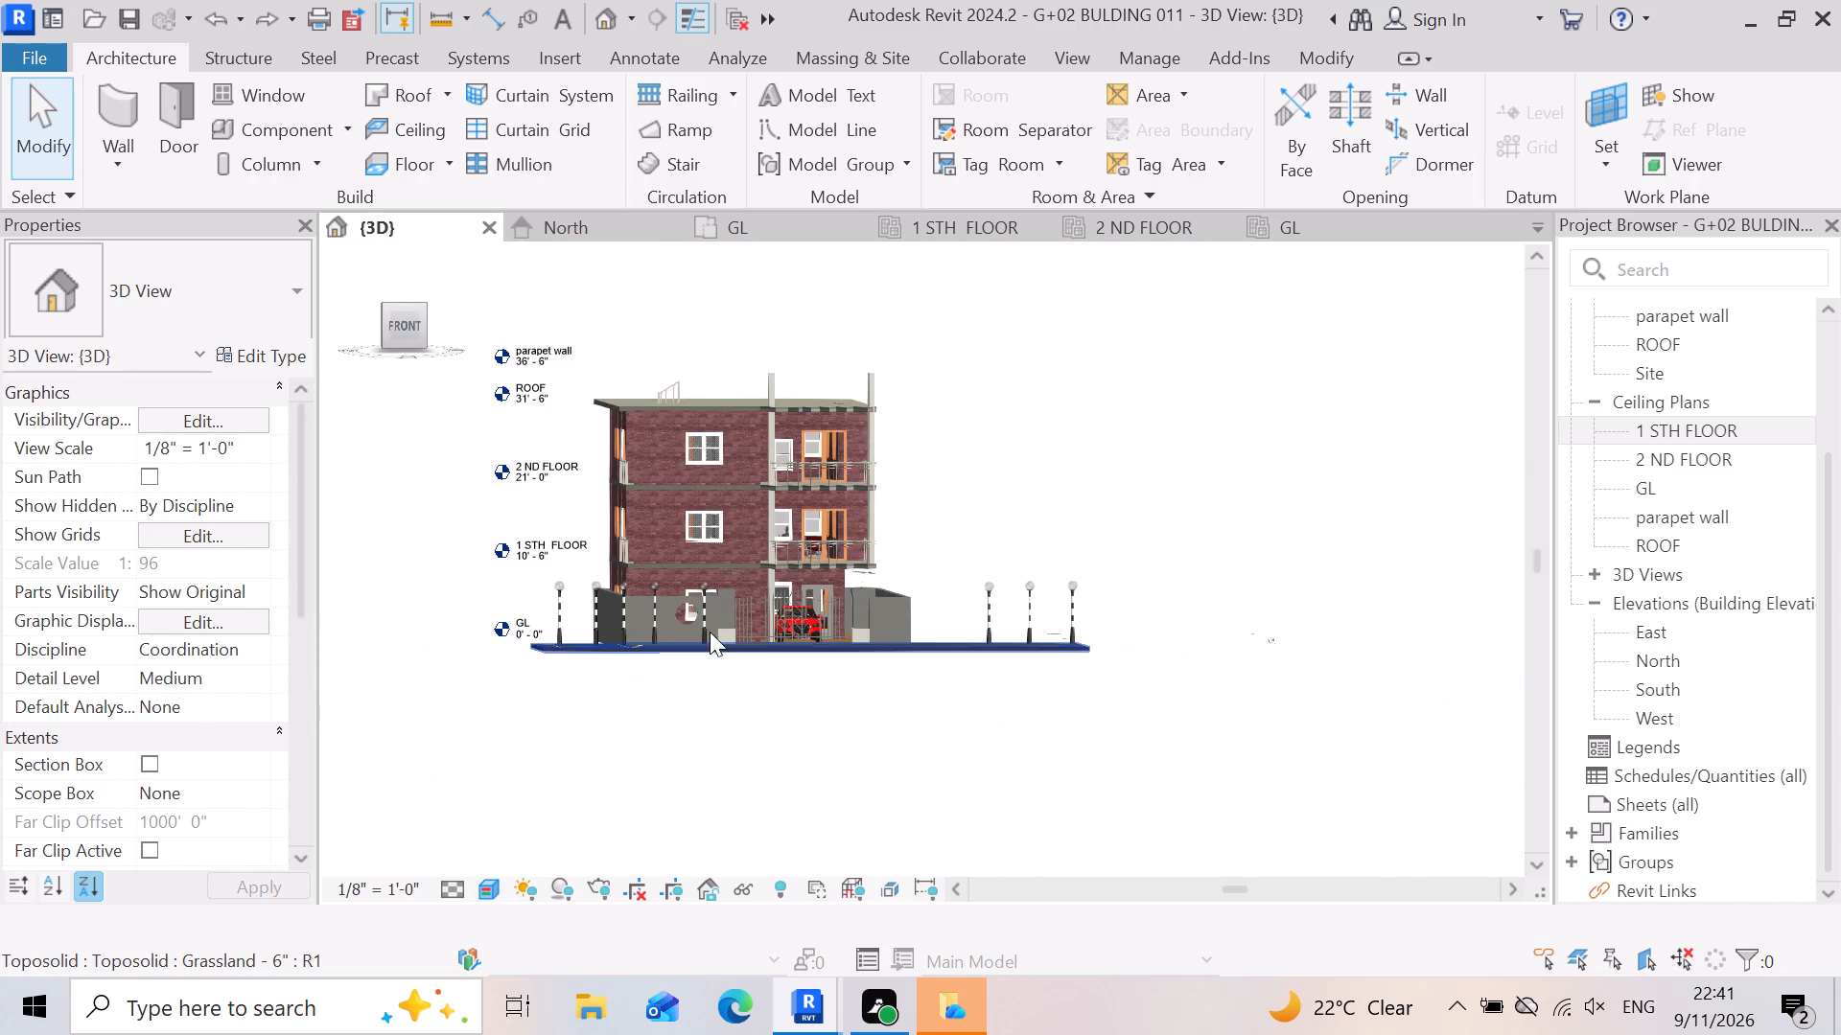
scroll(710, 632, "up", 13)
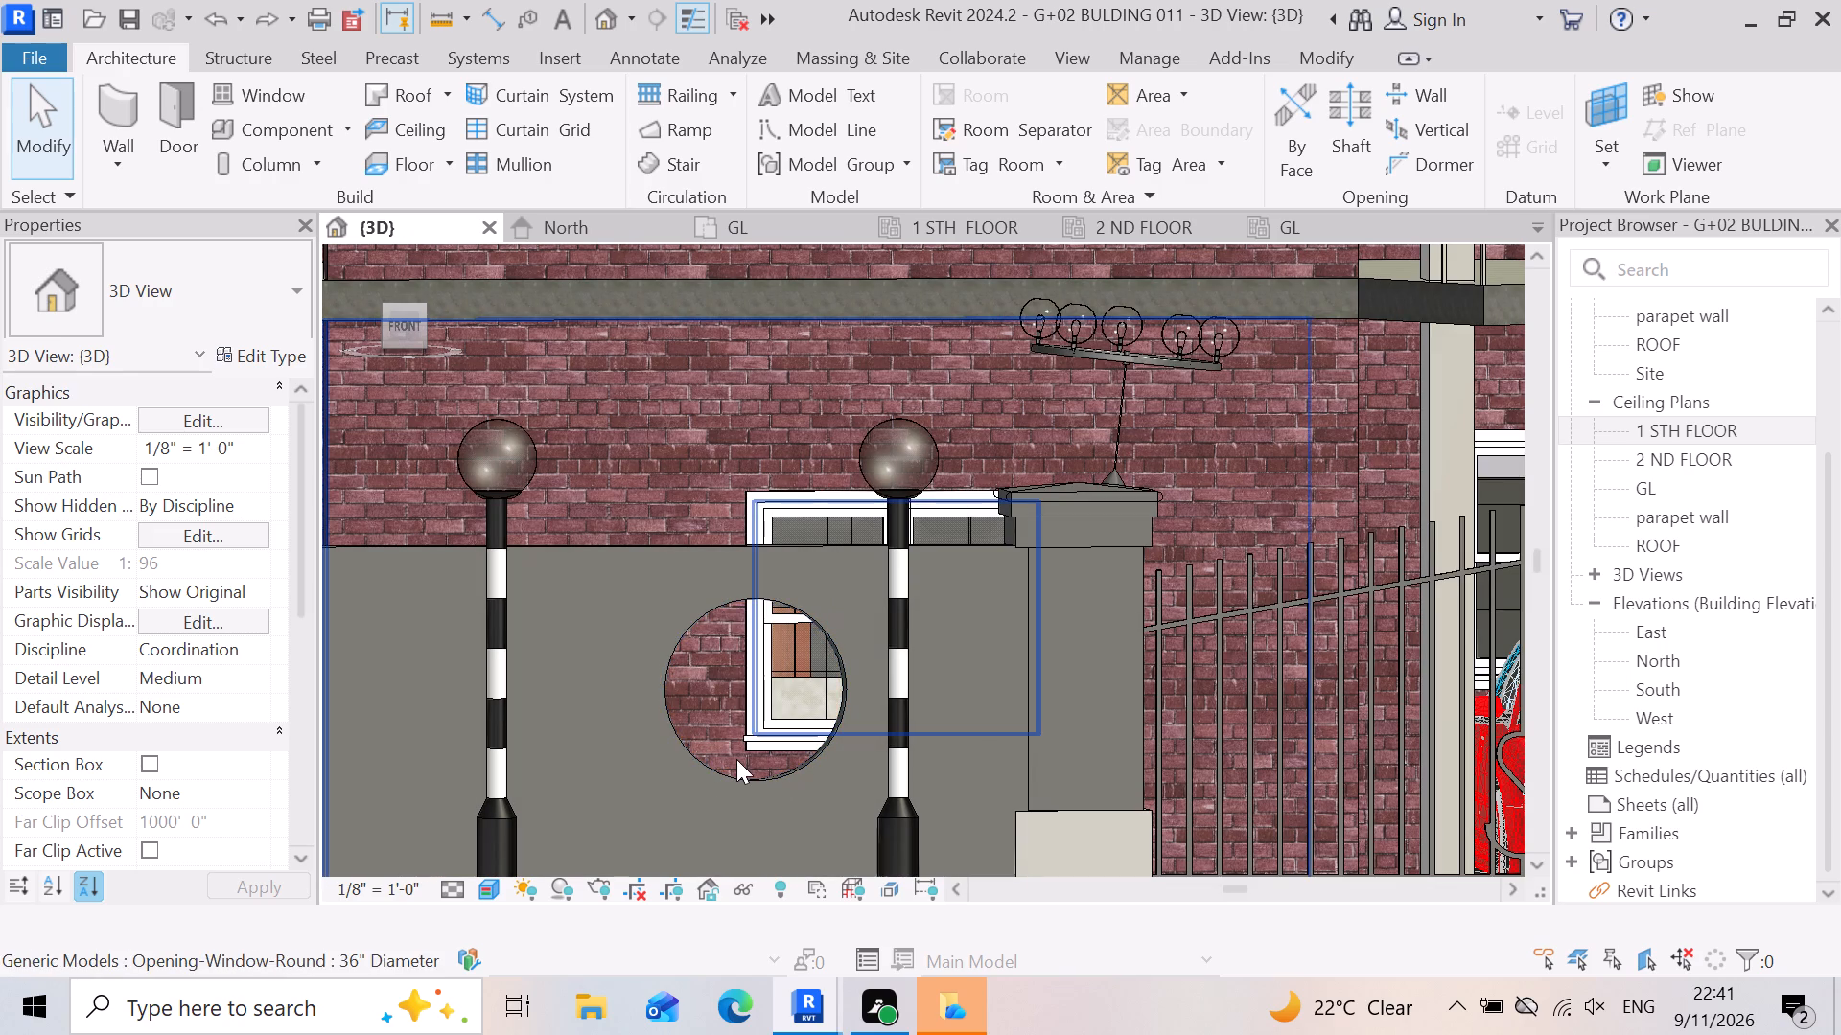
left_click(736, 759)
scroll(864, 665, "down", 10)
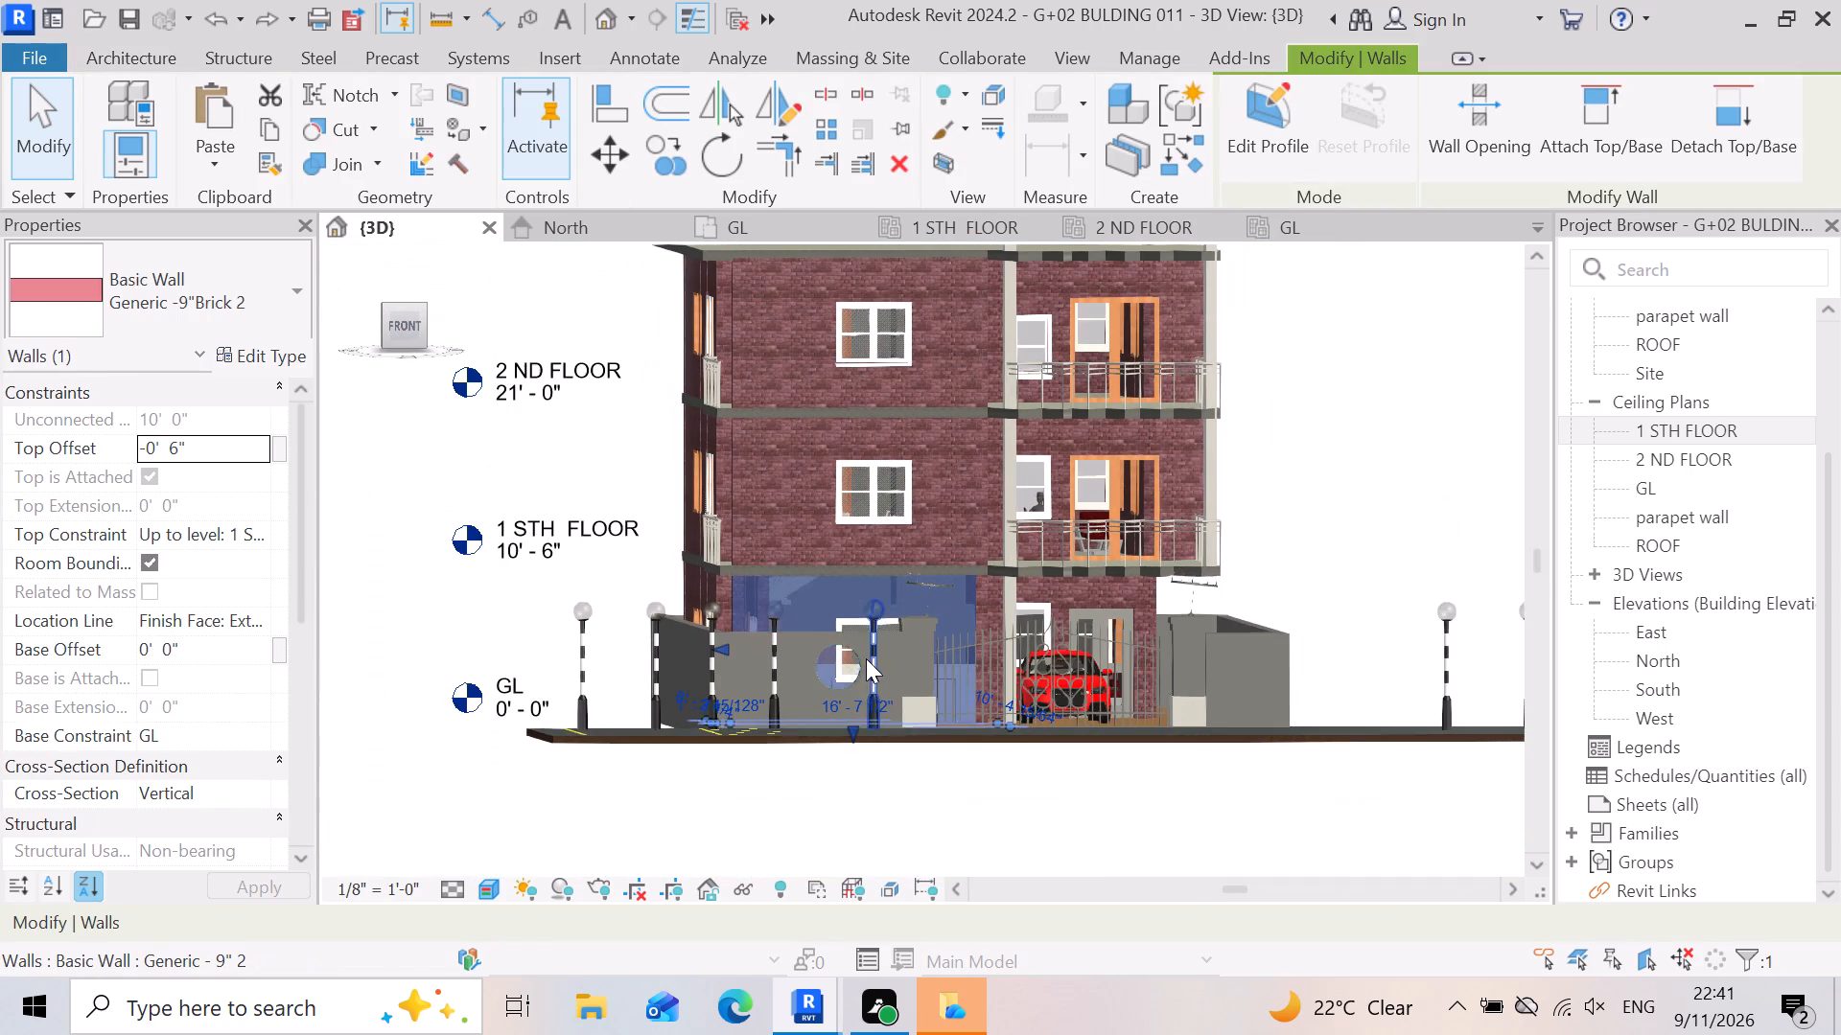
left_click(838, 800)
scroll(850, 690, "up", 3)
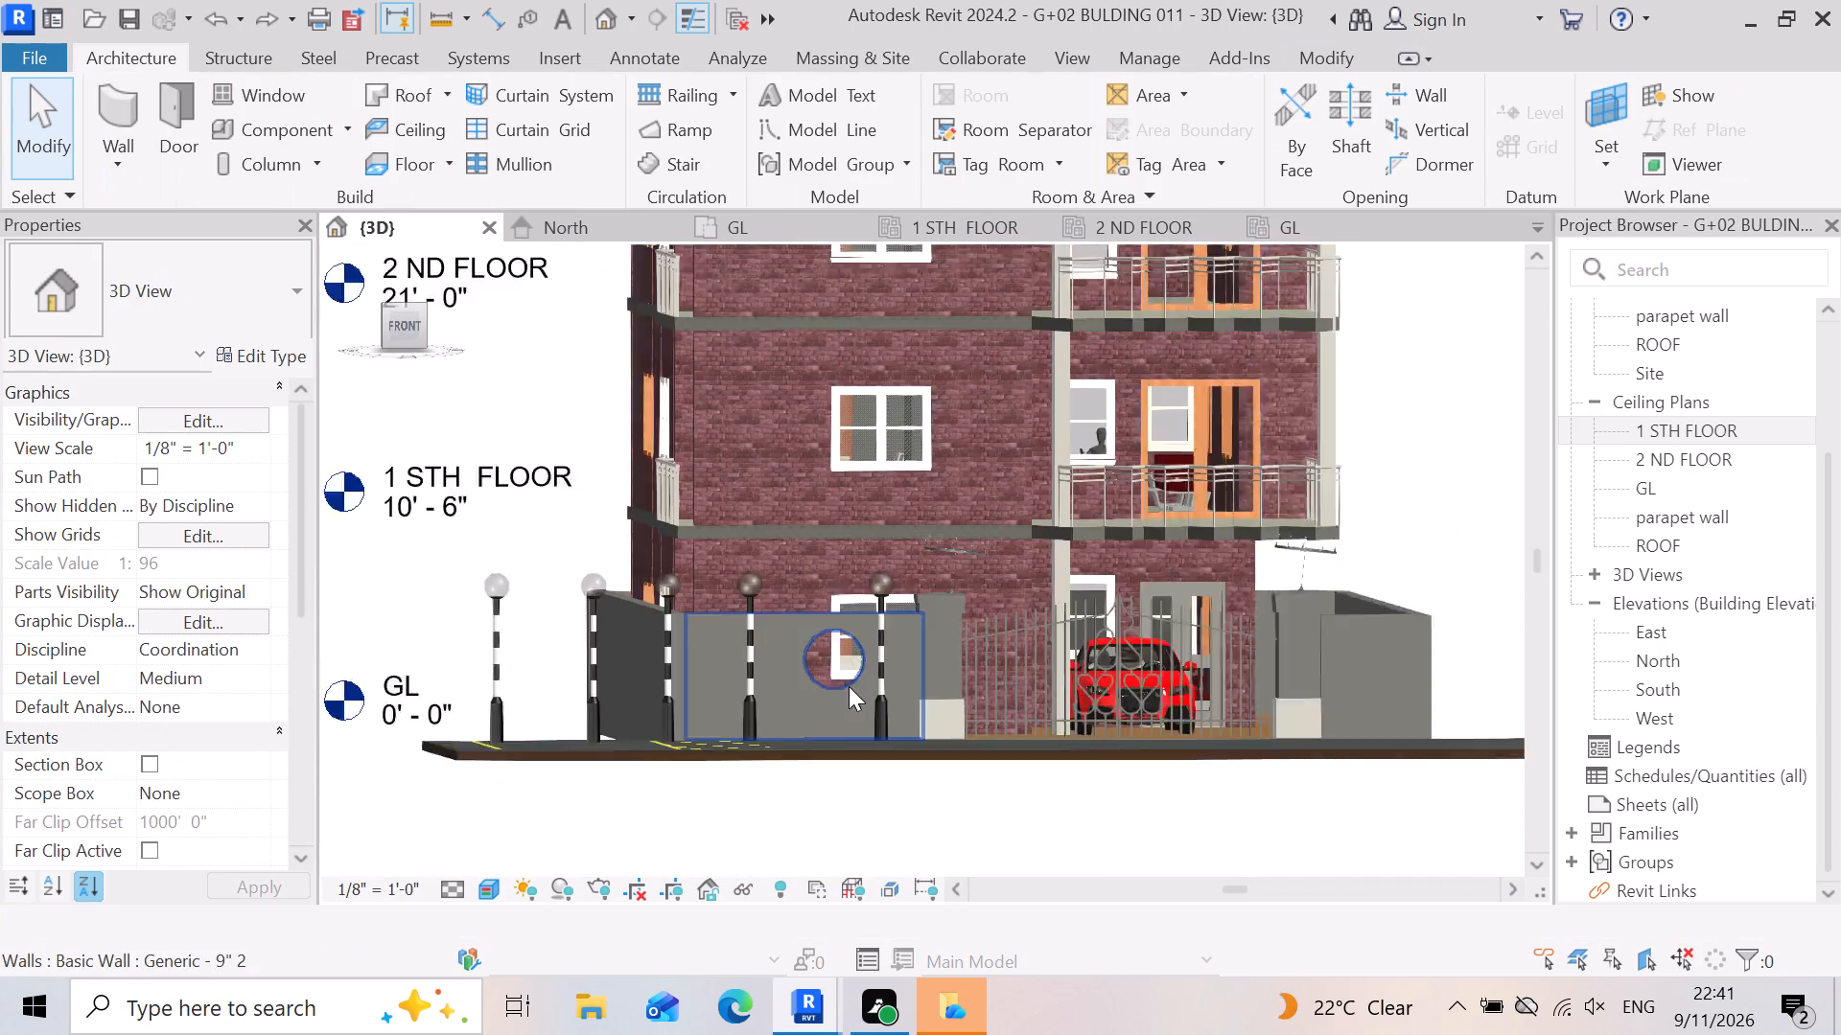
scroll(849, 686, "up", 6)
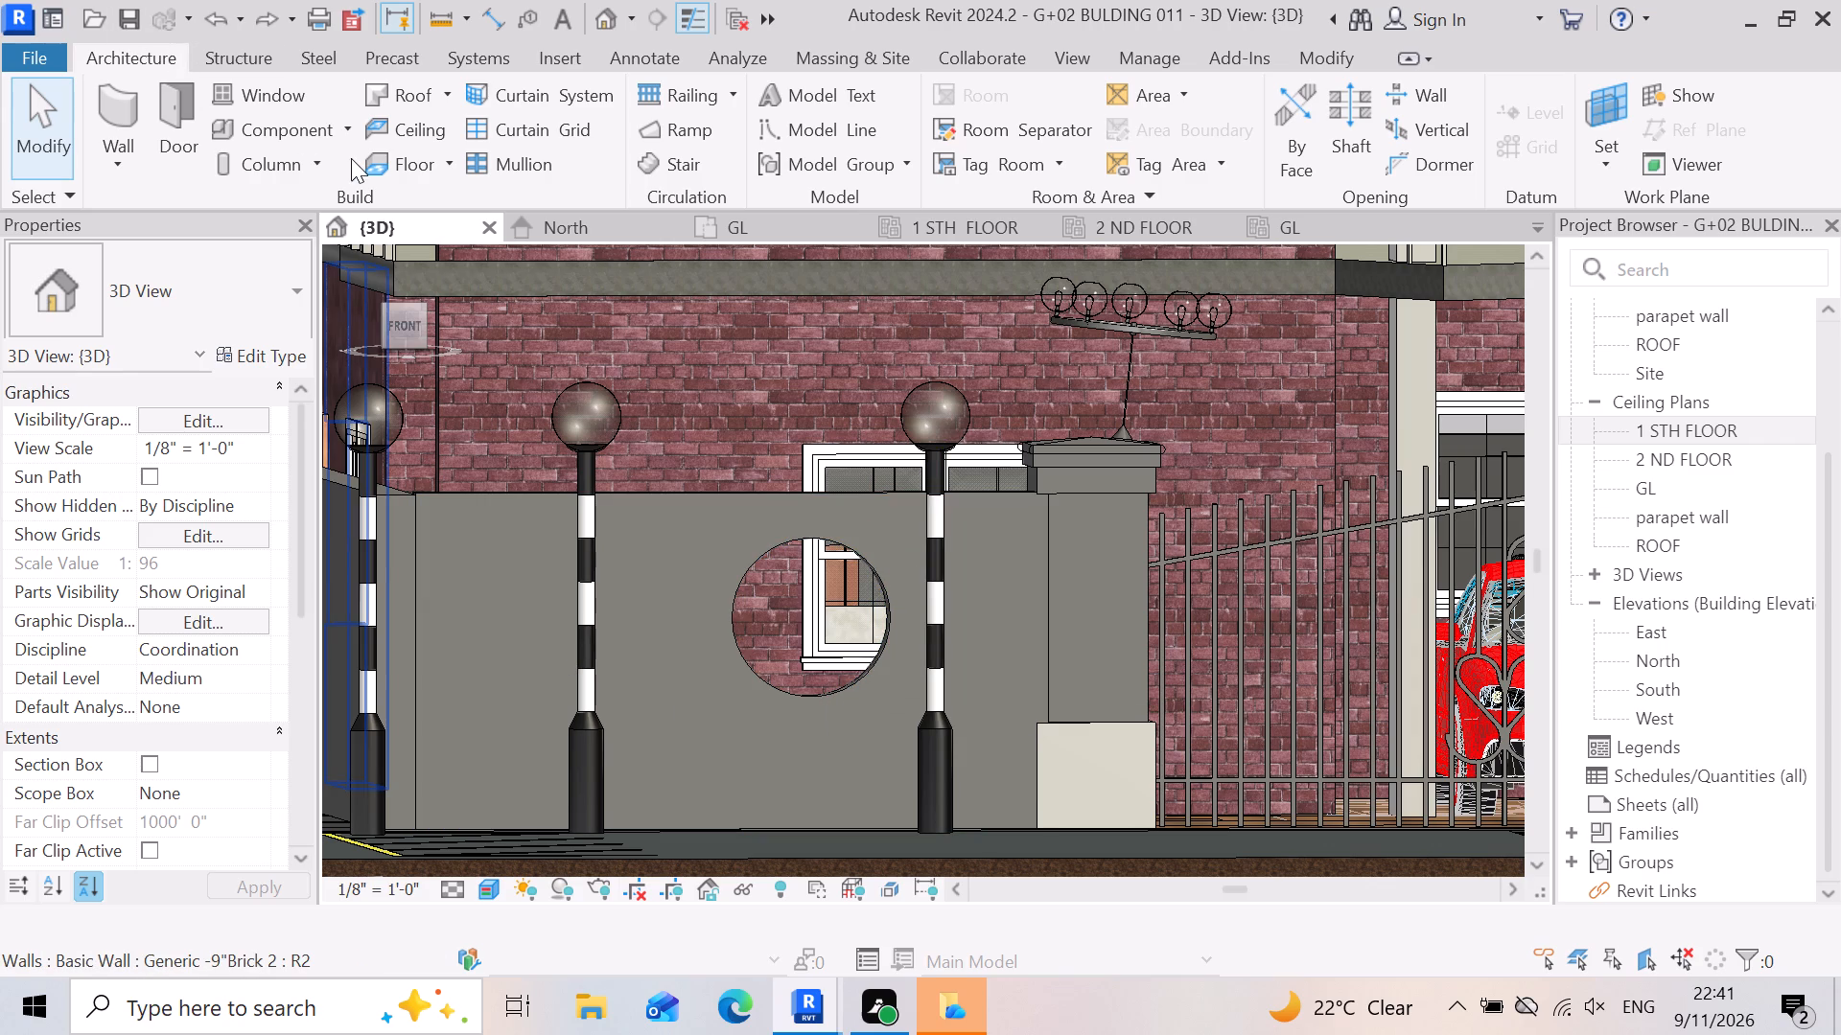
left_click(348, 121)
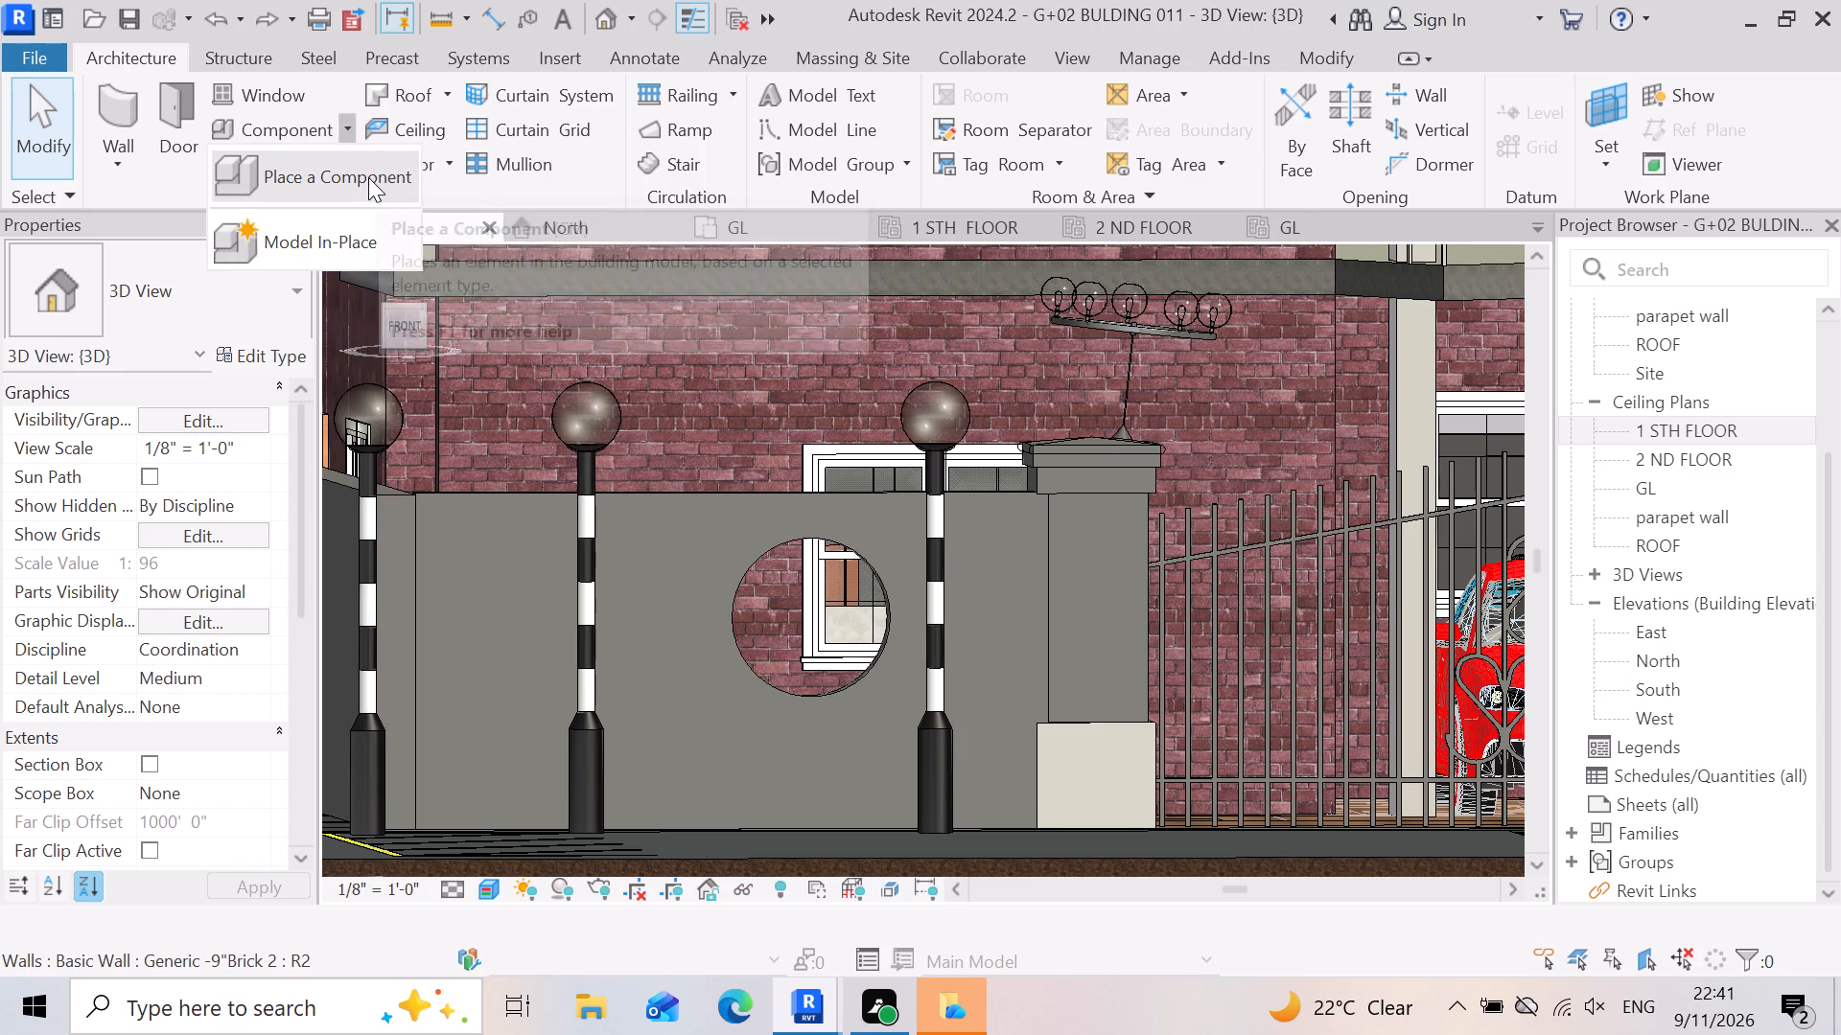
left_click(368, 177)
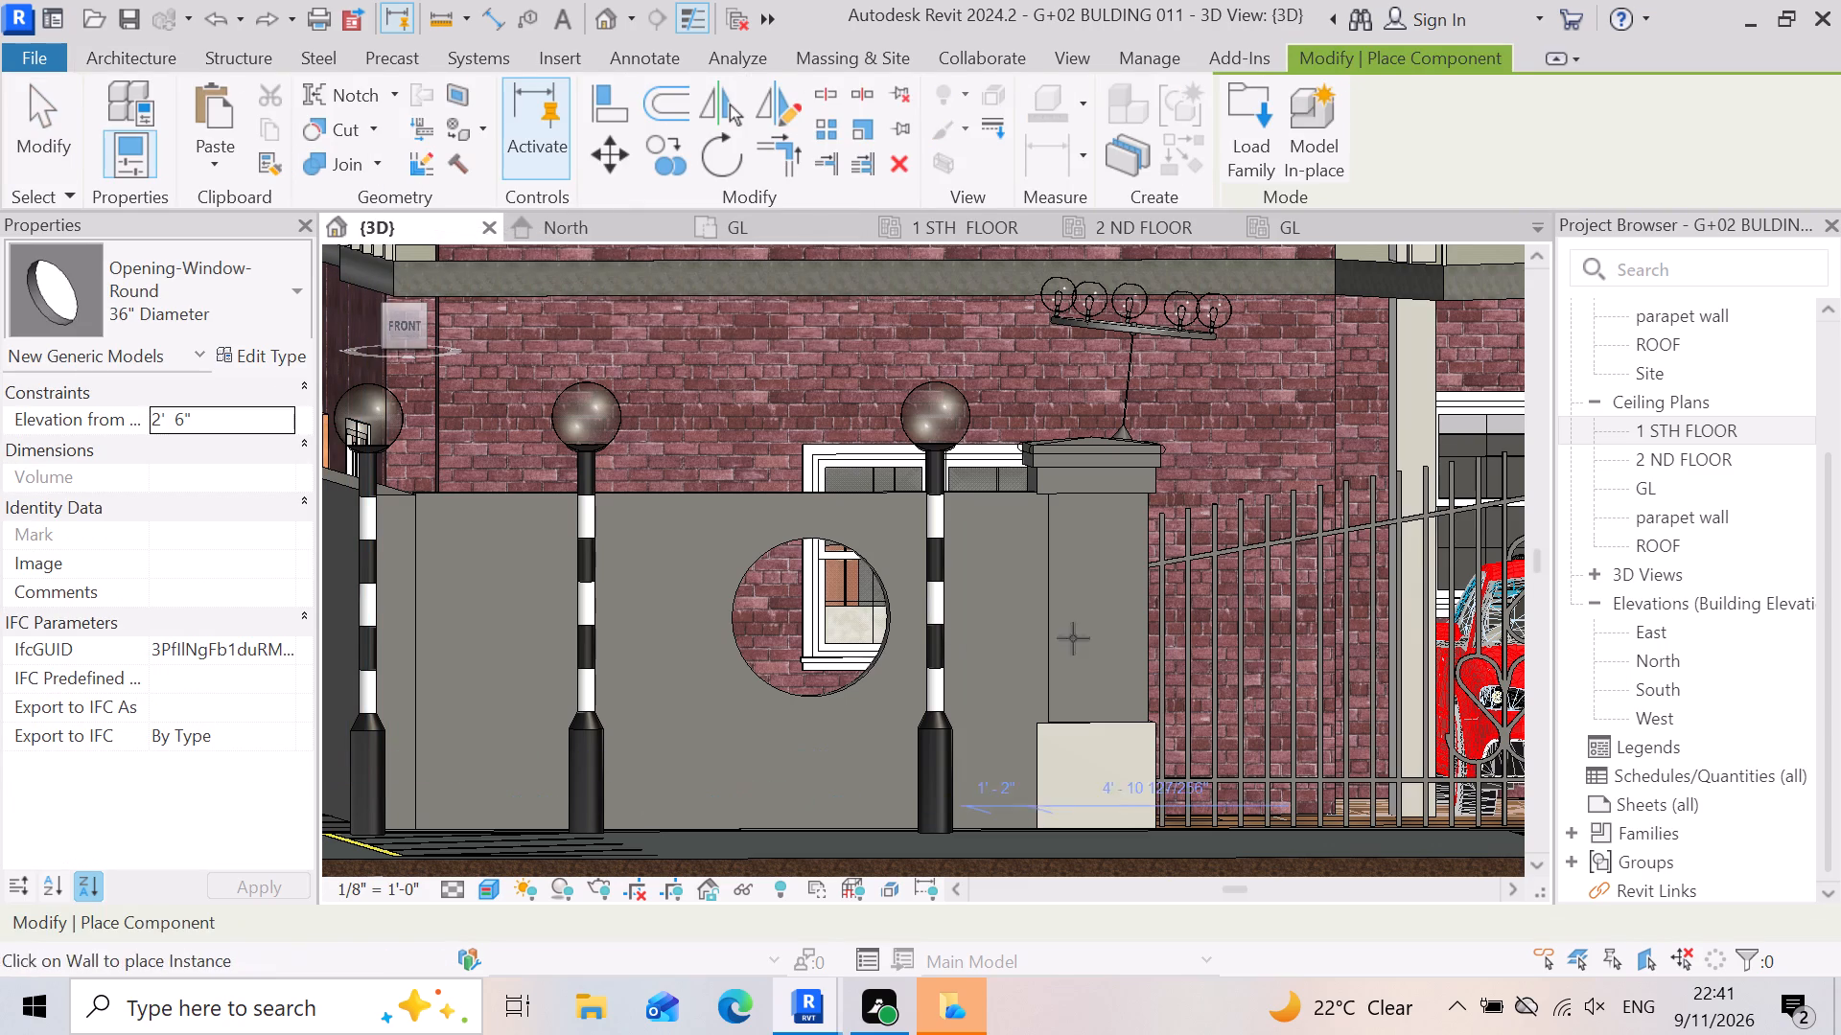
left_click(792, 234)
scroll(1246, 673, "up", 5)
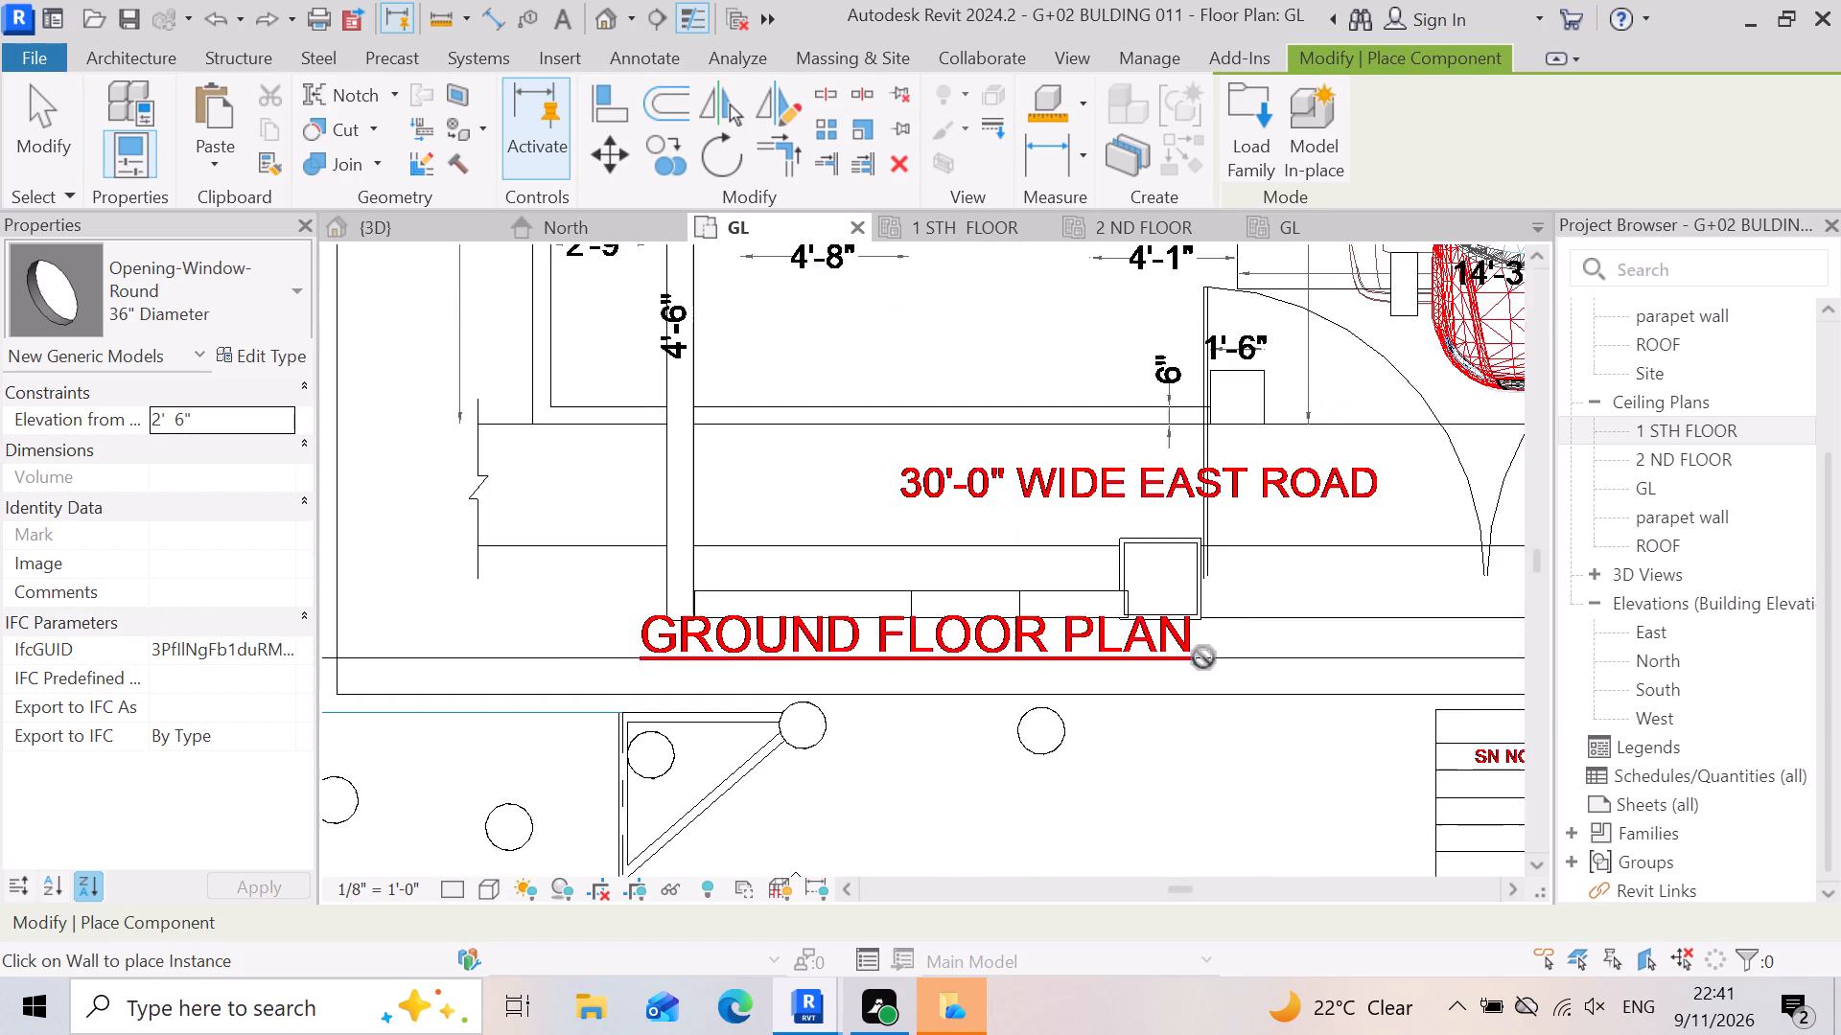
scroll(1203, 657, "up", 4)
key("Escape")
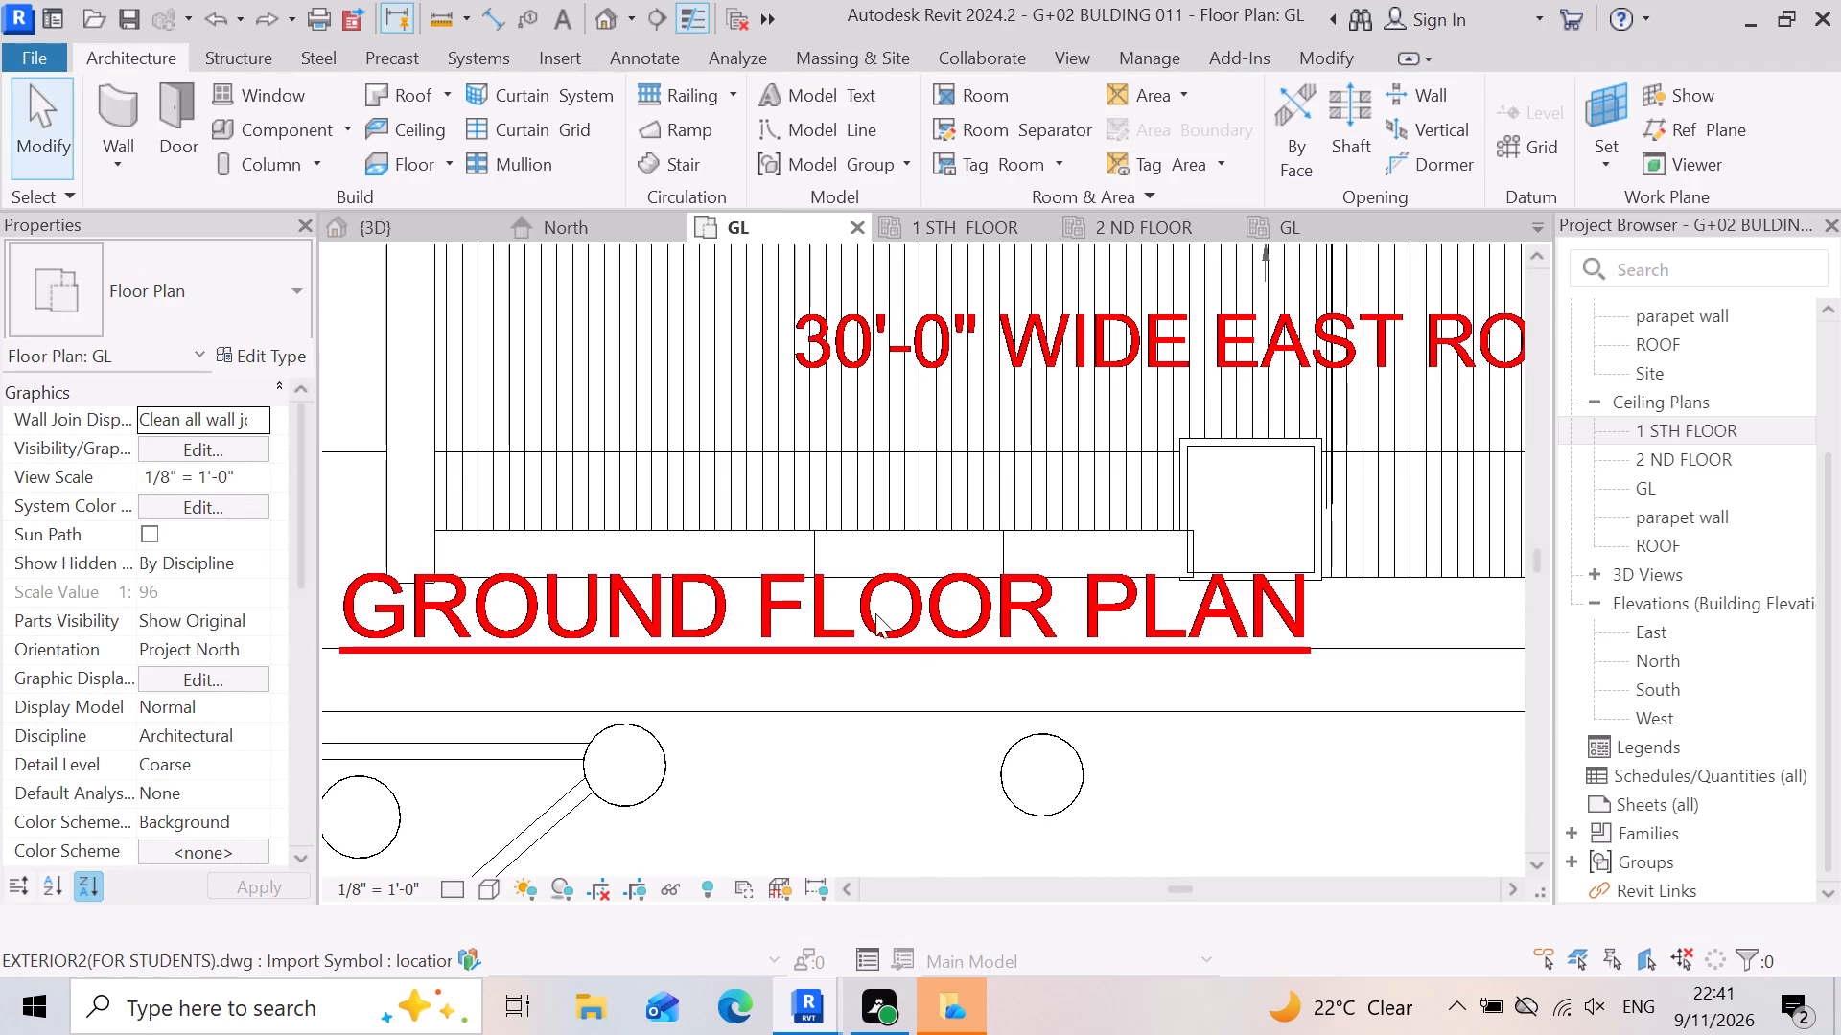
Delete the 36" Opening-Window-Round from the front boundary wall in the GL floor plan.
left_click(988, 564)
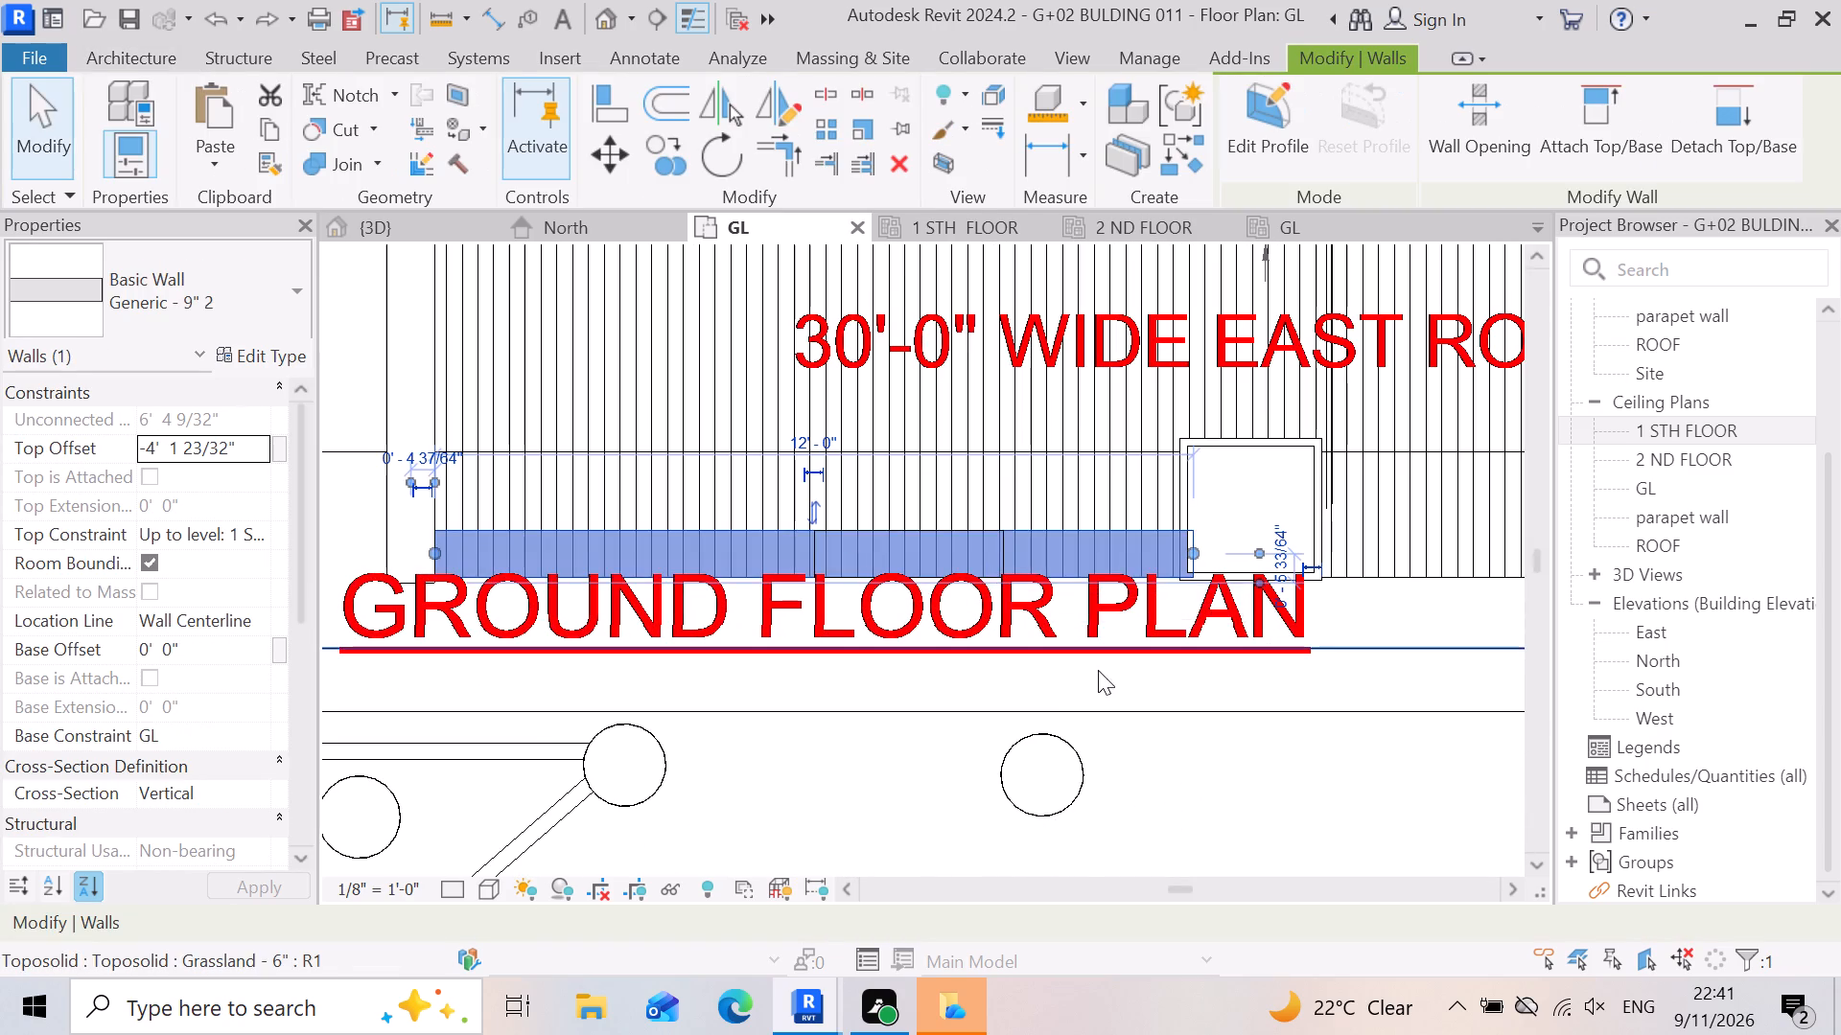
scroll(1094, 658, "up", 4)
left_click(1102, 798)
scroll(773, 401, "up", 6)
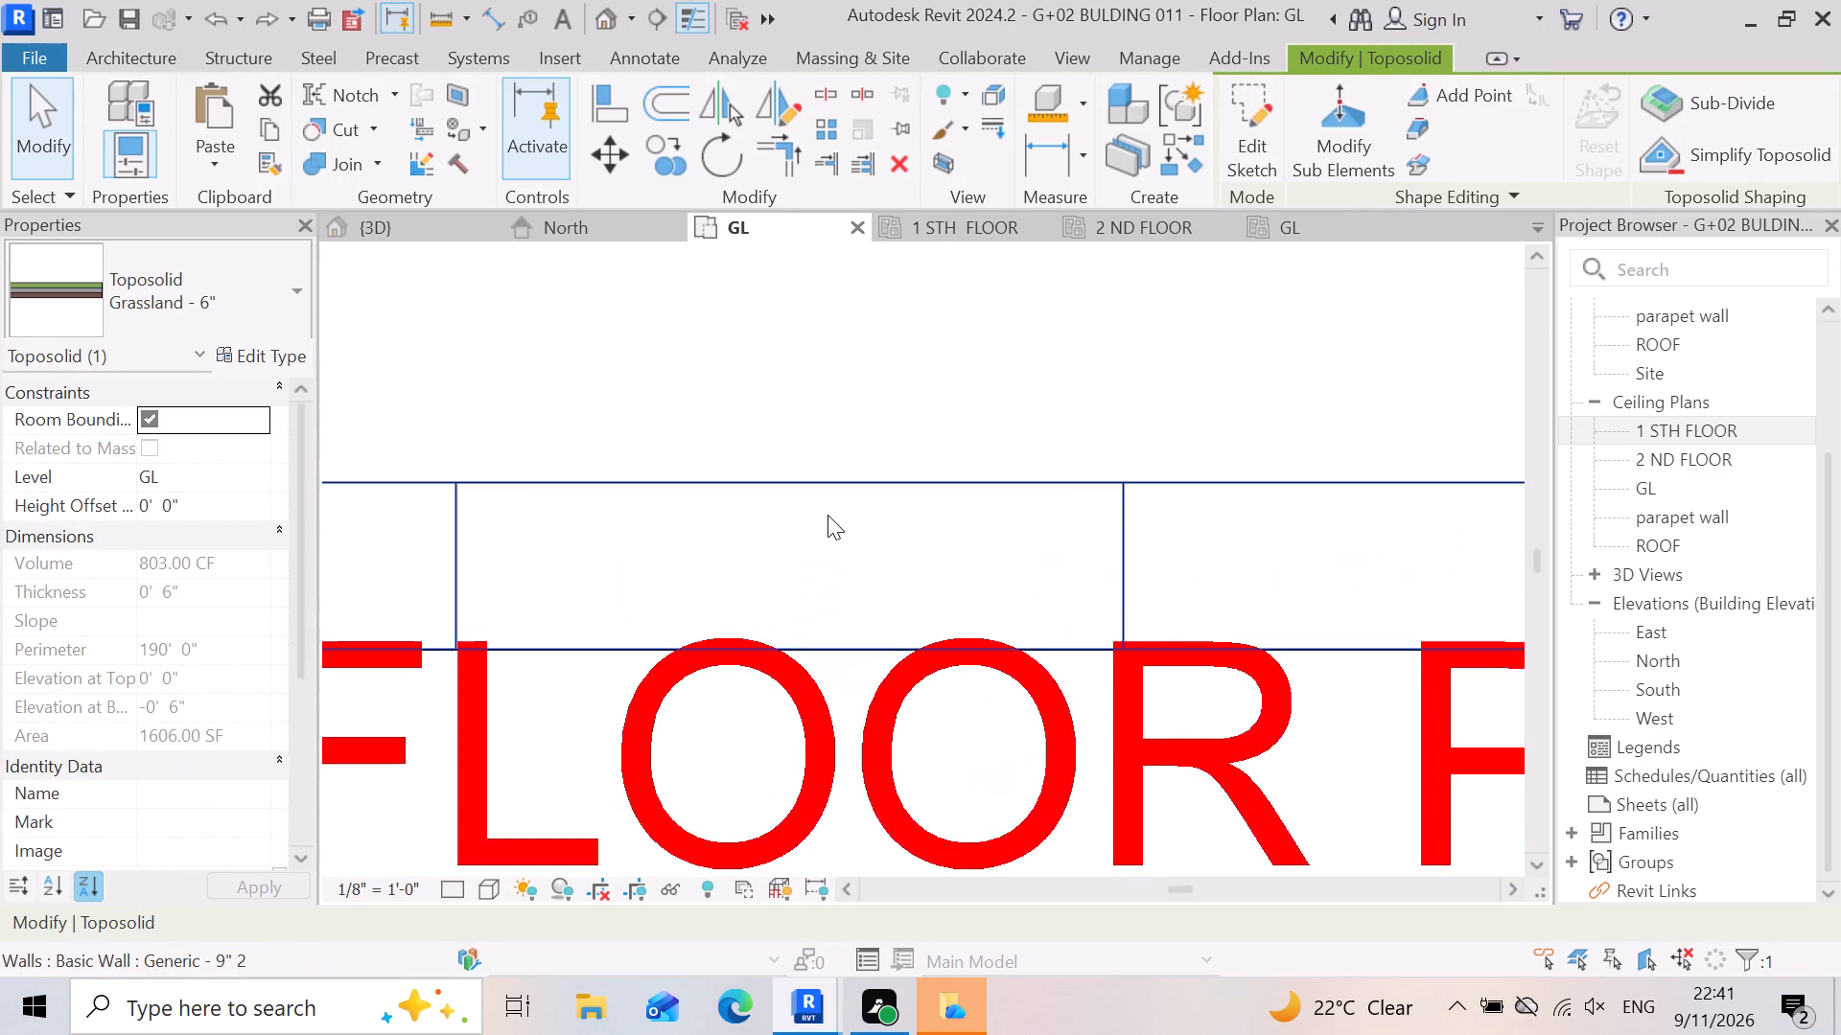
left_click(1160, 606)
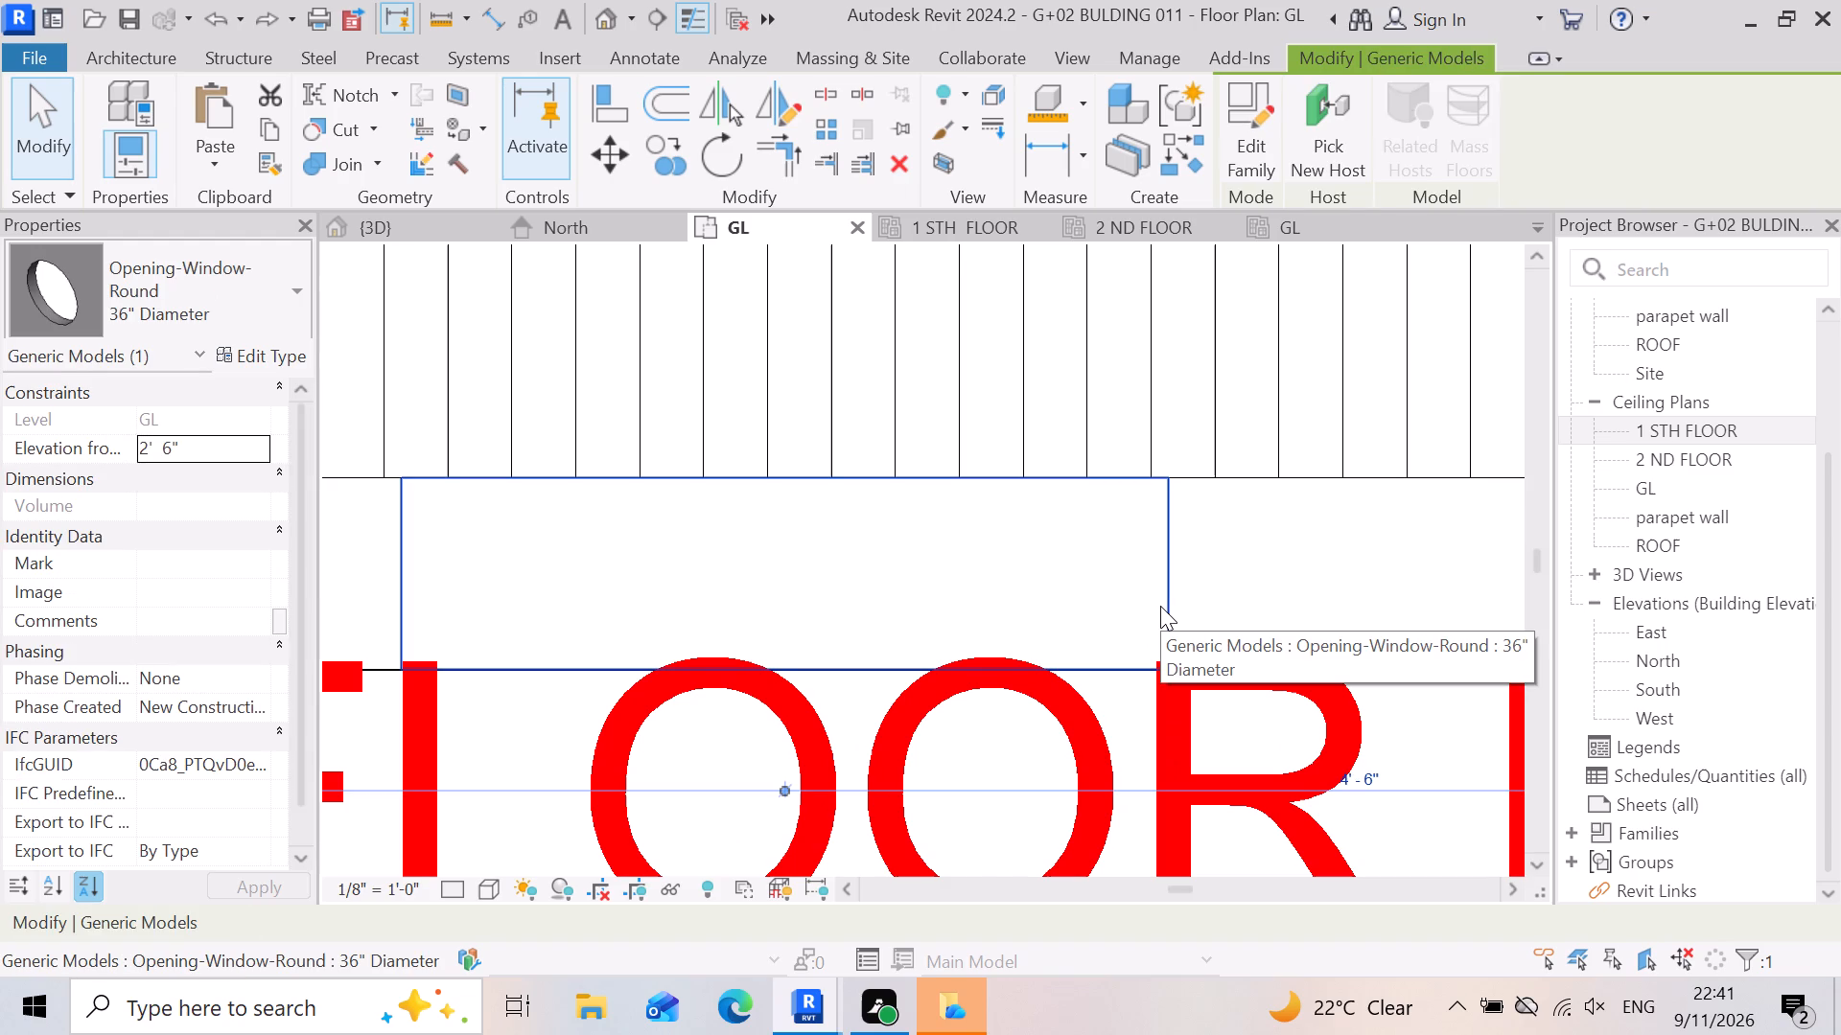
key("Delete")
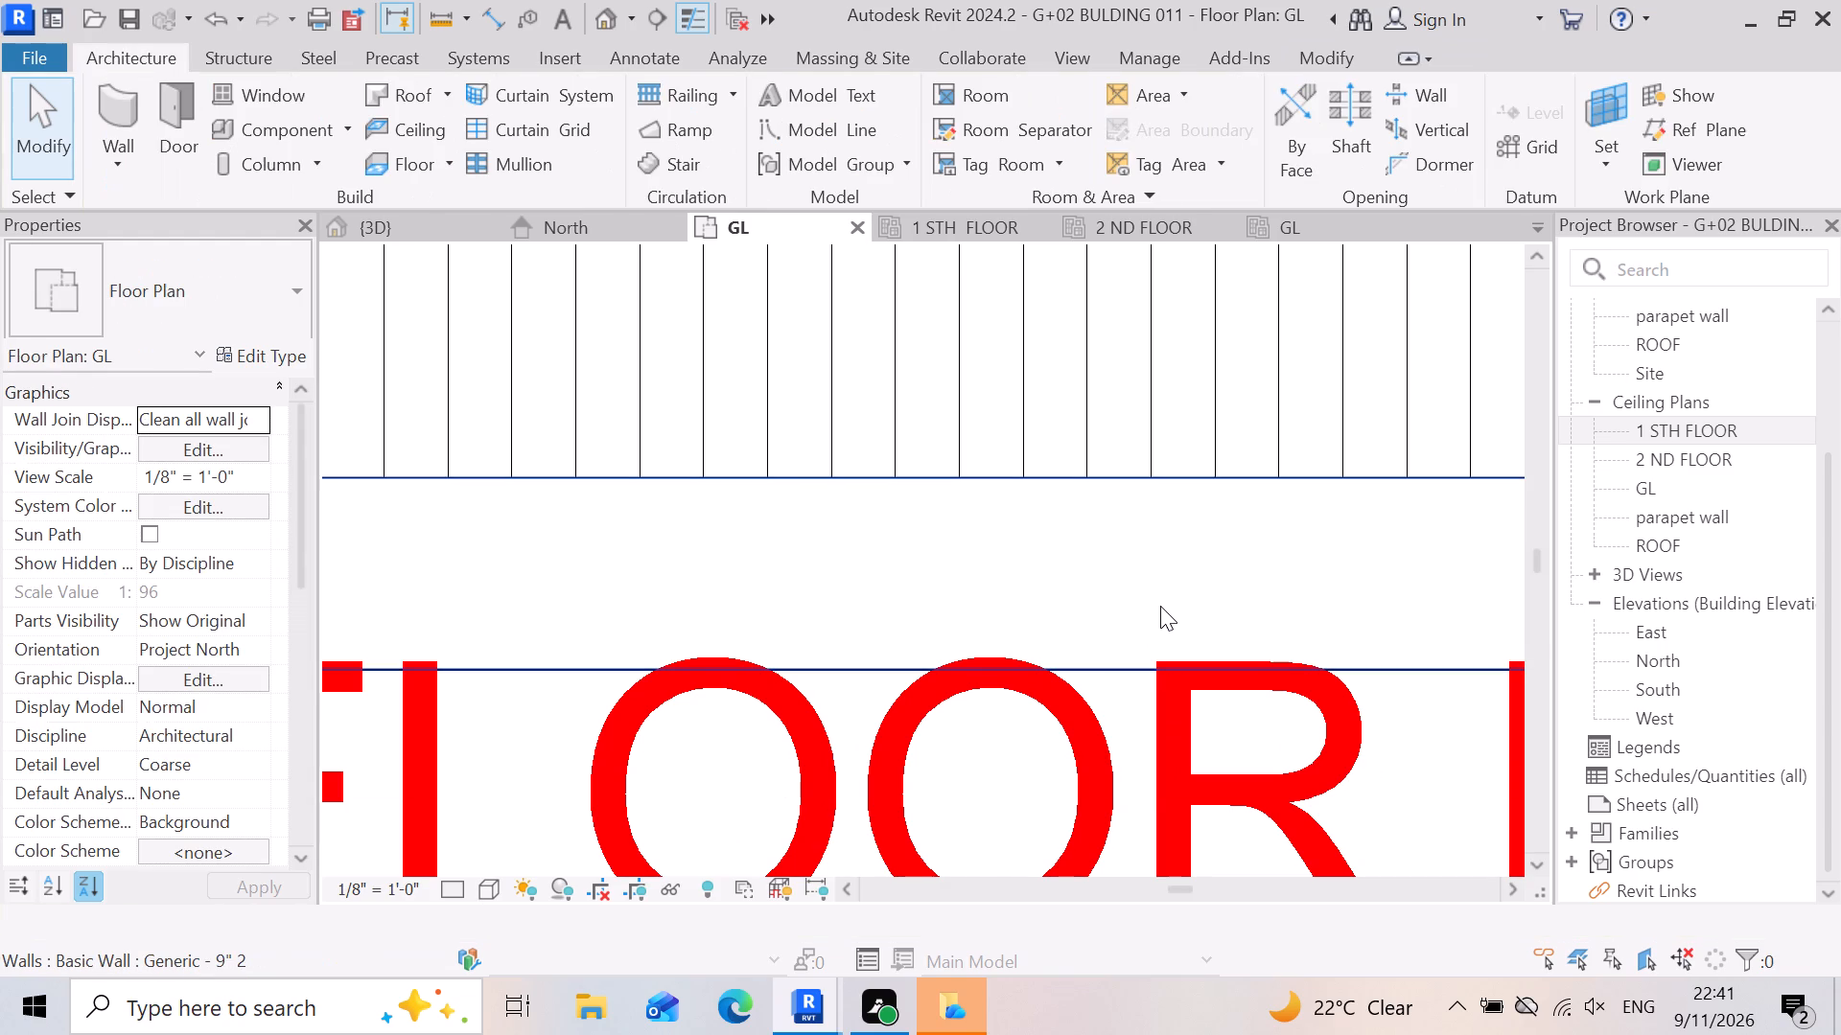
Examine the front boundary wall, lamp posts, gate and parking markings in the 3D view from the street side.
left_click(458, 225)
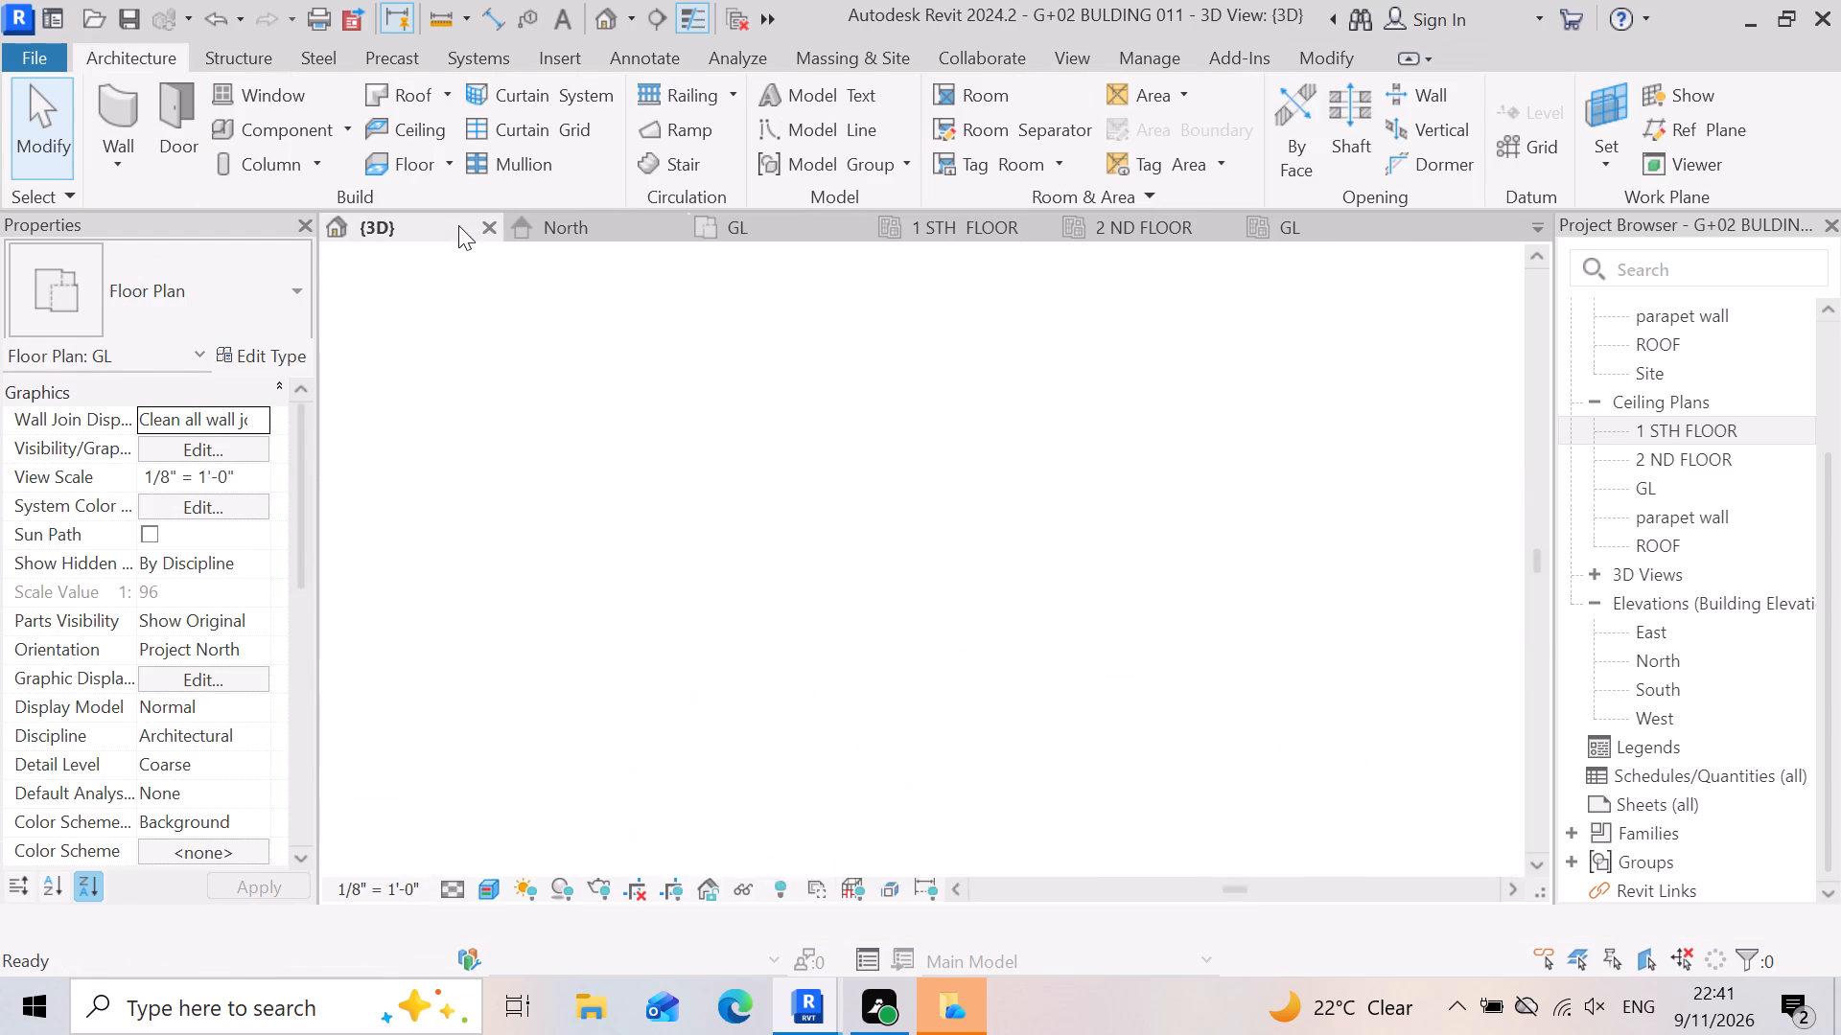
scroll(835, 467, "down", 10)
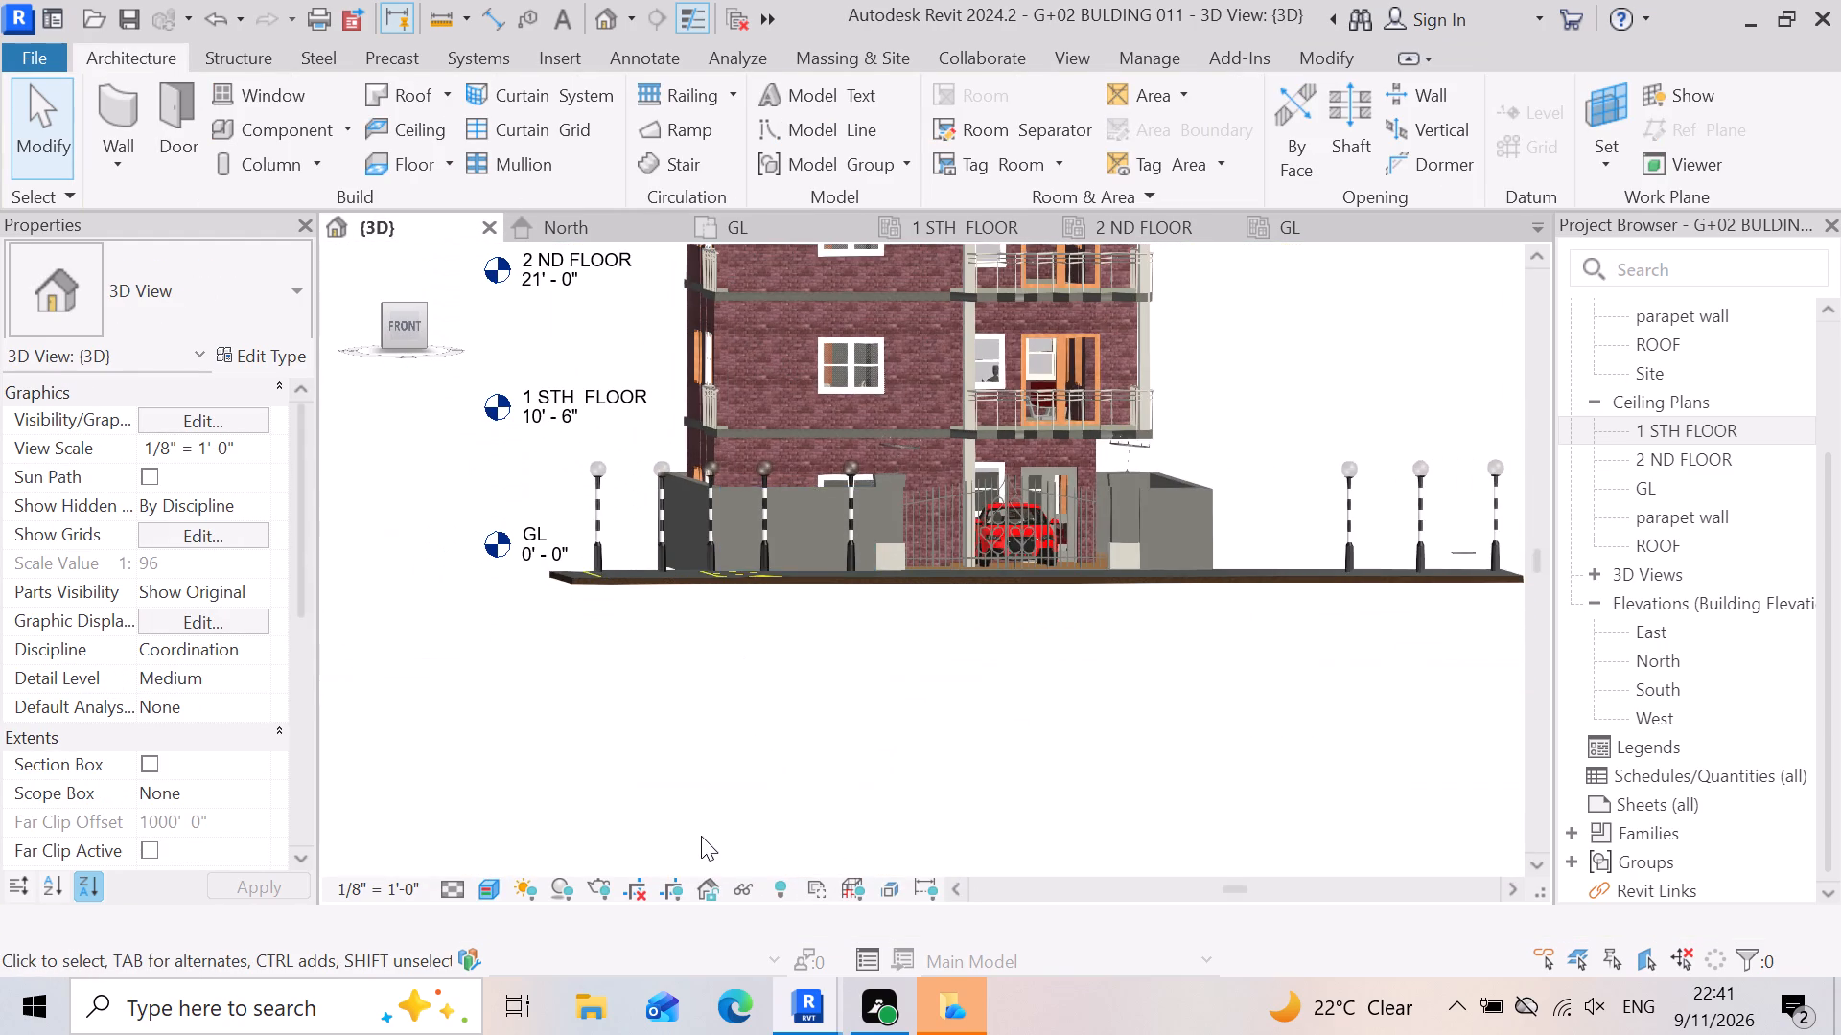
left_click(674, 777)
scroll(1312, 640, "up", 3)
scroll(773, 488, "up", 4)
scroll(1282, 682, "down", 2)
right_click_drag(1345, 584, 1318, 660, "shift")
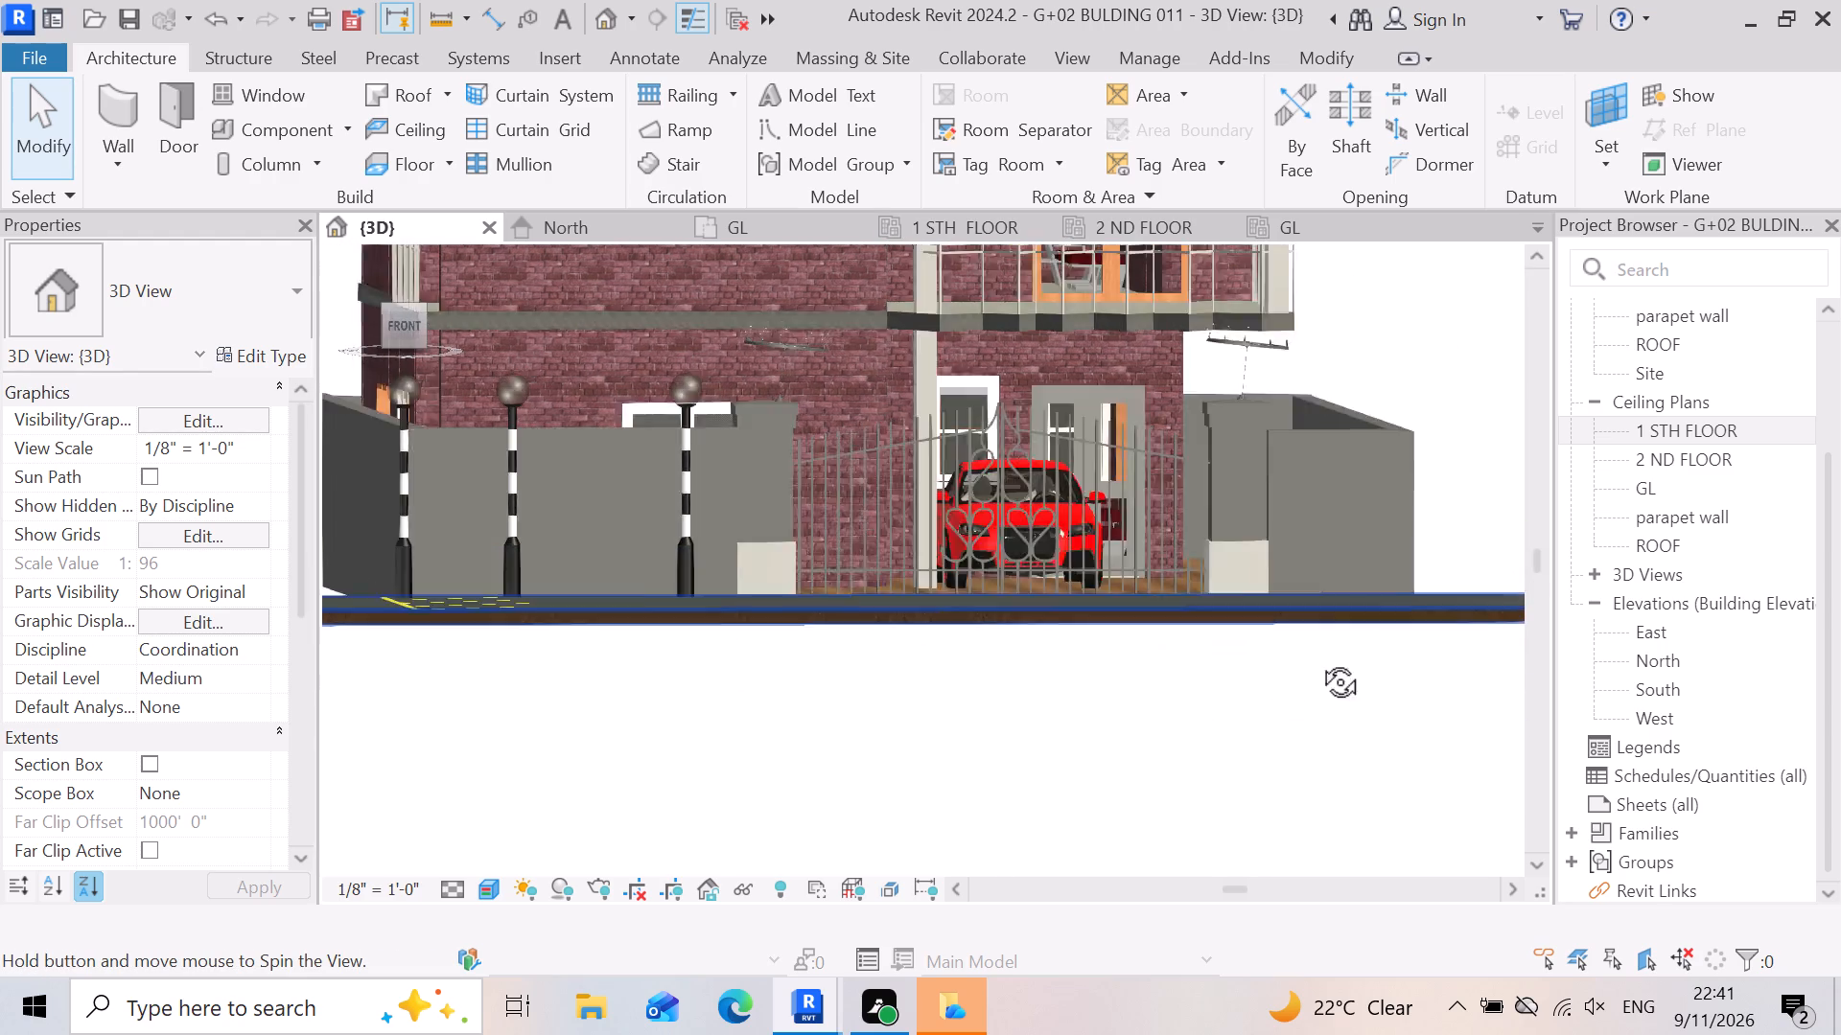
right_click_drag(1318, 660, 1313, 691, "shift")
scroll(1060, 728, "down", 3)
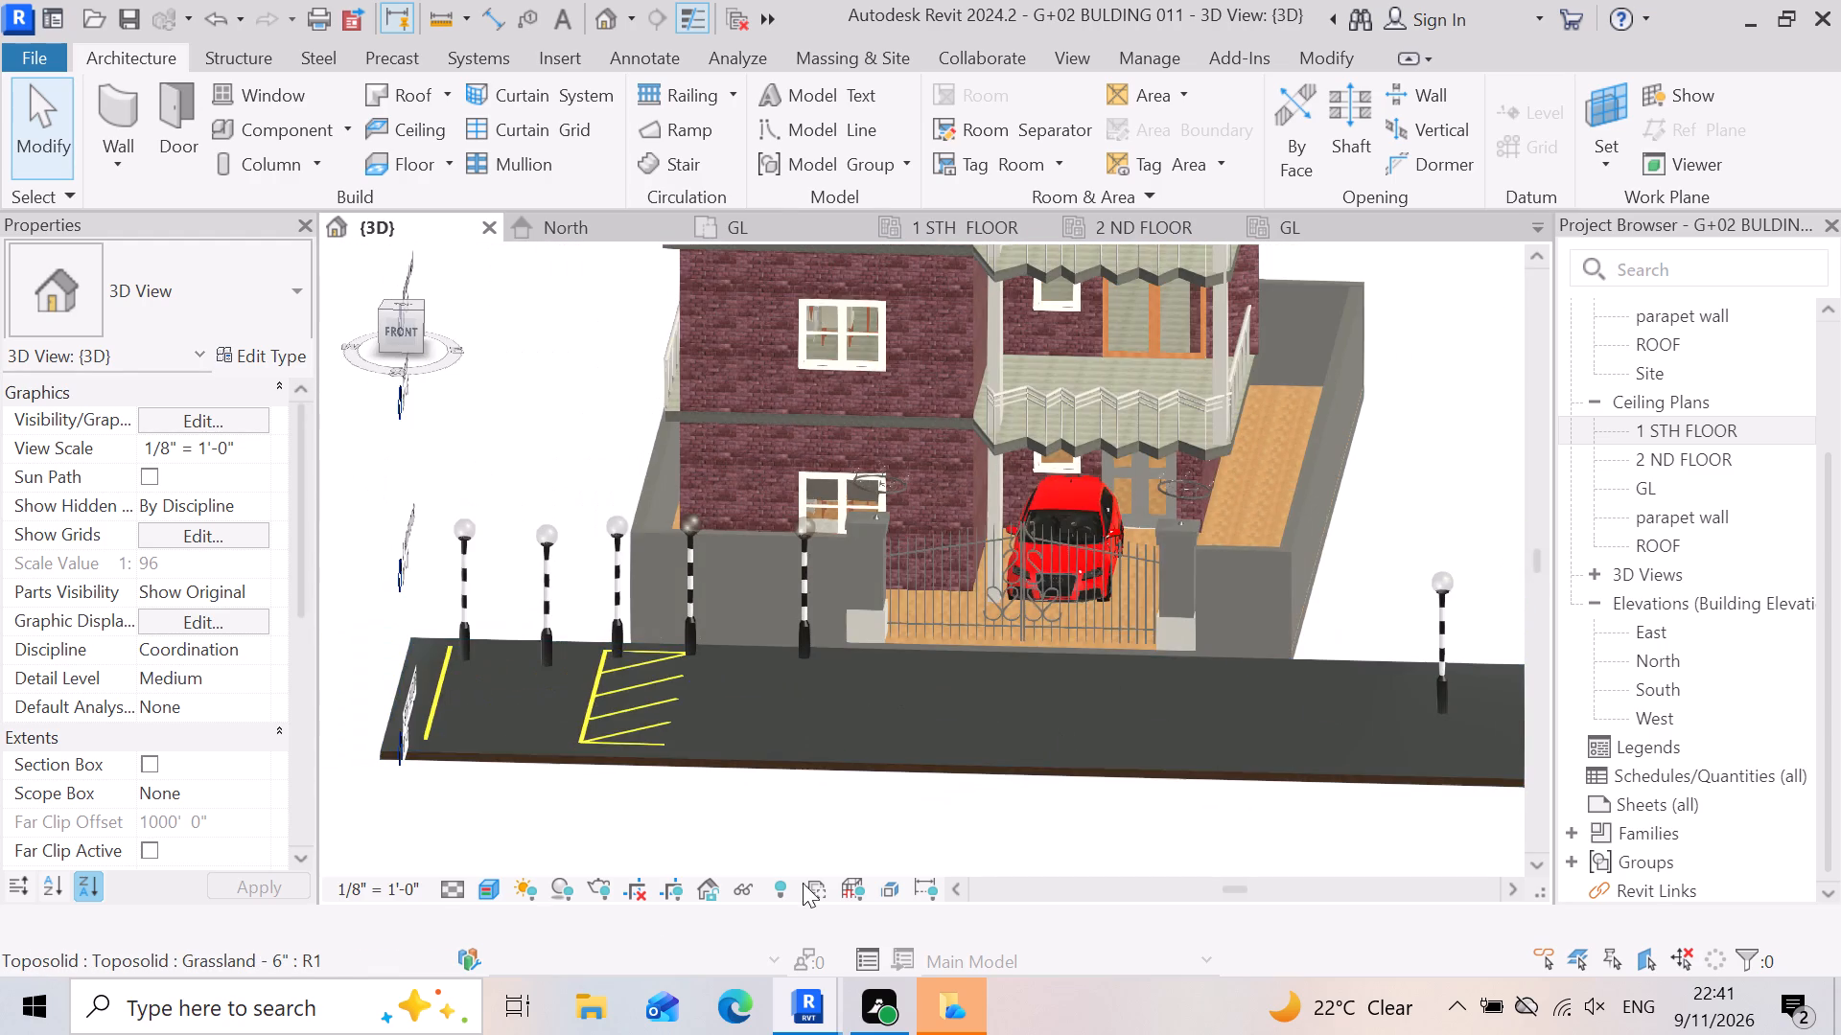
scroll(275, 863, "up", 2)
scroll(734, 652, "up", 5)
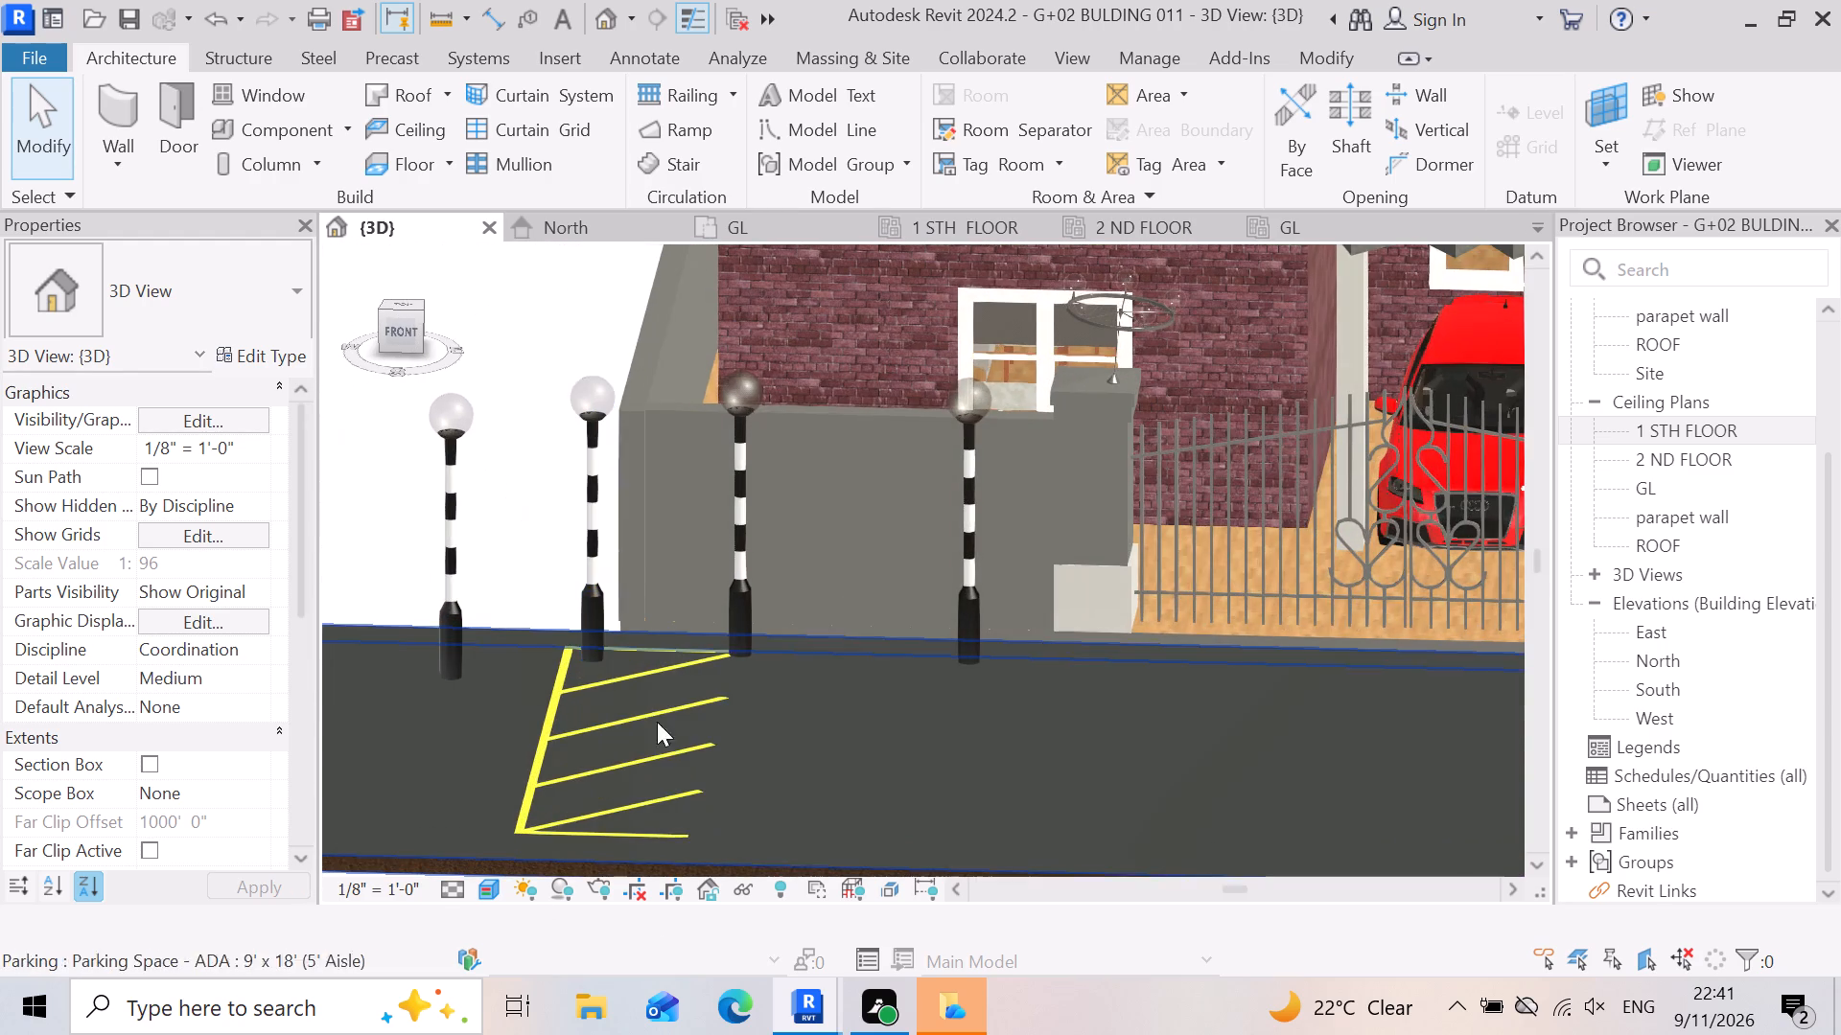
scroll(1380, 521, "down", 4)
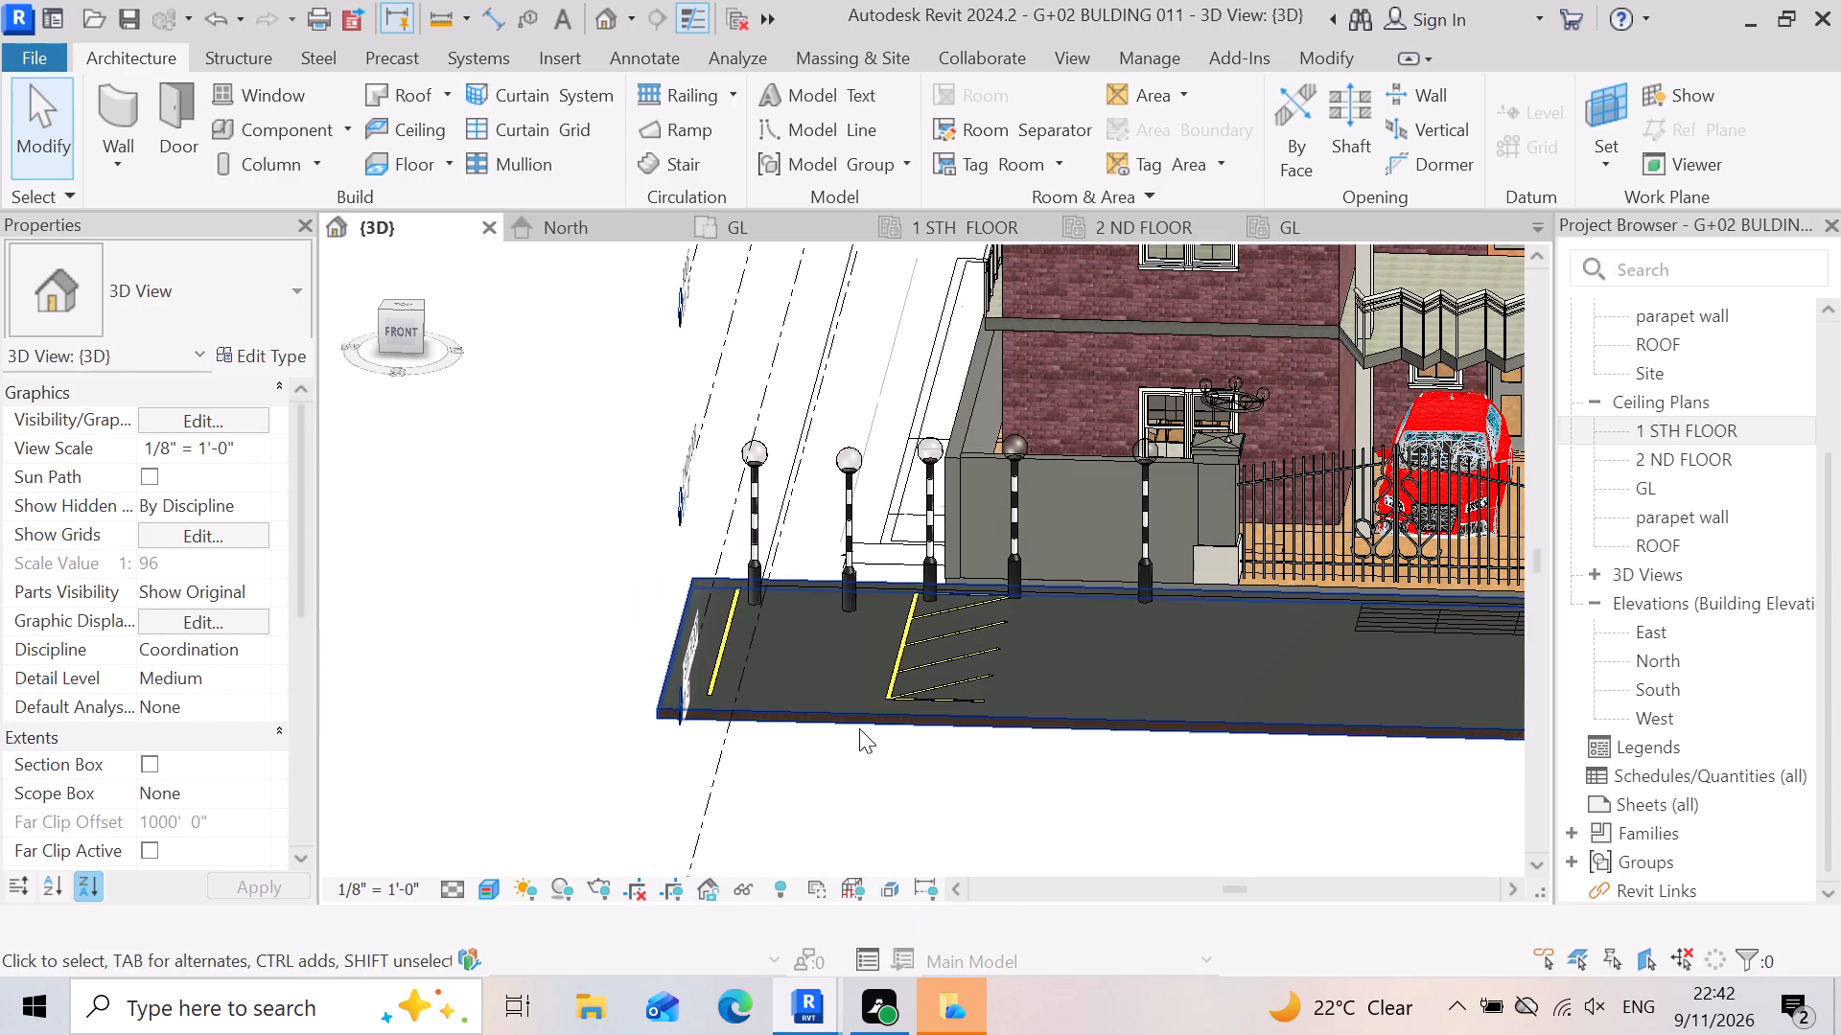
scroll(950, 688, "up", 3)
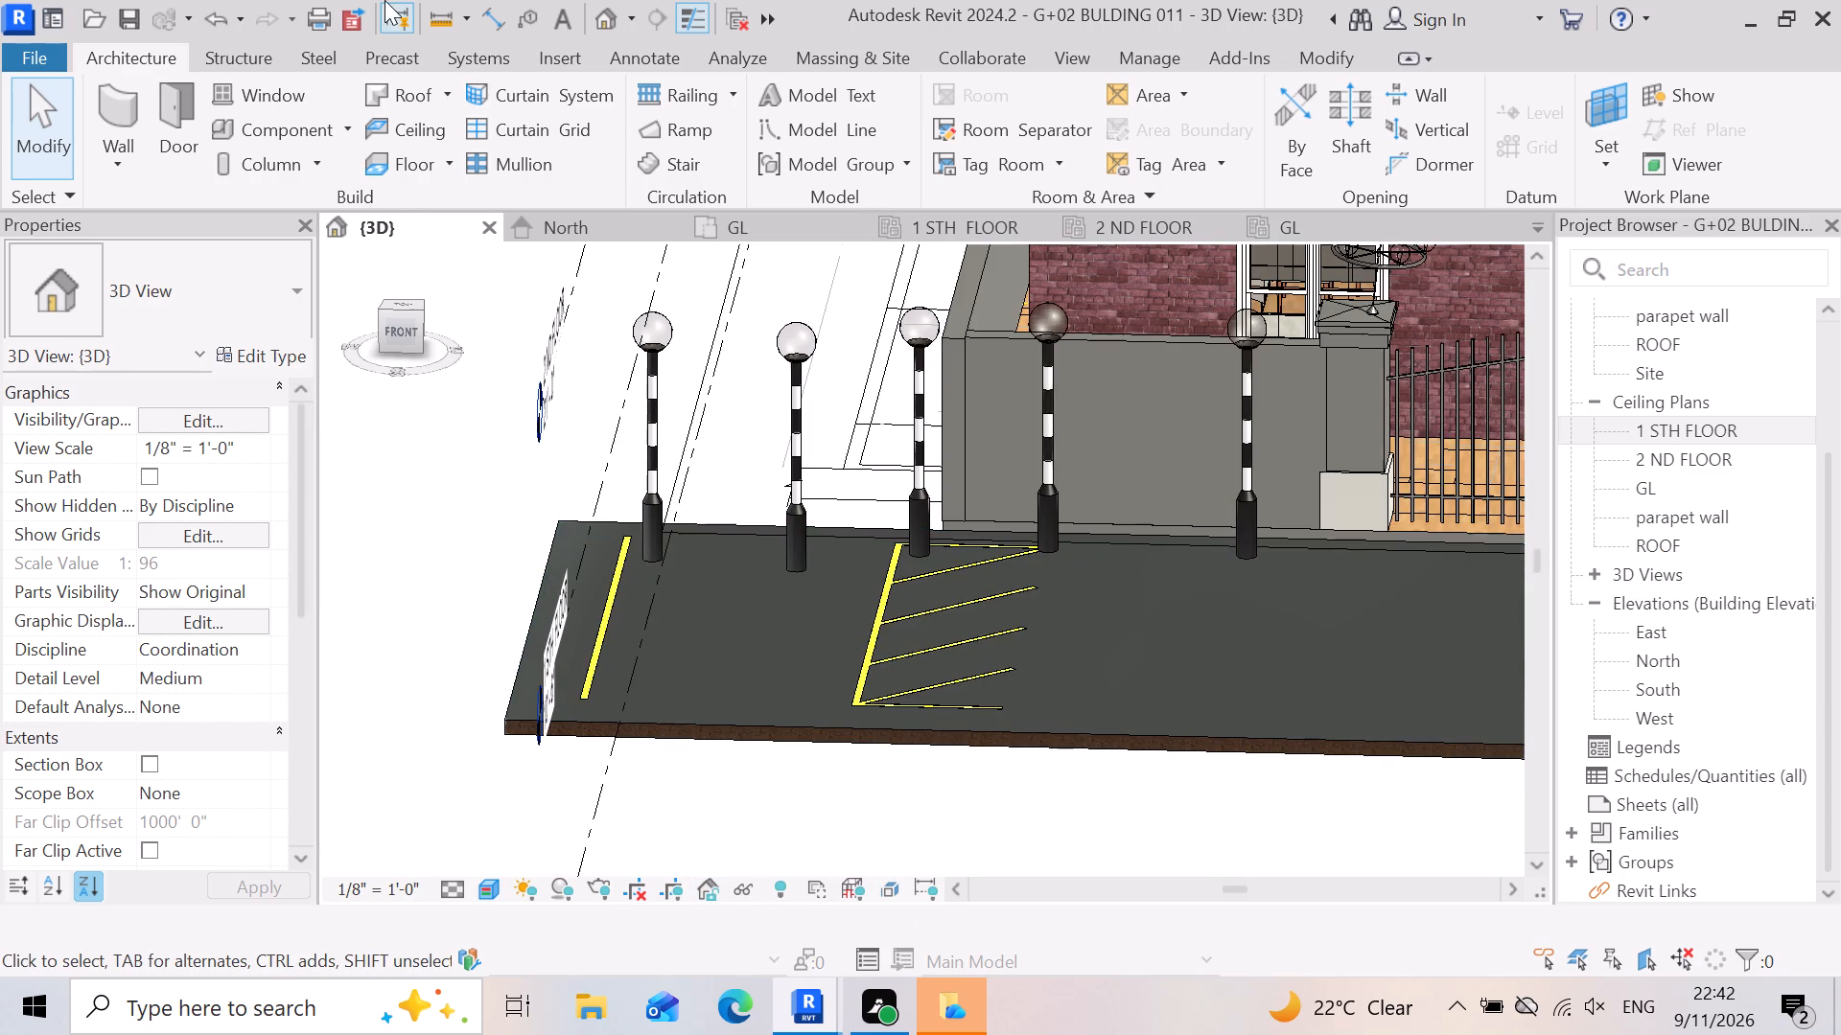
Load the Passage Opening-Elliptical Arch family from the Openings library folder for component placement.
left_click(344, 116)
left_click(331, 201)
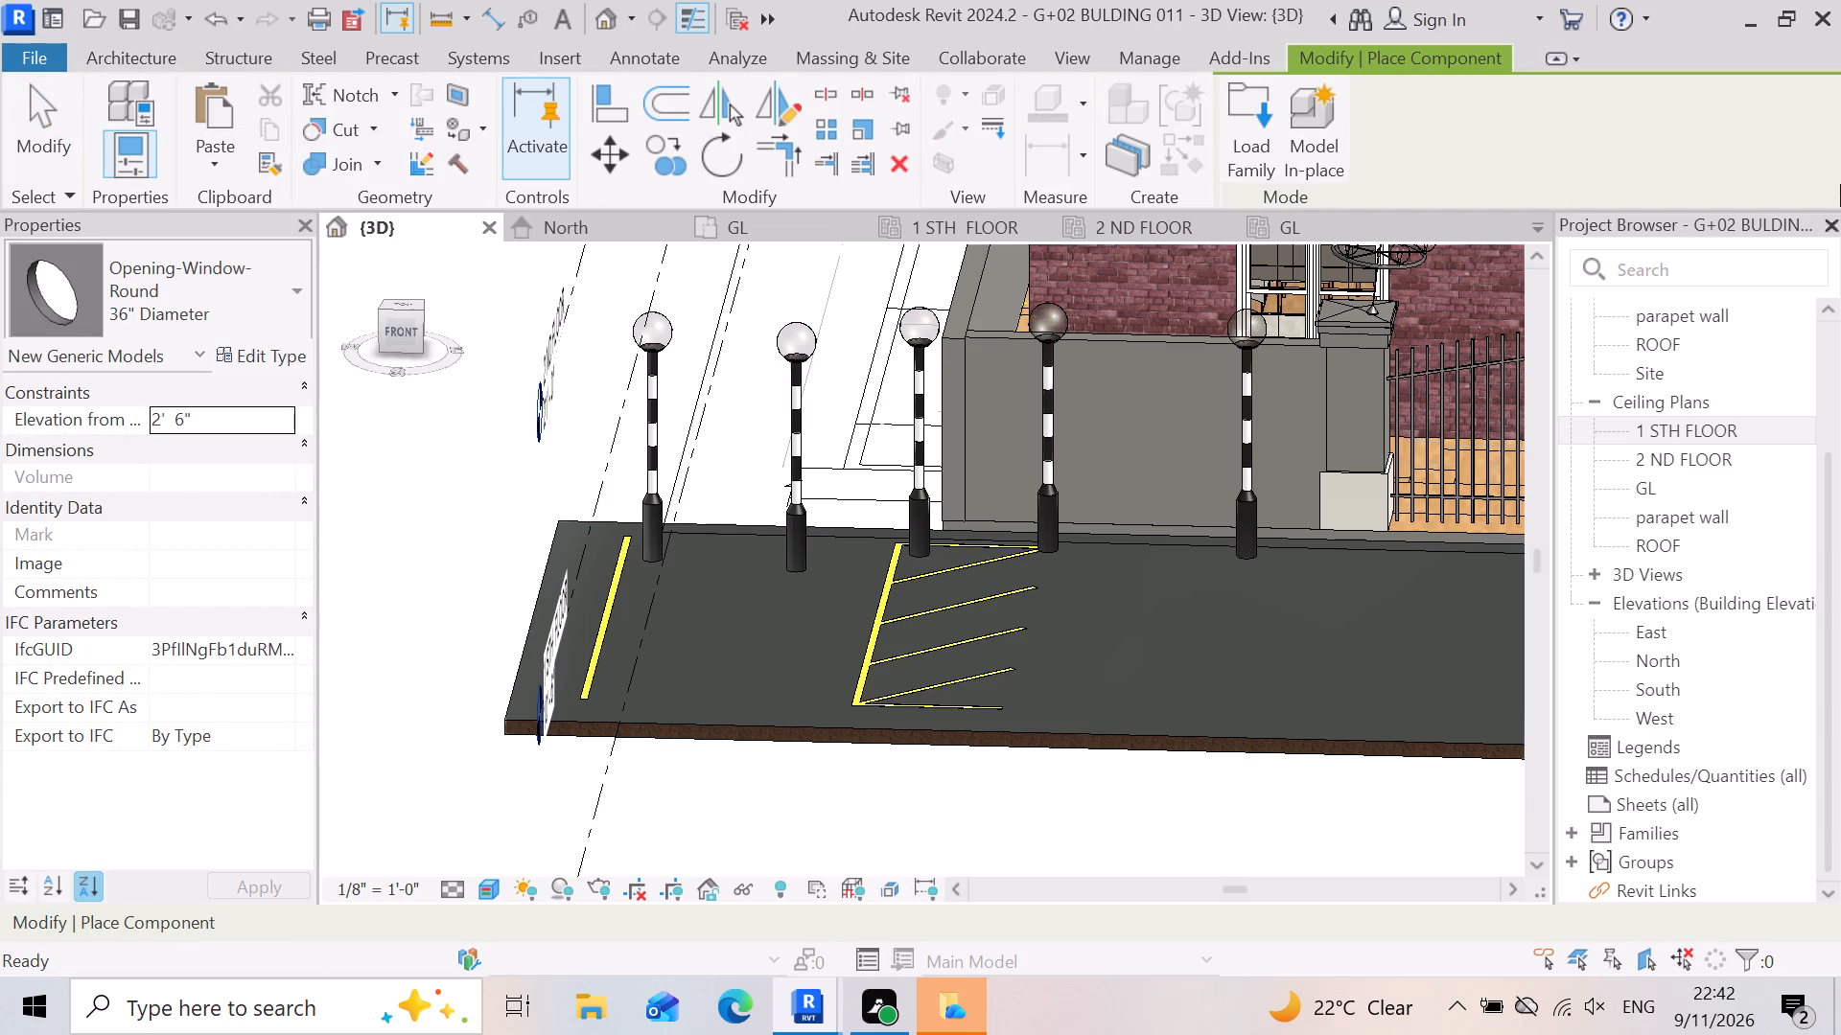
left_click(1230, 91)
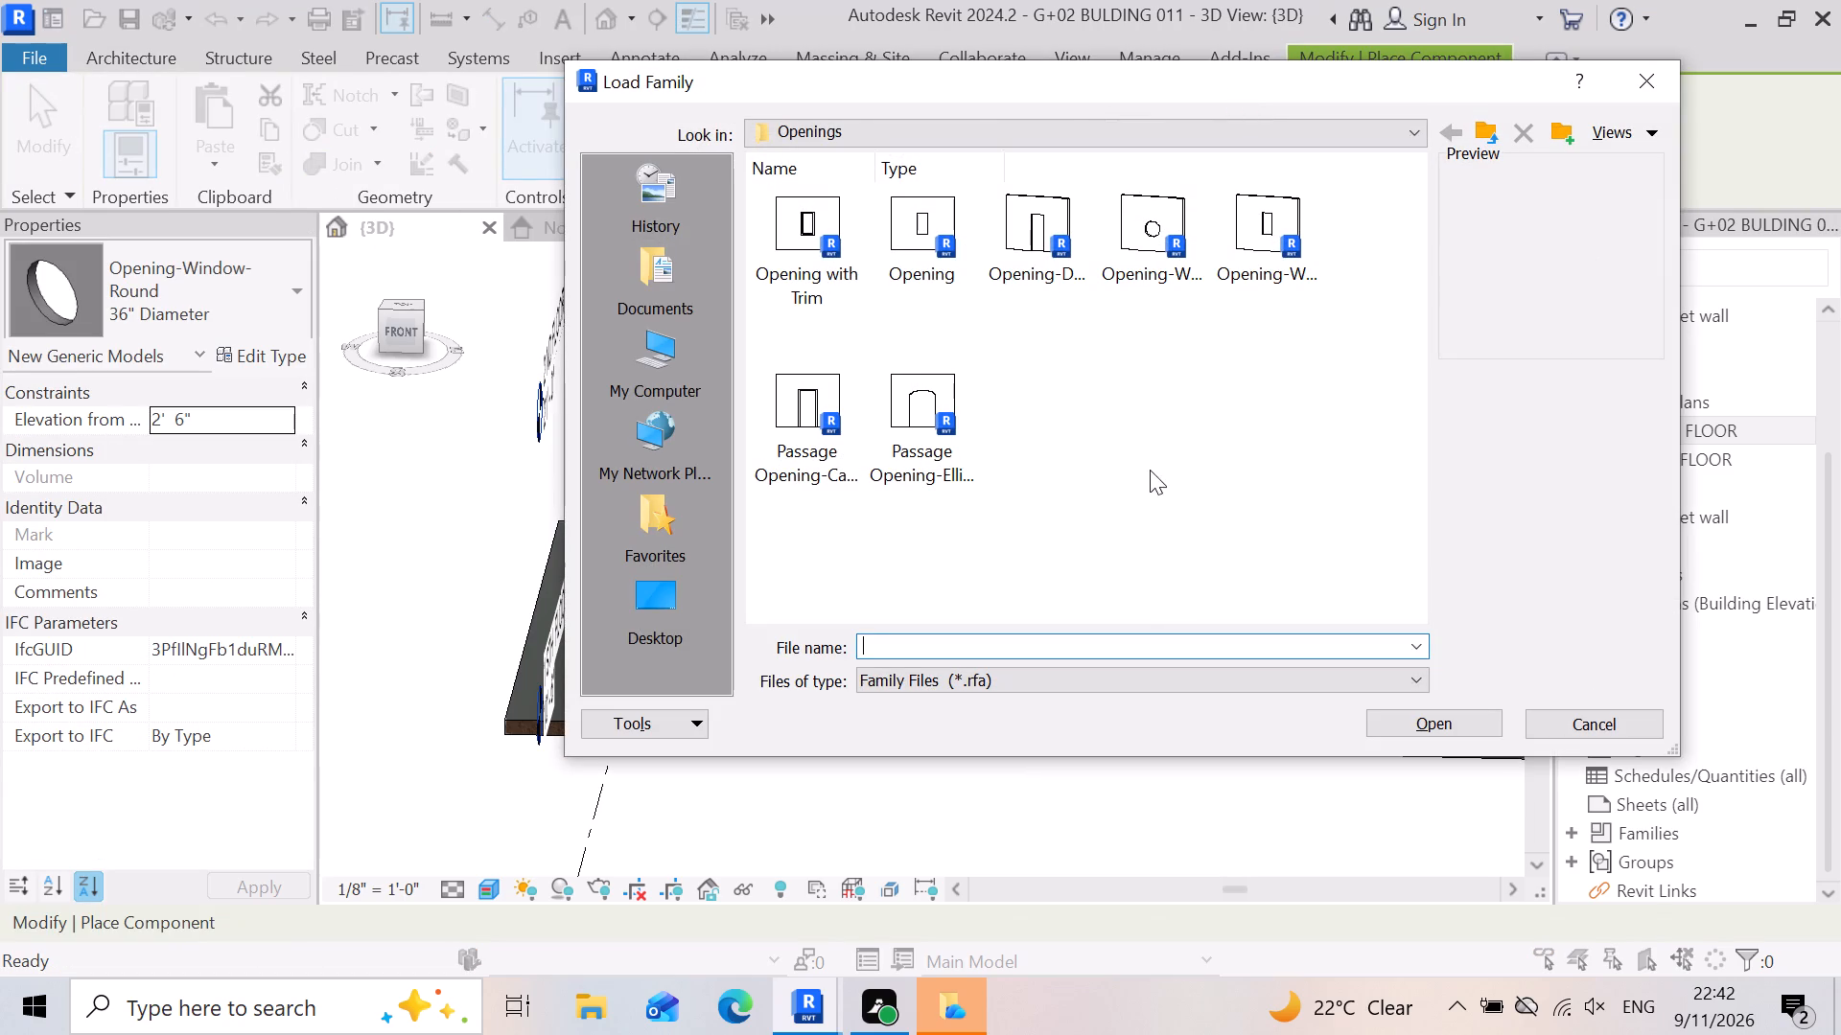
scroll(895, 434, "down", 4)
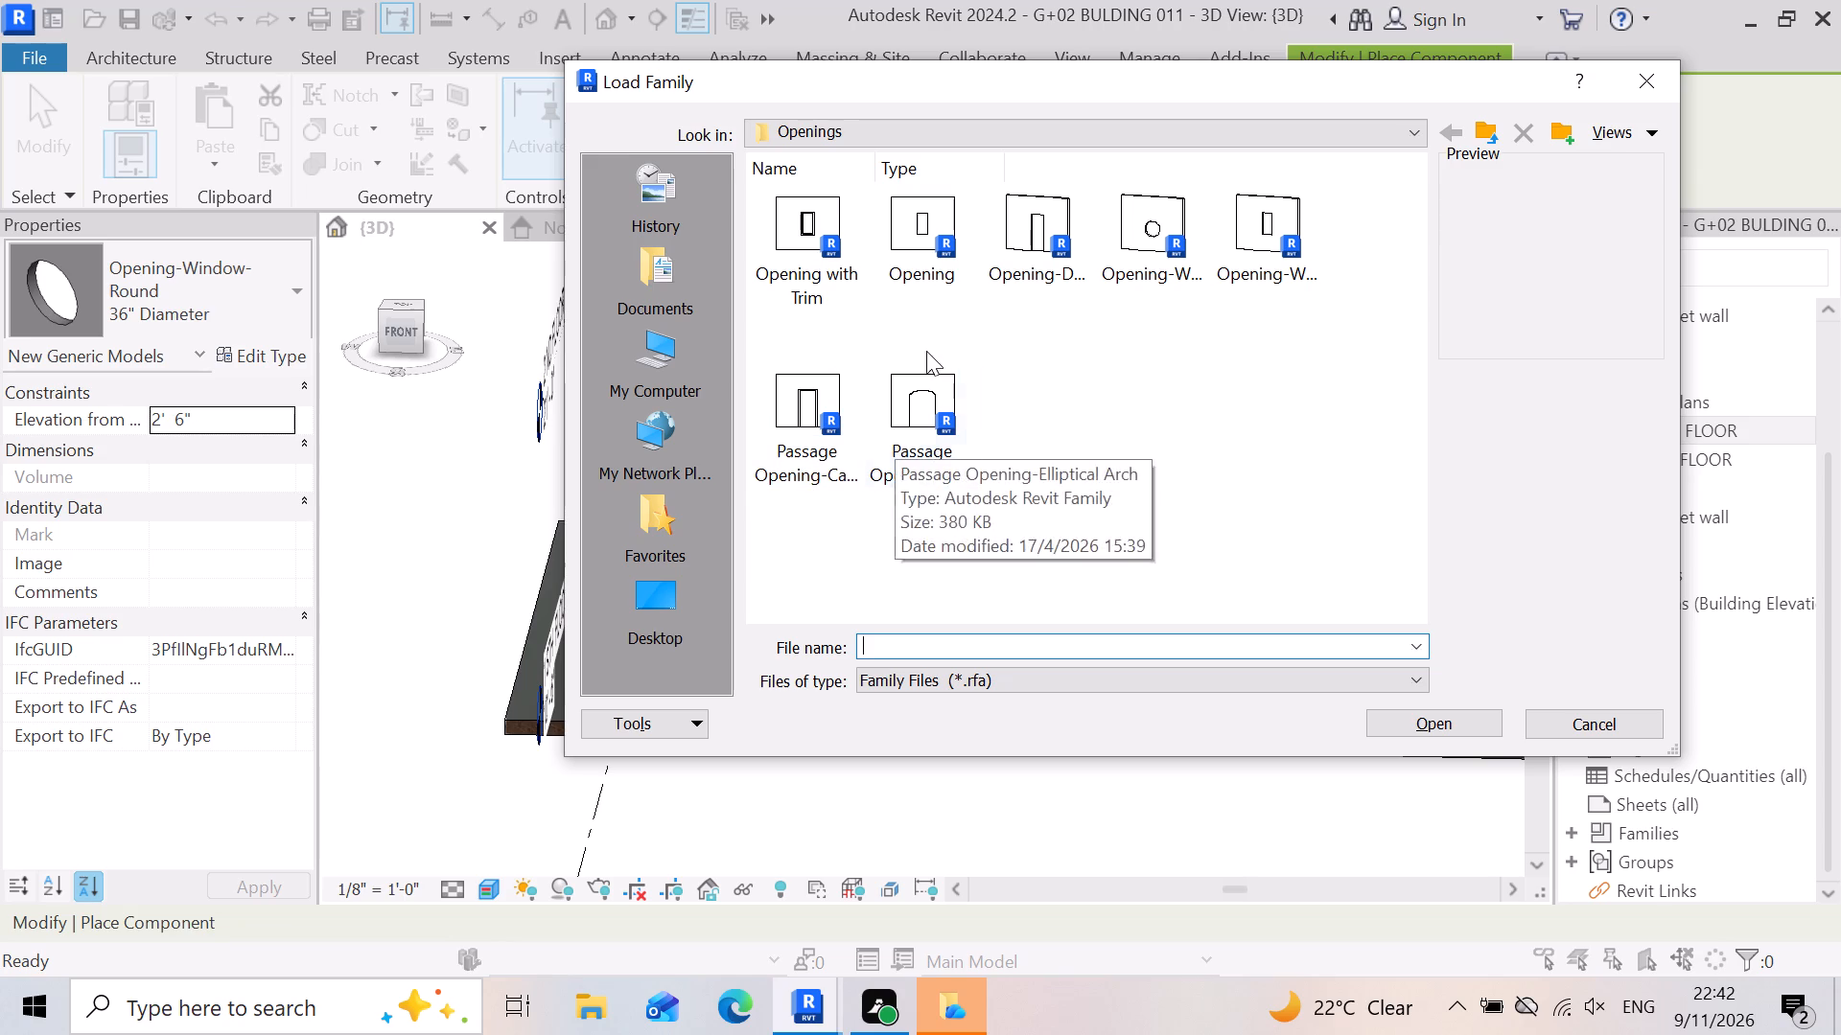
double_click(916, 401)
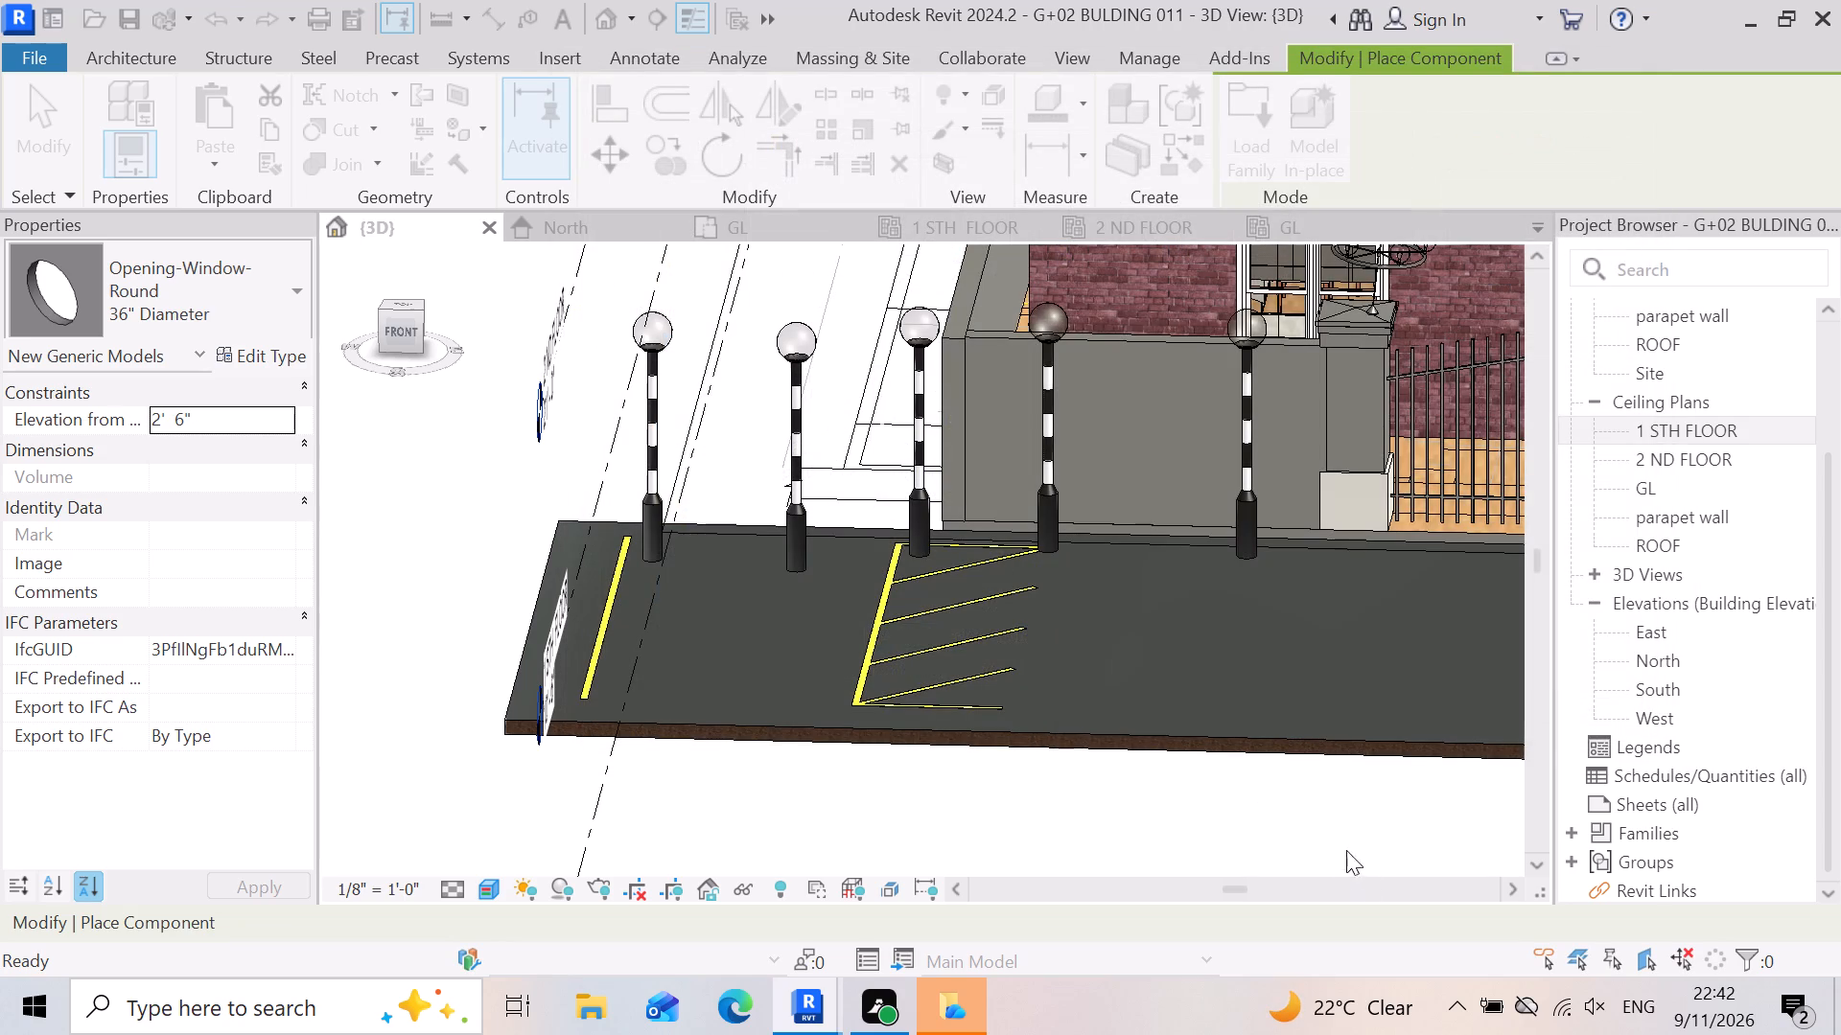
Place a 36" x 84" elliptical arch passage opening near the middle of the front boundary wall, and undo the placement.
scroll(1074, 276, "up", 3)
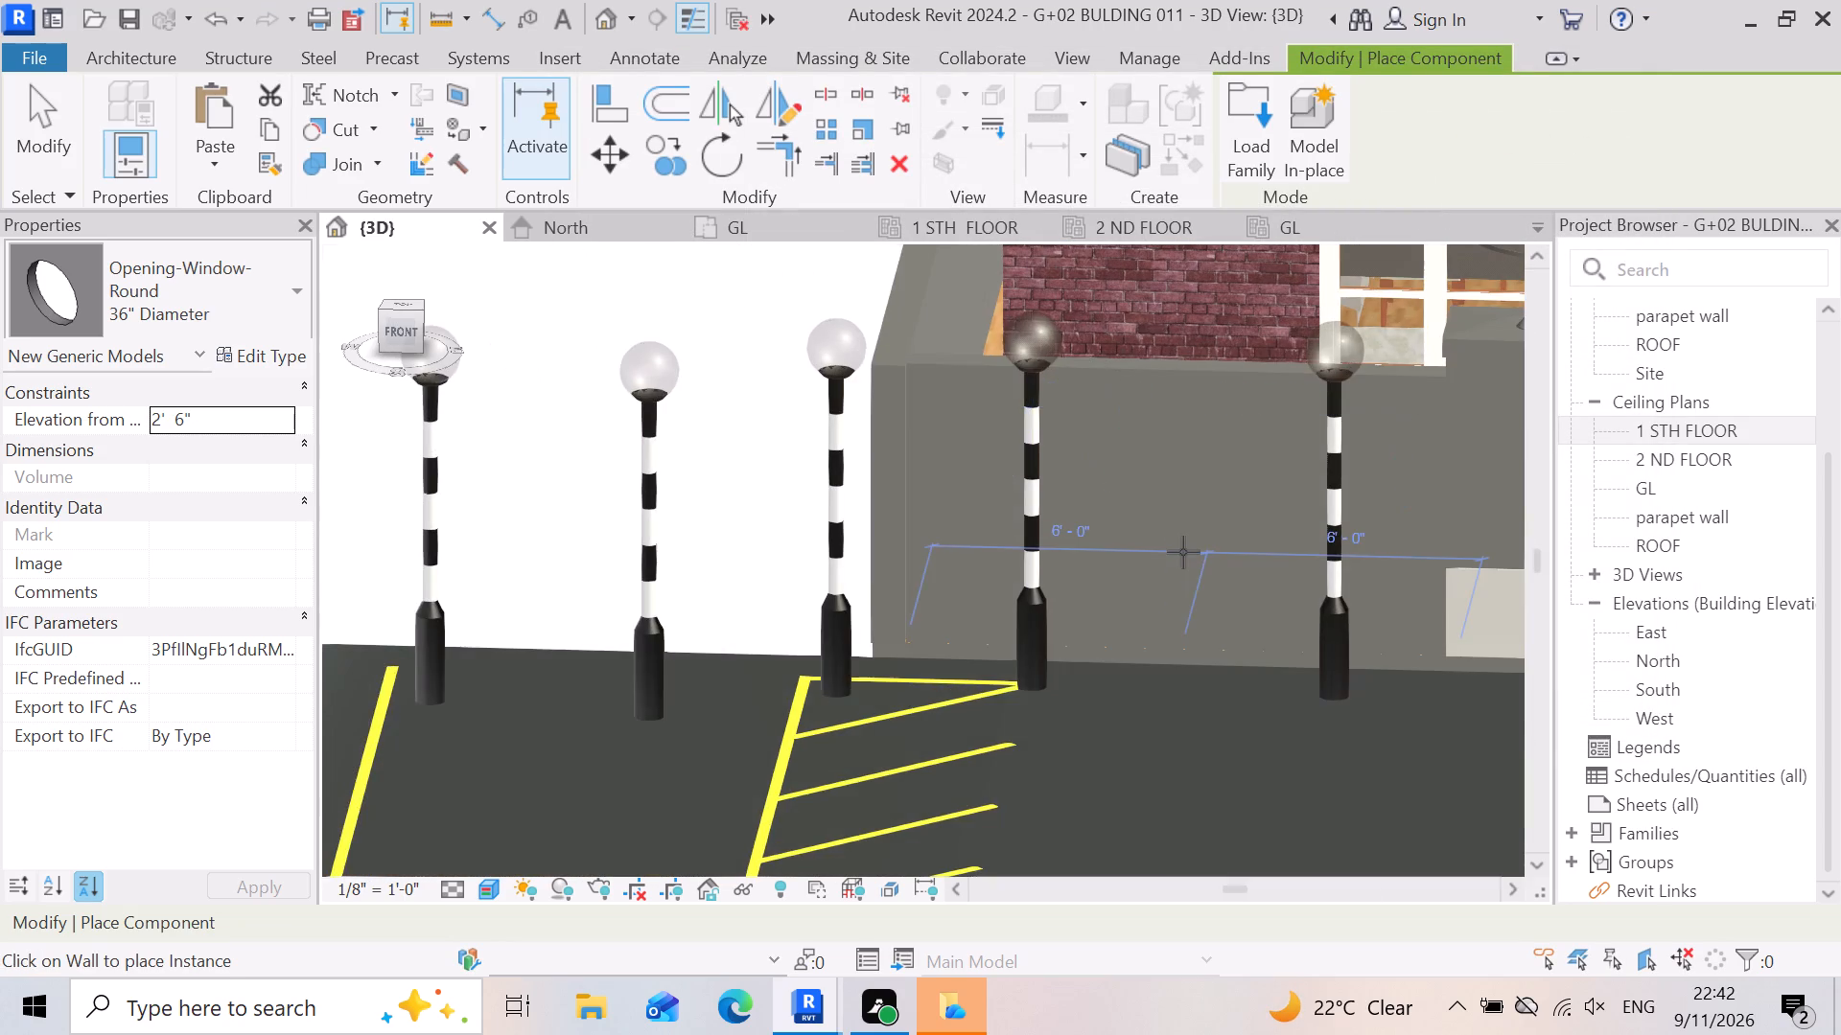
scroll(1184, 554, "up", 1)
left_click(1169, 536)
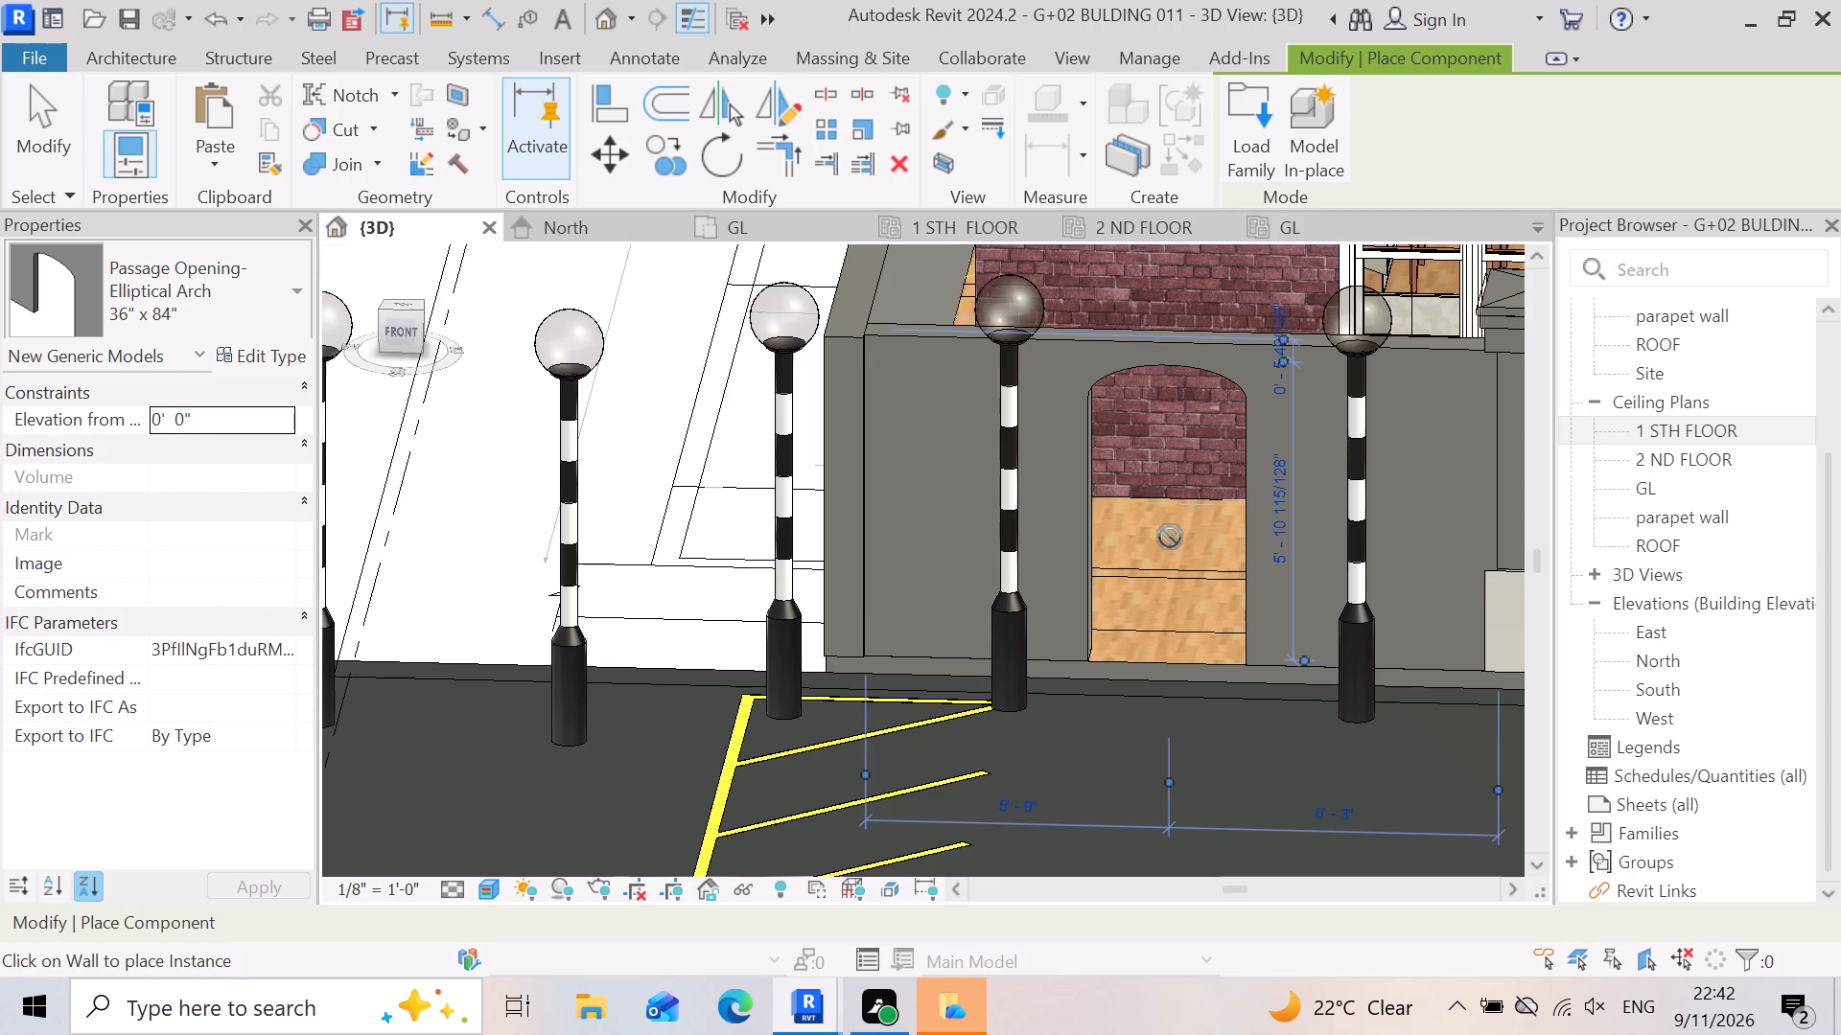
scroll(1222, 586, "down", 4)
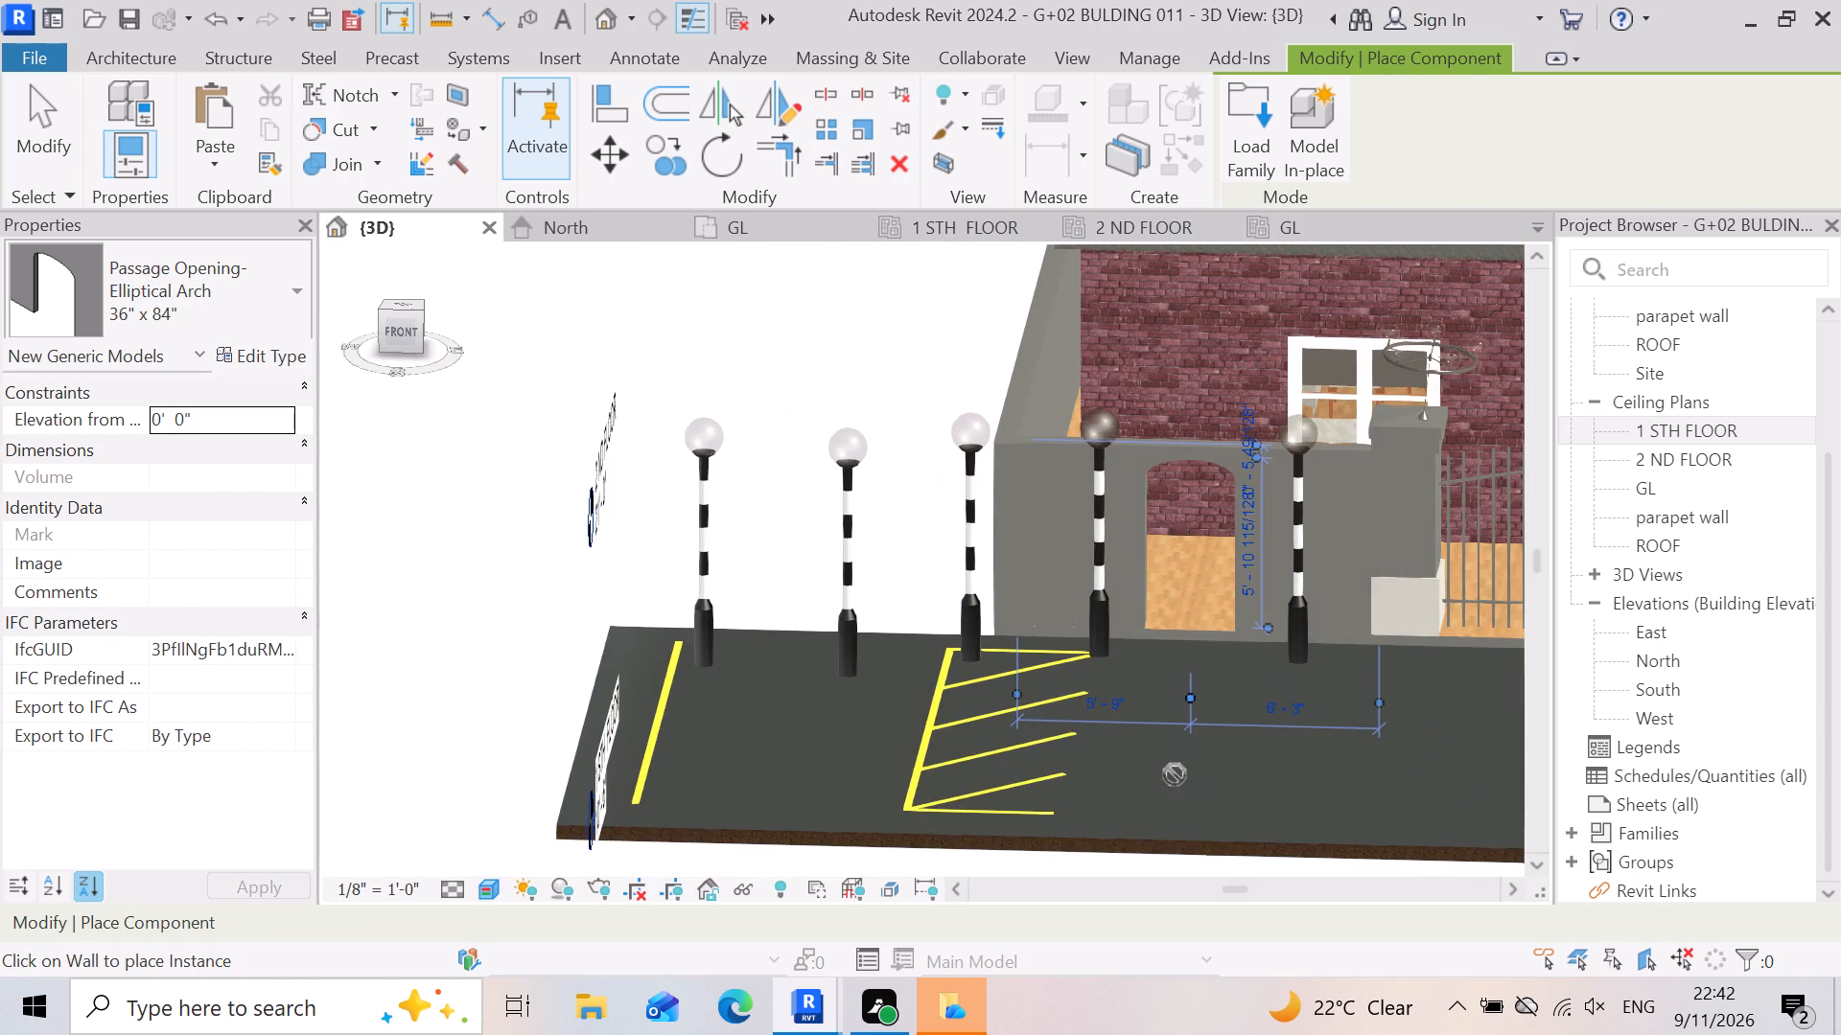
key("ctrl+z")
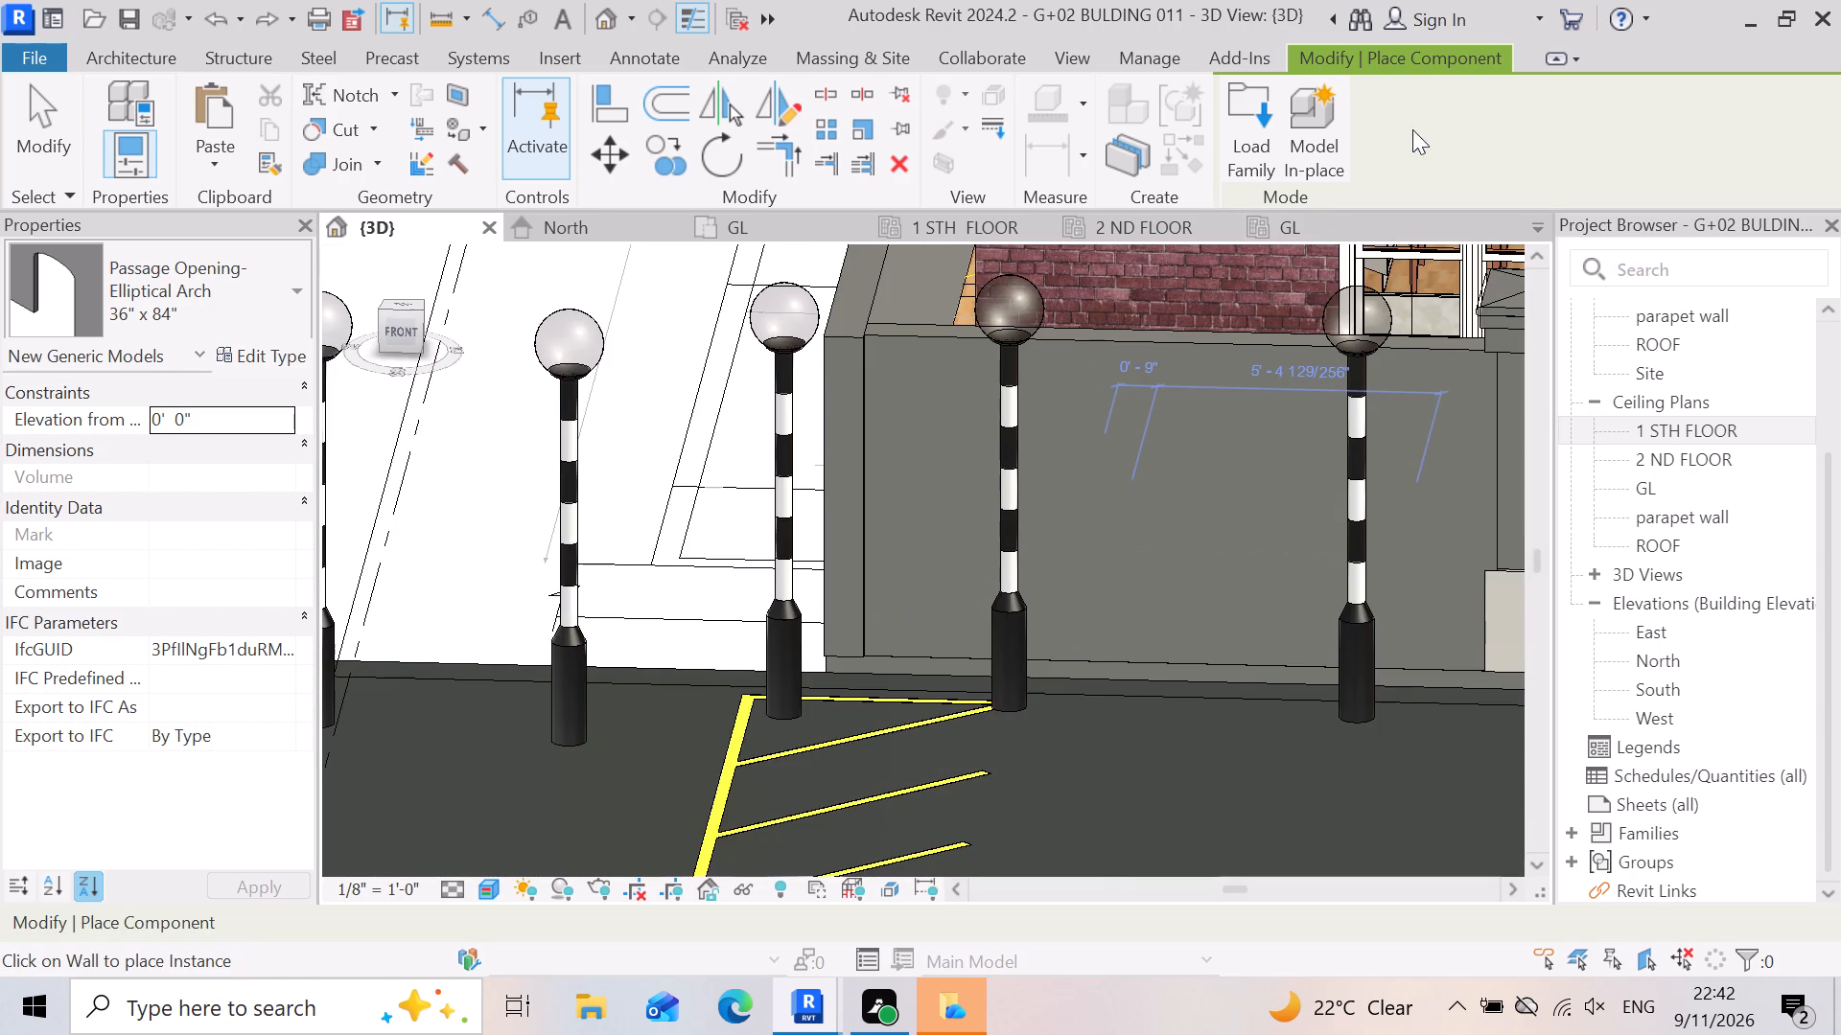
Browse the US family library's category folders for a component suited to the gate and street area.
double_click(1234, 103)
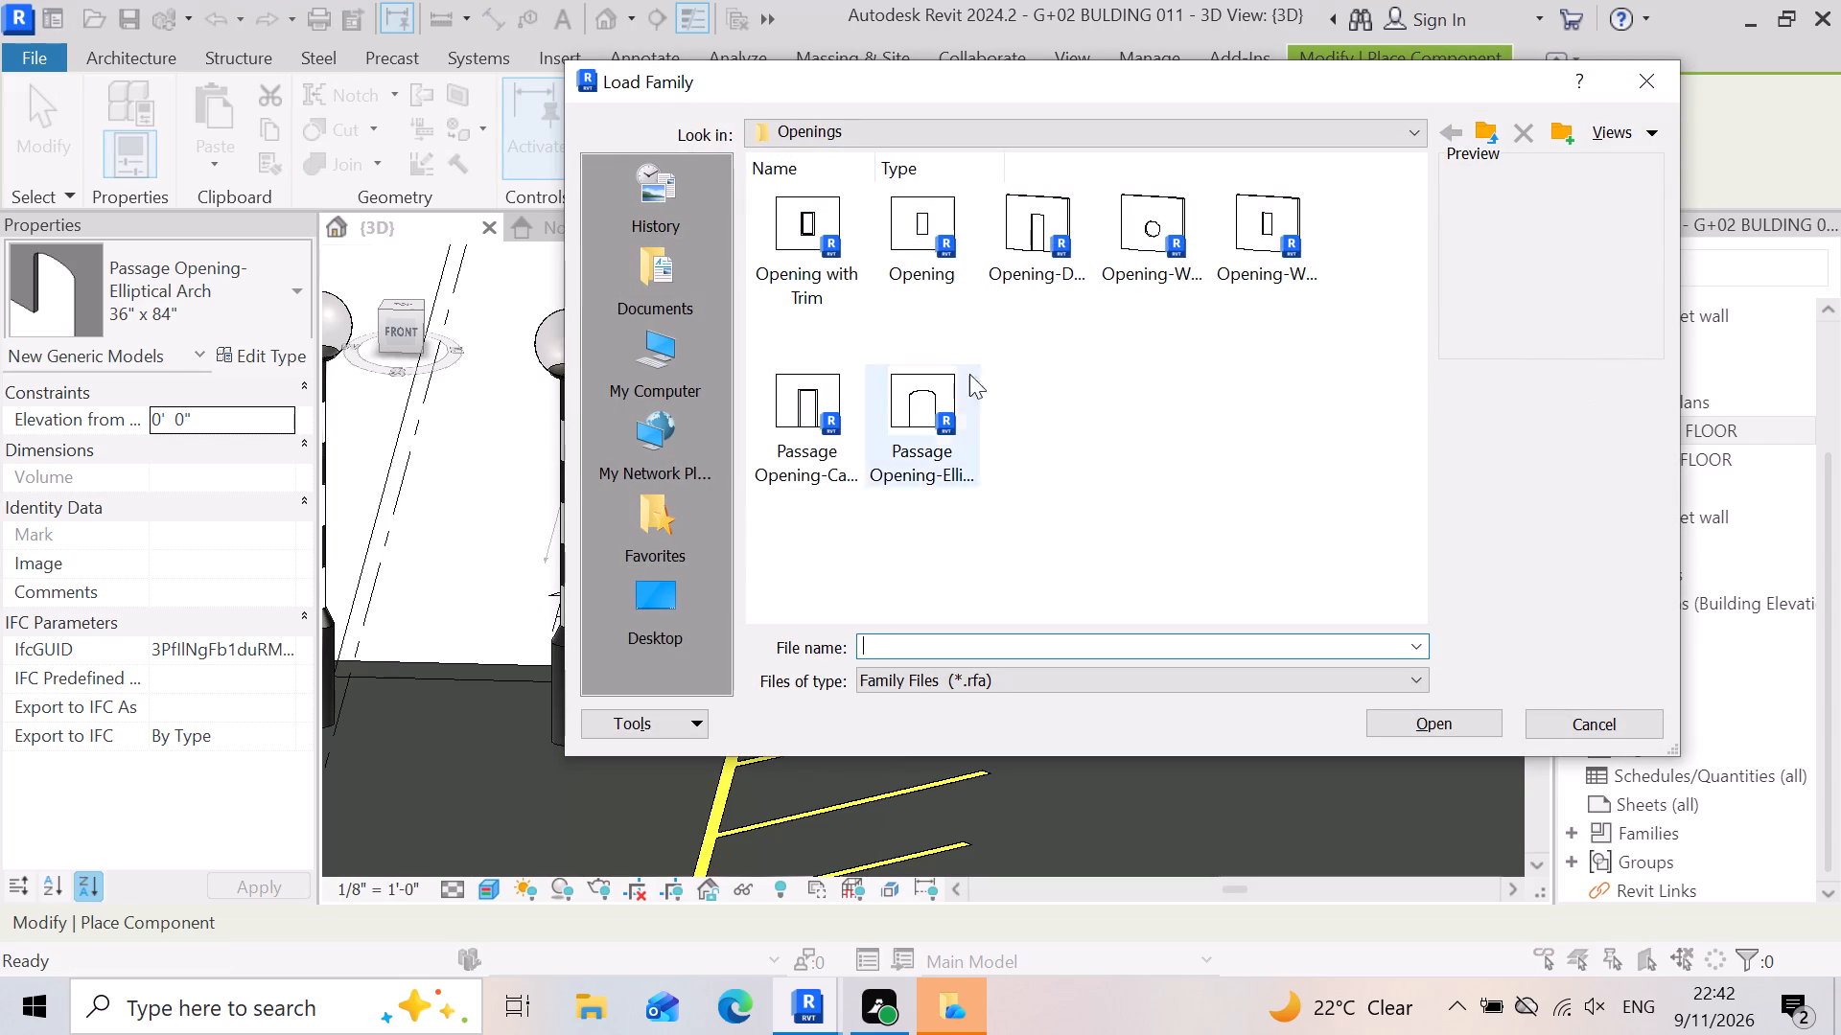
left_click(1462, 131)
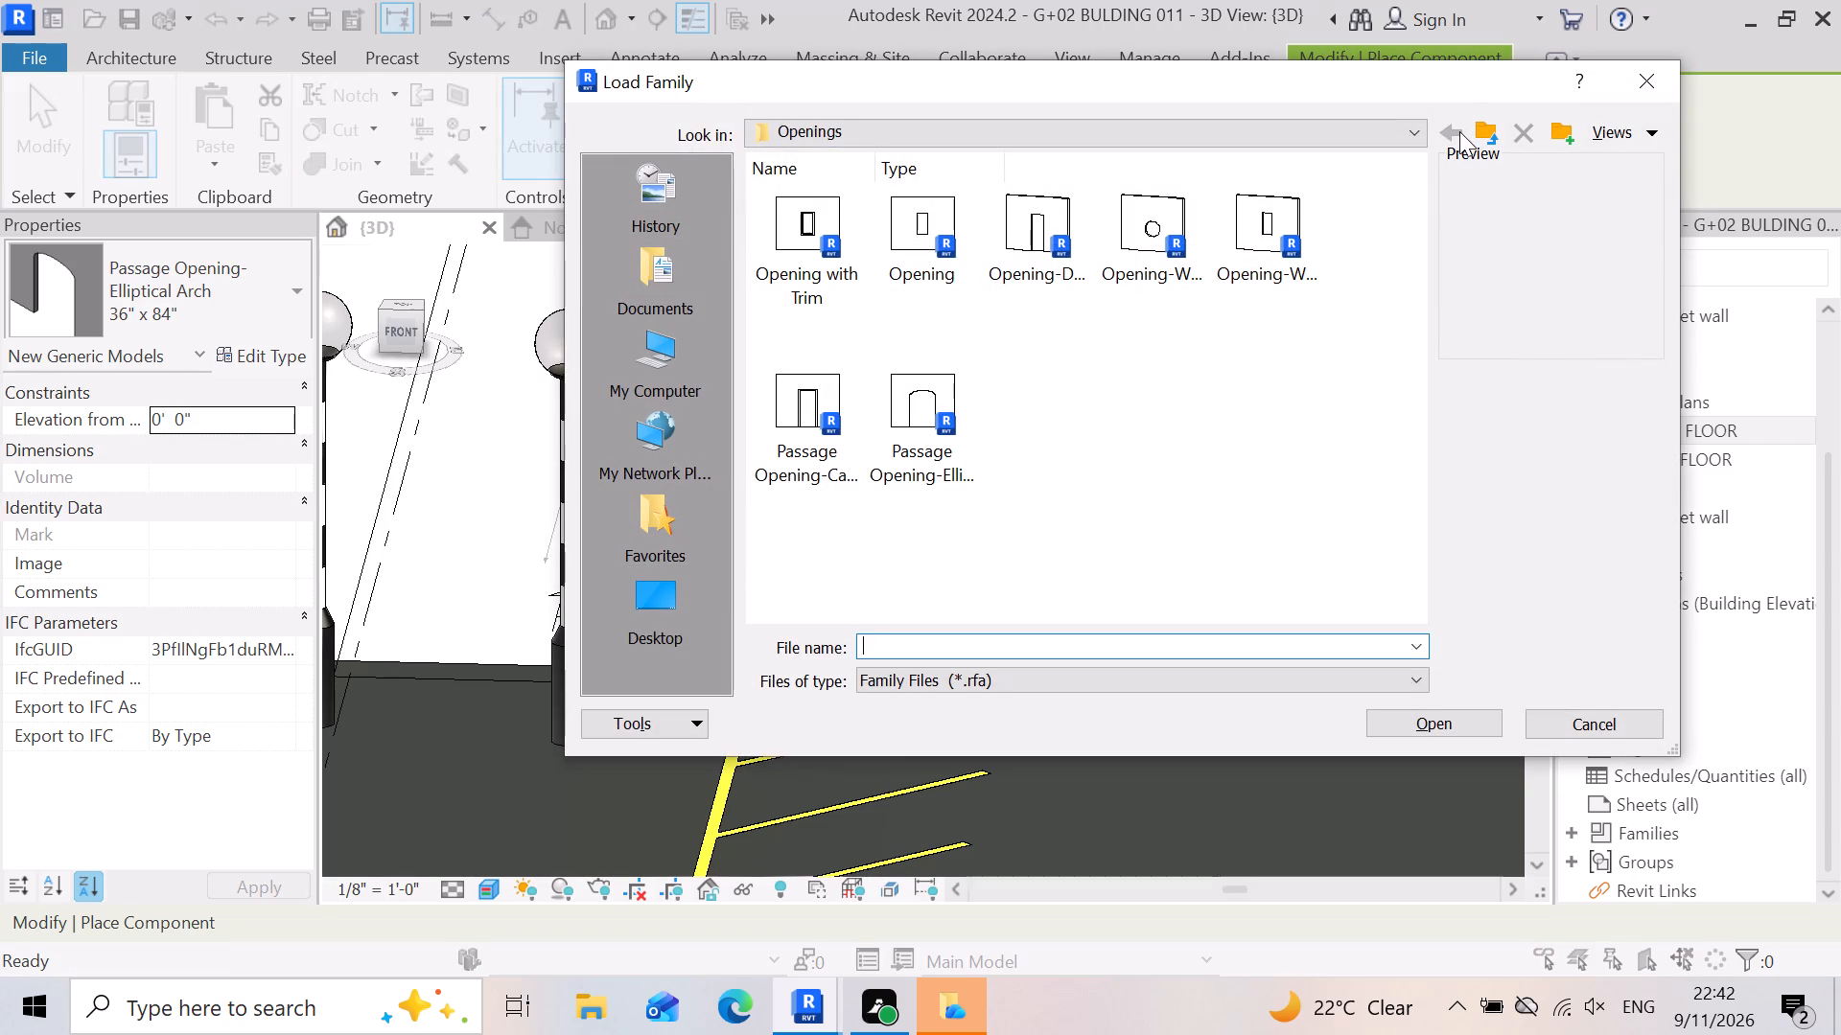
left_click(1437, 140)
left_click(1478, 129)
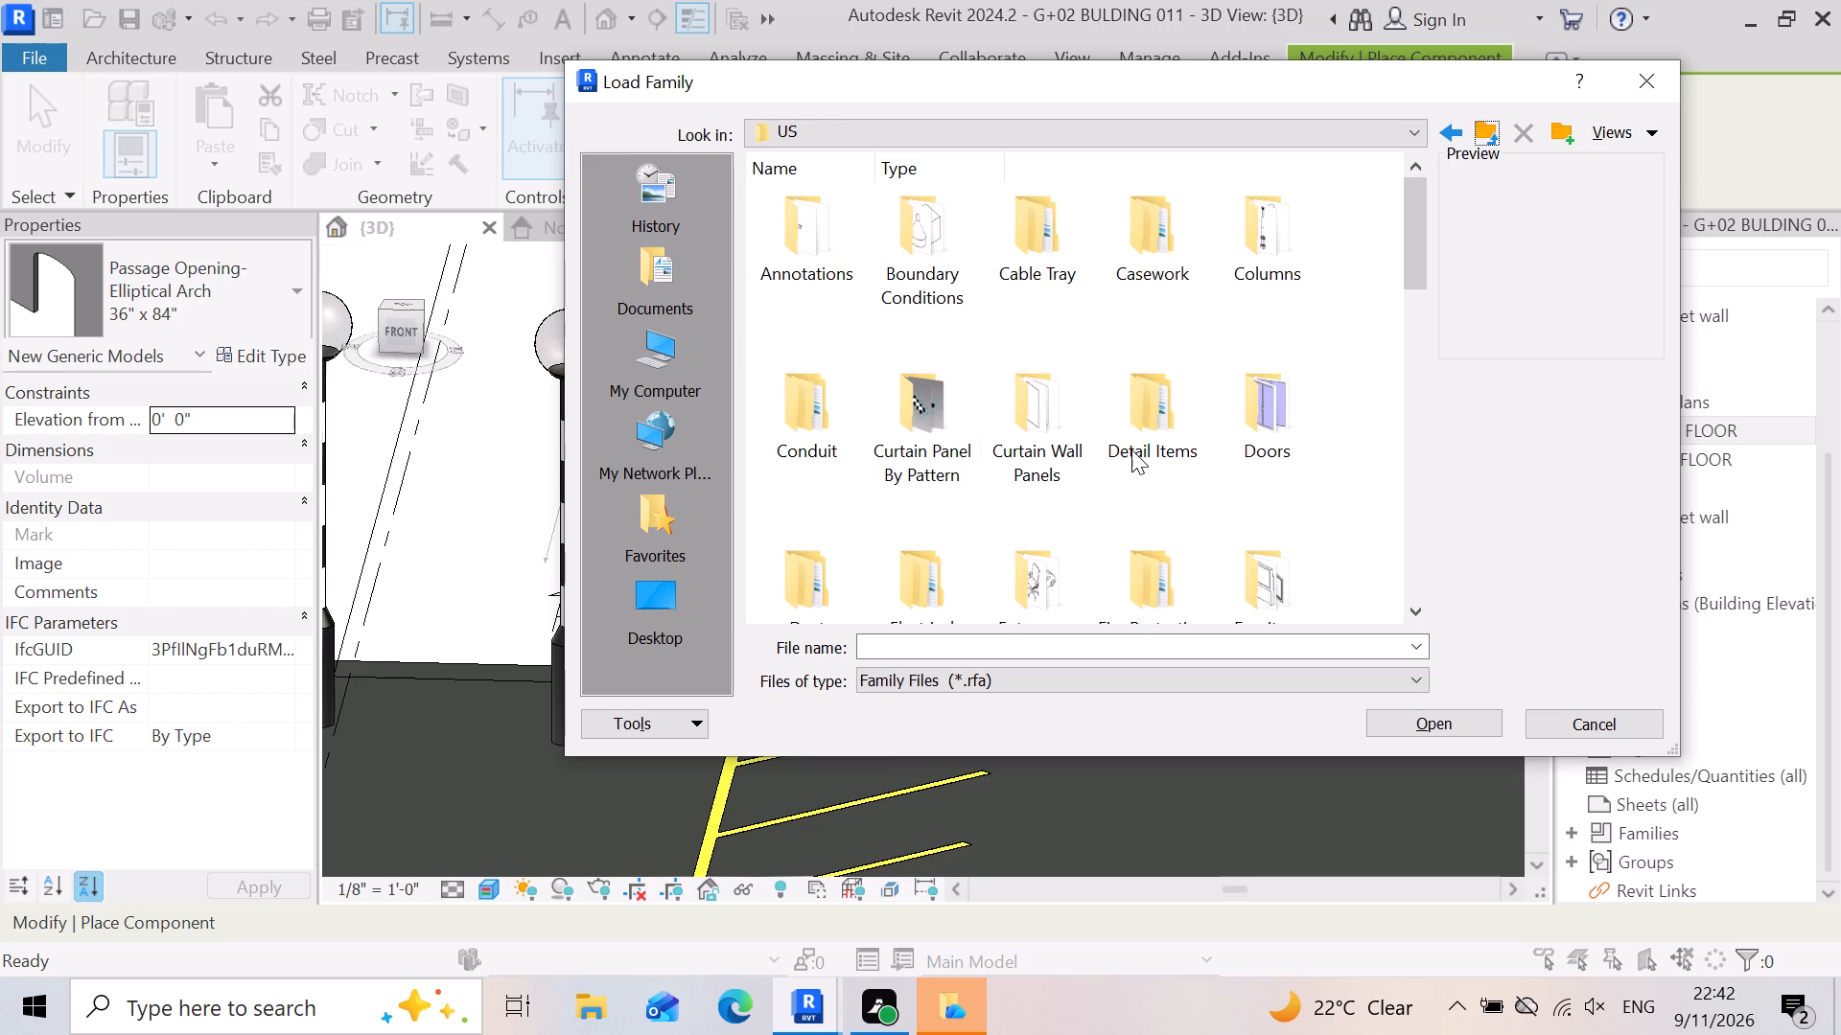
scroll(1214, 476, "down", 5)
scroll(1215, 476, "up", 2)
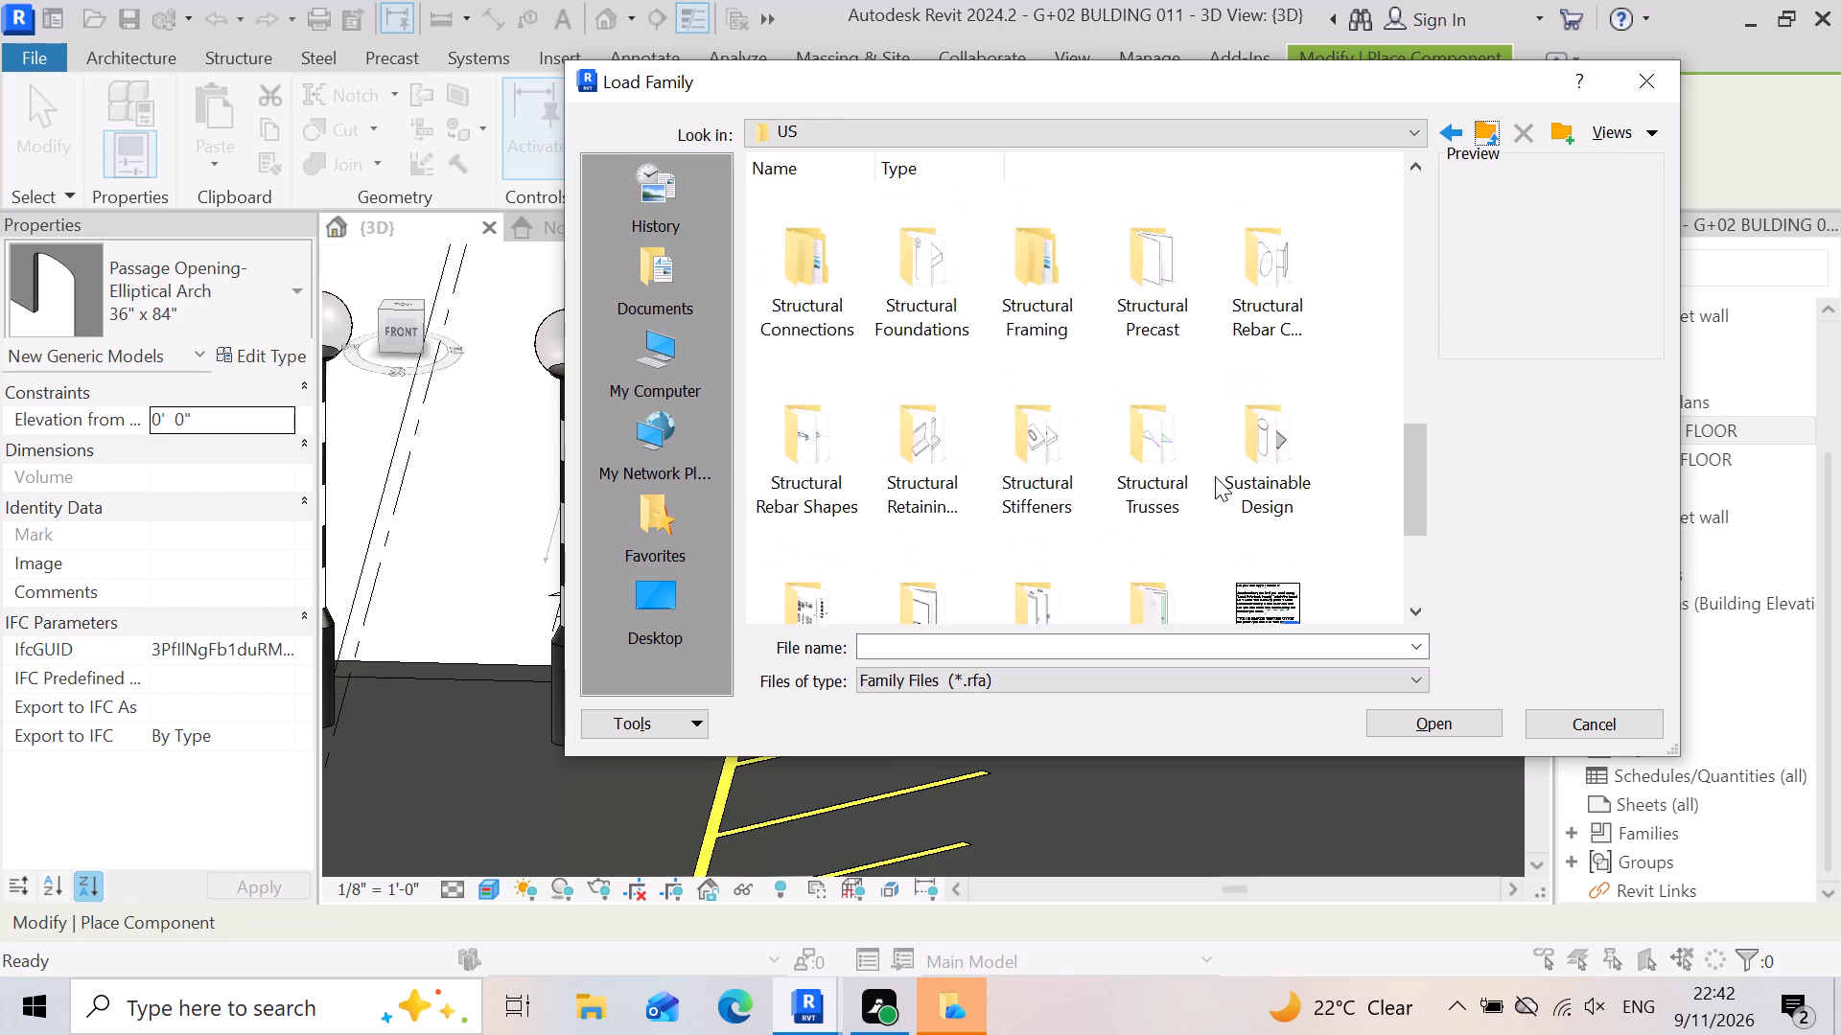
scroll(1215, 476, "up", 1)
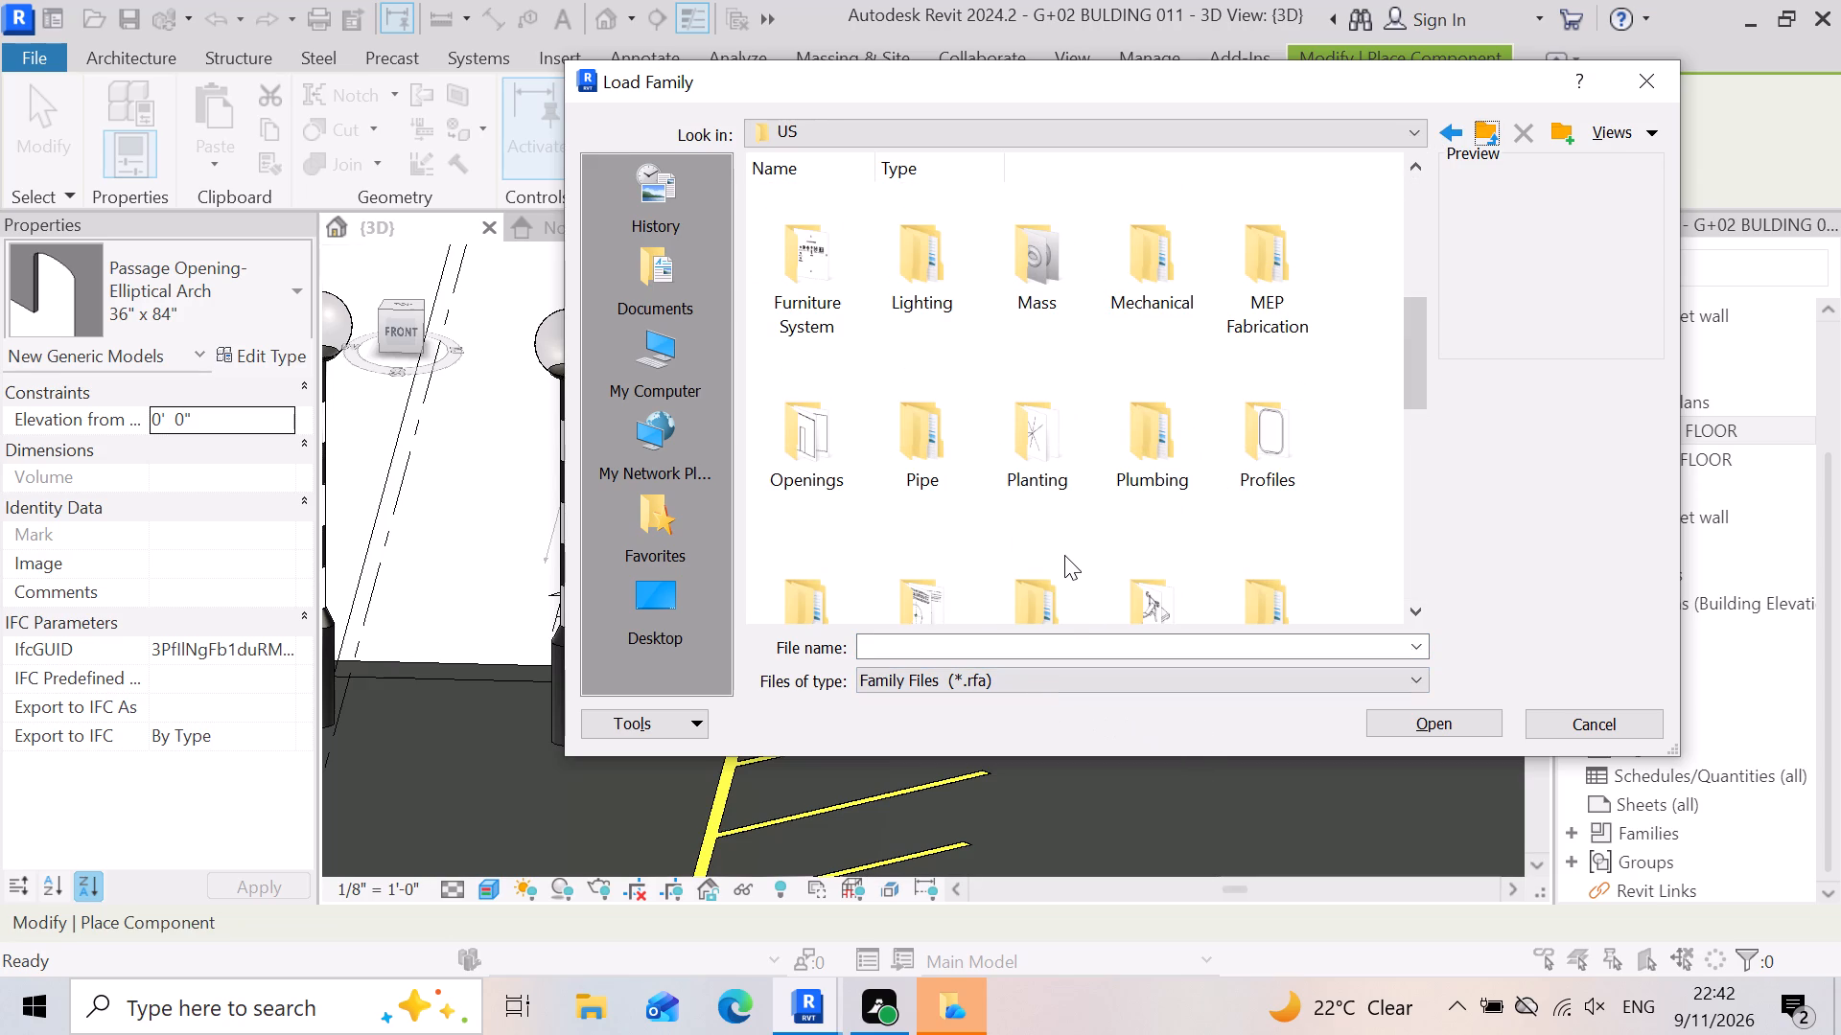
scroll(932, 370, "up", 2)
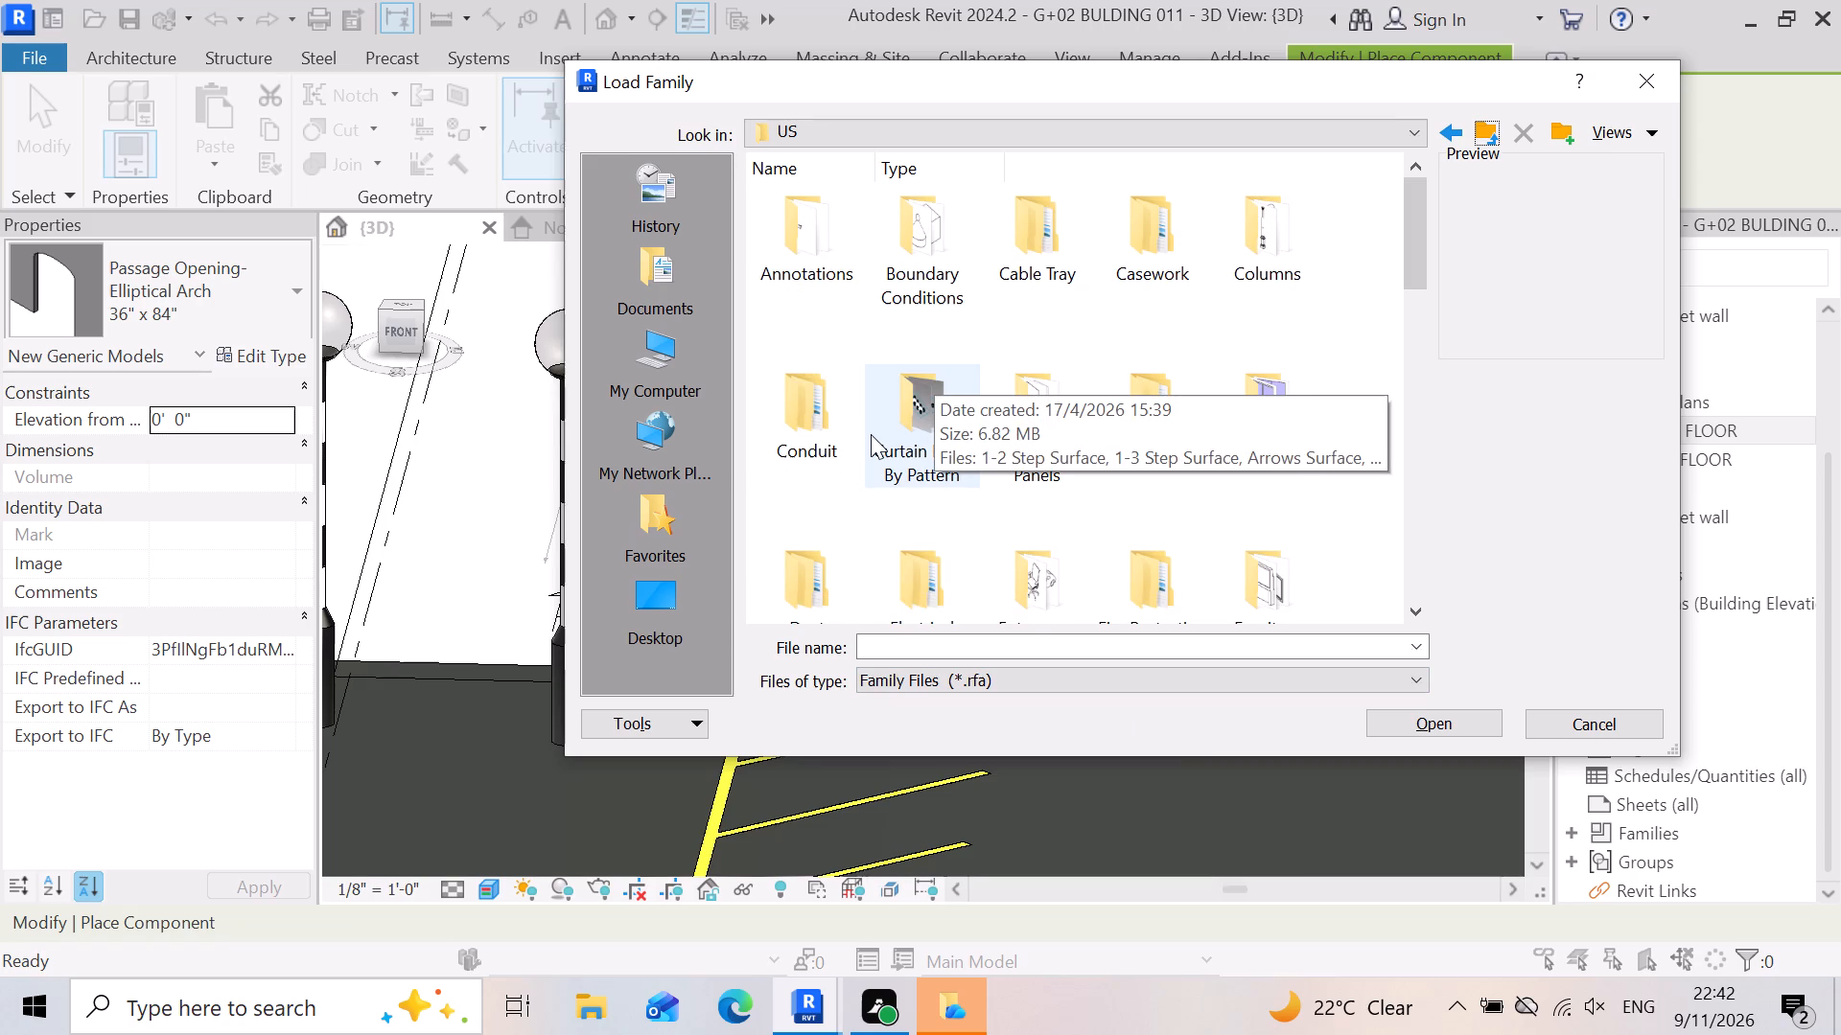
scroll(1155, 323, "up", 2)
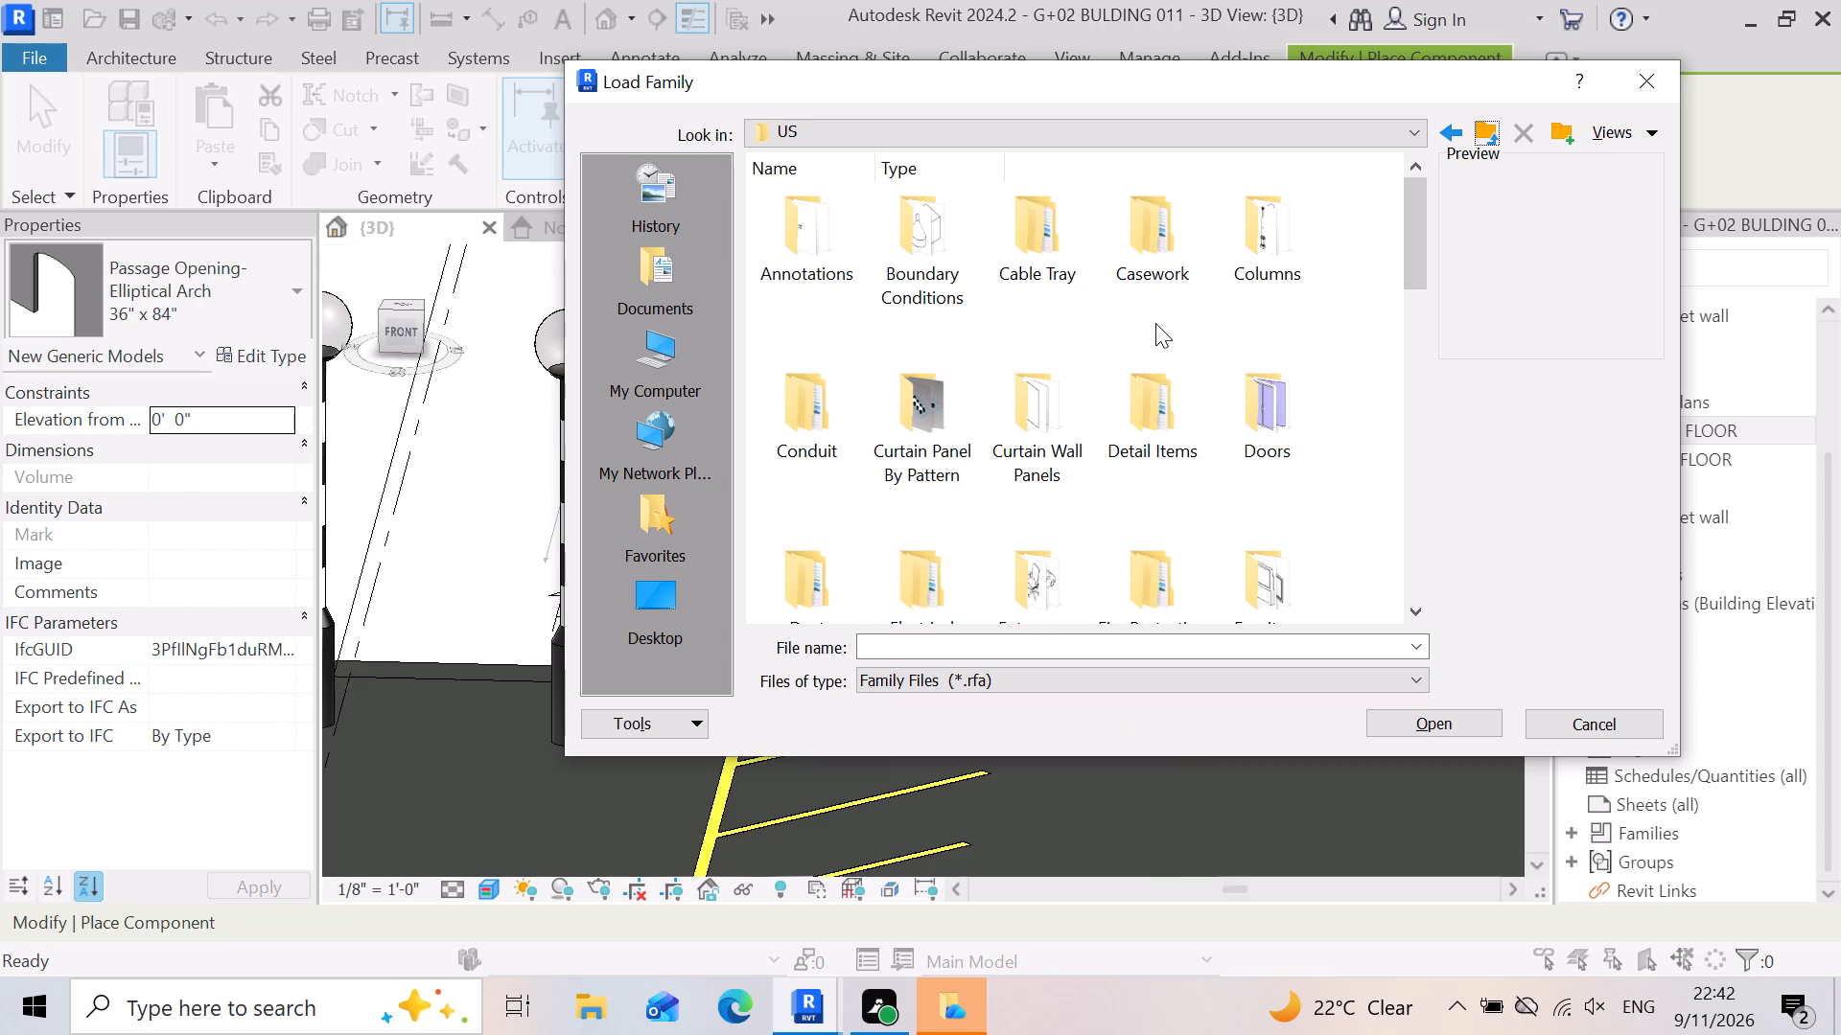
scroll(911, 349, "down", 2)
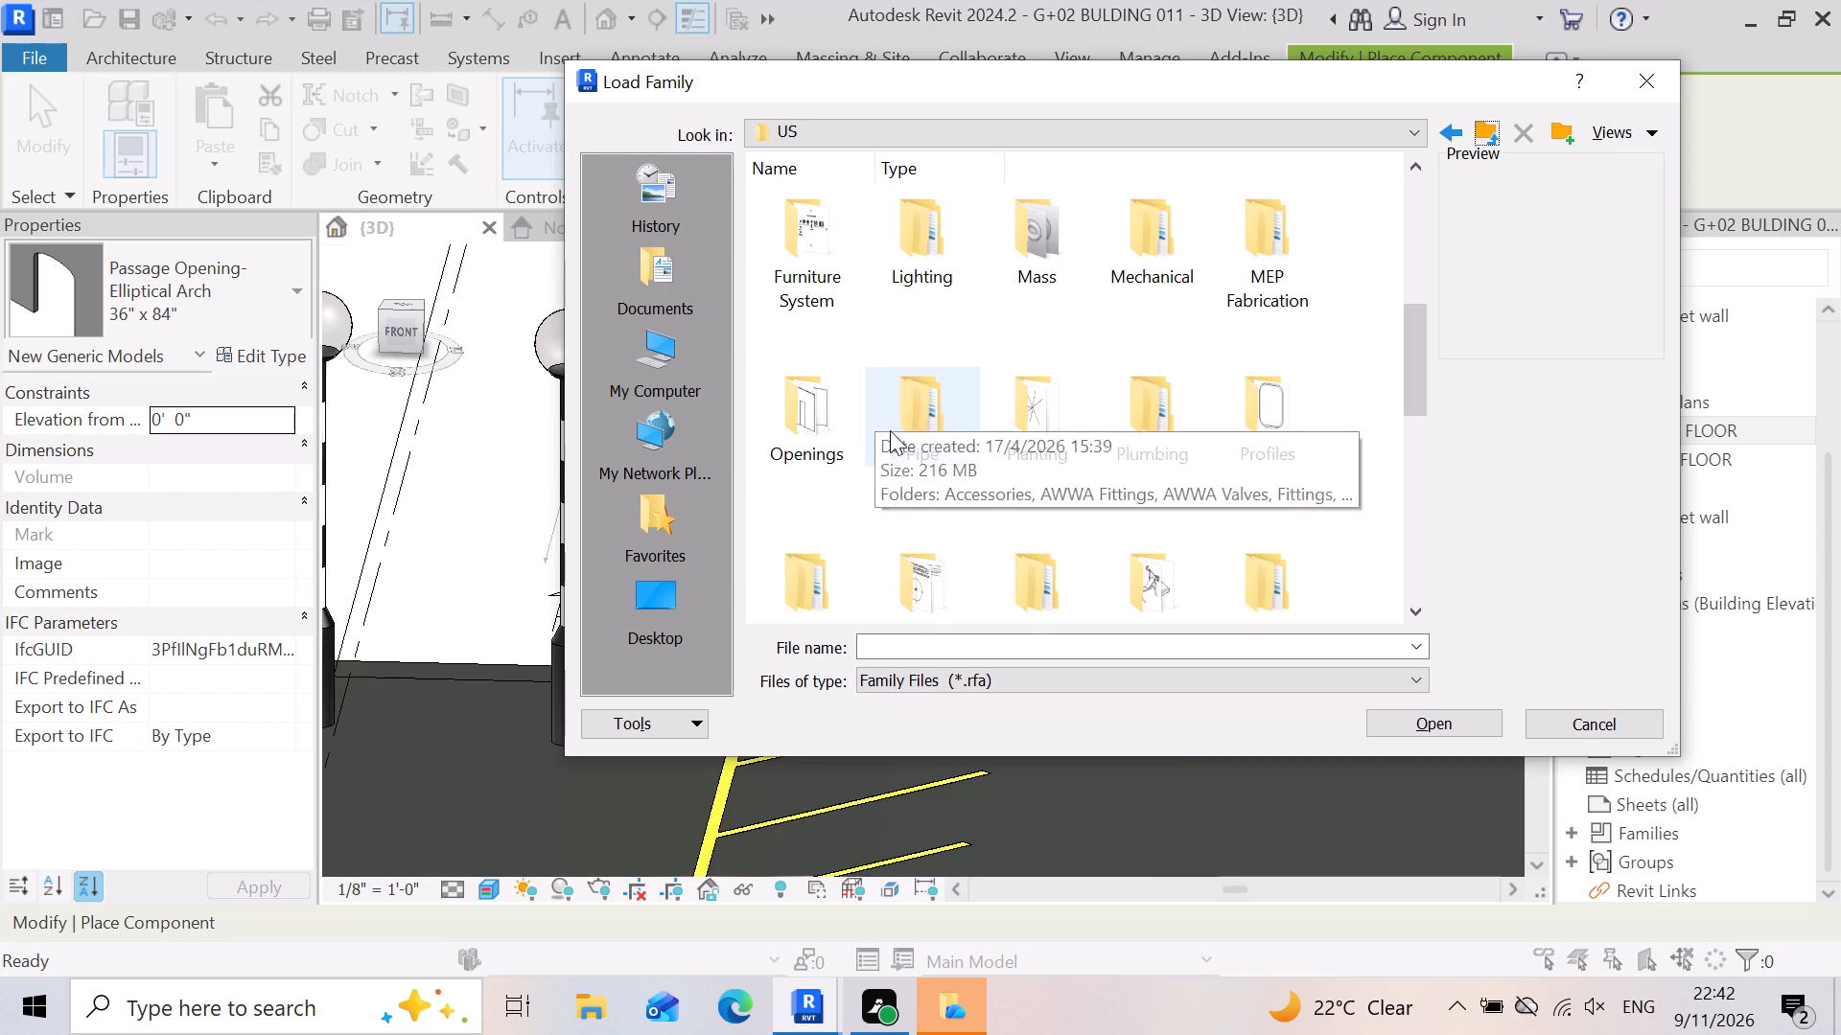
scroll(1103, 428, "down", 2)
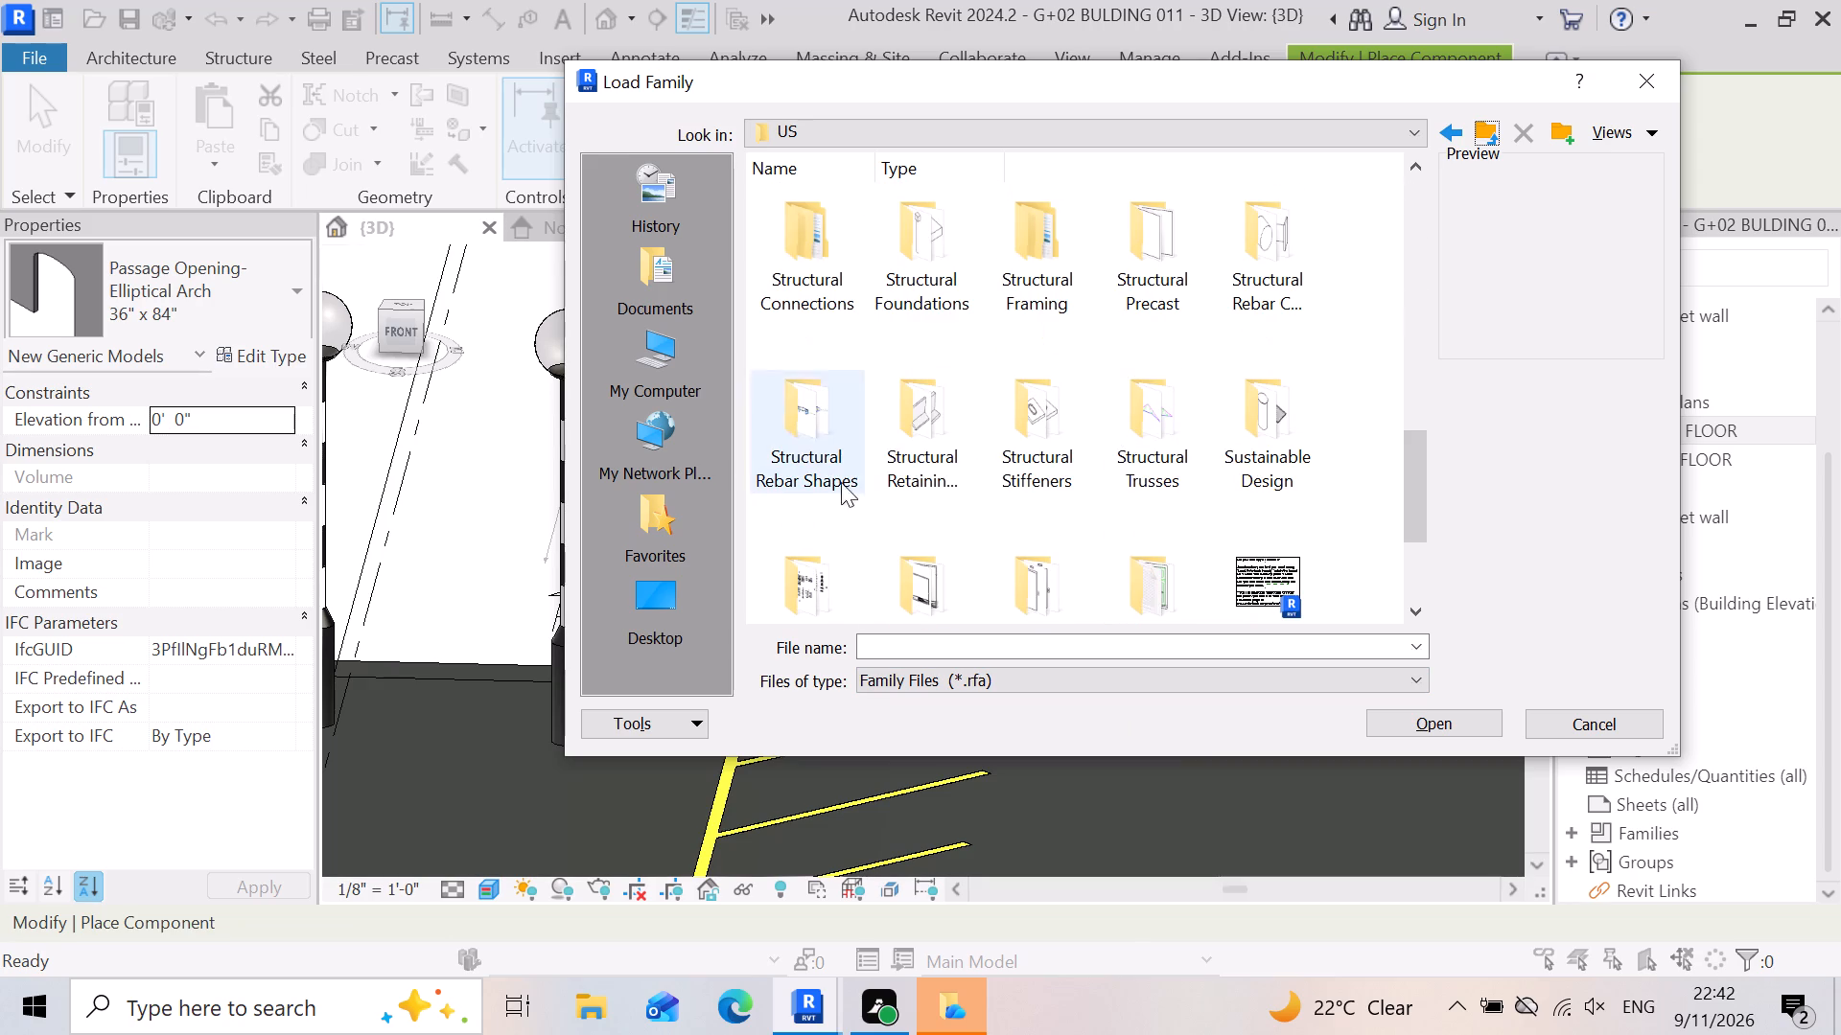
scroll(1266, 481, "down", 1)
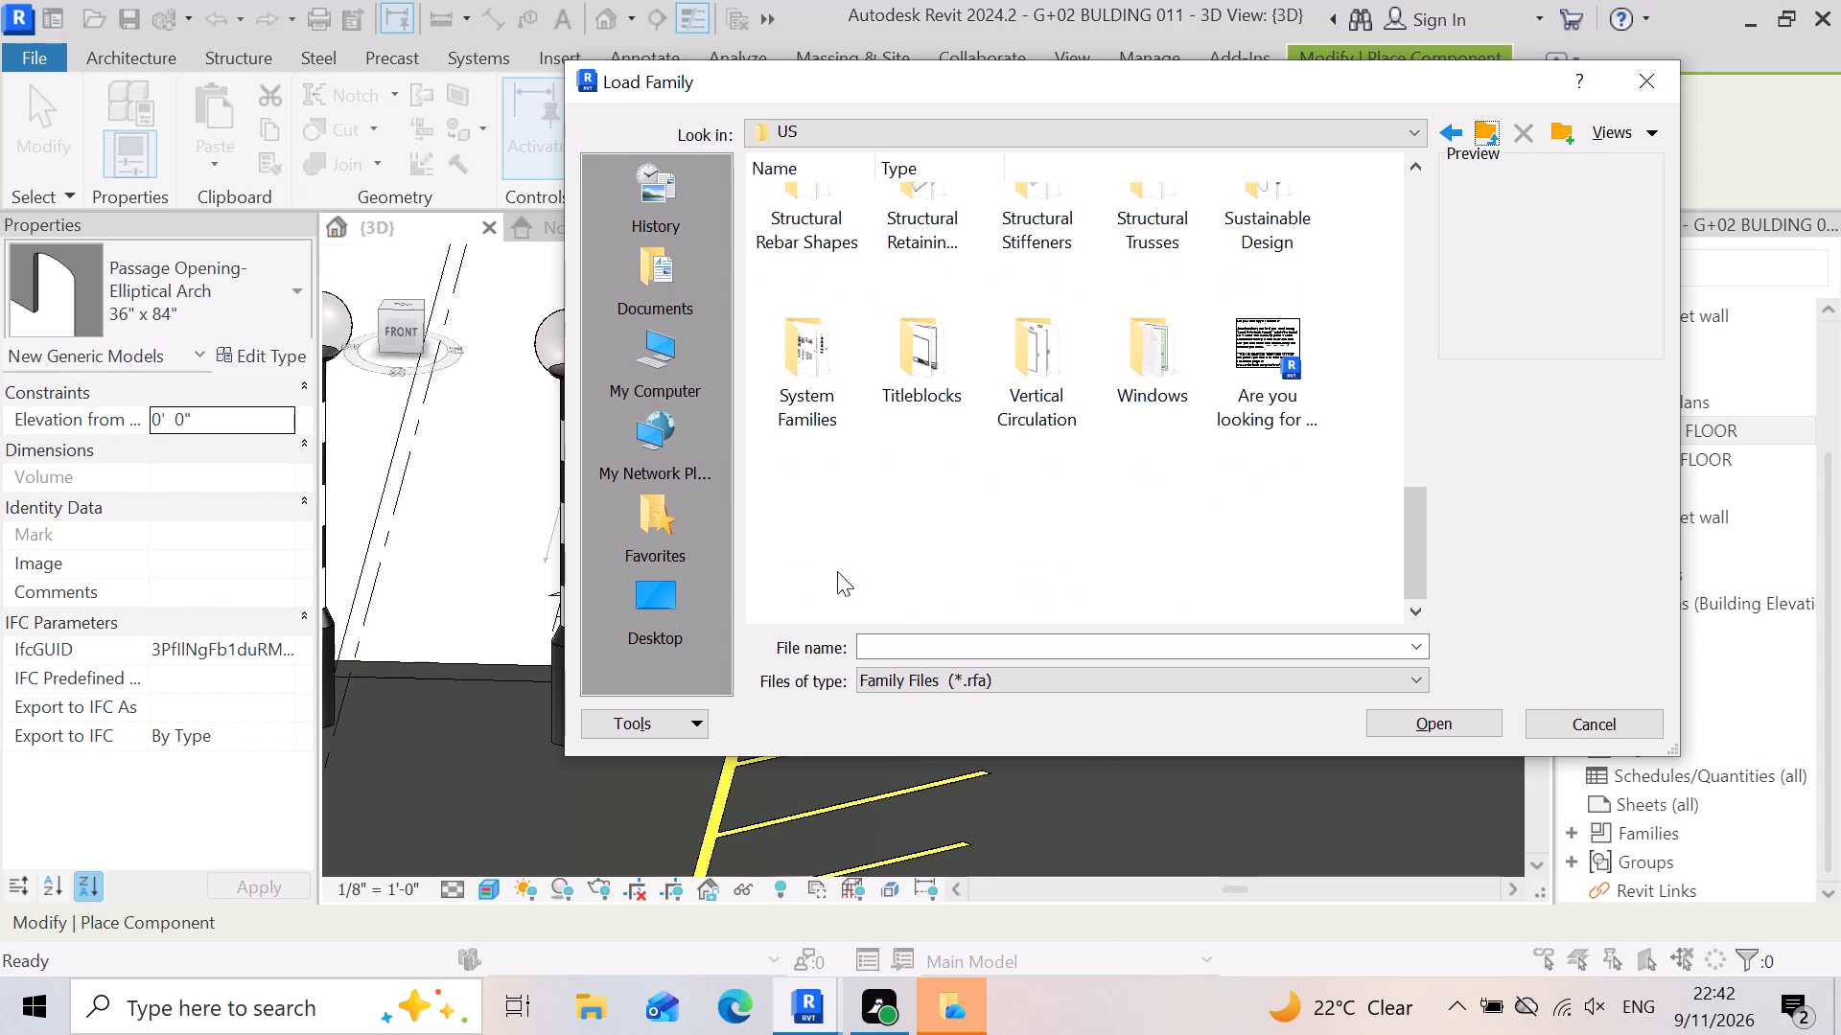
scroll(1011, 475, "up", 4)
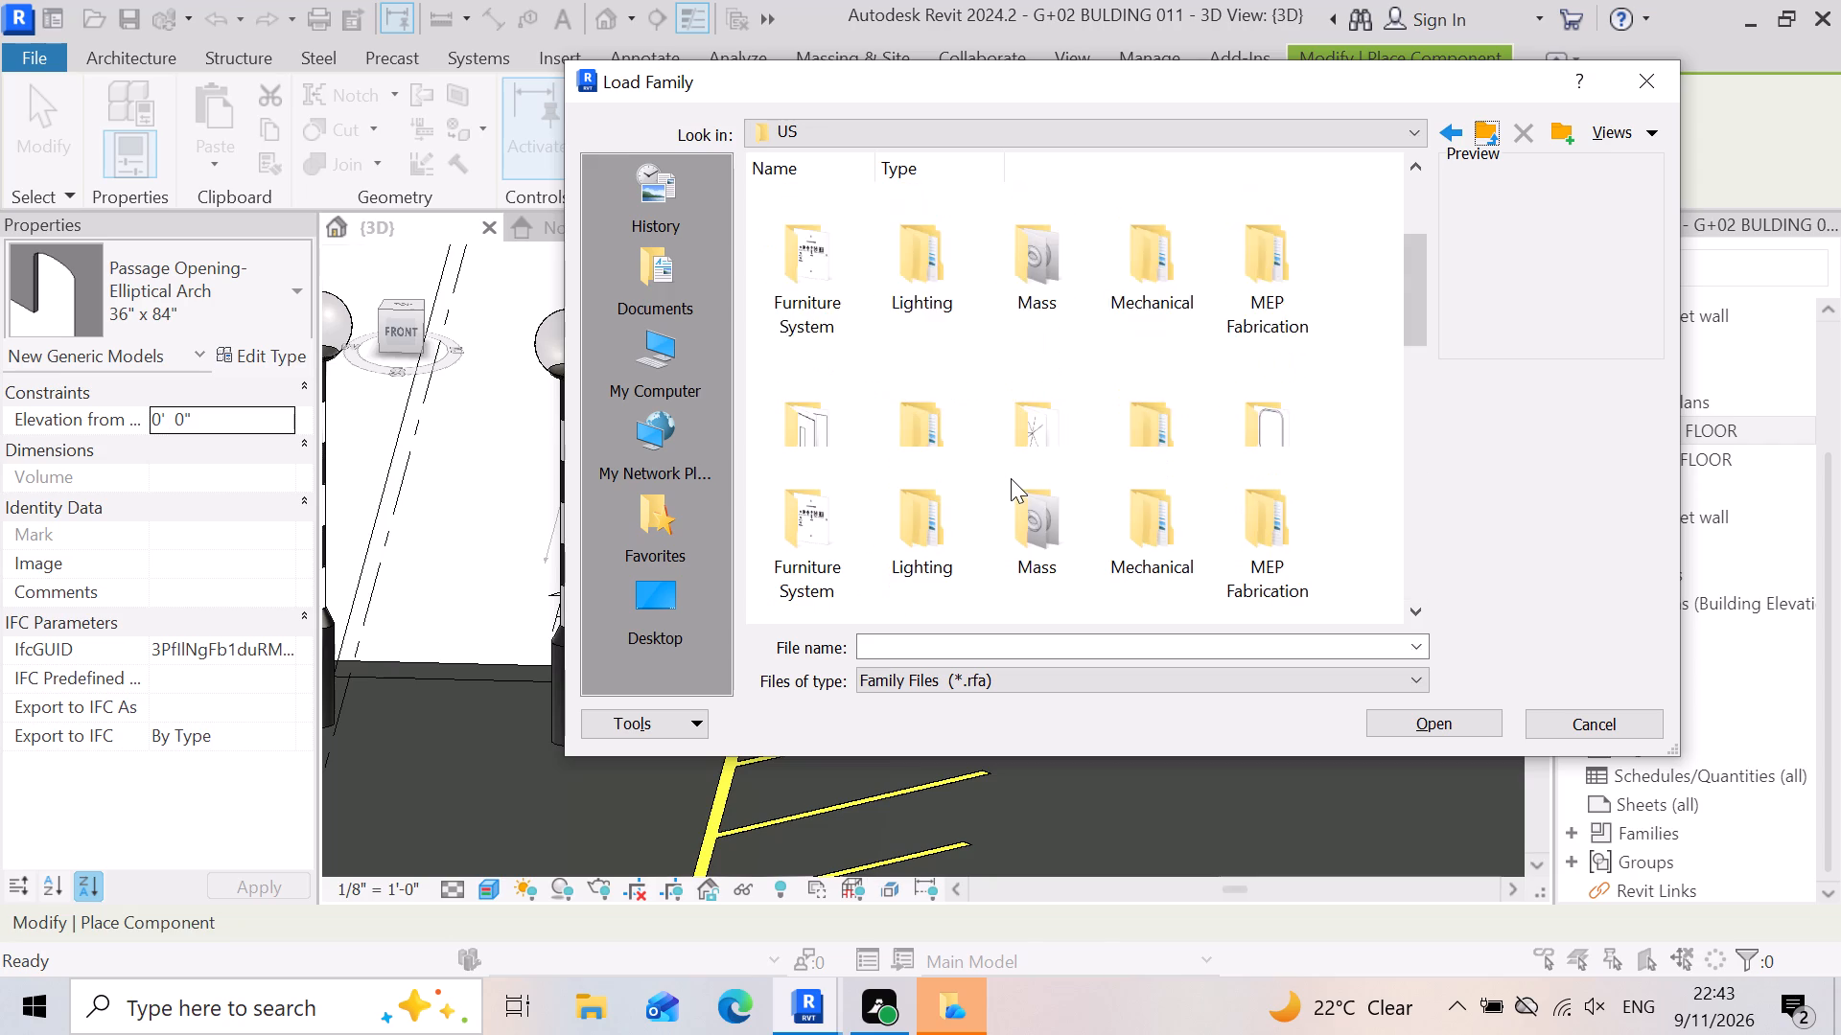
scroll(1011, 479, "down", 2)
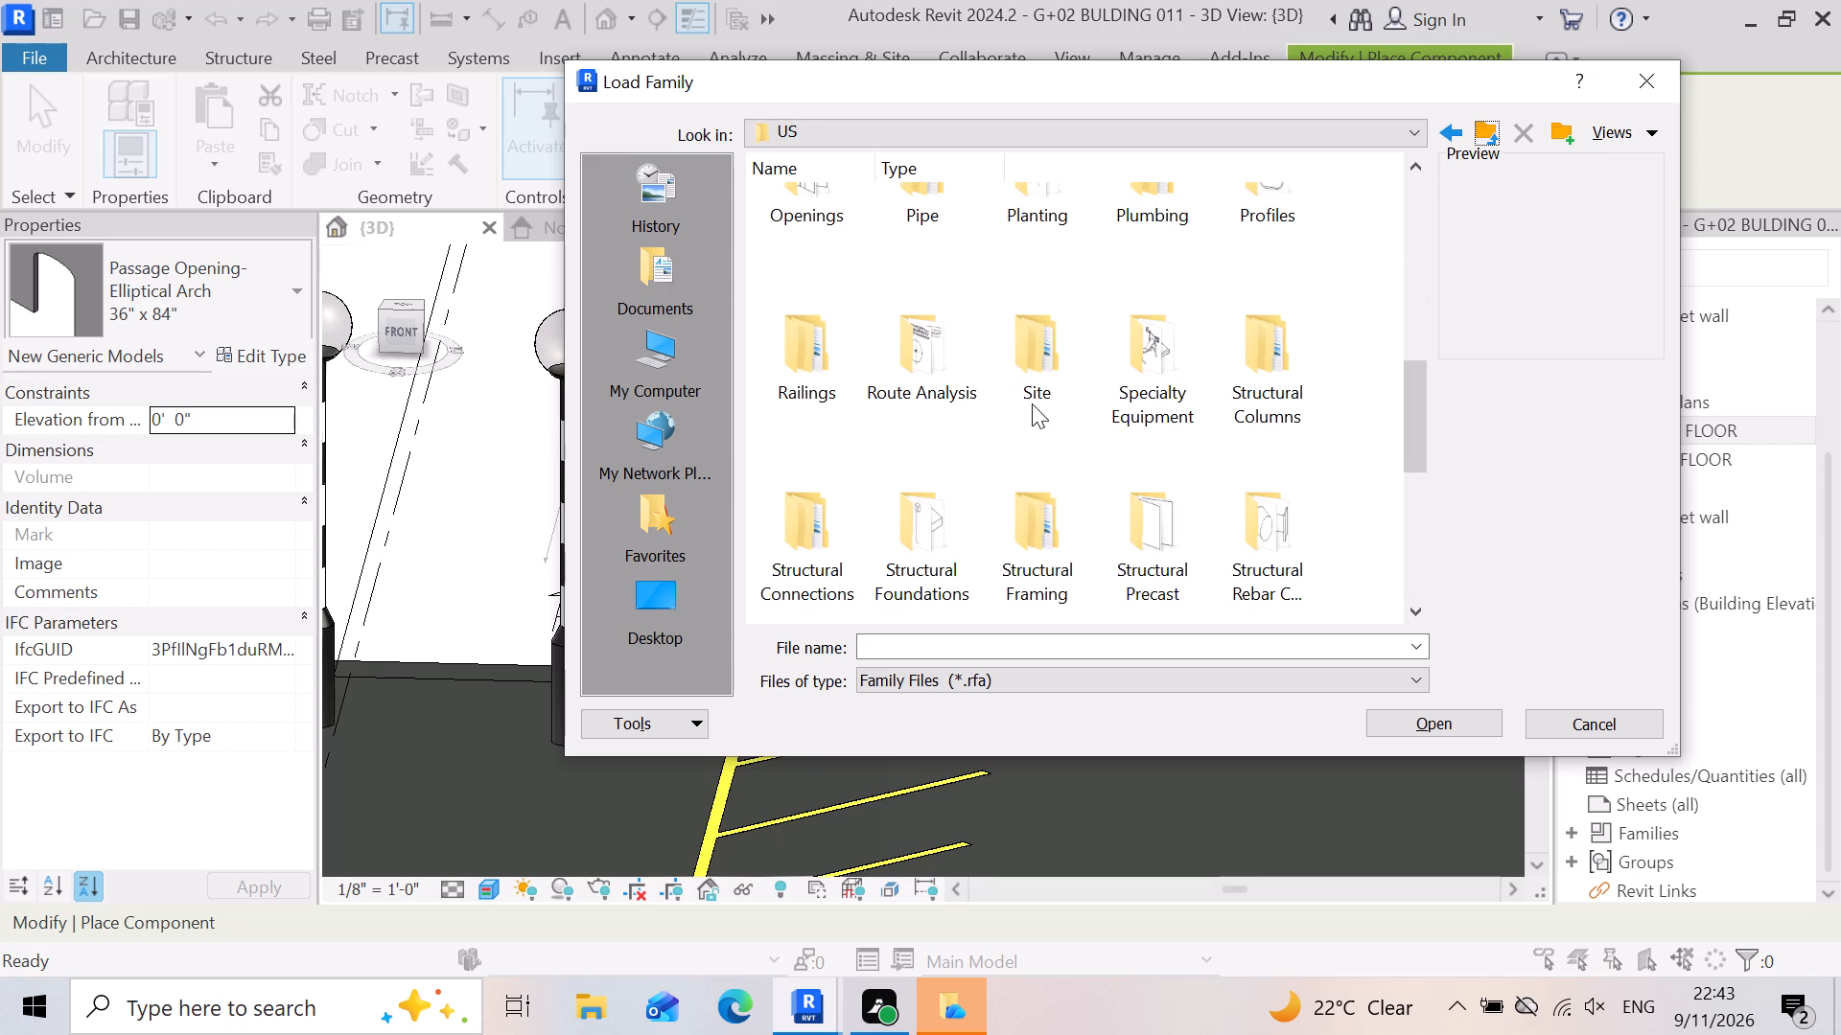
Look through the Logistics families in the Site library folder for a suitable component.
double_click(1038, 369)
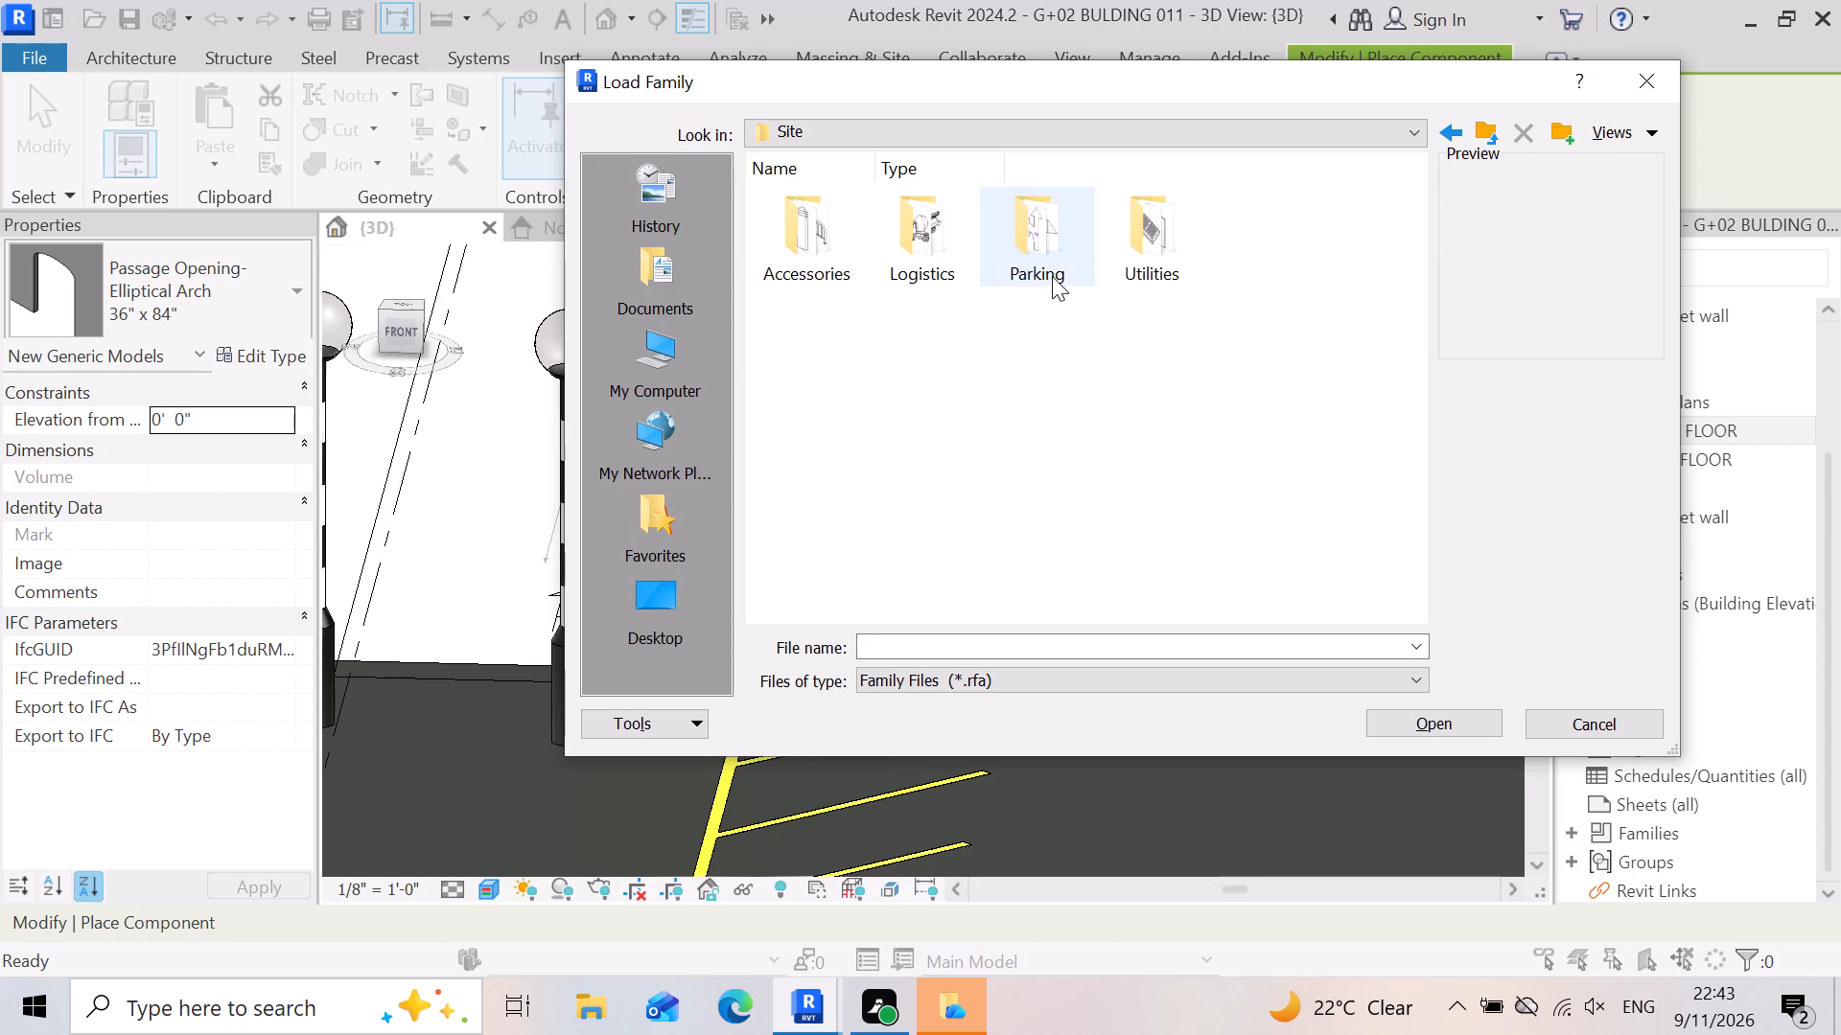
double_click(924, 280)
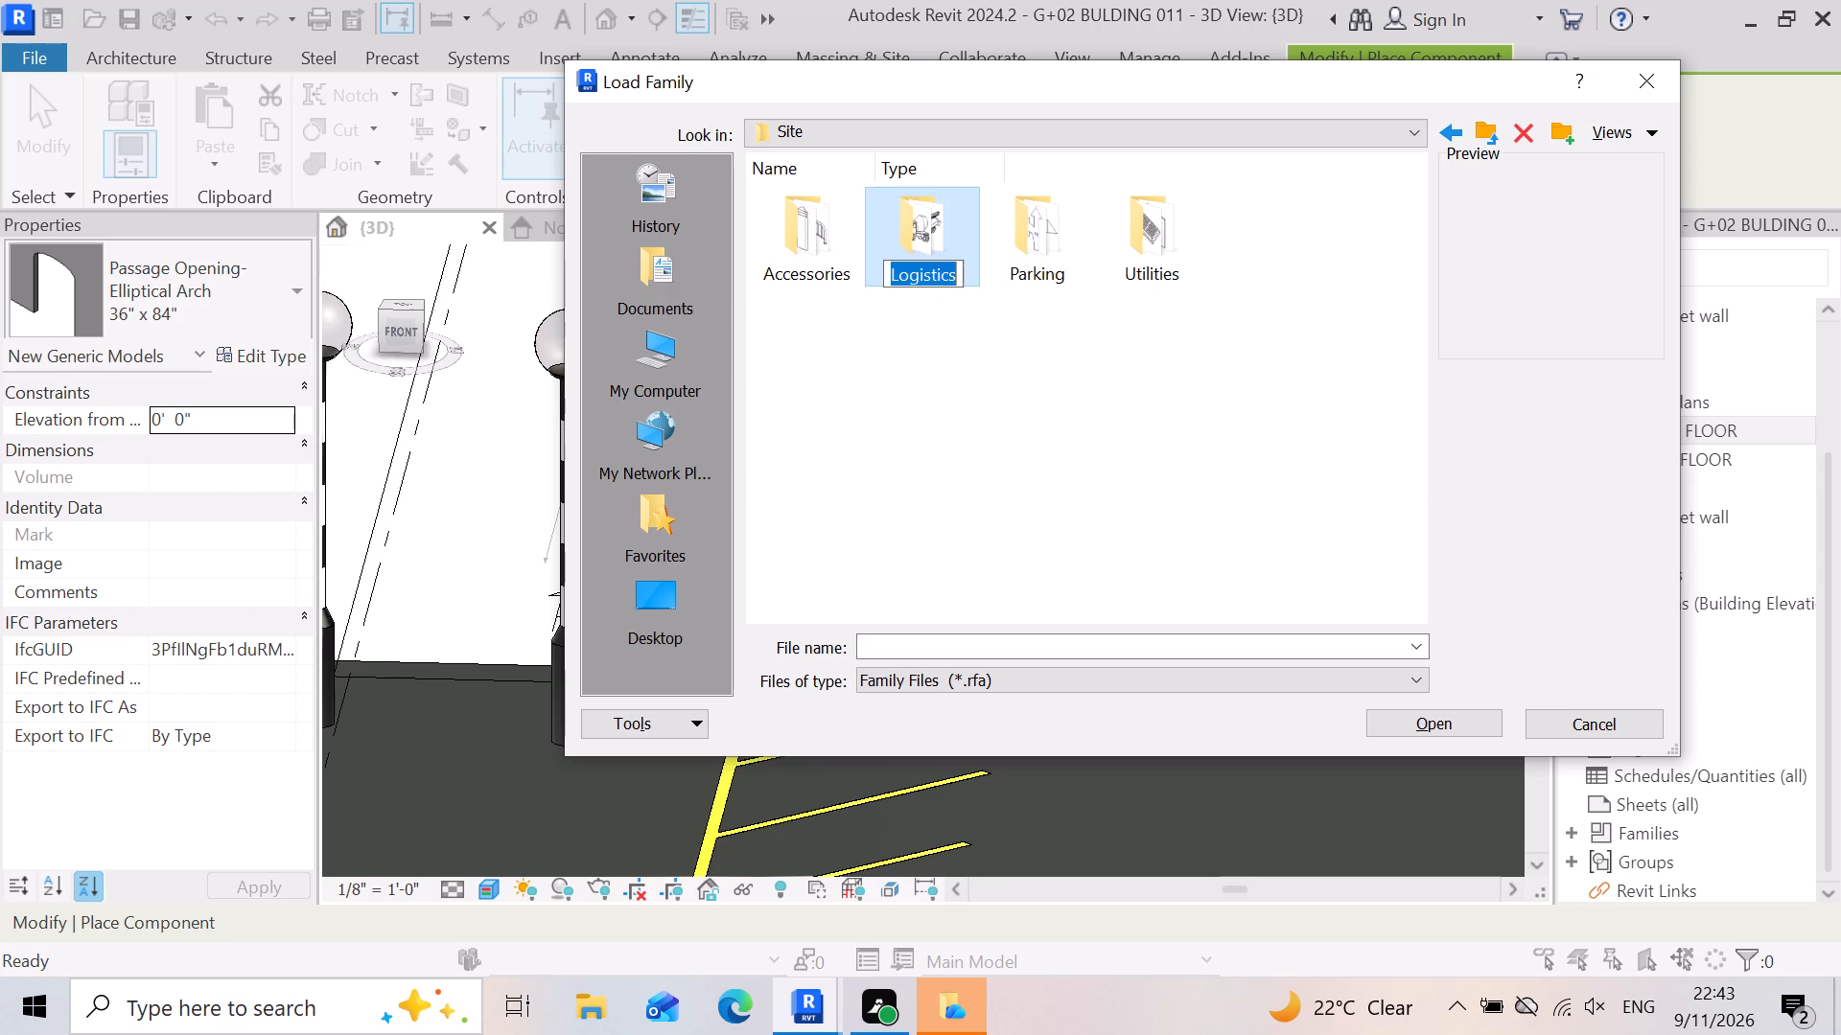
double_click(918, 218)
left_click(936, 231)
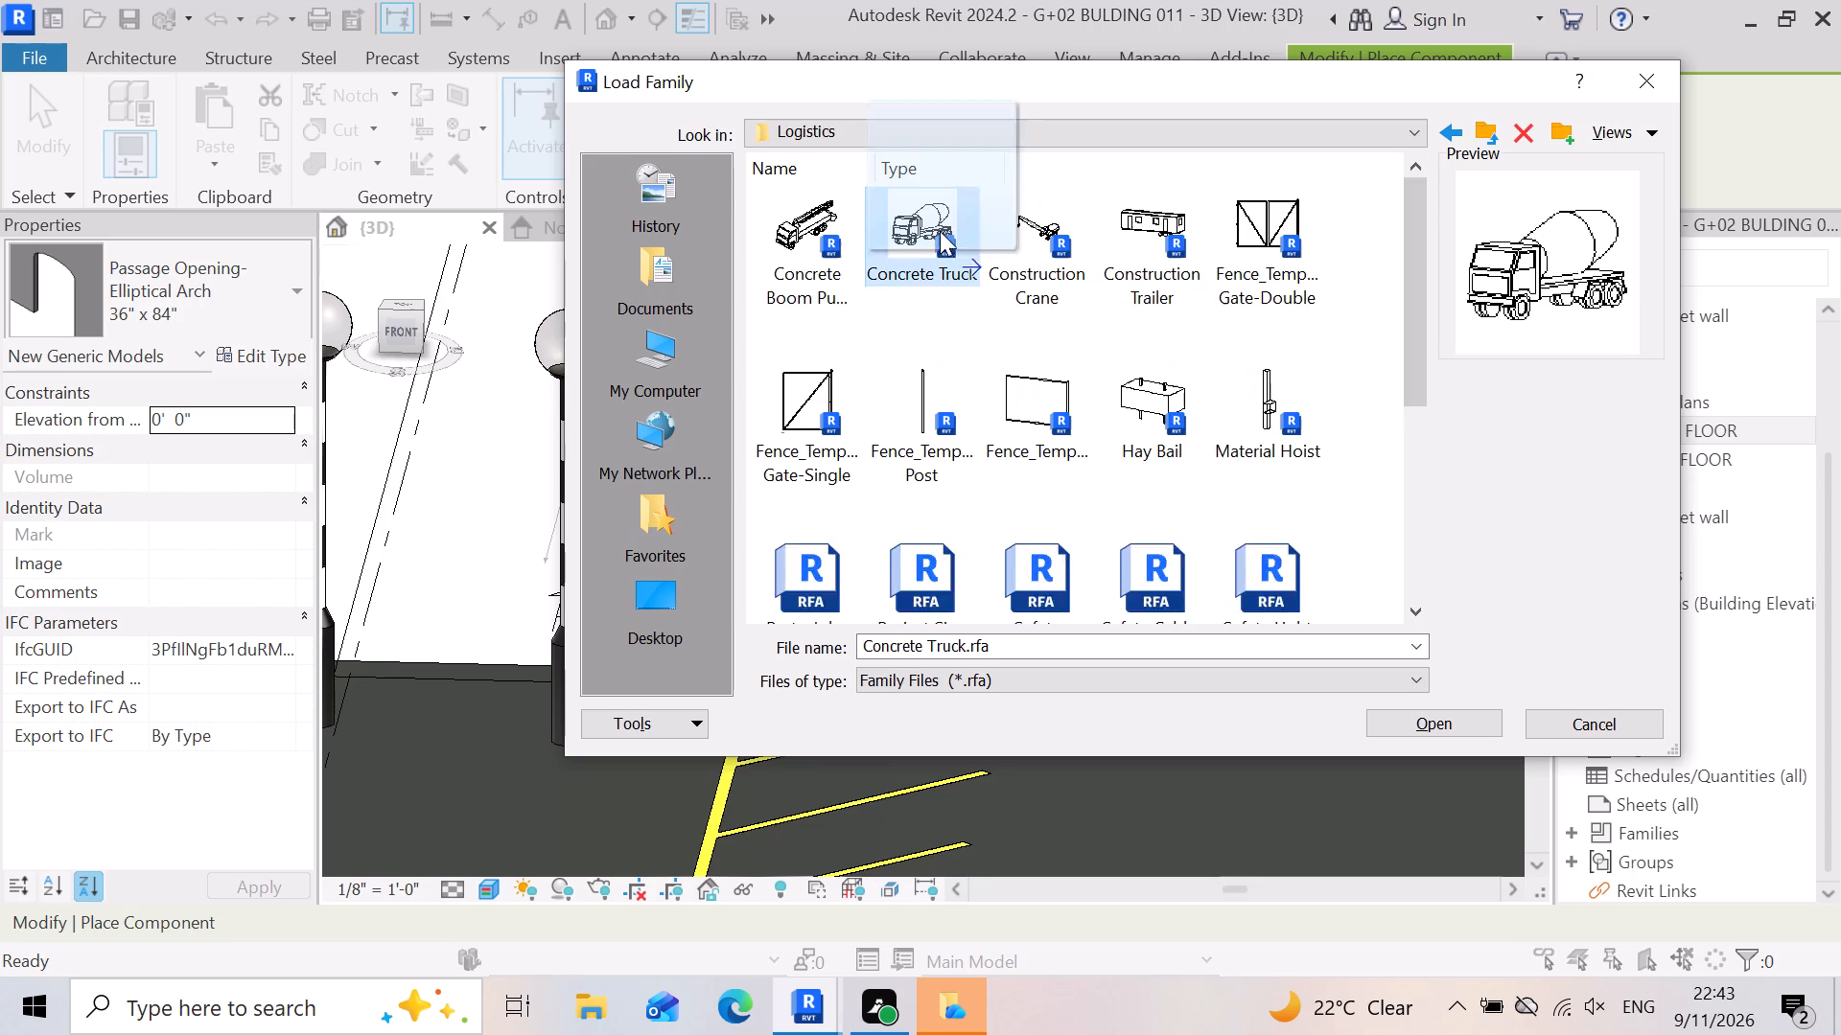
scroll(1177, 533, "down", 5)
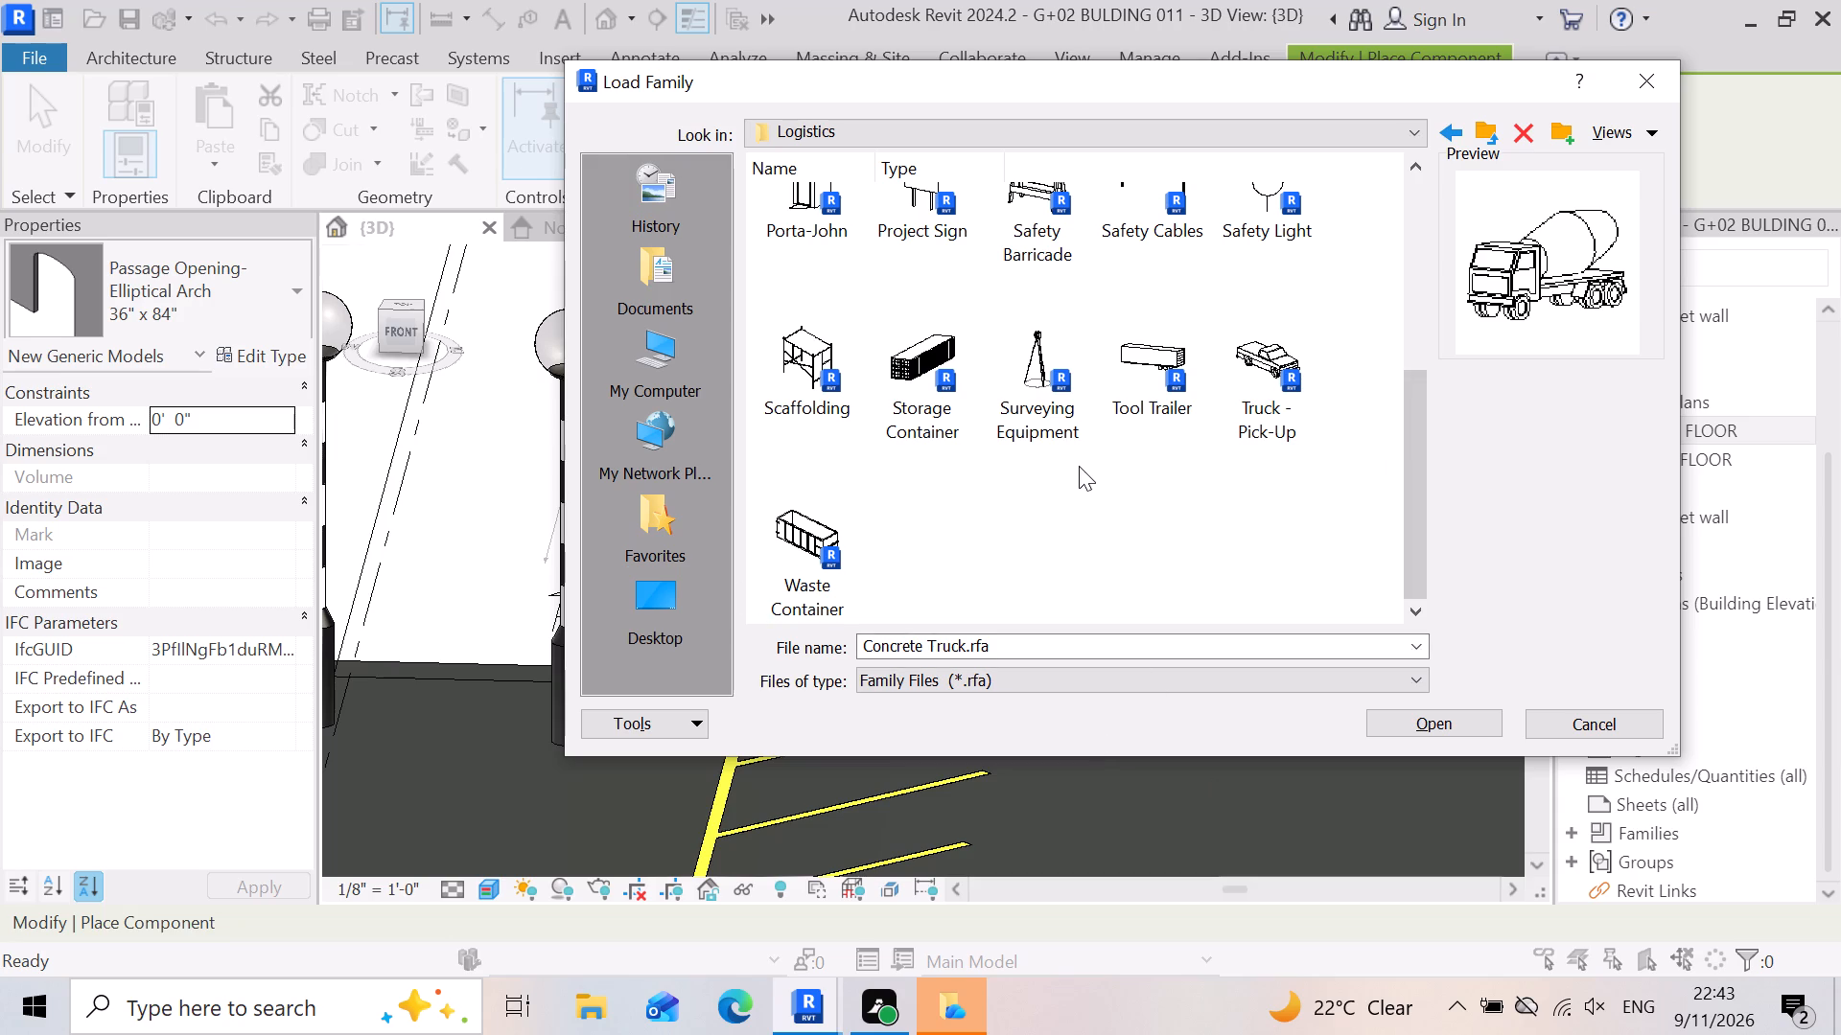
scroll(1077, 464, "up", 2)
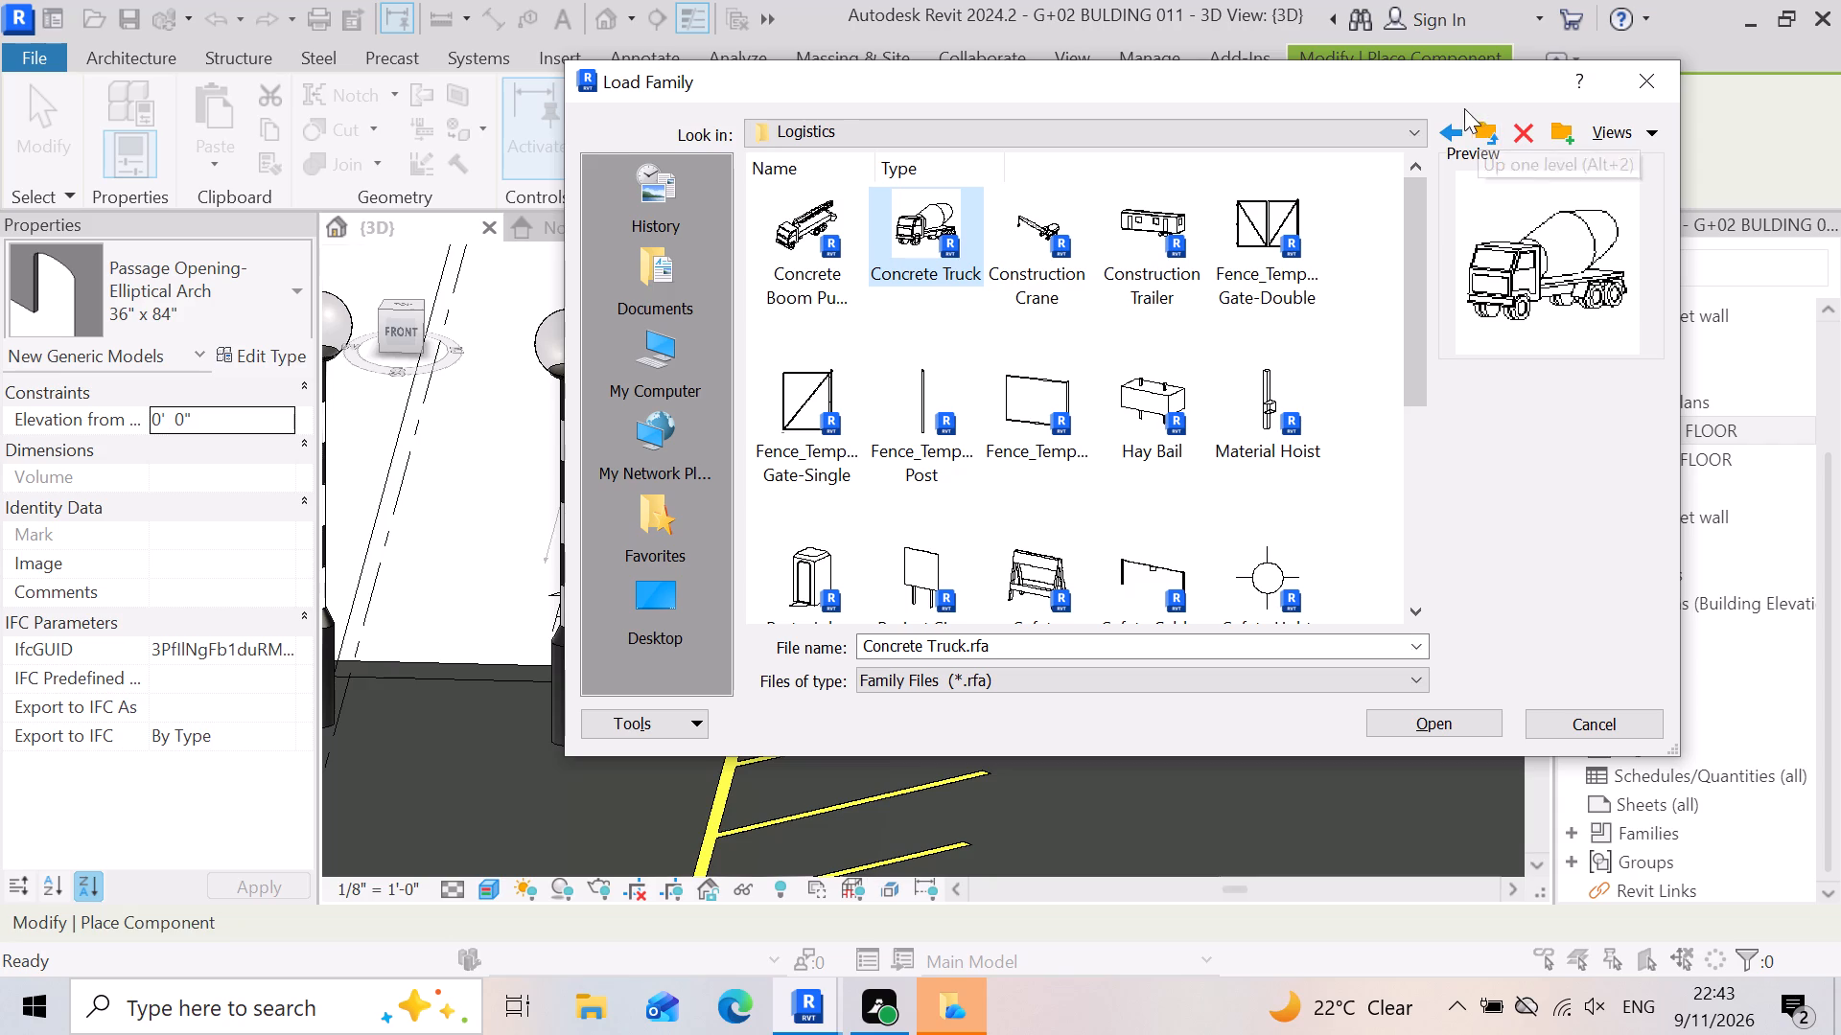
scroll(1298, 344, "down", 5)
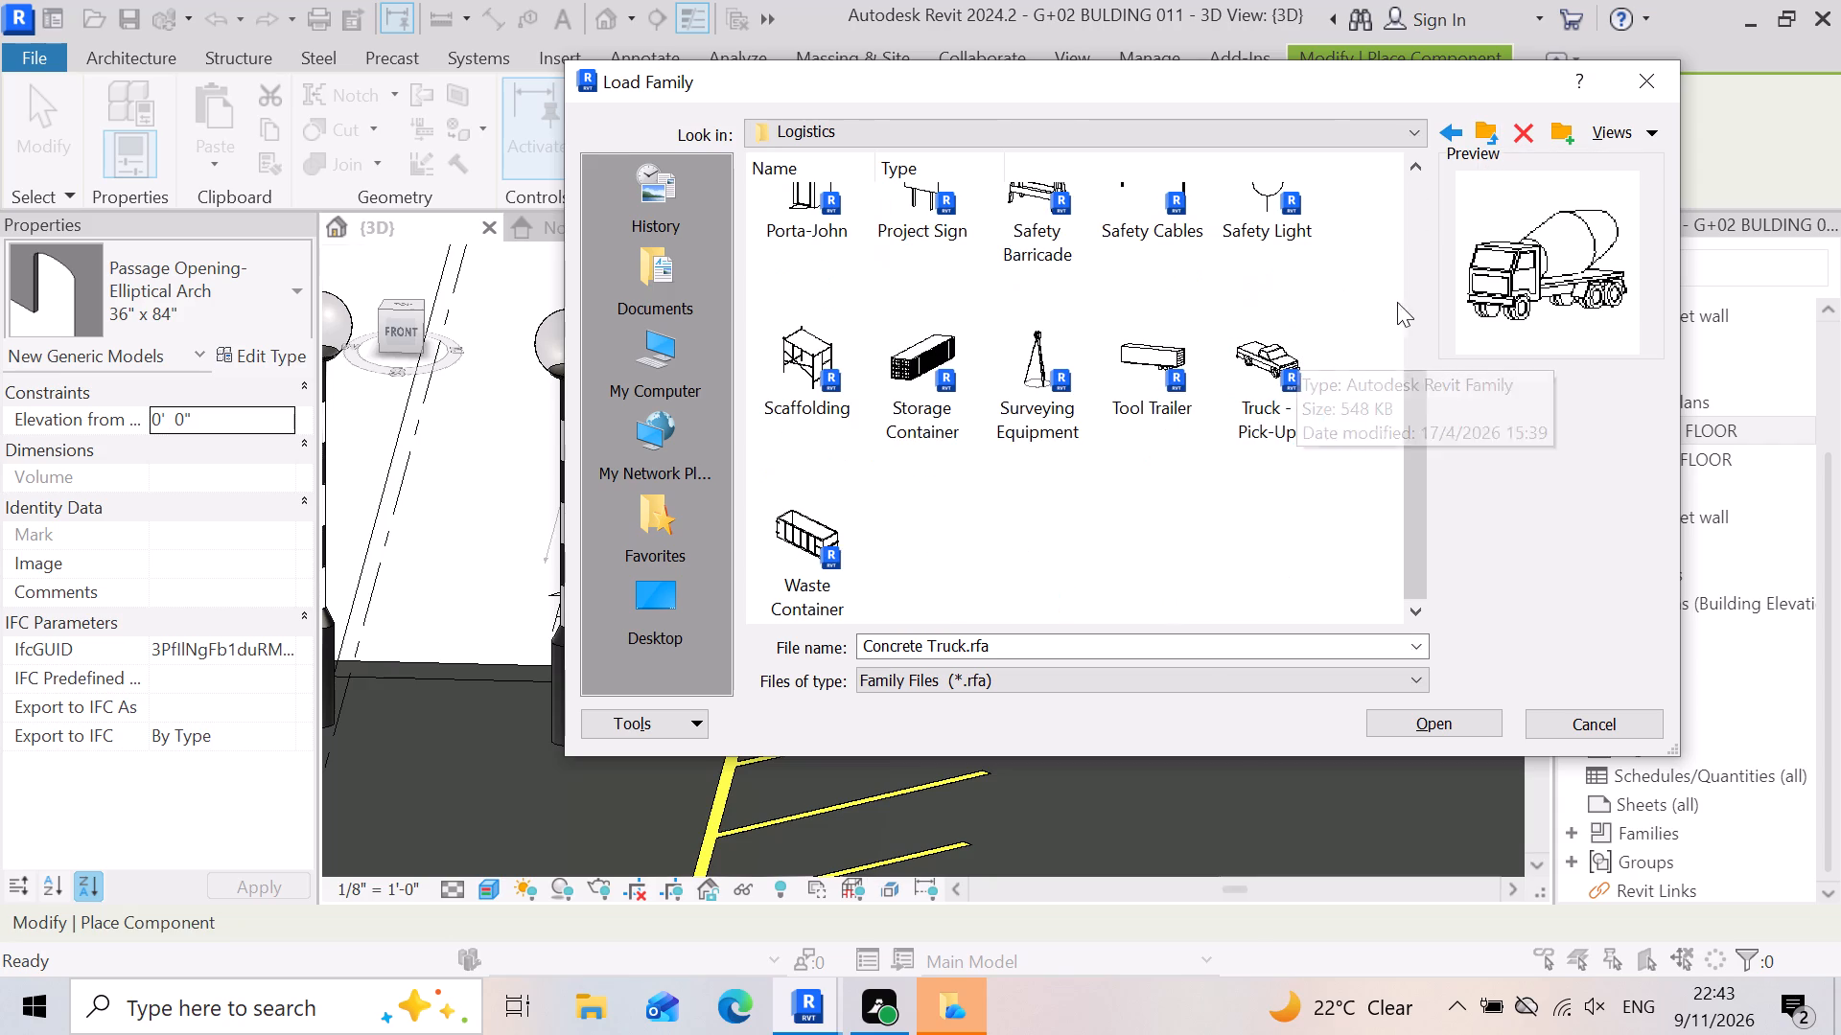
left_click(1494, 124)
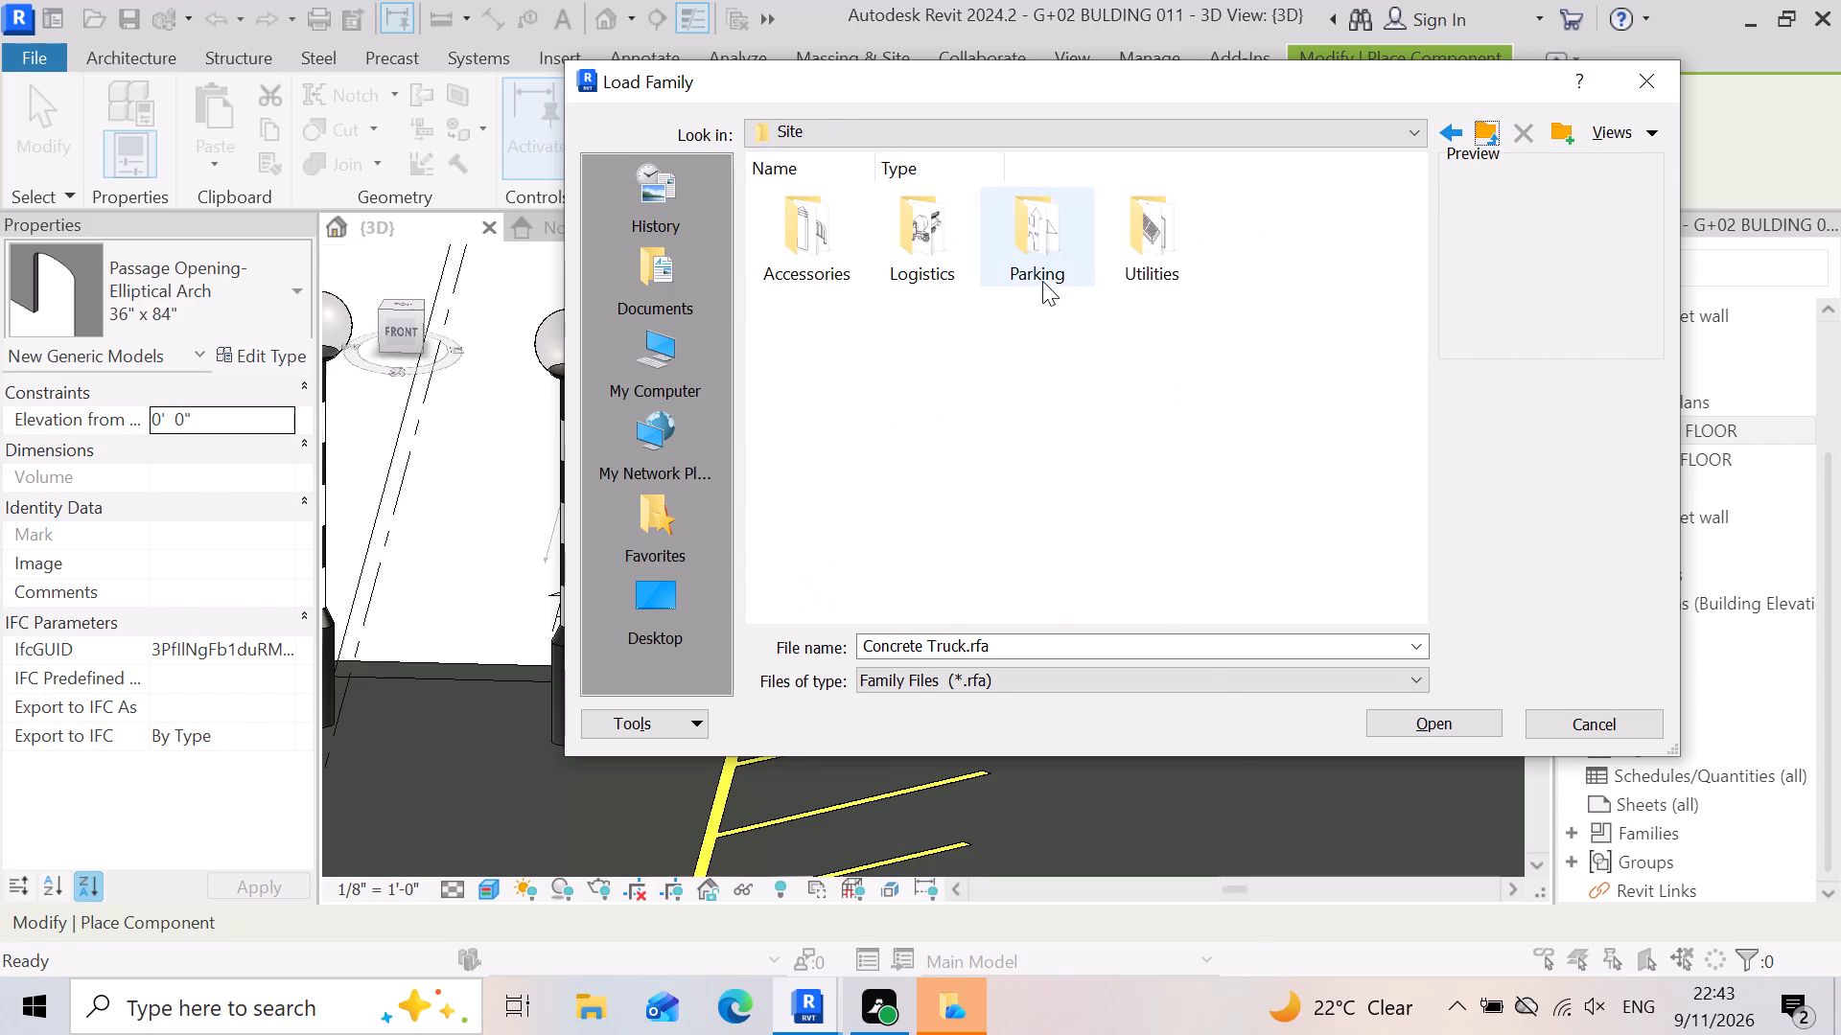
Load the straight-arrow Direction Arrows family from the Site library's Parking folder.
double_click(1037, 269)
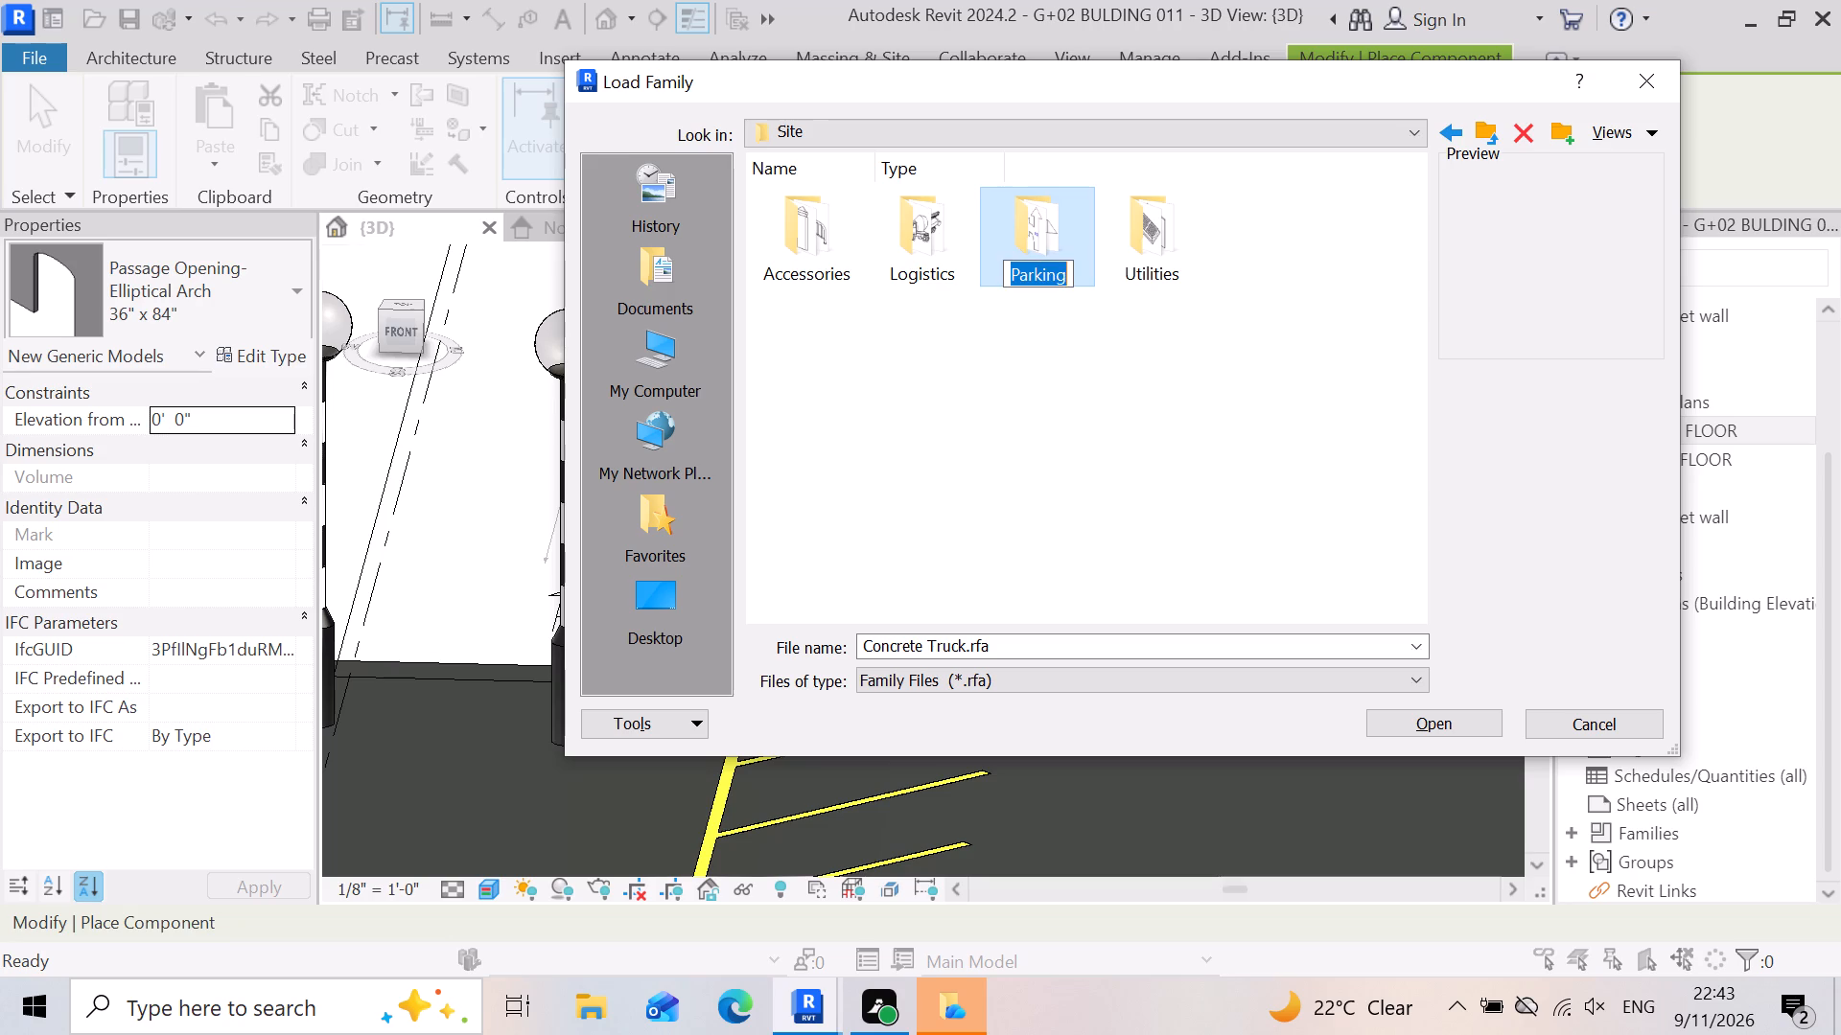
double_click(1054, 236)
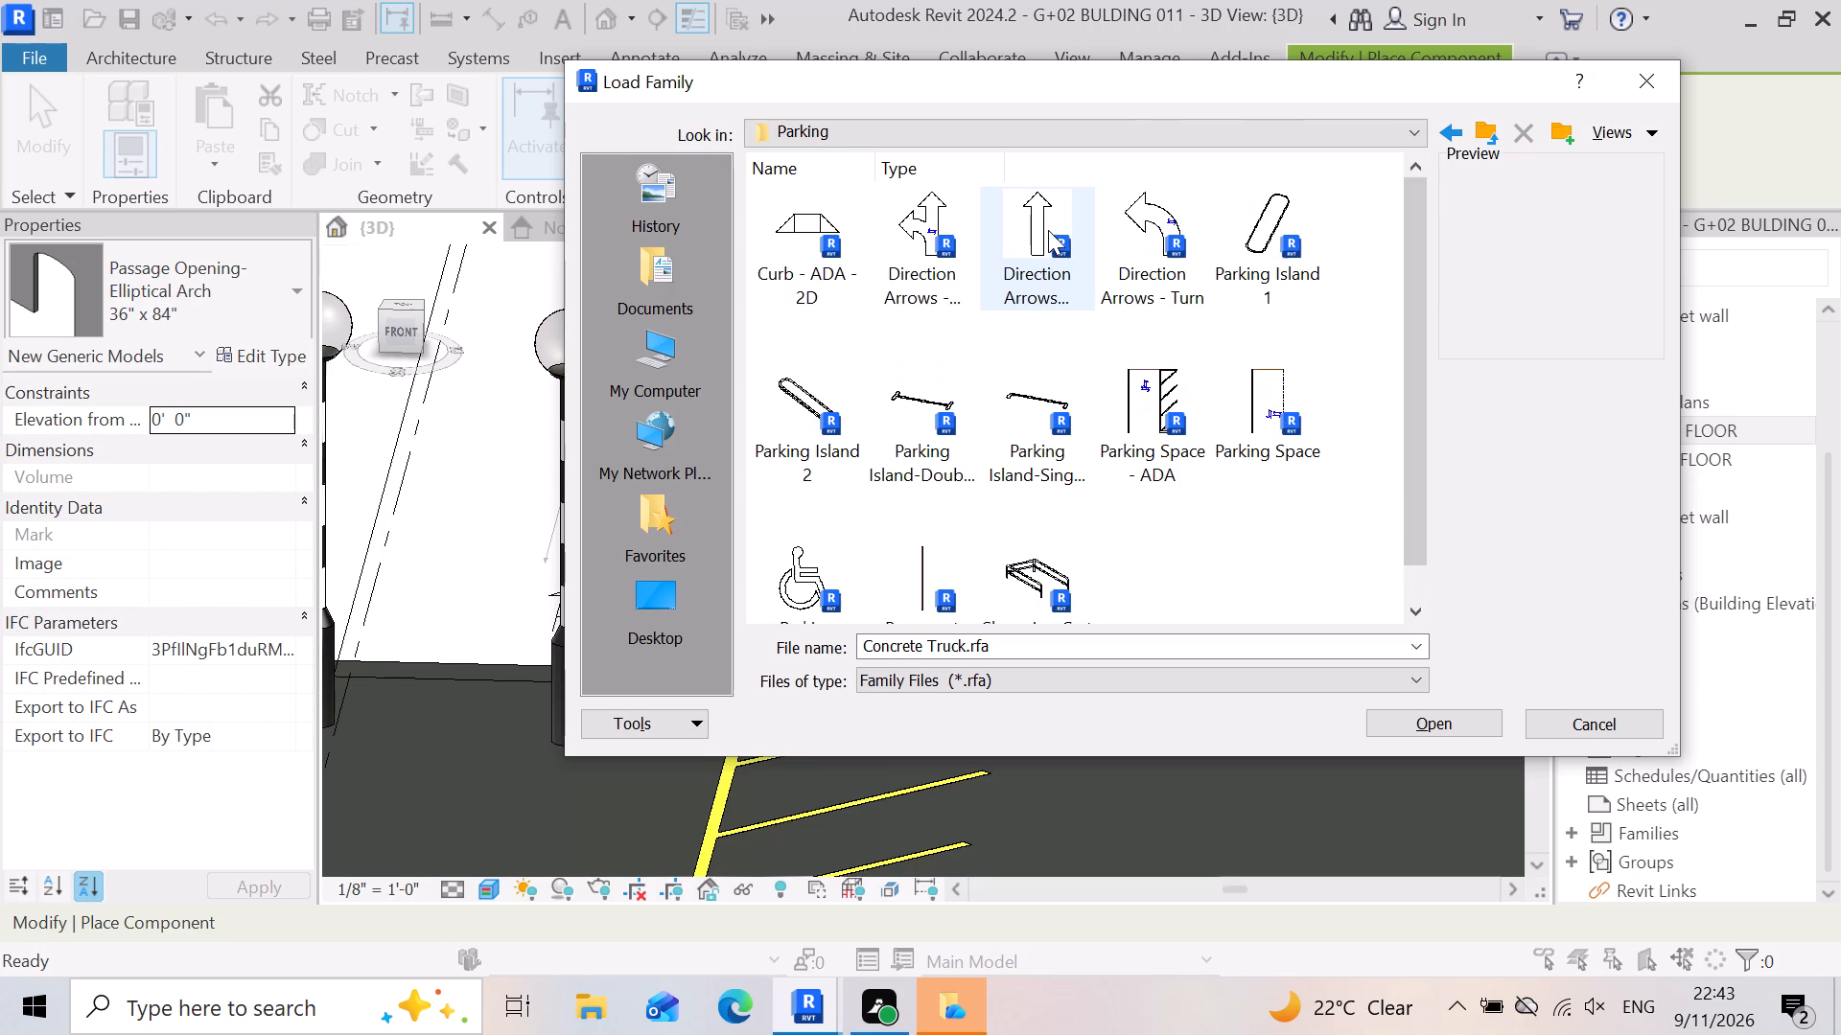
double_click(1037, 240)
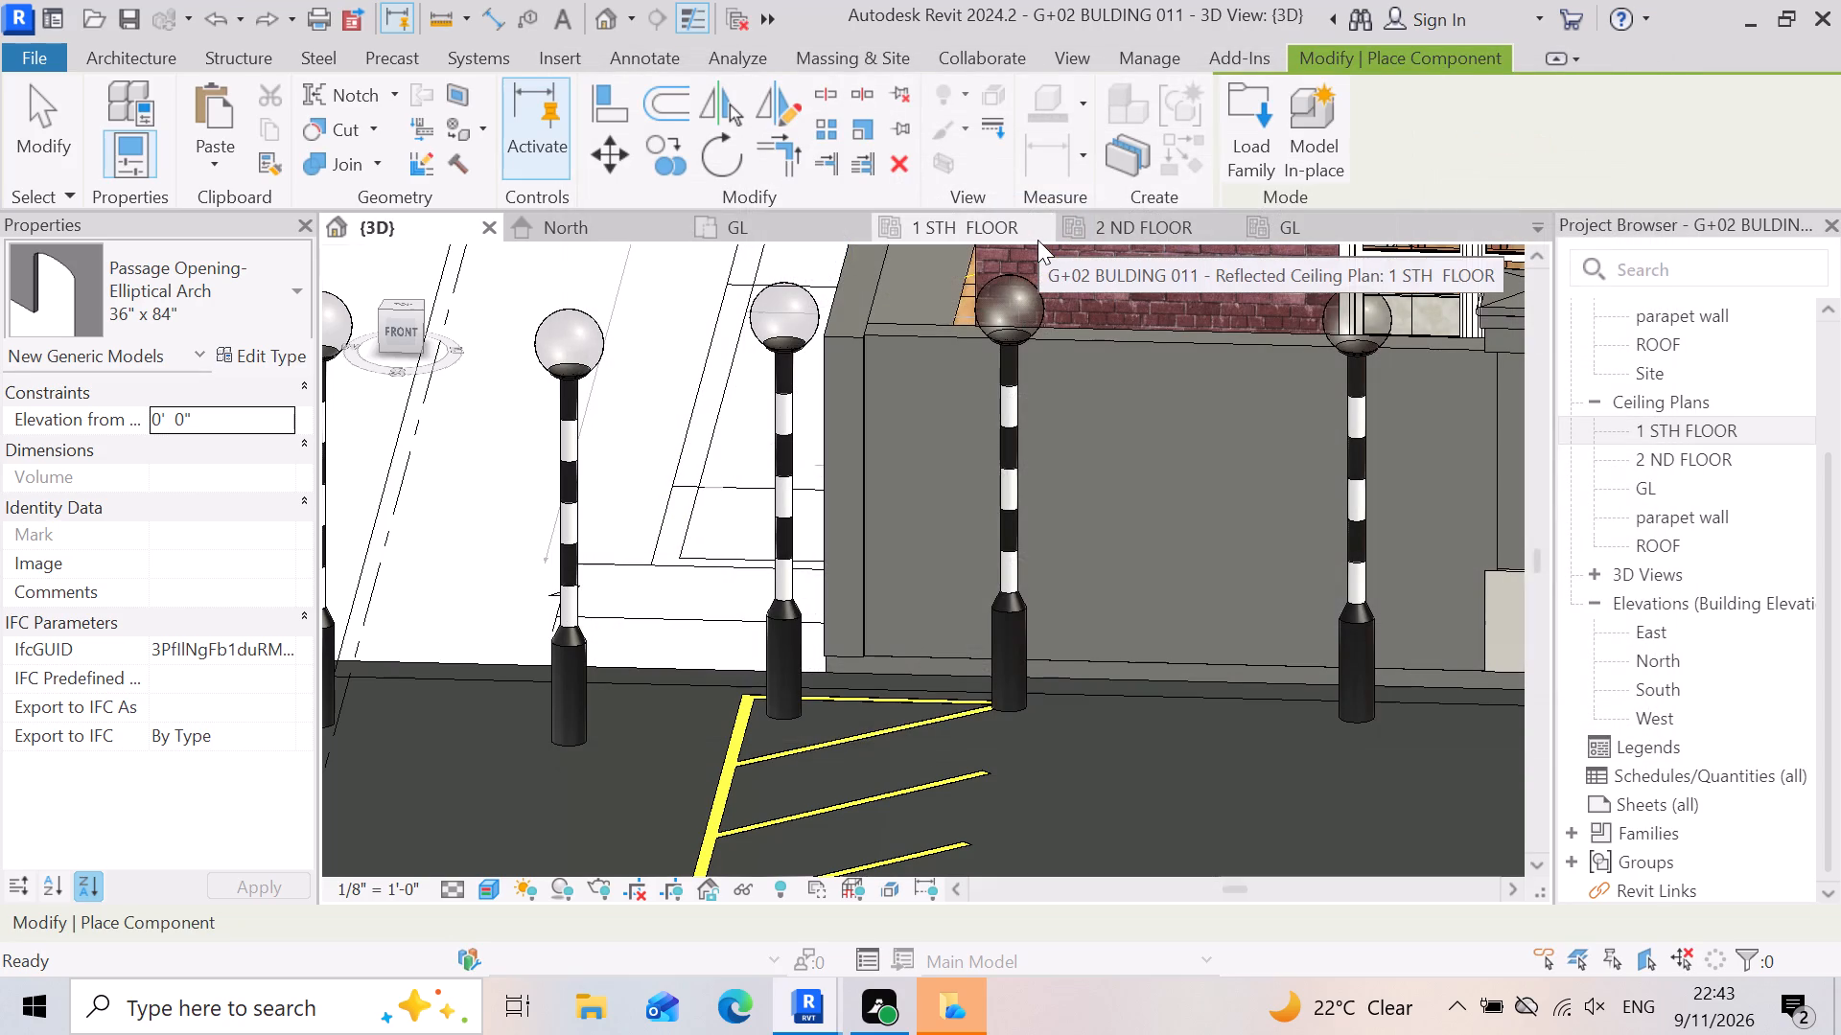
Examine the front boundary wall, gate pillars and street area in the 3D view and the GL floor plan.
scroll(928, 506, "down", 5)
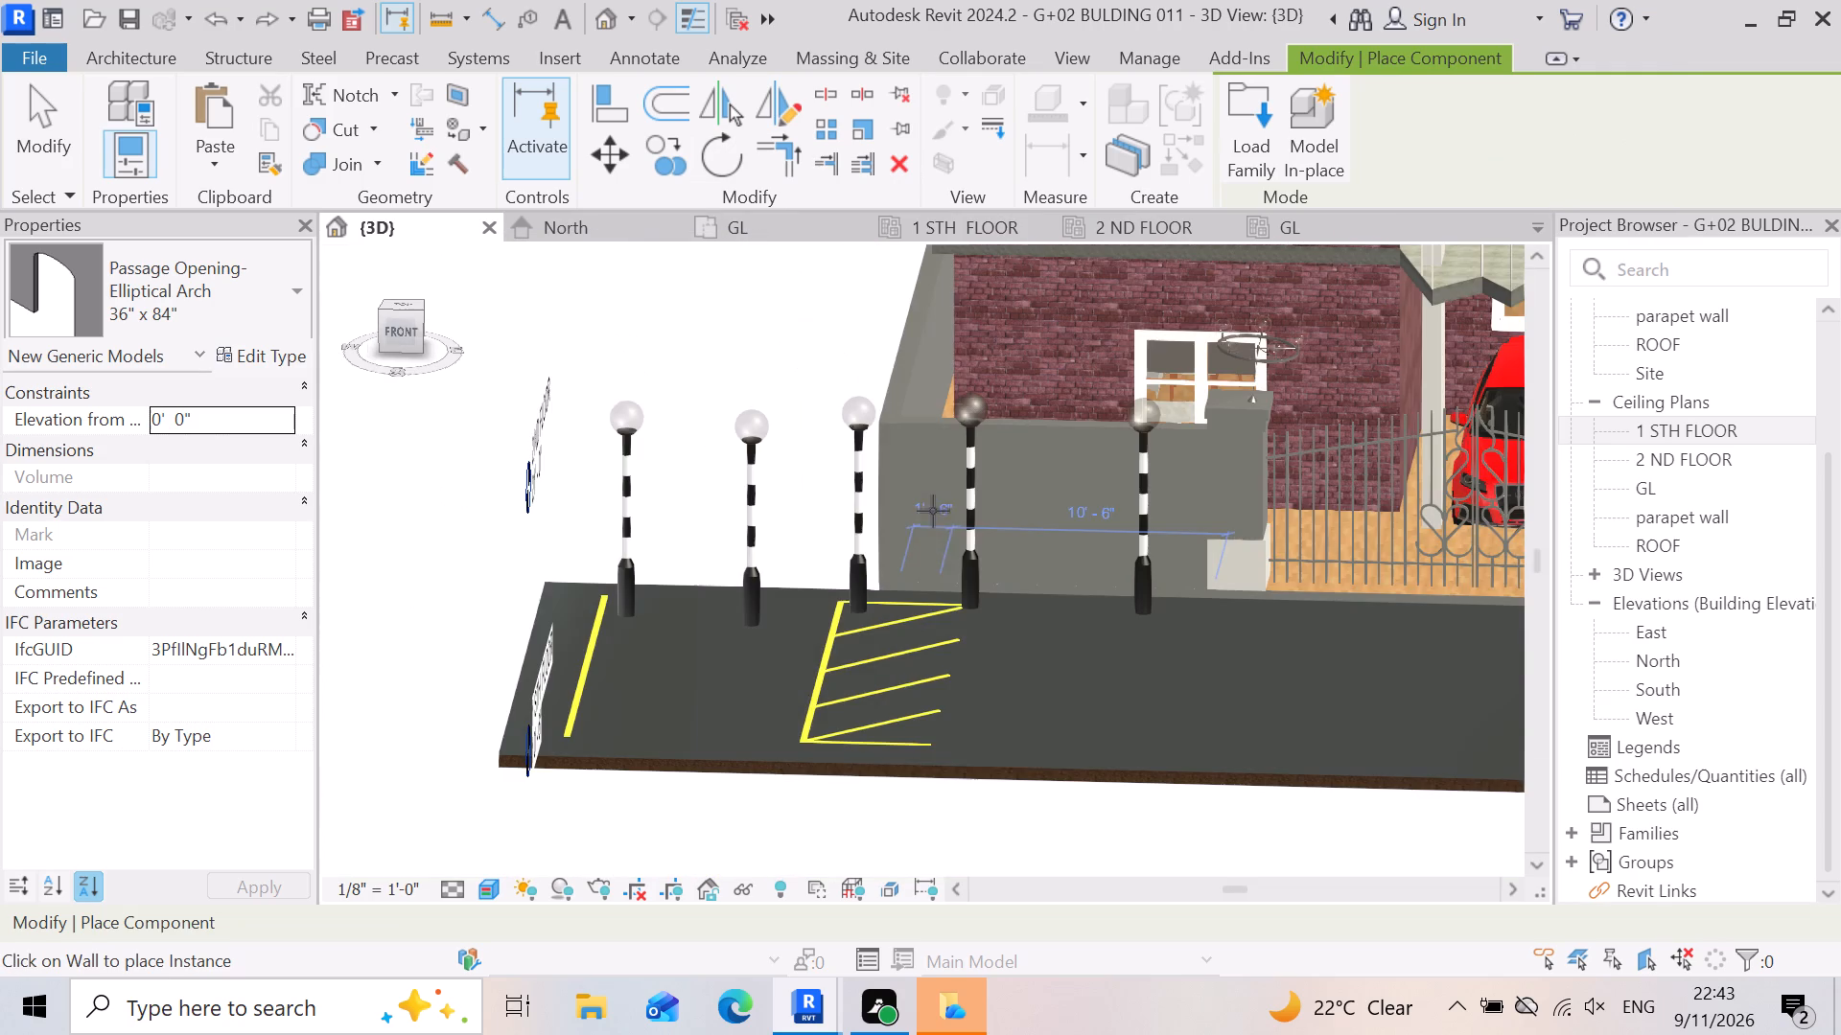
scroll(827, 665, "up", 1)
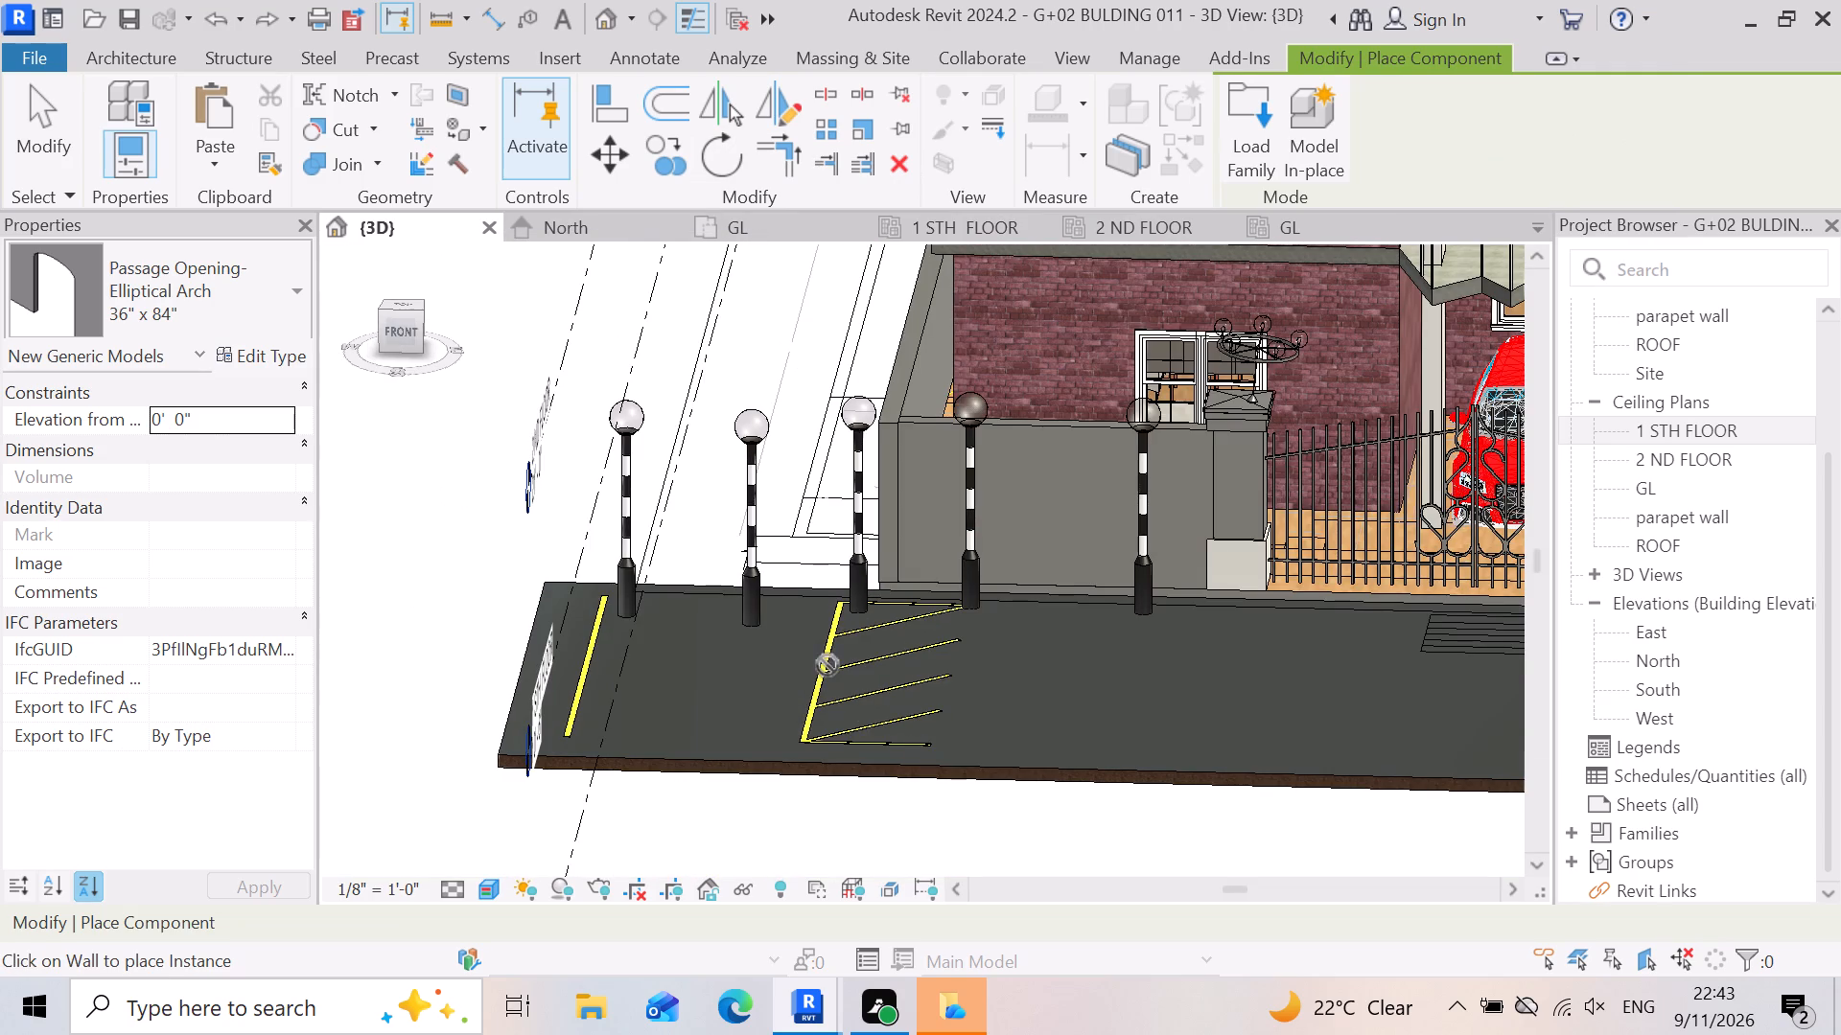
scroll(827, 665, "up", 2)
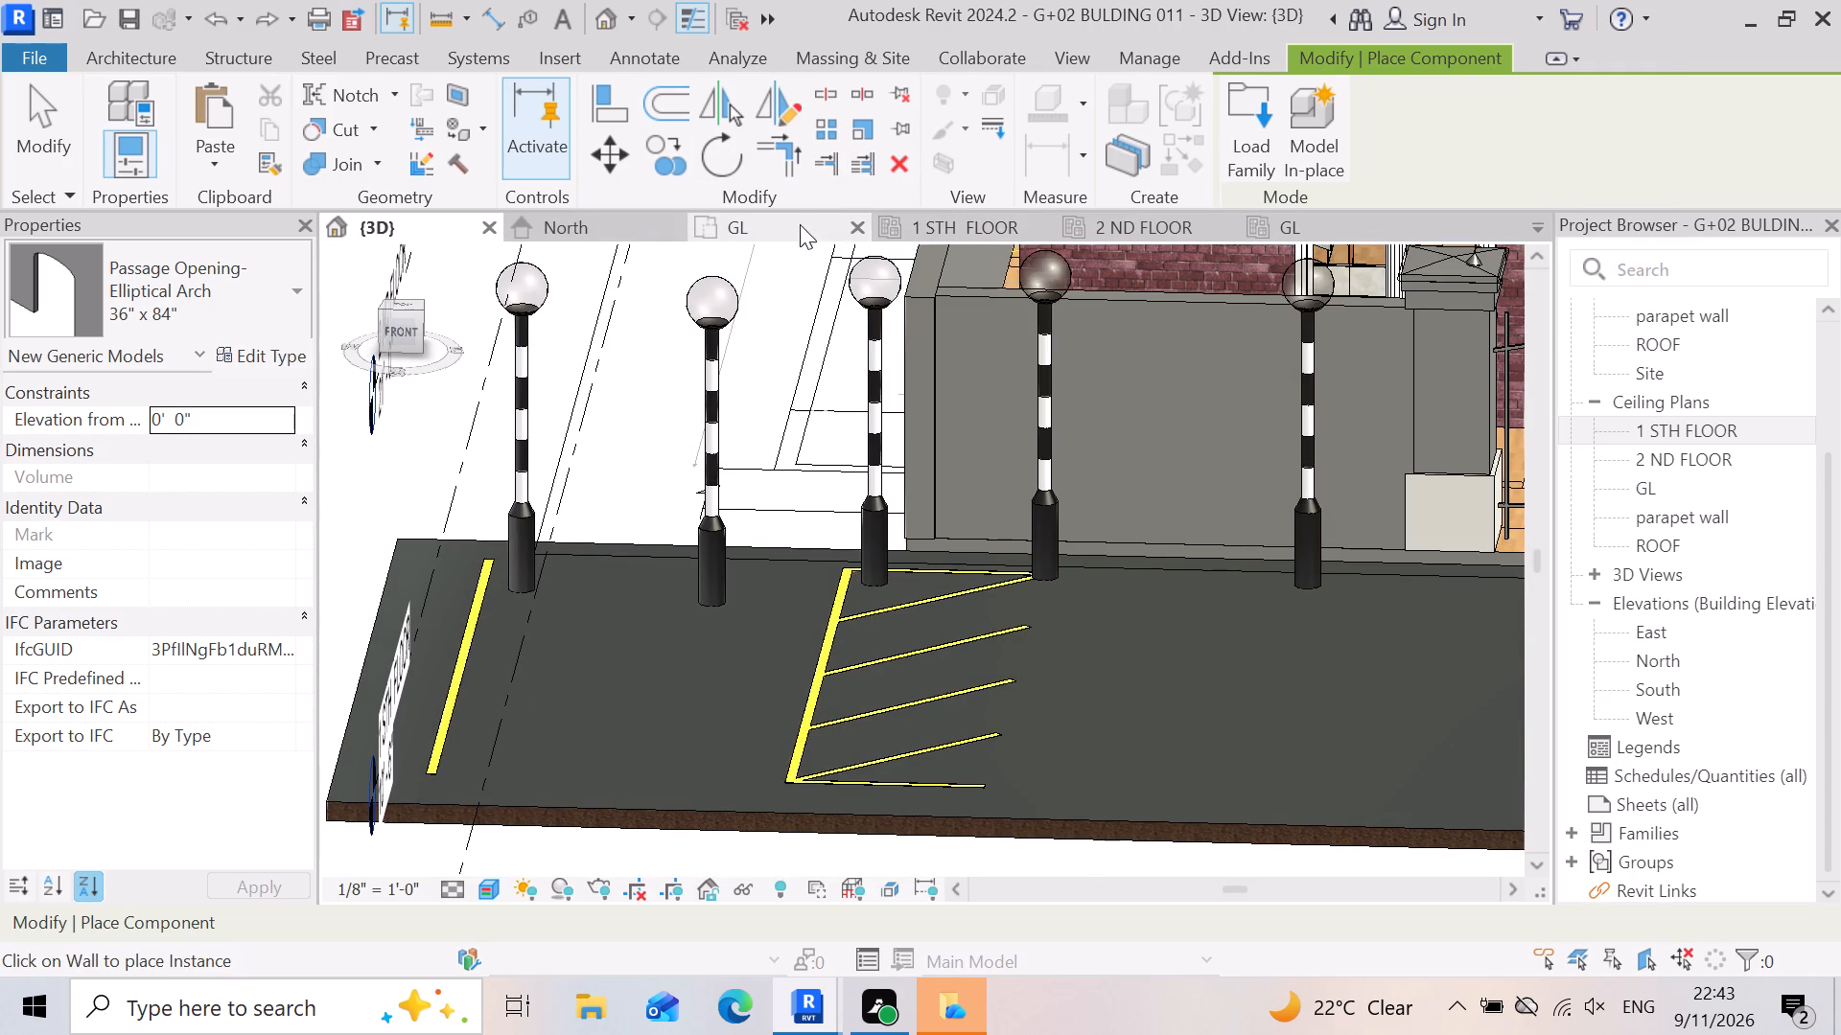
left_click(800, 218)
scroll(839, 507, "down", 6)
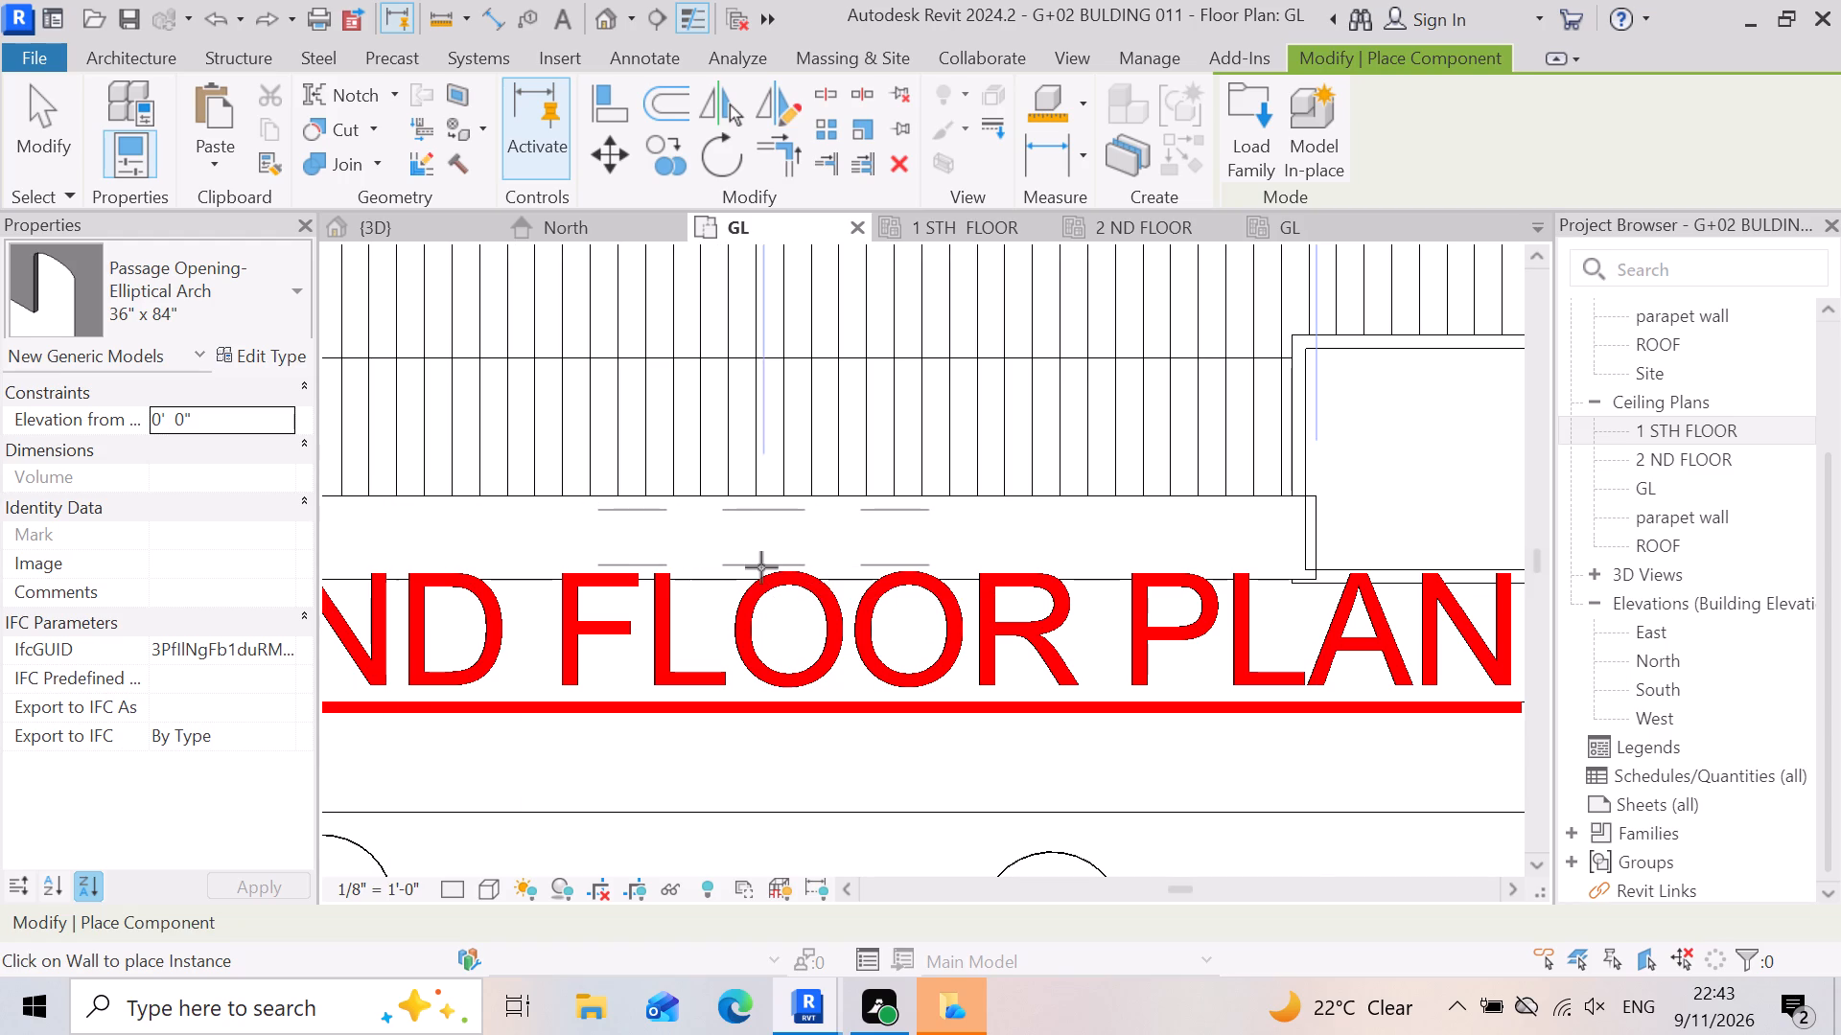
scroll(1128, 586, "down", 2)
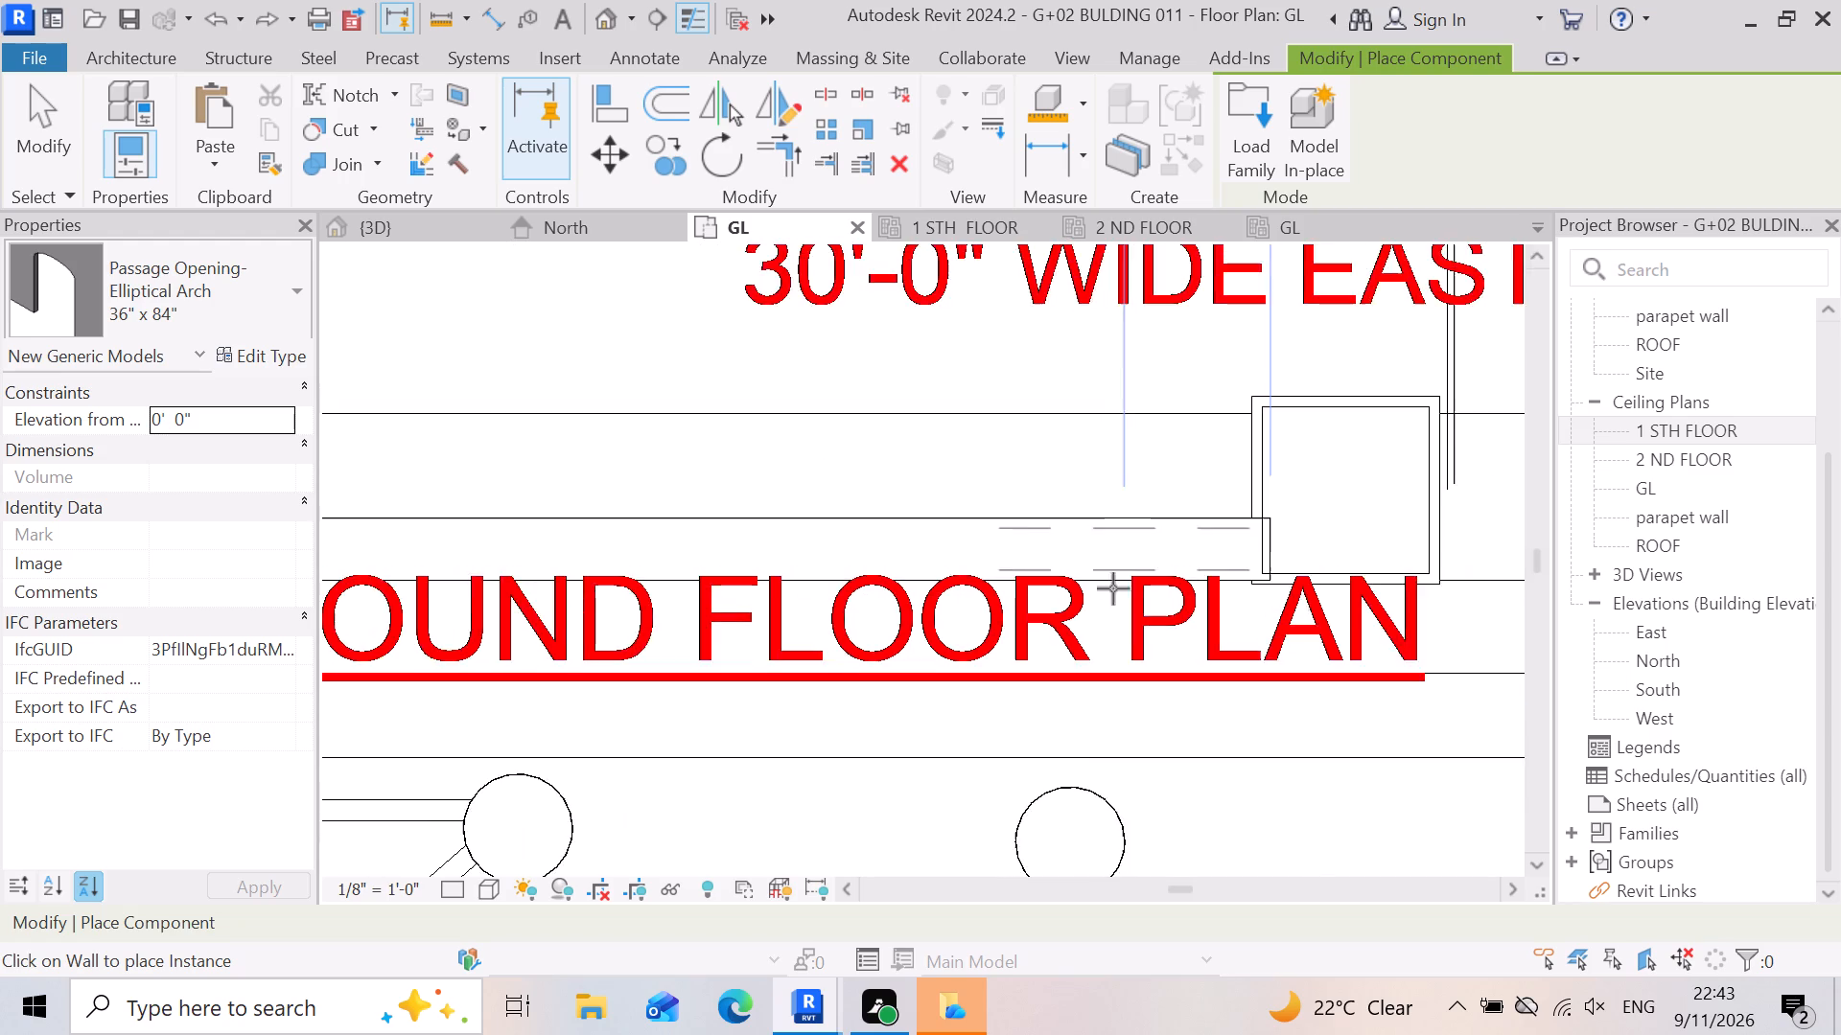
scroll(1091, 592, "down", 7)
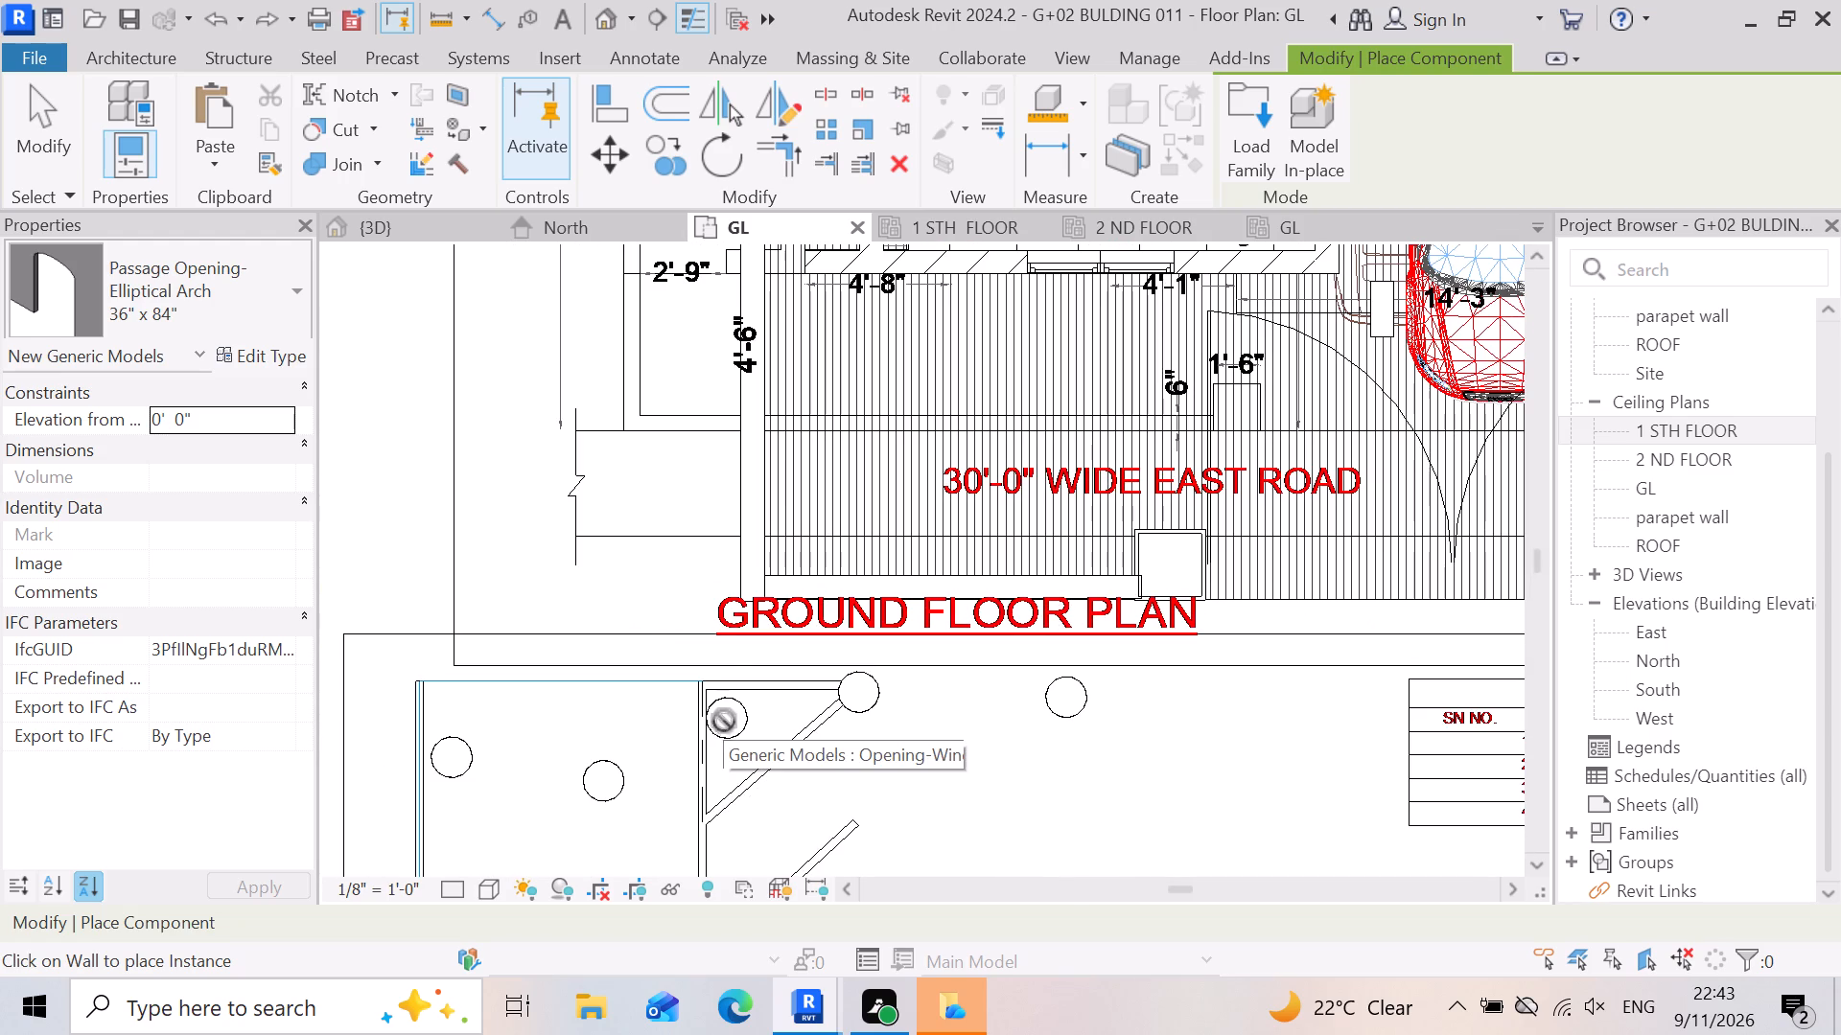
scroll(1228, 555, "up", 6)
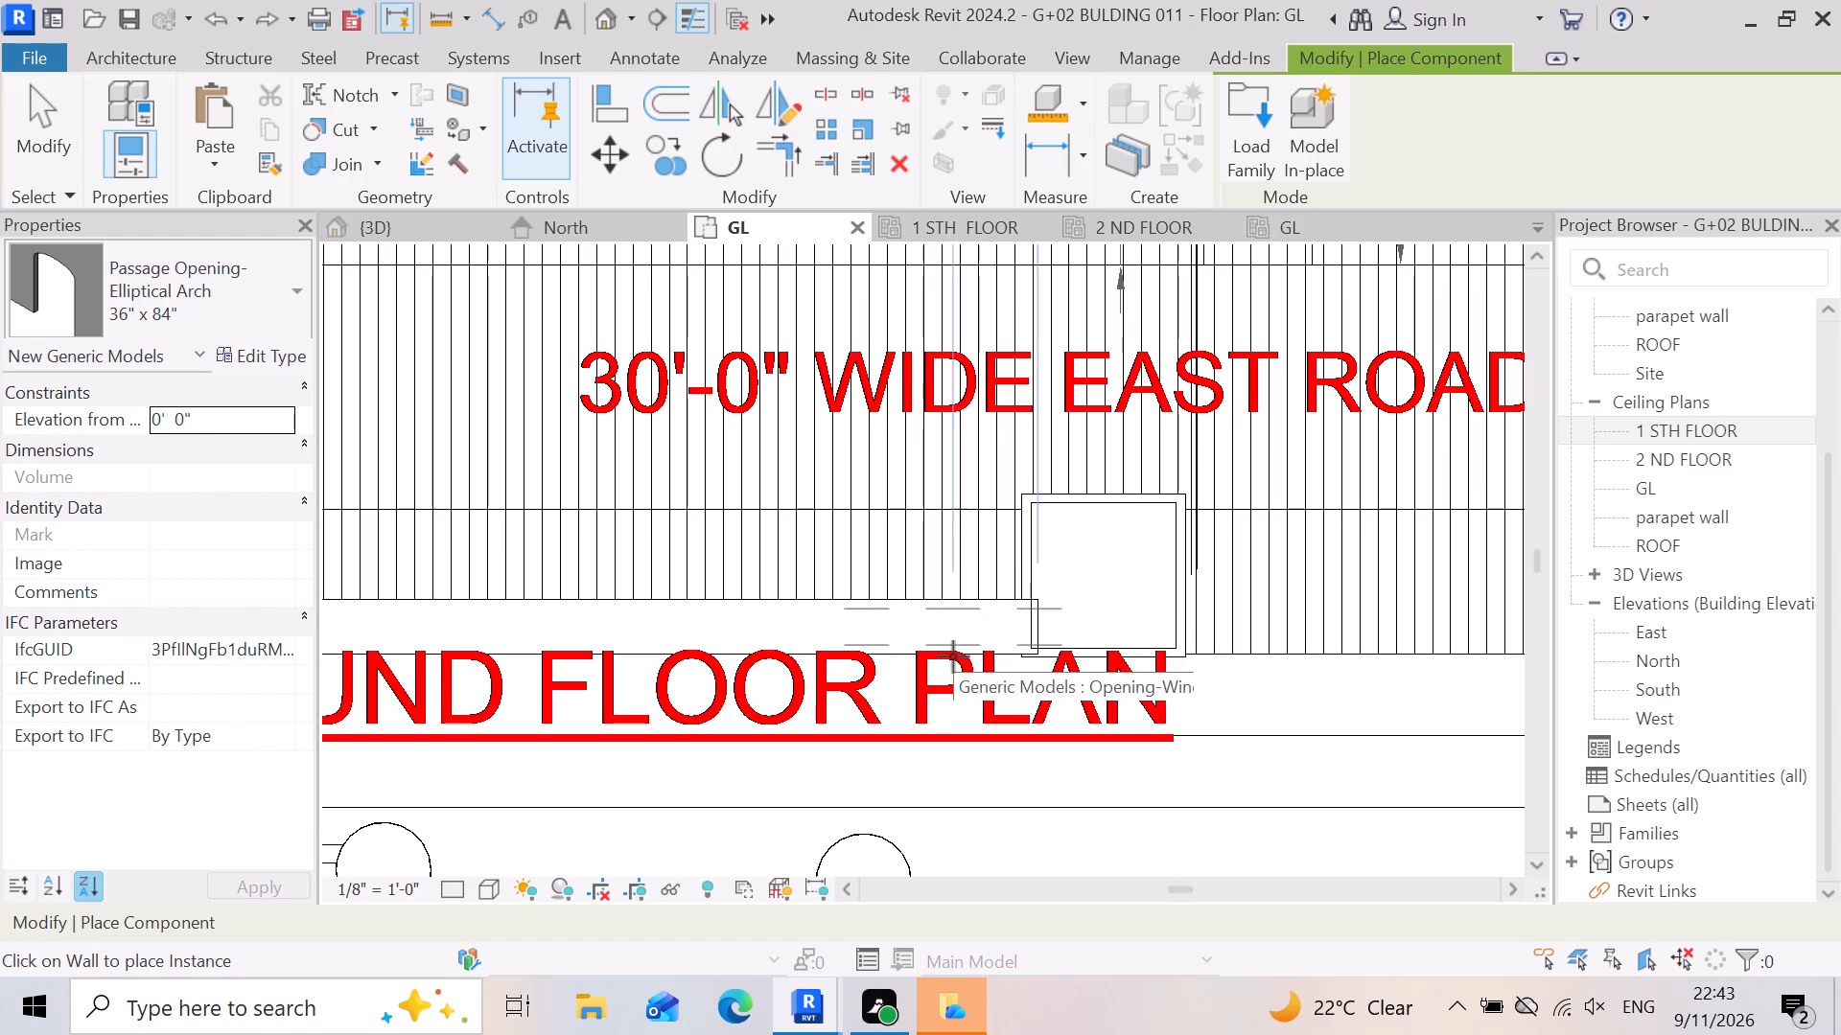
scroll(953, 655, "down", 7)
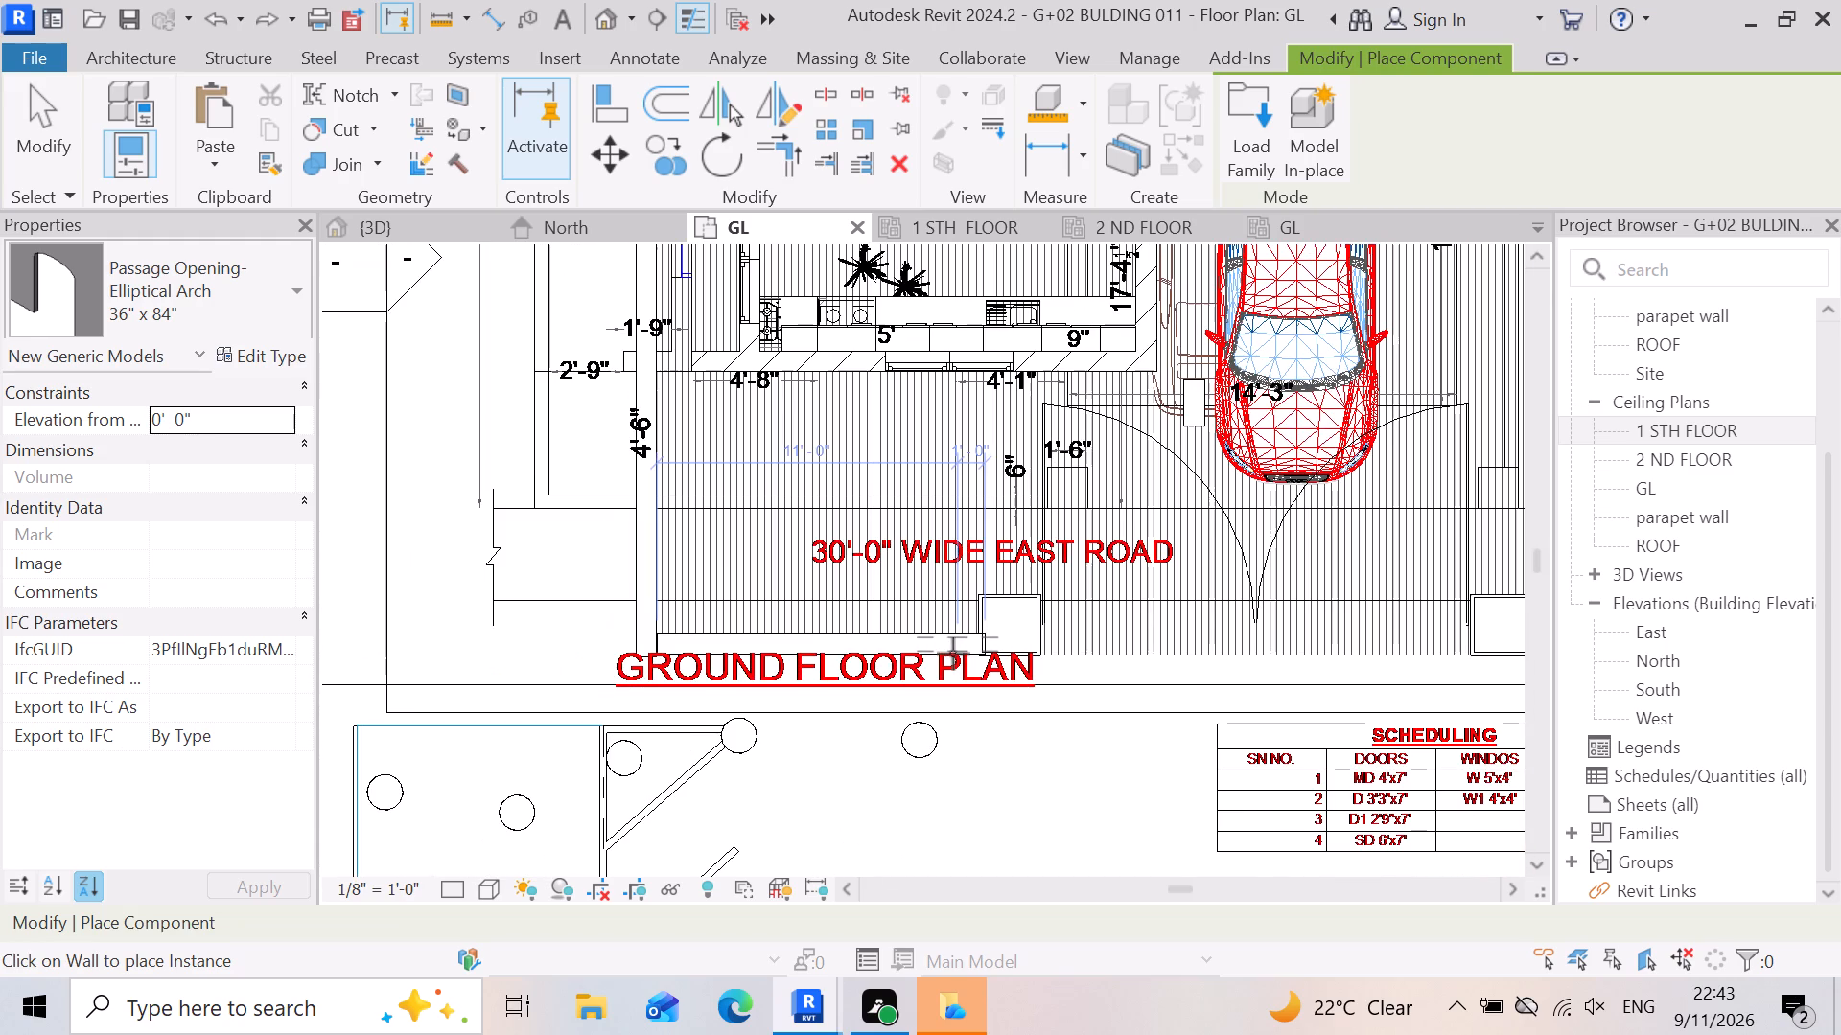
scroll(953, 654, "down", 2)
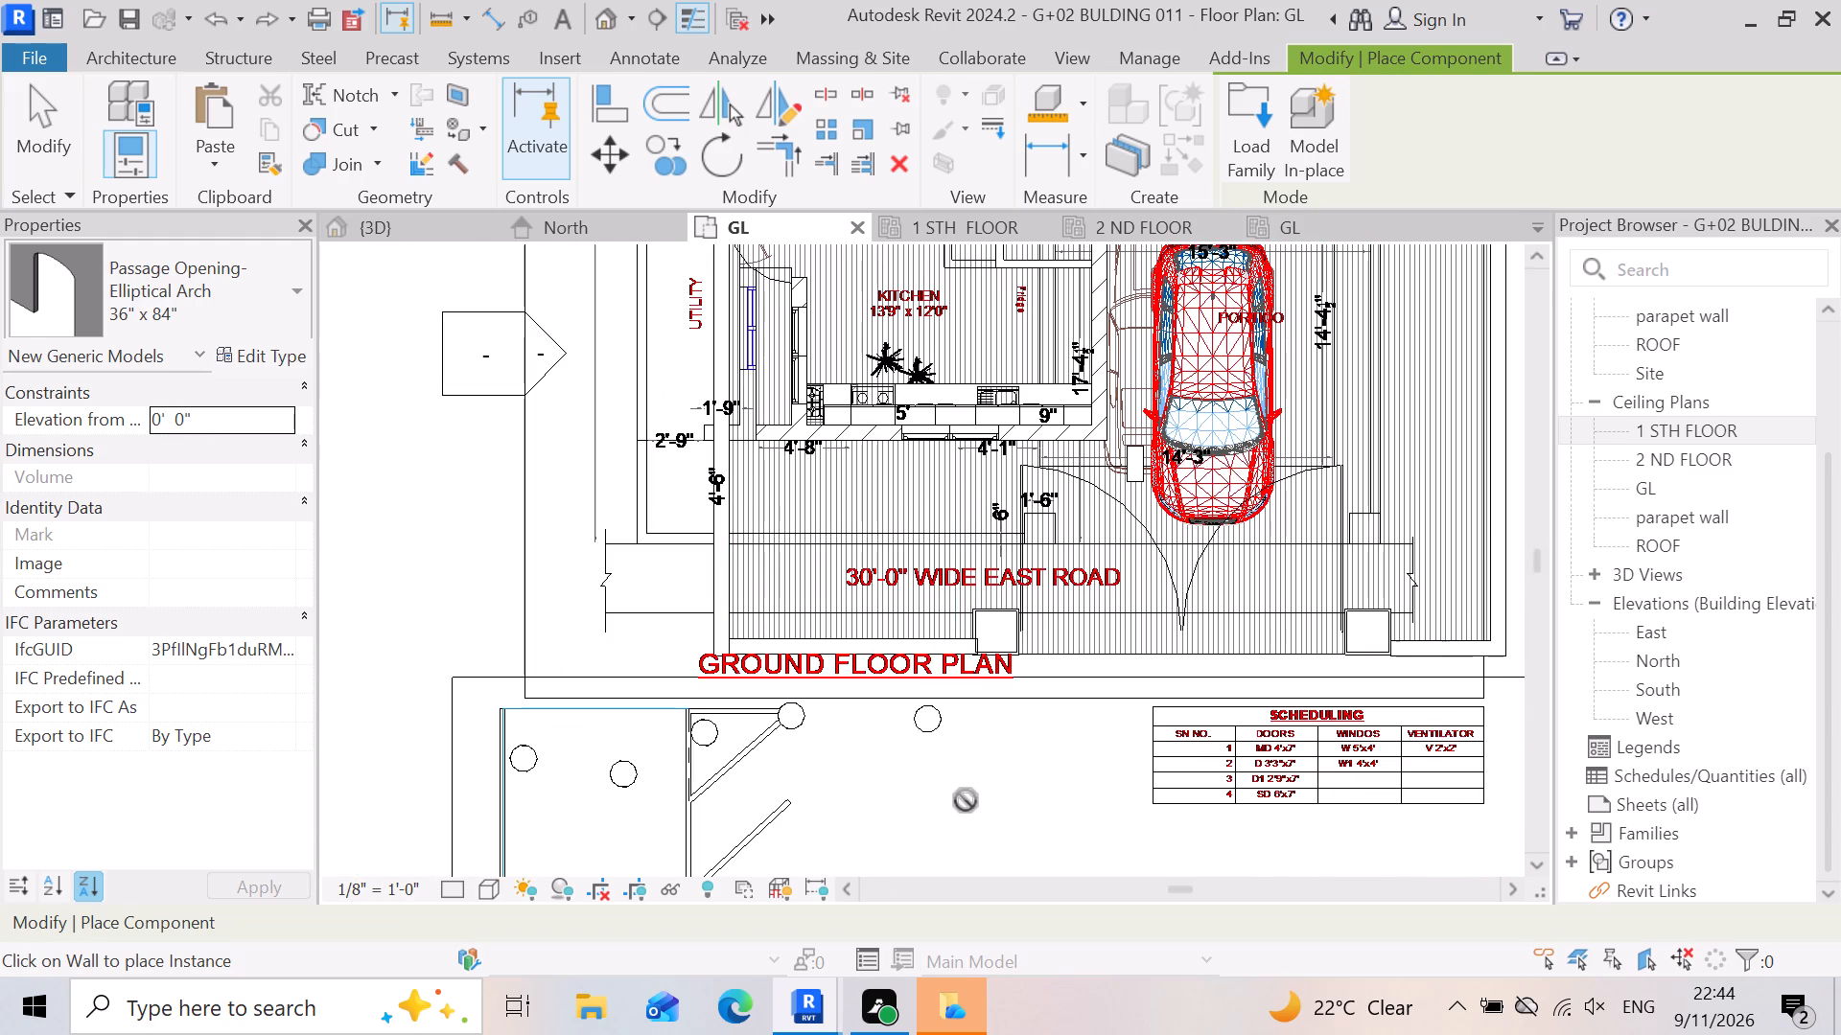
scroll(996, 757, "down", 4)
scroll(976, 858, "up", 4)
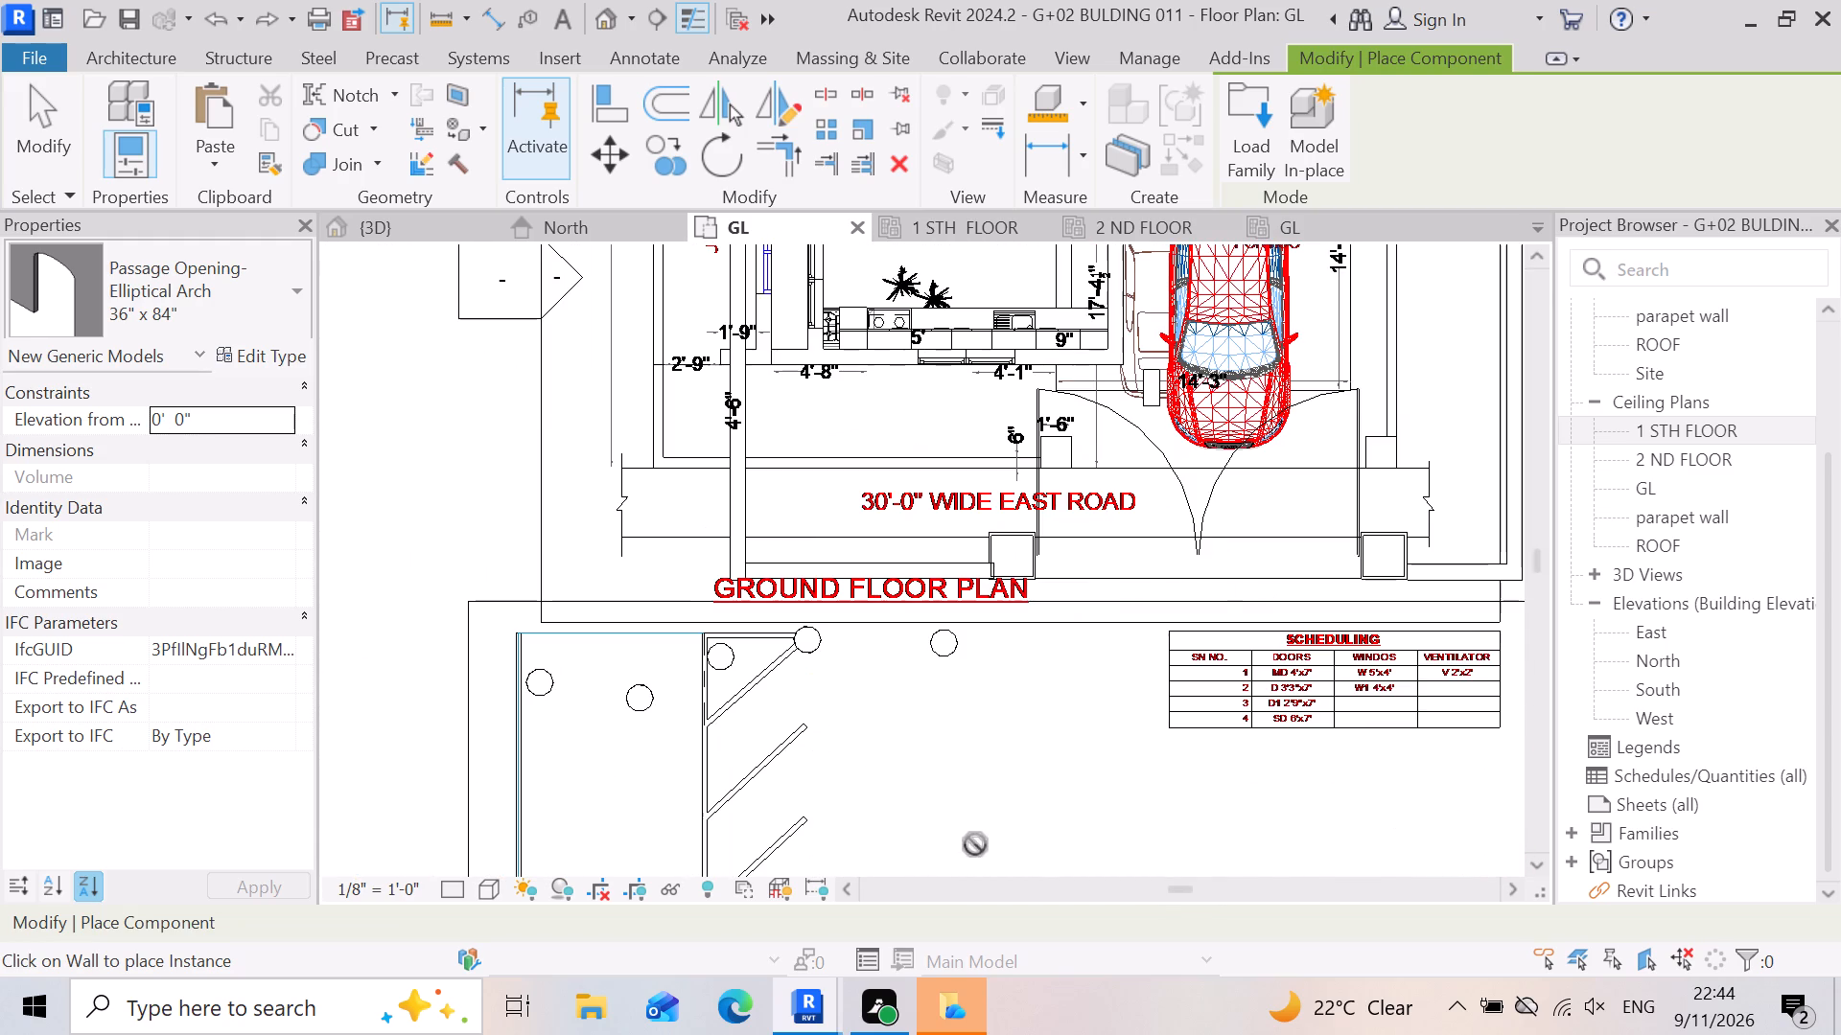
scroll(1020, 512, "up", 8)
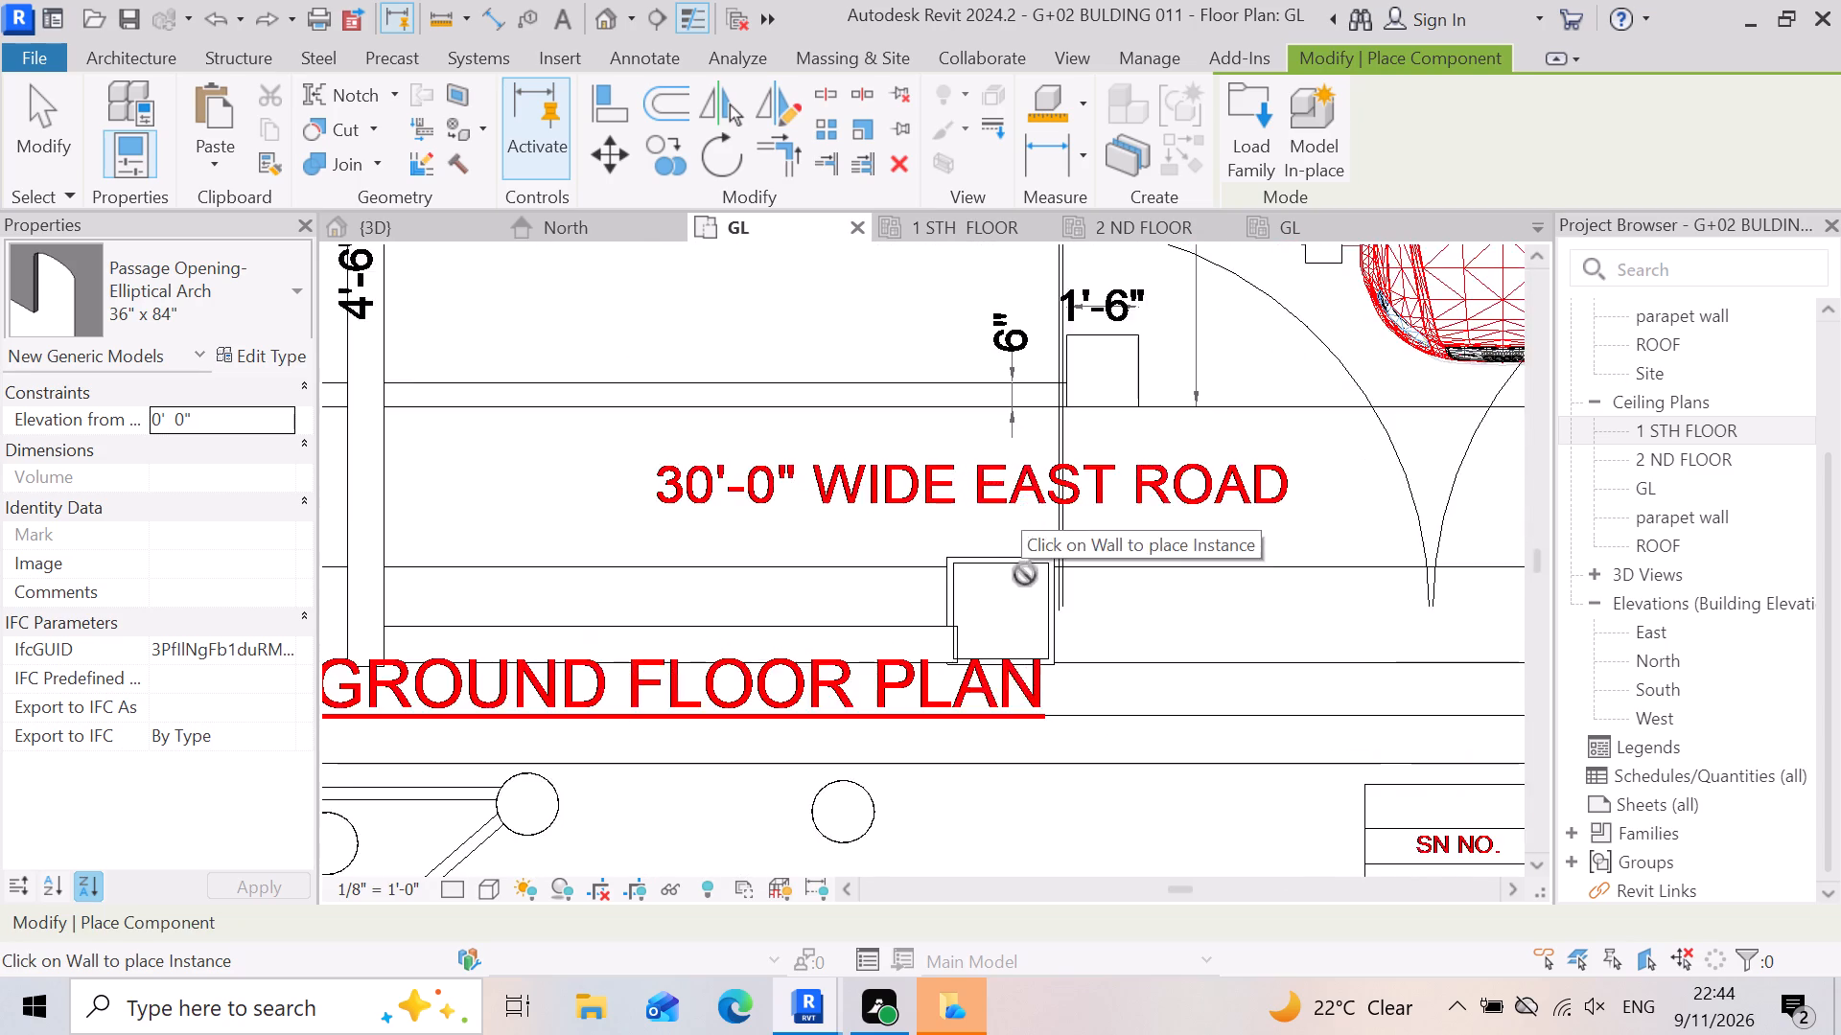
scroll(1025, 574, "up", 2)
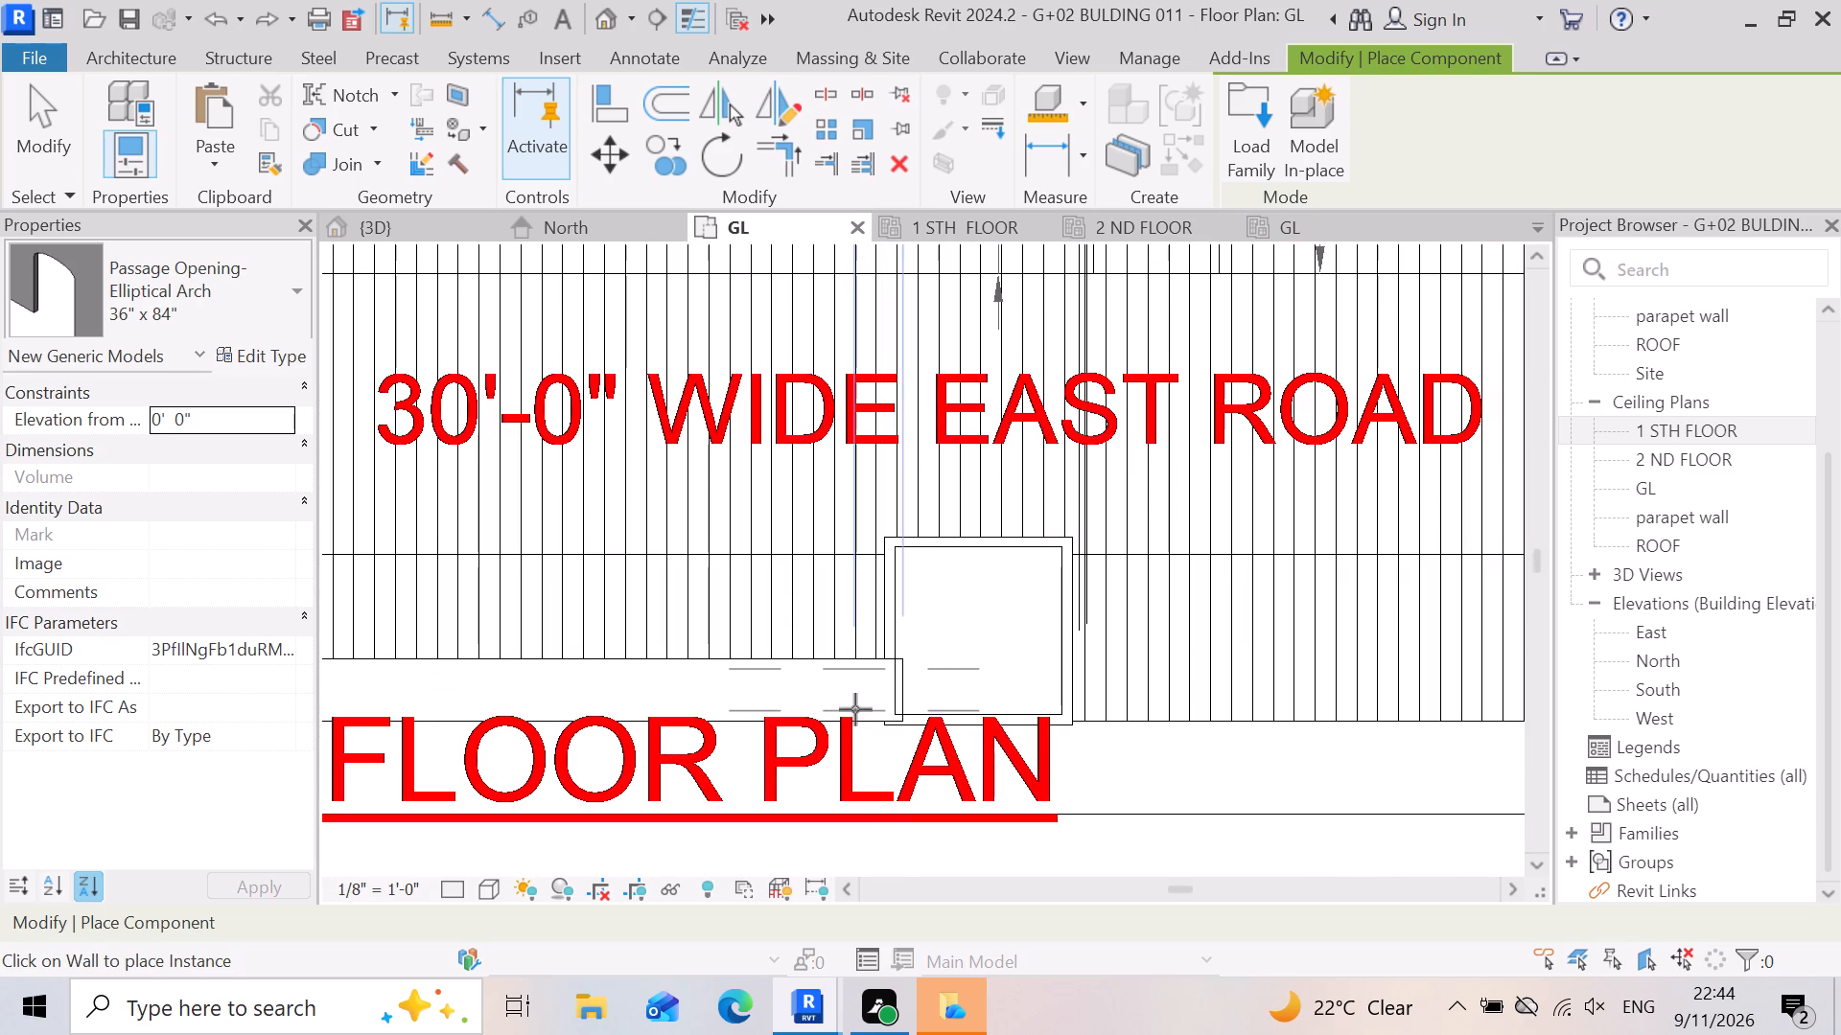
scroll(882, 674, "down", 2)
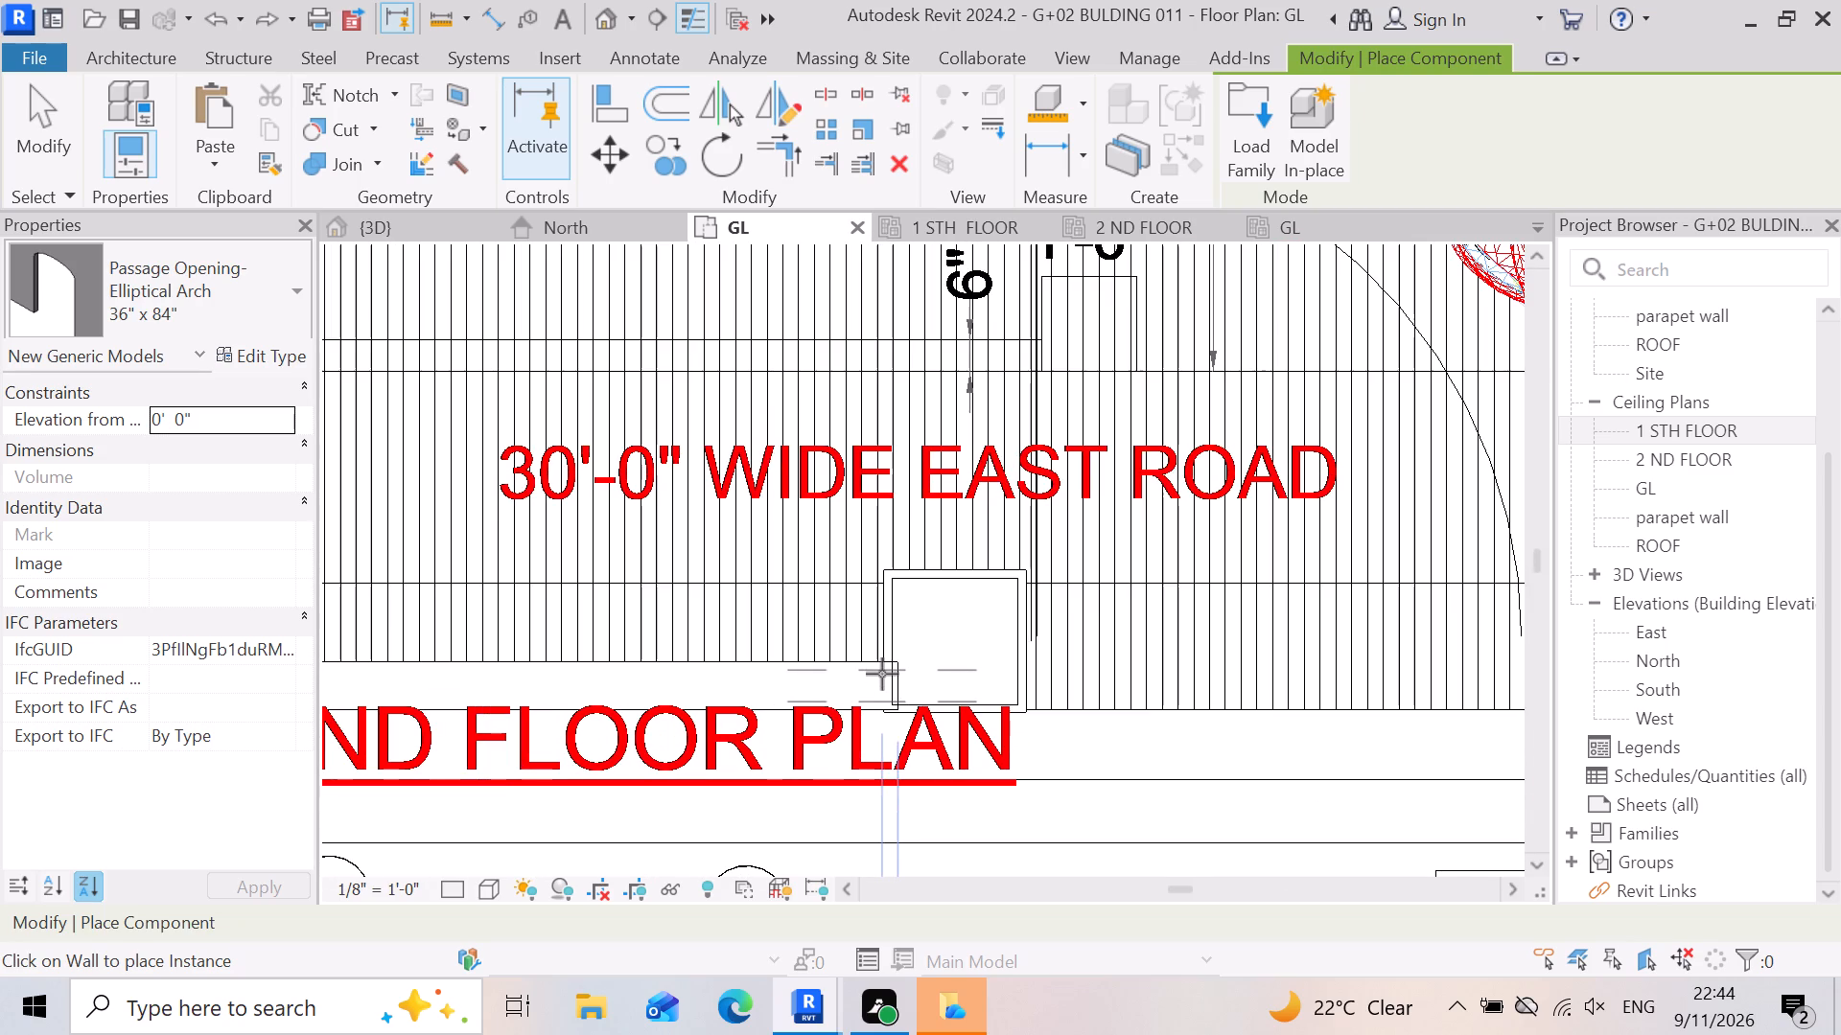
scroll(882, 673, "down", 3)
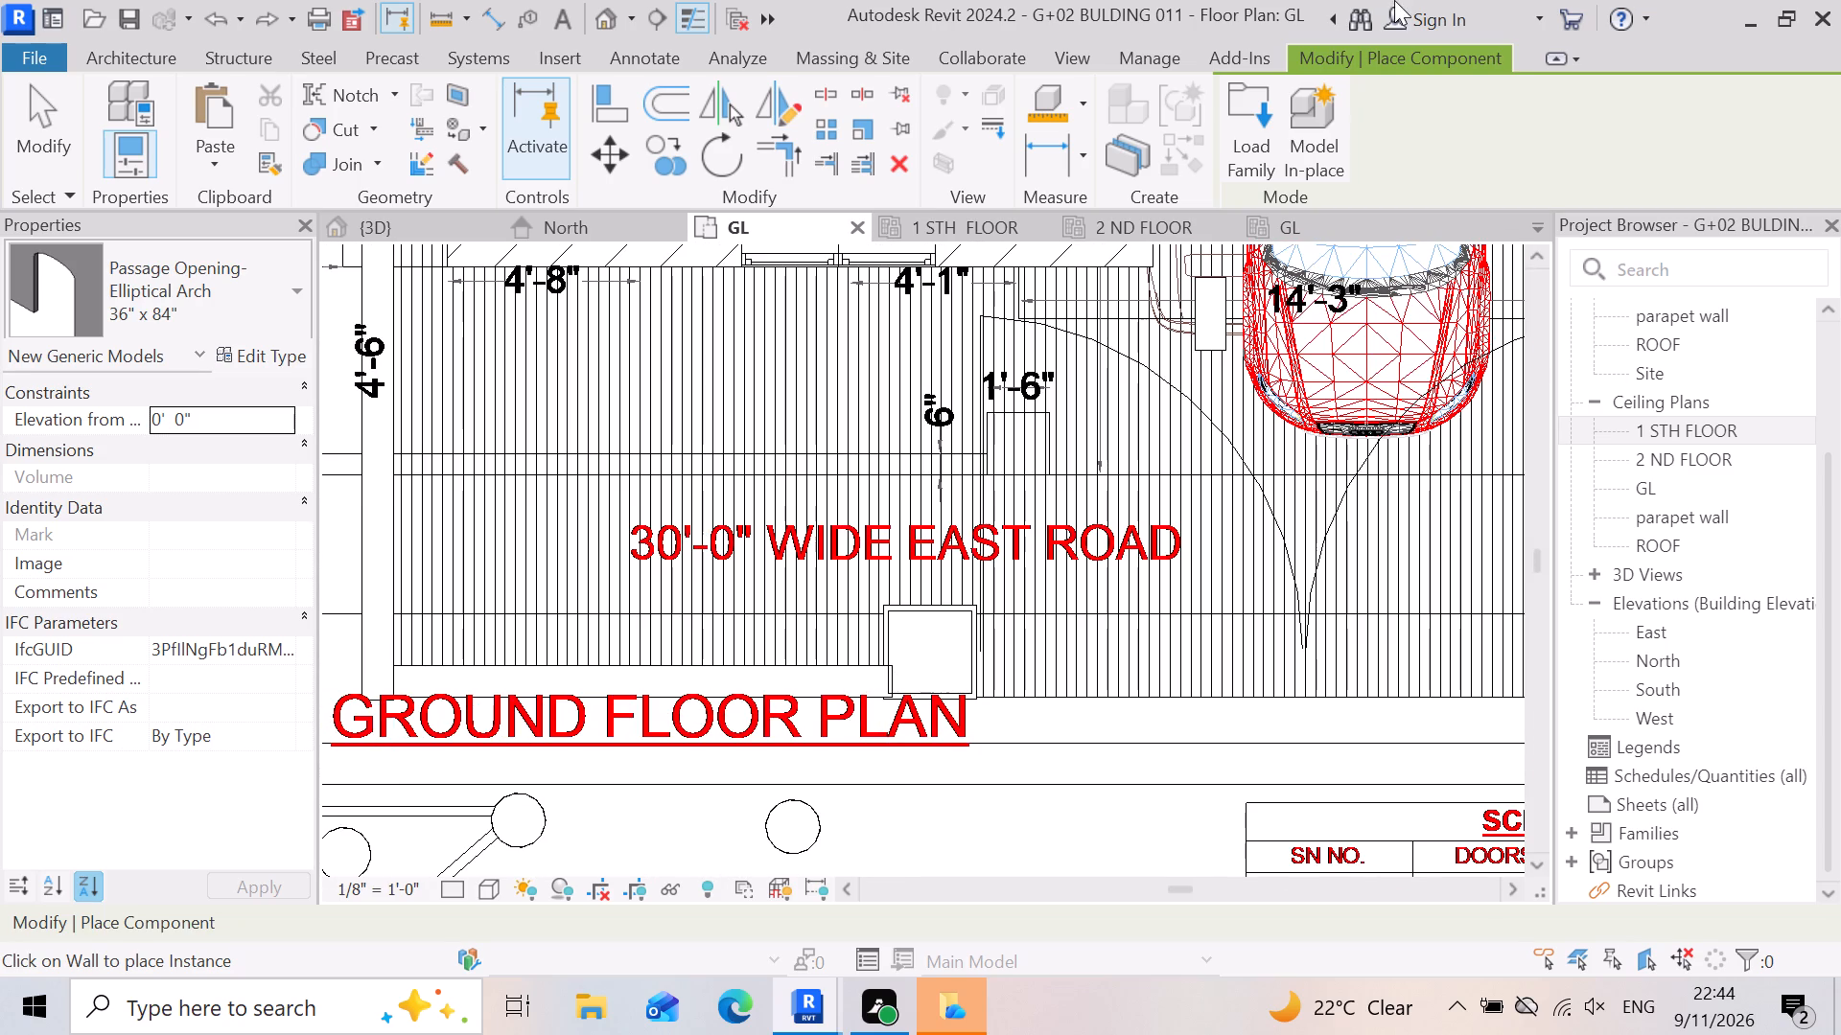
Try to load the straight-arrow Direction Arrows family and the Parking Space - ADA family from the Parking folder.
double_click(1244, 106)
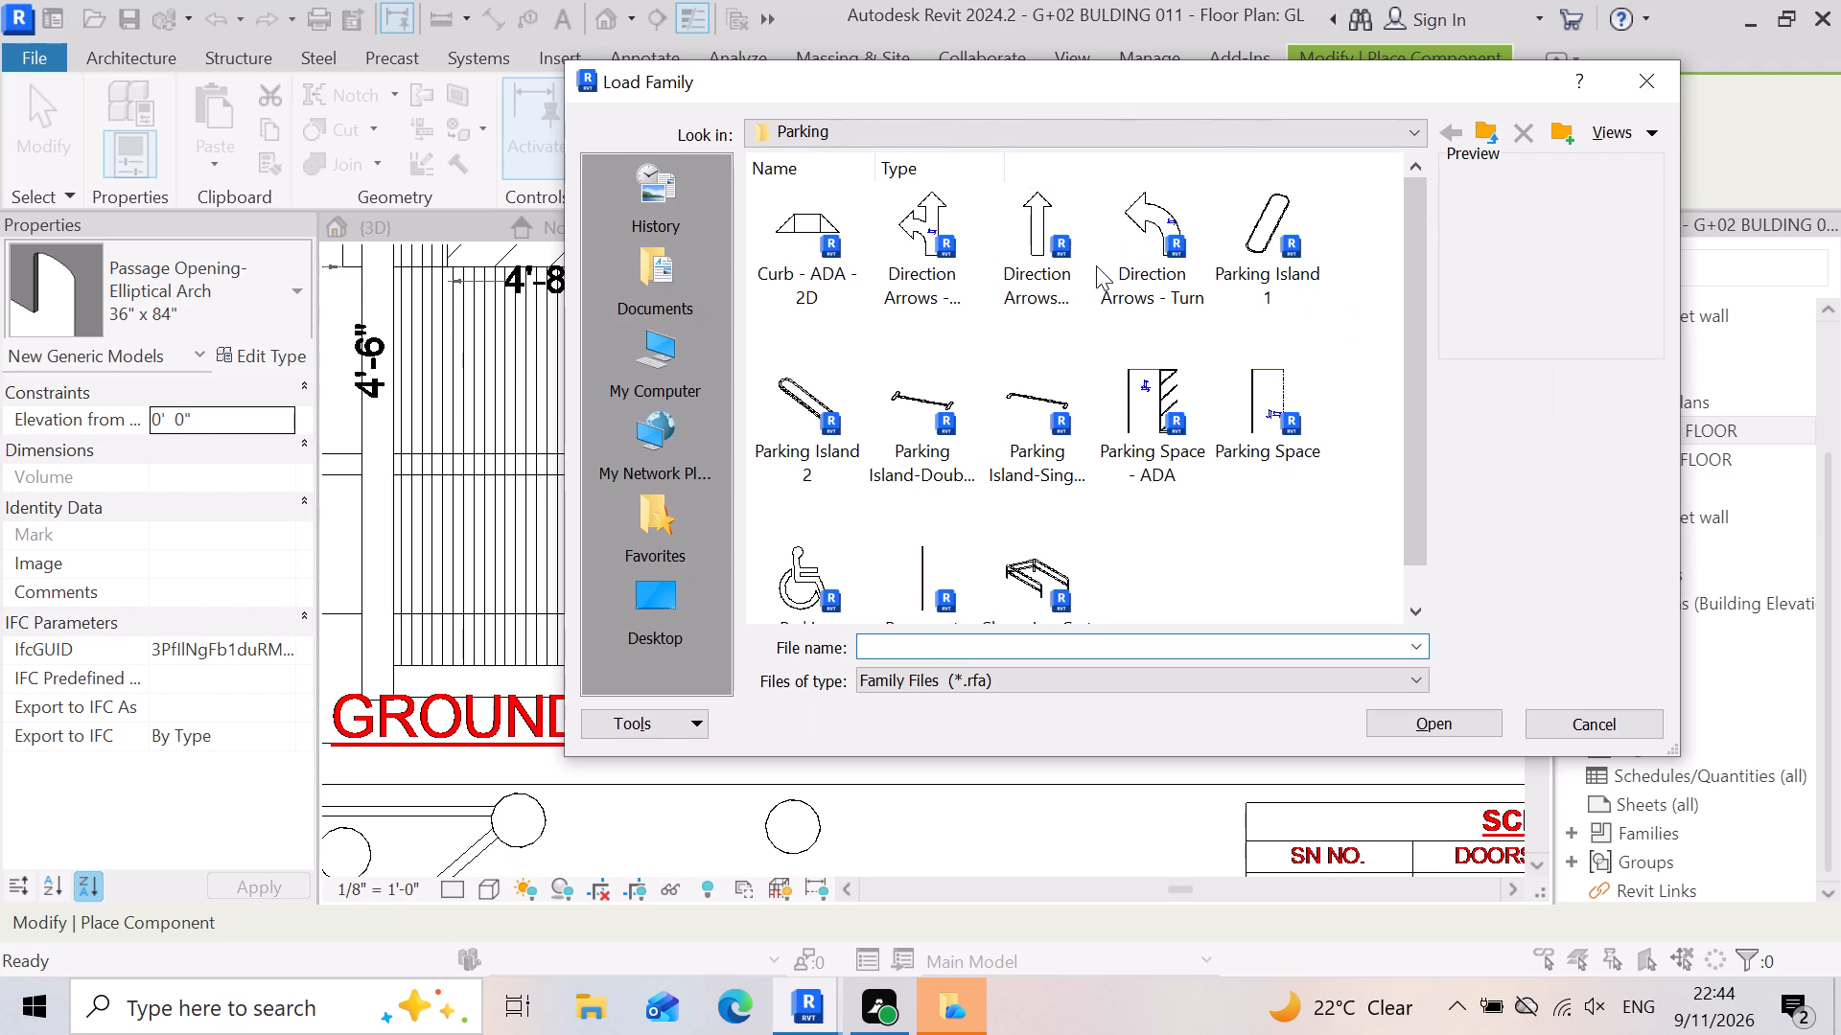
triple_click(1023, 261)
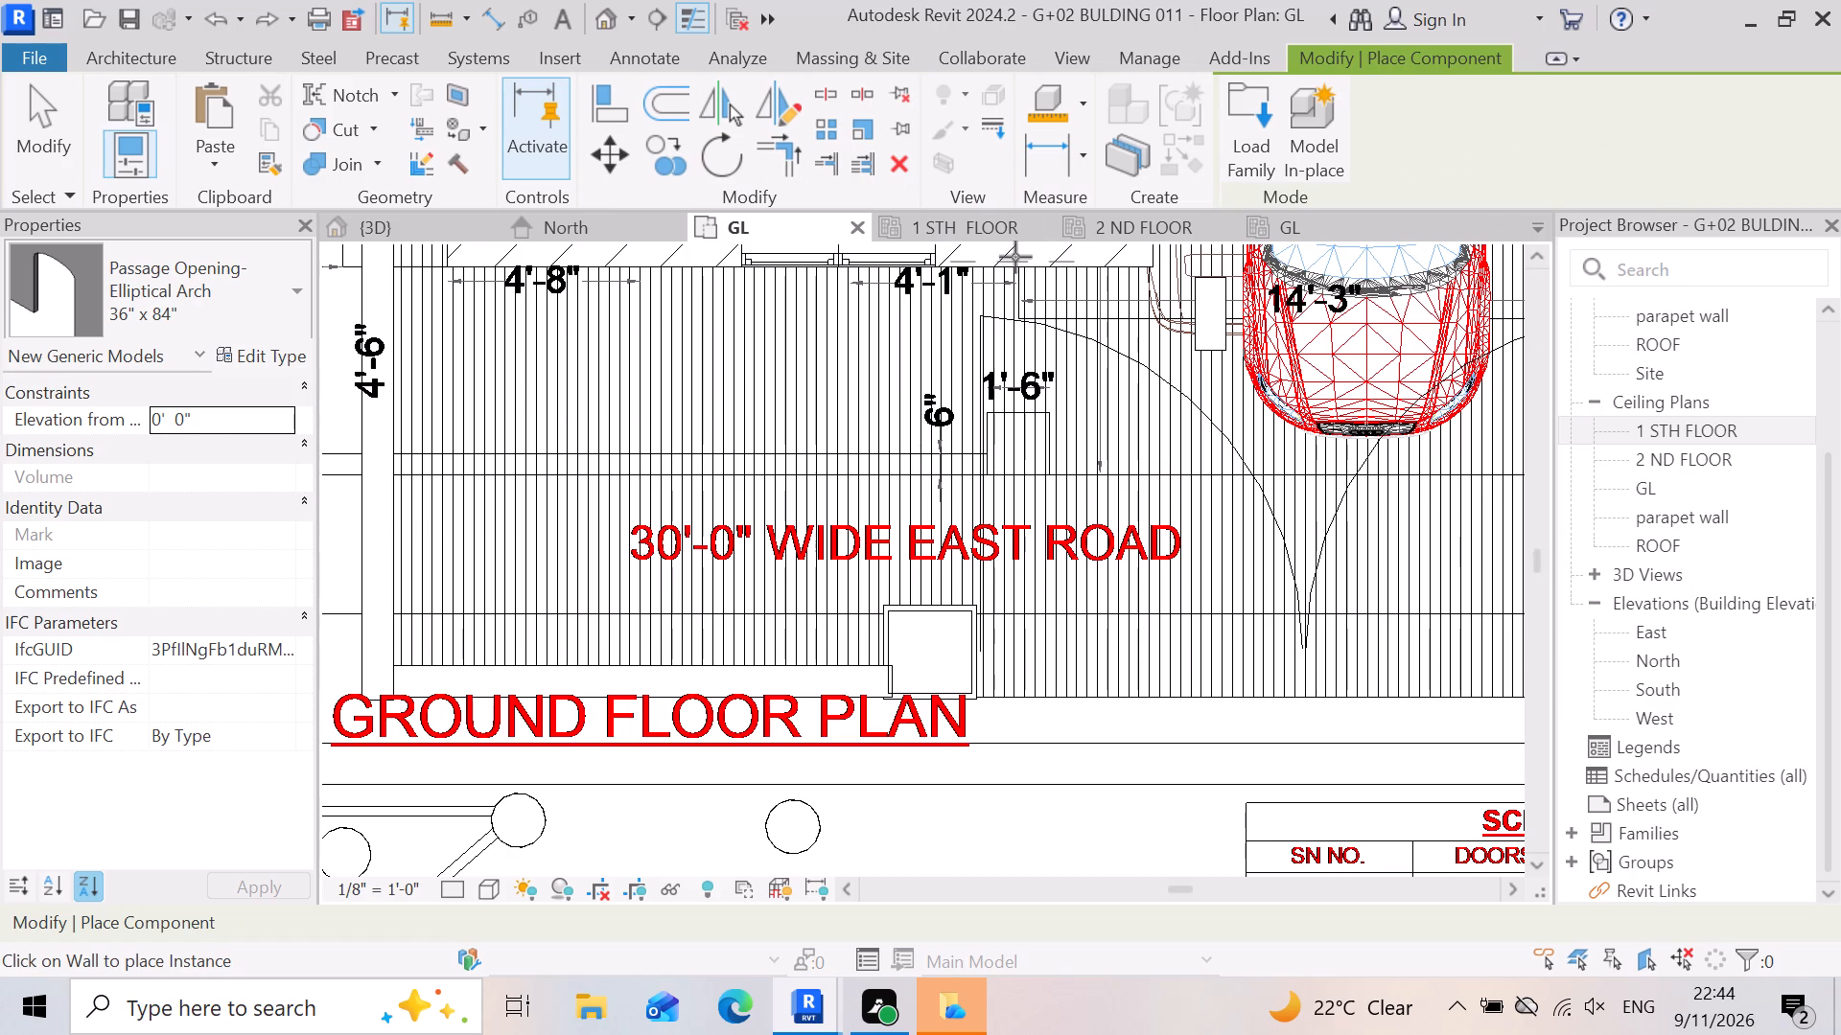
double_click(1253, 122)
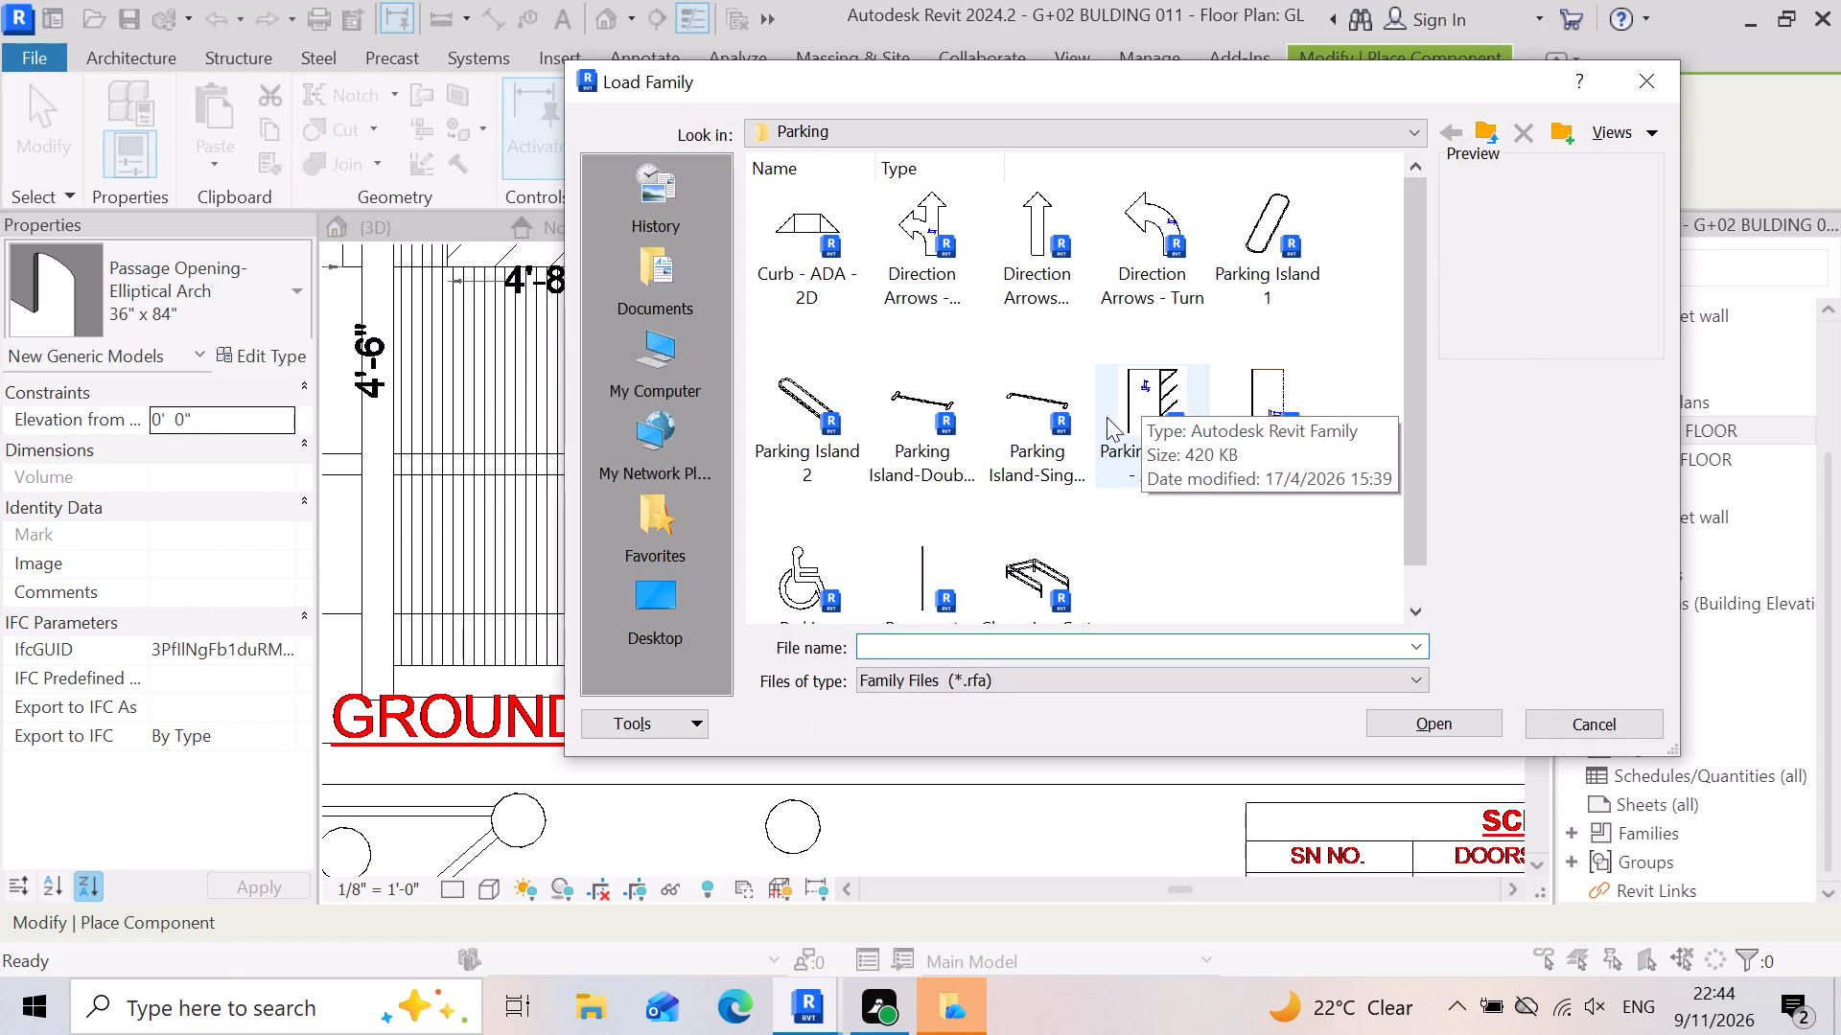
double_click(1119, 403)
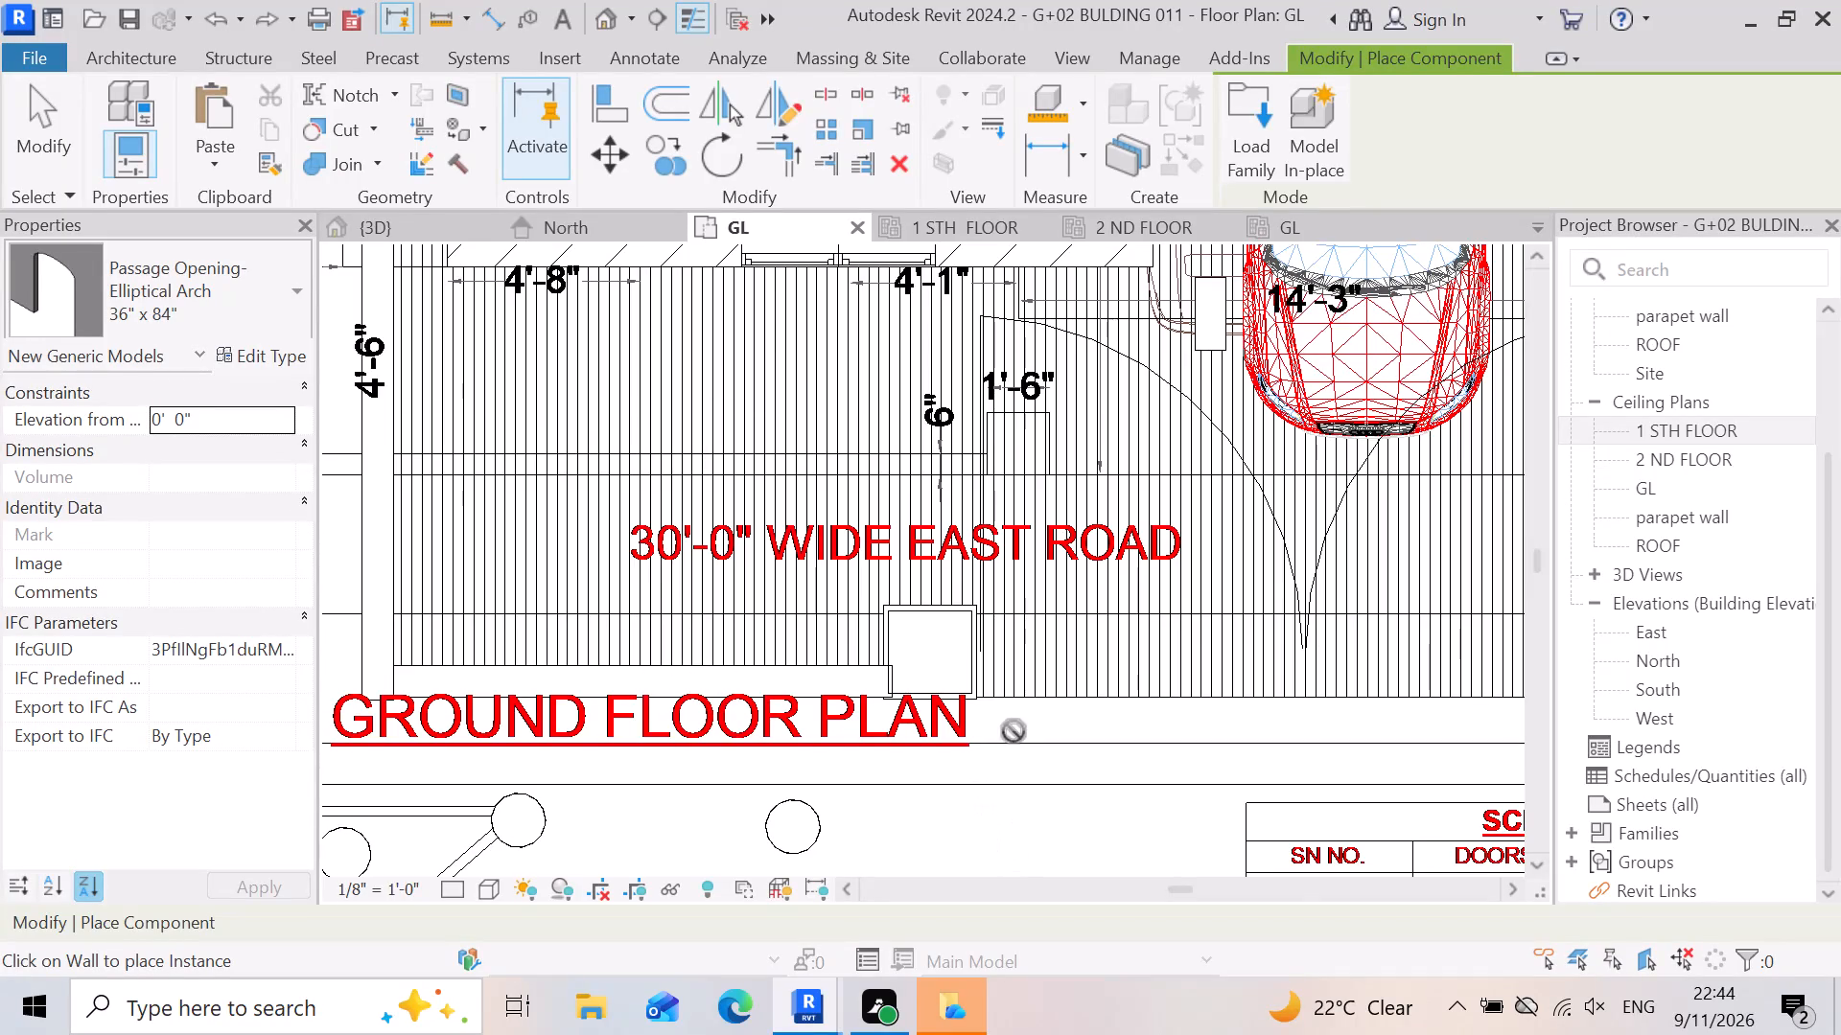
Load the Direction Arrows - Straight & Turn family from the Parking folder for placement on level GL.
scroll(1014, 731, "down", 5)
scroll(1024, 549, "down", 5)
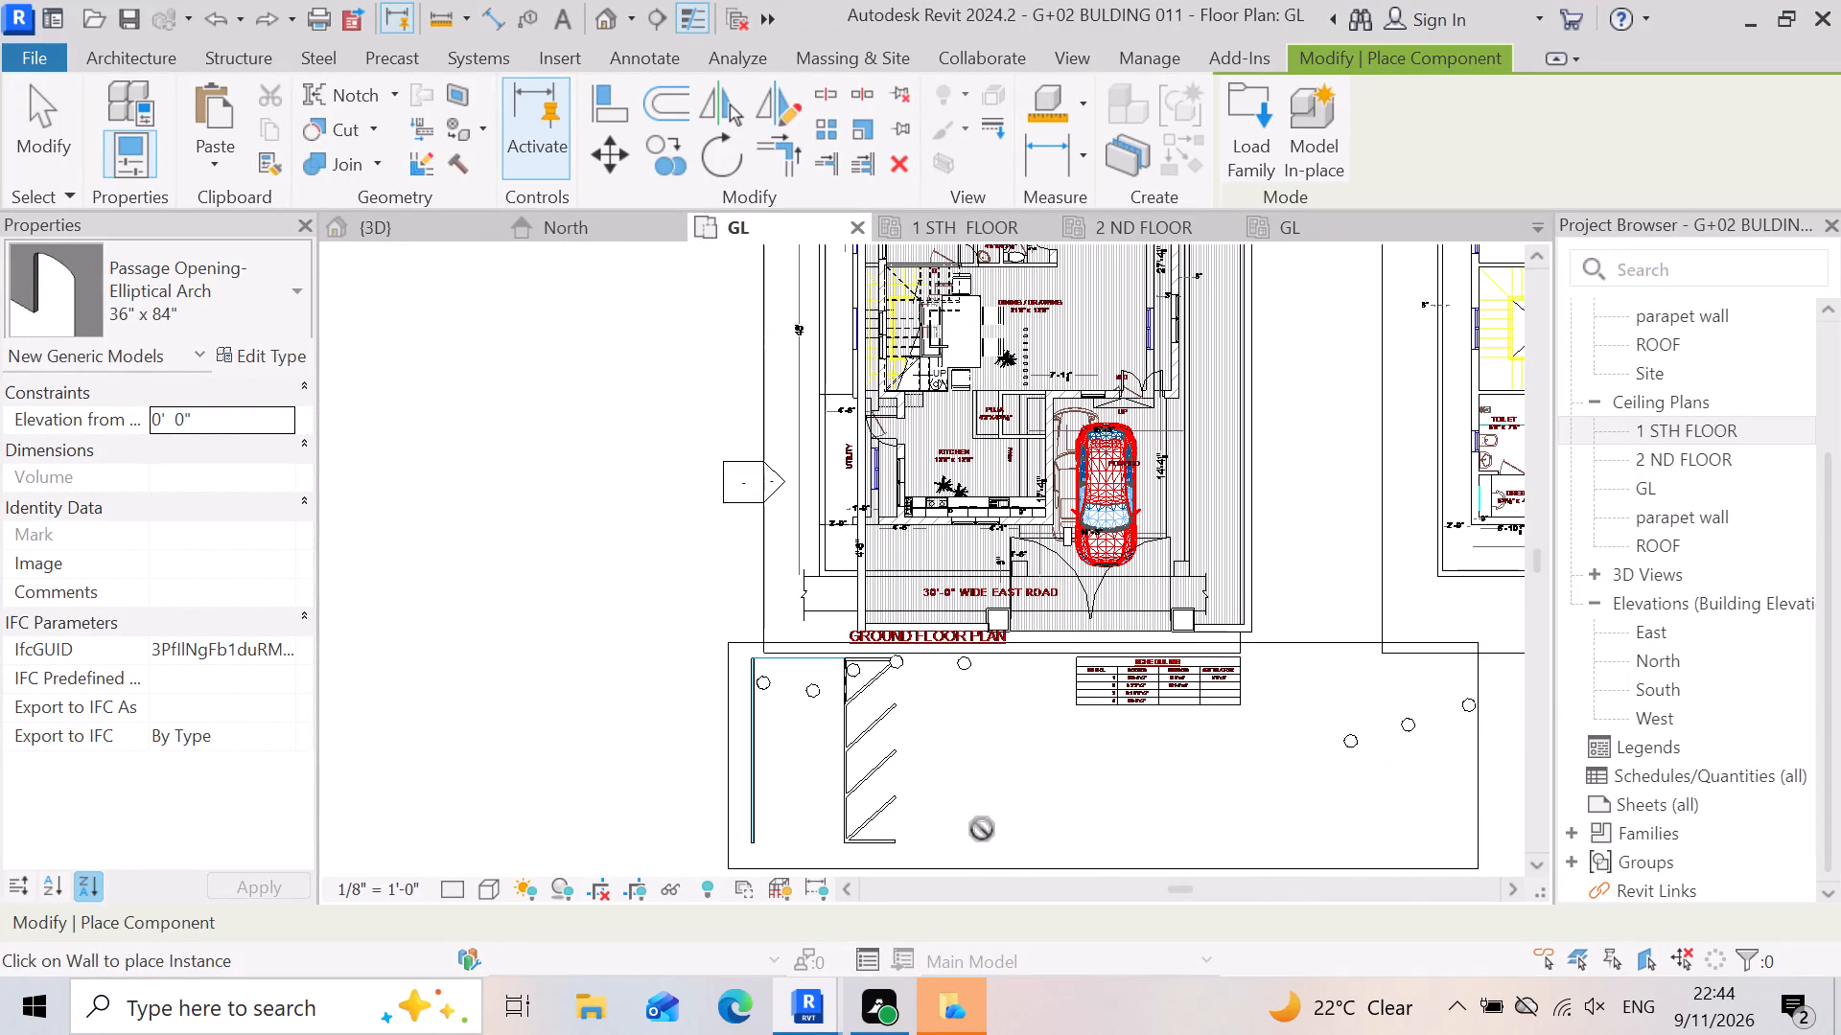
double_click(1259, 93)
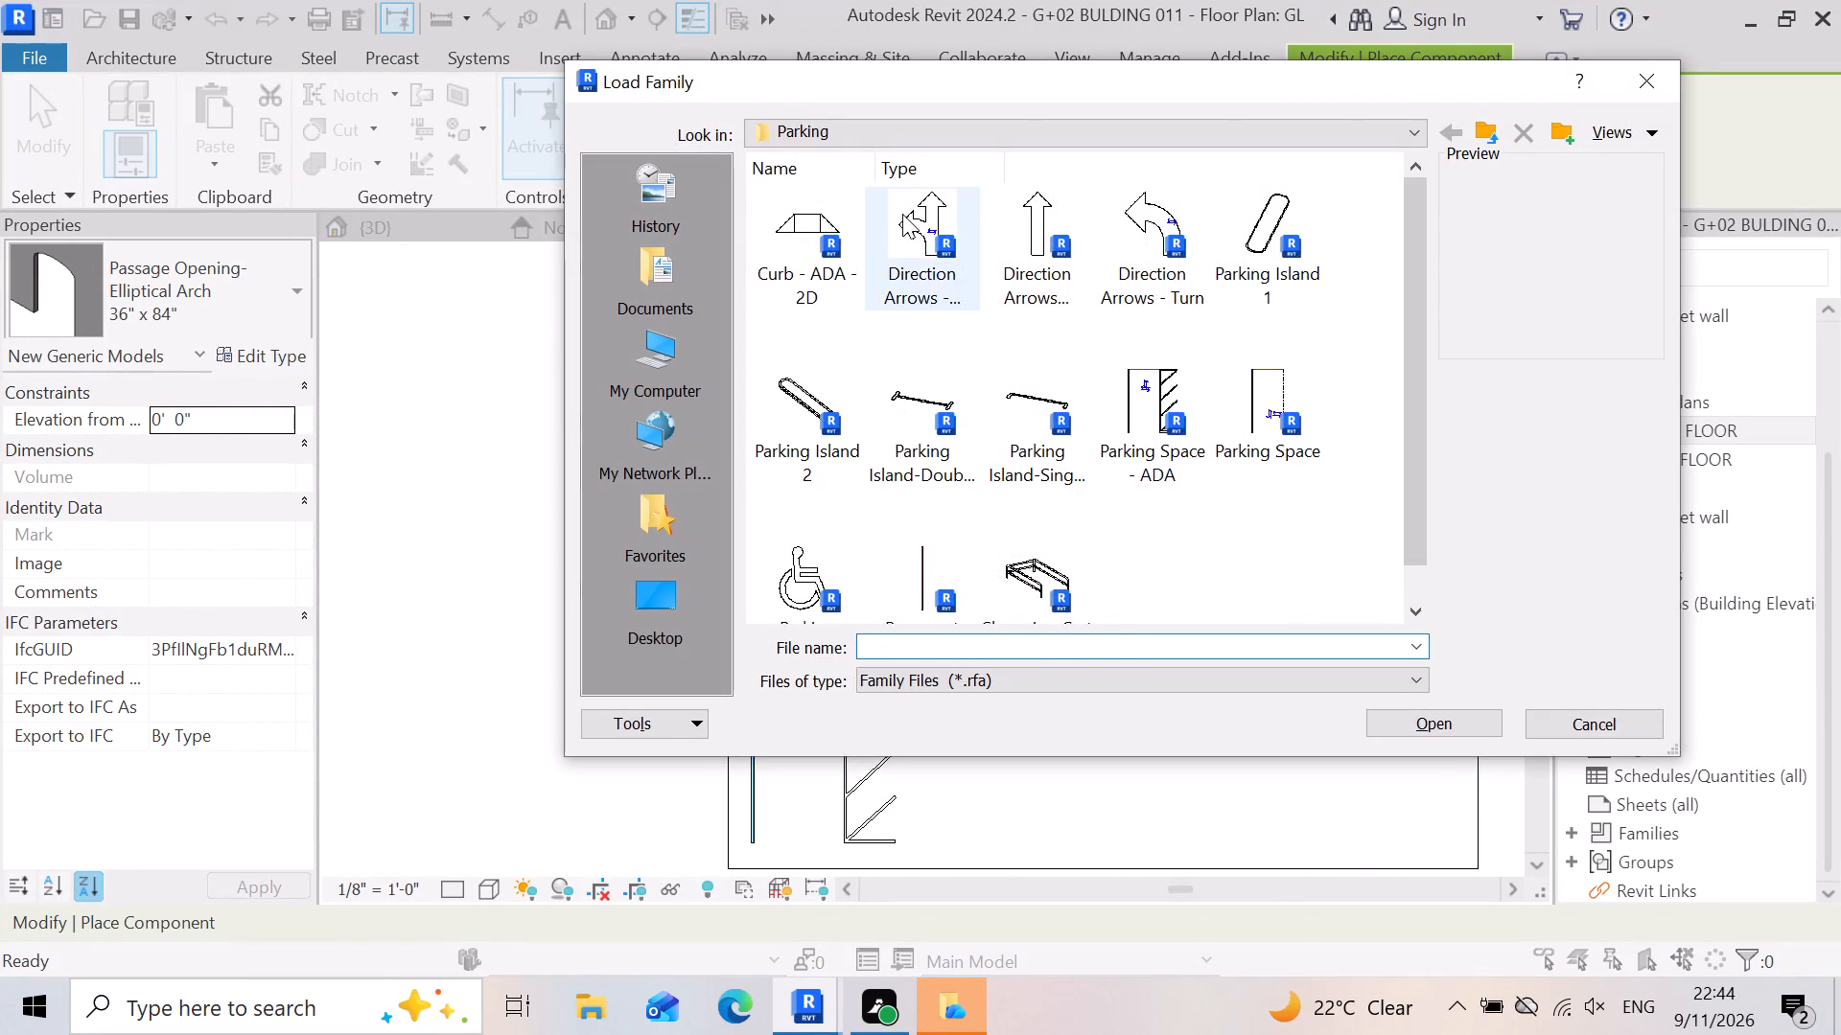
double_click(918, 225)
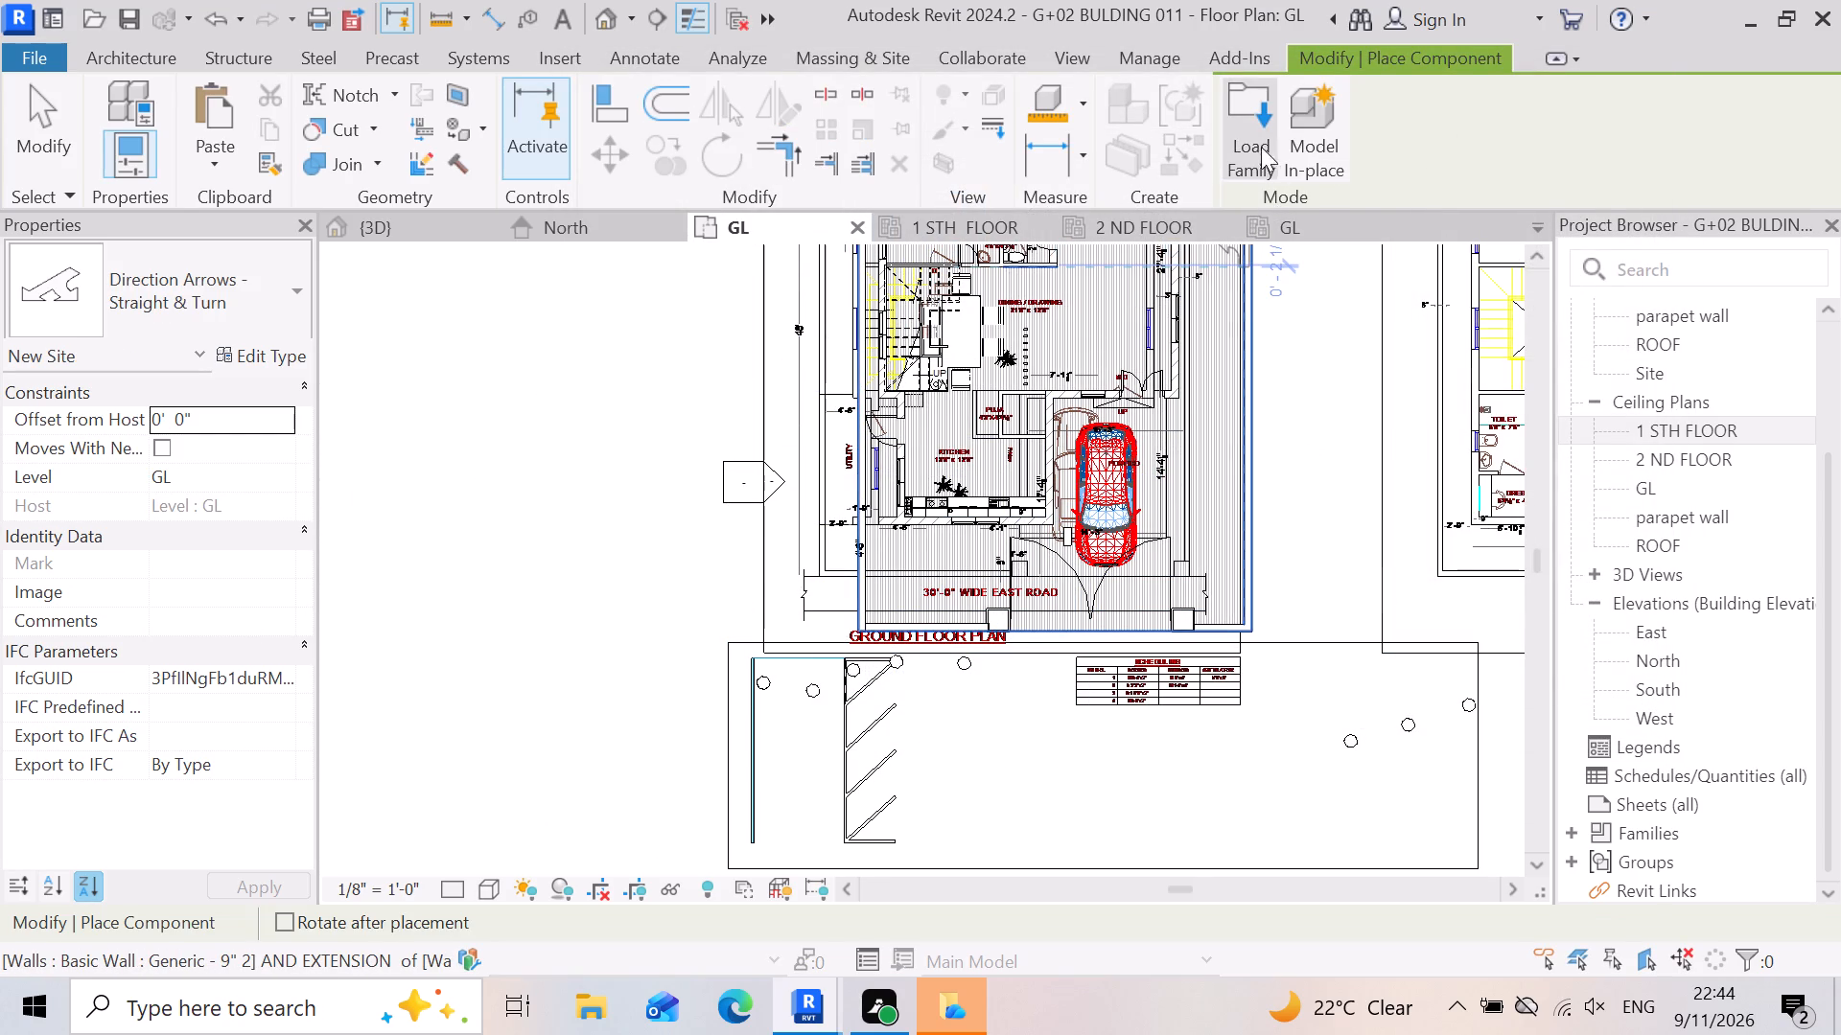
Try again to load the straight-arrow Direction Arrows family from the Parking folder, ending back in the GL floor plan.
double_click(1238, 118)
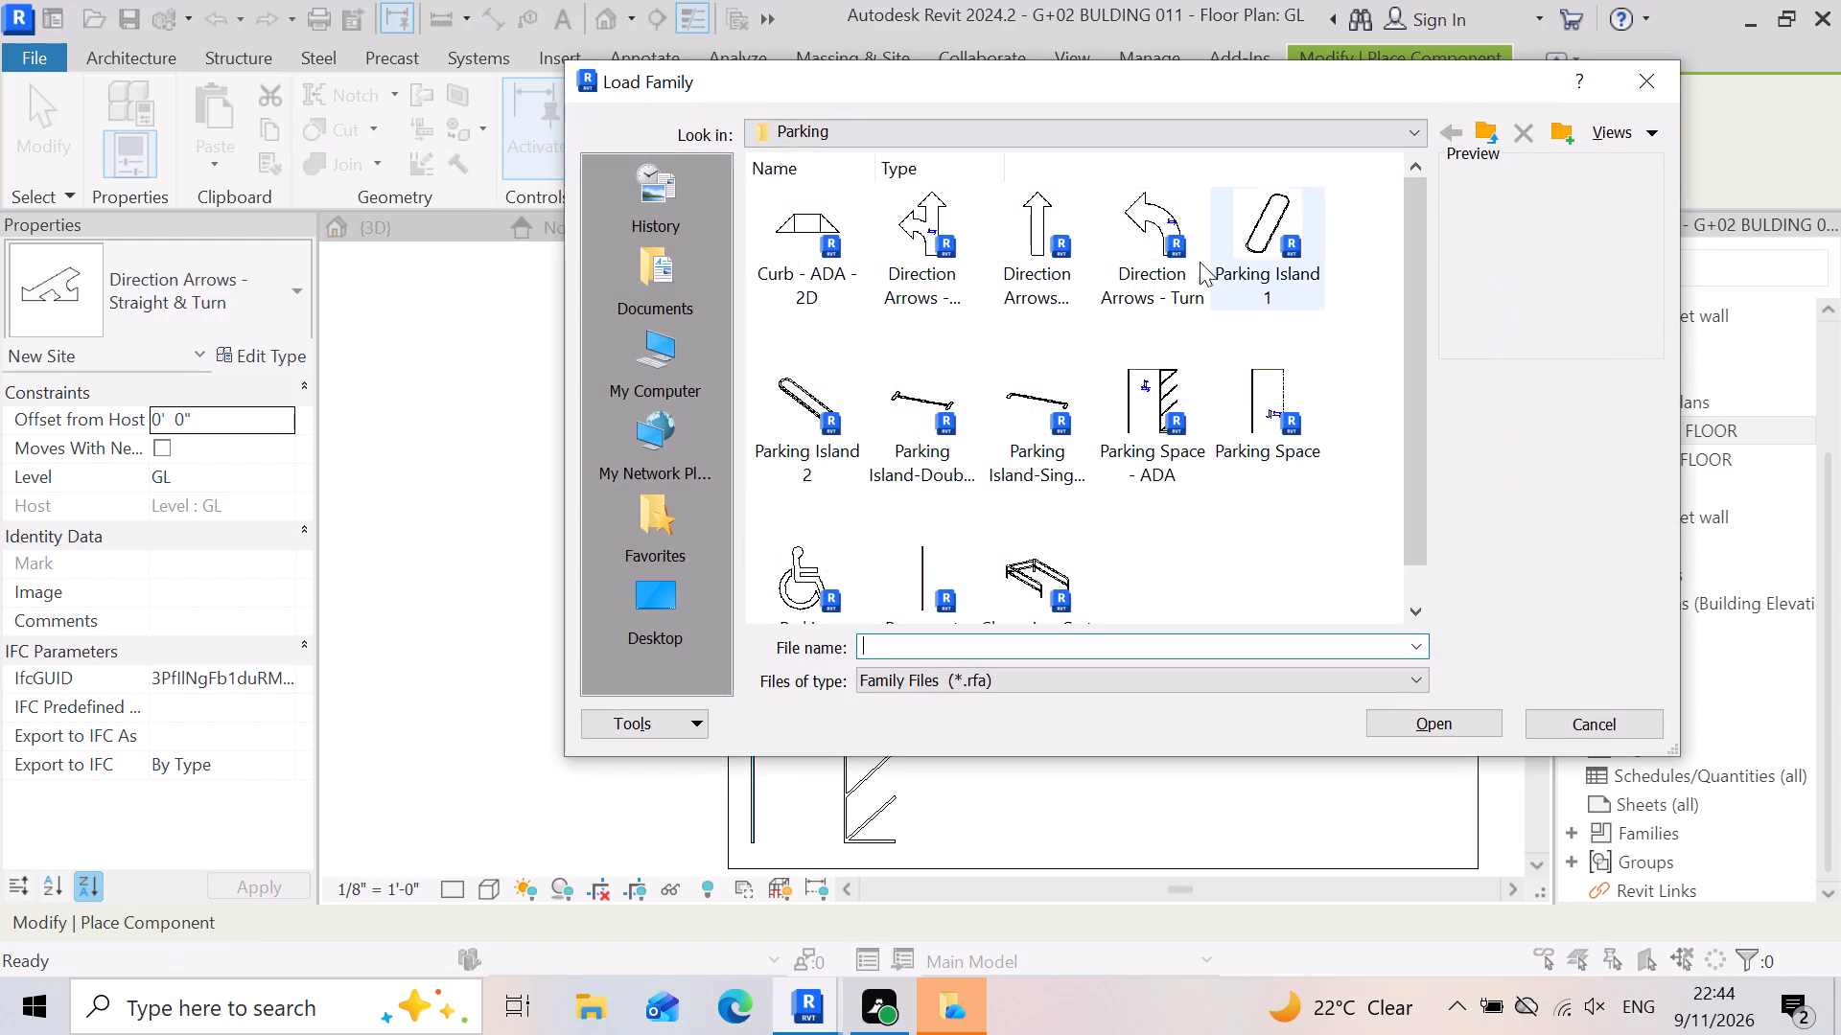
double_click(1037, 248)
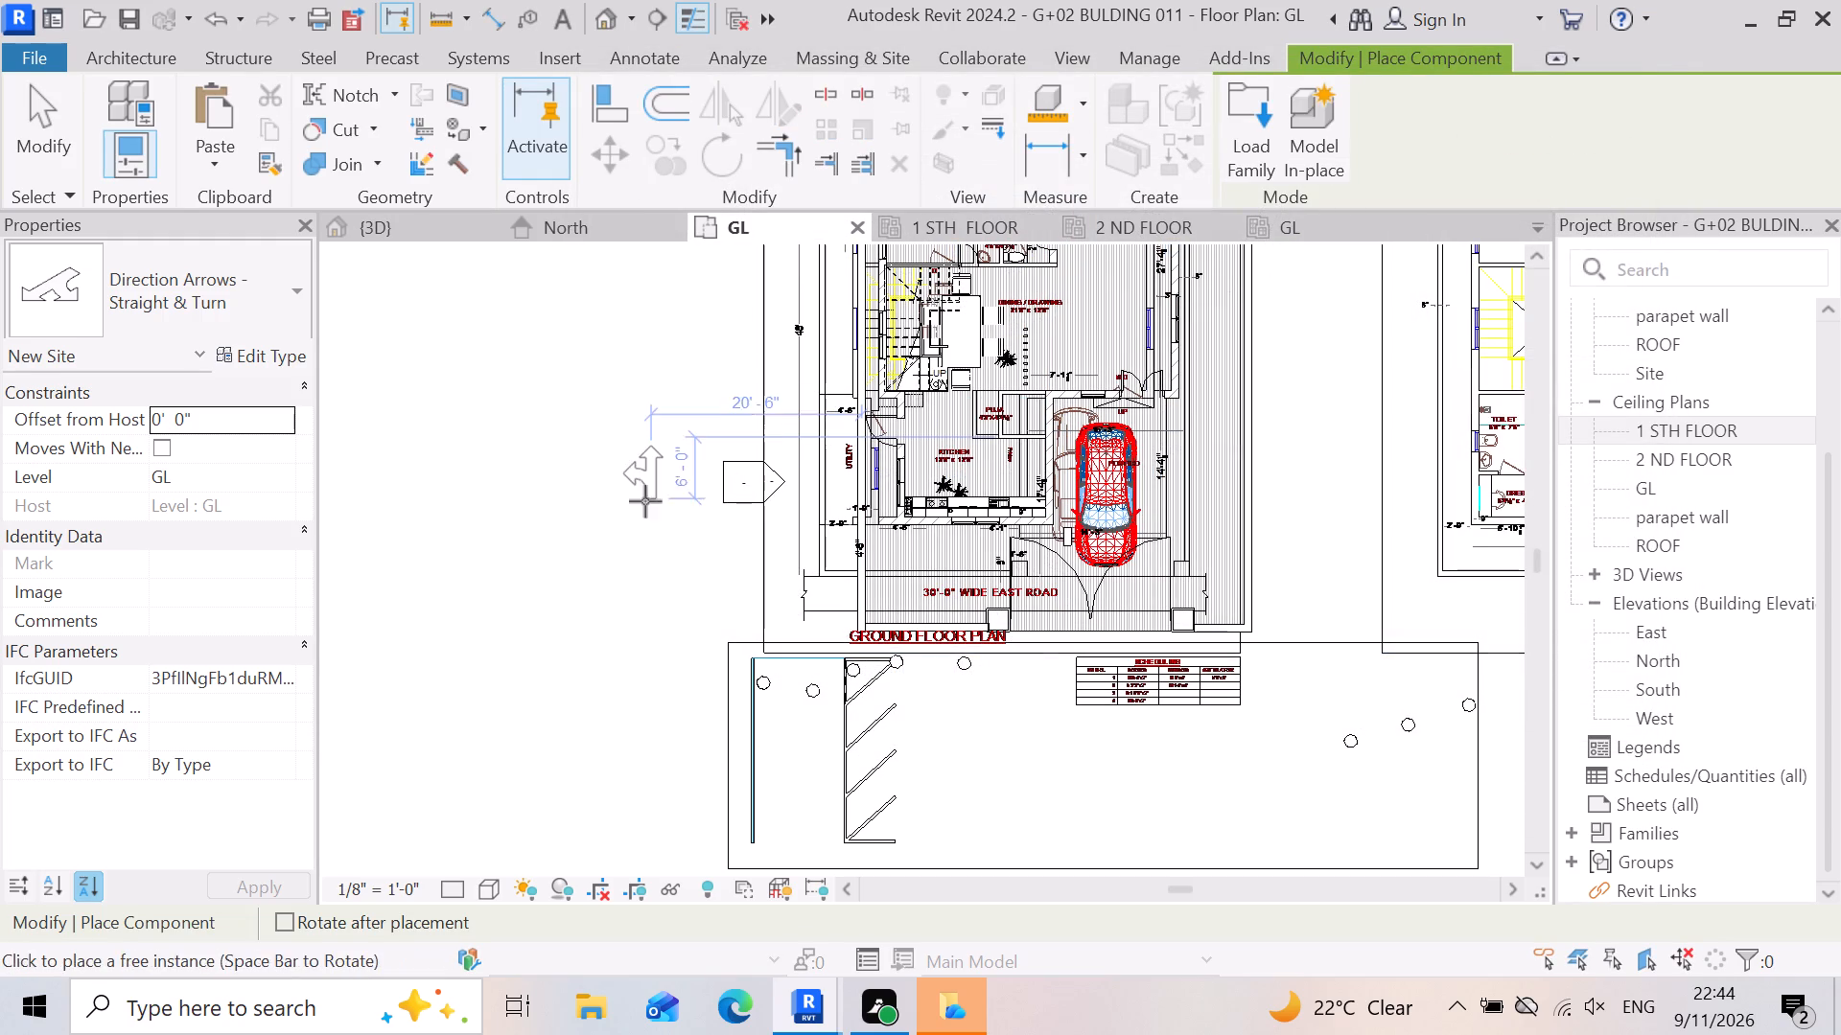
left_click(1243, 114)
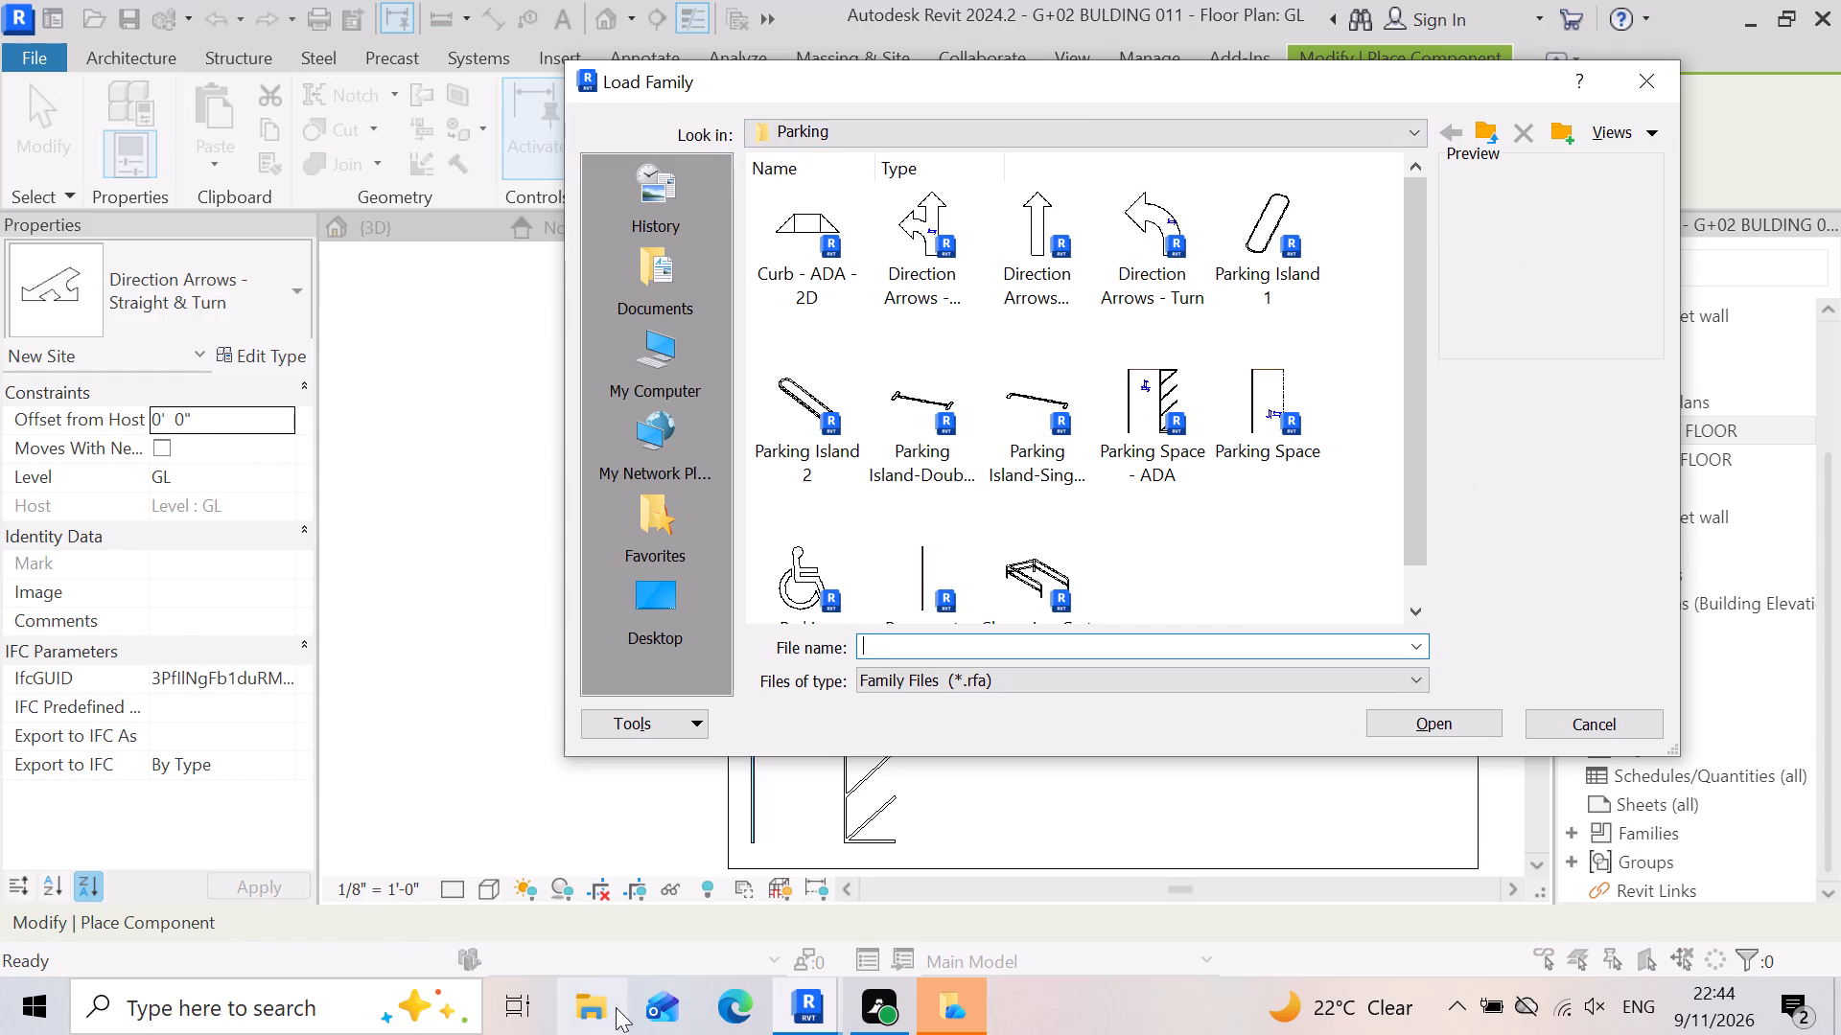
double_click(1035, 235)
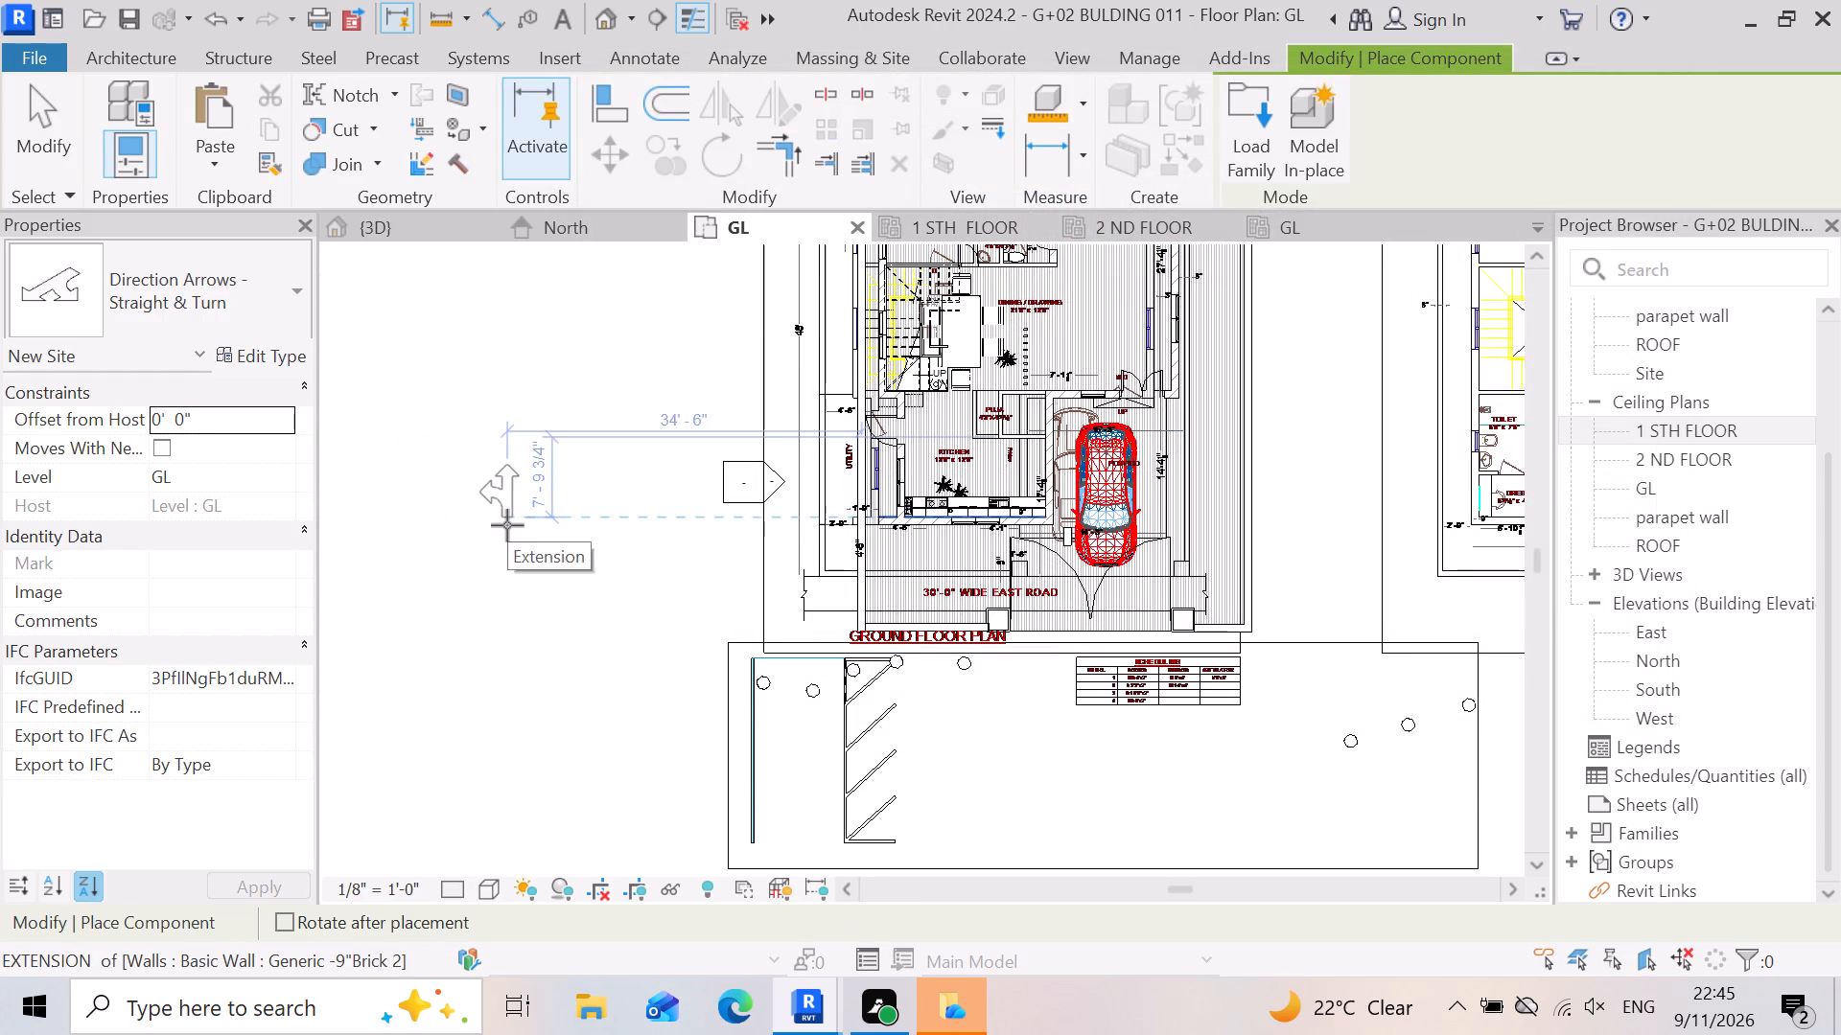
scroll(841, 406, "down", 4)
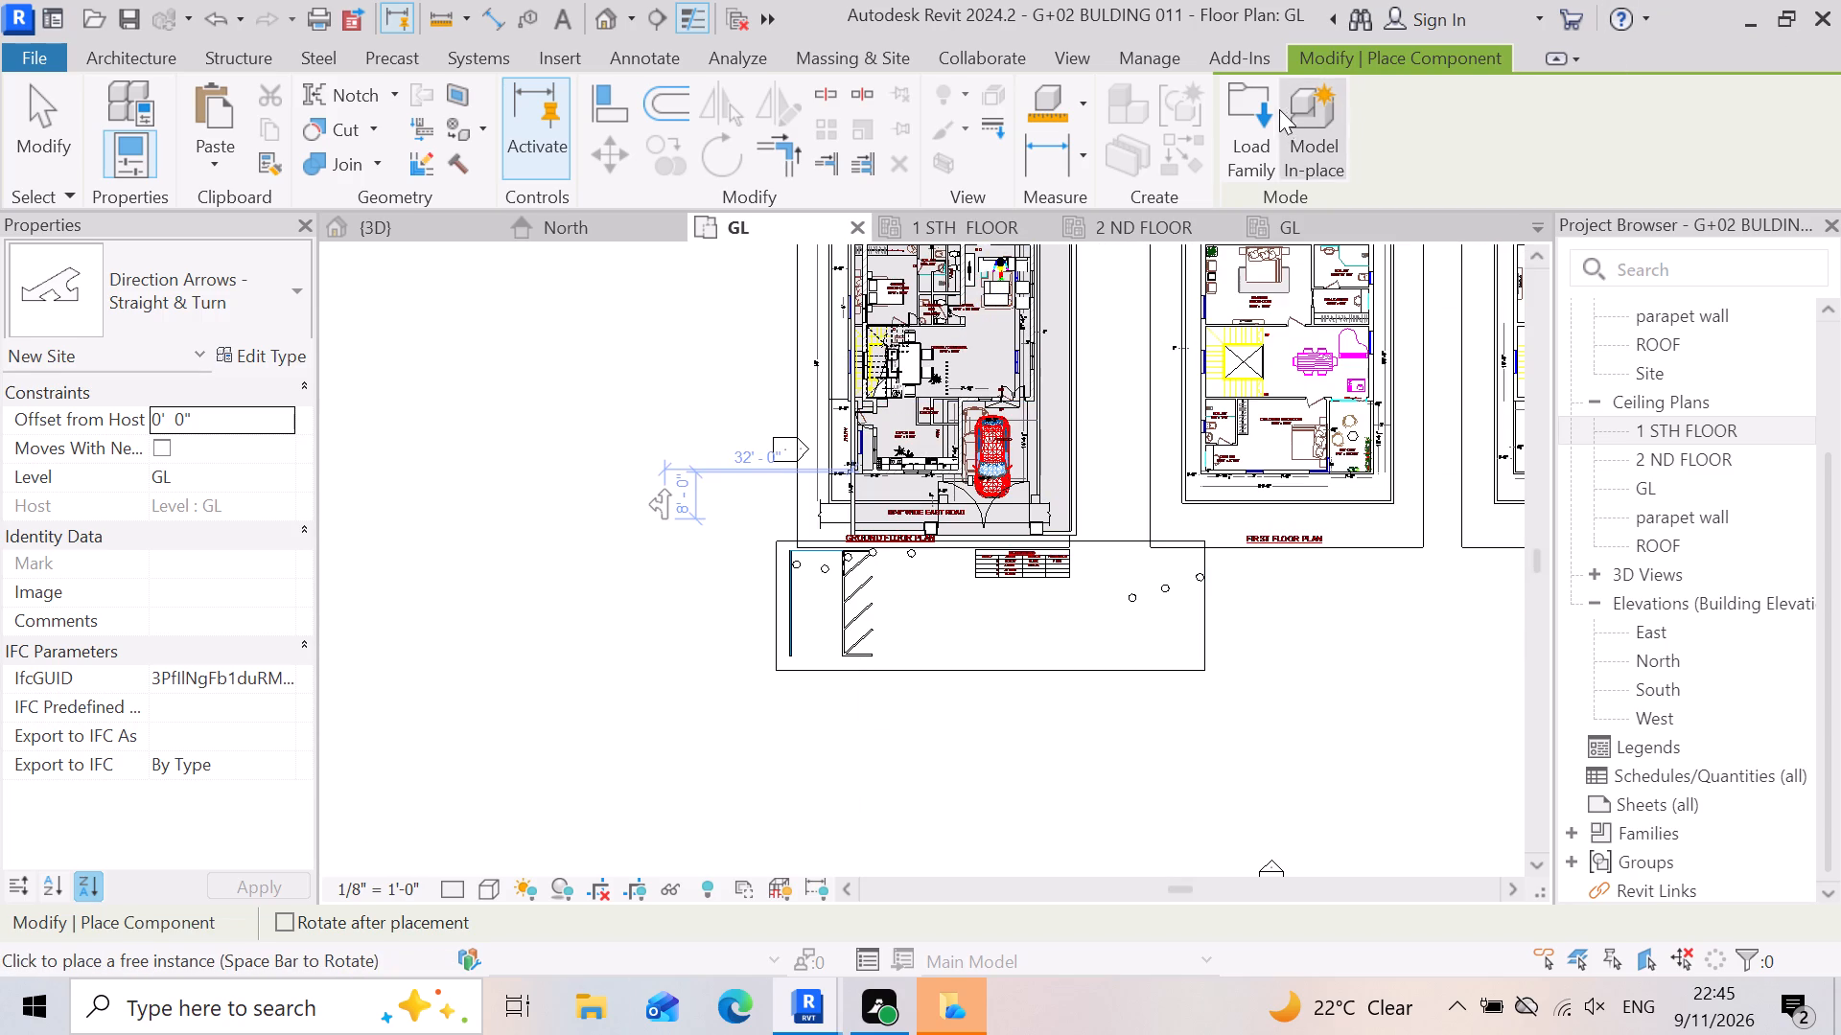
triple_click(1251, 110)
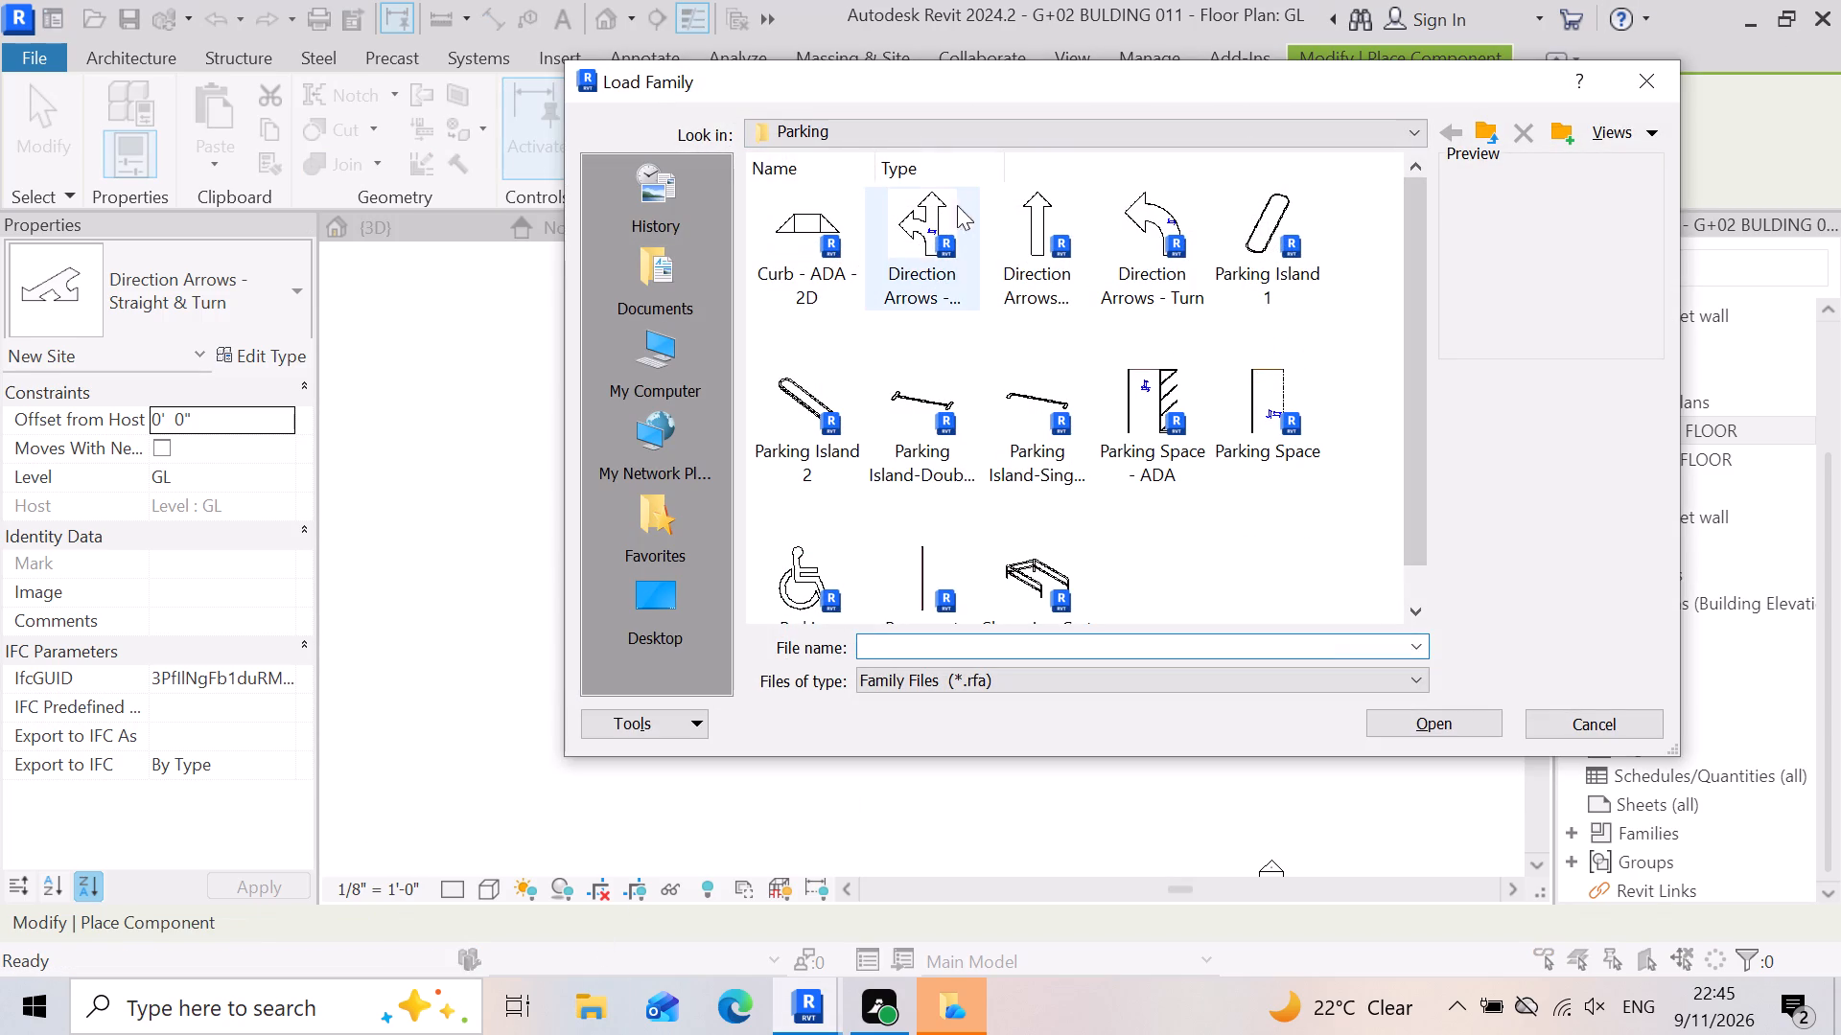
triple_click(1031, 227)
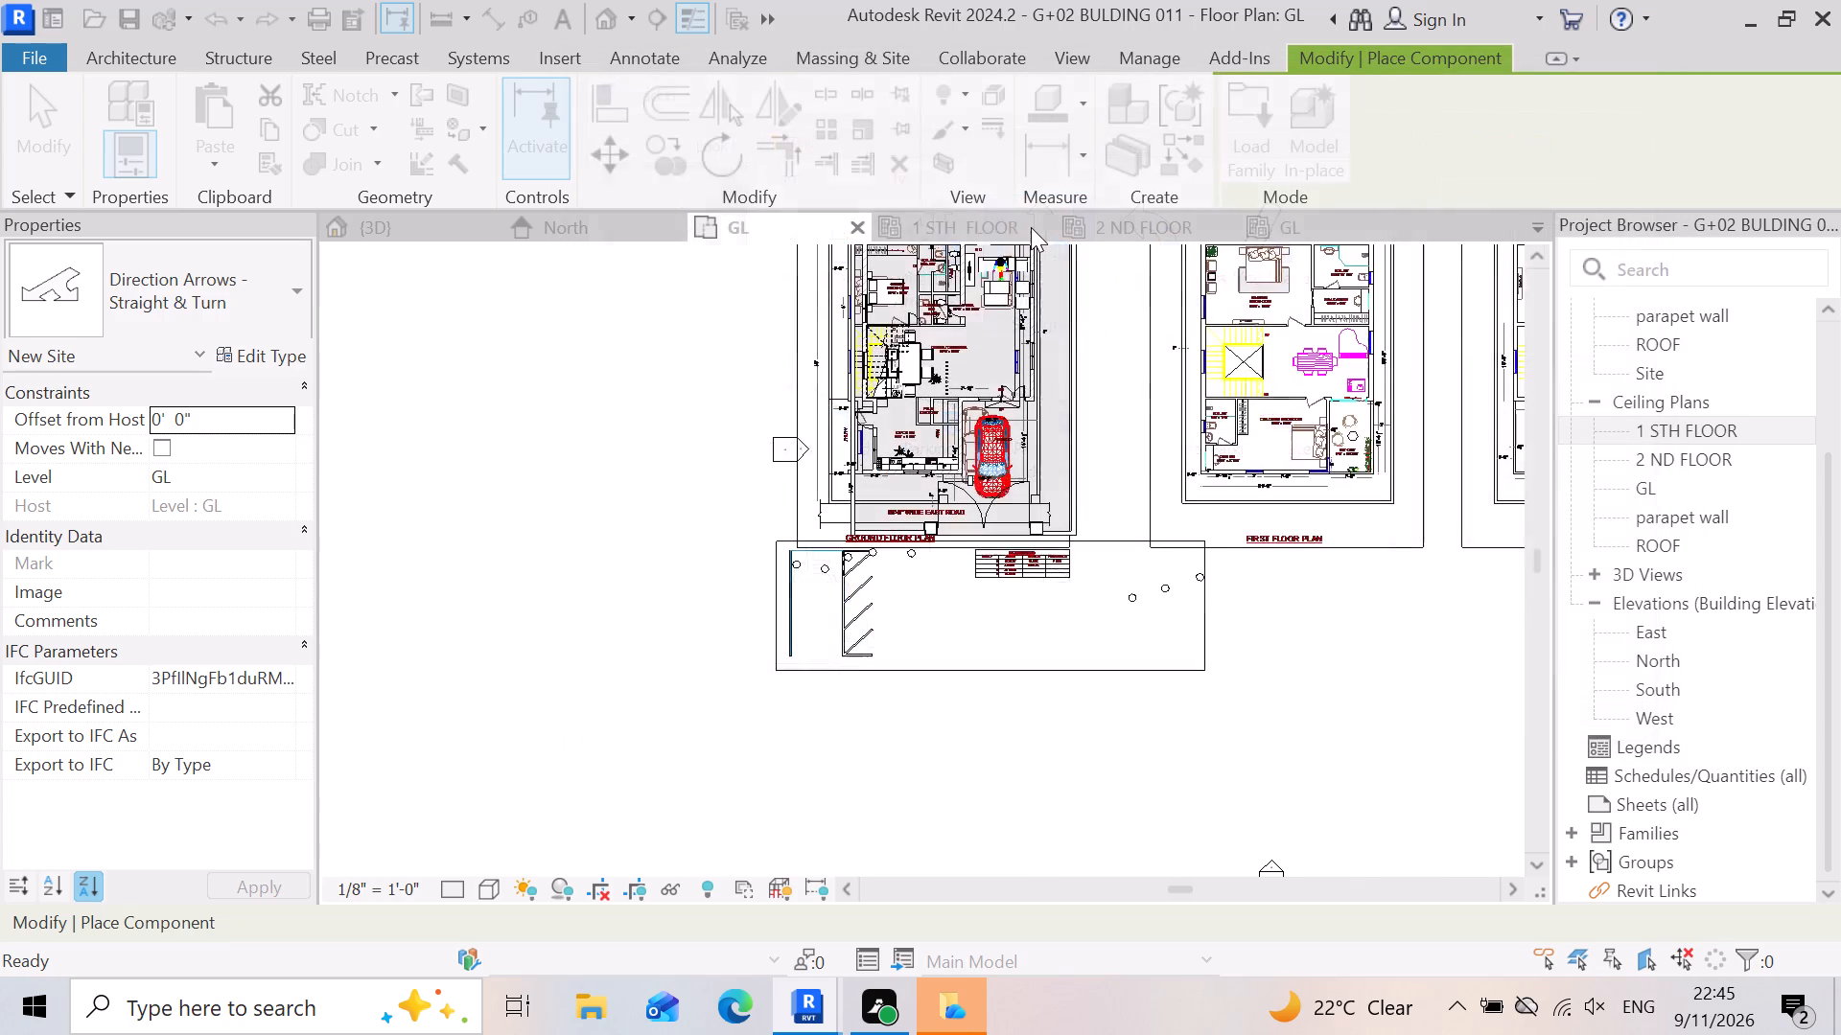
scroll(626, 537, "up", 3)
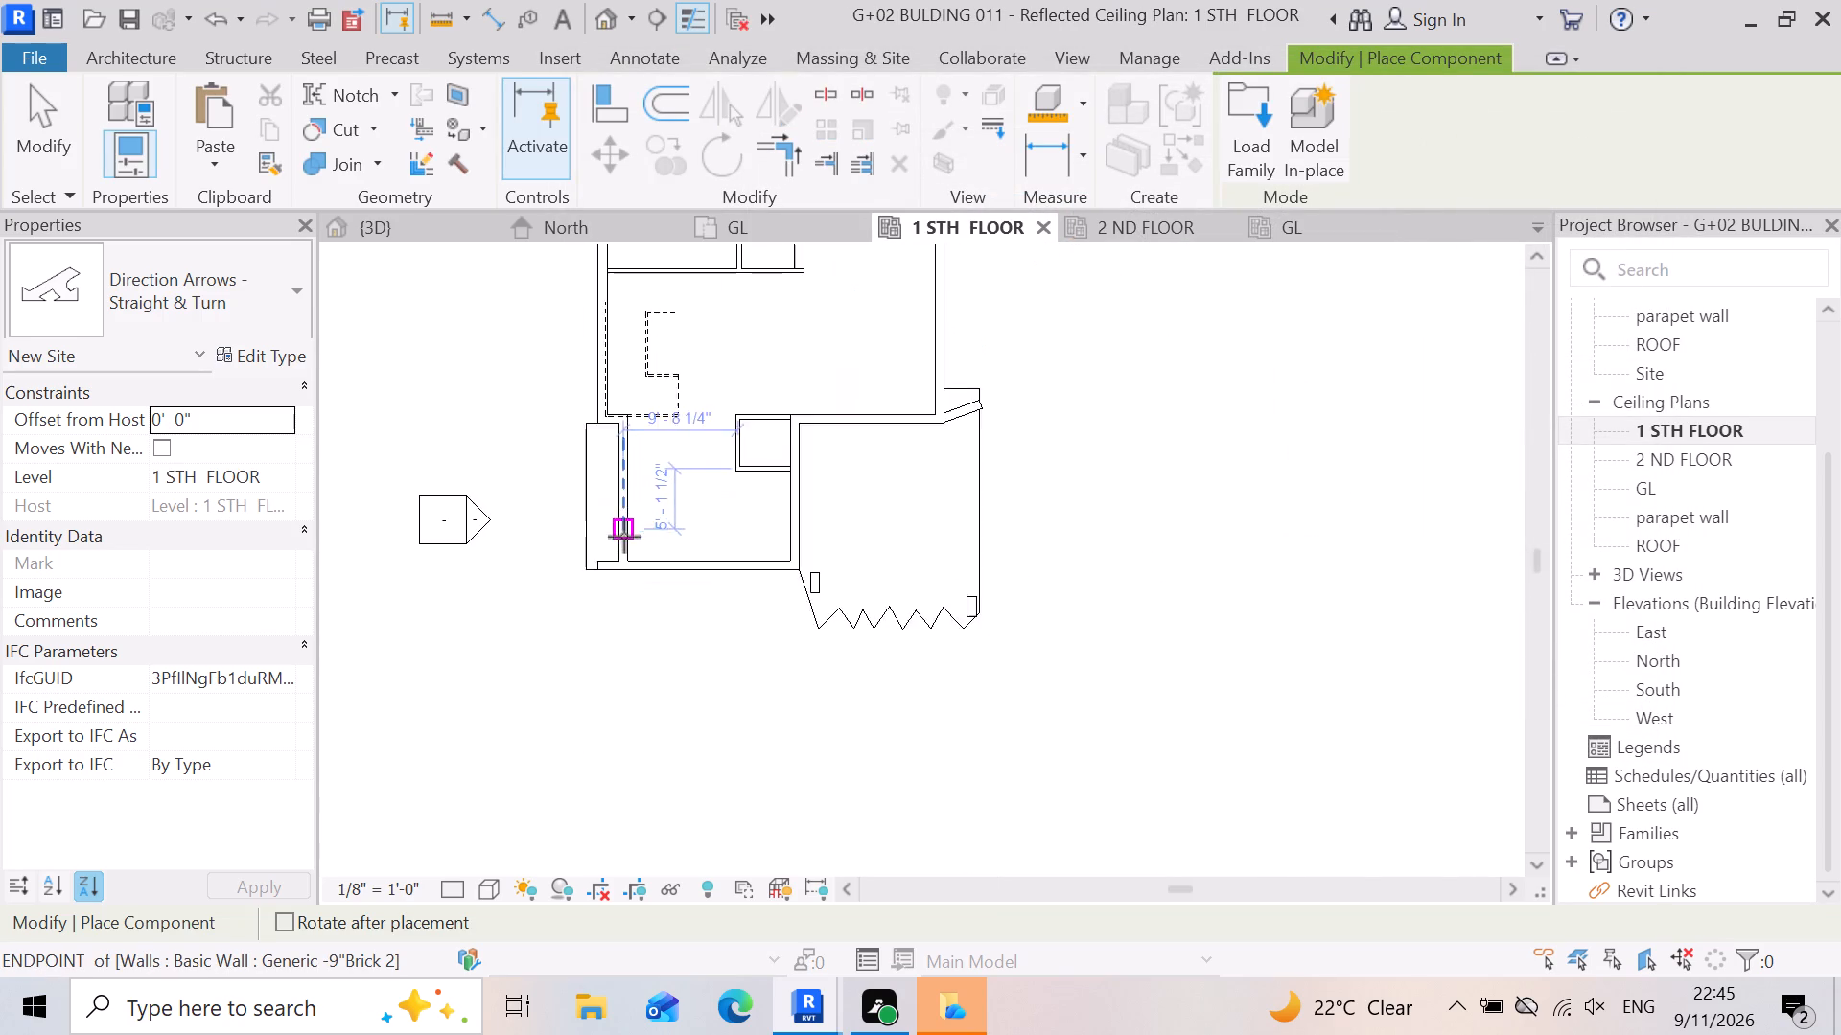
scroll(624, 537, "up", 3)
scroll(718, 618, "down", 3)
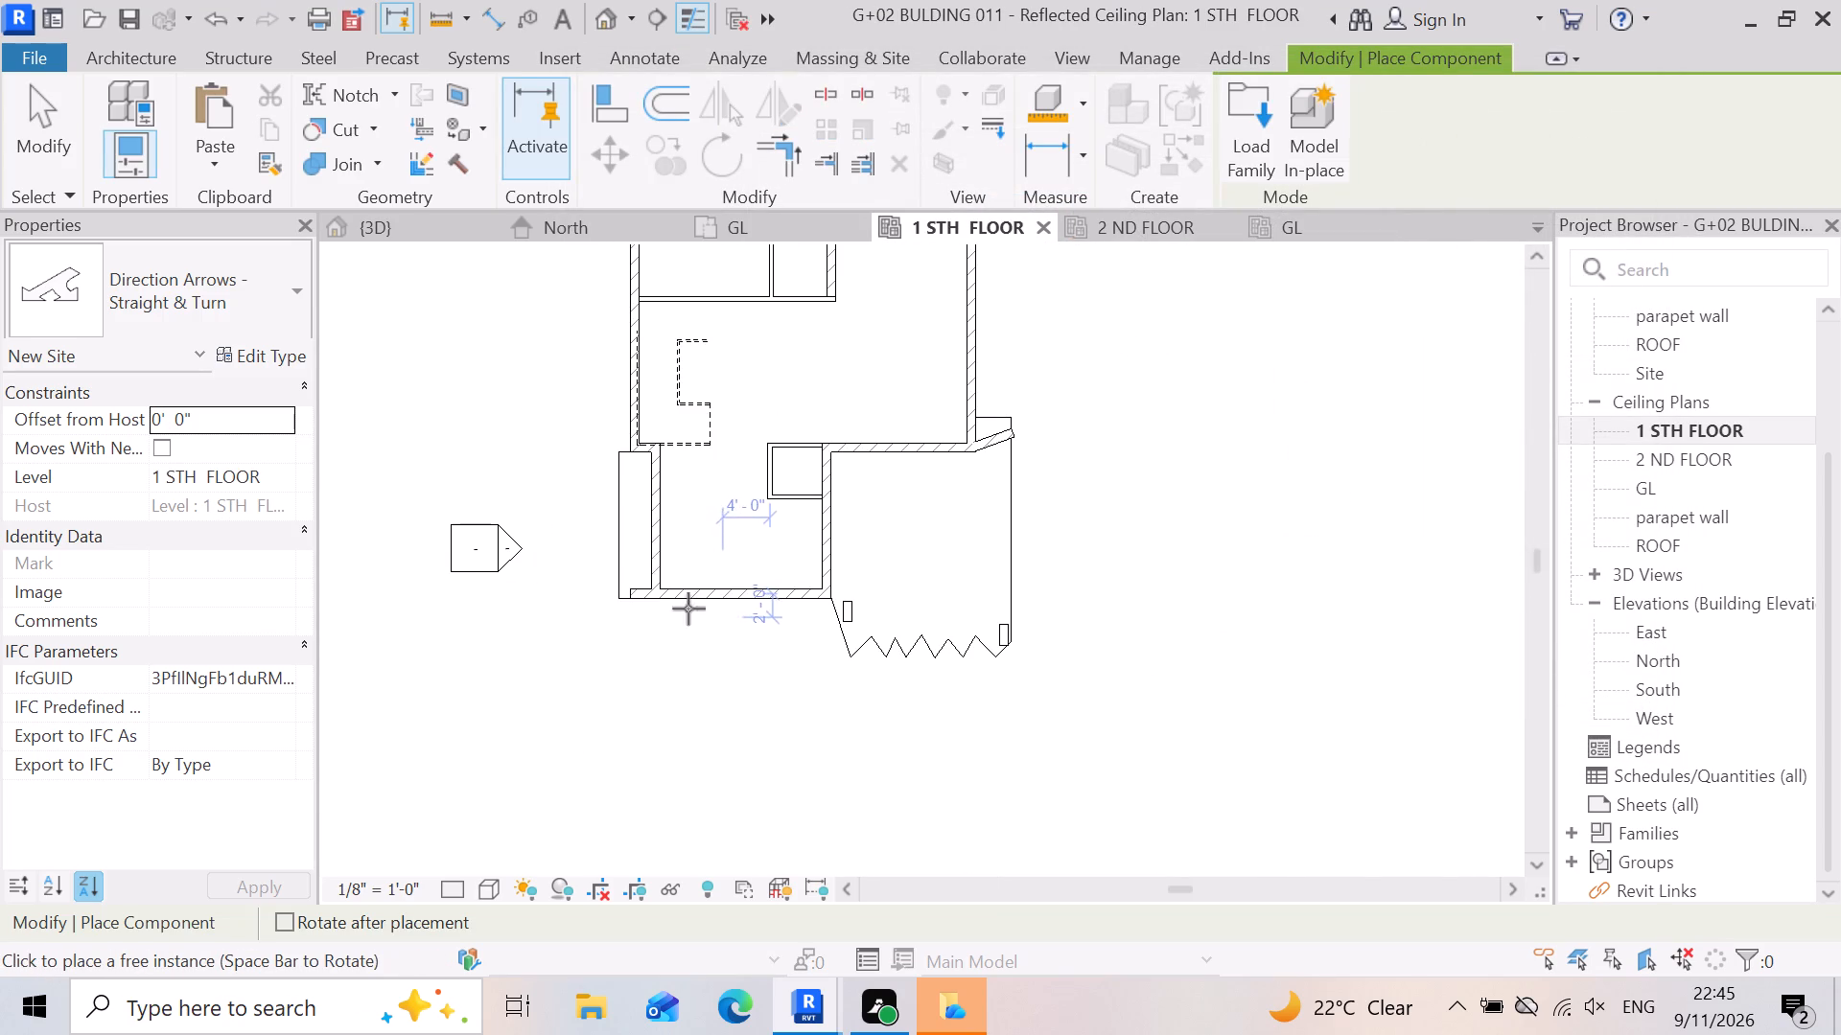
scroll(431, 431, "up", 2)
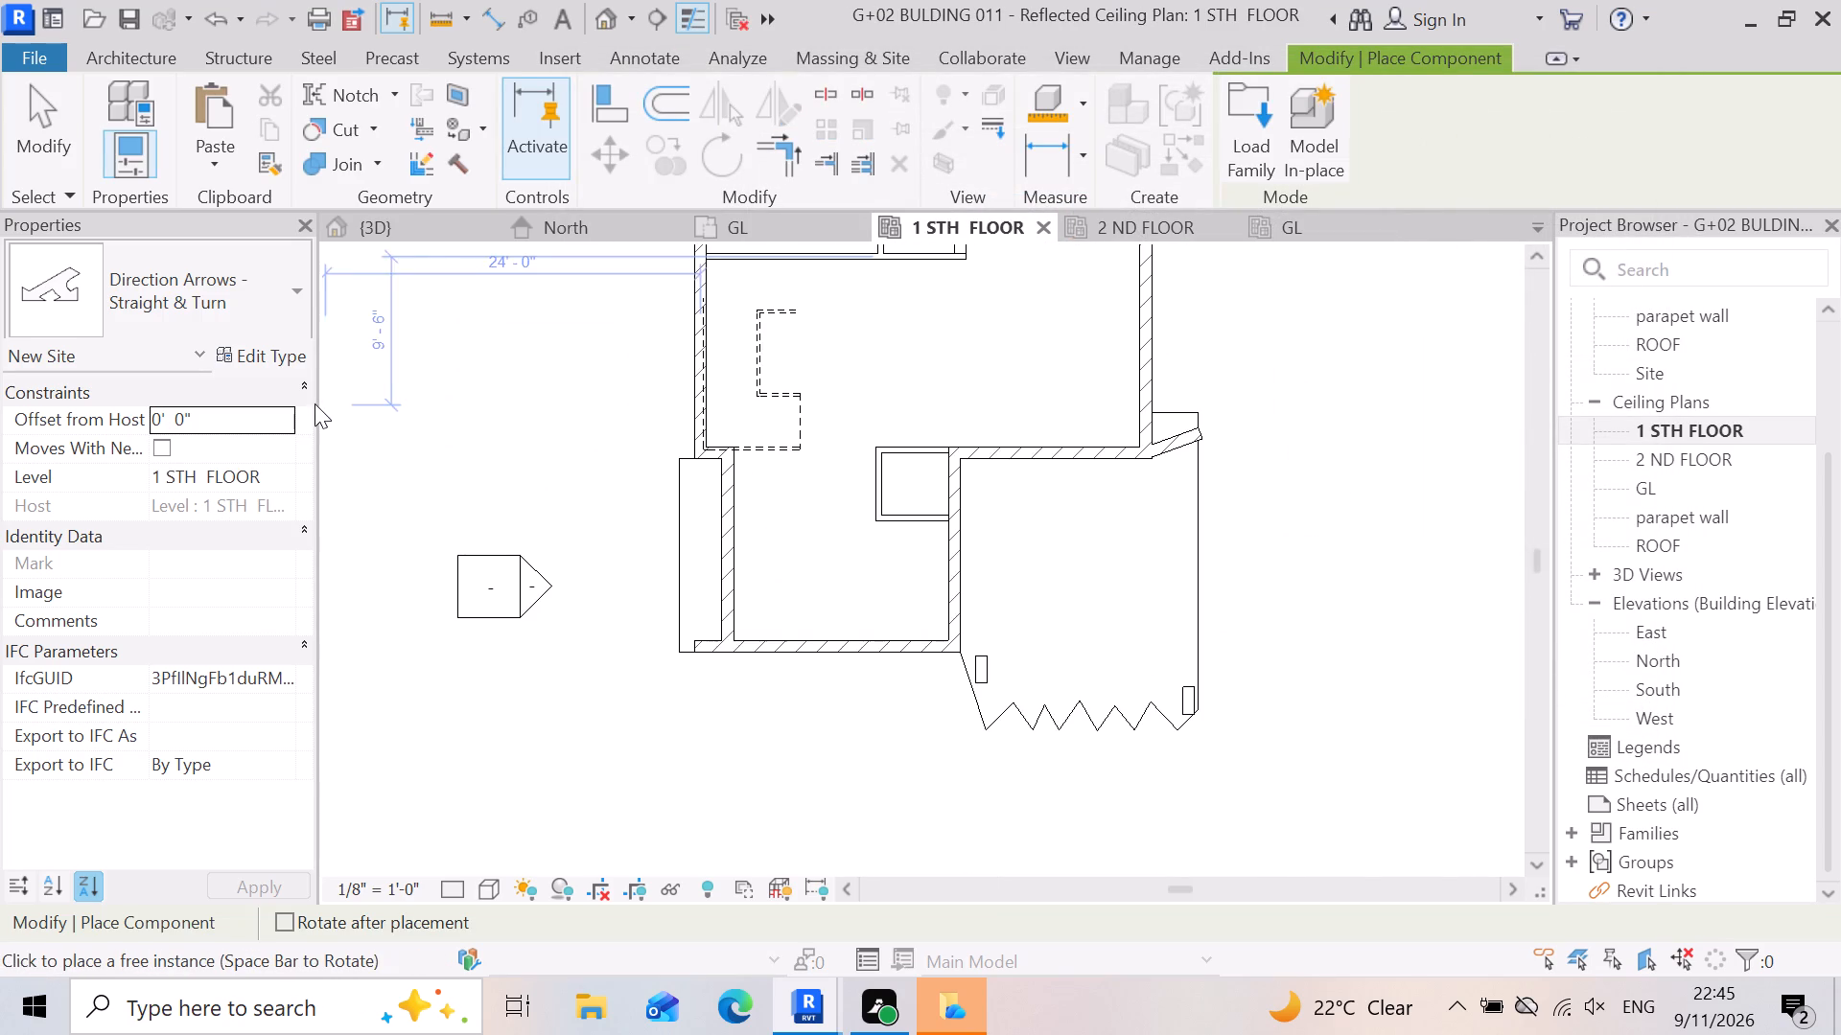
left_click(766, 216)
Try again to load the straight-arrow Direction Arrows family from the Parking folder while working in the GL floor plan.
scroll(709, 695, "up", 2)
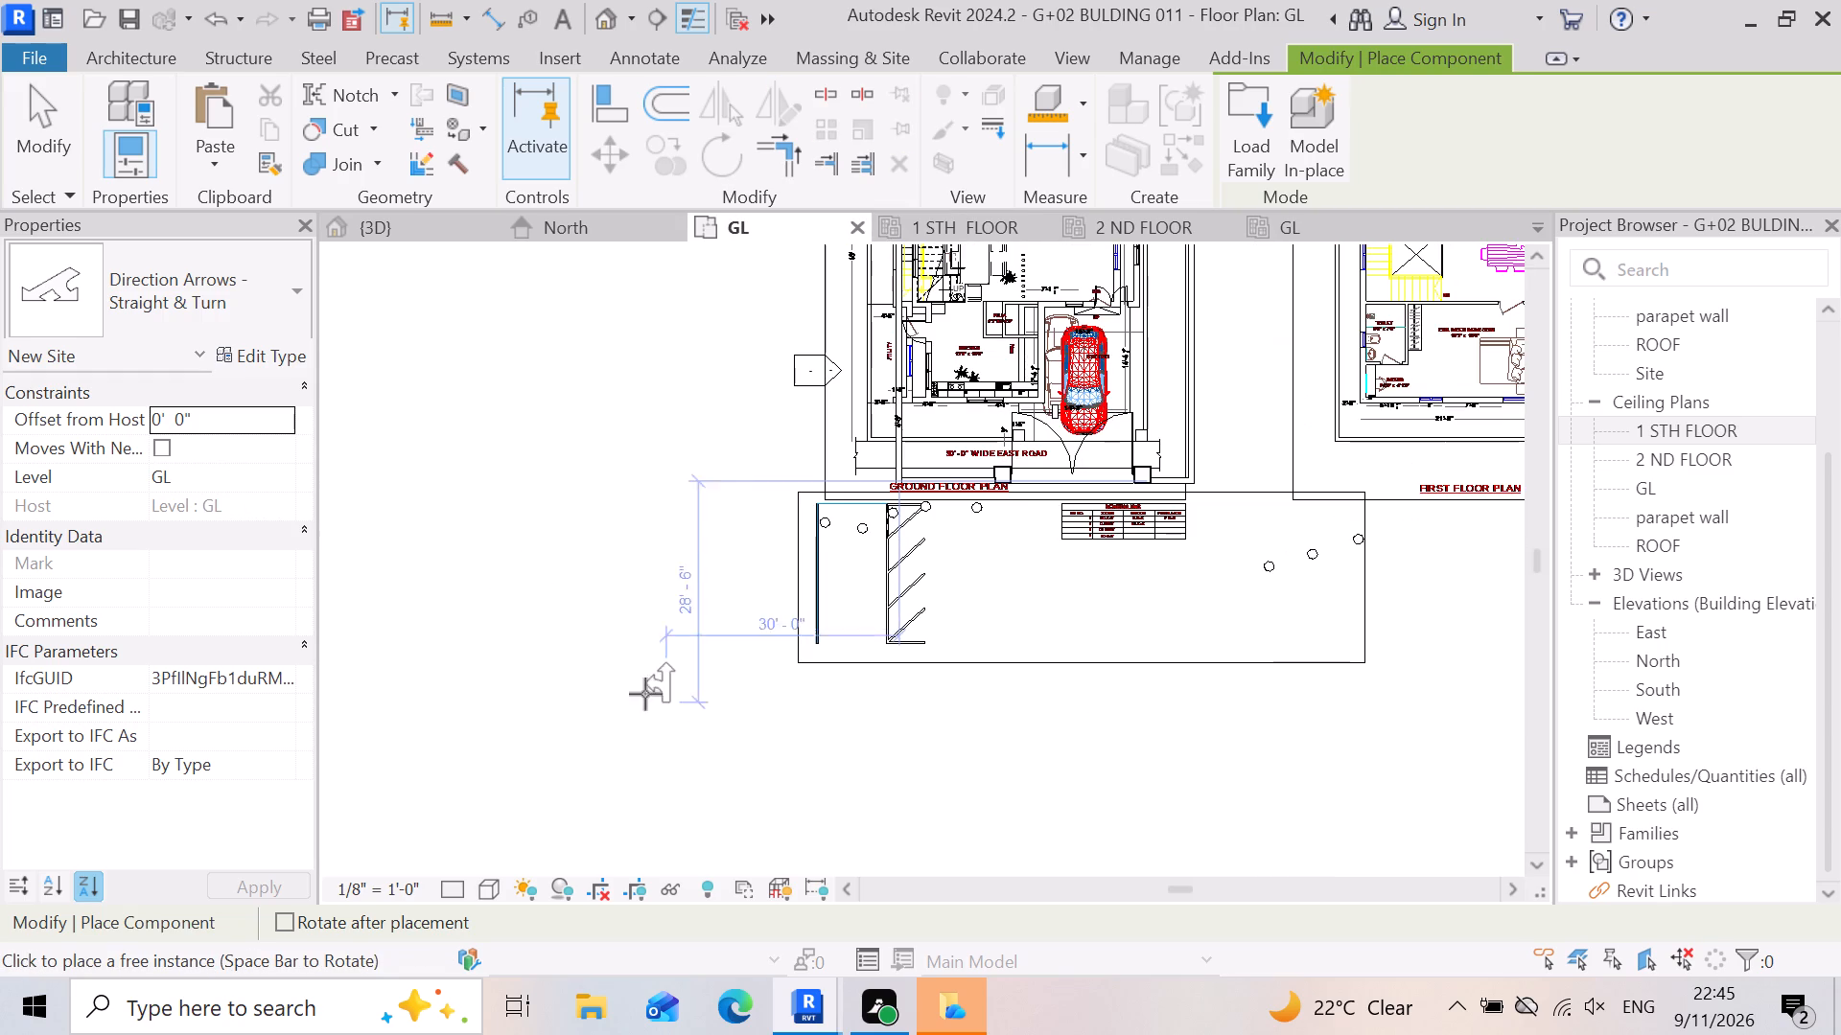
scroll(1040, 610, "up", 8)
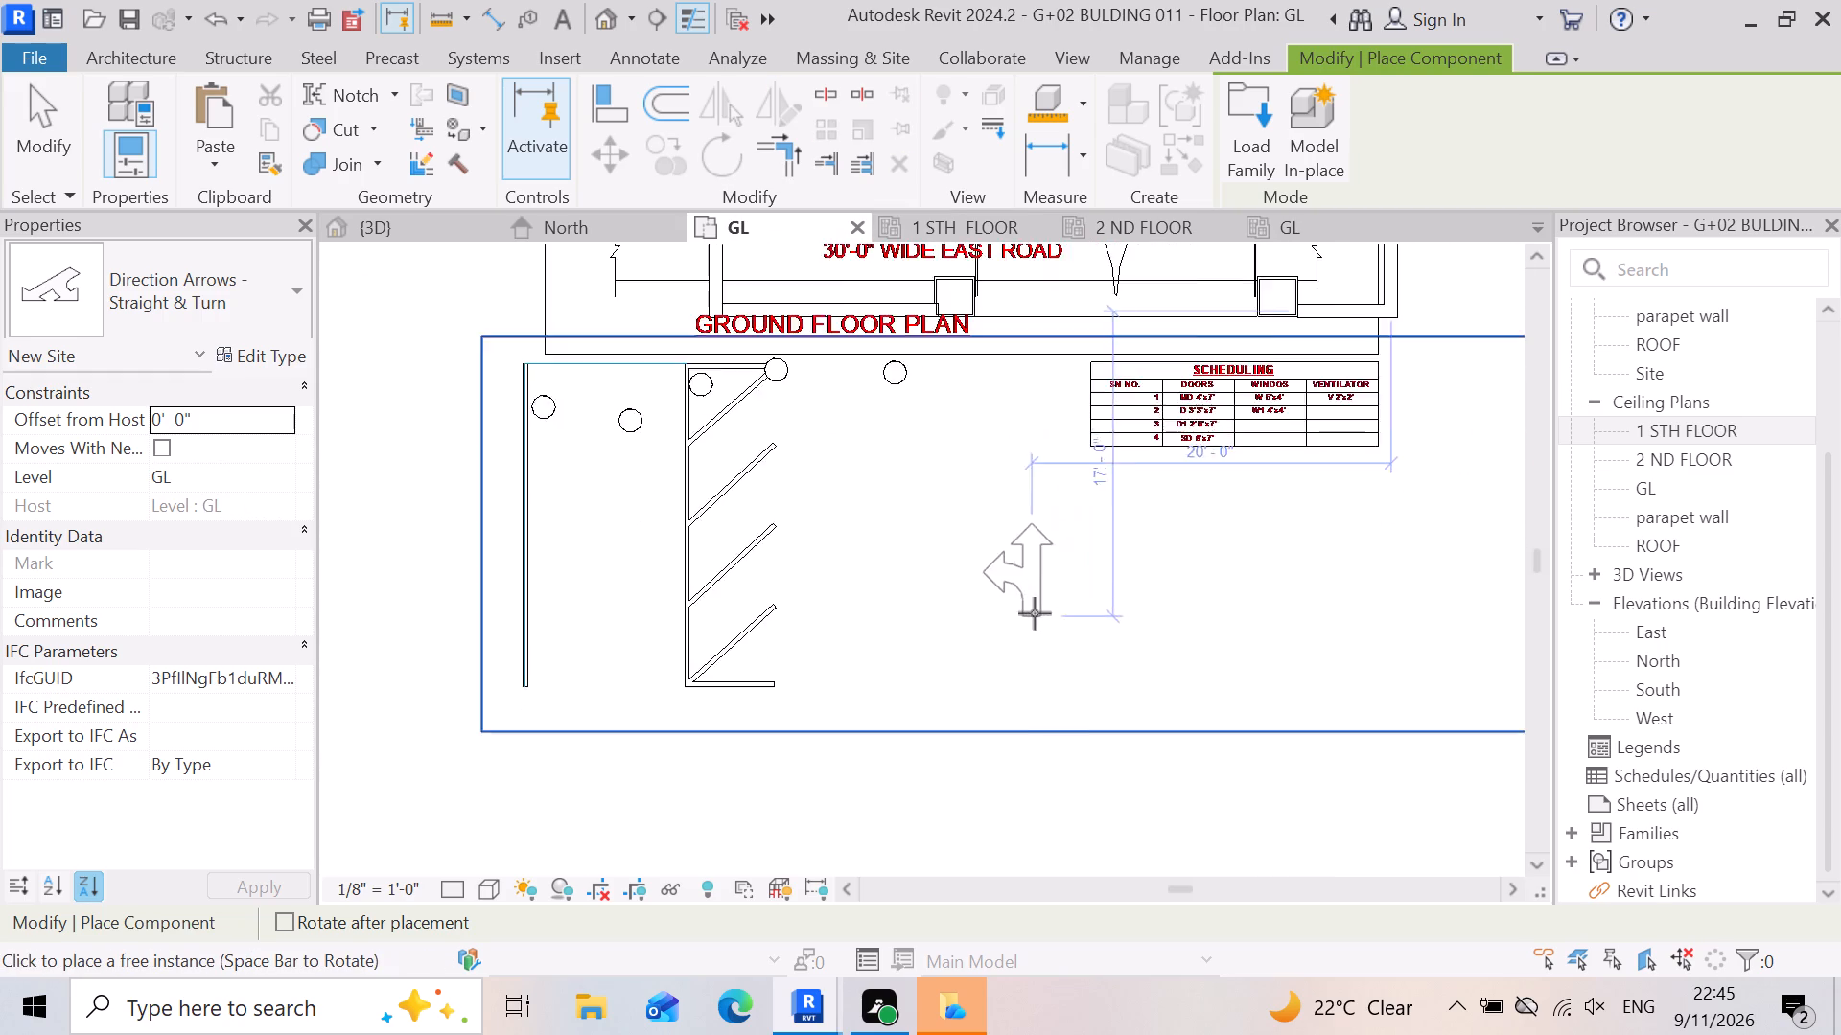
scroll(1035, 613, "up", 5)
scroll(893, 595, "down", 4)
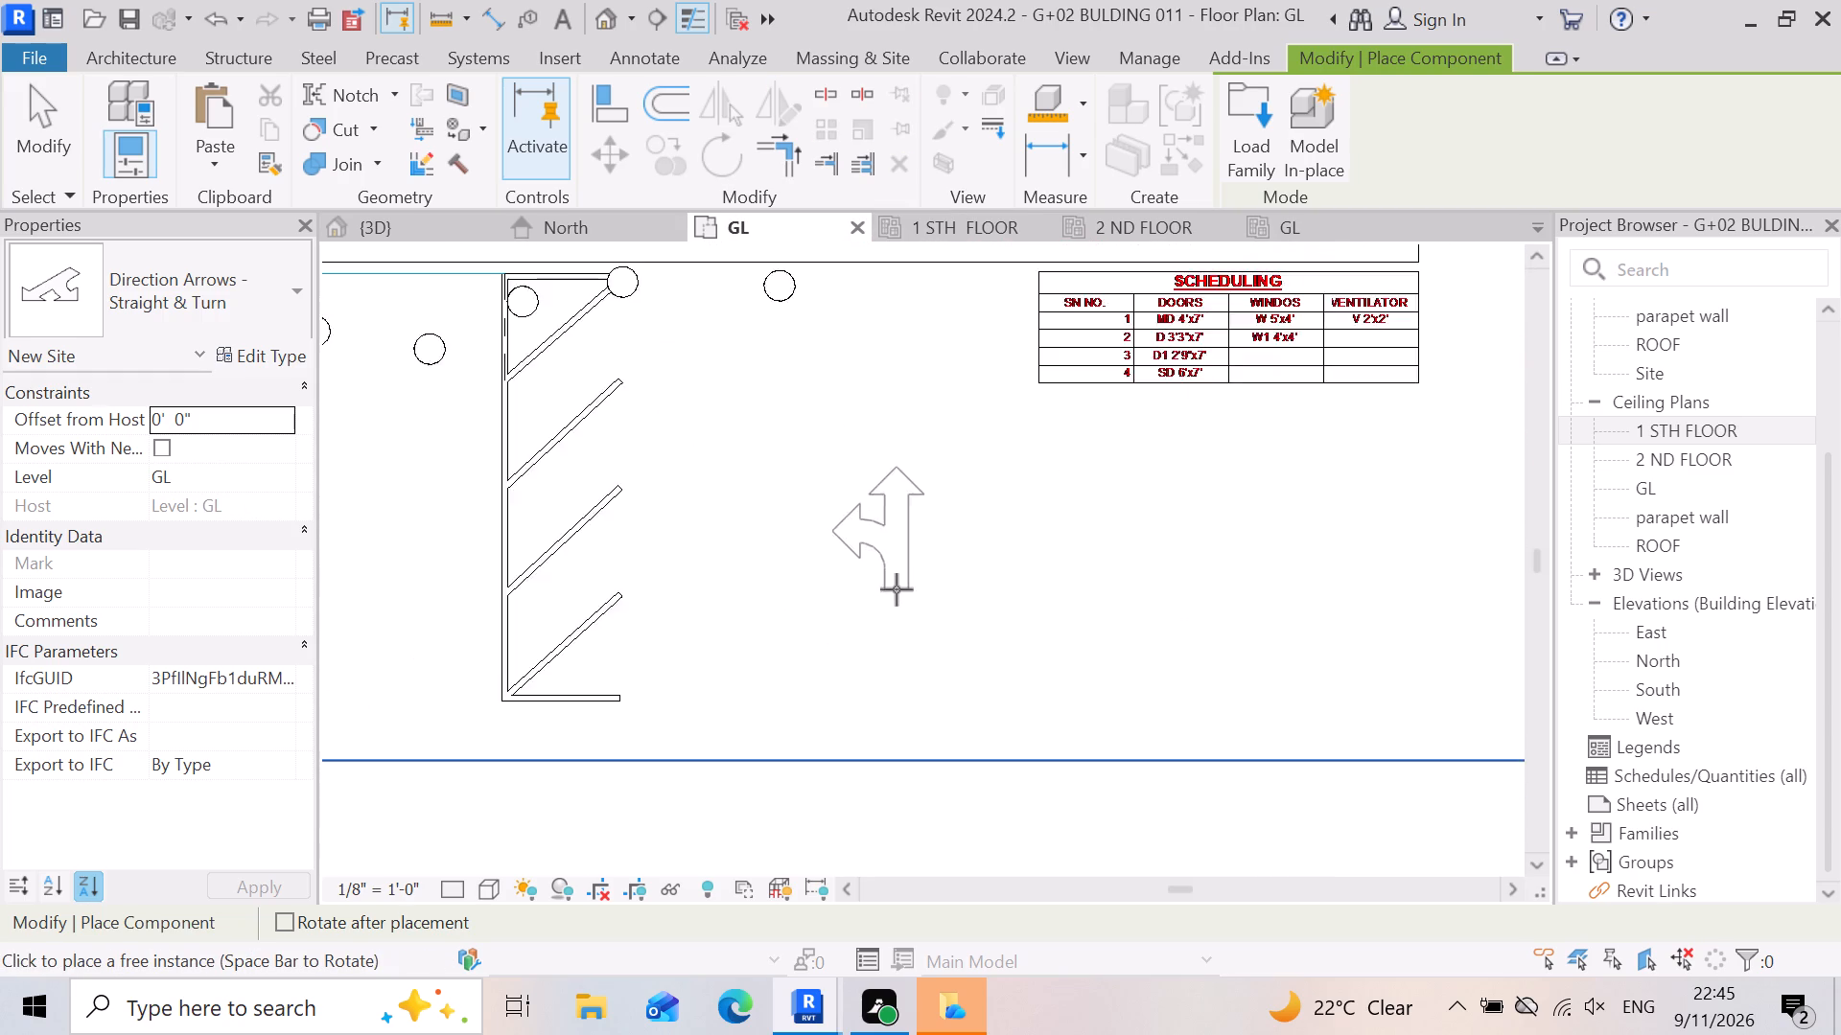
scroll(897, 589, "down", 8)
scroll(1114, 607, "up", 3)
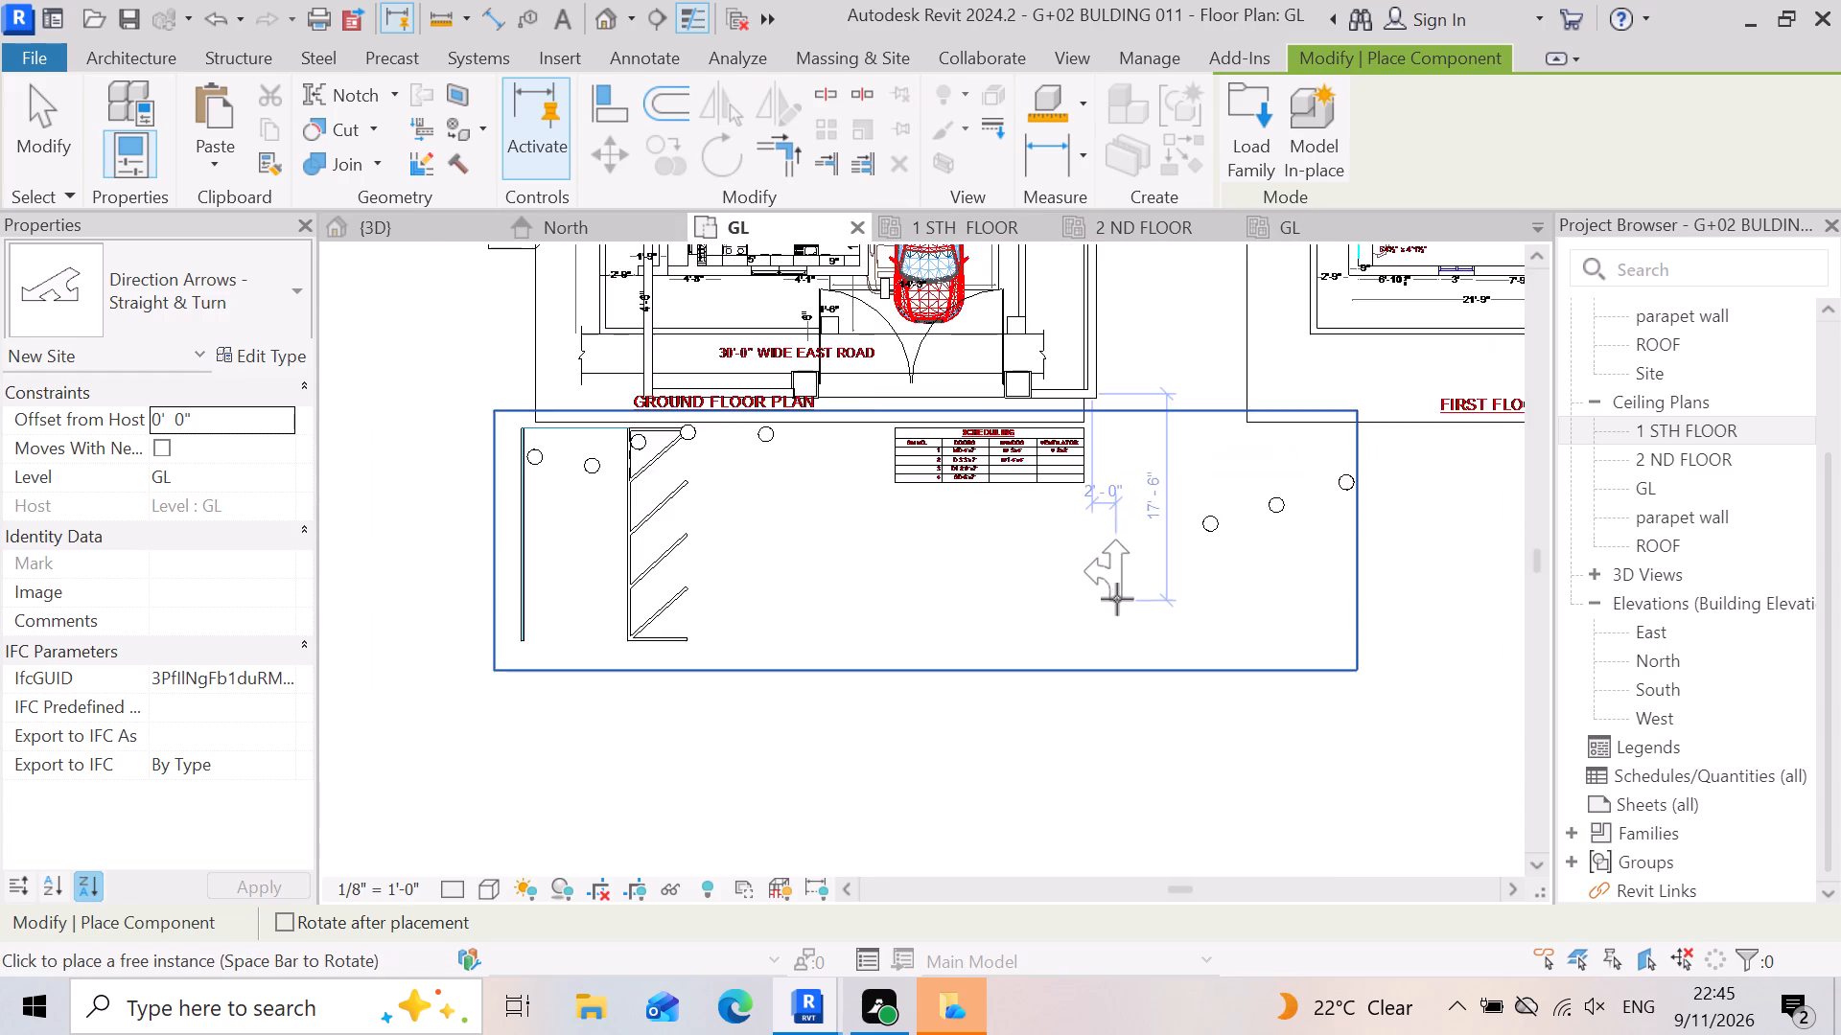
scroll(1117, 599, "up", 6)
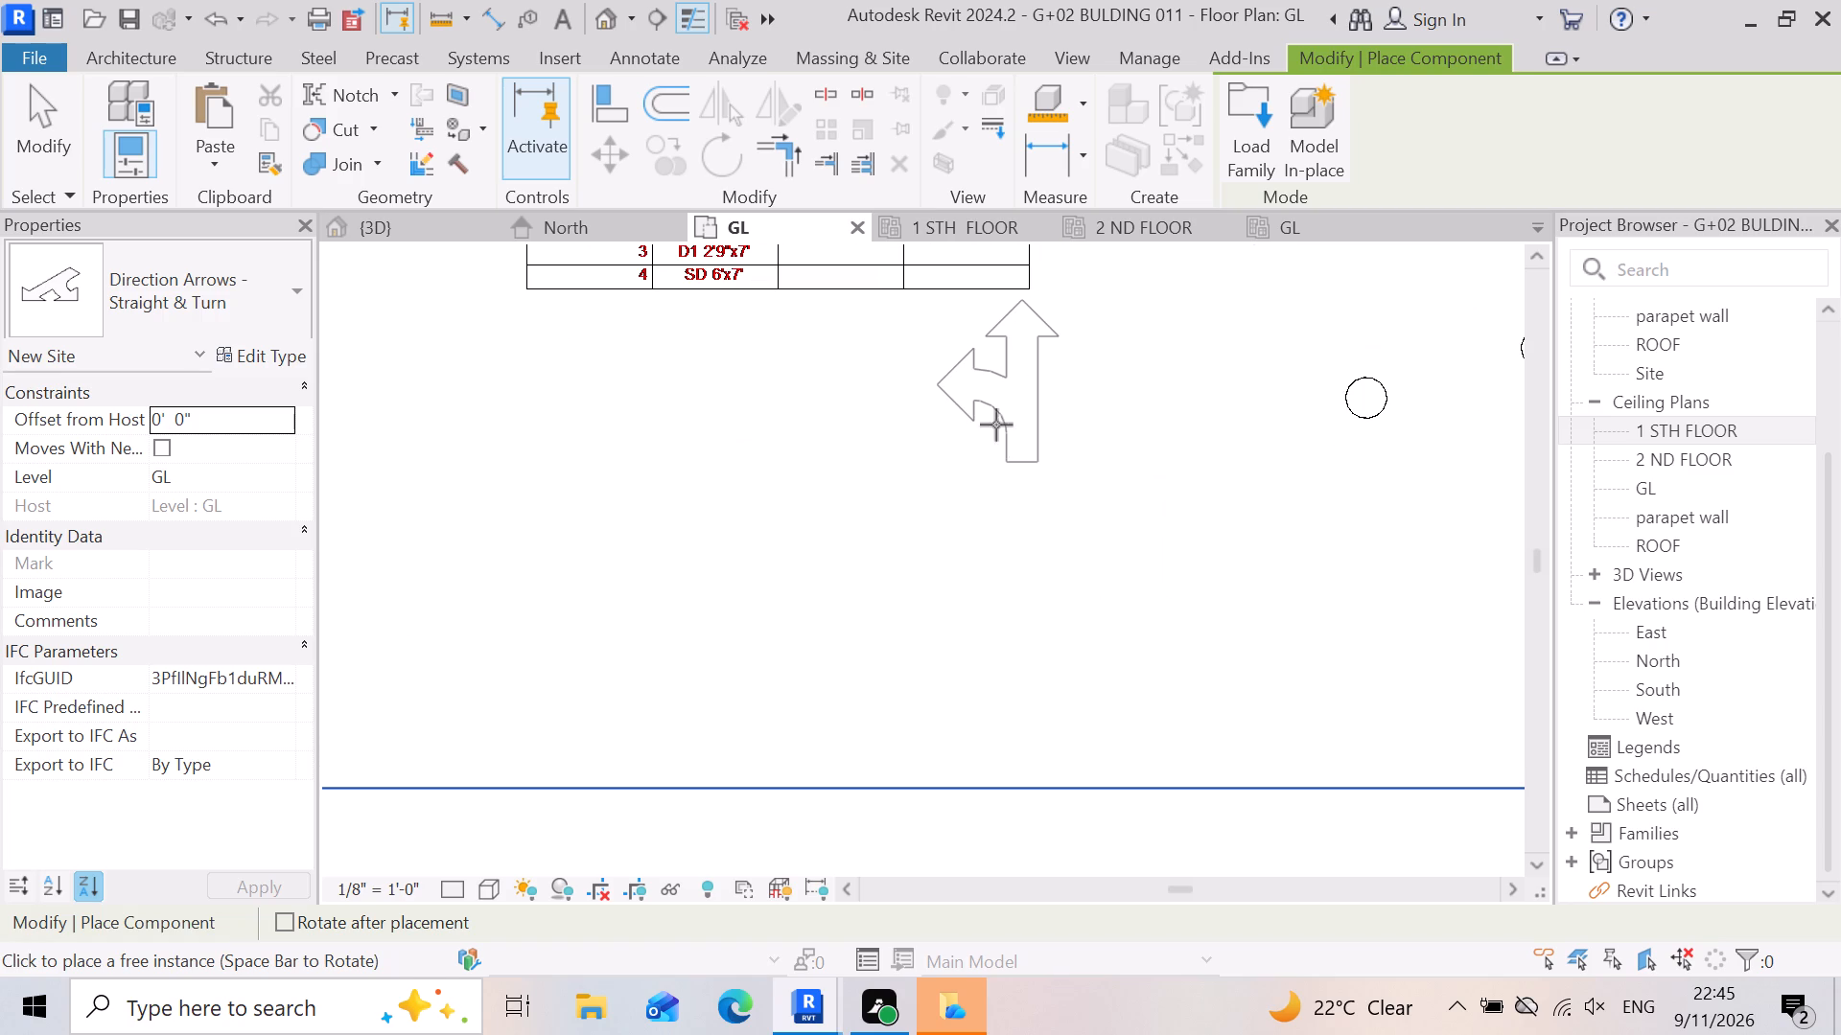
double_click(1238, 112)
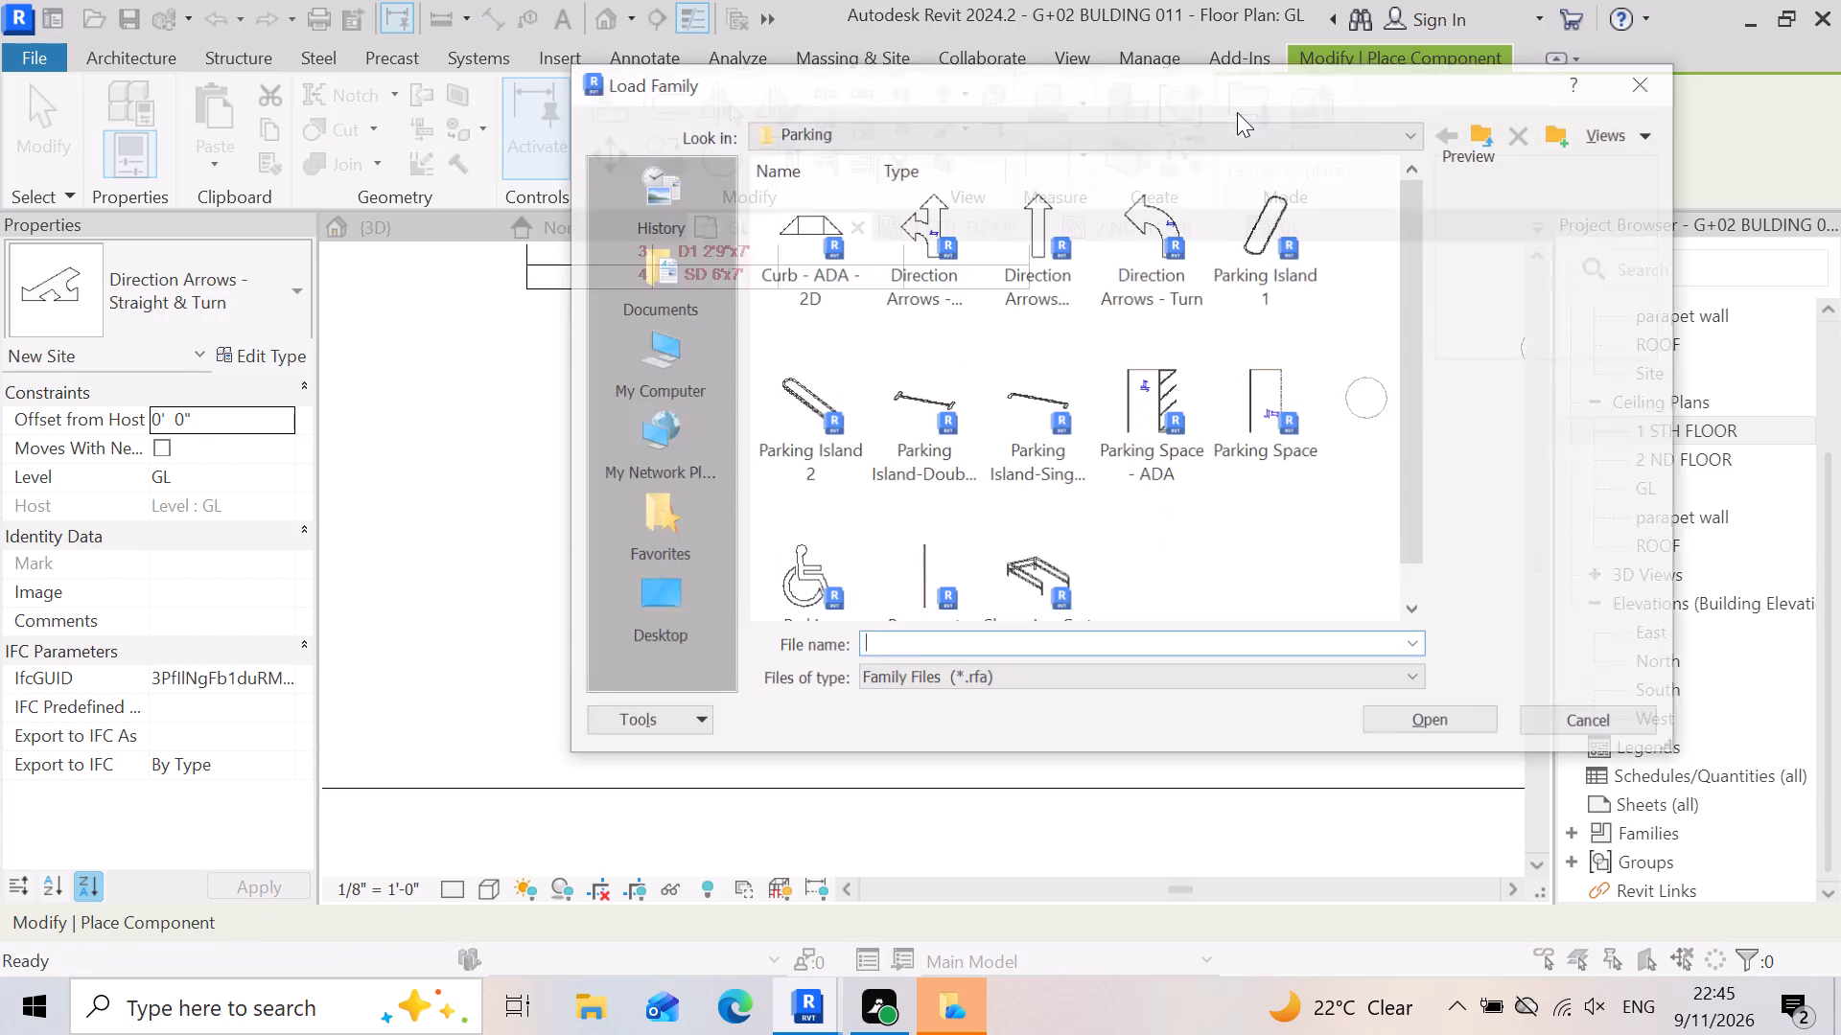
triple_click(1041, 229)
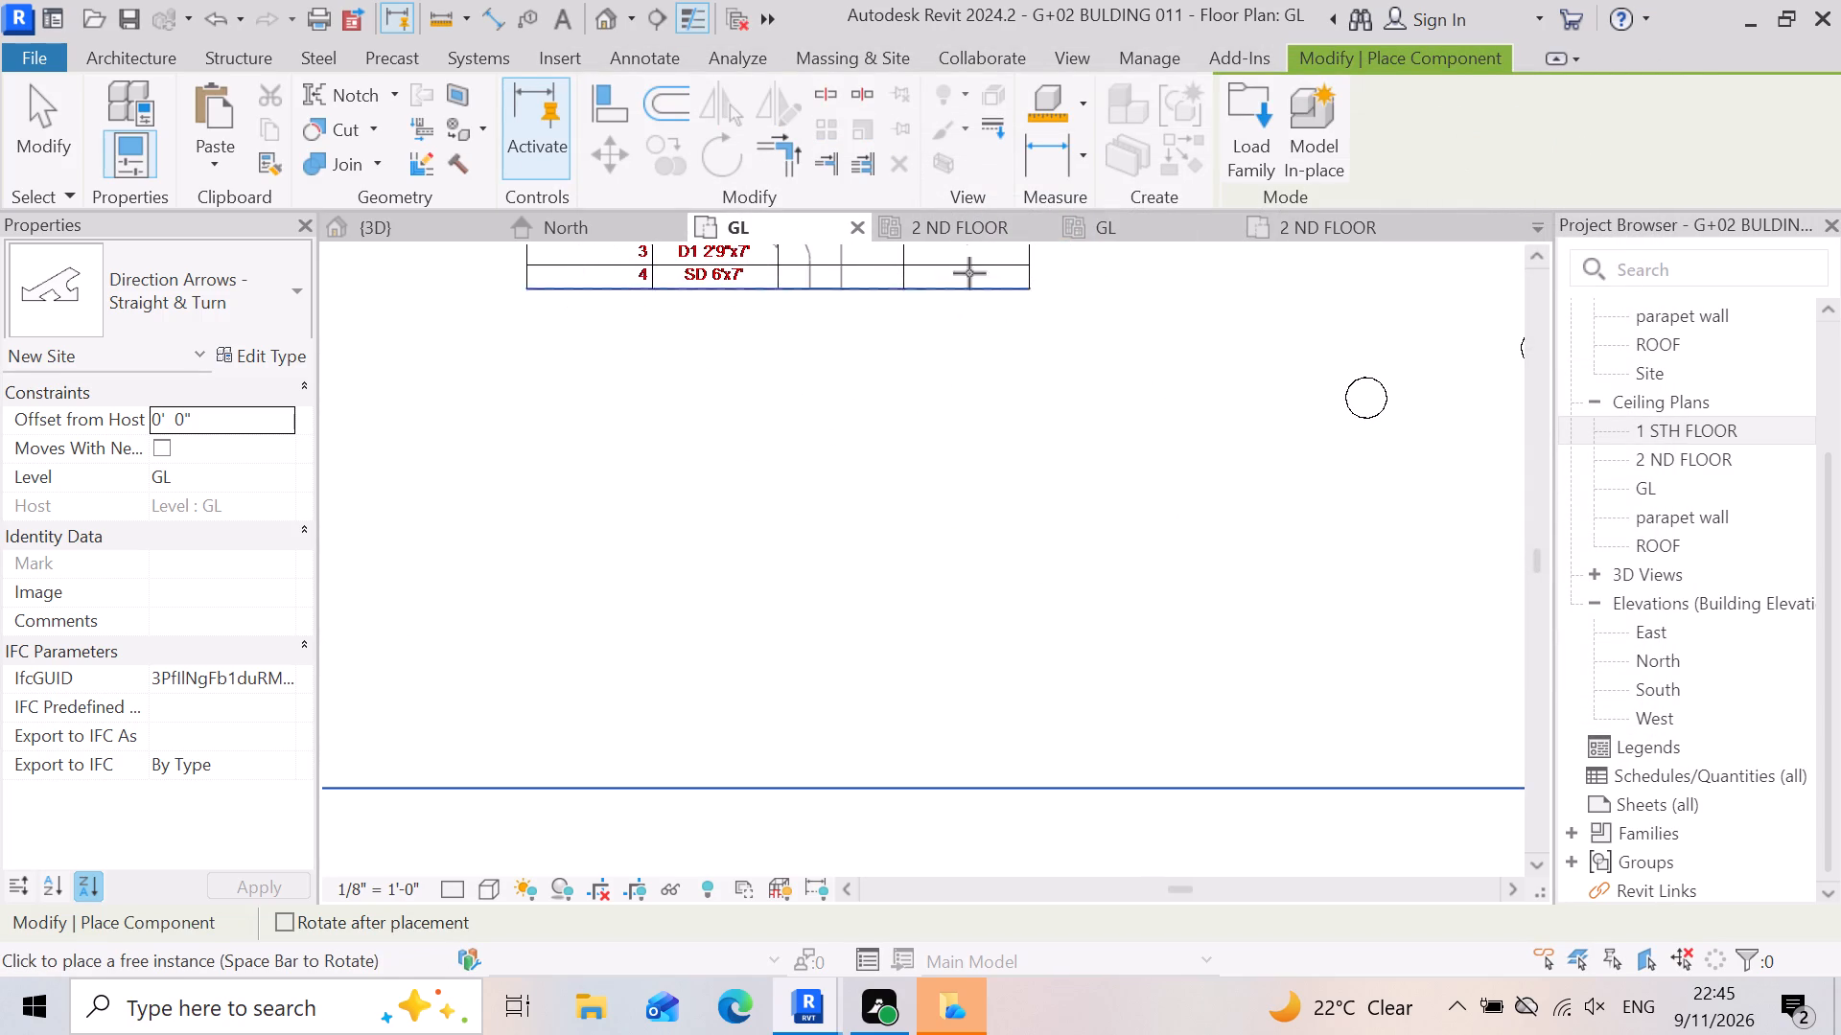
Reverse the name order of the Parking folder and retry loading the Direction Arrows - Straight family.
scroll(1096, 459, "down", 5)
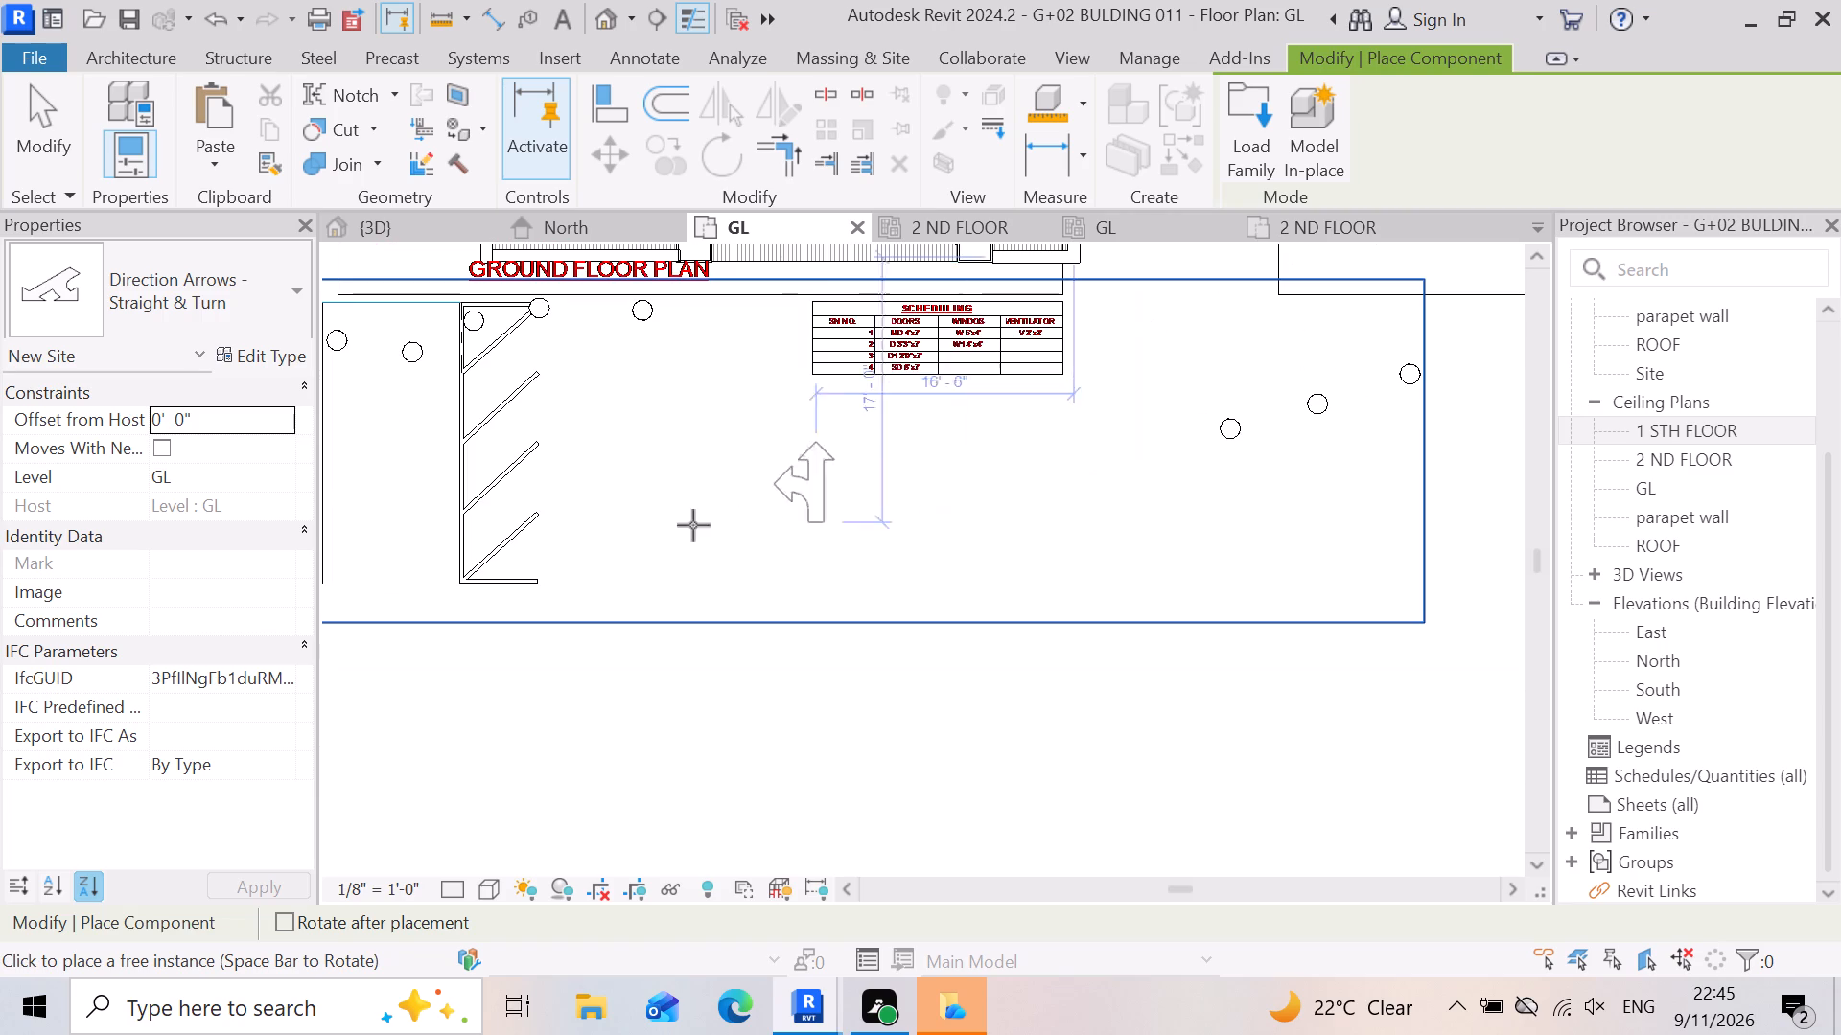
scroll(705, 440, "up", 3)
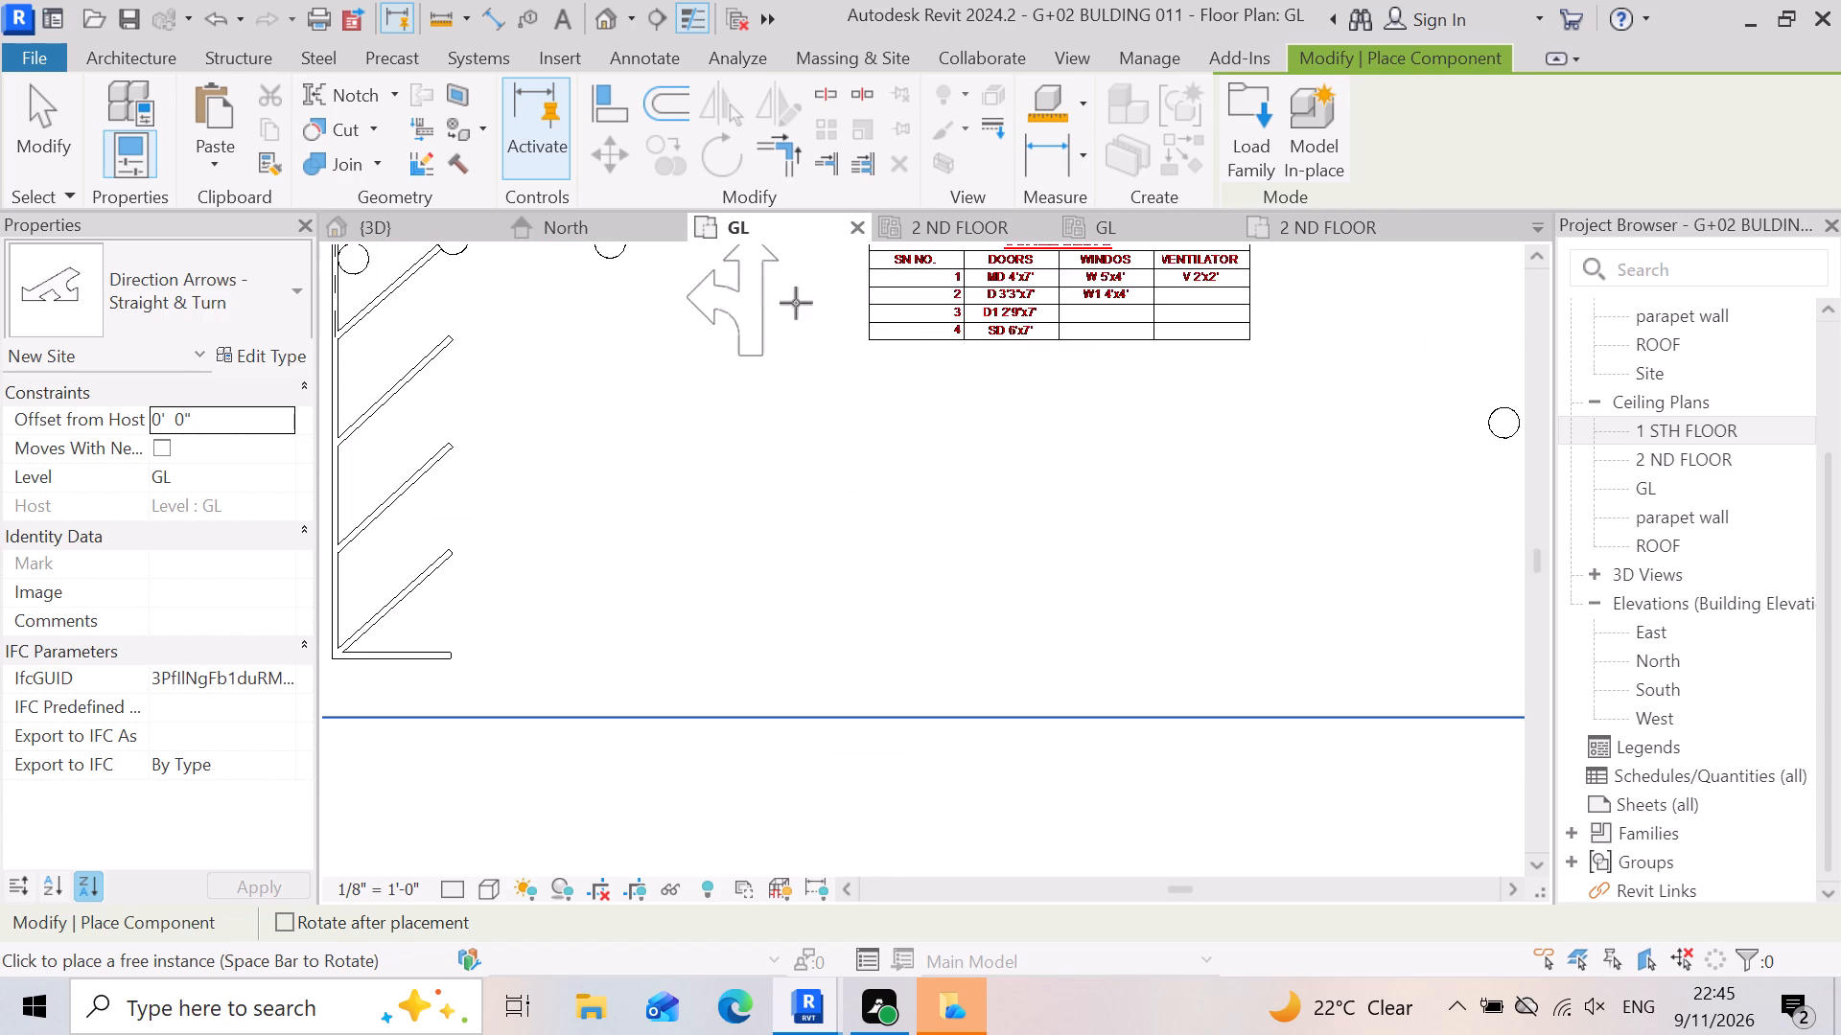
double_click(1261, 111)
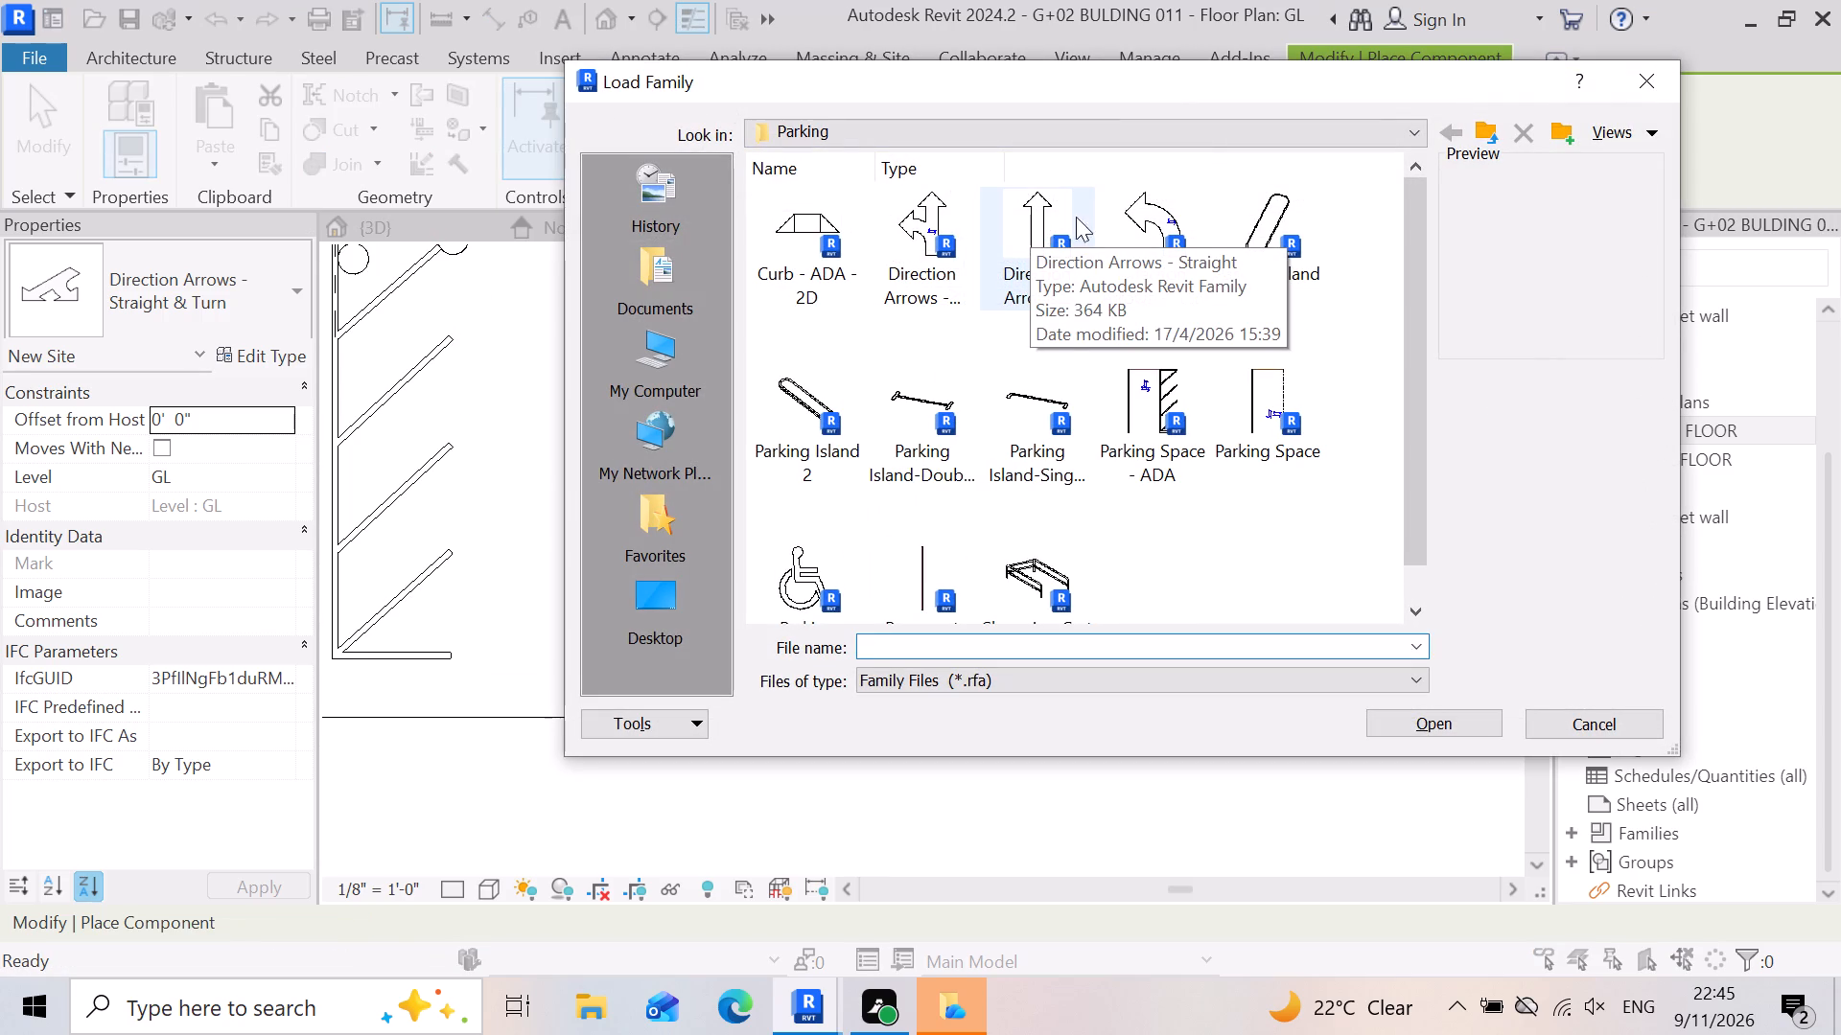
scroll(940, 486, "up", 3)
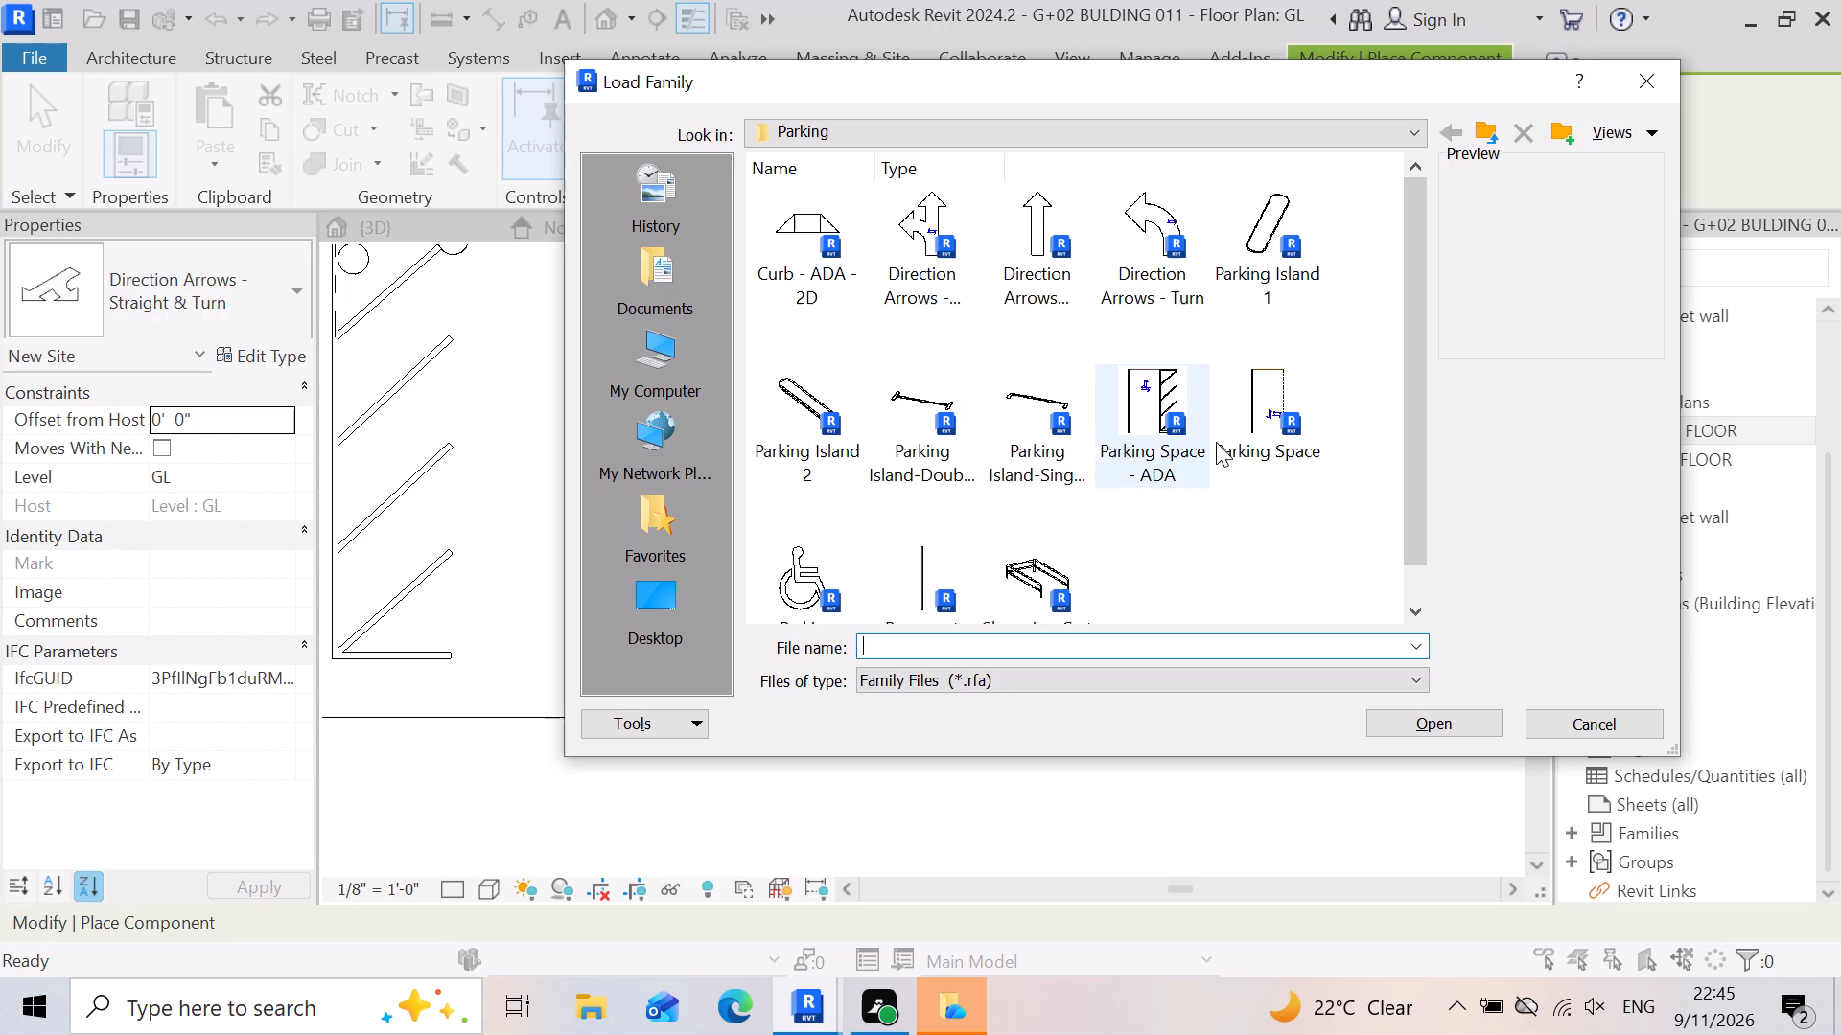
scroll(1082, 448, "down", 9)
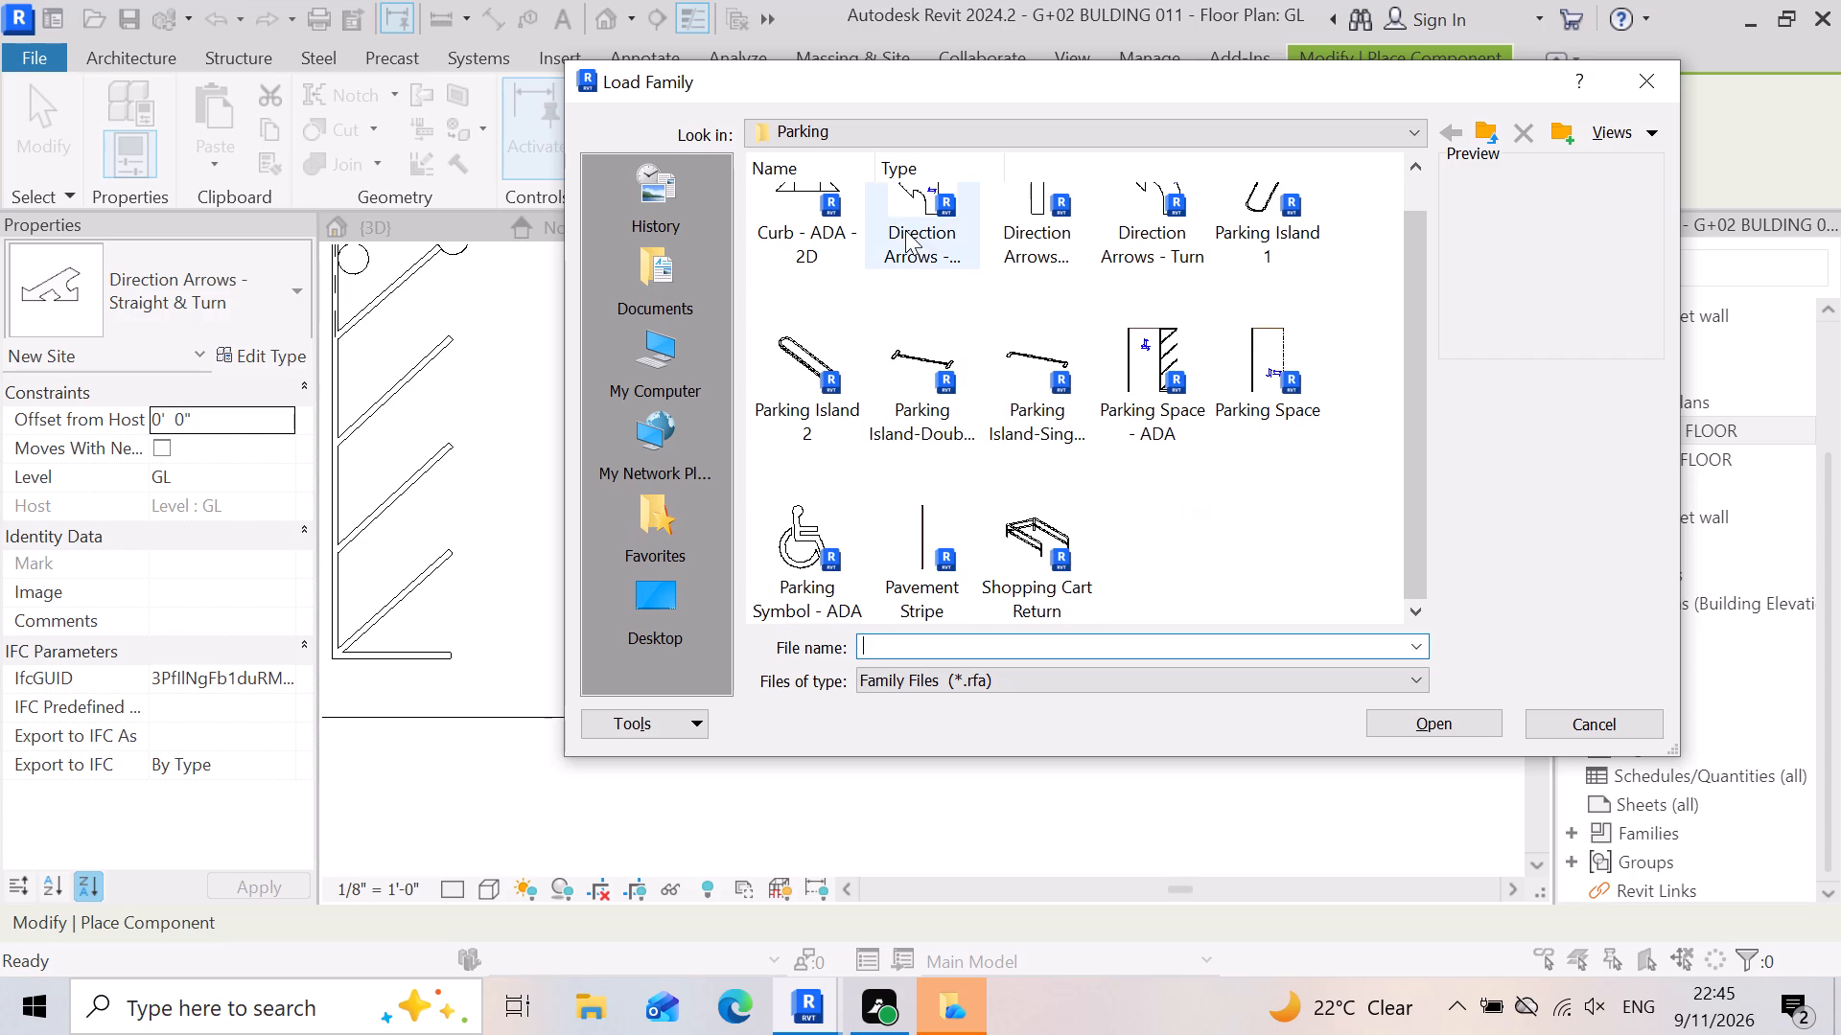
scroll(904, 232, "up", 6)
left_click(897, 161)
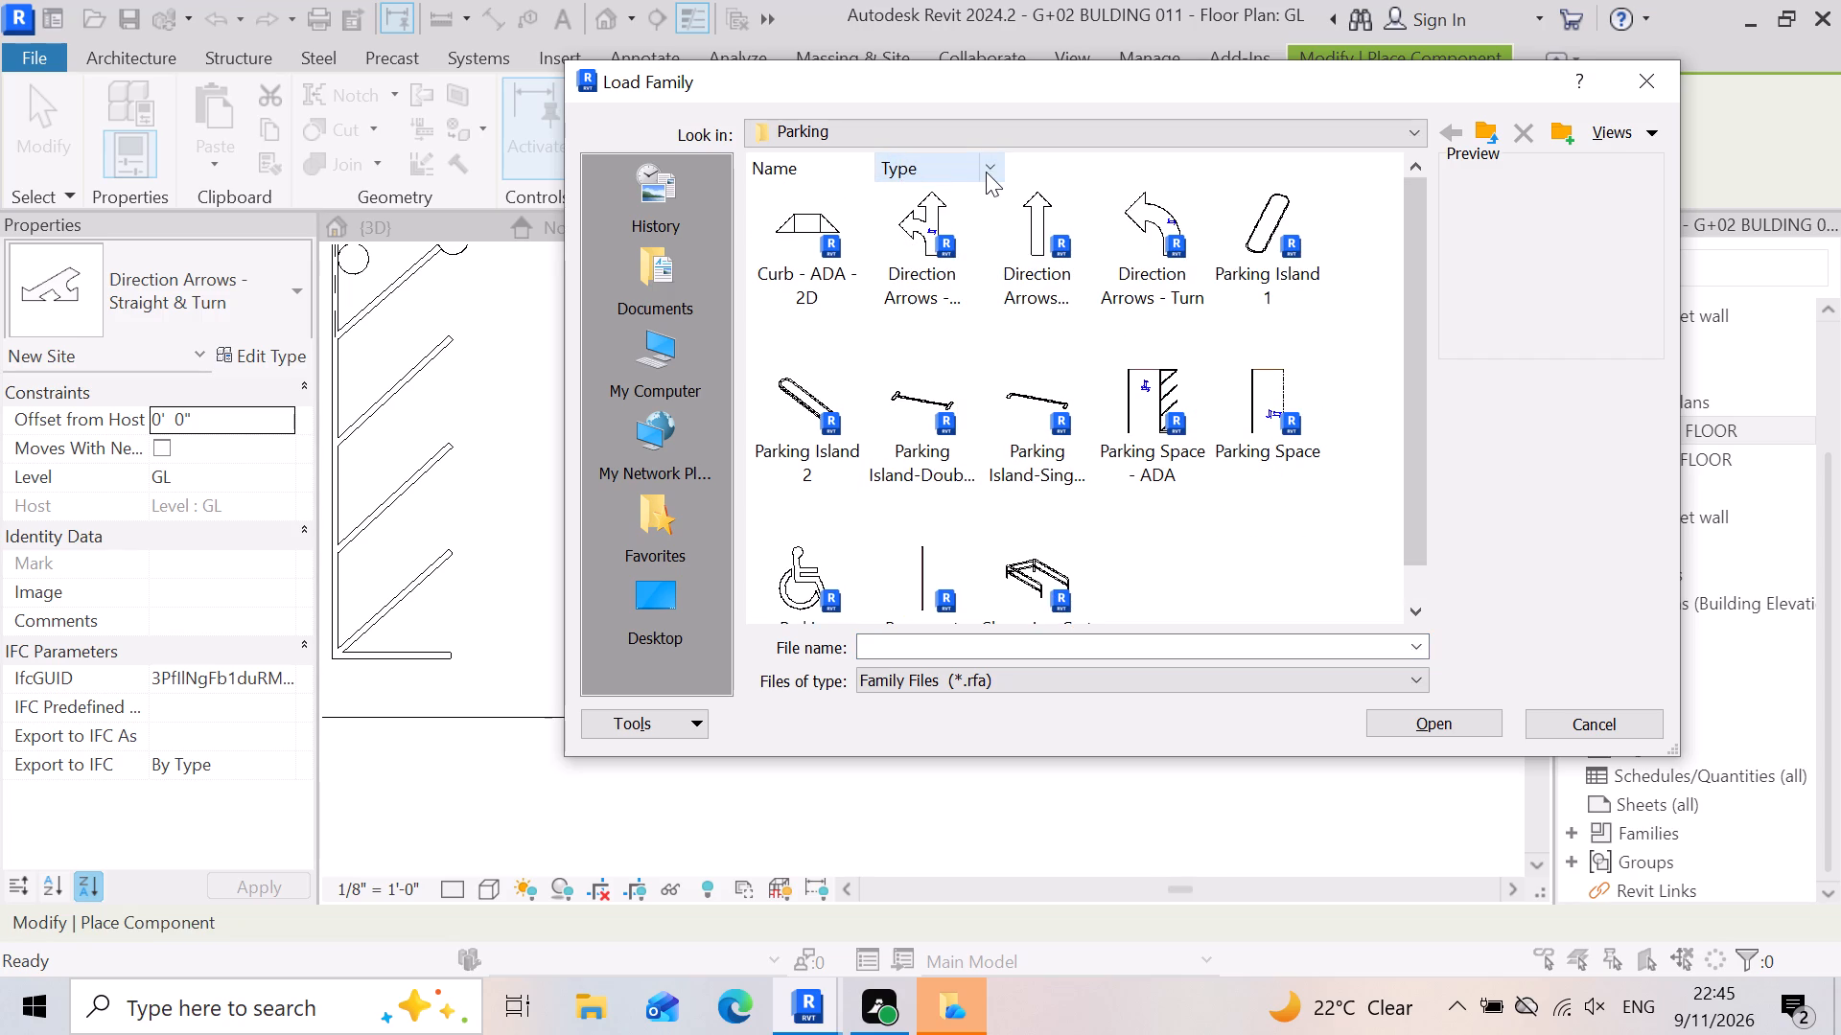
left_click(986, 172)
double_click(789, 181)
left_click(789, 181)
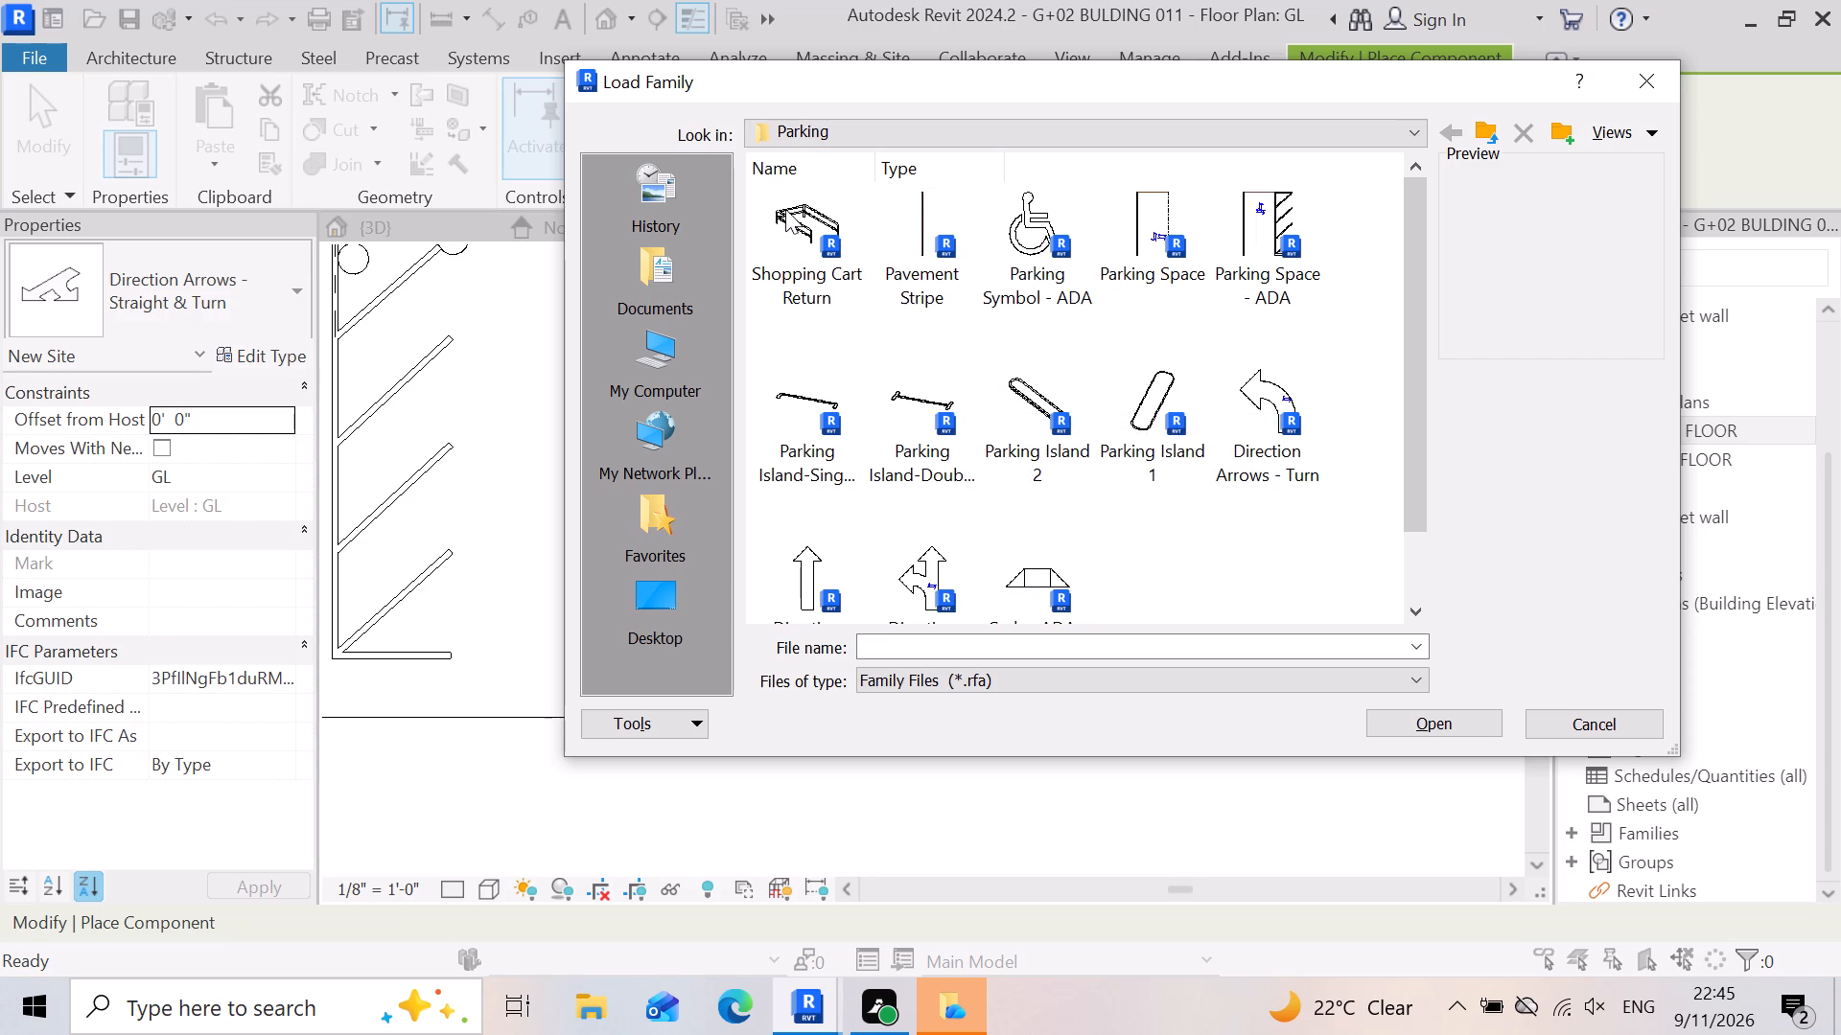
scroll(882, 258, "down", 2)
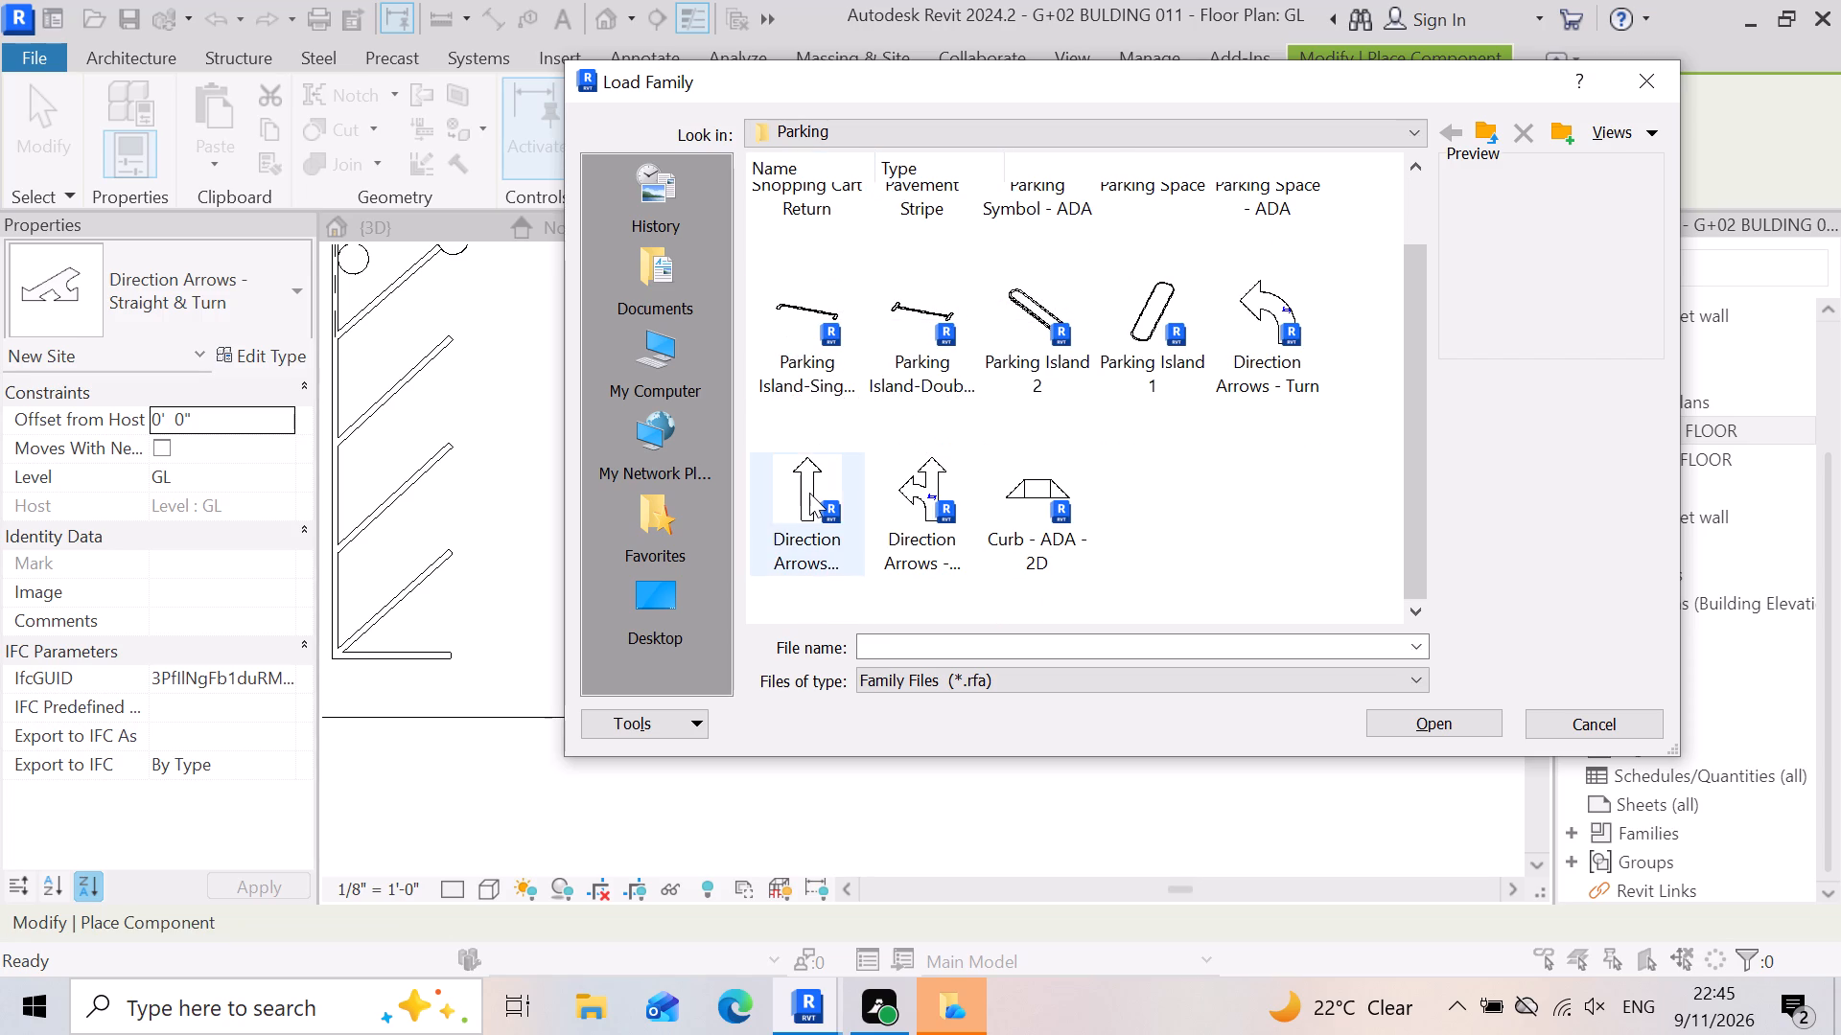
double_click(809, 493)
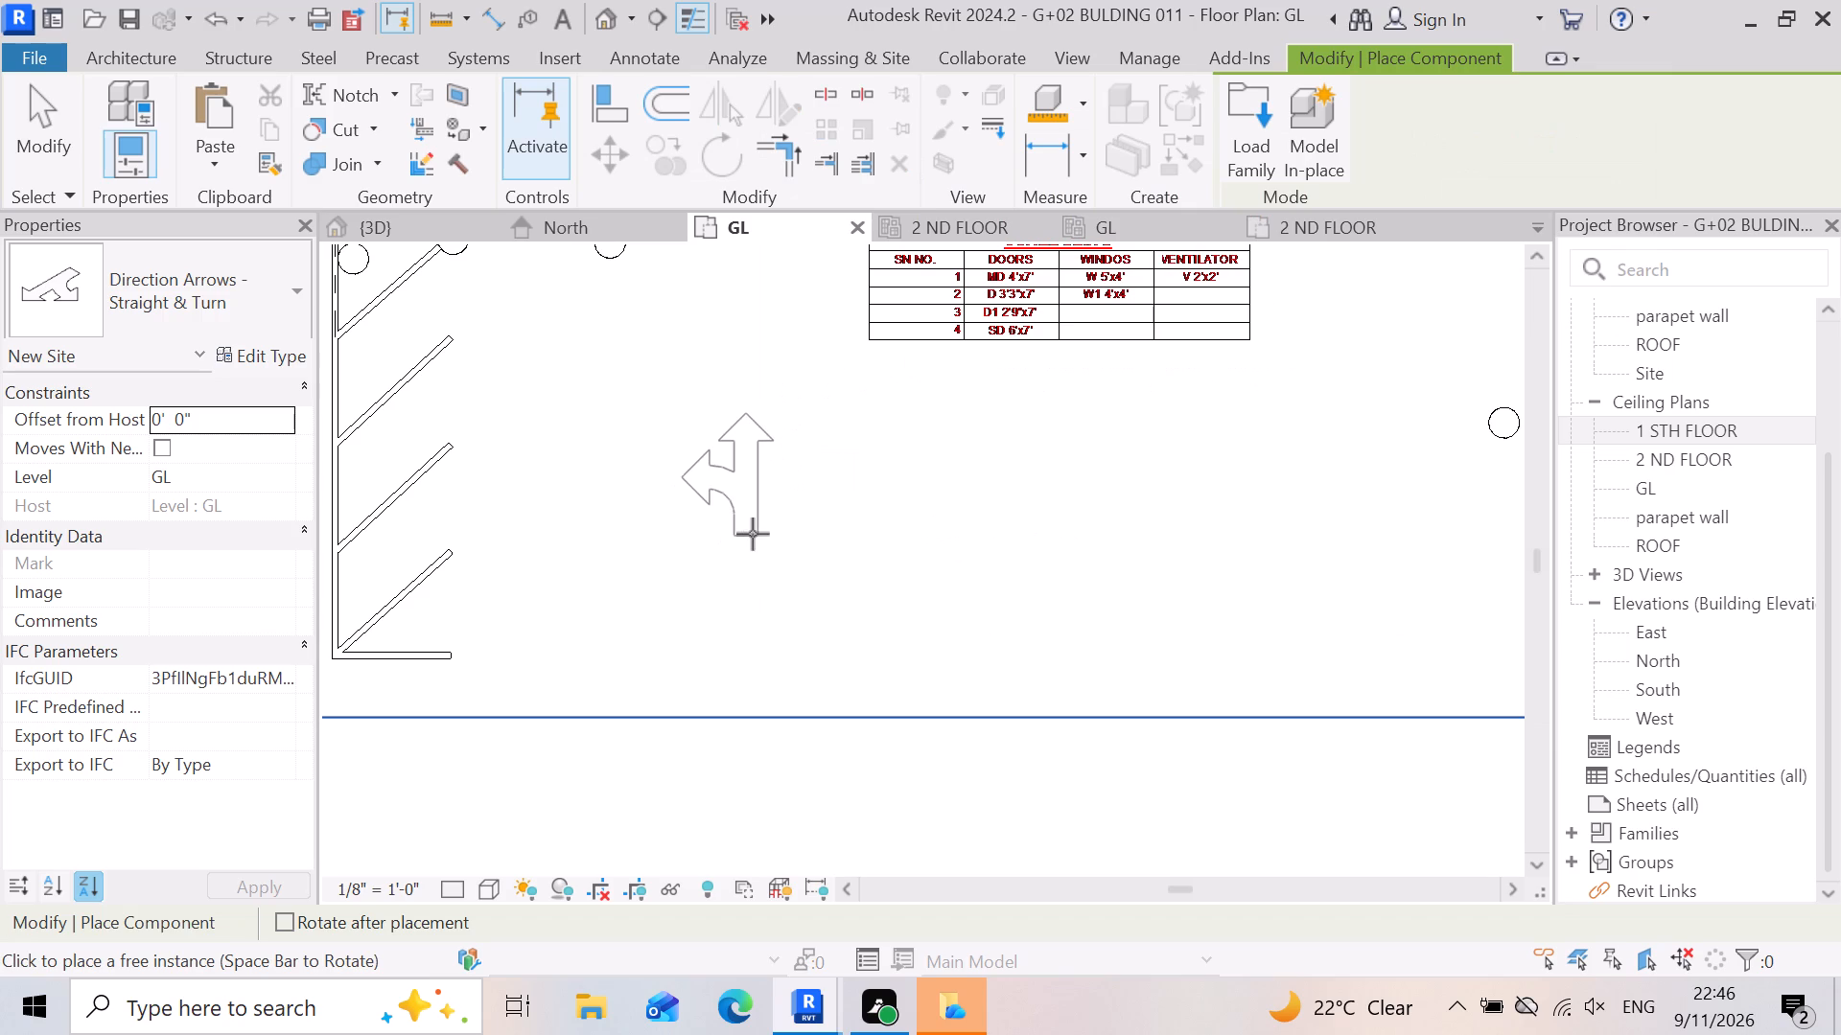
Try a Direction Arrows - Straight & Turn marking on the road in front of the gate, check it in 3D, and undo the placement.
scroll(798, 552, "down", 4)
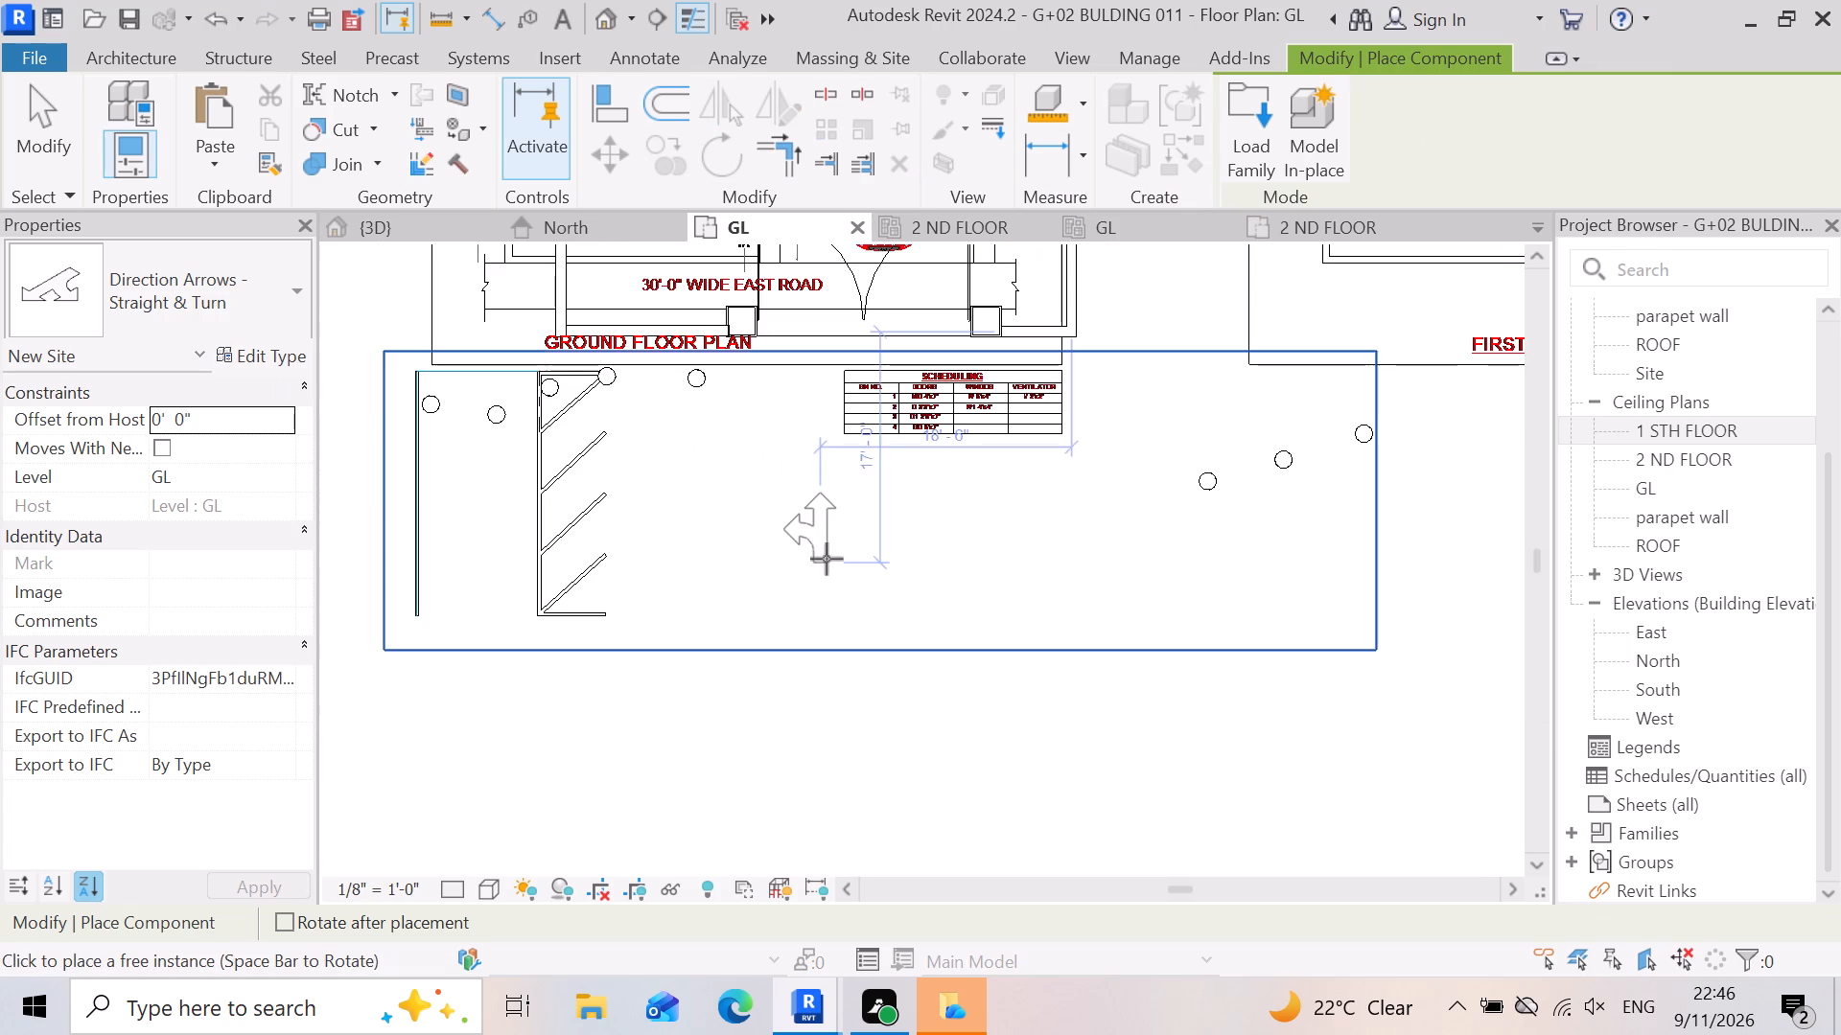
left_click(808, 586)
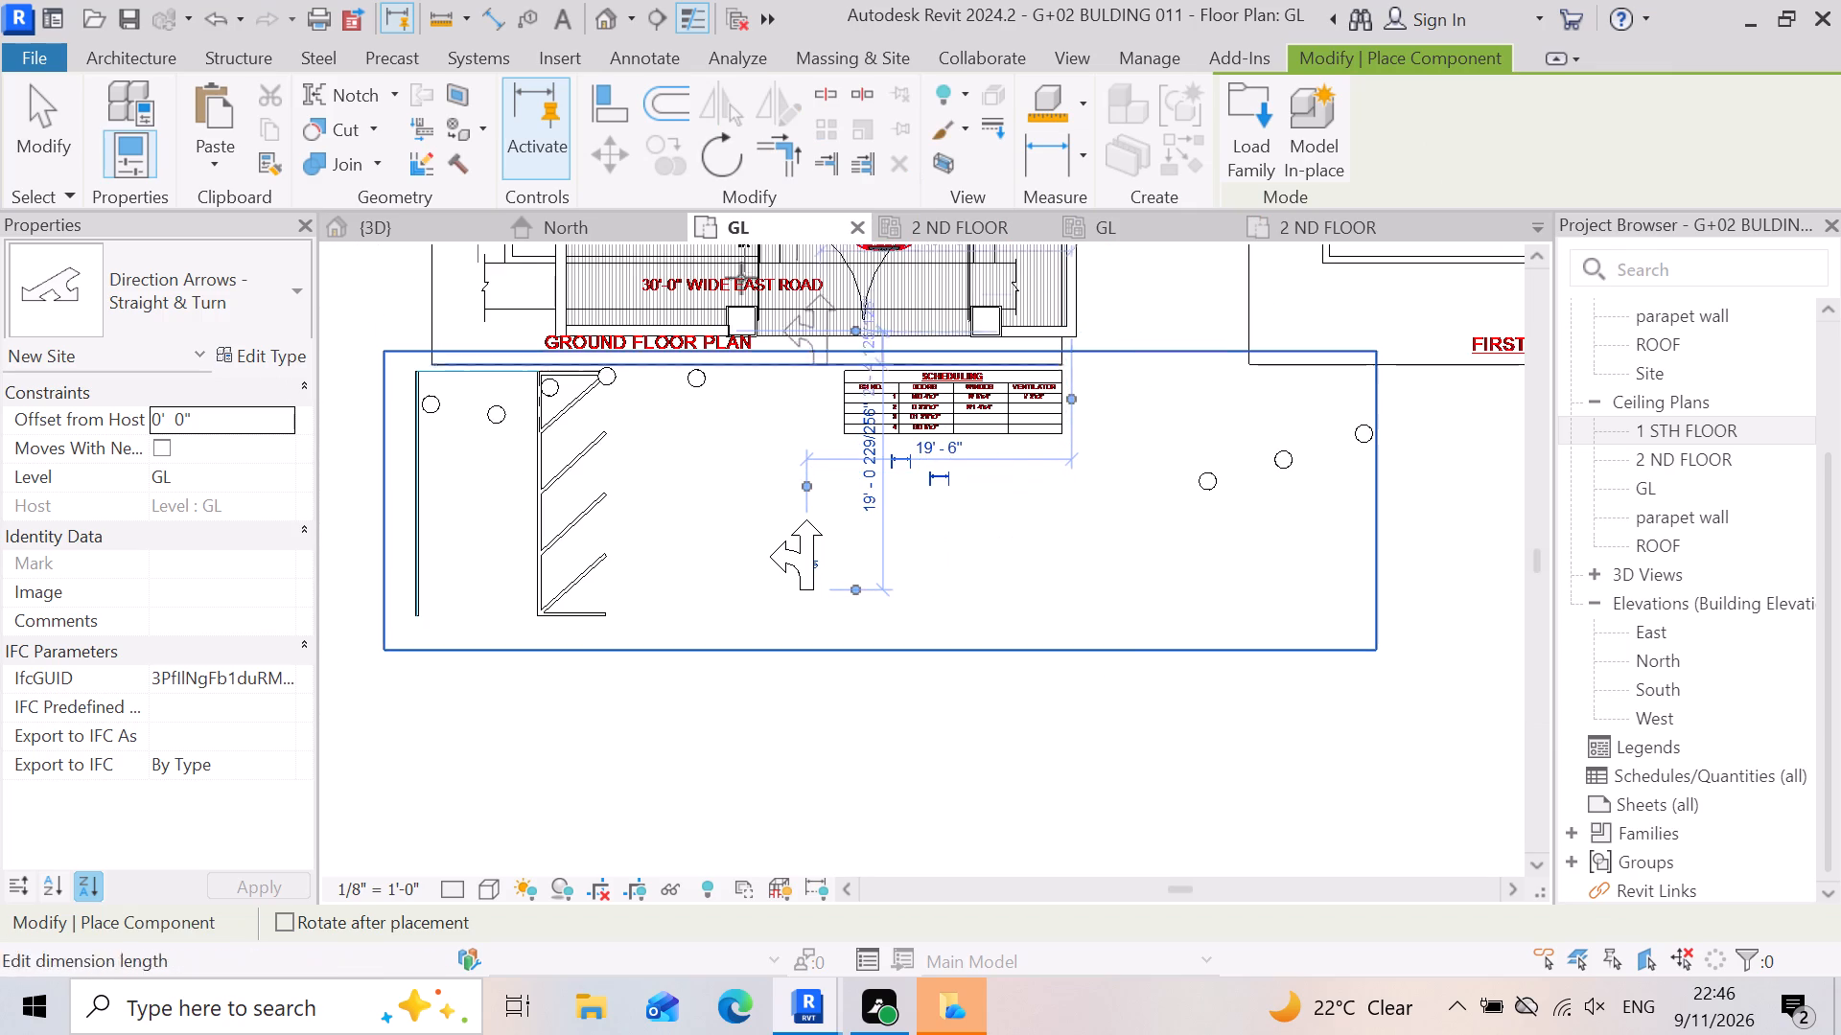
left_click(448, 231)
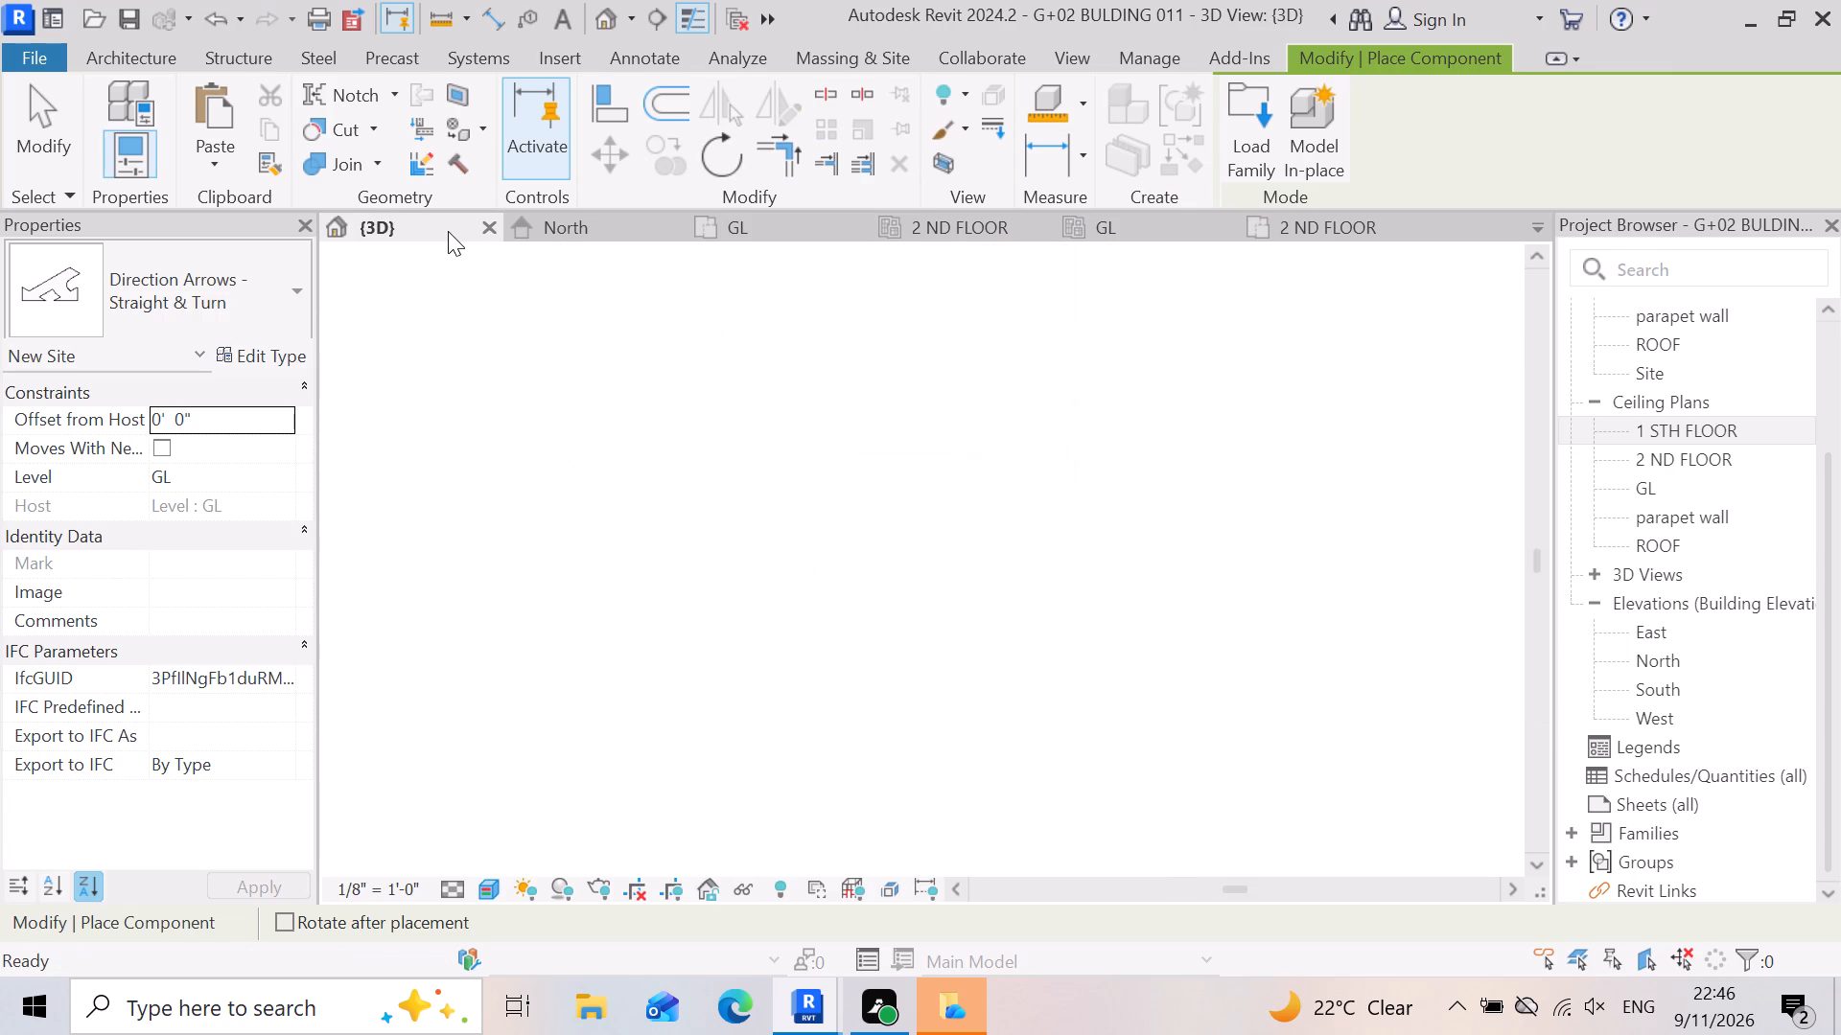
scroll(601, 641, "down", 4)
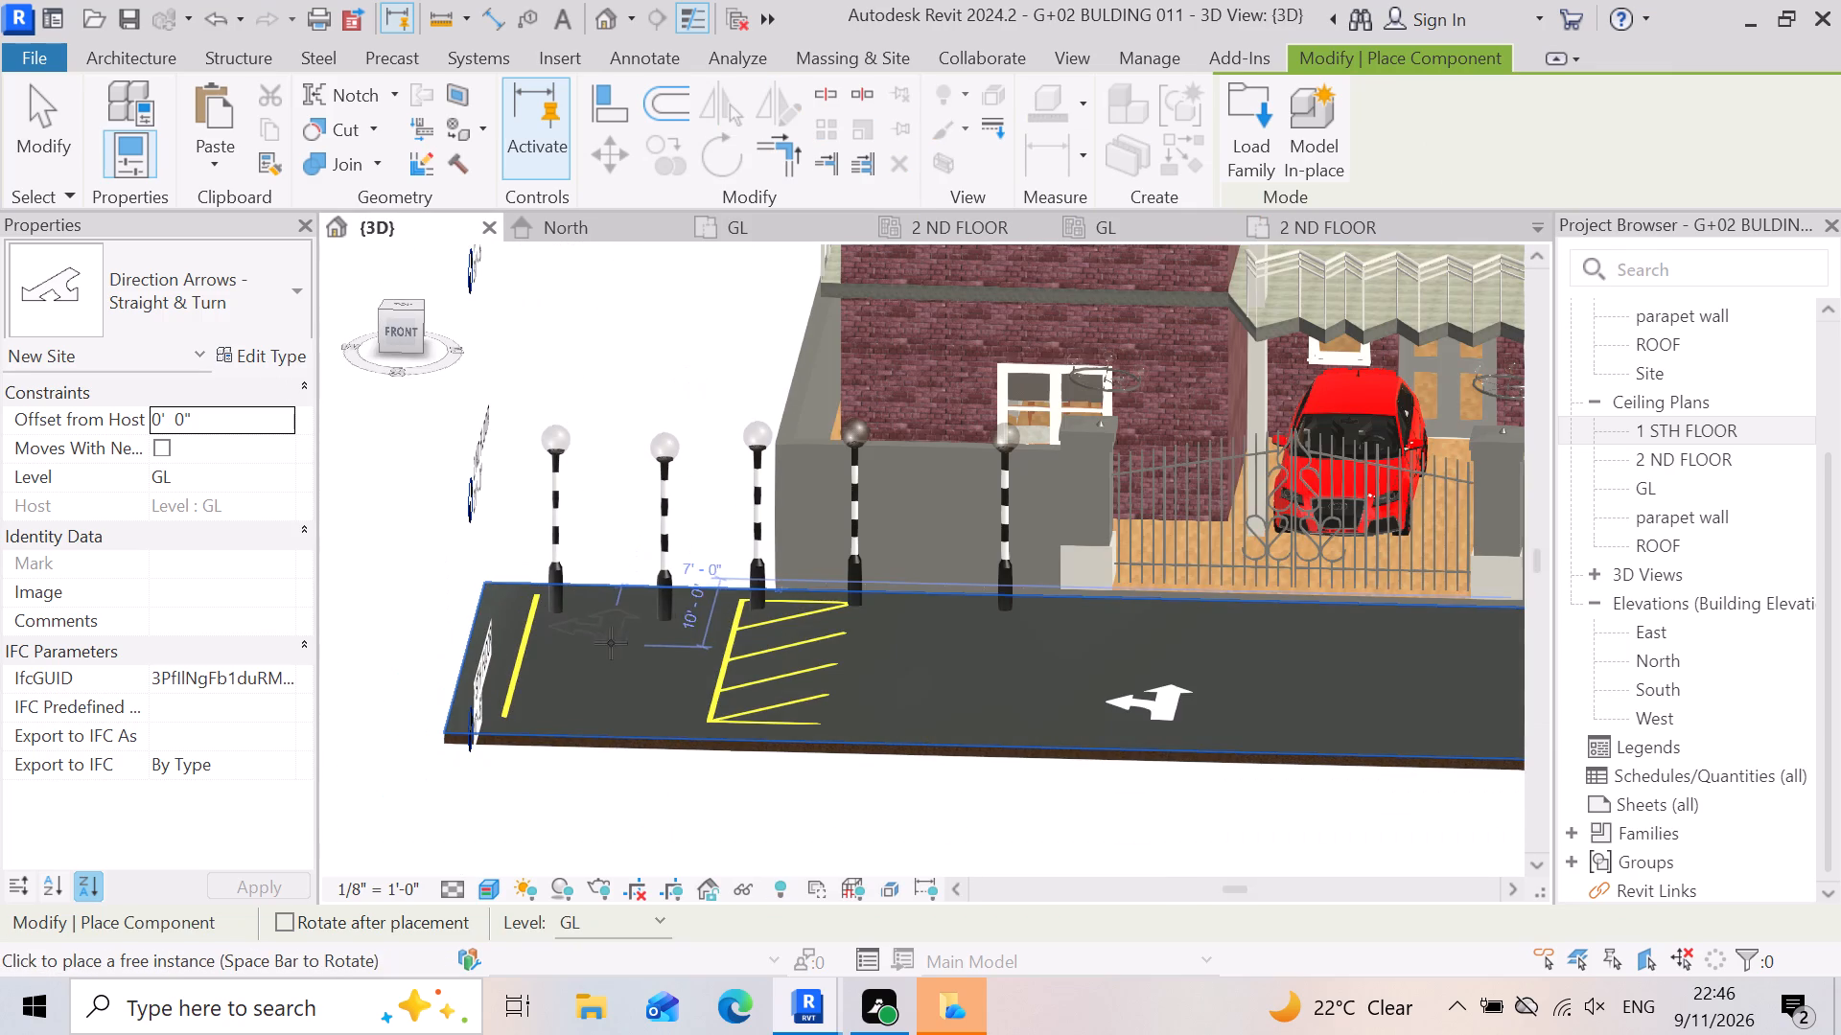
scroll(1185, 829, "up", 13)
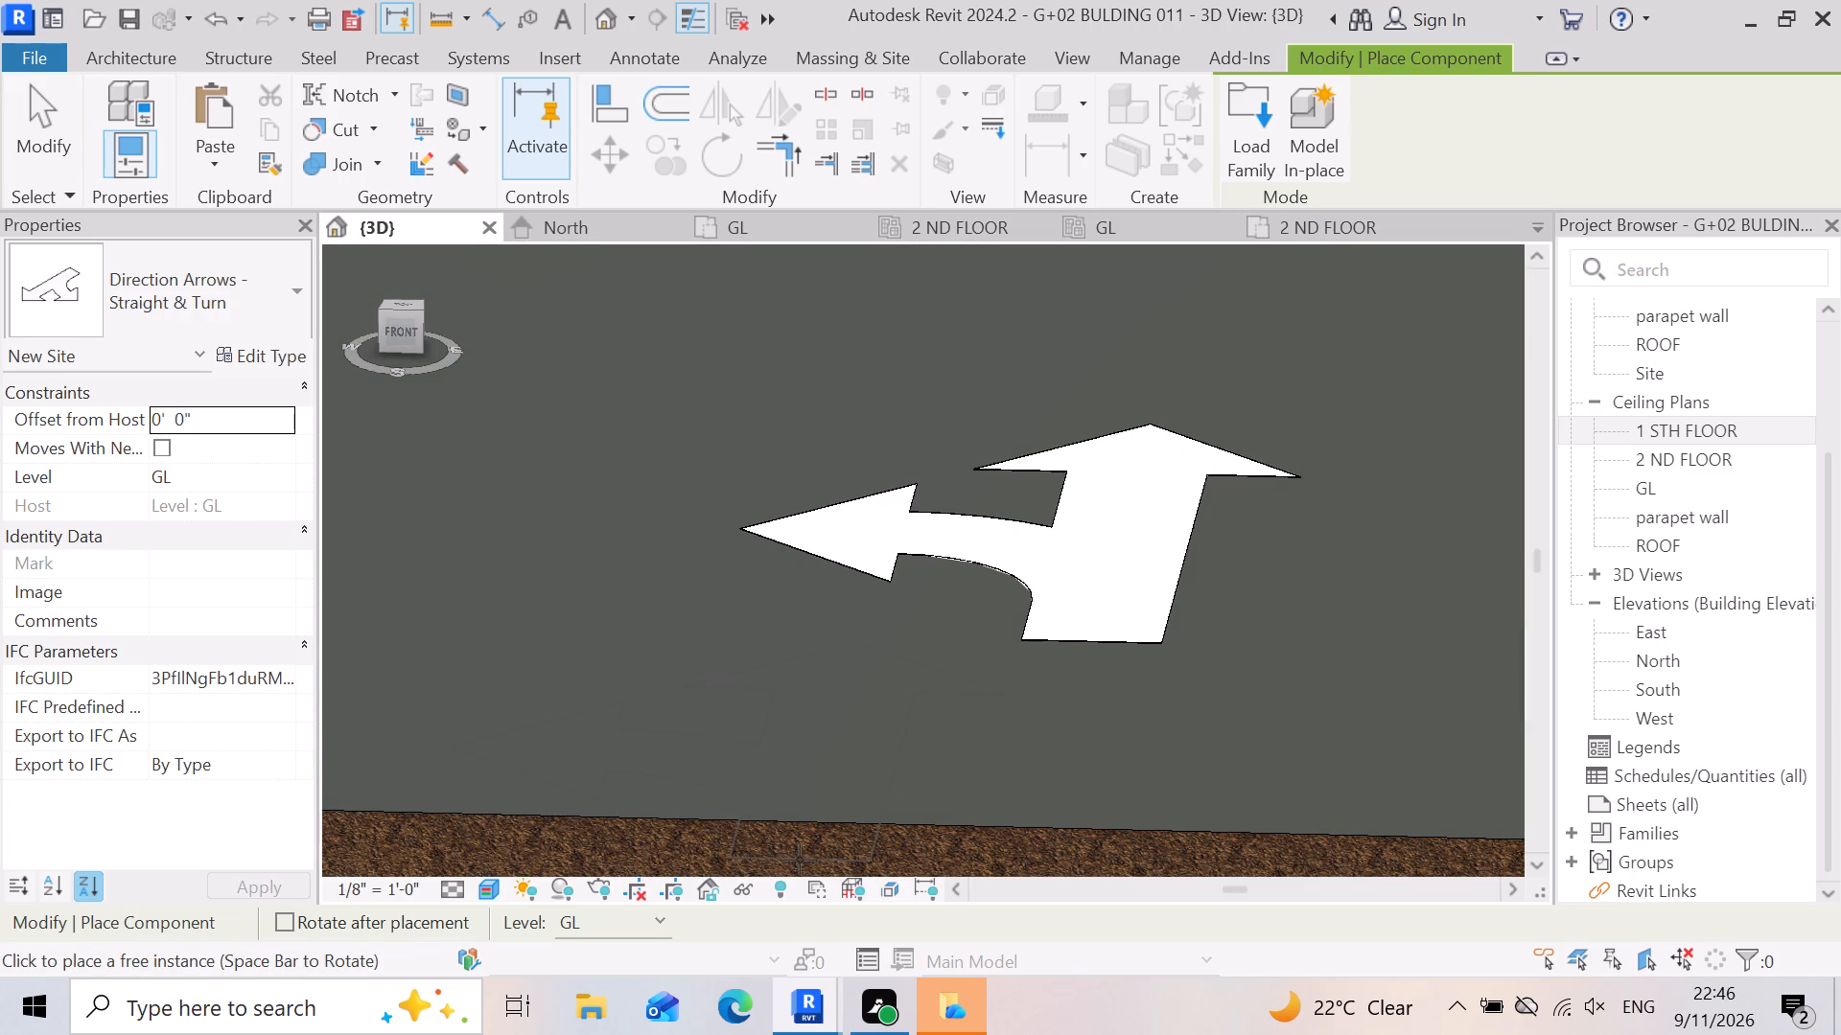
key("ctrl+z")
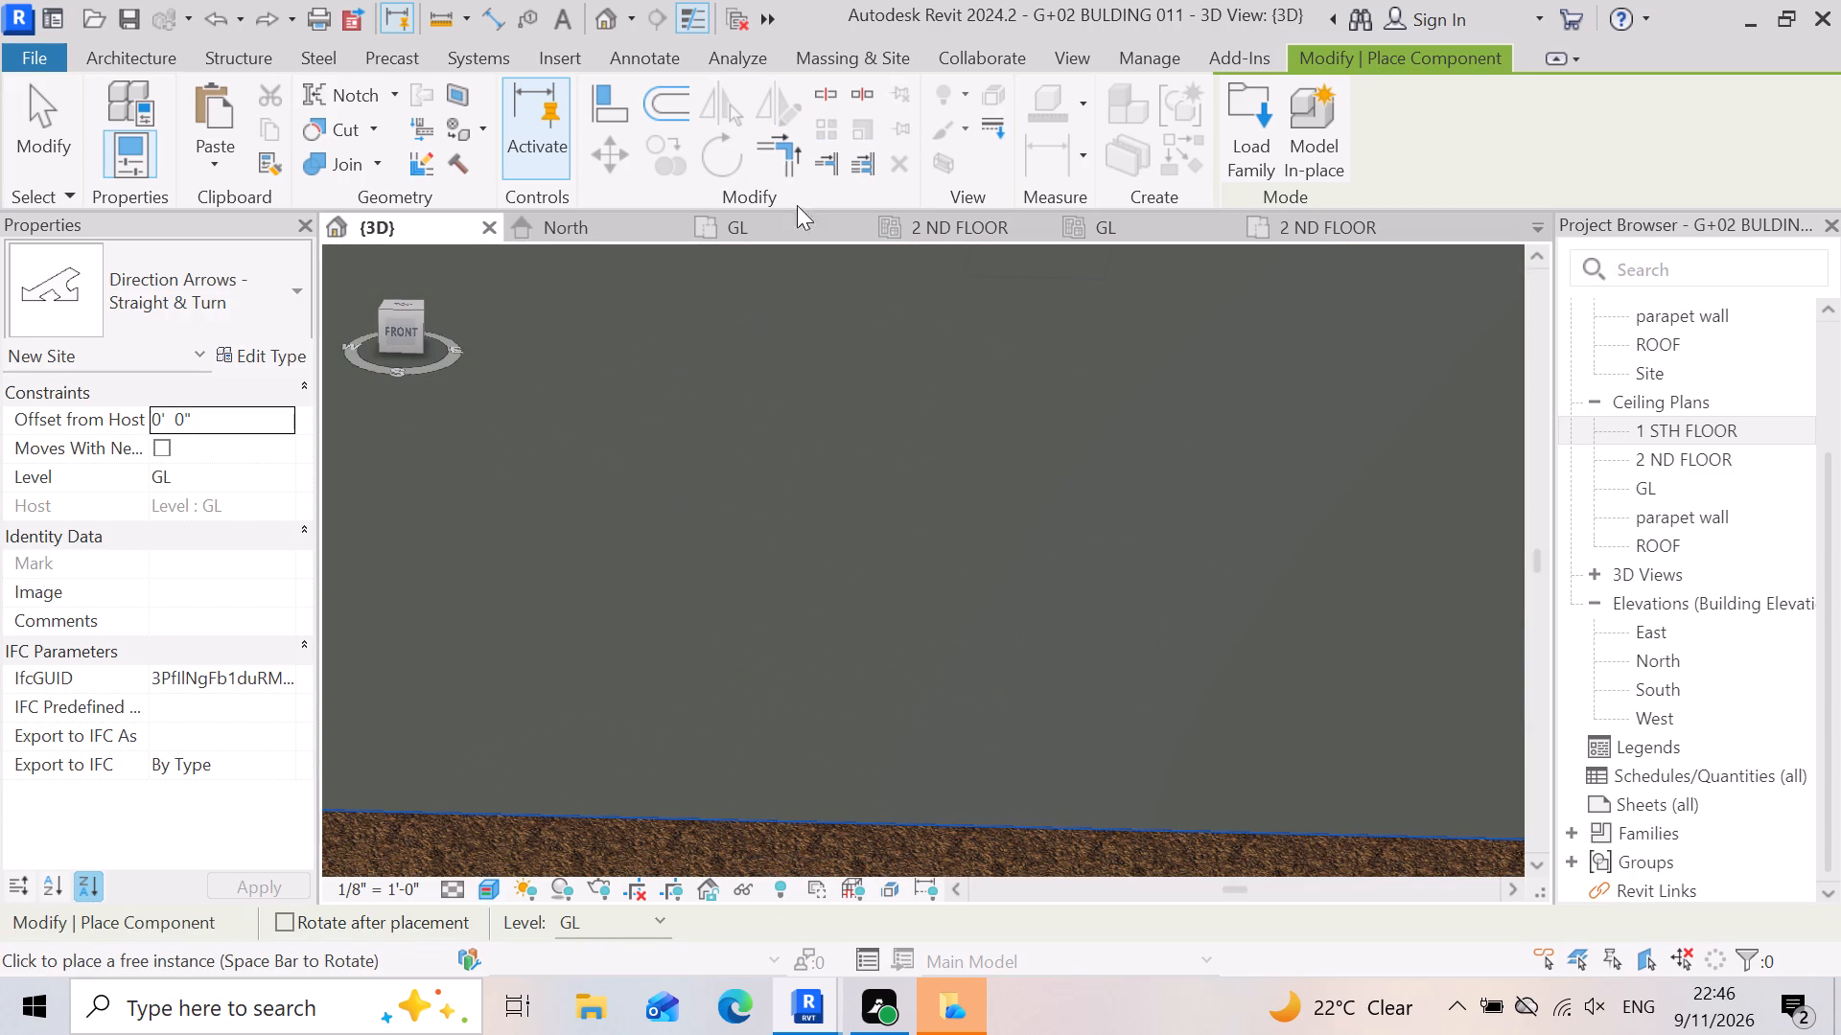
Load the Direction Arrows - Straight family from the Parking folder with the 3D view active.
left_click(1251, 95)
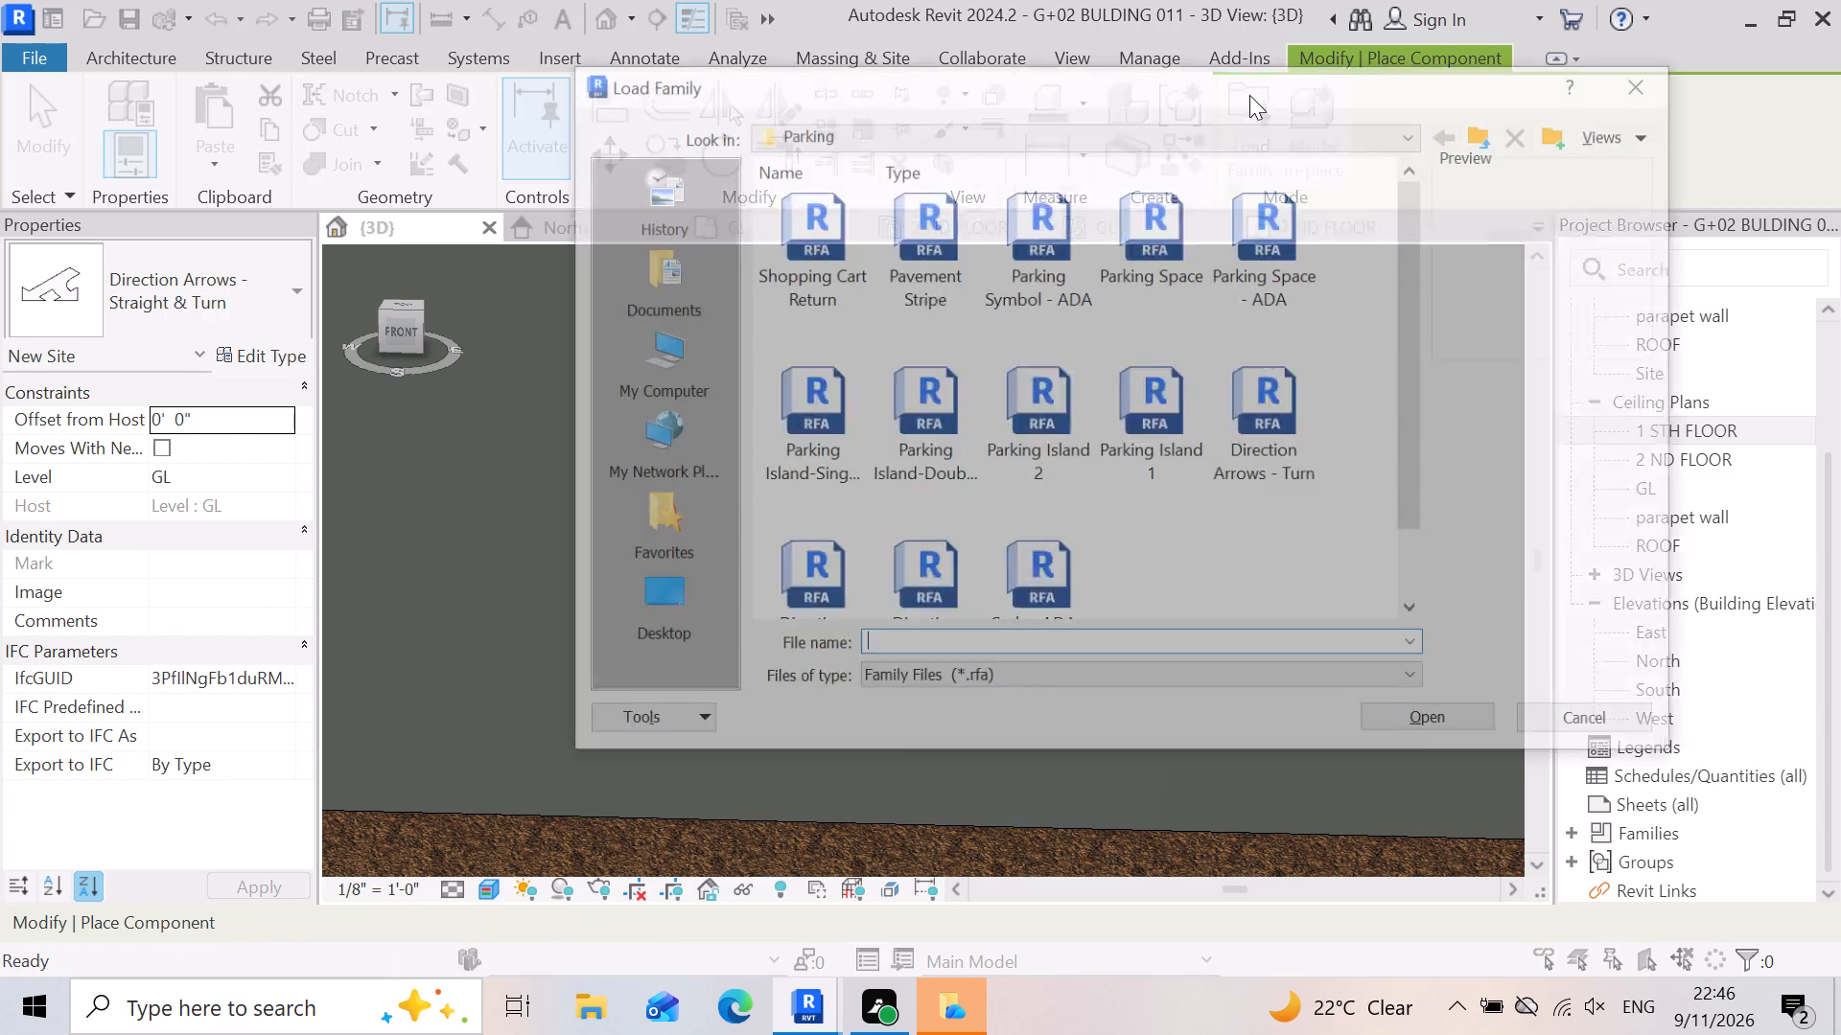
scroll(1007, 526, "up", 3)
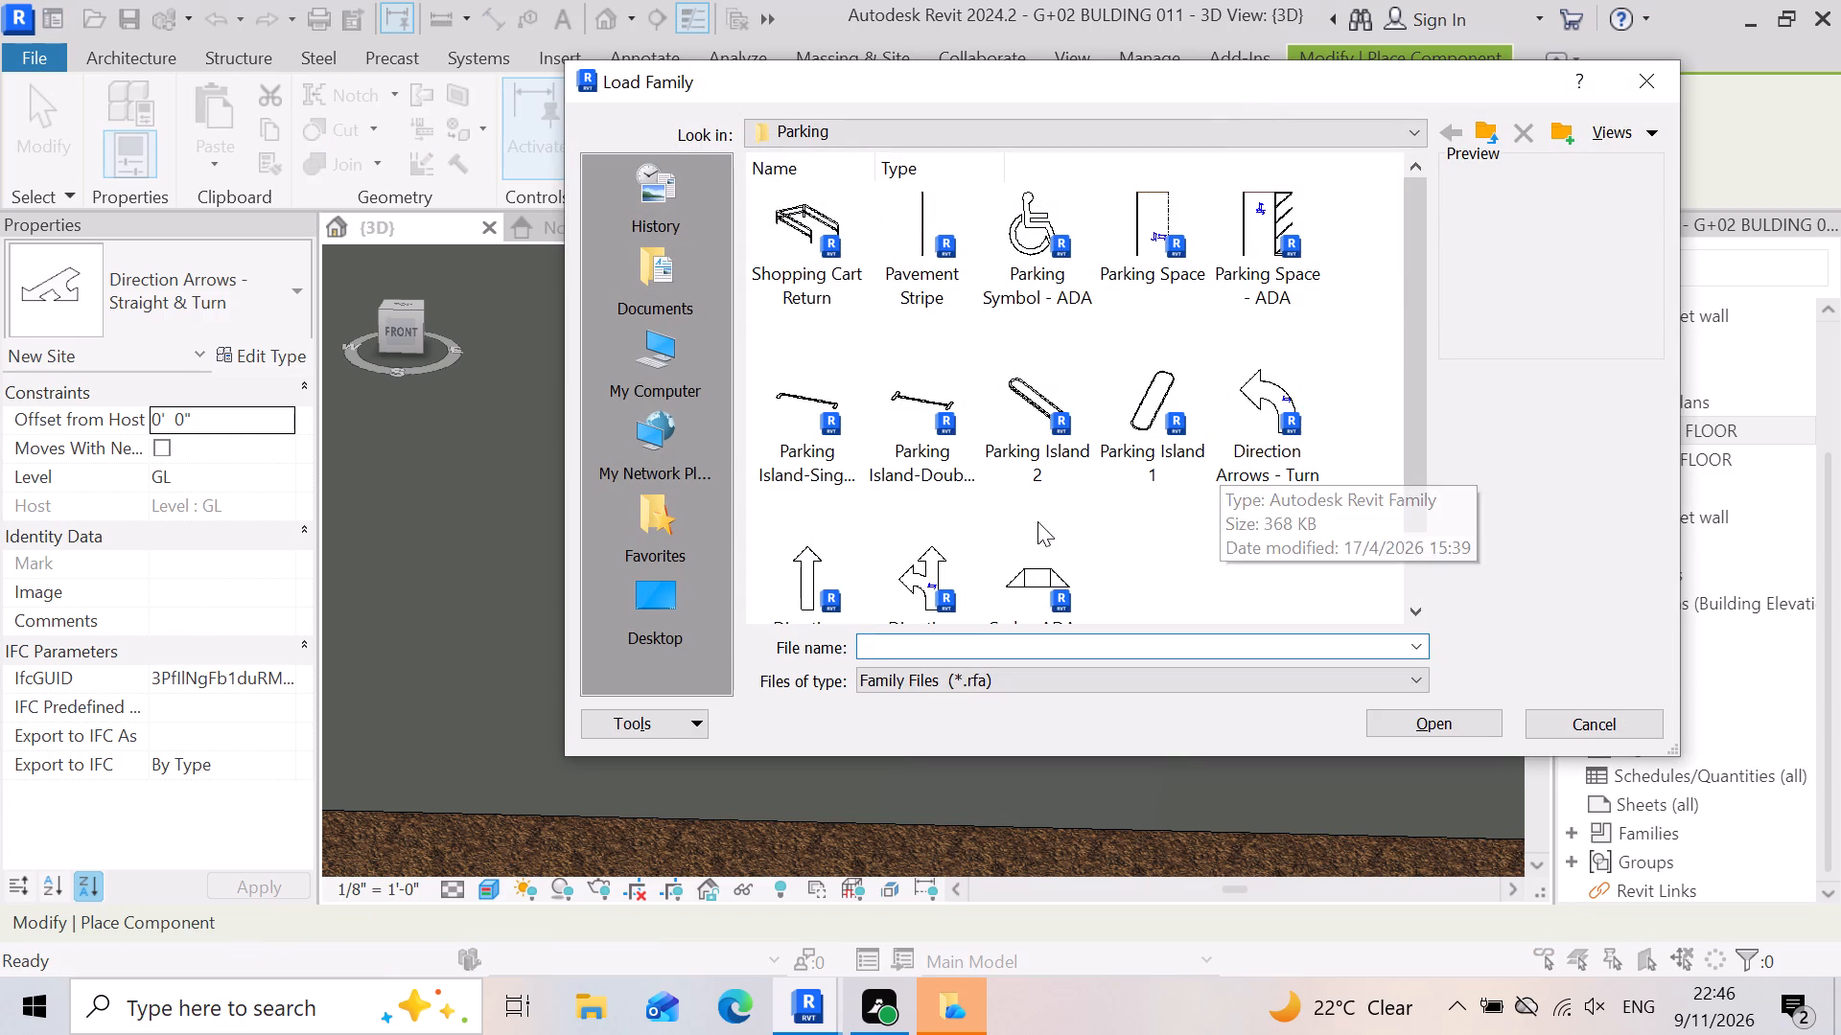
left_click(789, 584)
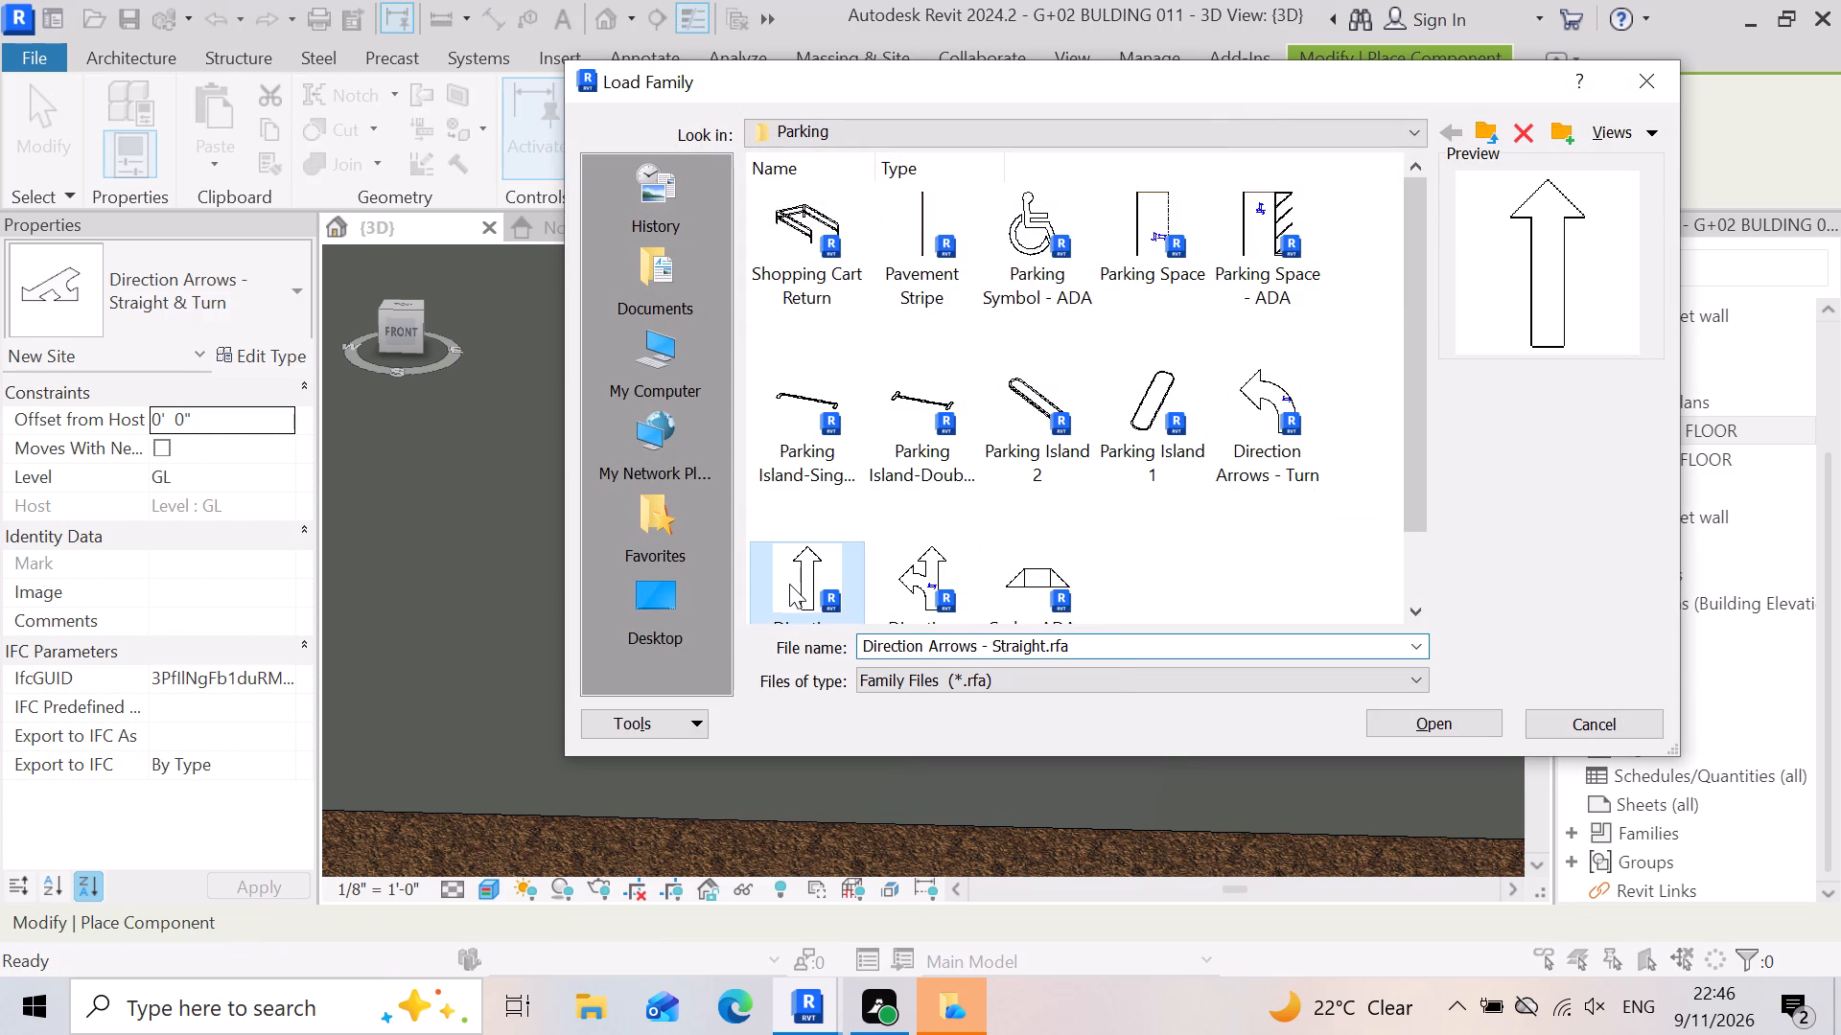
left_click(1458, 722)
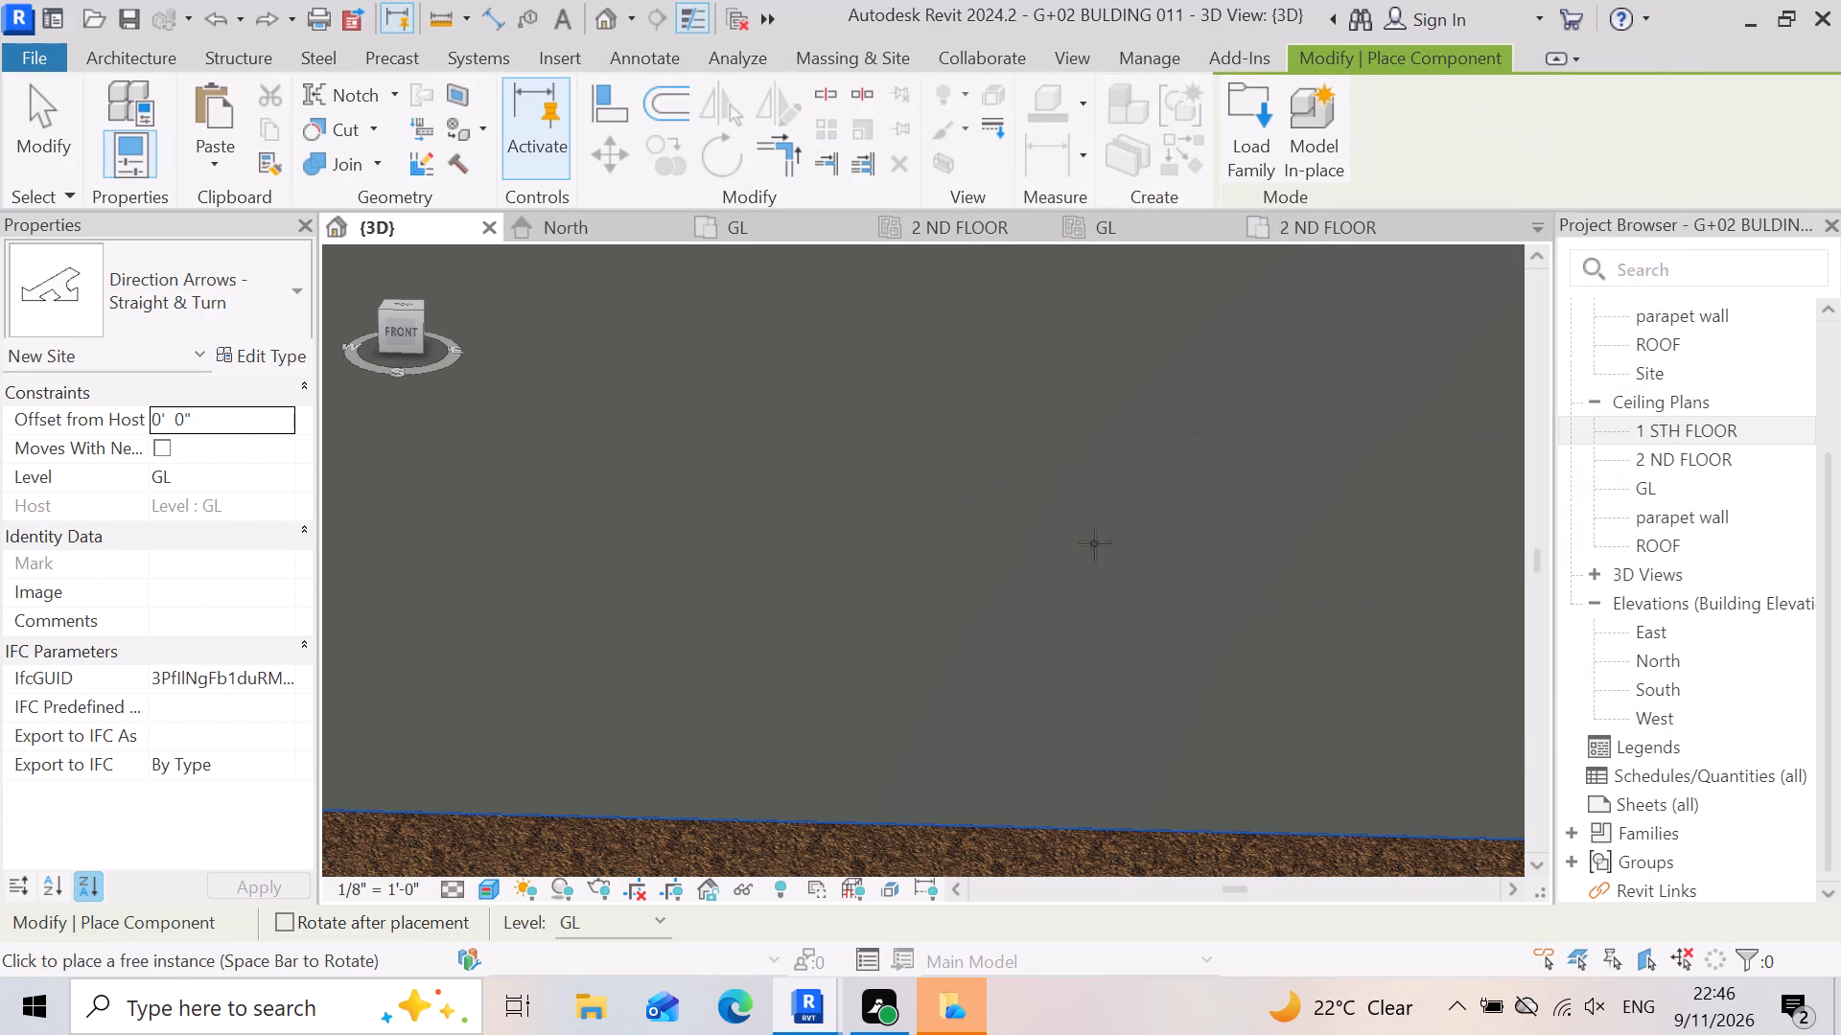
scroll(1074, 578, "down", 5)
scroll(984, 704, "down", 5)
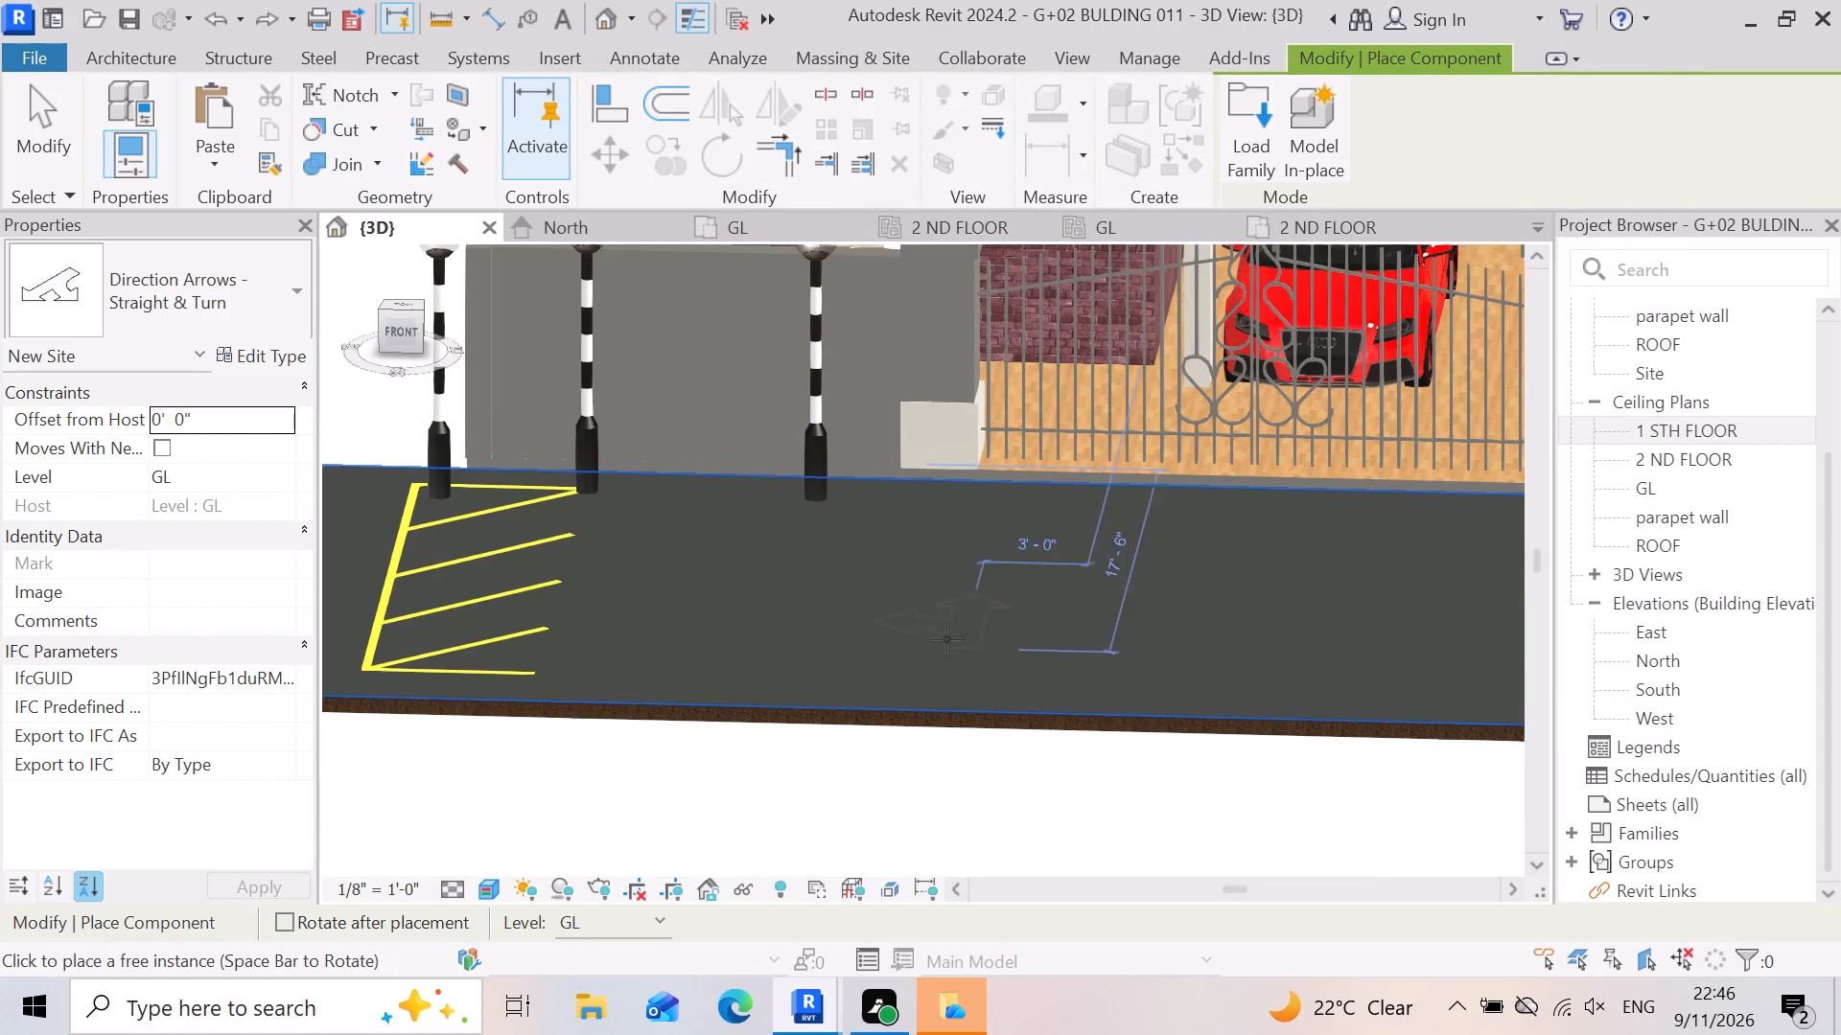
scroll(860, 623, "up", 3)
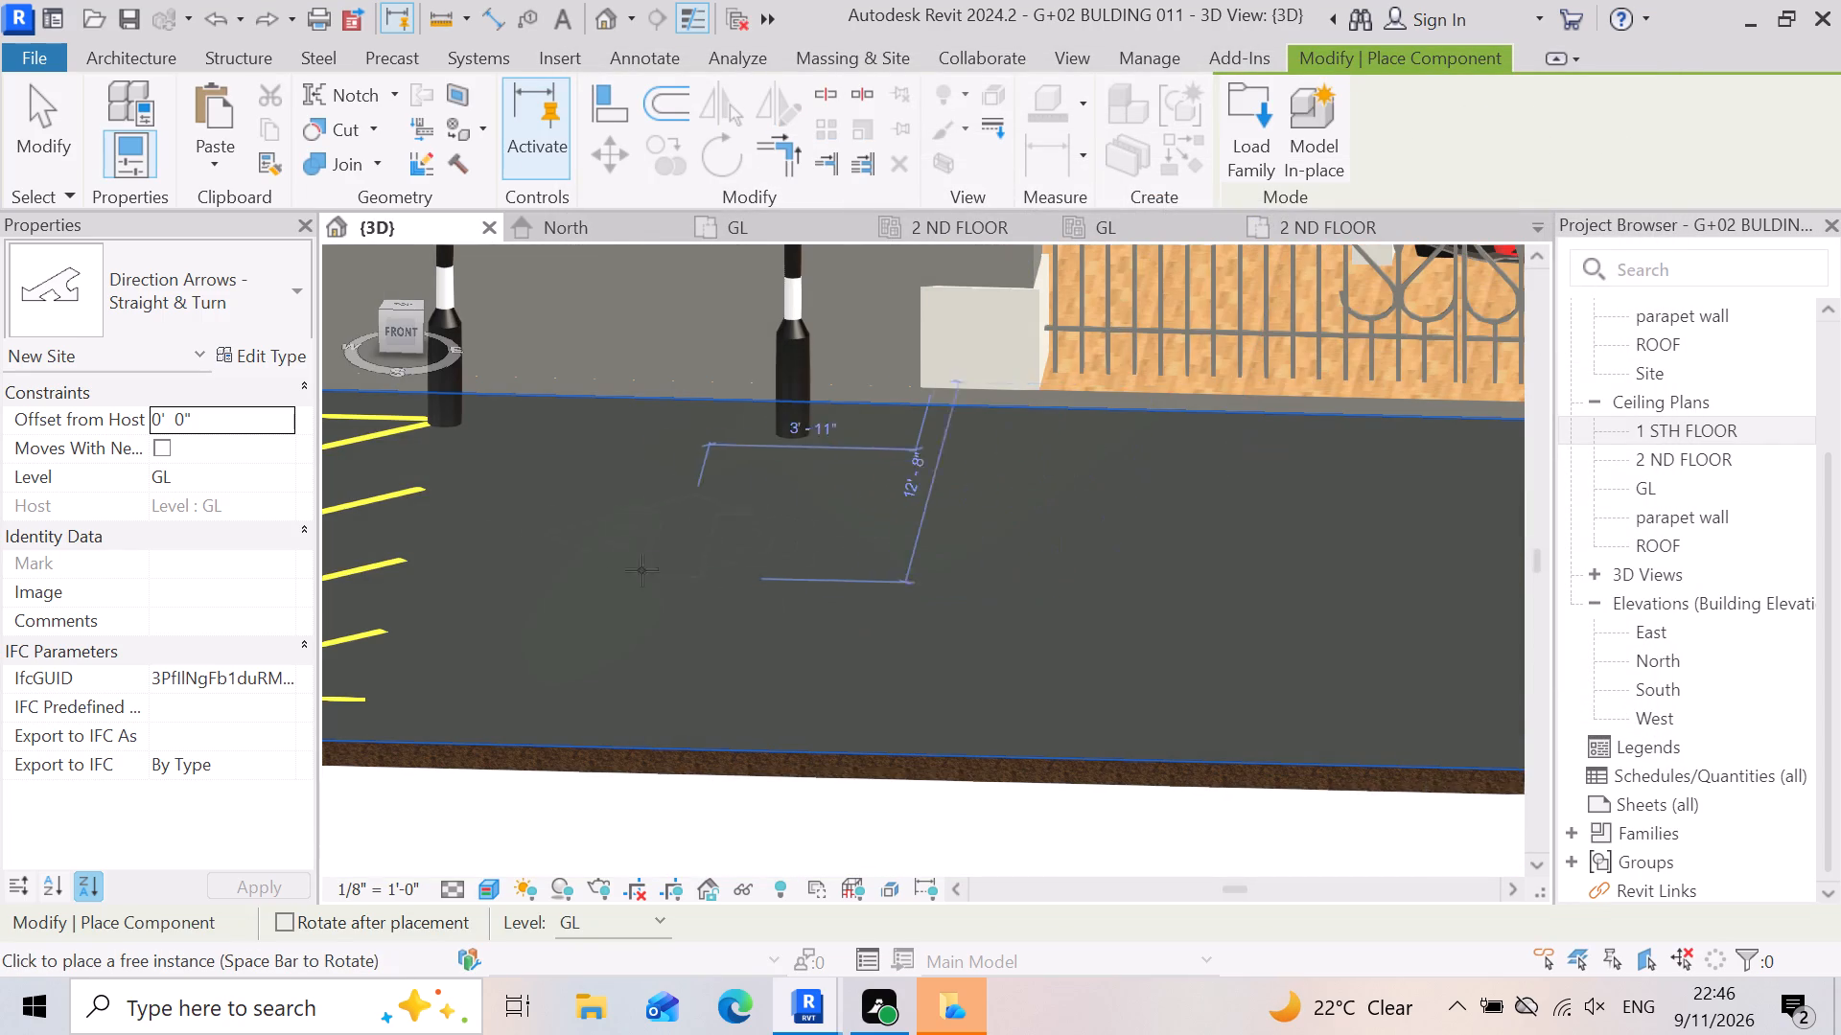
scroll(1056, 620, "down", 4)
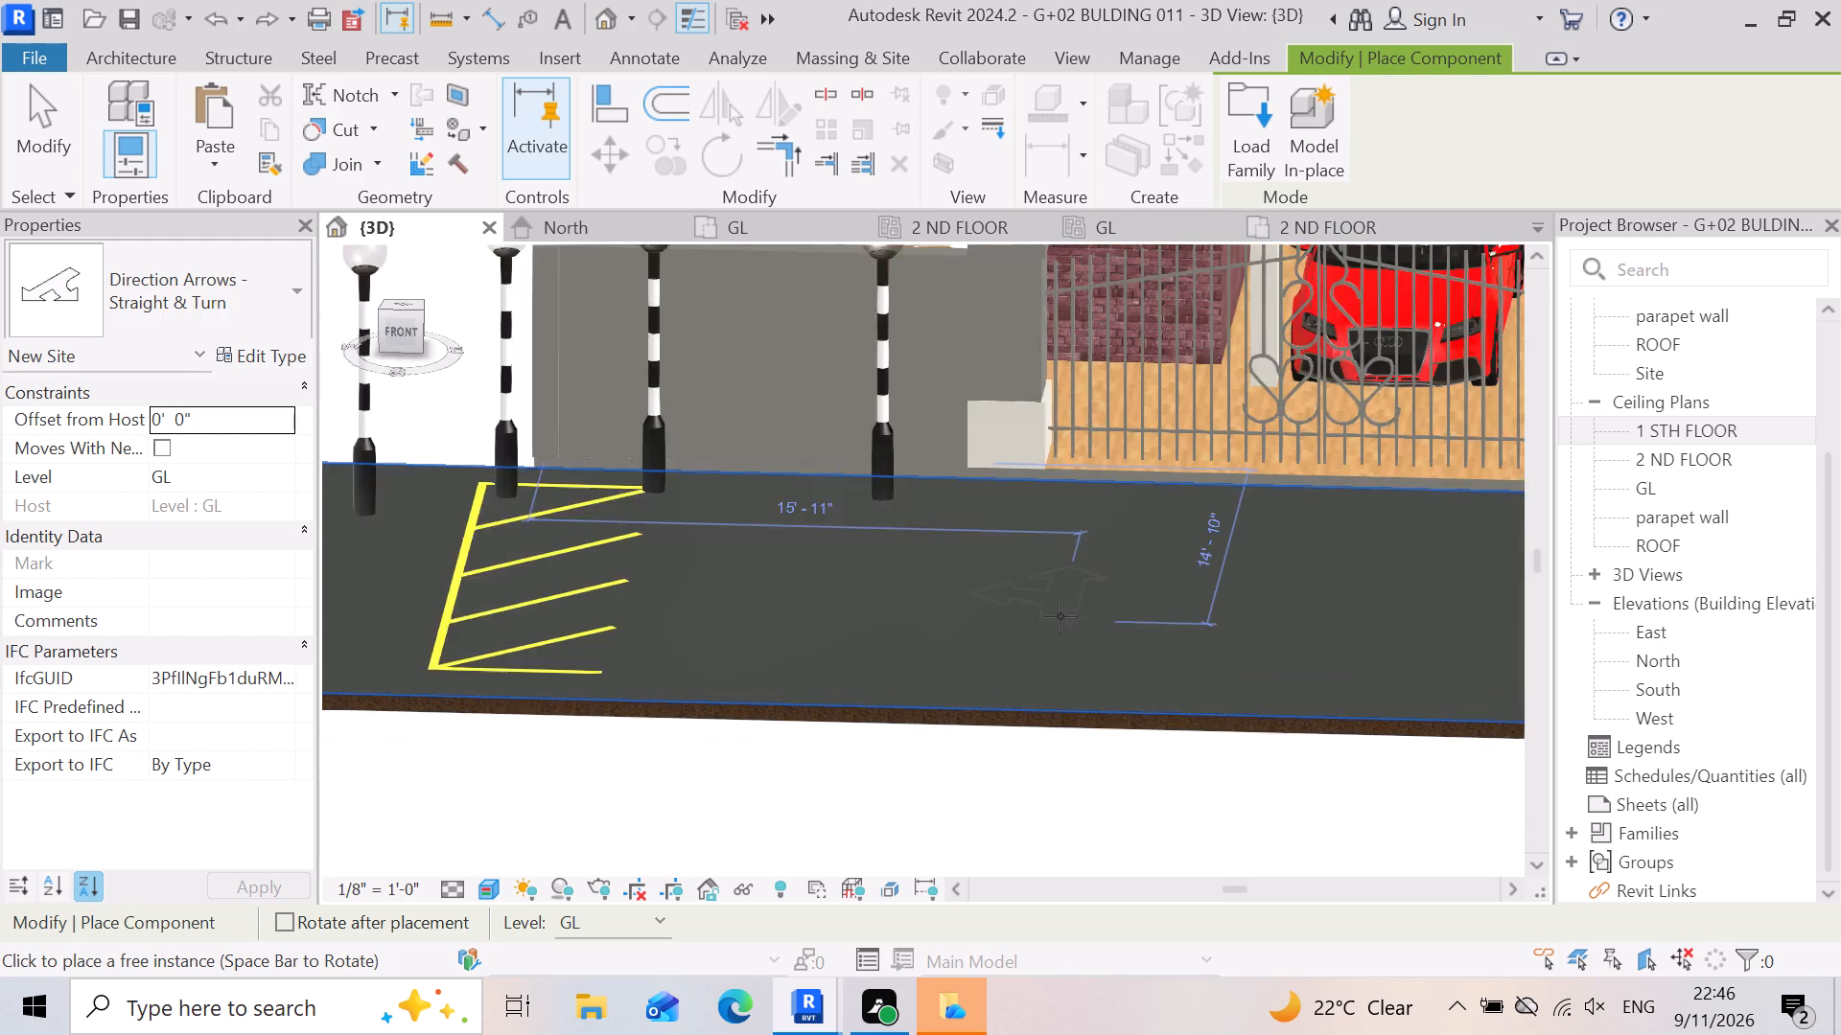
scroll(1059, 622, "down", 3)
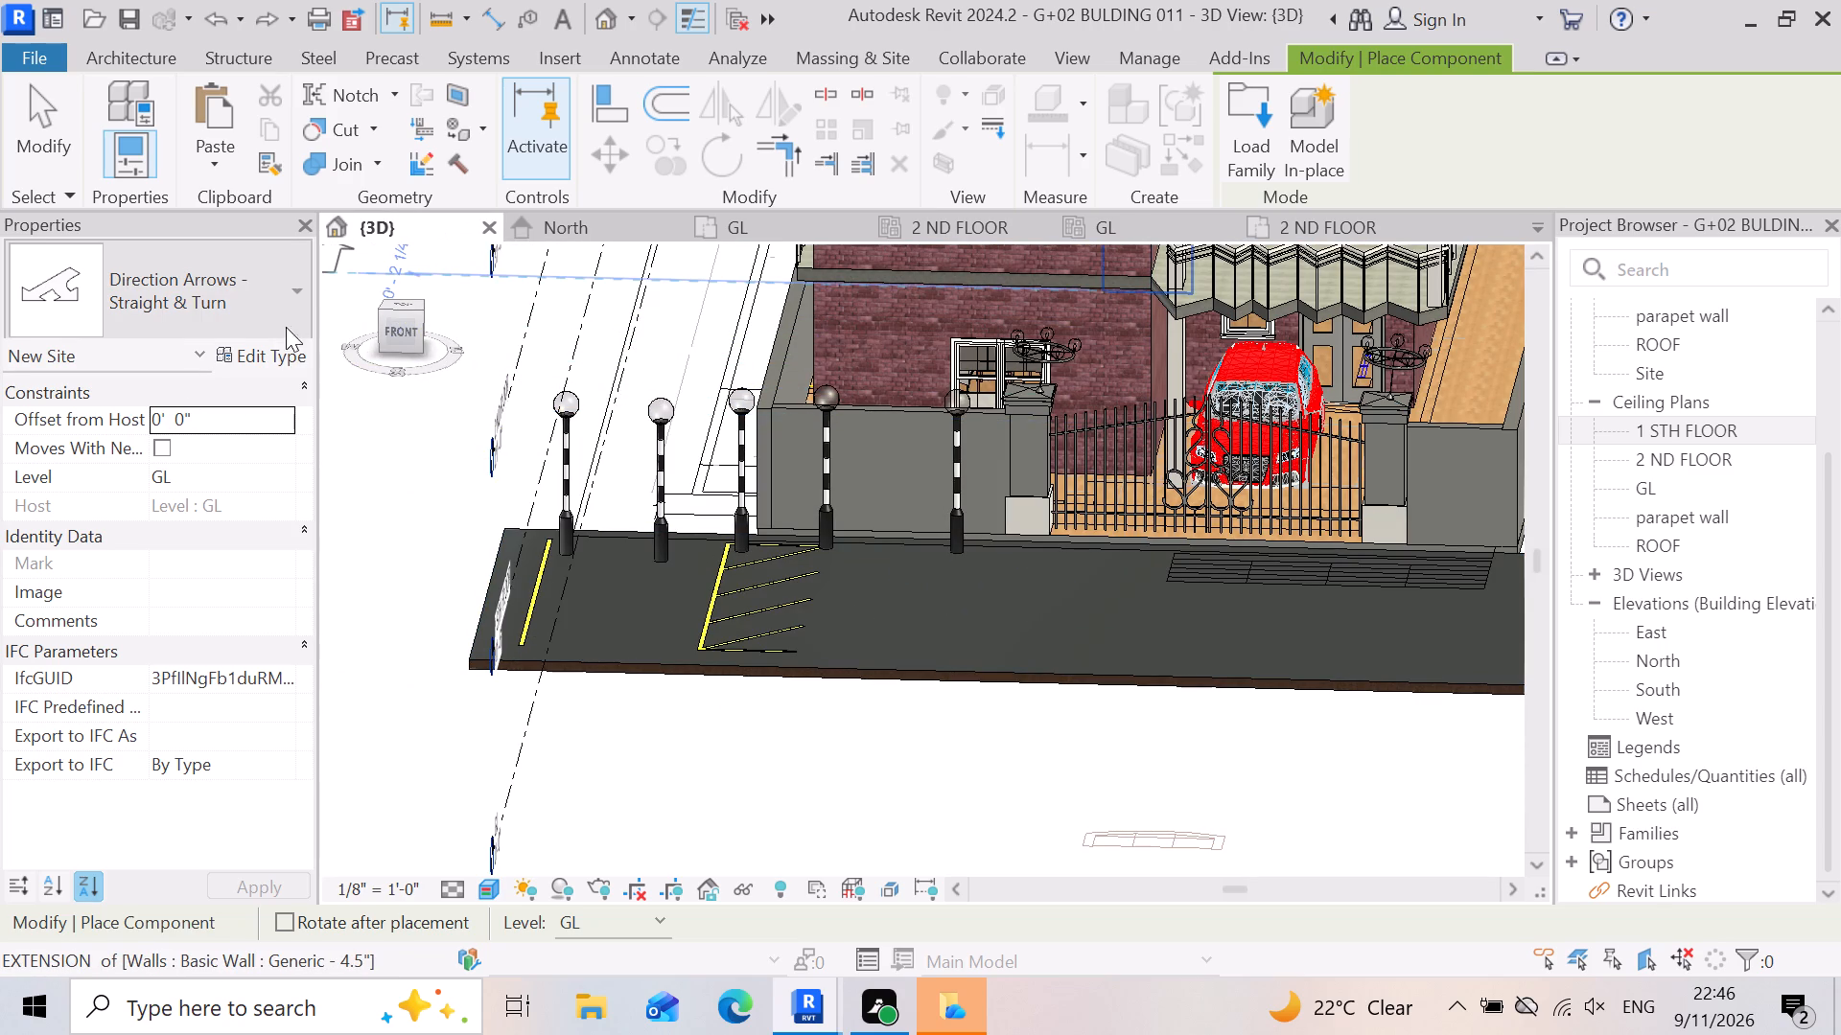
Switch the component being placed to the Direction Arrow - Straight type.
left_click(303, 298)
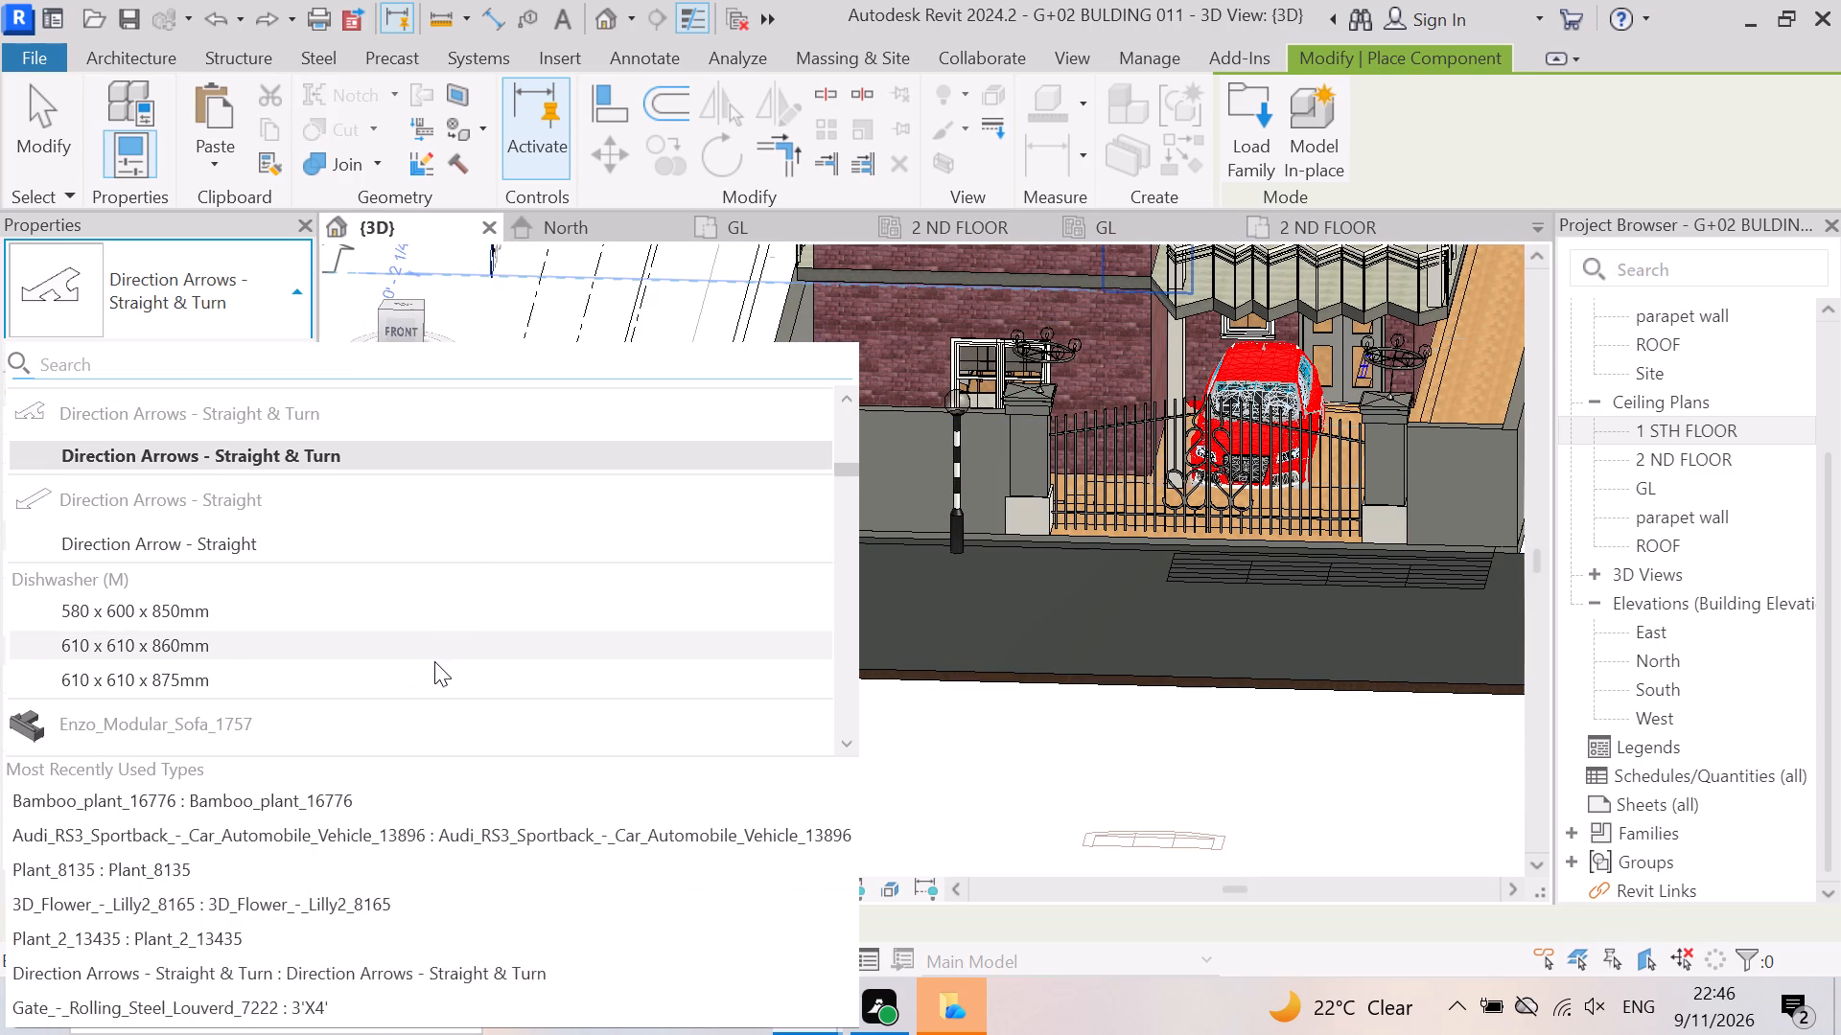
left_click(316, 501)
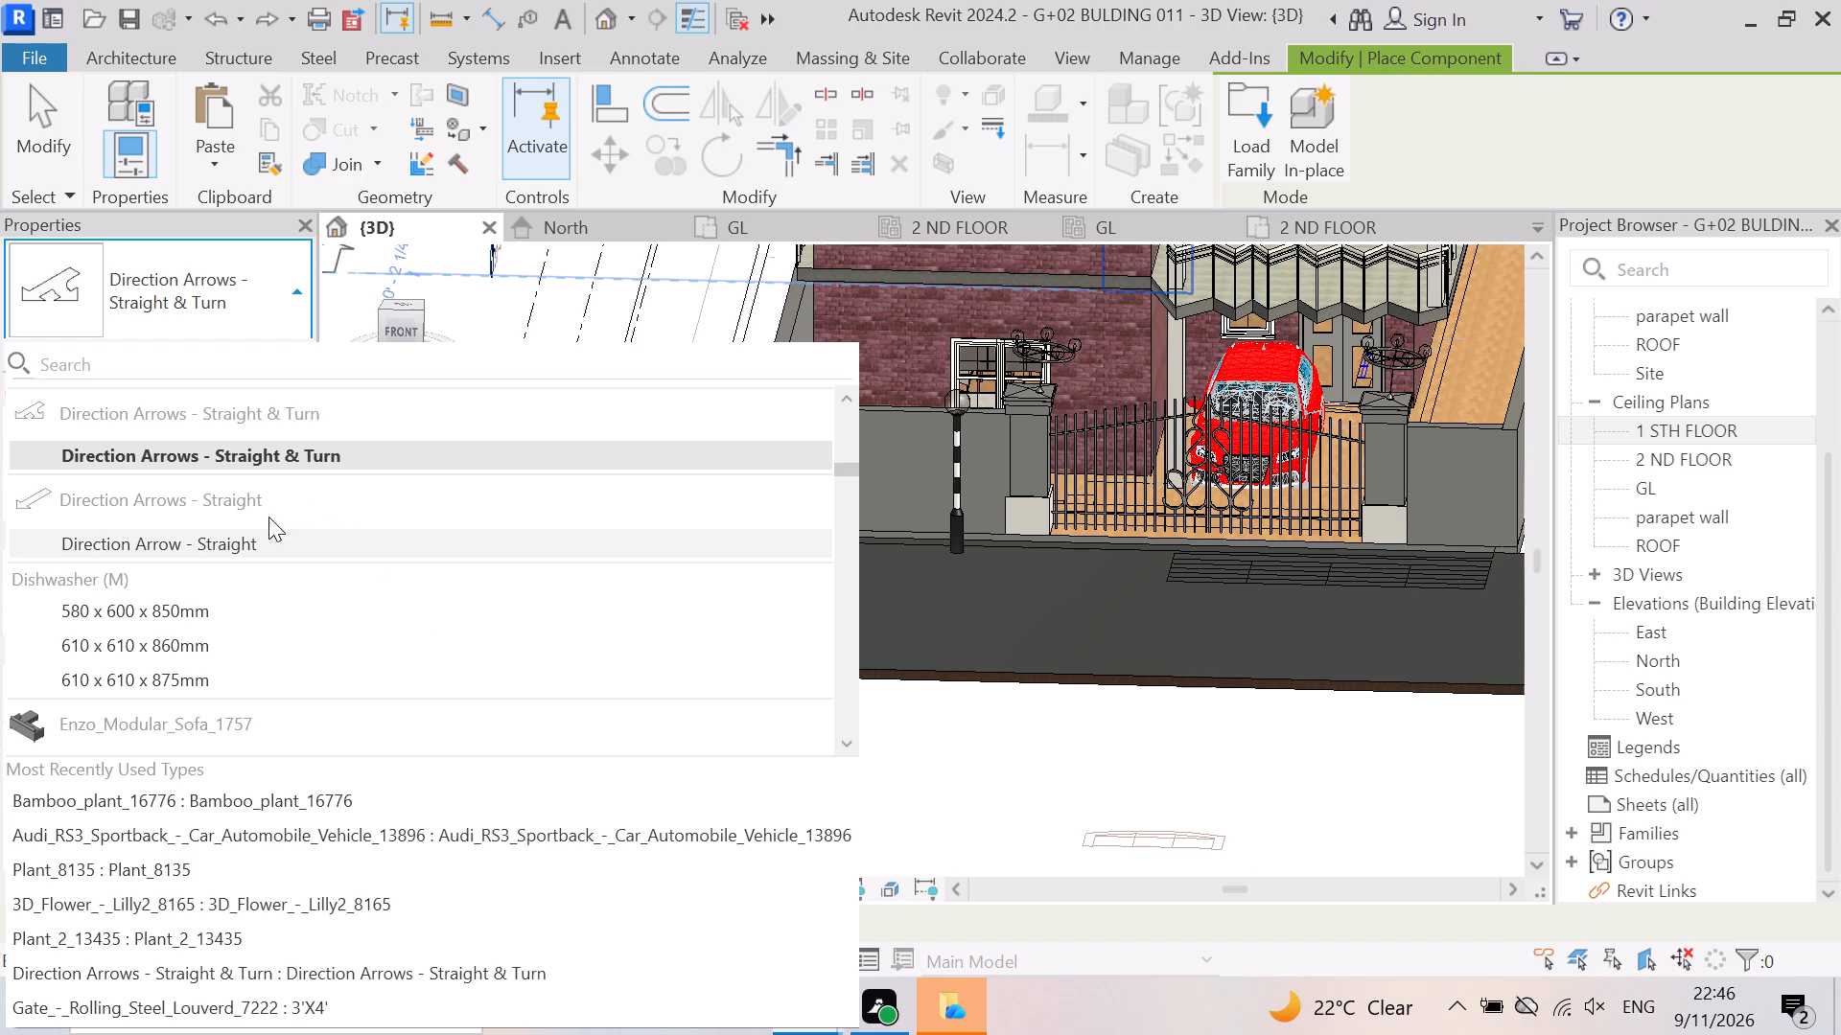
left_click(247, 546)
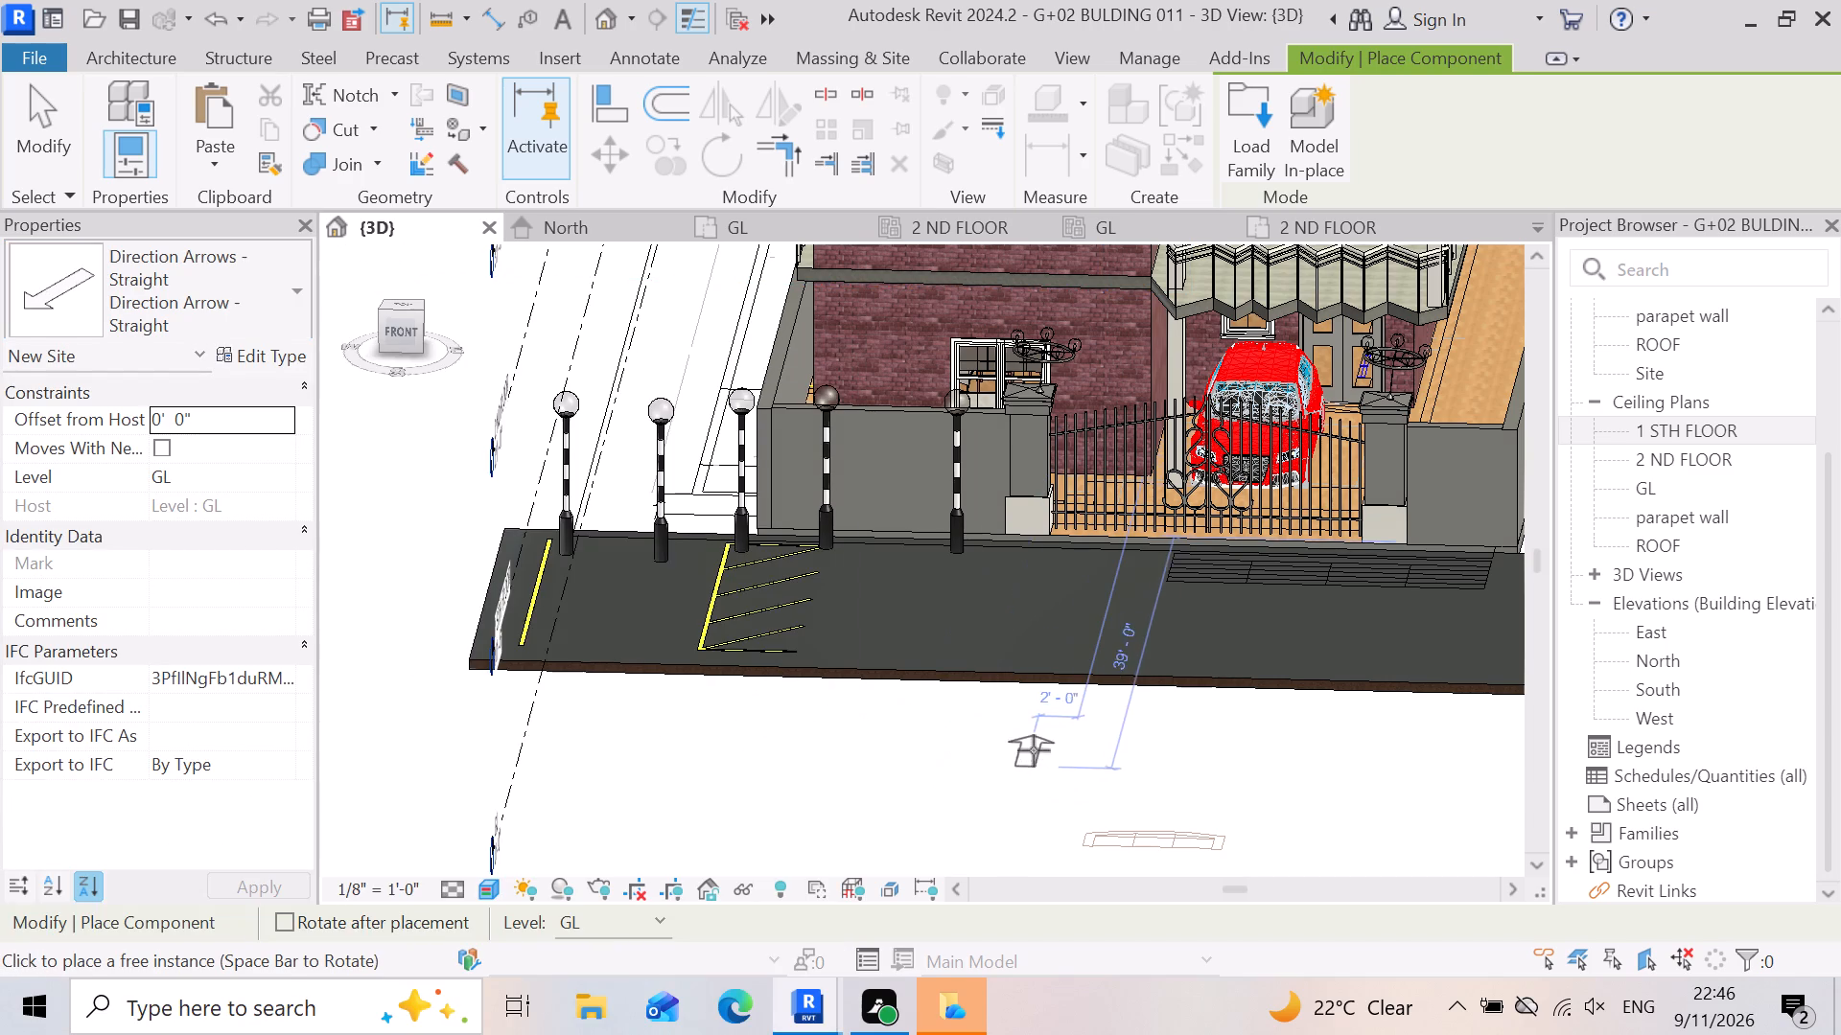
scroll(1035, 728, "up", 2)
scroll(914, 691, "up", 5)
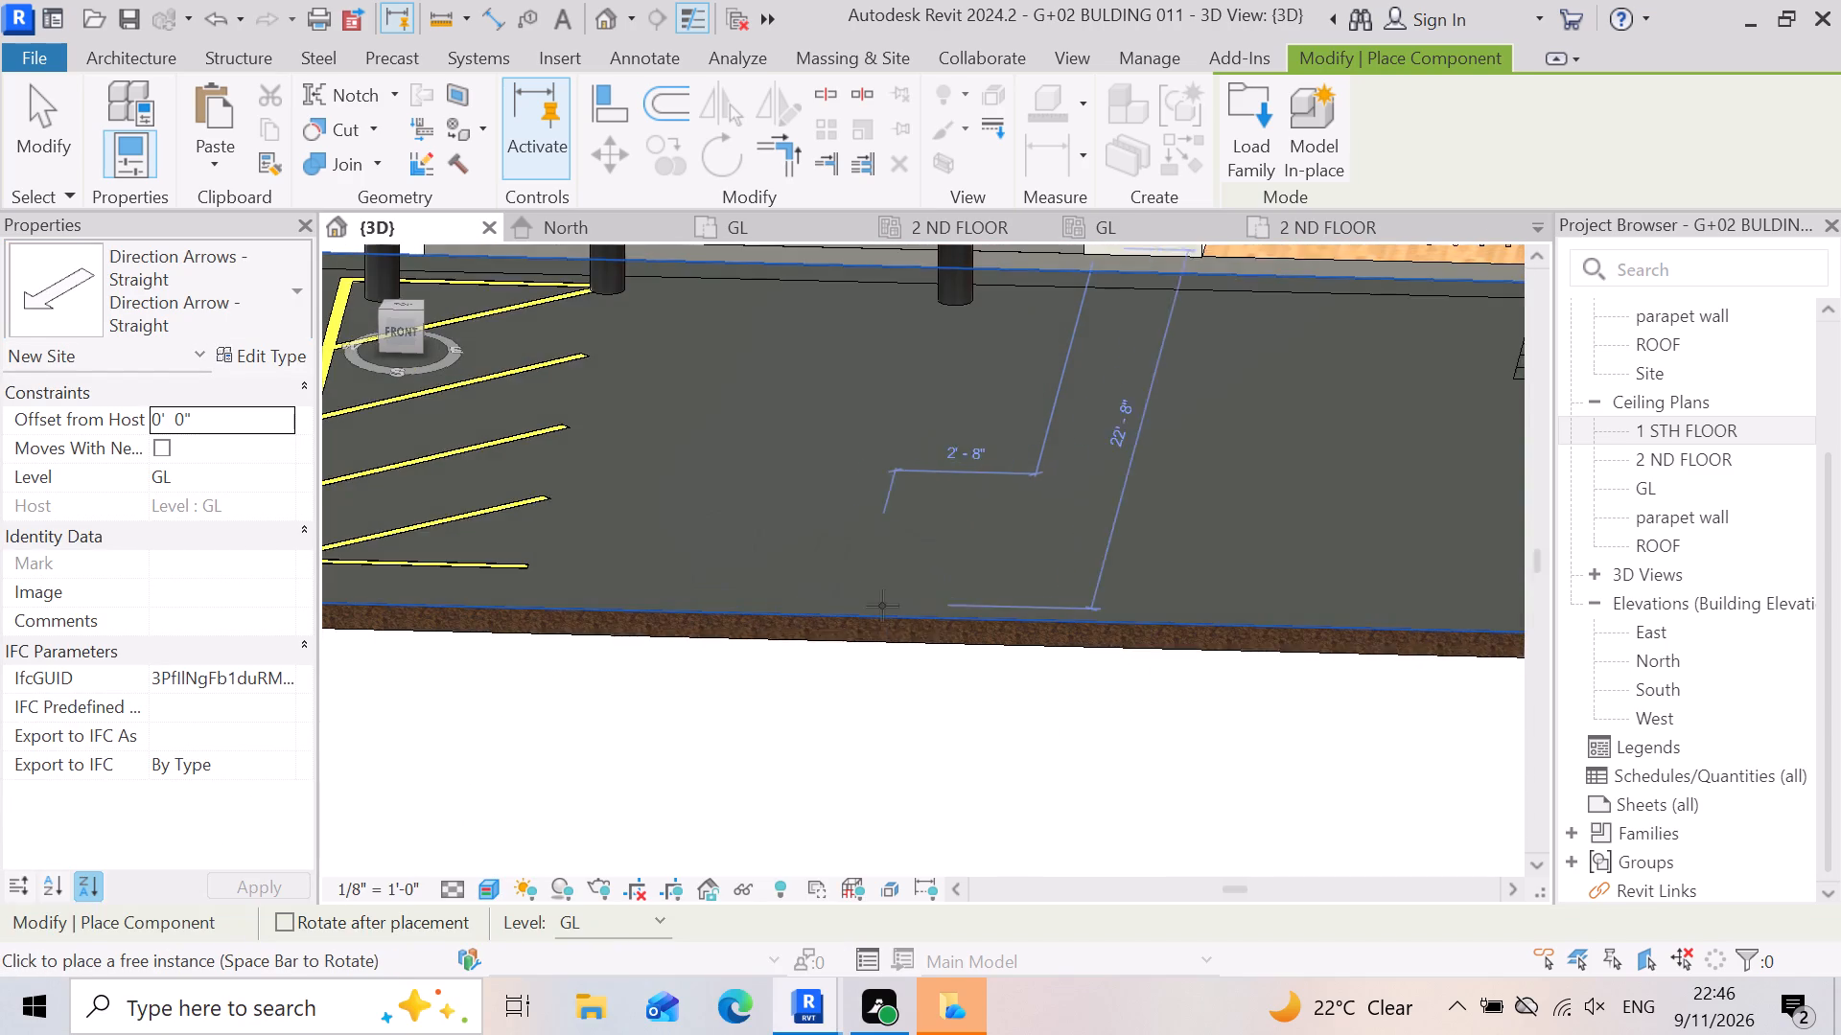
scroll(882, 606, "down", 4)
scroll(697, 730, "down", 2)
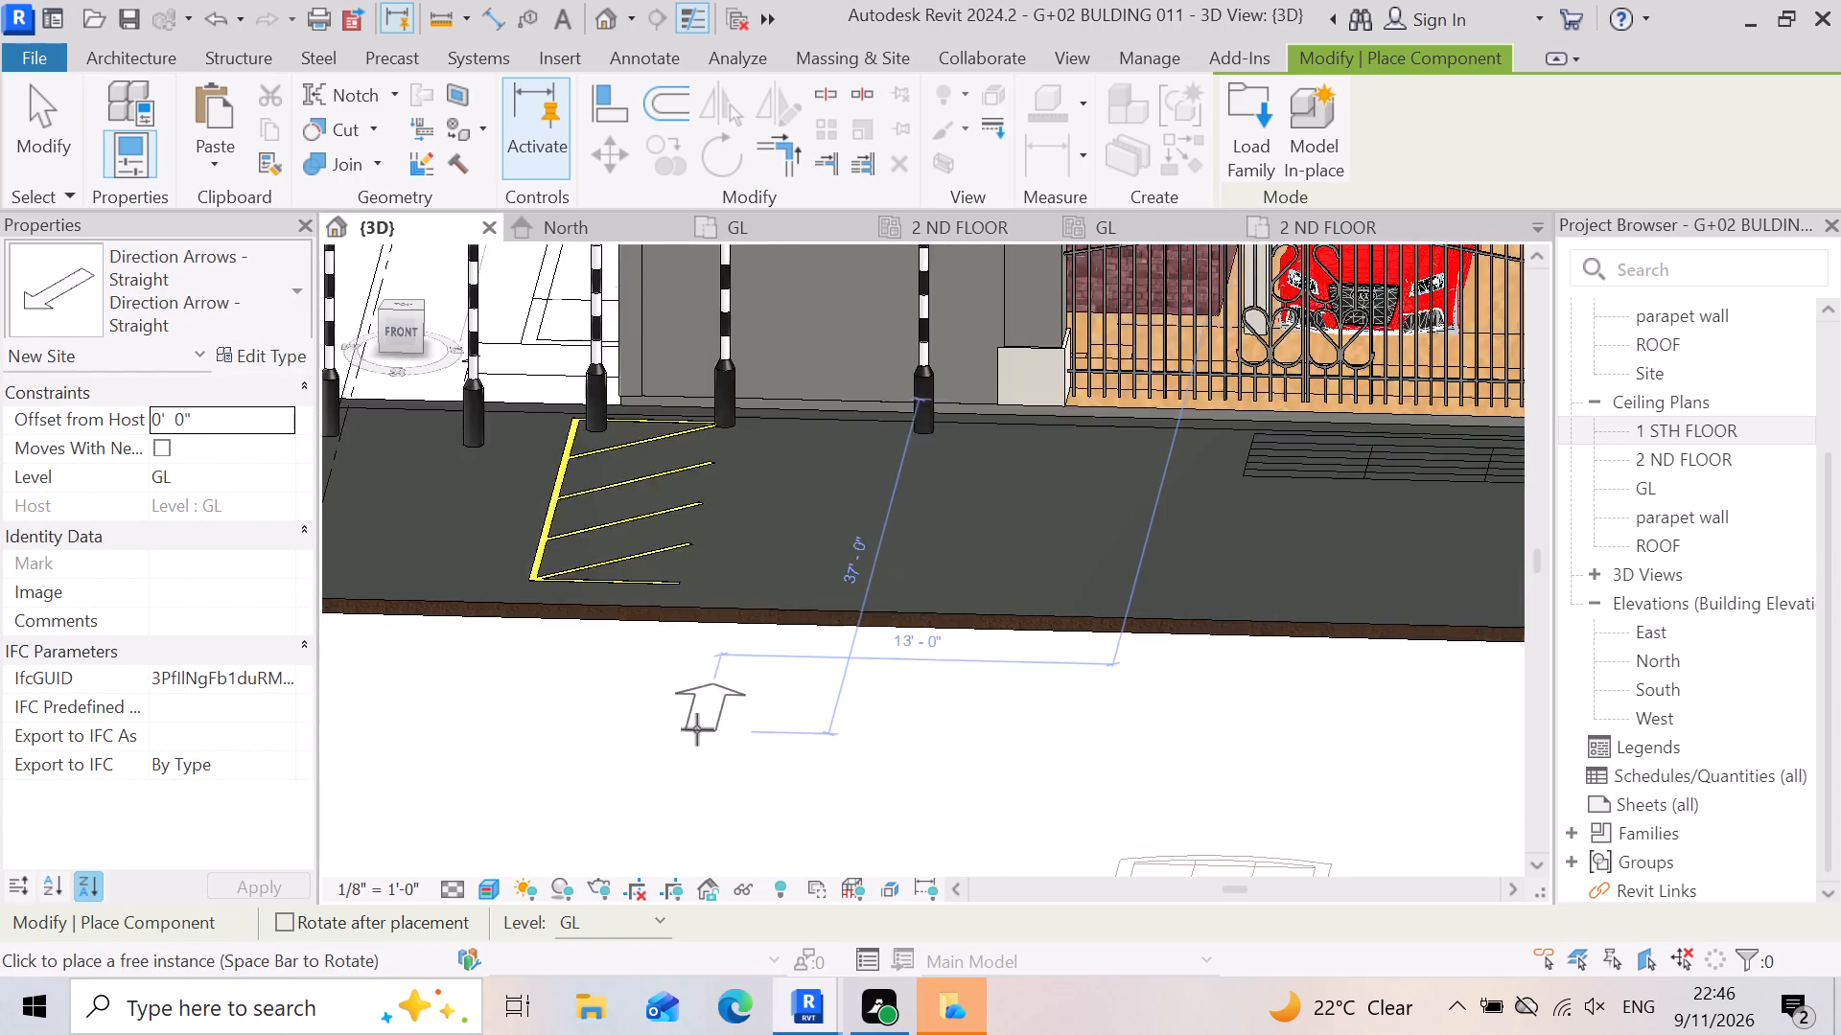
scroll(697, 729, "down", 3)
scroll(482, 634, "down", 3)
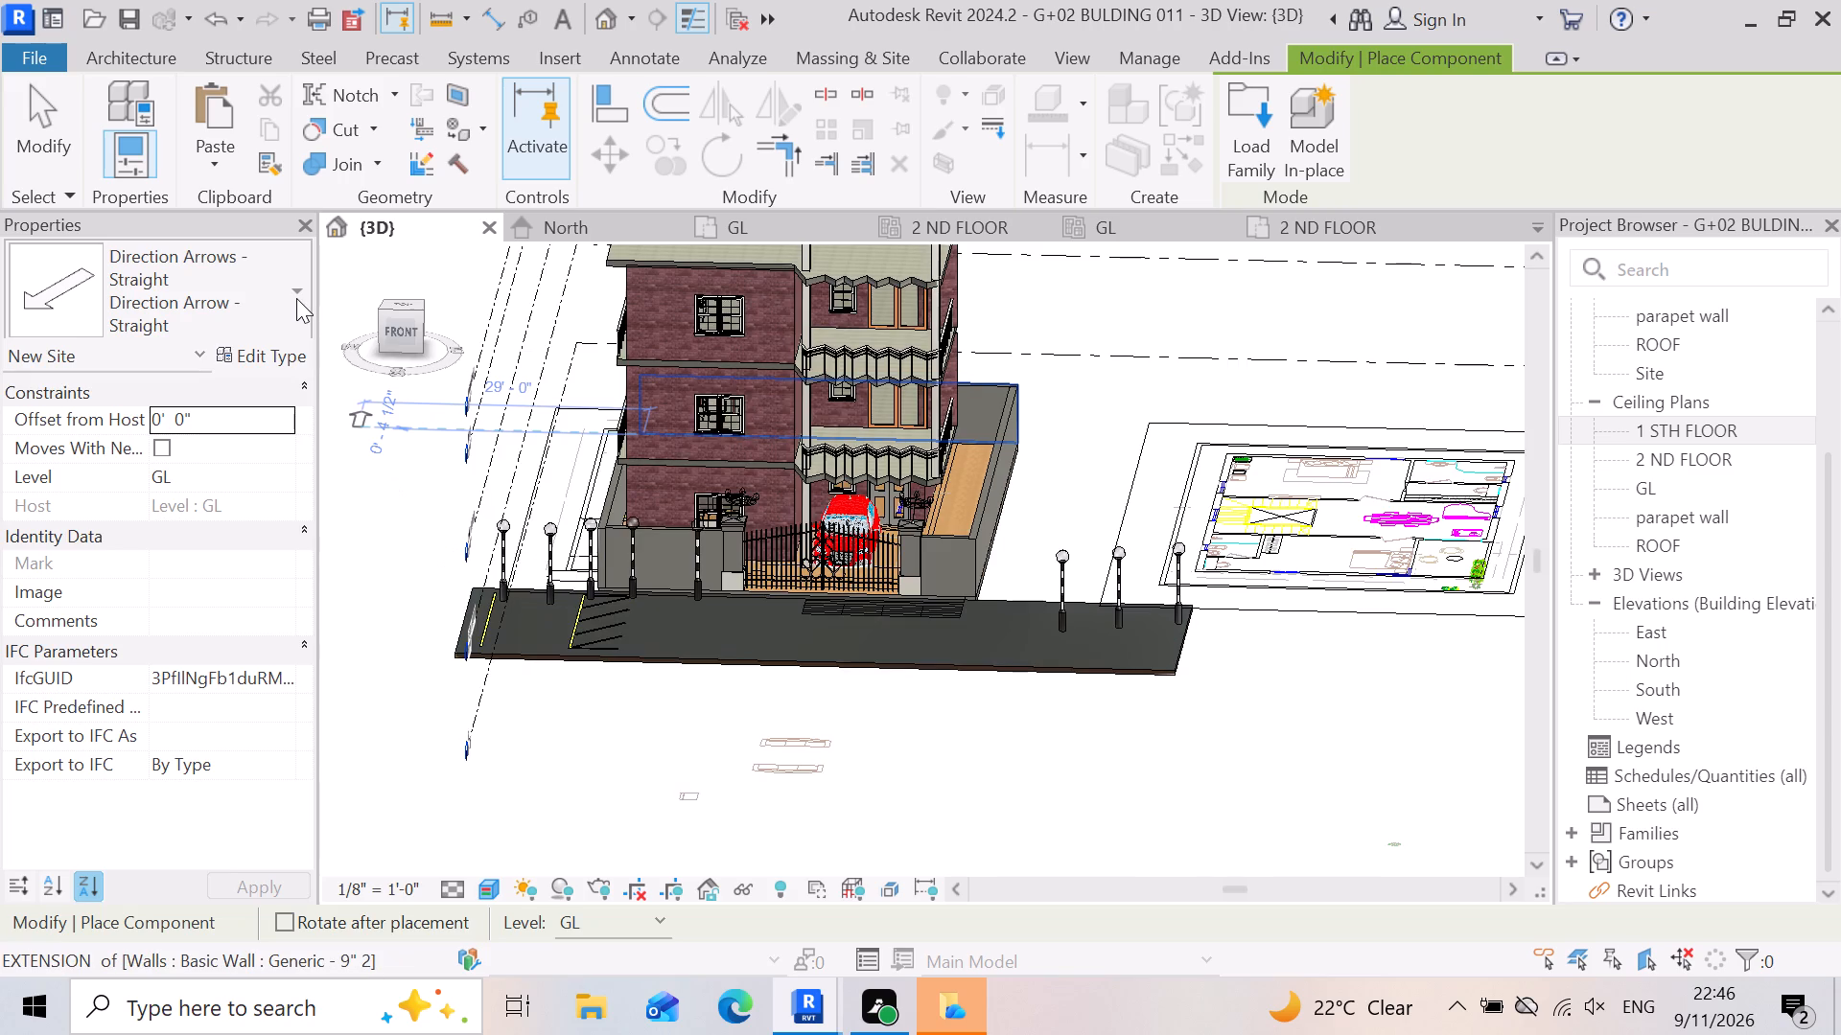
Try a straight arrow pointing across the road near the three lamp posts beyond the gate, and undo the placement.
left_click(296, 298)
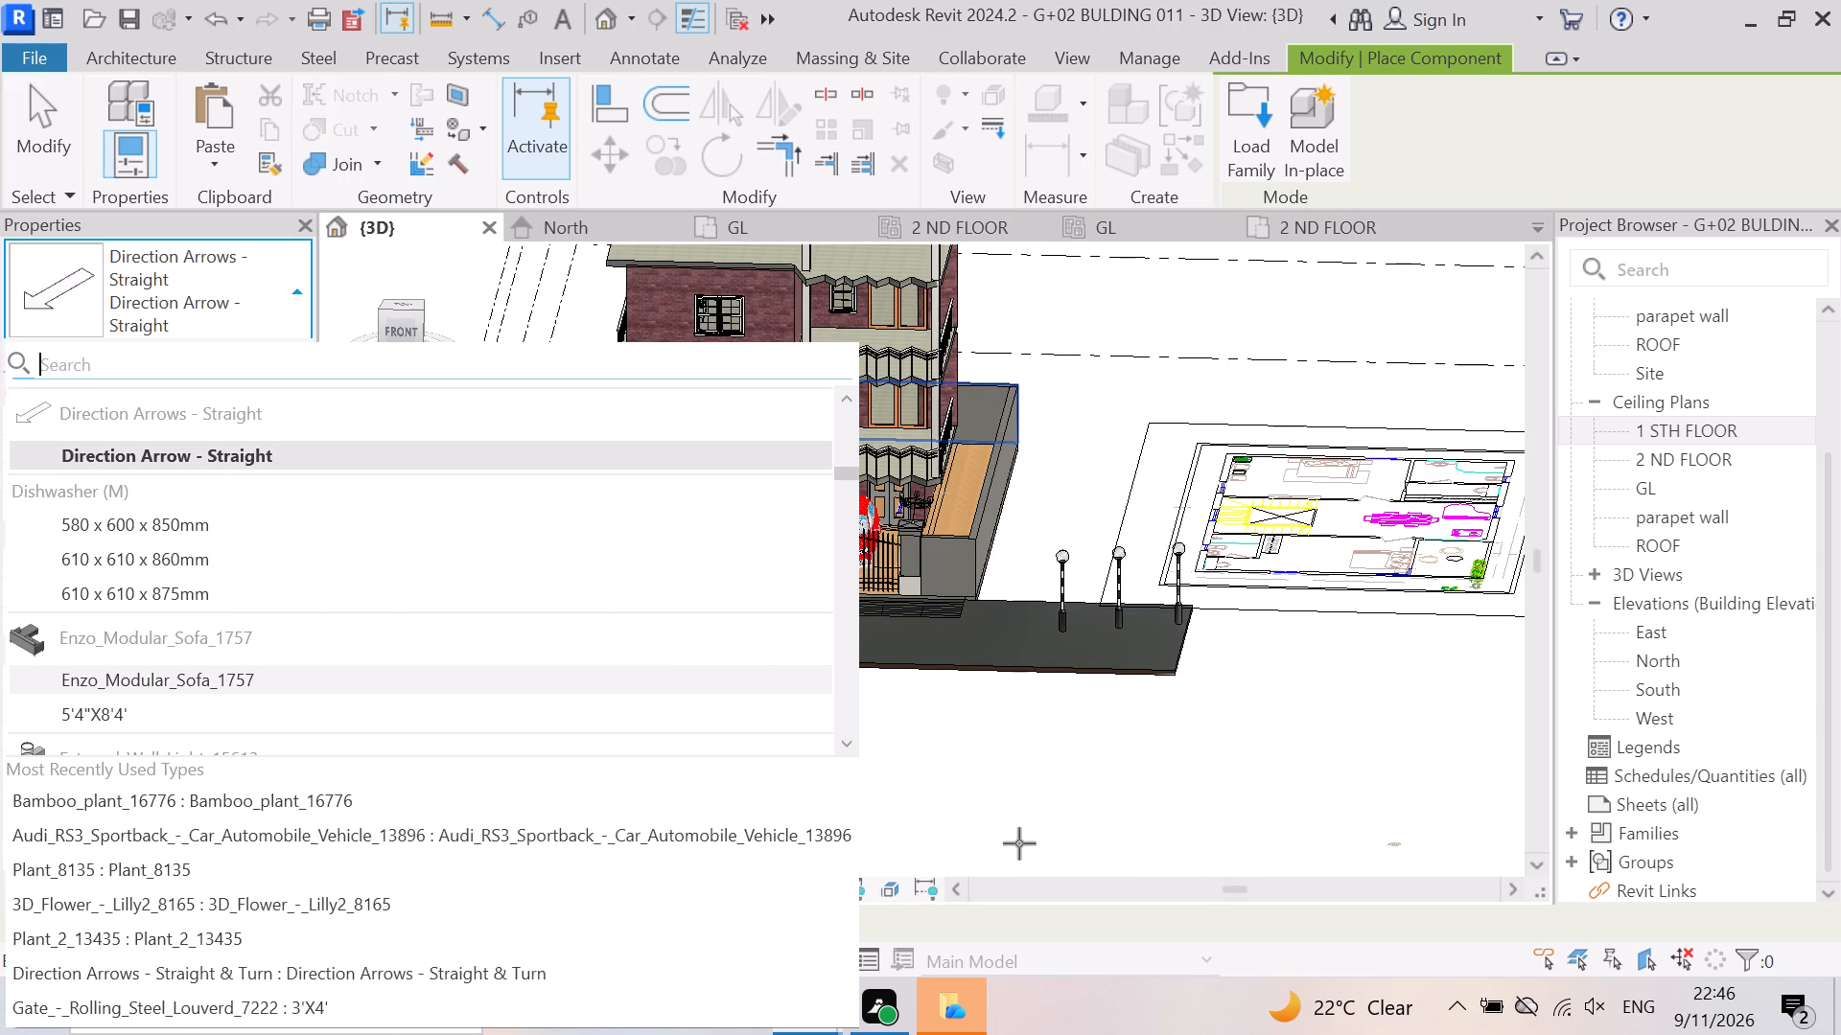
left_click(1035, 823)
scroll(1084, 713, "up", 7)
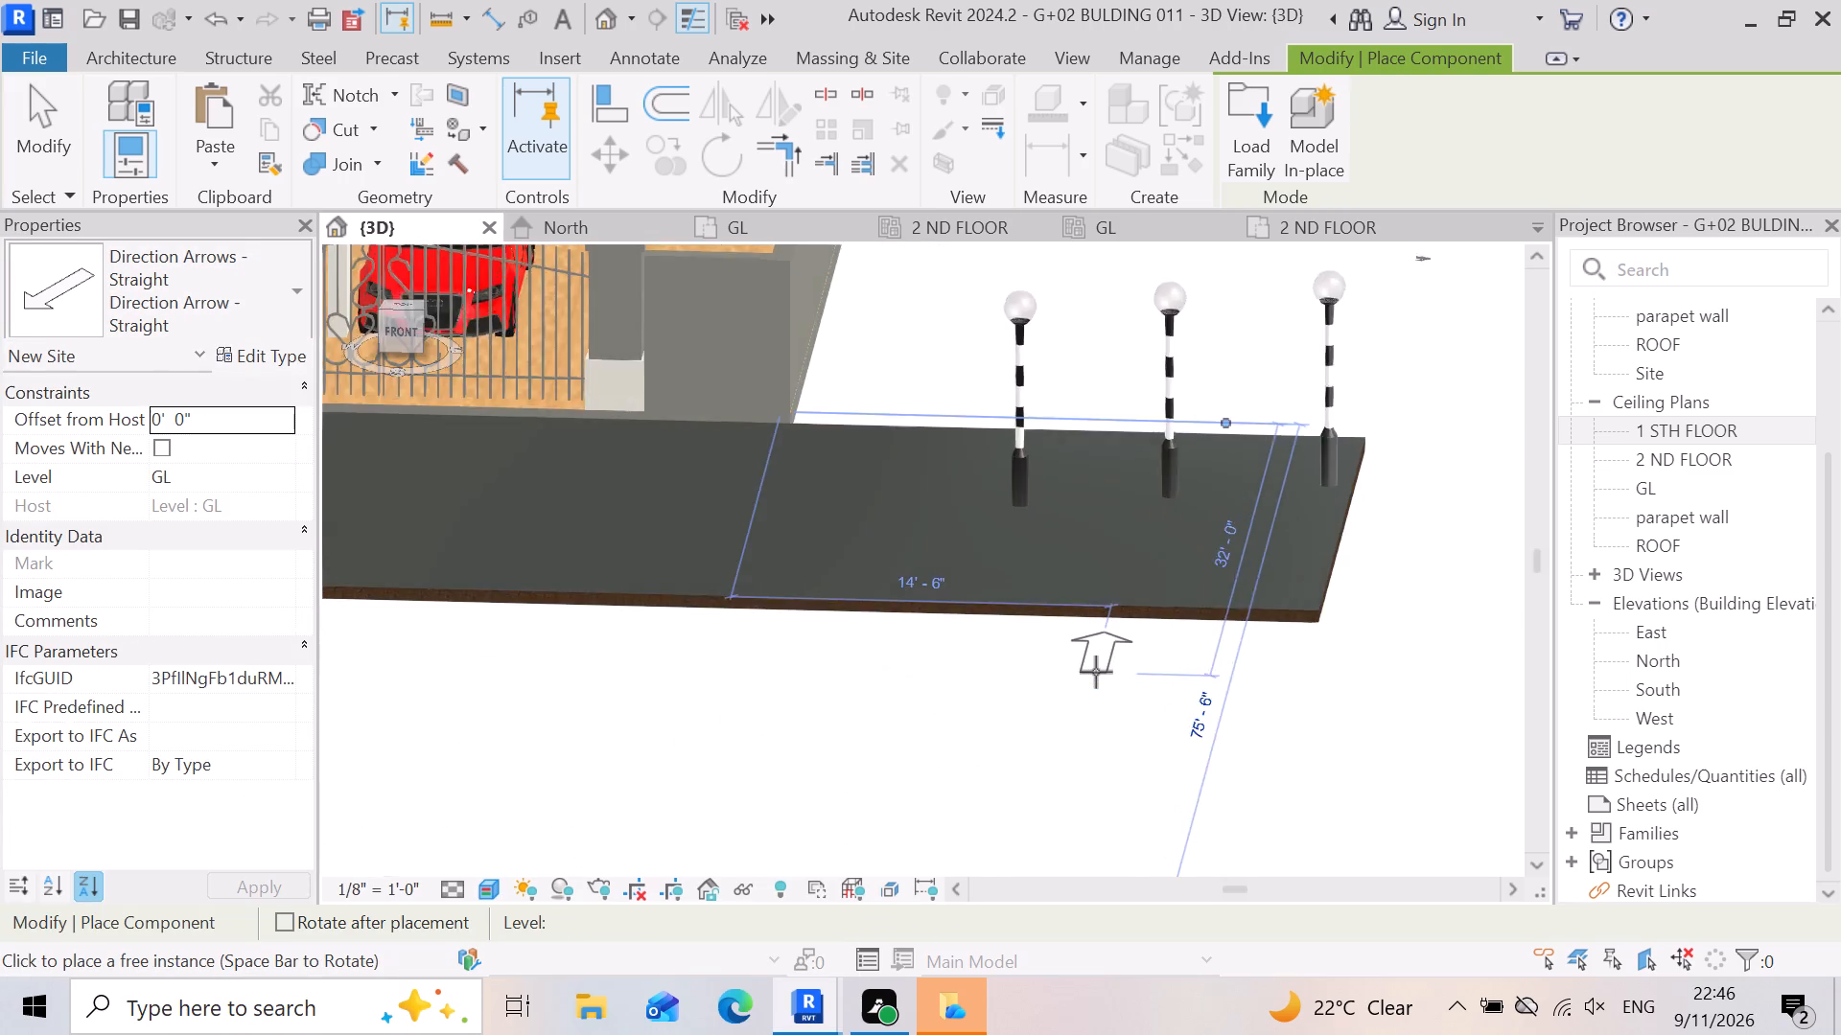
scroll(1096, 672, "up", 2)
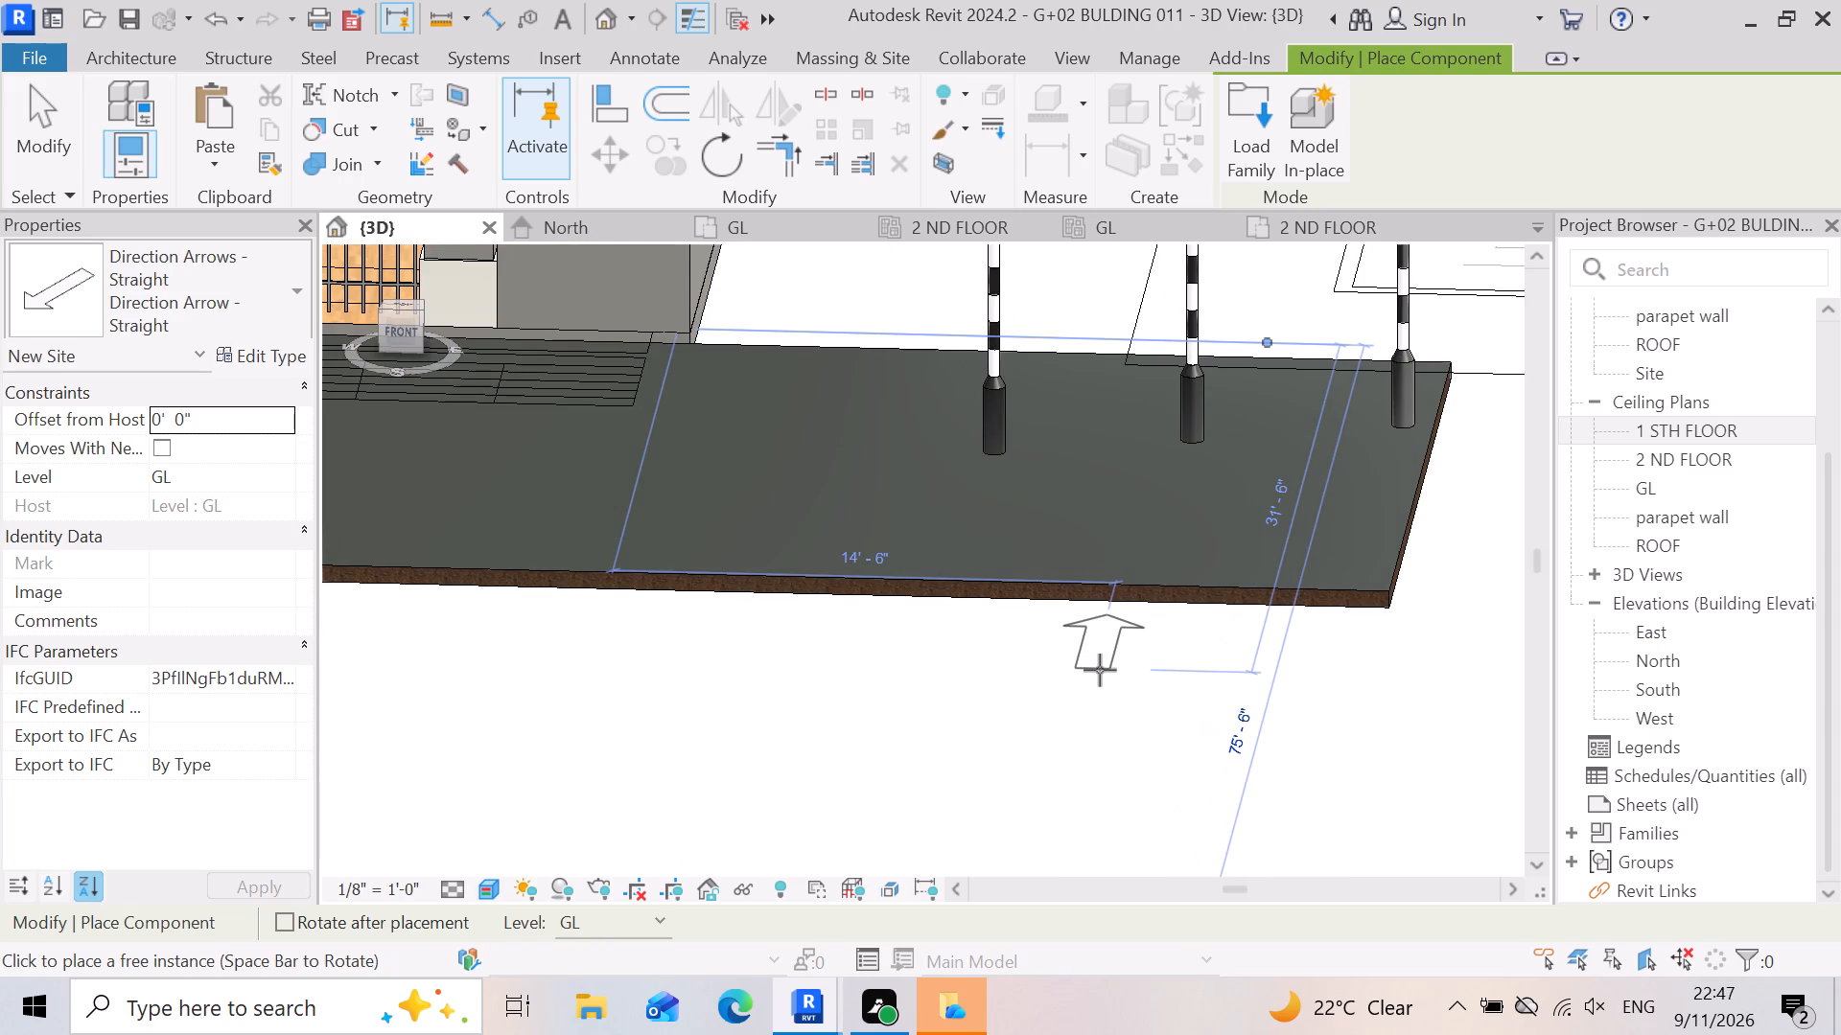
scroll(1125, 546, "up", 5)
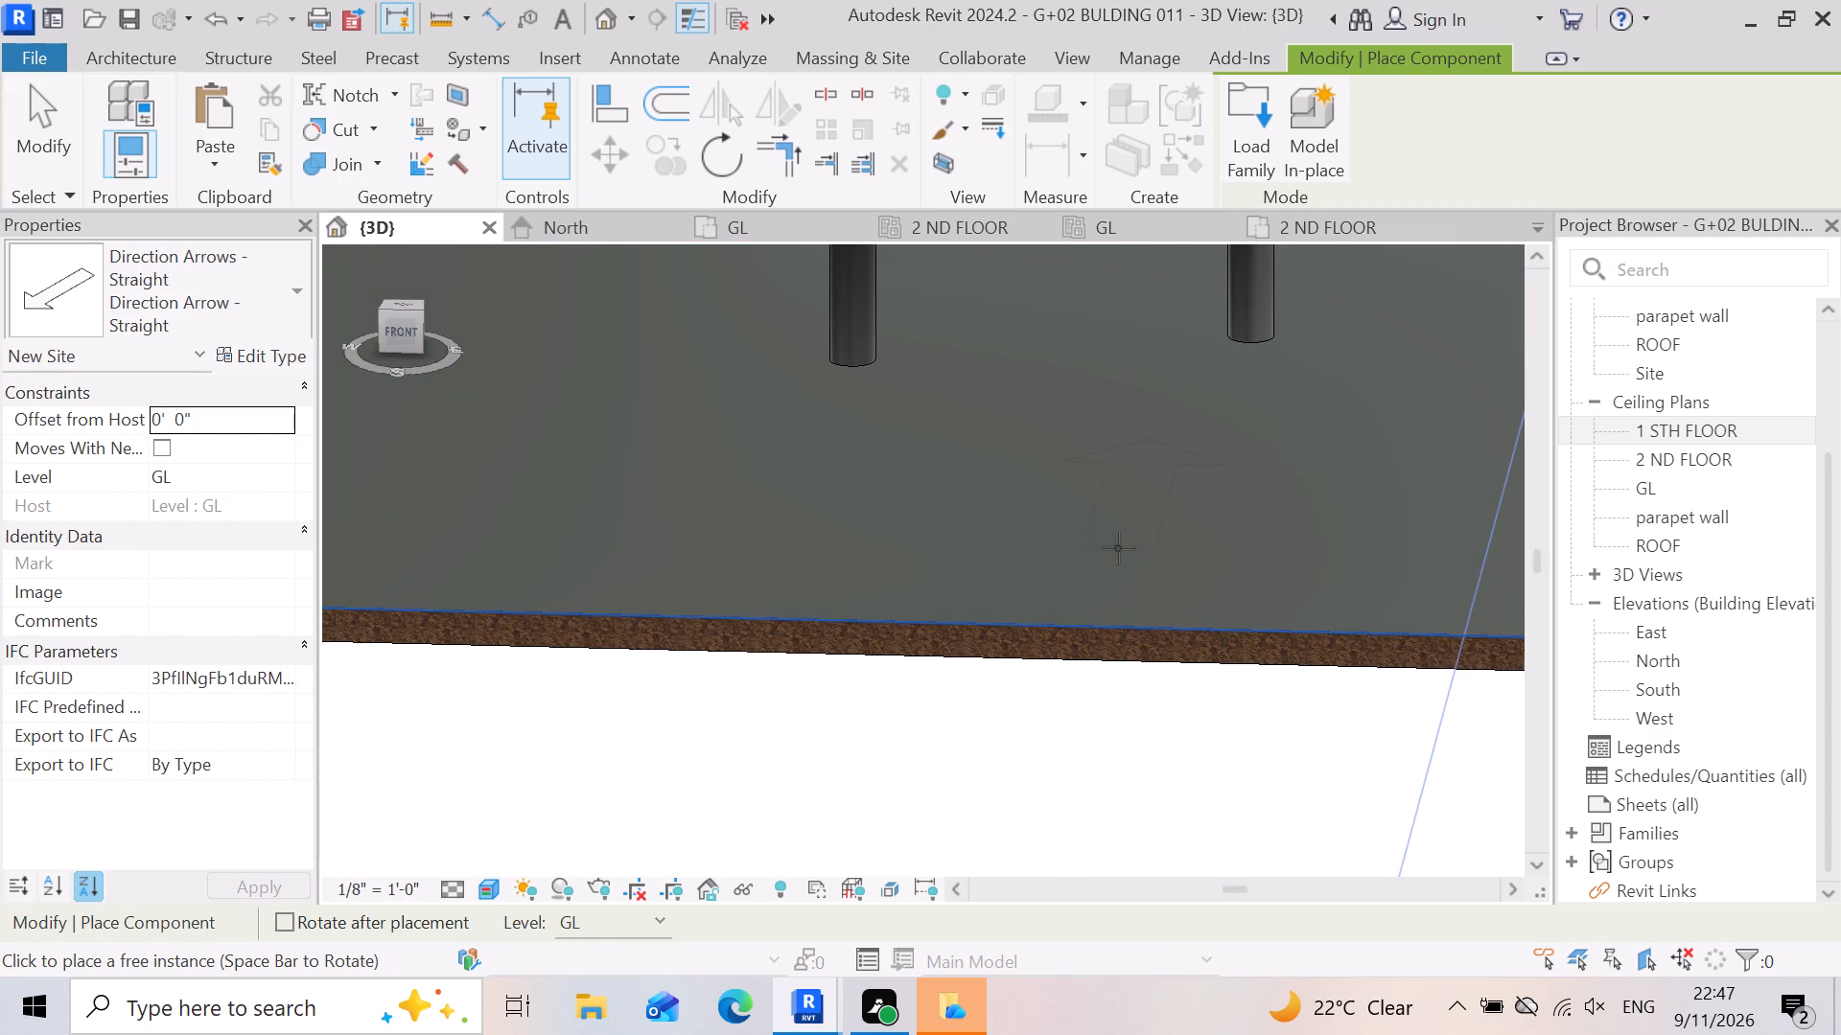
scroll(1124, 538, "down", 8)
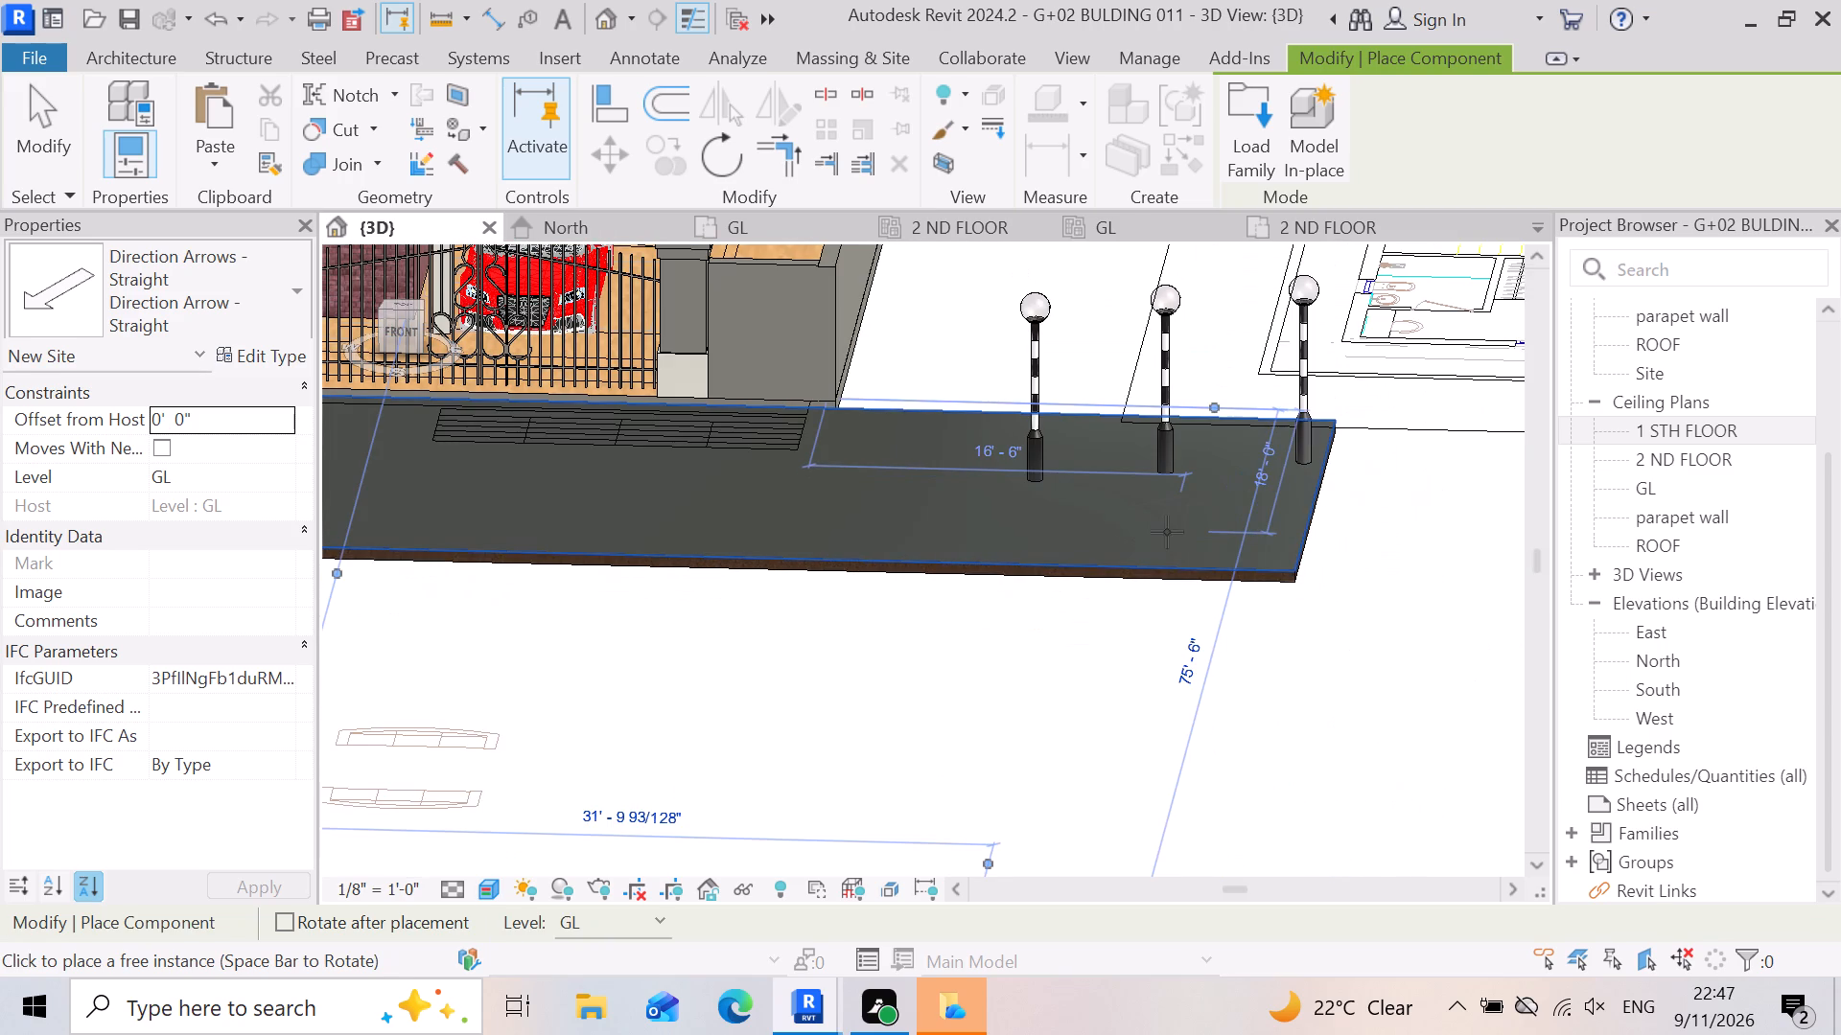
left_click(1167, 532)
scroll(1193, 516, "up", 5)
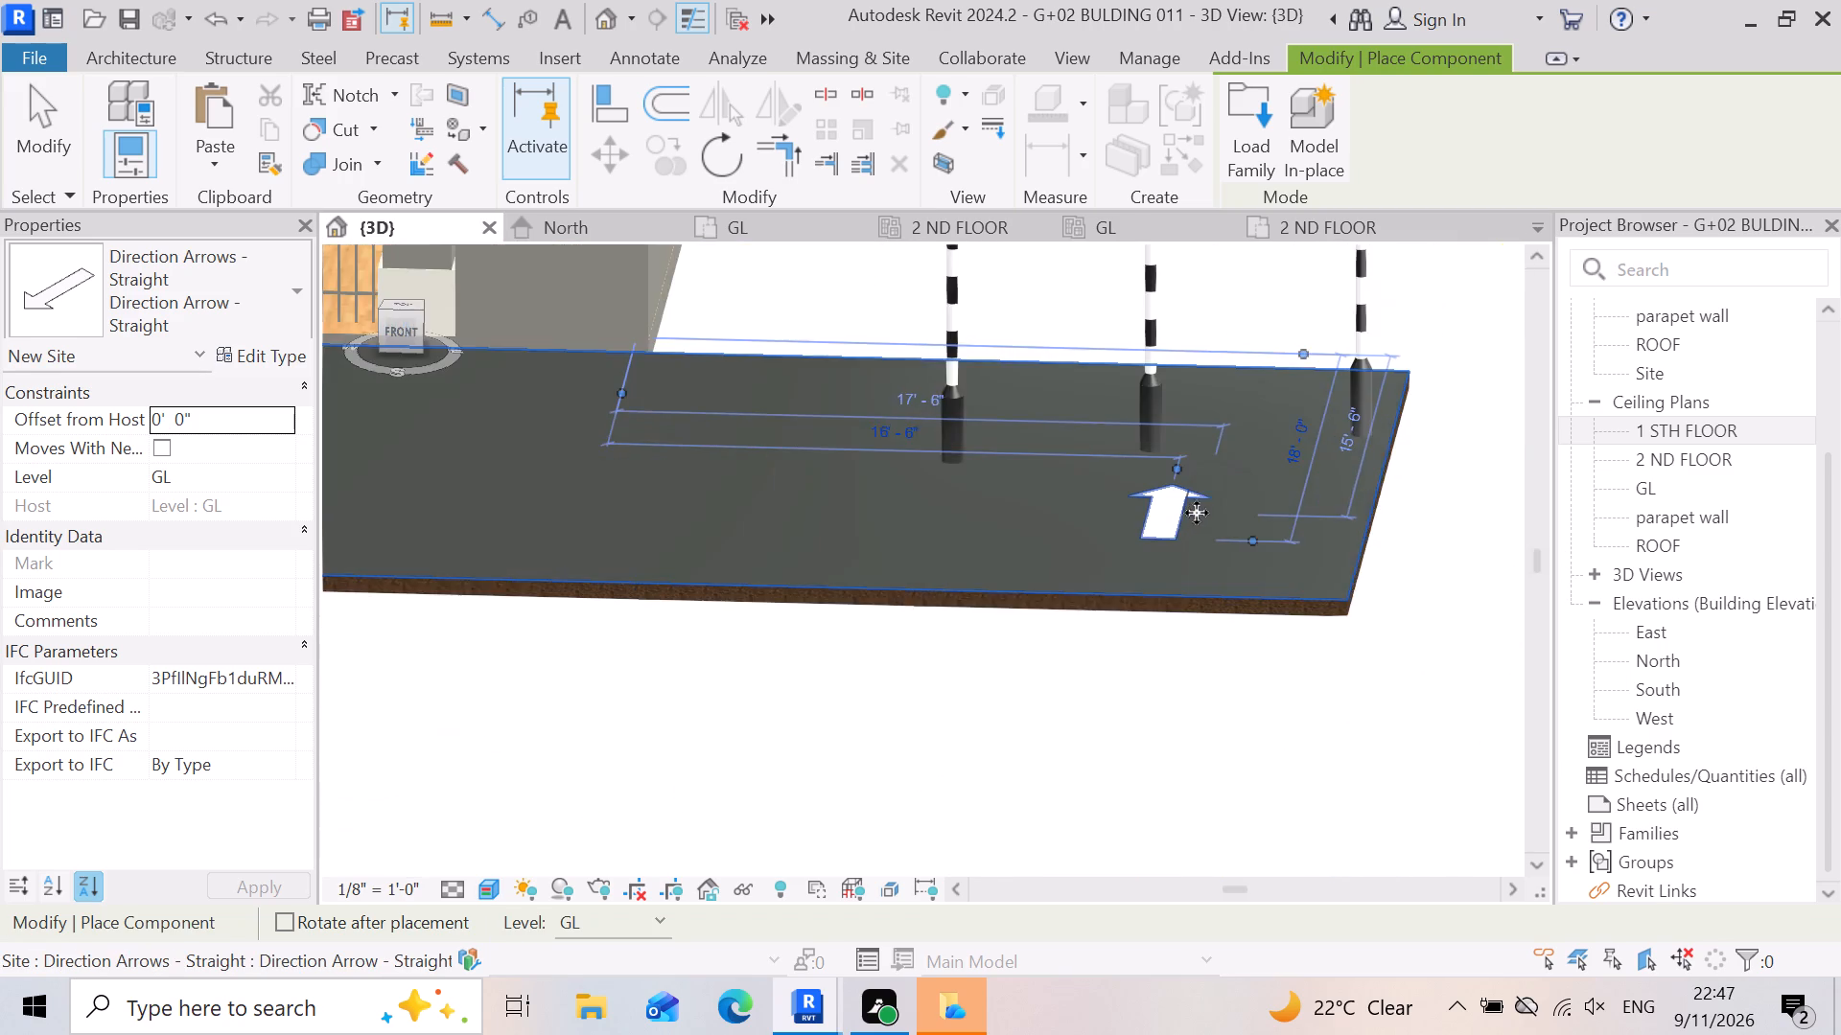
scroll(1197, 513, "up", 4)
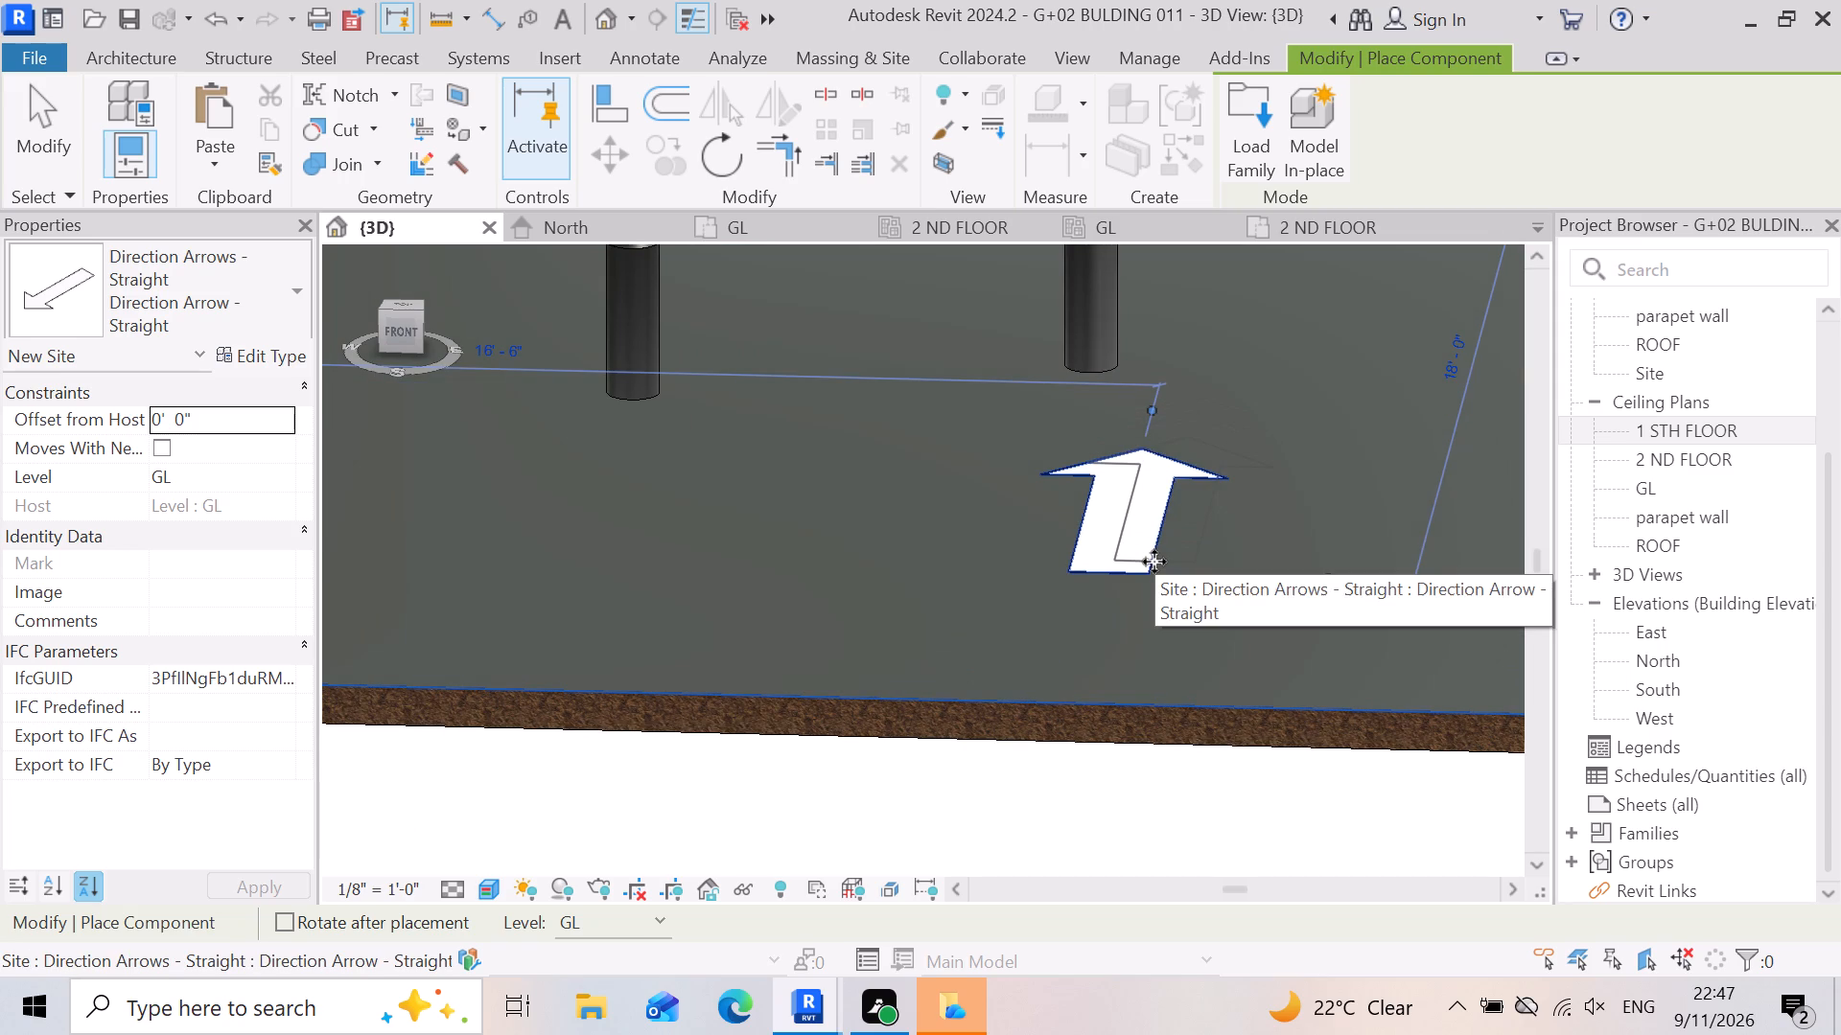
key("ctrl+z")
Rotate the straight arrow to run along the road and place three in line from the three-lamp-post end toward the gate.
scroll(1090, 557, "up", 5)
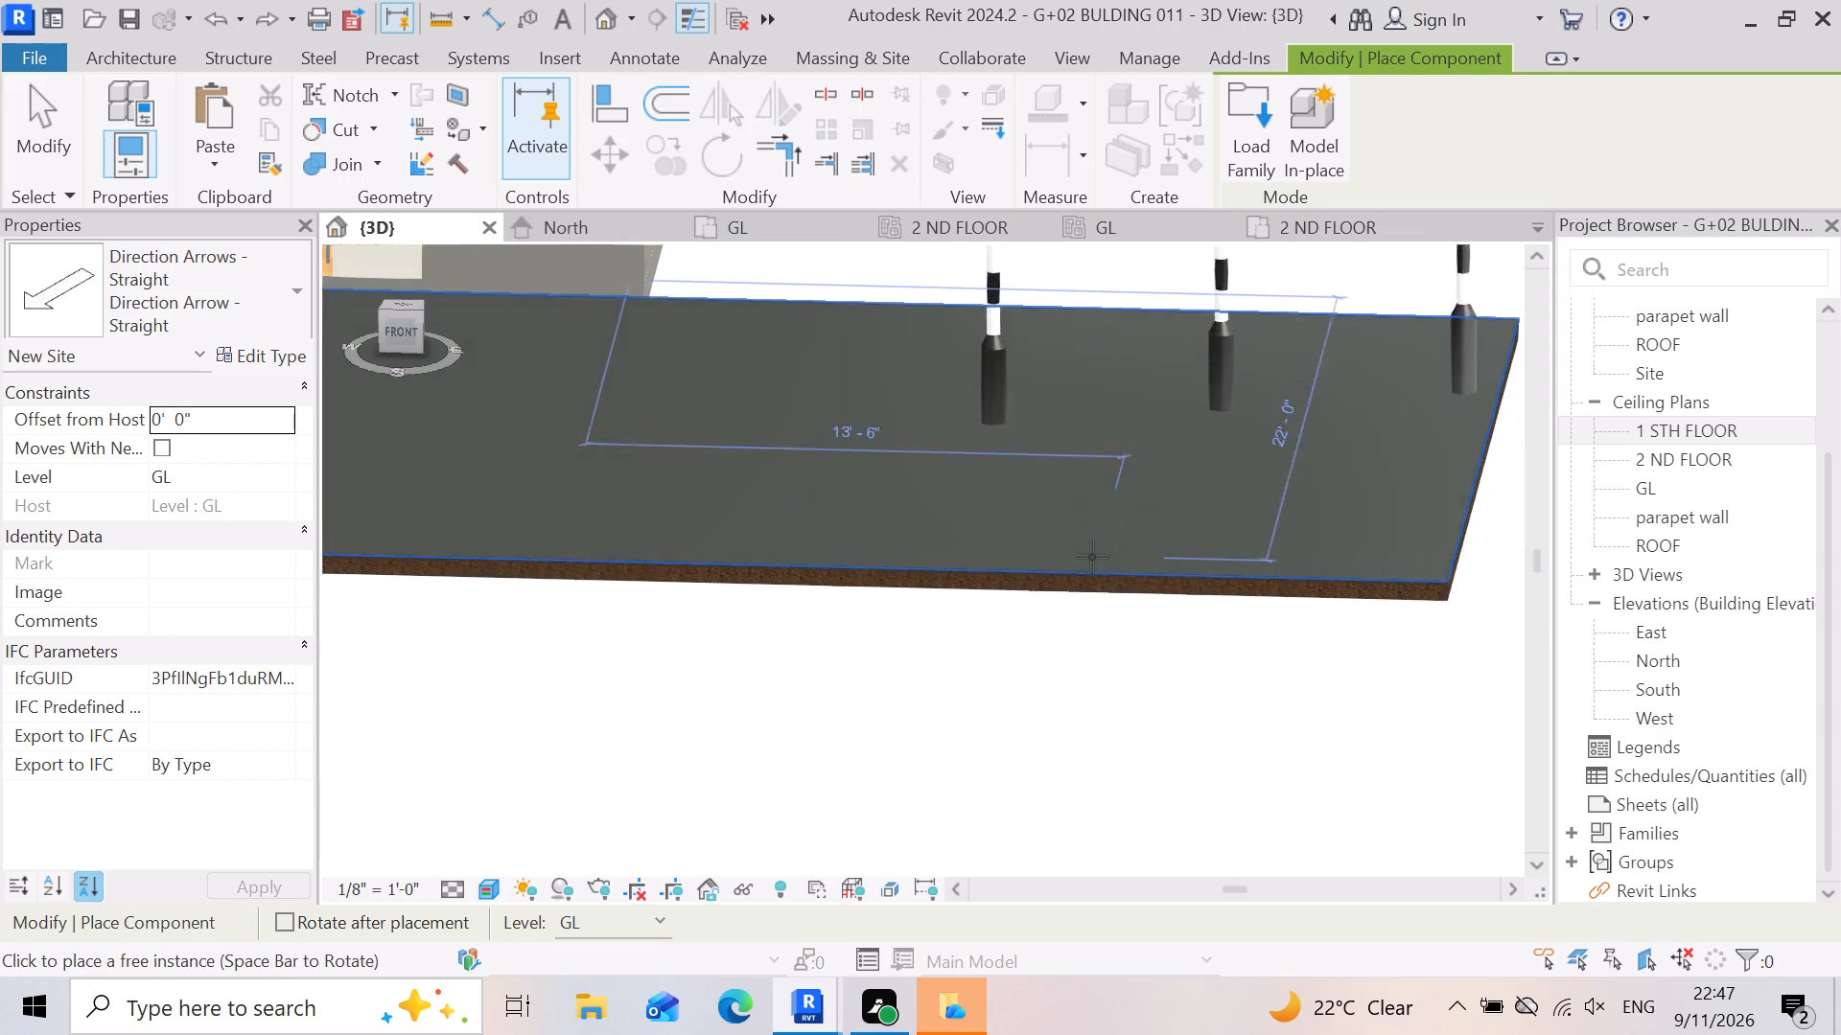
scroll(1092, 557, "up", 1)
key("space")
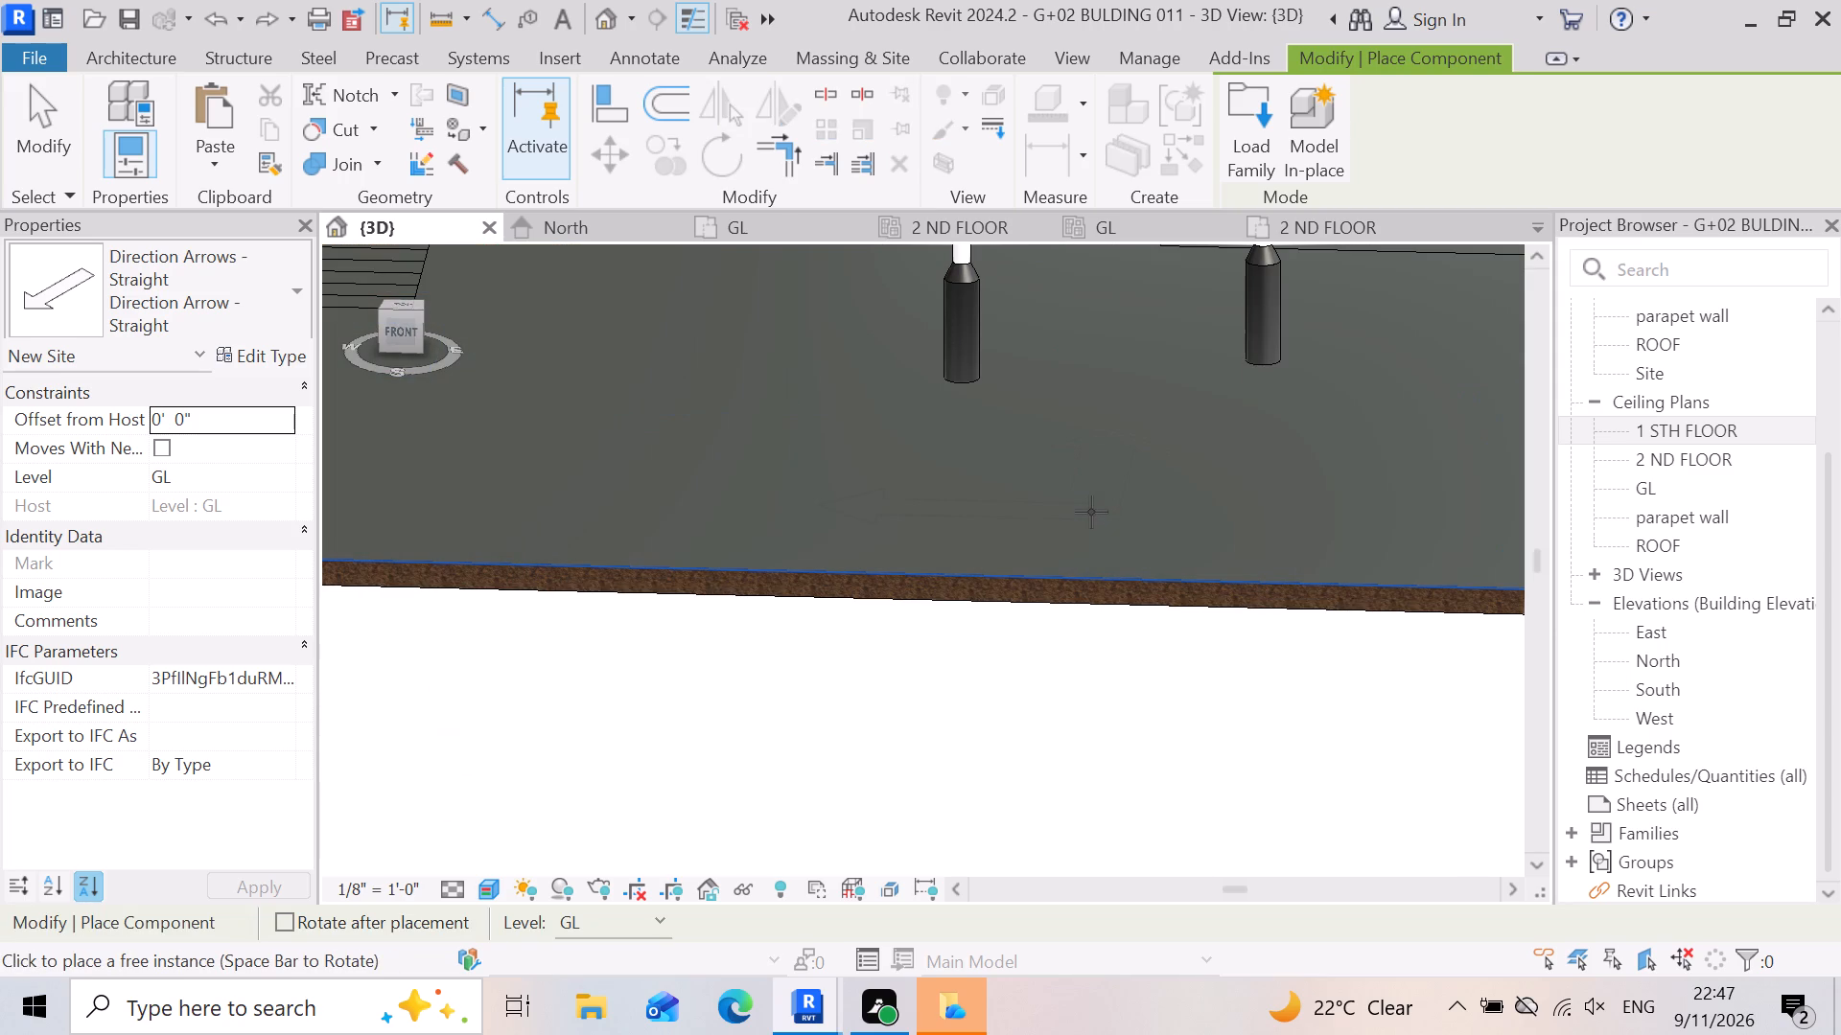
scroll(1107, 487, "up", 3)
scroll(1110, 486, "down", 9)
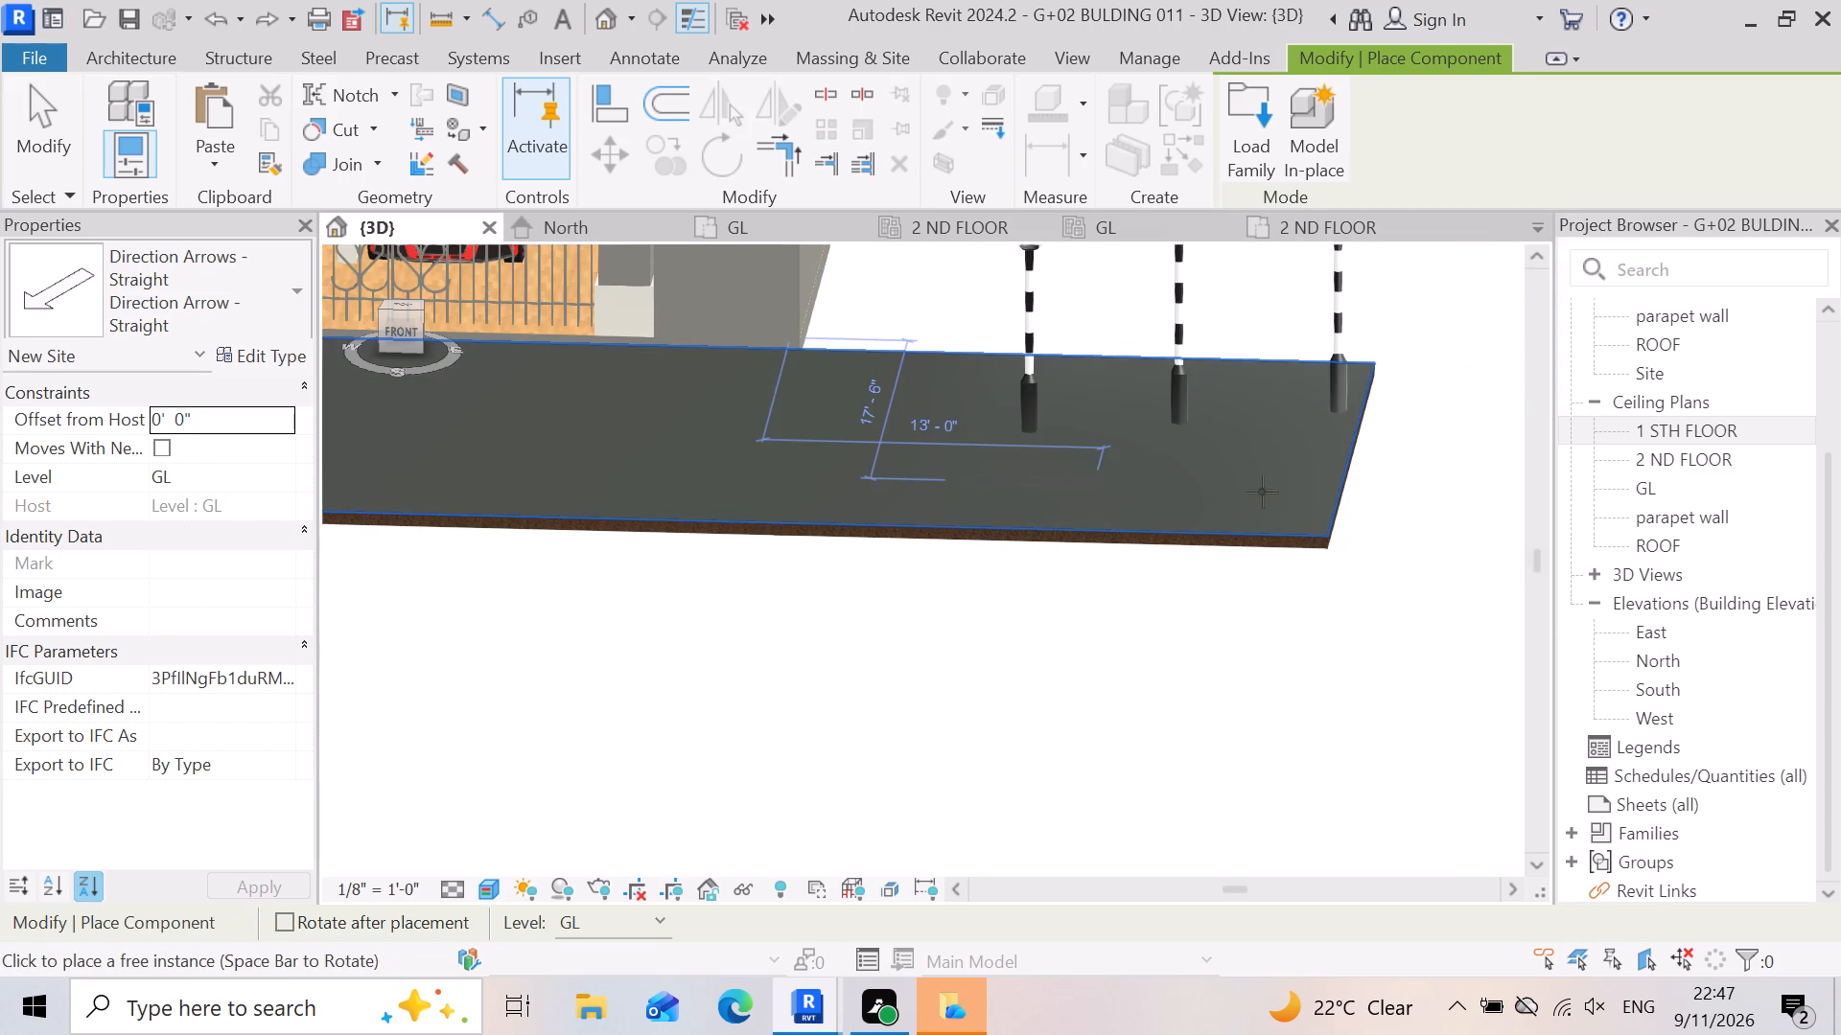
scroll(1300, 484, "up", 11)
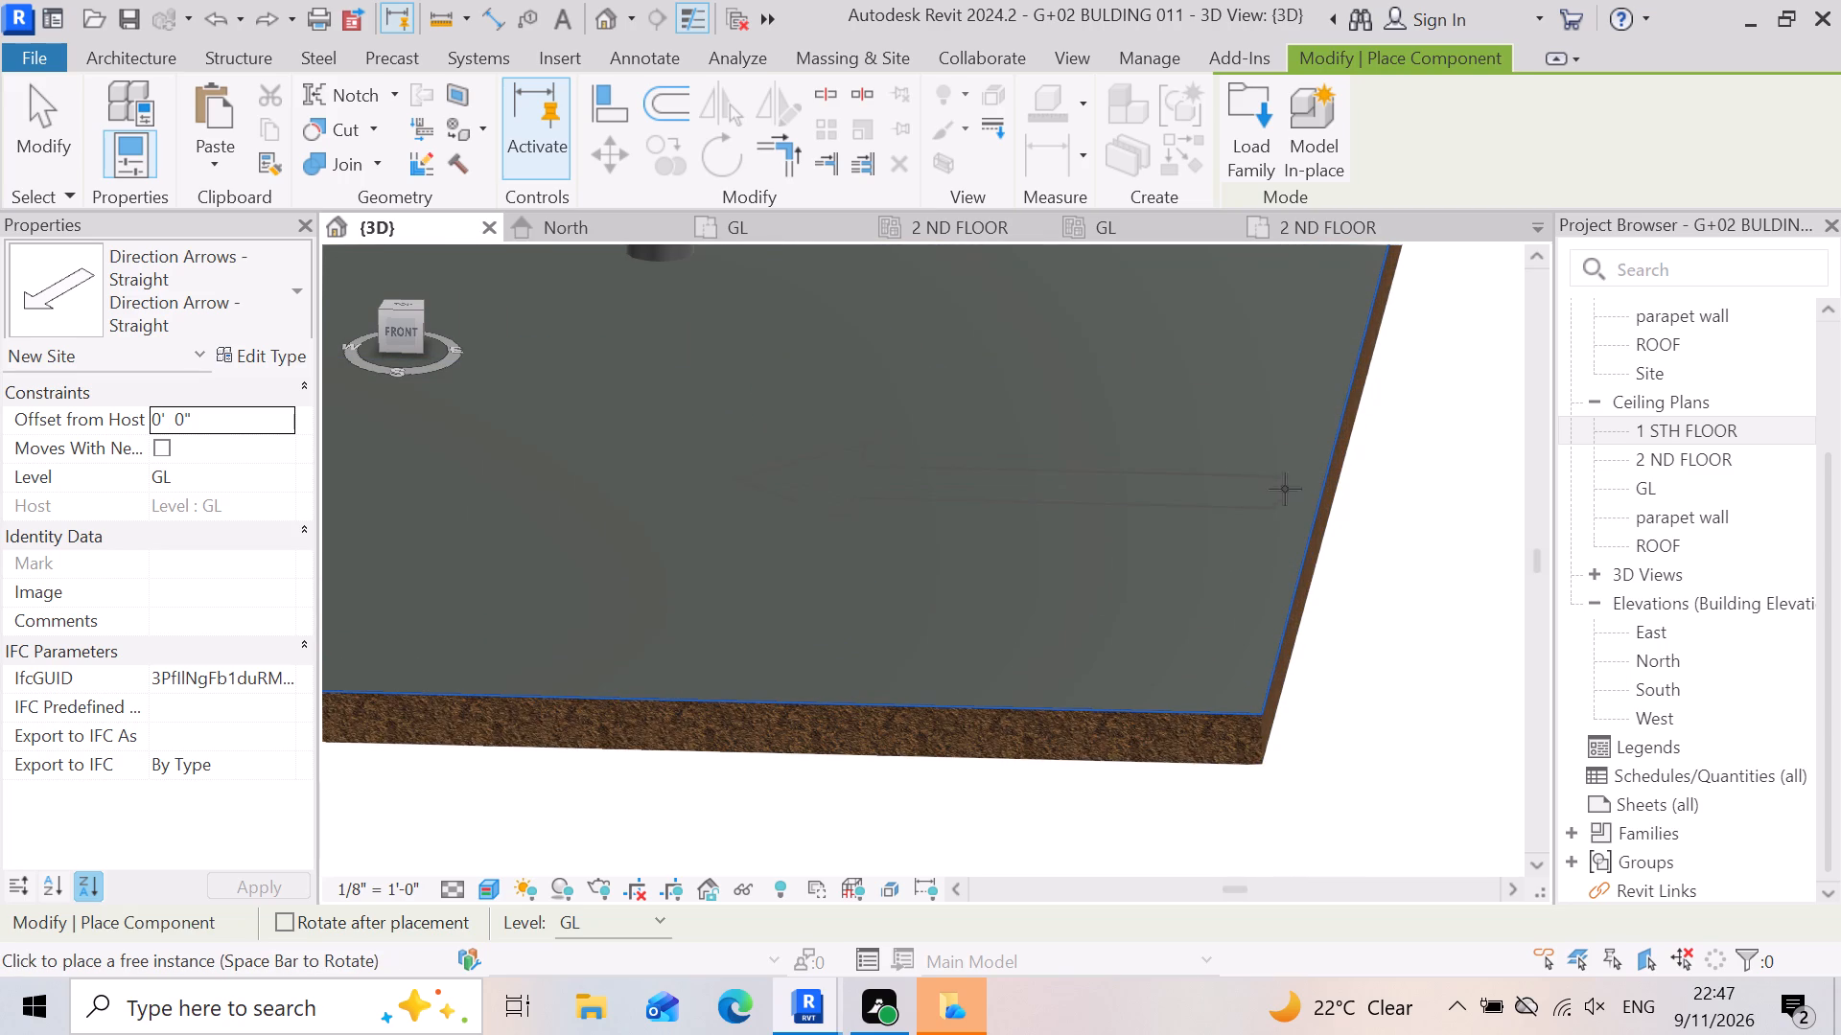
left_click(1303, 466)
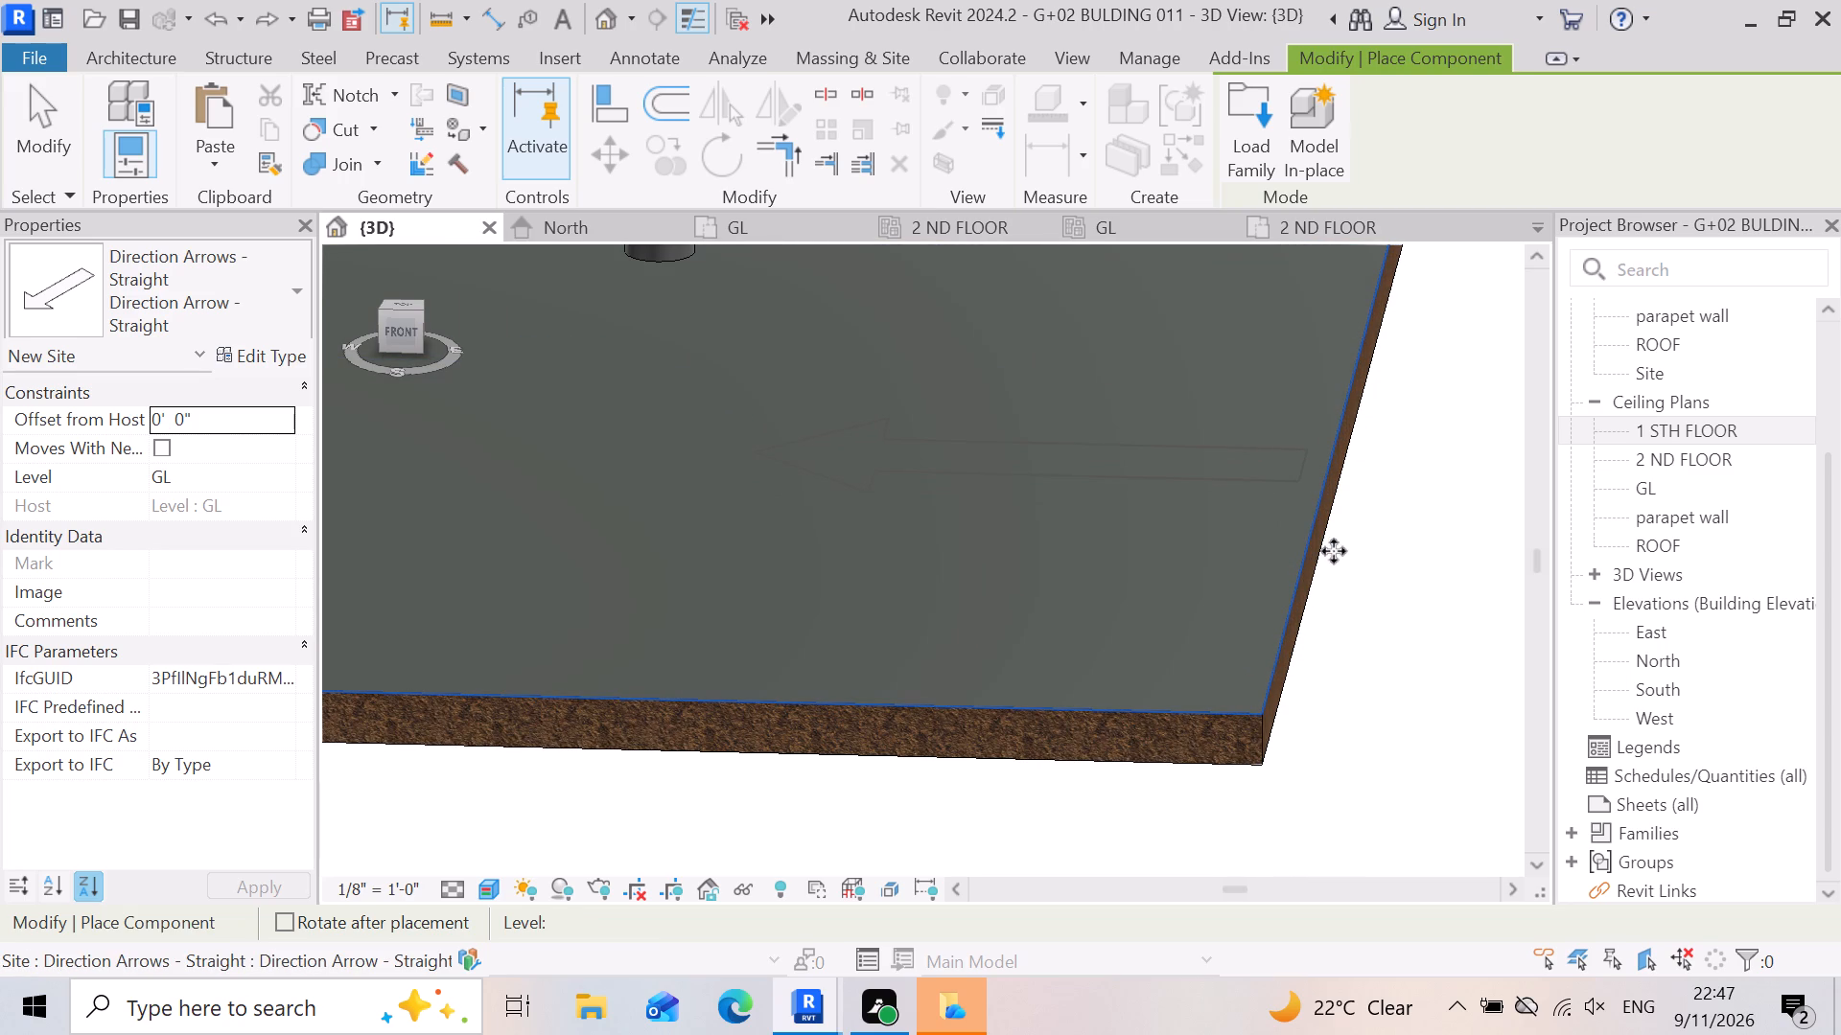
scroll(1360, 591, "down", 6)
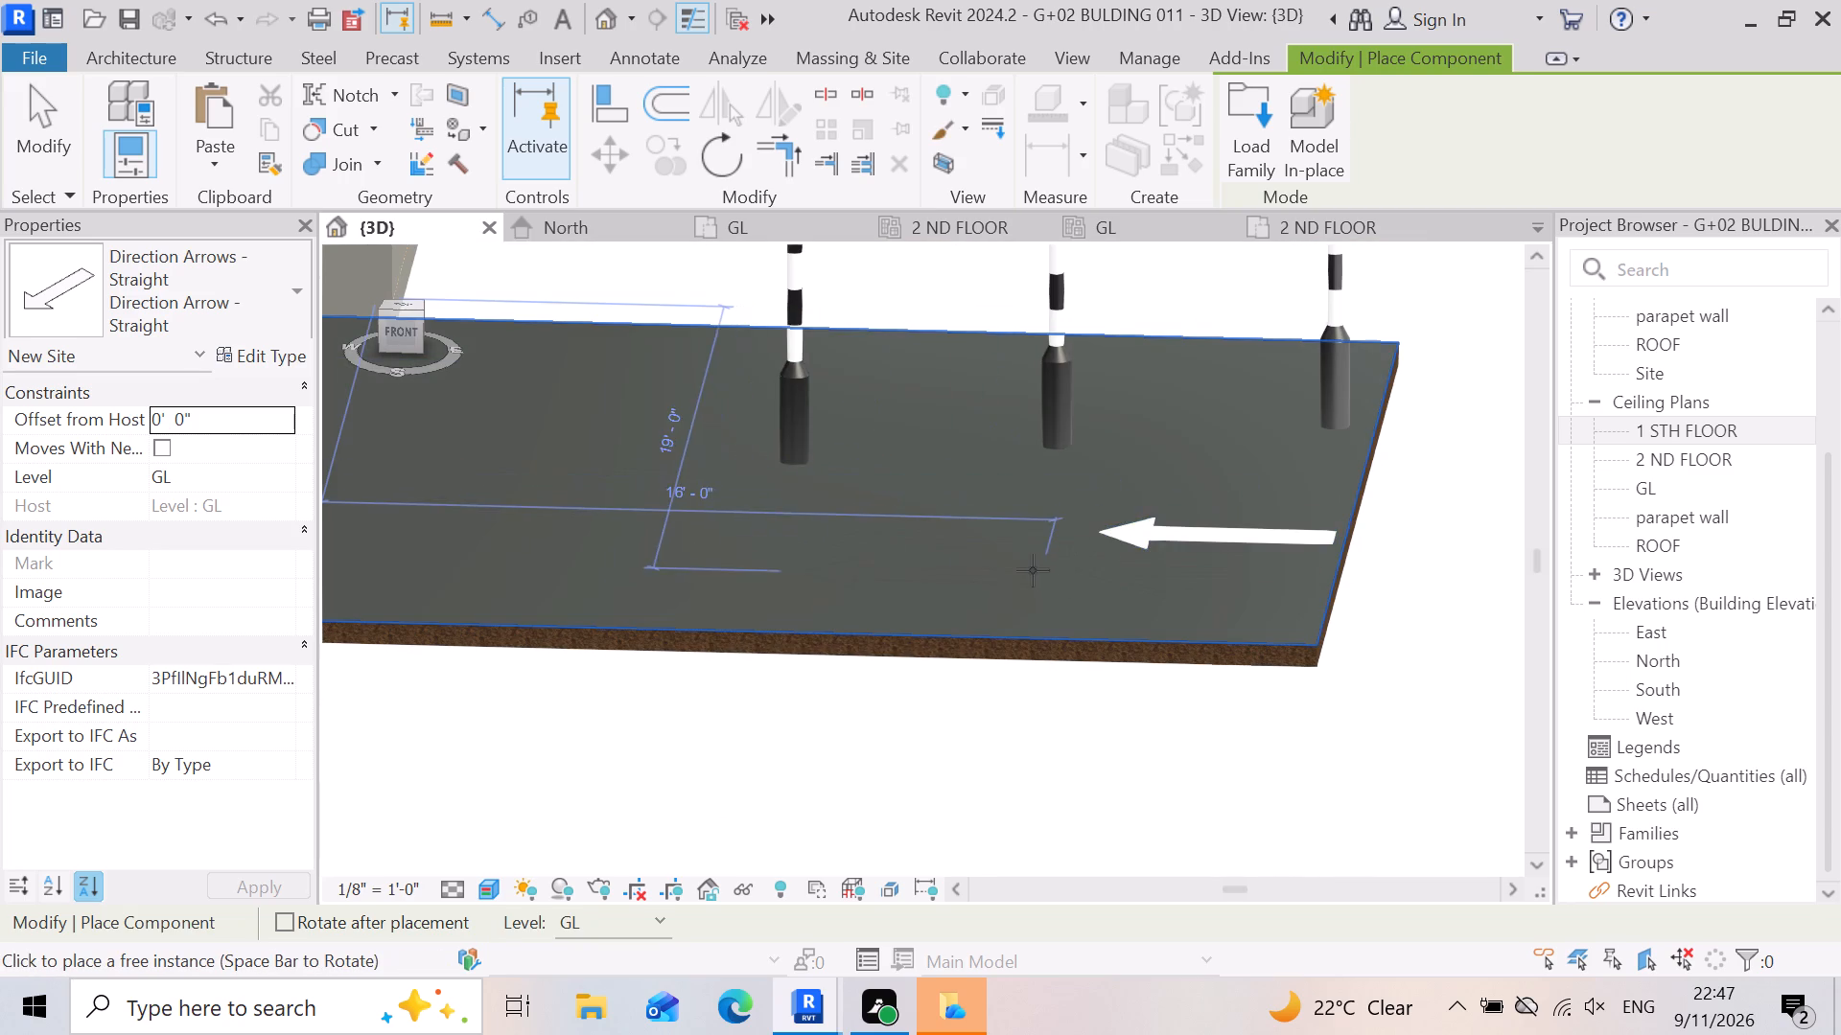
scroll(1033, 570, "up", 6)
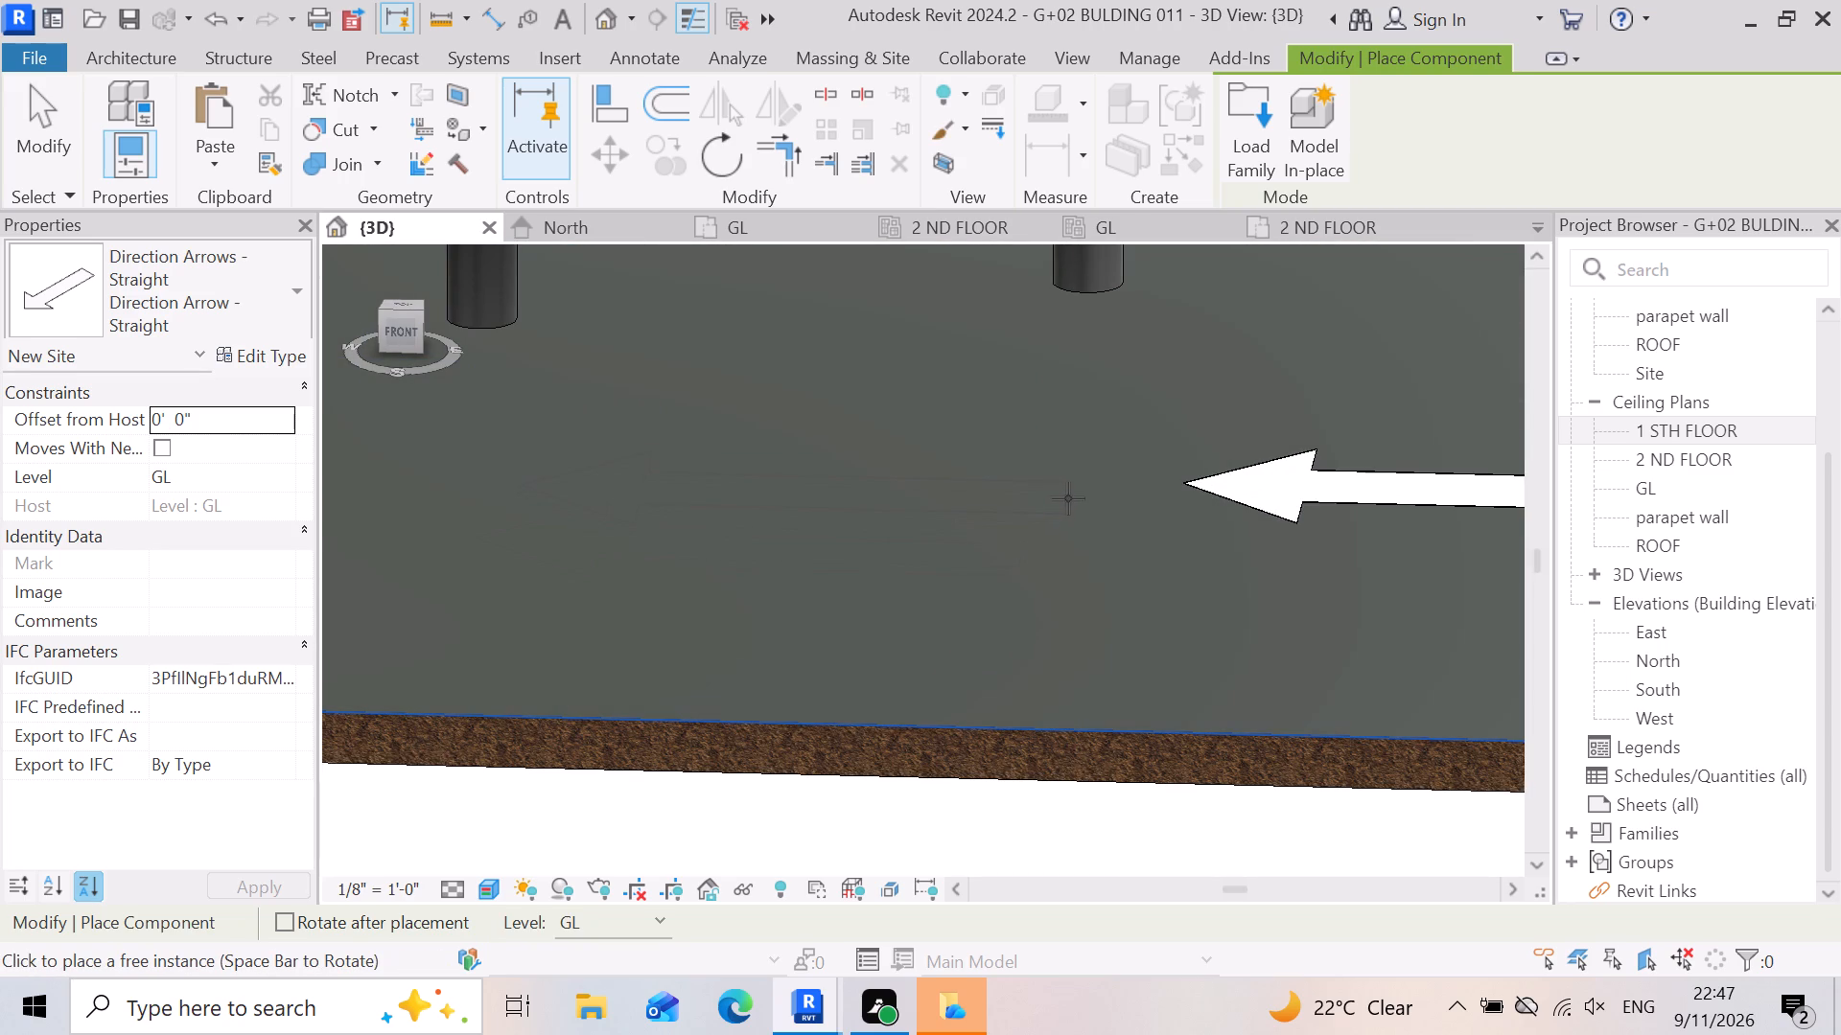
left_click(1068, 497)
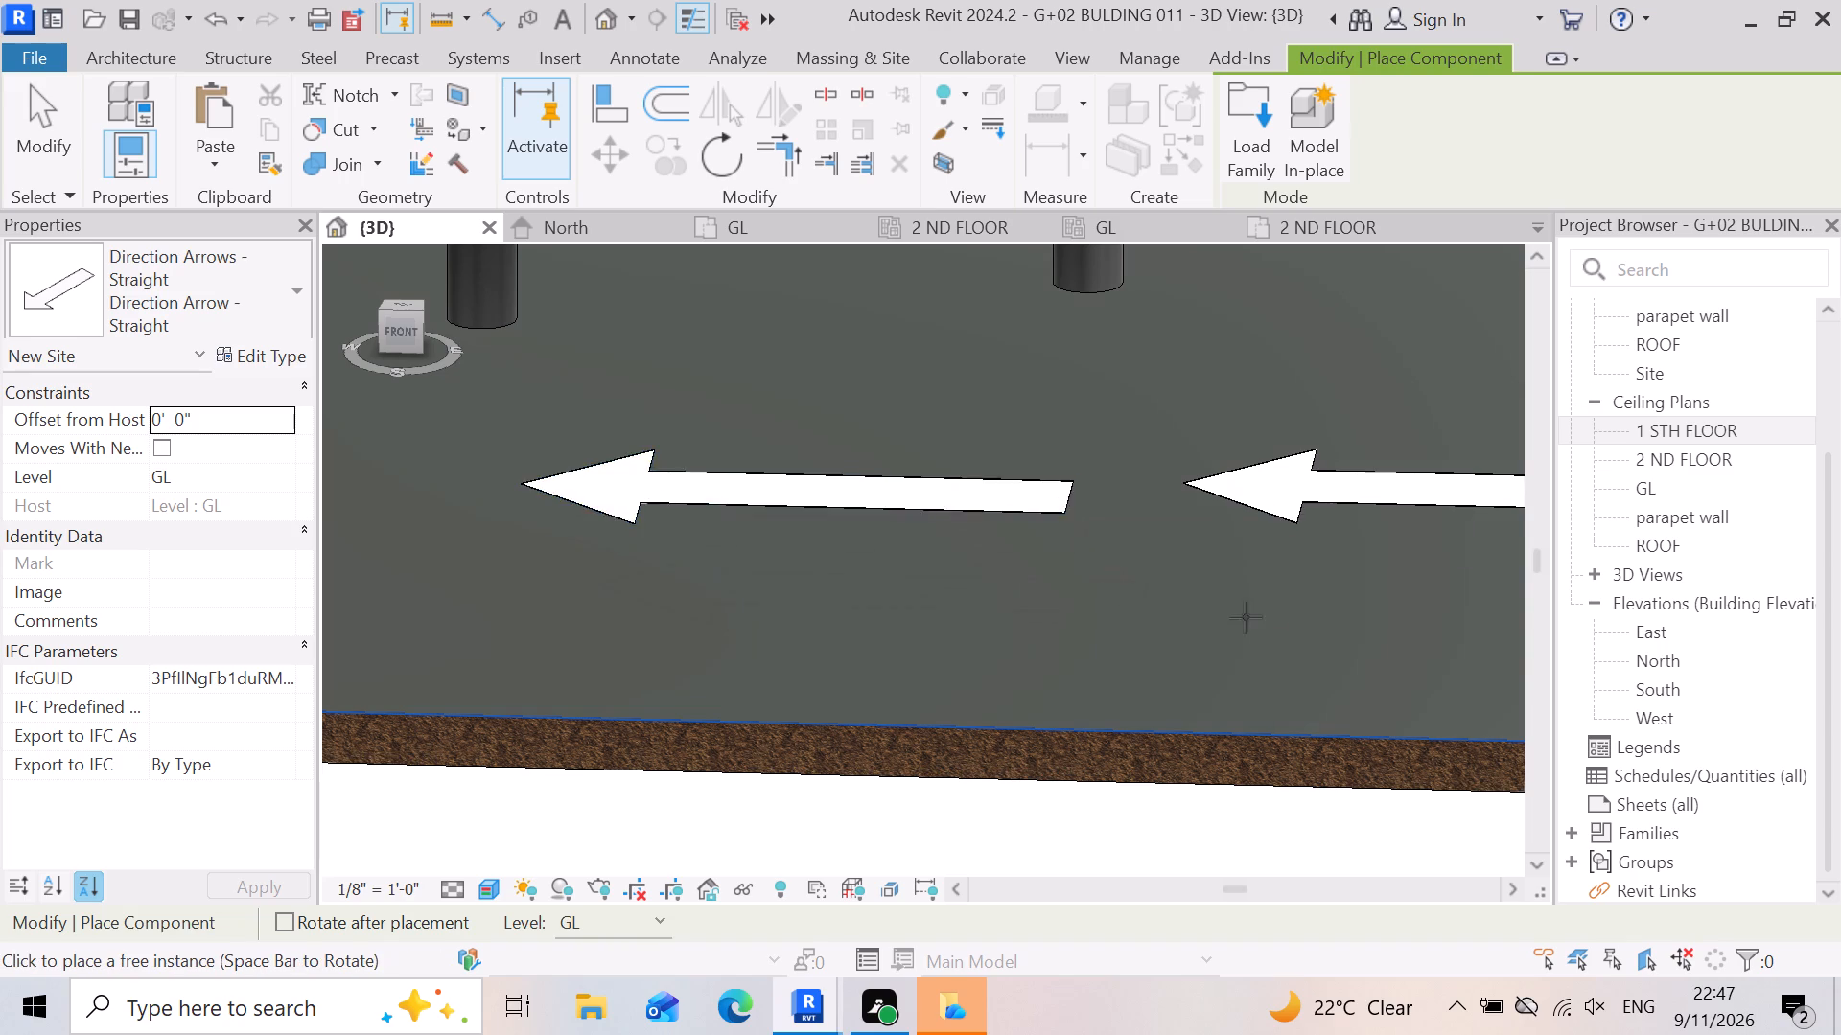
scroll(1270, 623, "down", 8)
scroll(895, 569, "up", 6)
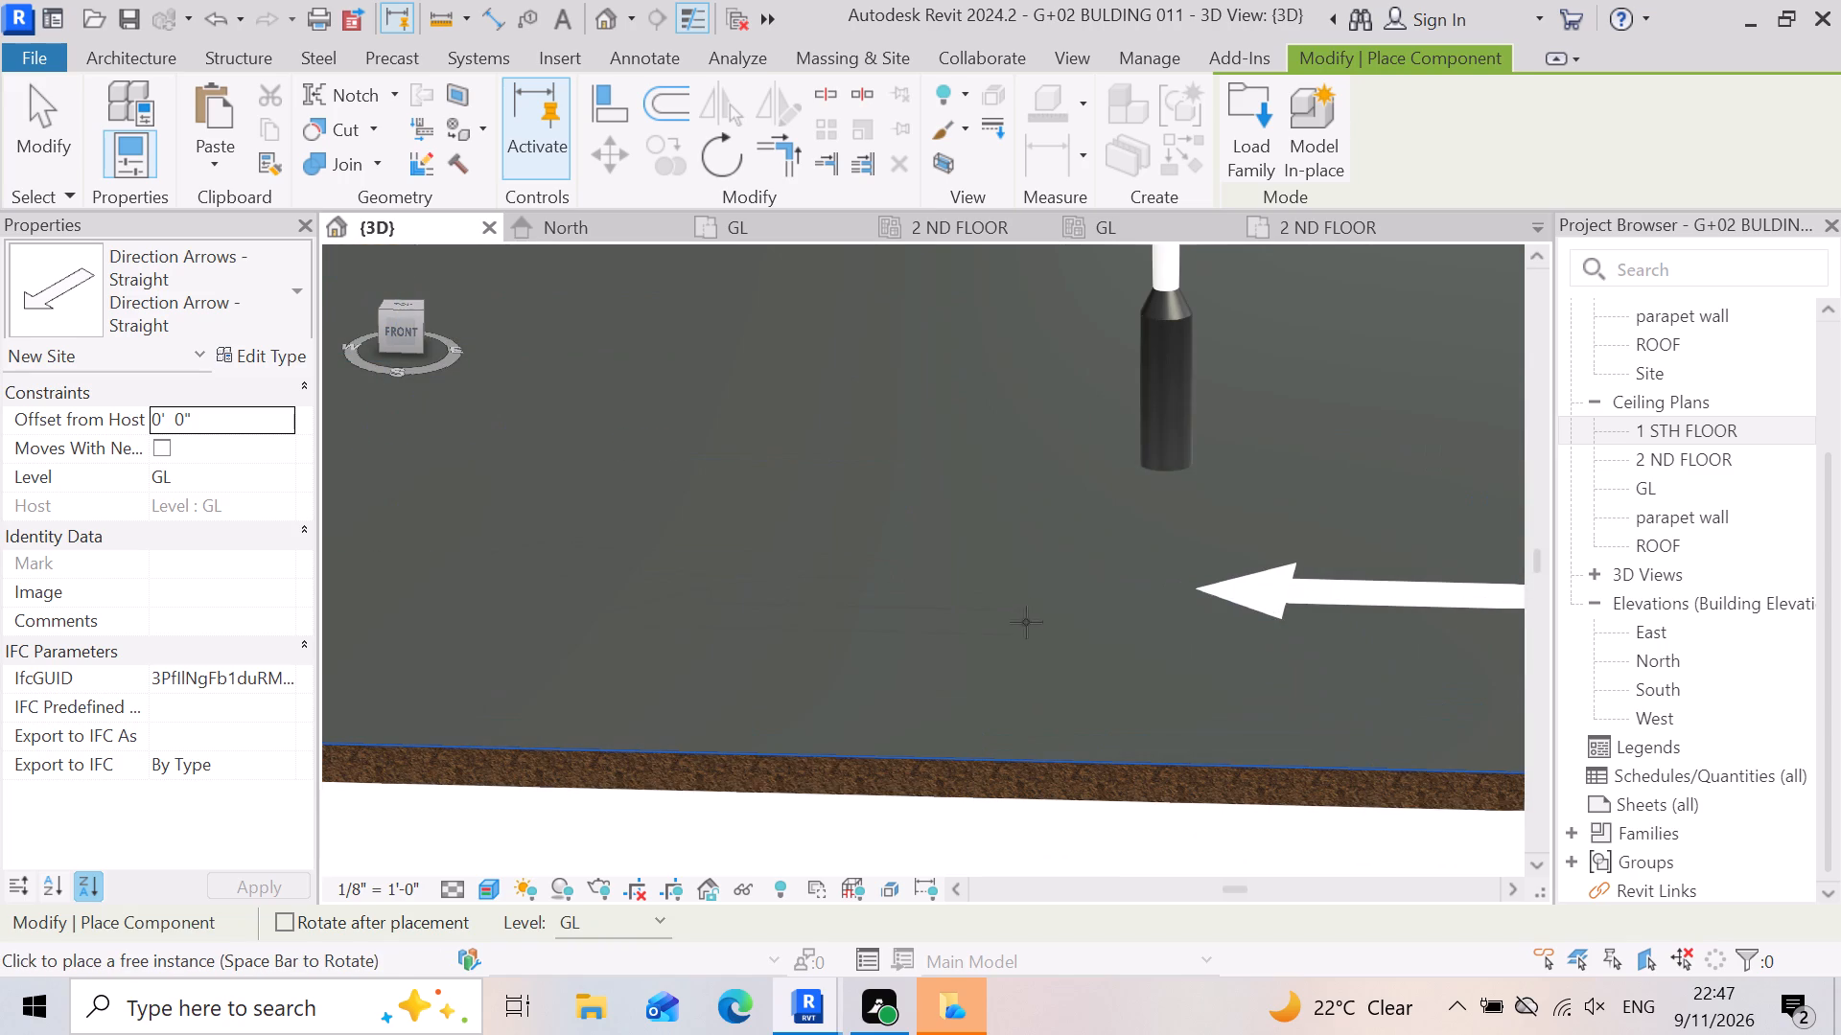
left_click(1038, 580)
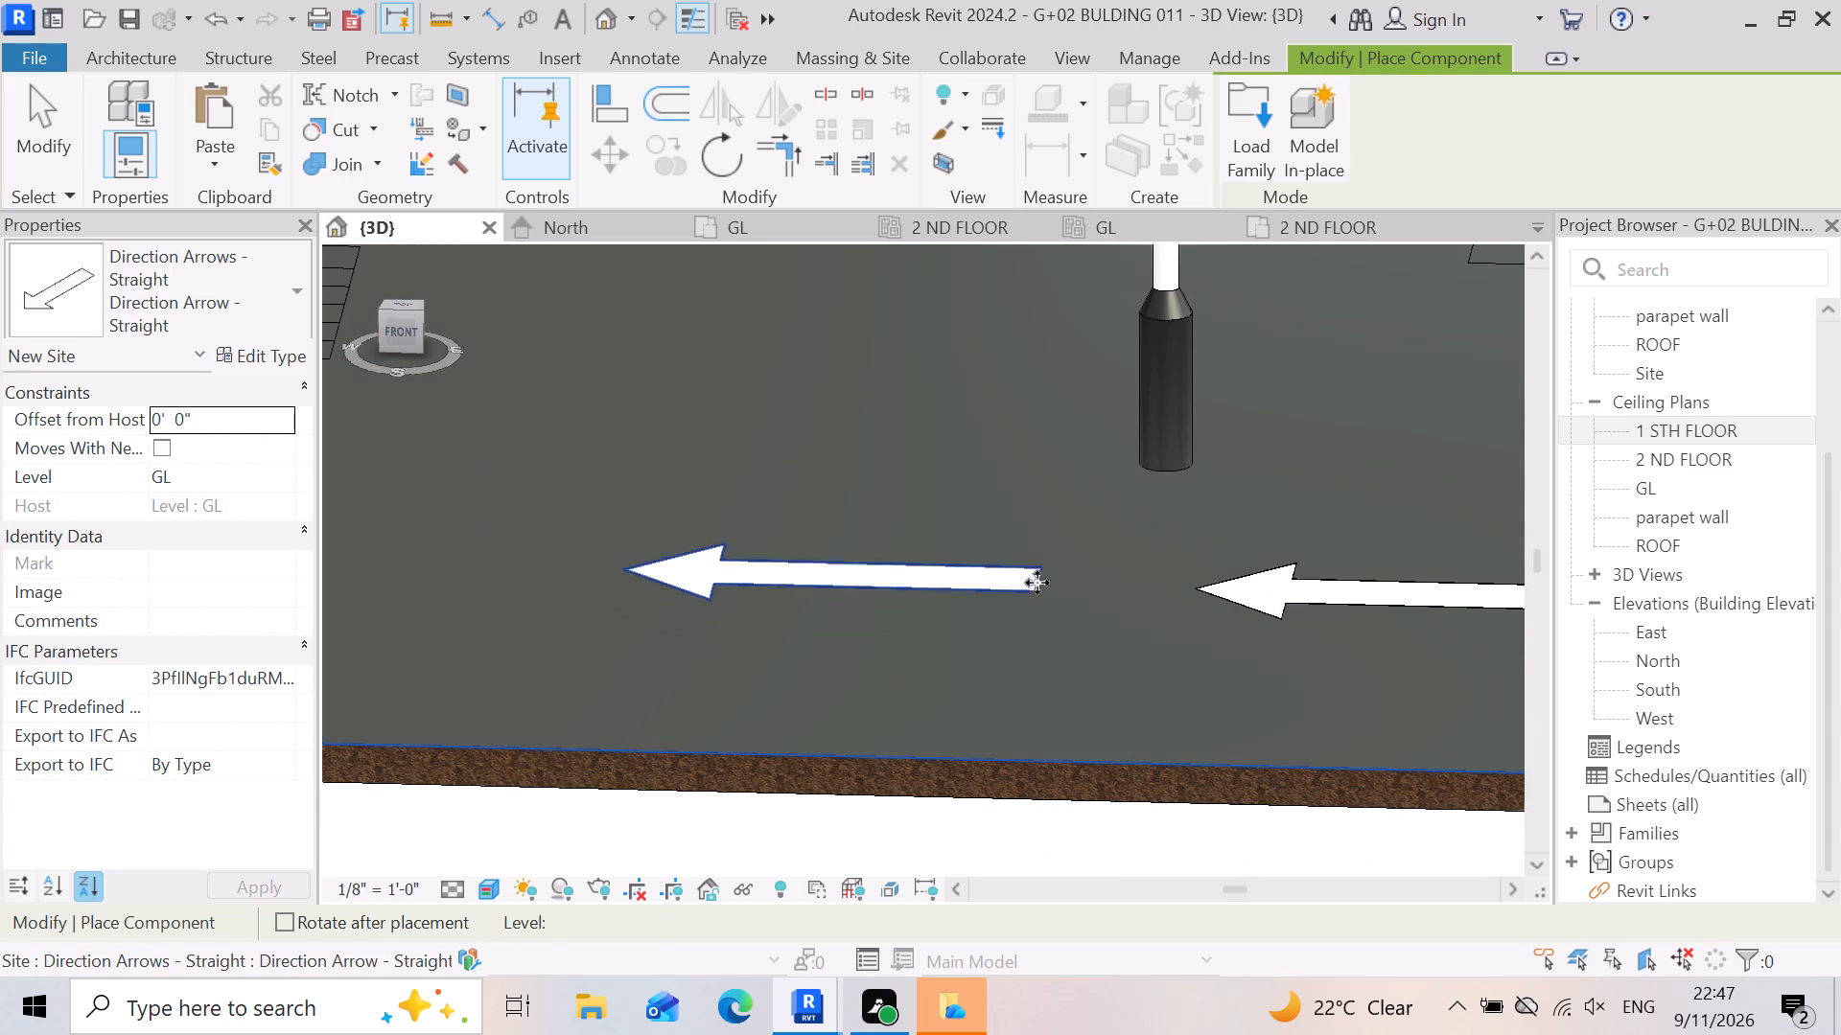
Place two more straight arrows in line along the road between the yellow-striped parking space and the gate.
scroll(1200, 678, "down", 8)
scroll(882, 692, "up", 3)
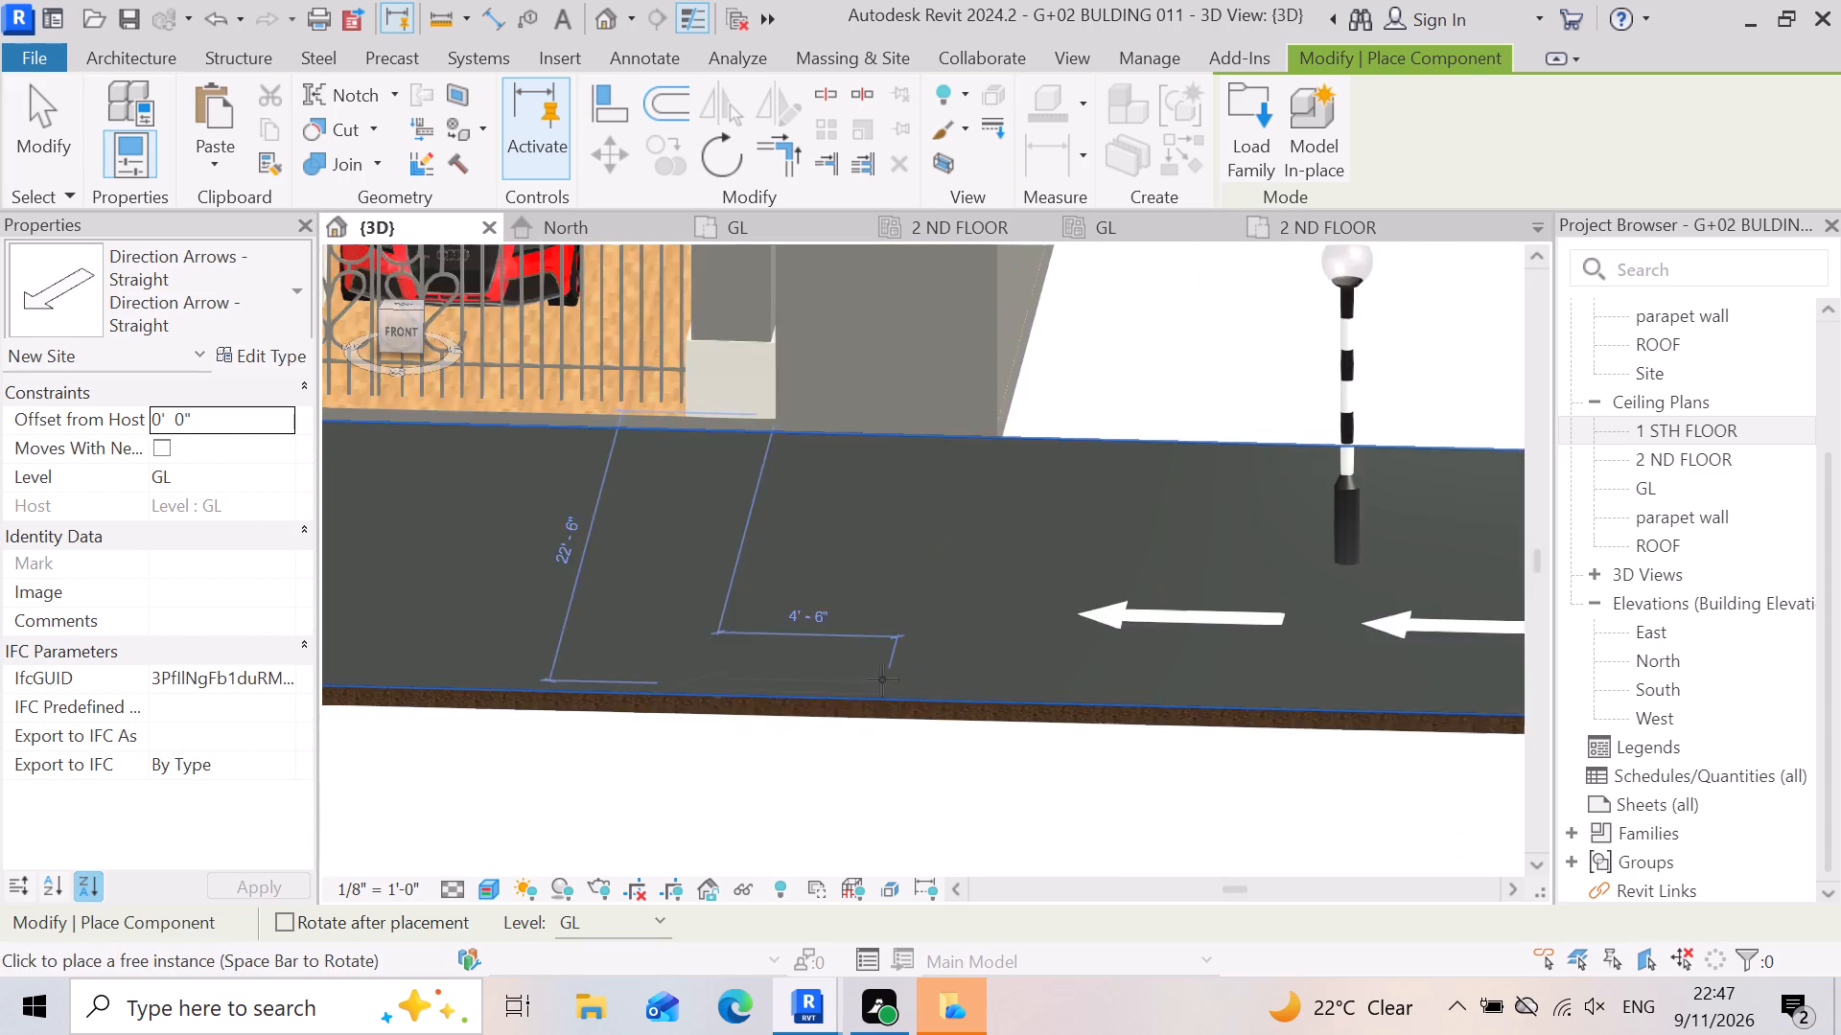
scroll(882, 679, "up", 3)
scroll(1394, 775, "down", 9)
scroll(722, 695, "up", 2)
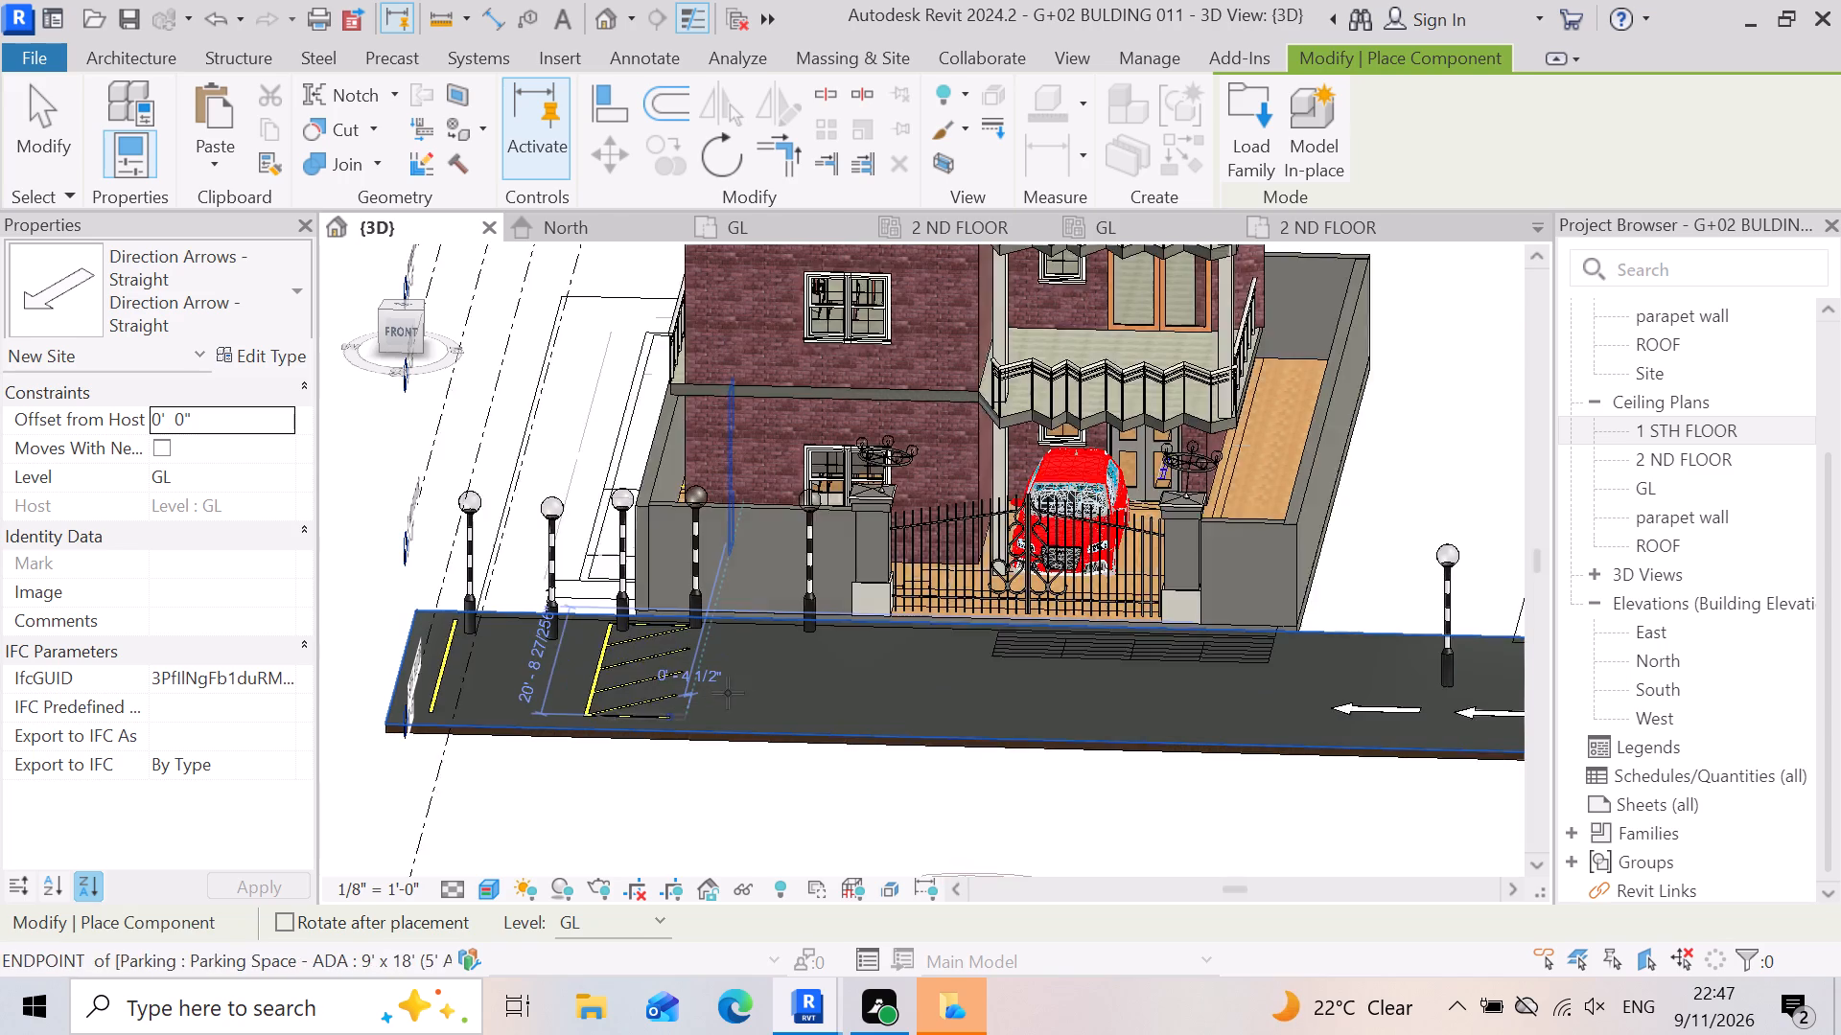
scroll(728, 693, "up", 5)
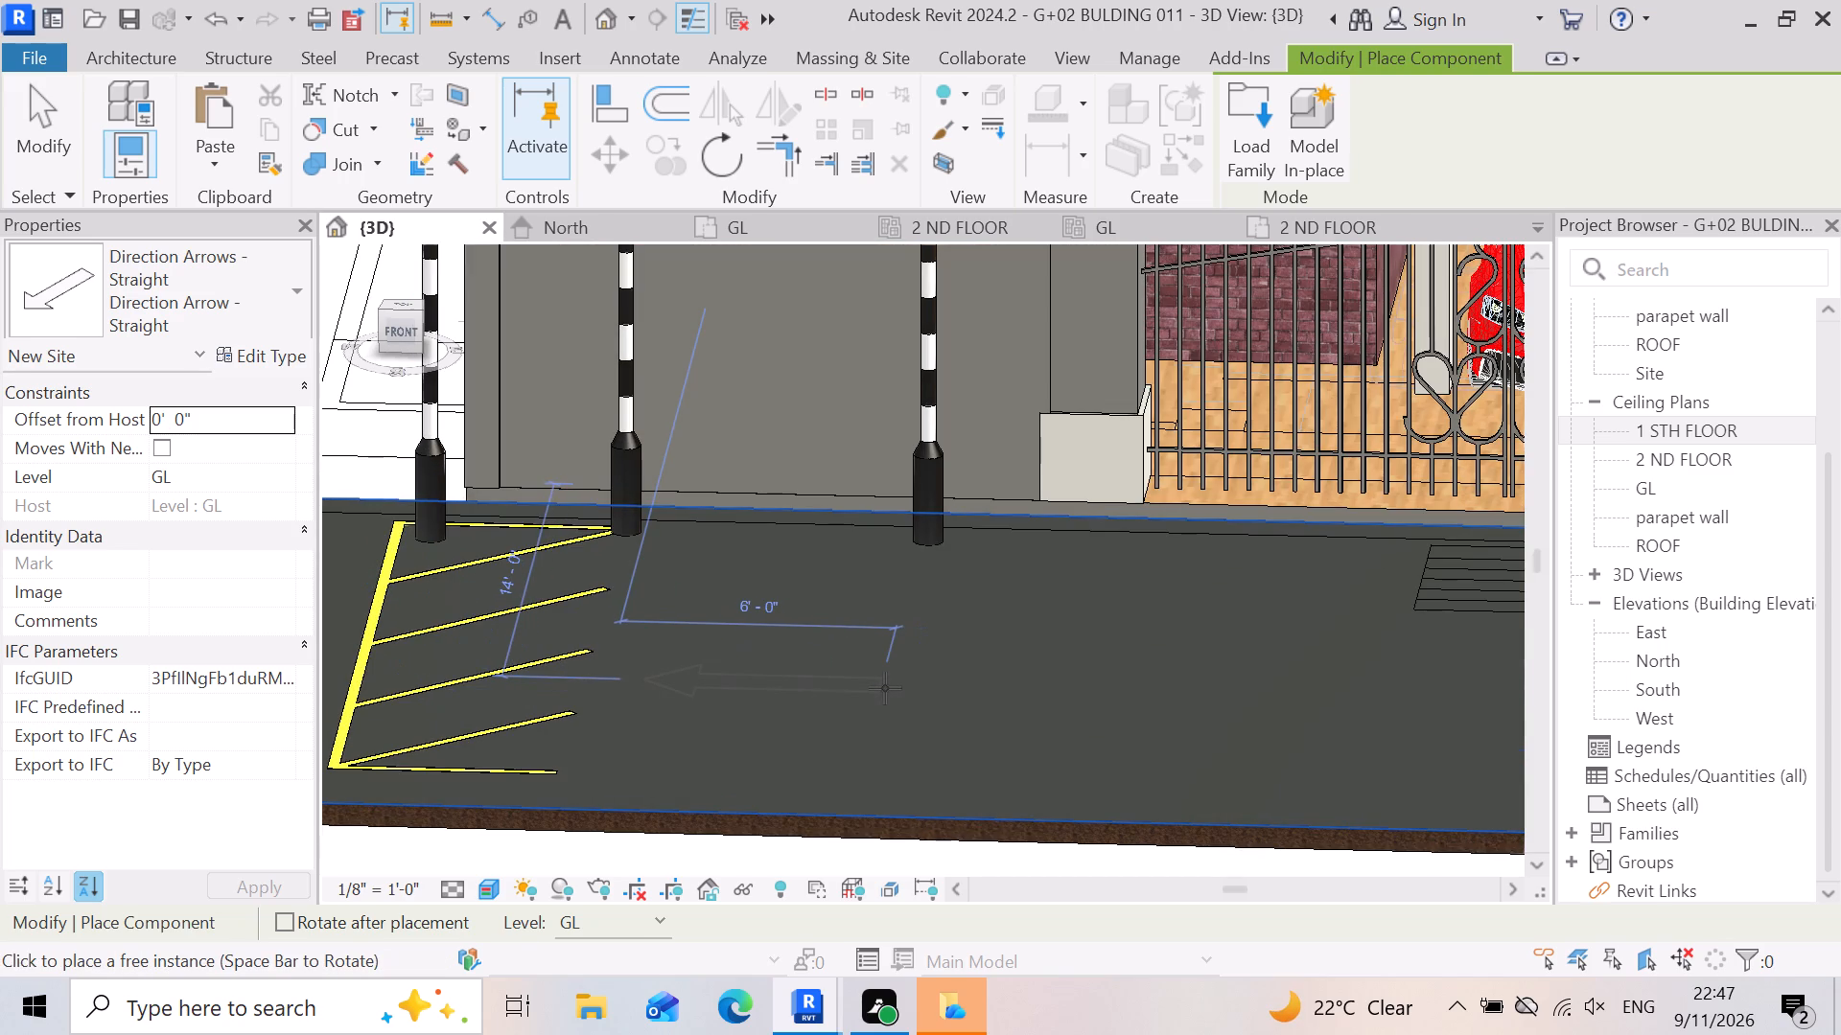
left_click(884, 688)
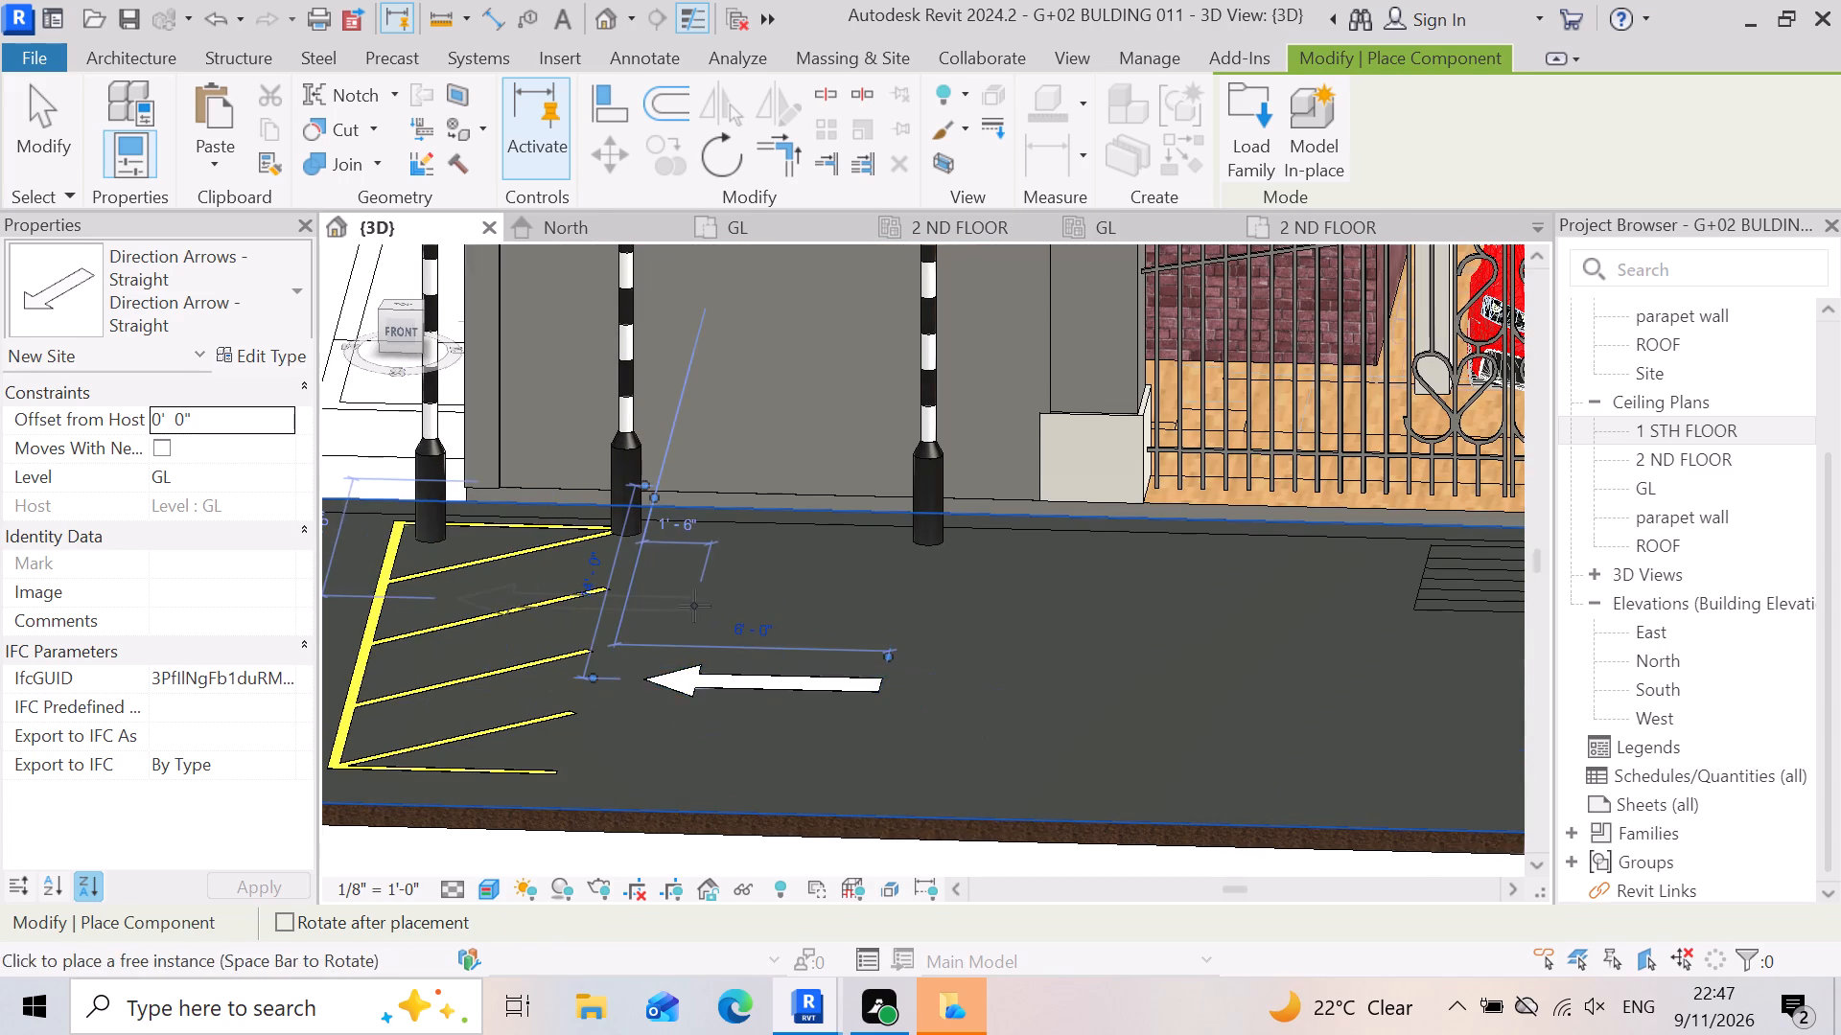
scroll(694, 606, "down", 5)
scroll(954, 601, "up", 3)
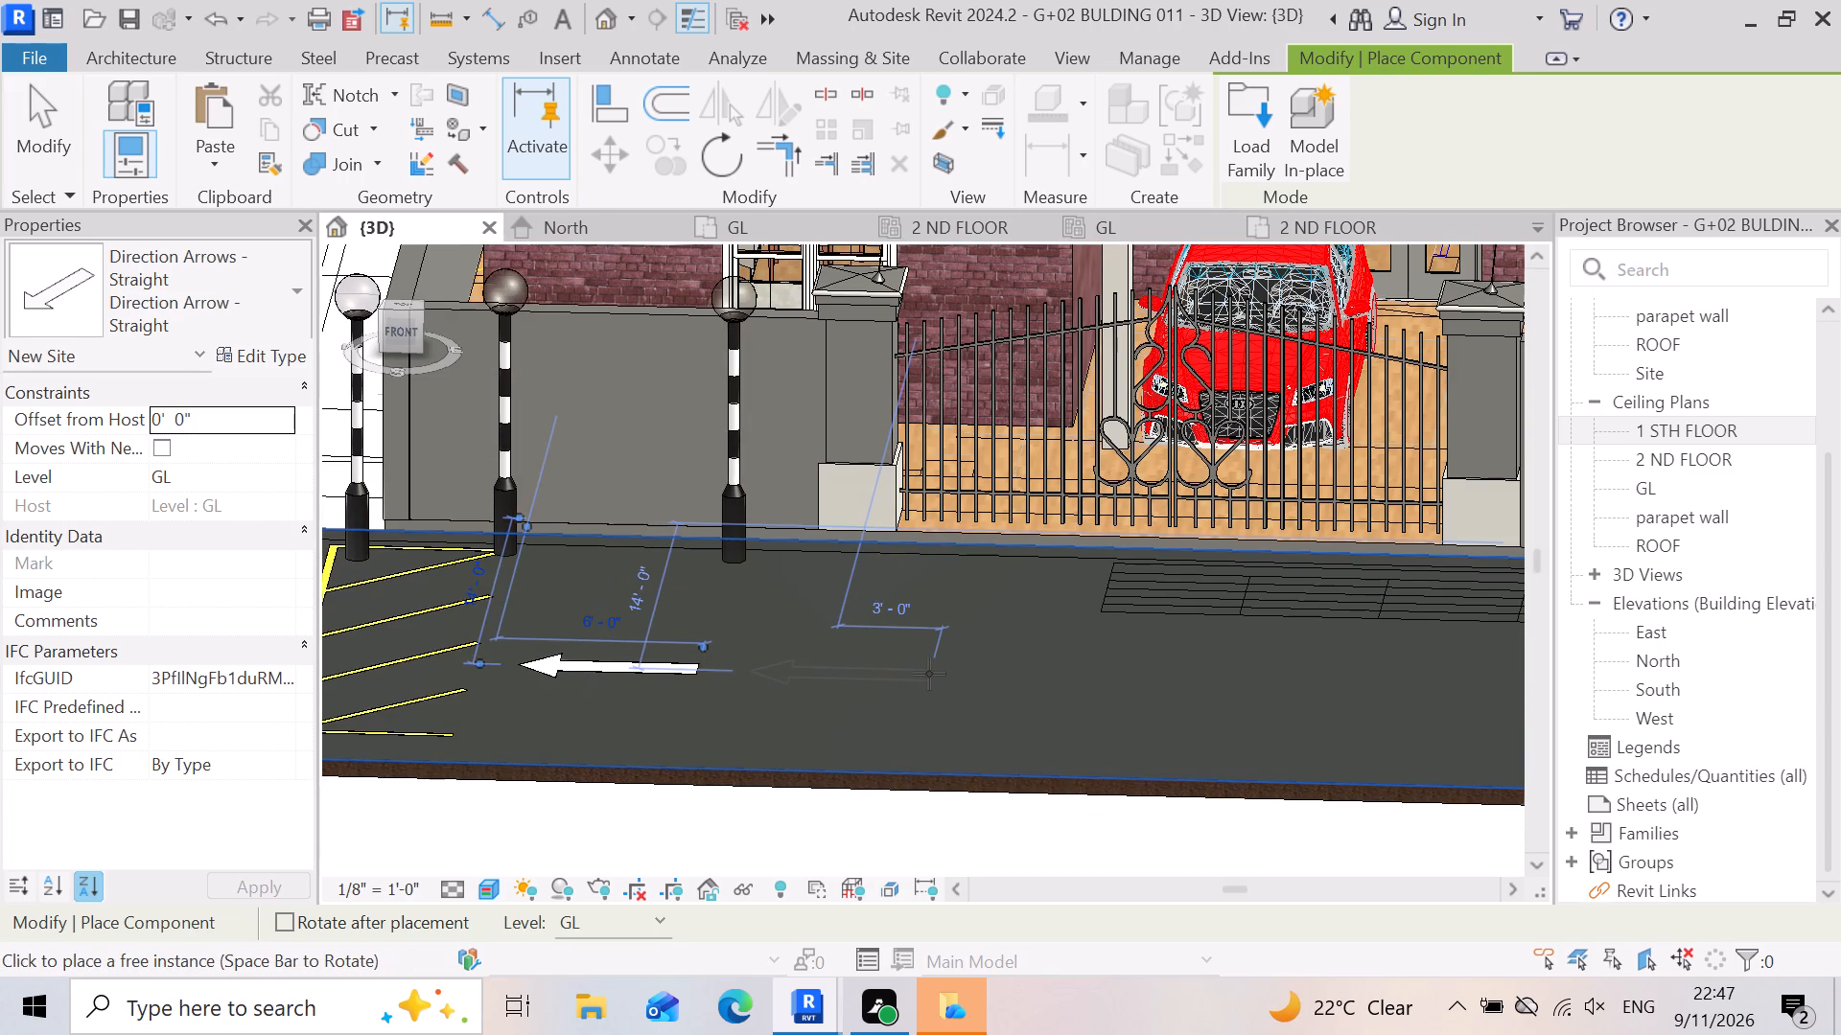
left_click(929, 674)
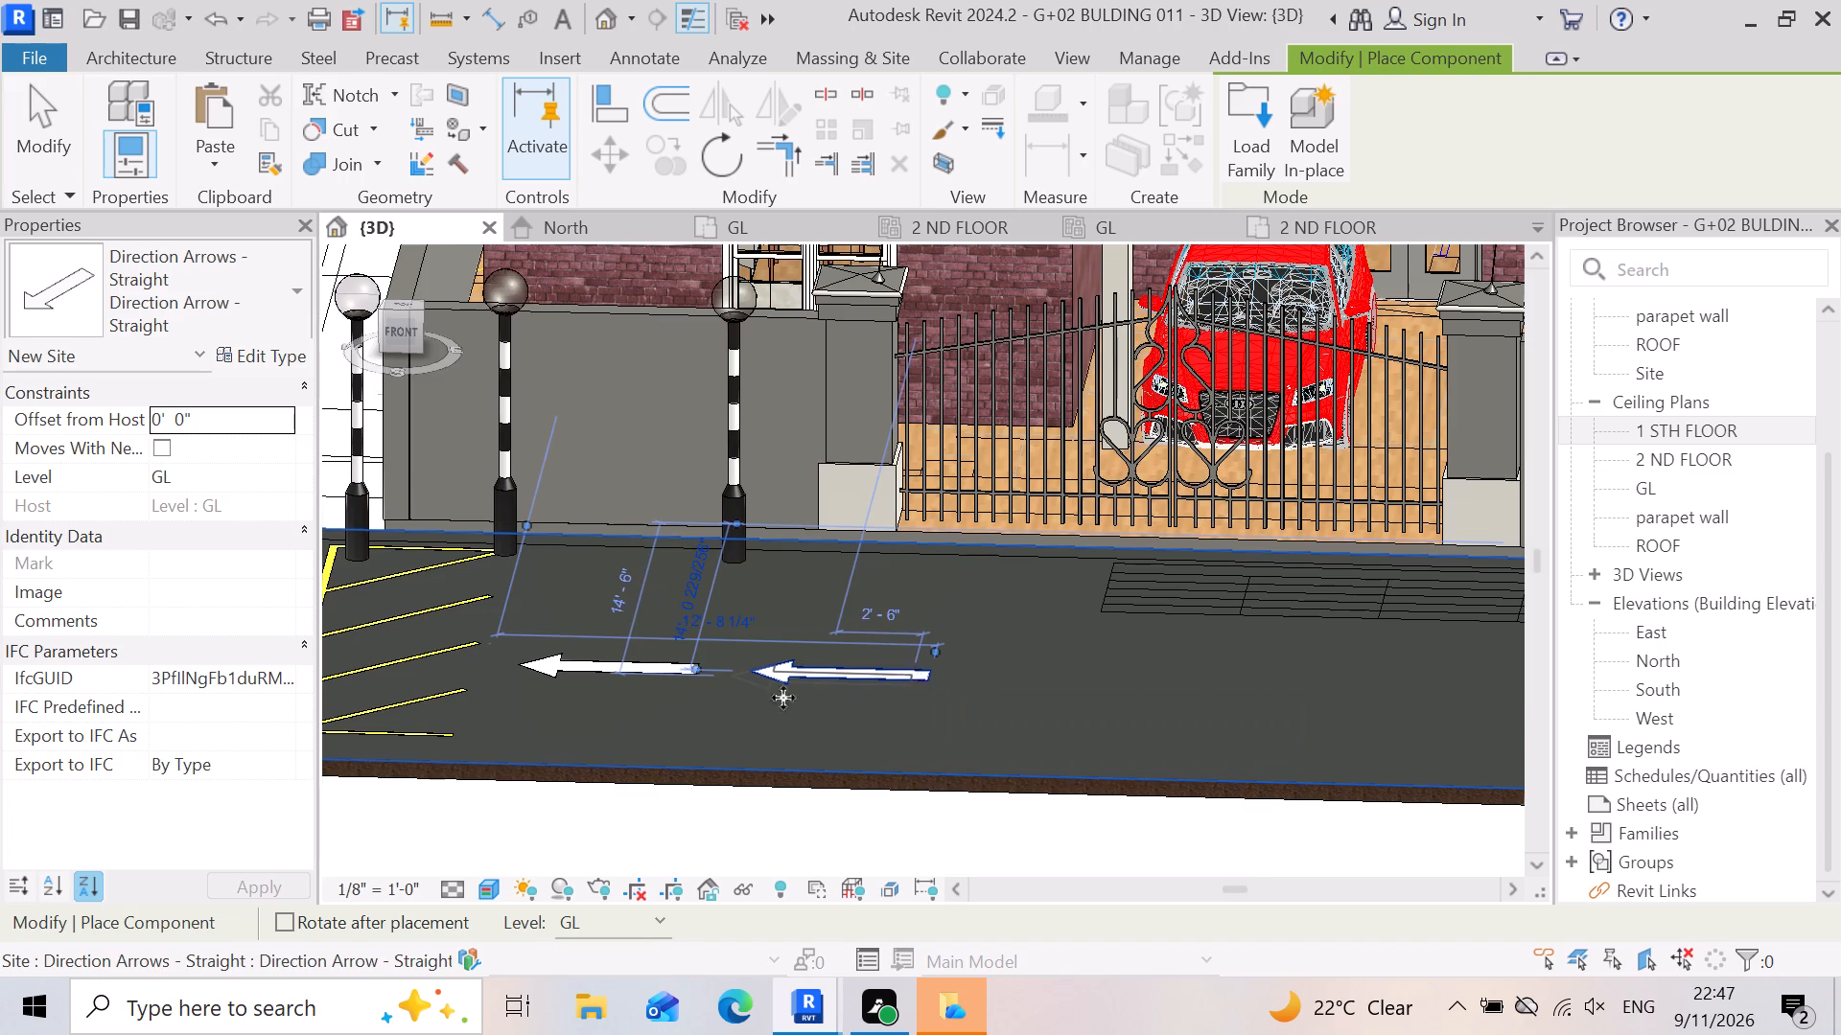
Place three more straight arrows along the road in front of the gate to close the row, and end component placement.
scroll(678, 633, "down", 4)
scroll(1138, 713, "up", 5)
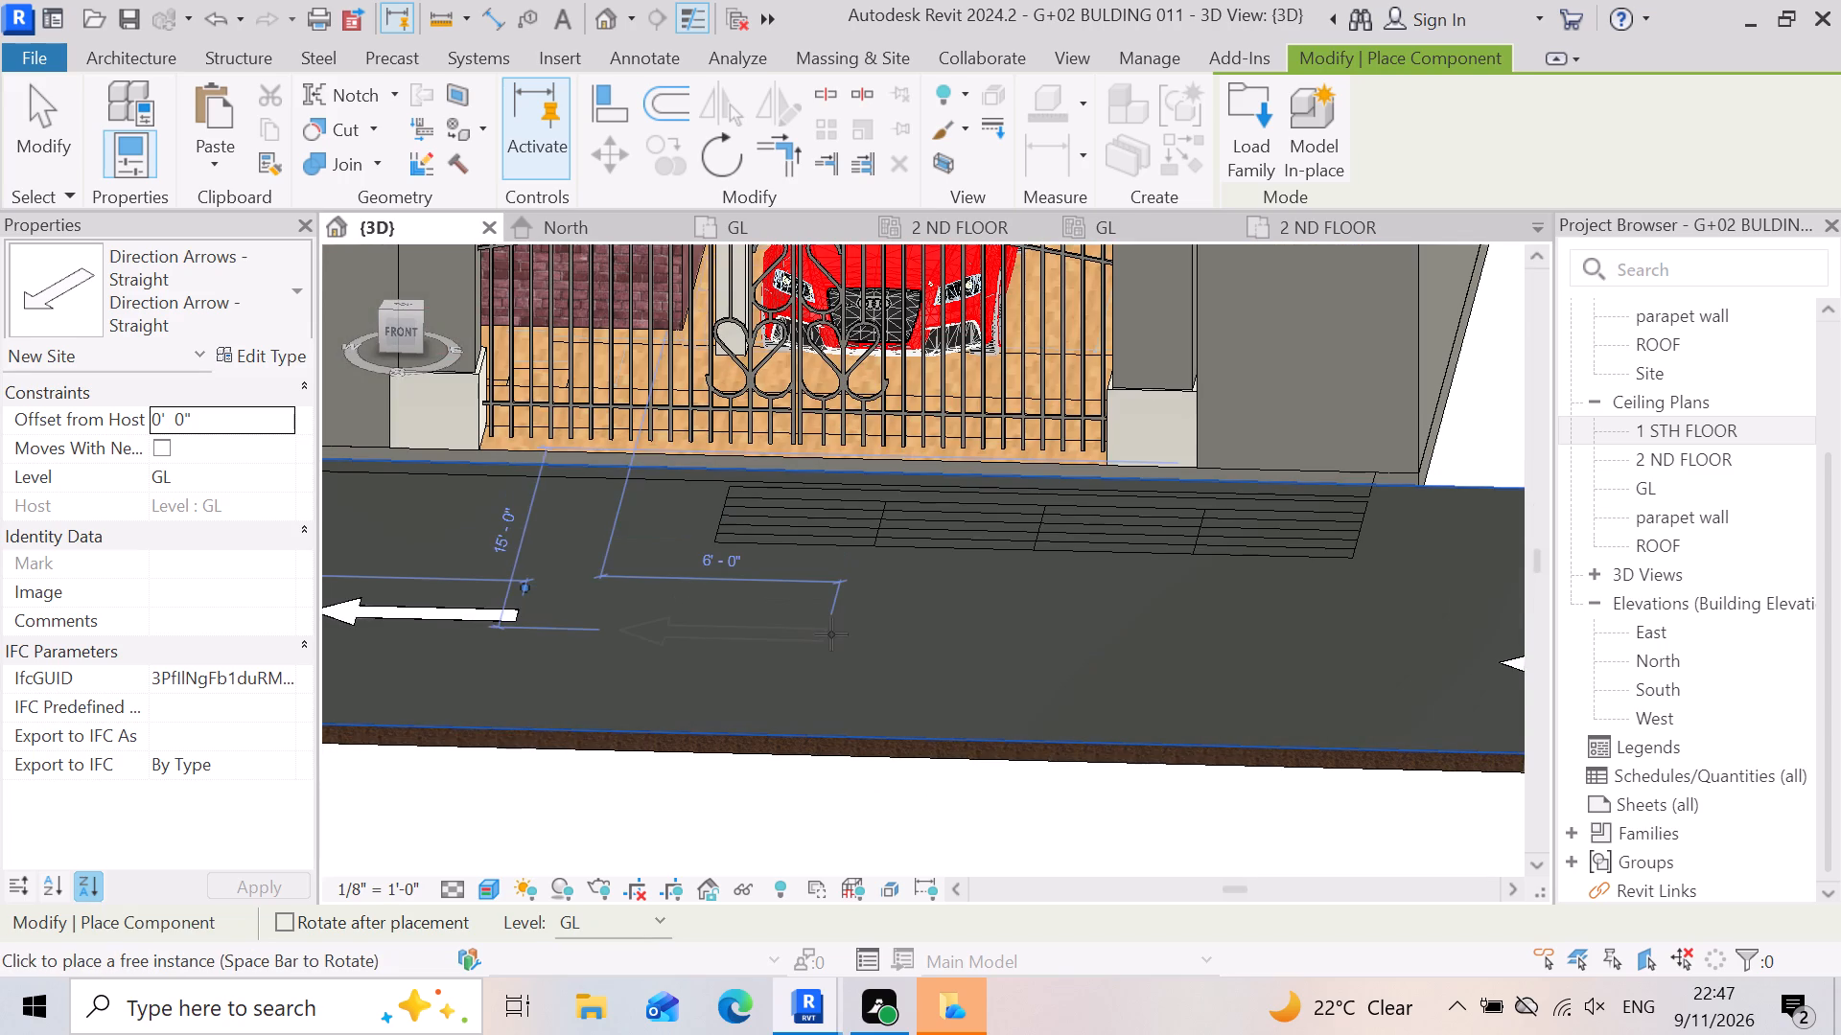
left_click(837, 624)
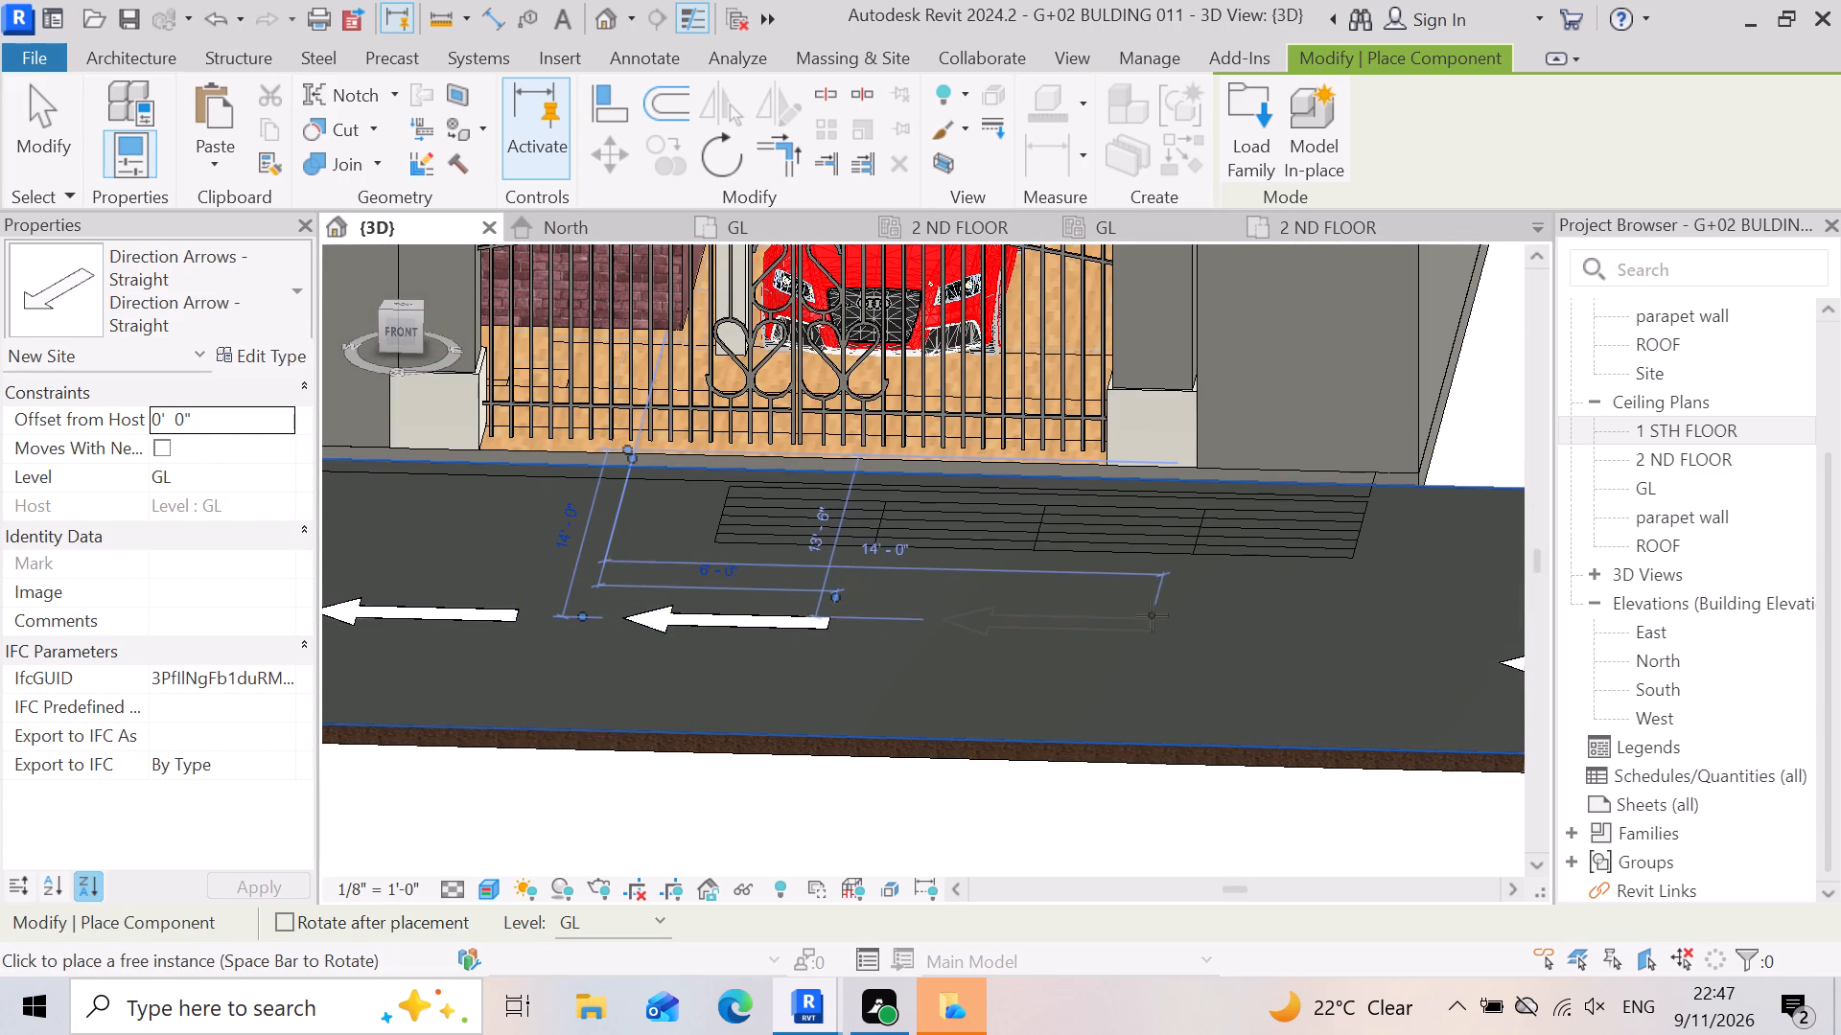
left_click(1140, 638)
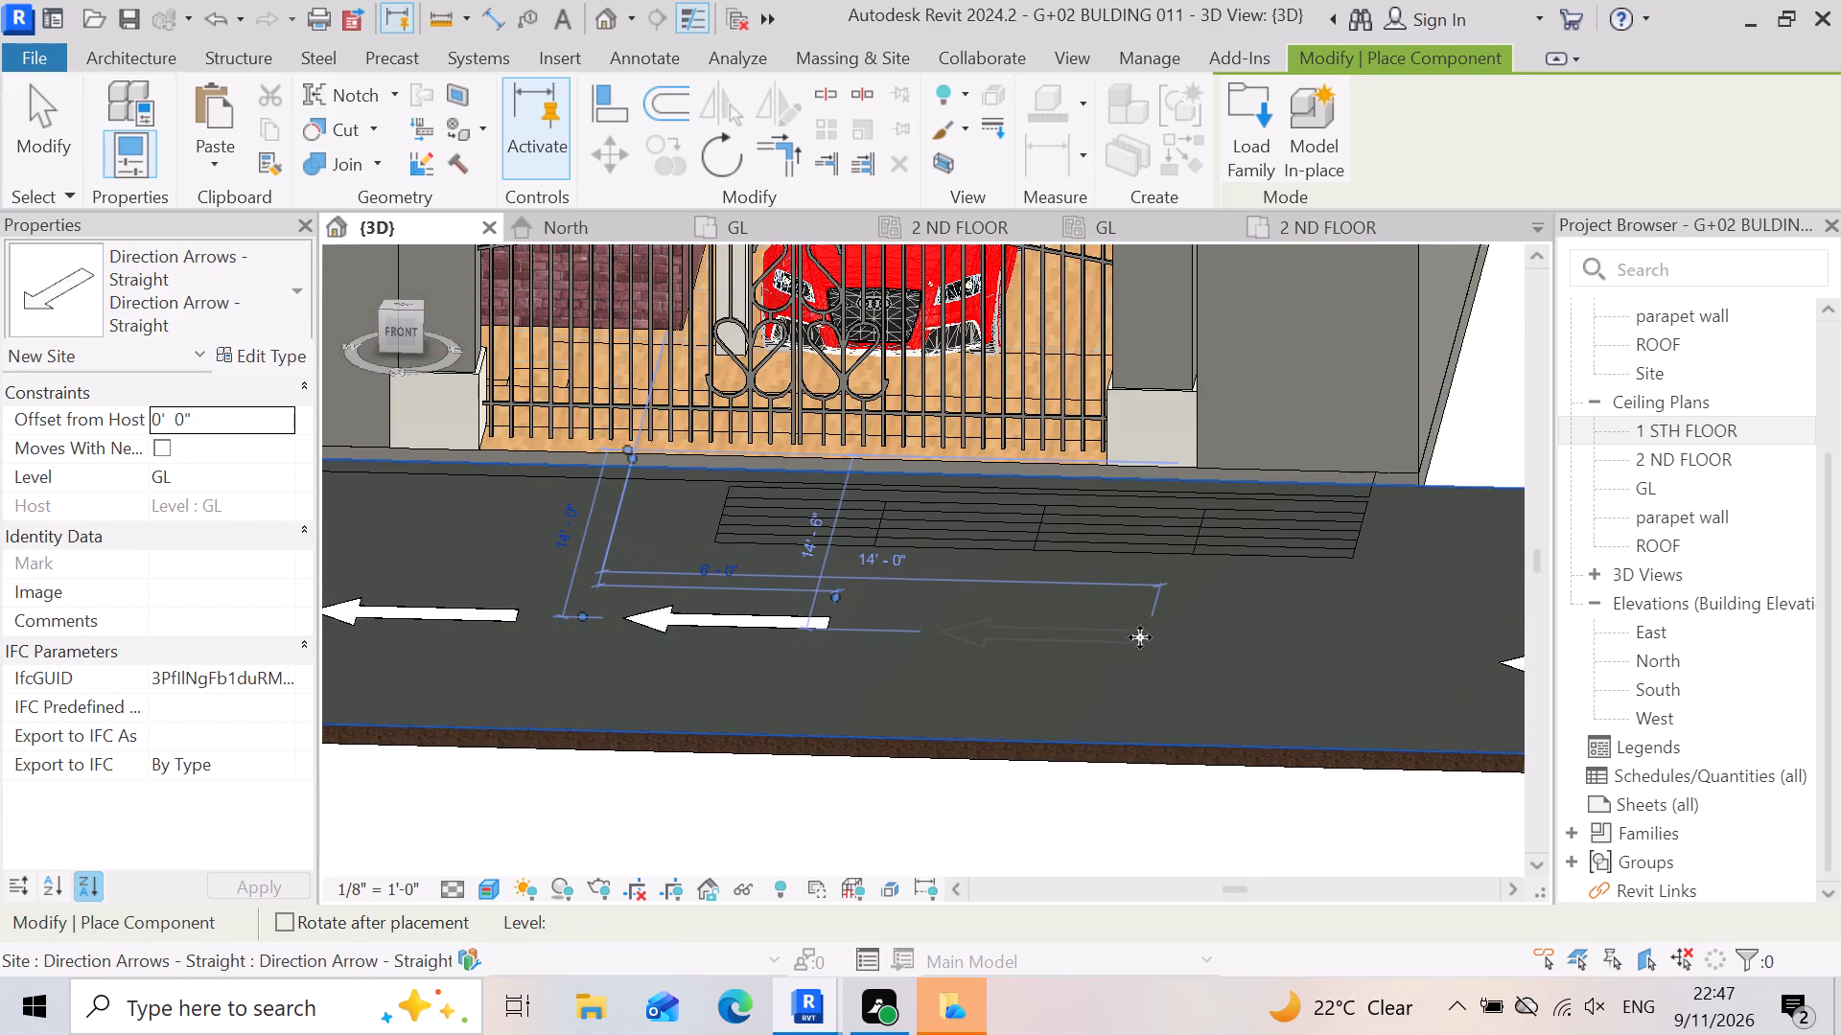
scroll(764, 639, "down", 5)
scroll(1126, 681, "up", 4)
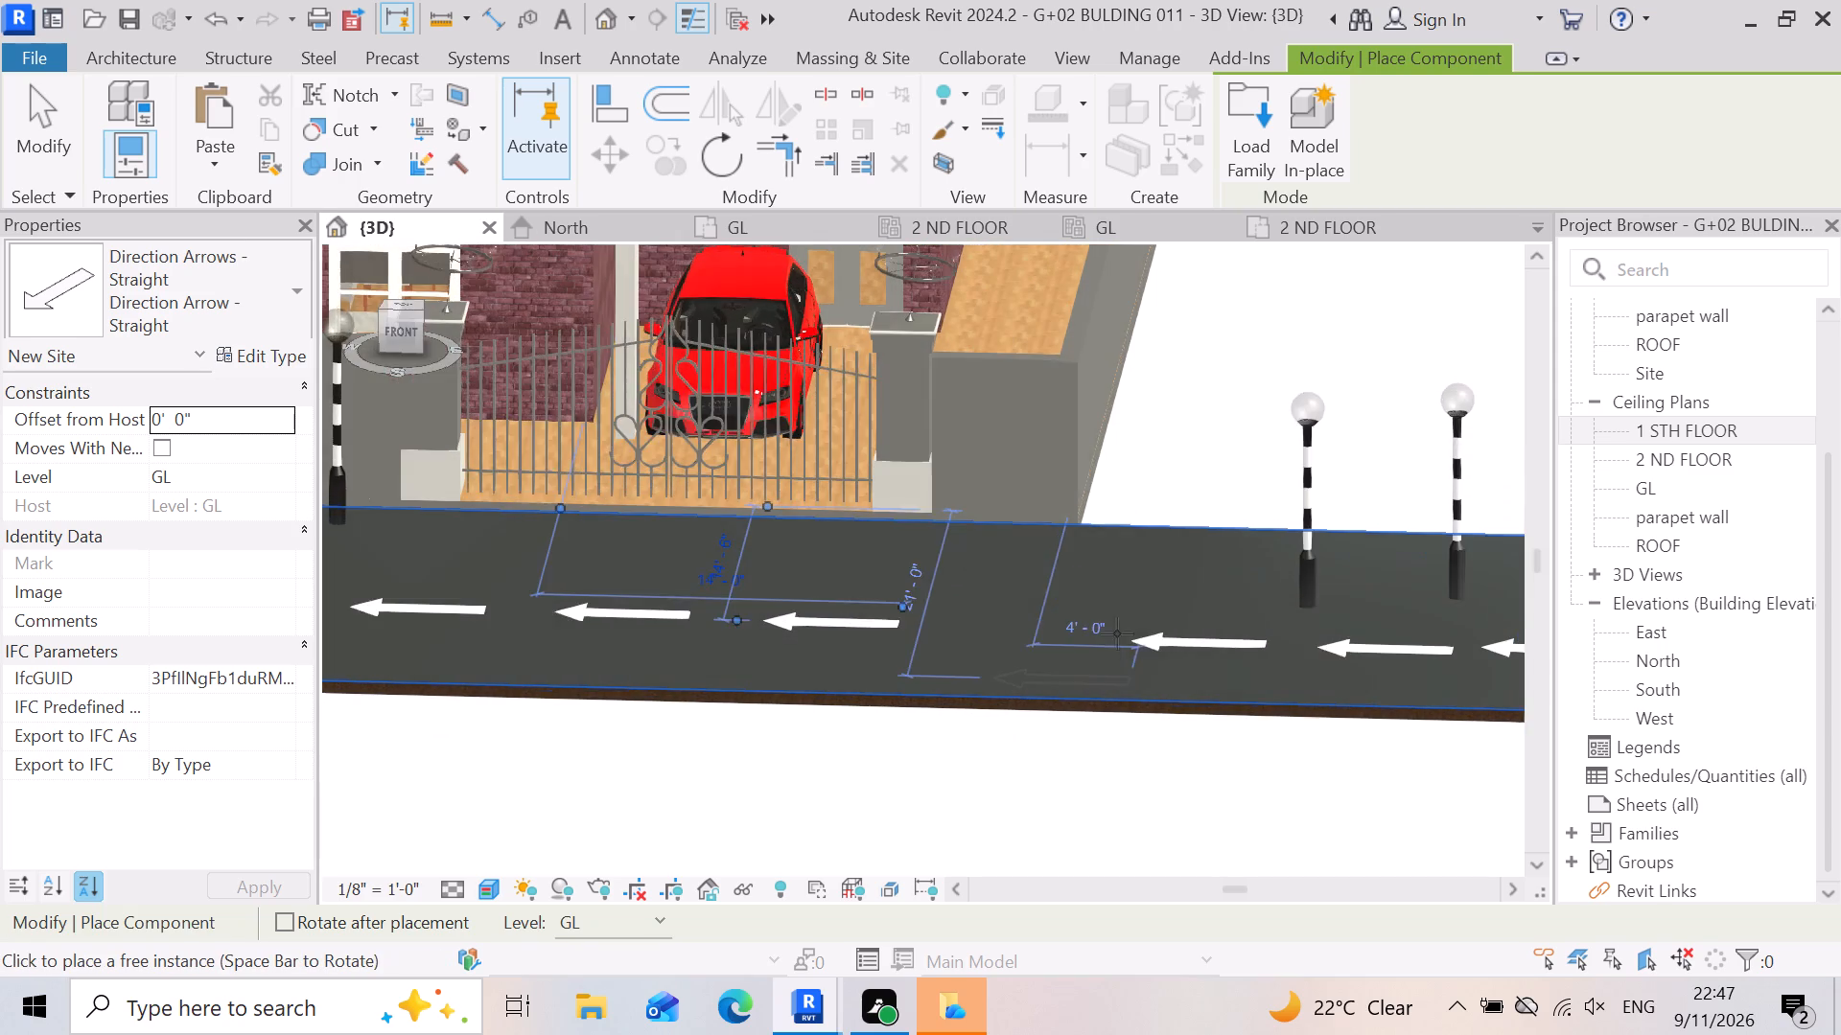
scroll(1117, 633, "up", 1)
left_click(1081, 624)
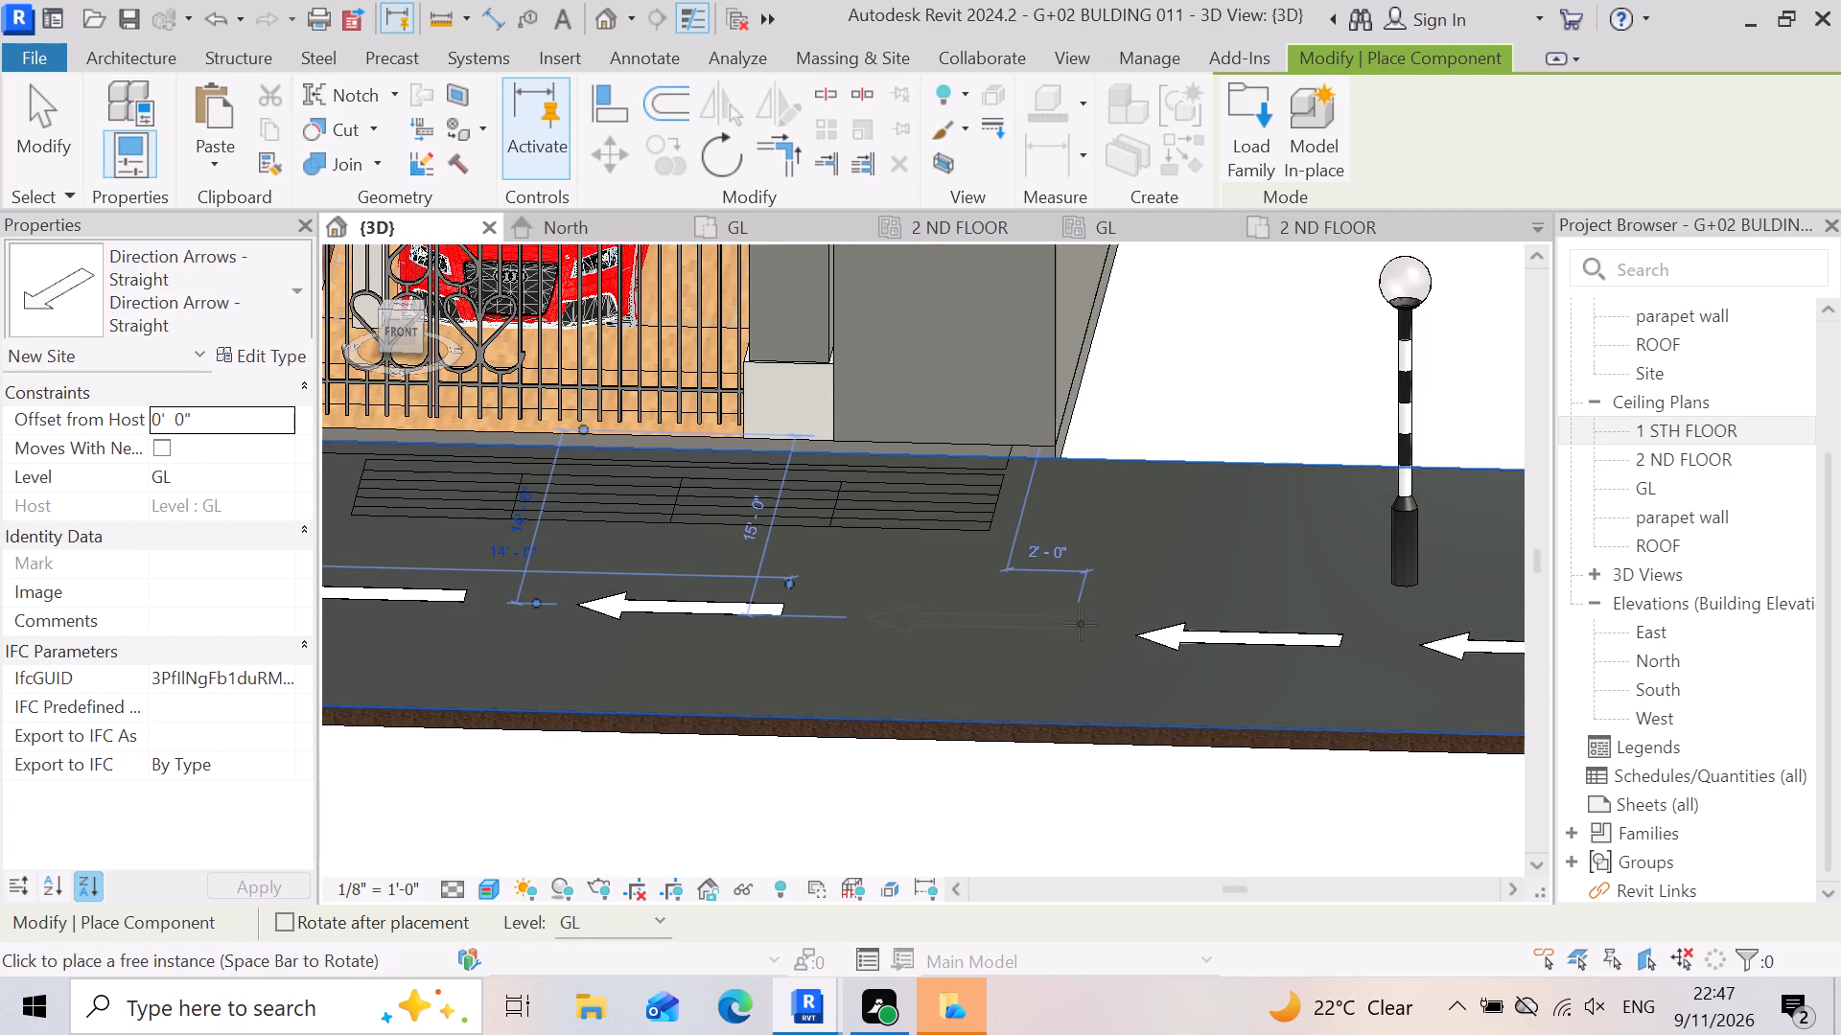
scroll(919, 678, "down", 3)
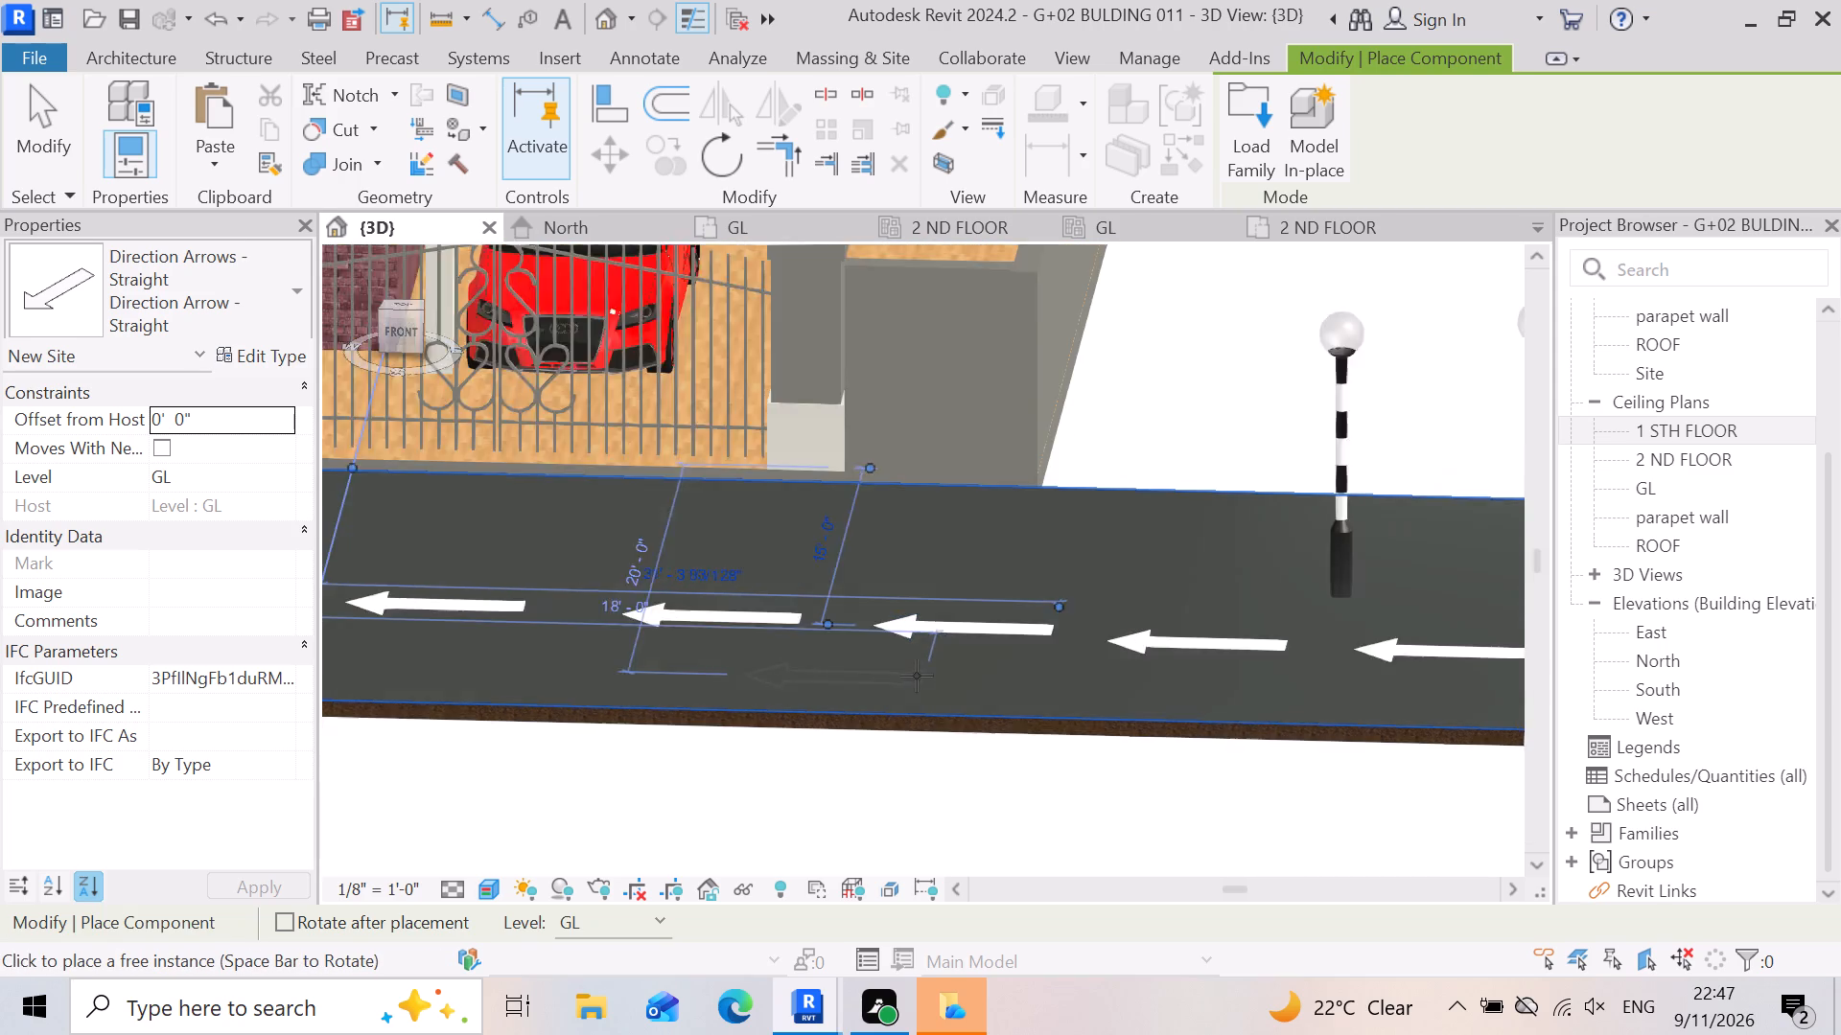
key("Escape")
scroll(1217, 701, "up", 3)
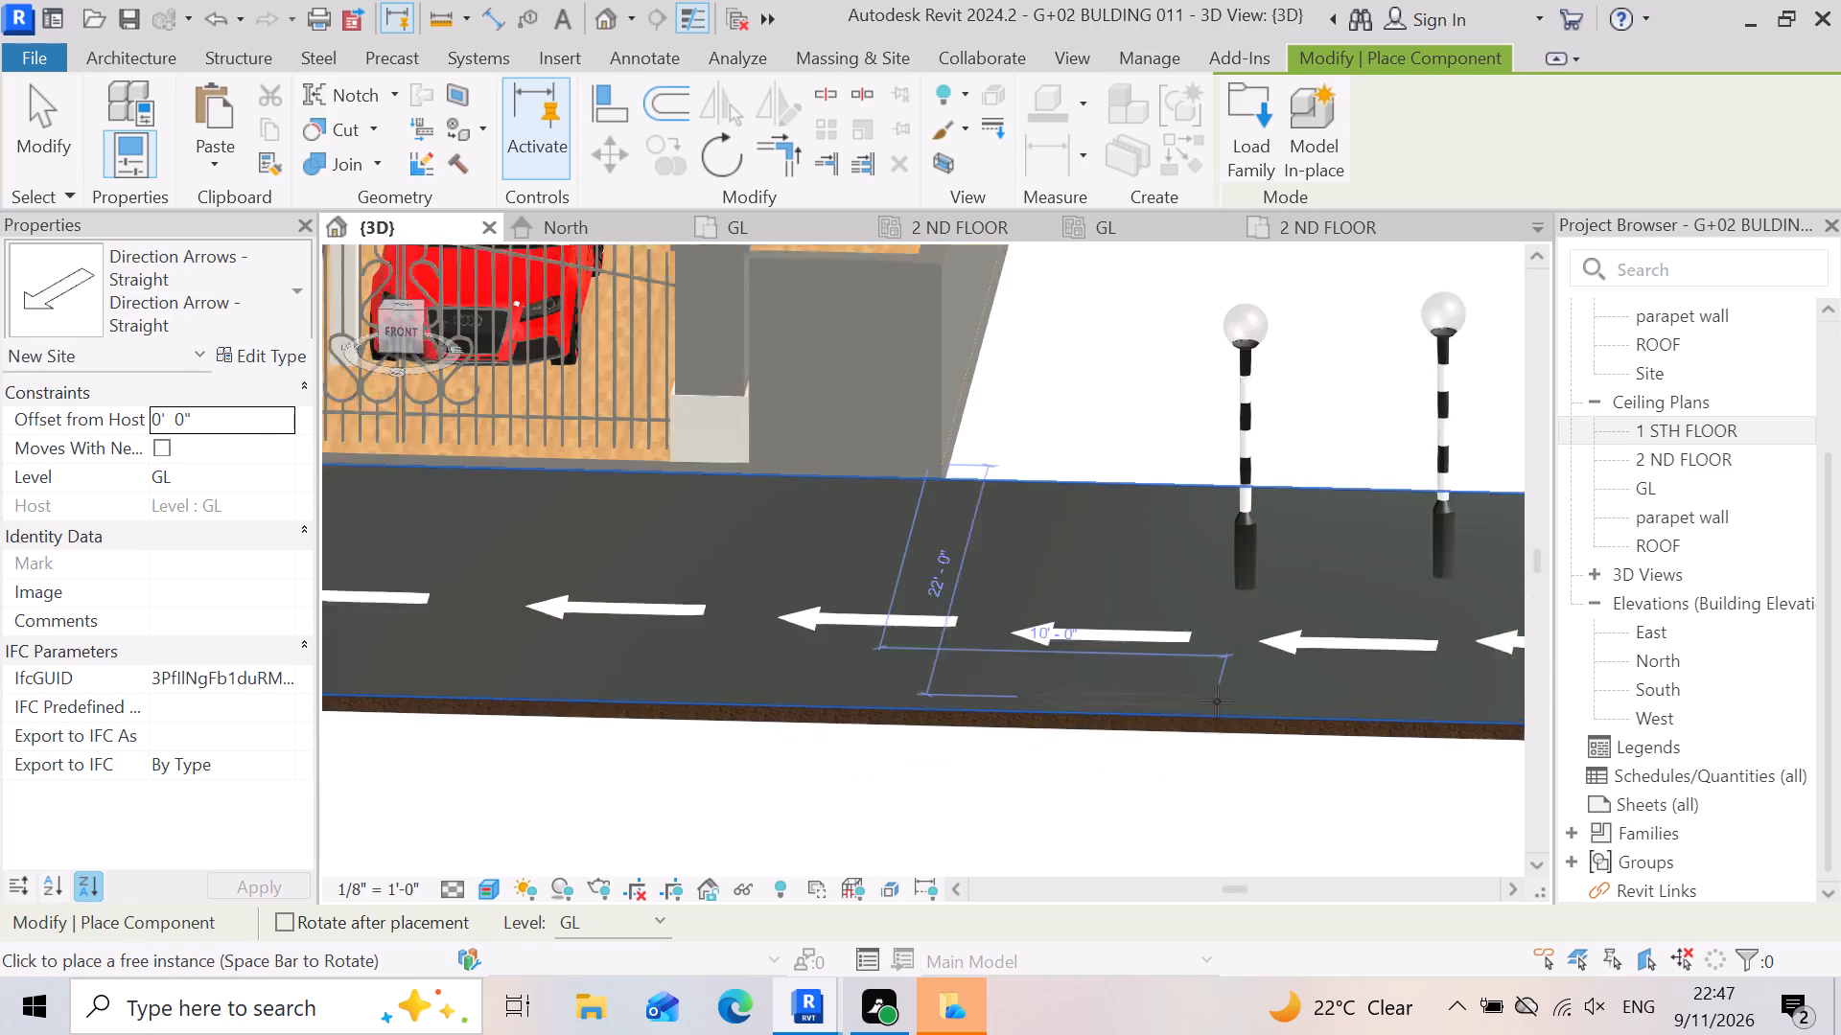
key("Escape")
Select the third straight arrow from the three-lamp-post end of the road, just past the boundary wall's corner.
scroll(1174, 632, "up", 3)
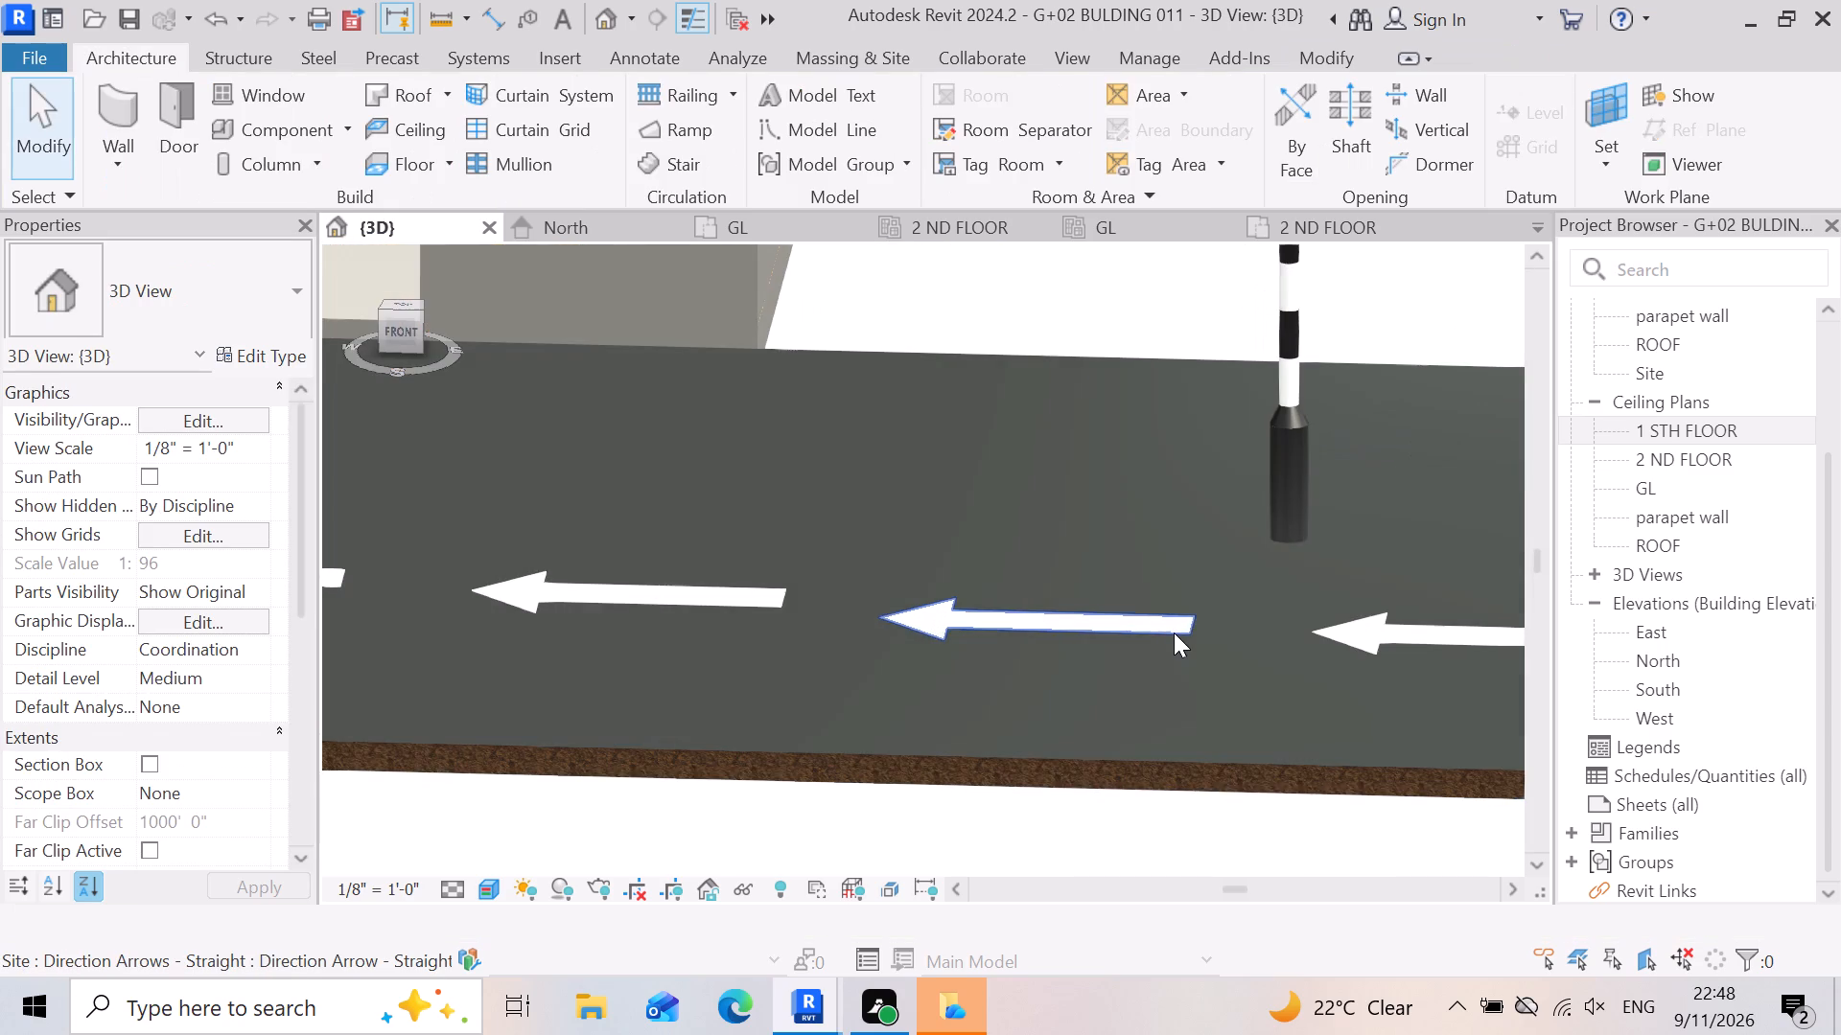
left_click(1174, 632)
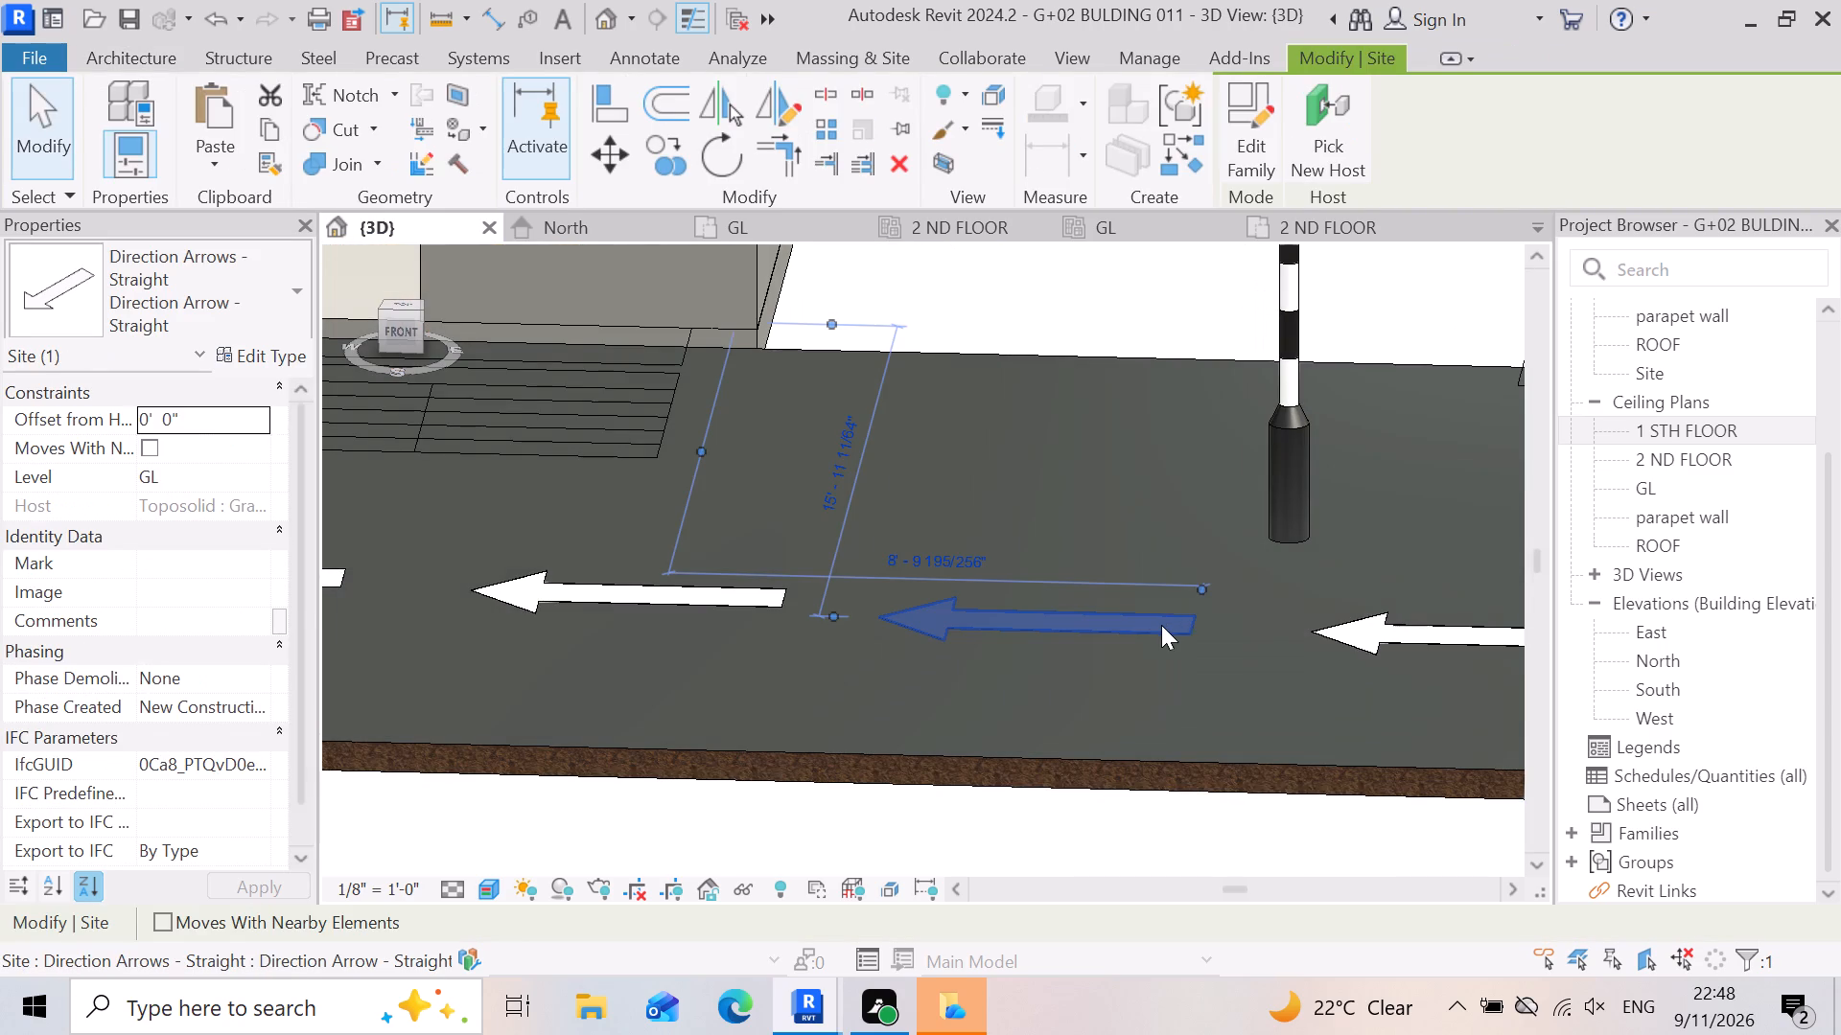
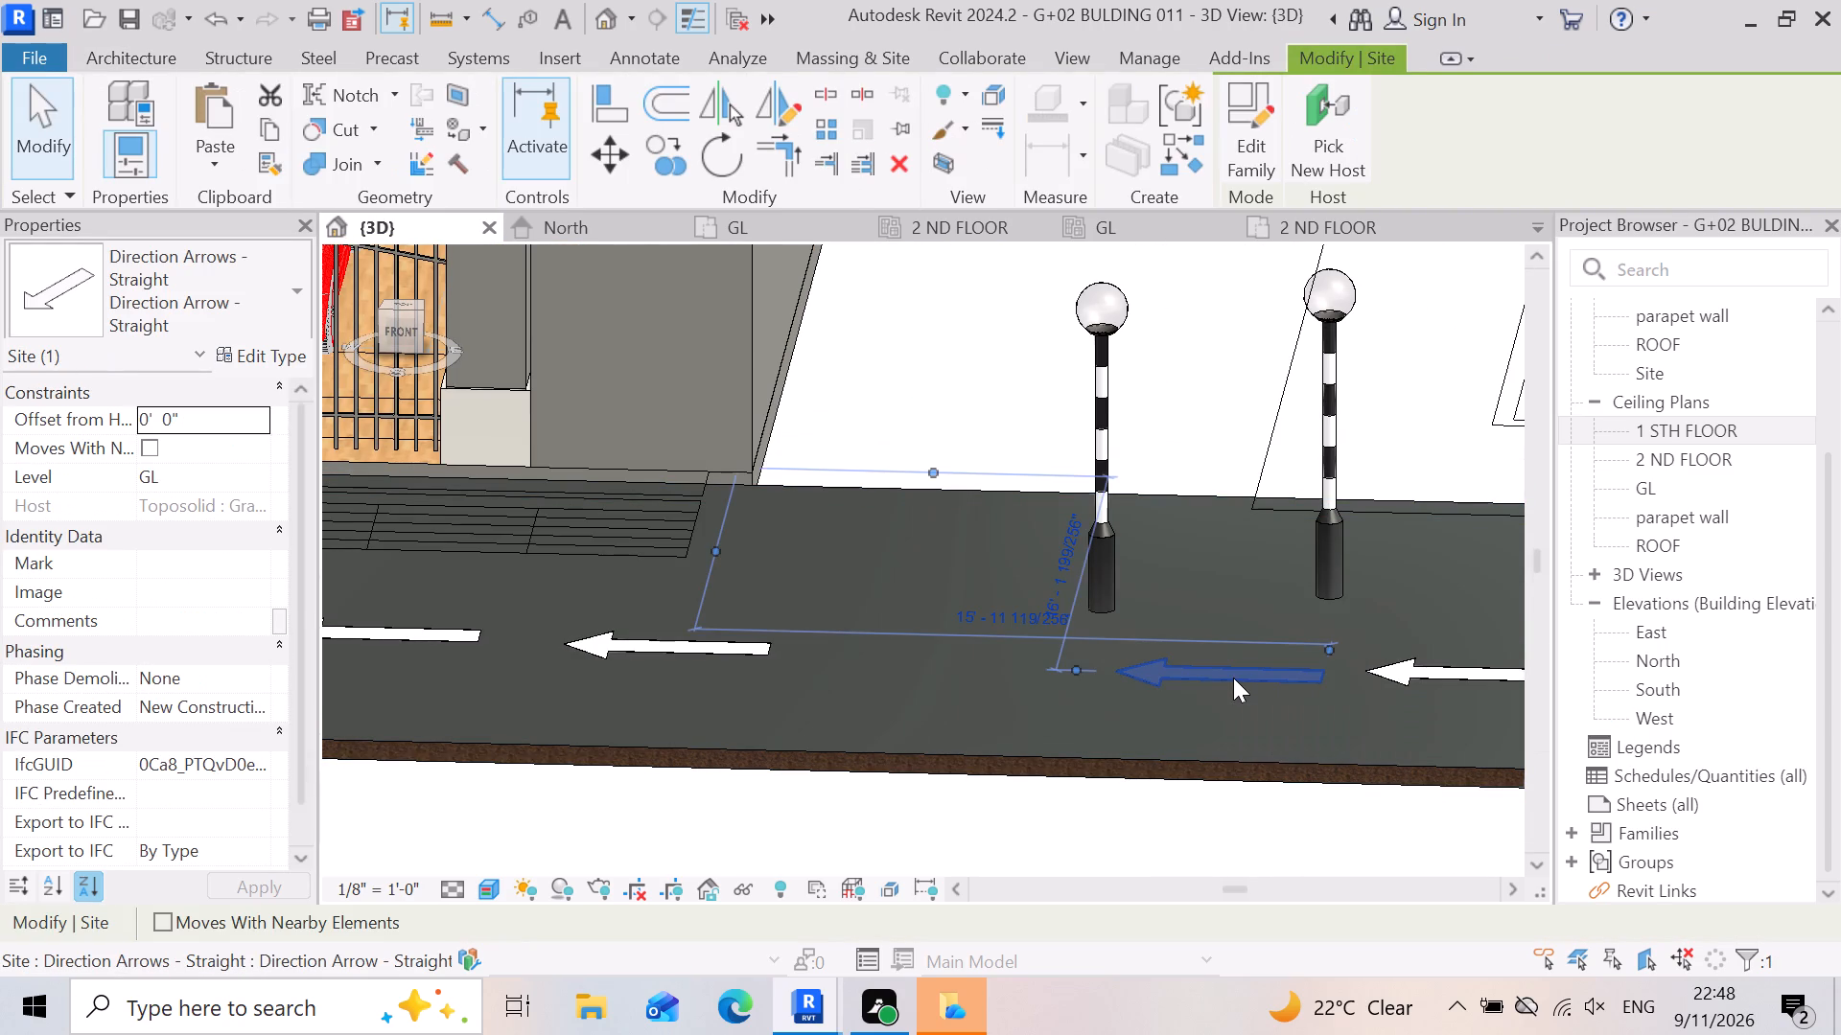
Delete the straight arrow nearest the road's end, beside the three lamp posts.
scroll(750, 713, "down", 5)
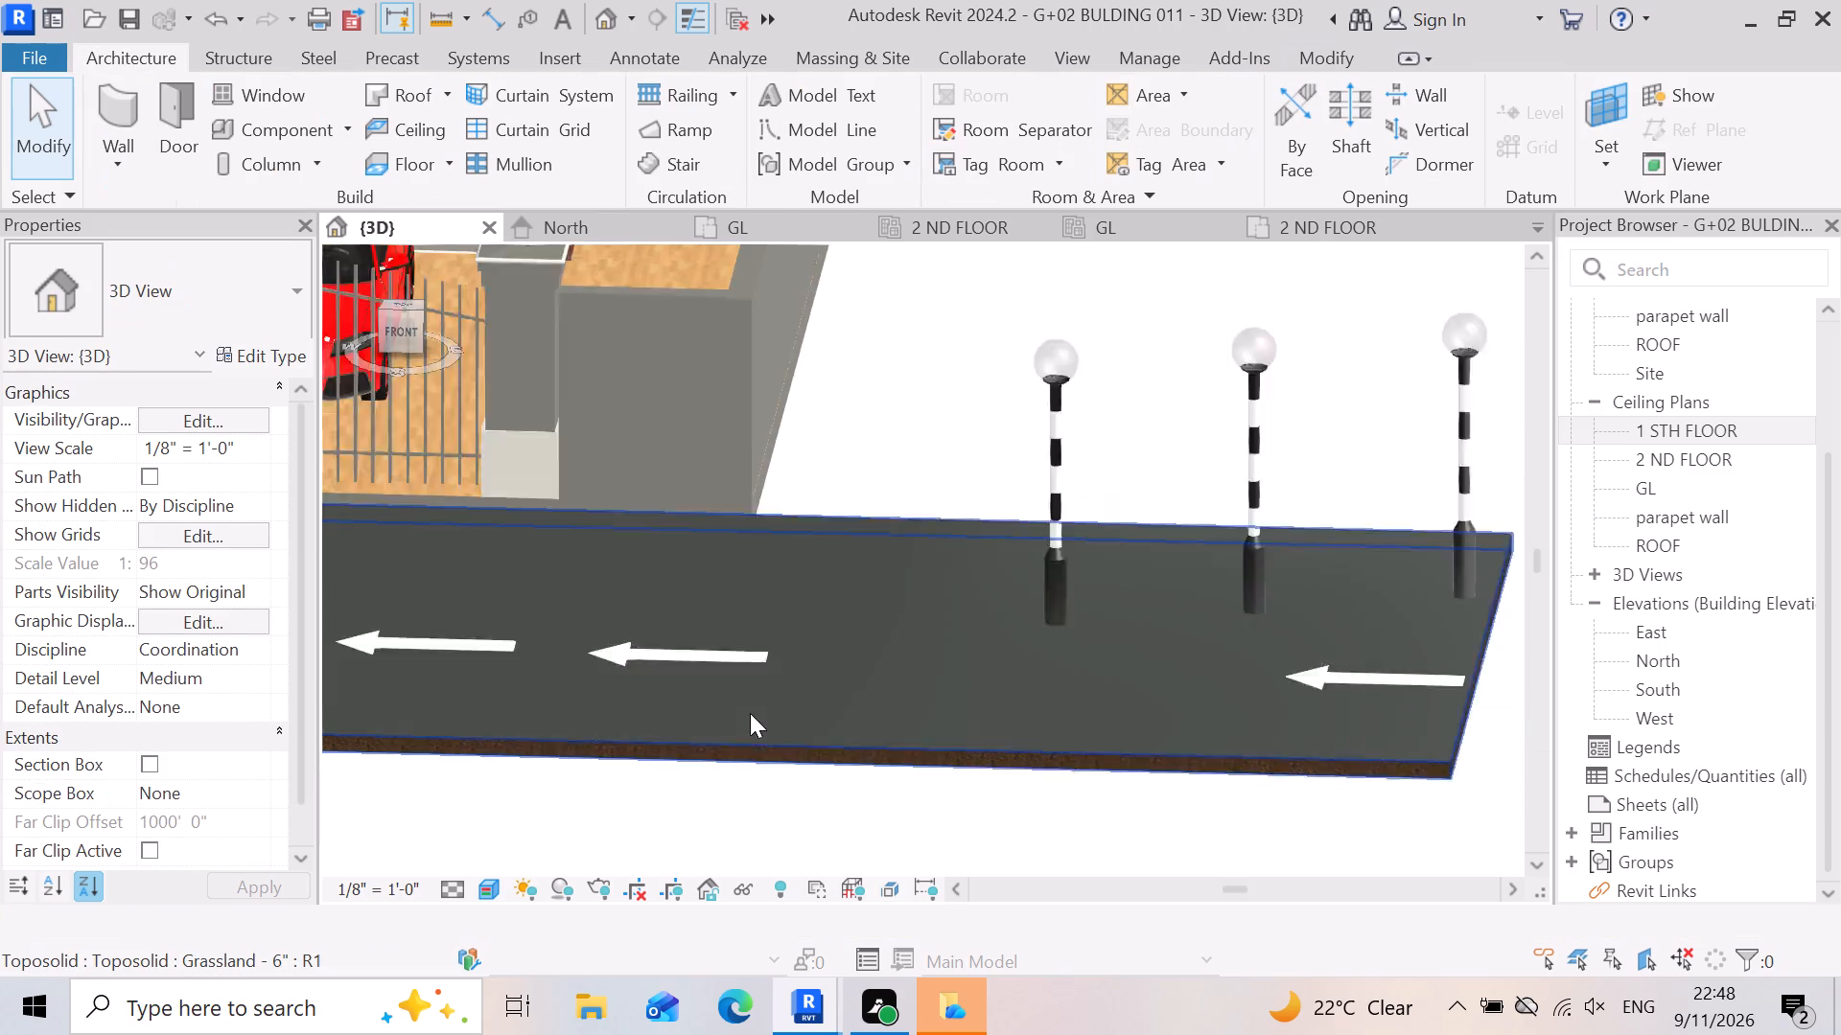
scroll(1025, 673, "up", 4)
left_click(1150, 697)
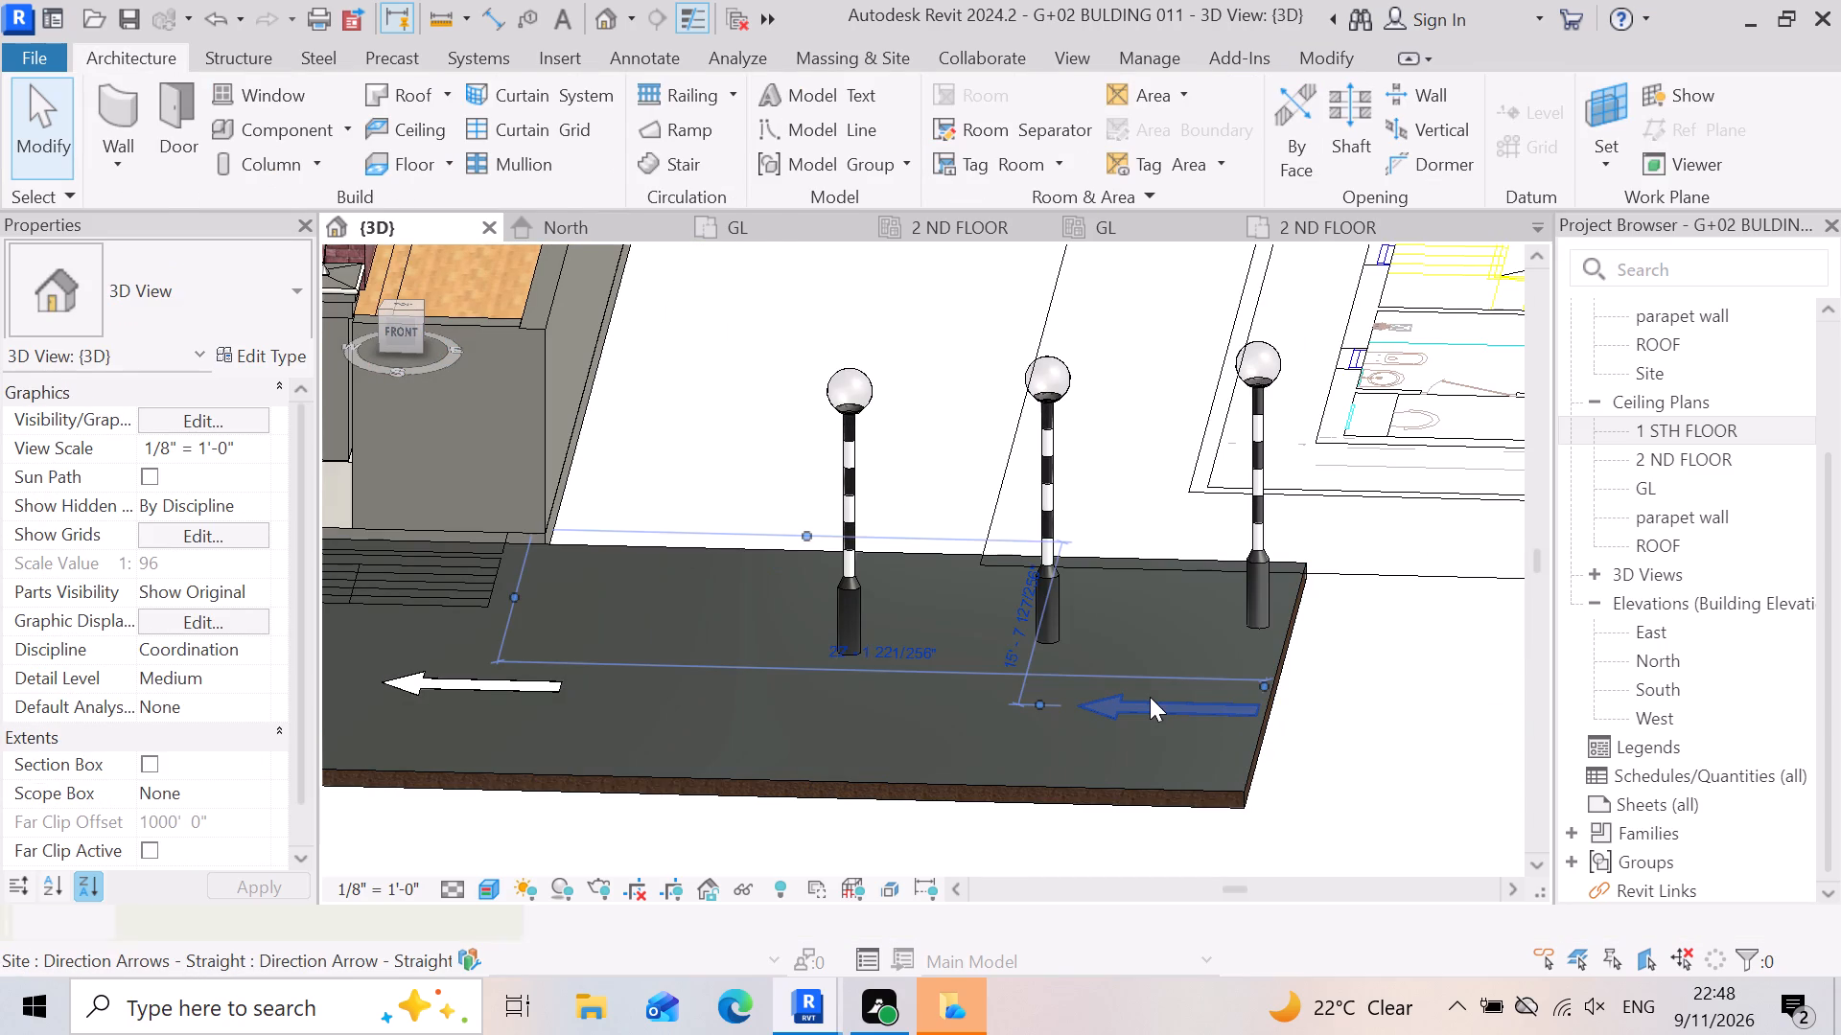
key("Delete")
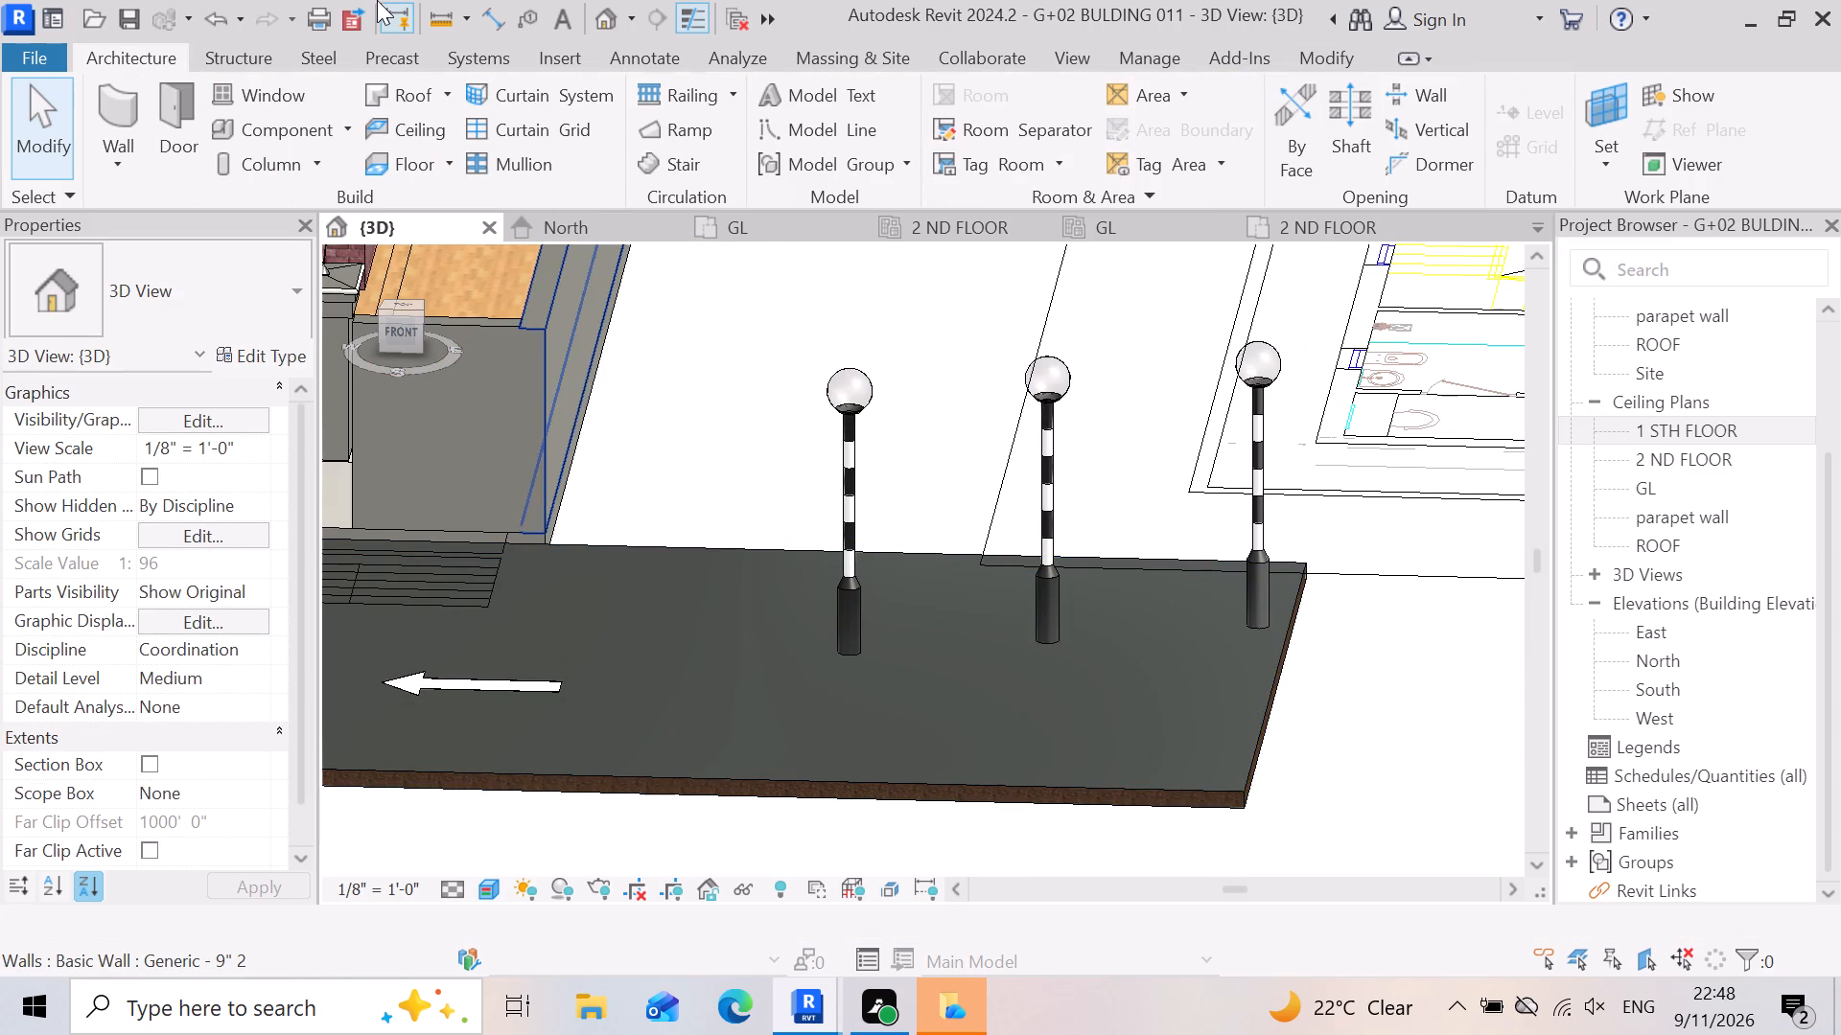
Place two straight arrows along the road by the three lamp posts, about 11' and 21' past the boundary wall's corner, and end placement.
left_click(338, 136)
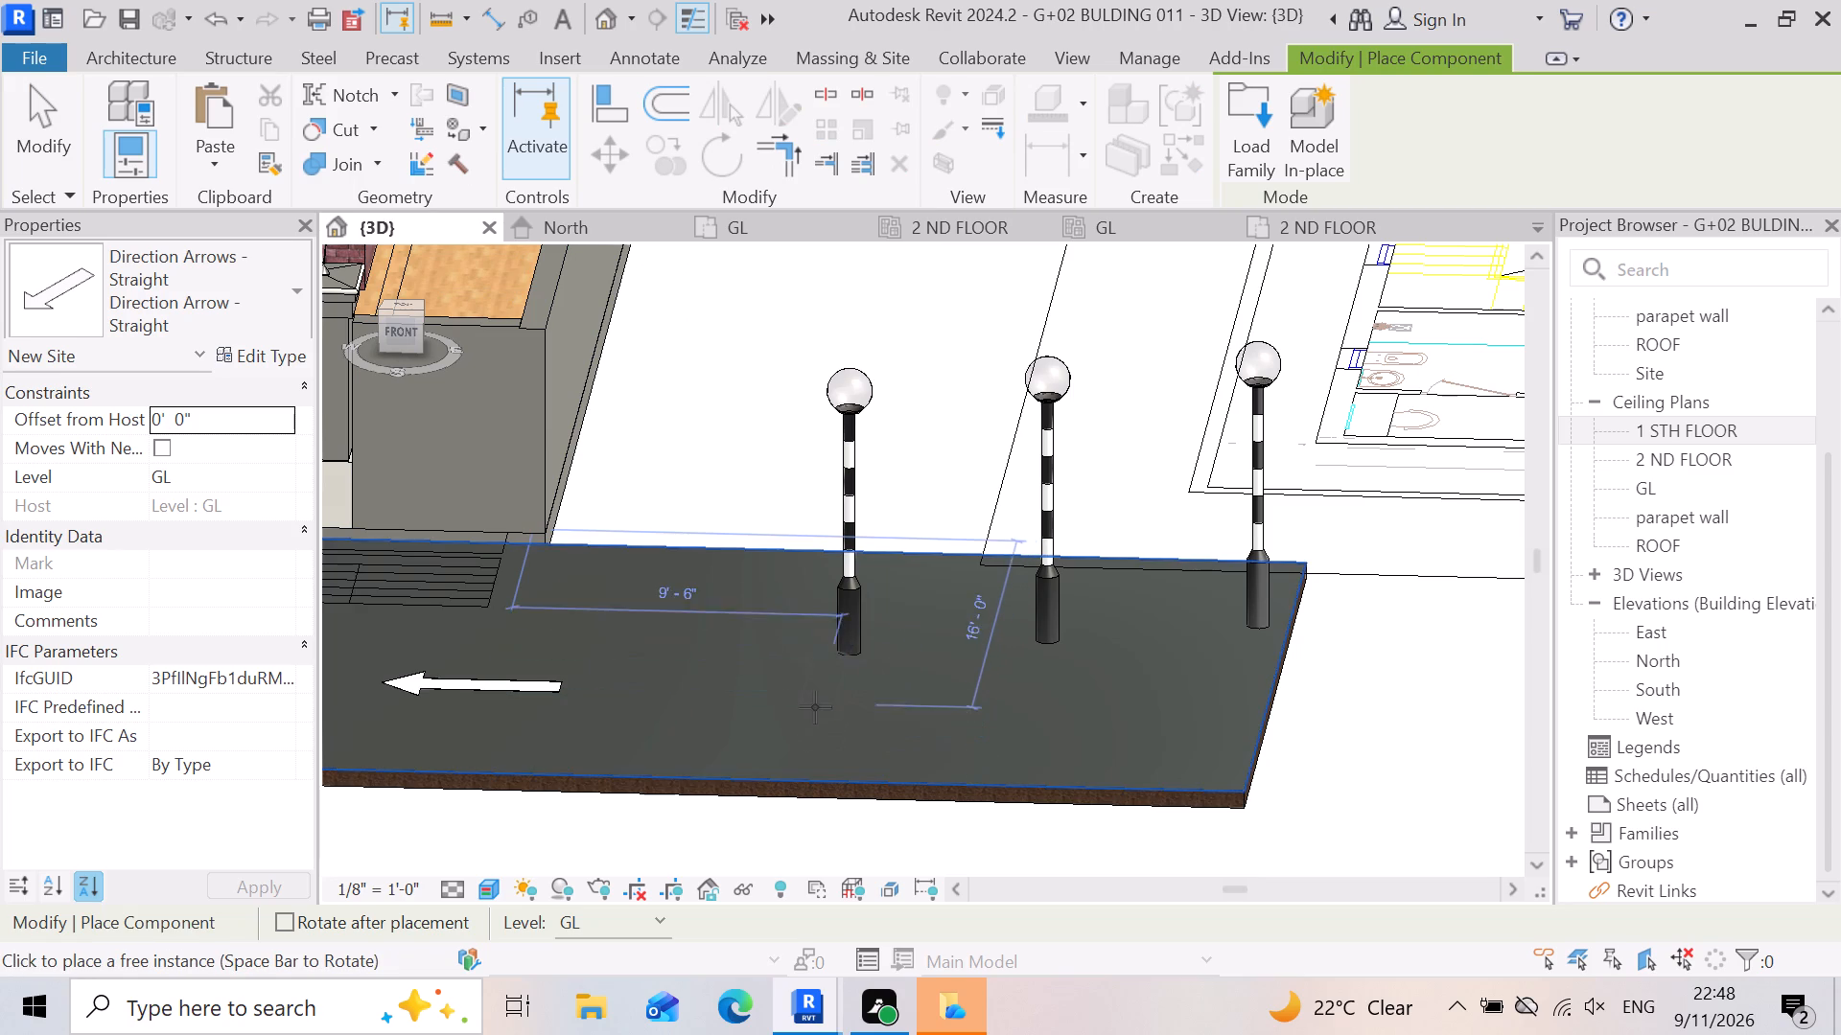
scroll(816, 704, "up", 5)
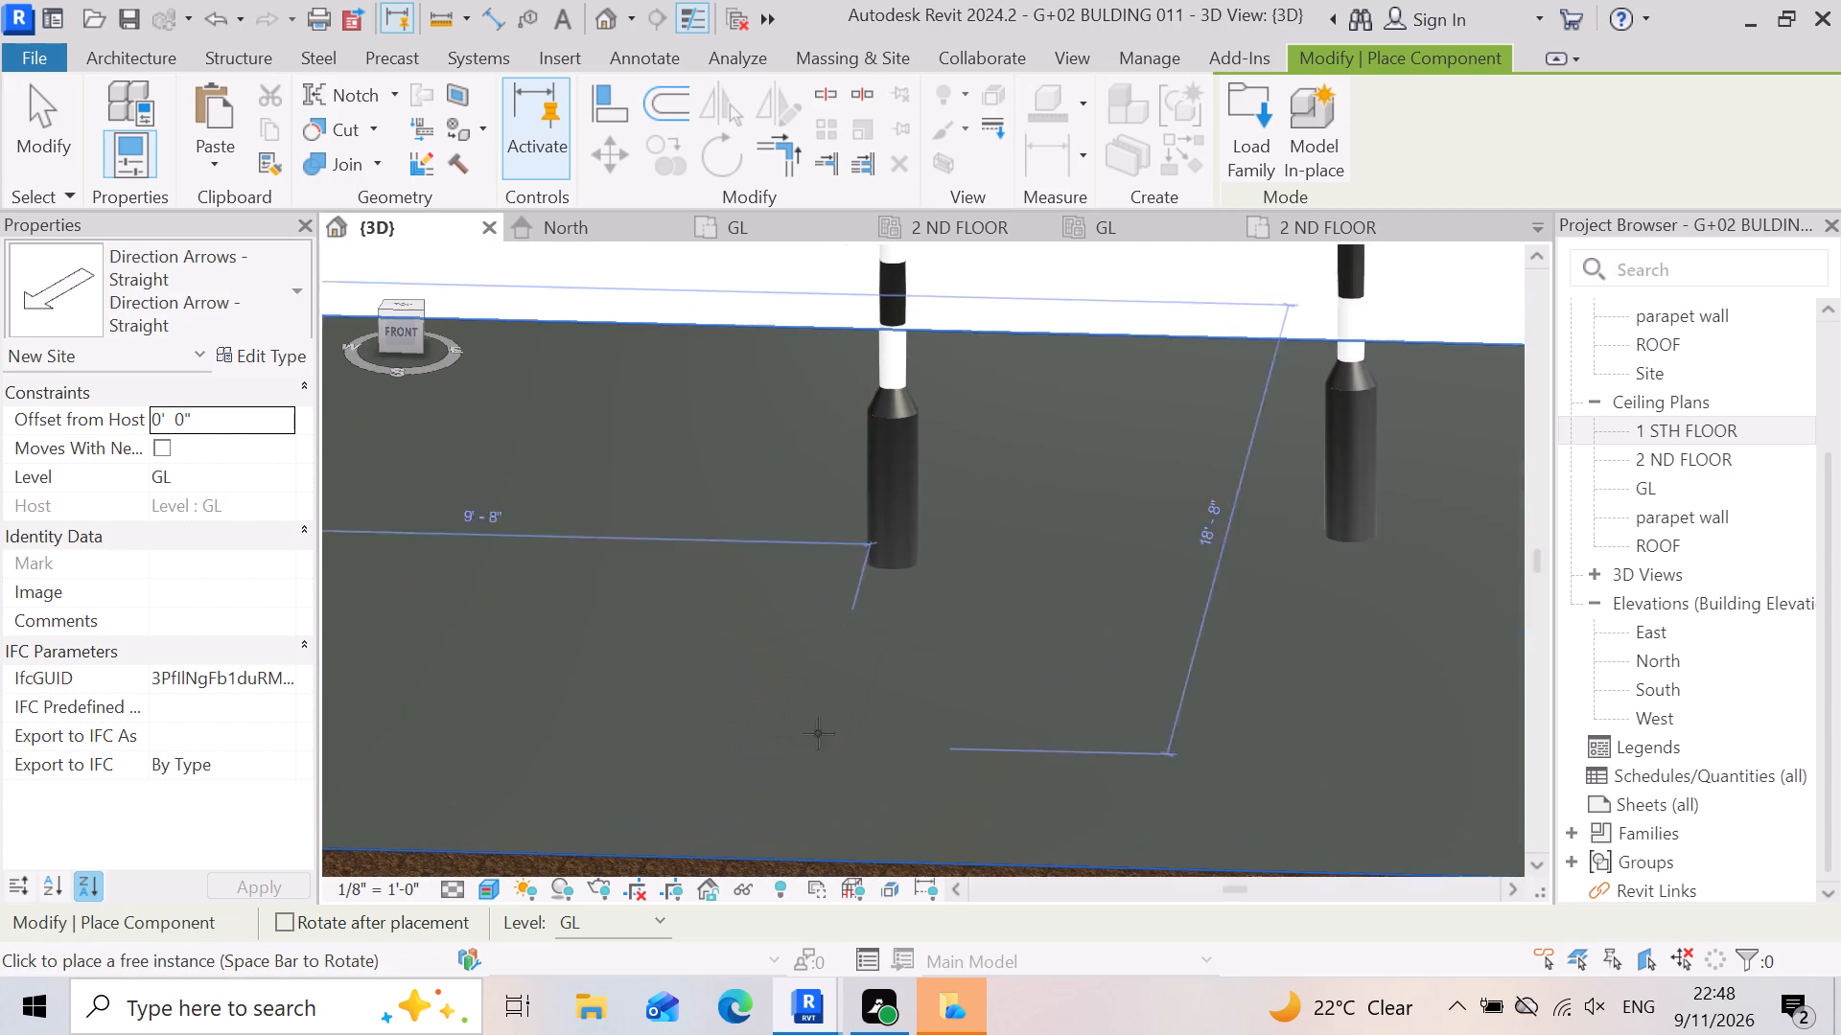
scroll(818, 733, "up", 3)
key("space")
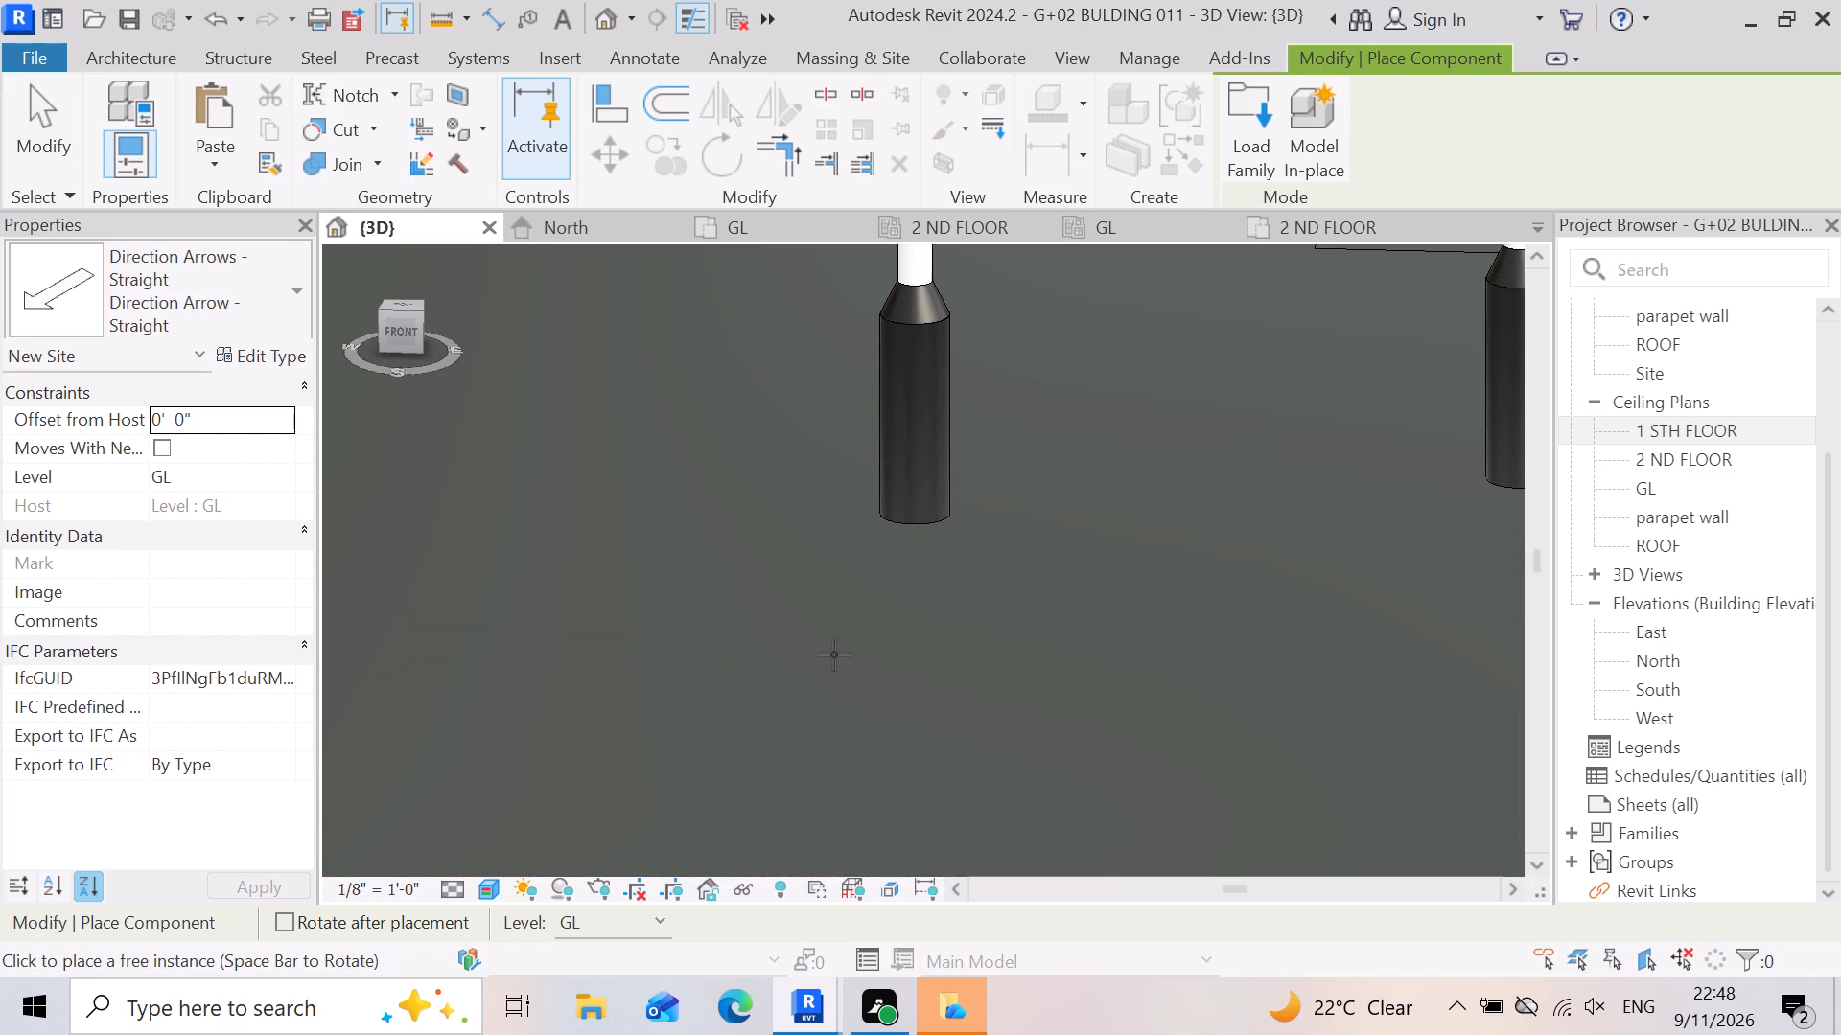
scroll(1082, 591, "down", 6)
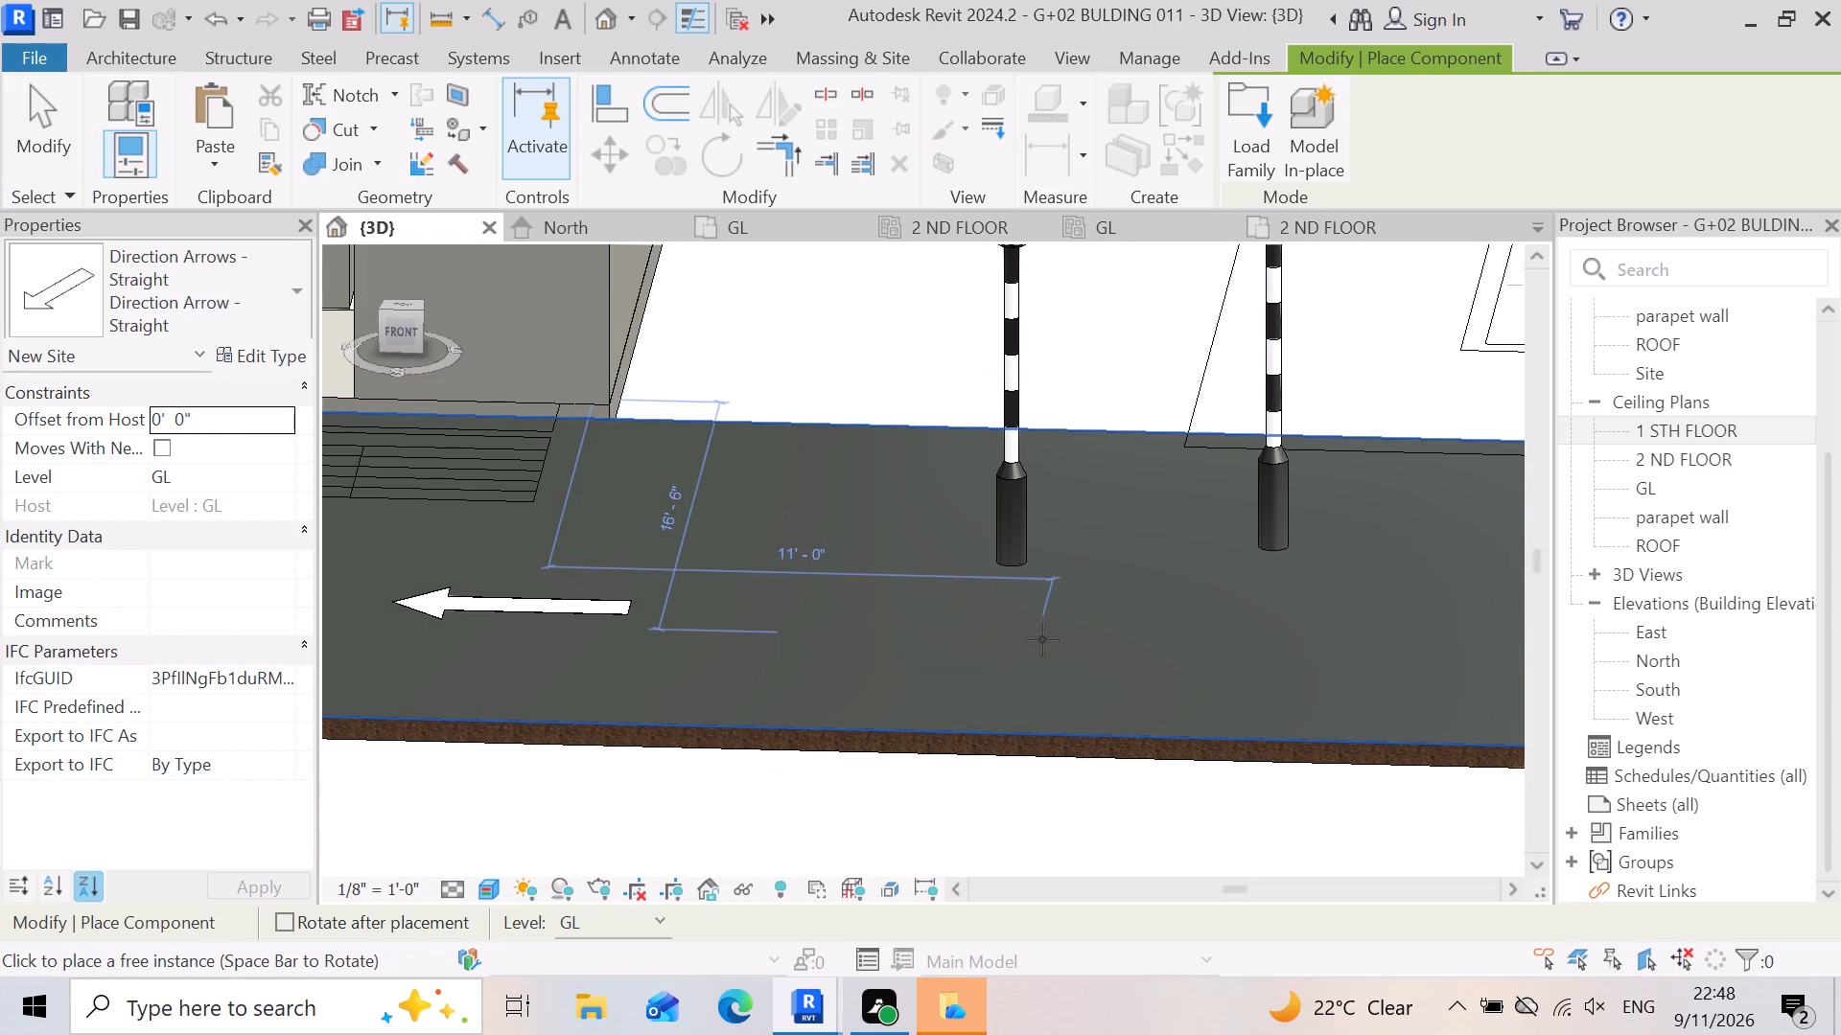
left_click(1036, 630)
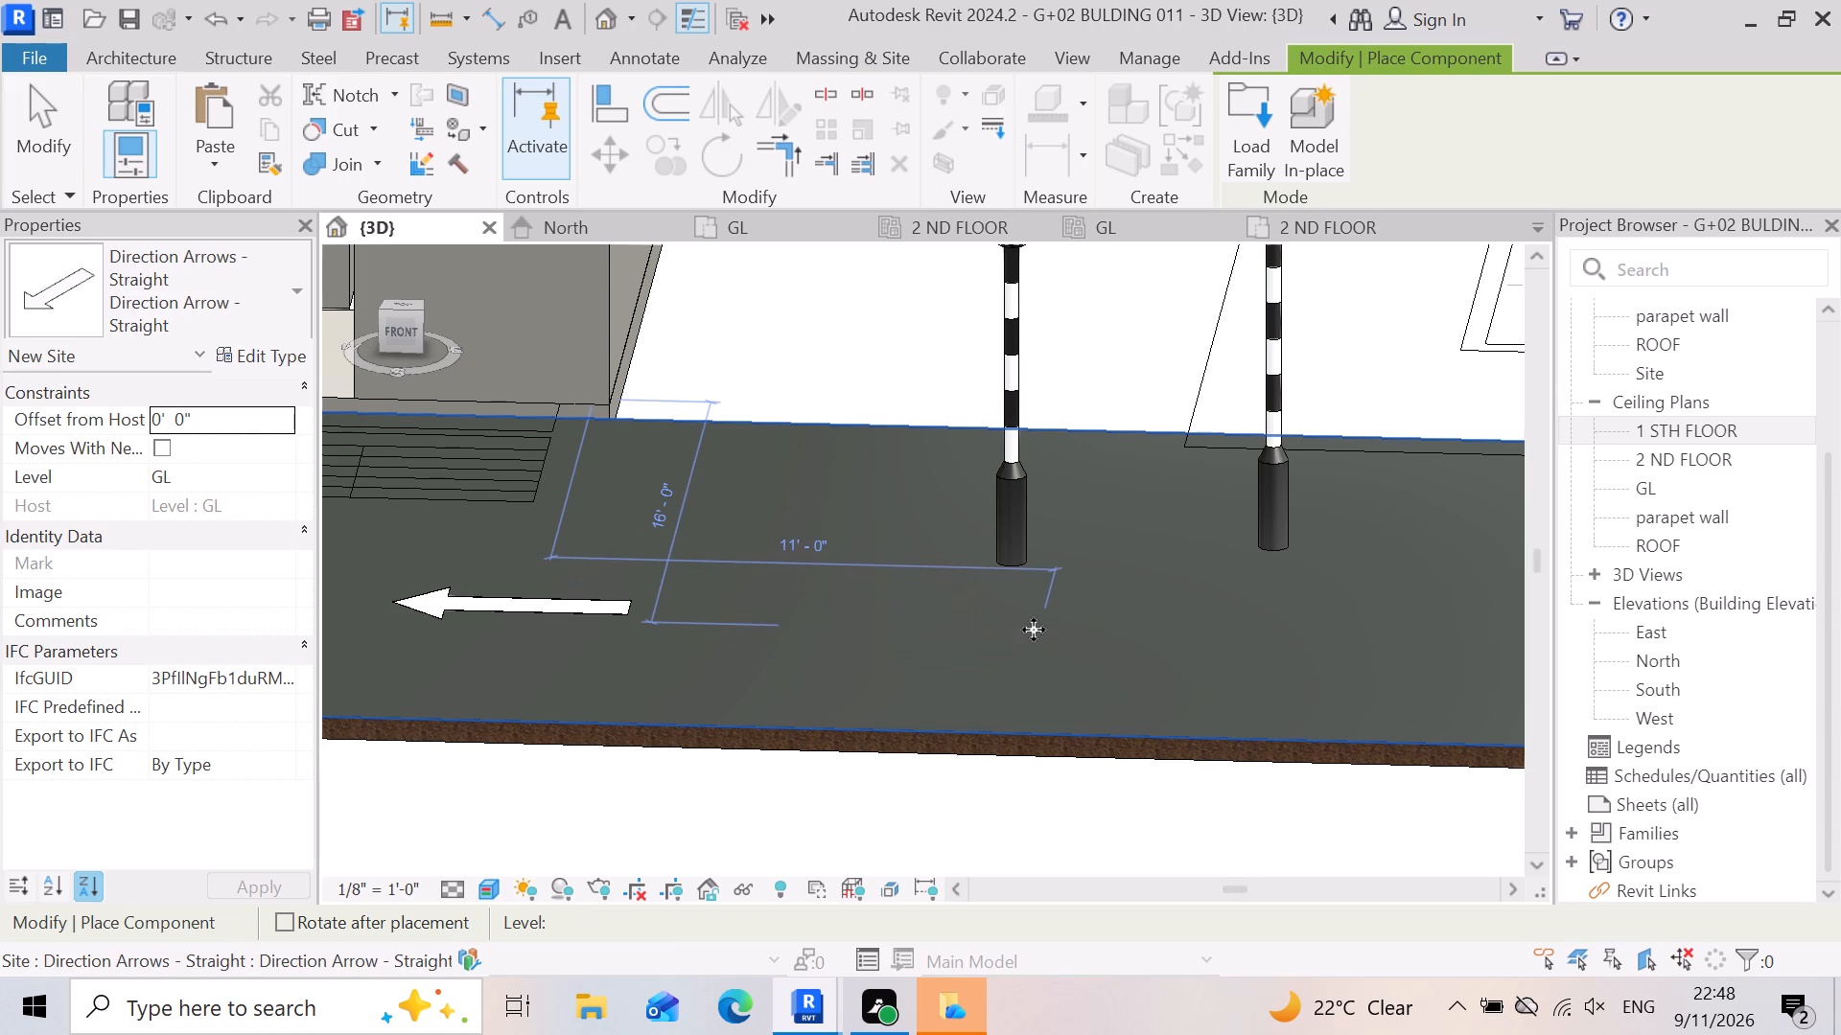
scroll(861, 701, "down", 5)
scroll(1258, 702, "up", 3)
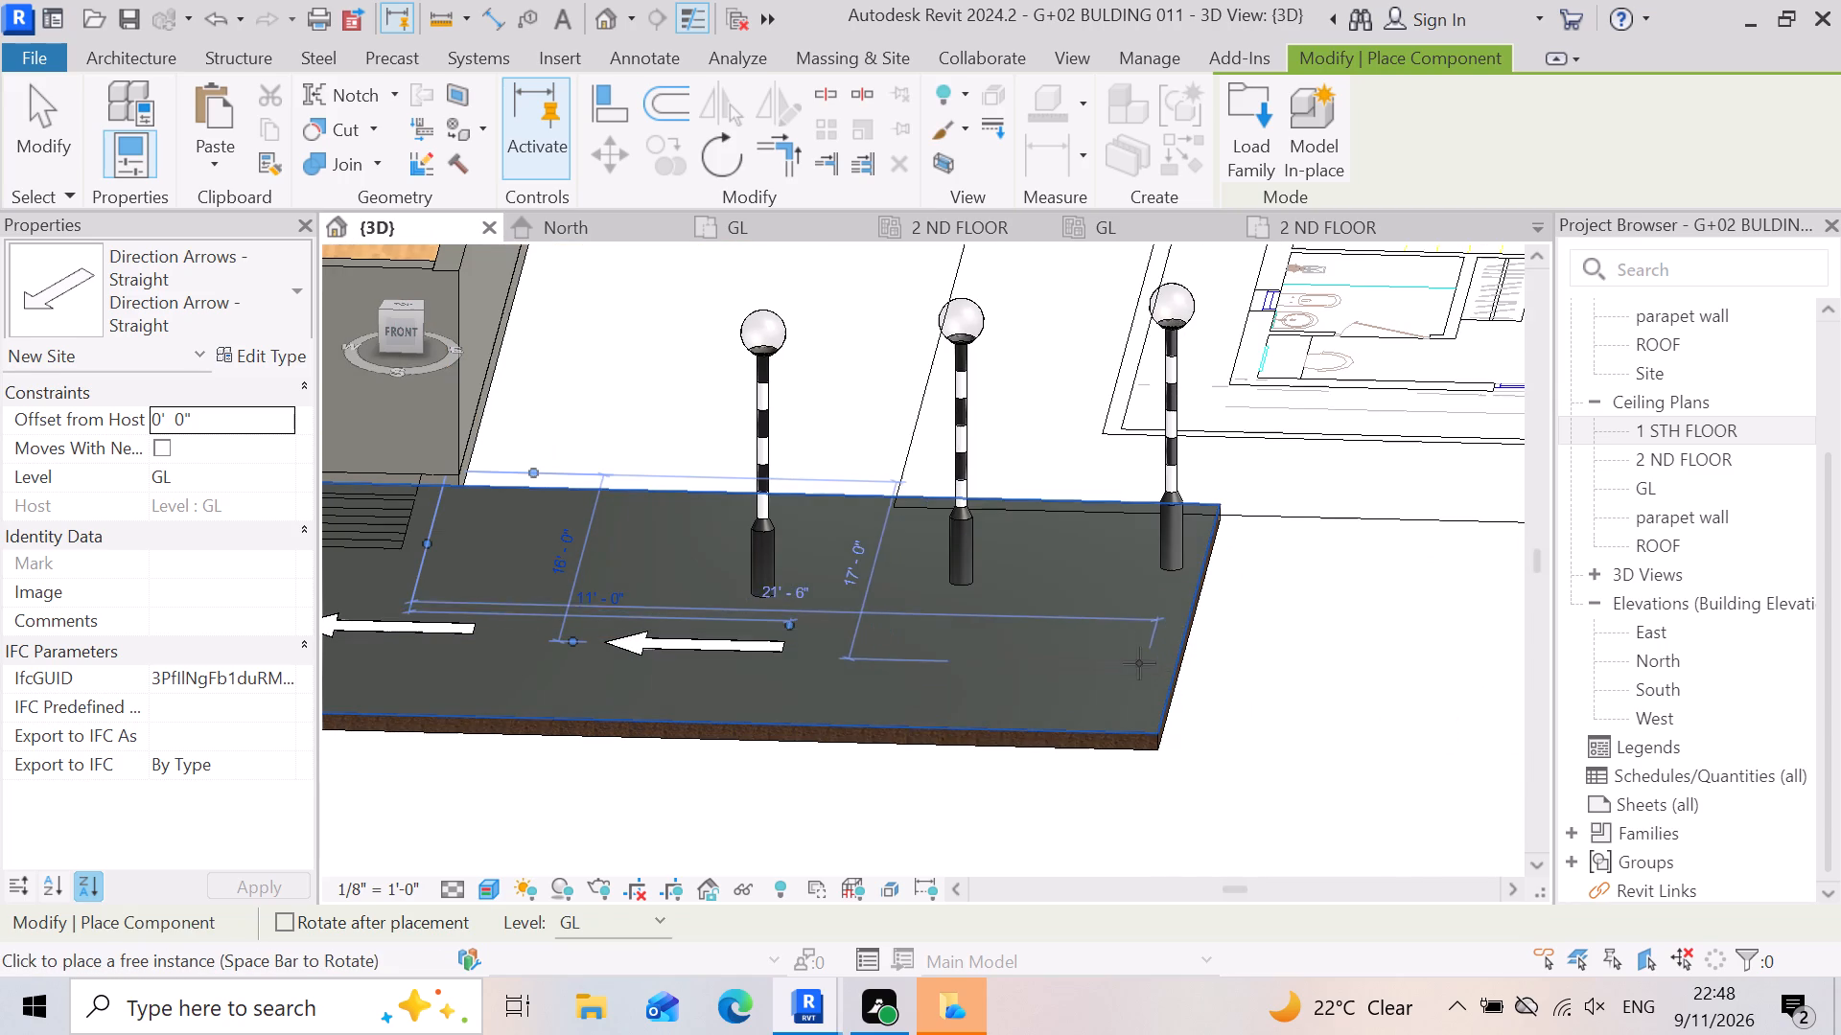
left_click(1123, 654)
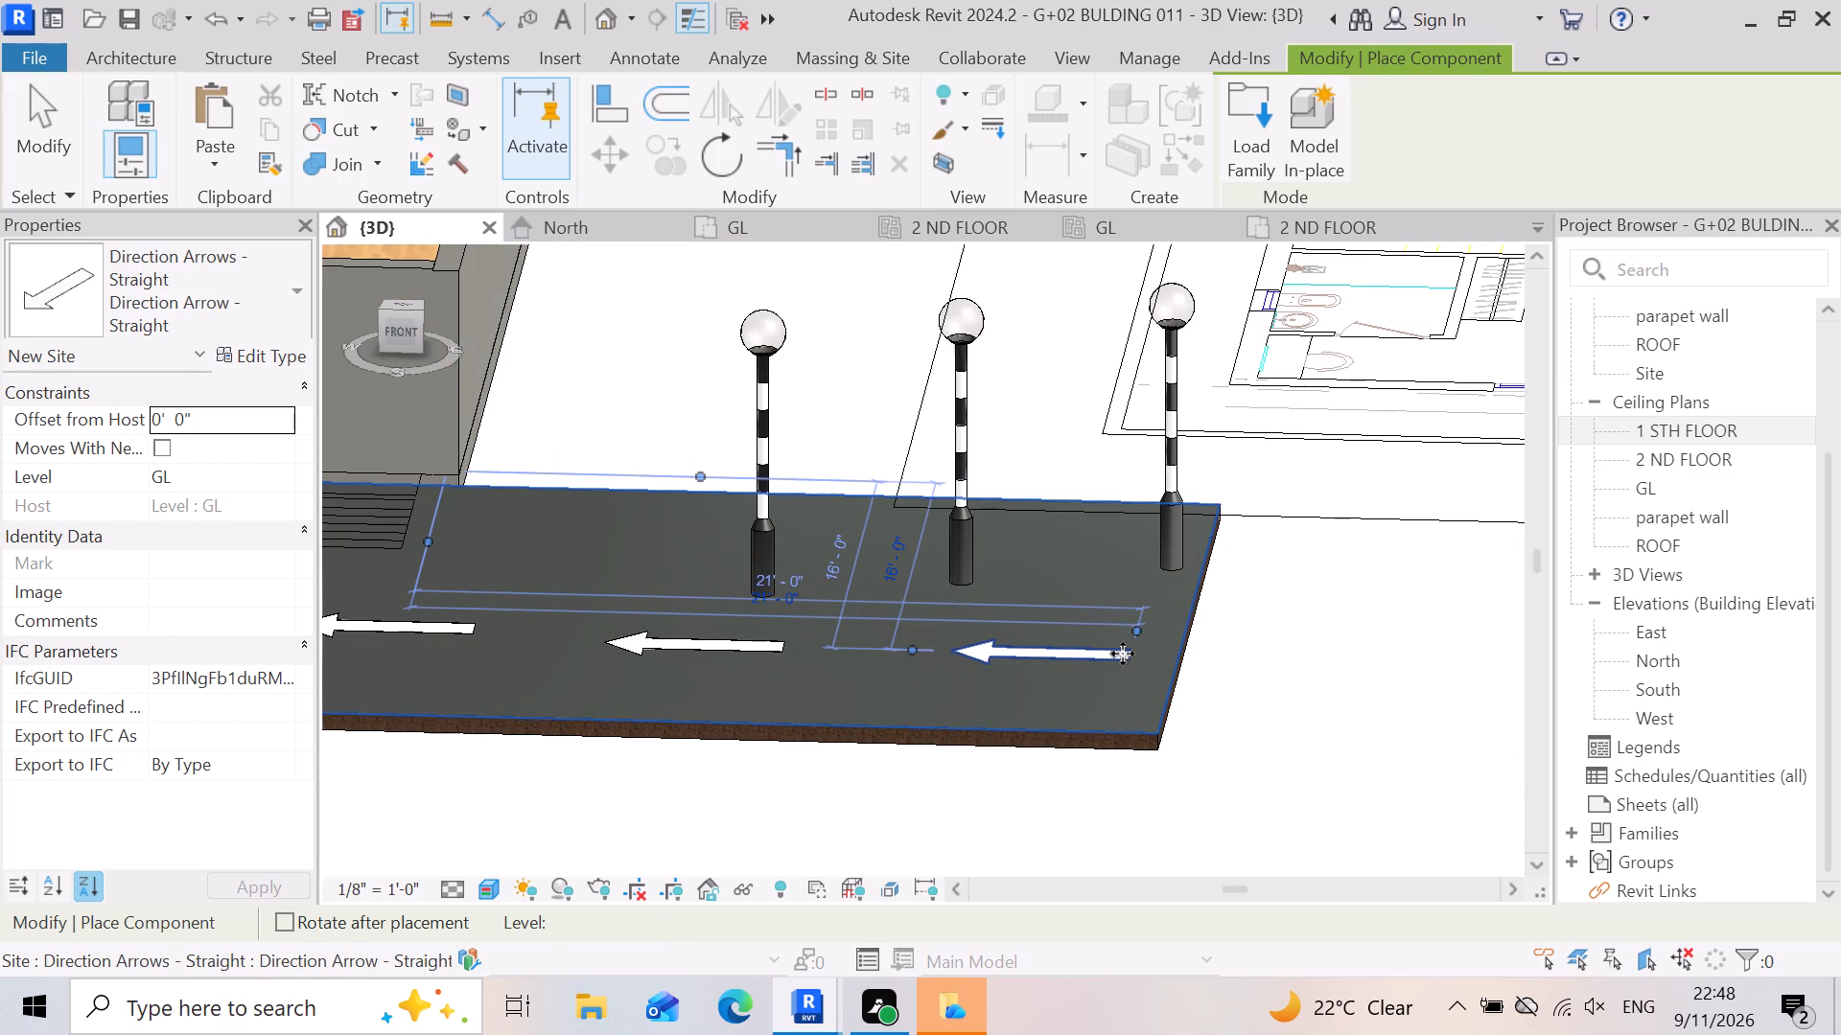
scroll(1201, 685, "down", 6)
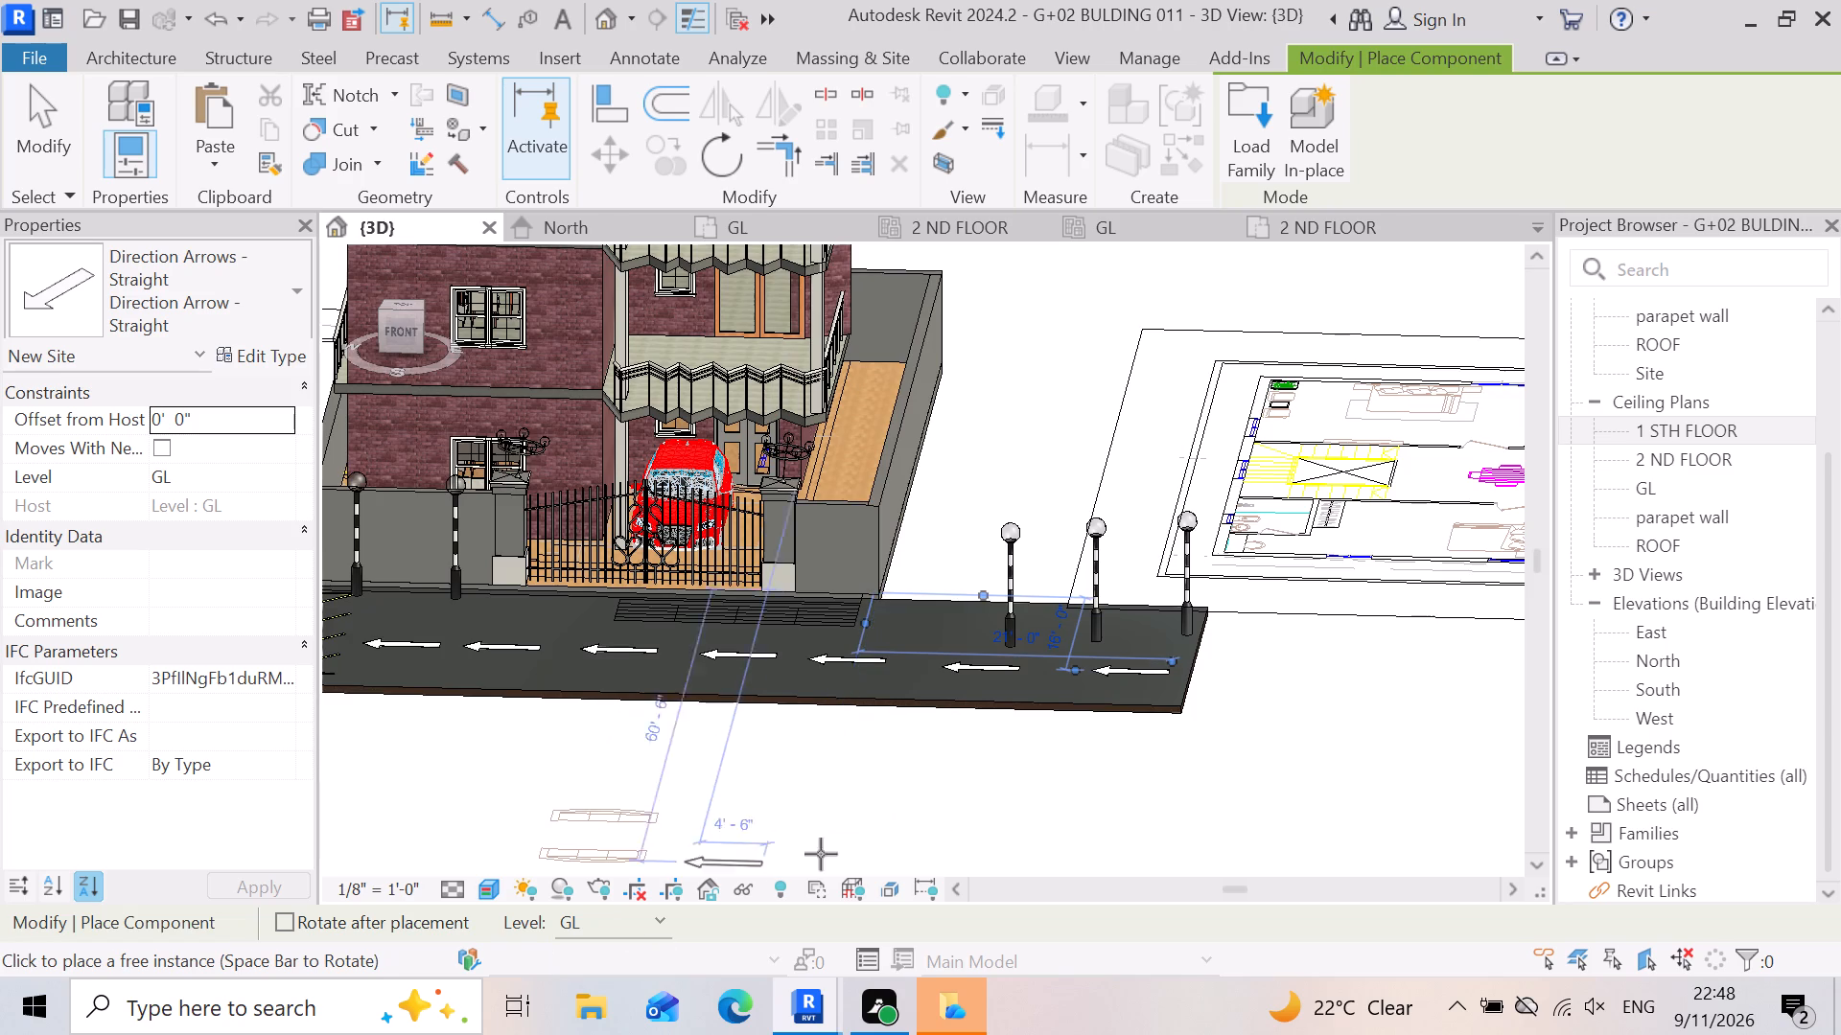
scroll(973, 828, "down", 4)
scroll(962, 743, "down", 3)
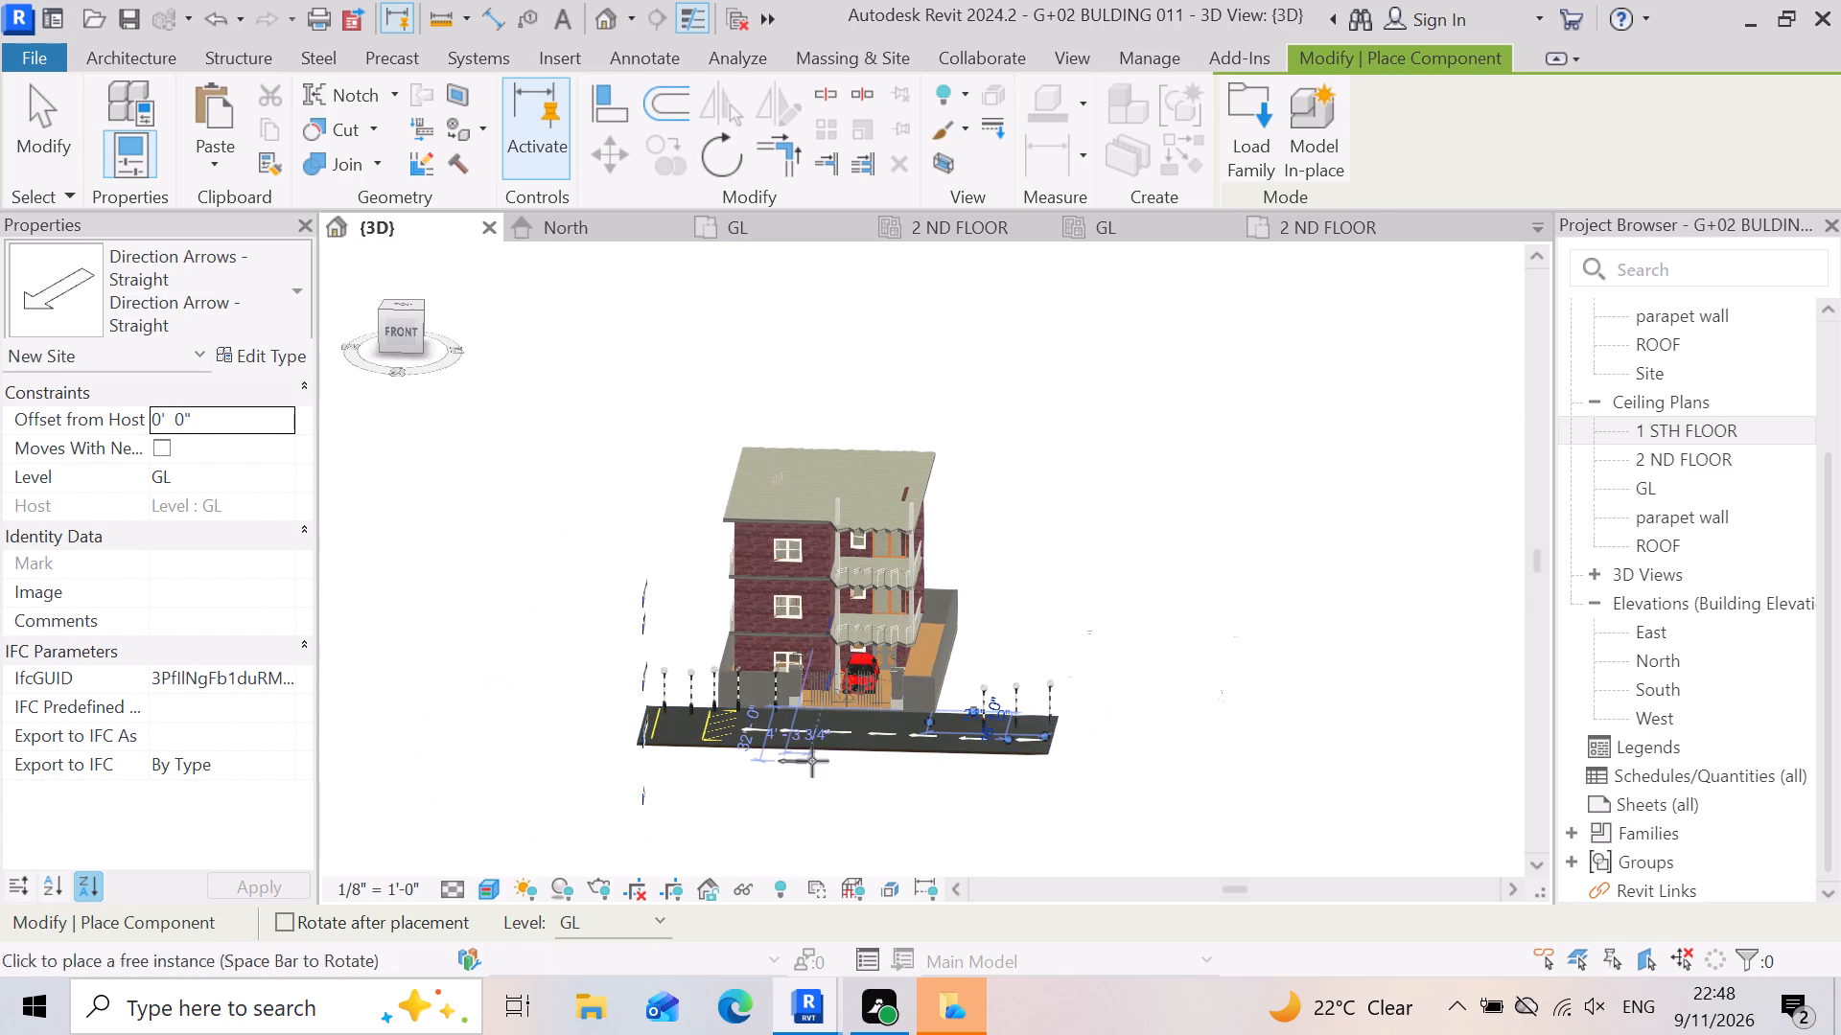
scroll(803, 747, "up", 6)
scroll(703, 813, "up", 3)
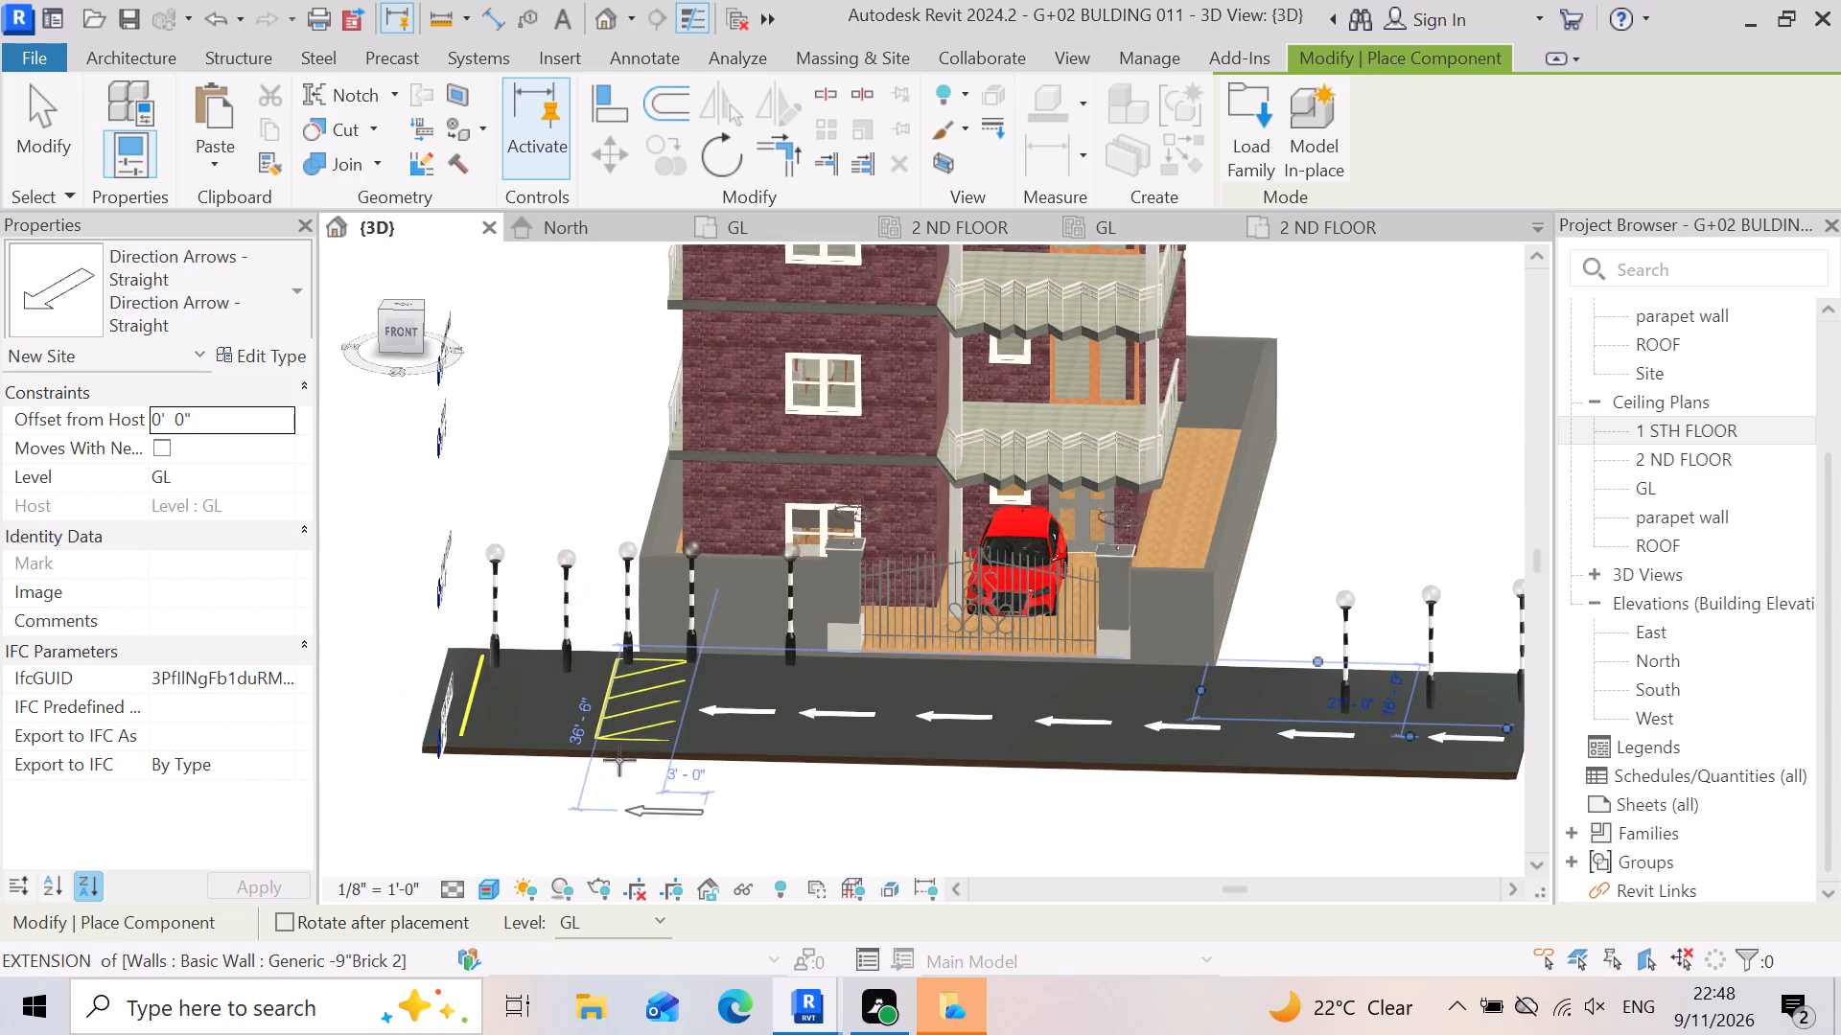
key("Escape")
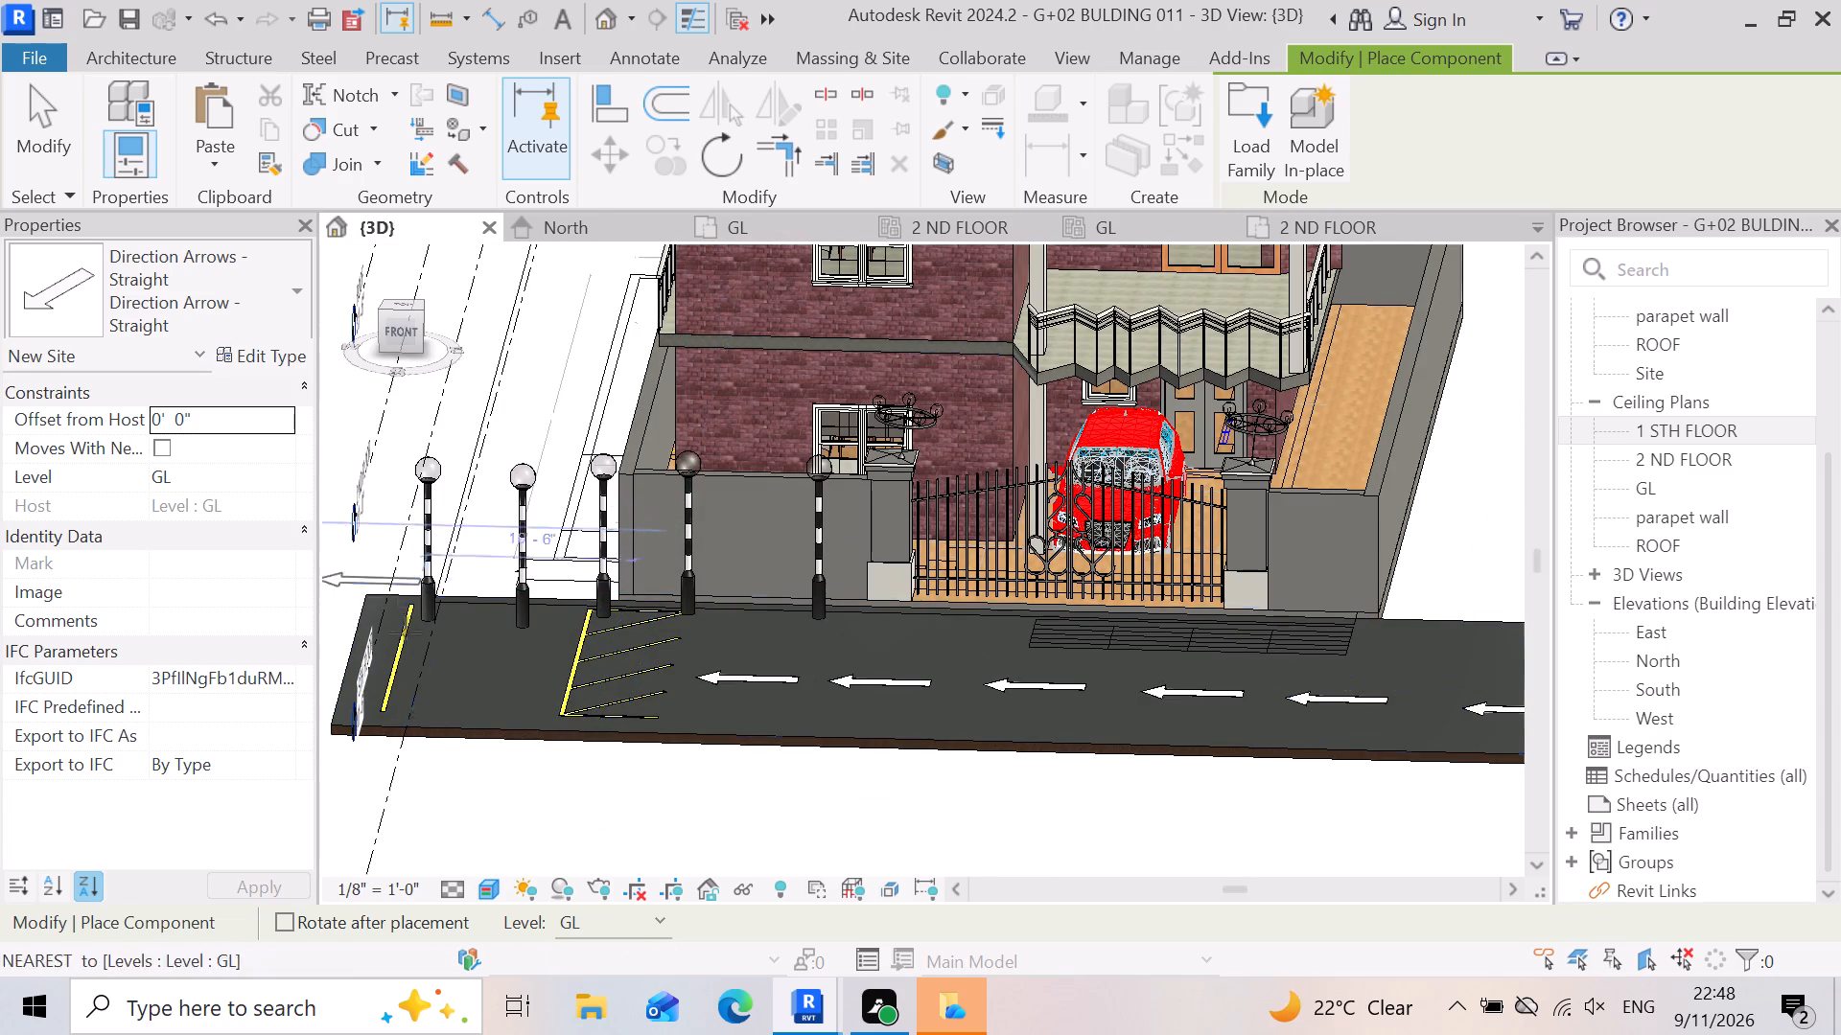
key("Escape")
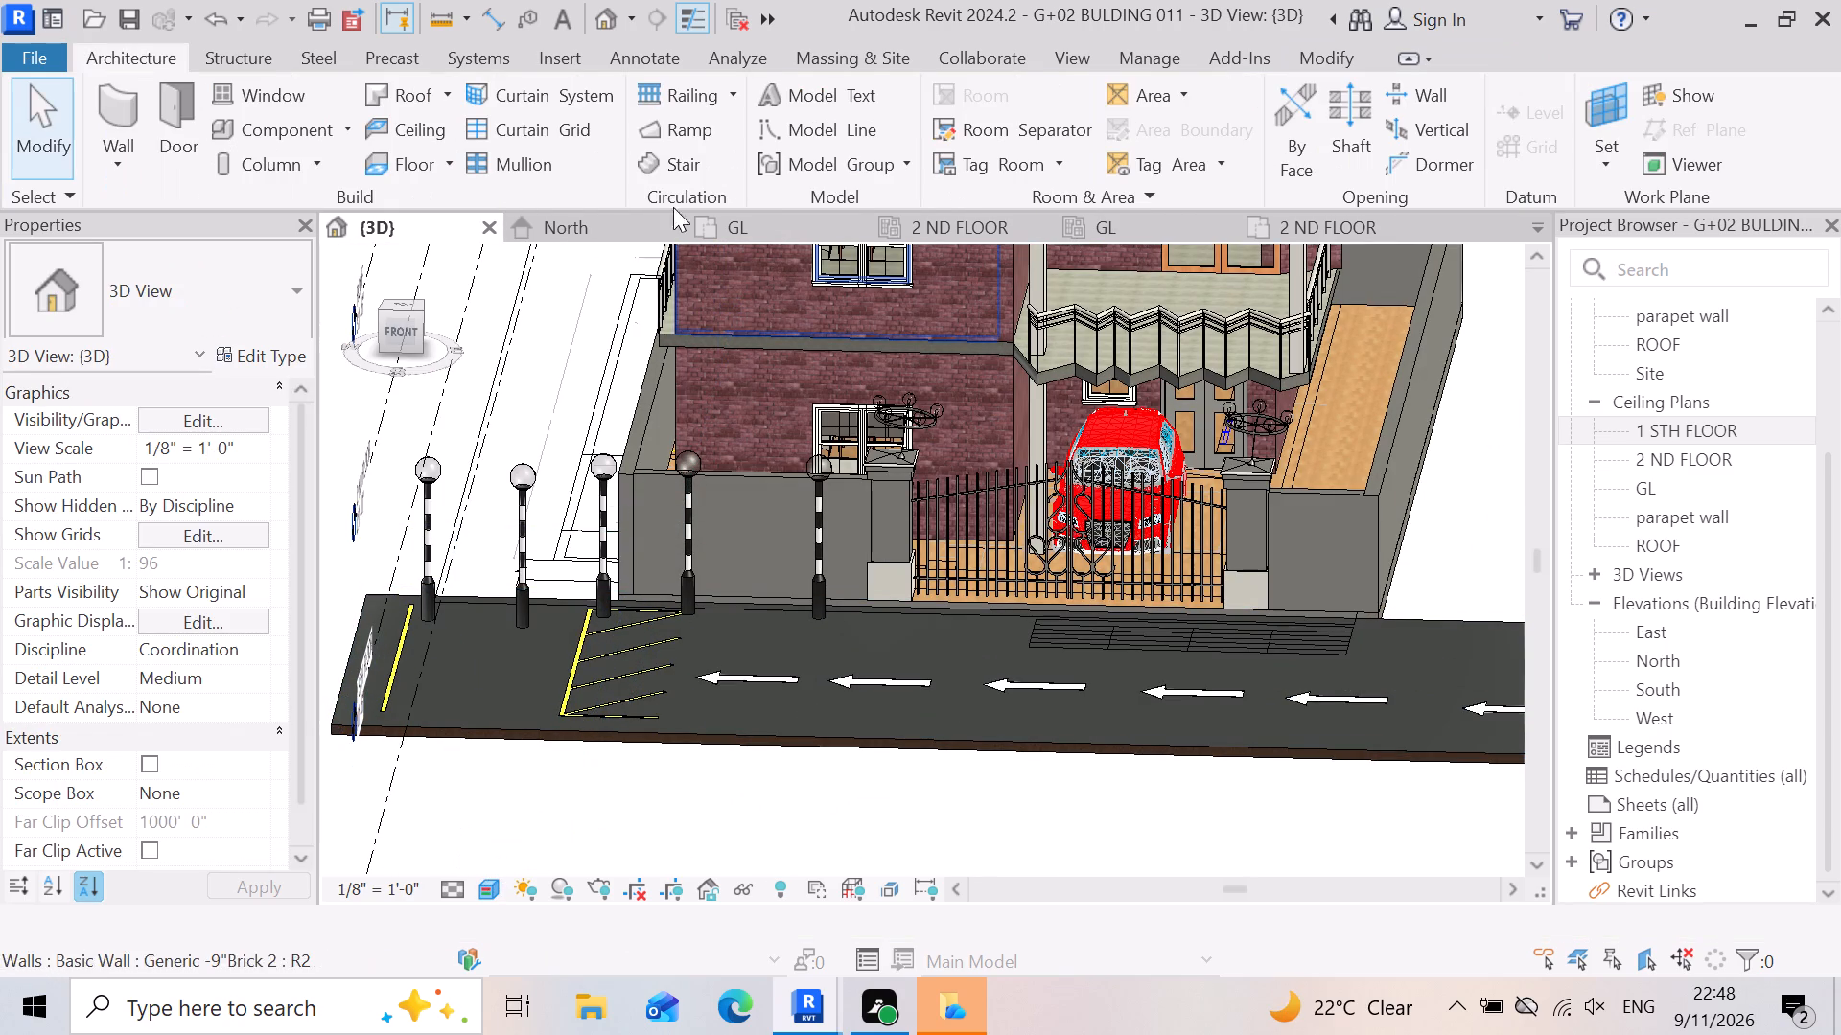
Start placing a component and look through the Parking and Utilities site folders for a family to load.
scroll(773, 707, "up", 3)
scroll(903, 737, "down", 4)
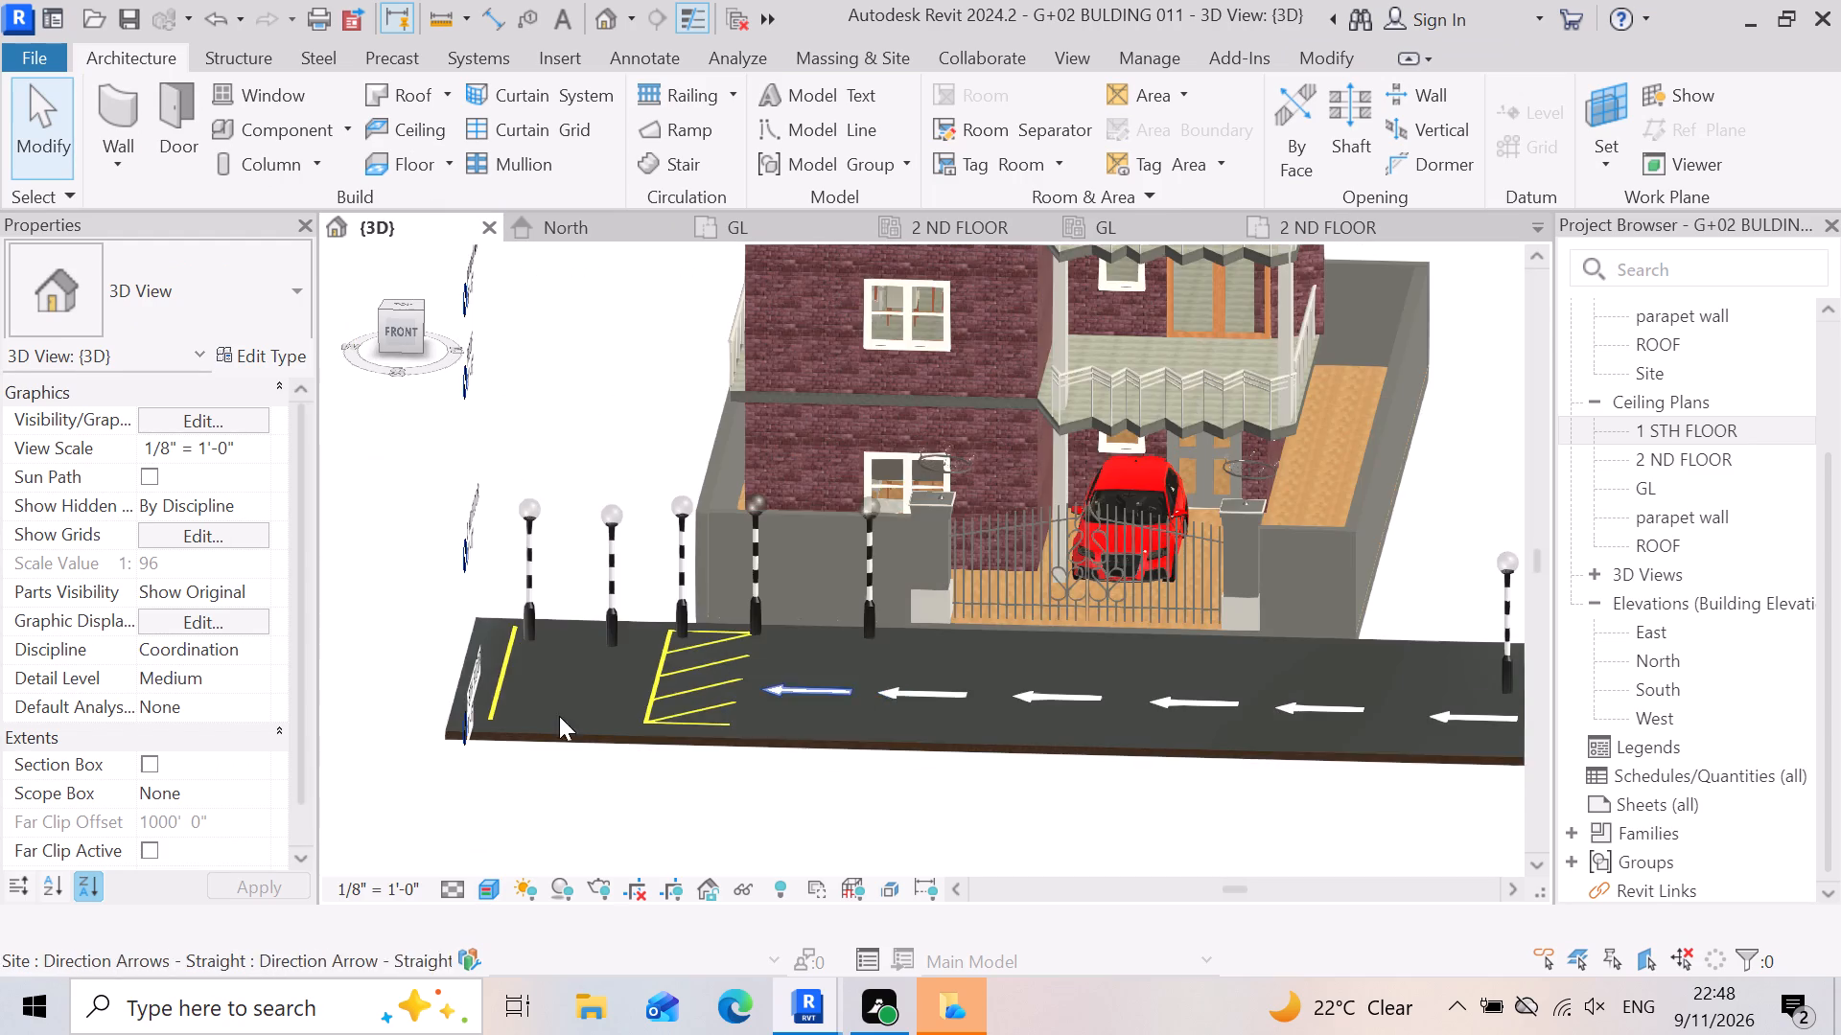
scroll(583, 725, "down", 3)
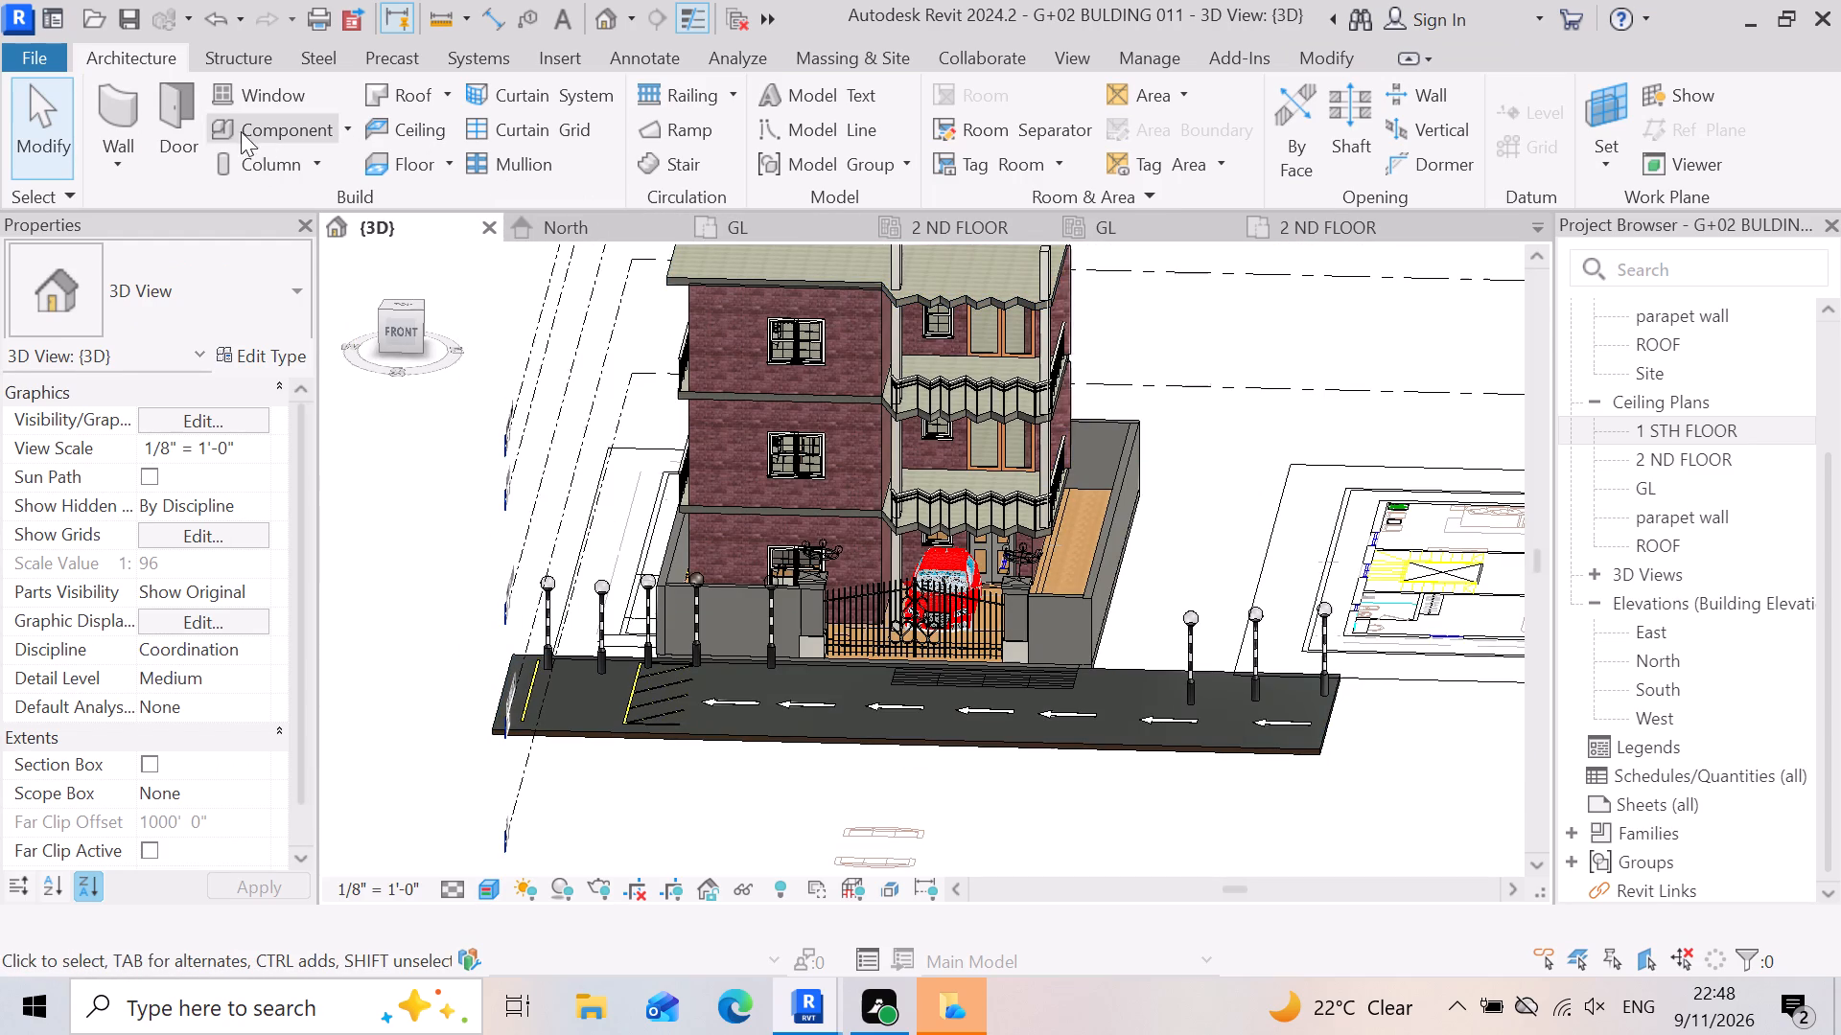
left_click(350, 131)
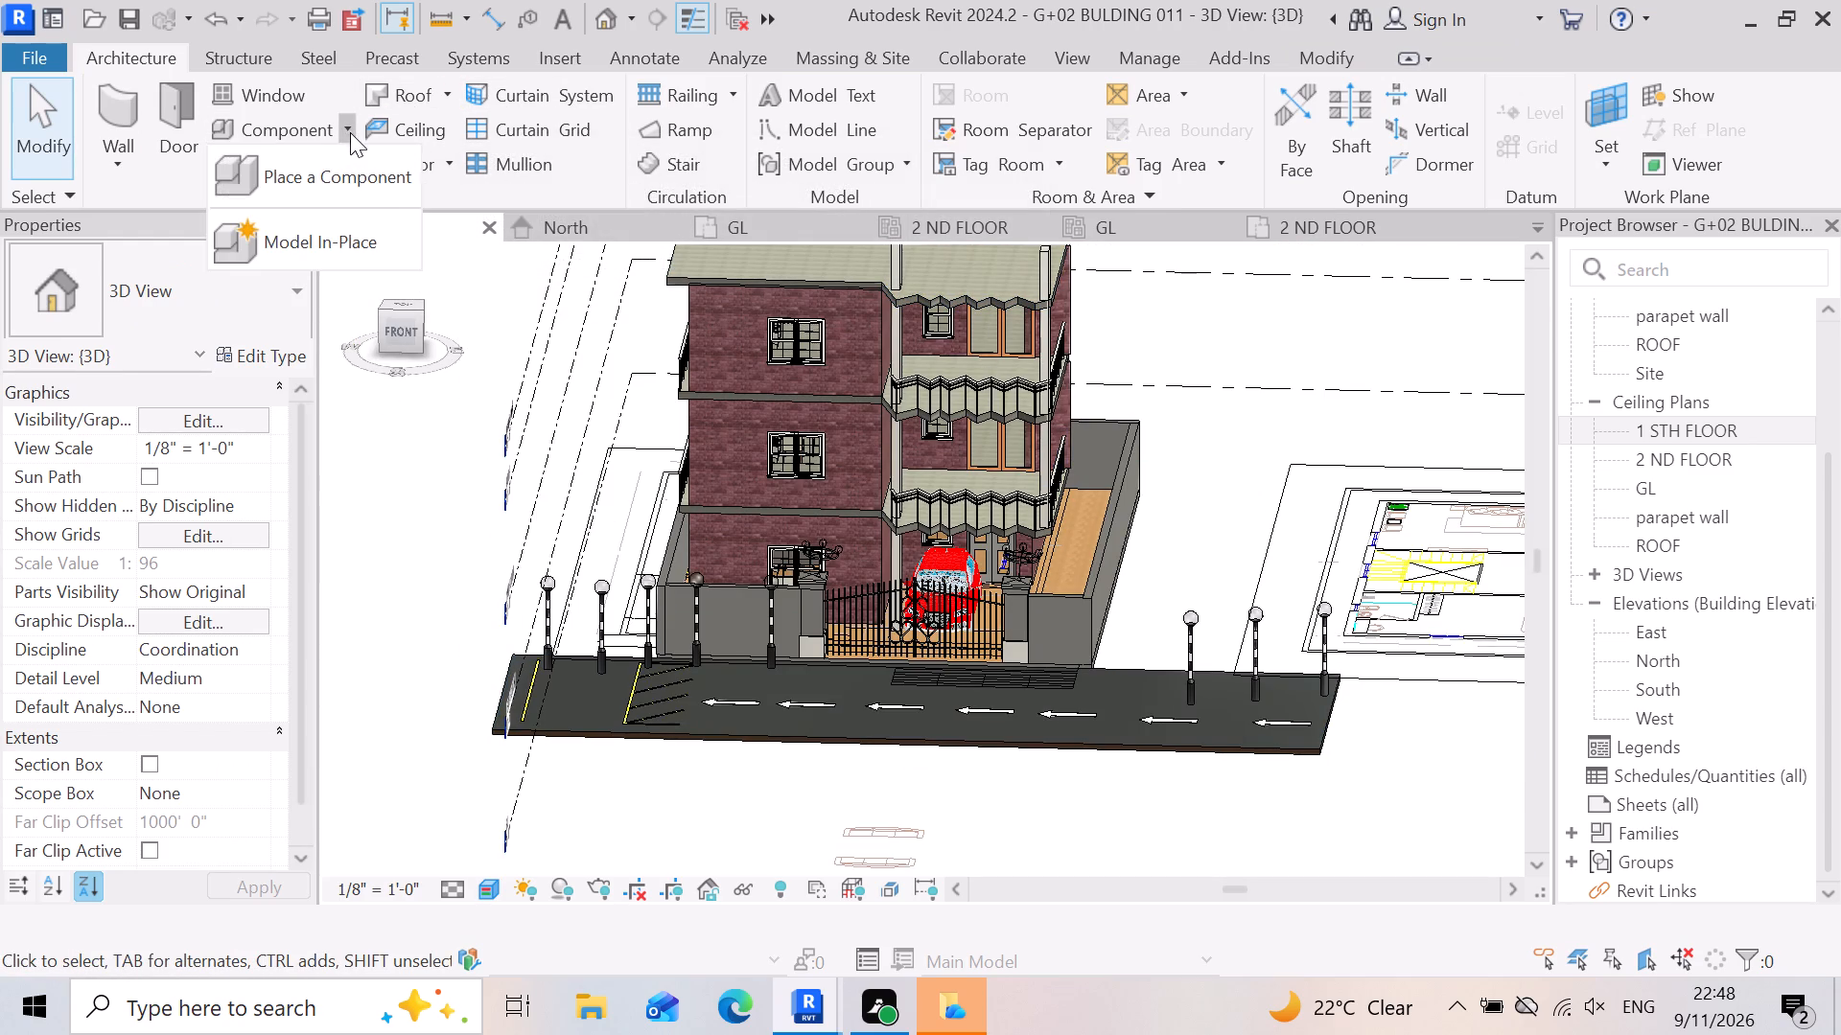
left_click(388, 191)
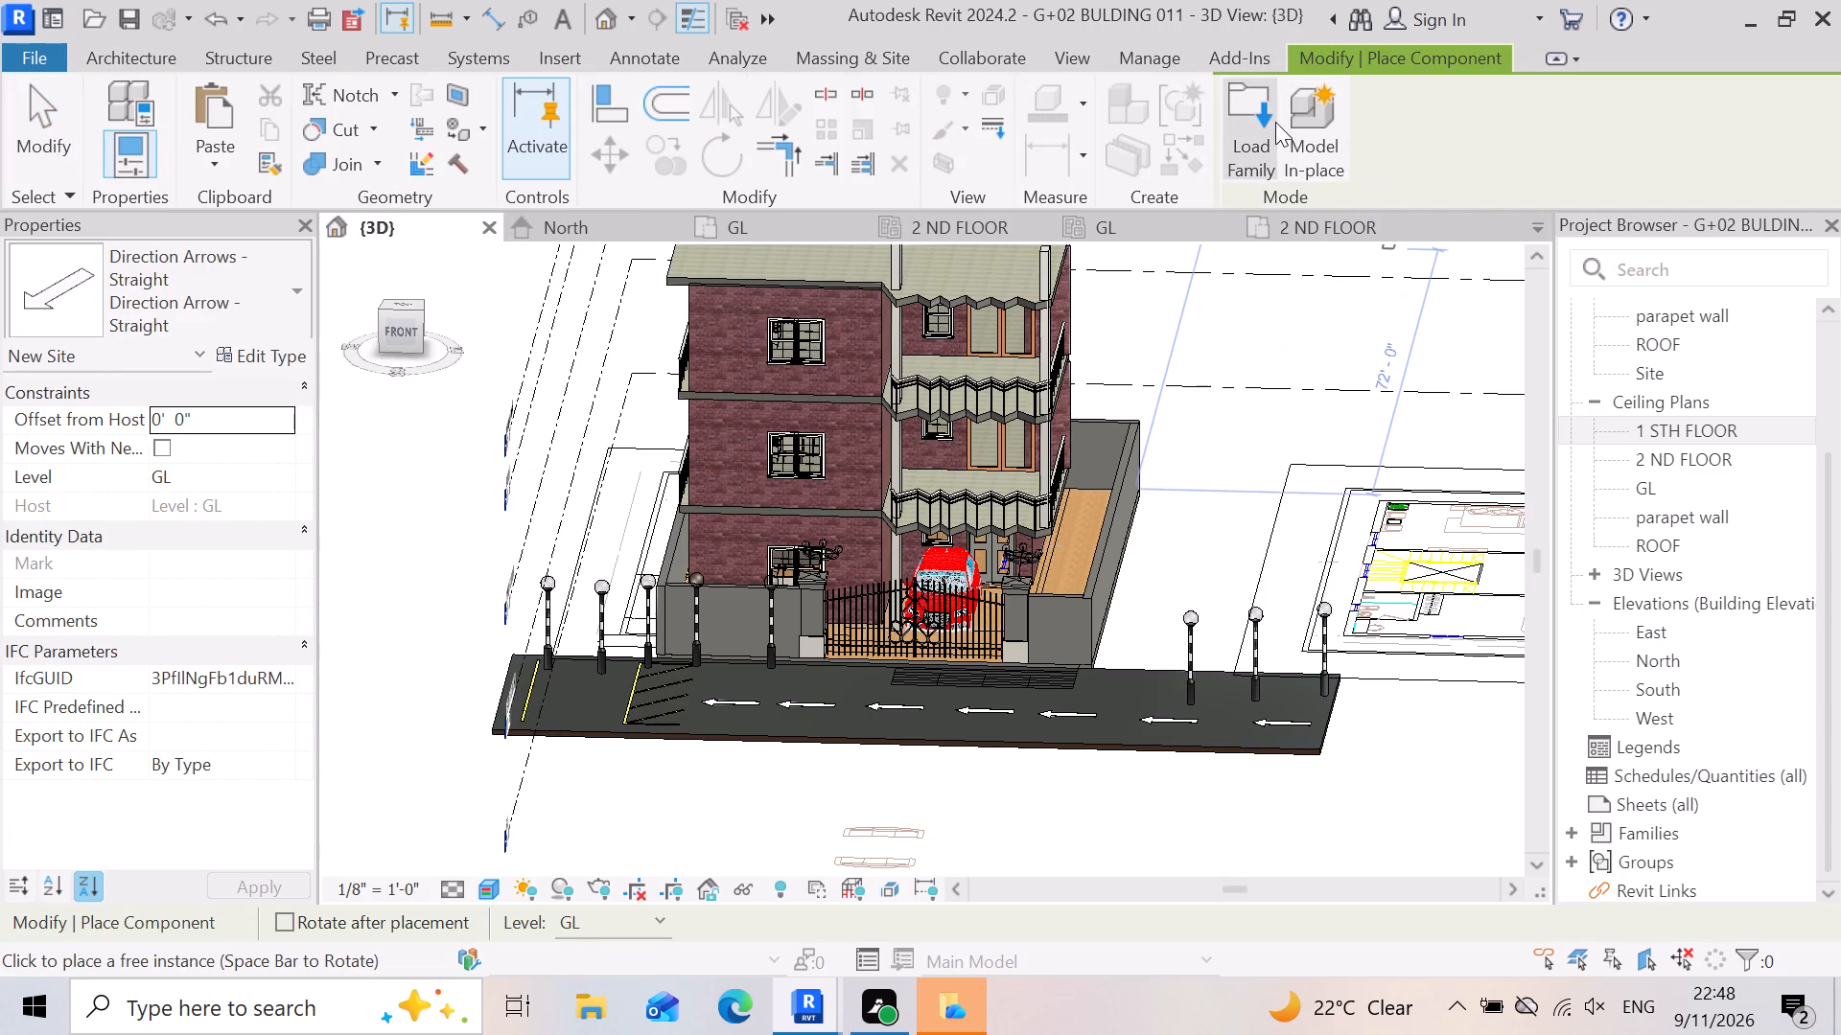
left_click(1268, 113)
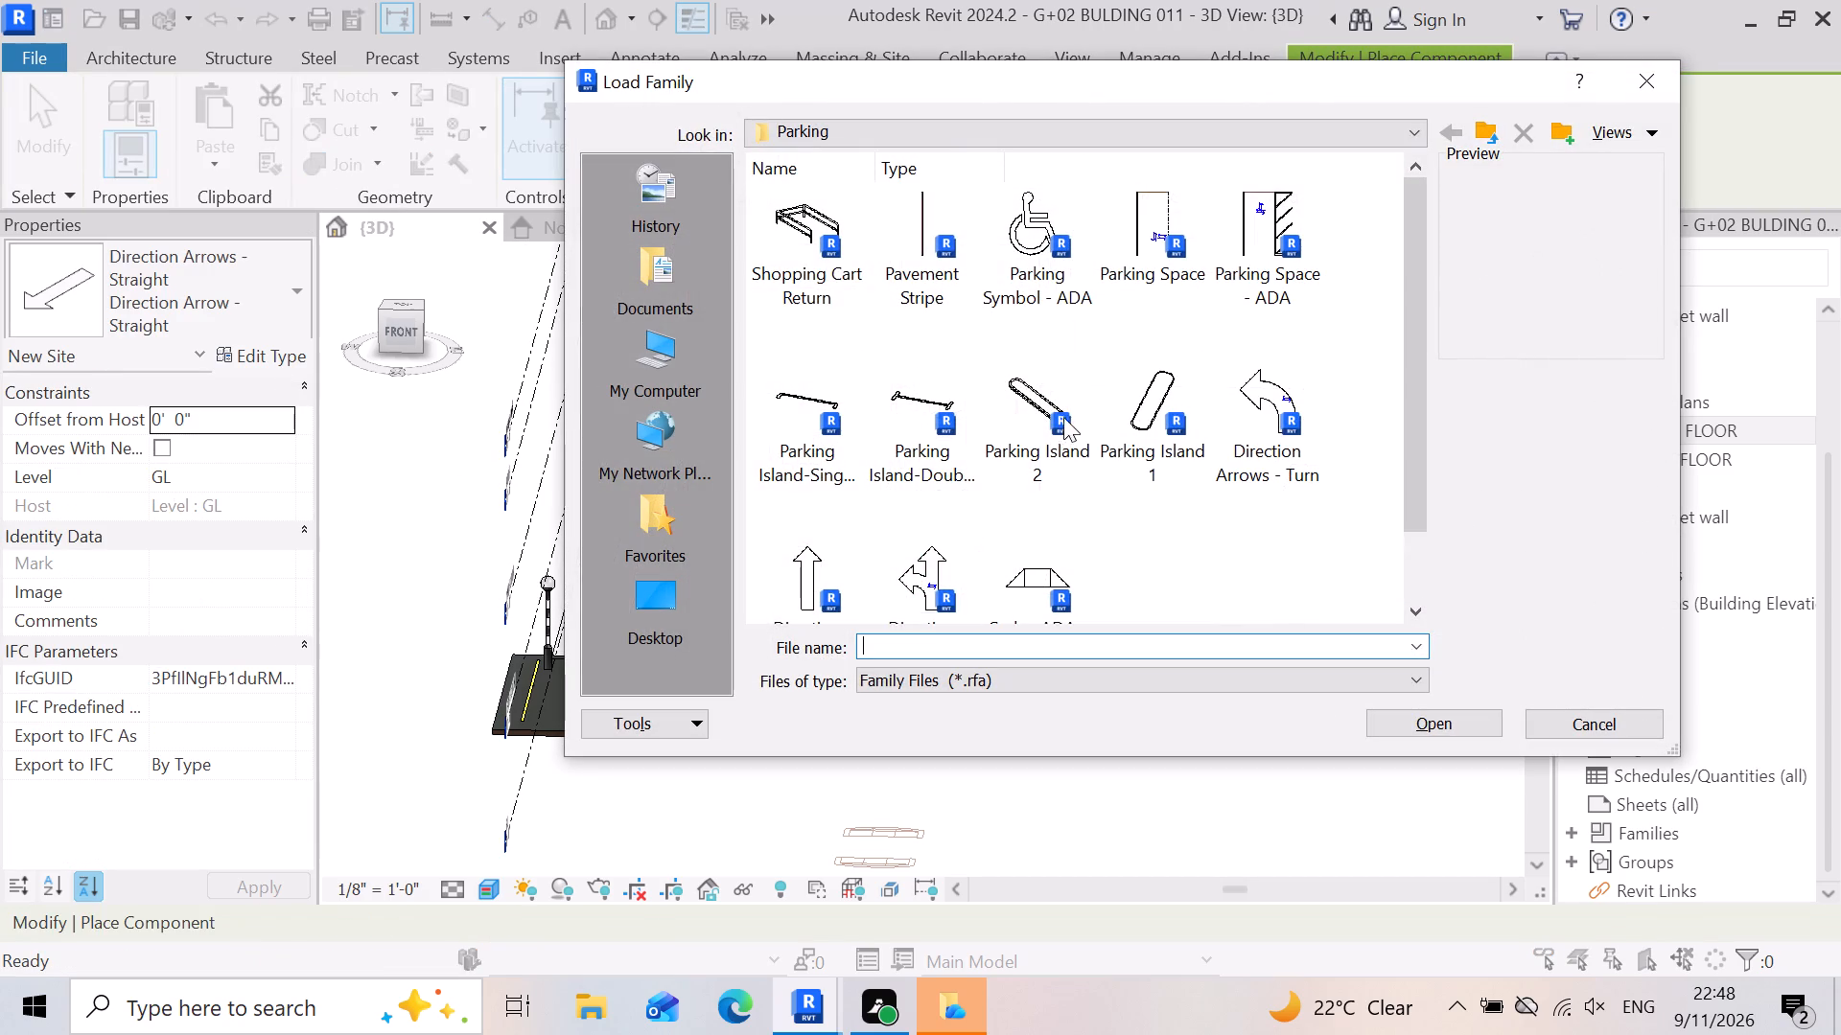
scroll(1077, 408, "down", 4)
double_click(1482, 127)
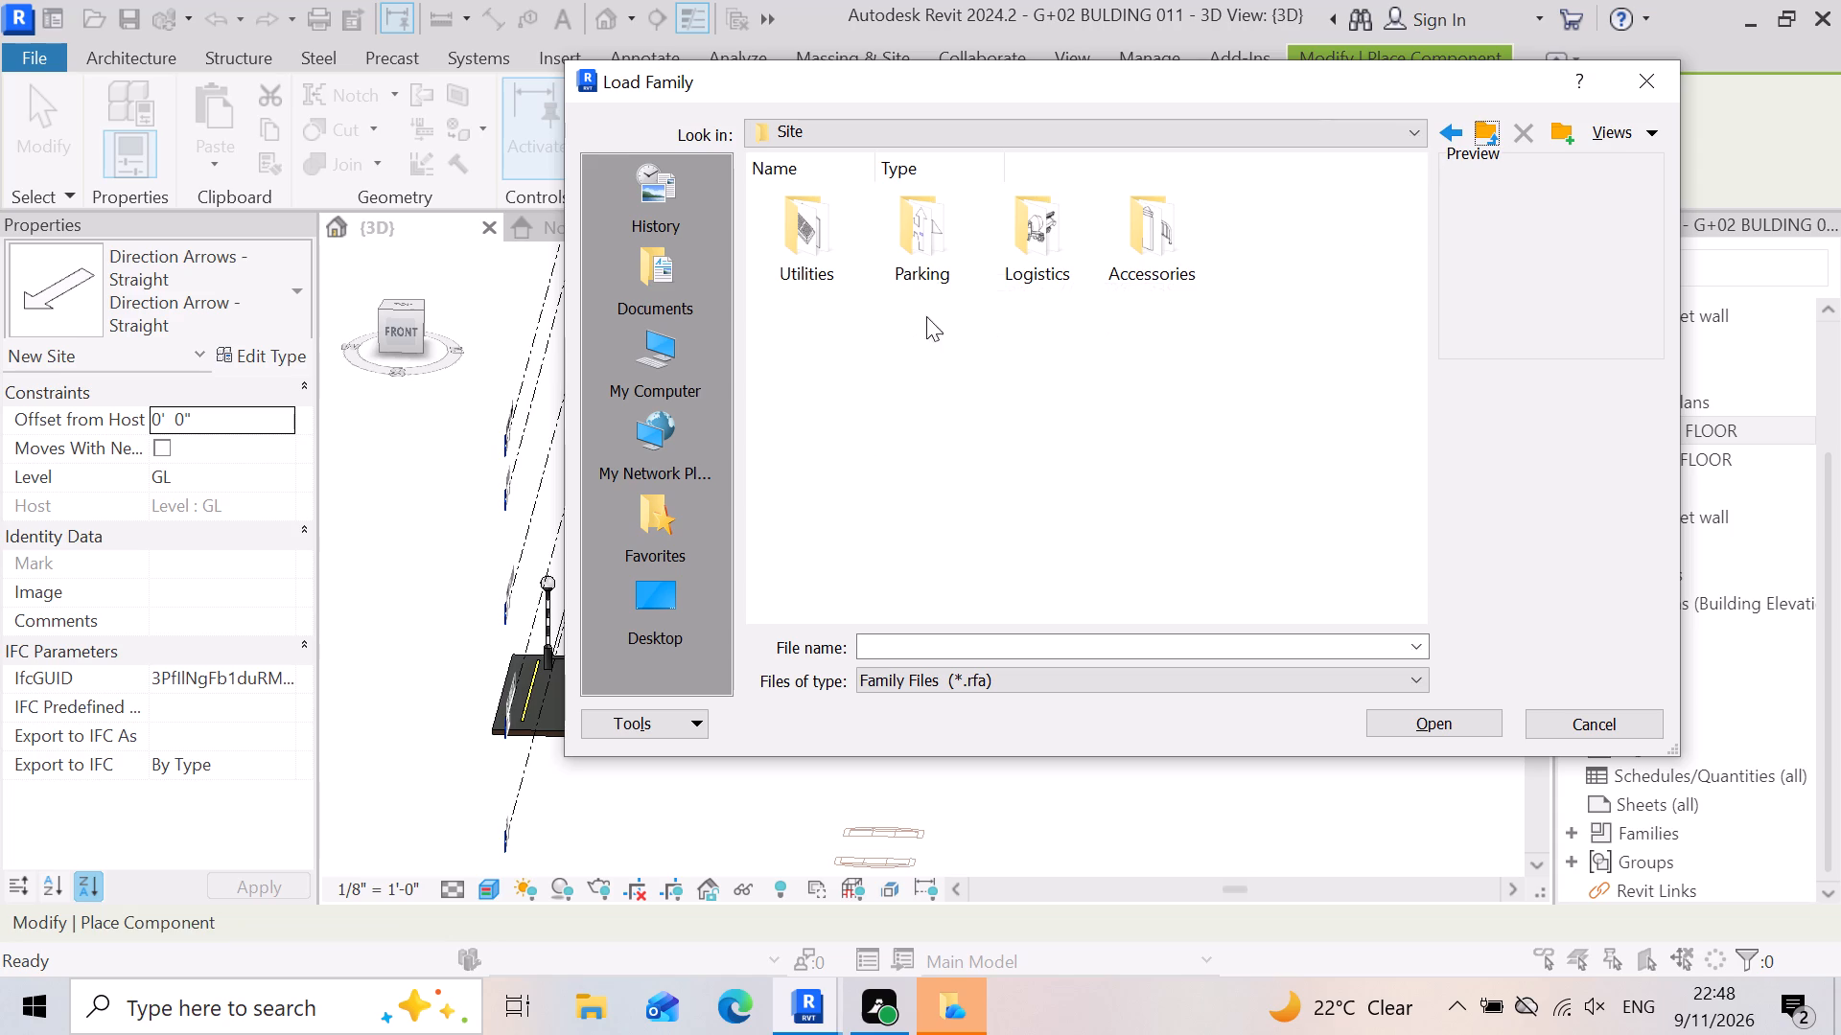
left_click(926, 248)
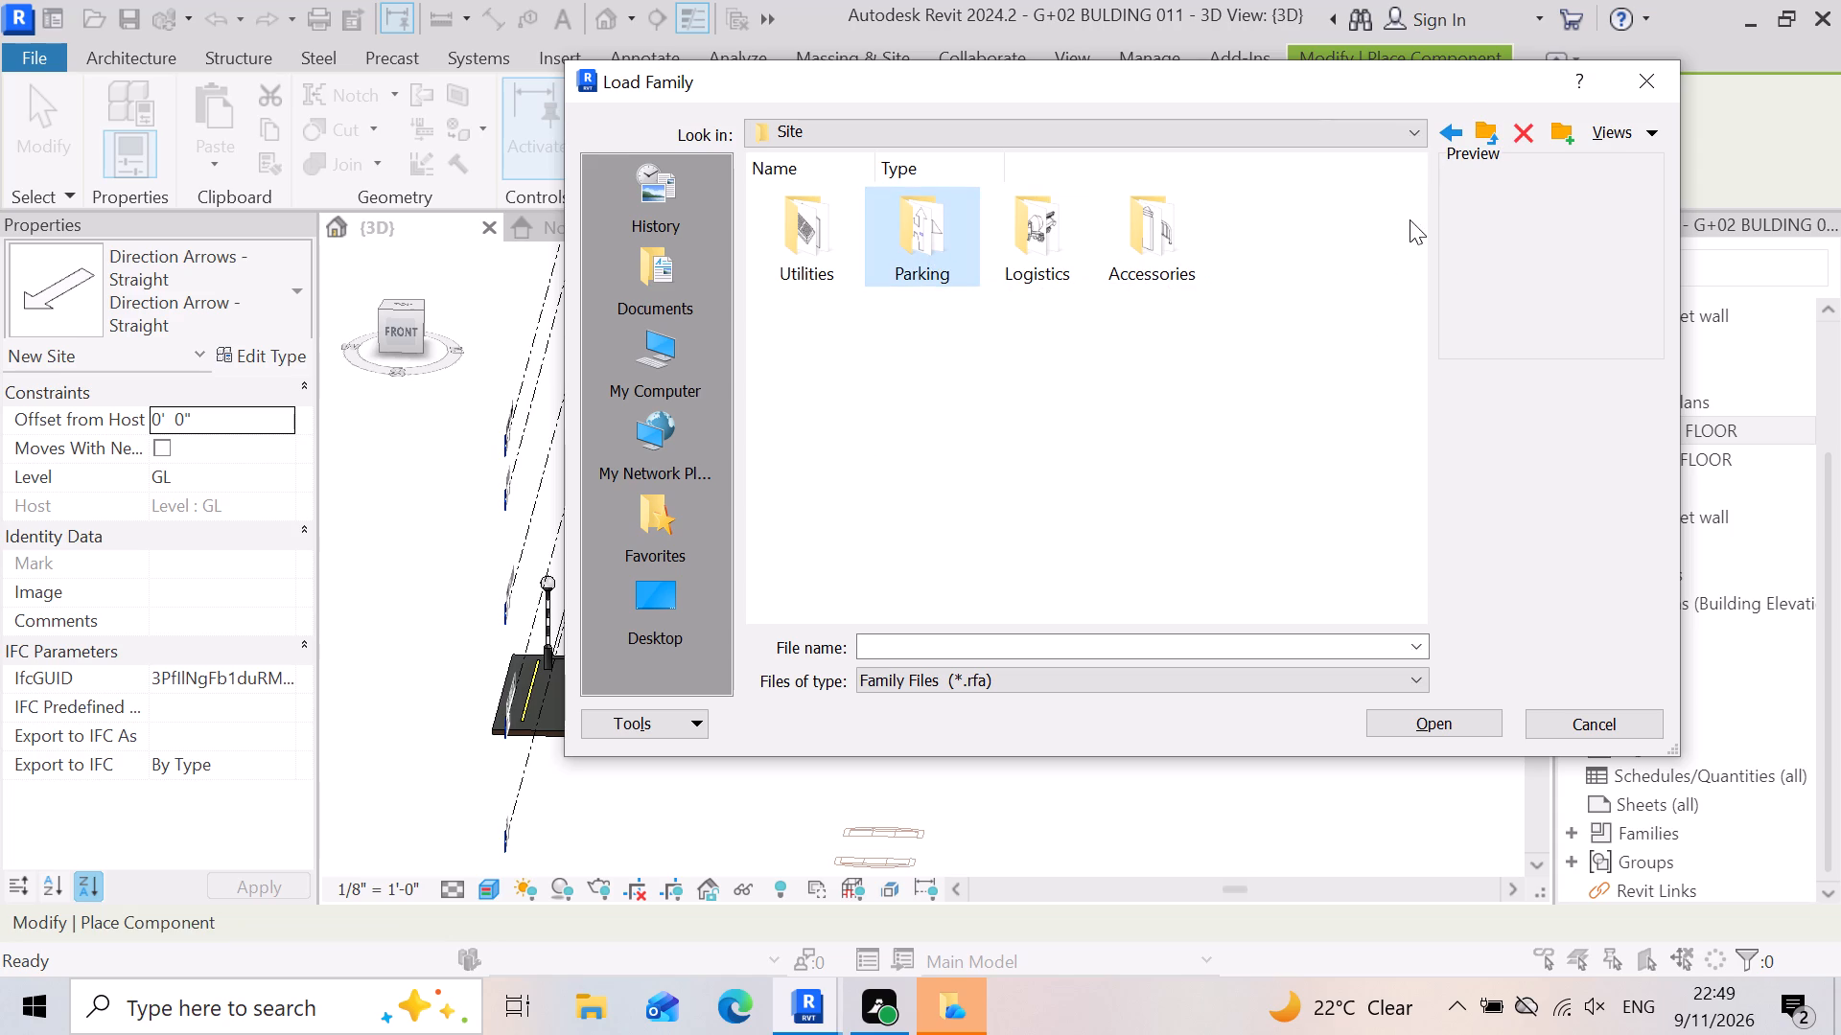
double_click(813, 241)
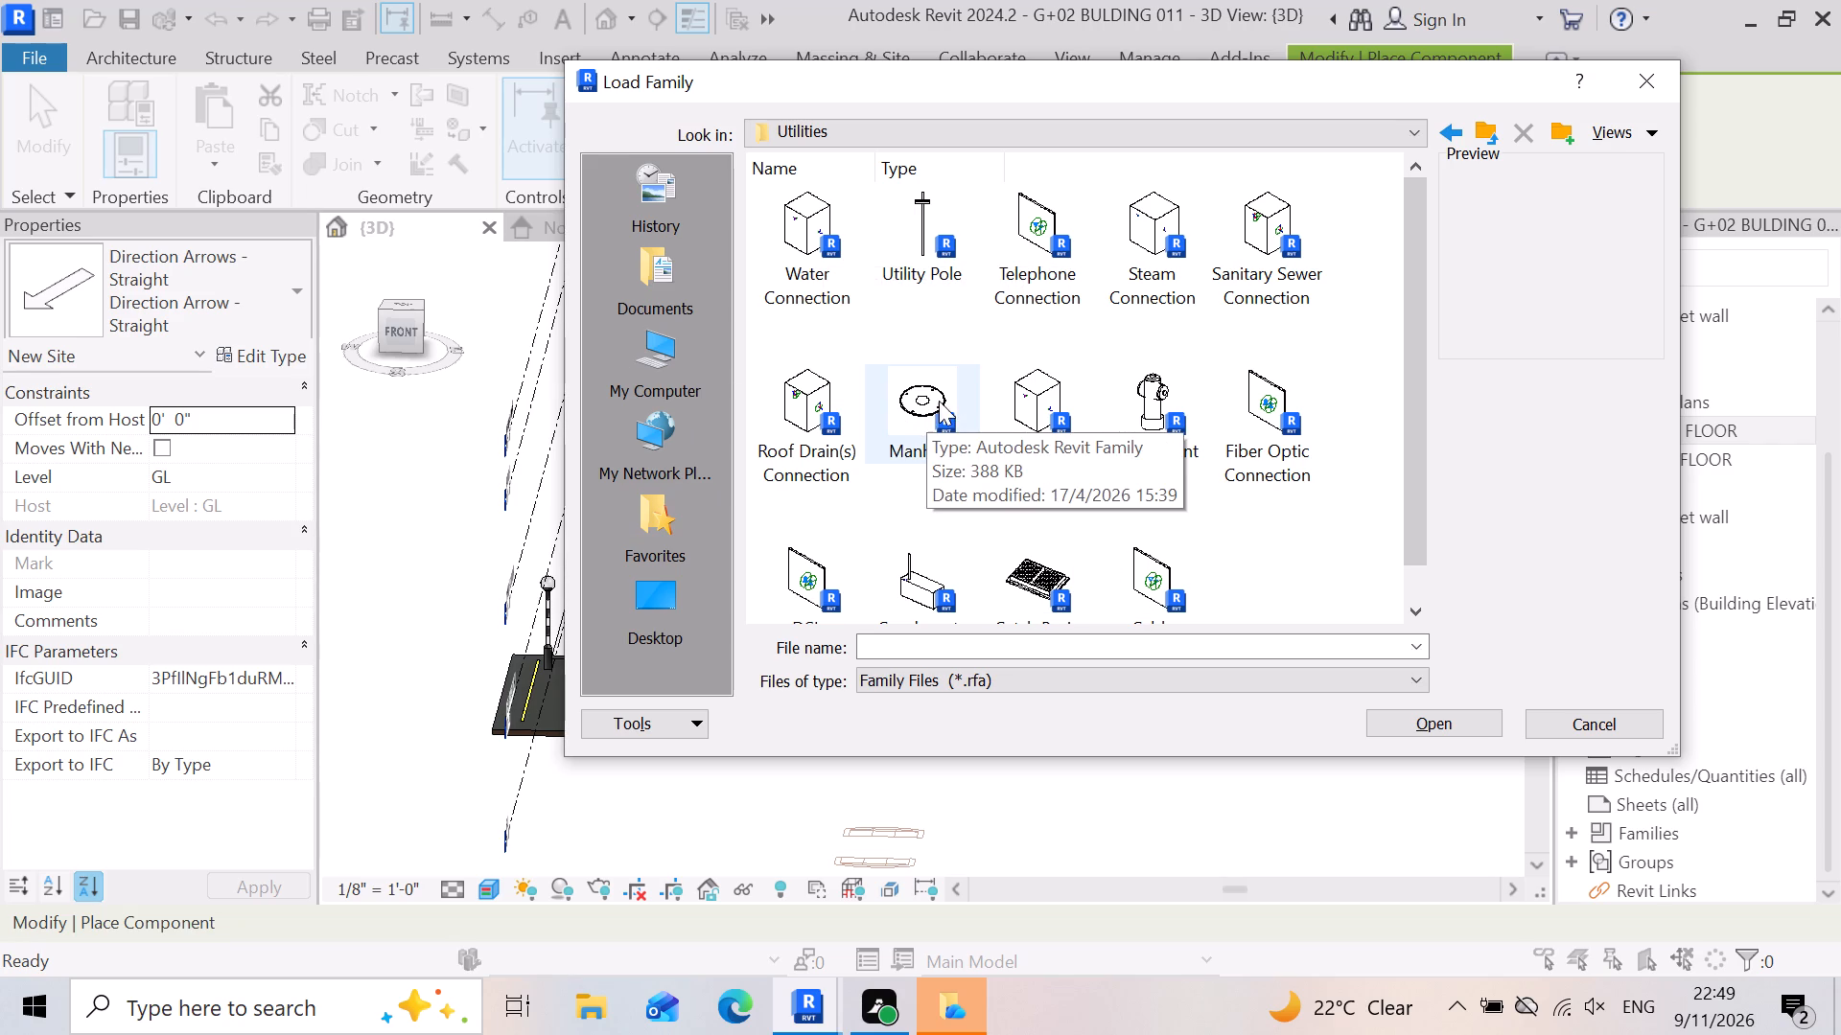
scroll(1070, 419, "down", 5)
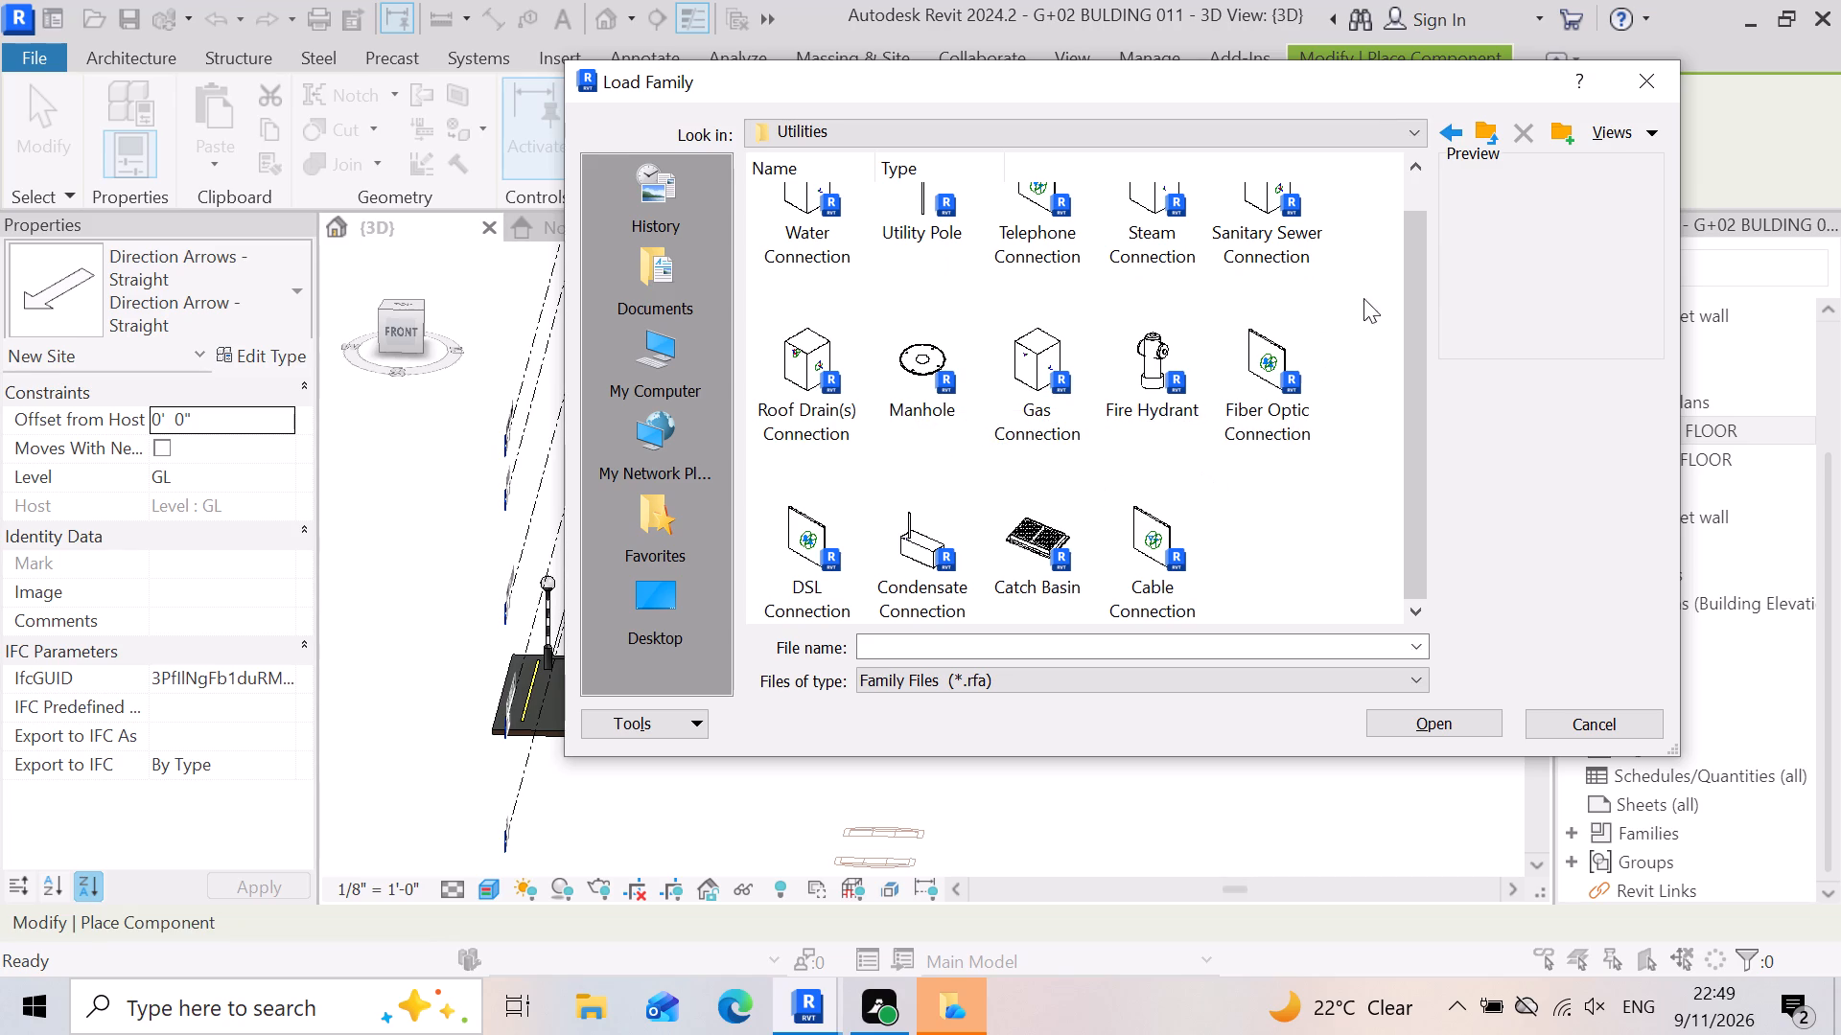
Load the McLaren MP4 12C car family from the cars folder of the SHUBHAM CITY library.
left_click(1475, 133)
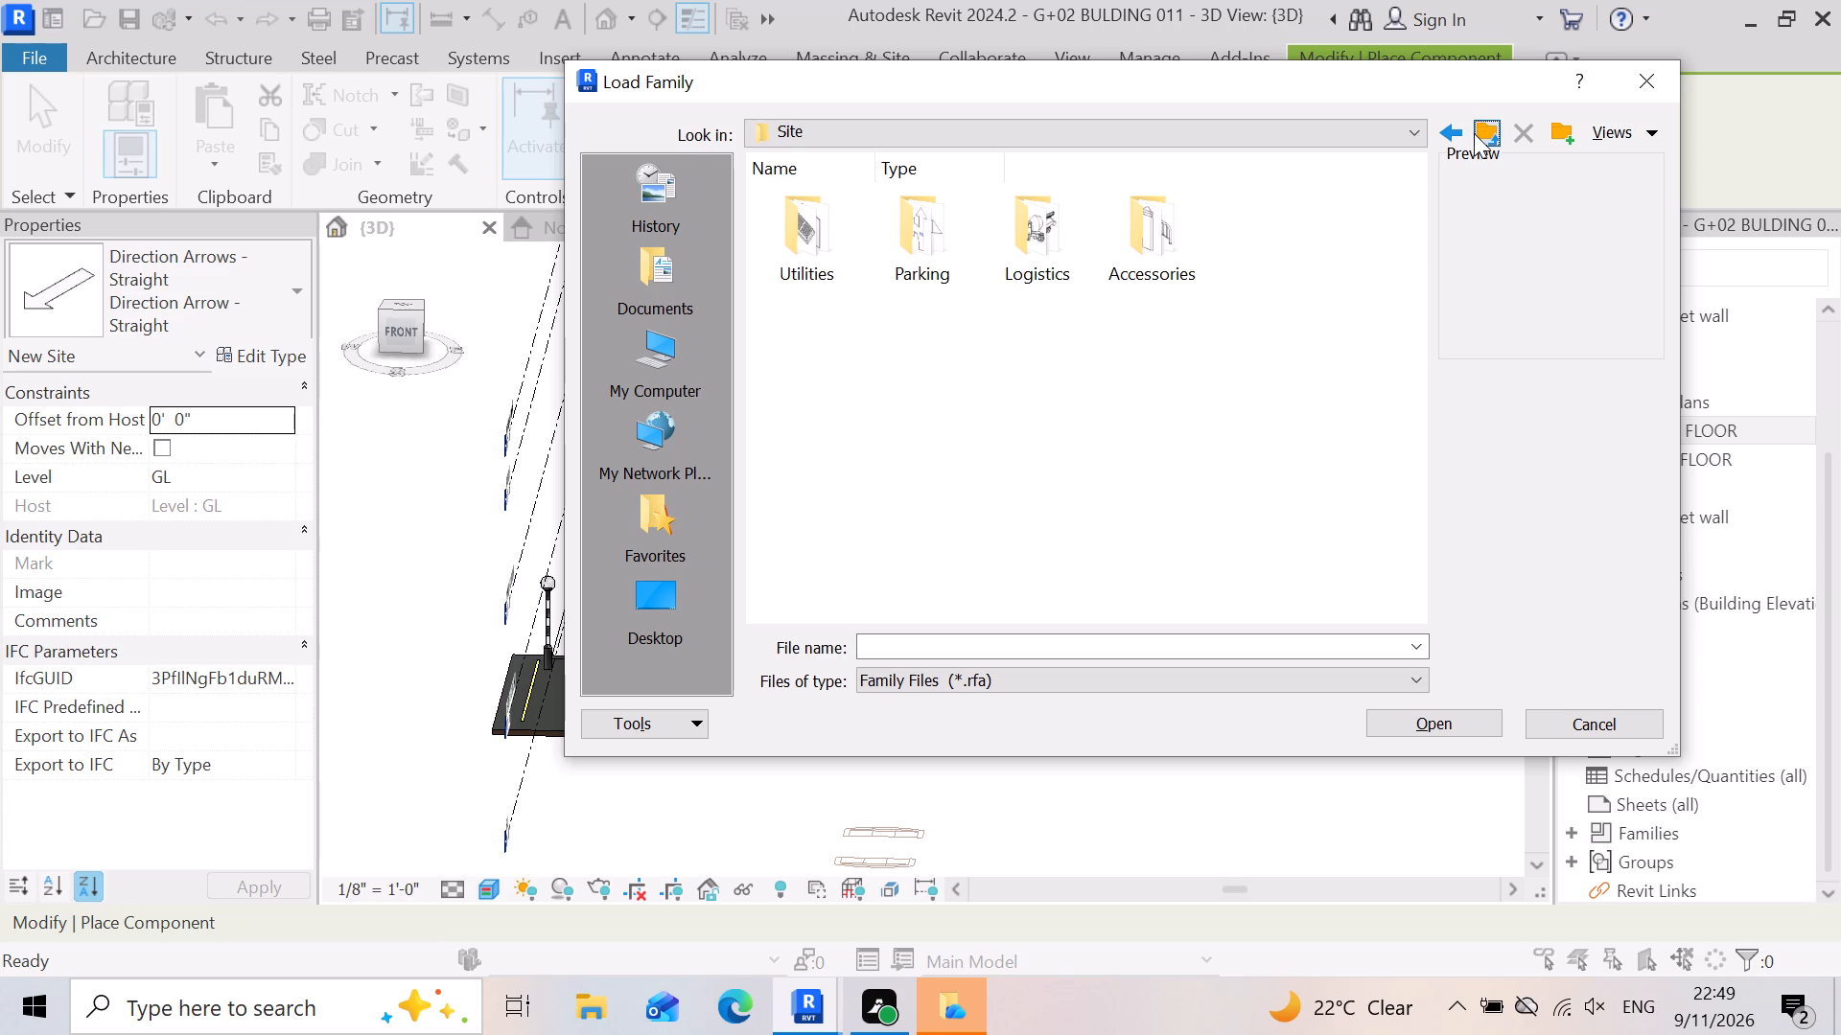
left_click(1474, 133)
left_click(1490, 131)
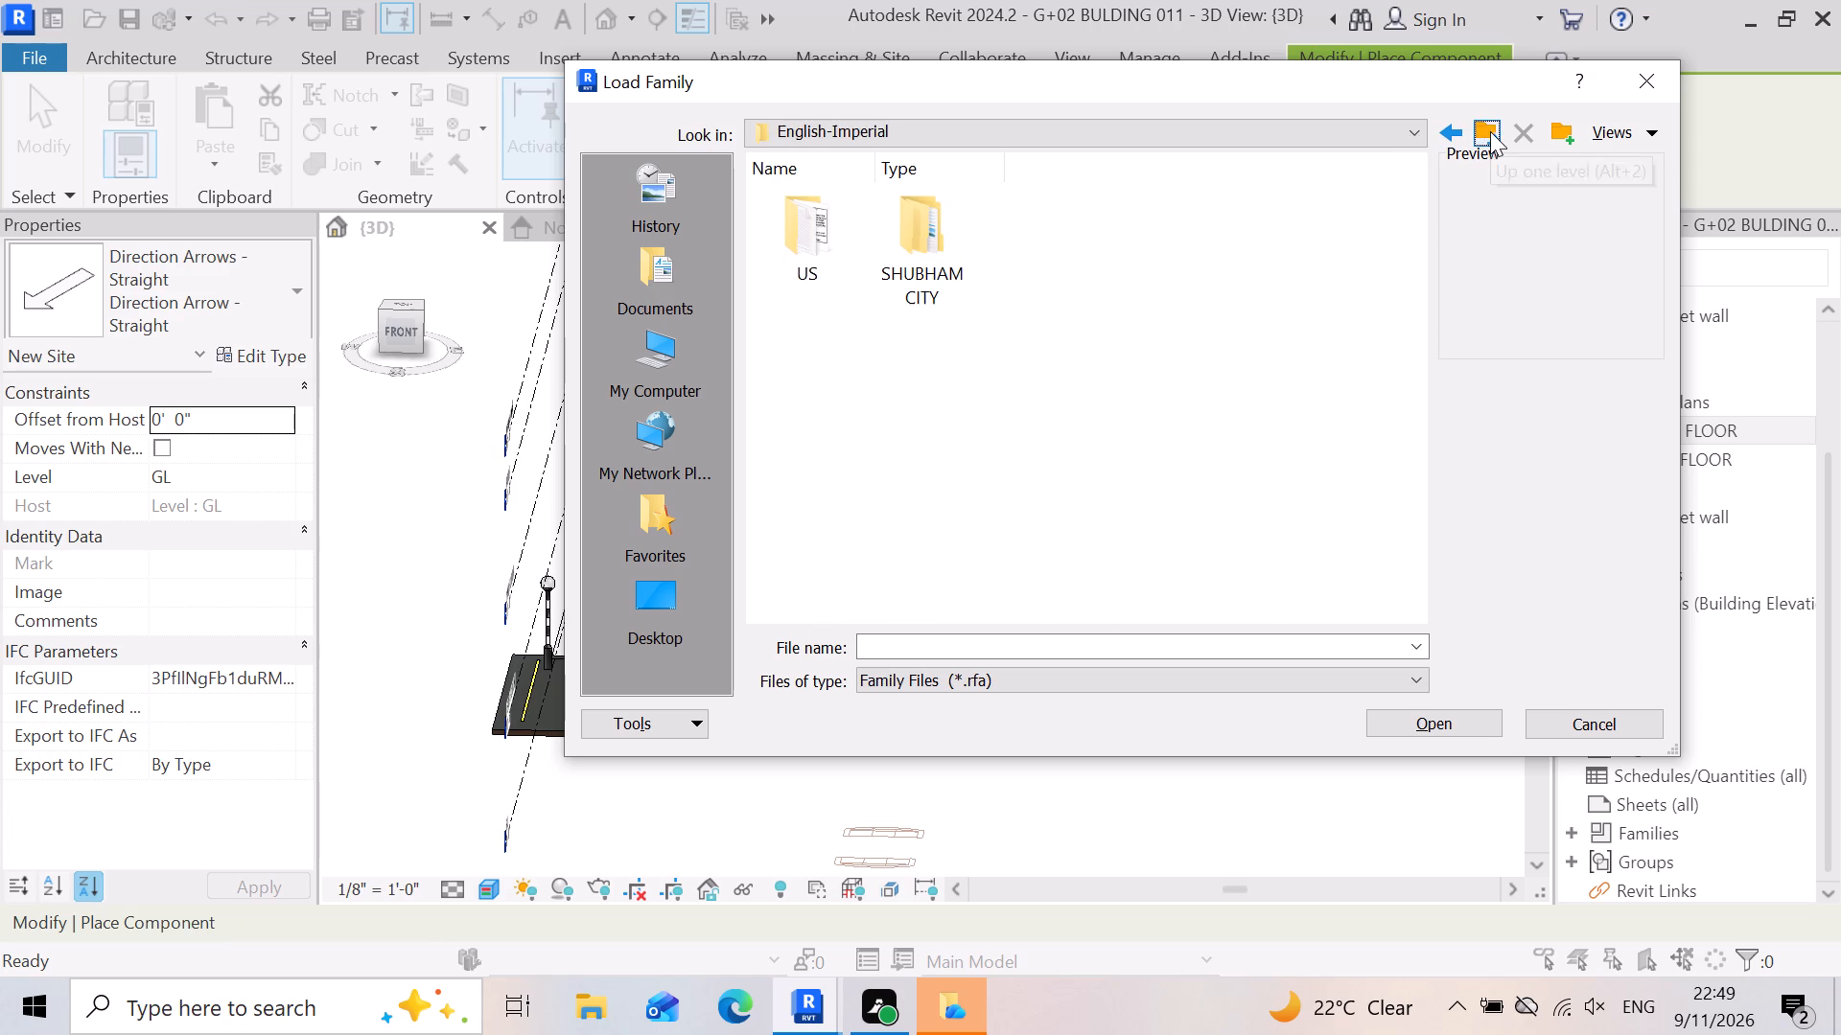
double_click(910, 212)
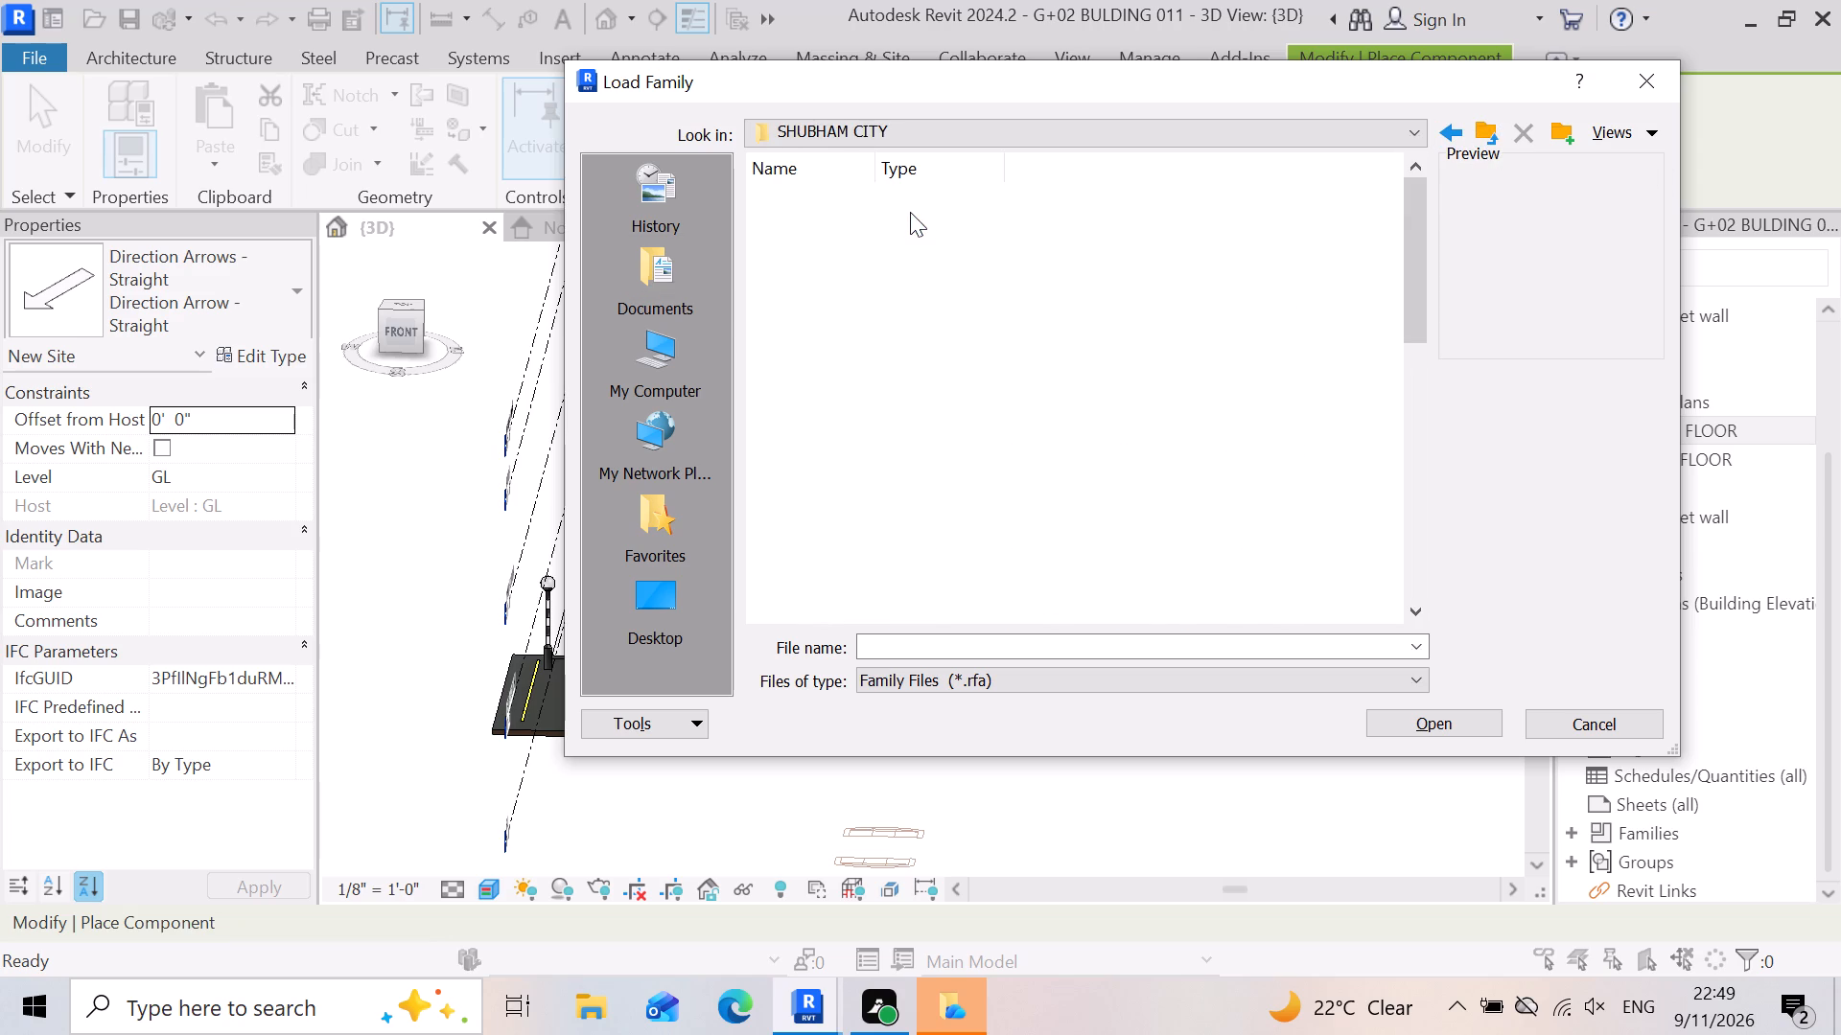
scroll(1017, 399, "down", 10)
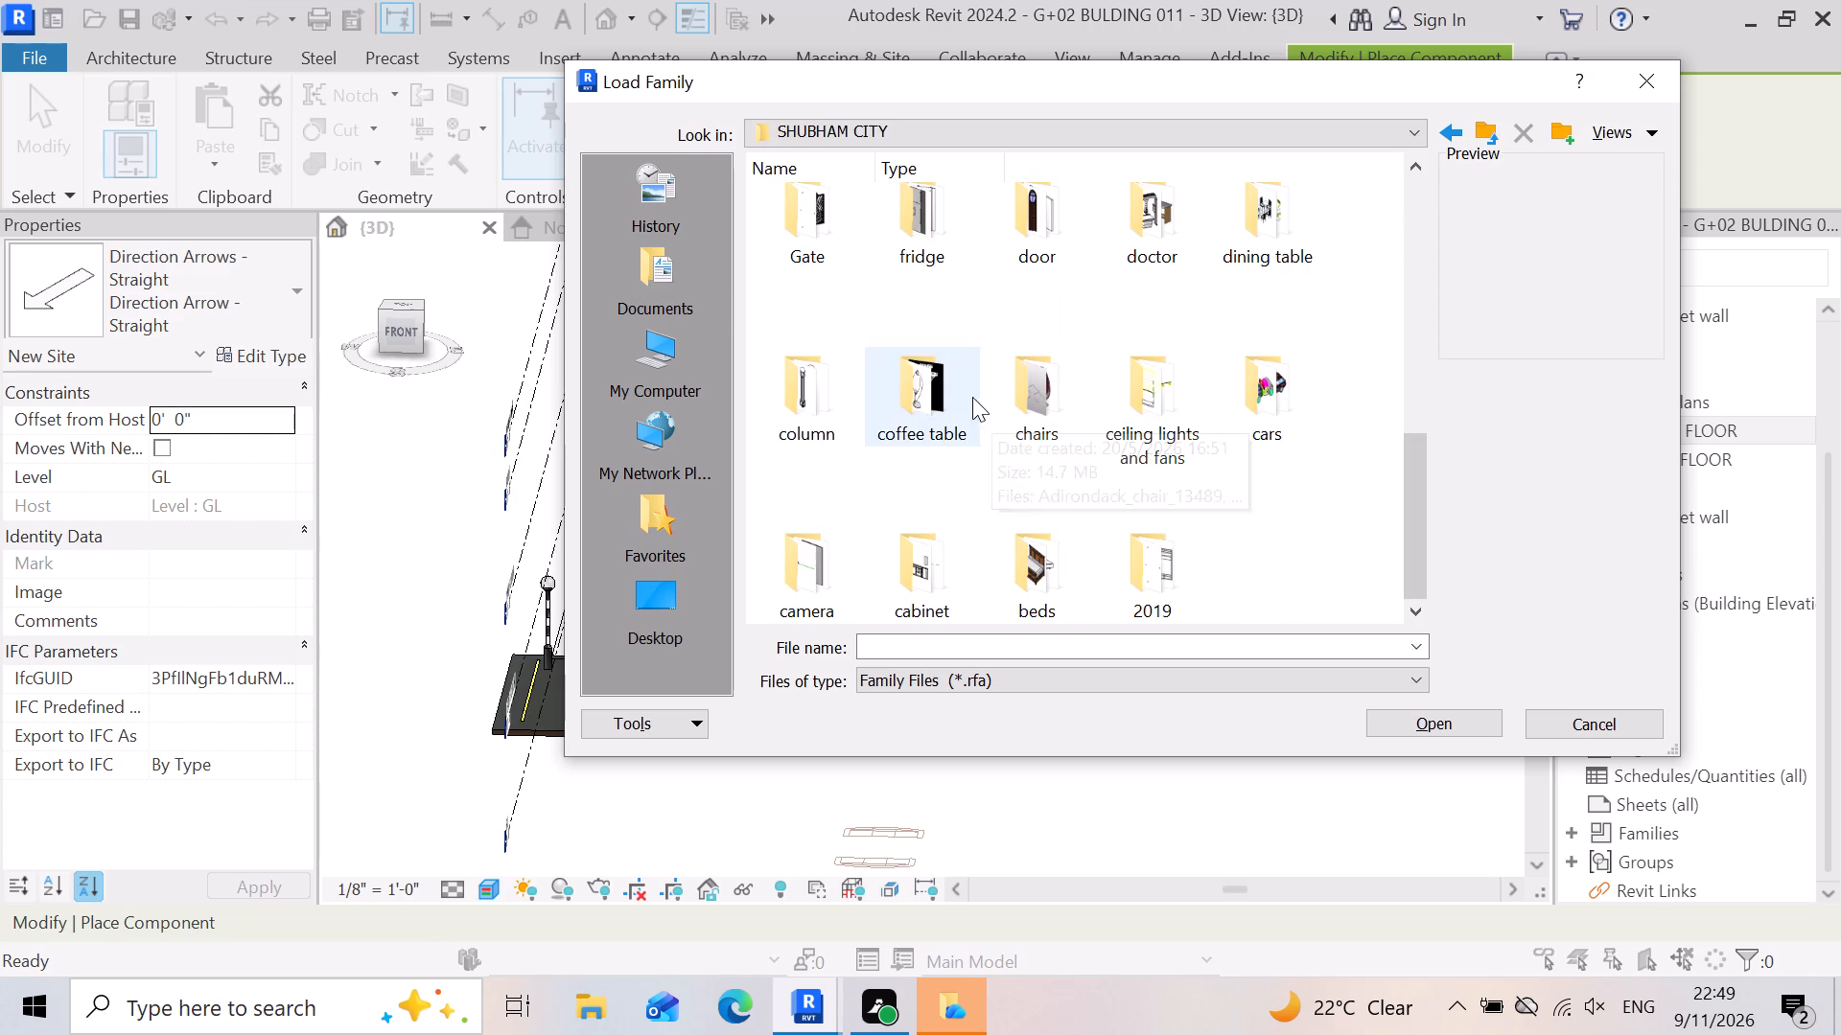
left_click(1287, 373)
left_click(1288, 367)
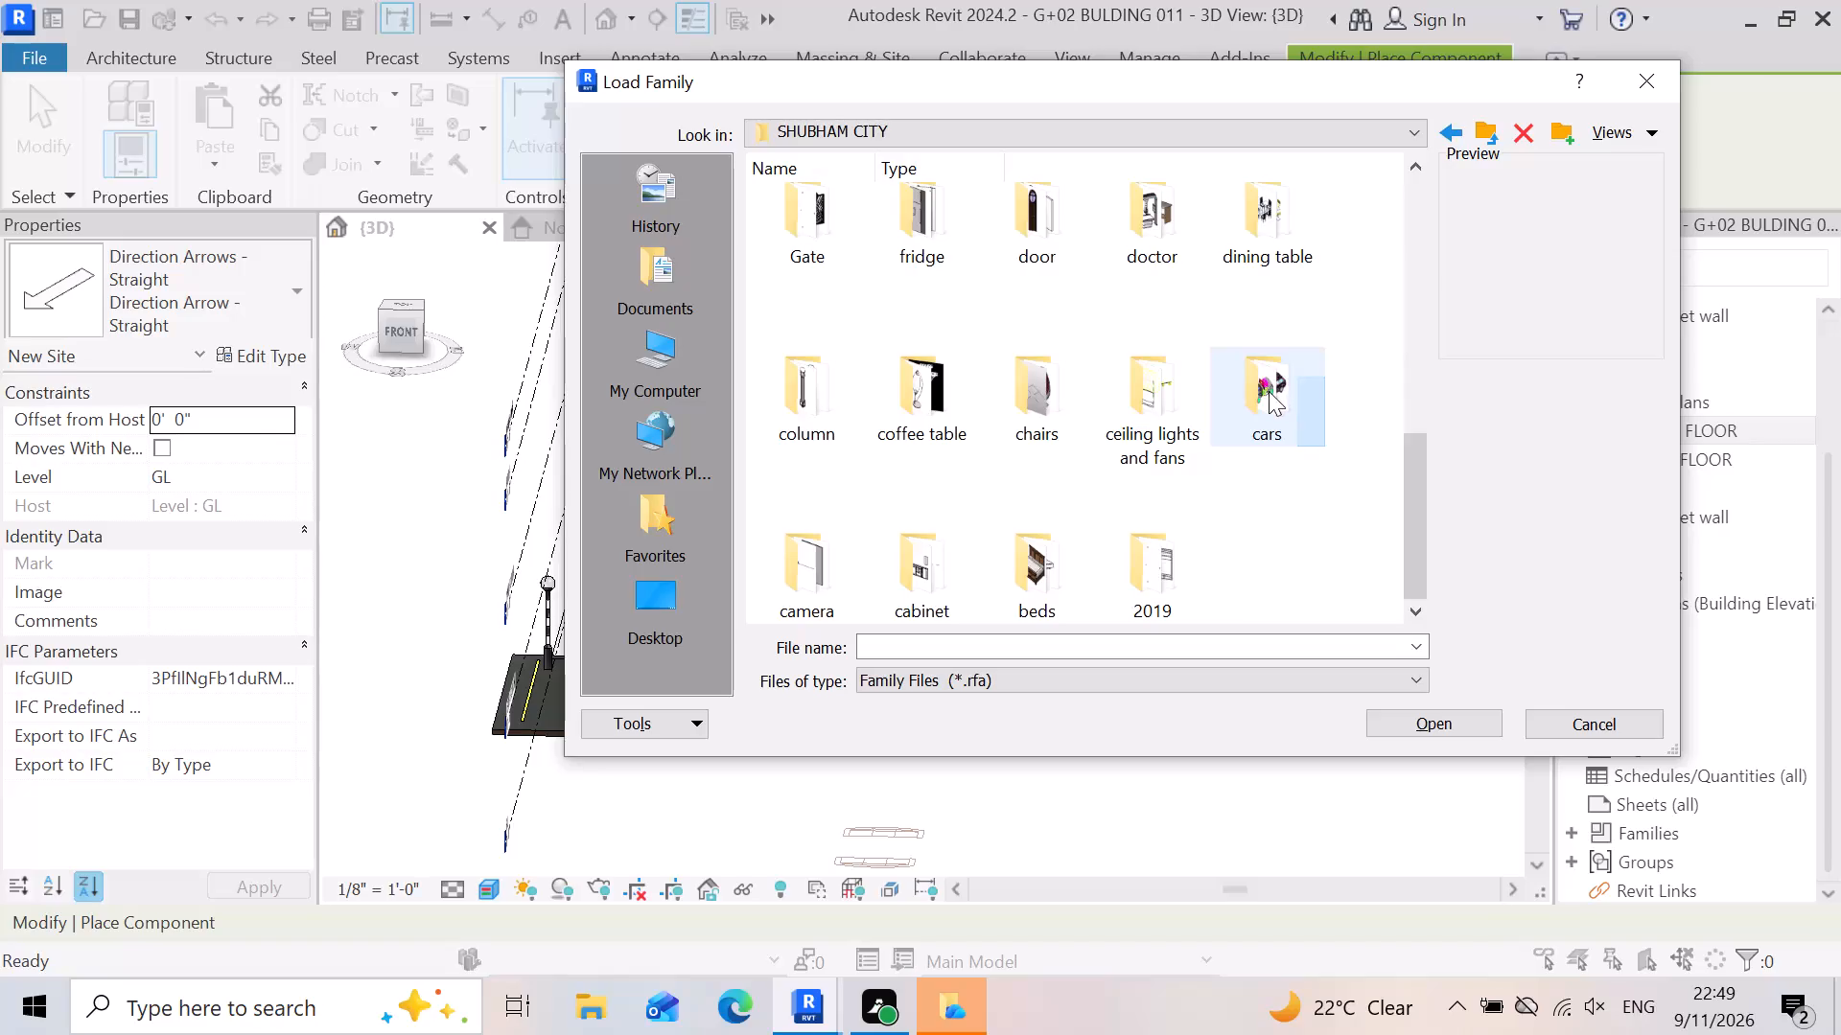
double_click(1268, 400)
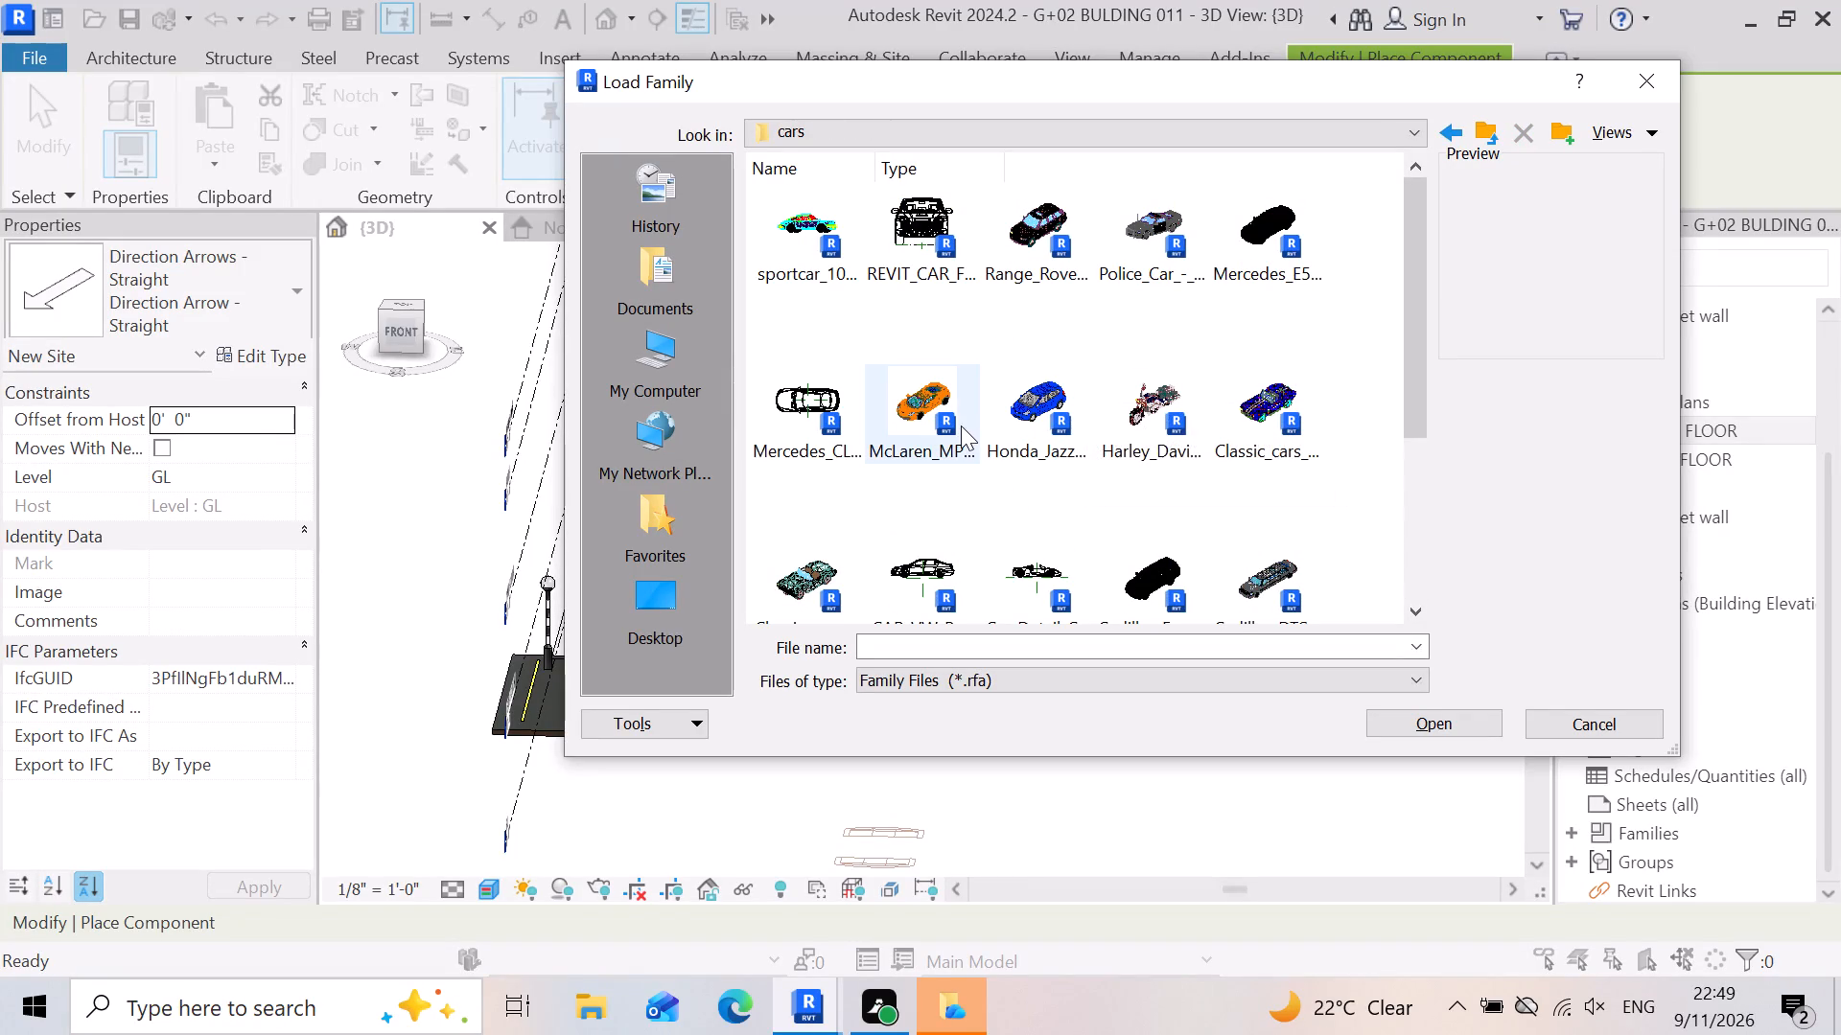
triple_click(934, 403)
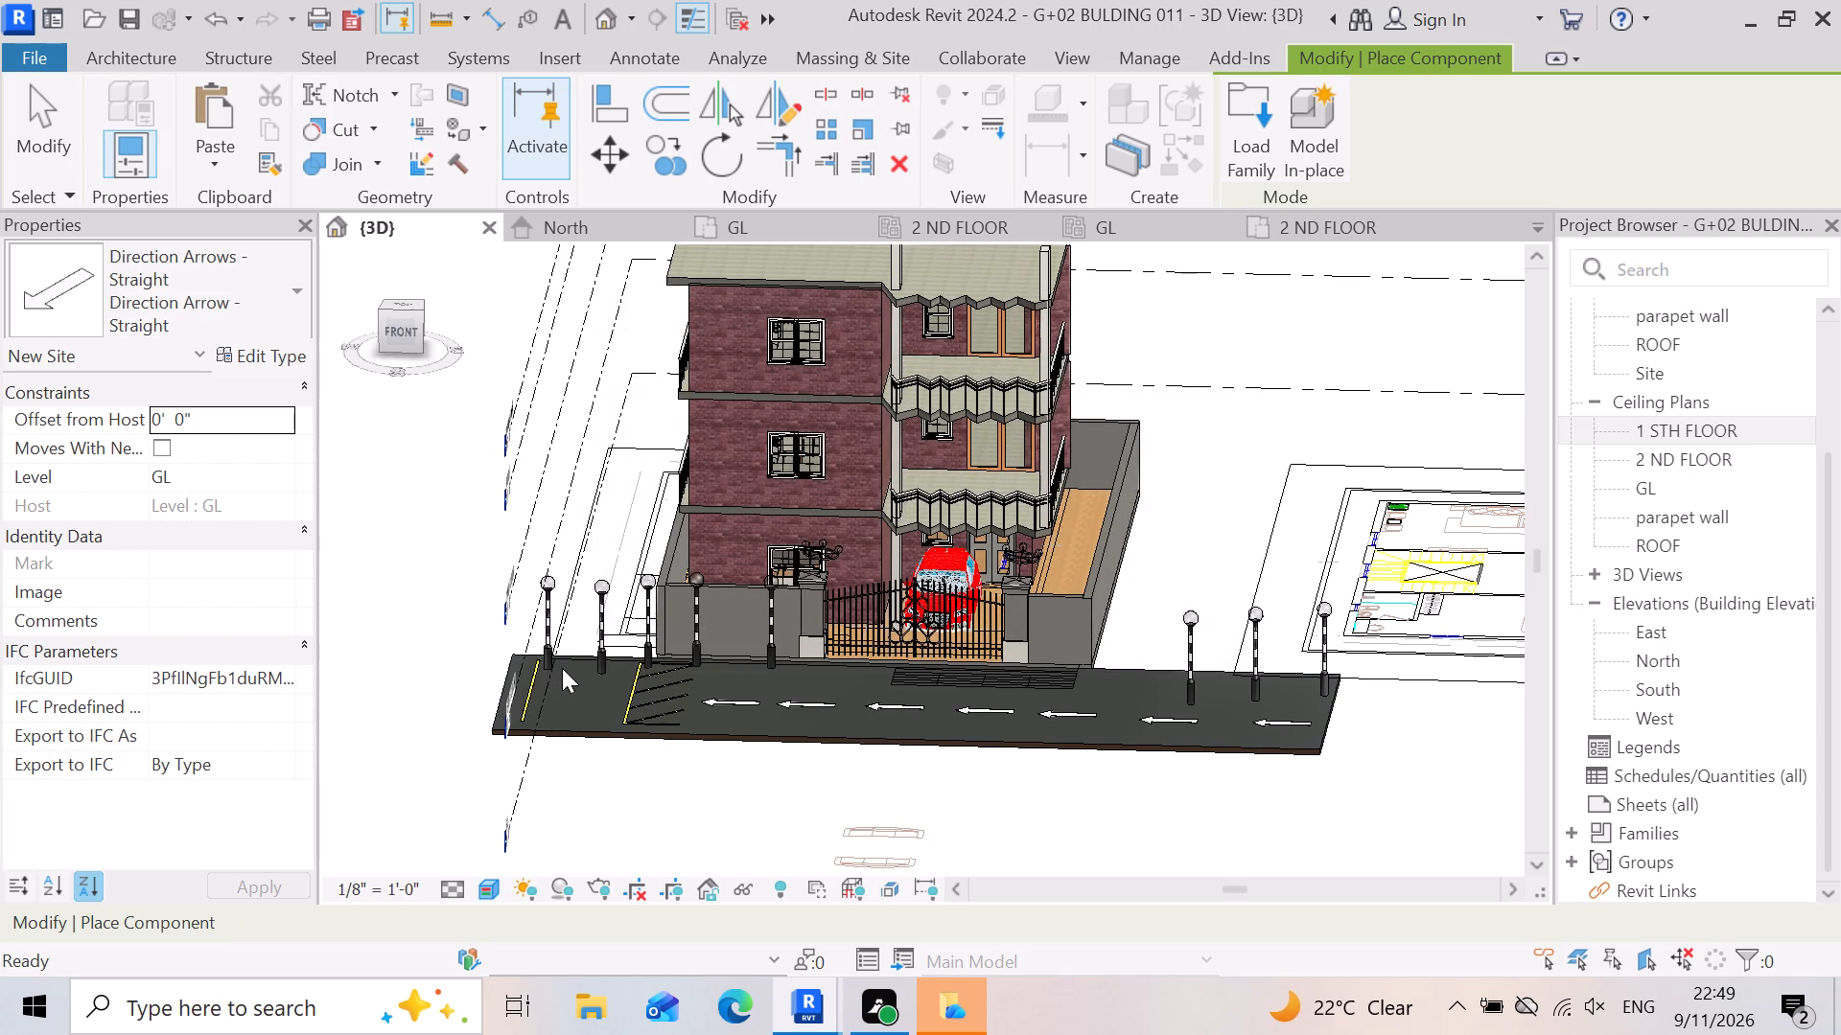
Place the McLaren car facing the street in the parking space between the single yellow line and the yellow-striped area.
scroll(562, 668, "up", 8)
scroll(724, 662, "down", 5)
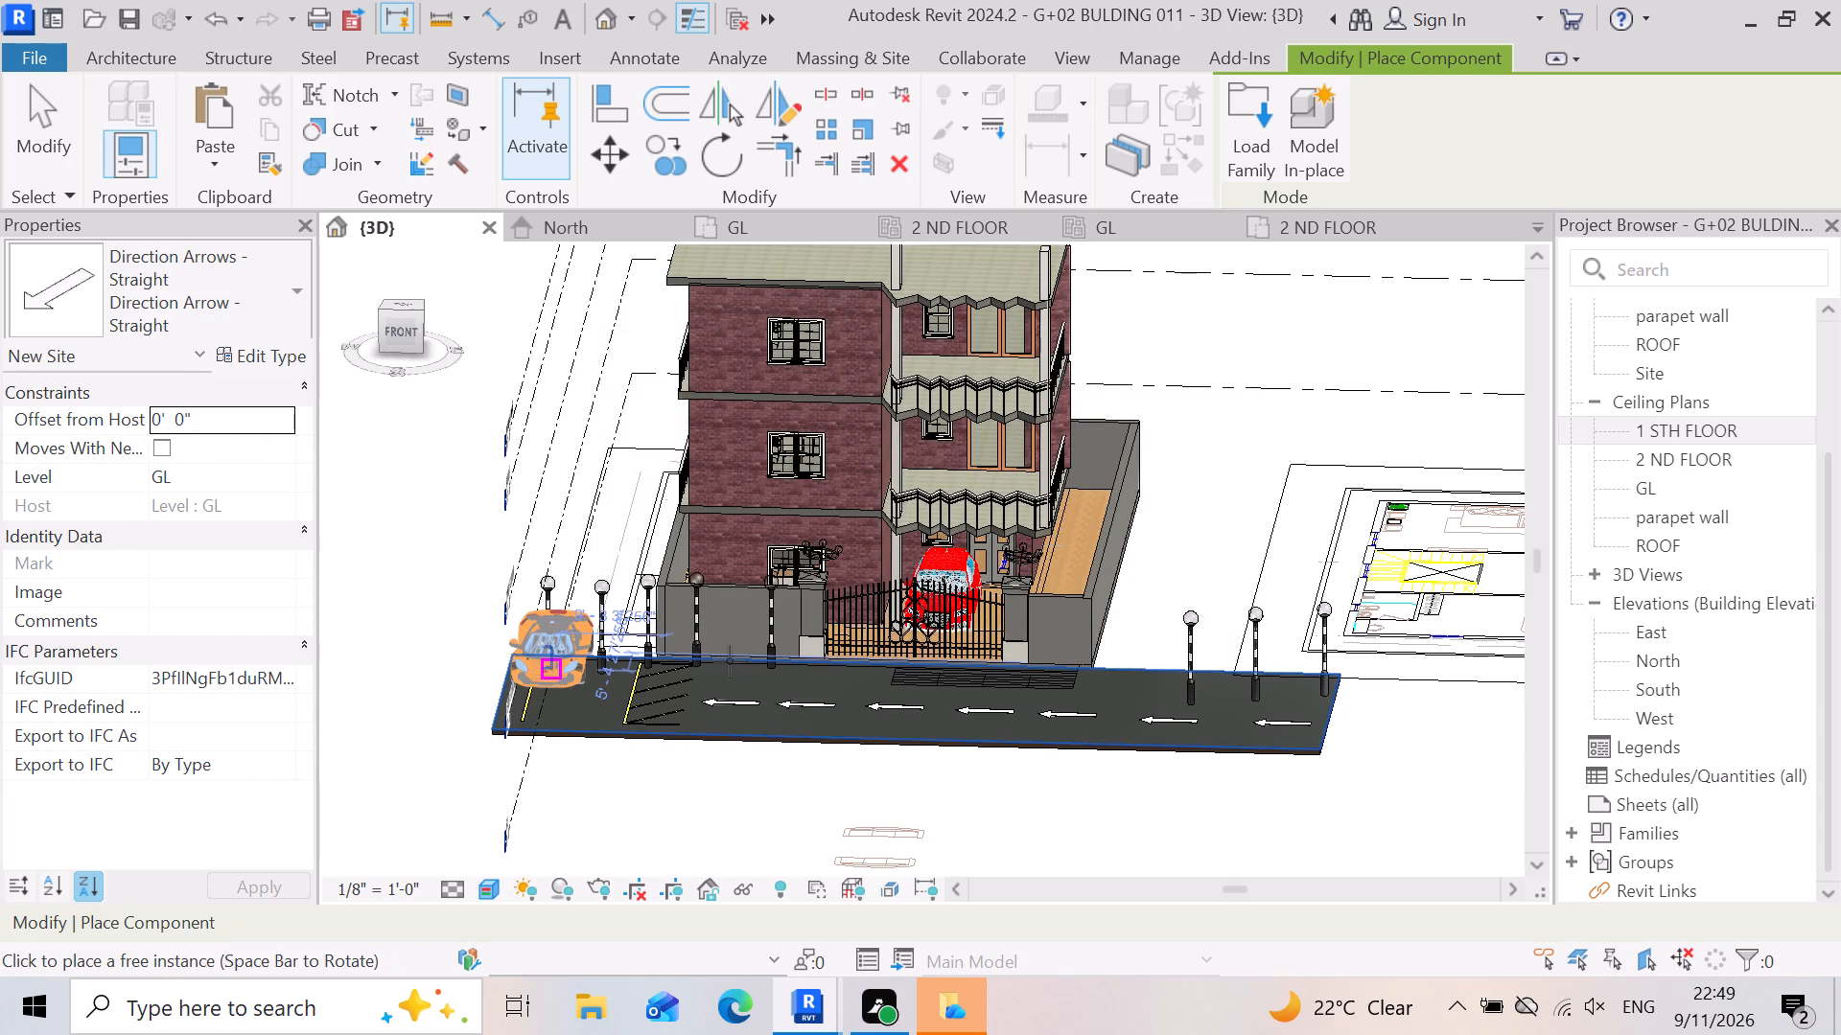
scroll(610, 748, "up", 7)
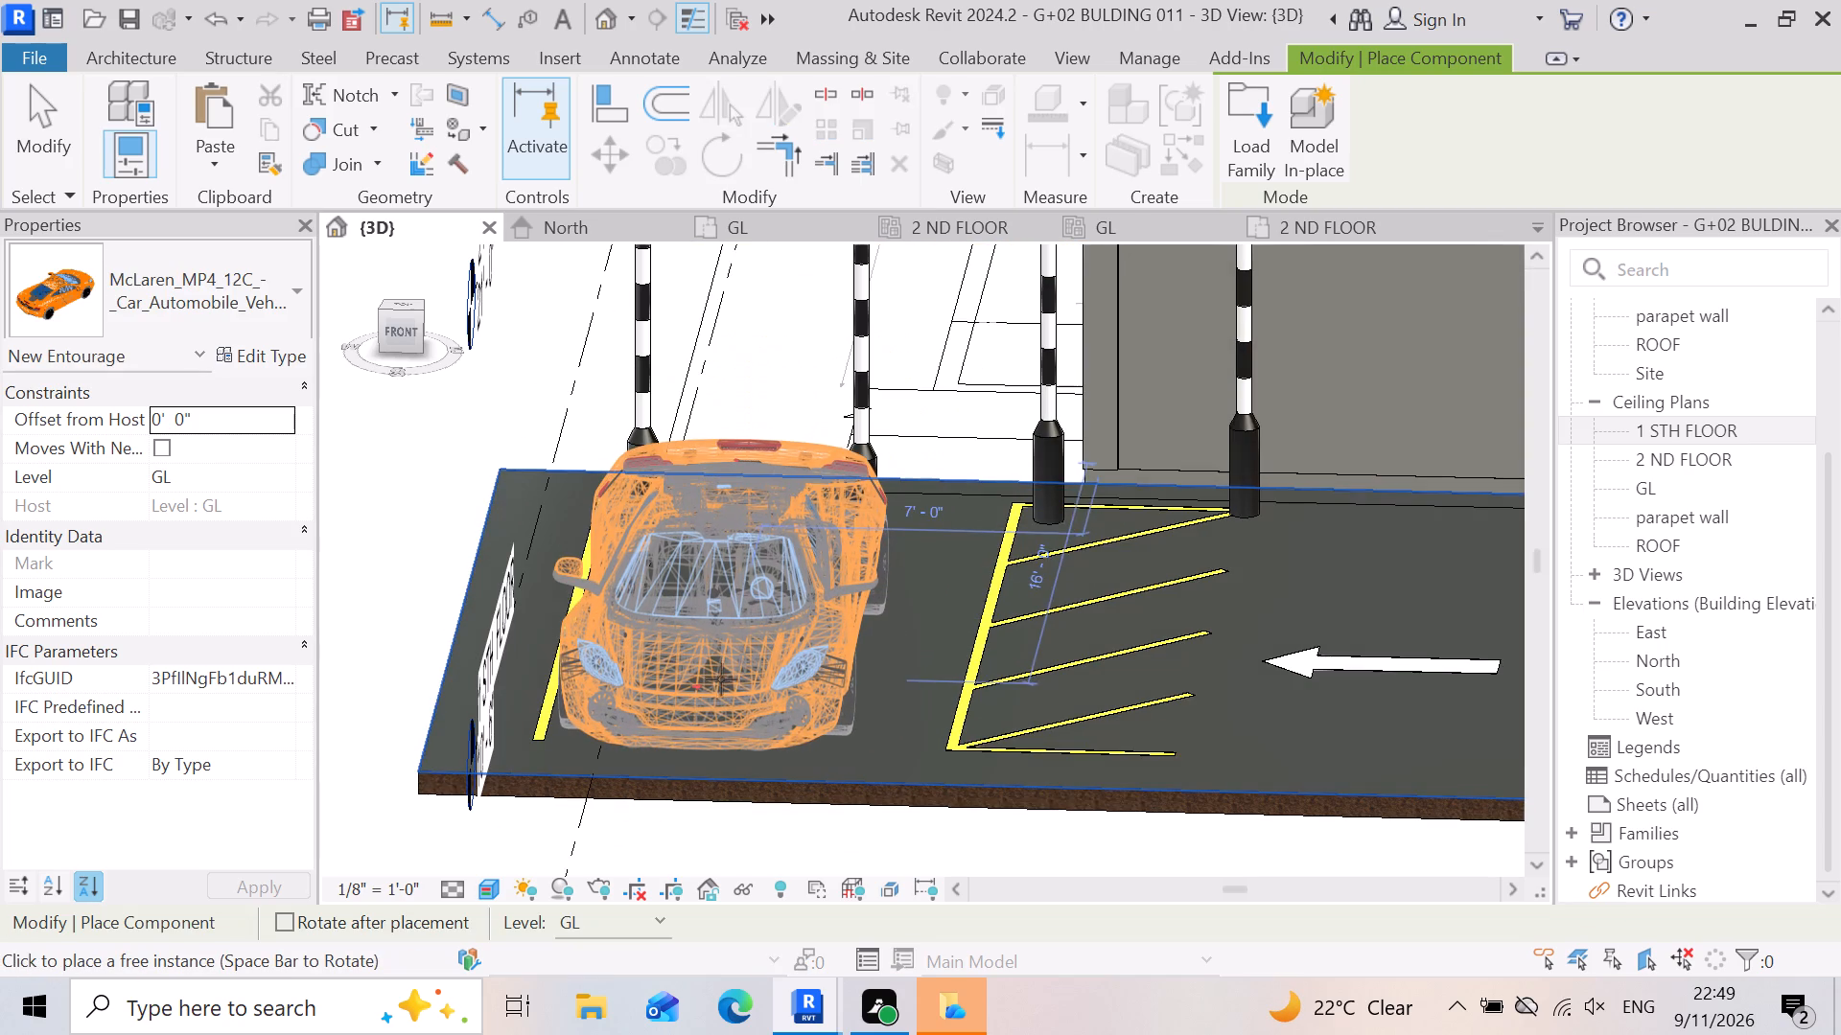
left_click(743, 694)
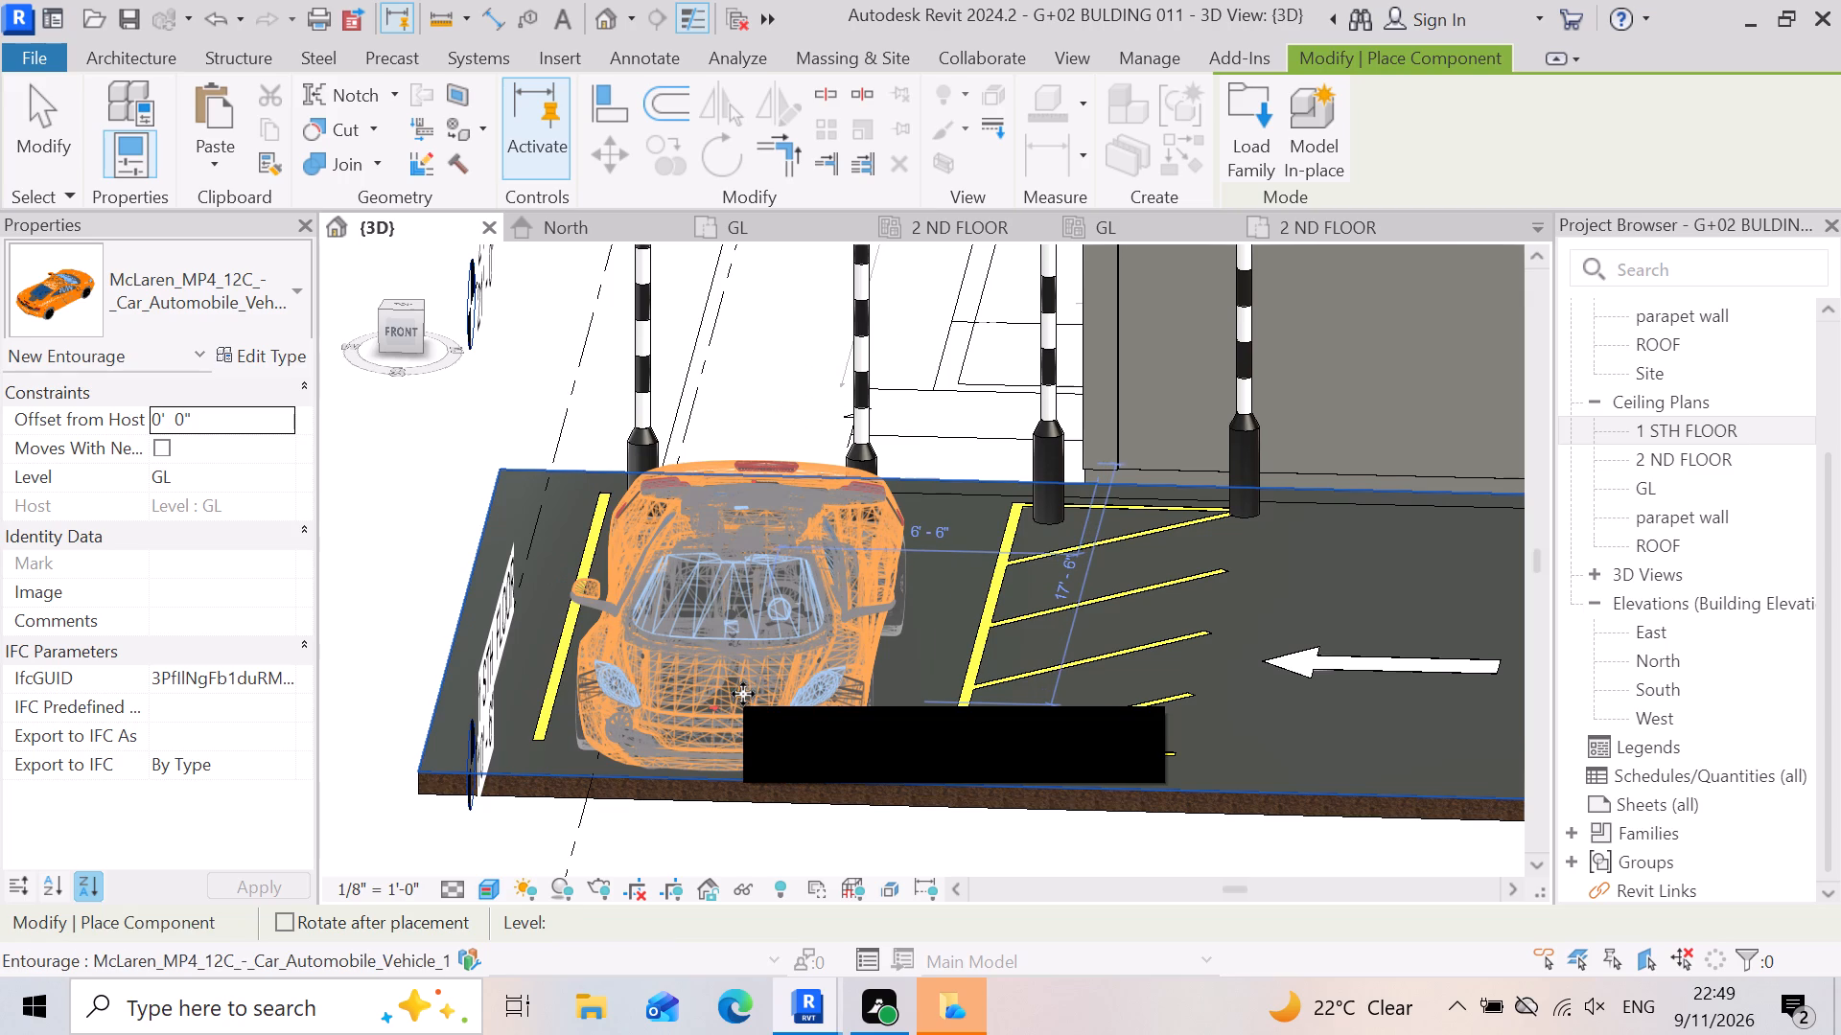
scroll(892, 559, "down", 4)
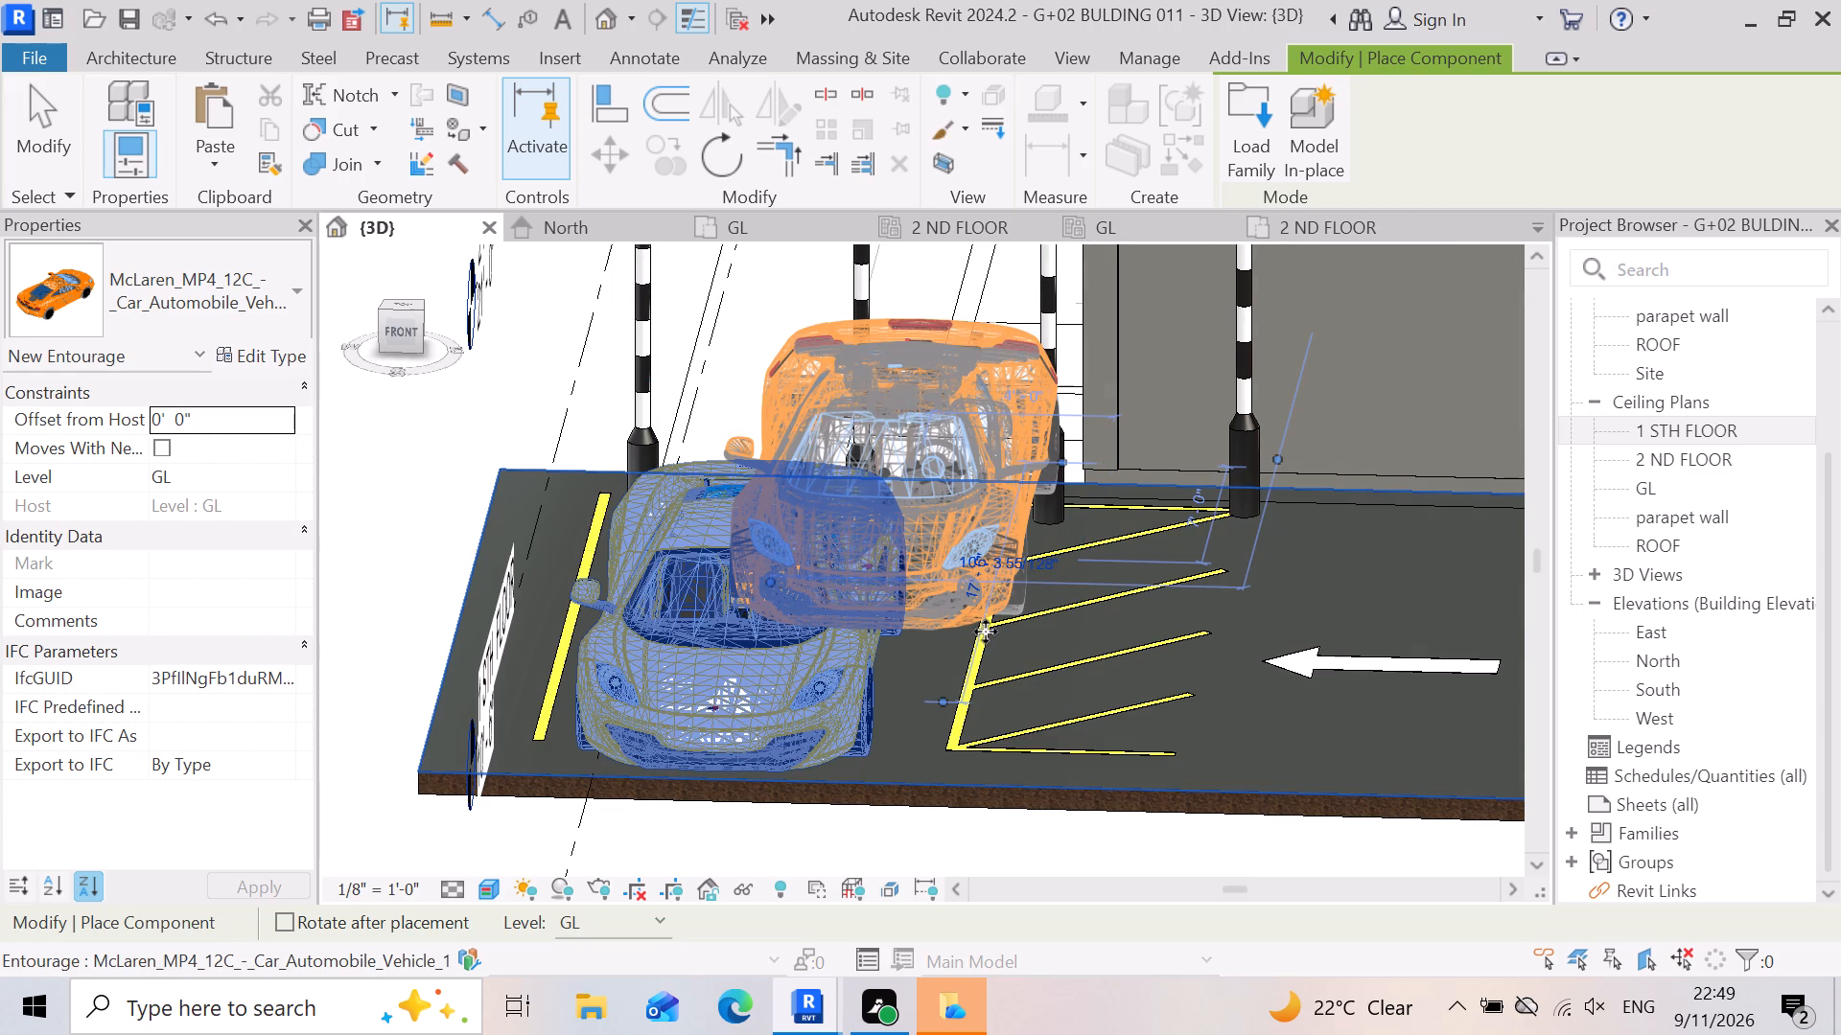
End placement of the McLaren car.
key("Escape")
scroll(968, 625, "up", 2)
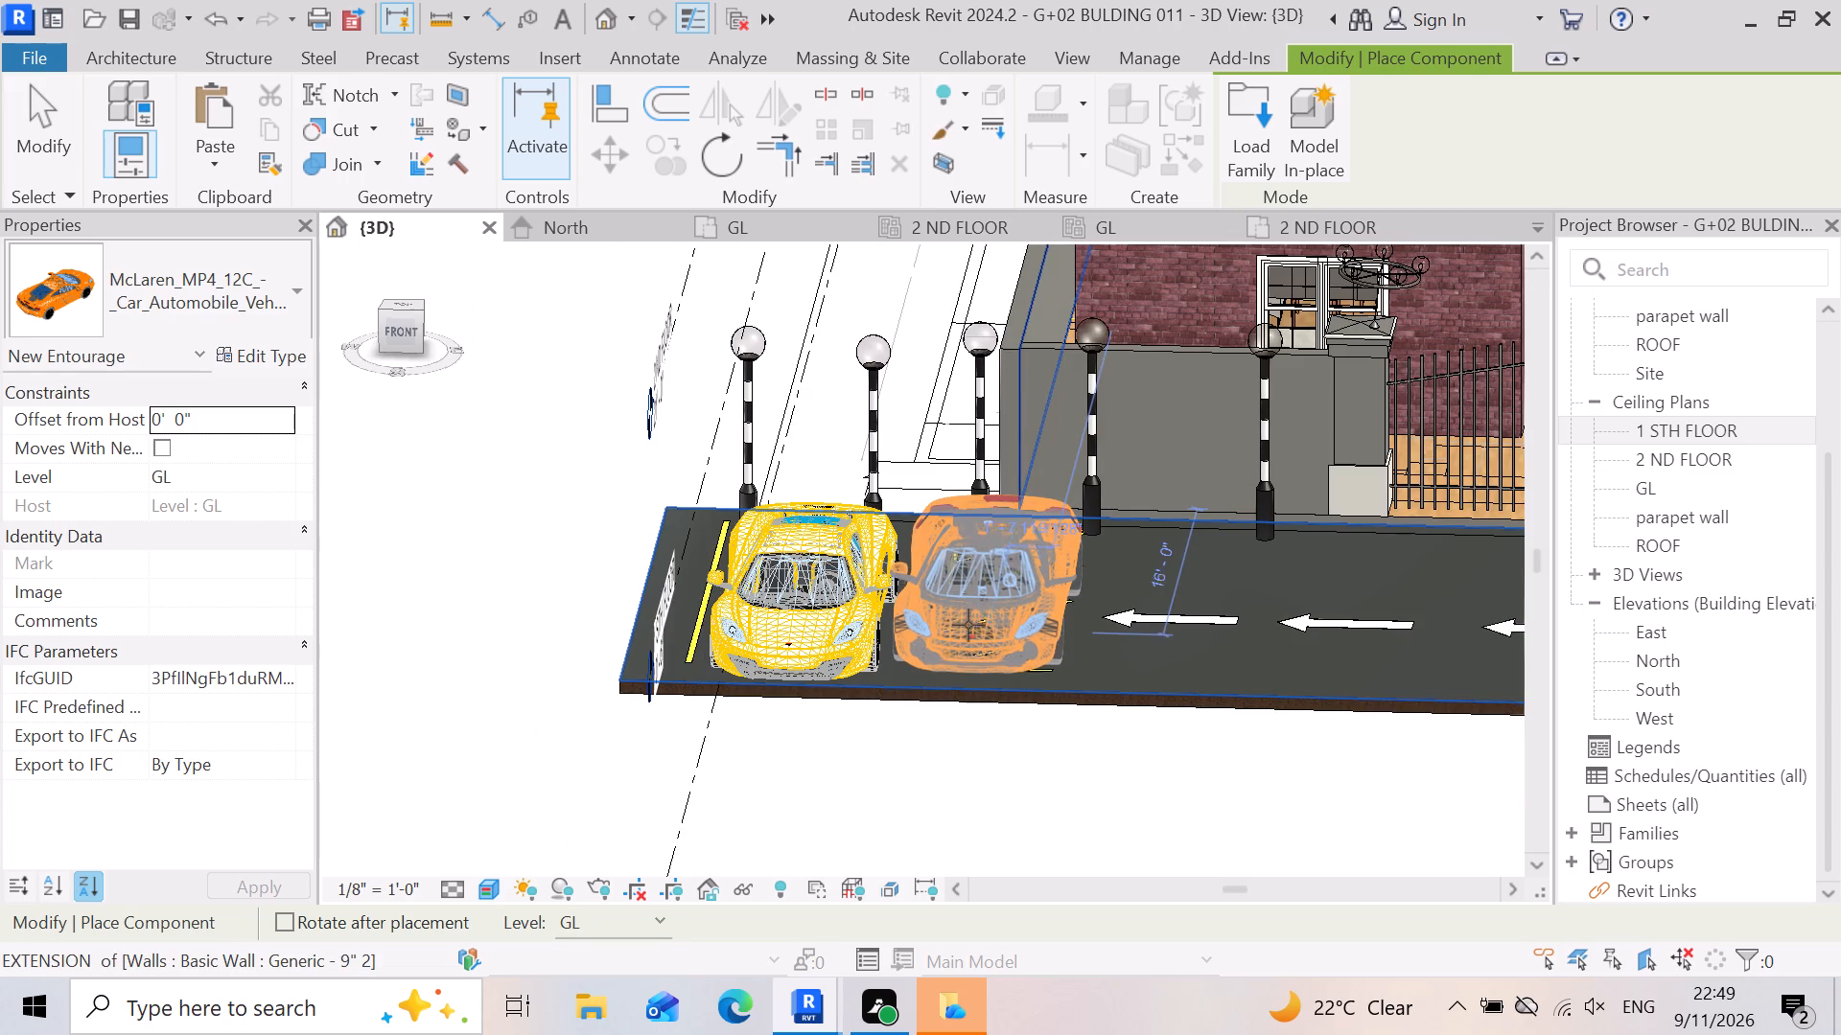
scroll(968, 625, "up", 2)
key("Escape")
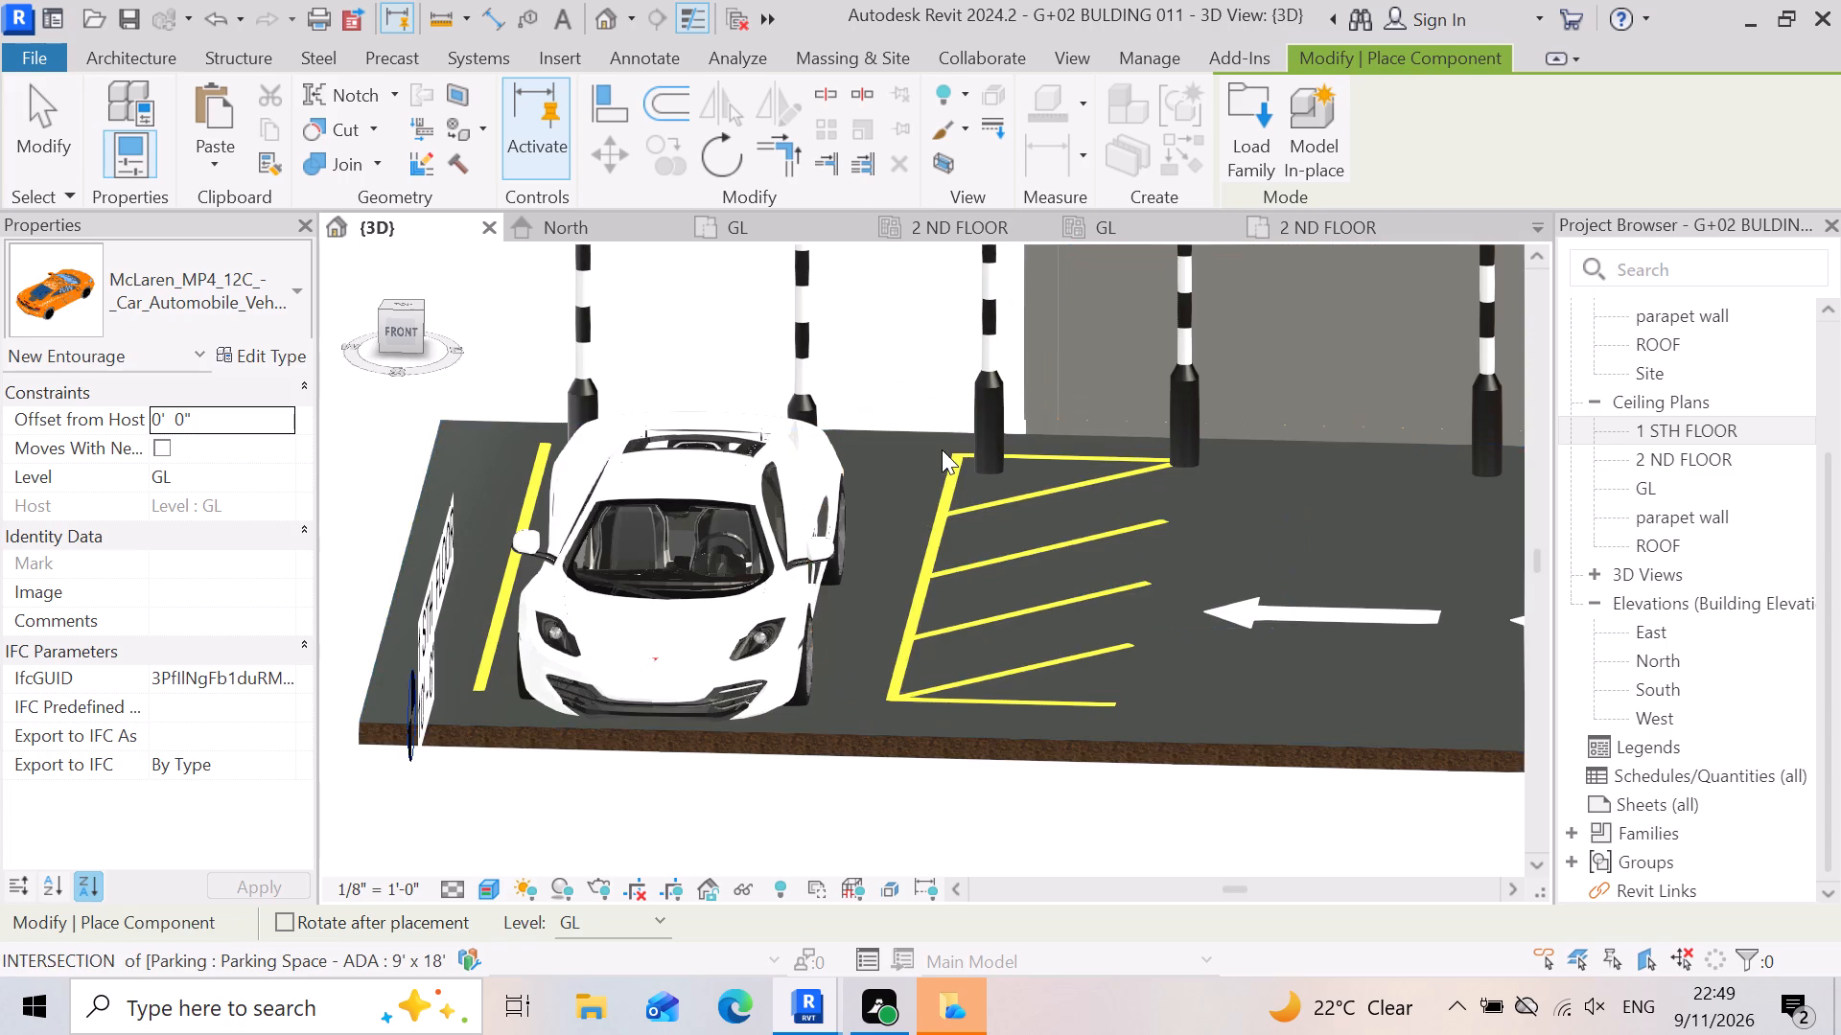
Examine the parked car, the row of direction arrows and the lamp posts along the whole street frontage.
scroll(942, 449, "up", 3)
scroll(874, 482, "down", 8)
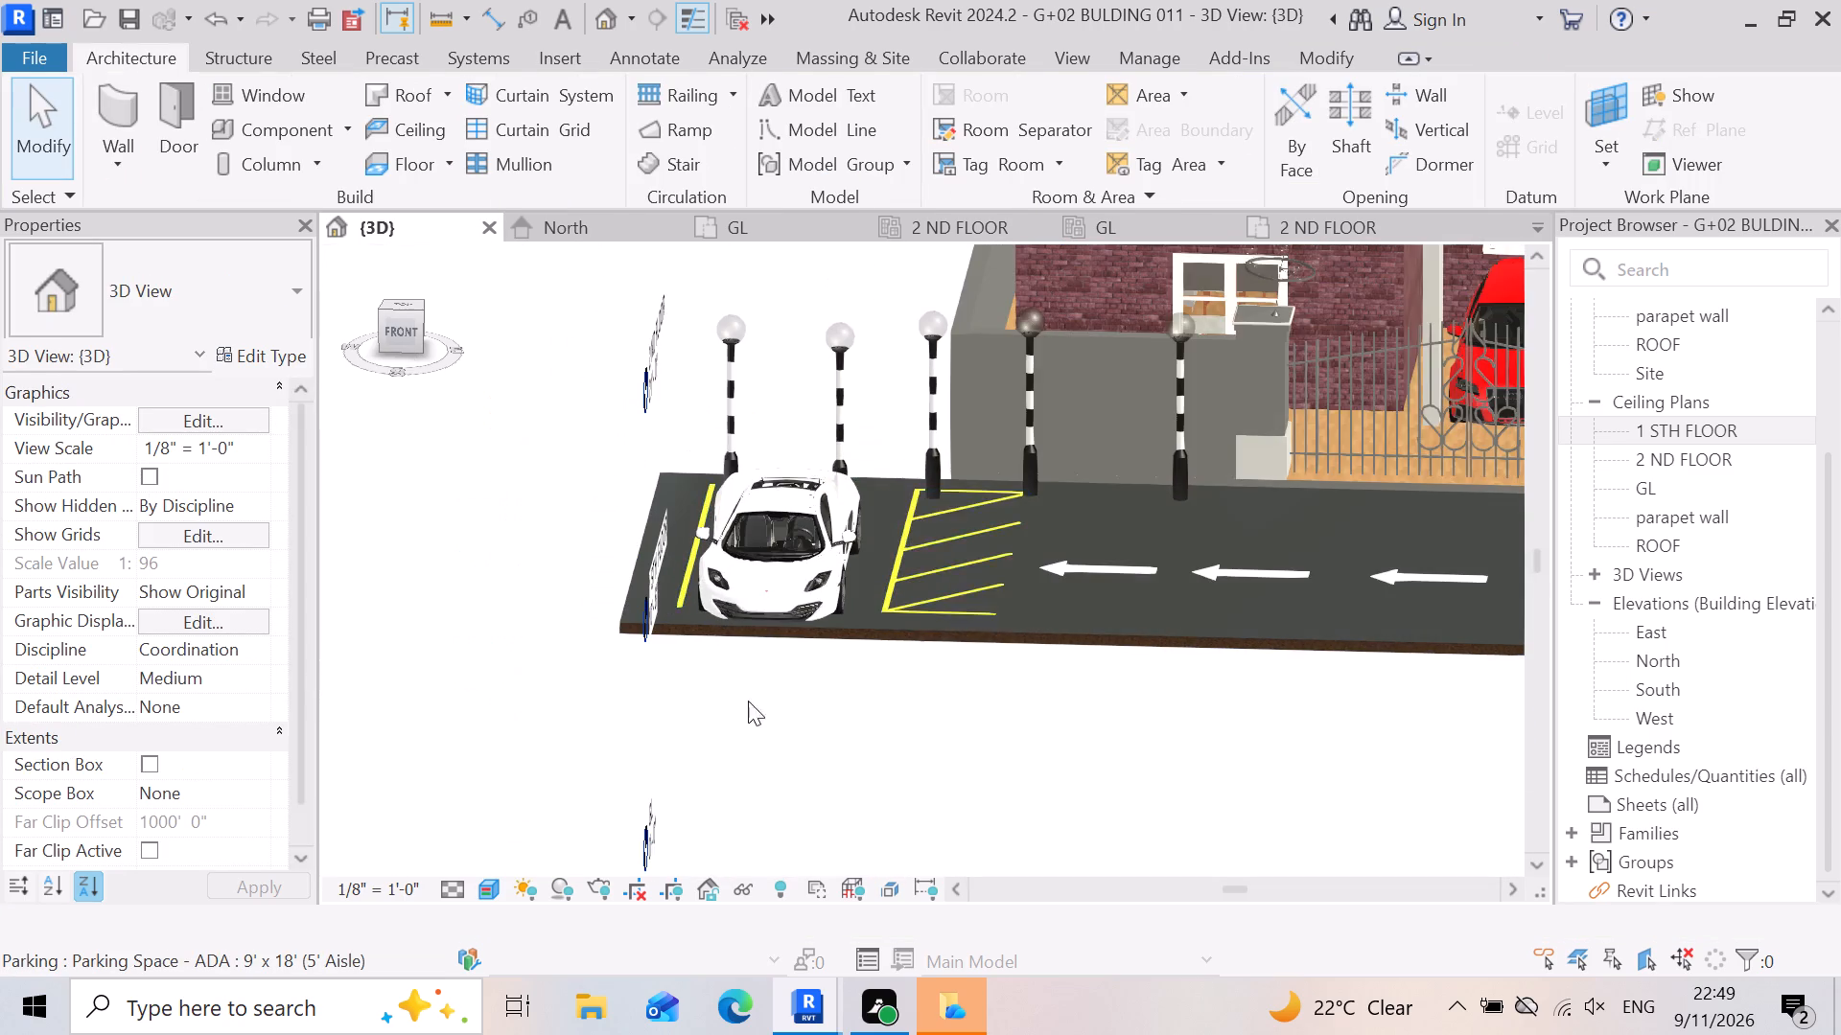
scroll(691, 628, "up", 4)
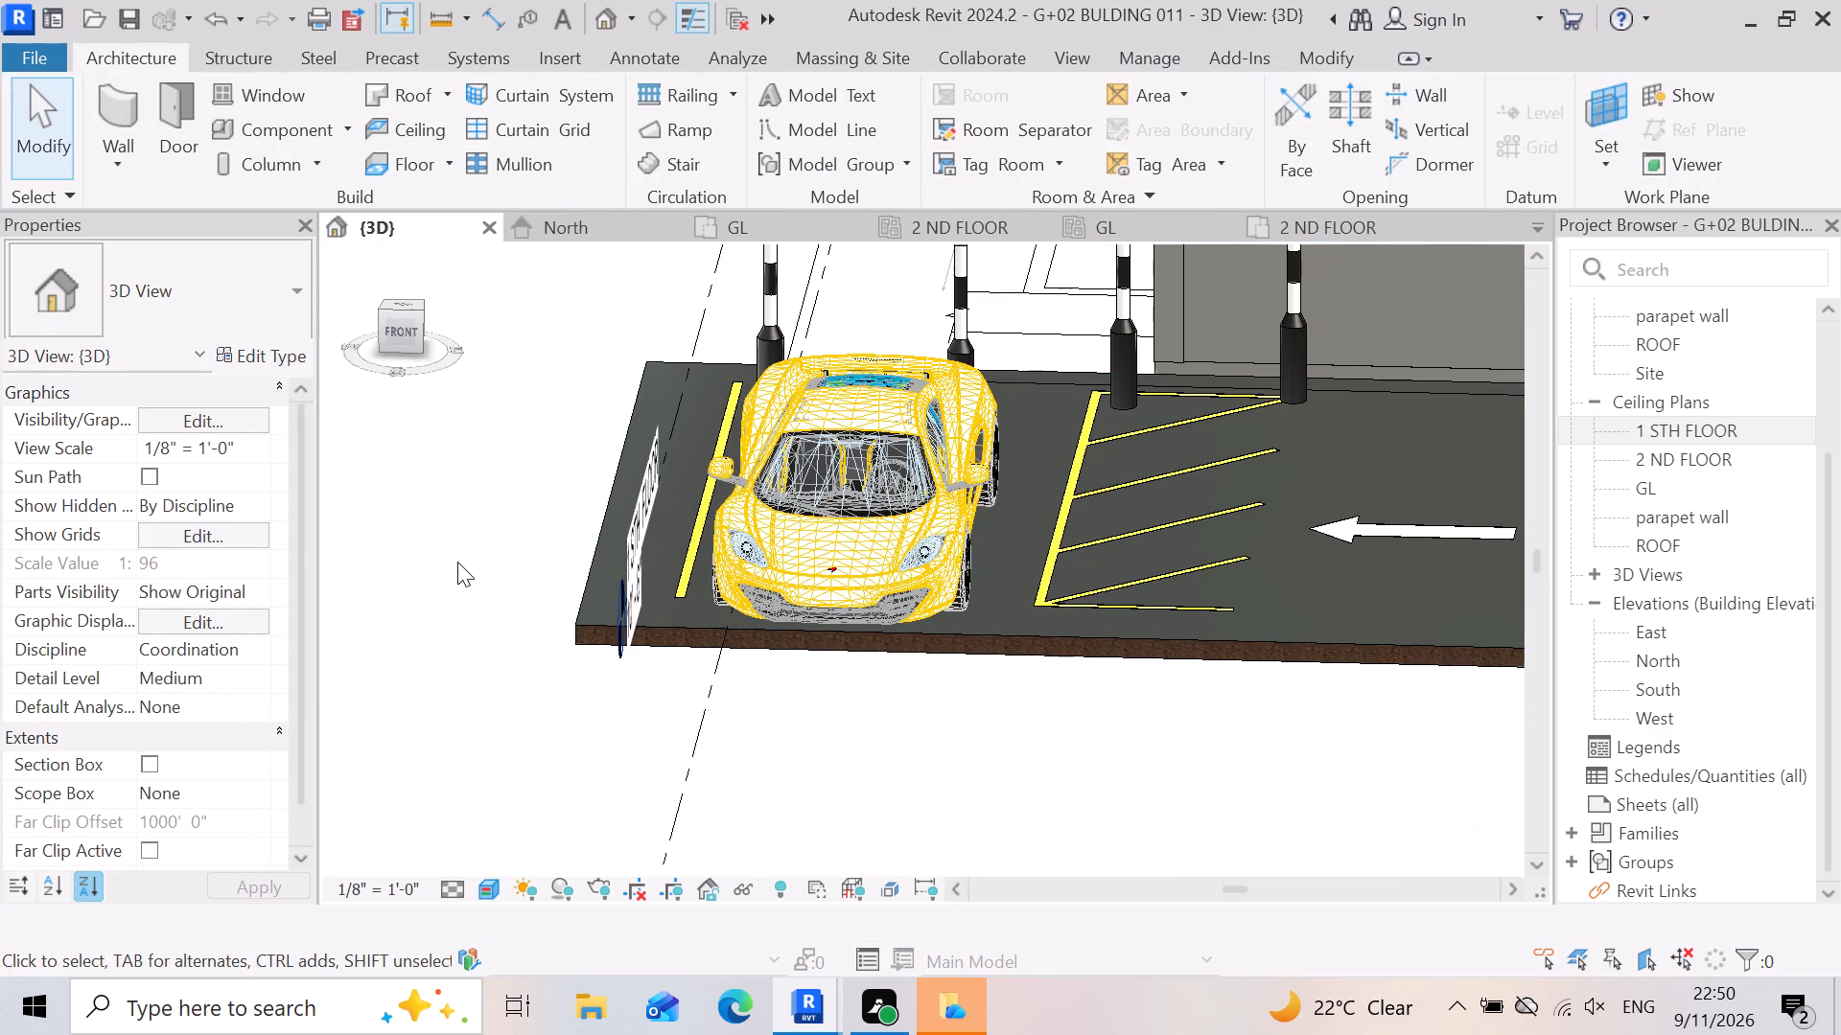
scroll(938, 558, "down", 7)
scroll(837, 549, "down", 3)
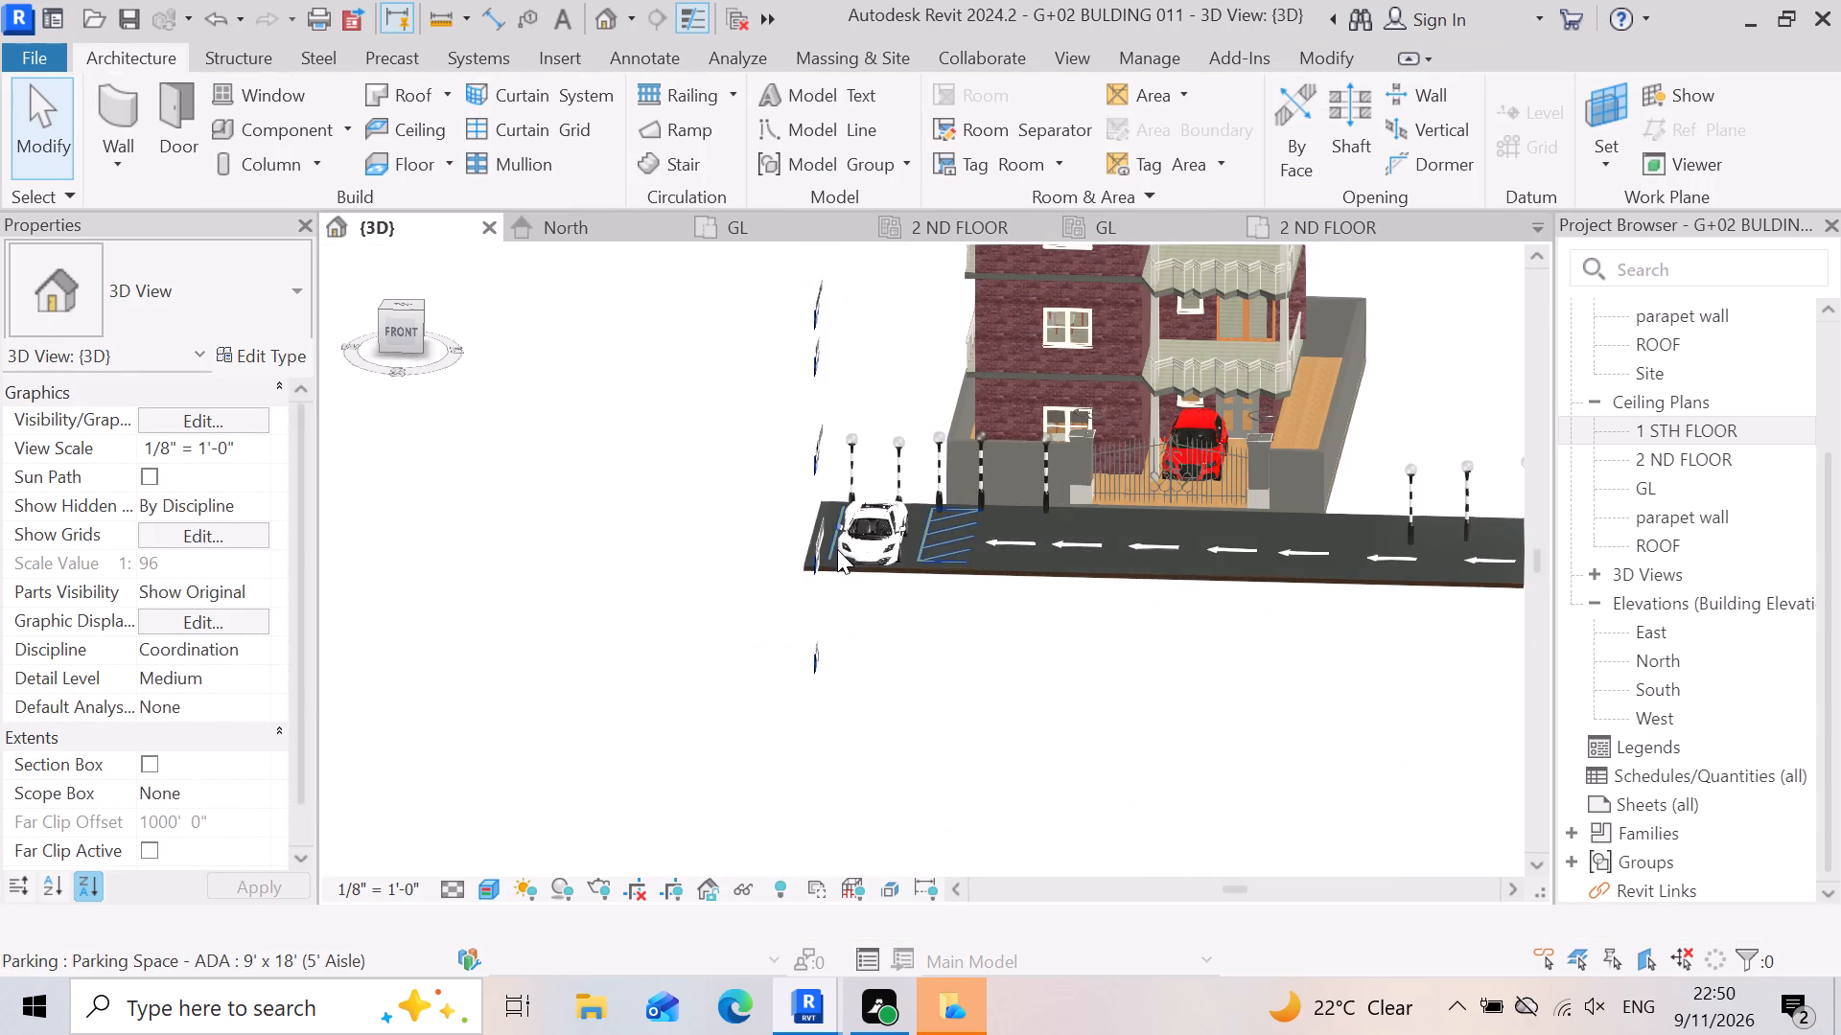
scroll(985, 584, "down", 3)
scroll(1378, 586, "up", 7)
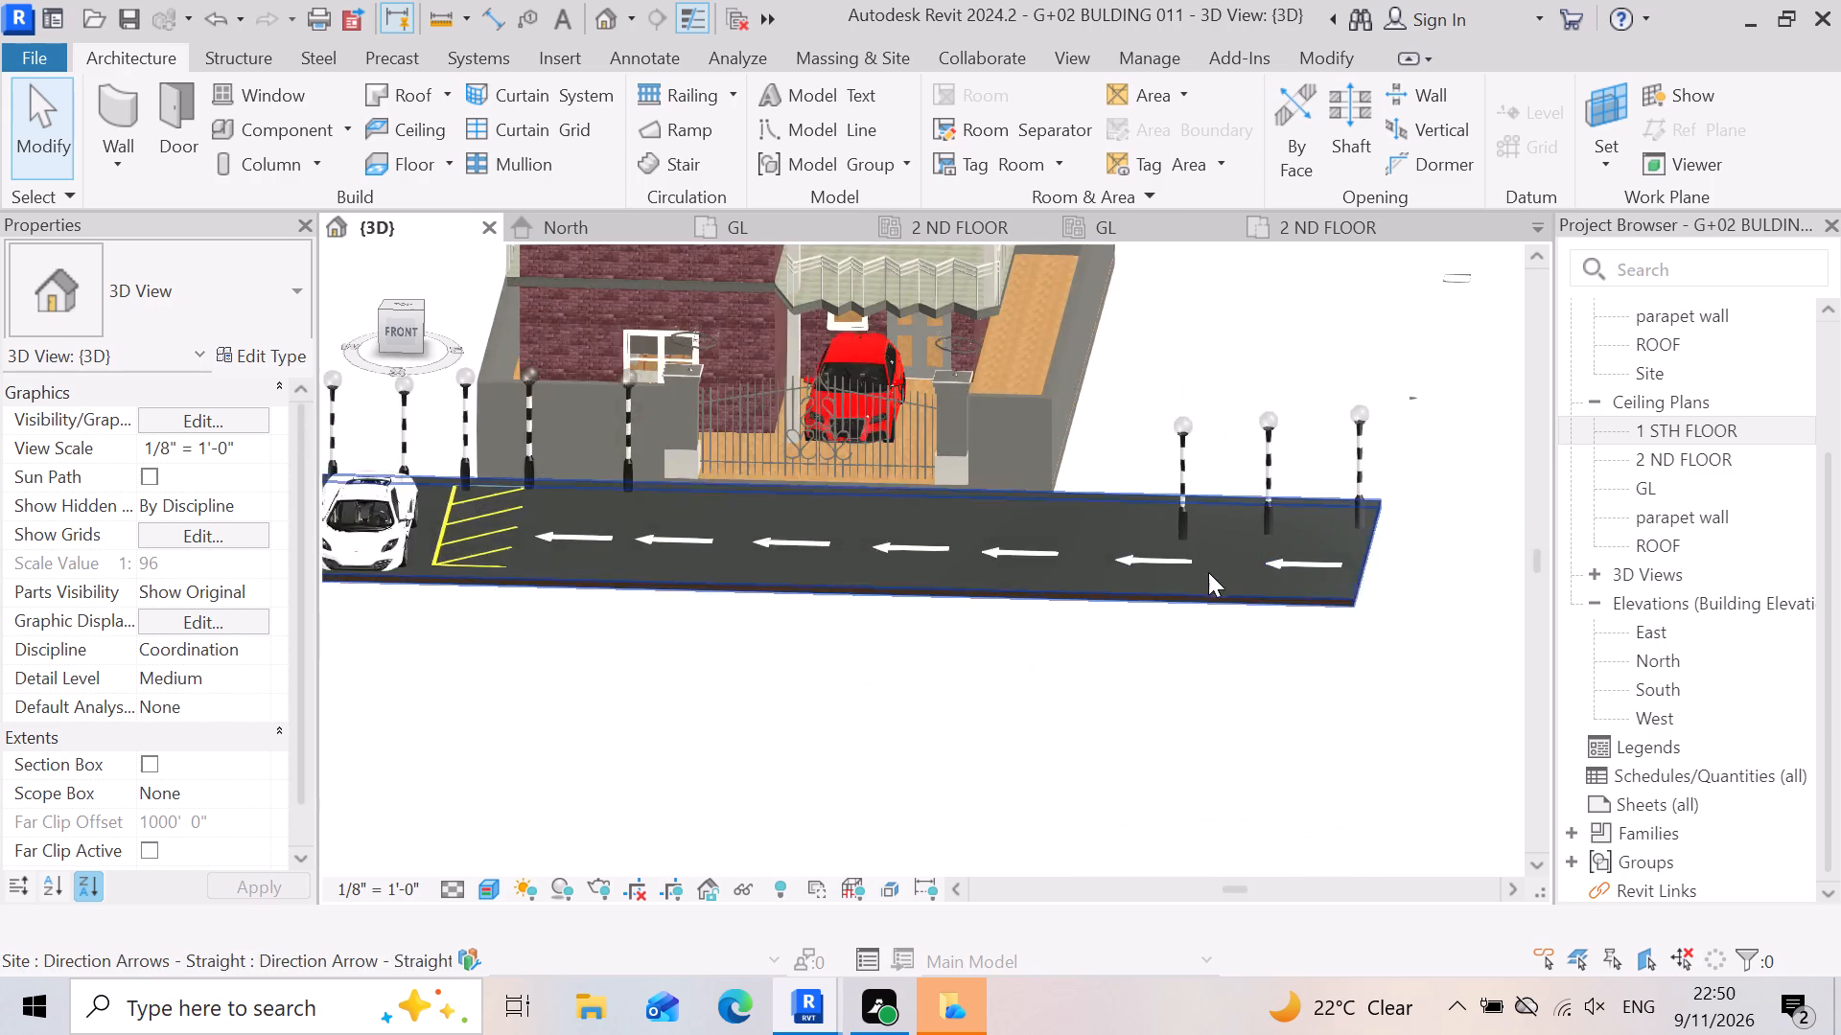
scroll(1208, 572, "up", 3)
scroll(1305, 603, "down", 4)
scroll(733, 553, "up", 2)
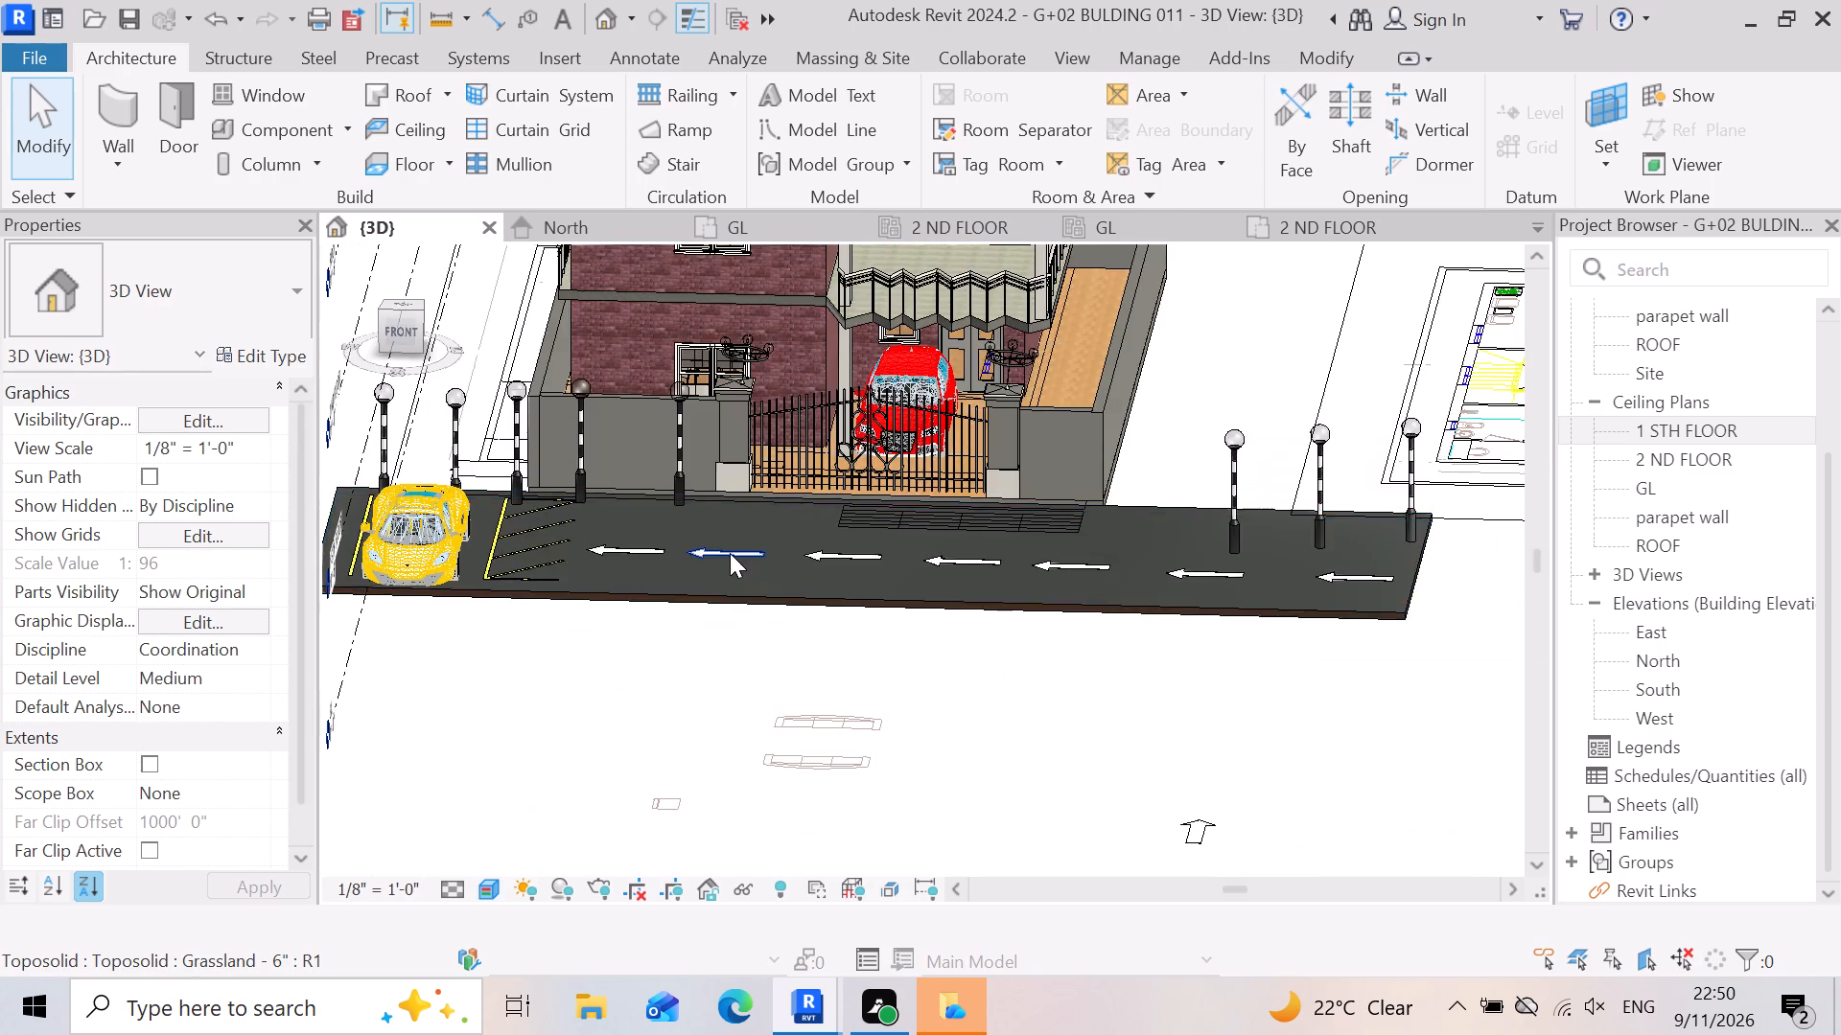
scroll(730, 553, "up", 1)
scroll(938, 458, "down", 4)
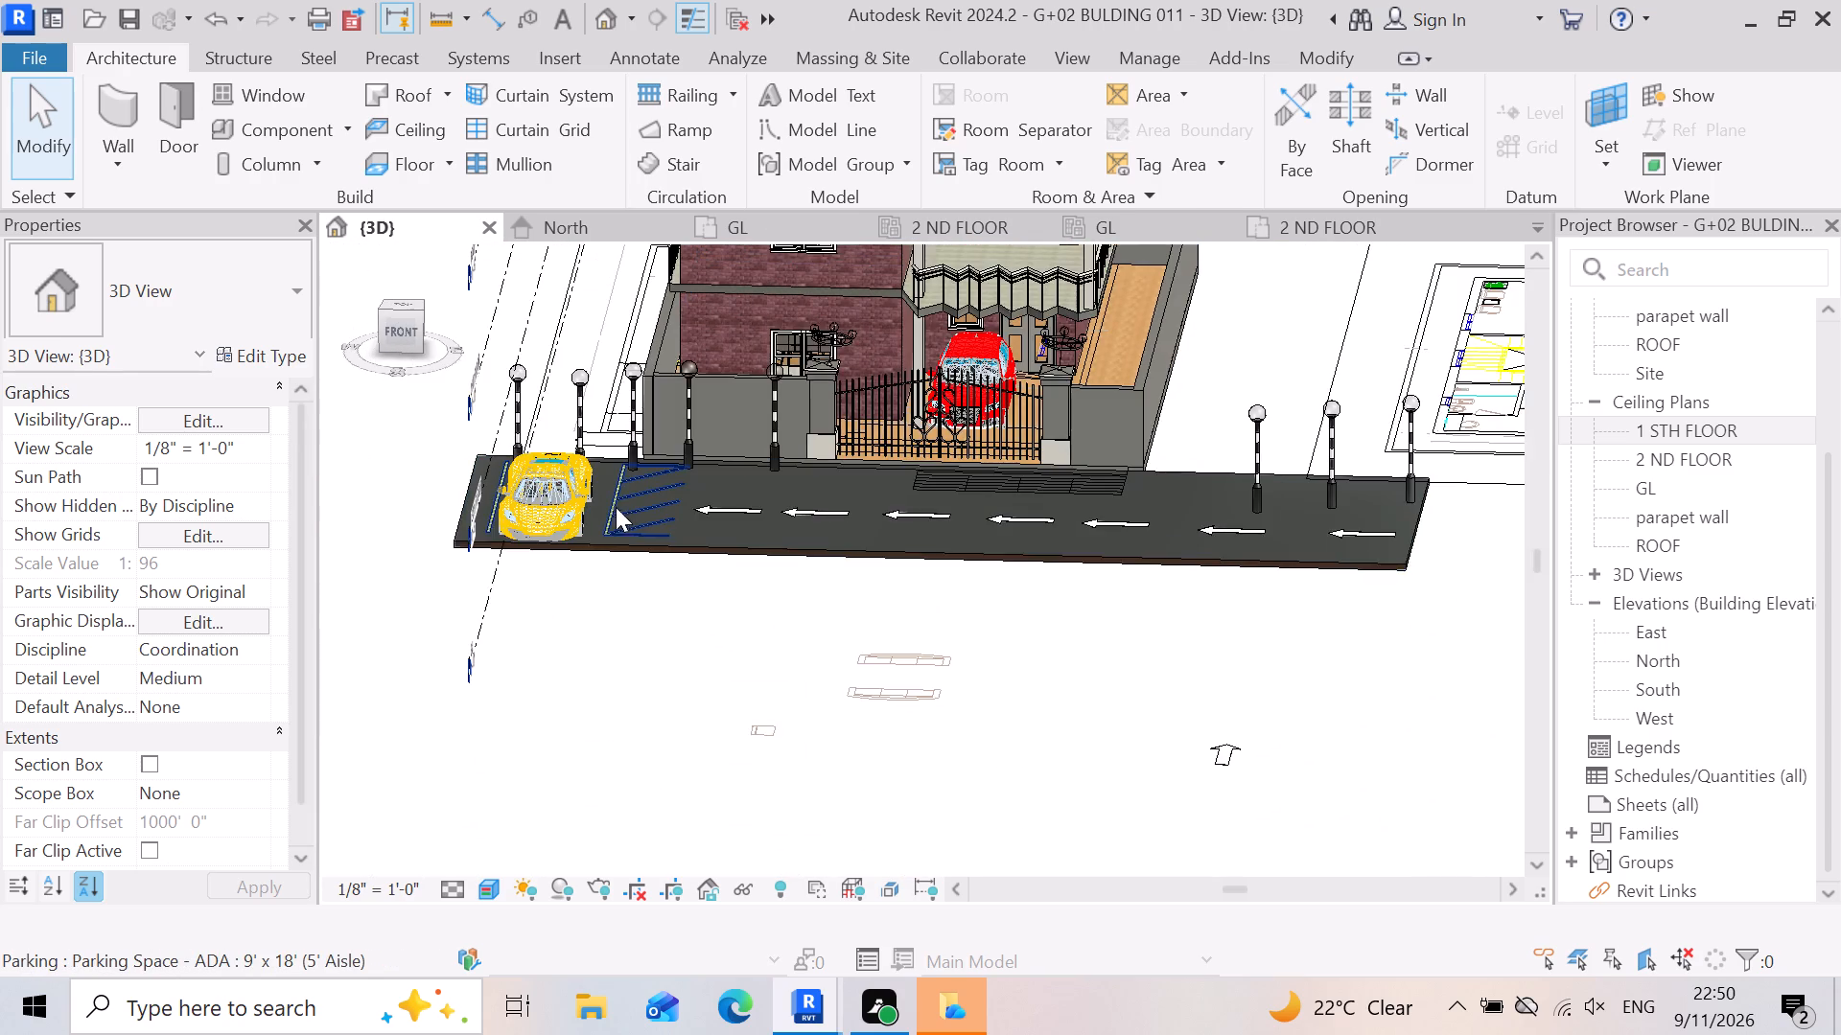
scroll(614, 507, "up", 3)
scroll(405, 539, "up", 13)
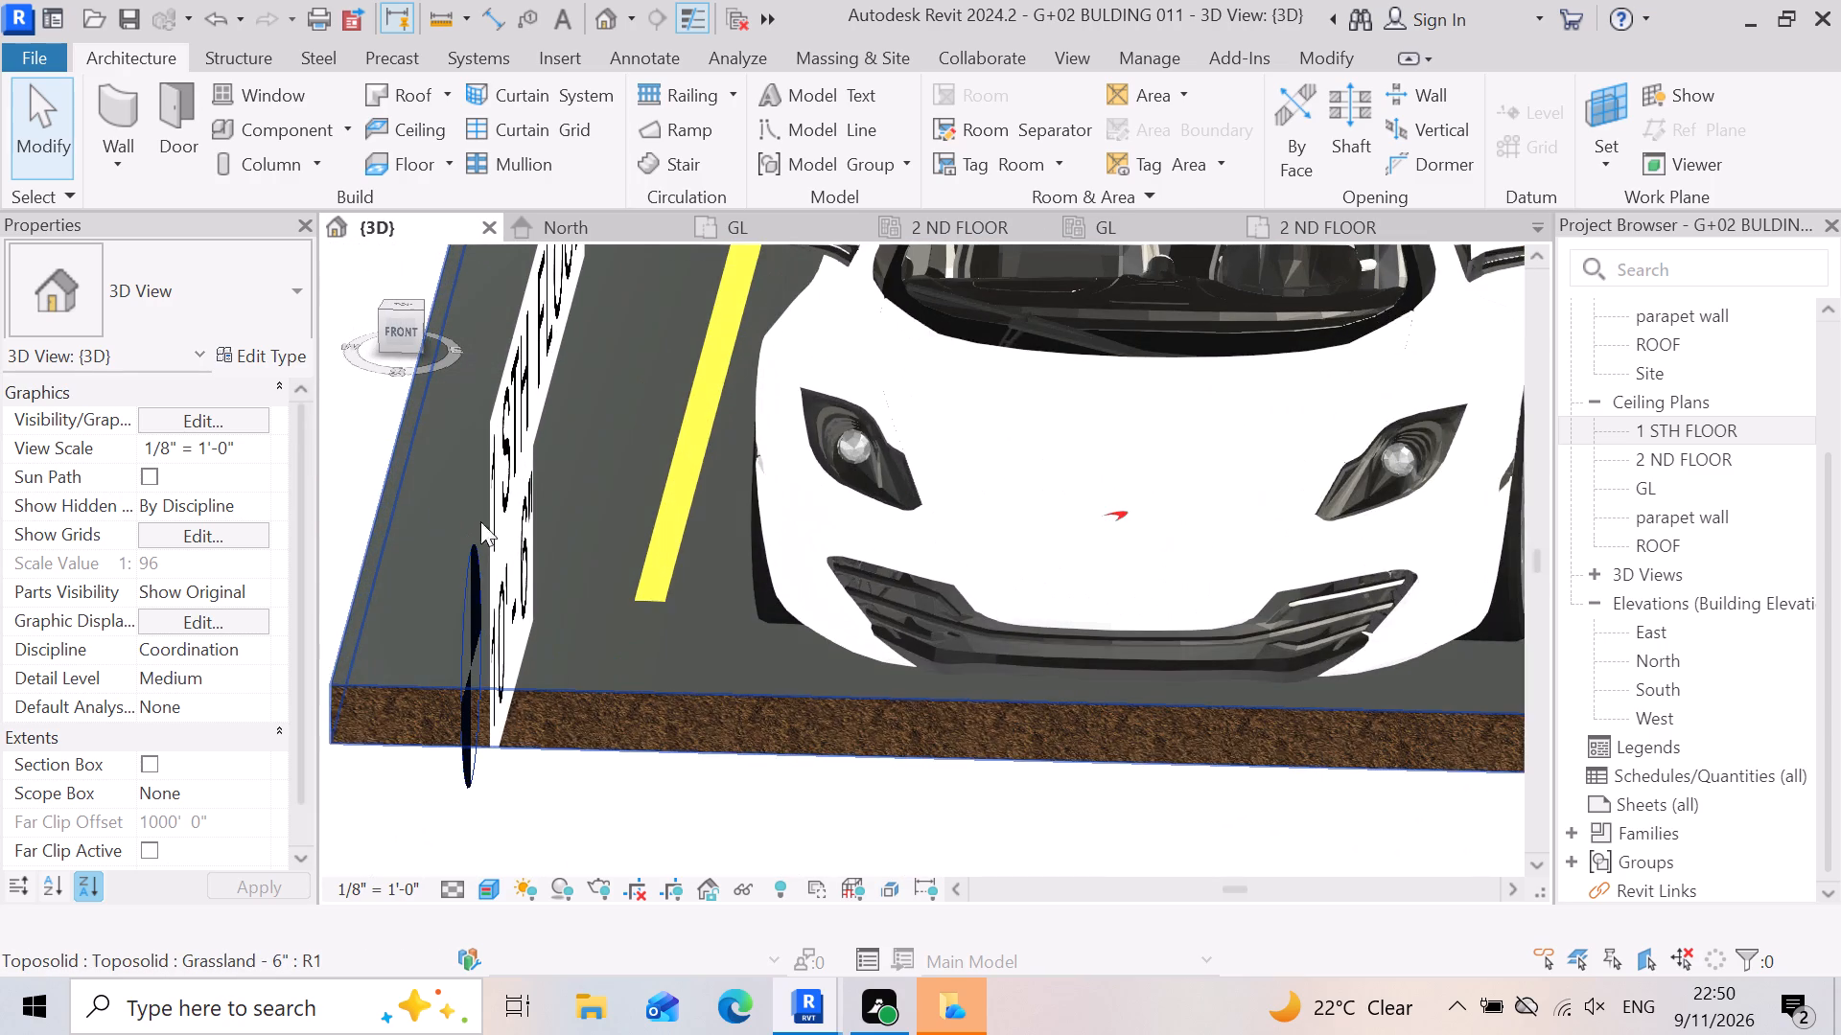
scroll(696, 565, "down", 8)
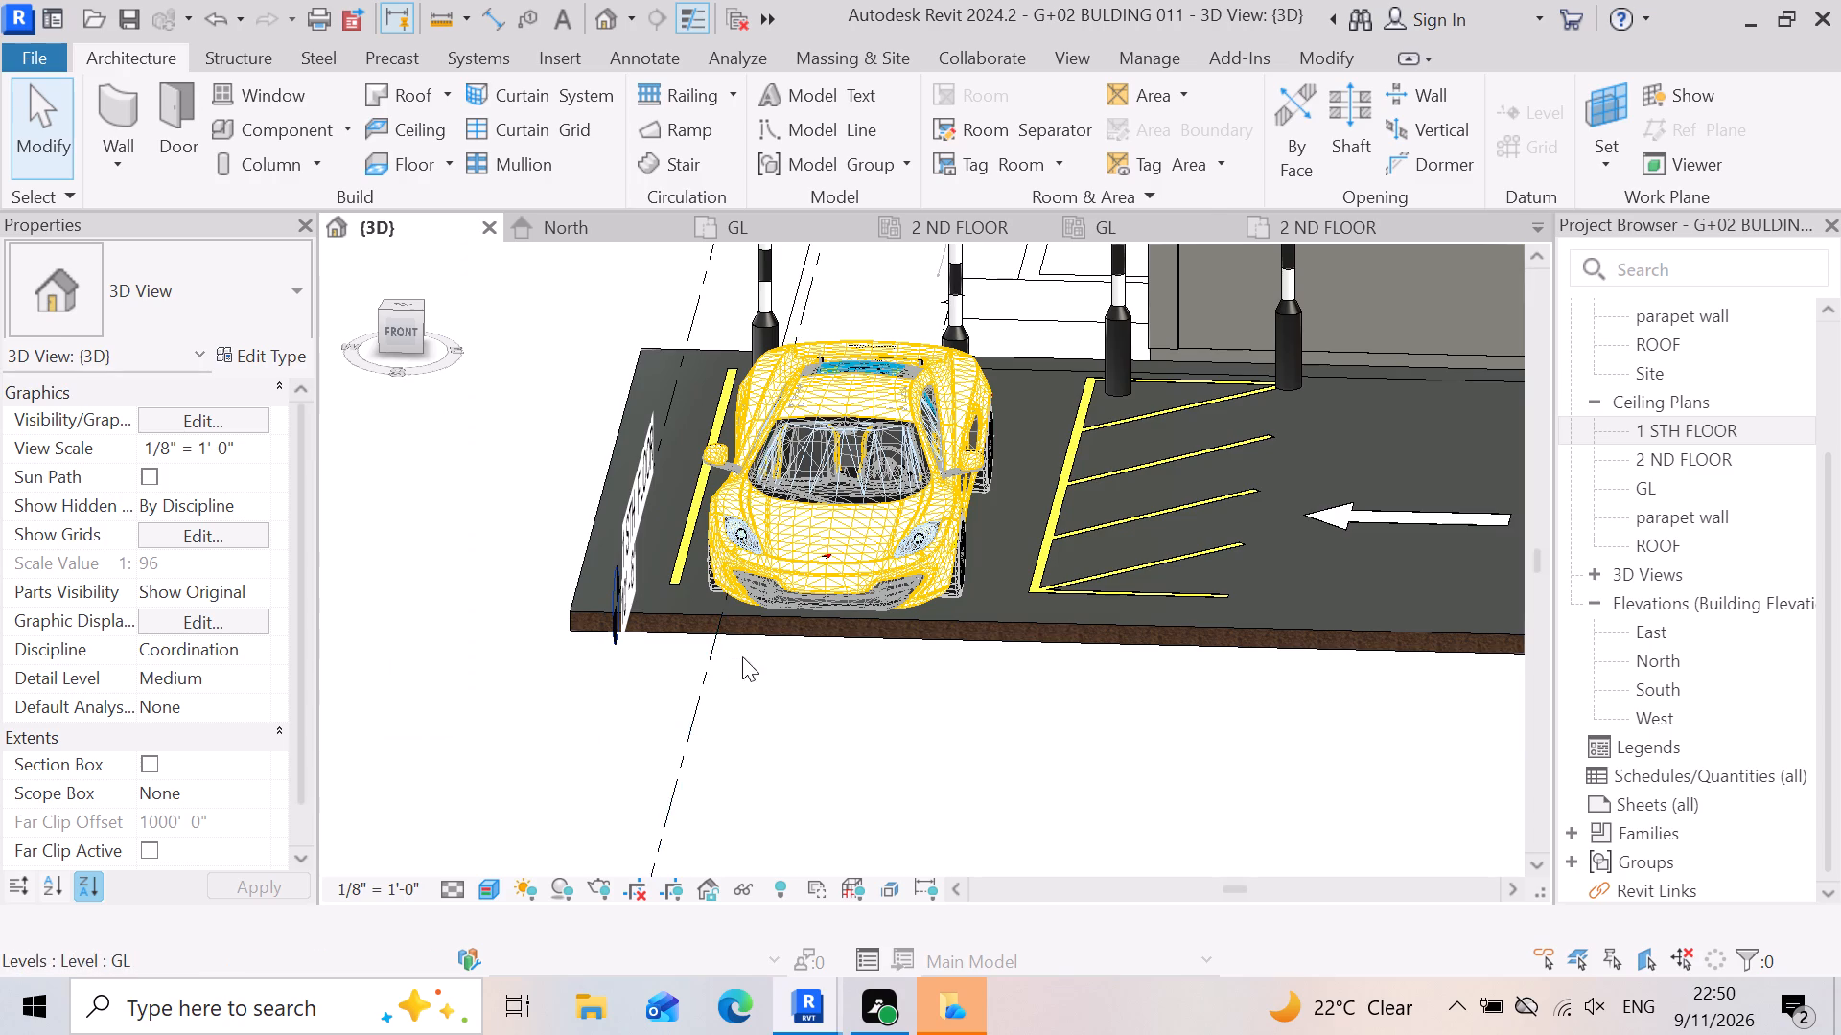
scroll(737, 651, "down", 4)
scroll(606, 667, "down", 4)
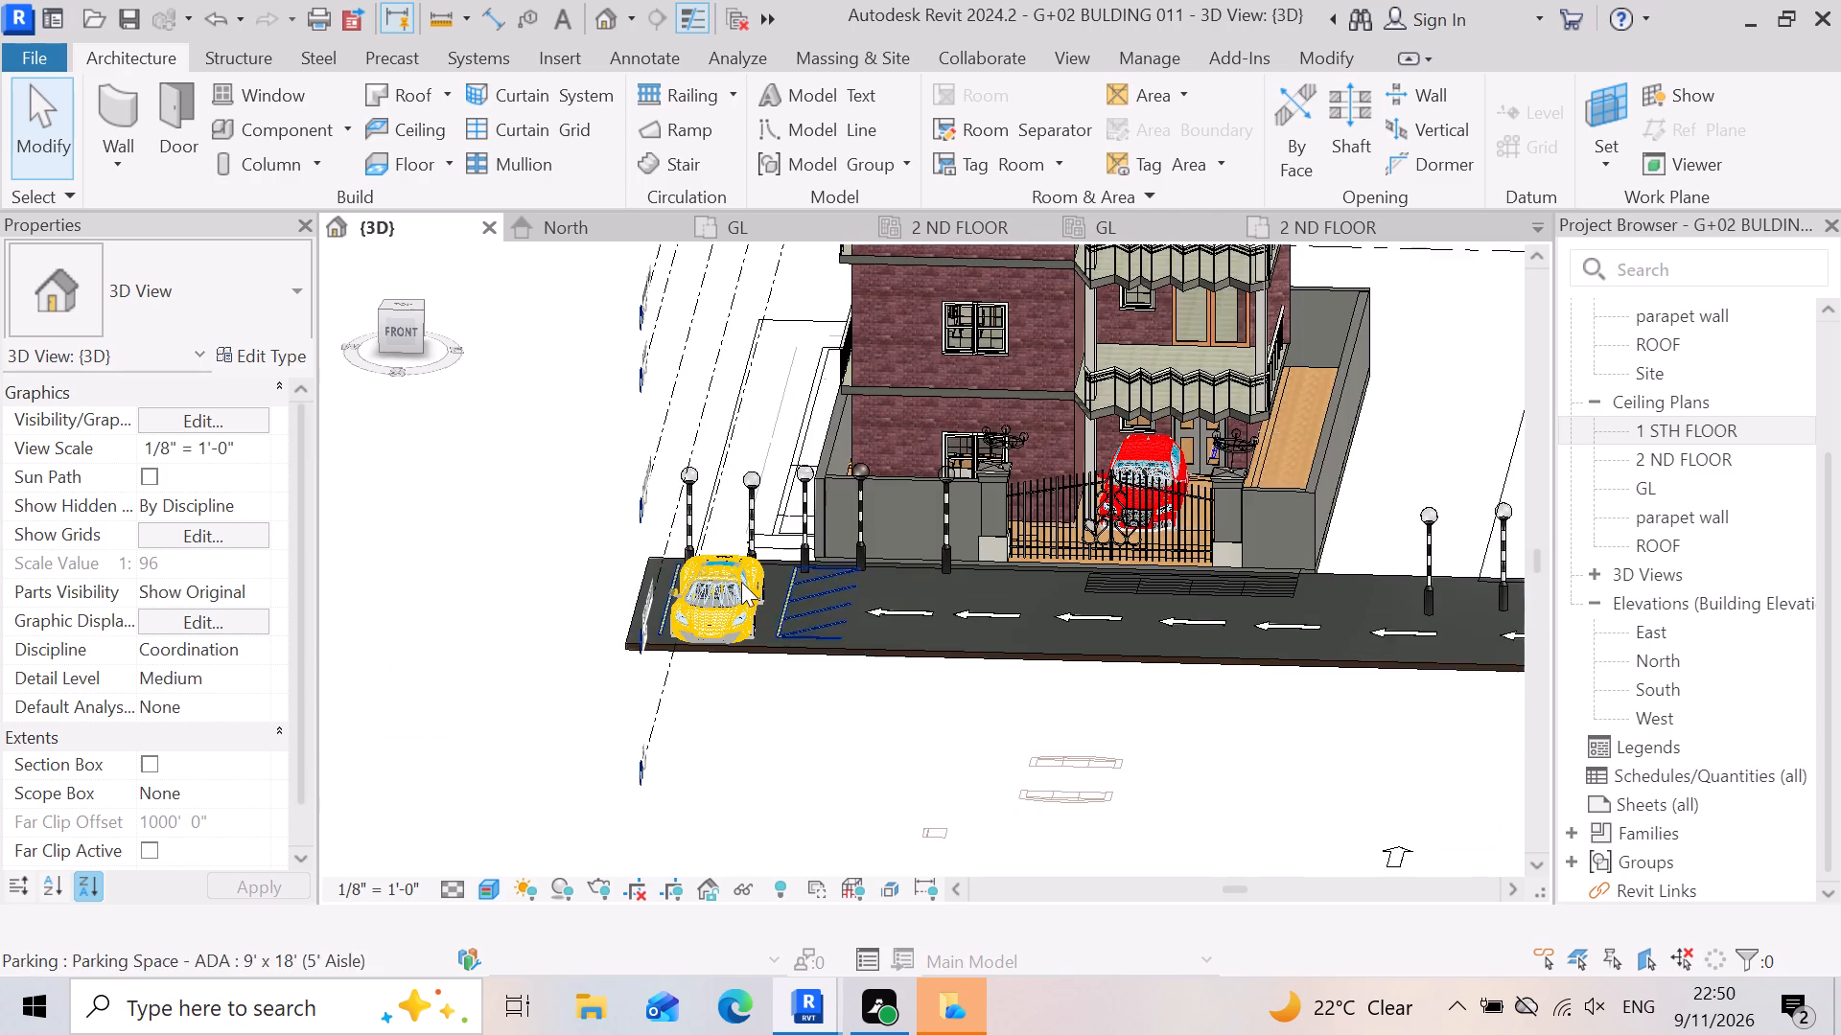
scroll(741, 582, "down", 3)
scroll(856, 614, "down", 1)
Copy the road-end lamp post nearest the gate three times toward the gate, the second about 11' past the first and the third between them.
scroll(1196, 619, "up", 8)
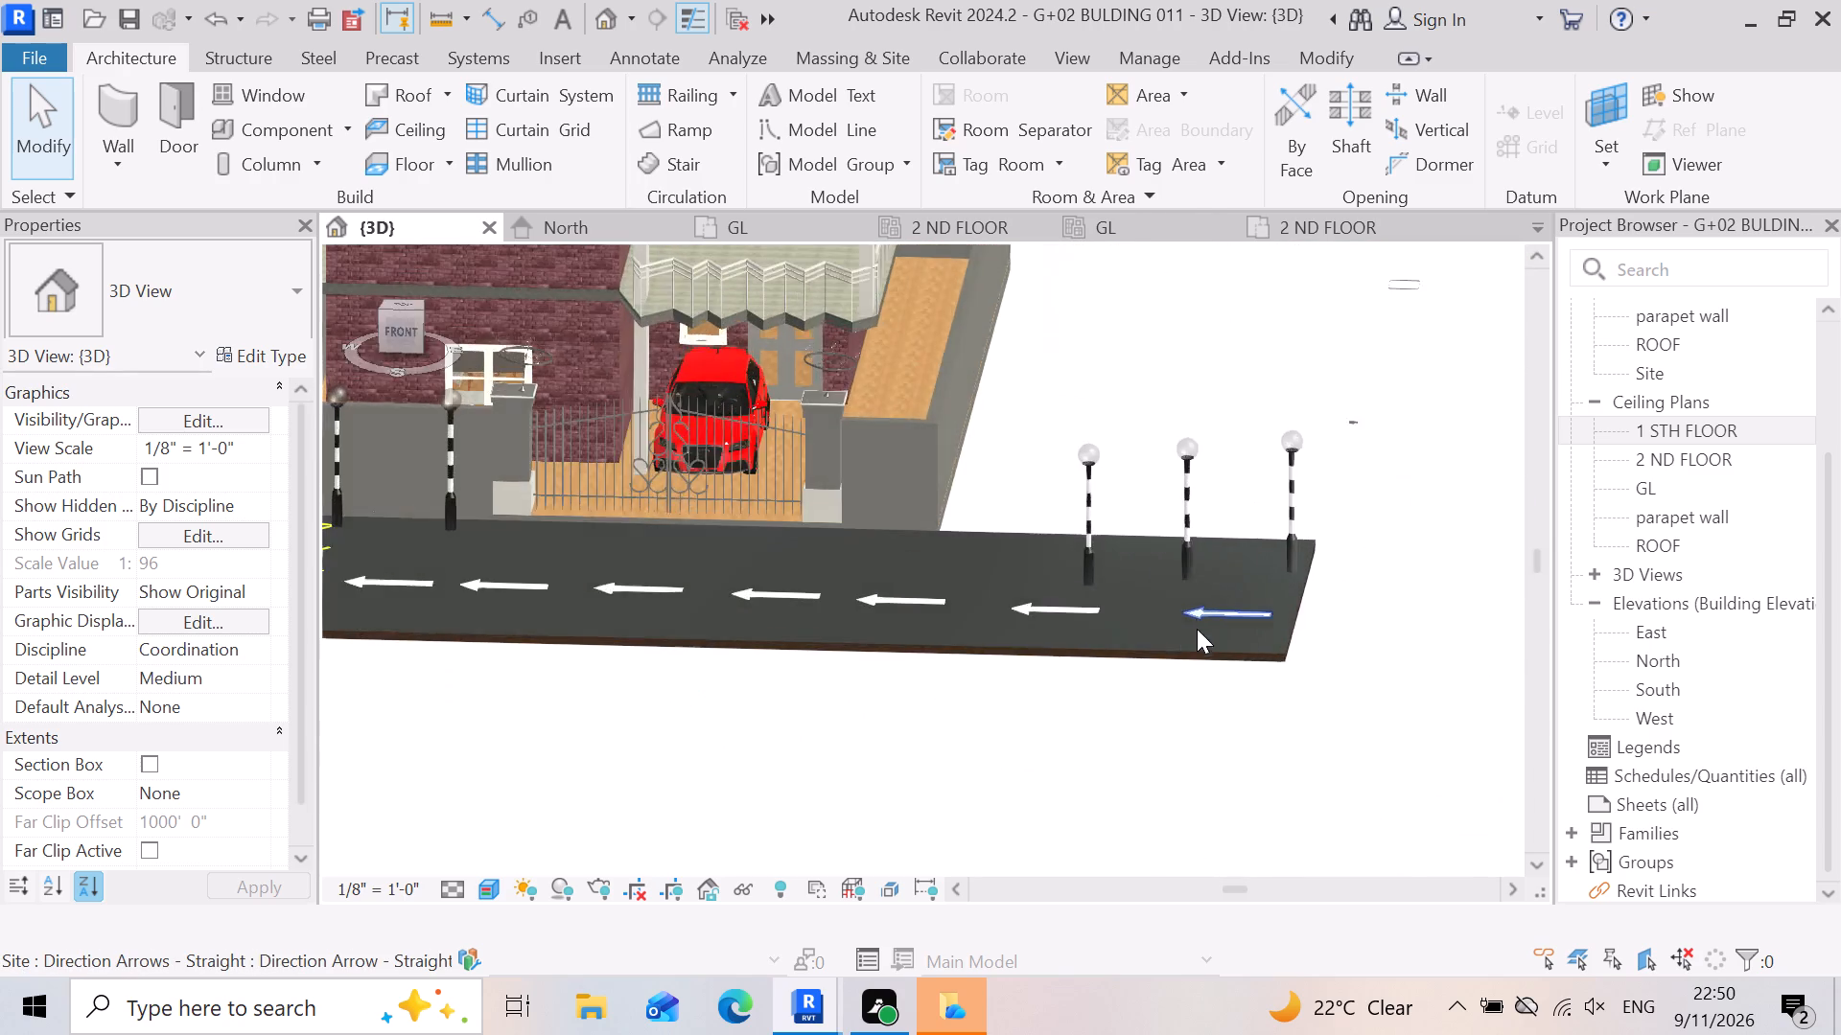
scroll(1197, 629, "up", 2)
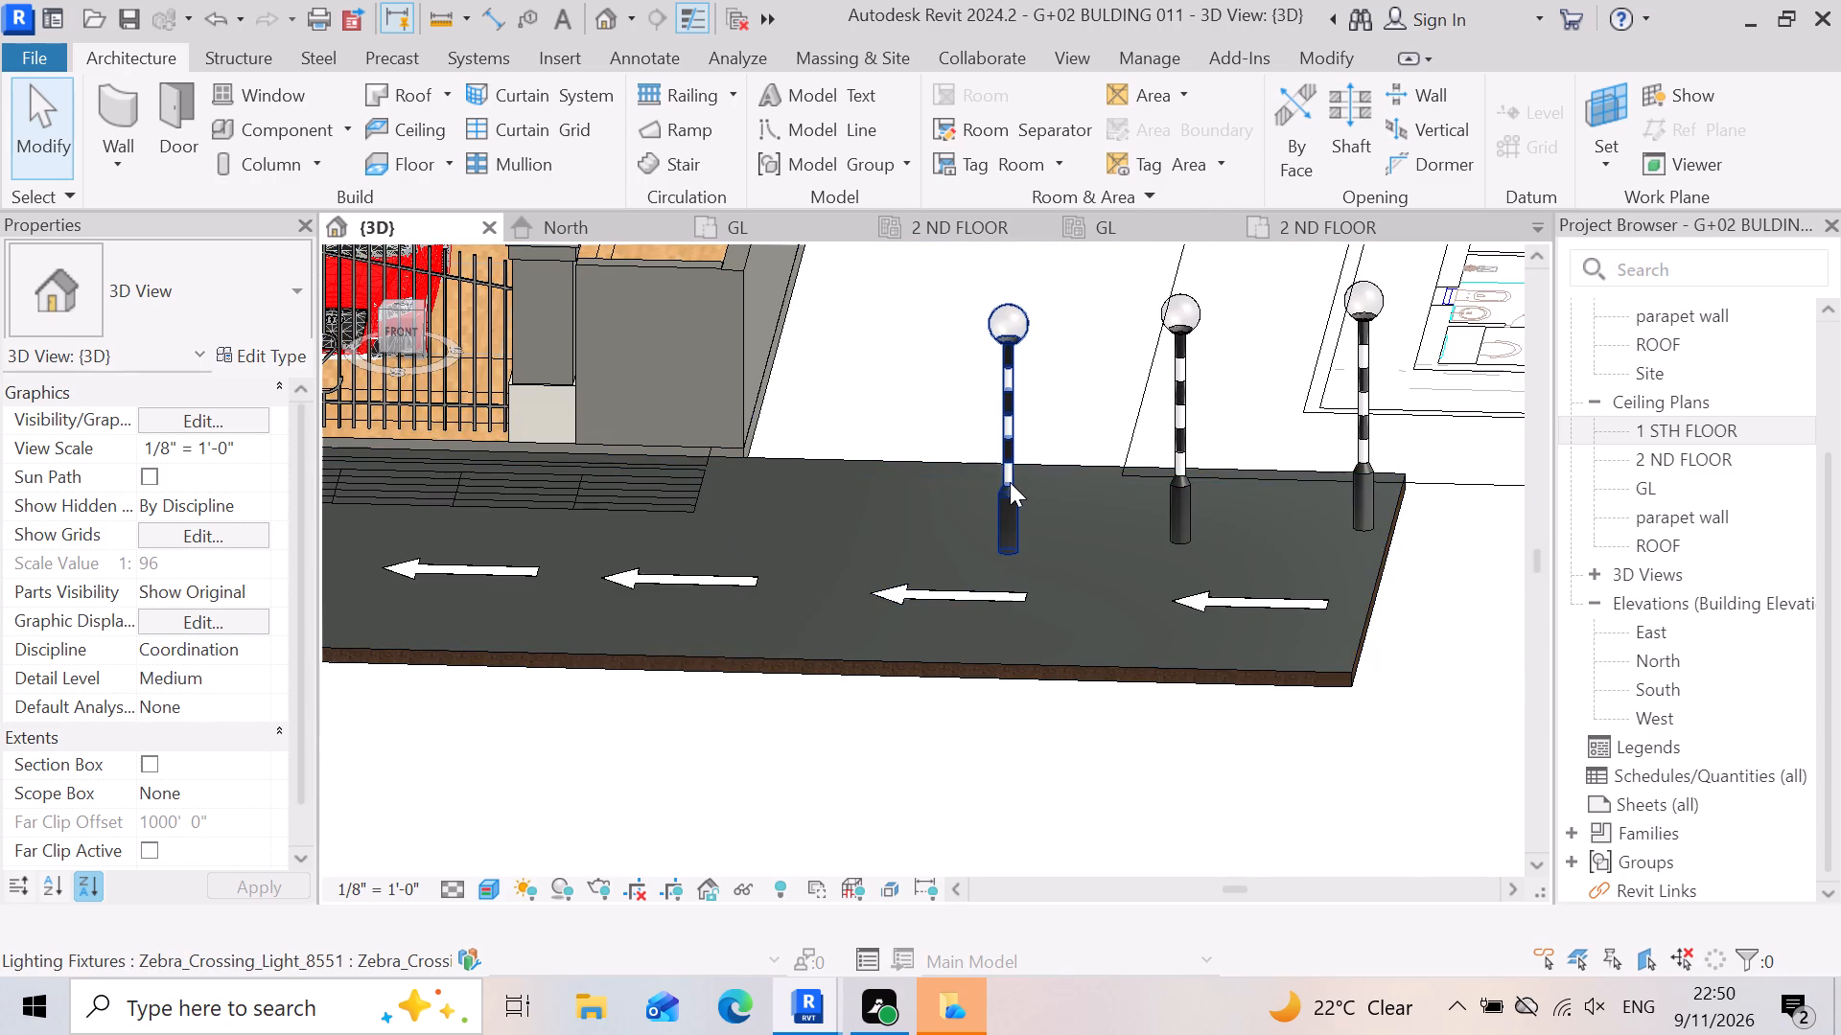
left_click(998, 481)
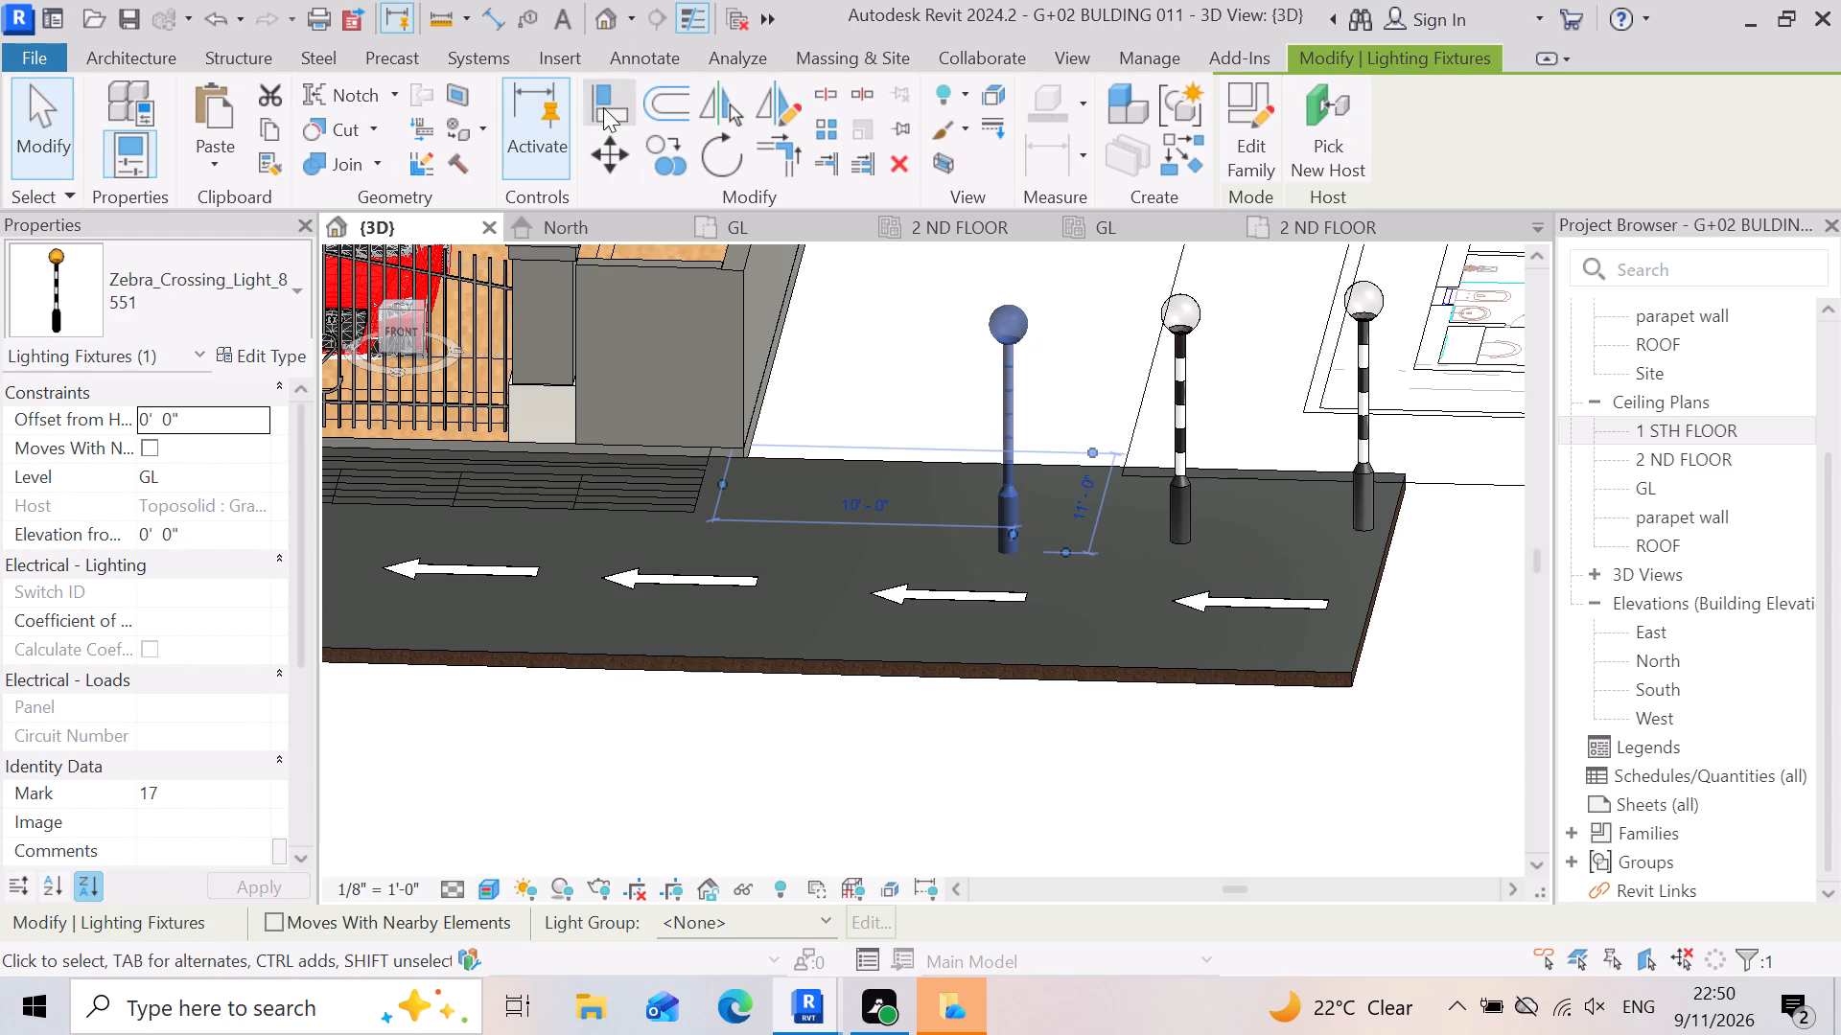
left_click(652, 149)
left_click(1023, 564)
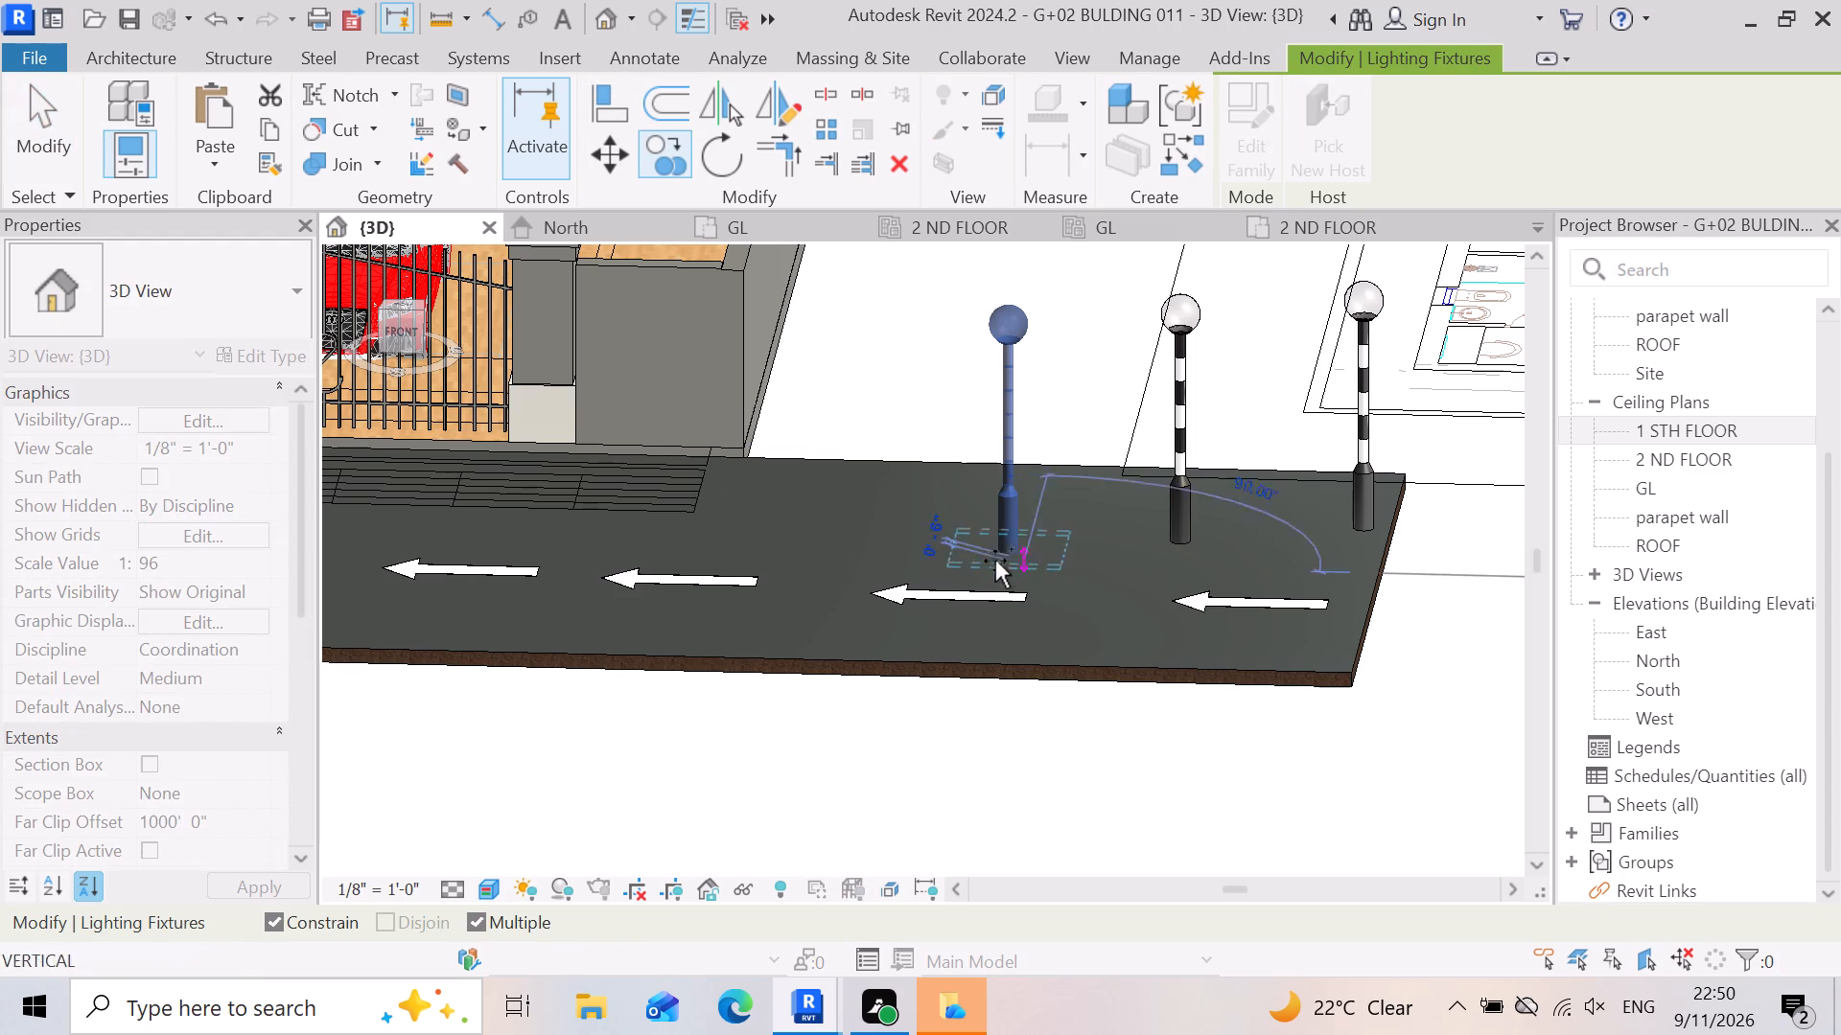
left_click(831, 539)
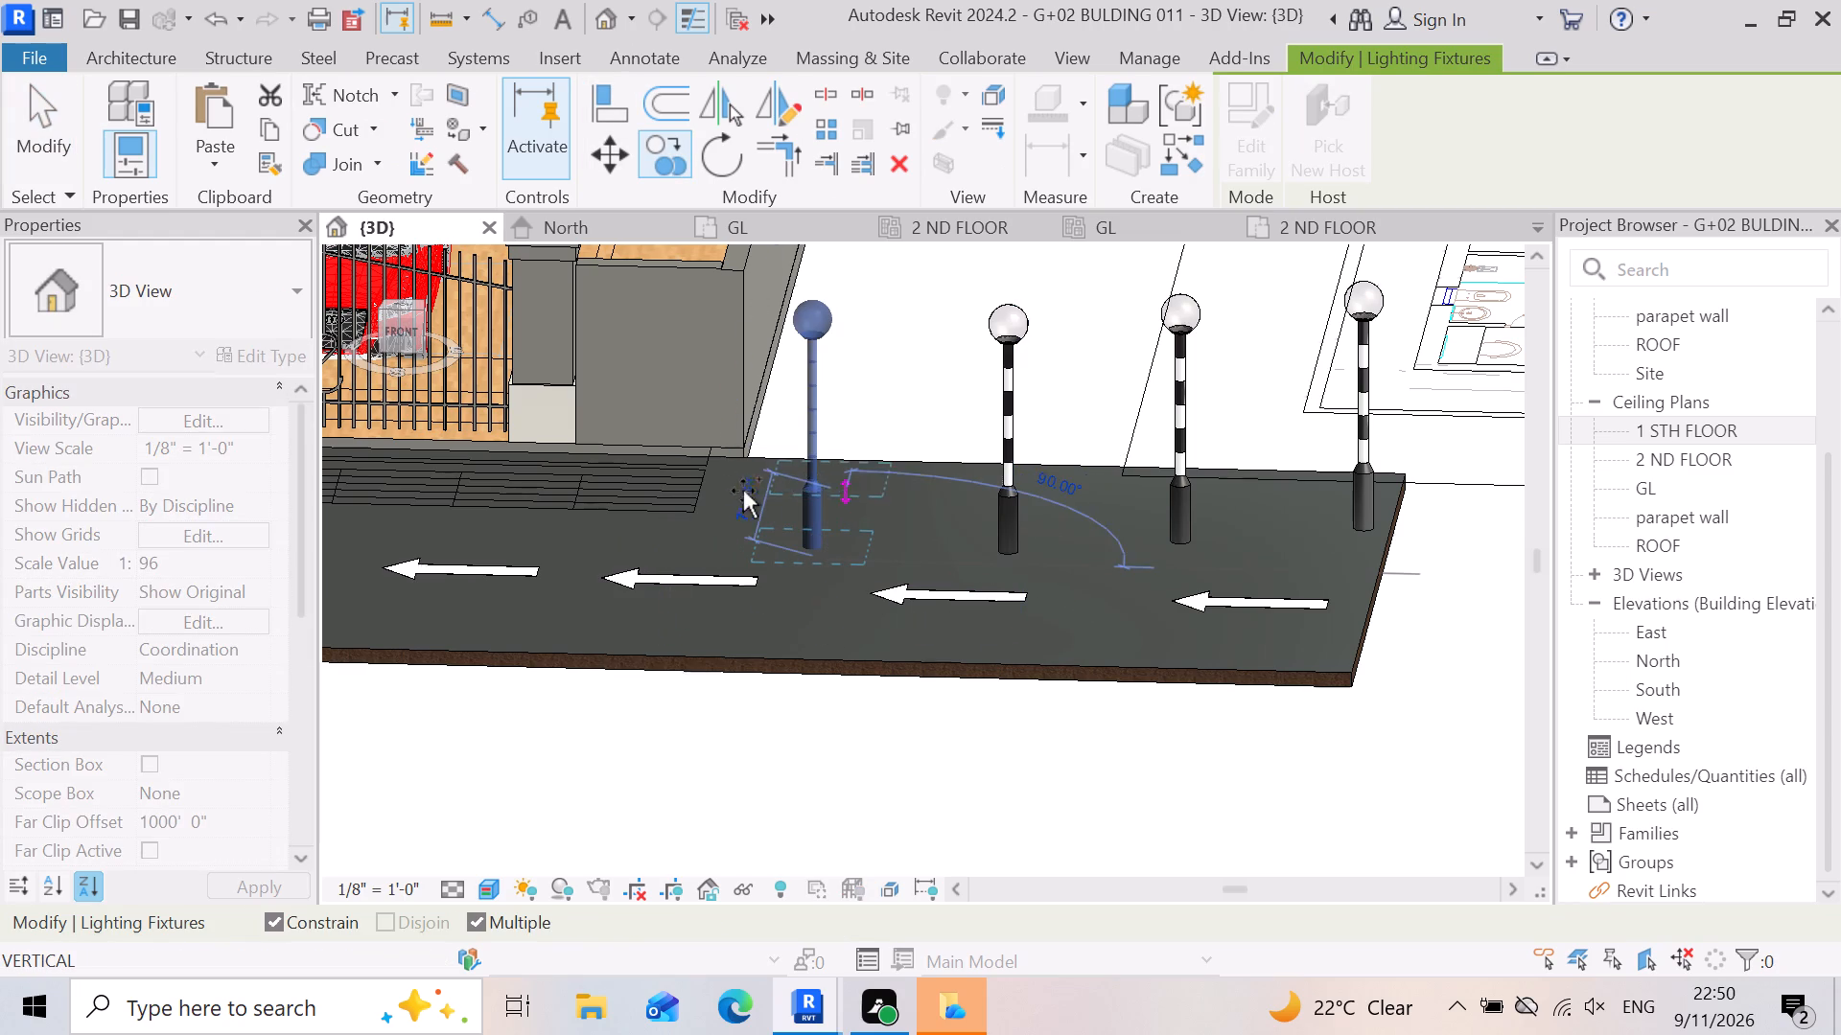
scroll(916, 473, "down", 4)
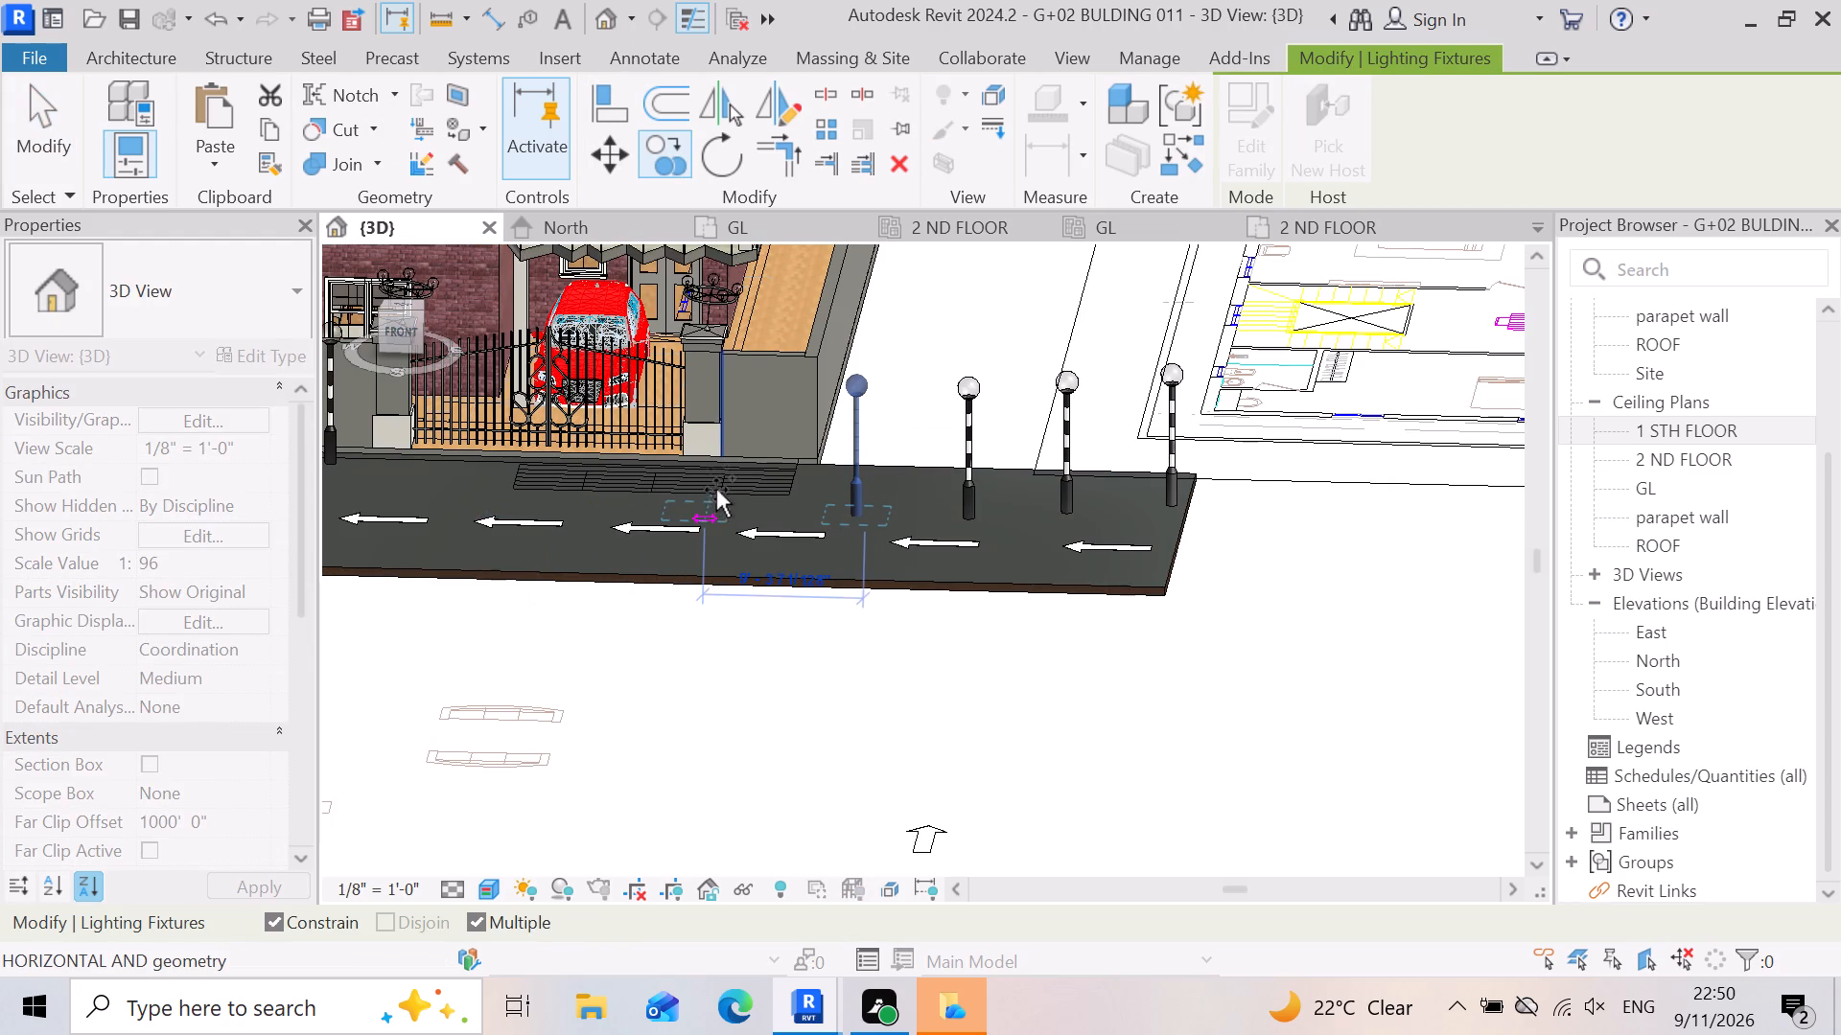
scroll(685, 463, "up", 6)
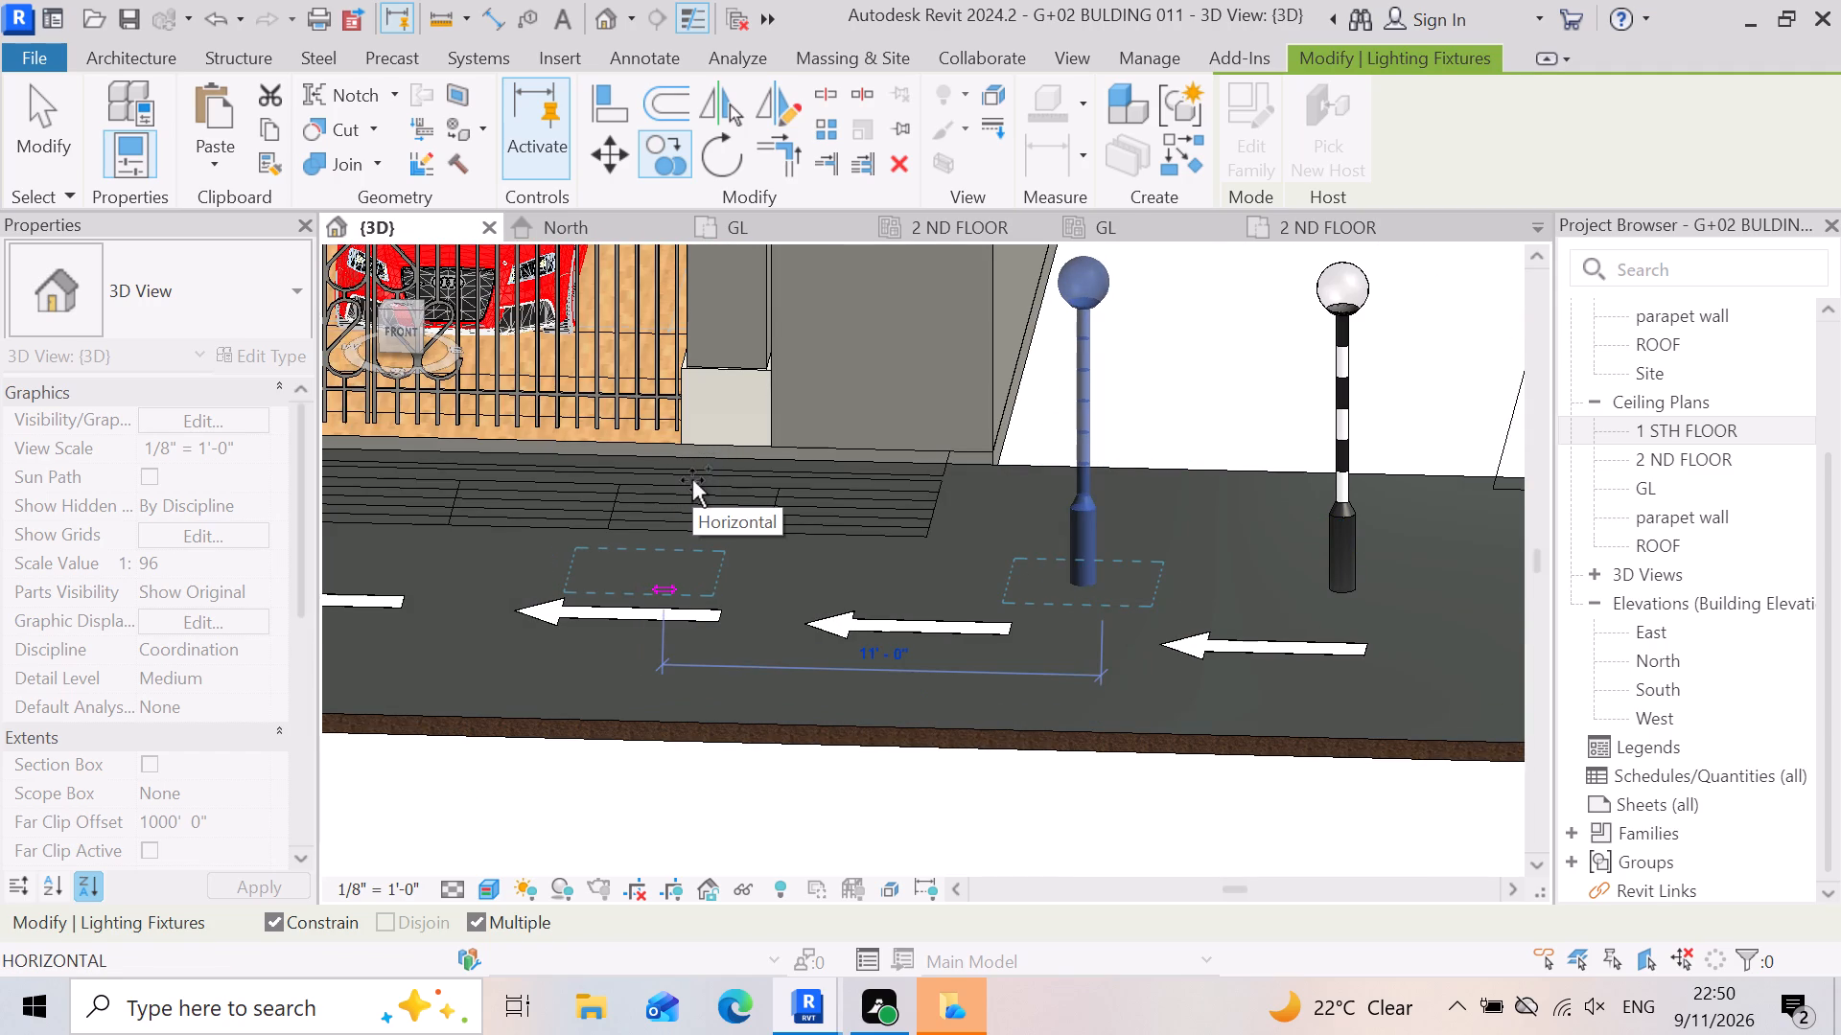
left_click_drag(692, 480, 857, 582)
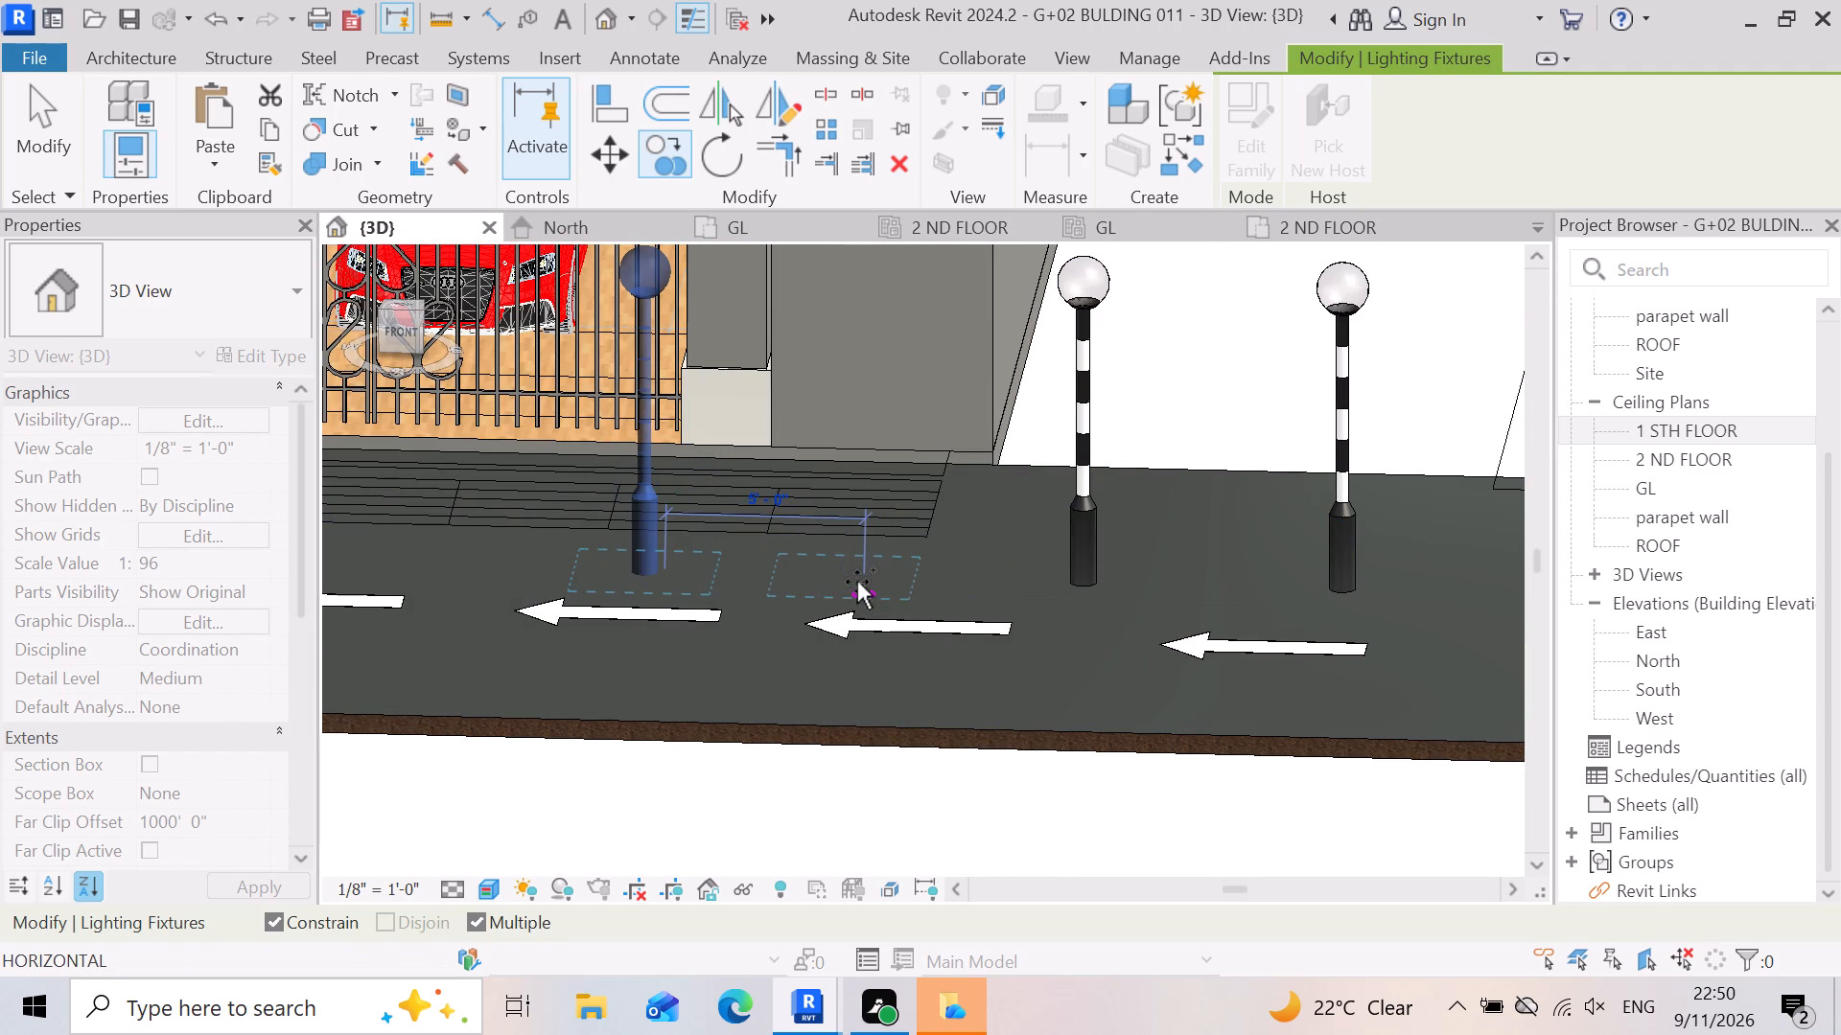
left_click_drag(857, 582, 864, 580)
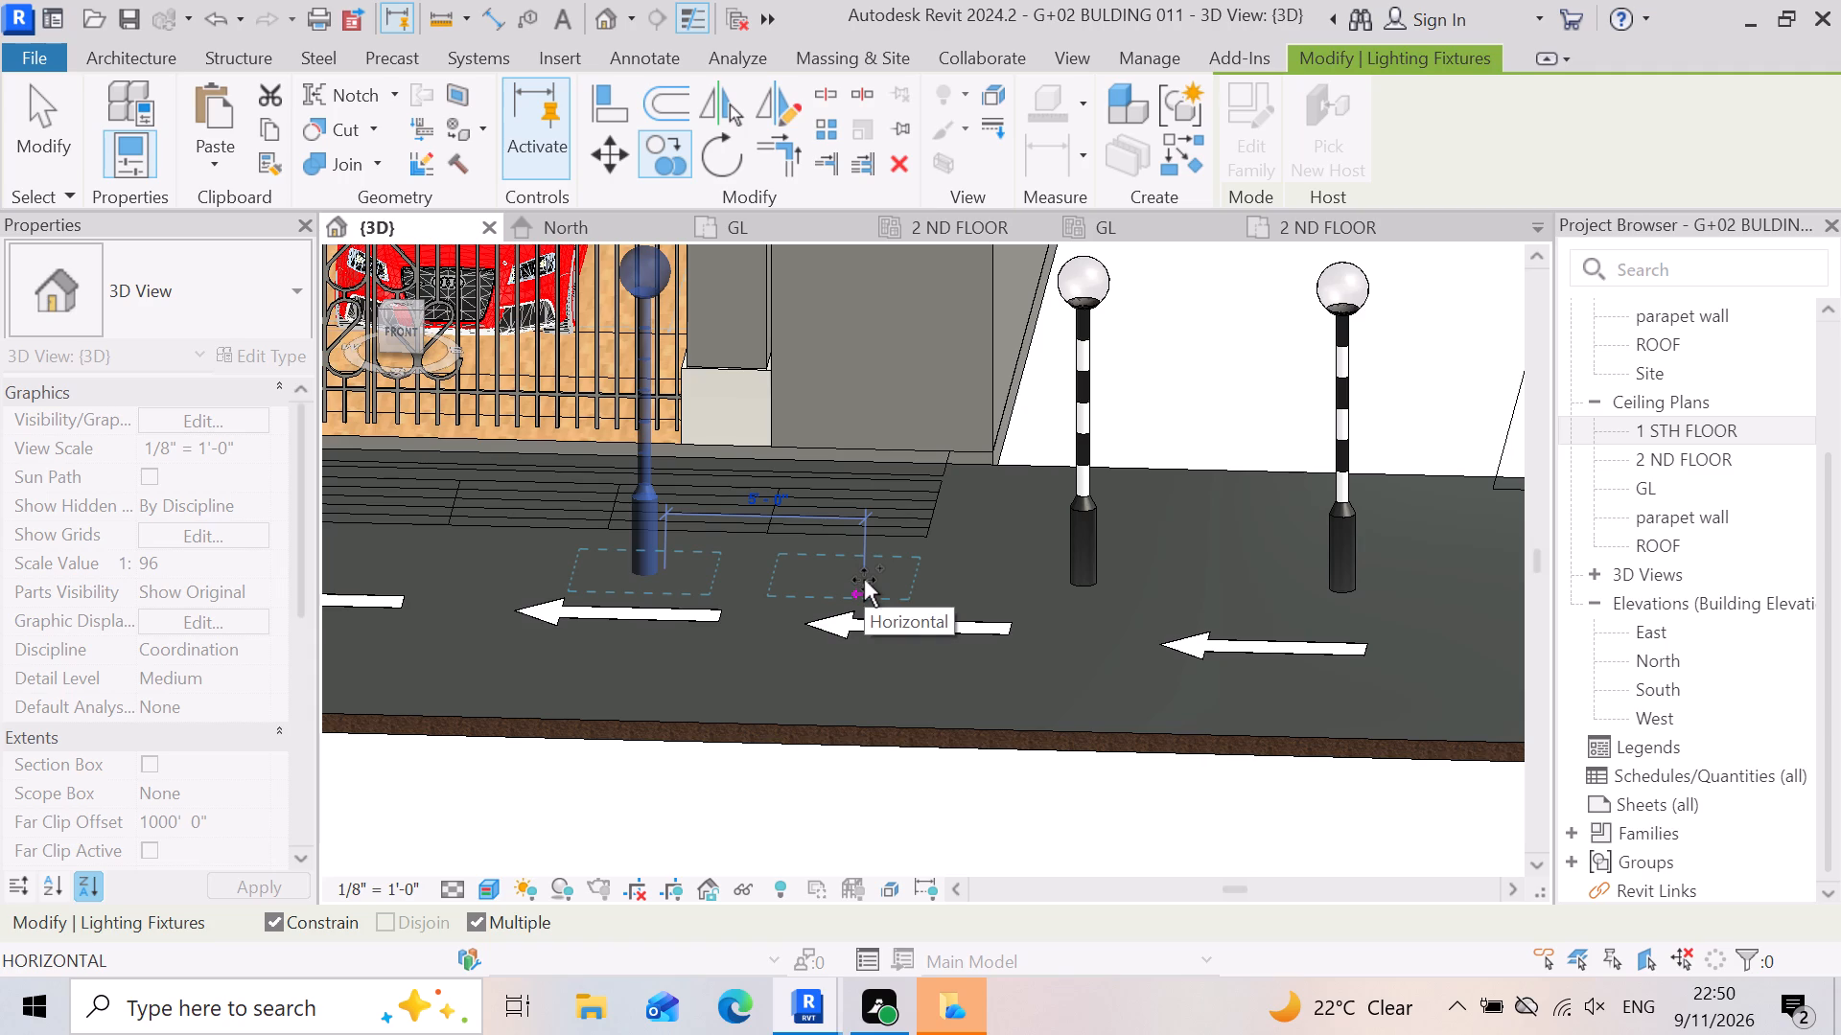
left_click(900, 540)
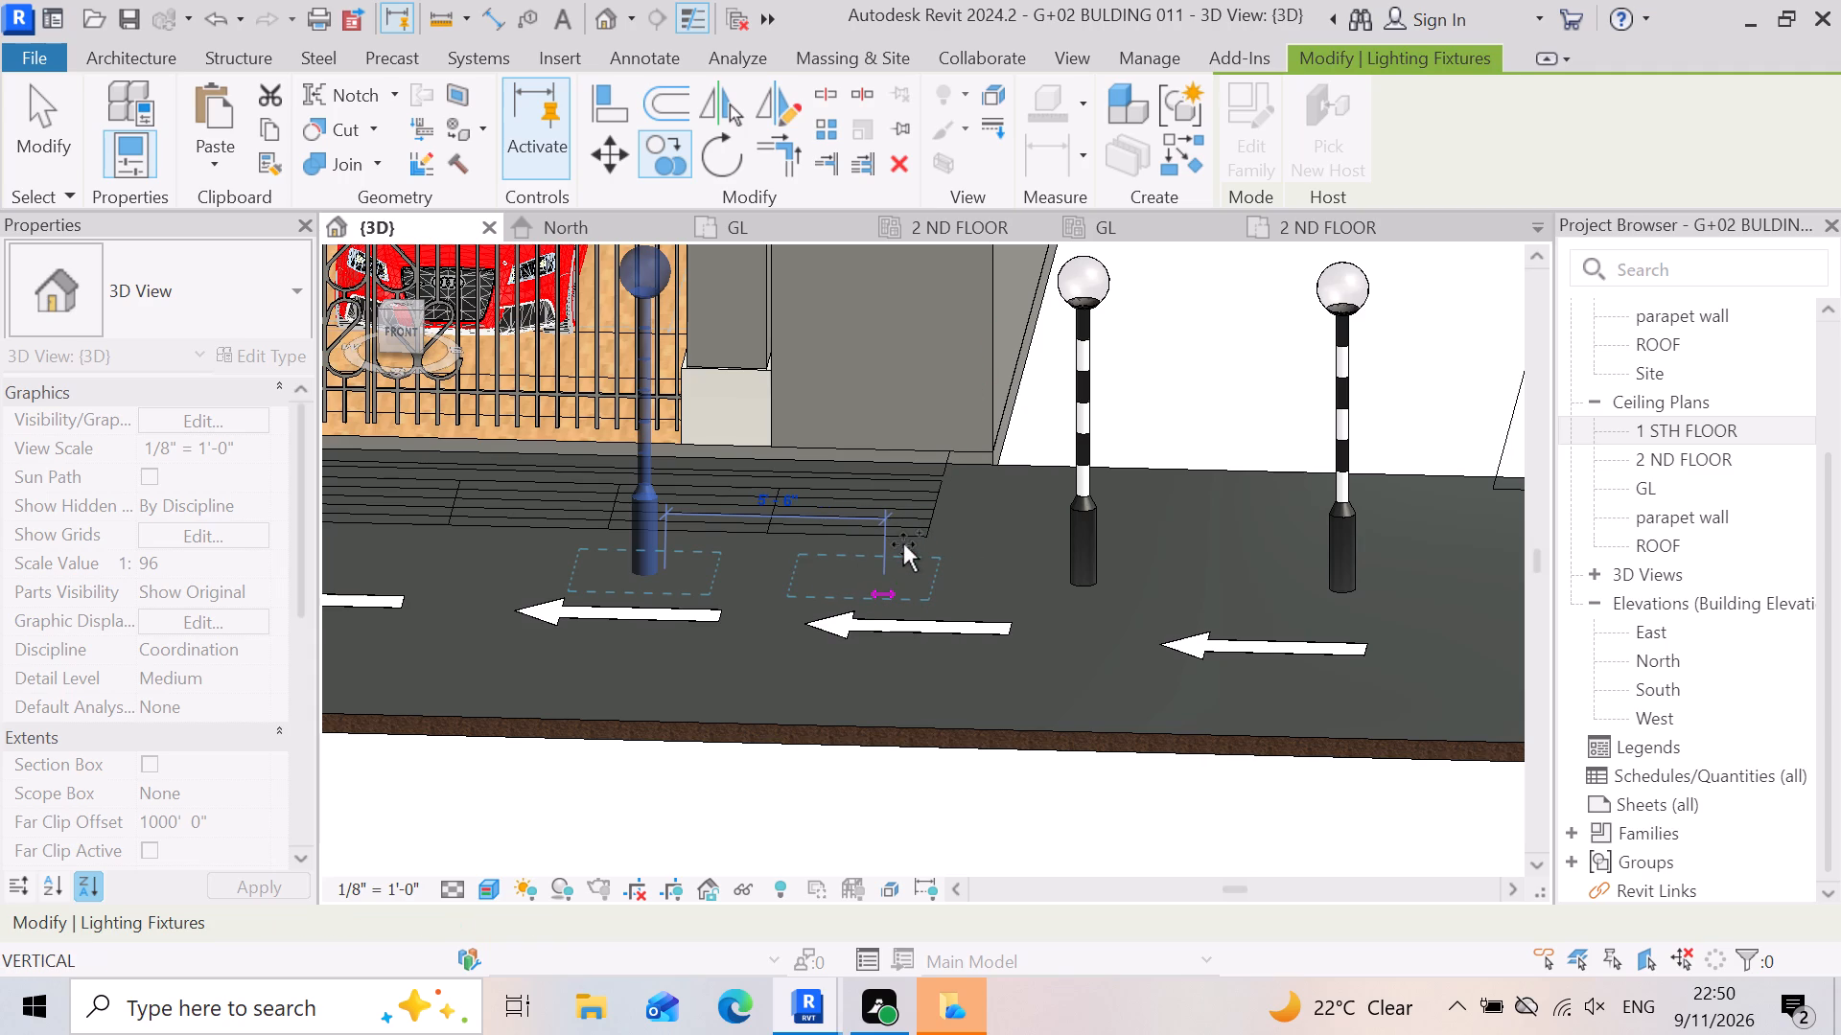
scroll(1035, 627, "down", 4)
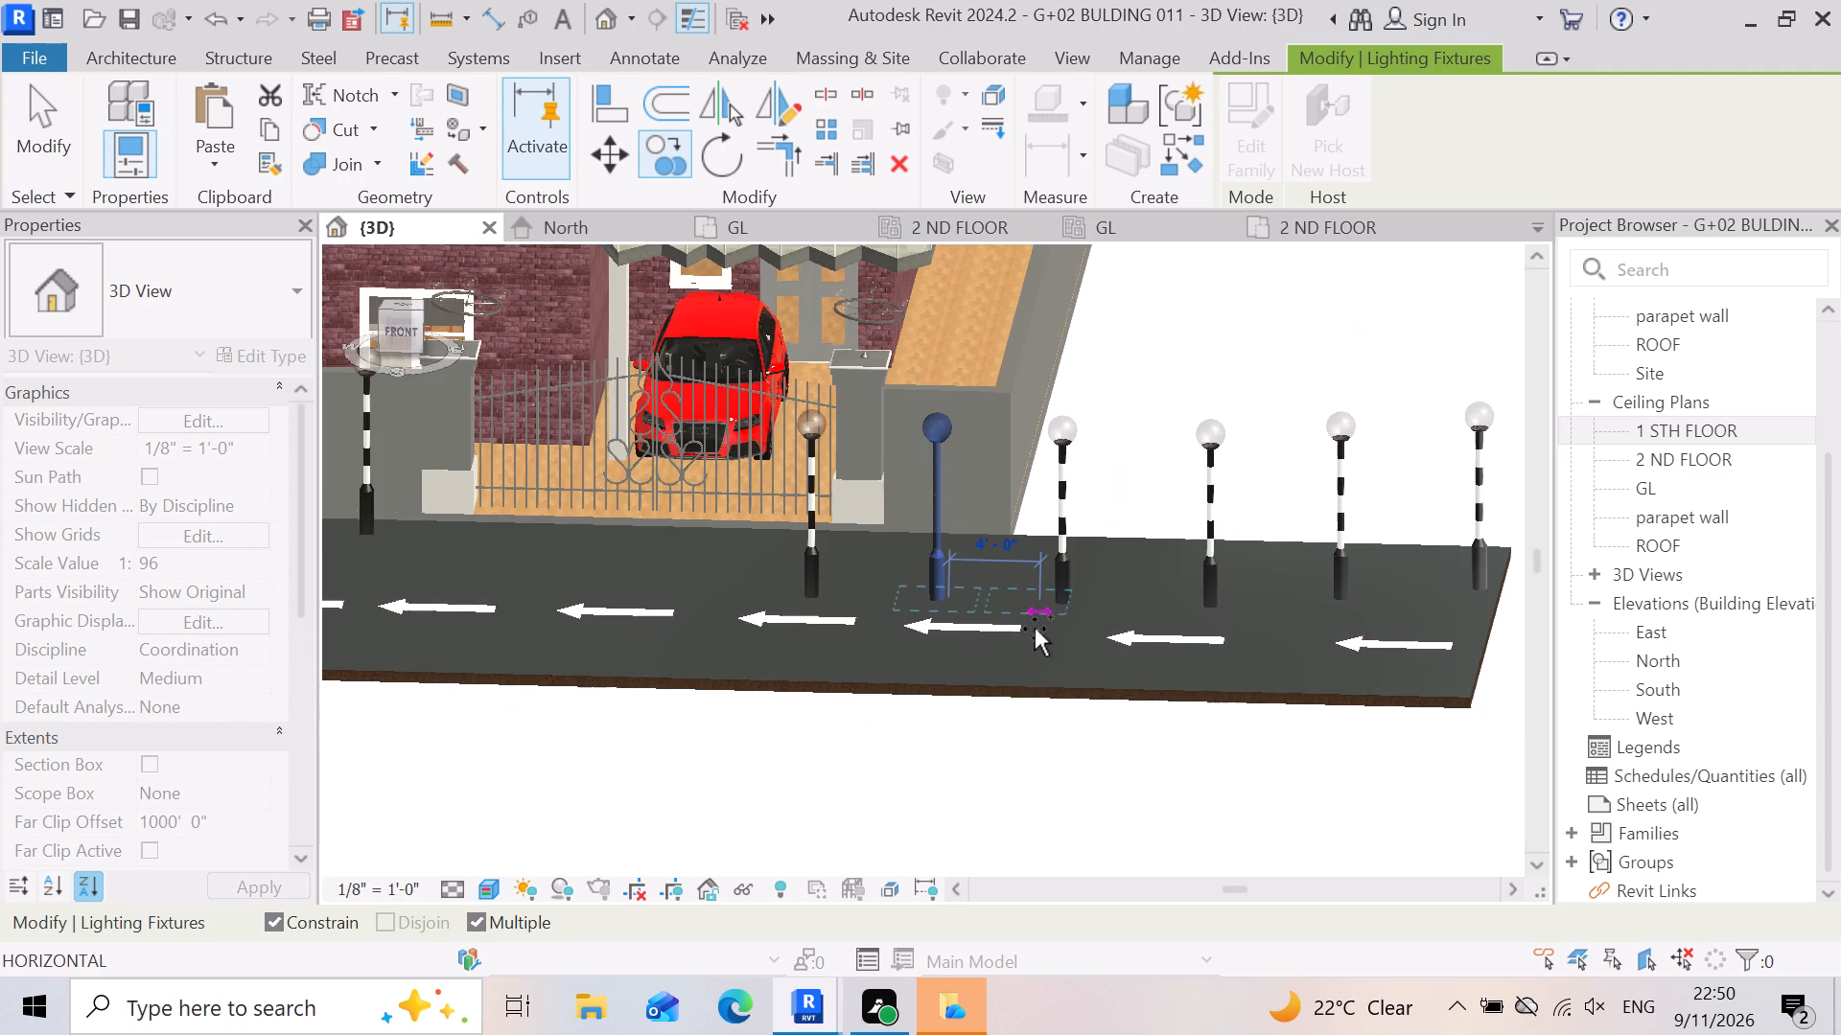
key("Escape")
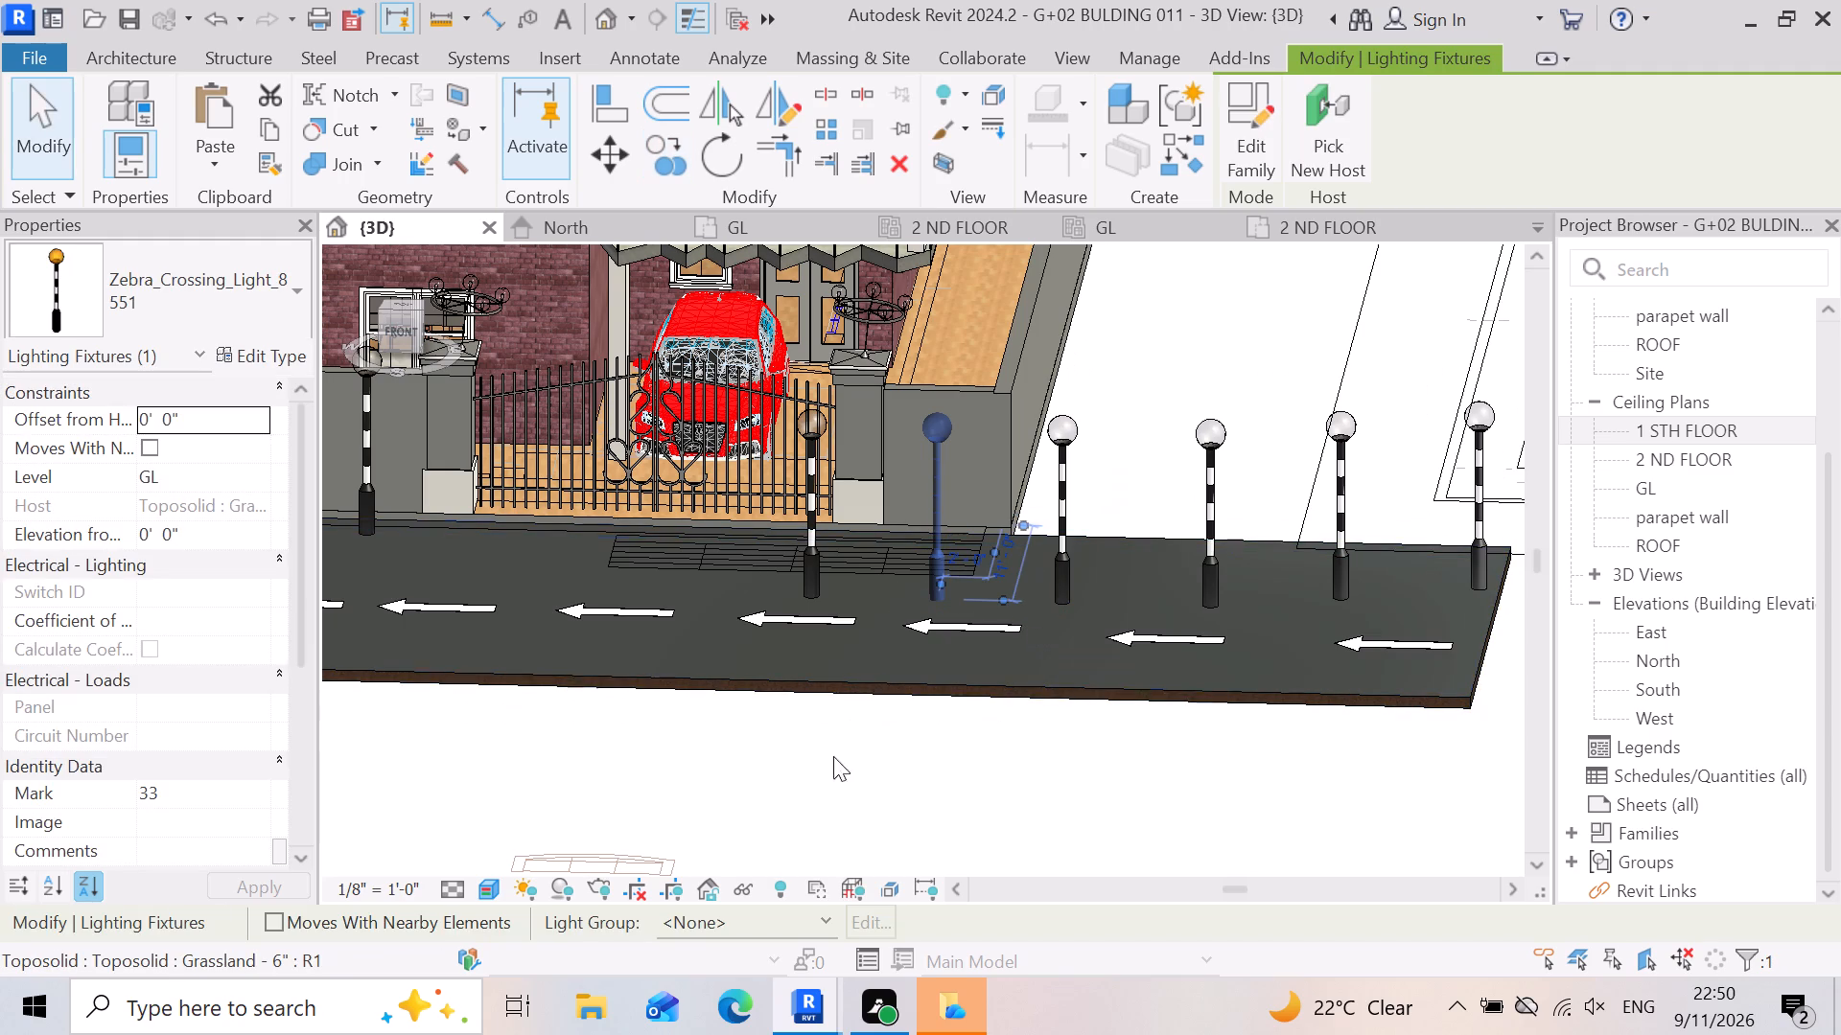
key("Escape")
Nudge the middle of the three copied lamp posts back from the direction arrows toward the boundary wall.
scroll(840, 689, "up", 3)
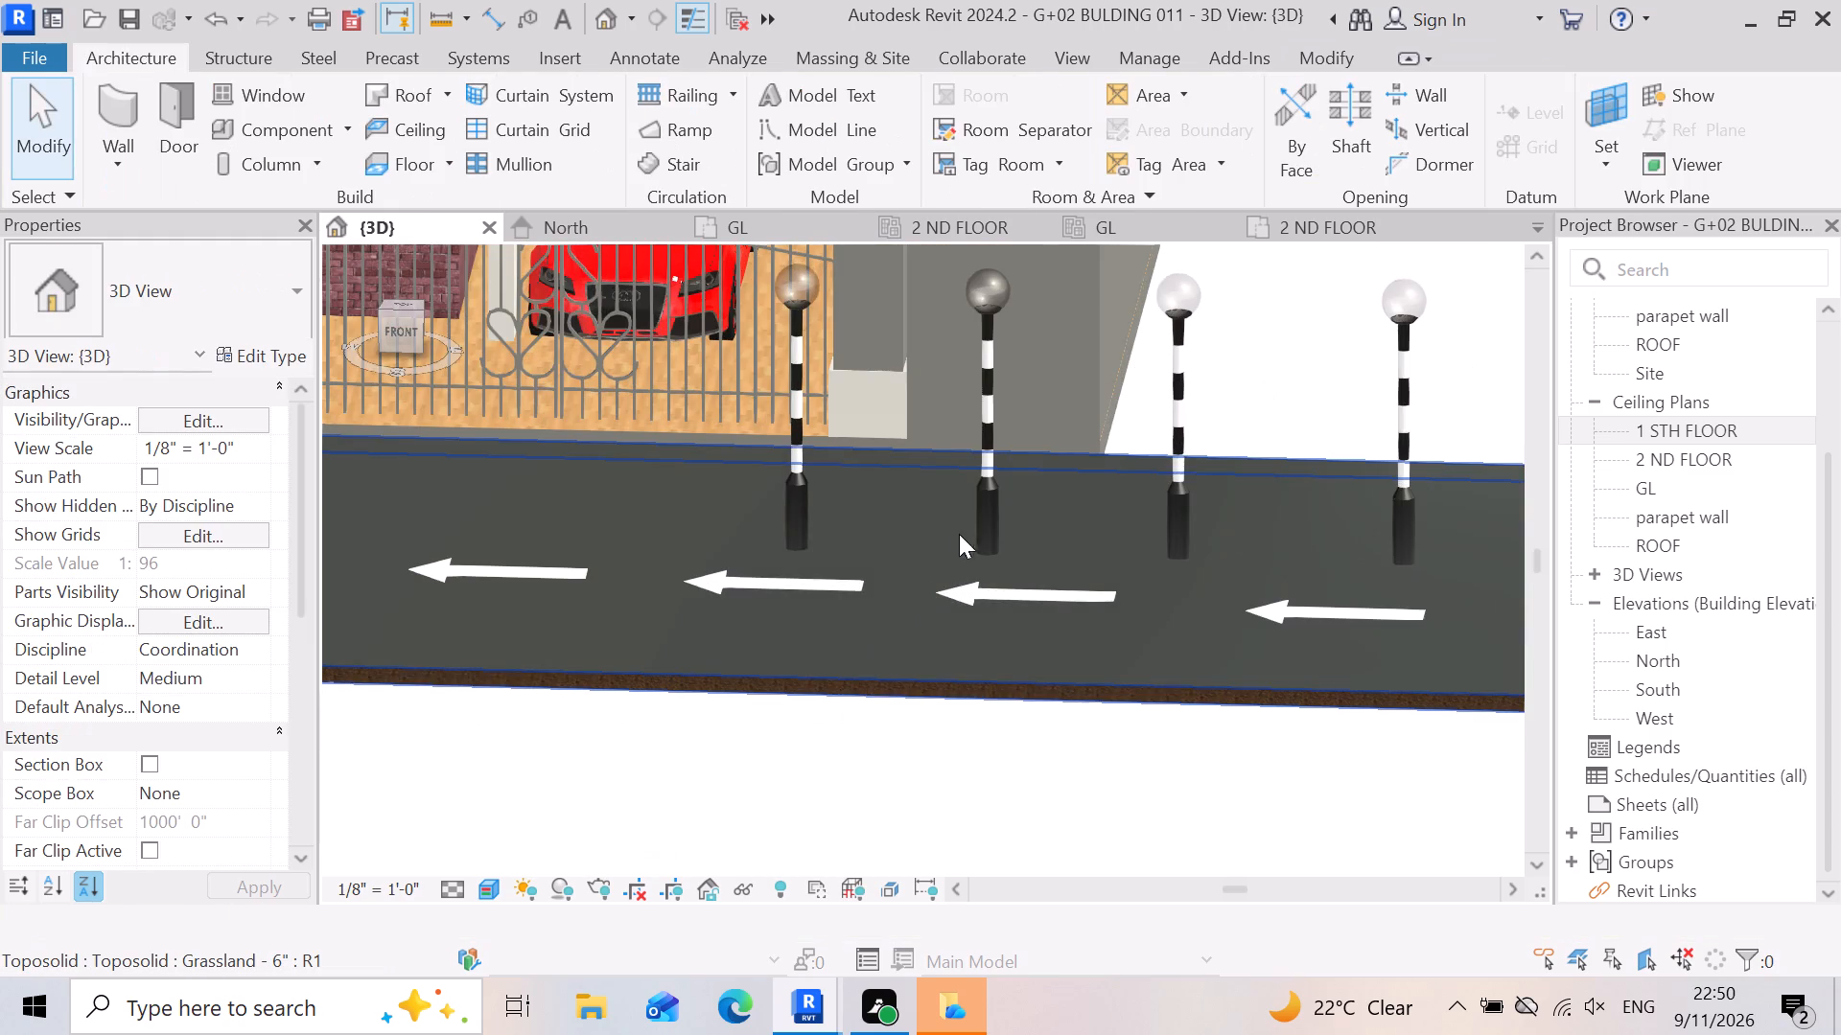
left_click(993, 508)
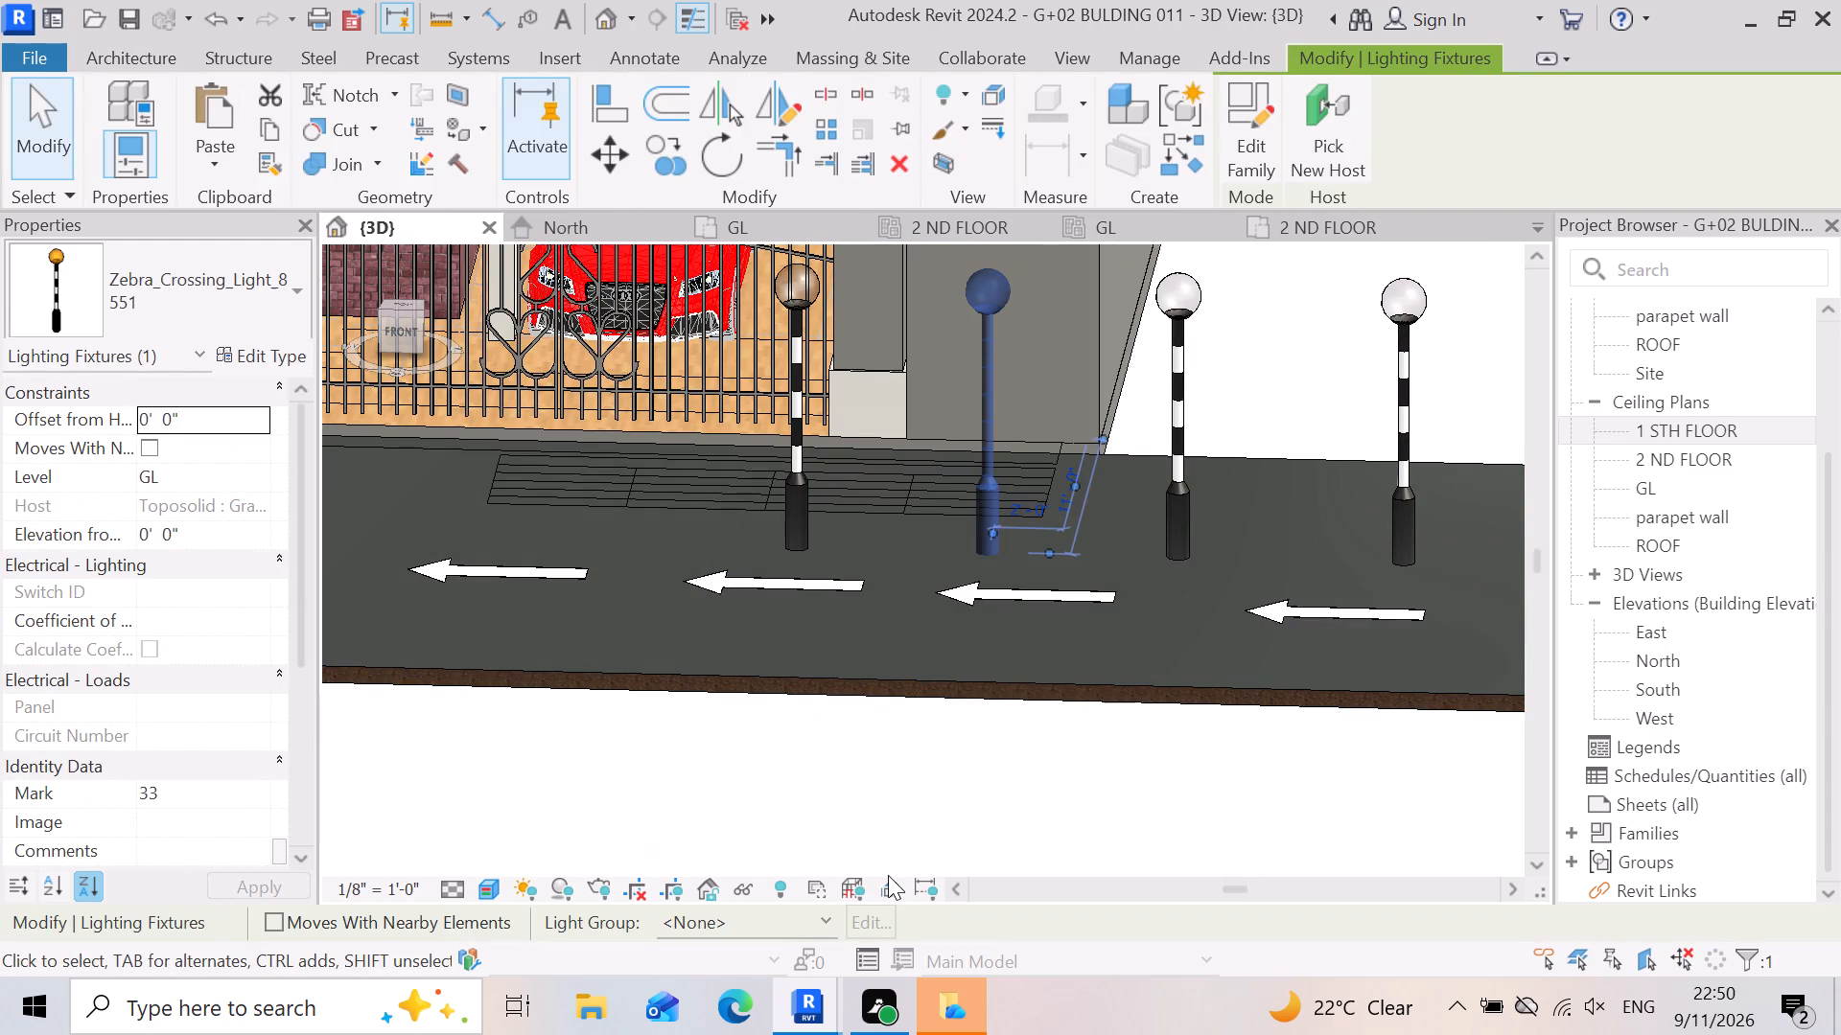
key("Up")
key("Up")
key("Up")
key("Up")
key("Up")
key("Up")
key("Up")
key("Up")
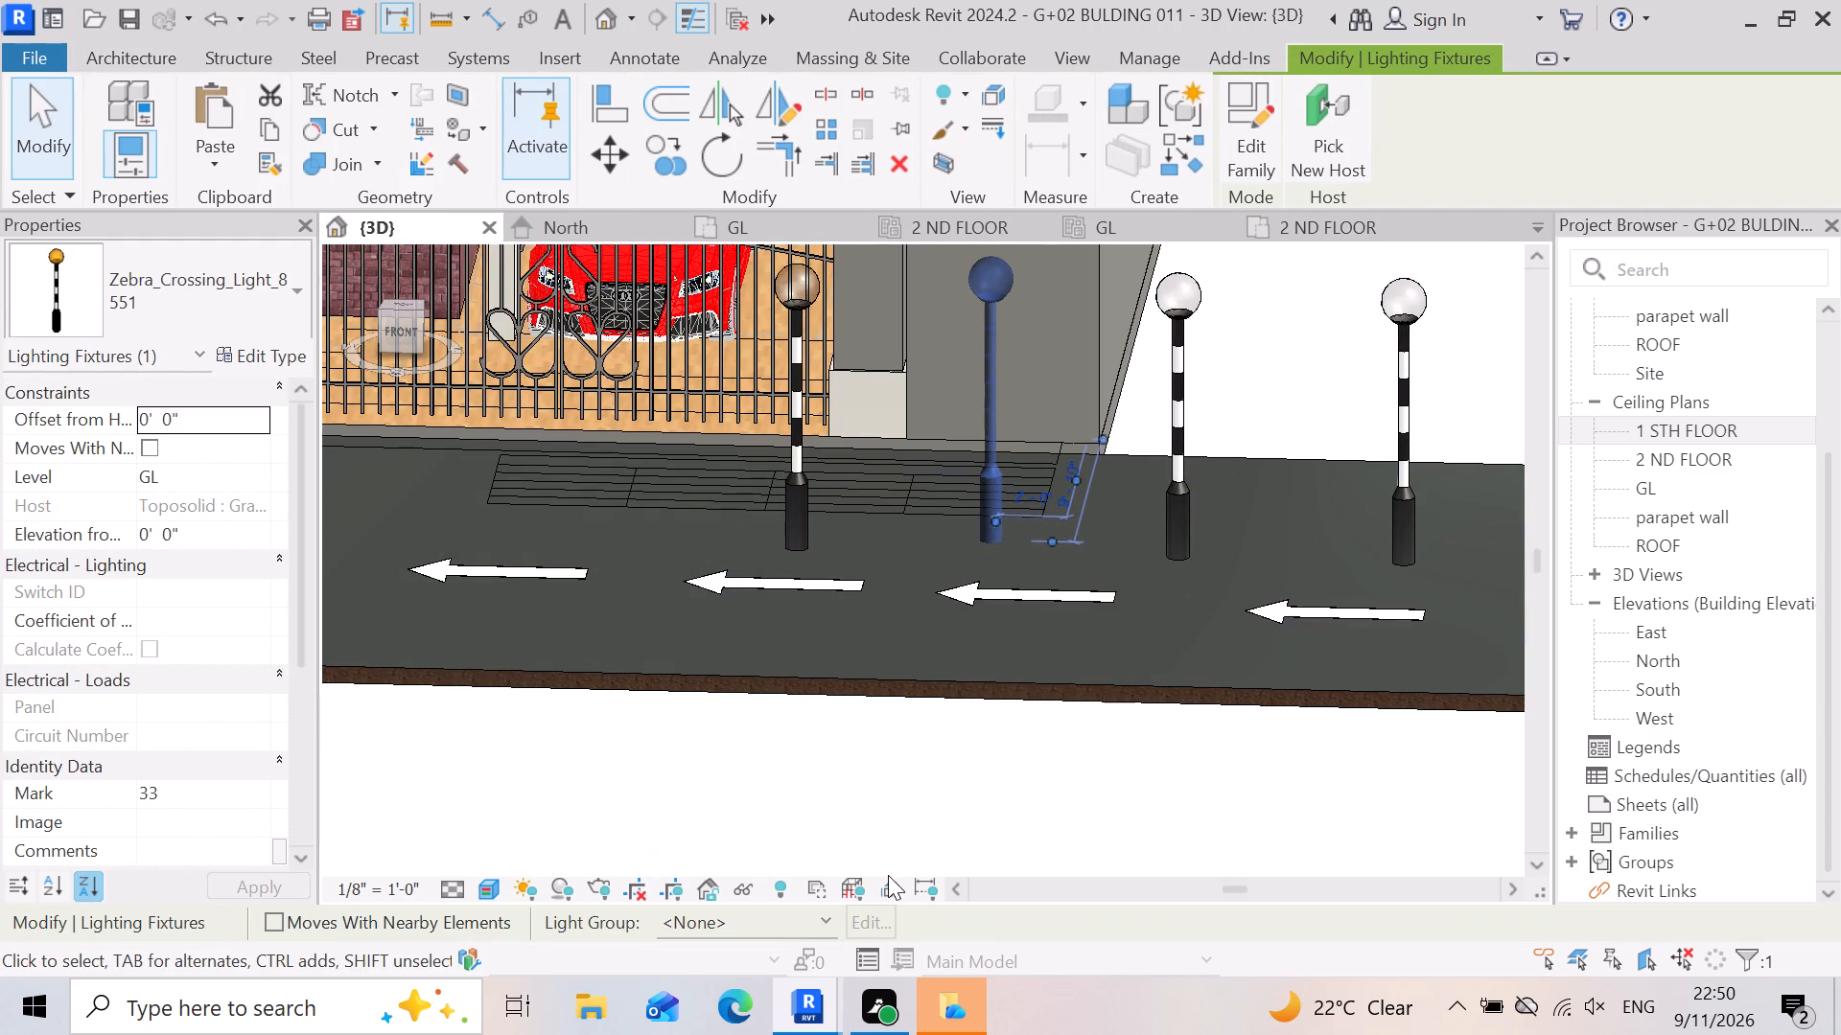
key("Up")
key("Up")
key("Up")
key("Up")
key("Up")
key("Up")
key("Up")
key("Up")
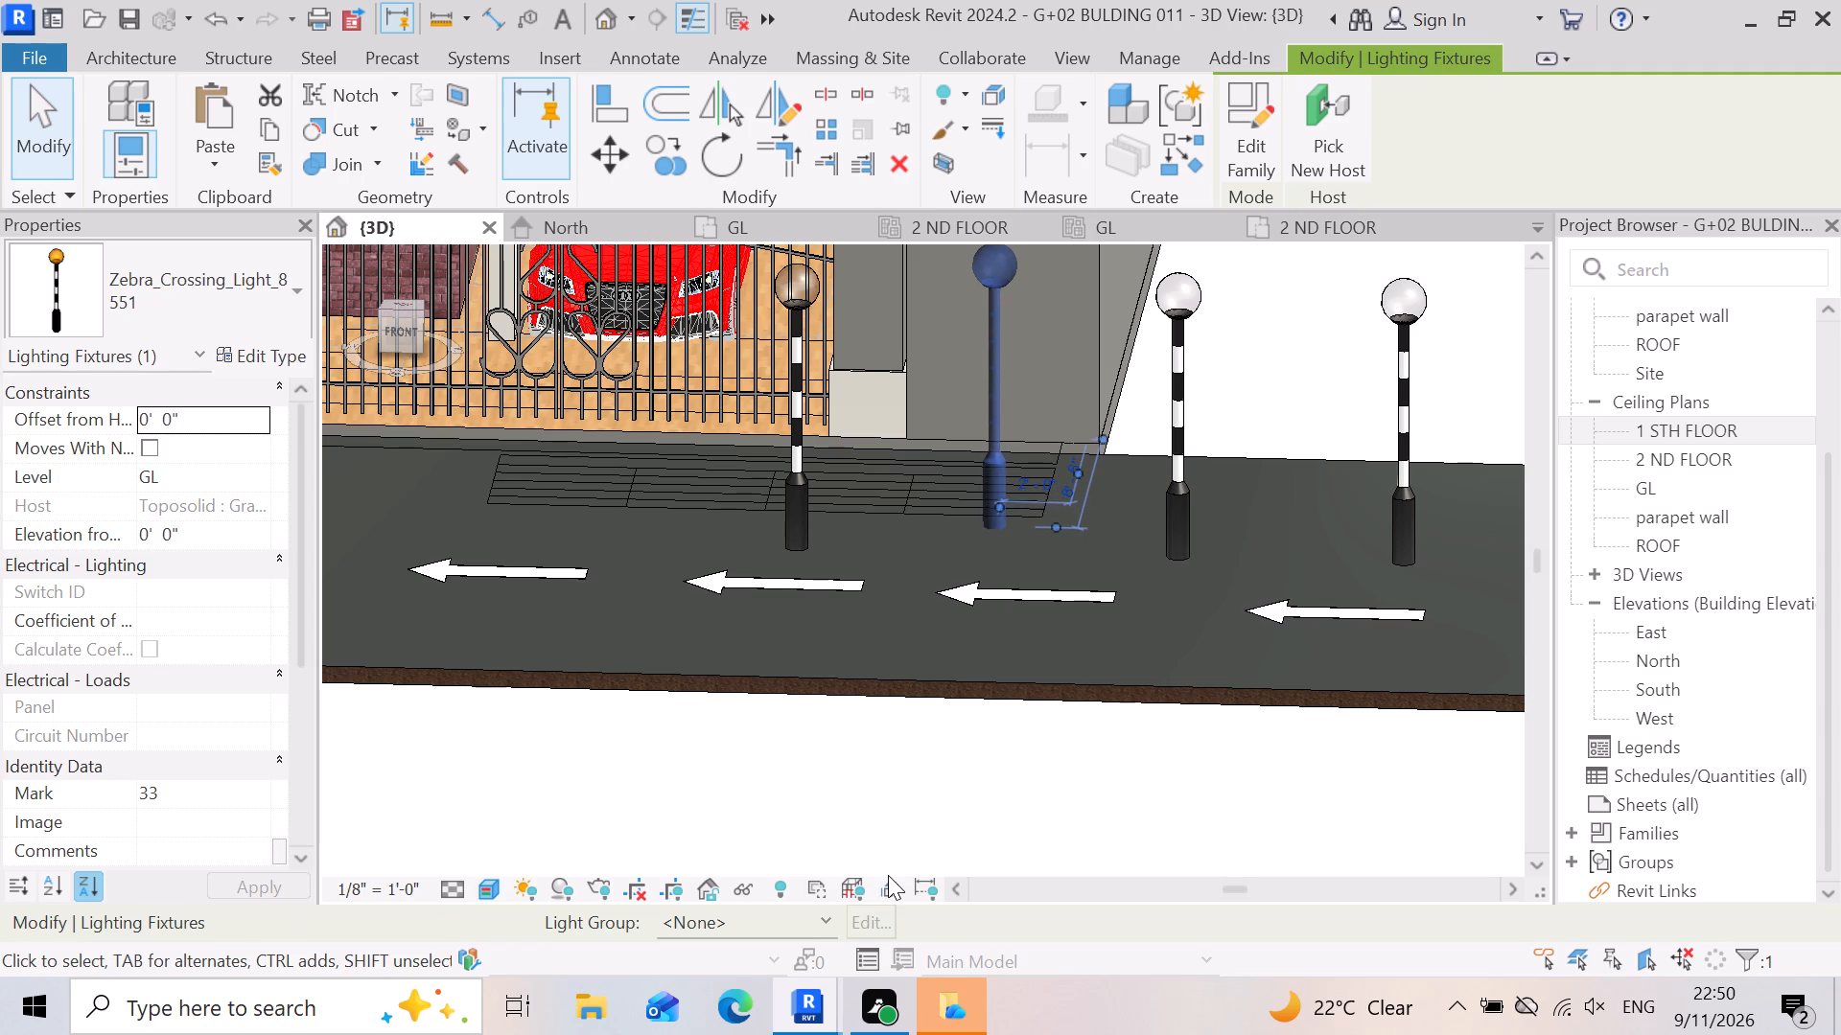
key("Up")
key("Up")
key("Up")
key("Up")
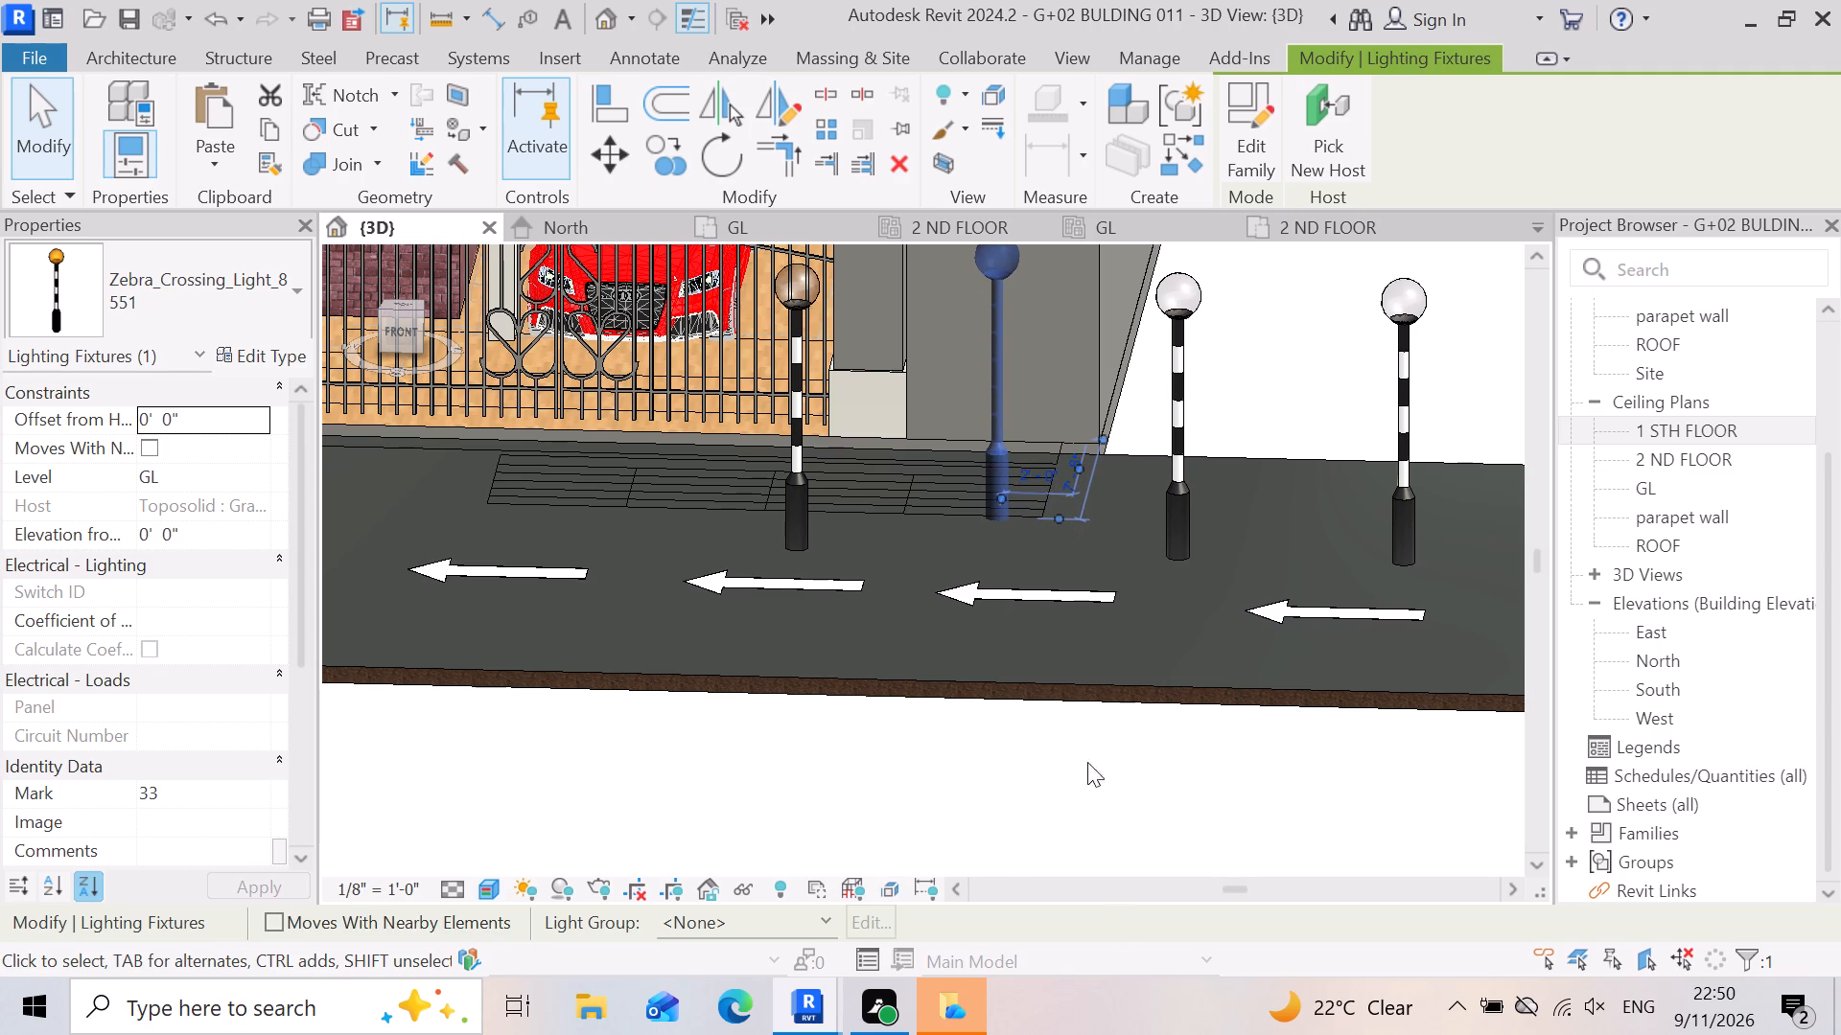
left_click(1021, 643)
Select the four lamp posts beyond the boundary wall's corner and nudge them together toward the road's building-side edge.
scroll(1039, 630, "down", 4)
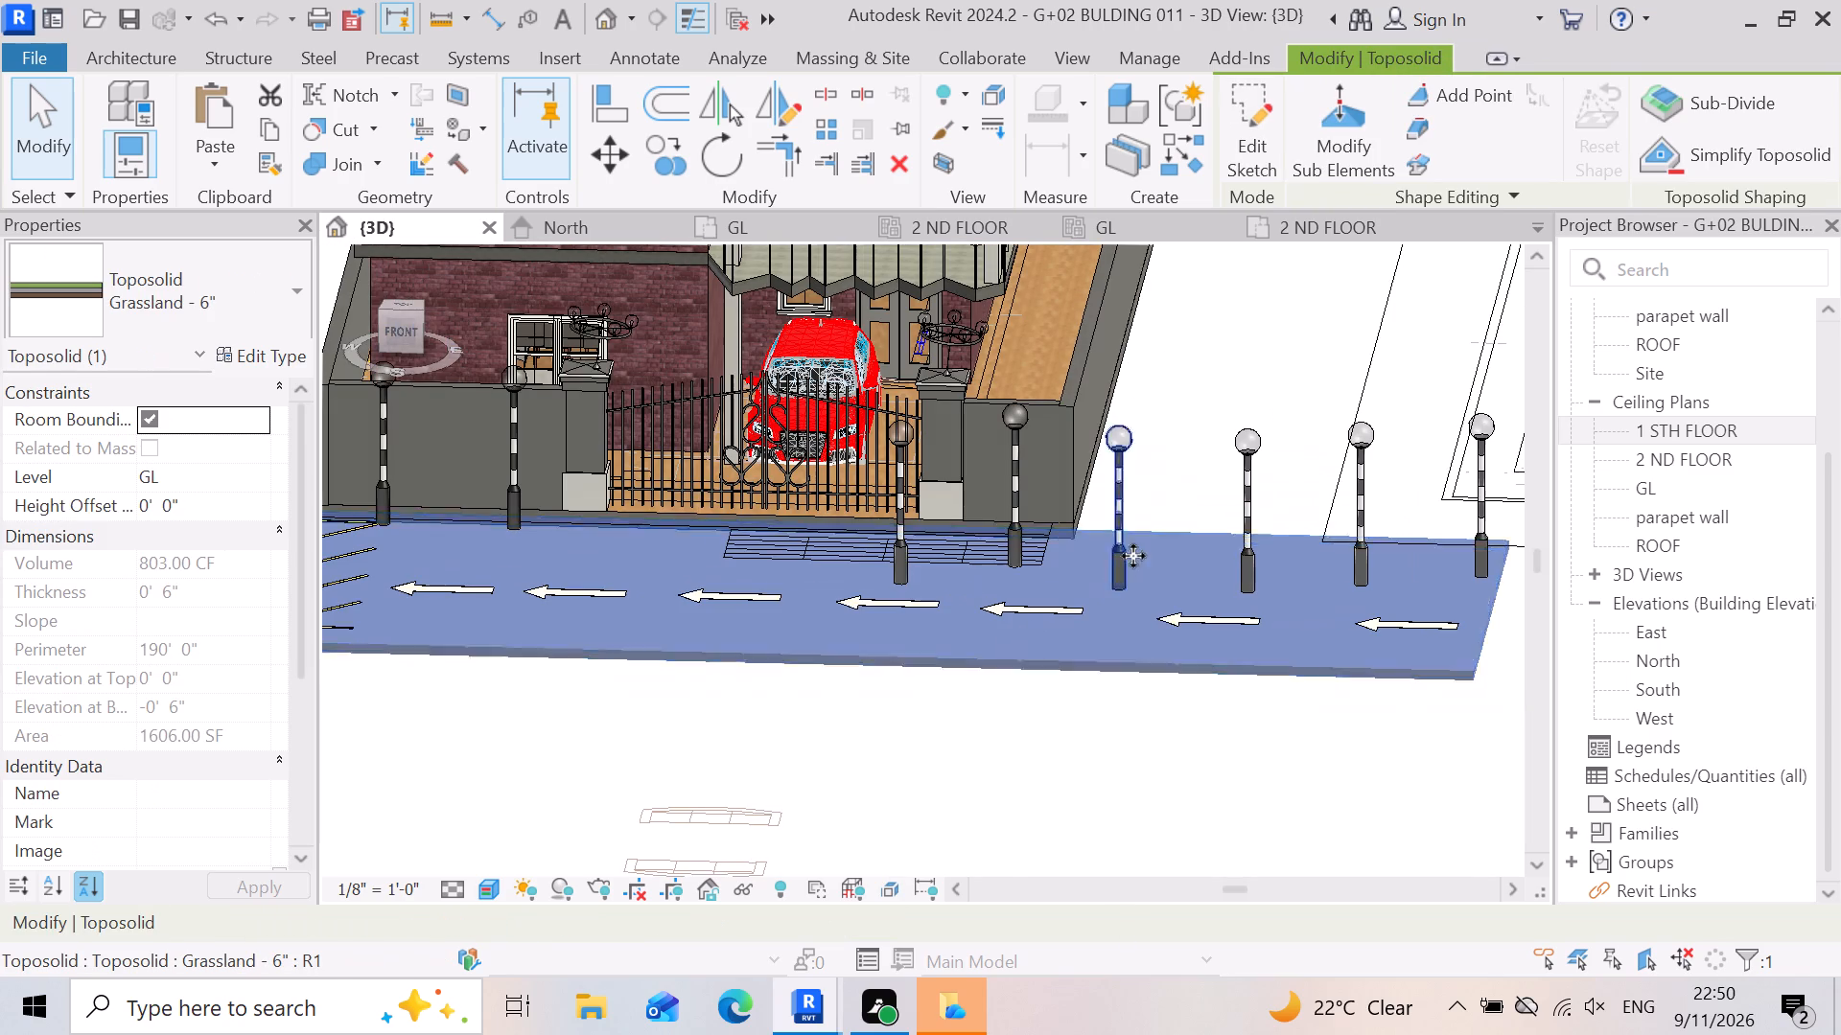
left_click(1114, 515)
scroll(1178, 585, "down", 4)
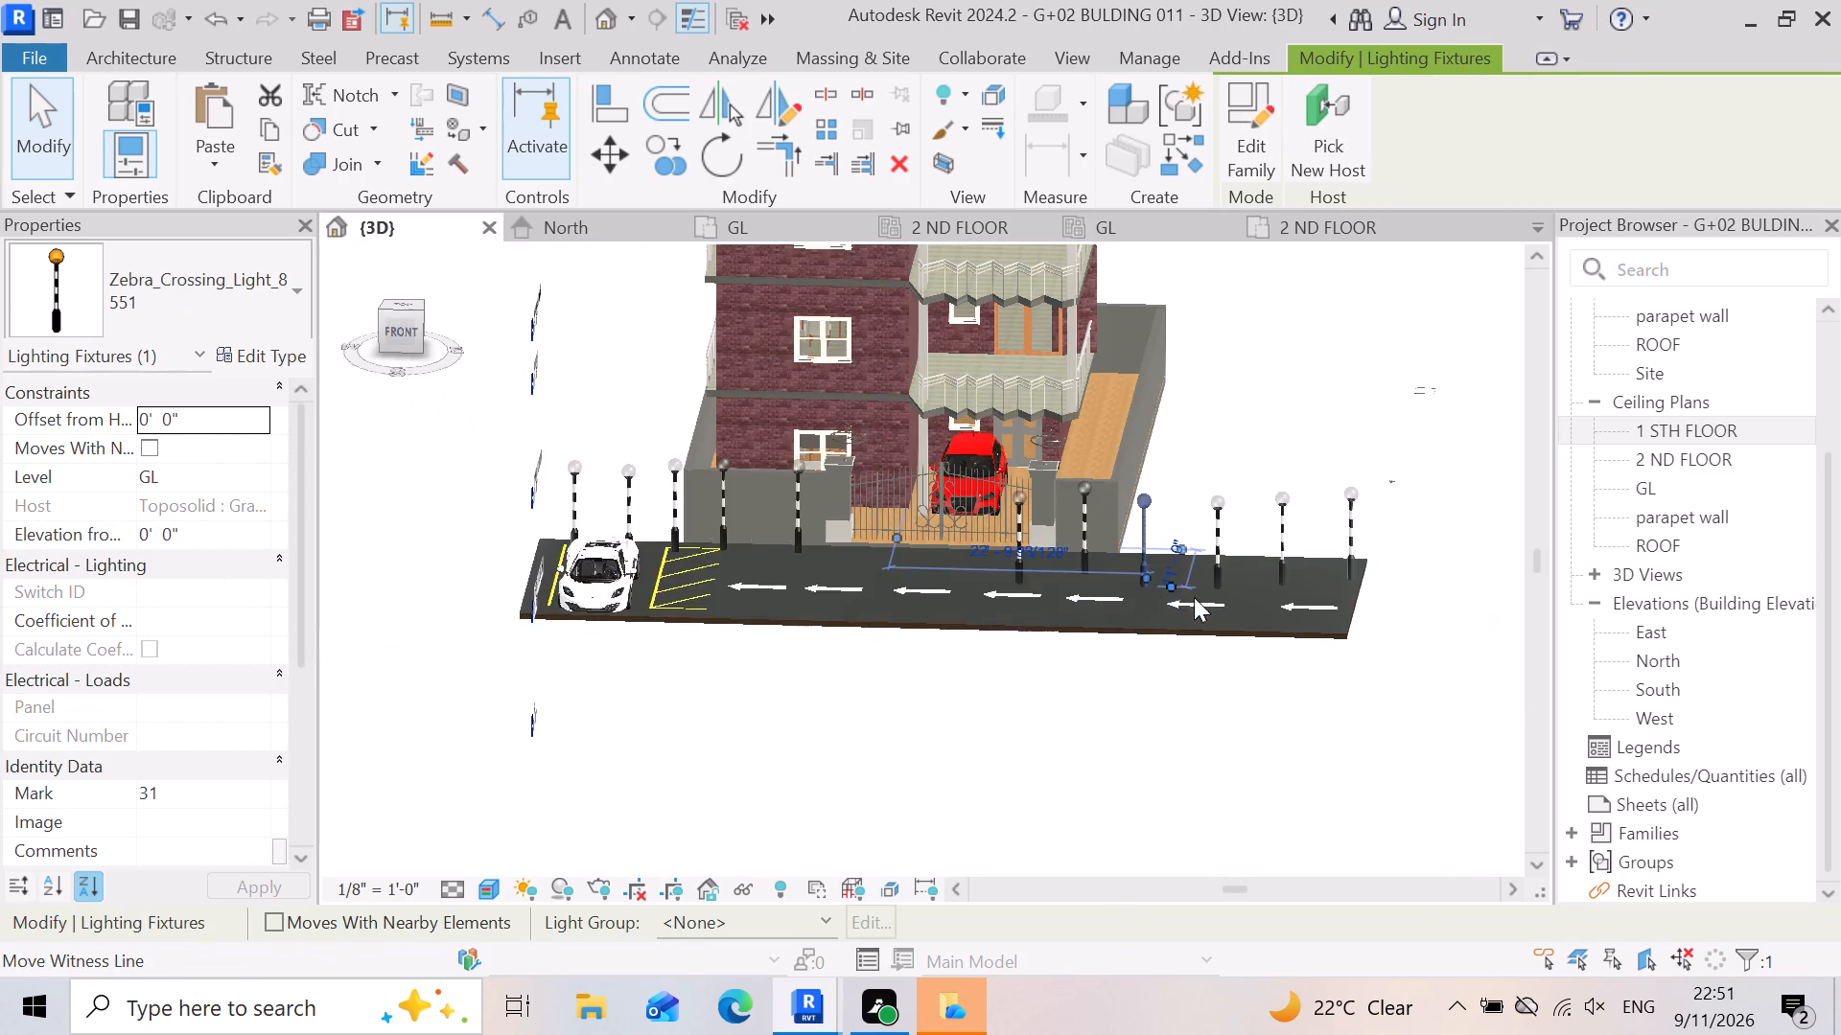
left_click(1217, 539, "ctrl")
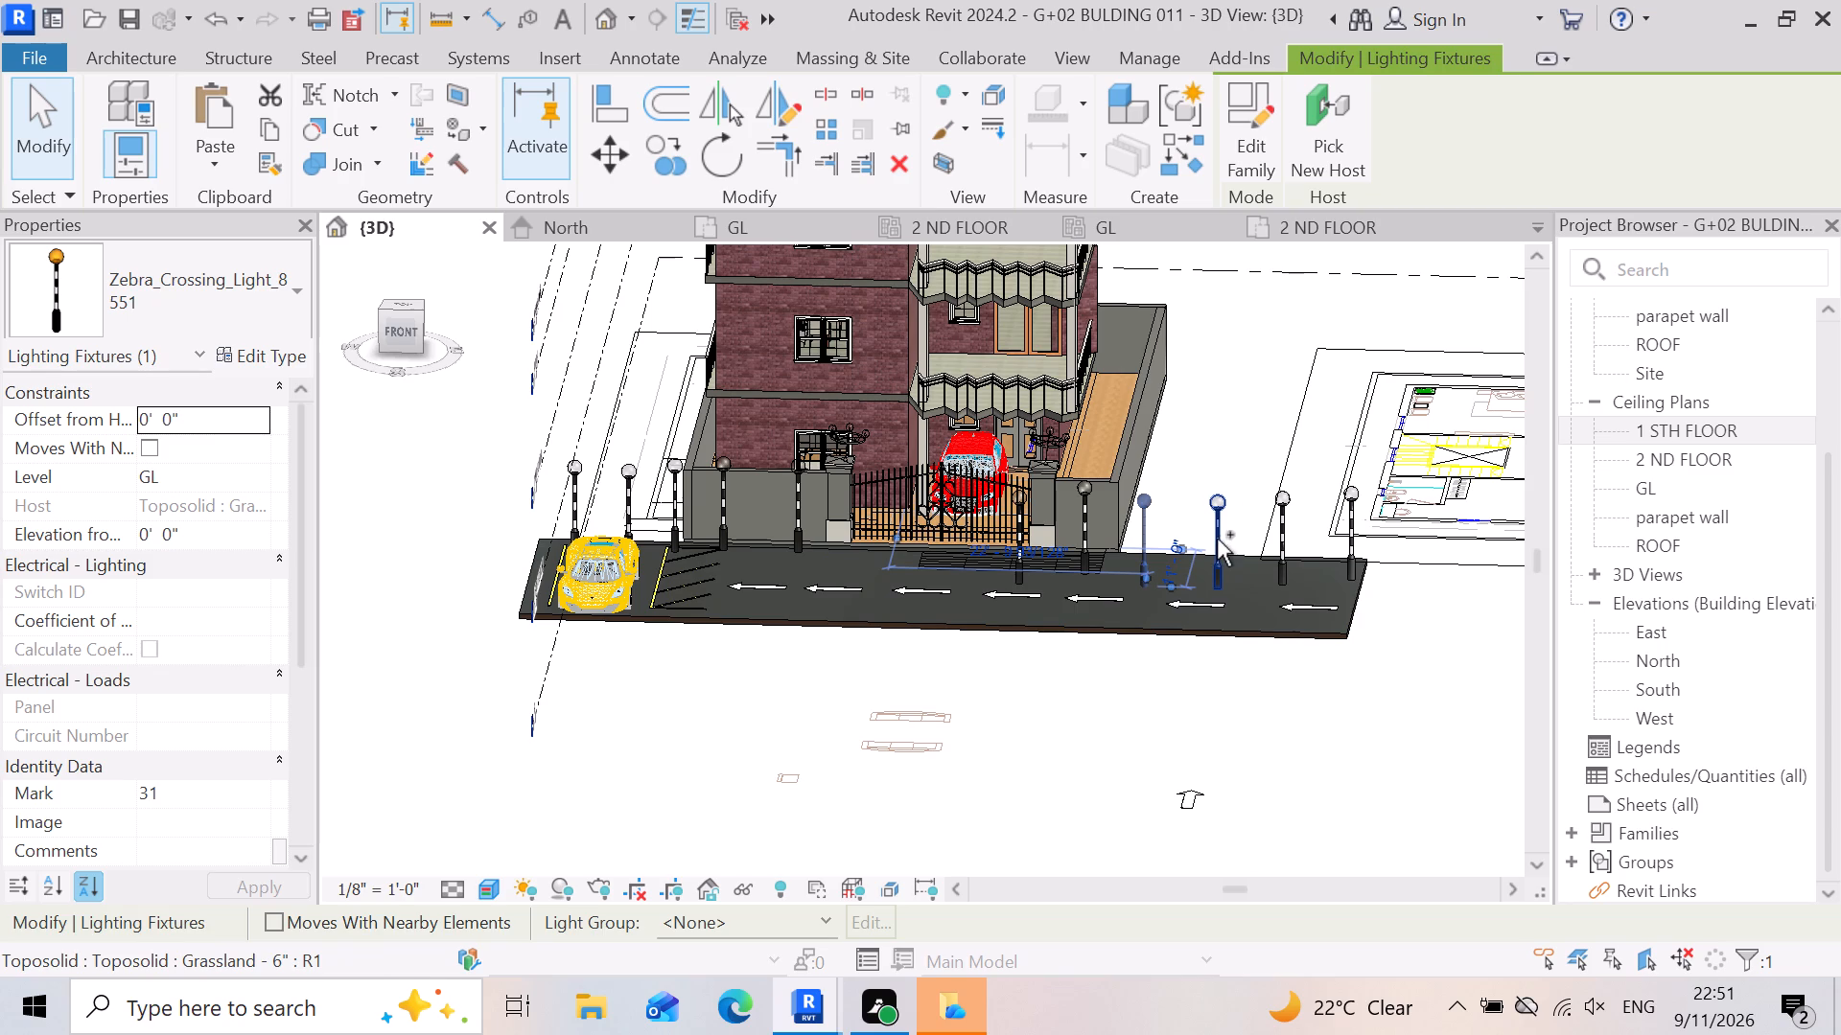
left_click(1285, 537, "ctrl")
left_click(1346, 510, "ctrl")
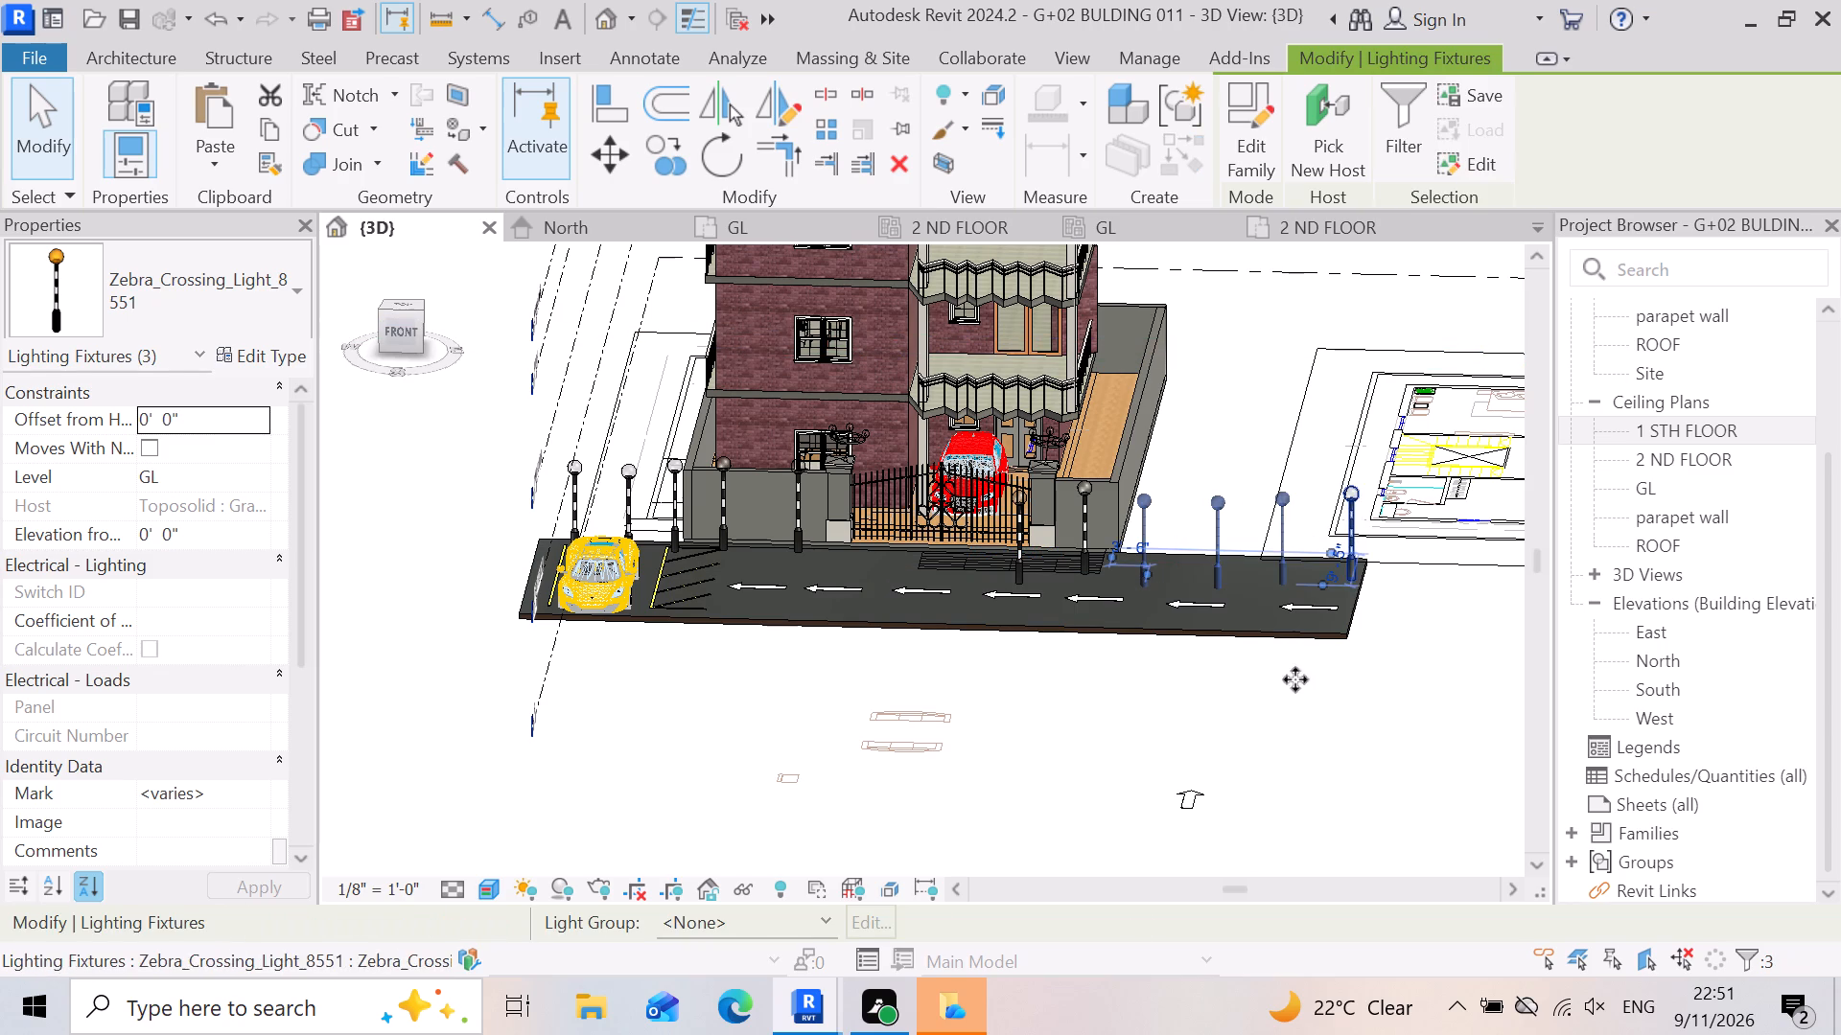
key("Up")
key("Up")
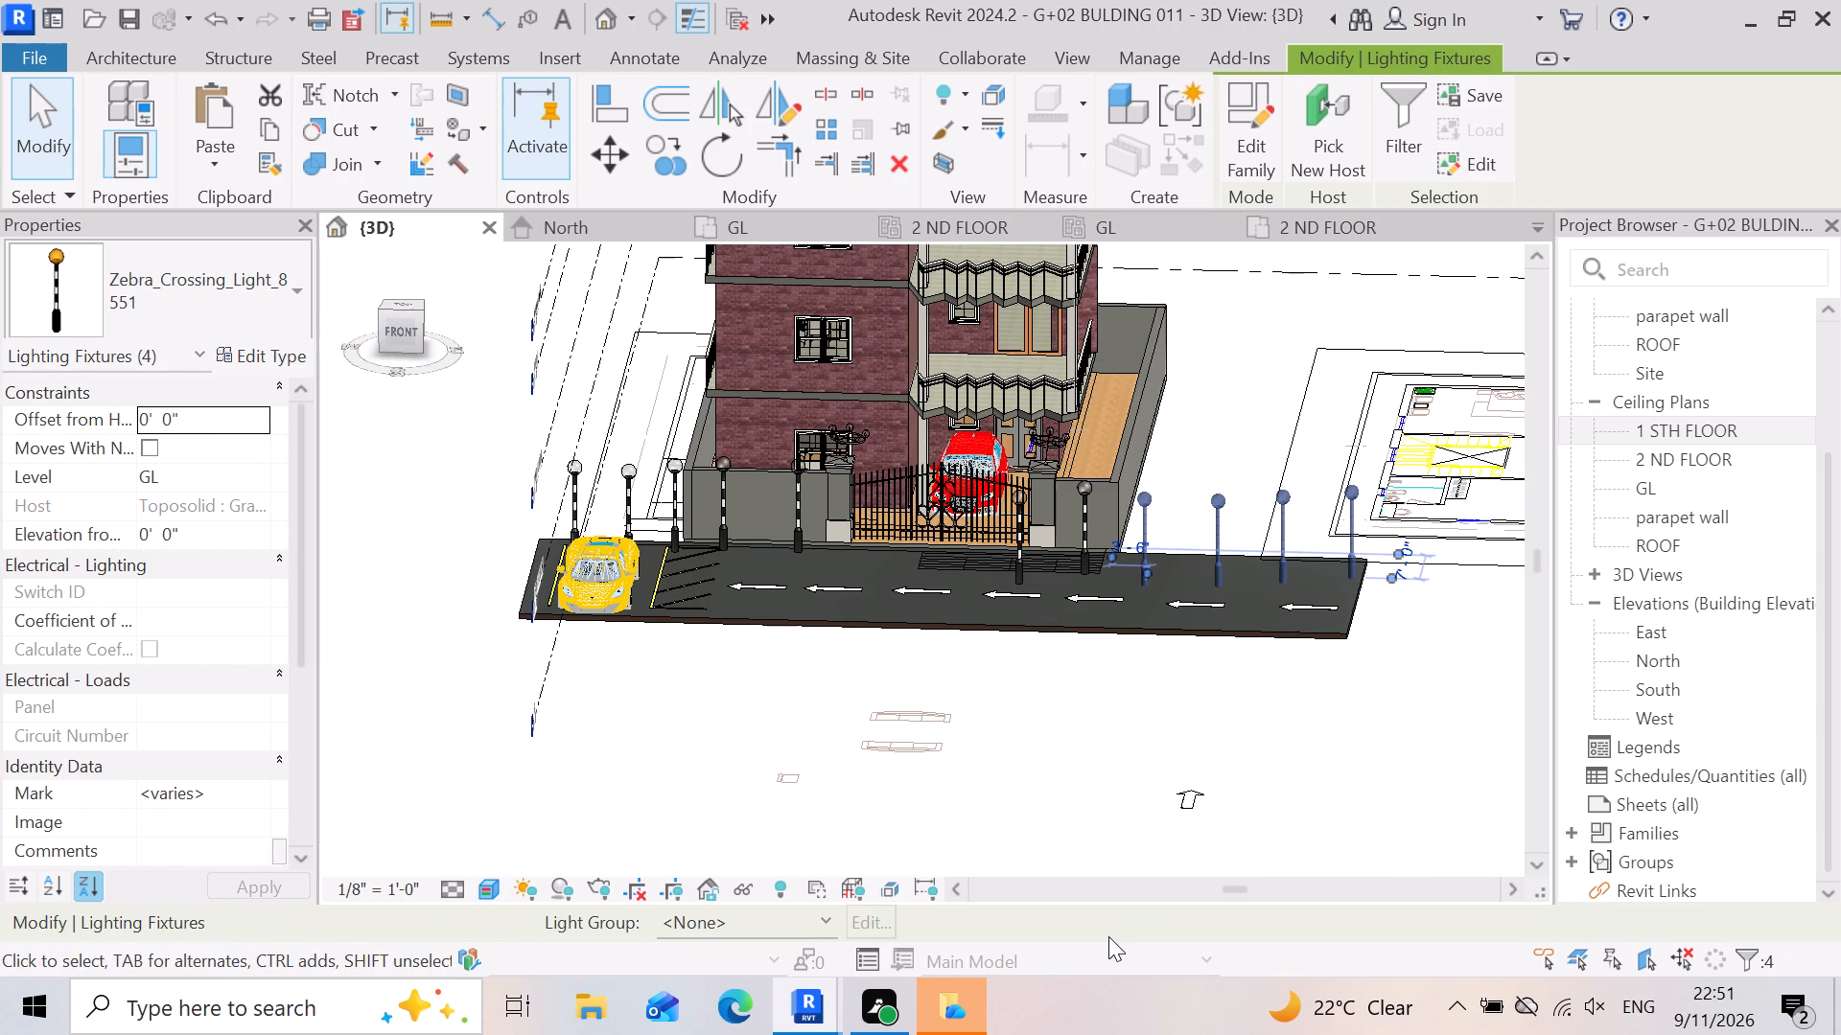
key("Up")
key("Up")
key("Up")
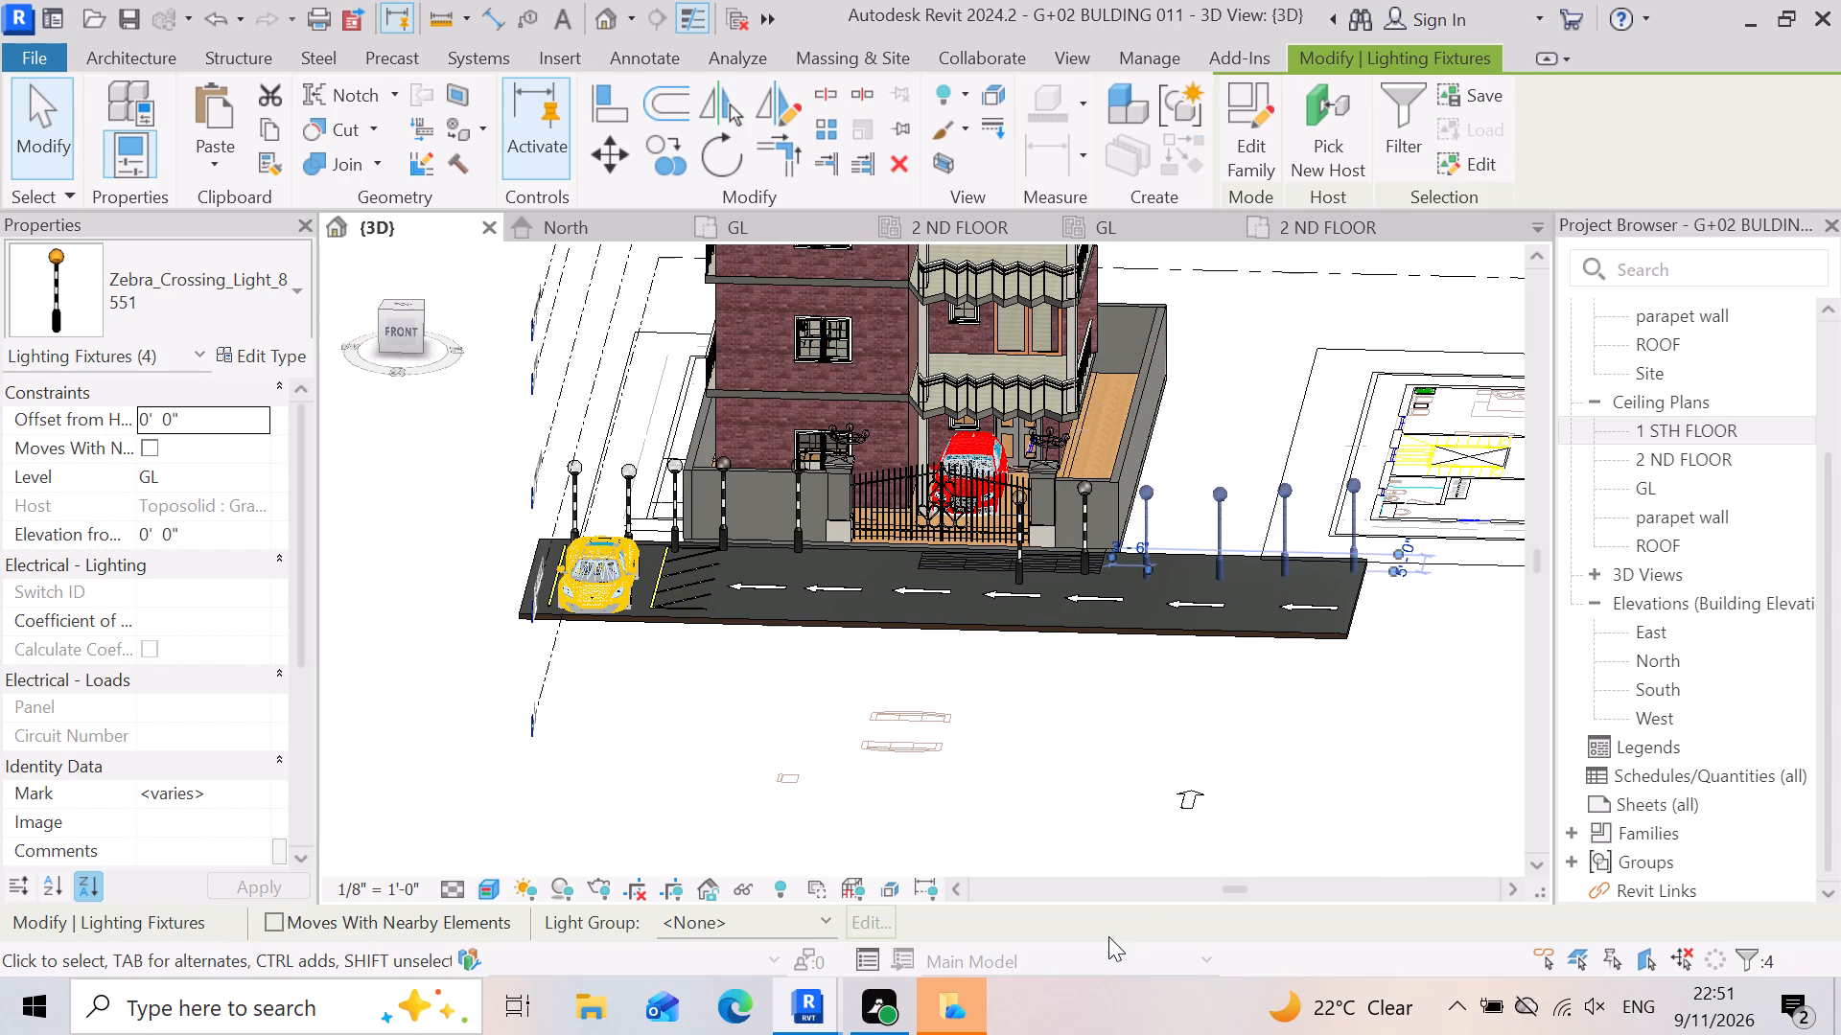
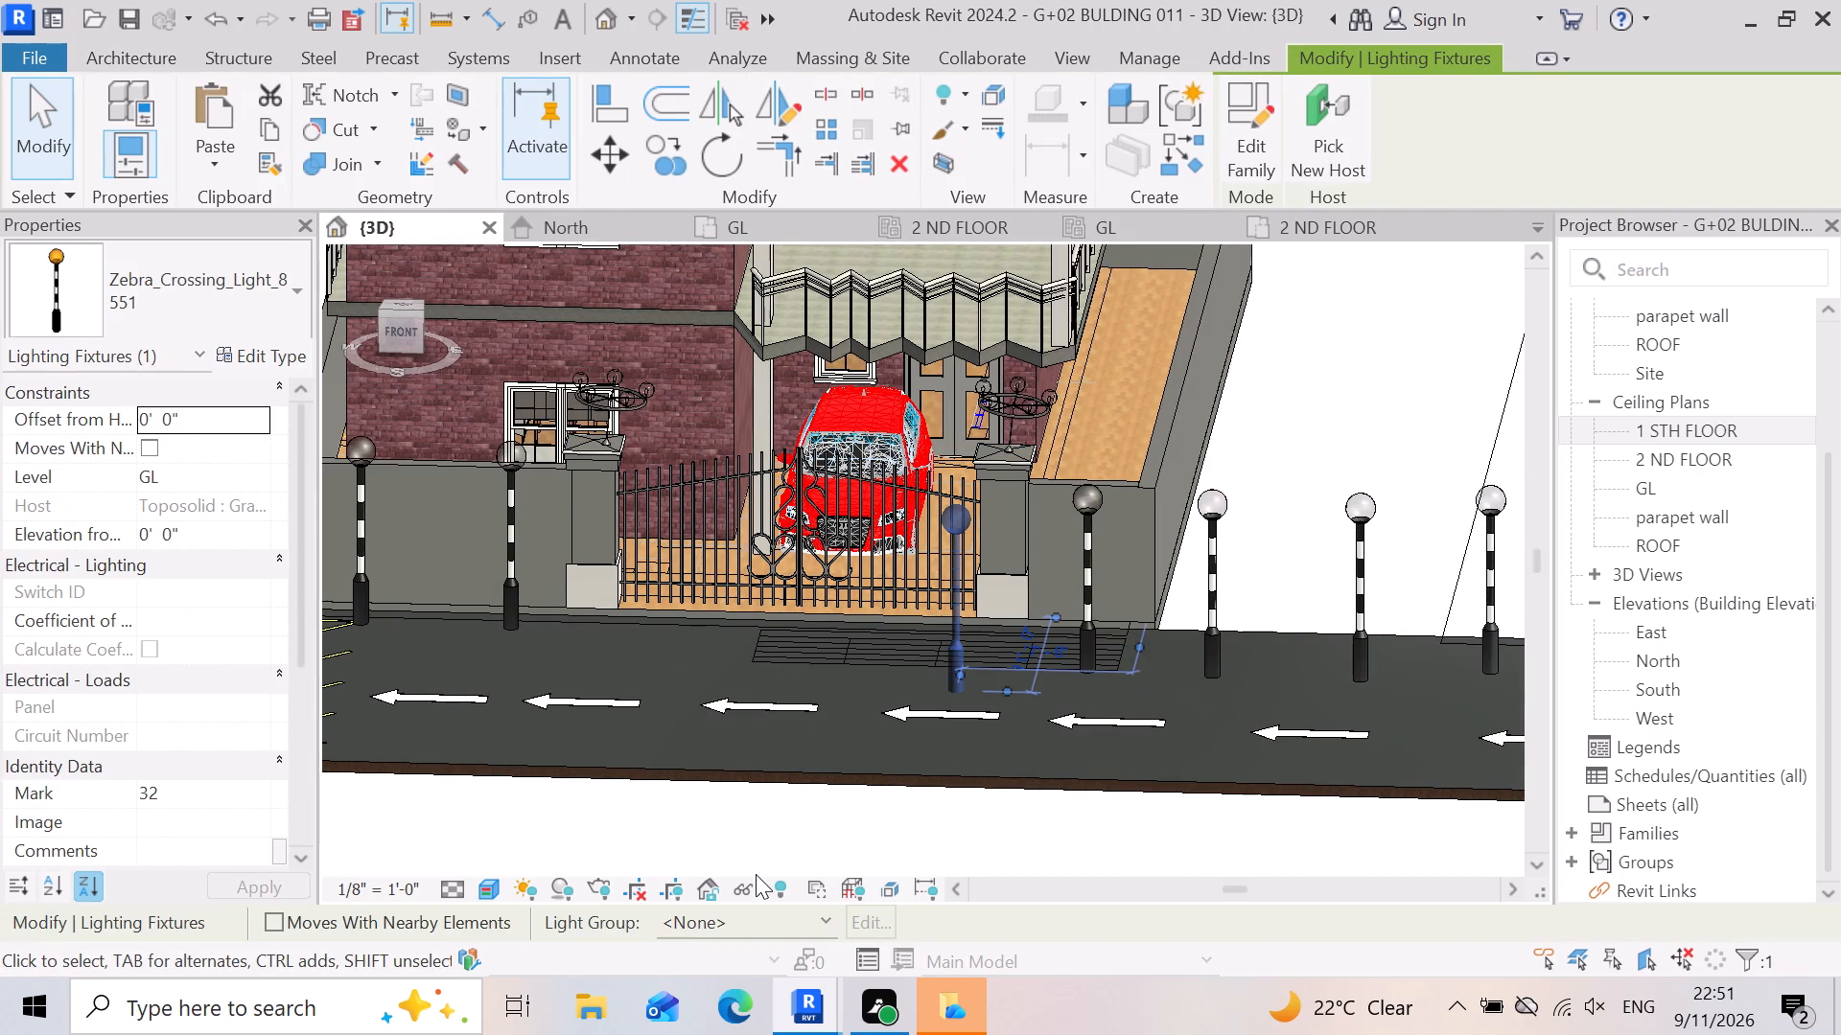
Nudge the lamp post in front of the gate's pillar back to the road's building-side edge, in line with the neighbouring posts.
key("Up")
key("Up")
key("Up")
key("Up")
key("Up")
key("Up")
key("Up")
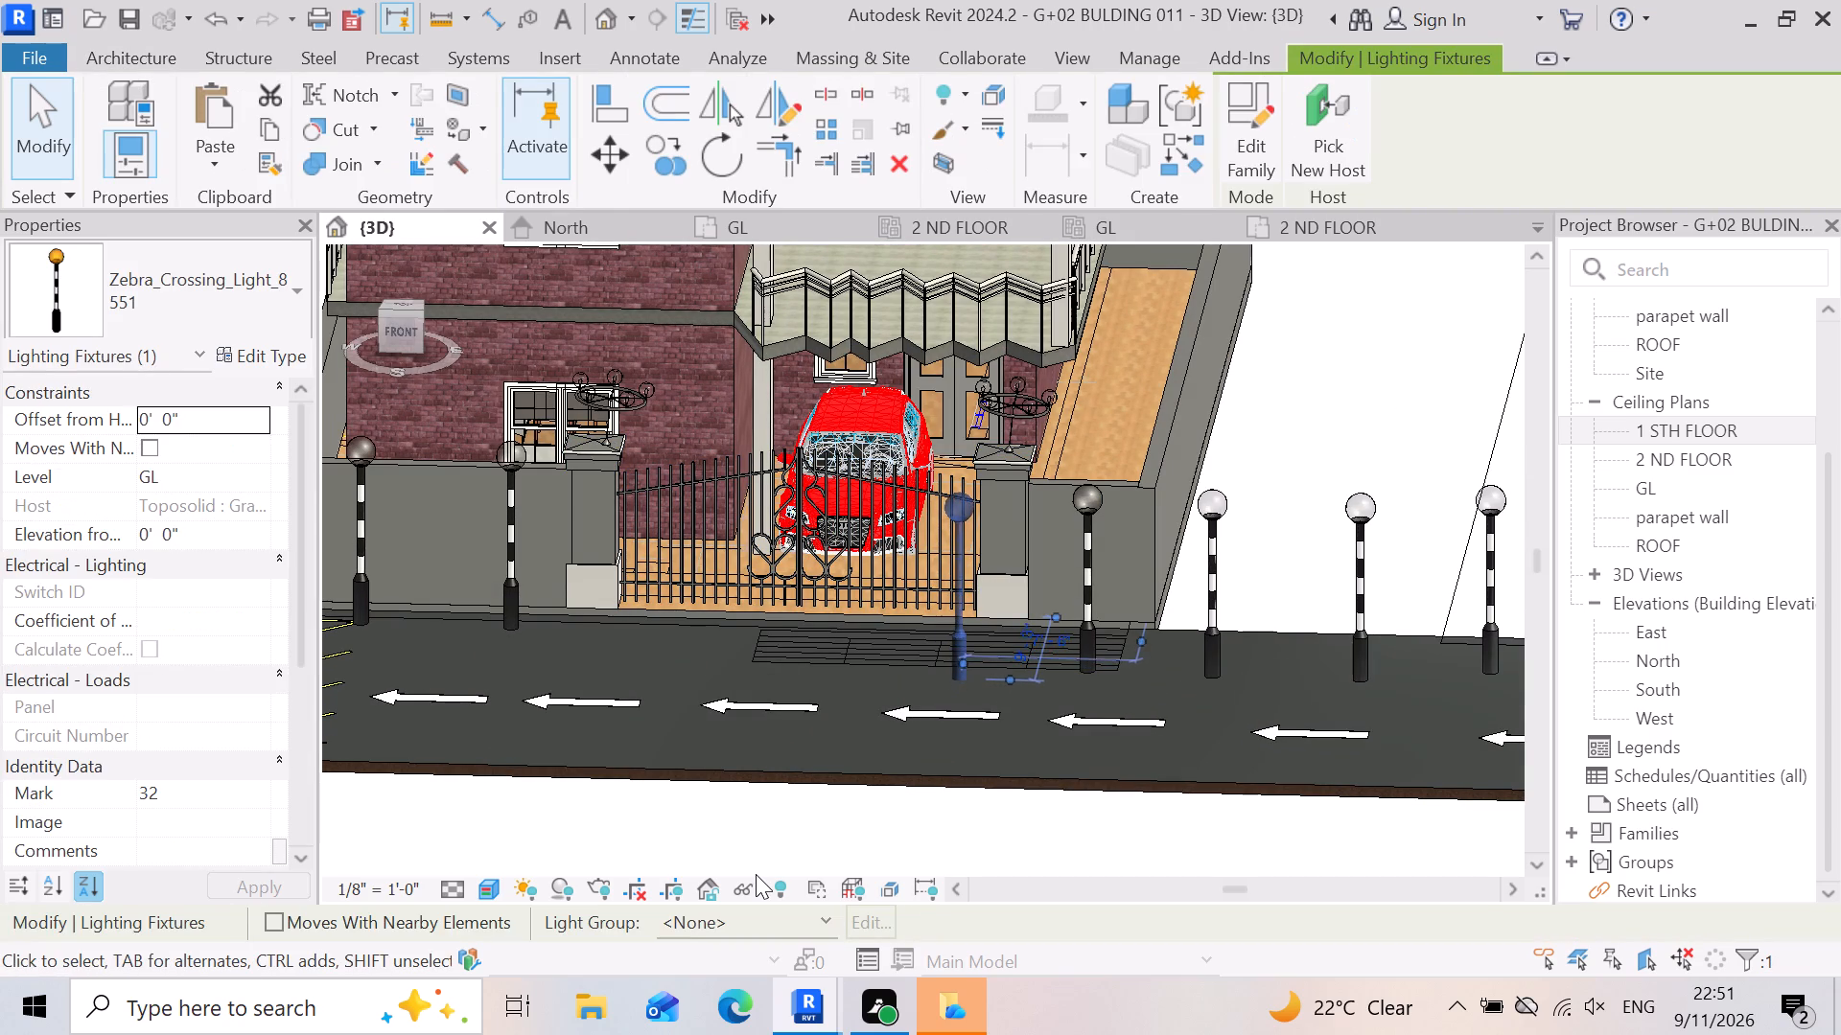
key("Up")
key("Up")
key("Up")
key("Up")
key("Up")
key("Up")
key("Up")
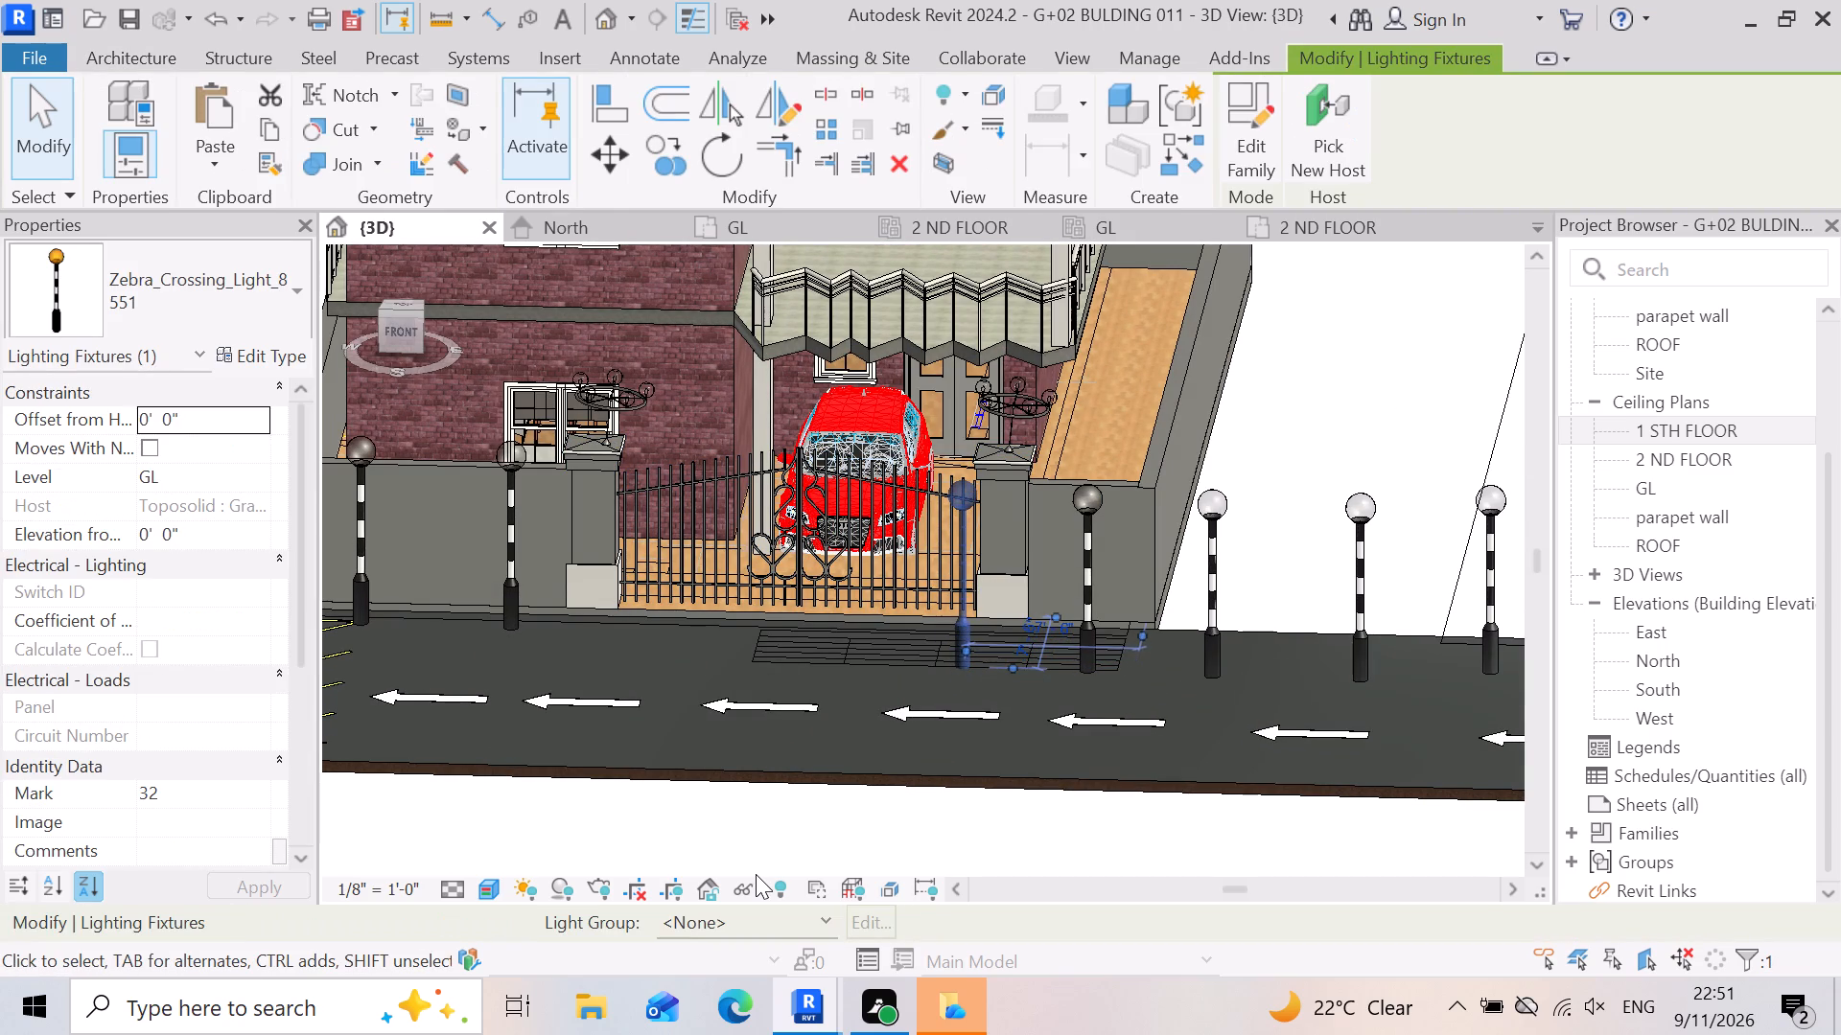
key("Up")
key("Up")
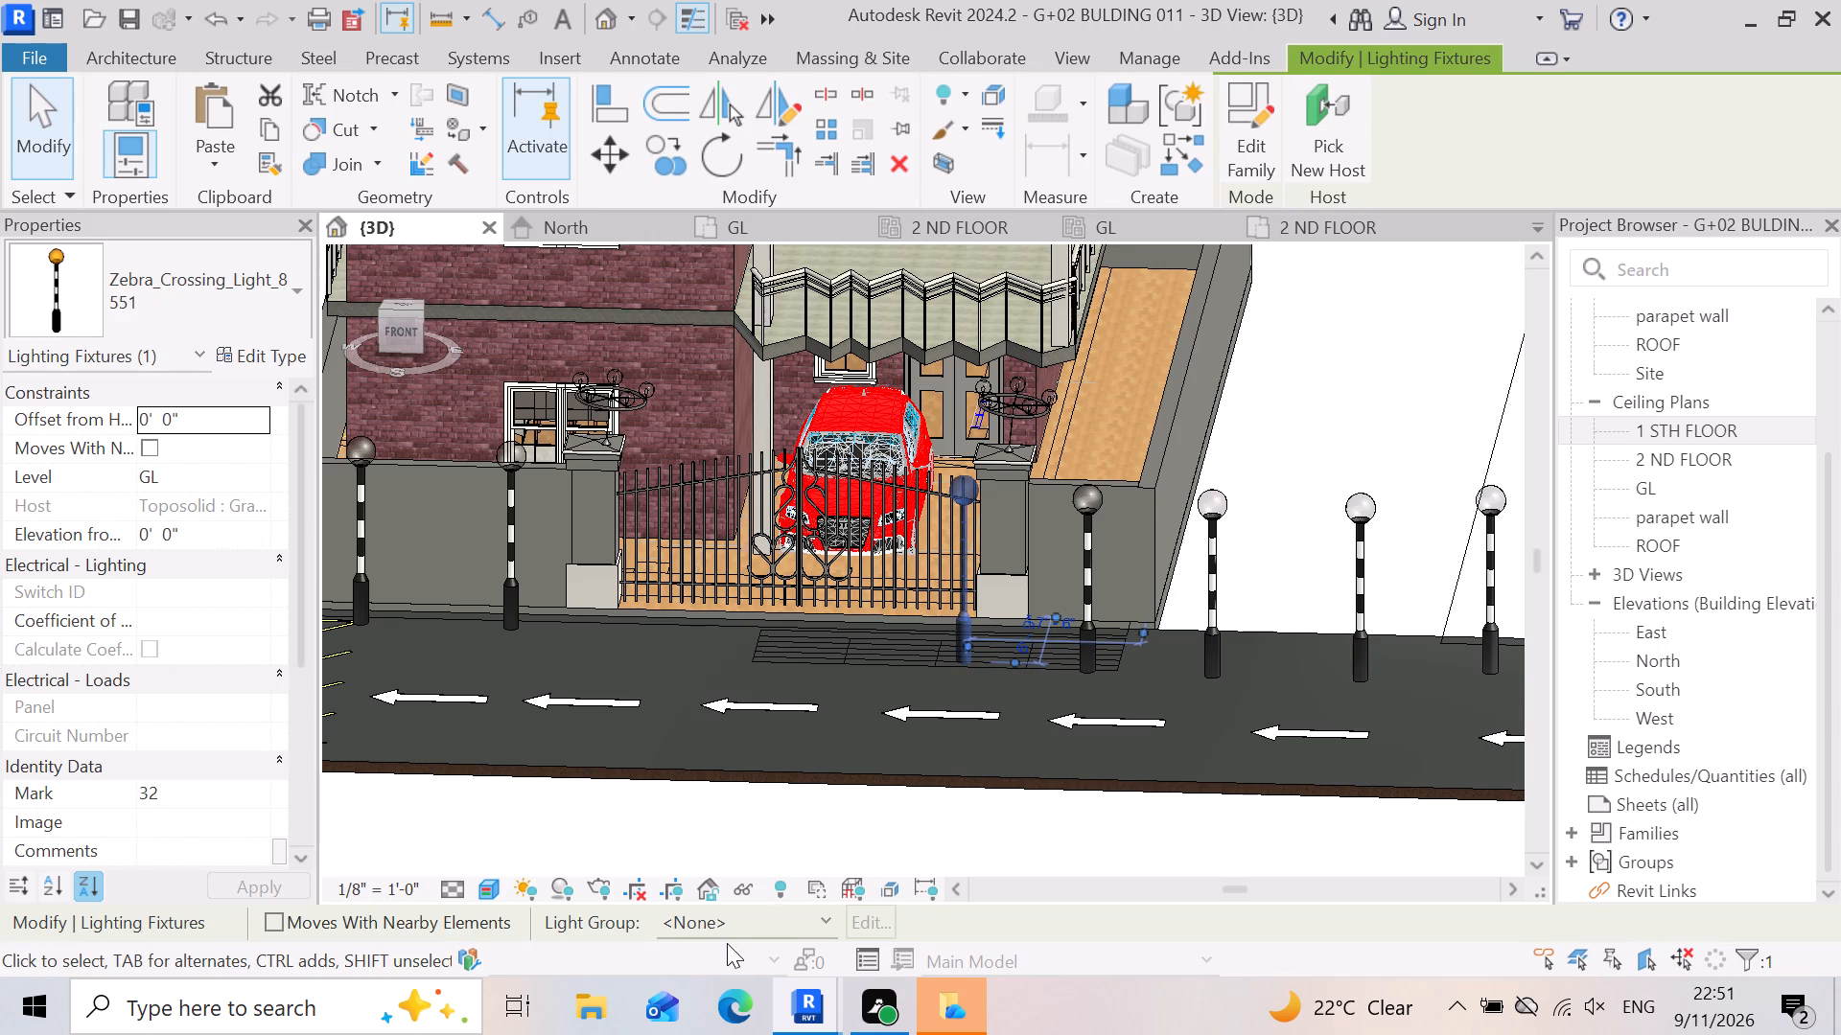
left_click(816, 741)
scroll(1038, 605, "down", 2)
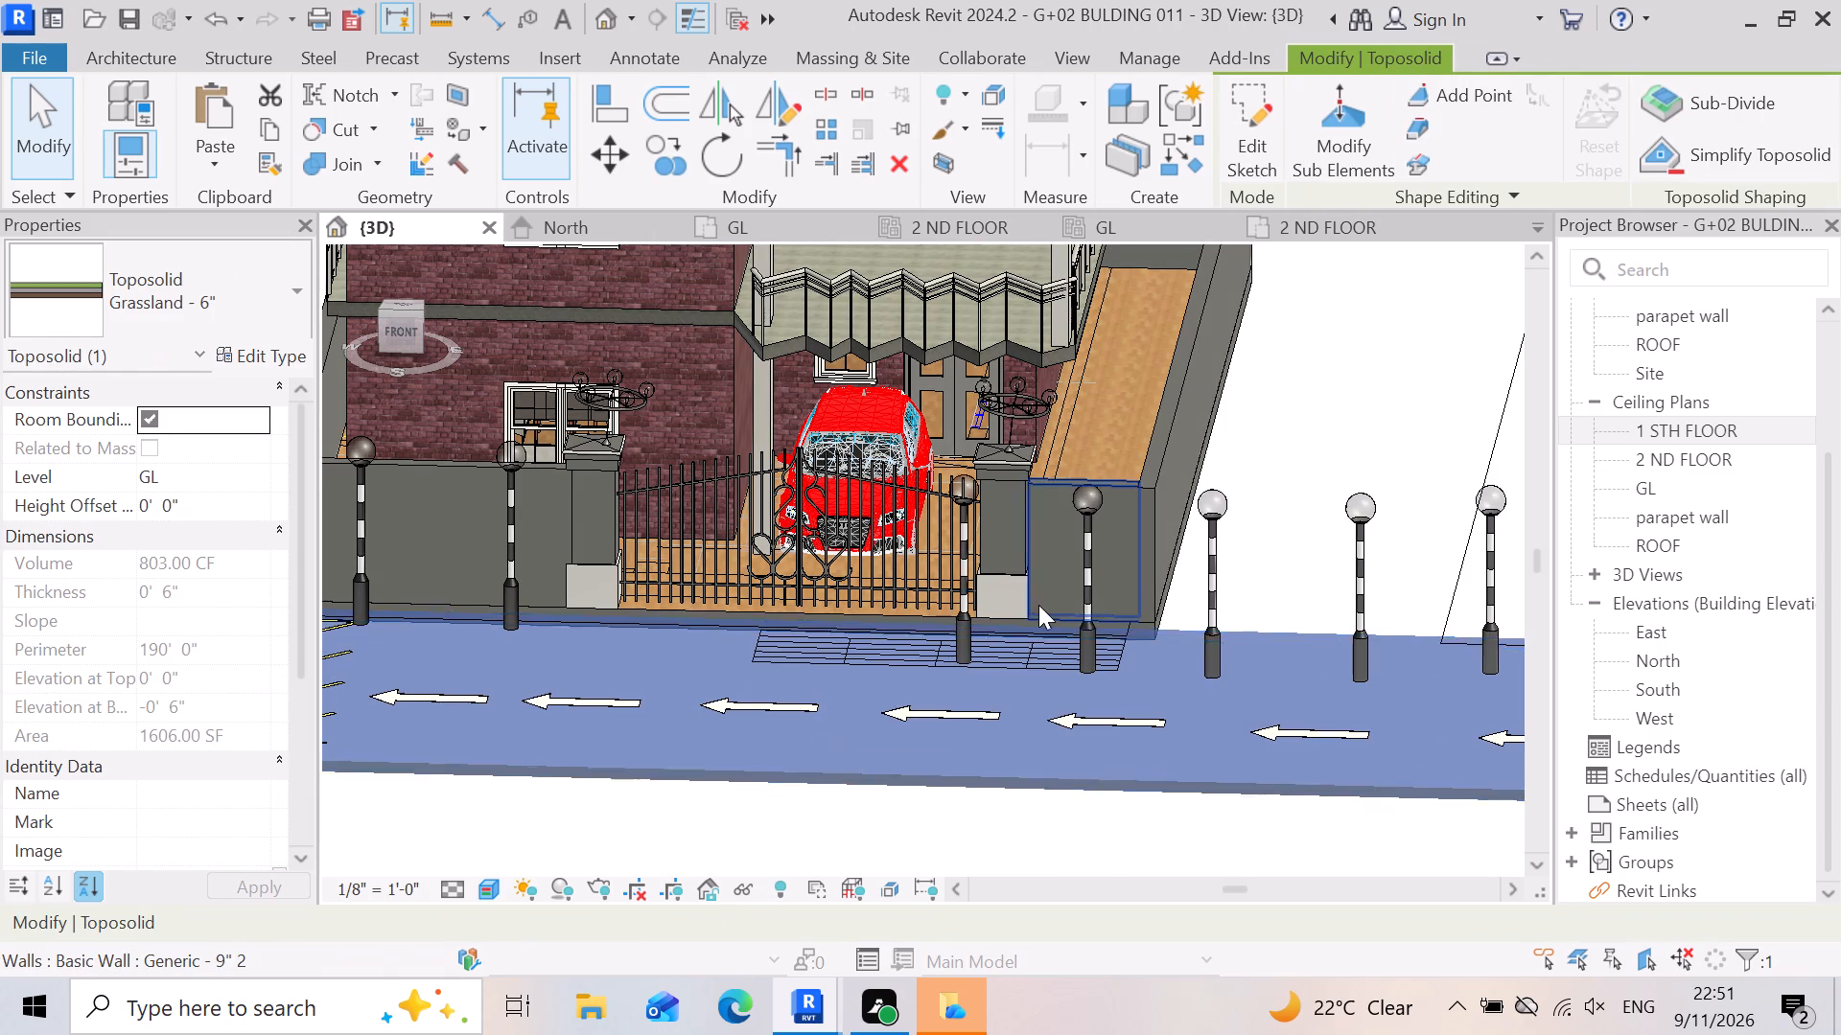
scroll(1038, 605, "down", 6)
left_click(1215, 777)
Examine the whole street frontage, checking the lamp post row, direction arrows, parked car and gate from several angles.
scroll(573, 701, "up", 2)
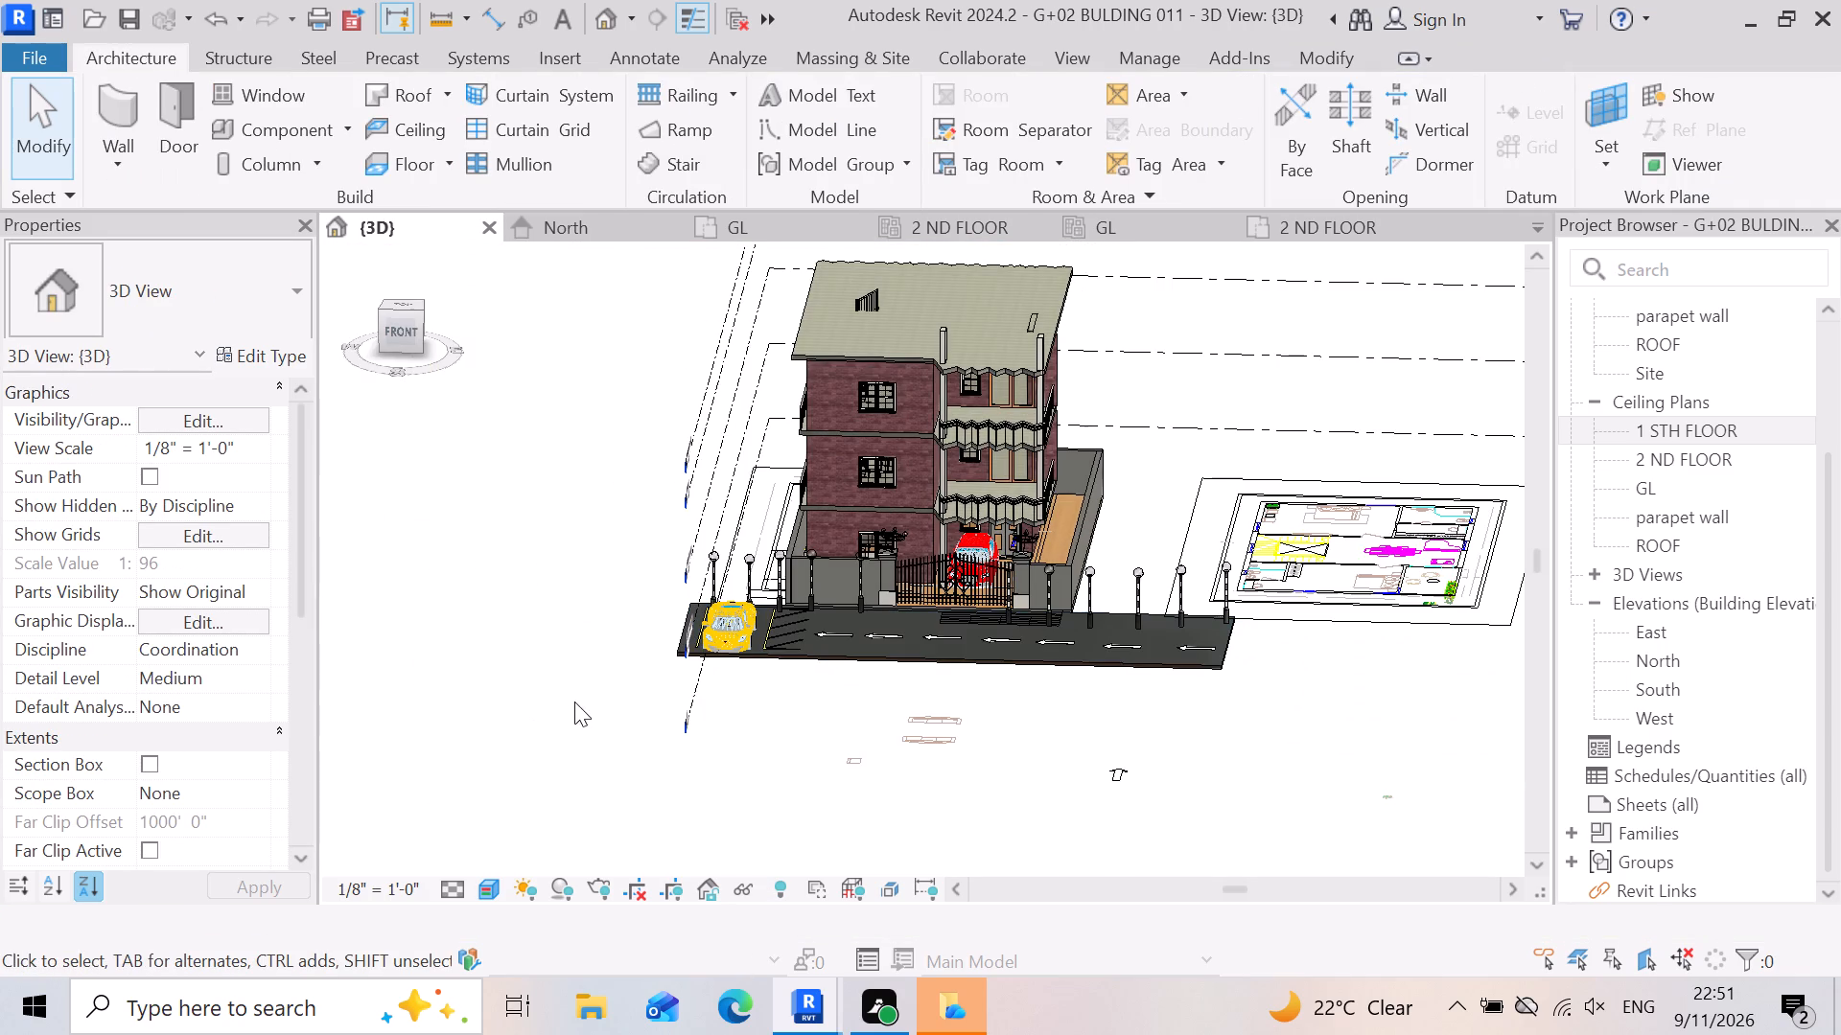
scroll(574, 701, "up", 1)
scroll(794, 652, "up", 5)
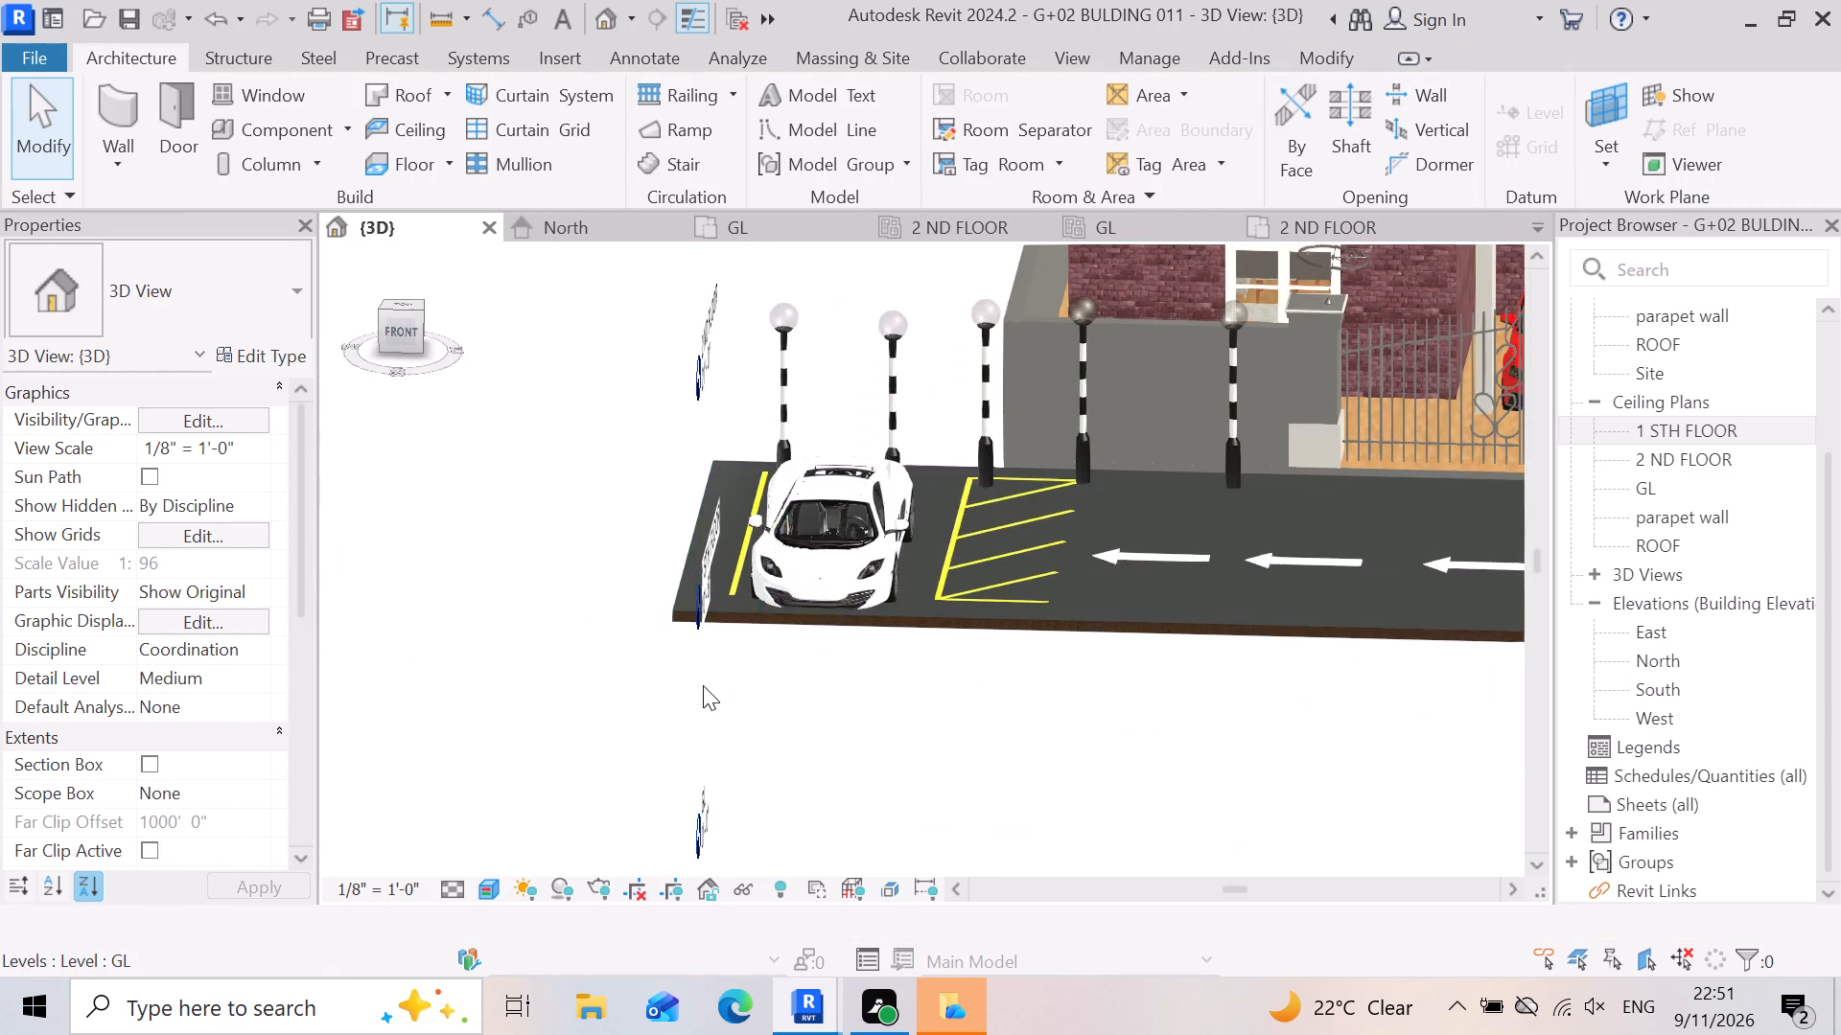
scroll(697, 684, "down", 7)
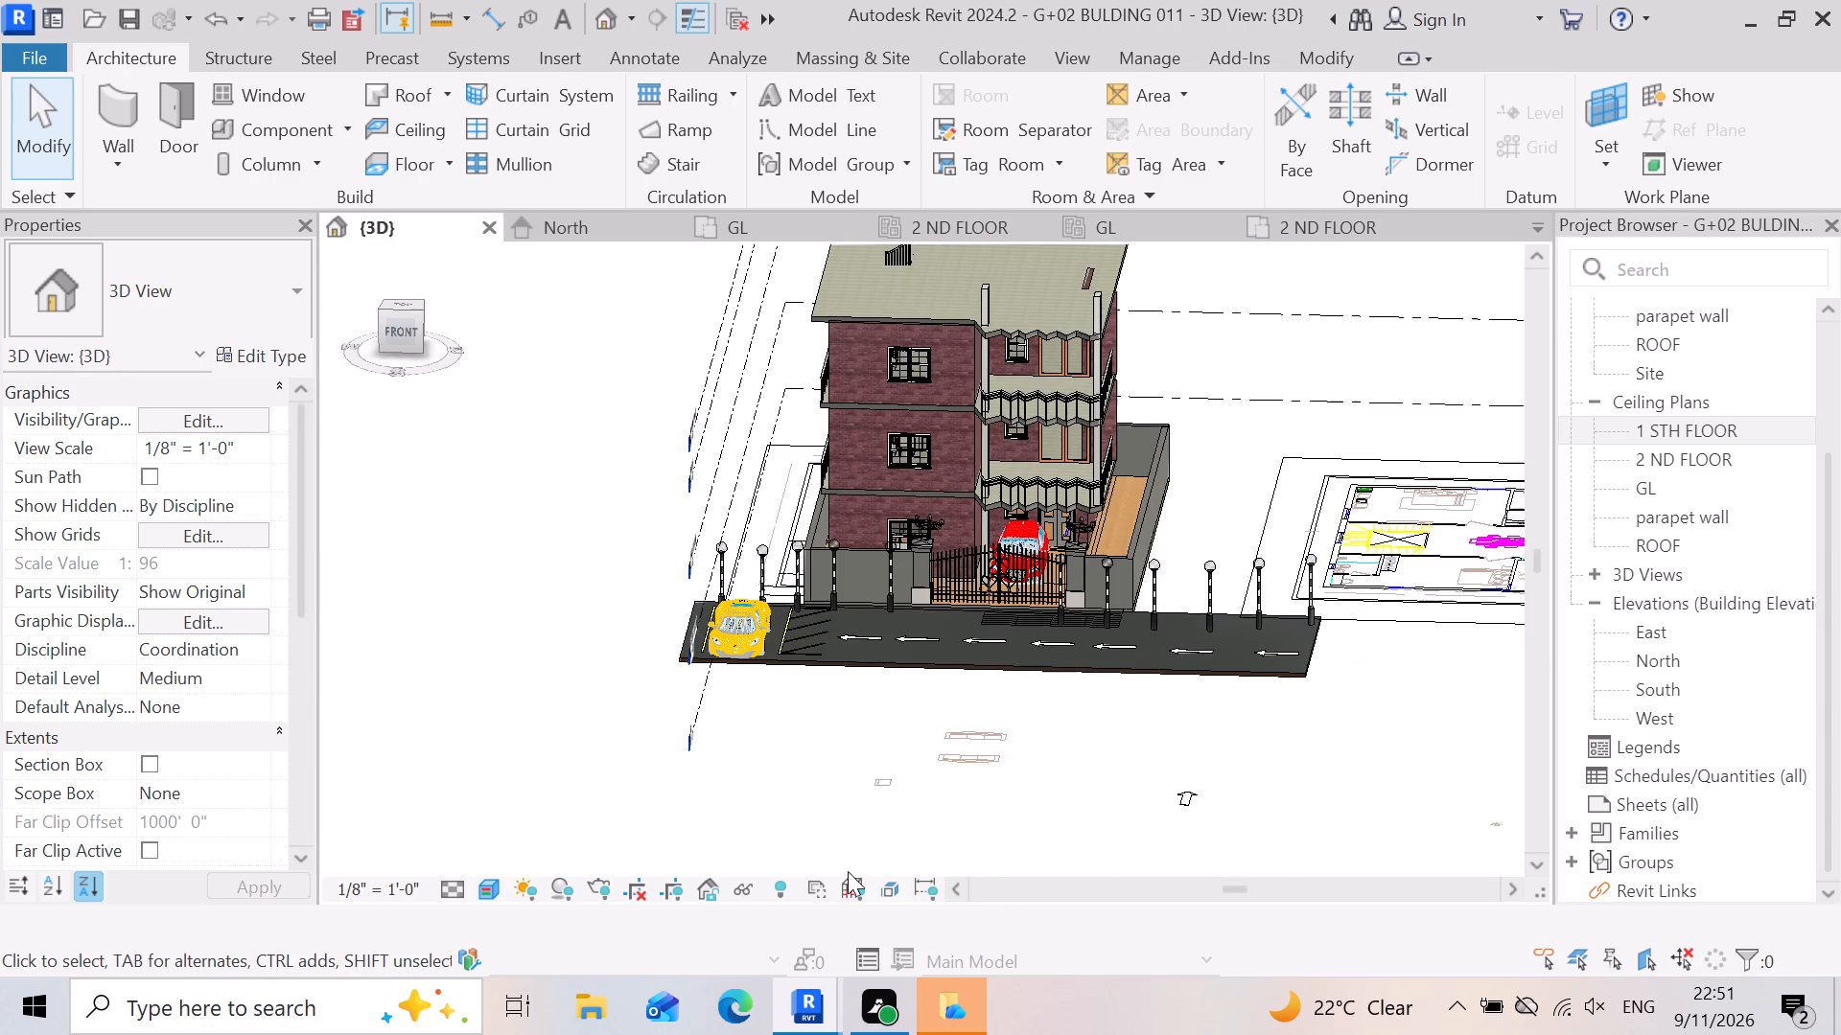
right_click_drag(848, 871, 845, 827, "shift")
scroll(776, 692, "up", 3)
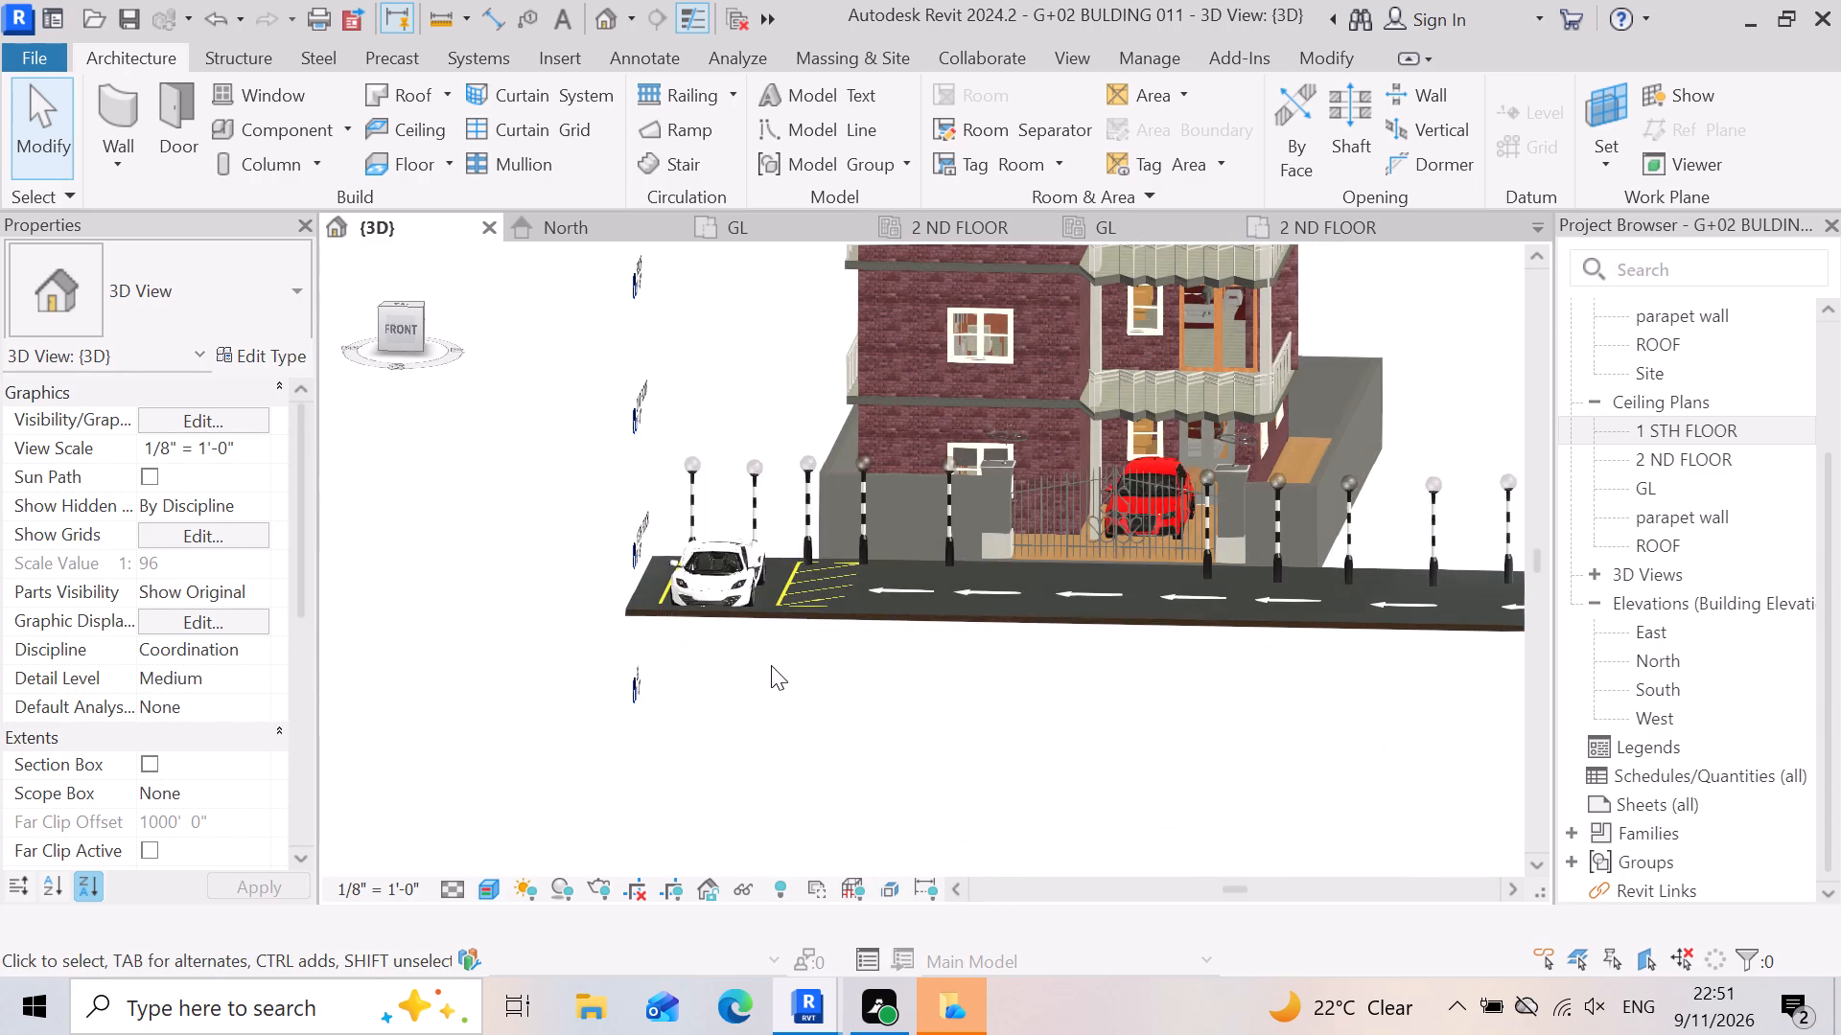
scroll(1053, 755, "down", 2)
scroll(1178, 703, "up", 2)
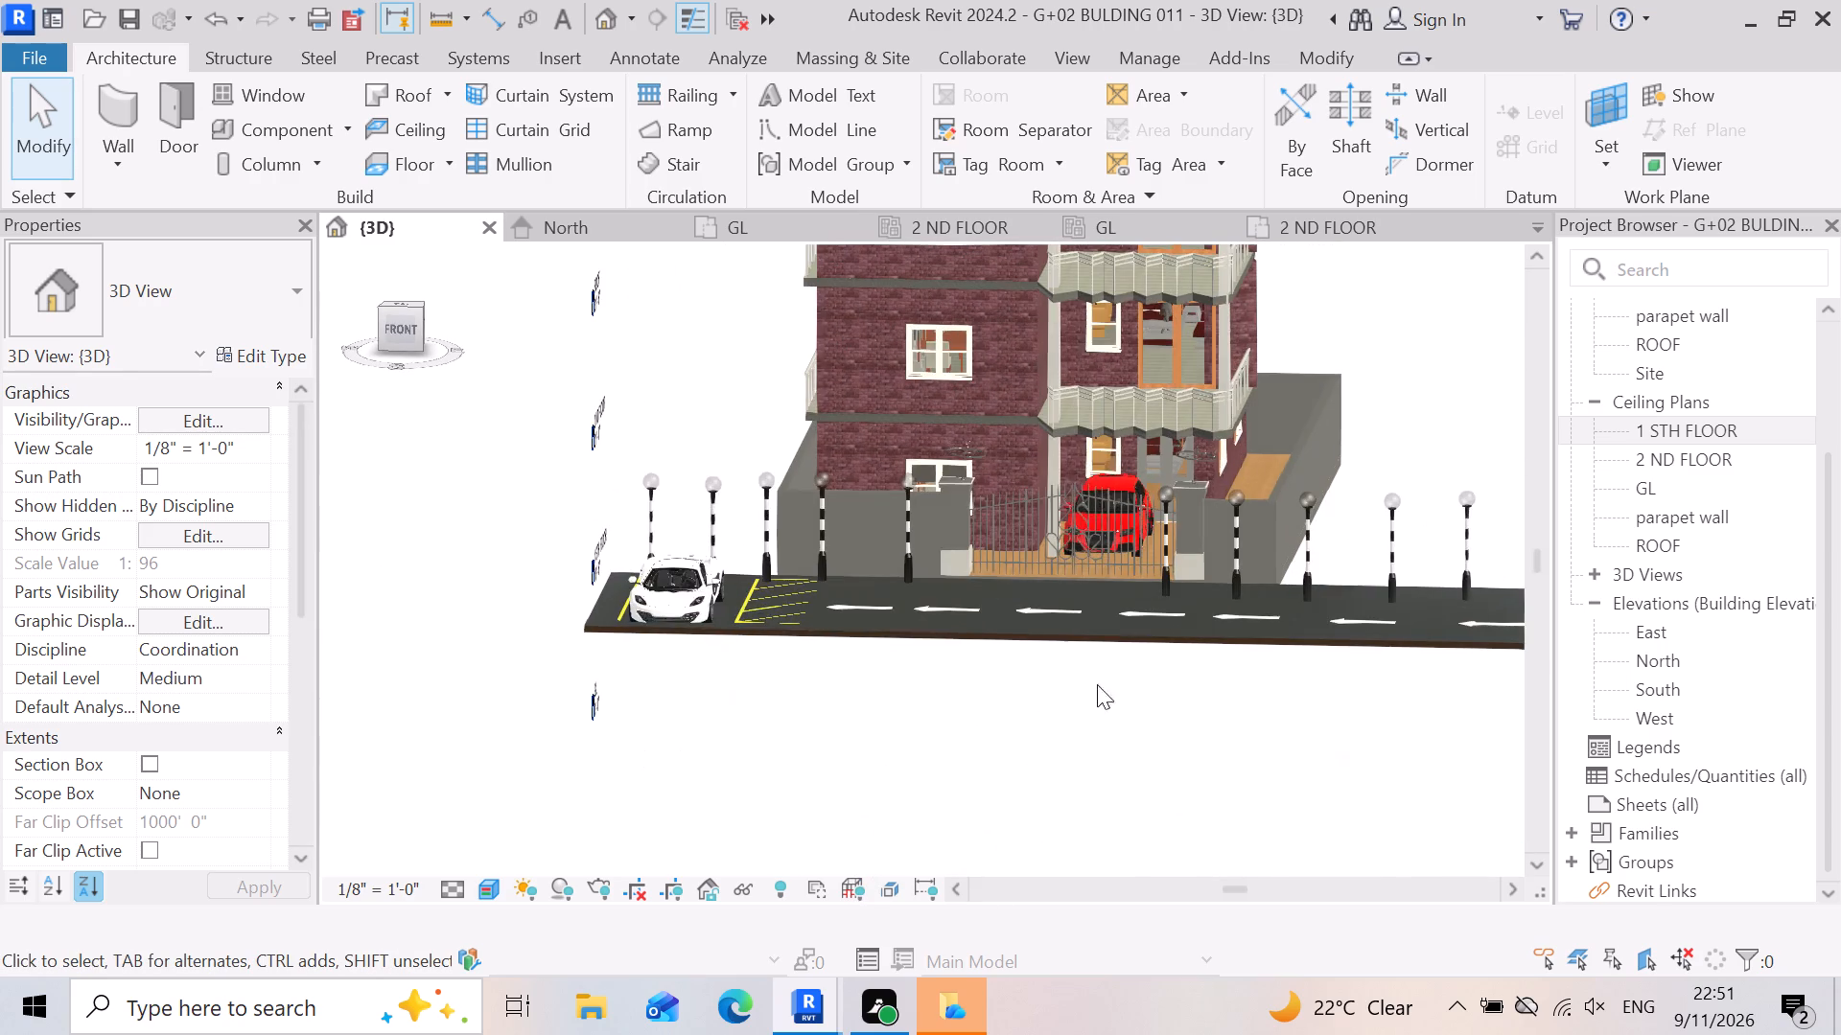
scroll(698, 590, "up", 4)
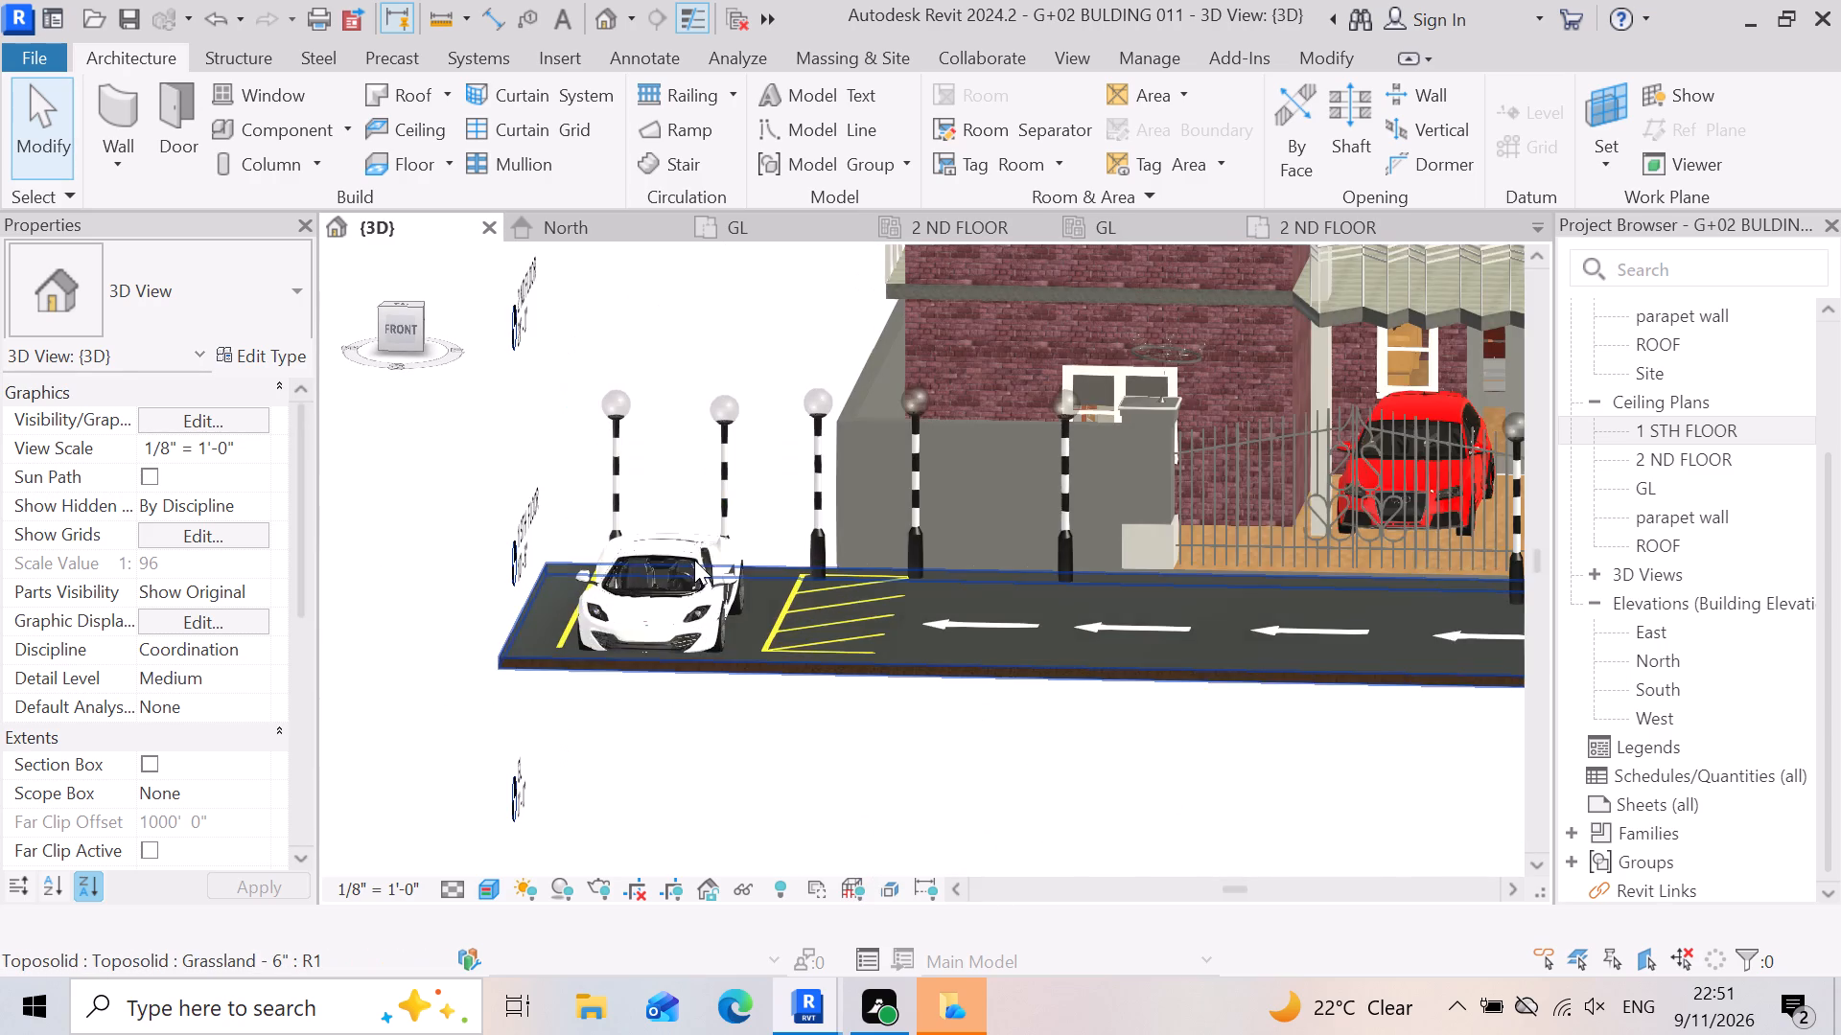
scroll(454, 657, "down", 5)
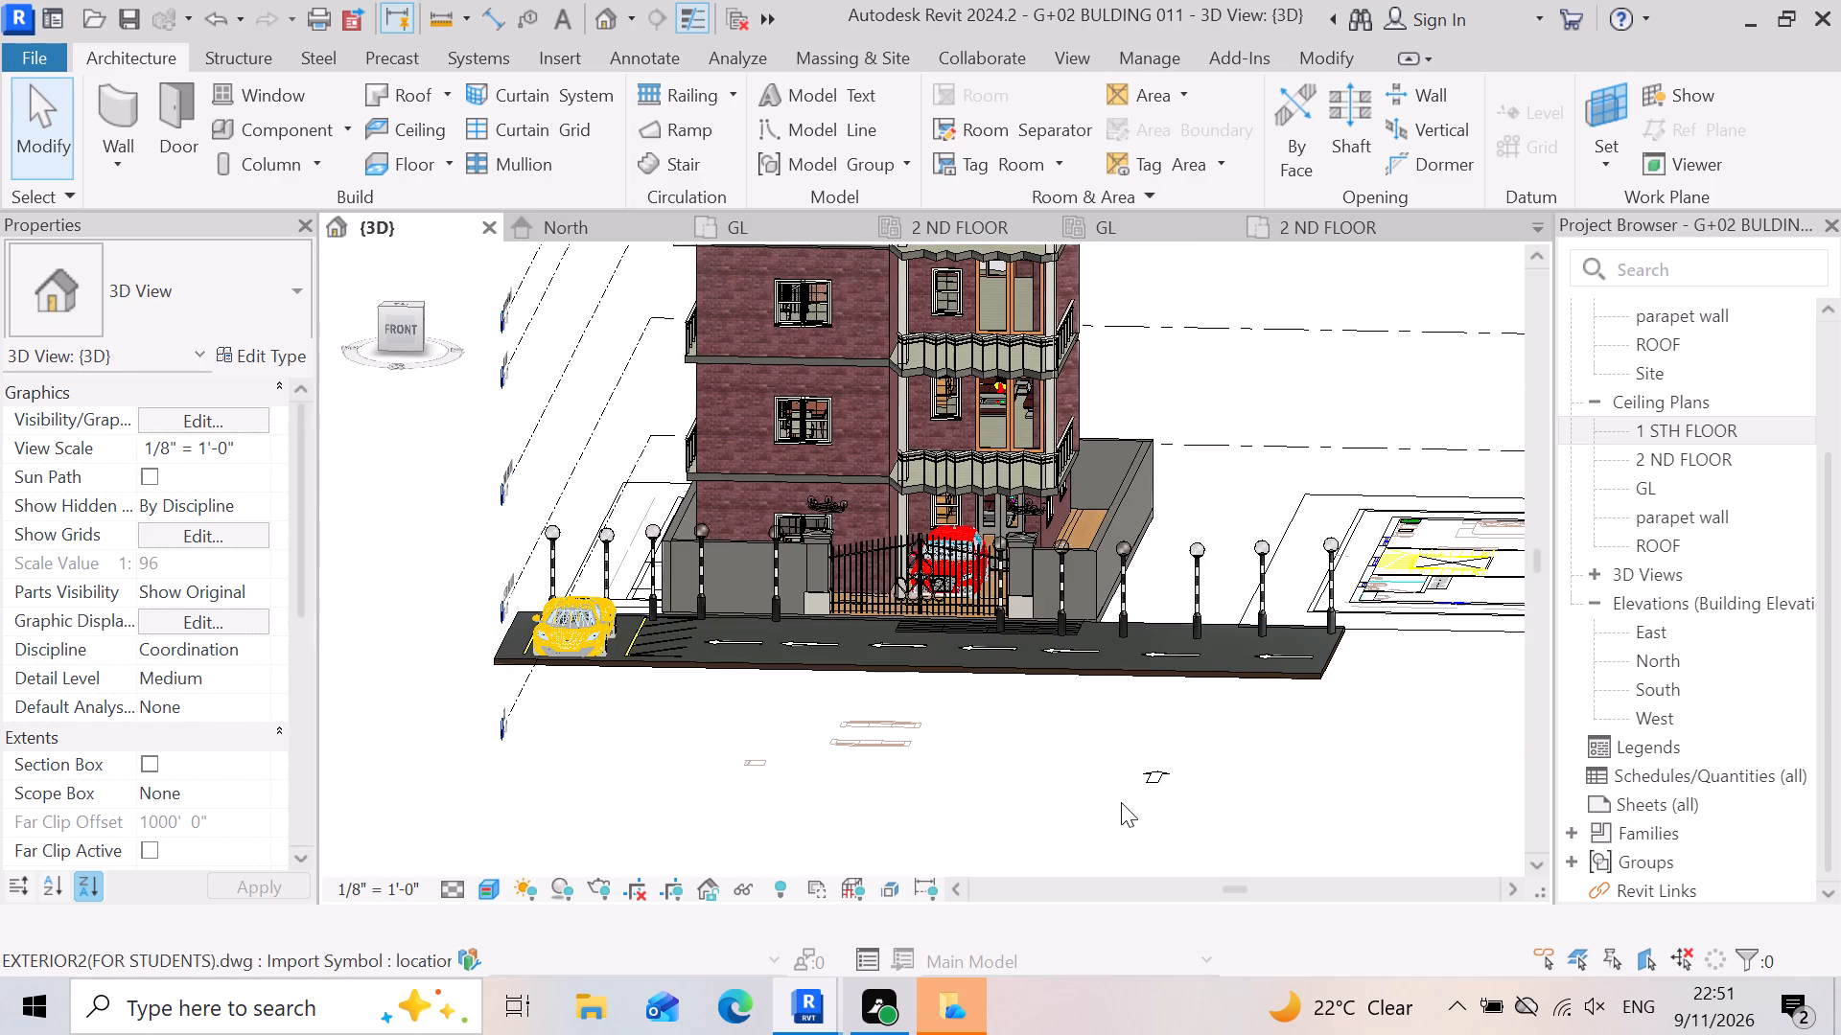
middle_click_drag(1199, 729, 1215, 717, "shift")
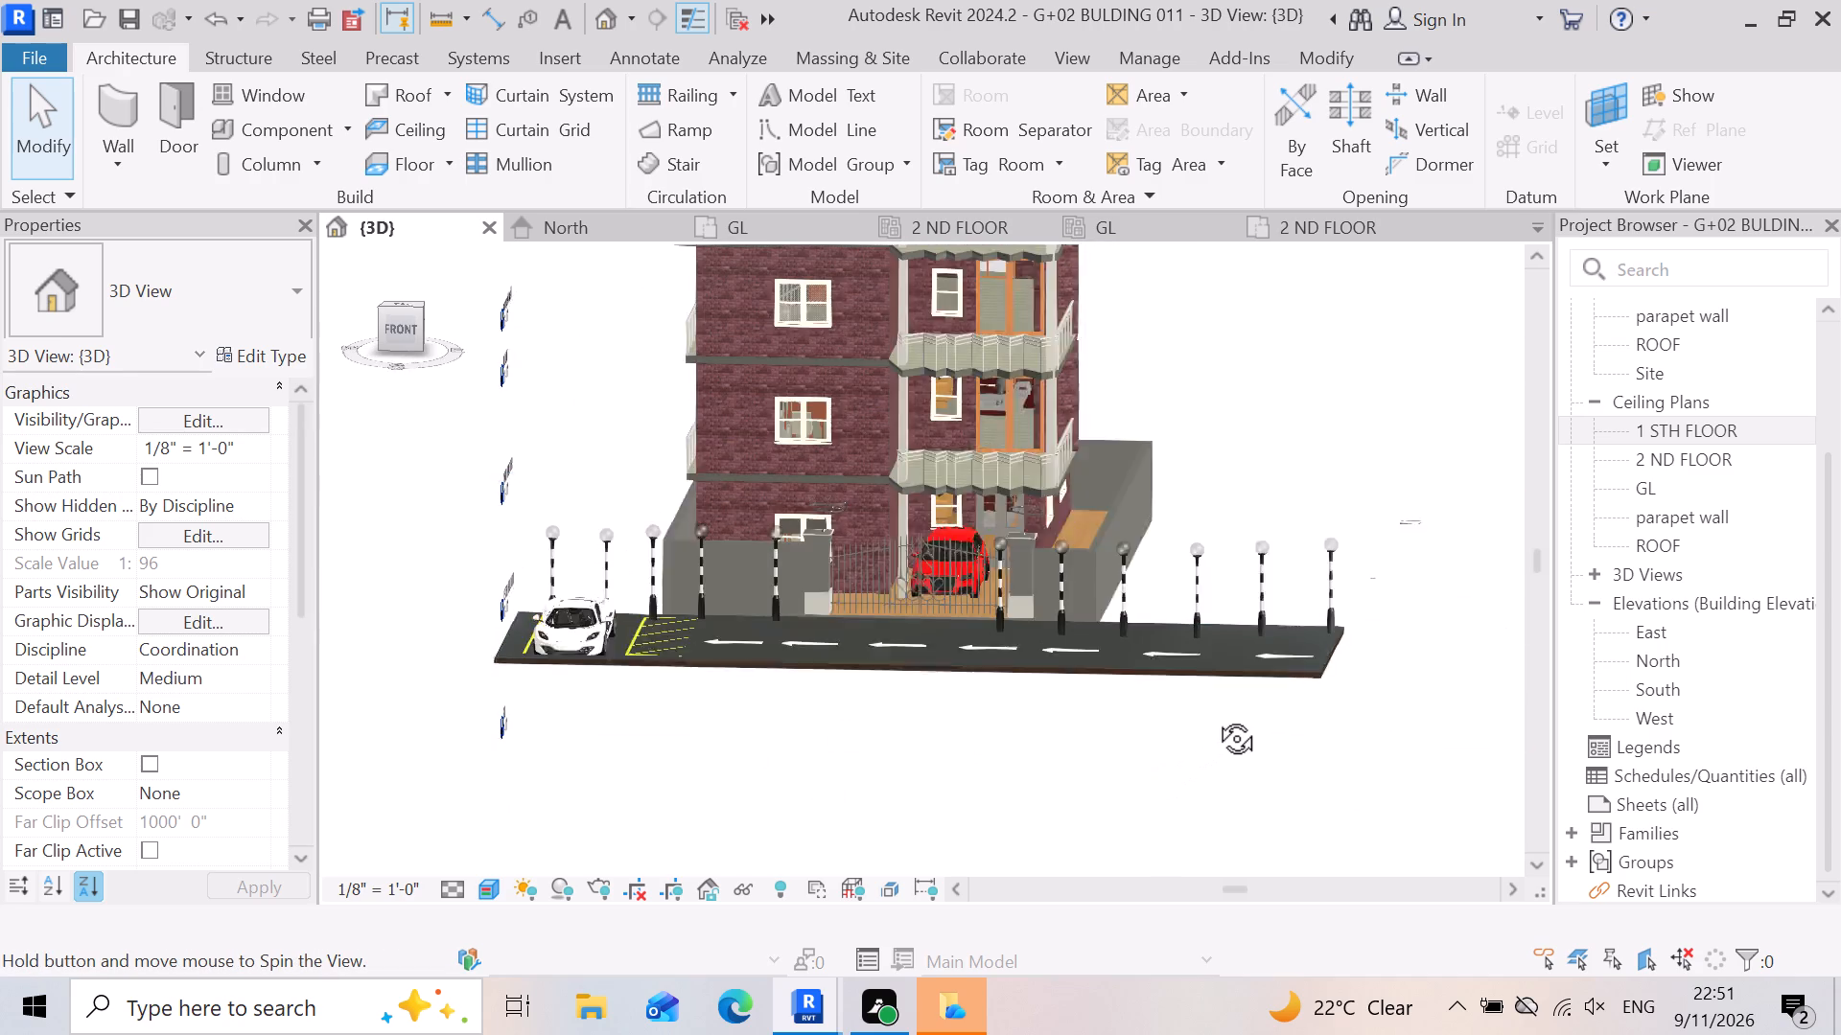
right_click_drag(1215, 717, 1239, 747, "shift")
middle_click_drag(1215, 717, 1239, 747, "shift")
scroll(735, 636, "up", 2)
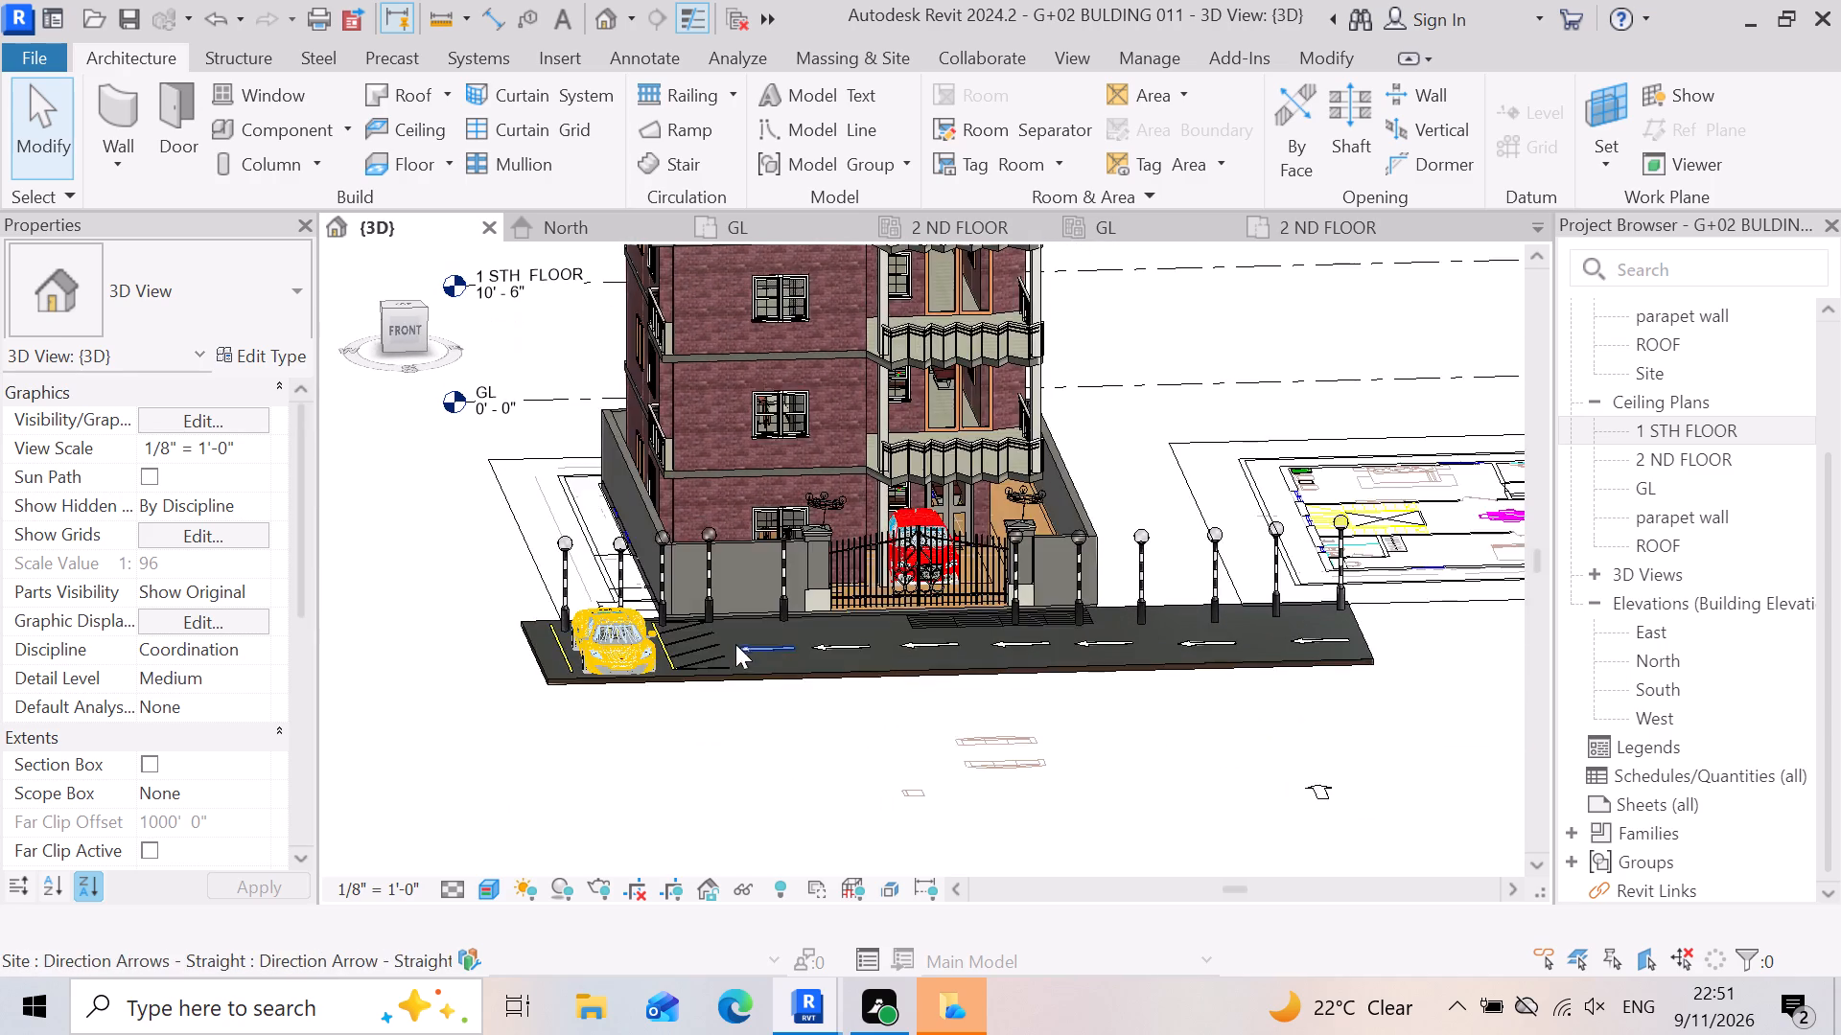
scroll(735, 644, "up", 1)
scroll(636, 672, "up", 2)
scroll(742, 700, "down", 6)
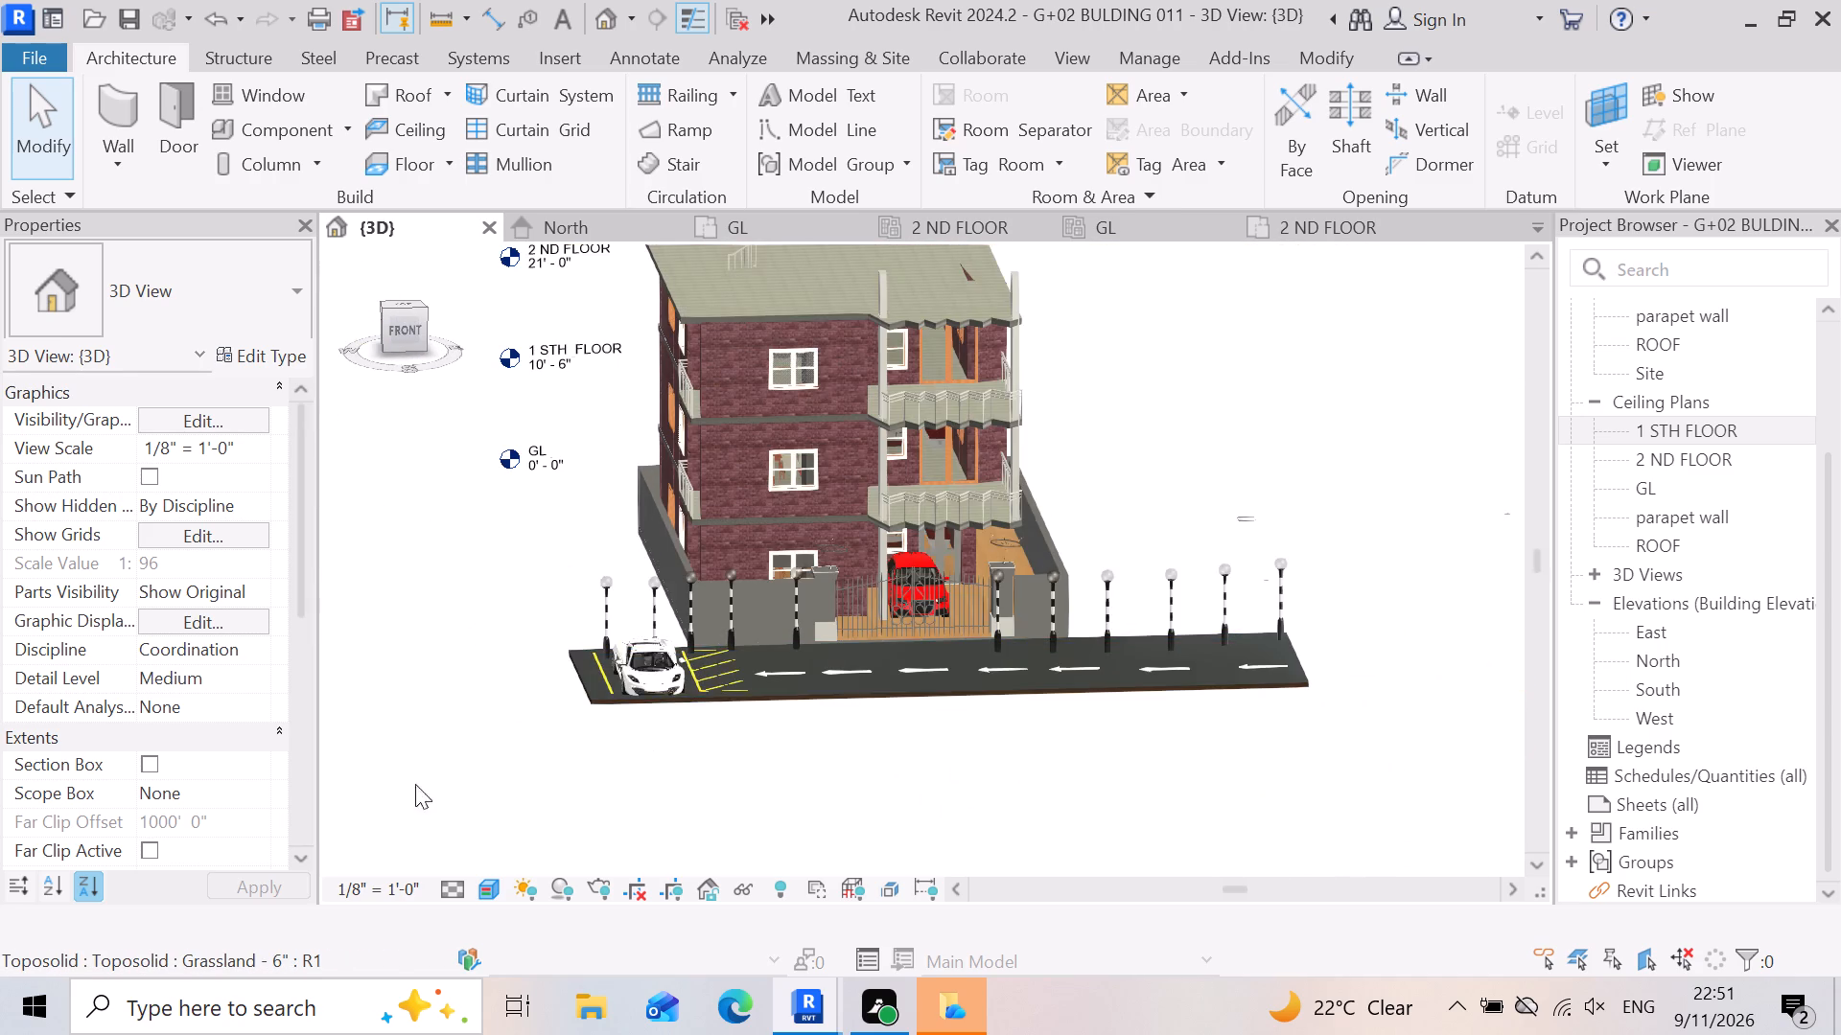
scroll(1018, 675, "up", 5)
scroll(900, 688, "up", 6)
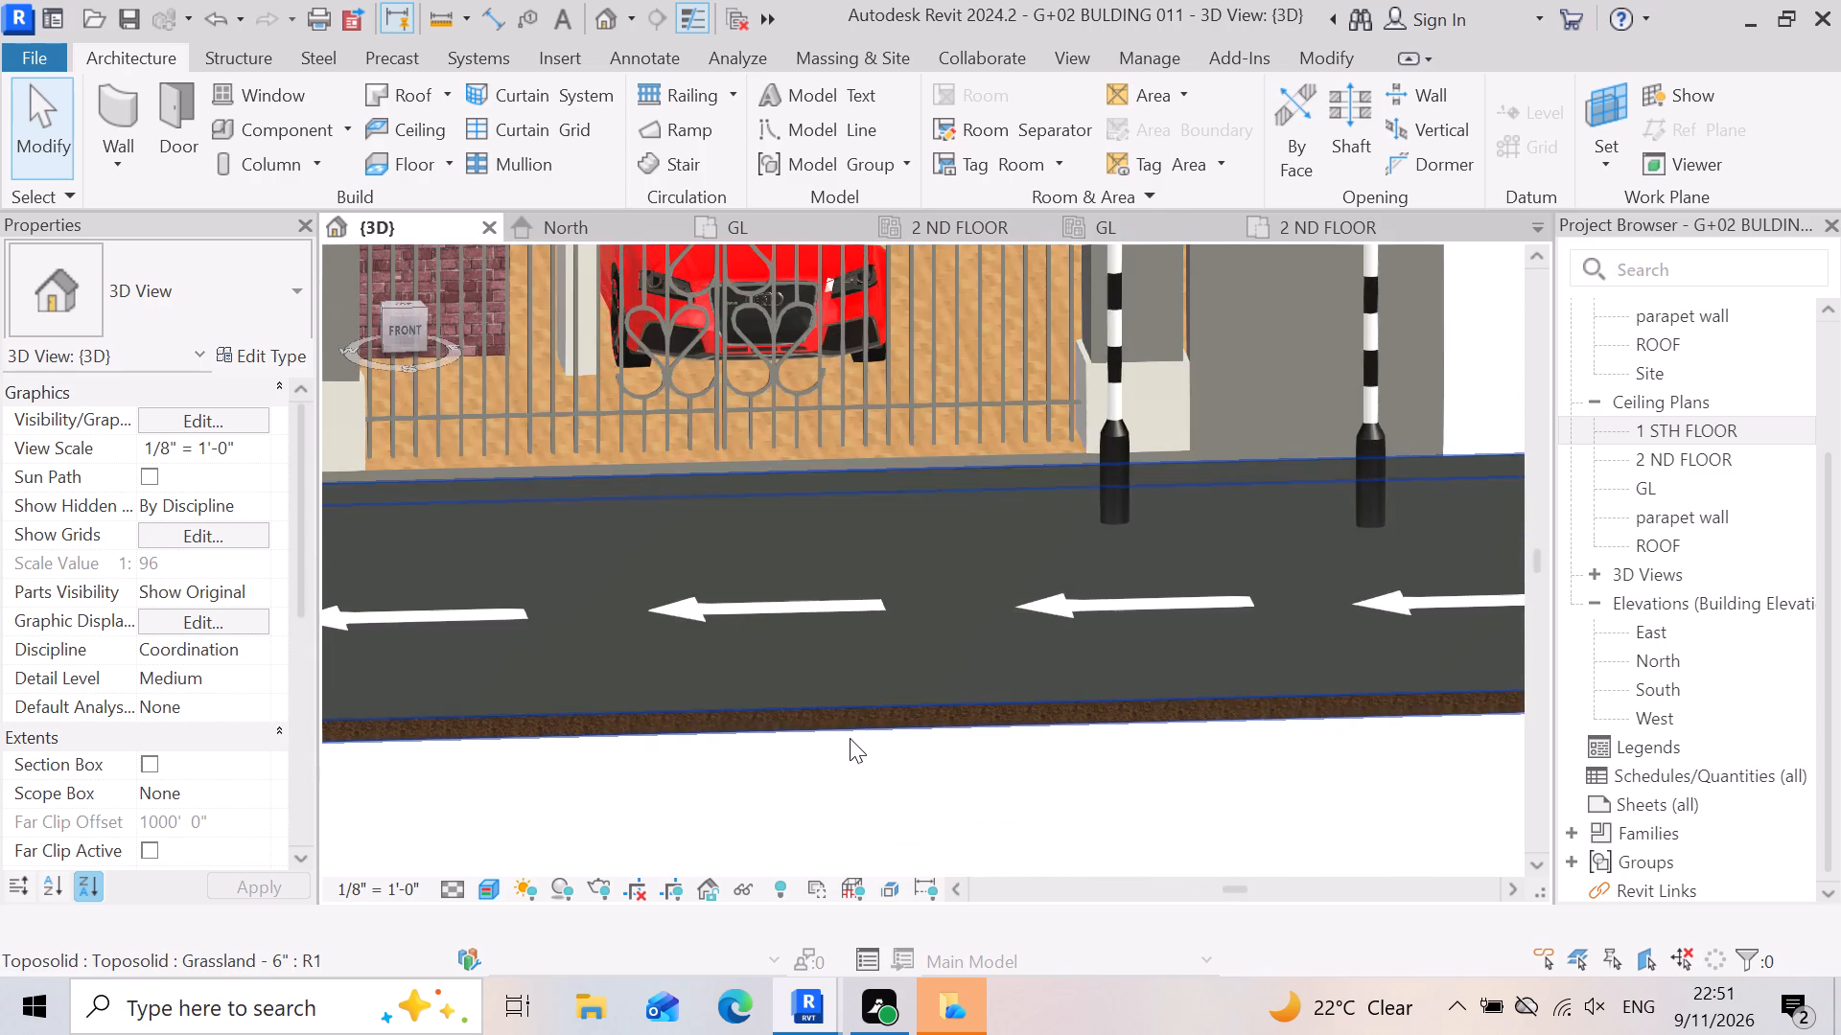
scroll(1160, 707, "down", 7)
scroll(703, 732, "down", 3)
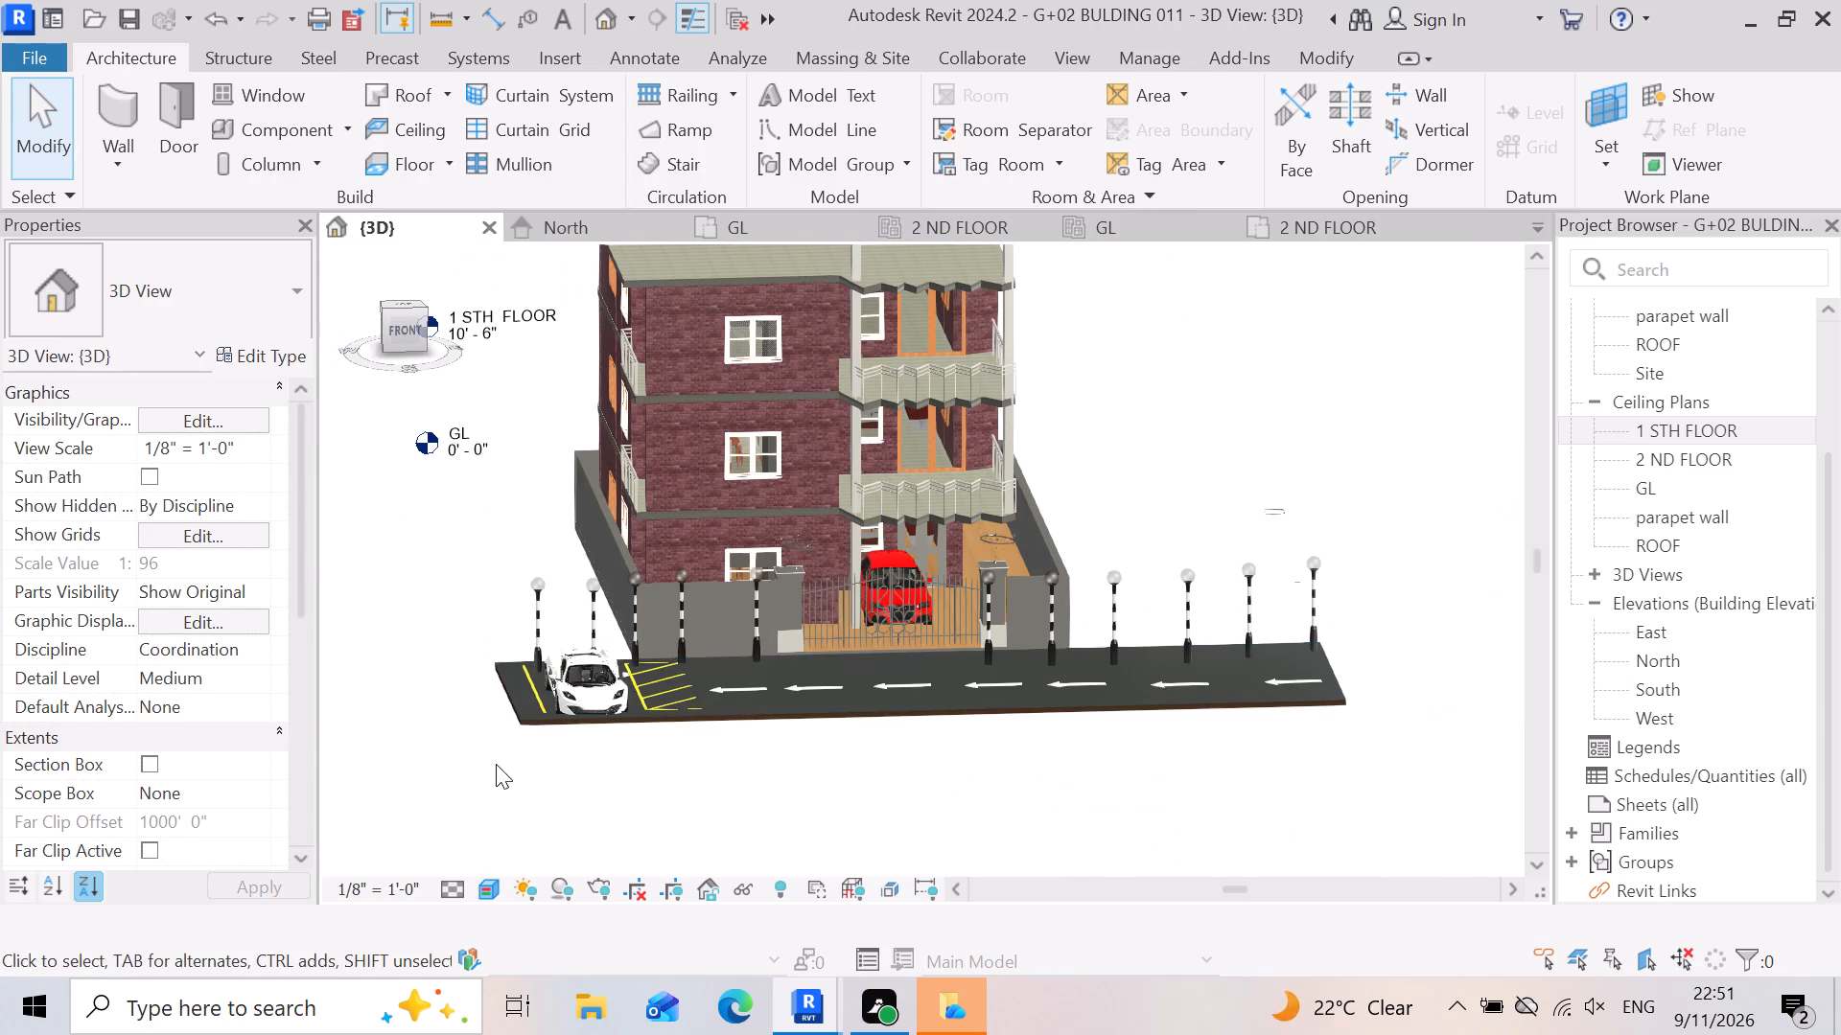
scroll(522, 630, "up", 3)
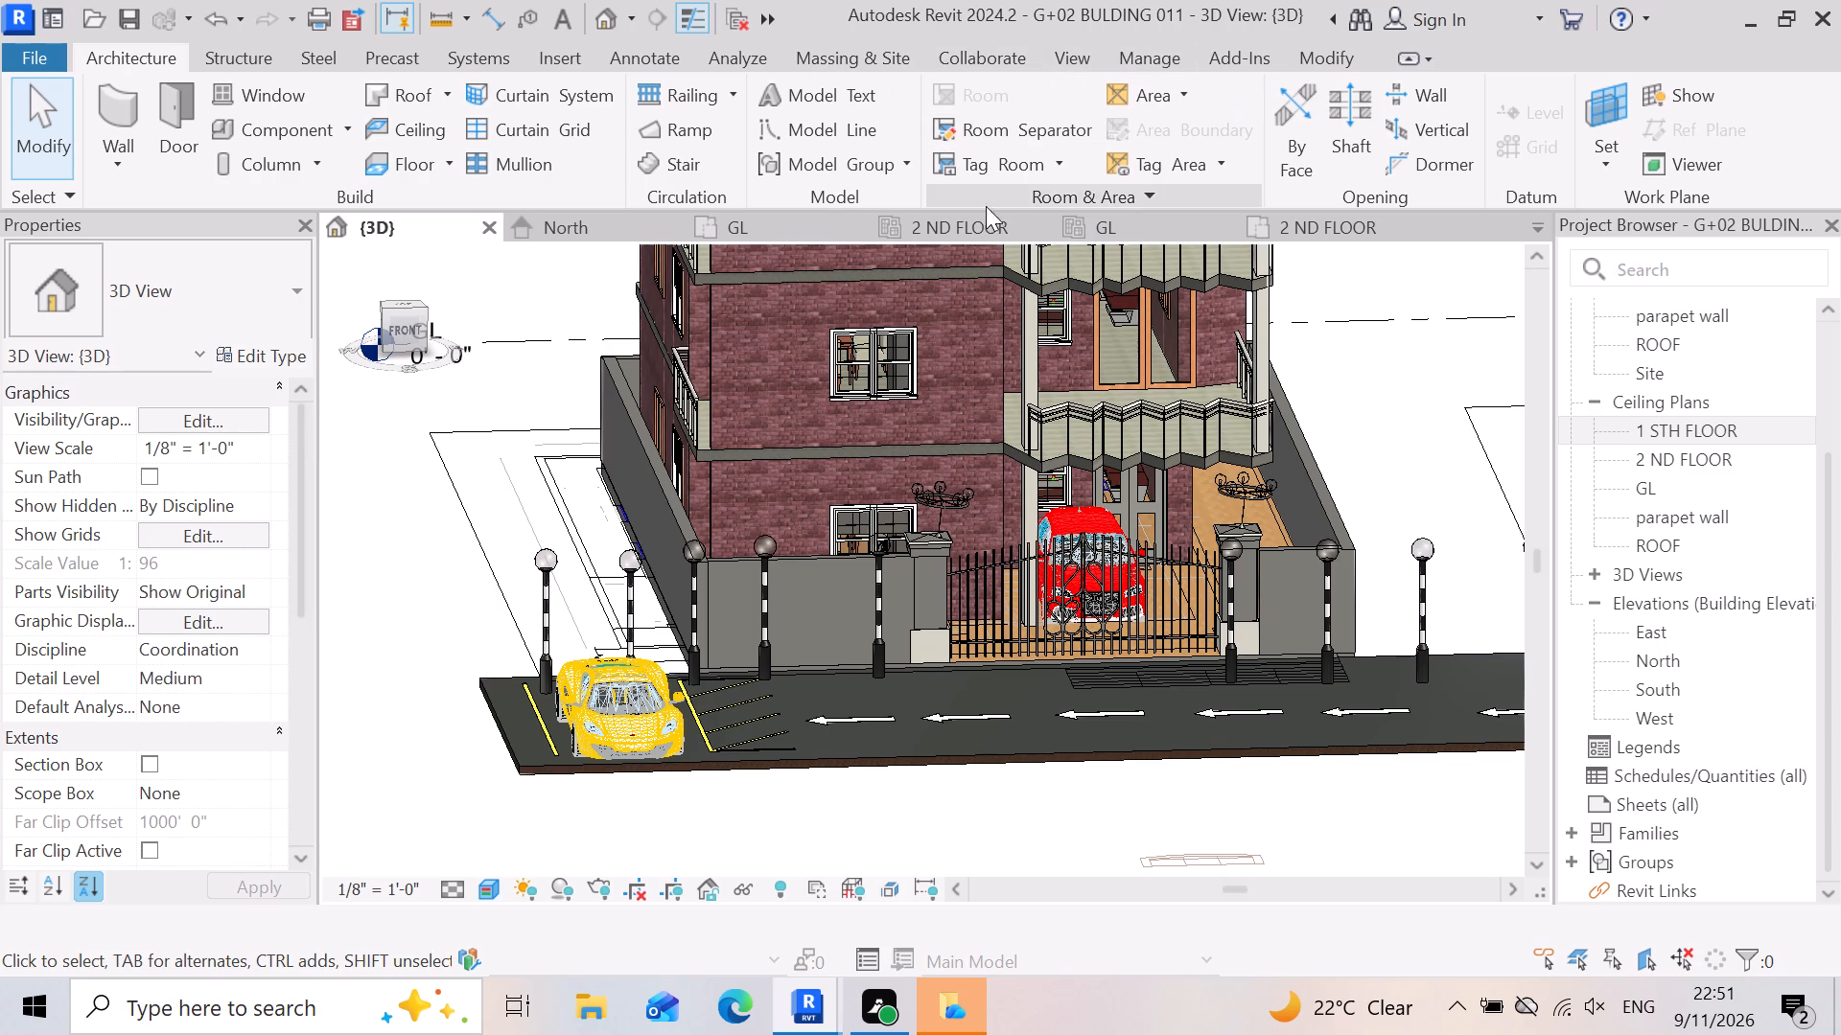
scroll(1111, 136, "up", 1)
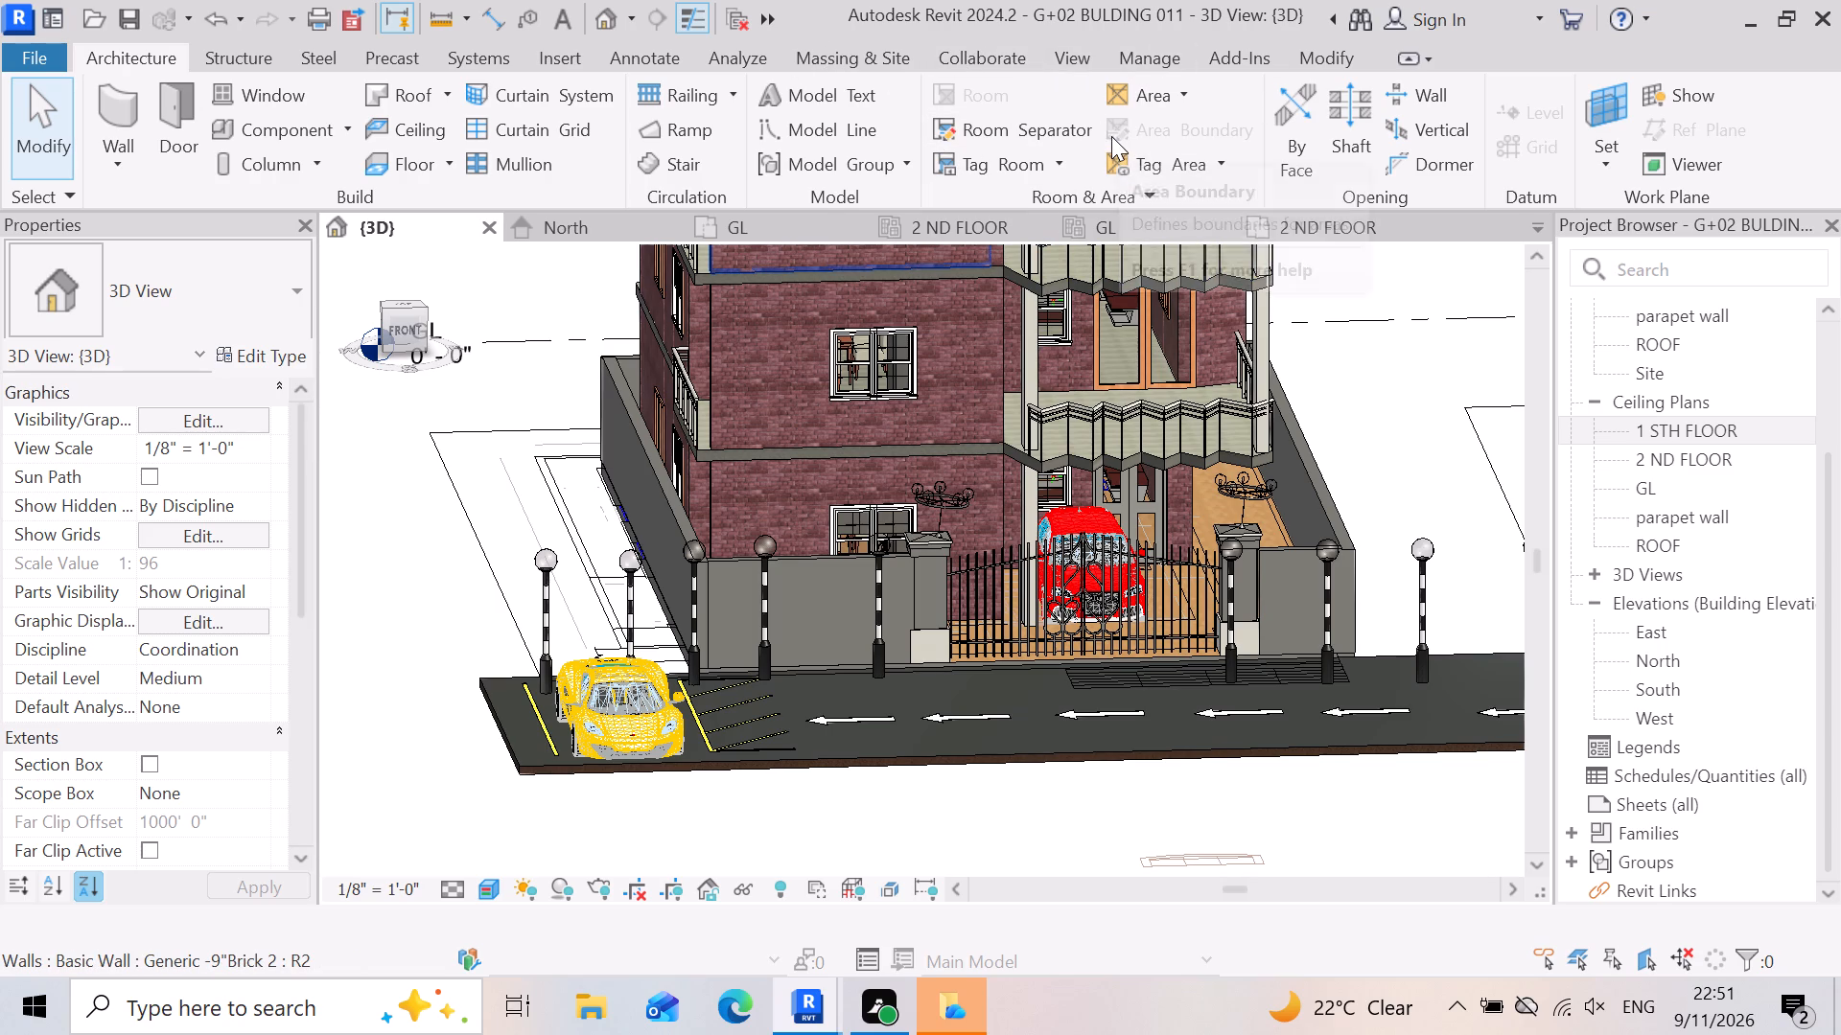
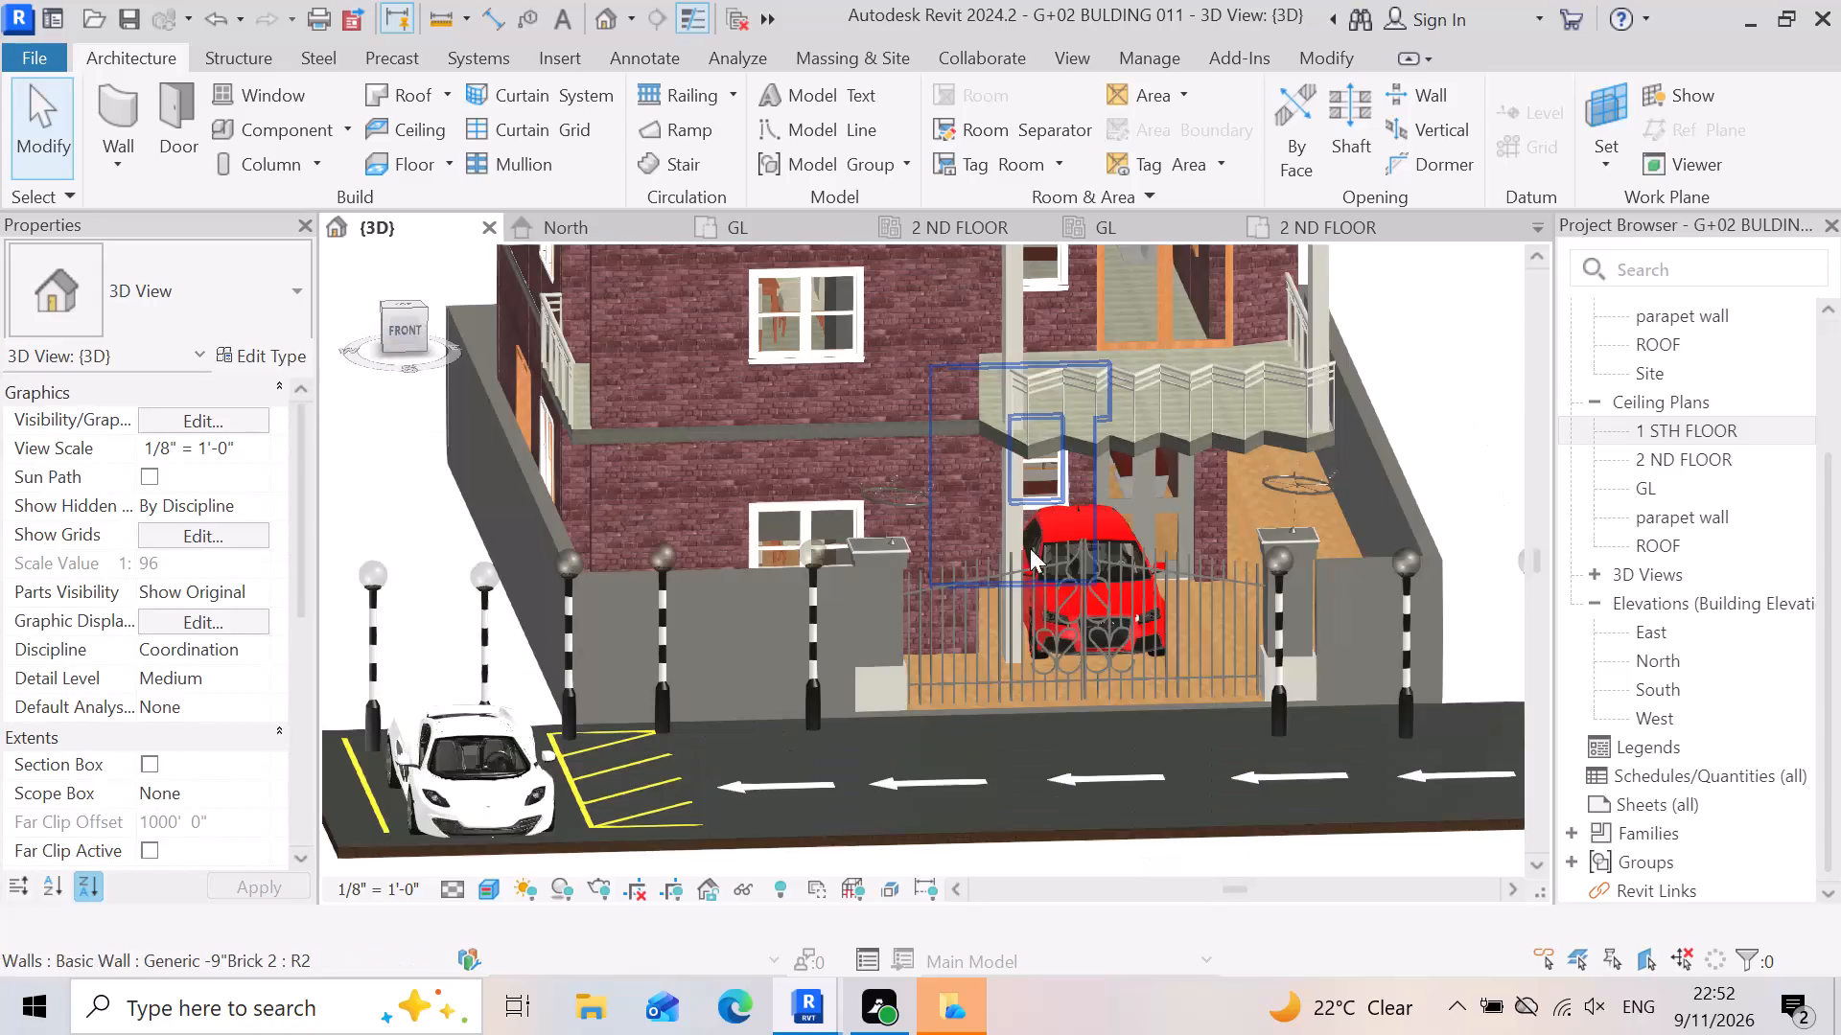
Nudge the chandelier light on the gate pillar nearer the parked white car to the centre of the pillar cap.
scroll(845, 724, "up", 7)
scroll(881, 285, "up", 2)
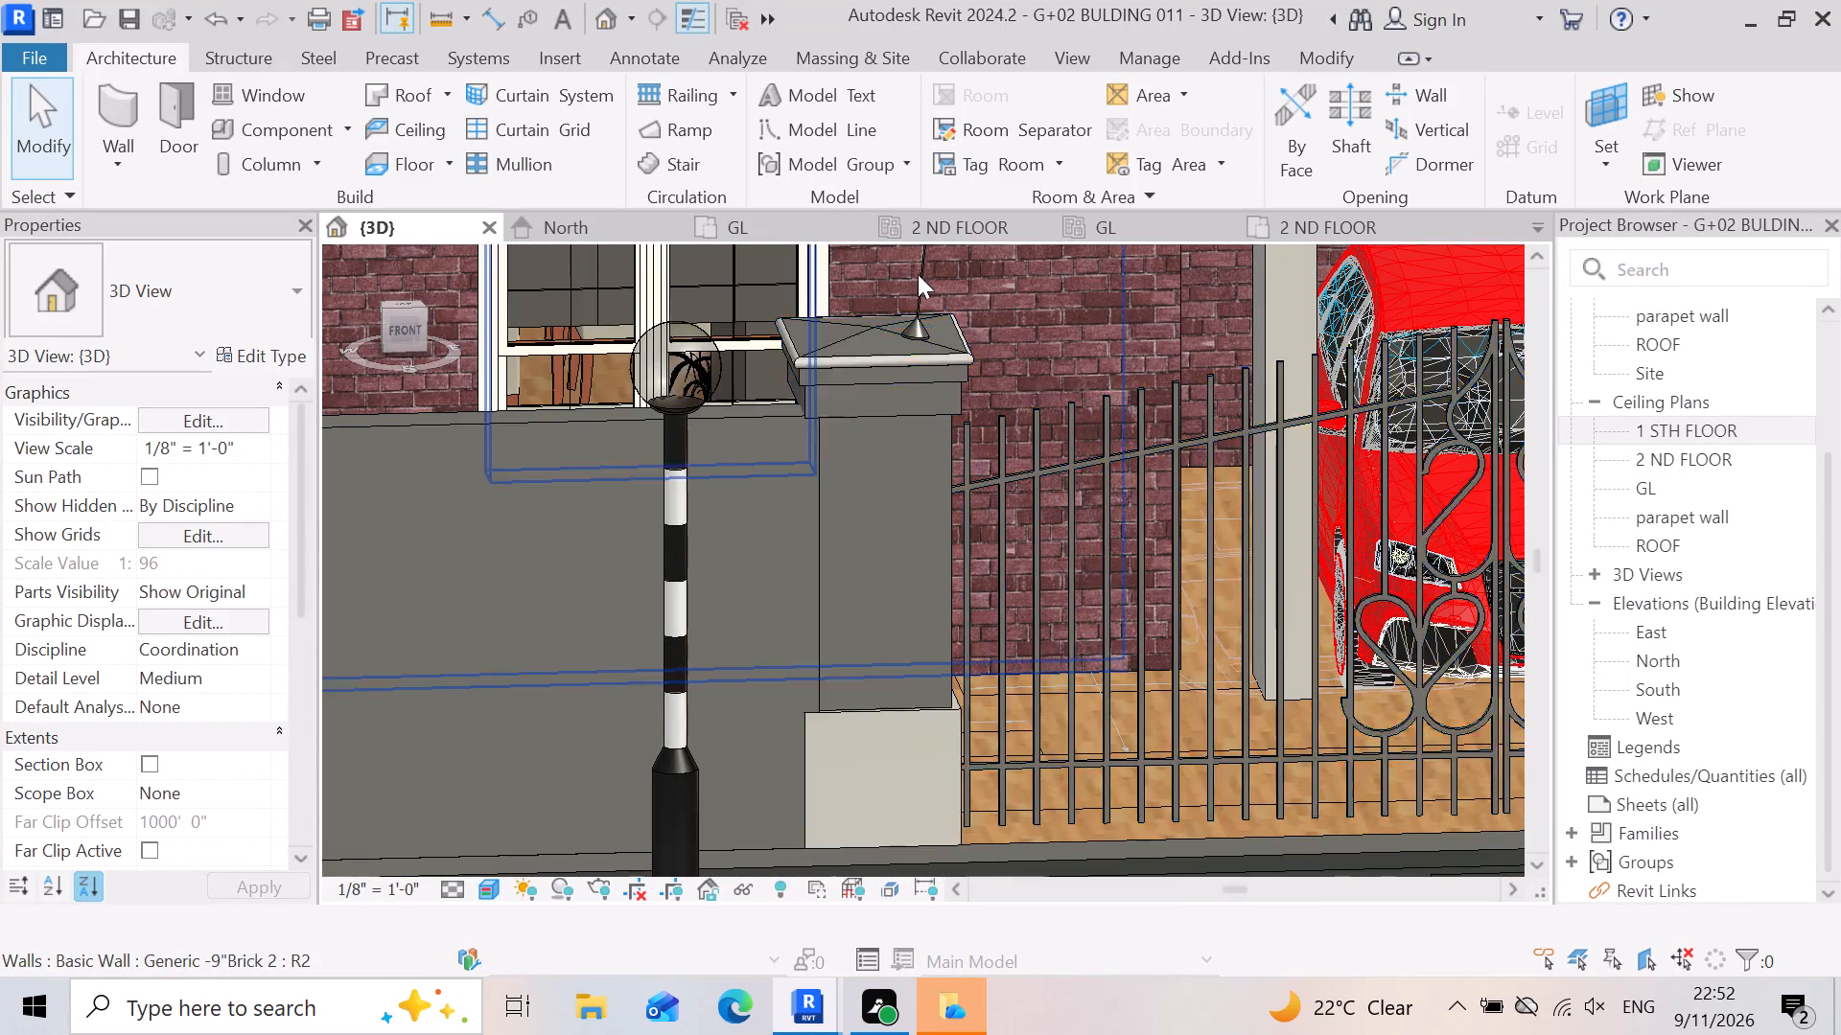
scroll(918, 274, "up", 7)
scroll(927, 479, "up", 3)
left_click(944, 421)
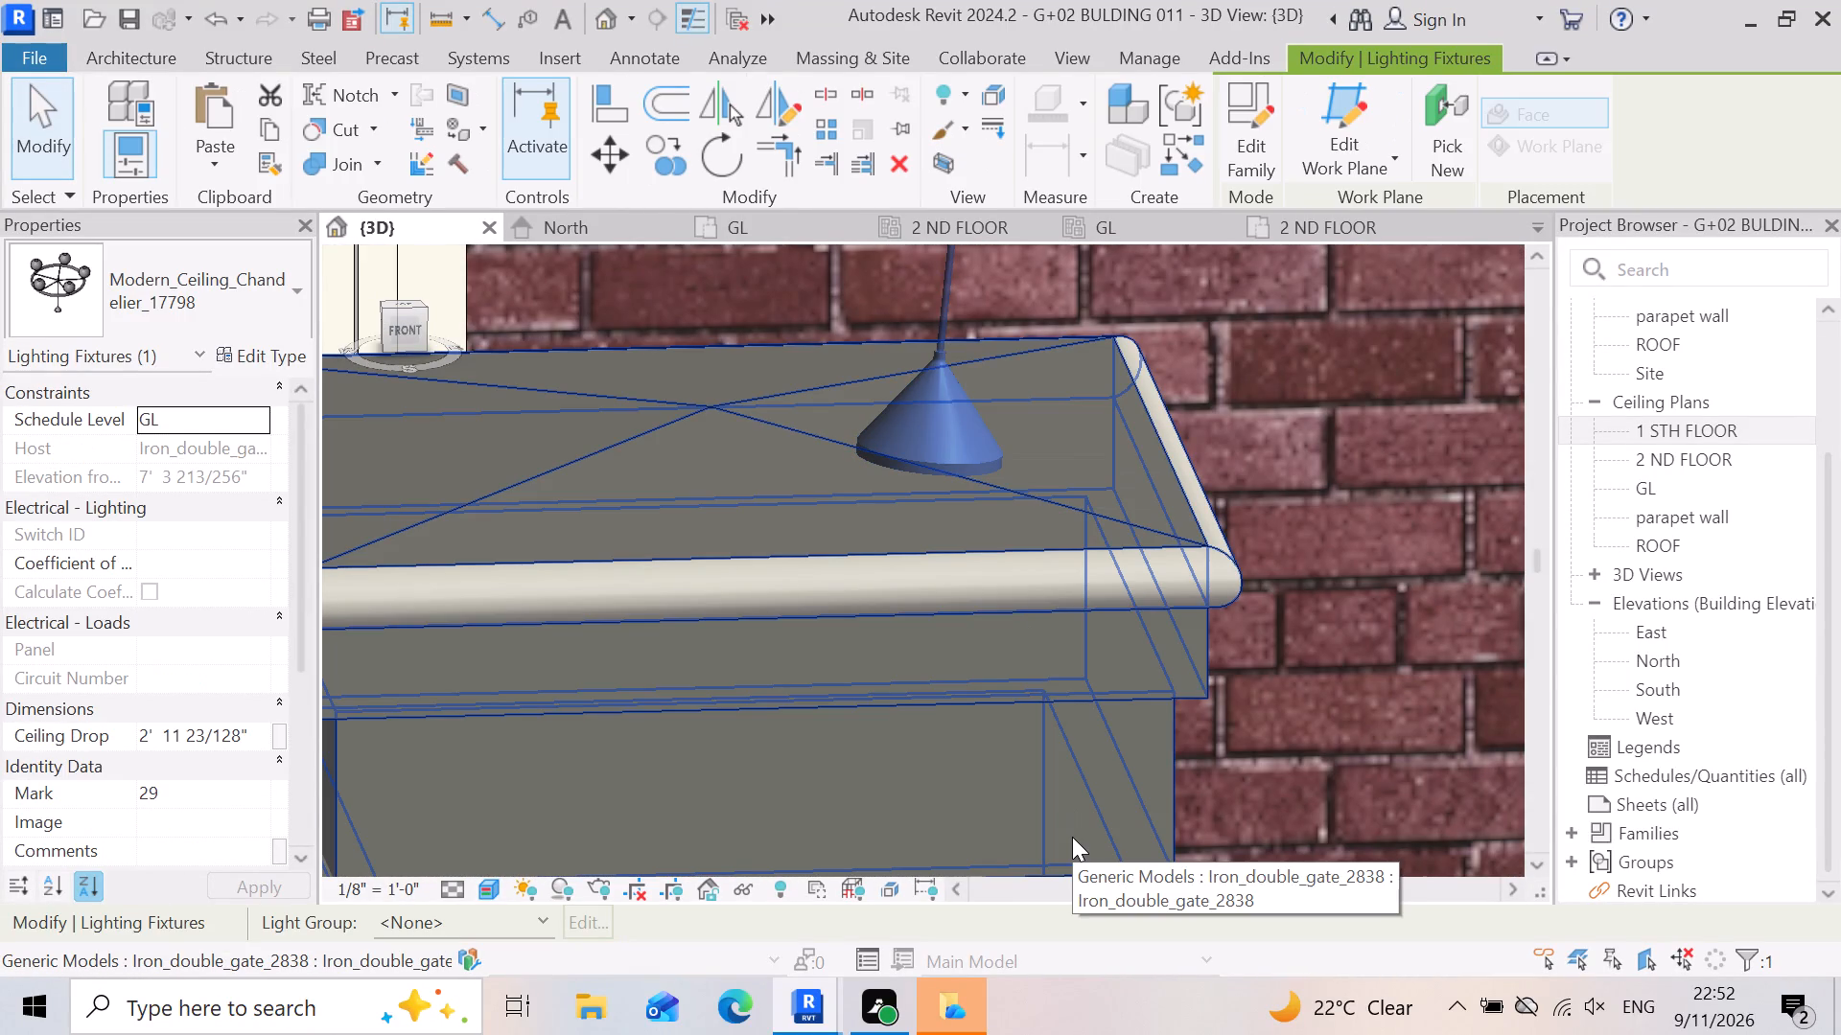
key("Left")
key("Left")
key("Left")
key("Left")
key("Left")
key("Left")
key("Left")
key("Left")
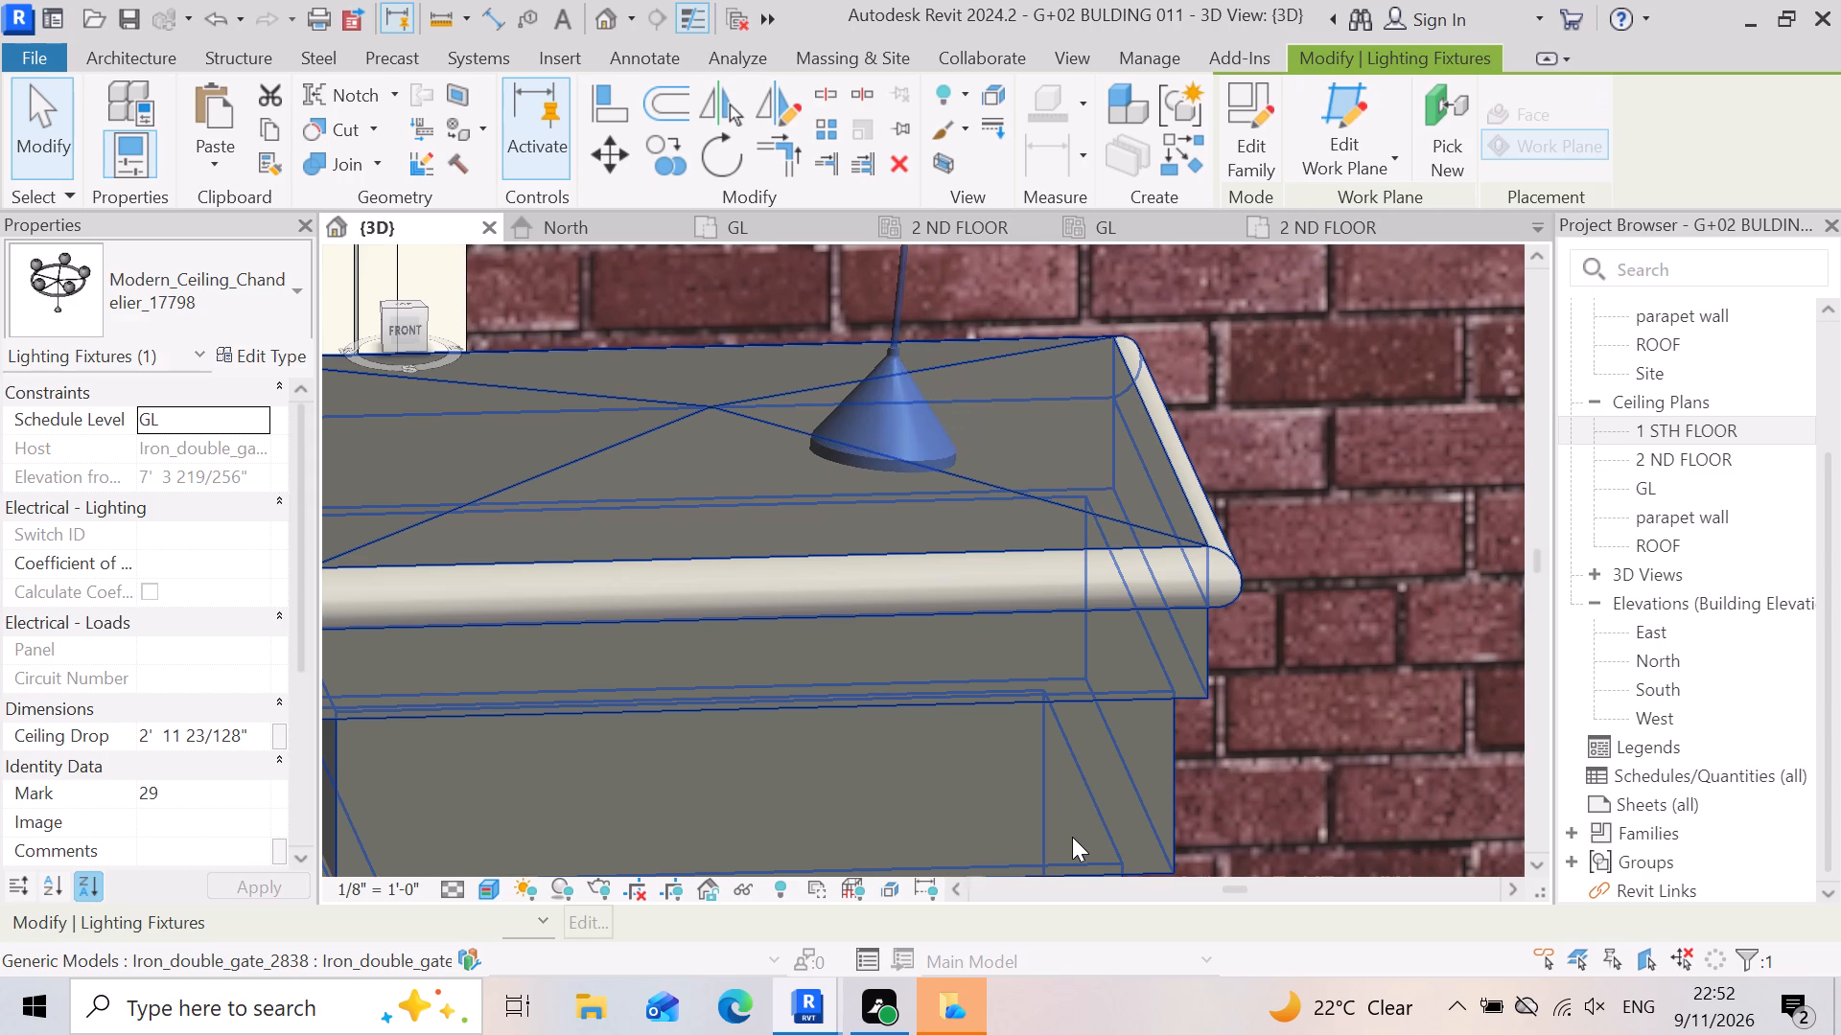
key("Left")
key("Left")
key("Left")
key("Left")
key("Left")
key("Left")
key("Left")
key("Left")
key("Left")
key("Left")
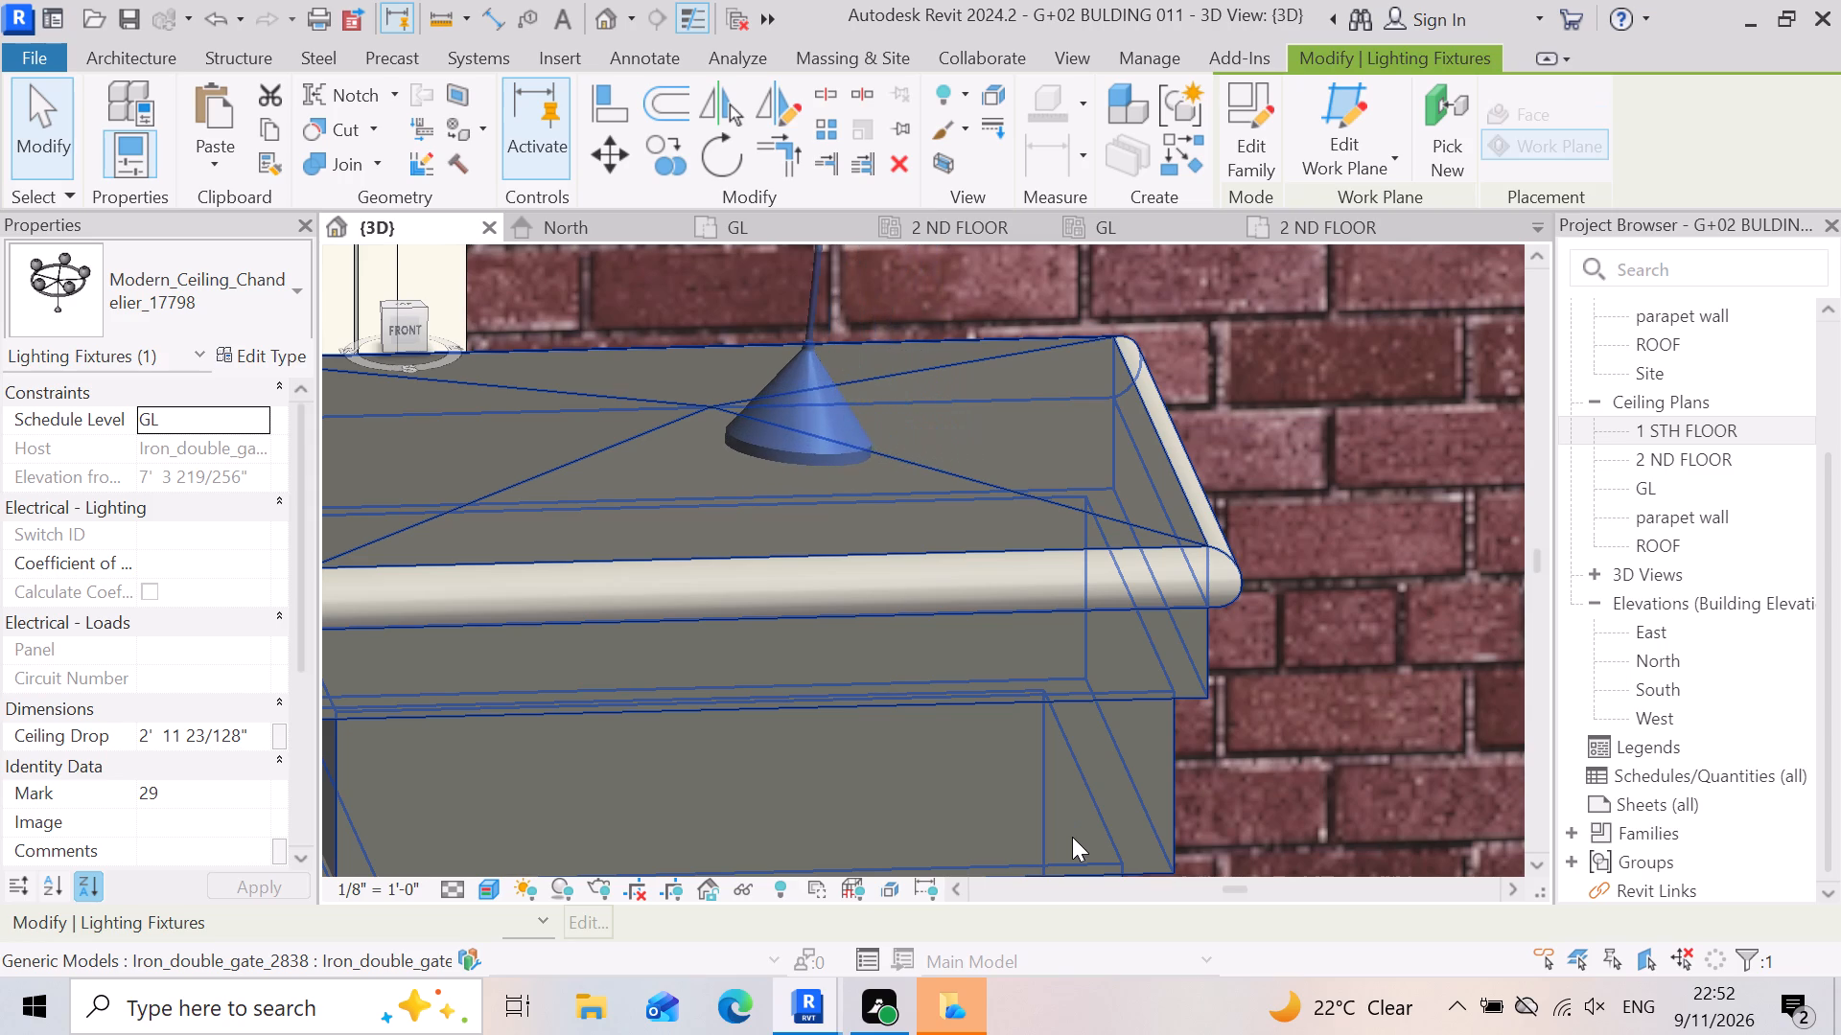
key("Left")
key("Left")
key("Left")
key("Left")
key("Left")
key("Left")
key("Left")
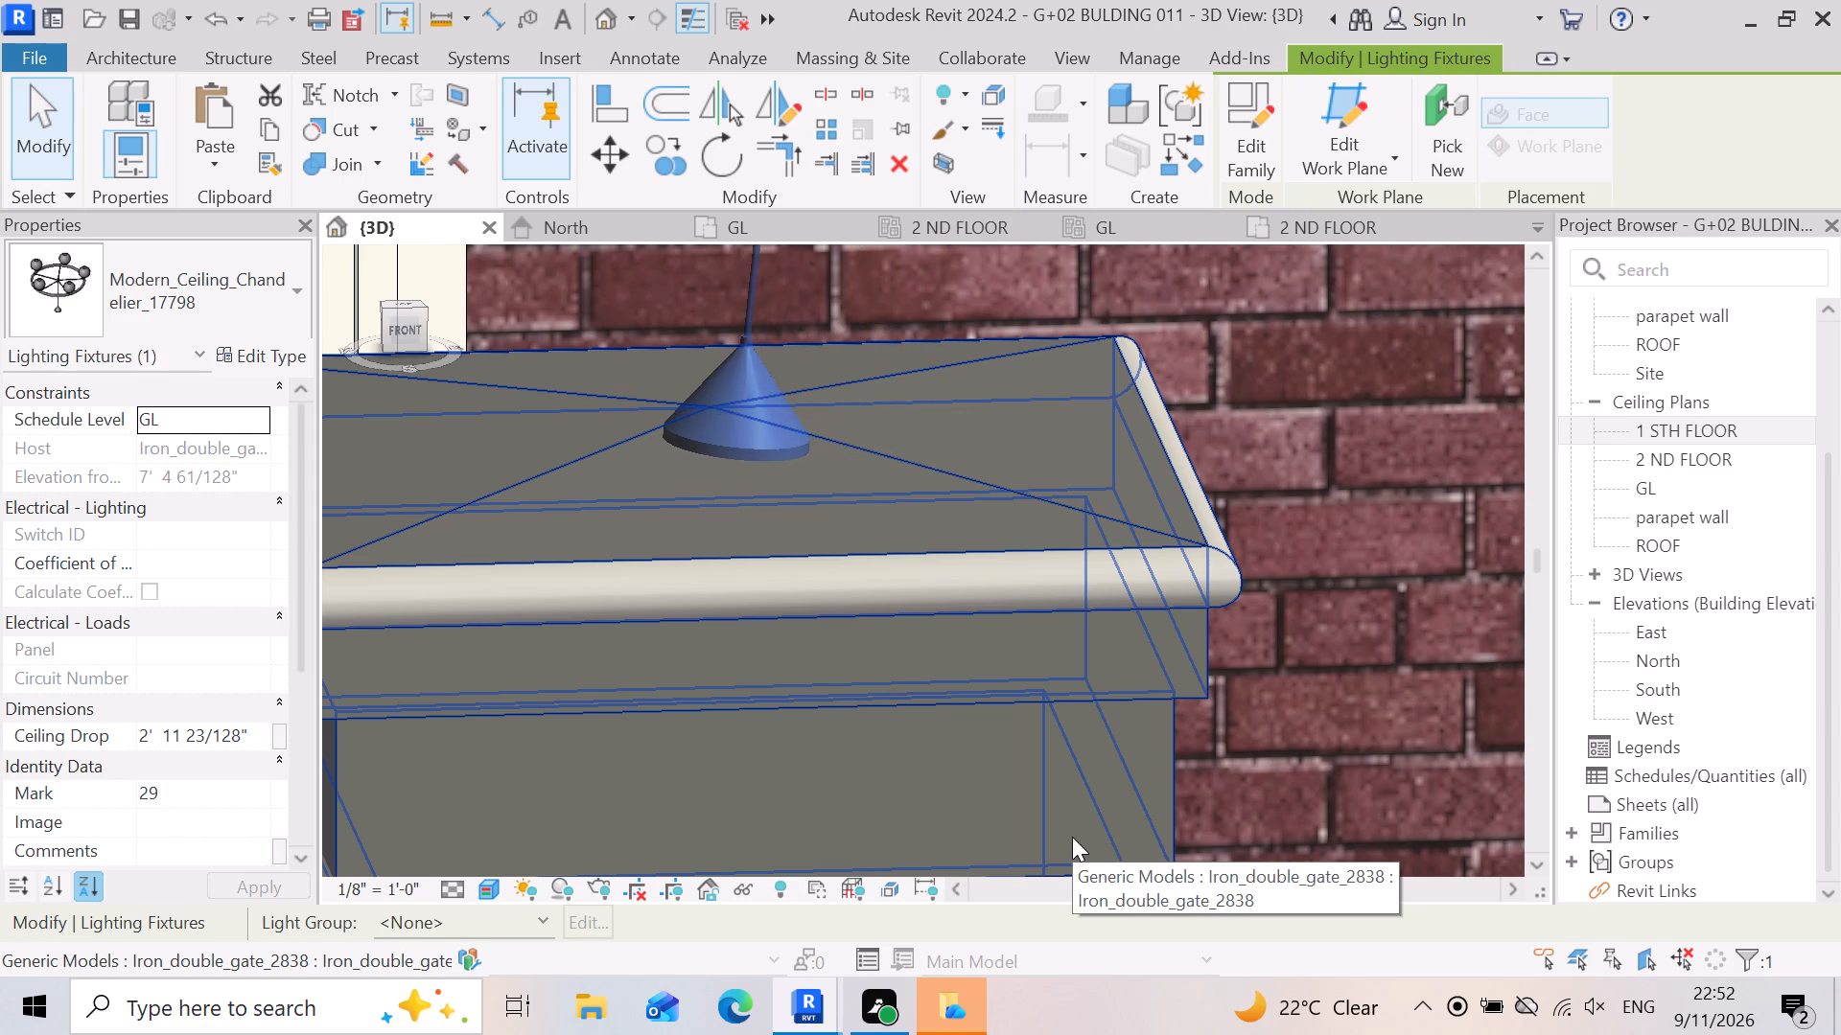
key("Up")
key("Up")
key("Up")
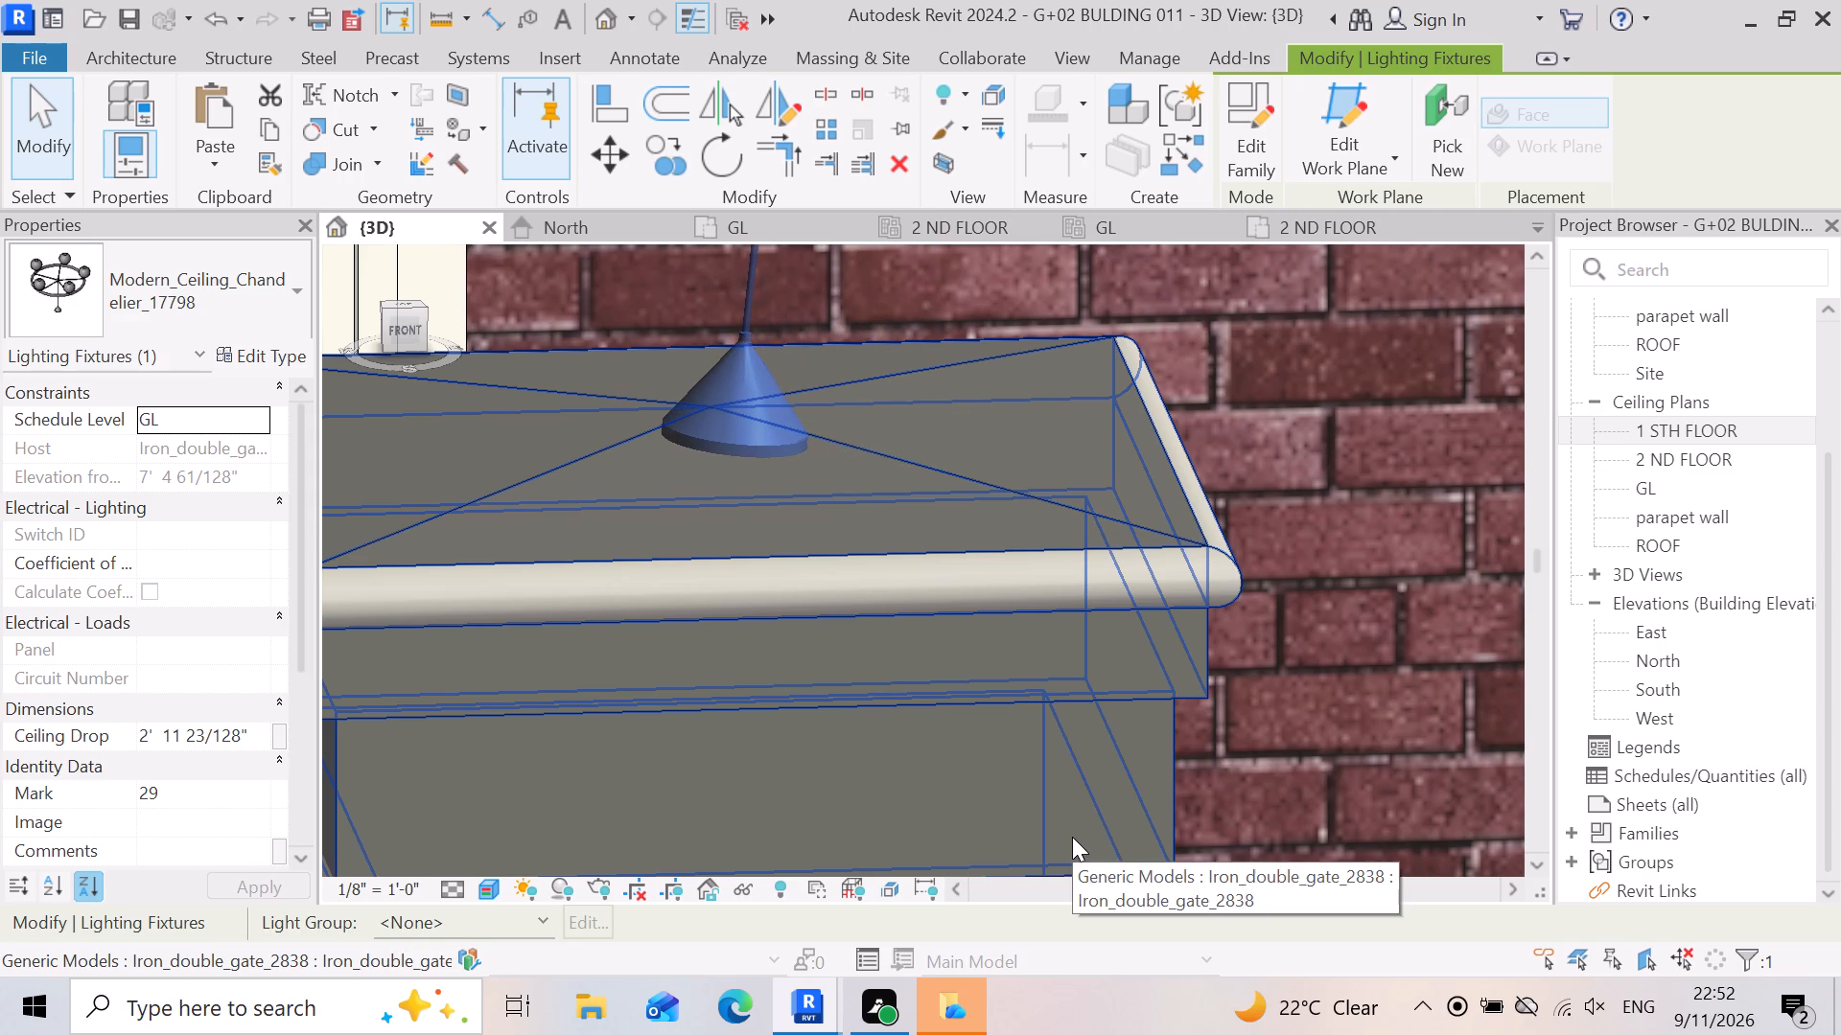
scroll(1048, 701, "down", 8)
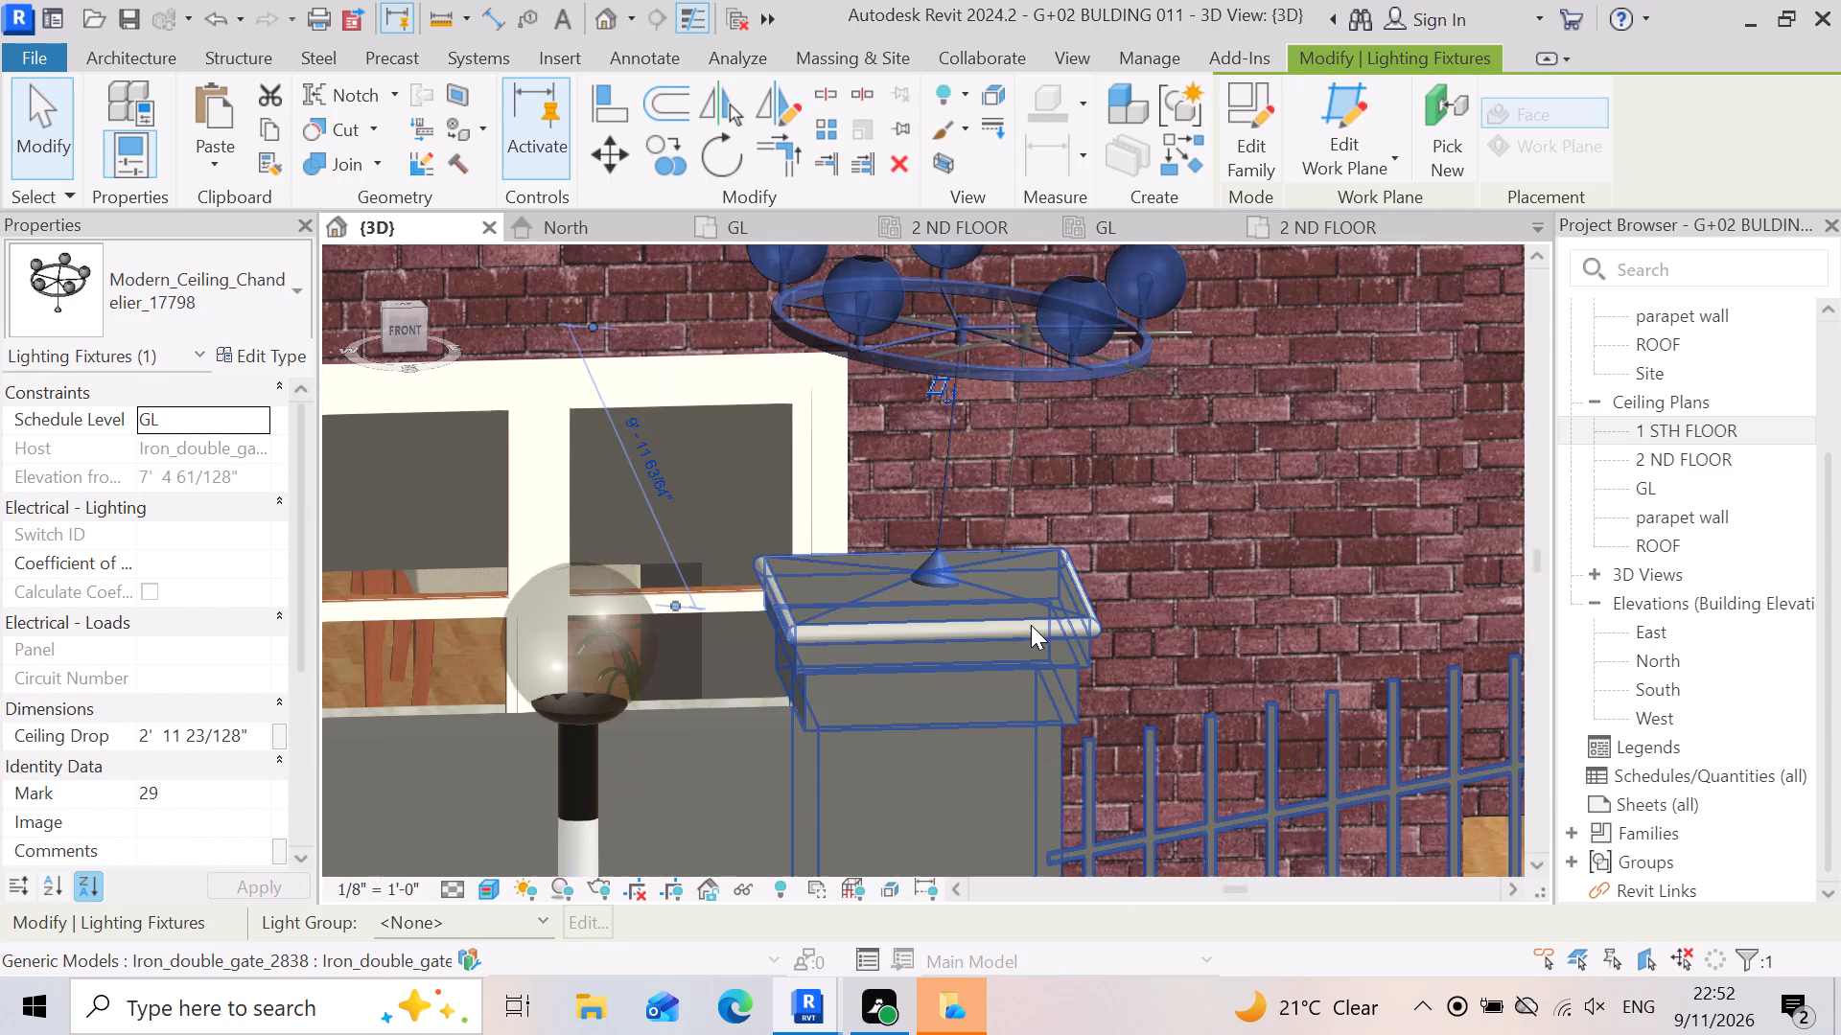
scroll(1029, 632, "down", 3)
scroll(902, 520, "down", 5)
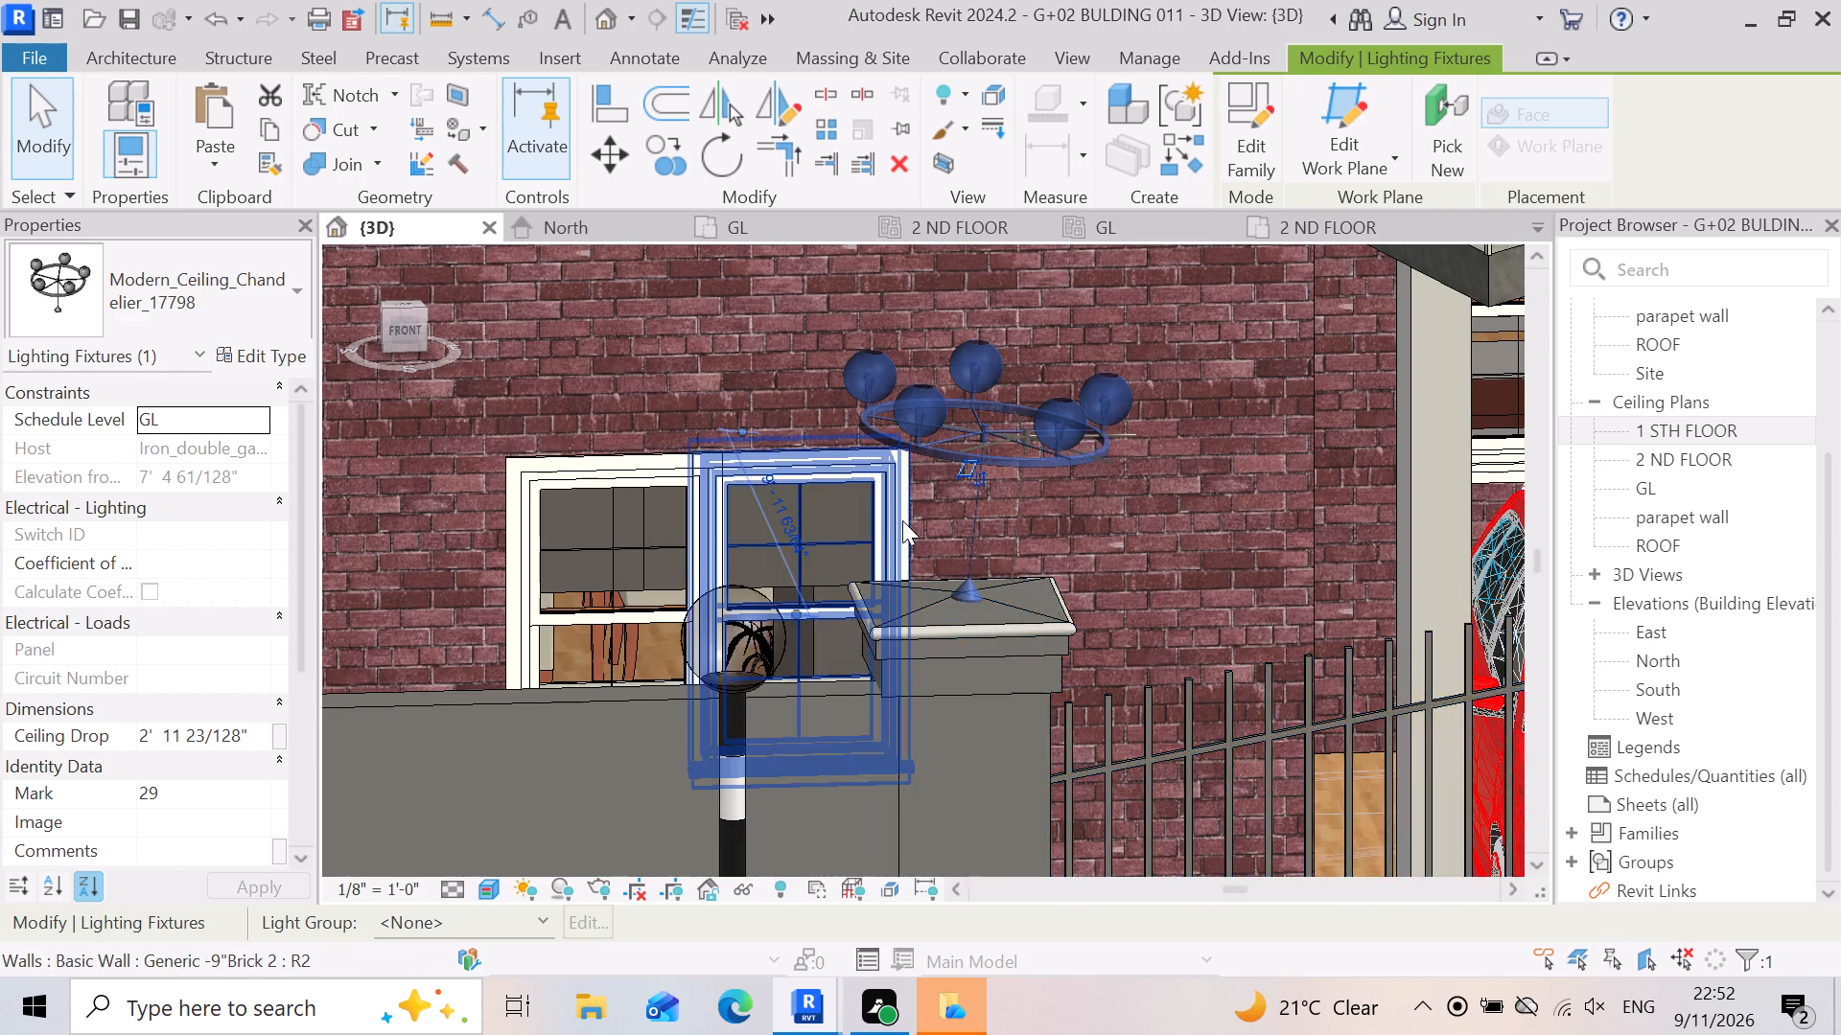
scroll(898, 600, "down", 9)
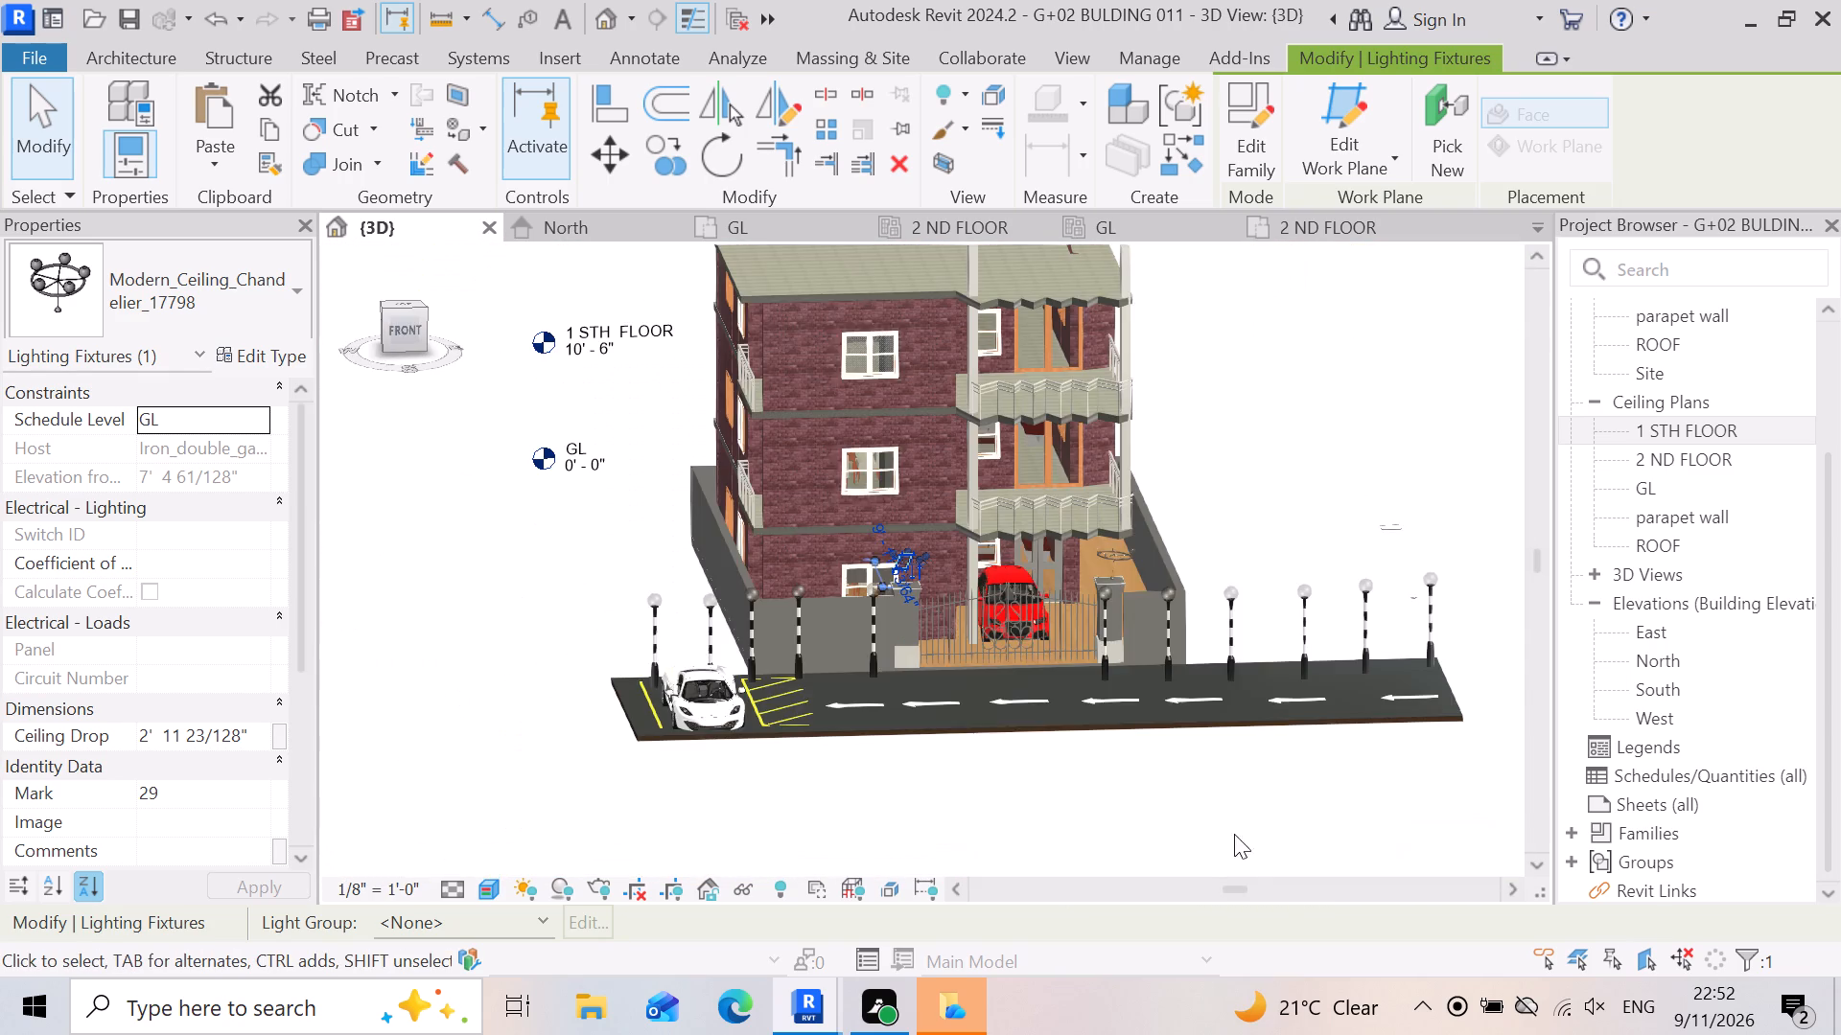
left_click(1246, 844)
Examine the chandelier lights on both gate pillars, checking how each sits on its pillar cap.
scroll(971, 707, "up", 8)
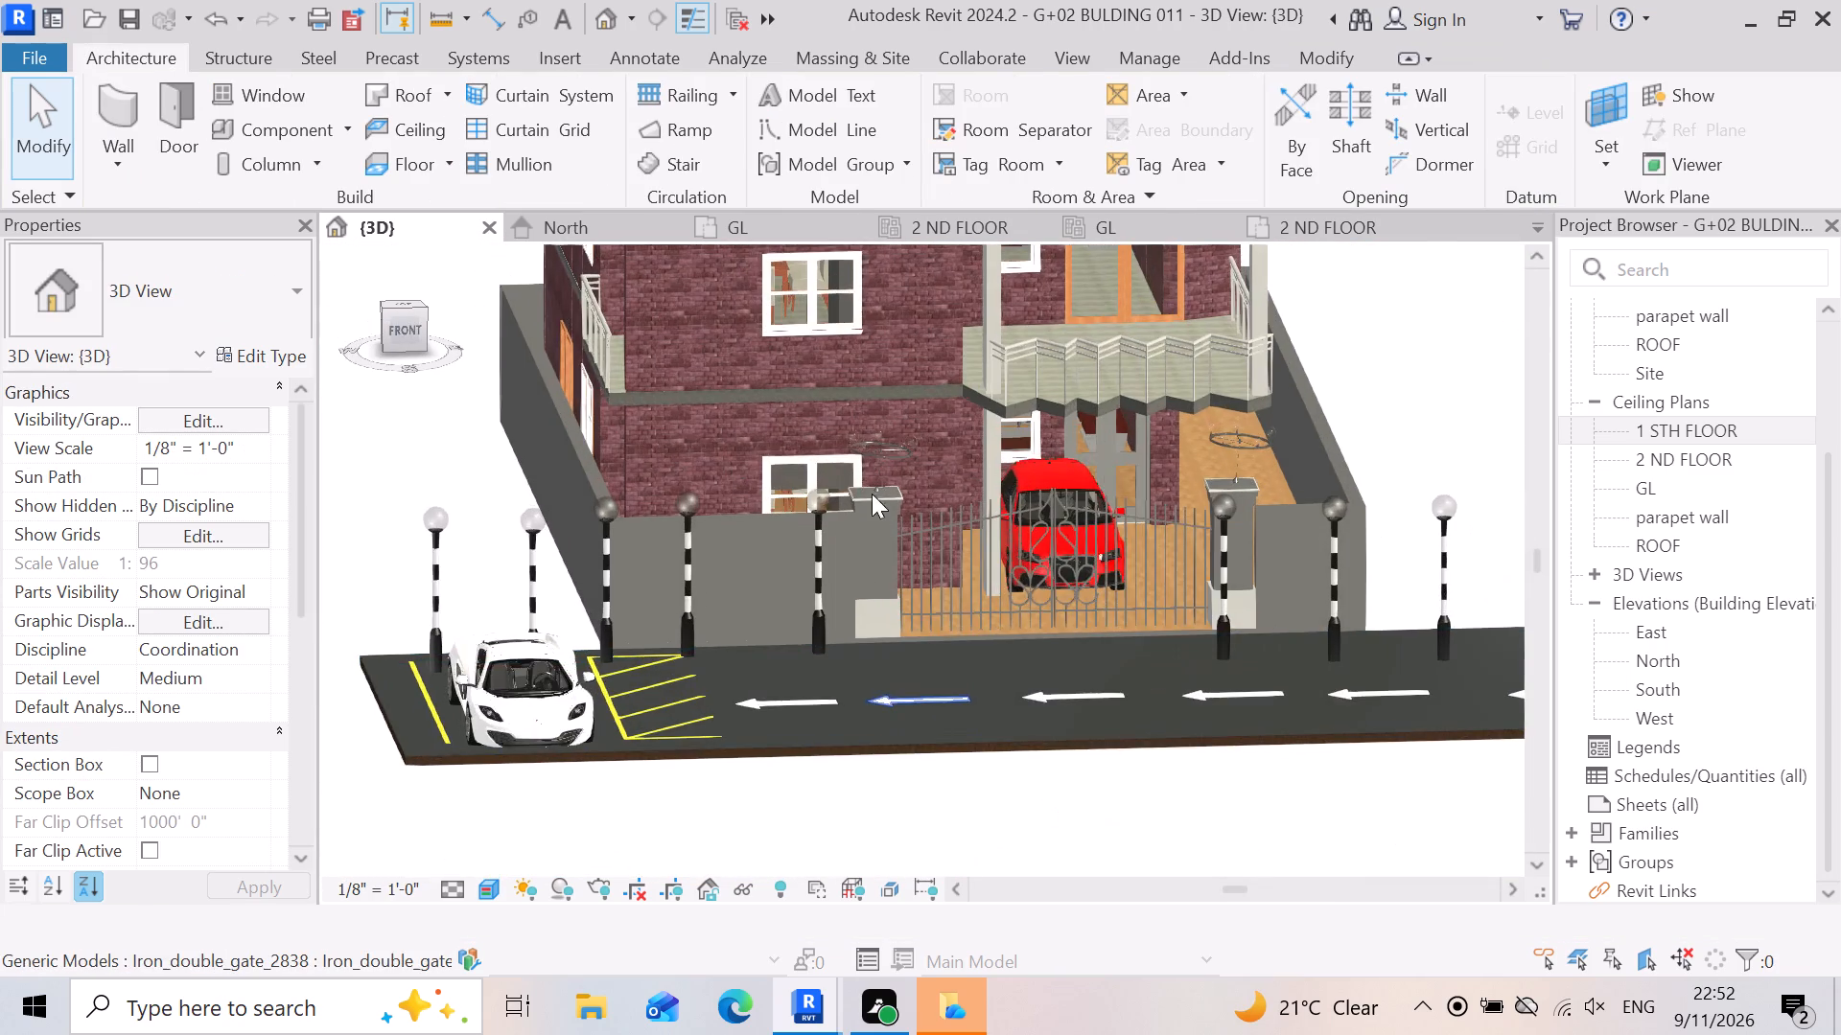
scroll(872, 494, "up", 14)
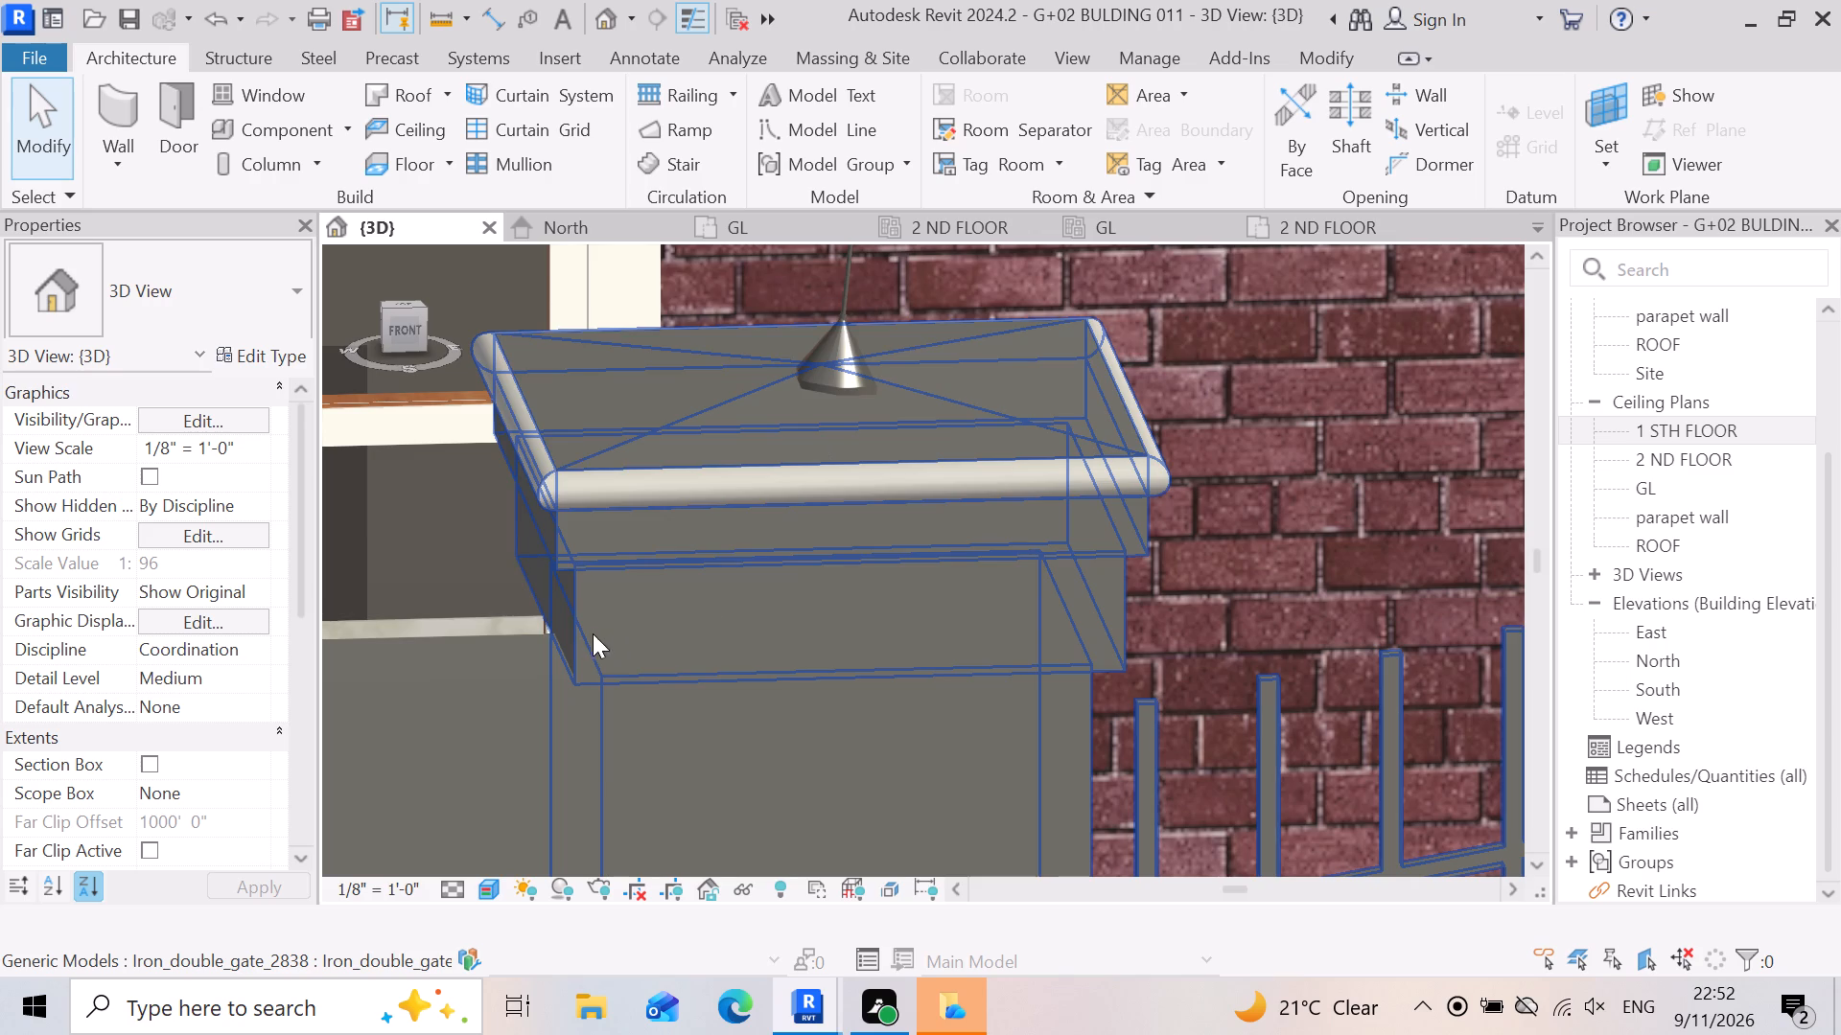
scroll(581, 633, "down", 8)
scroll(687, 634, "down", 4)
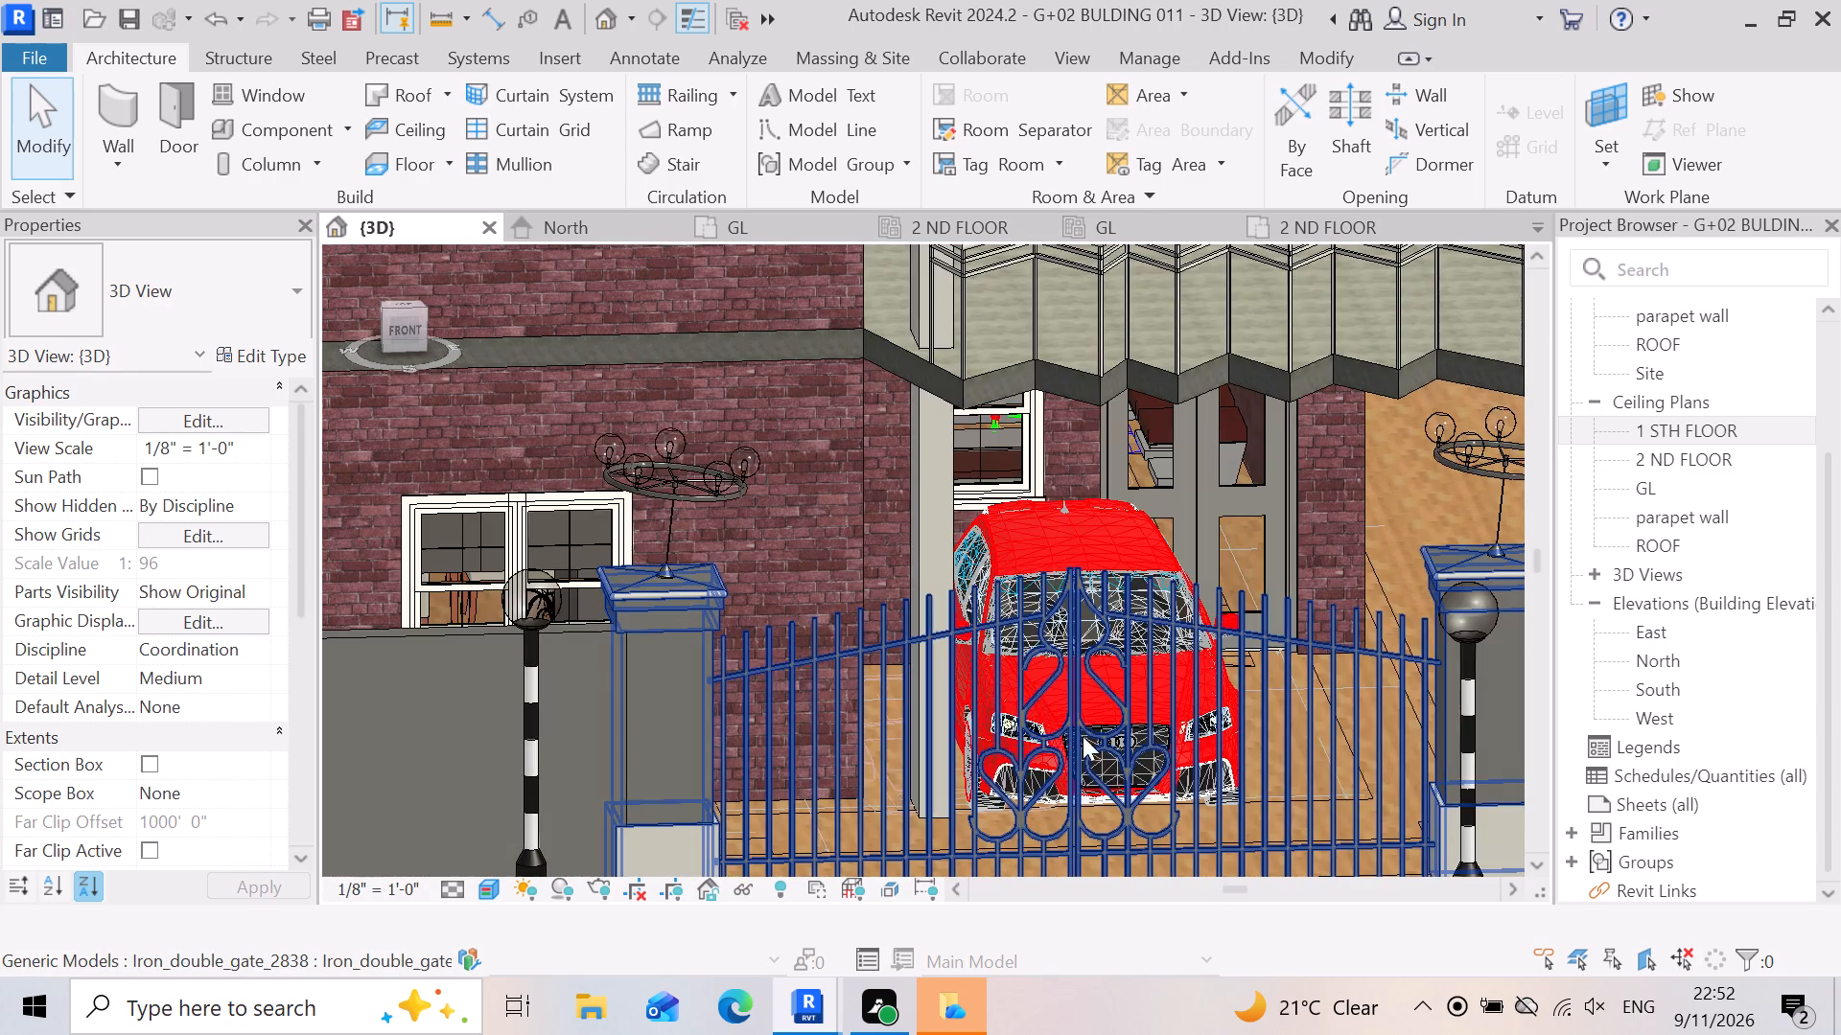
scroll(757, 626, "down", 3)
scroll(1301, 719, "up", 10)
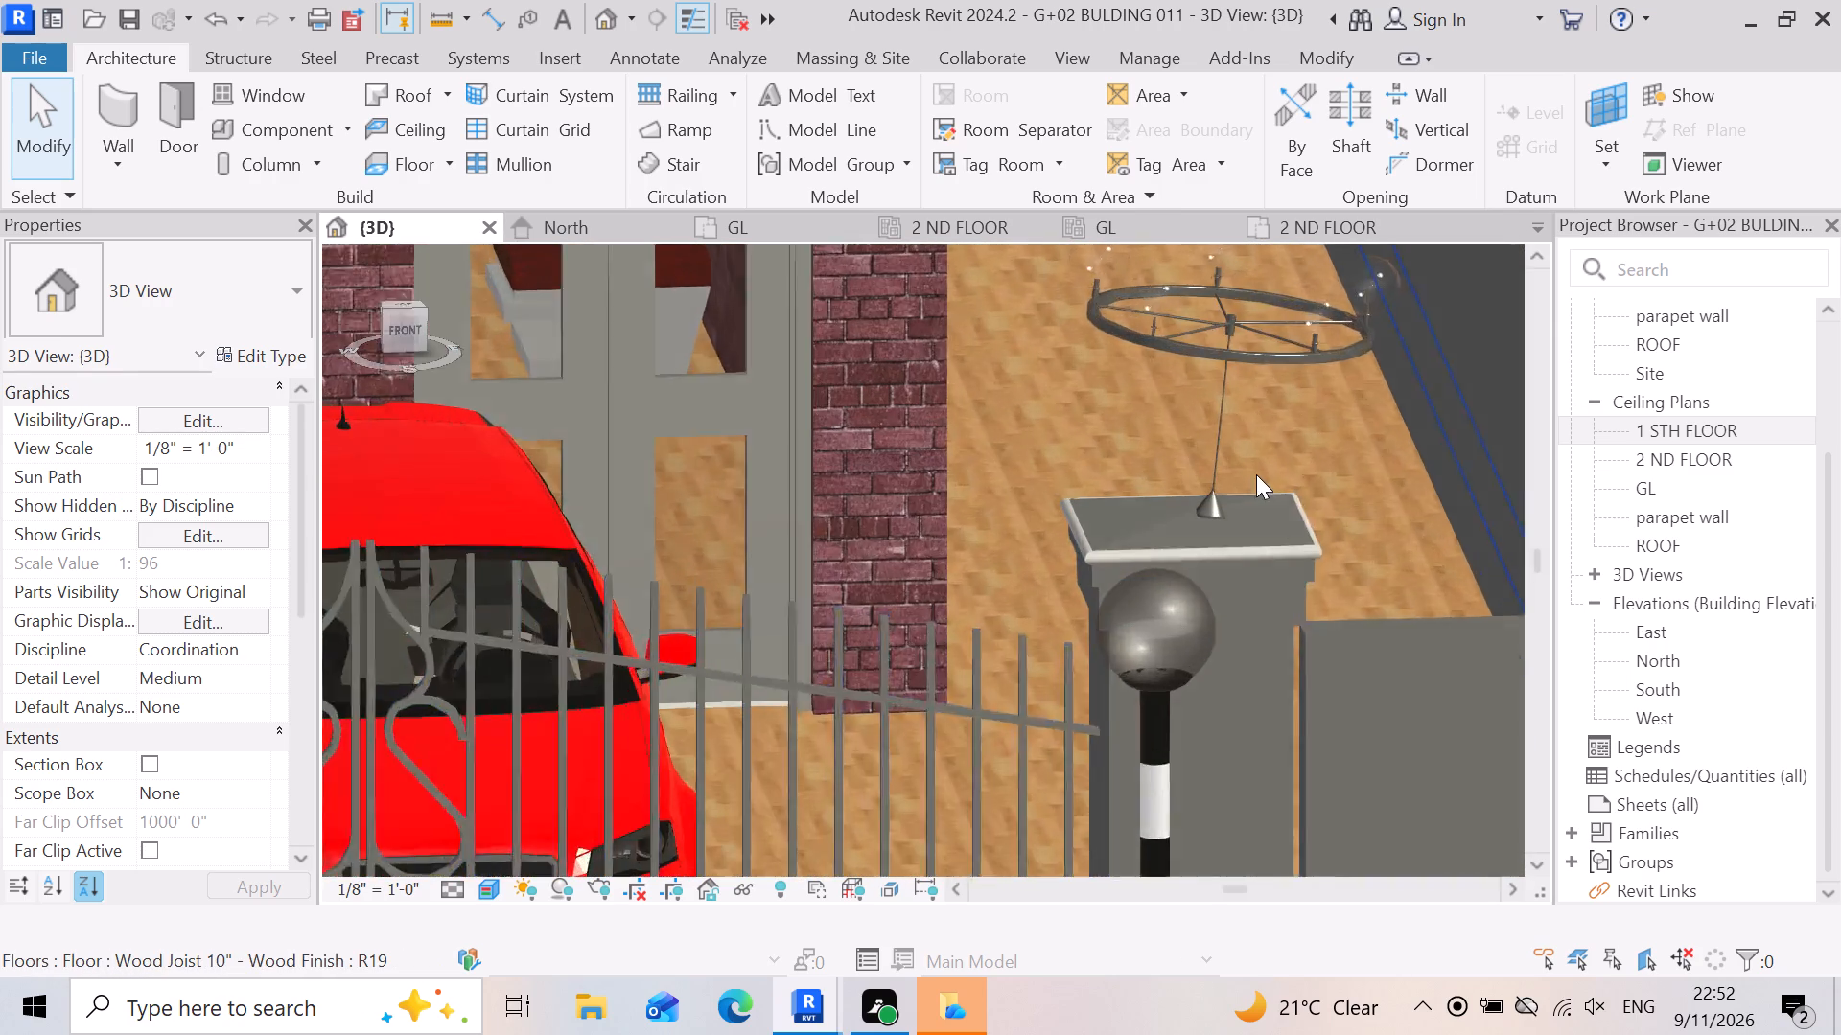
scroll(1256, 474, "up", 1)
scroll(1161, 536, "down", 9)
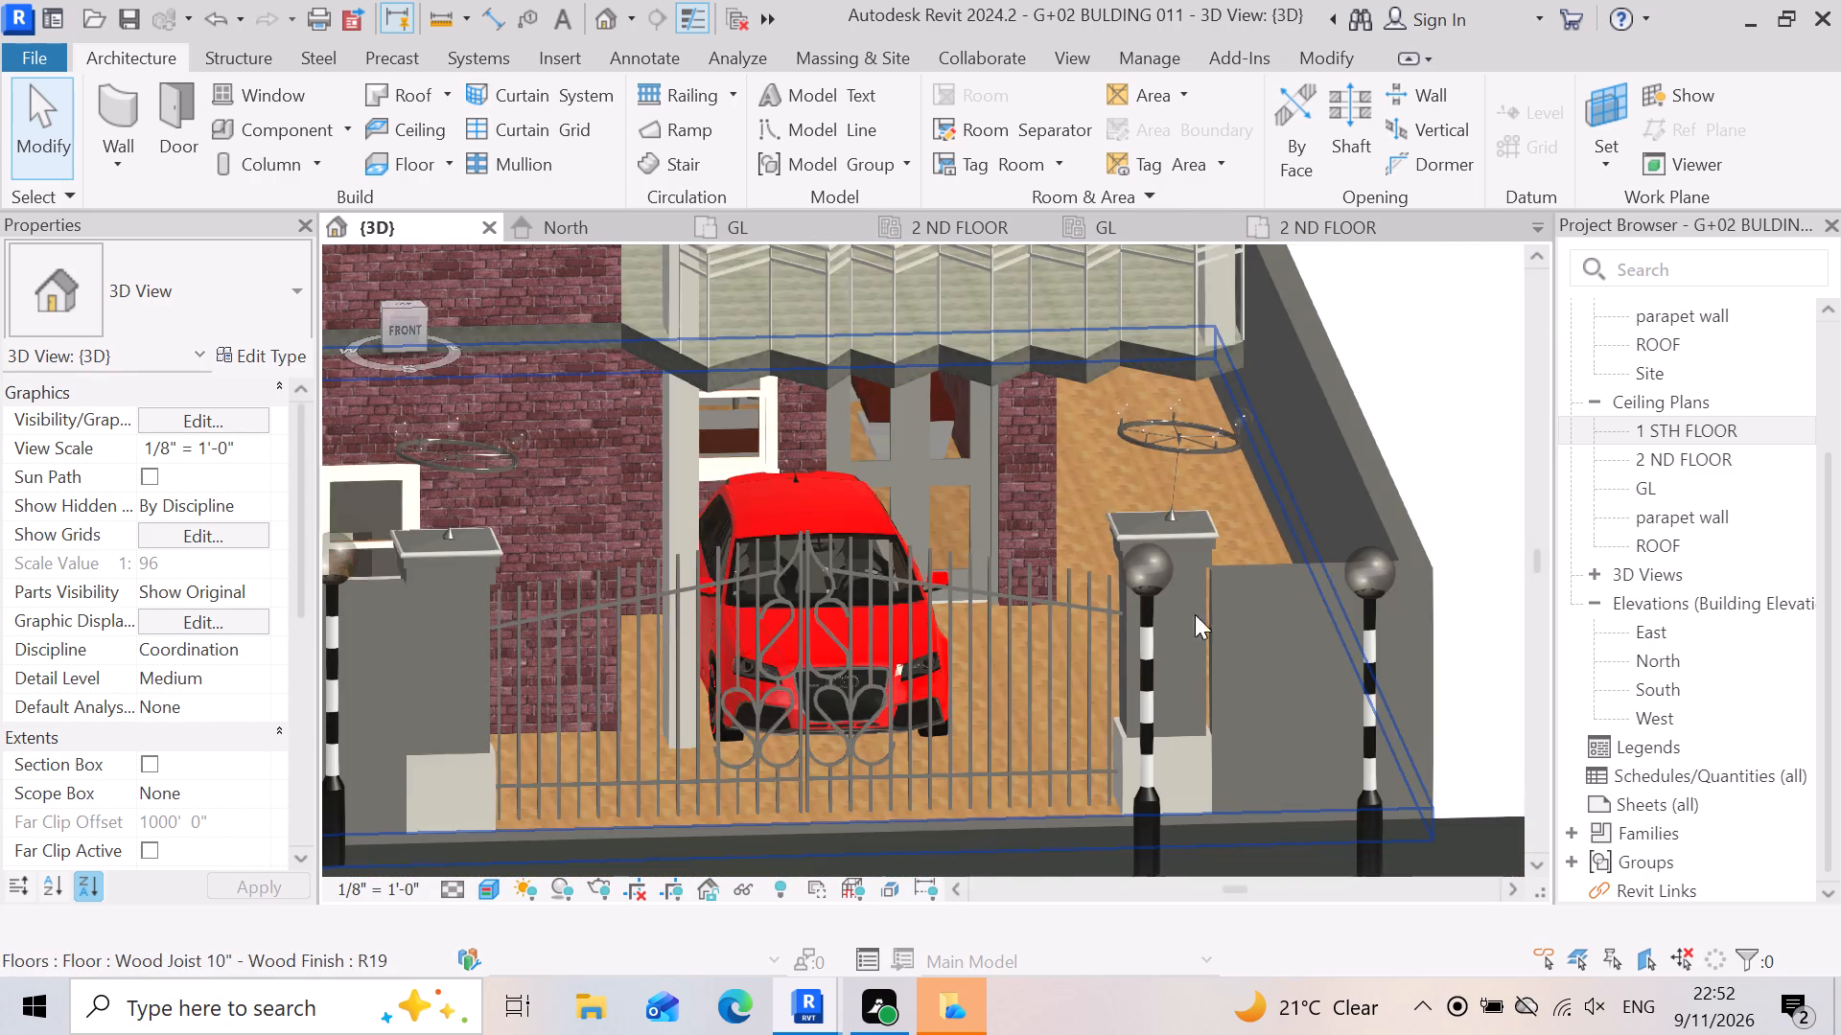
scroll(1226, 571, "down", 4)
scroll(1141, 632, "down", 4)
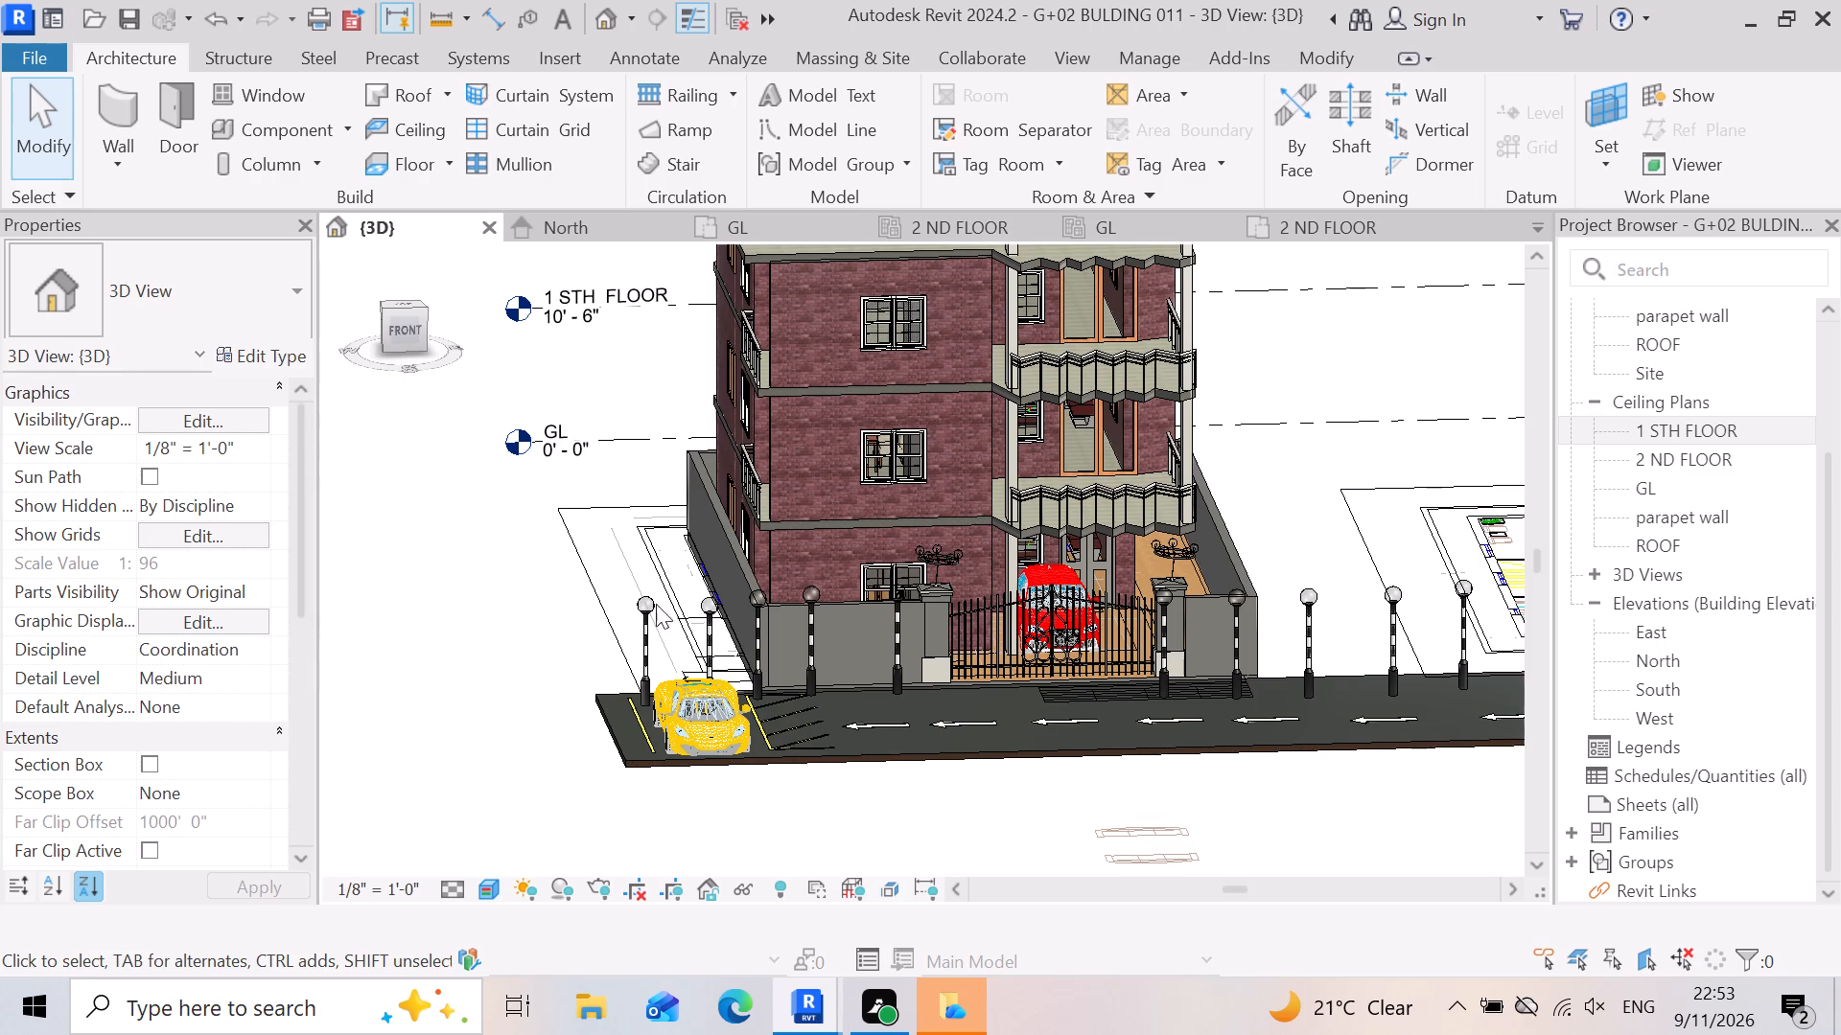
Examine the parking bay, road markings, lamp posts, balconies and roof from several distances and angles.
scroll(706, 753, "up", 3)
scroll(540, 721, "up", 4)
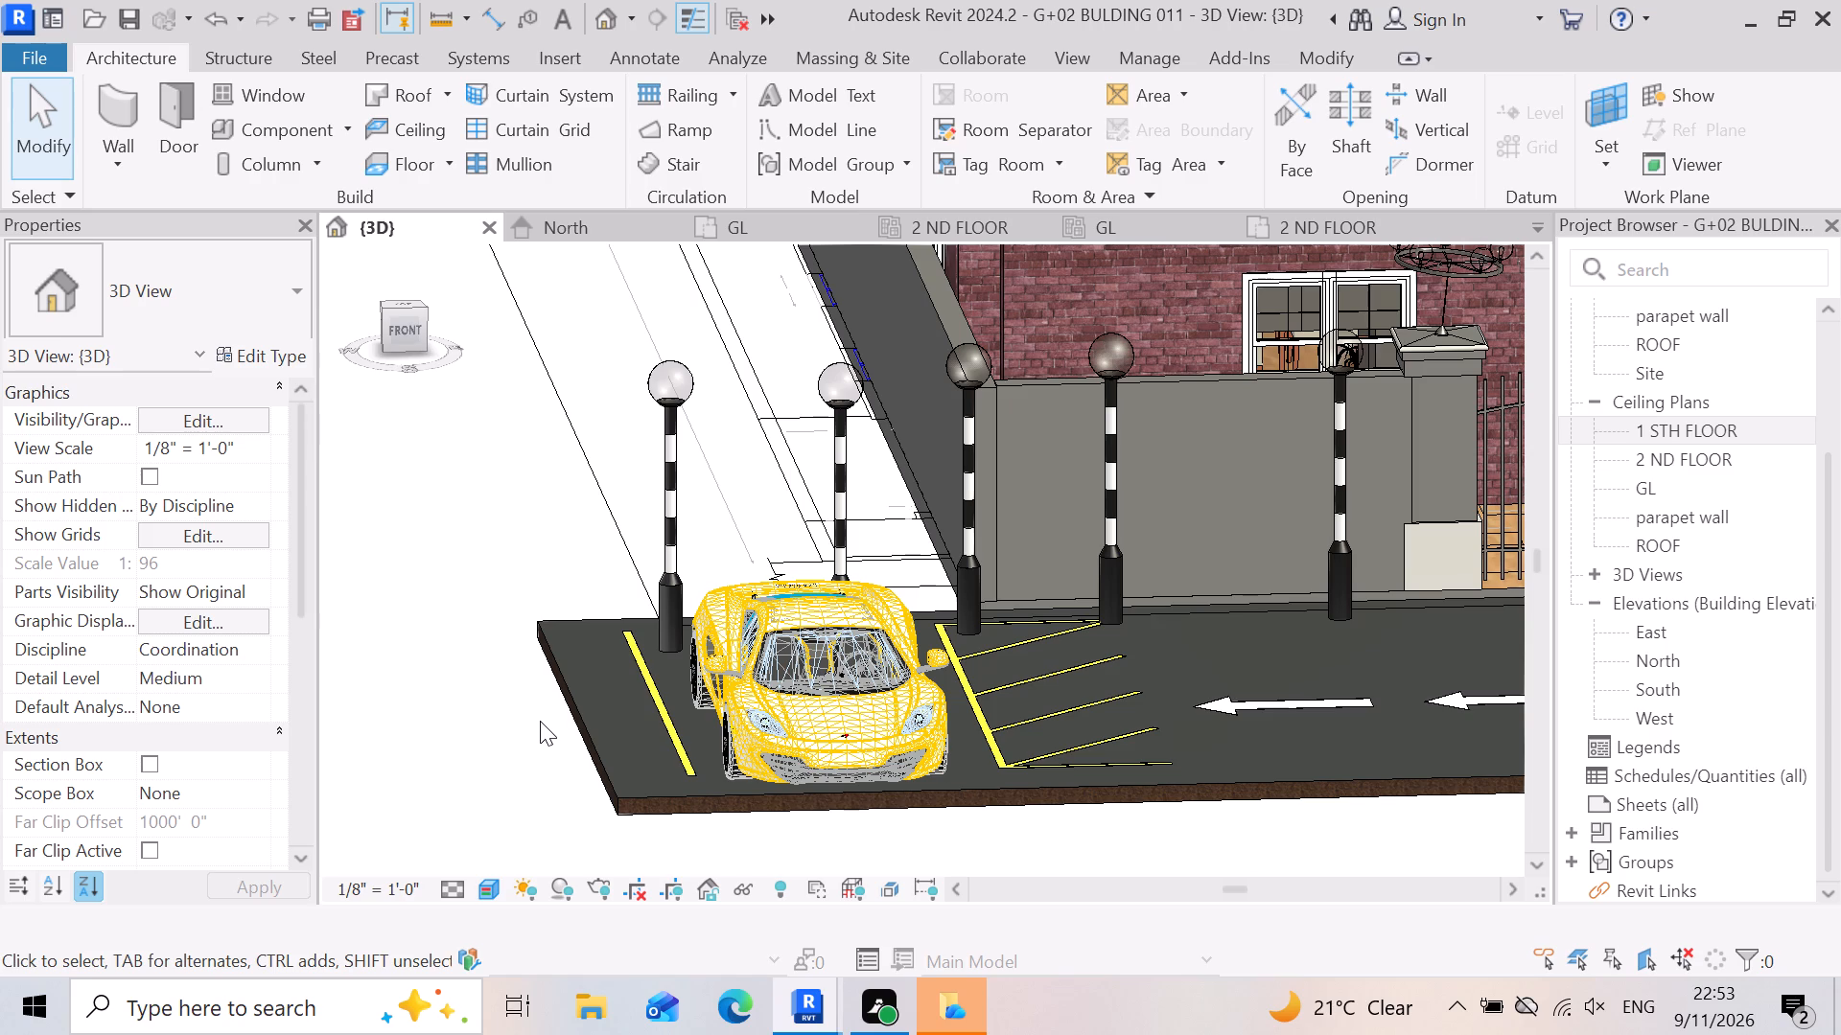
scroll(510, 640, "down", 5)
scroll(455, 711, "down", 3)
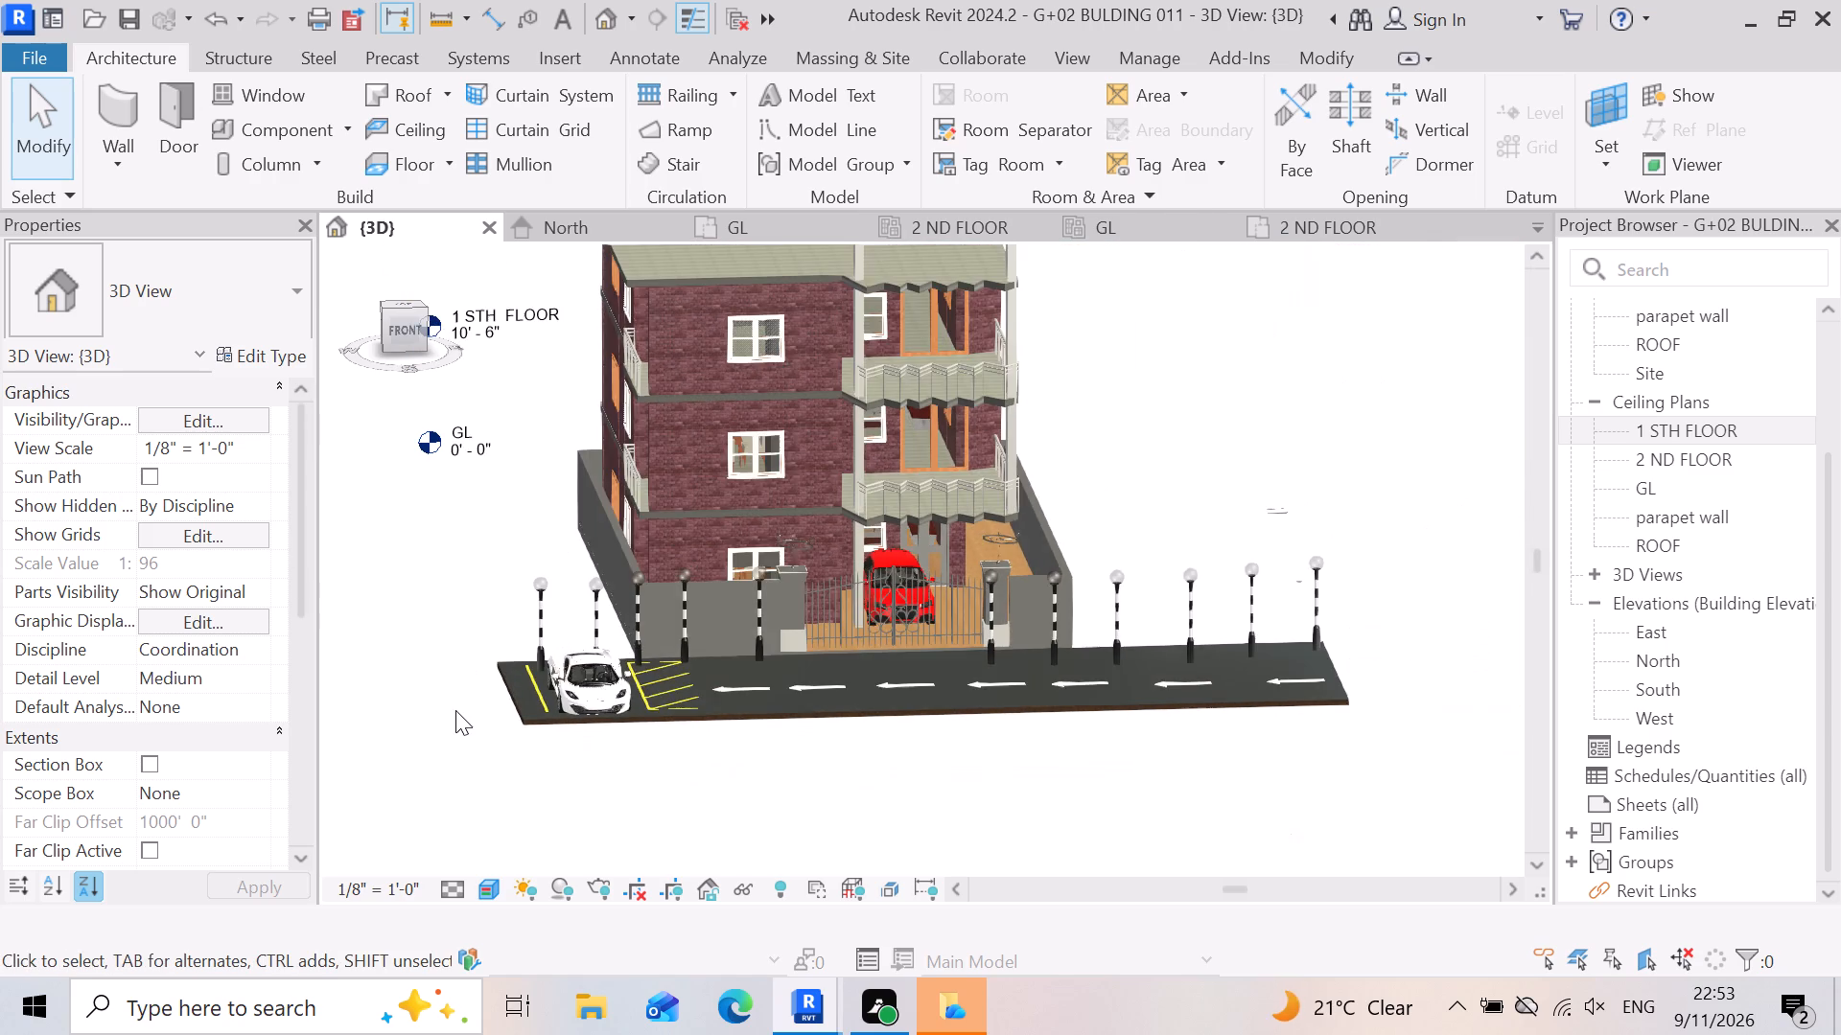
scroll(707, 701, "down", 3)
scroll(747, 758, "up", 3)
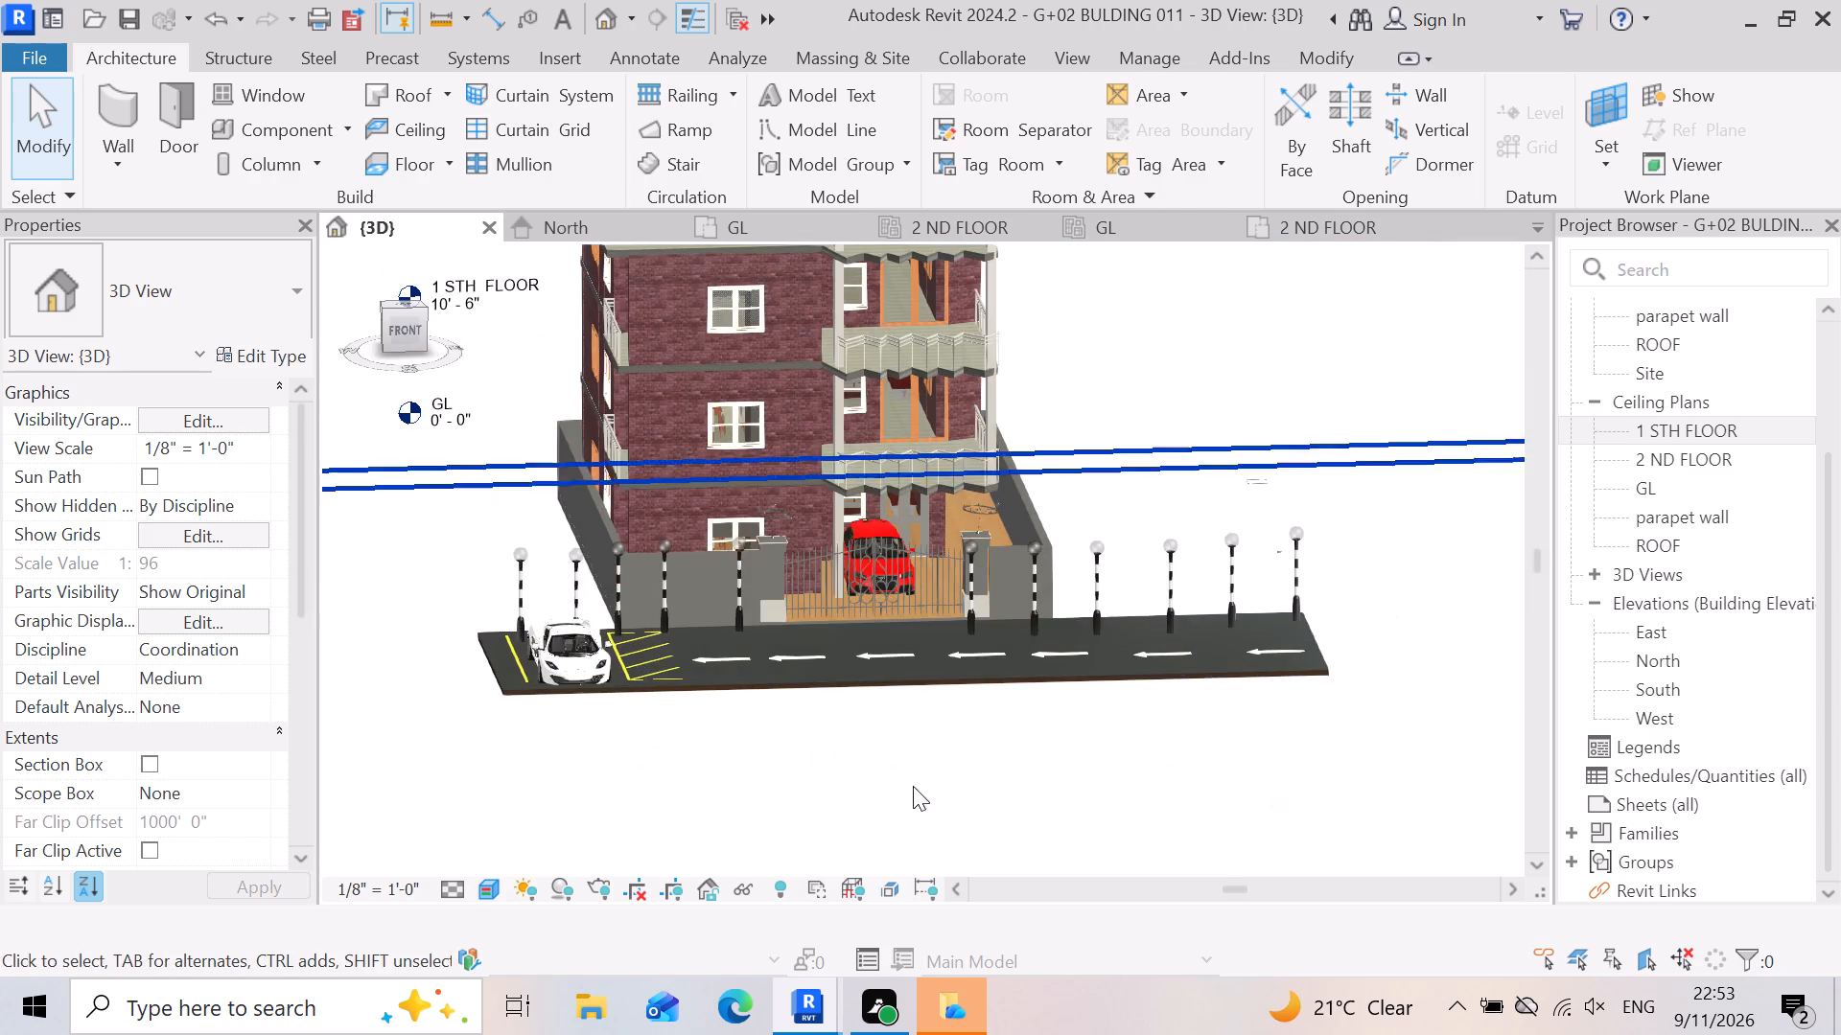
scroll(958, 769, "down", 2)
middle_click_drag(822, 819, 809, 777, "shift")
right_click_drag(809, 780, 763, 793, "shift")
middle_click_drag(809, 777, 763, 793, "shift")
scroll(746, 678, "up", 4)
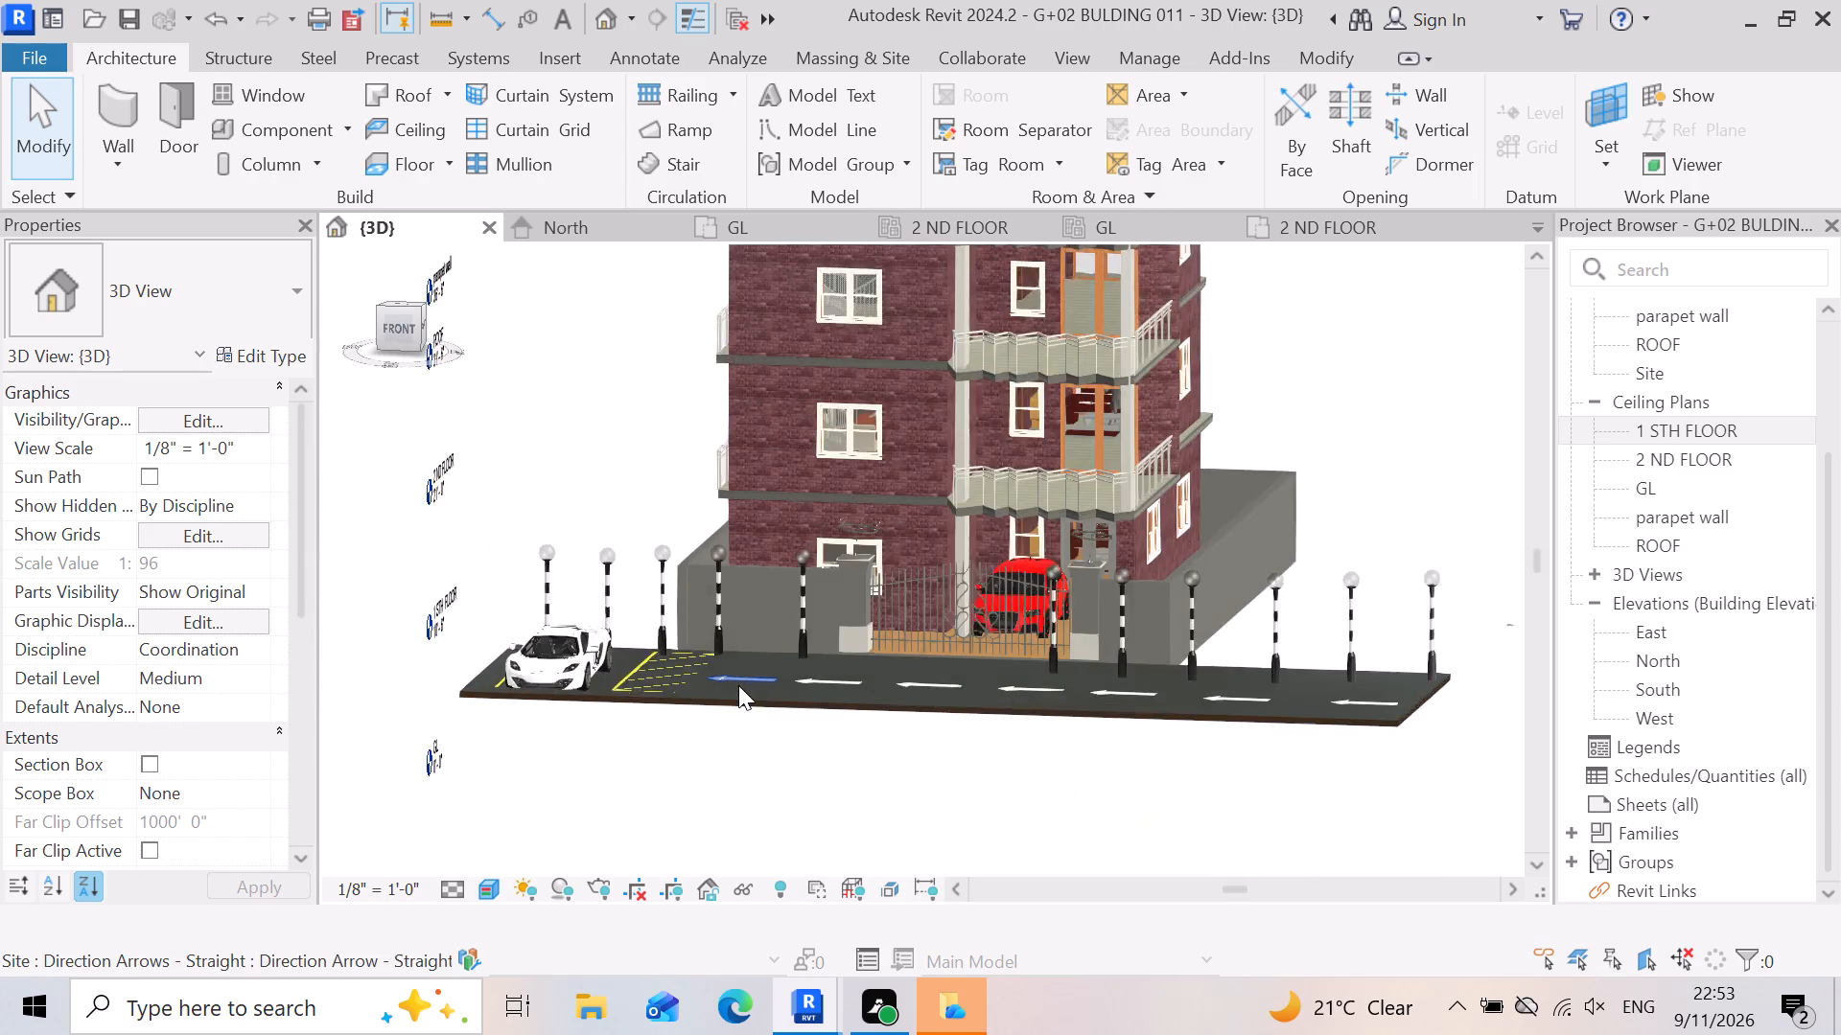
scroll(738, 685, "up", 2)
scroll(1050, 747, "down", 2)
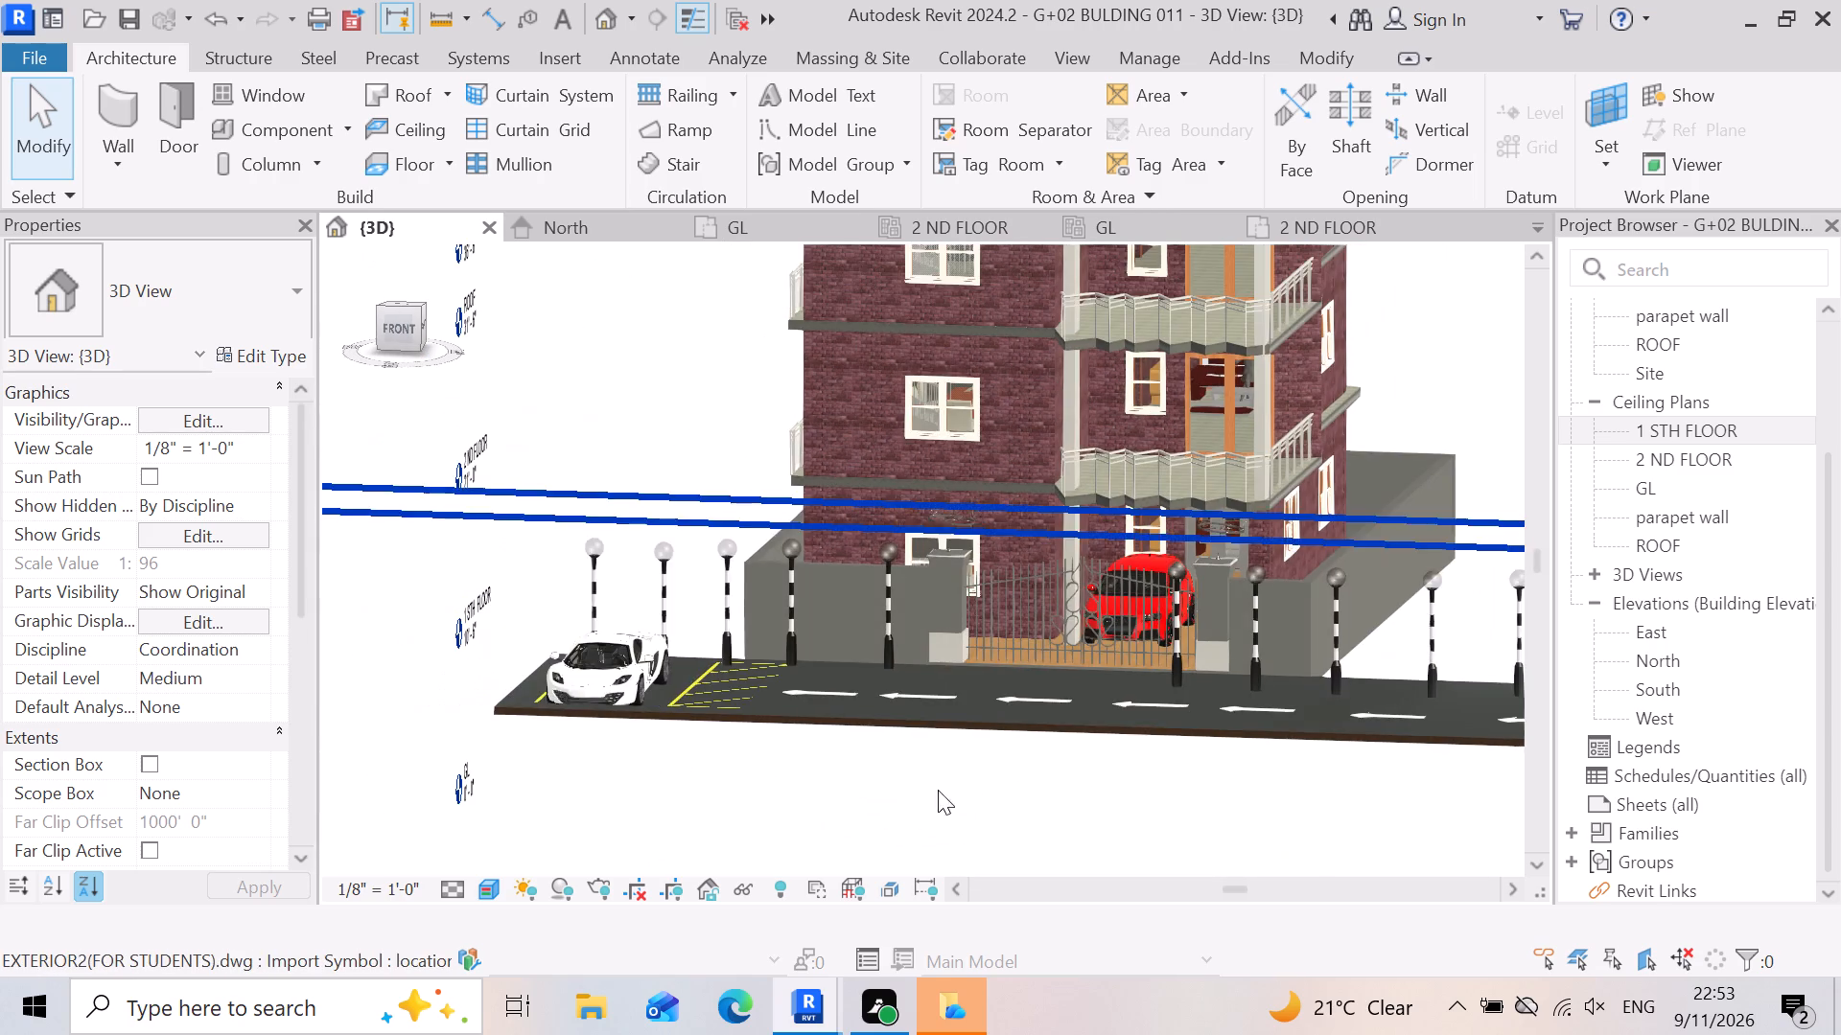
scroll(1011, 607, "down", 4)
scroll(672, 772, "up", 2)
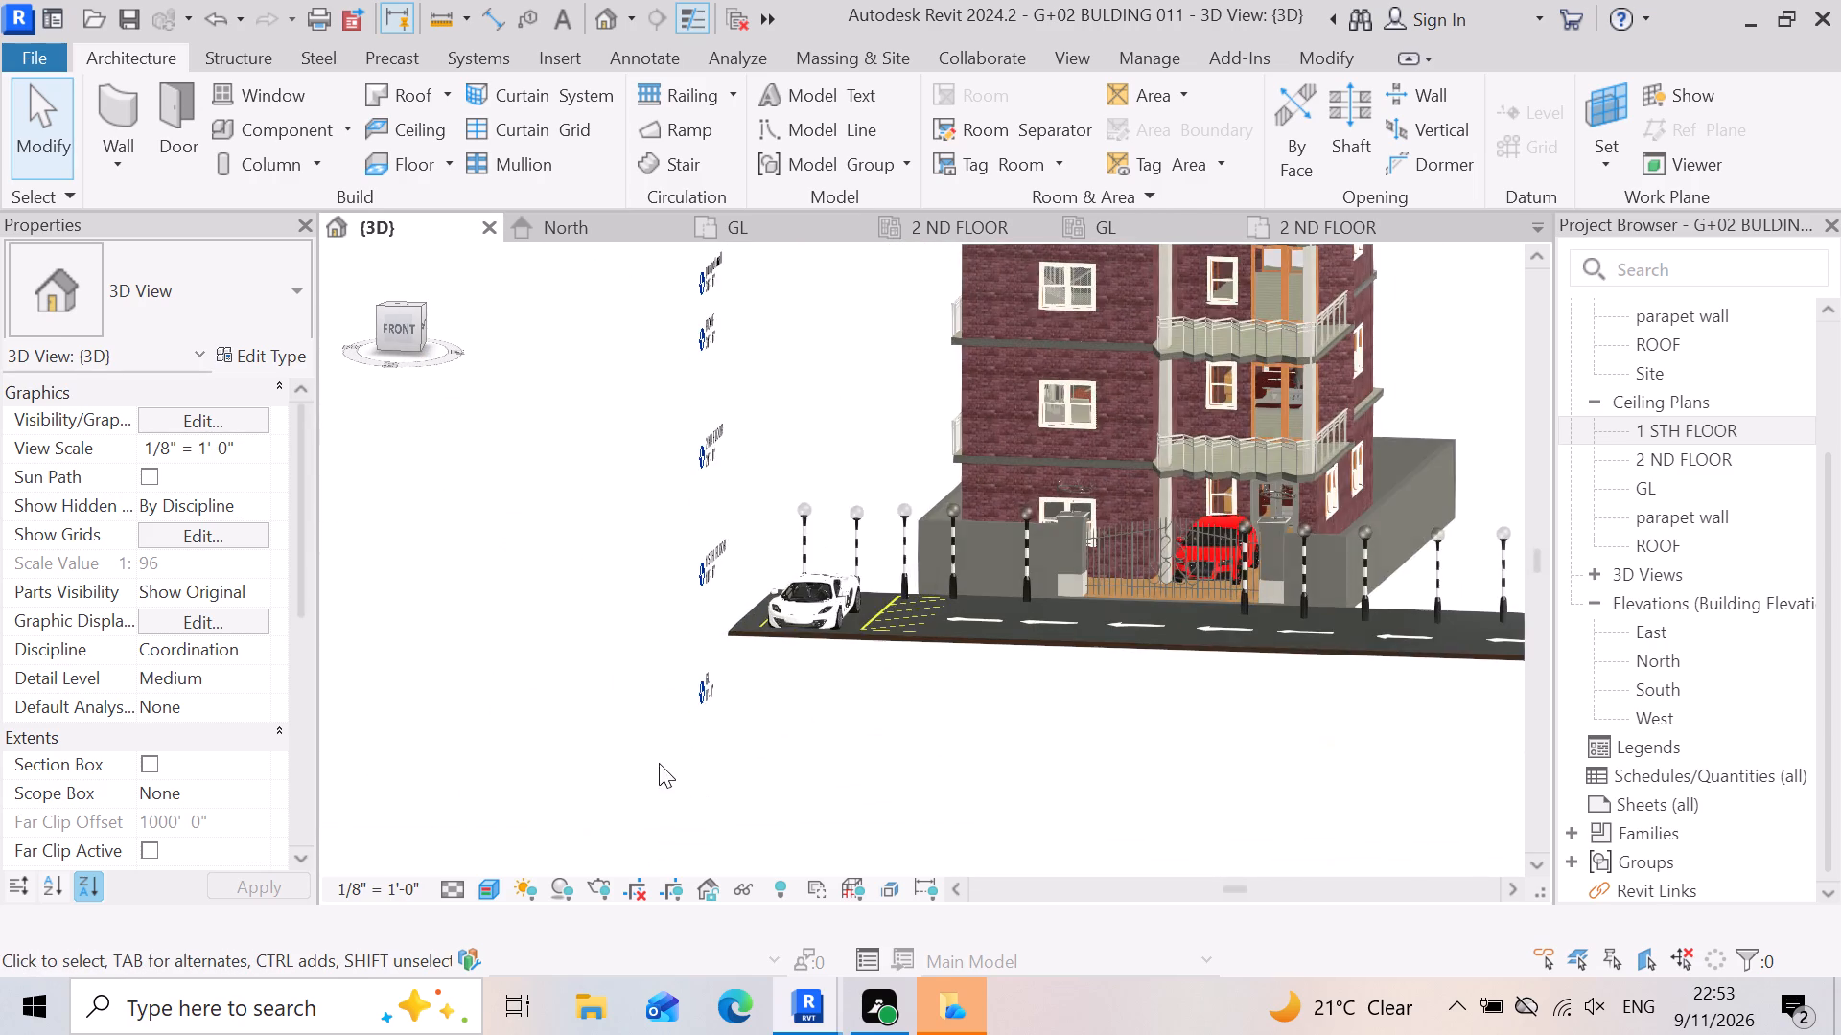
scroll(781, 703, "up", 5)
scroll(920, 571, "up", 2)
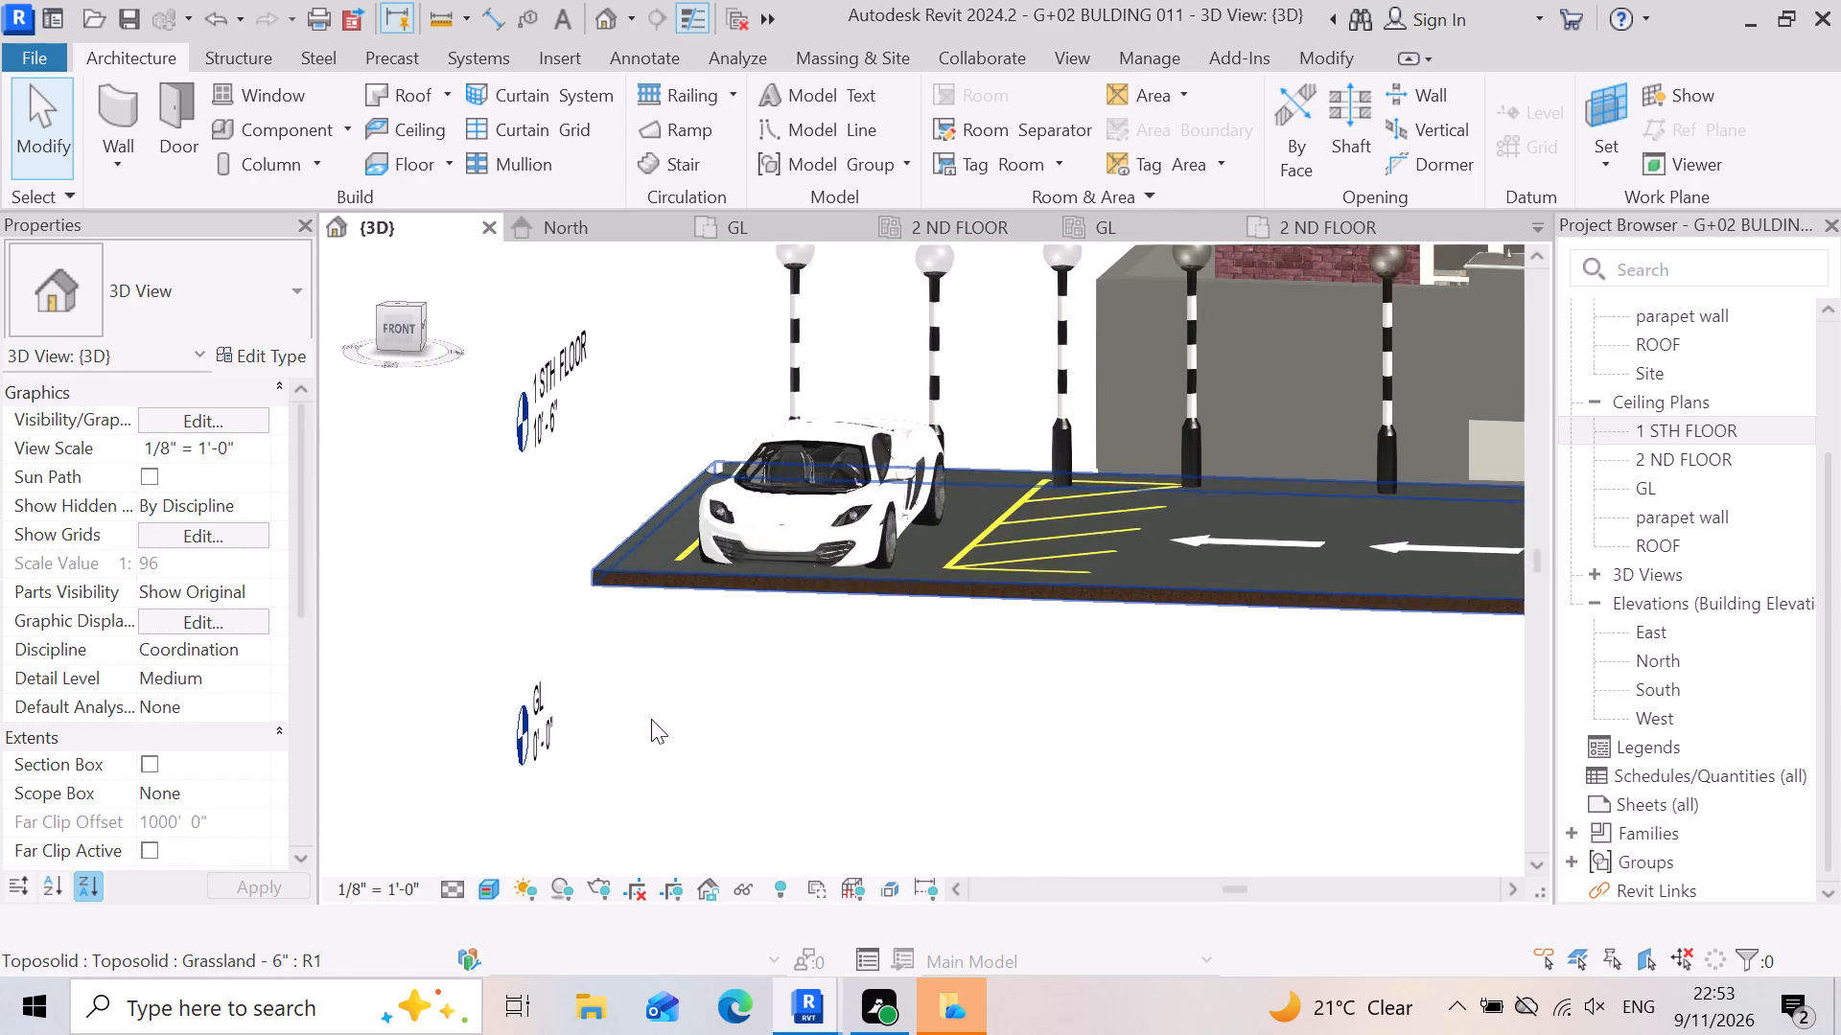
scroll(1054, 586, "up", 3)
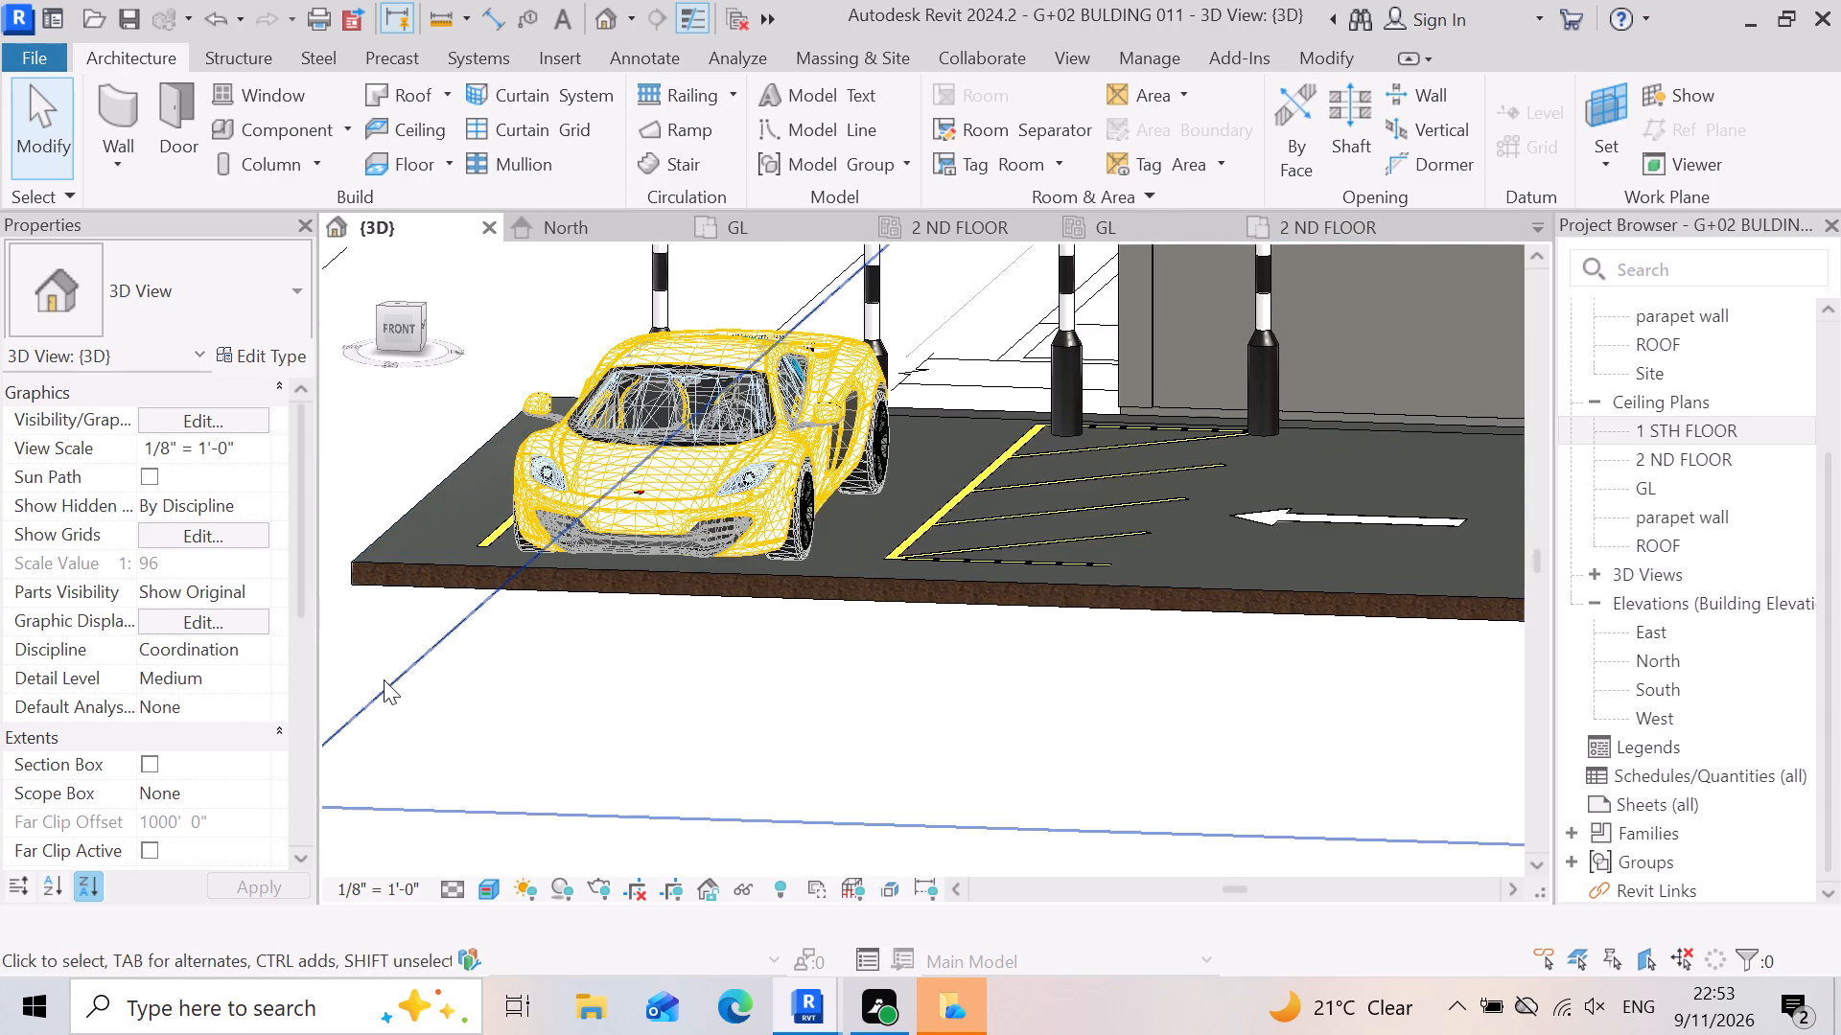
scroll(902, 569, "down", 7)
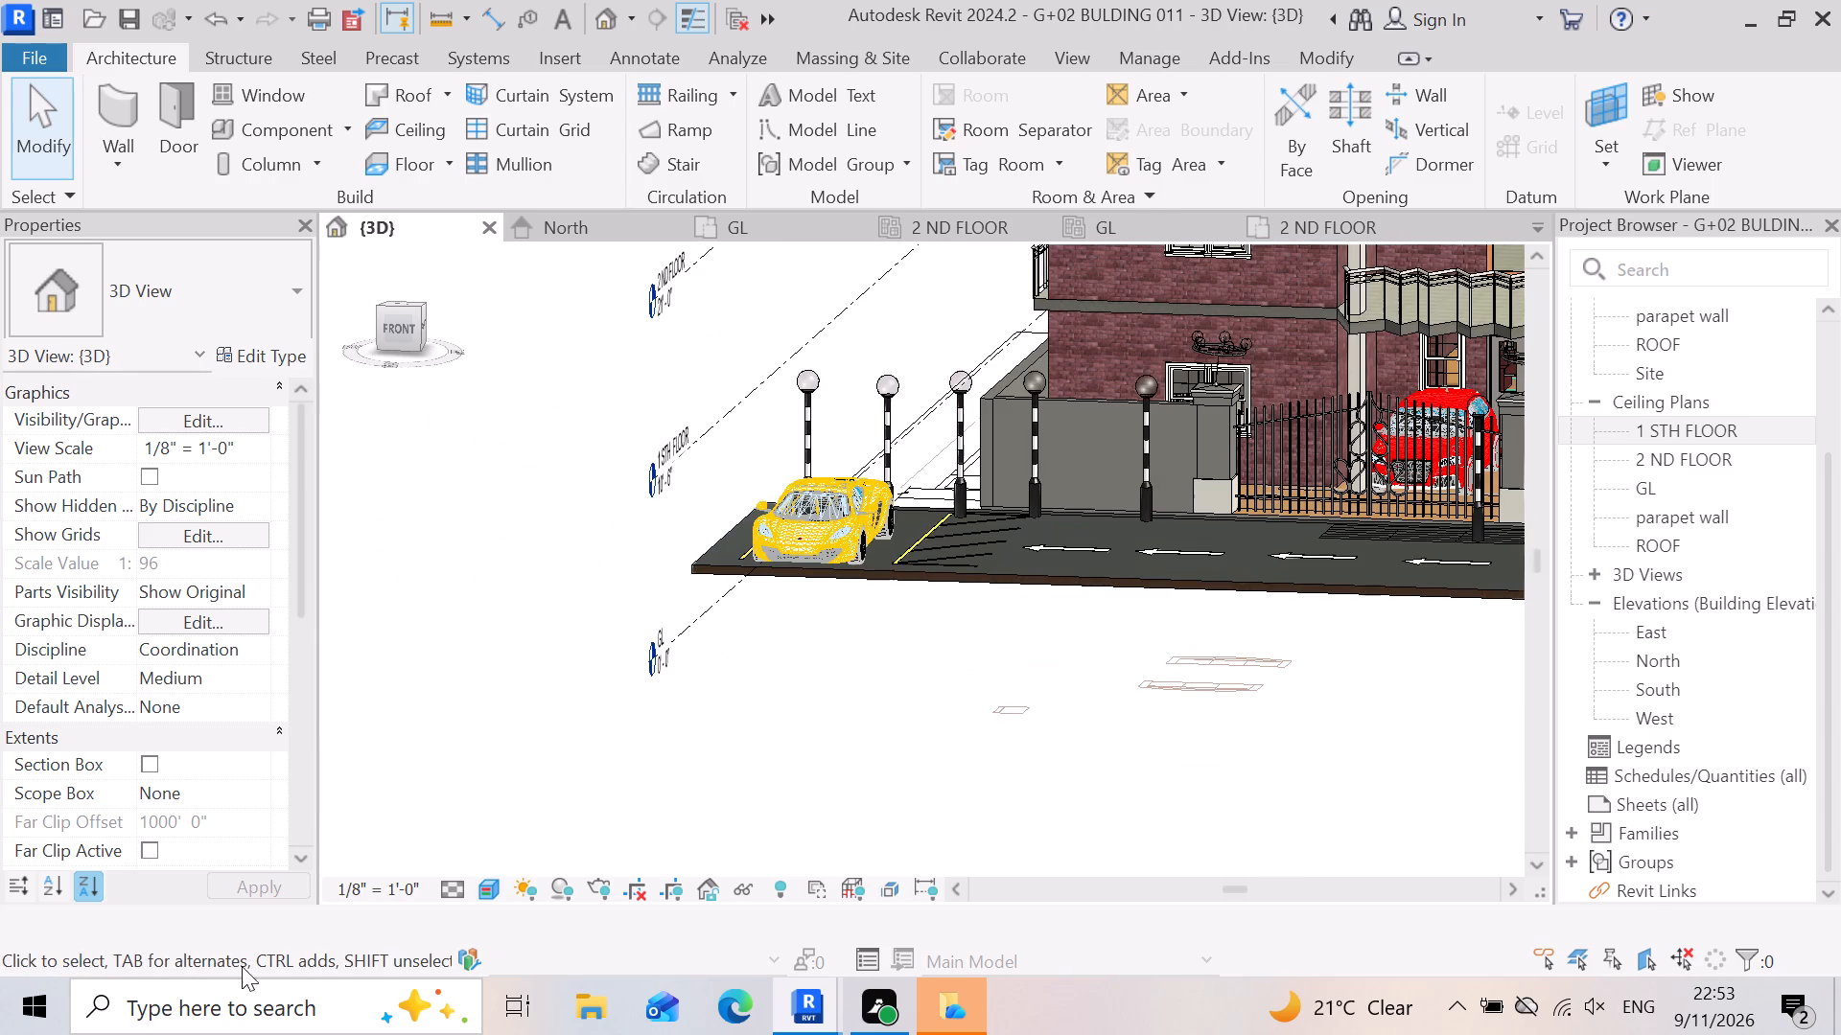
scroll(546, 1034, "down", 3)
scroll(1004, 676, "down", 3)
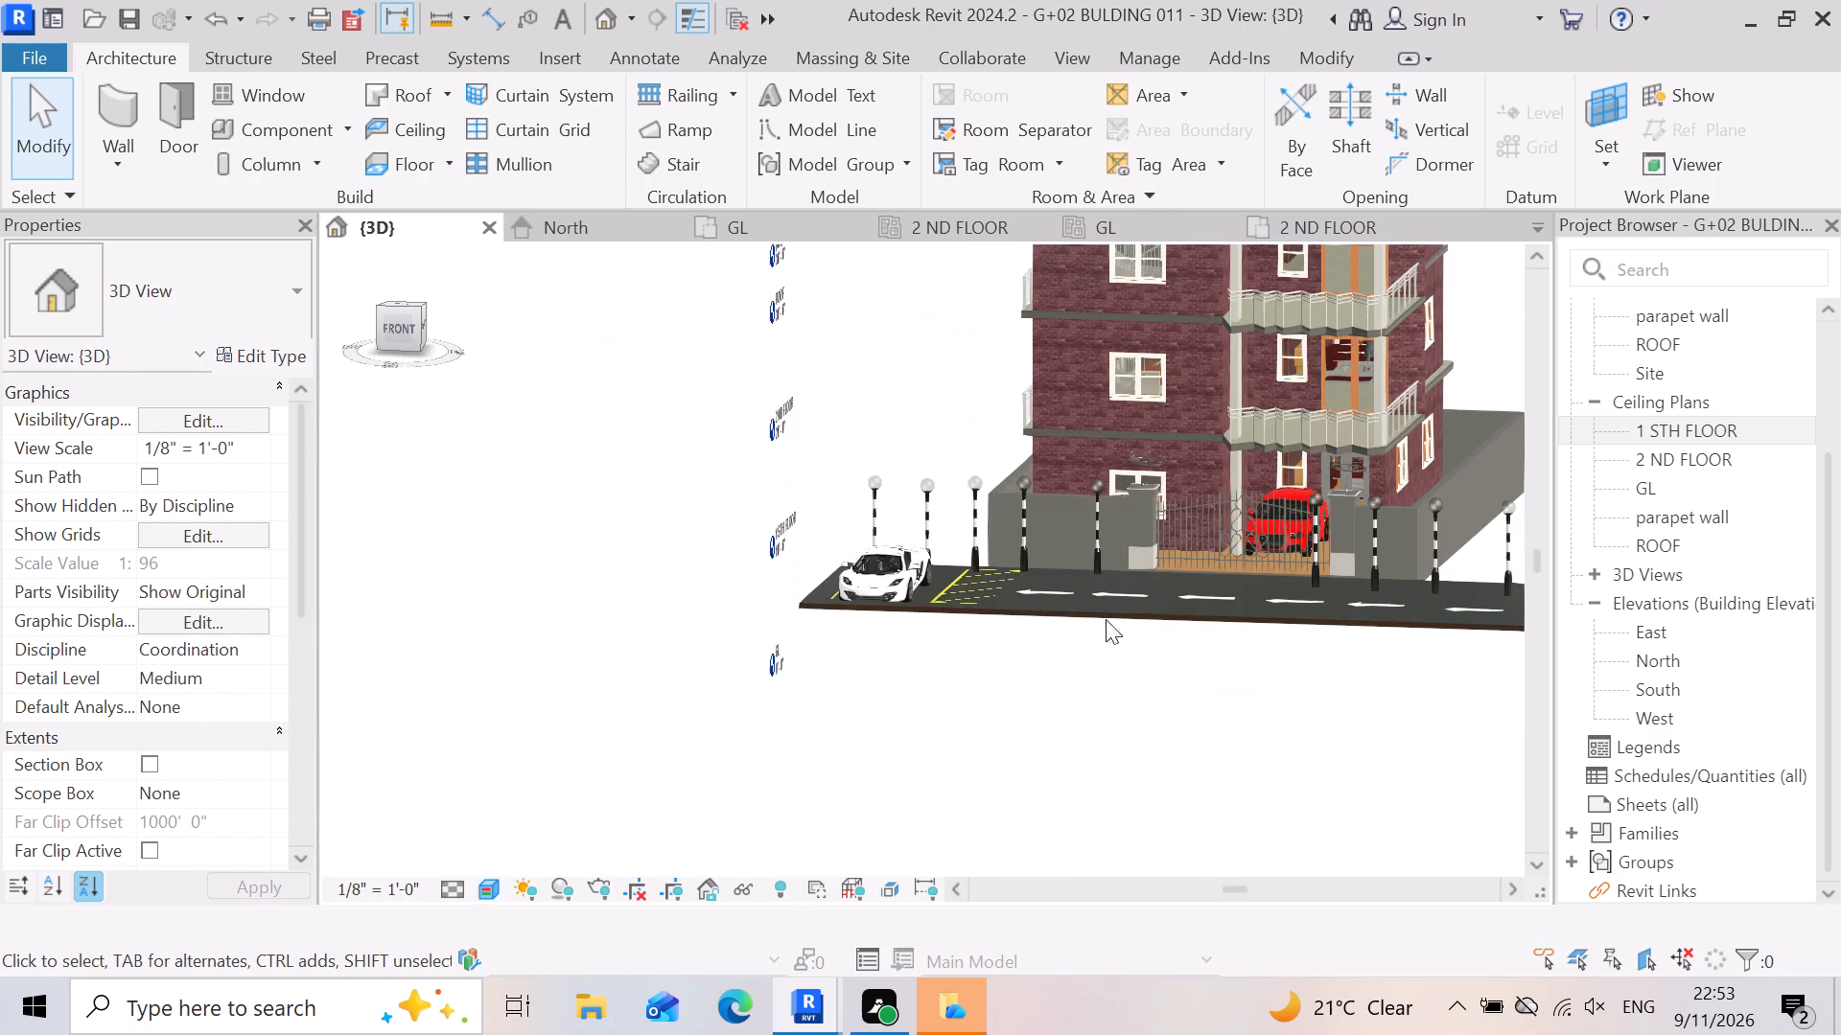
scroll(1199, 652, "down", 3)
scroll(1495, 557, "up", 8)
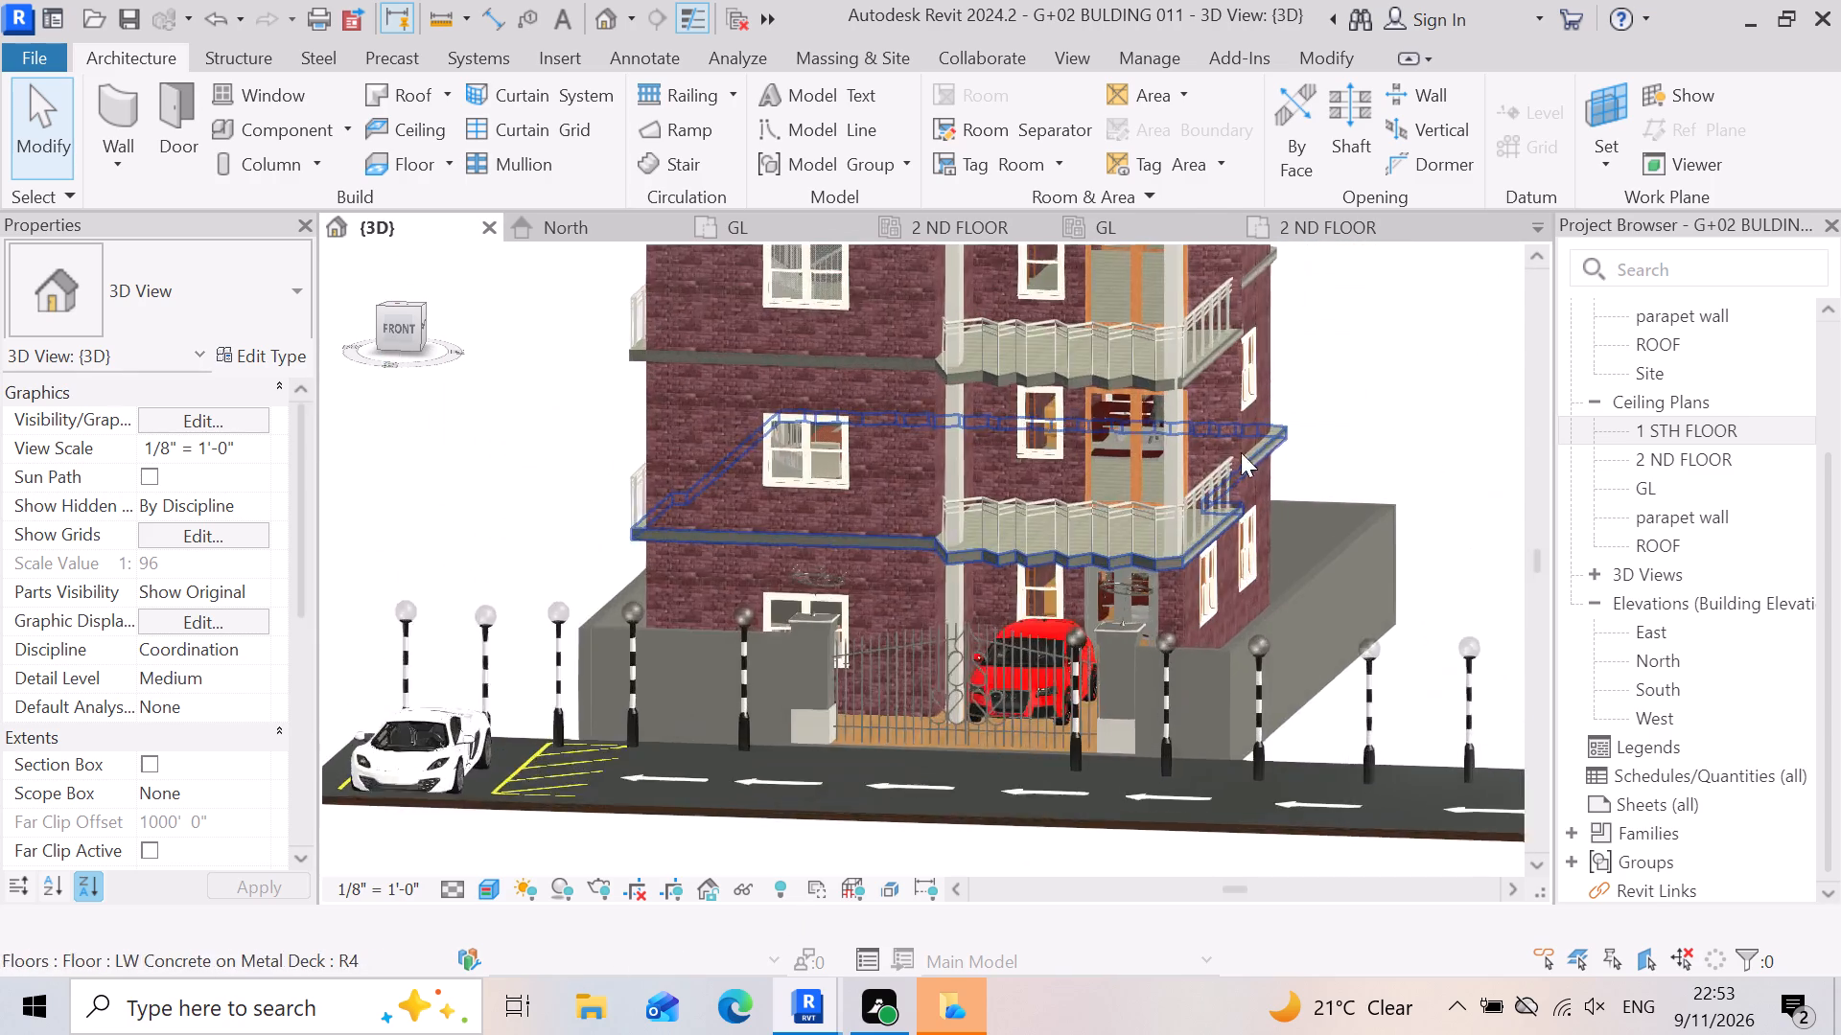
scroll(1241, 452, "up", 9)
scroll(908, 652, "up", 4)
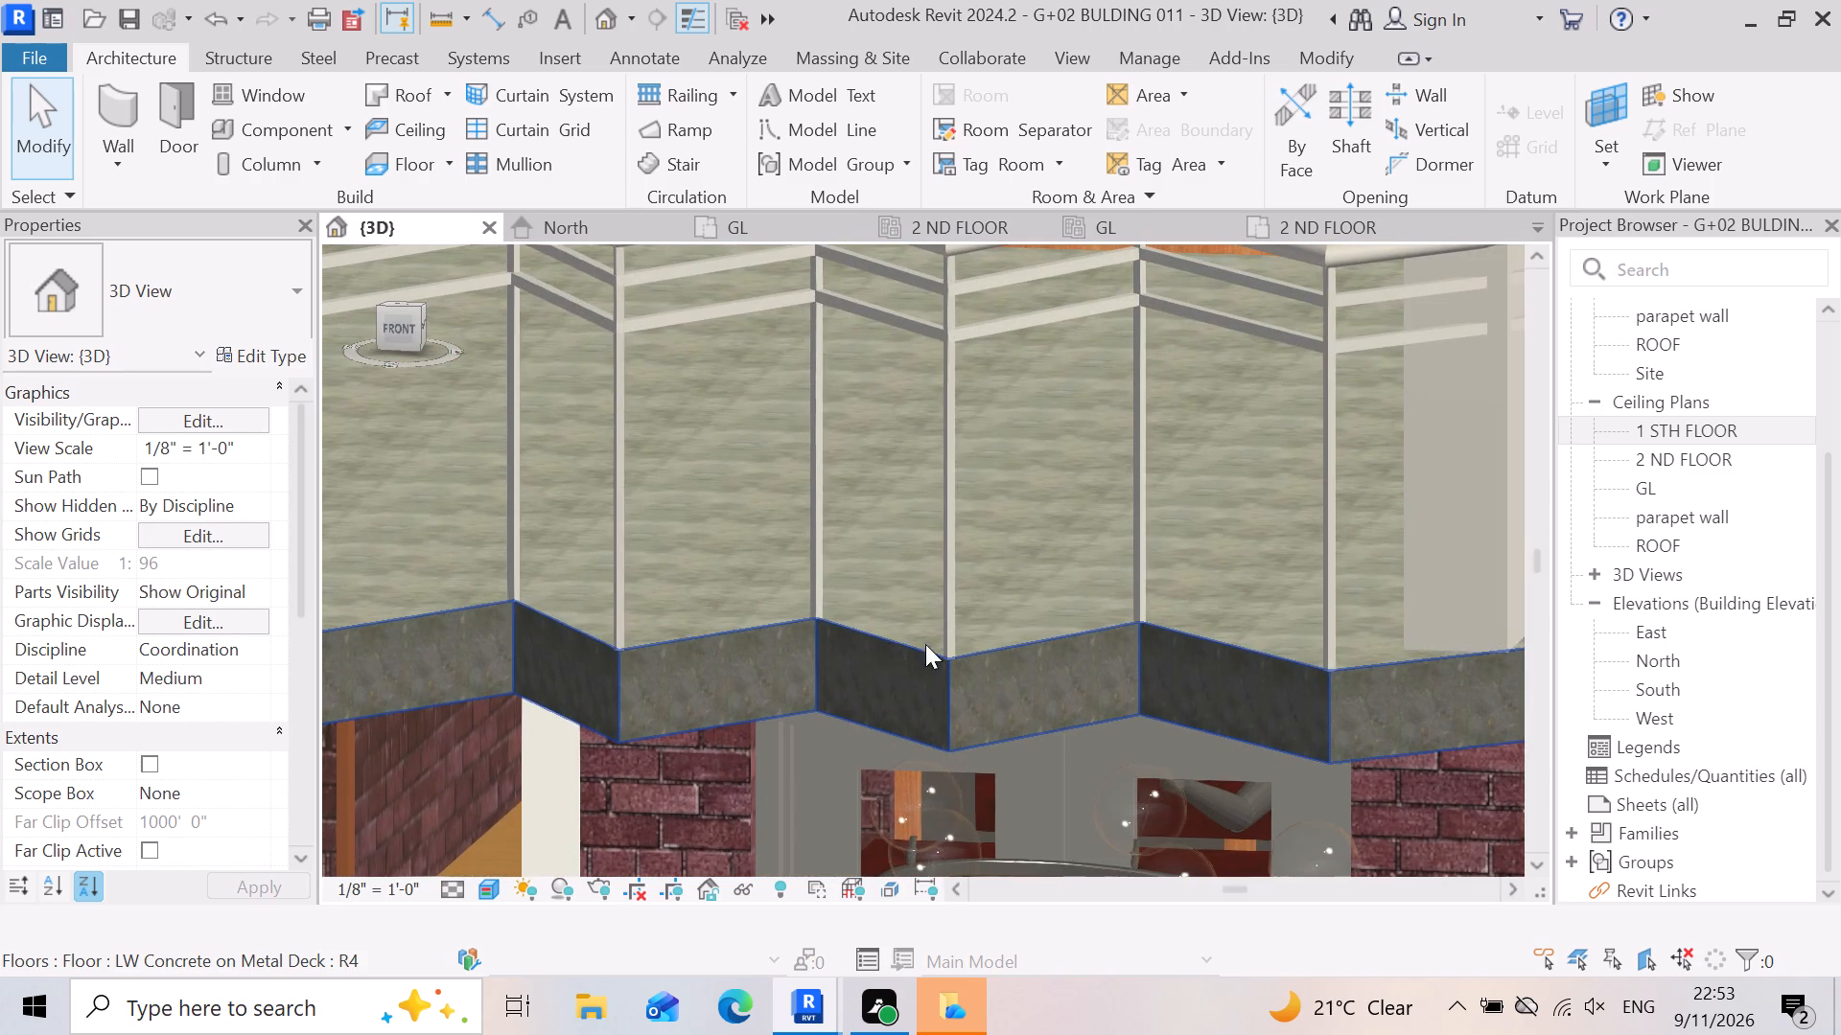
scroll(1303, 721, "down", 14)
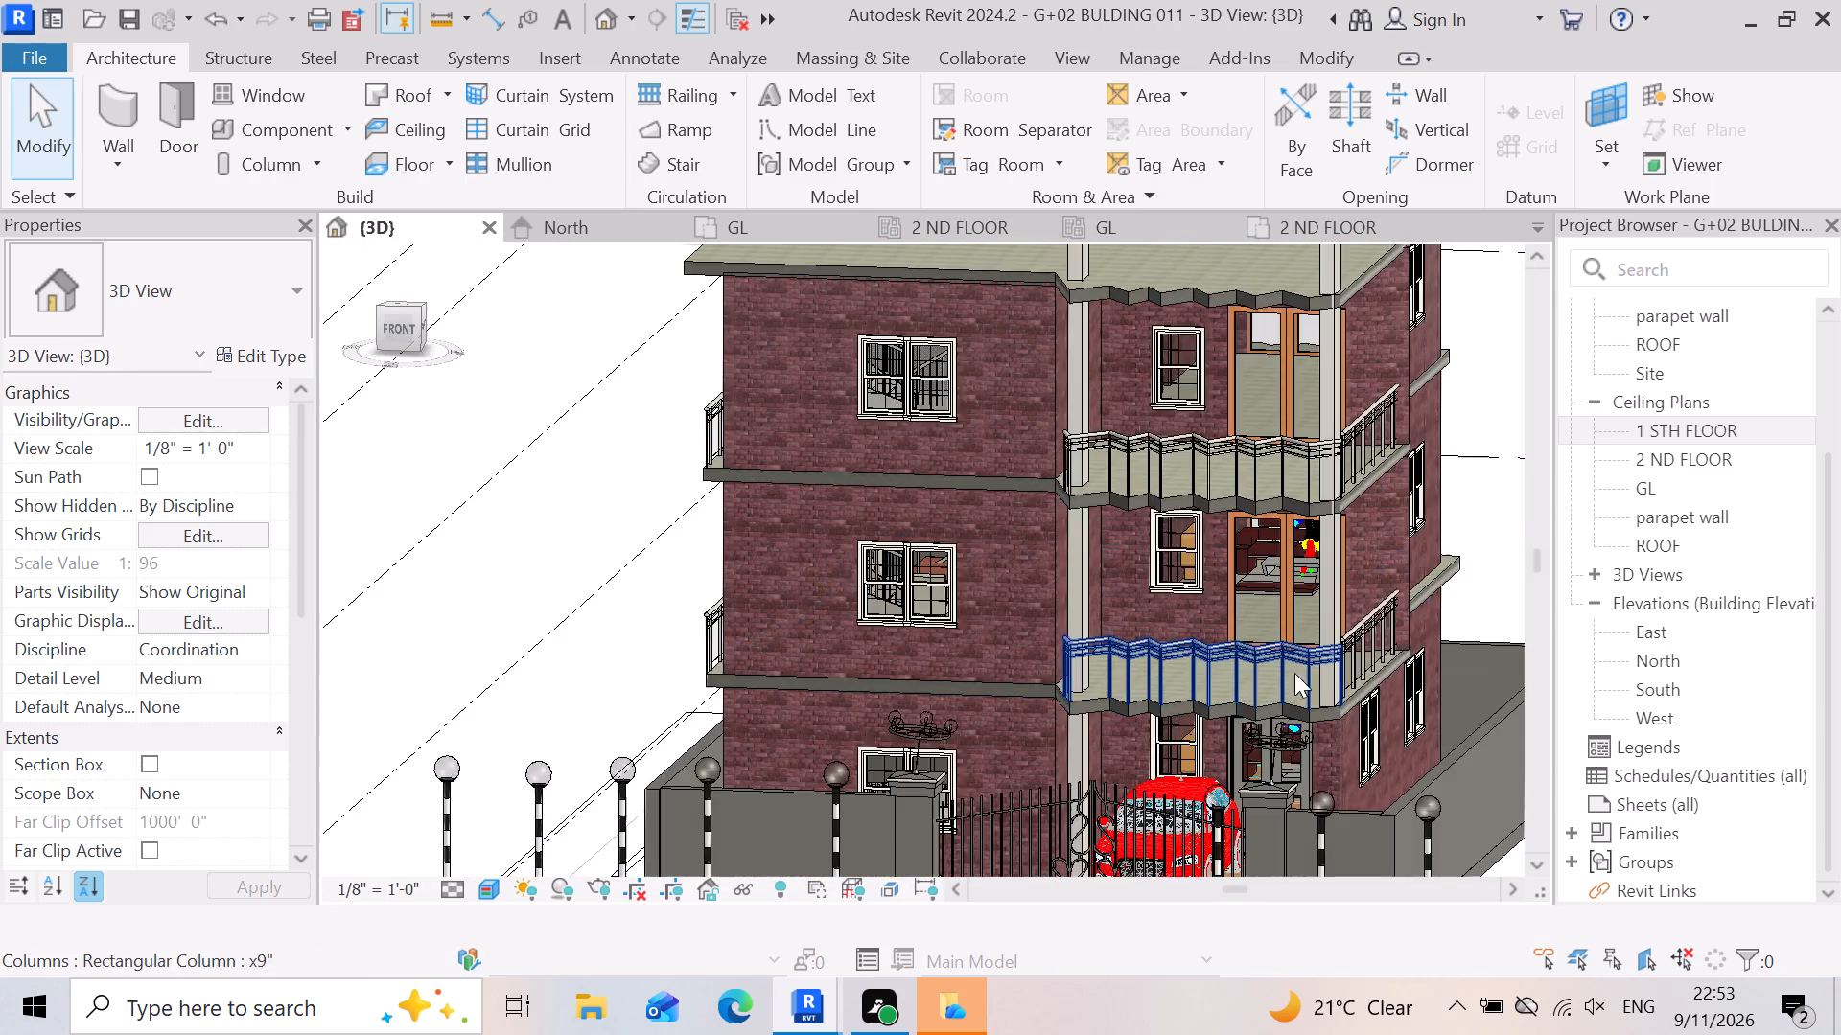
scroll(1316, 687, "down", 4)
left_click(1262, 449)
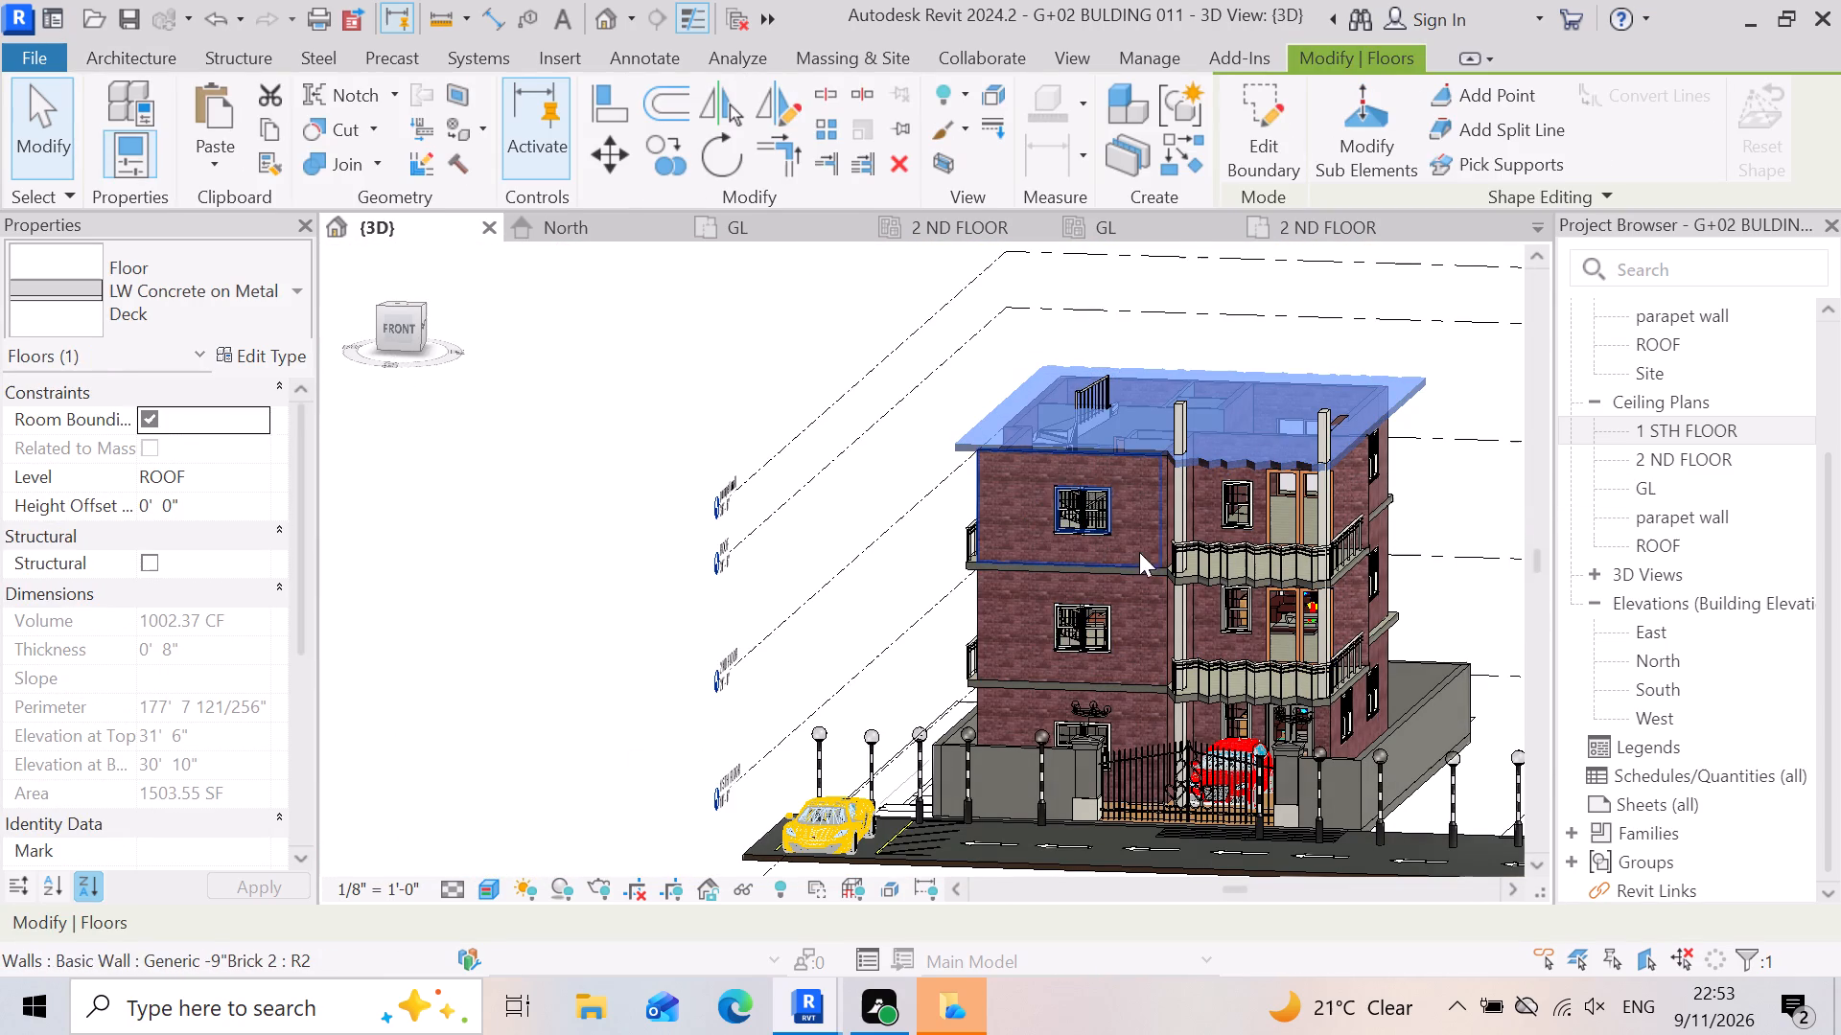
left_click(461, 626)
Turn on the section box for the 3D view.
scroll(247, 494, "down", 4)
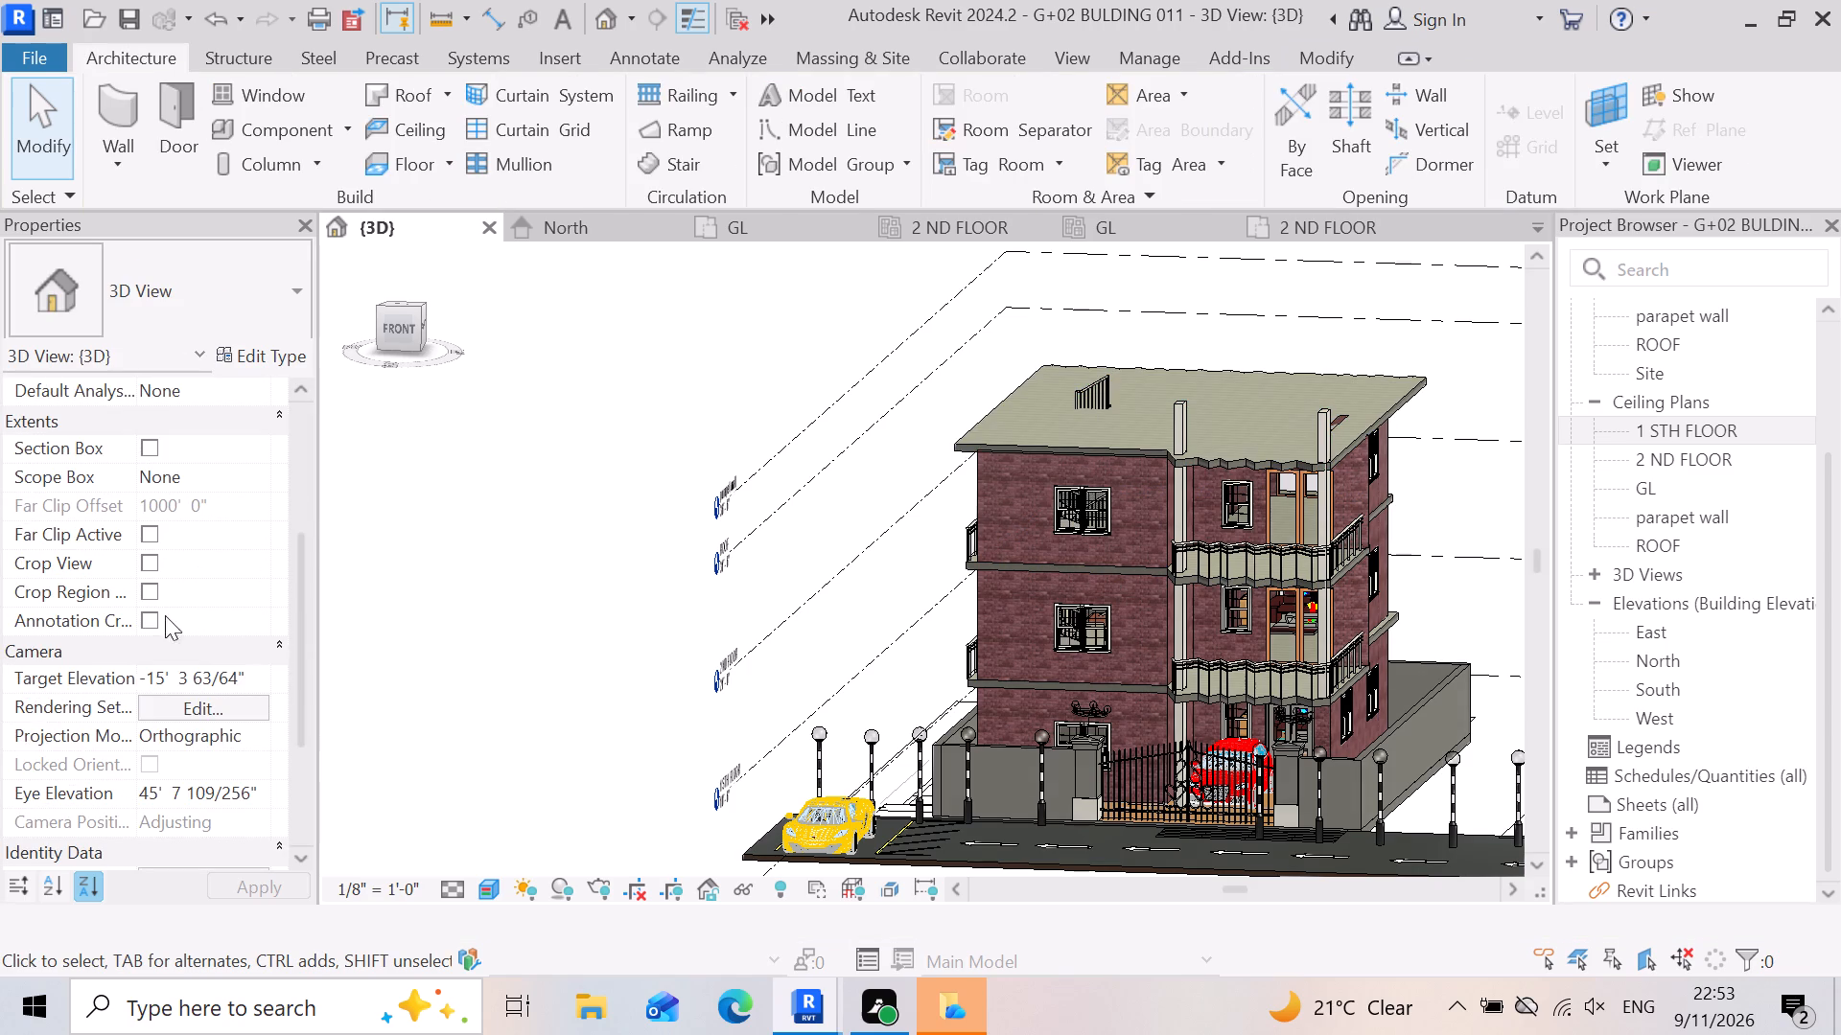
scroll(183, 575, "down", 3)
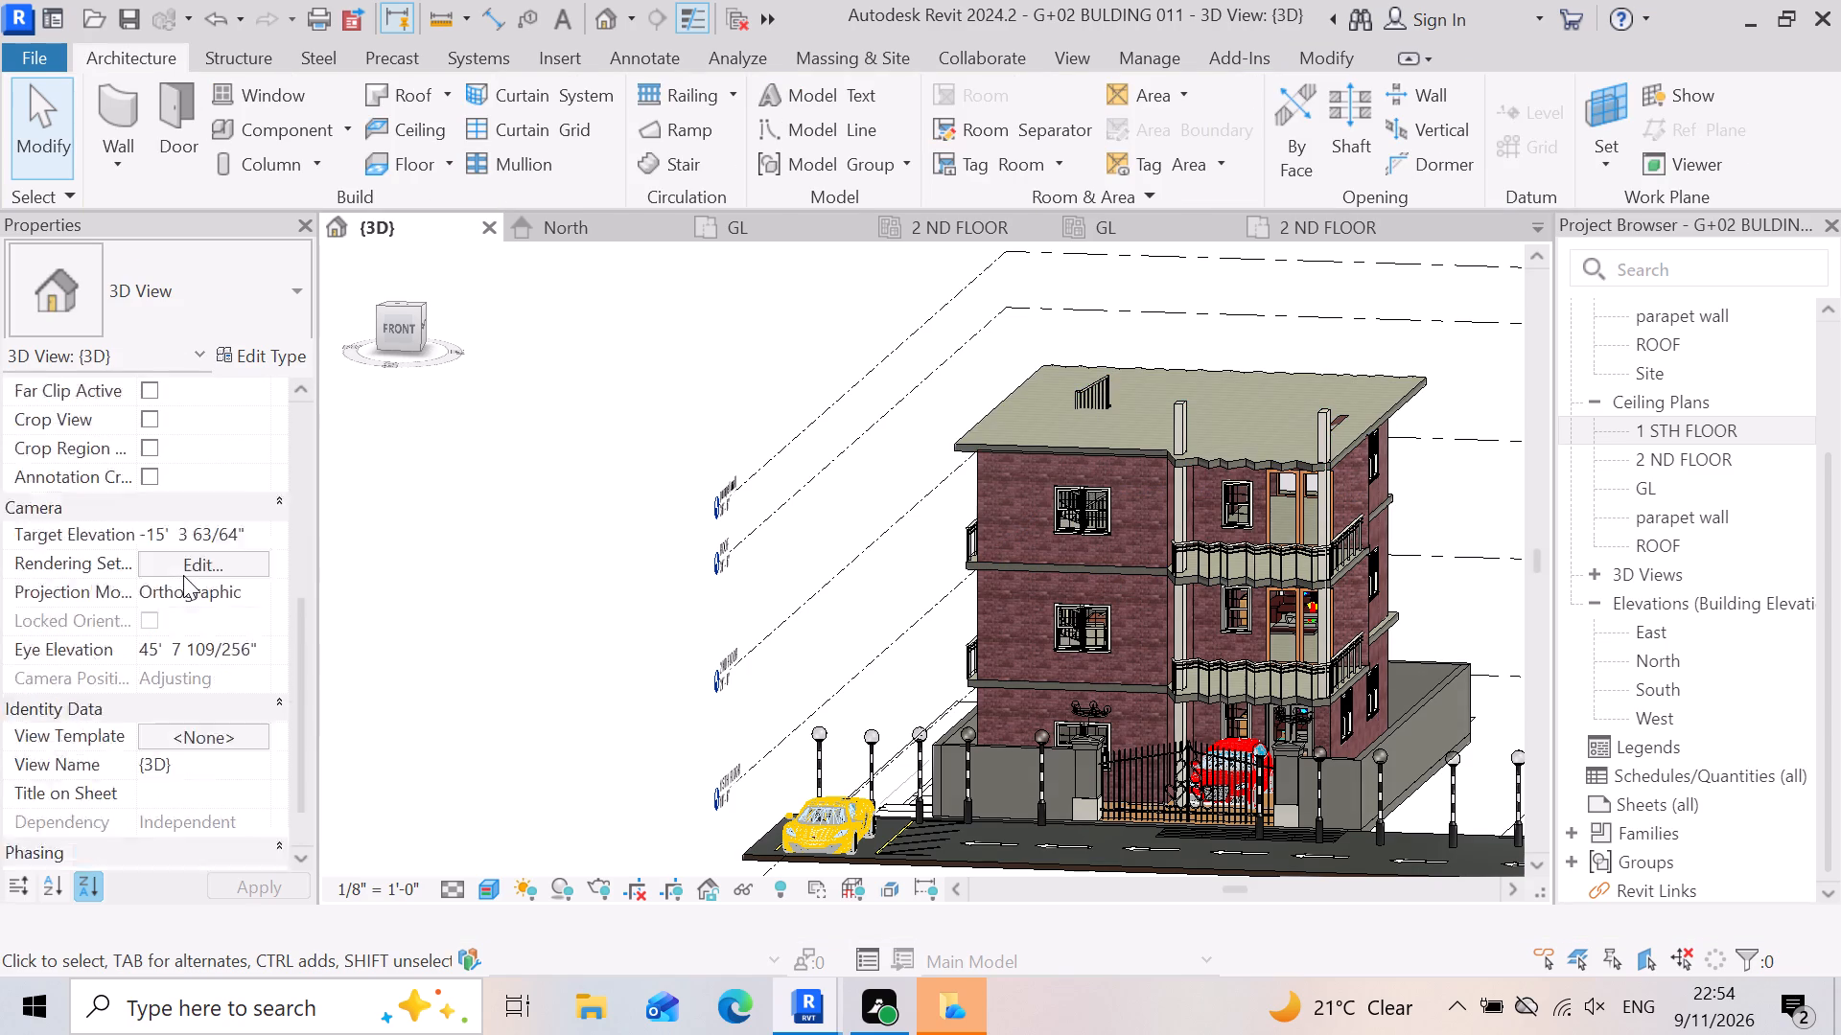
scroll(113, 628, "up", 5)
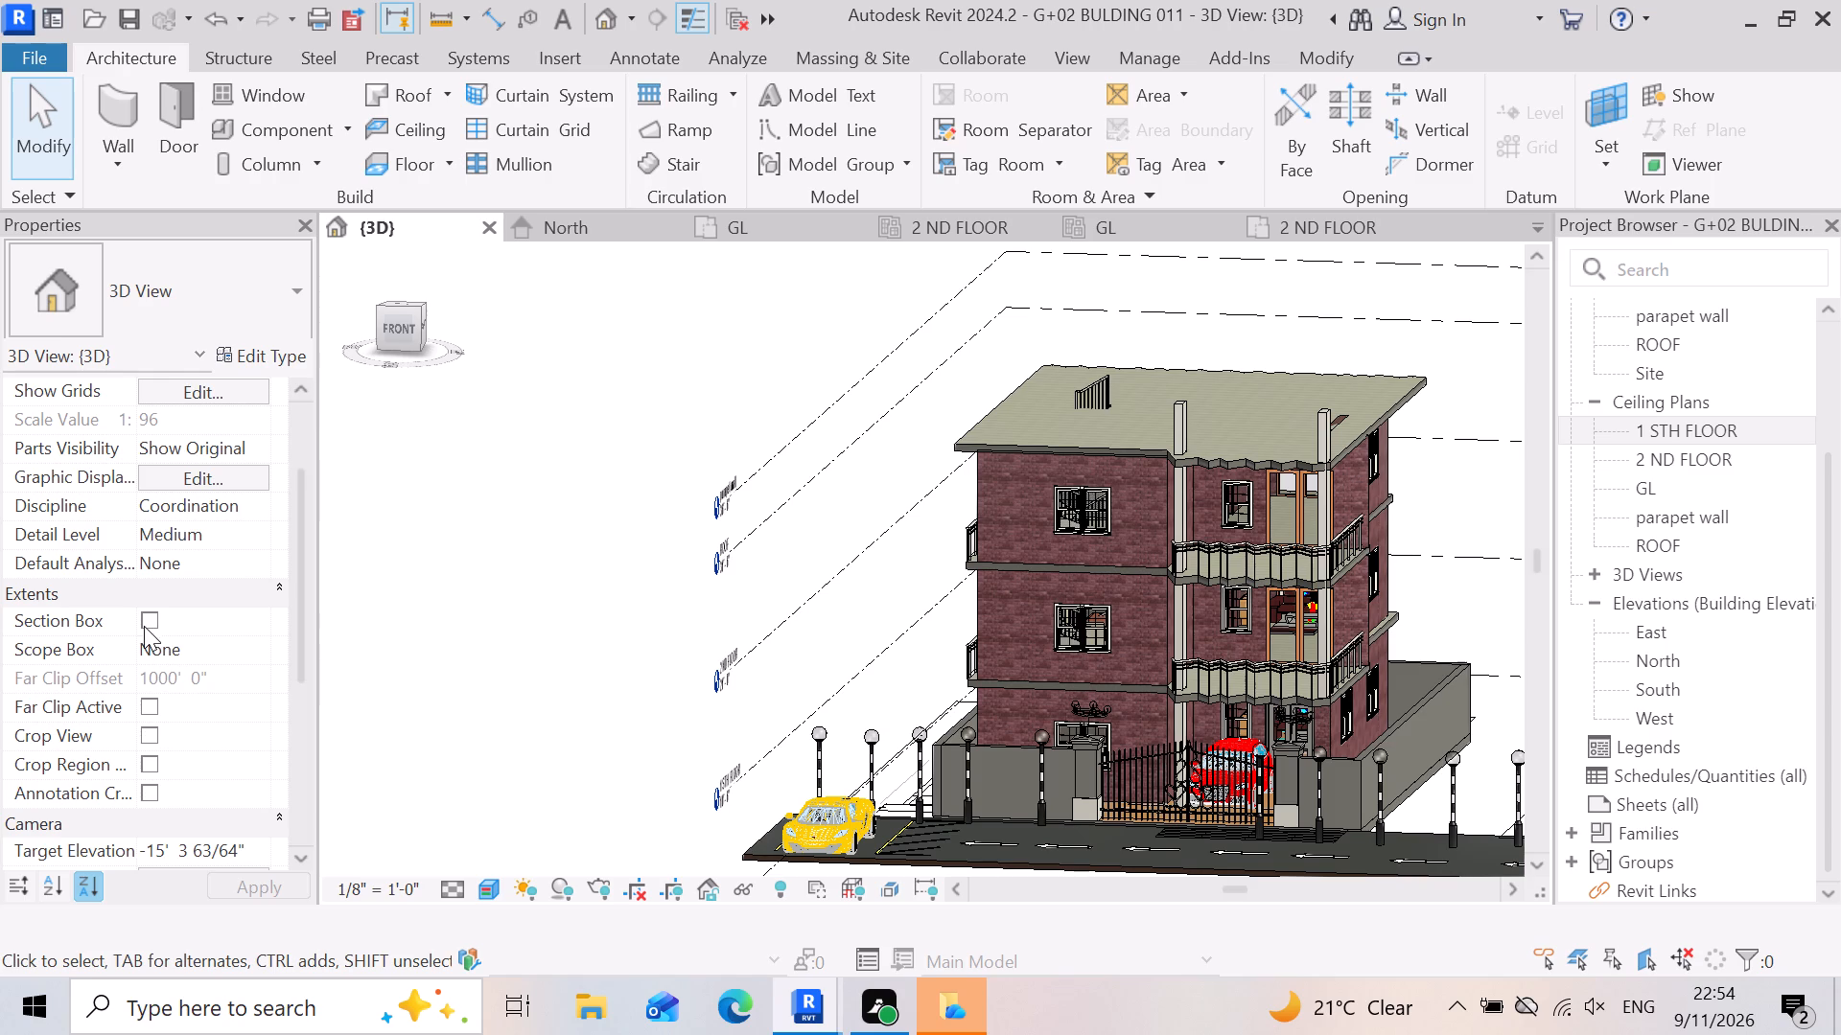
left_click(143, 627)
scroll(768, 534, "down", 6)
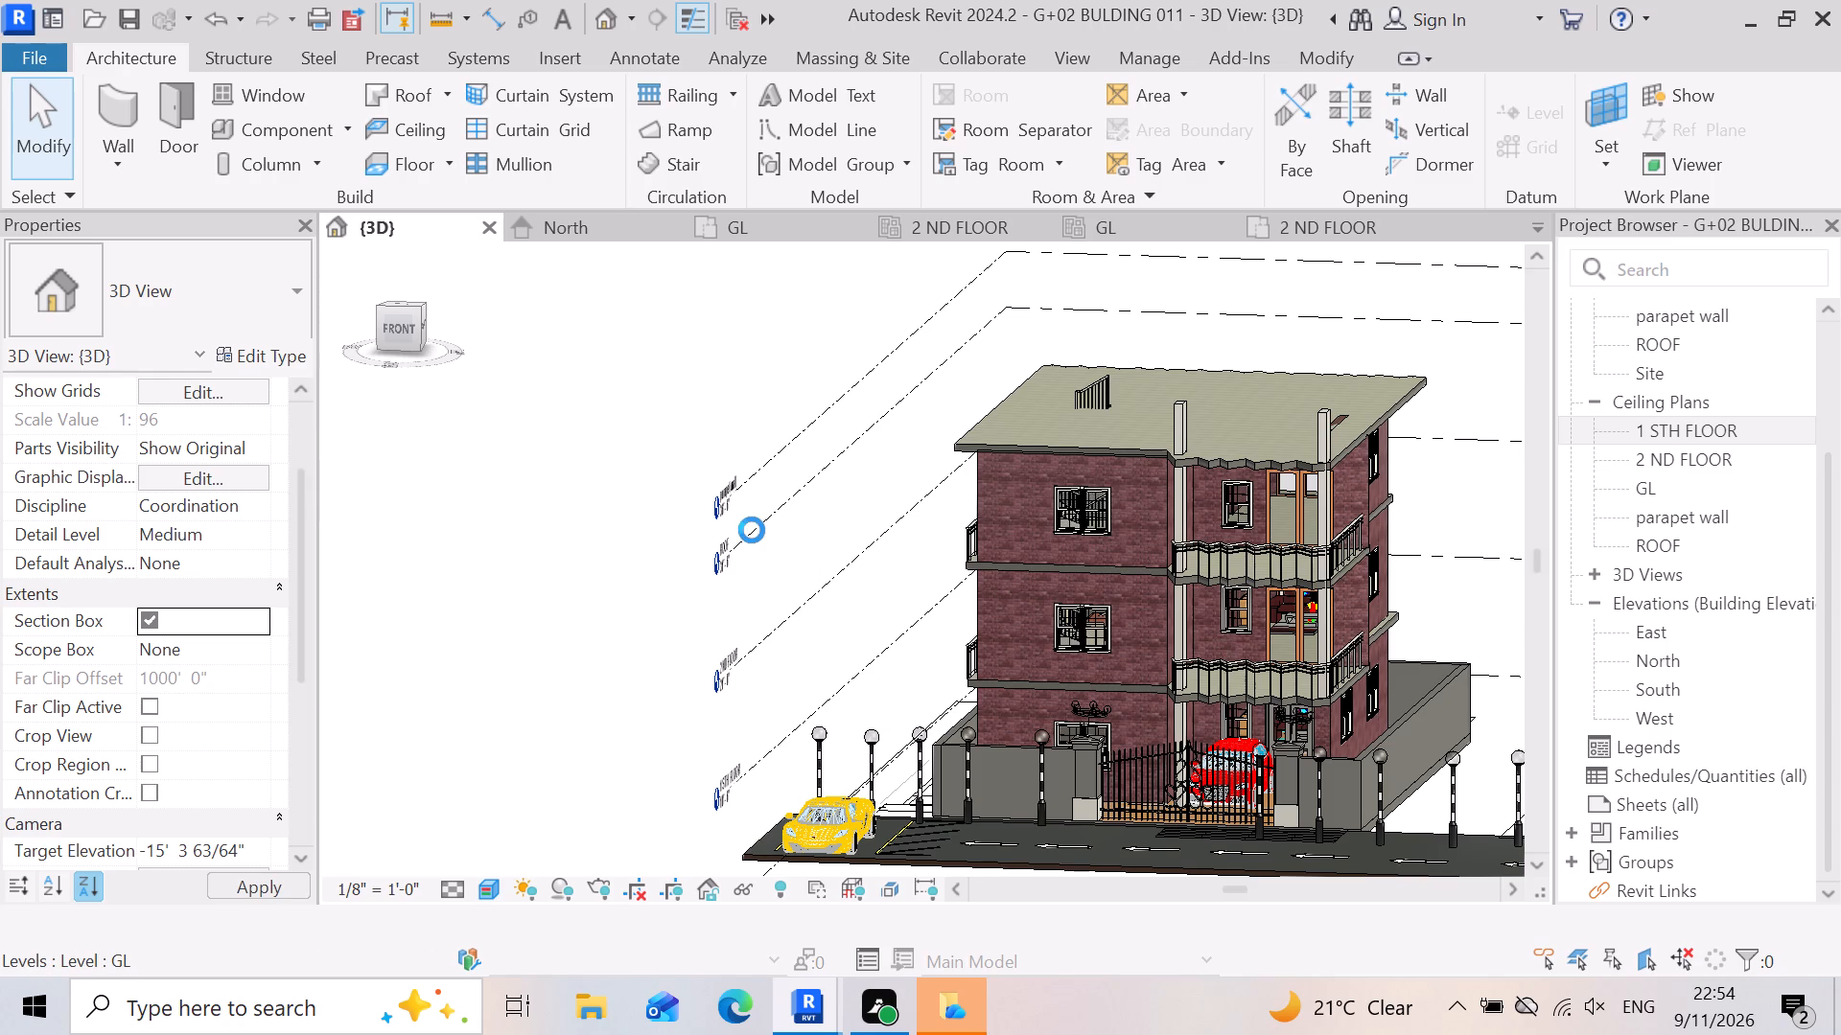
scroll(752, 530, "down", 2)
scroll(896, 495, "up", 3)
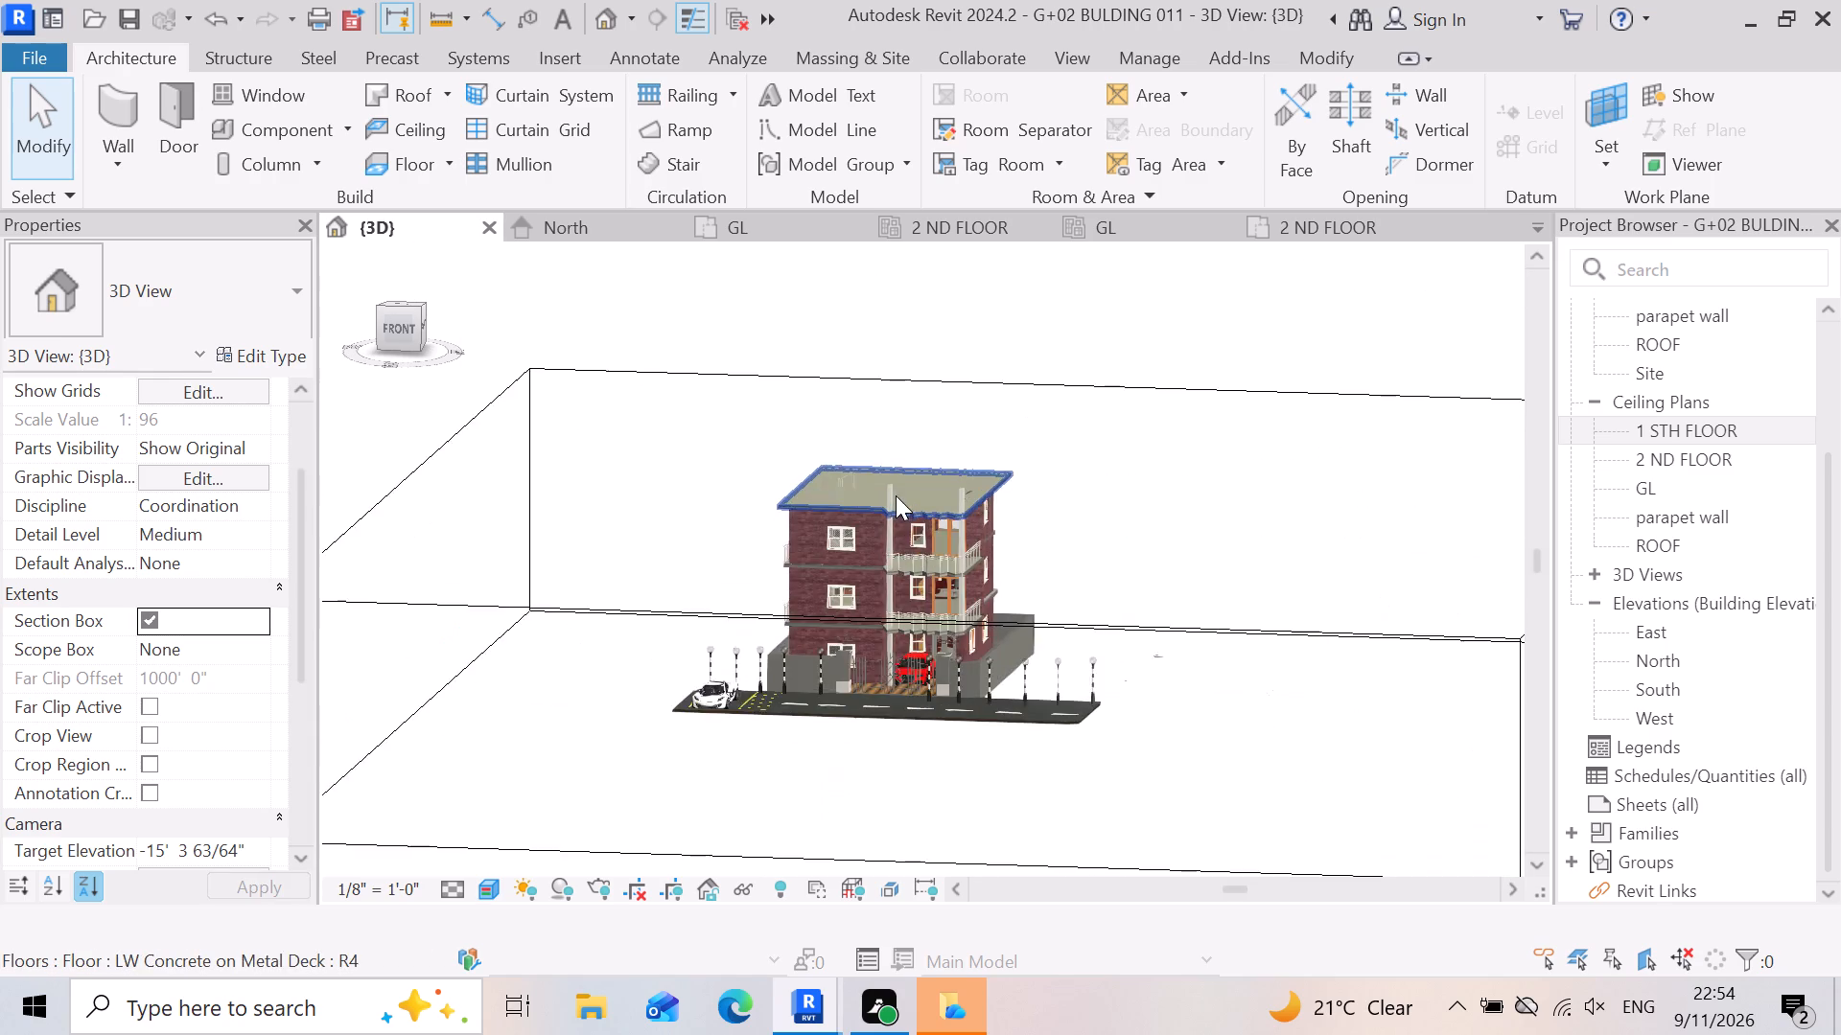
scroll(896, 495, "up", 4)
scroll(1012, 557, "down", 5)
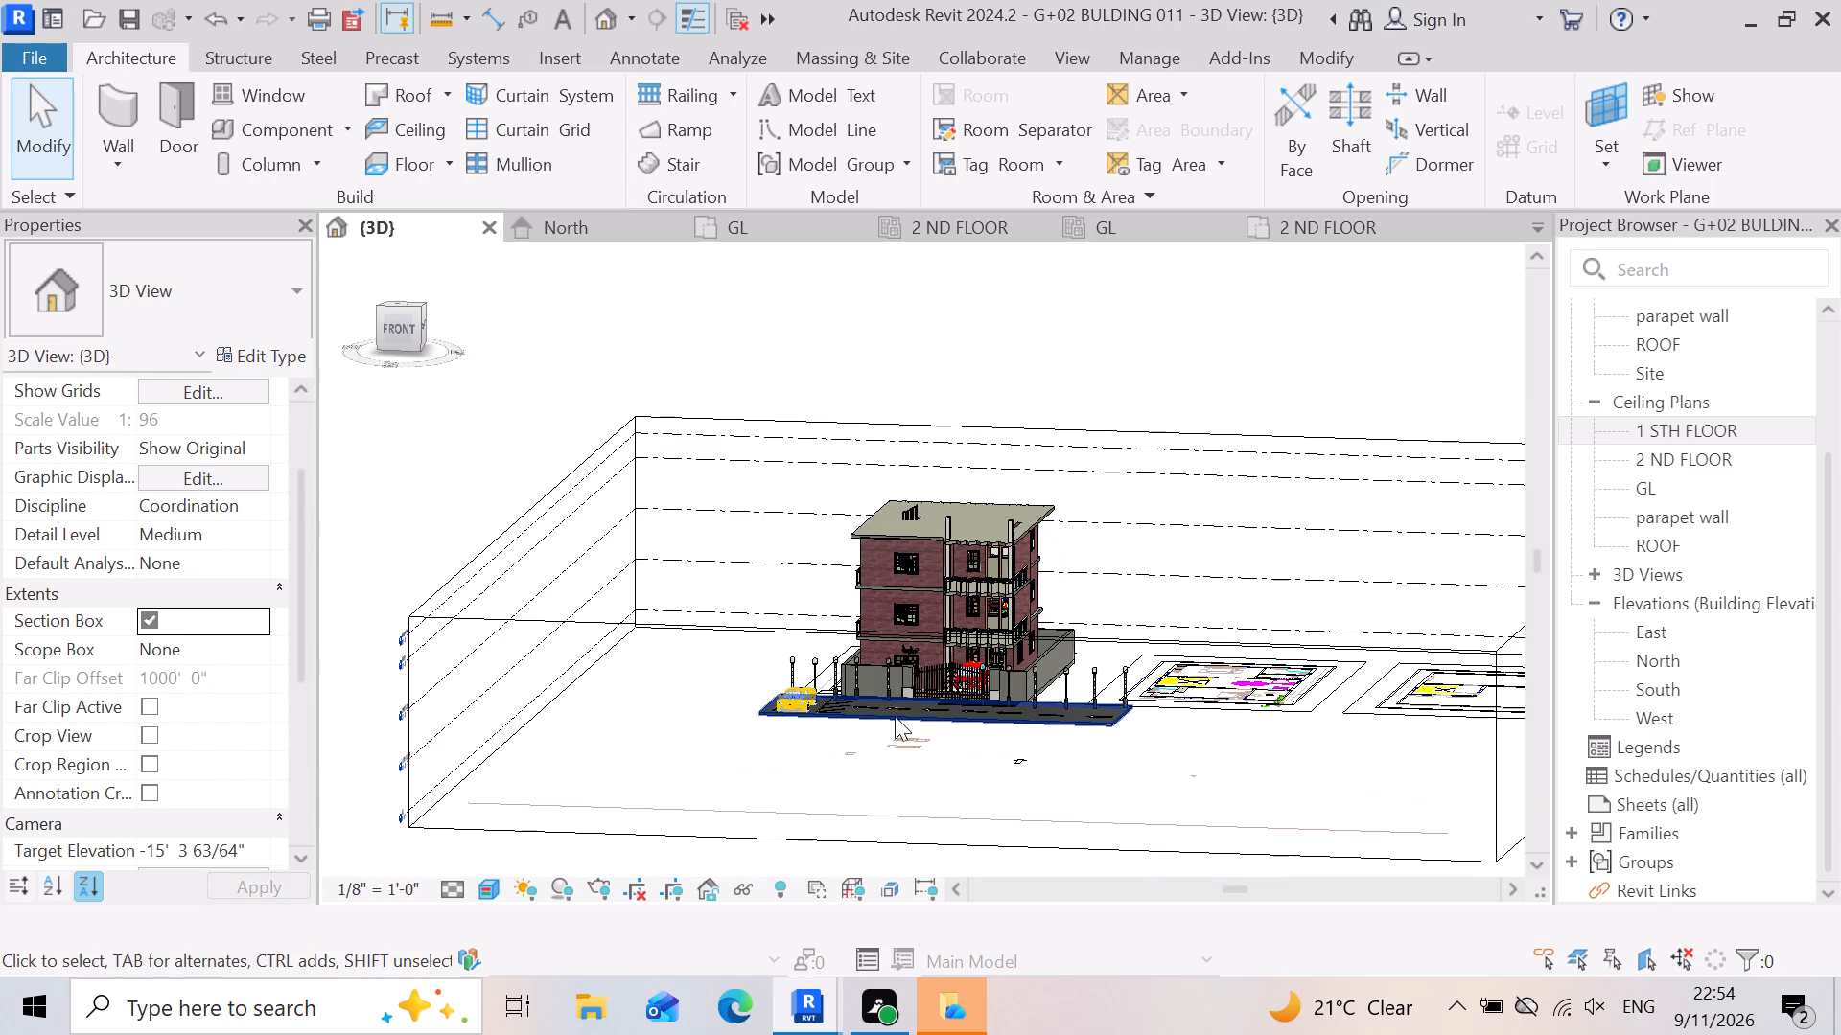
Lower the top face of the section box below the roof so the view cuts through the top-floor walls.
left_click(629, 635)
scroll(977, 569, "up", 4)
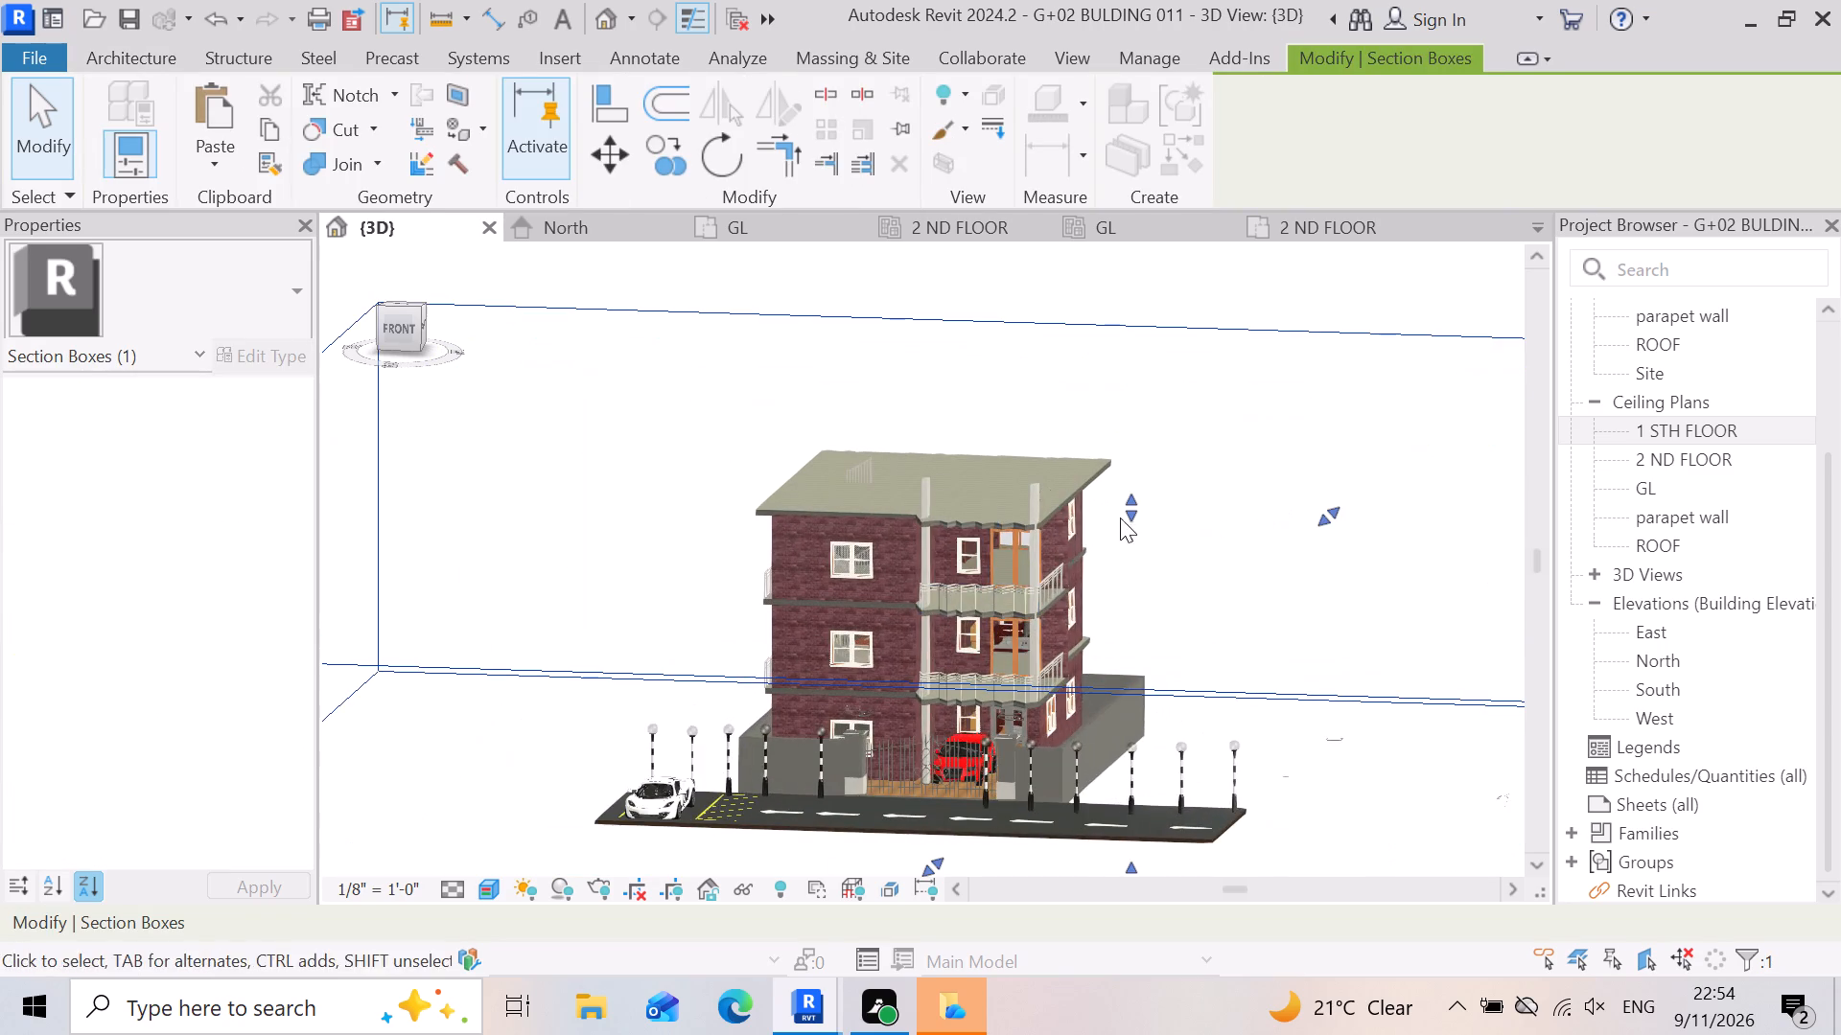
left_click_drag(1130, 515, 1153, 587)
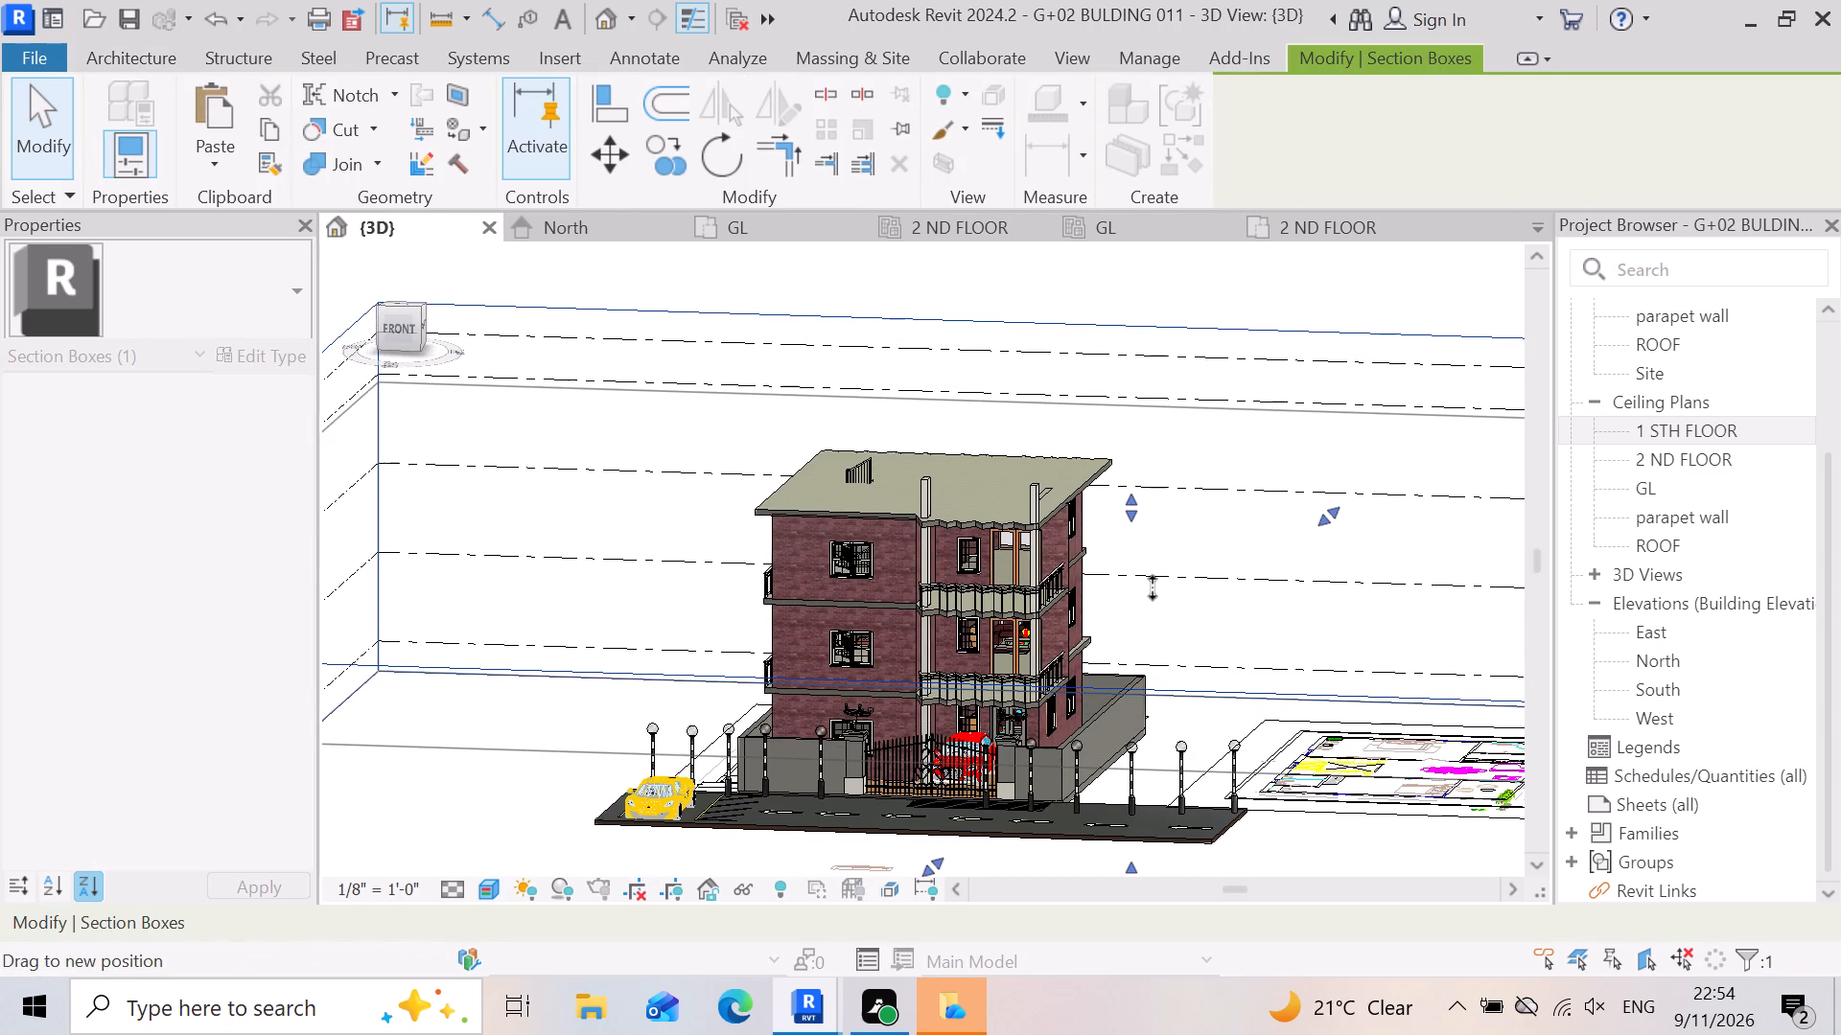
left_click_drag(1153, 587, 1152, 586)
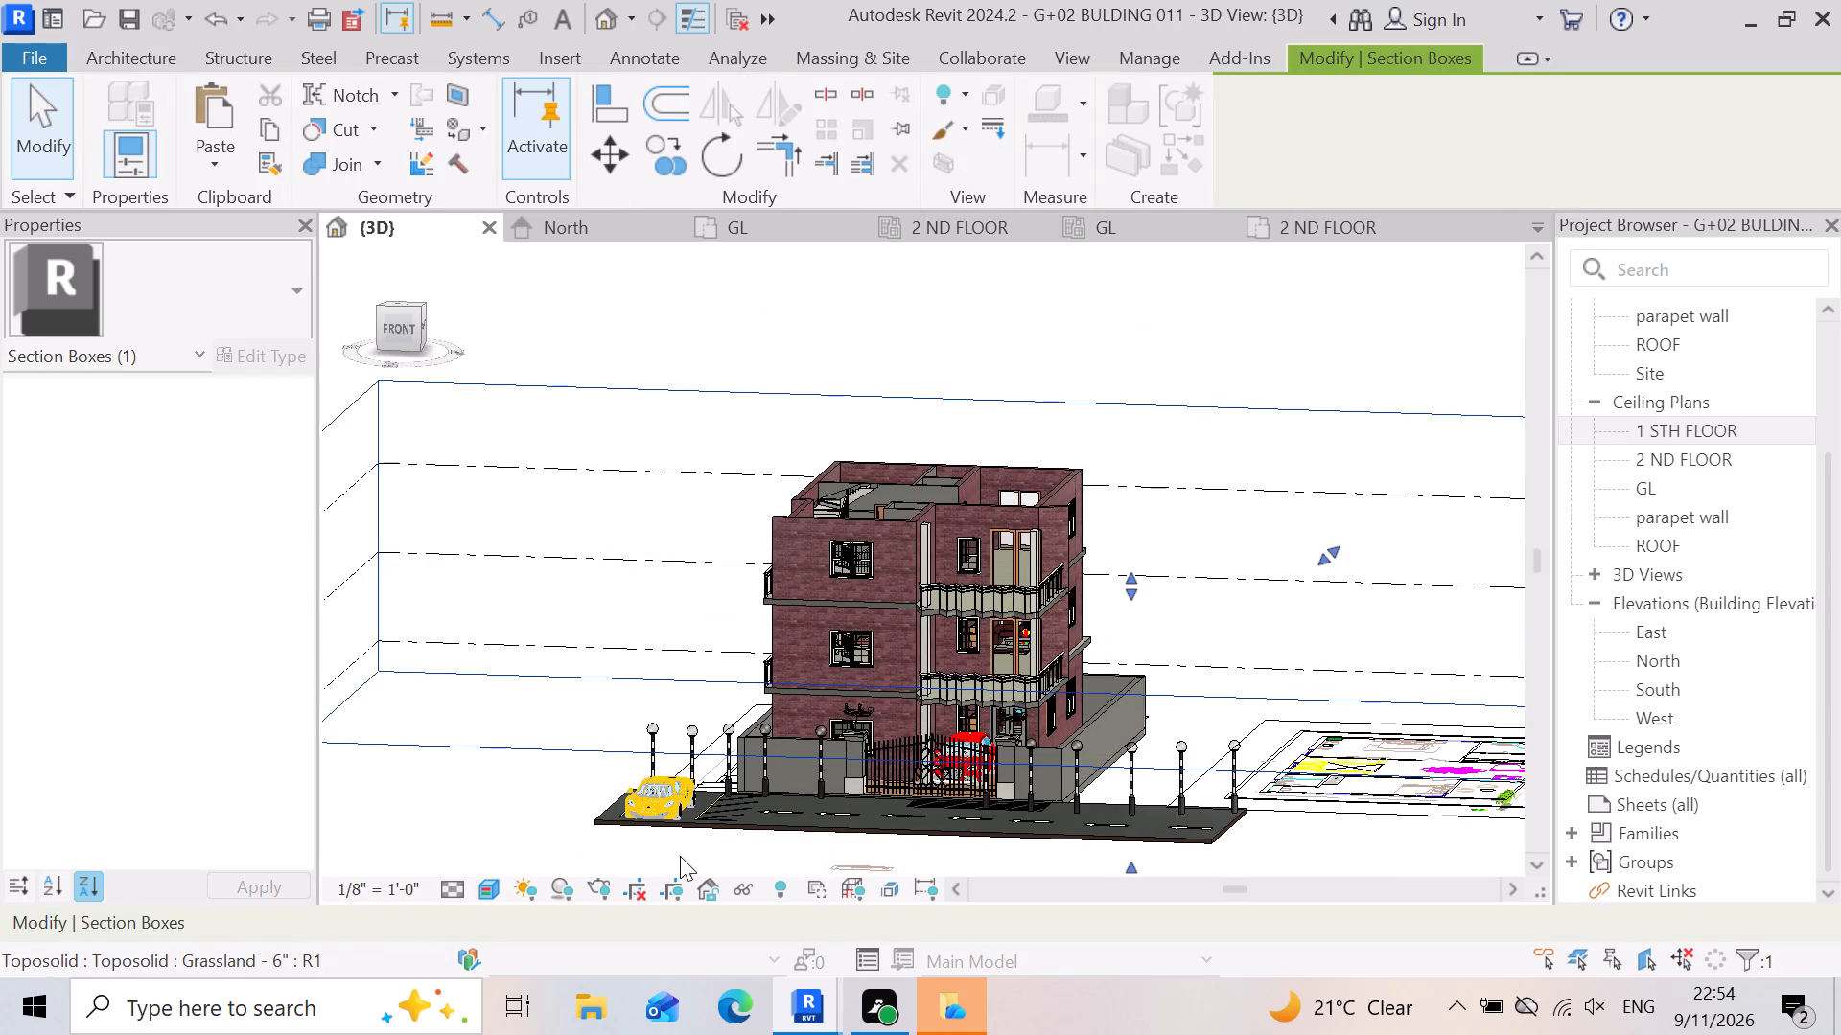
left_click(495, 825)
Start a sketched ceiling with the Compound Ceiling GWB on Mtl. Stud type.
scroll(890, 585, "up", 8)
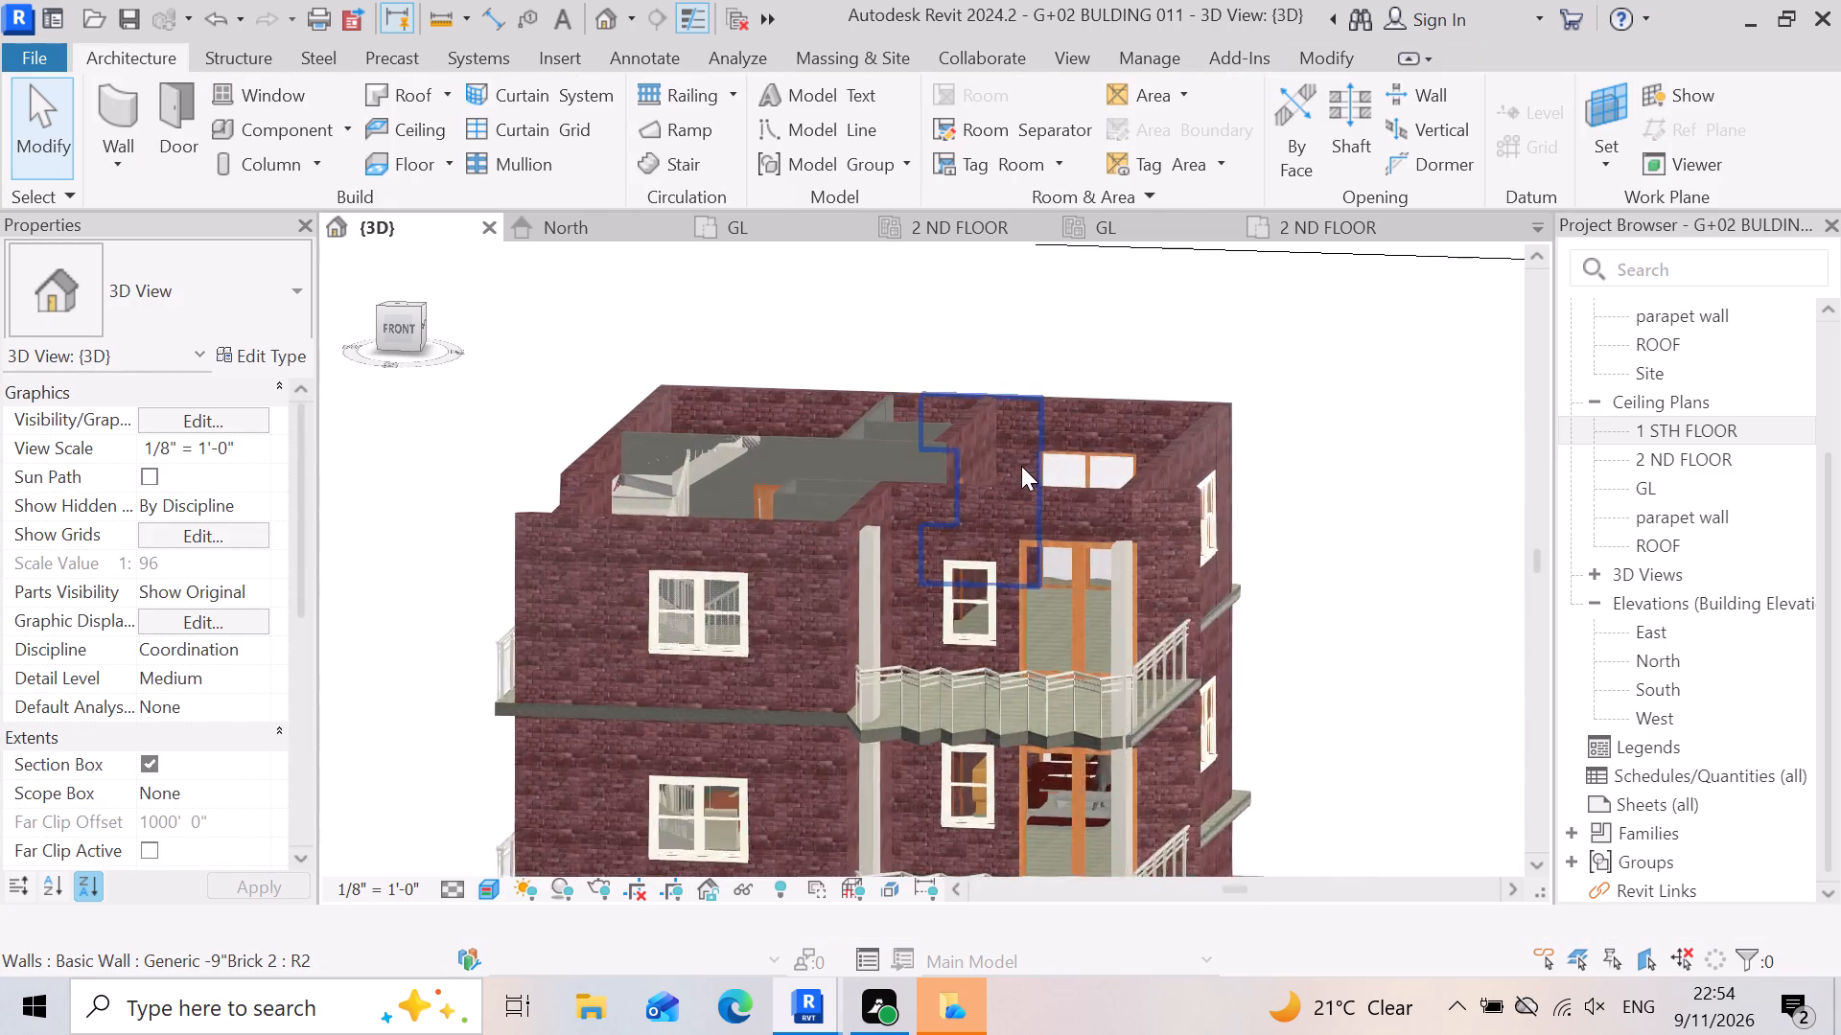
scroll(1100, 433, "up", 4)
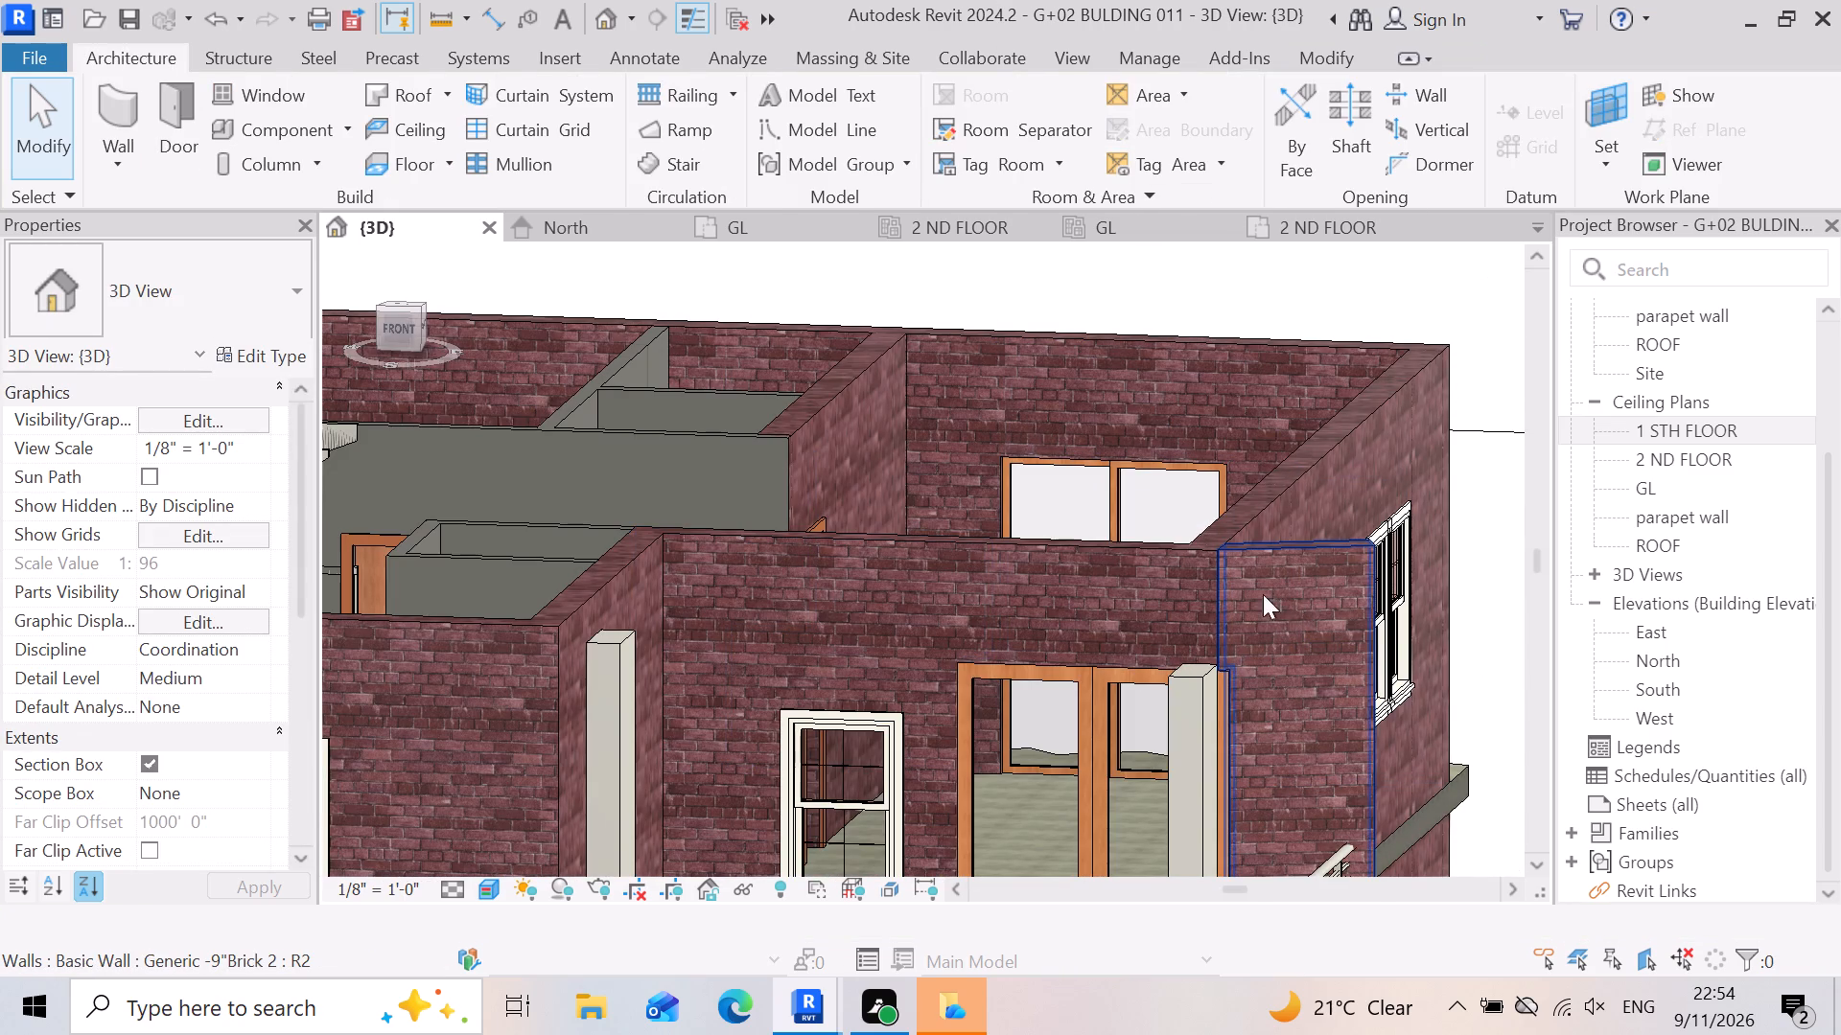
scroll(1093, 634, "down", 2)
scroll(915, 543, "up", 2)
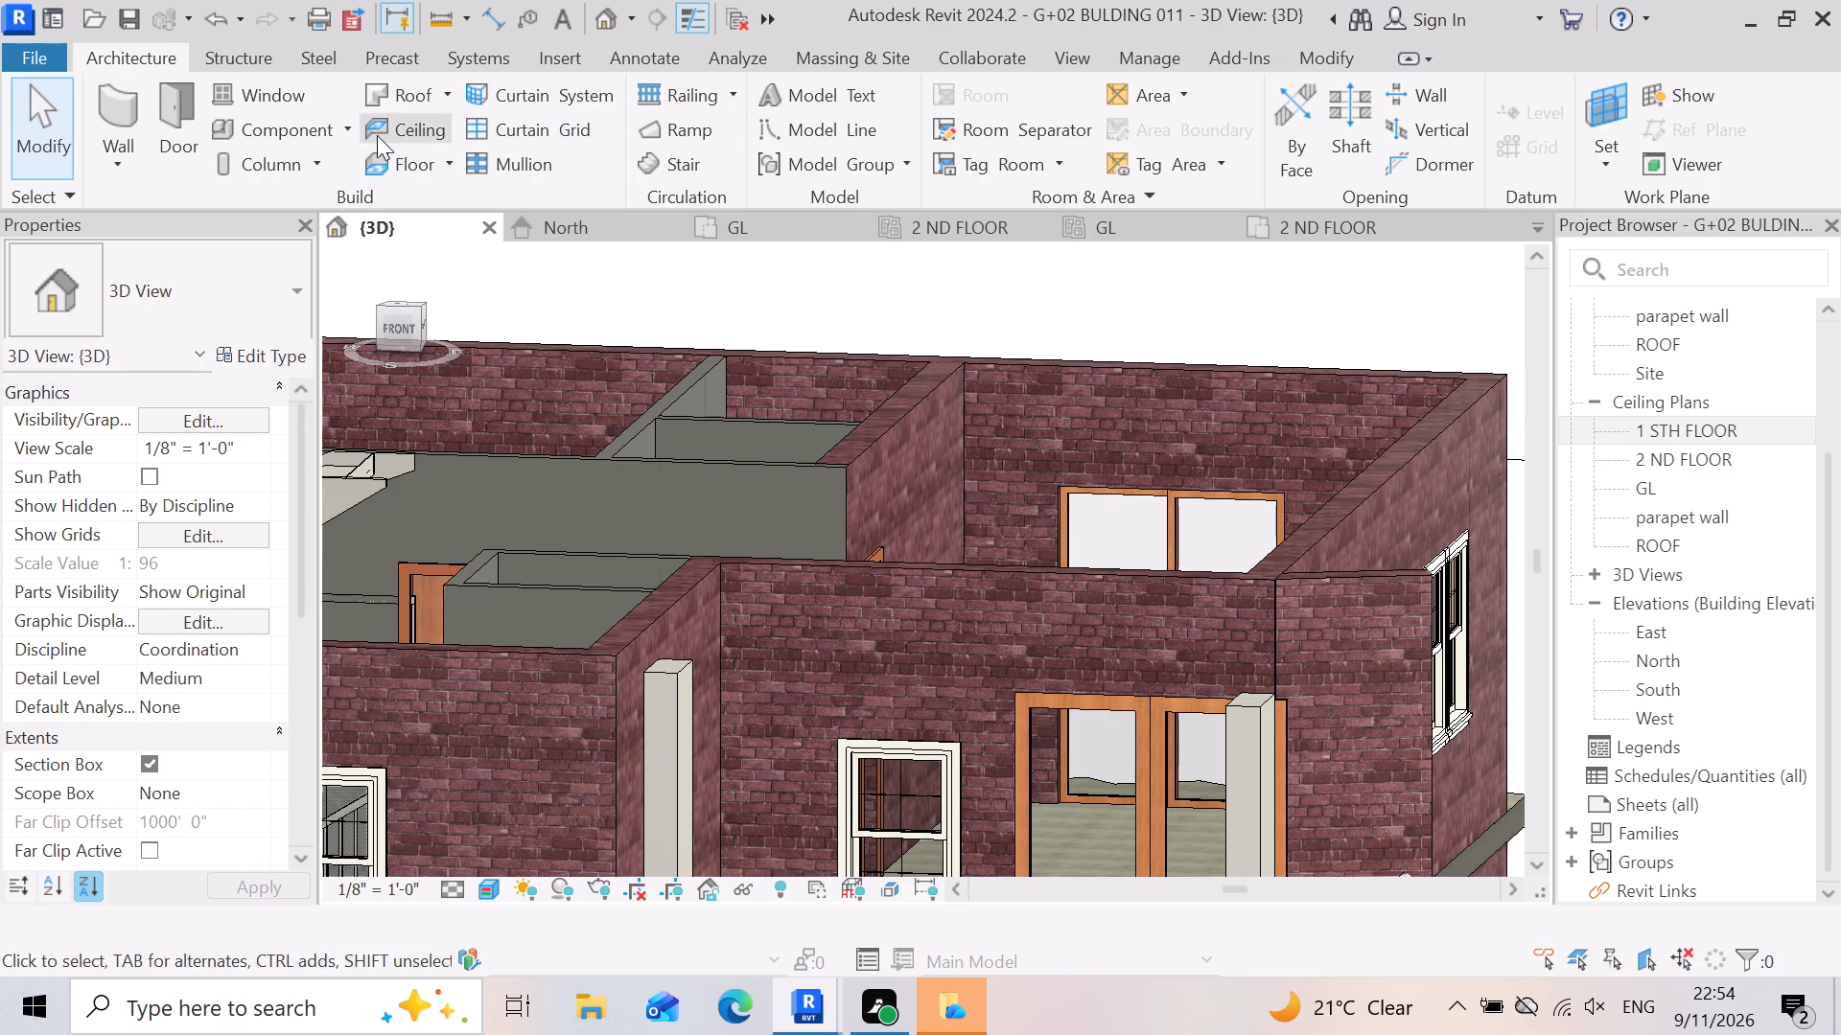
left_click(414, 133)
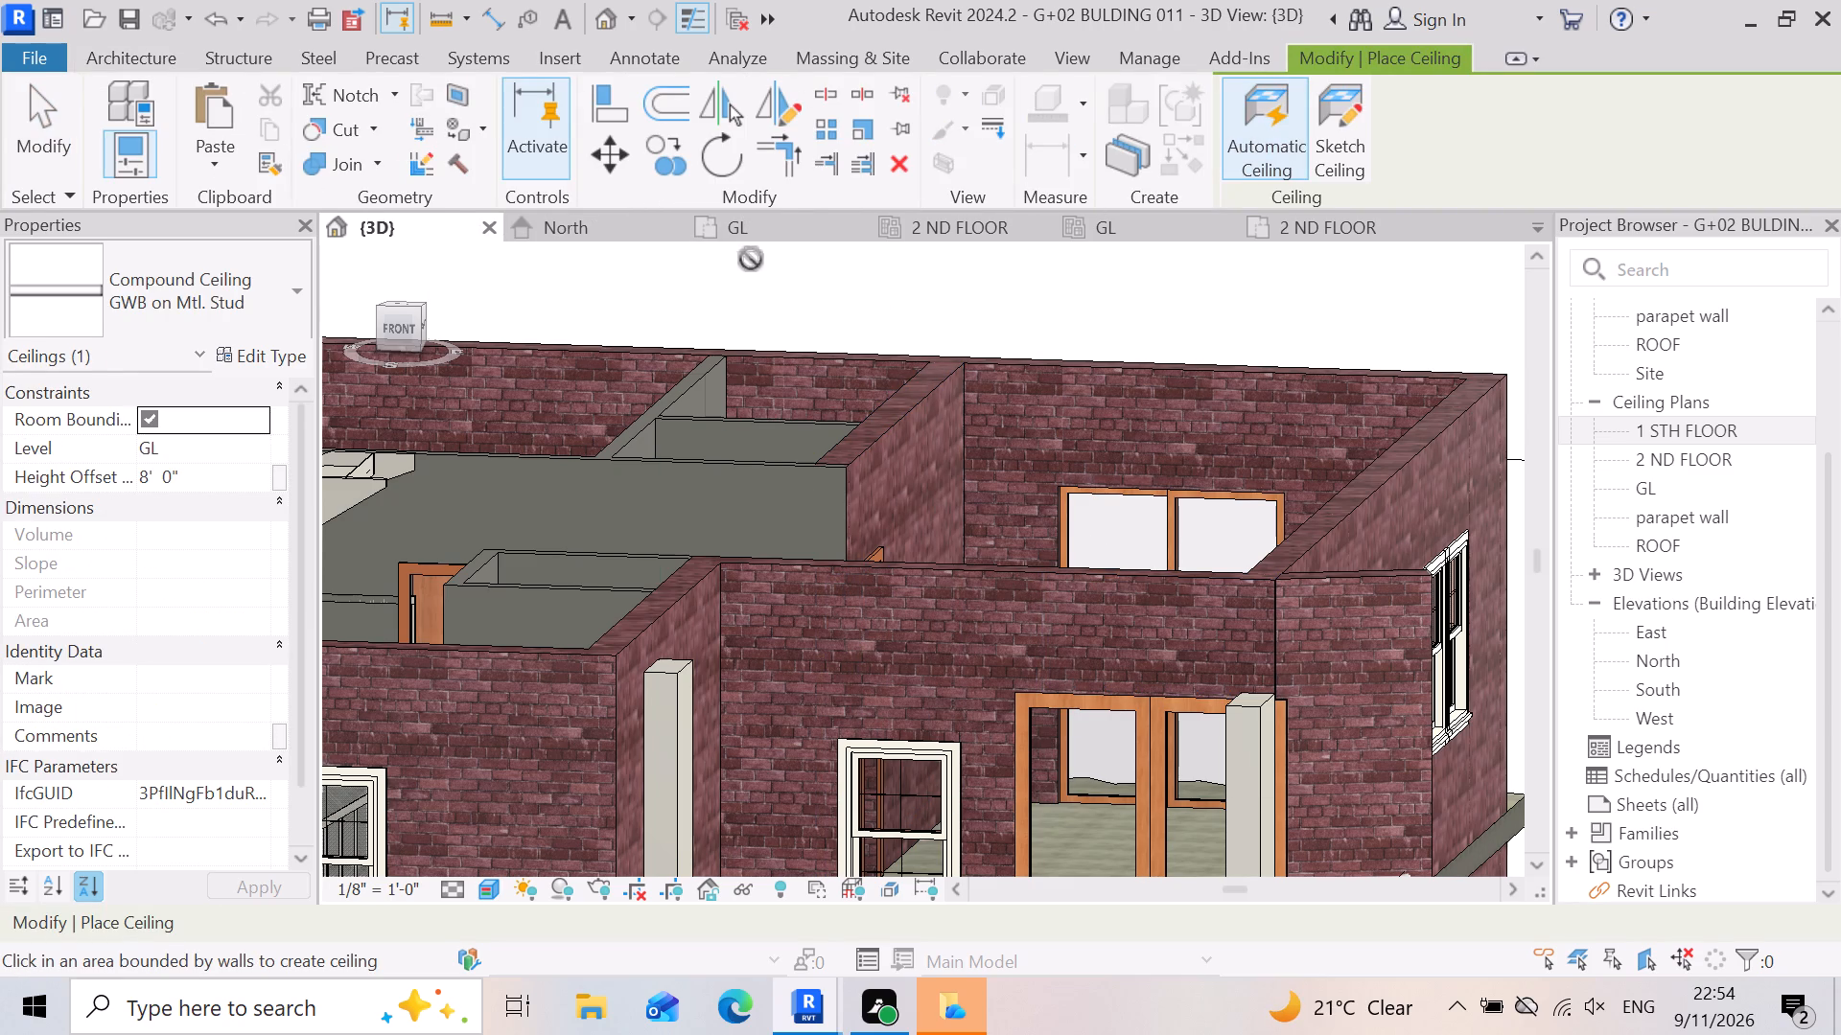
left_click(1333, 80)
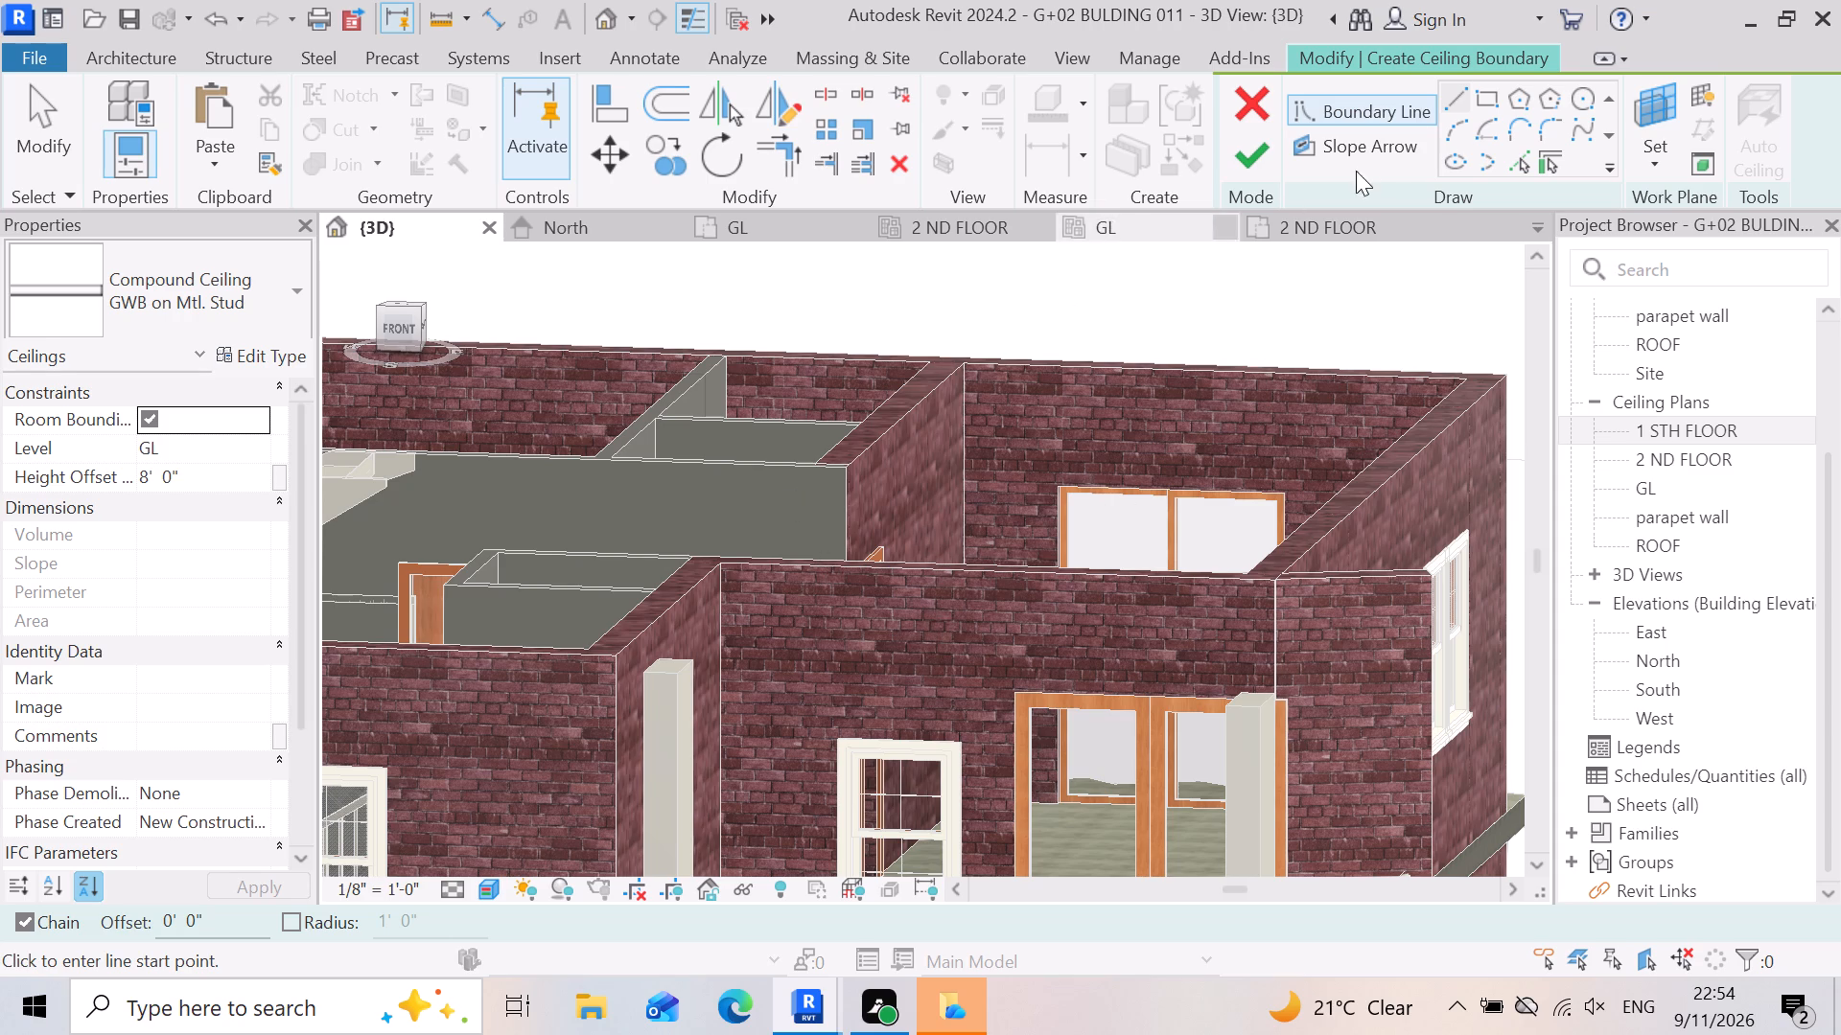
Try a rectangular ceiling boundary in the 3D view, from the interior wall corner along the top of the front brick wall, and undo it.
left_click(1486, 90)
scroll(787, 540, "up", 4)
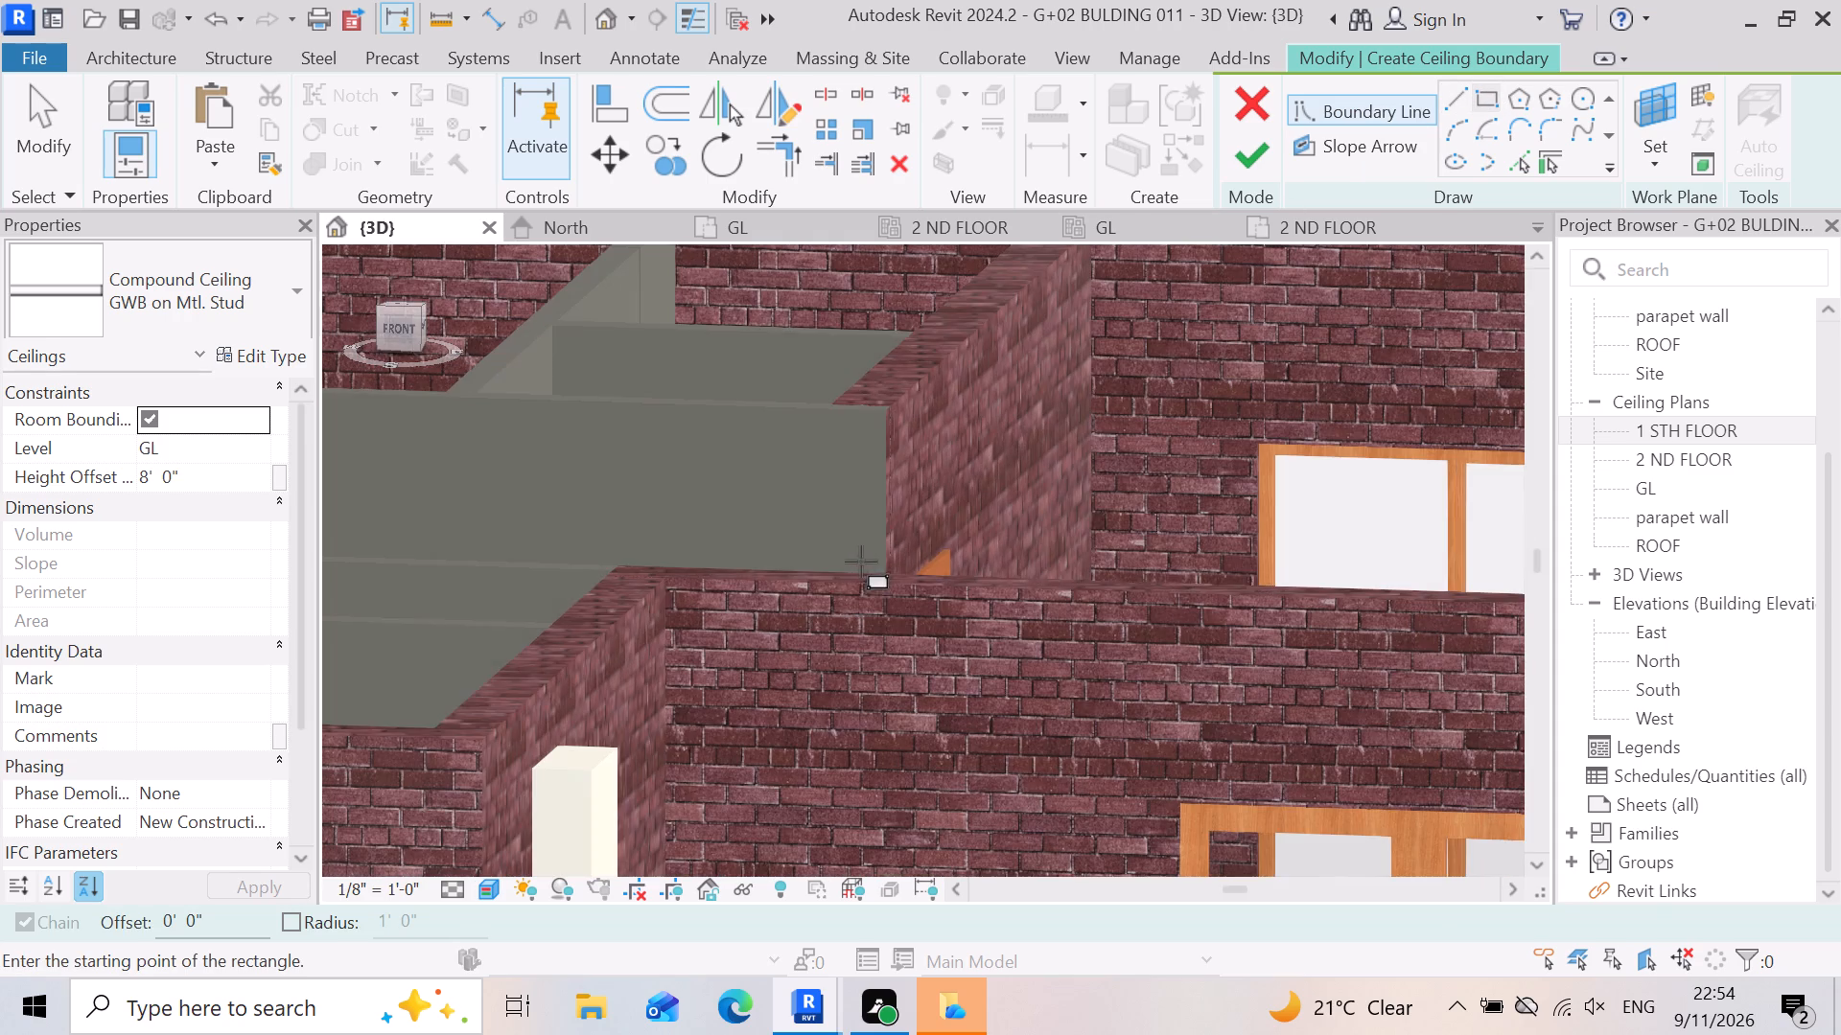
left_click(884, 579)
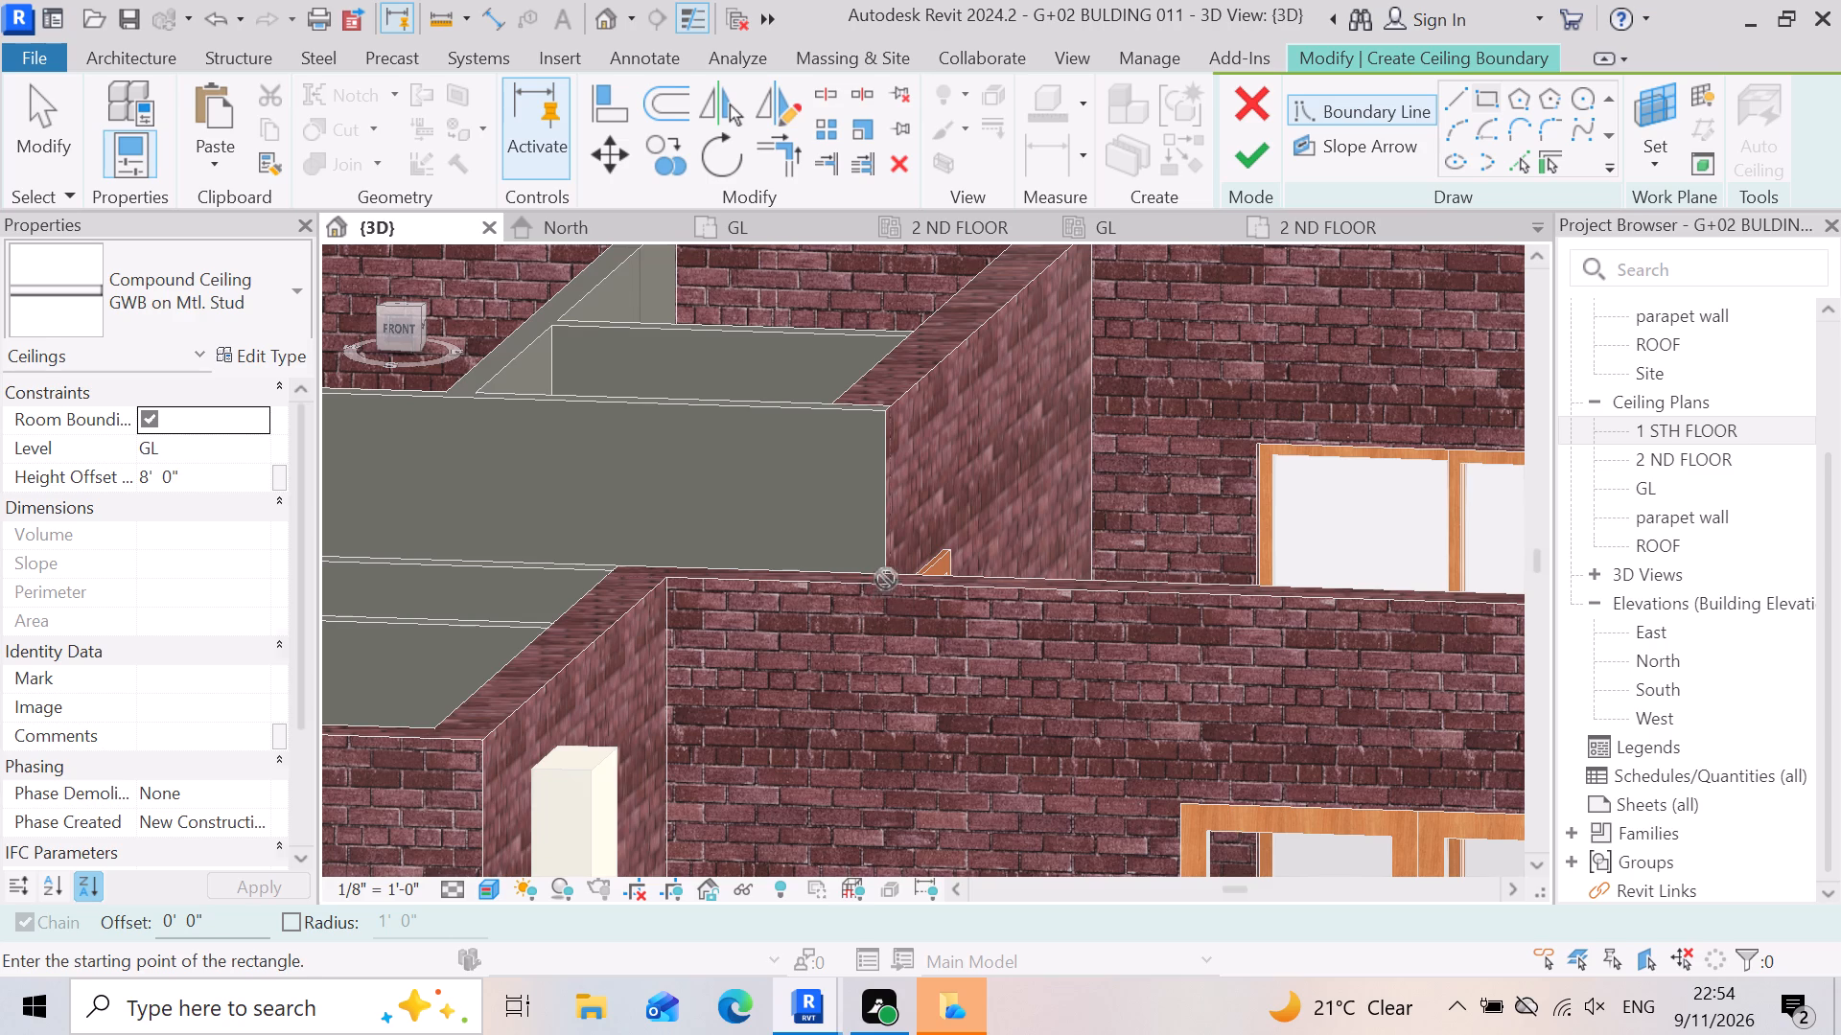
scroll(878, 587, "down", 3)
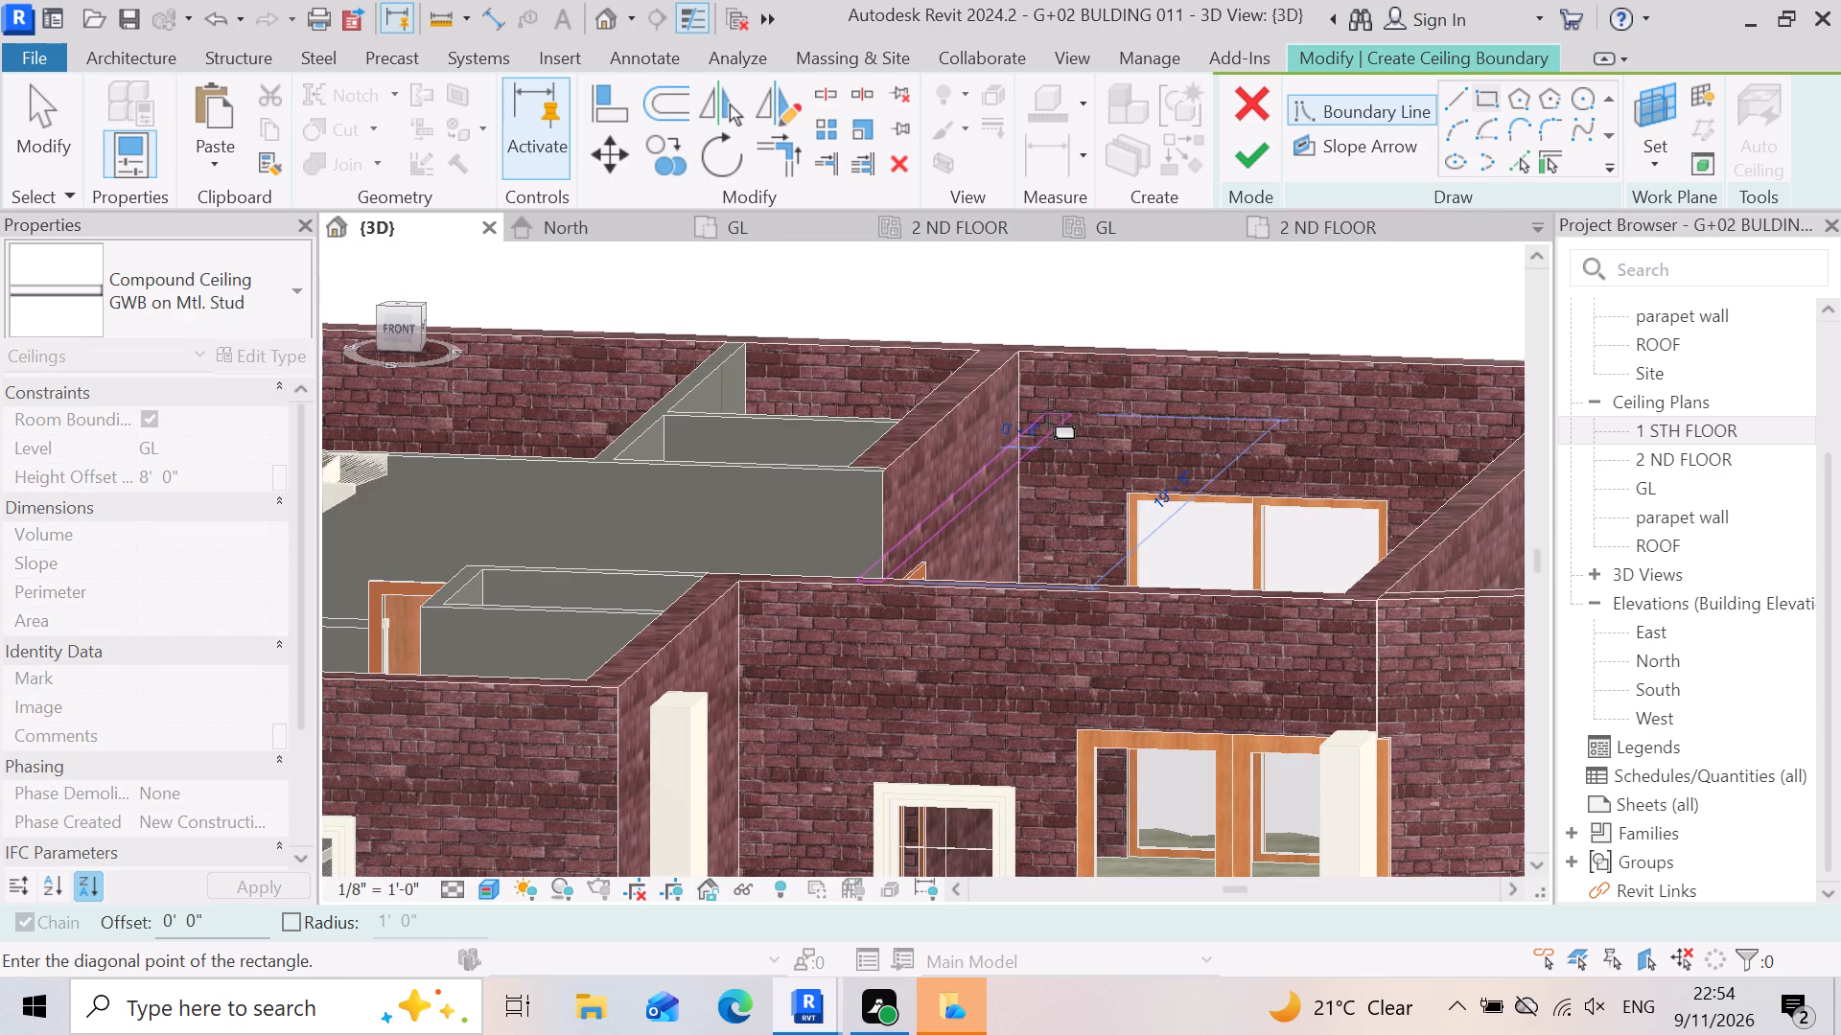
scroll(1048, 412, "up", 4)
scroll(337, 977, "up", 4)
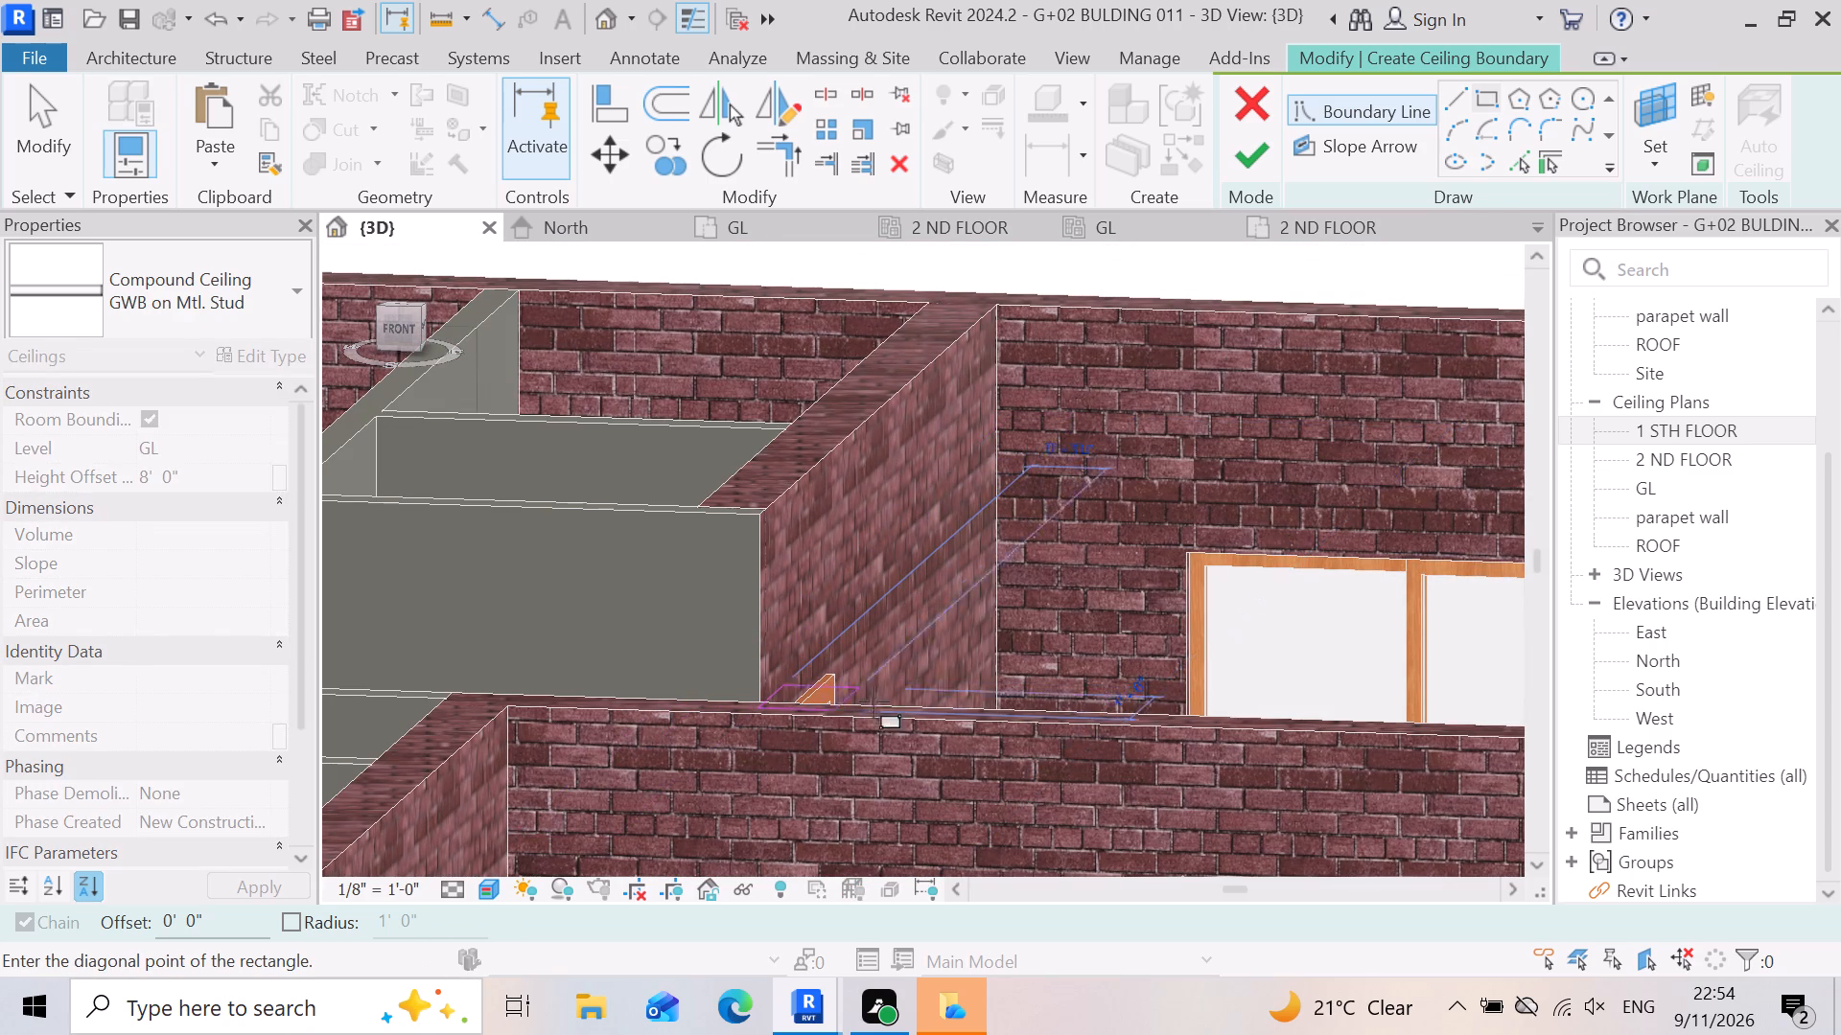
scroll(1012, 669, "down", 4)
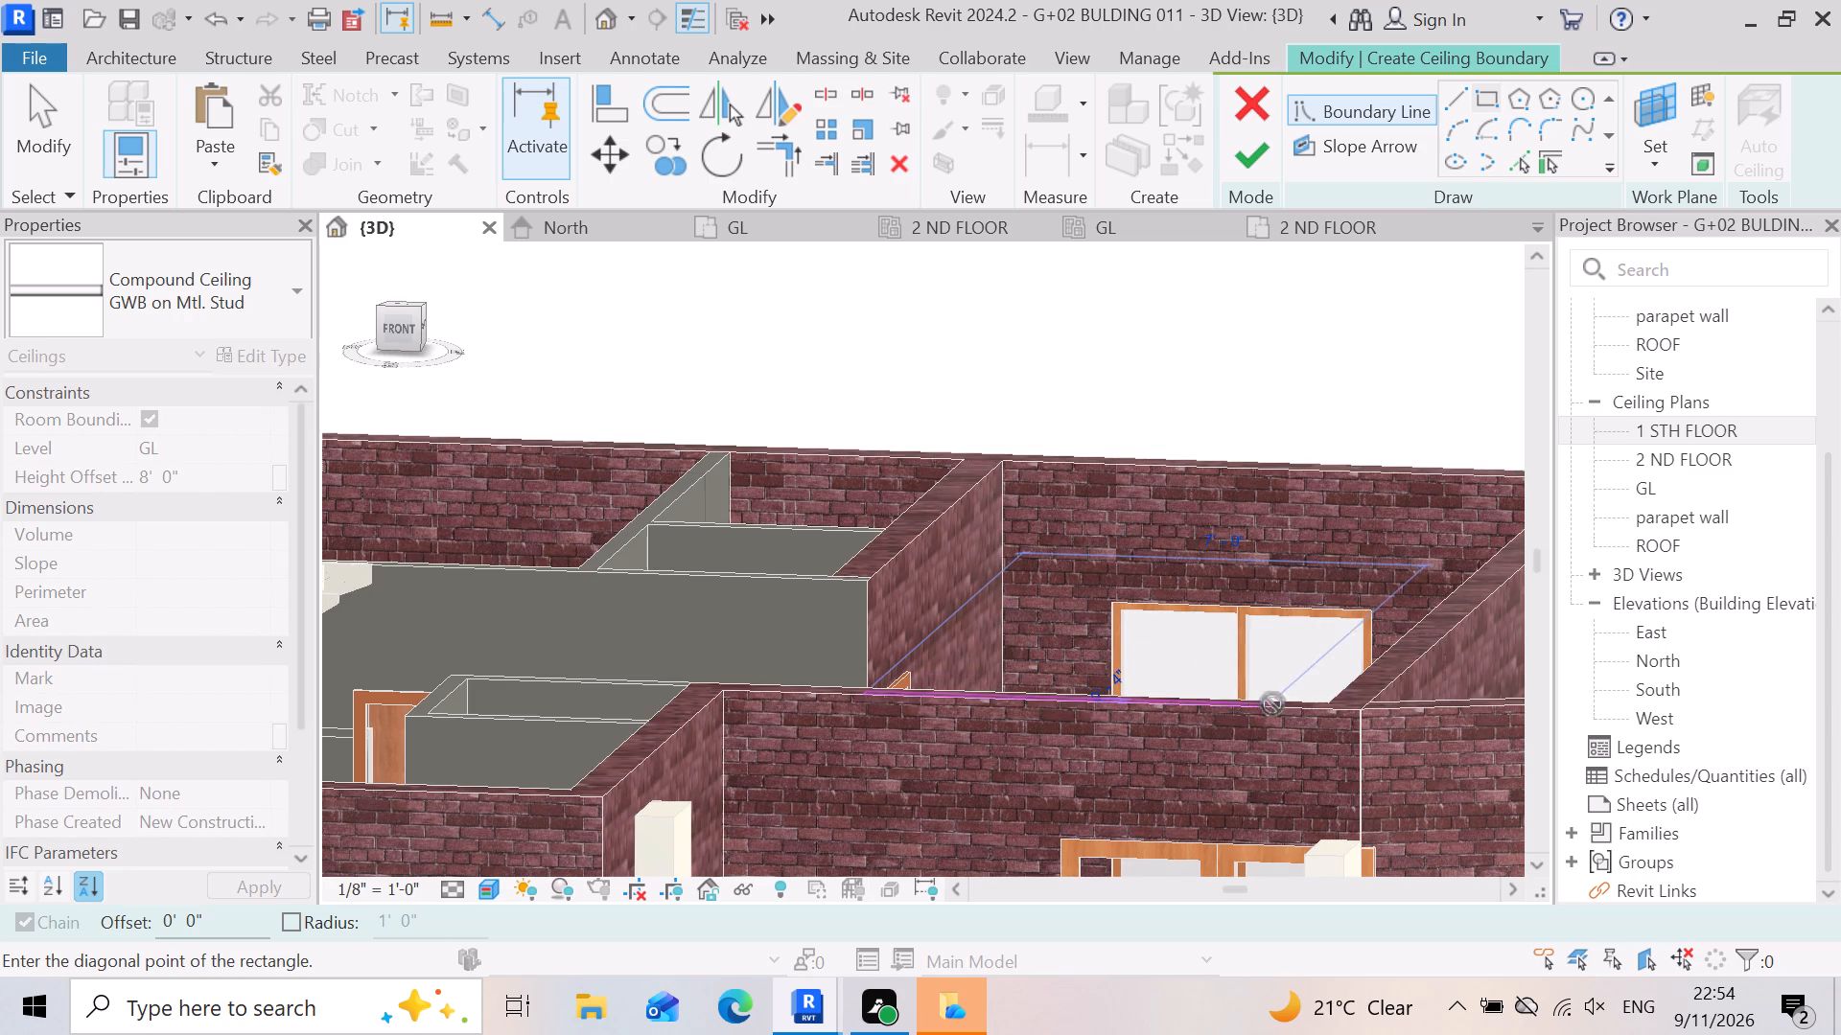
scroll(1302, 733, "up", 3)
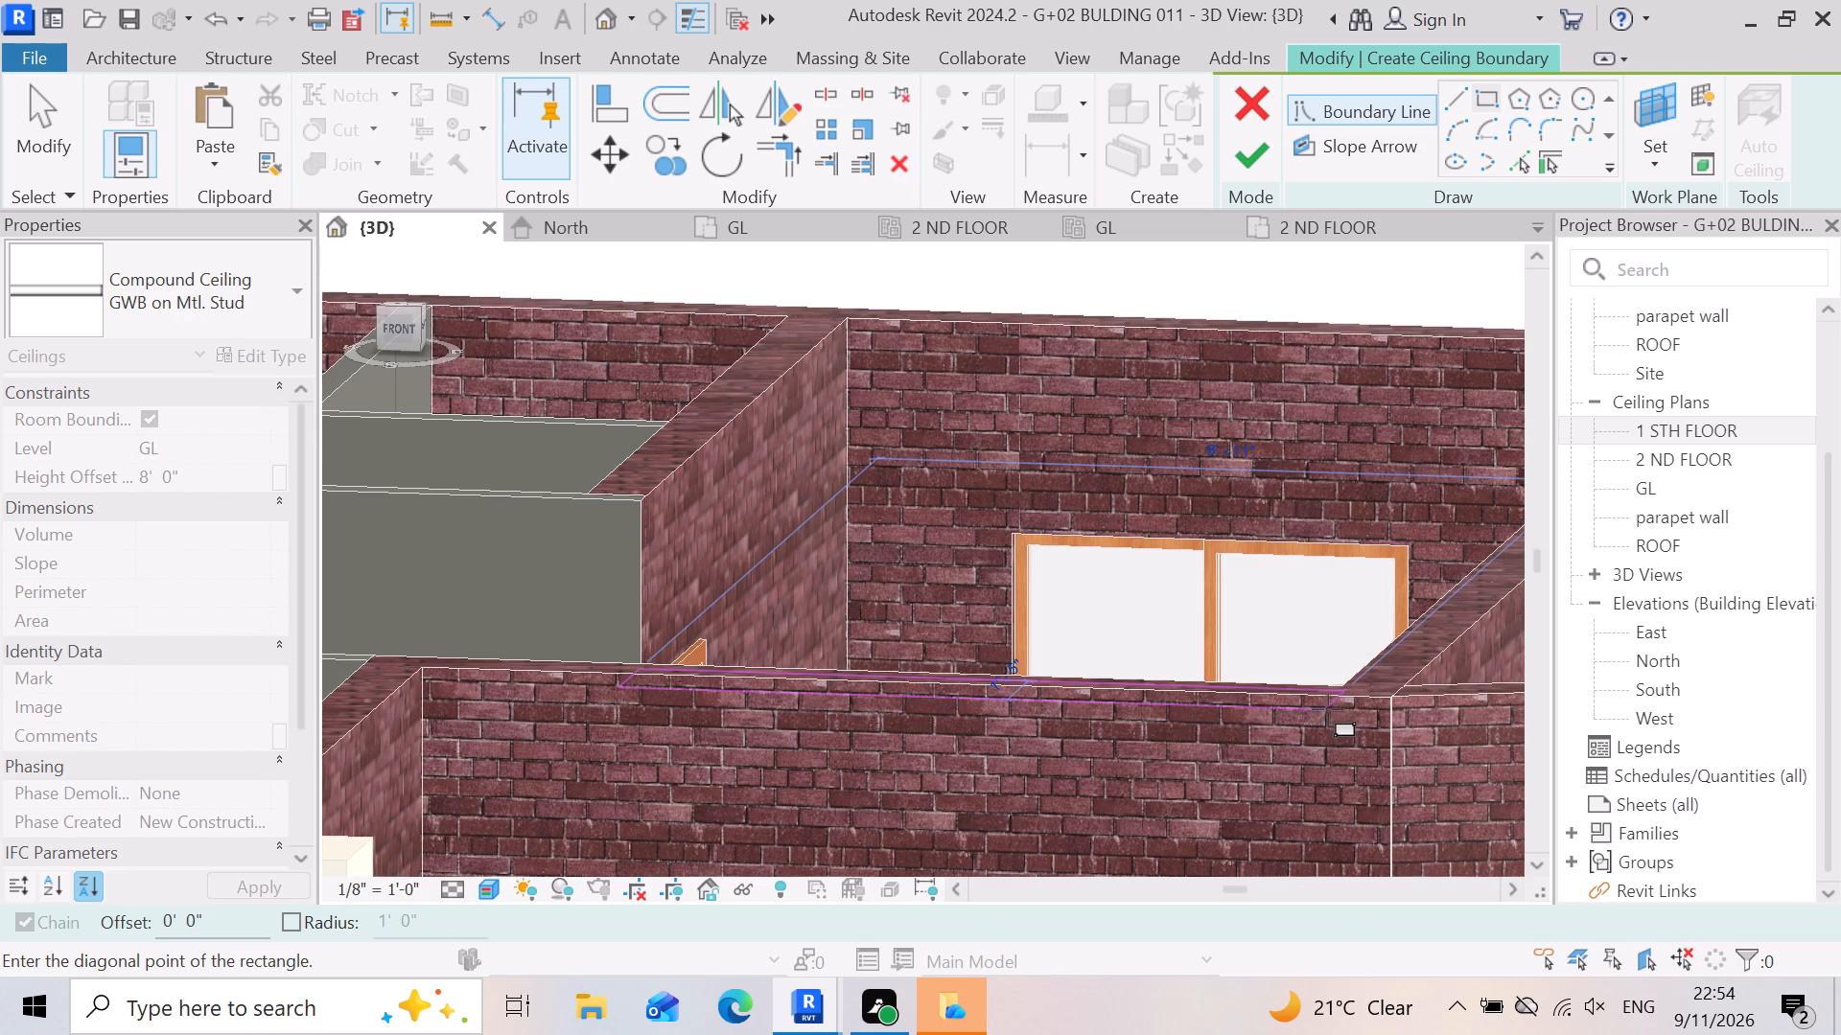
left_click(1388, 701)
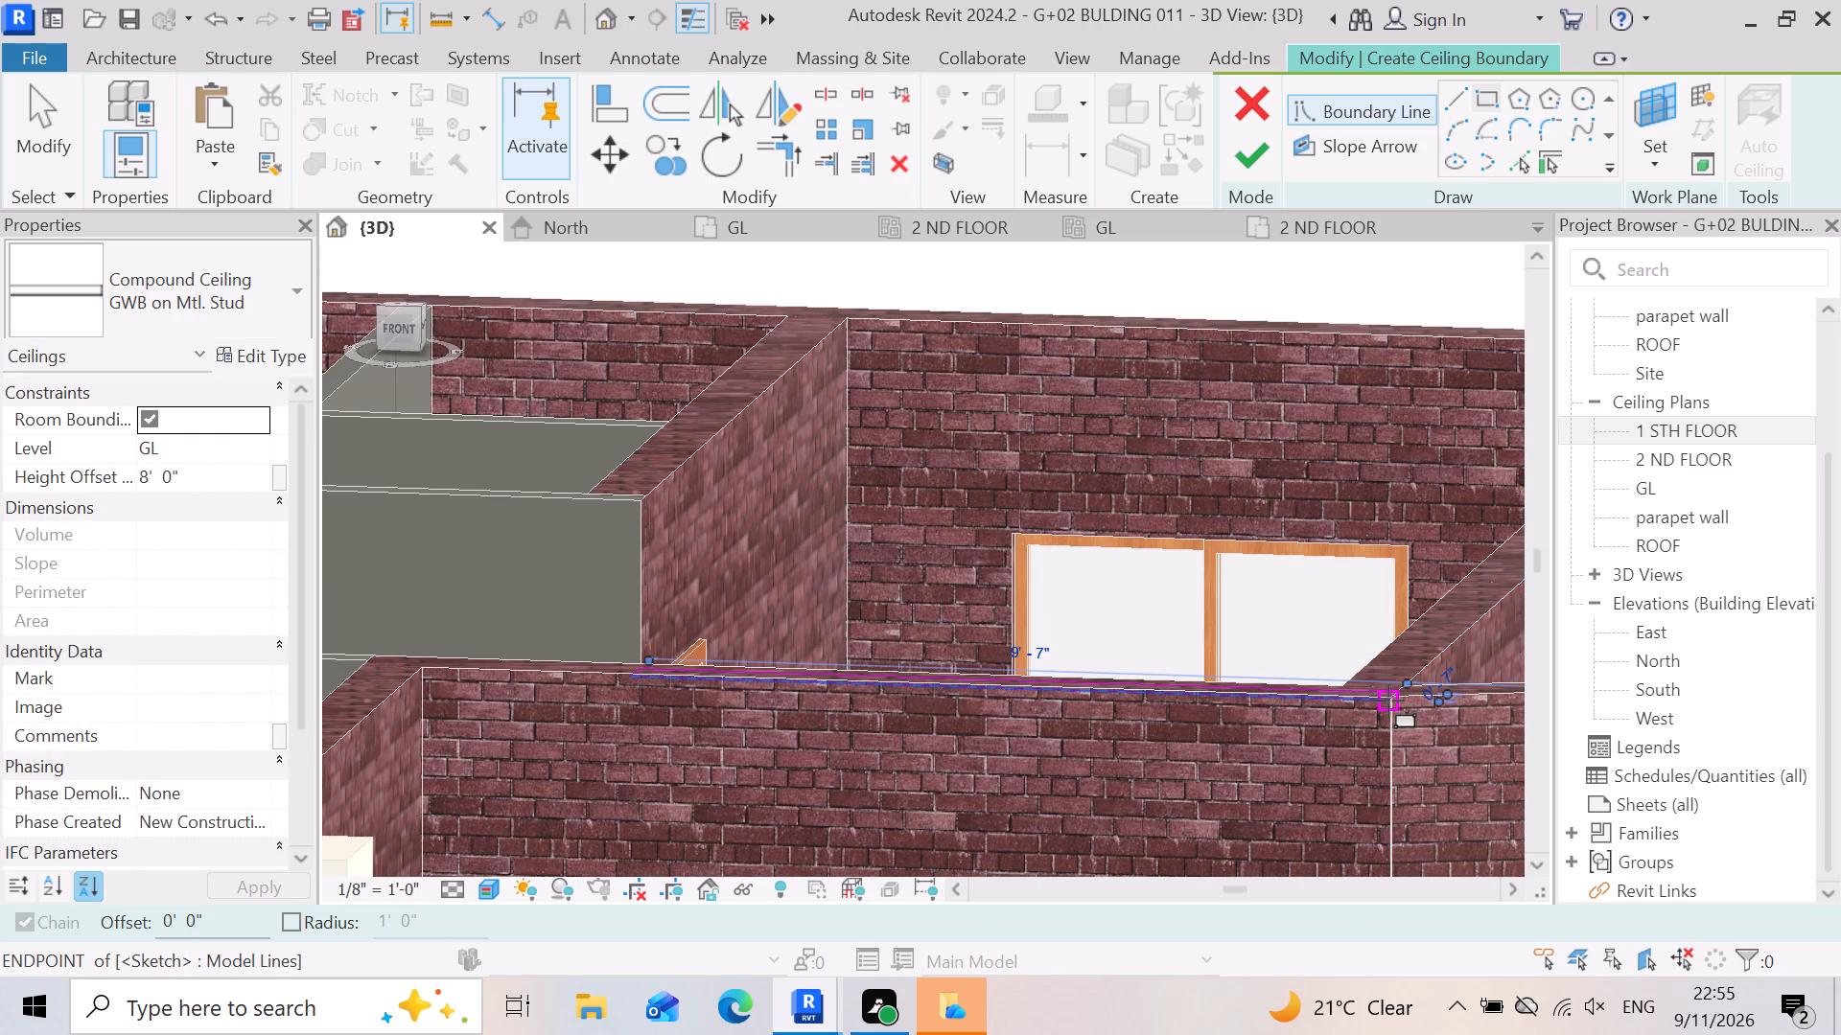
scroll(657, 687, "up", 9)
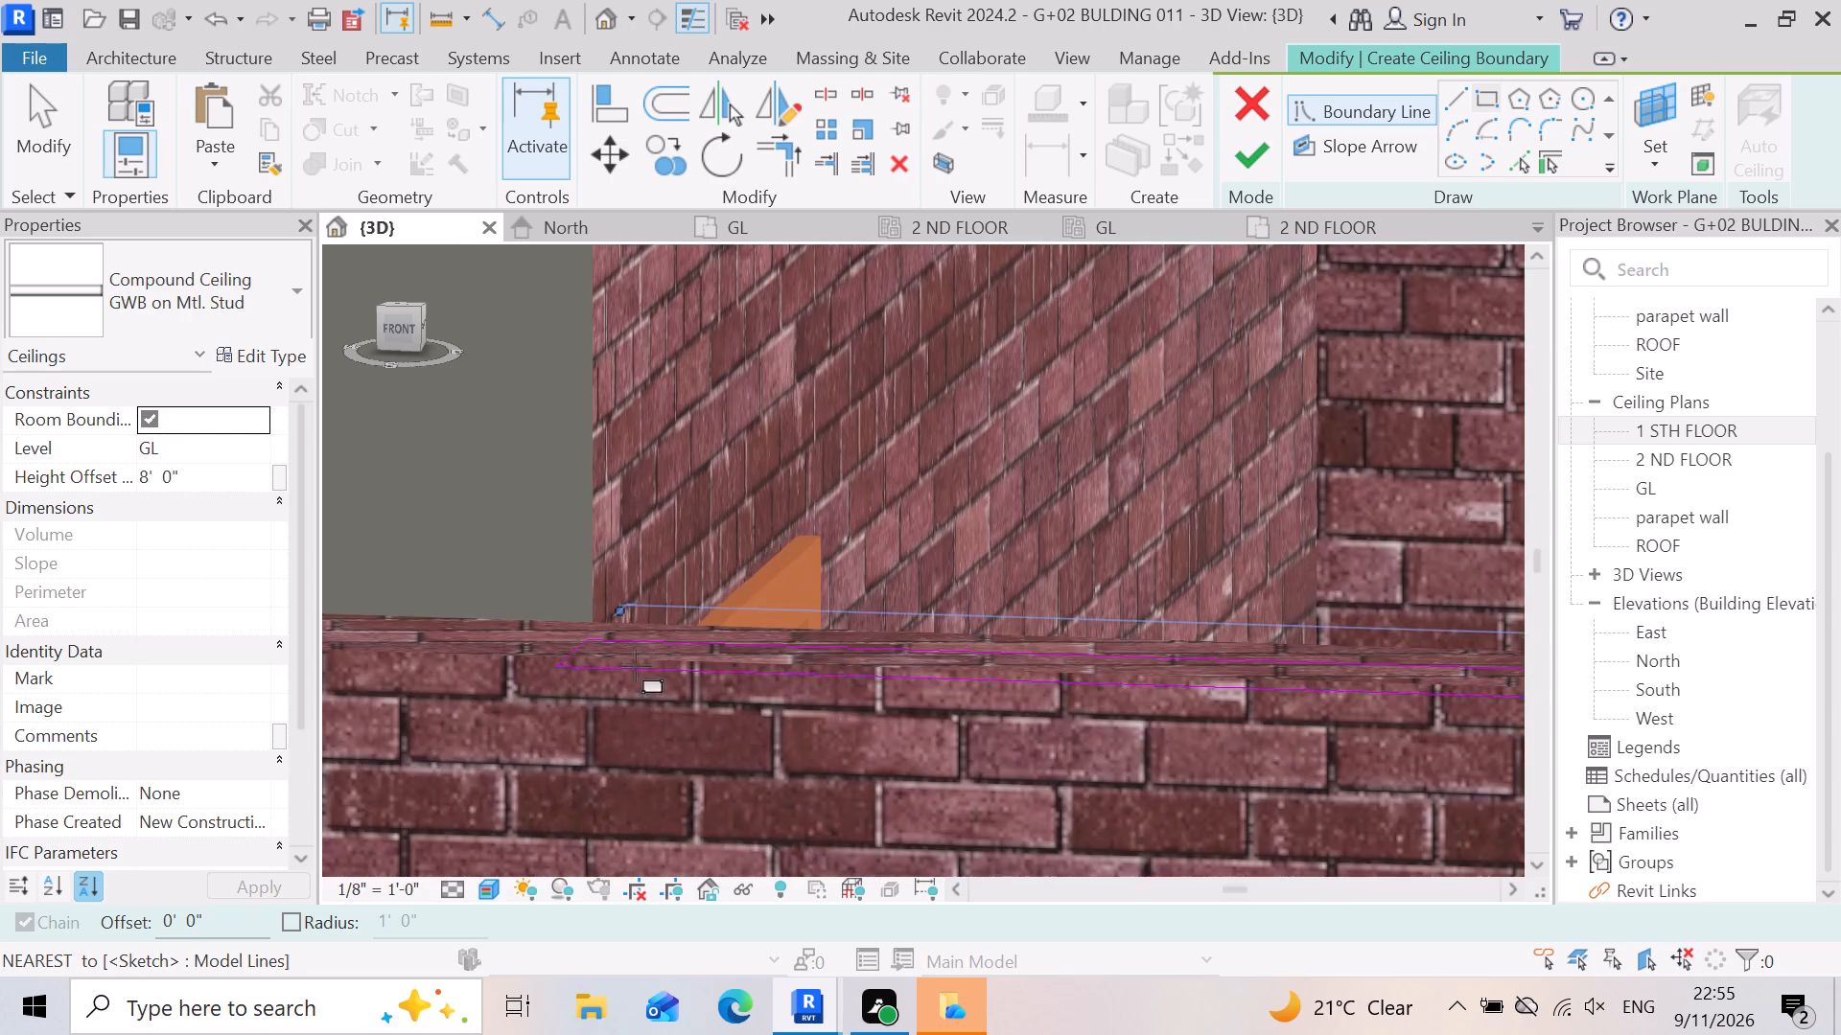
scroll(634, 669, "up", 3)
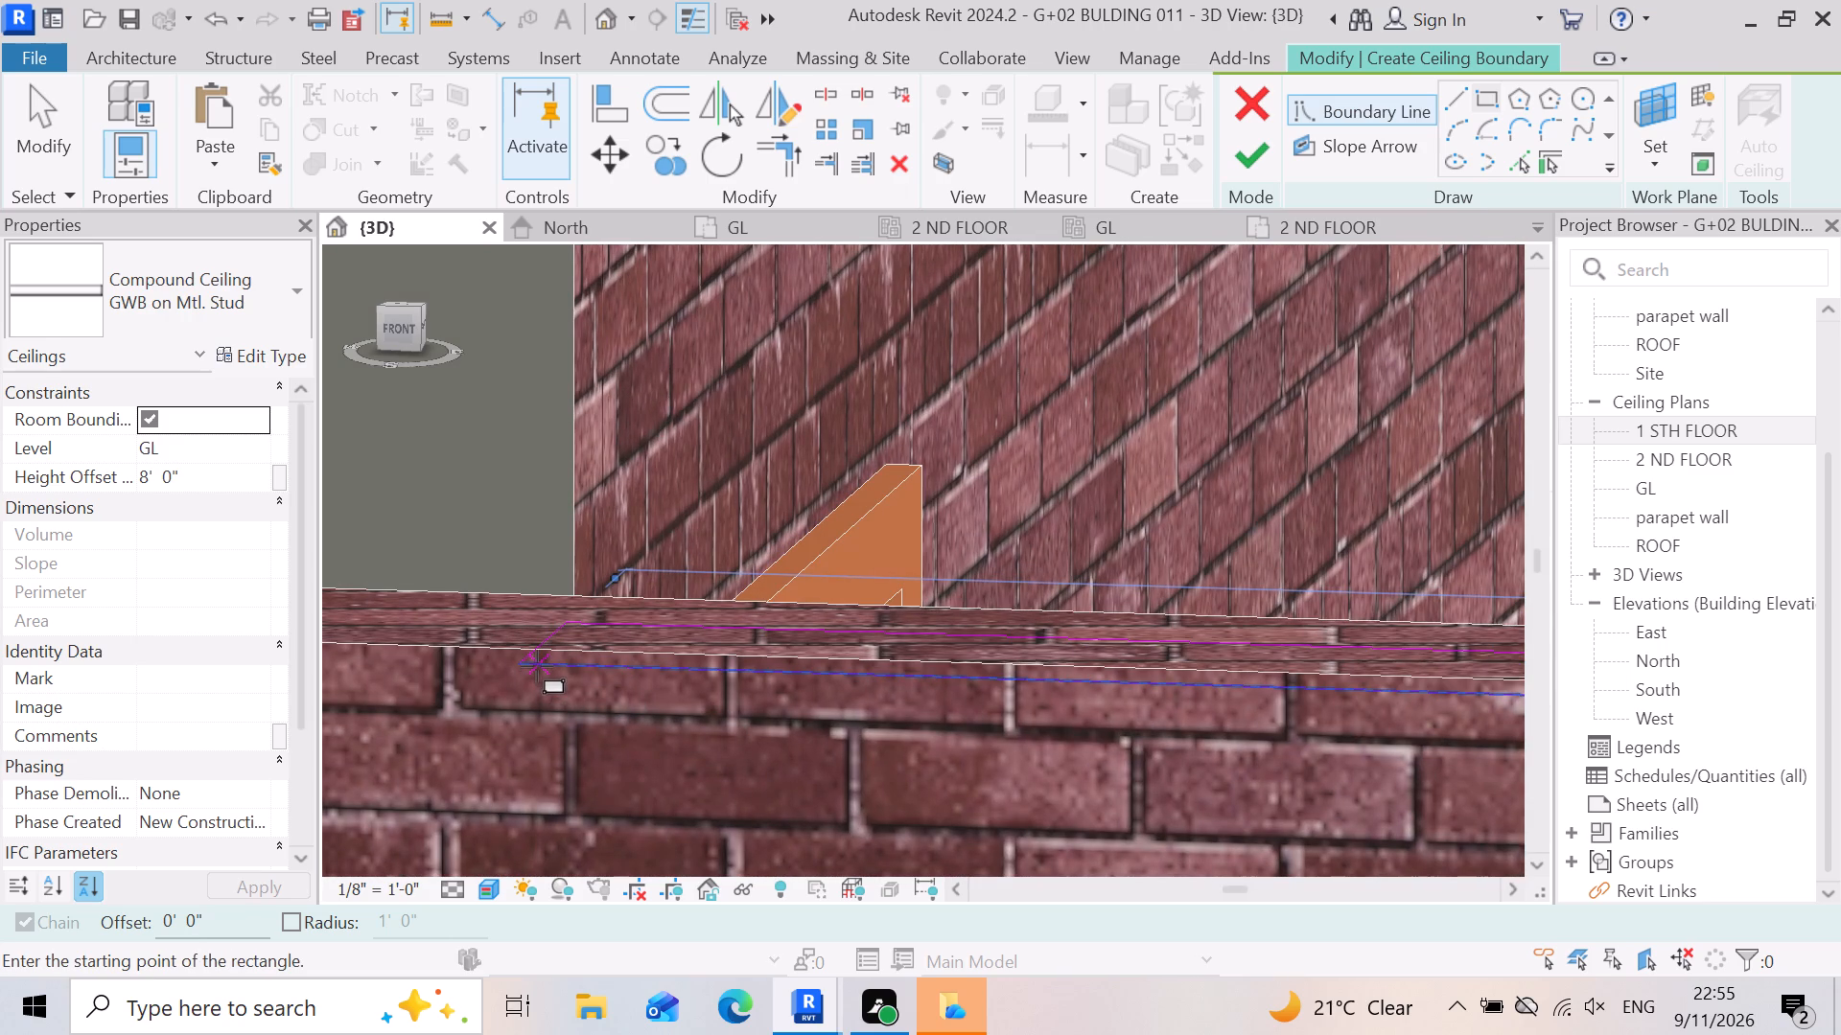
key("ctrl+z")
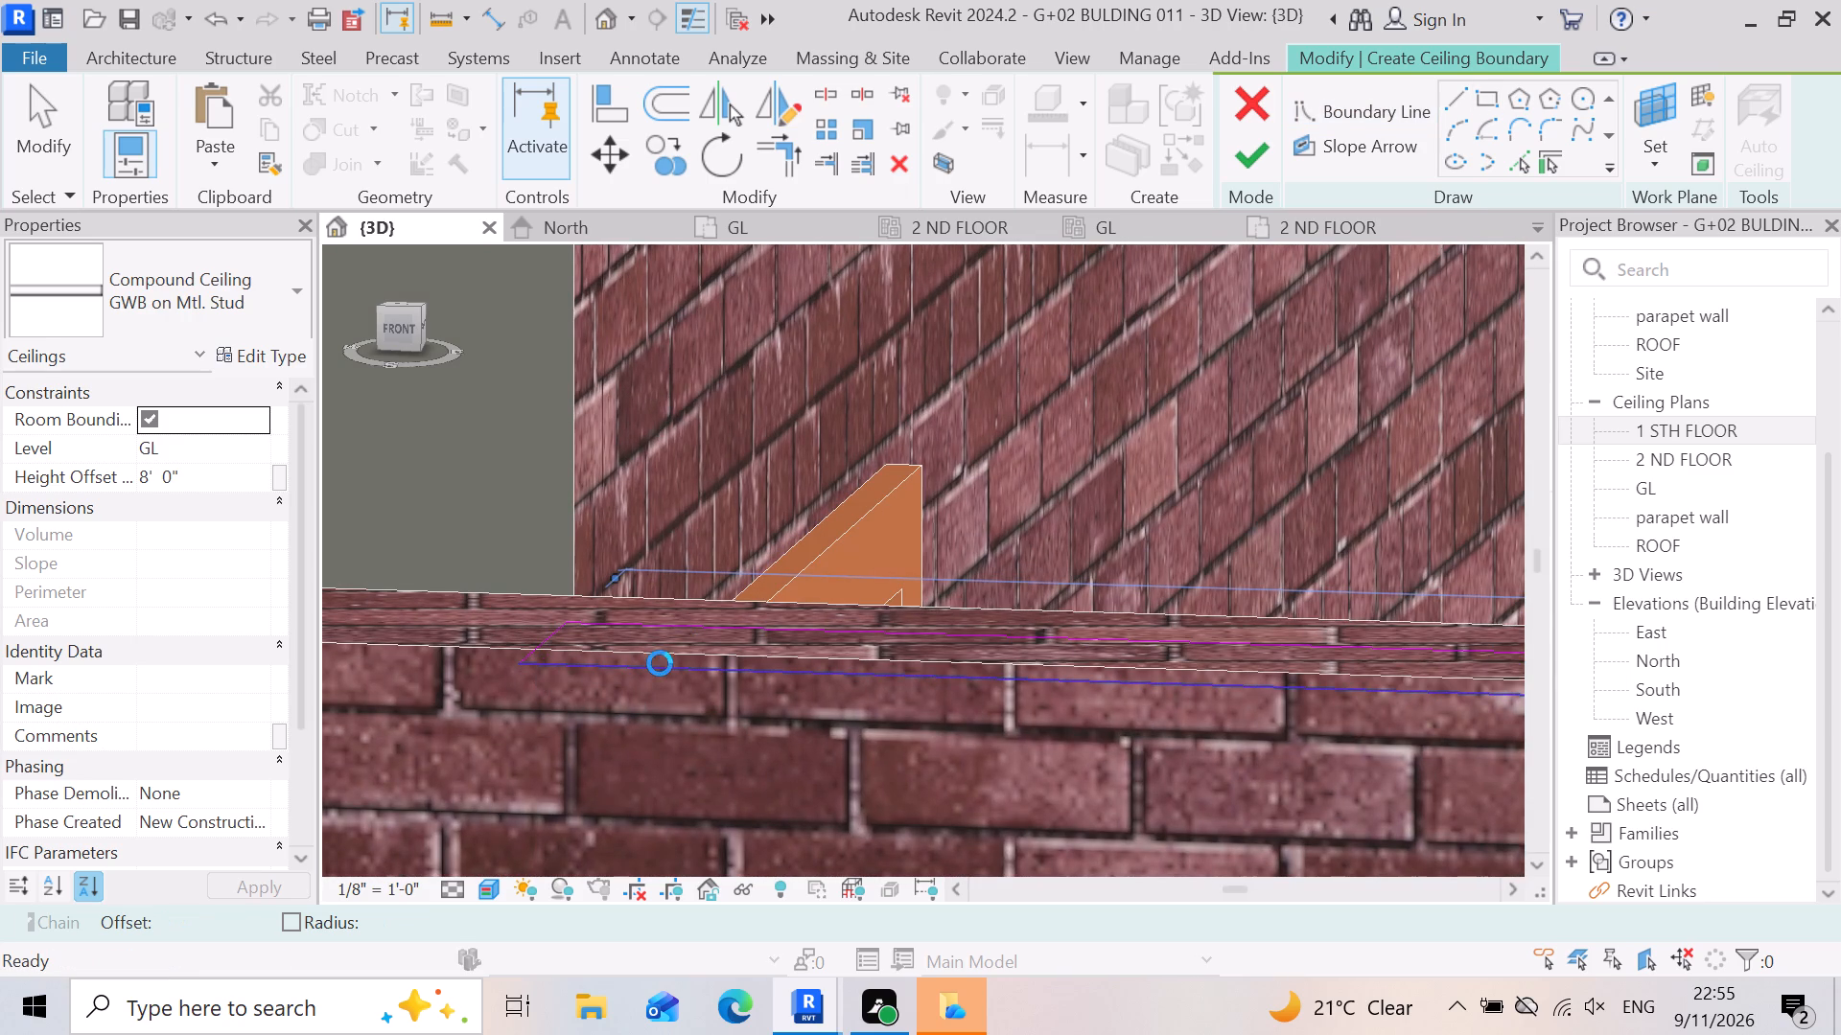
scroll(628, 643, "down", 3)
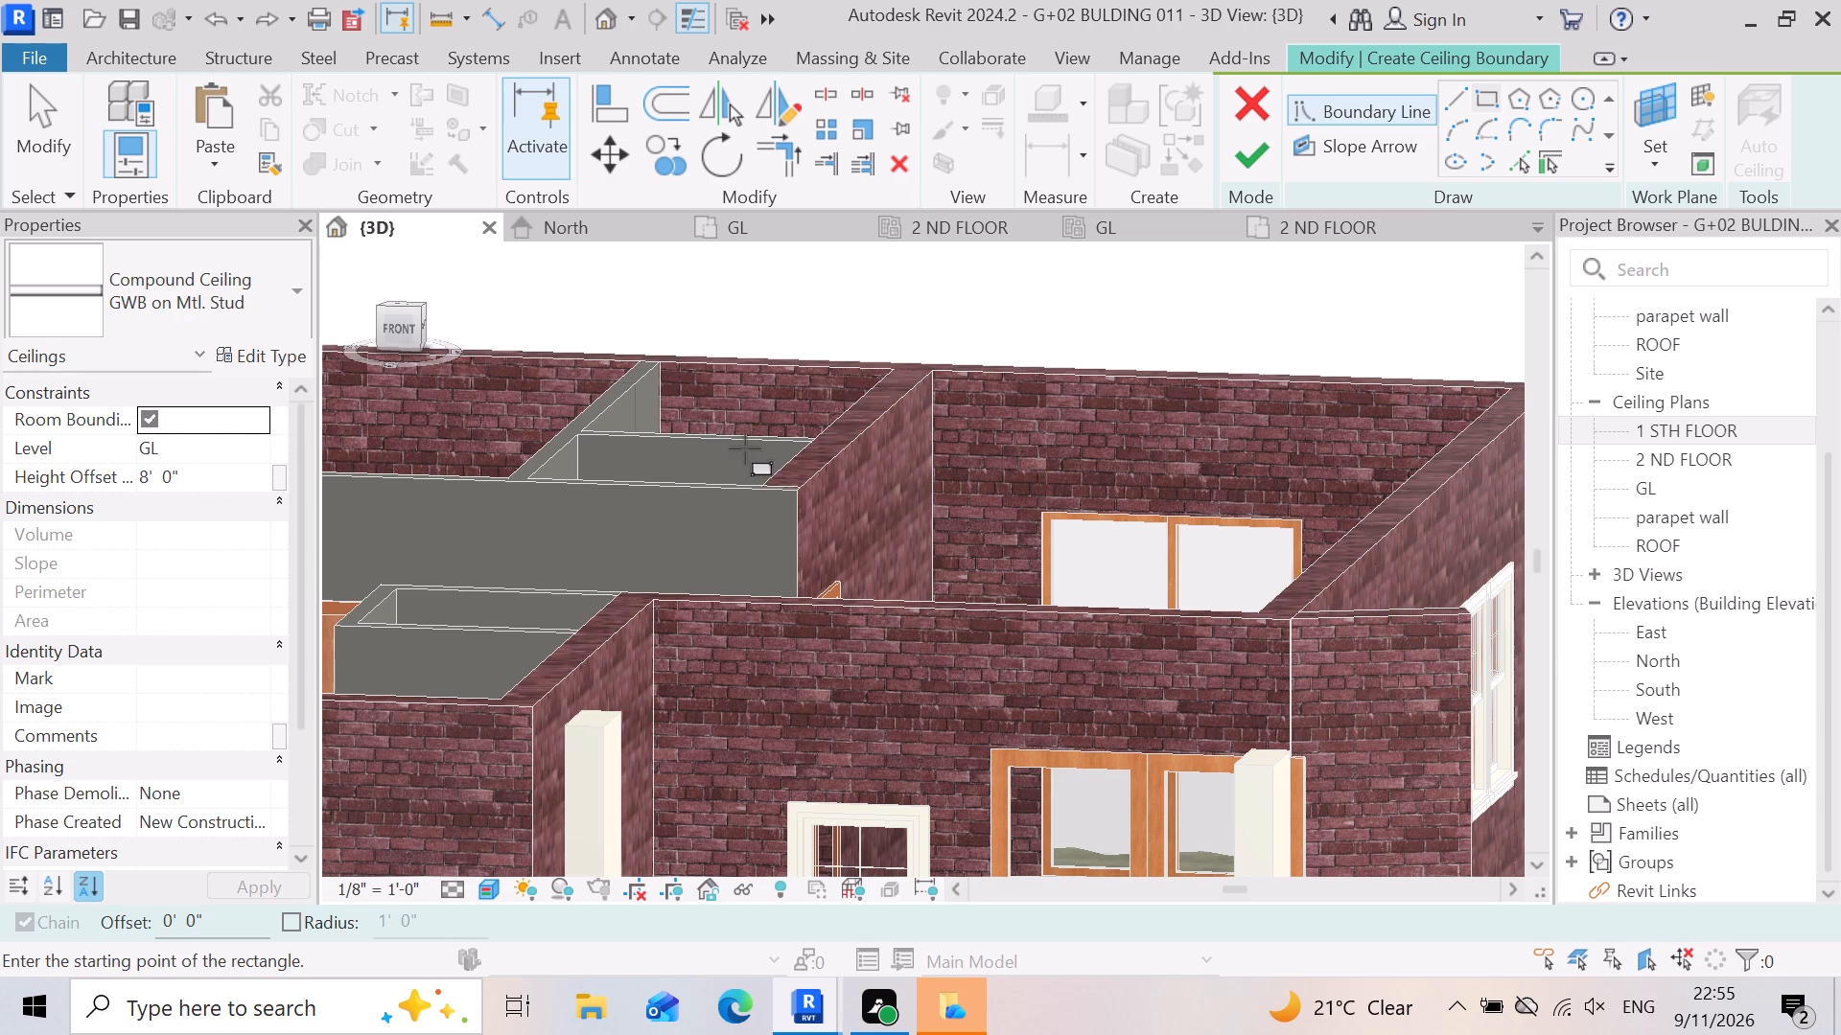
Open the 2 ND FLOOR reflected ceiling plan for the boundary sketch.
double_click(1669, 462)
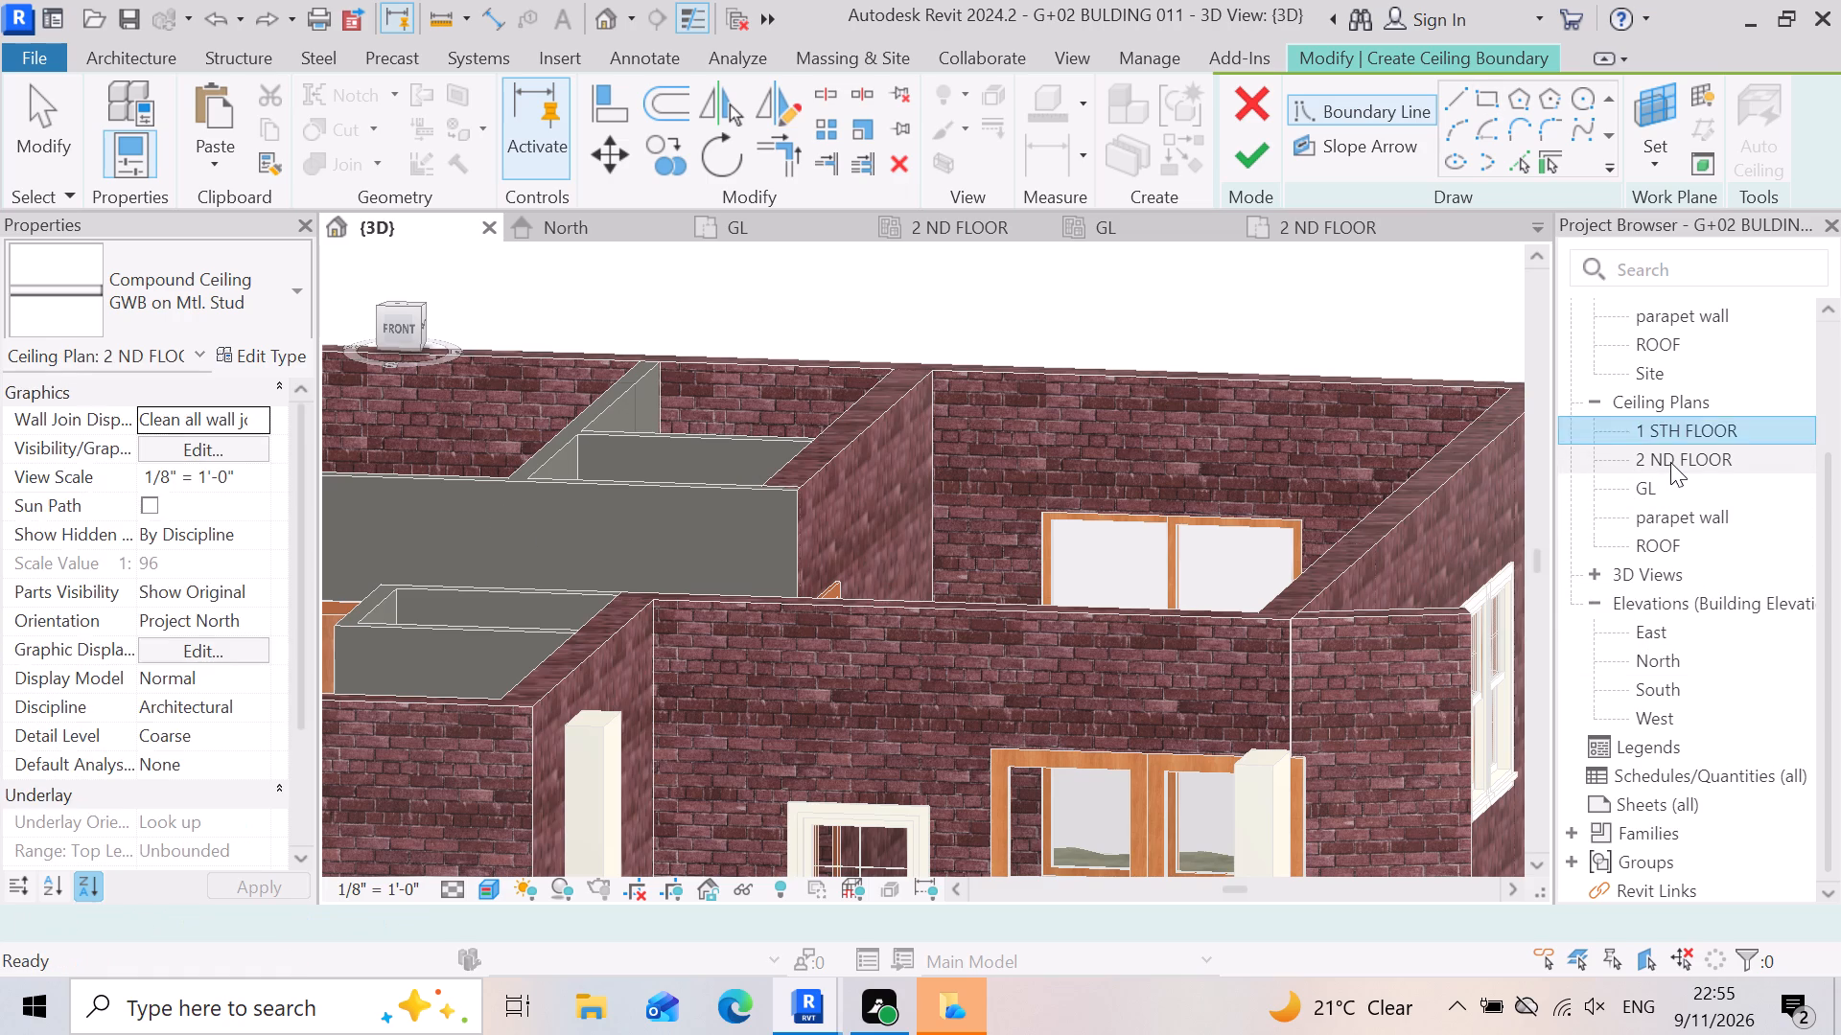
scroll(978, 419, "up", 3)
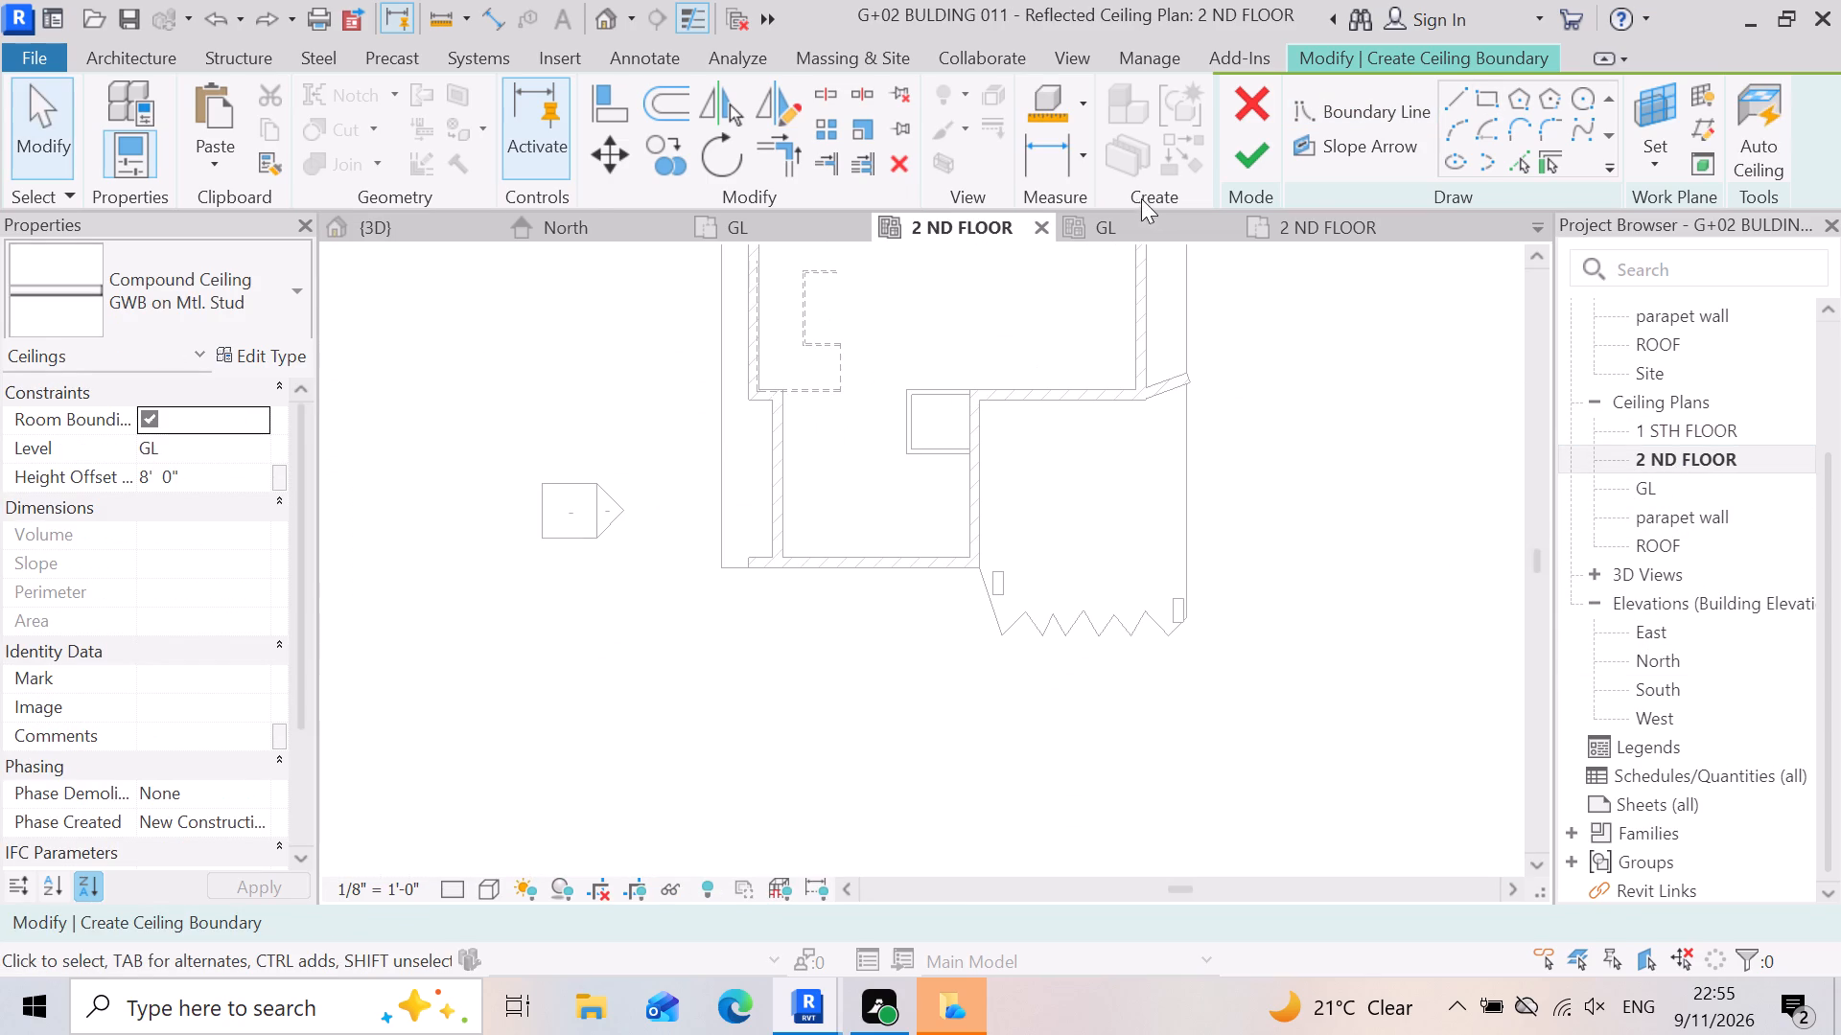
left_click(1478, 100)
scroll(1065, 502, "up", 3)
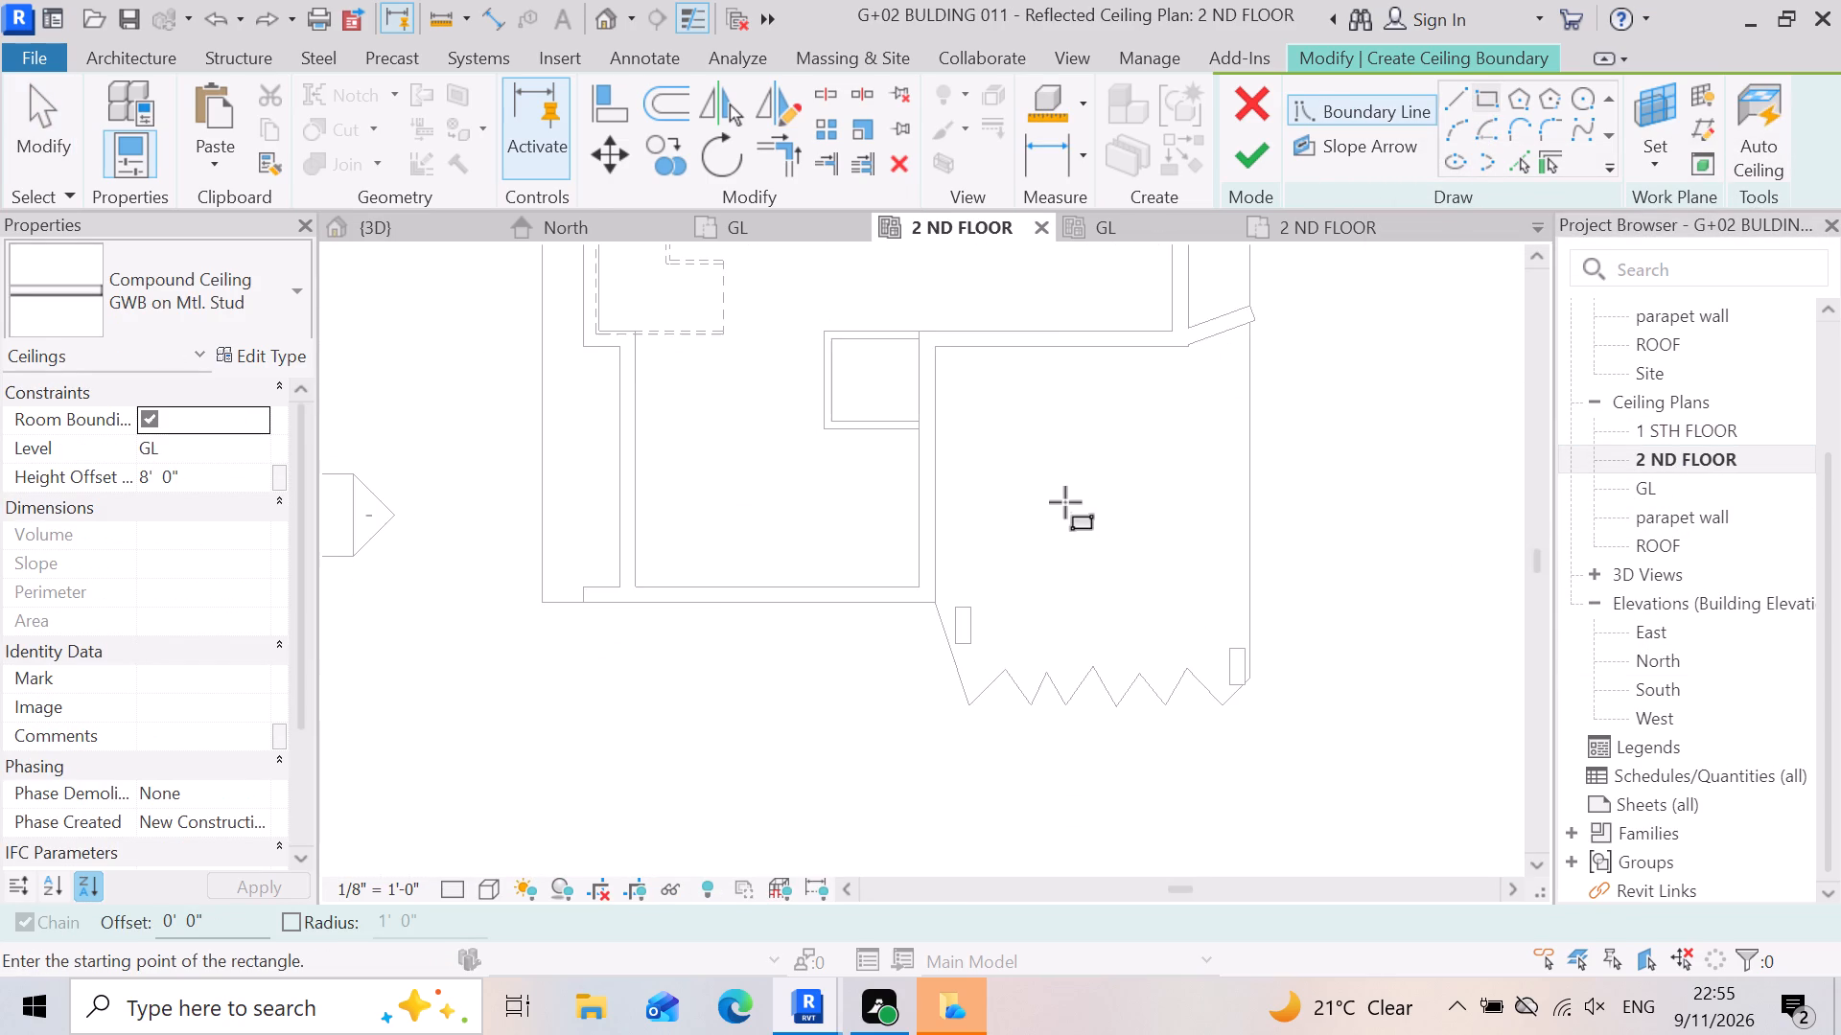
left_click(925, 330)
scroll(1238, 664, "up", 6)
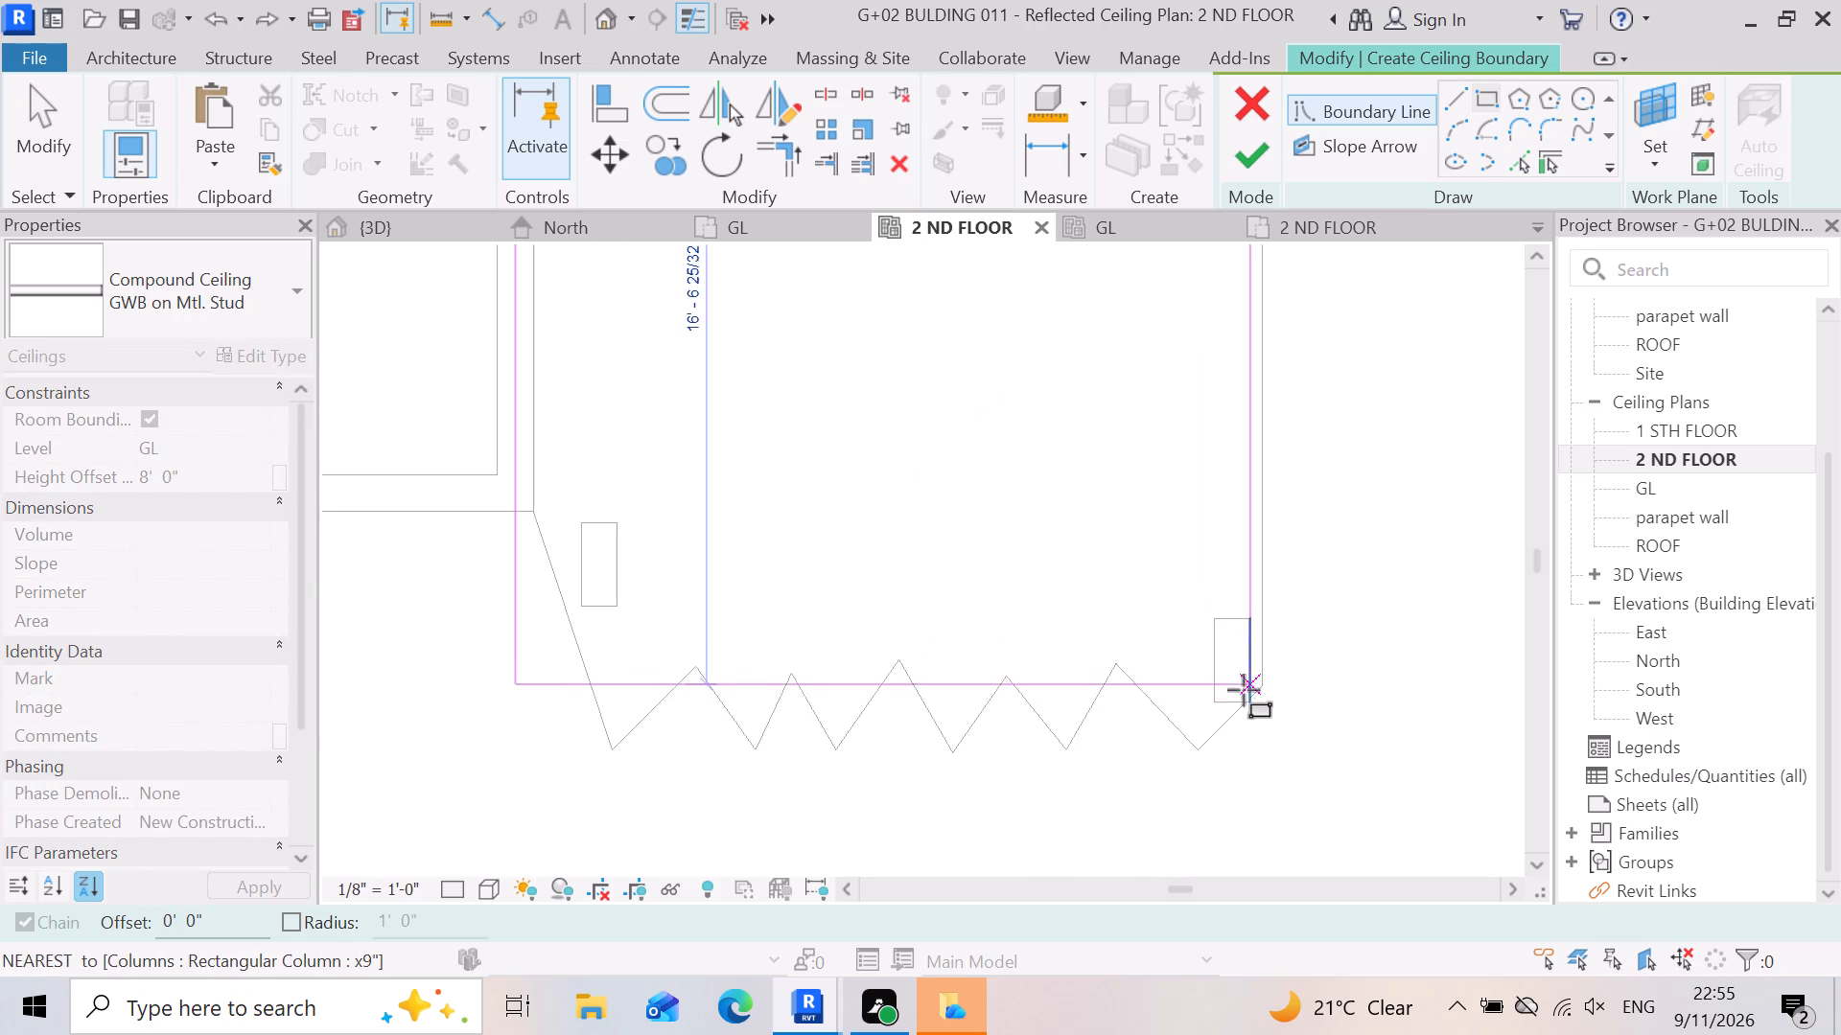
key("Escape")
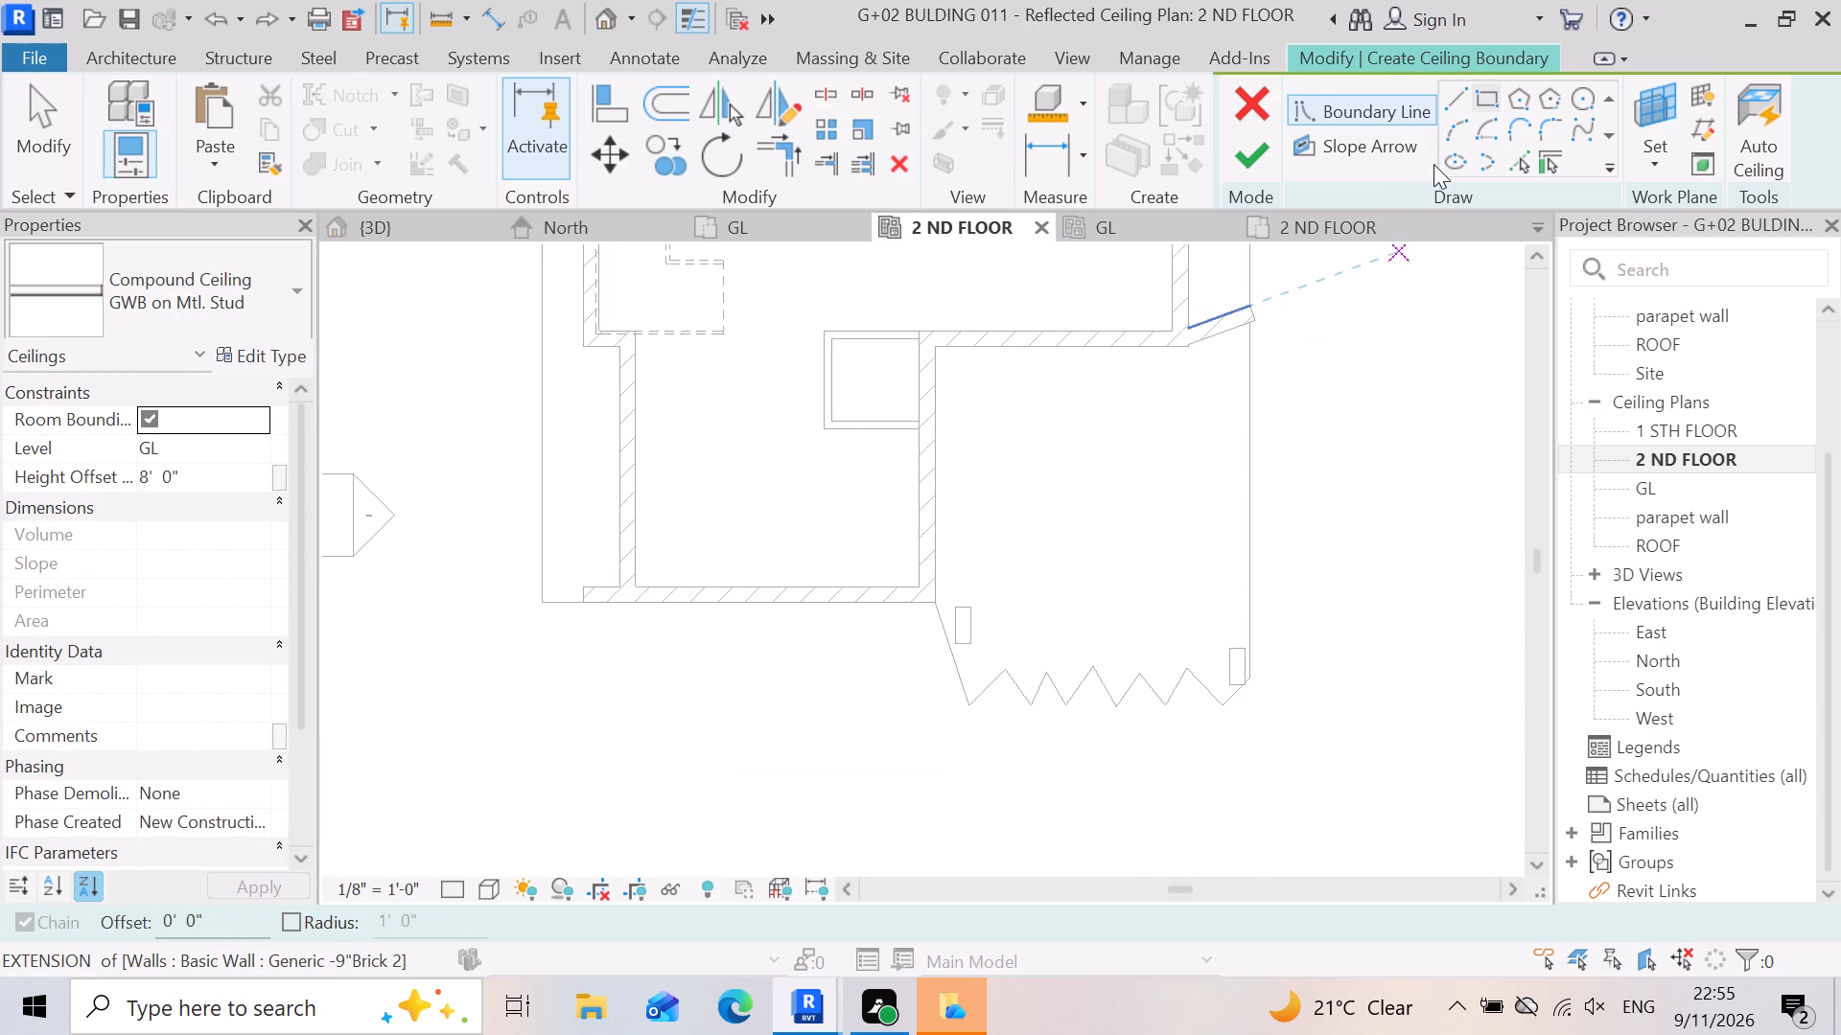
Draw ceiling boundary lines from the lower wall corner beside the balcony along the room-side wall face, then 16'-0" across to the balcony's outer edge.
left_click(1456, 94)
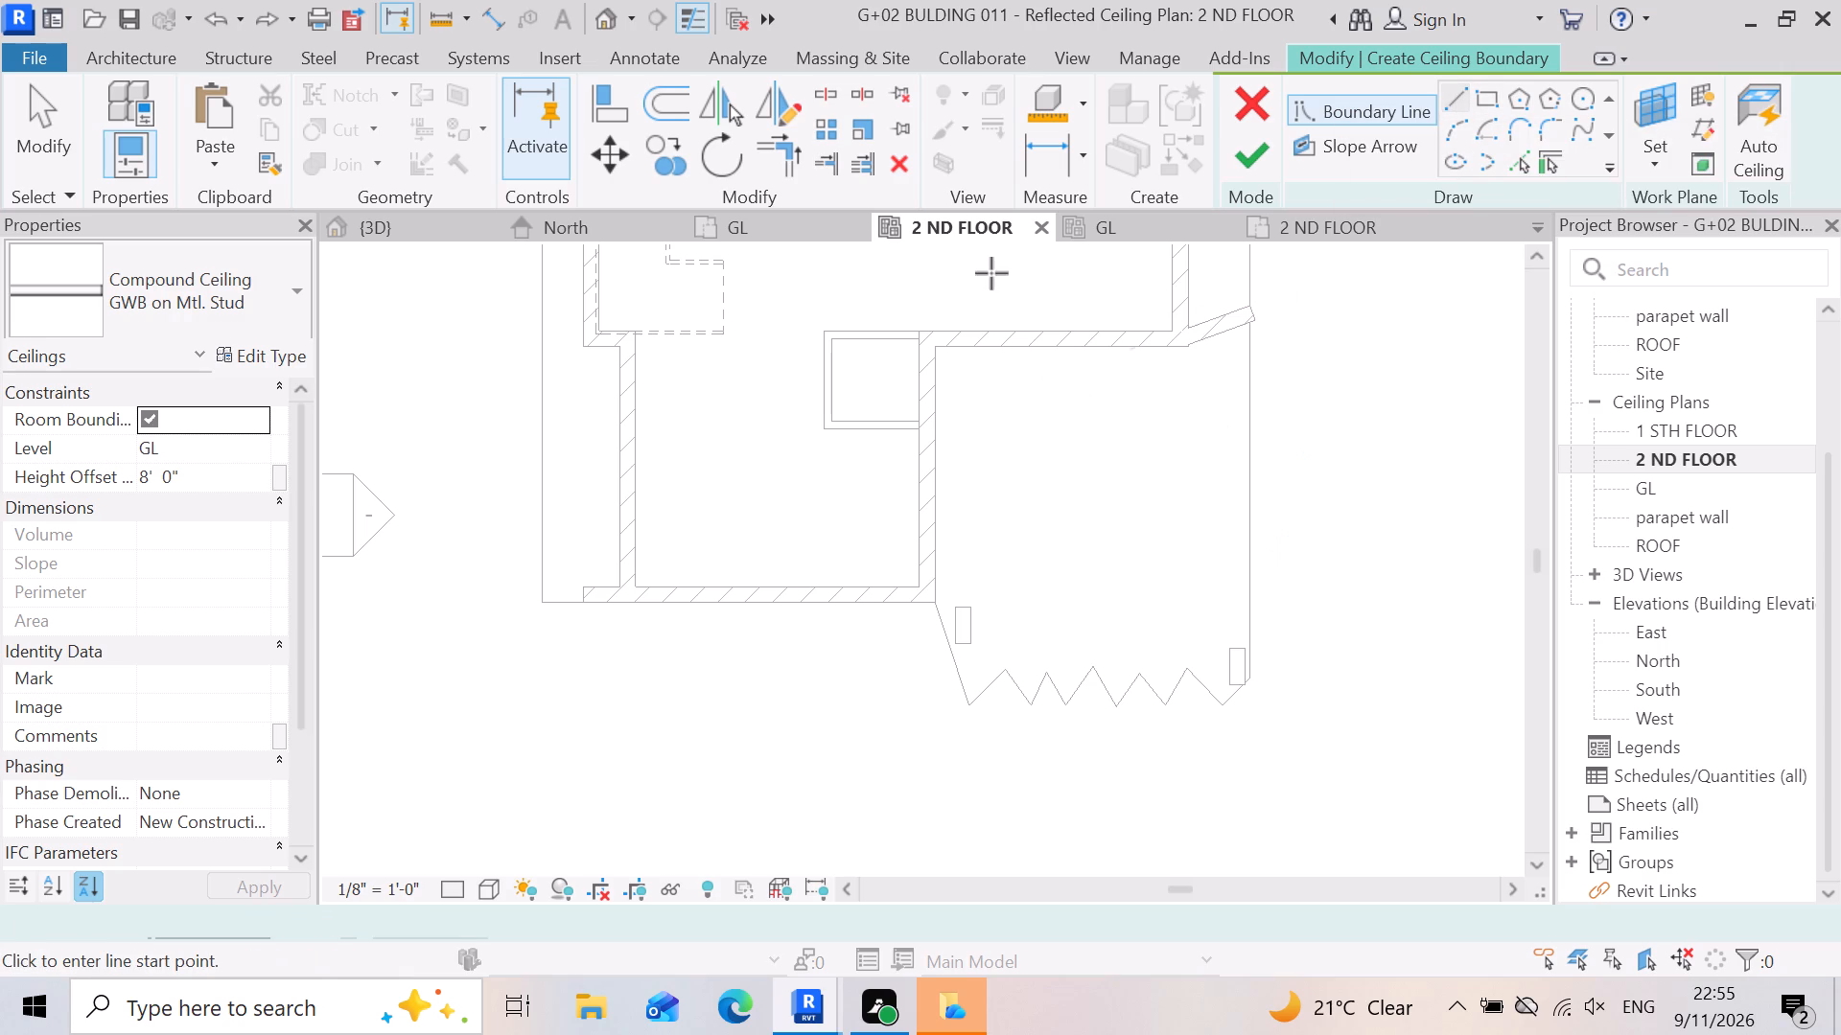
scroll(991, 273, "up", 6)
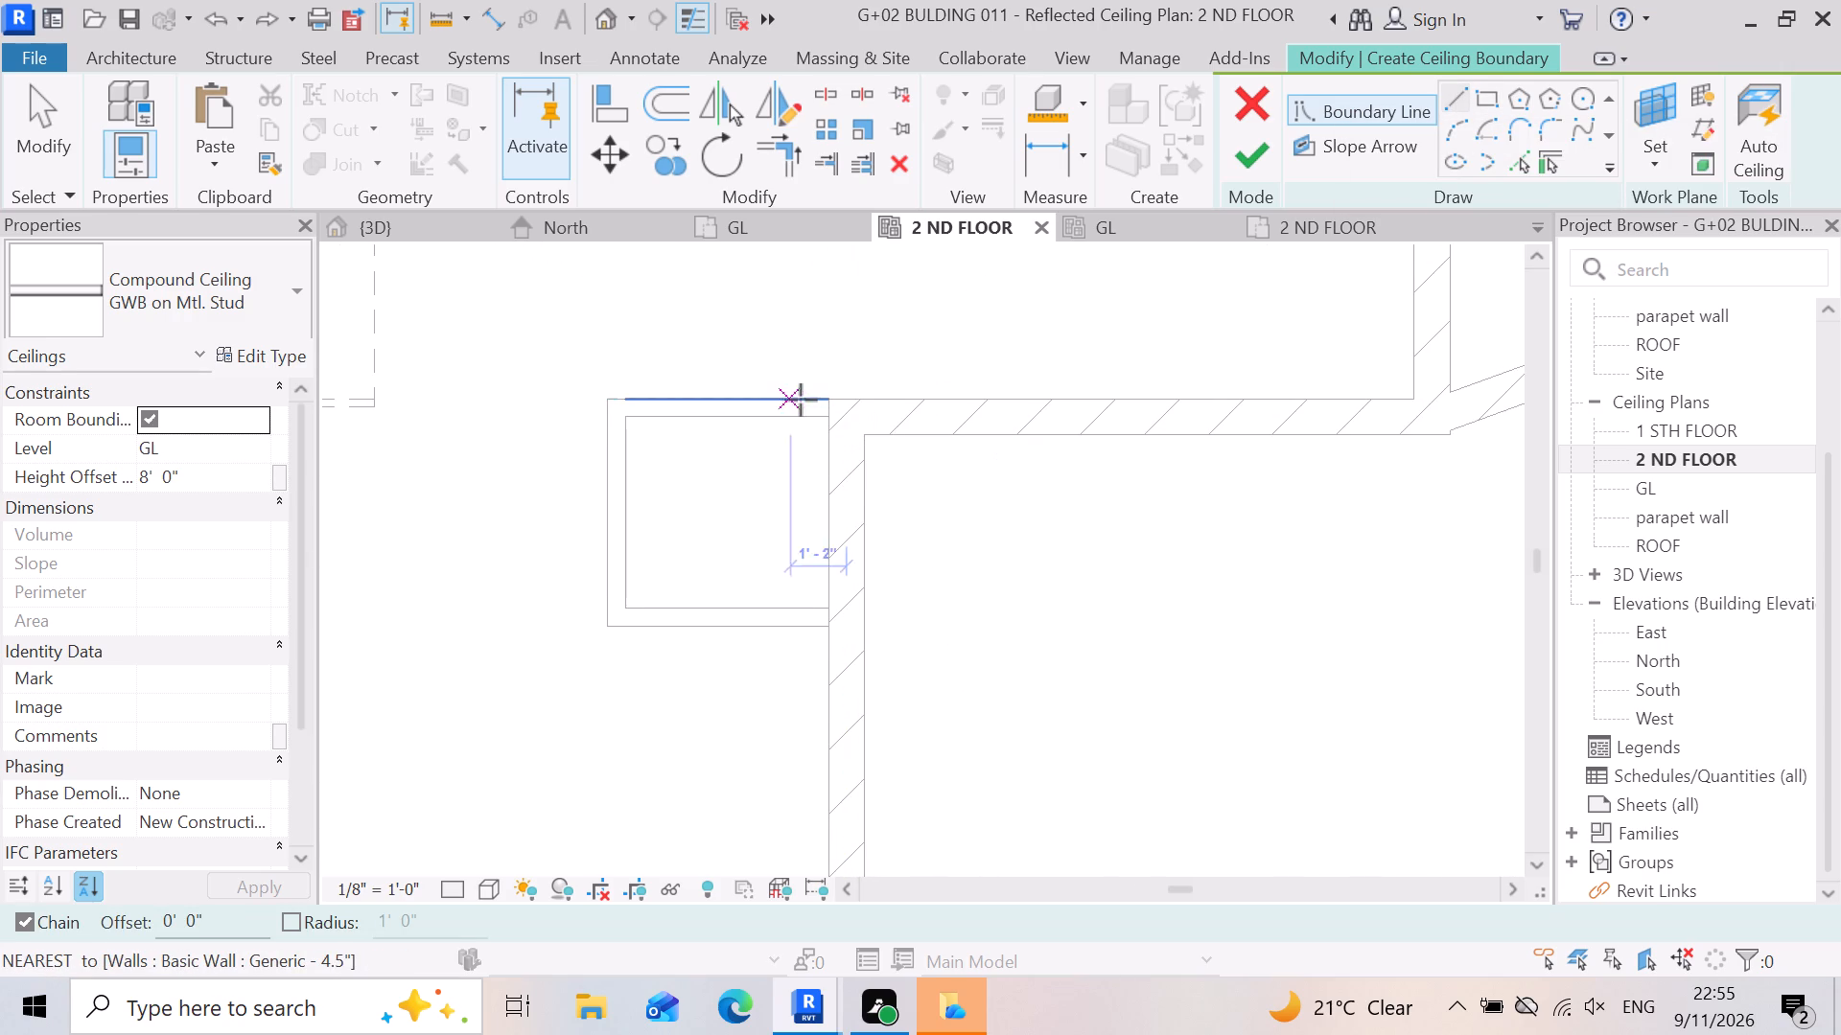
scroll(832, 384, "down", 6)
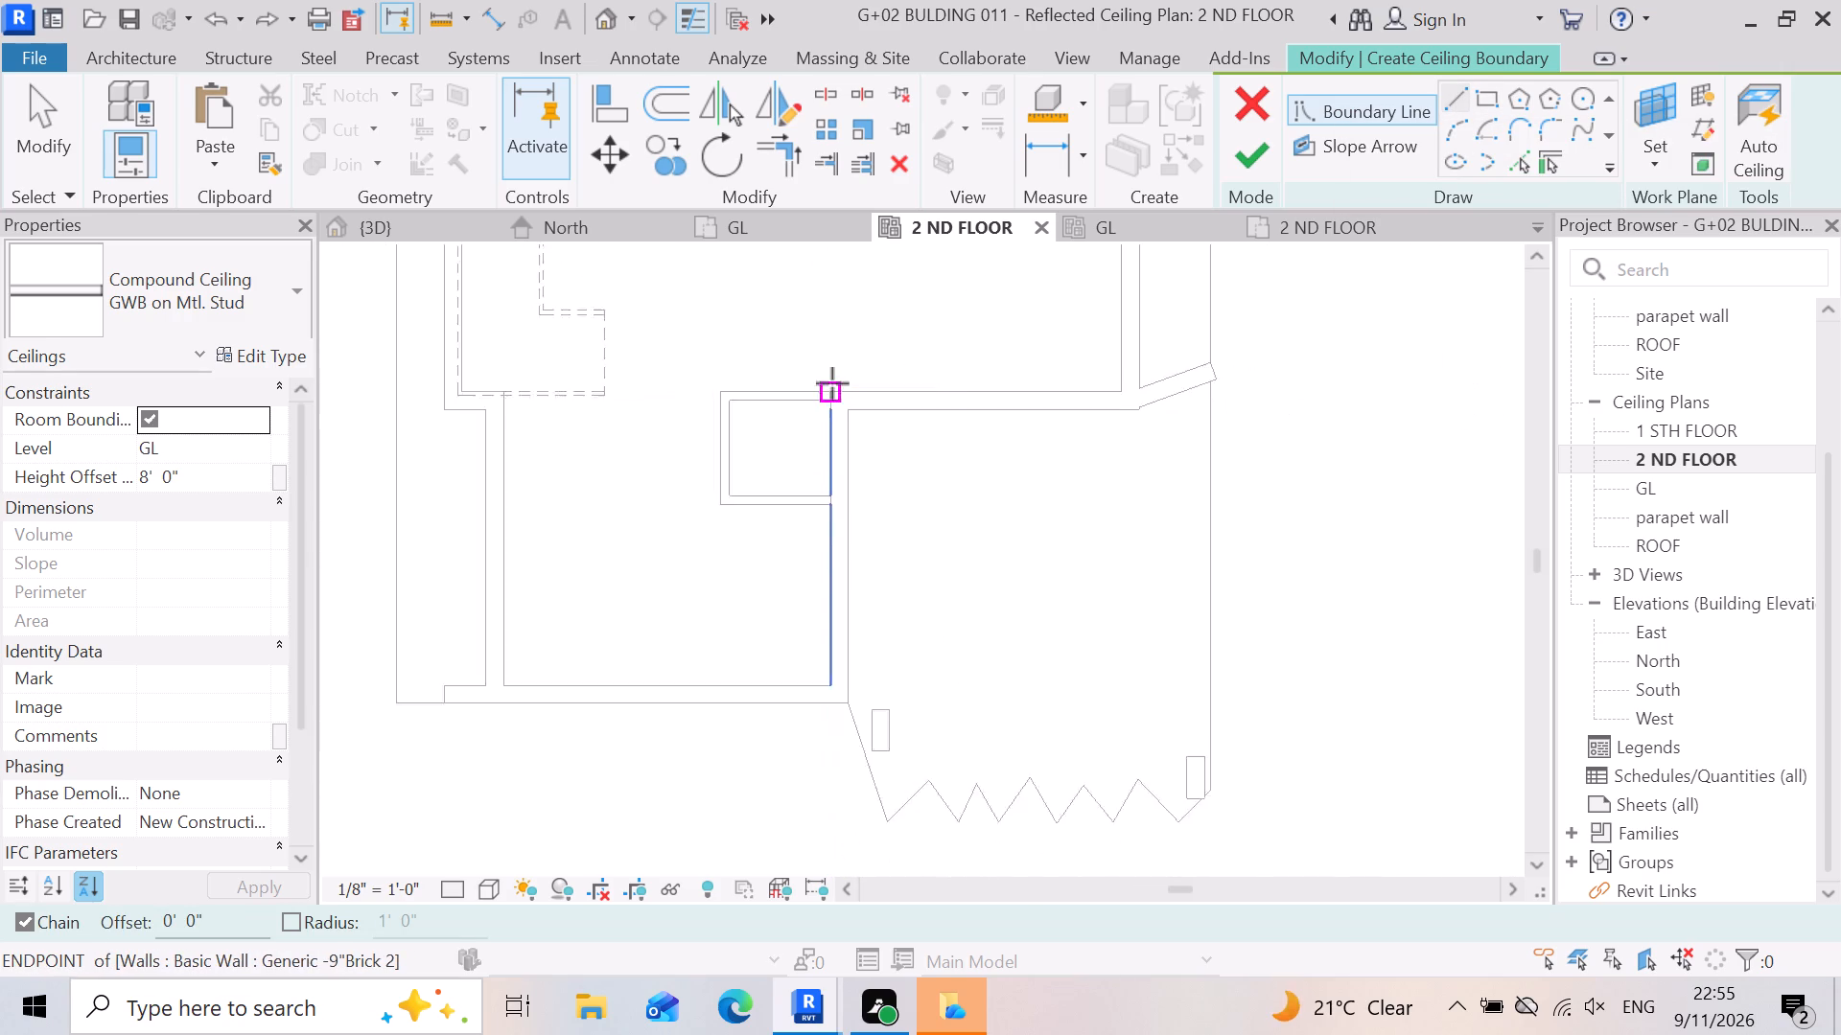
scroll(832, 383, "down", 2)
scroll(833, 528, "up", 9)
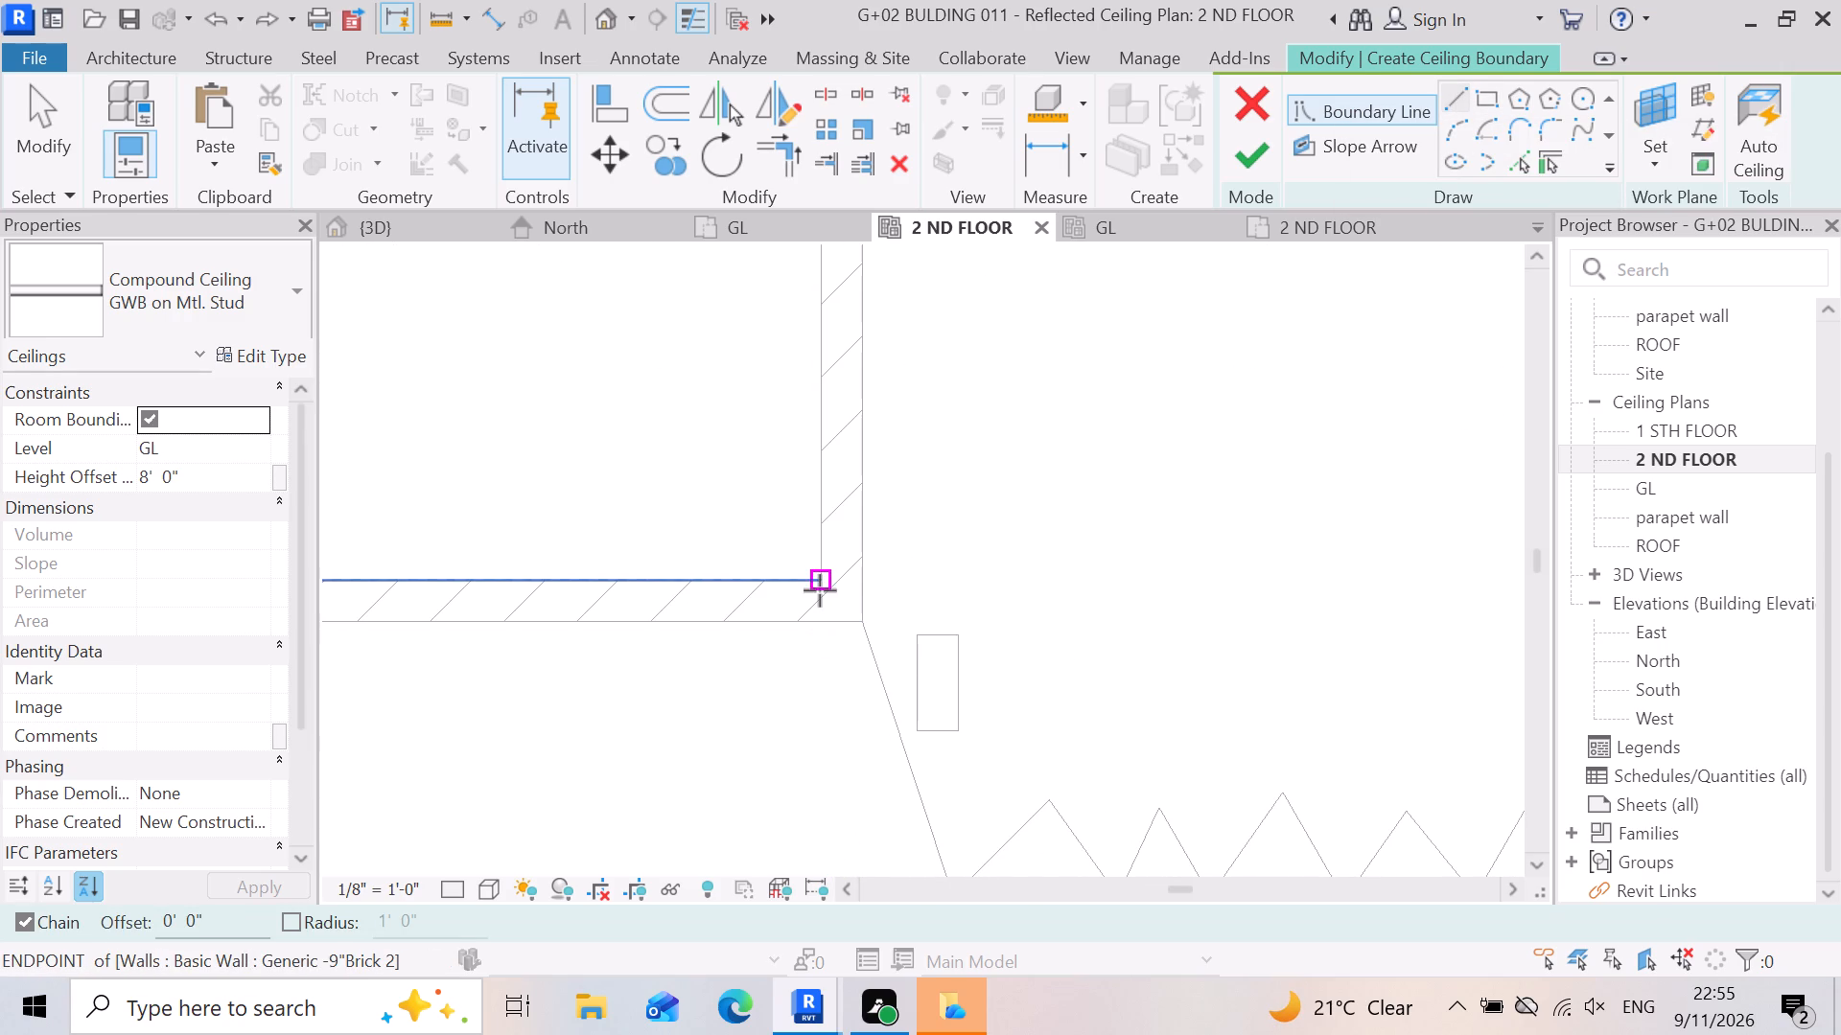
left_click(813, 630)
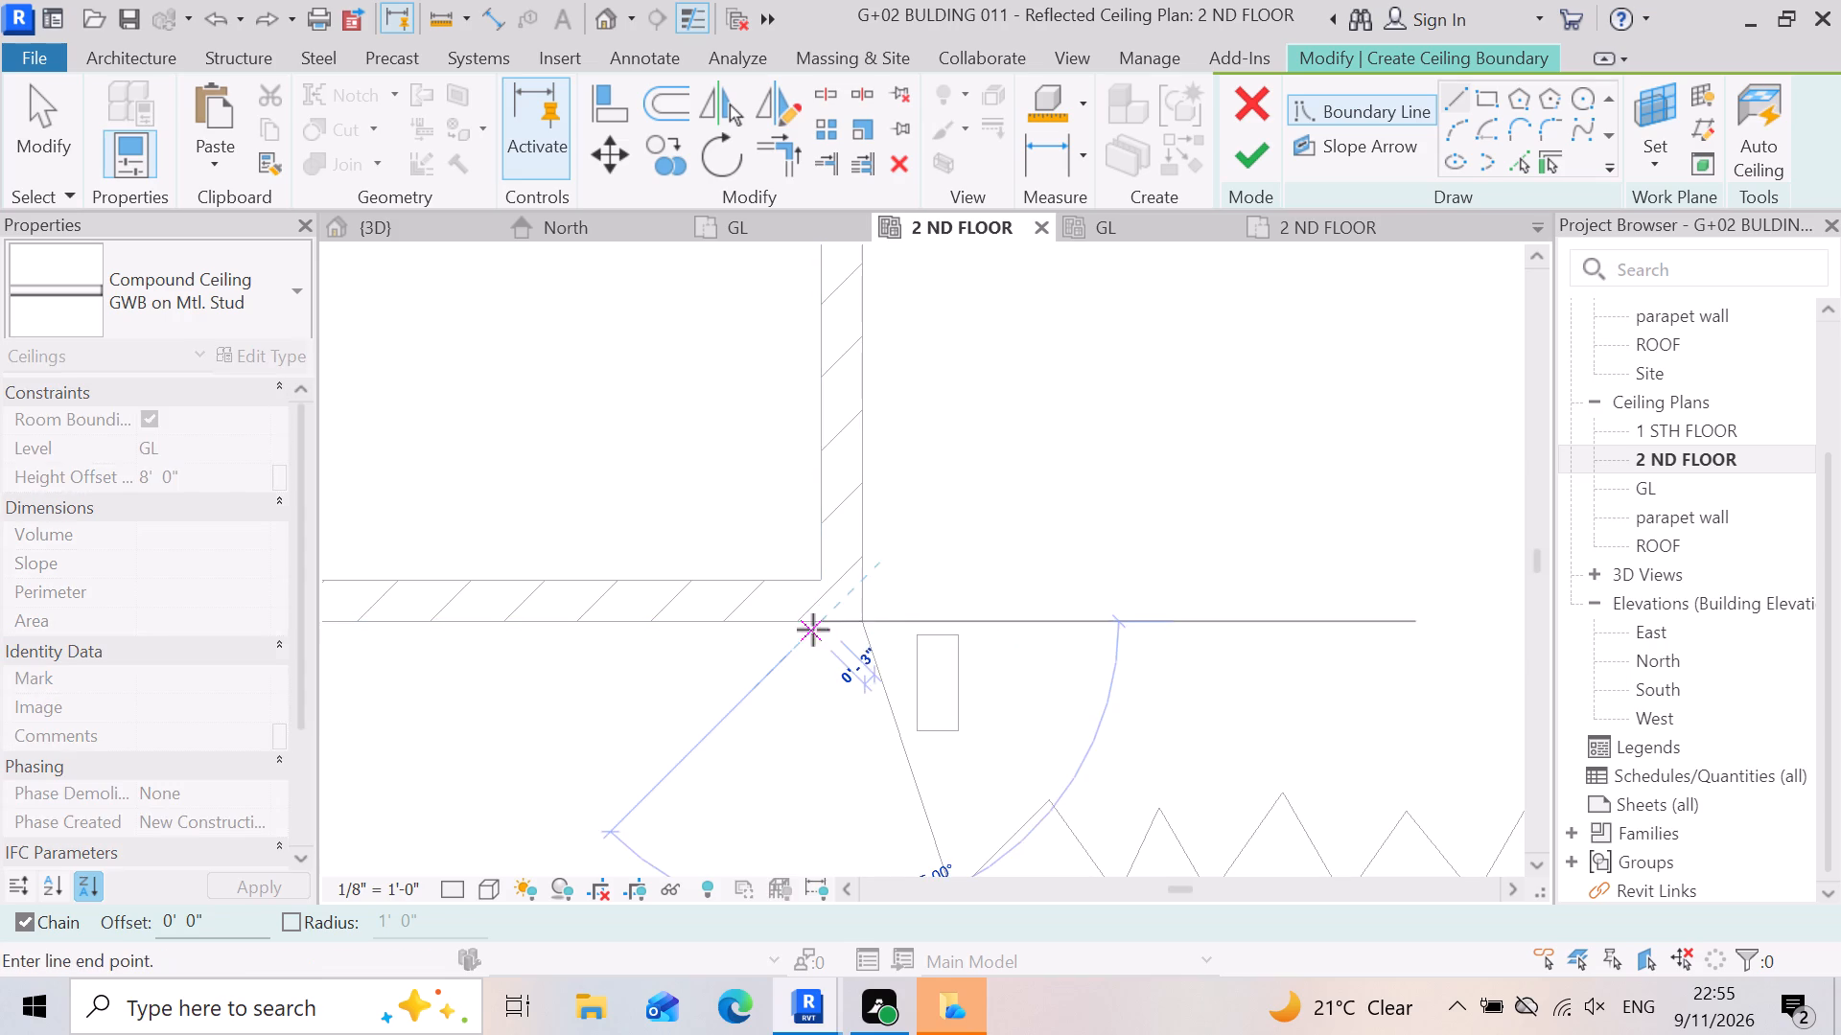
scroll(821, 651, "down", 5)
scroll(849, 272, "up", 3)
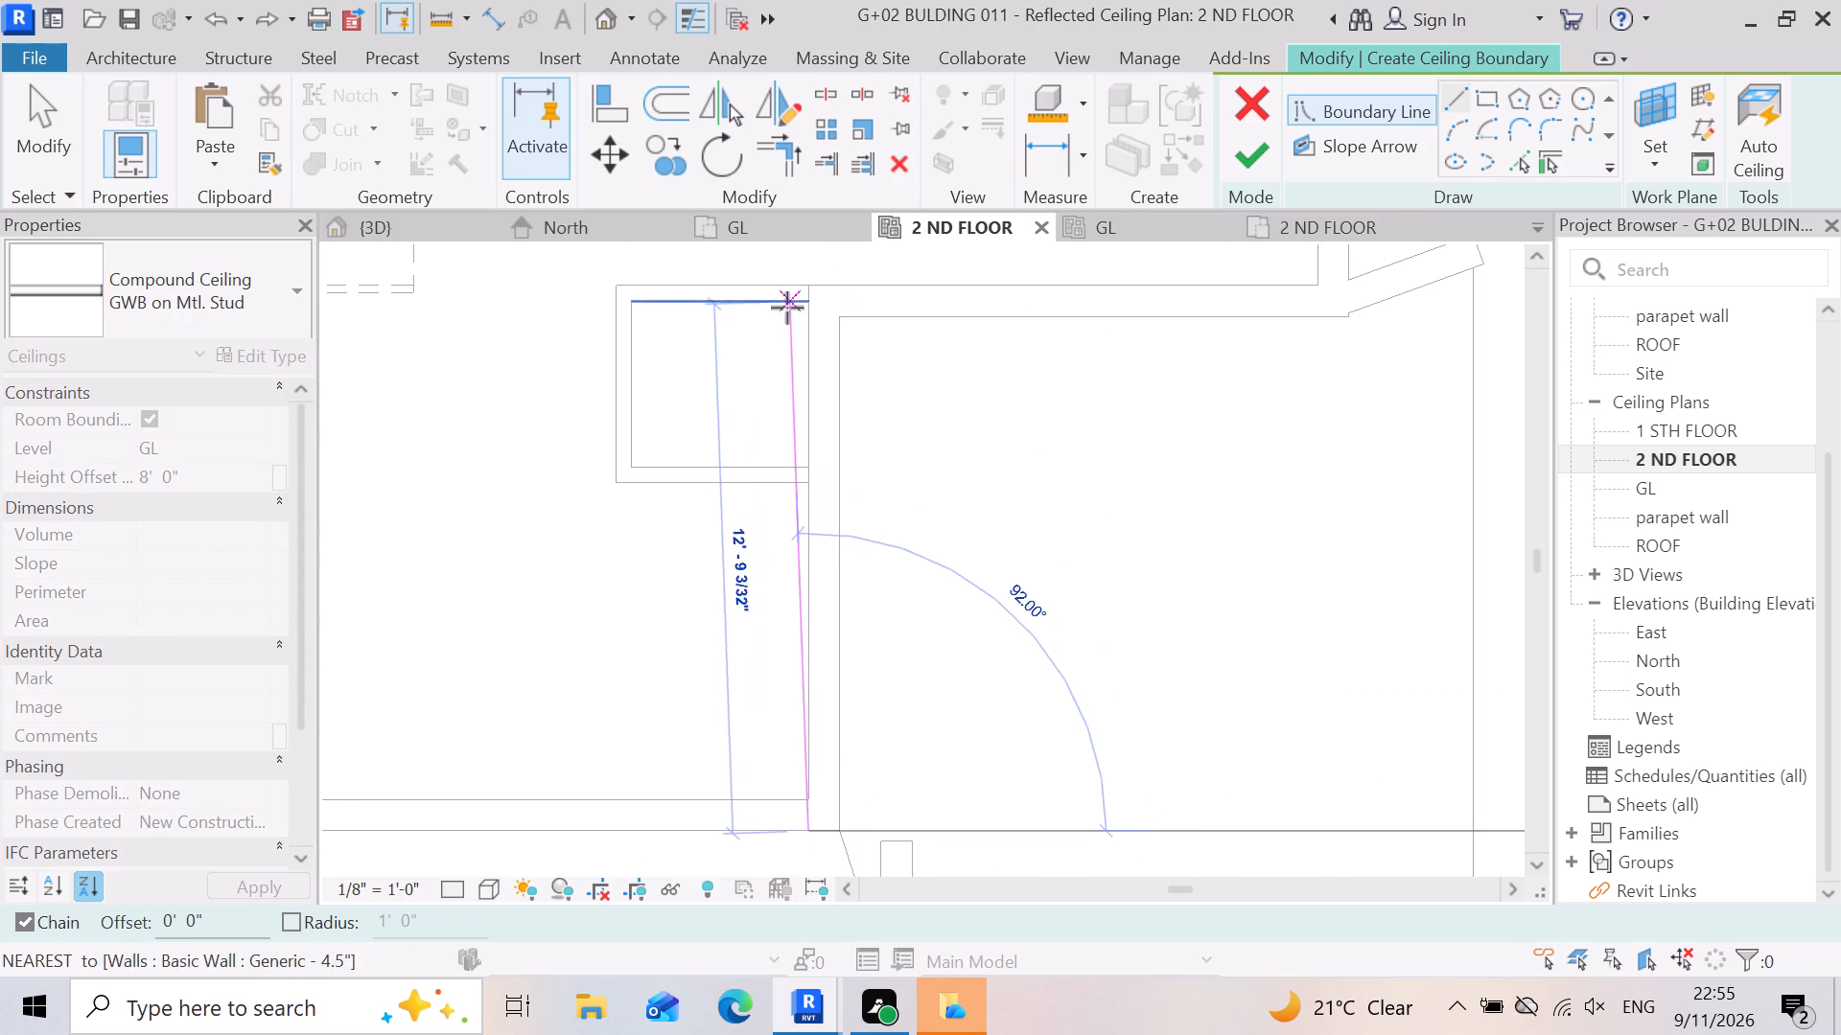
scroll(803, 283, "up", 2)
left_click(807, 280)
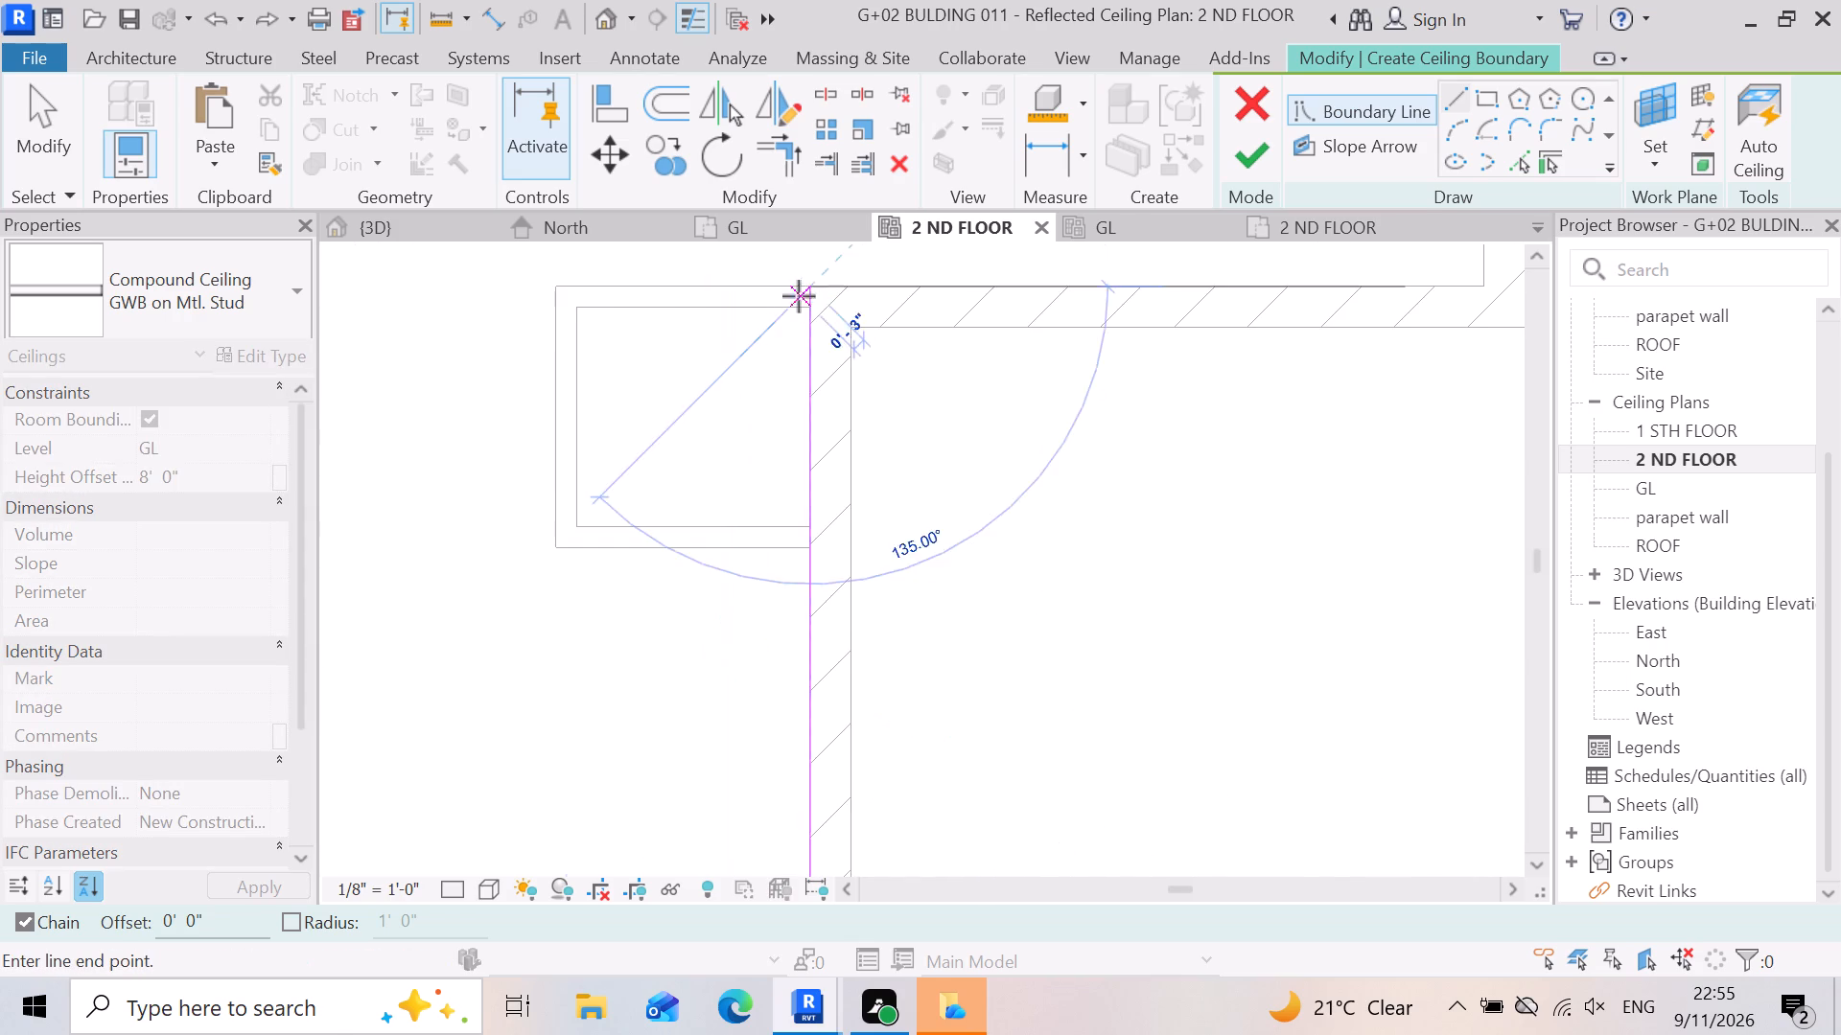
scroll(799, 302, "down", 5)
scroll(1200, 304, "up", 3)
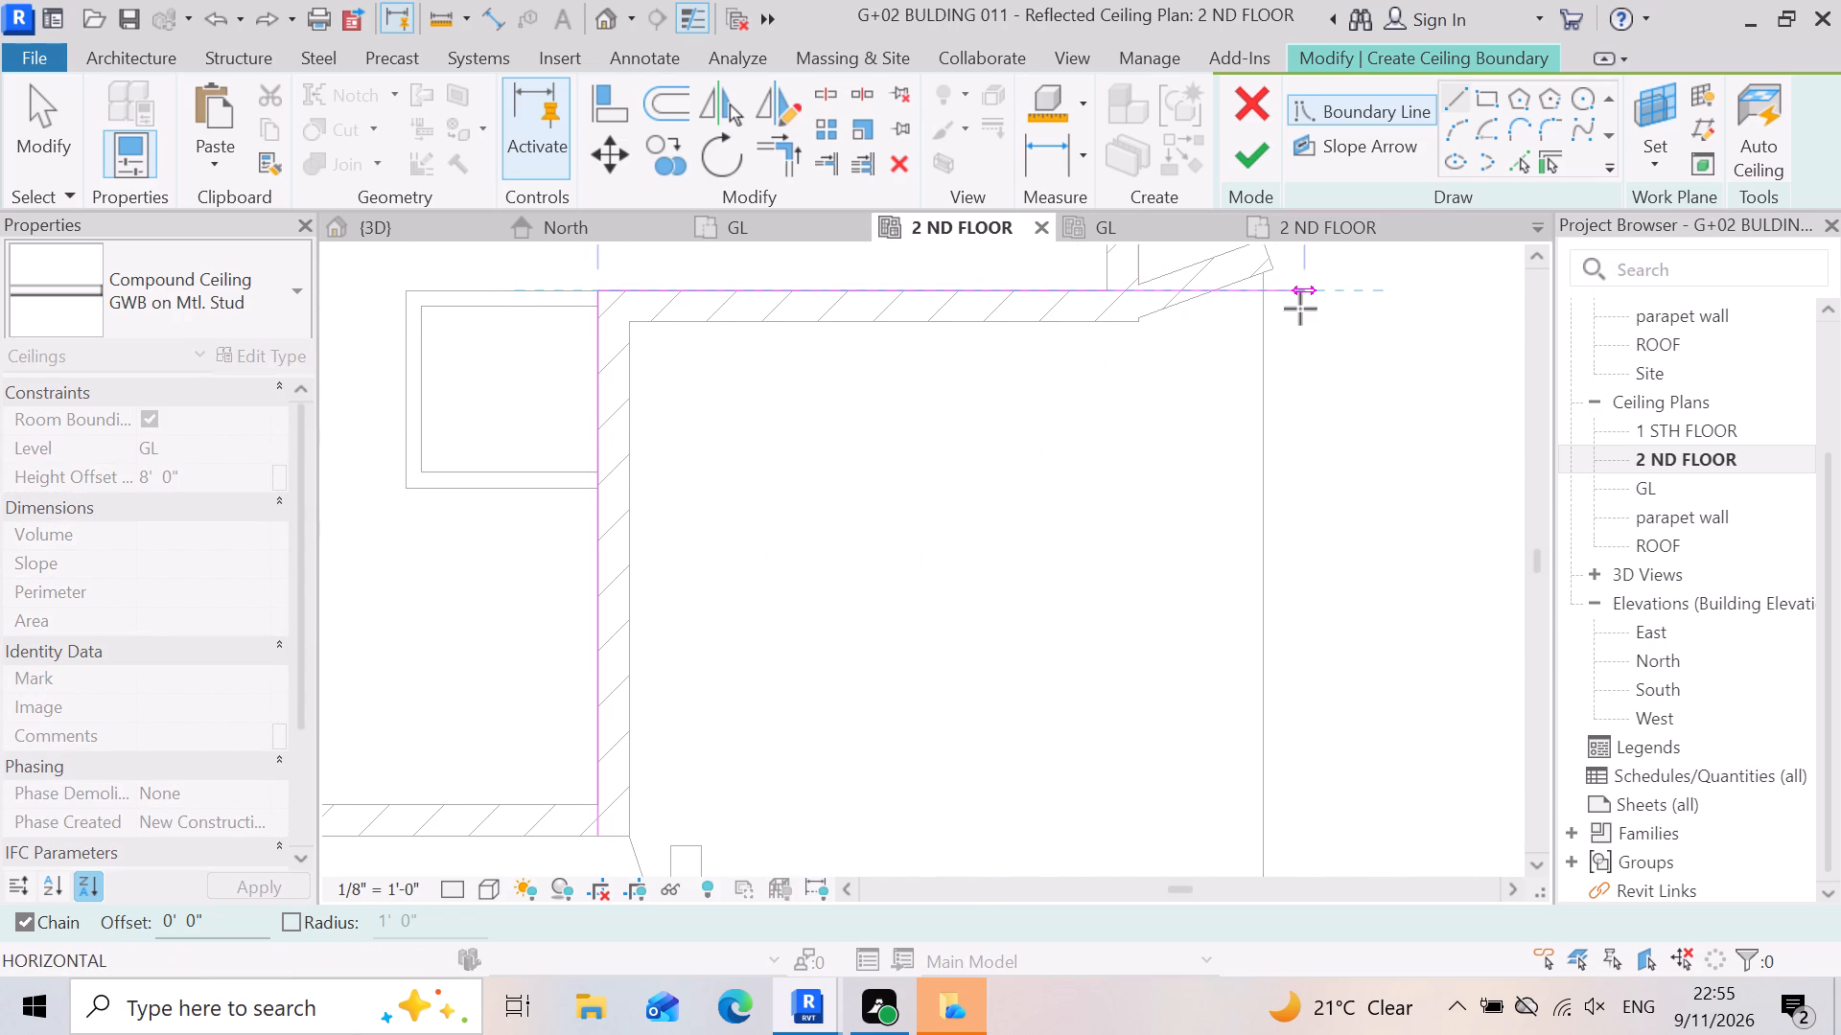
left_click(1259, 304)
Continue the boundary down the balcony's straight outer edge and along its angled corner to the first low point of the zigzag slab edge.
scroll(1259, 305, "down", 5)
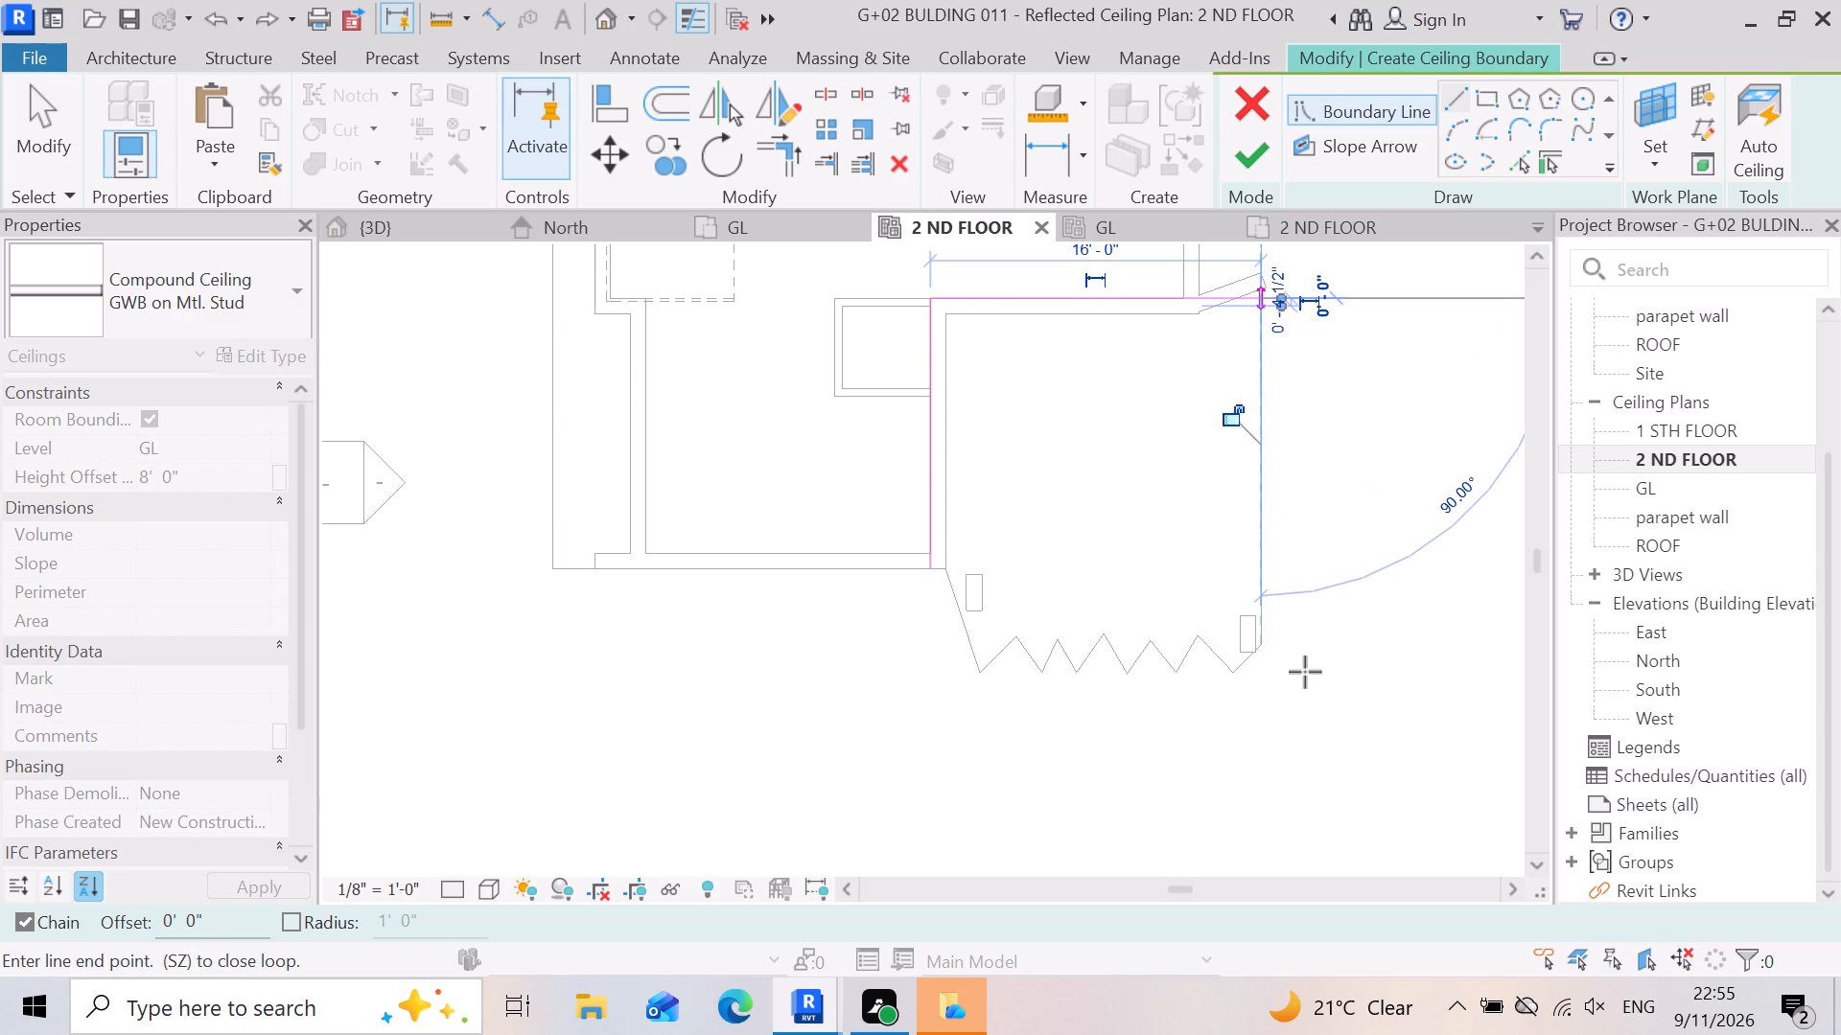
scroll(1266, 682, "up", 8)
scroll(1224, 594, "up", 4)
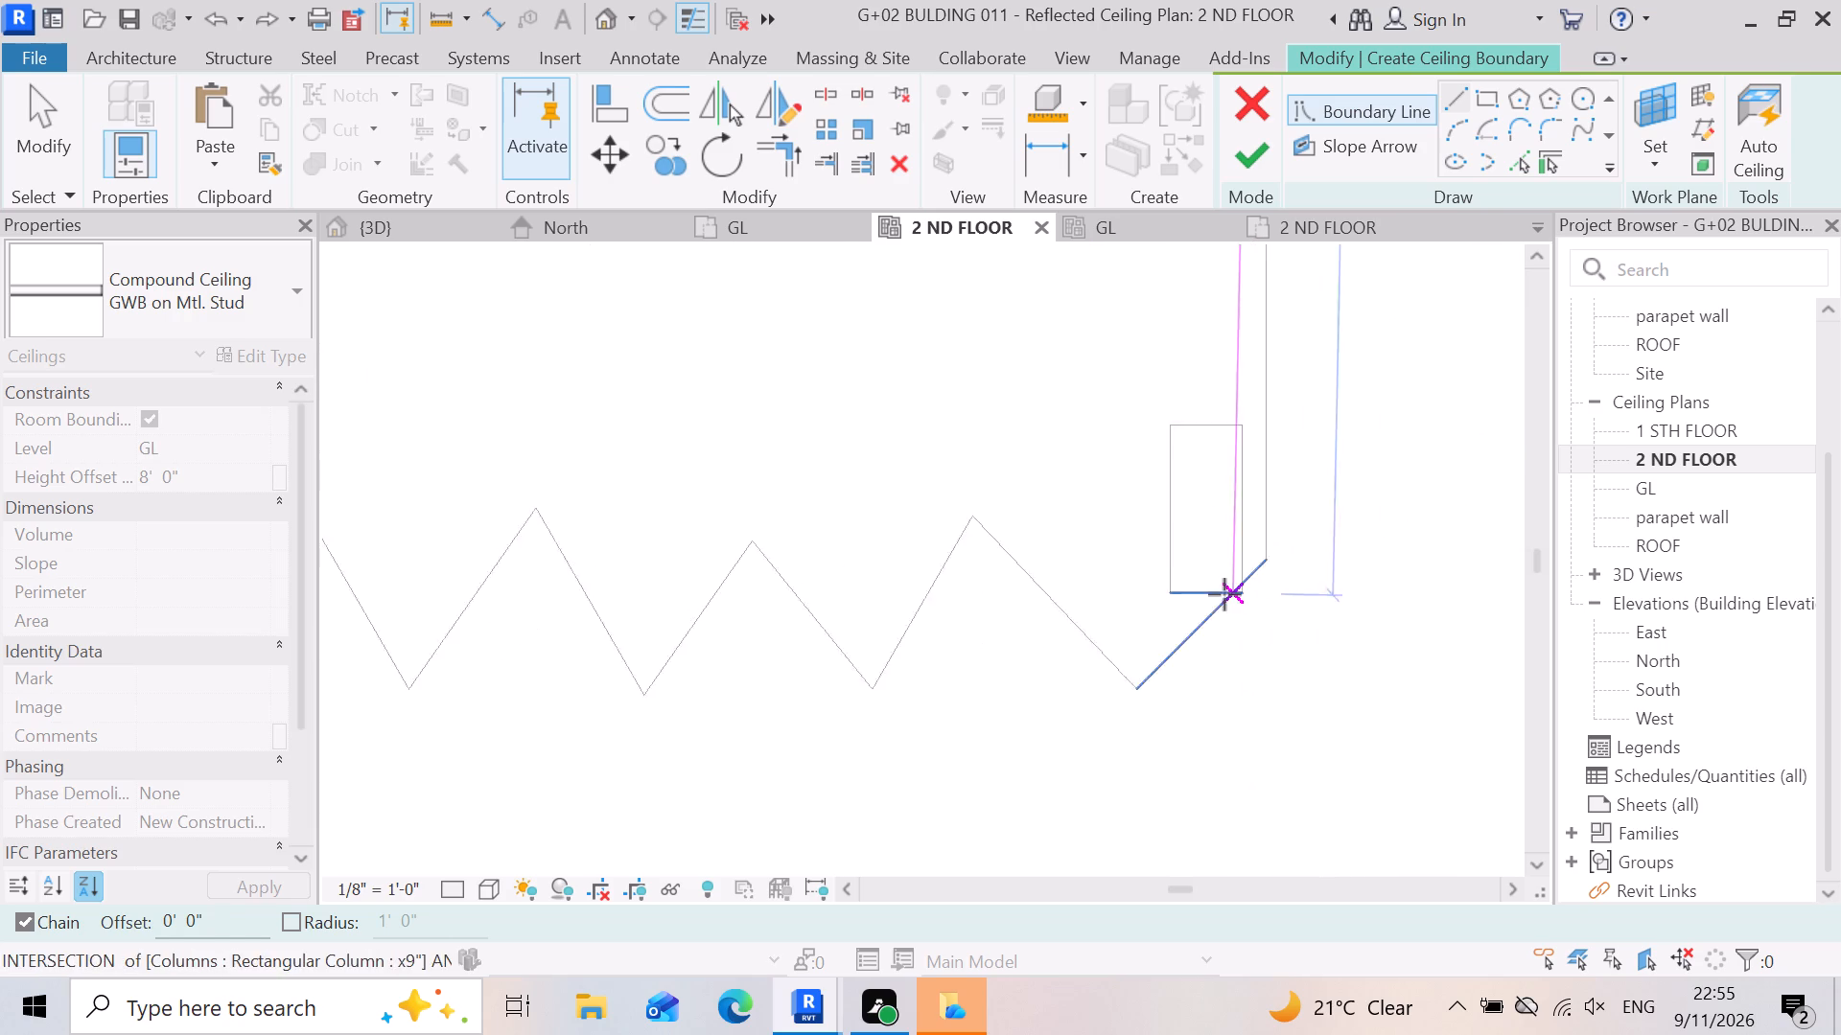
left_click(1271, 551)
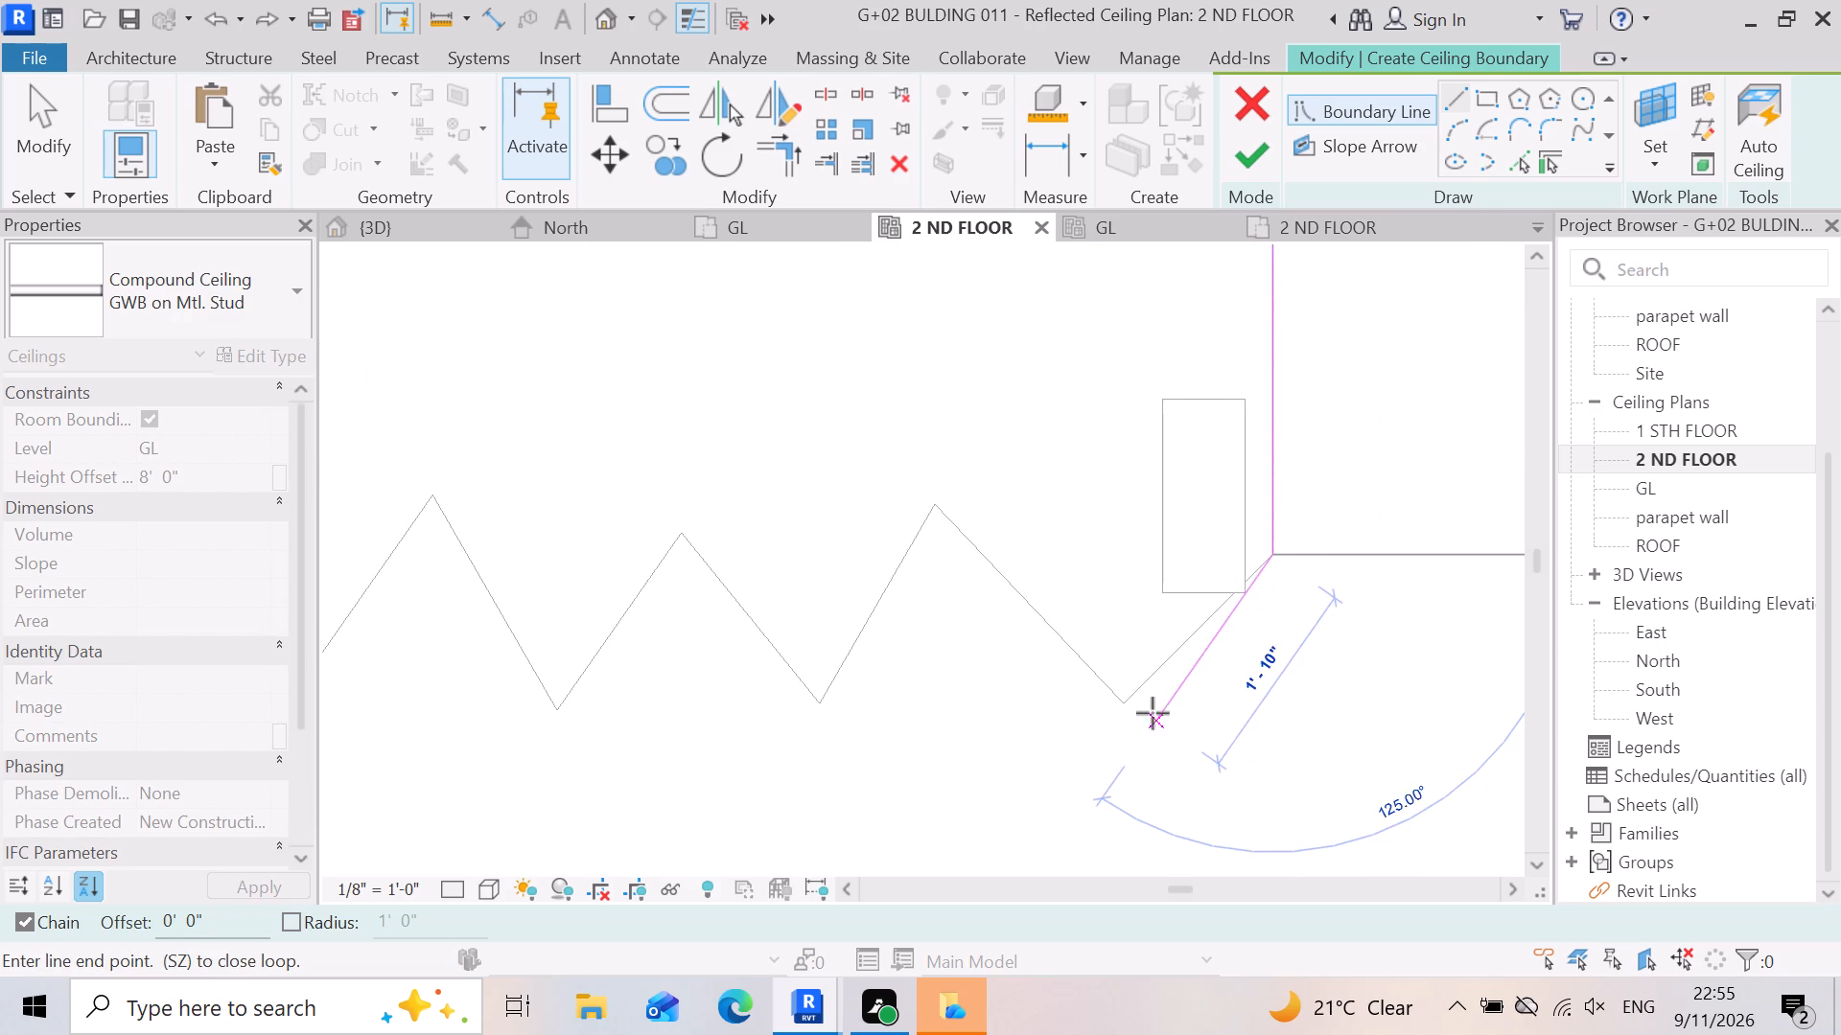
left_click(1133, 709)
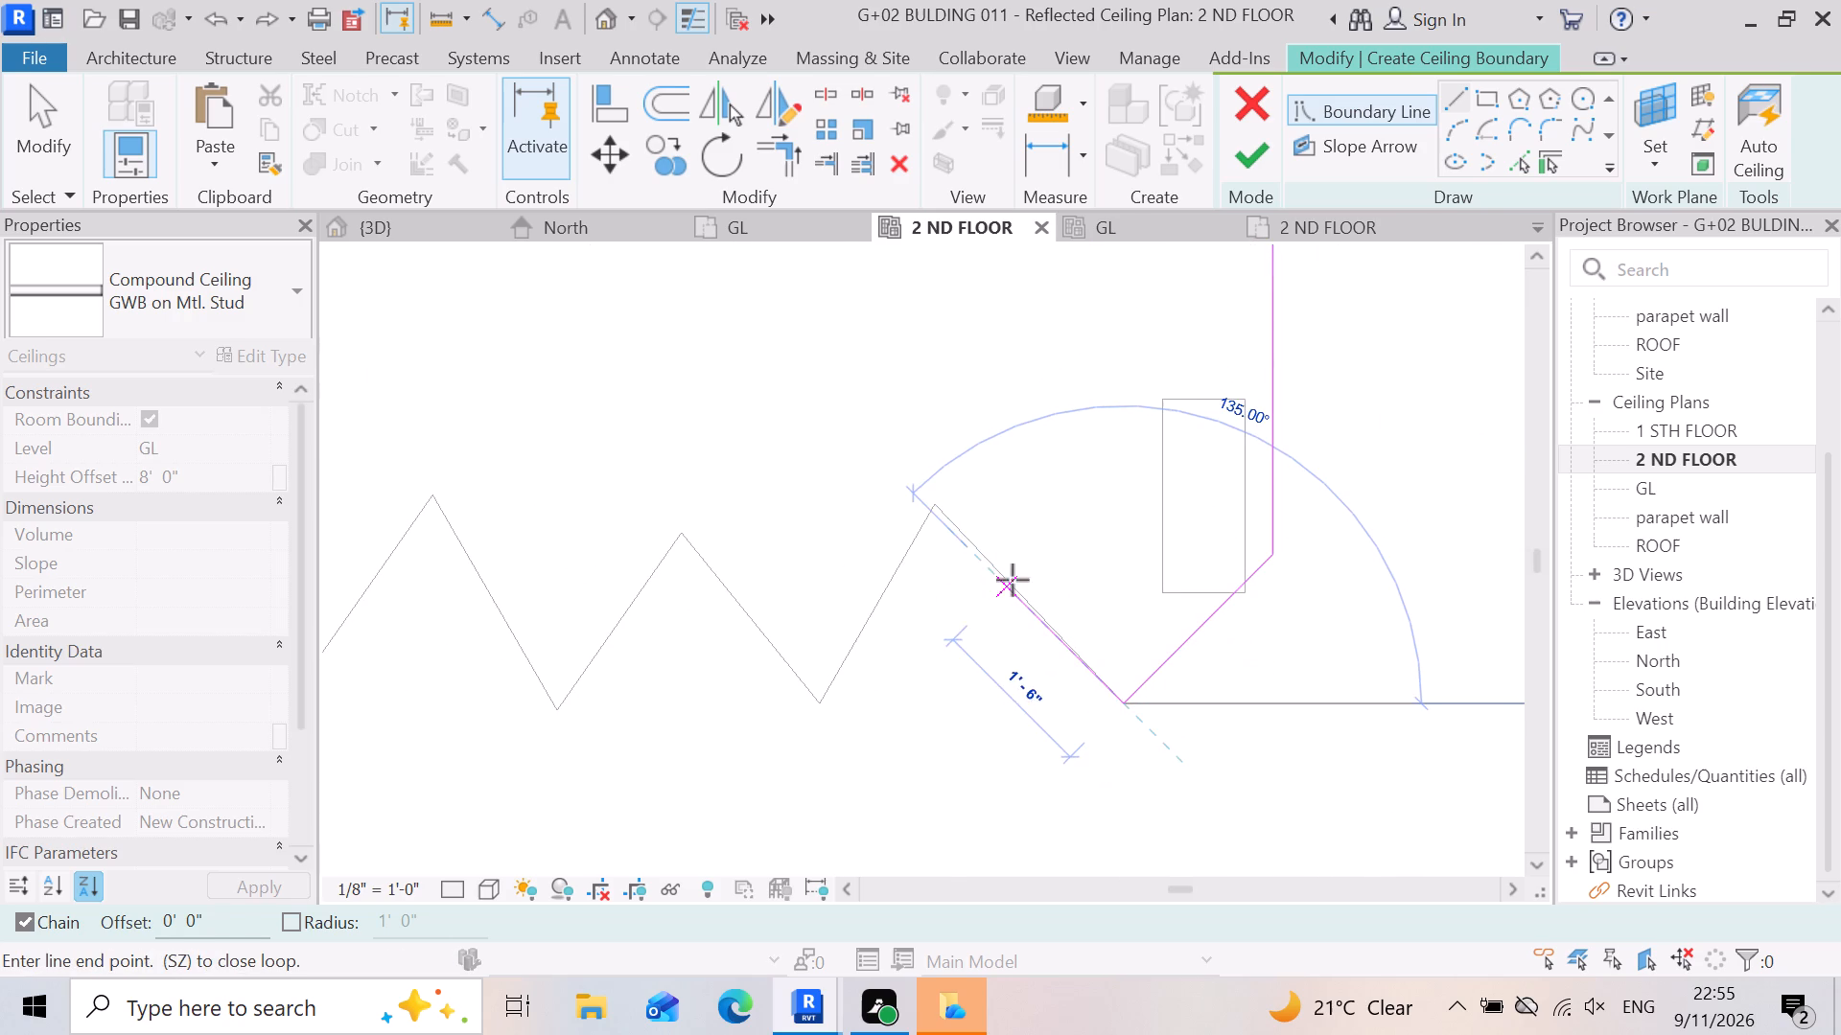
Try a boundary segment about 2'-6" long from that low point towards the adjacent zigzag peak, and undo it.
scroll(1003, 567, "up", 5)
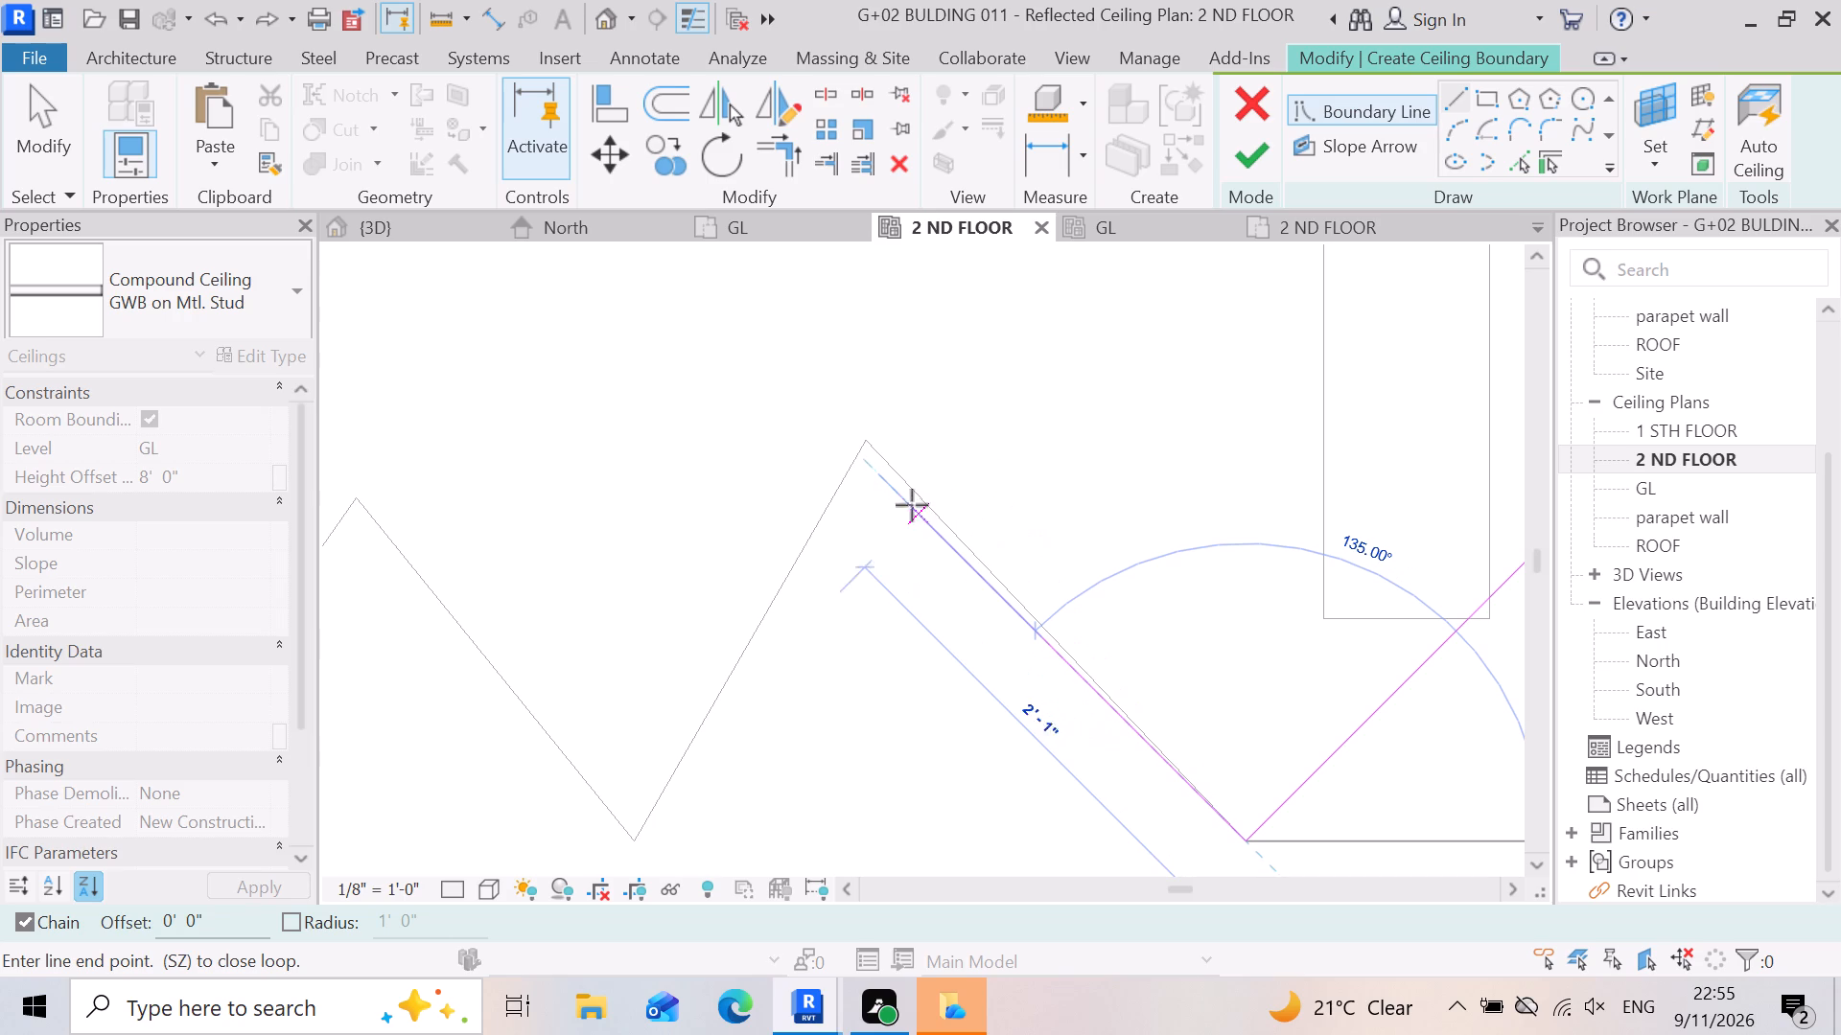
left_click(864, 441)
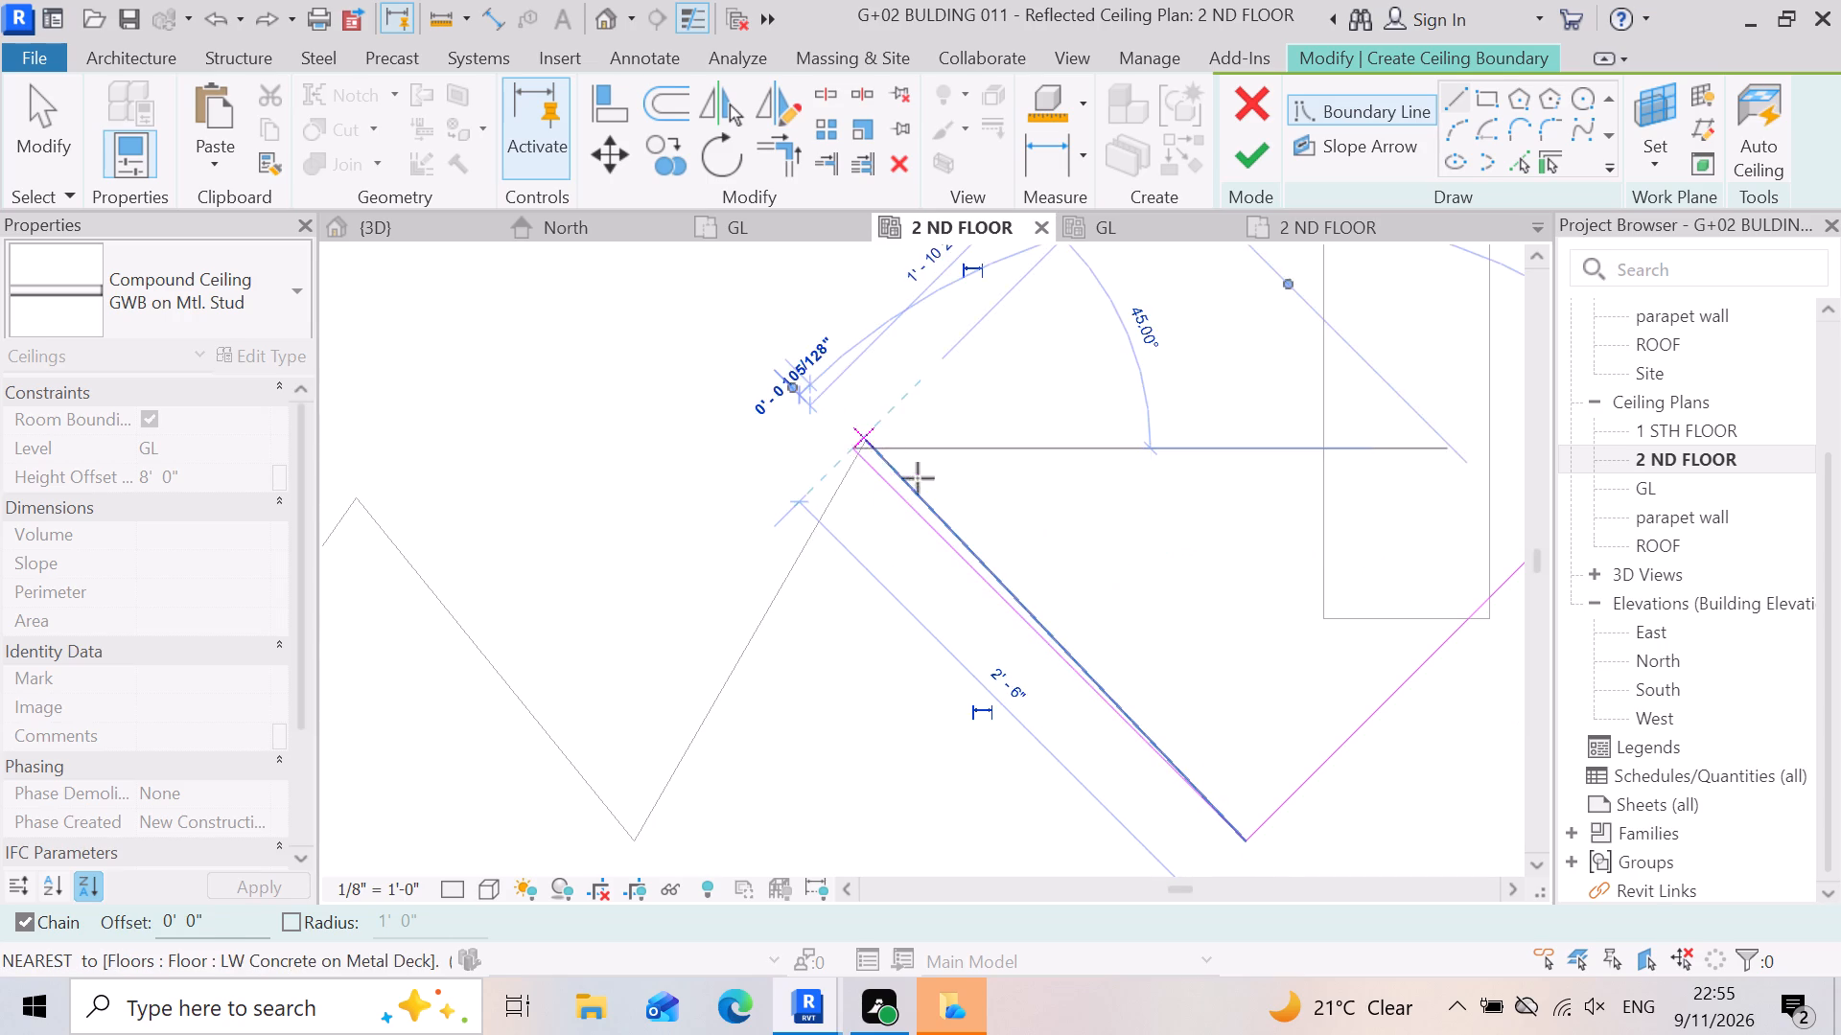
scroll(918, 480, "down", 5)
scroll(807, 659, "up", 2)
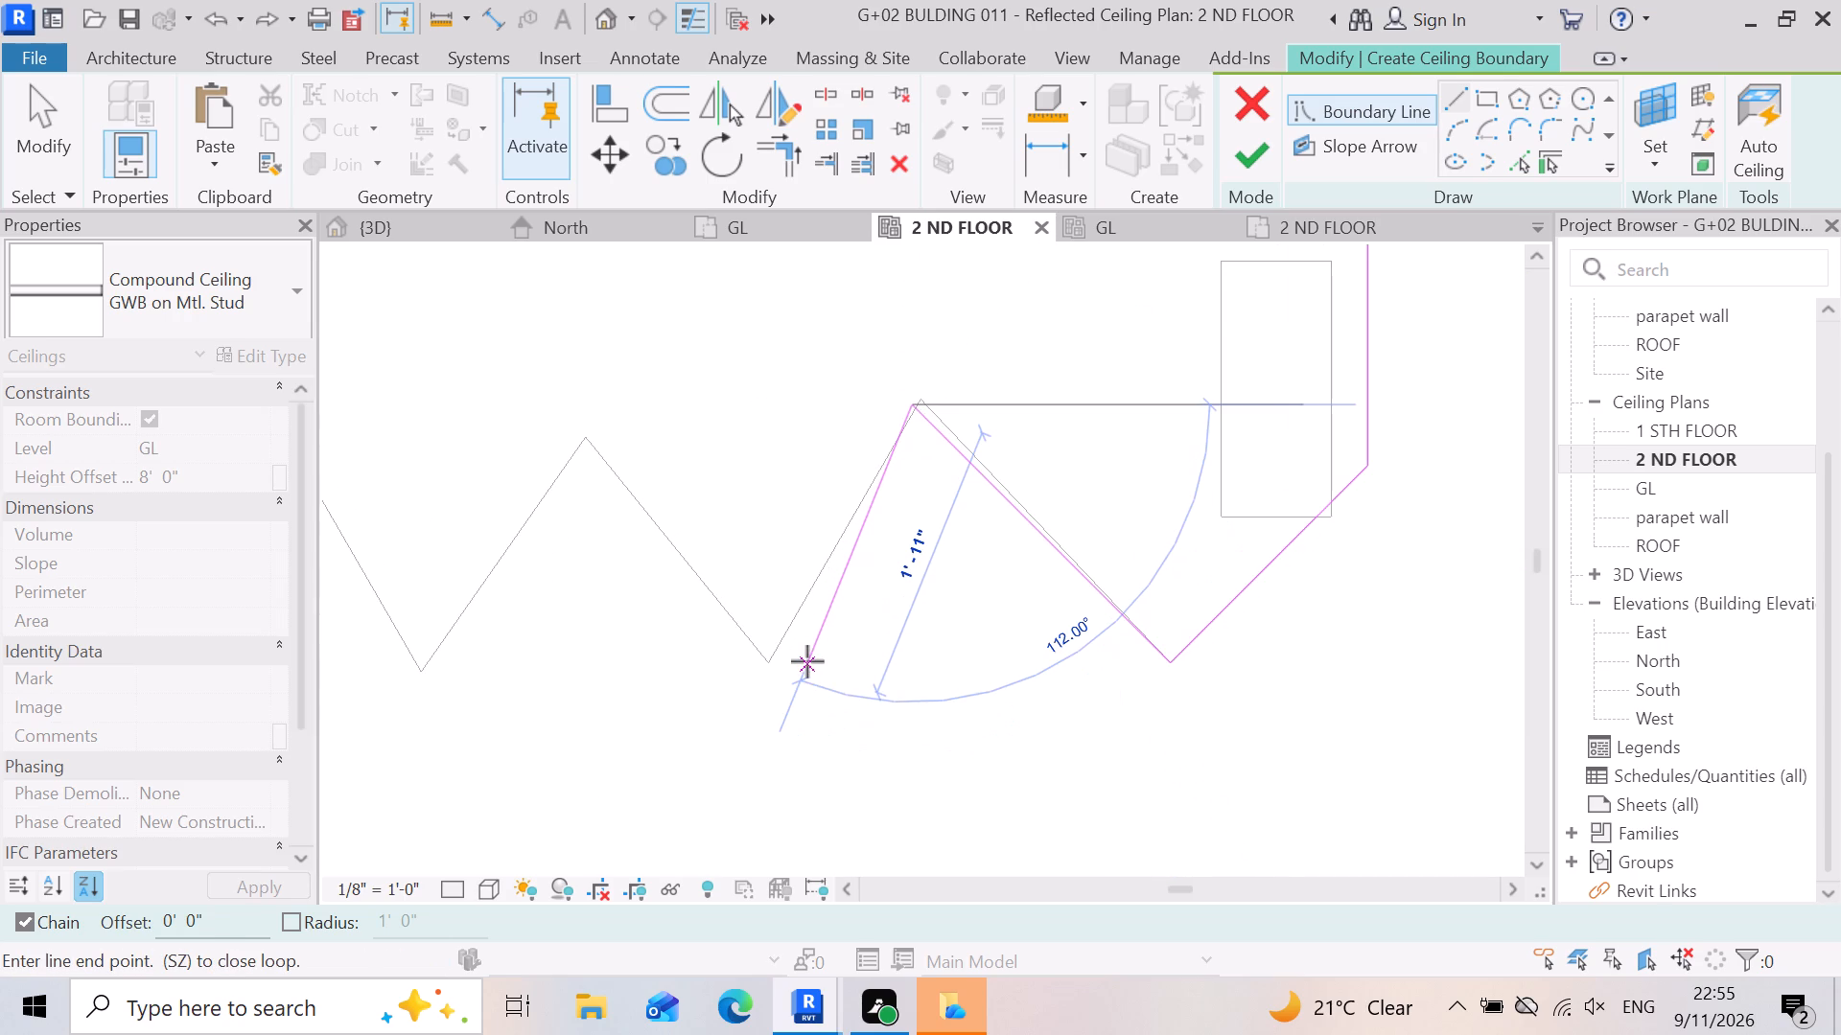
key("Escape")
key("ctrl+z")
Trace the zigzag slab edge from the first low point to the adjacent peak and down about 2'-1" to the second low point.
scroll(1046, 655, "up", 2)
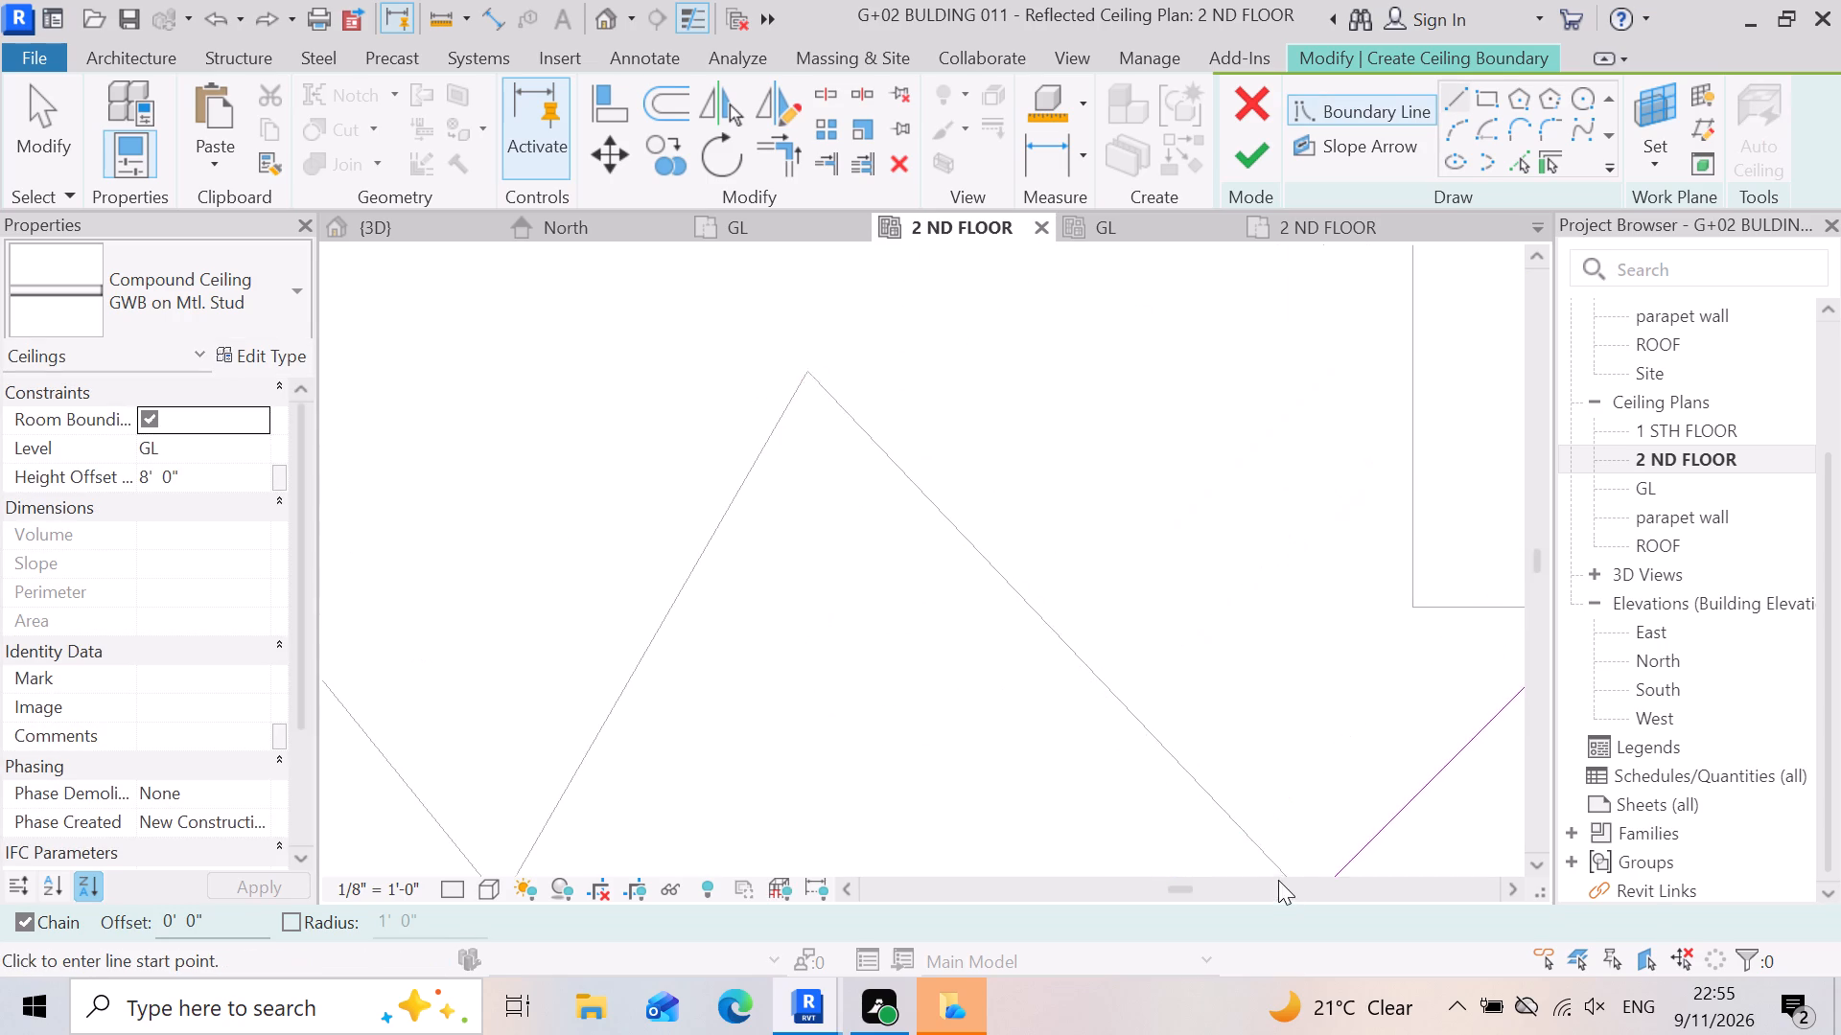
scroll(1136, 428, "down", 5)
scroll(1227, 634, "up", 9)
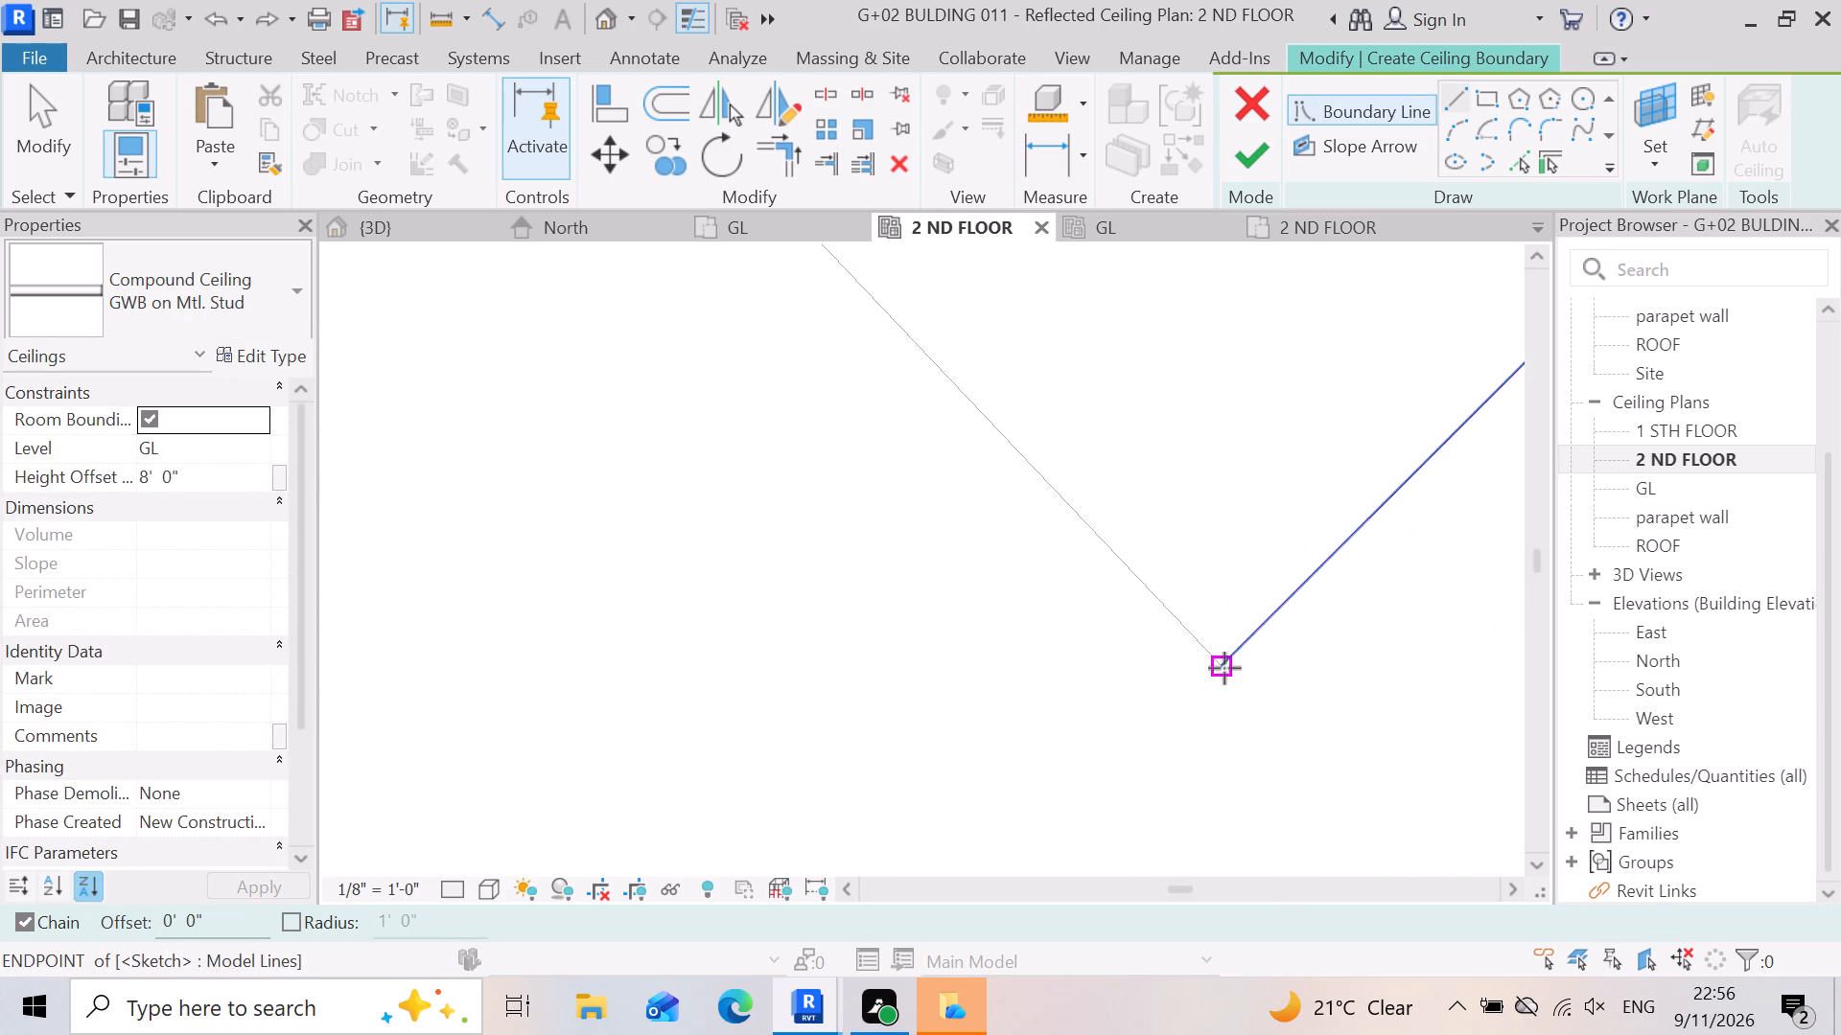
left_click(1225, 667)
scroll(1317, 753, "down", 4)
scroll(1399, 855, "down", 4)
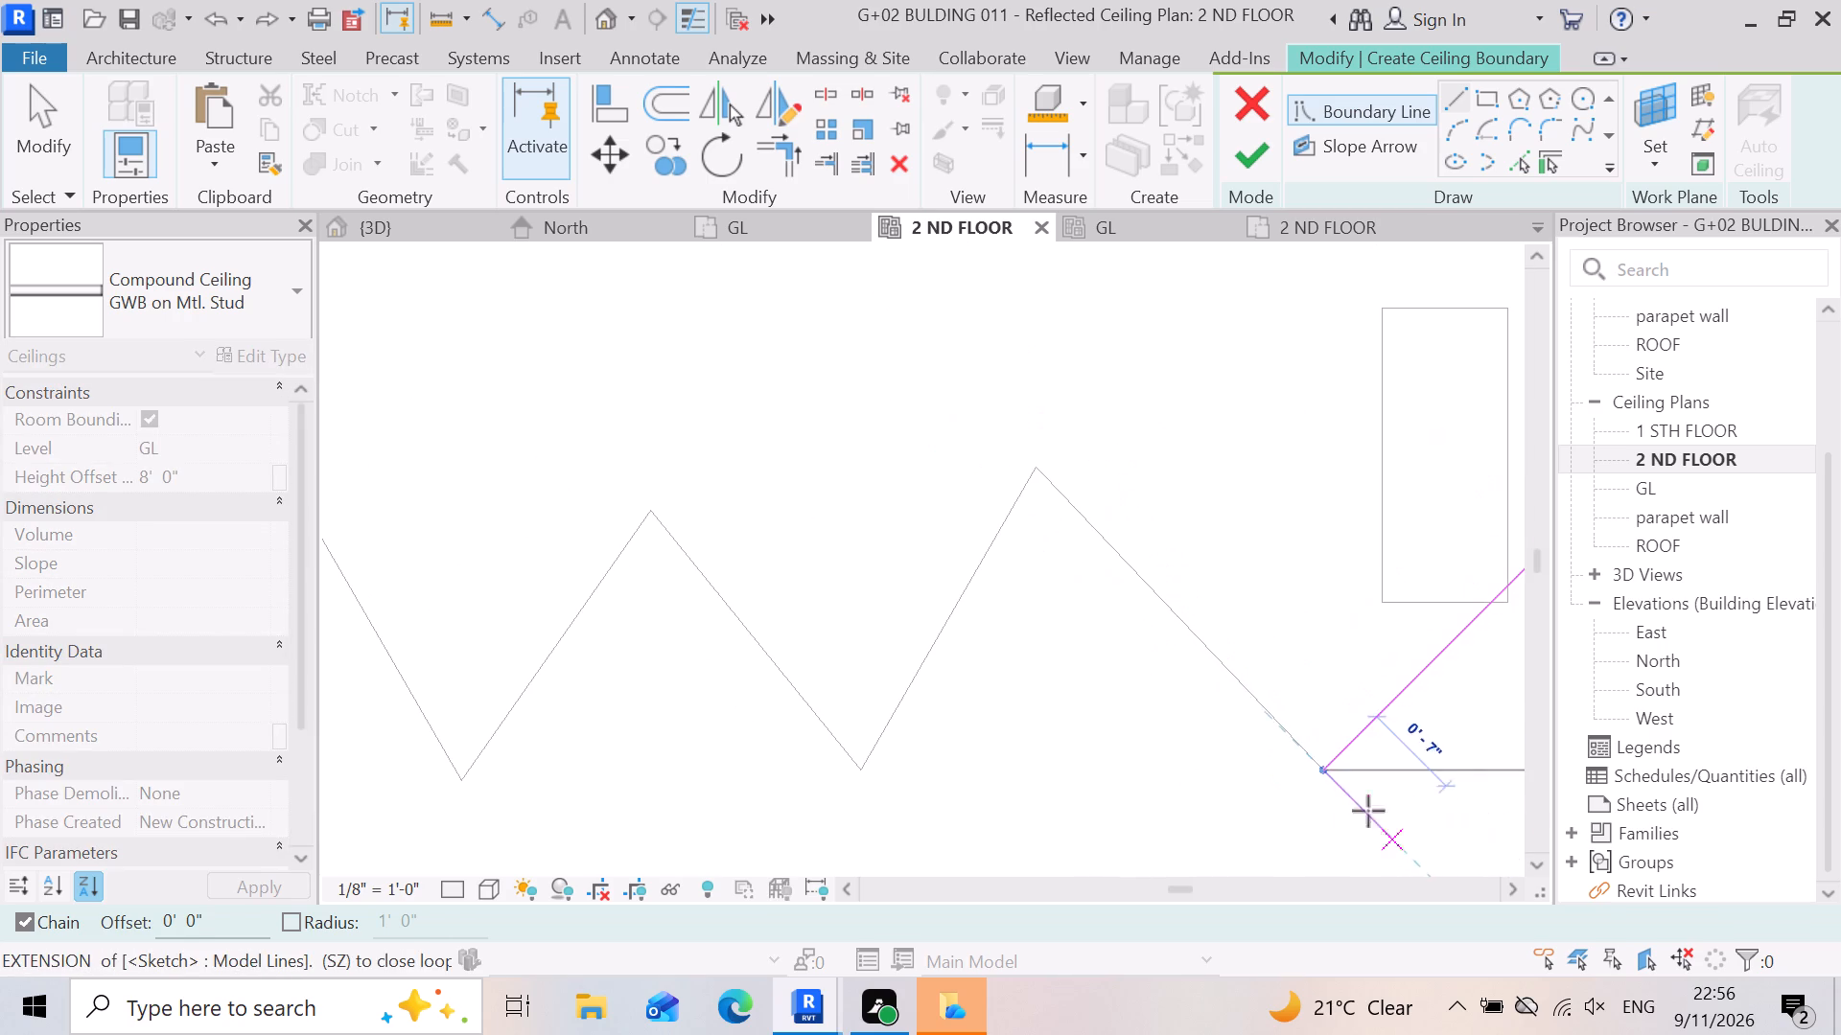
scroll(1075, 510, "up", 3)
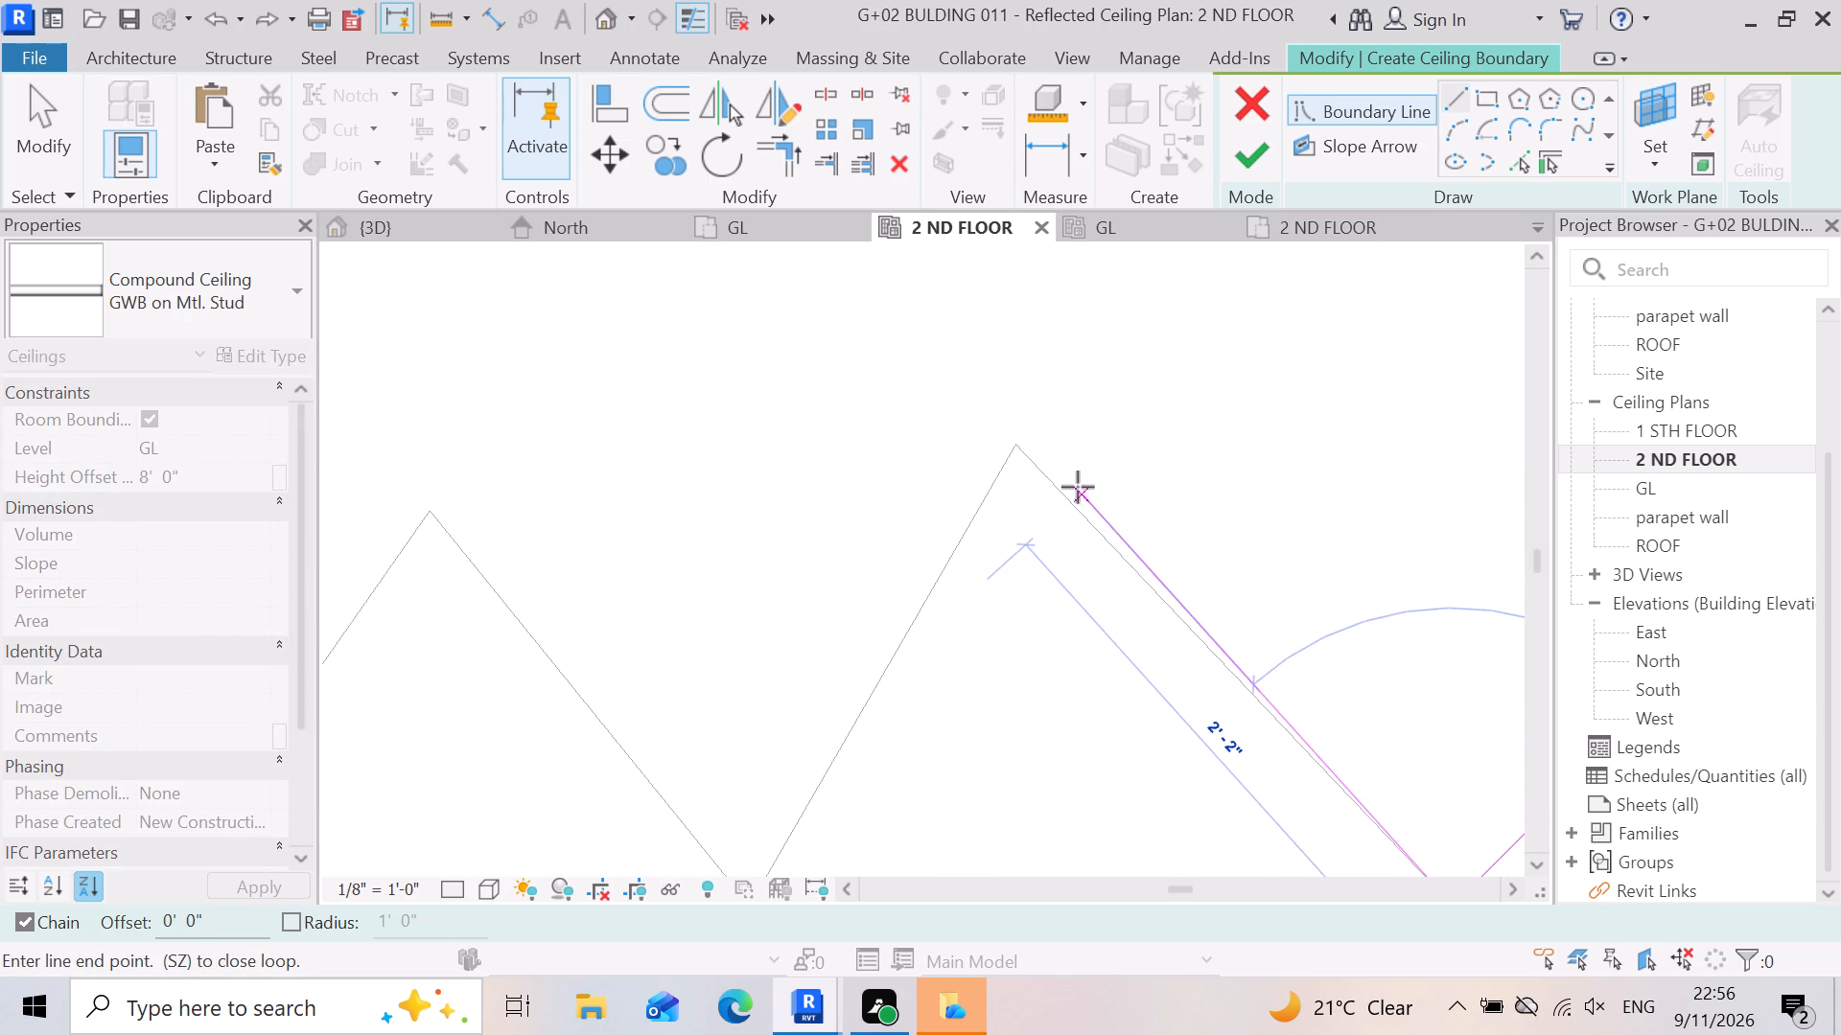
left_click(1023, 445)
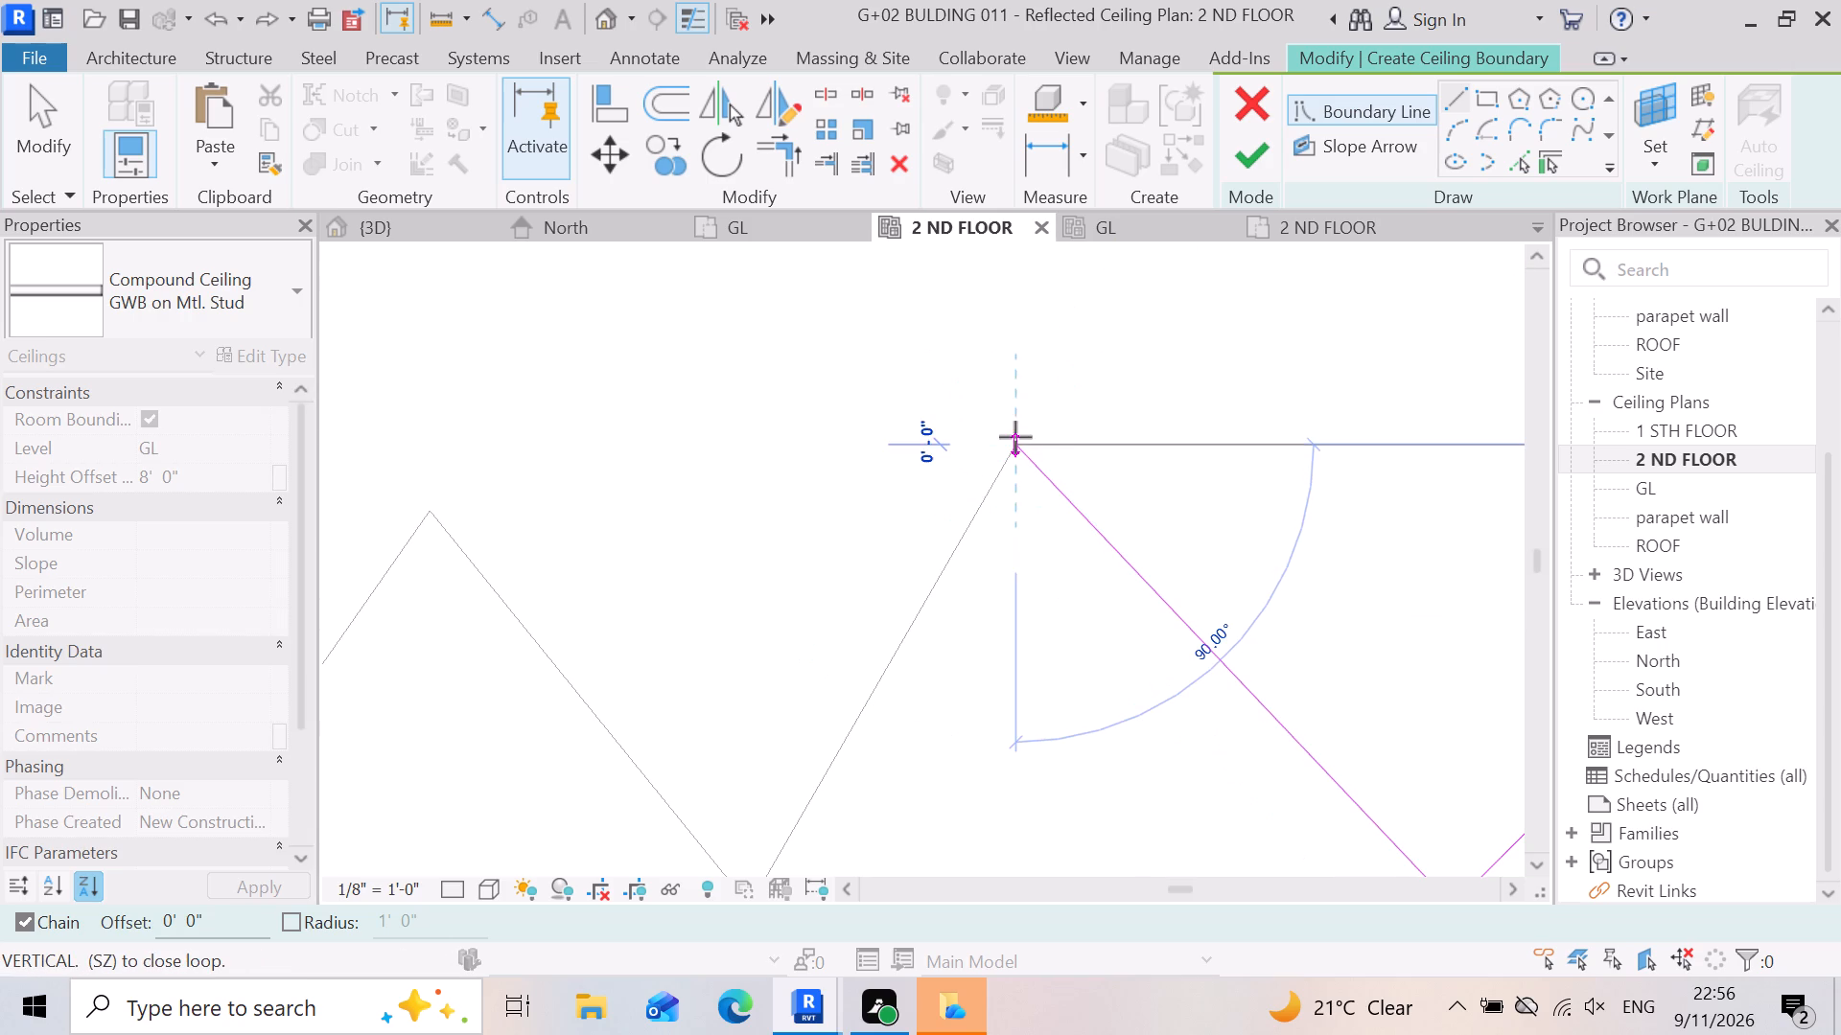
scroll(1027, 498, "down", 5)
scroll(963, 651, "up", 3)
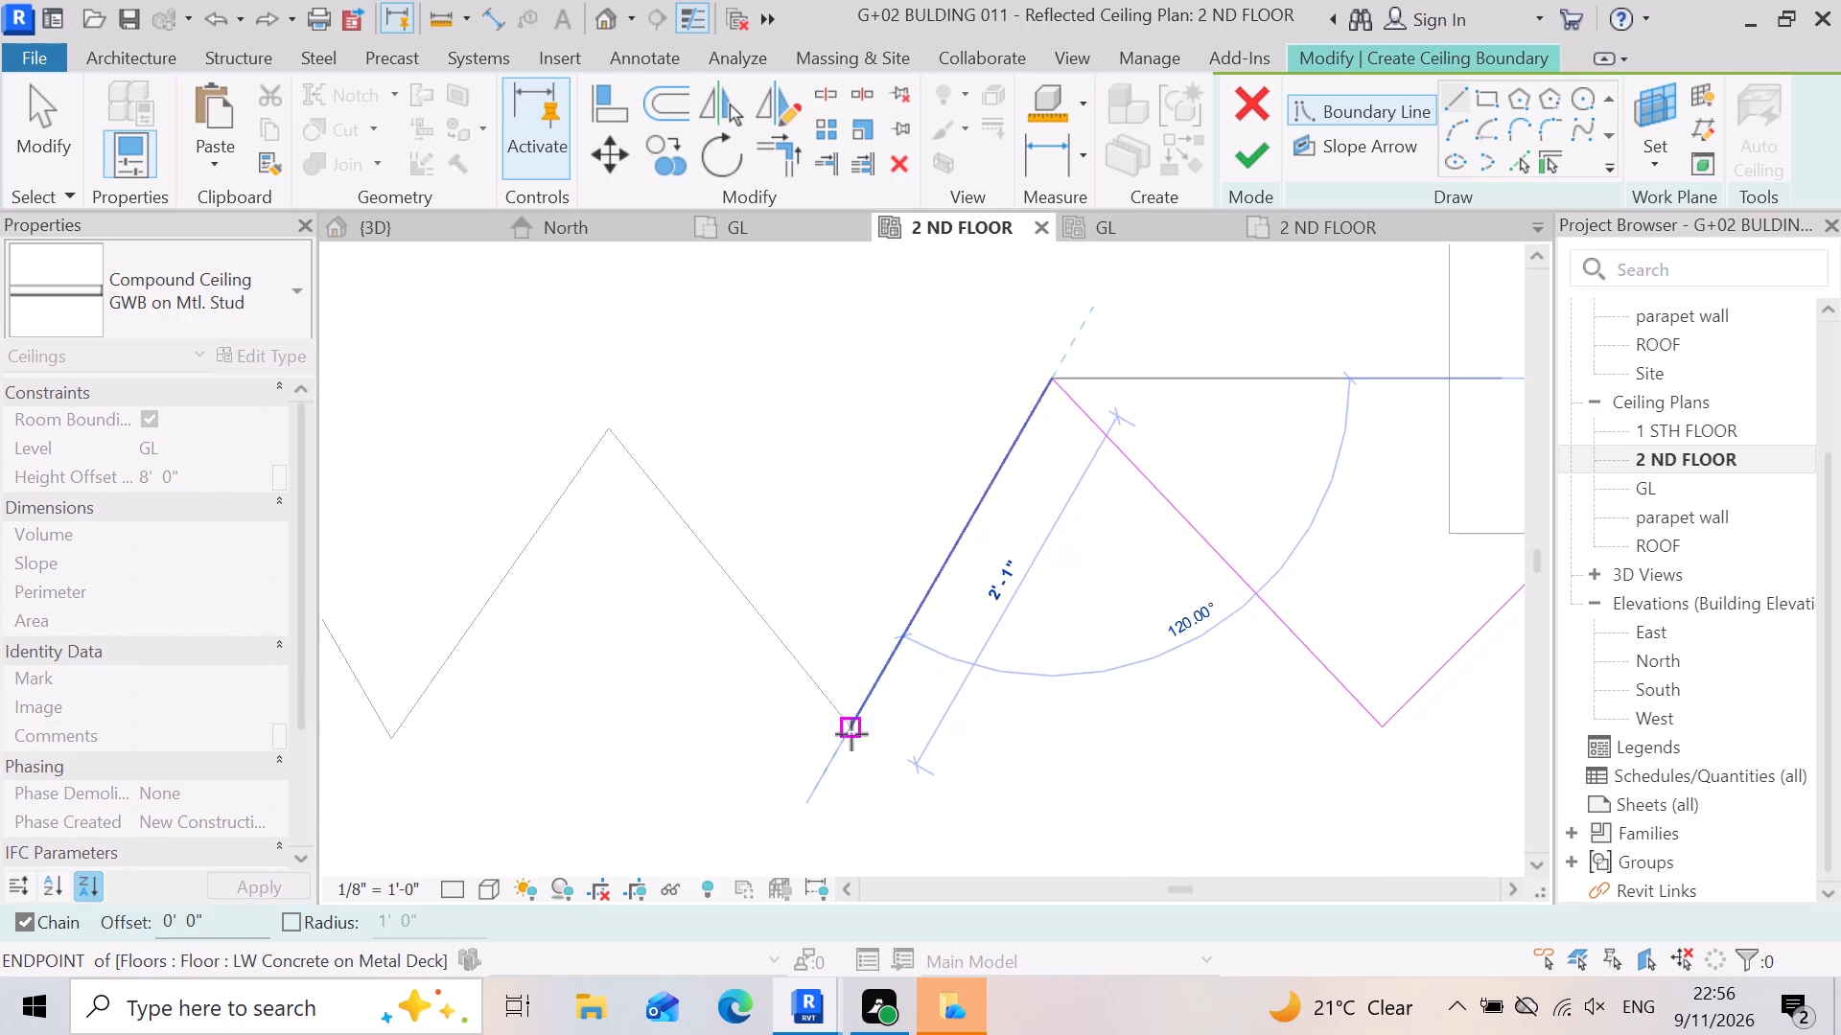
left_click(850, 737)
left_click(856, 728)
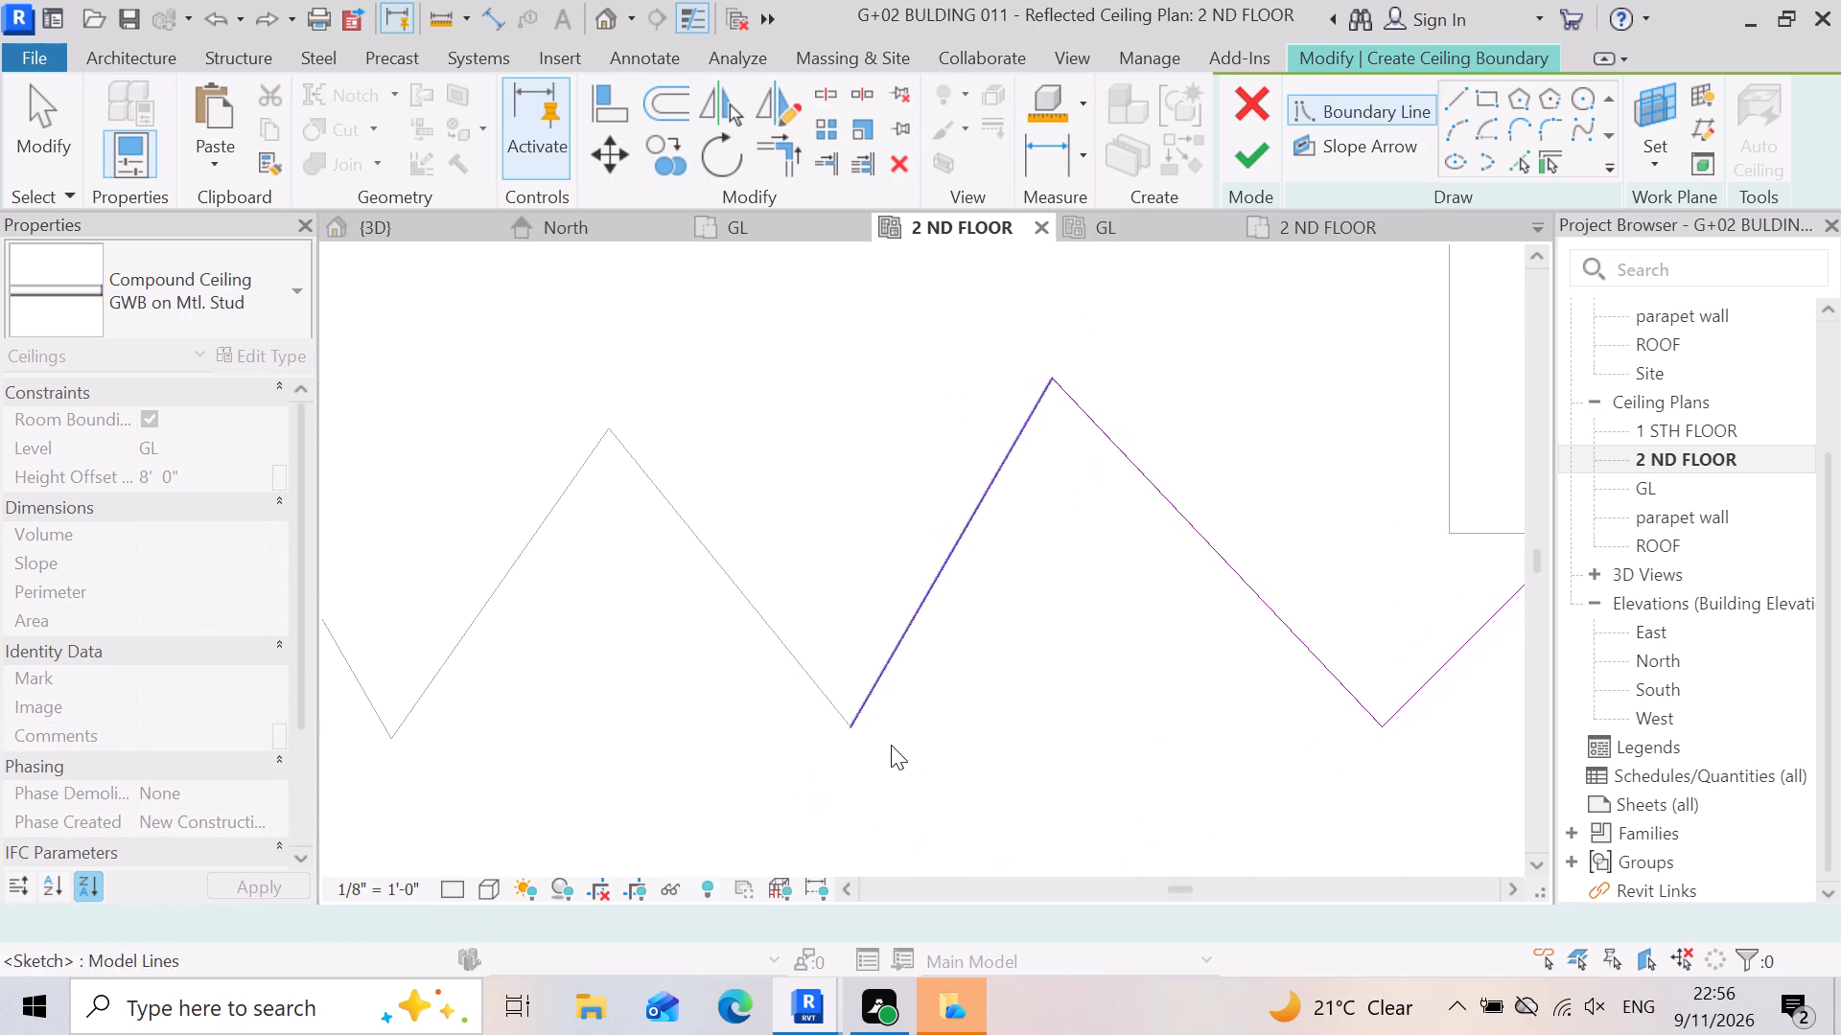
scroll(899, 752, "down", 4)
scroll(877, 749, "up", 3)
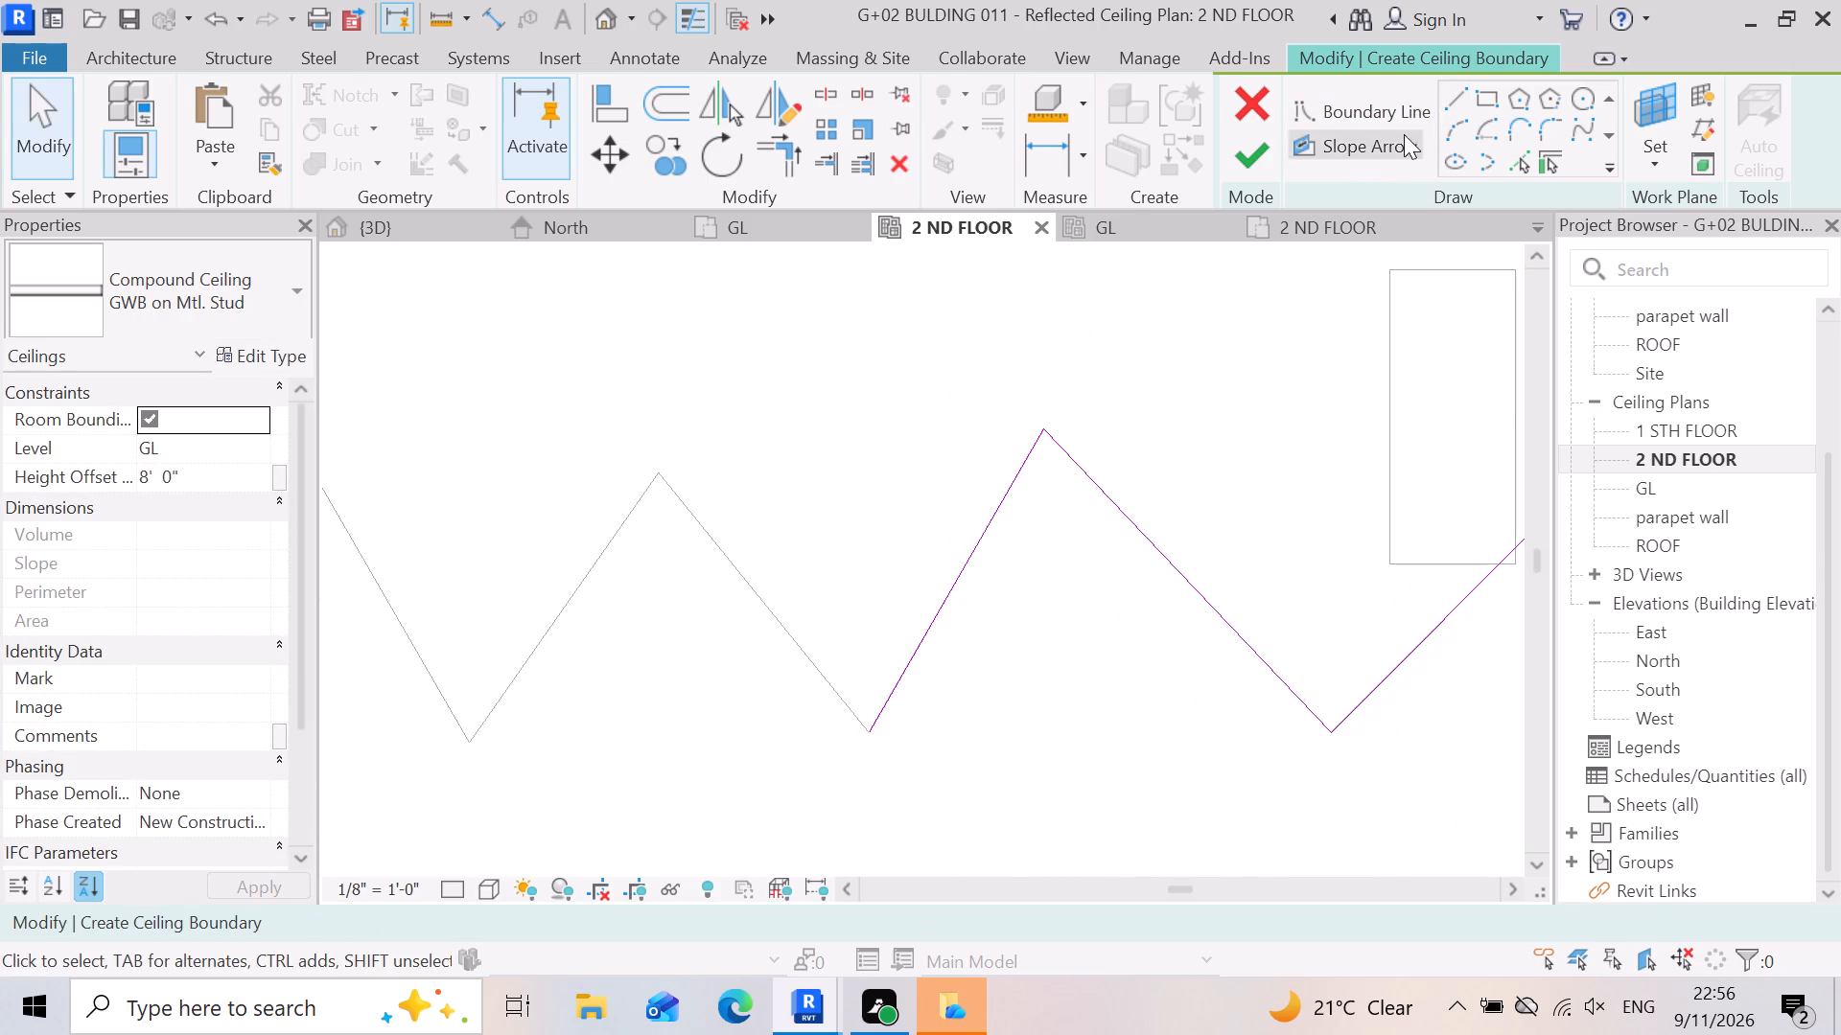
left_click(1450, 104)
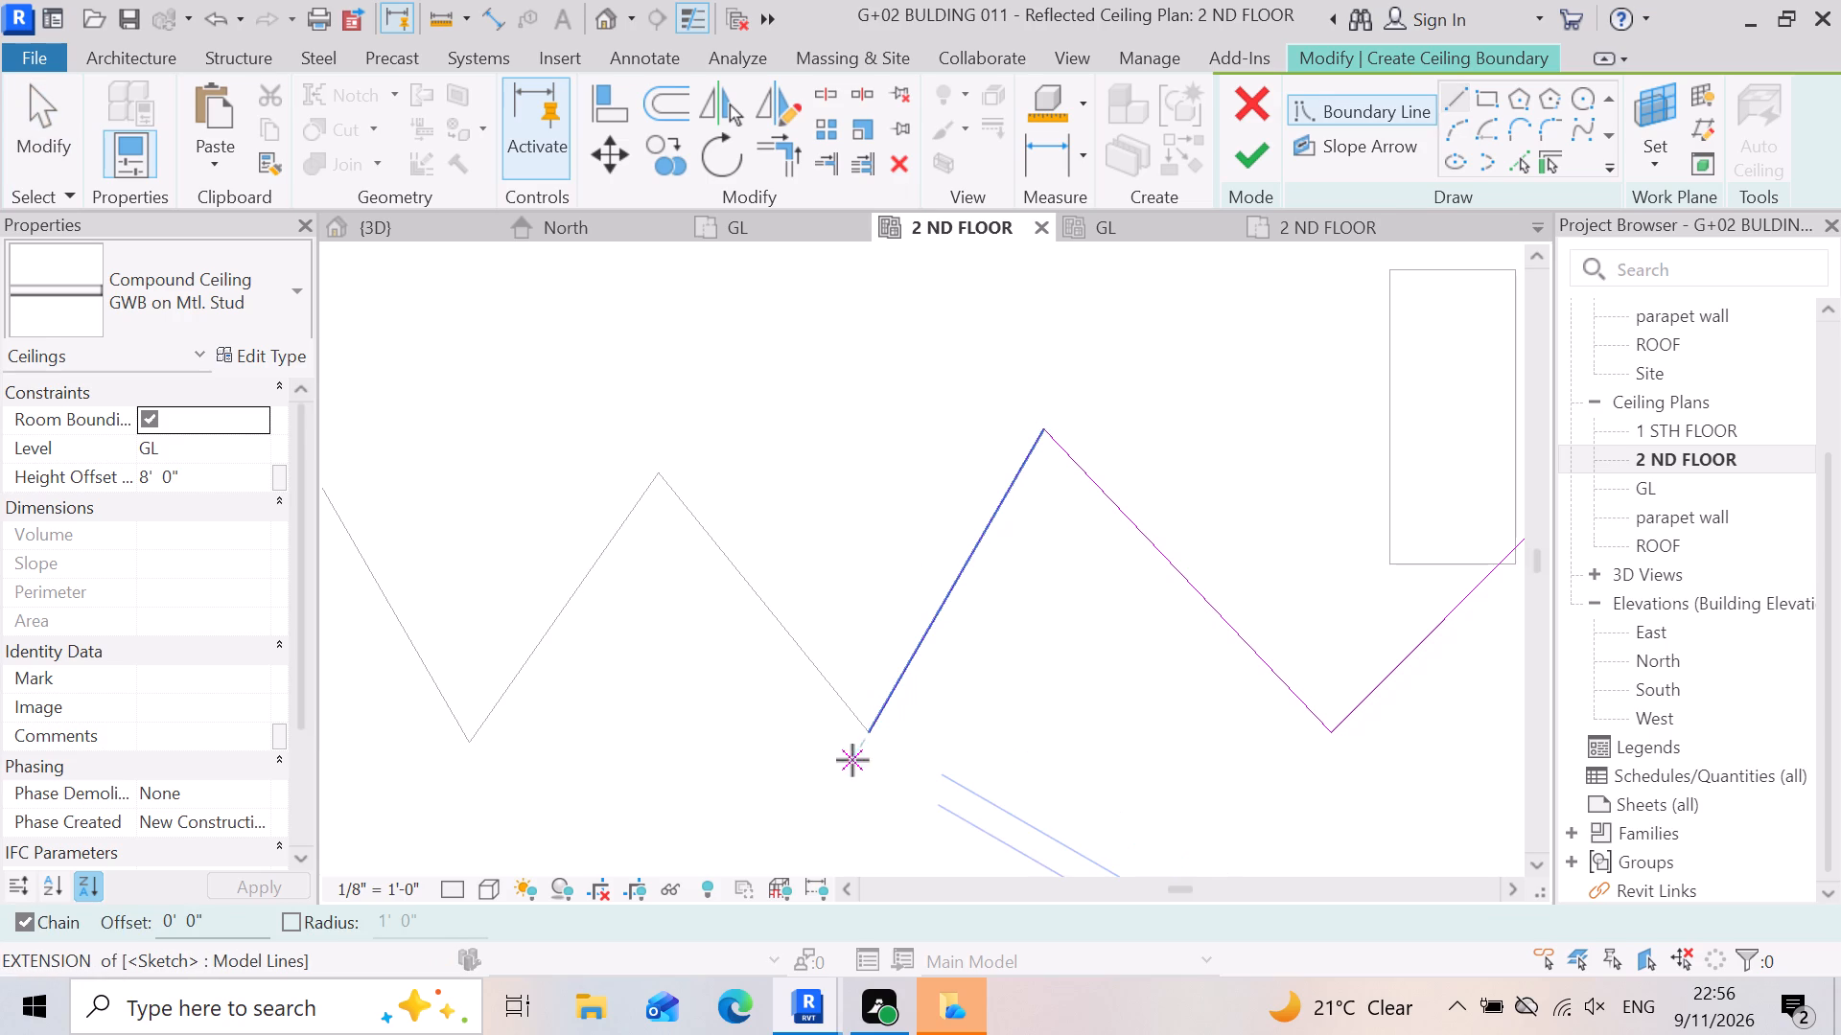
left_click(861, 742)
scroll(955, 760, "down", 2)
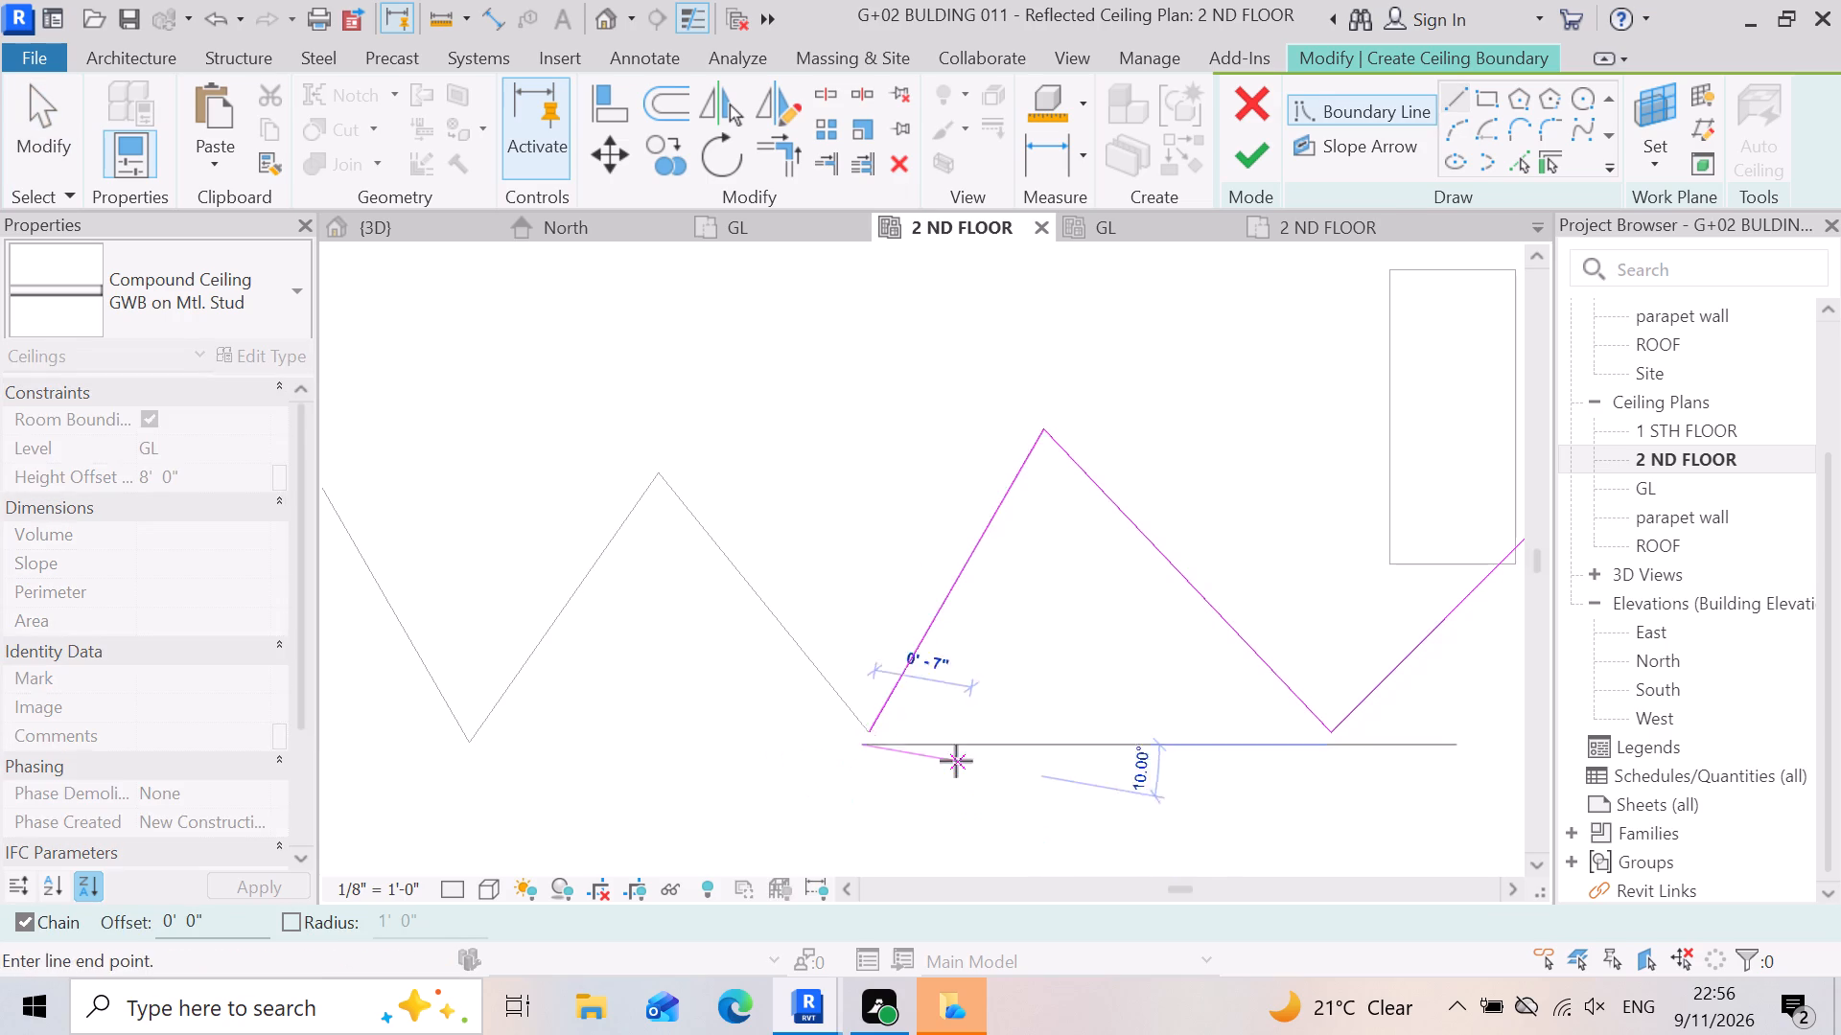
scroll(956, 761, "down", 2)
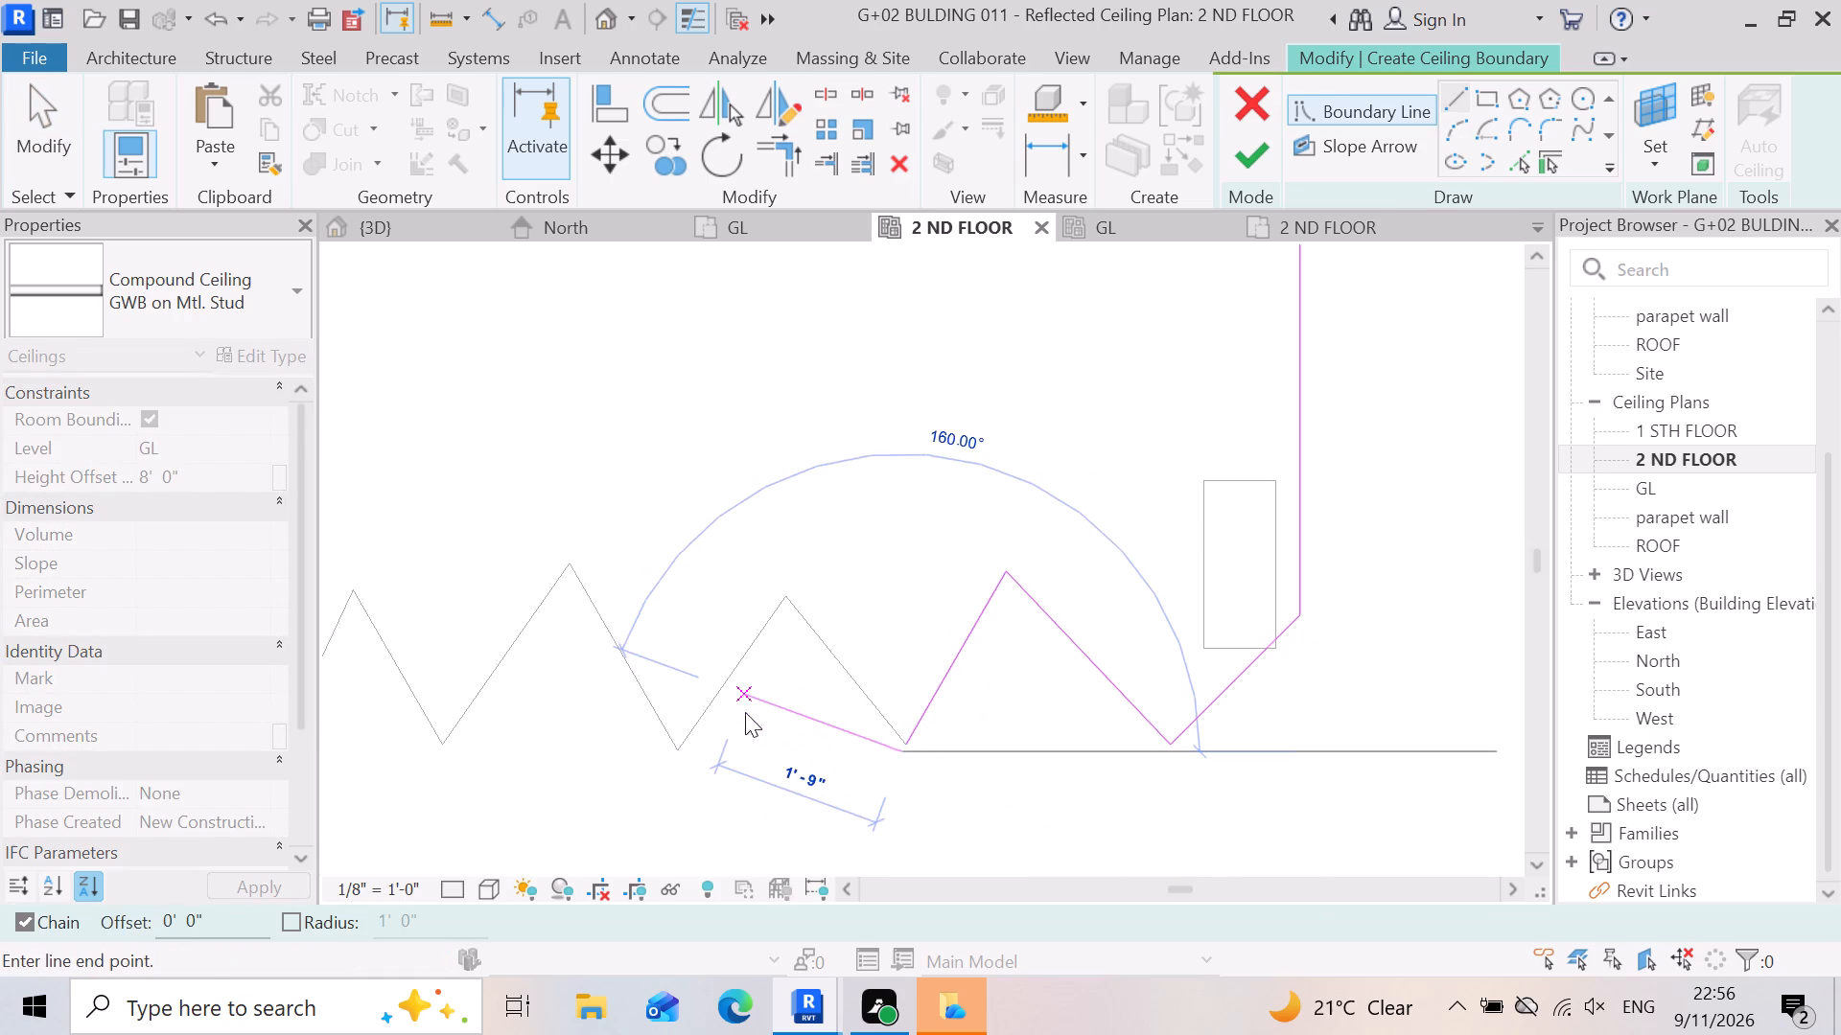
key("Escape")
Draw the boundary segment from the second low point of the zigzag slab edge up to the second peak.
scroll(890, 884, "up", 10)
scroll(867, 807, "up", 3)
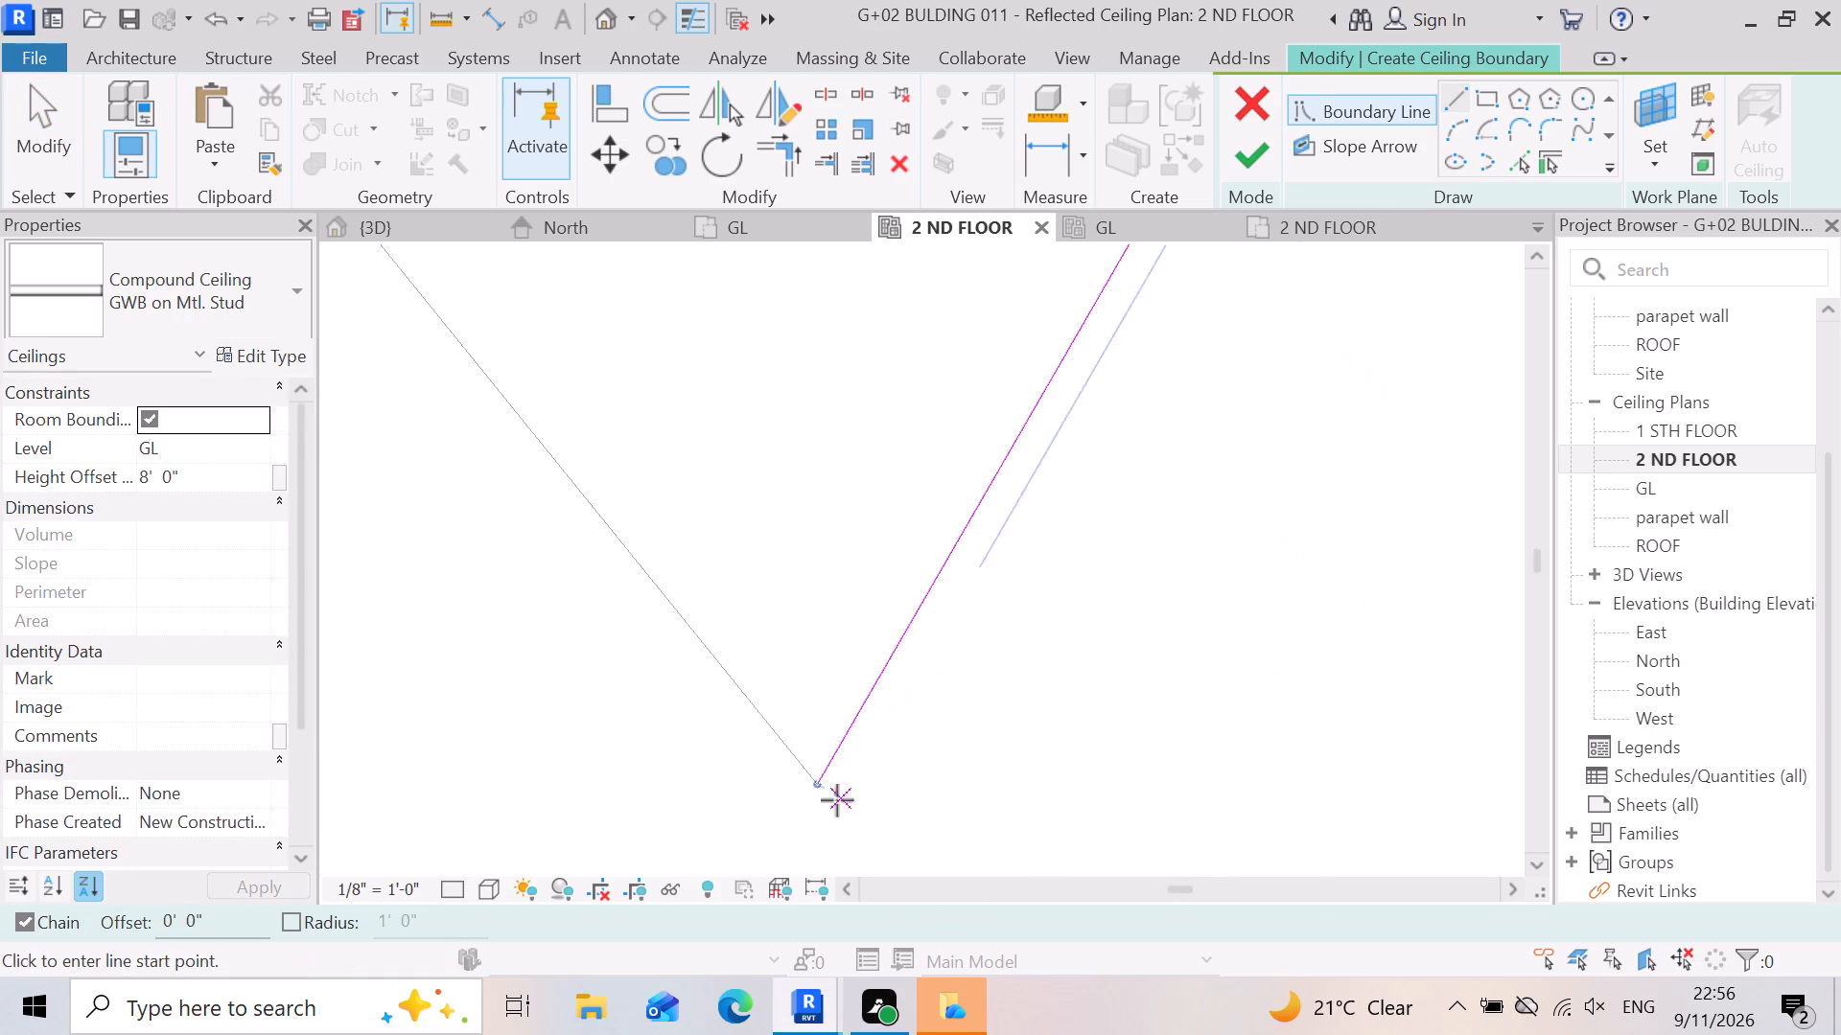
left_click(820, 791)
scroll(1020, 761, "down", 8)
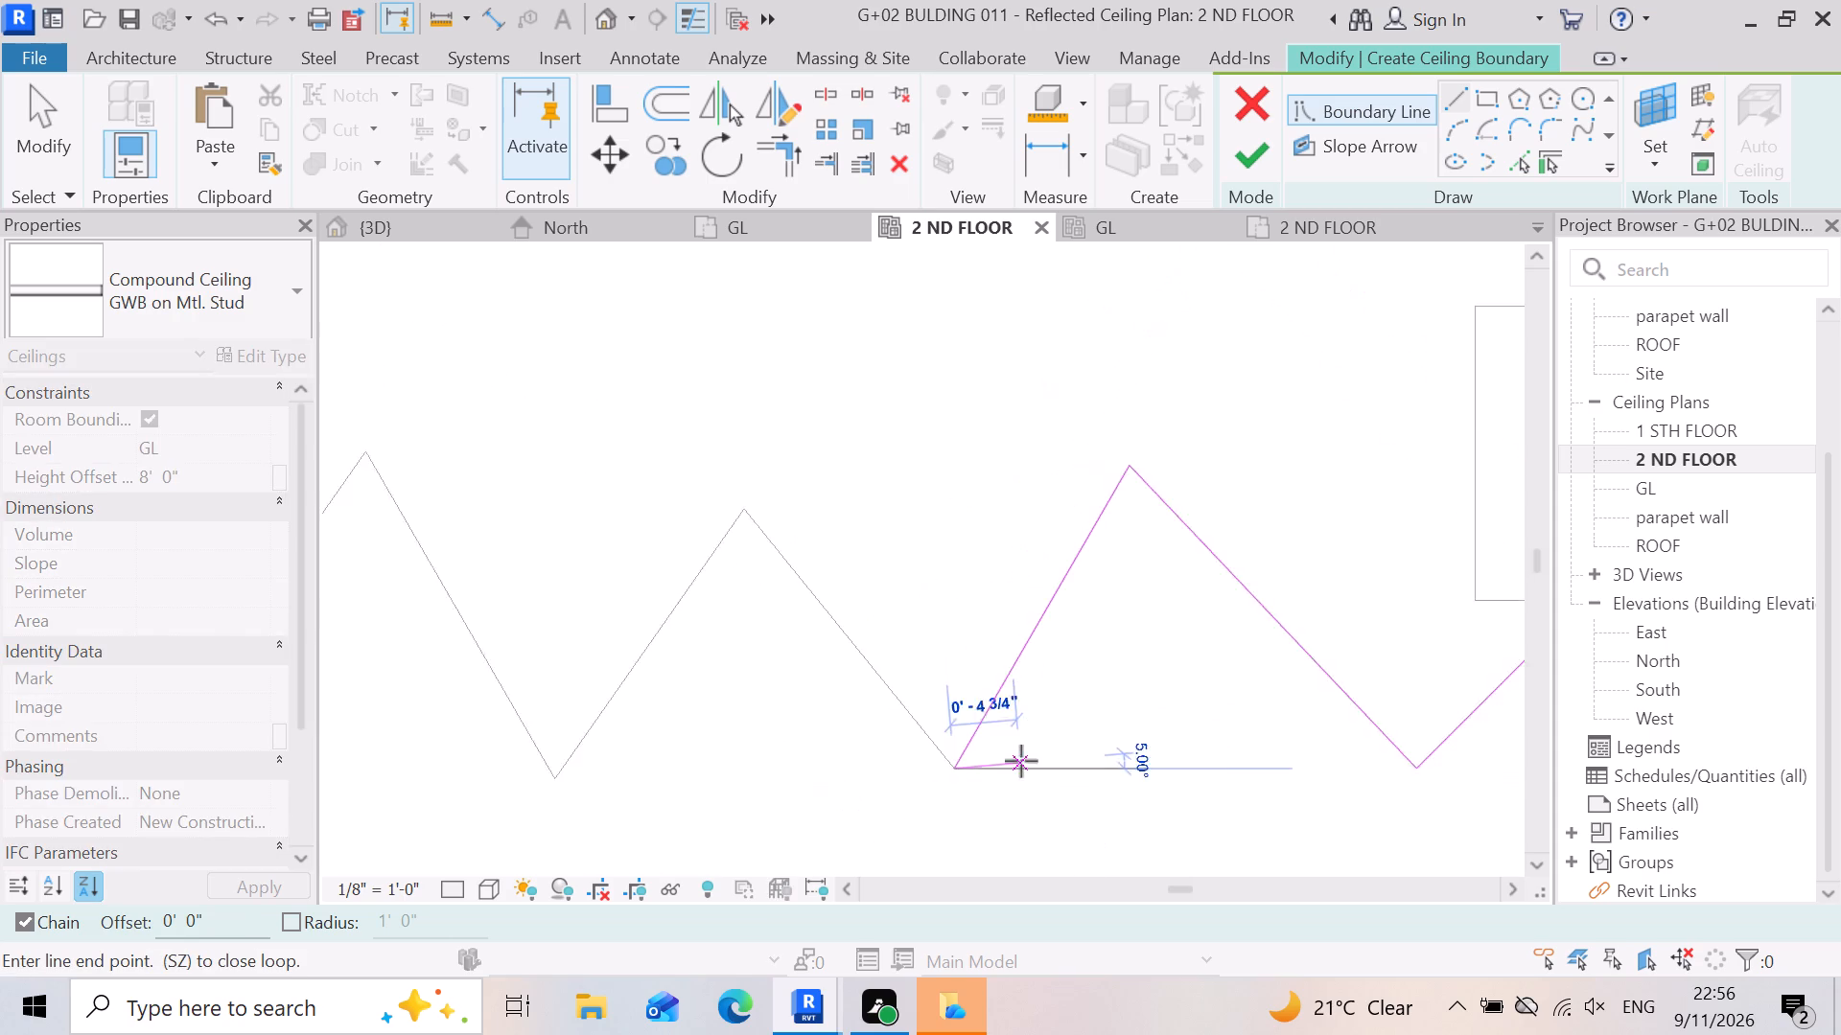
scroll(1021, 761, "down", 1)
scroll(806, 558, "up", 3)
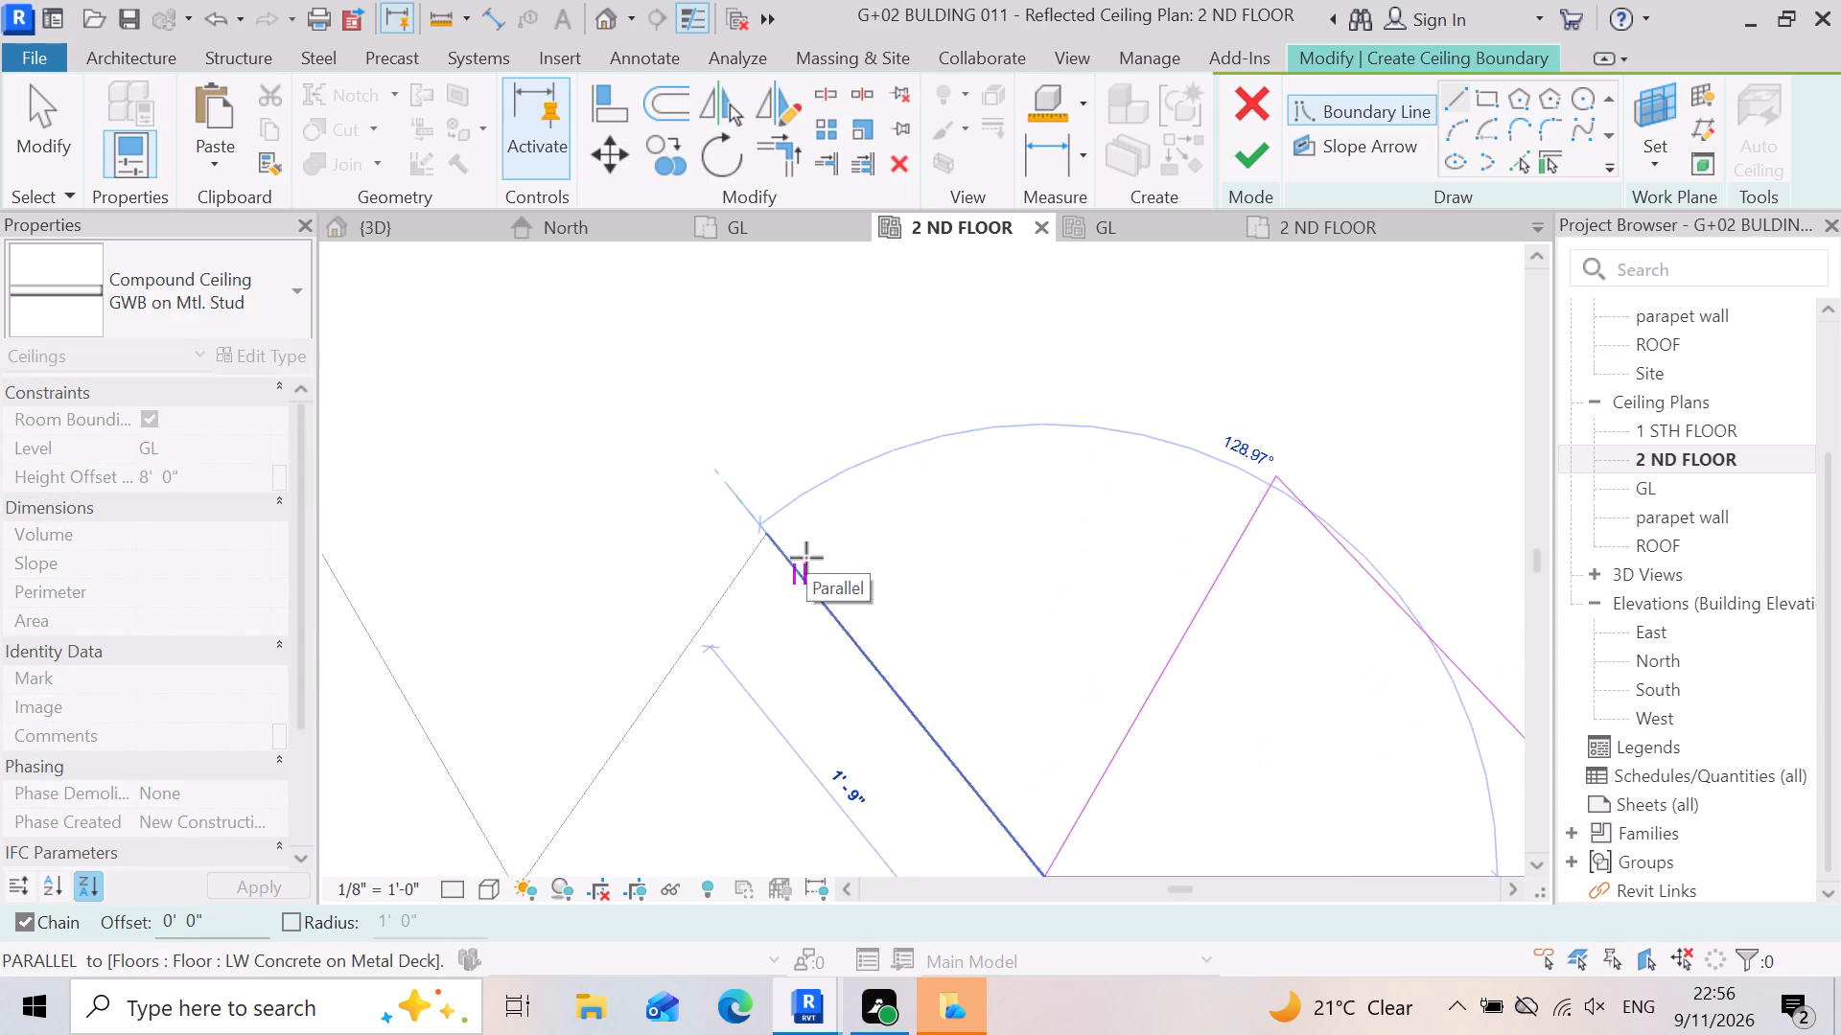
left_click(771, 538)
left_click(770, 538)
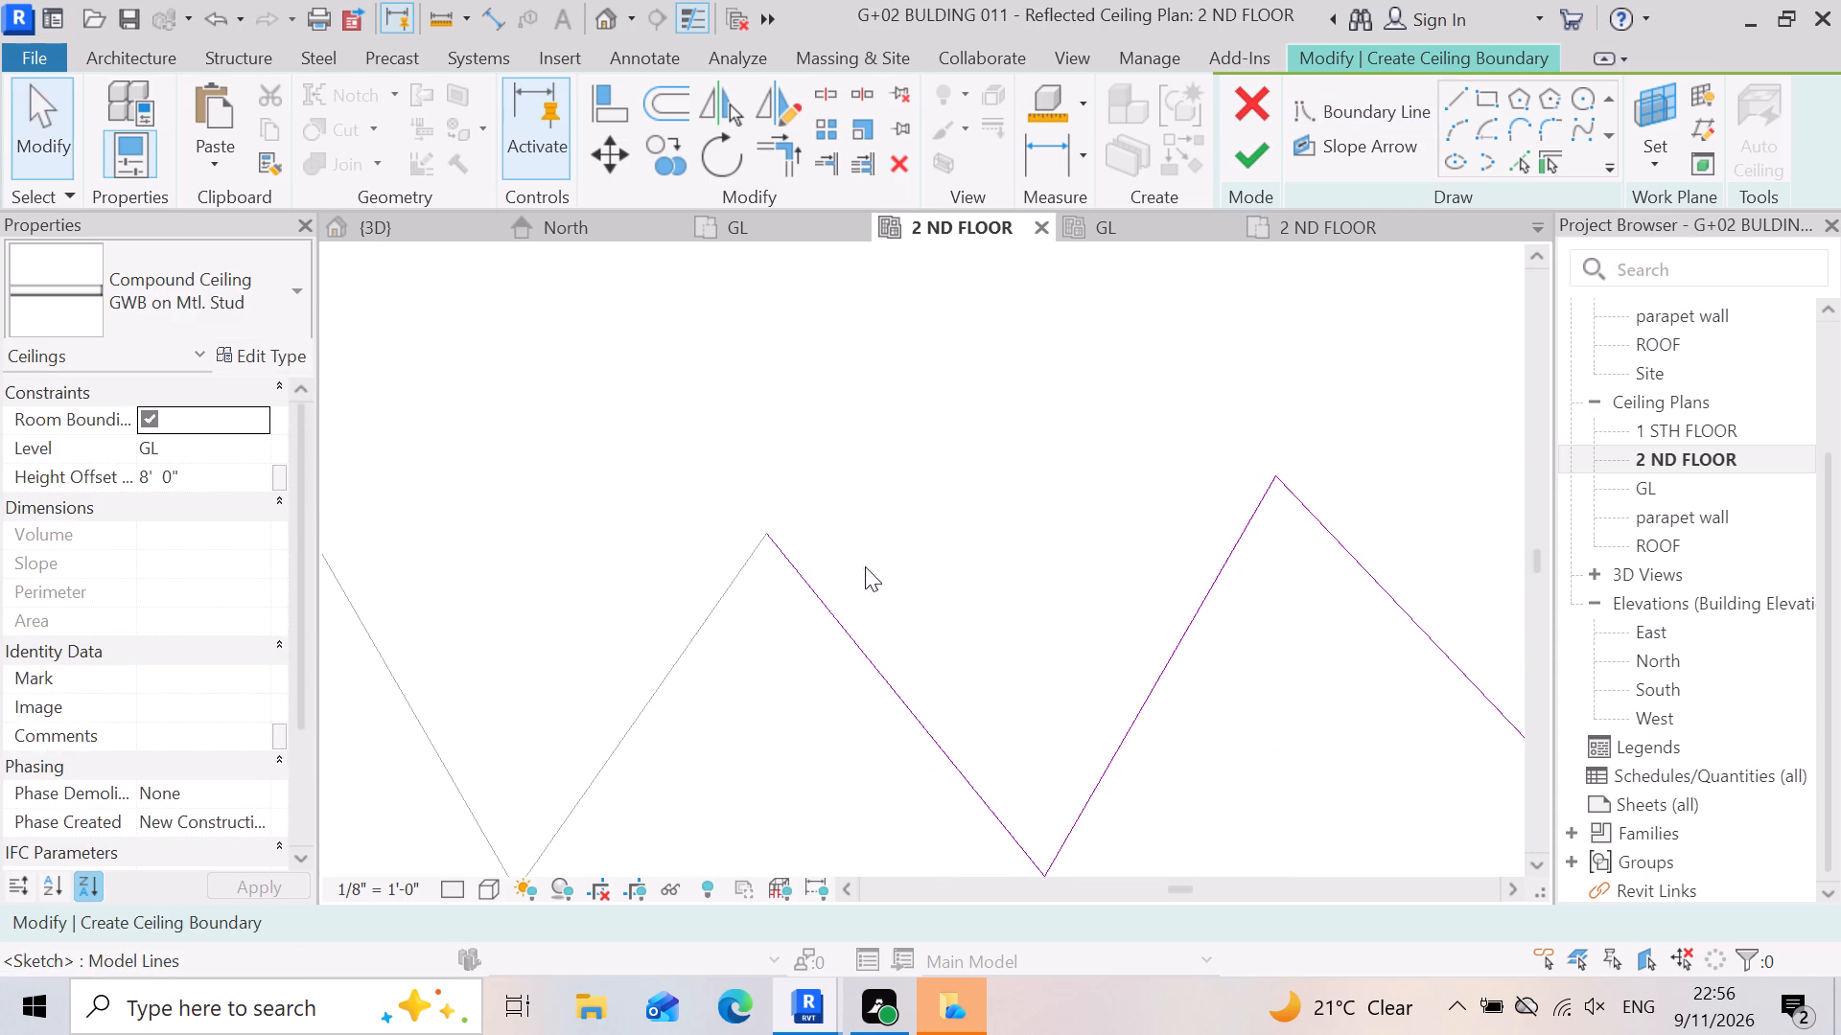
Draw the boundary segment about 1'-11 1/2" long from the second peak down to the third low point of the zigzag slab edge.
scroll(357, 1034, "down", 5)
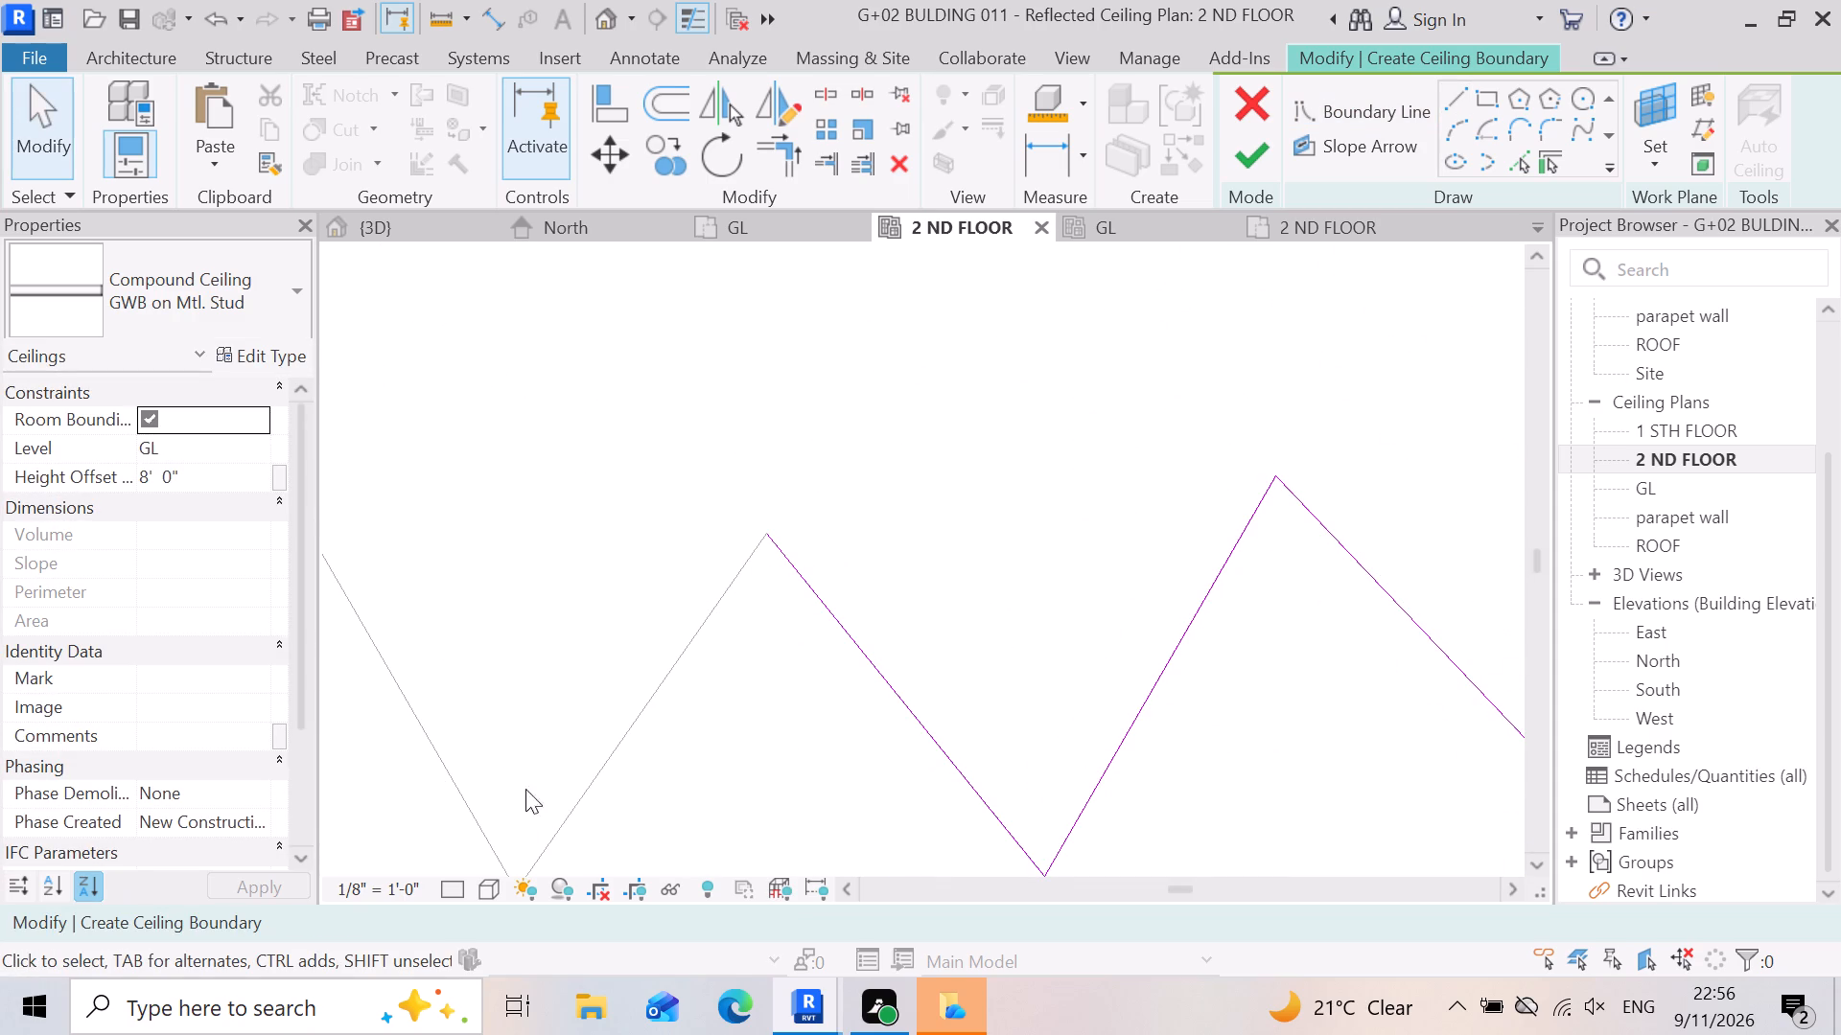
scroll(791, 539, "up", 1)
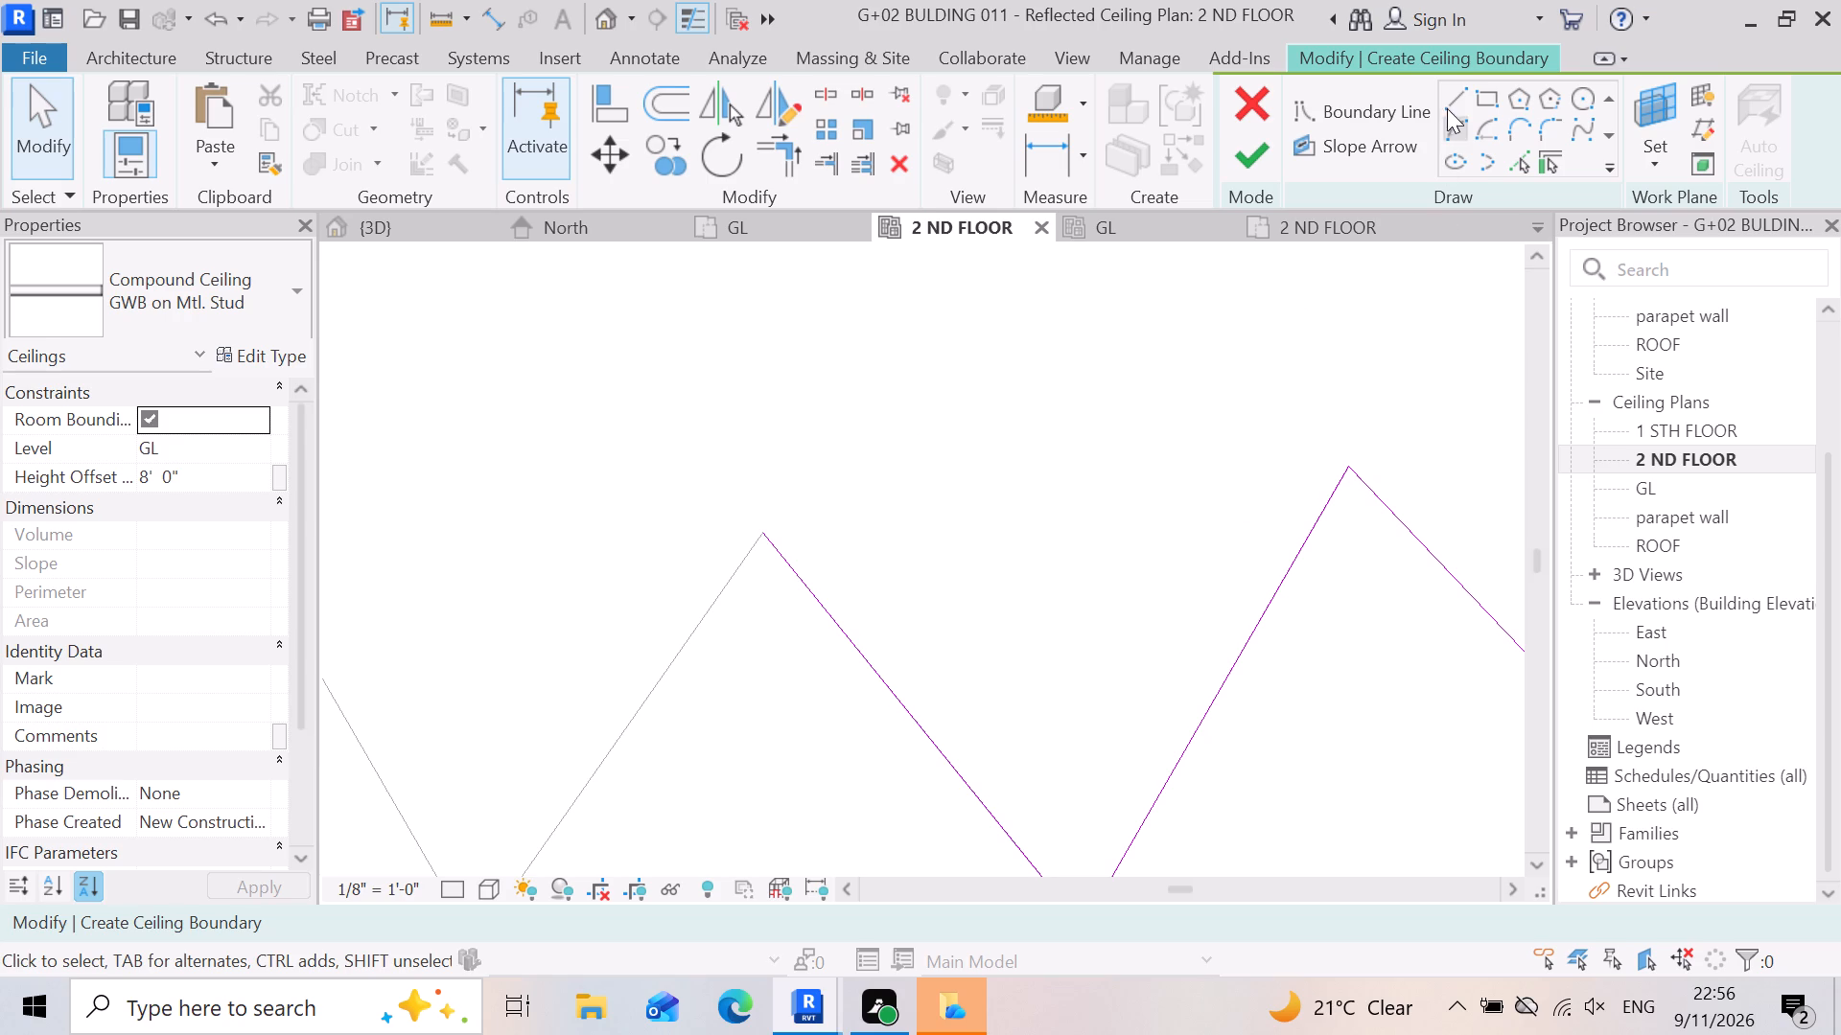
left_click(1458, 93)
left_click(770, 532)
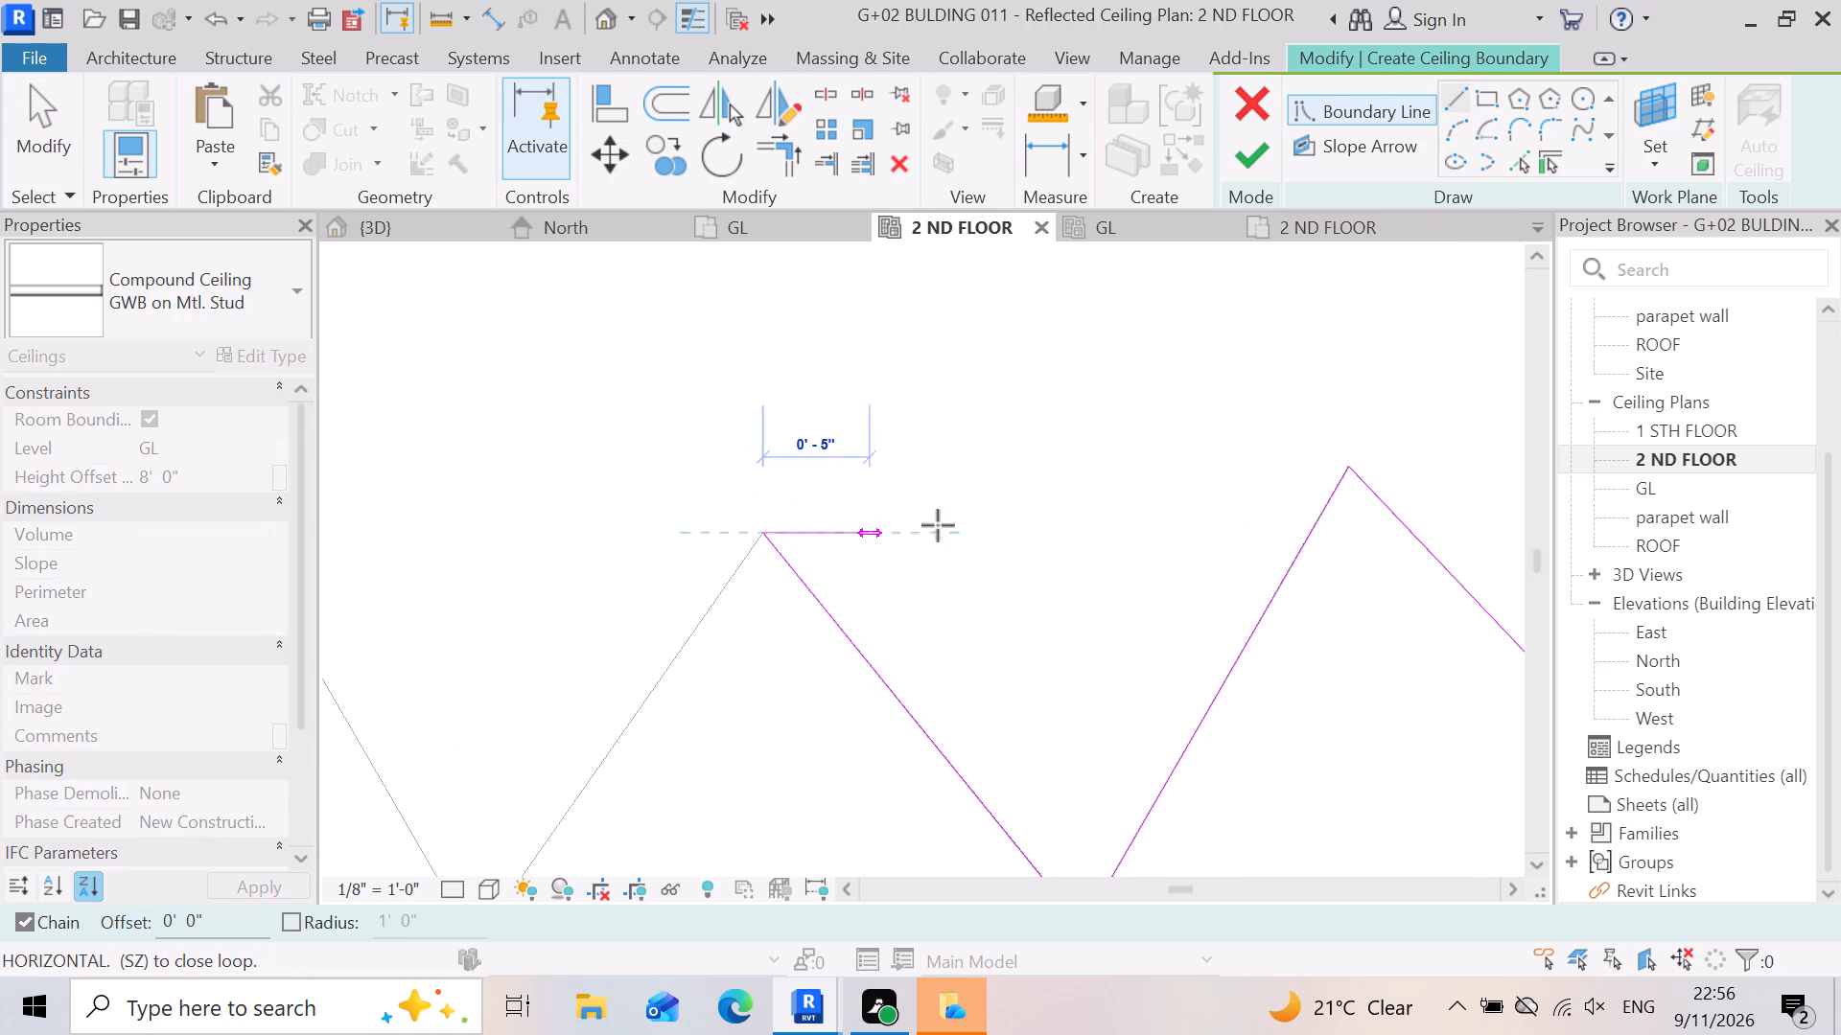
scroll(949, 522, "down", 5)
scroll(692, 728, "up", 6)
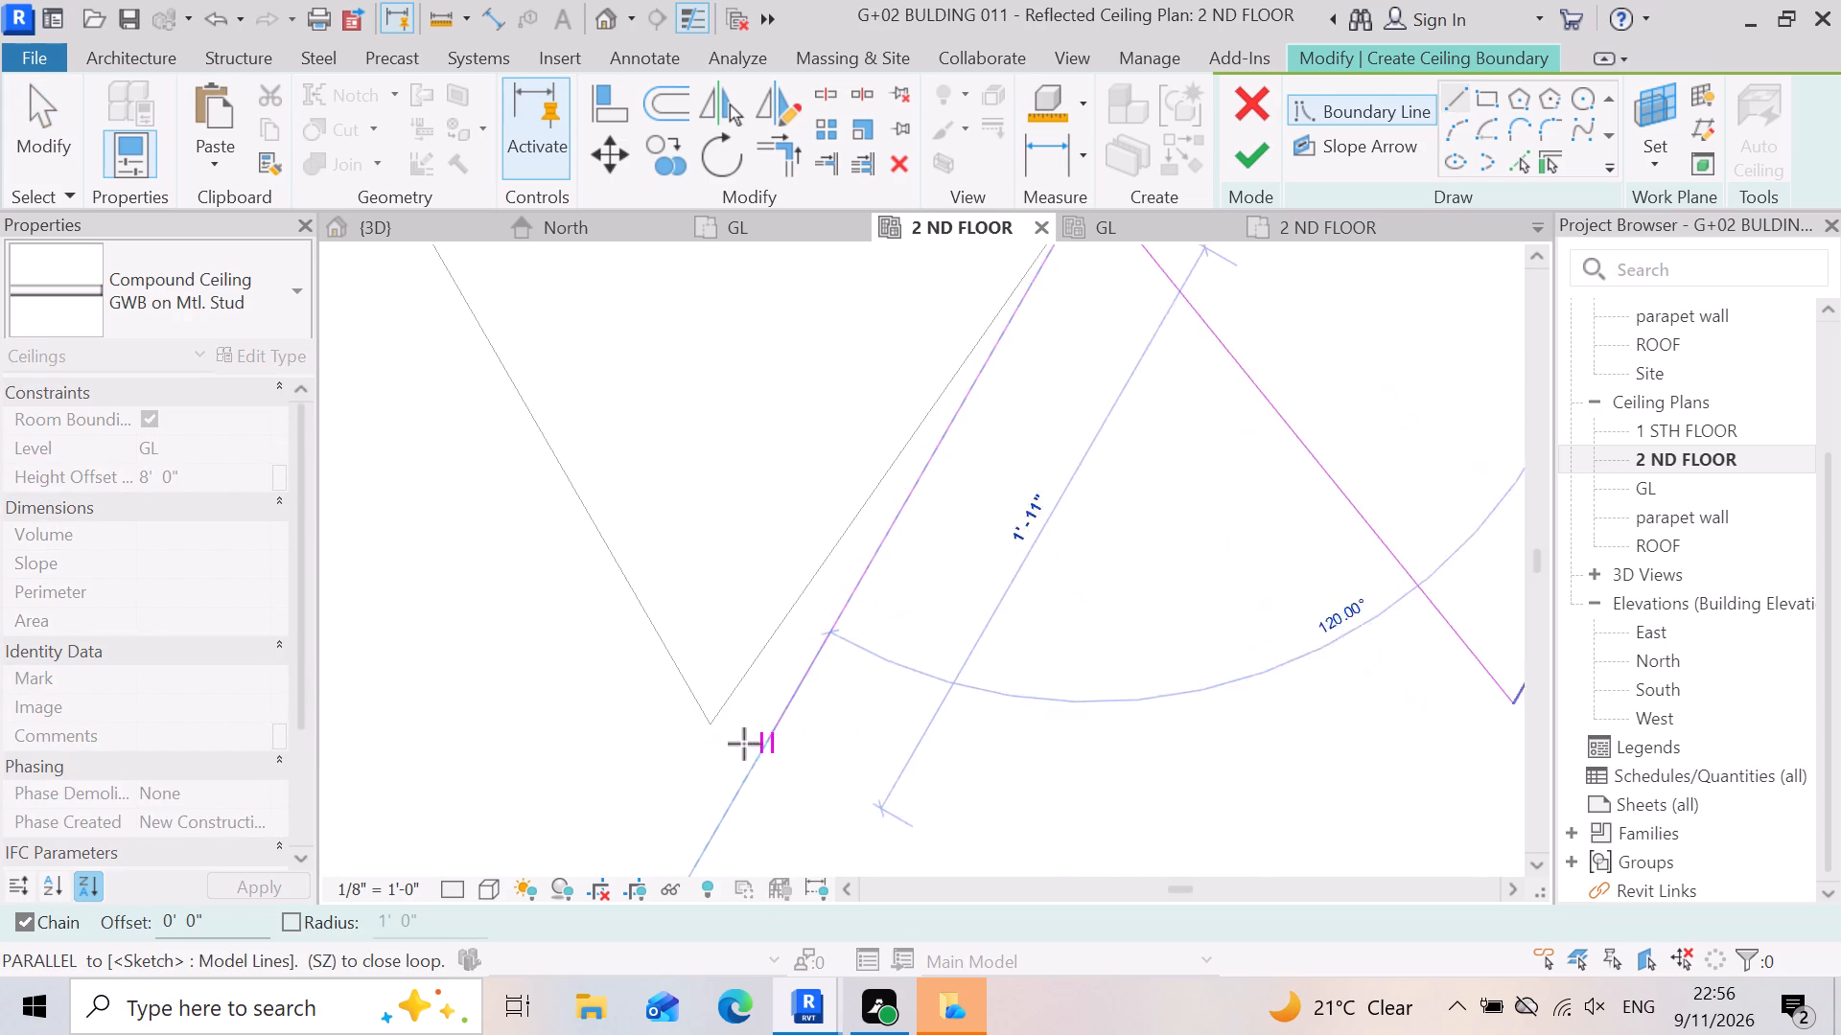
scroll(744, 744, "up", 3)
left_click(698, 729)
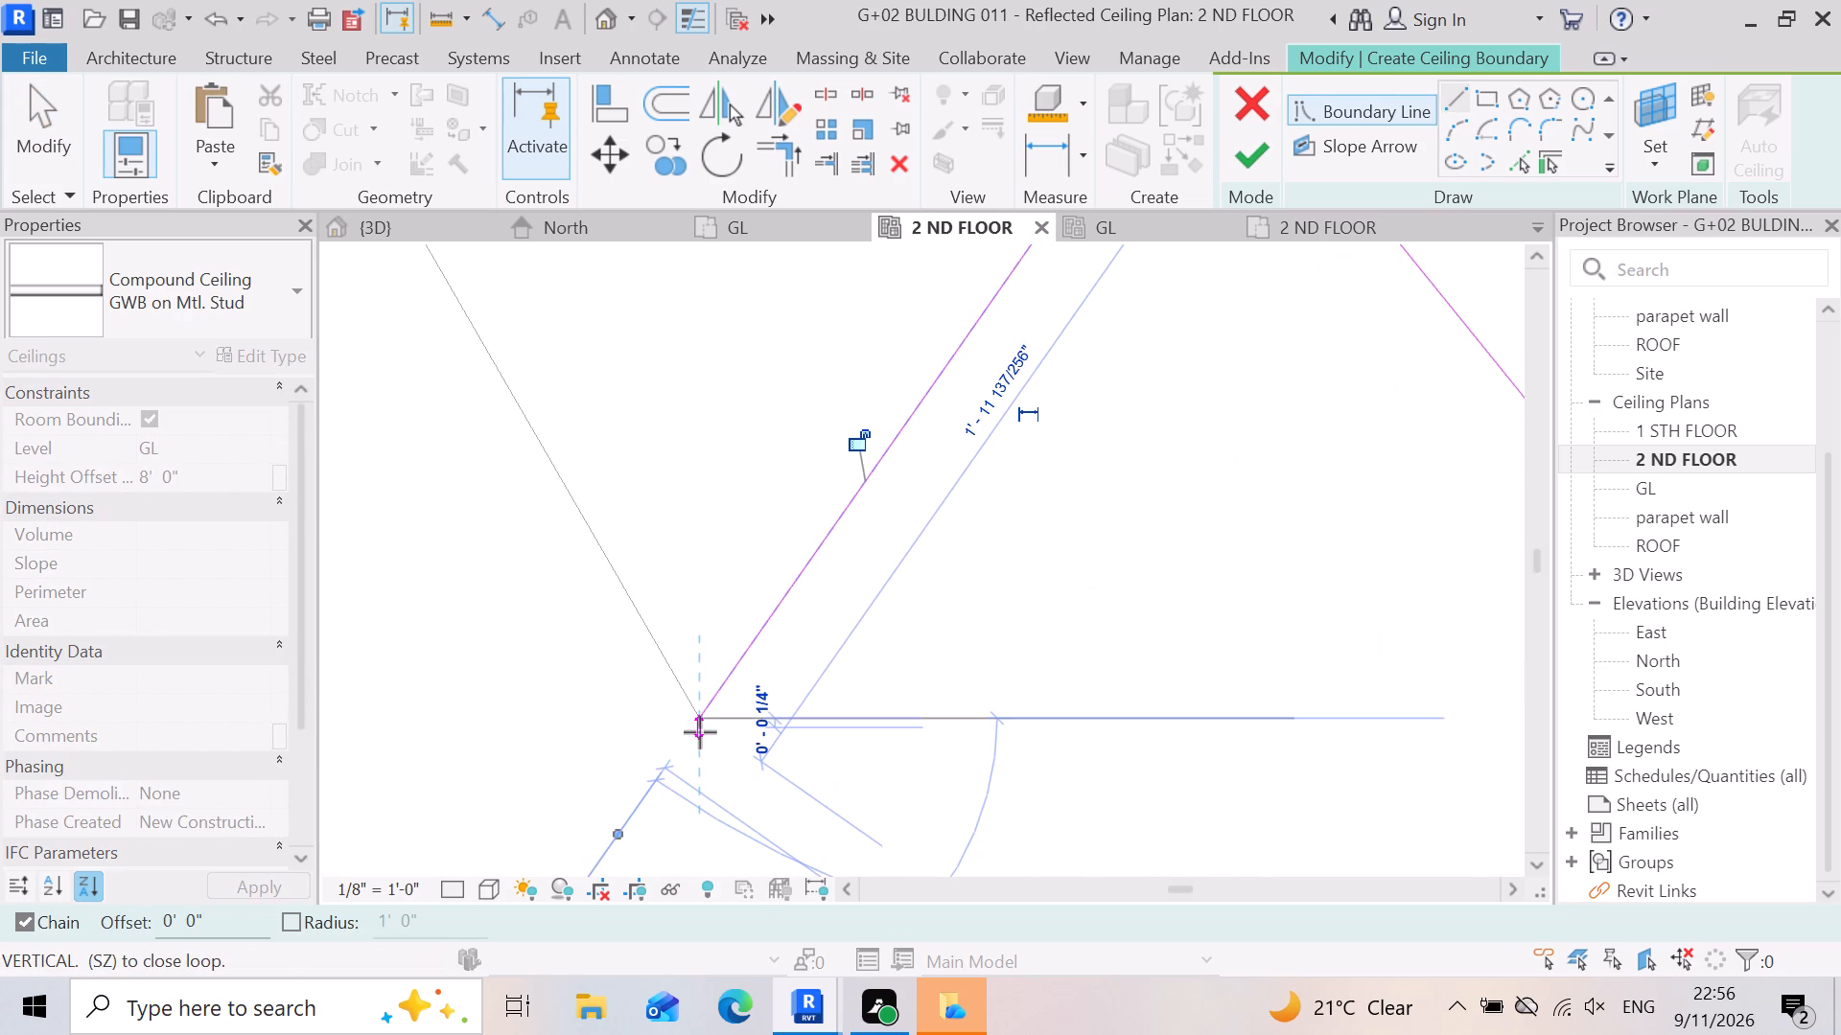
Trace the zigzag slab edge from the third low point up about 2'-3" to the third peak and down to the fourth low point.
scroll(832, 804, "down", 5)
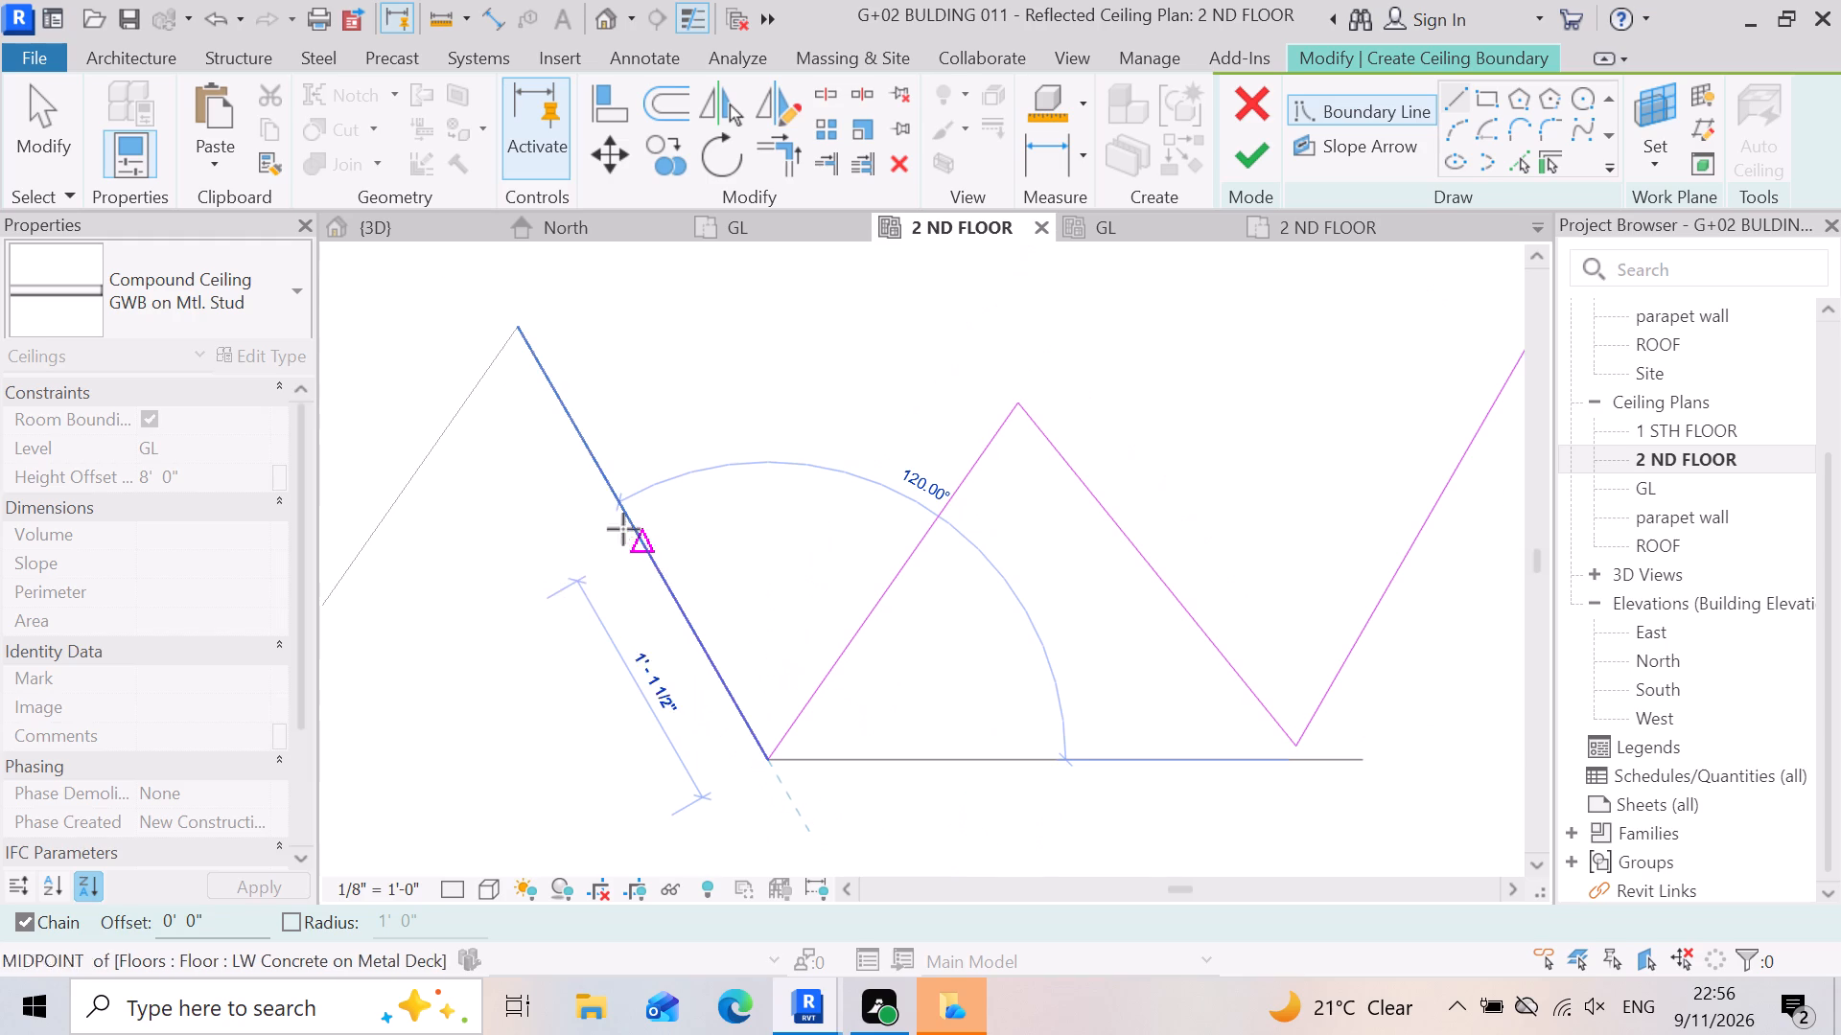
left_click(524, 330)
scroll(819, 493, "down", 6)
scroll(612, 586, "up", 6)
scroll(504, 645, "up", 3)
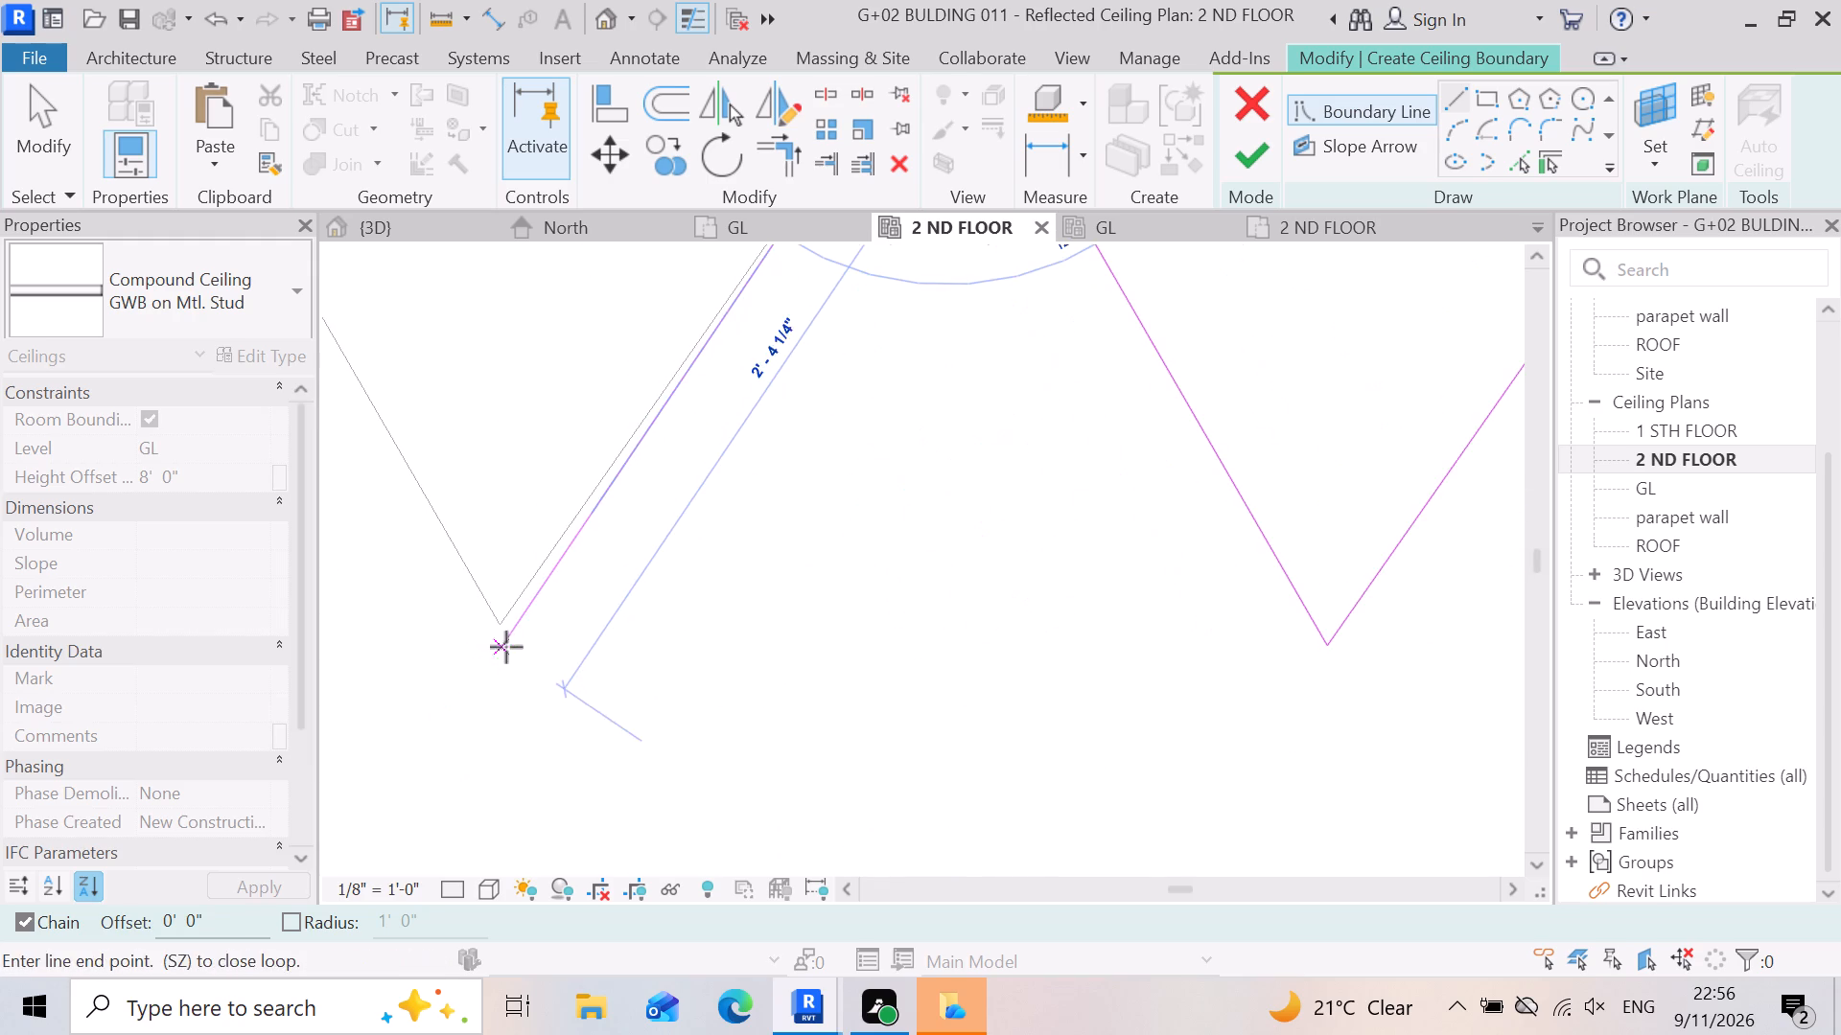
left_click(505, 627)
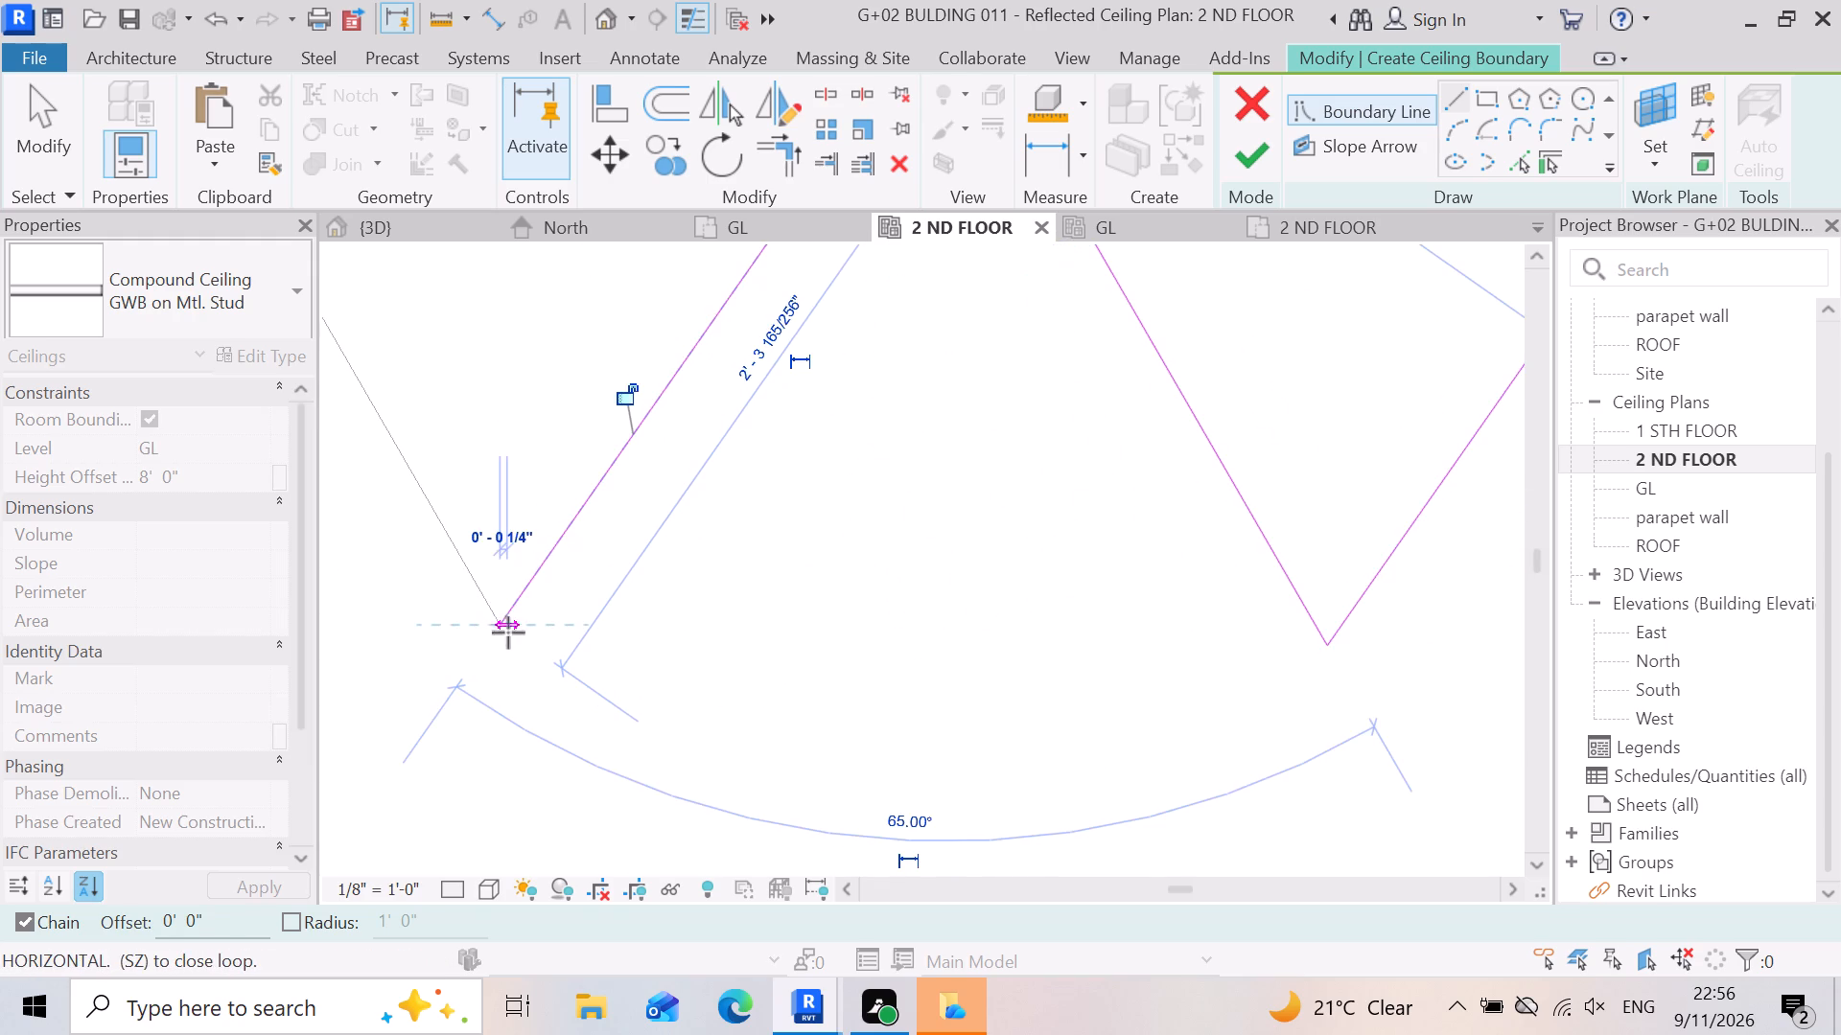
Continue the boundary up about 1'-10 1/4" to the fourth peak and down about 1'-9 1/4" to the fifth low point.
scroll(622, 674, "down", 10)
scroll(529, 501, "up", 5)
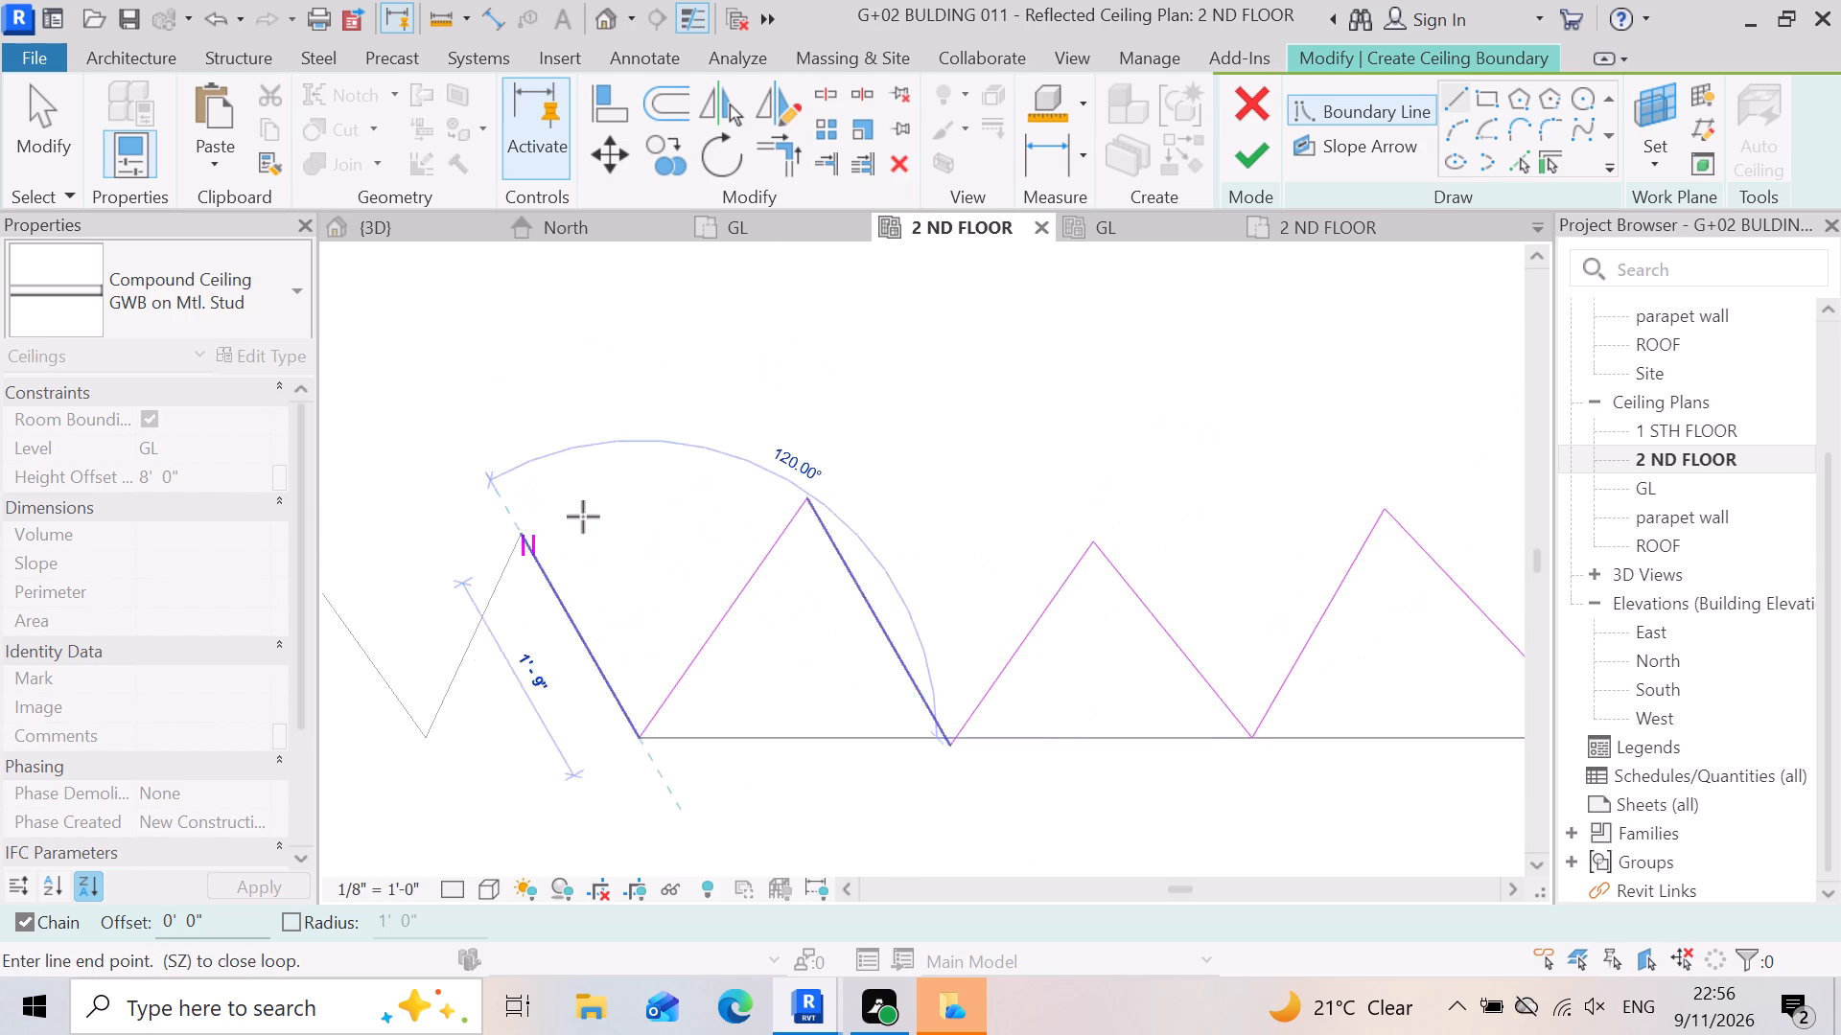
scroll(583, 517, "up", 2)
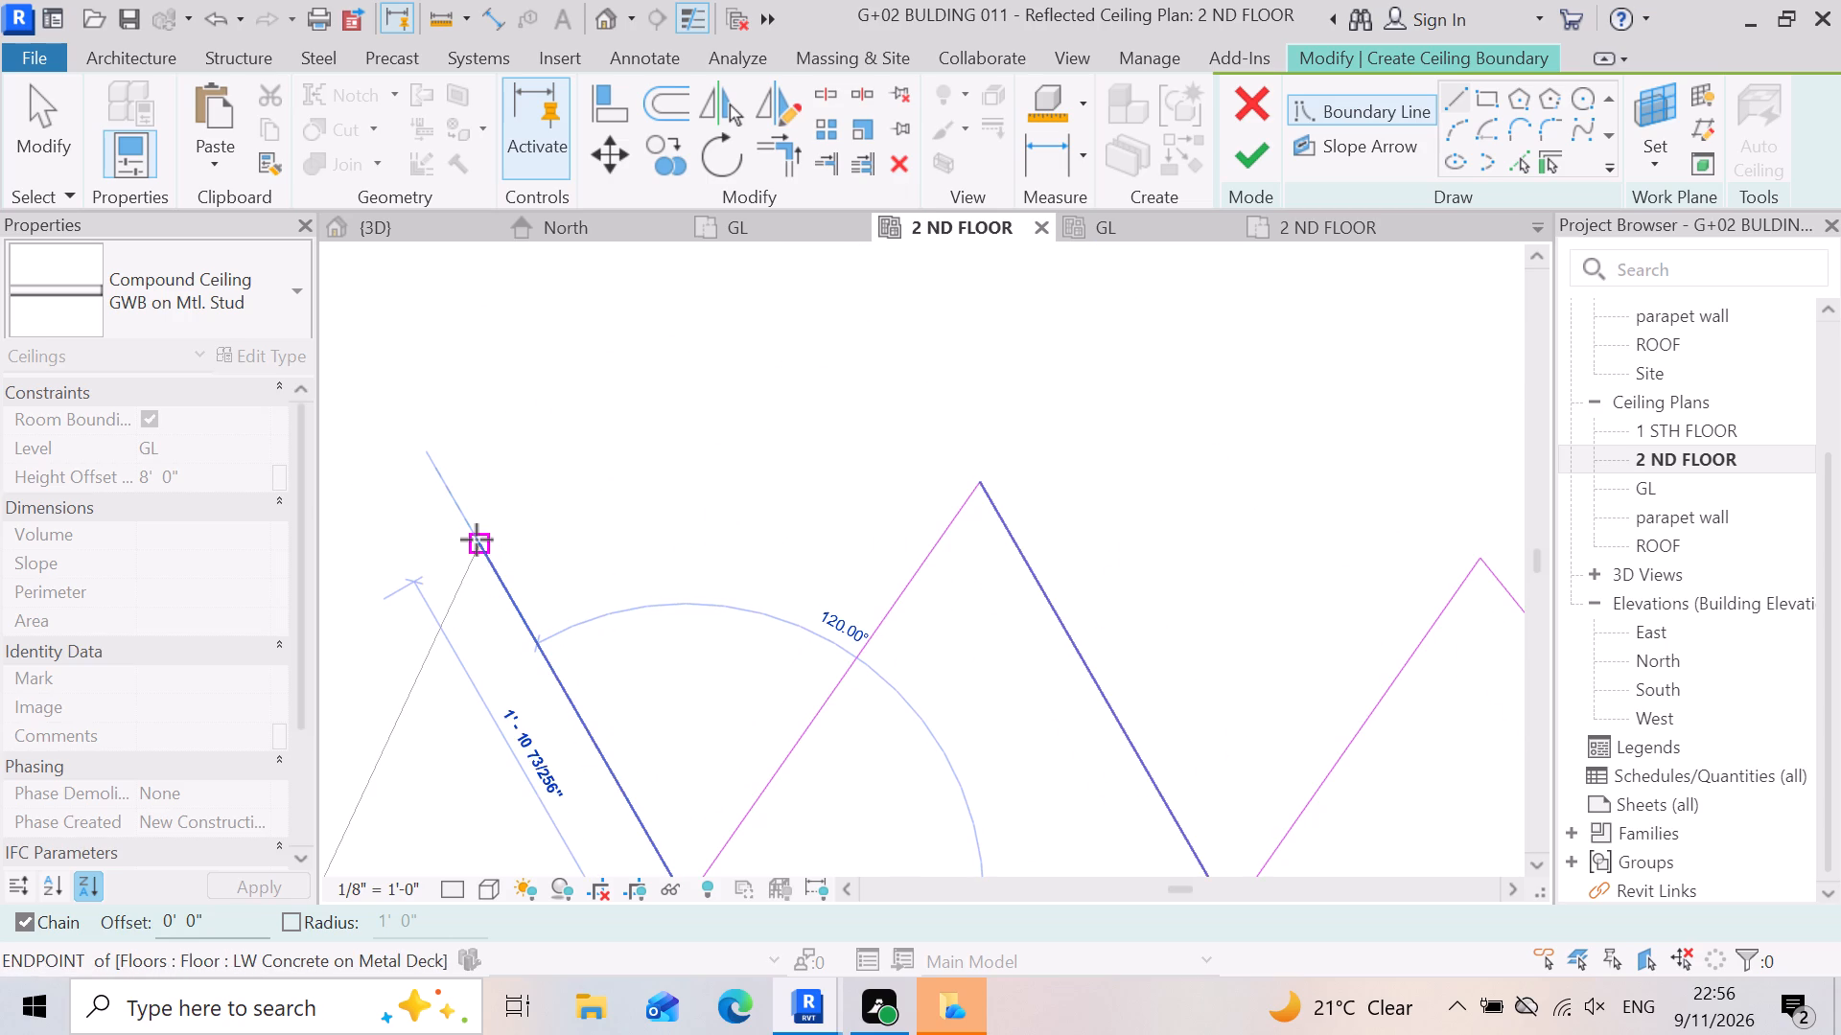
left_click(477, 540)
scroll(725, 516, "down", 9)
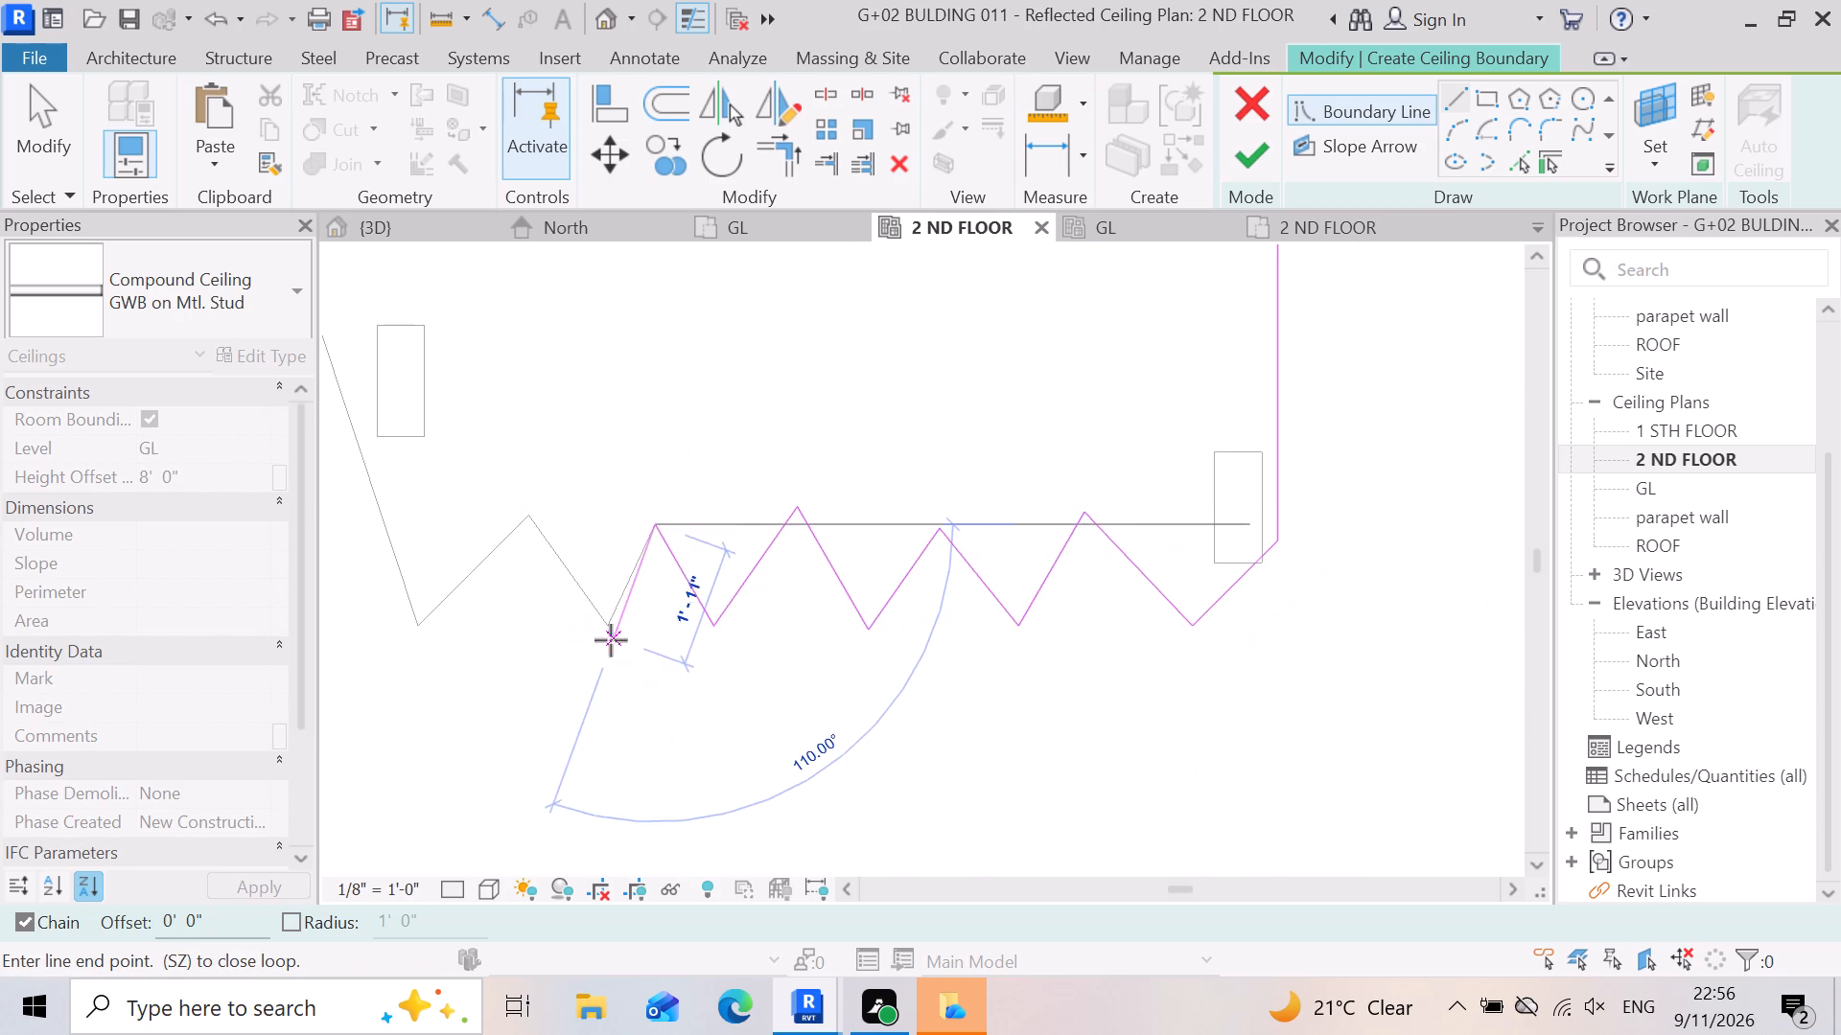
scroll(618, 645, "up", 6)
left_click(598, 595)
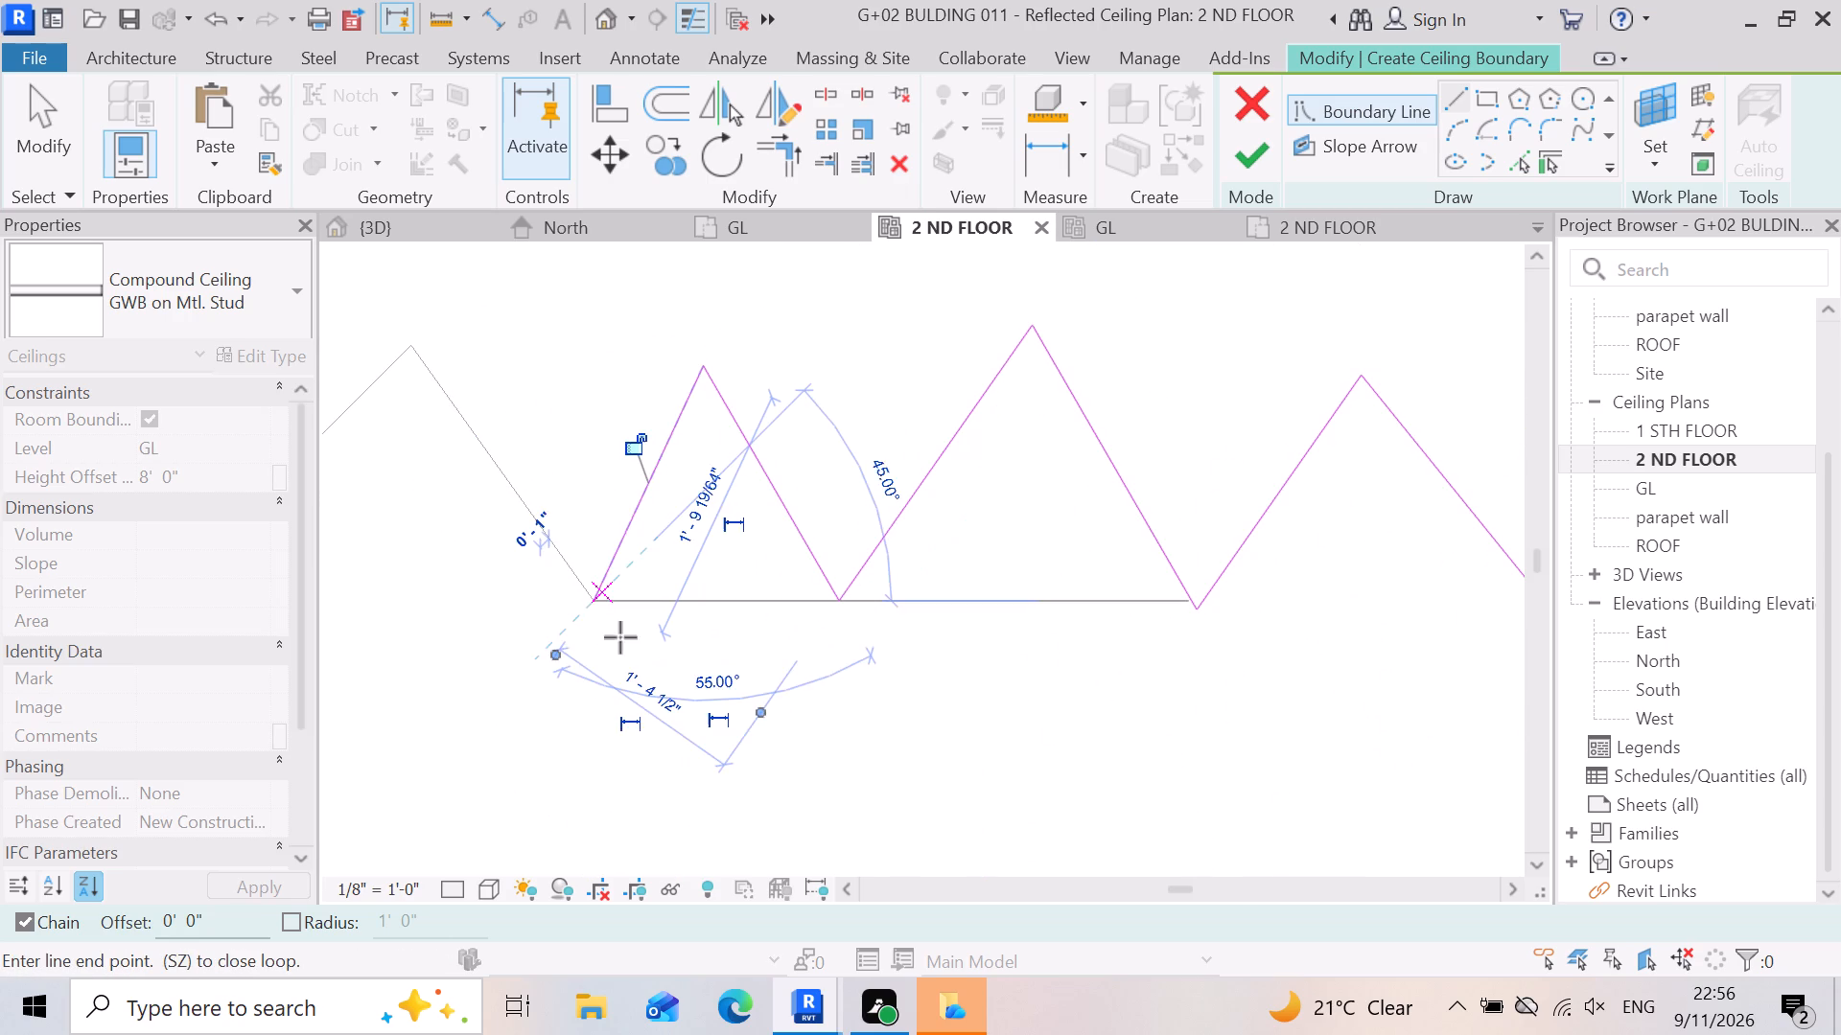
Draw the boundary up about 1'-11" to the fifth peak and down to the last low point of the zigzag edge.
scroll(674, 679, "down", 5)
scroll(619, 552, "up", 3)
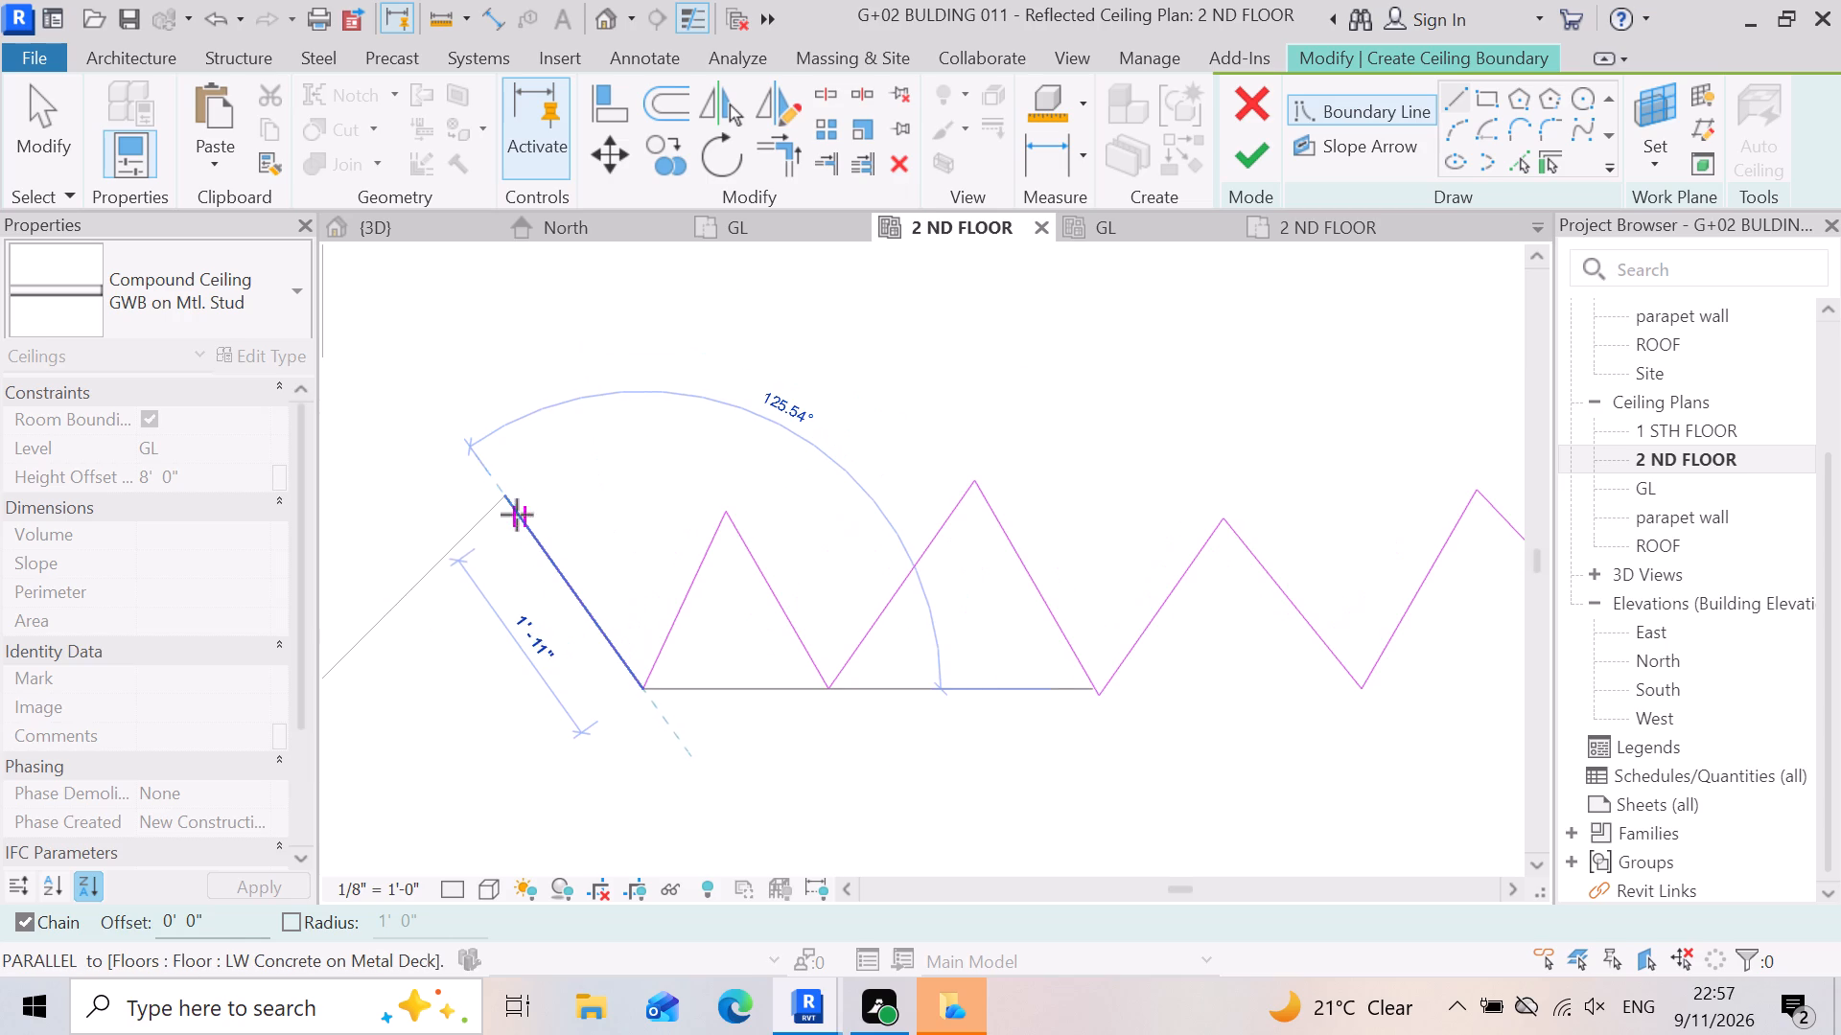
left_click(505, 498)
scroll(642, 557, "down", 5)
scroll(507, 618, "up", 2)
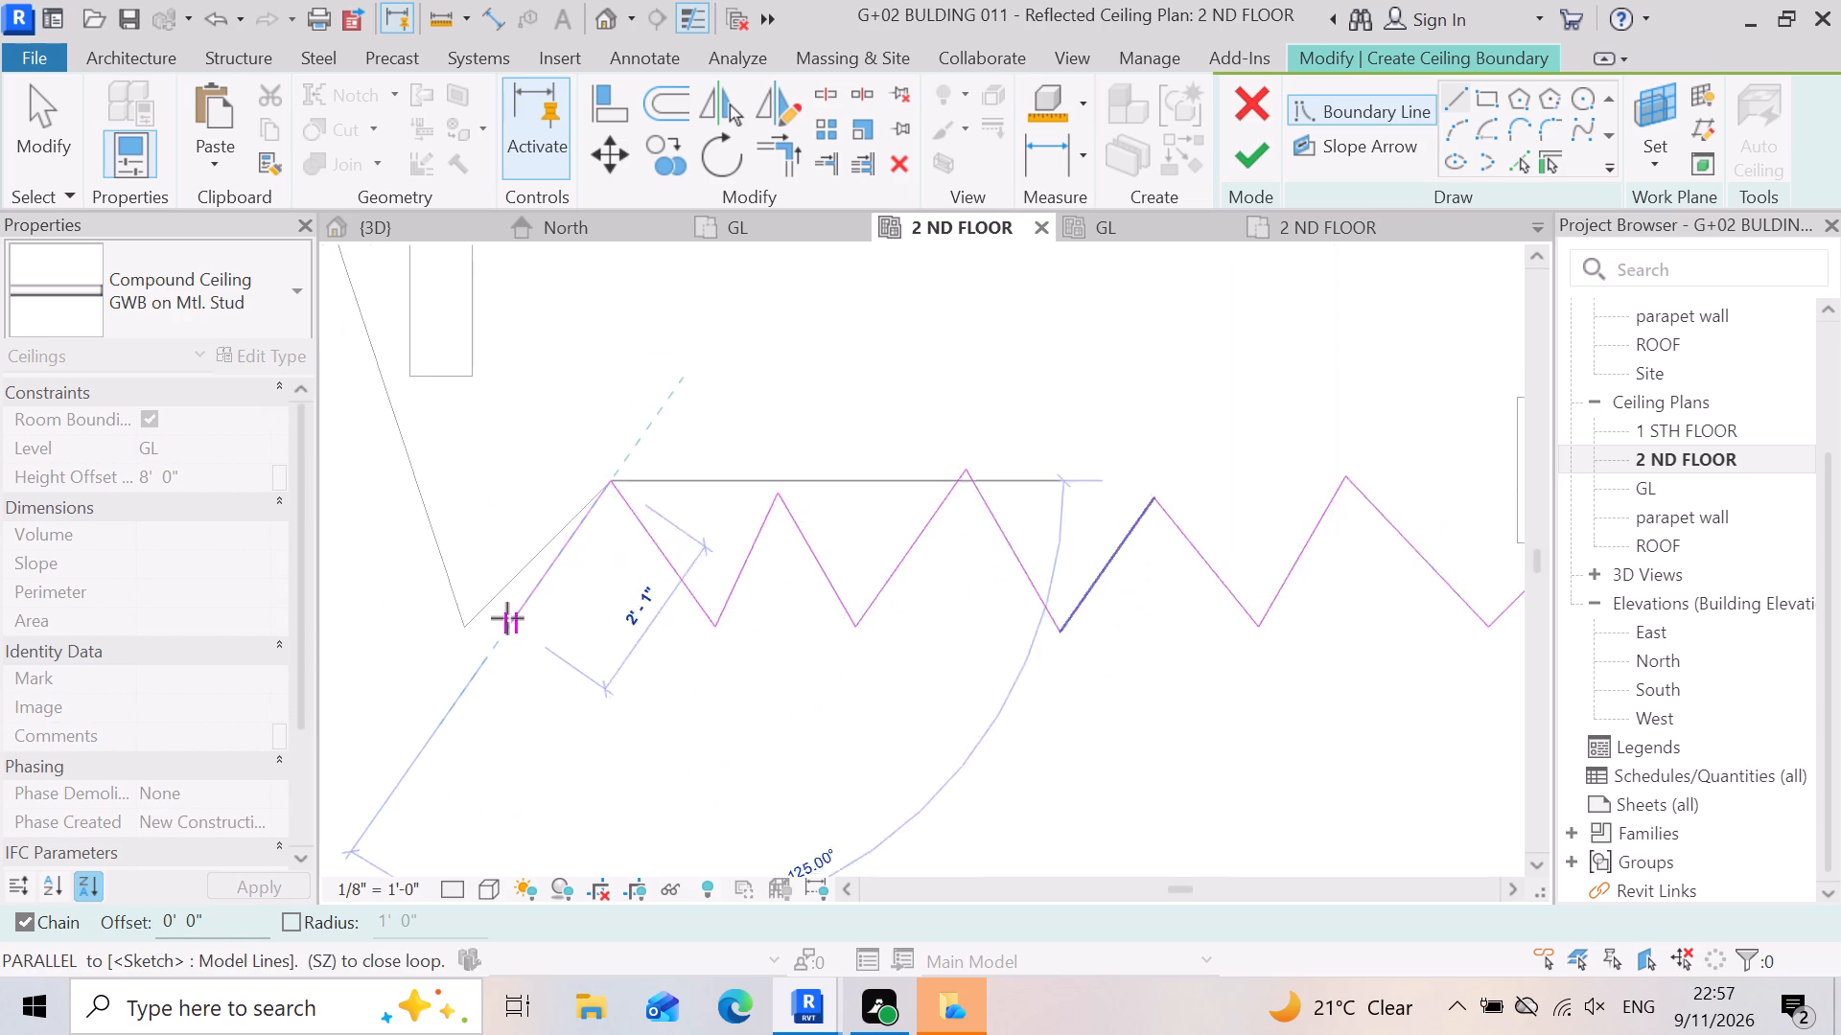
scroll(507, 618, "up", 4)
left_click(445, 635)
Close the boundary along the slanted slab edge and across the wall end to the vertical boundary line, and finish the ceiling.
scroll(571, 712, "down", 7)
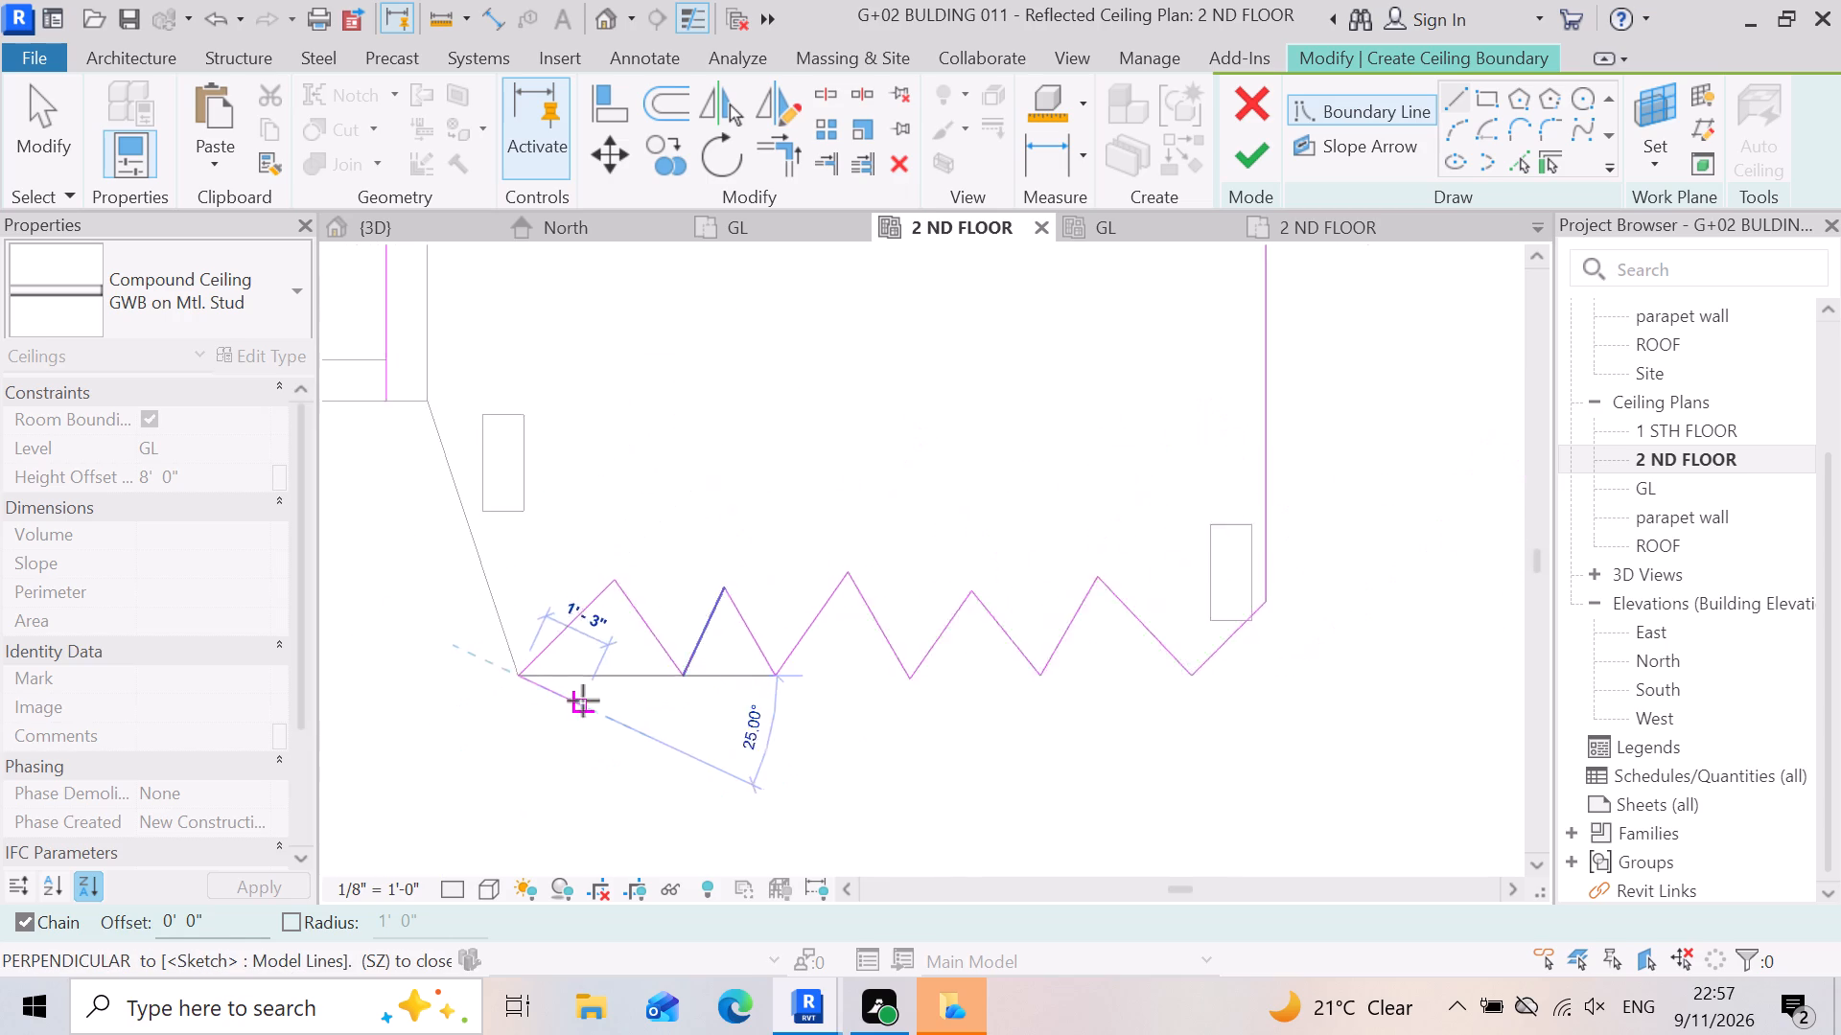
scroll(583, 701, "down", 2)
scroll(505, 516, "up", 6)
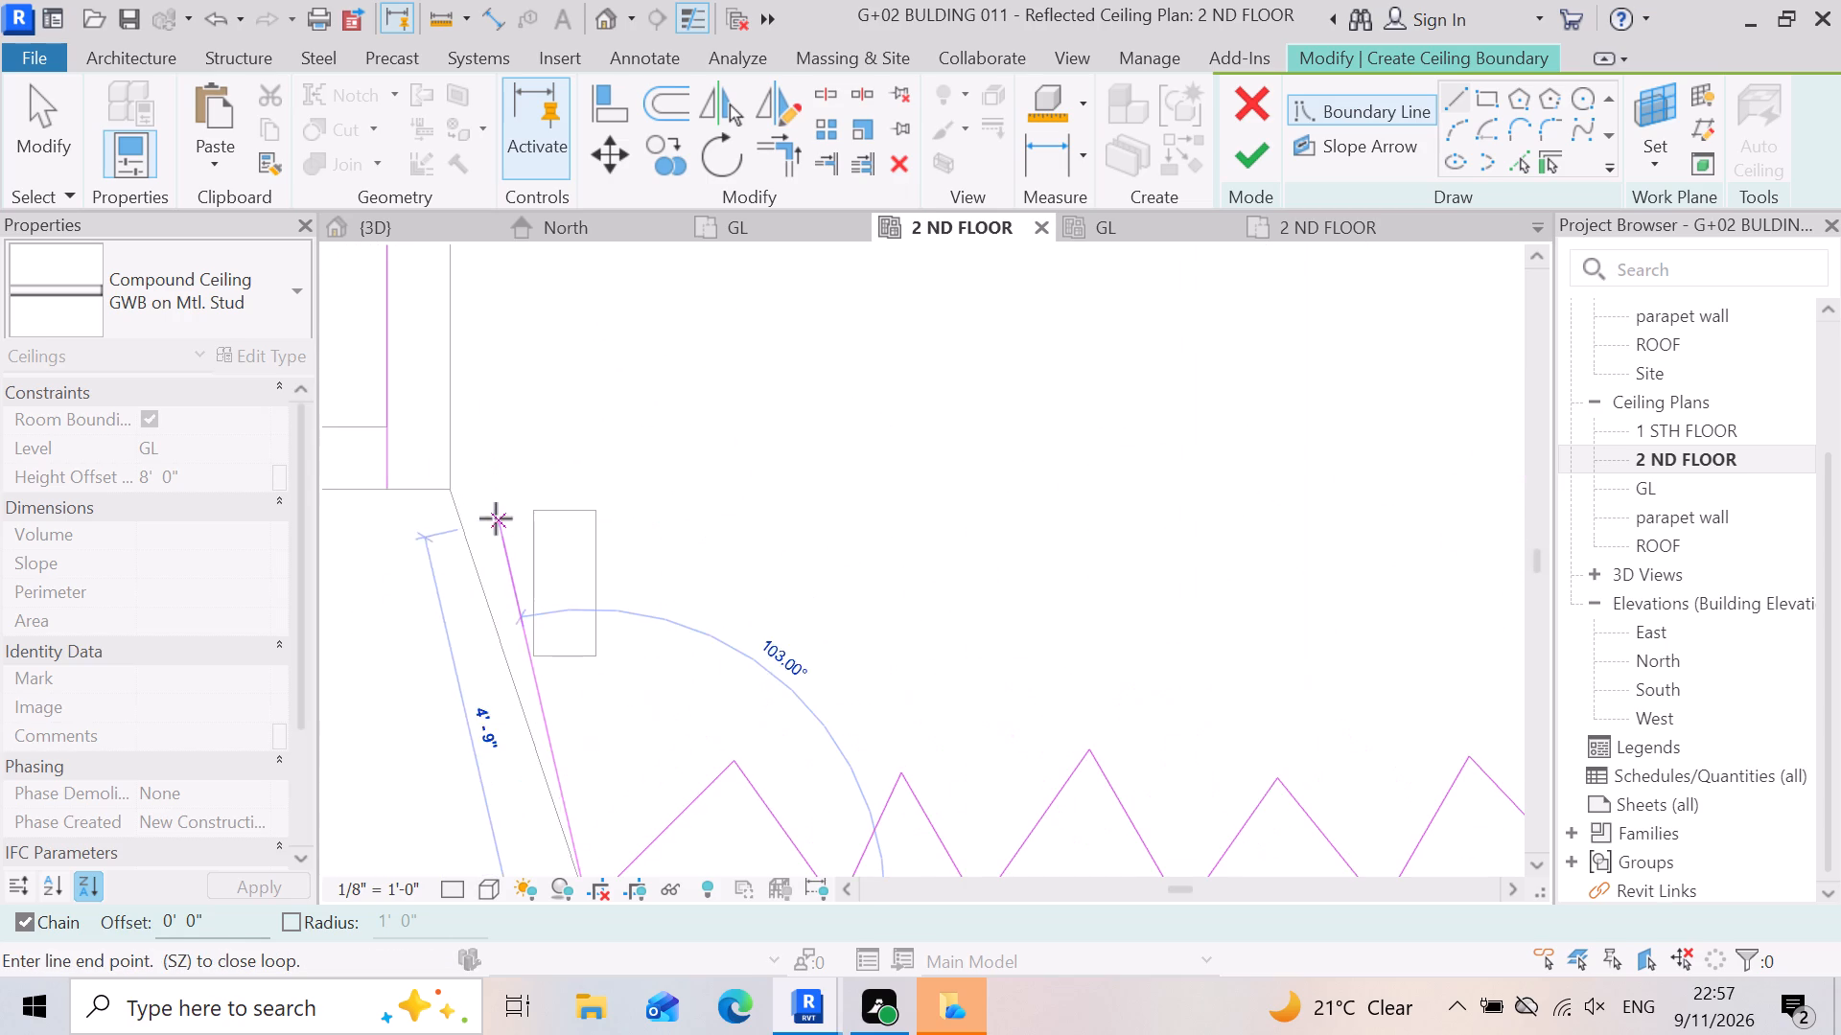
left_click(454, 499)
scroll(521, 548, "down", 4)
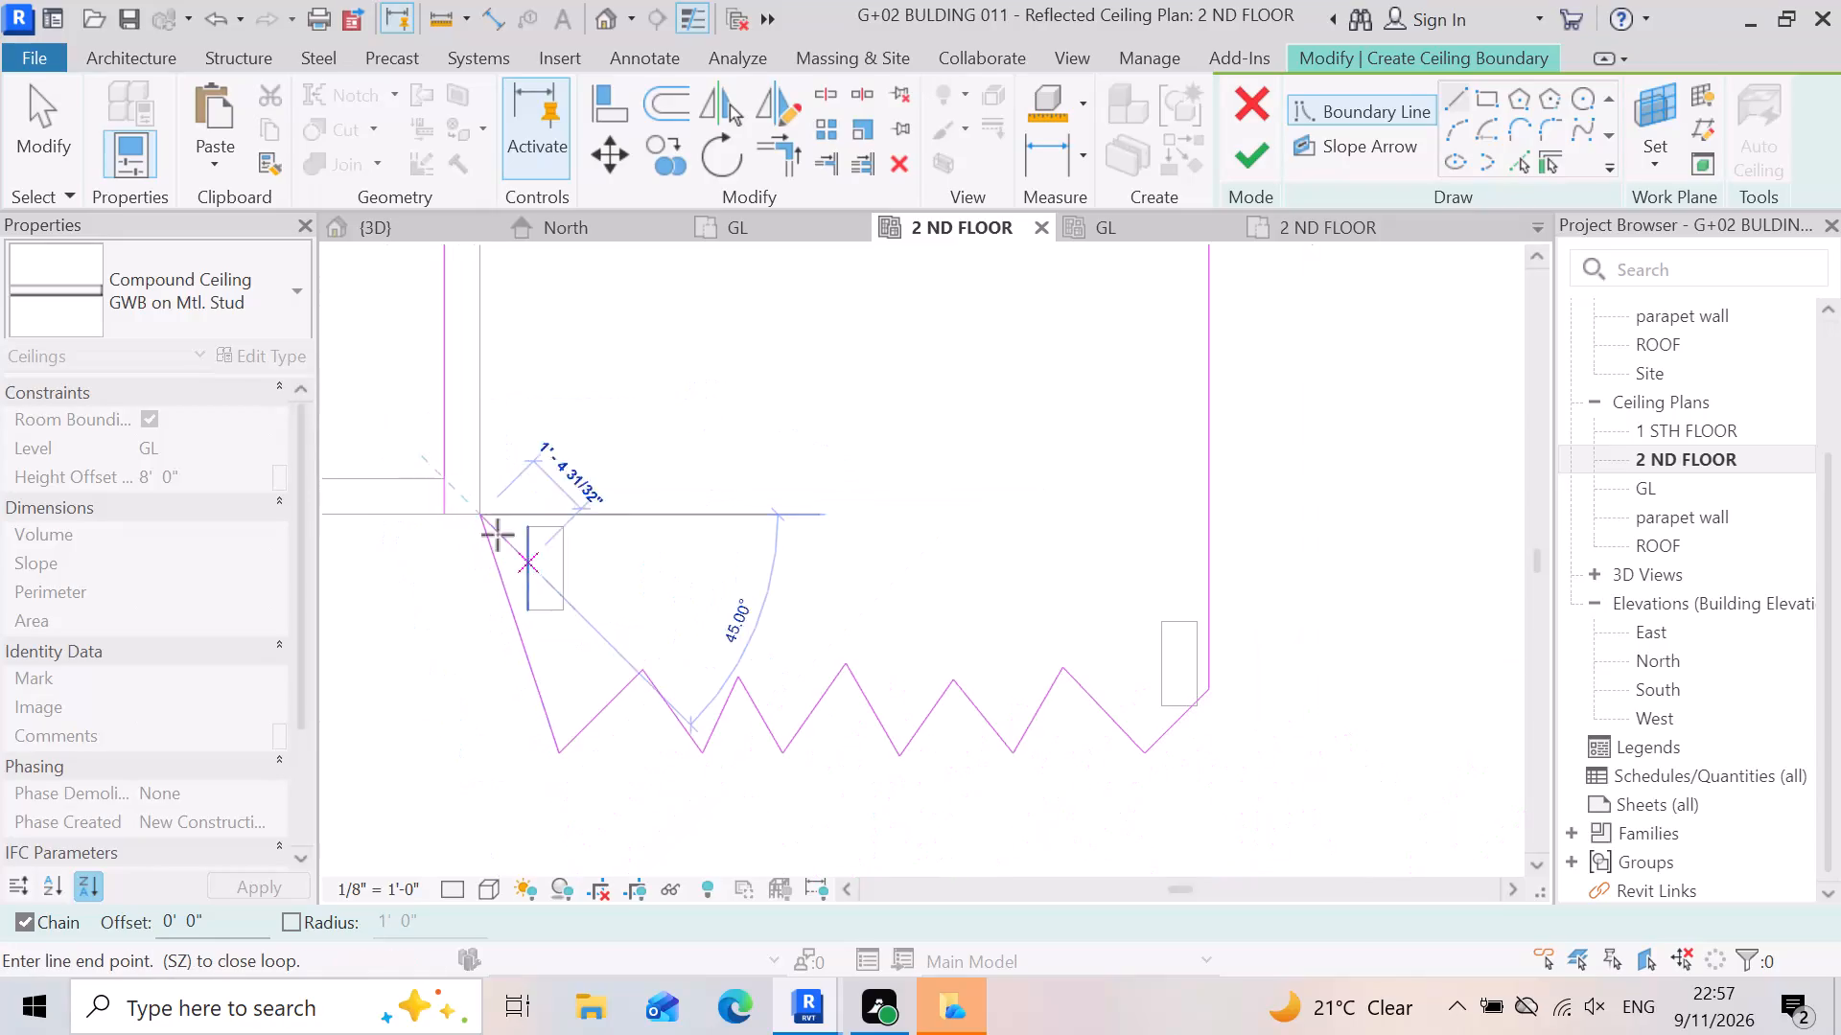
scroll(464, 533, "up", 11)
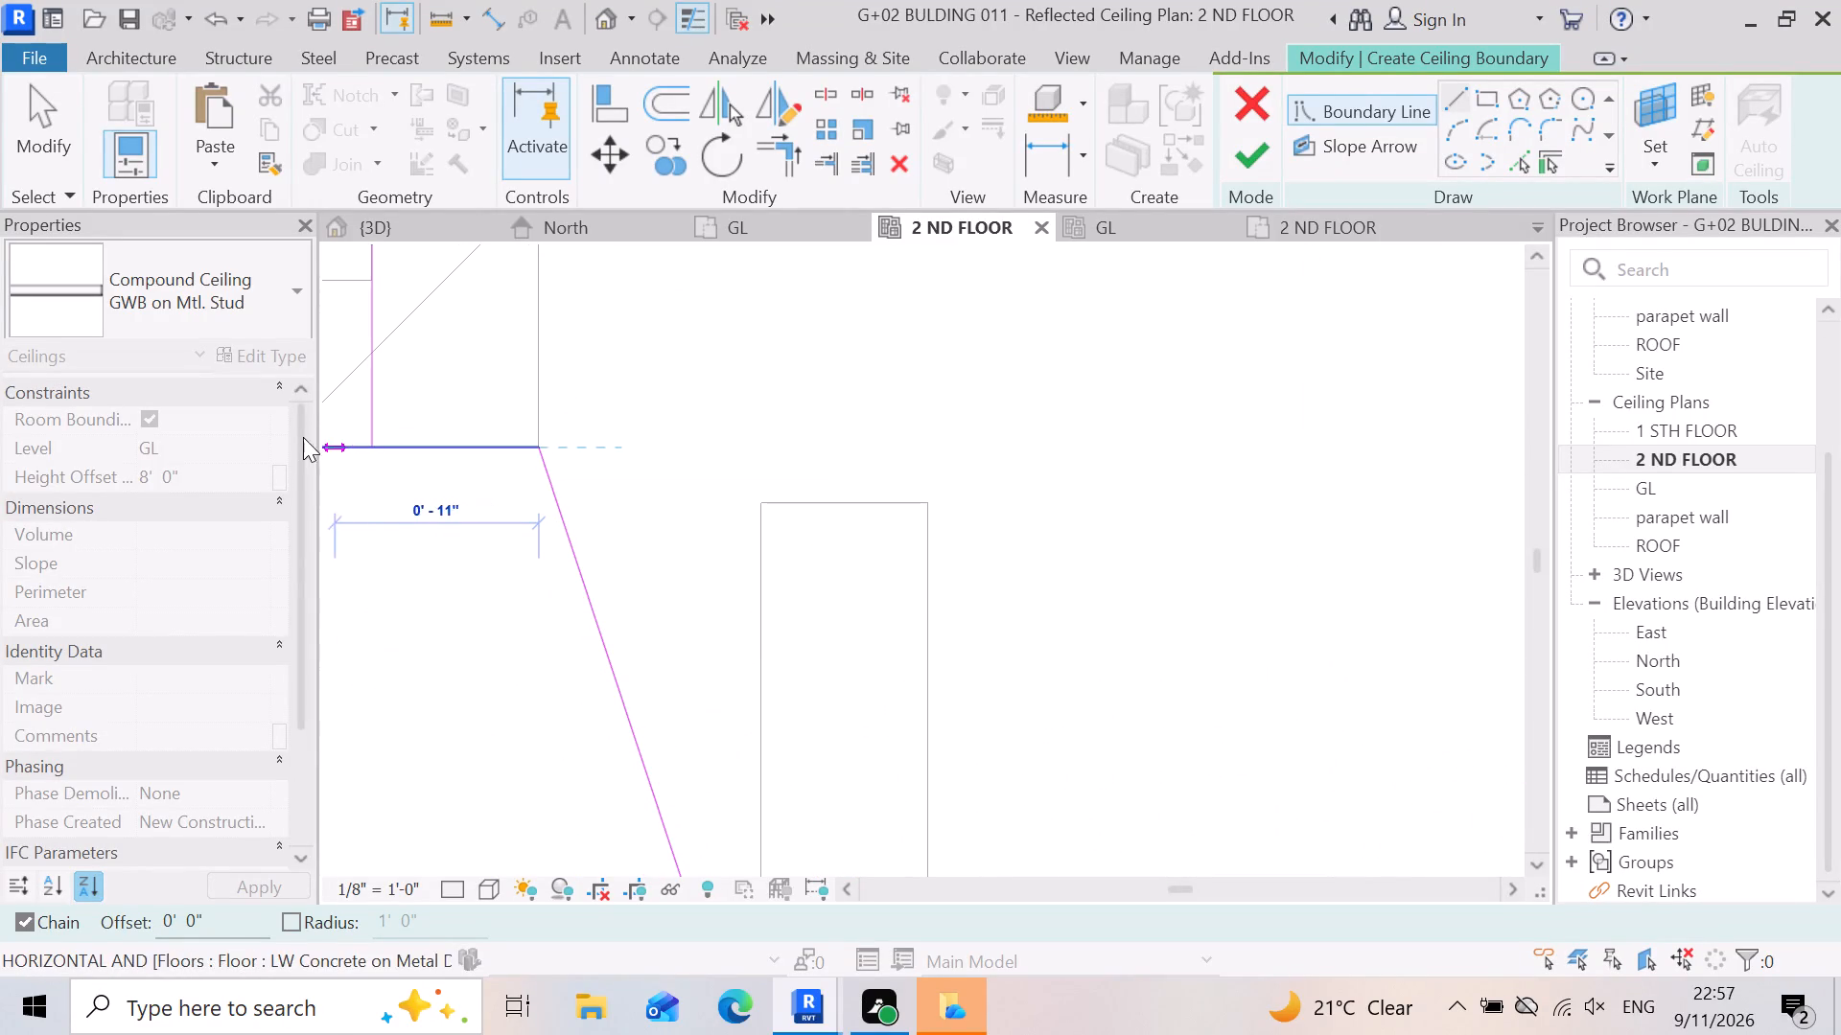
left_click(379, 448)
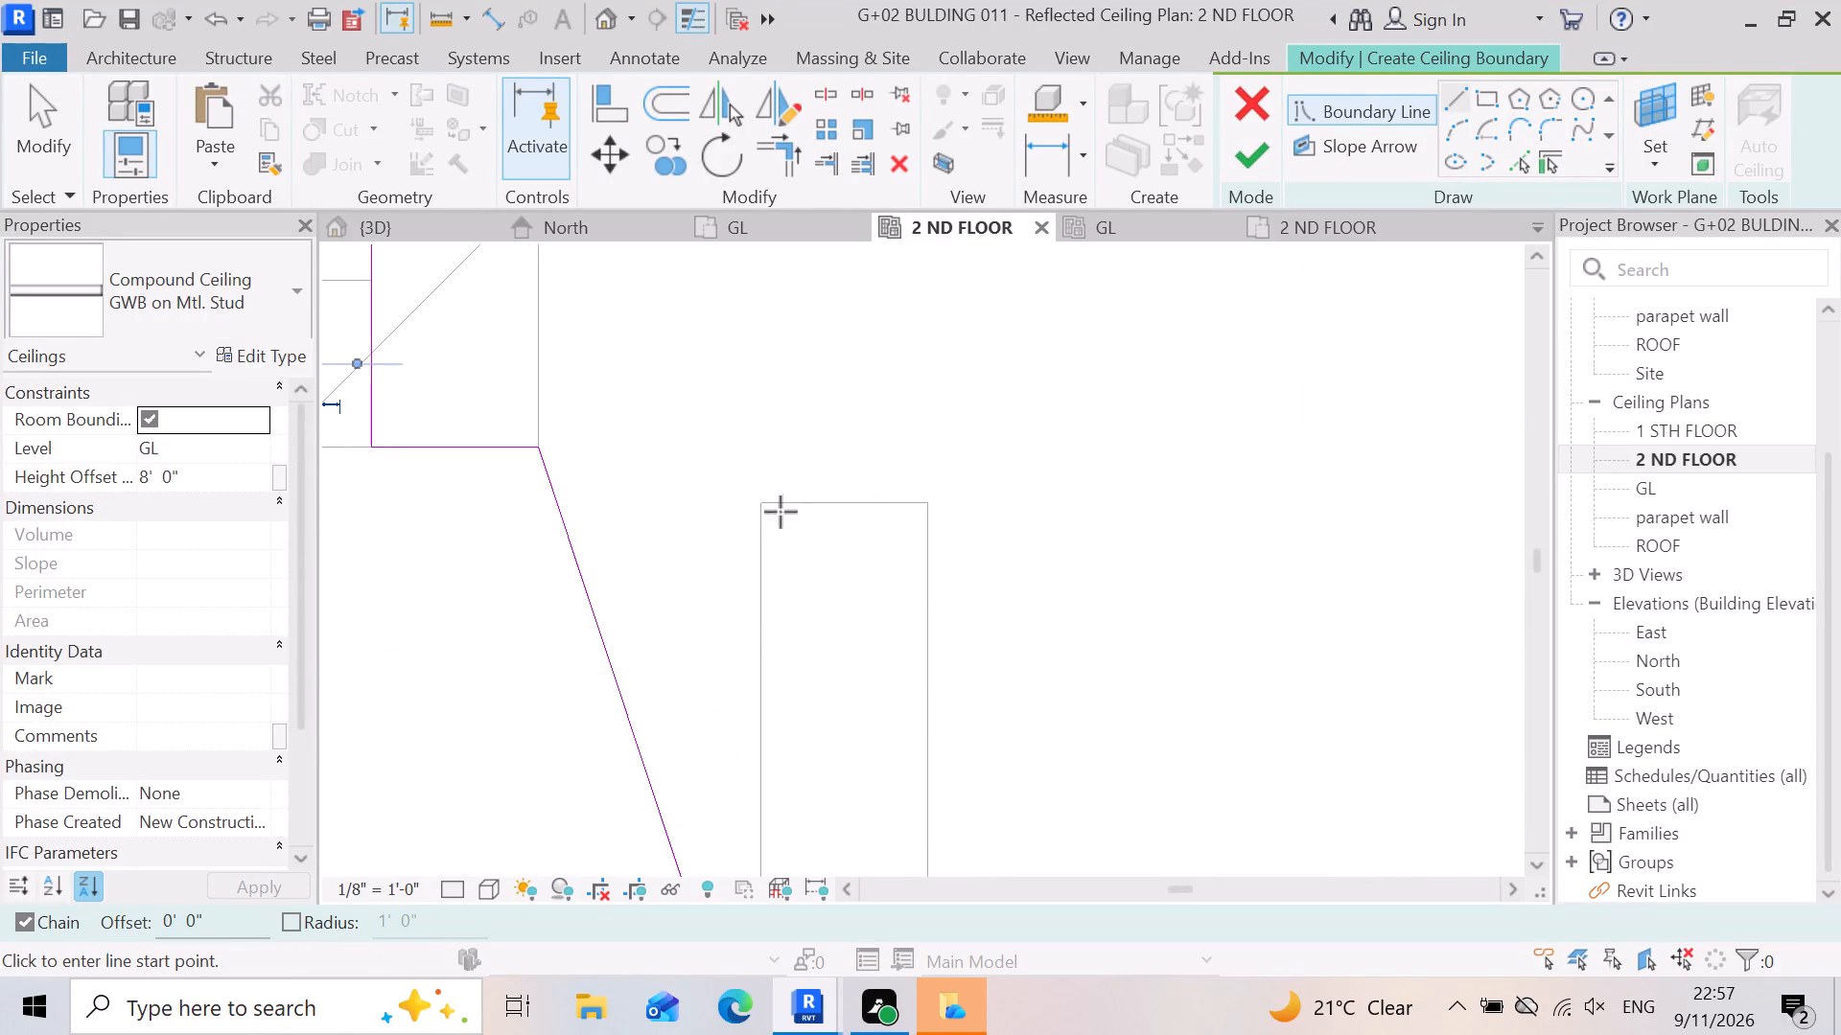
scroll(934, 455, "down", 5)
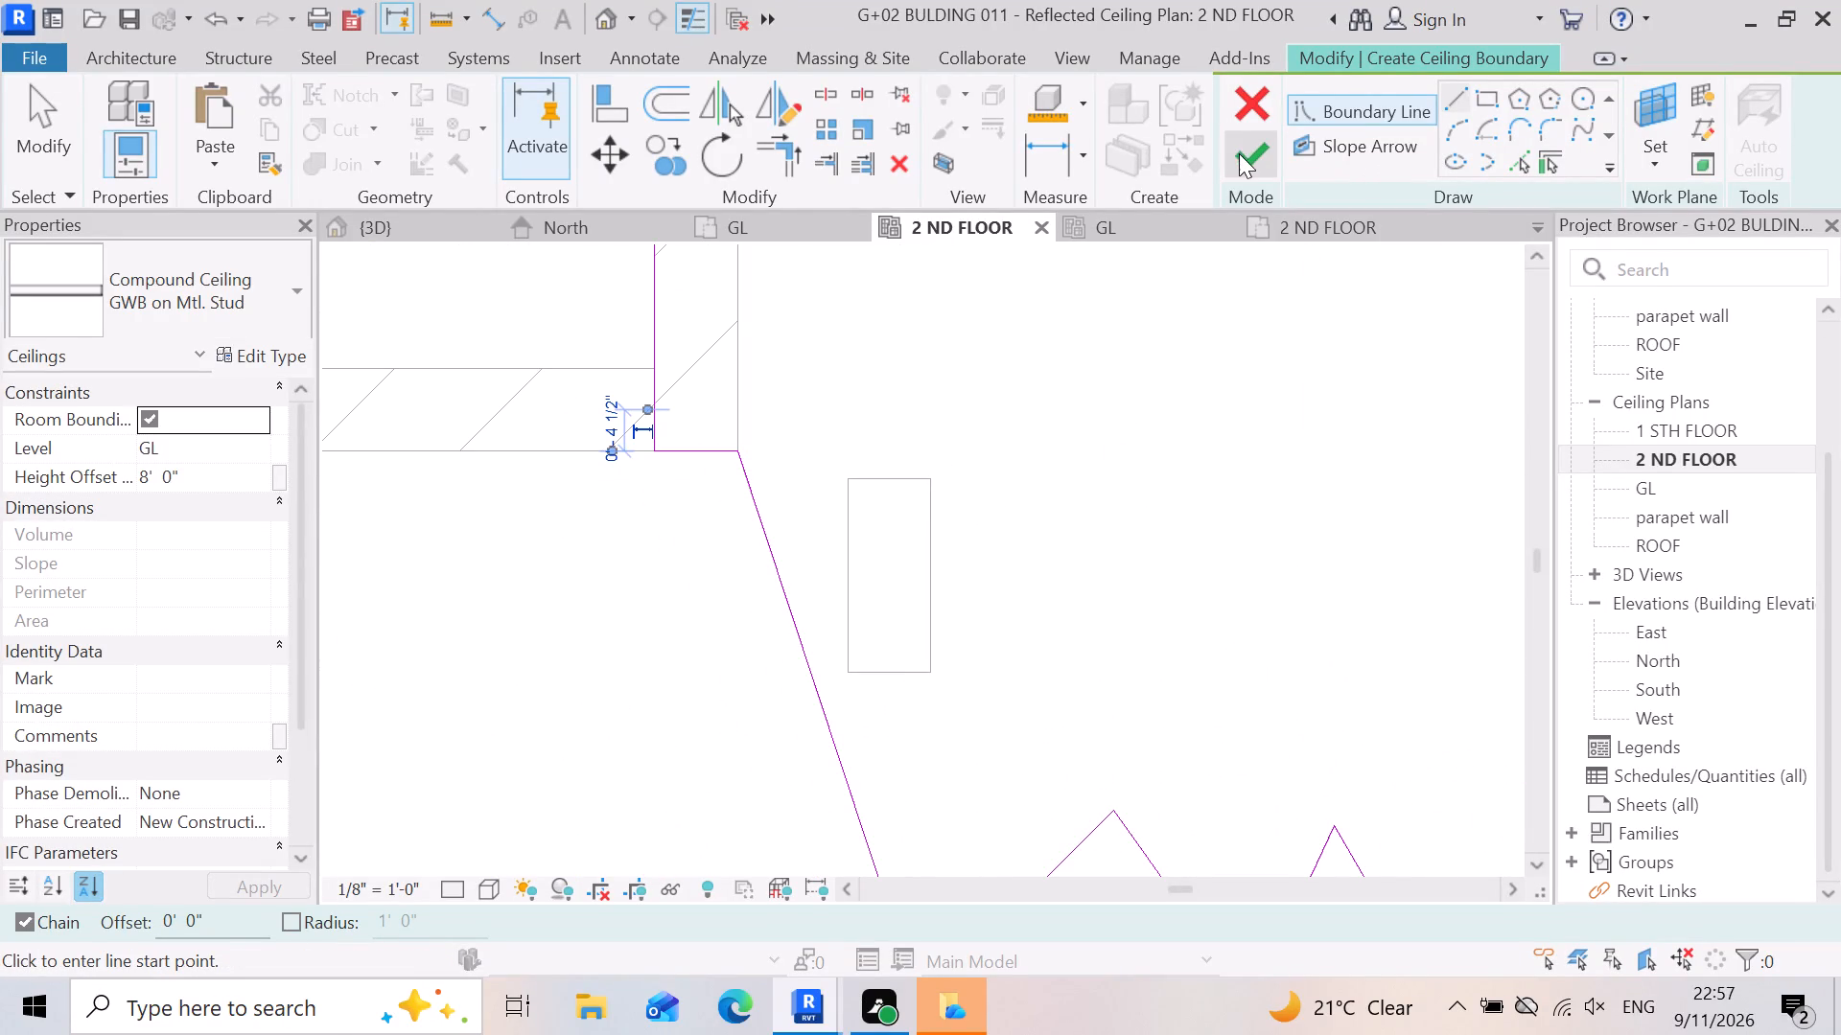
left_click(1241, 154)
Examine the new ceiling's location and height in the 3D view.
scroll(914, 557, "down", 16)
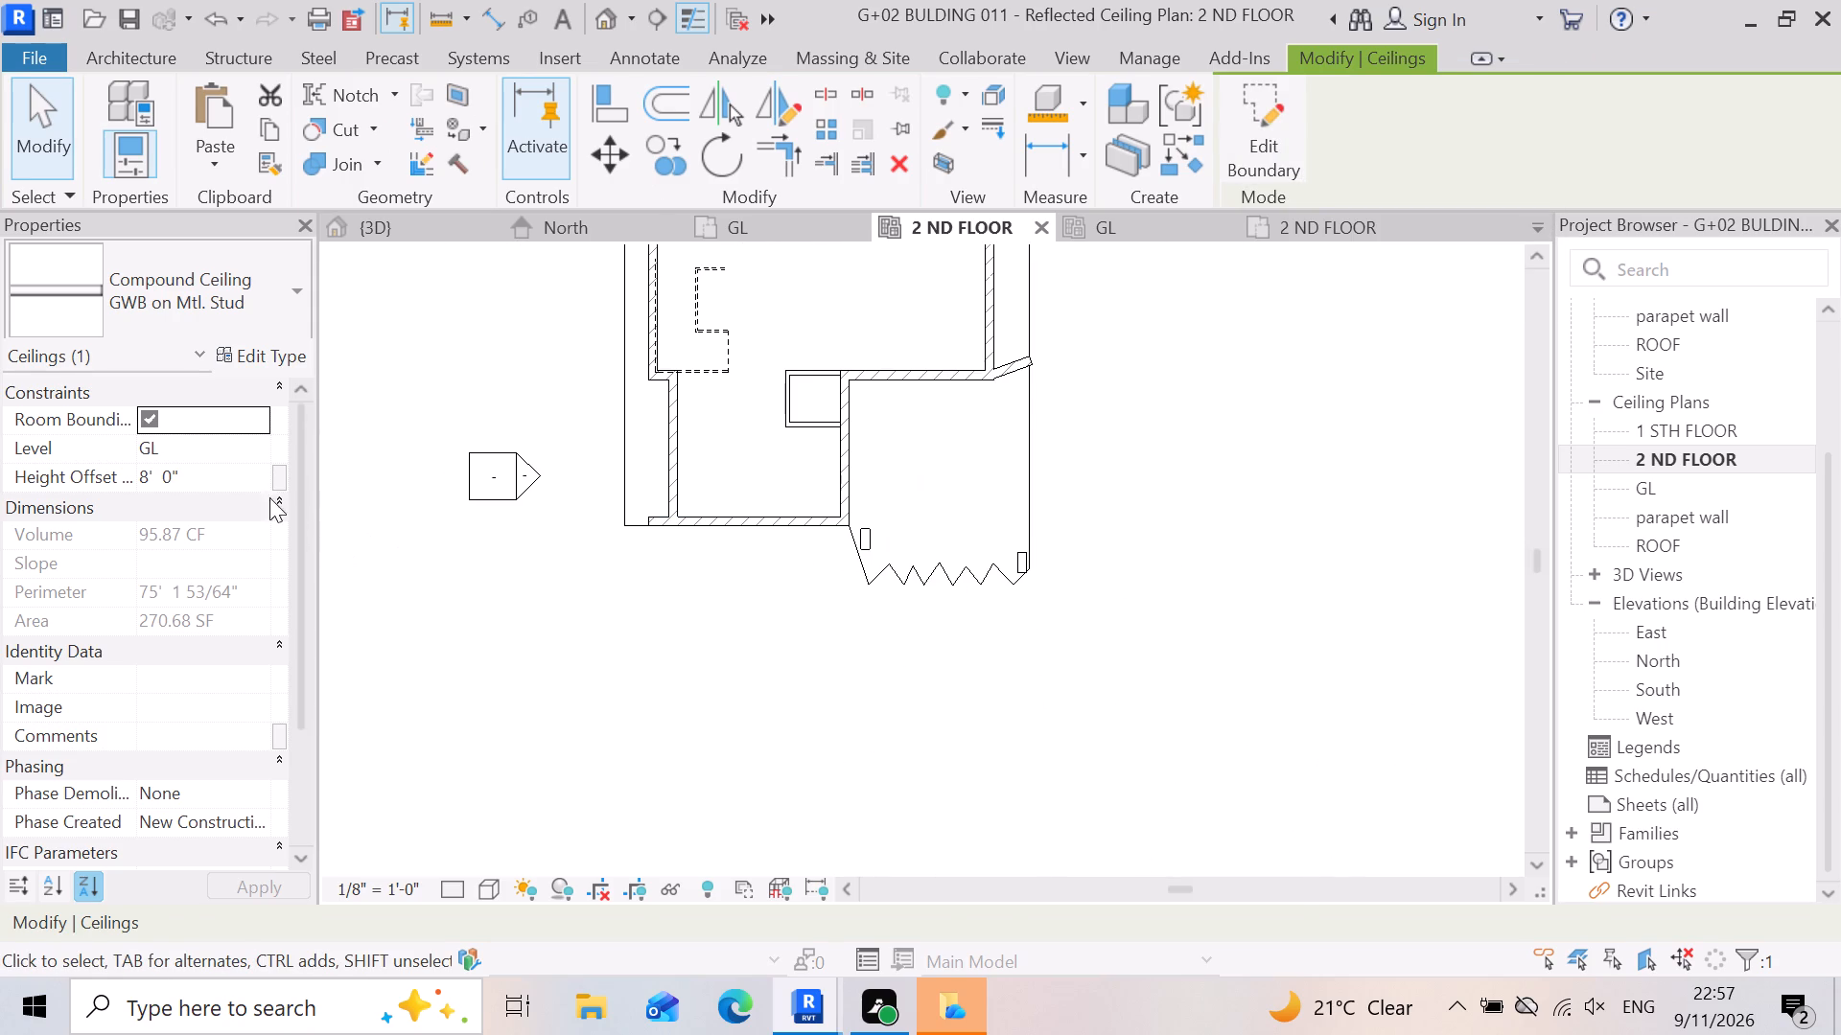
left_click(452, 225)
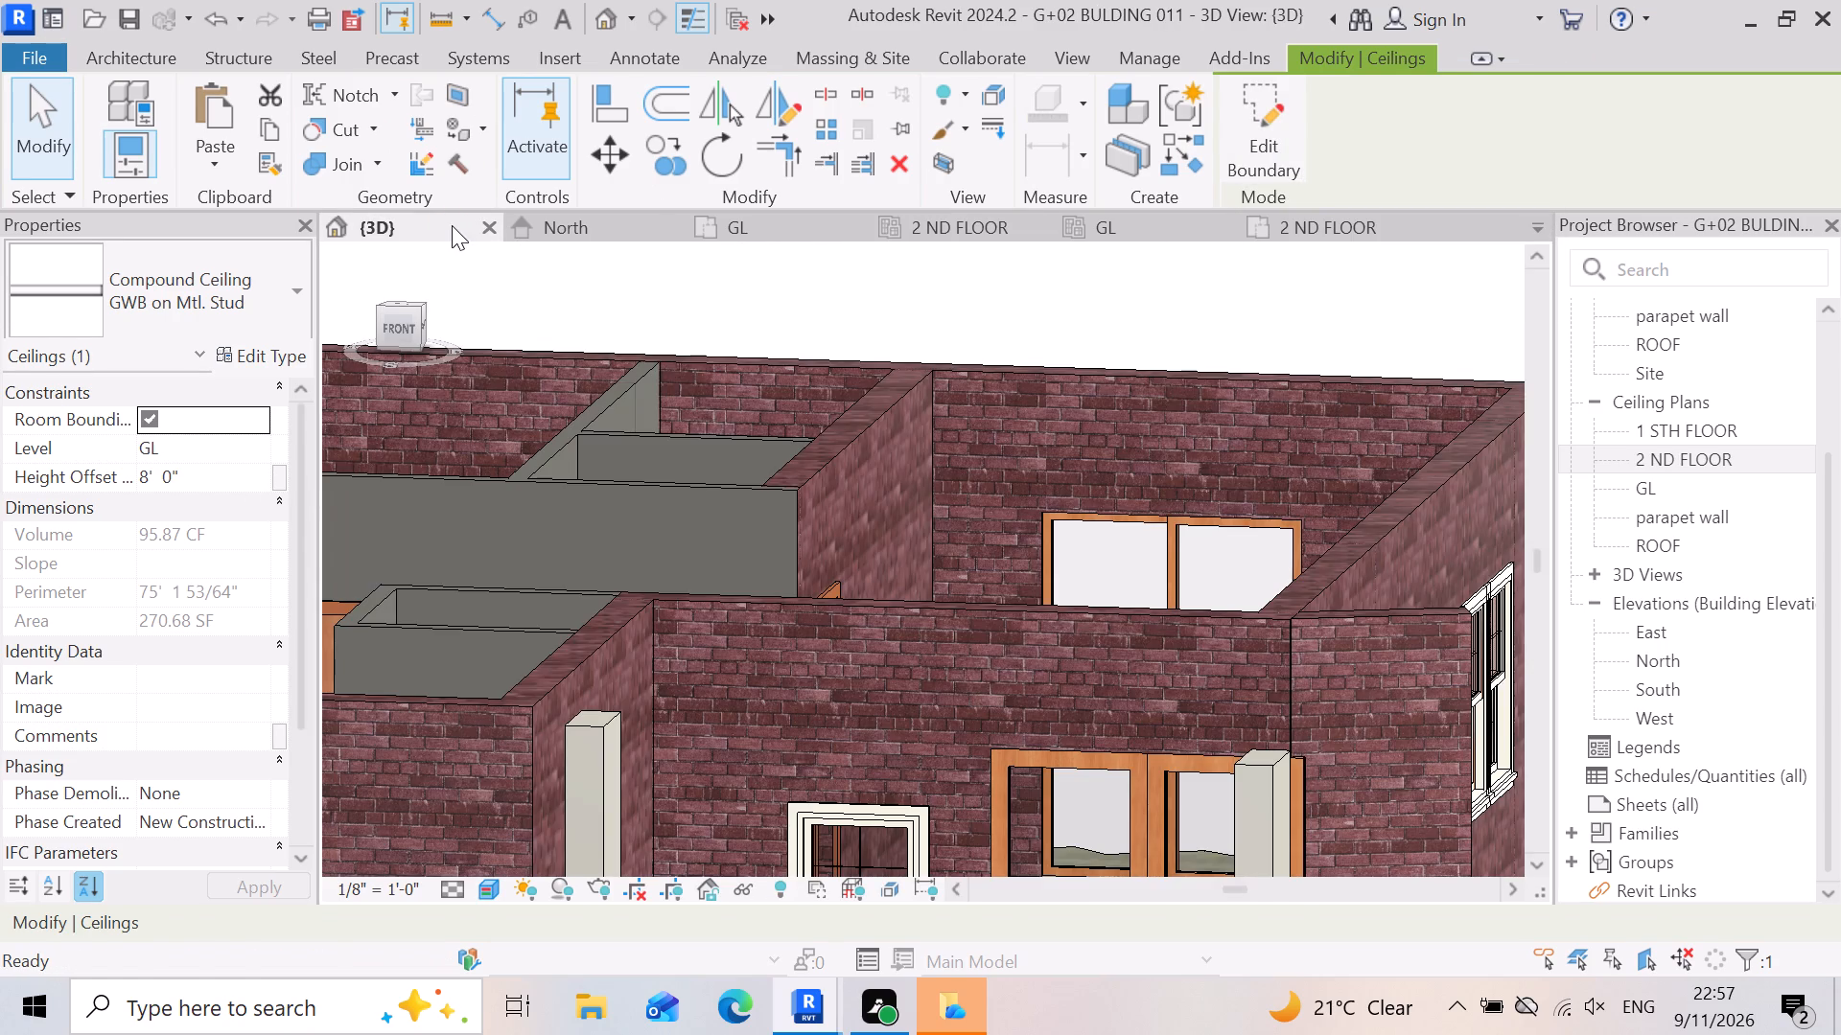
scroll(796, 430, "down", 5)
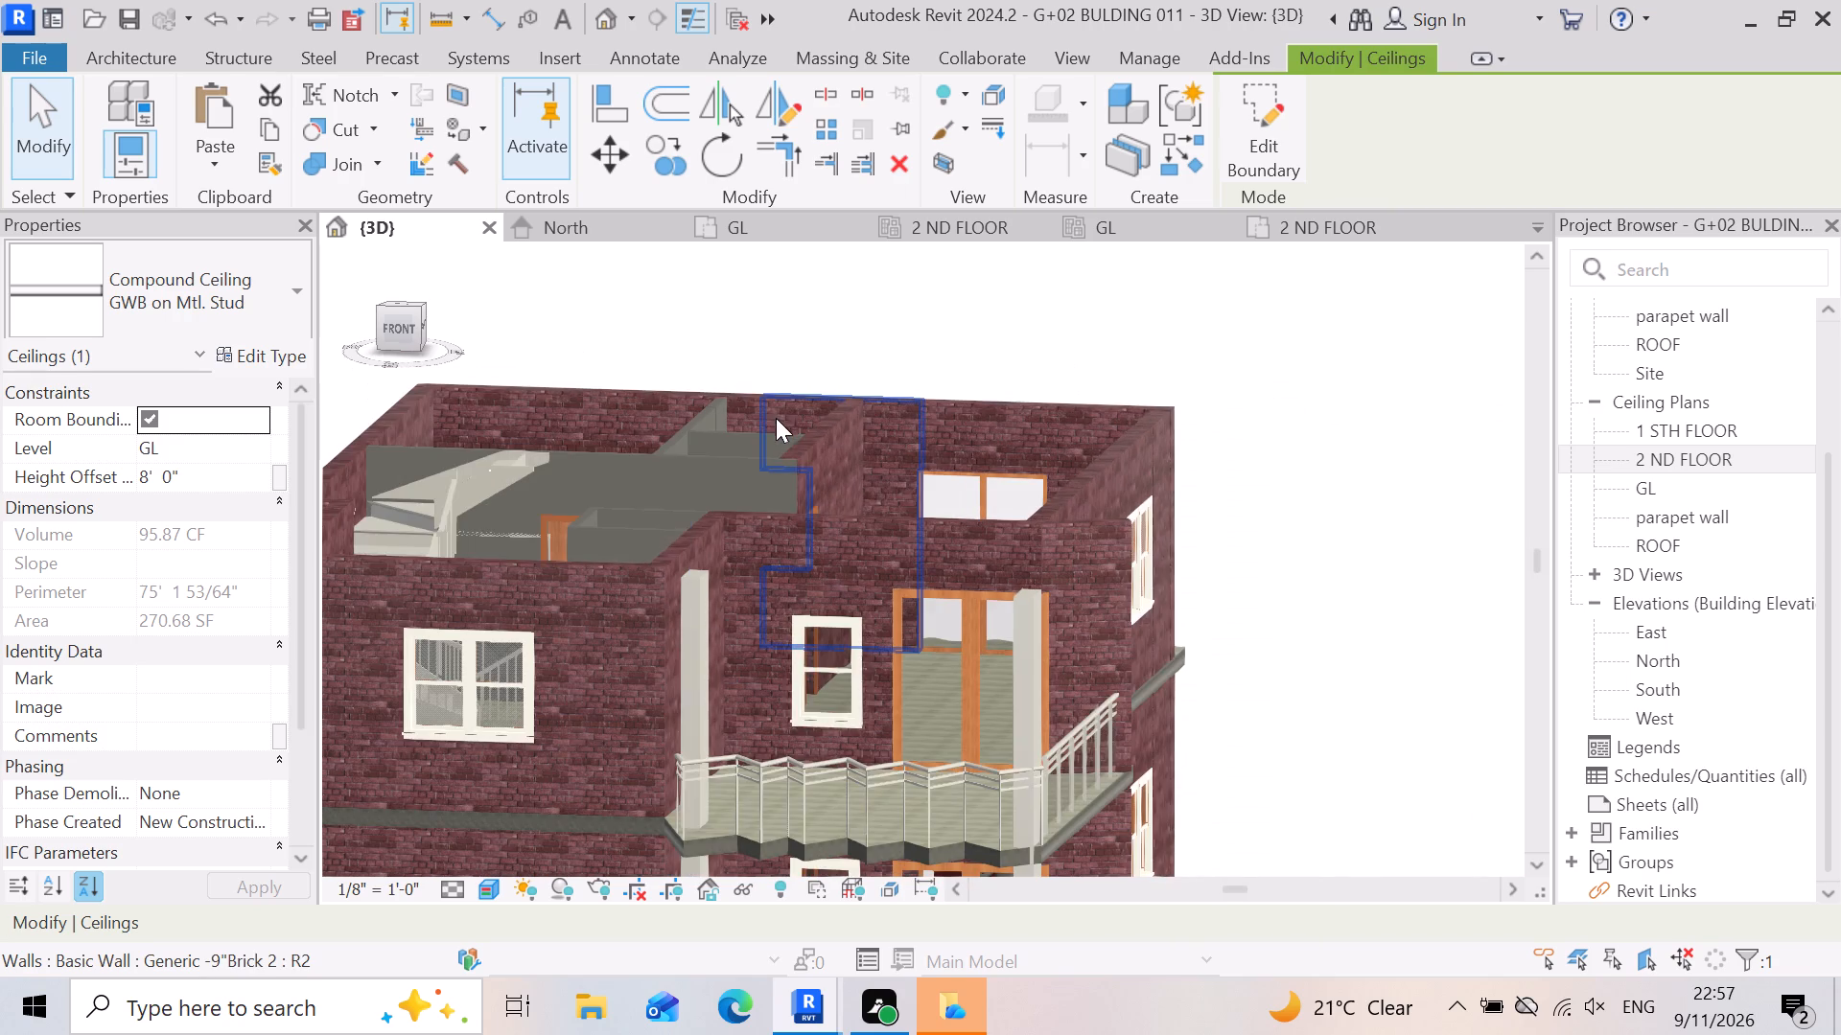
scroll(458, 544, "up", 3)
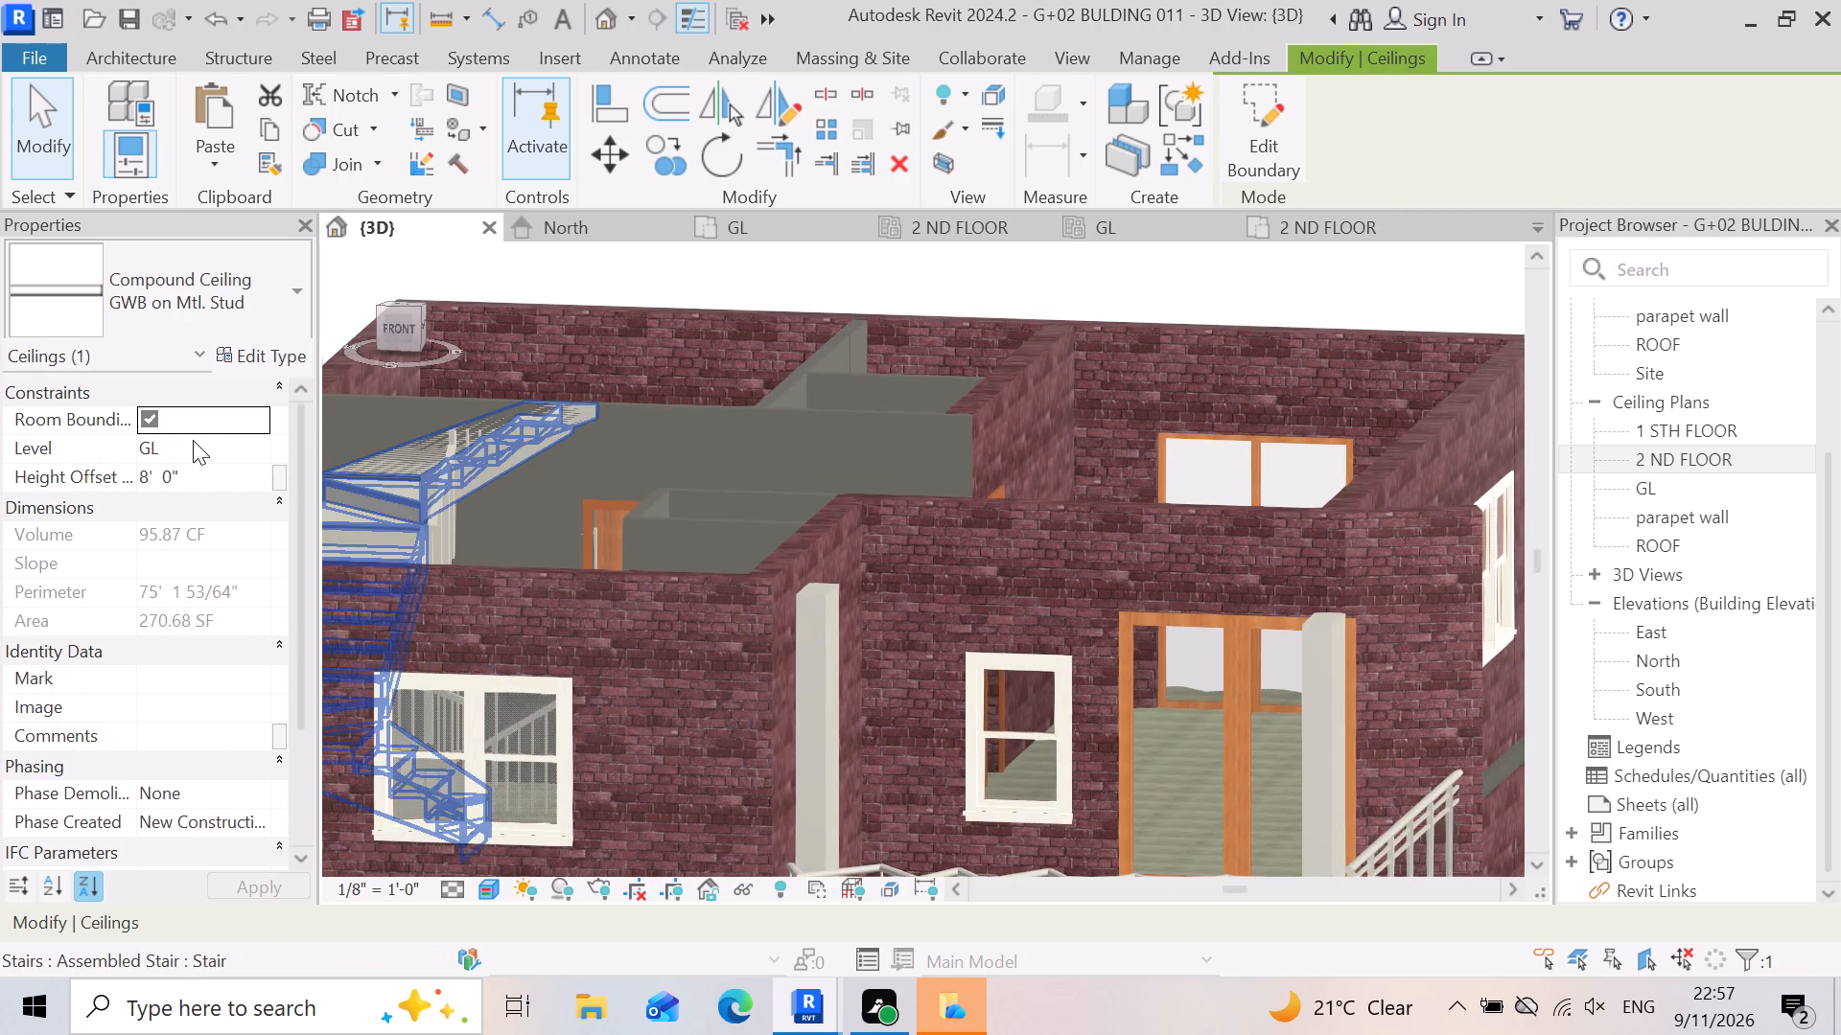
scroll(1100, 611, "down", 4)
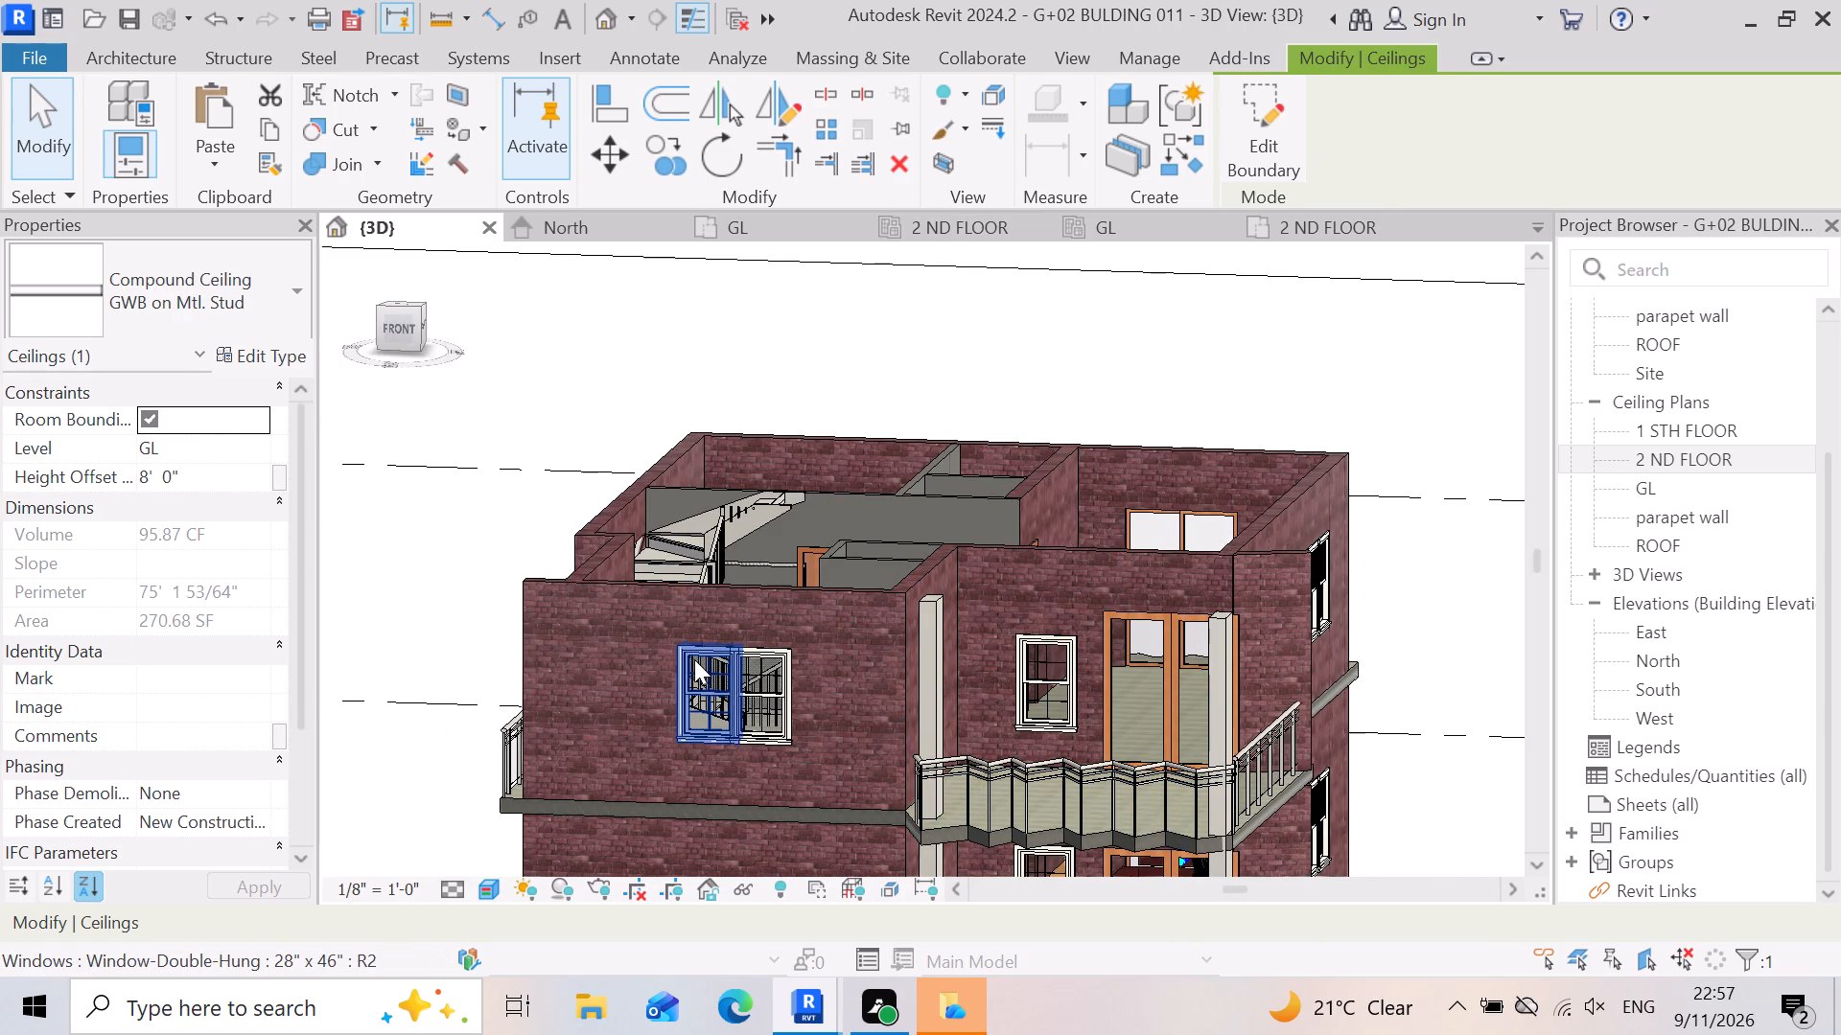
Select the LW Concrete on Metal Deck slab in the 2 ND FLOOR floor plan and locate it in the 3D view.
left_click(768, 234)
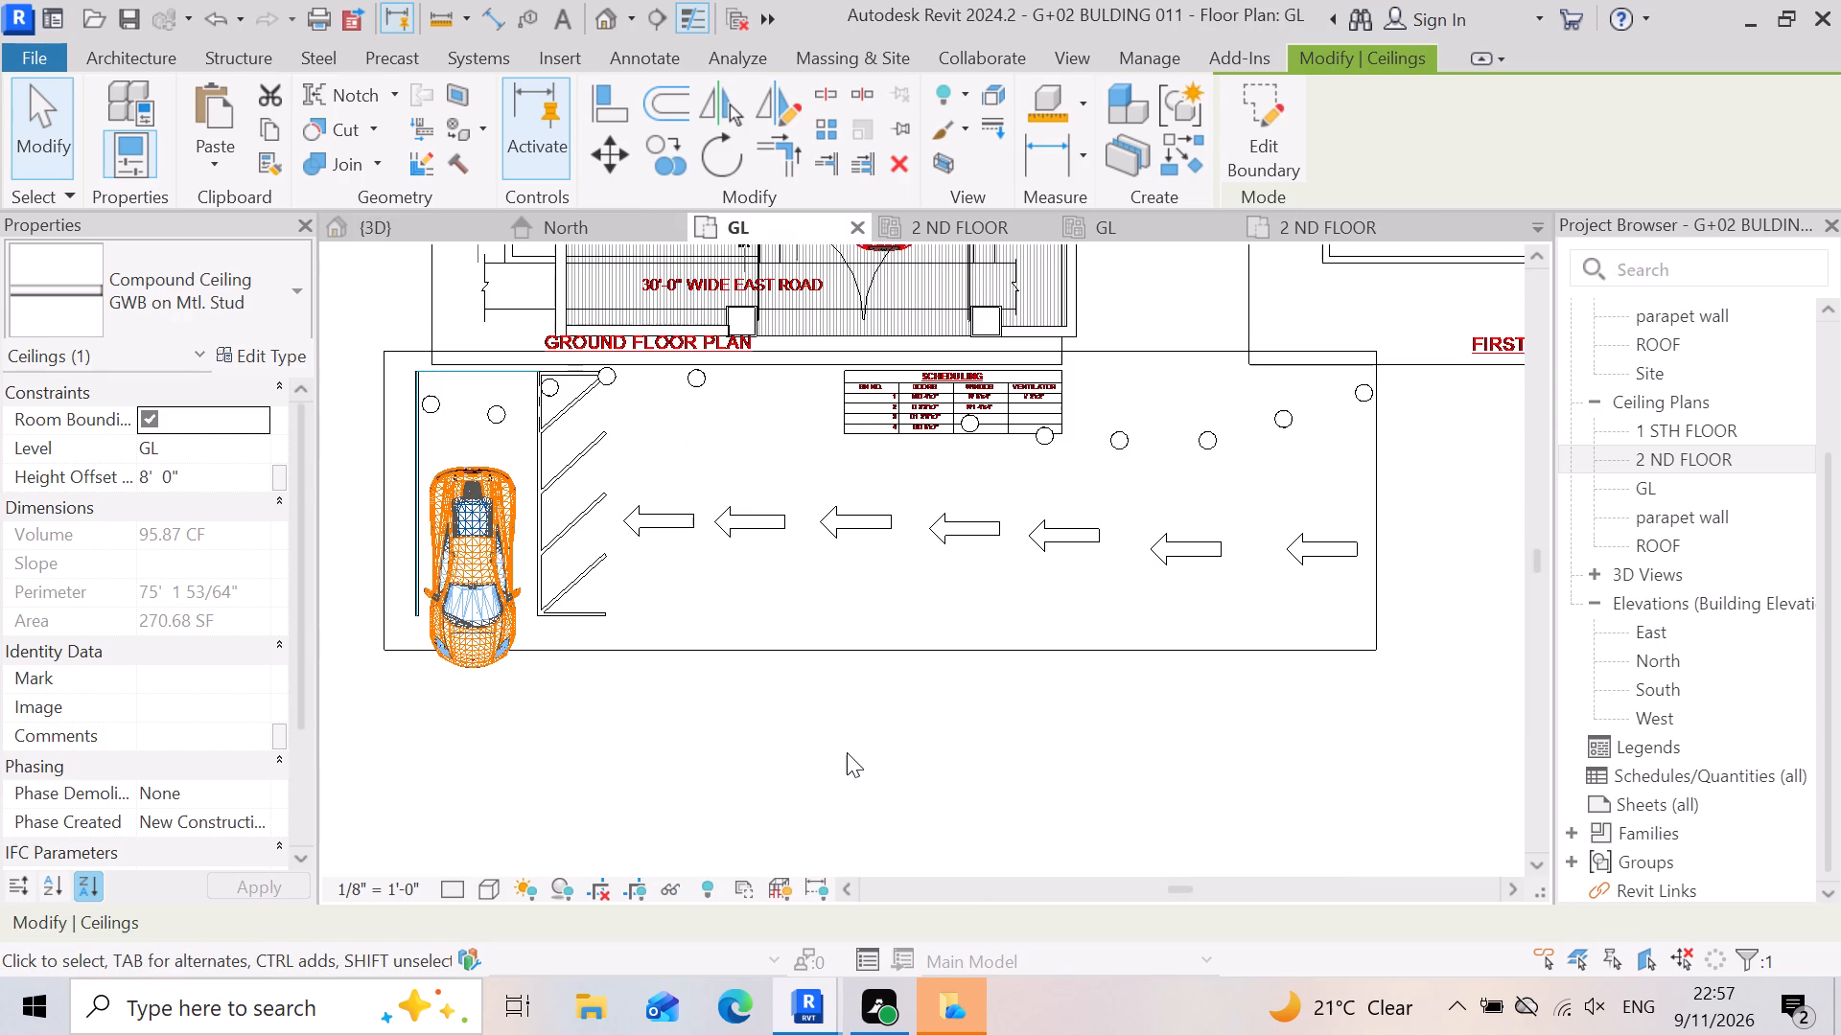
scroll(911, 751, "down", 8)
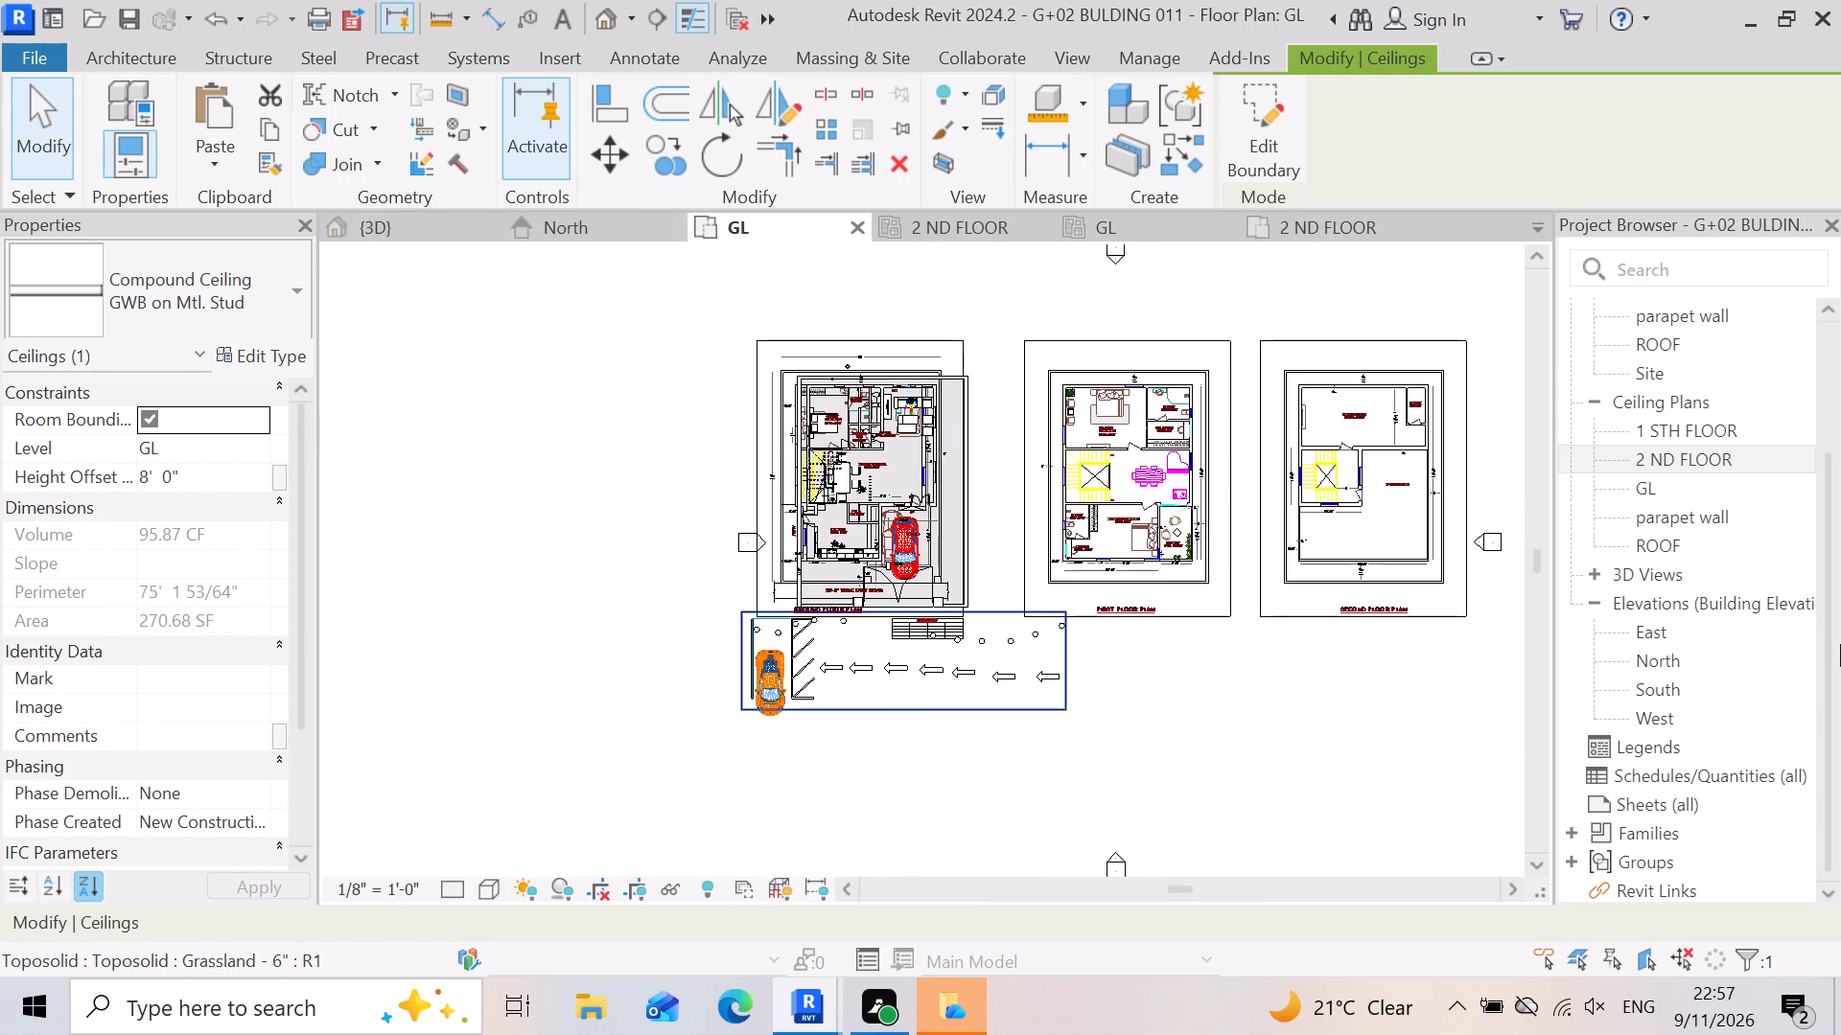
scroll(1710, 493, "up", 3)
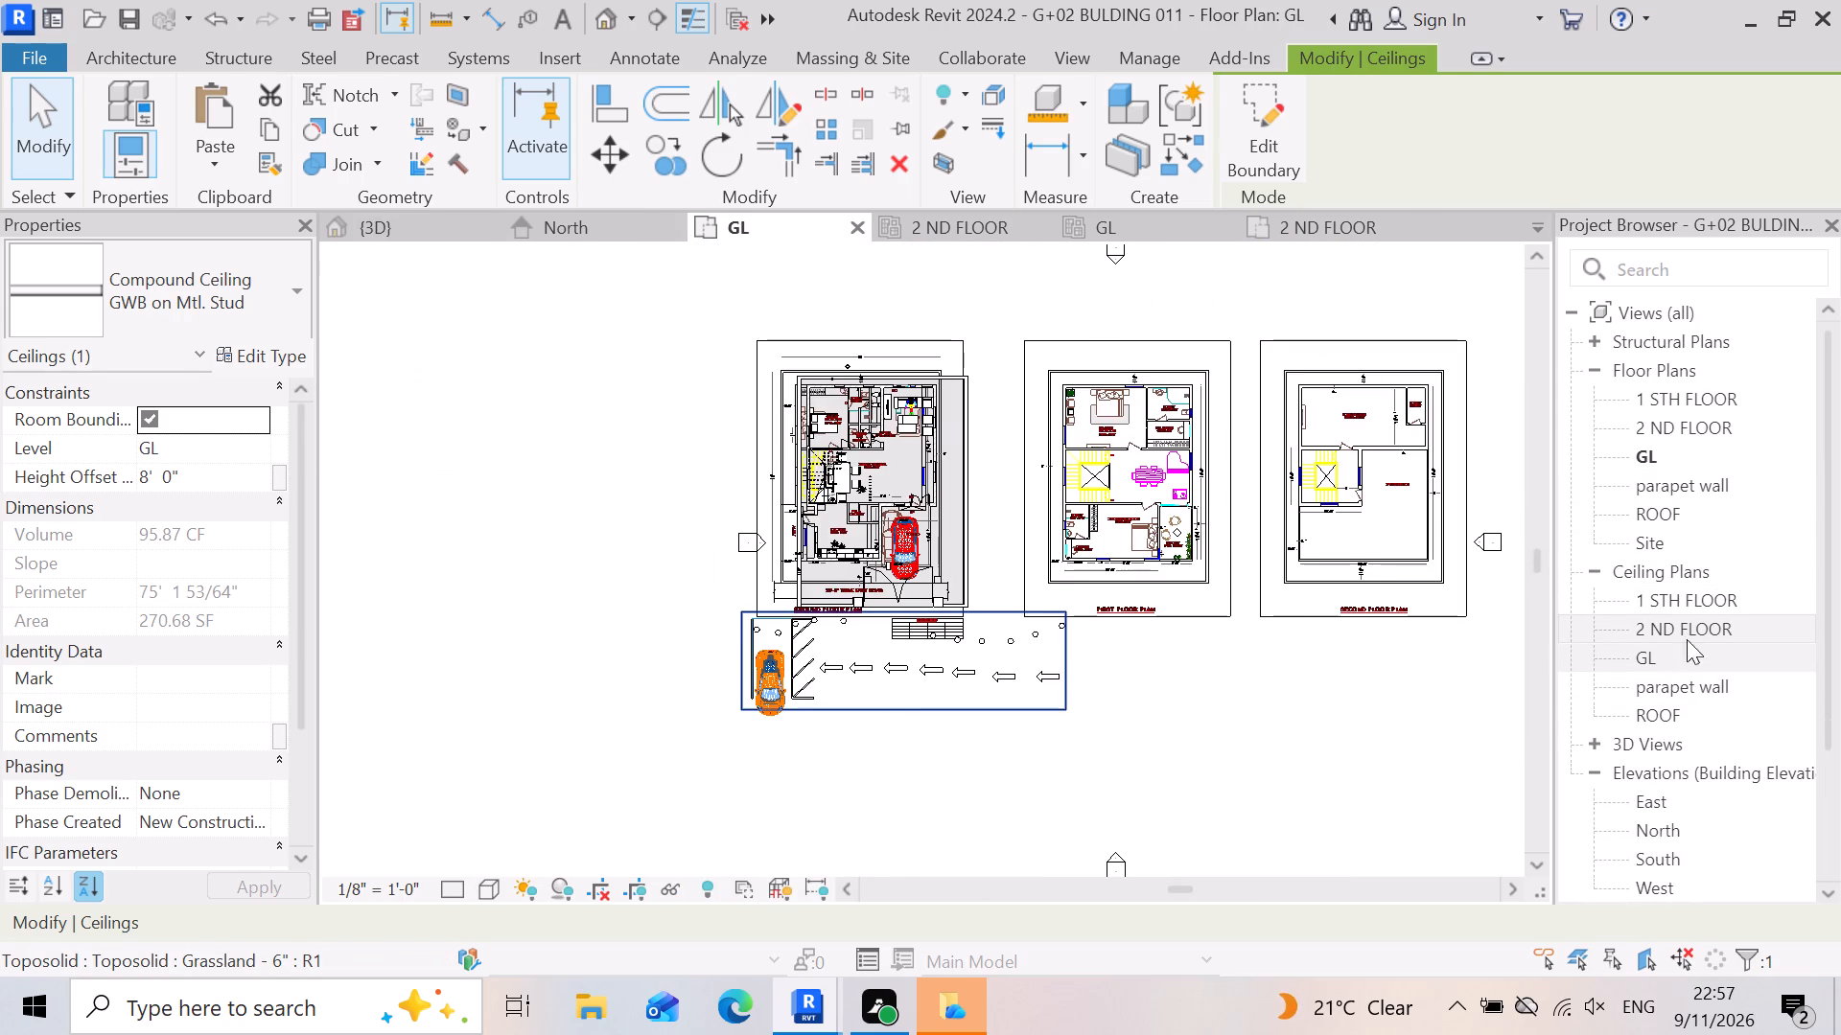
double_click(1688, 438)
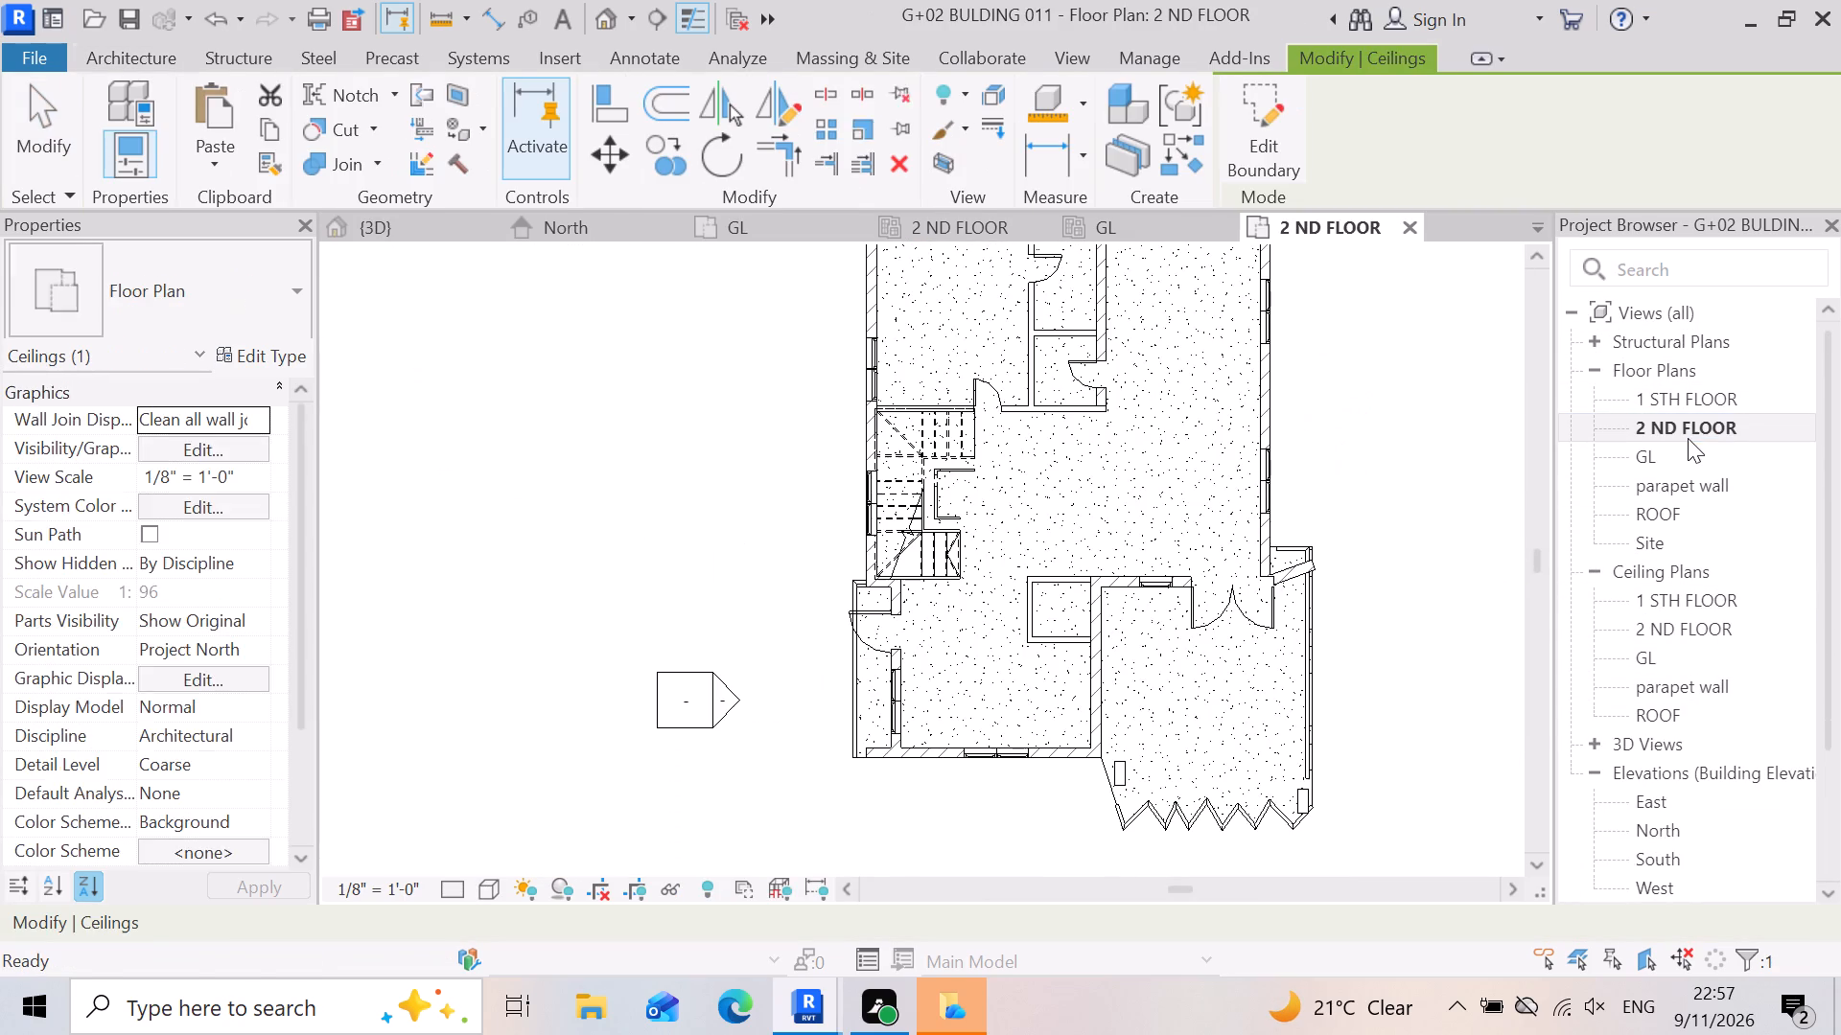
scroll(1273, 658, "up", 3)
scroll(935, 523, "down", 5)
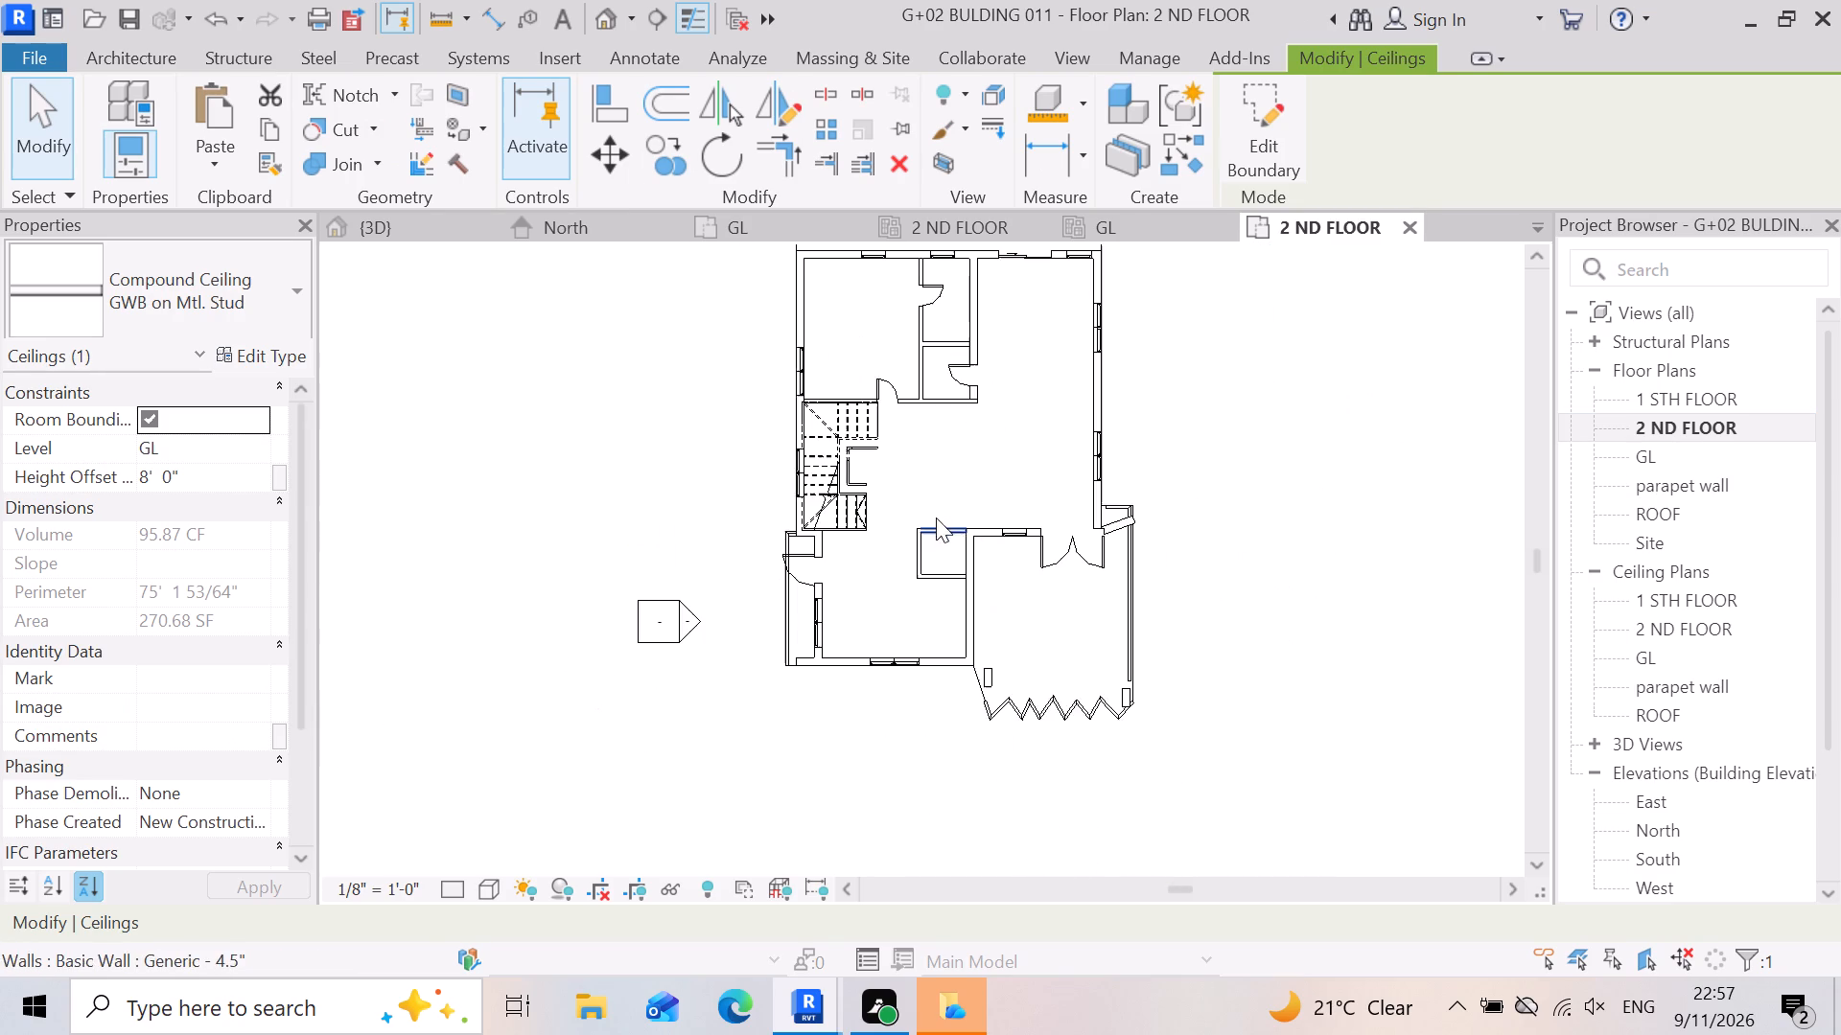
scroll(1046, 686, "up", 3)
left_click(1037, 639)
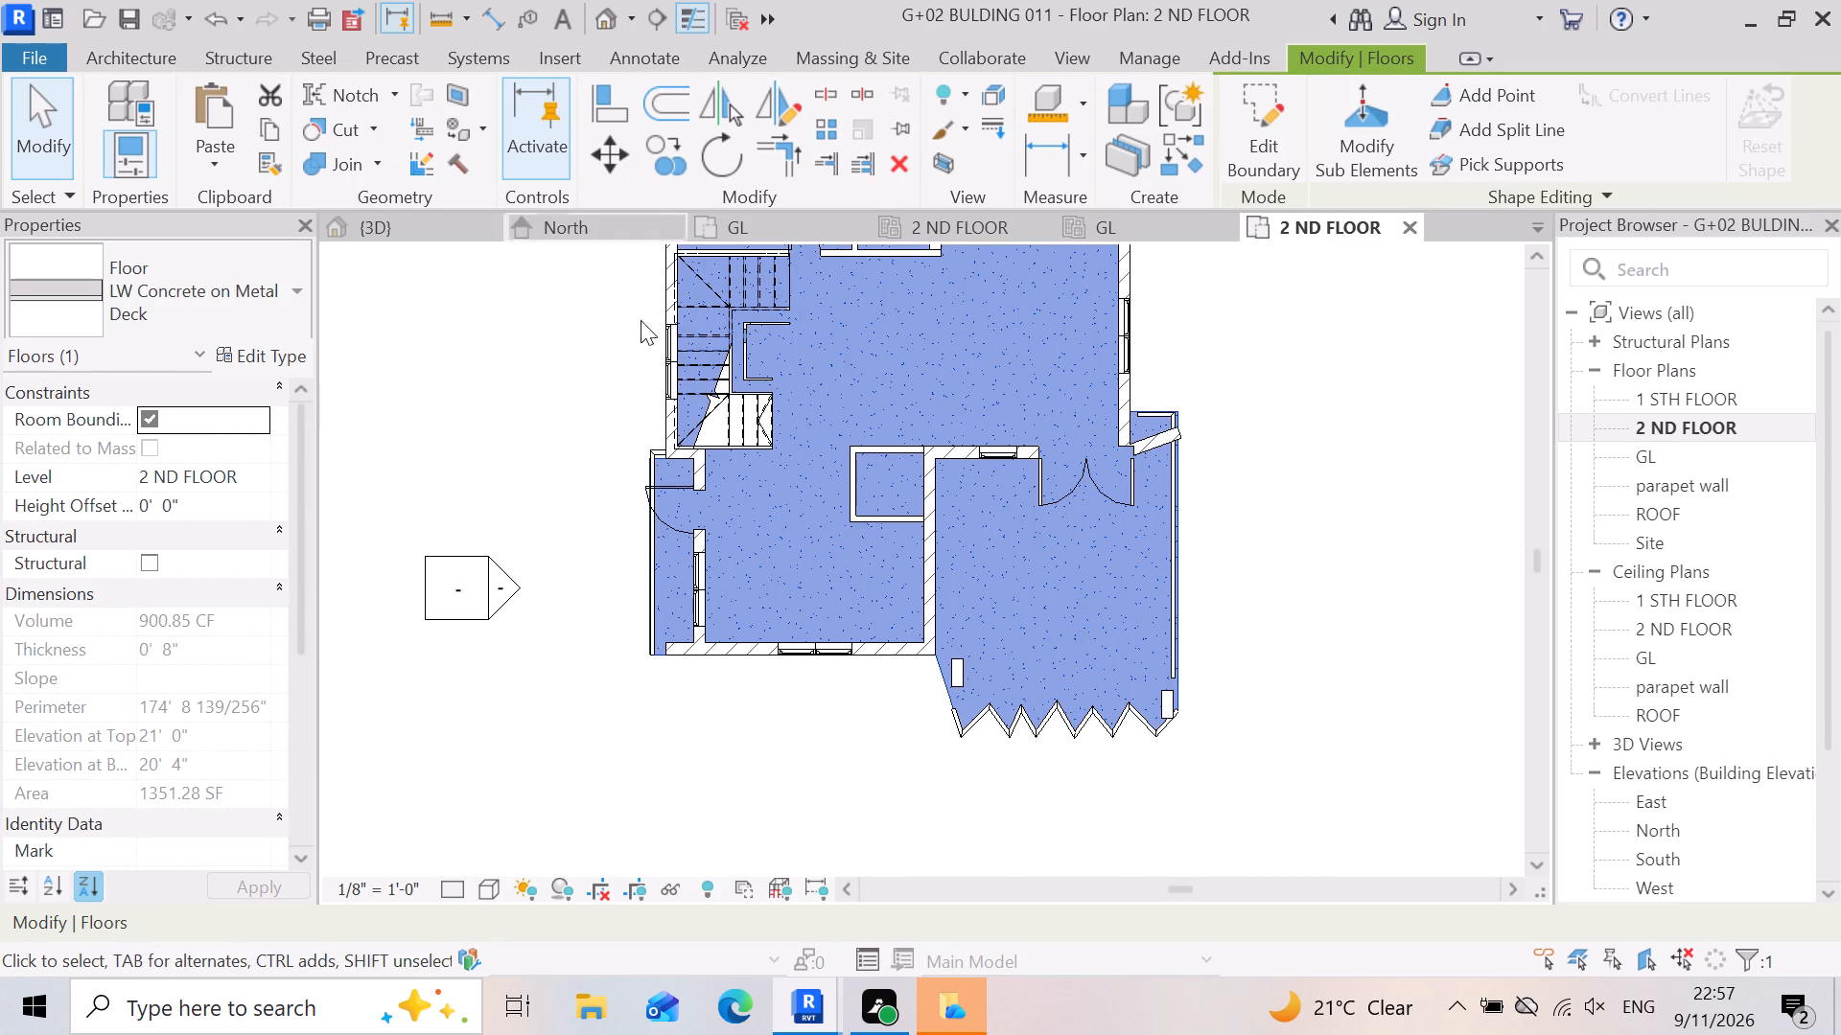
scroll(902, 556, "down", 4)
left_click(1044, 804)
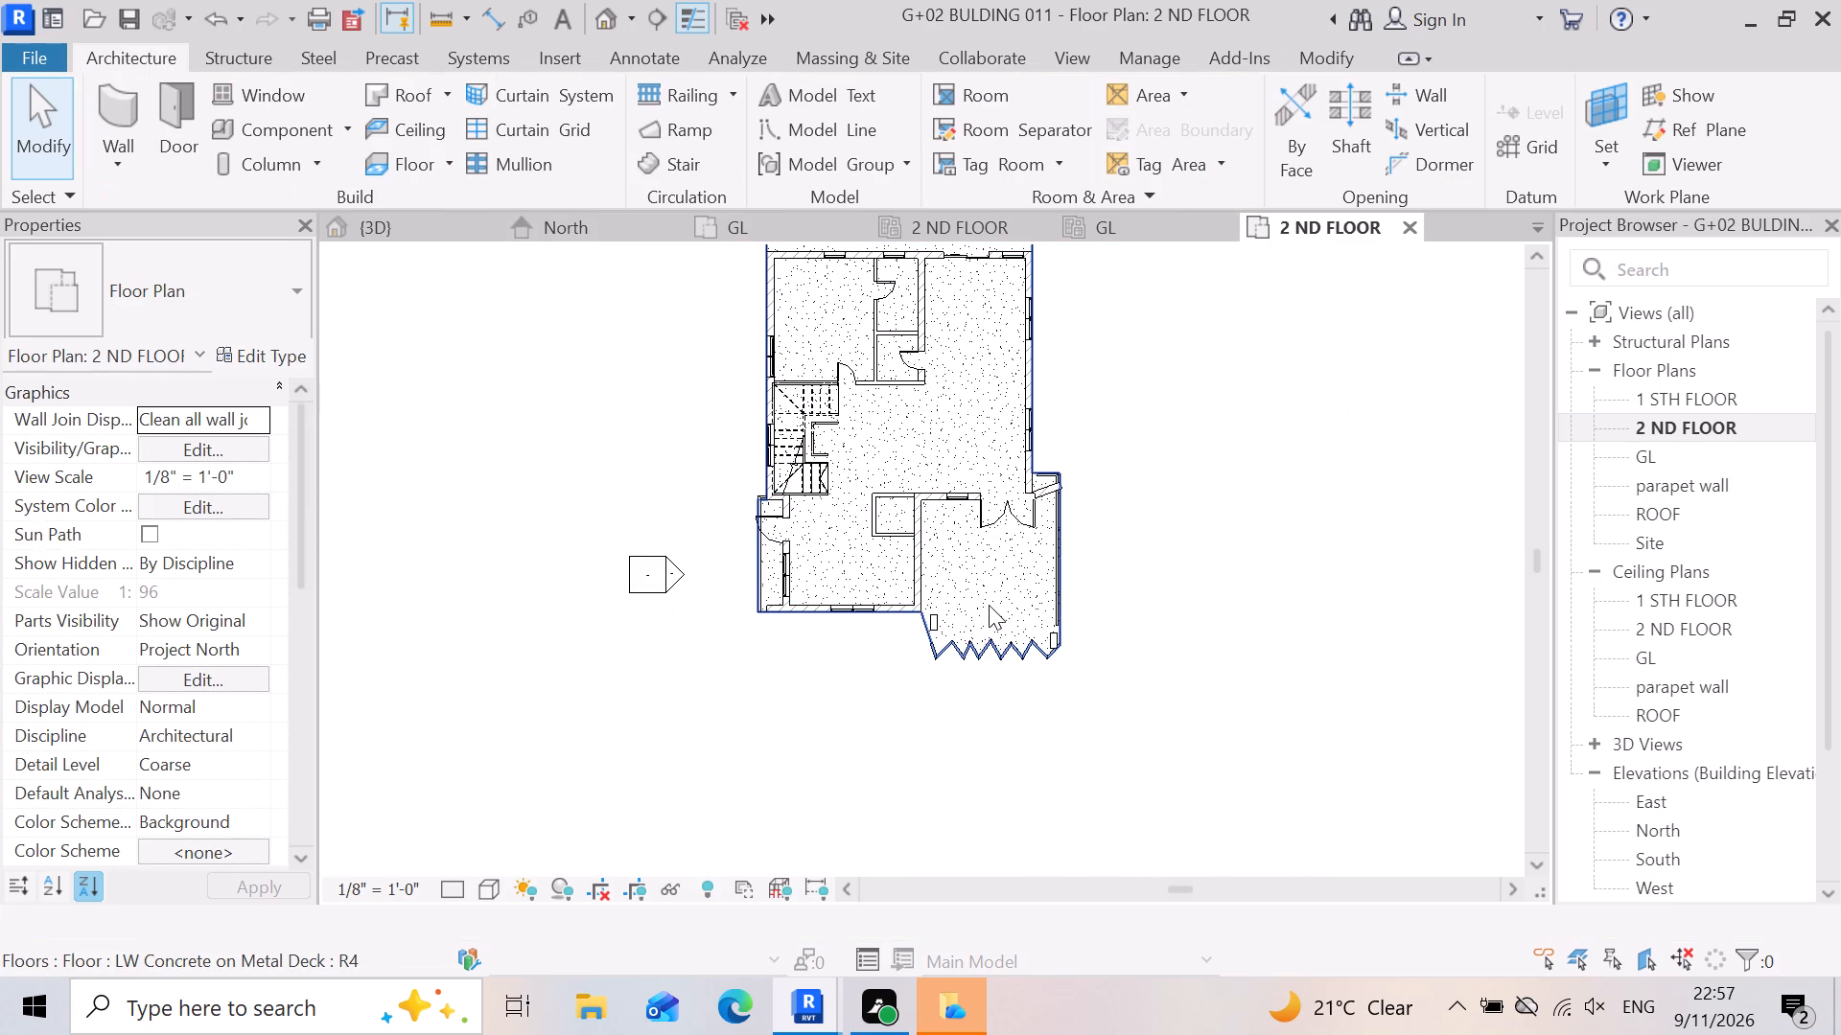
left_click(989, 605)
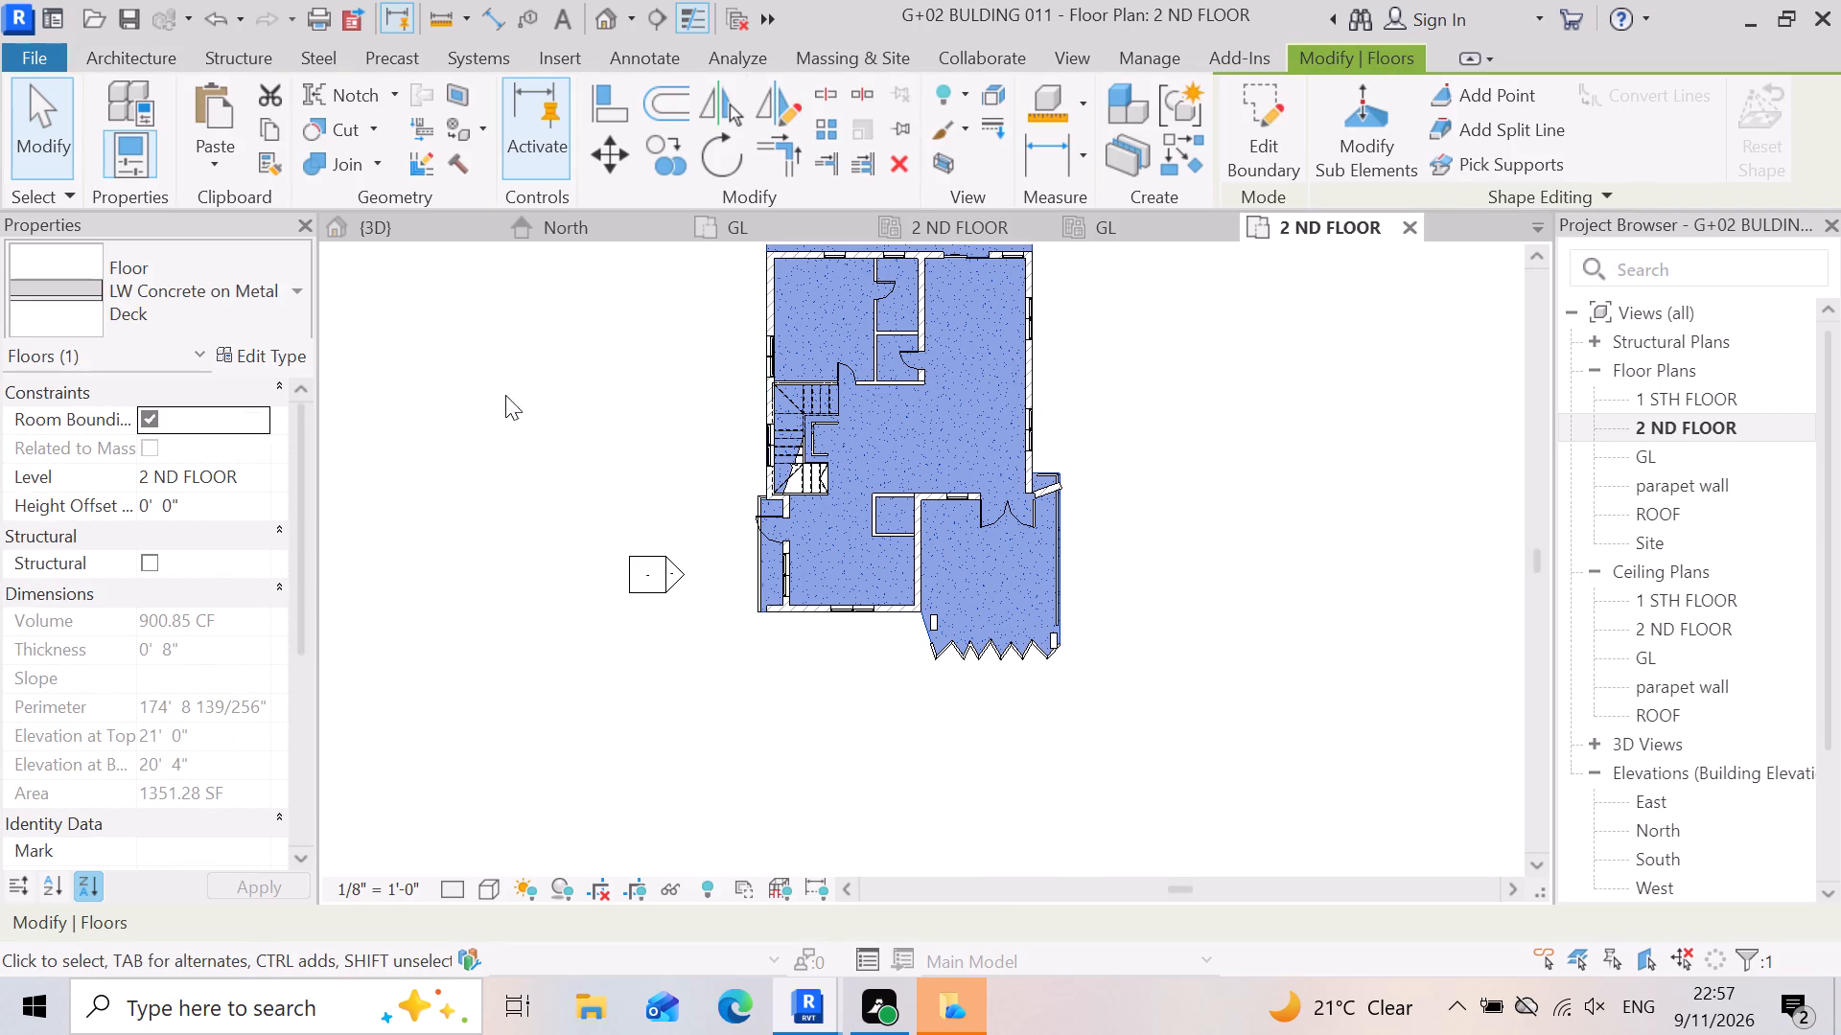
left_click(427, 237)
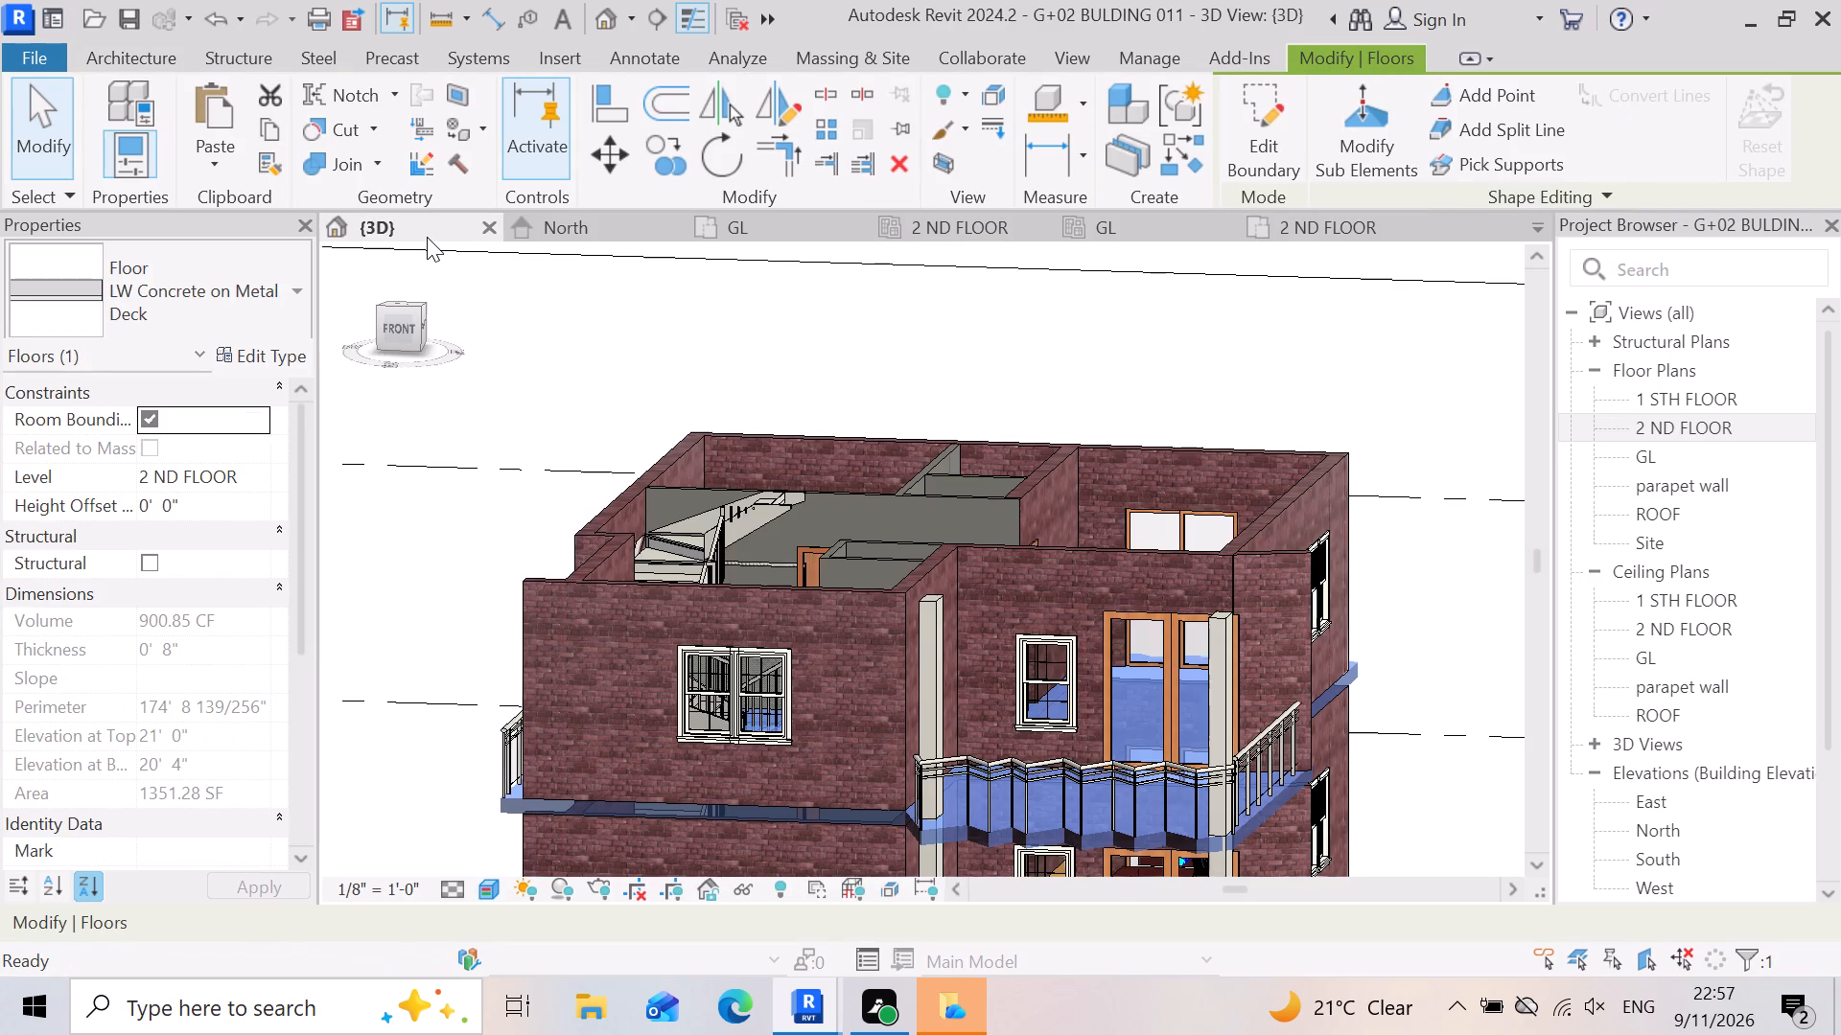
scroll(890, 518, "down", 4)
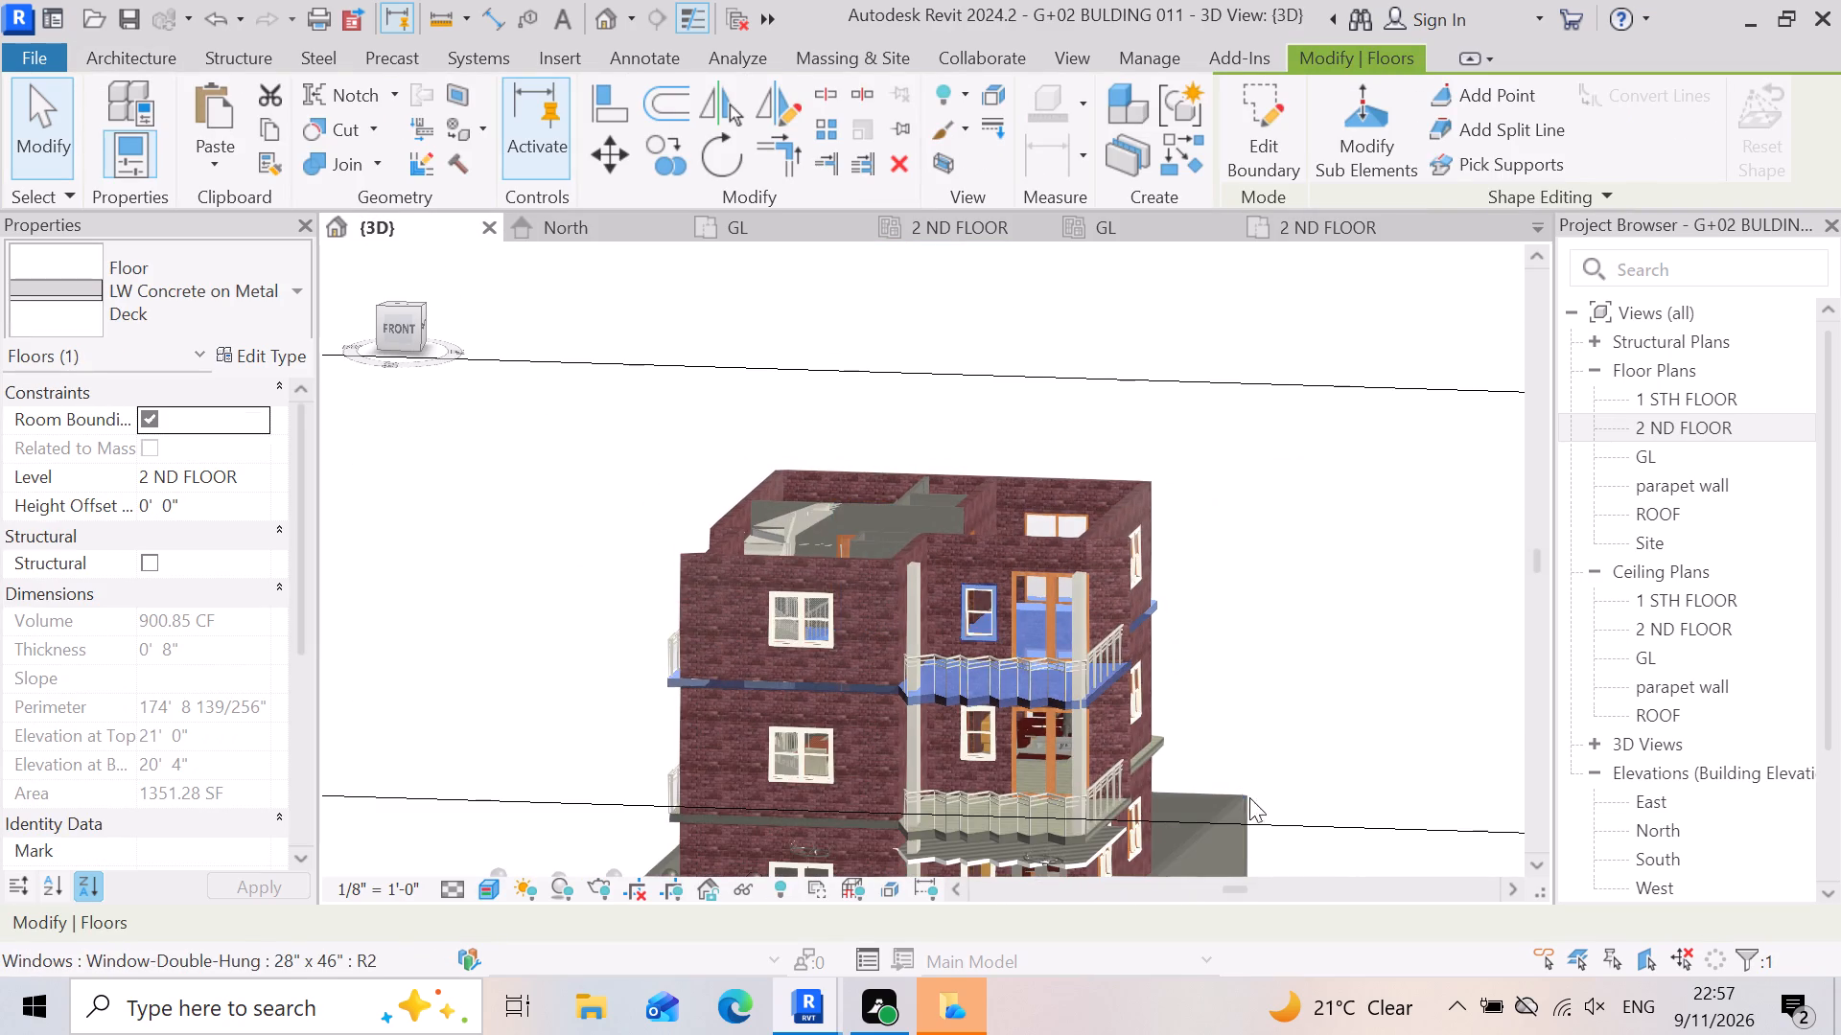
left_click(1278, 715)
Inspect the balcony slabs, railings and upper-floor walls in the 3D view.
scroll(1045, 741, "up", 9)
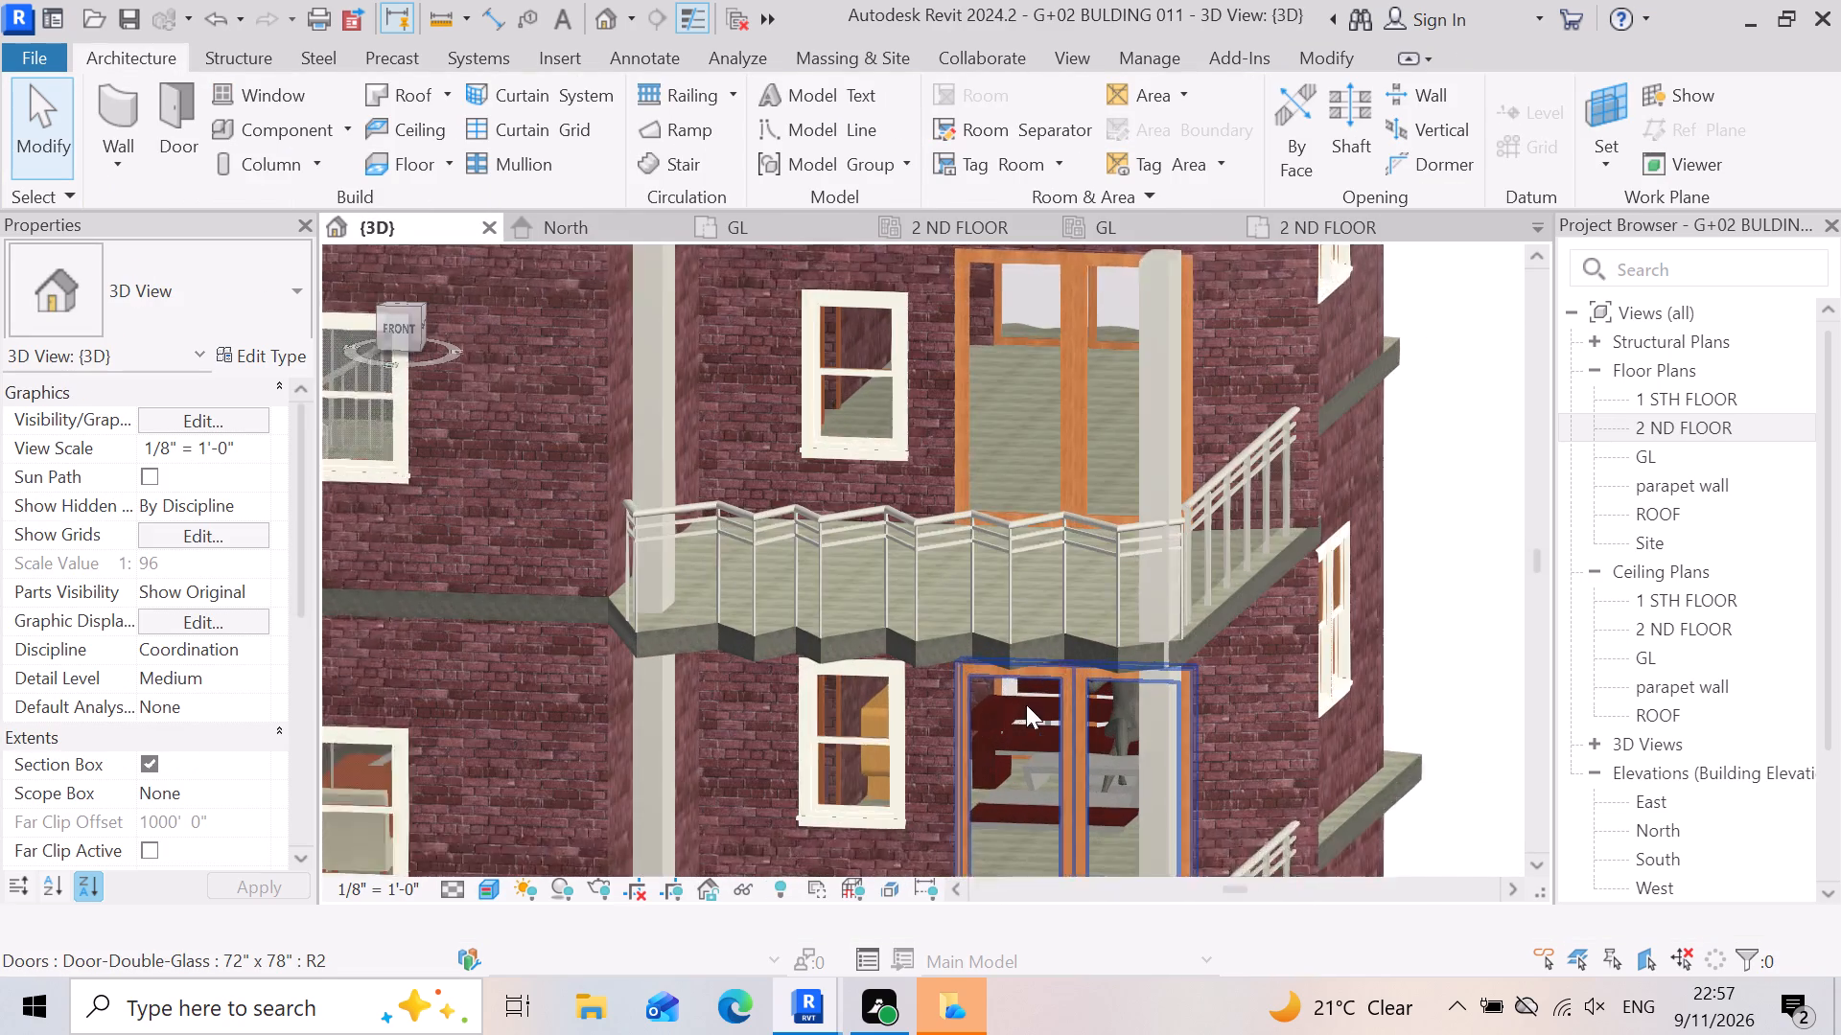
scroll(1093, 840, "down", 3)
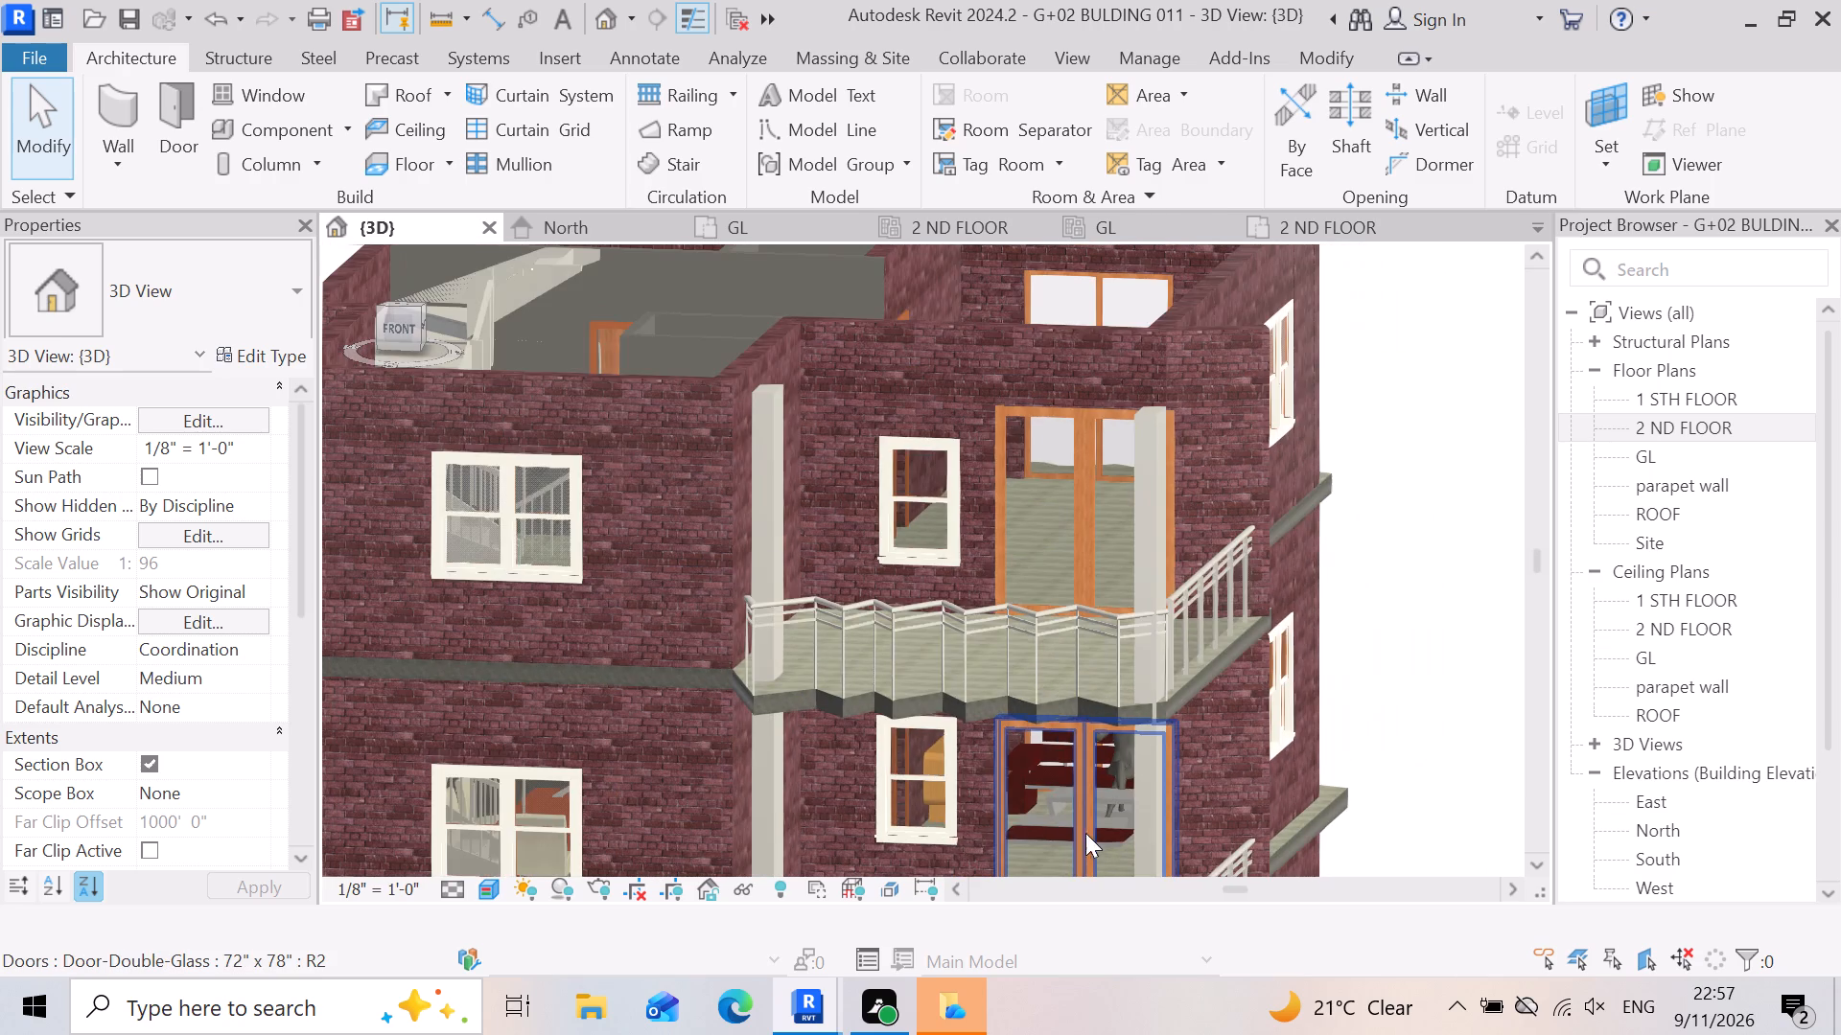
scroll(1140, 524, "up", 2)
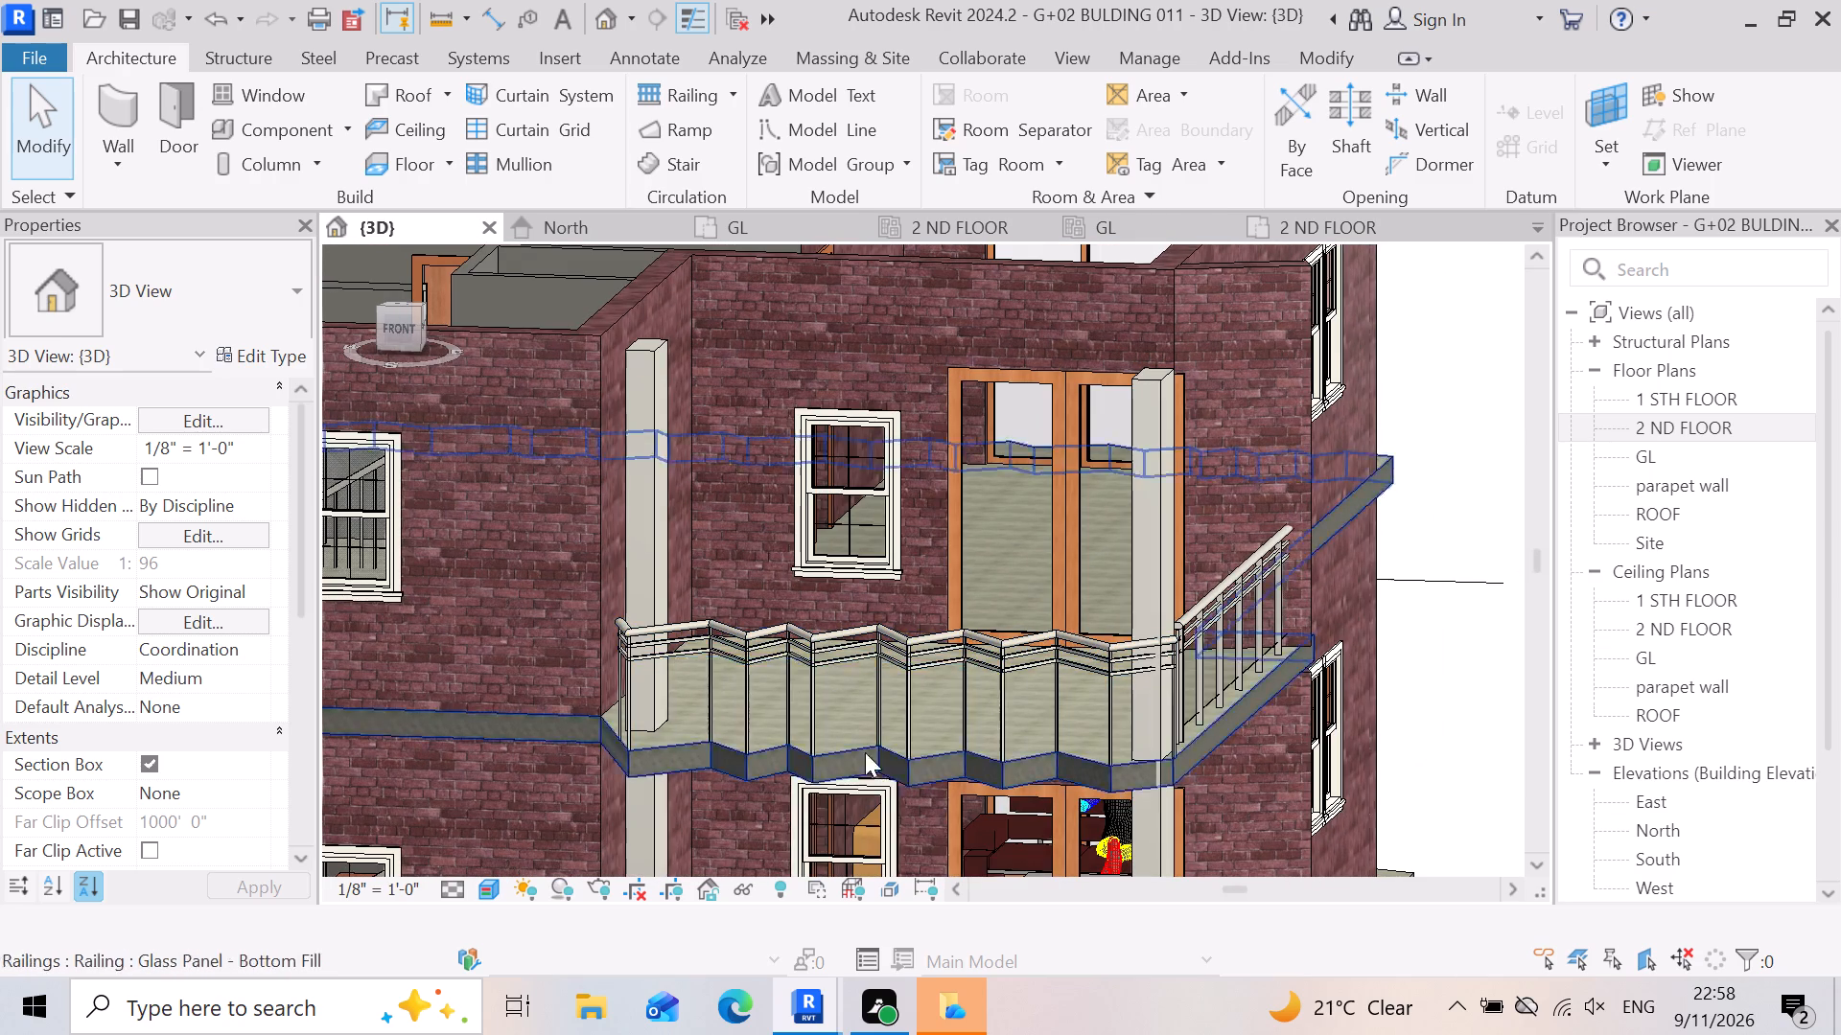
scroll(1066, 785, "down", 5)
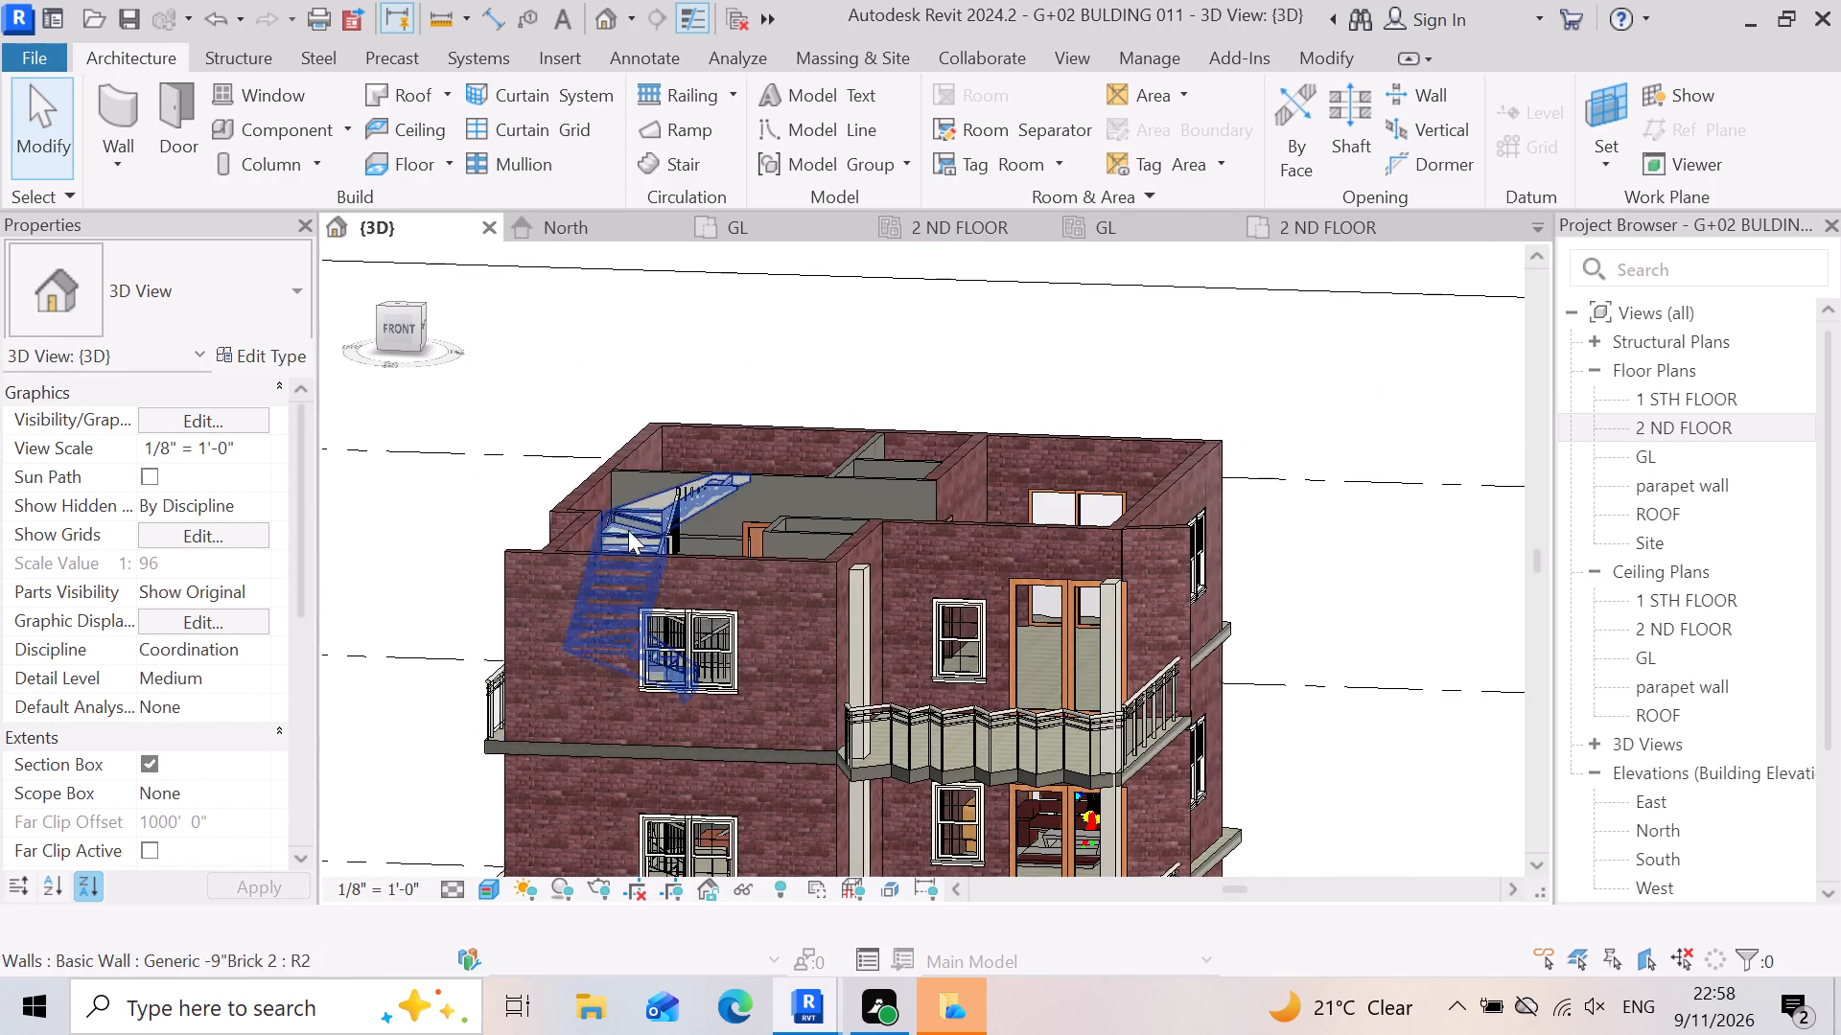
scroll(1120, 539, "up", 9)
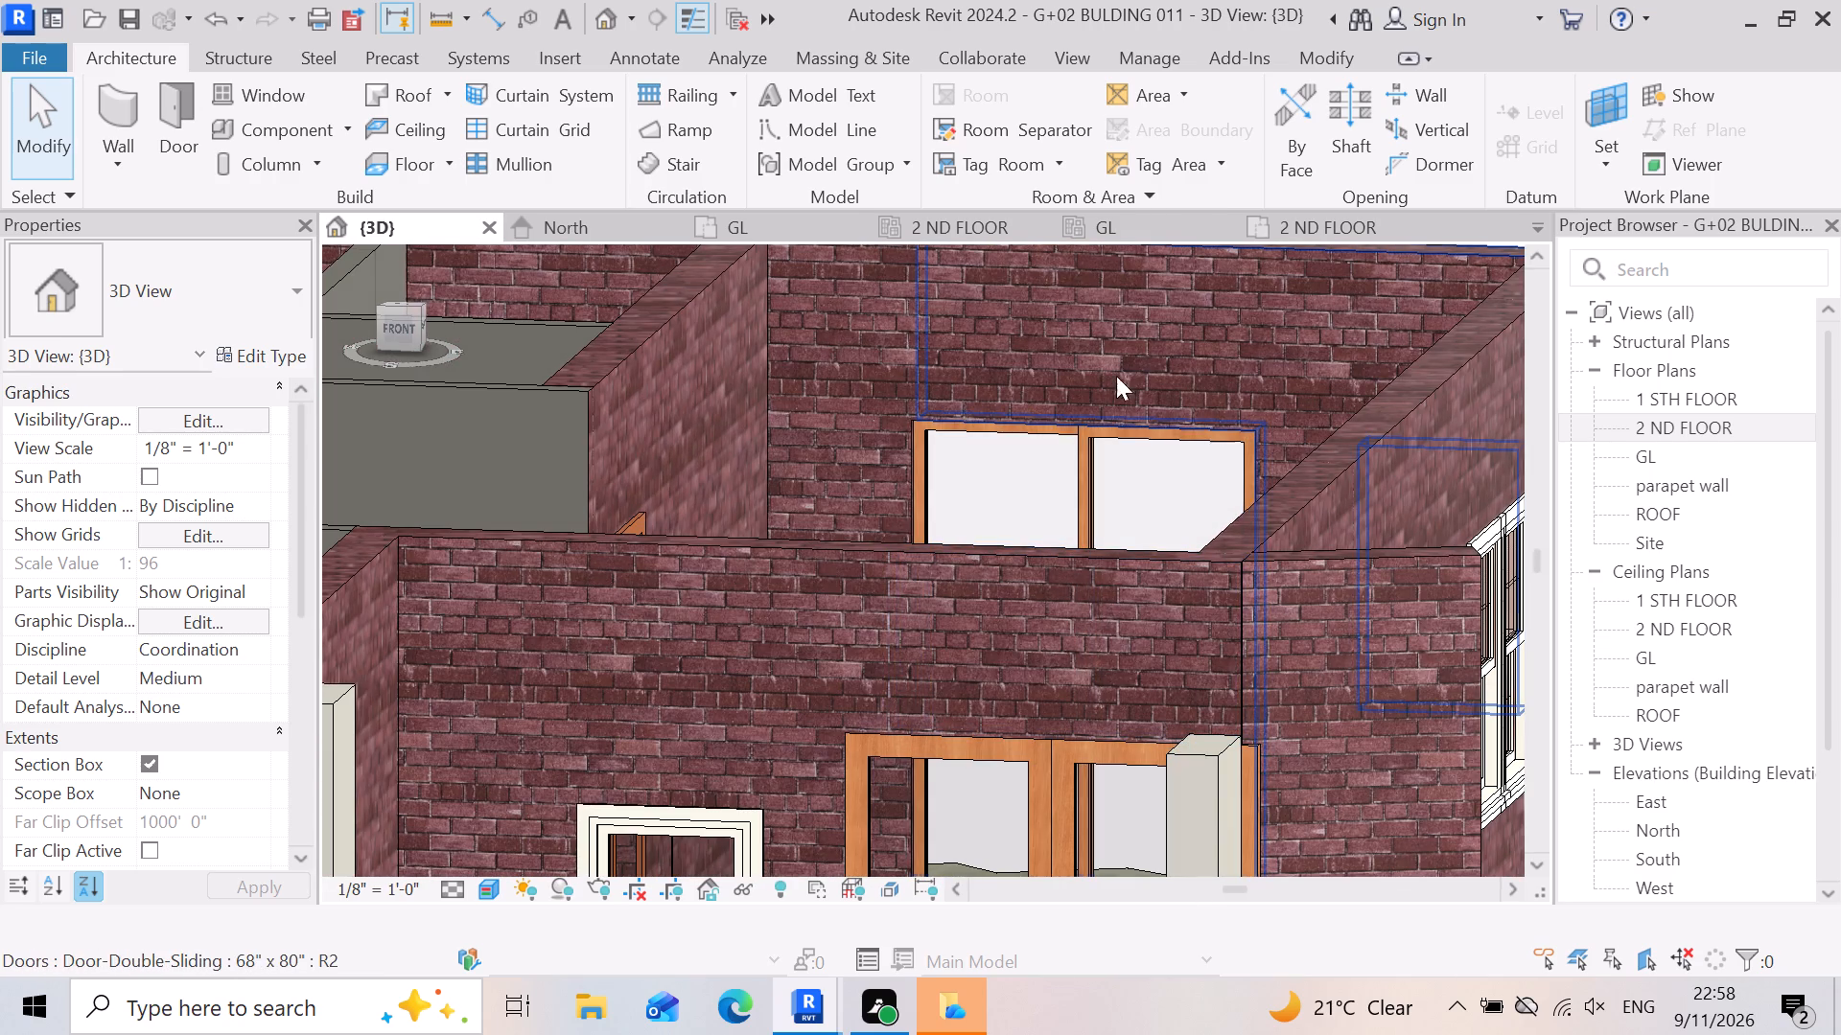
Check the 2 ND FLOOR ceiling plan, close that view and return to the 2 ND FLOOR floor plan.
left_click(987, 225)
scroll(1096, 773, "down", 3)
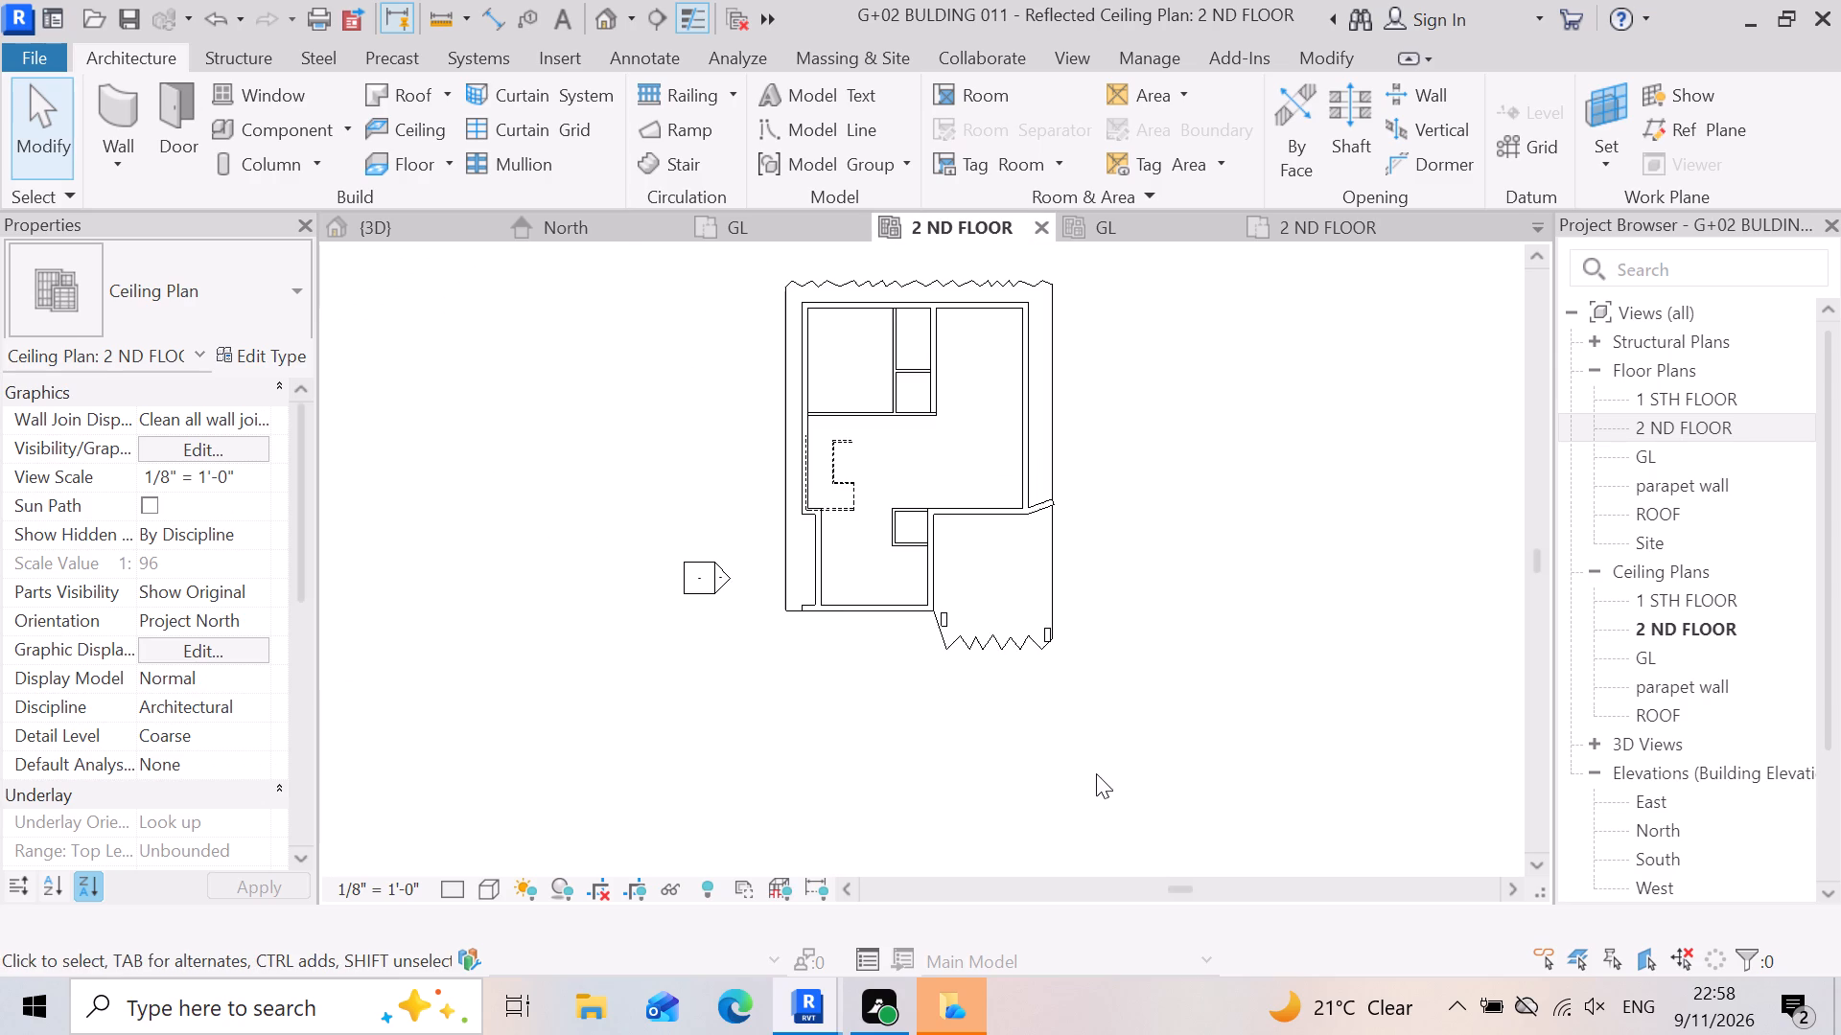
scroll(906, 650, "up", 3)
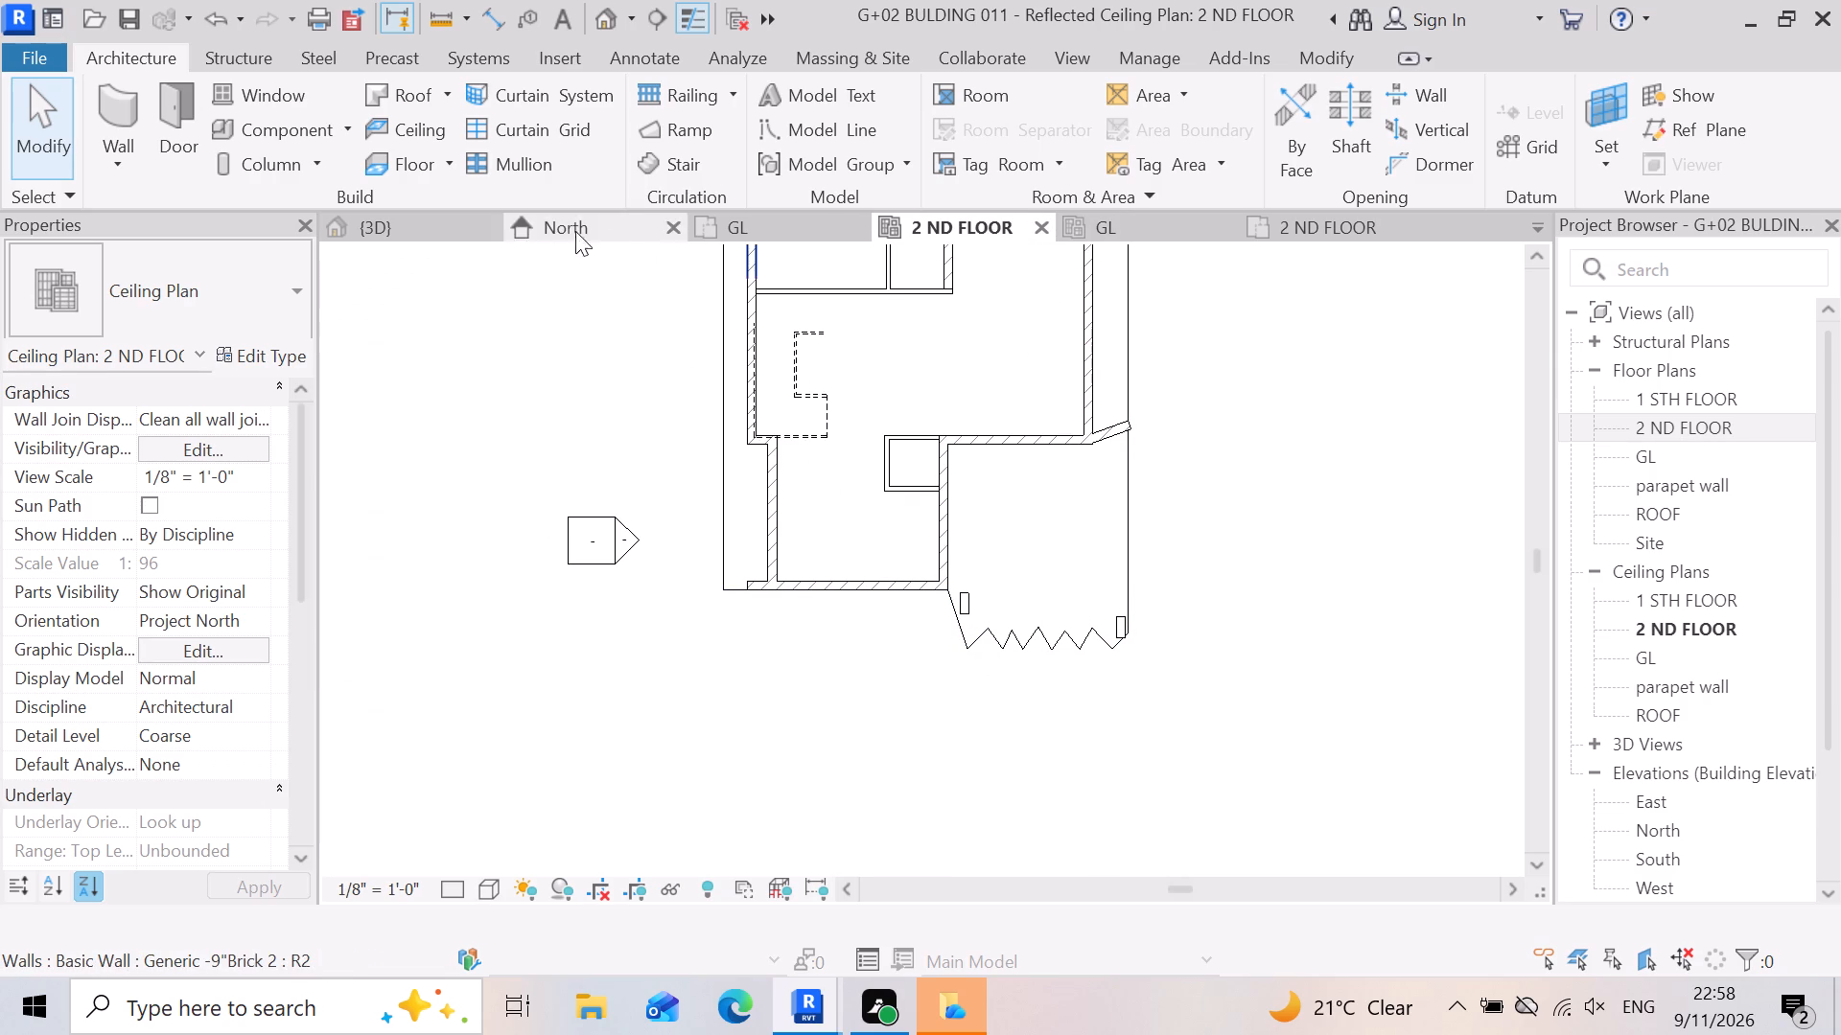
left_click(1301, 230)
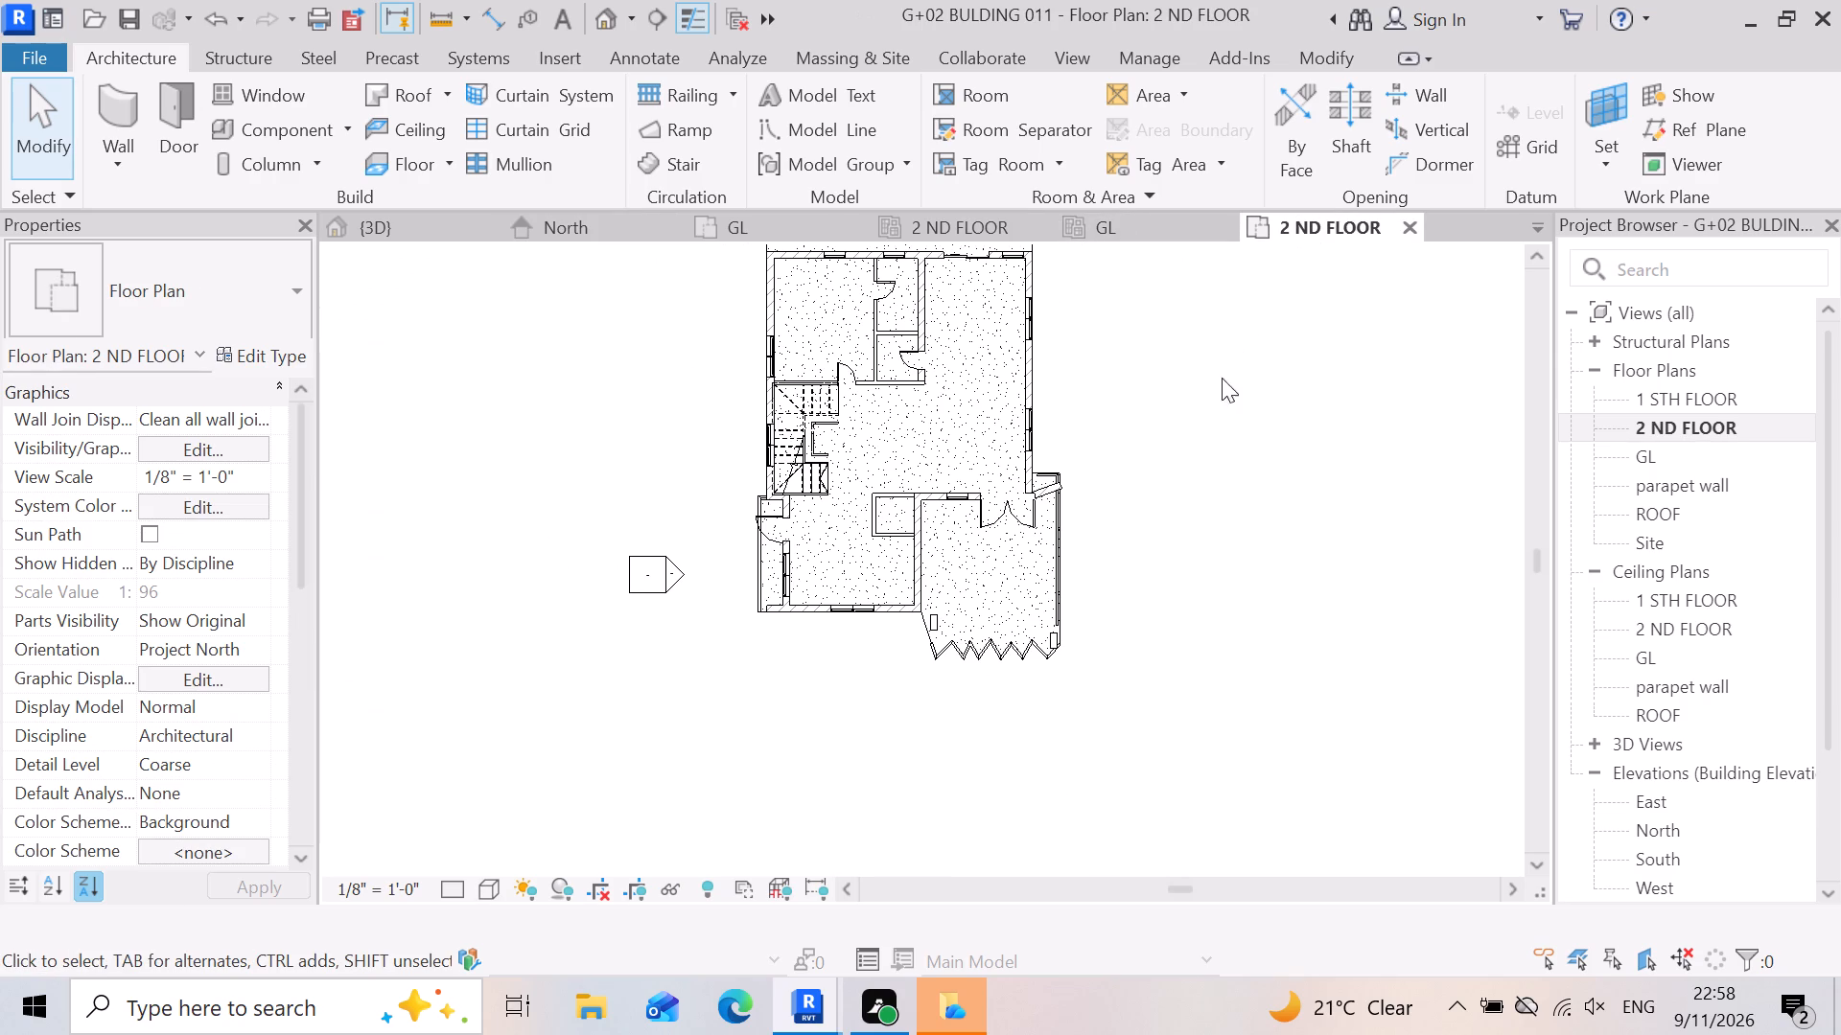
left_click(1209, 603)
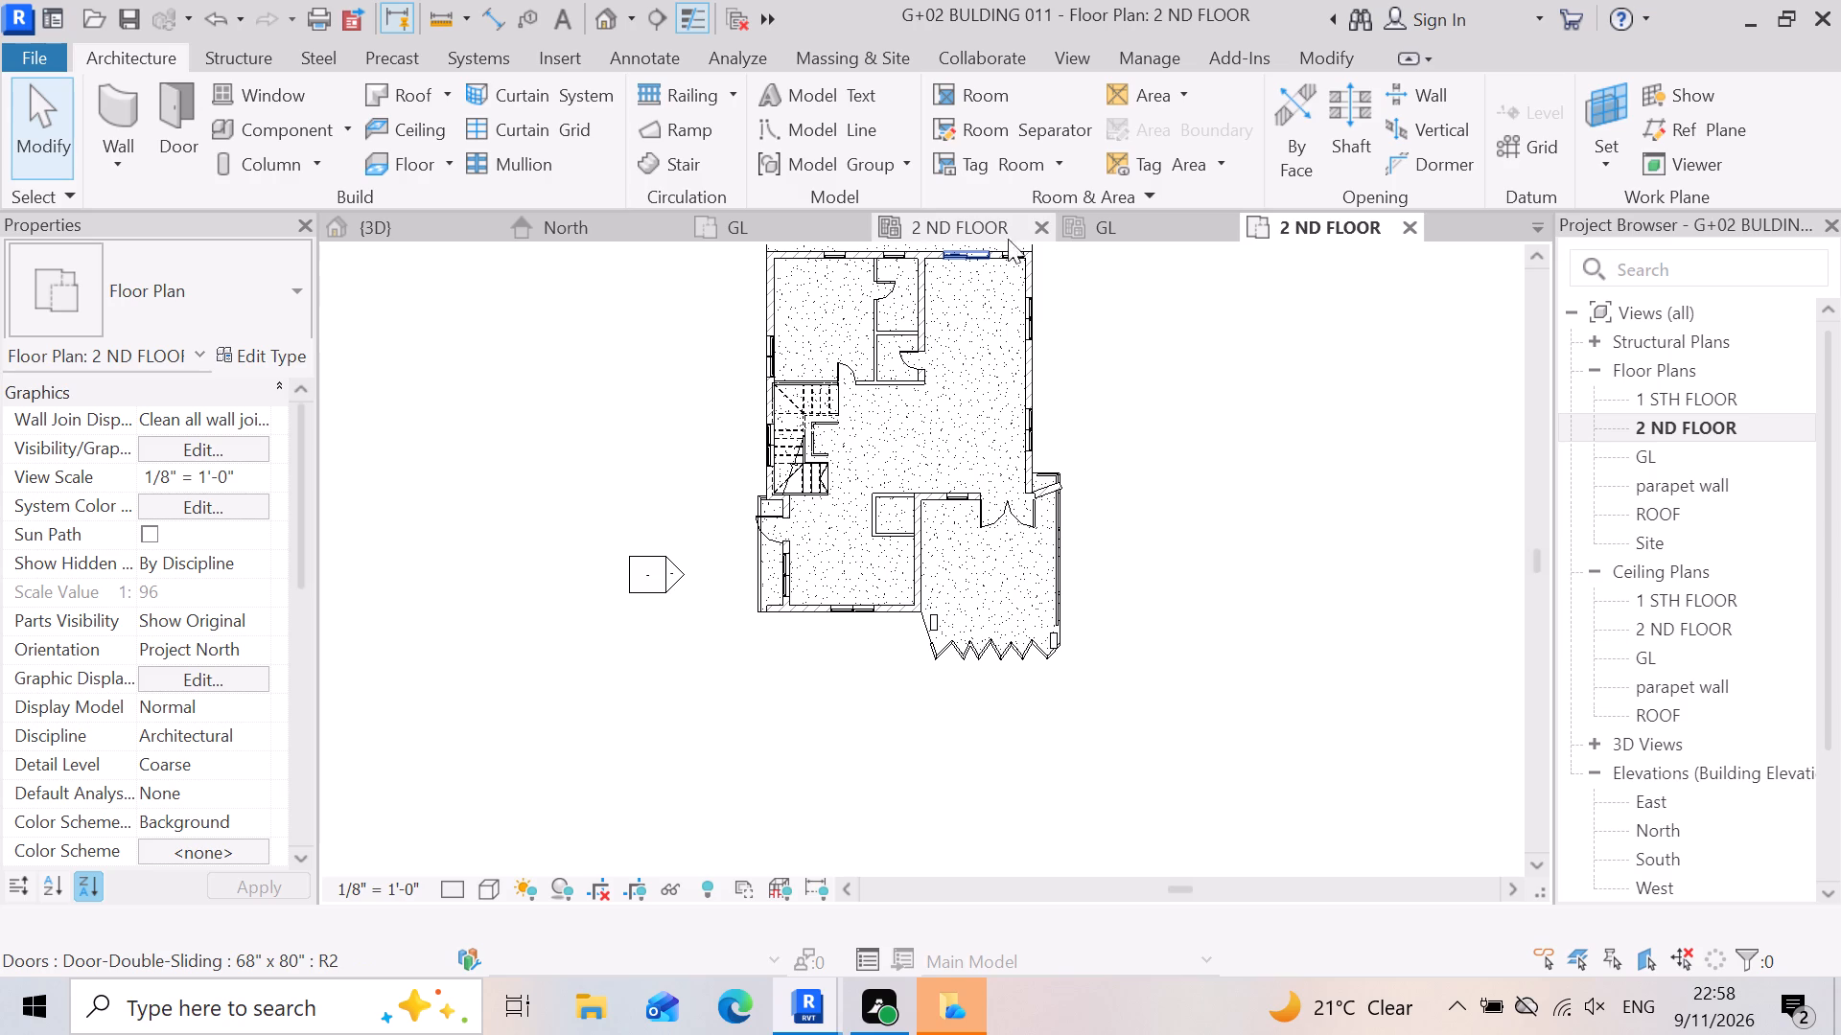
left_click(1035, 232)
Undo the completion of the balcony ceiling and discard its boundary sketch.
scroll(958, 720, "up", 3)
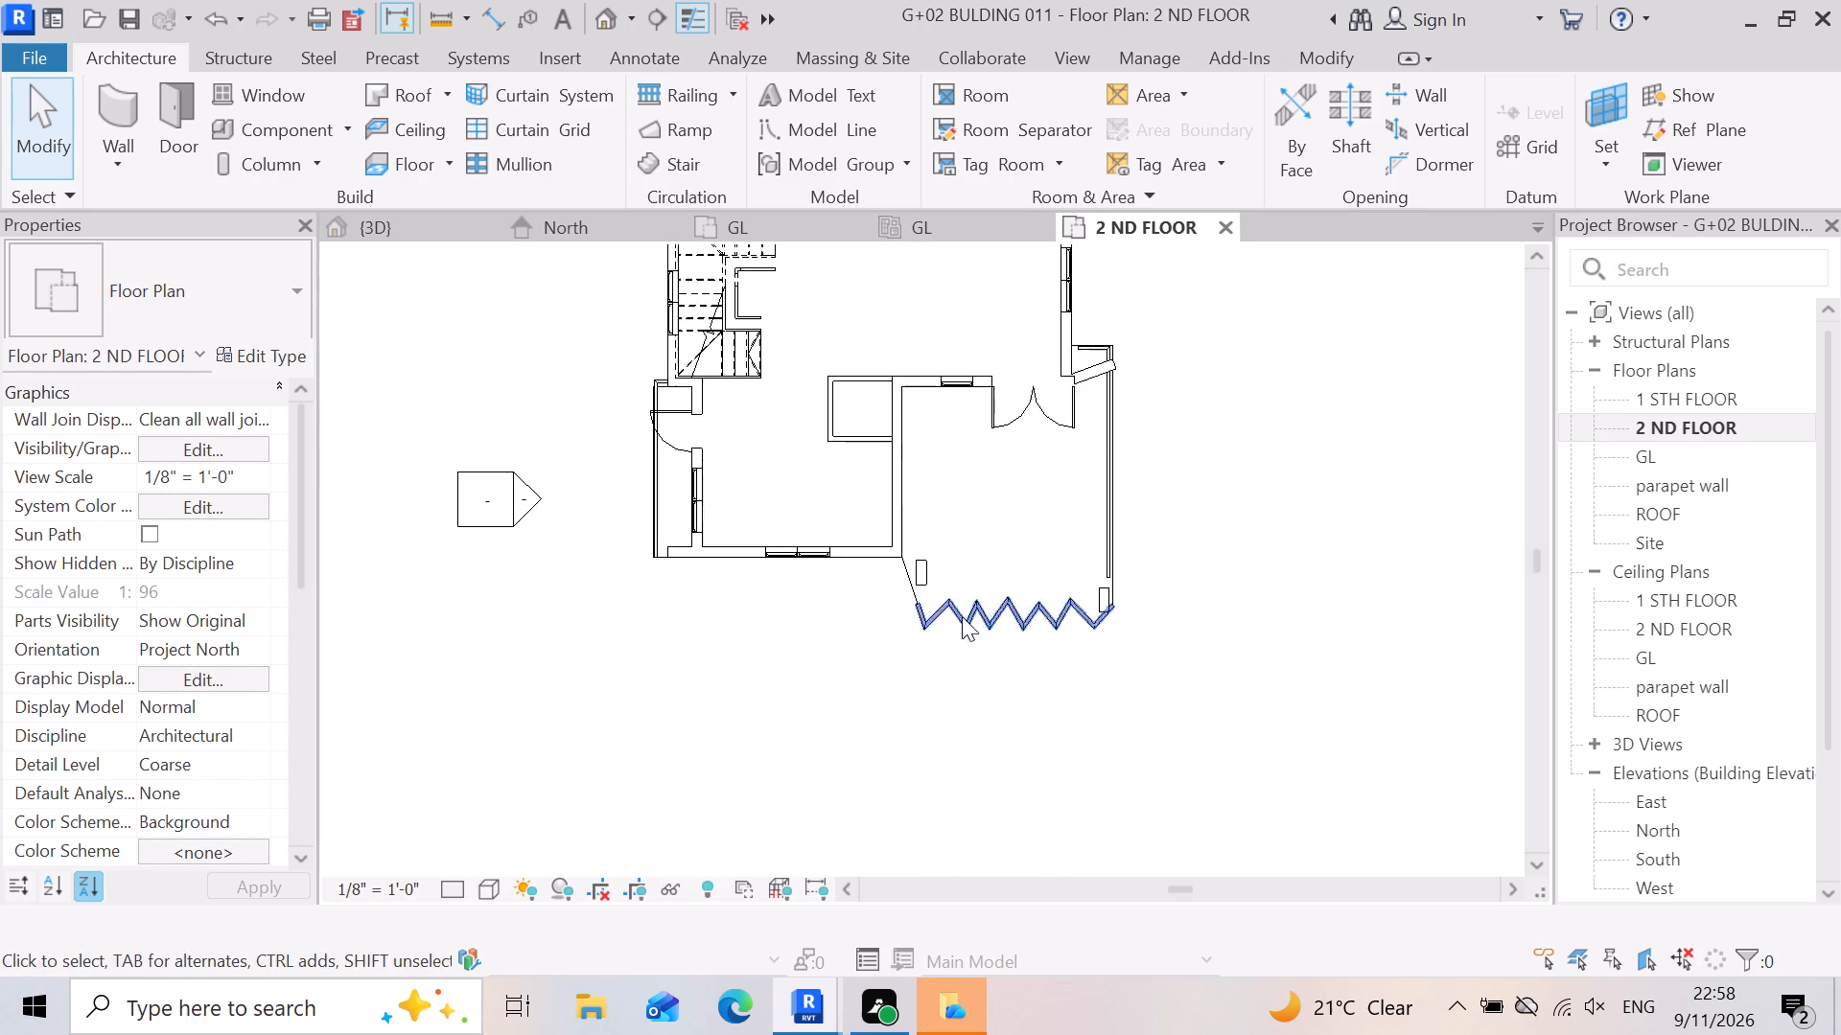
scroll(979, 534, "up", 5)
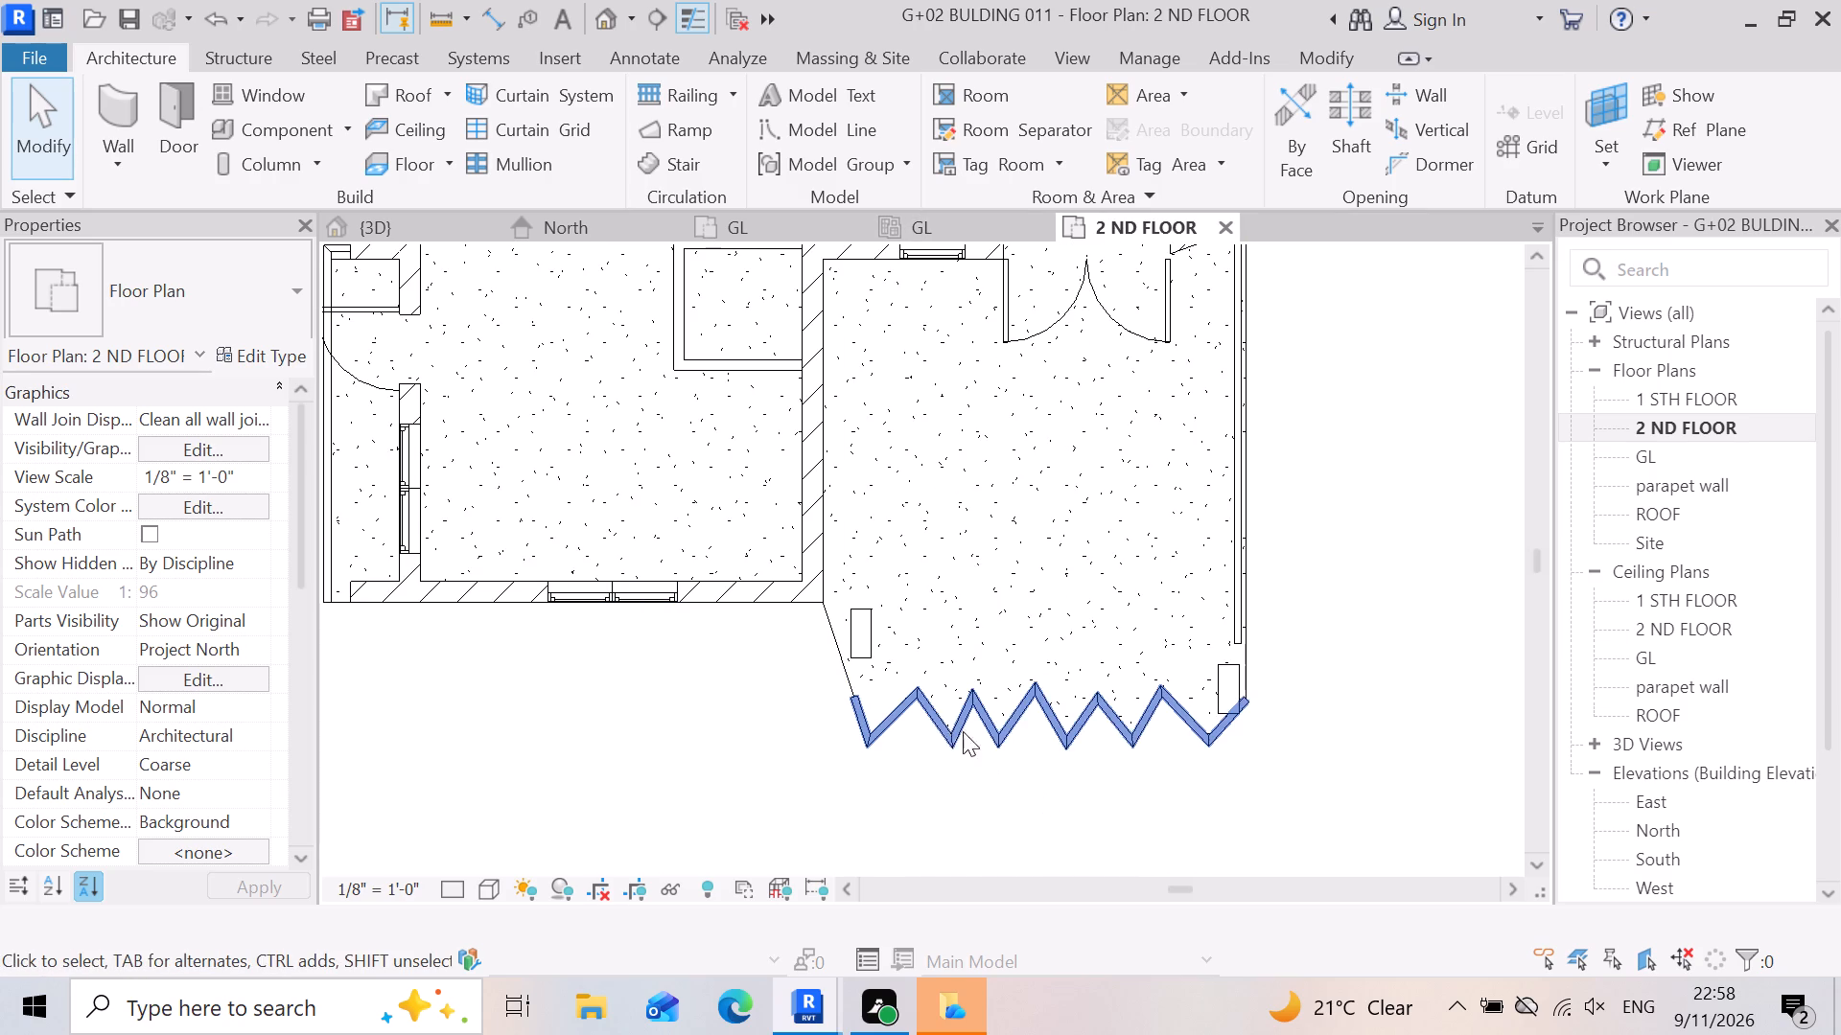
left_click(943, 723)
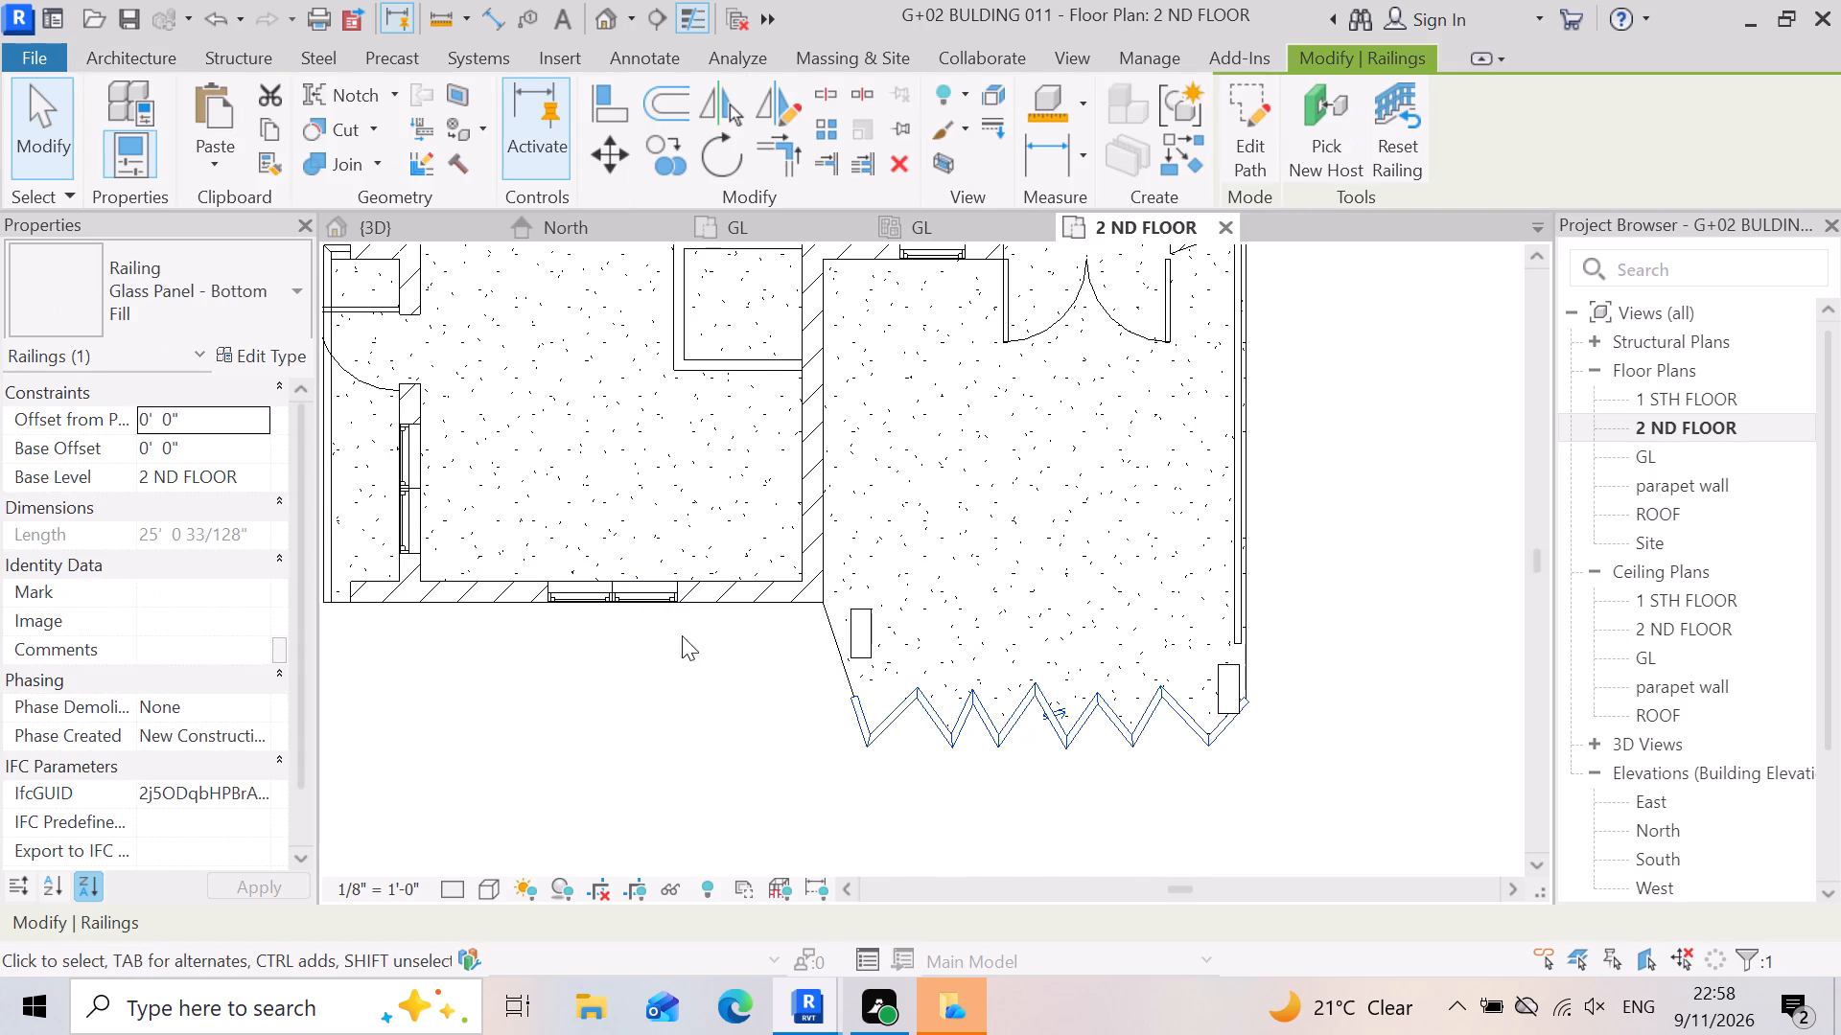
scroll(1047, 671, "down", 3)
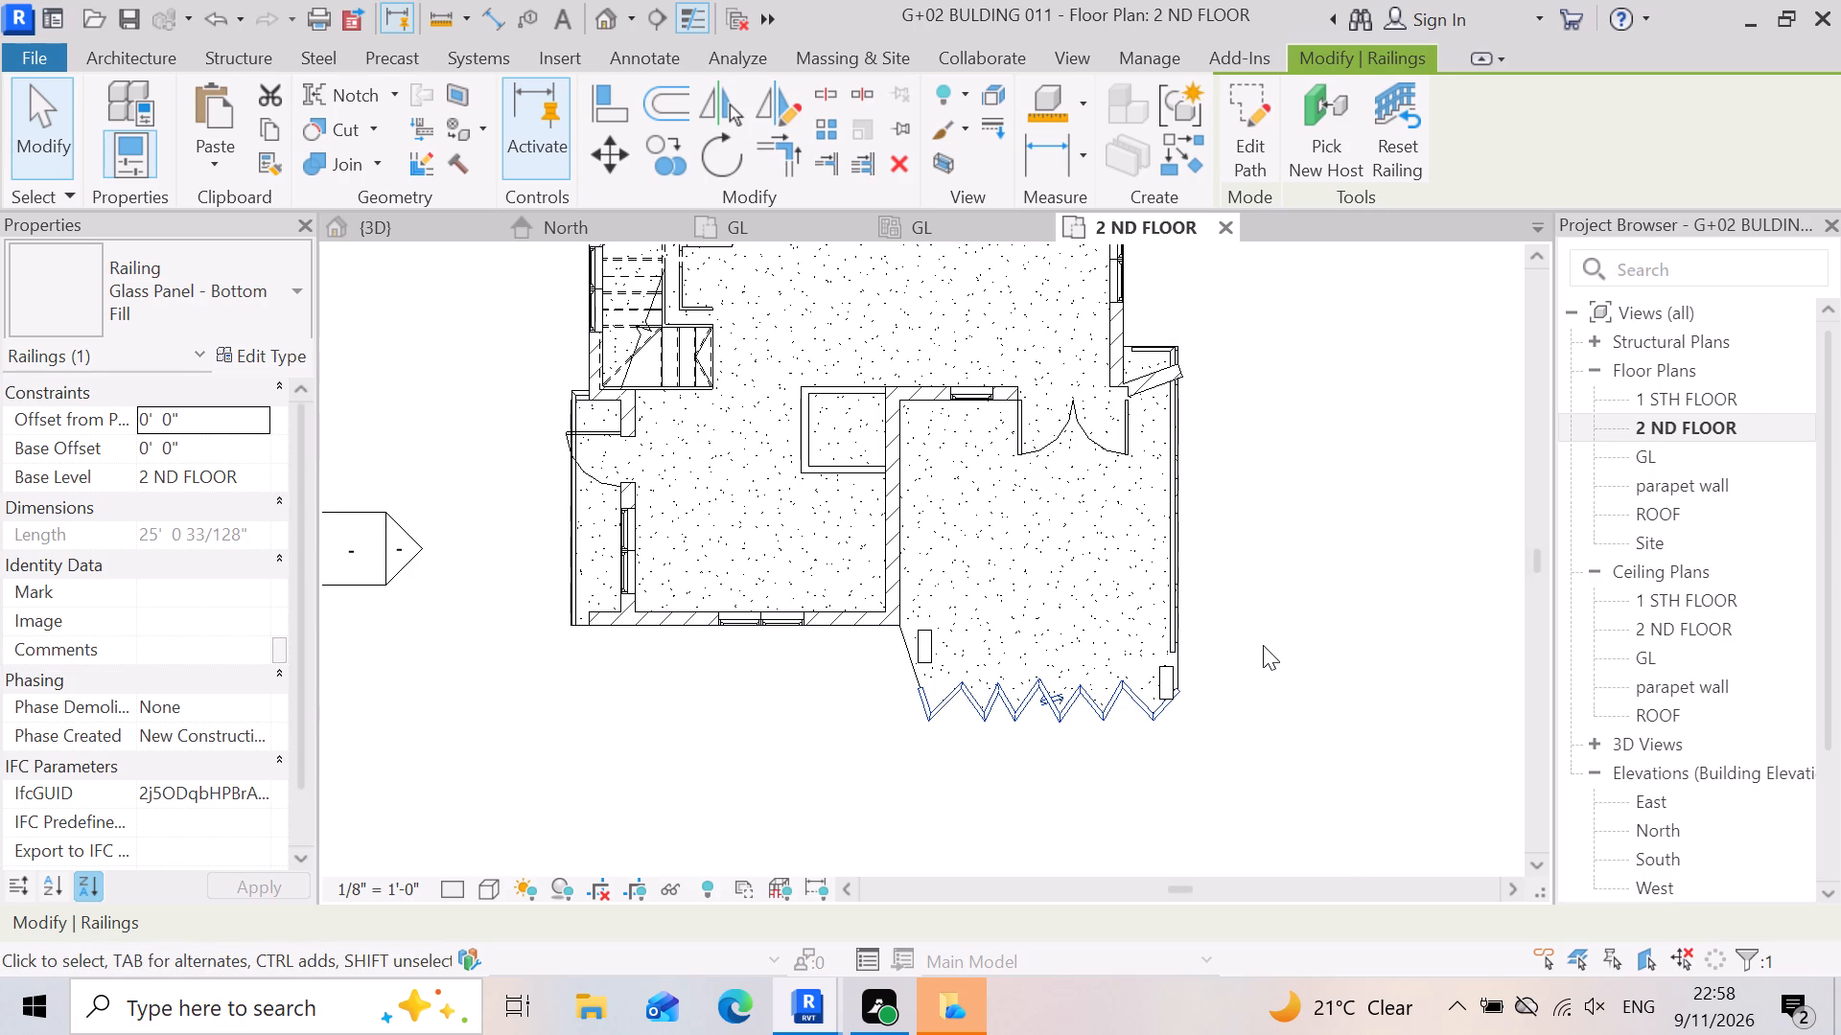
key("ctrl+z")
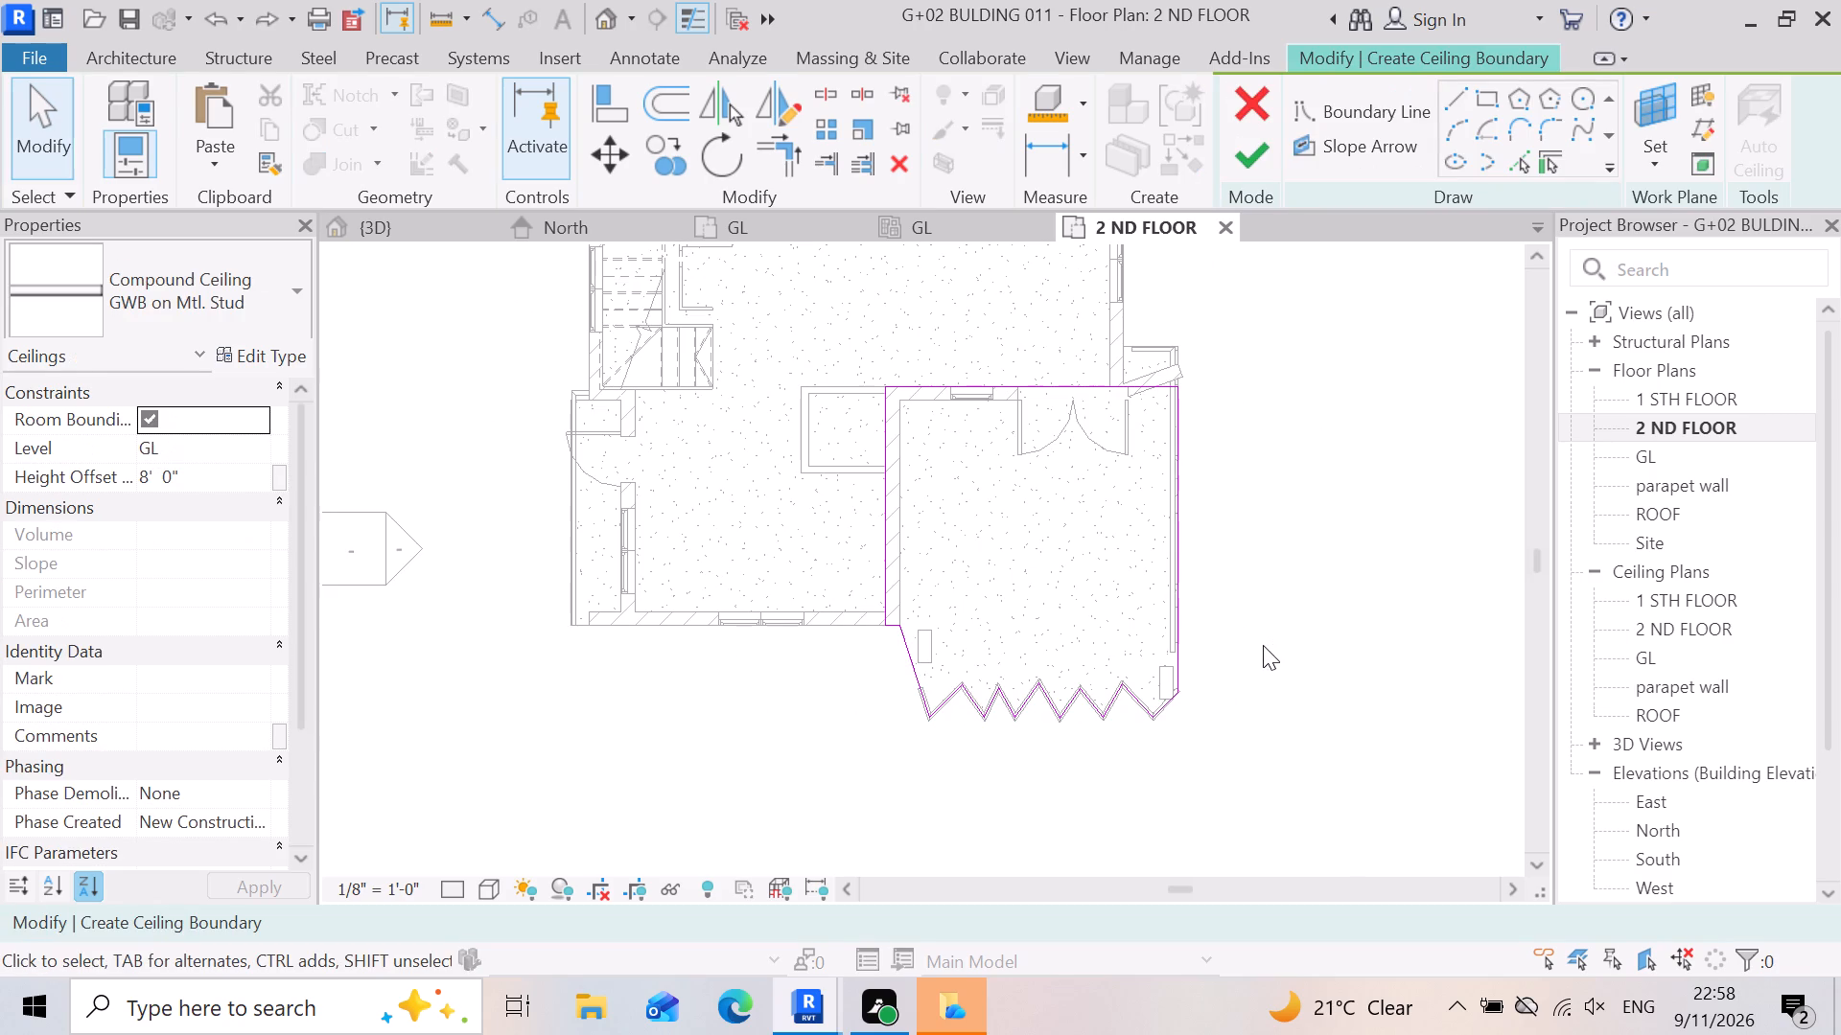
key("ctrl+z")
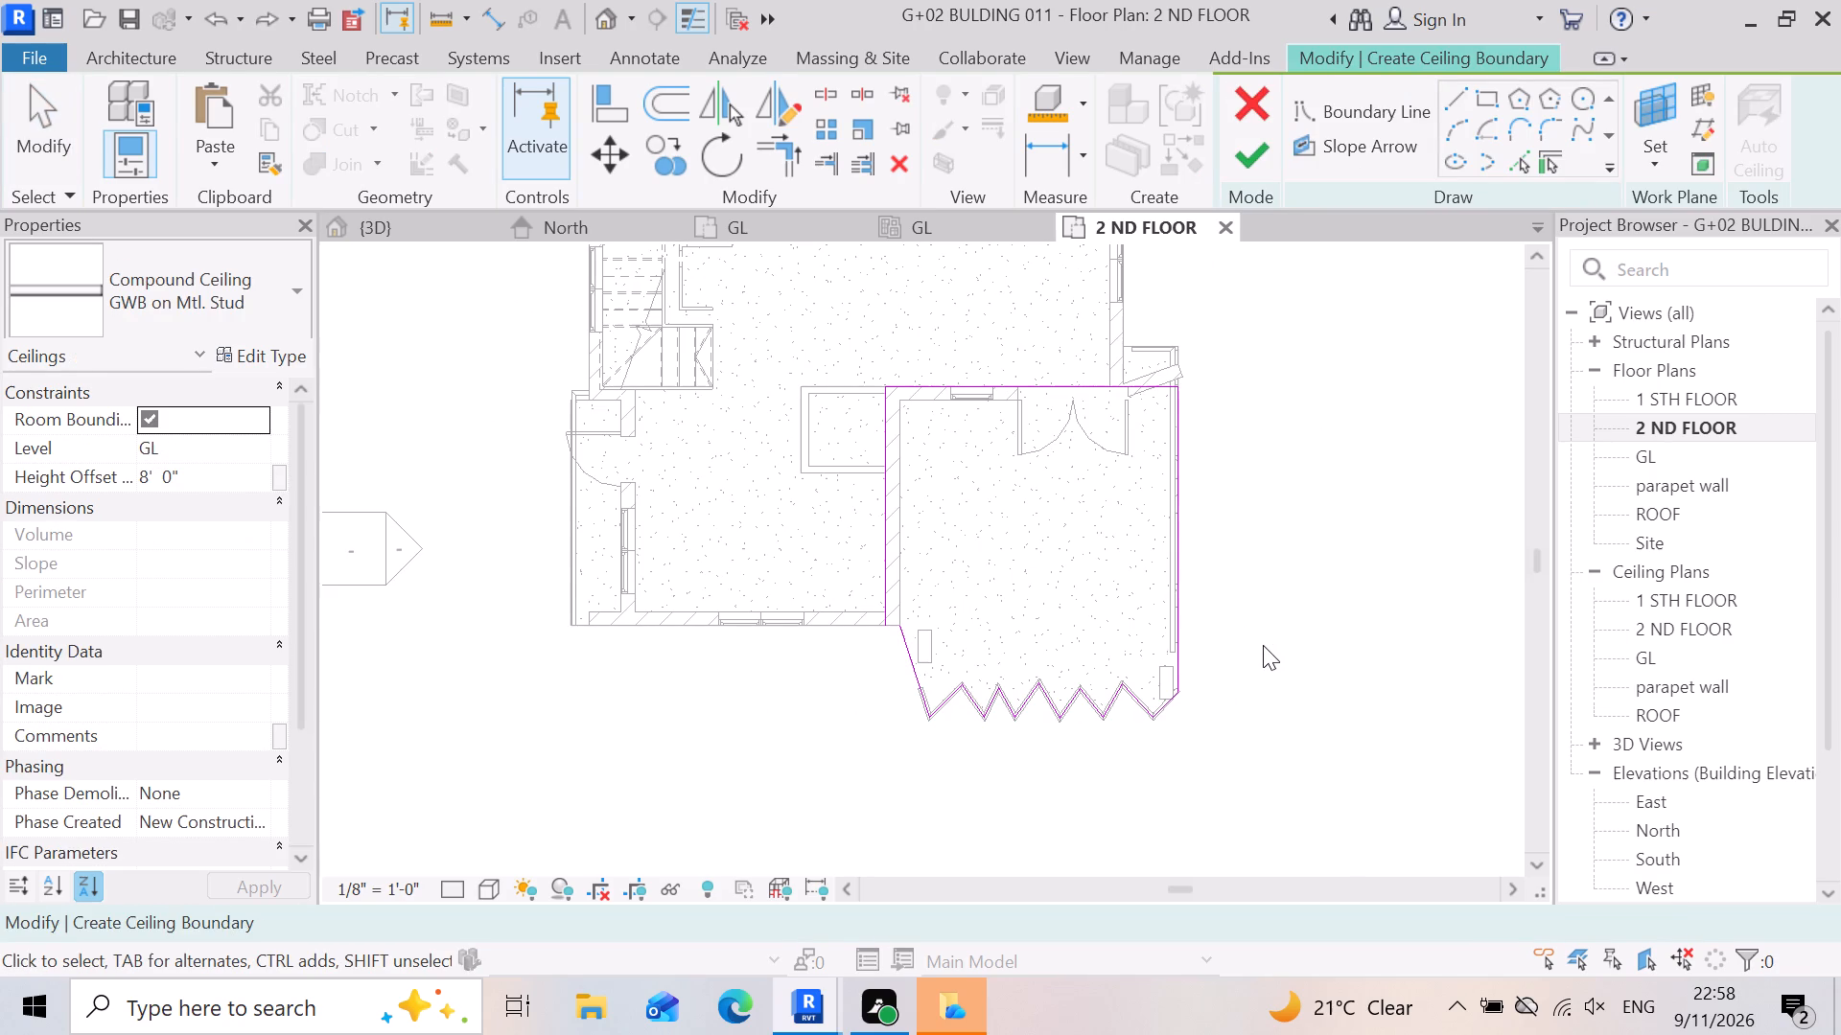
left_click(1236, 91)
left_click(1003, 528)
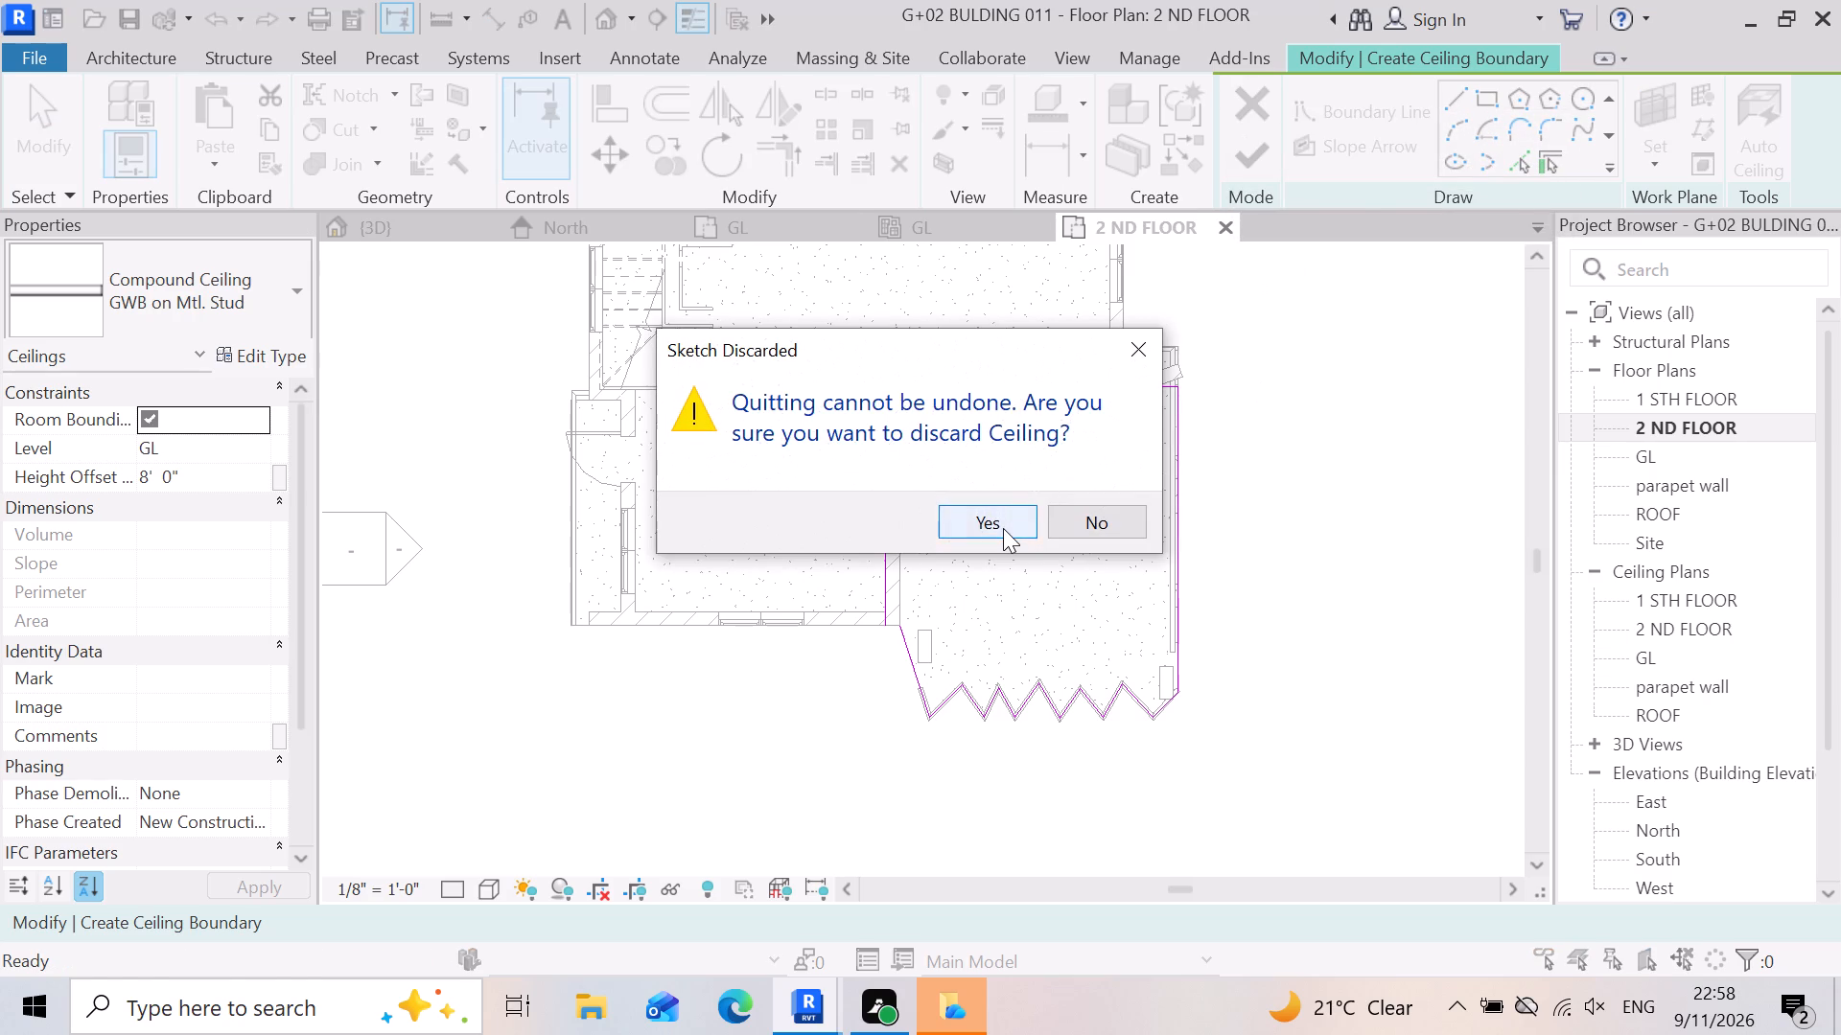
Examine the boundary sketch of the second-floor LW Concrete on Metal Deck slab, then leave the sketch and deselect the slab.
scroll(726, 632, "down", 4)
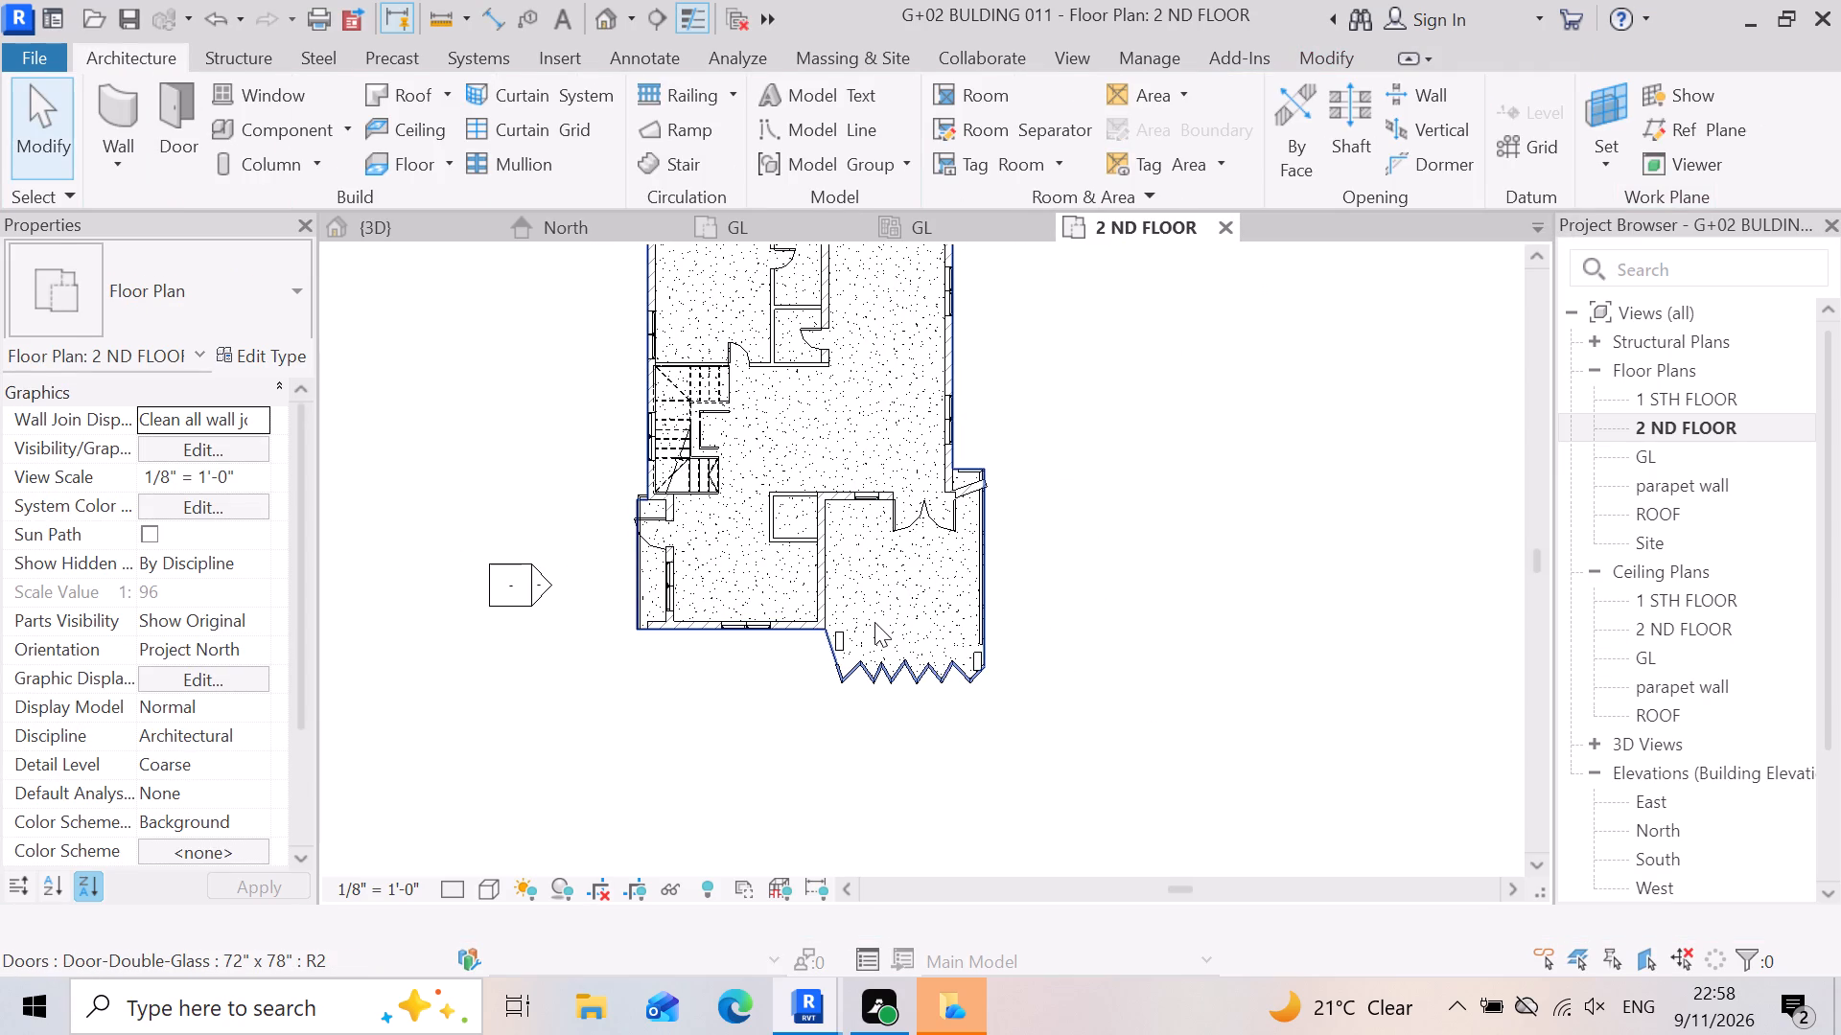
scroll(906, 576, "up", 3)
left_click(908, 586)
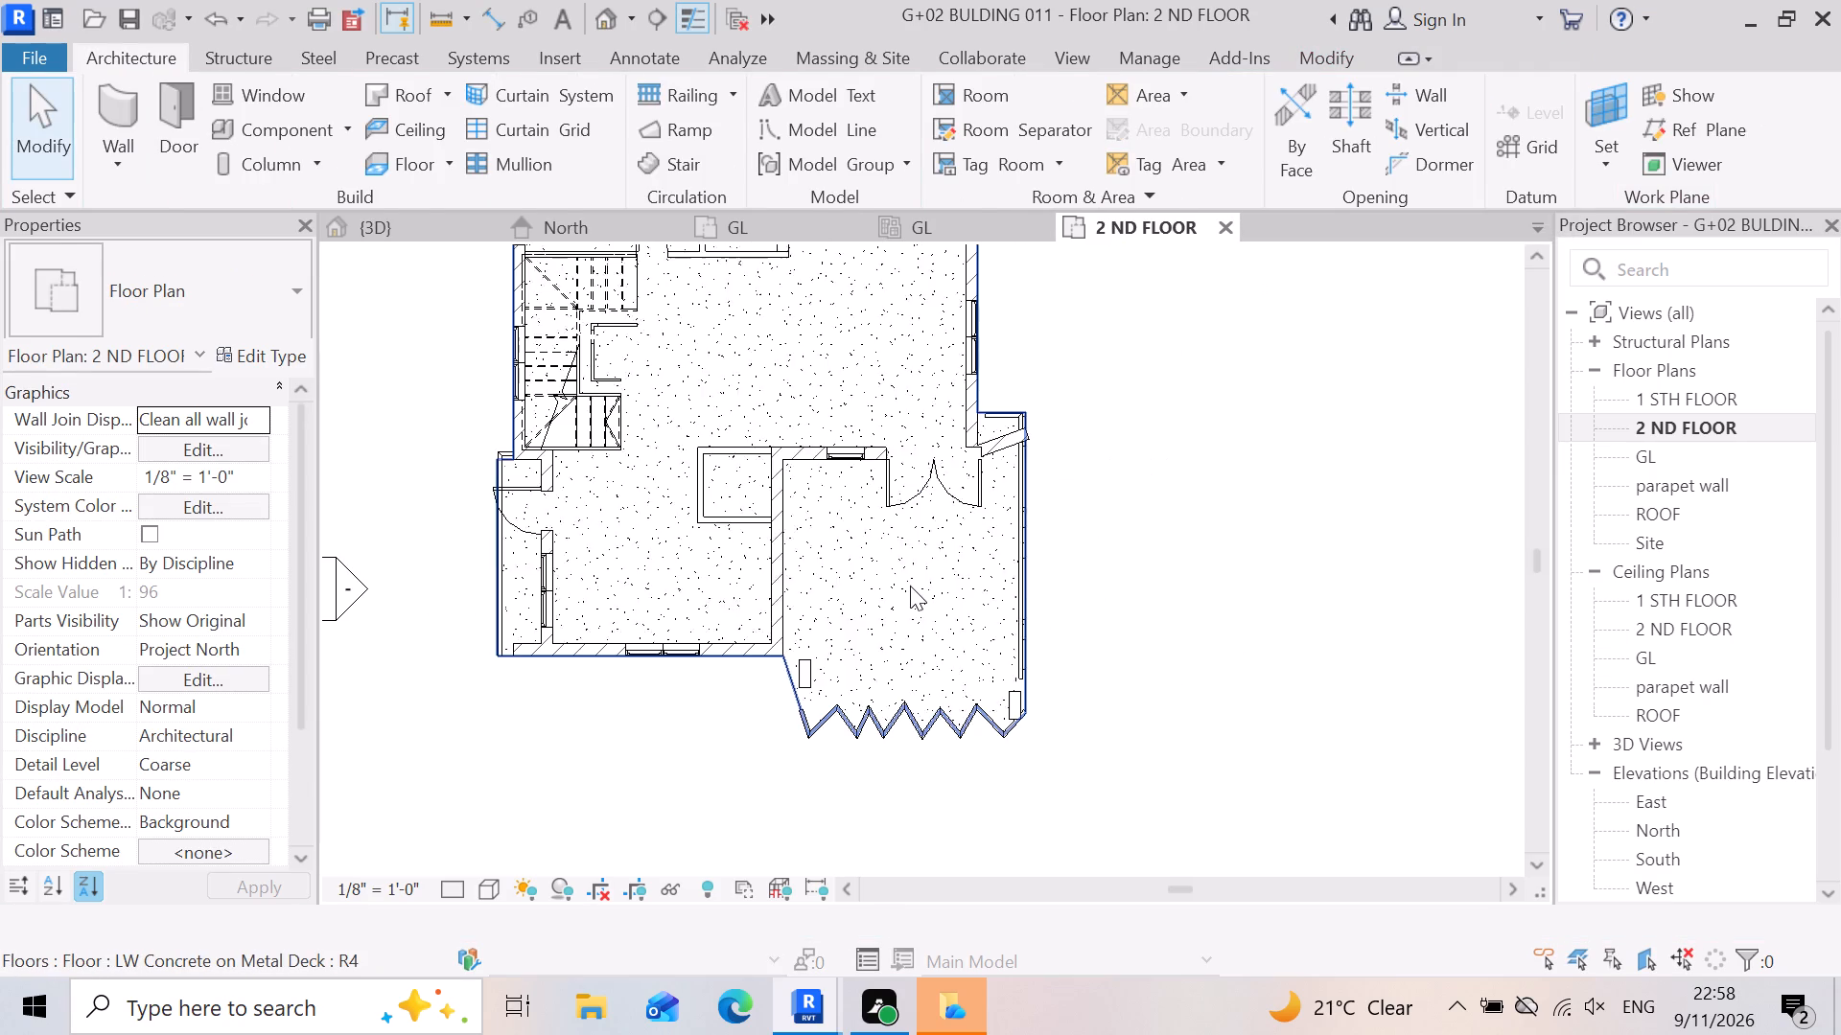
left_click(1229, 499)
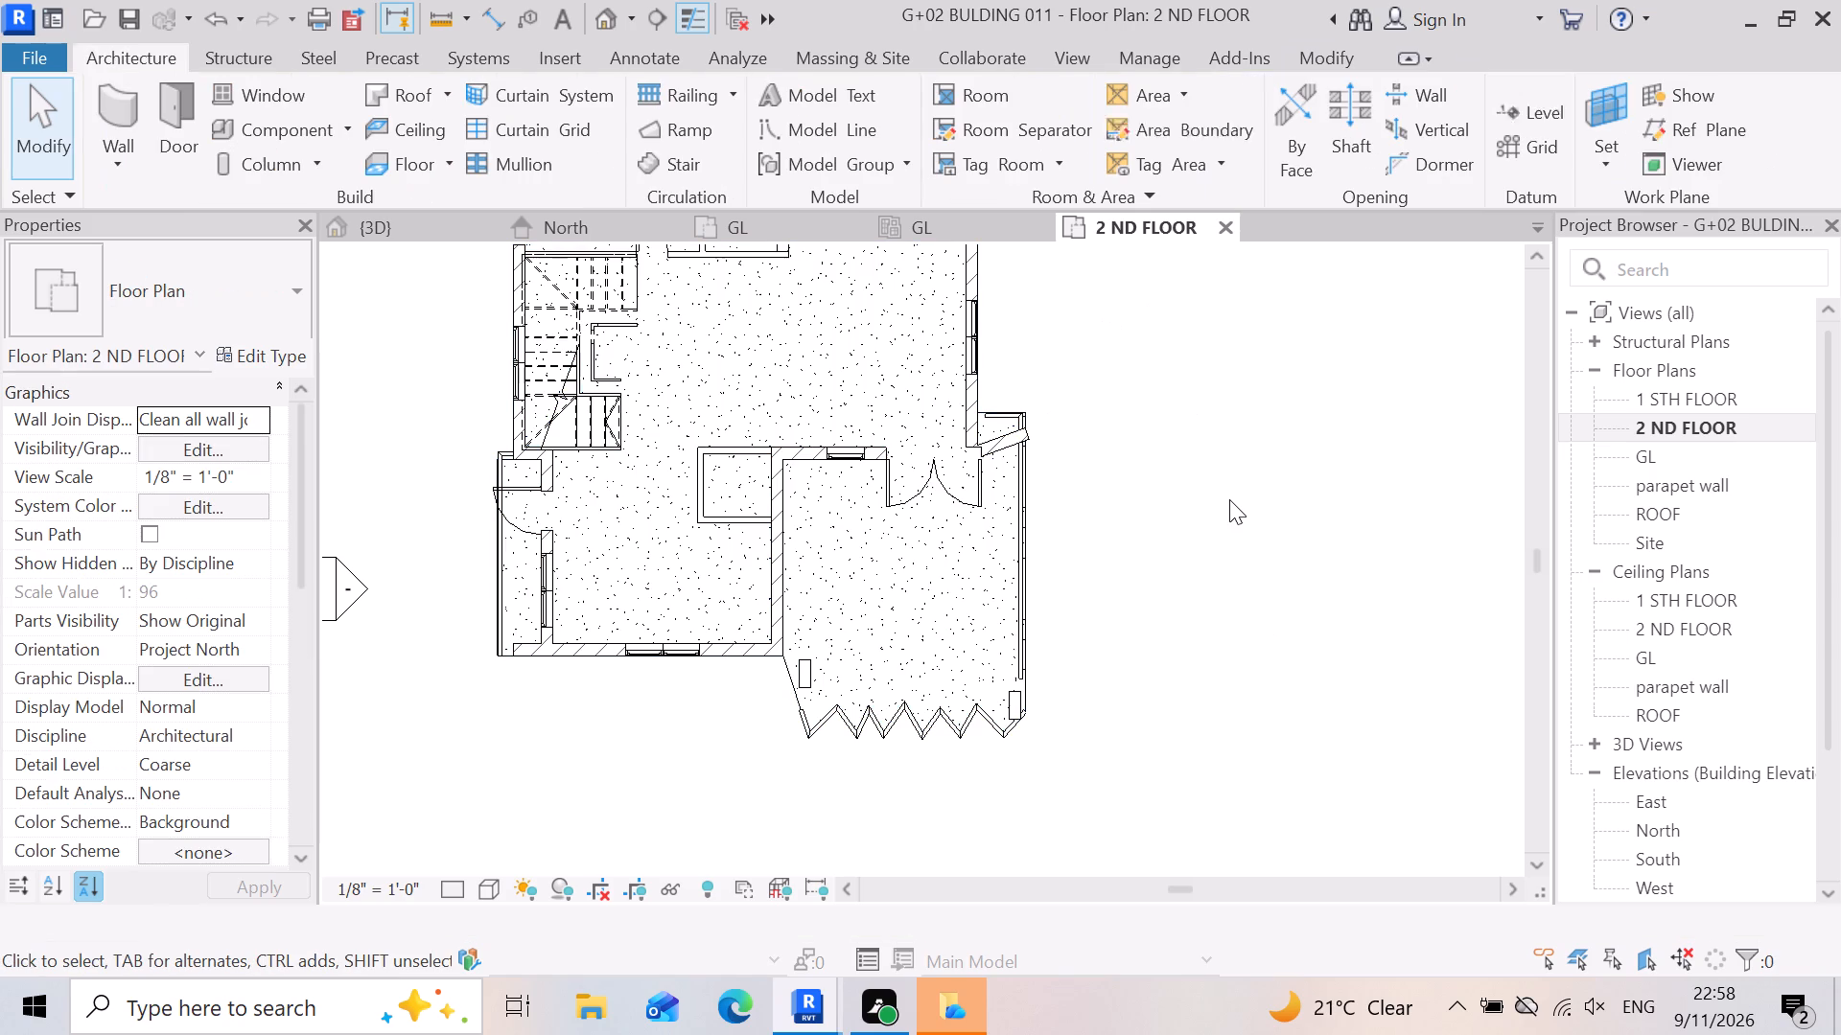
left_click(924, 576)
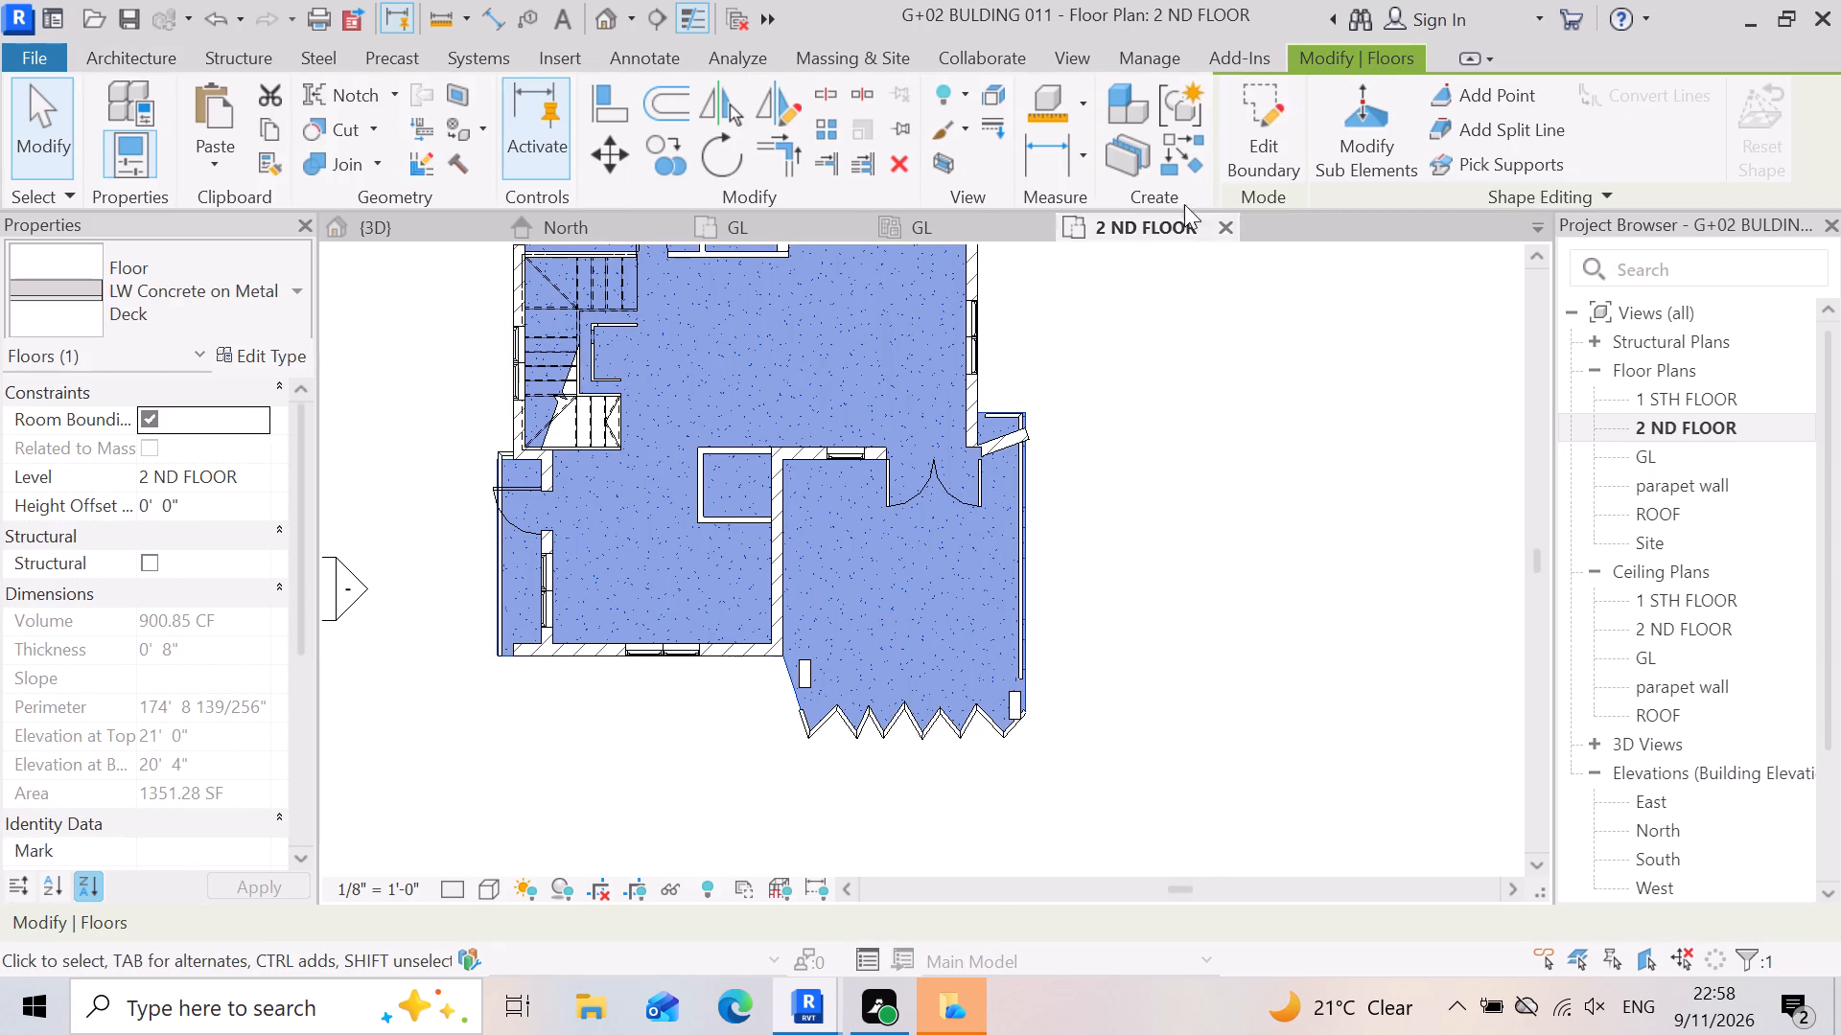
left_click(1248, 116)
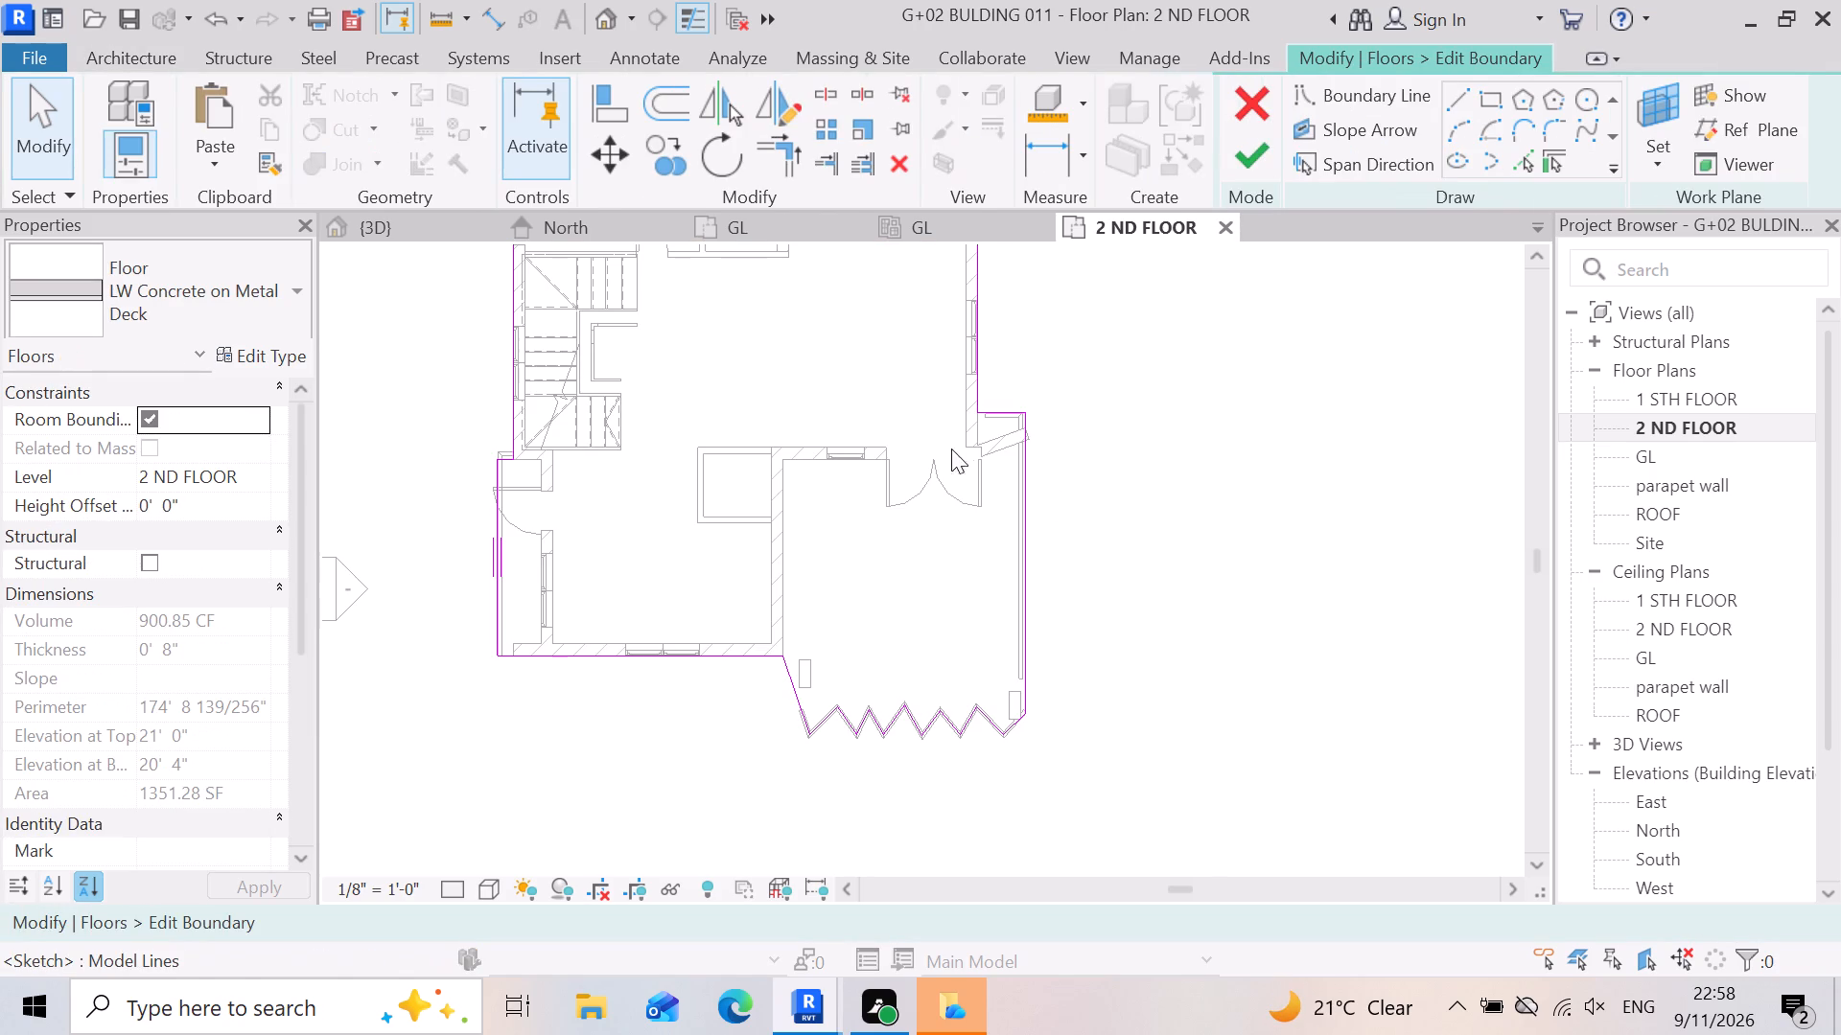
scroll(965, 416, "up", 3)
scroll(1110, 643, "down", 10)
scroll(962, 481, "up", 3)
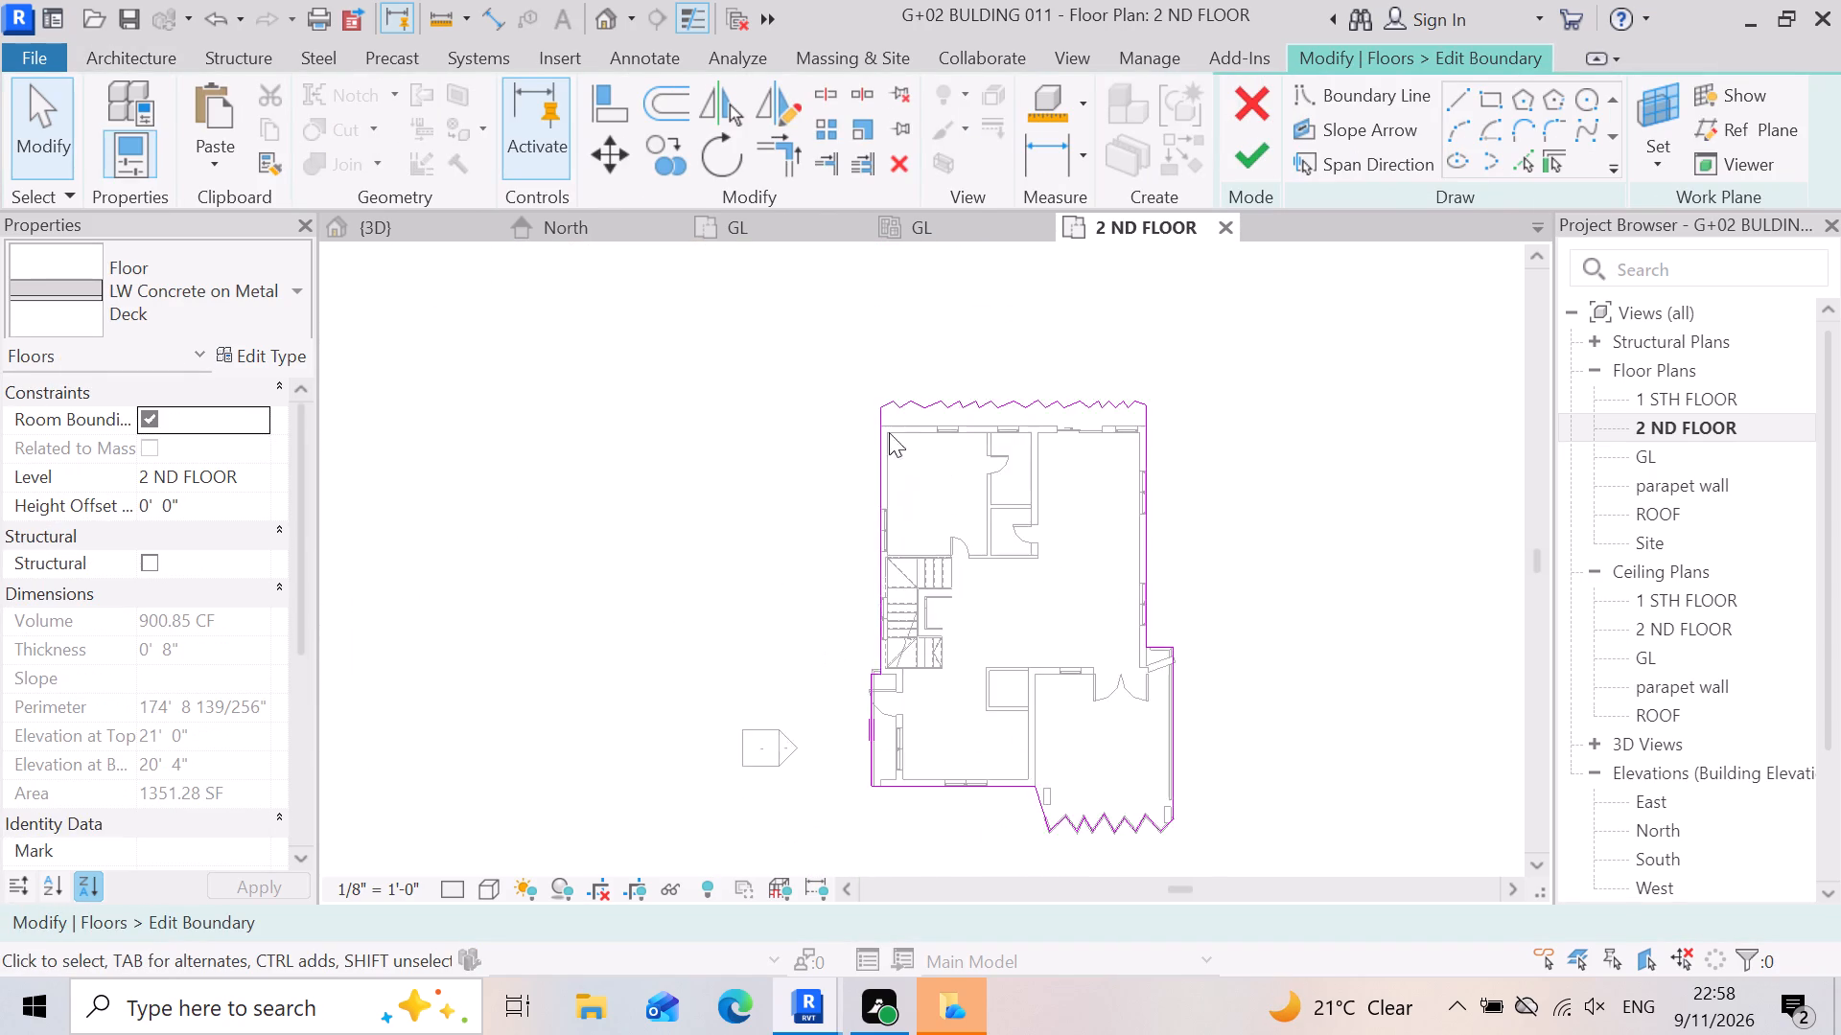
scroll(889, 432, "up", 10)
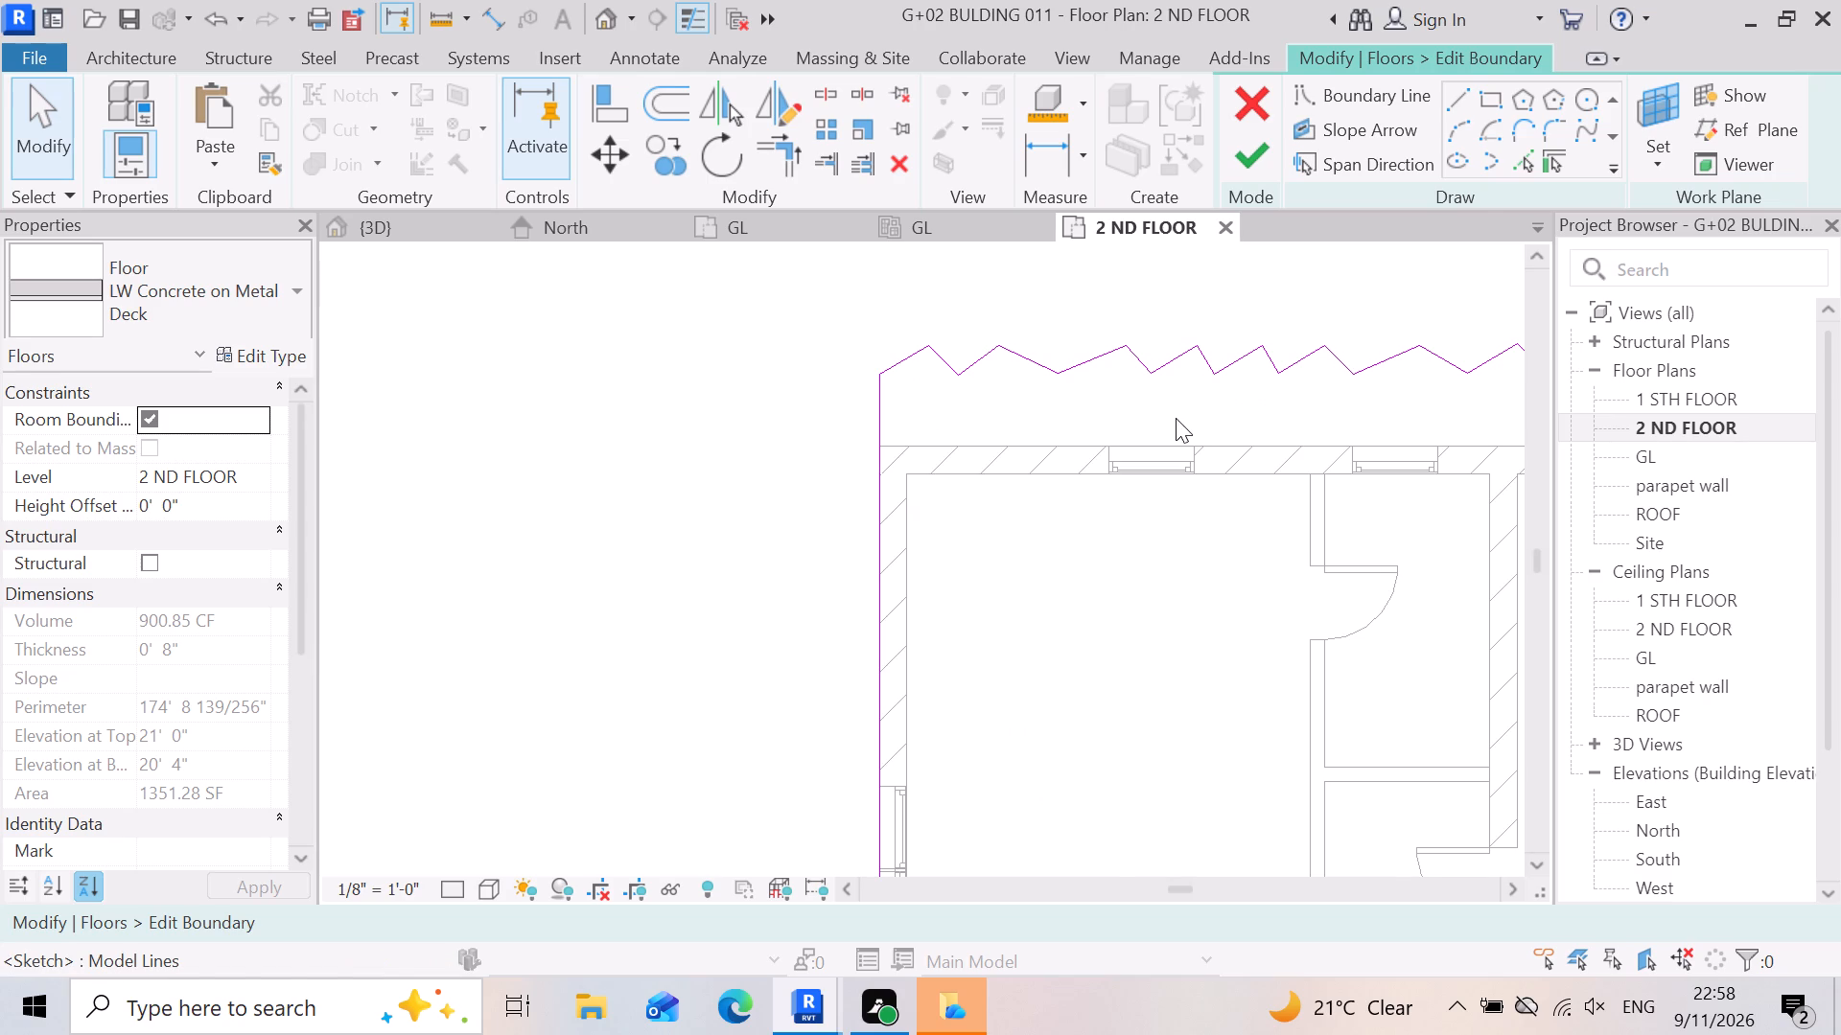
scroll(816, 272, "down", 4)
scroll(0, 20, "down", 4)
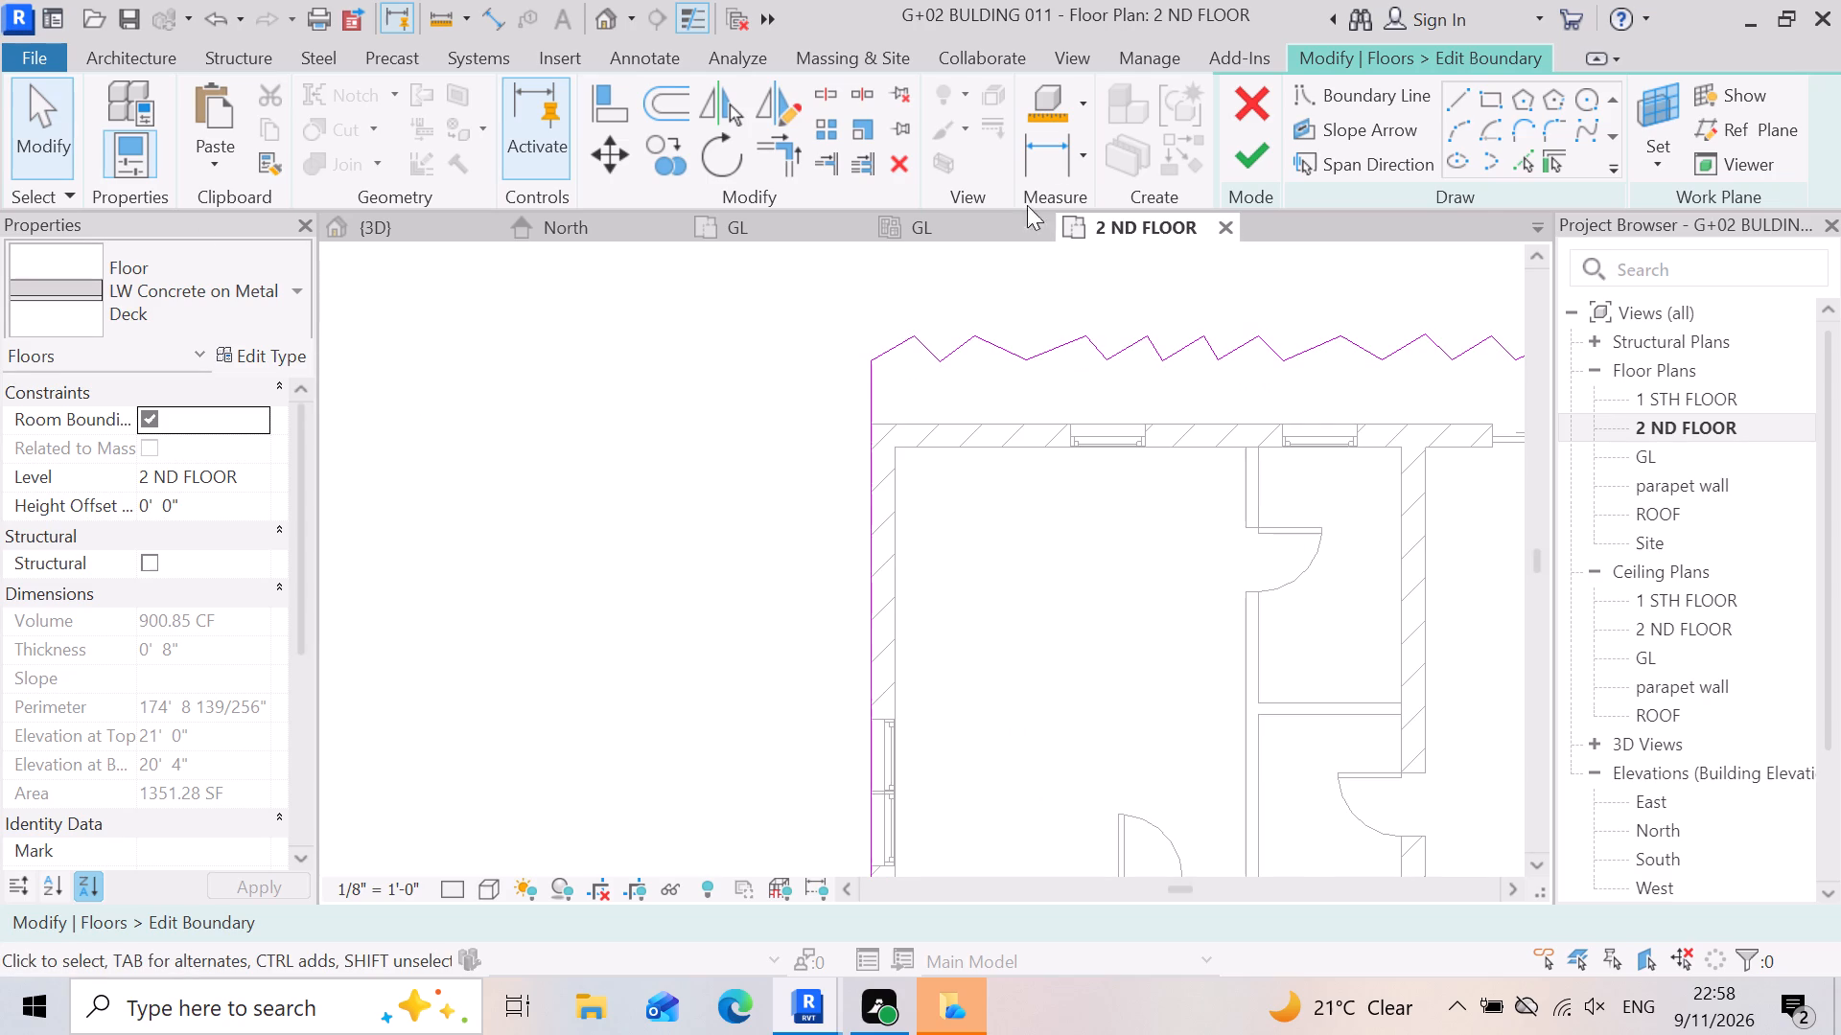
left_click(1234, 103)
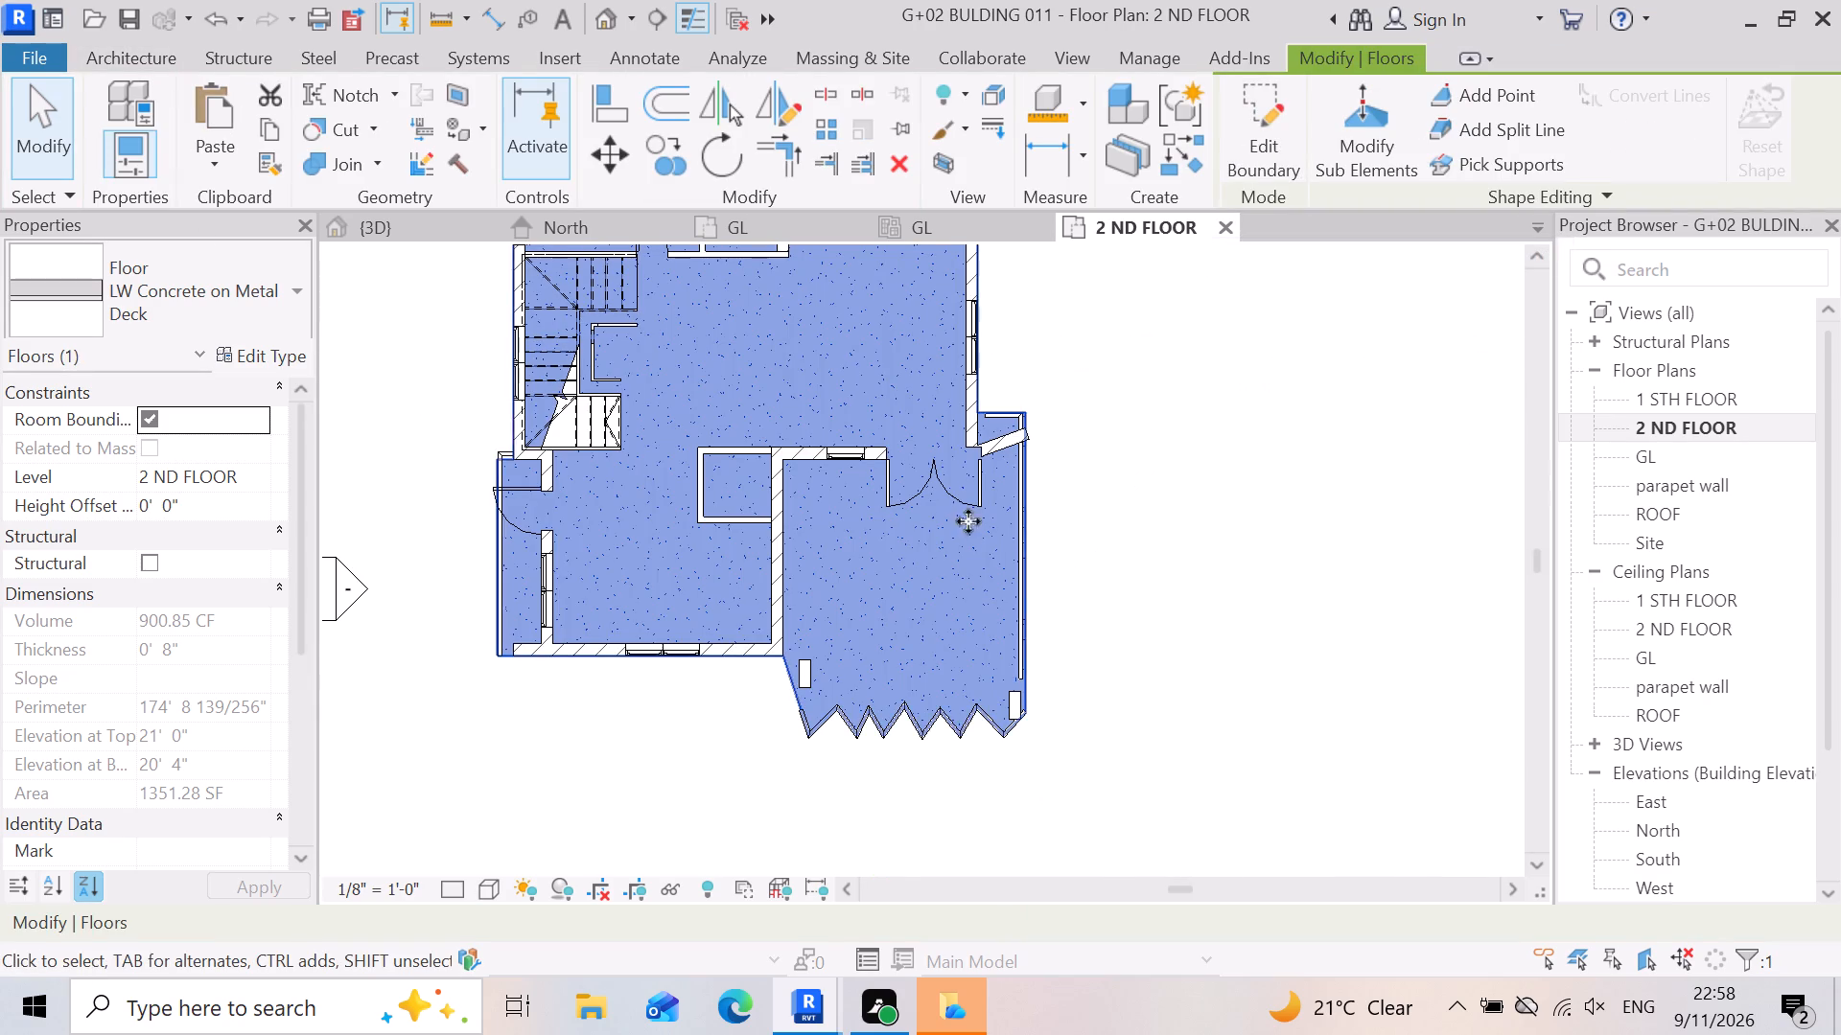
scroll(1093, 507, "down", 5)
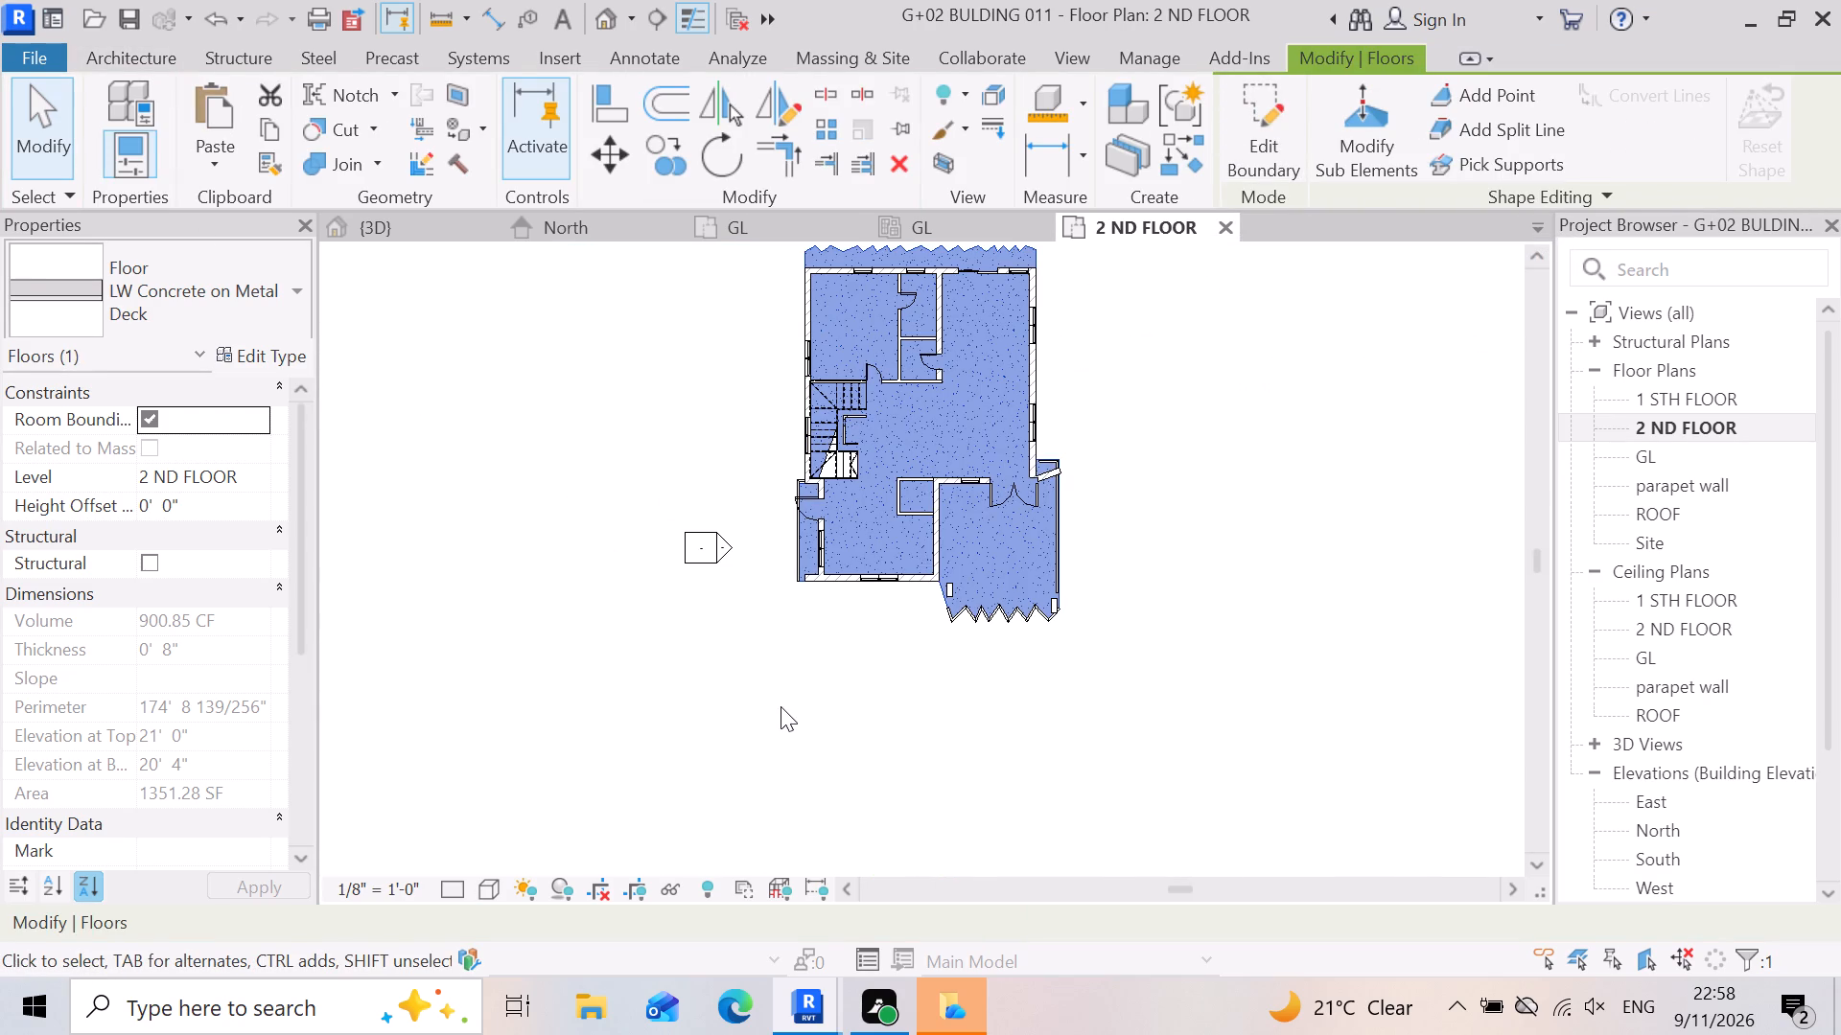
left_click(781, 707)
Reopen the second-floor slab's boundary sketch, inspect the zigzag edge on the side opposite the balcony, and exit without editing.
scroll(948, 270, "up", 9)
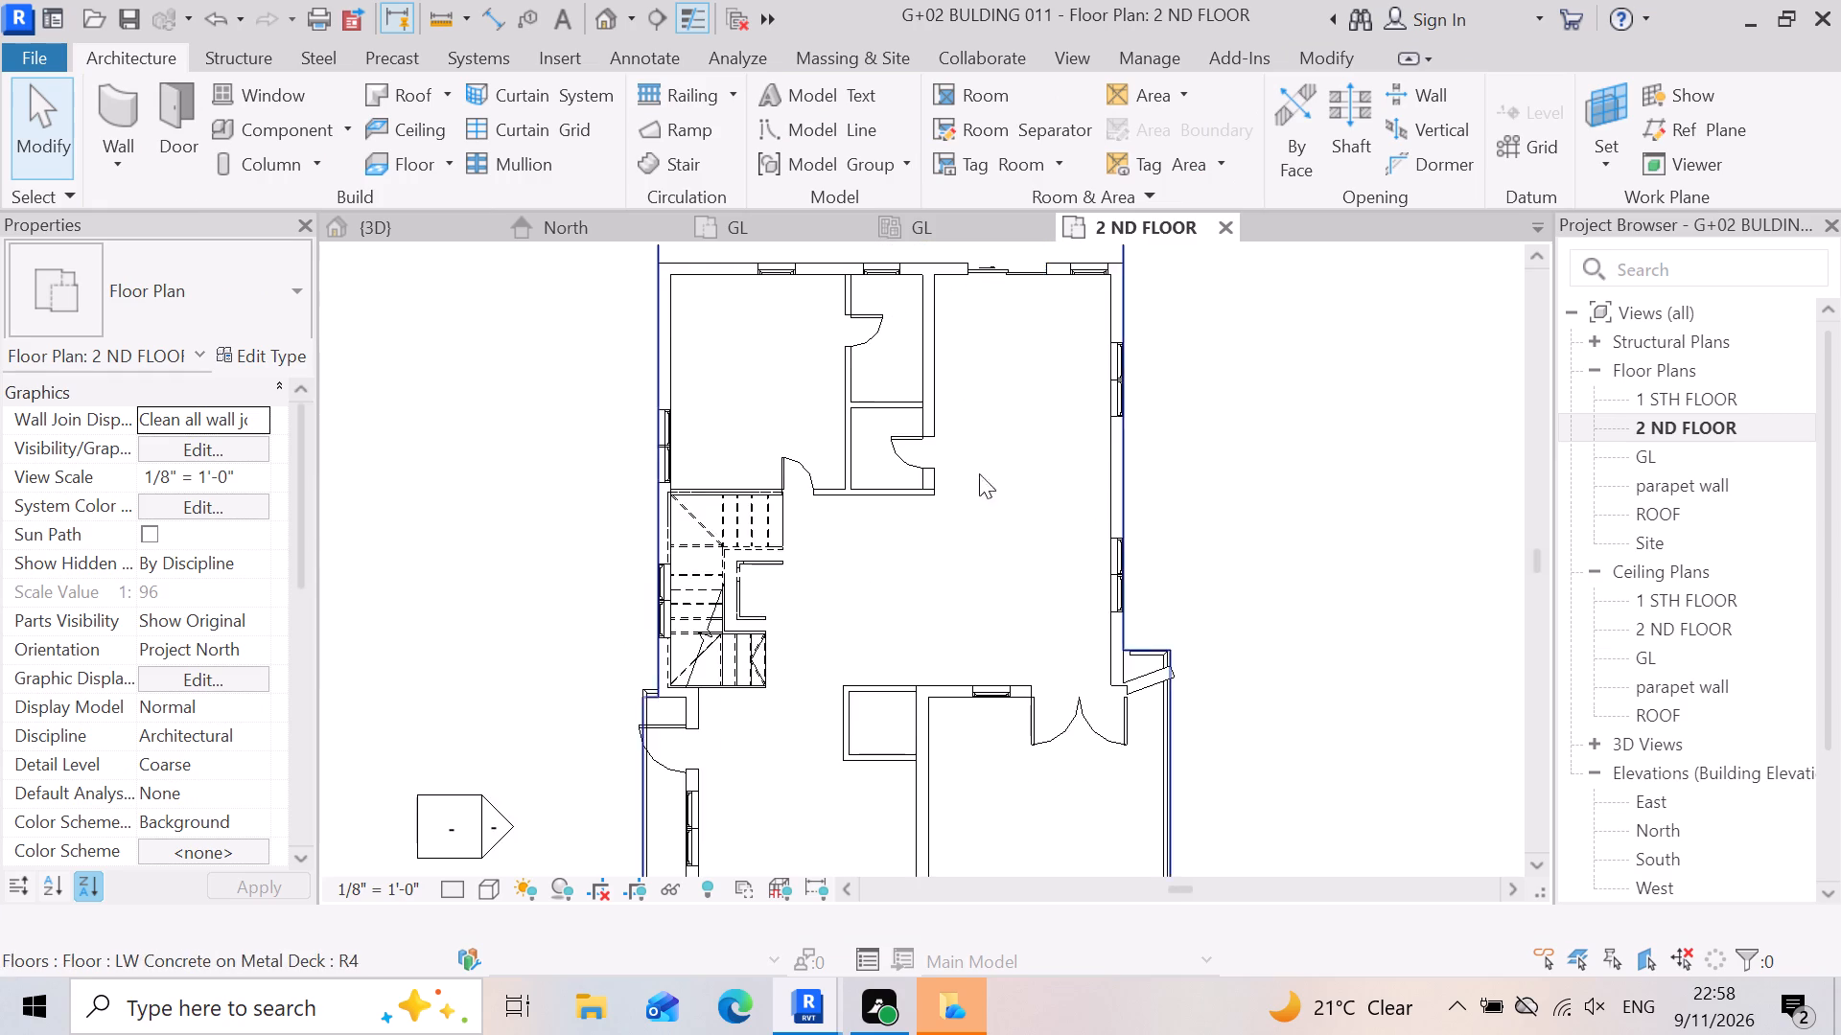
scroll(1010, 687, "down", 5)
left_click(970, 624)
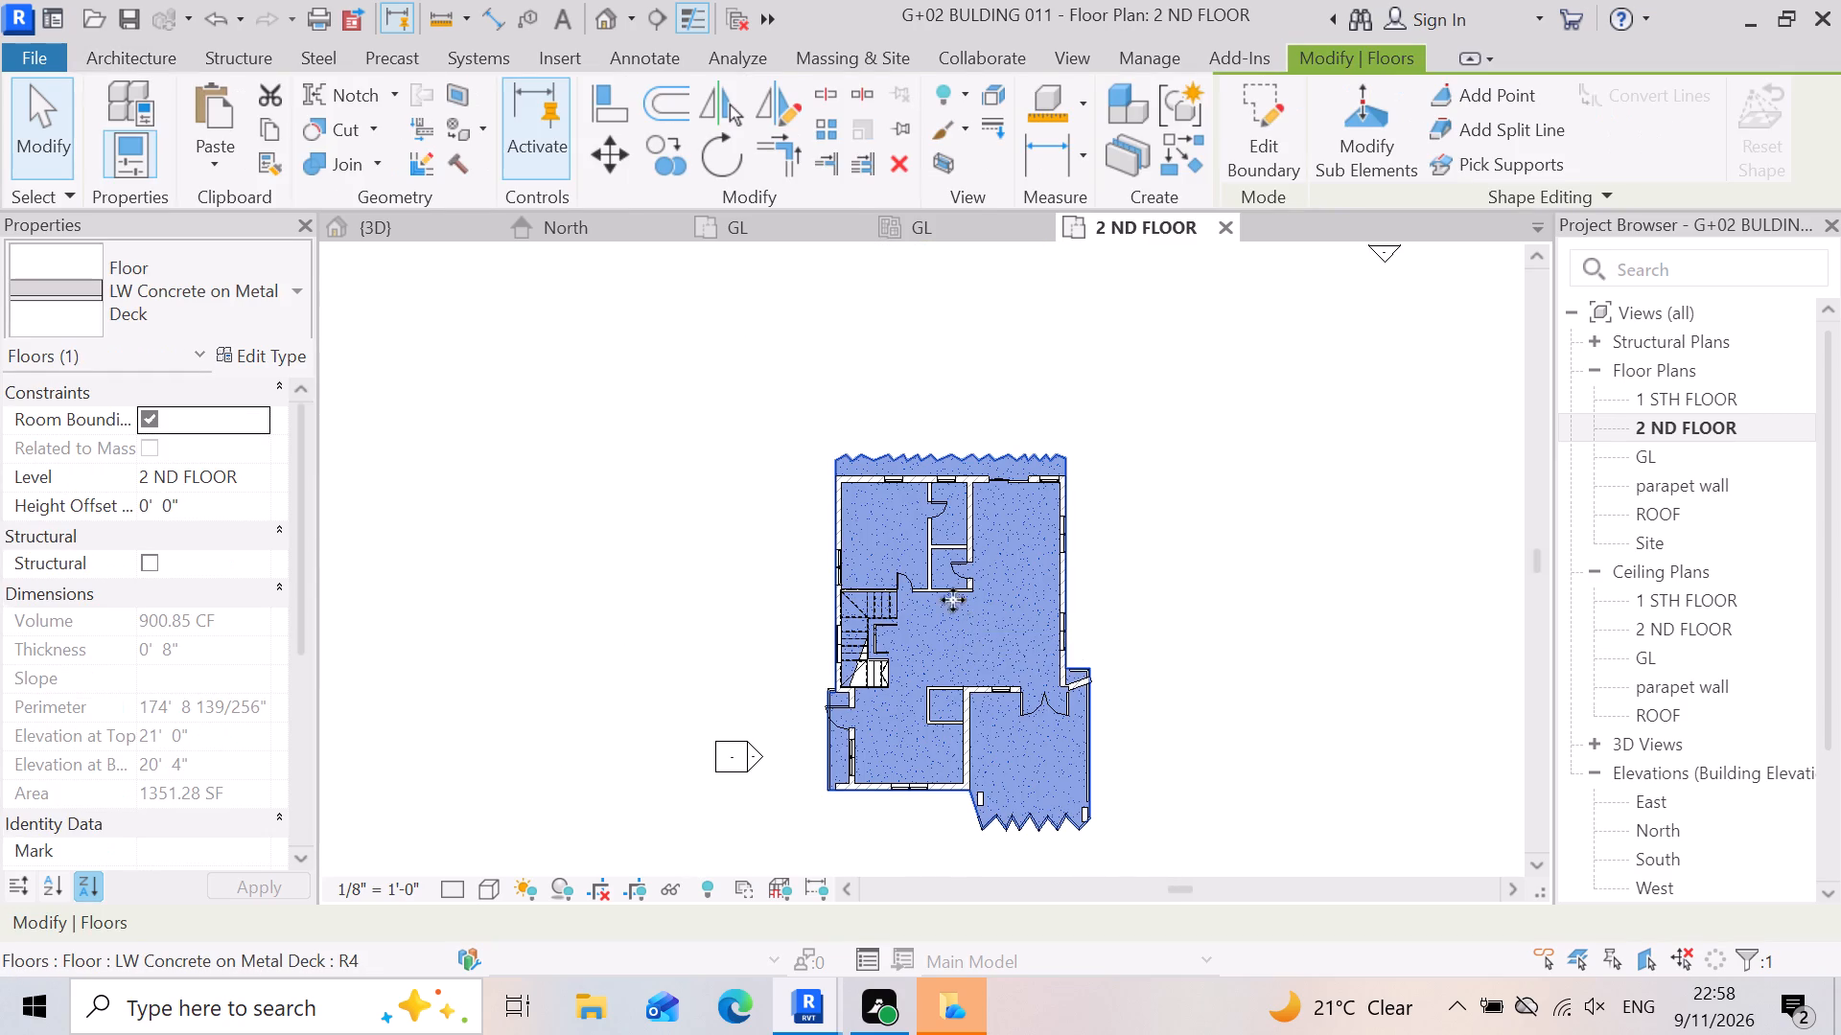
scroll(854, 514, "up", 11)
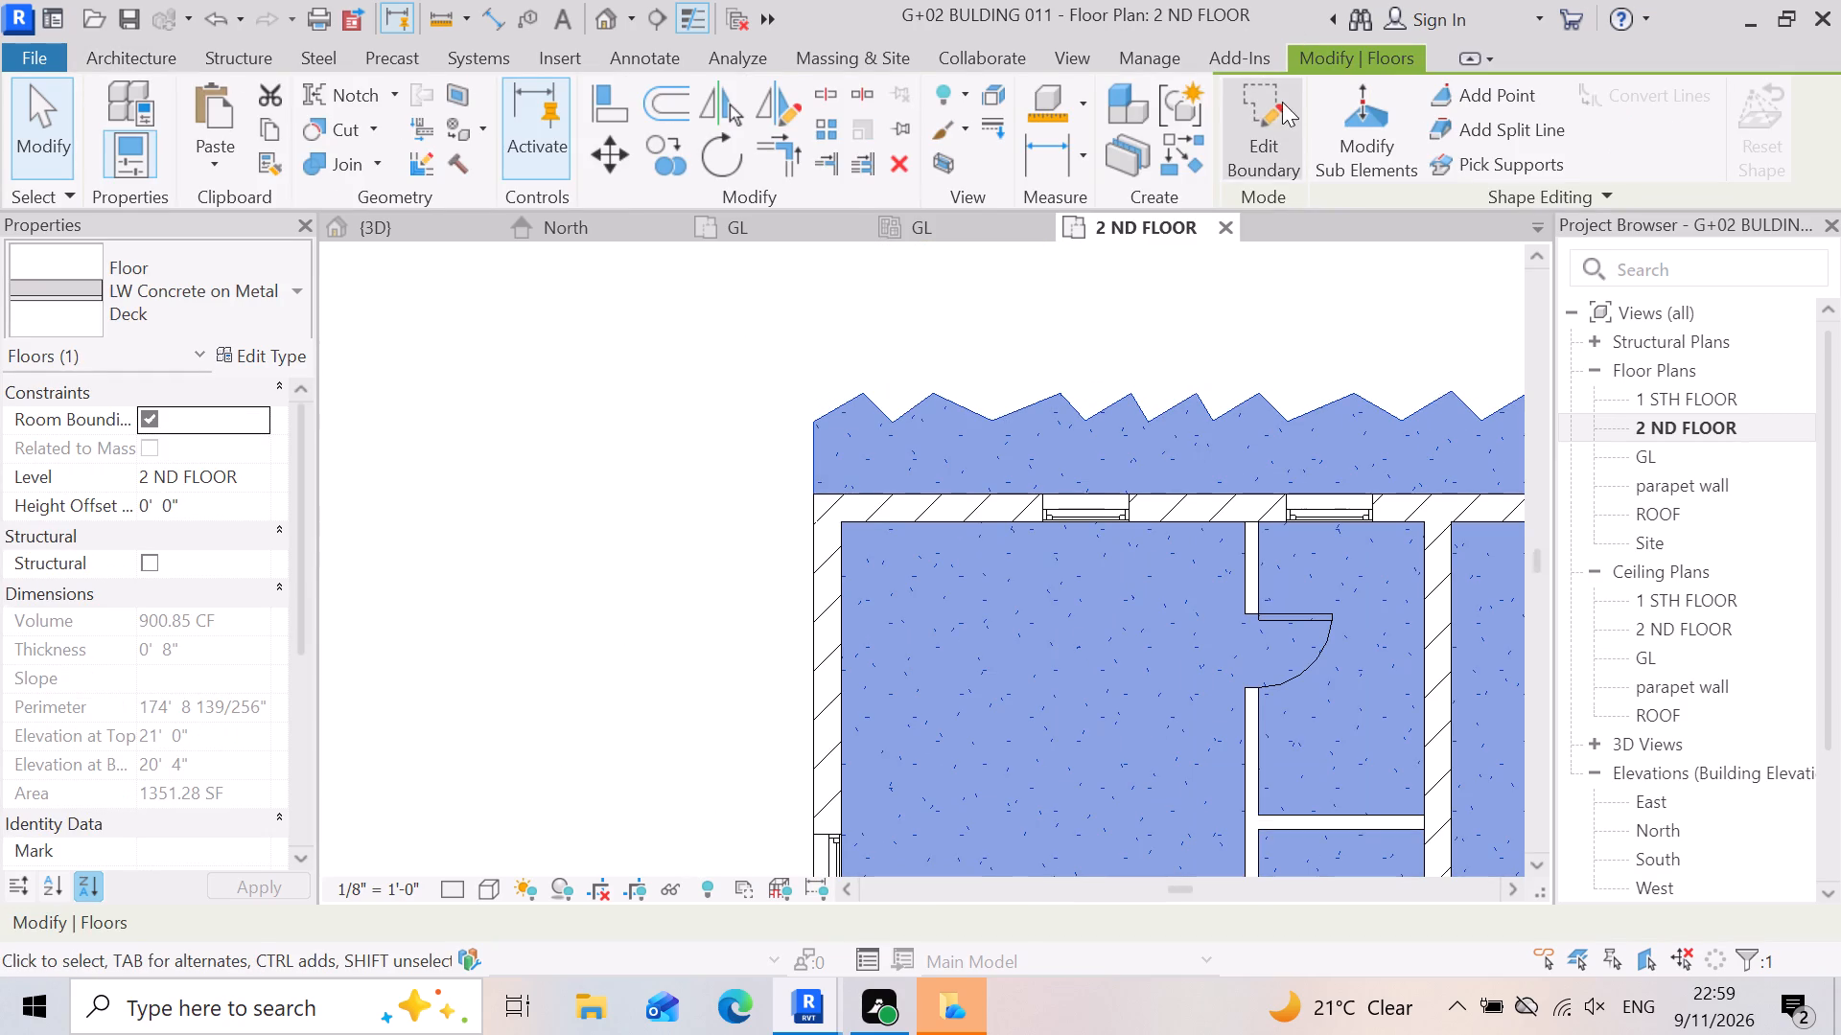
left_click(1268, 107)
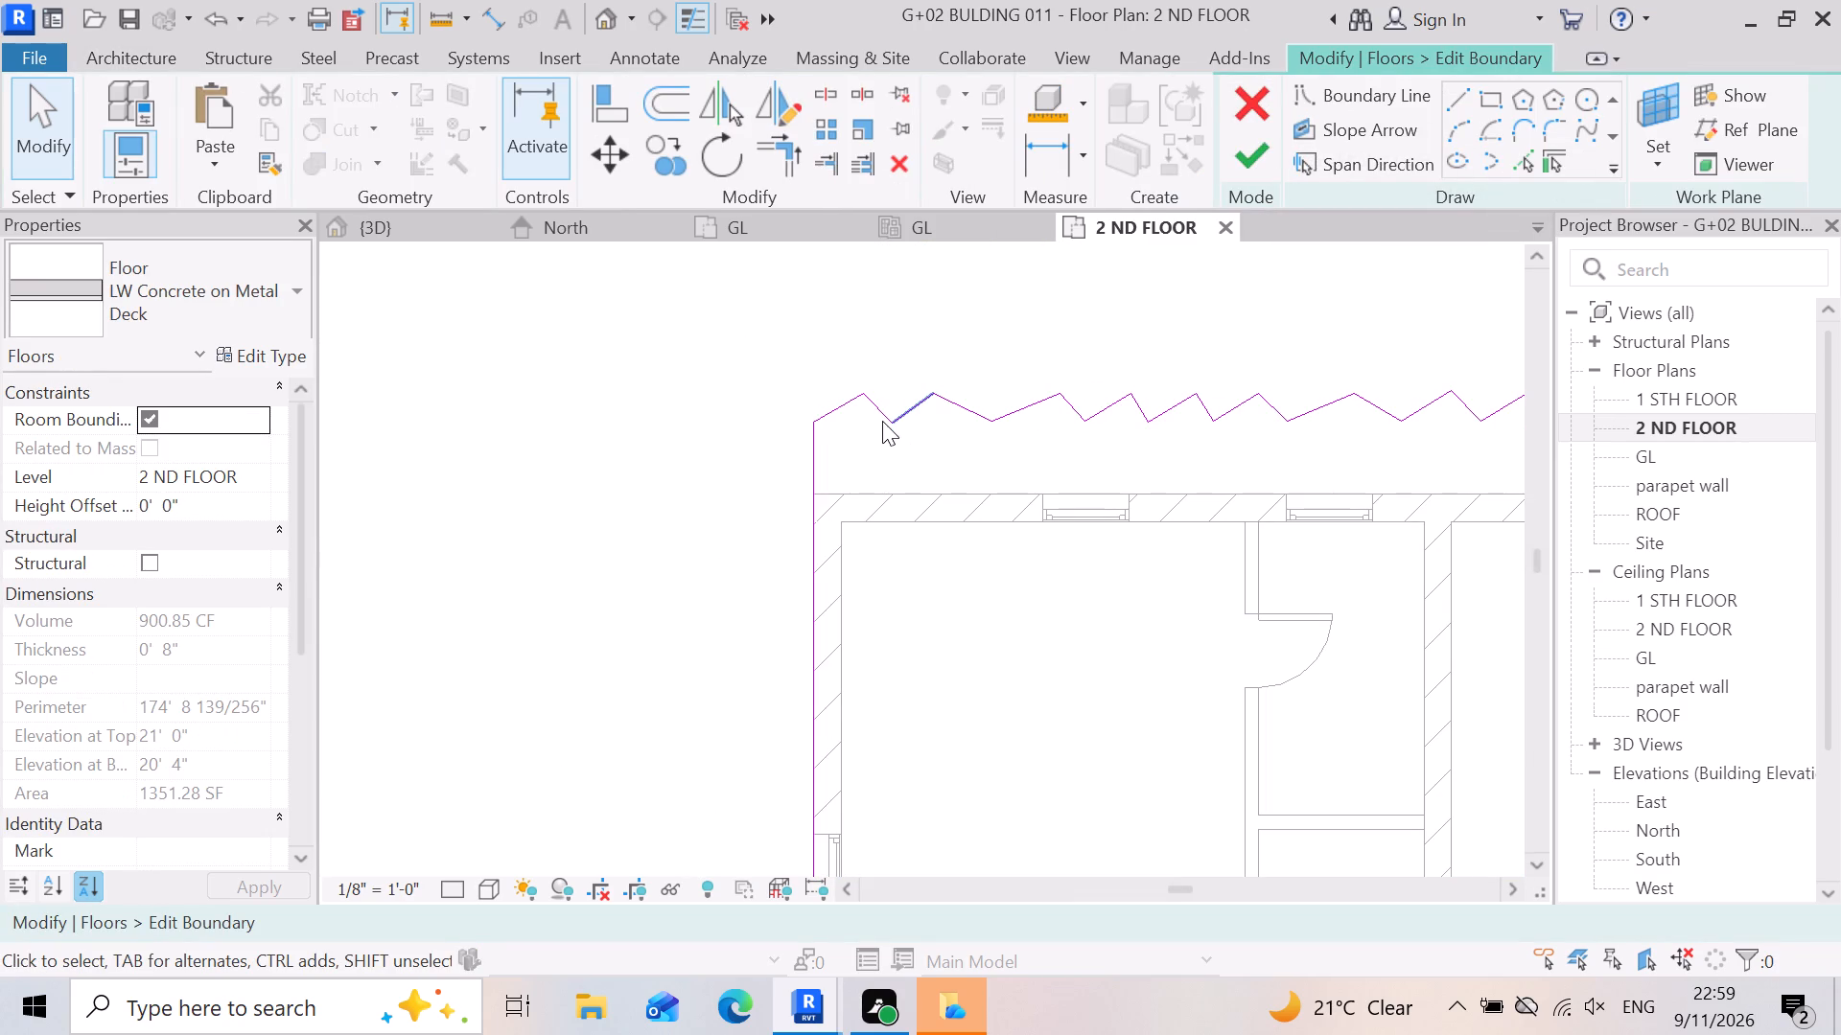
left_click(878, 422)
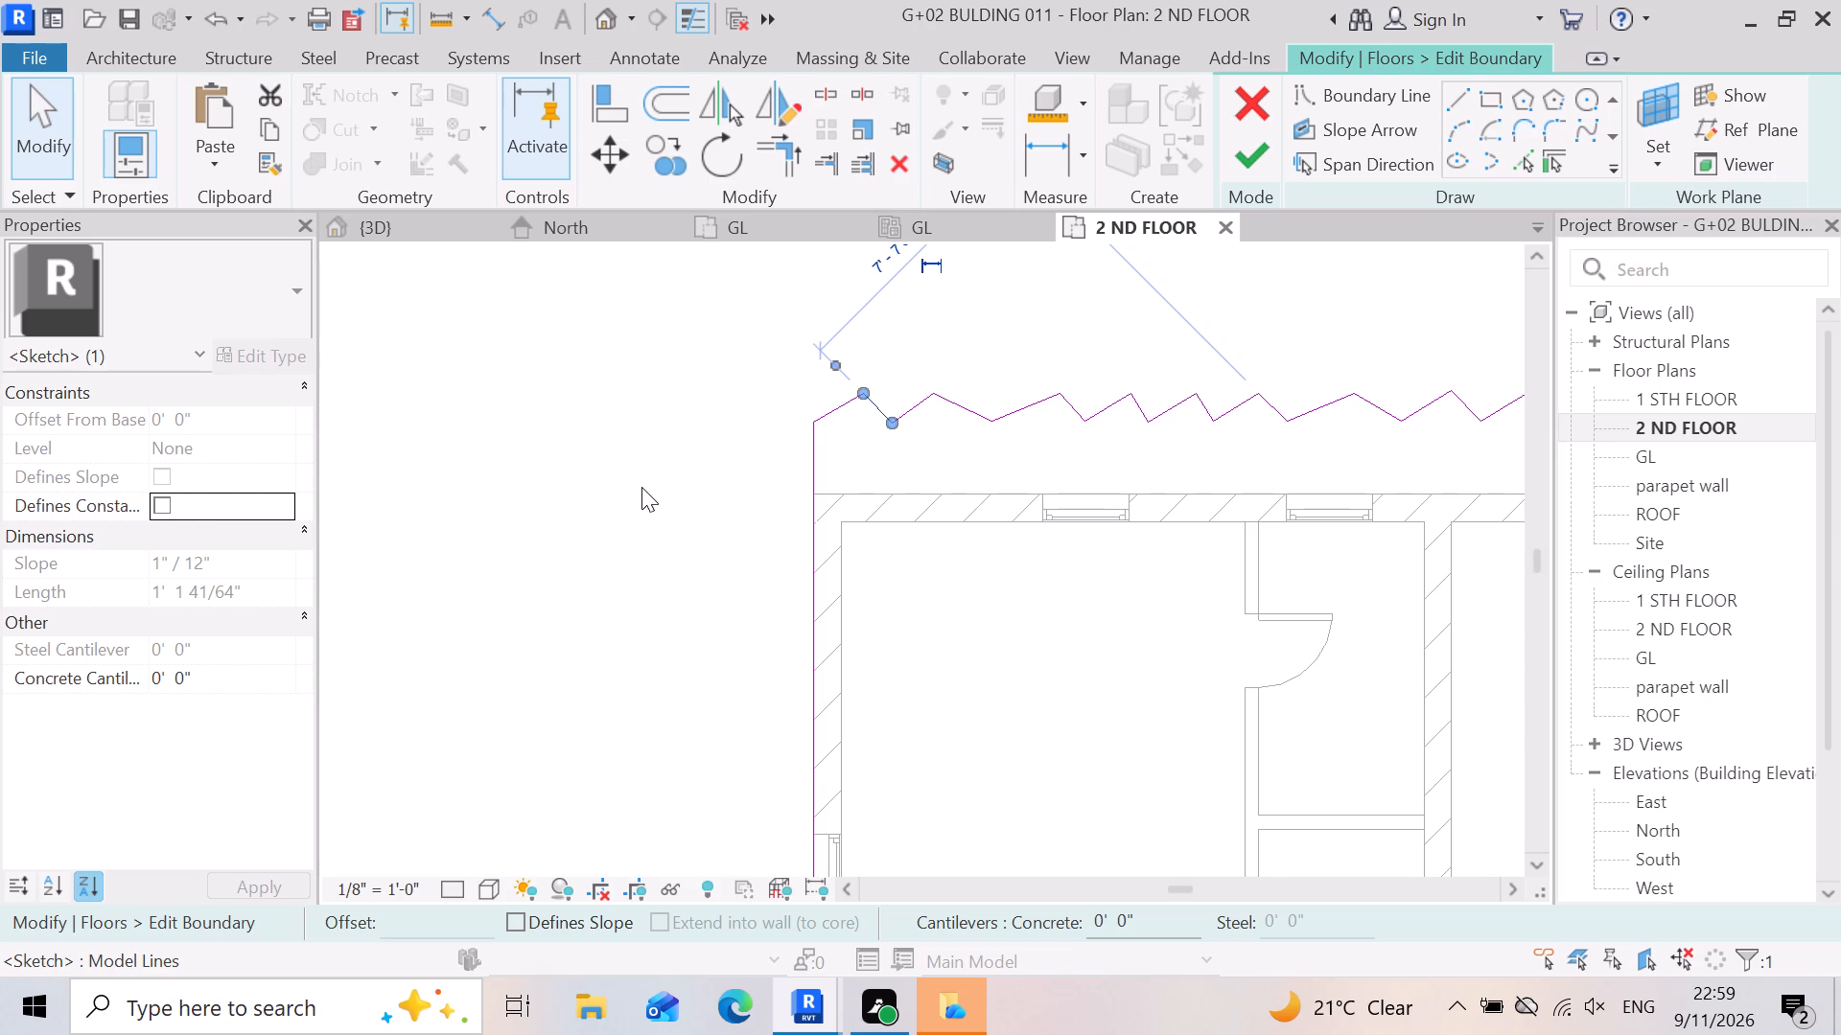
scroll(719, 535, "down", 4)
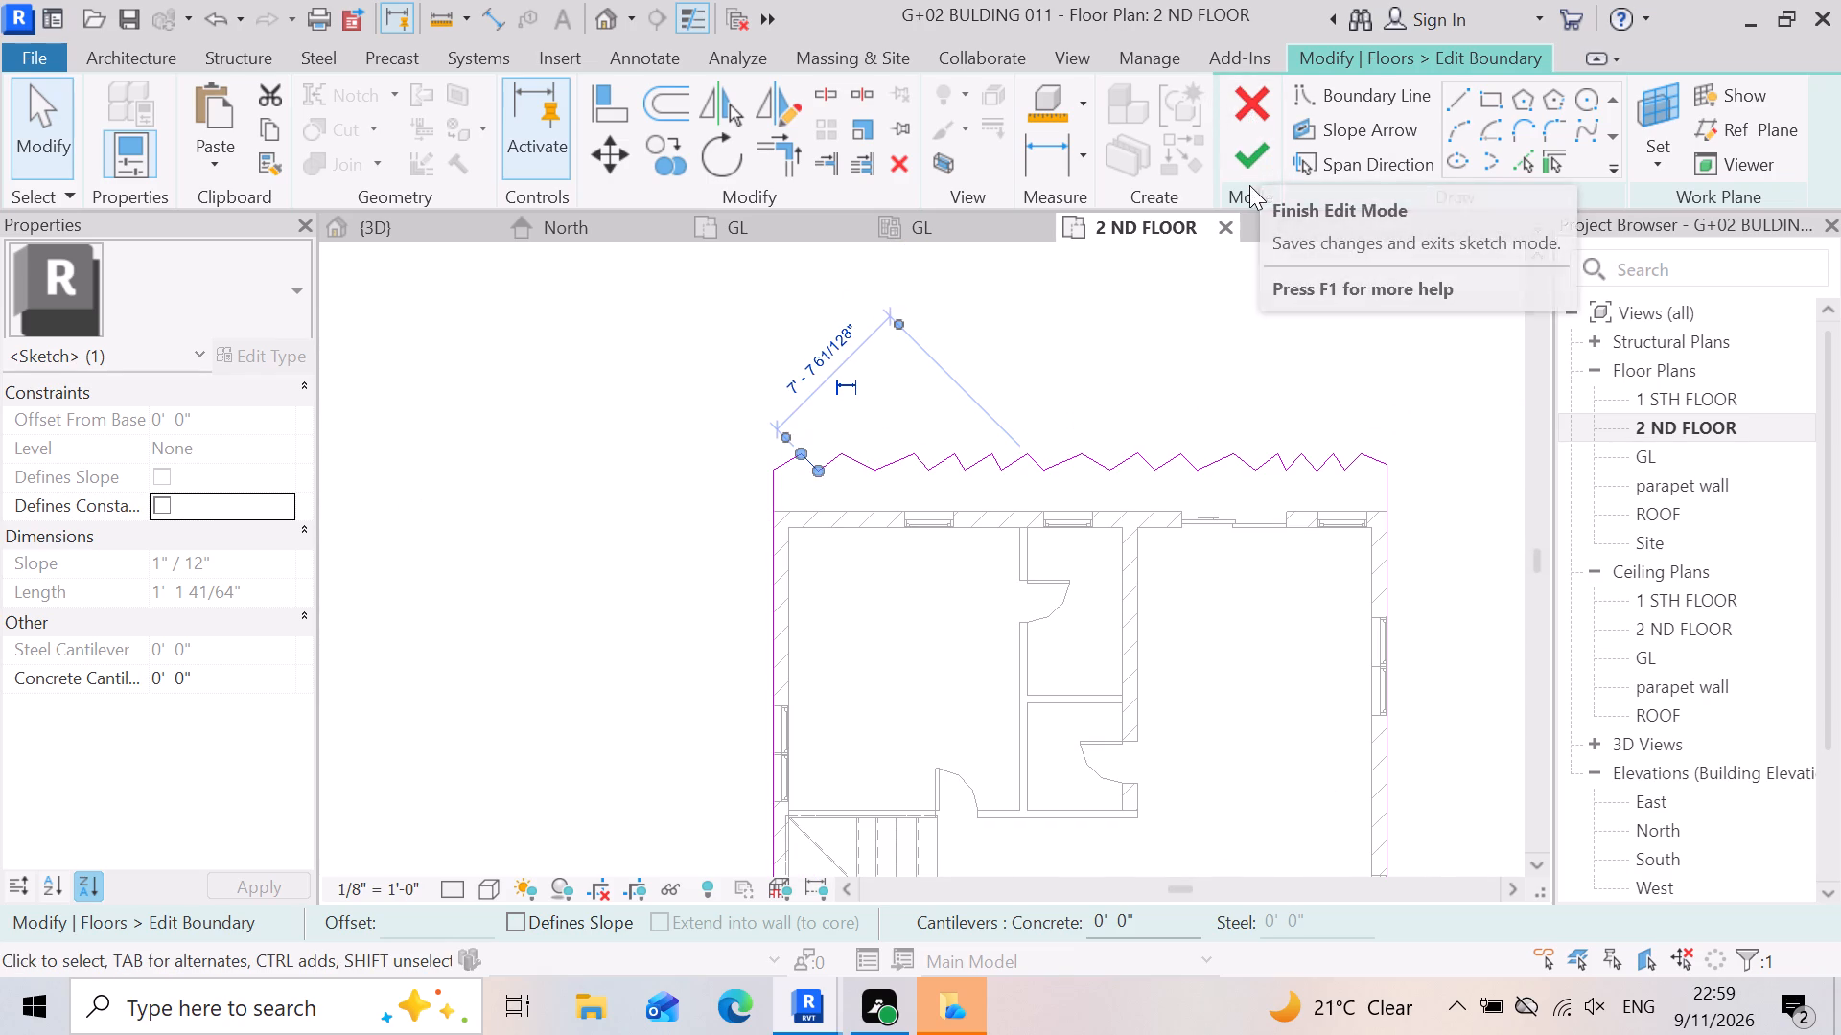
left_click(1256, 95)
scroll(775, 398, "down", 7)
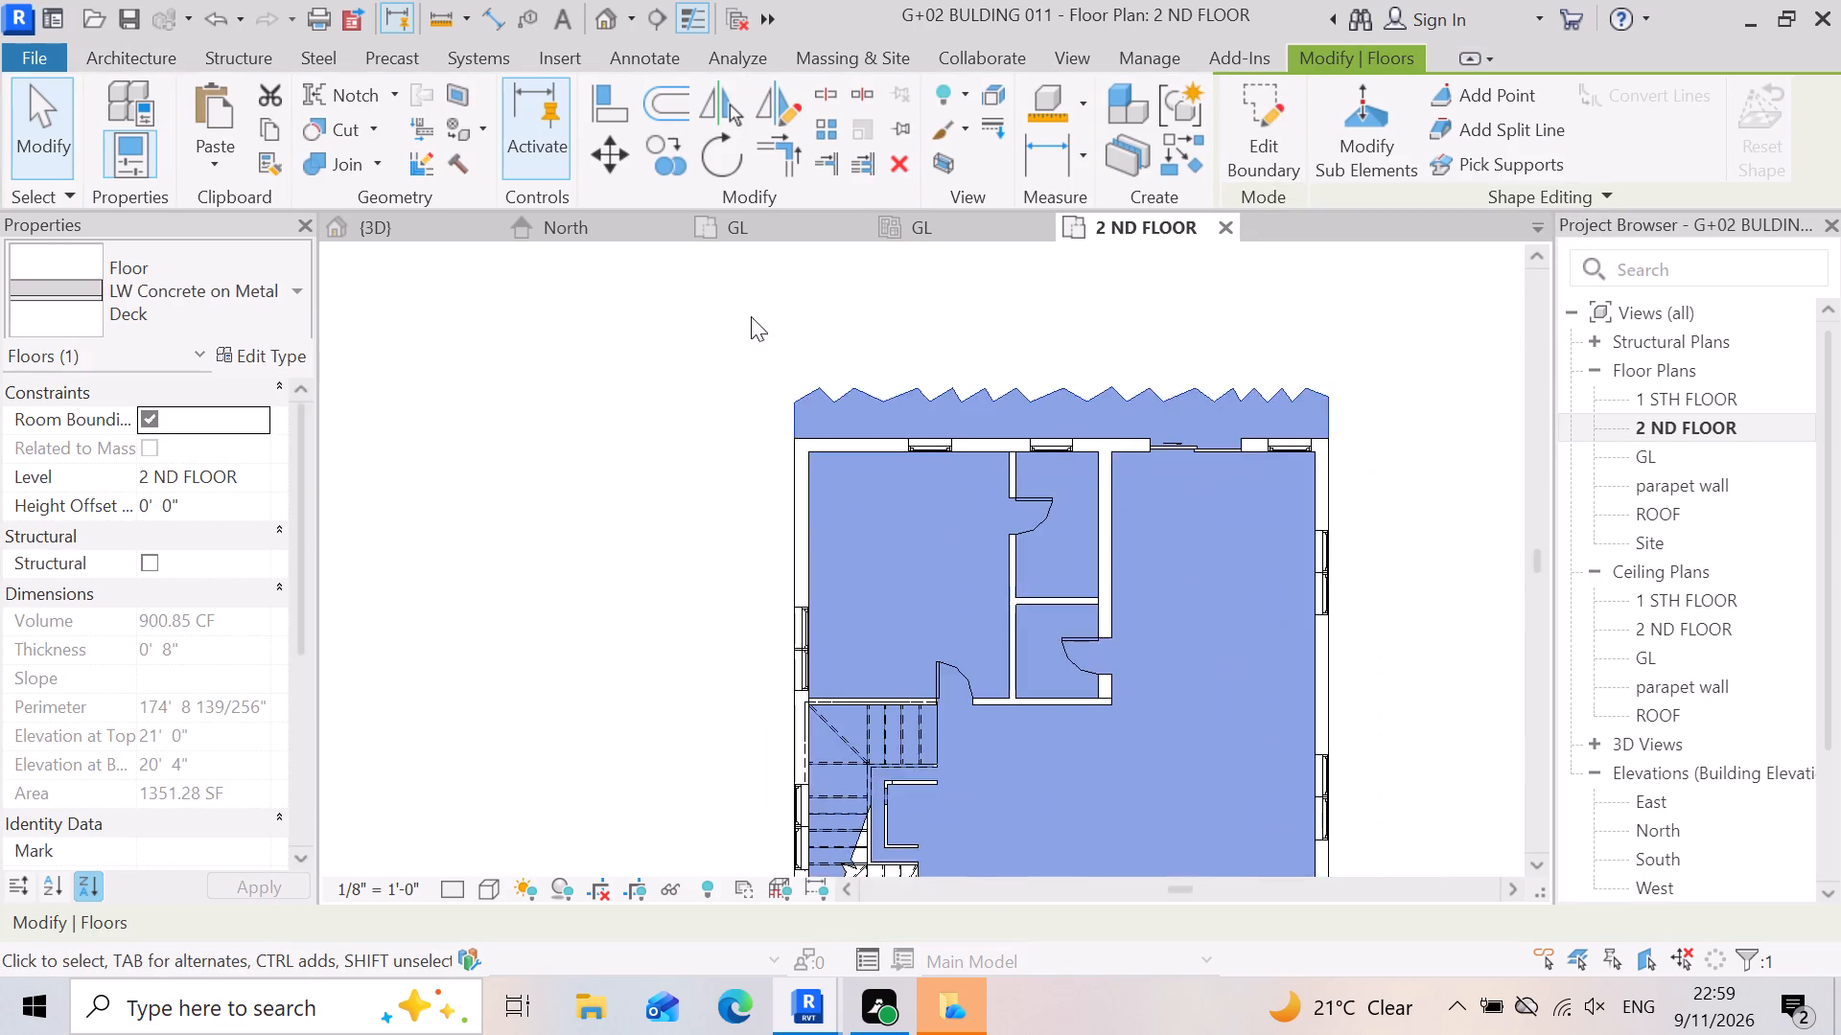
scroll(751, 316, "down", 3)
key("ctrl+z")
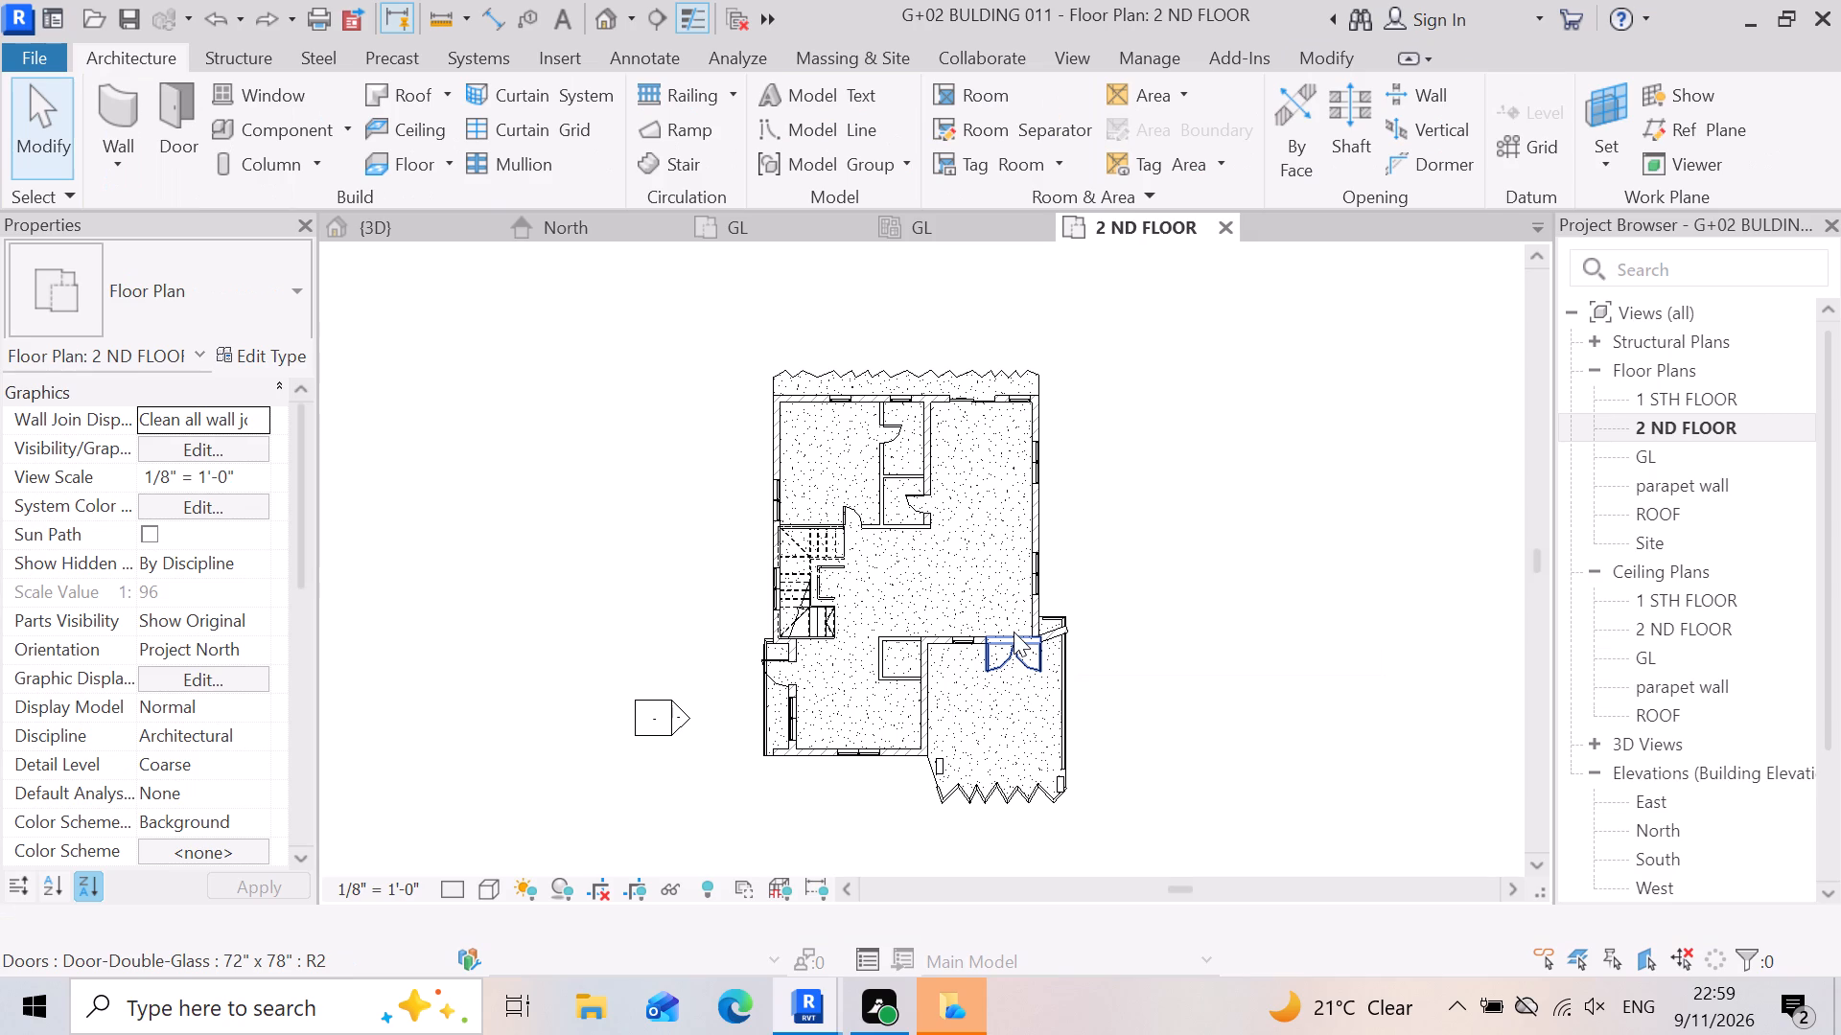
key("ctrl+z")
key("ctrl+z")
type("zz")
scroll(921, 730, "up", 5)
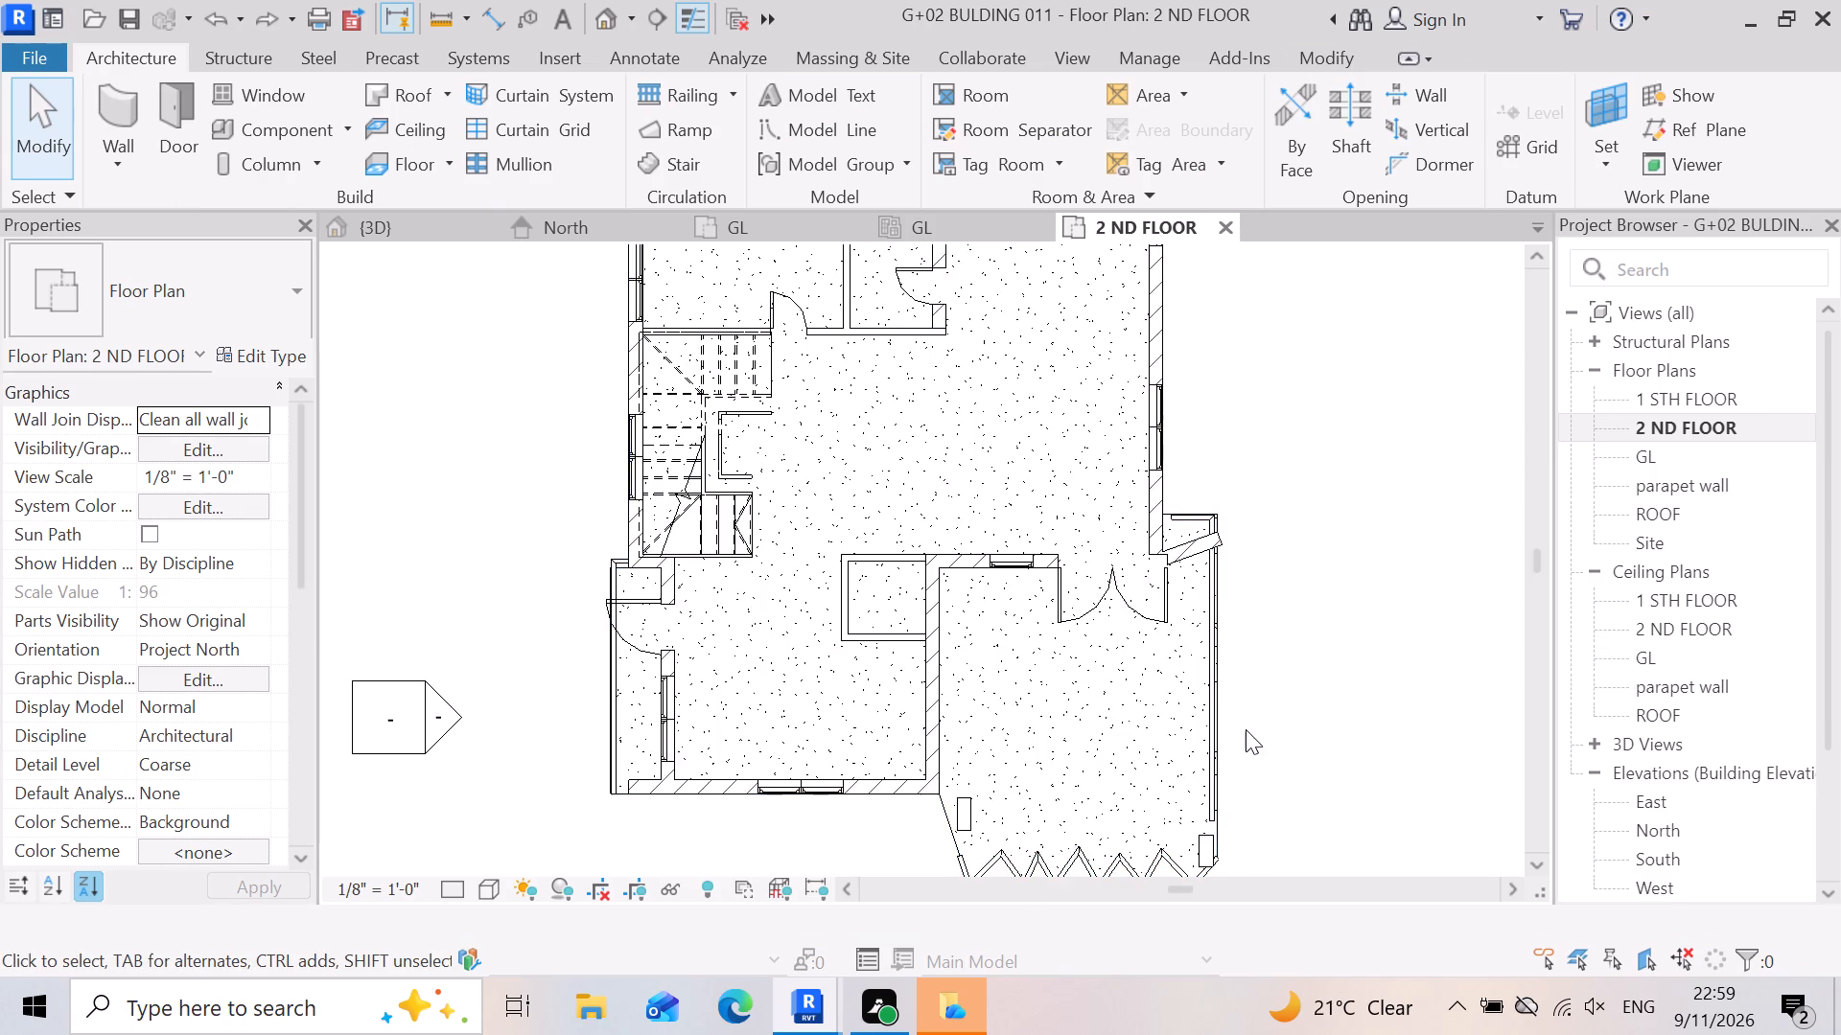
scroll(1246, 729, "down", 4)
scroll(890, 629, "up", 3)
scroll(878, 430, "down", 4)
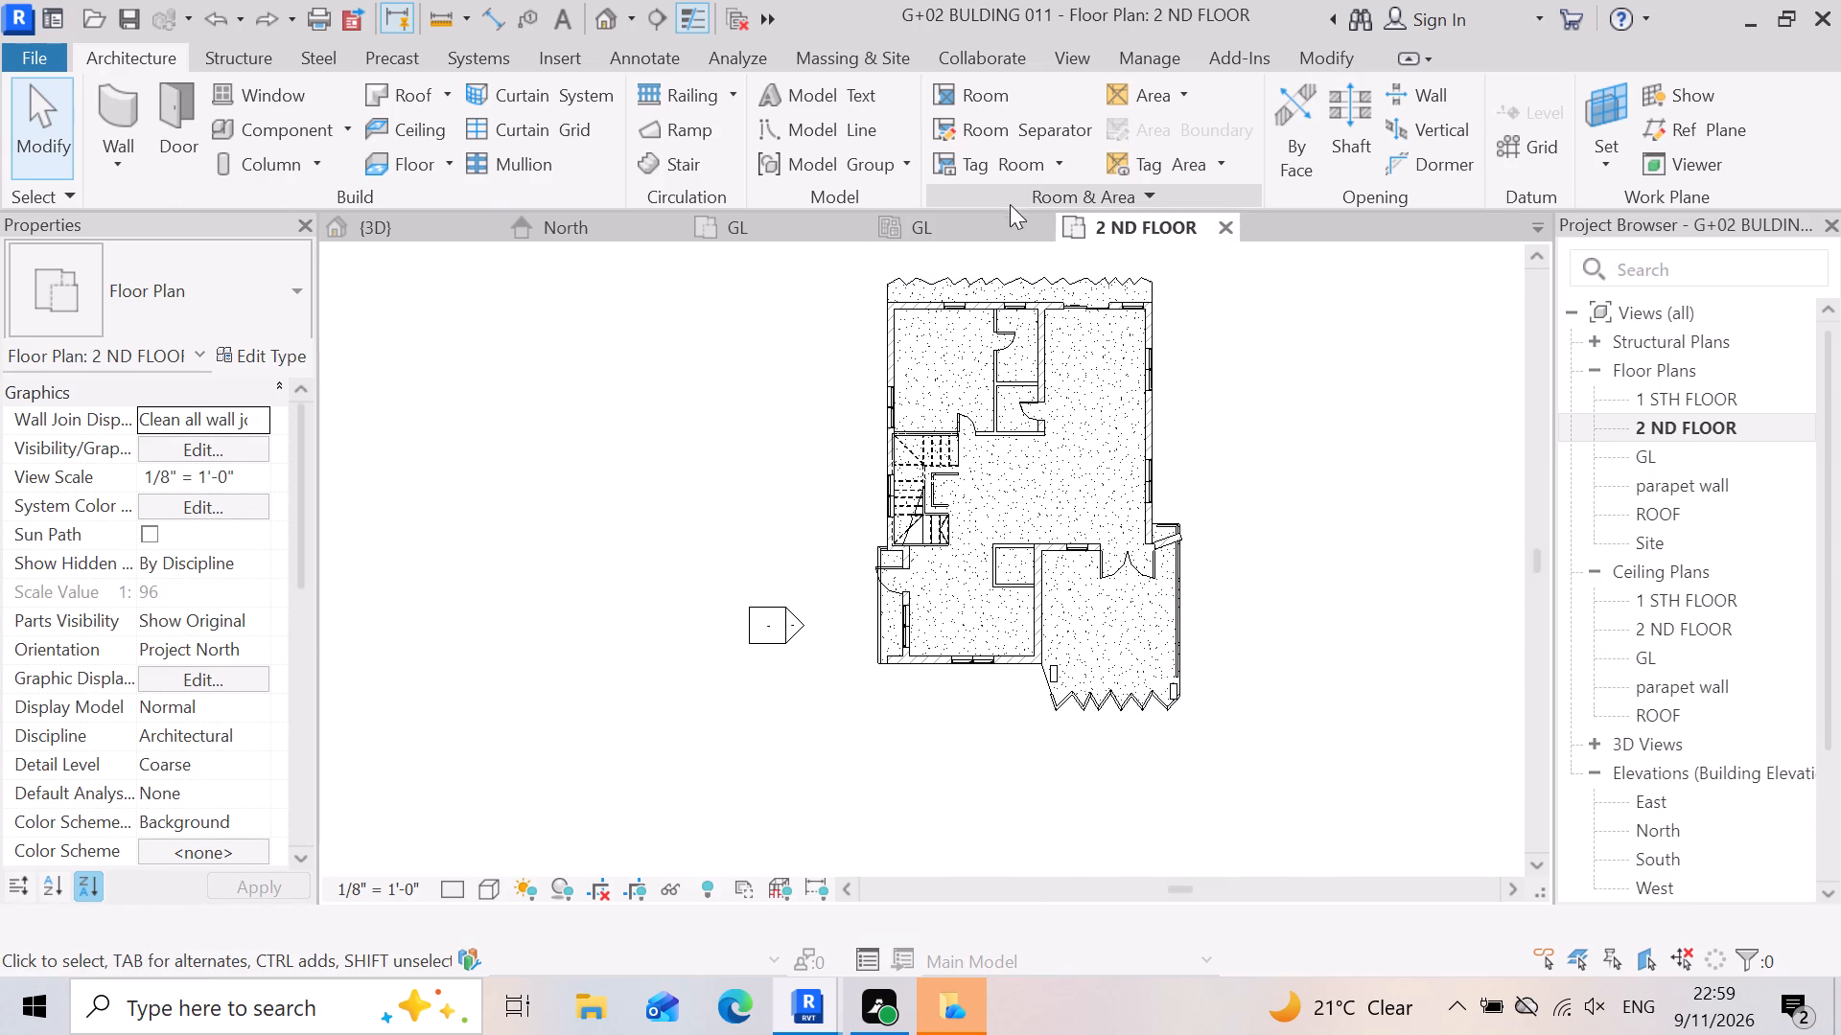
In the GL ceiling plan, open the 1 STH FLOOR slab's boundary sketch, inspect the edge line beside the kitchen, and exit without editing.
left_click(971, 230)
scroll(1115, 575, "down", 4)
scroll(797, 601, "up", 3)
scroll(990, 647, "up", 3)
scroll(1049, 596, "up", 3)
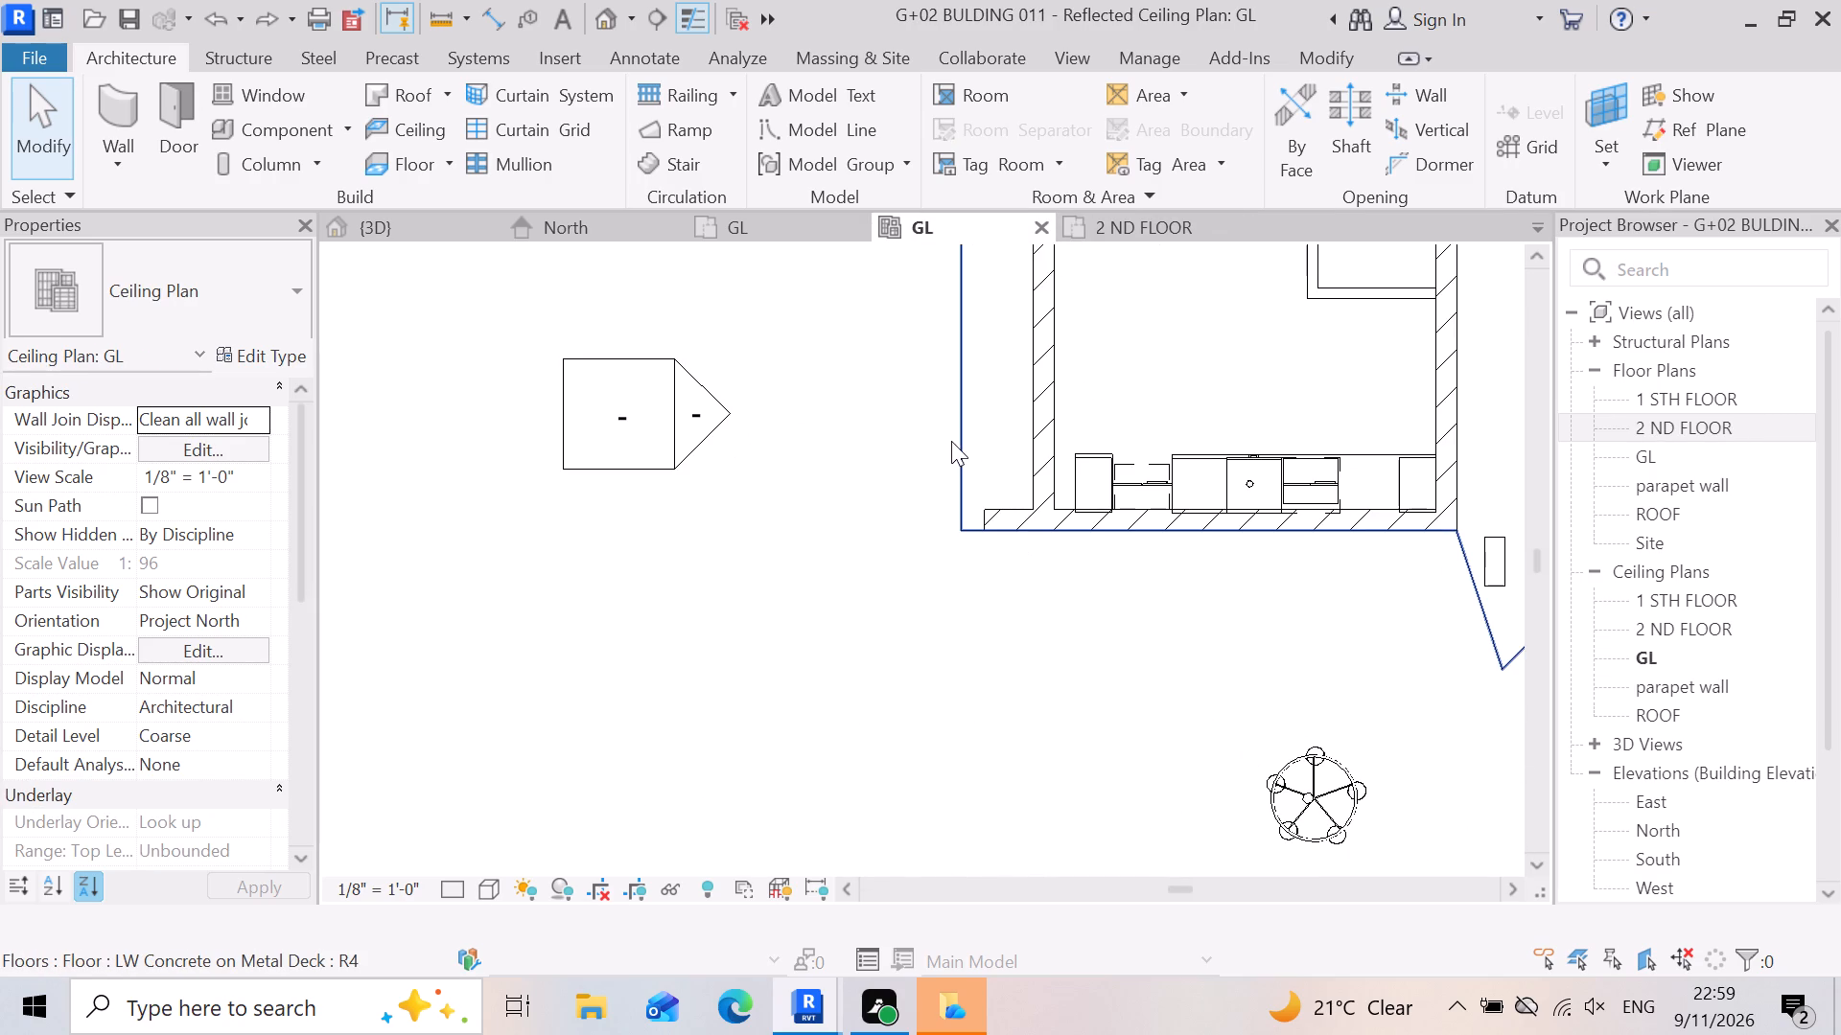
left_click(949, 441)
scroll(973, 656, "down", 5)
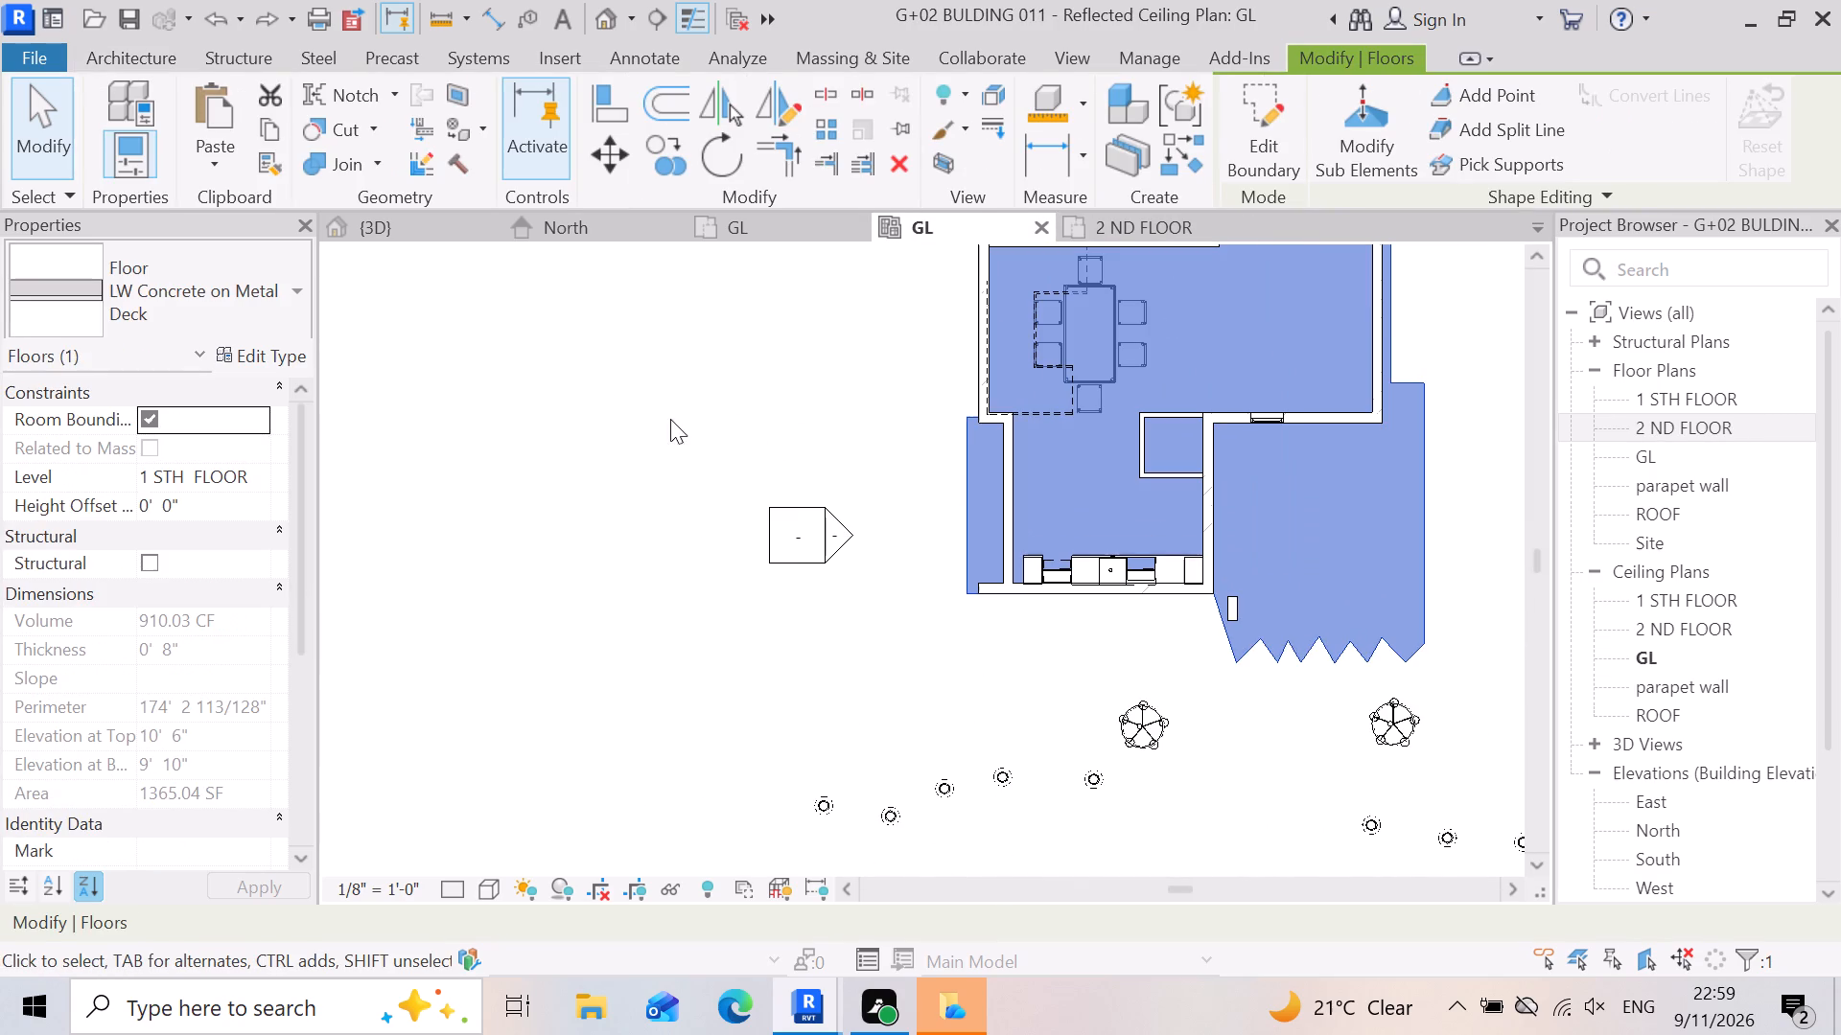
left_click(1270, 97)
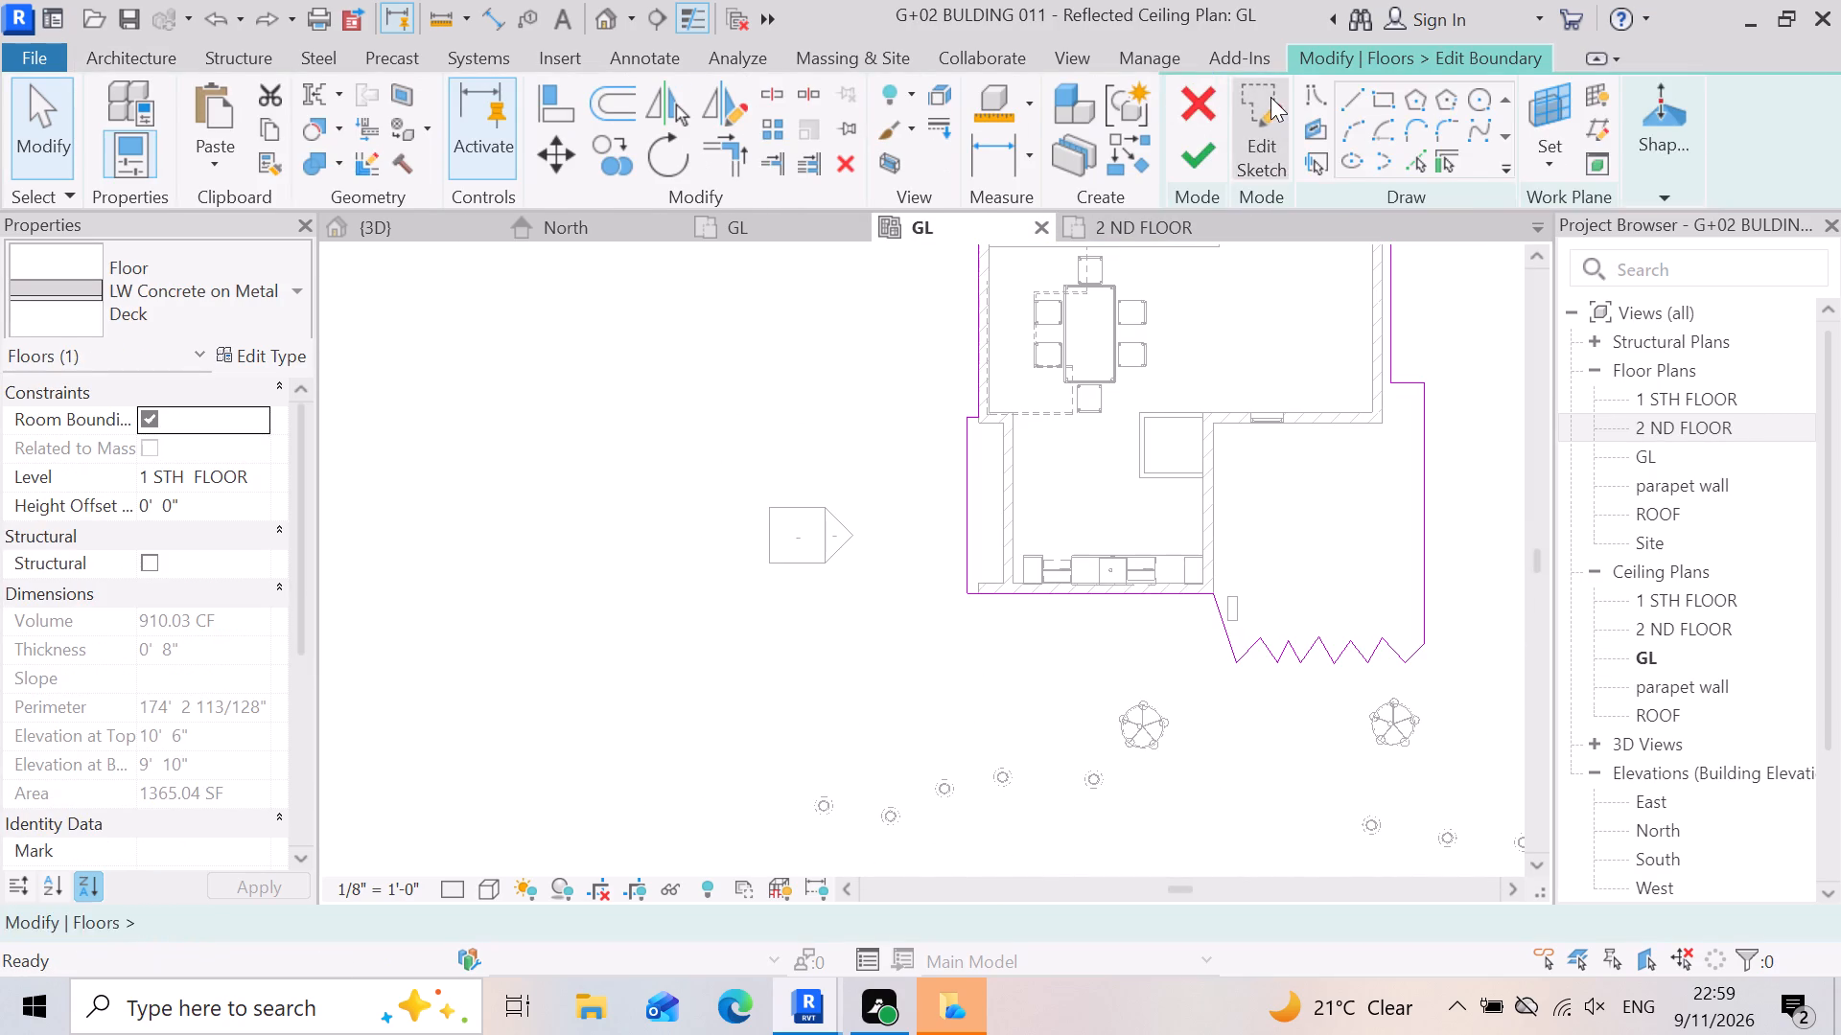
scroll(981, 487, "up", 6)
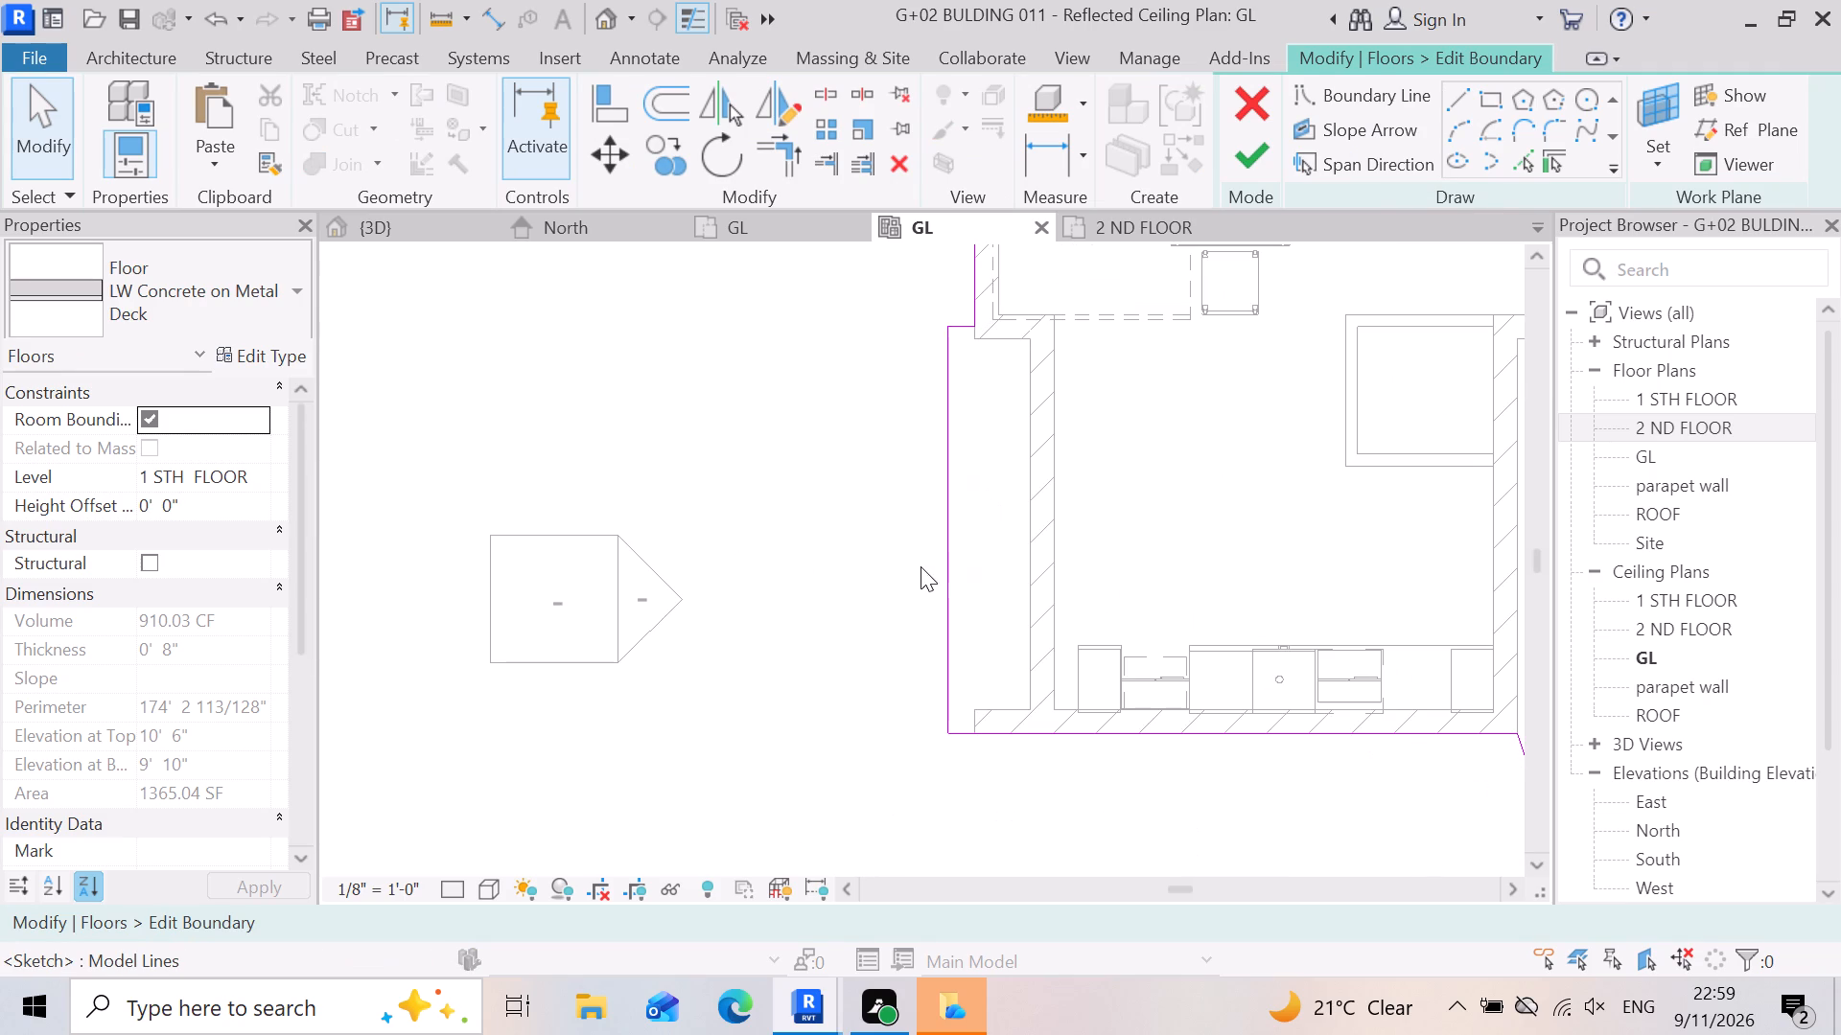
left_click(944, 581)
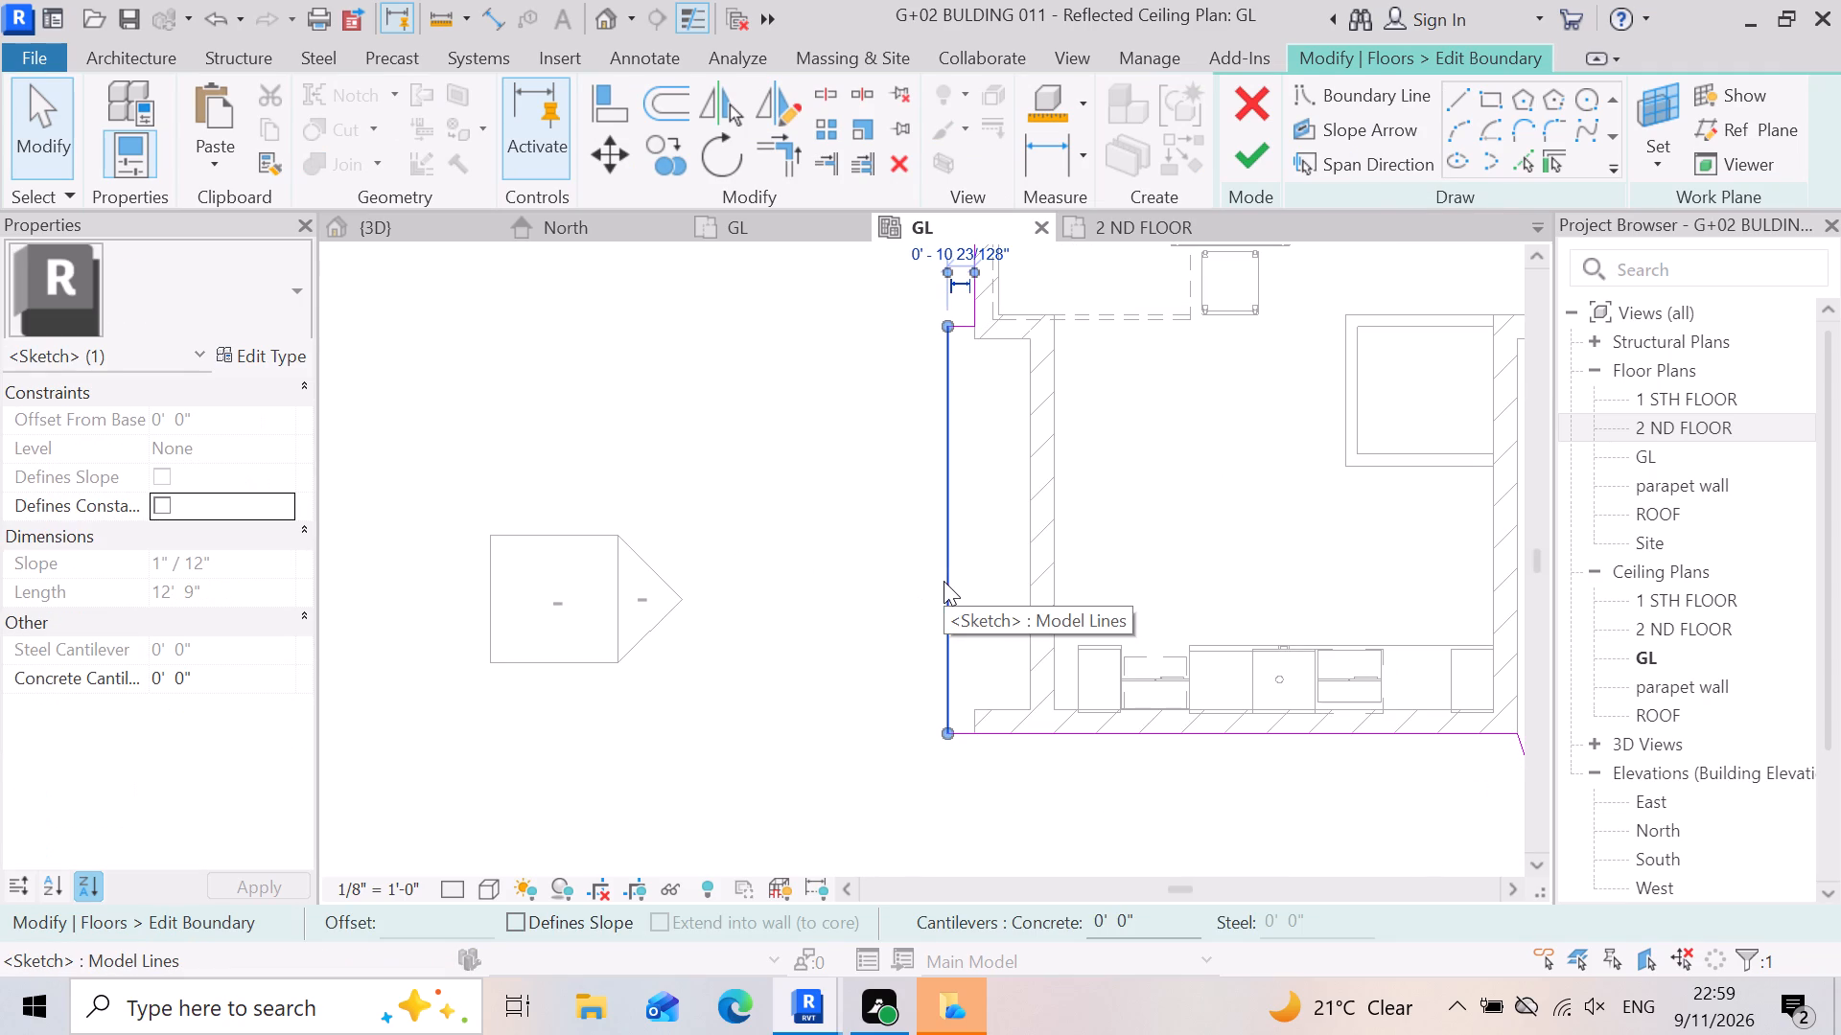
left_click(1267, 107)
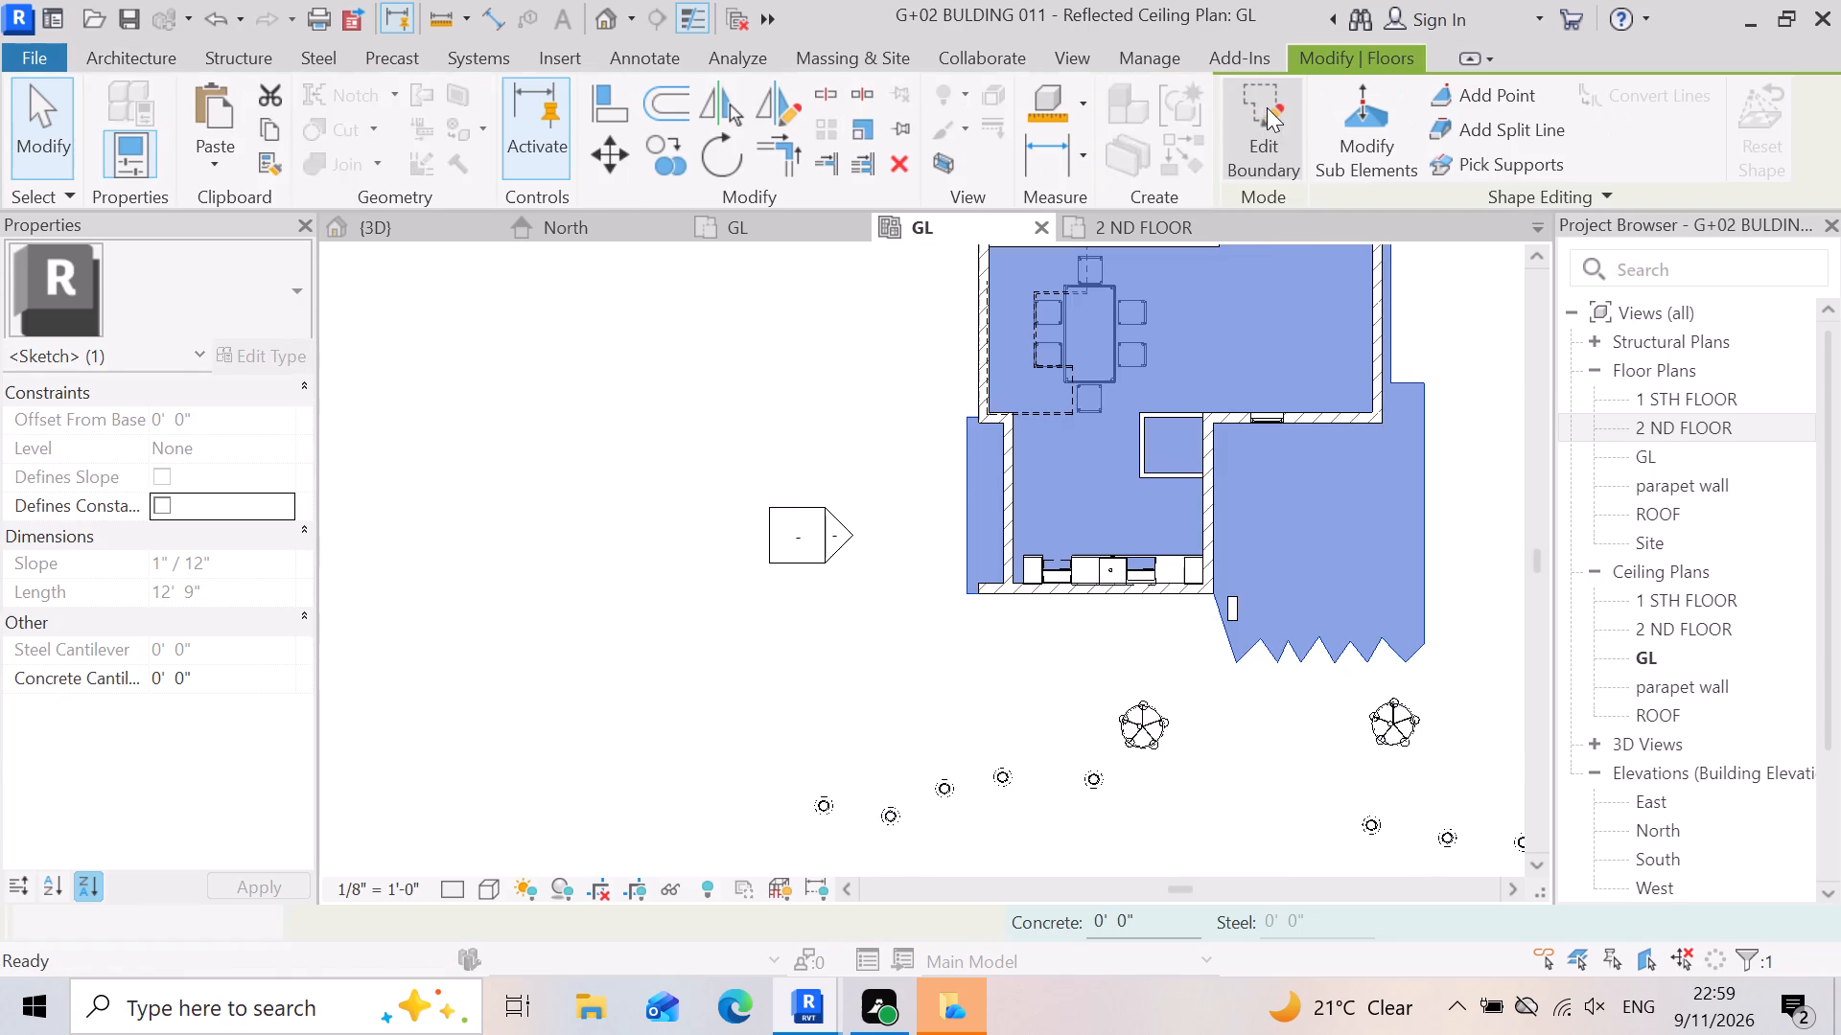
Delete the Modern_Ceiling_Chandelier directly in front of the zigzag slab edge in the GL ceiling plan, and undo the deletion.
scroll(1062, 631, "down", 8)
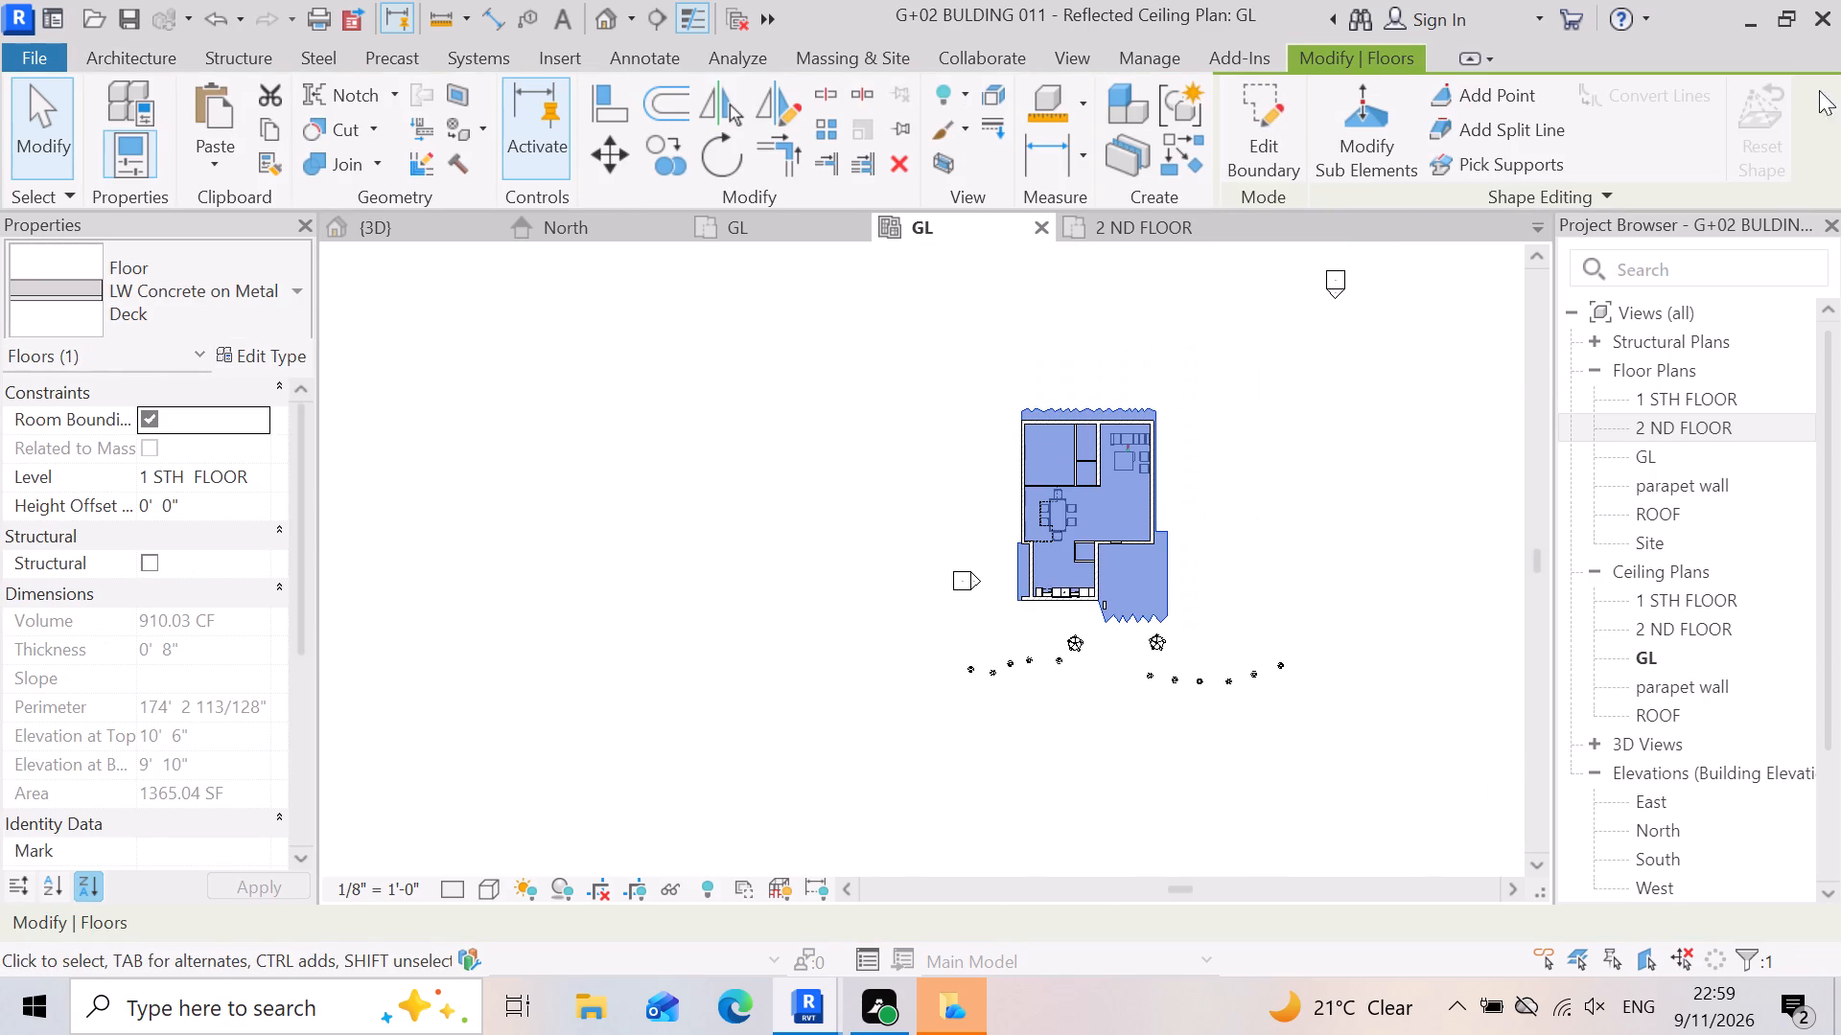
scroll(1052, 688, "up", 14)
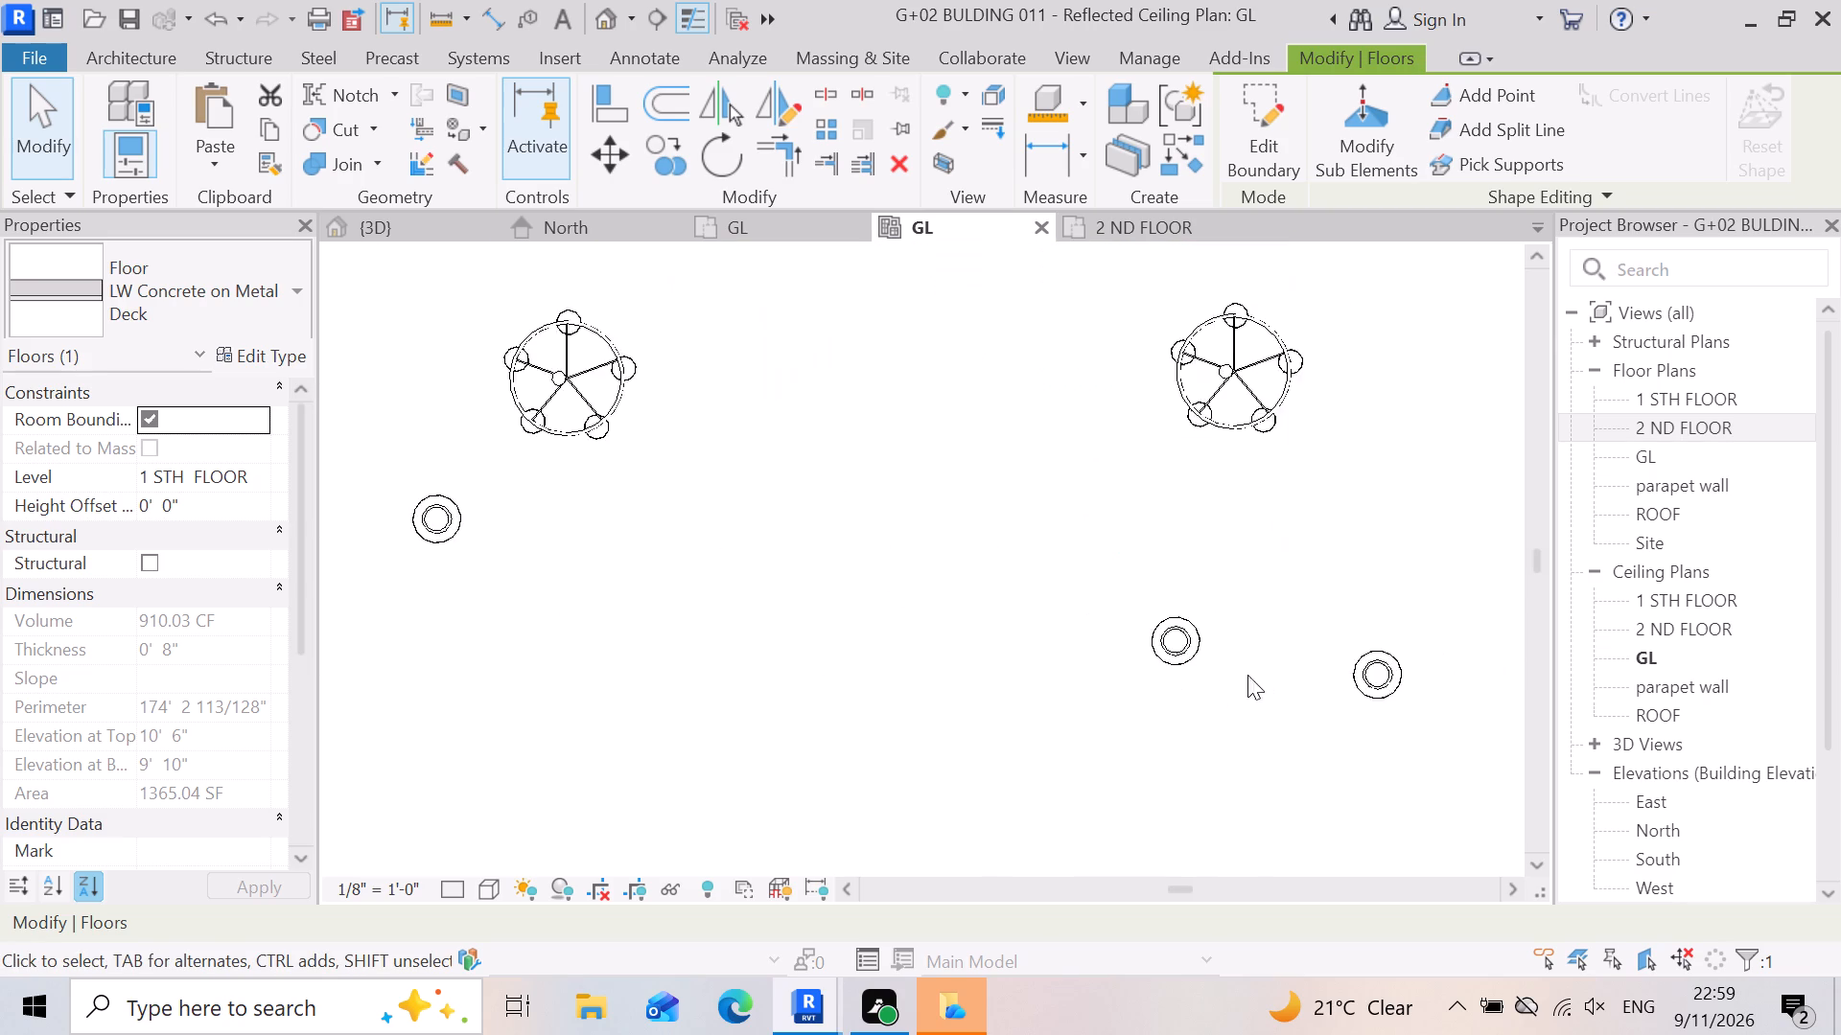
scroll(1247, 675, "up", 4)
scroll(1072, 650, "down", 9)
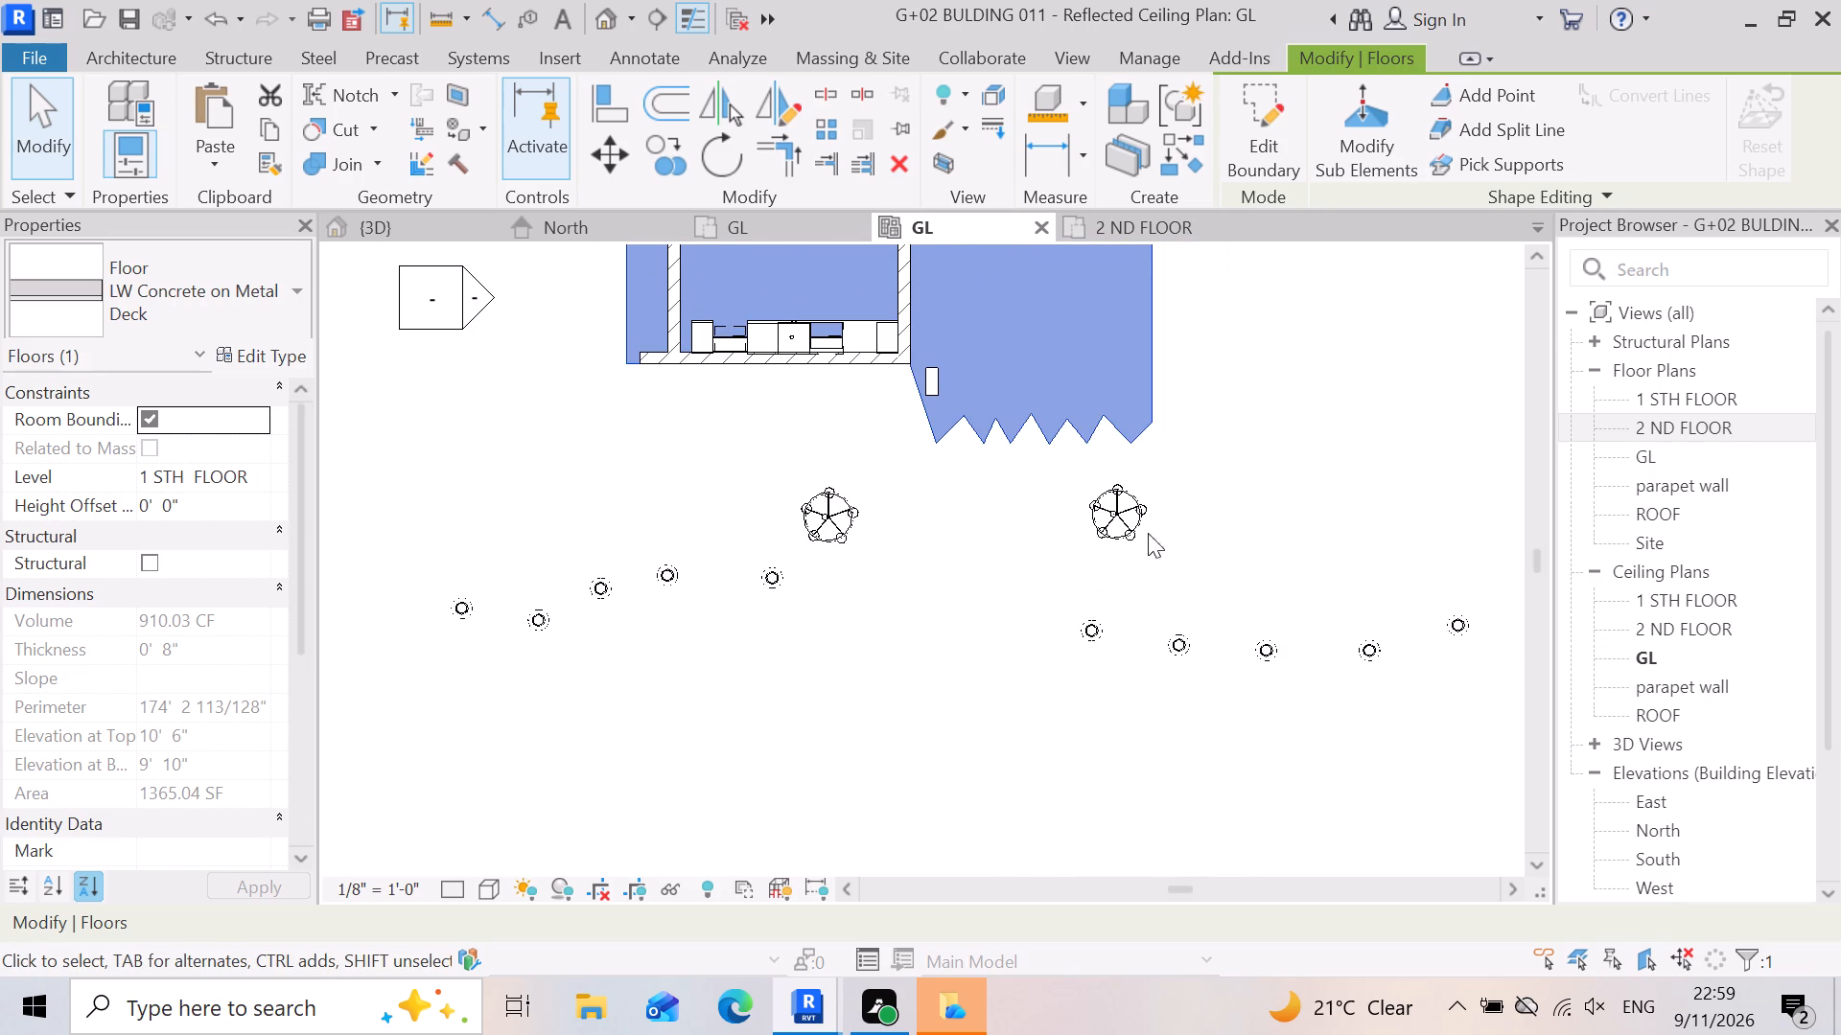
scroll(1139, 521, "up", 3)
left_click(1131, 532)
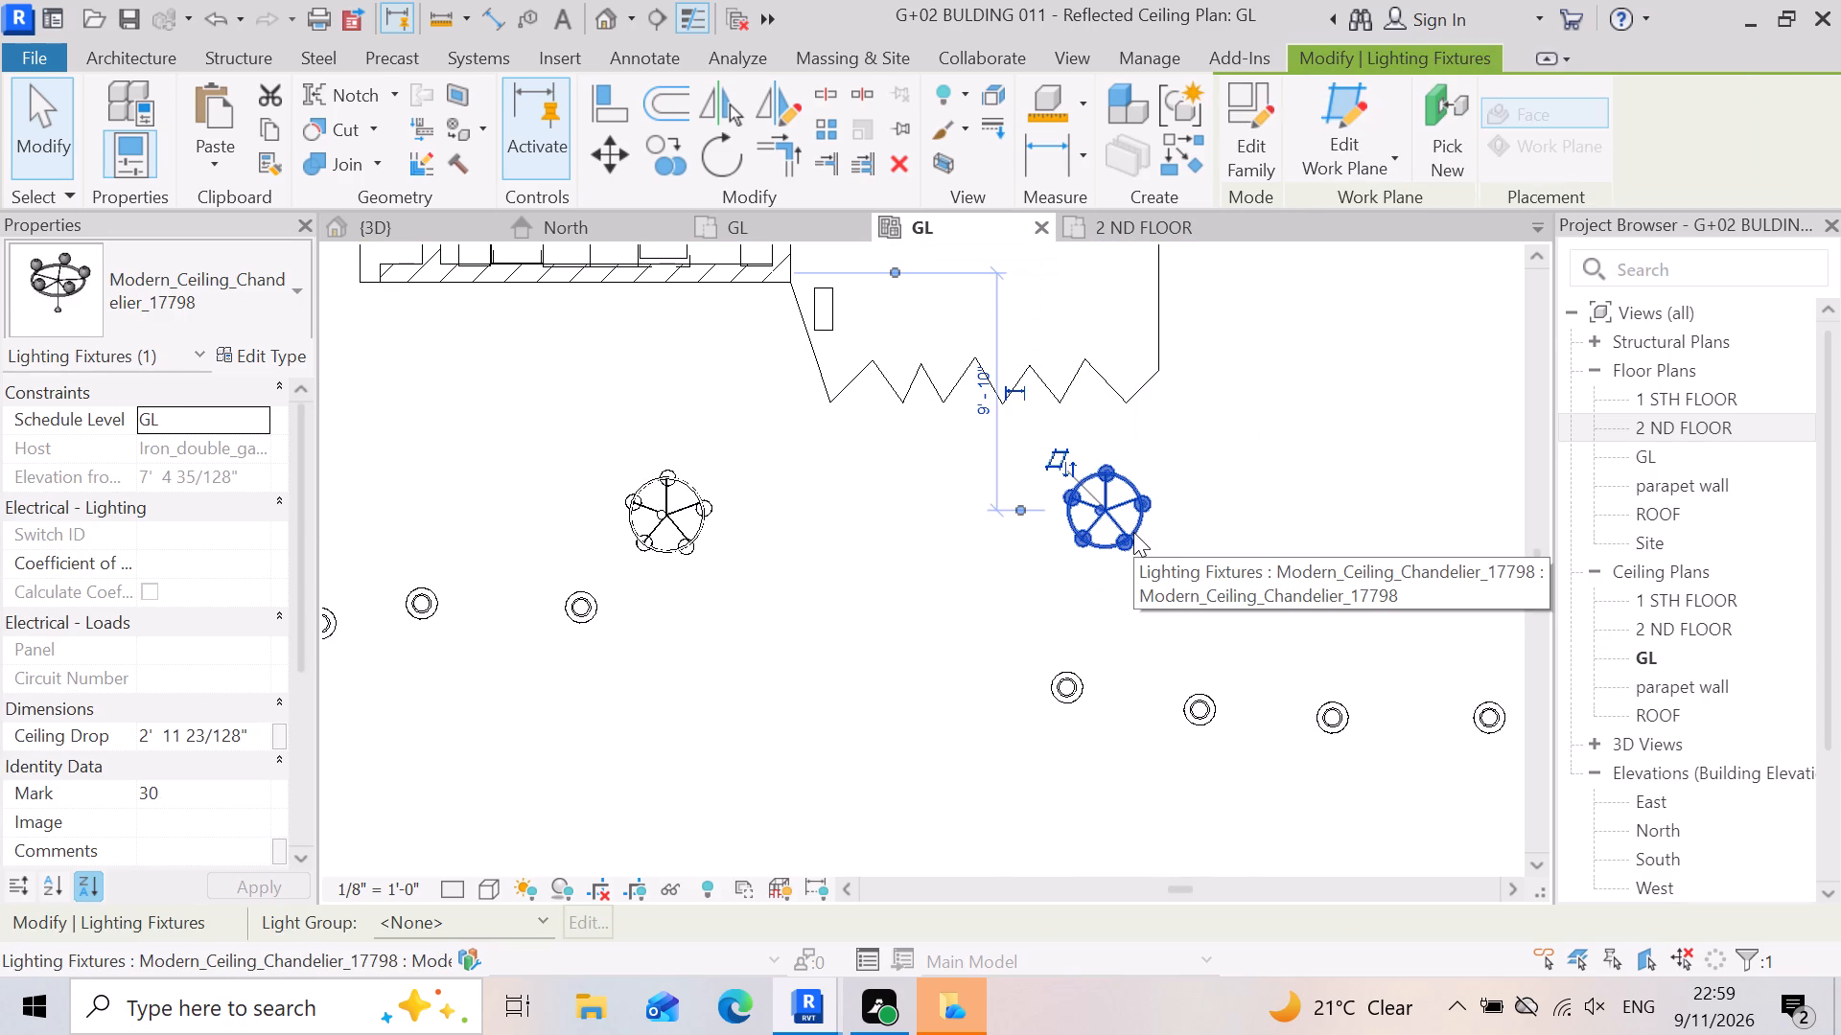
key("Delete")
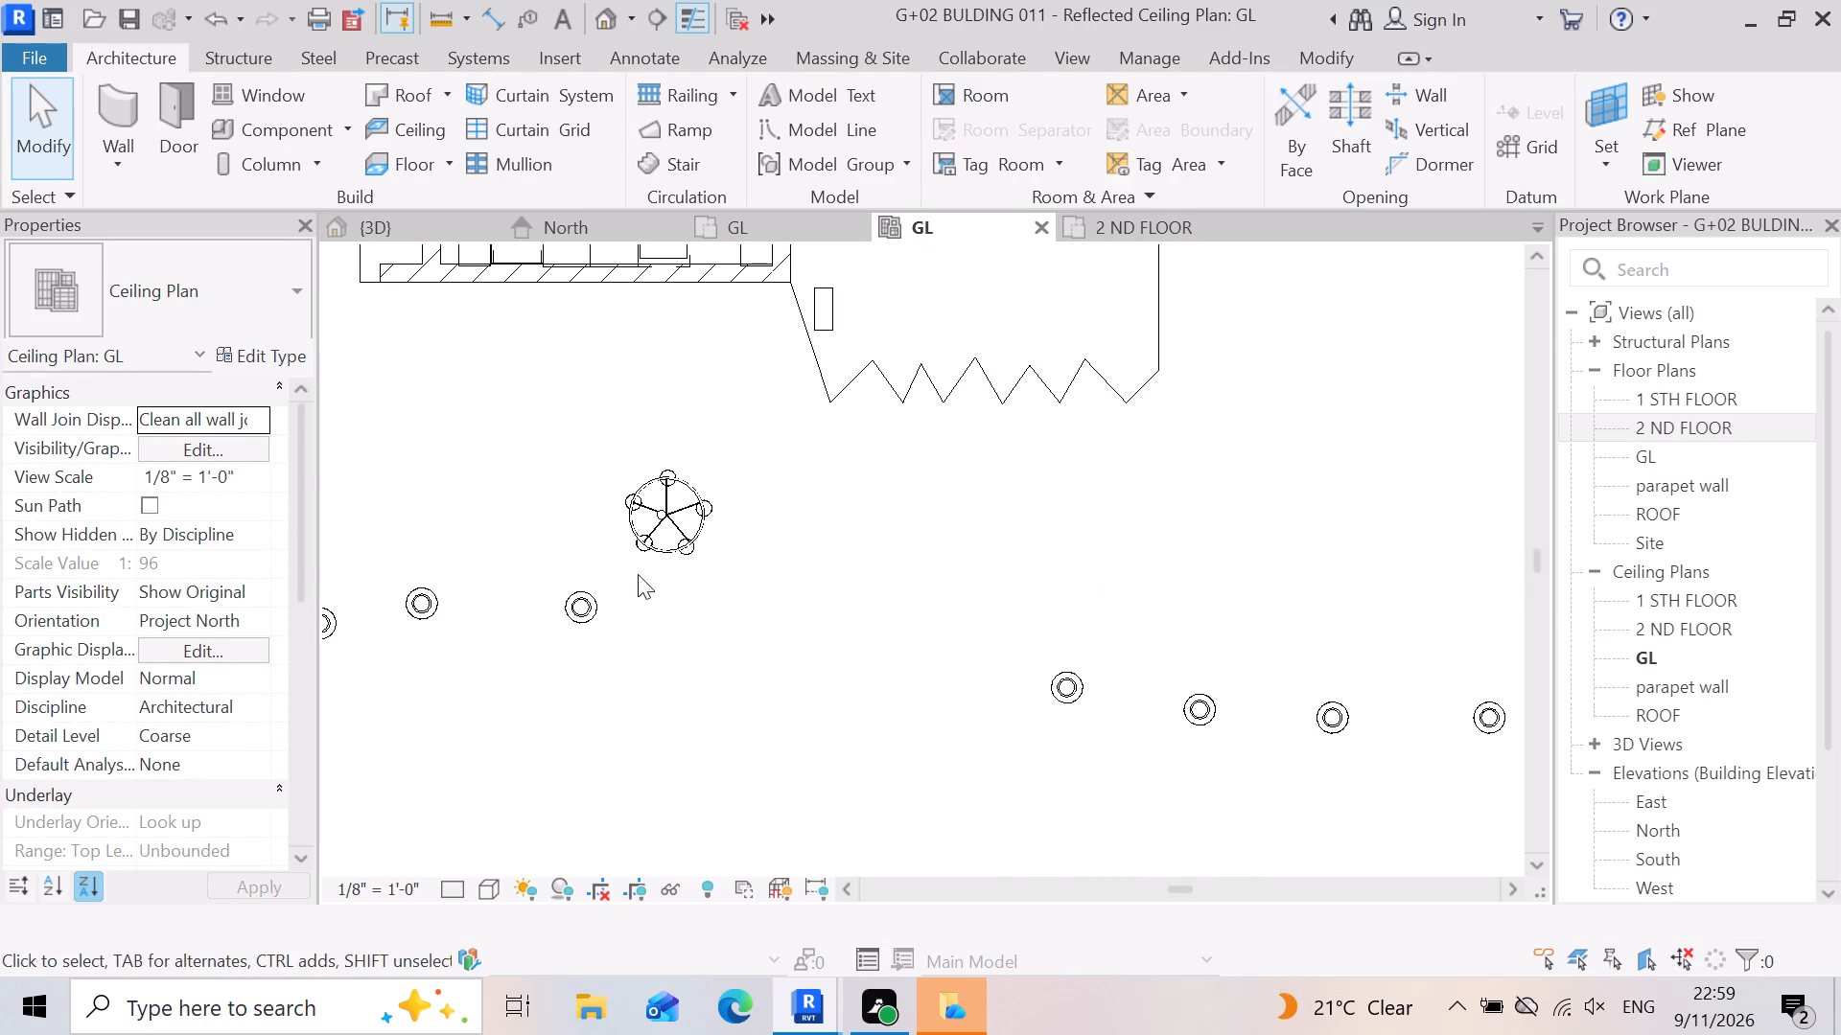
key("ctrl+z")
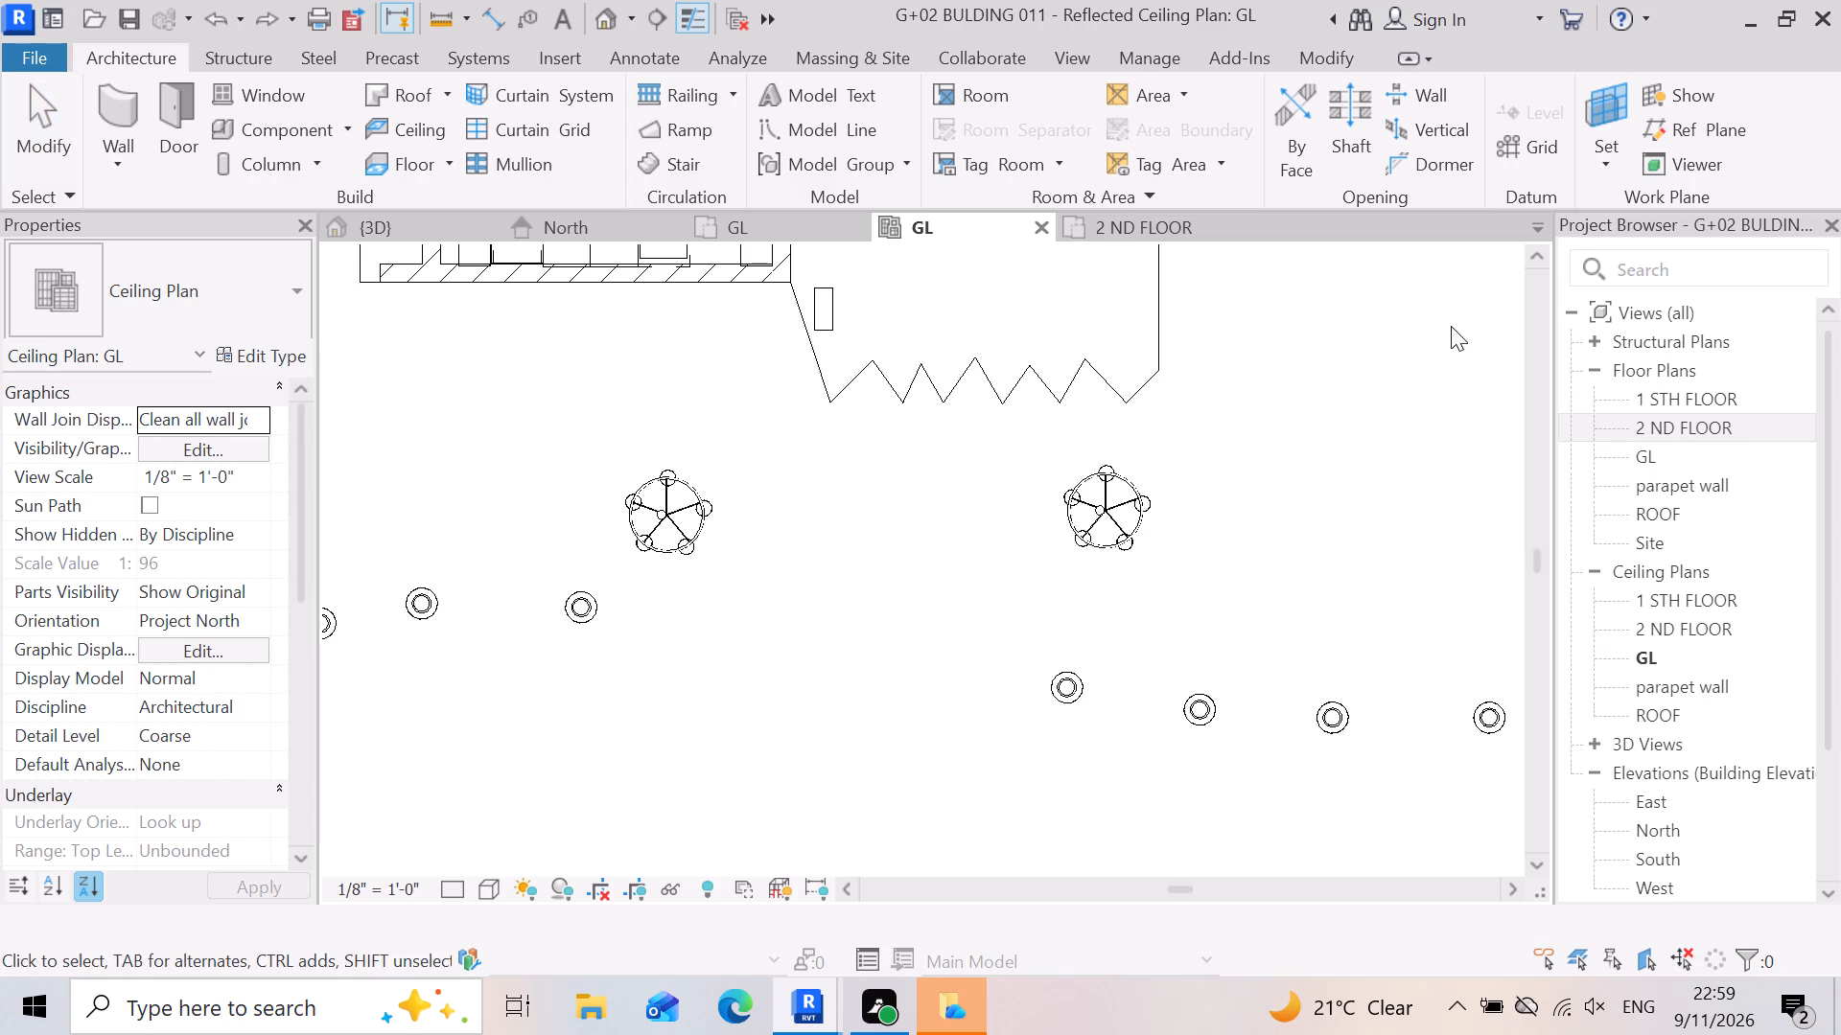
Switch to the 3D view and examine the roof slab's zigzag edge above the front balconies from above and below.
scroll(1154, 496, "down", 6)
scroll(1192, 575, "down", 6)
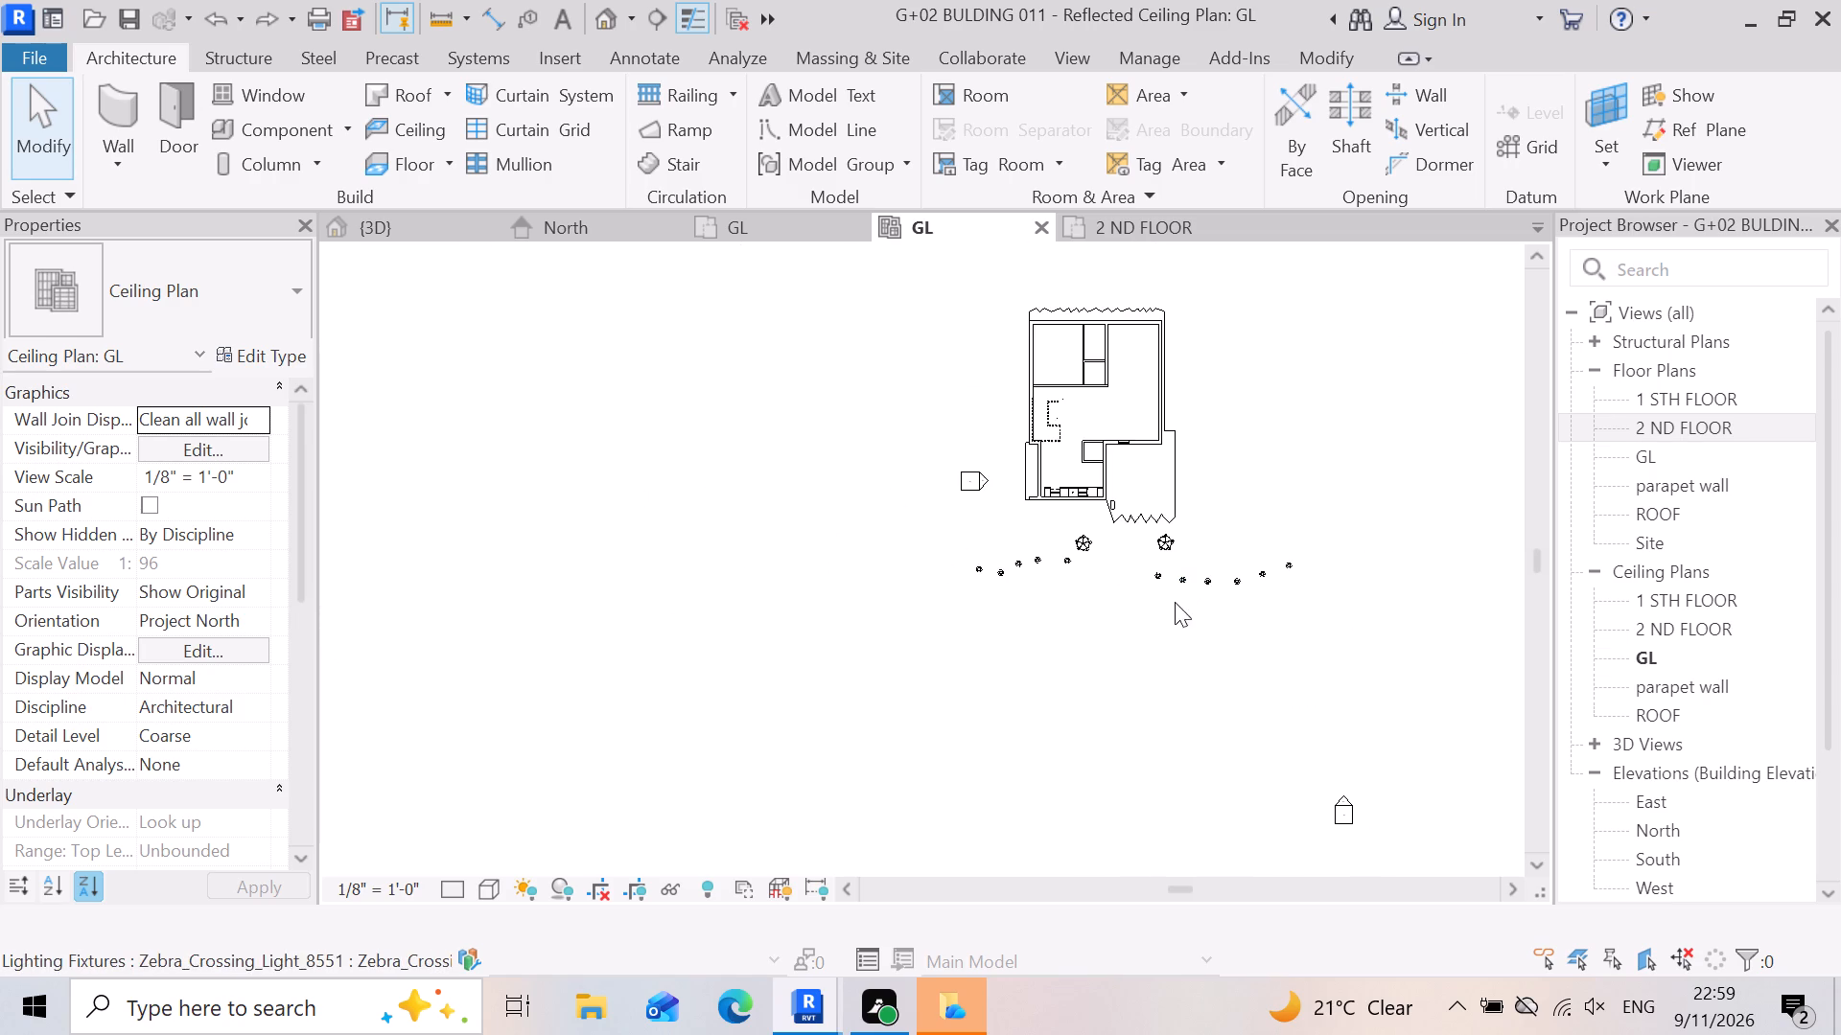
scroll(1299, 560, "up", 12)
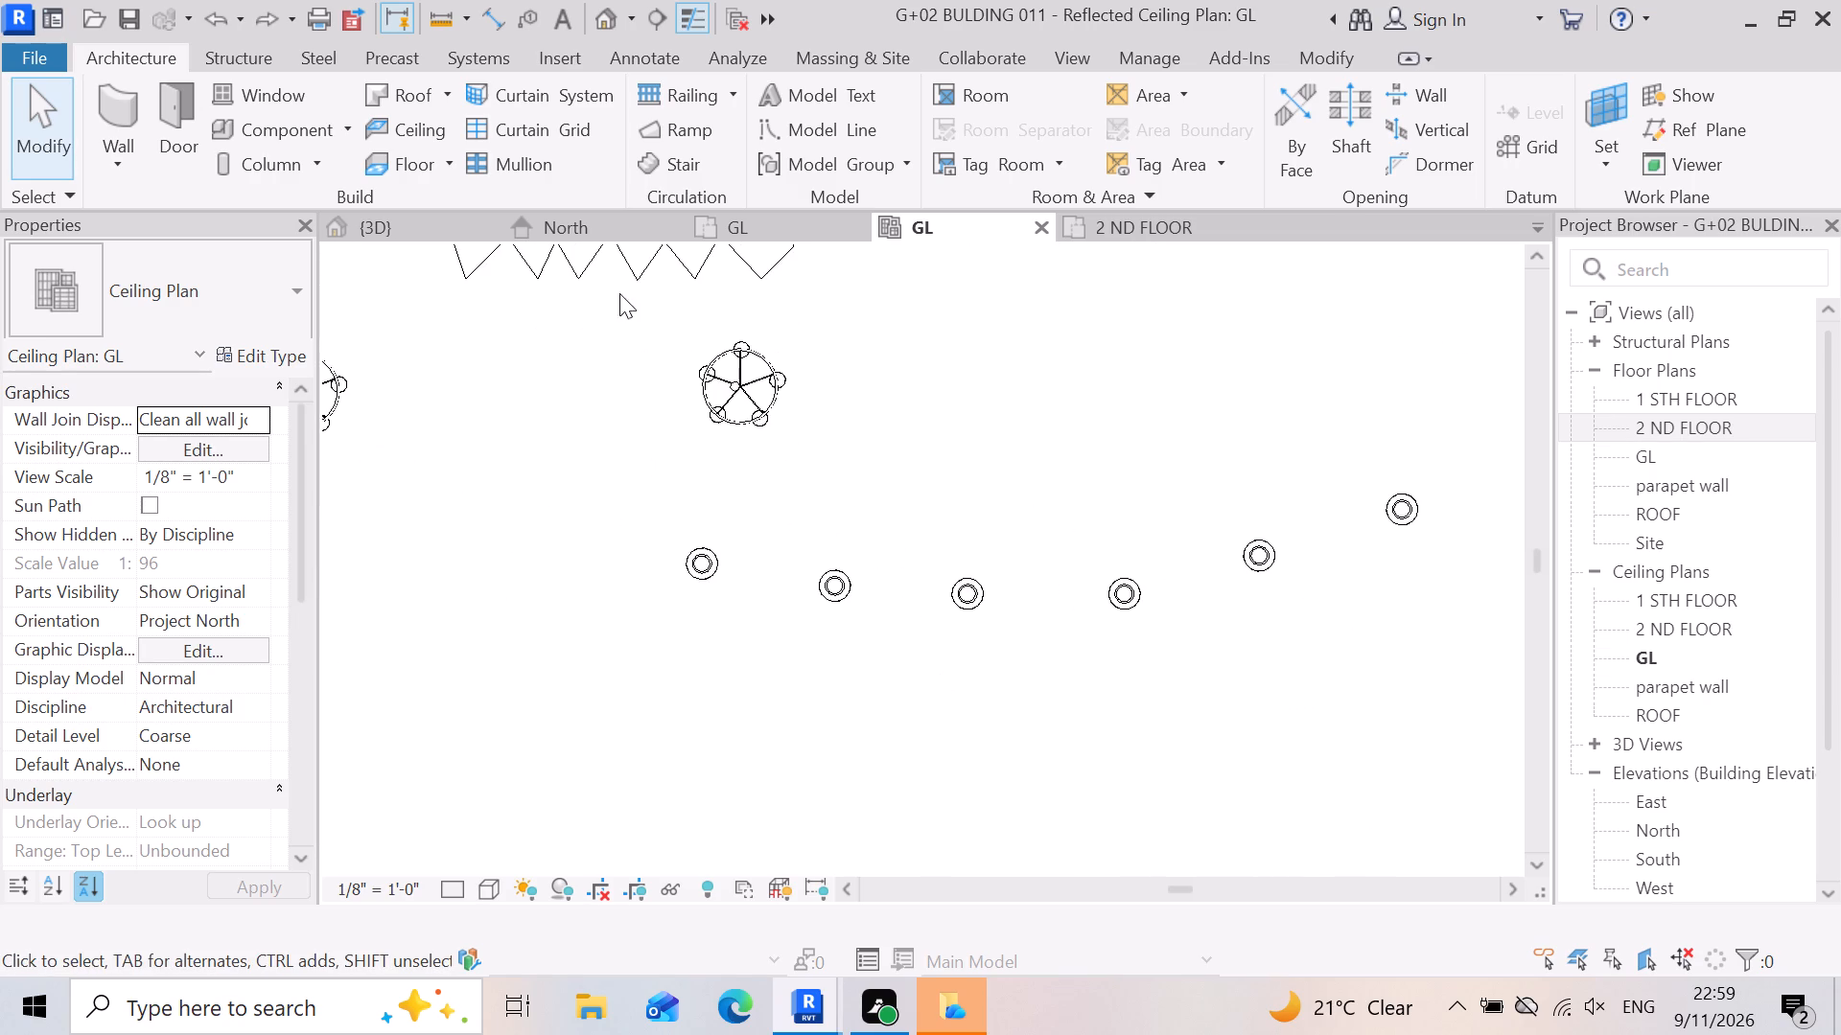
left_click(433, 232)
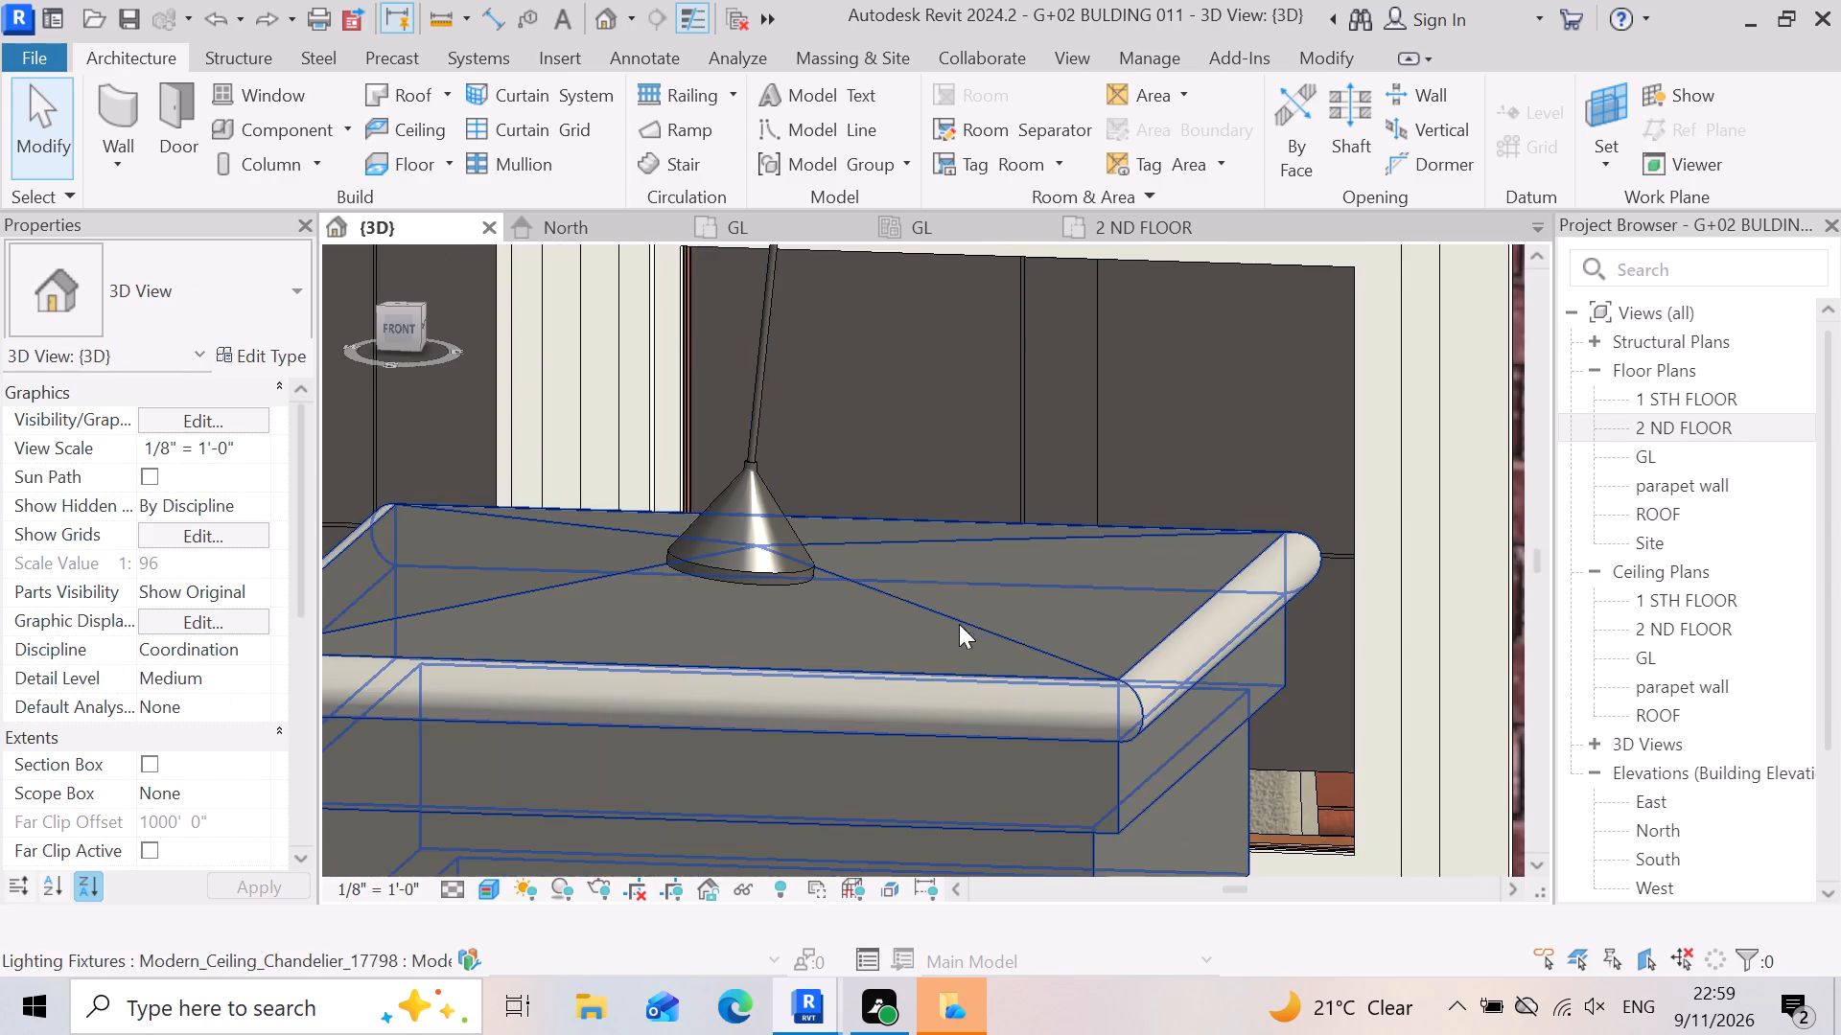
scroll(977, 549, "down", 12)
scroll(803, 596, "down", 6)
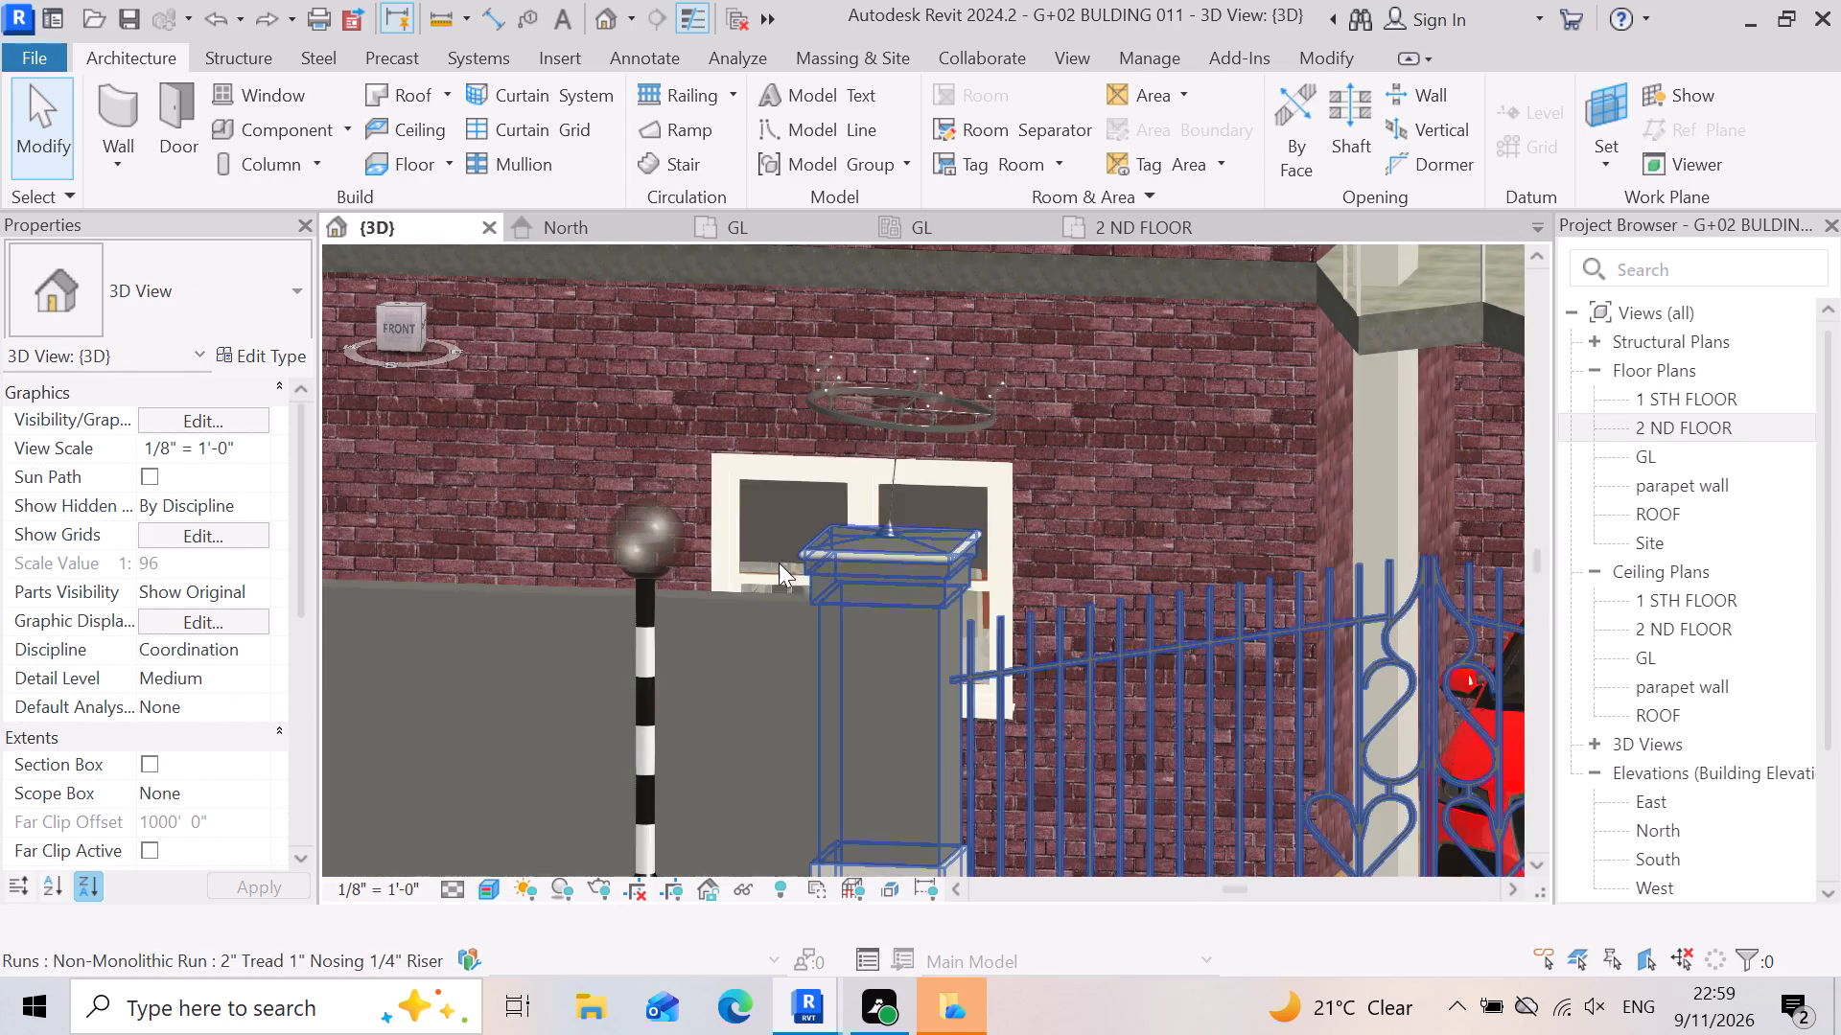
scroll(779, 563, "down", 8)
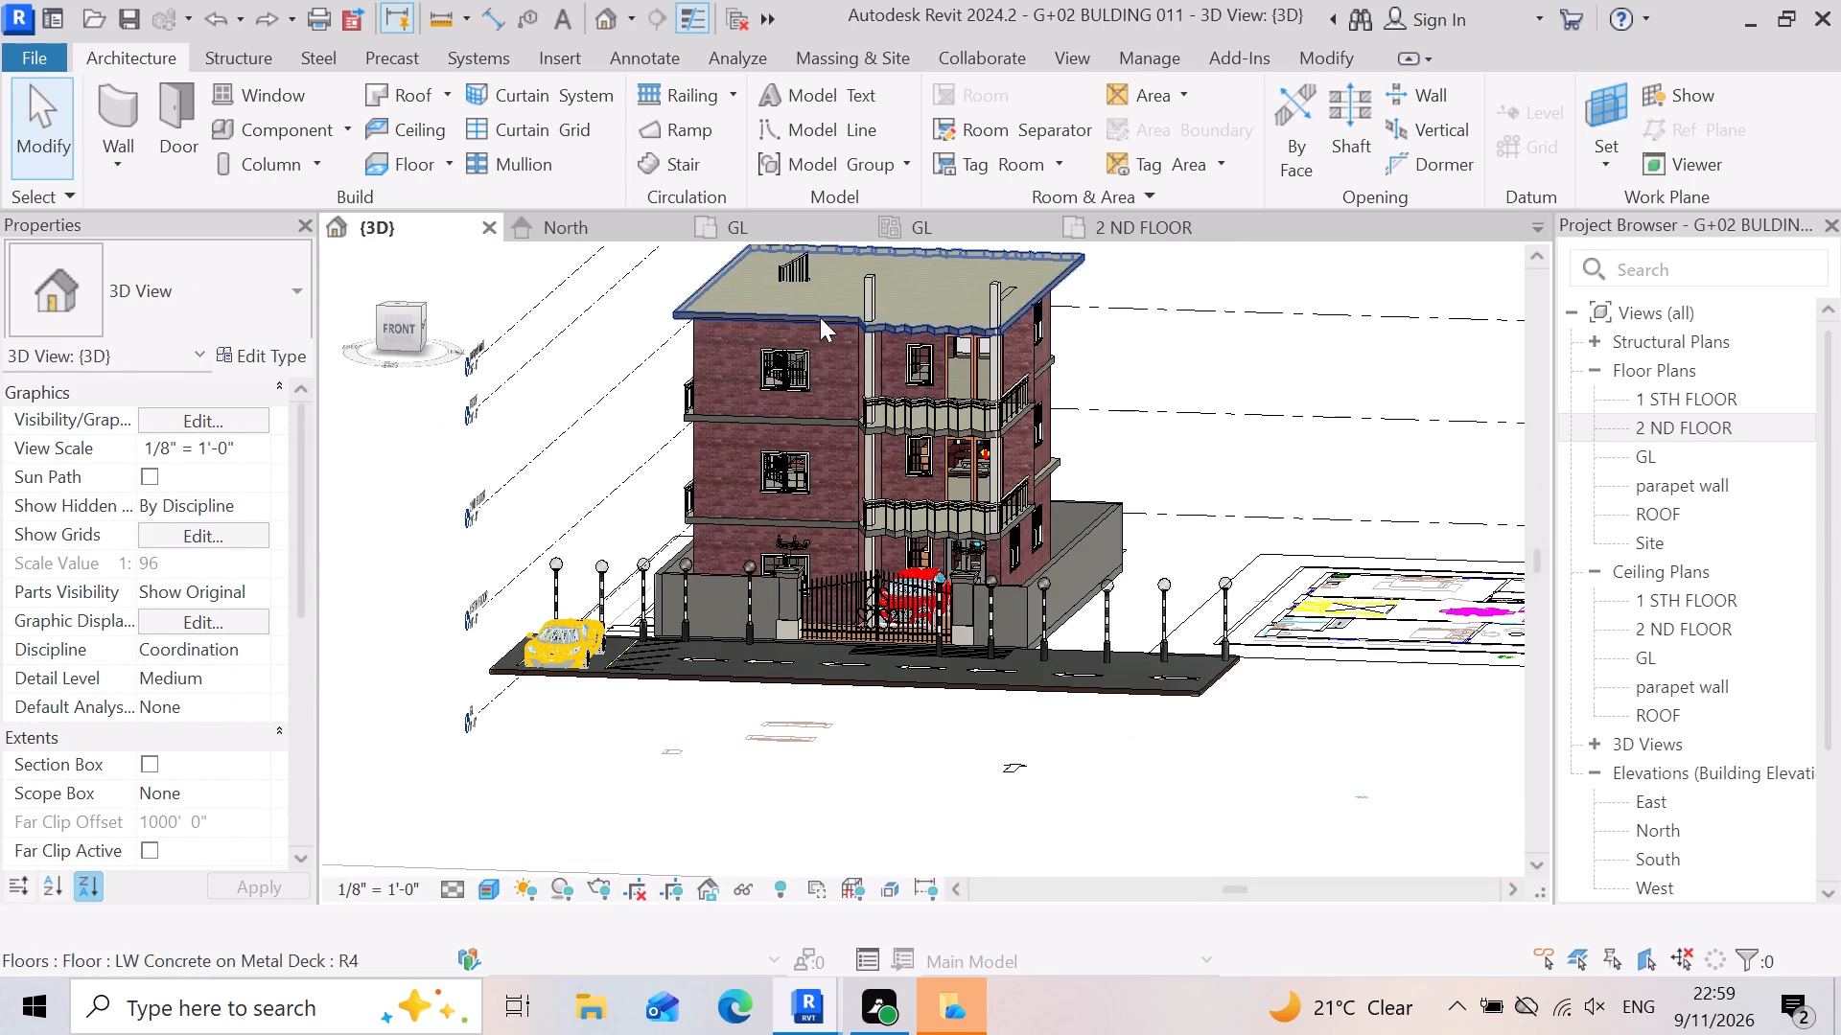
scroll(824, 313, "up", 6)
scroll(984, 264, "up", 8)
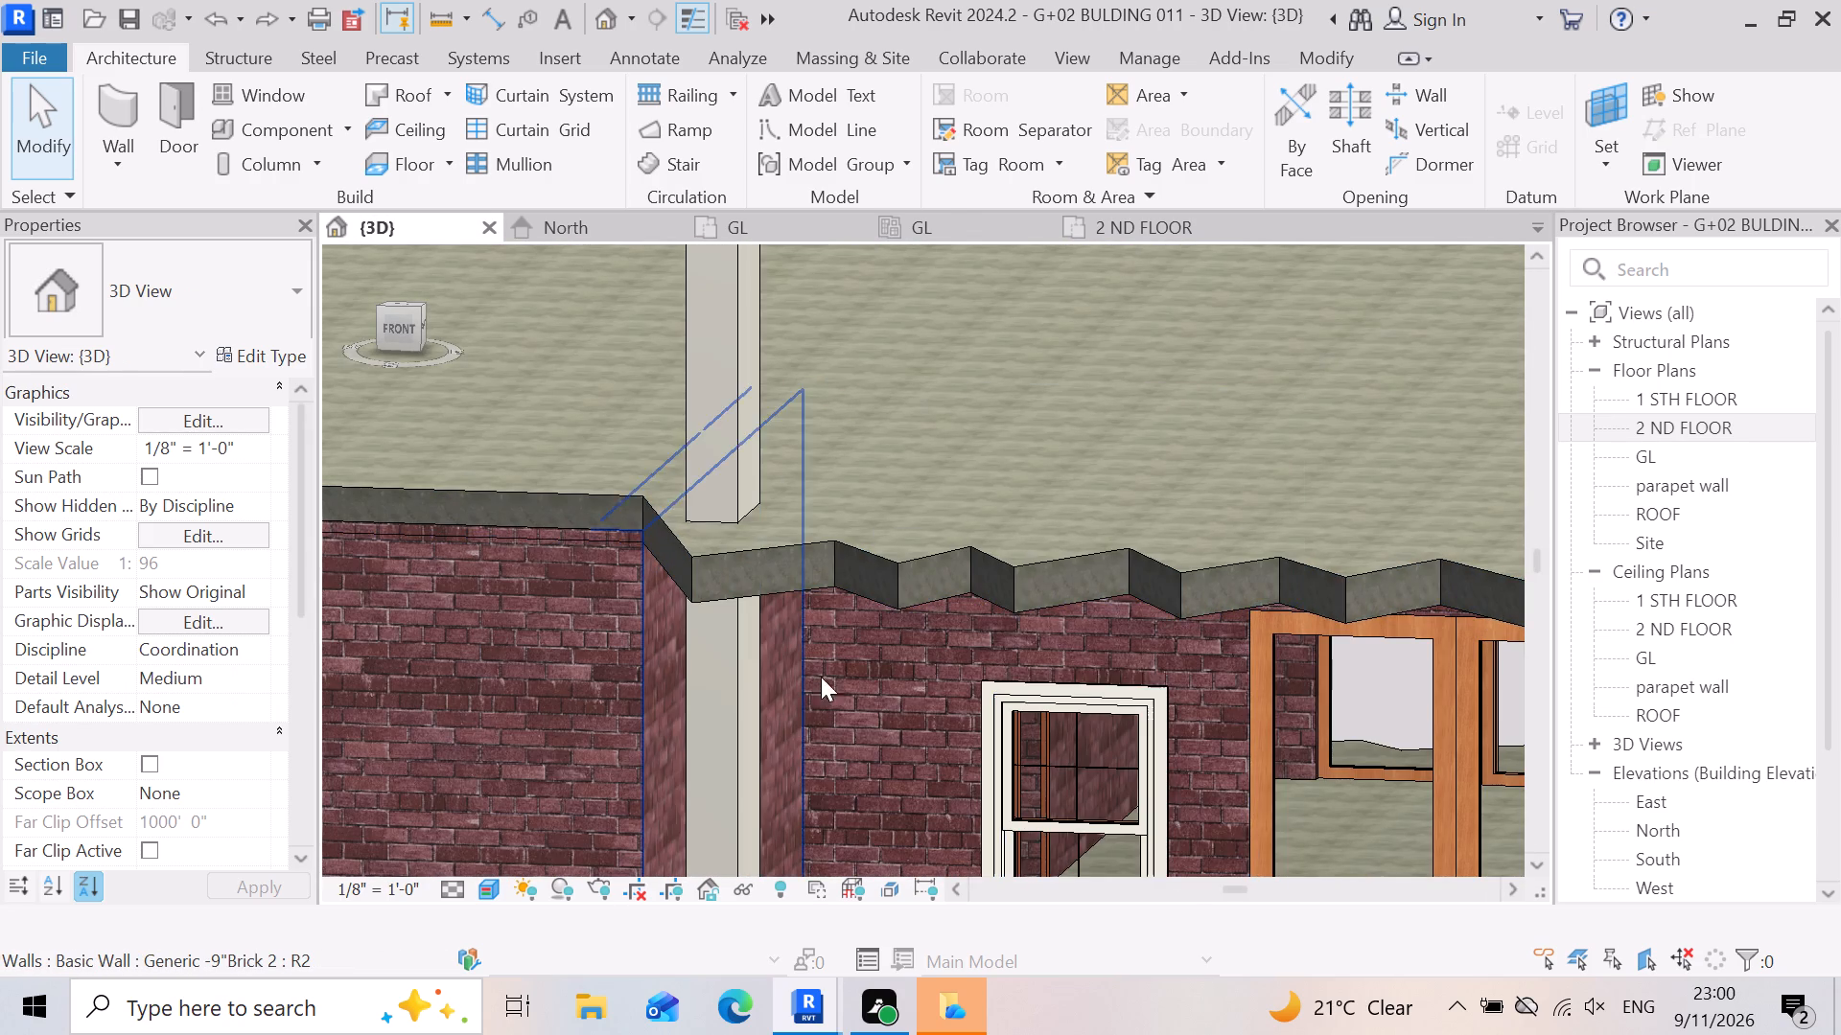
scroll(994, 491, "down", 9)
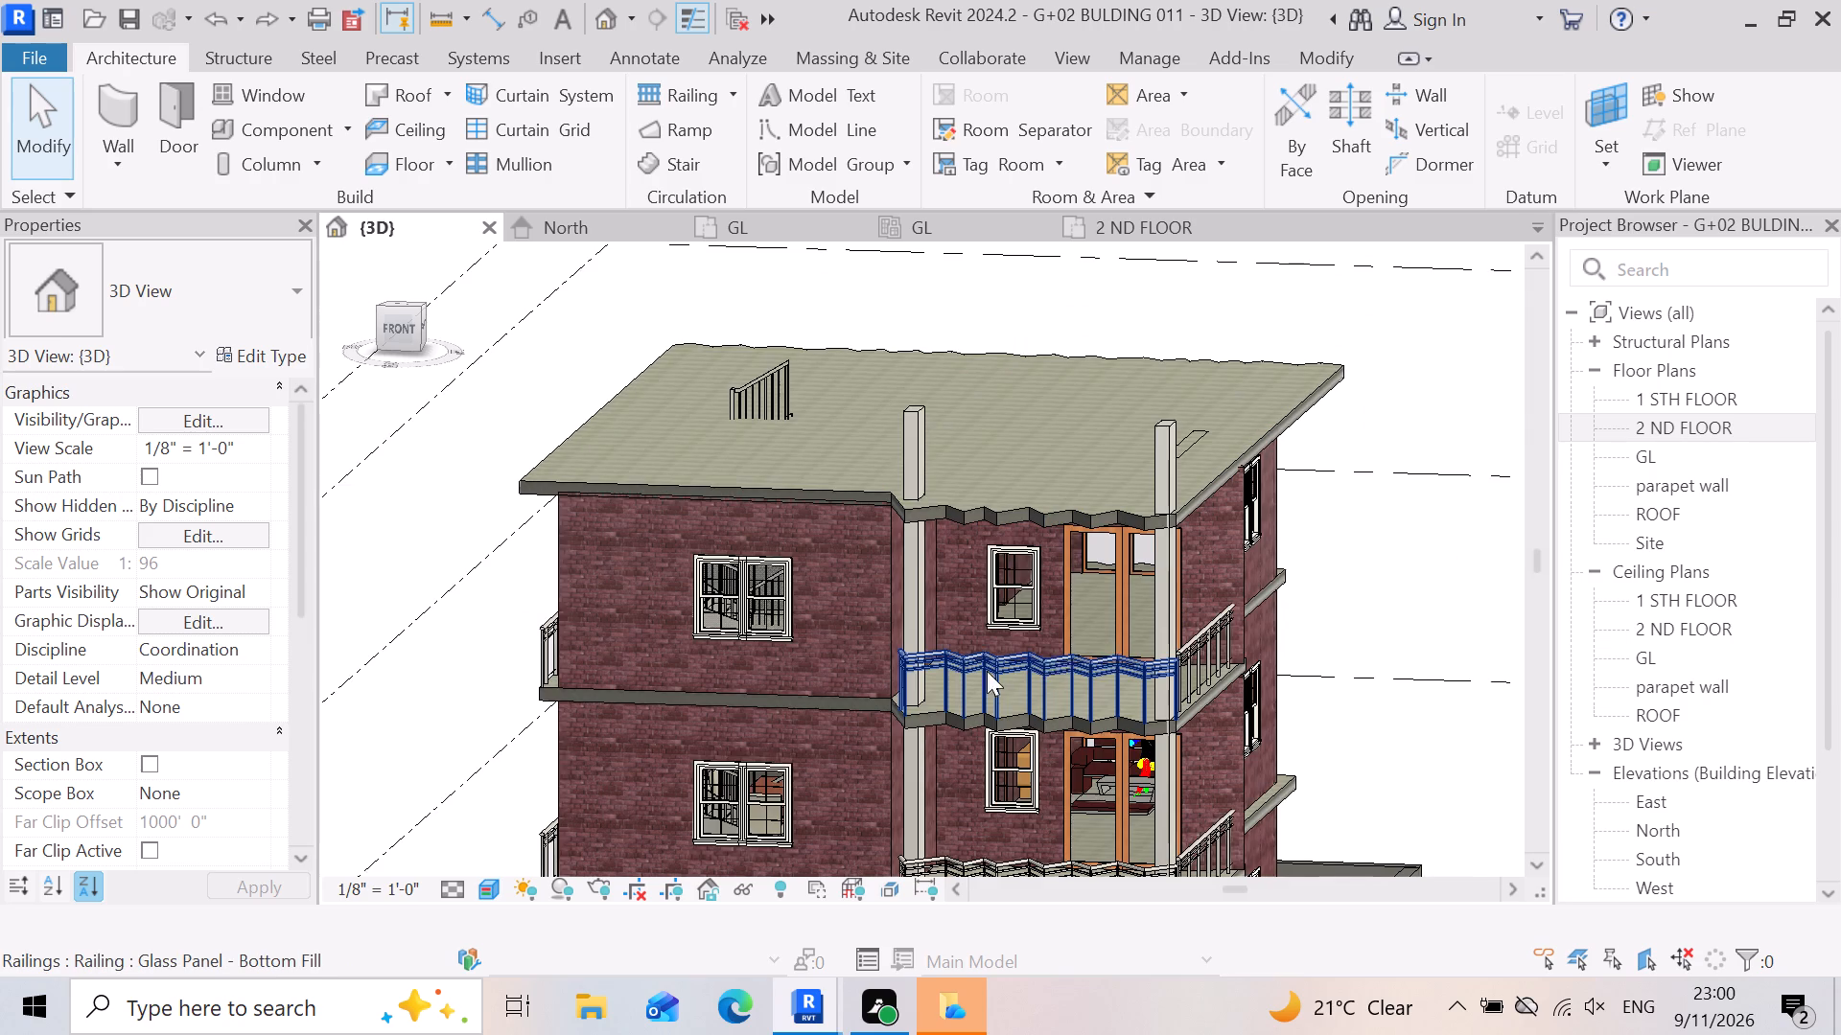
middle_click_drag(753, 656, 757, 604, "shift")
right_click_drag(753, 656, 757, 604, "shift")
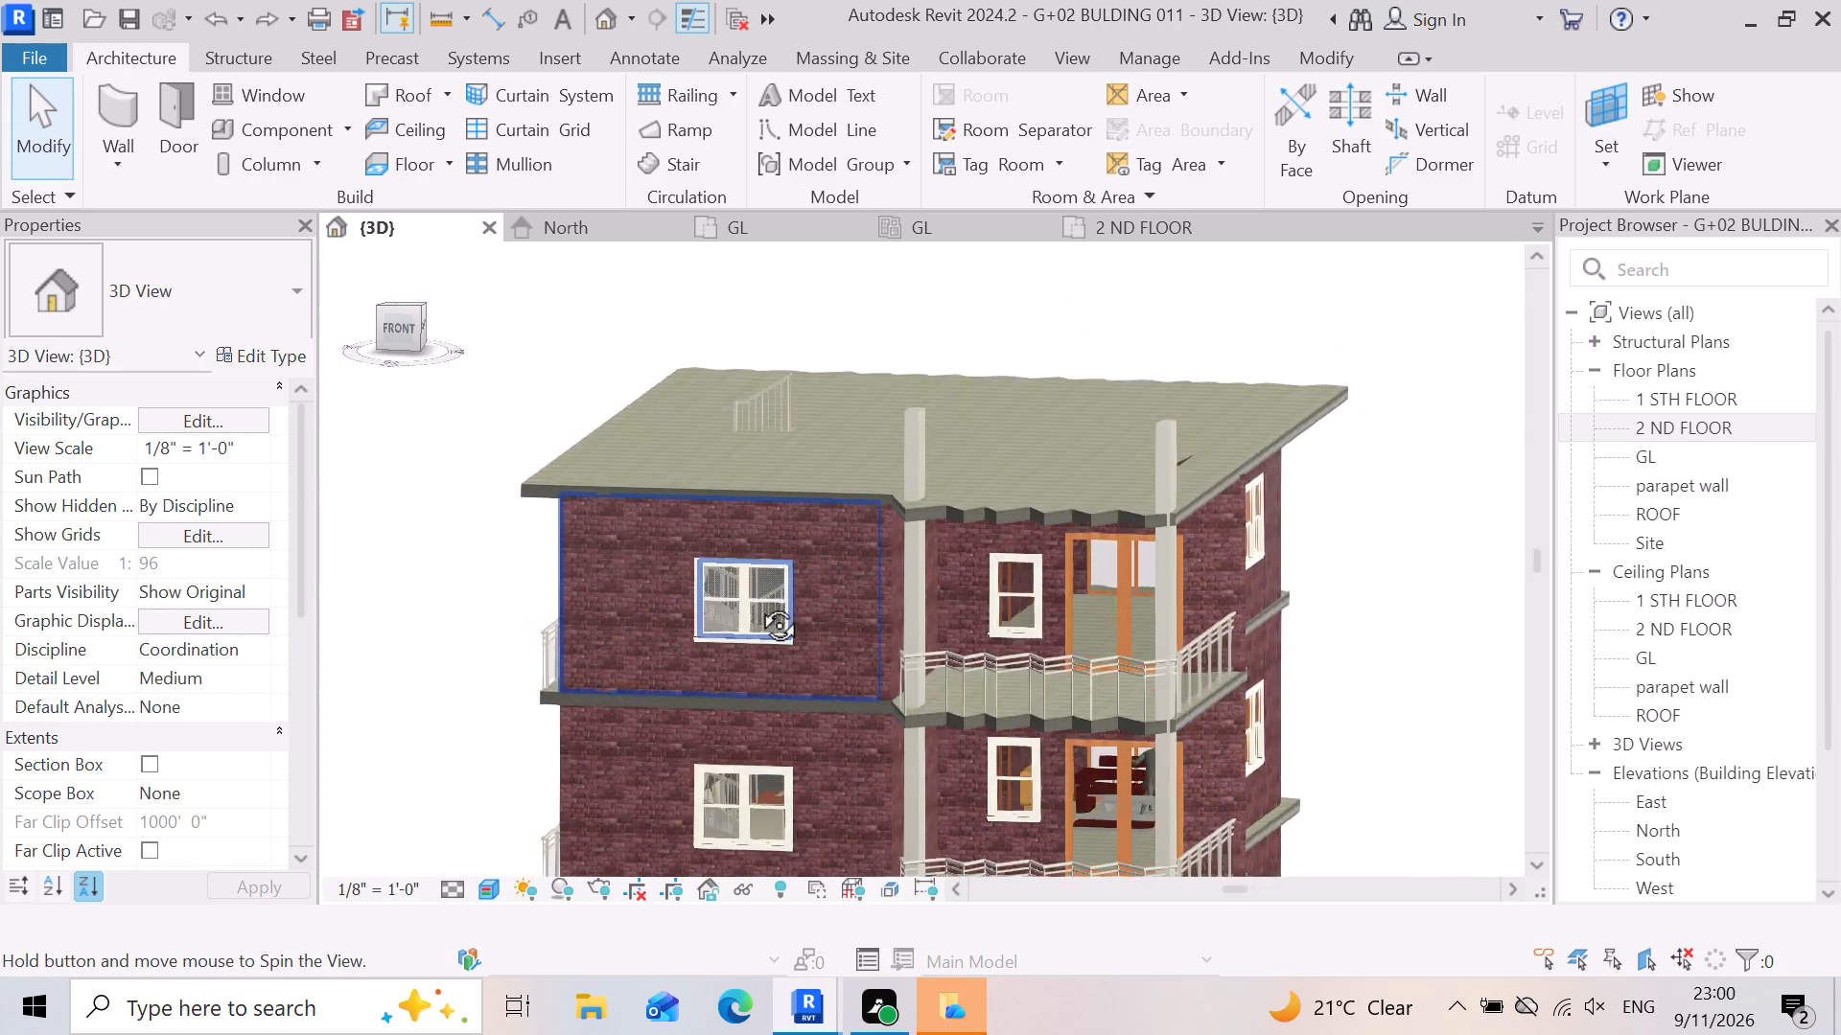
middle_click_drag(757, 604, 798, 505, "shift")
right_click_drag(757, 604, 800, 508, "shift")
right_click_drag(802, 511, 813, 523)
scroll(1090, 638, "up", 10)
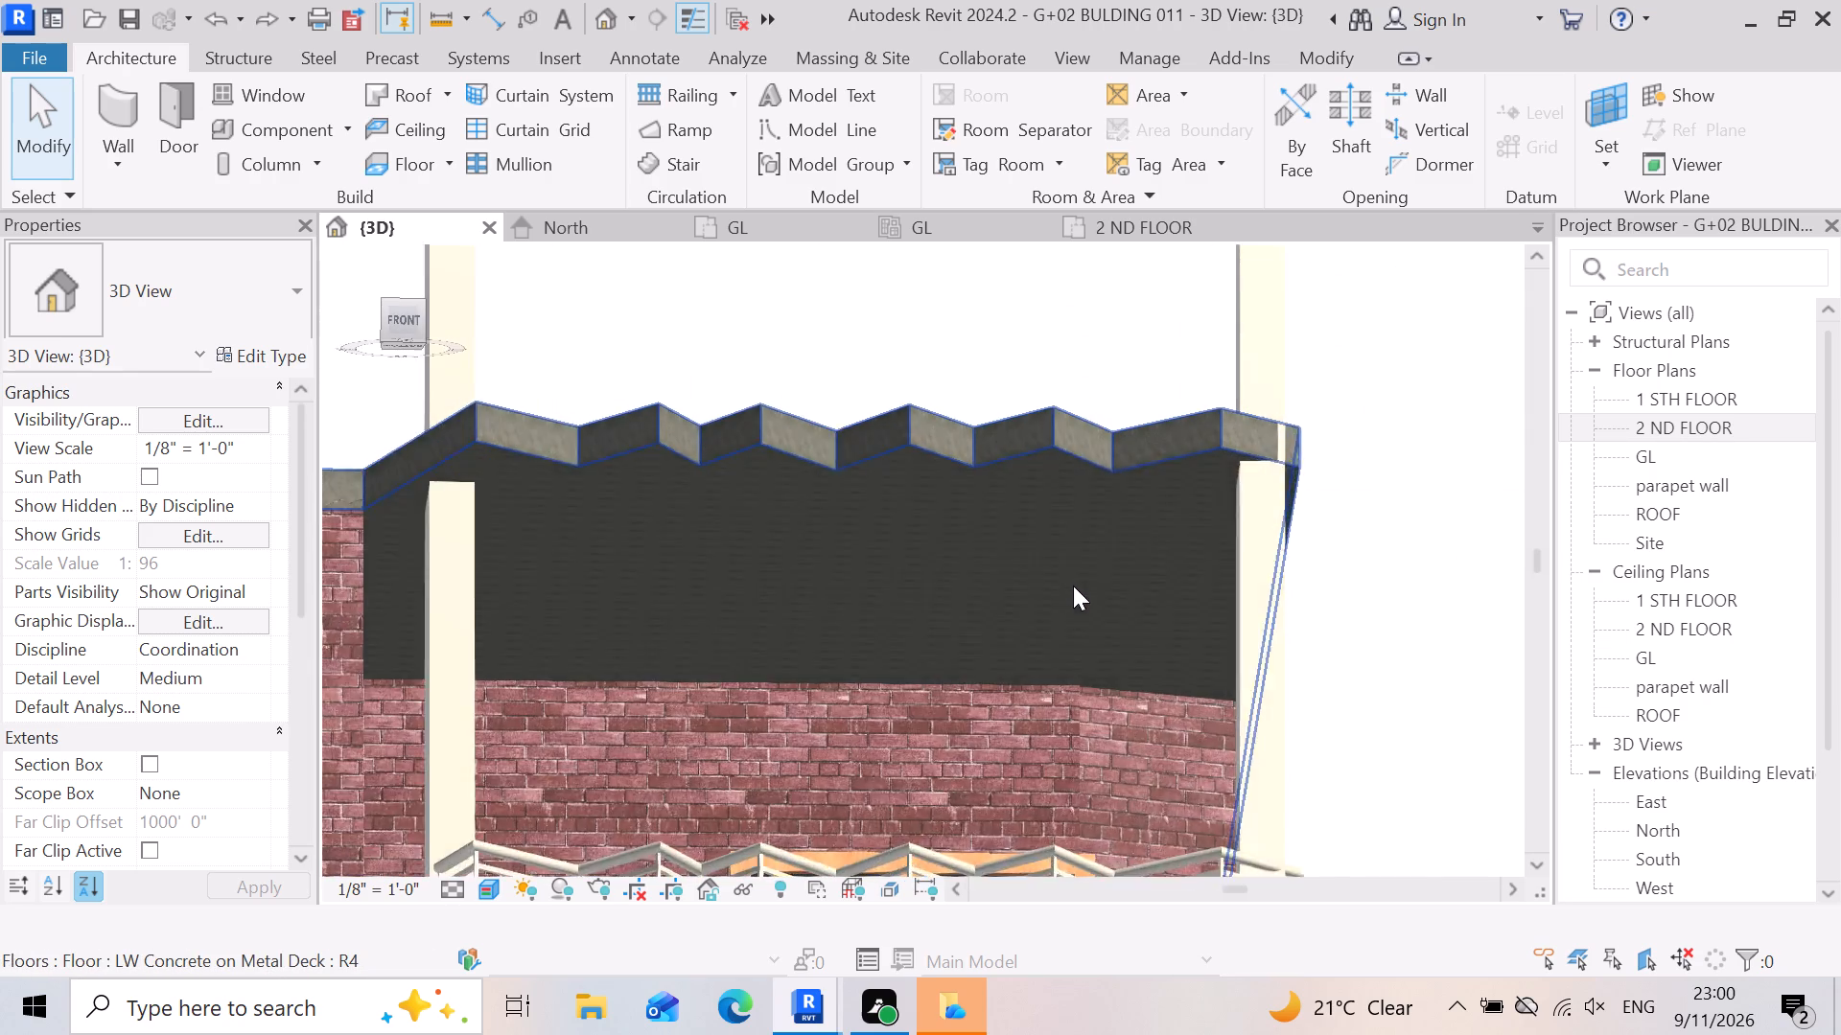
Select the ROOF-level slab, inspect its underside and overhang along the side facade, and clear the selection.
left_click(951, 593)
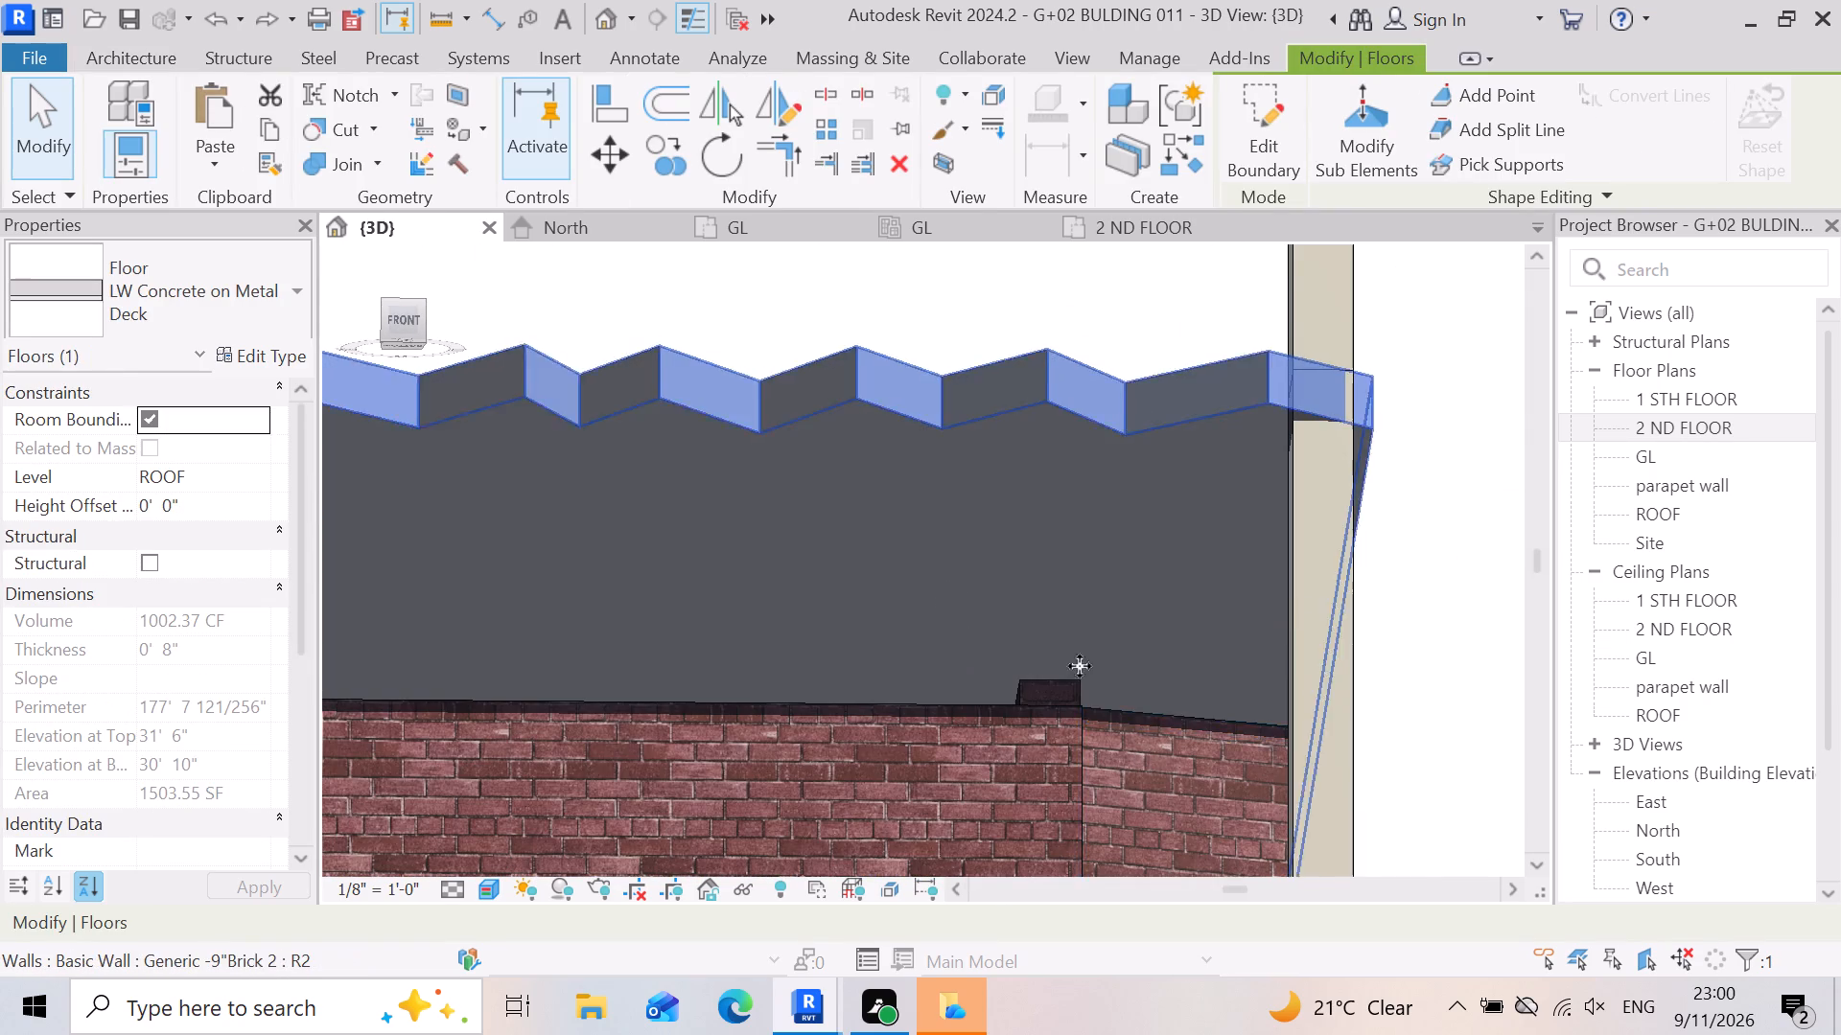
scroll(1082, 666, "up", 10)
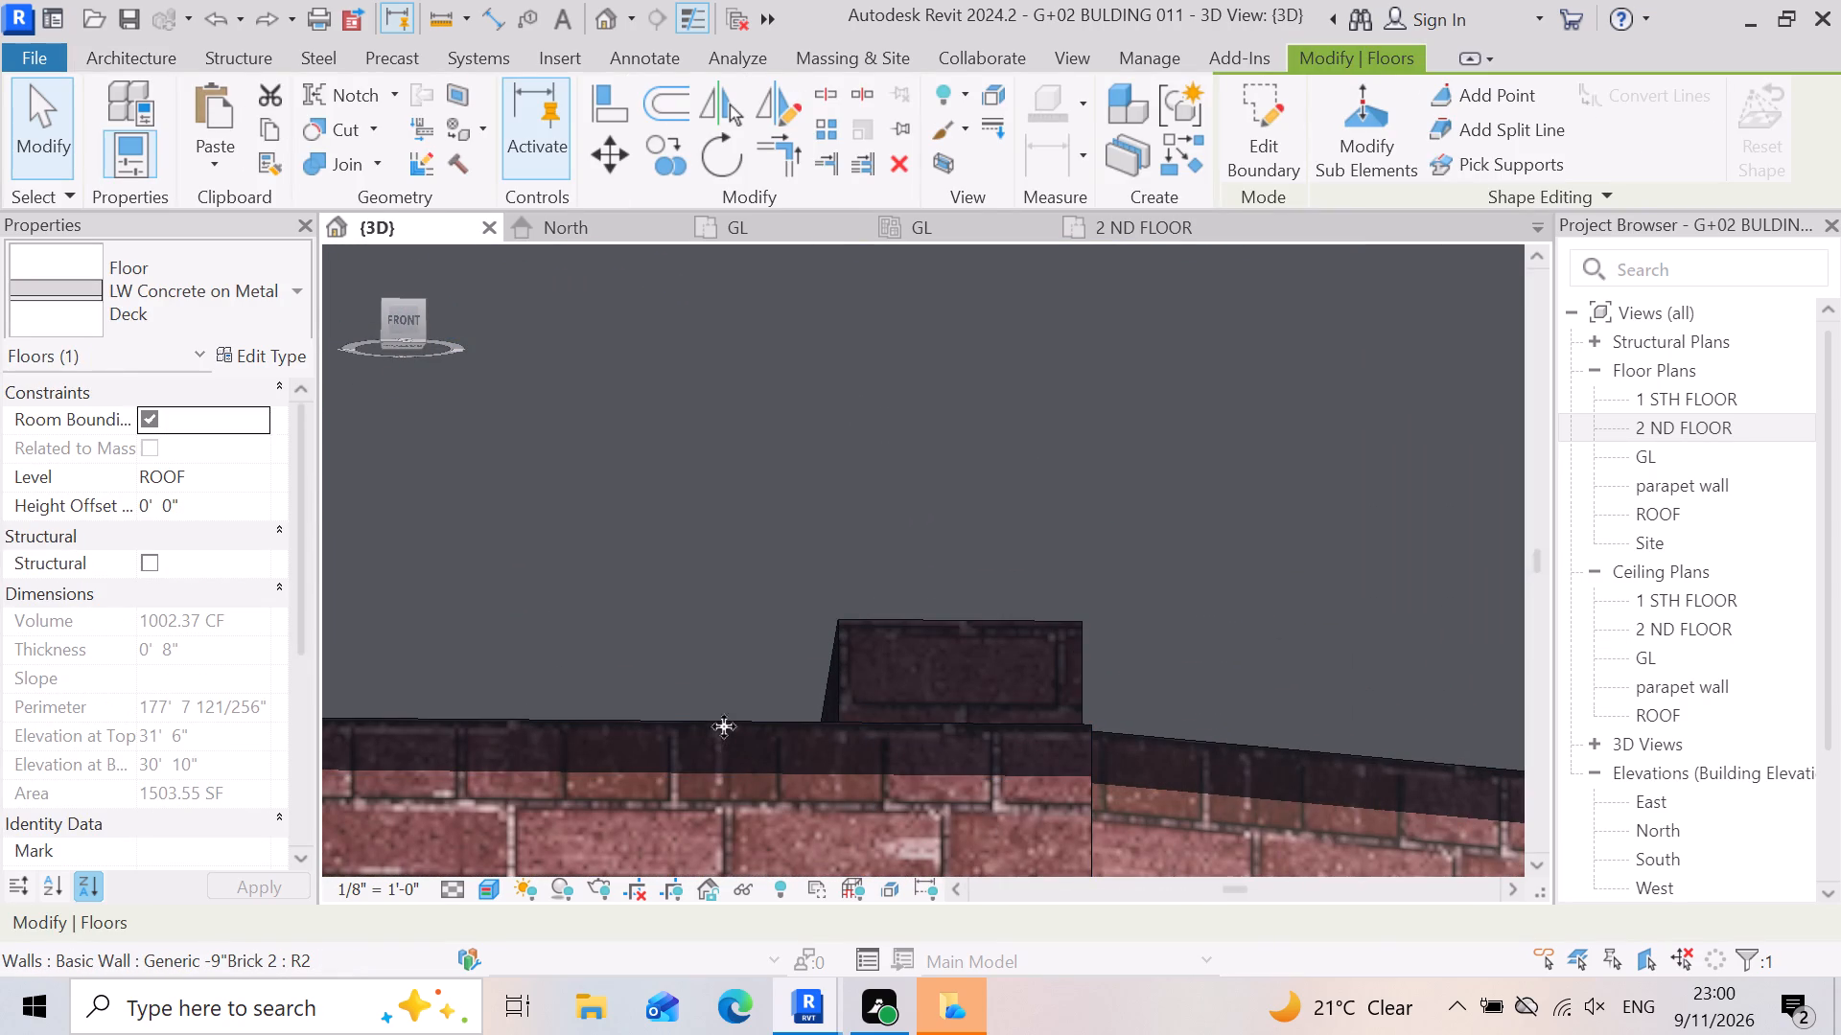
scroll(1040, 546, "down", 15)
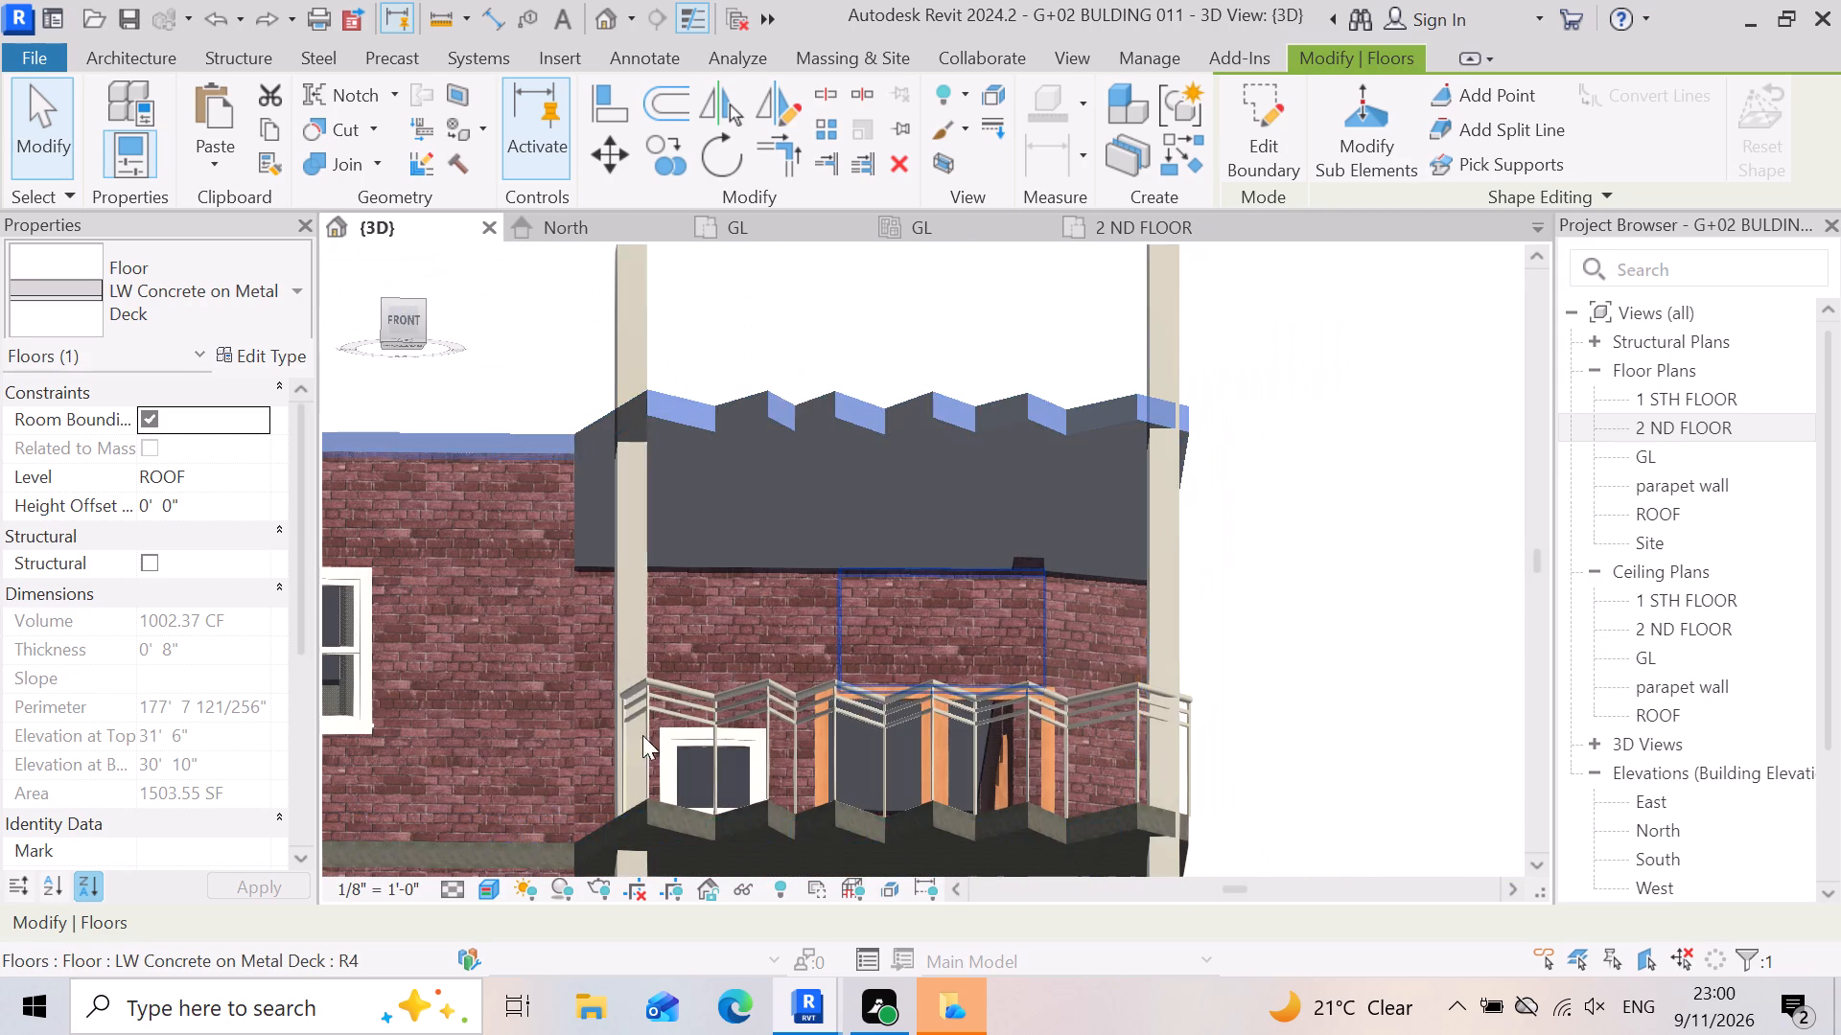
scroll(958, 403, "down", 4)
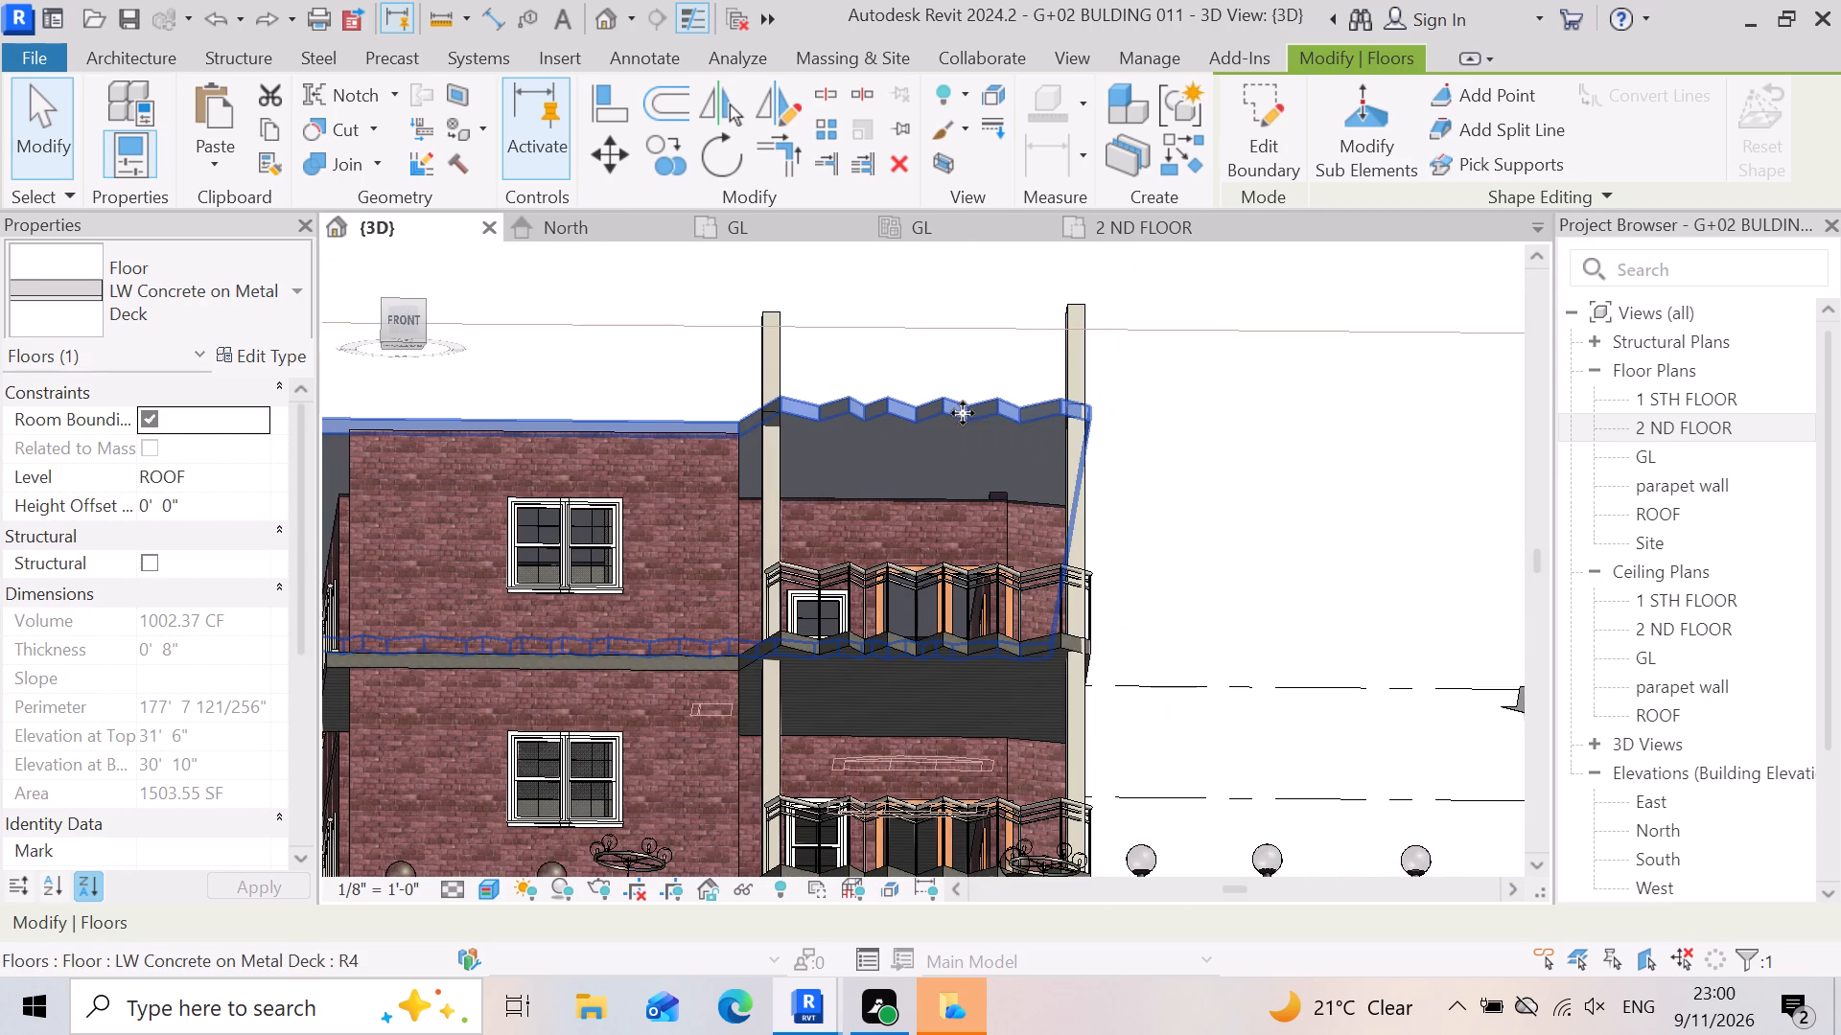
middle_click_drag(927, 470, 694, 359, "shift")
right_click(694, 359, "shift")
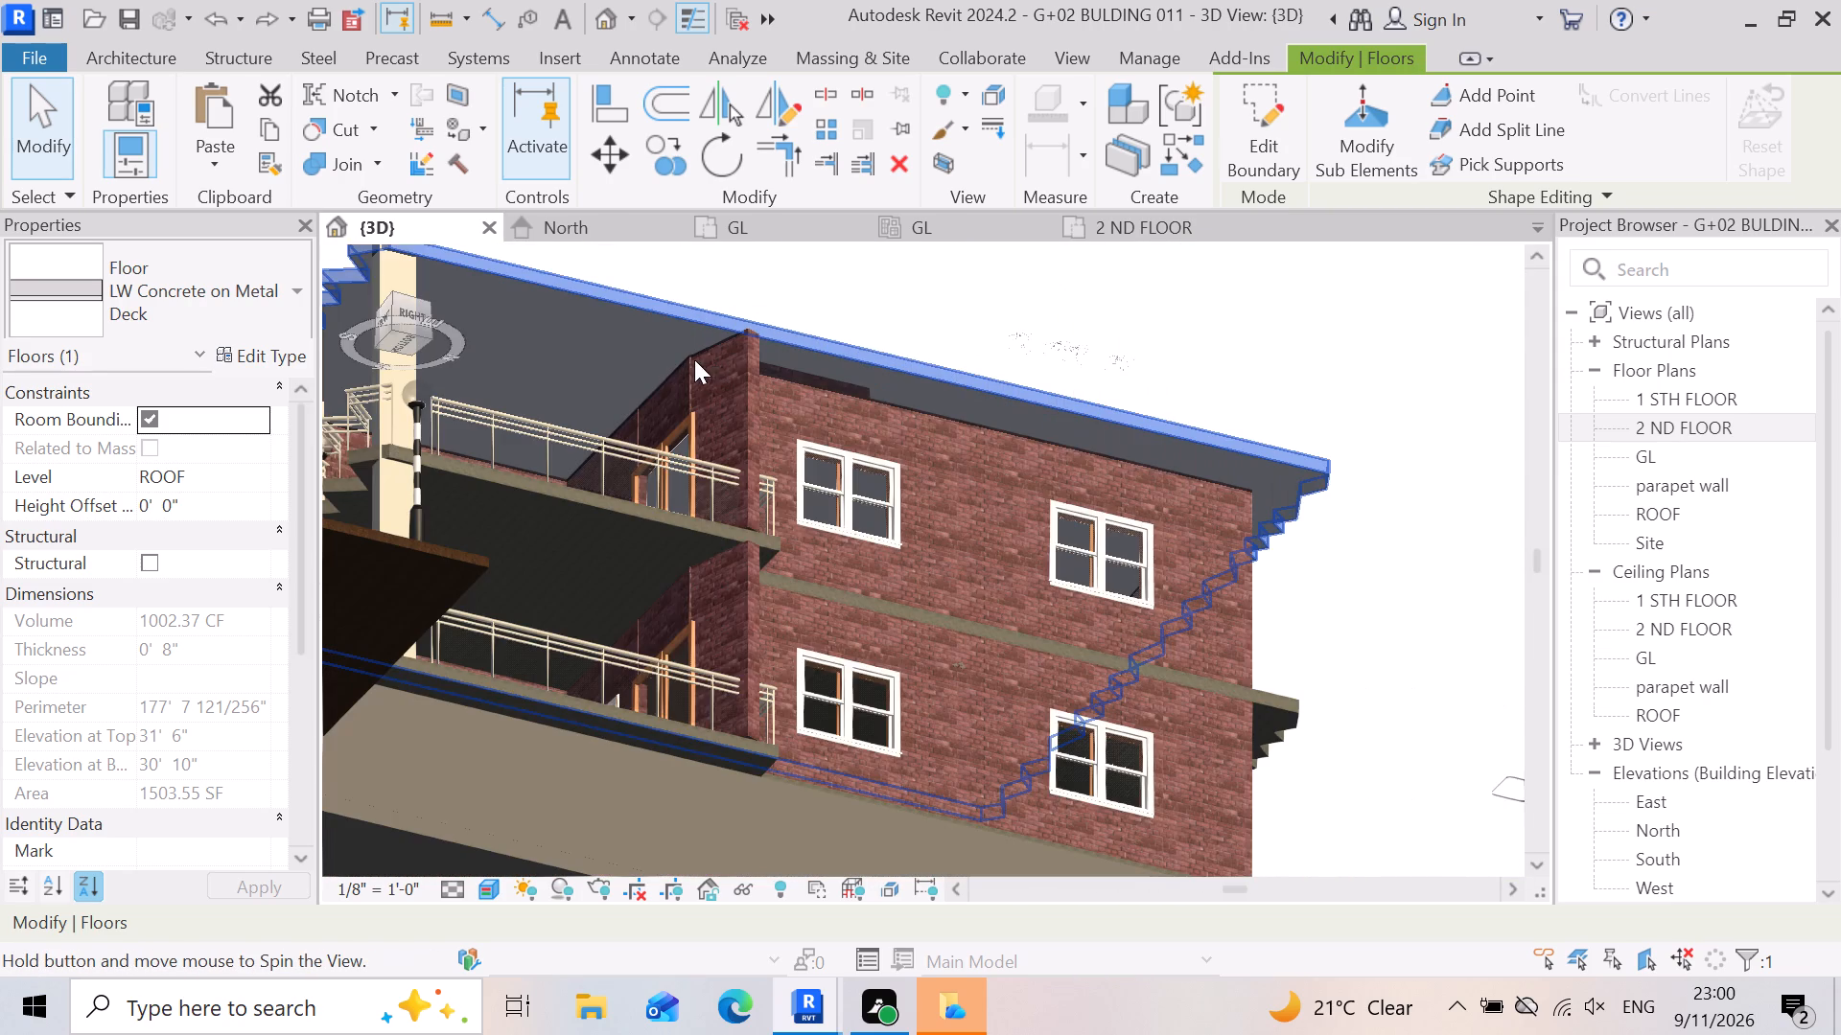
scroll(1117, 406, "up", 4)
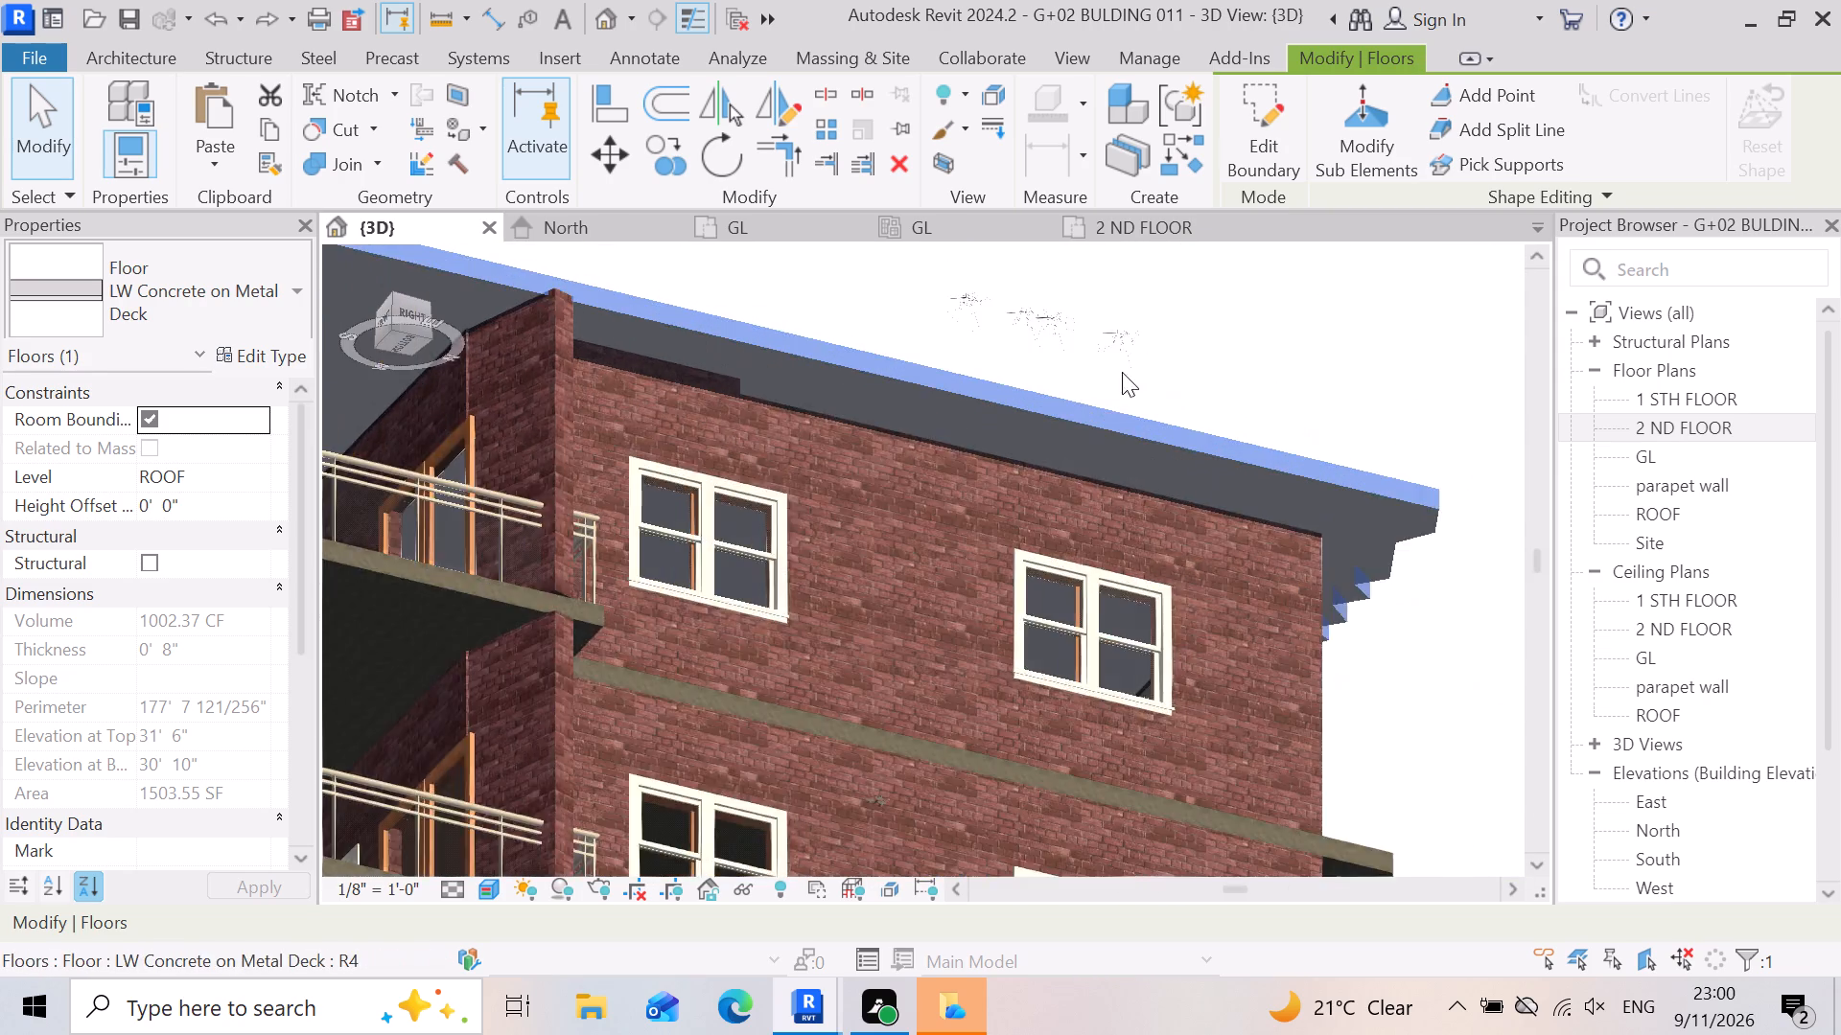
scroll(1122, 372, "up", 2)
left_click(991, 323)
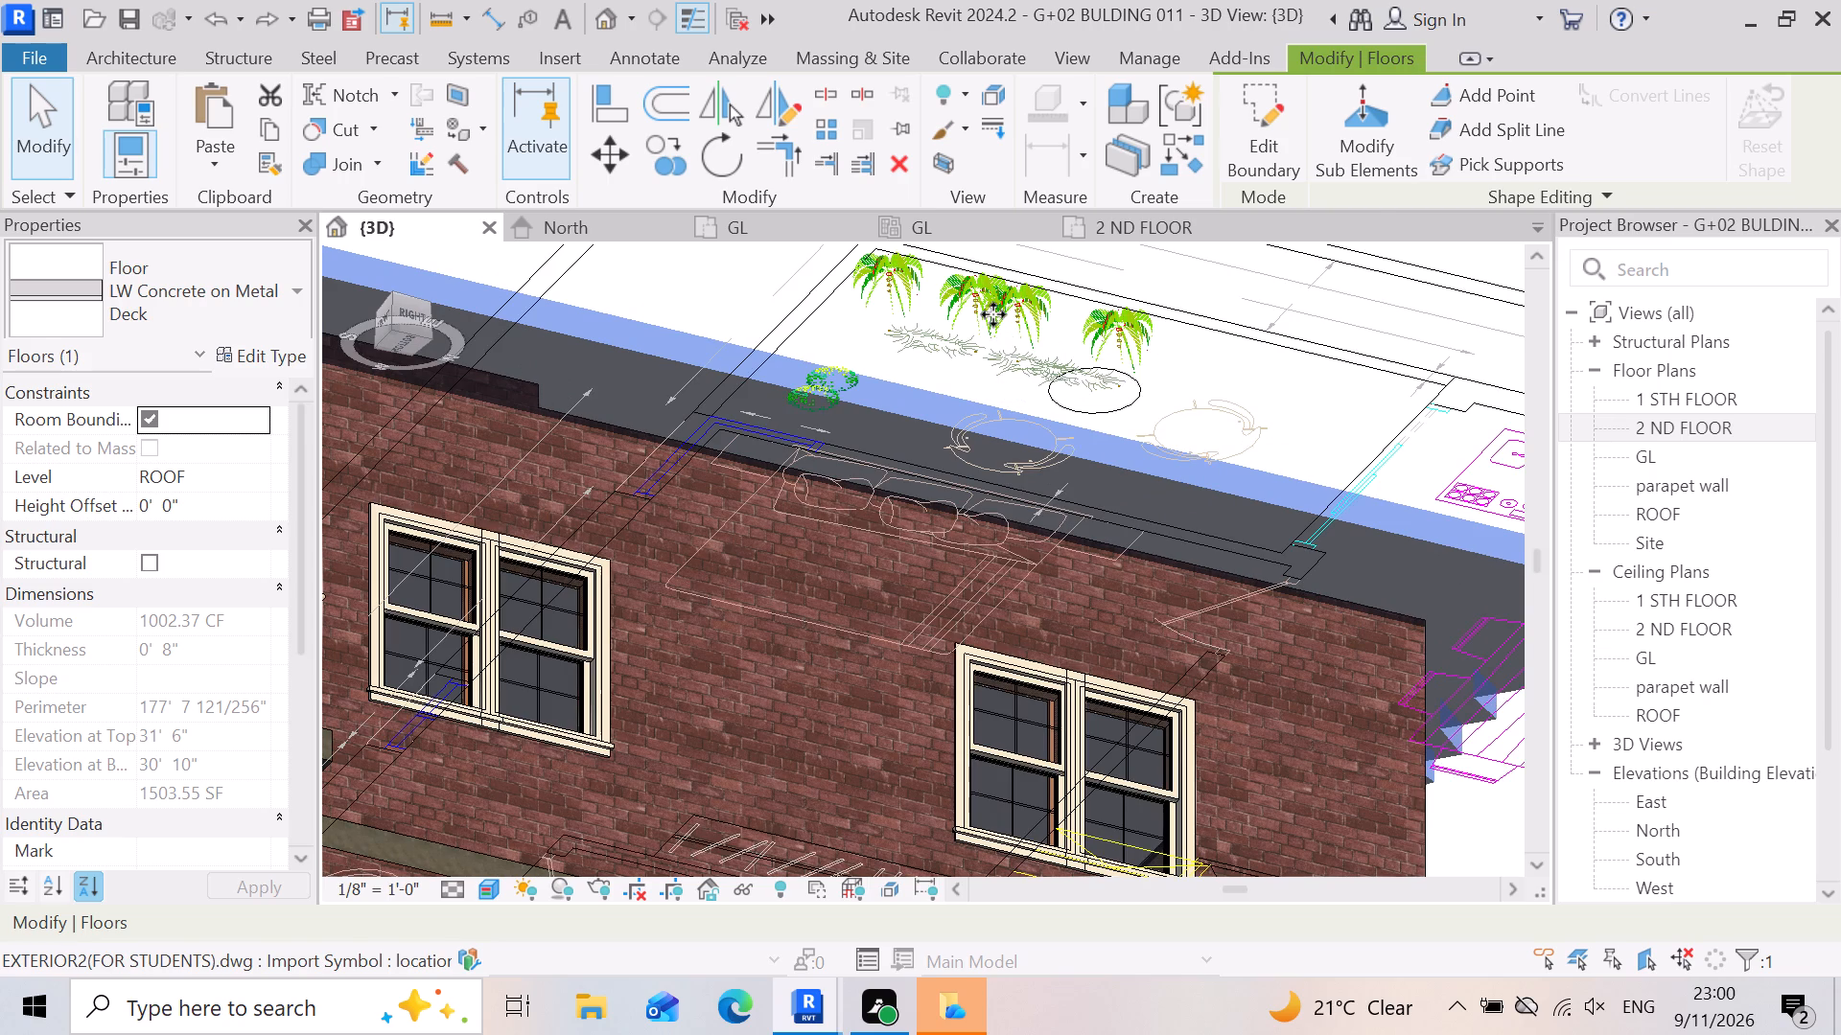
scroll(889, 499, "down", 4)
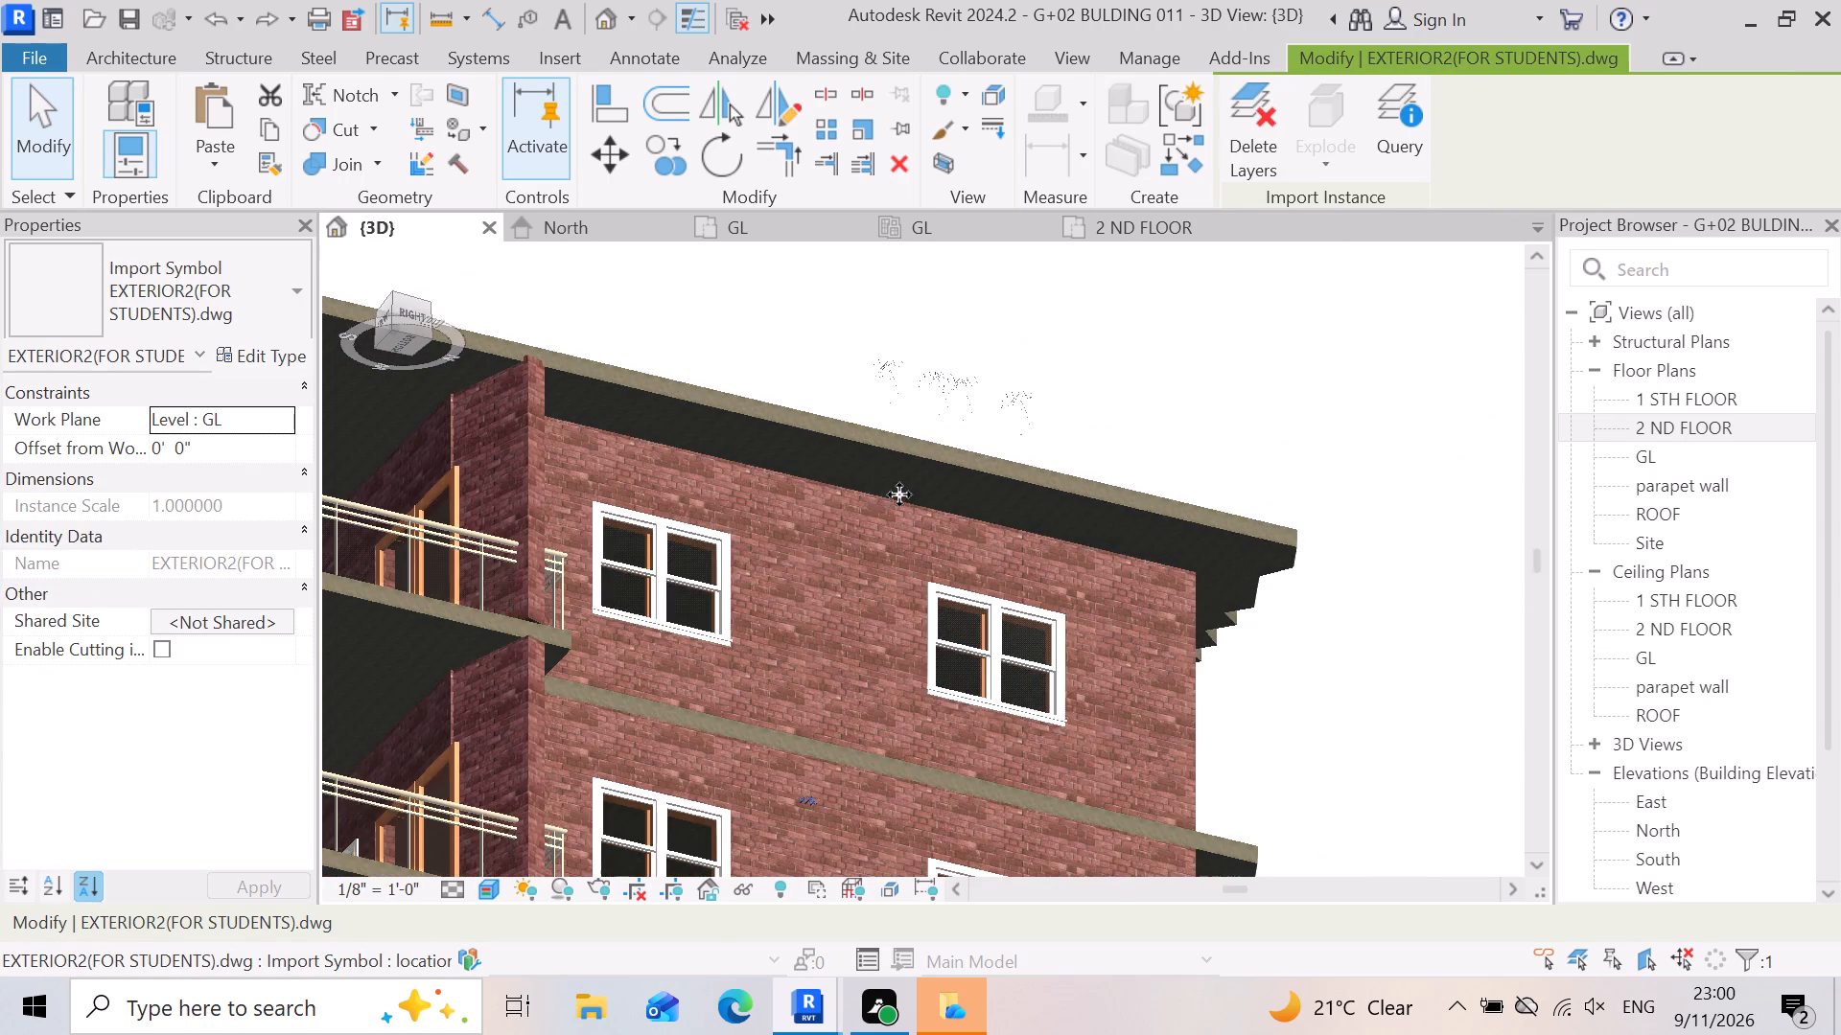
scroll(960, 491, "down", 1)
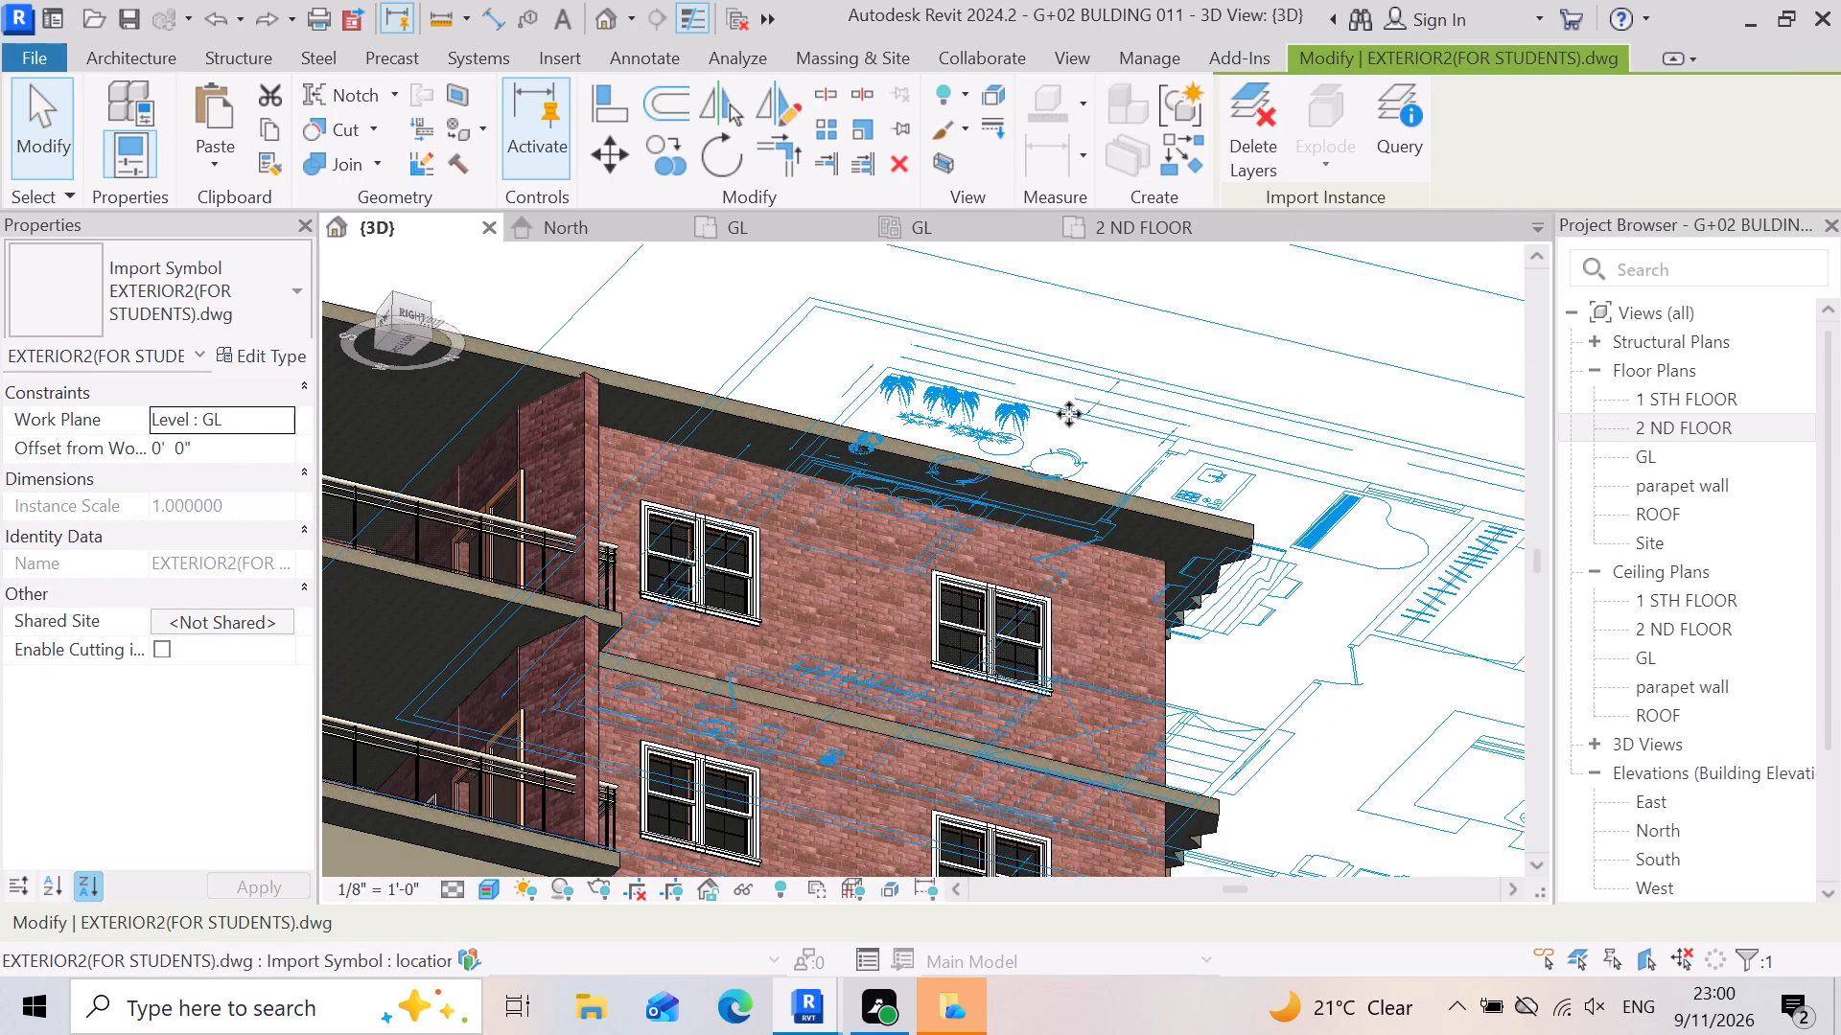
middle_click_drag(1077, 442, 1077, 508, "shift")
right_click(1077, 508)
scroll(1081, 510, "up", 1)
scroll(1326, 663, "down", 4)
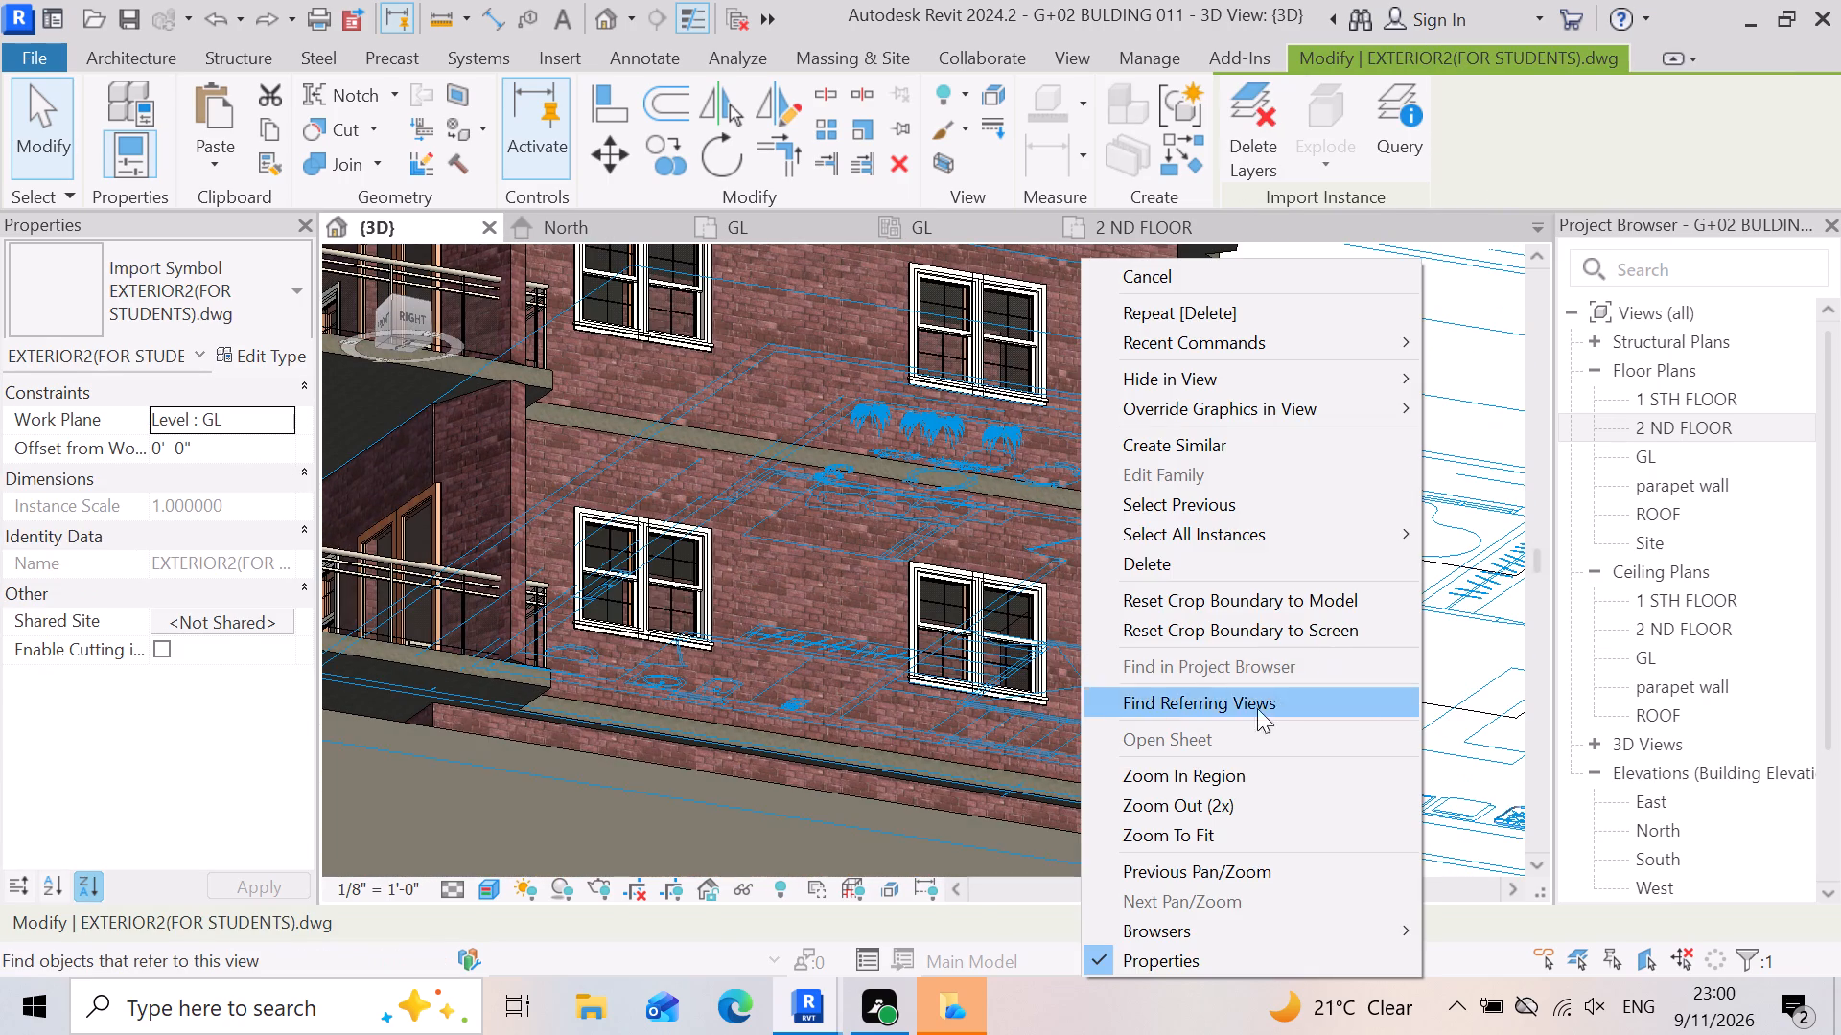
left_click(644, 809)
scroll(1260, 633, "down", 4)
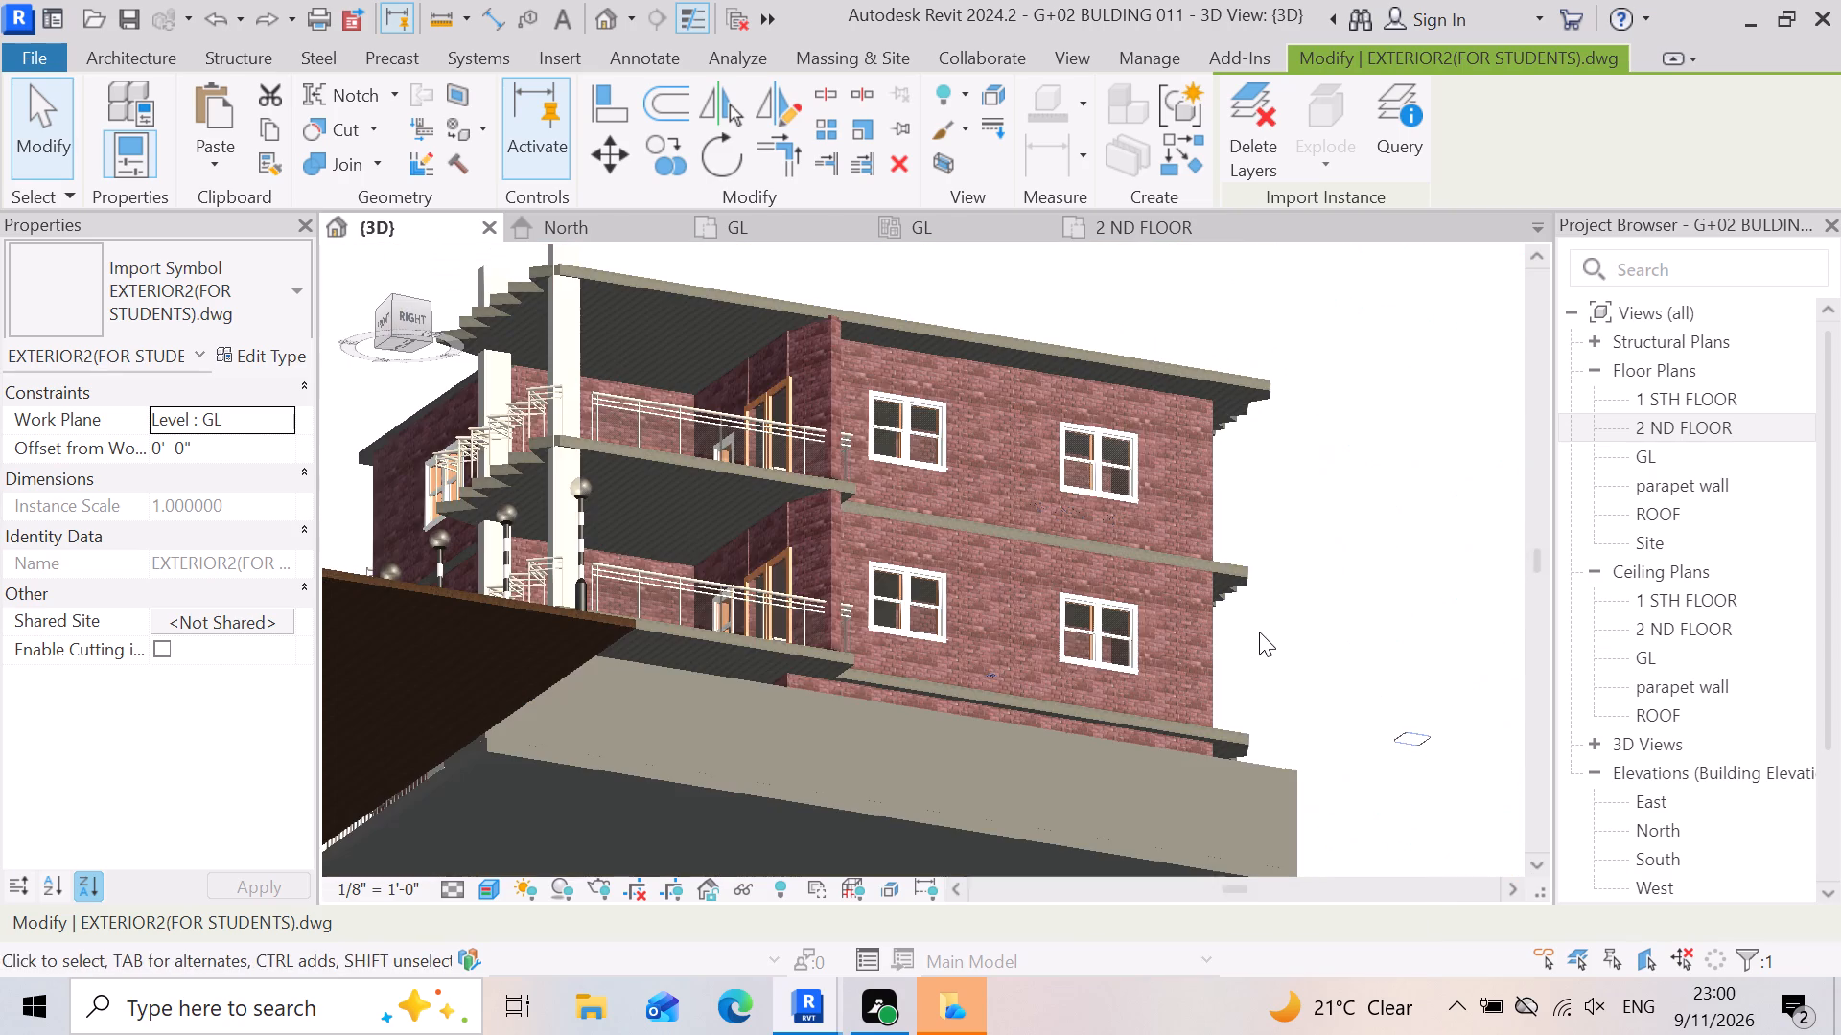
key("Escape")
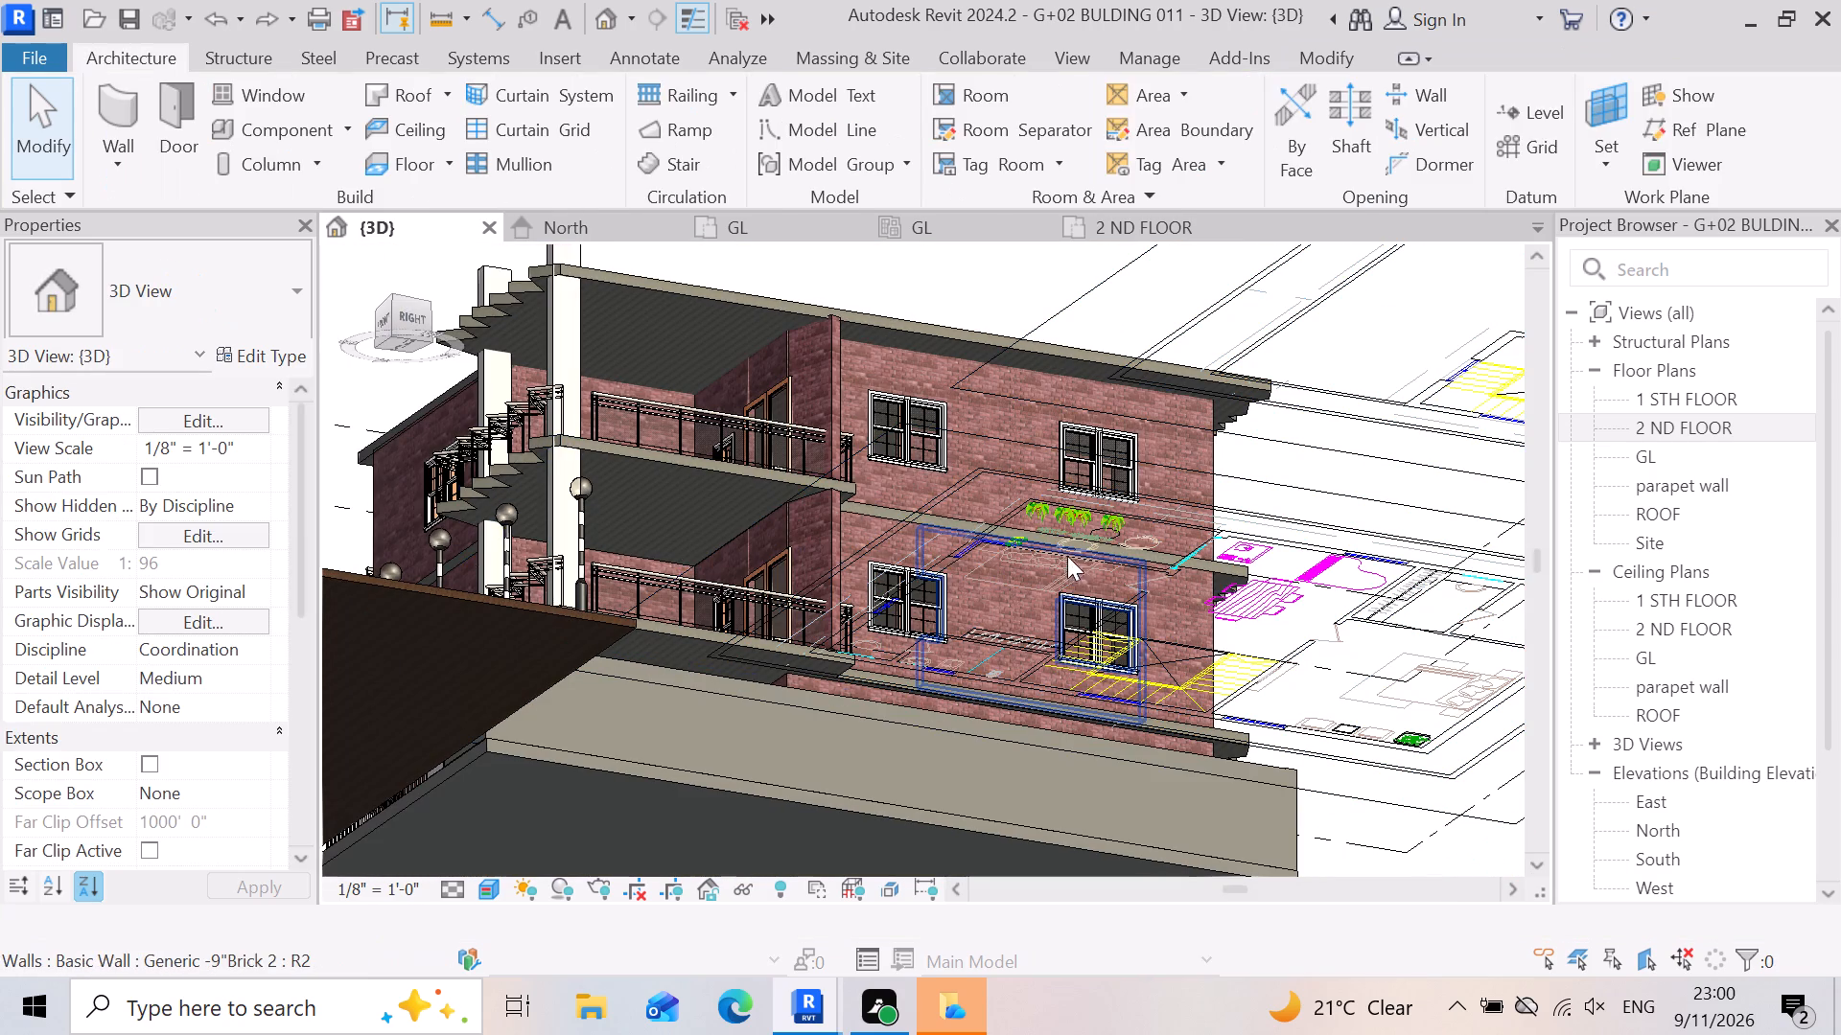
Examine the undersides of the balcony slabs along the front and side facades in the 3D view.
scroll(693, 418, "up", 6)
scroll(563, 325, "up", 3)
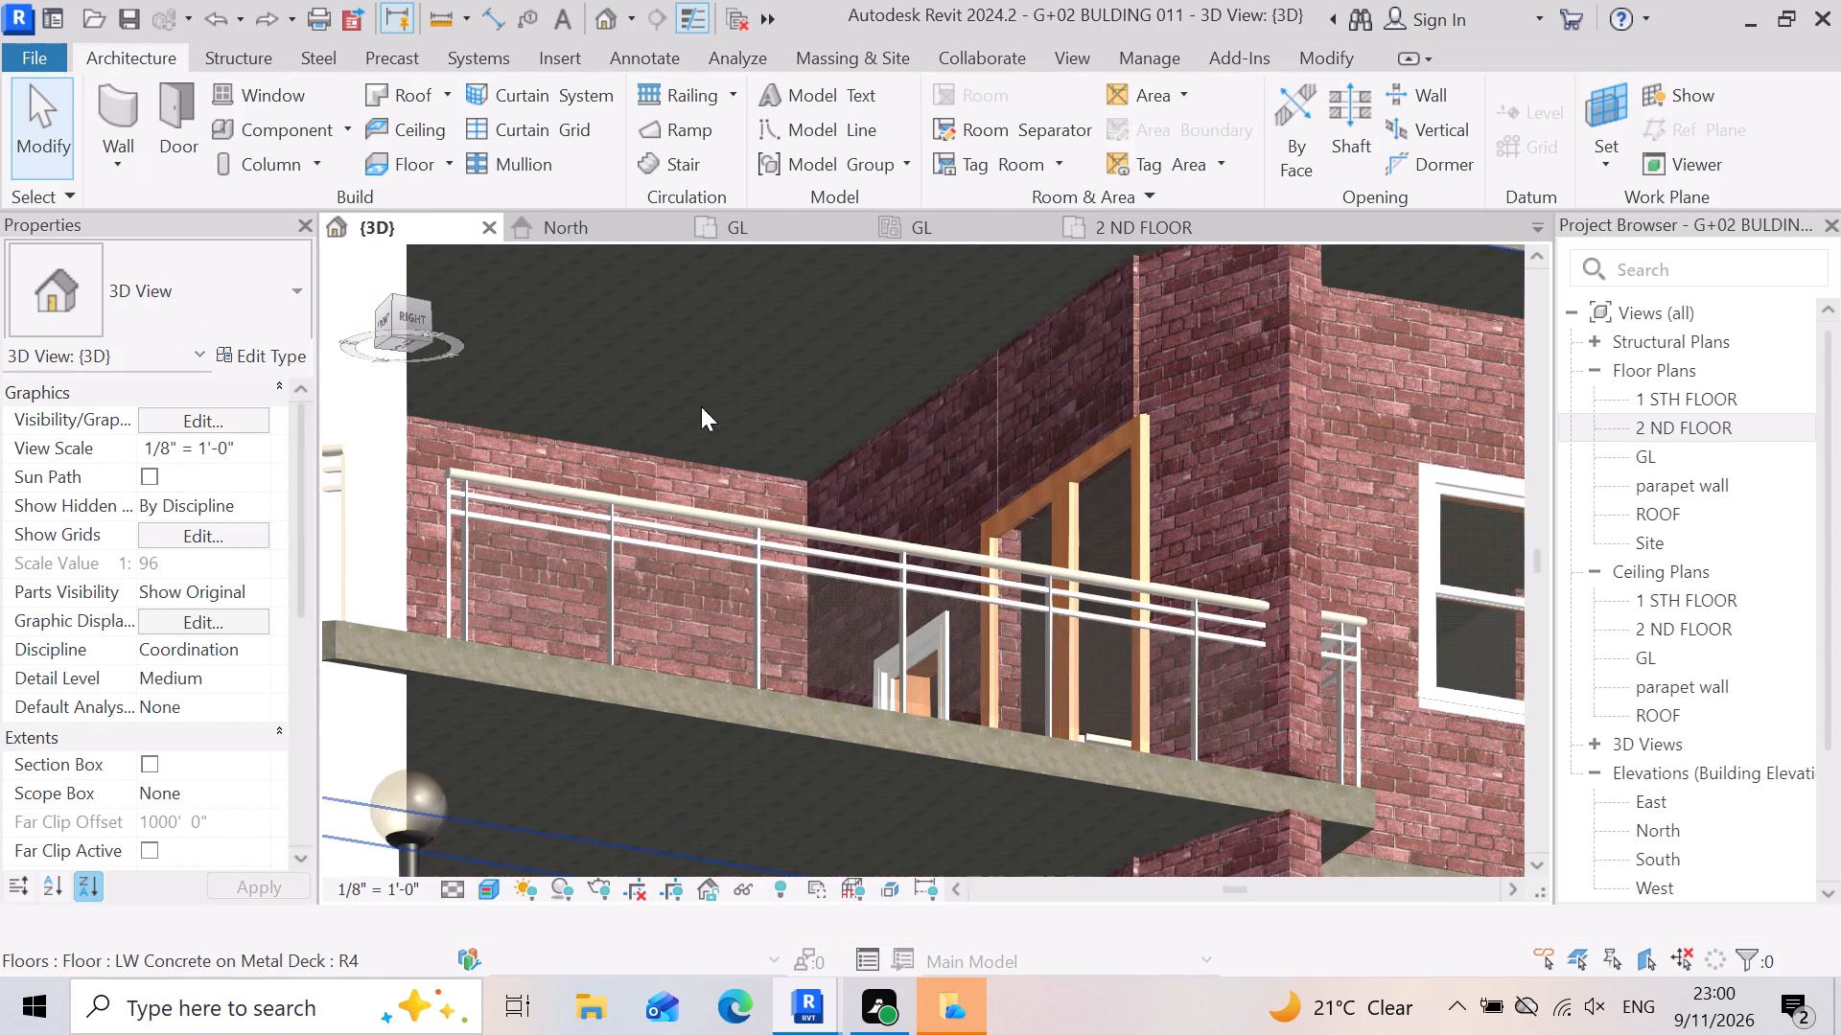
scroll(720, 376, "up", 5)
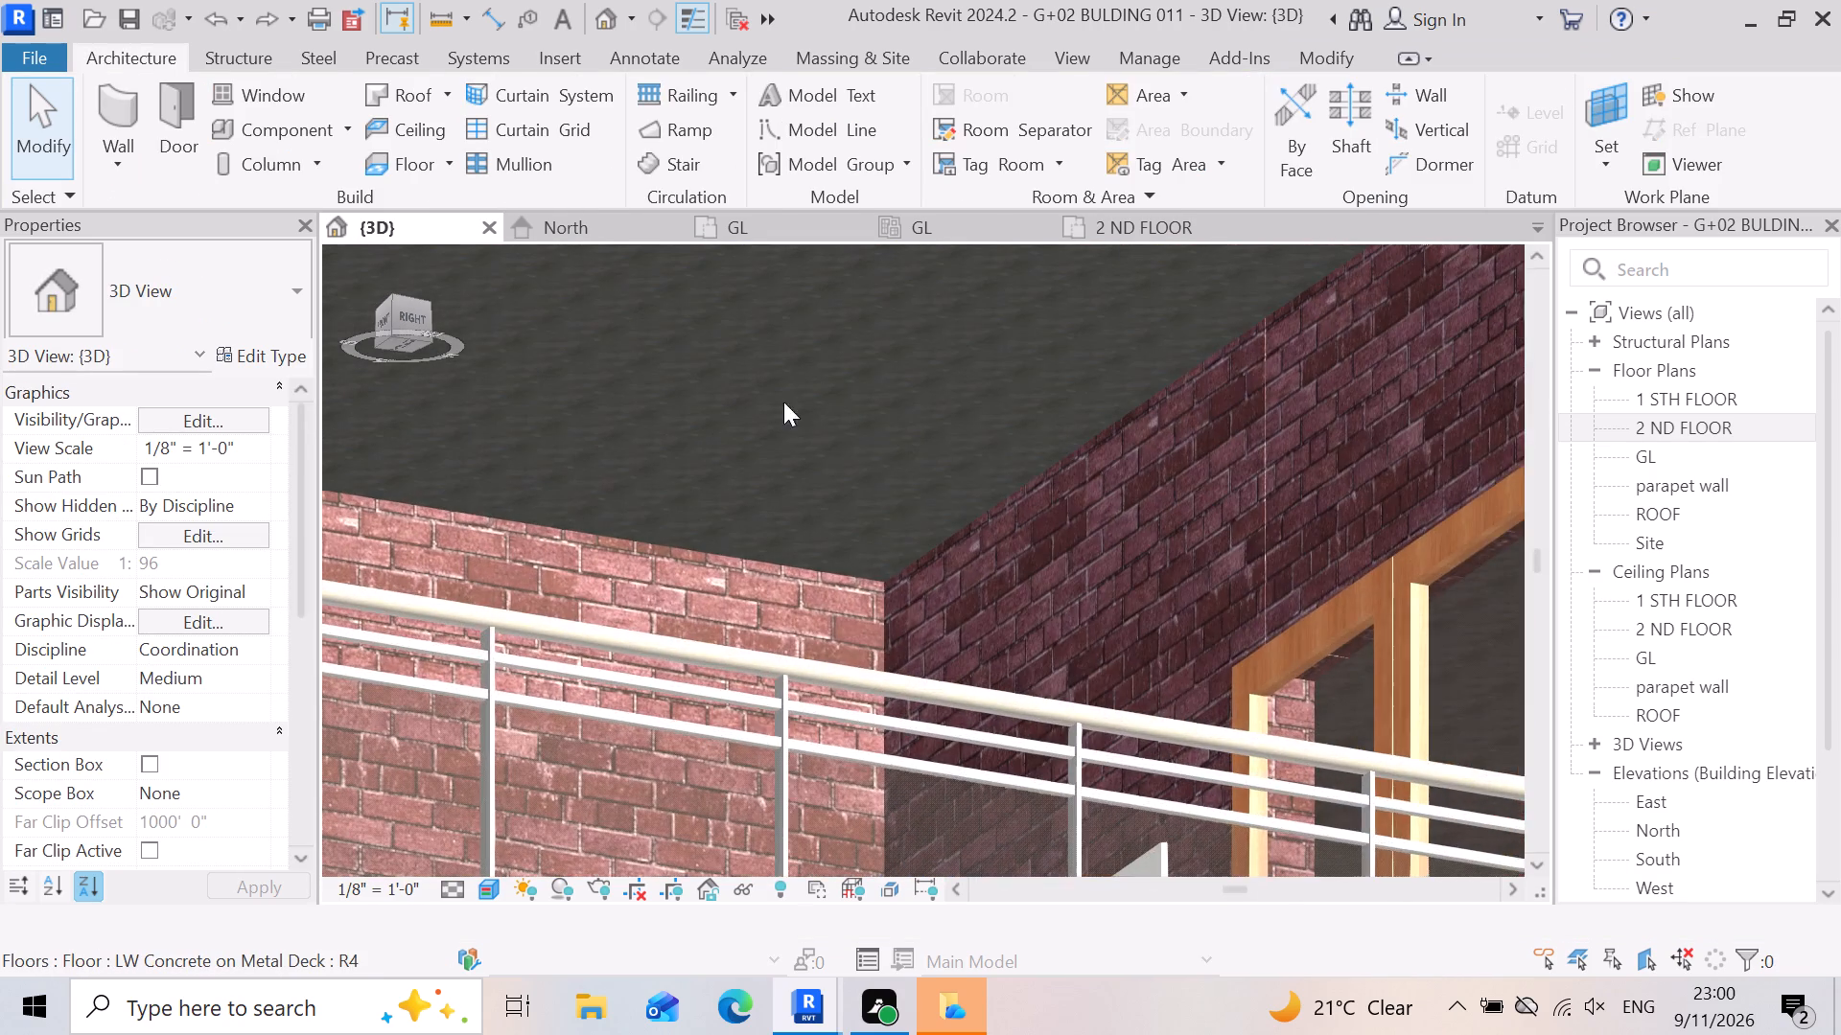
scroll(867, 407, "down", 9)
scroll(820, 719, "up", 10)
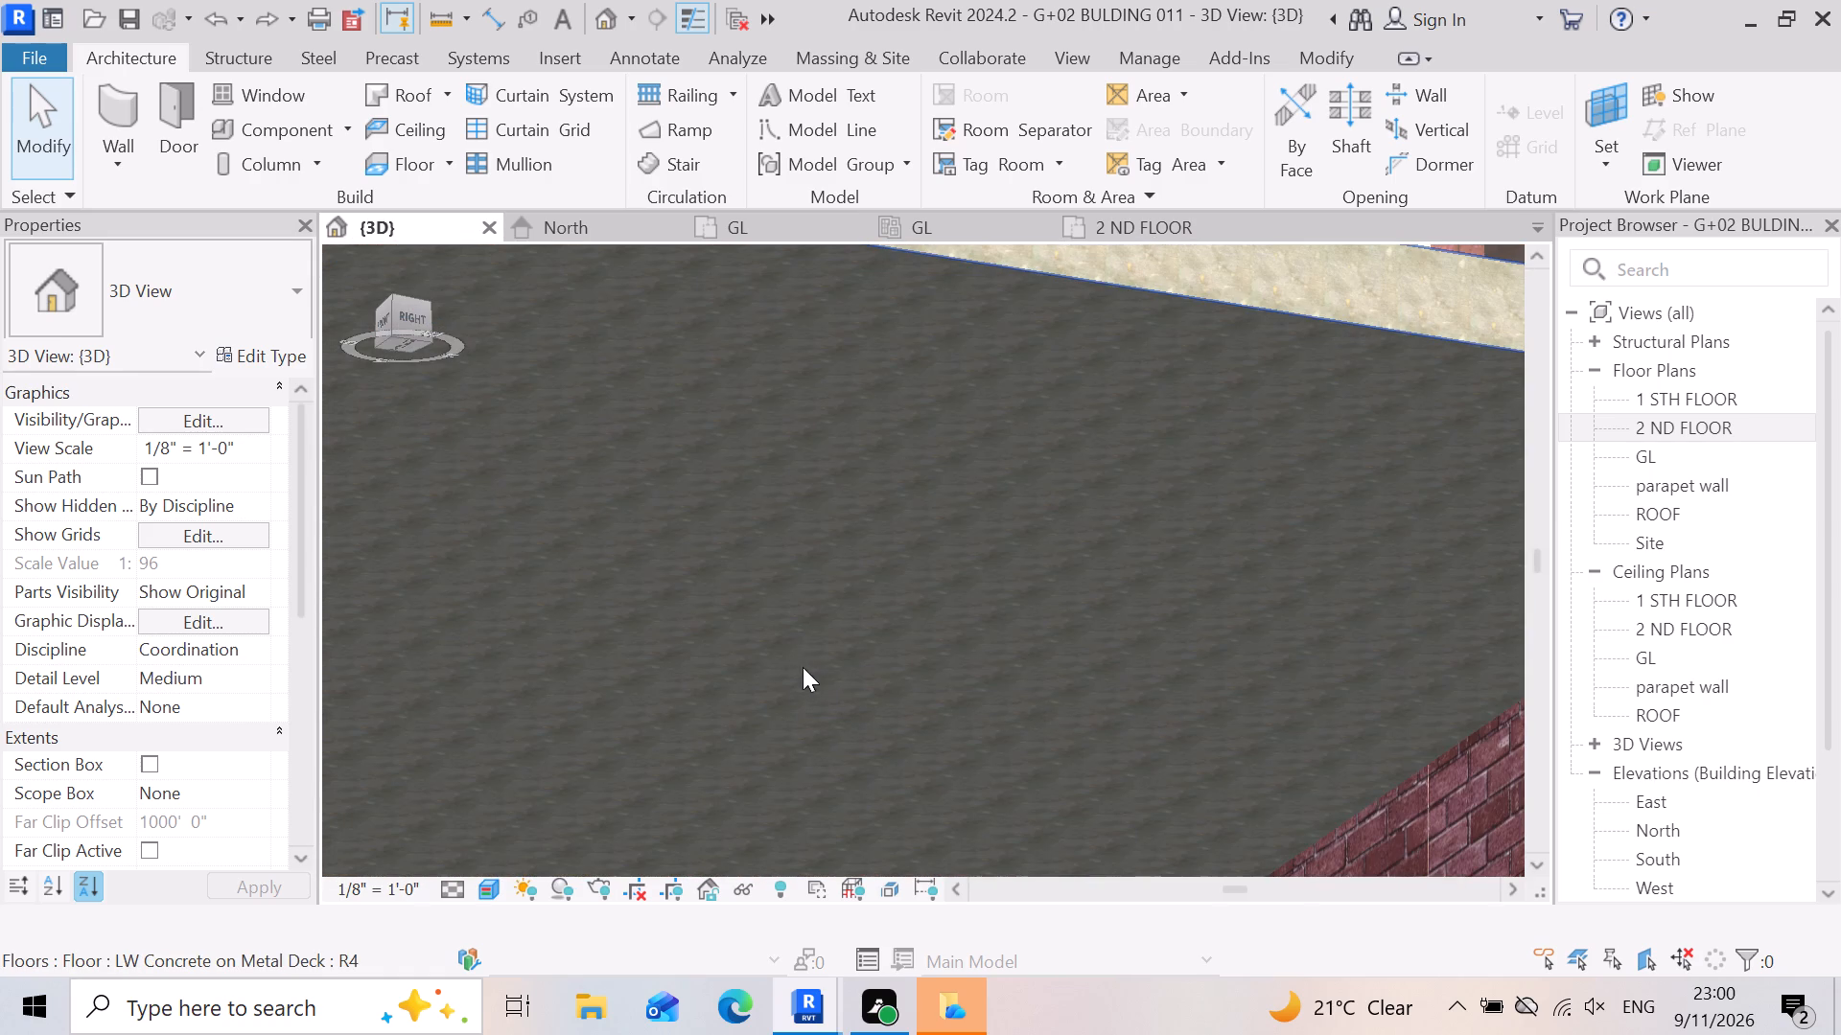
scroll(1018, 577, "down", 7)
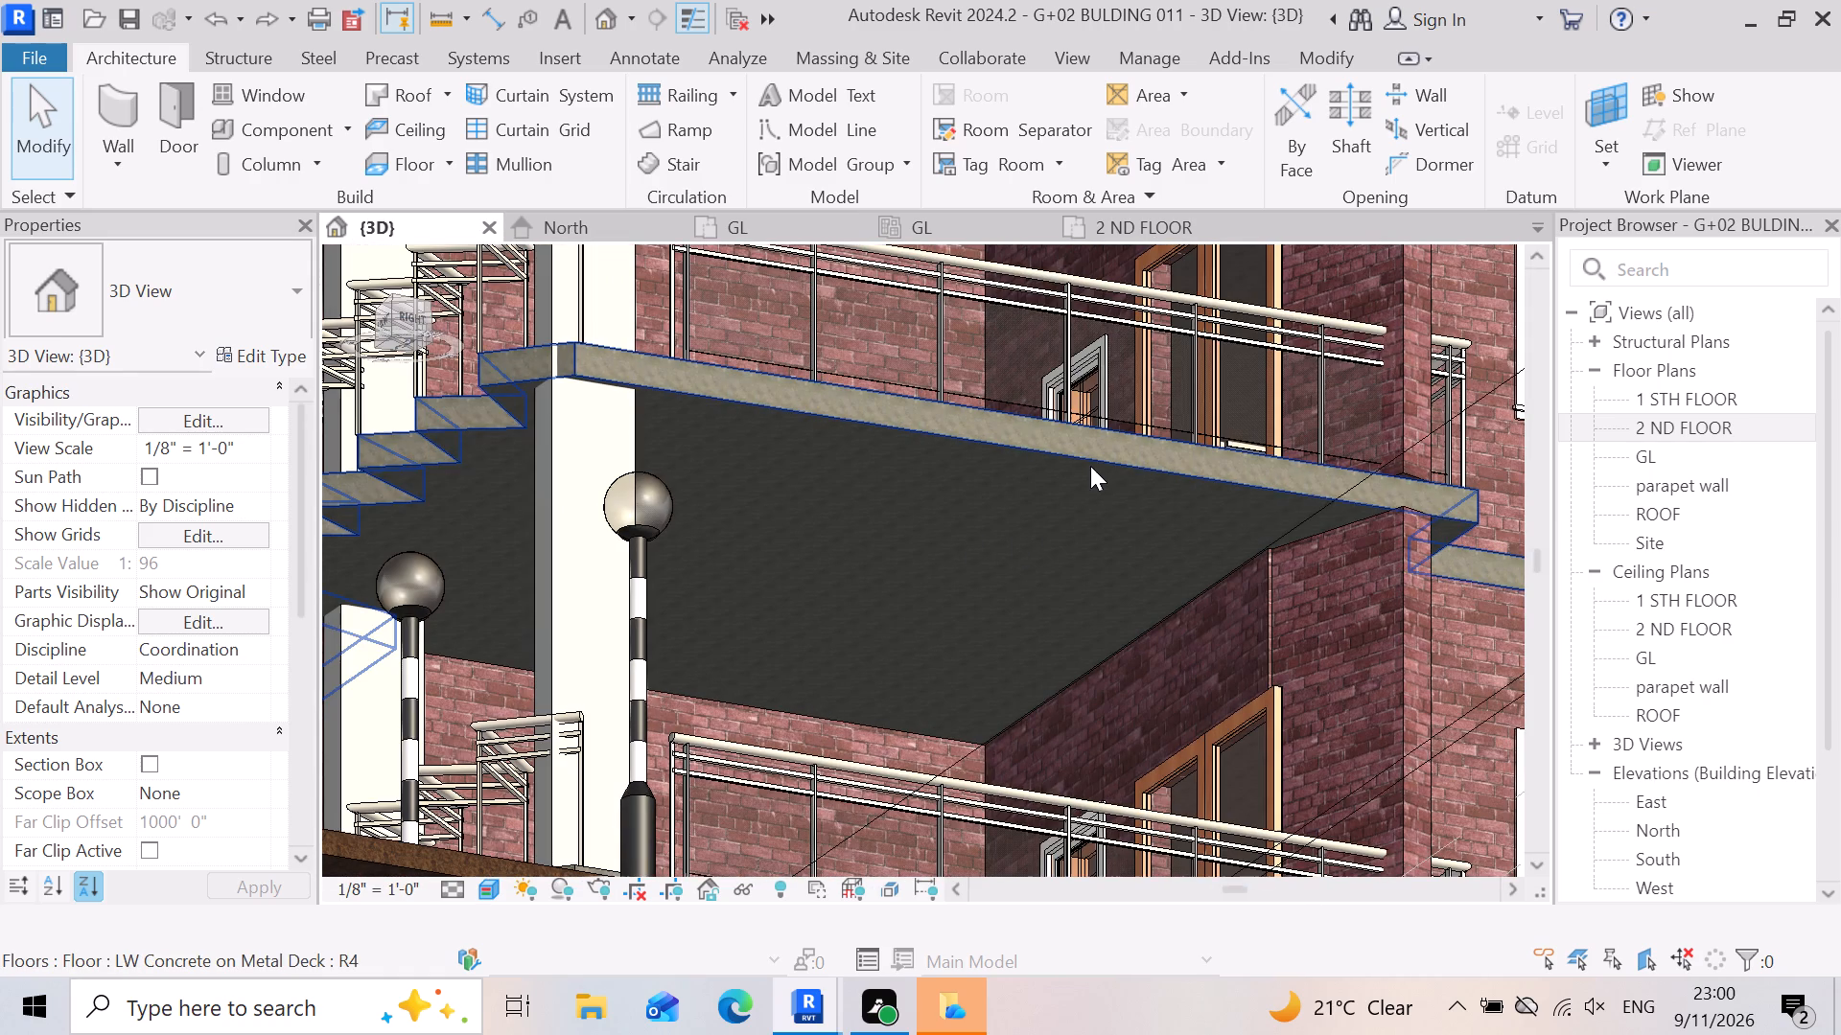
middle_click(1064, 485, "shift")
right_click(1064, 485, "shift")
middle_click(1064, 484, "shift")
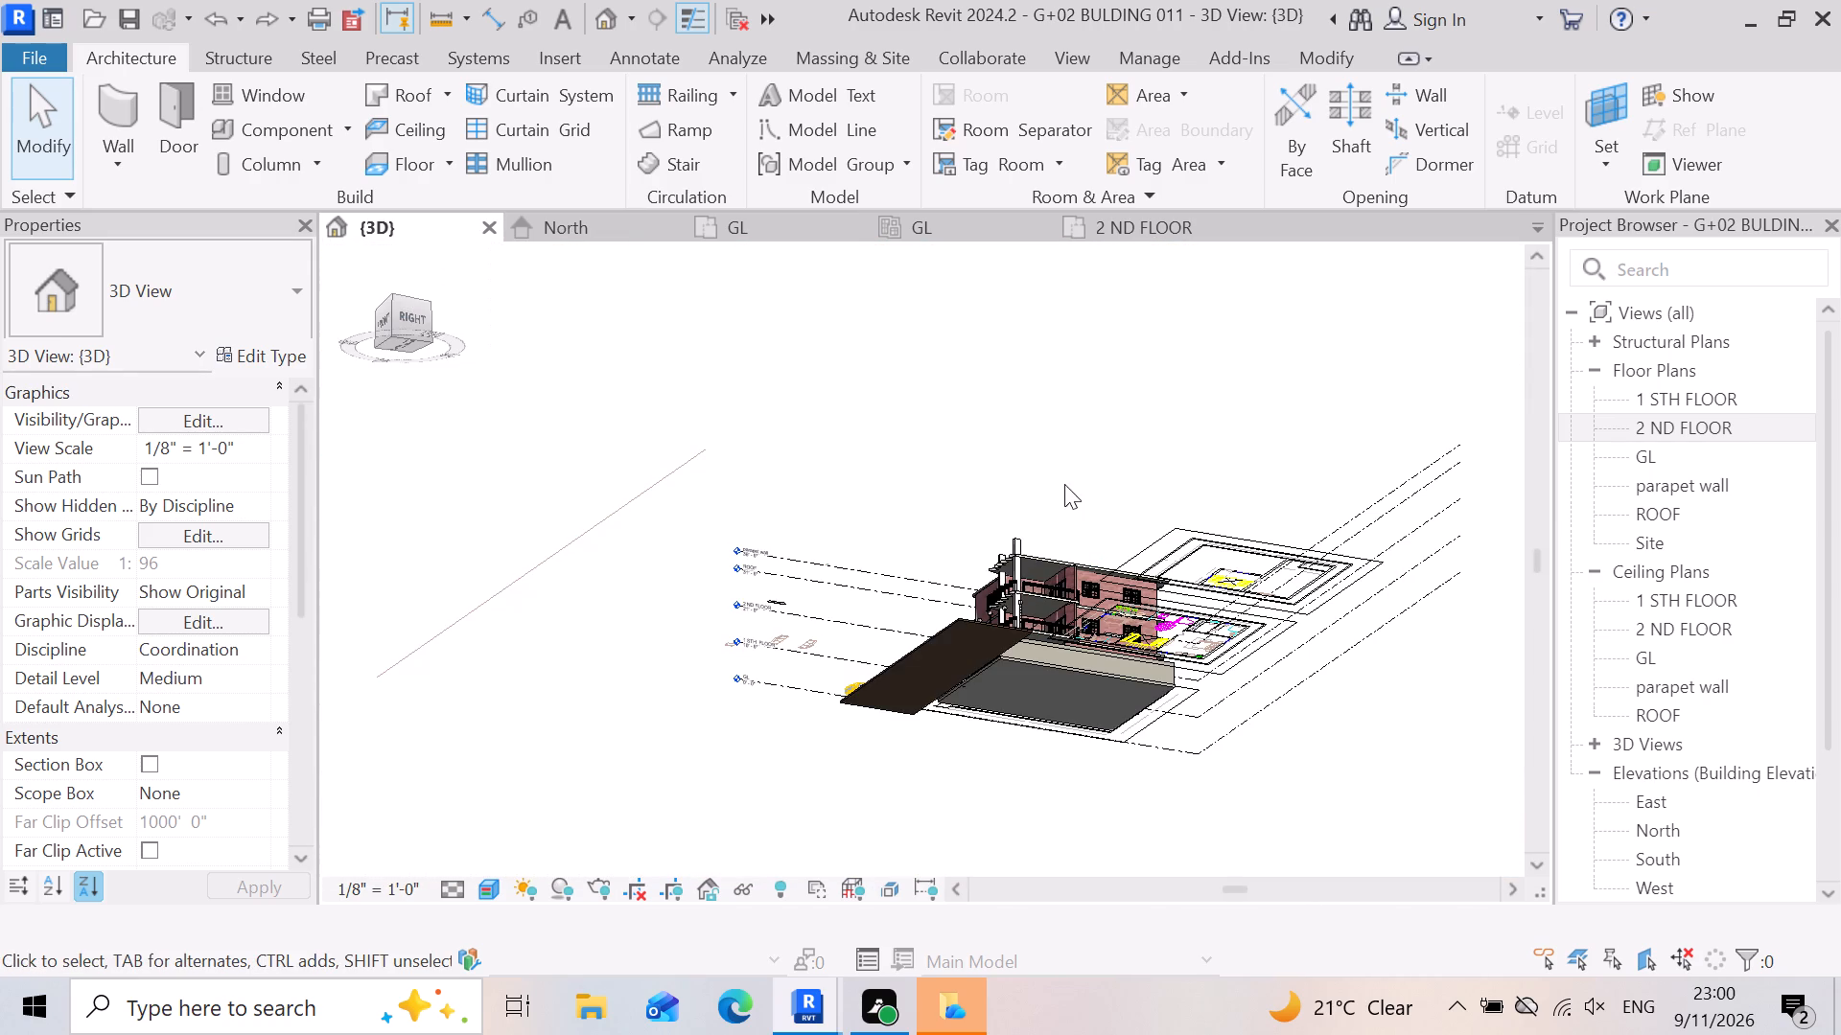
right_click_drag(1129, 437, 1093, 545, "shift")
middle_click_drag(1109, 467, 1093, 545, "shift")
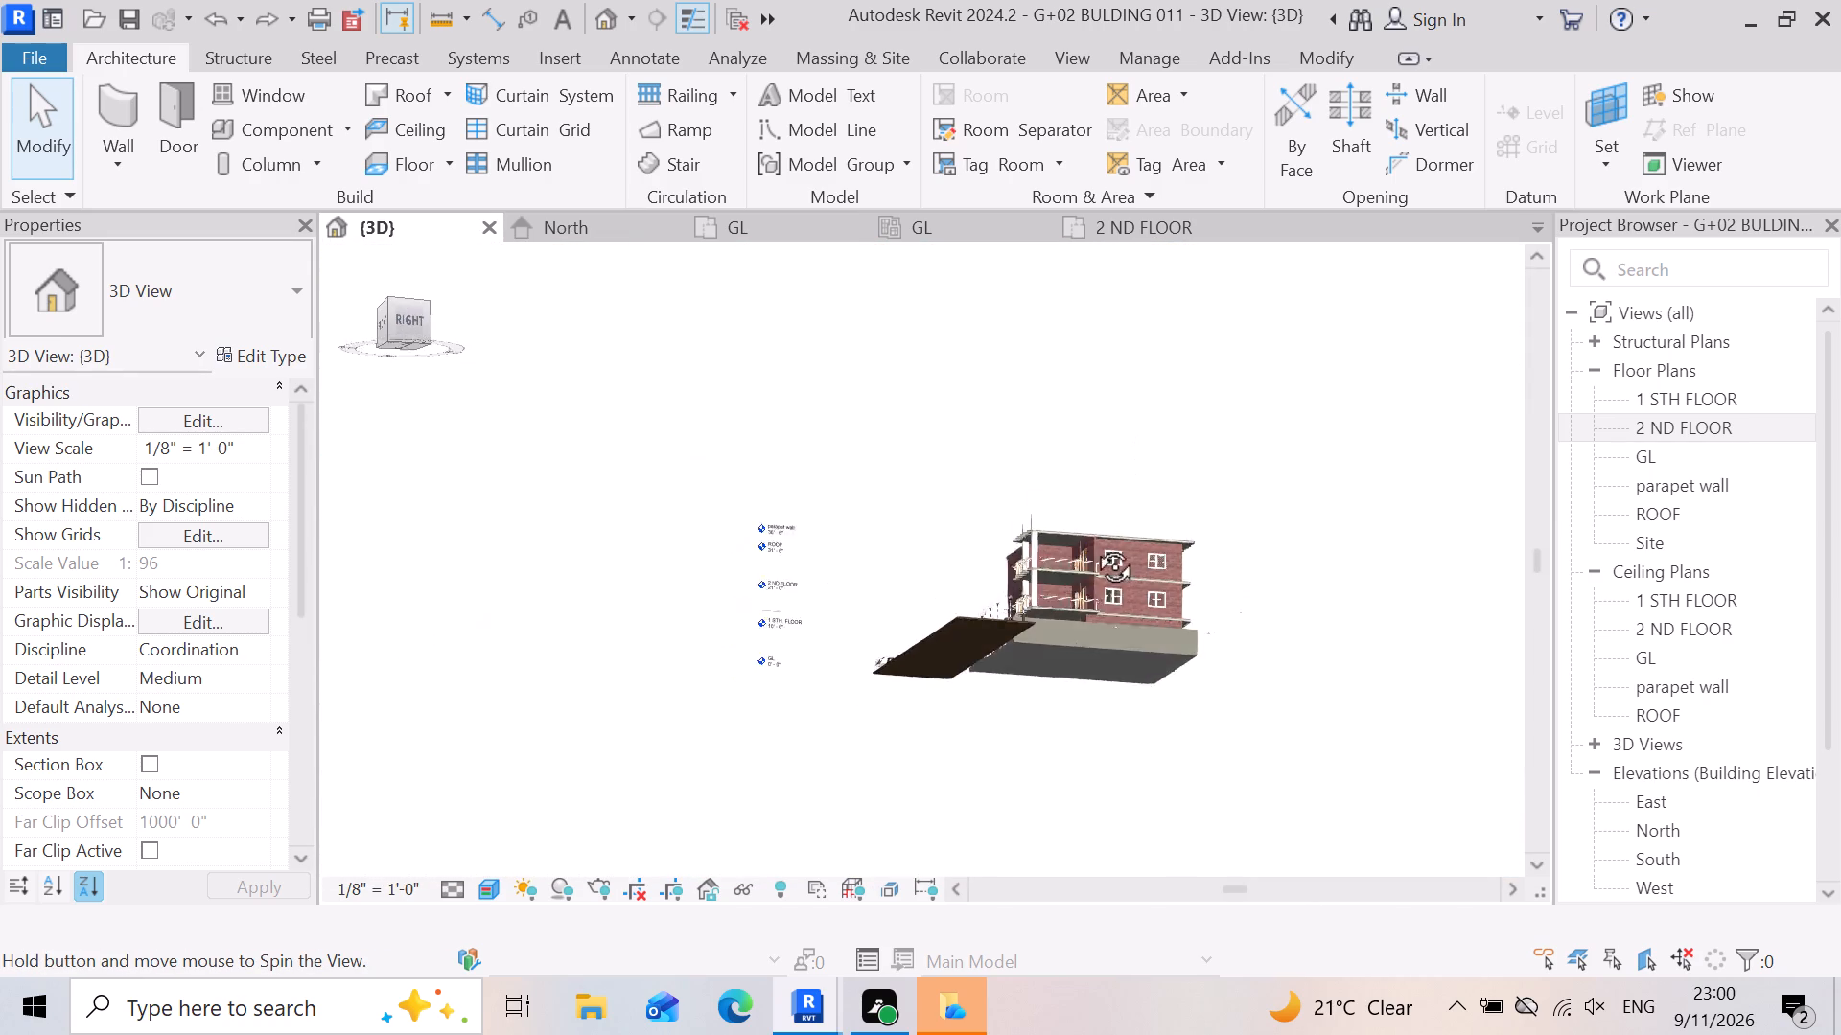
middle_click_drag(1093, 545, 1099, 628, "shift")
right_click_drag(1093, 545, 1099, 630, "shift")
middle_click(1099, 628, "shift")
right_click_drag(959, 719, 1005, 729, "shift")
middle_click_drag(959, 719, 1005, 729, "shift")
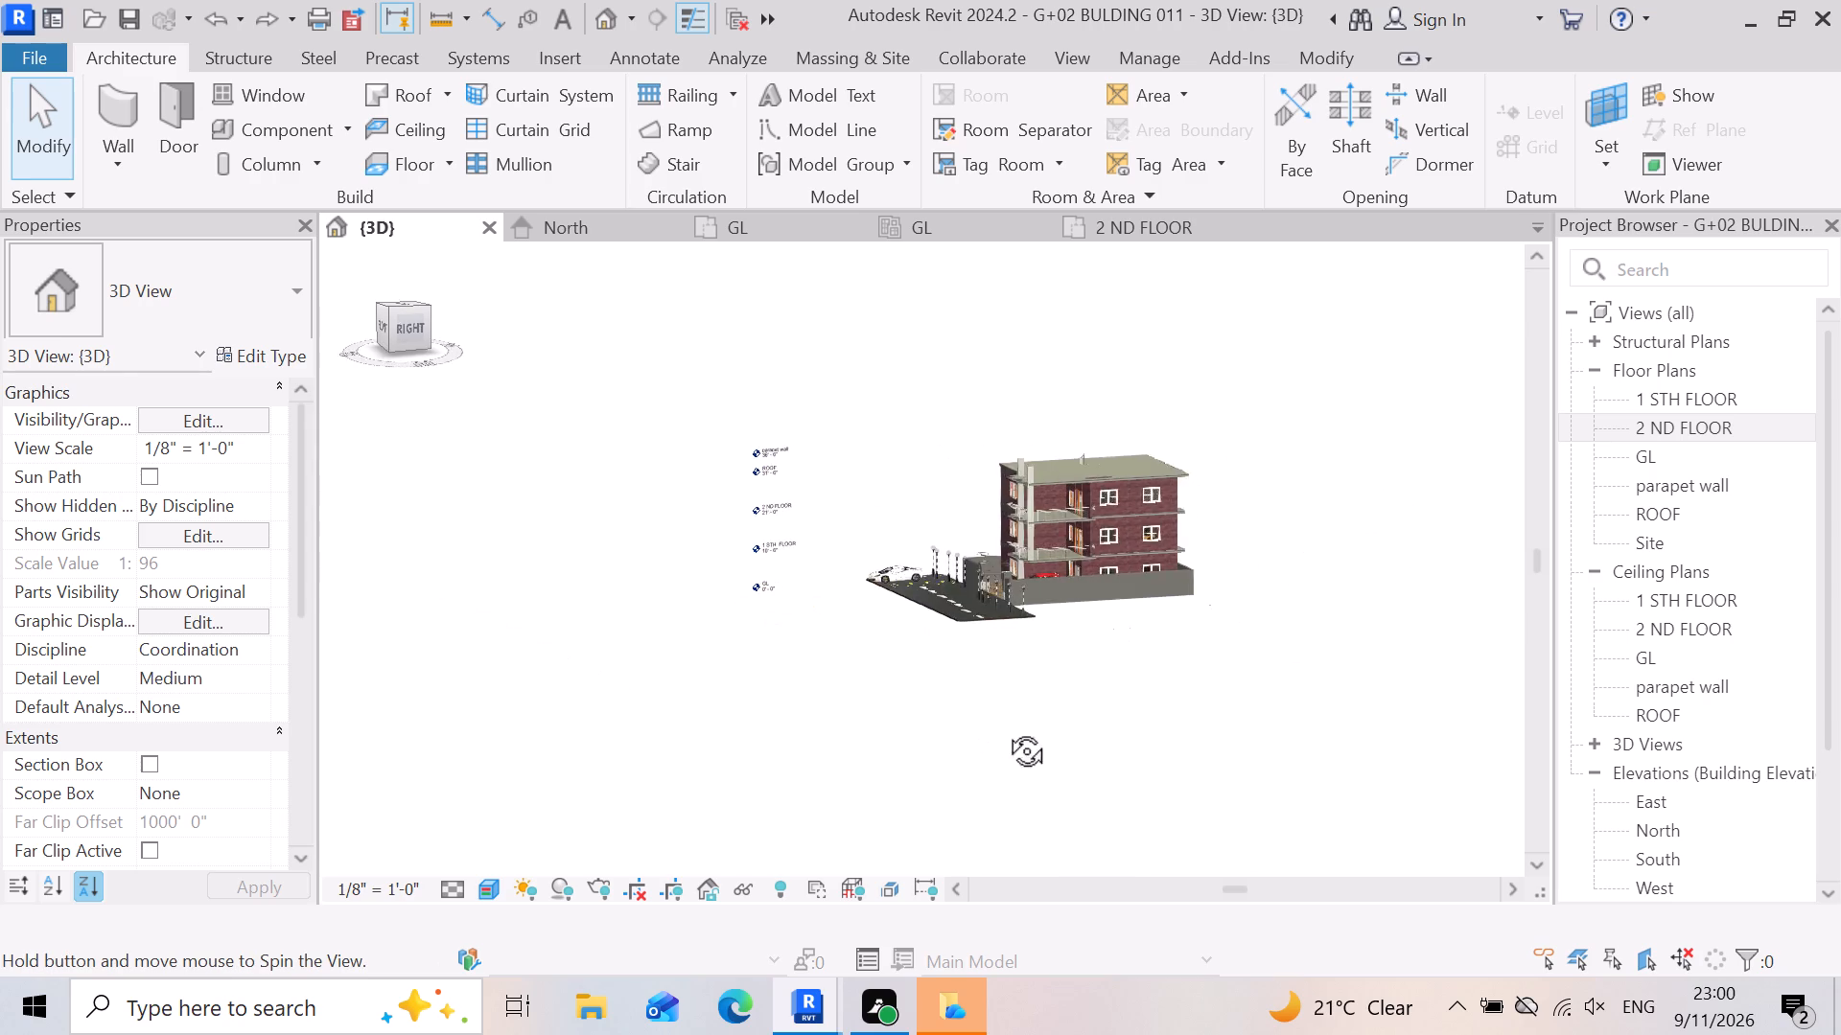
middle_click_drag(1005, 729, 1130, 677, "shift")
right_click_drag(1005, 729, 1130, 677, "shift")
Select the ROOF-level slab from below the zigzag front edge, inspect its underside, and clear the selection.
scroll(1130, 677, "up", 1, "shift")
scroll(869, 573, "up", 7)
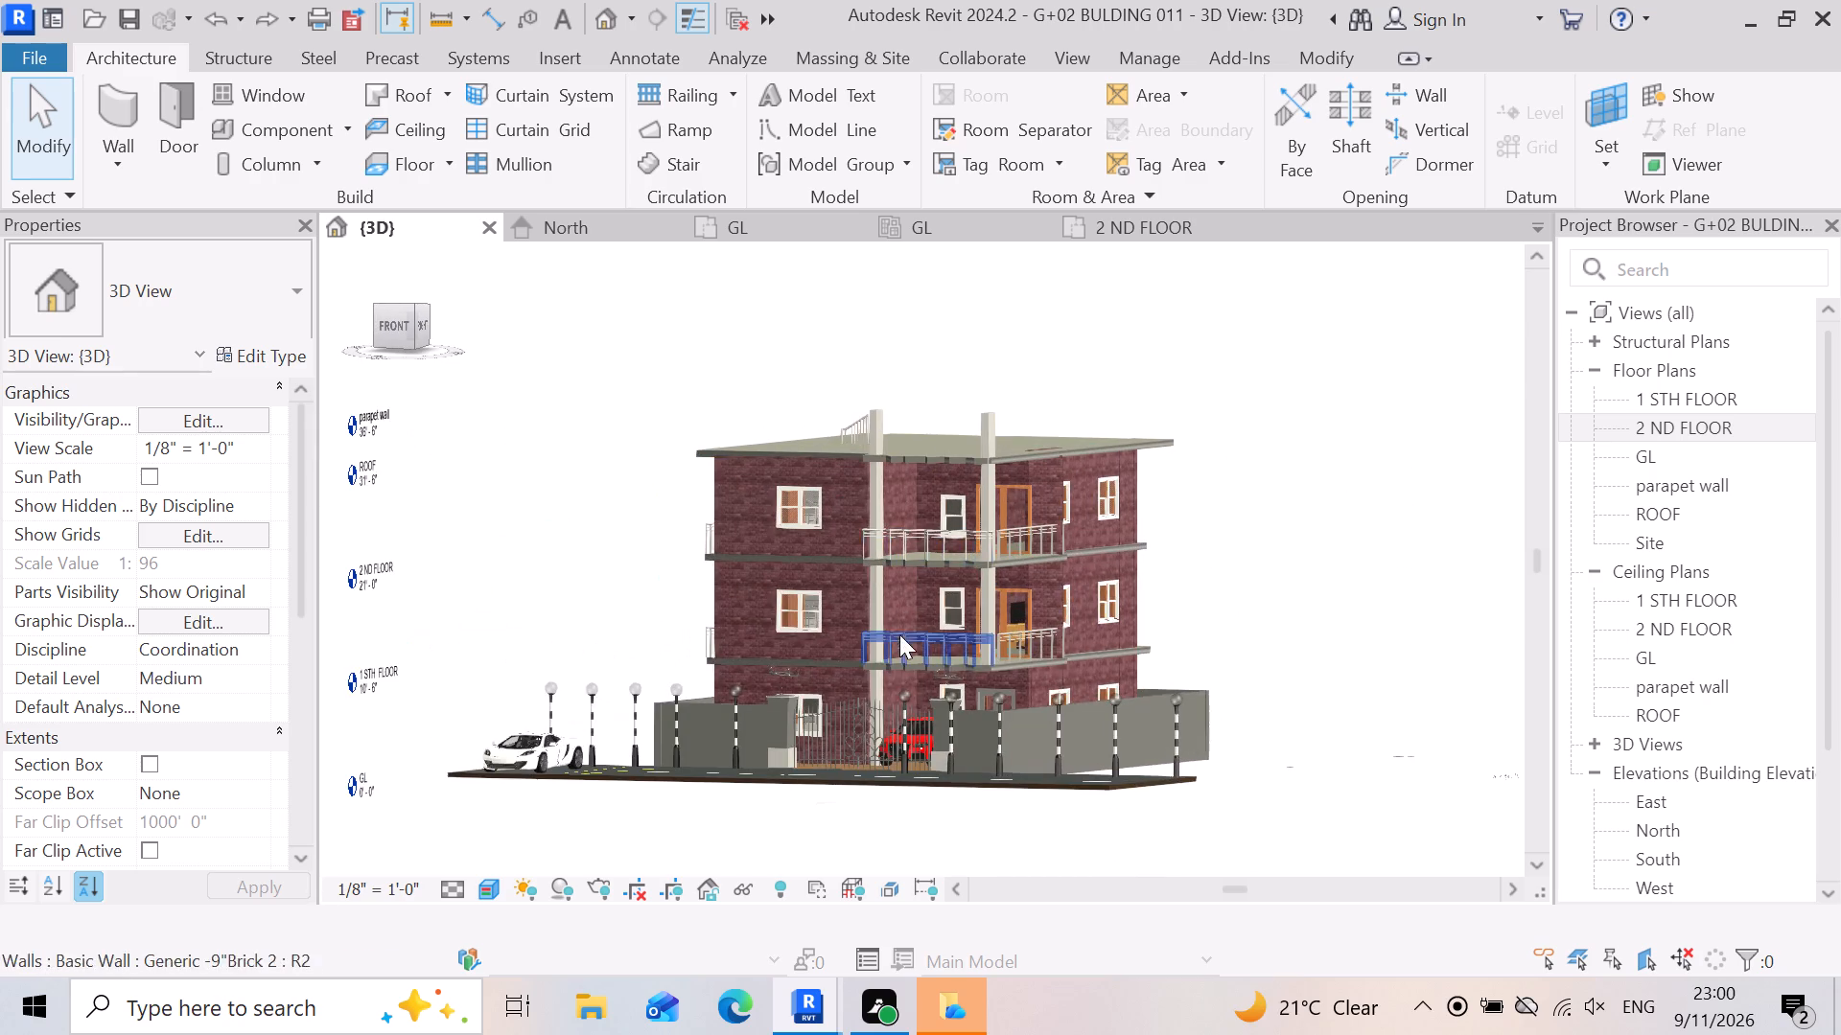
scroll(856, 689, "up", 1, "shift")
right_click_drag(856, 687, 825, 612, "shift")
middle_click_drag(856, 686, 854, 666, "shift")
middle_click_drag(863, 619, 893, 542, "shift")
scroll(806, 624, "up", 2)
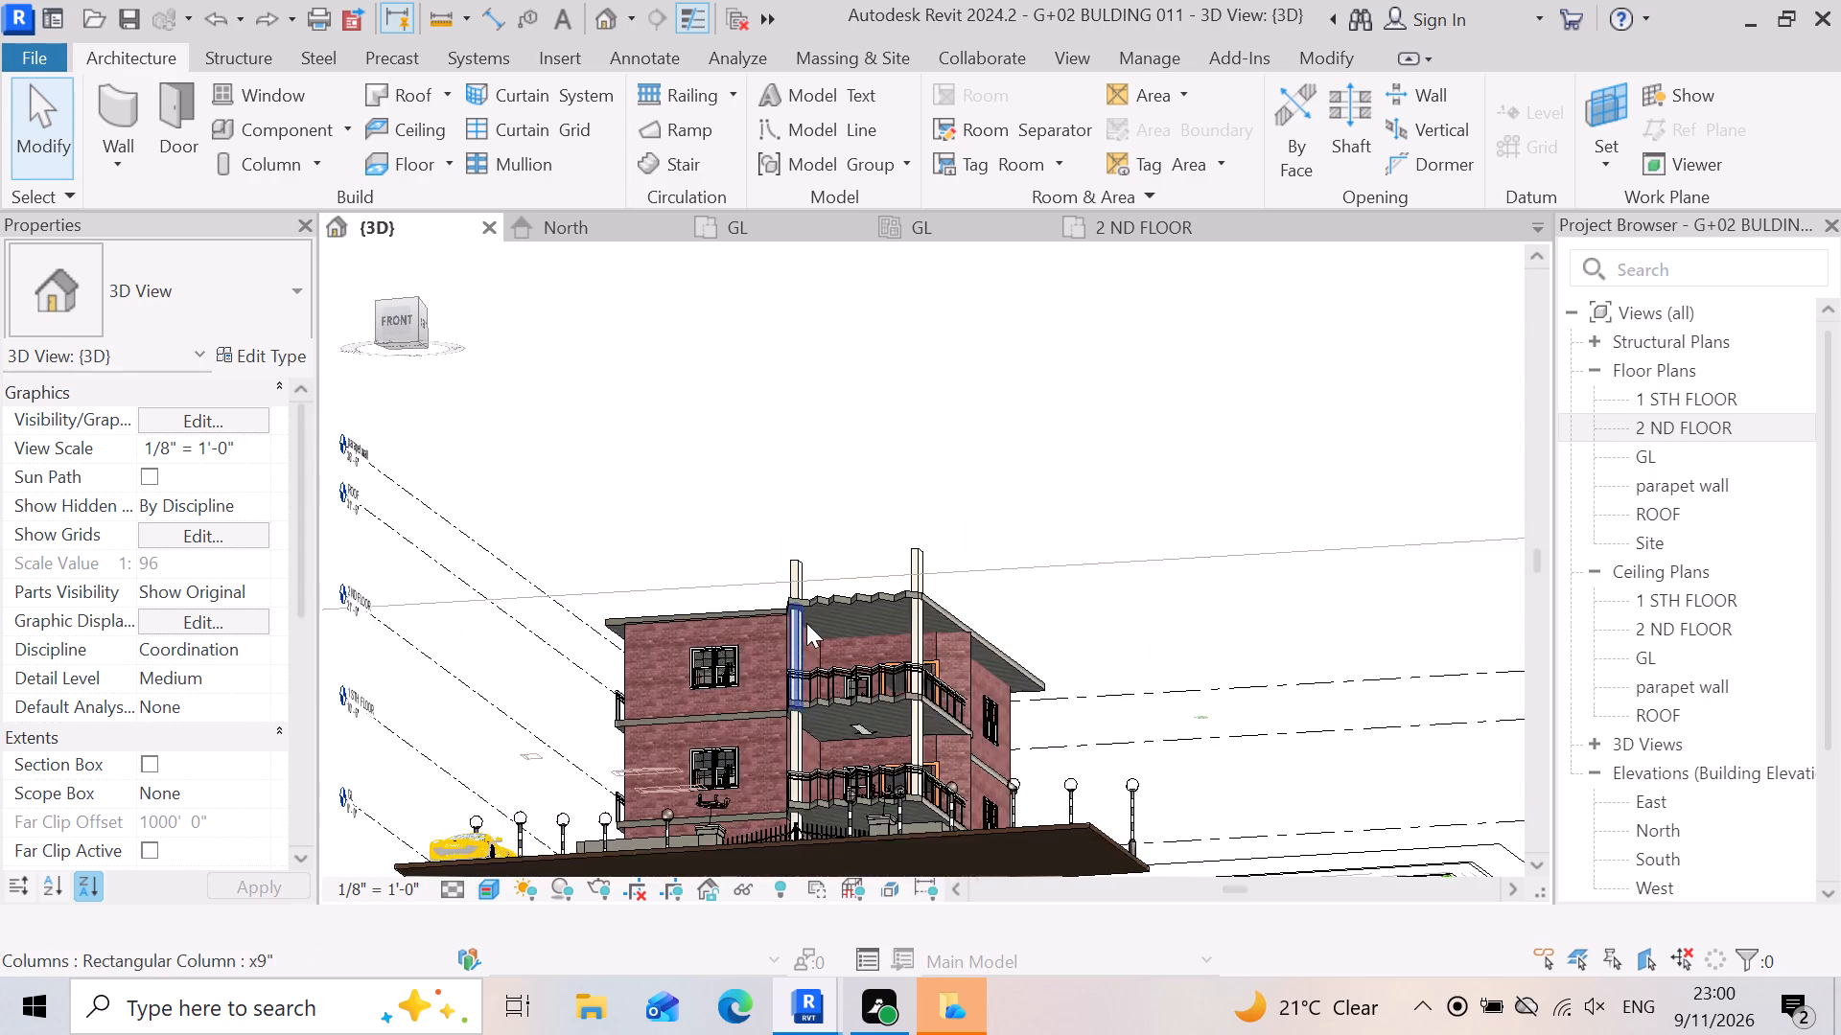
scroll(806, 623, "up", 14)
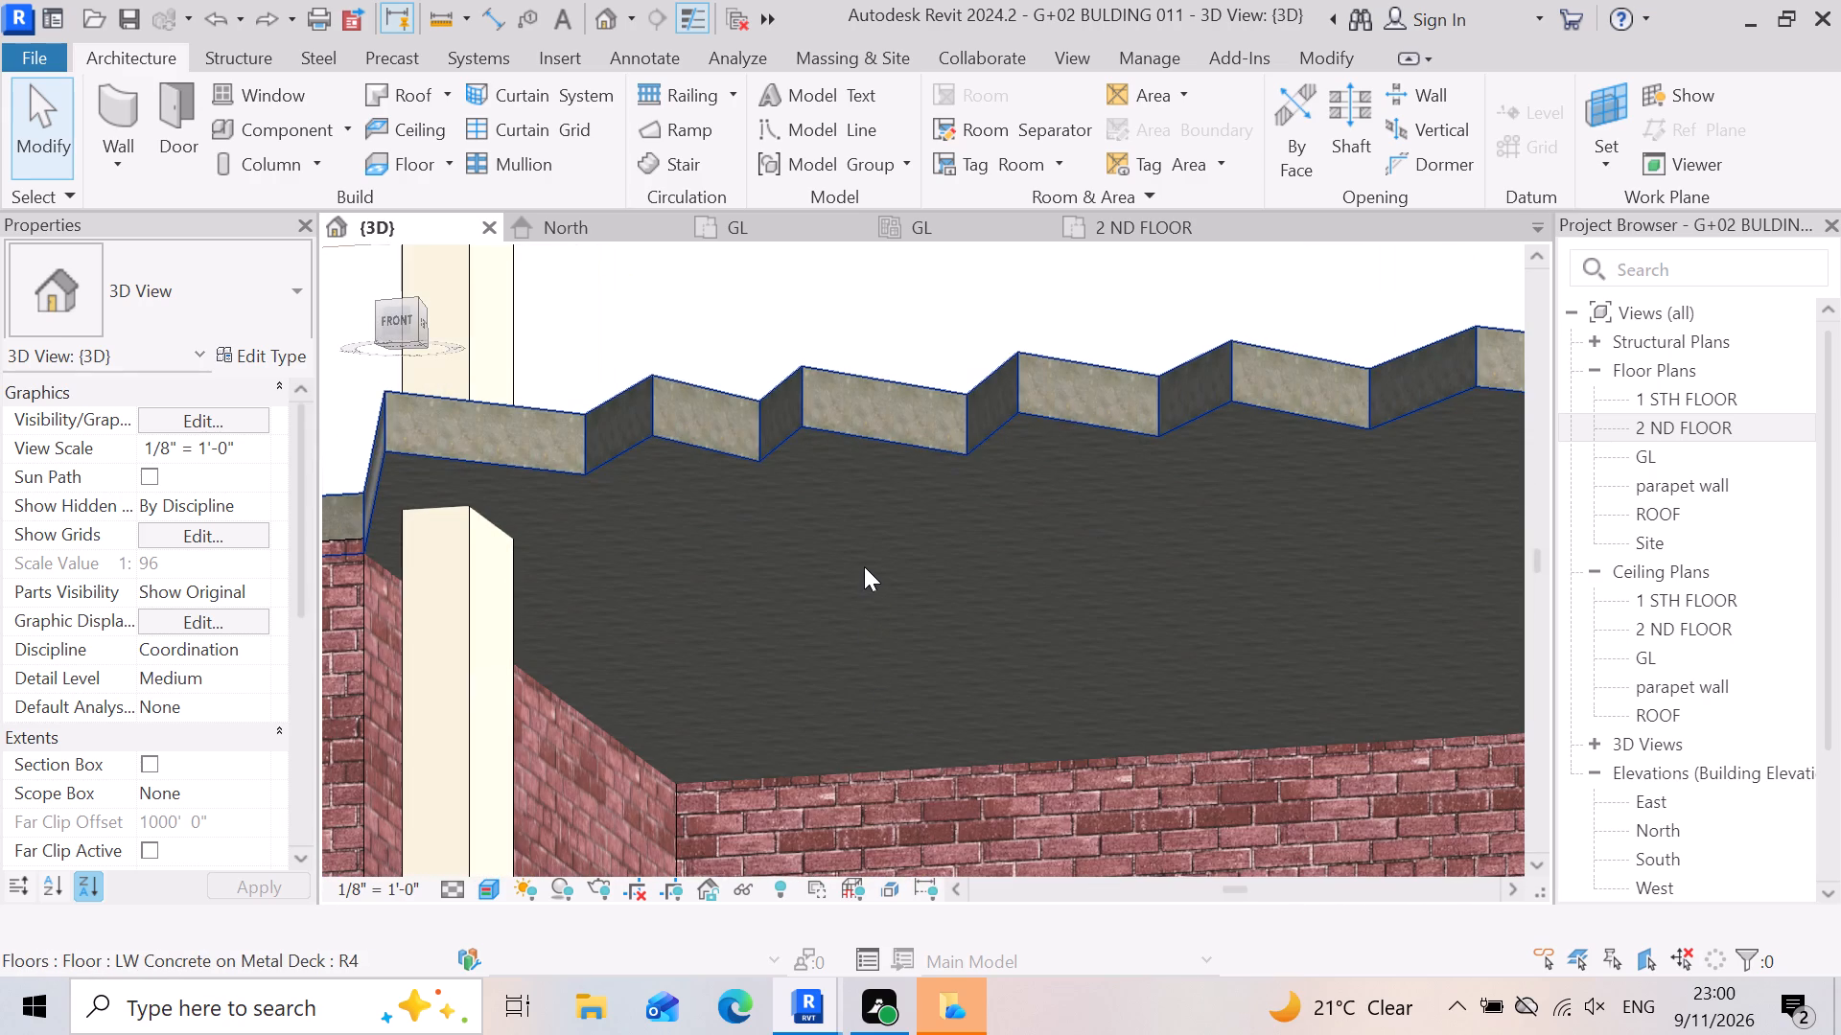
left_click(864, 566)
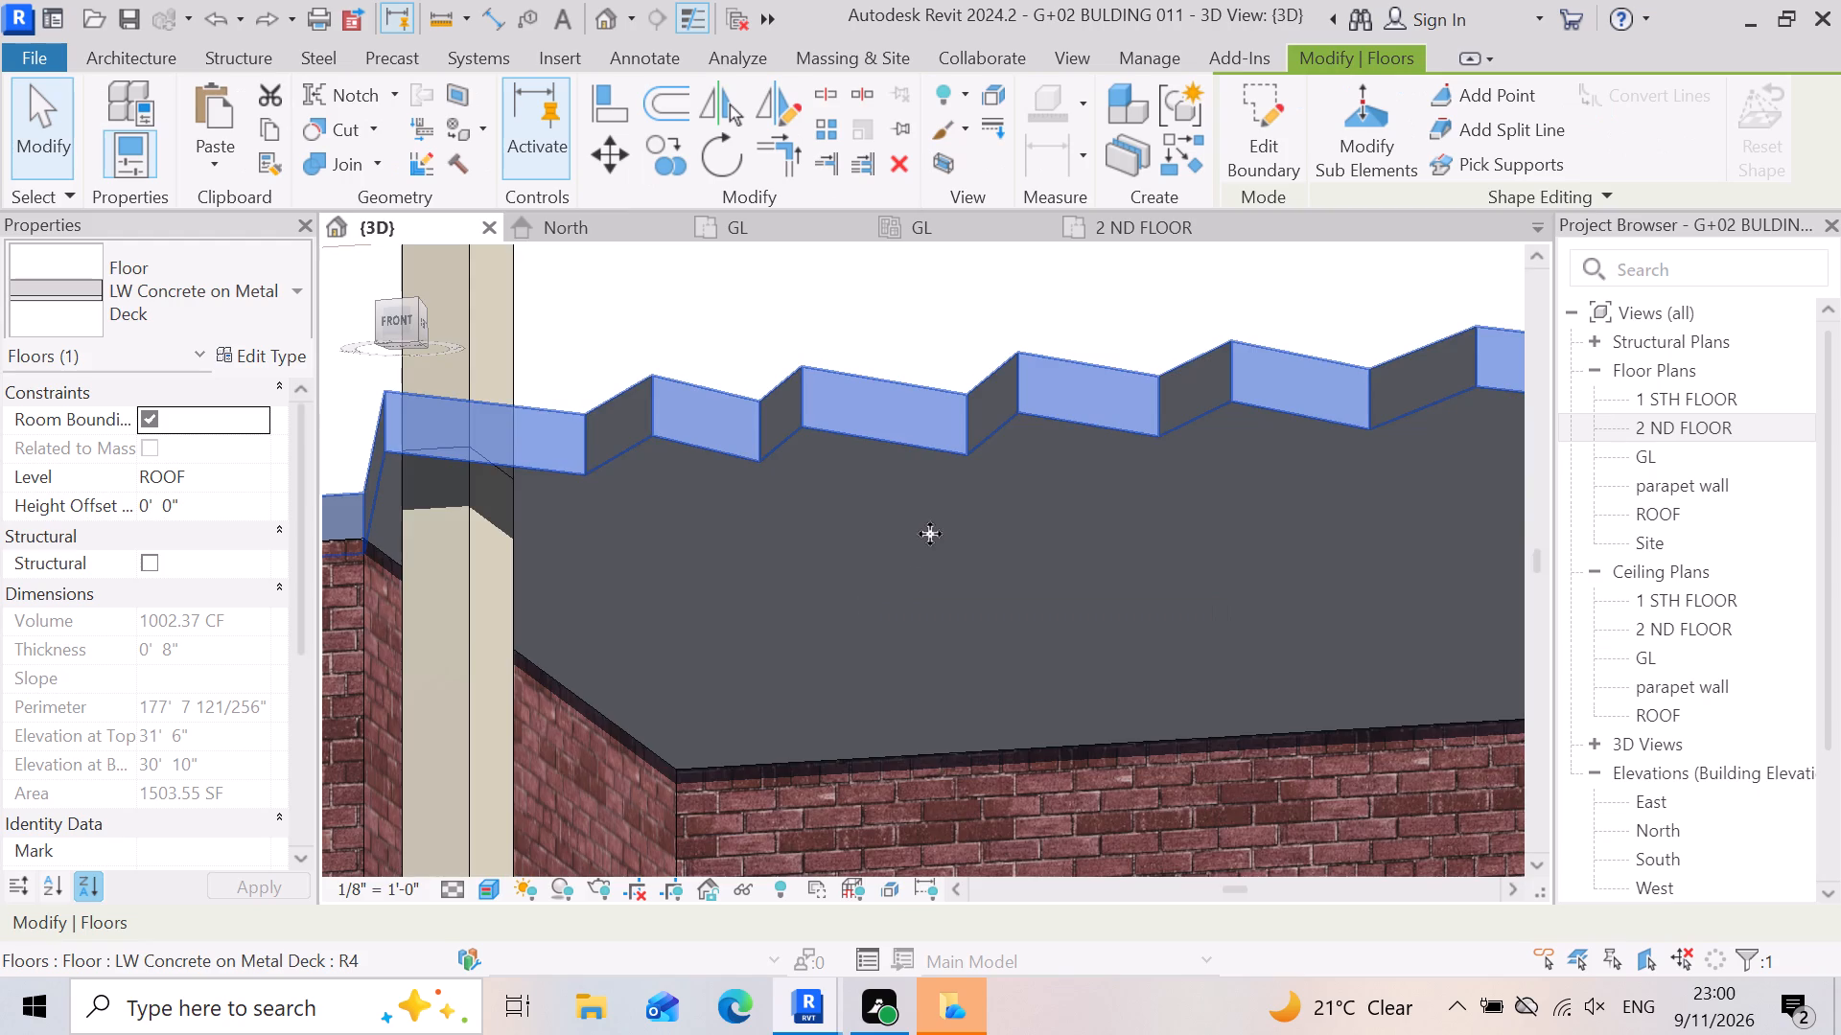
scroll(934, 531, "down", 4)
key("Escape")
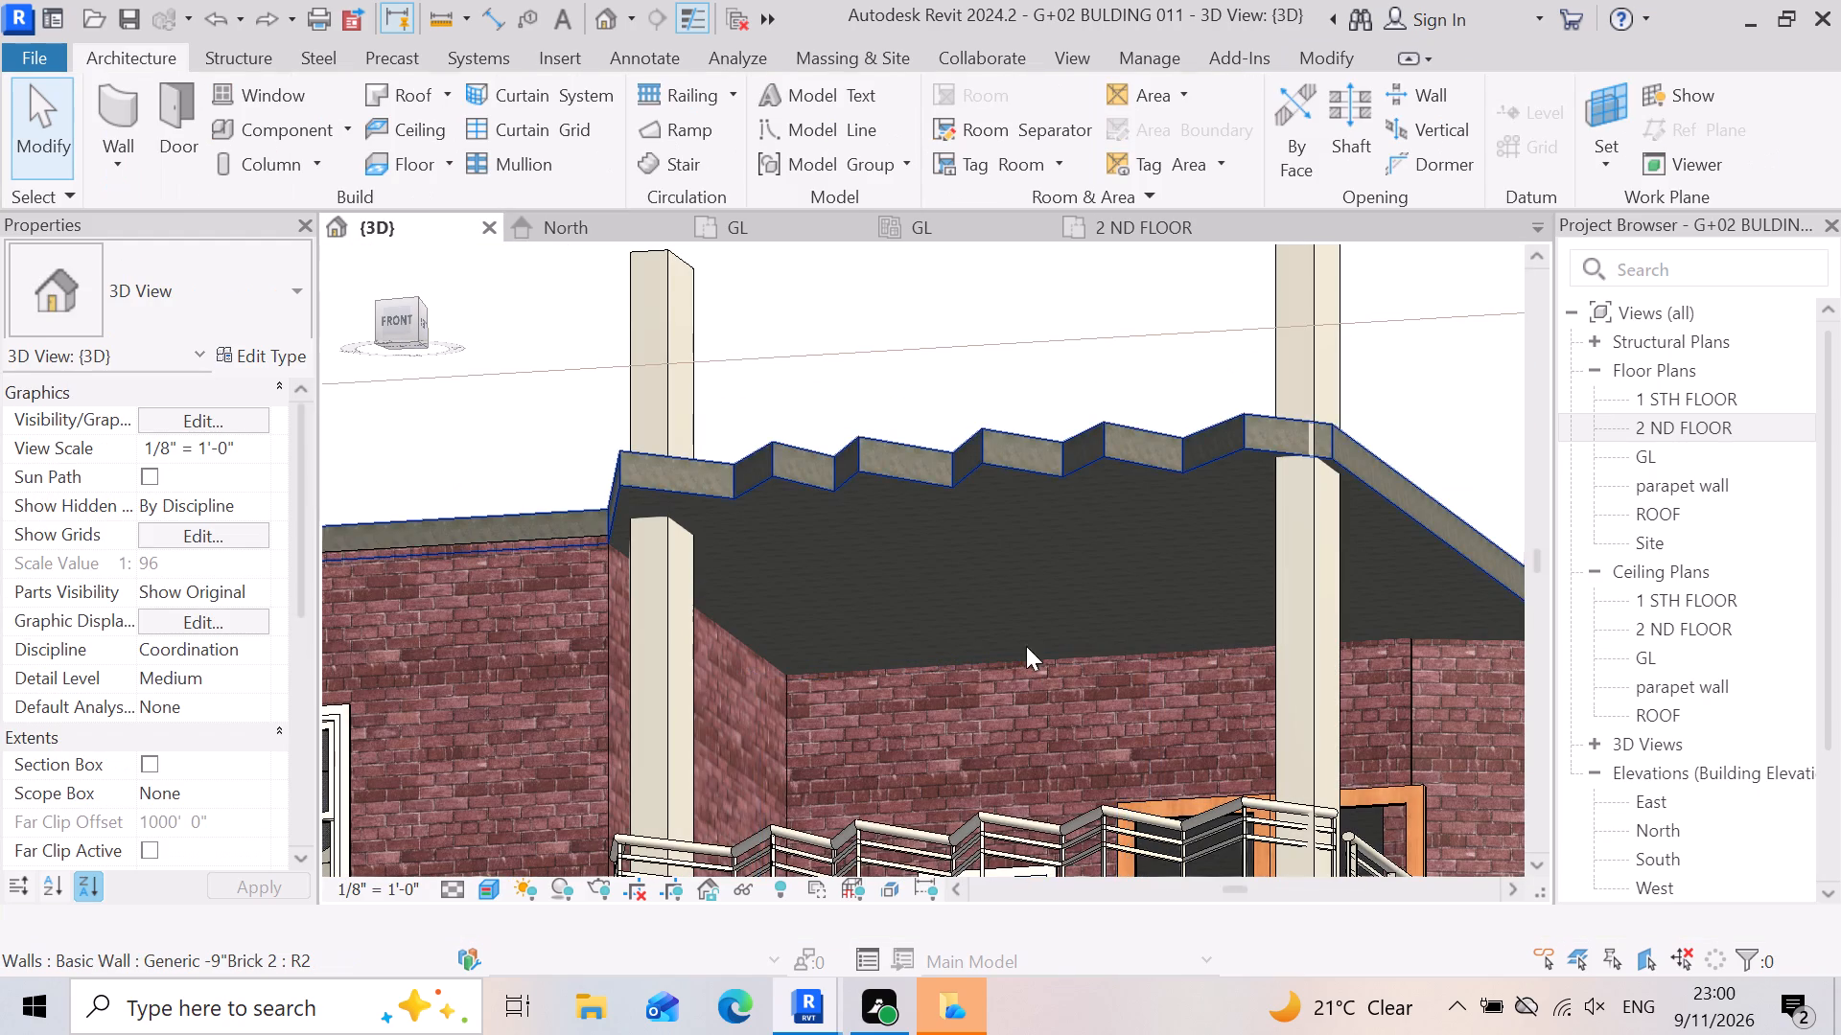
Select the ROOF-level slab where it meets the front balcony column, review its extent from below and above, and clear the selection.
scroll(585, 522, "up", 9)
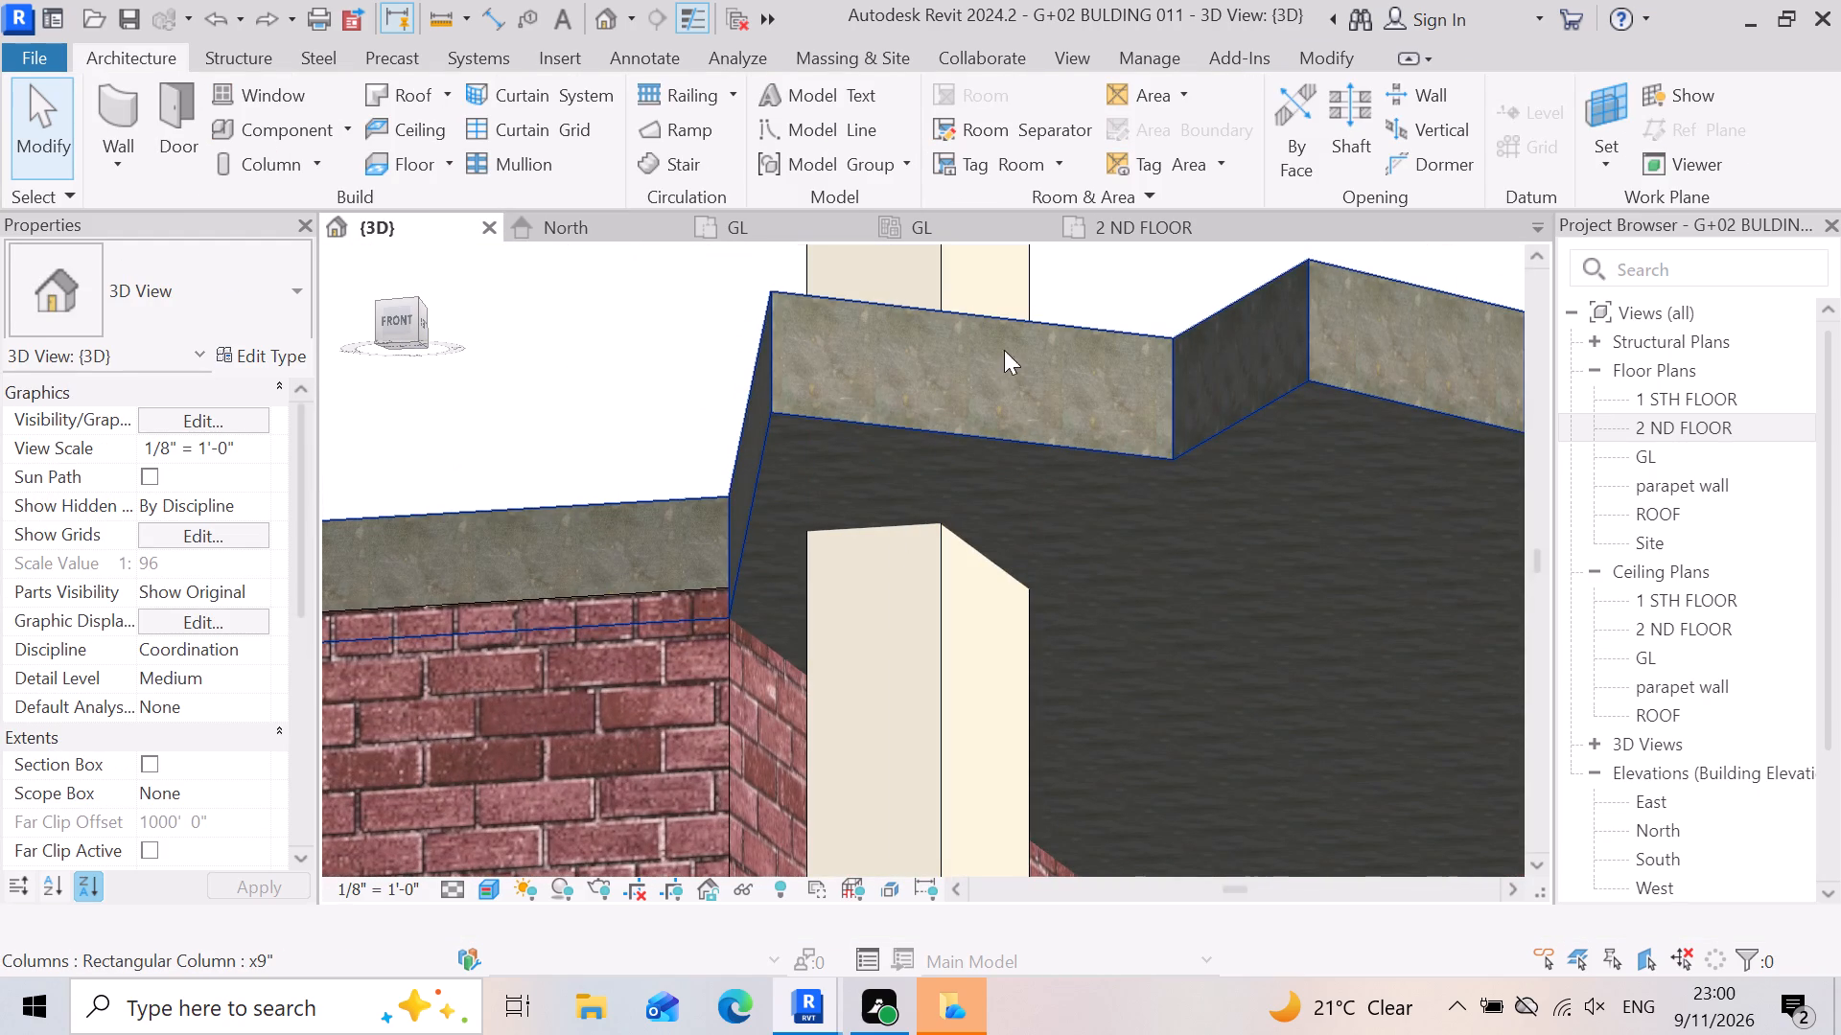
left_click(976, 366)
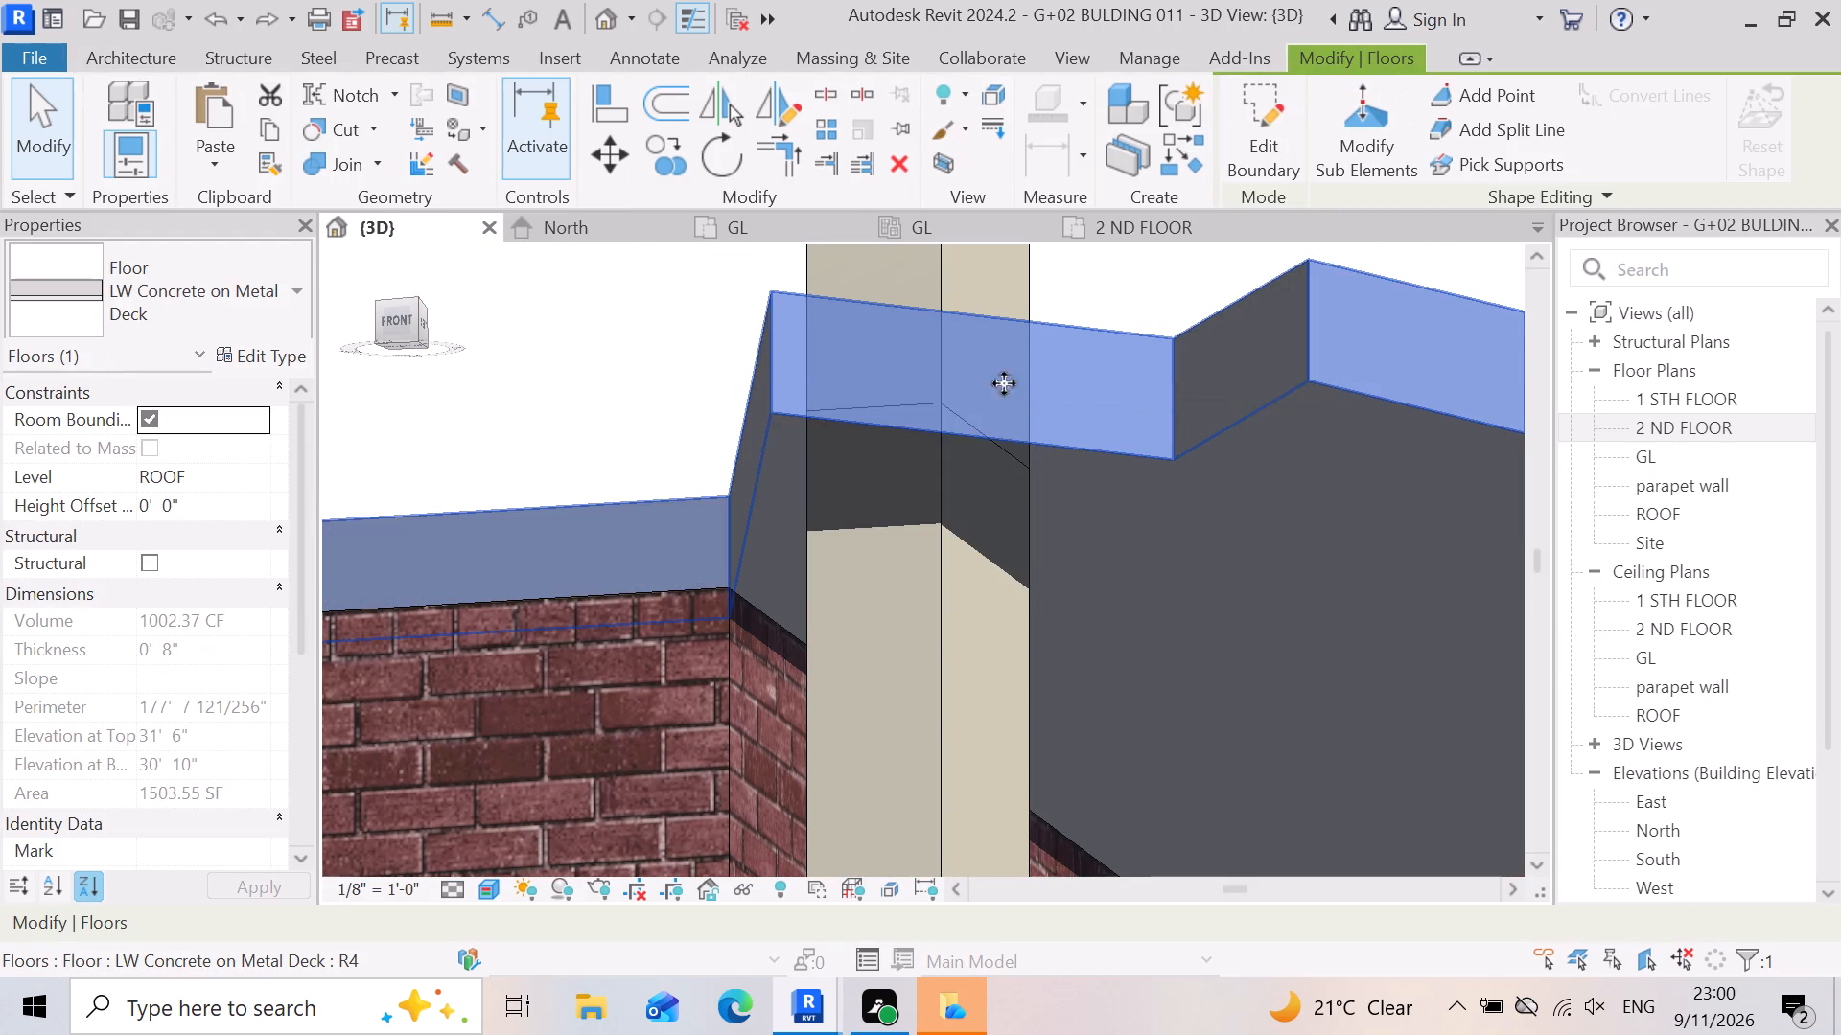
scroll(1044, 372, "down", 18)
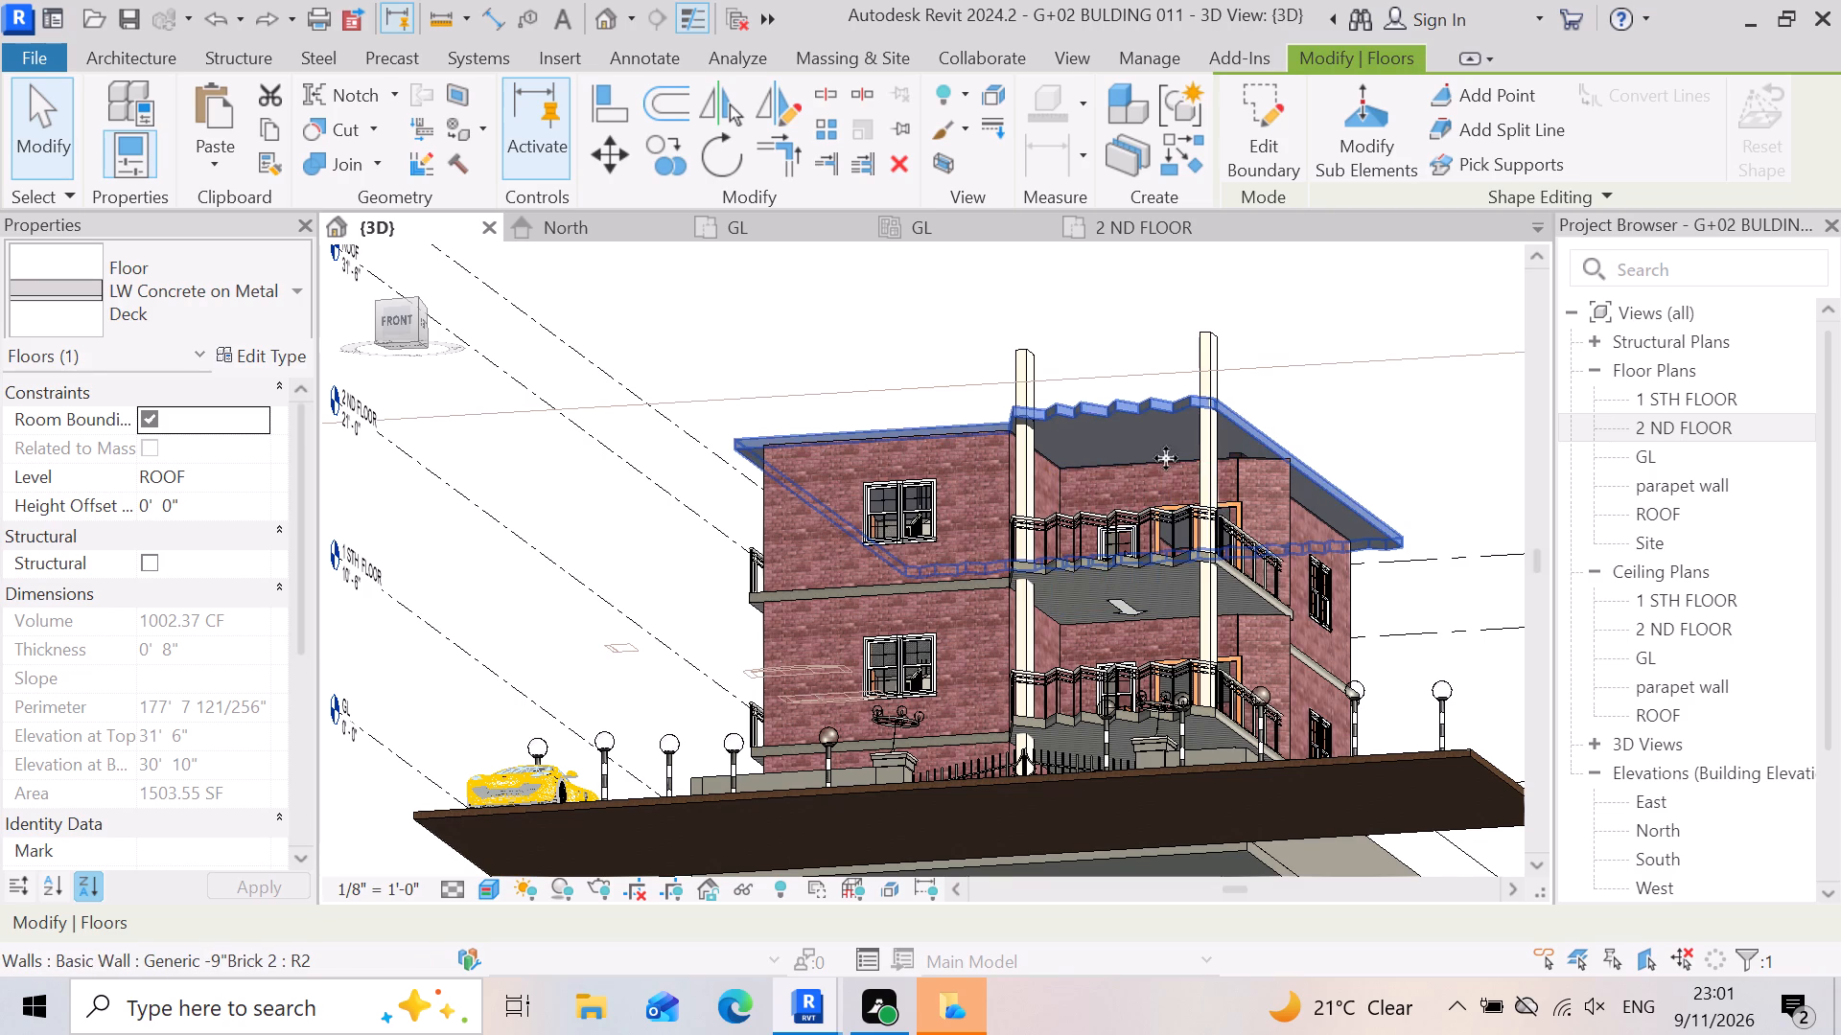
right_click_drag(1148, 453, 1175, 562, "shift")
middle_click_drag(1141, 464, 1175, 562, "shift")
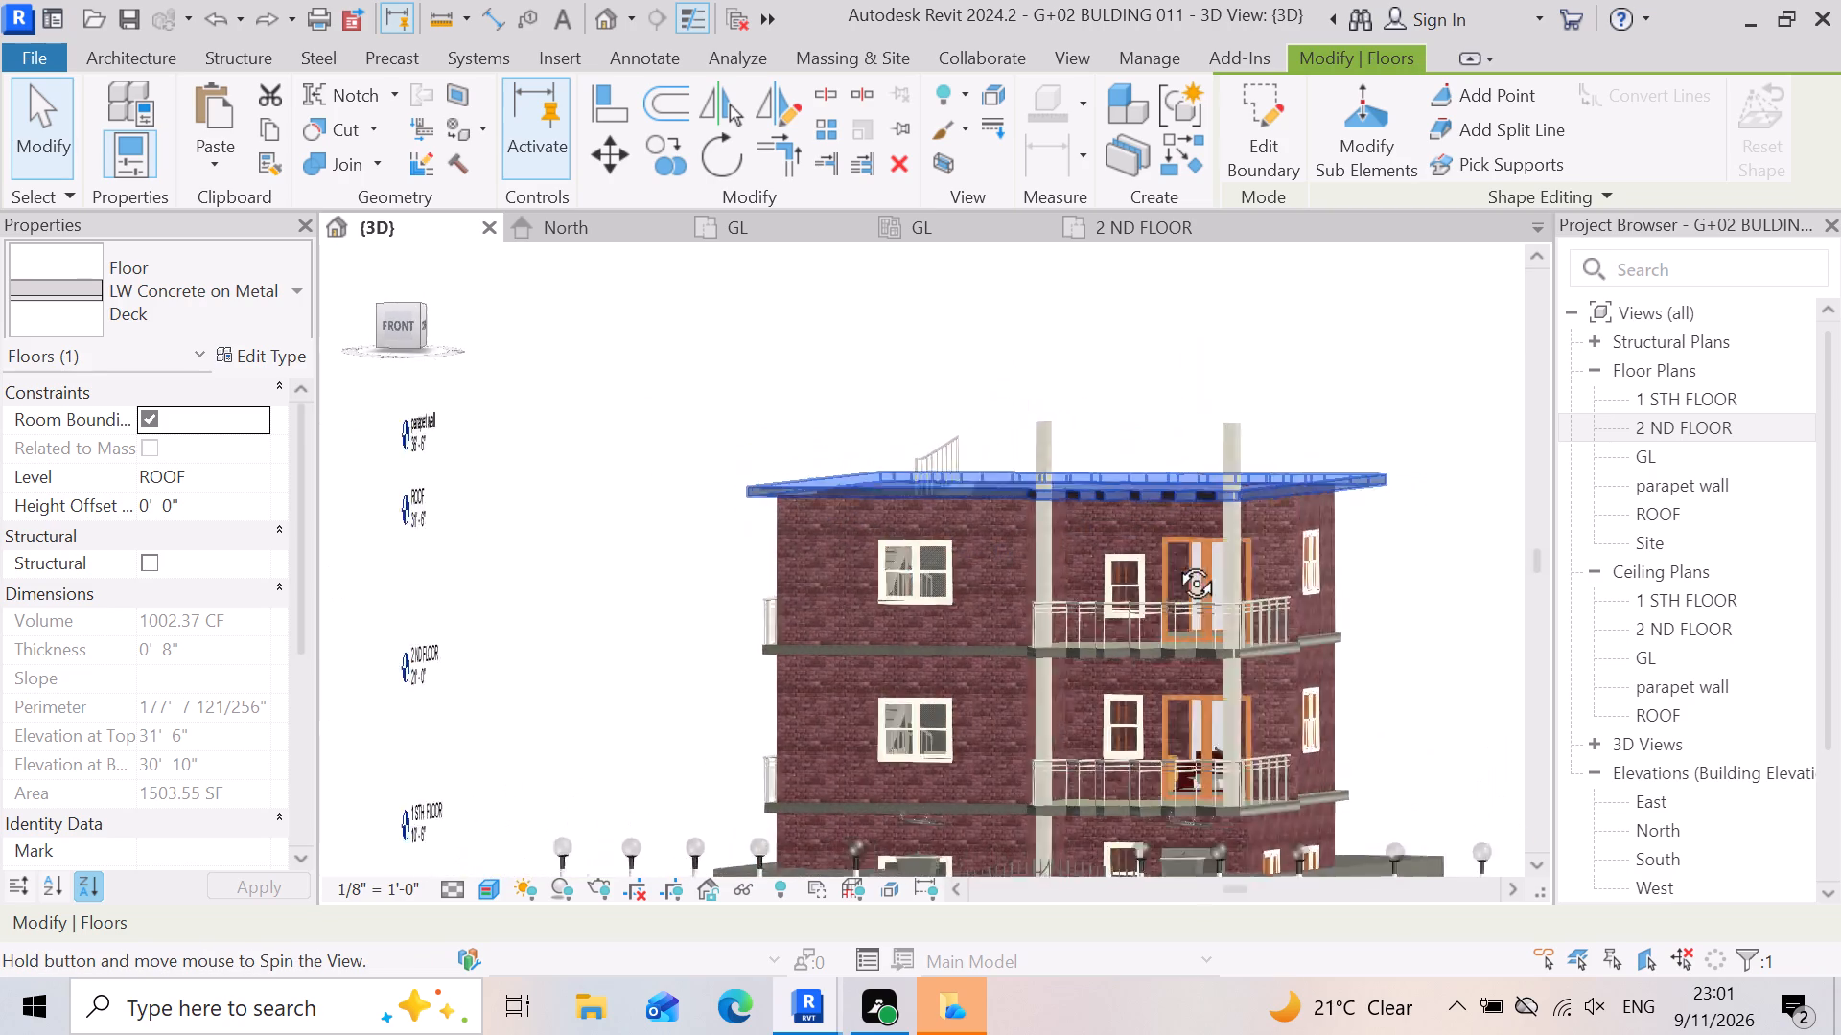
middle_click_drag(1175, 562, 1210, 599, "shift")
right_click_drag(1175, 562, 1210, 599, "shift")
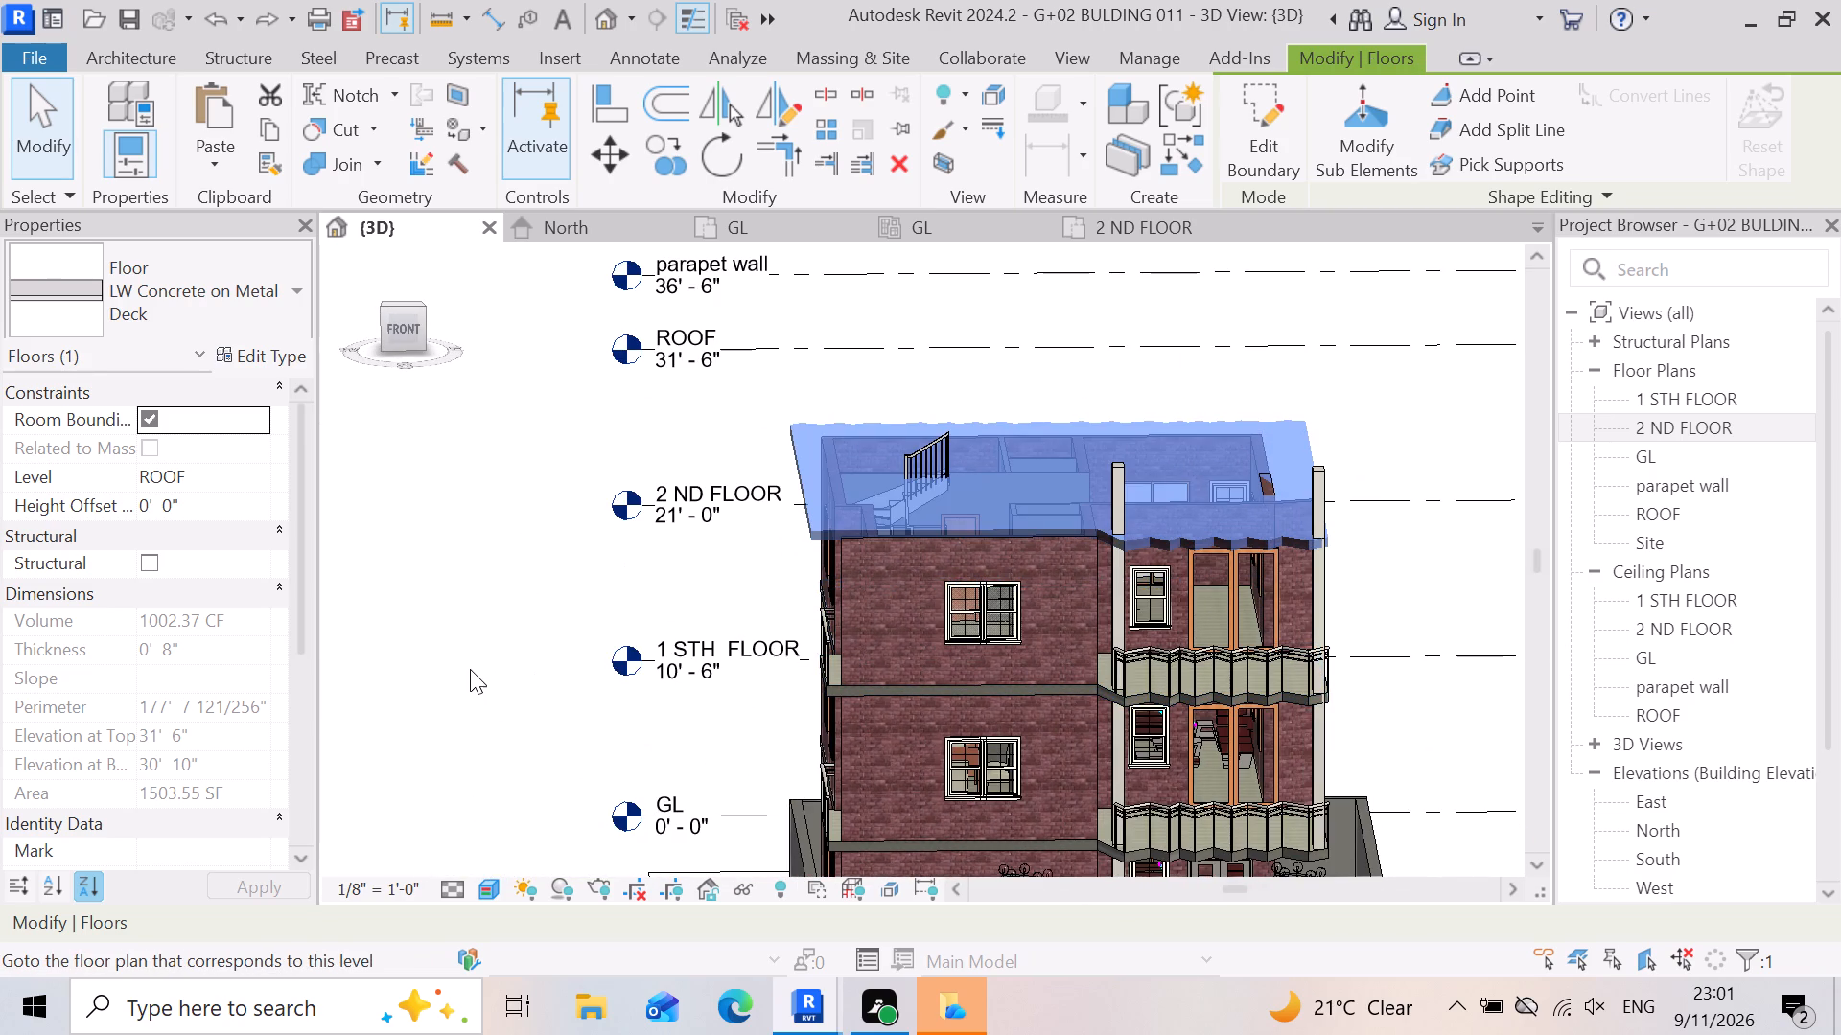
left_click(470, 669)
Inspect the front slab edges from above, select the 2 ND FLOOR slab at its zigzag balcony edge, and clear the selection.
scroll(1032, 617, "up", 7)
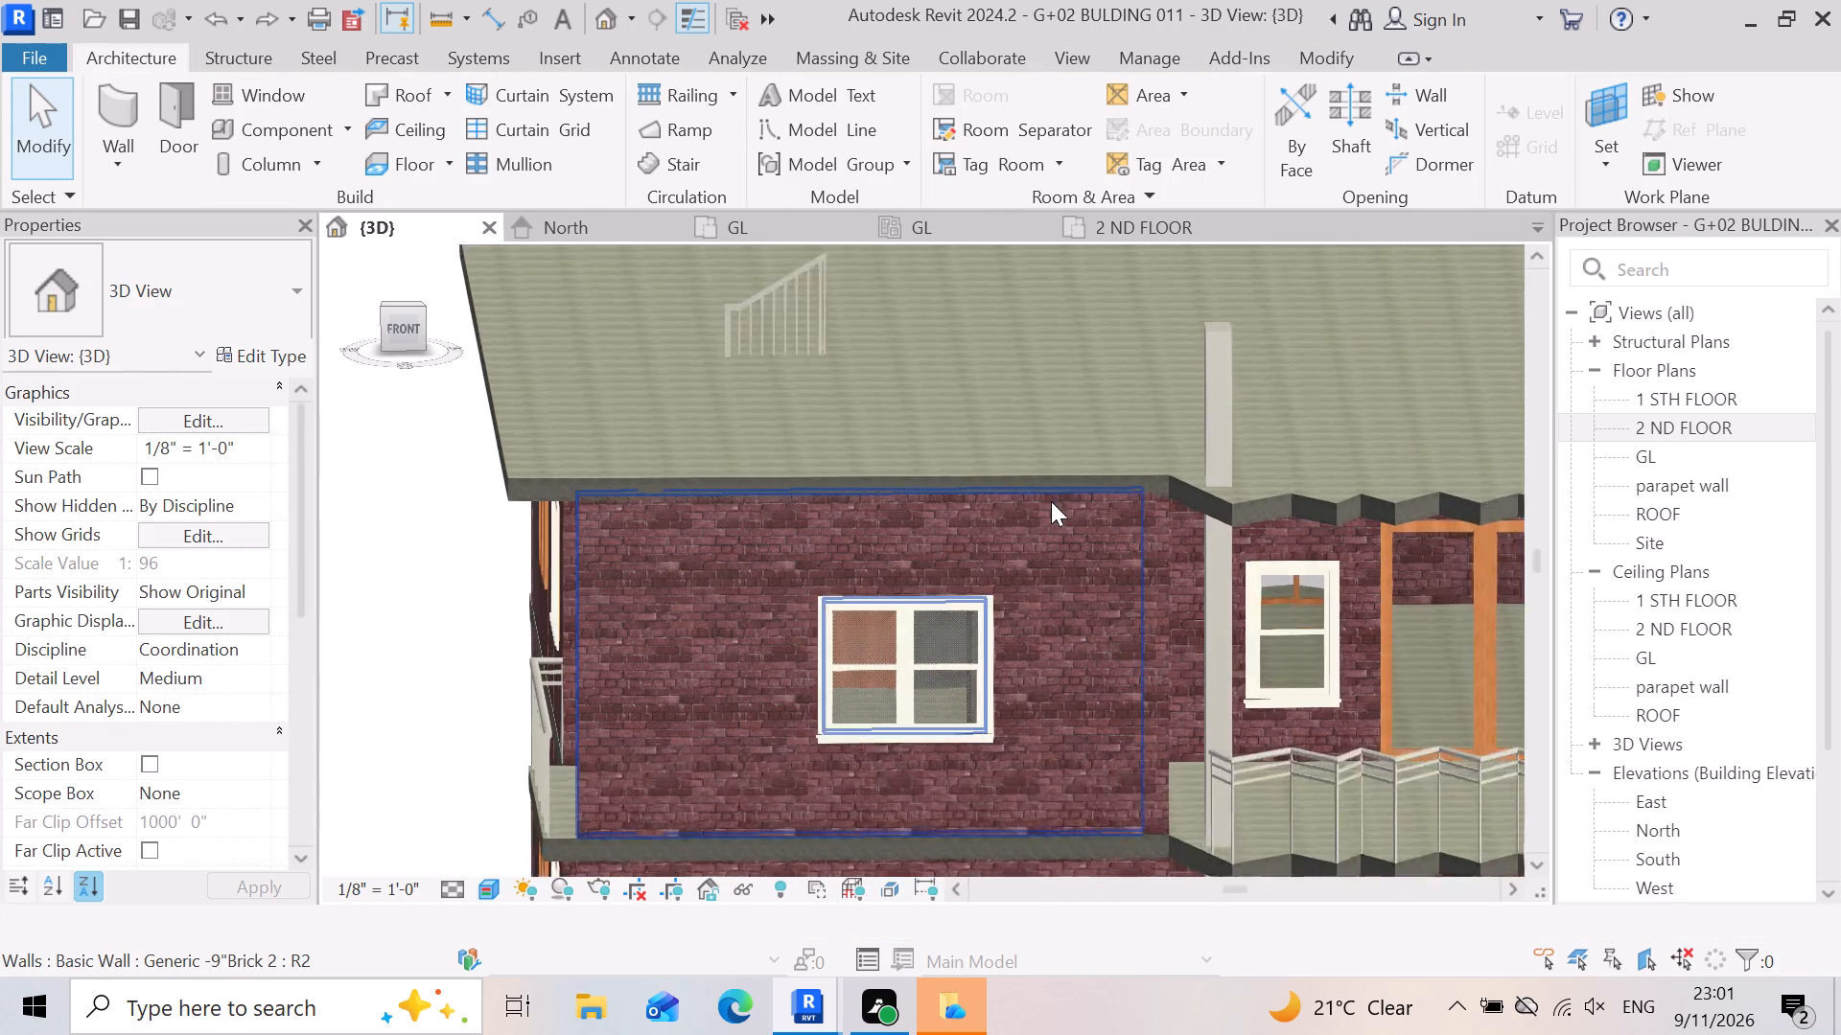
scroll(1405, 545, "up", 6)
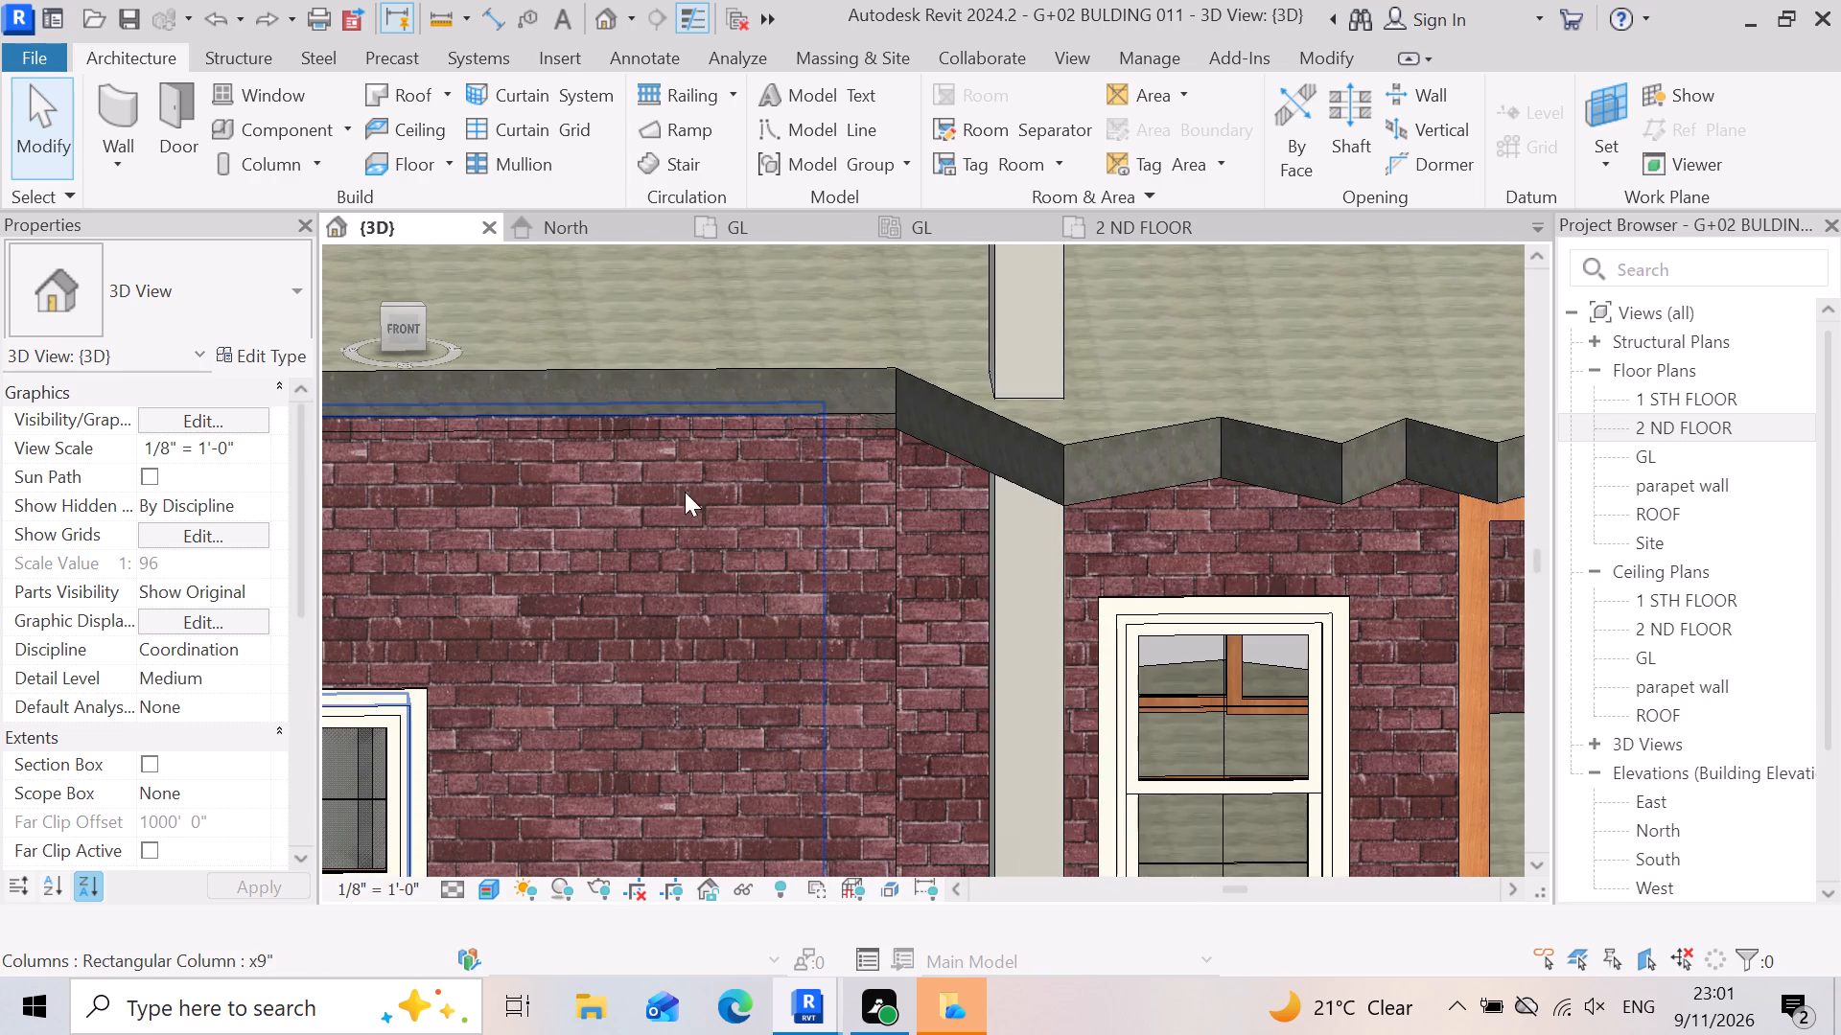
scroll(1315, 595, "down", 5)
scroll(1195, 455, "down", 8)
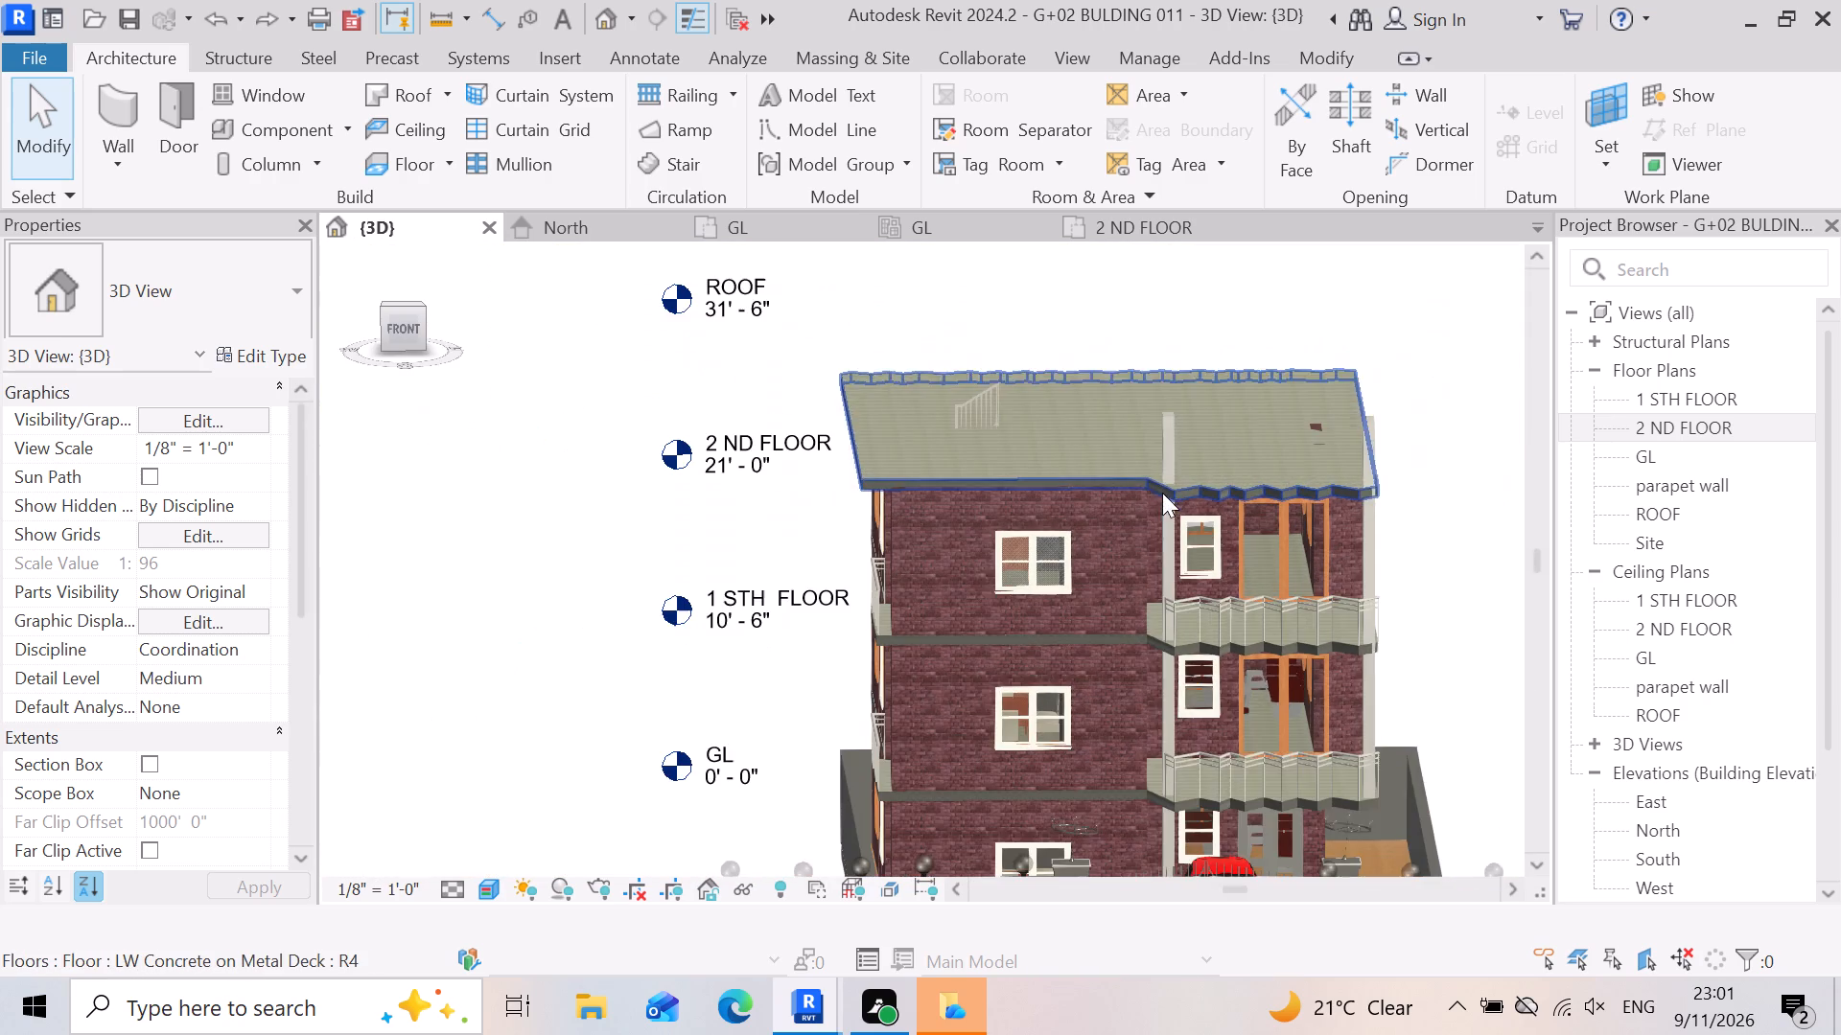
scroll(1202, 717, "up", 17)
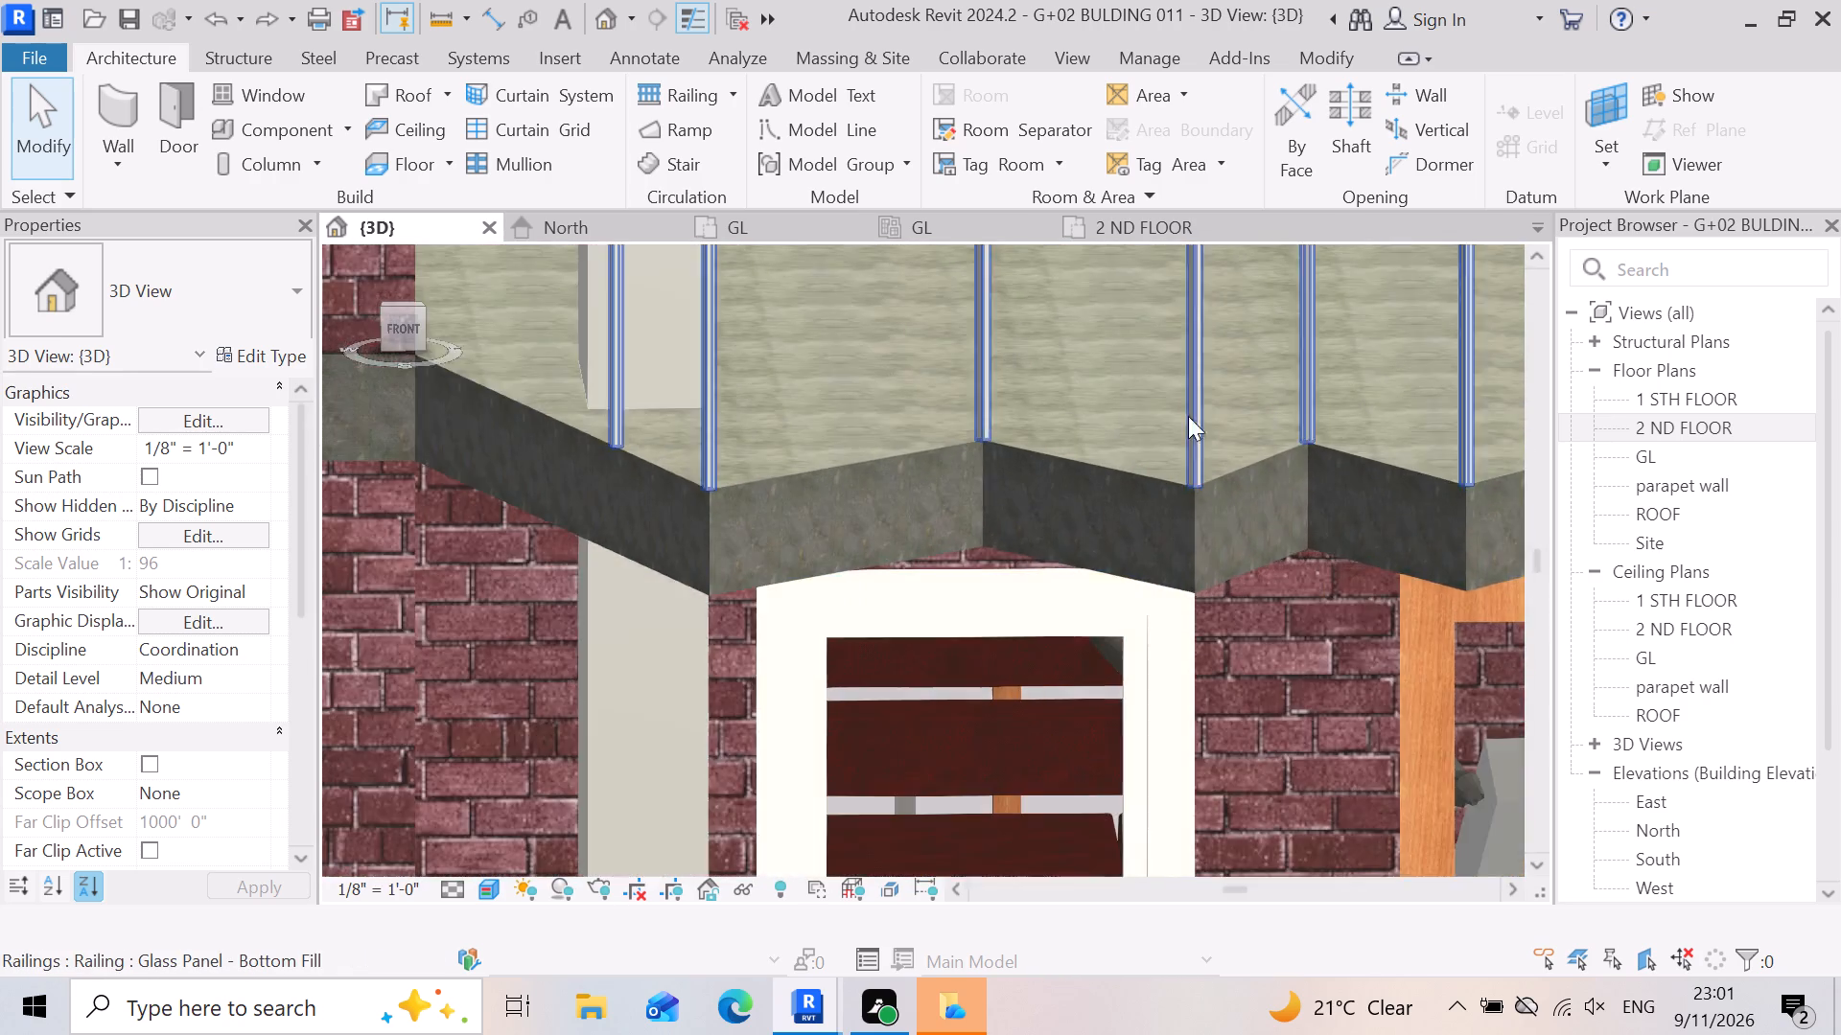
scroll(1188, 416, "up", 3)
left_click(754, 537)
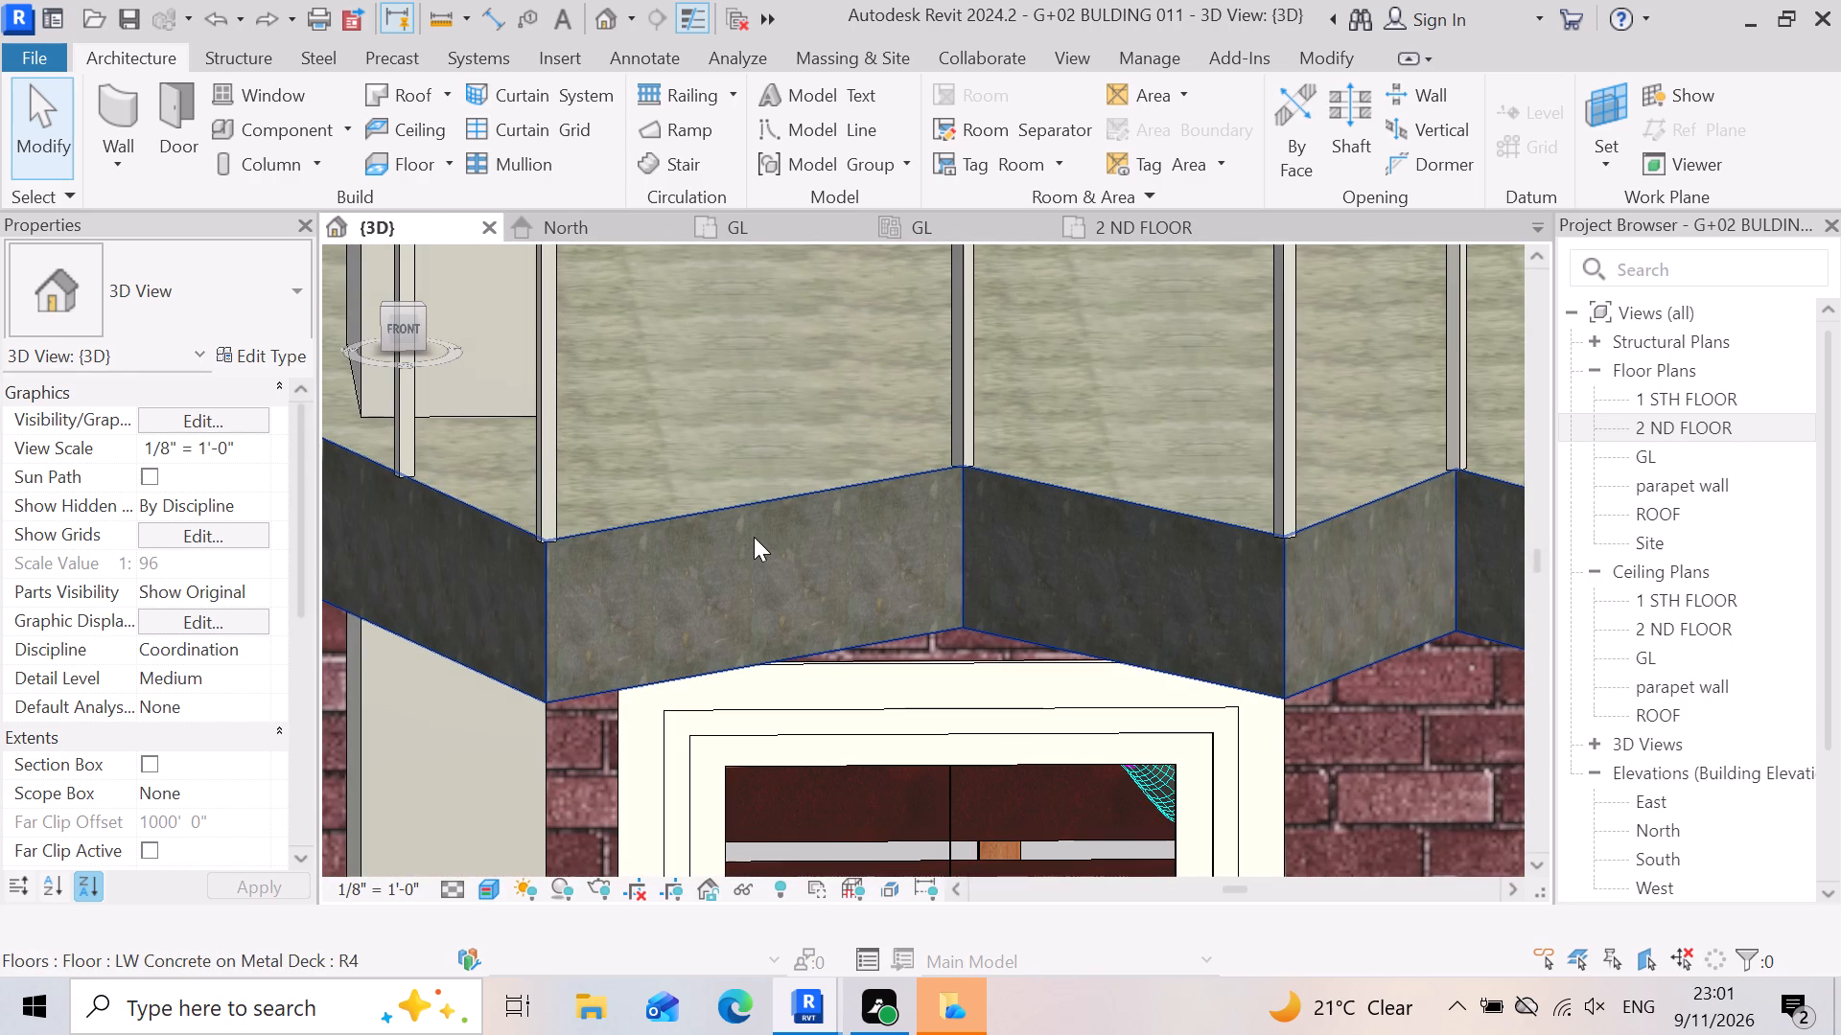
scroll(865, 452, "down", 18)
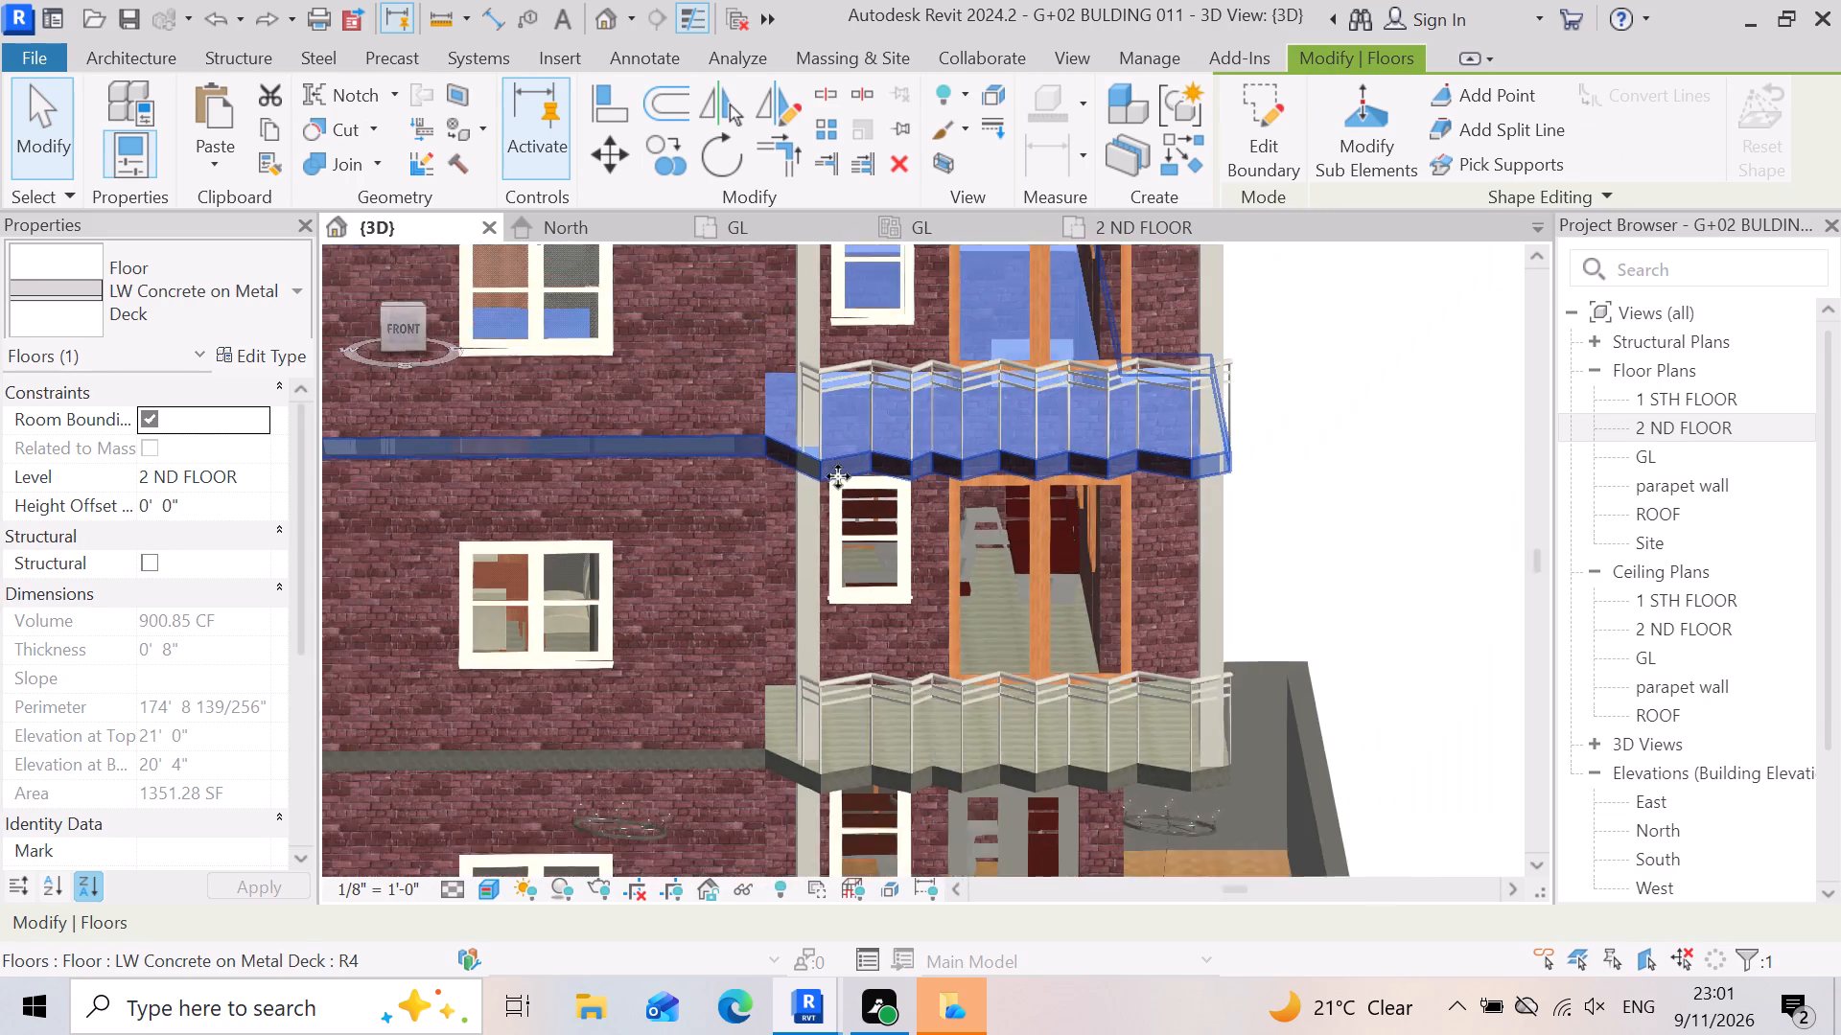
left_click(1278, 561)
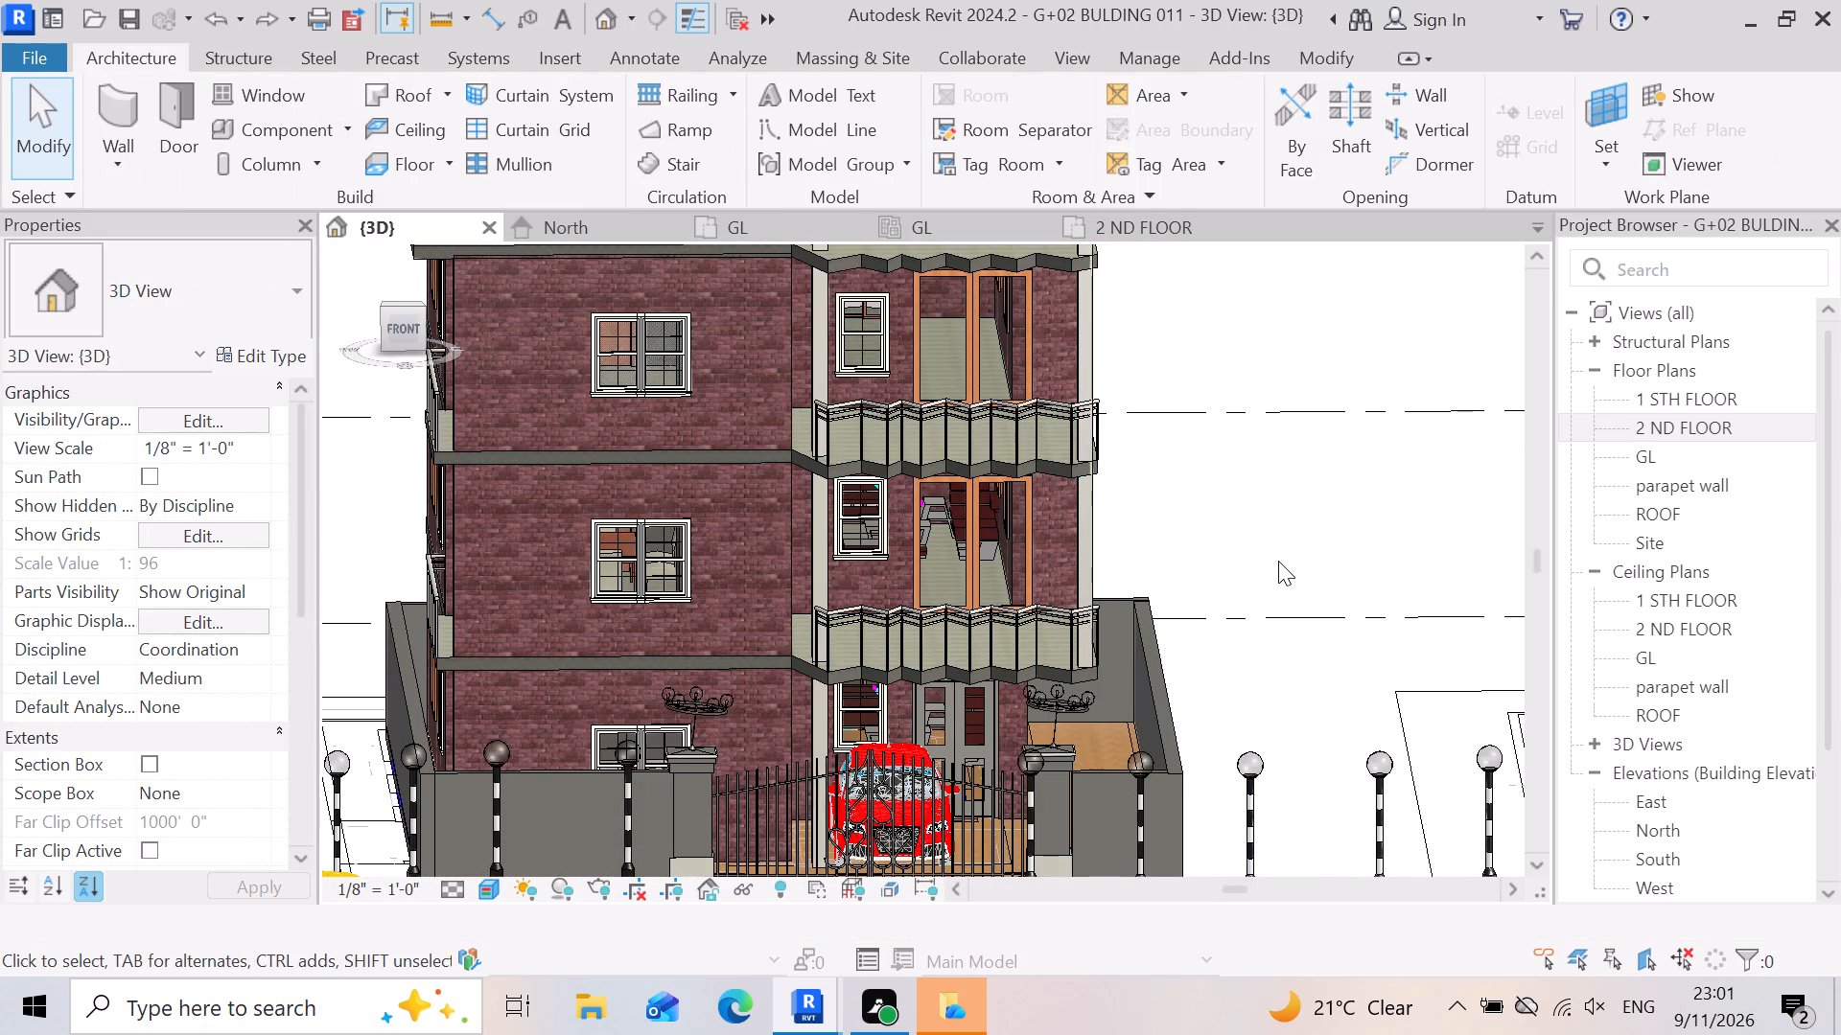
scroll(1187, 666, "down", 4)
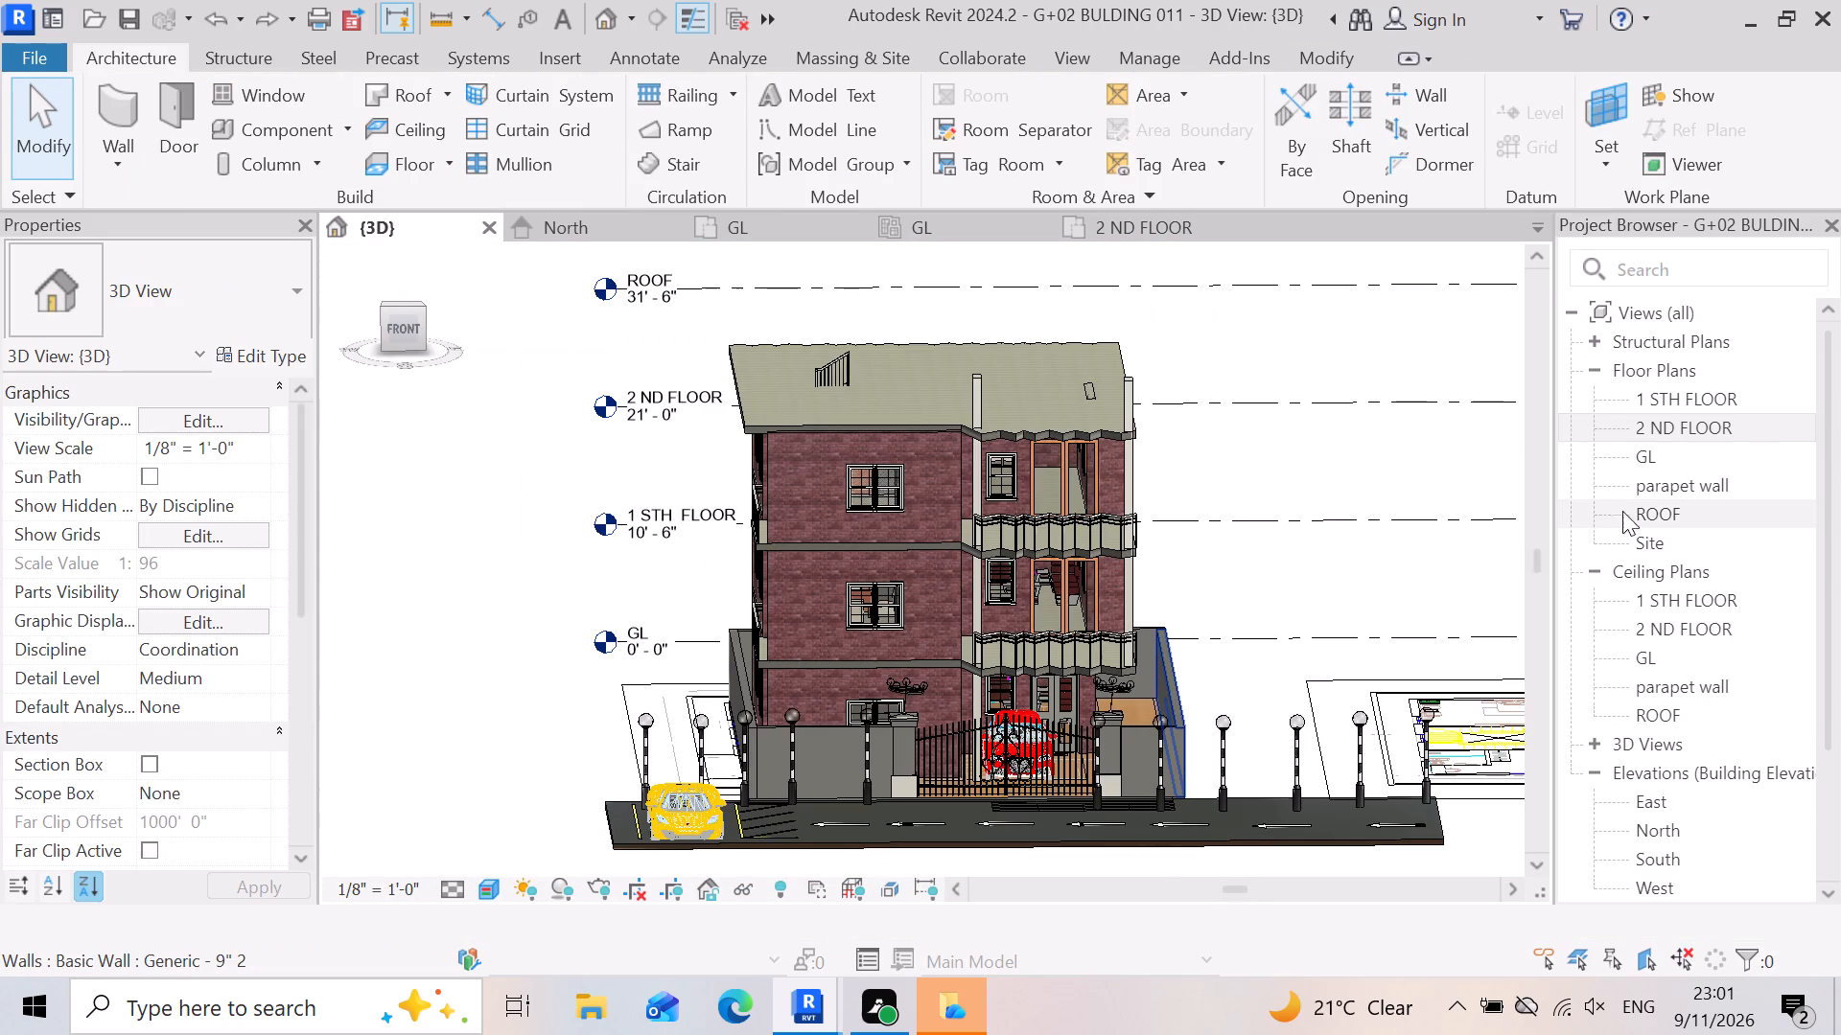
Open the 2 ND FLOOR floor plan at the front balcony area.
double_click(1687, 433)
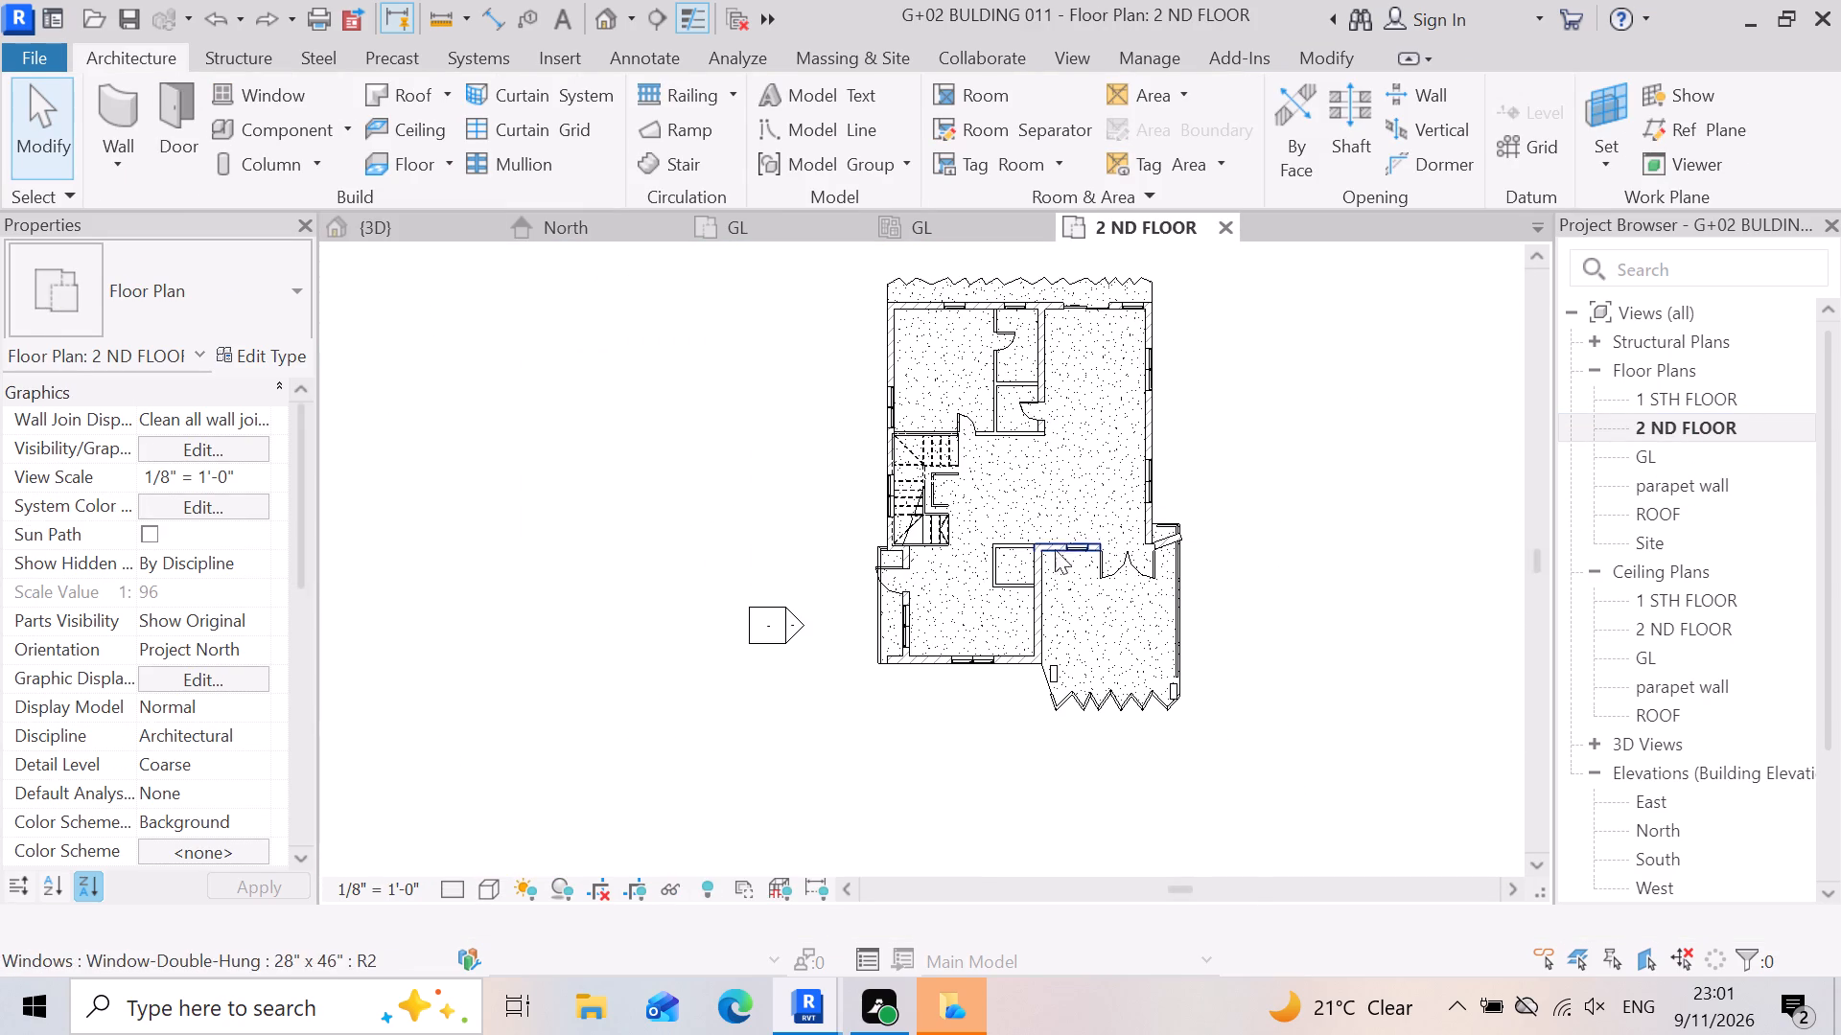
scroll(1060, 572, "up", 7)
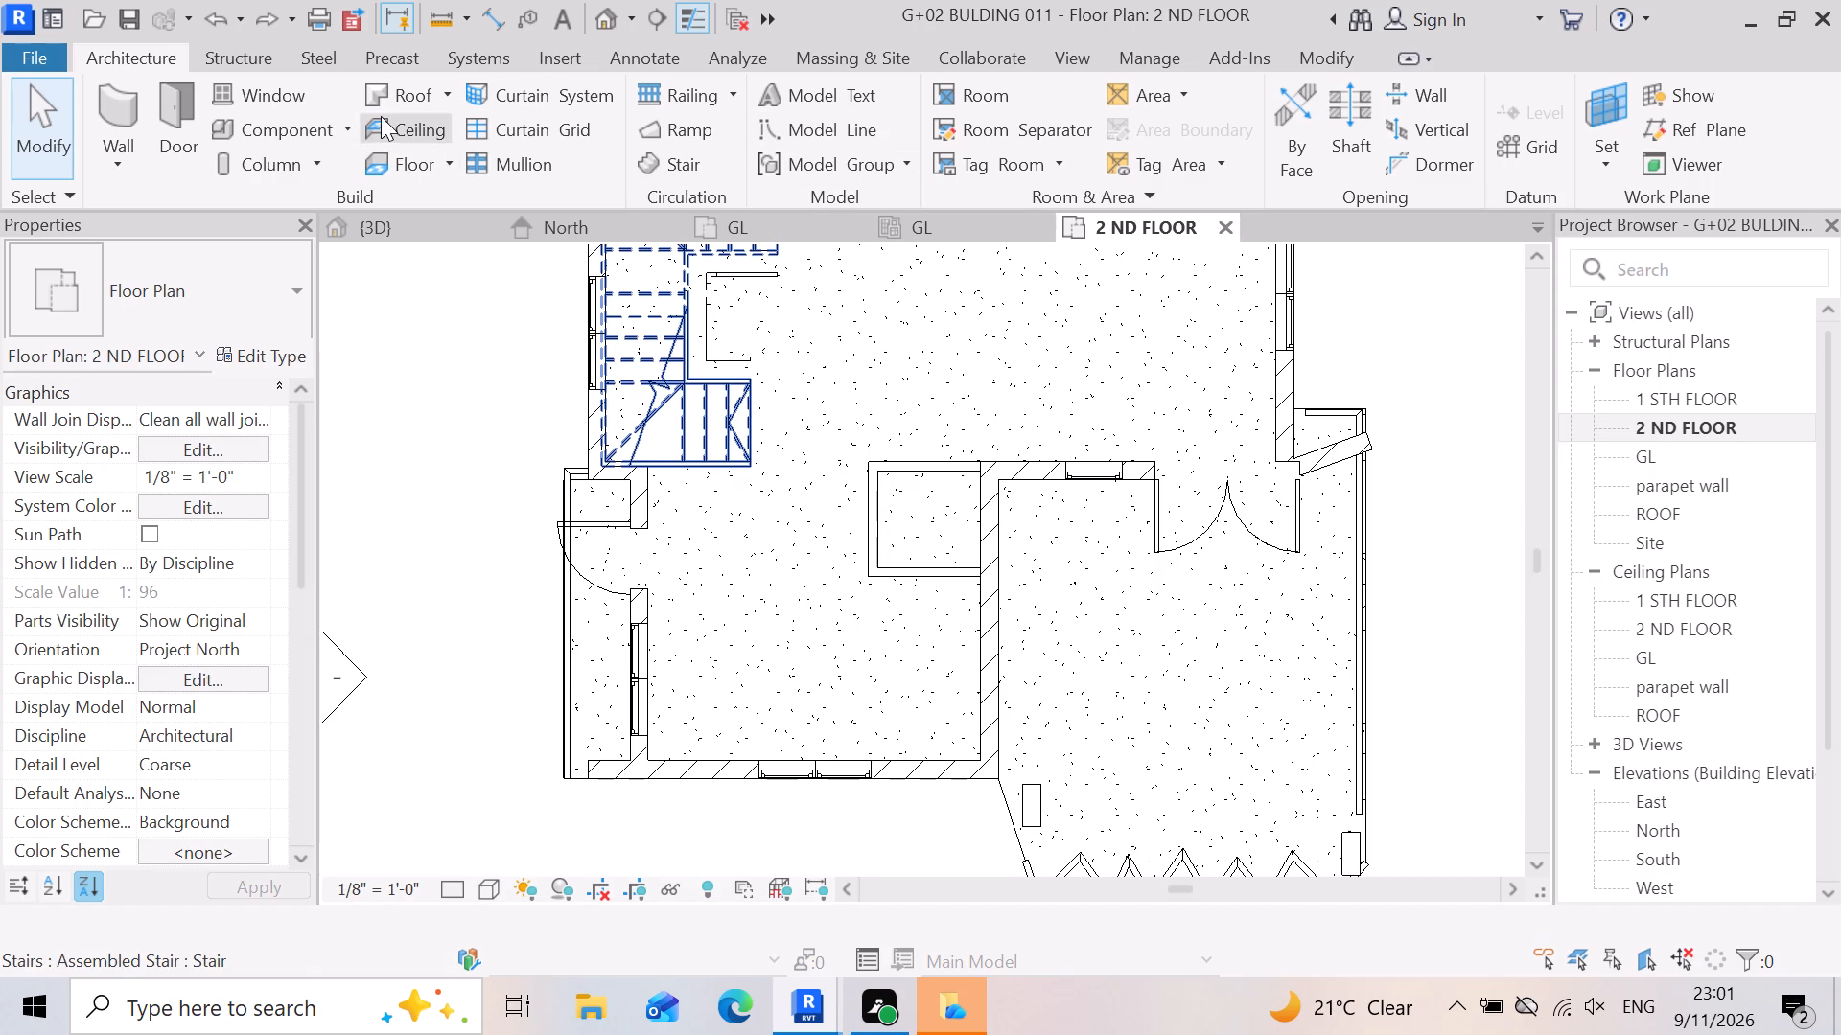
Start placing a component, dismiss the save reminder, and browse the SHUBHAM CITY "ceiling lights and fans" folder for a light family to load.
left_click(340, 136)
left_click(335, 176)
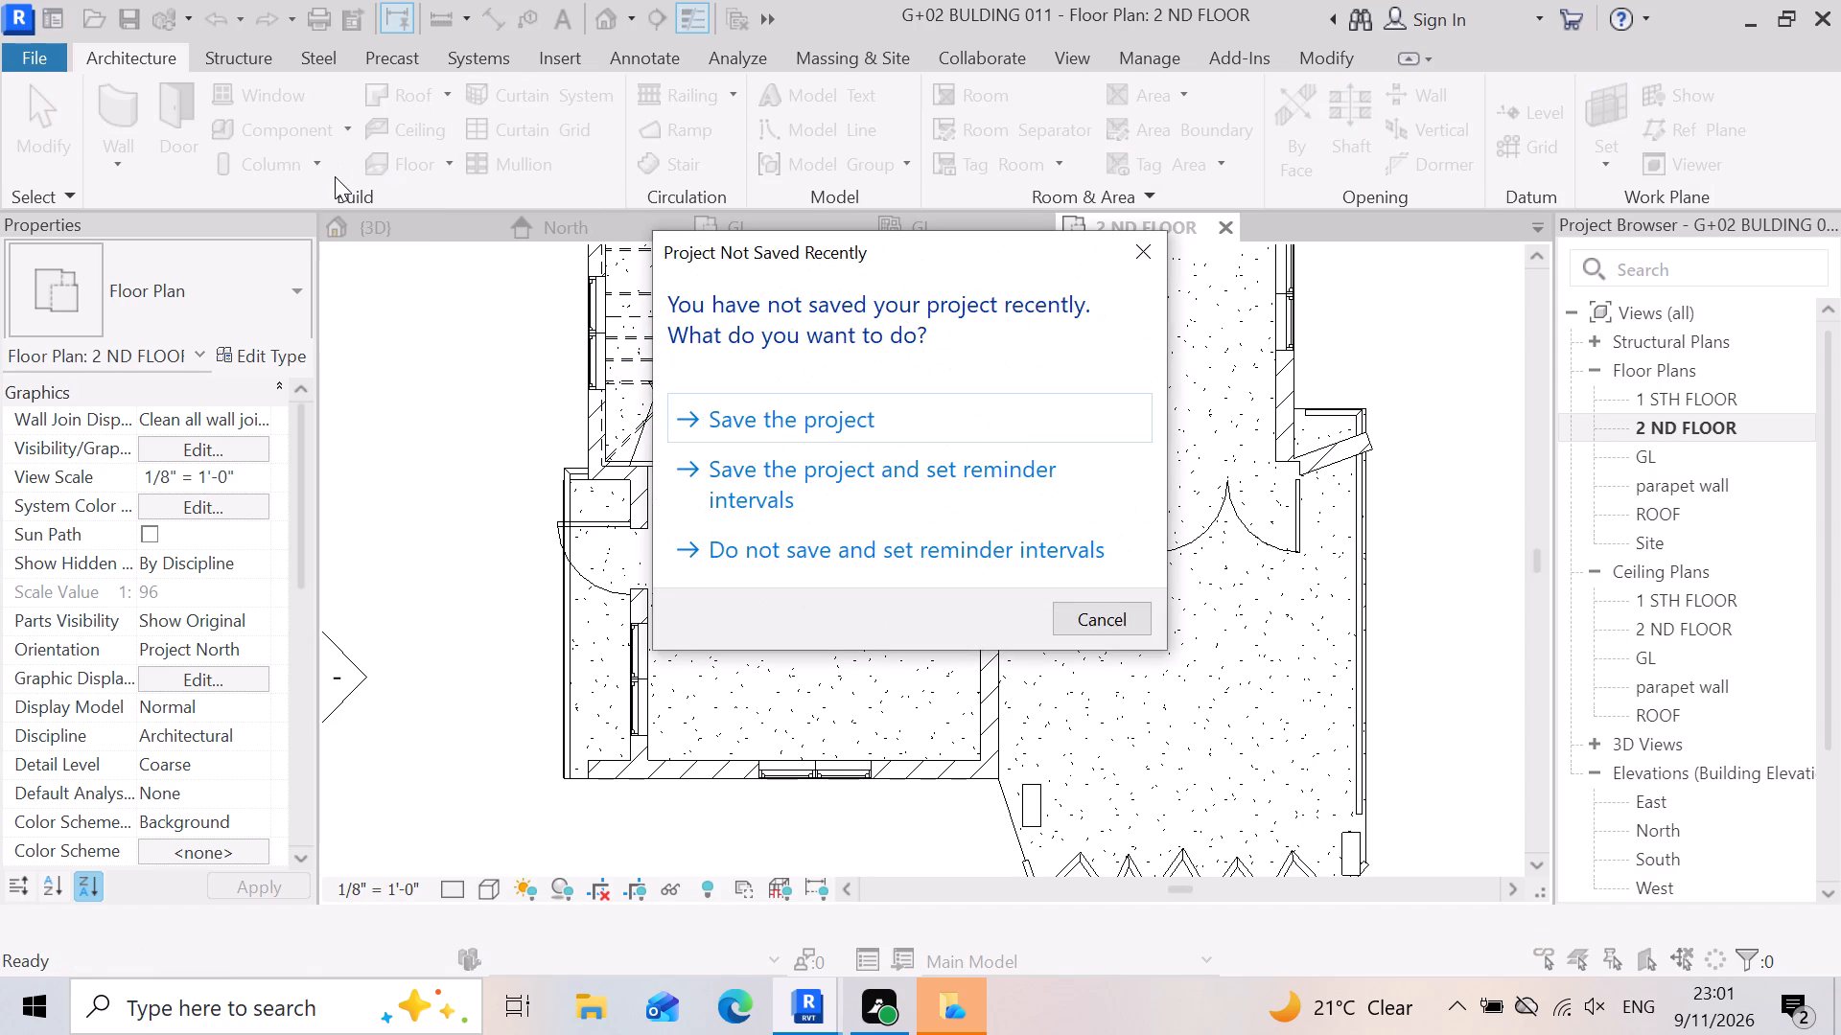
left_click(1140, 270)
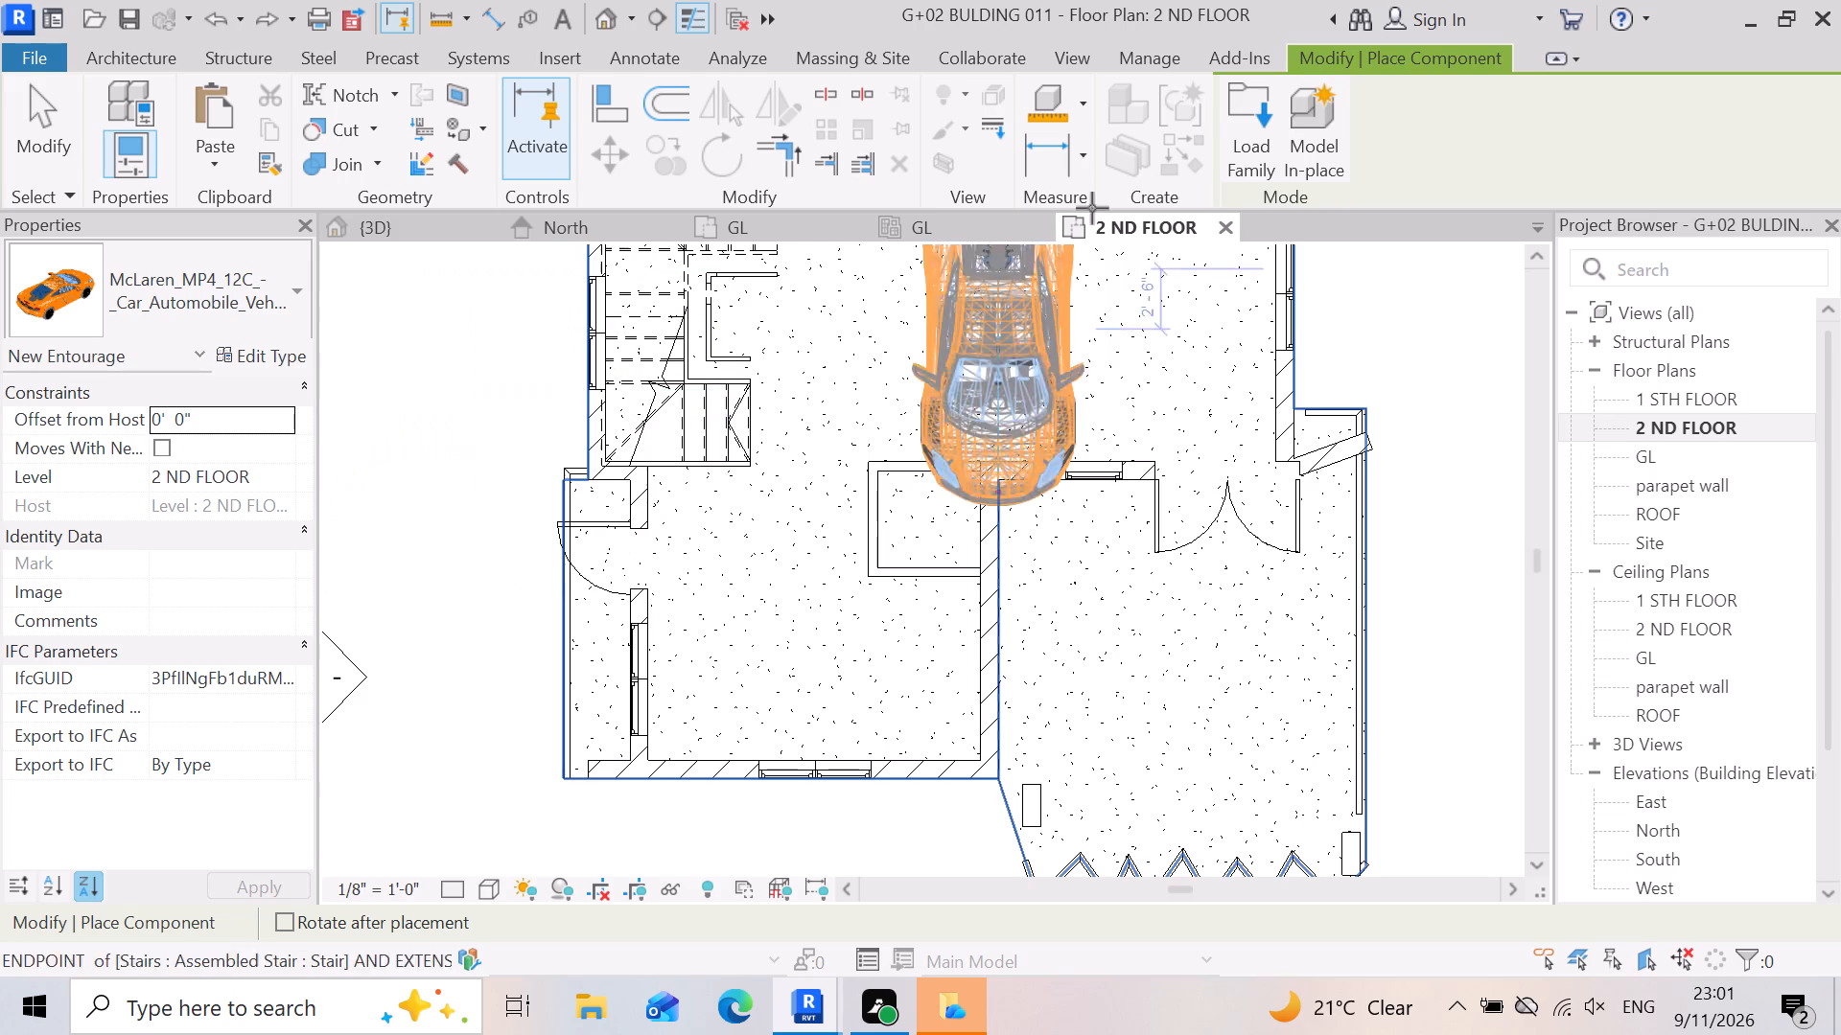
left_click(1242, 91)
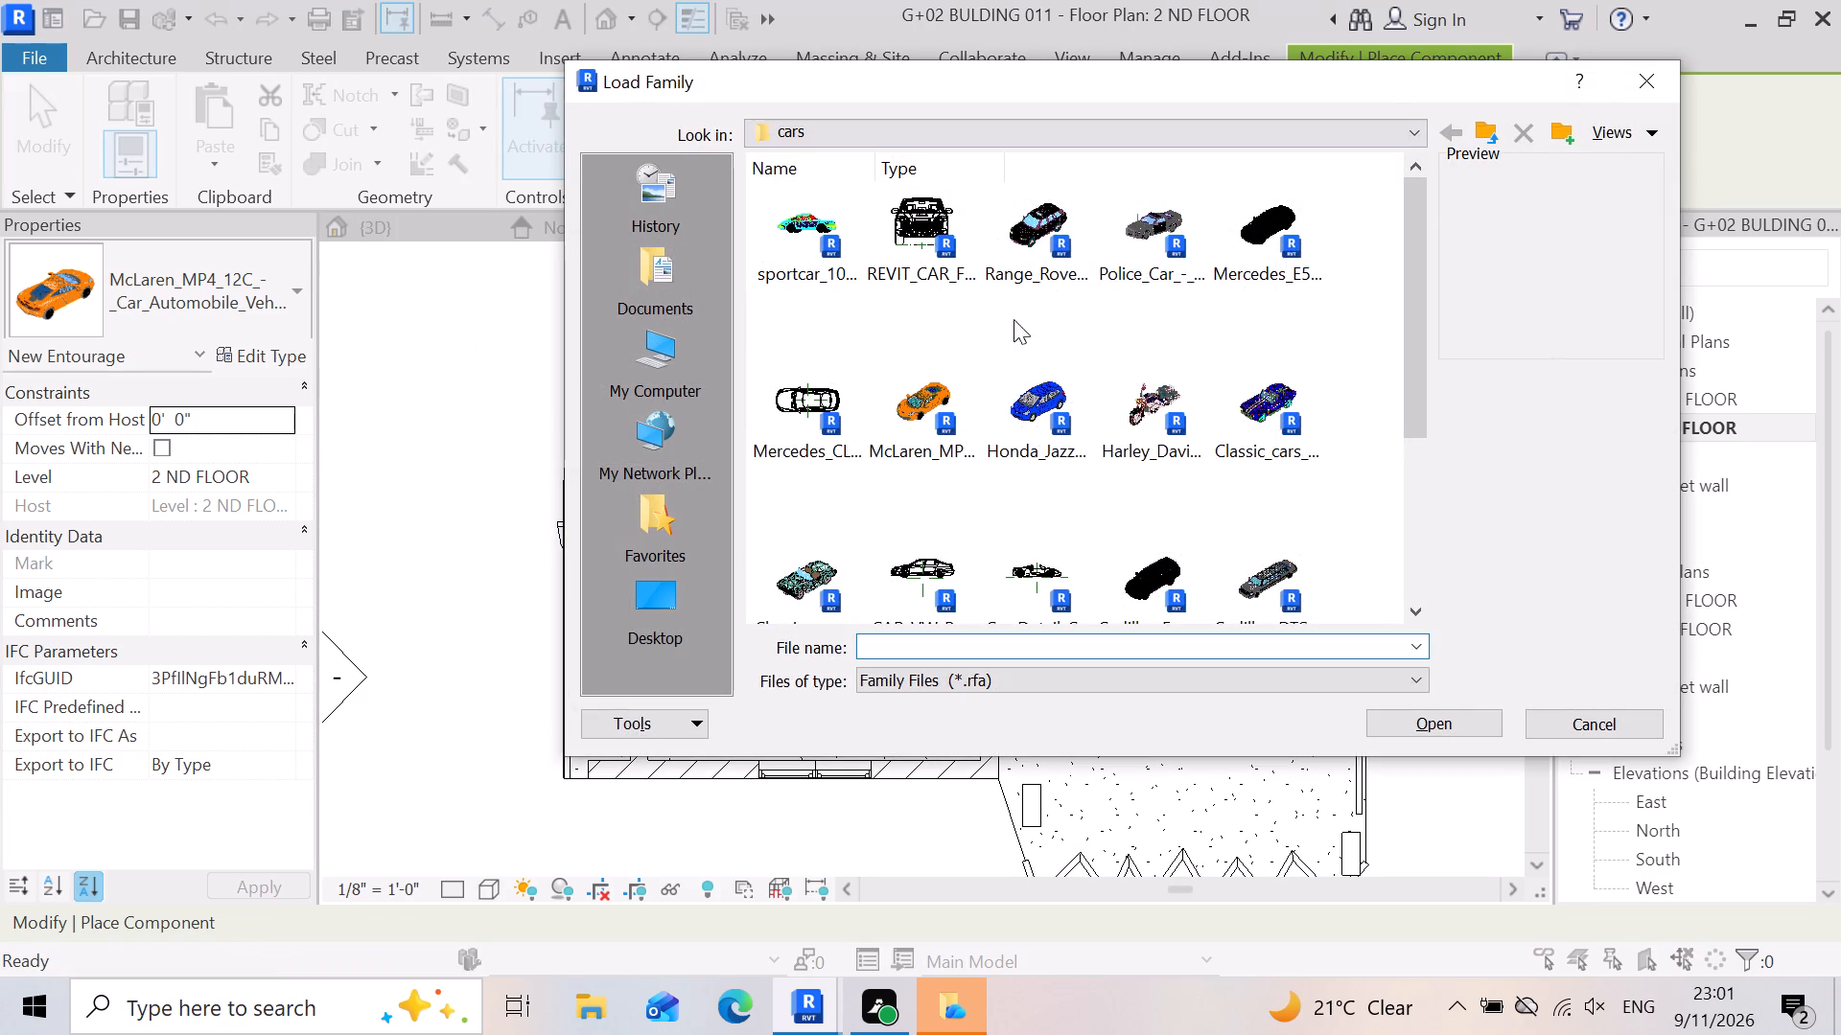
left_click(1485, 131)
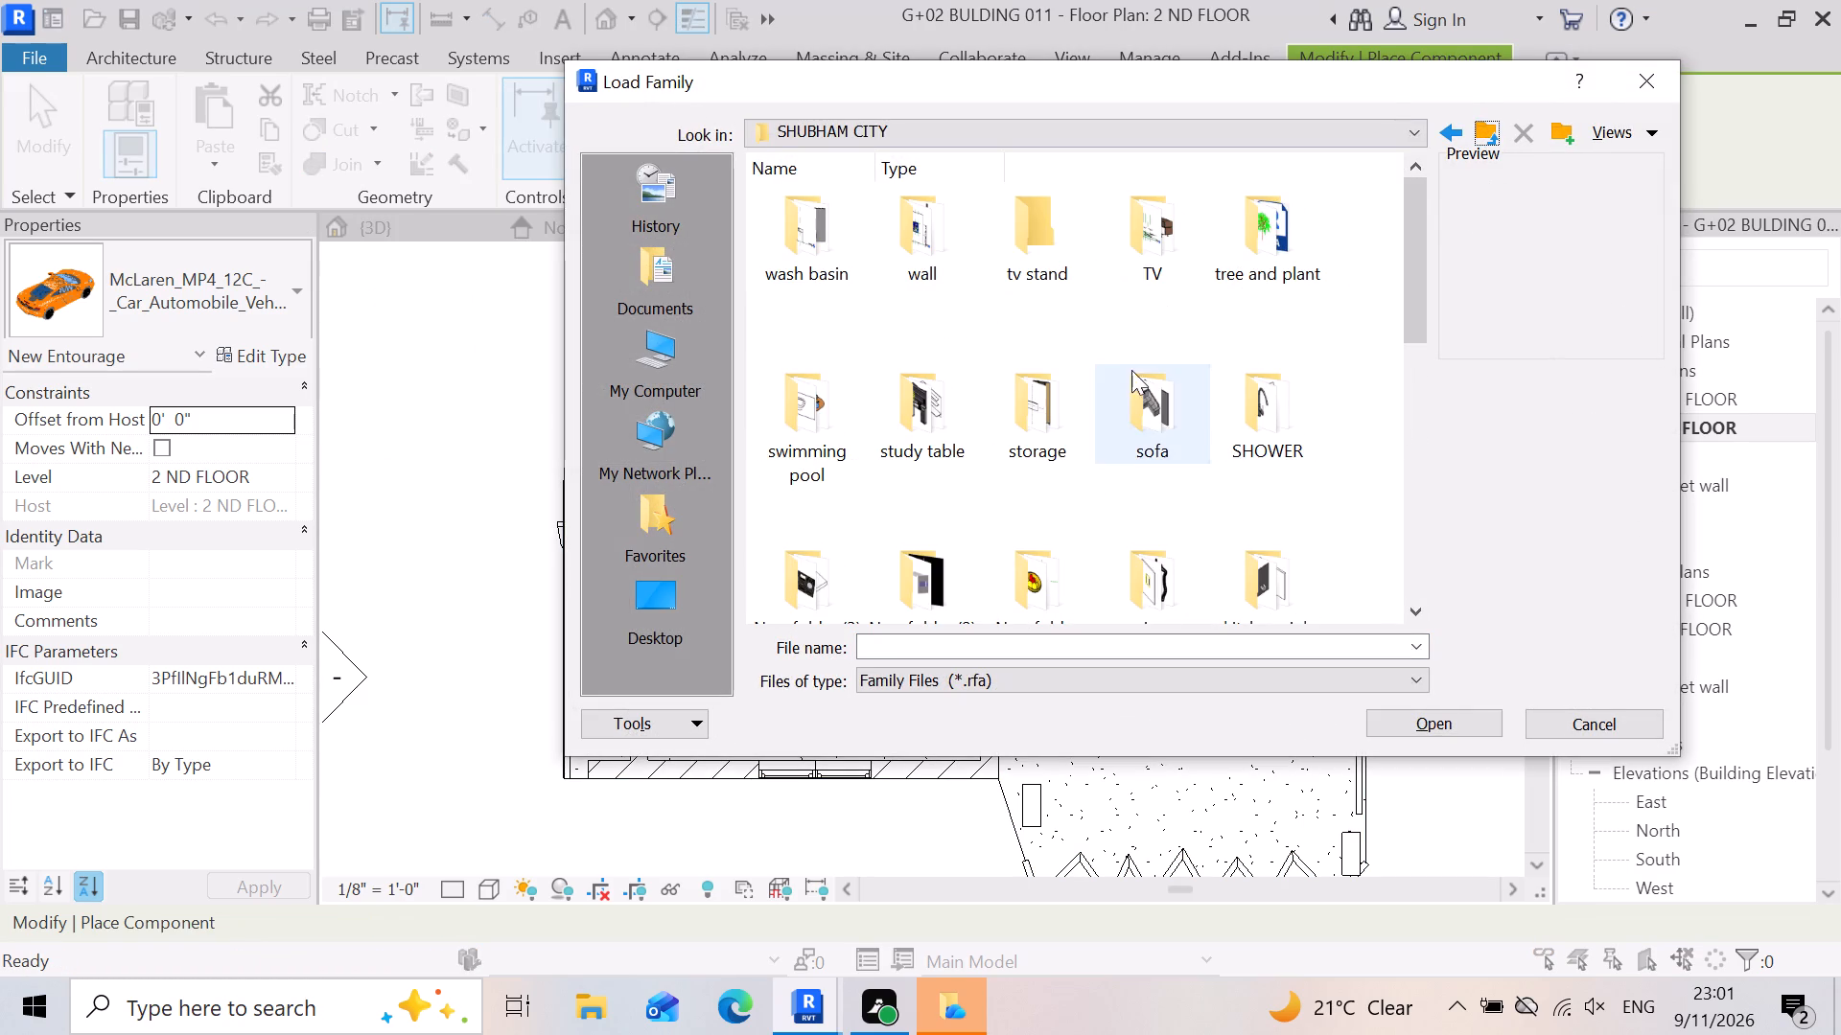
scroll(840, 402, "down", 6)
scroll(838, 401, "up", 5)
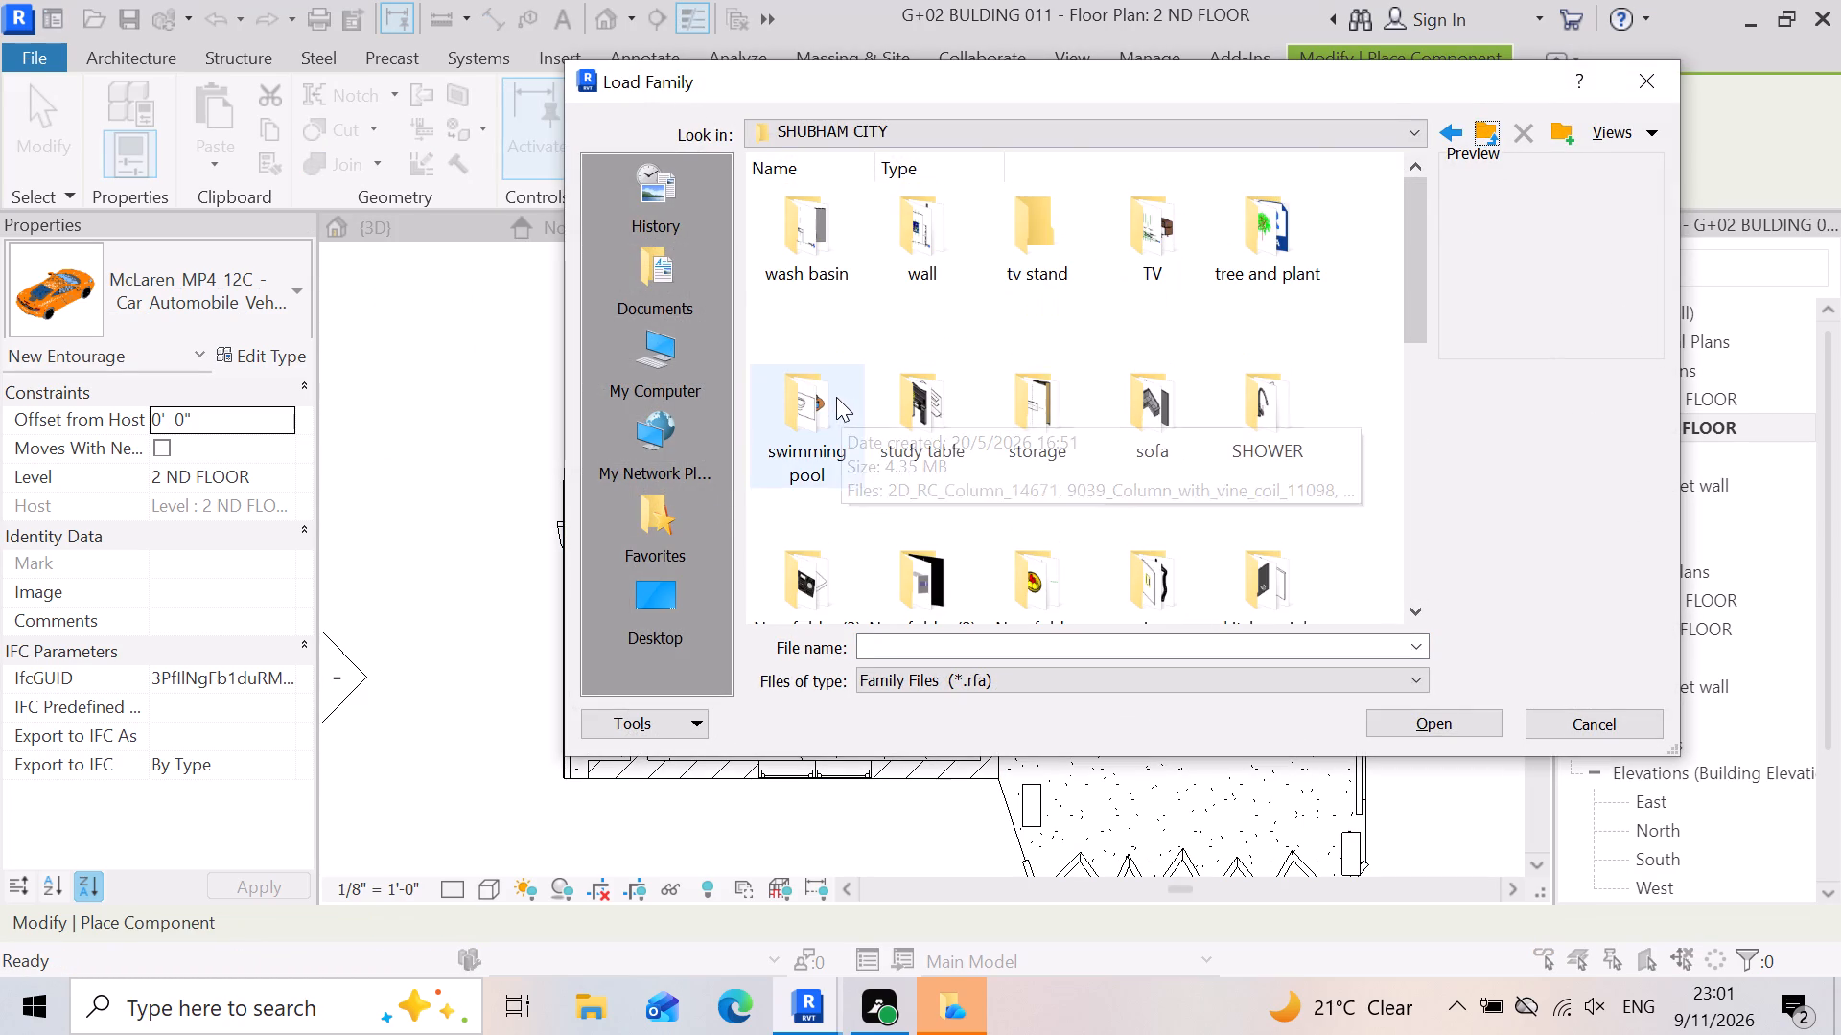
scroll(1061, 400, "up", 3)
scroll(983, 392, "up", 4)
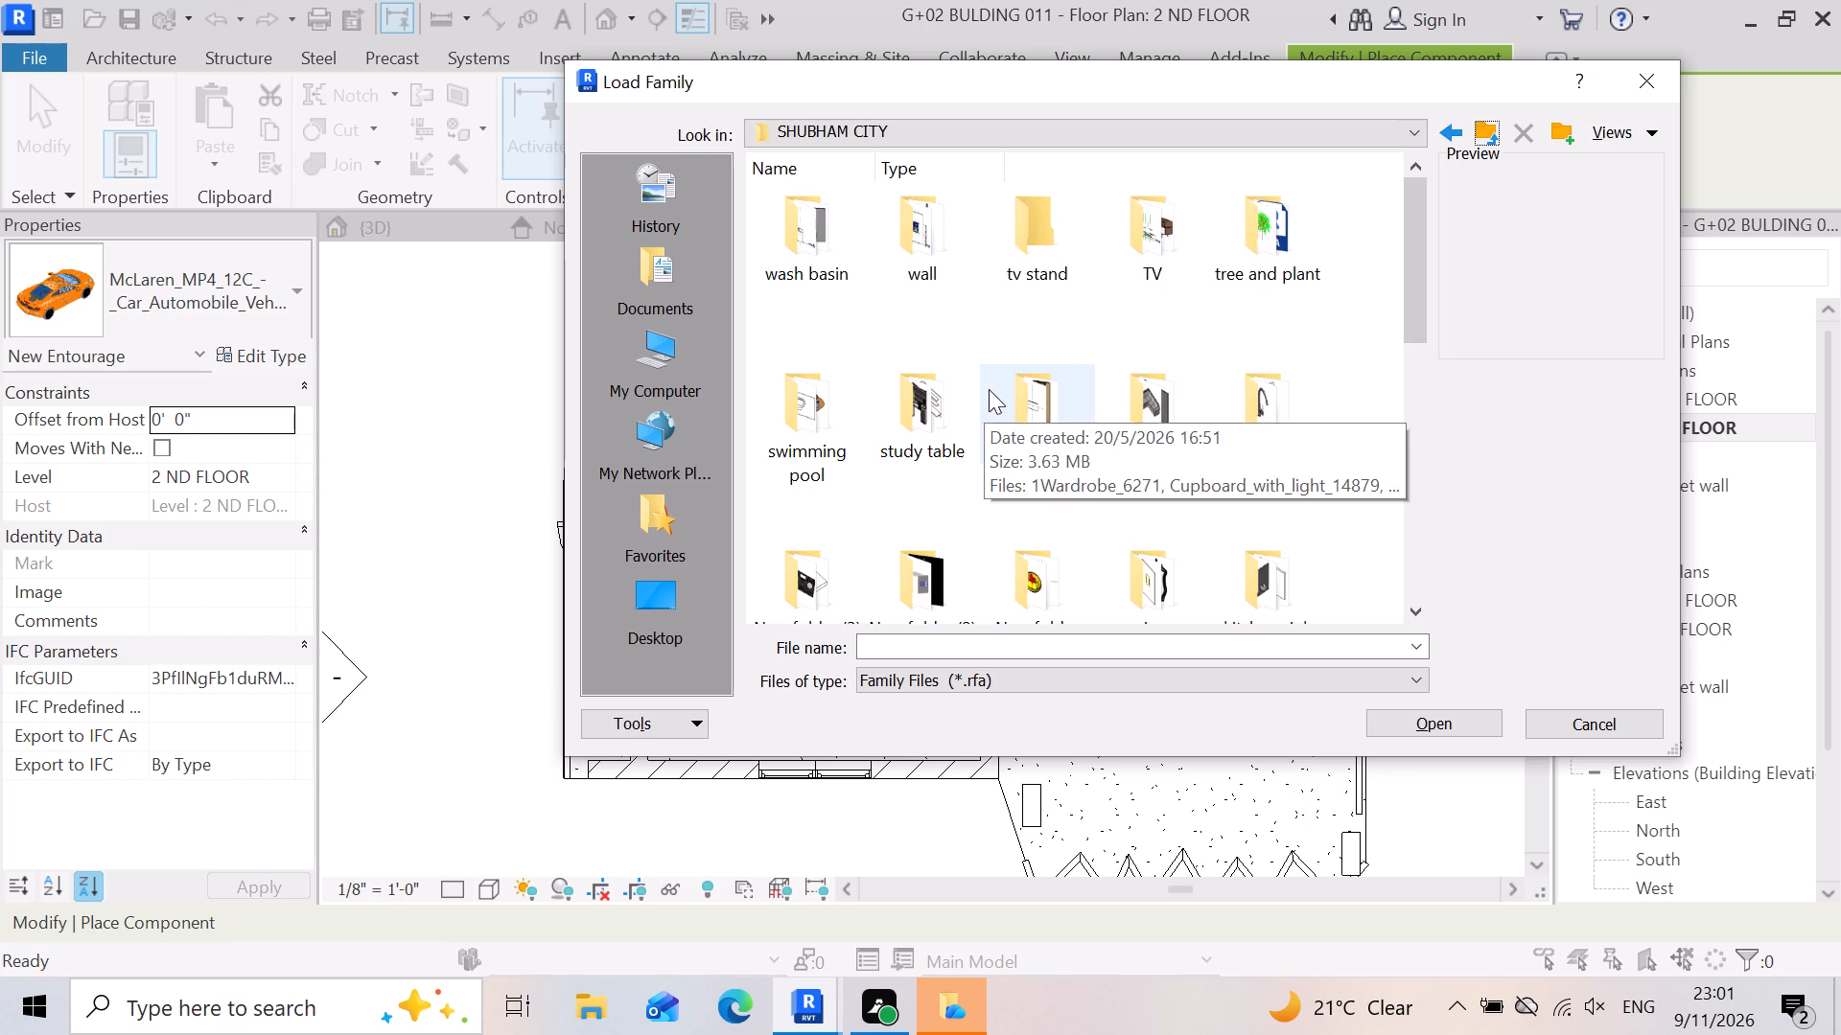
scroll(990, 389, "down", 9)
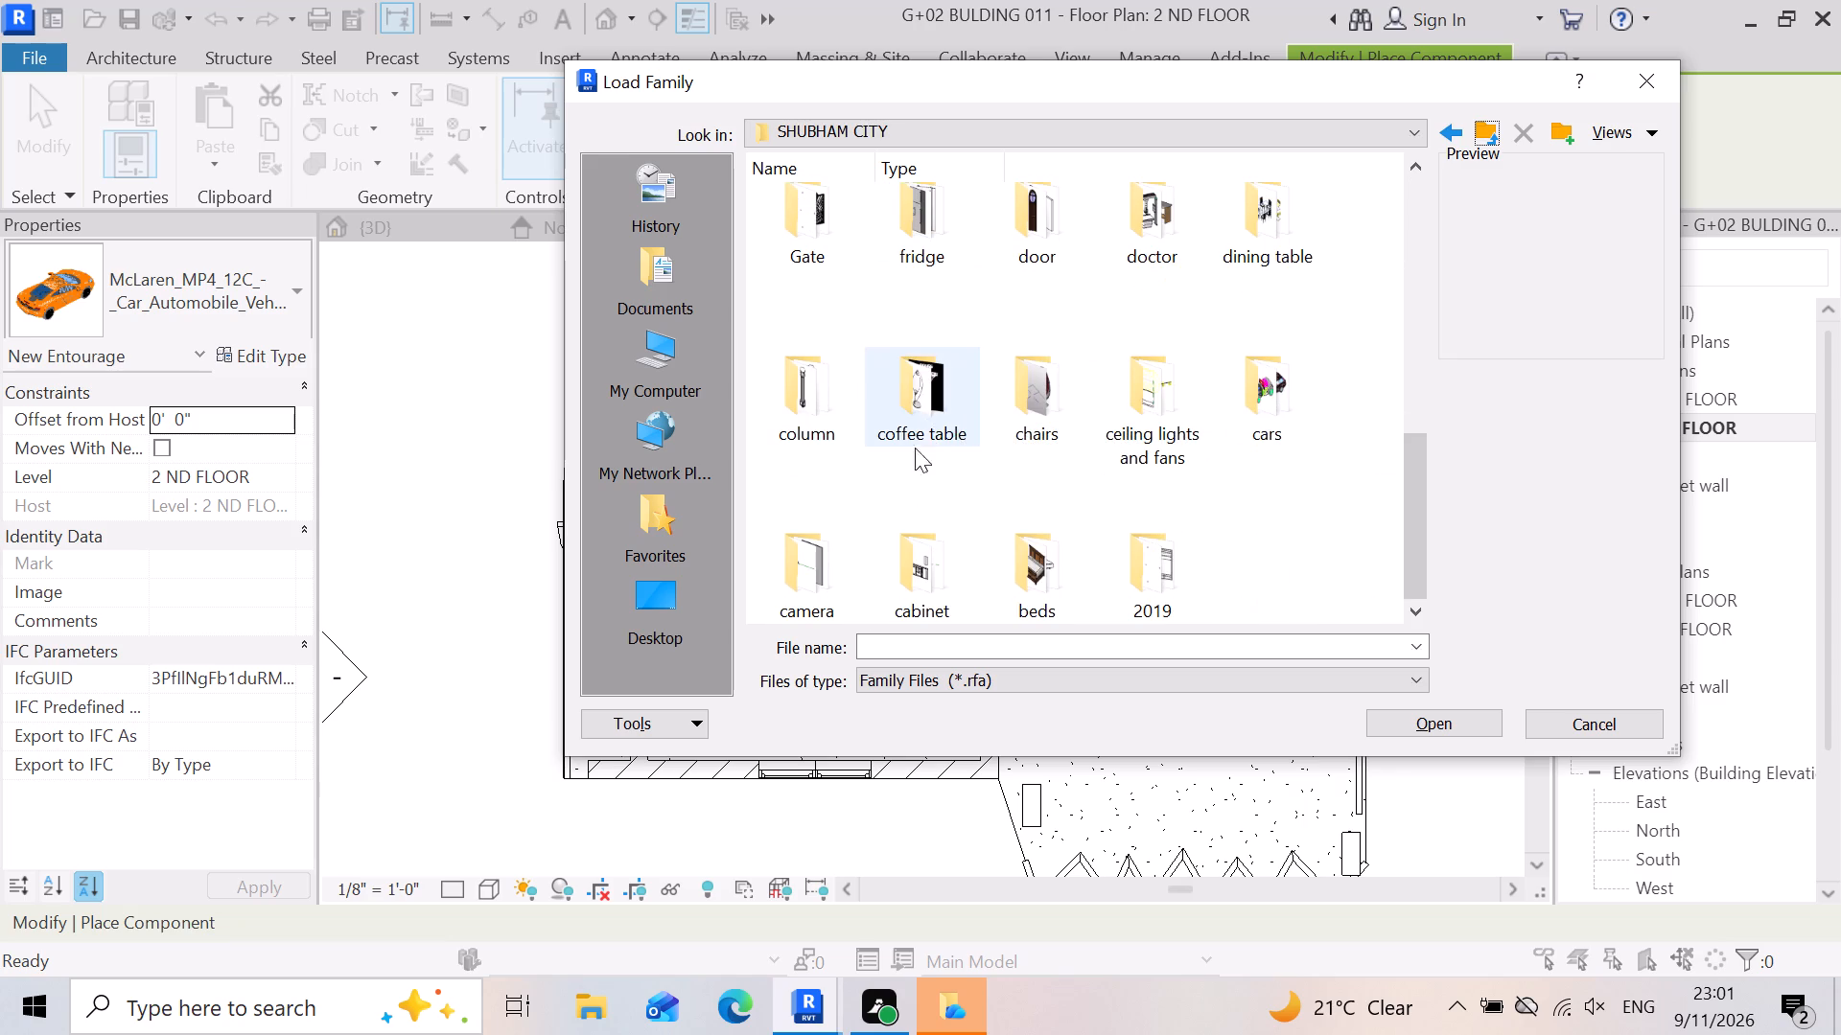
double_click(1151, 412)
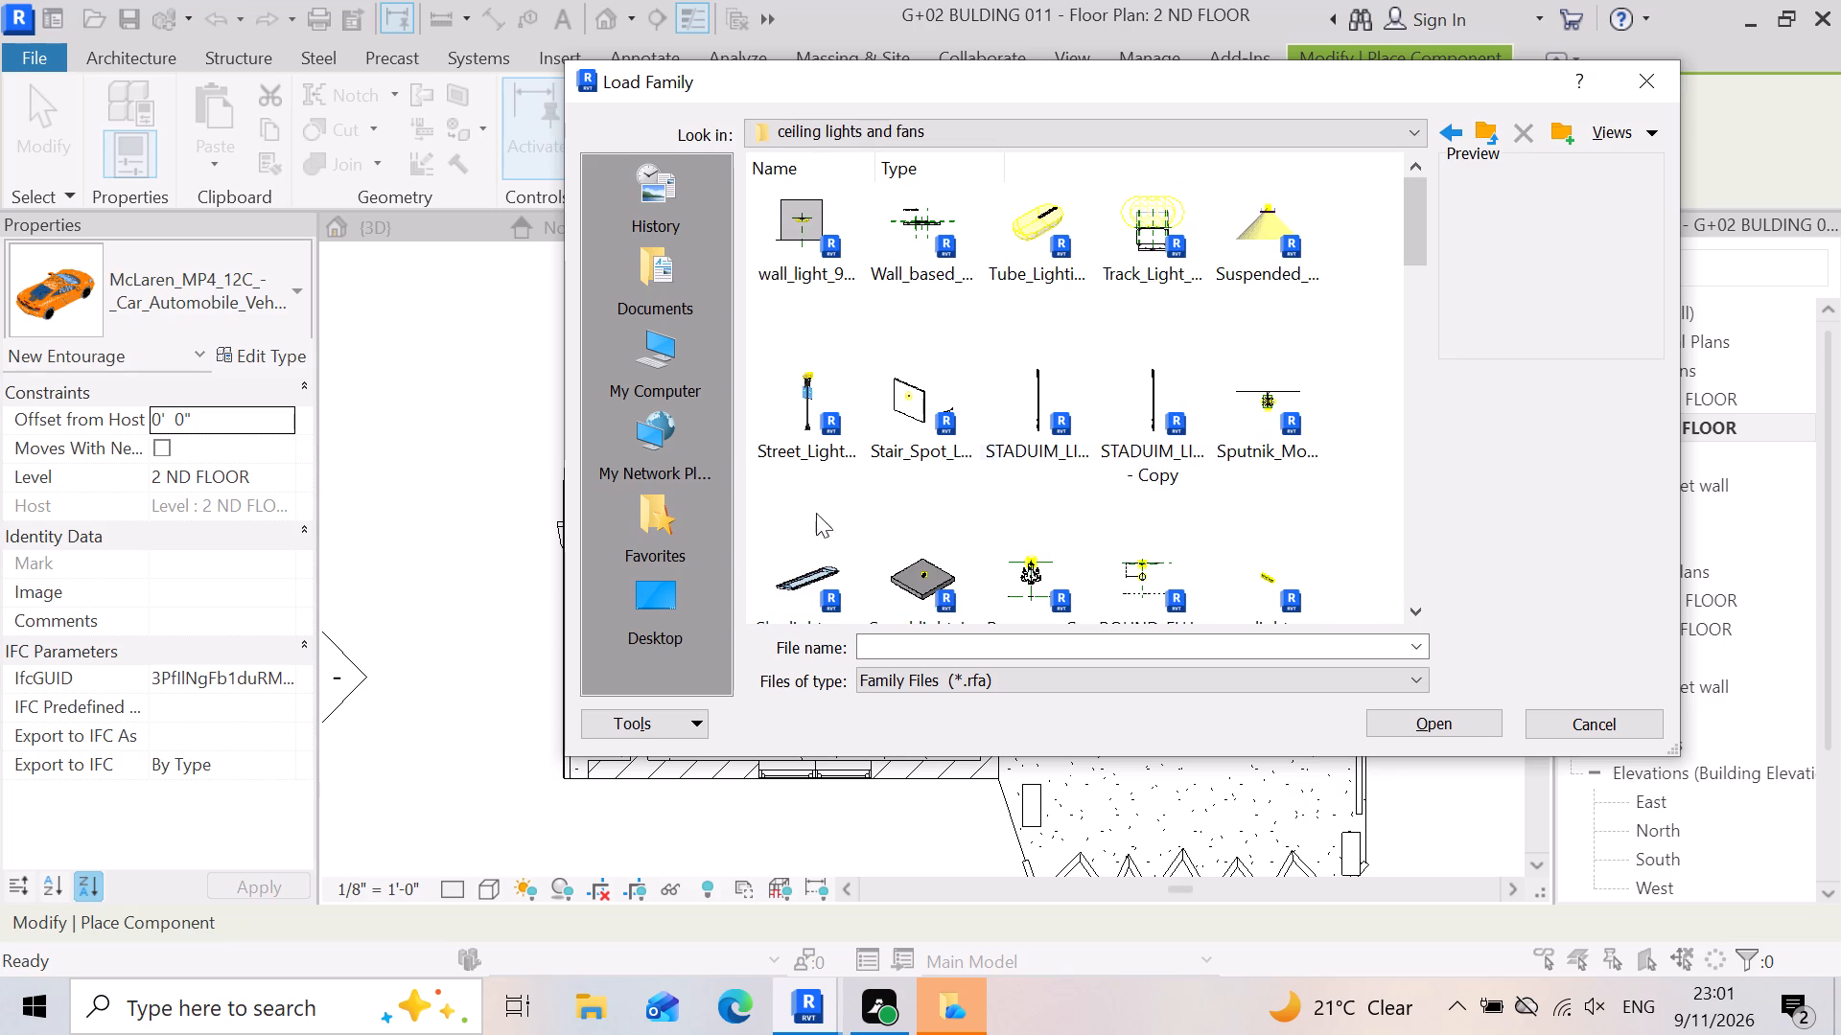
scroll(999, 449, "down", 3)
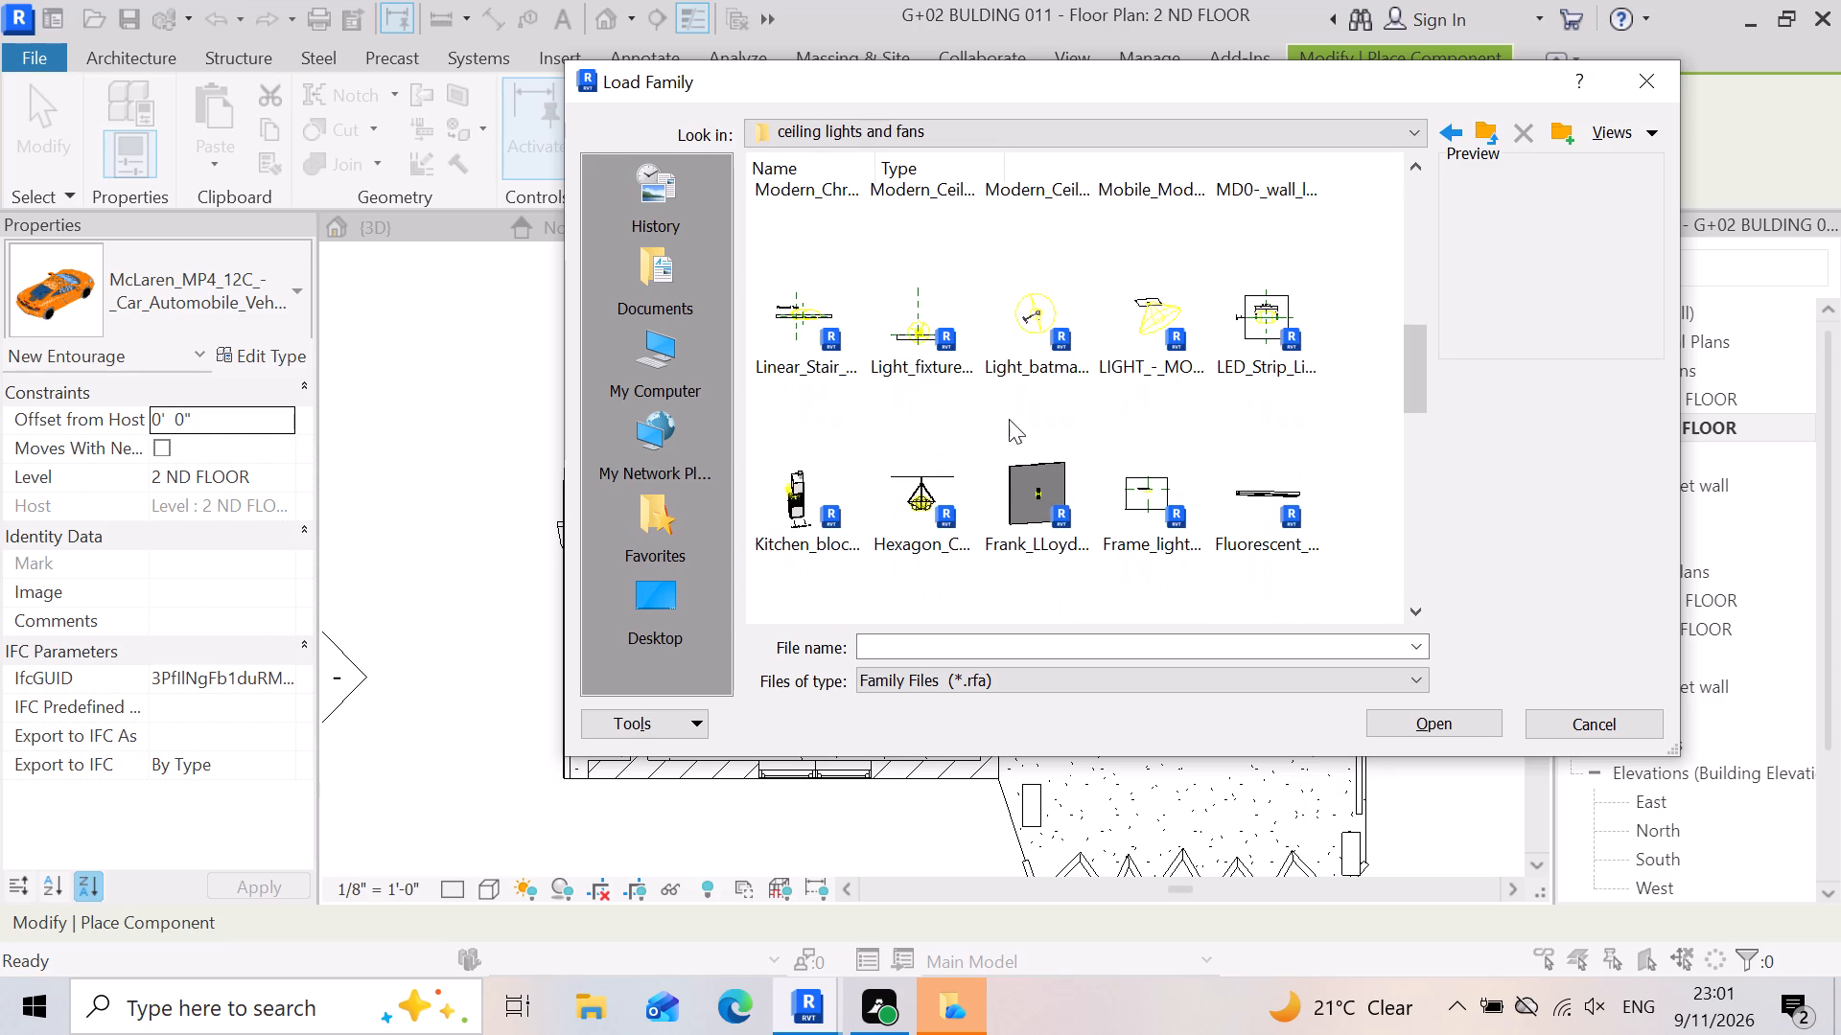
scroll(1094, 487, "down", 4)
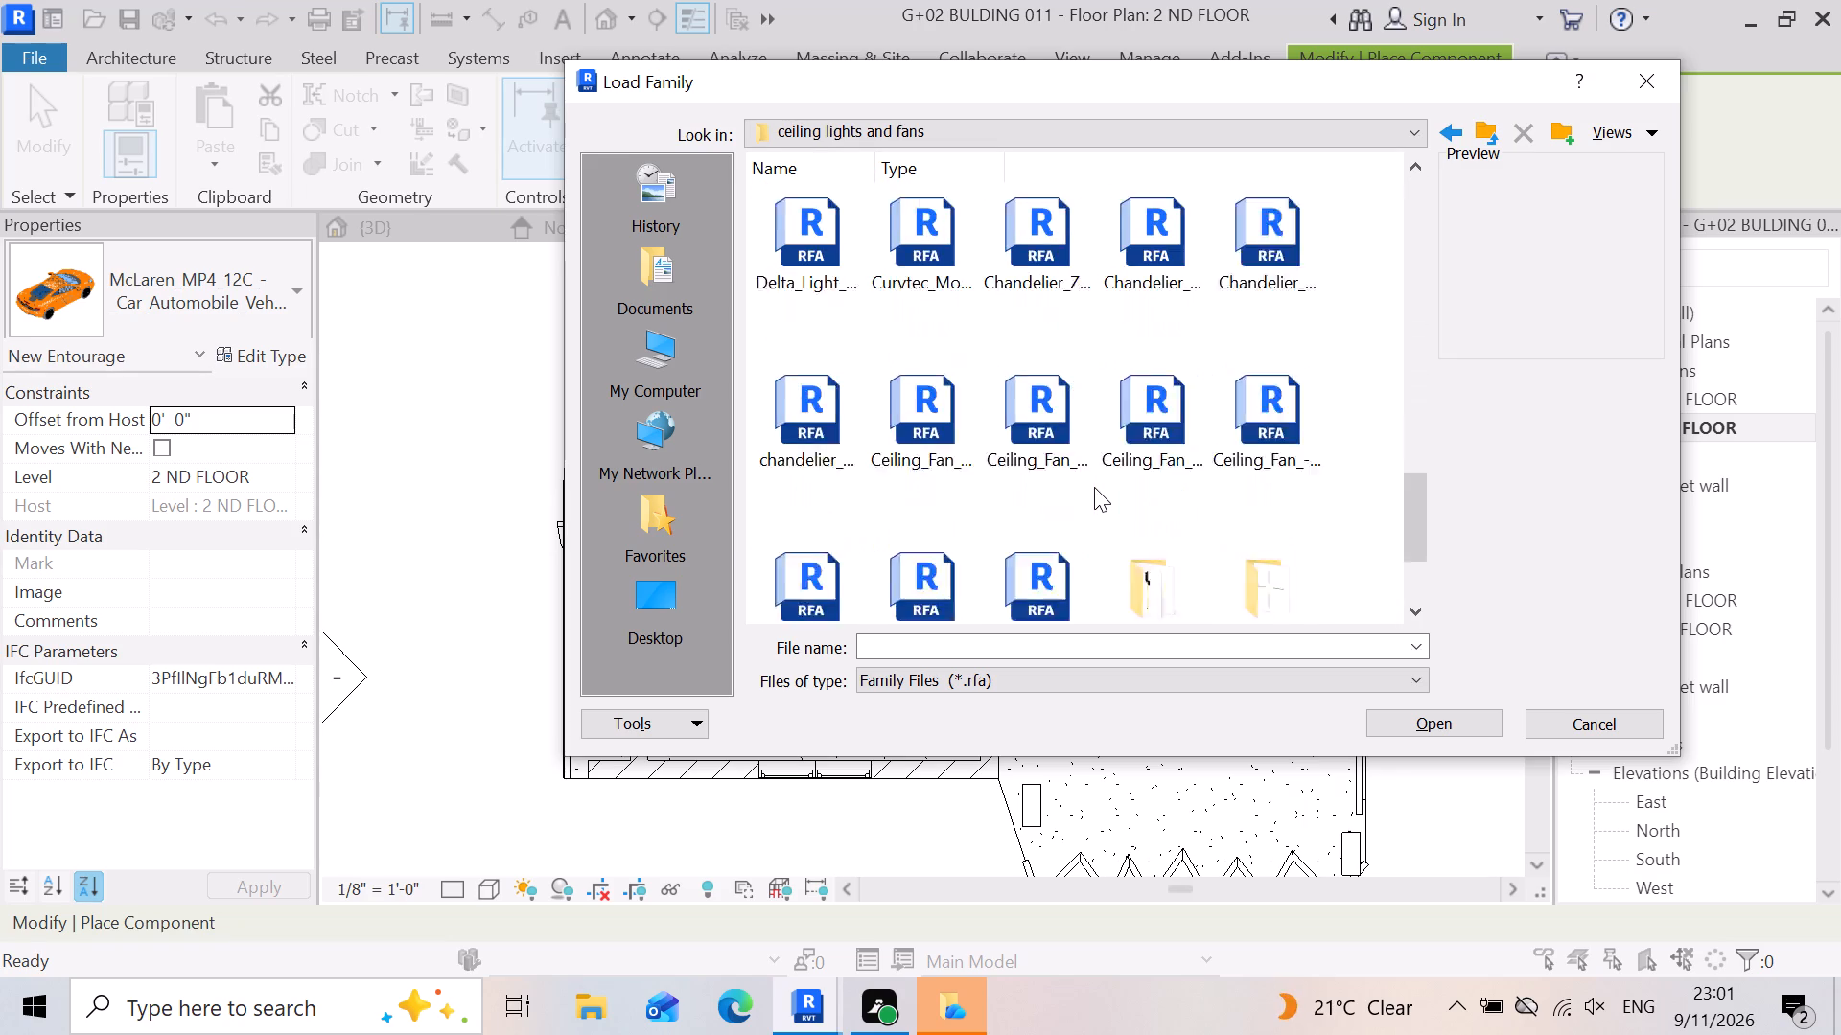
scroll(901, 445, "down", 5)
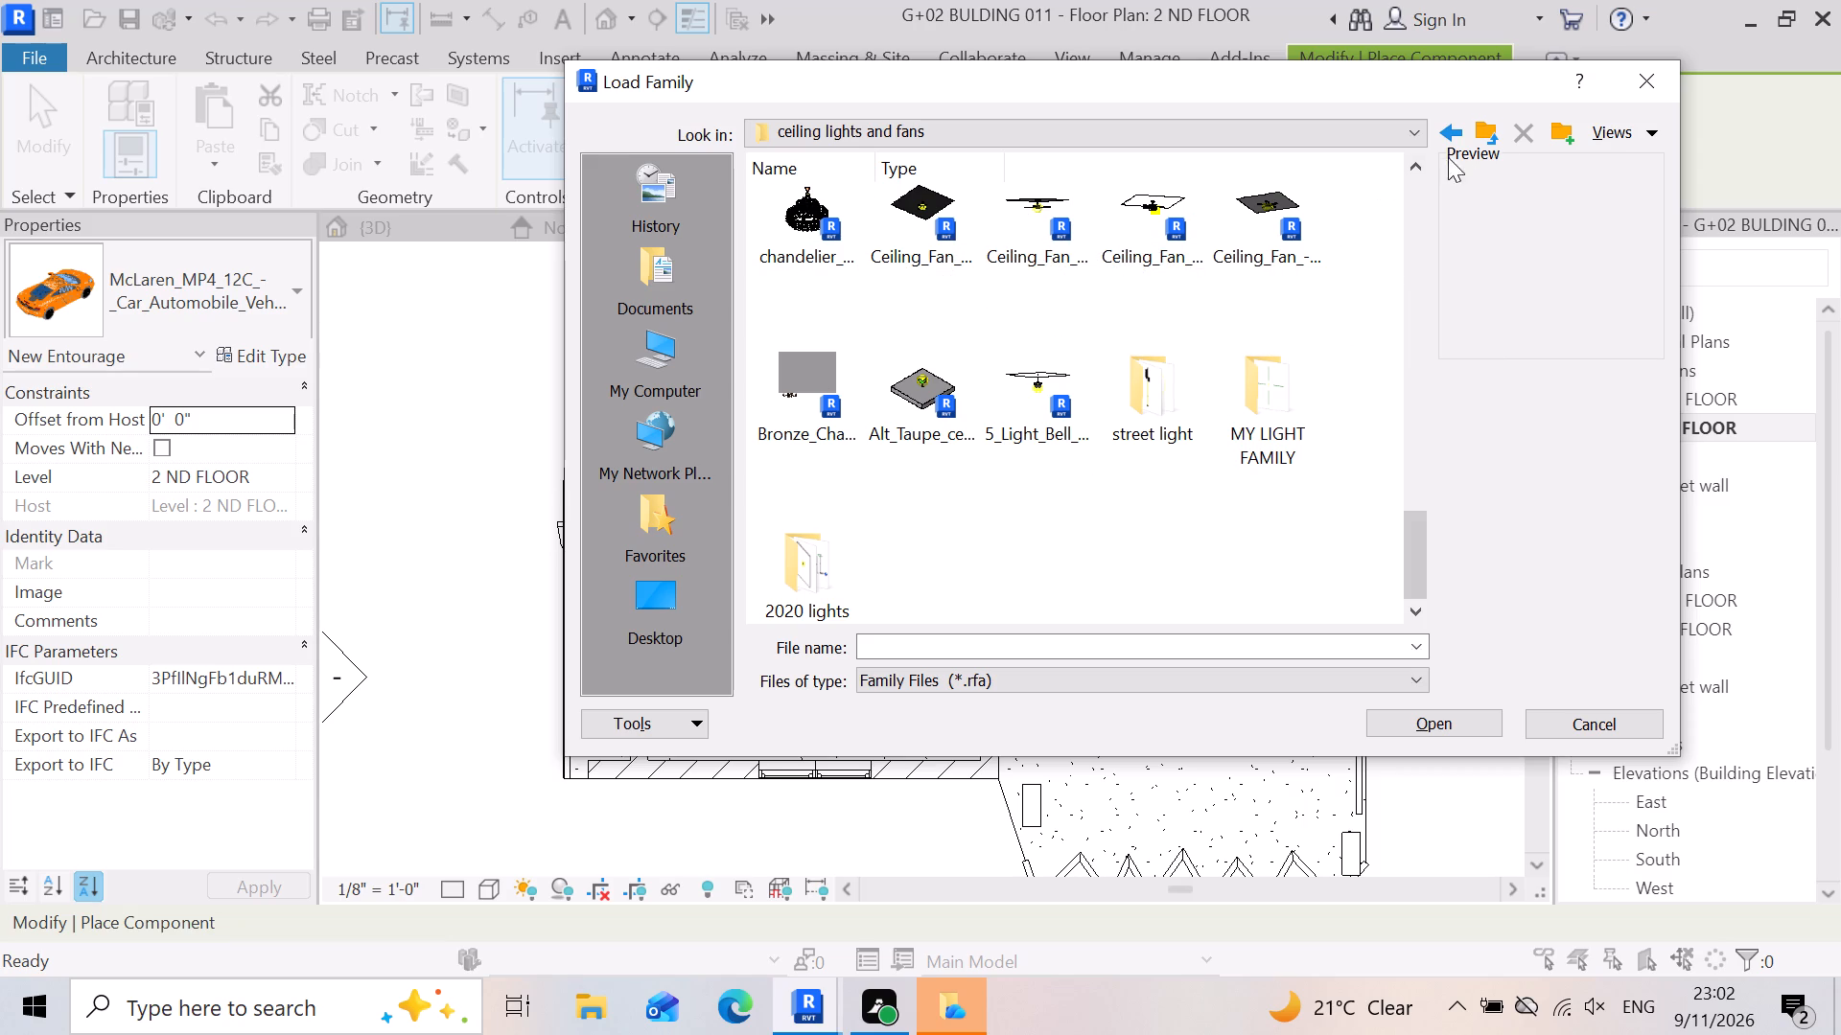
Open the US folder of the English-Imperial library, sort it by type, and look through its category folders for lighting families.
left_click(1497, 129)
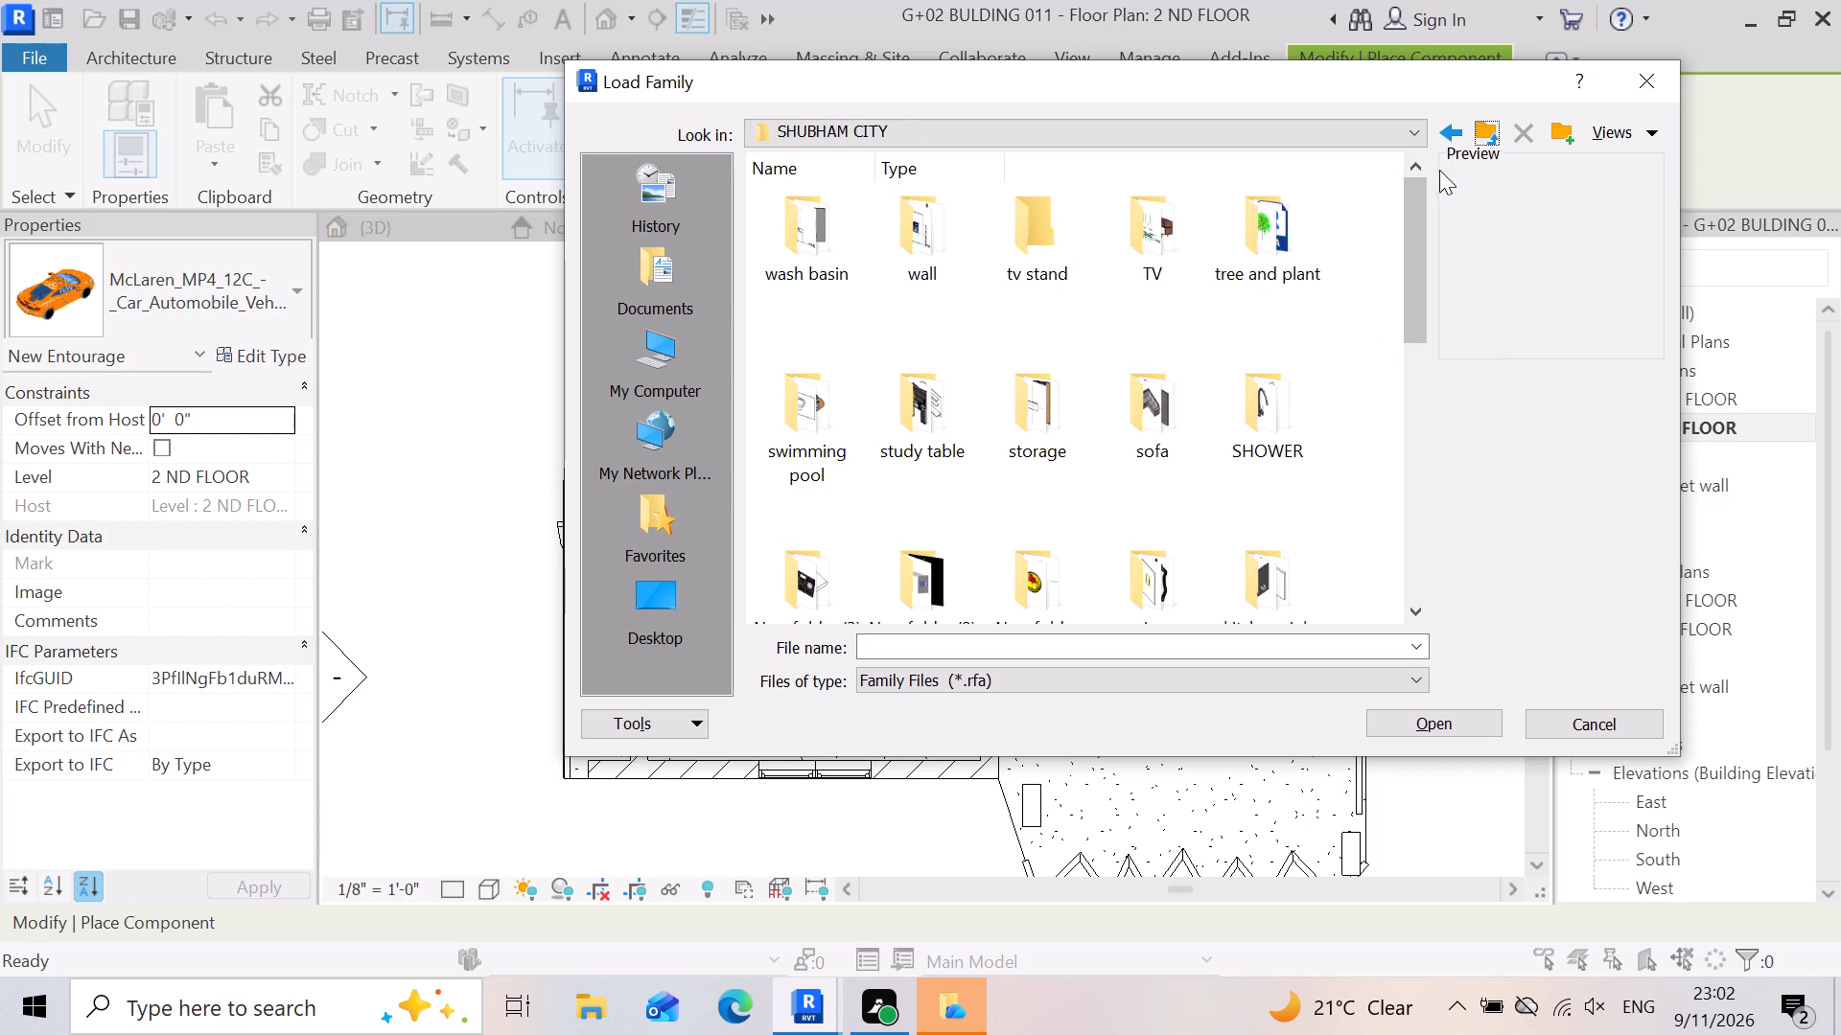
left_click(1489, 121)
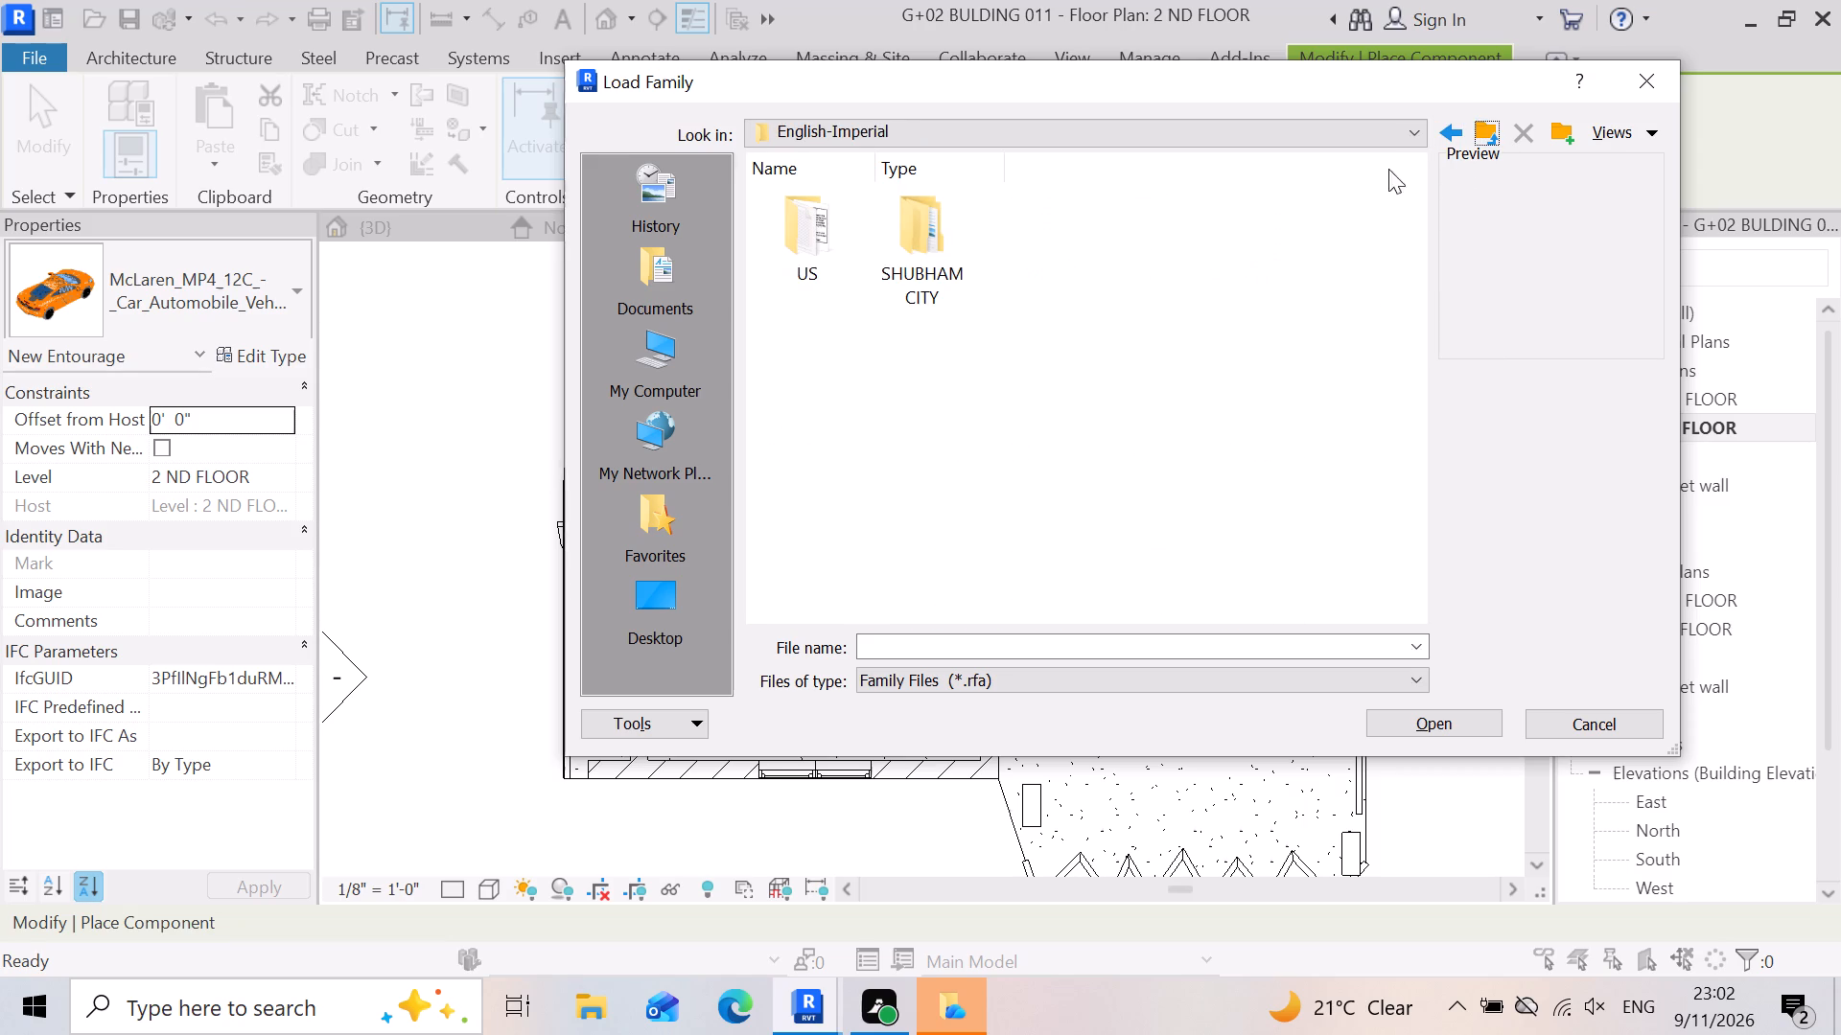
double_click(817, 242)
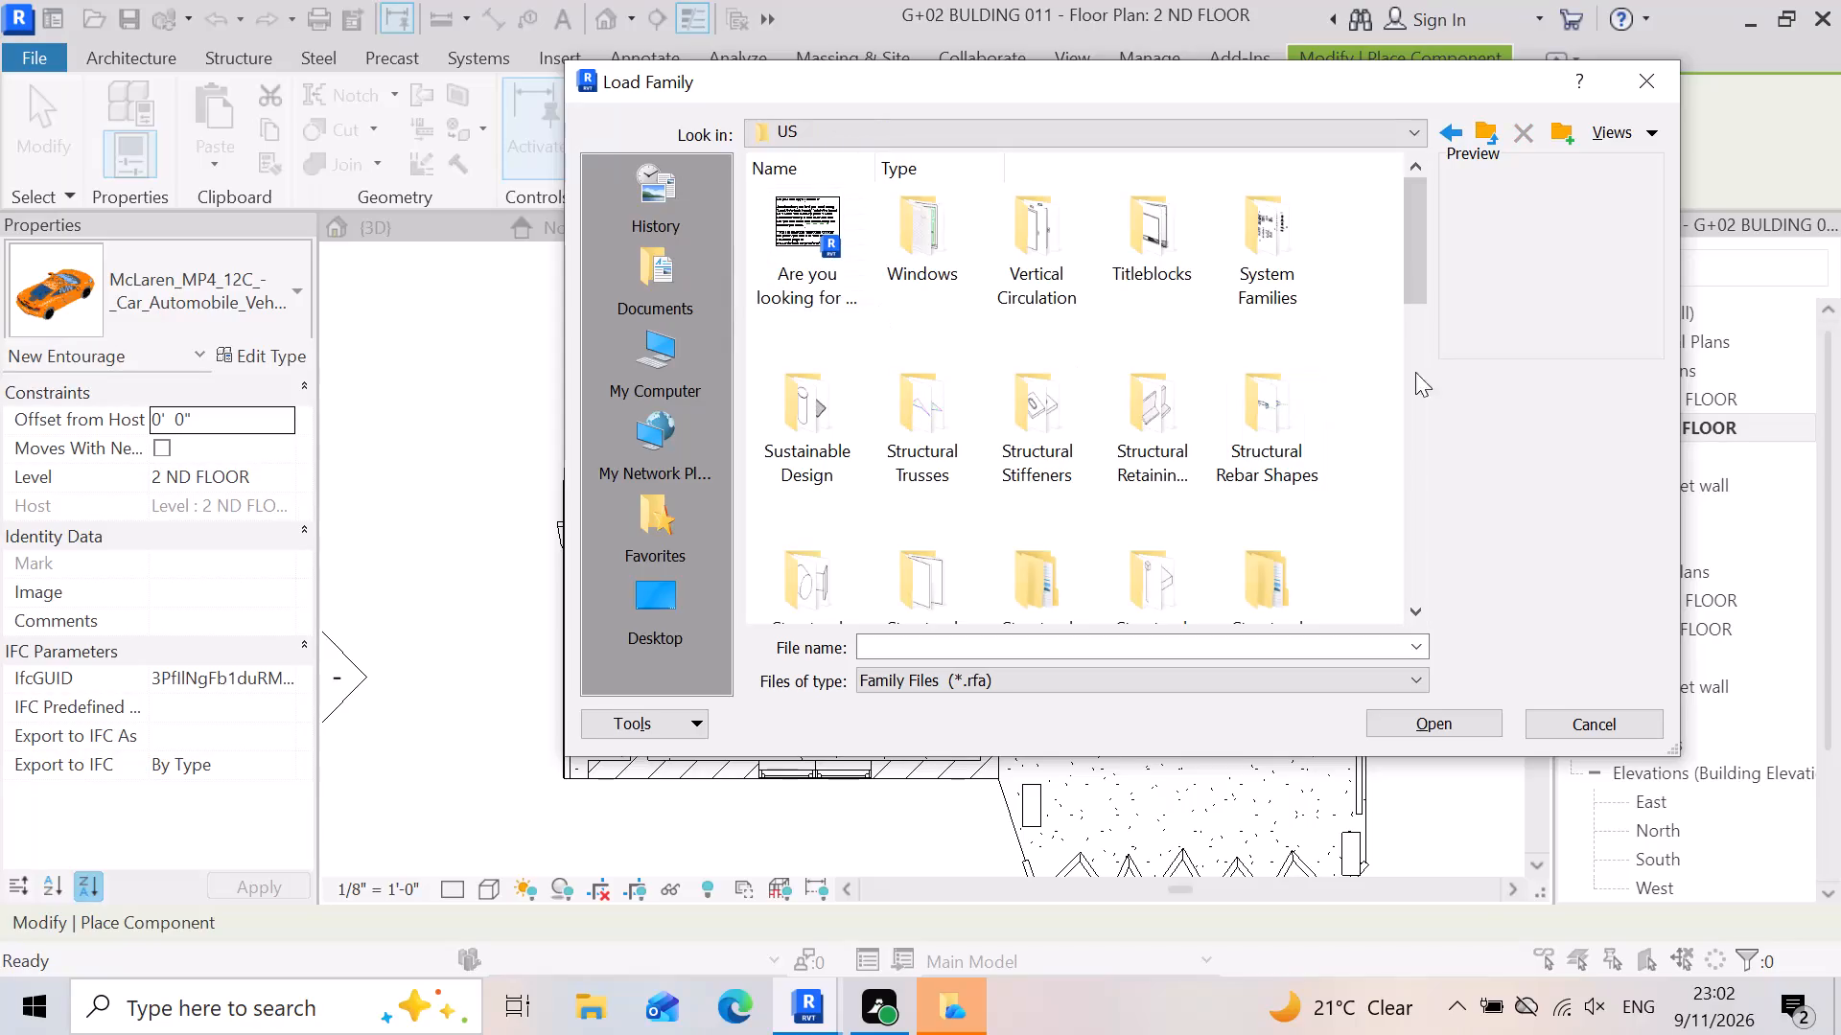
scroll(1099, 320, "down", 4)
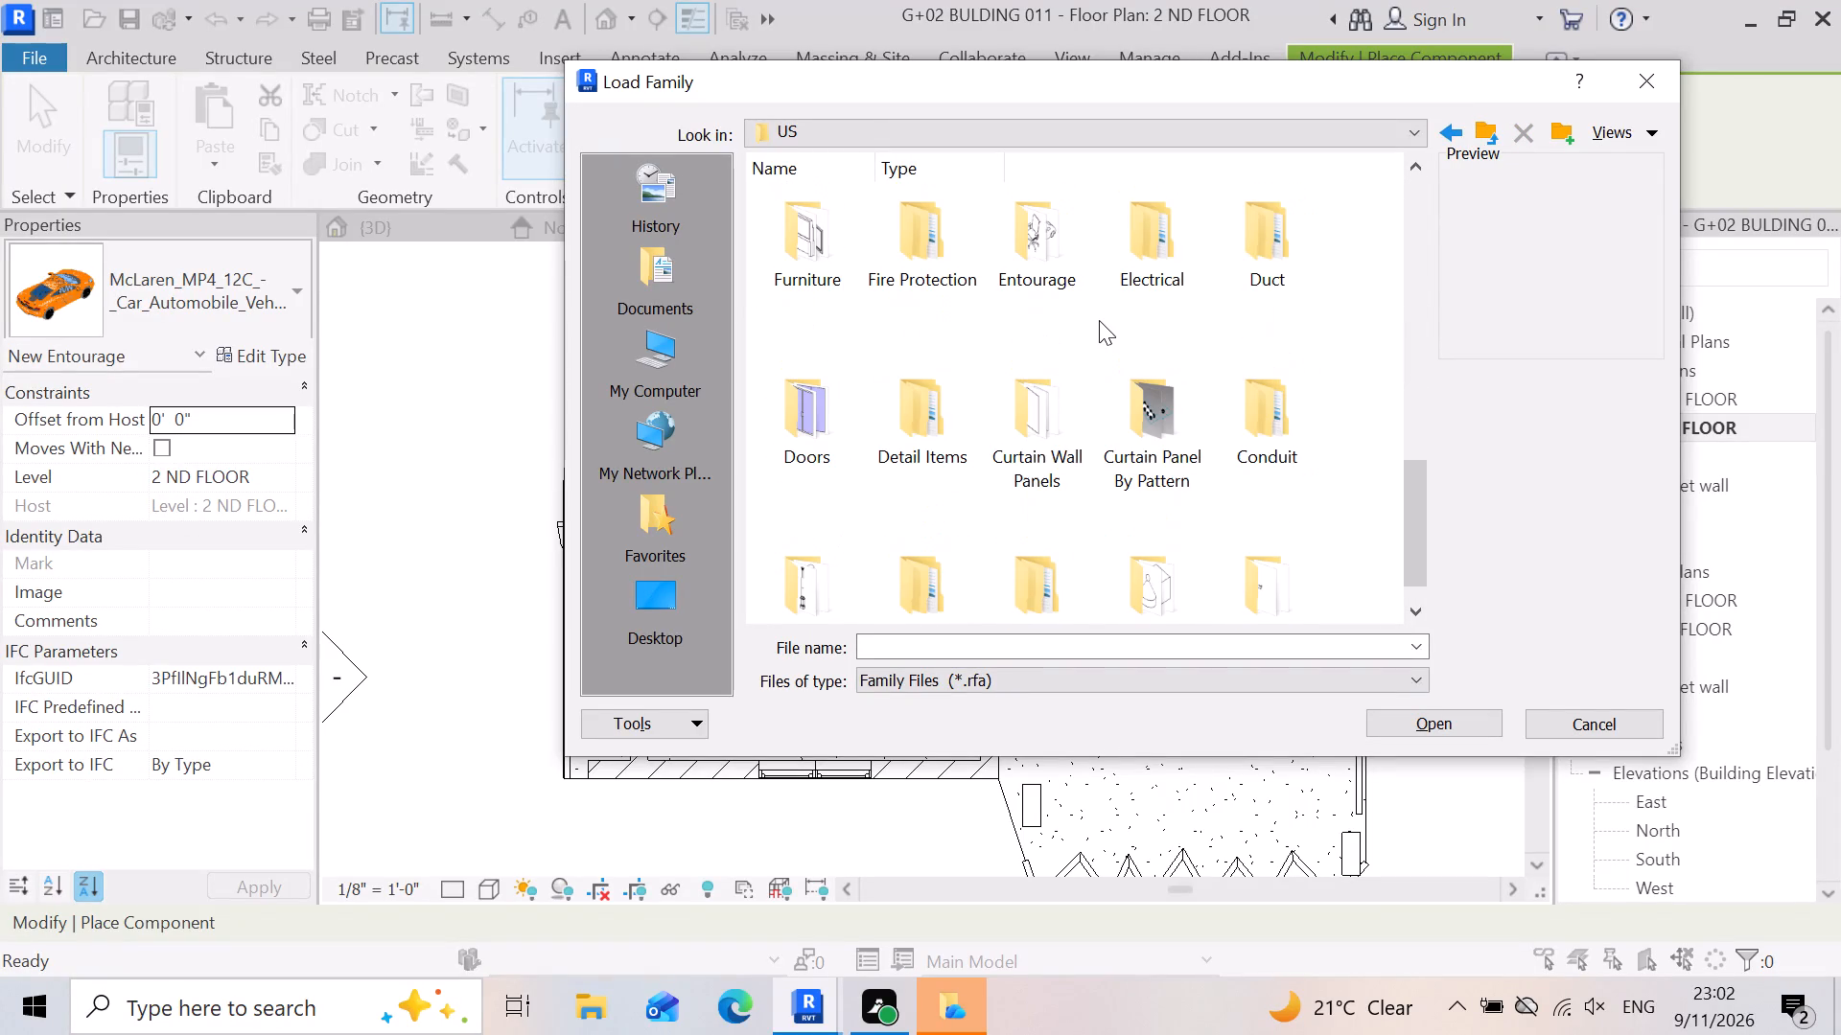
scroll(1129, 323, "up", 2)
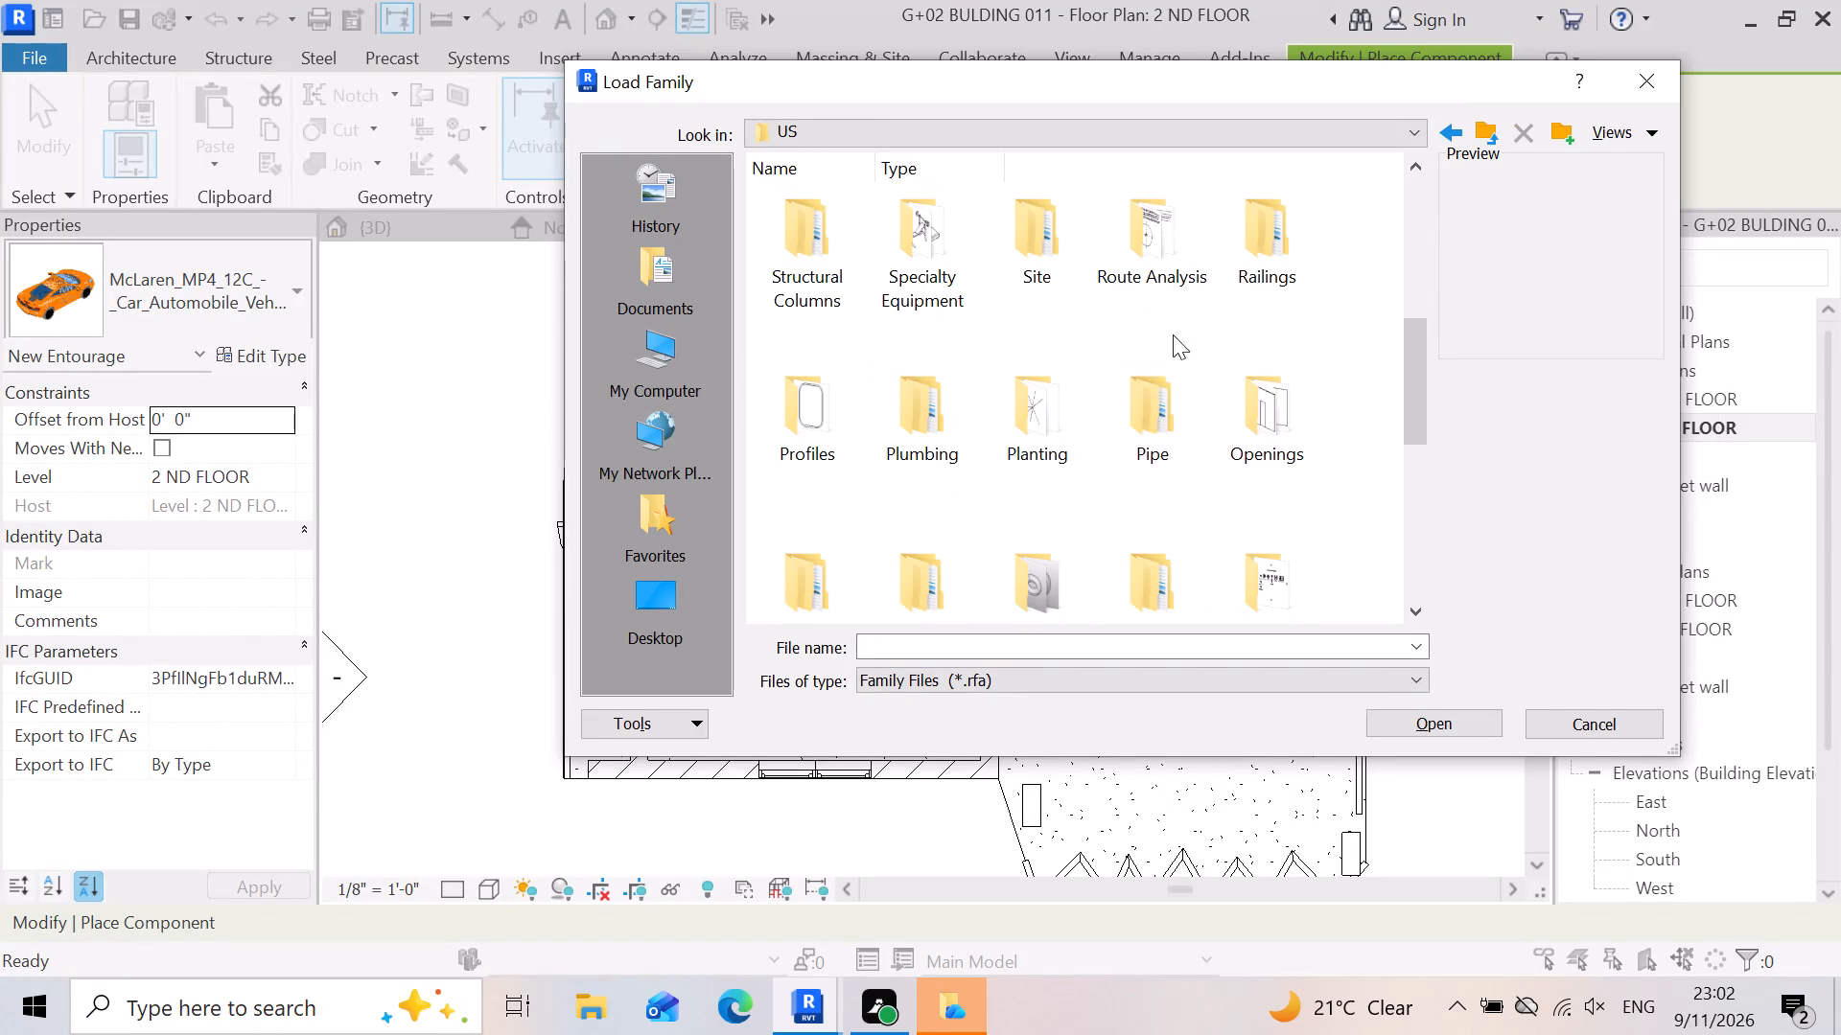
scroll(1065, 335, "down", 3)
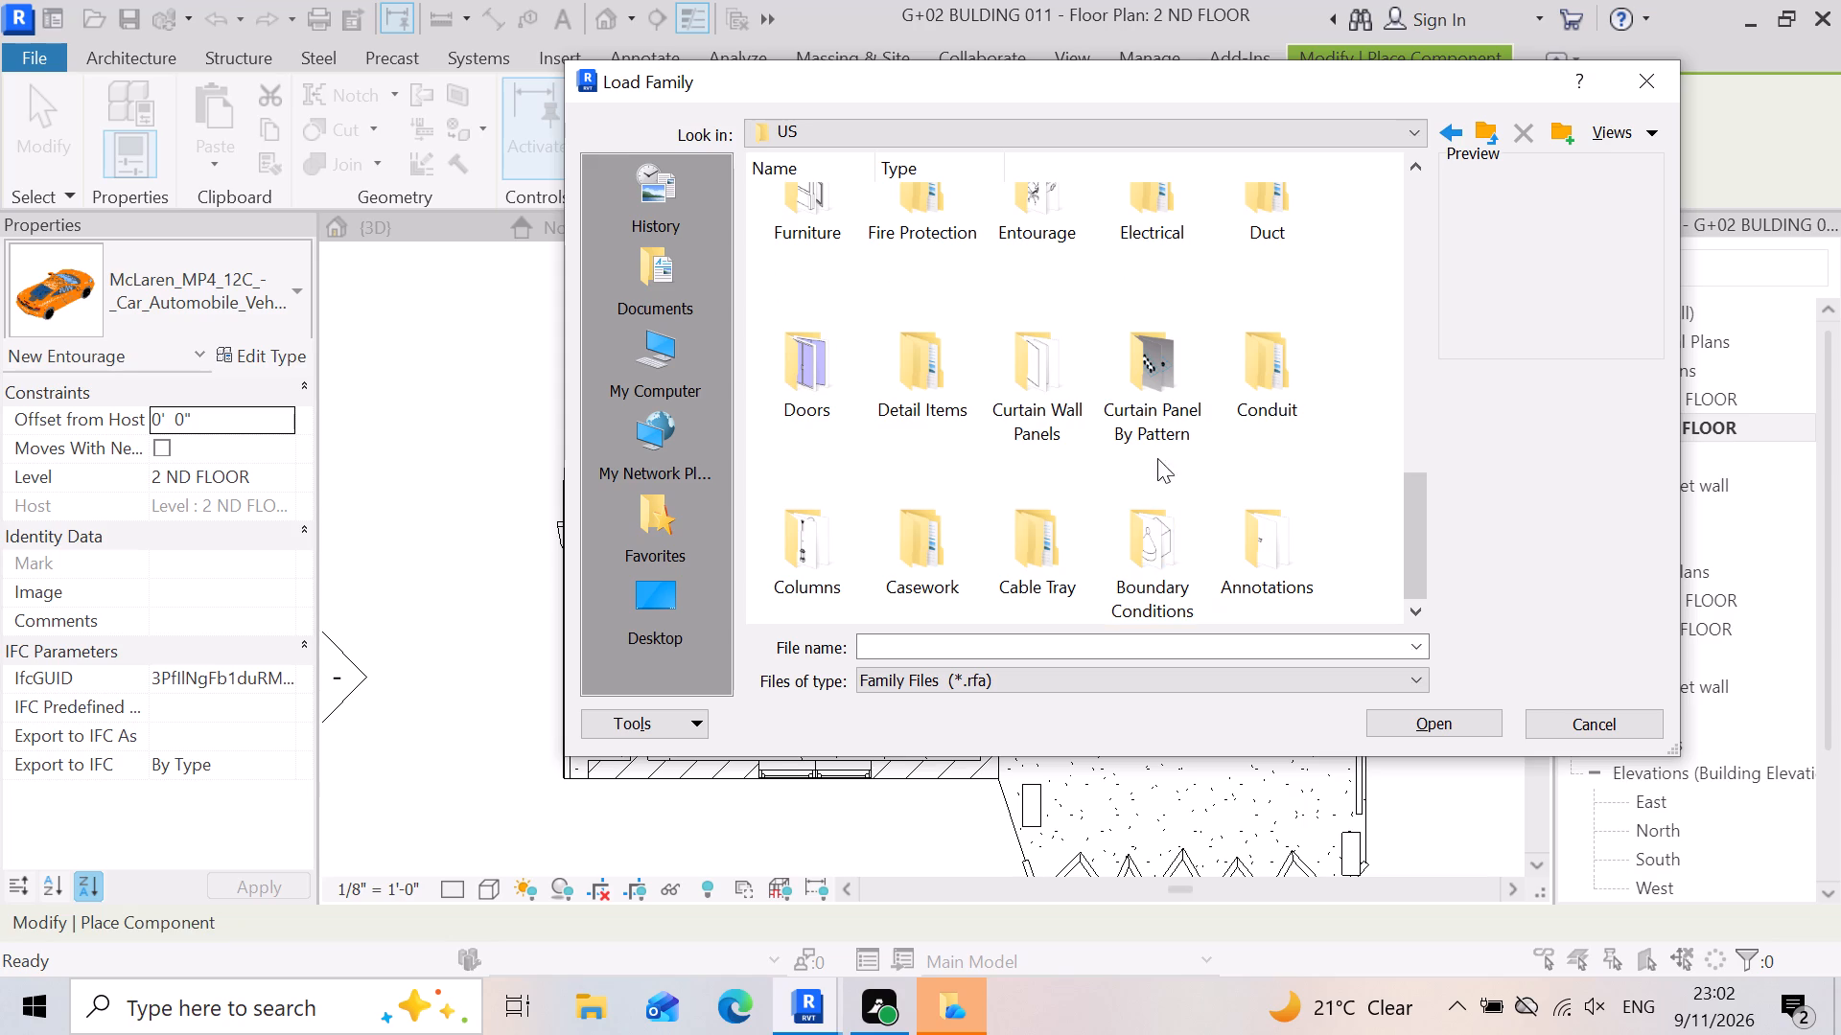
scroll(1138, 449, "up", 4)
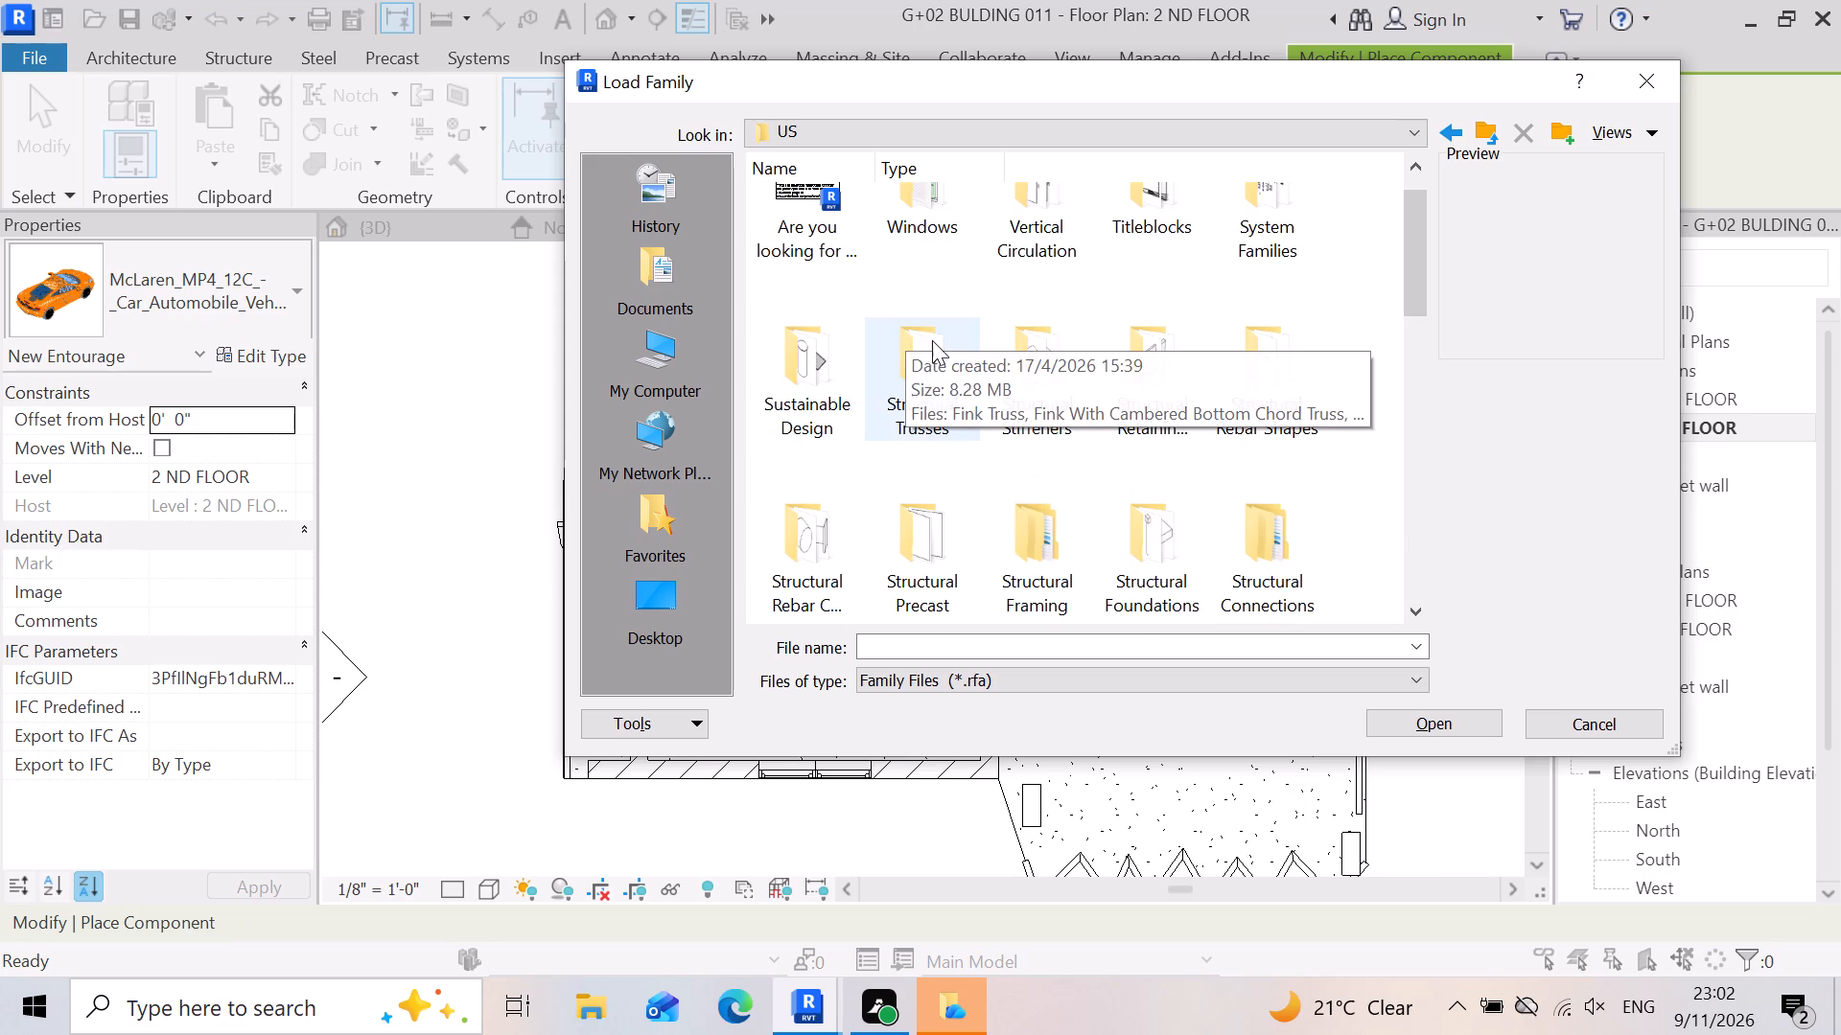
scroll(1144, 382, "up", 3)
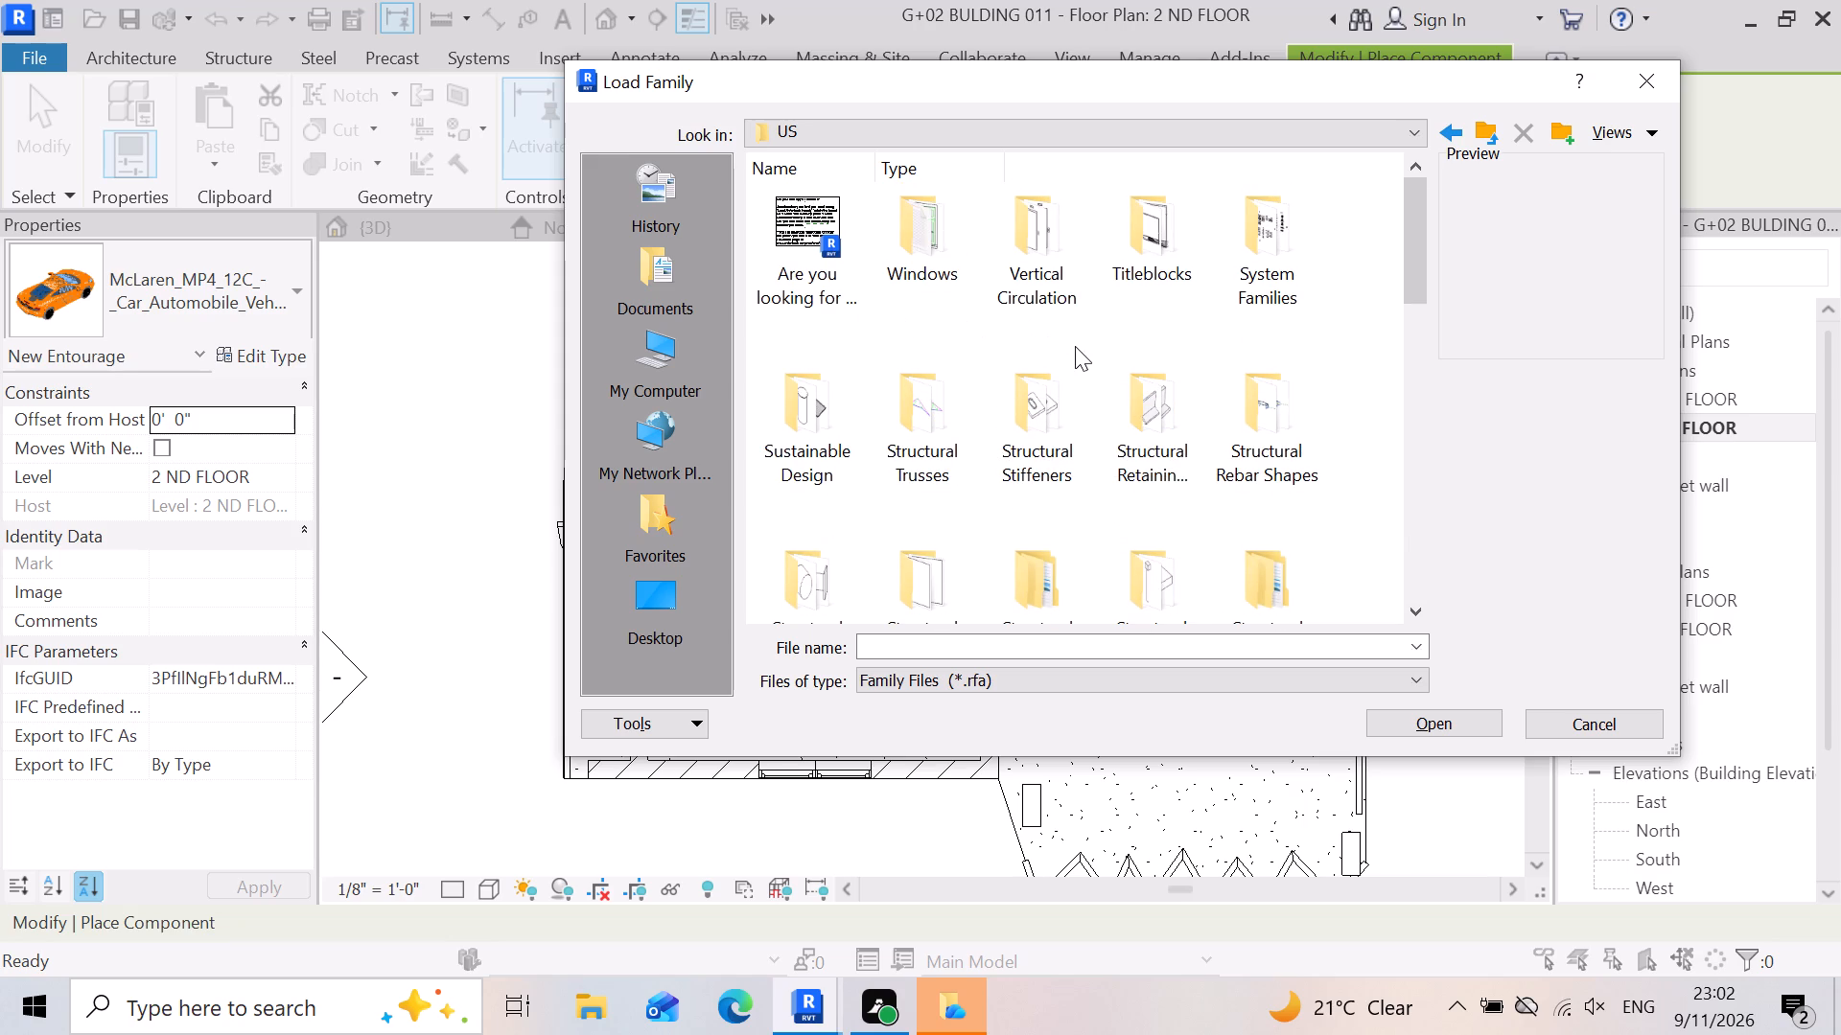
scroll(1075, 346, "down", 1)
scroll(1079, 473, "up", 2)
scroll(1167, 602, "up", 3)
scroll(795, 236, "down", 4)
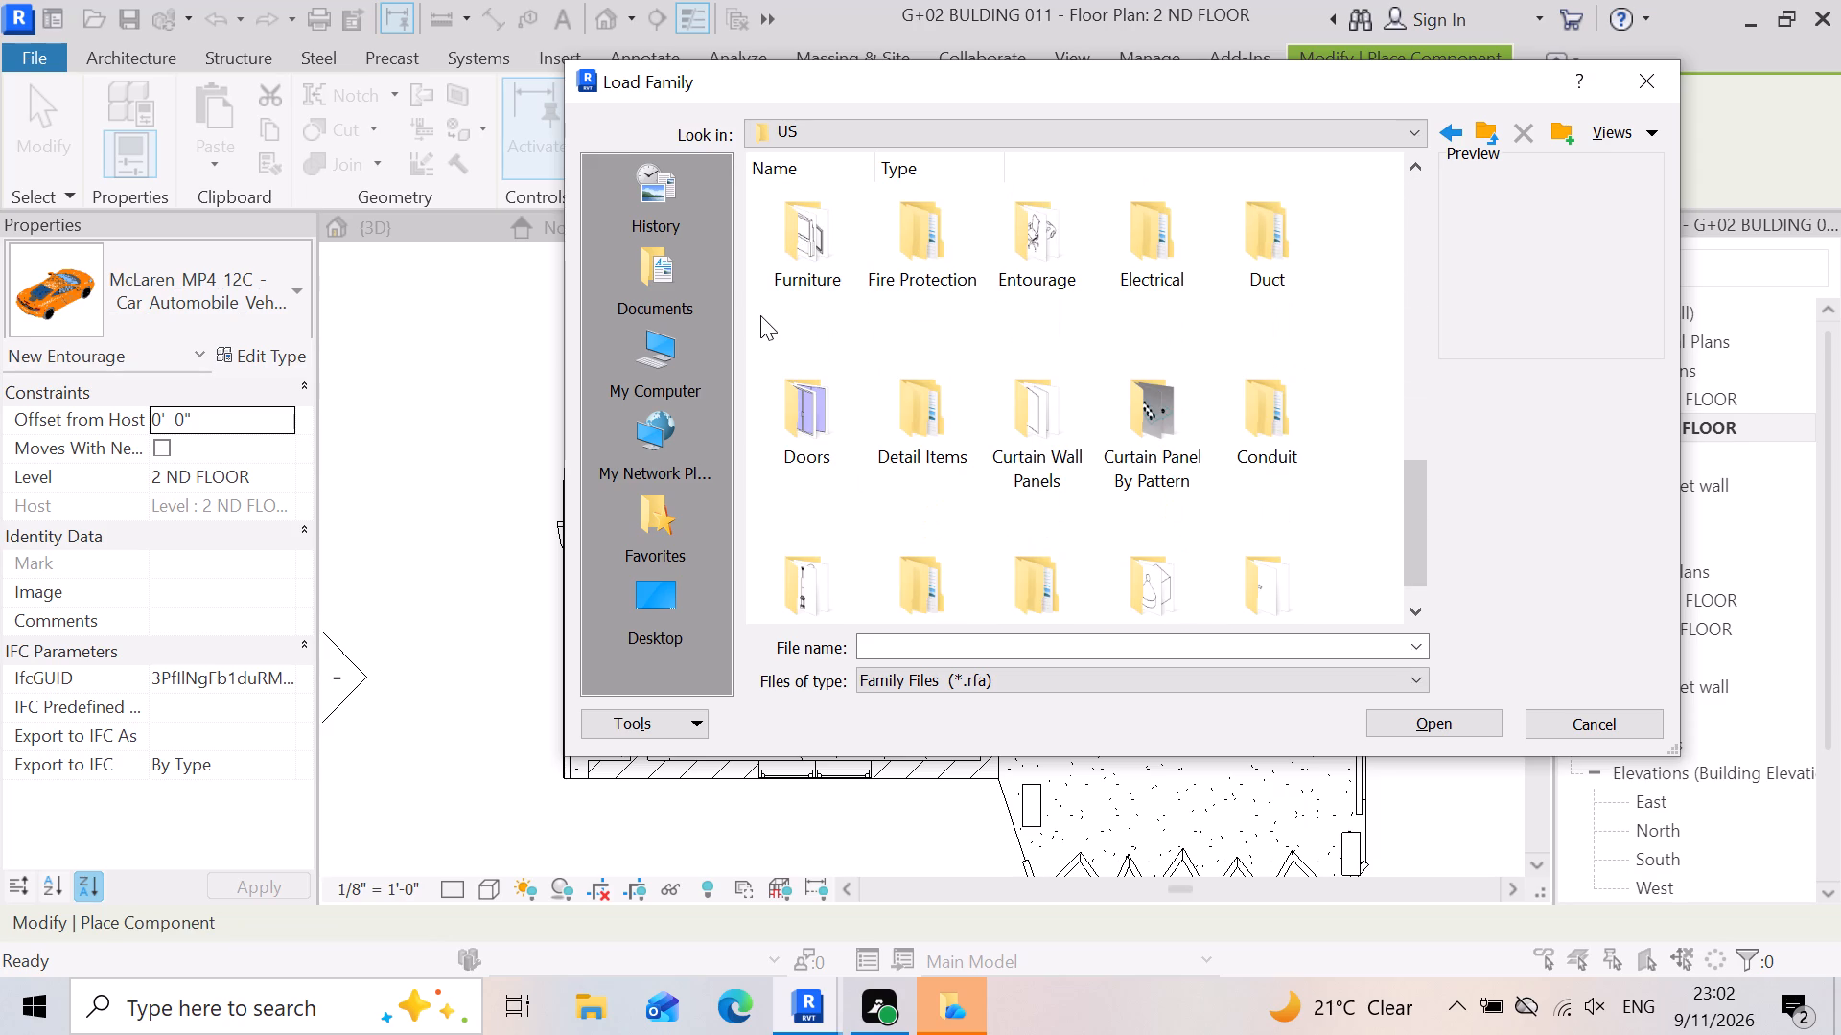
scroll(760, 301, "down", 2)
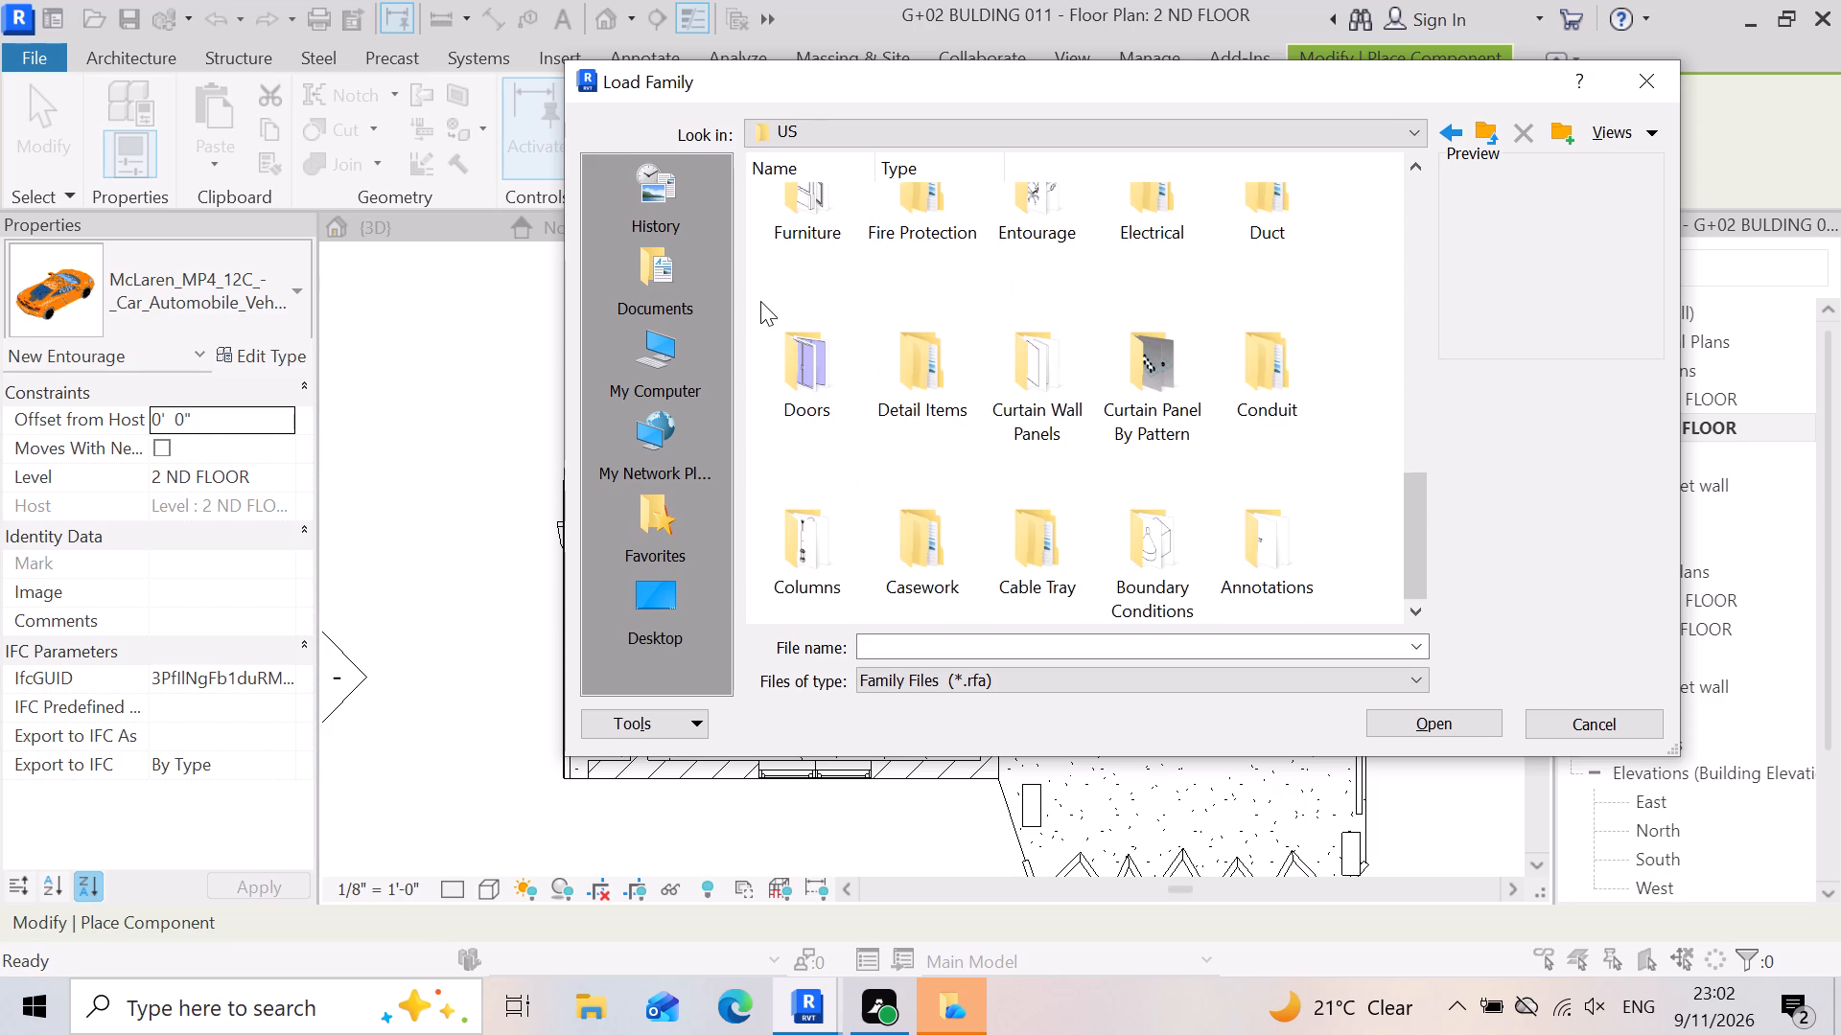
scroll(760, 301, "up", 10)
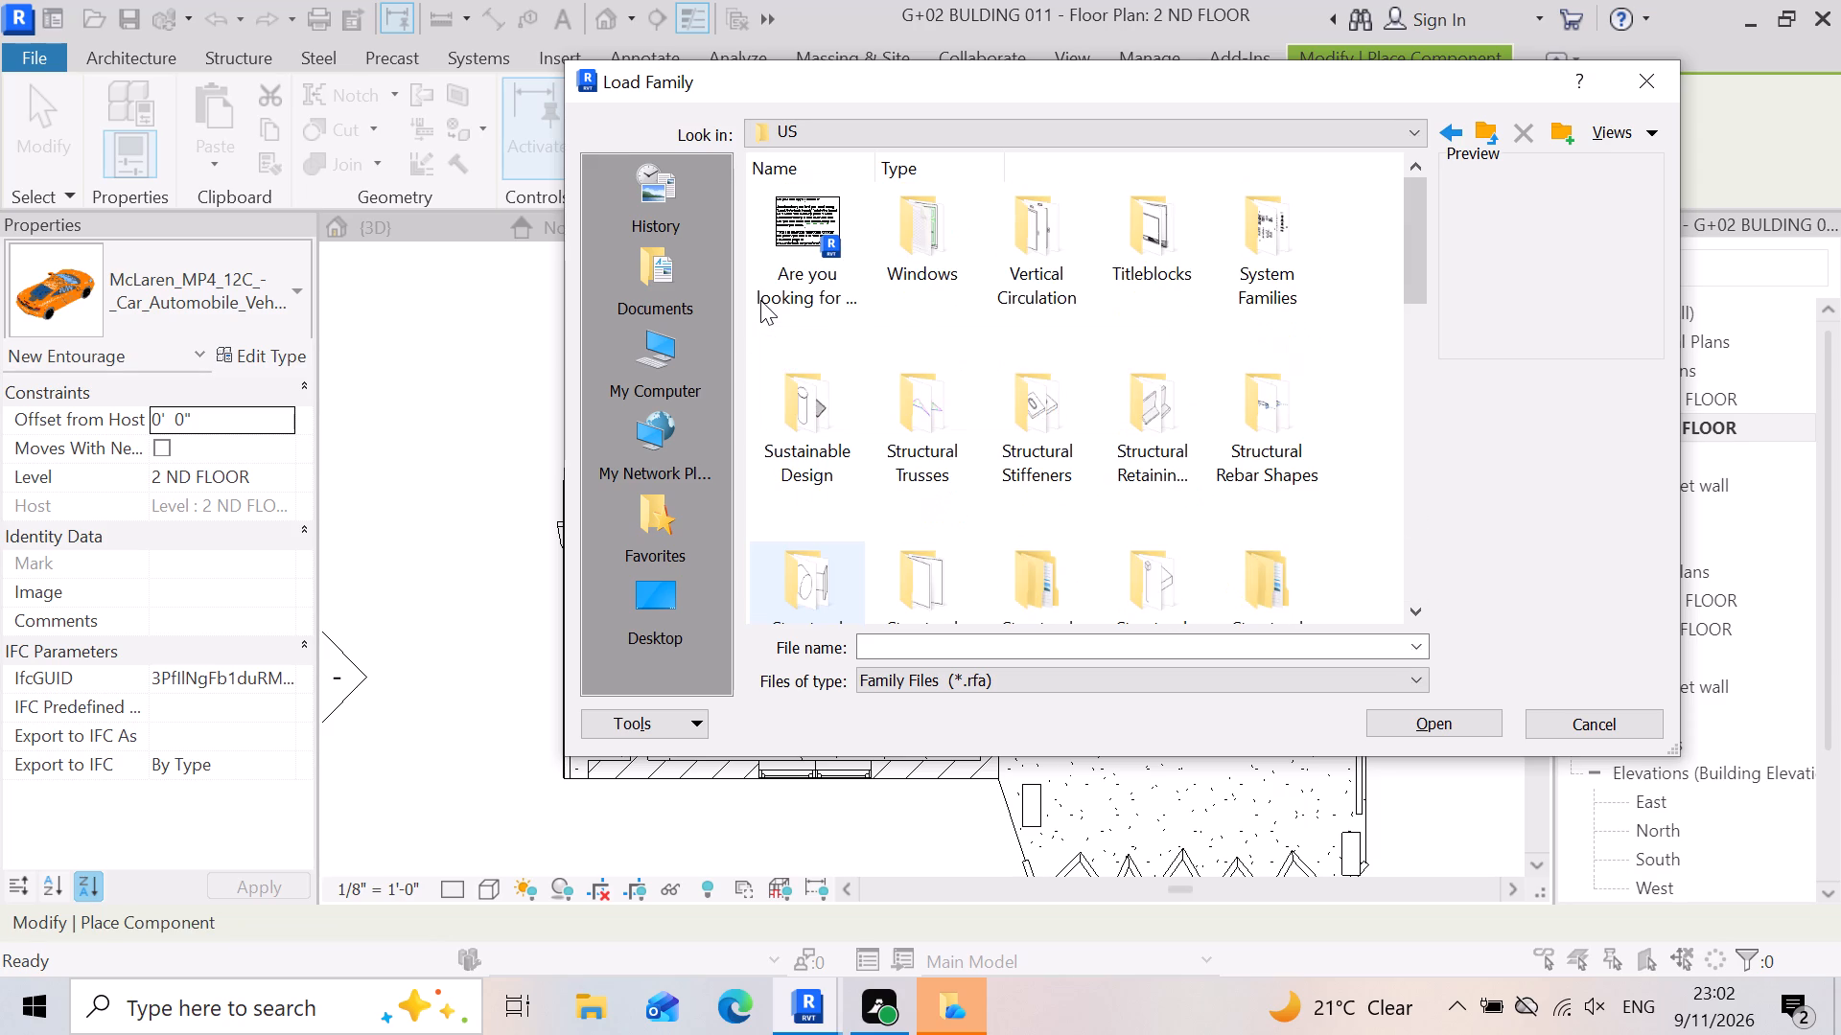
scroll(1105, 471, "down", 2)
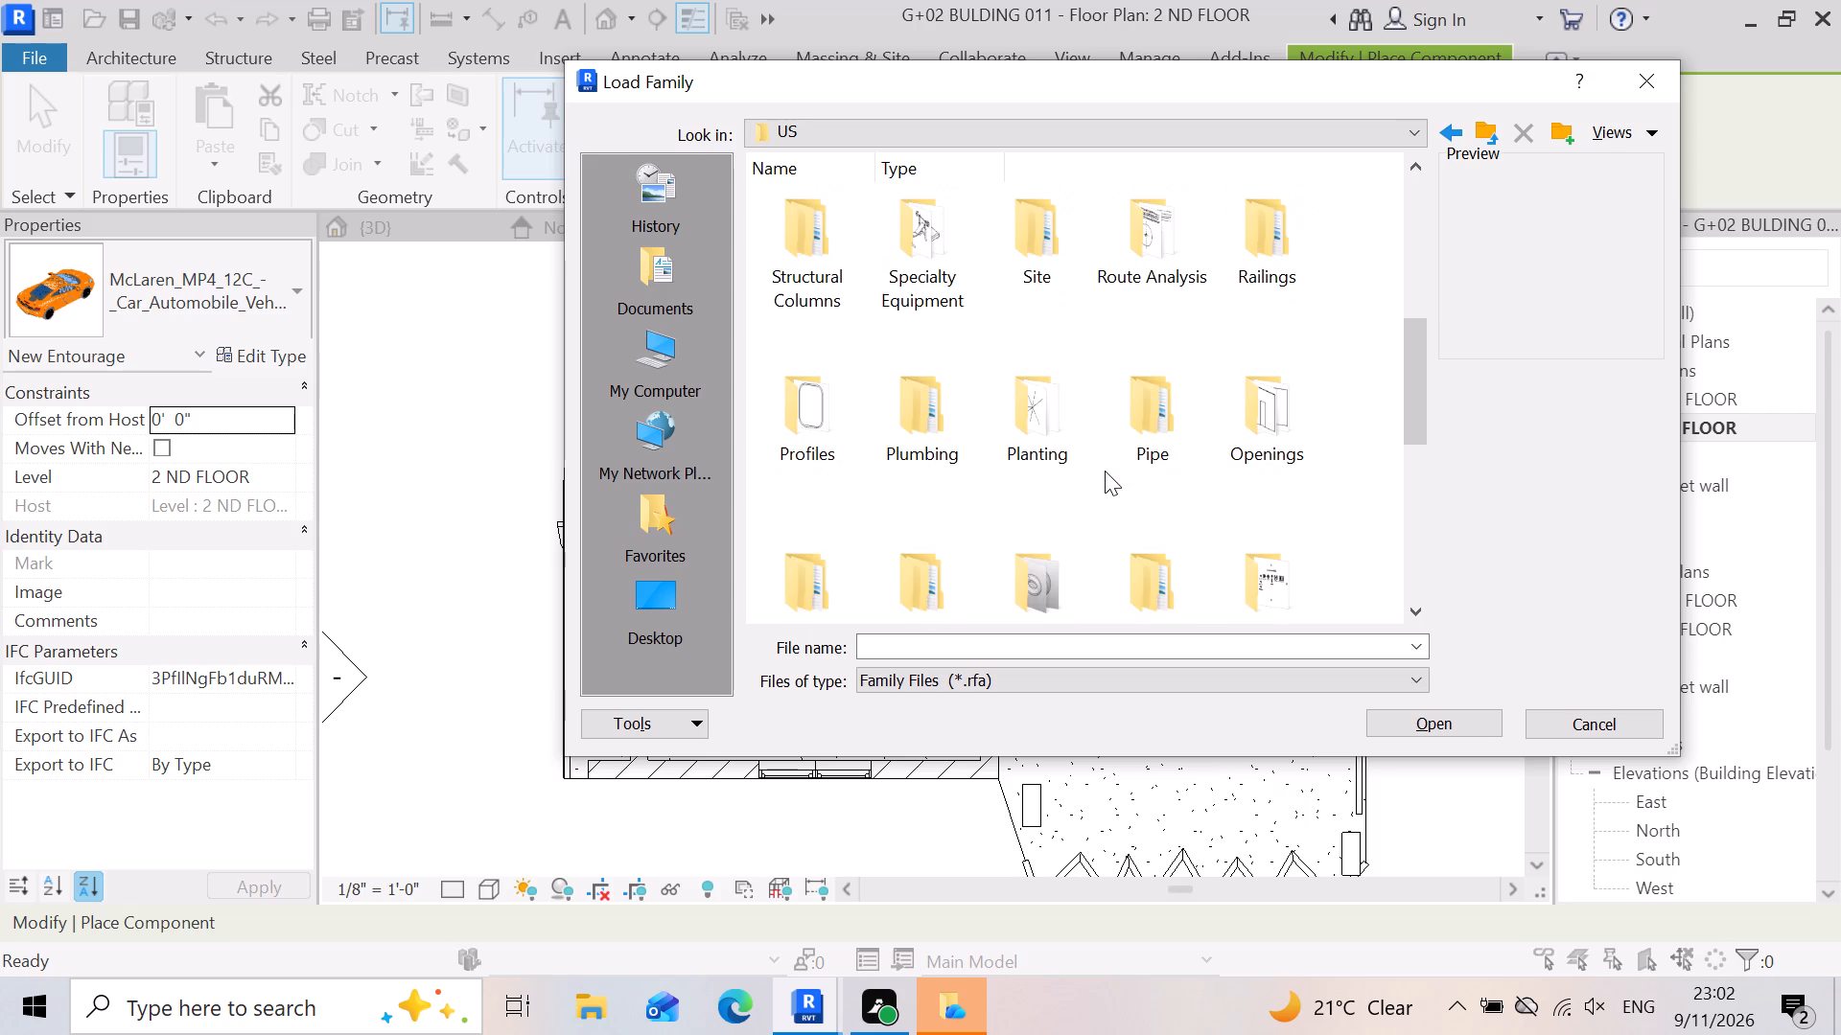
scroll(1089, 462, "down", 1)
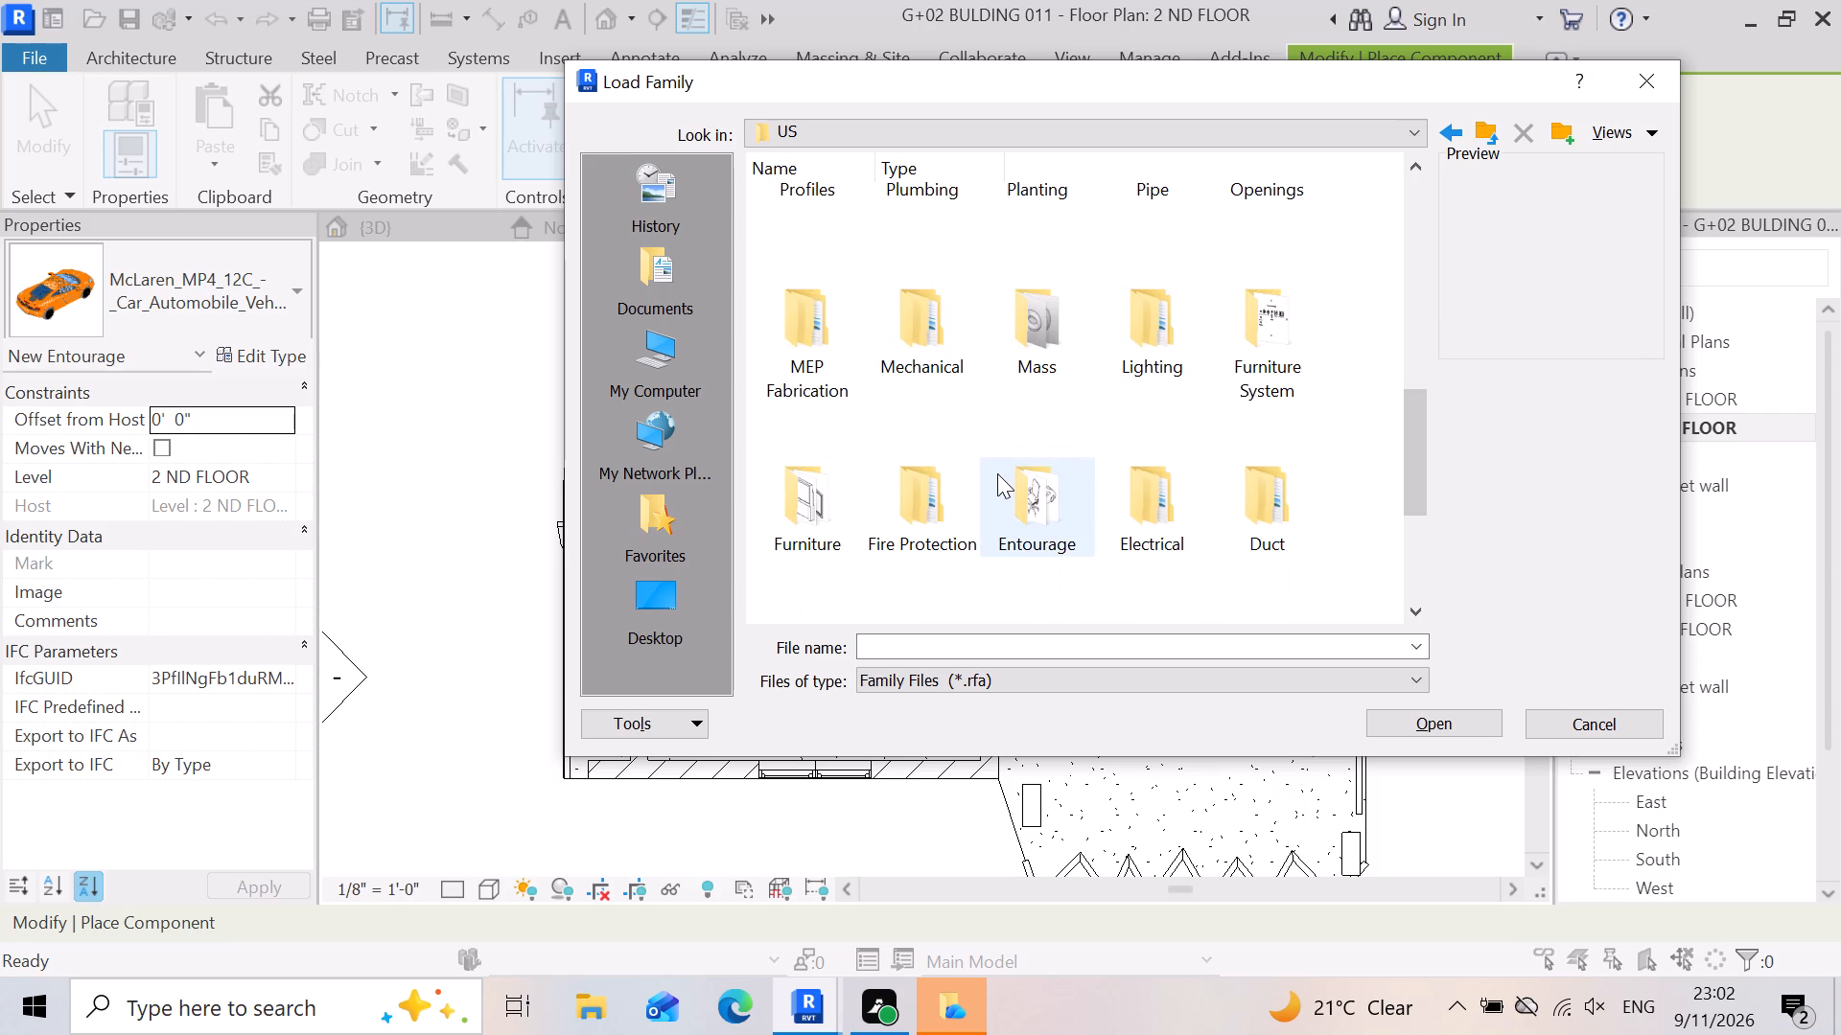
scroll(997, 473, "down", 1)
scroll(1113, 471, "down", 2)
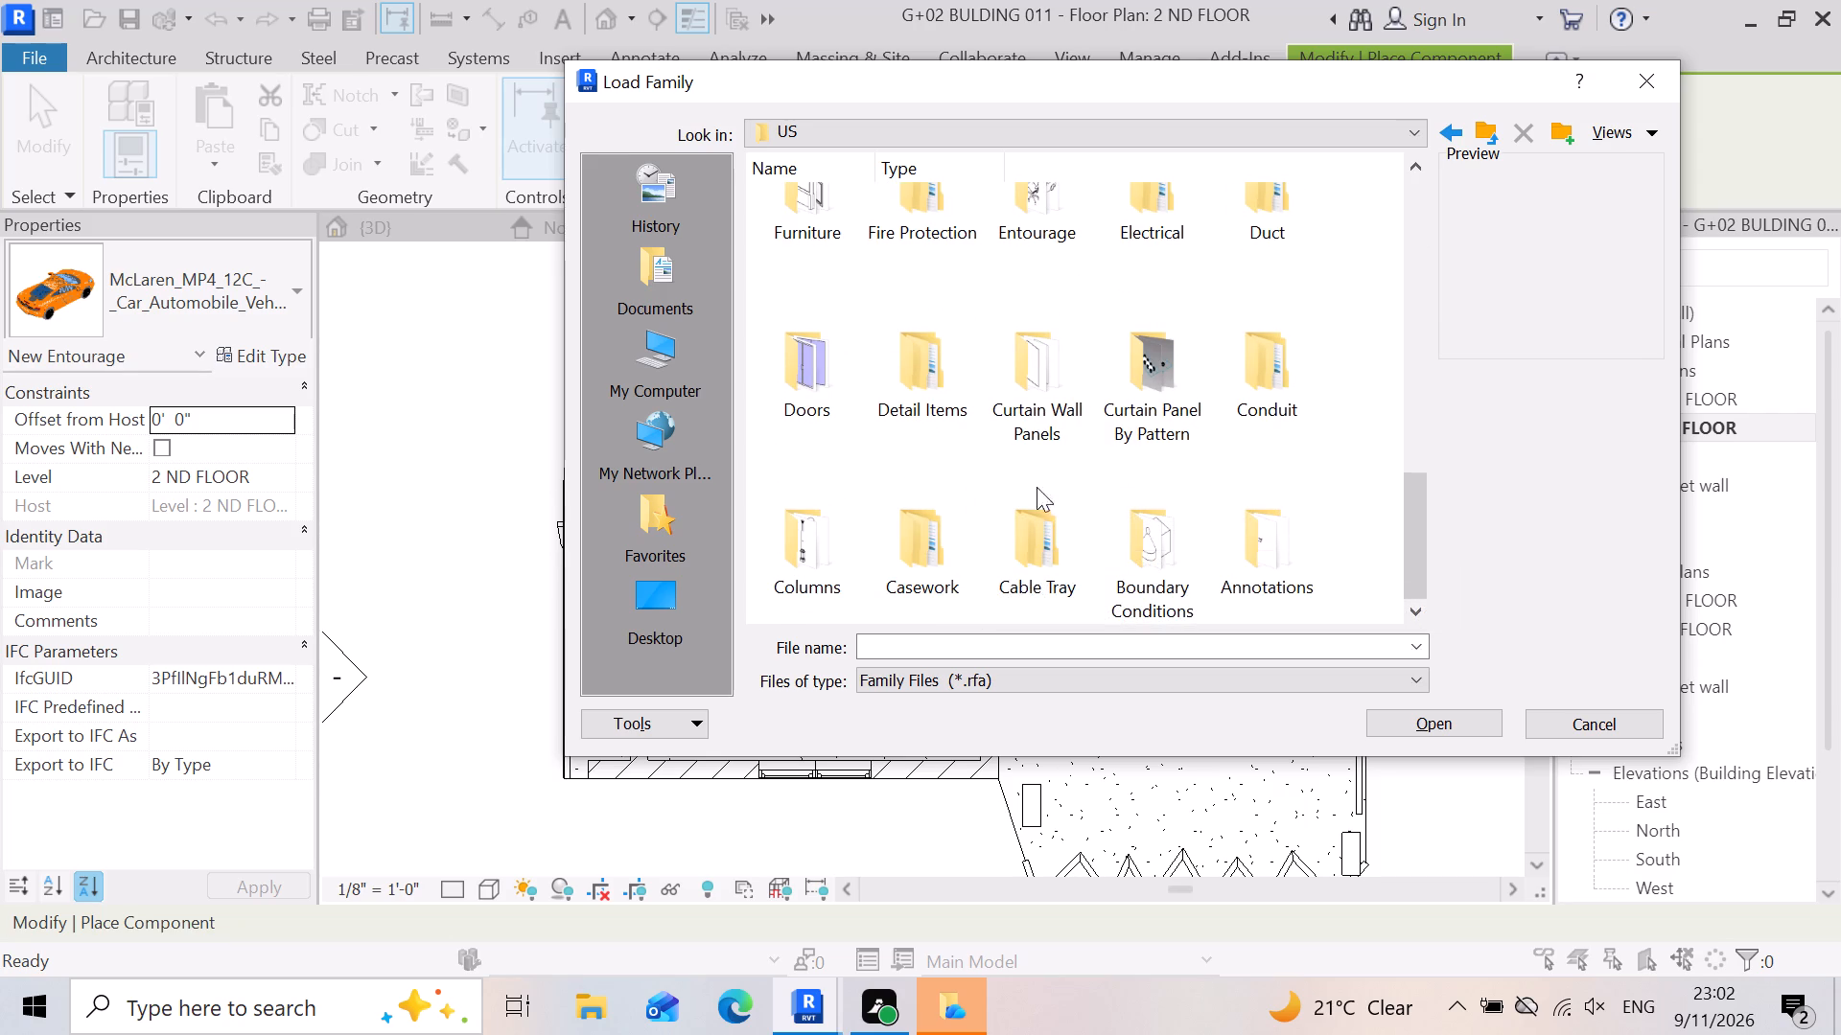
scroll(1054, 489, "down", 2)
scroll(1084, 417, "down", 4)
scroll(1095, 424, "up", 5)
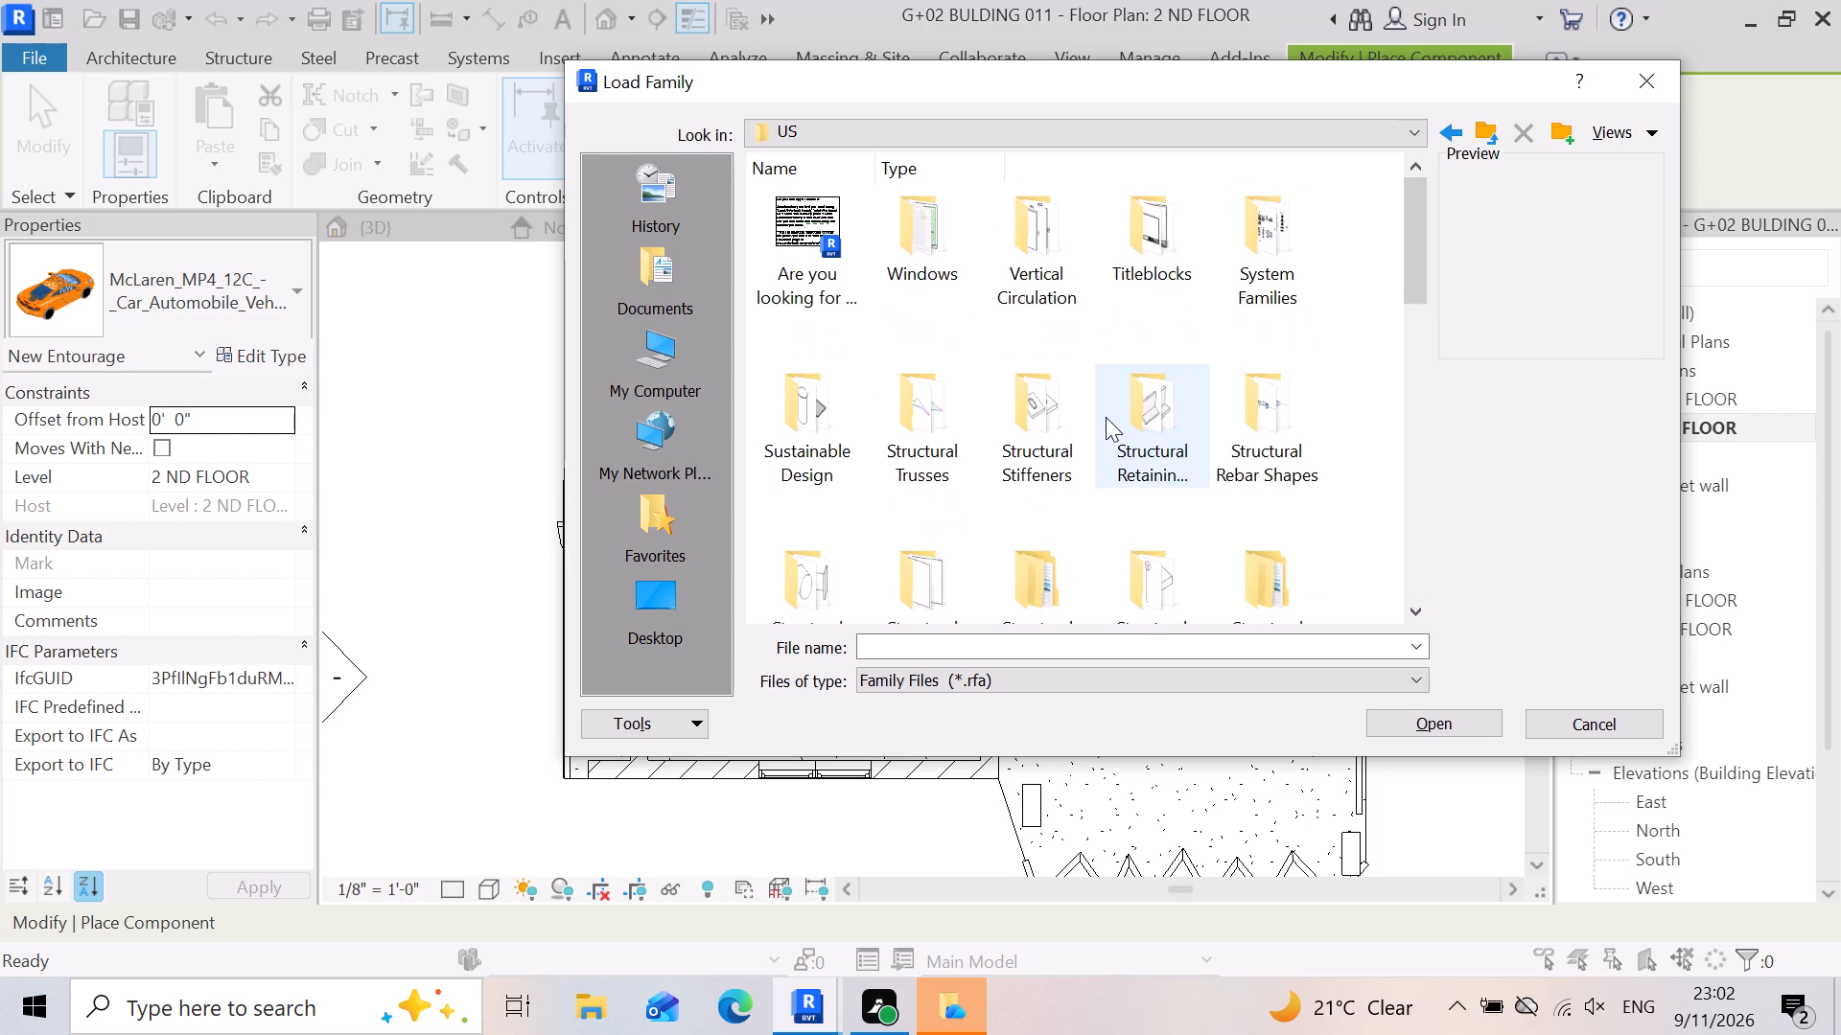
scroll(1106, 417, "up", 10)
left_click(890, 174)
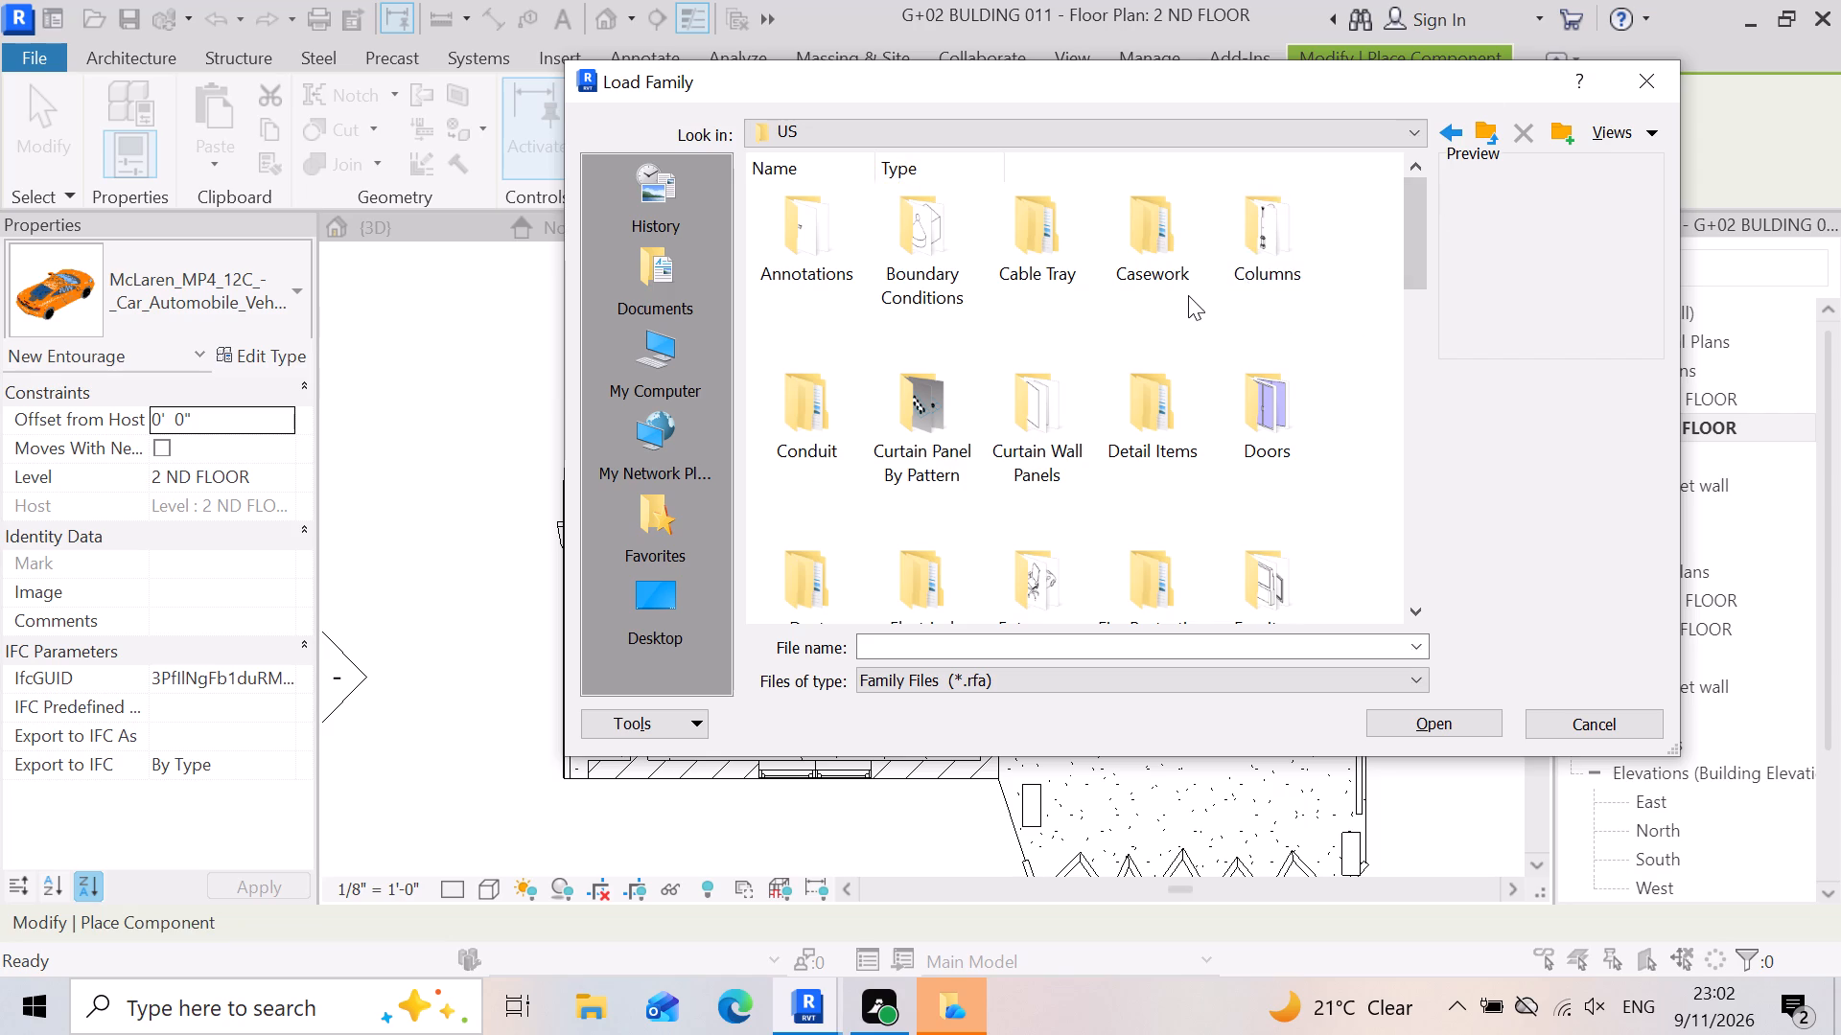
scroll(1188, 295, "down", 6)
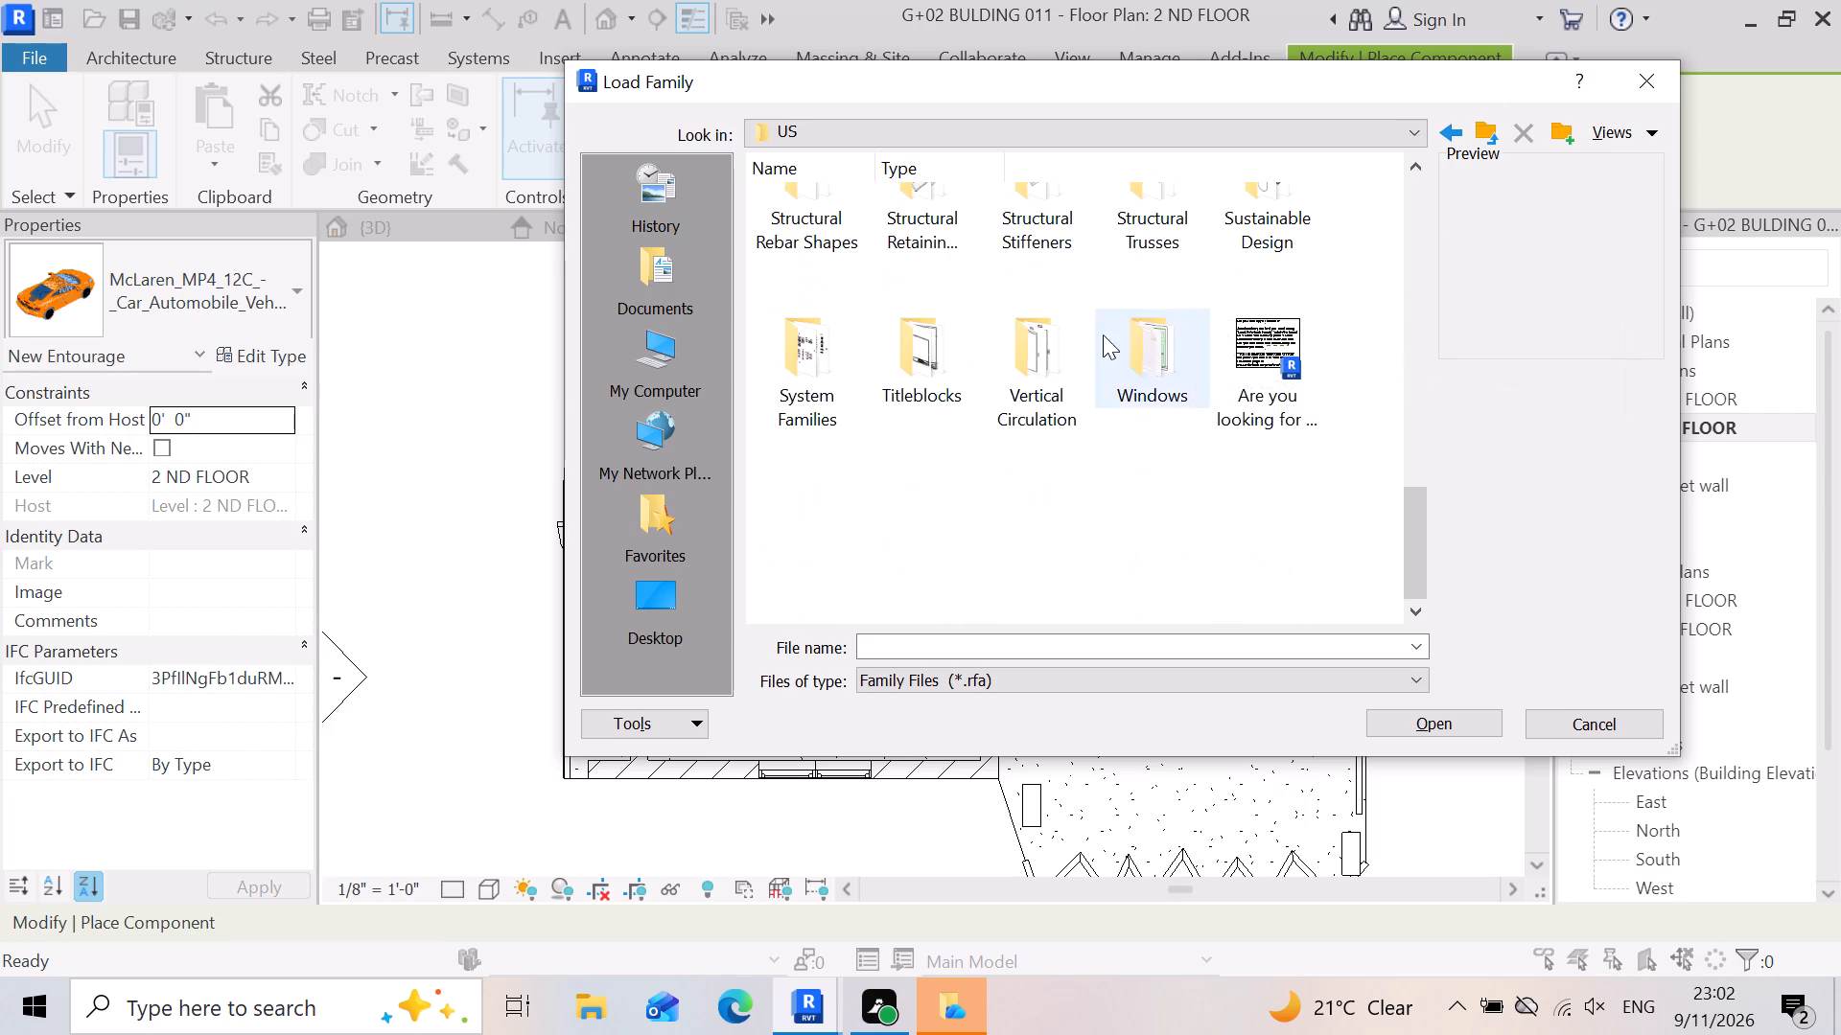
scroll(1004, 404, "up", 2)
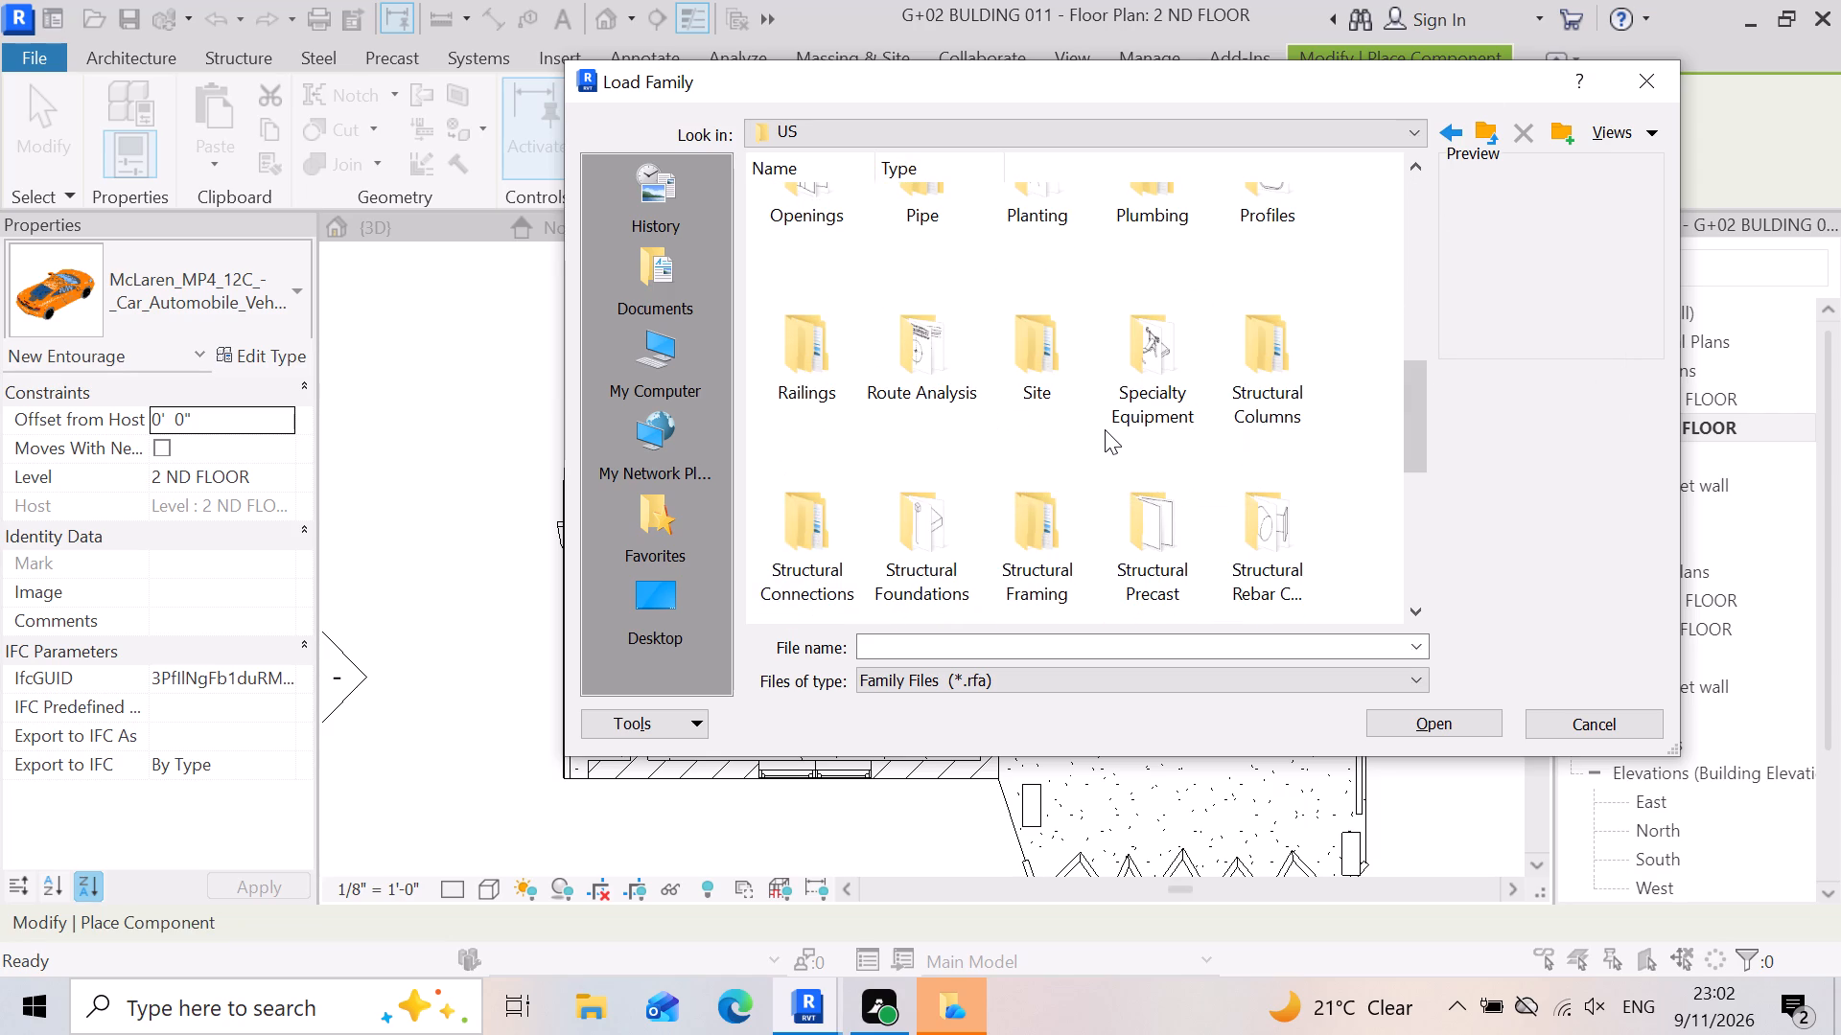
scroll(1105, 429, "up", 1)
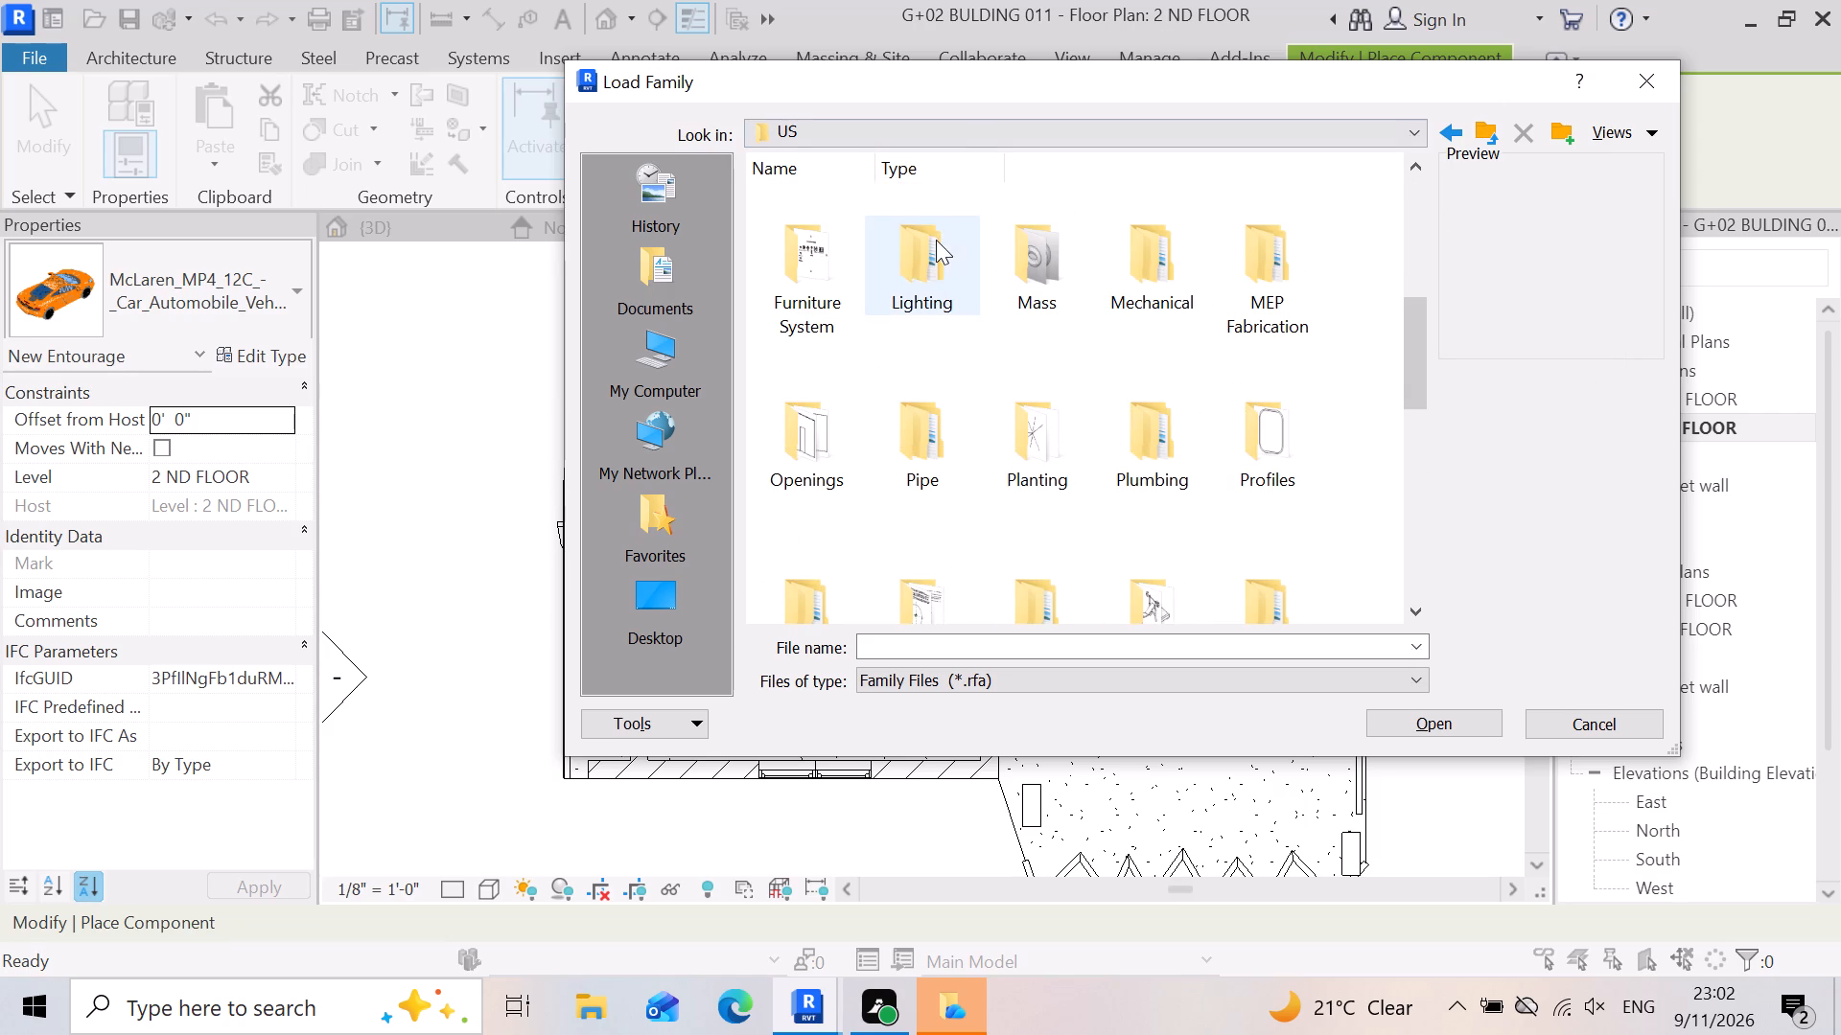
Load the Downlight - Recessed Can family from the Internal folder of the Architectural lighting library and try positioning it on the floor plan.
double_click(934, 244)
double_click(815, 241)
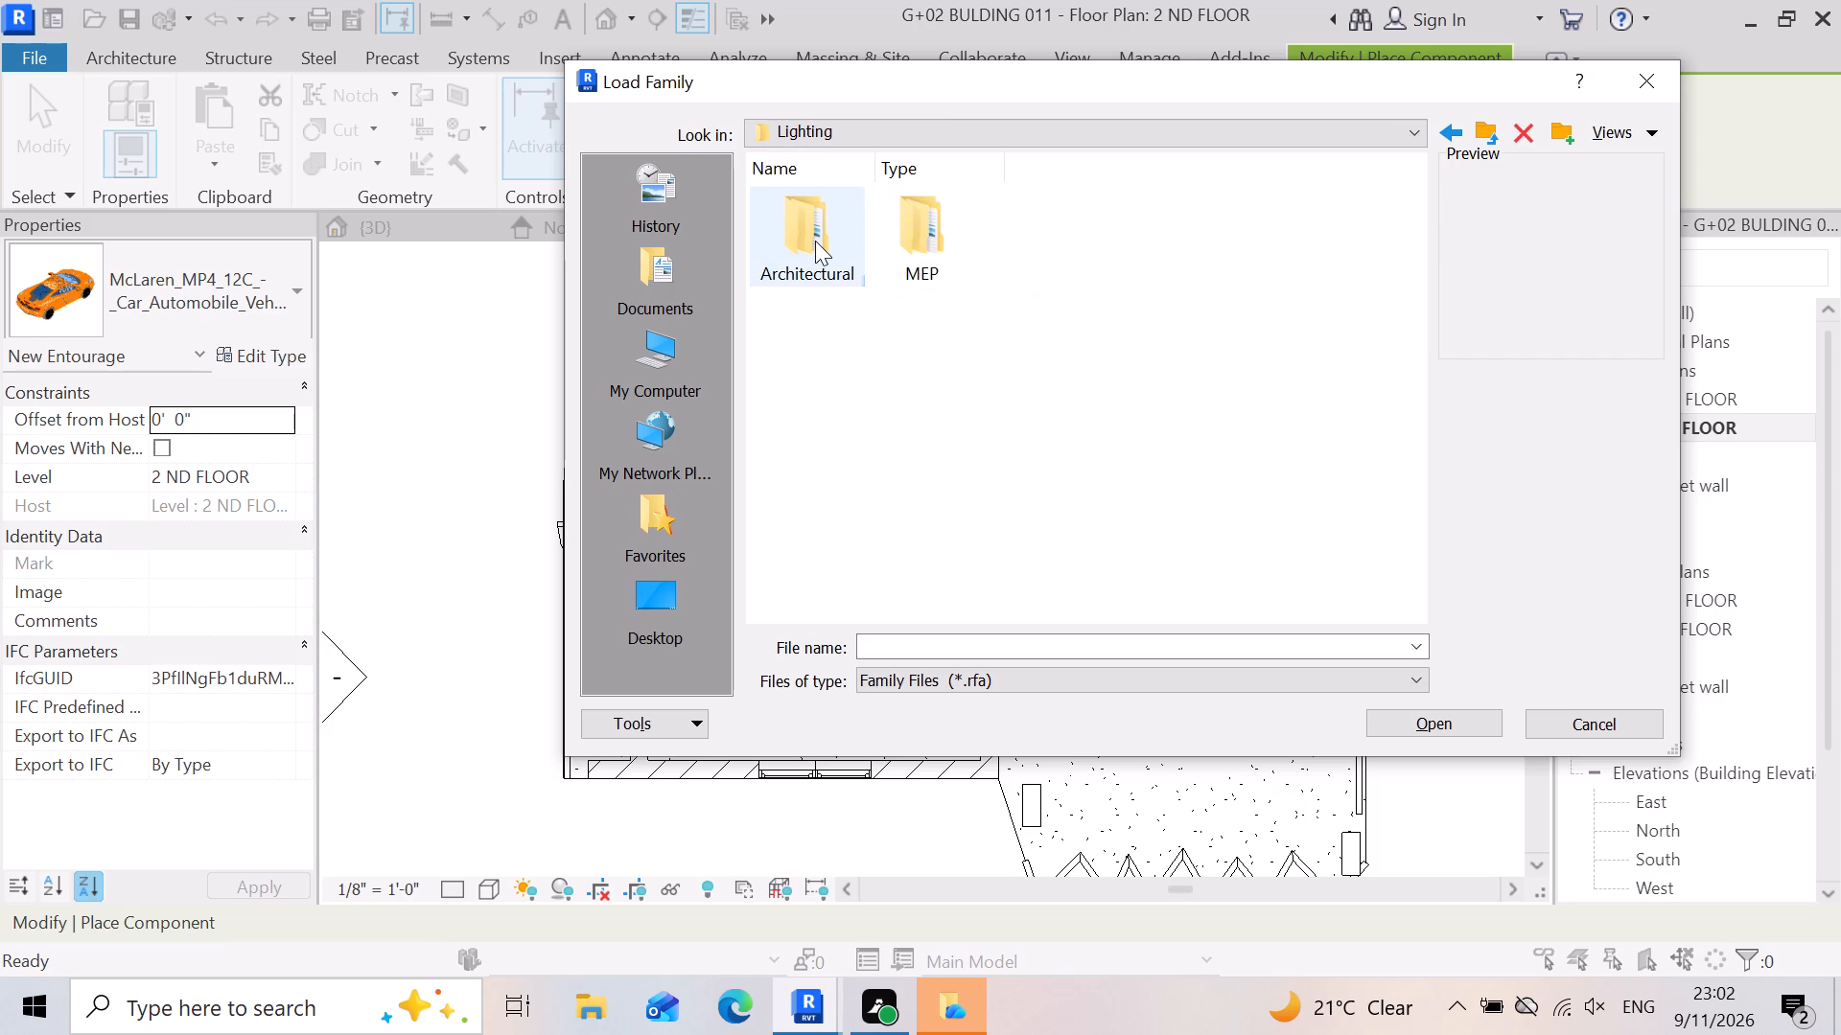
double_click(815, 243)
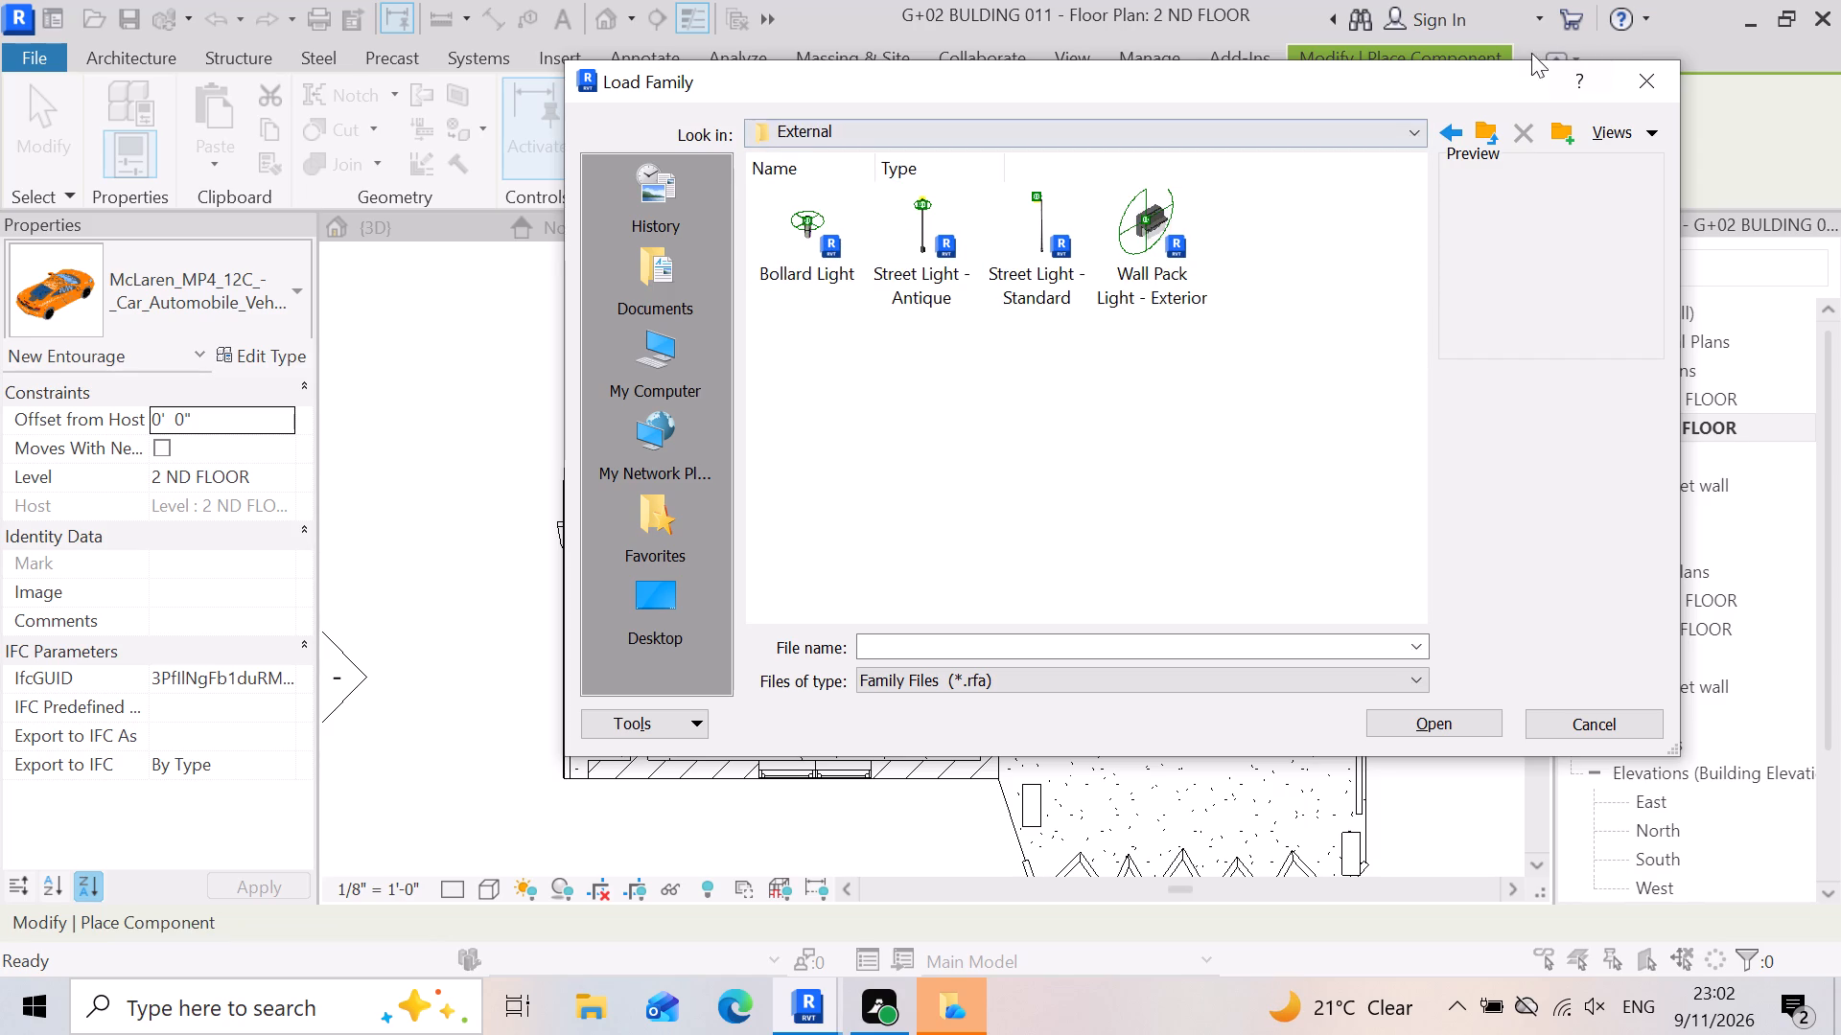
left_click(1484, 136)
double_click(930, 255)
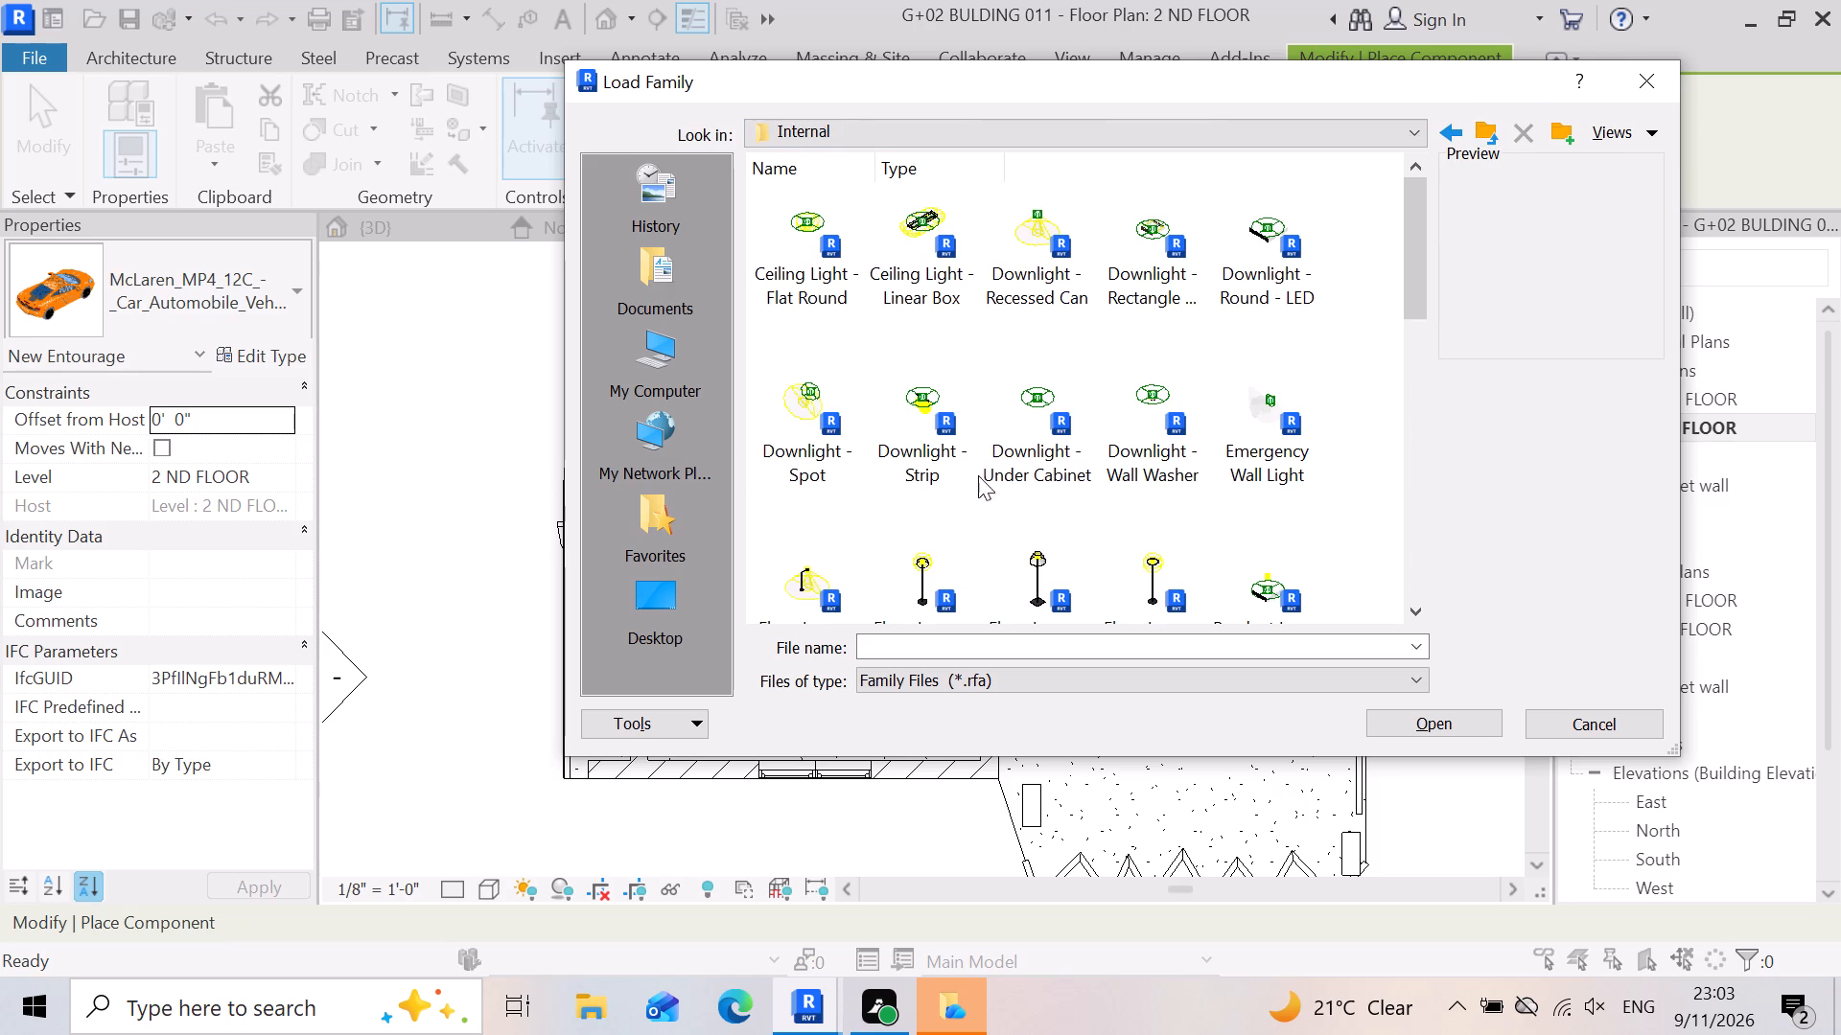
scroll(1109, 425, "down", 1)
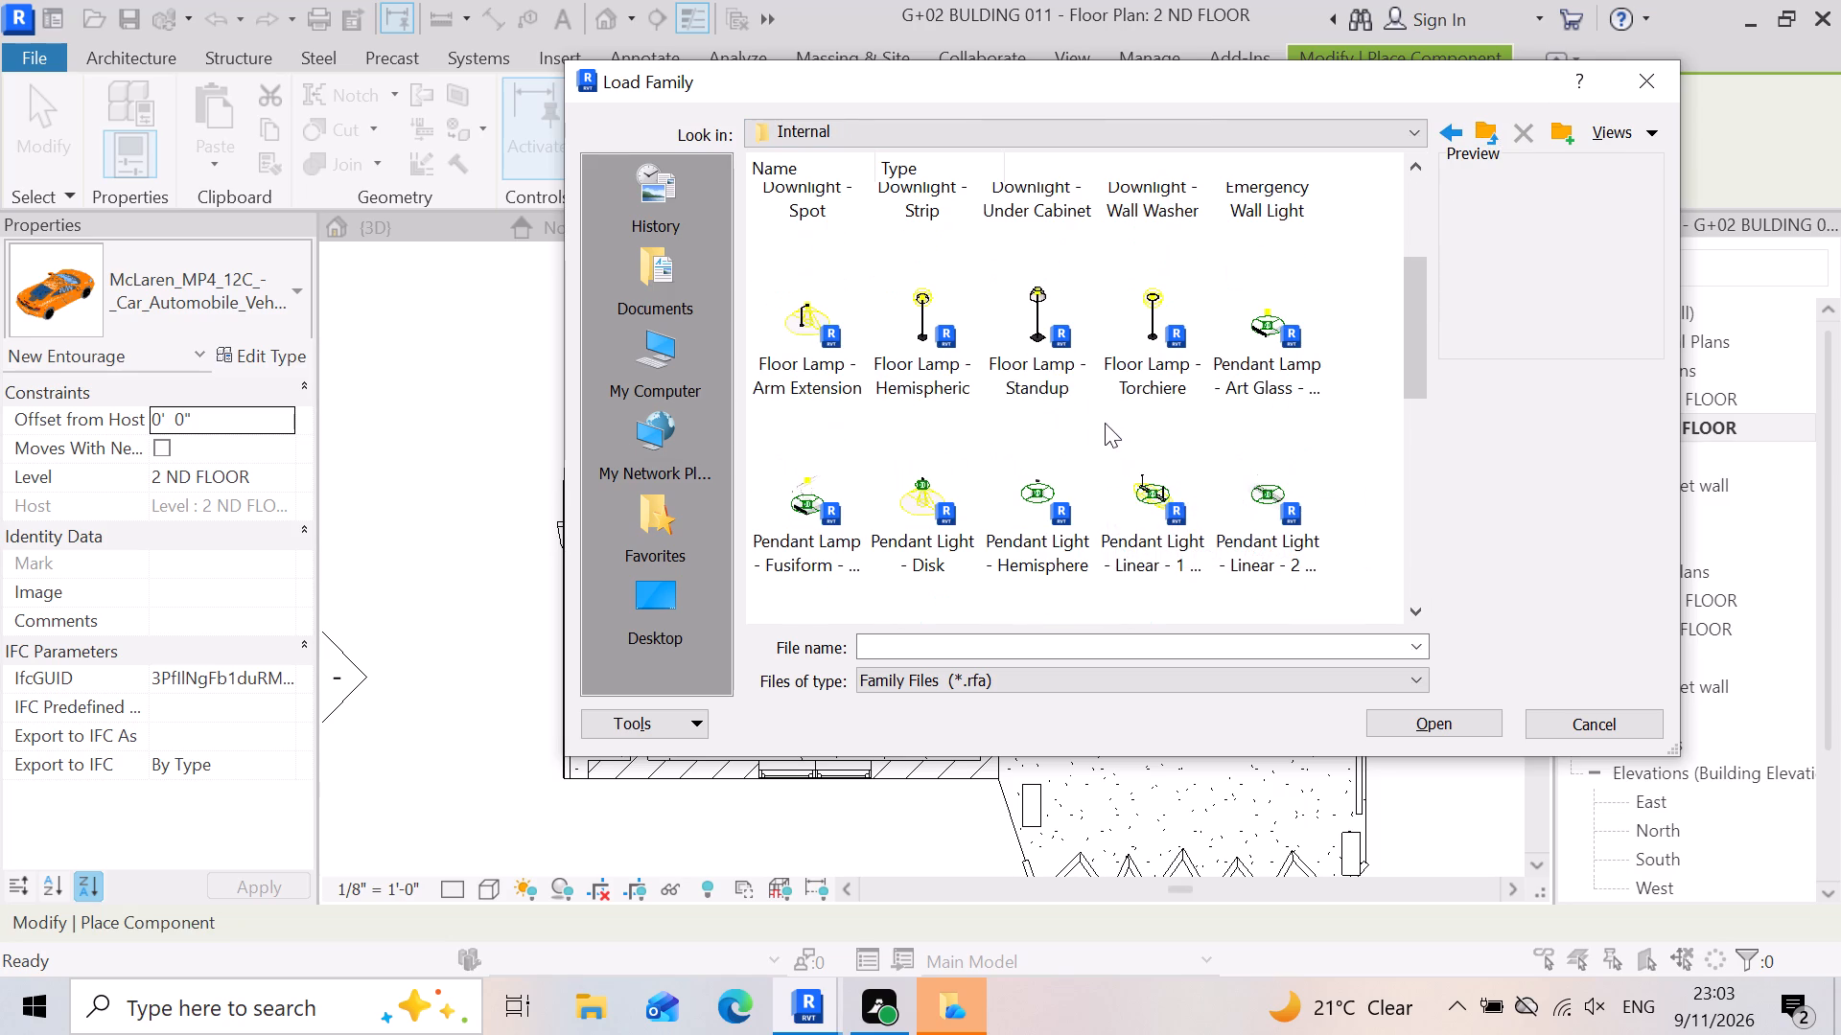
scroll(1058, 542, "up", 2)
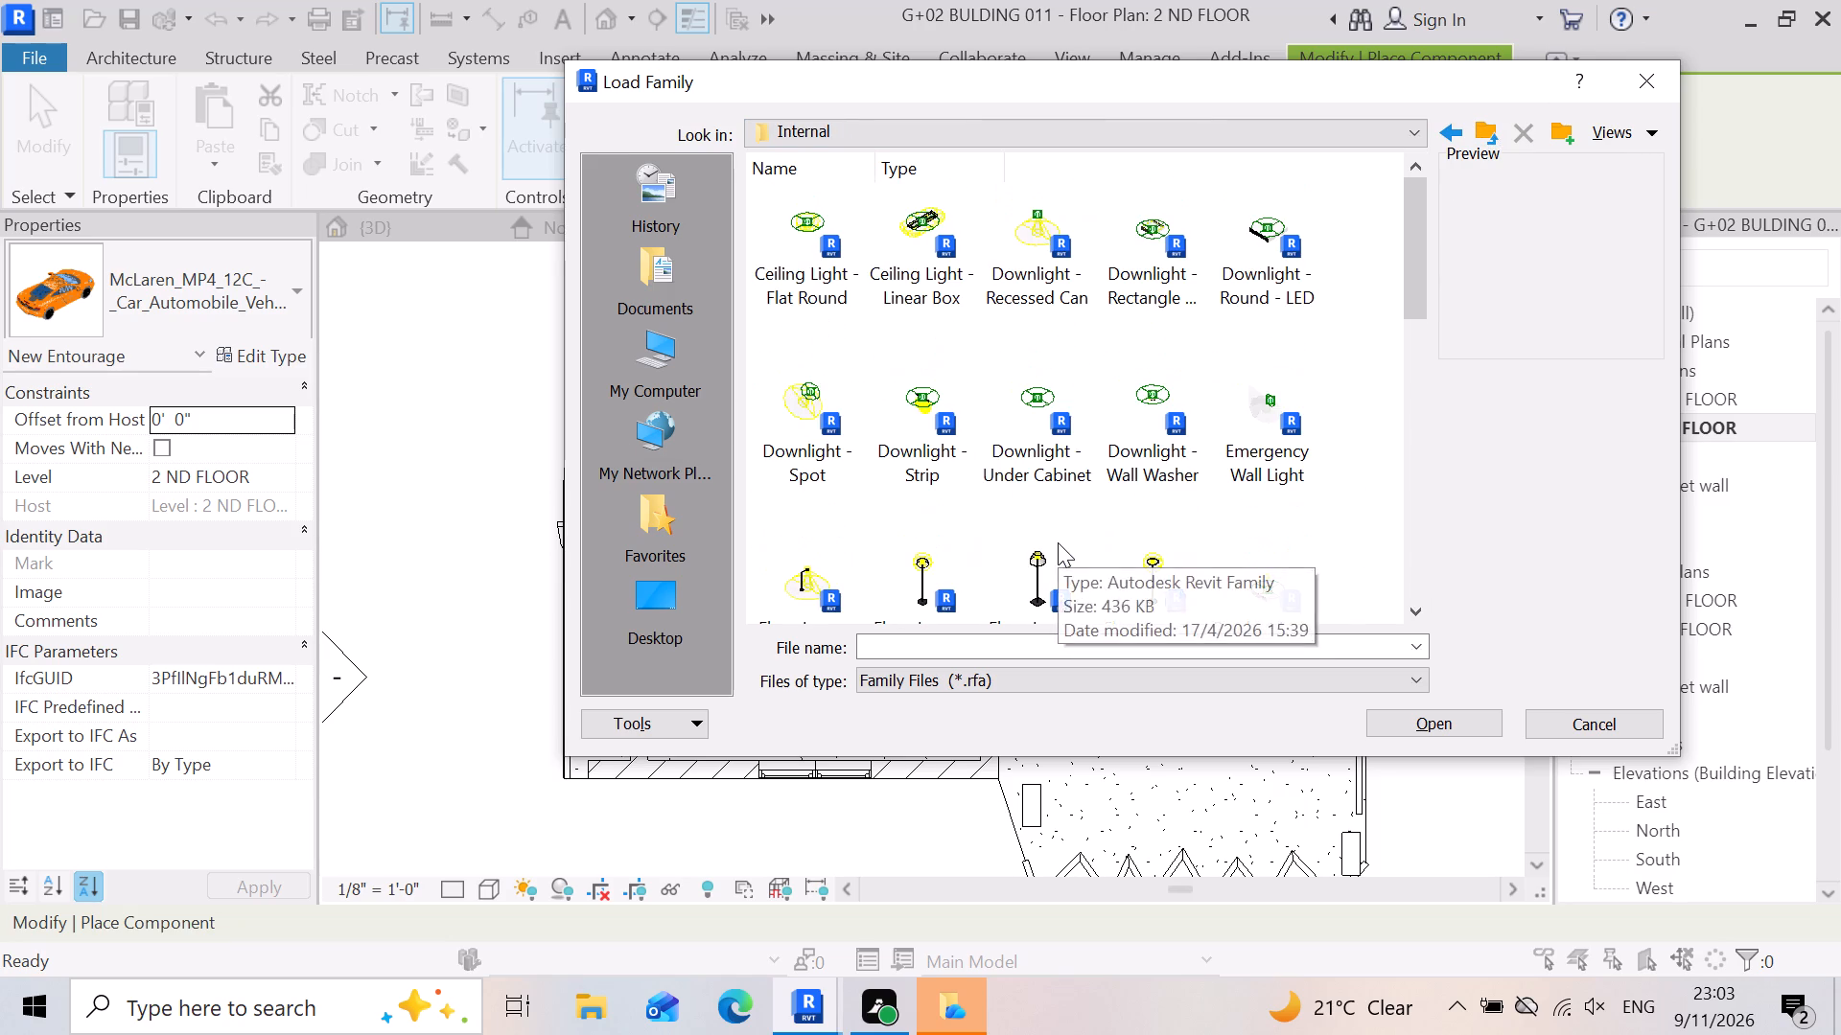
left_click(1030, 219)
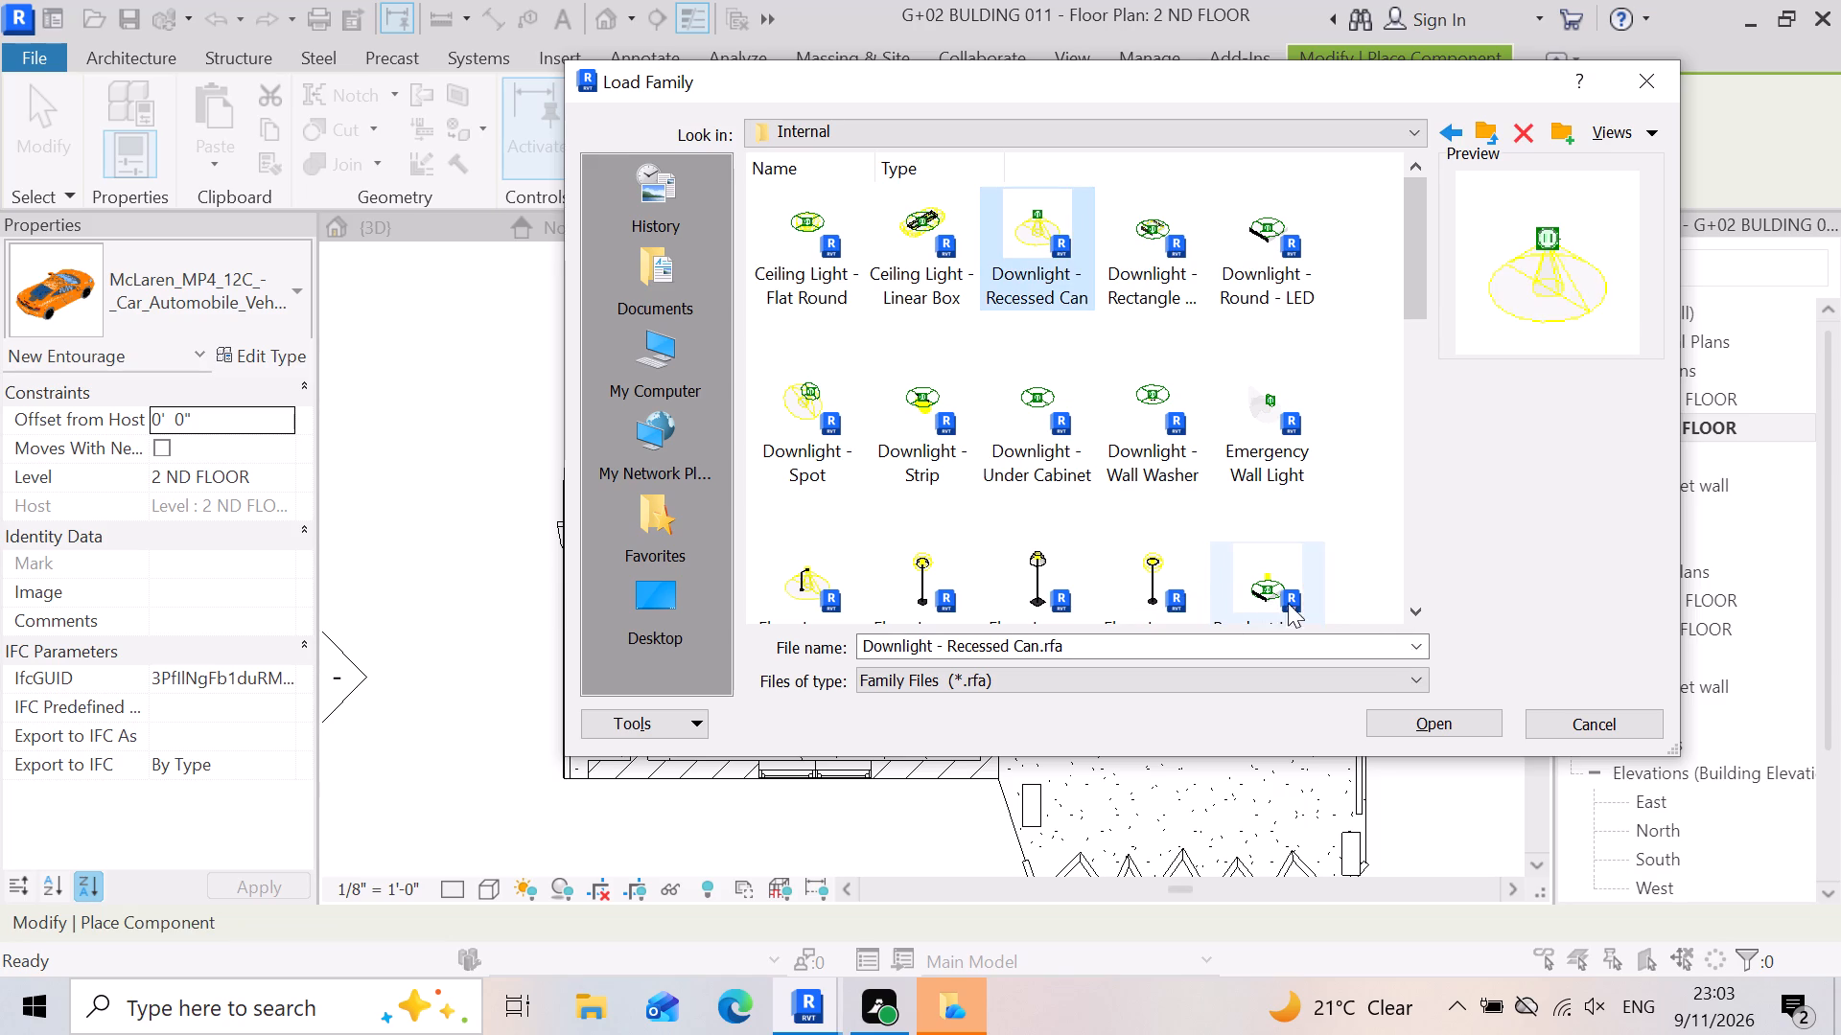
left_click(1443, 725)
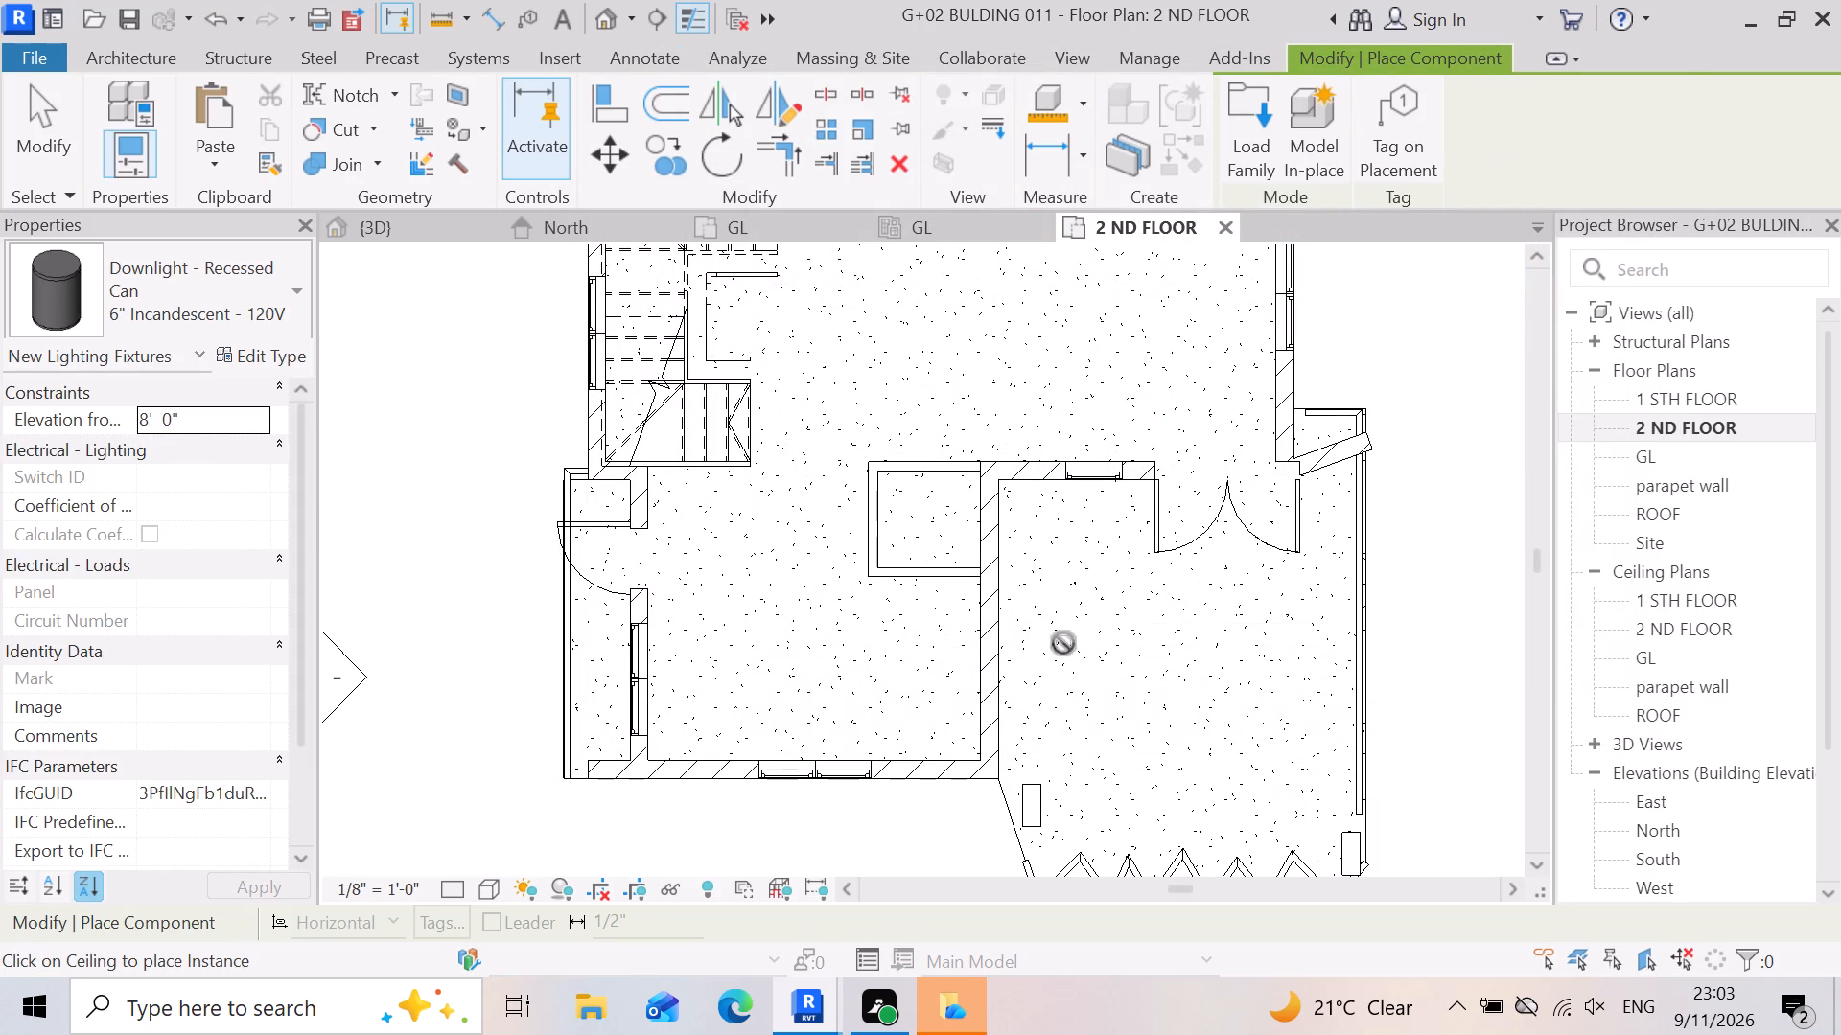
scroll(1138, 632, "up", 3)
scroll(1042, 530, "up", 3)
scroll(972, 402, "down", 5)
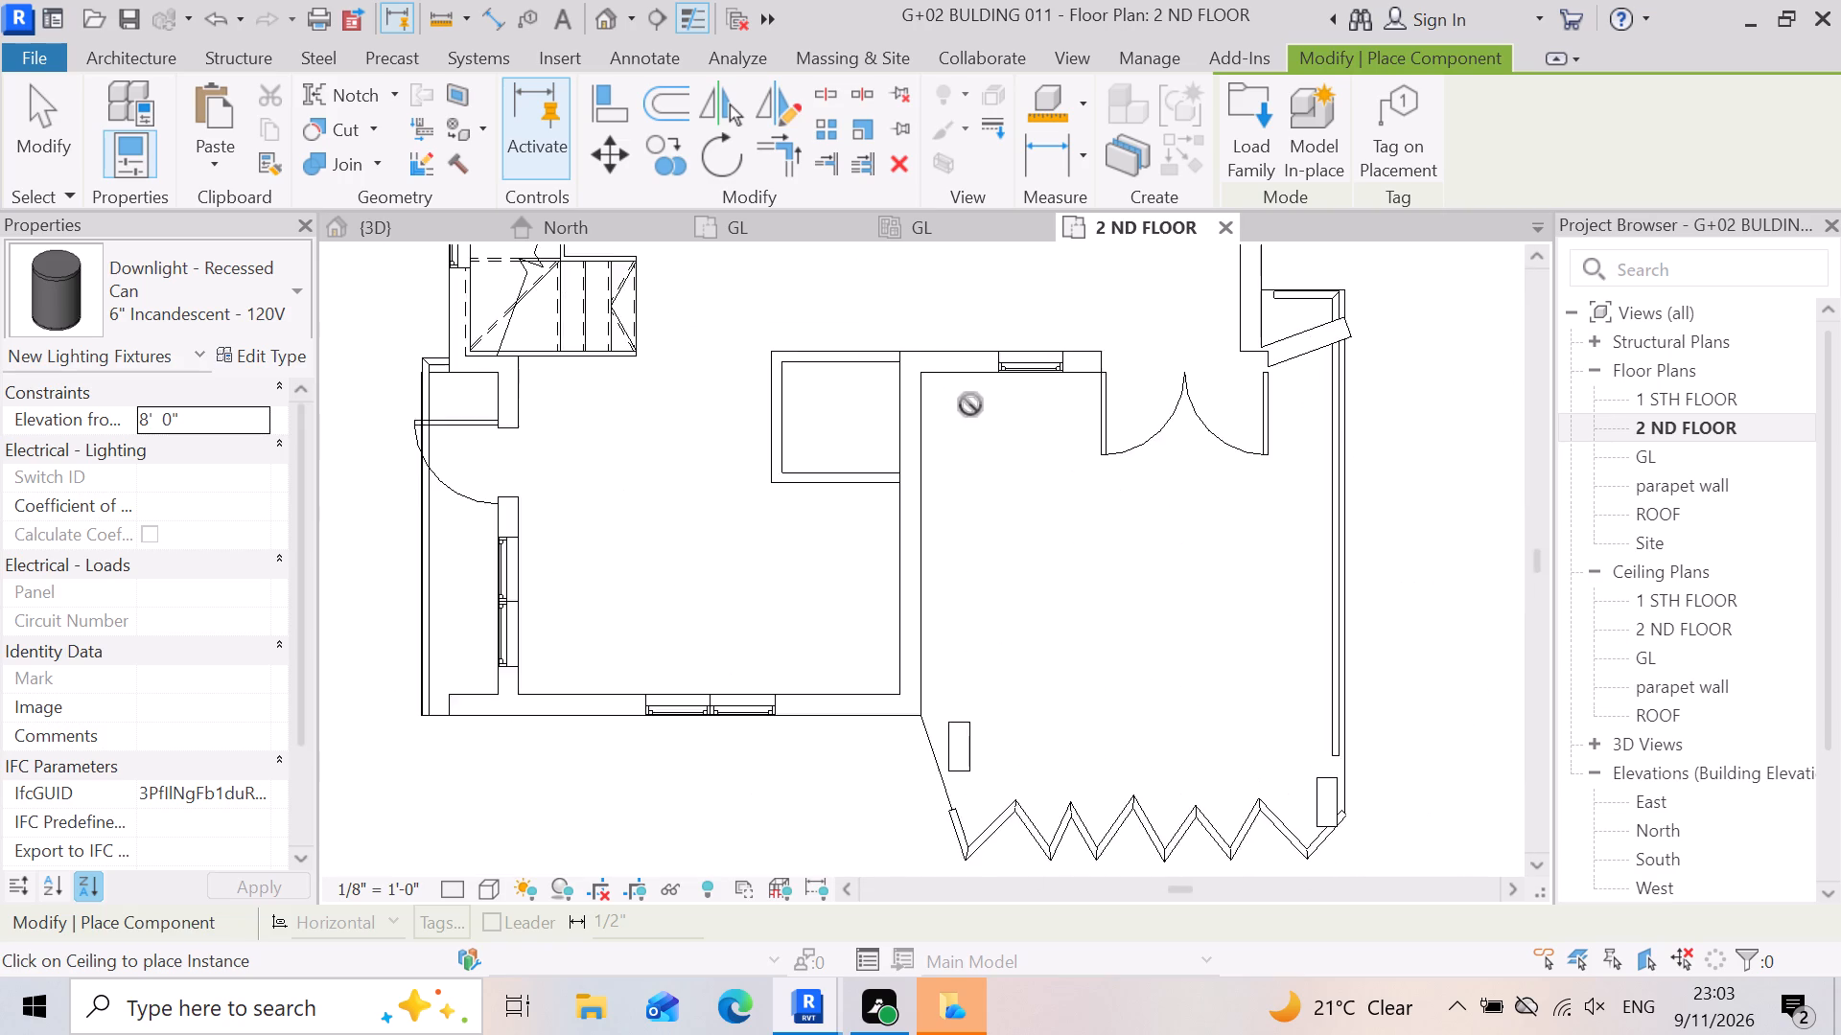
scroll(970, 404, "down", 5)
scroll(996, 398, "up", 2)
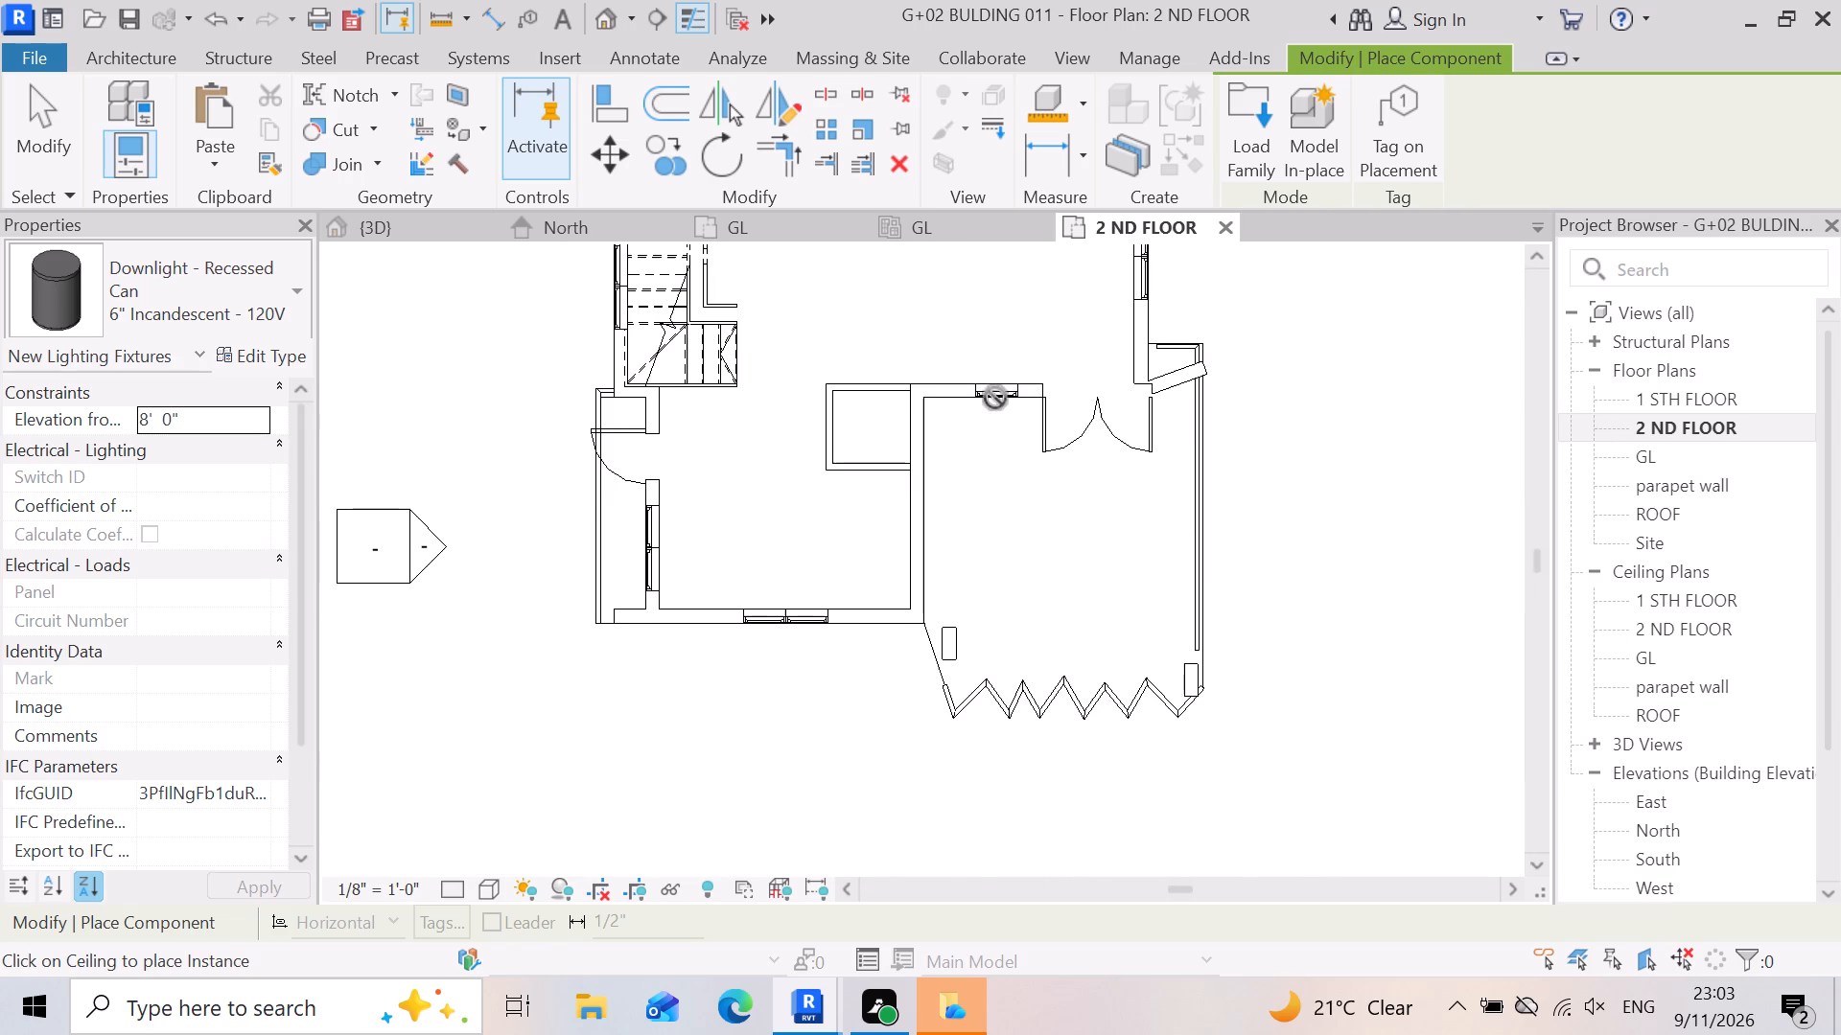
Load the Downlight - Spot family and try to place one in the front balcony area beside the window wall.
left_click(1253, 107)
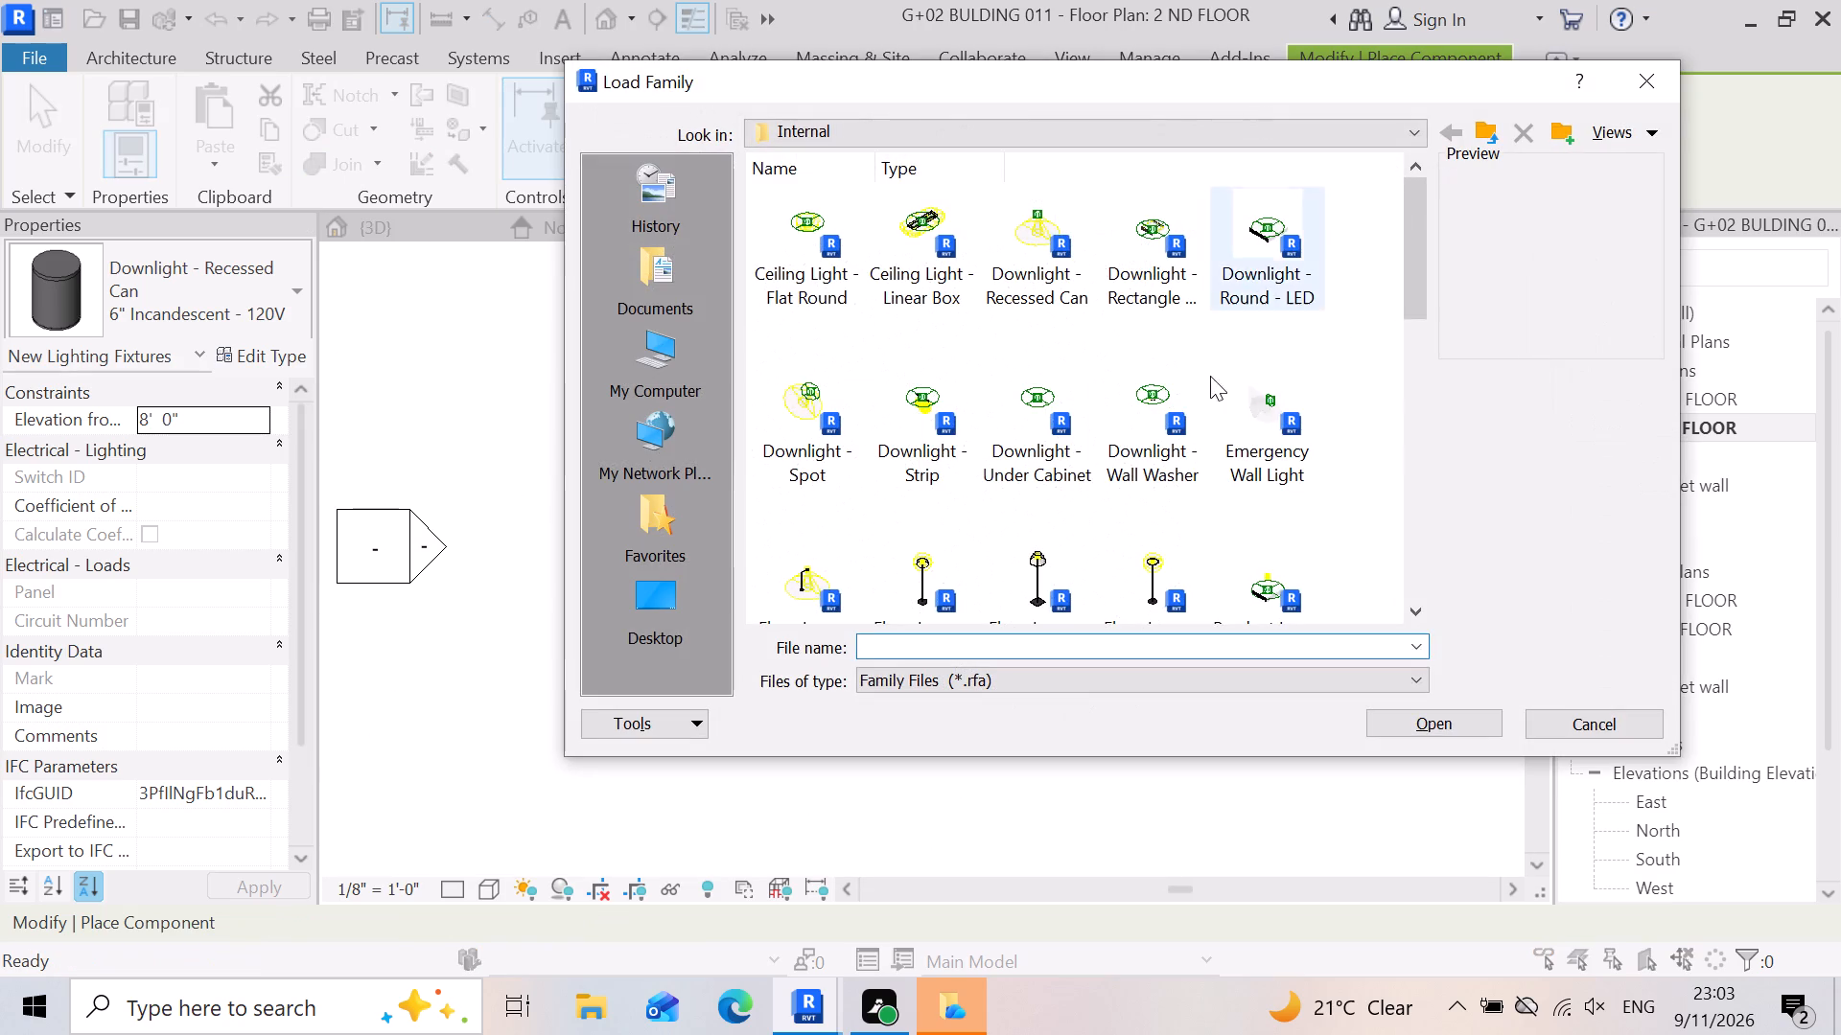
left_click(797, 381)
left_click(793, 394)
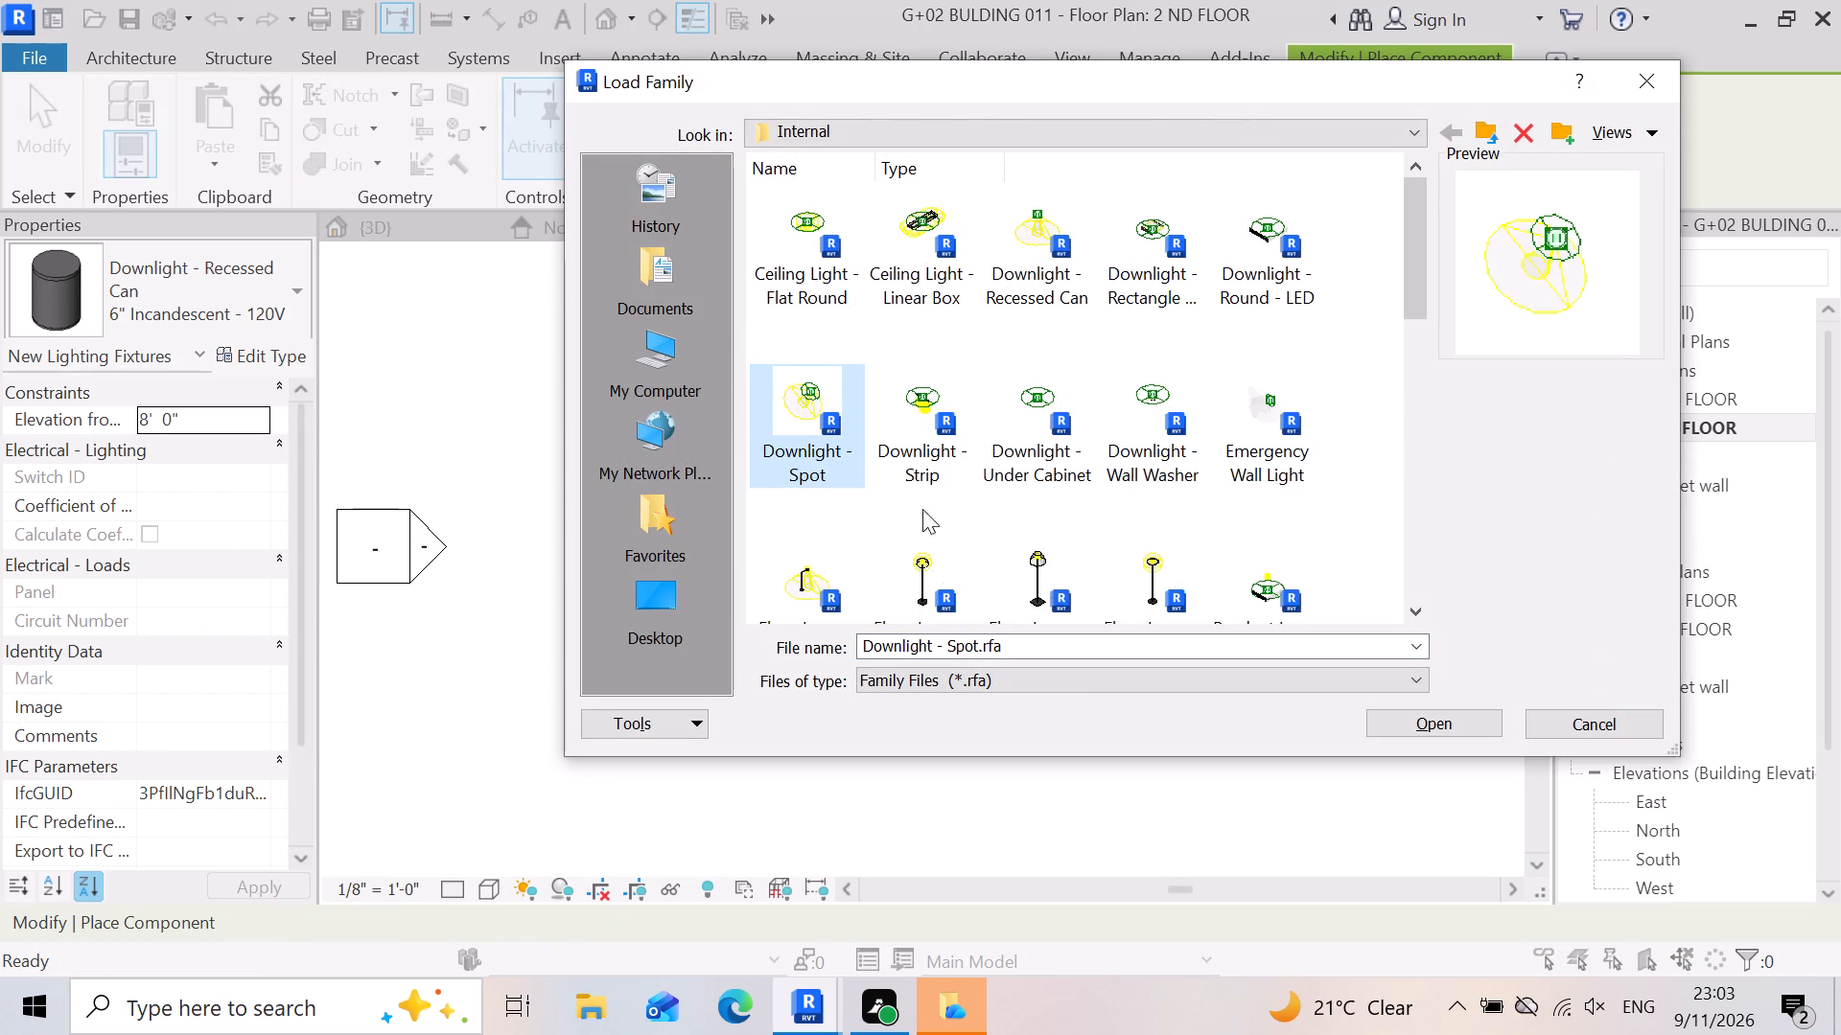
double_click(819, 400)
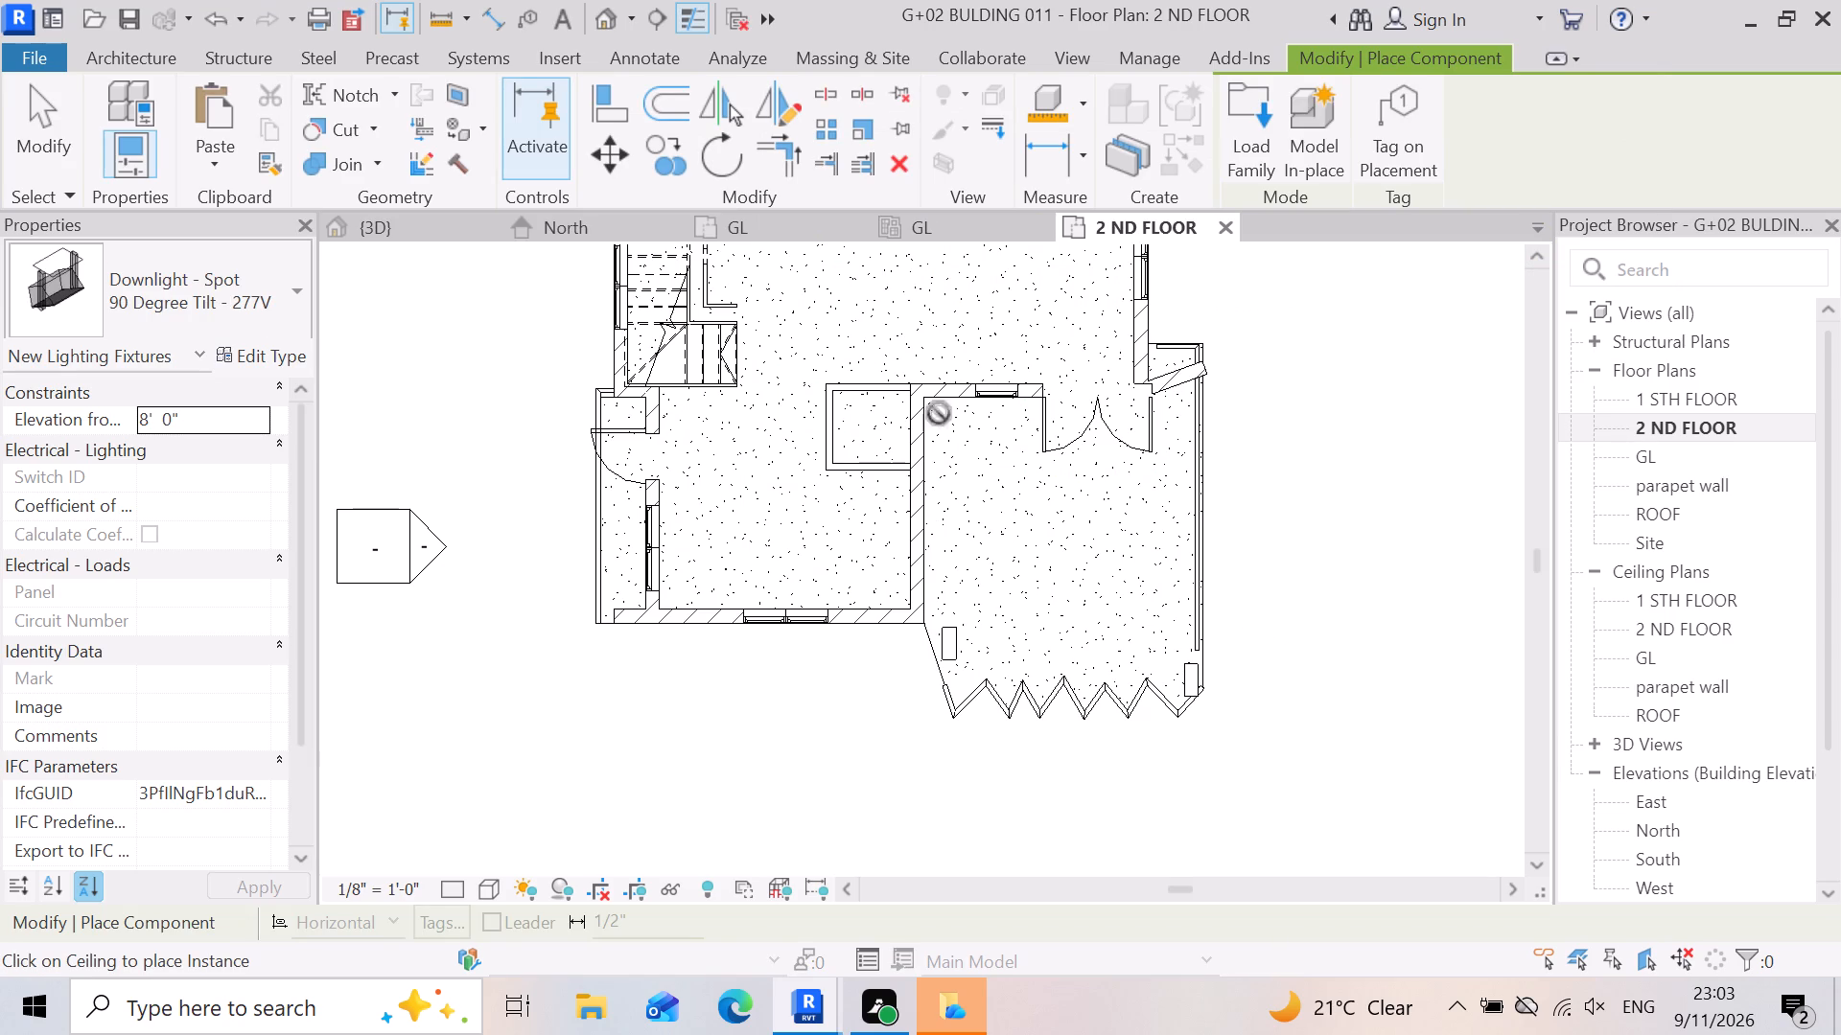
scroll(981, 388, "up", 14)
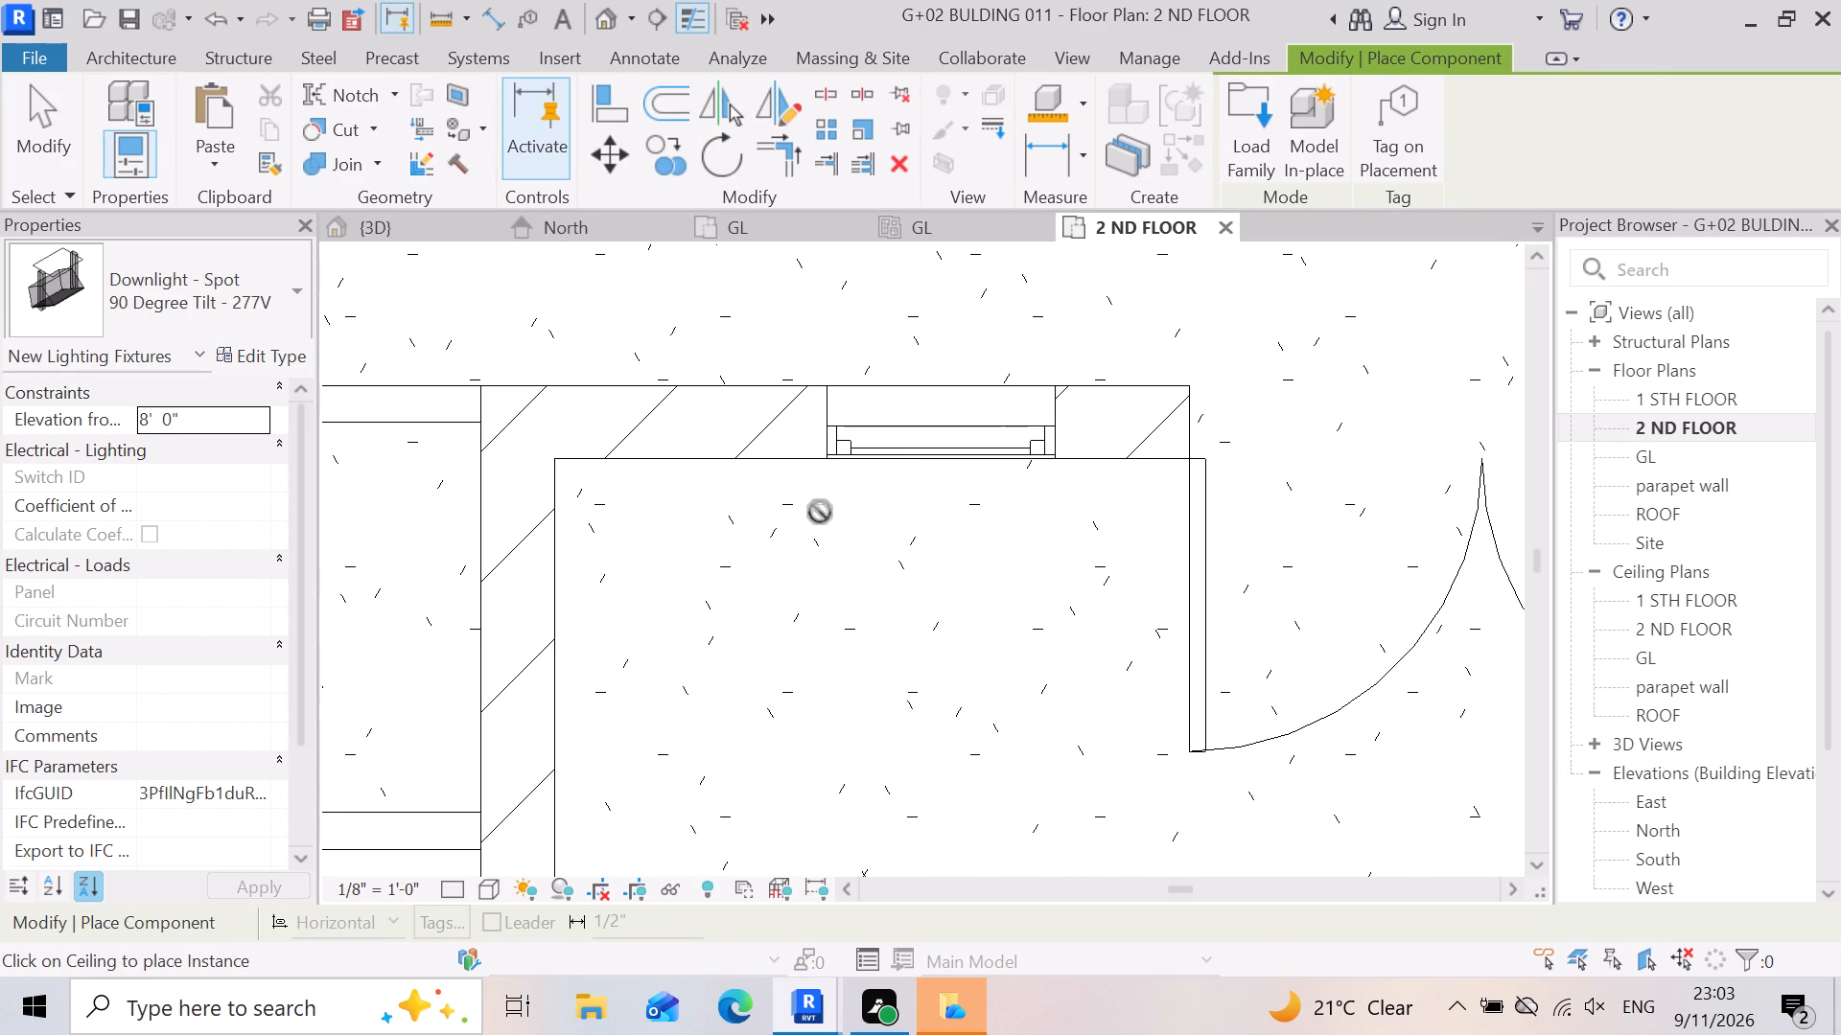
left_click(717, 561)
scroll(778, 522, "down", 5)
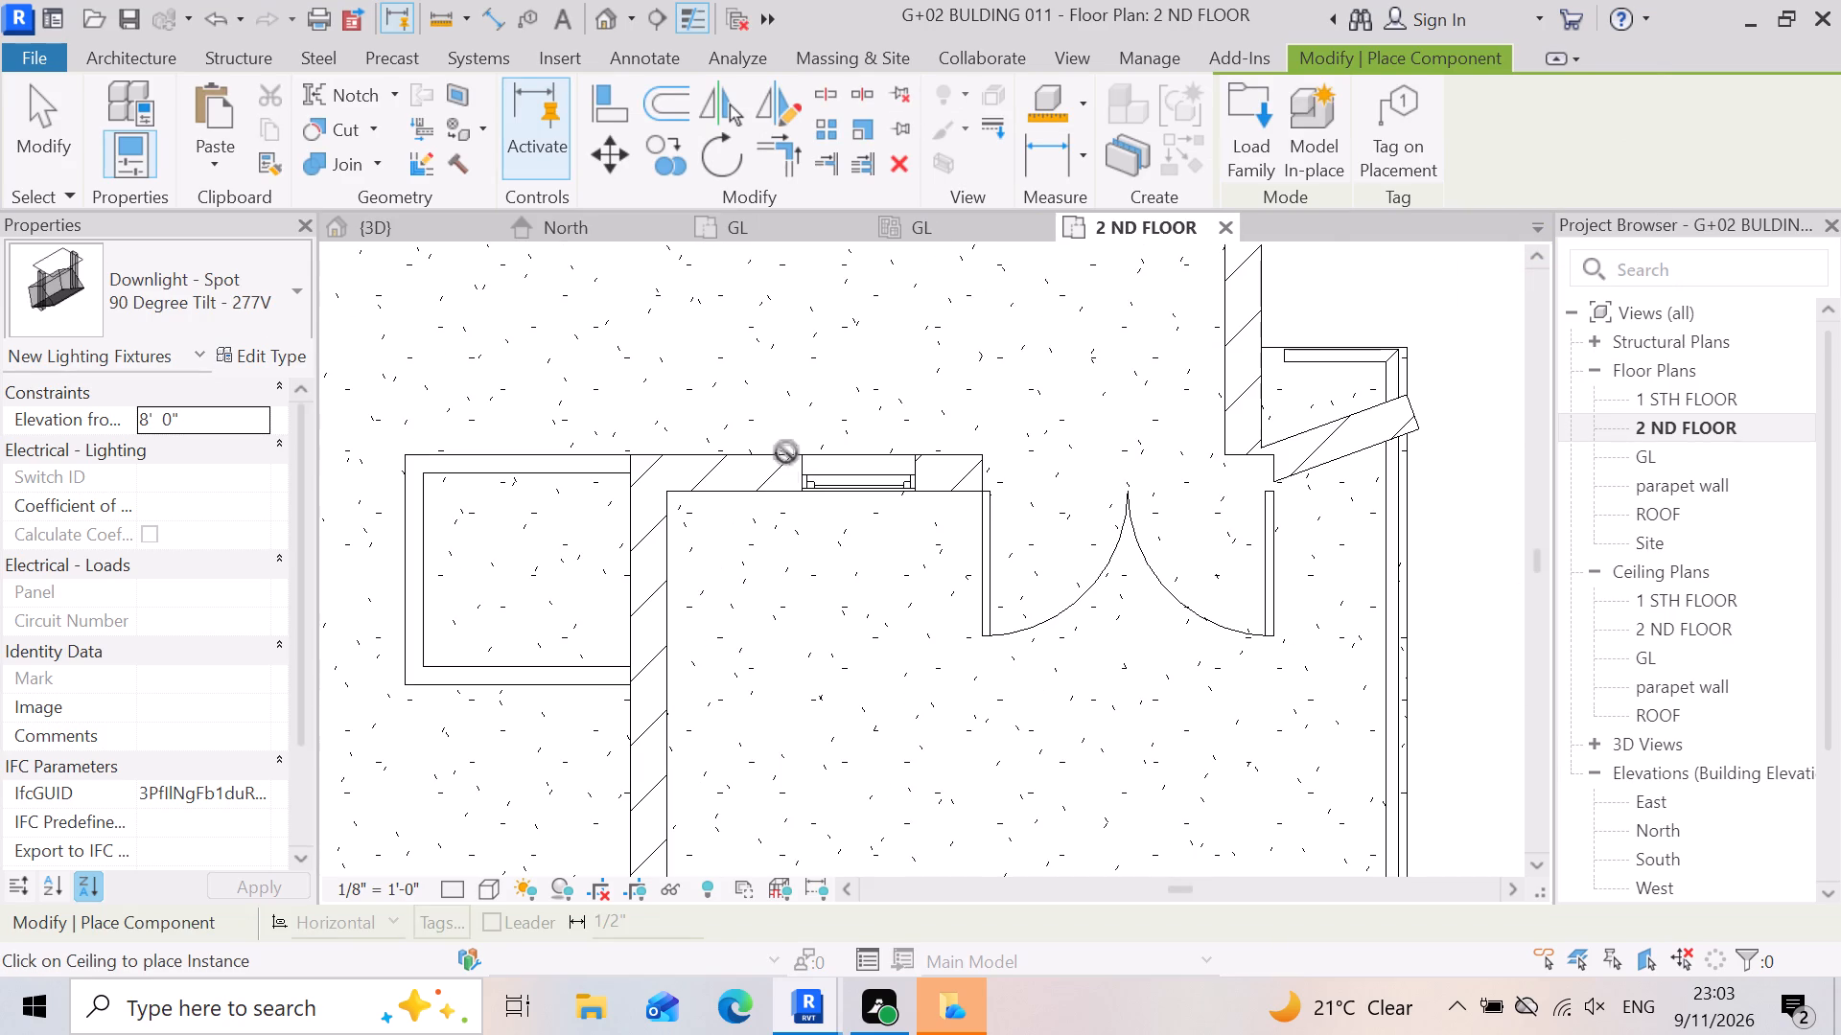
Load the Ceiling Light - Linear Box family and try positioning it over the front balcony area.
double_click(1251, 103)
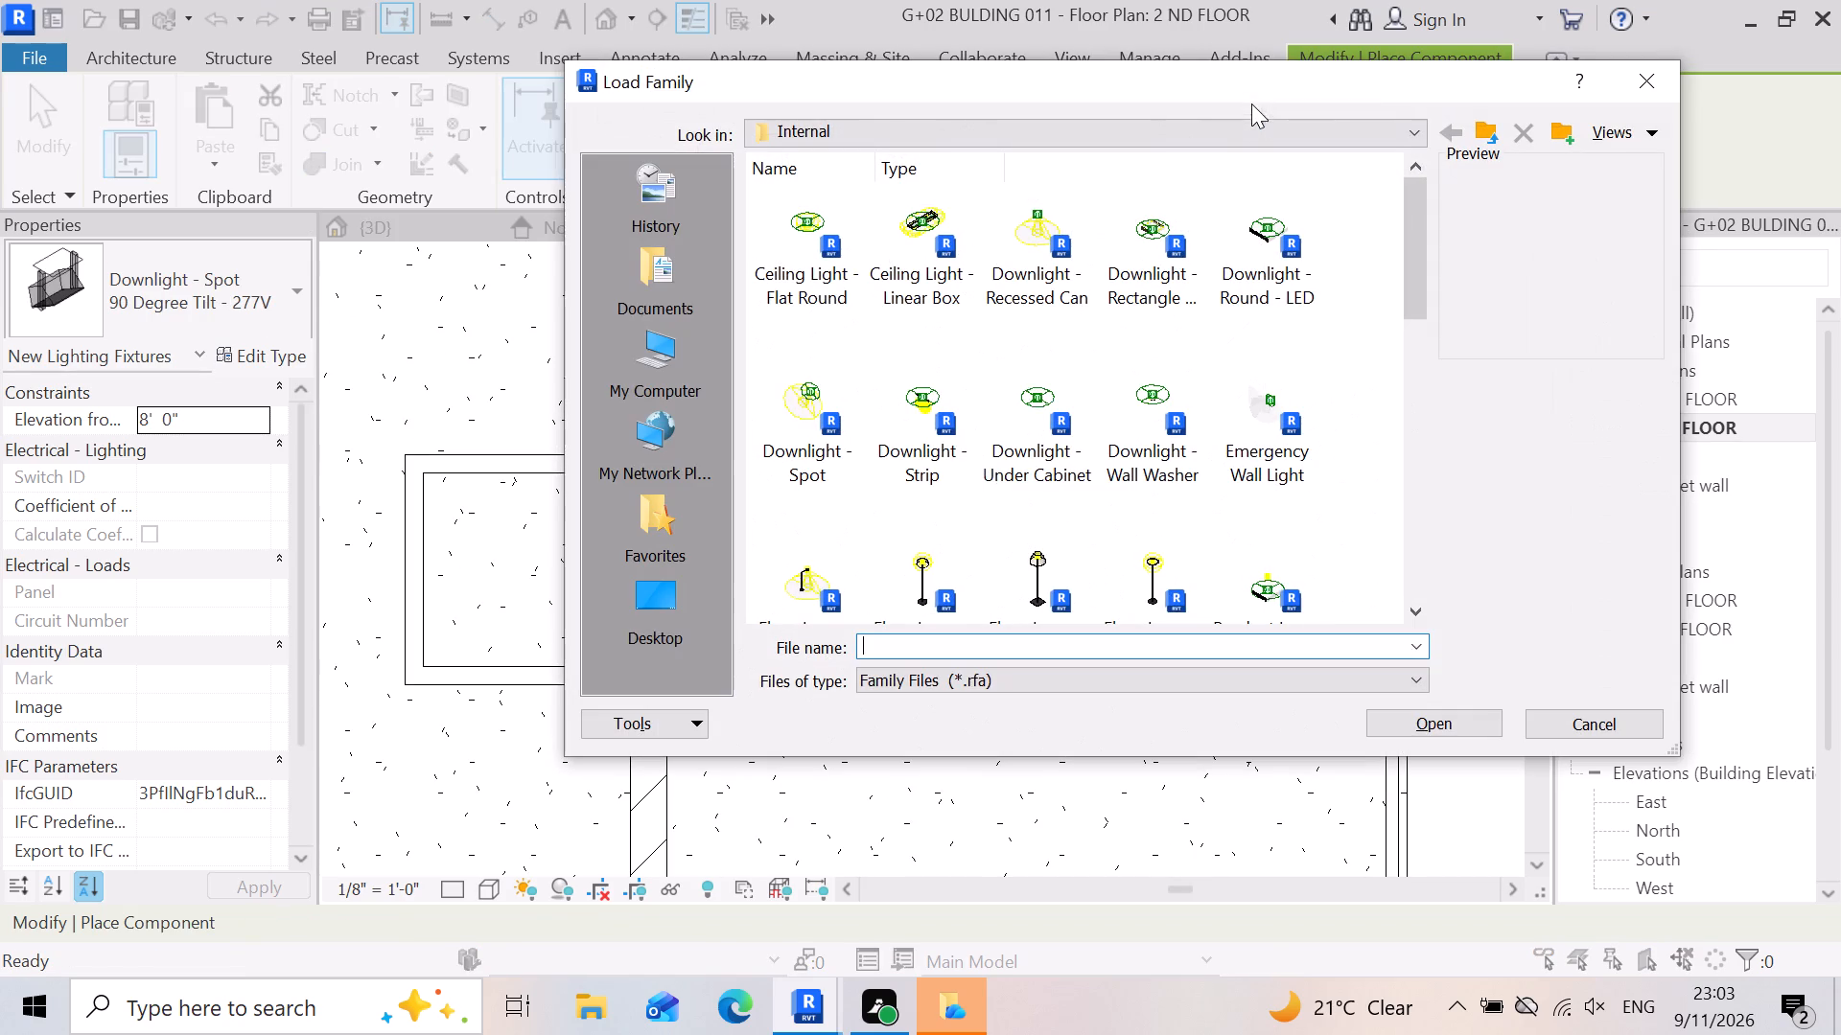
double_click(924, 219)
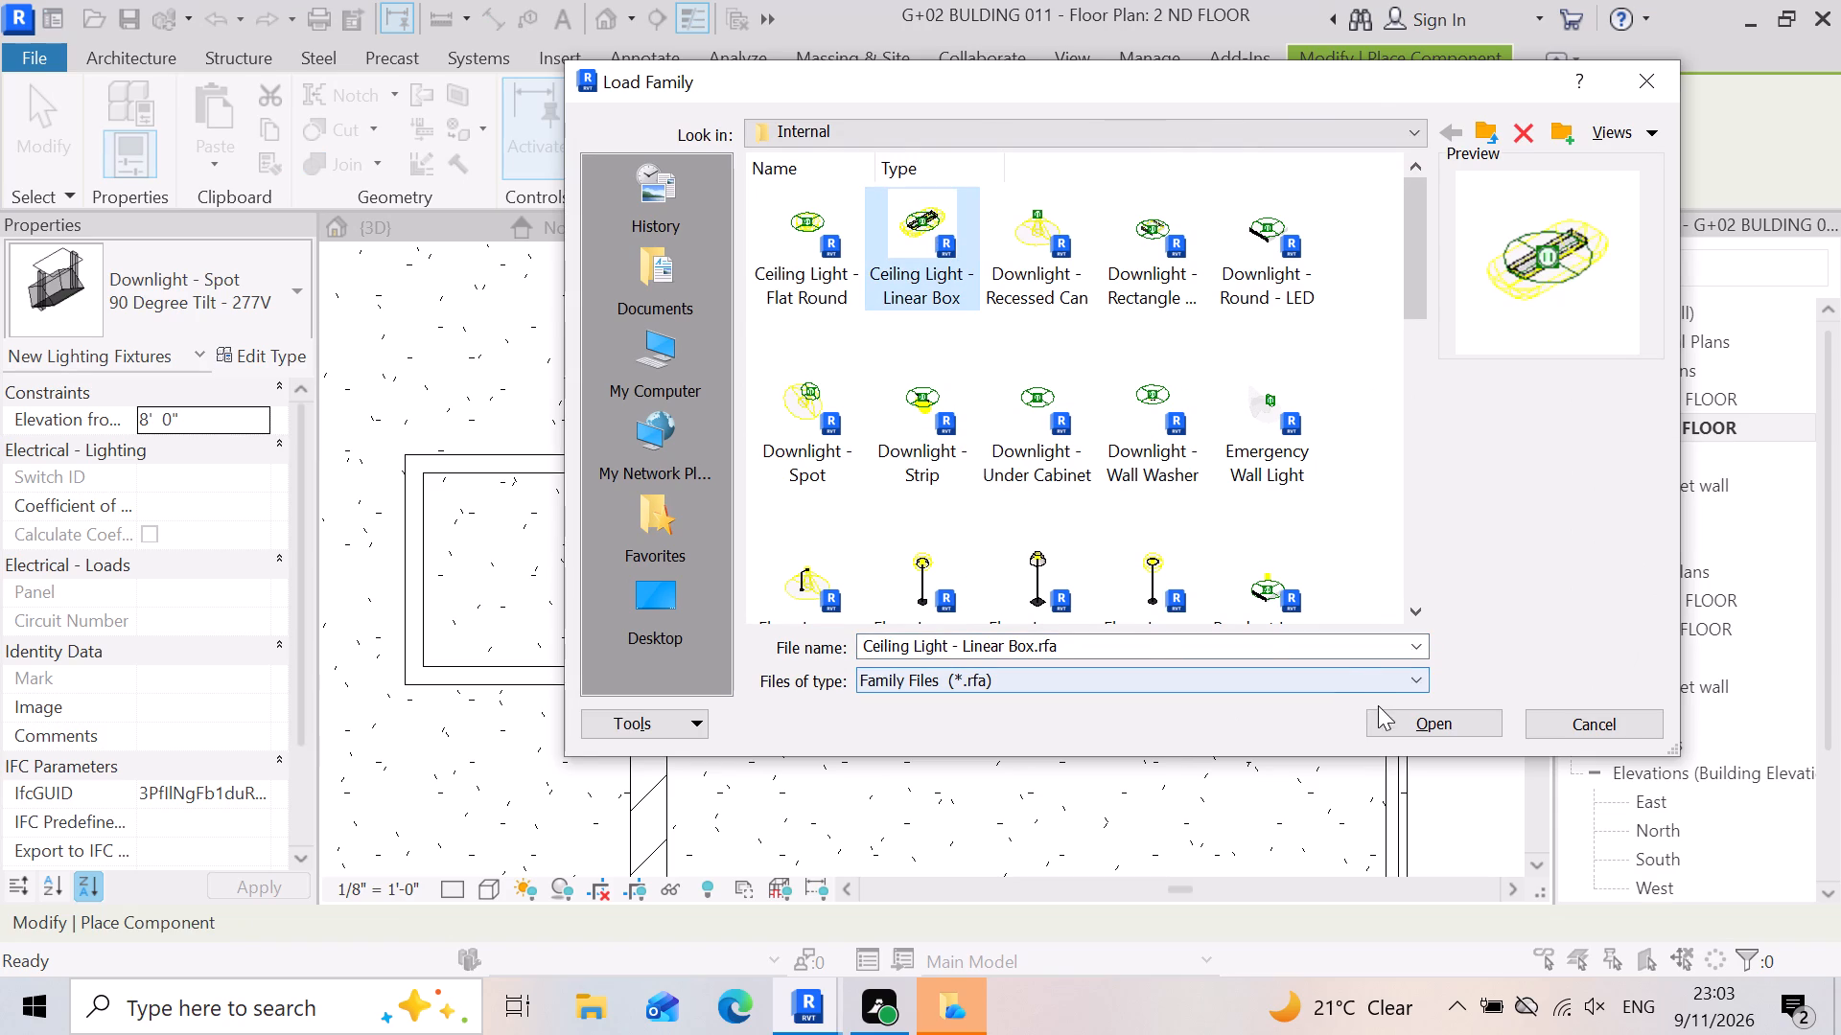
left_click(1376, 709)
scroll(1017, 543, "down", 3)
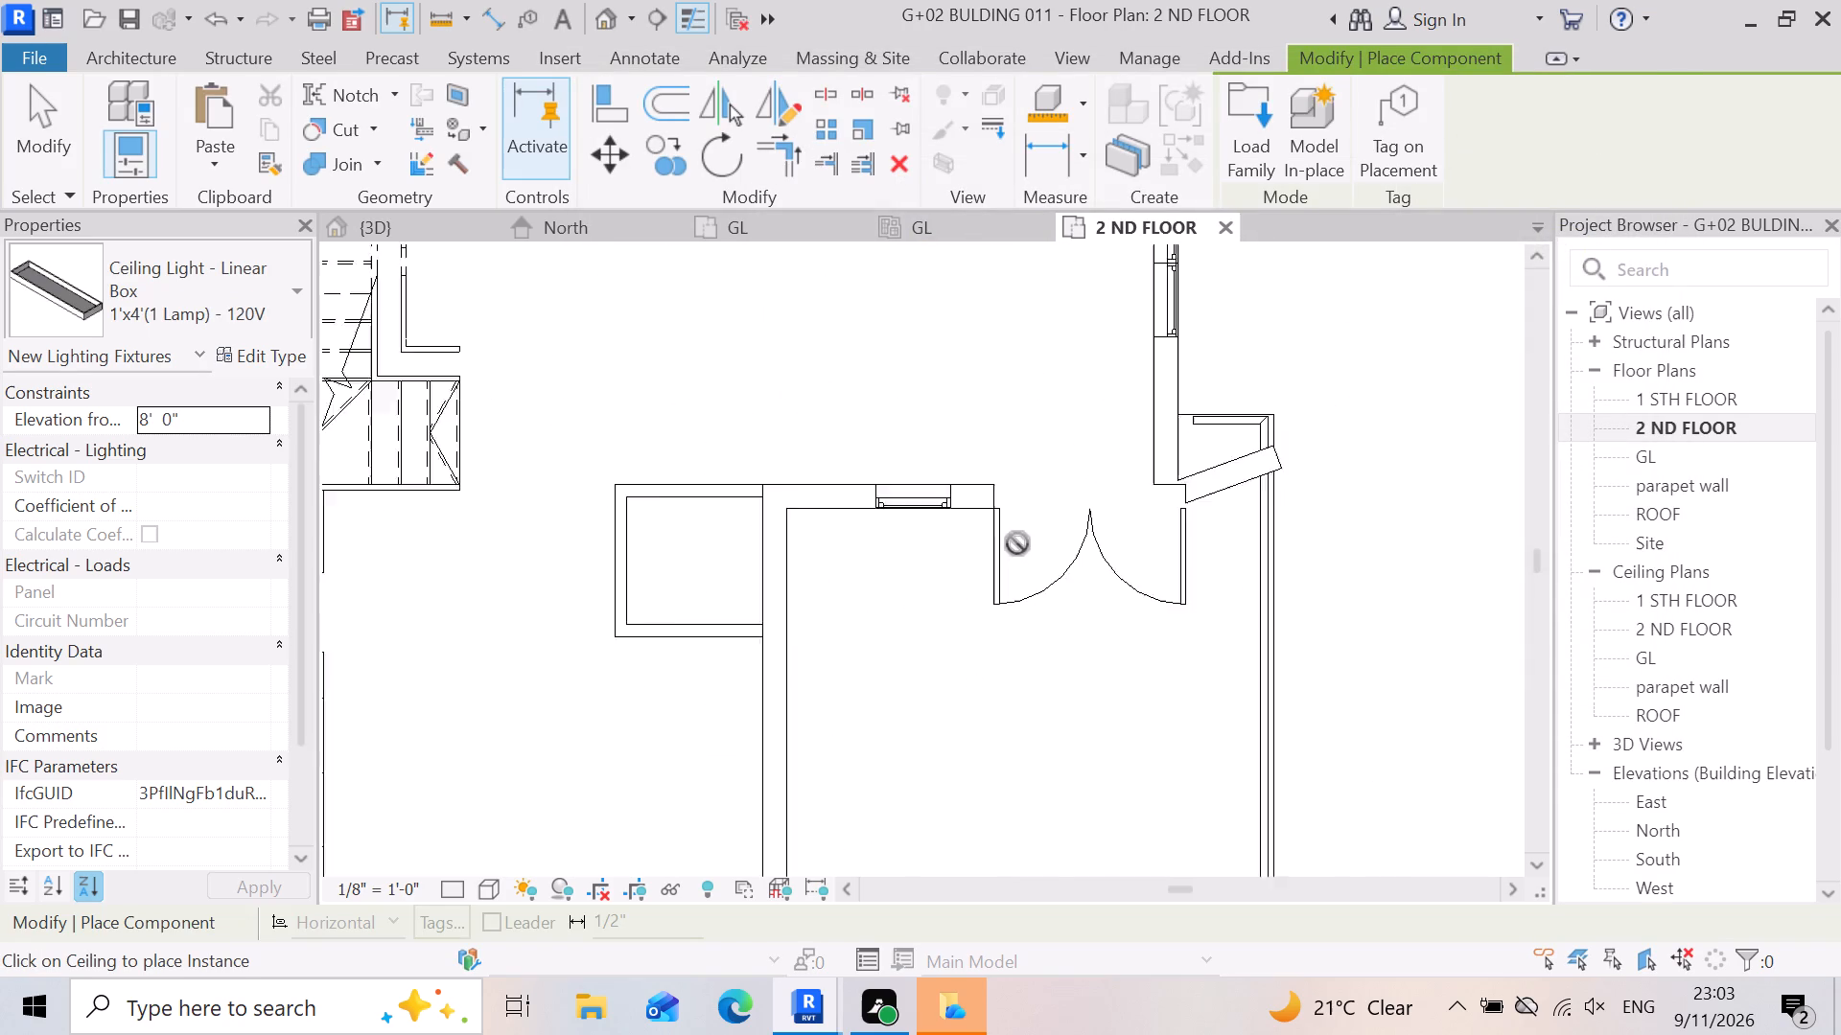
scroll(1017, 543, "down", 2)
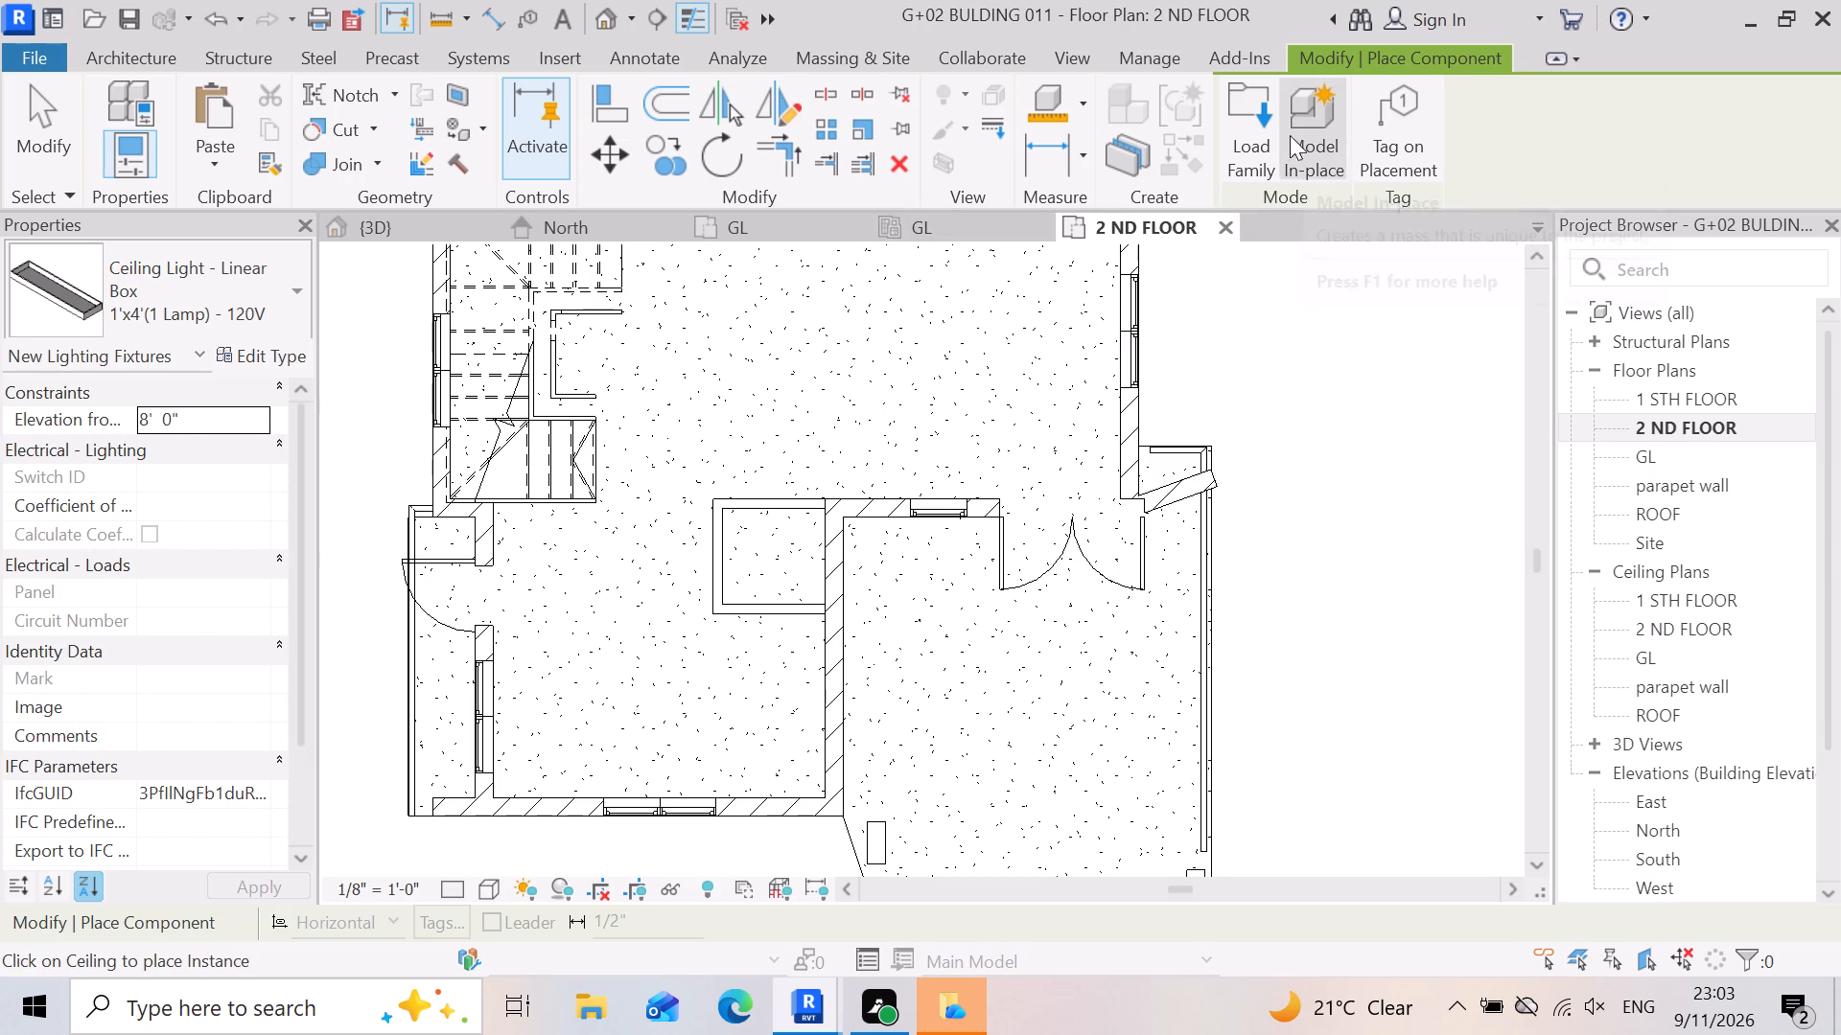
Load the Troffer Light - 2x2 Parabolic family from the Internal lighting folder.
double_click(1272, 106)
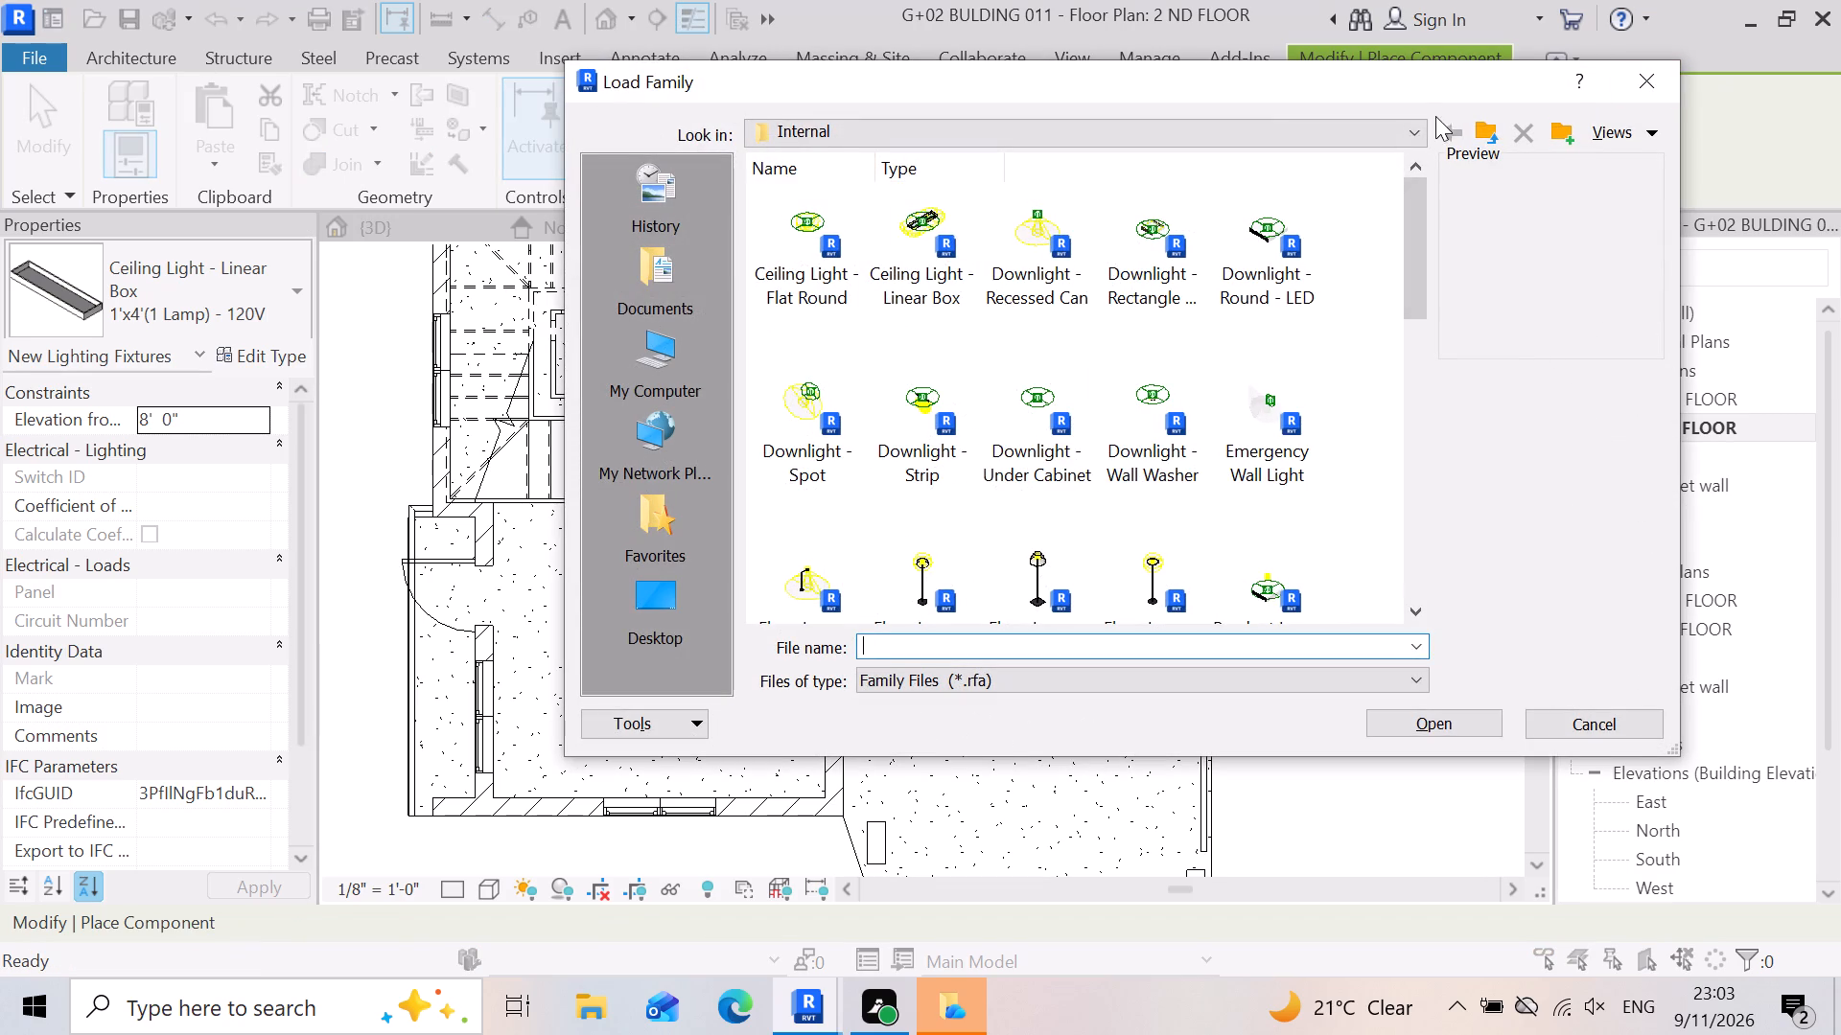
scroll(892, 230, "down", 6)
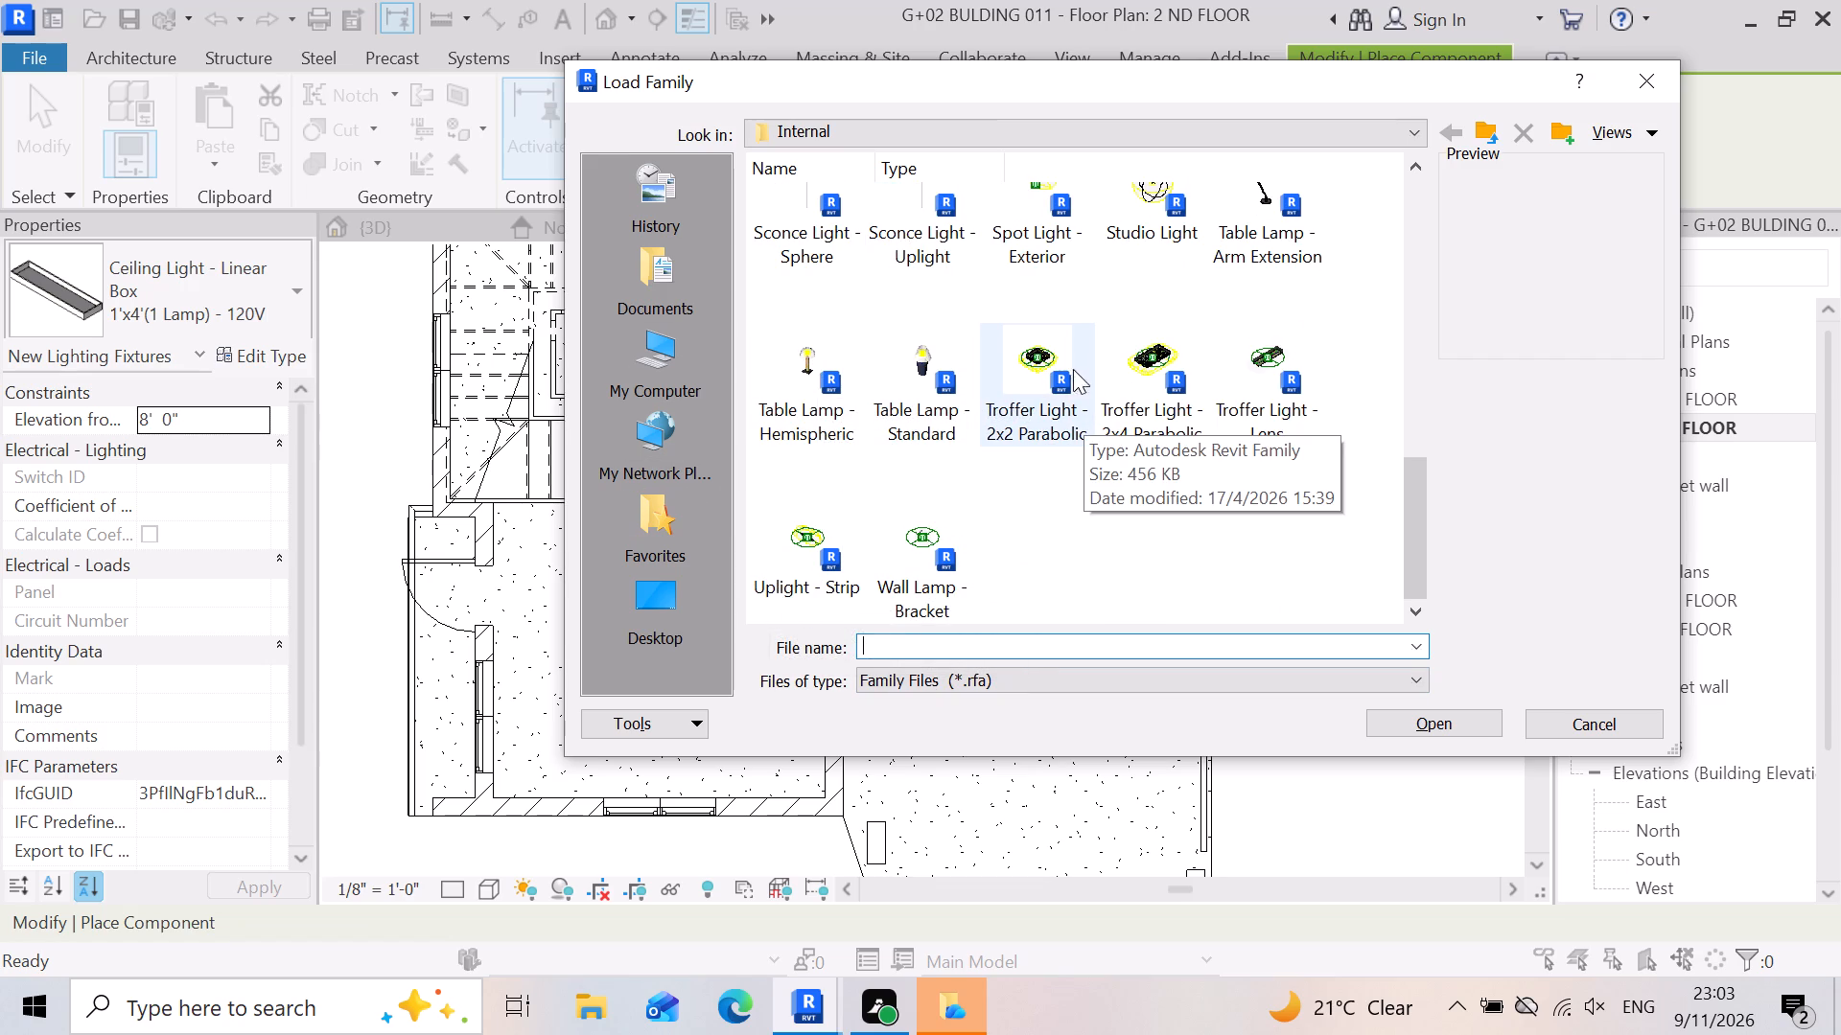
double_click(1007, 363)
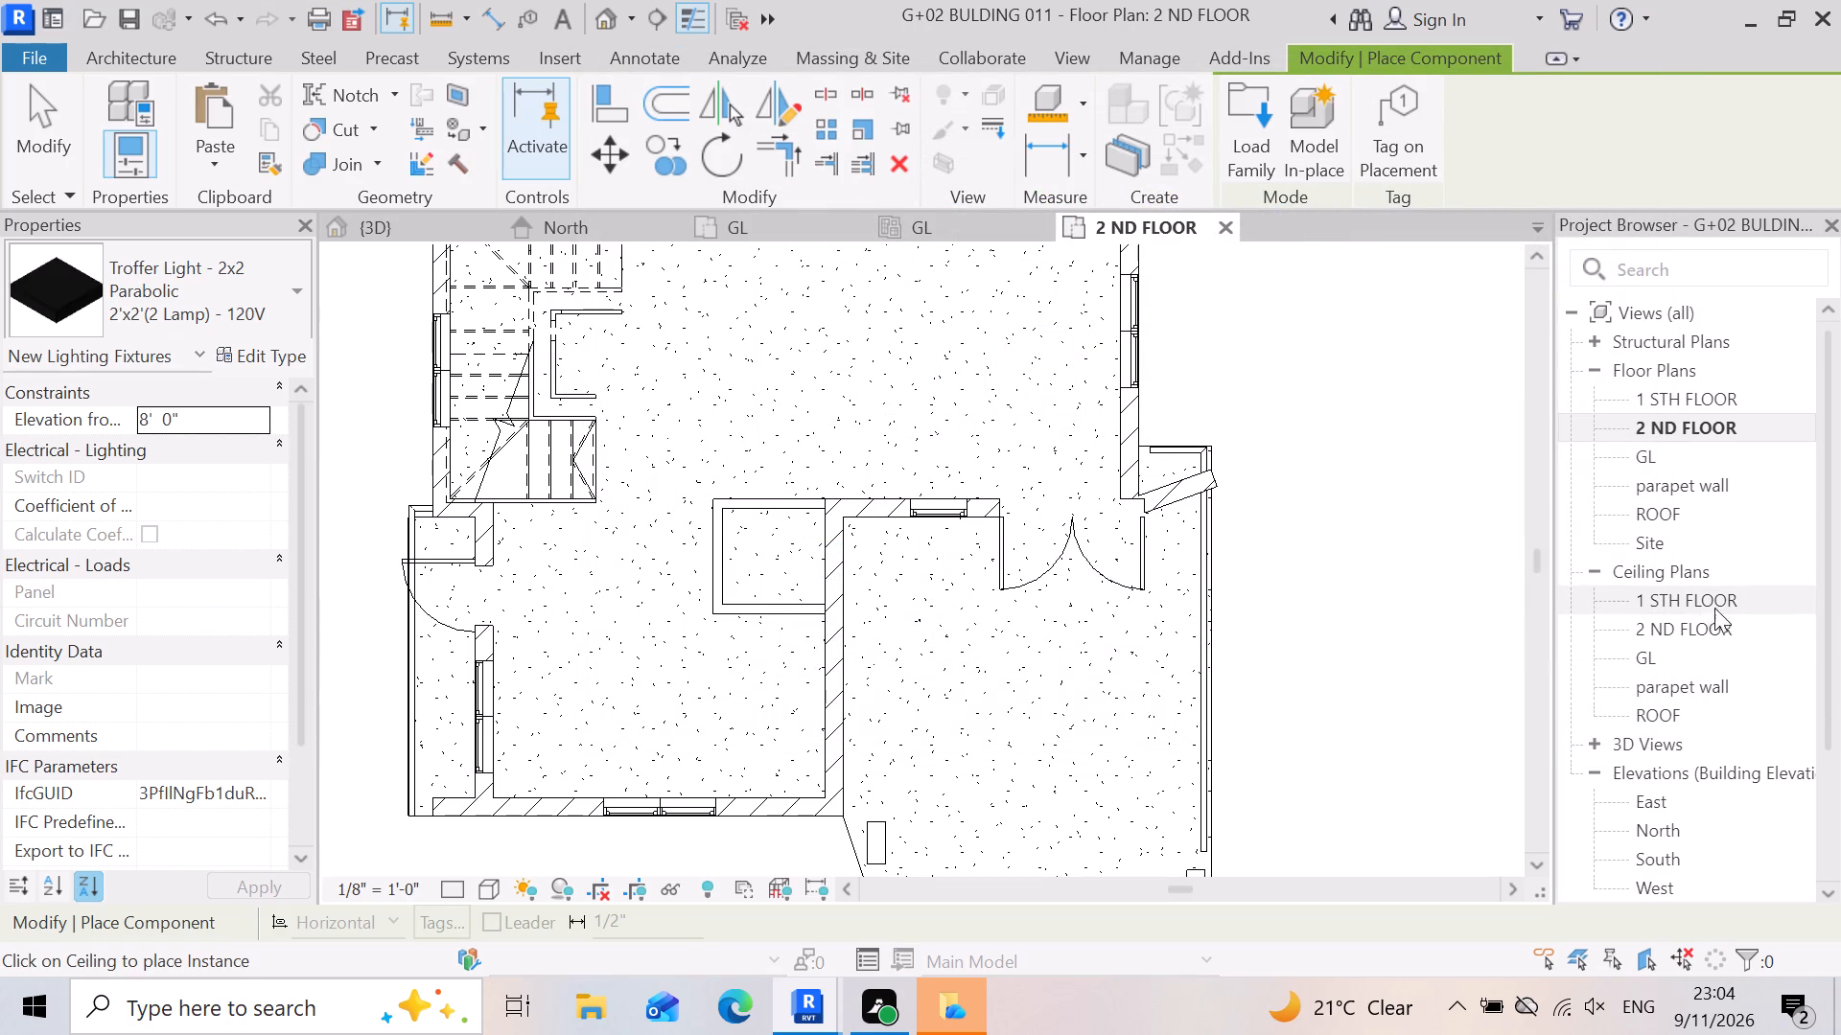
Open the 2 ND FLOOR reflected ceiling plan at the front balcony area.
double_click(1687, 625)
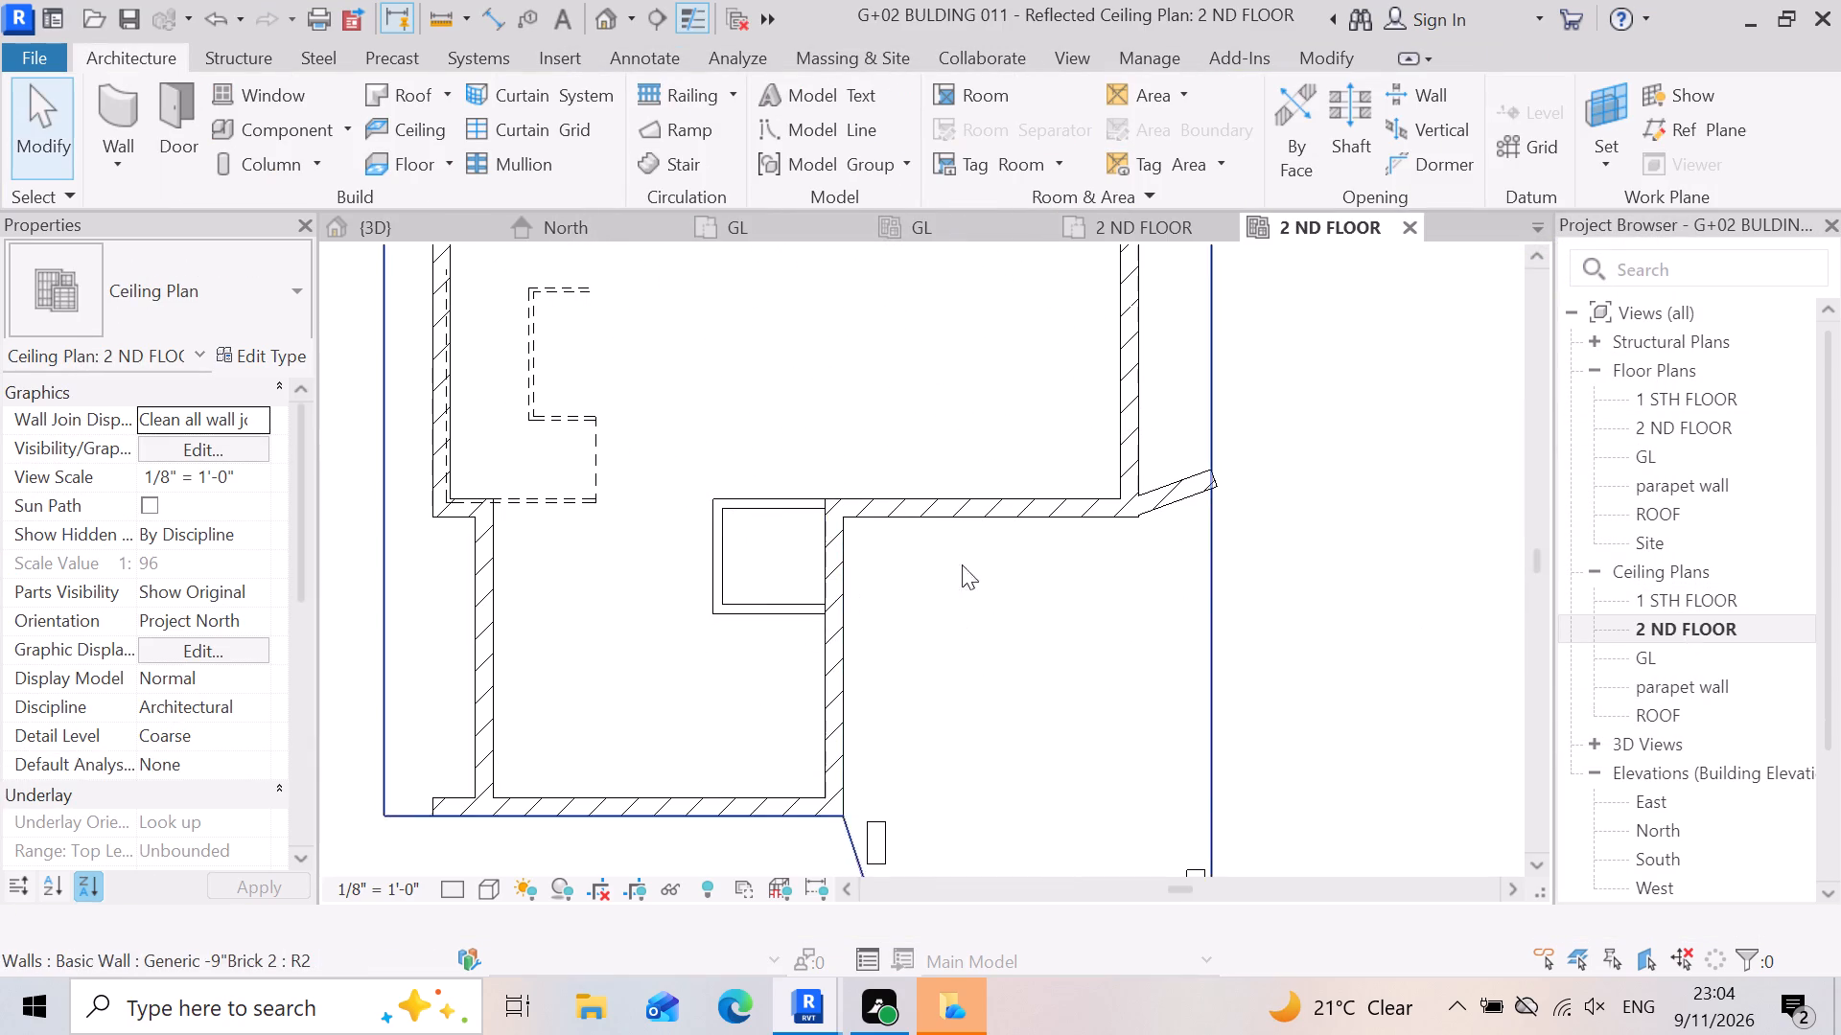
scroll(1136, 564, "down", 5)
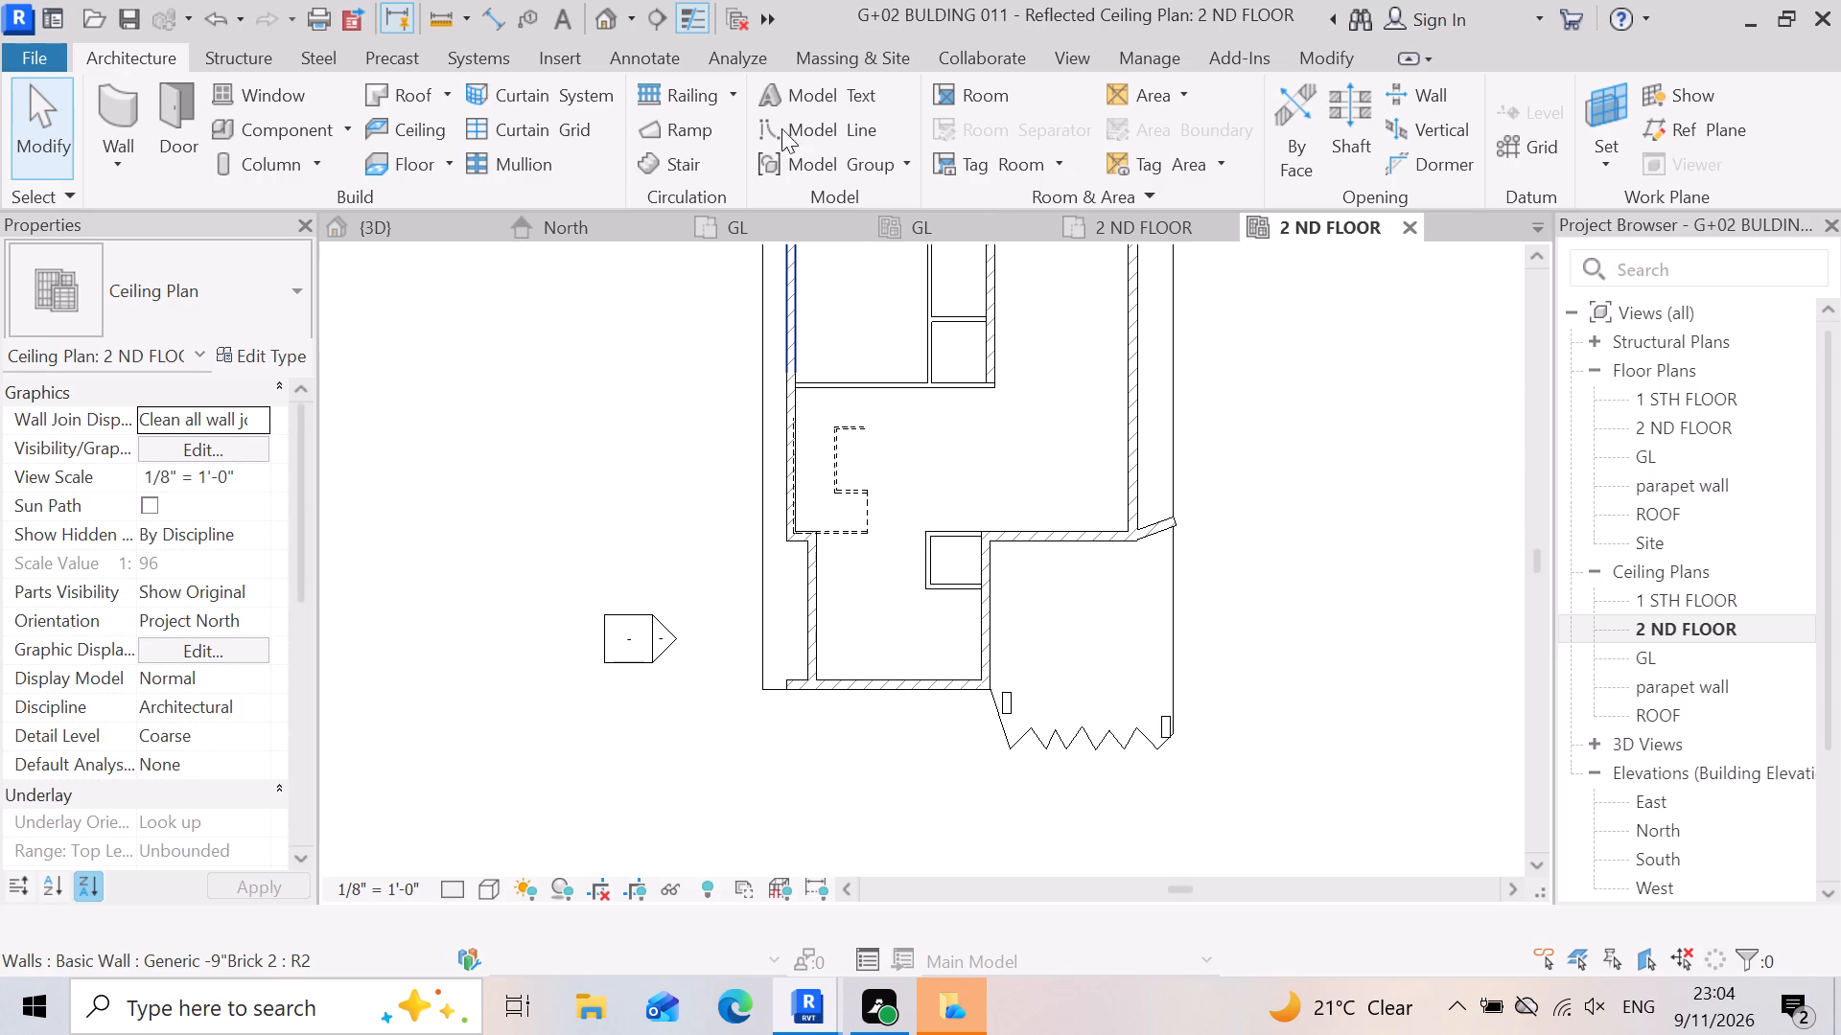
Start placing a component and load the Studio Light family from the Internal lighting folder.
left_click(342, 127)
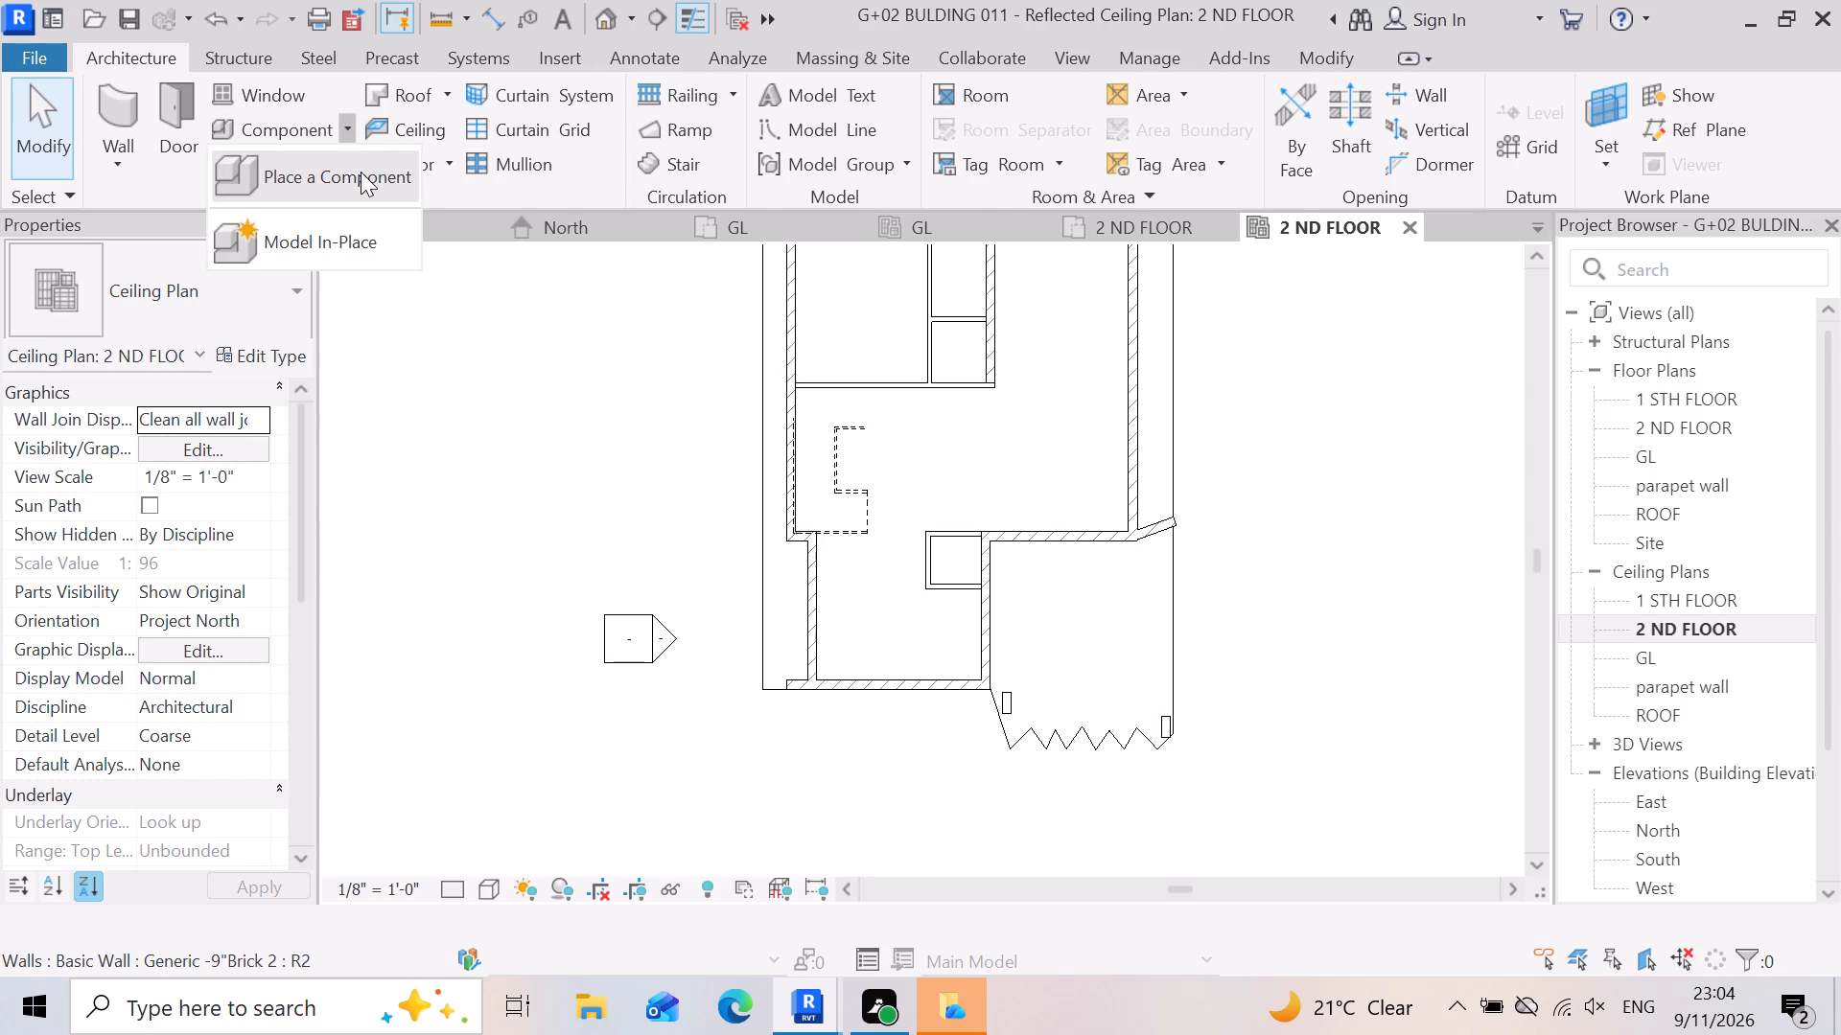
left_click(361, 172)
scroll(1054, 570, "up", 3)
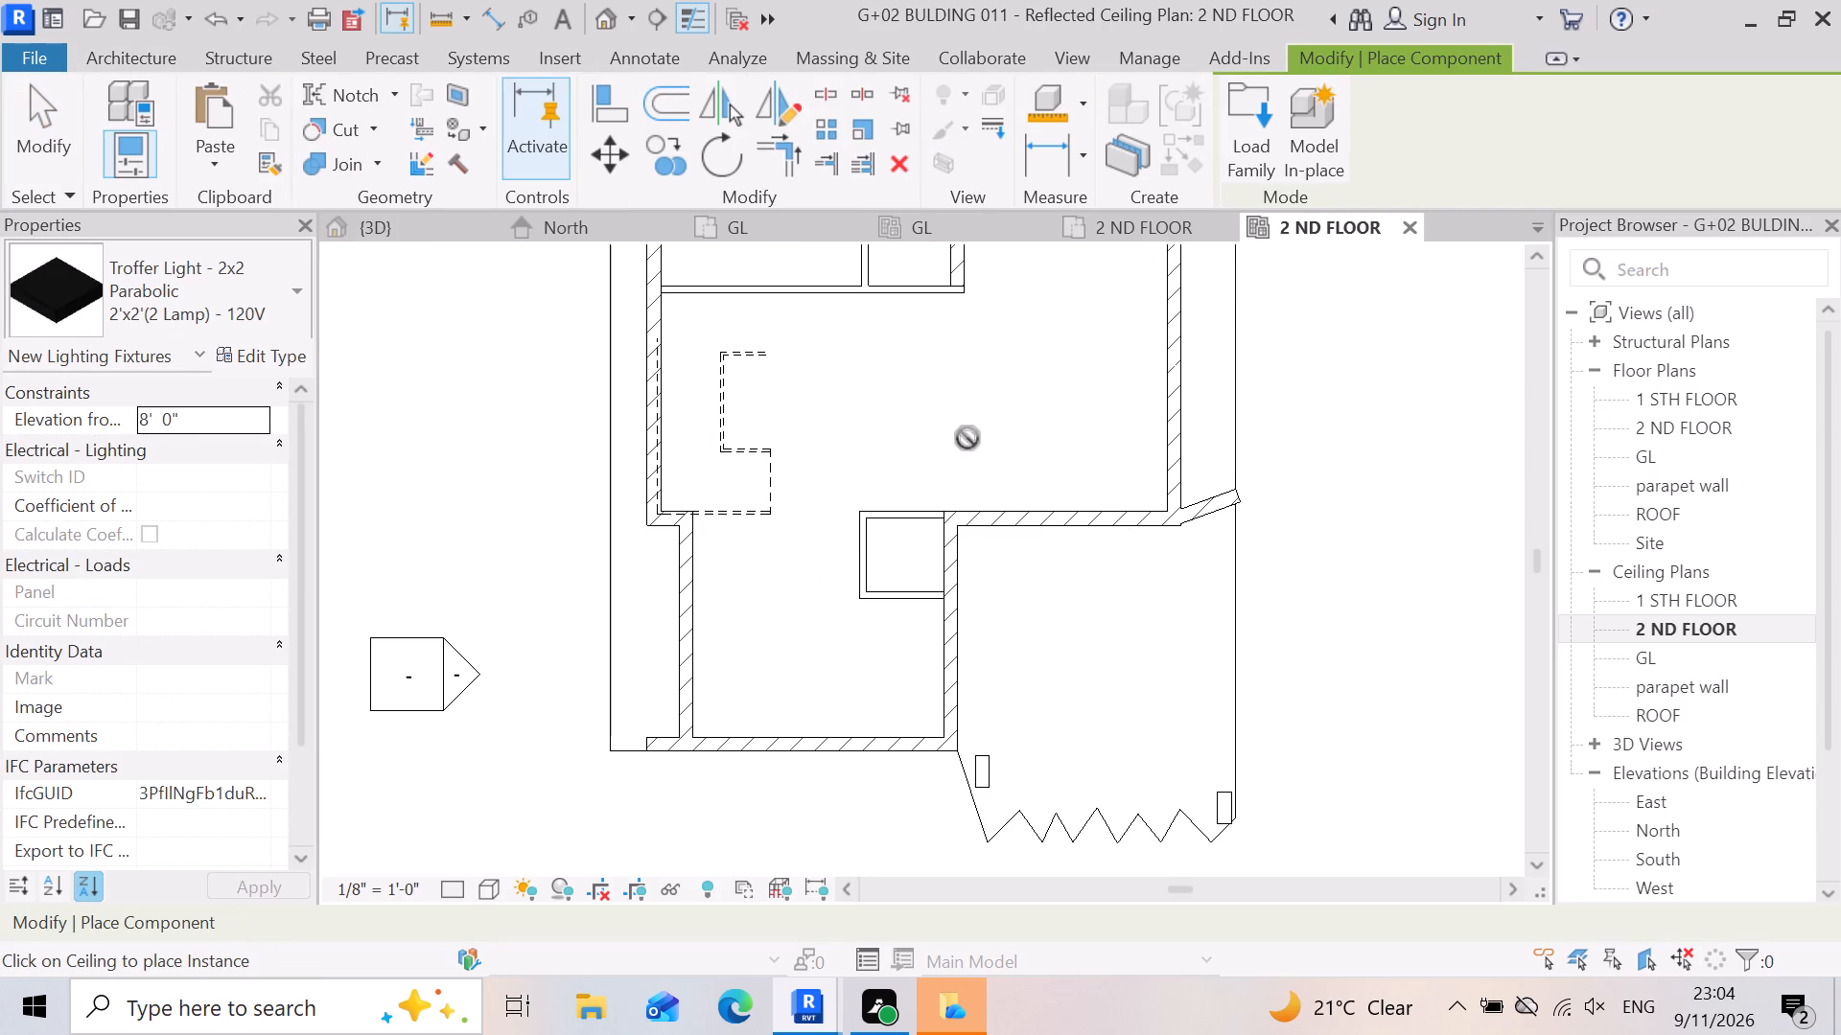
left_click(1237, 122)
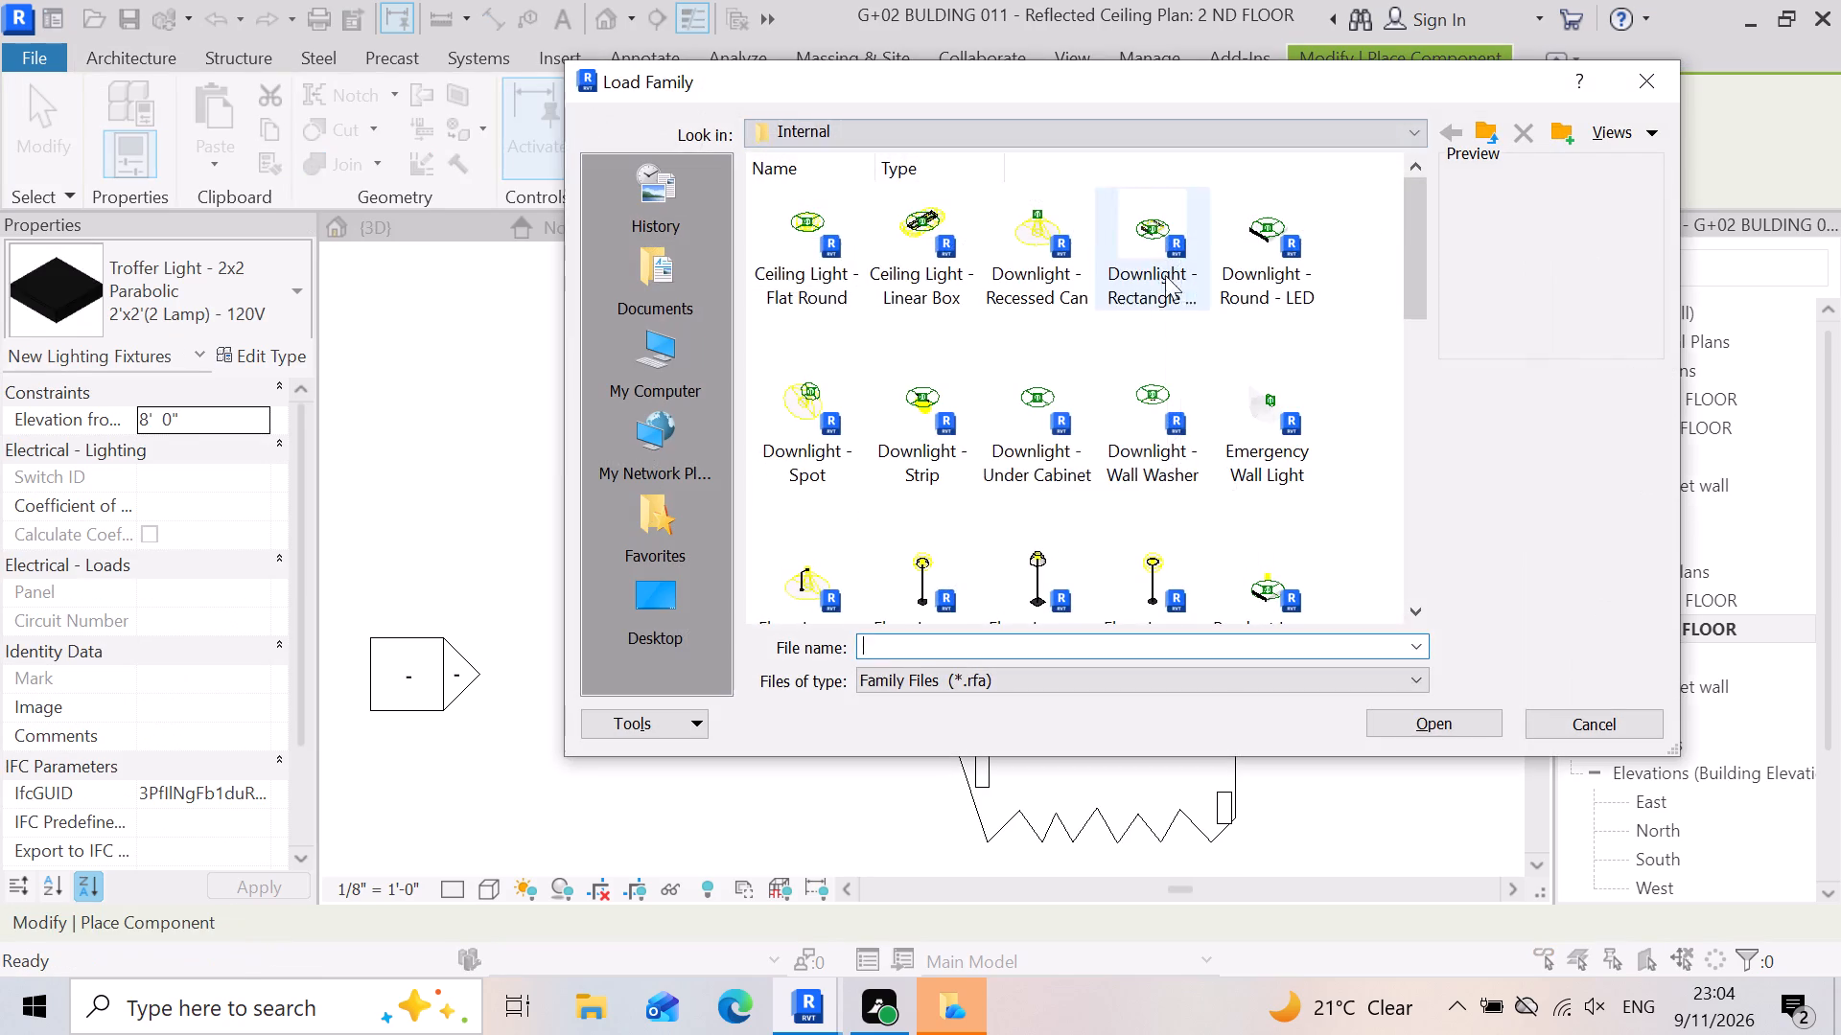
scroll(1014, 505, "down", 3)
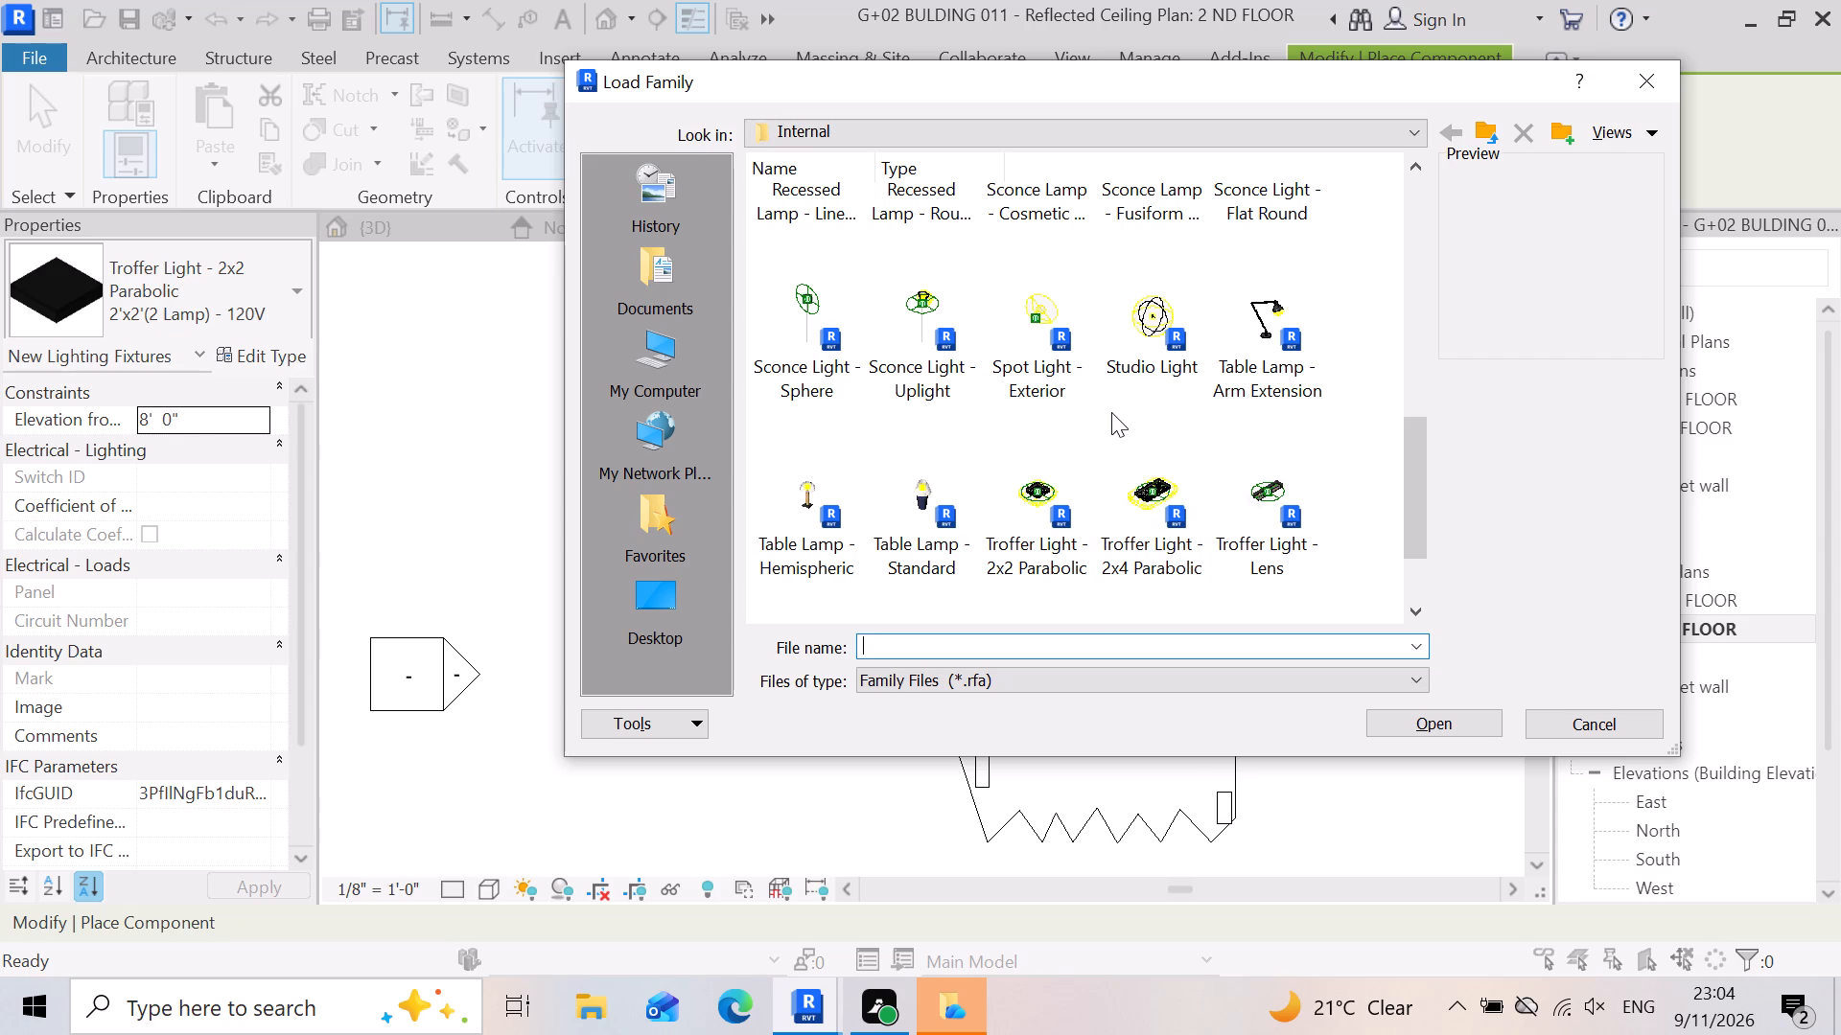
double_click(1154, 304)
Place three 120V Studio Light fixtures in a row across the front balcony, about 1' - 10" off the back wall.
scroll(986, 578, "up", 4)
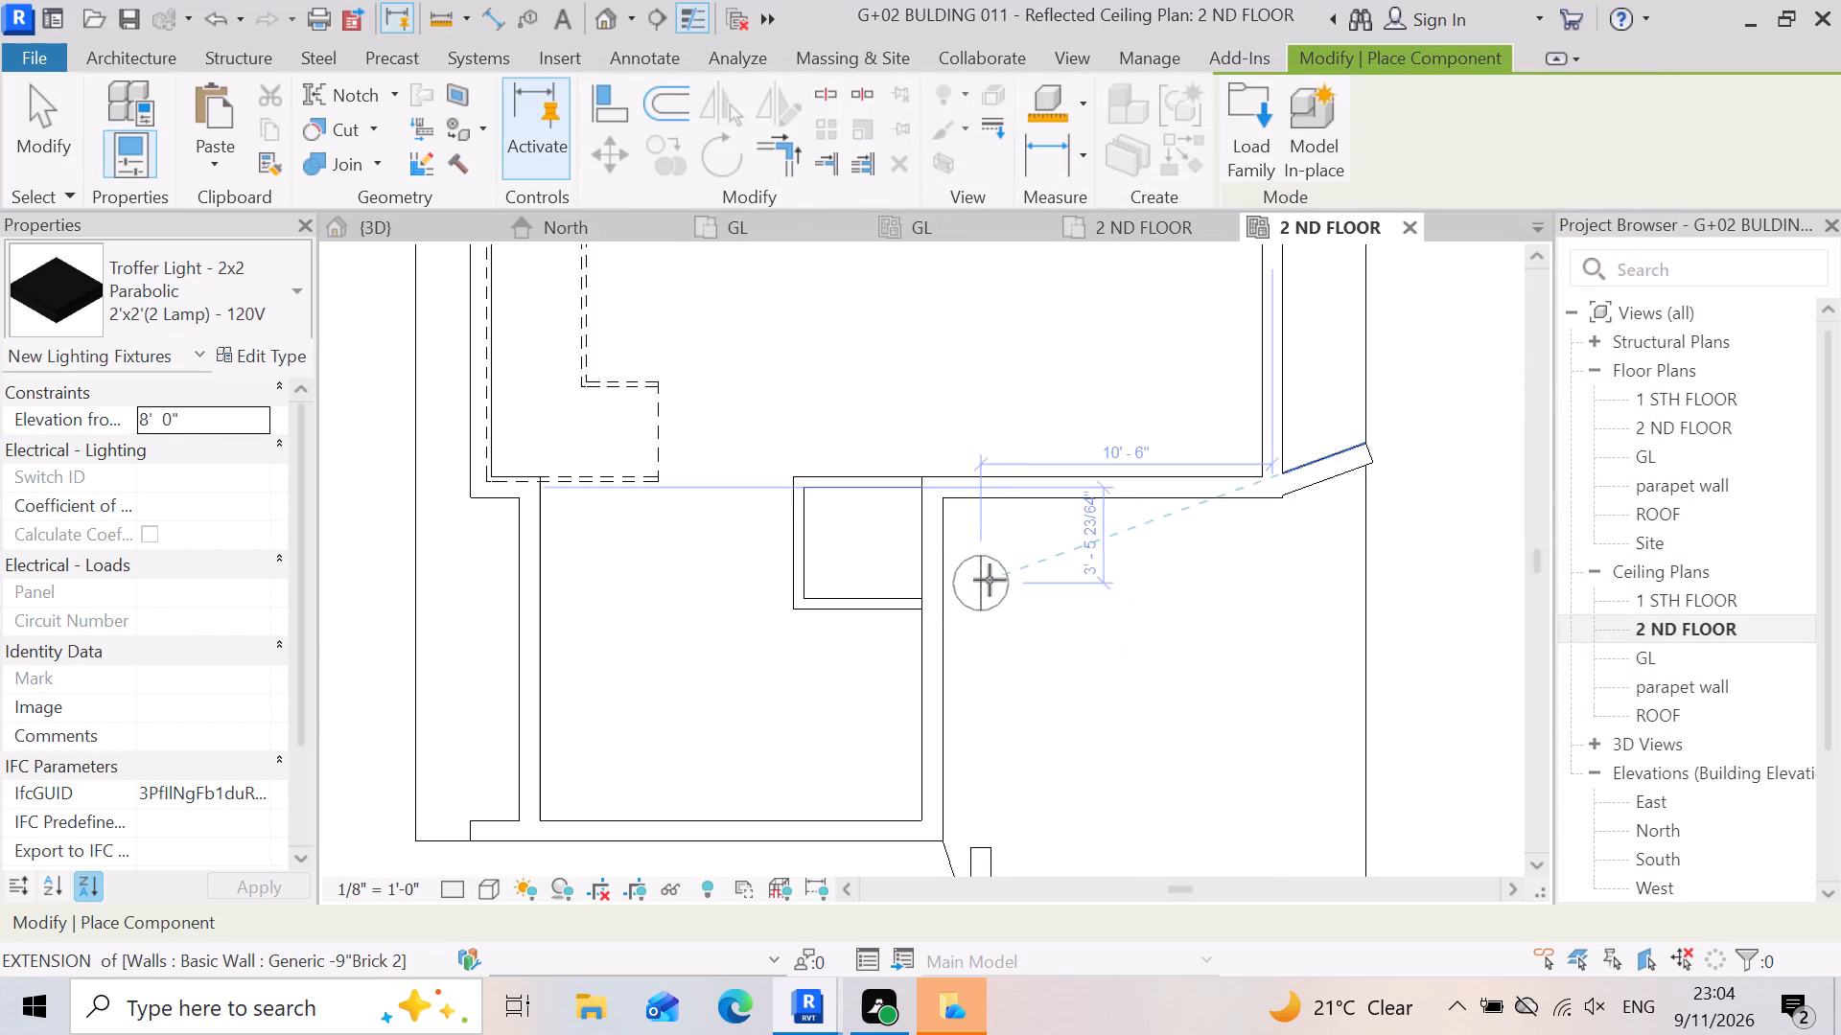
scroll(990, 580, "up", 2)
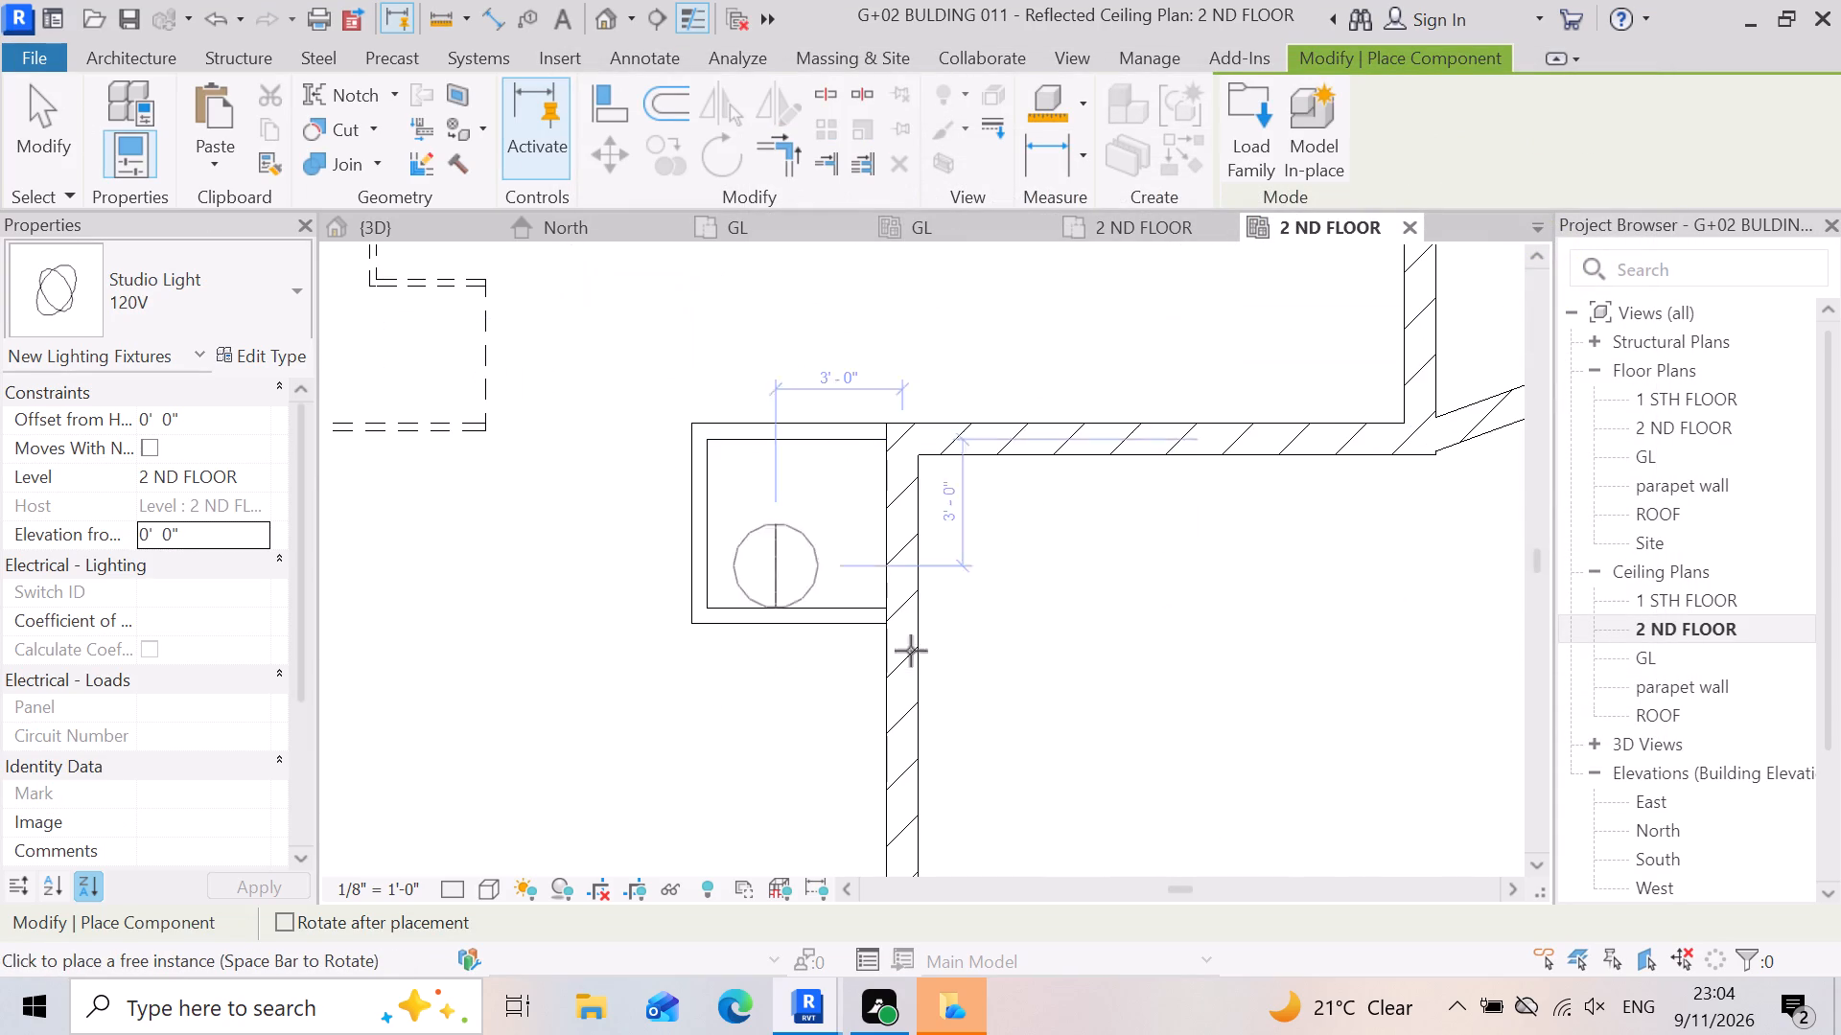
scroll(964, 598, "up", 3)
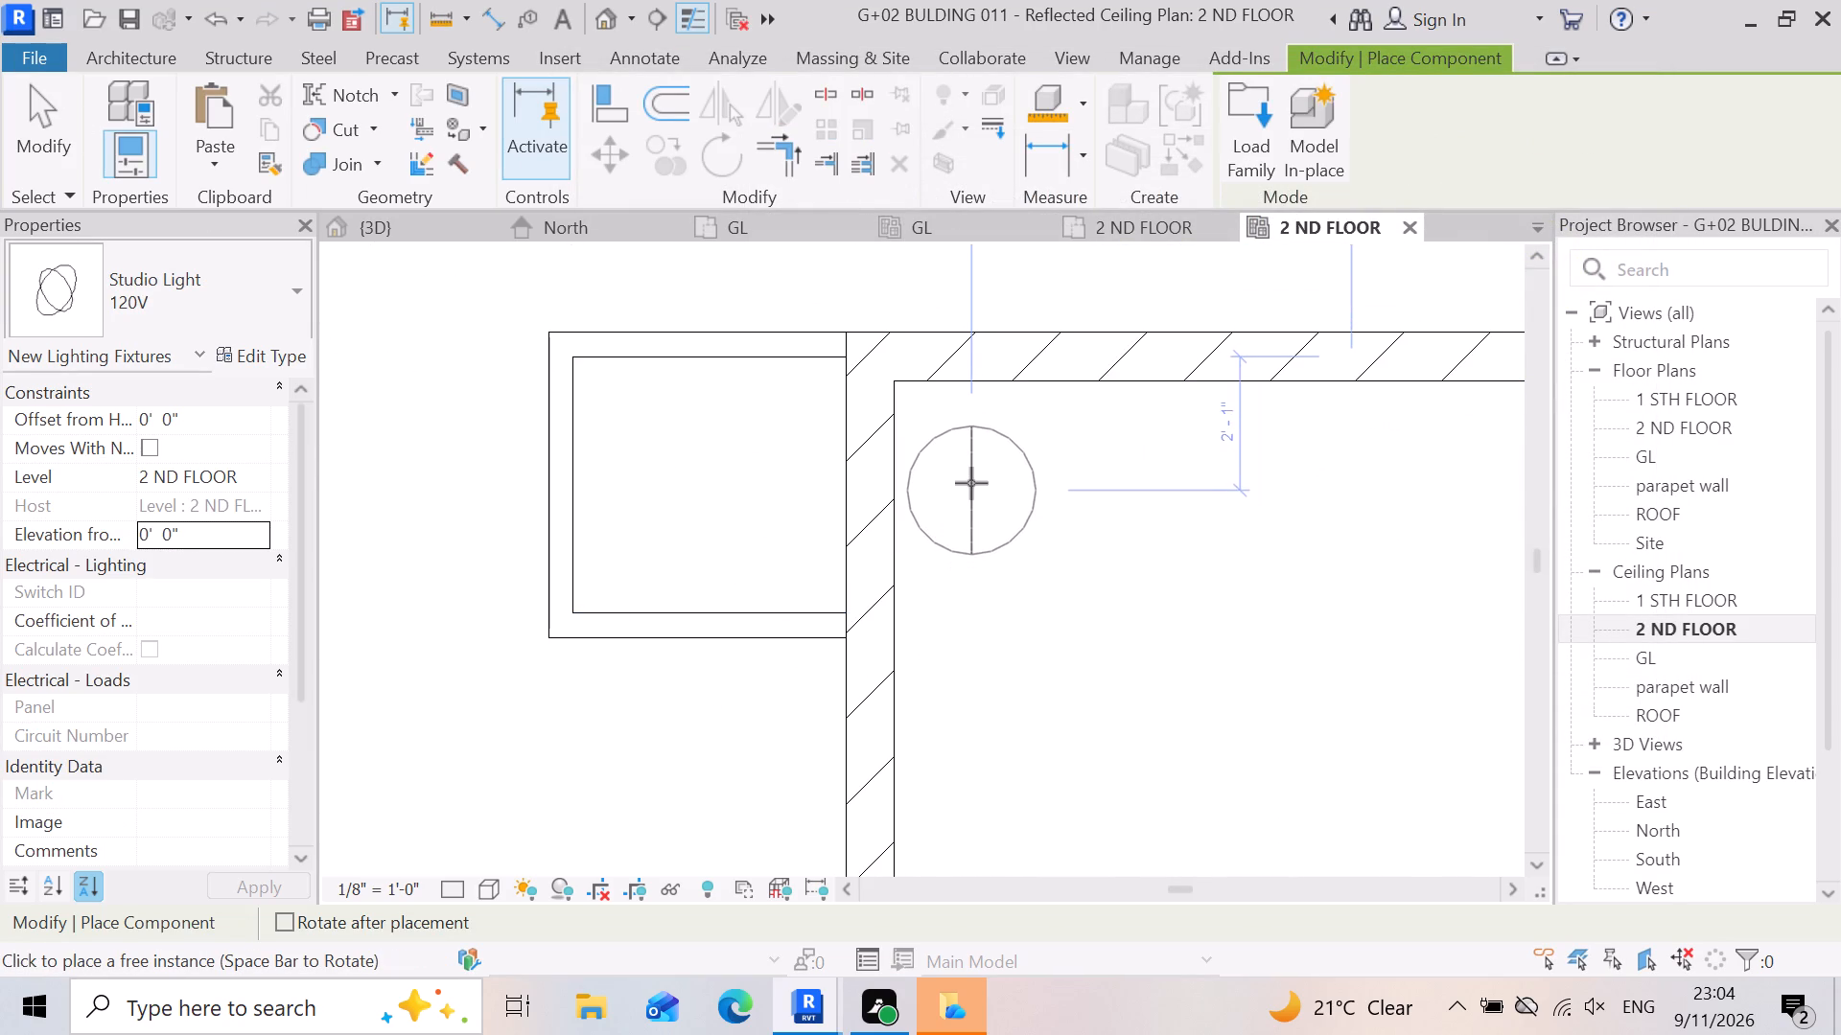
left_click(967, 473)
scroll(910, 499, "down", 2)
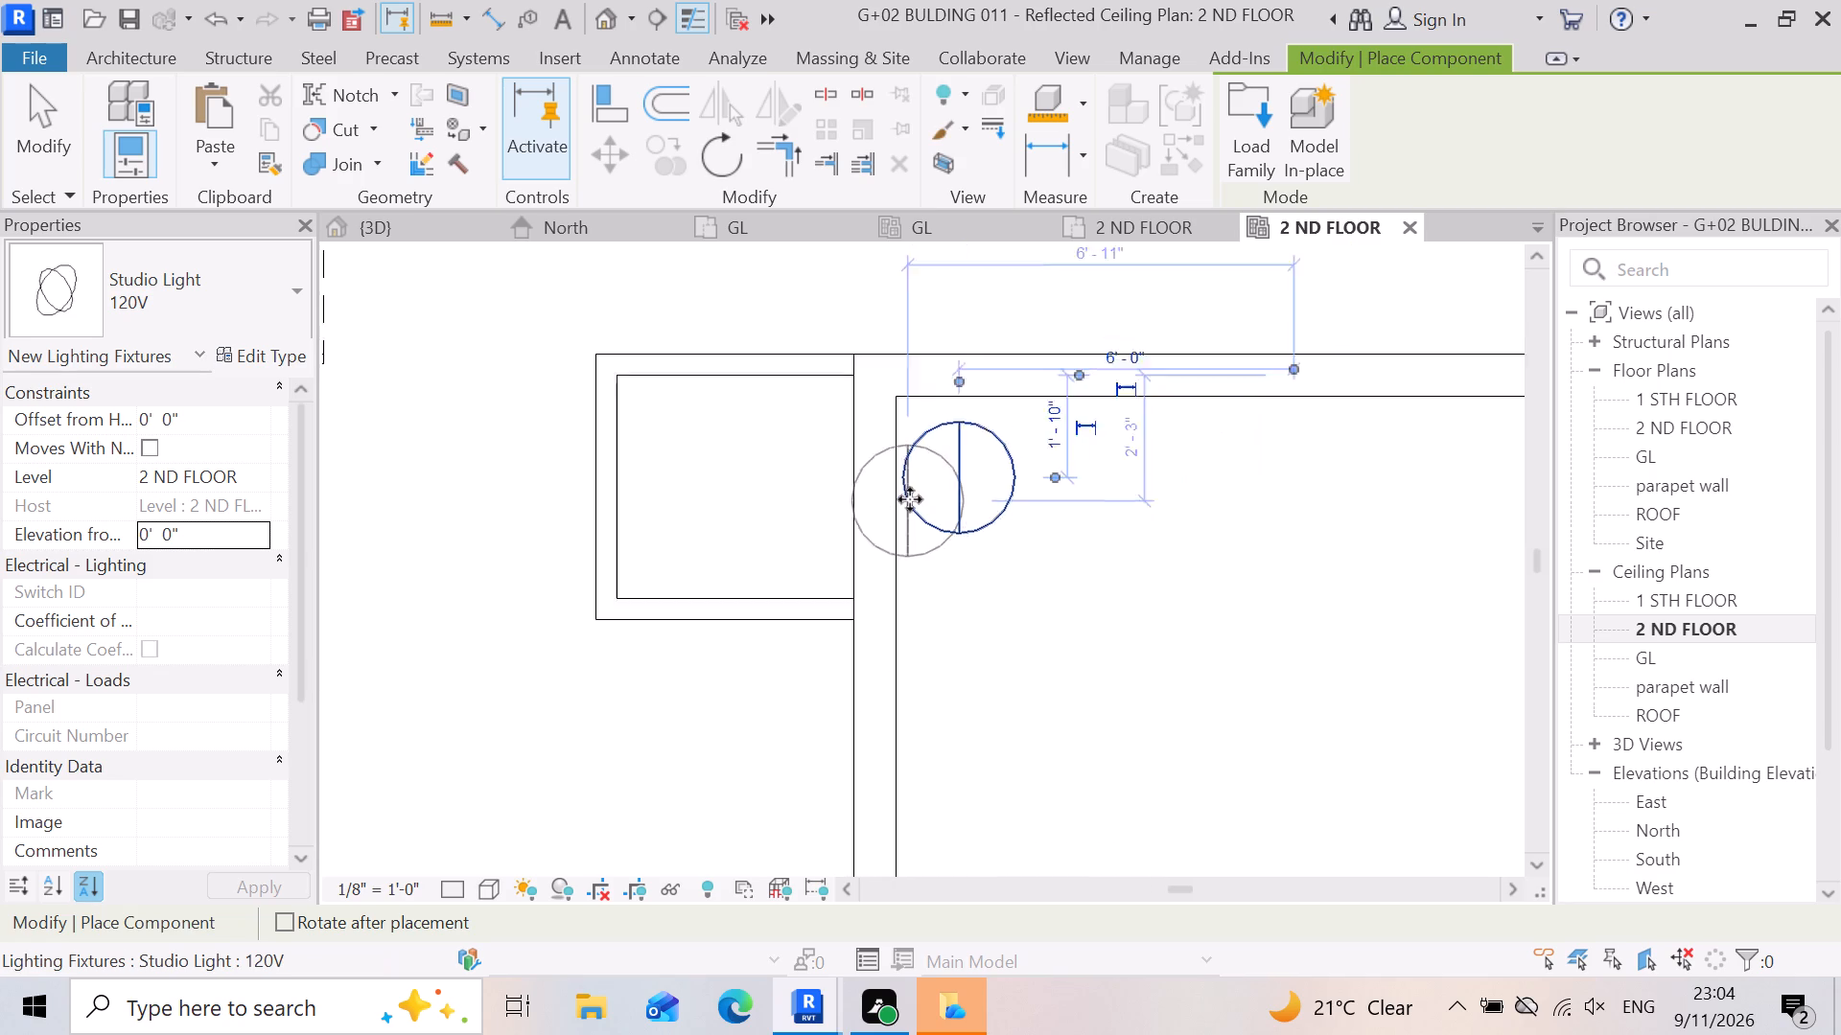
scroll(910, 499, "down", 1)
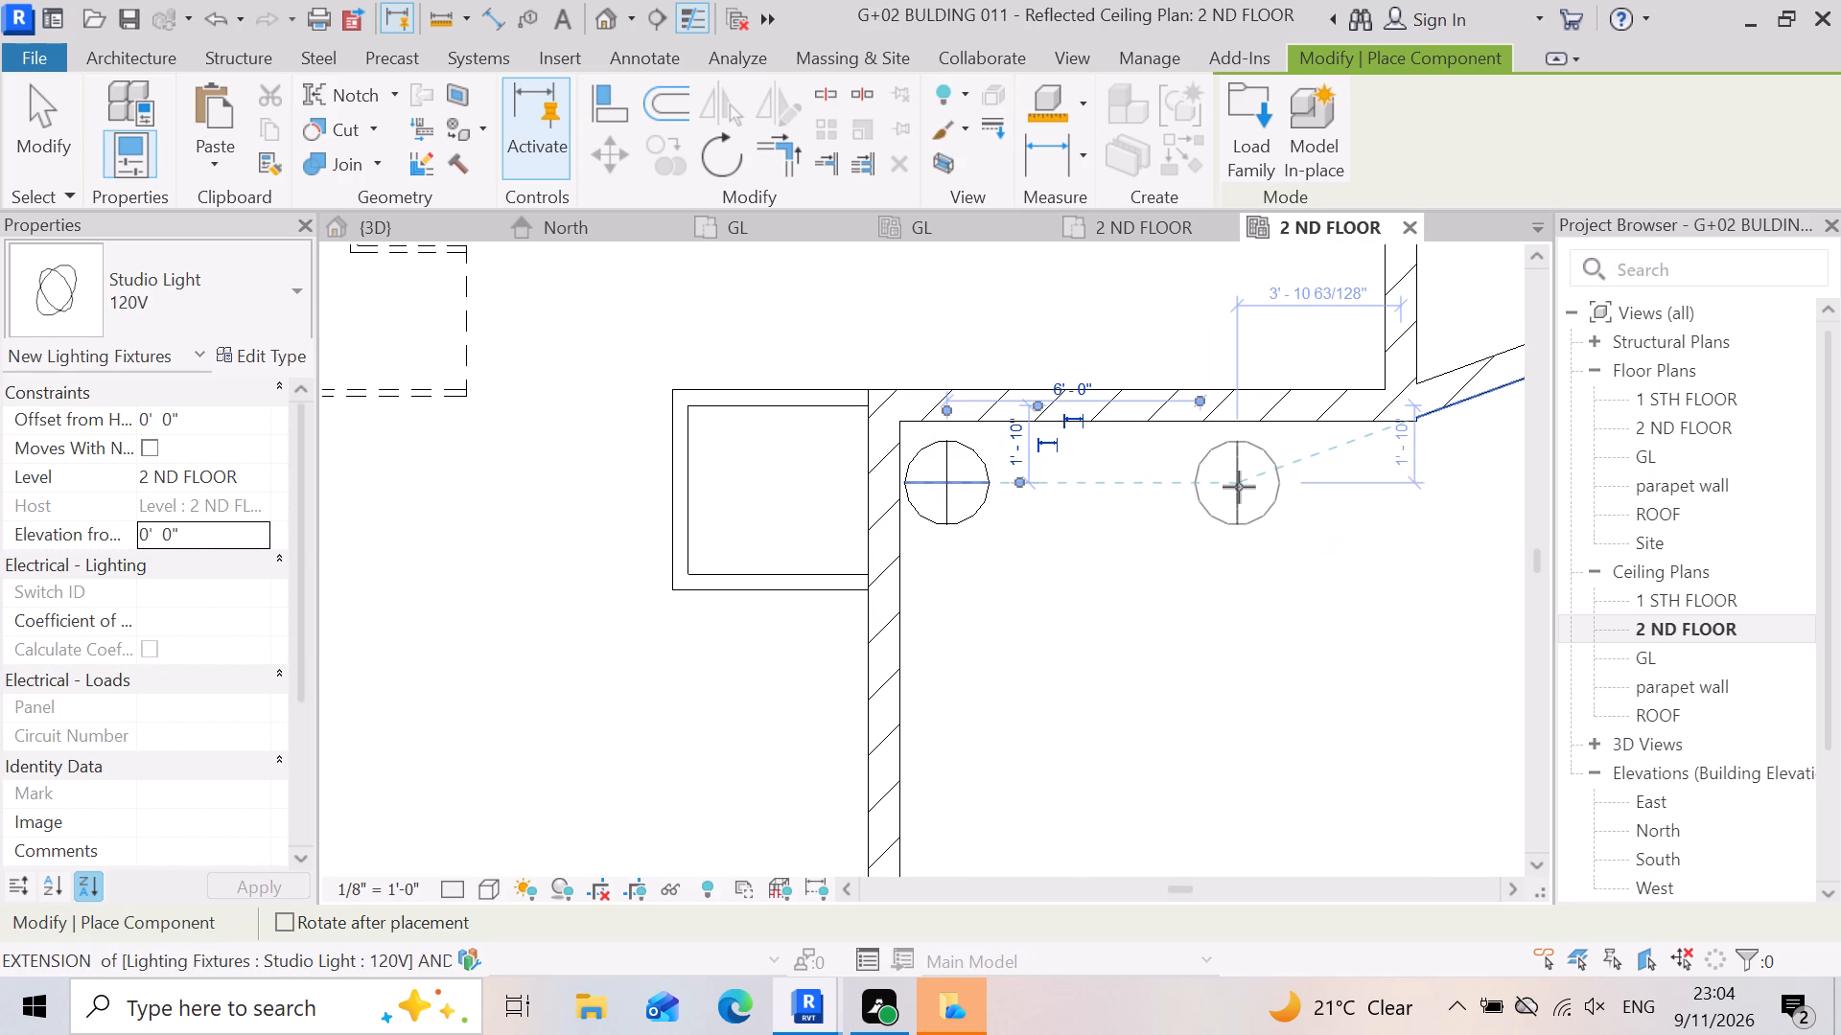
left_click(1239, 487)
scroll(1145, 470, "down", 4)
scroll(1320, 507, "up", 6)
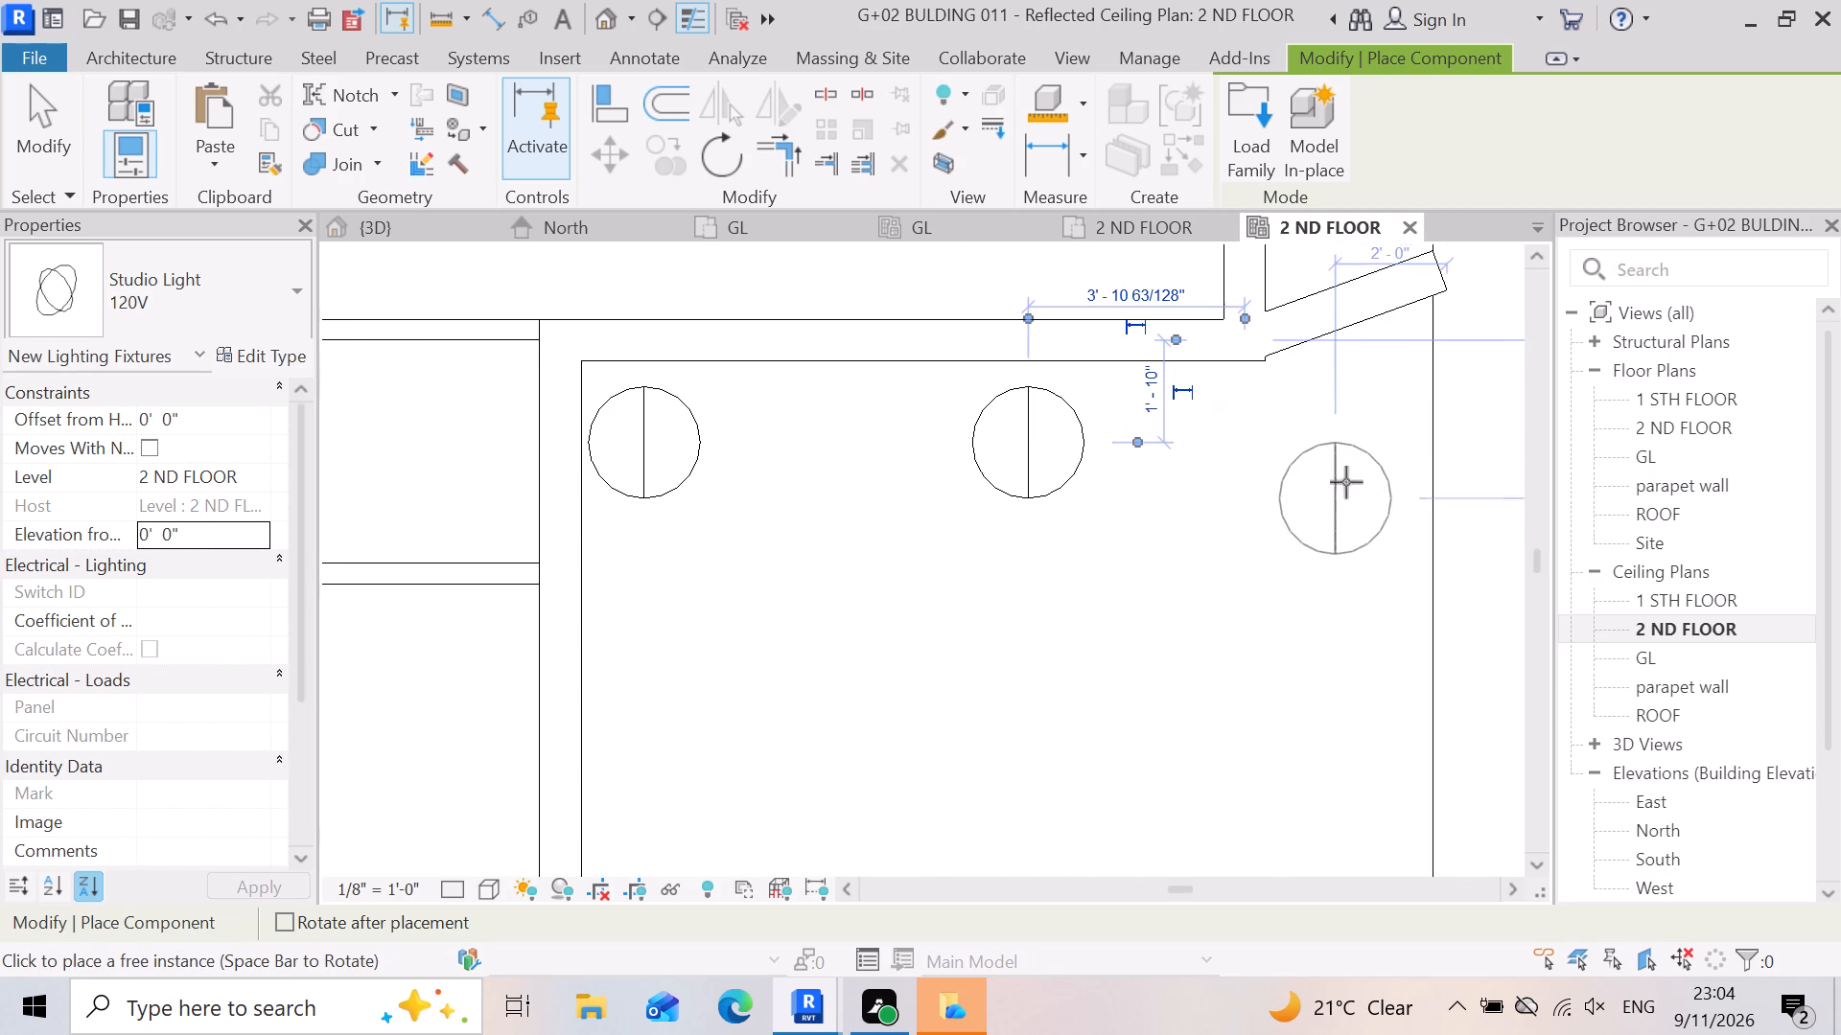
left_click(1368, 436)
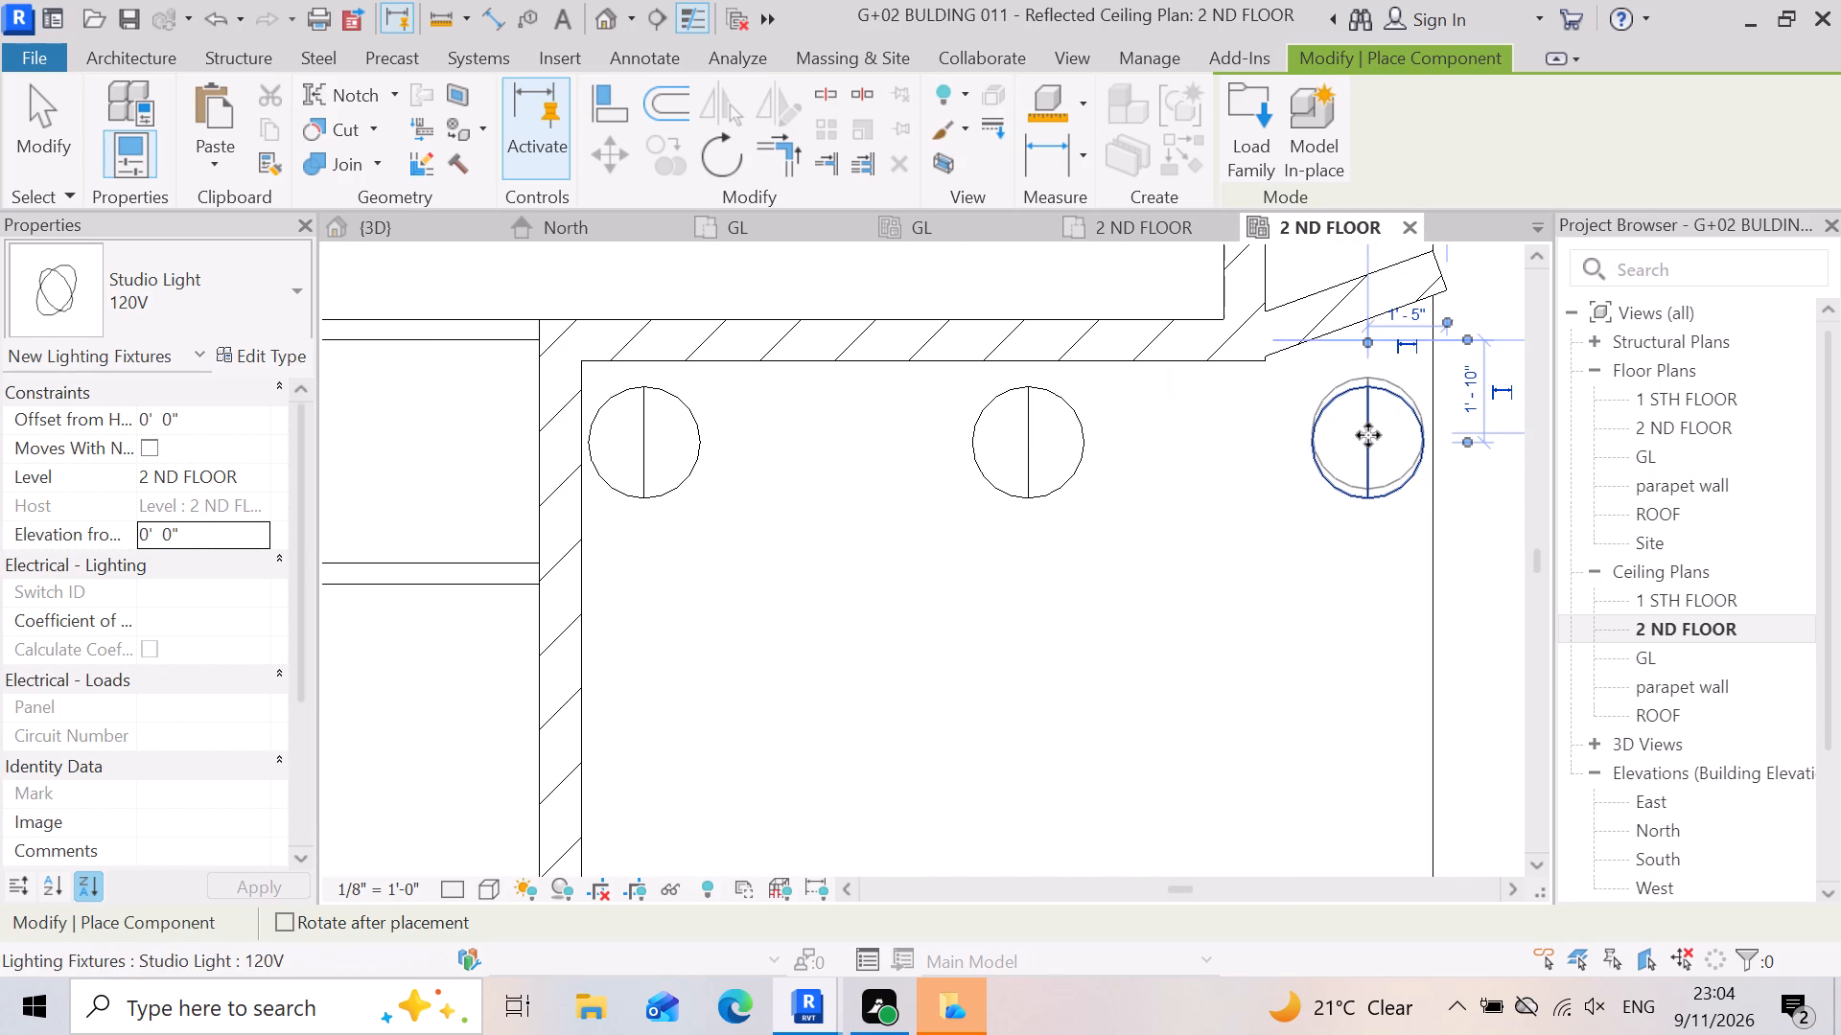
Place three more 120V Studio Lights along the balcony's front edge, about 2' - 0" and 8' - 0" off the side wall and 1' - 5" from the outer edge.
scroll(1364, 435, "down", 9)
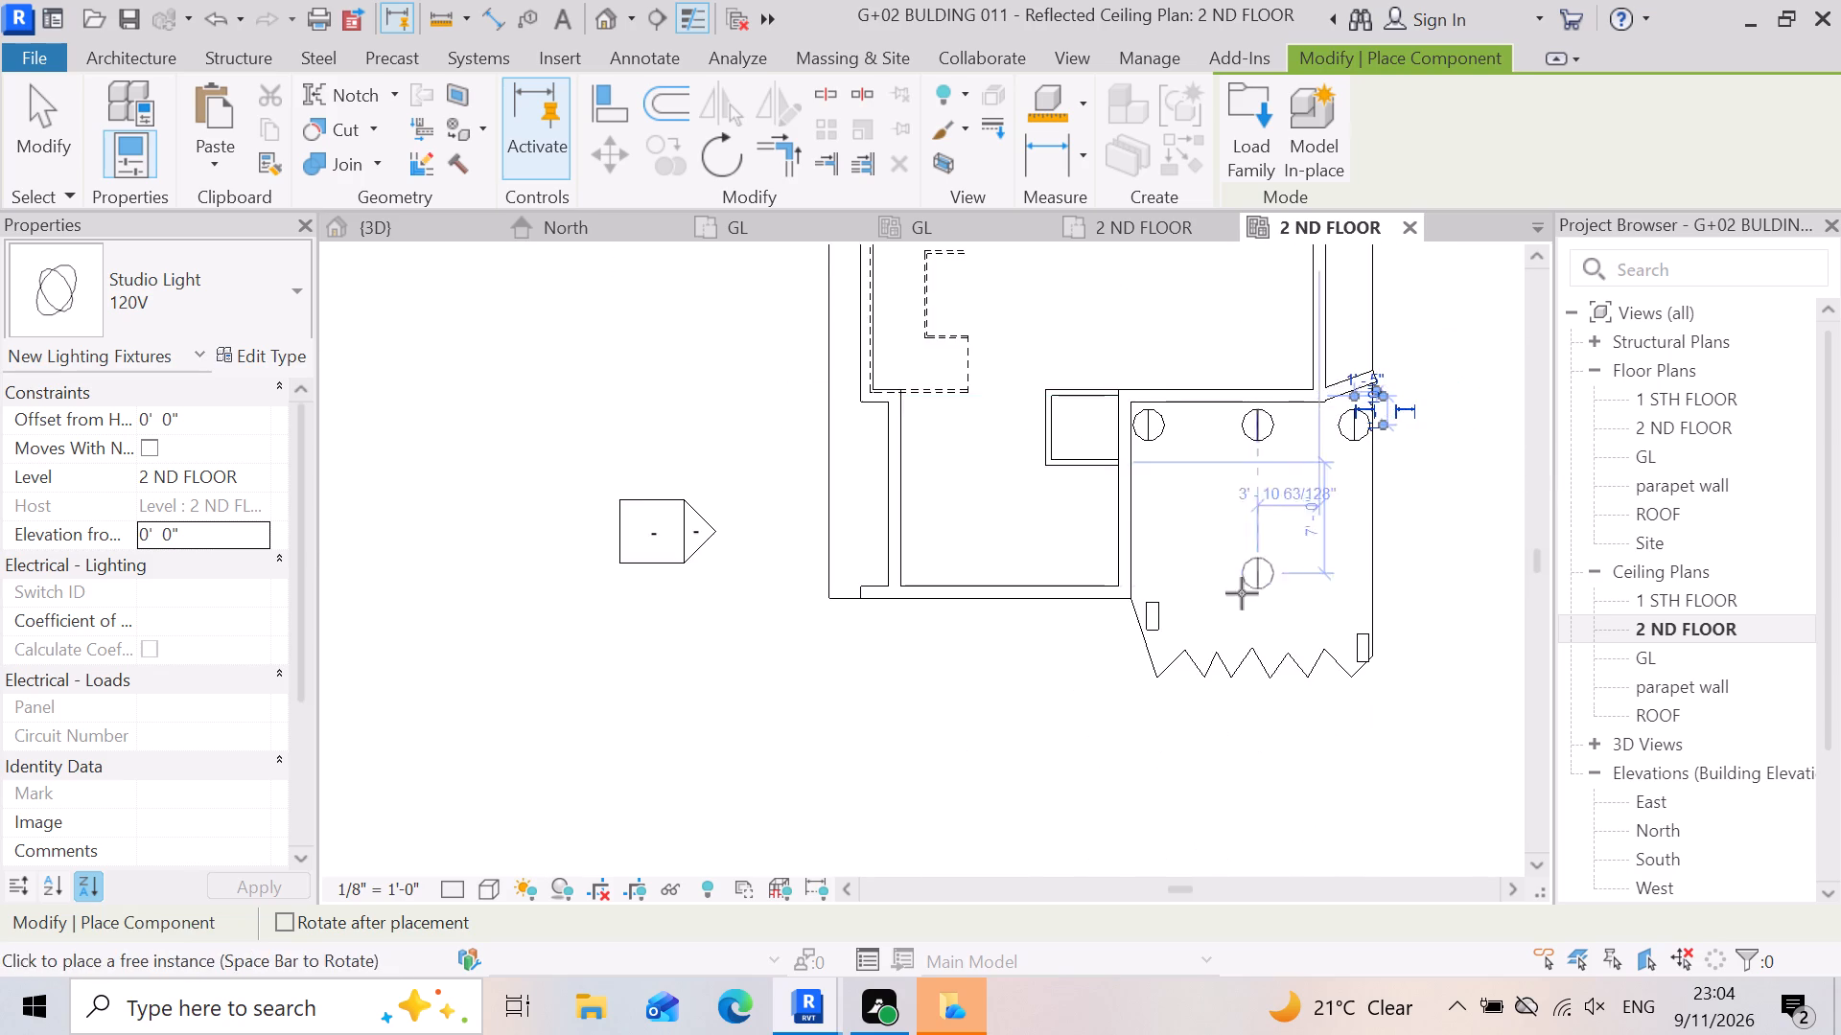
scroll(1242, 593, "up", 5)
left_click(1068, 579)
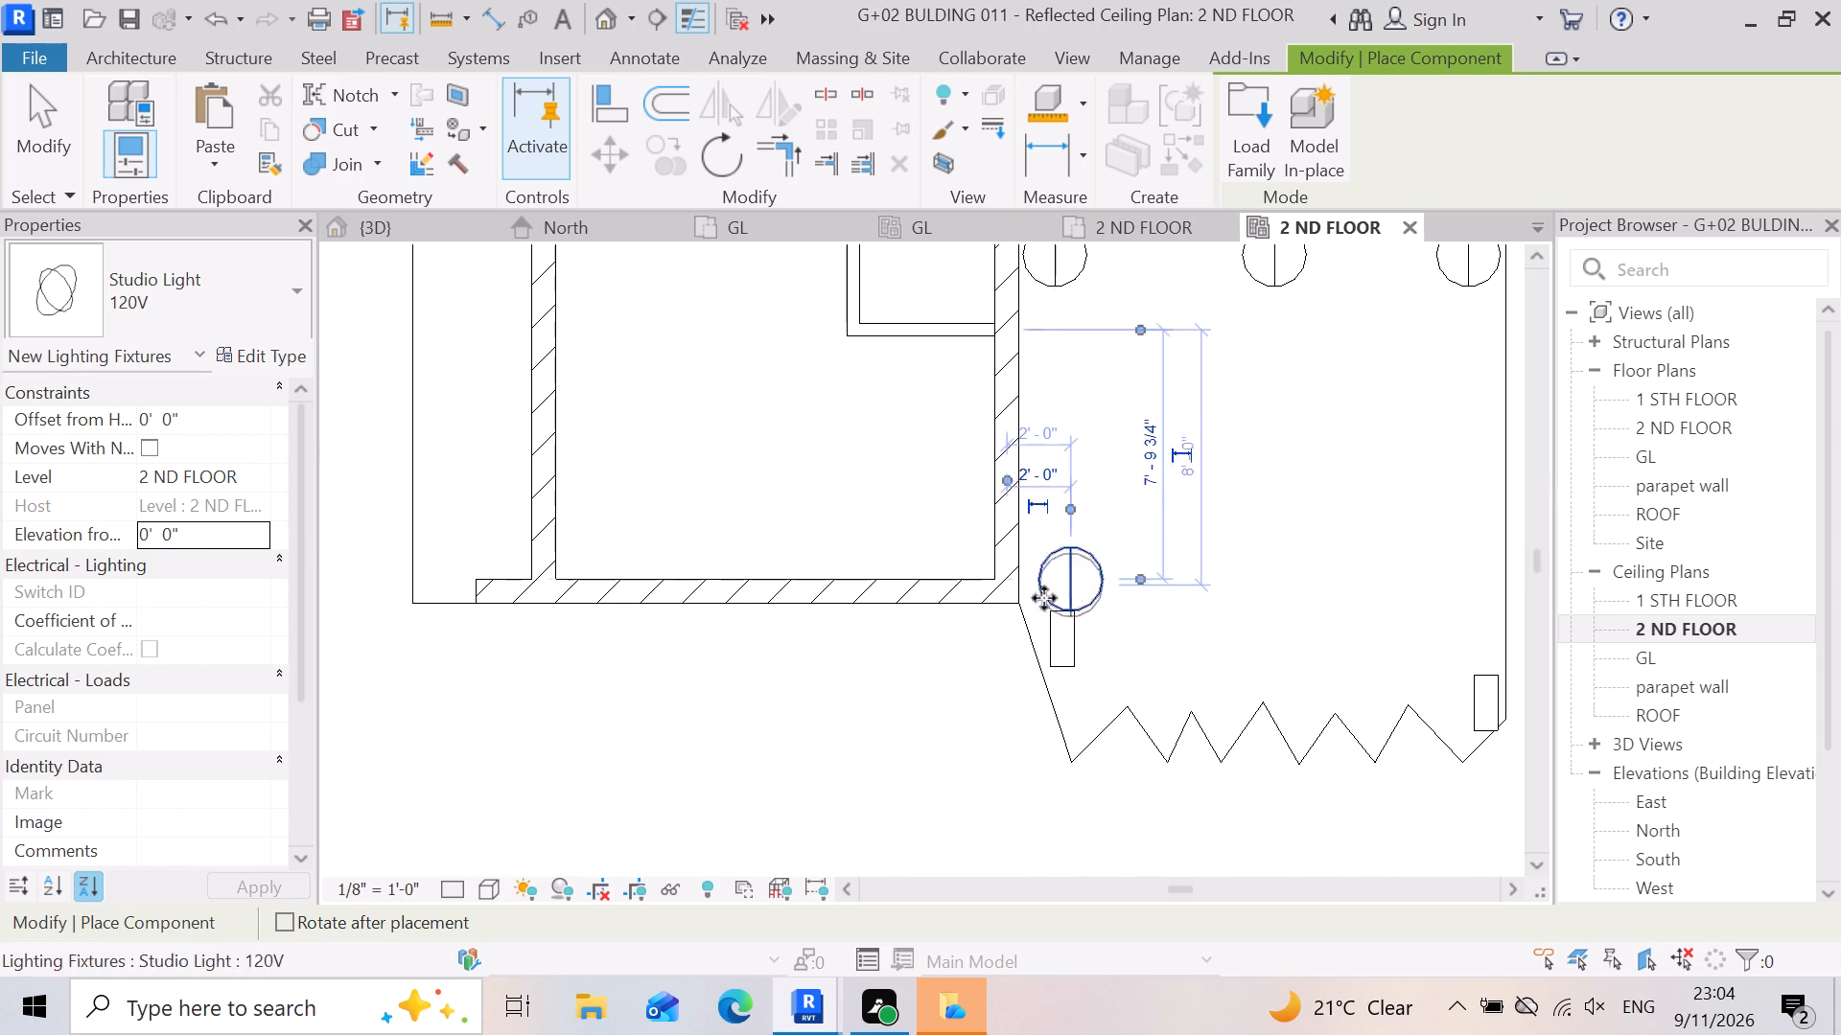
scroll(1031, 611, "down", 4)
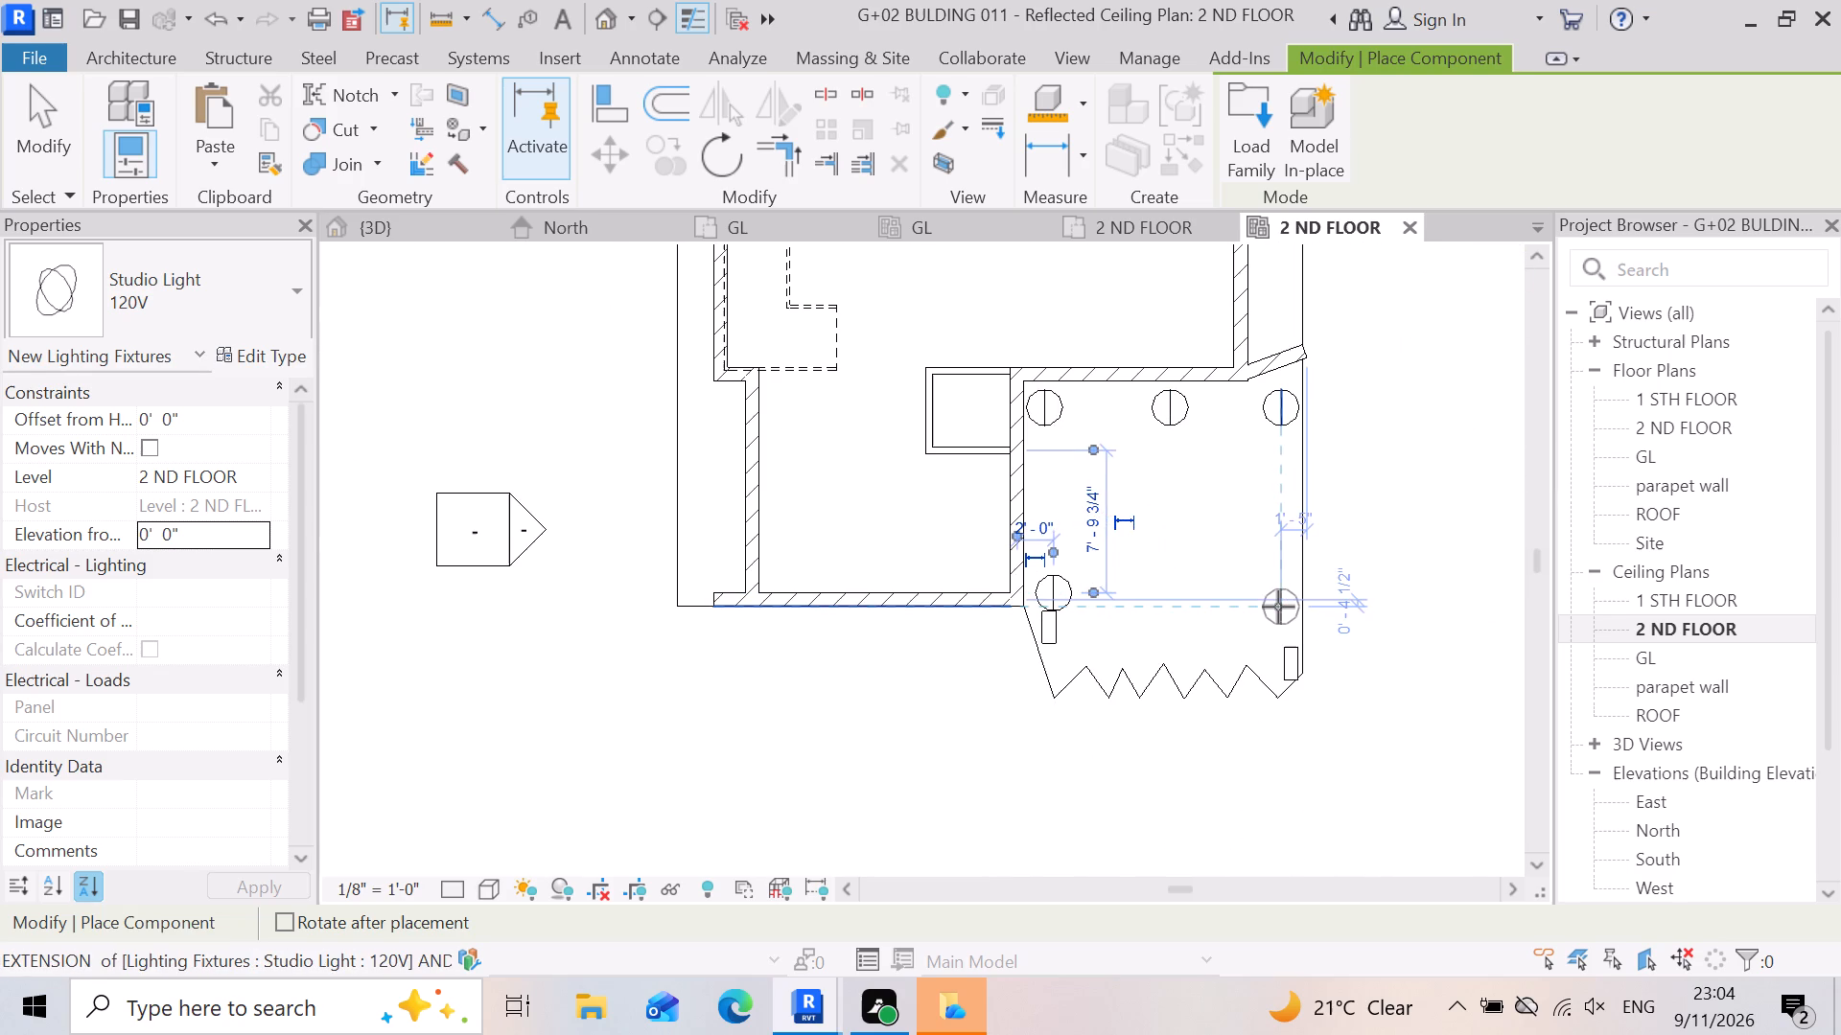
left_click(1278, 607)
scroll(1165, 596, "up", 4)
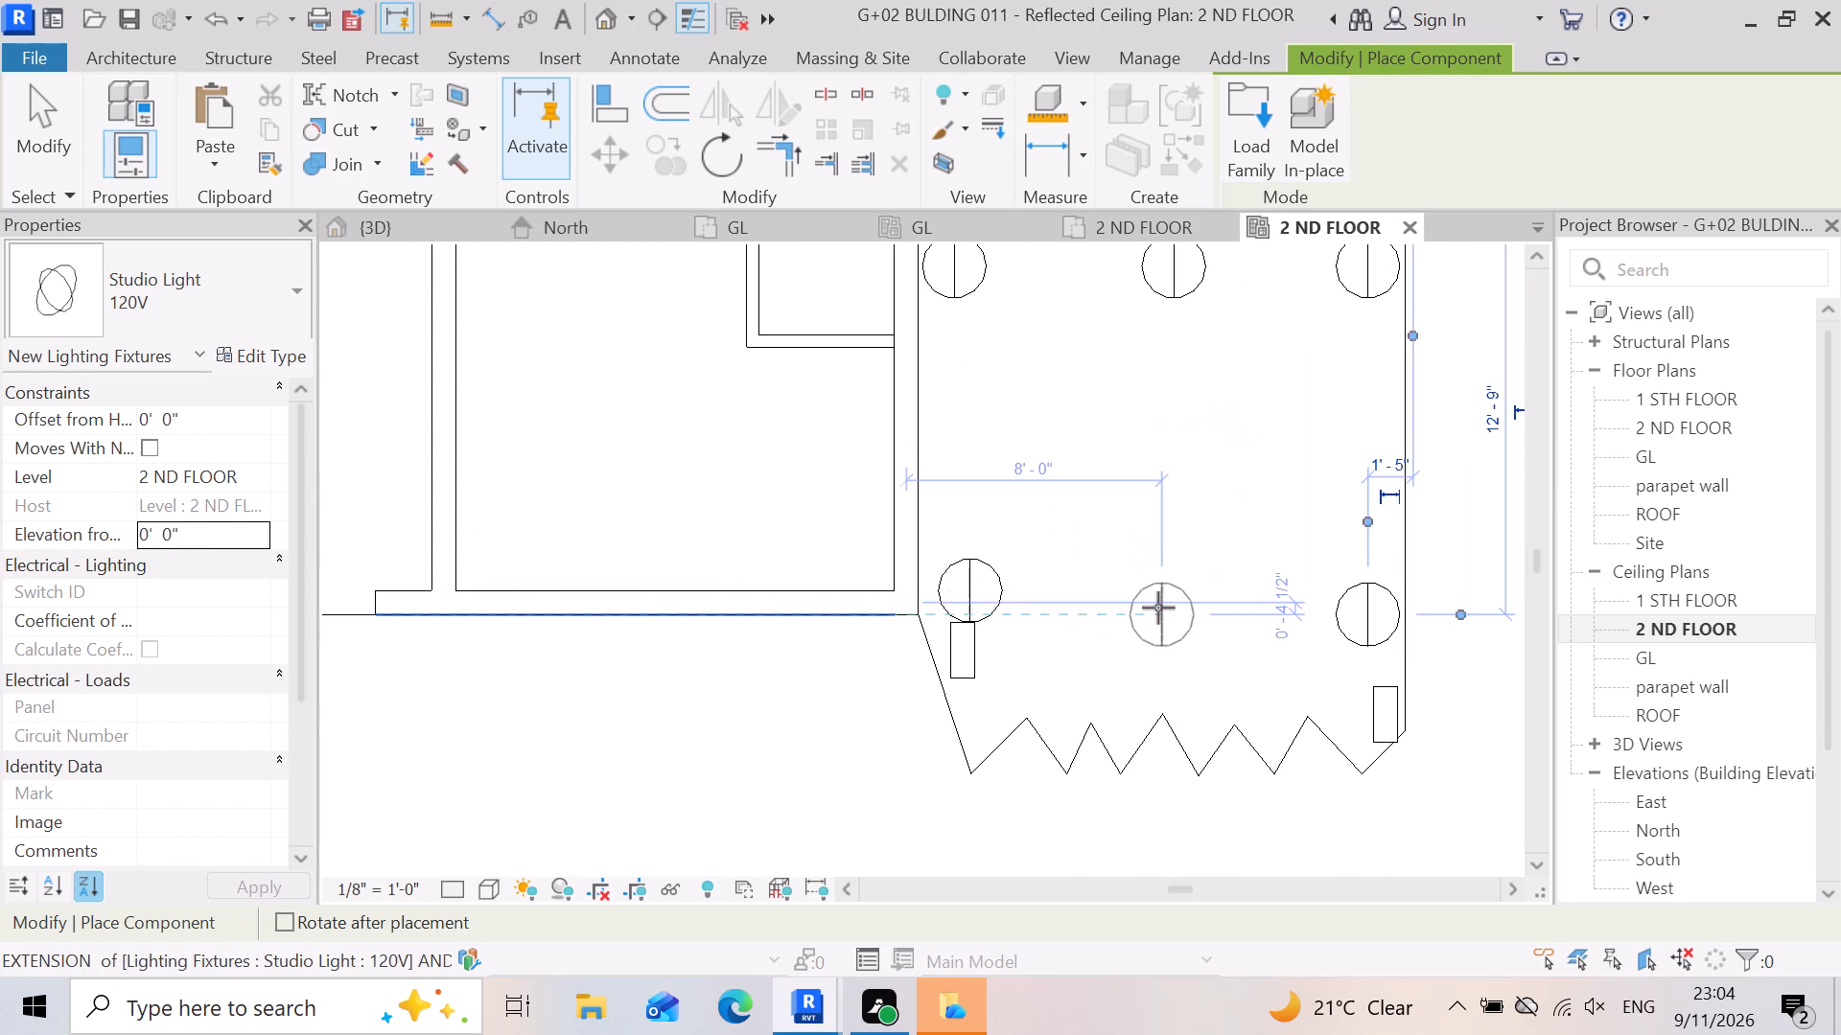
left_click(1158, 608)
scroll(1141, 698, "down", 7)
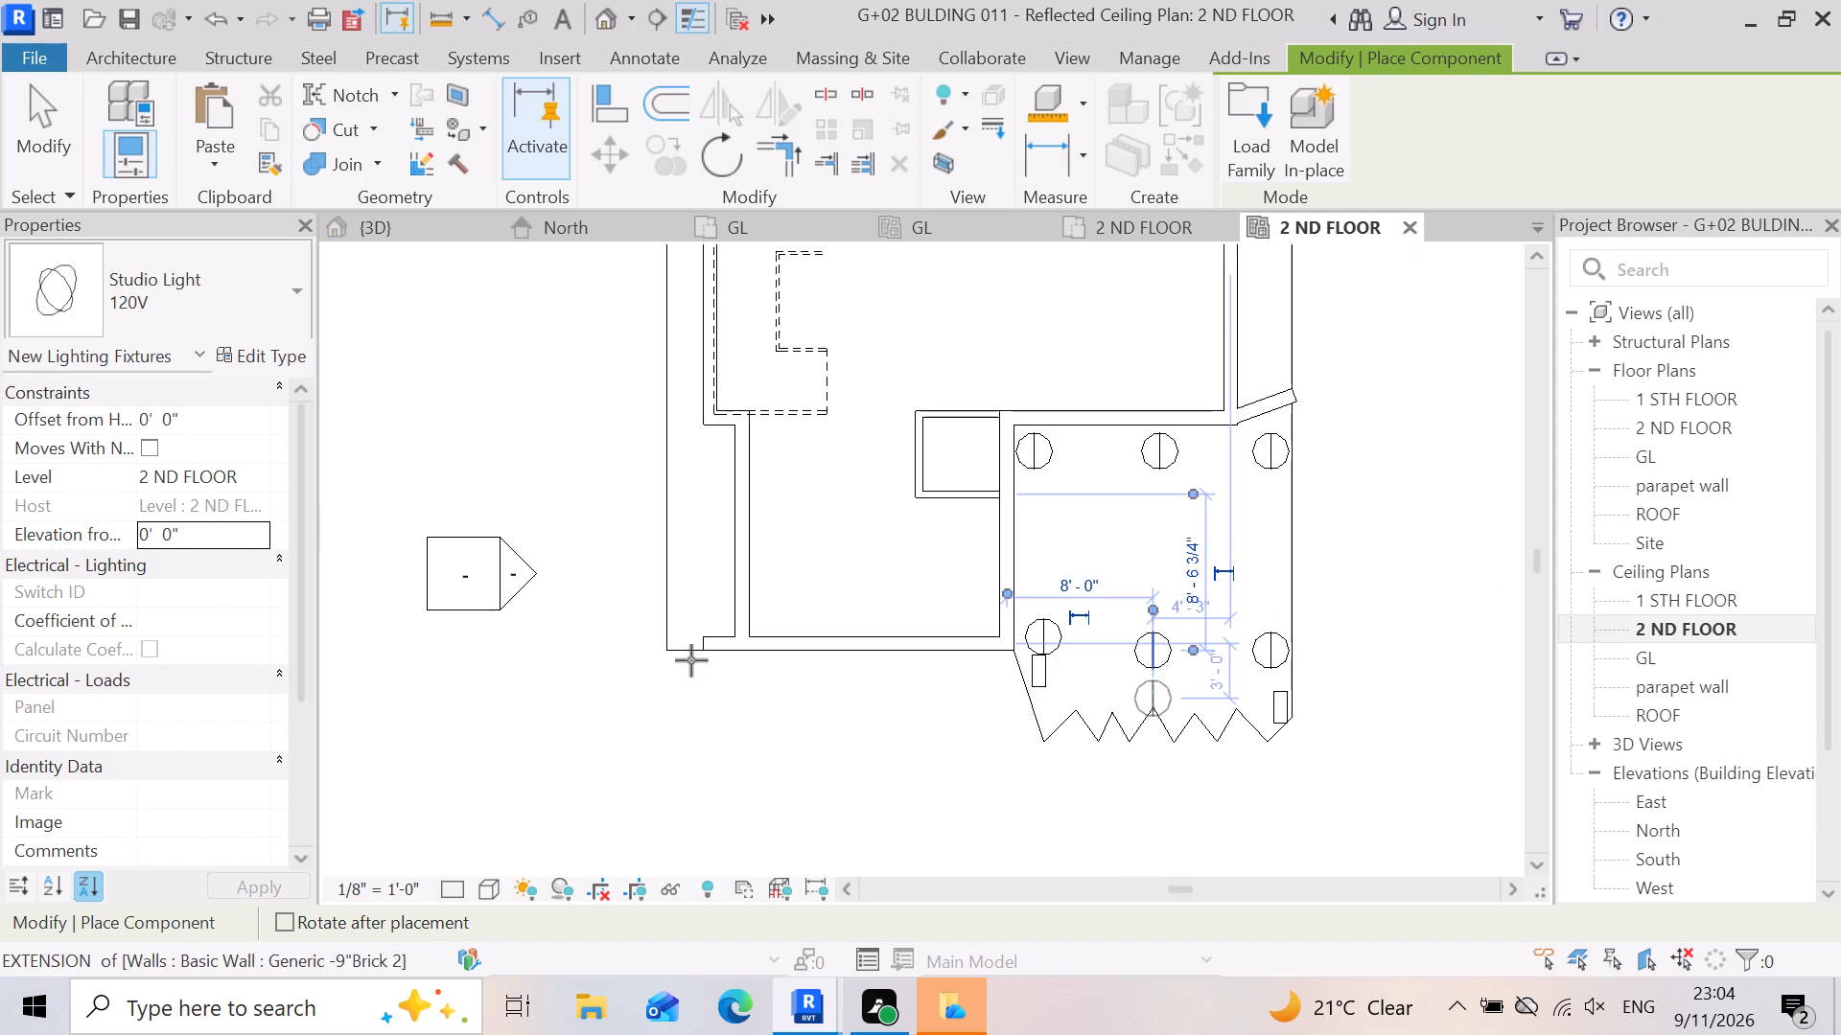
Open the 3D view, examine the Studio Lights beneath the roof slab at the front balcony from below, and end component placement.
left_click(453, 224)
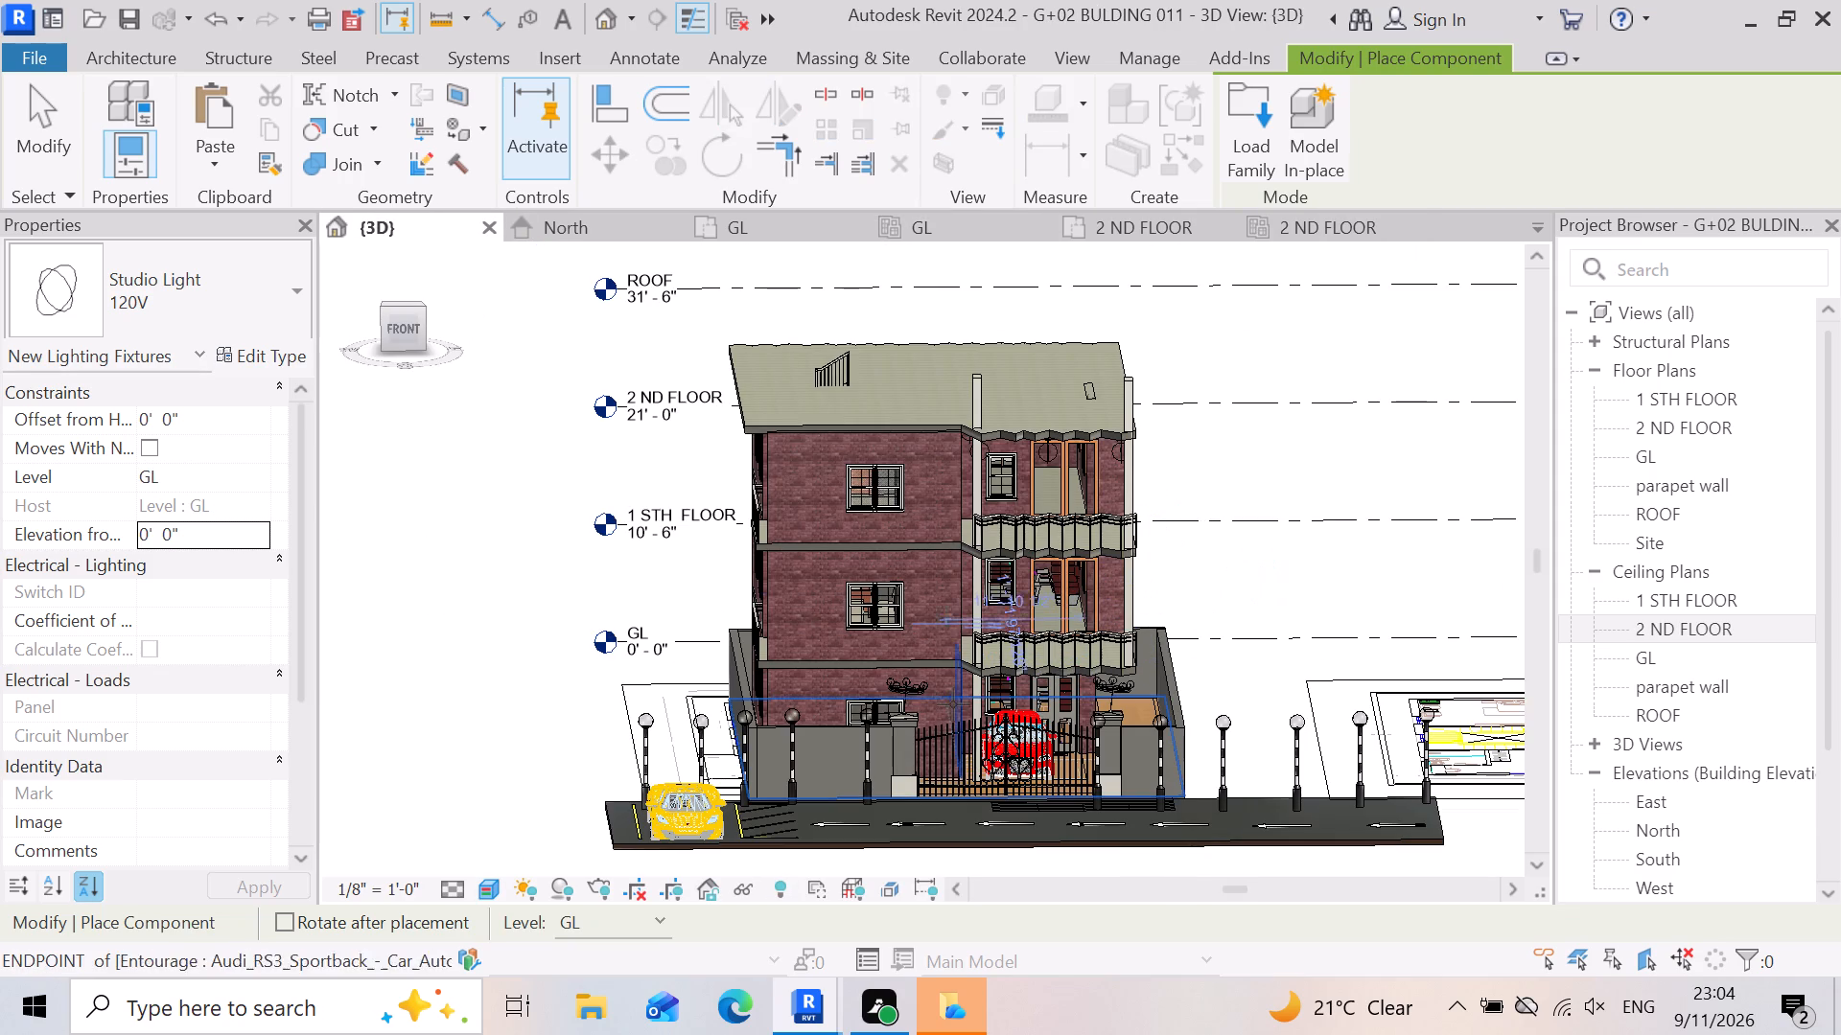
middle_click_drag(892, 628, 851, 476, "shift")
right_click_drag(891, 628, 851, 476, "shift")
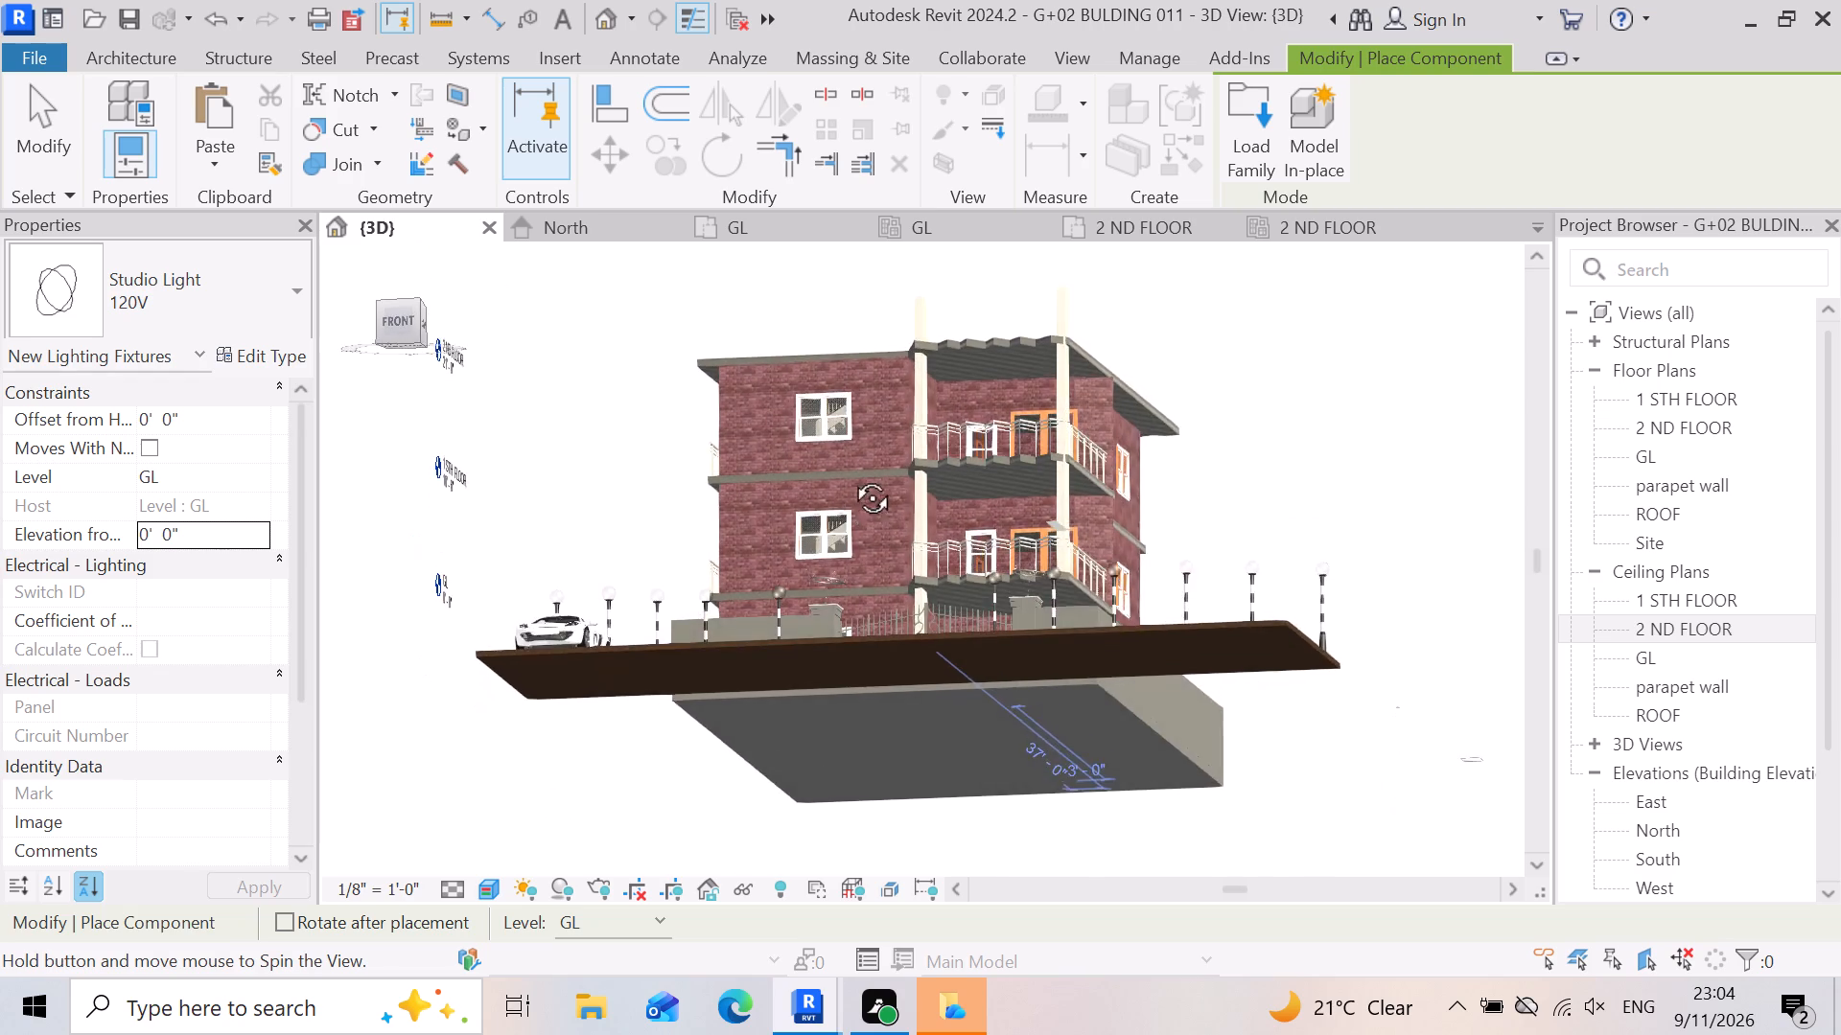
middle_click_drag(851, 476, 939, 465, "shift")
right_click_drag(851, 476, 939, 465, "shift")
scroll(1136, 261, "up", 2)
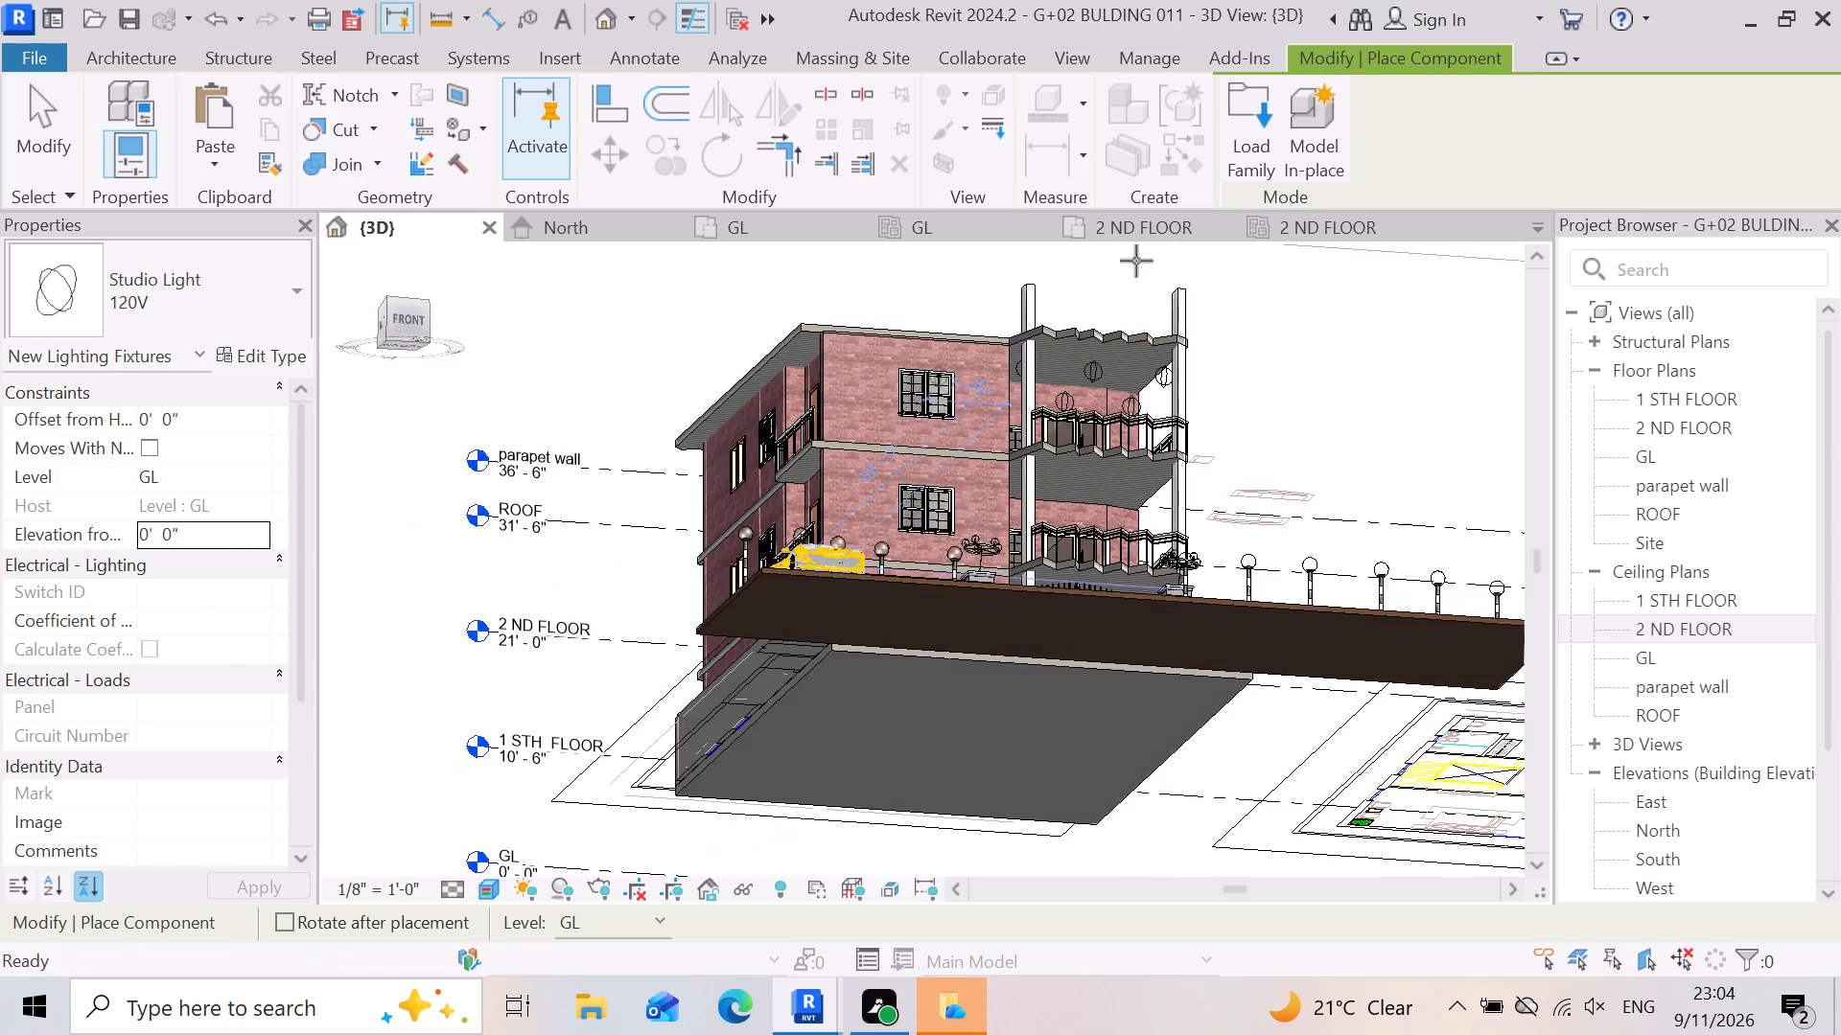
scroll(1136, 261, "up", 14)
scroll(1082, 627, "up", 2)
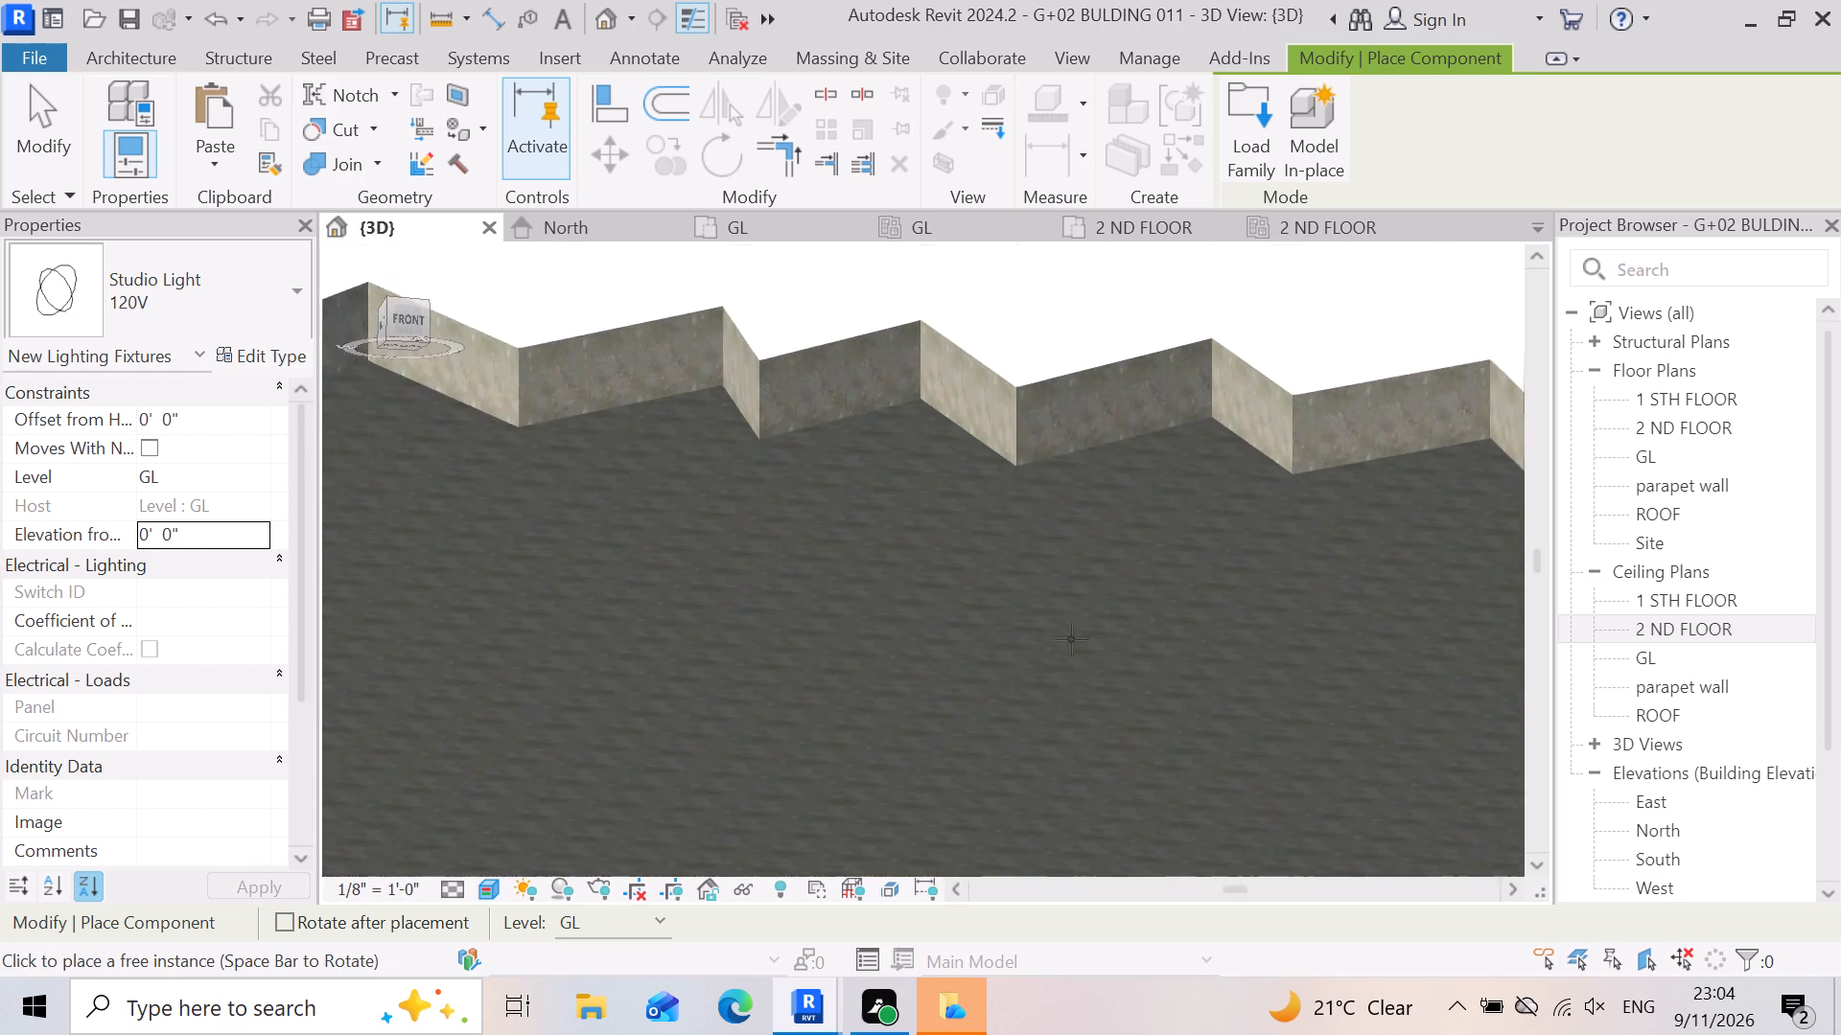
scroll(1071, 639, "up", 2)
scroll(1114, 534, "down", 8)
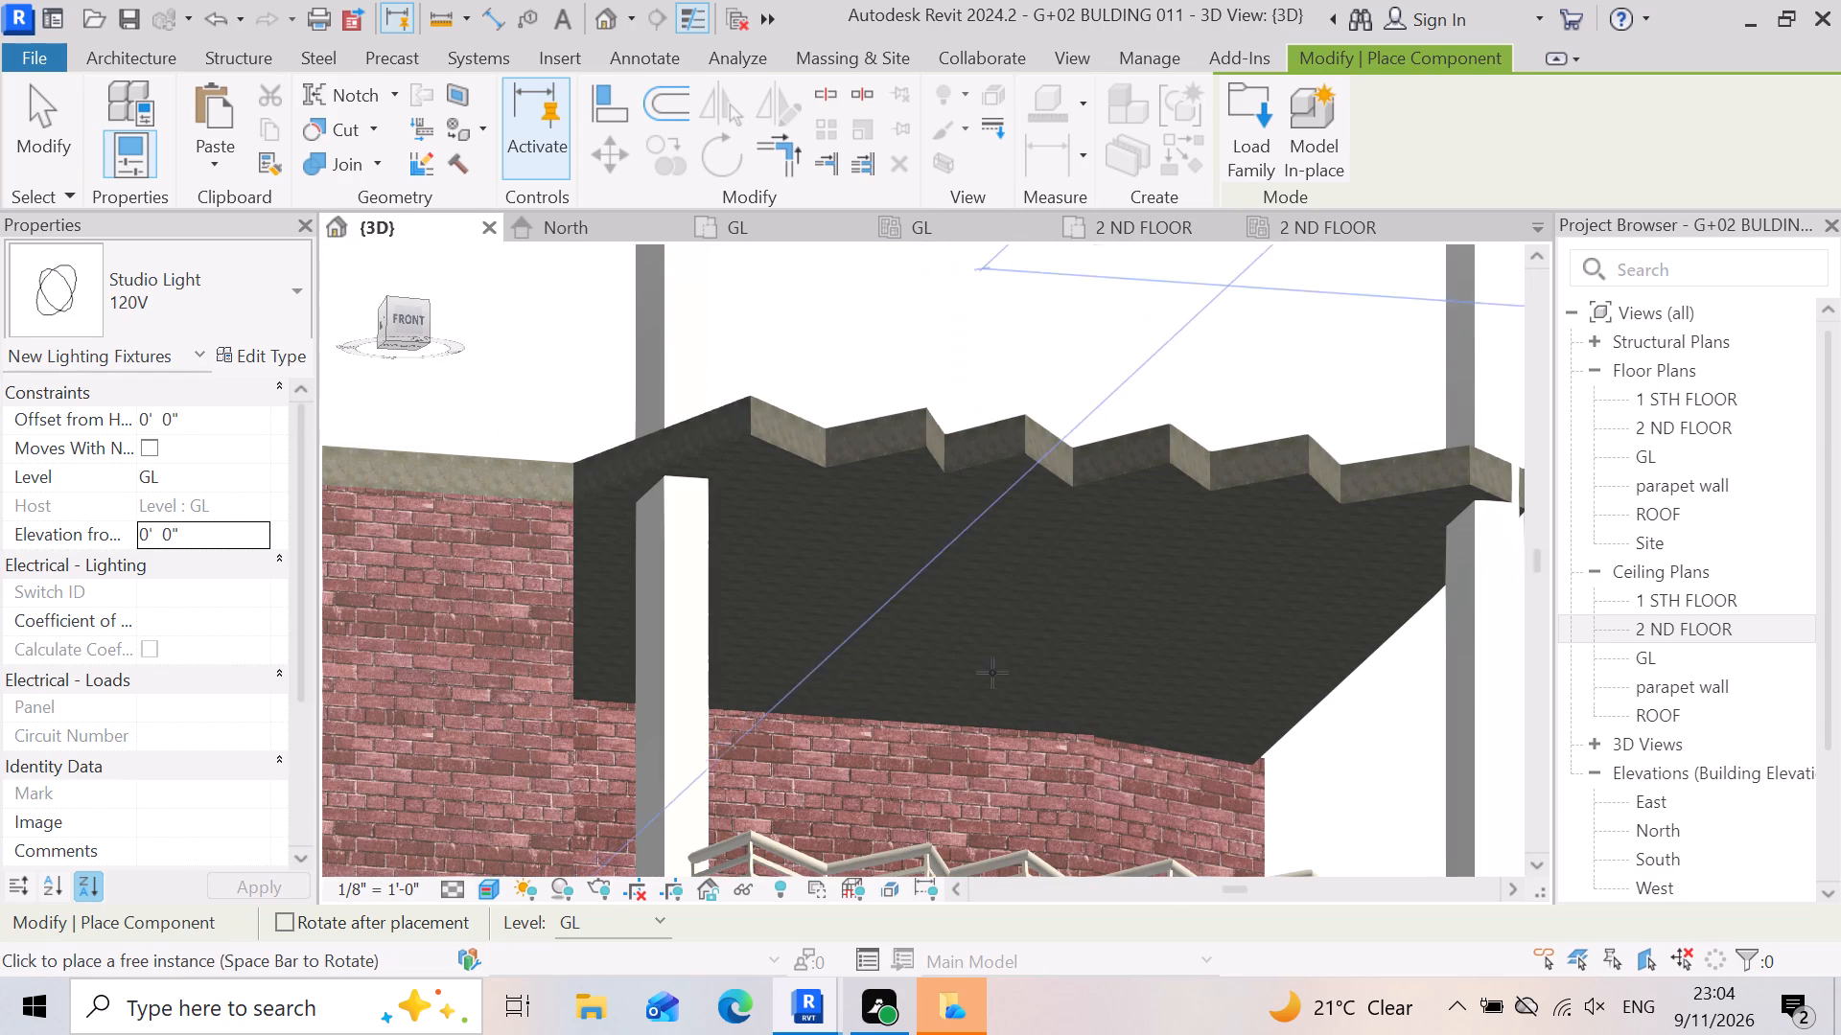
scroll(1123, 752, "down", 4)
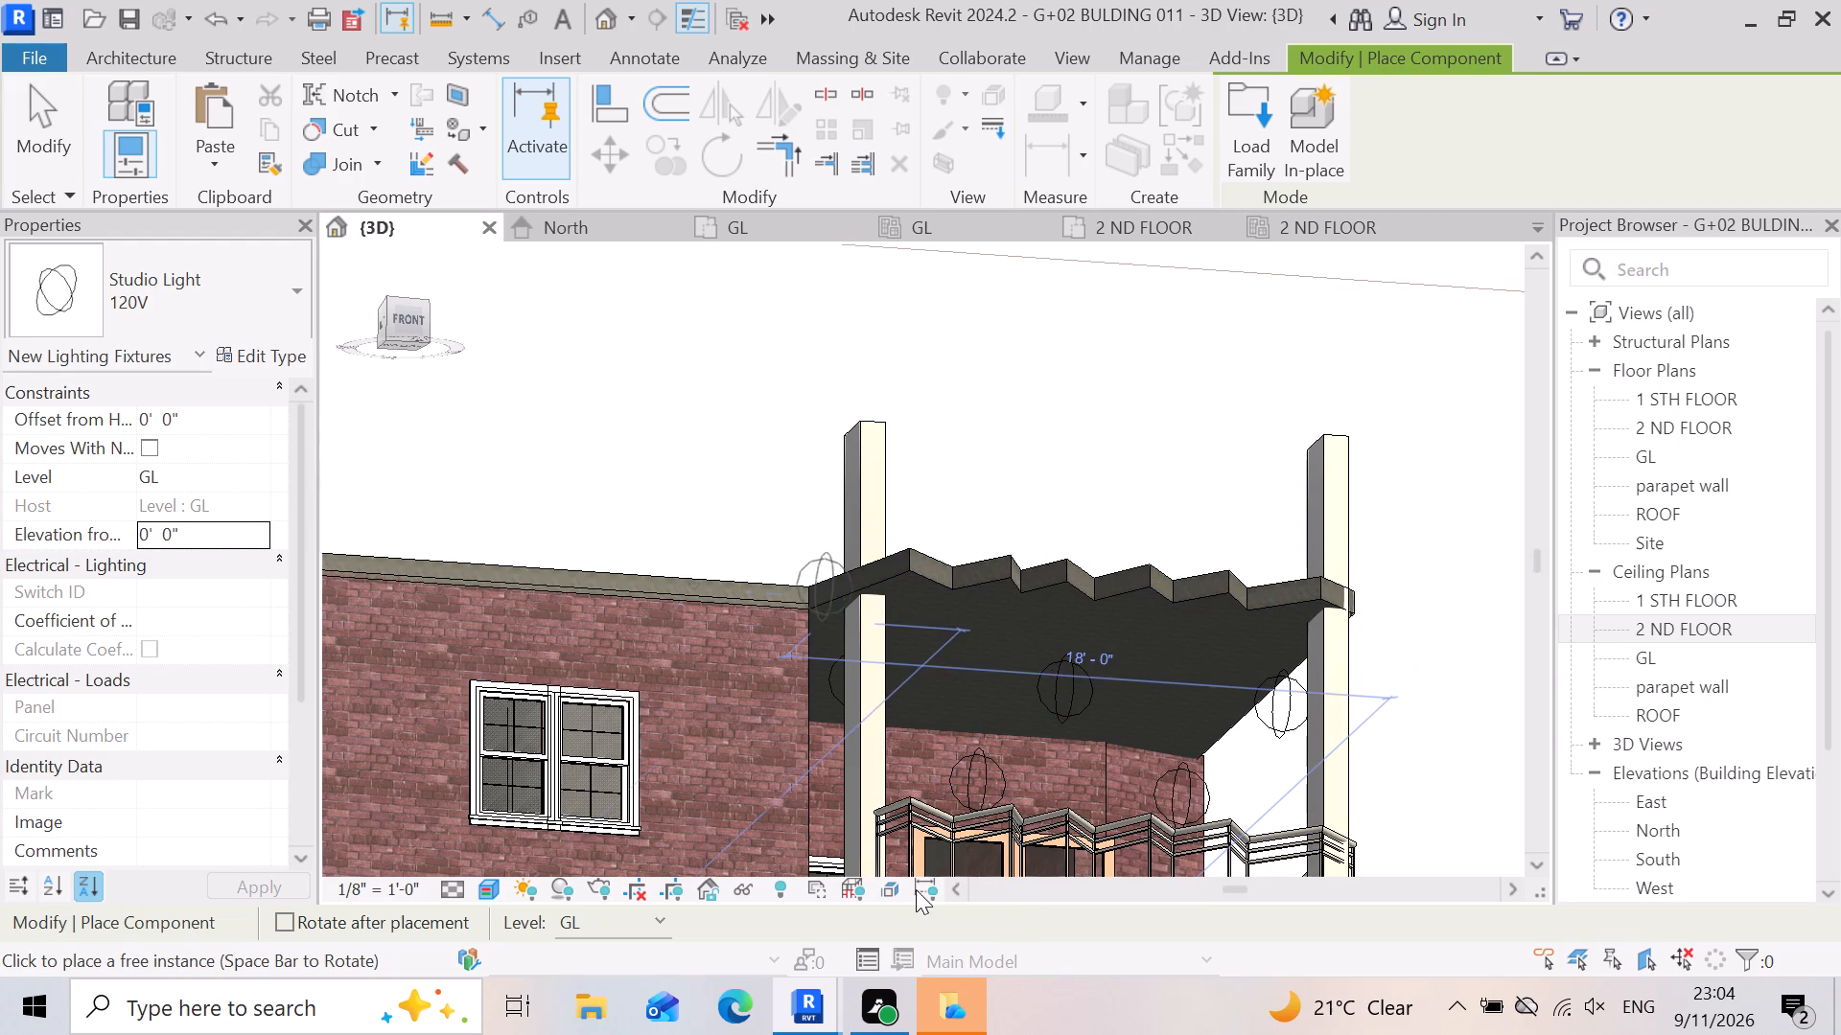
scroll(1138, 974, "up", 5)
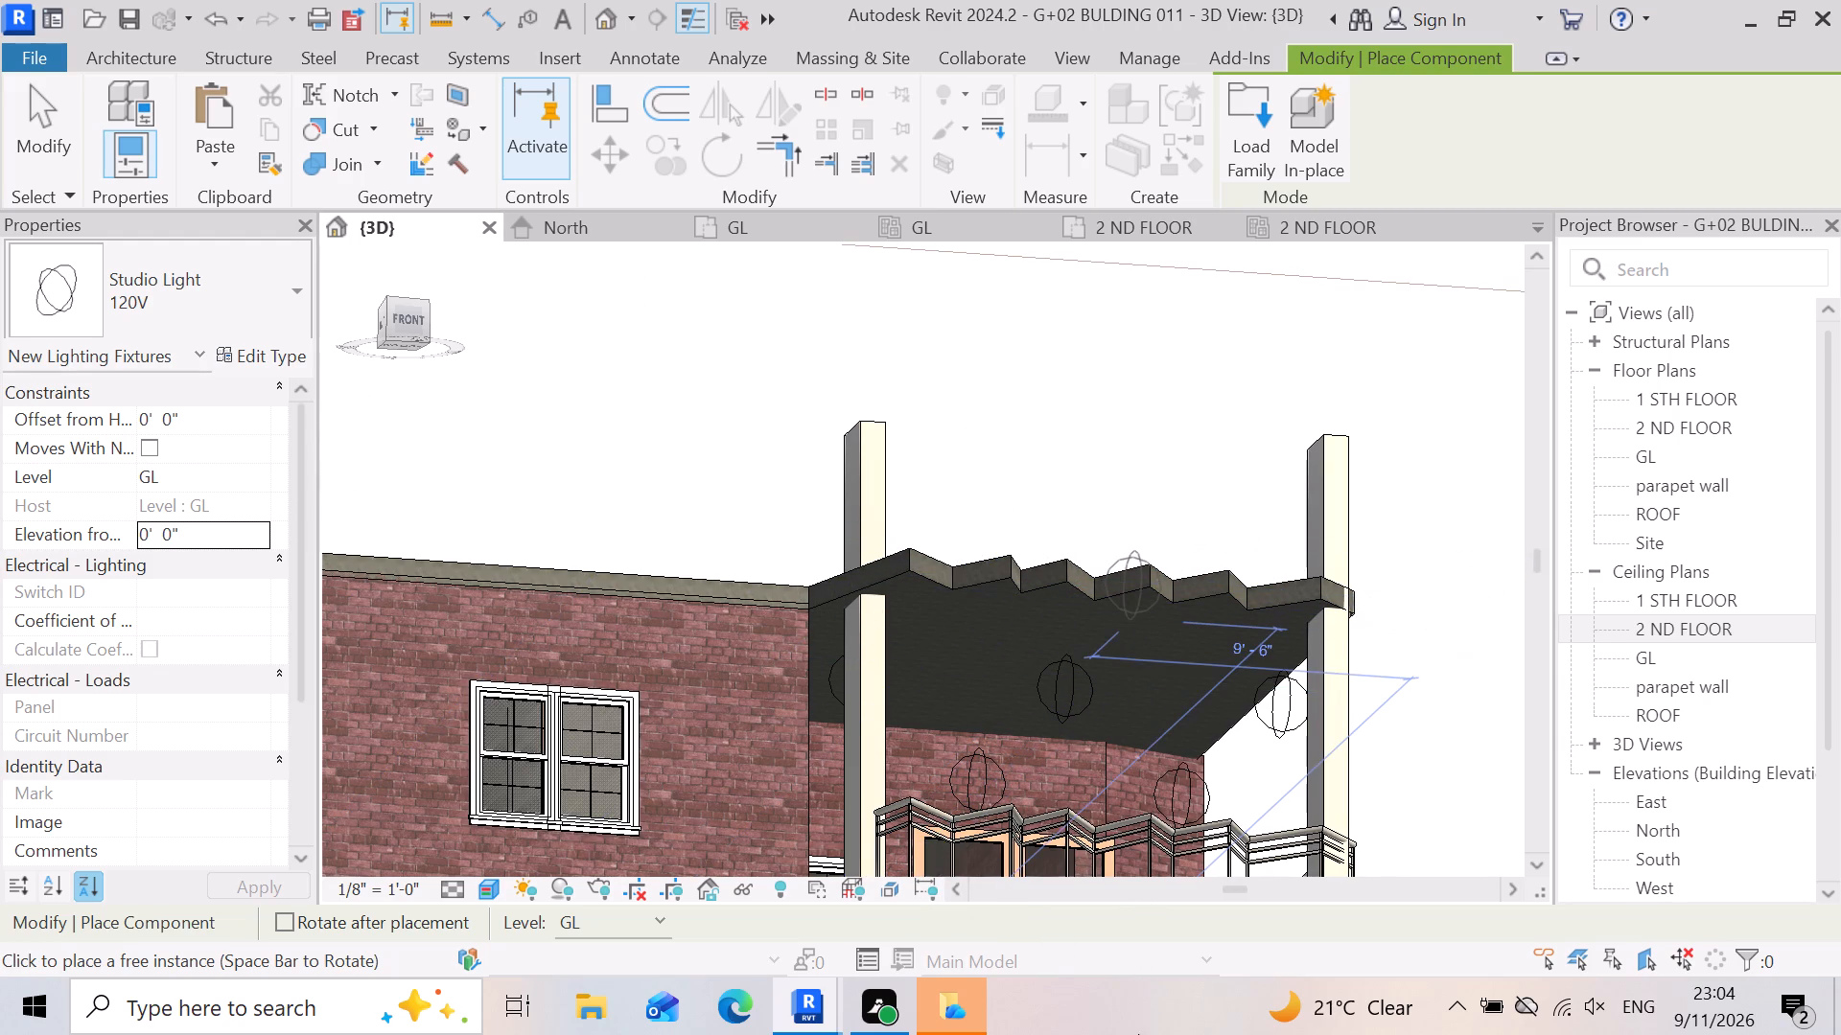
scroll(1138, 1034, "up", 4)
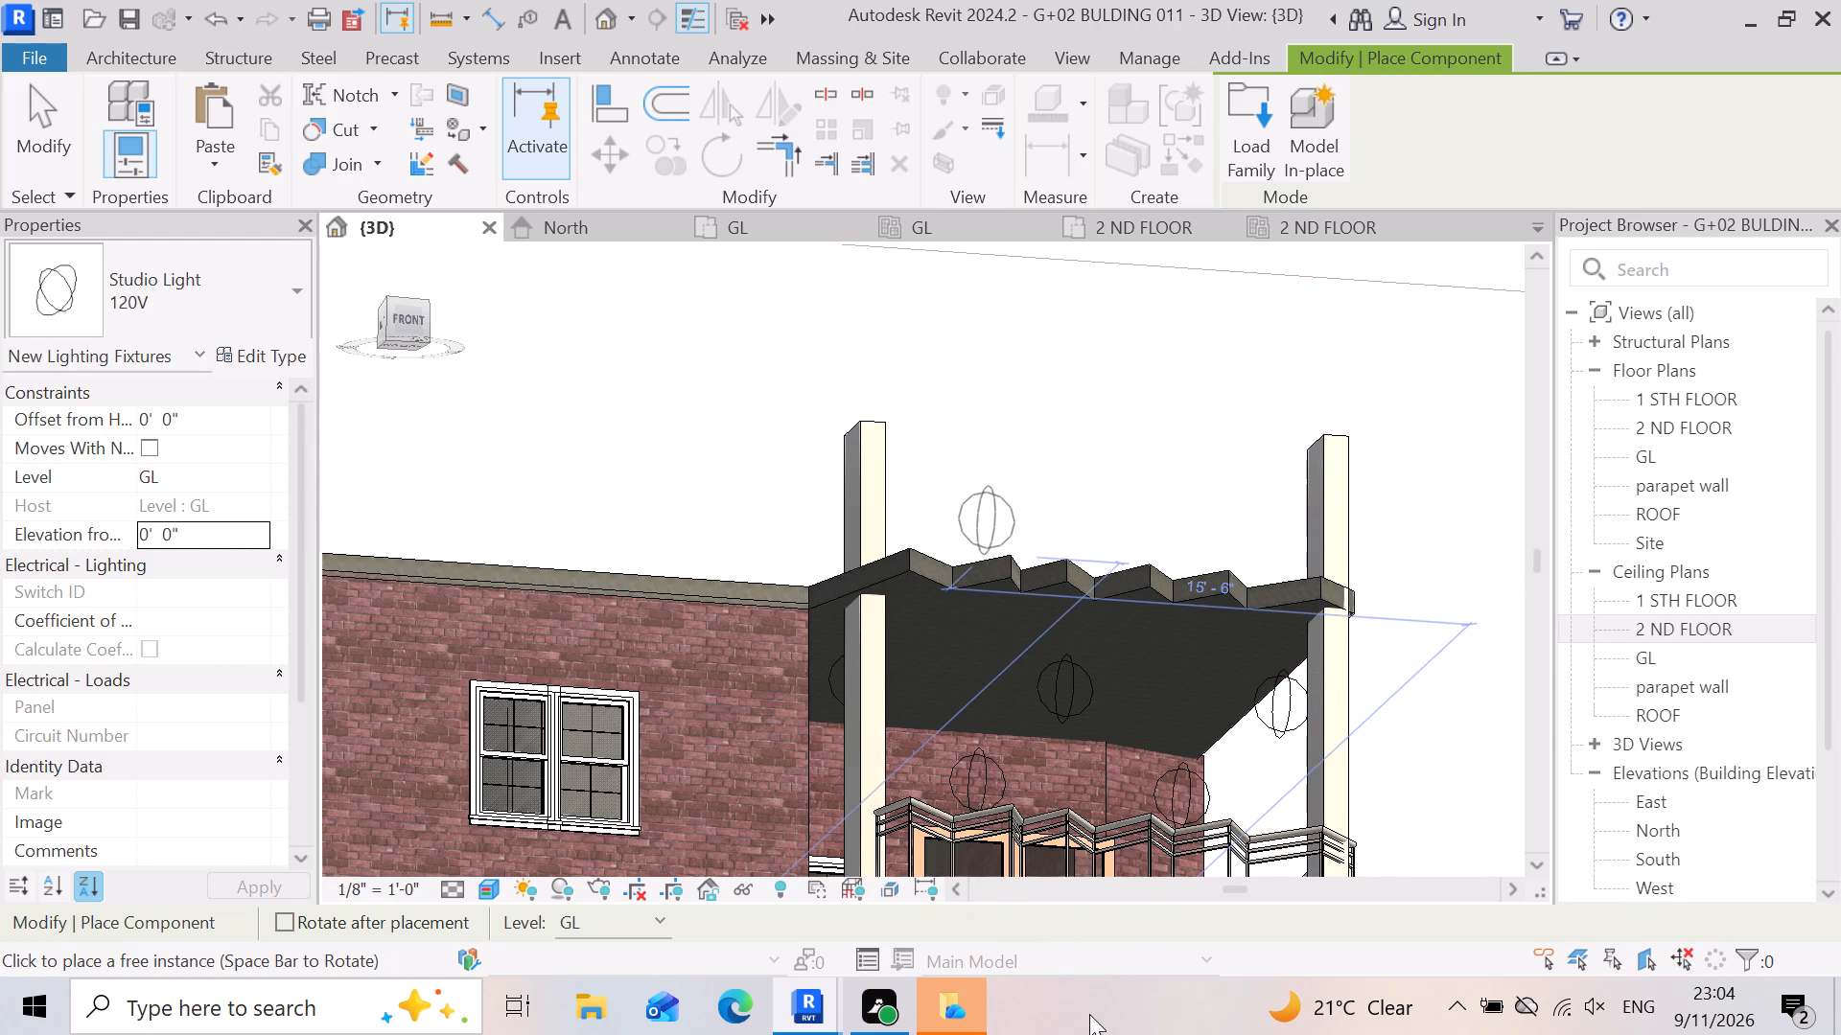
key("Escape")
Inspect the ROOF level floor slab over the front balcony from below and above, checking its selection properties.
scroll(1223, 715, "up", 9)
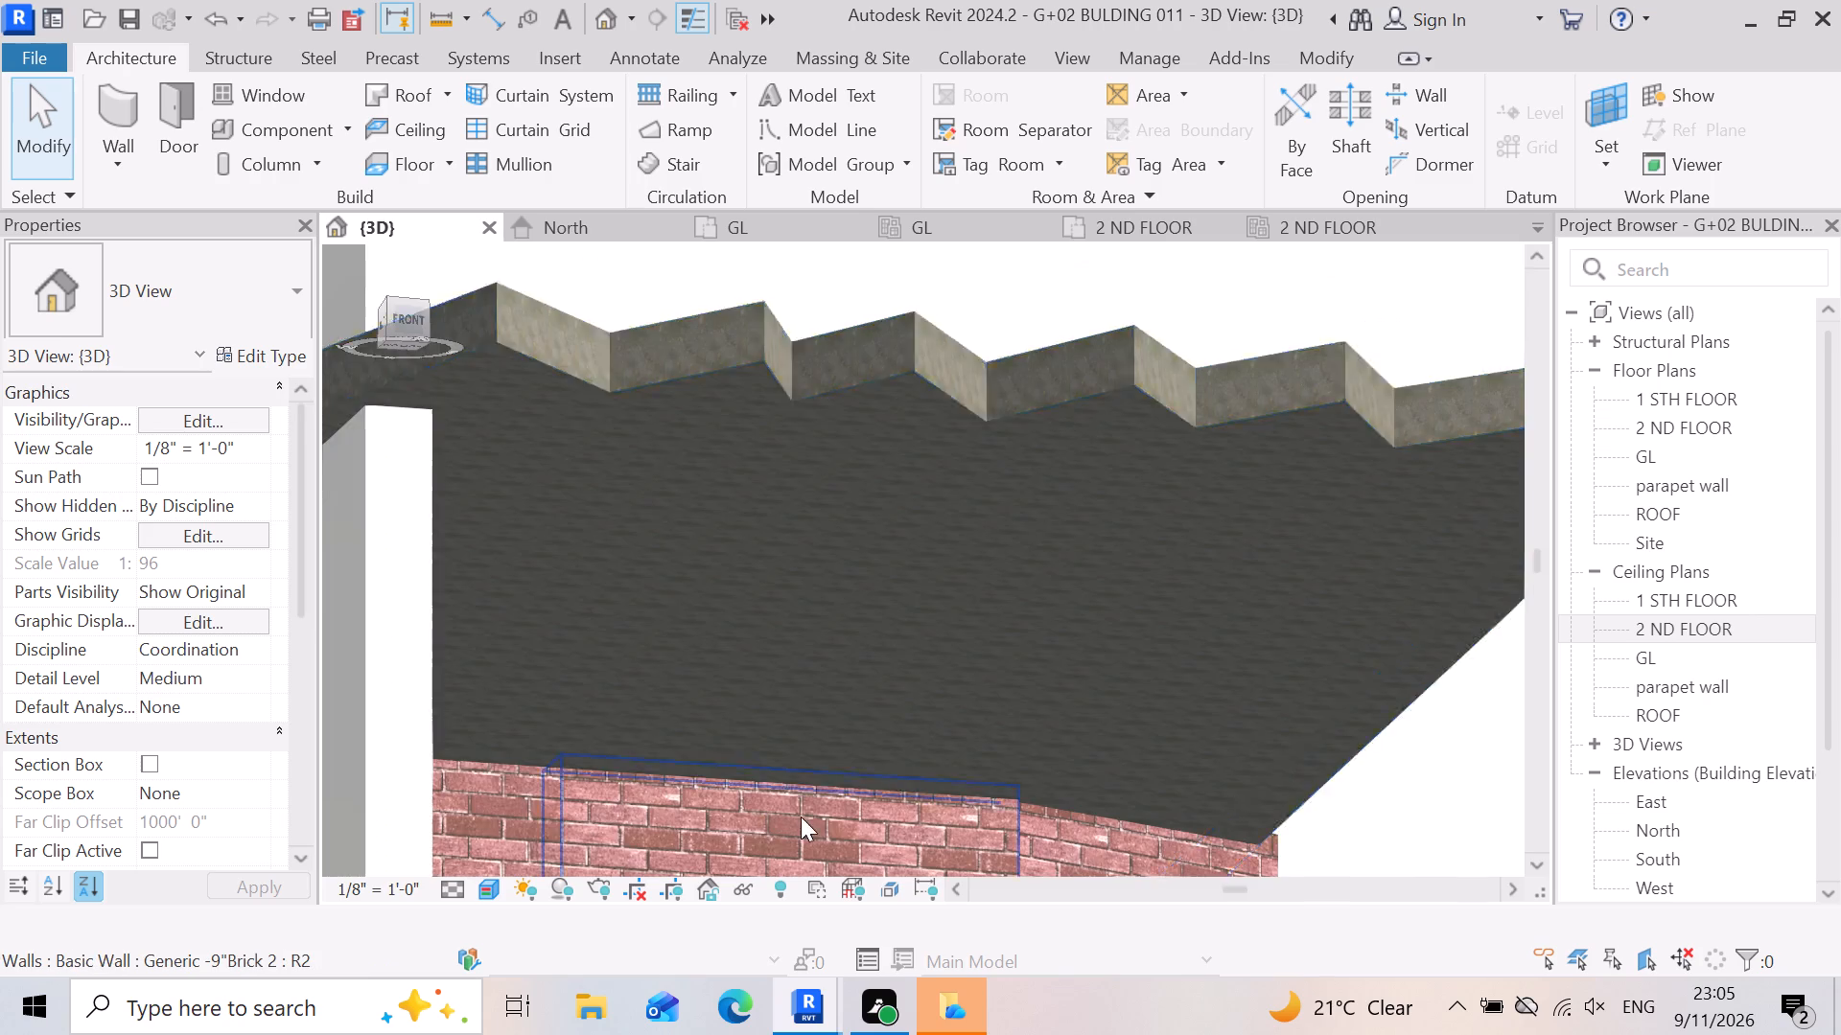
scroll(801, 816, "up", 1)
left_click(945, 594)
scroll(1053, 618, "up", 3)
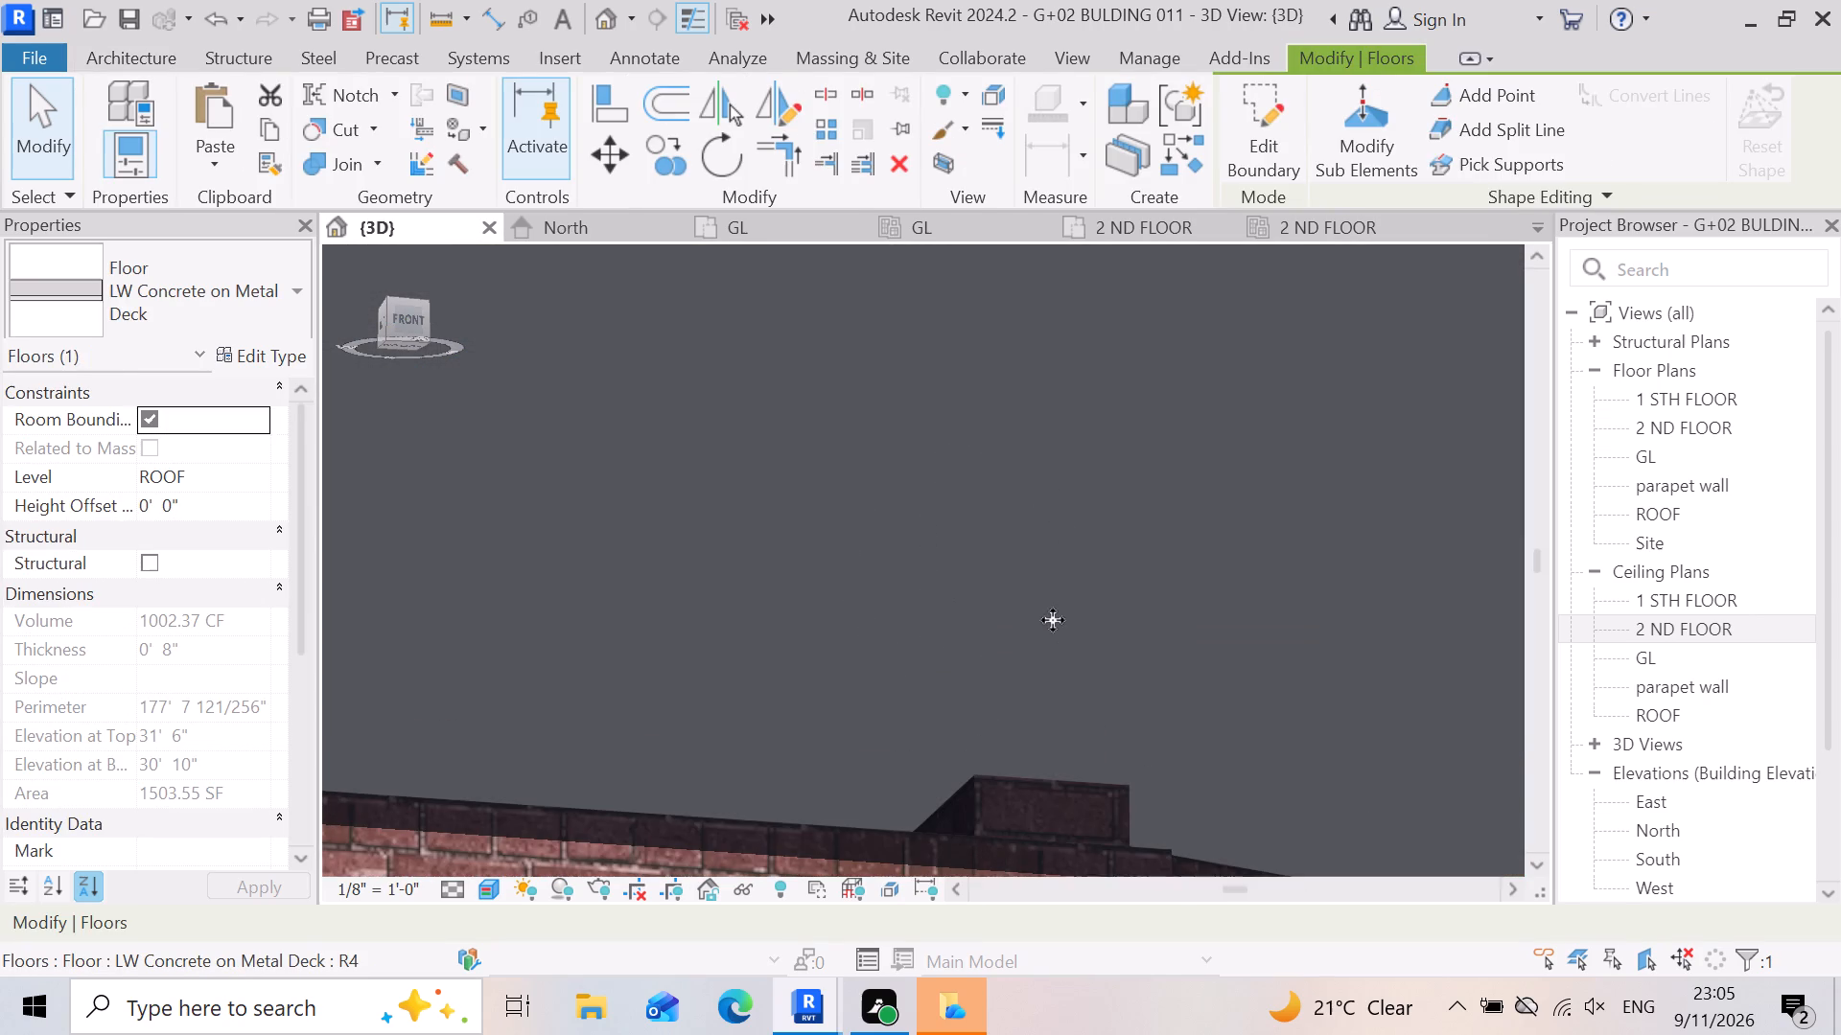
scroll(1059, 610, "down", 9)
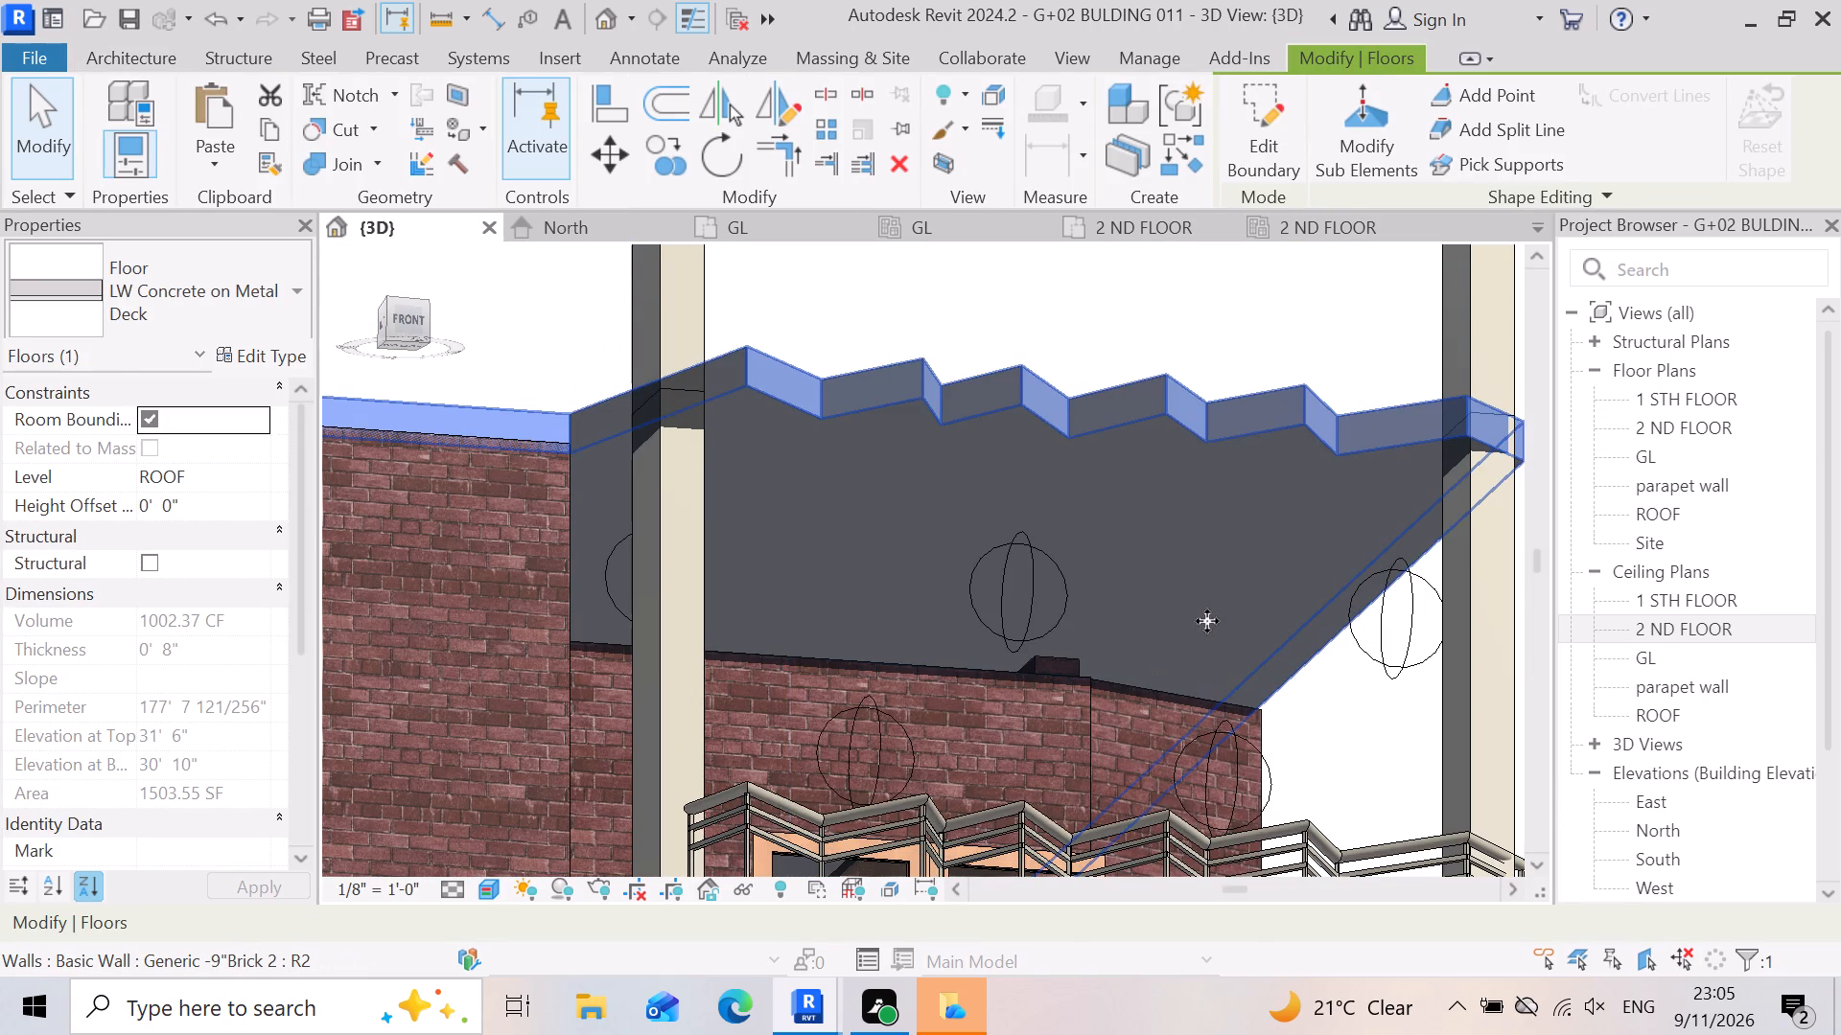
right_click_drag(1231, 563, 1147, 724, "shift")
middle_click_drag(1231, 563, 1147, 724, "shift")
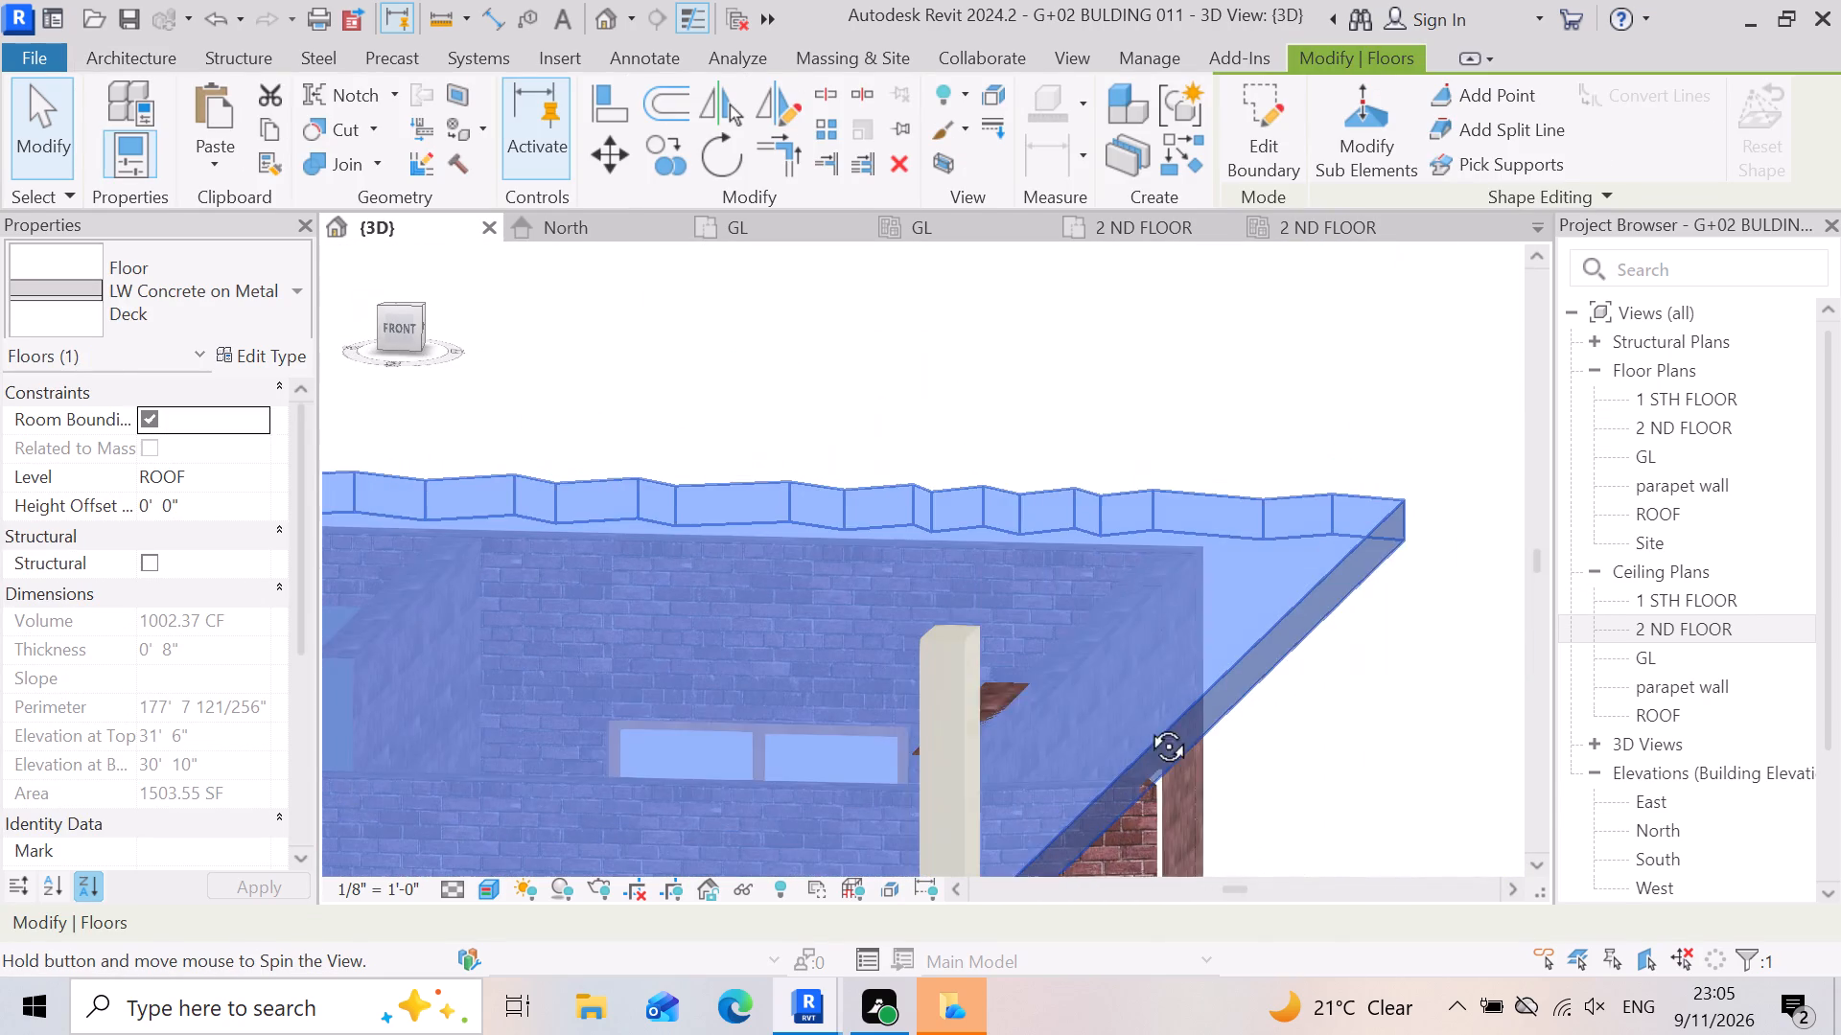
middle_click_drag(1147, 724, 1147, 724, "shift")
right_click_drag(1147, 724, 1147, 725, "shift")
scroll(1103, 600, "down", 4)
left_click(1292, 735)
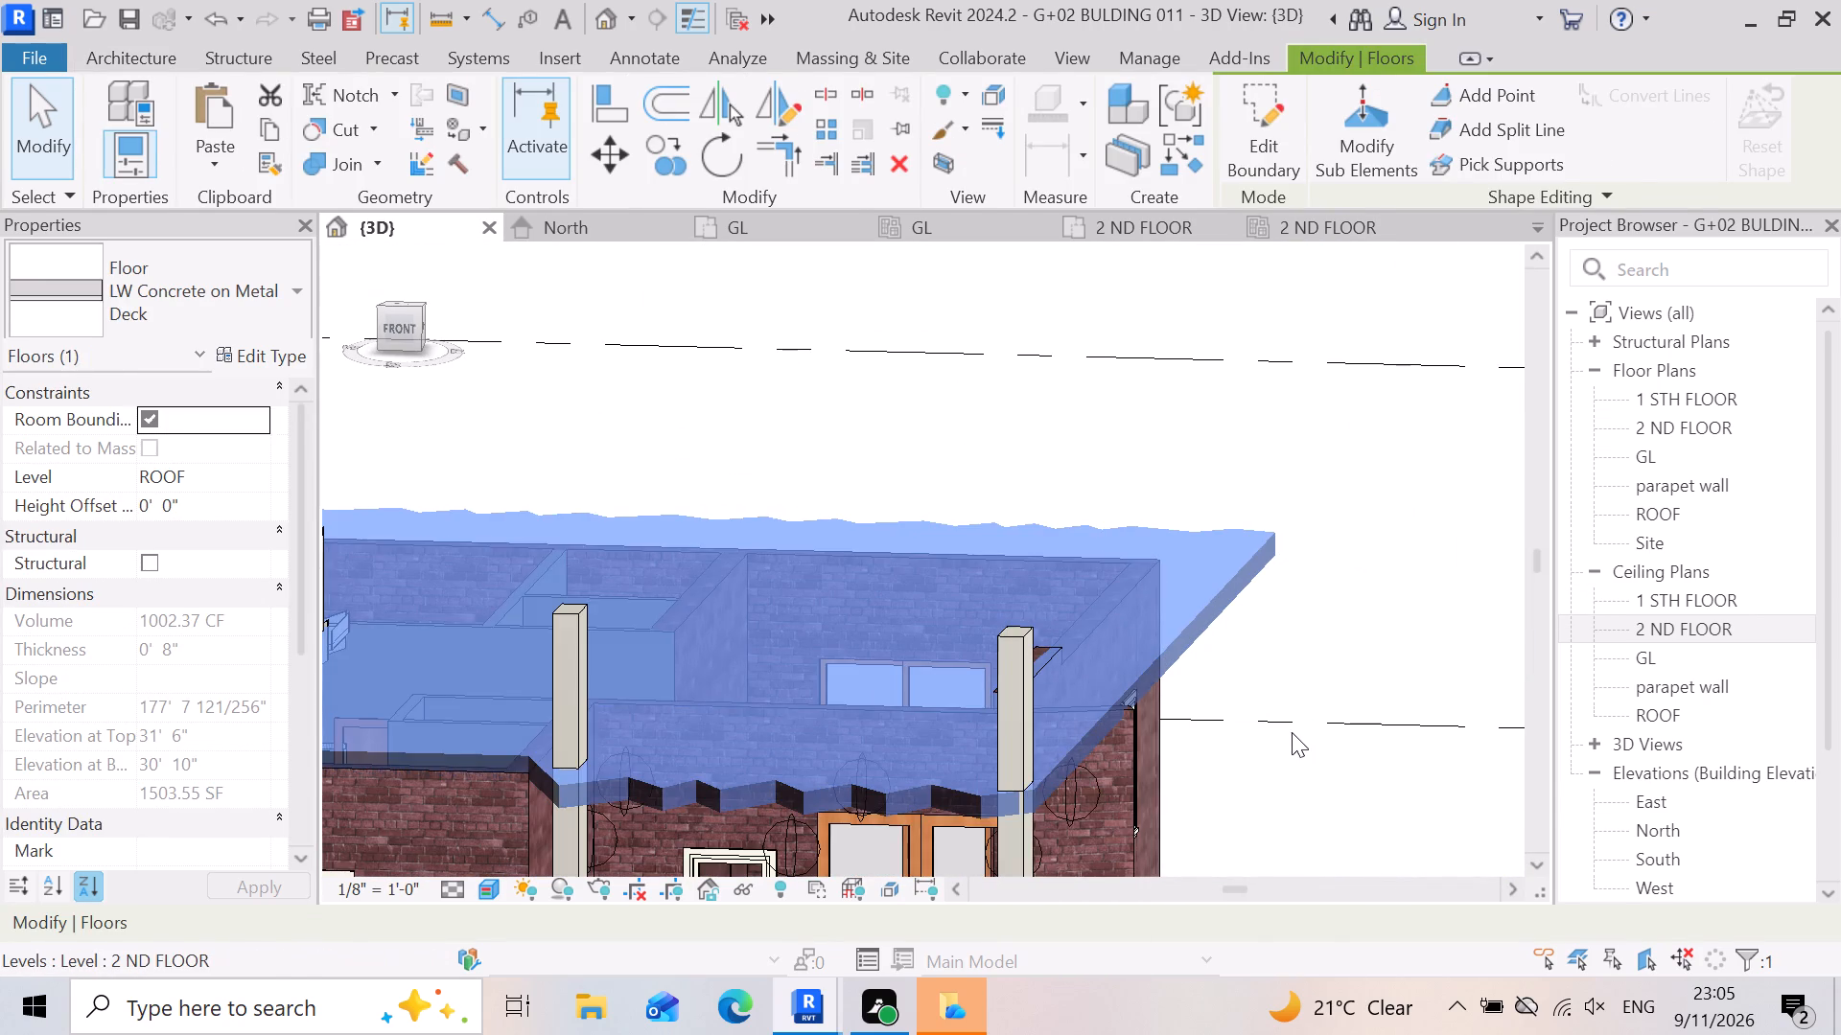
scroll(783, 687, "up", 6)
scroll(1368, 644, "up", 3)
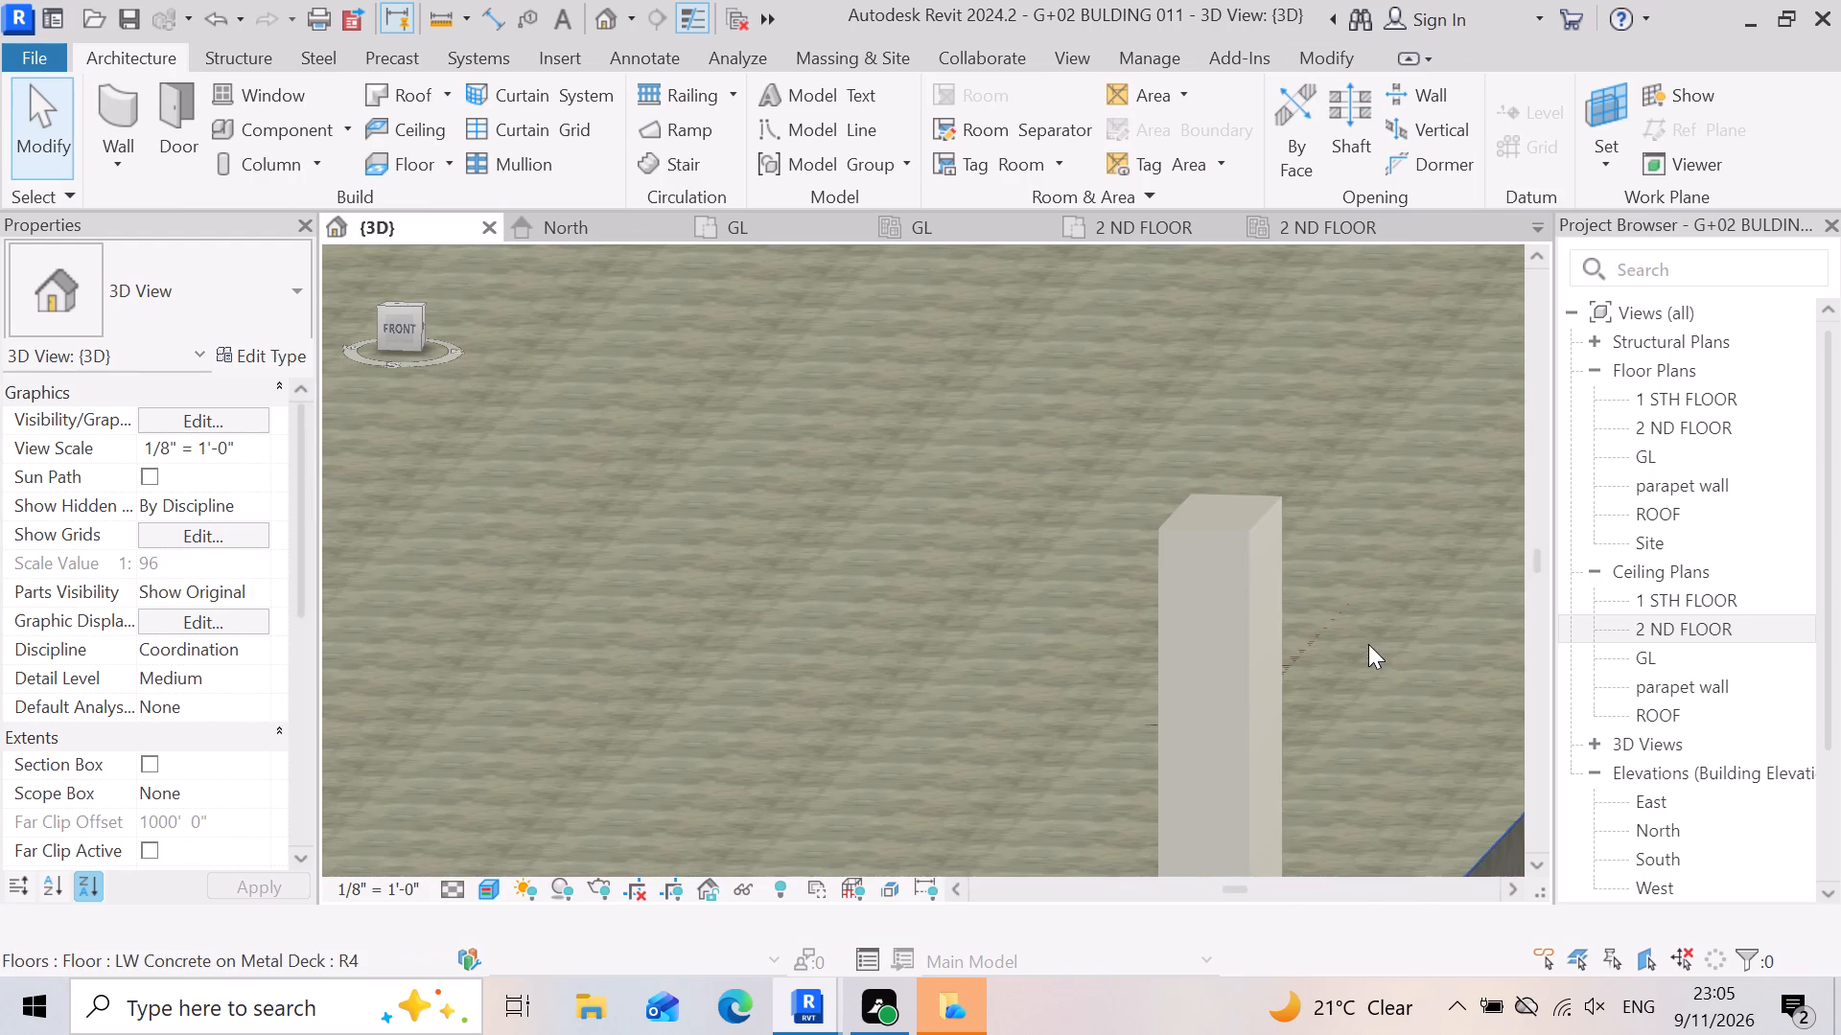
left_click(1342, 454)
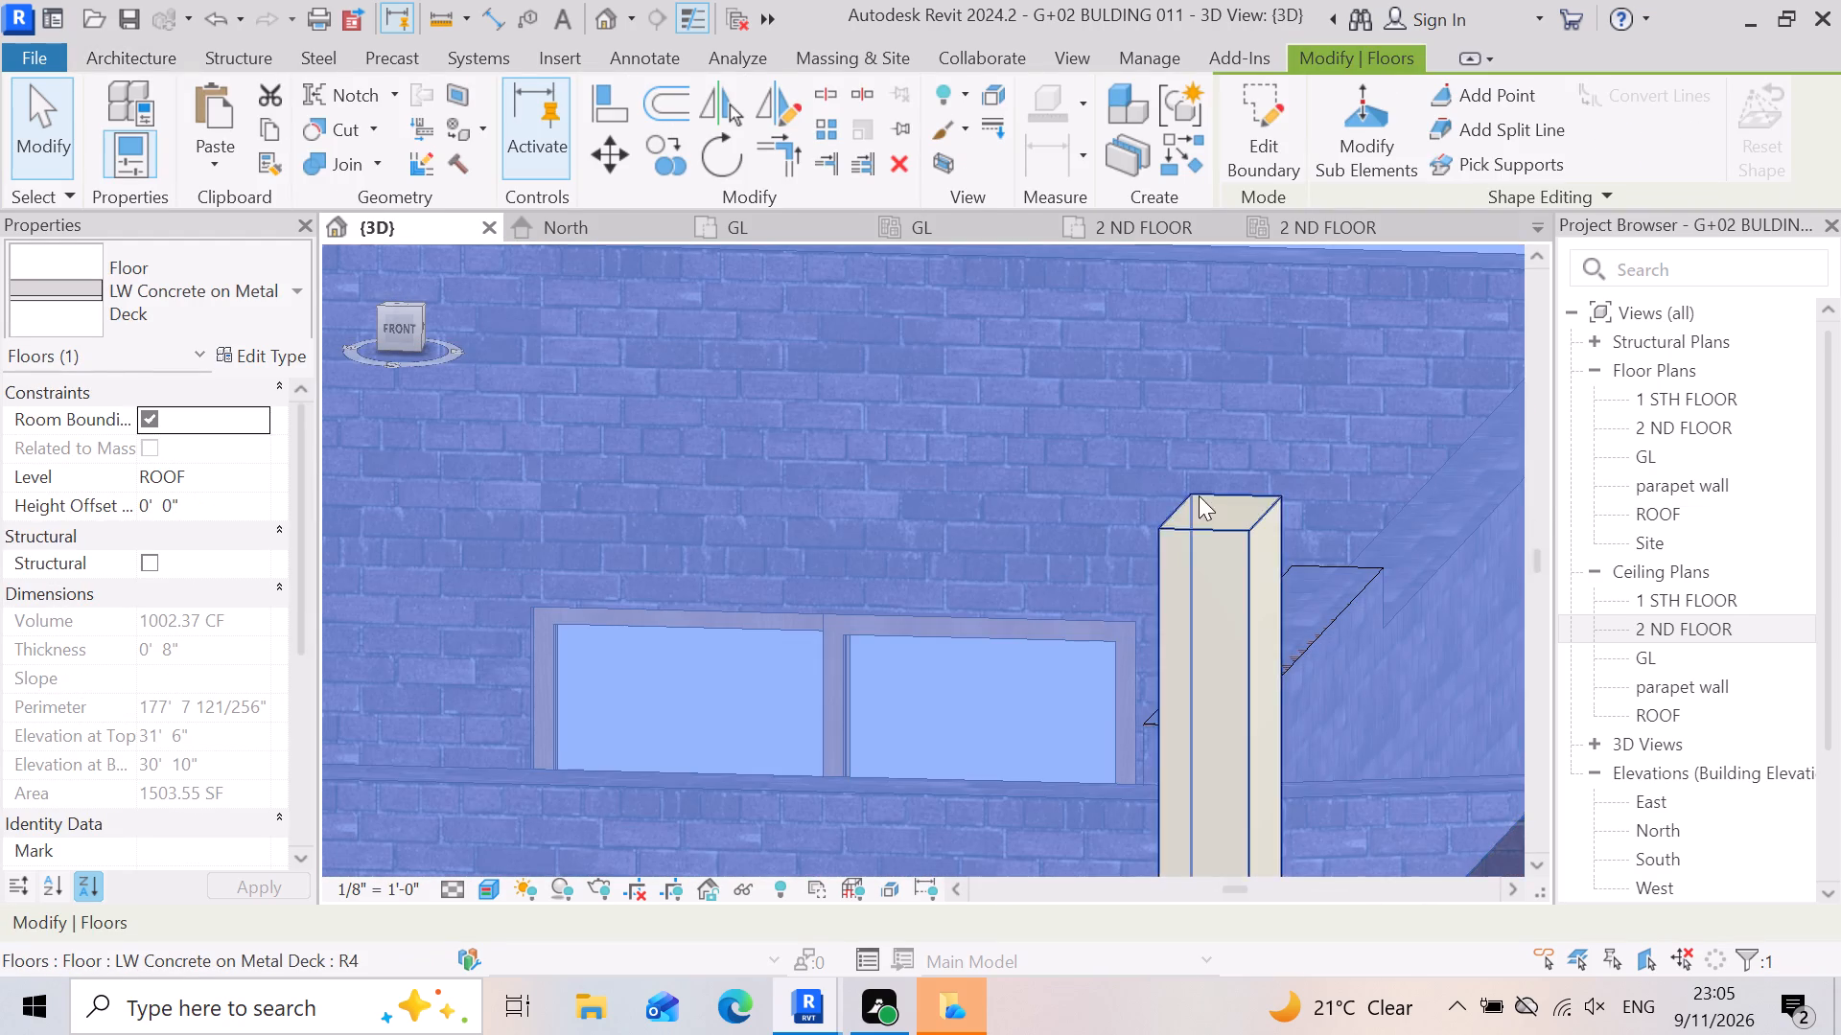
scroll(1198, 496, "down", 4)
scroll(898, 550, "down", 4)
left_click(1362, 694)
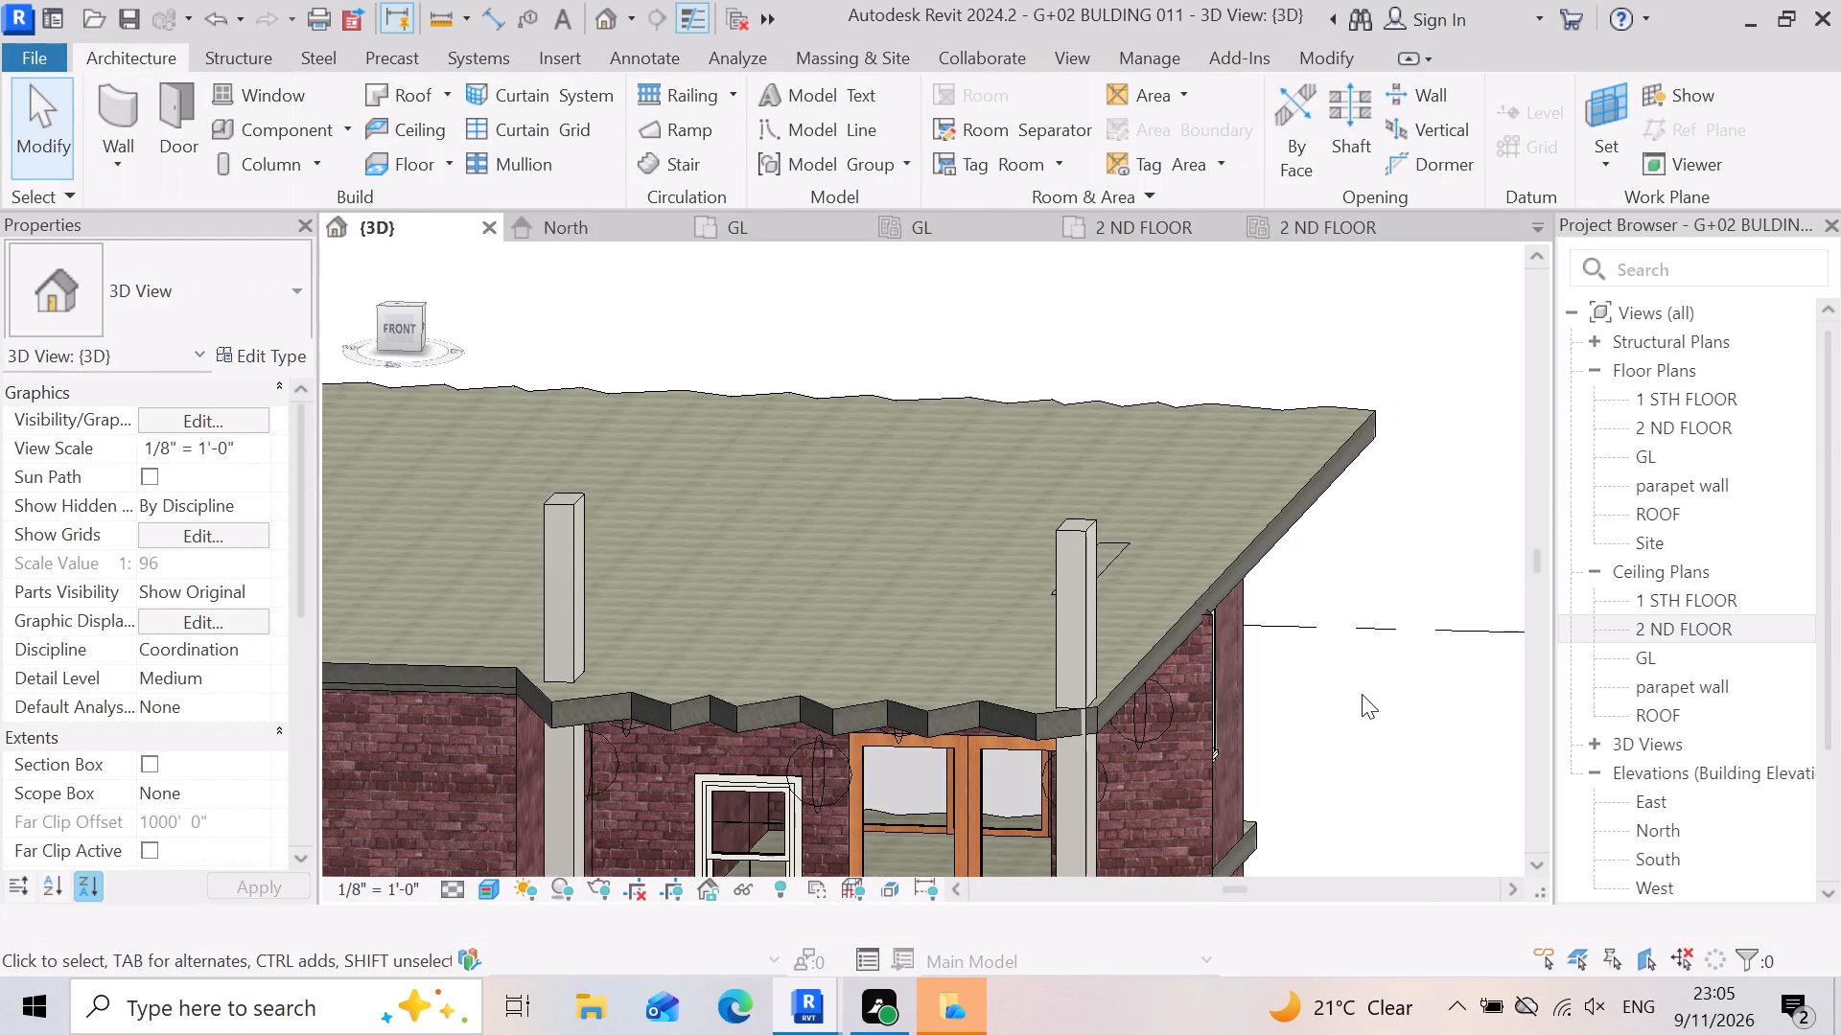
Undo the recent Studio Light placements on the front balcony.
key("ctrl+z")
key("ctrl+z")
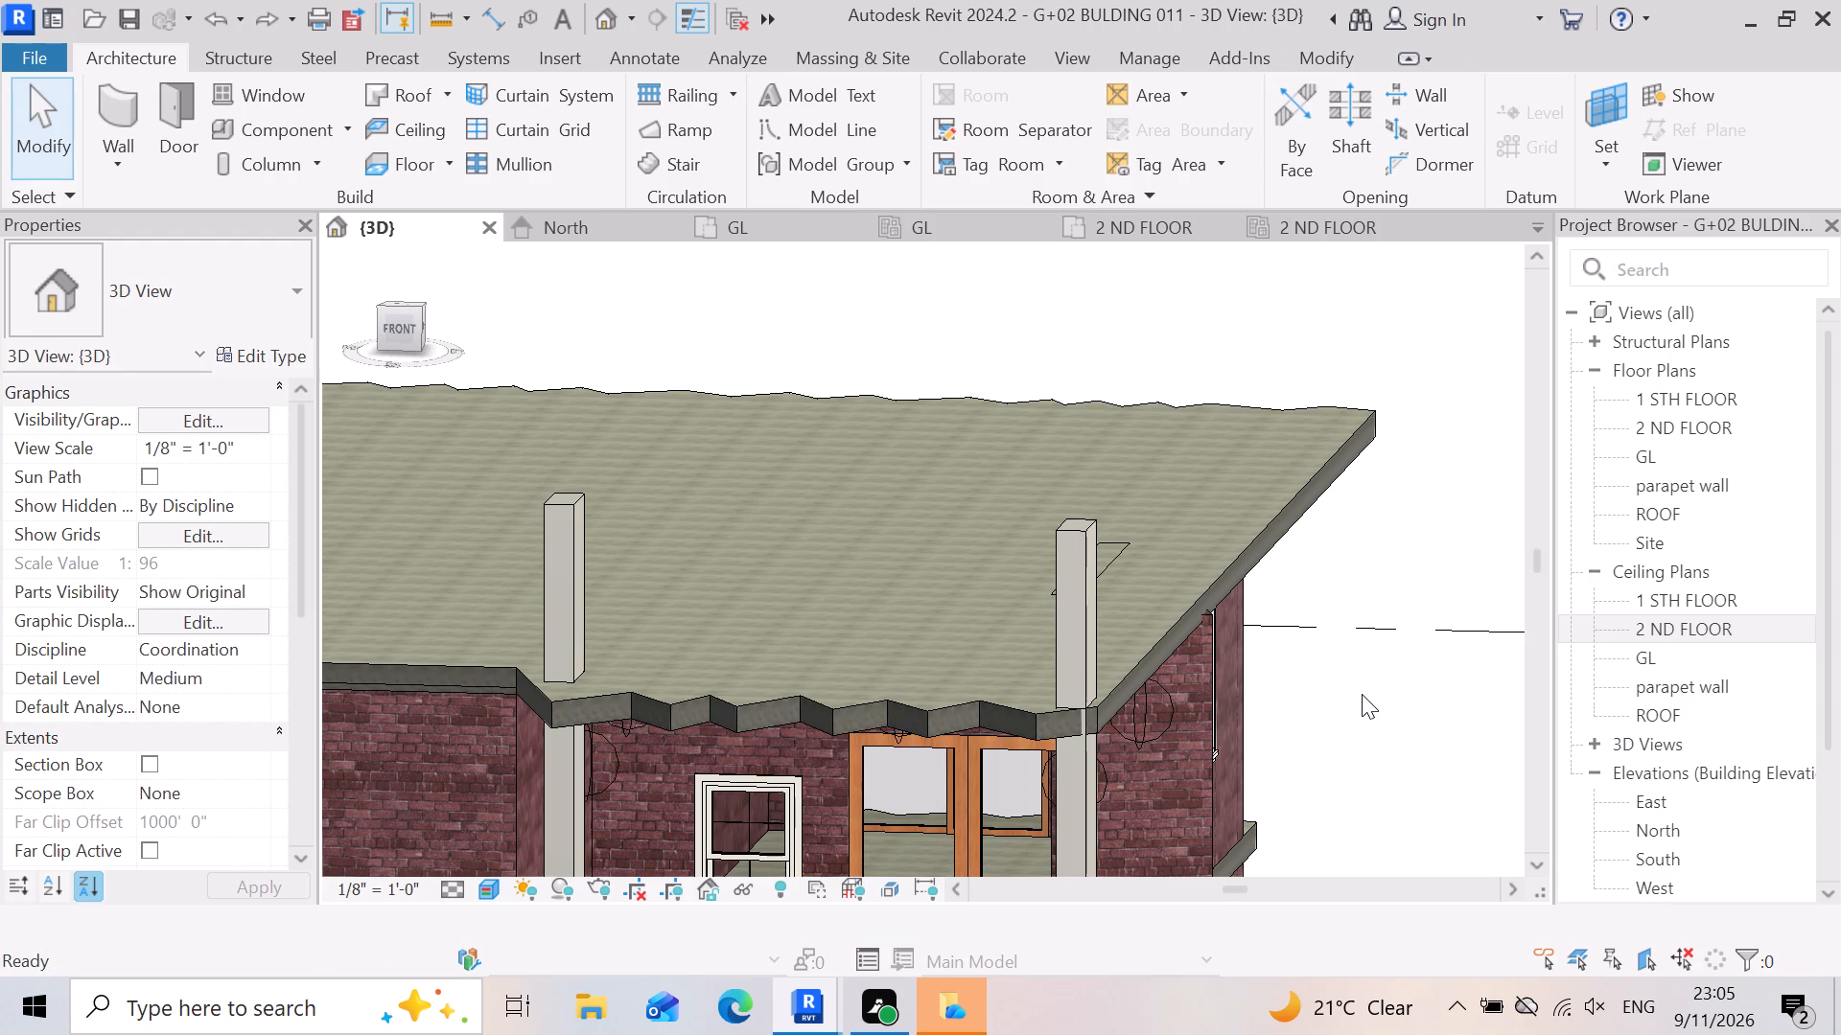
key("z")
key("ctrl+z")
key("ctrl+z")
key("ctrl+z")
key("ctrl+z")
key("ctrl+z")
key("ctrl+z")
key("ctrl+z")
key("ctrl+z")
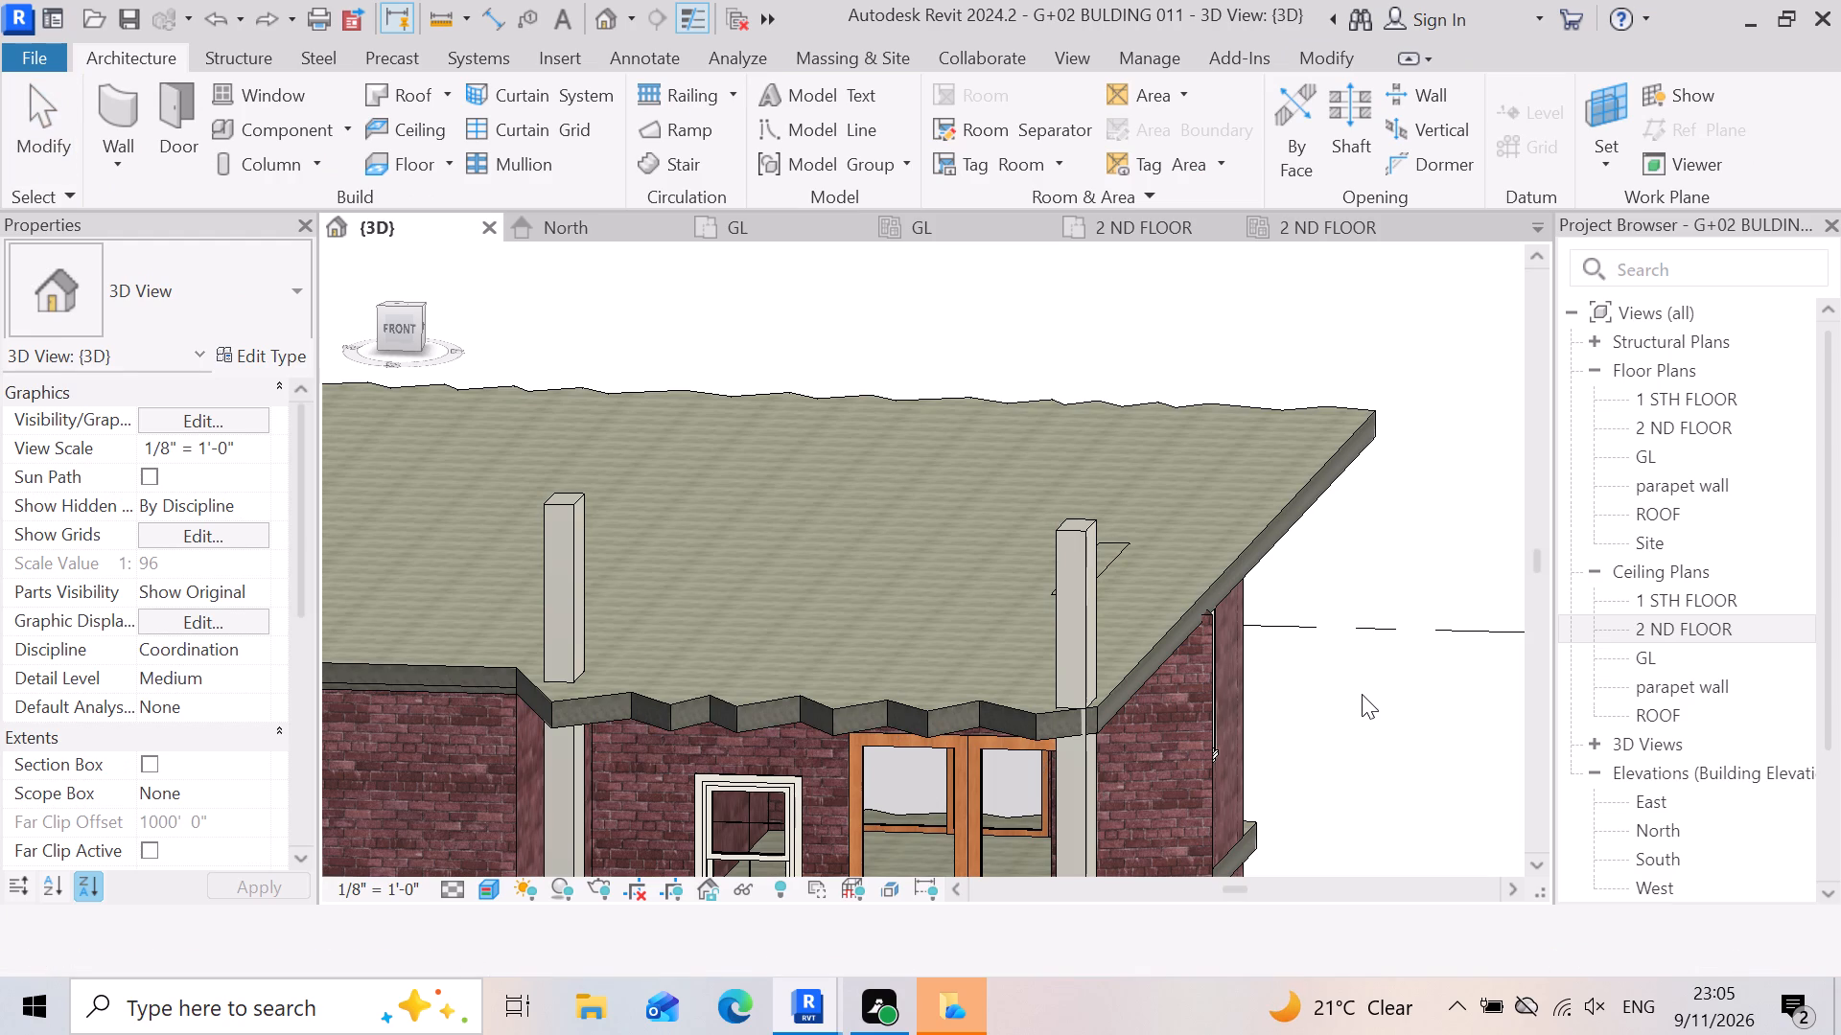
key("ctrl+z")
key("ctrl+z")
key("ctrl+z")
key("ctrl+z")
key("ctrl+z")
key("z")
key("ctrl+z")
key("ctrl+z")
key("ctrl+z")
key("ctrl+z")
key("ctrl+z")
key("ctrl+z")
key("ctrl+z")
key("ctrl+z")
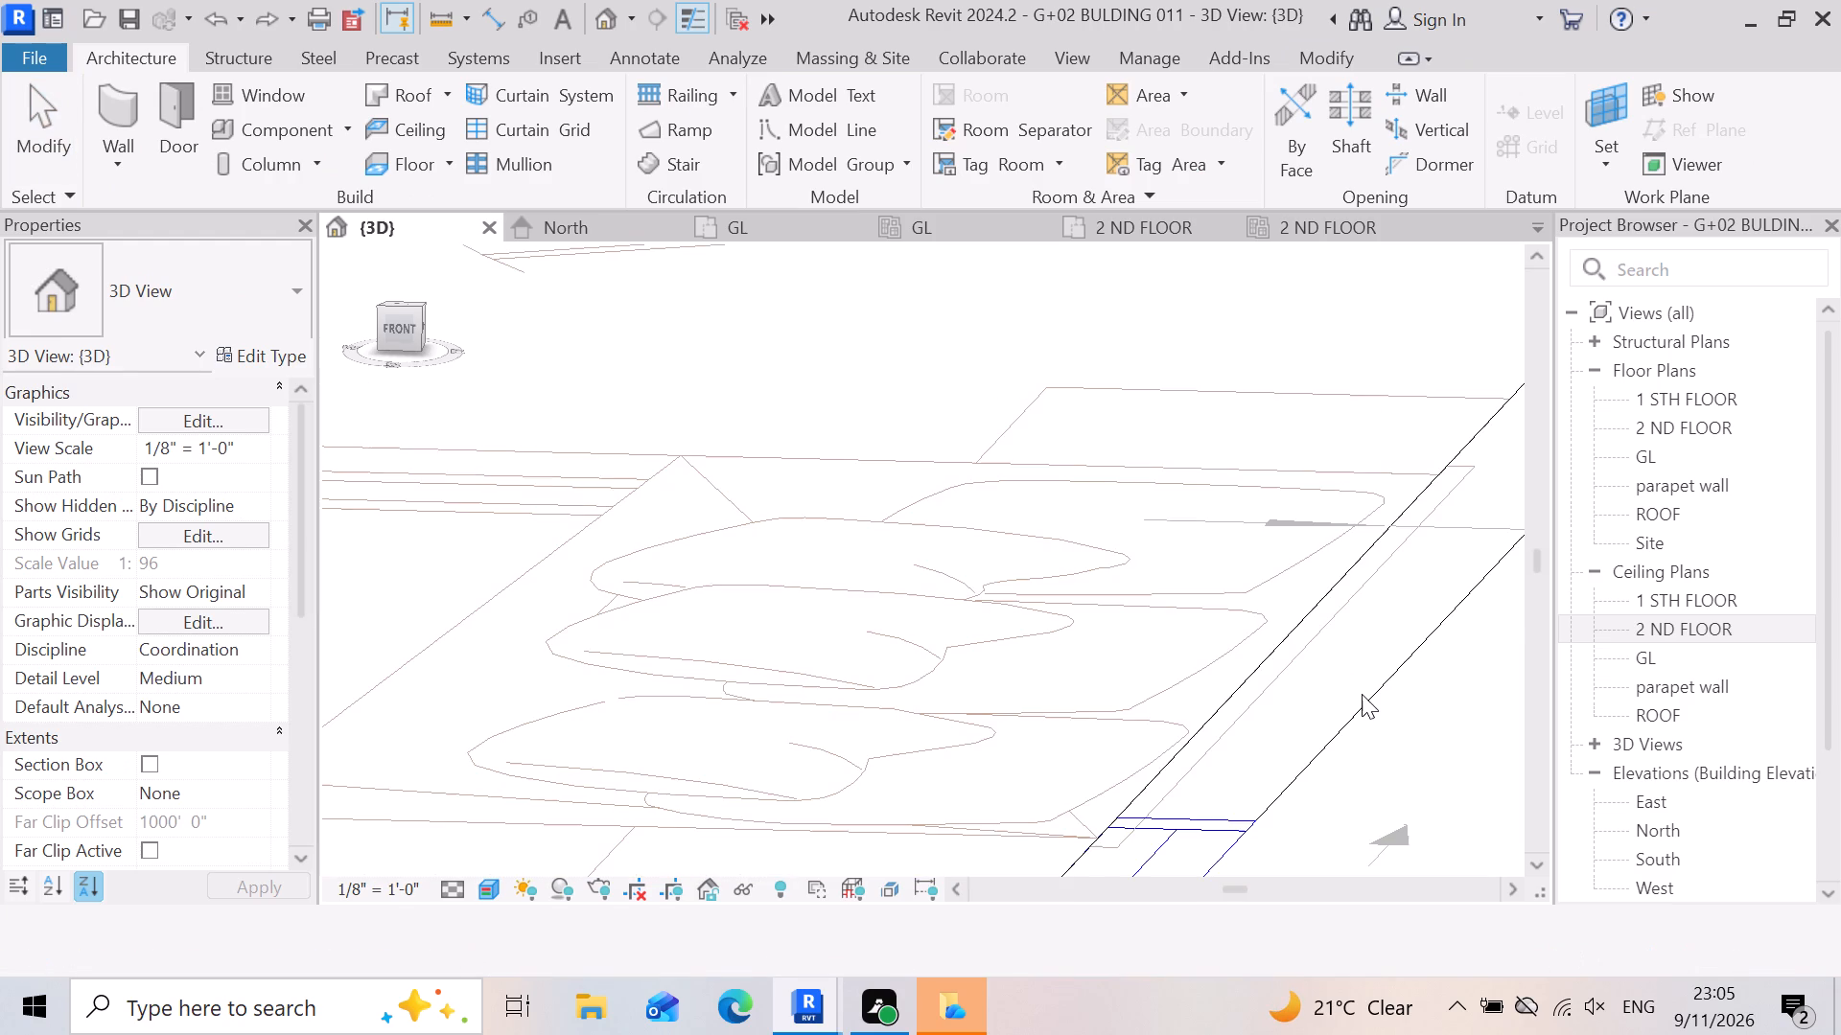
Examine the ROOF level slab over the whole building and review the floor types available for it.
scroll(1254, 664, "down", 11)
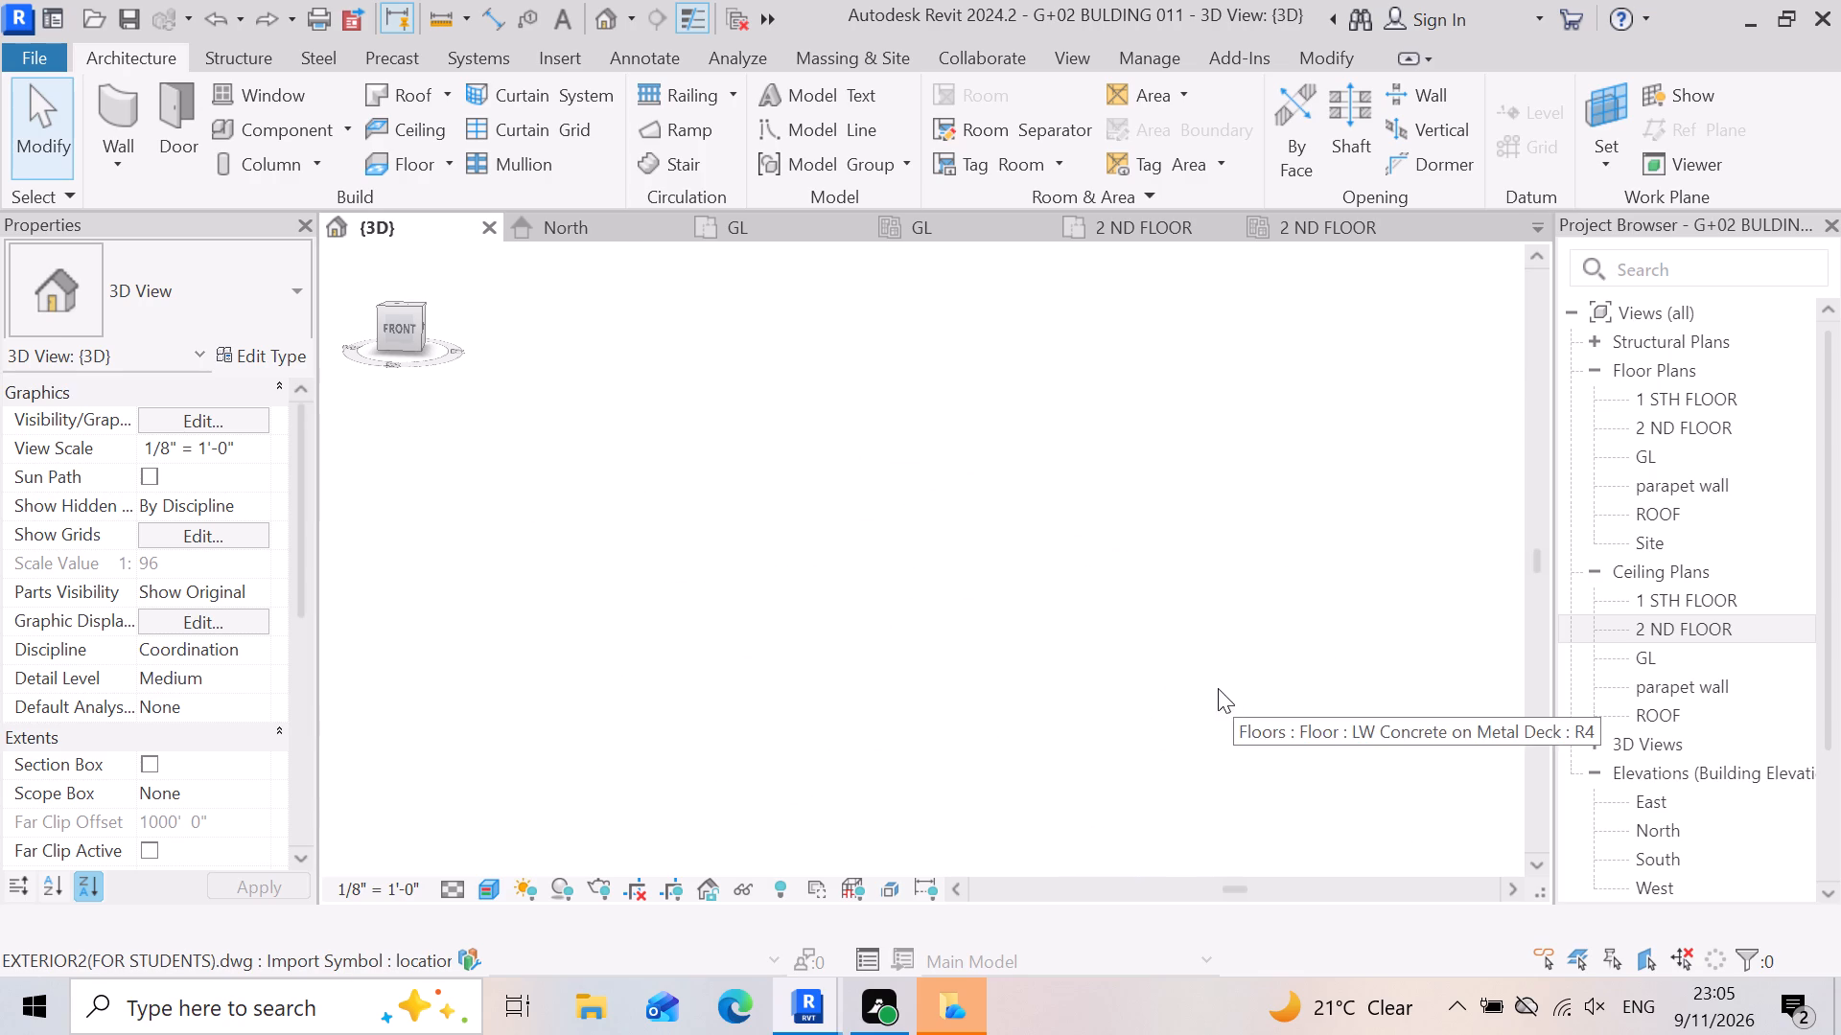
scroll(1141, 706, "down", 16)
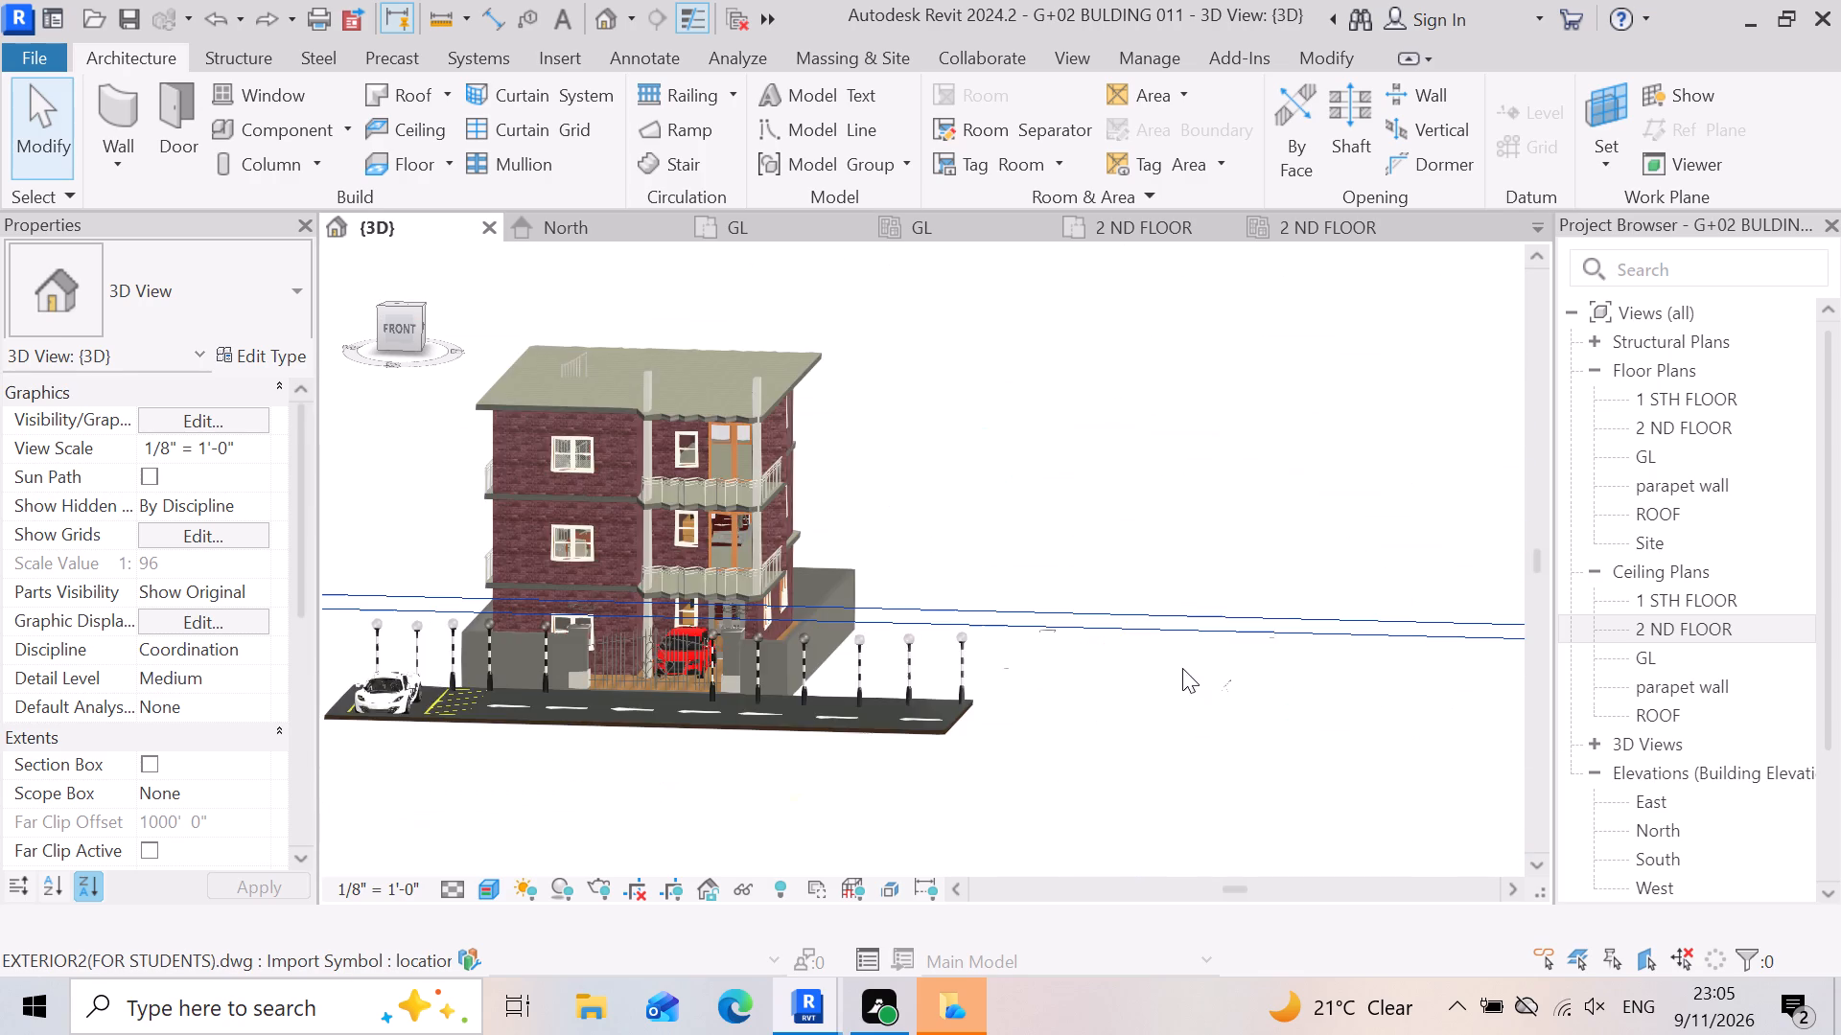
scroll(551, 429, "up", 10)
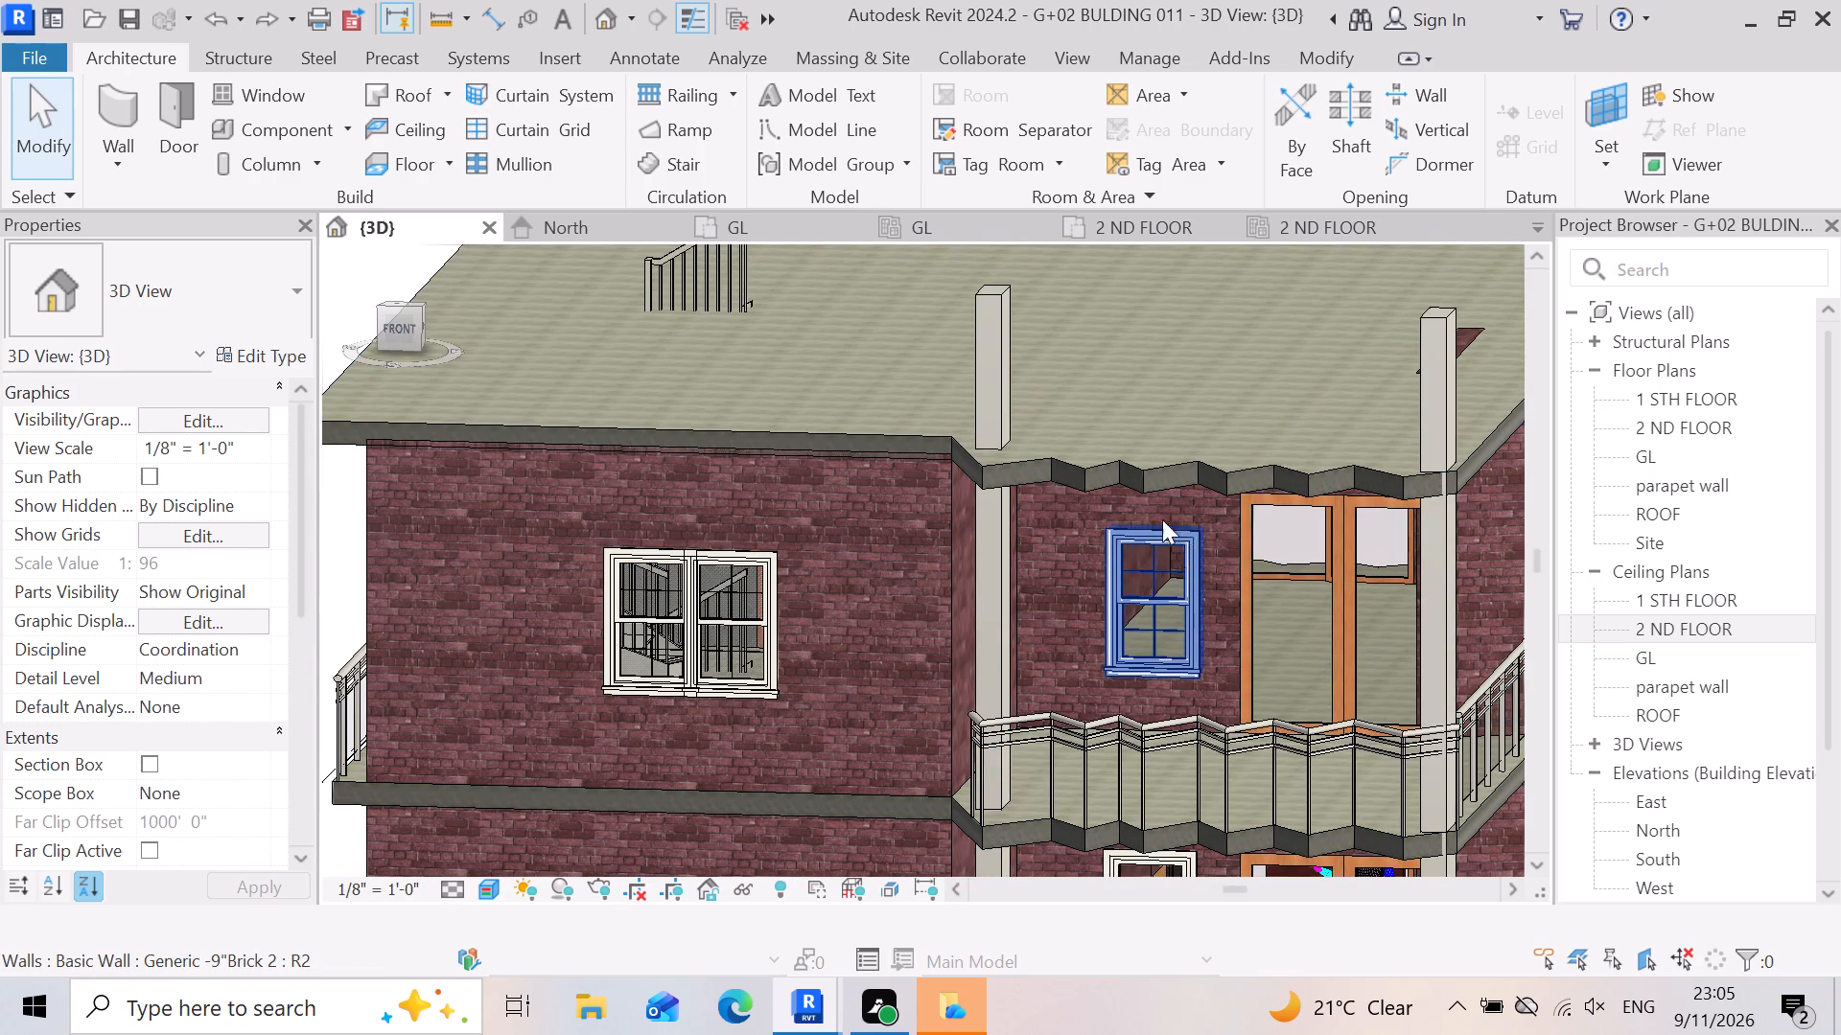
left_click(1102, 424)
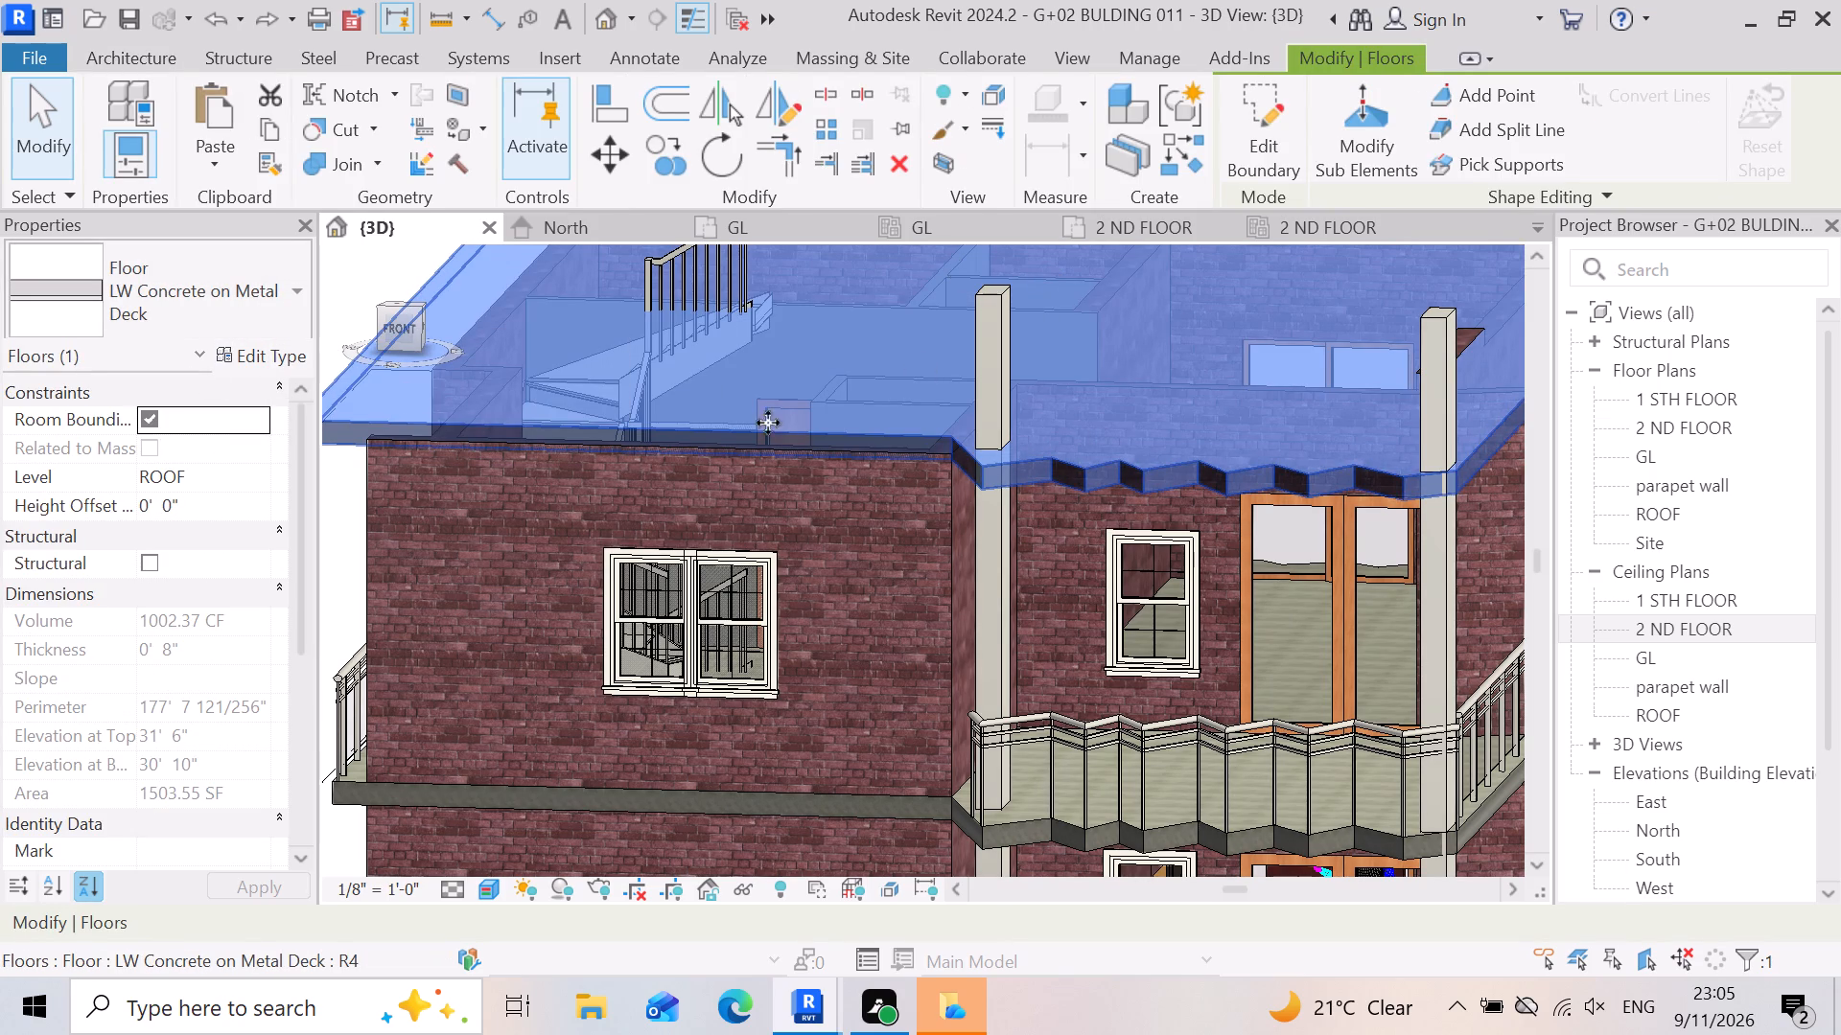
scroll(983, 500, "down", 4)
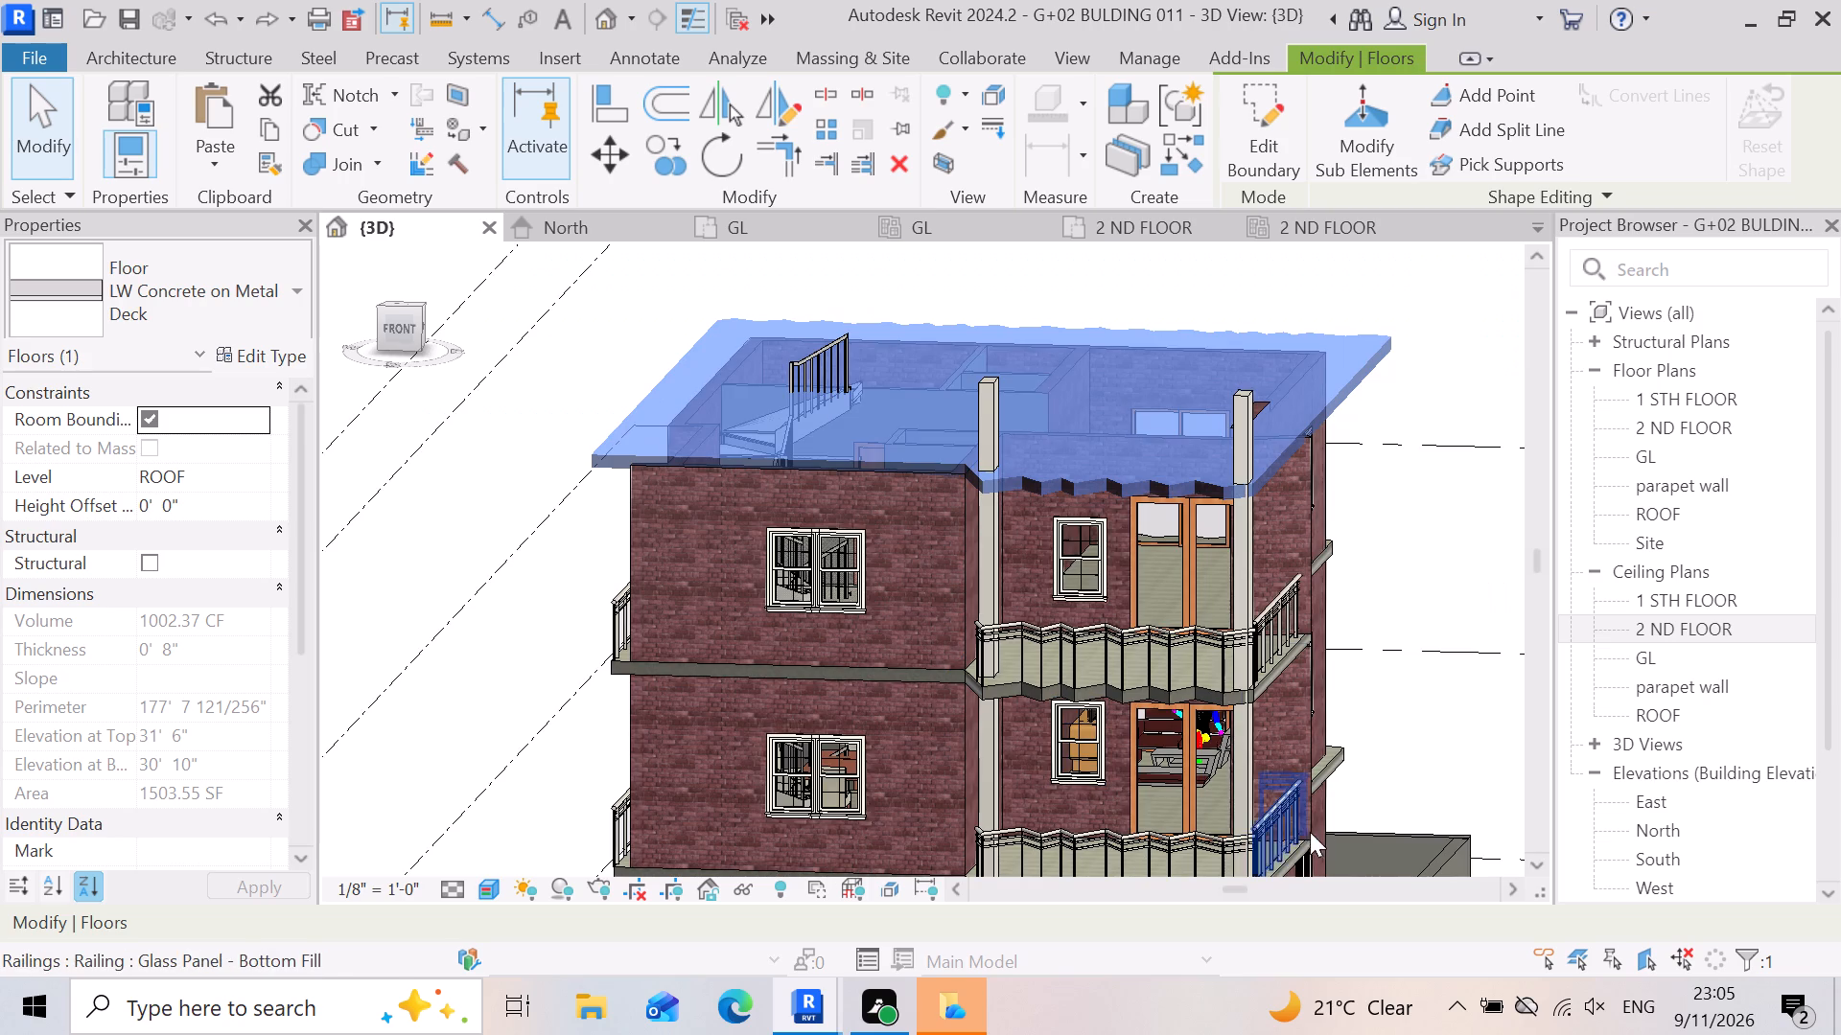
left_click(1454, 791)
scroll(968, 379, "up", 3)
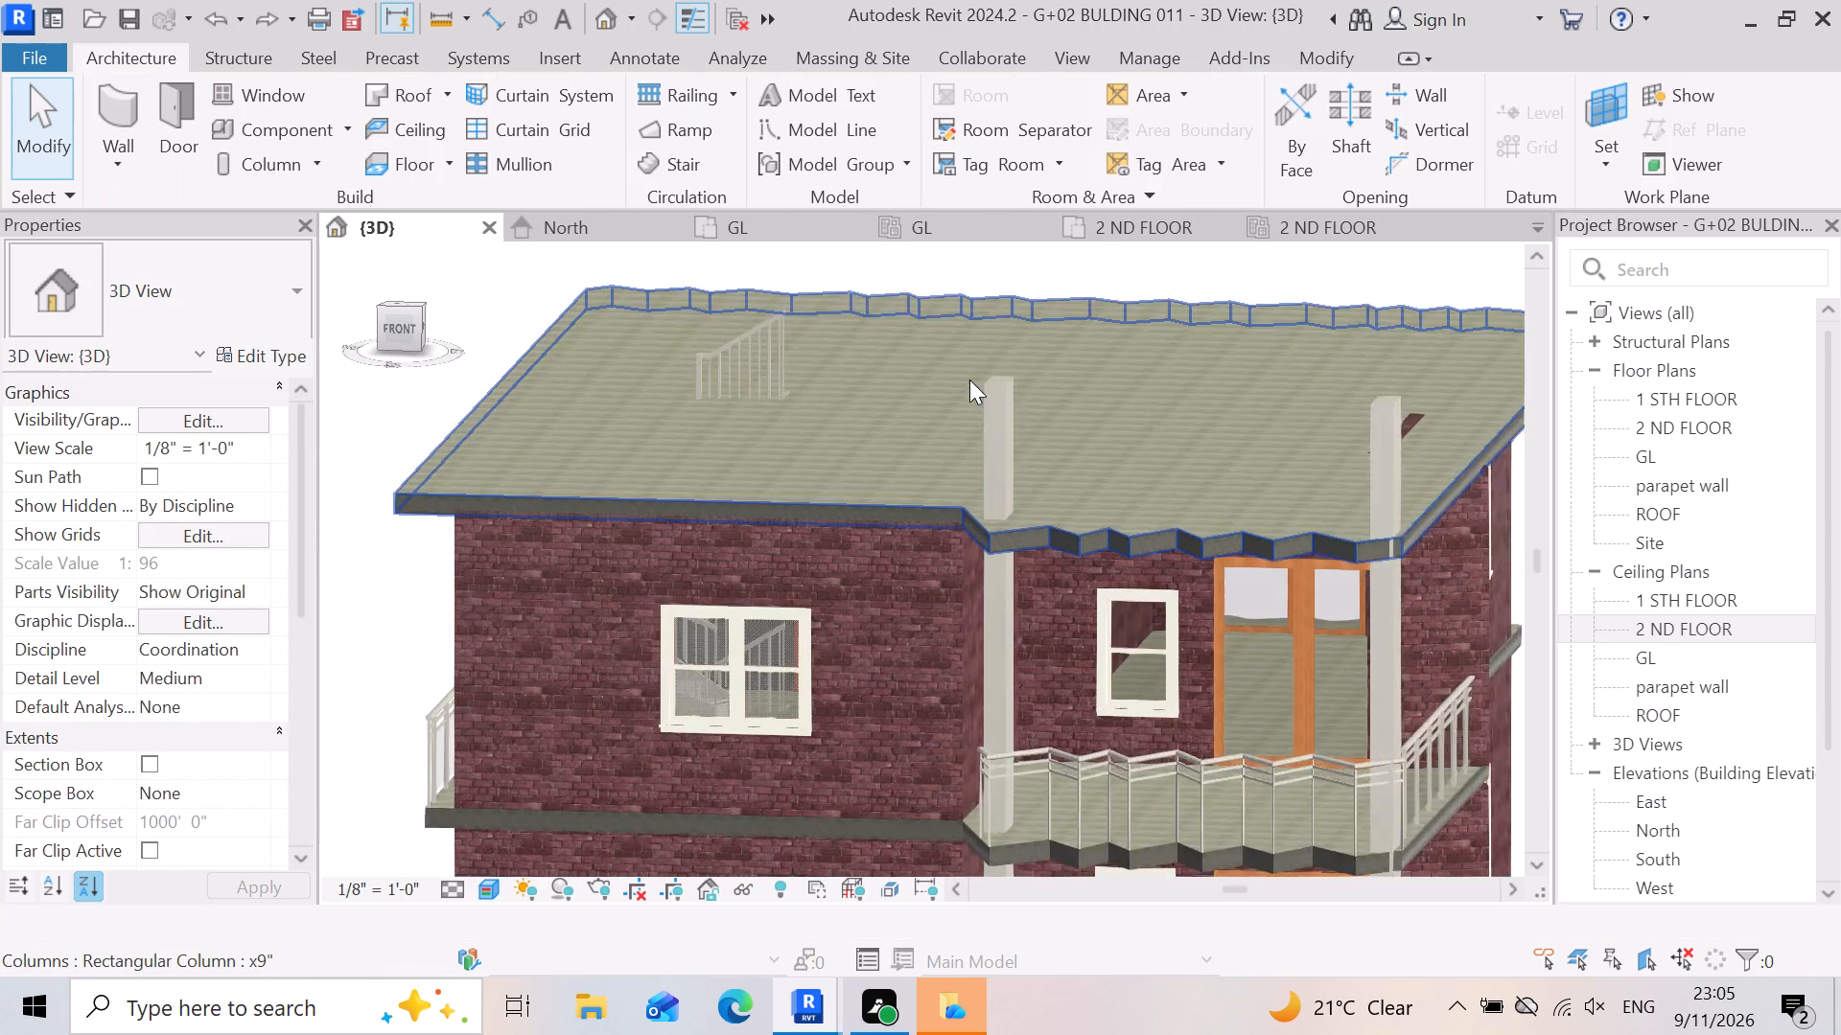
scroll(969, 379, "up", 2)
left_click(711, 475)
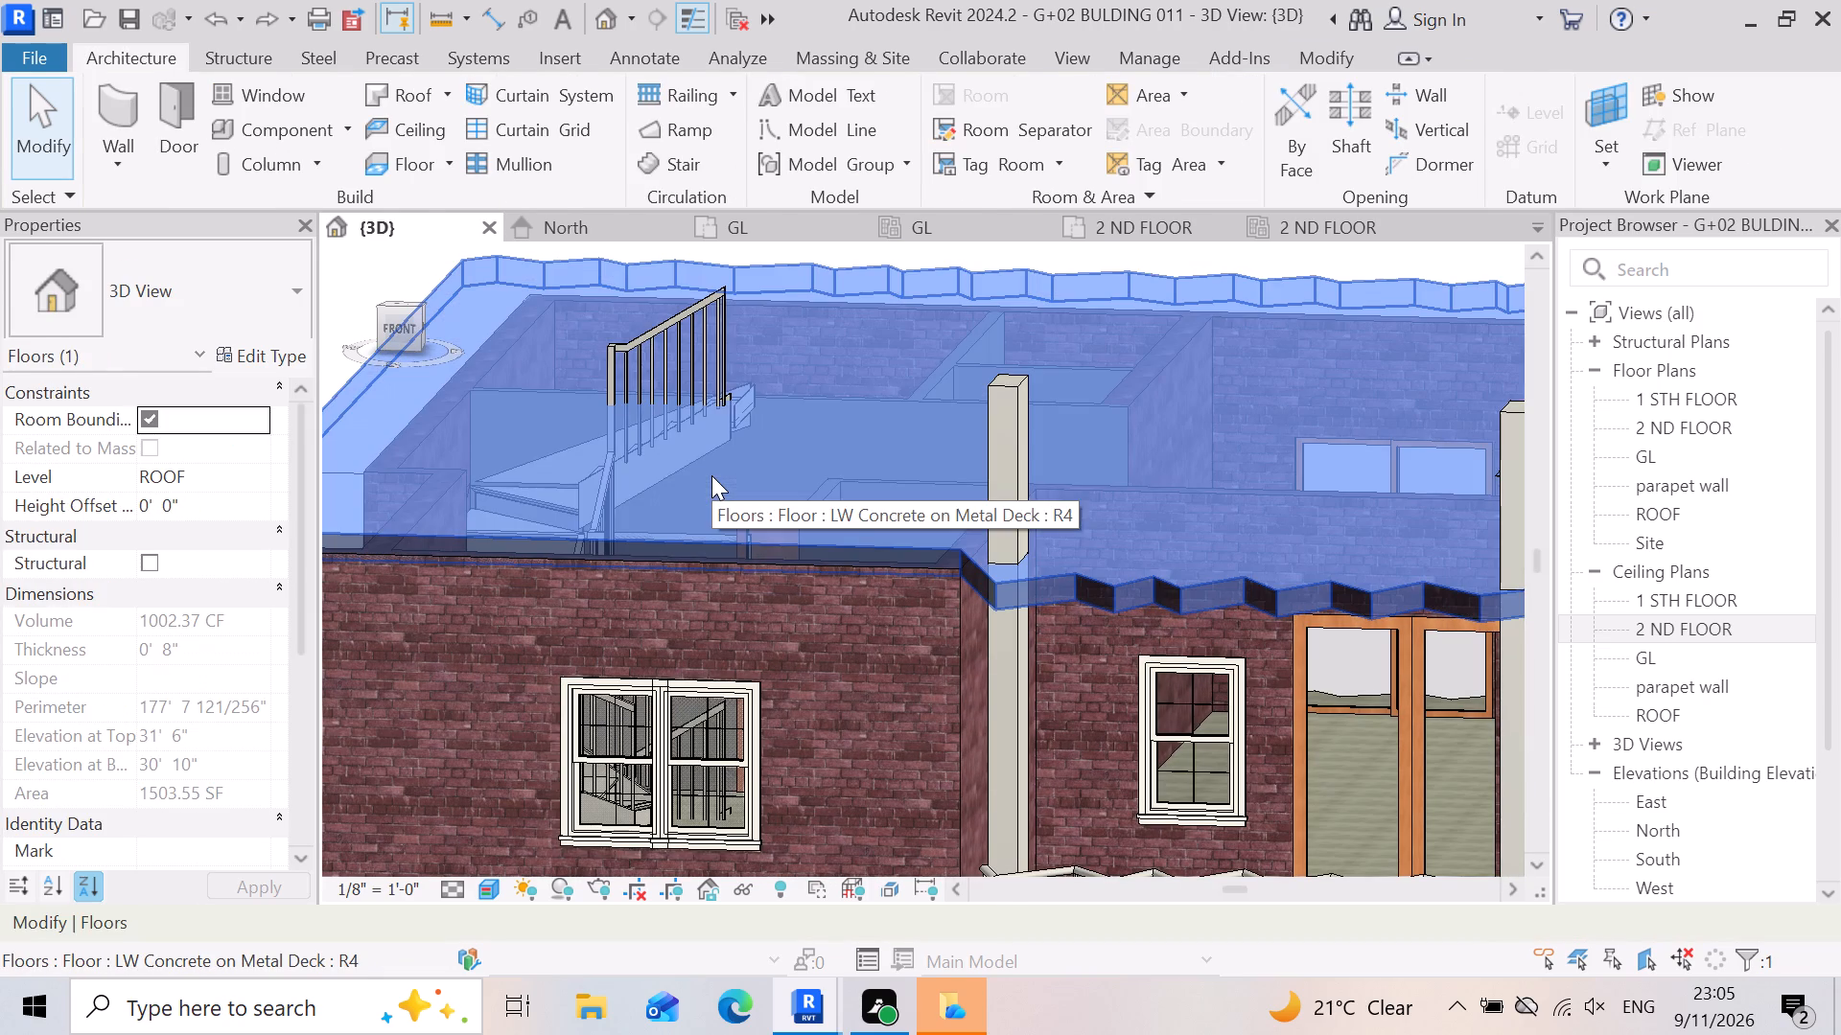
scroll(224, 271, "up", 1)
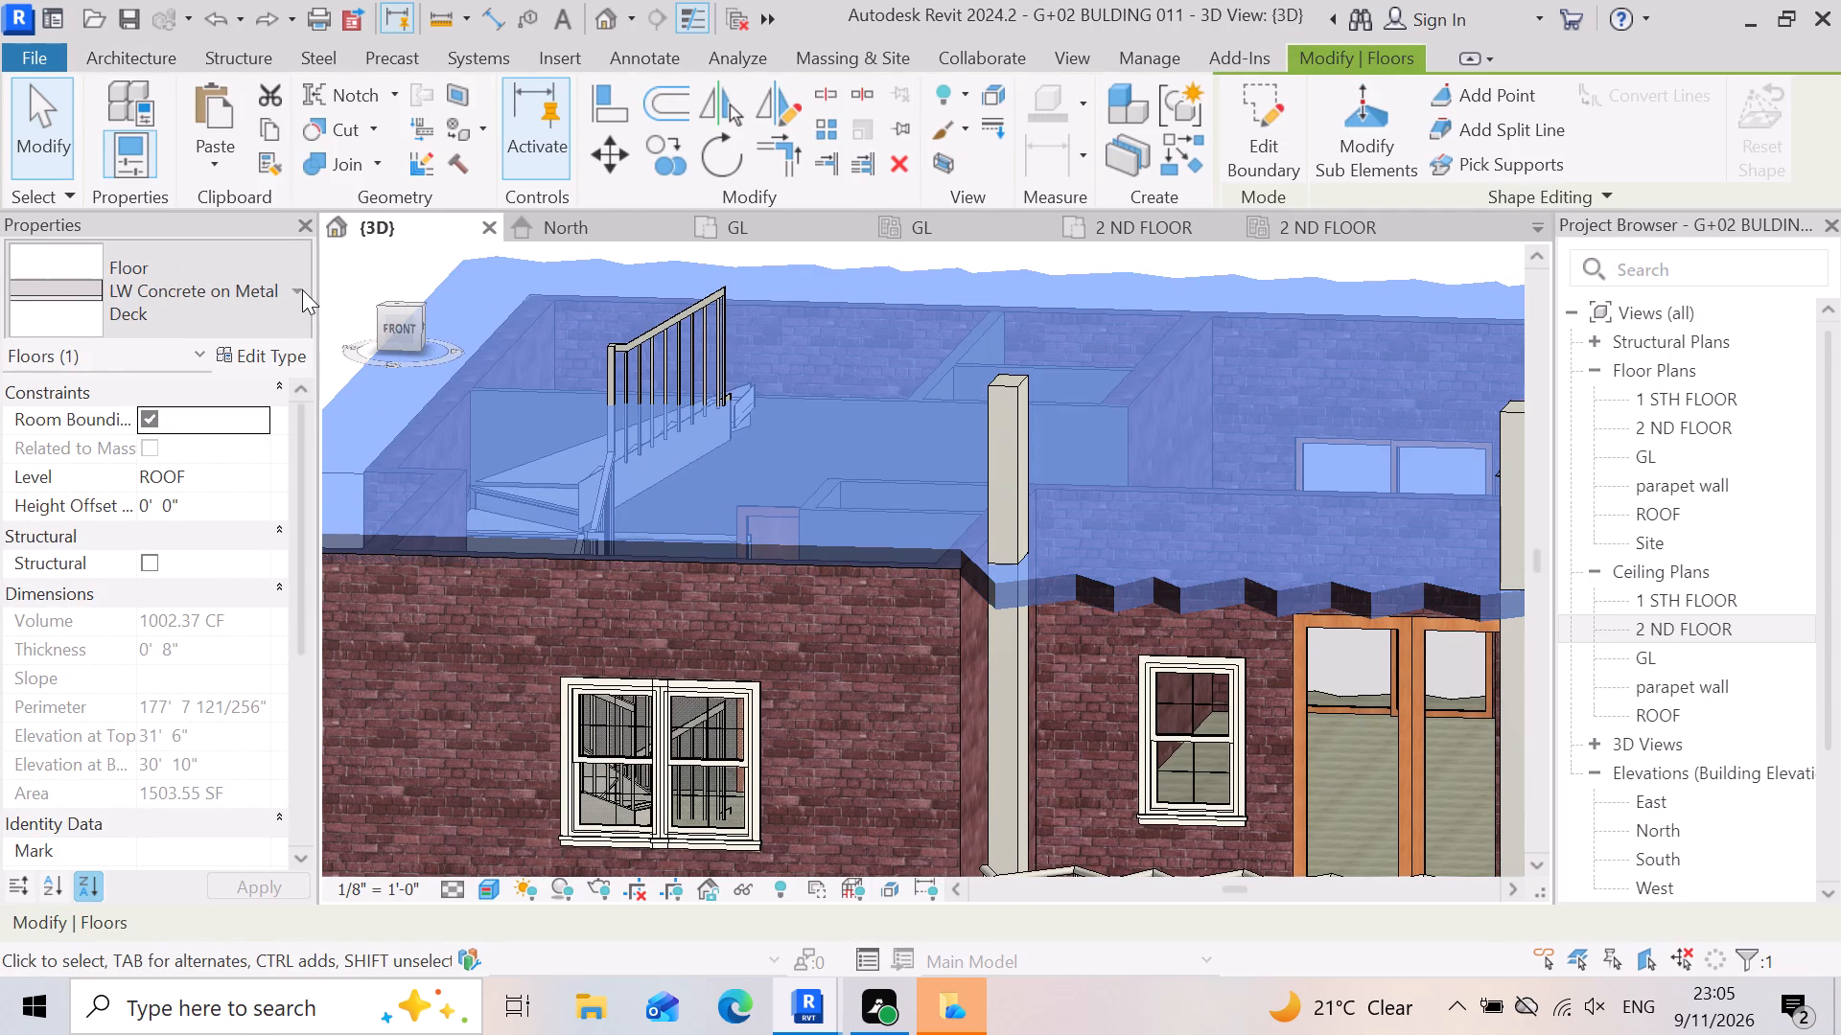
left_click(302, 289)
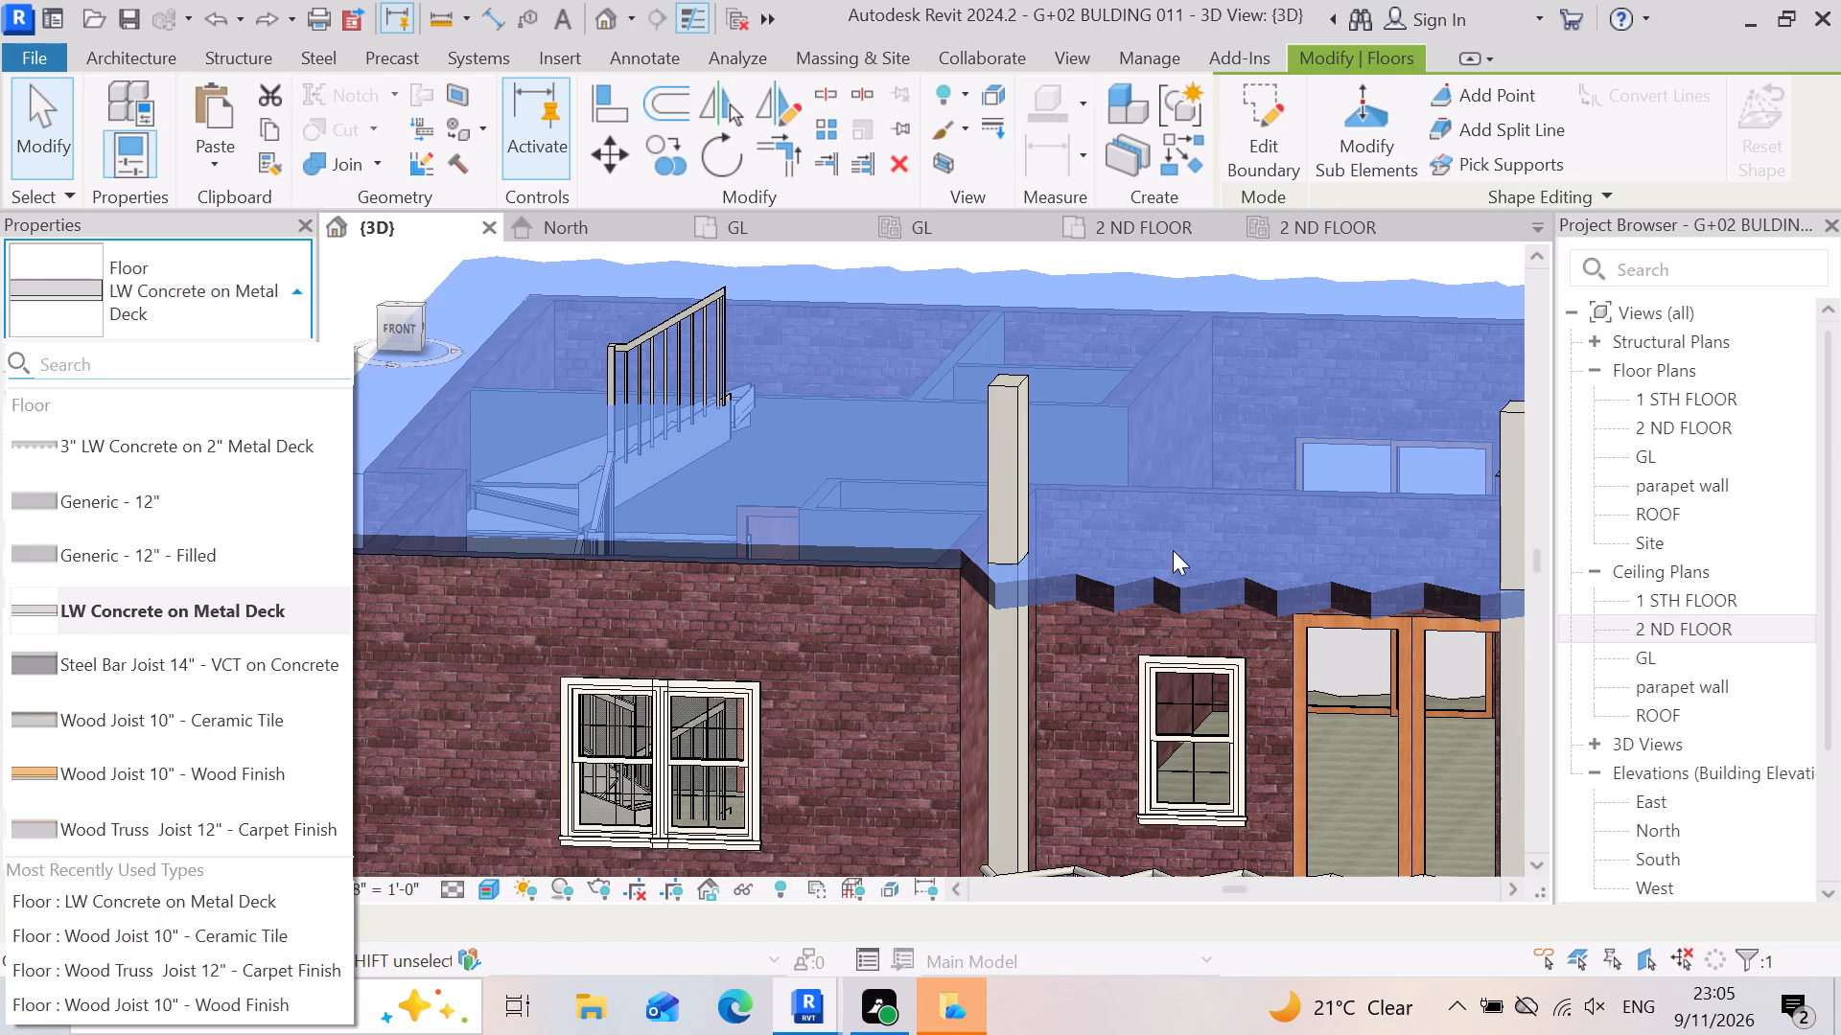
left_click(1173, 550)
scroll(859, 454, "down", 4)
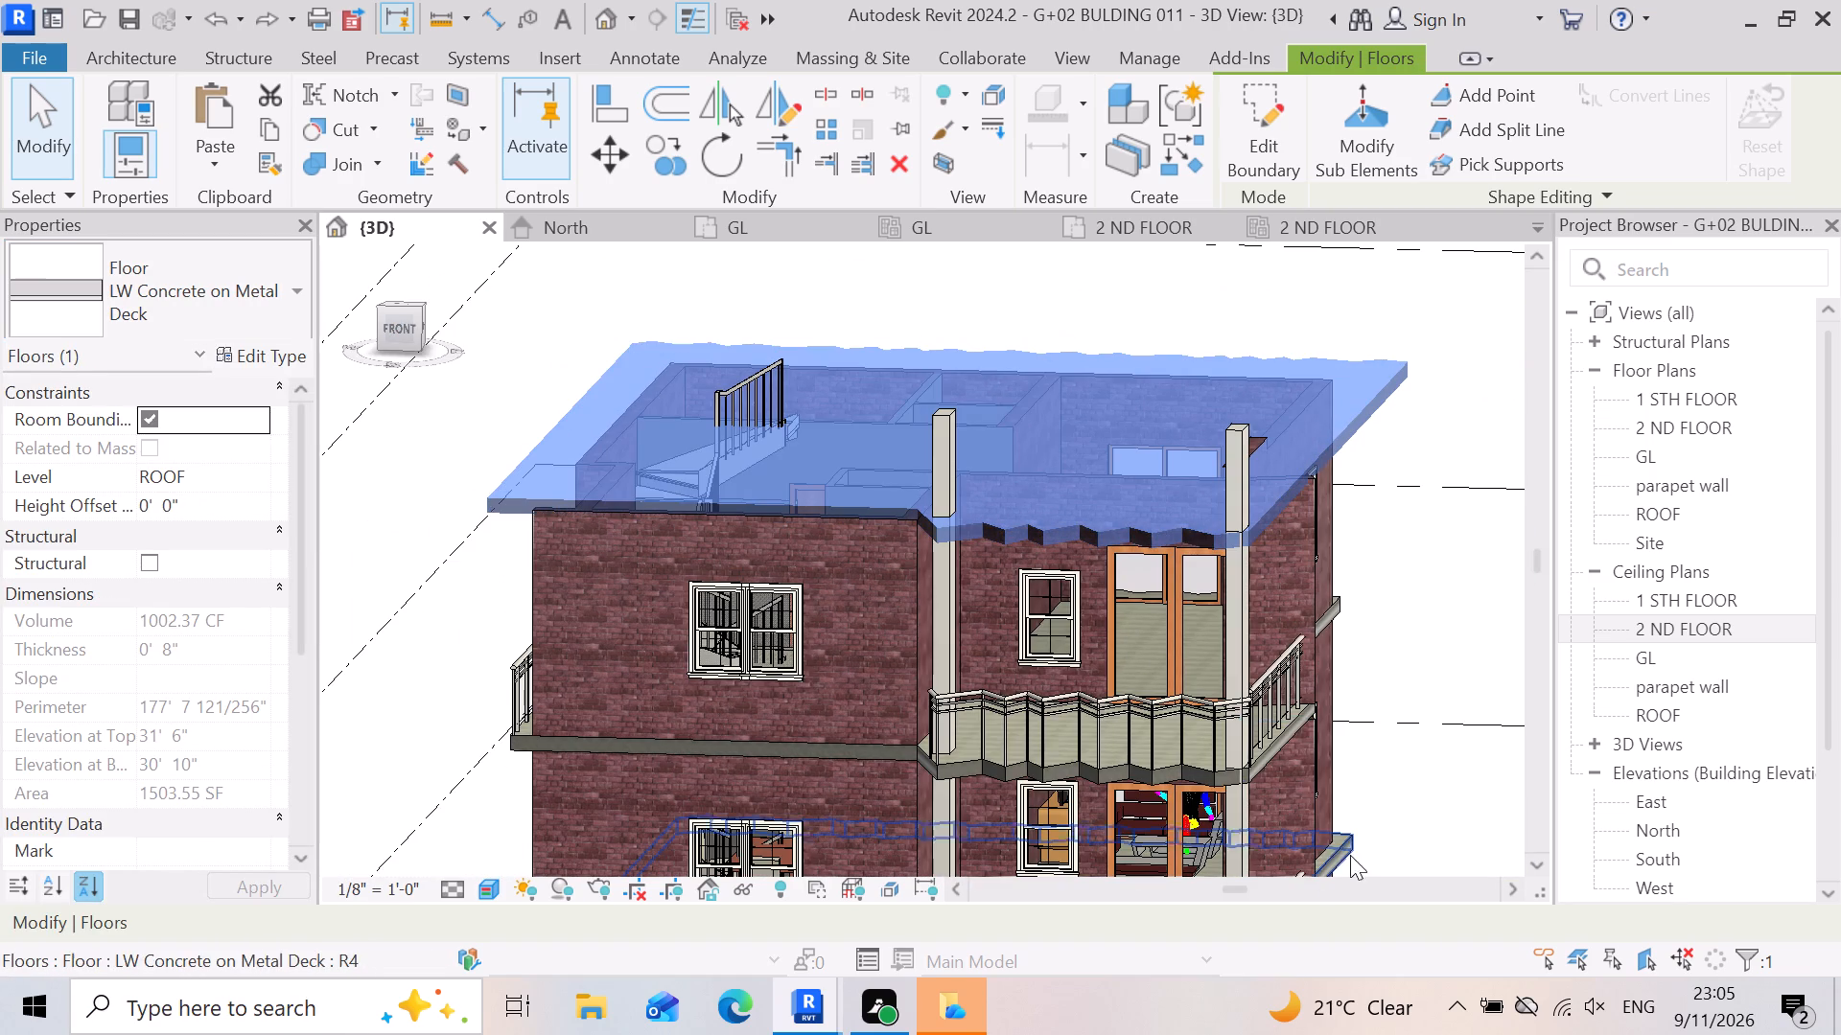
Temporarily hide the ROOF level floor slab in the 3D view to expose the top storey and balcony columns.
left_click(1430, 683)
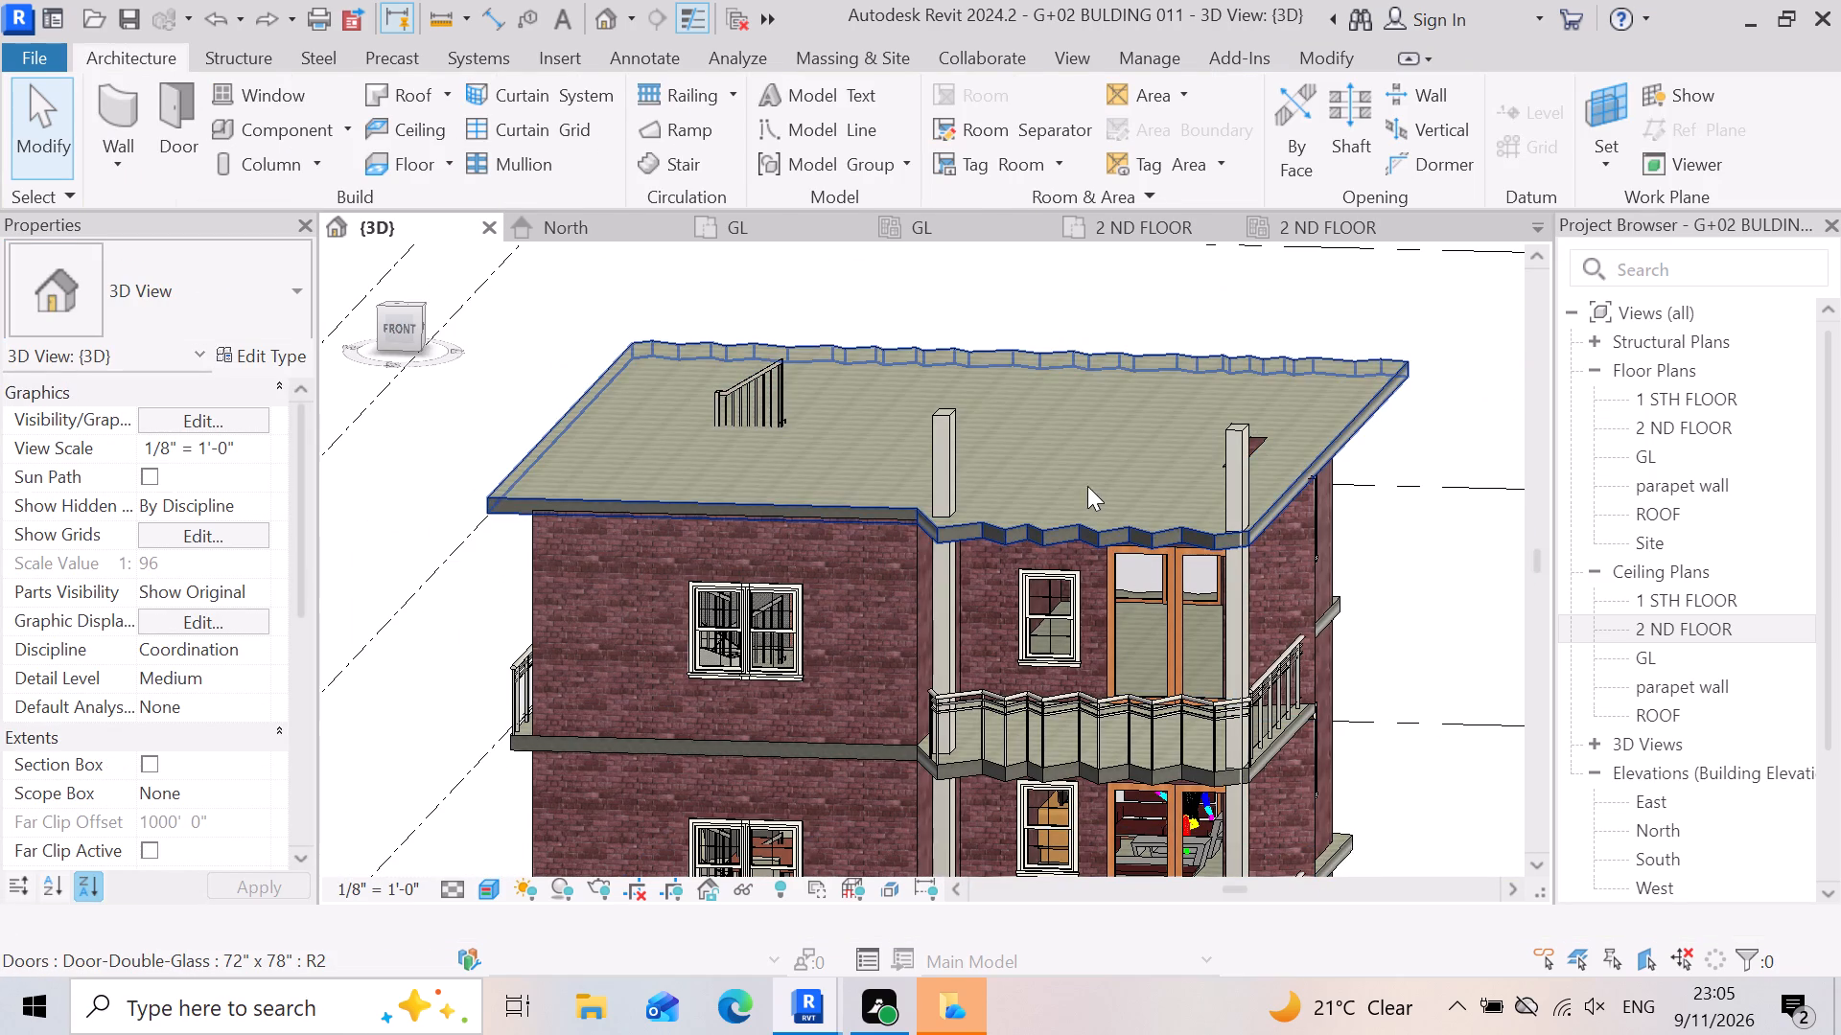
left_click(1077, 481)
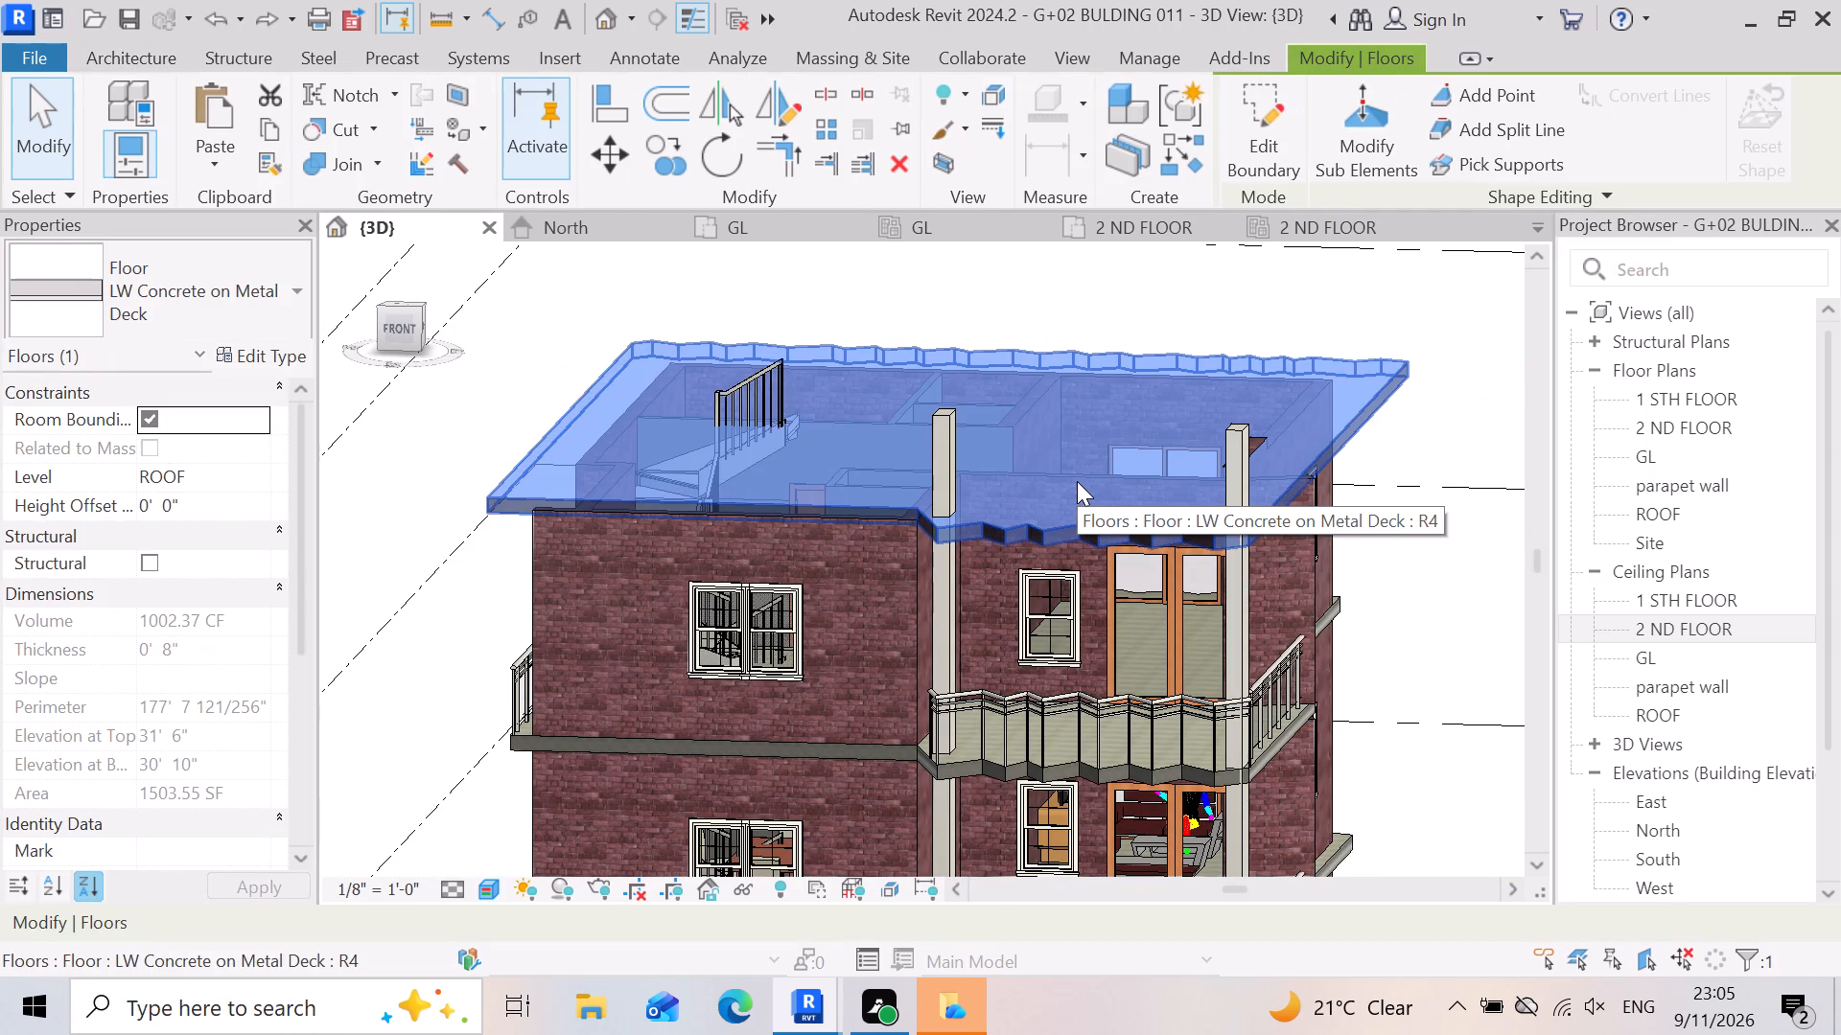
type("hh")
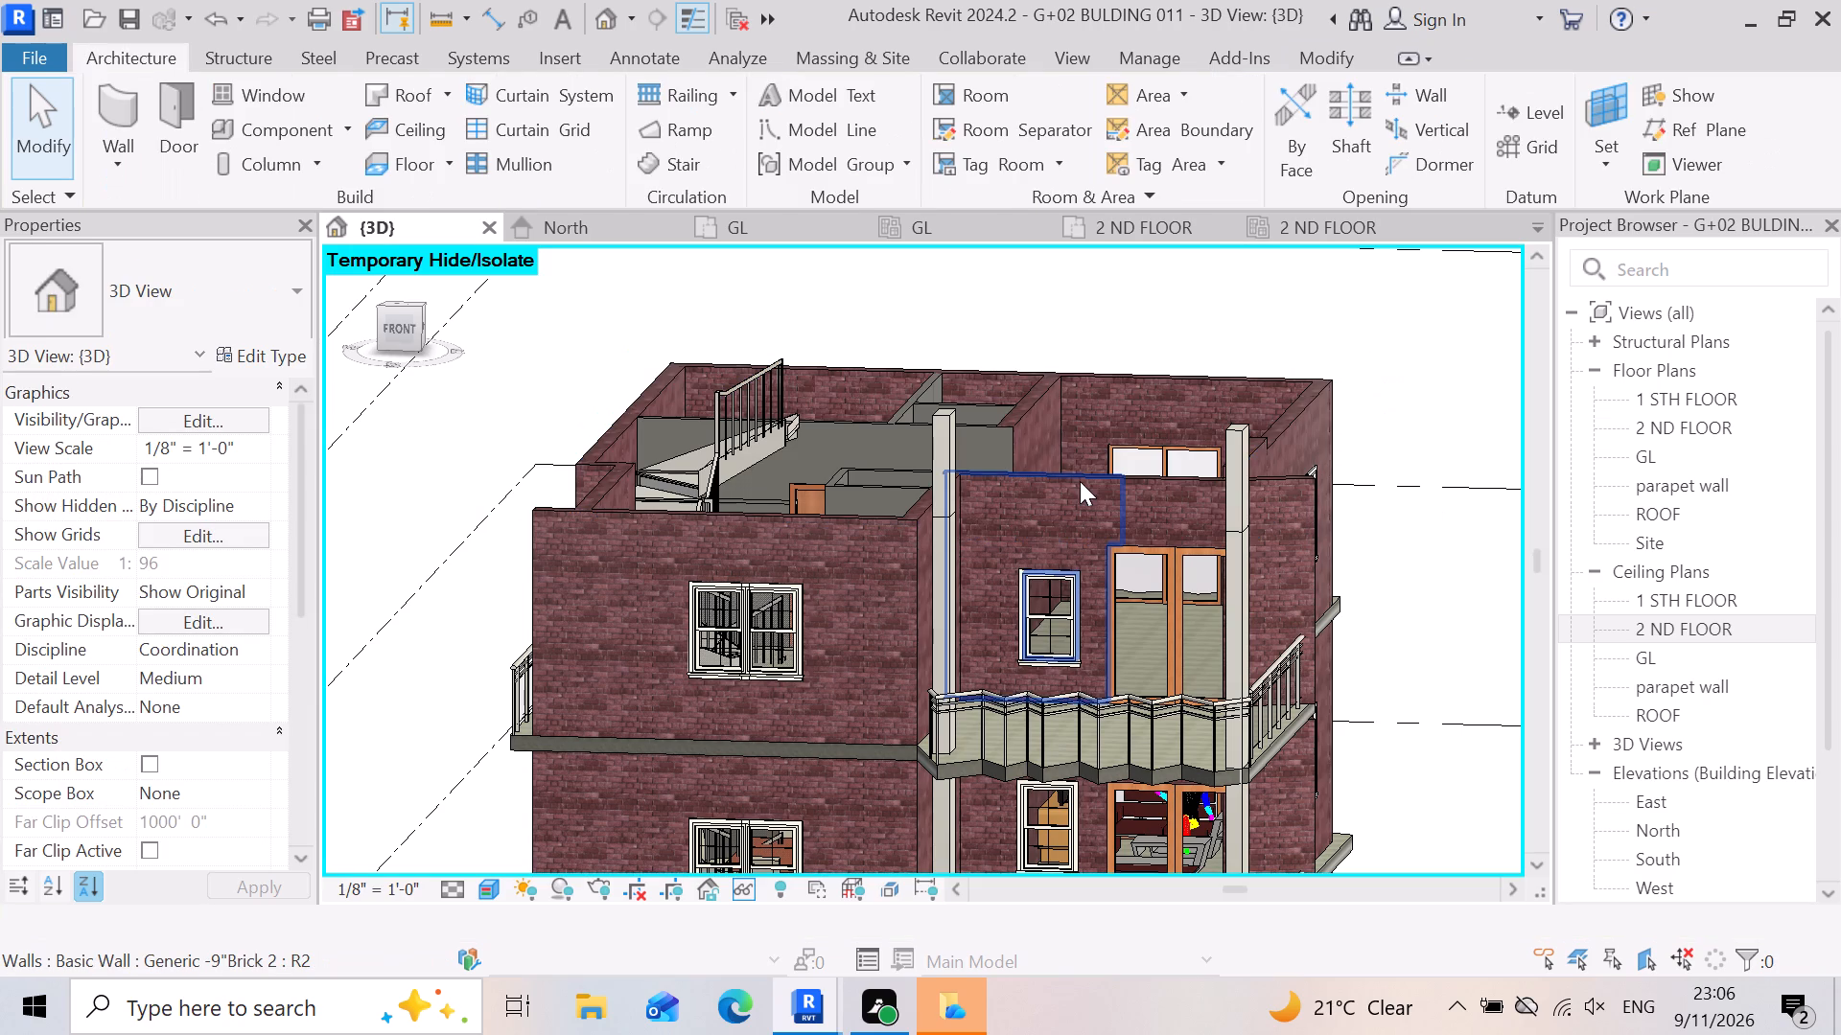
scroll(1164, 510, "up", 3)
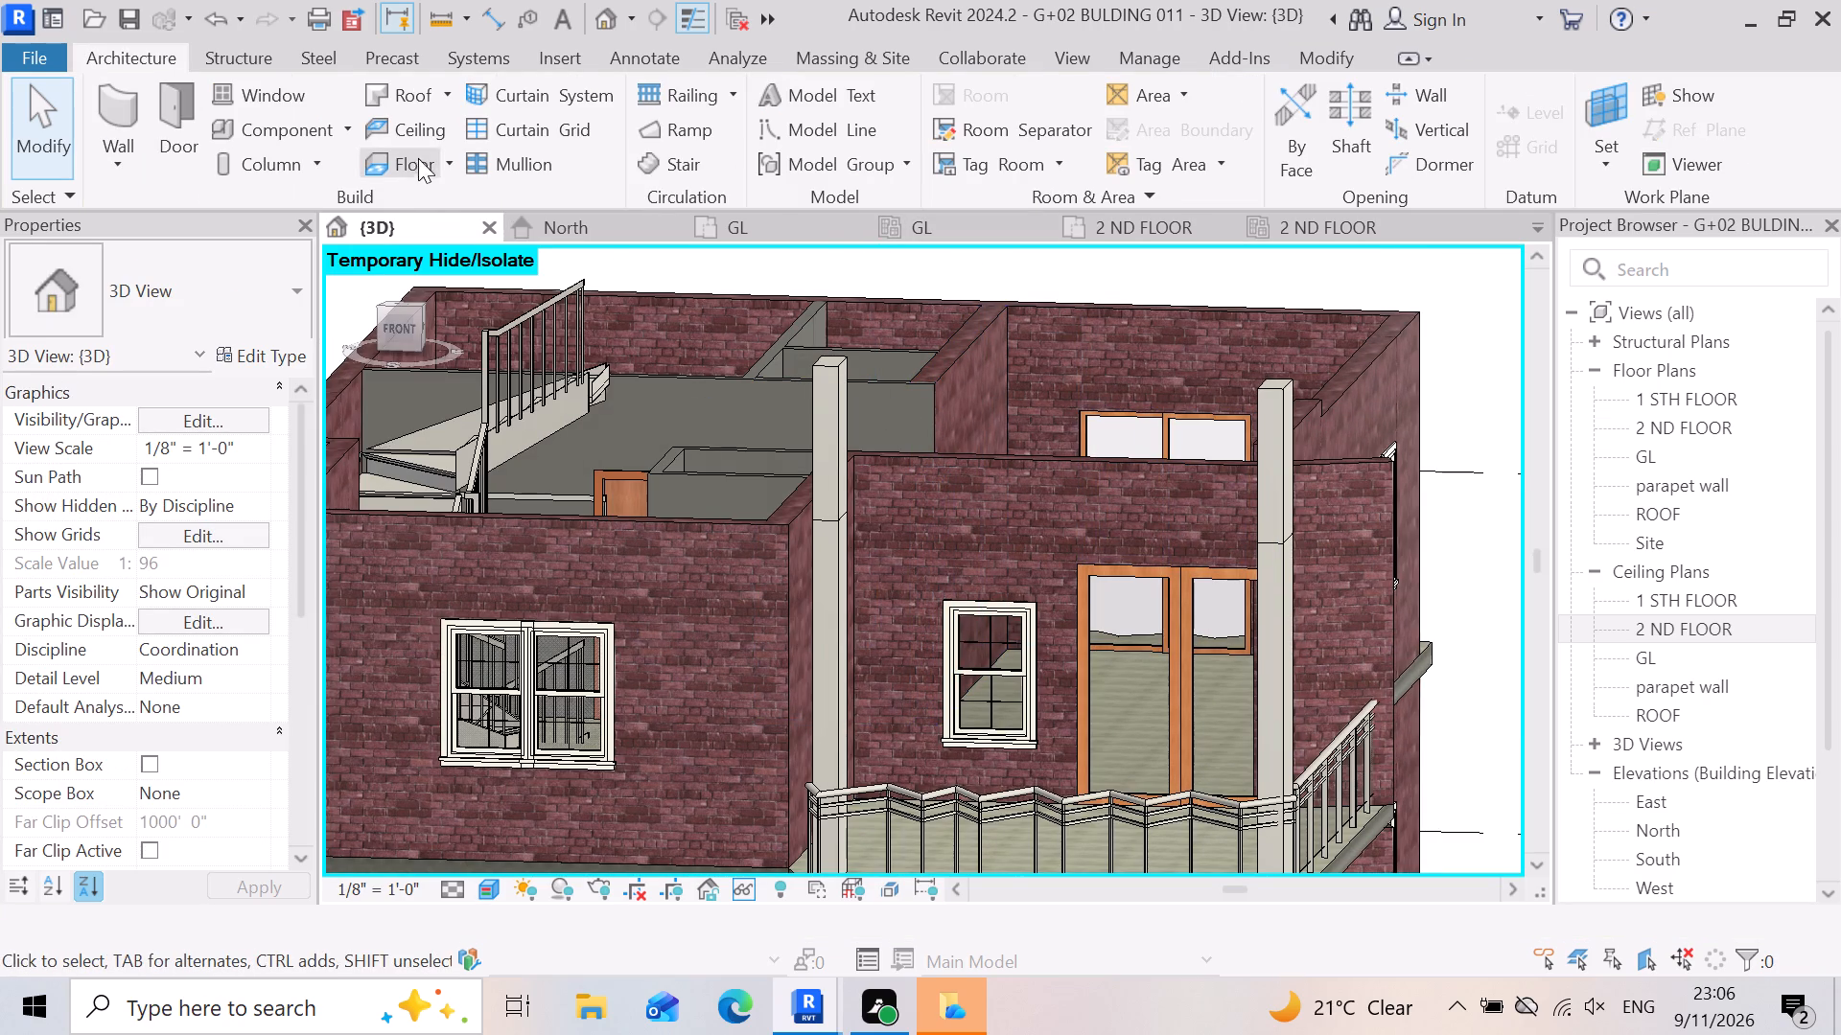
Open the 2 ND FLOOR ceiling plan and start a sketched GWB on Mtl. Stud ceiling at 8' 0" height offset.
double_click(1708, 629)
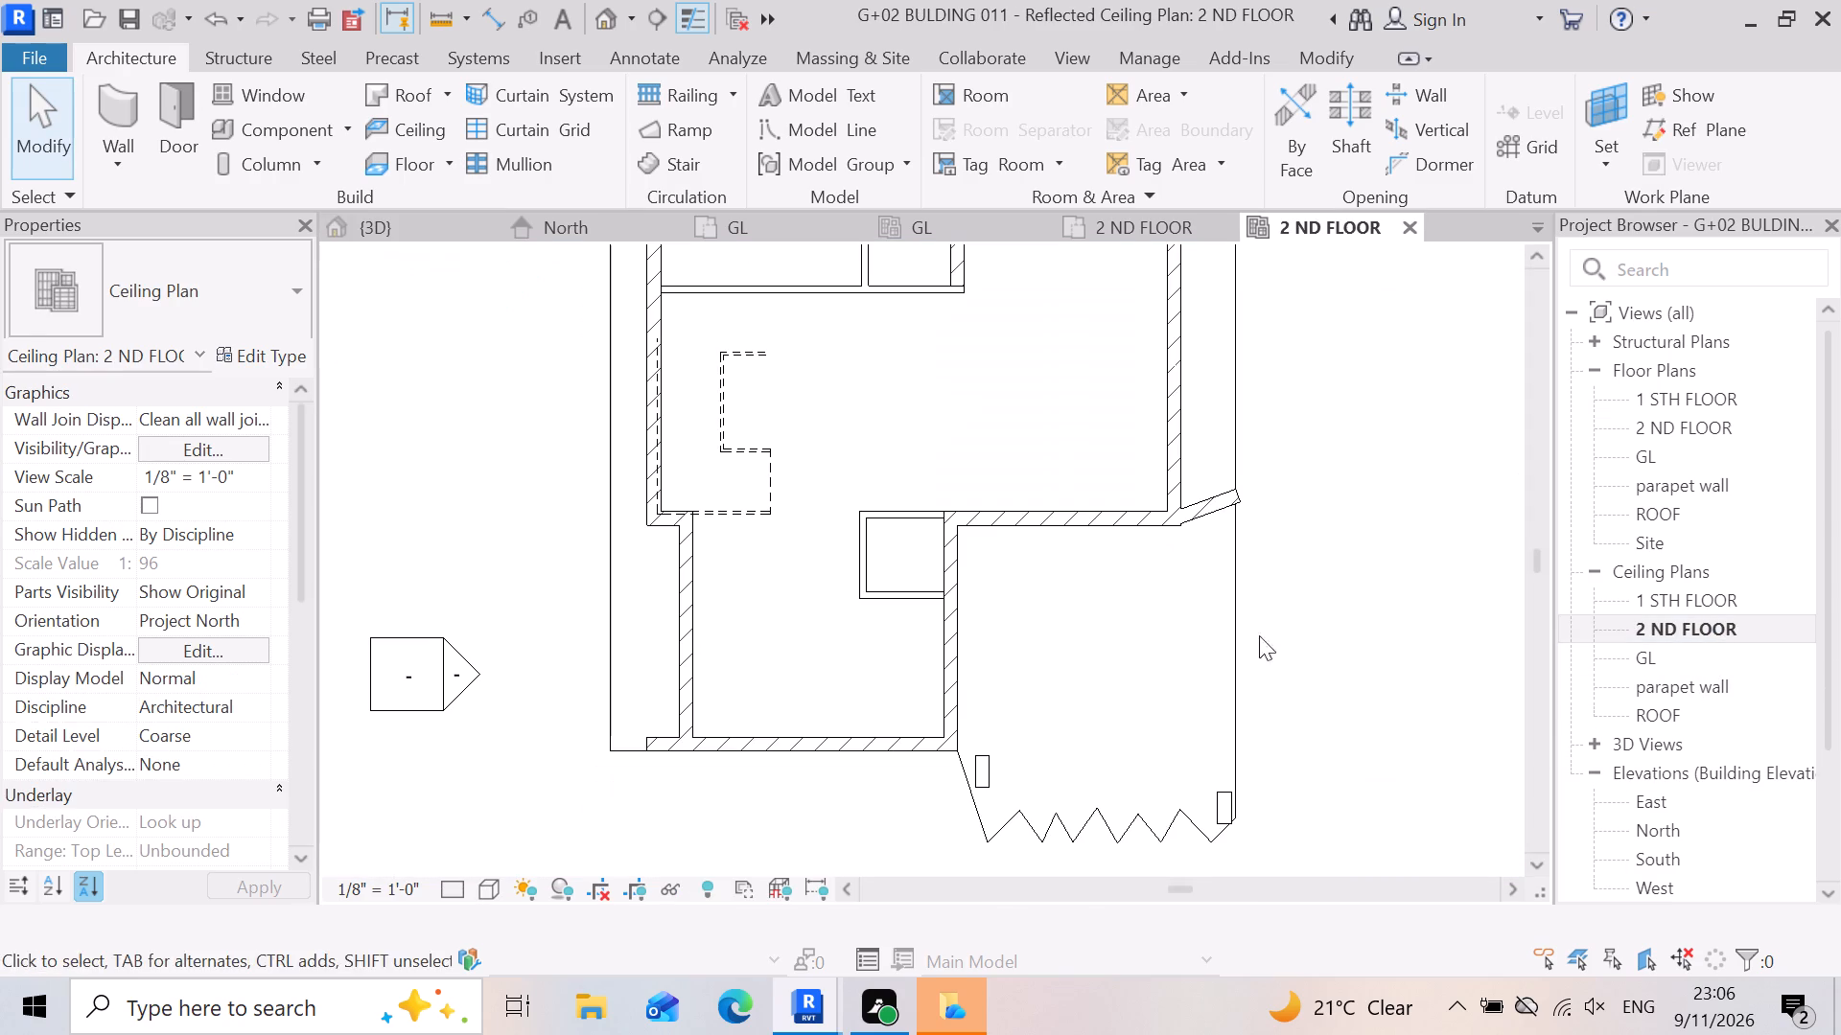
double_click(440, 128)
scroll(1314, 649, "up", 3)
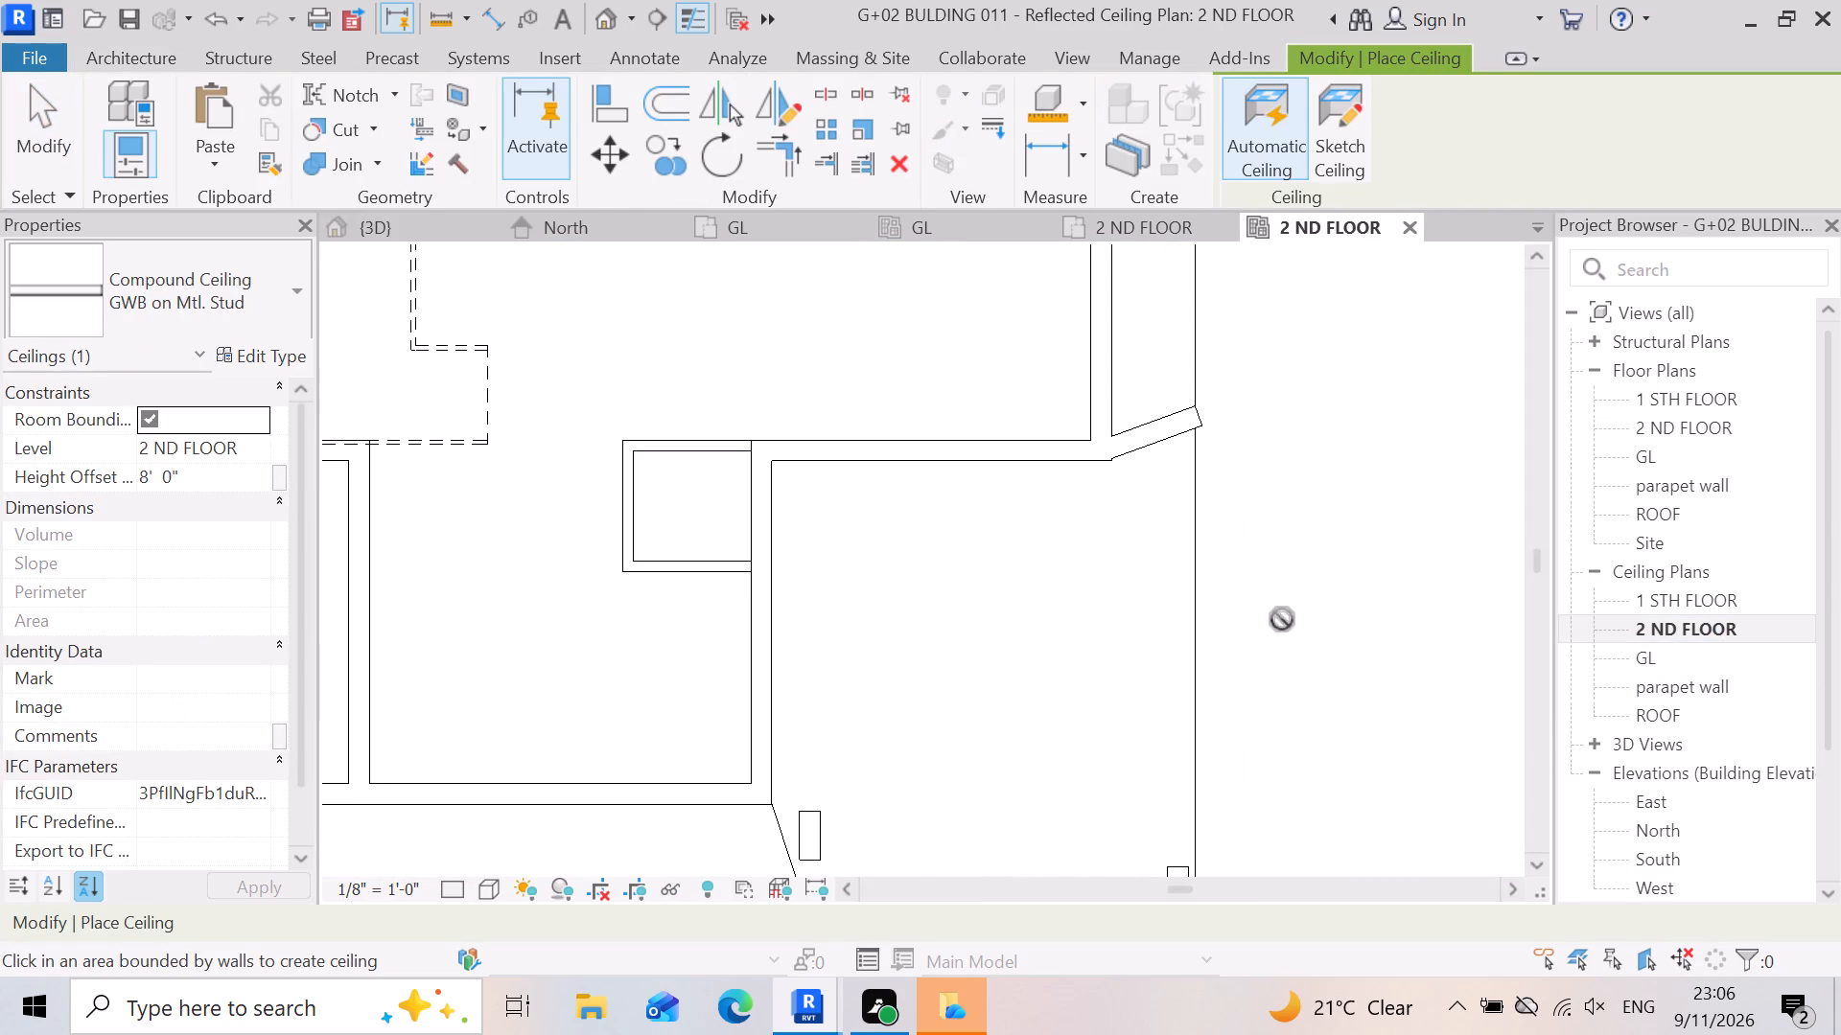
double_click(1329, 146)
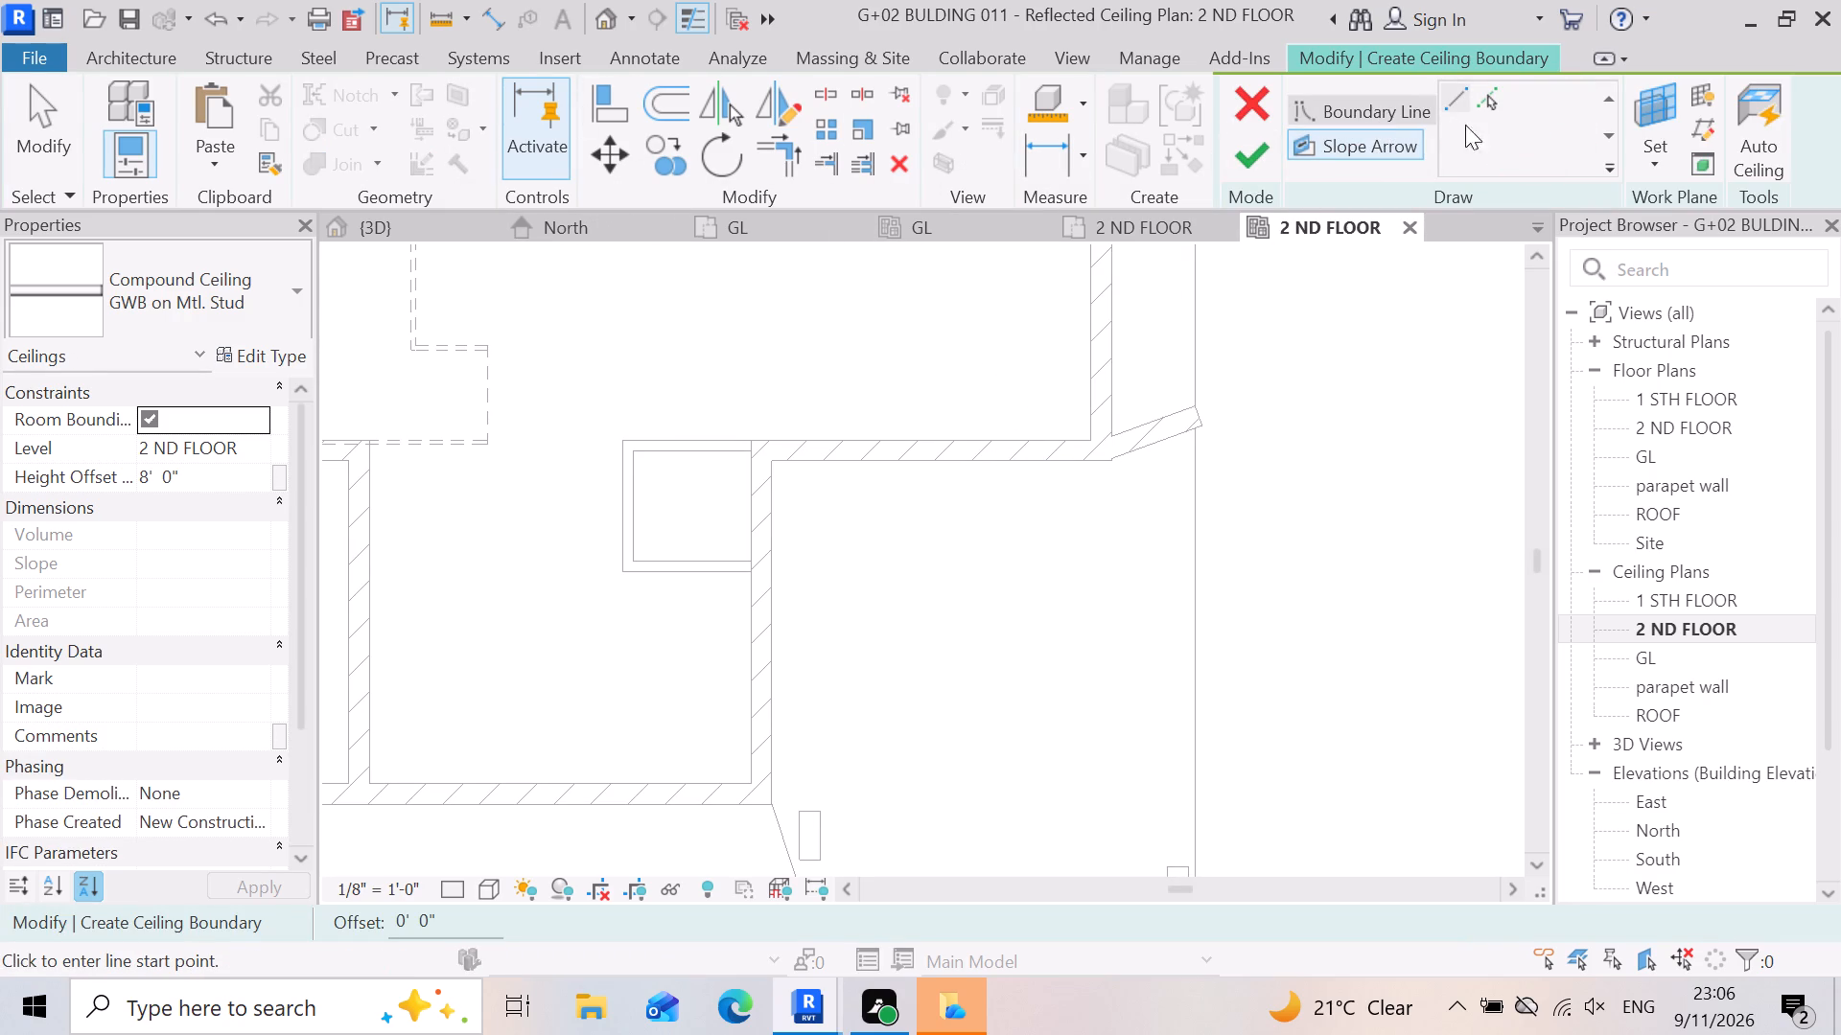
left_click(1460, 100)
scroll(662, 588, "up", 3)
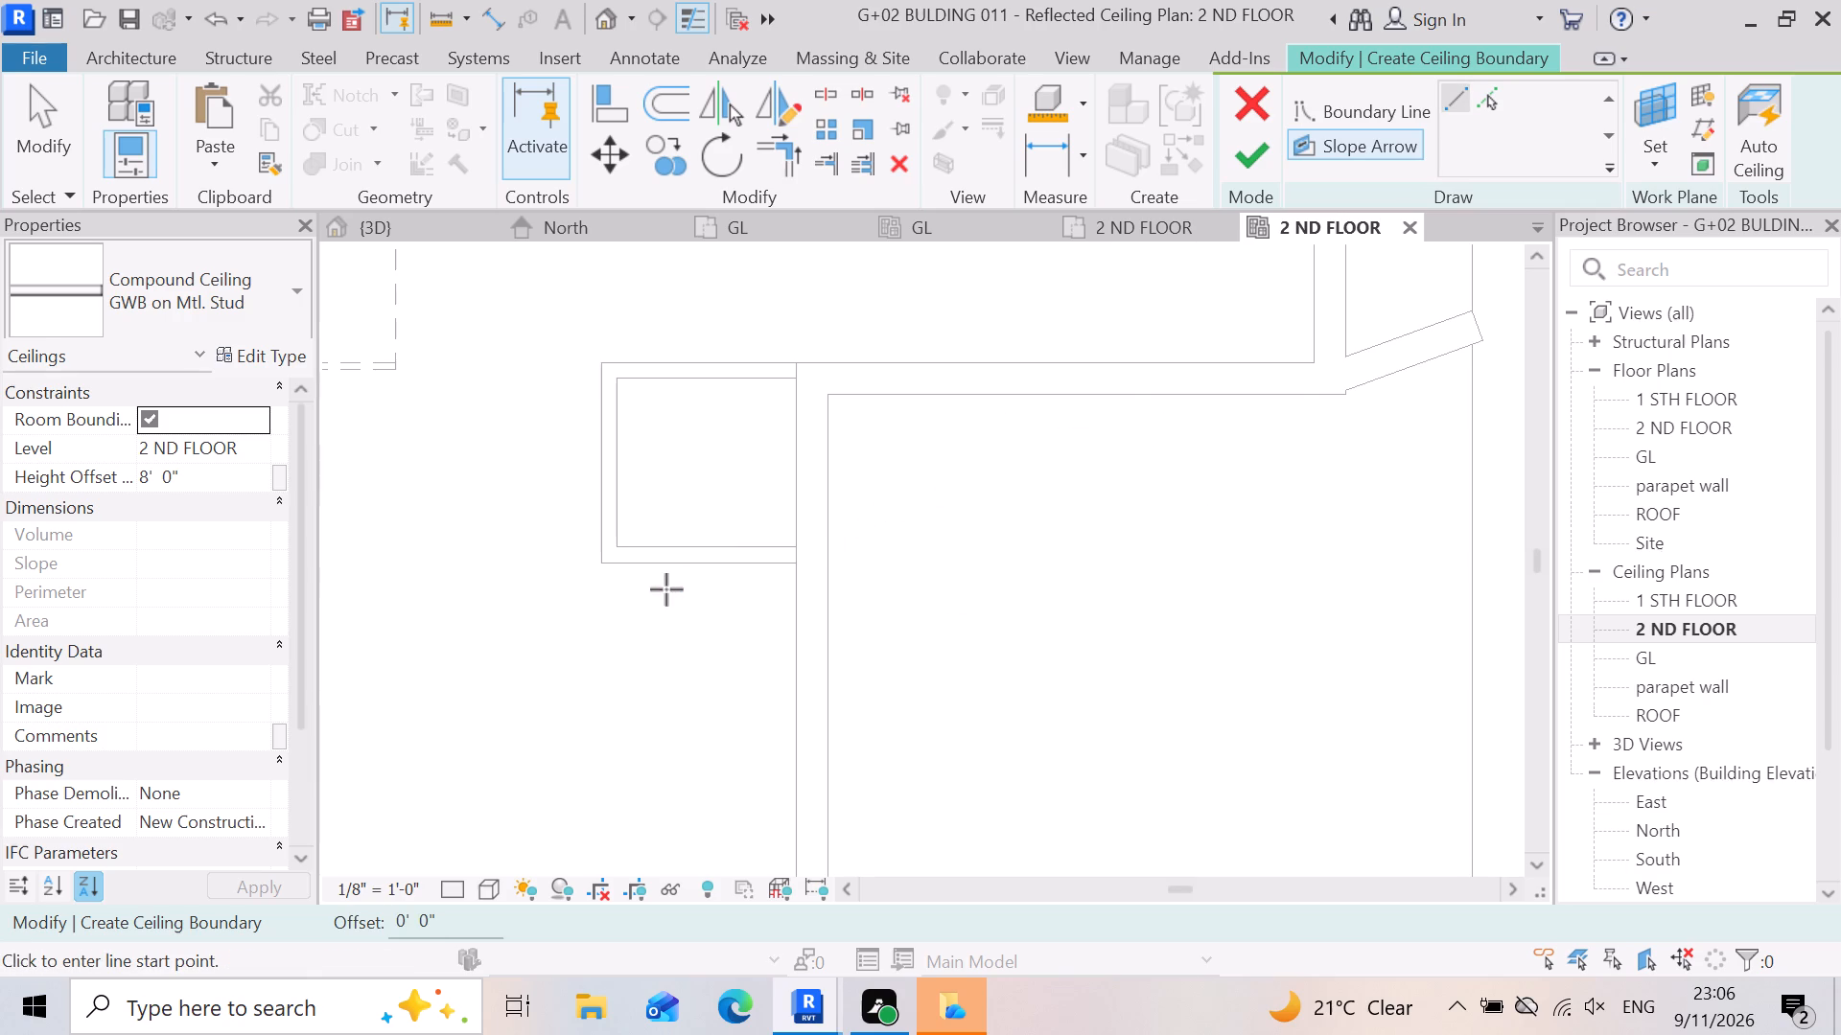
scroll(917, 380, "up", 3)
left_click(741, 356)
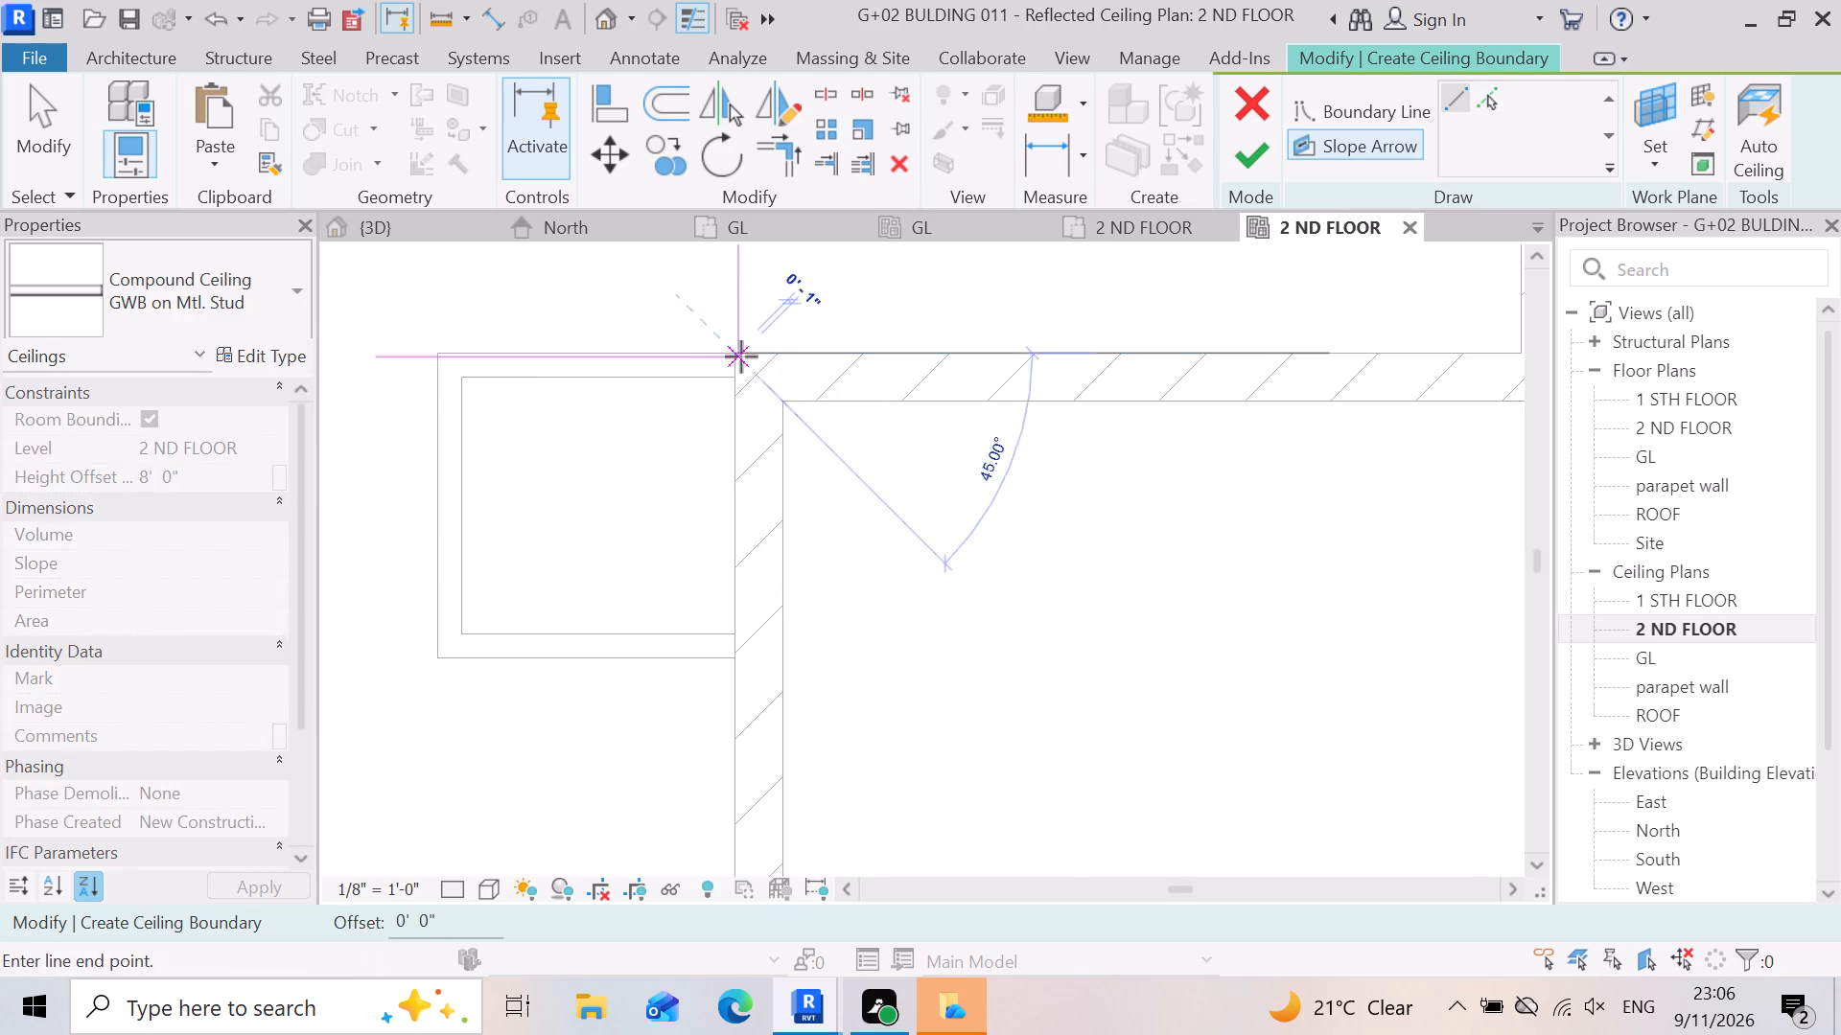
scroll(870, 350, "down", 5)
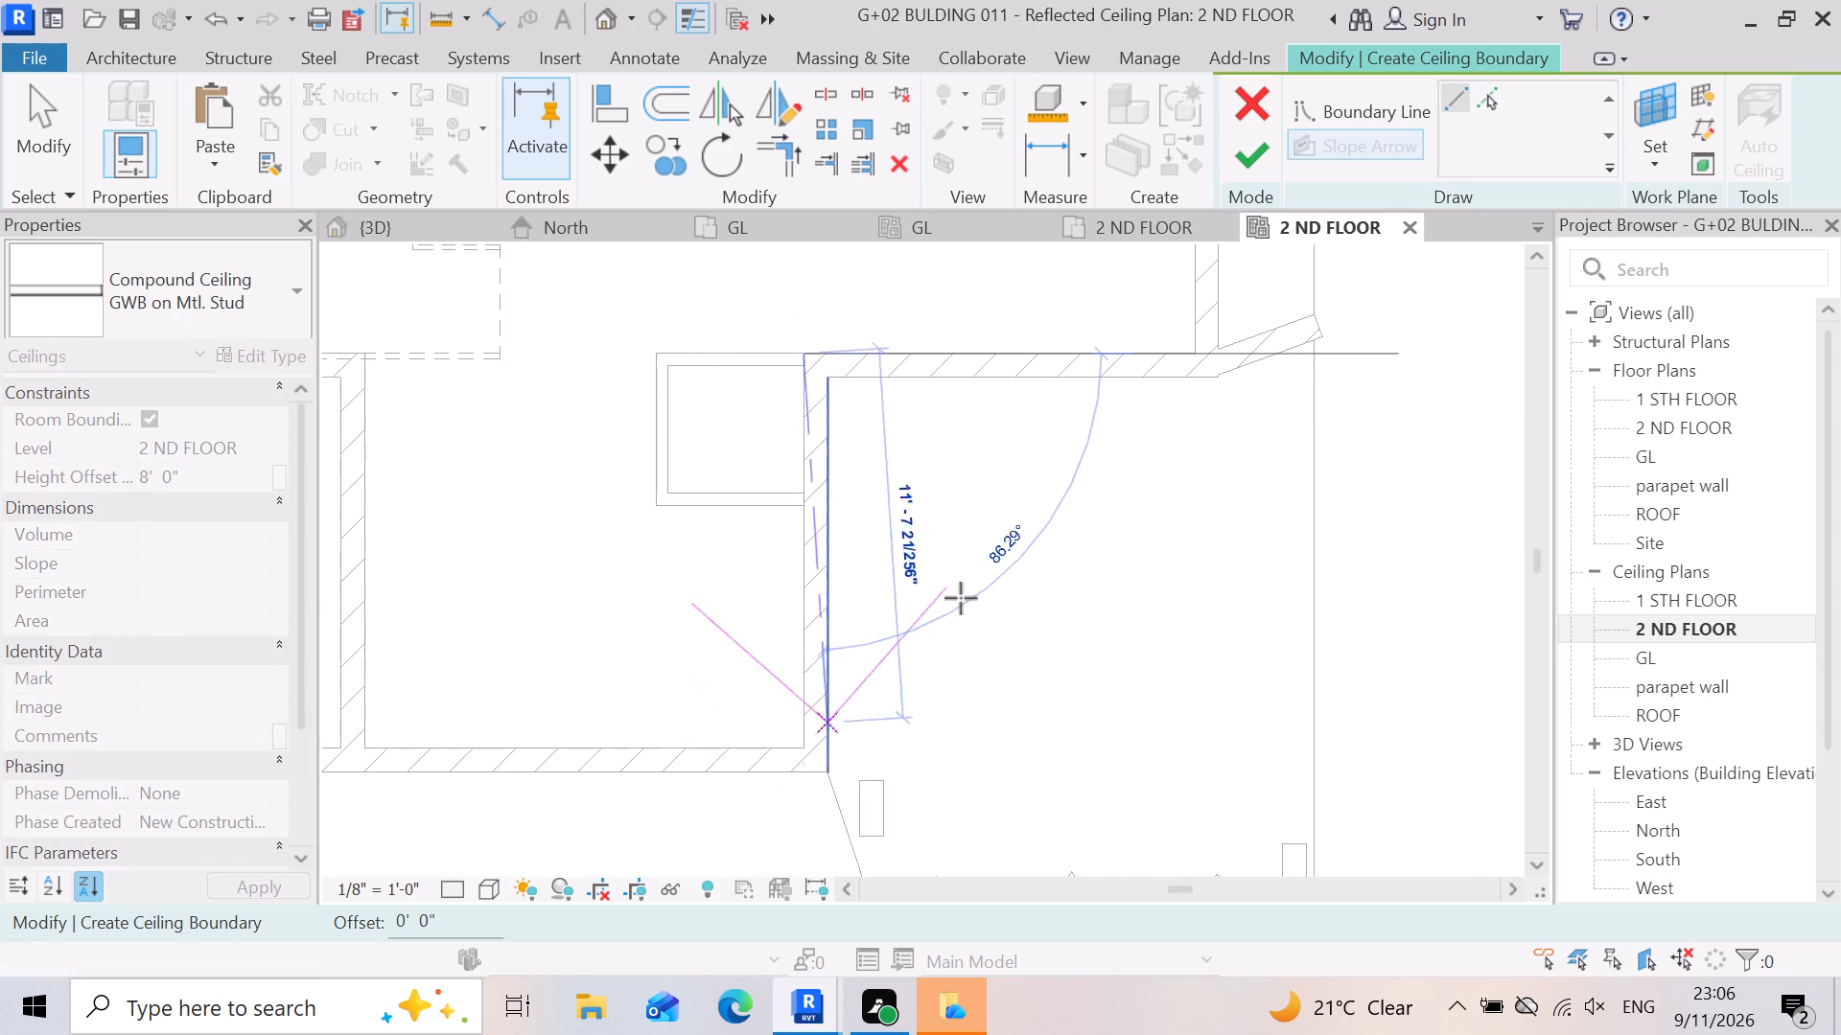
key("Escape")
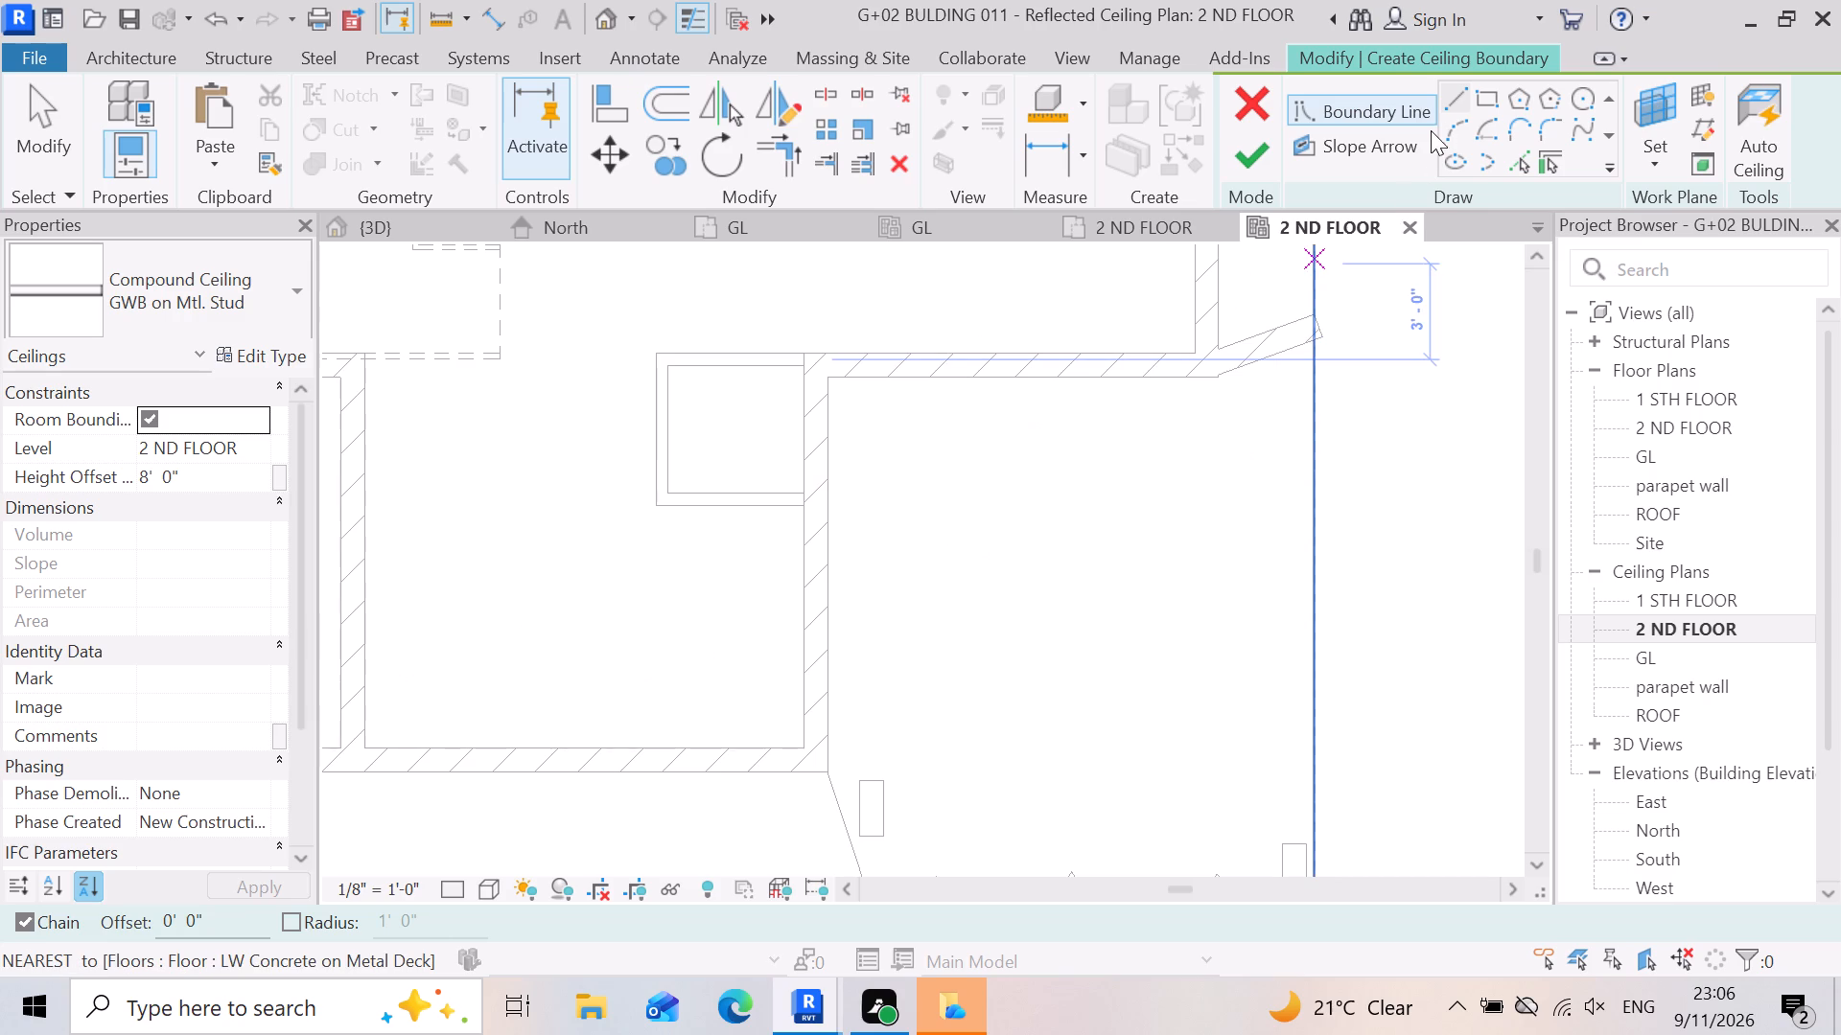
Sketch the ceiling's first boundary line, 12' 4 1/2" long, along the room-side face of the wall beside the front balcony.
left_click(1463, 106)
scroll(805, 619, "down", 1)
scroll(808, 609, "up", 4)
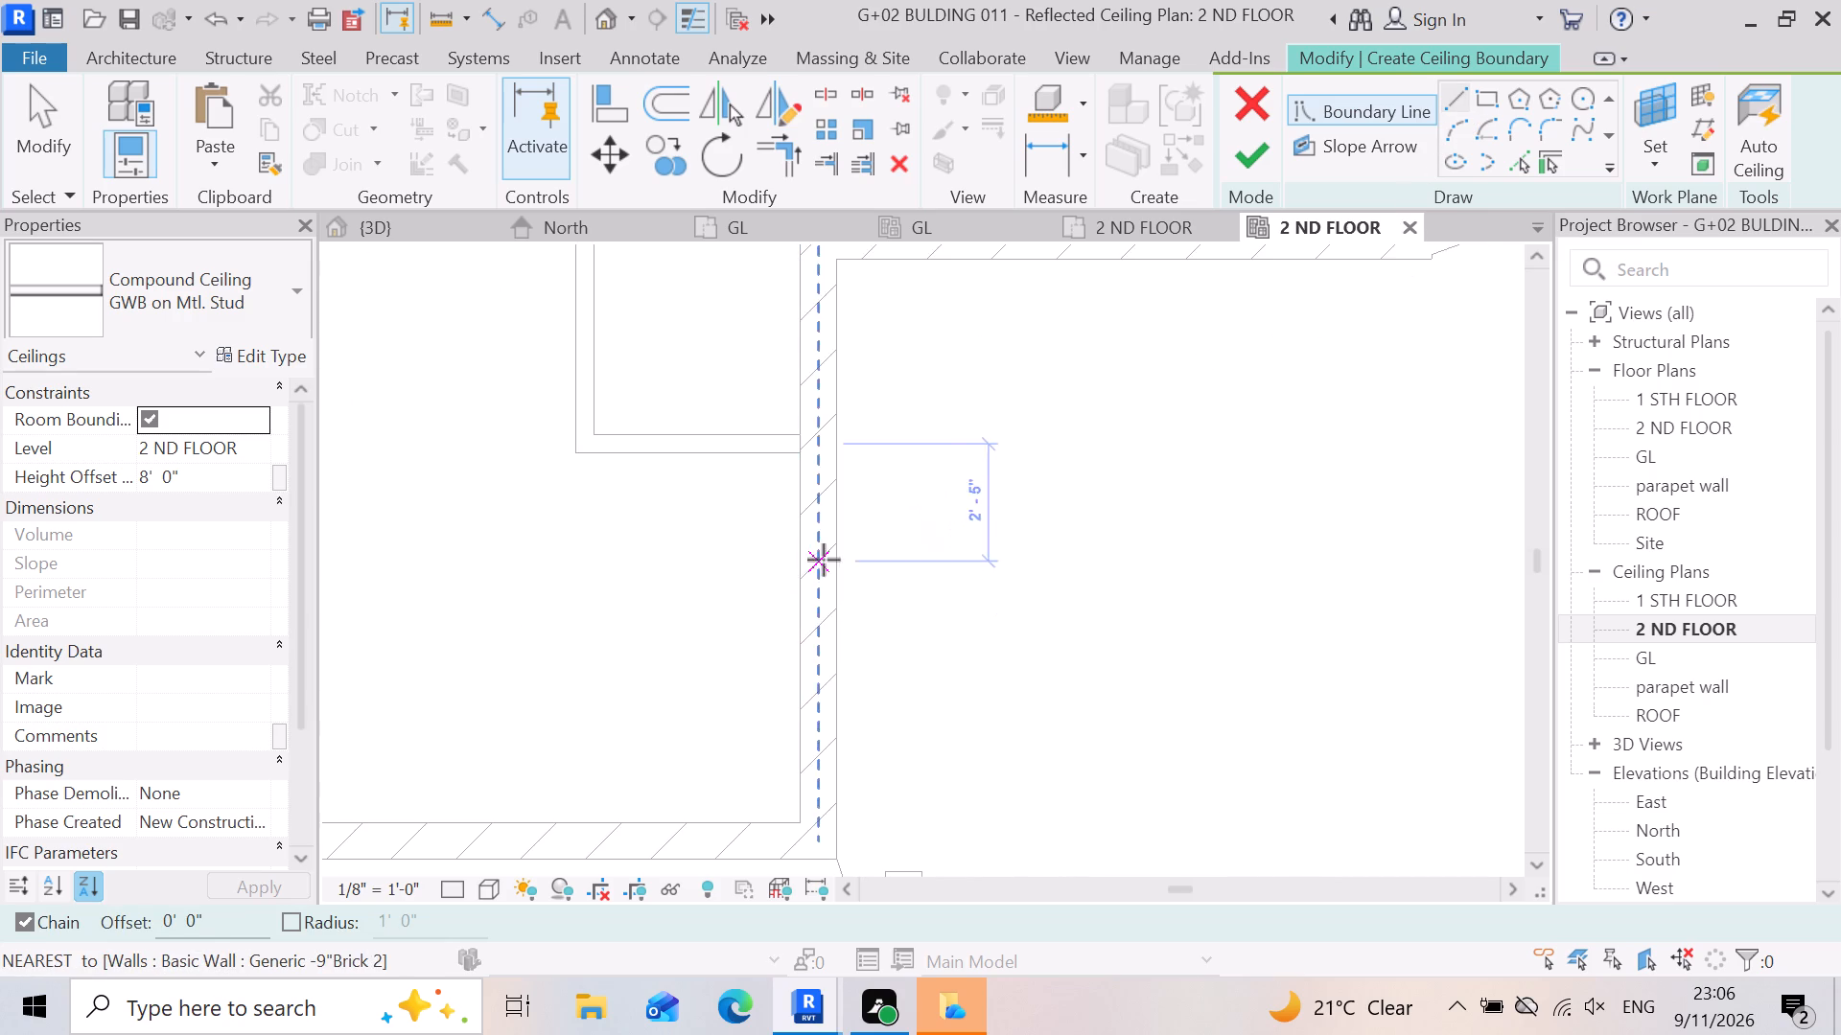
scroll(826, 559, "down", 1)
scroll(805, 830, "down", 4)
scroll(787, 885, "up", 3)
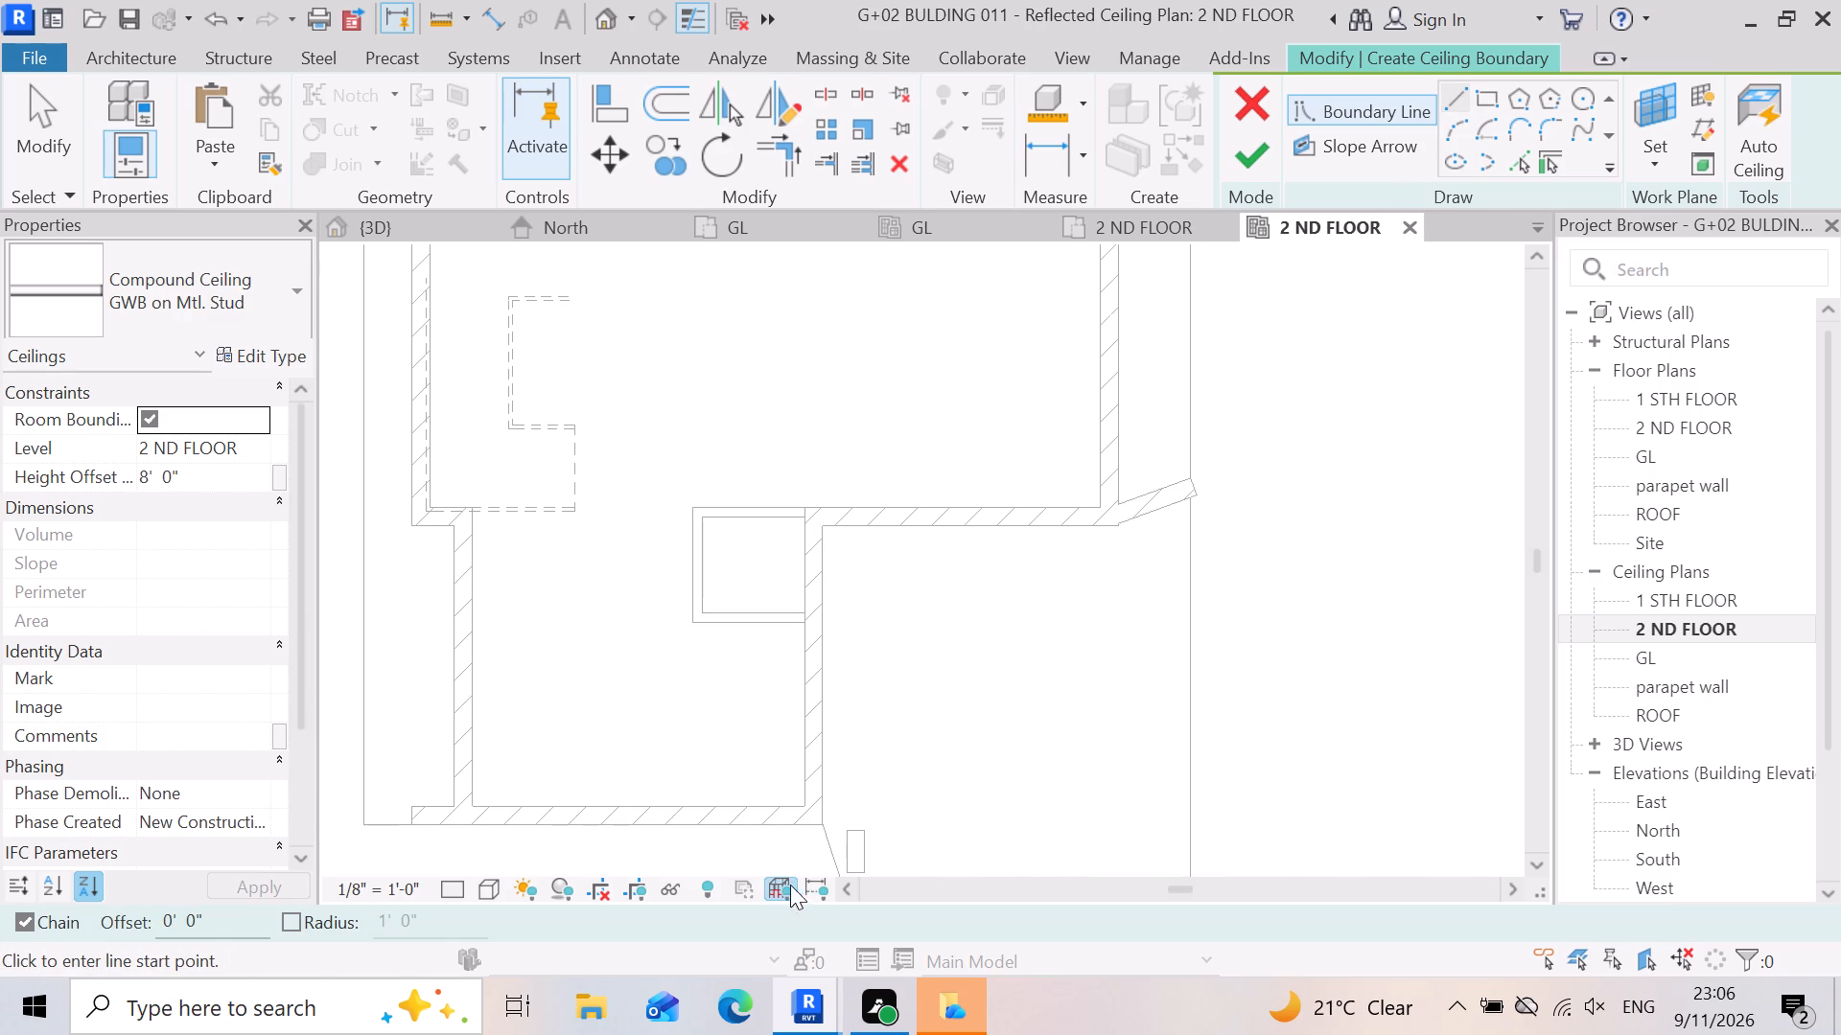
left_click(801, 827)
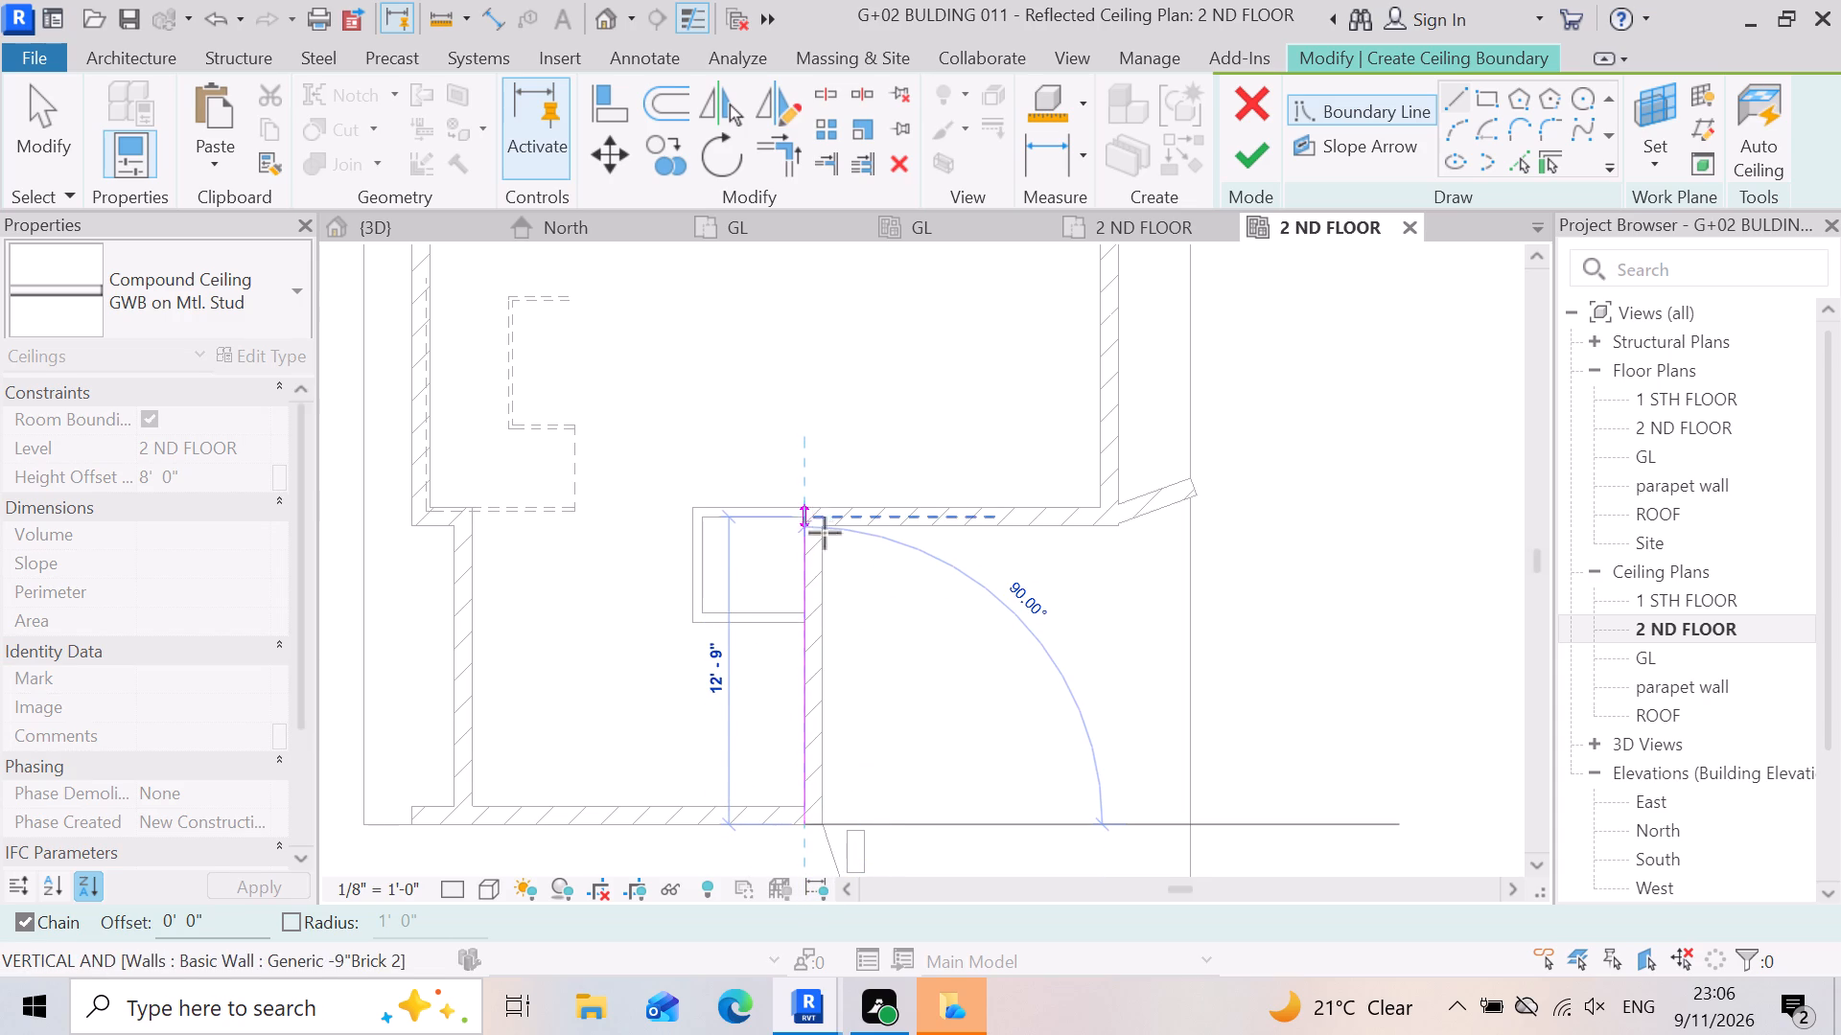
key("Escape")
scroll(673, 1007, "up", 3)
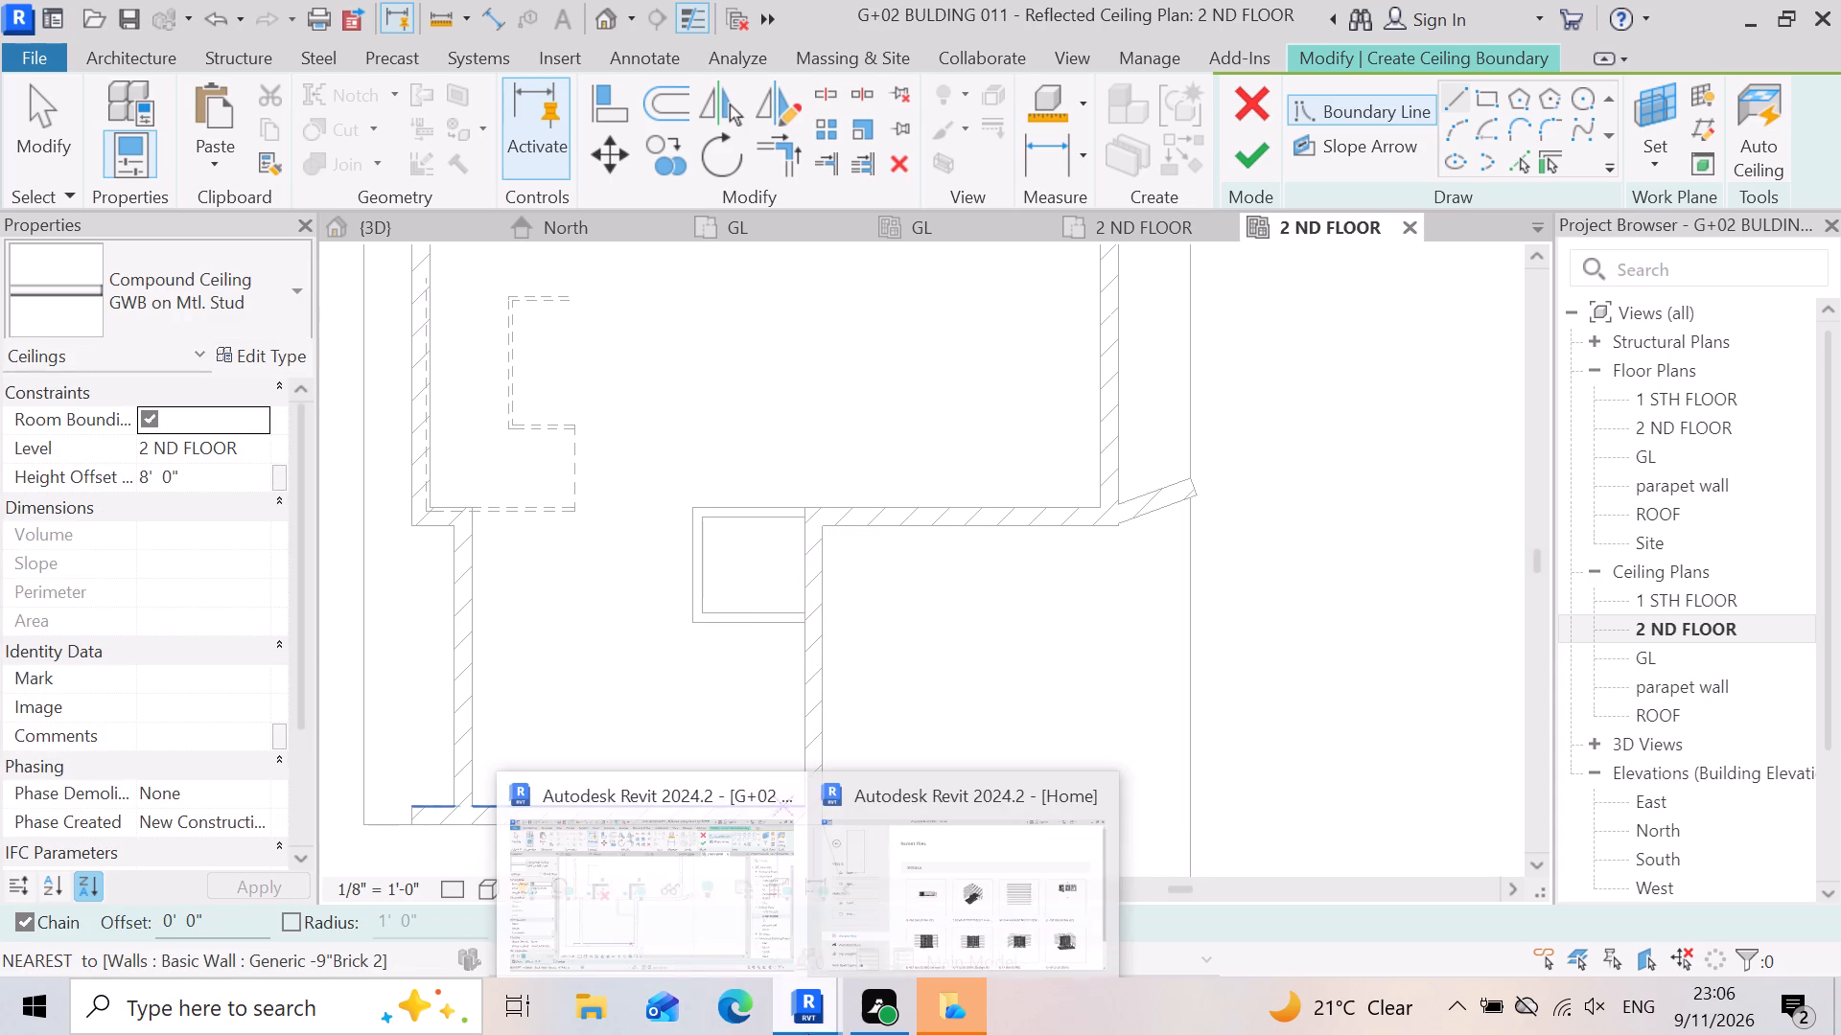
scroll(1061, 651, "down", 3)
scroll(921, 797, "up", 5)
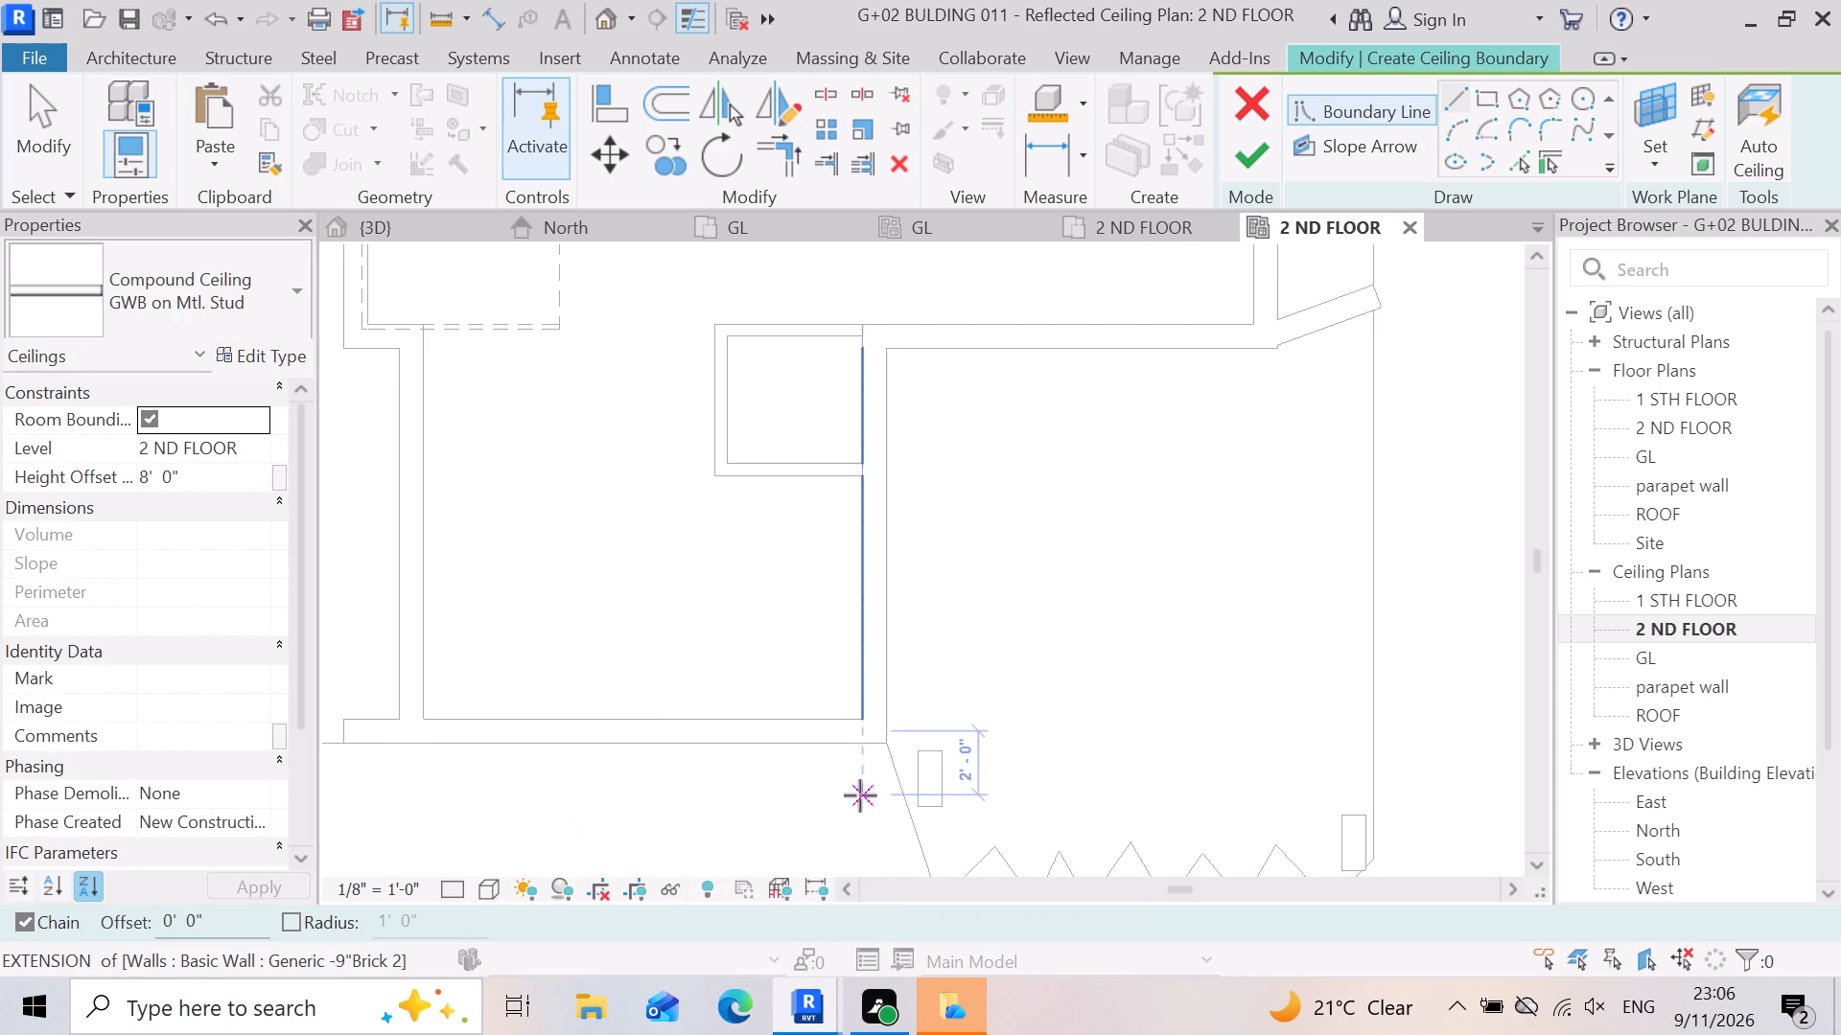
scroll(909, 764, "up", 1)
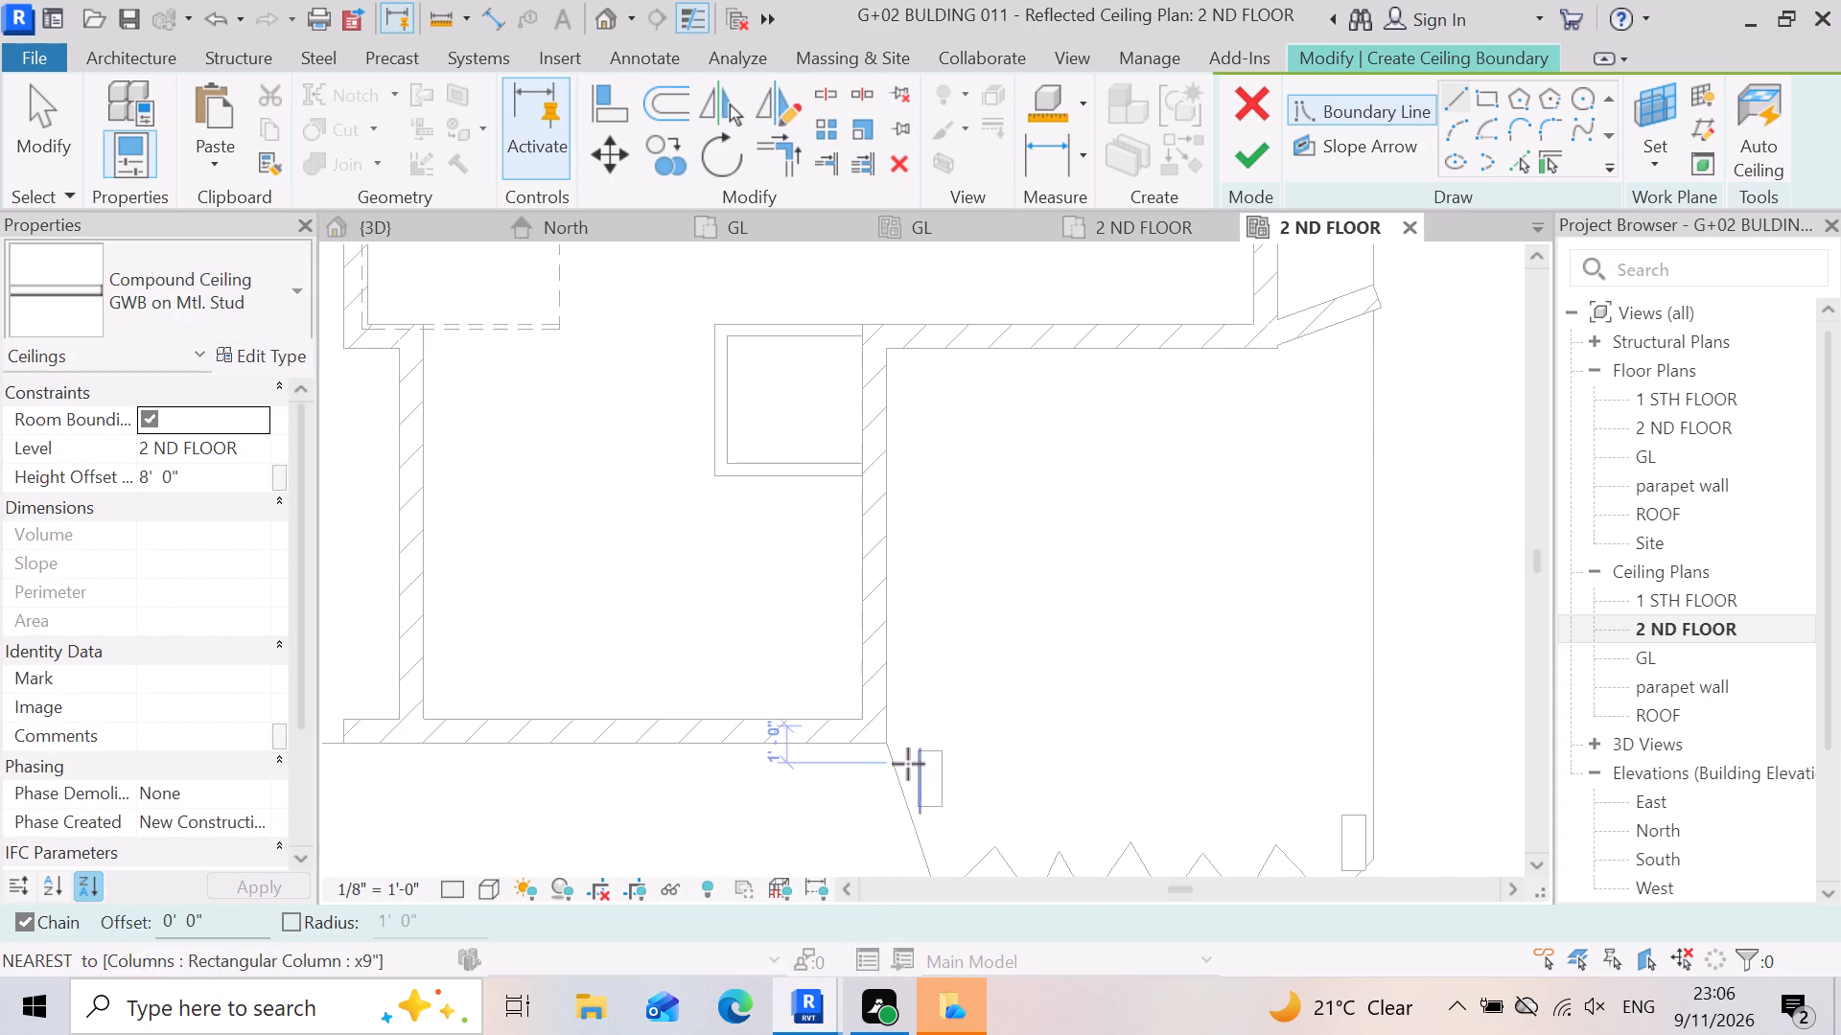
scroll(908, 764, "up", 2)
left_click(830, 686)
scroll(875, 760, "down", 4)
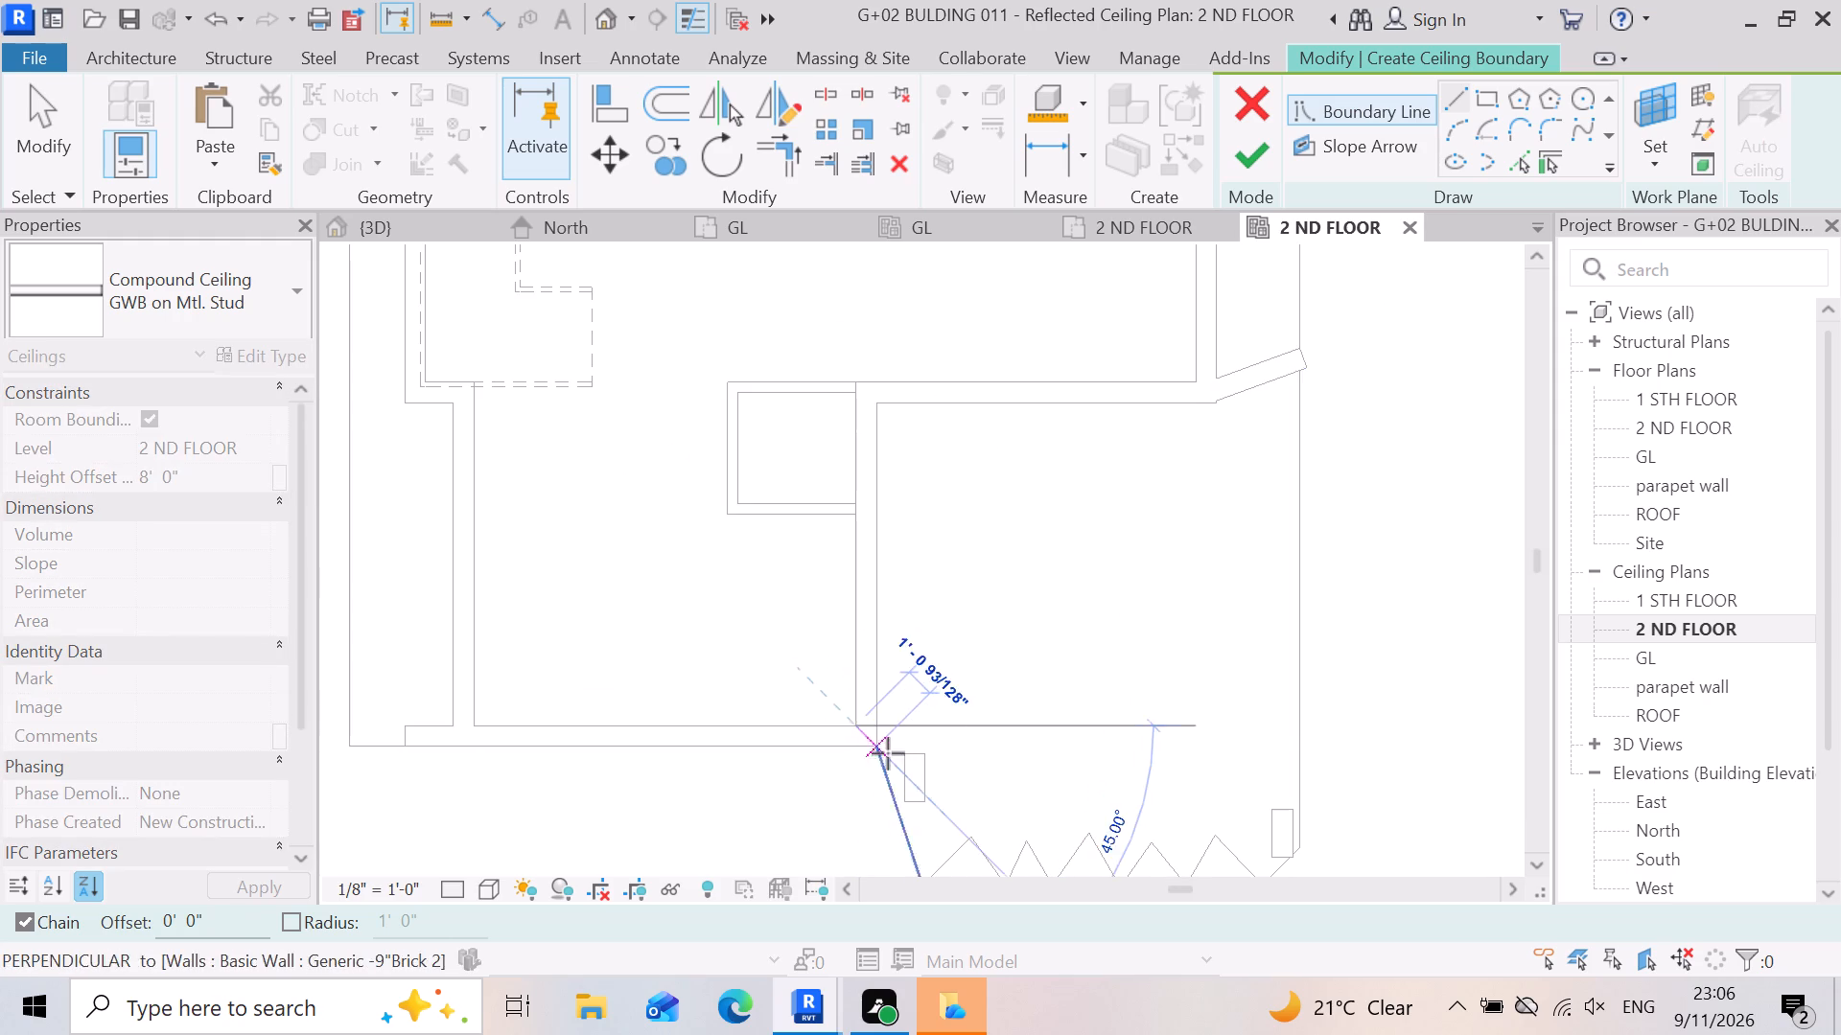
scroll(858, 367, "up", 4)
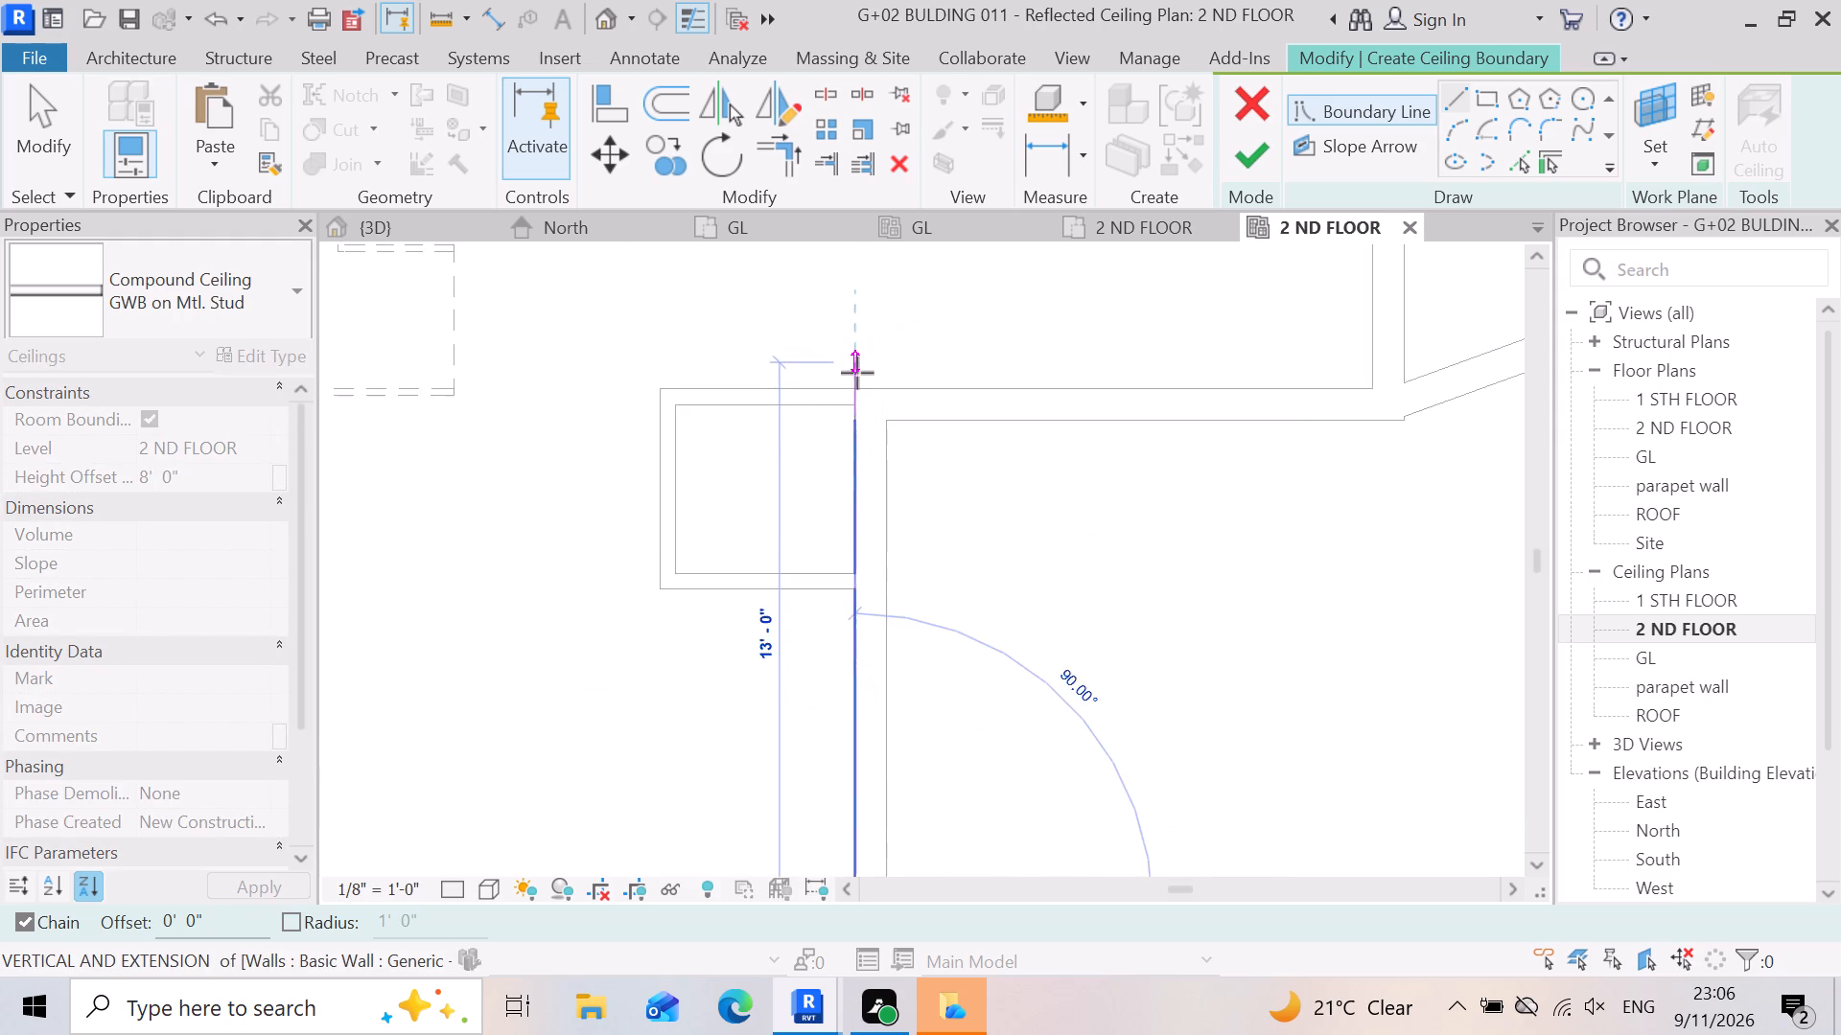
scroll(857, 373, "up", 2)
left_click(852, 407)
Close the rectangular ceiling boundary along the balcony's back wall, the slab's outer edge and the front wall line, and finish the ceiling.
scroll(850, 411, "down", 4)
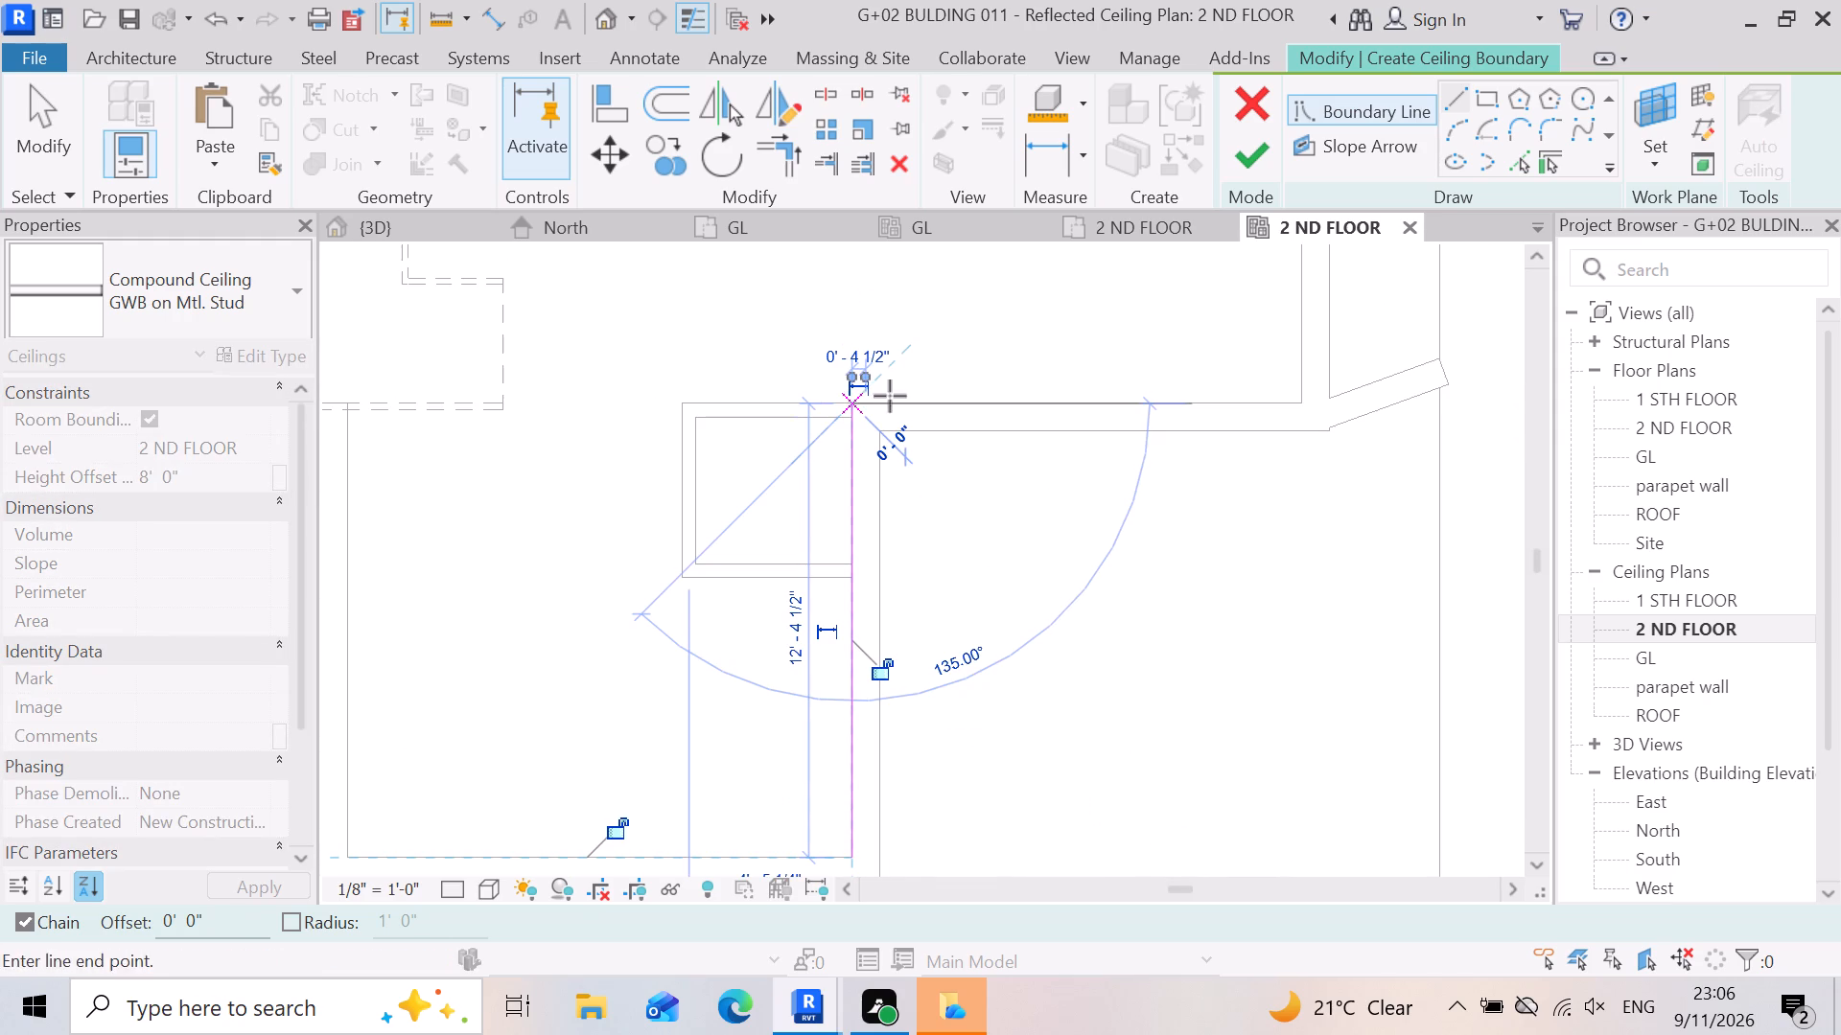
scroll(1374, 411, "up", 2)
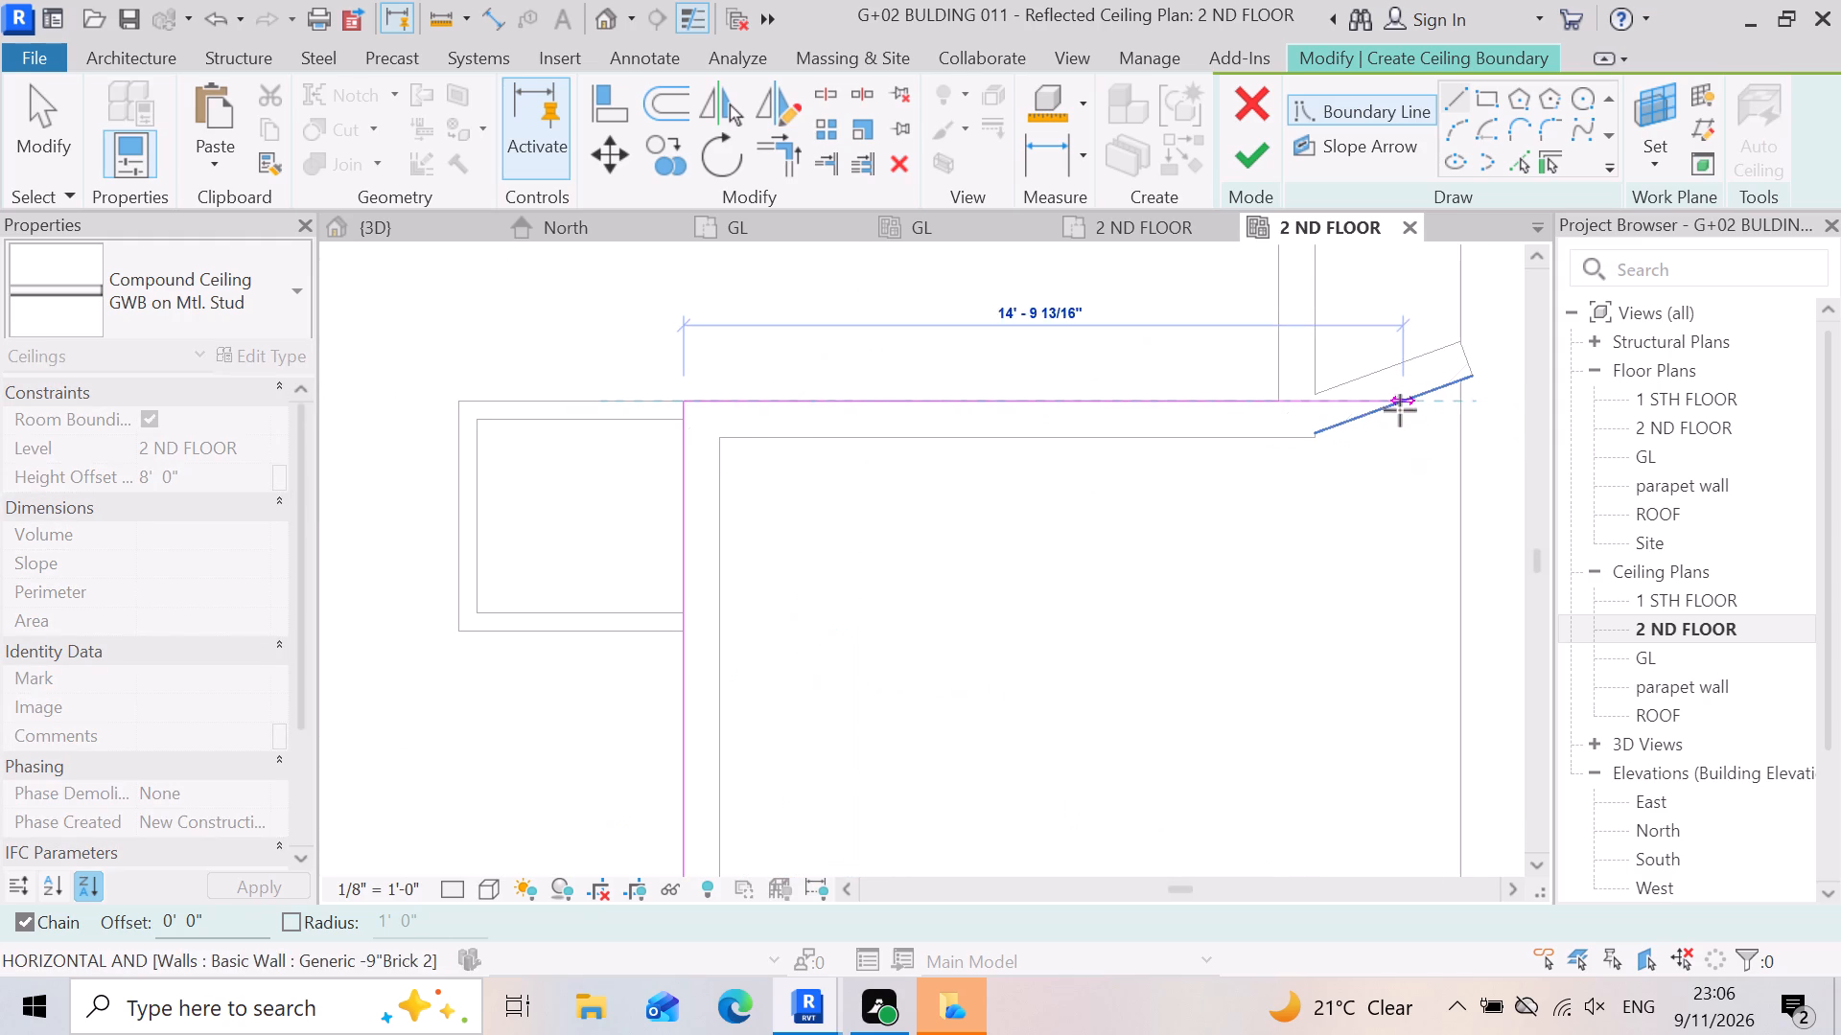
left_click(1459, 409)
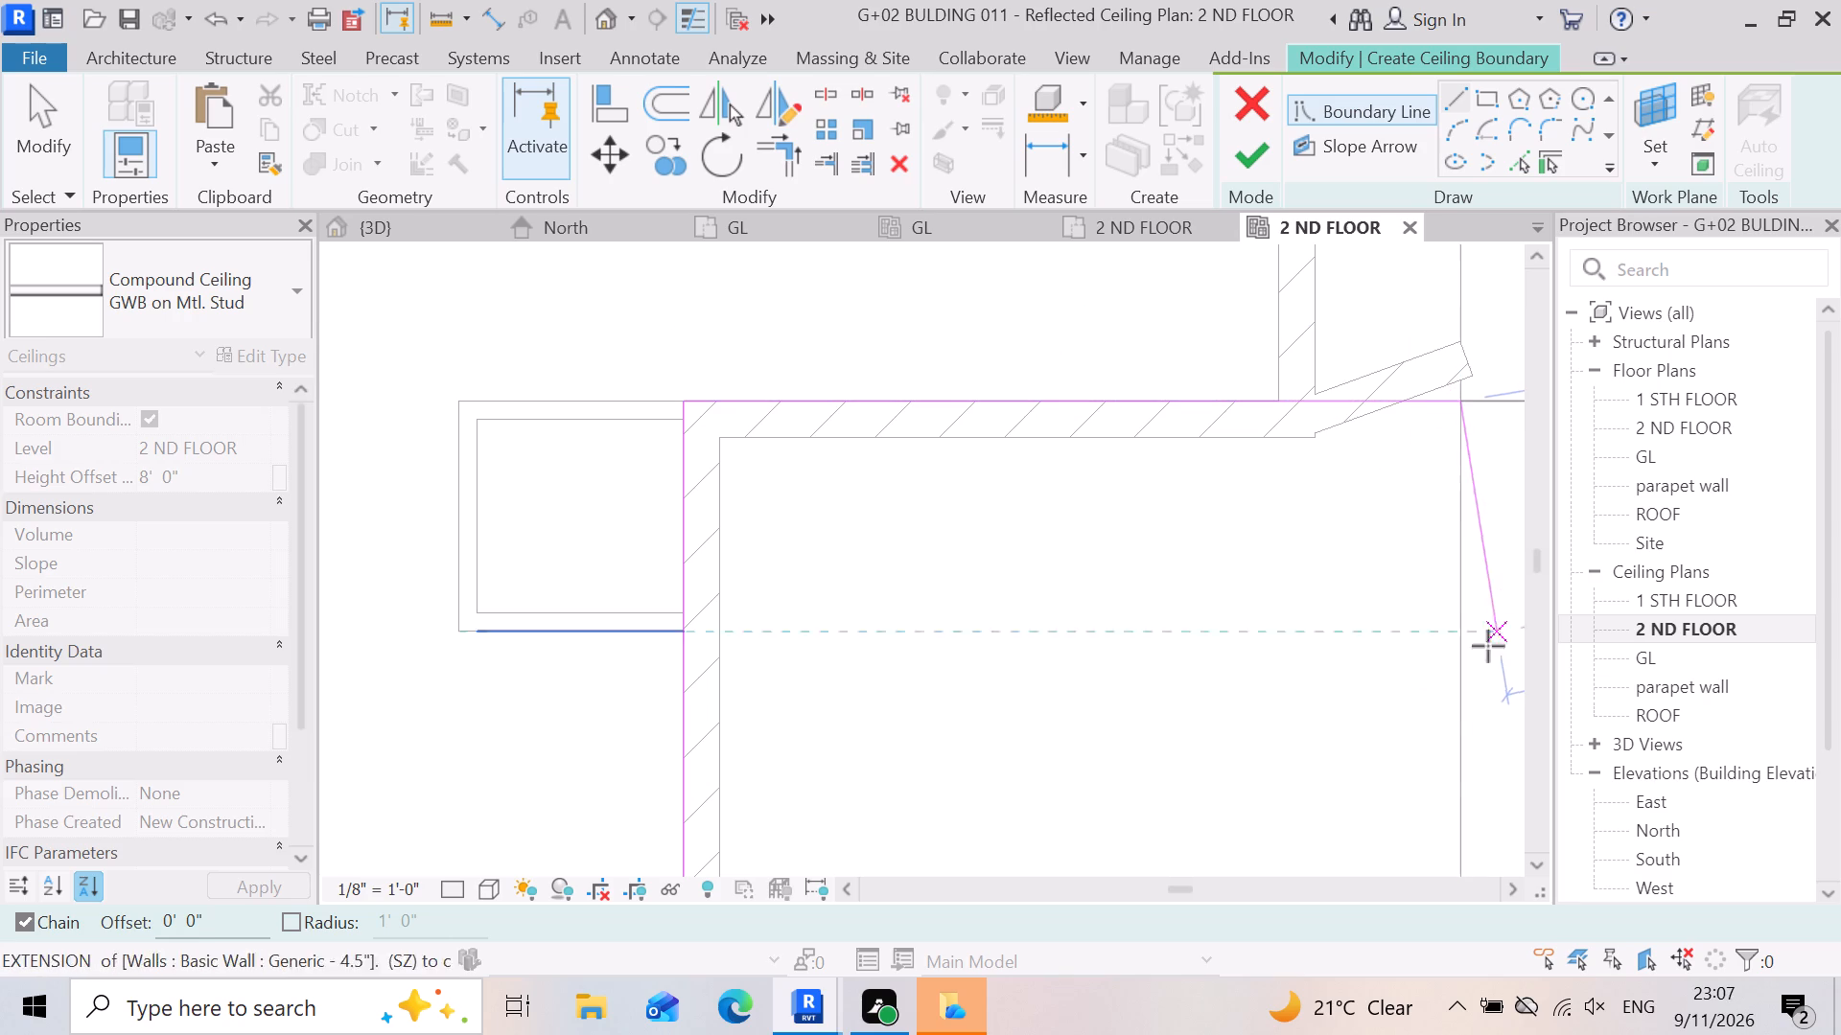
scroll(1477, 701, "down", 9)
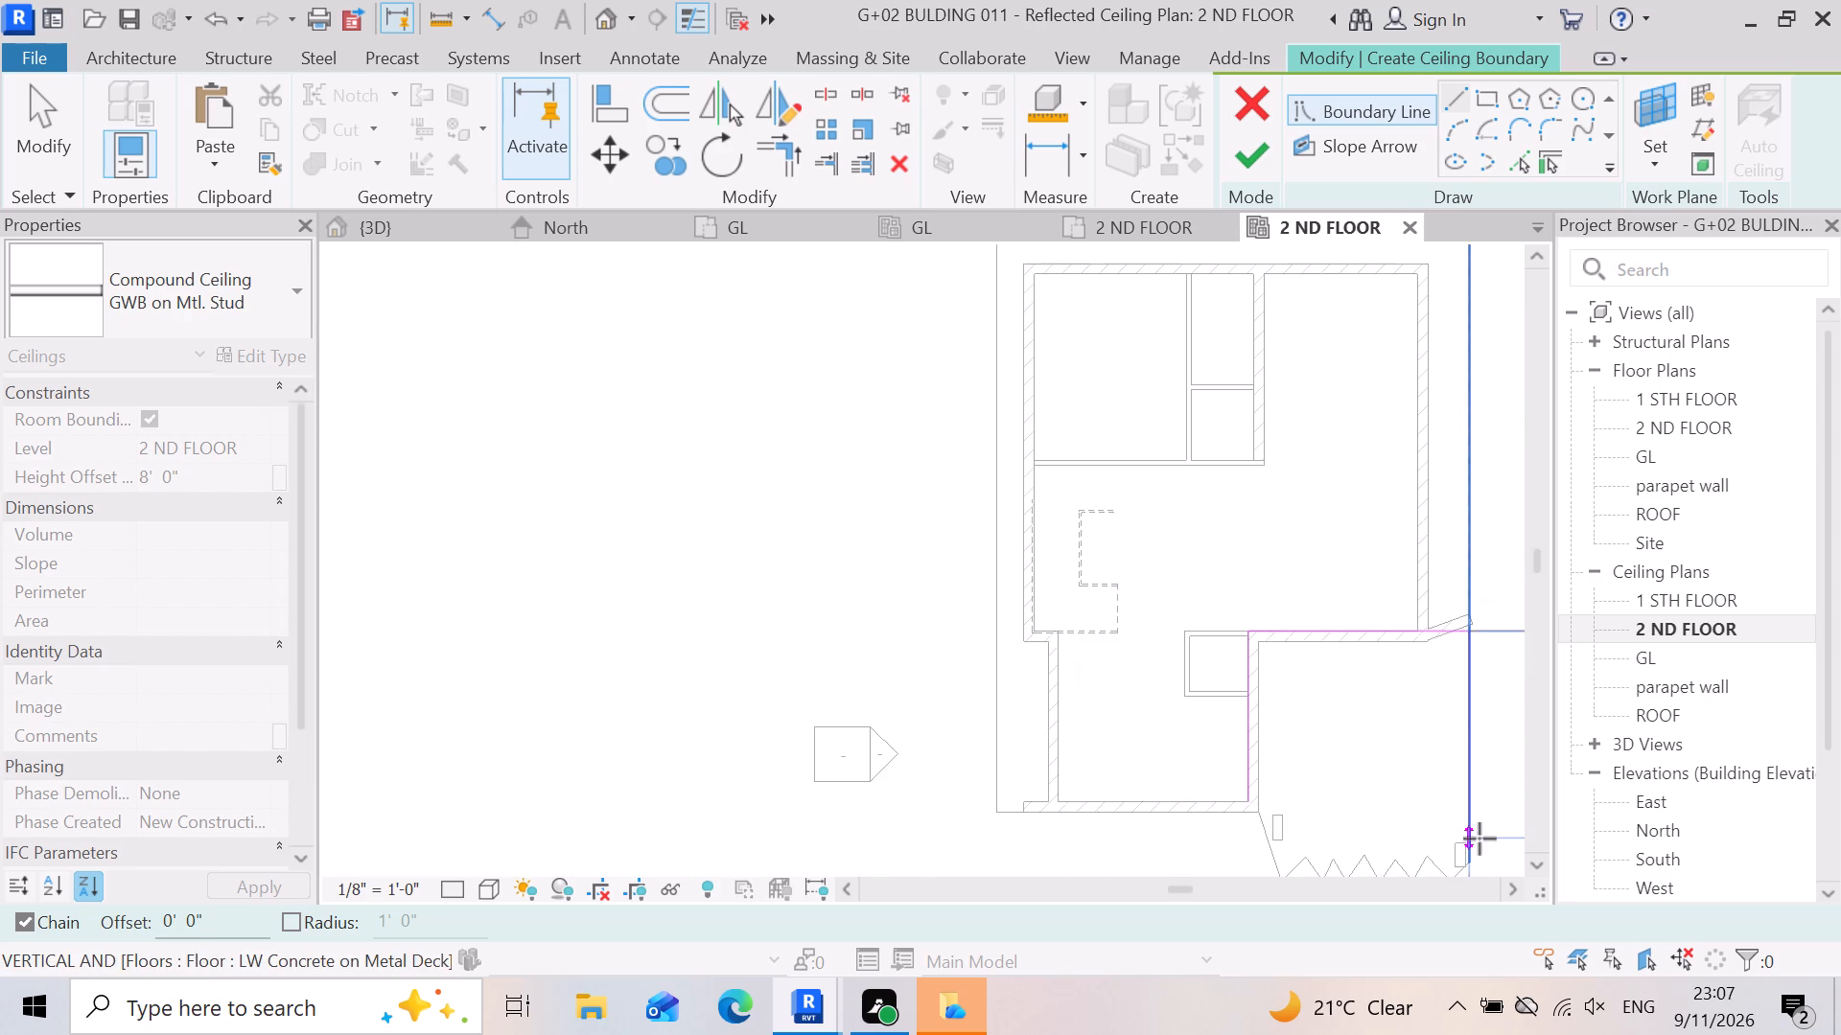
scroll(1480, 837, "up", 3)
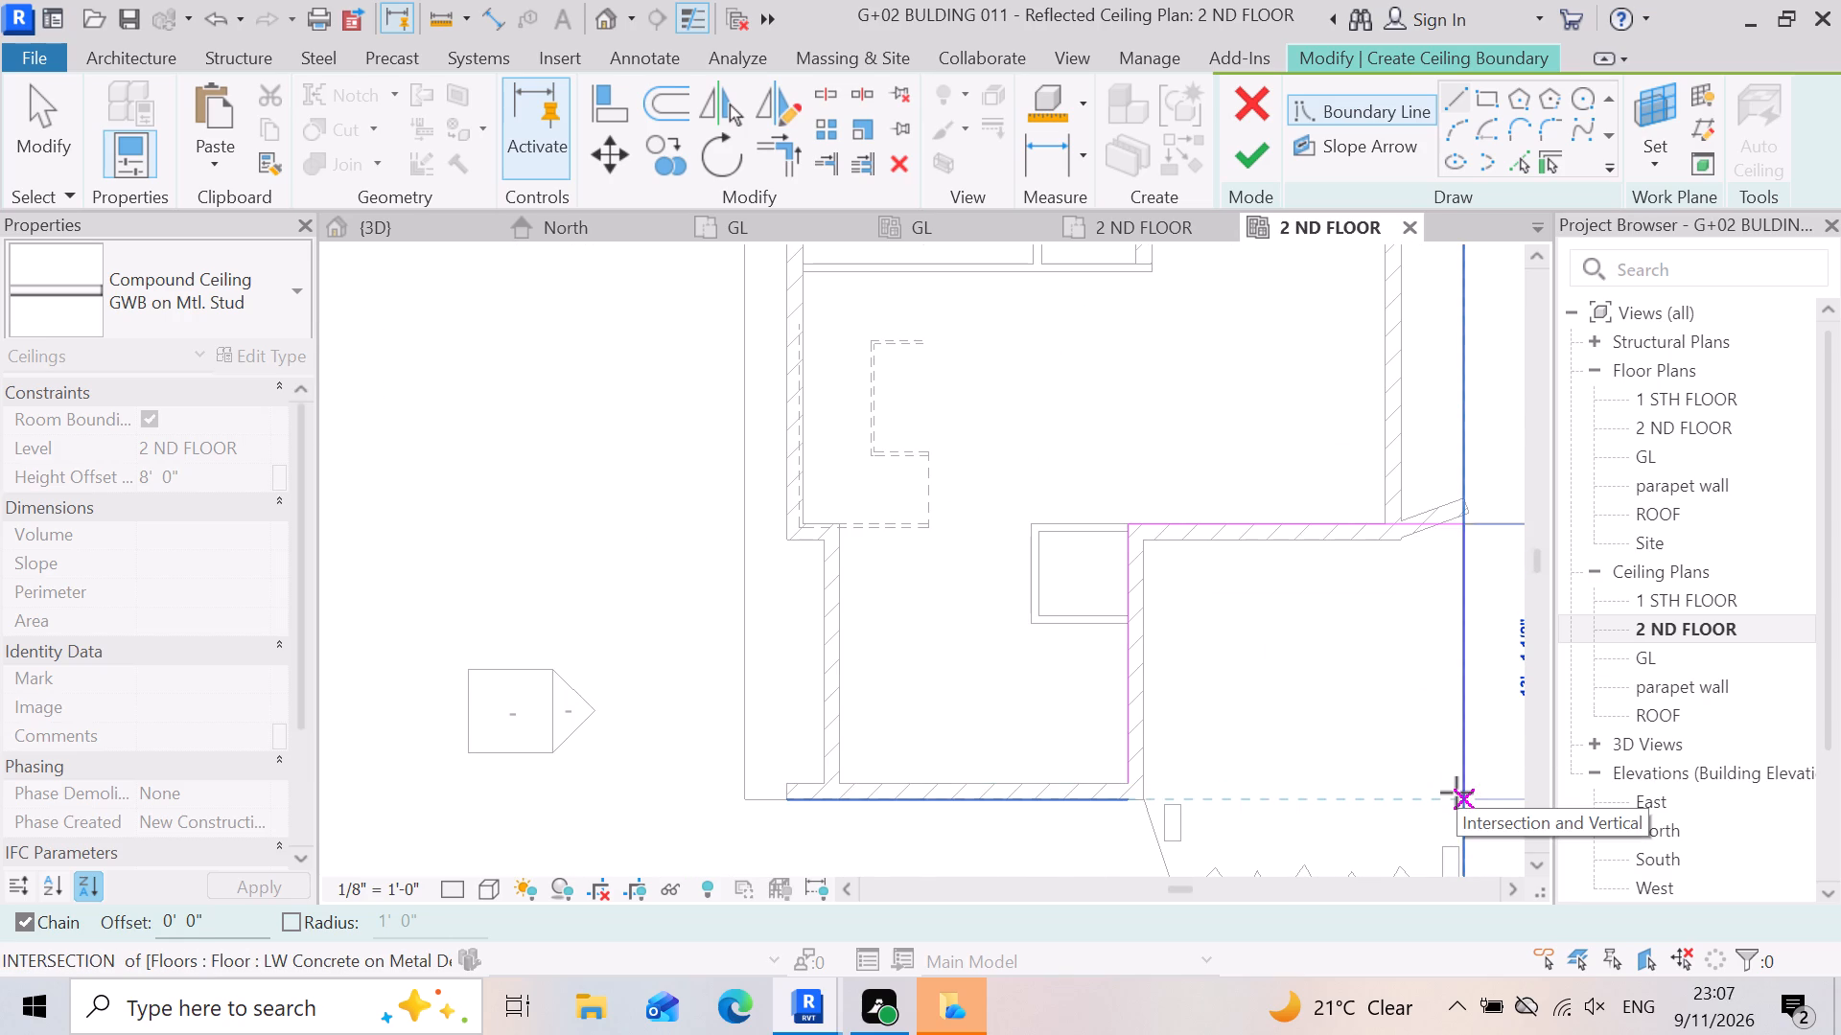
left_click(1460, 775)
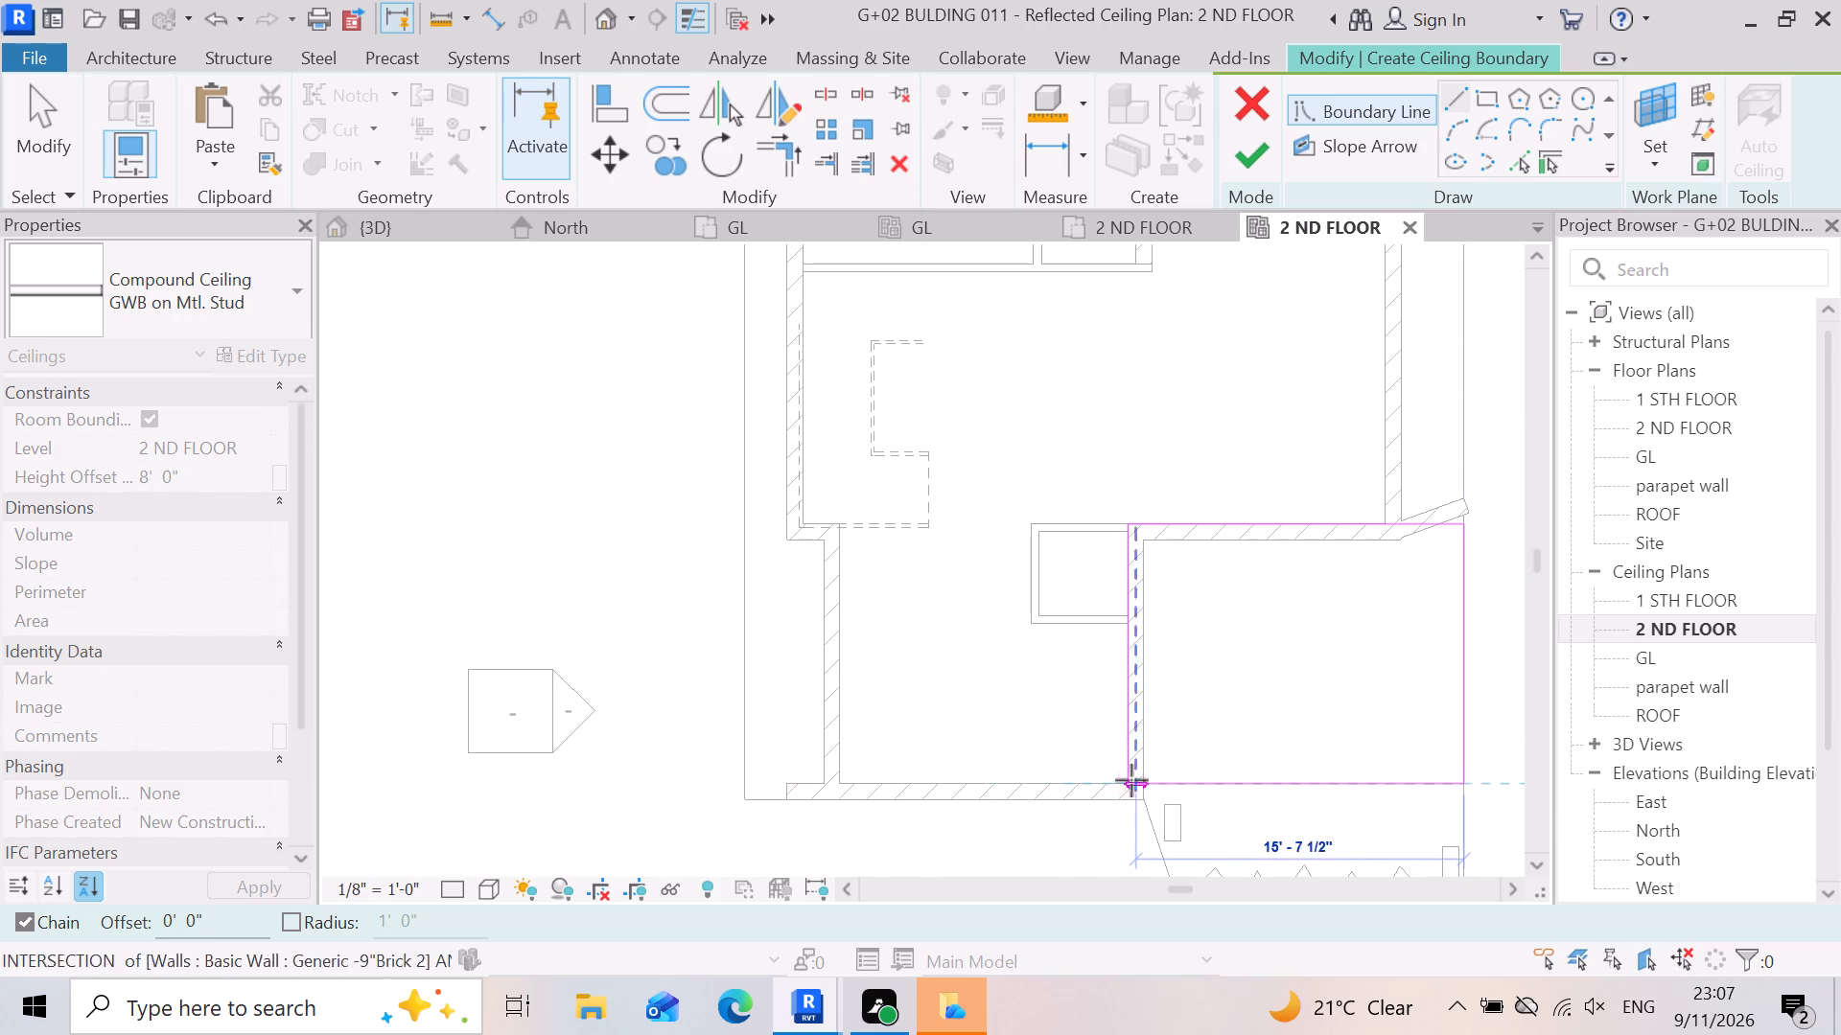
left_click(1129, 781)
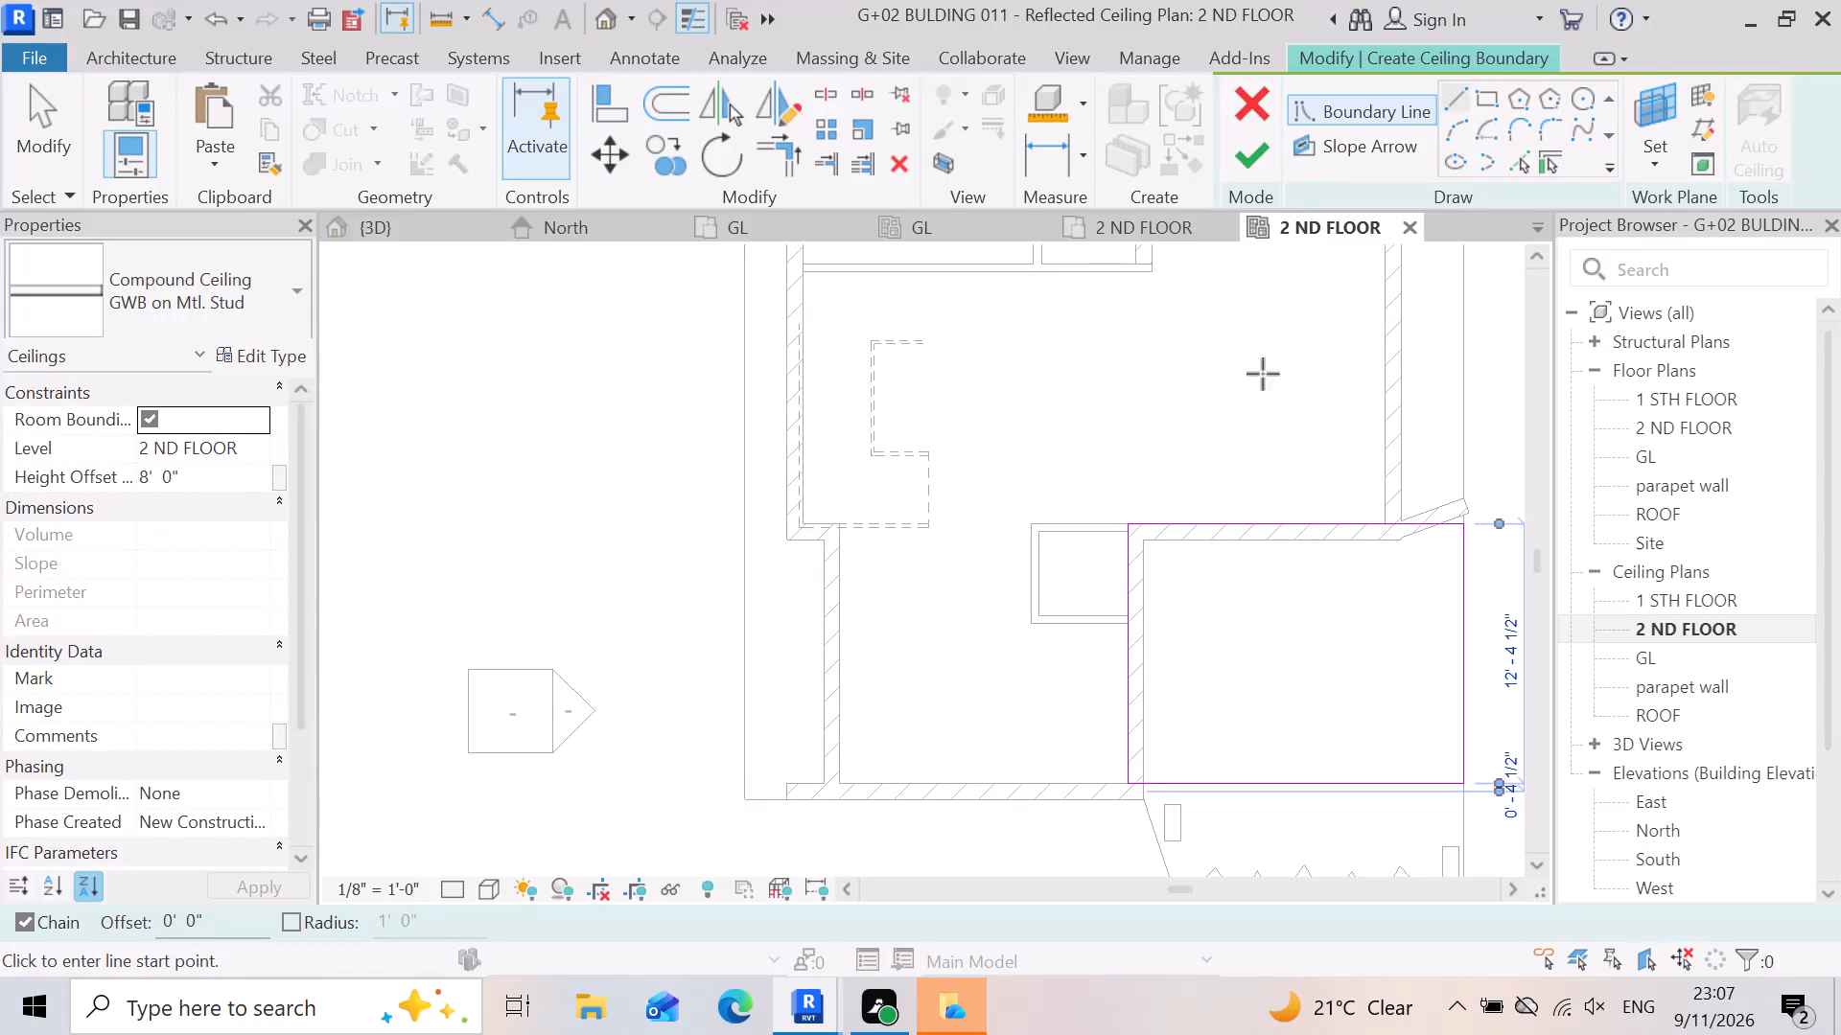
left_click(1262, 152)
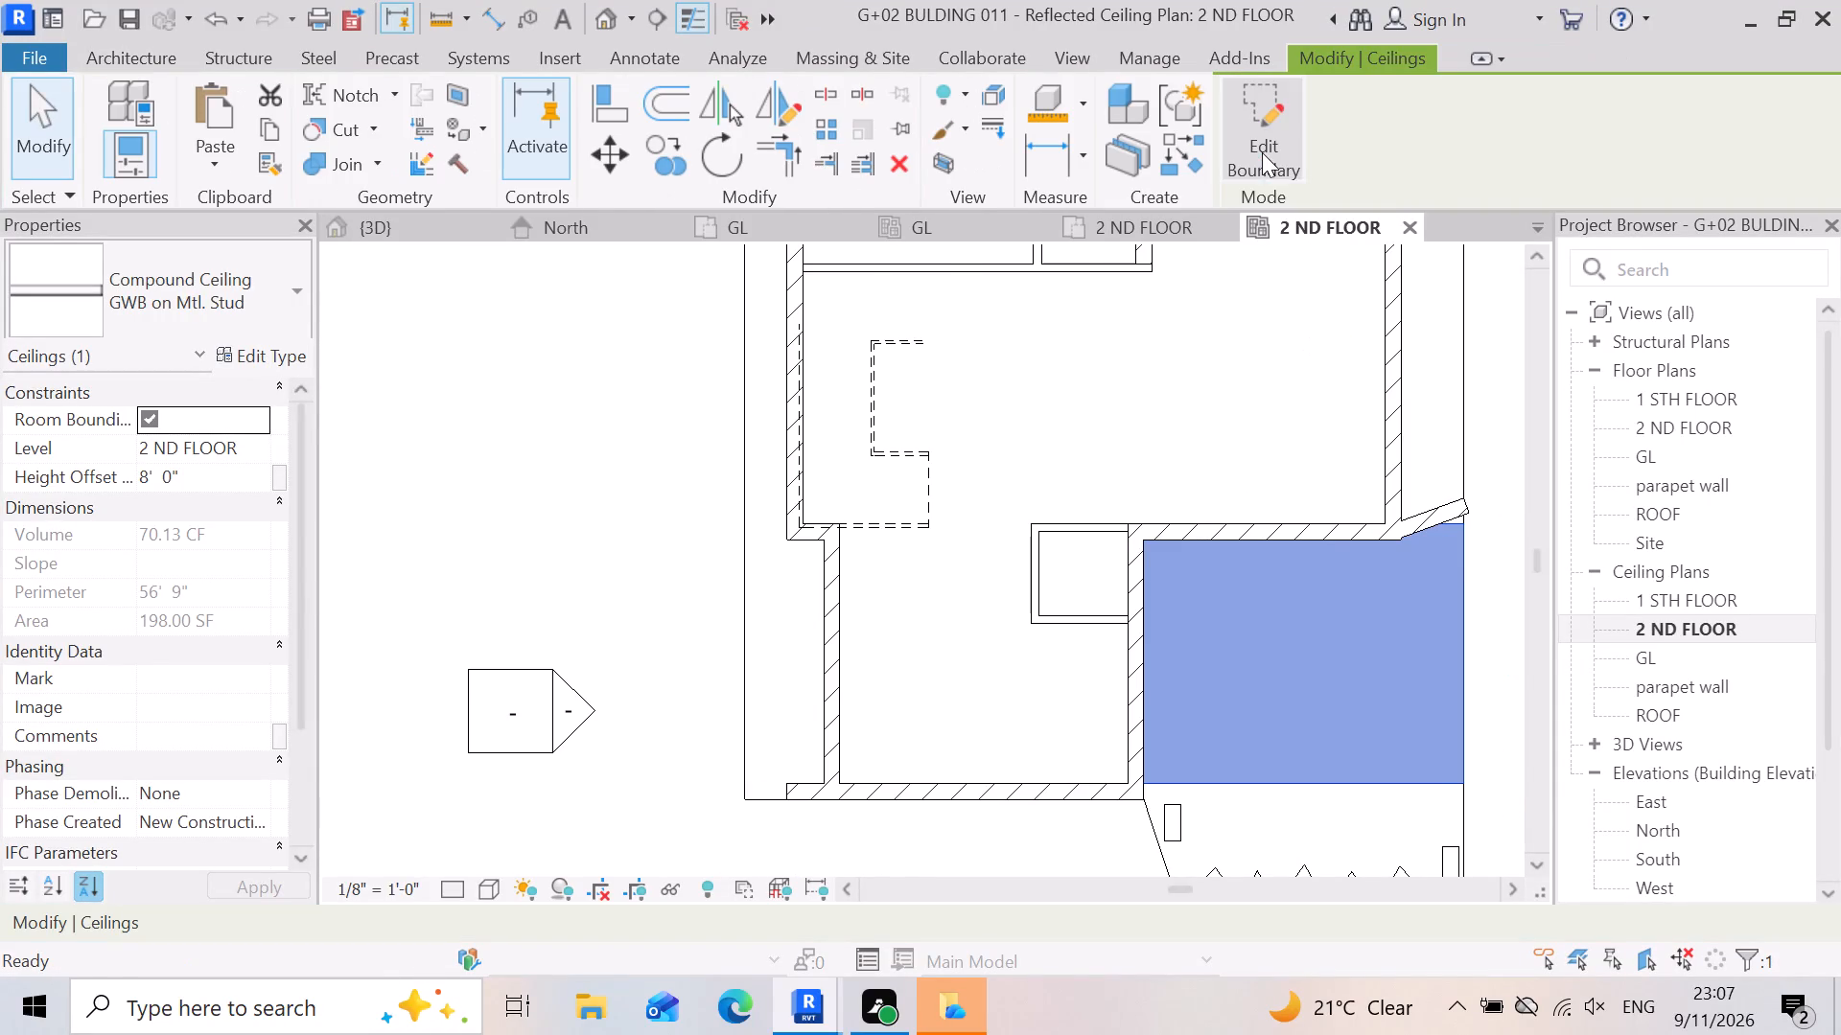
In the 3D view, select the new second-floor balcony ceiling and nudge it back toward the brick wall behind the balcony columns.
left_click(443, 236)
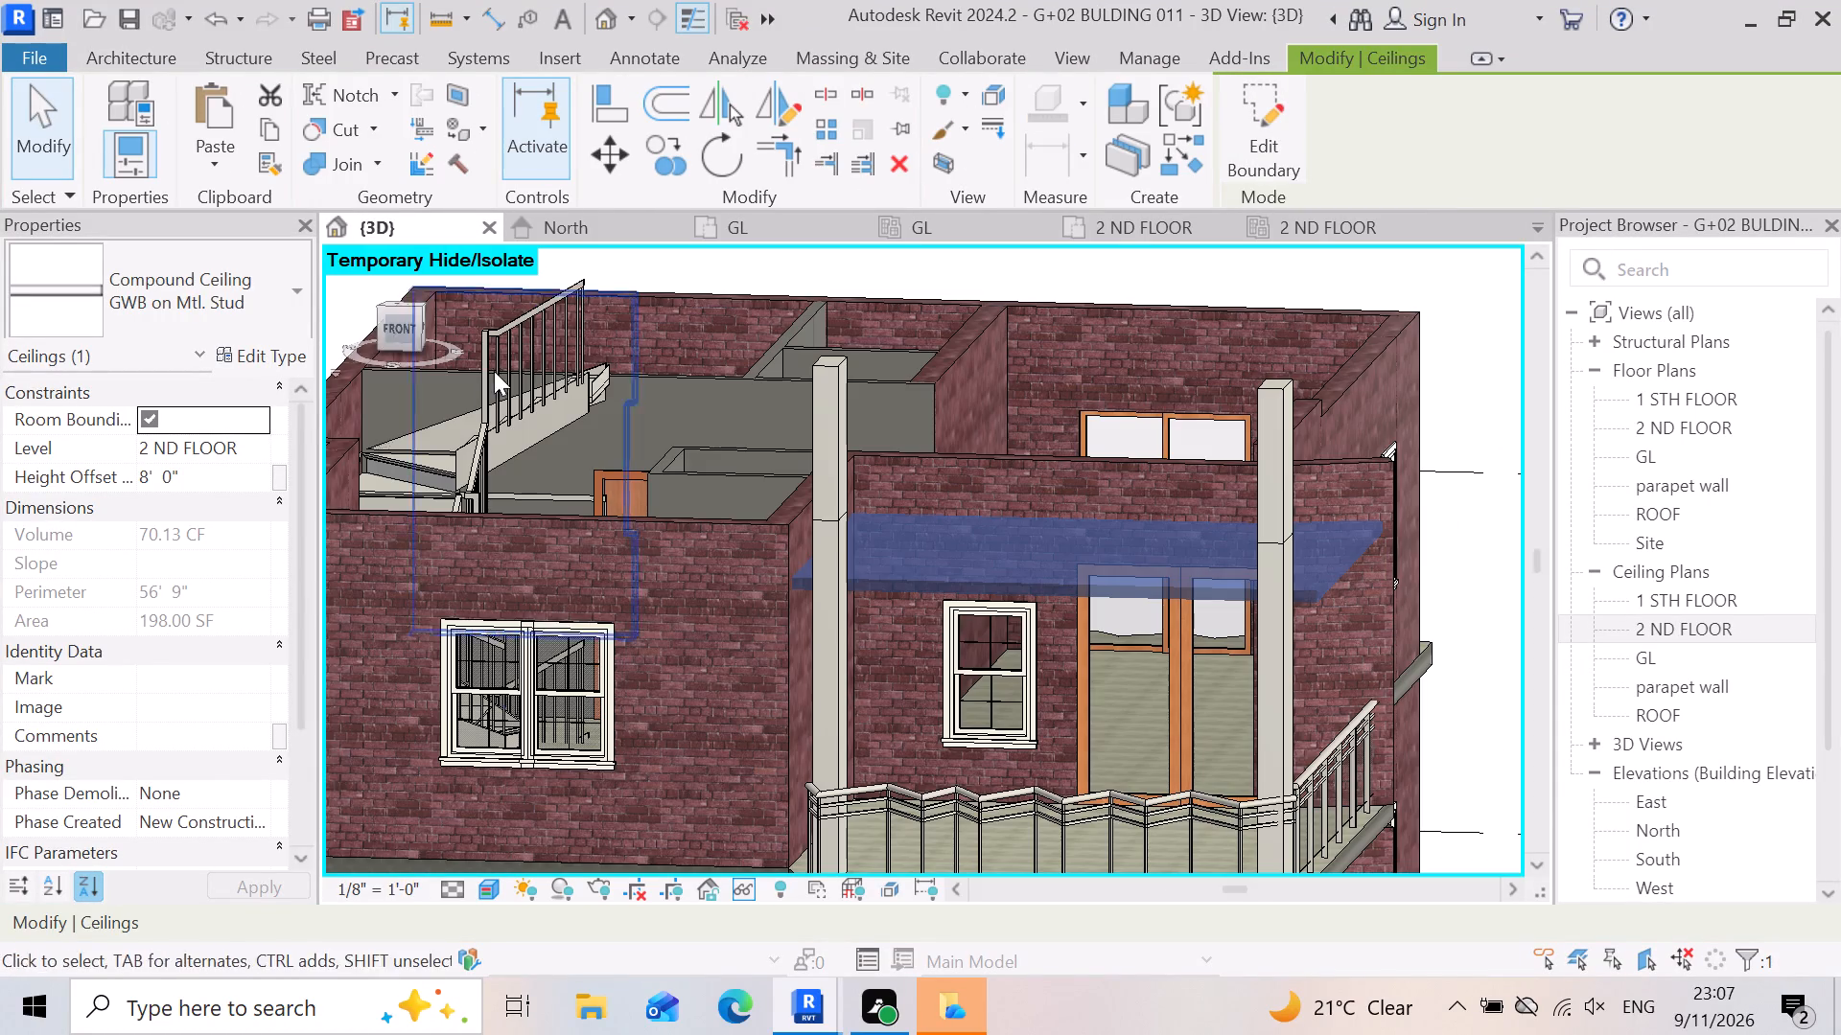
scroll(738, 387, "down", 3)
left_click(1318, 786)
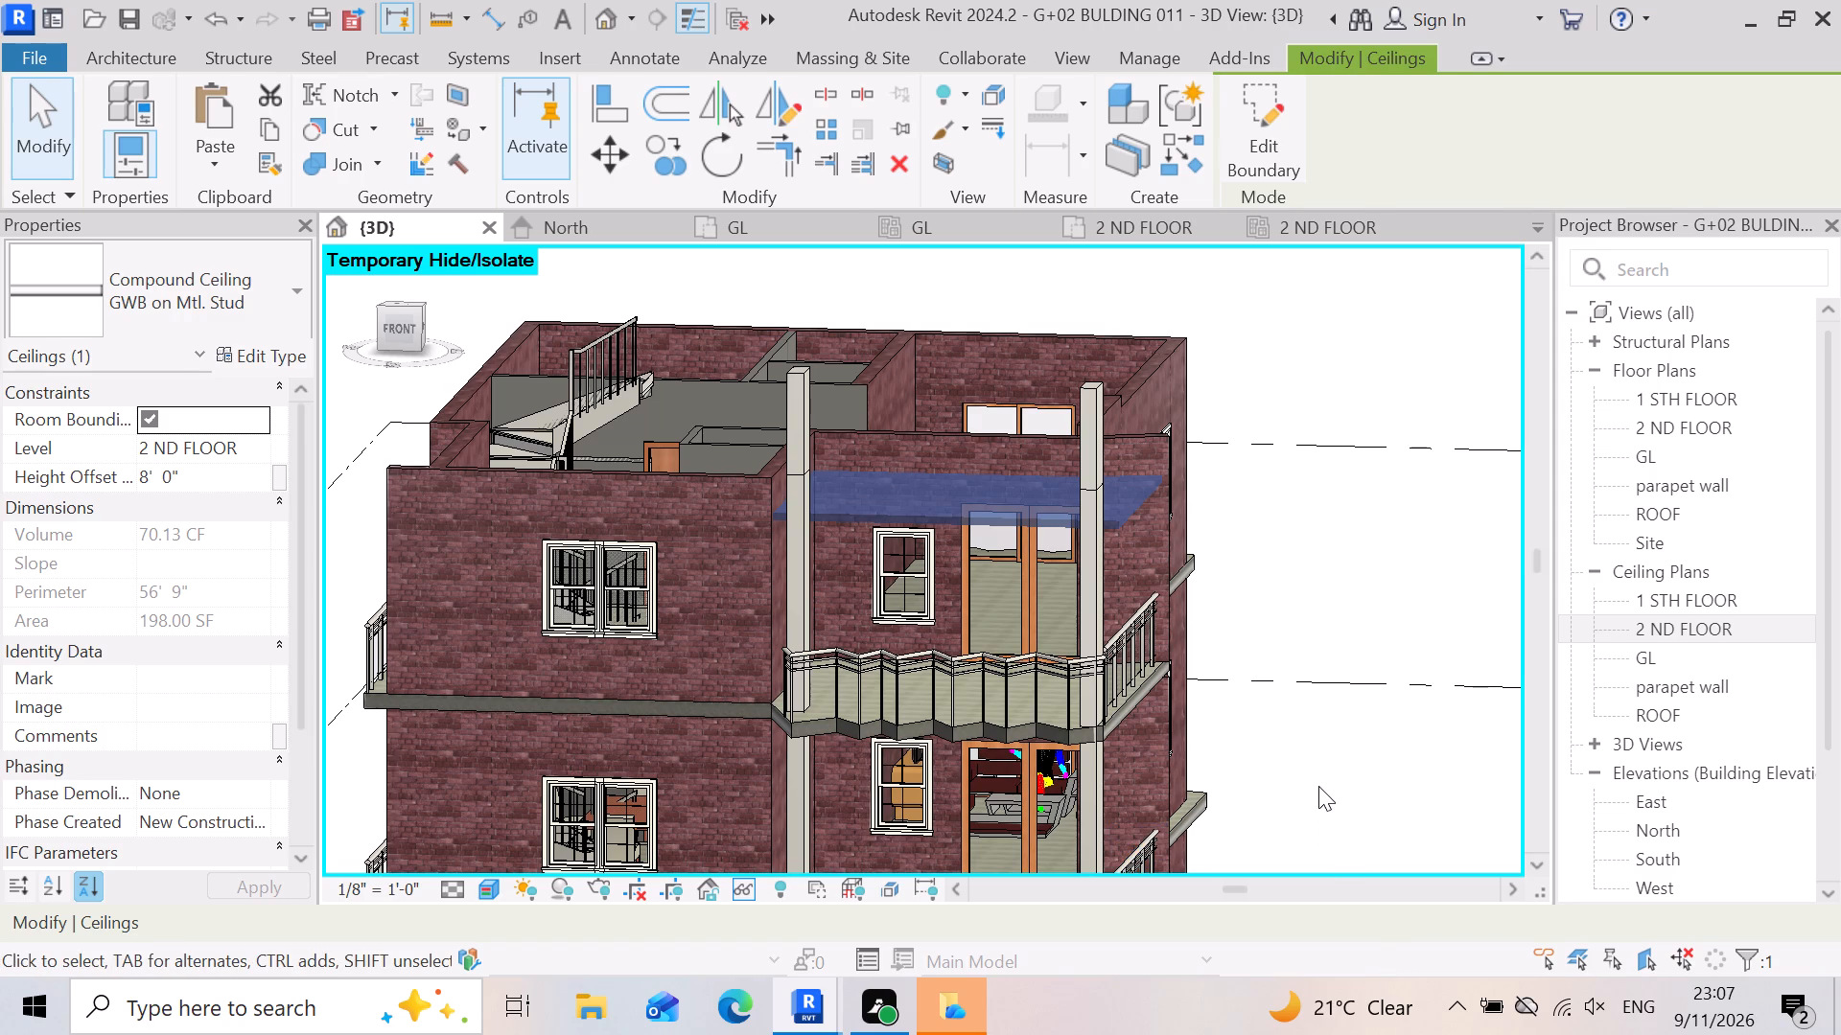
scroll(988, 521, "up", 6)
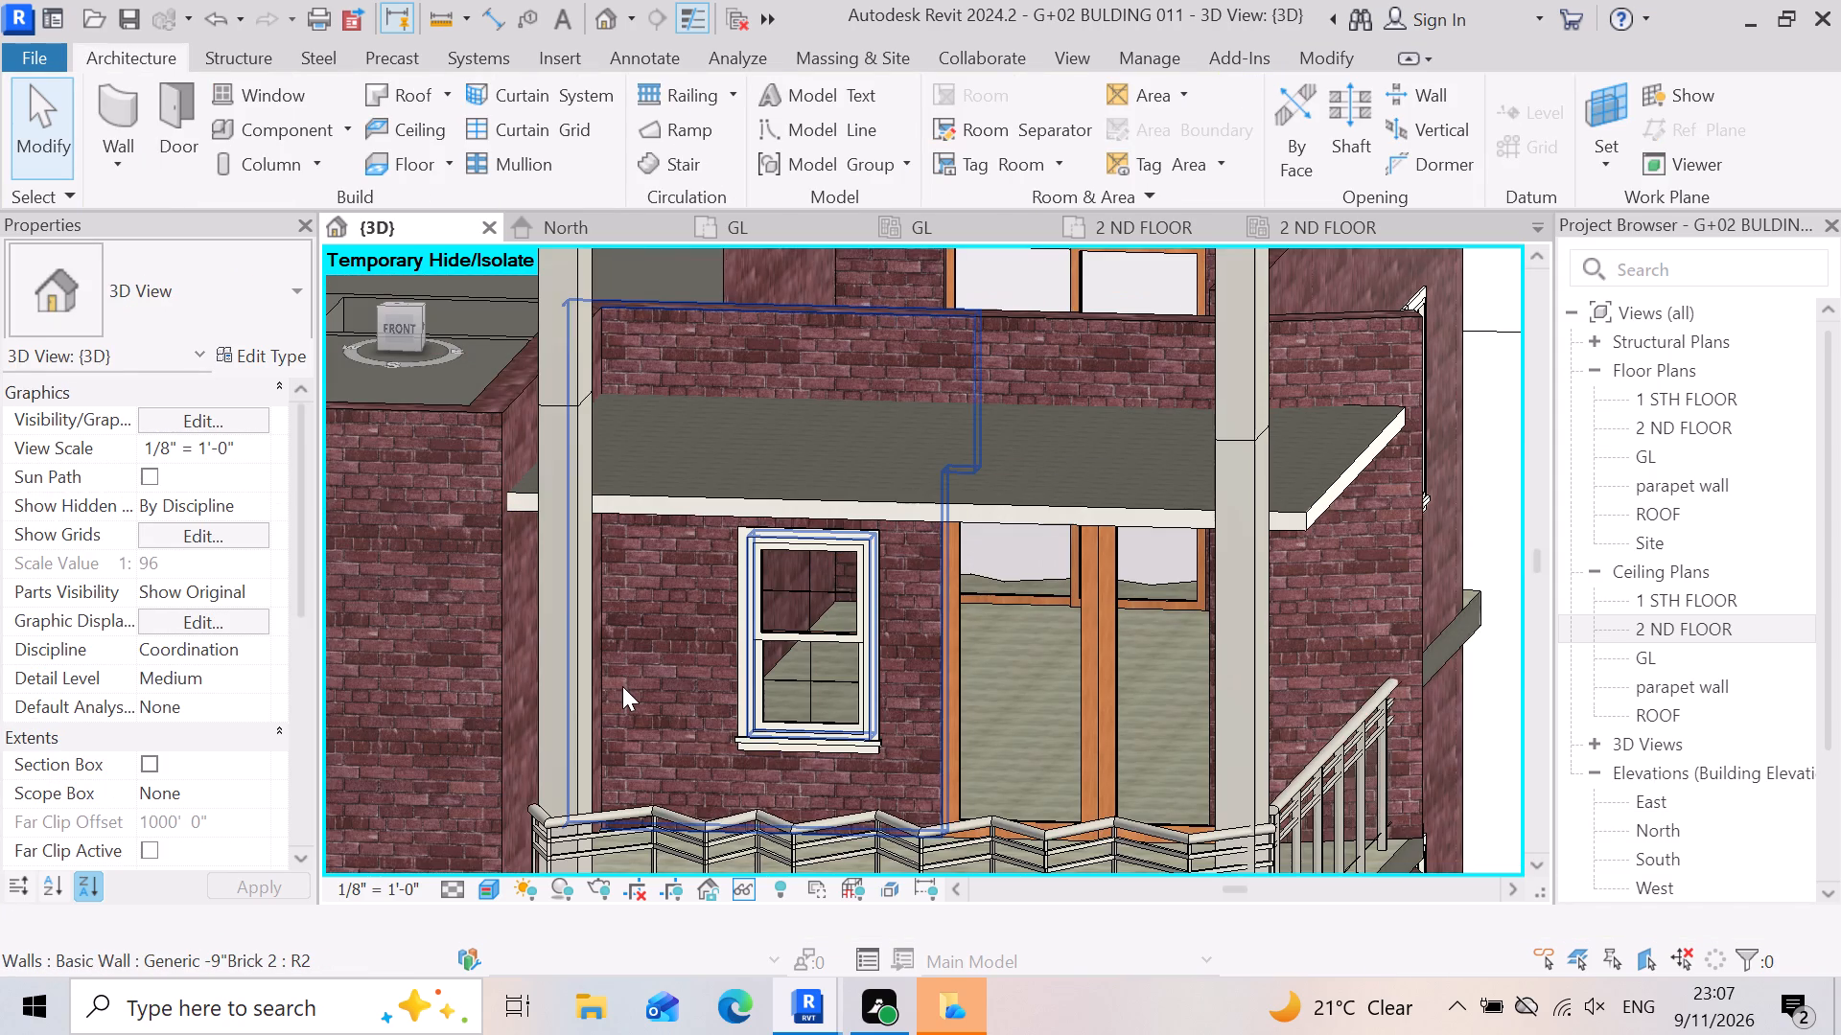
scroll(936, 465, "up", 3)
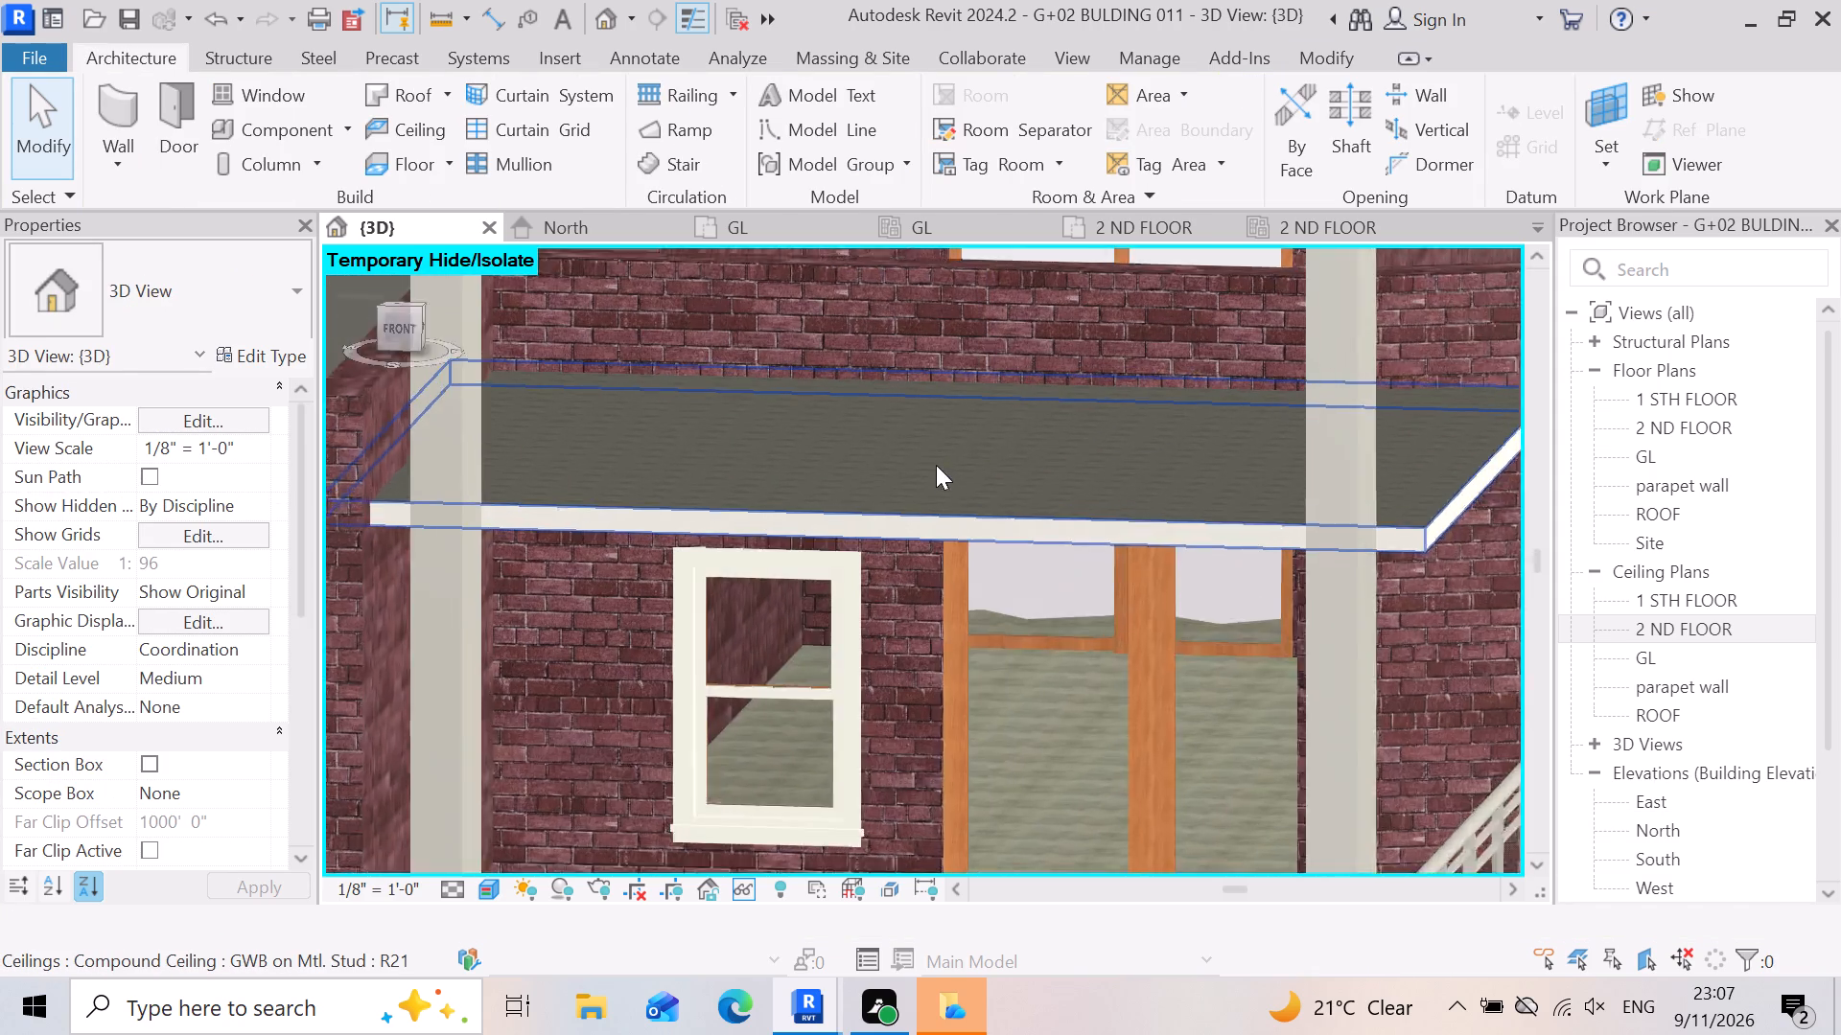
left_click(1029, 539)
scroll(1036, 559, "down", 2)
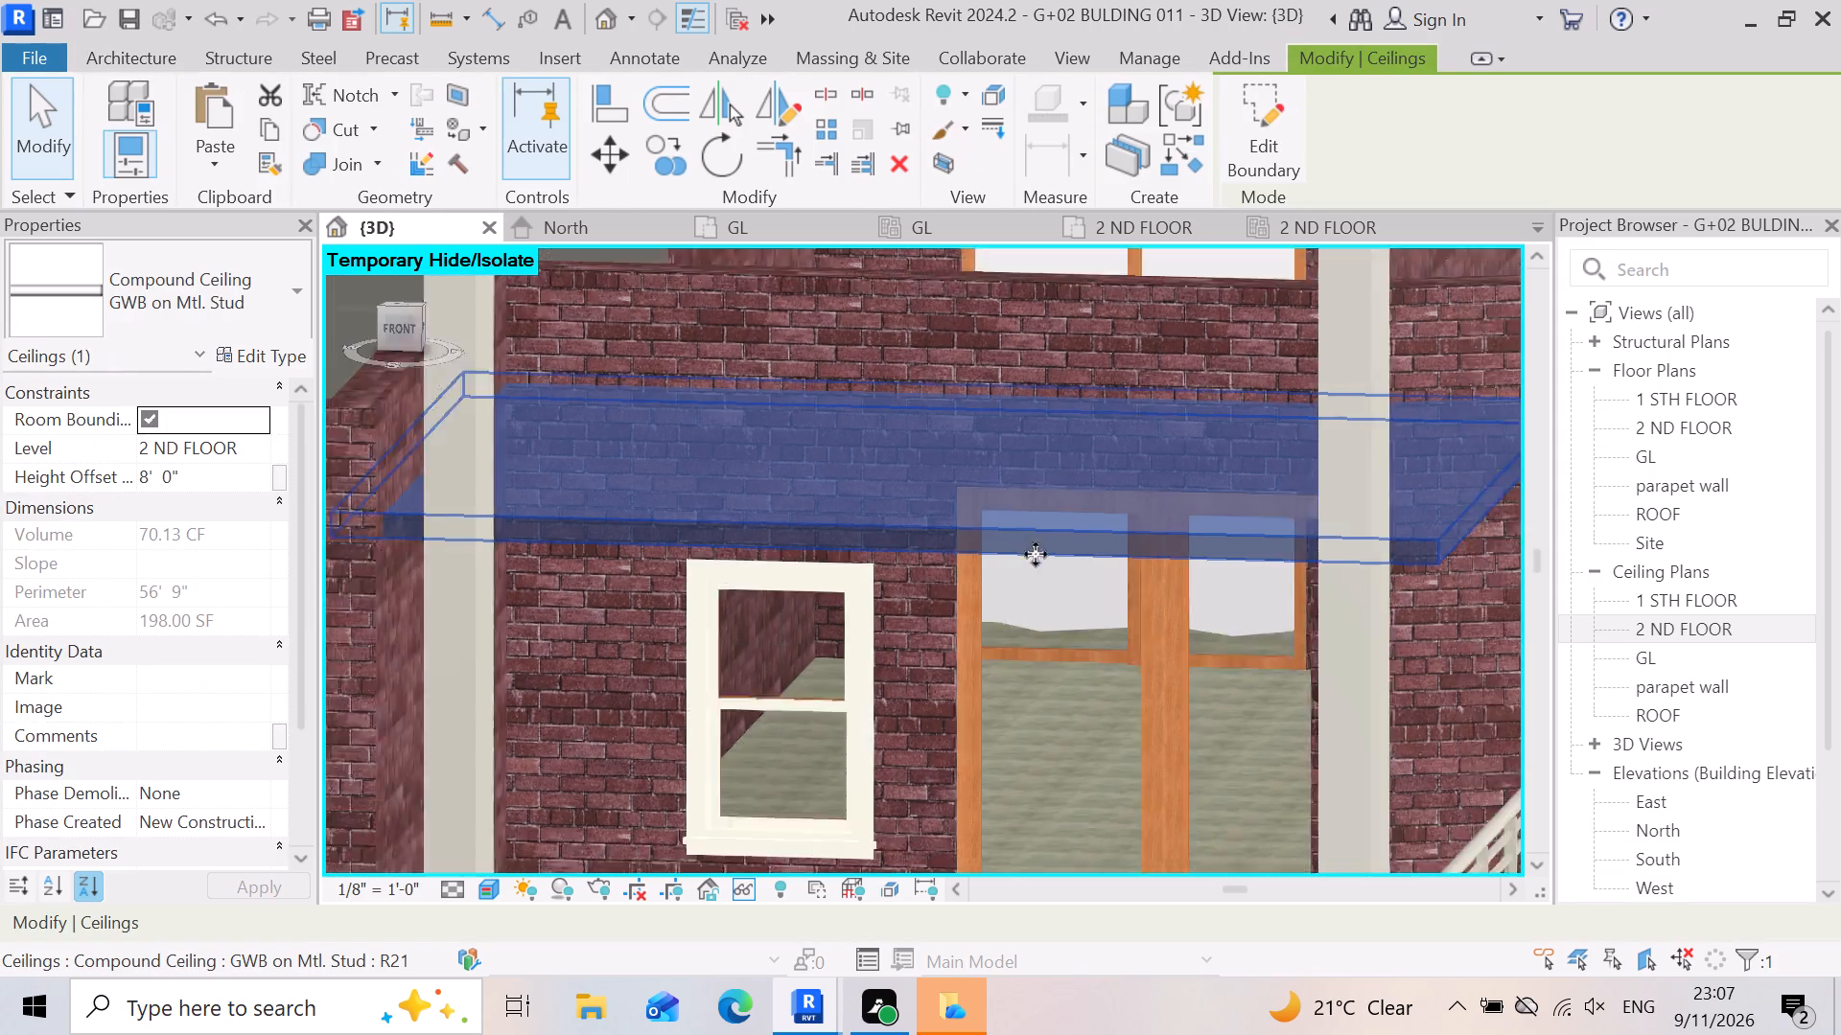
scroll(1036, 554, "down", 5)
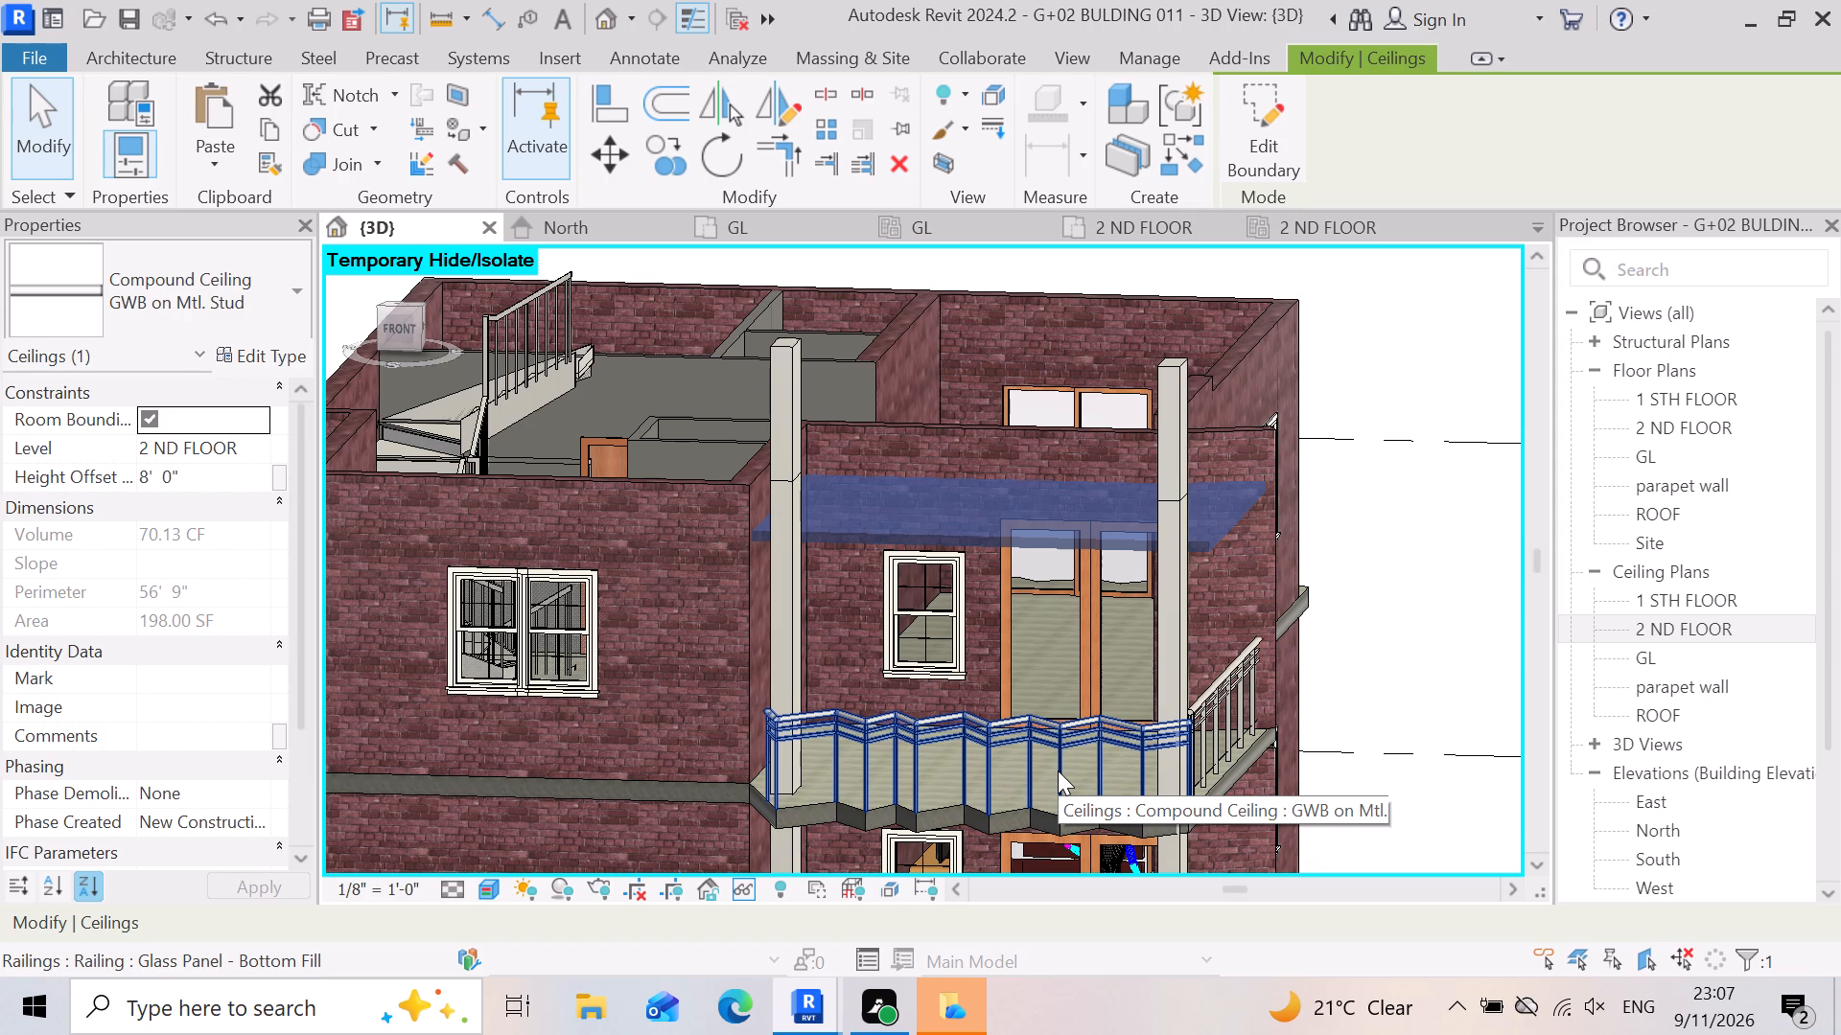
key("Up")
key("Up")
key("Up")
key("Up")
key("Up")
key("Up")
key("Up")
key("Up")
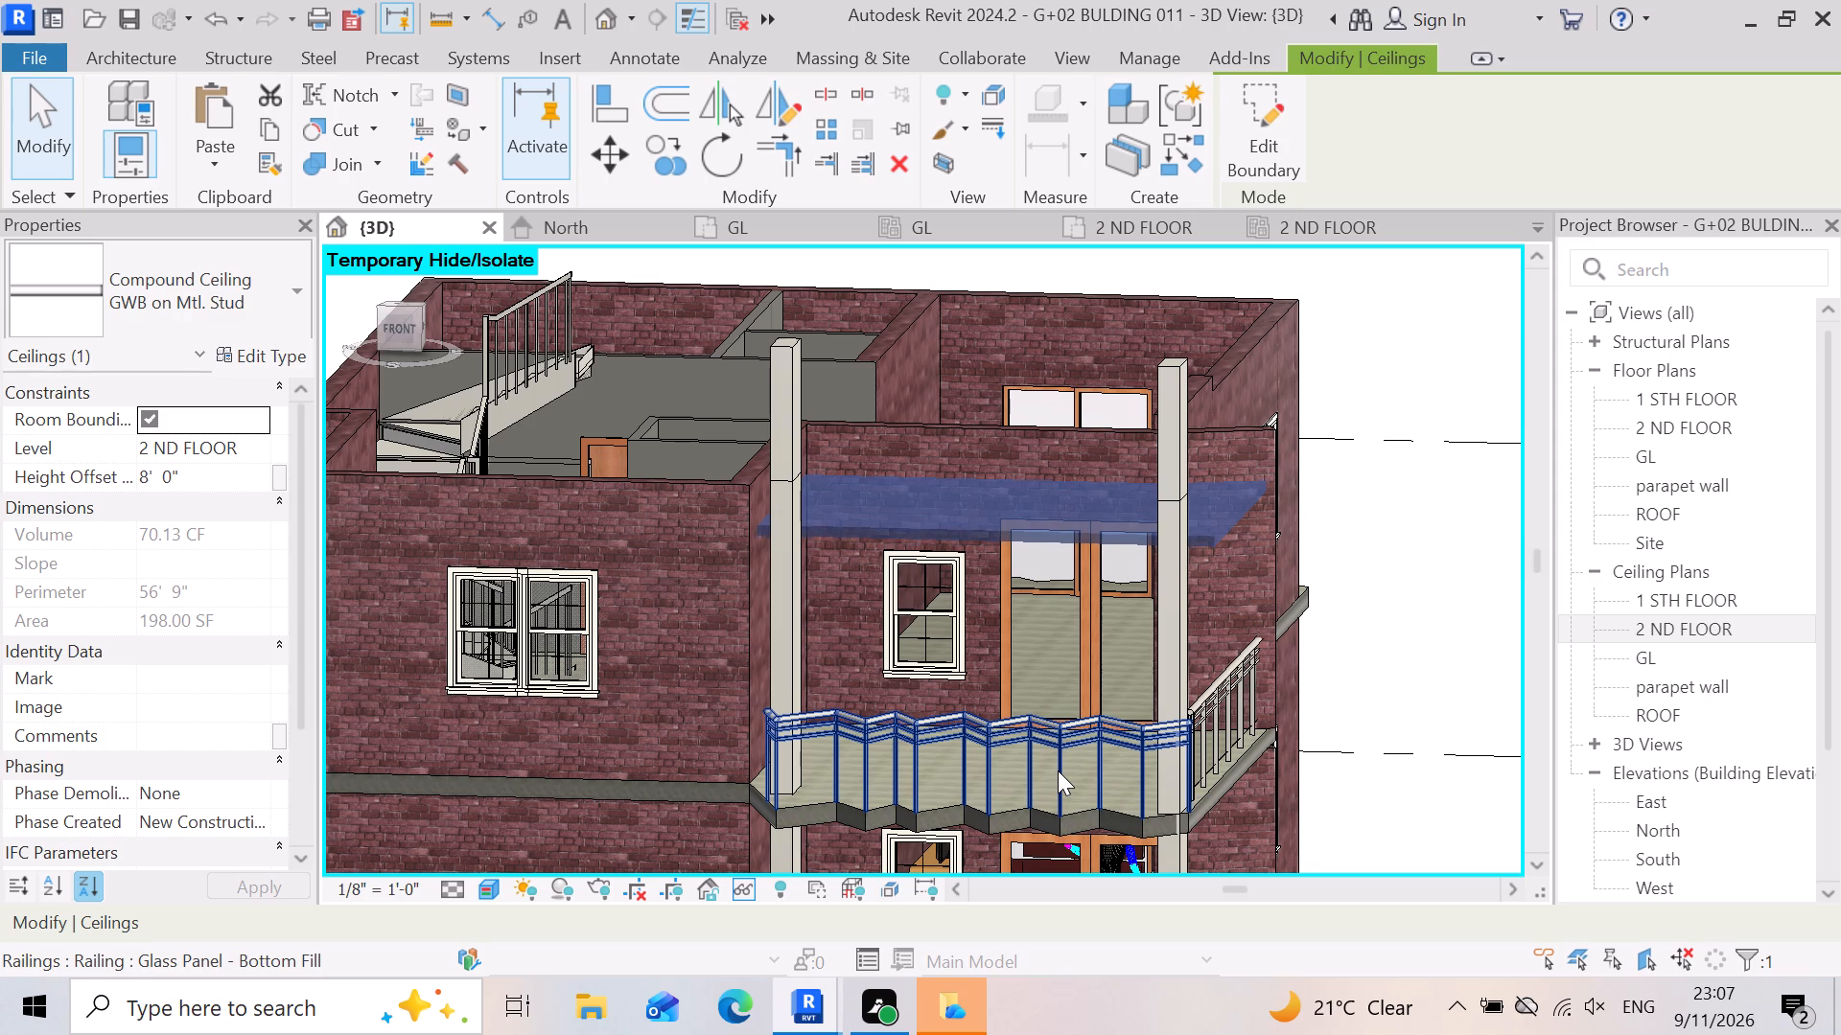
key("Up")
key("Up")
key("Up")
key("Up")
key("Up")
key("Up")
key("Up")
key("Up")
key("Up")
key("Up")
key("Up")
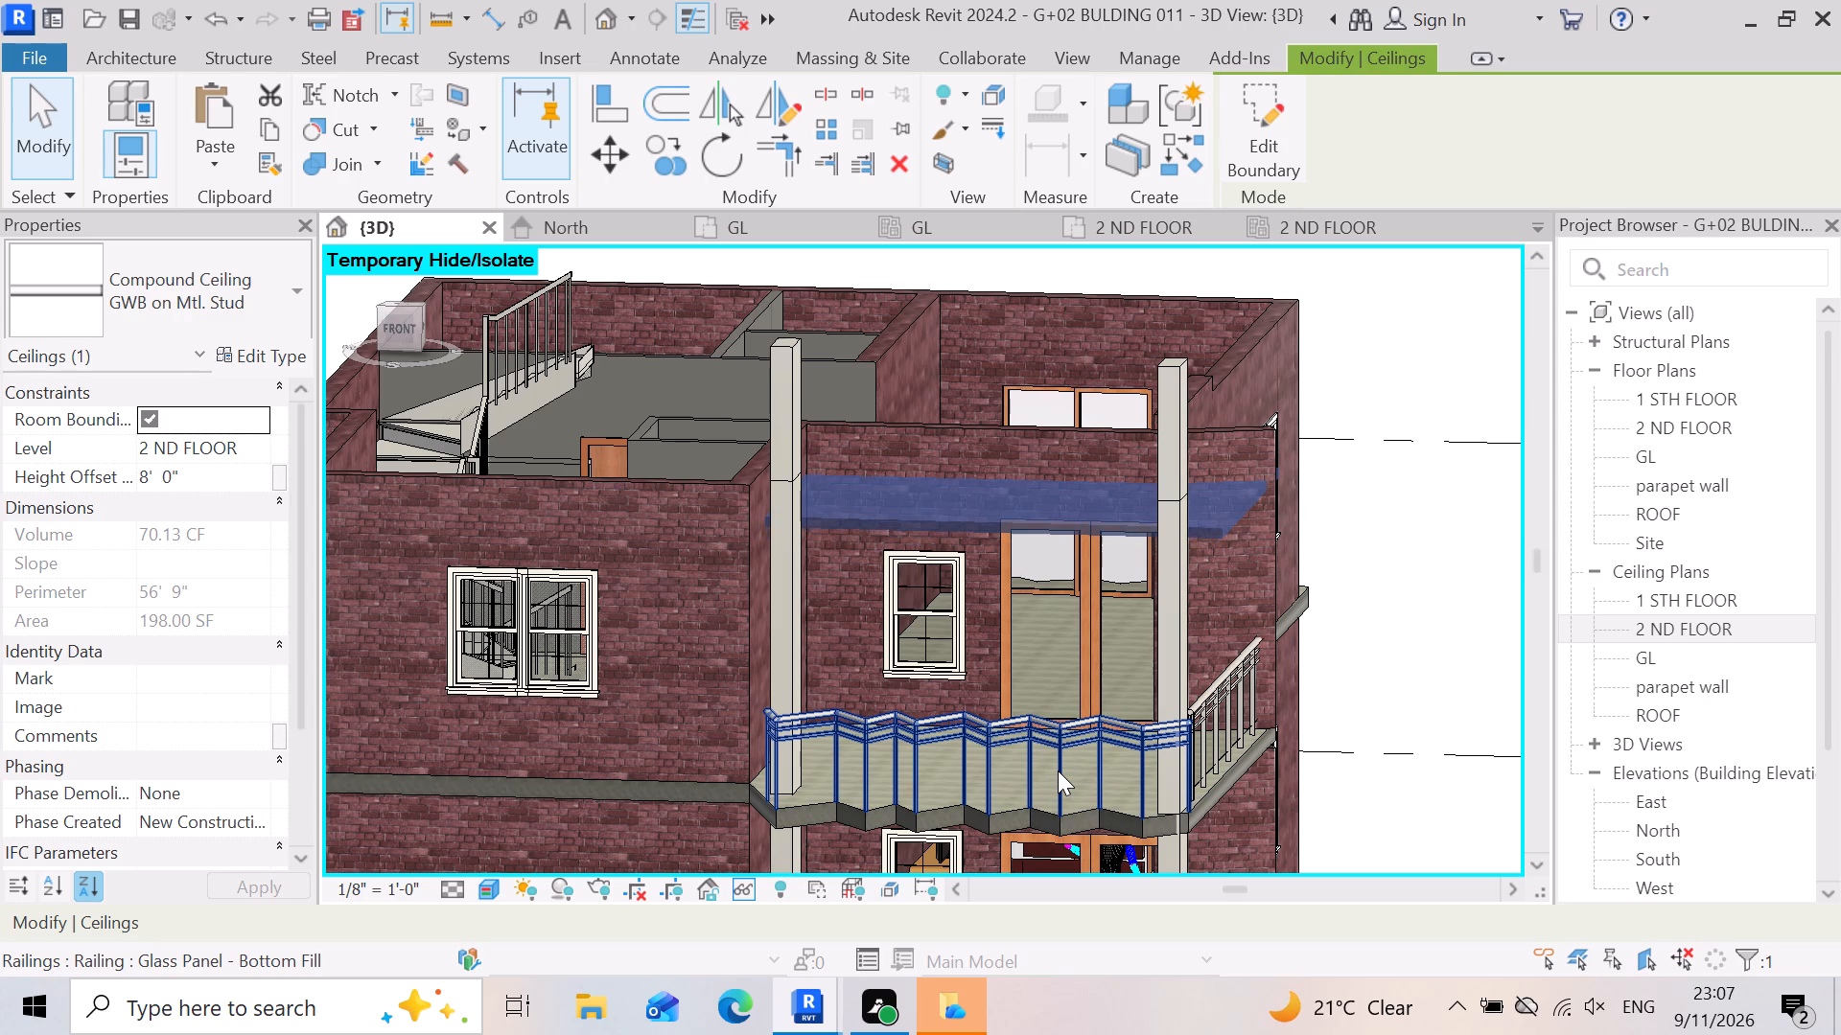
key("Up")
key("Up")
key("Up")
key("Up")
key("Up")
key("Up")
key("Up")
key("Up")
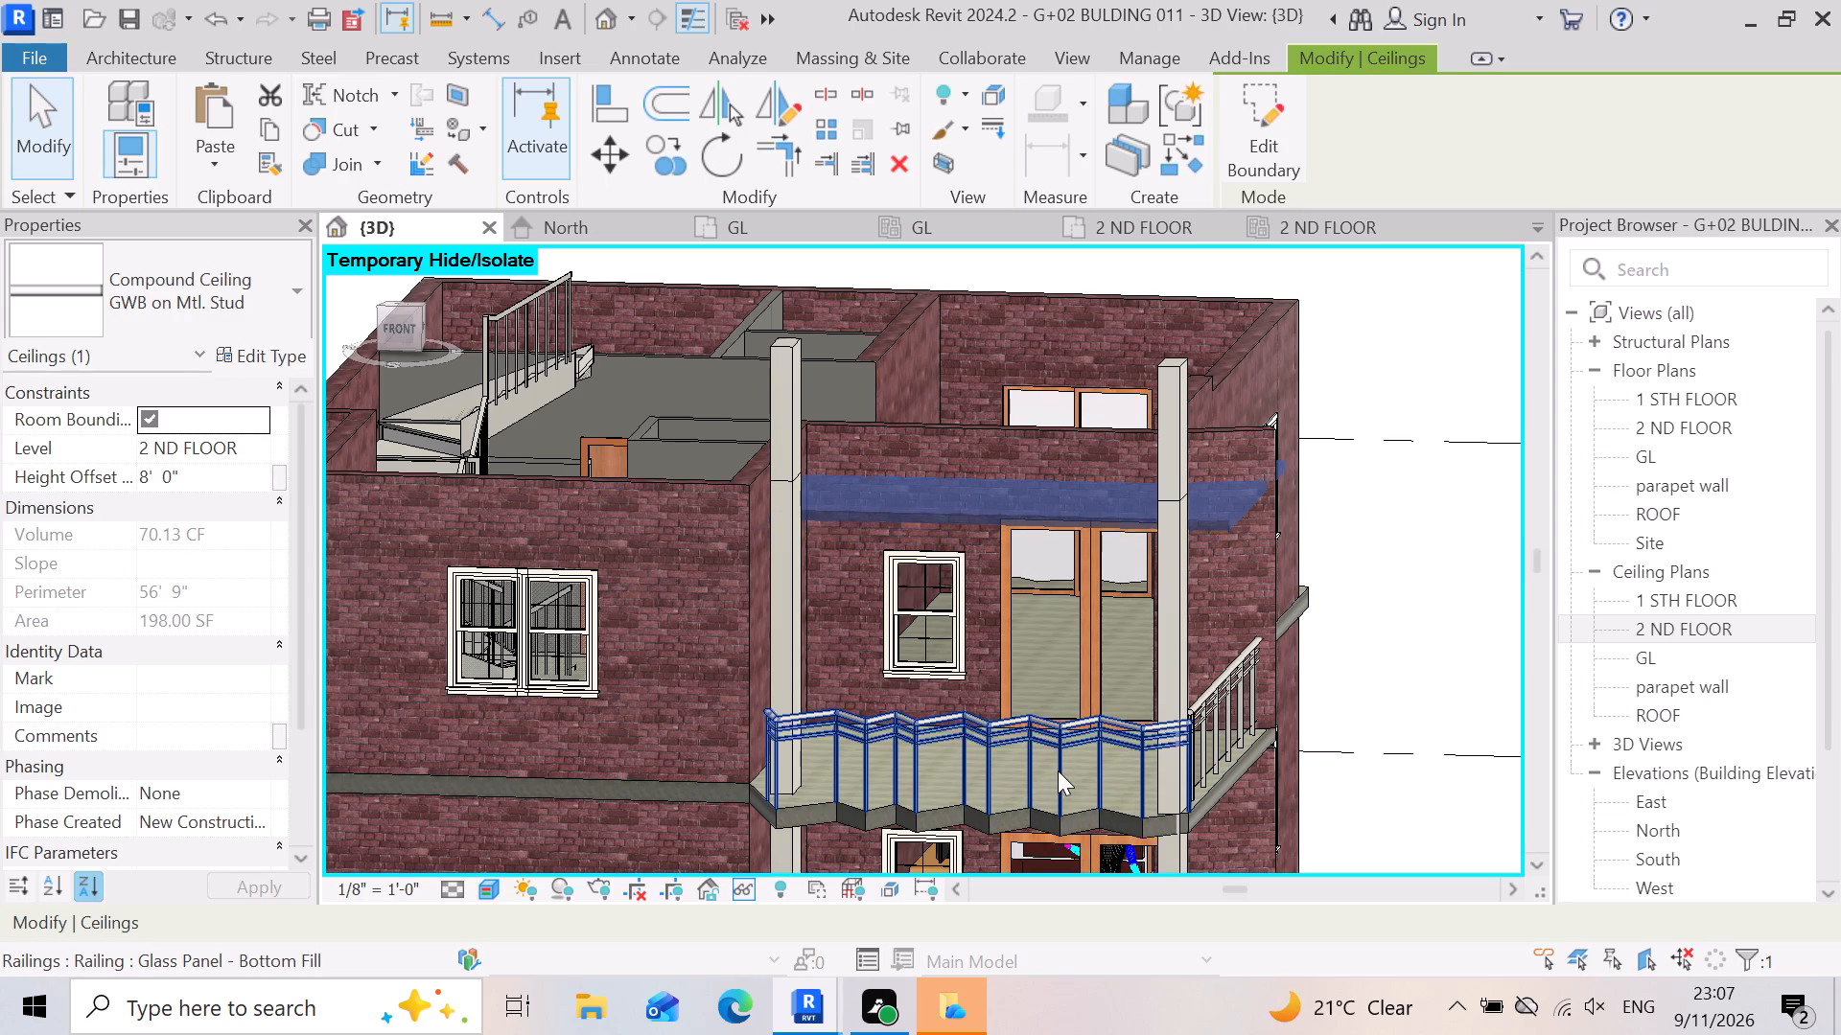
key("Up")
key("Up")
key("Up")
key("Up")
key("Up")
key("Up")
Fine-tune the balcony ceiling's position with small forward and backward nudges relative to the wall and columns.
key("Down")
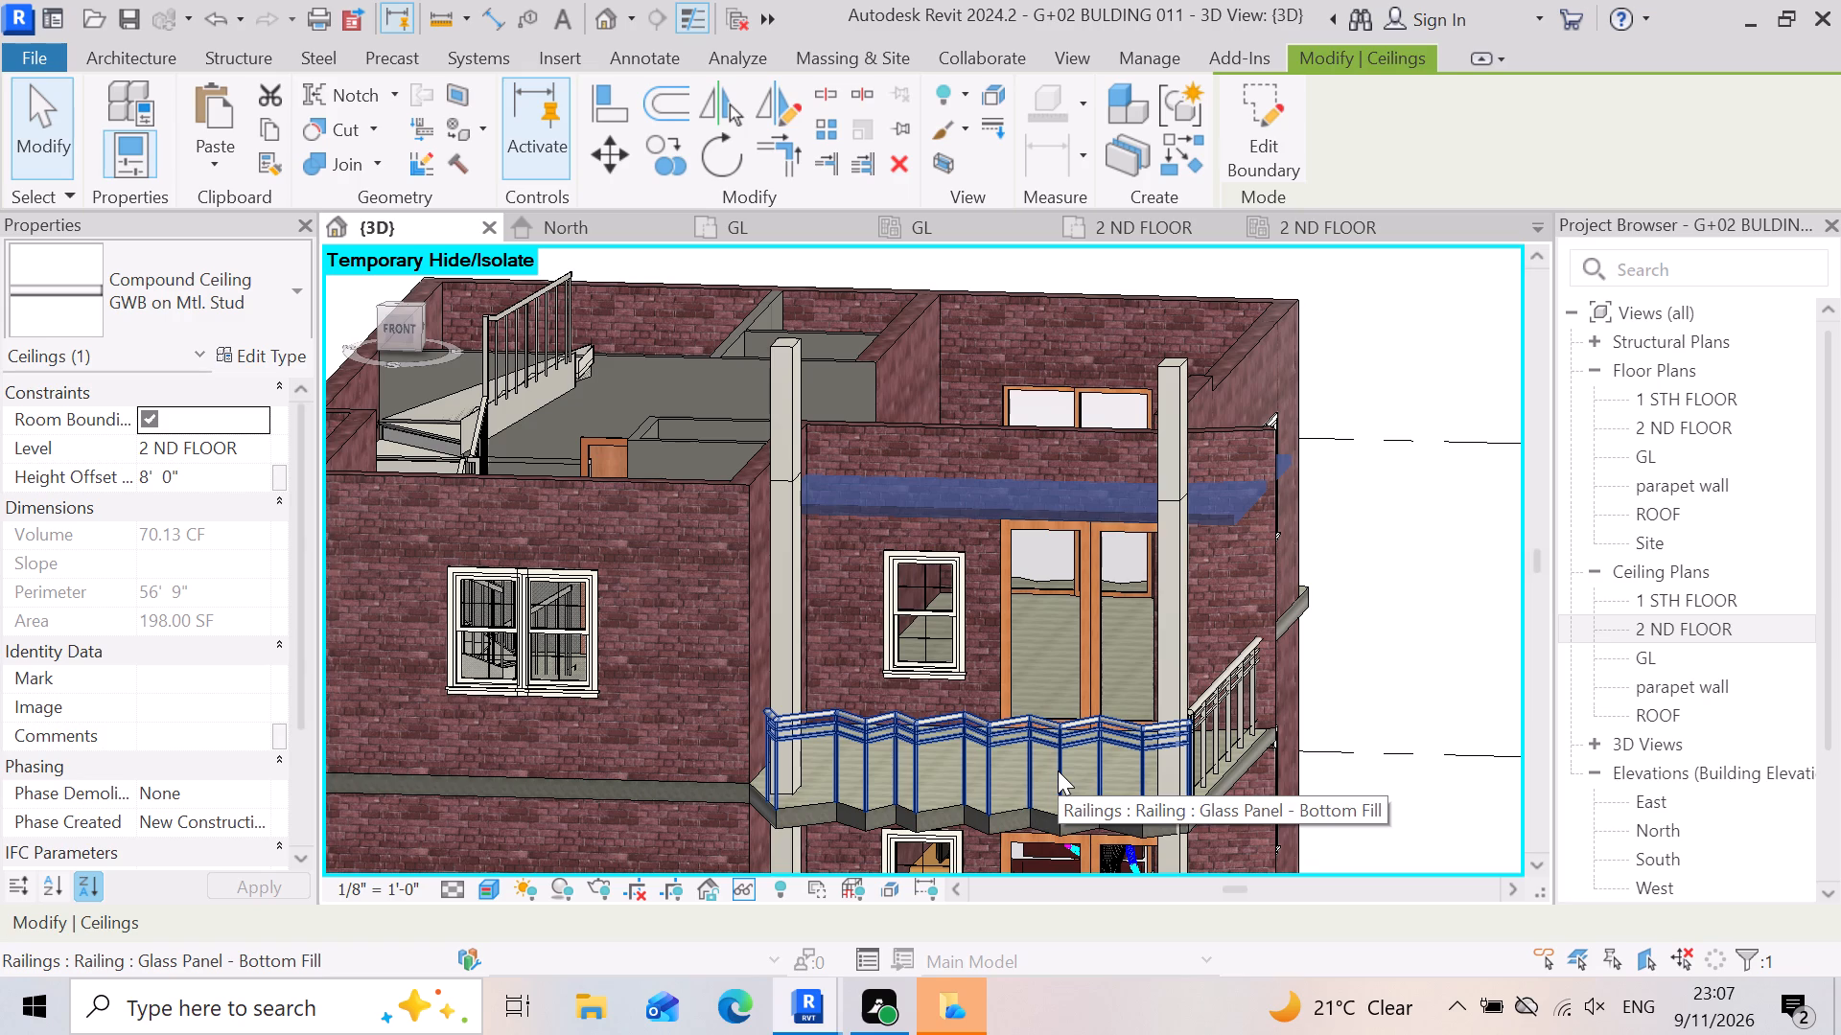
key("Down")
key("Down")
key("Down")
key("Down")
key("Down")
key("Down")
key("Down")
key("Down")
key("Down")
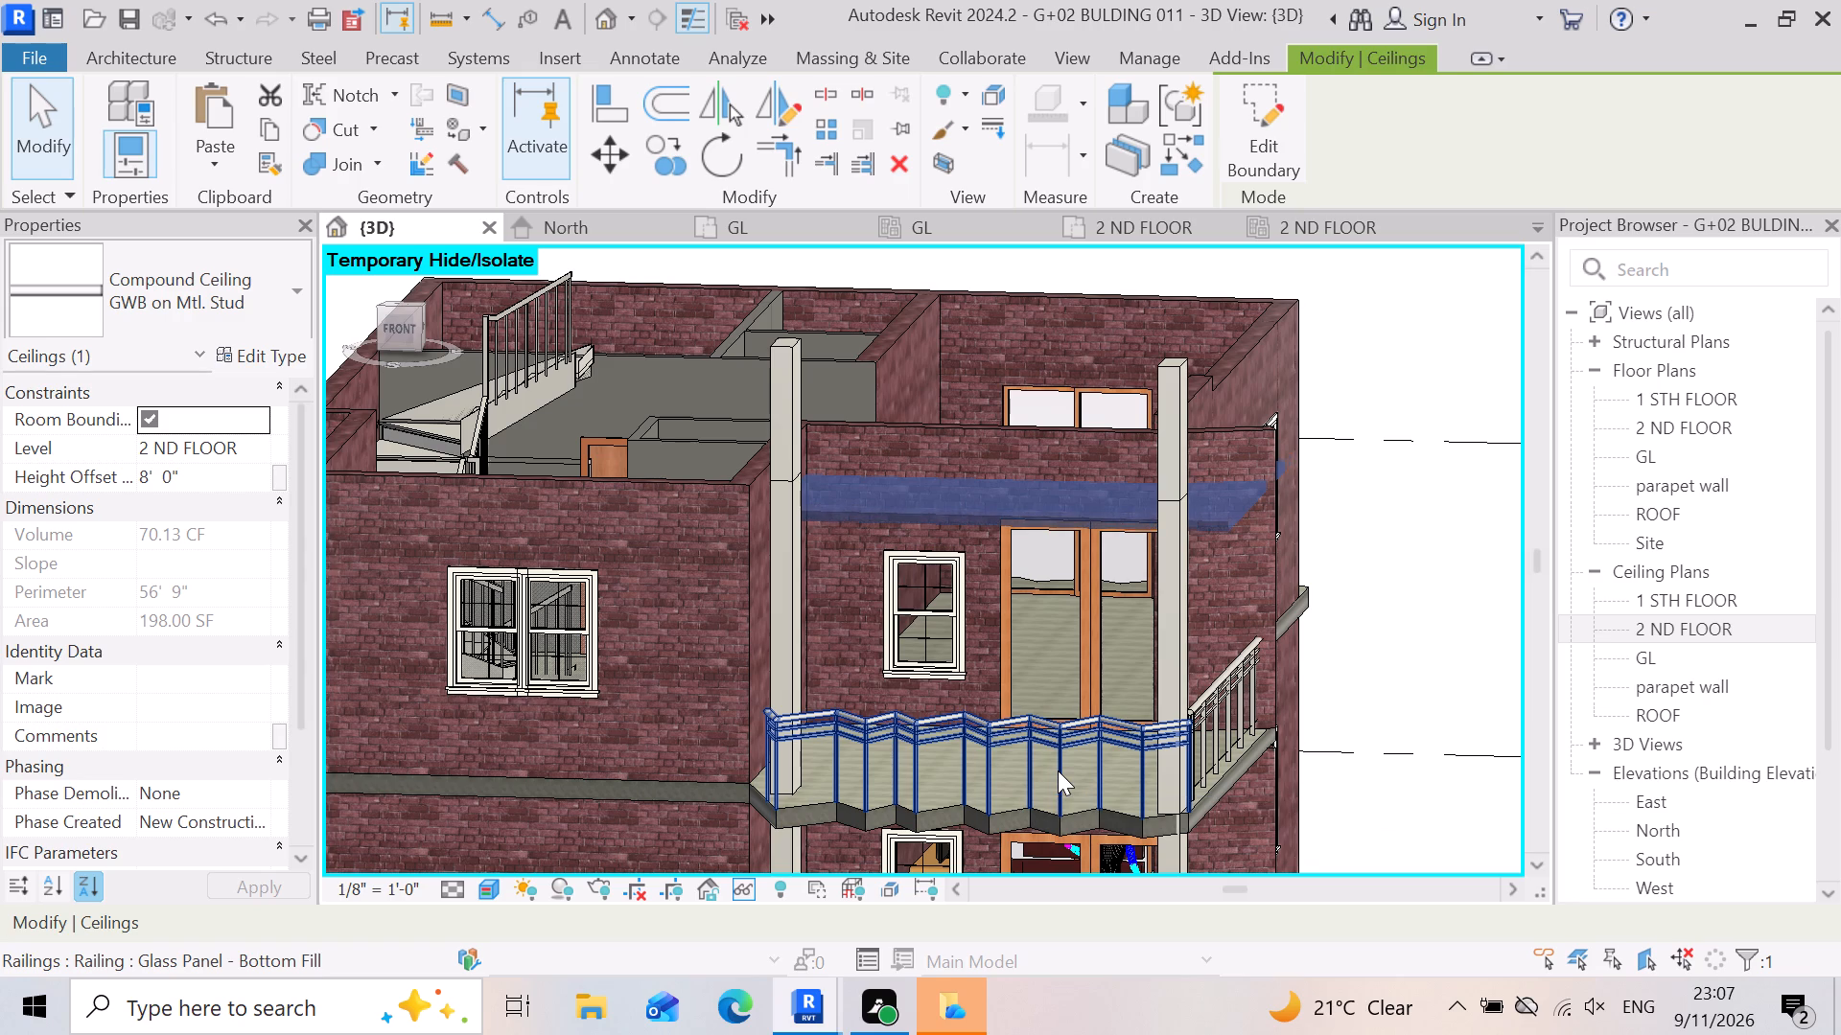
key("Up")
key("Up")
key("Up")
key("Up")
key("Up")
key("Up")
key("Down")
key("Down")
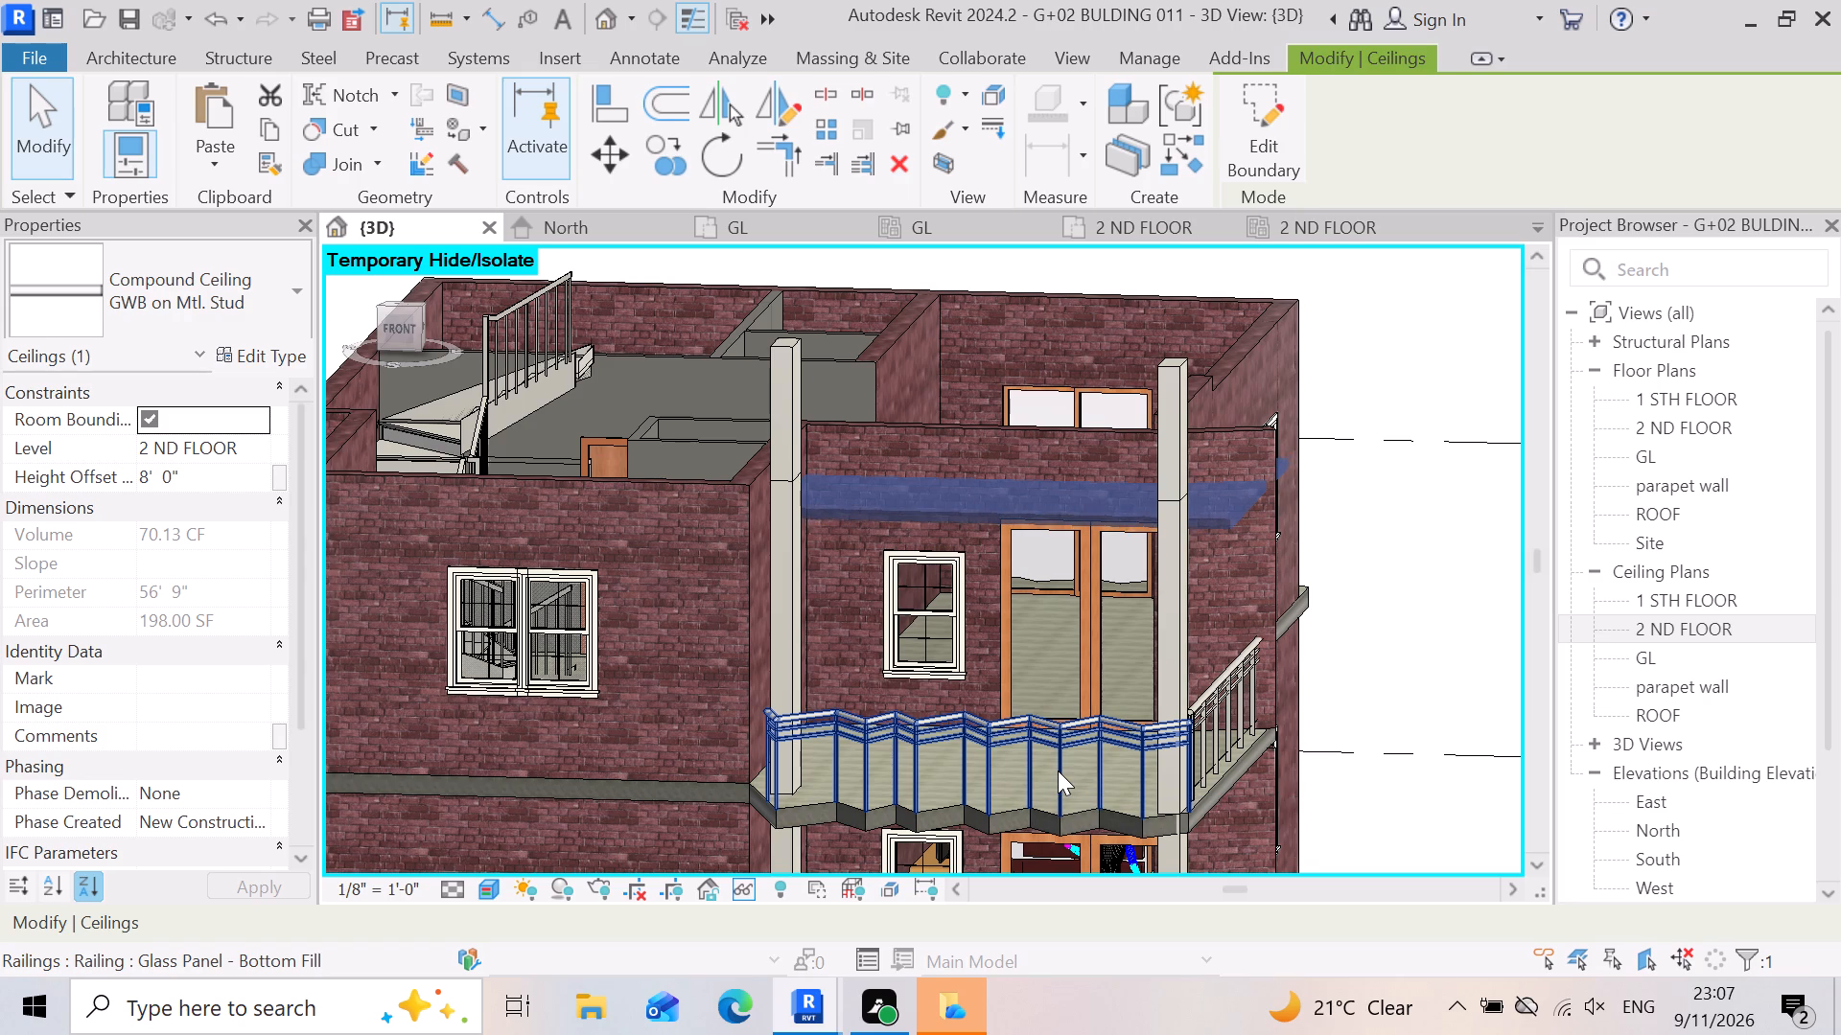
key("Down")
key("Down")
key("Down")
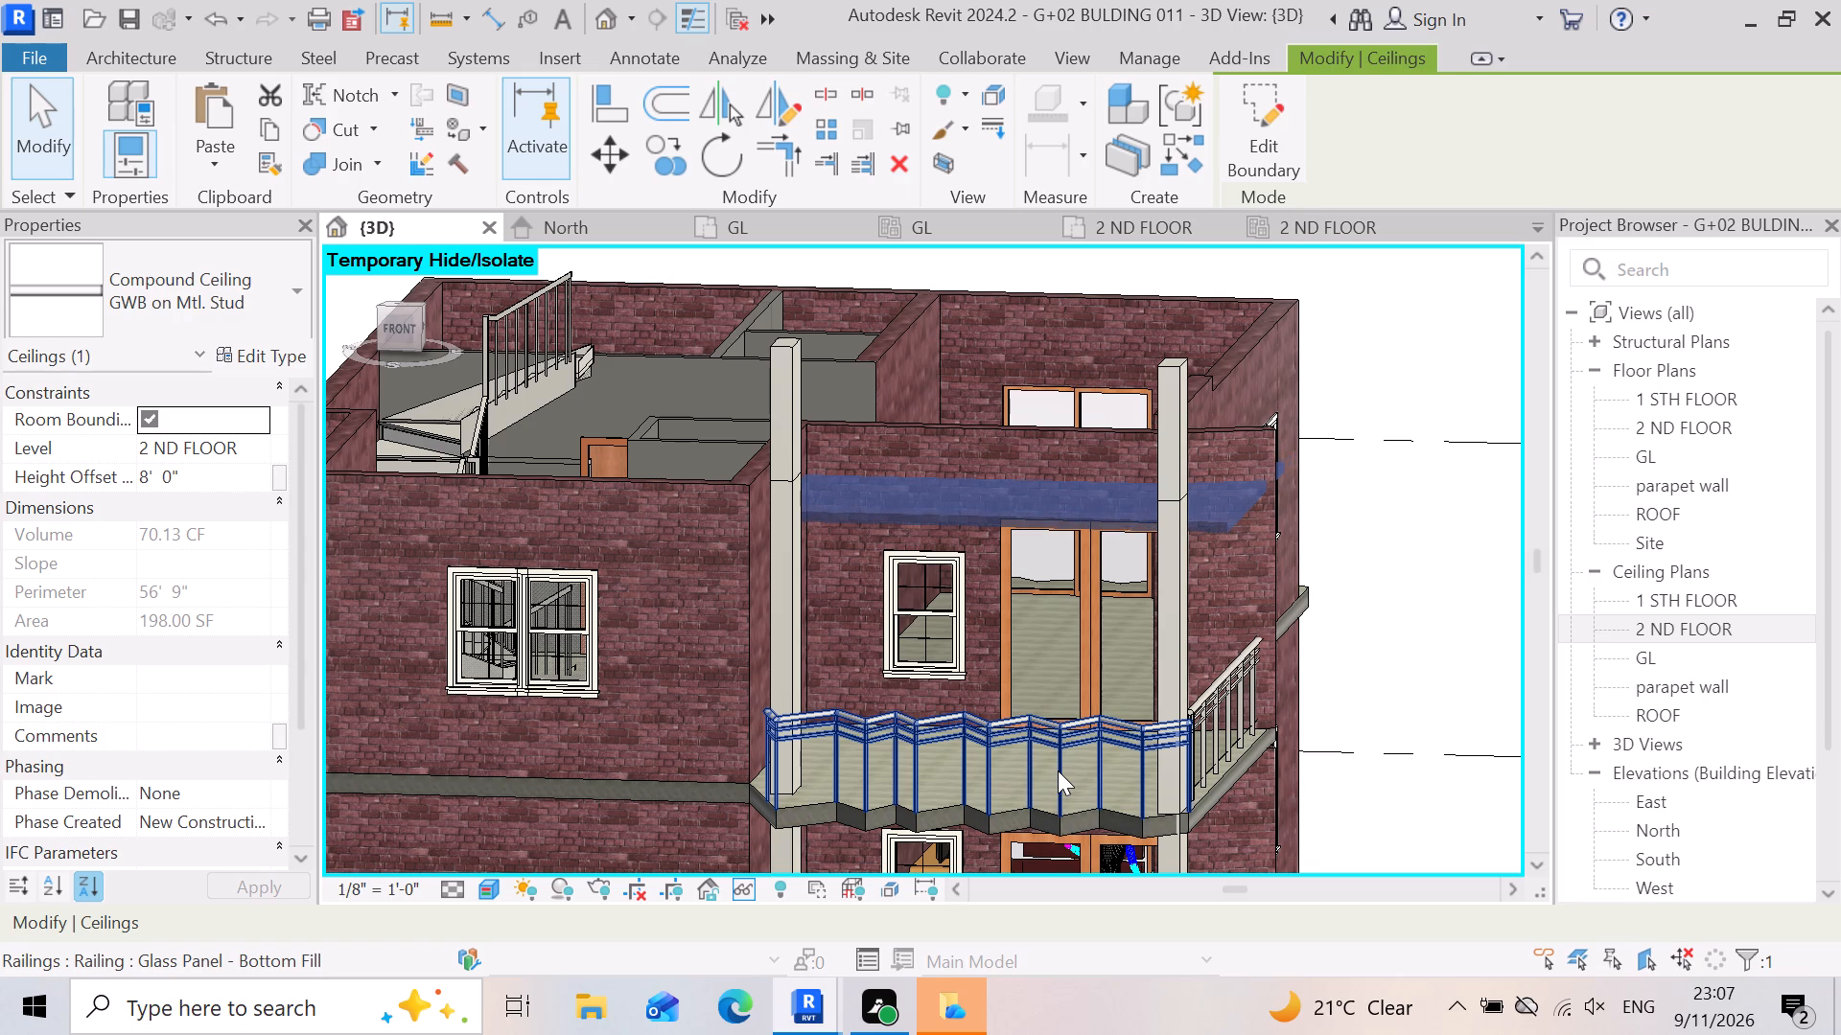
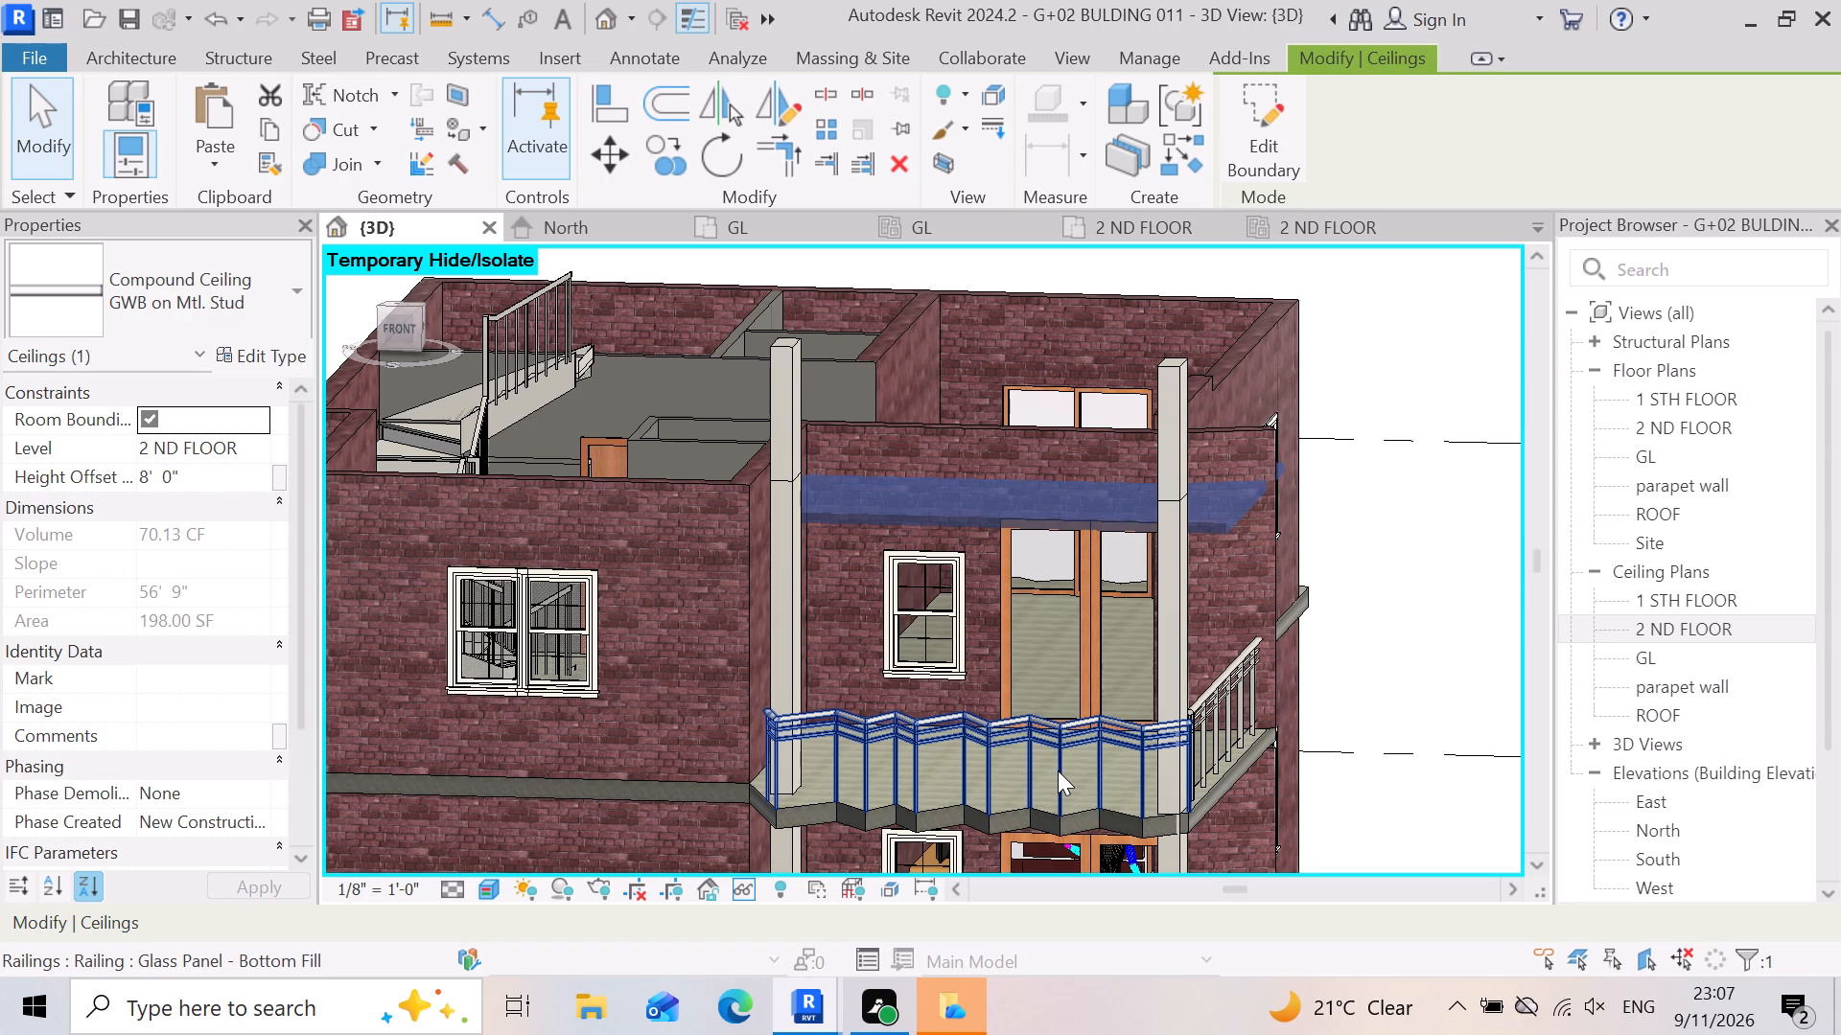
Nudge the selected 2 ND FLOOR balcony ceiling slightly downward in the 3D view and clear the selection.
key("Down")
key("Down")
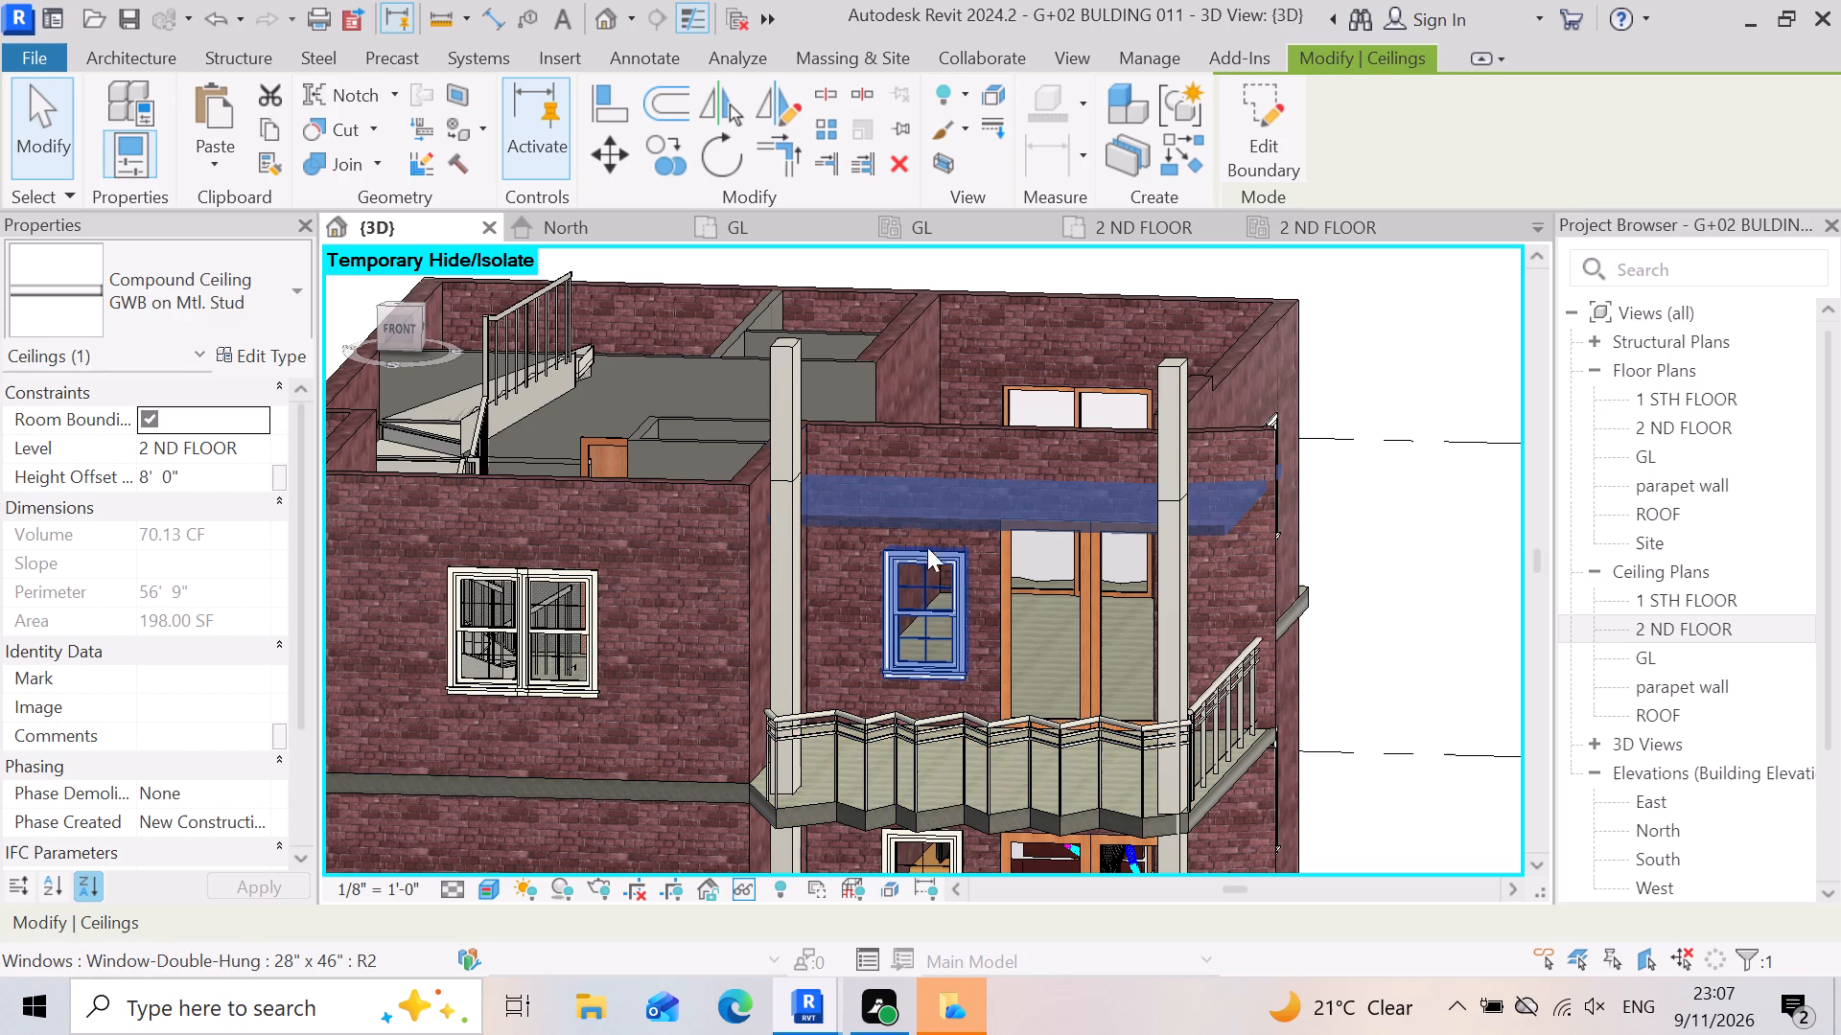
left_click(946, 497)
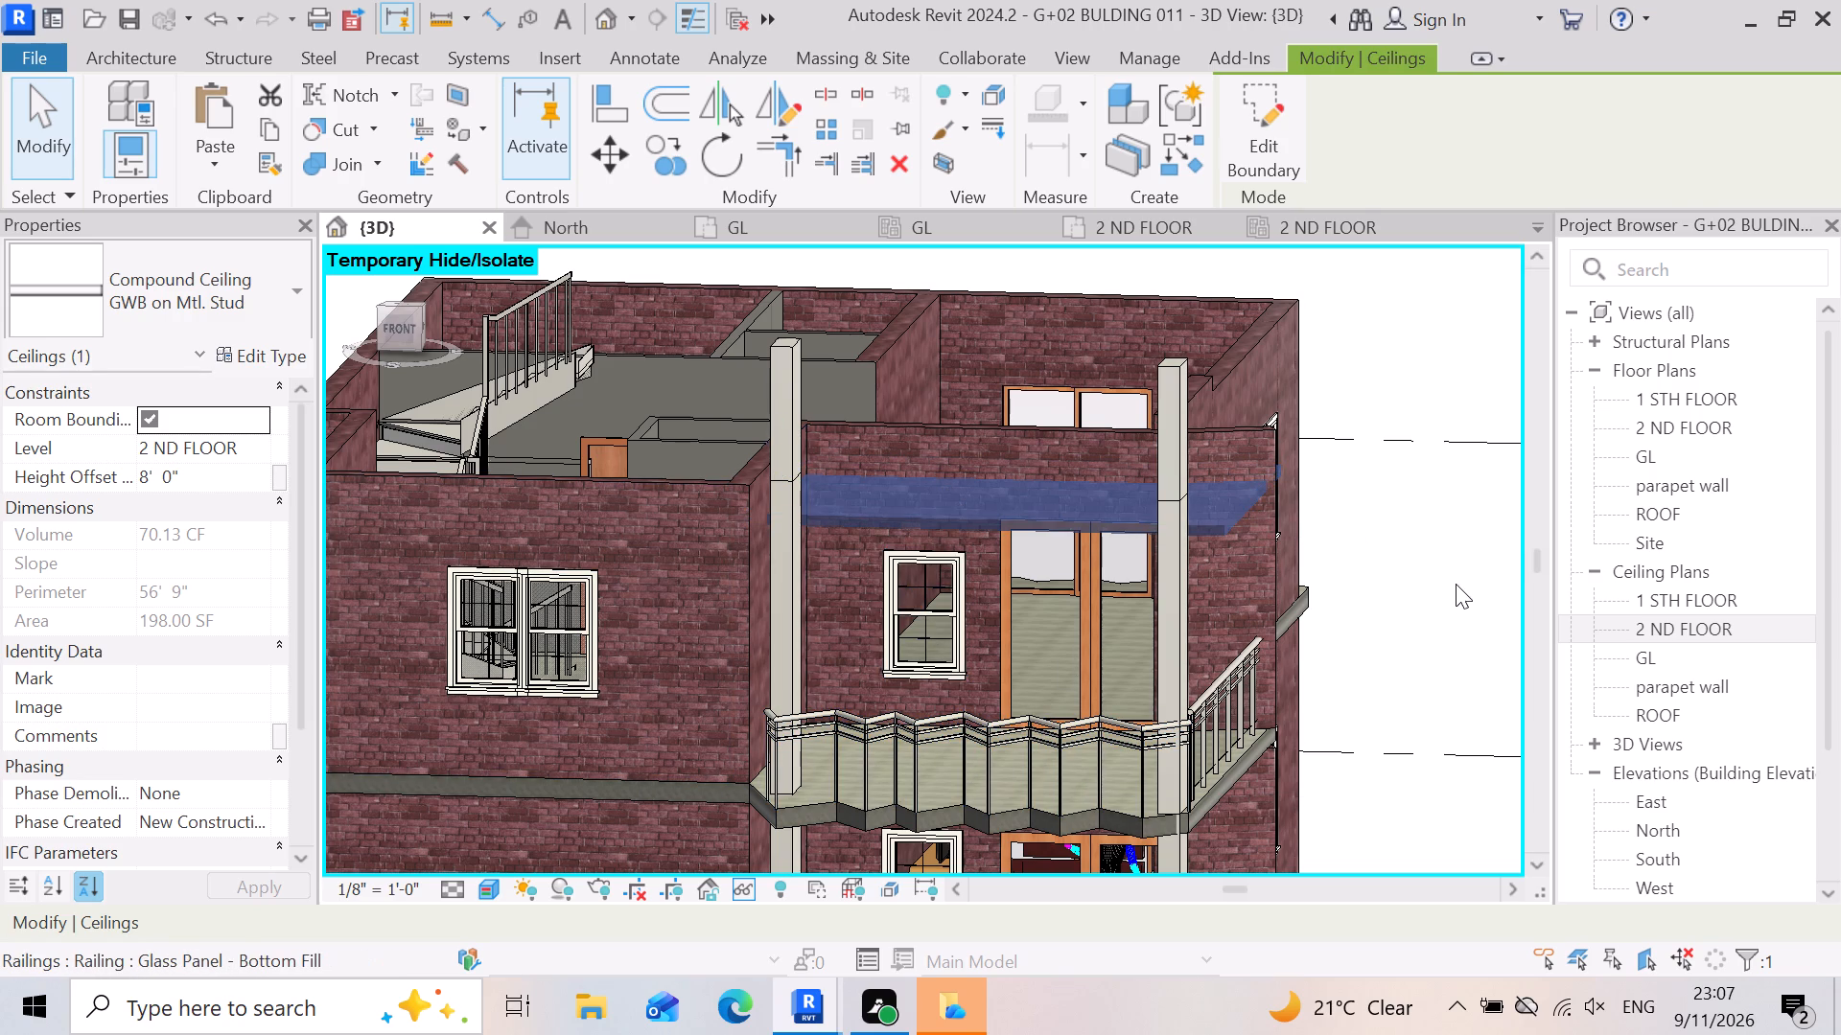
left_click(1456, 584)
Reset the temporary hide/isolate in the 3D view to restore the hidden floor slab above the balcony ceiling.
scroll(988, 527, "up", 7)
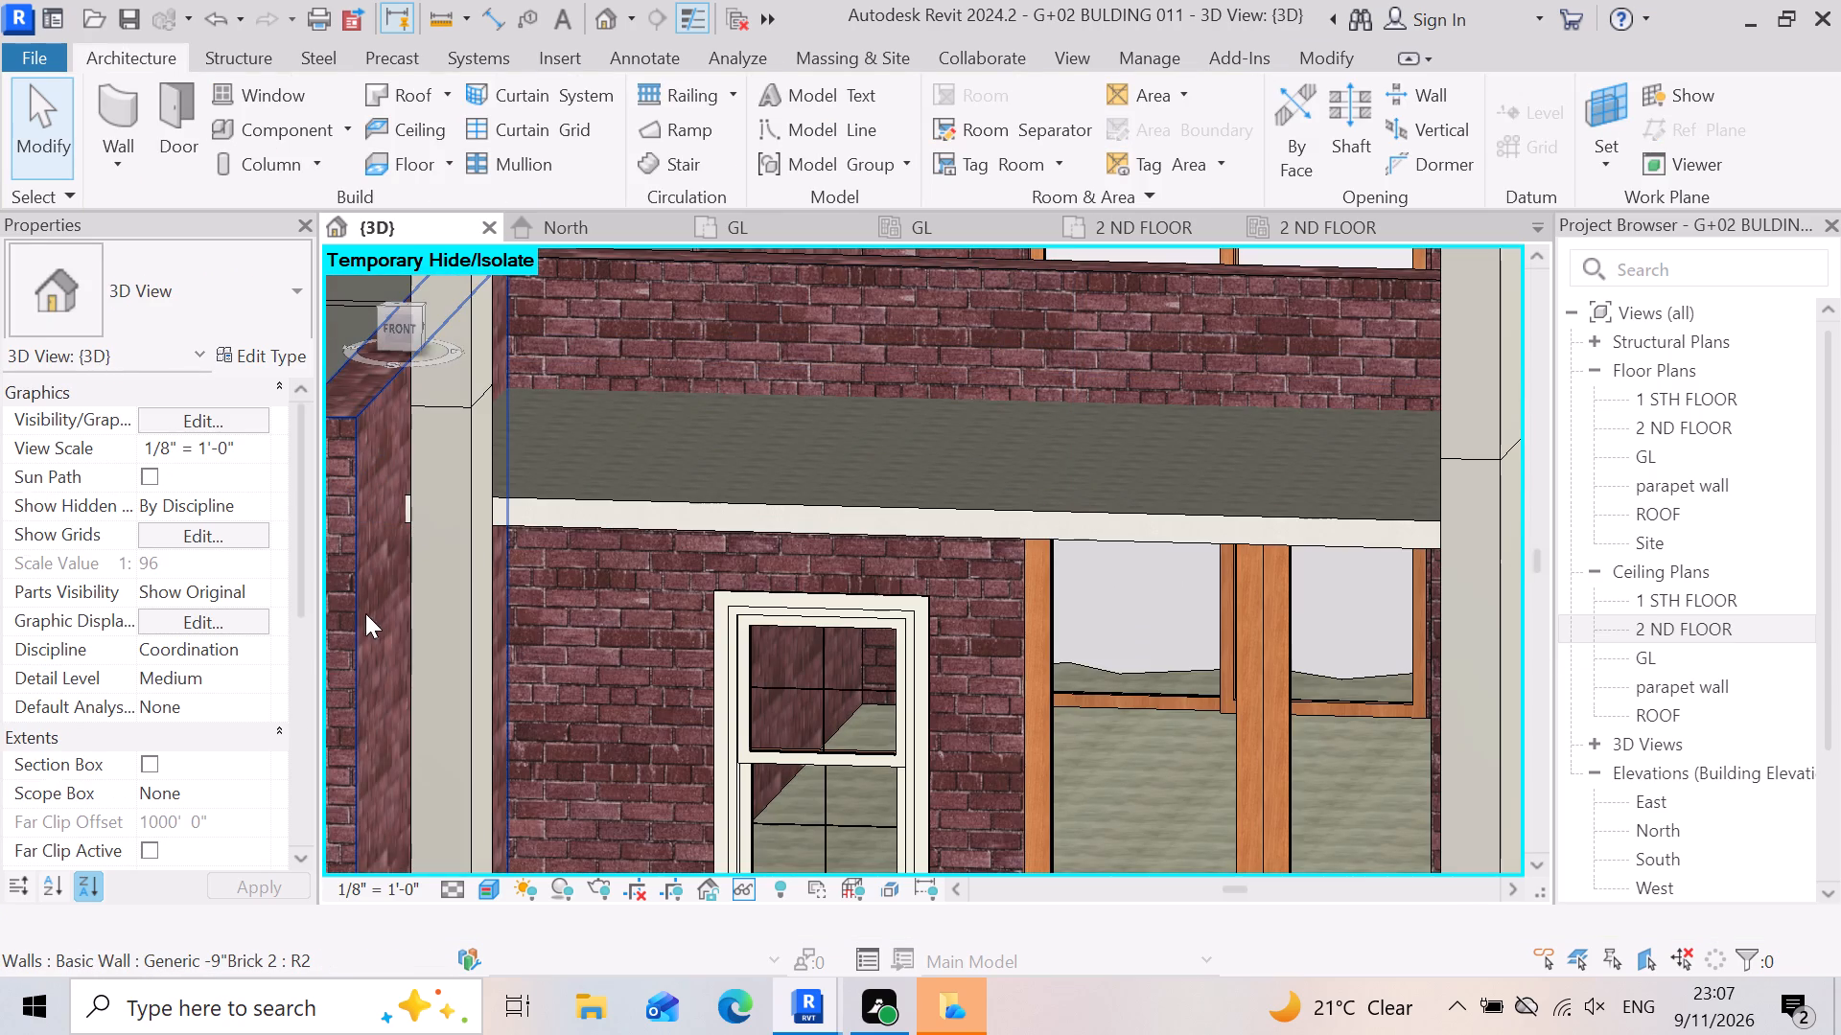
scroll(1046, 328, "down", 2)
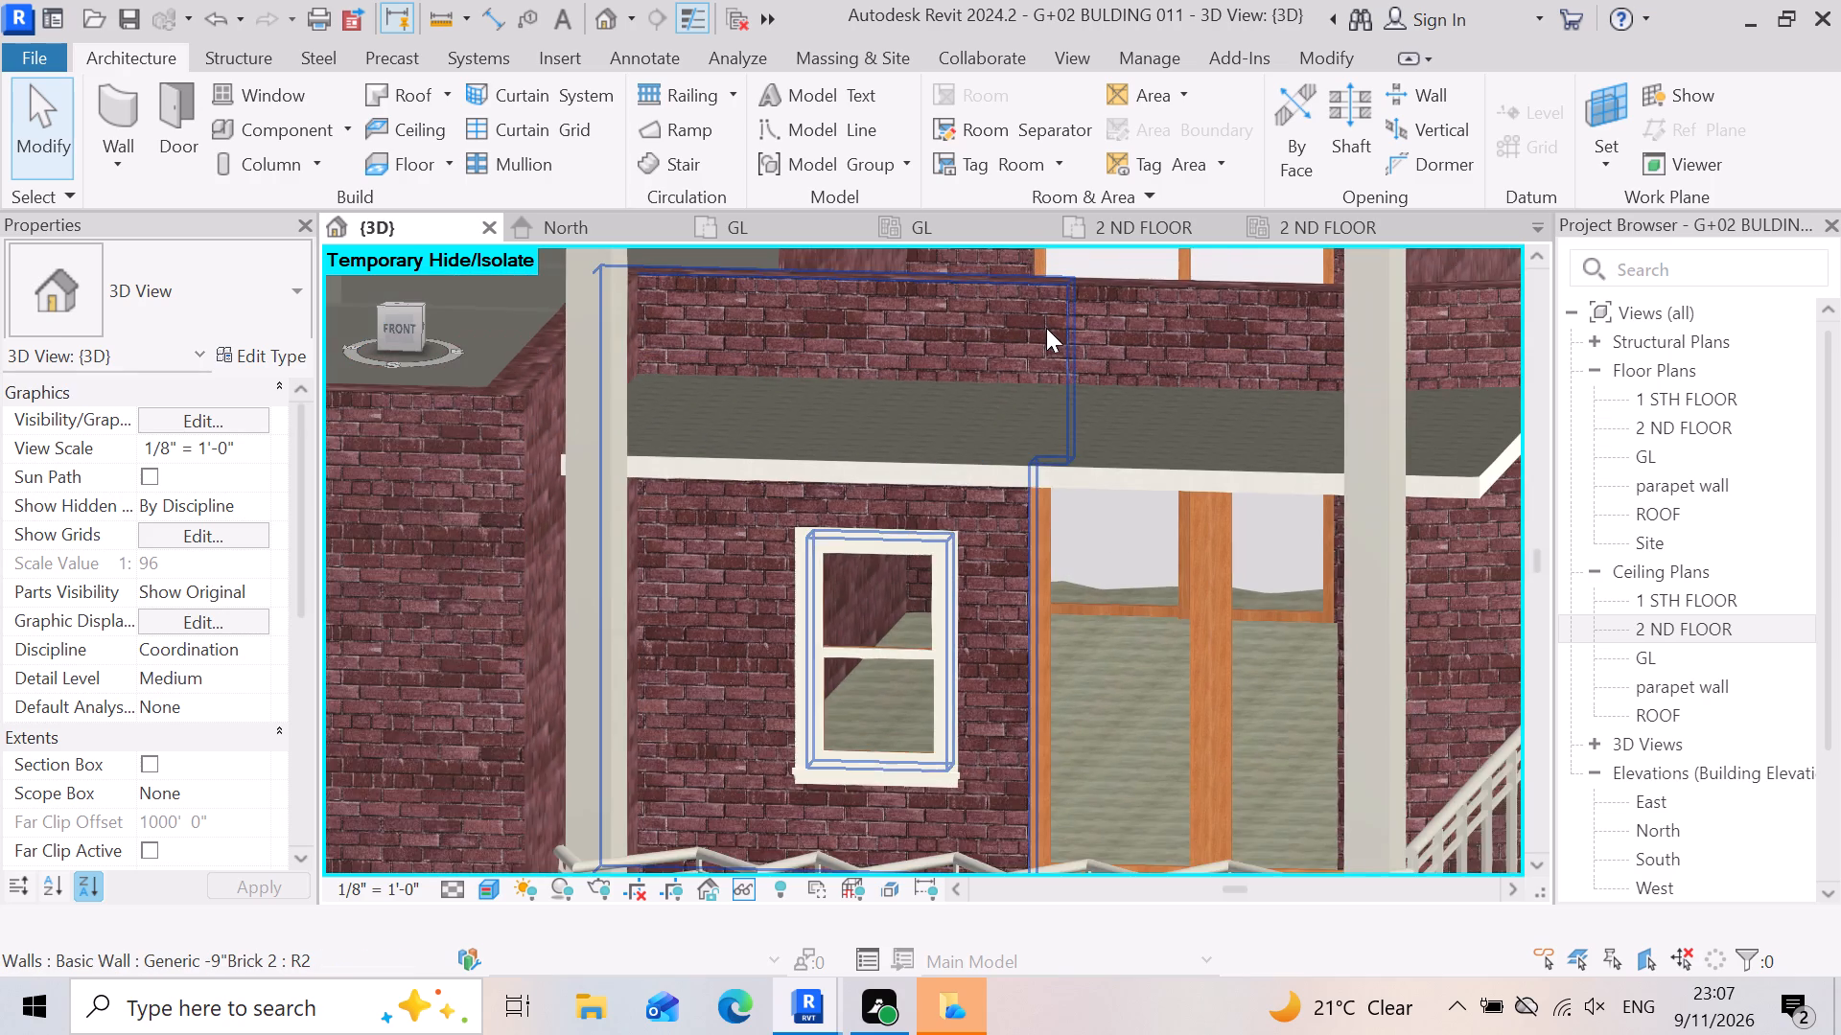
scroll(1048, 333, "down", 4)
scroll(1267, 425, "up", 4)
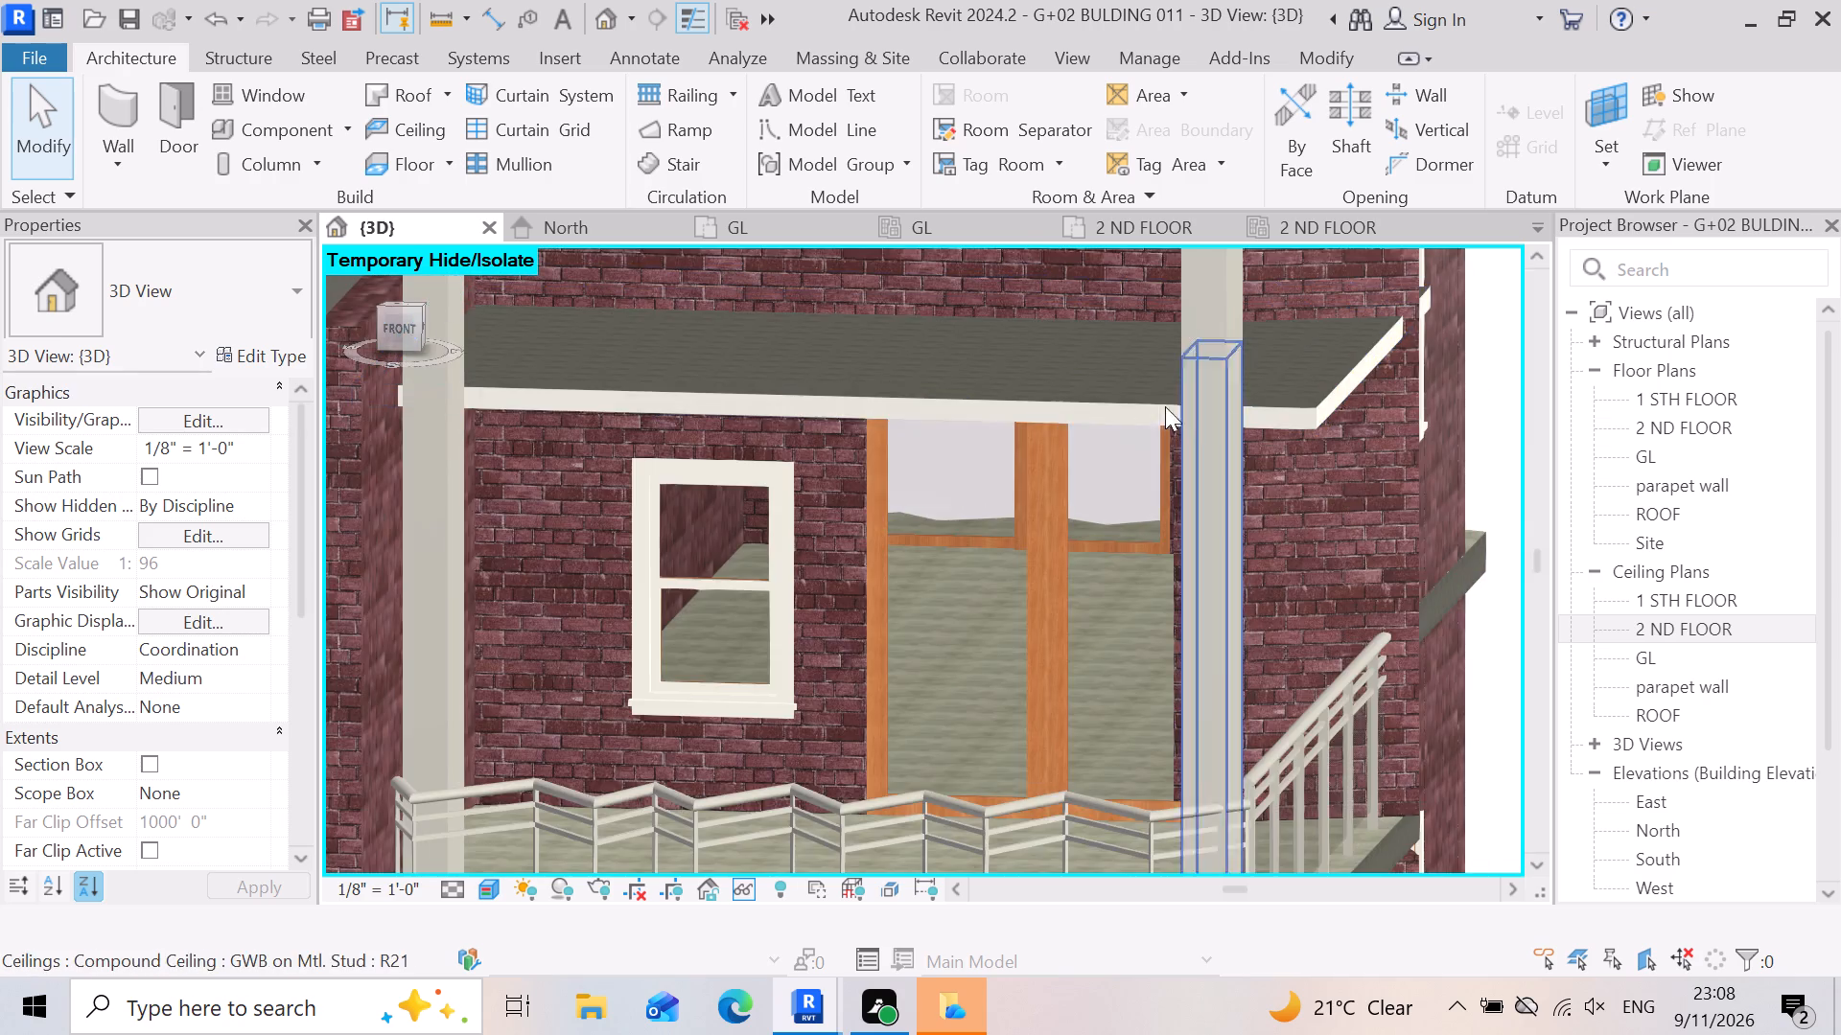
scroll(1069, 482, "down", 7)
scroll(827, 474, "up", 3)
scroll(939, 427, "up", 3)
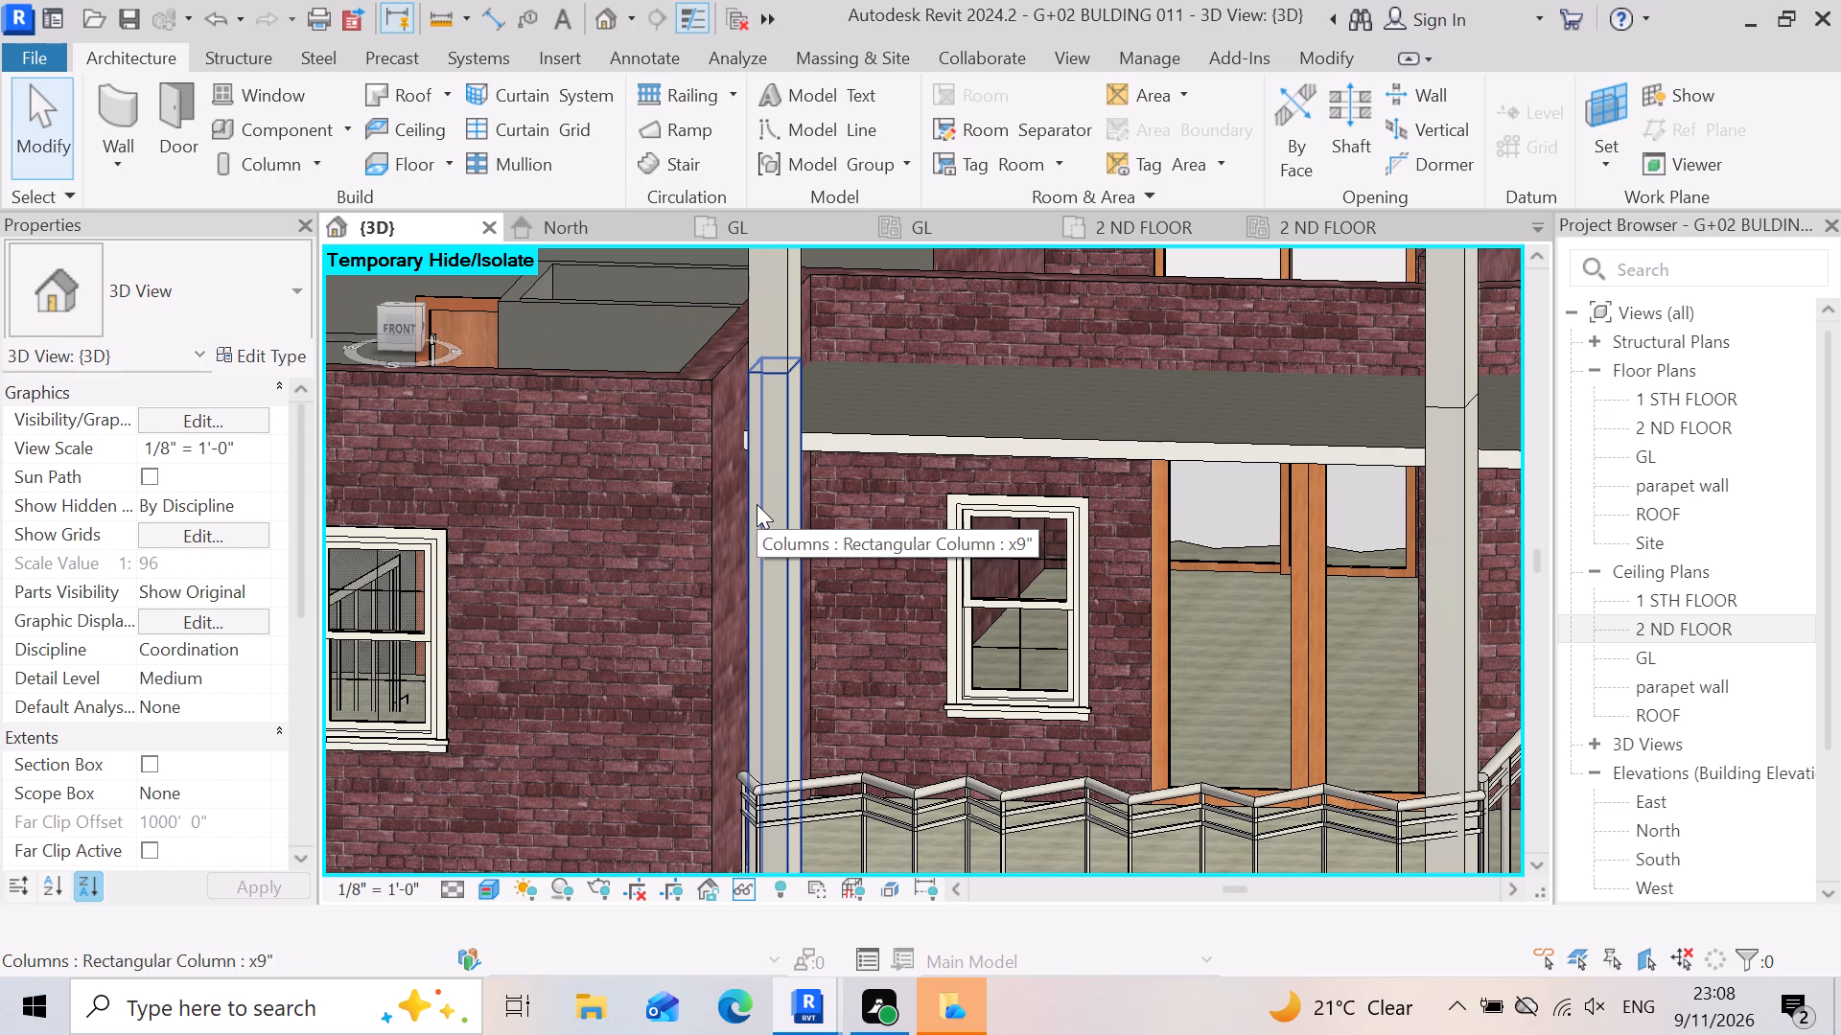
type("hr")
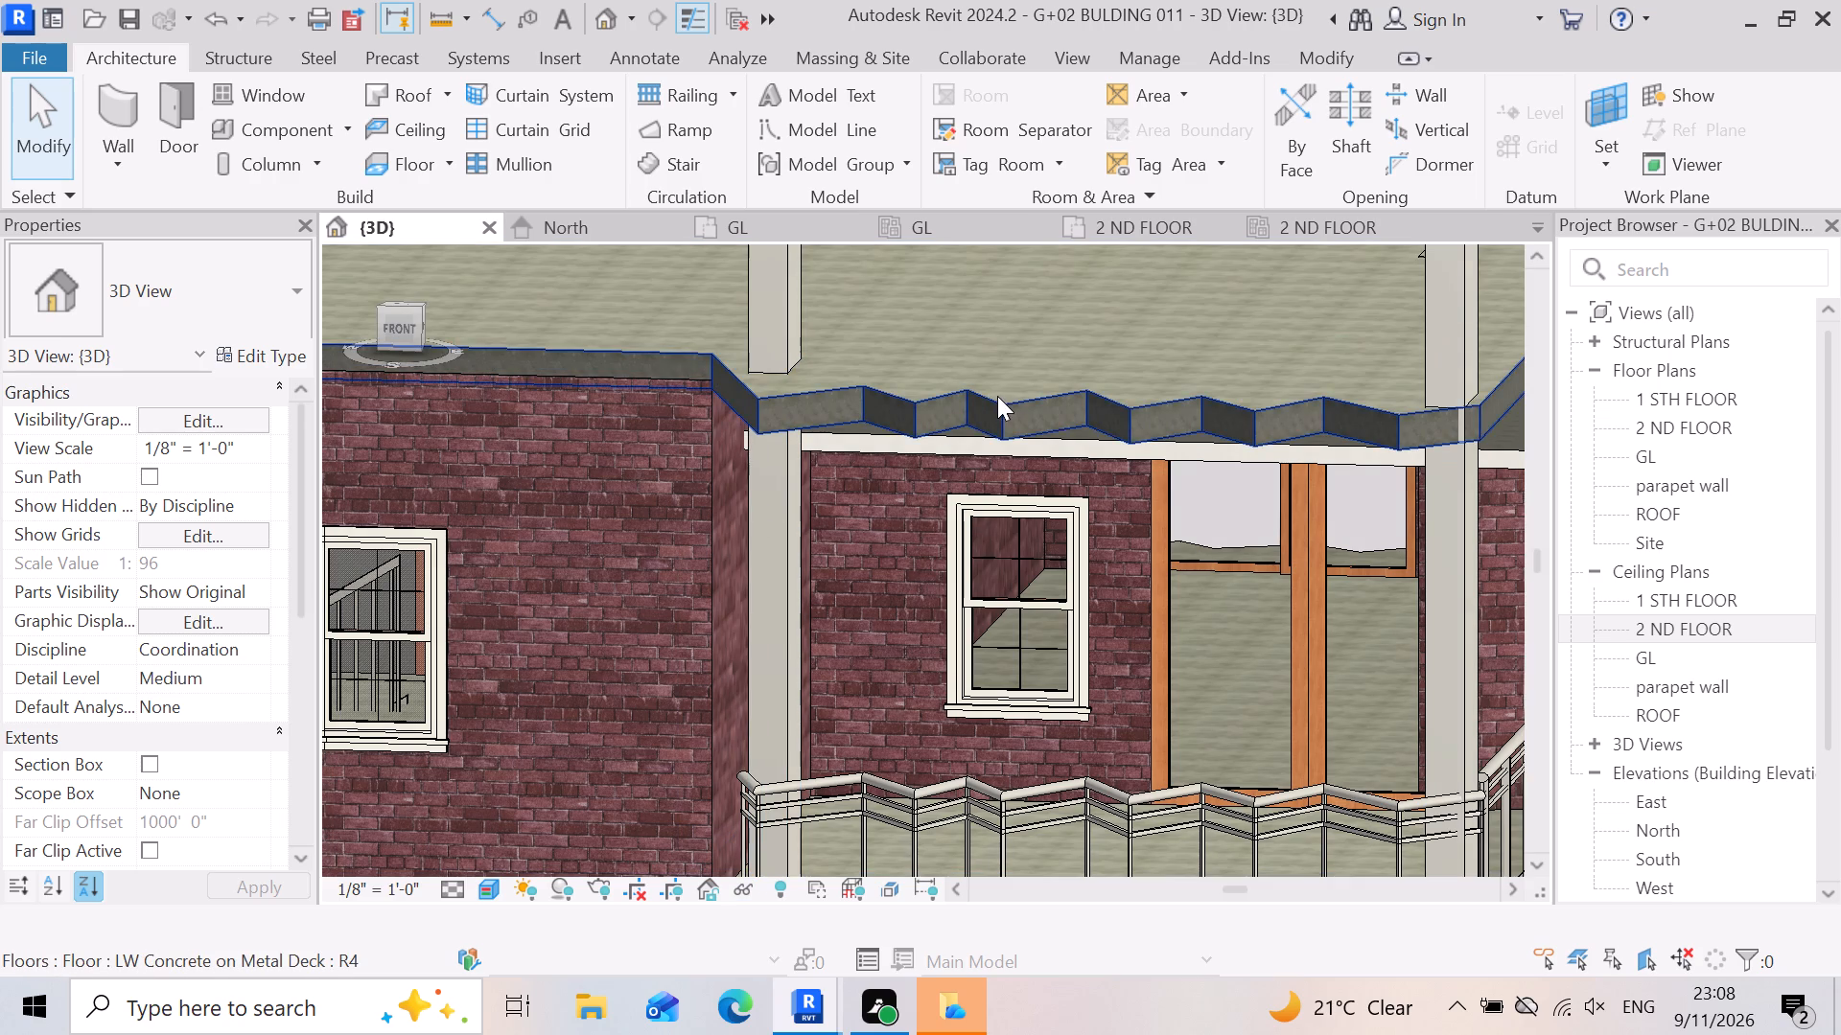
Nudge the 2 ND FLOOR balcony ceiling leftward until its overhanging end lines up with the corner of the slab above.
scroll(1158, 466, "up", 7)
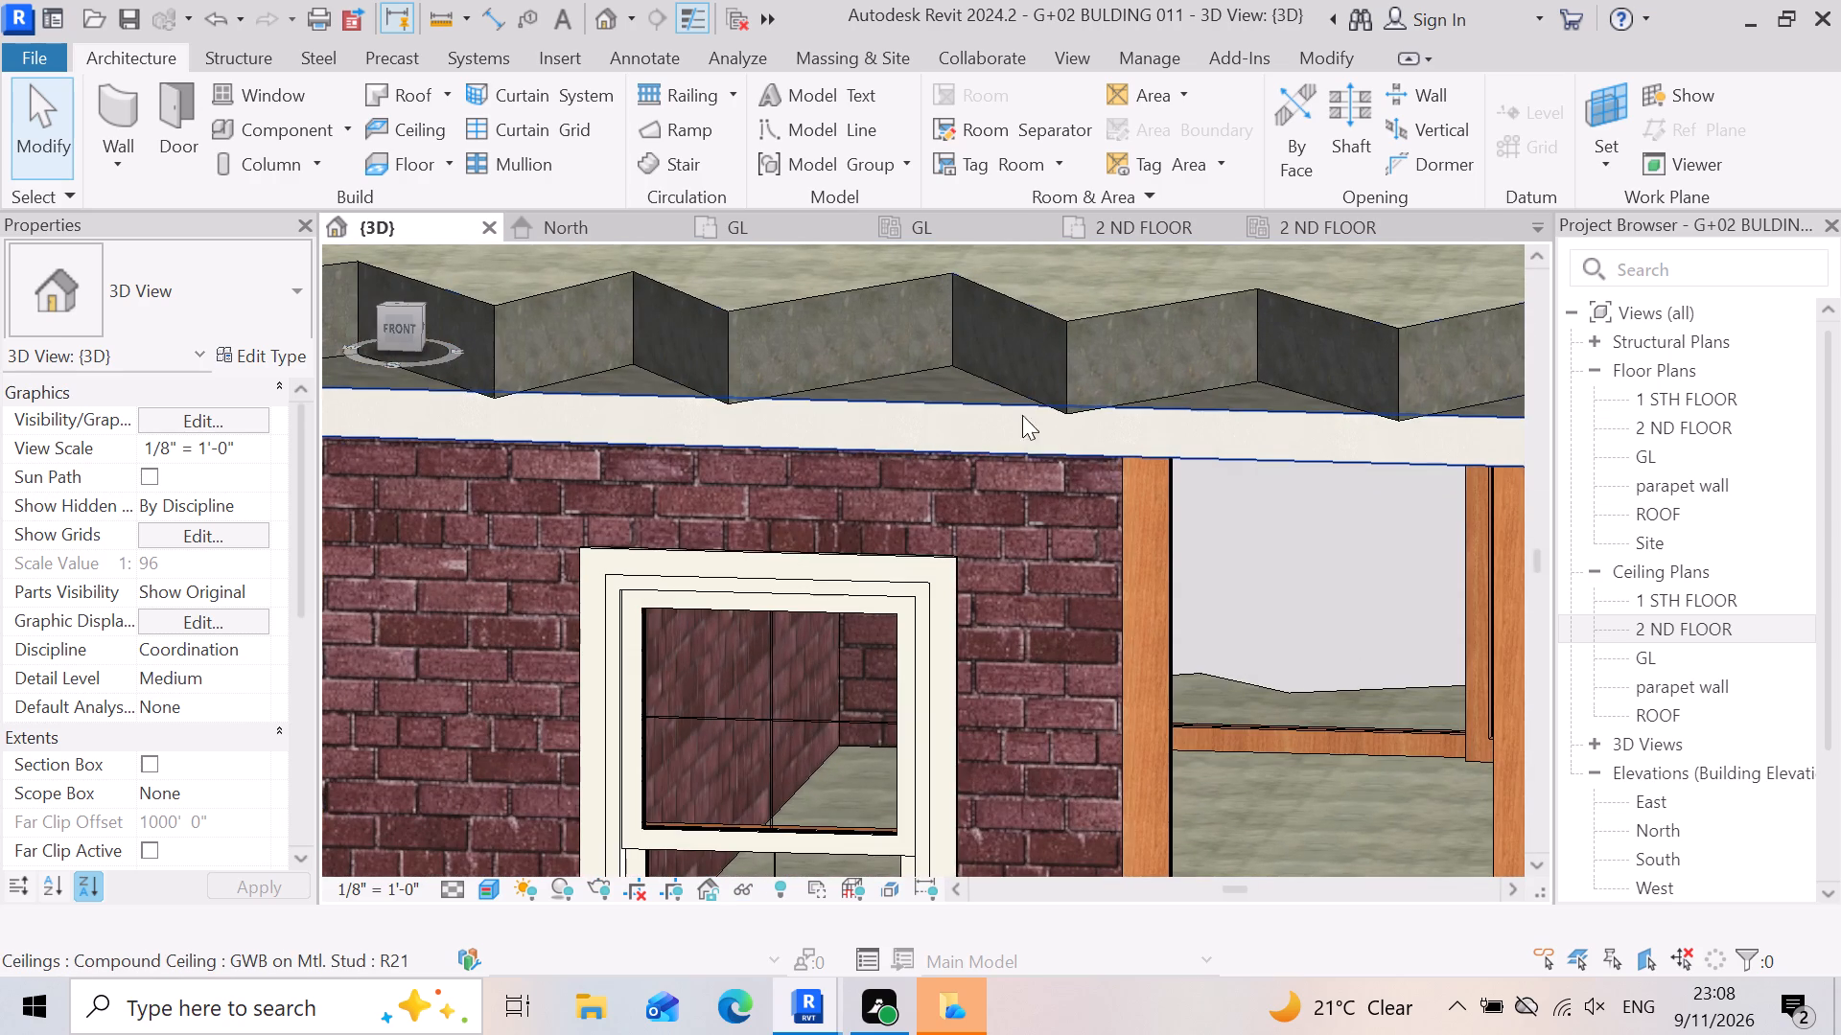
scroll(1004, 381, "down", 8)
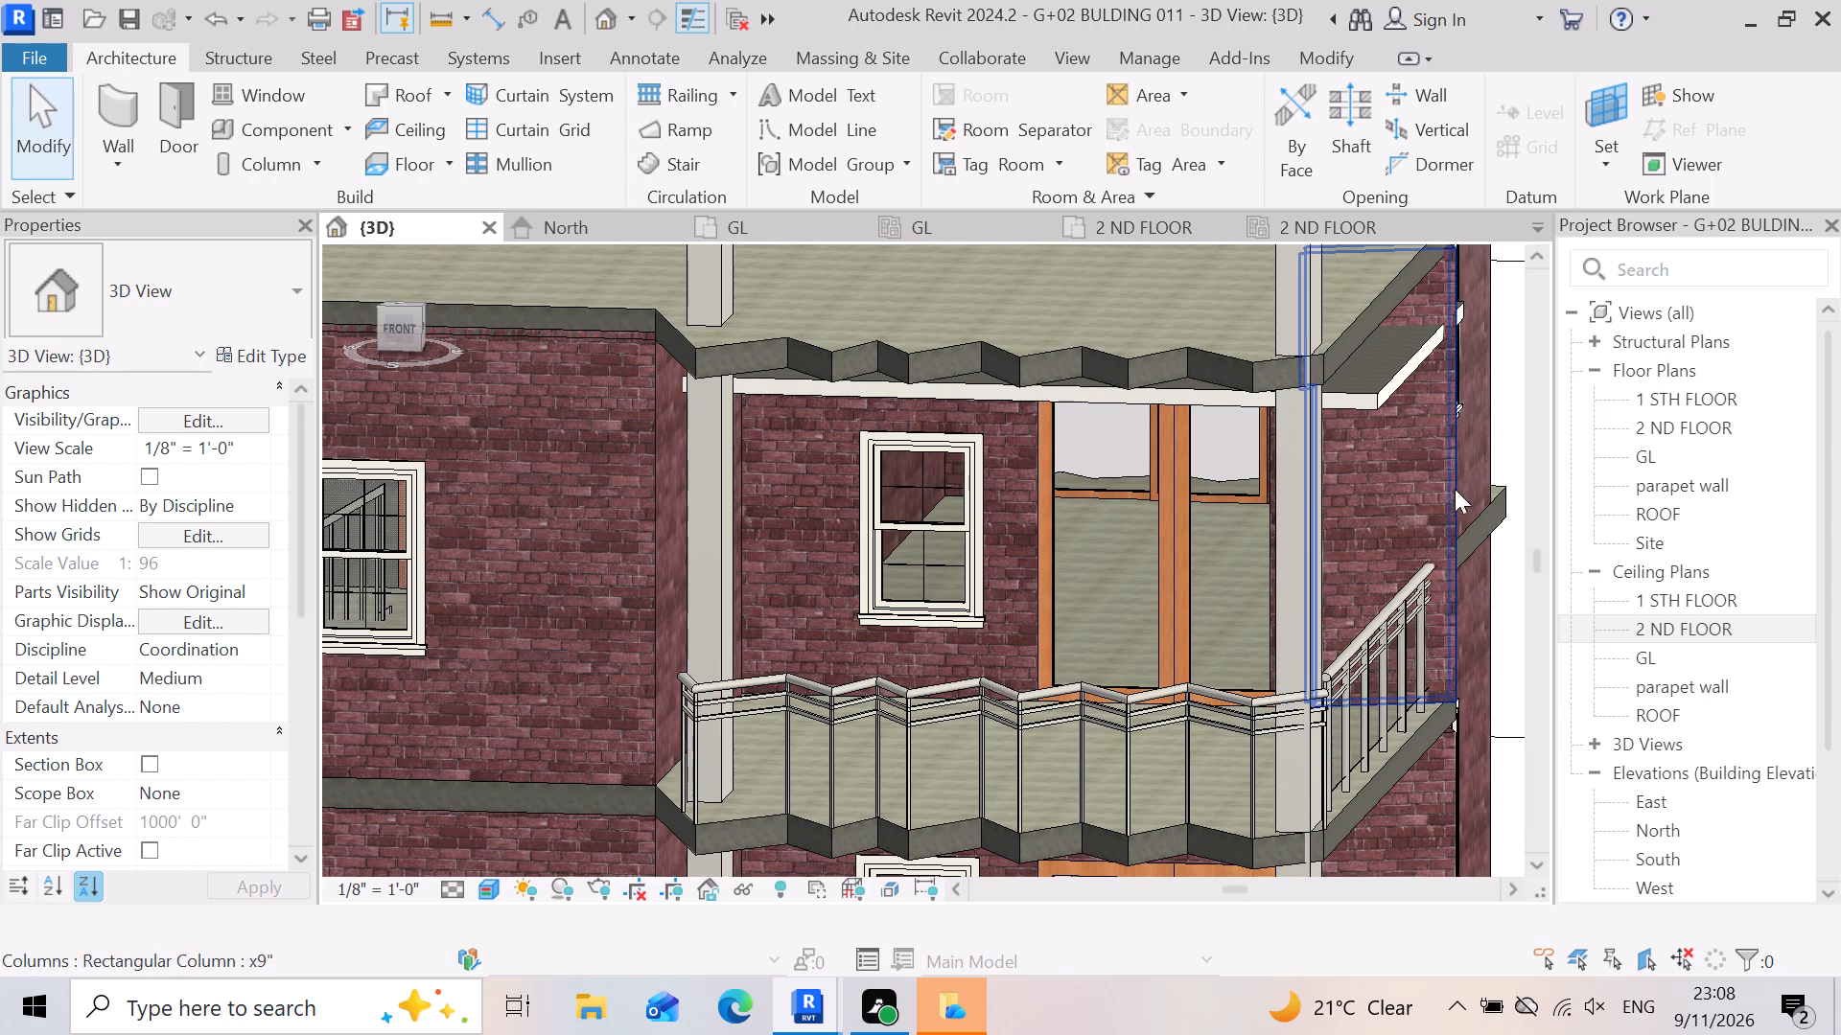
scroll(1436, 437, "up", 3)
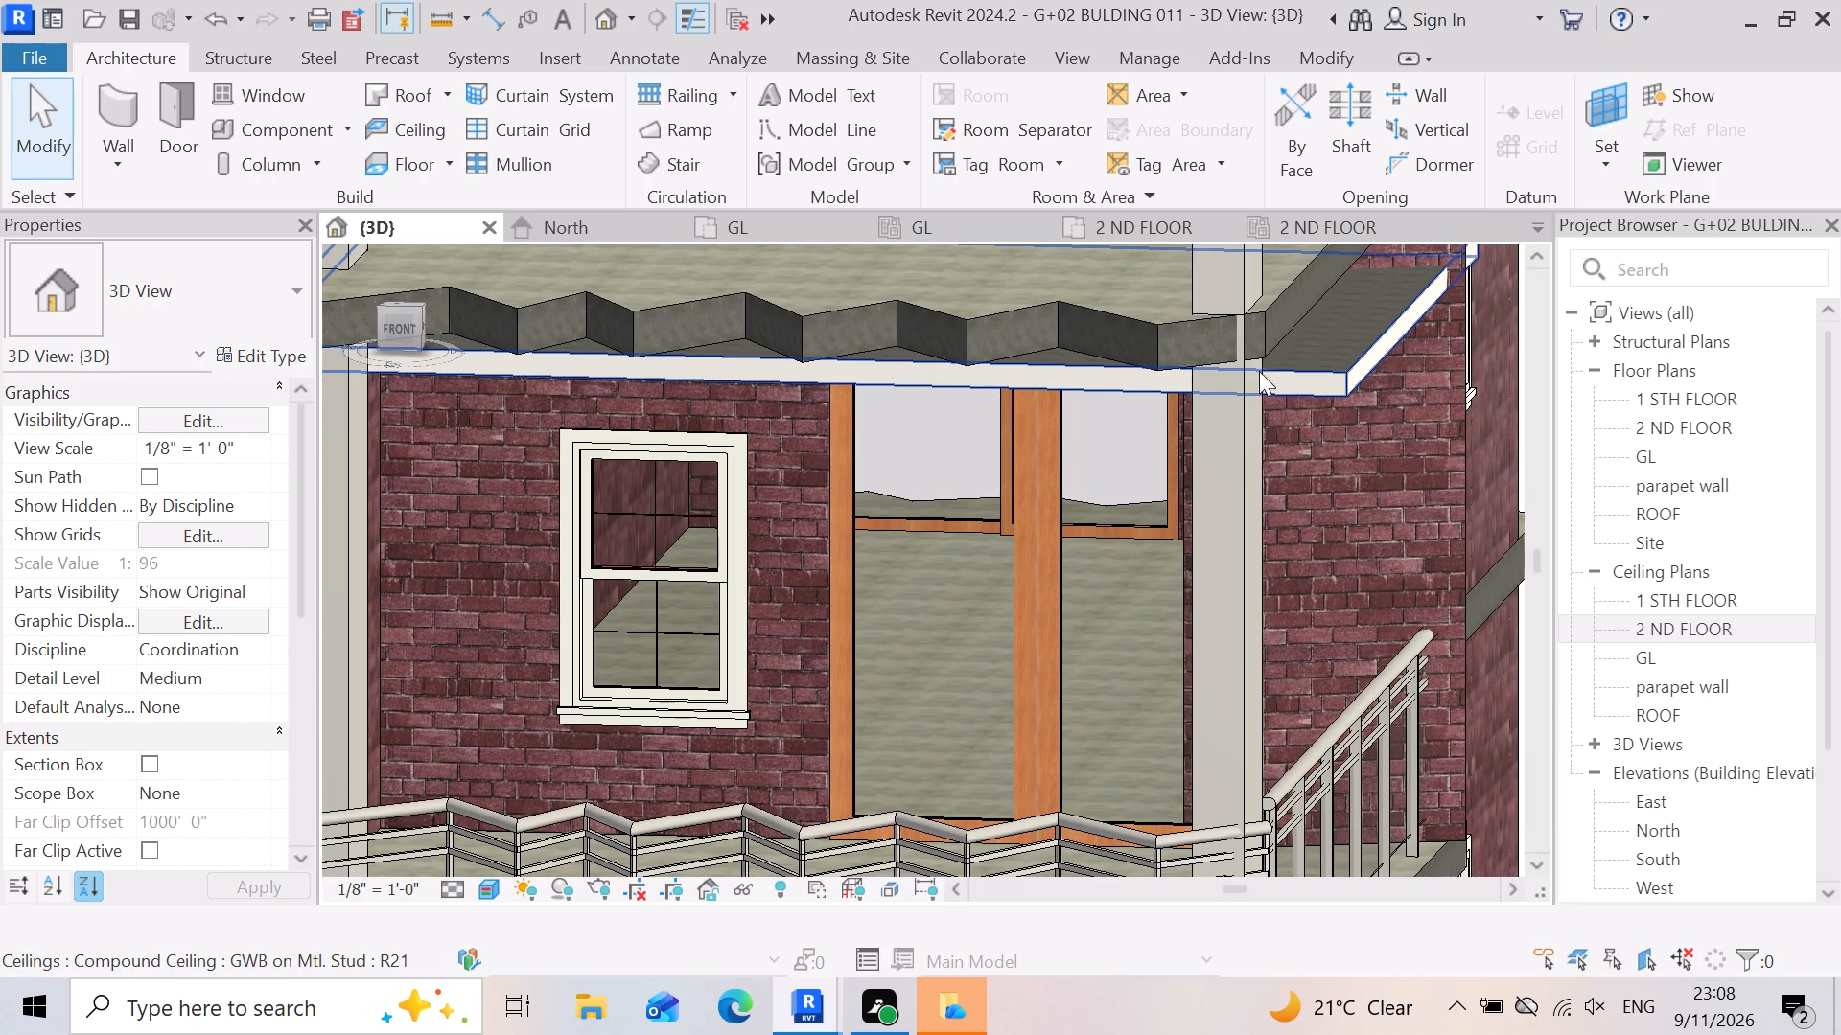
scroll(1177, 342, "down", 4)
scroll(923, 429, "up", 3)
scroll(1144, 462, "down", 2)
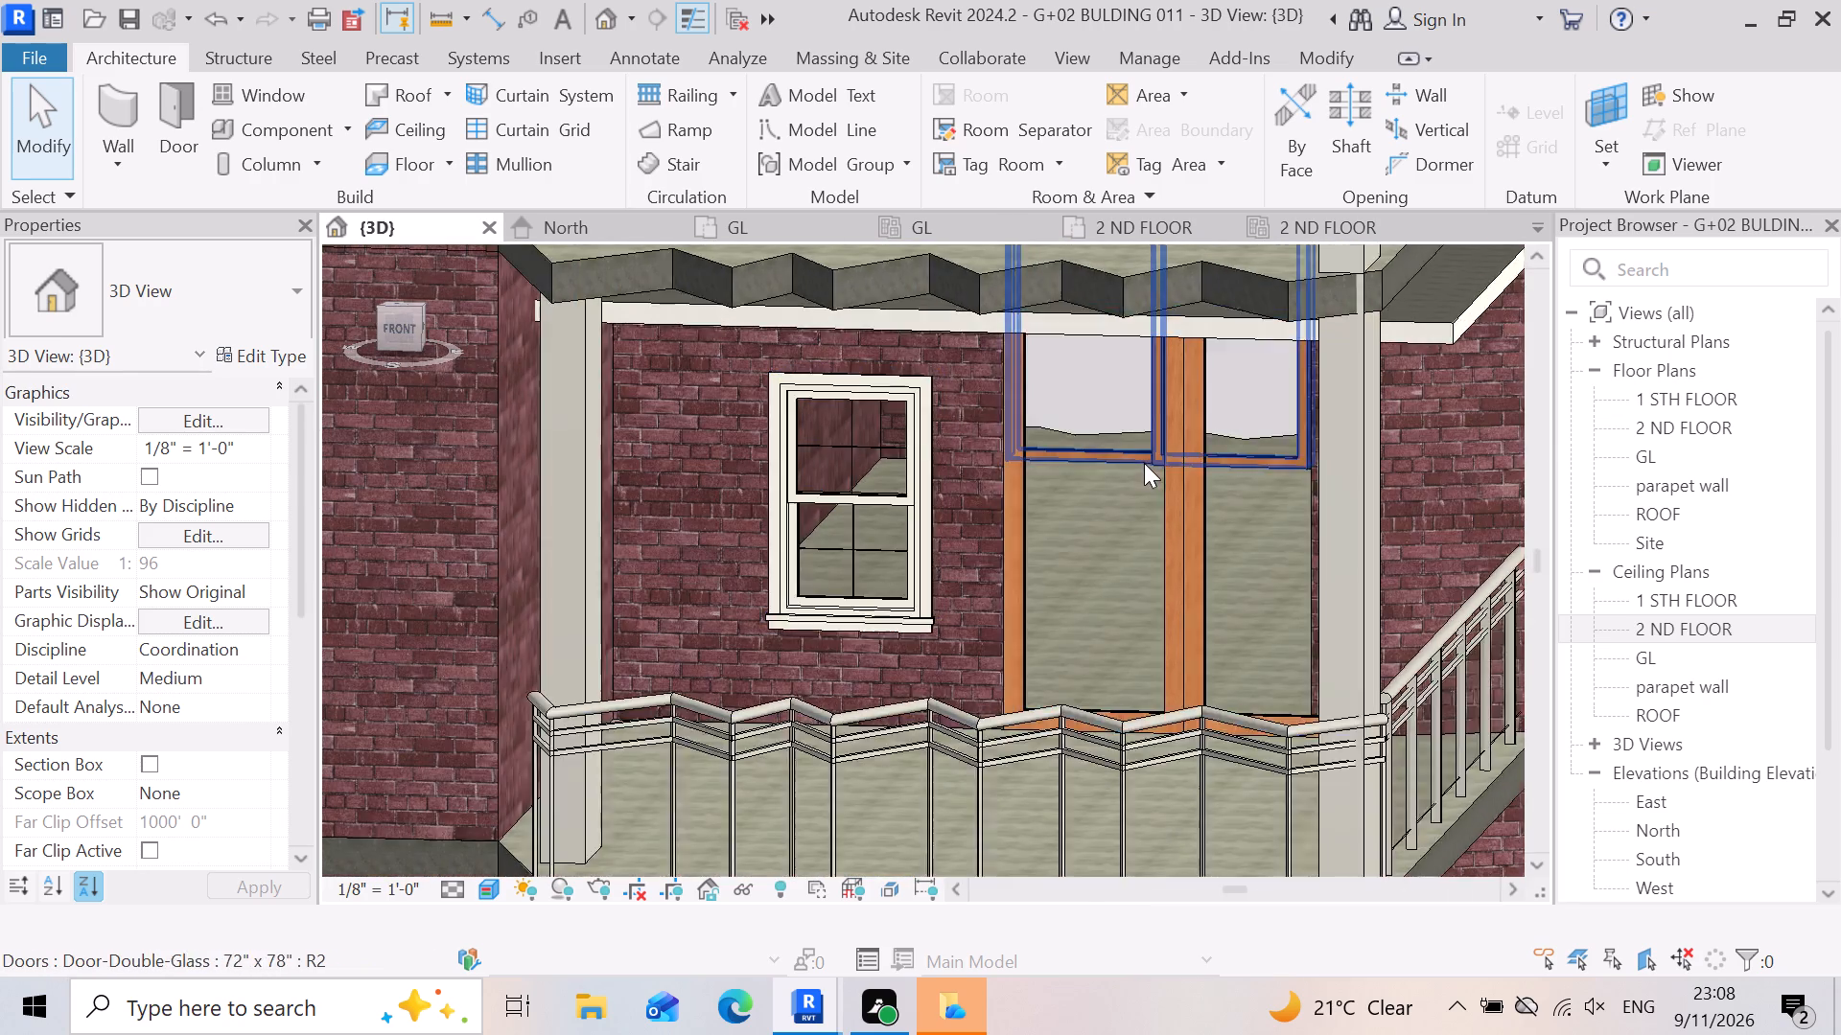
scroll(1144, 463, "down", 5)
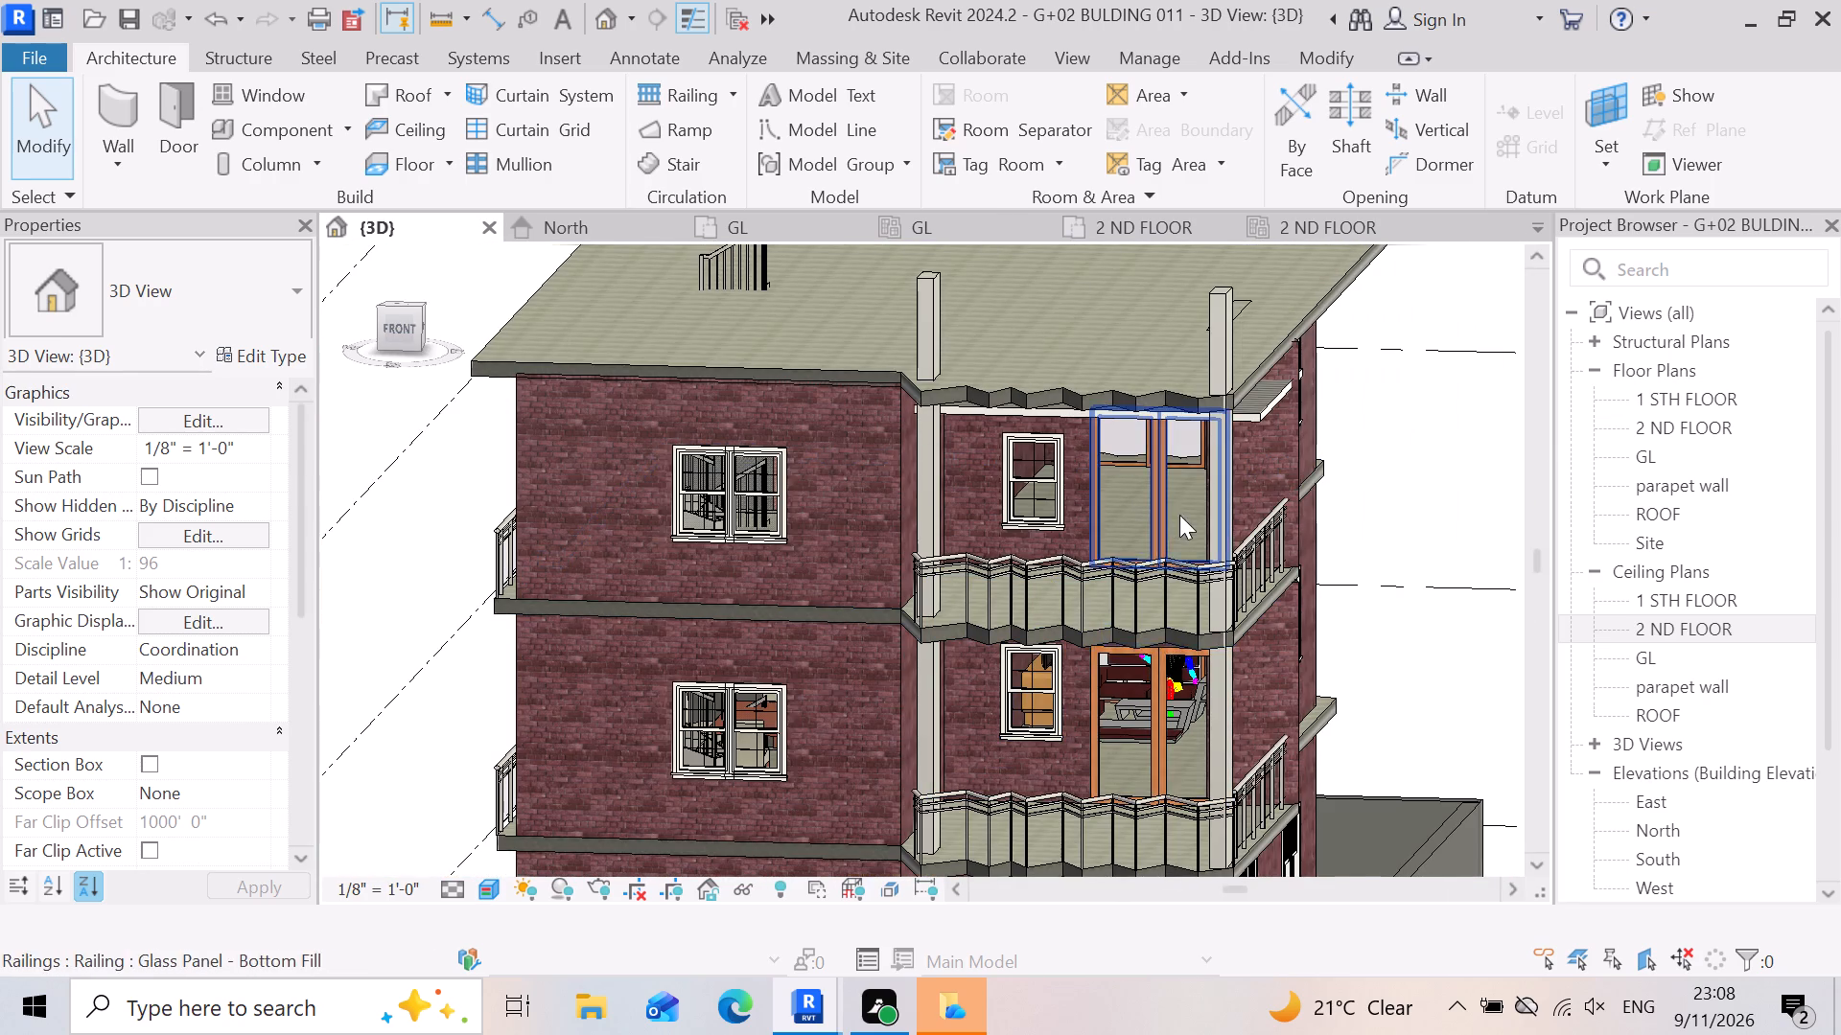
scroll(1191, 502, "up", 3)
scroll(1260, 423, "up", 5)
left_click(1347, 328)
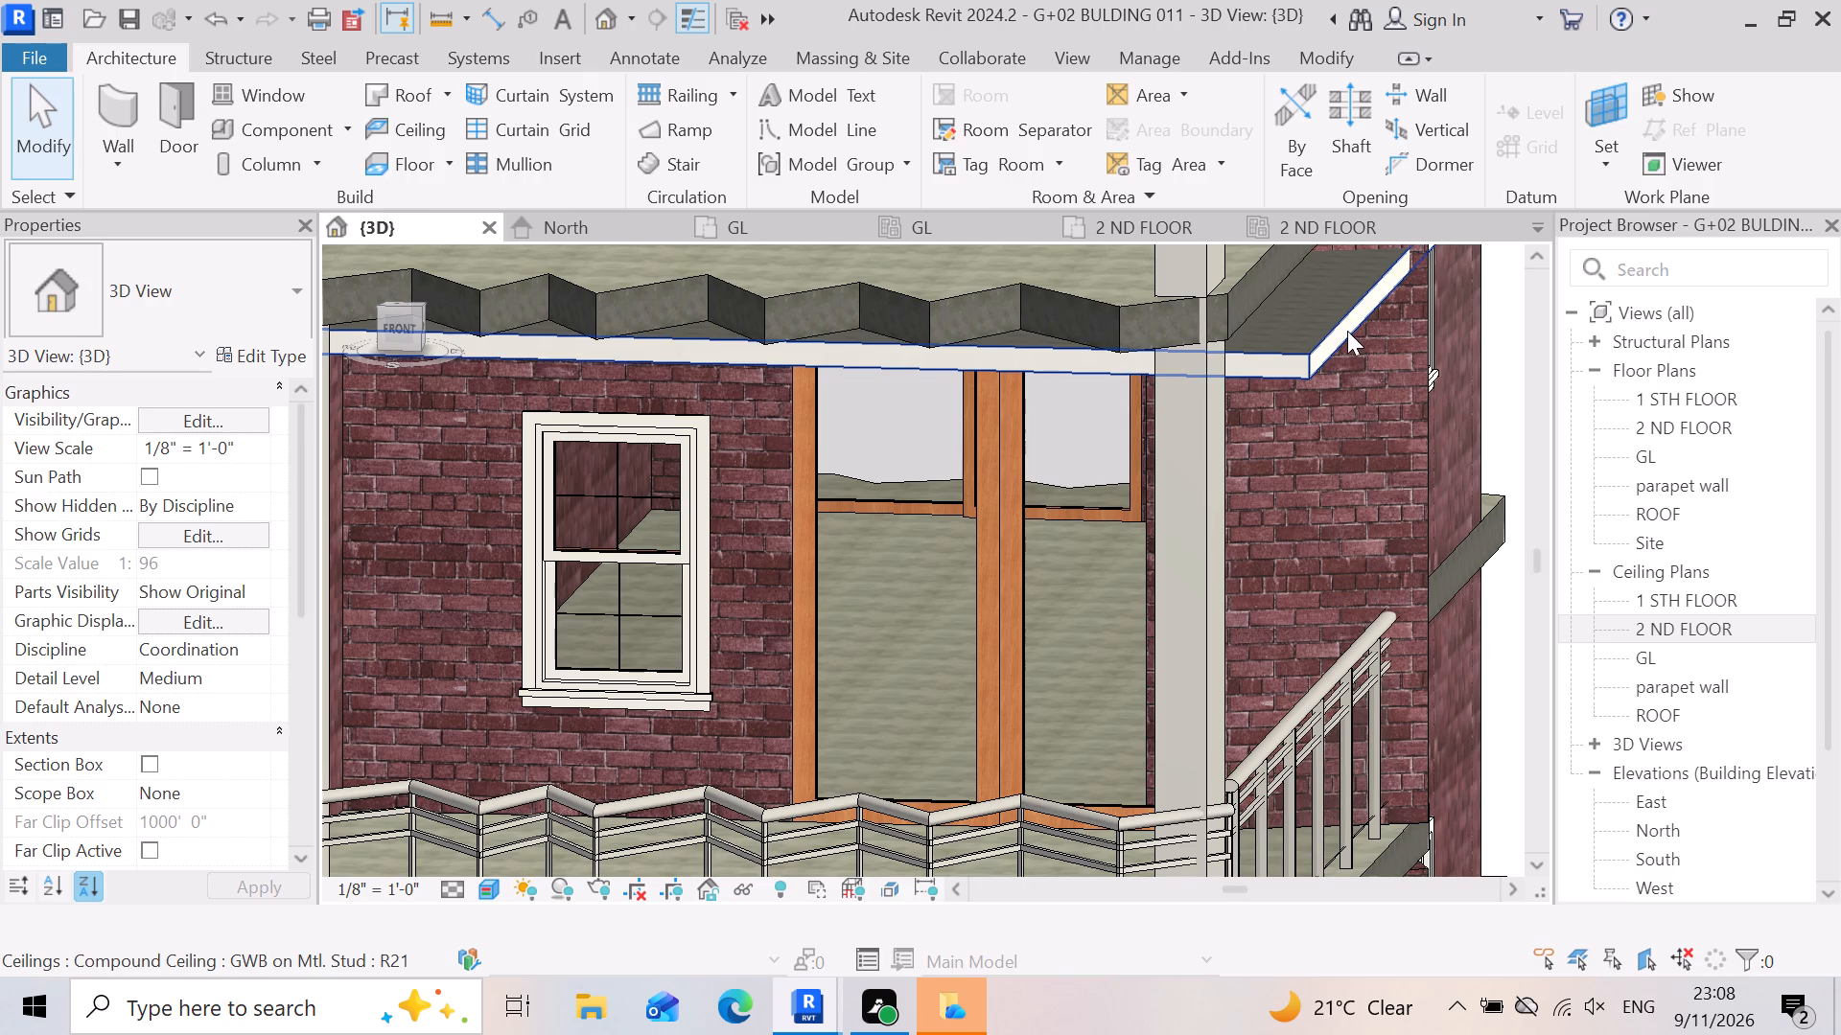
key("Left")
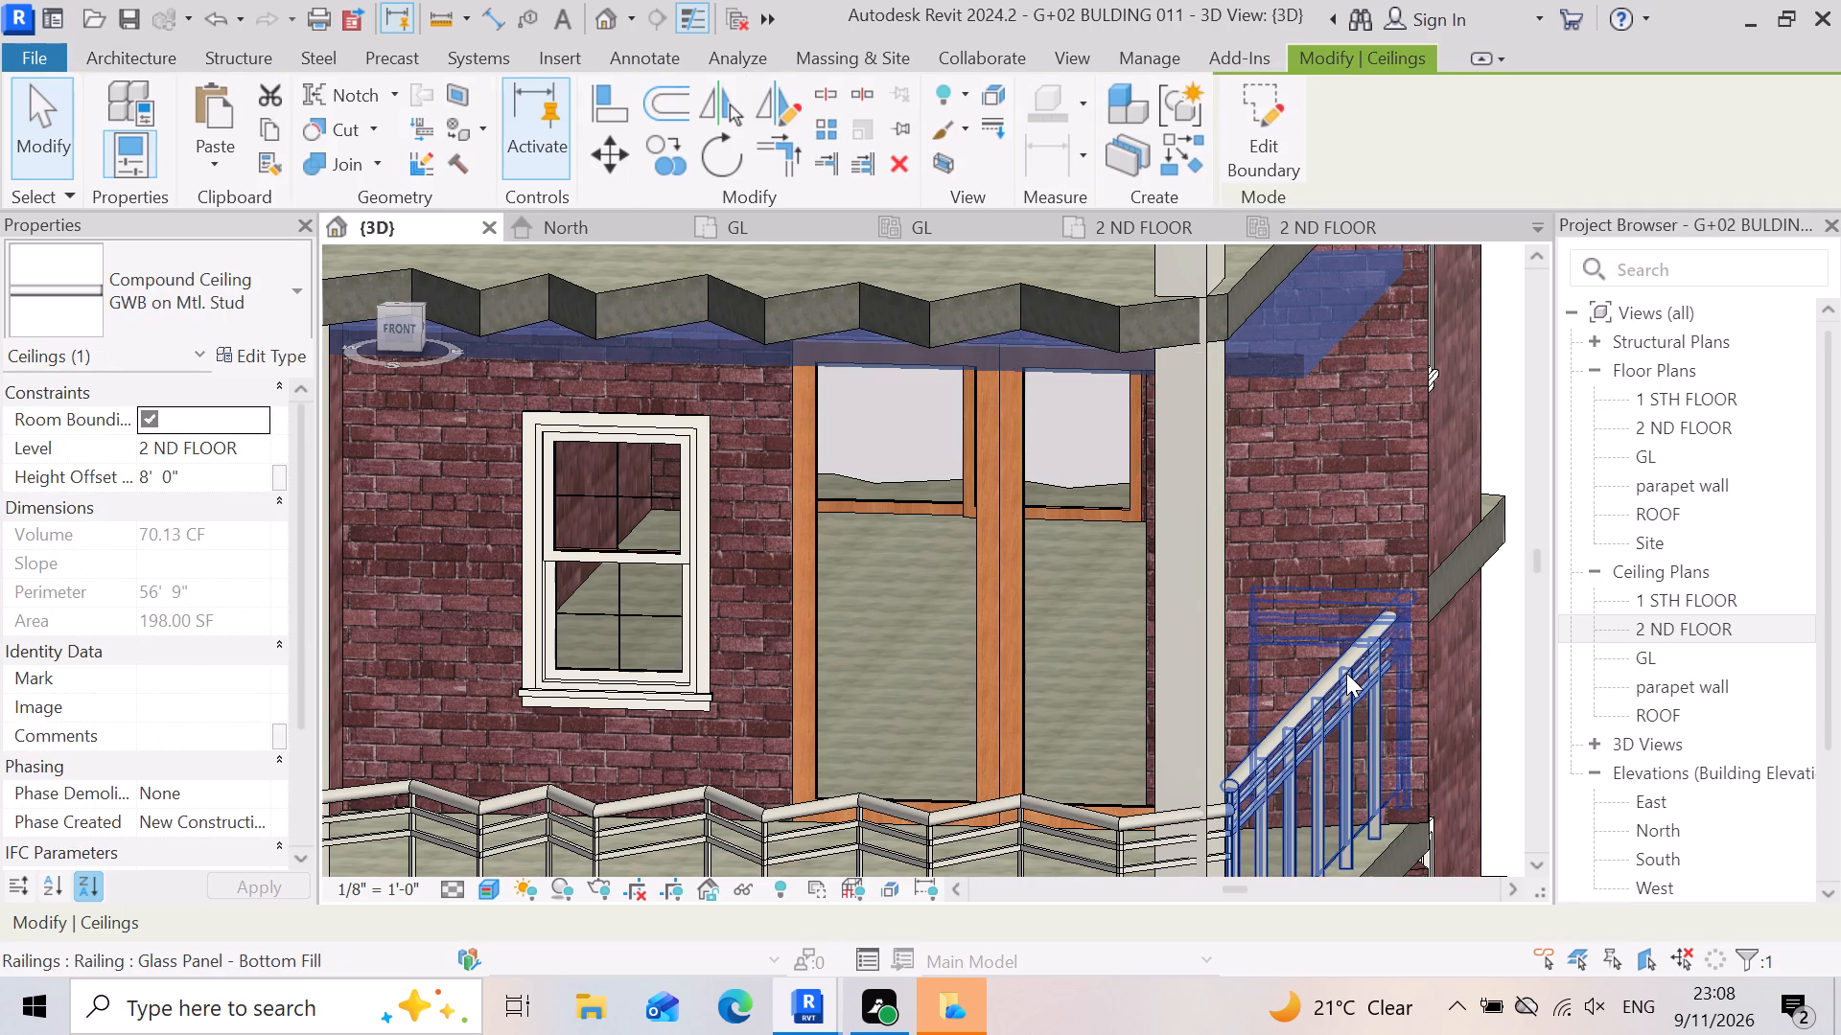
key("Left")
key("Left")
key("Left")
key("Left")
key("Left")
key("Left")
key("Left")
key("Left")
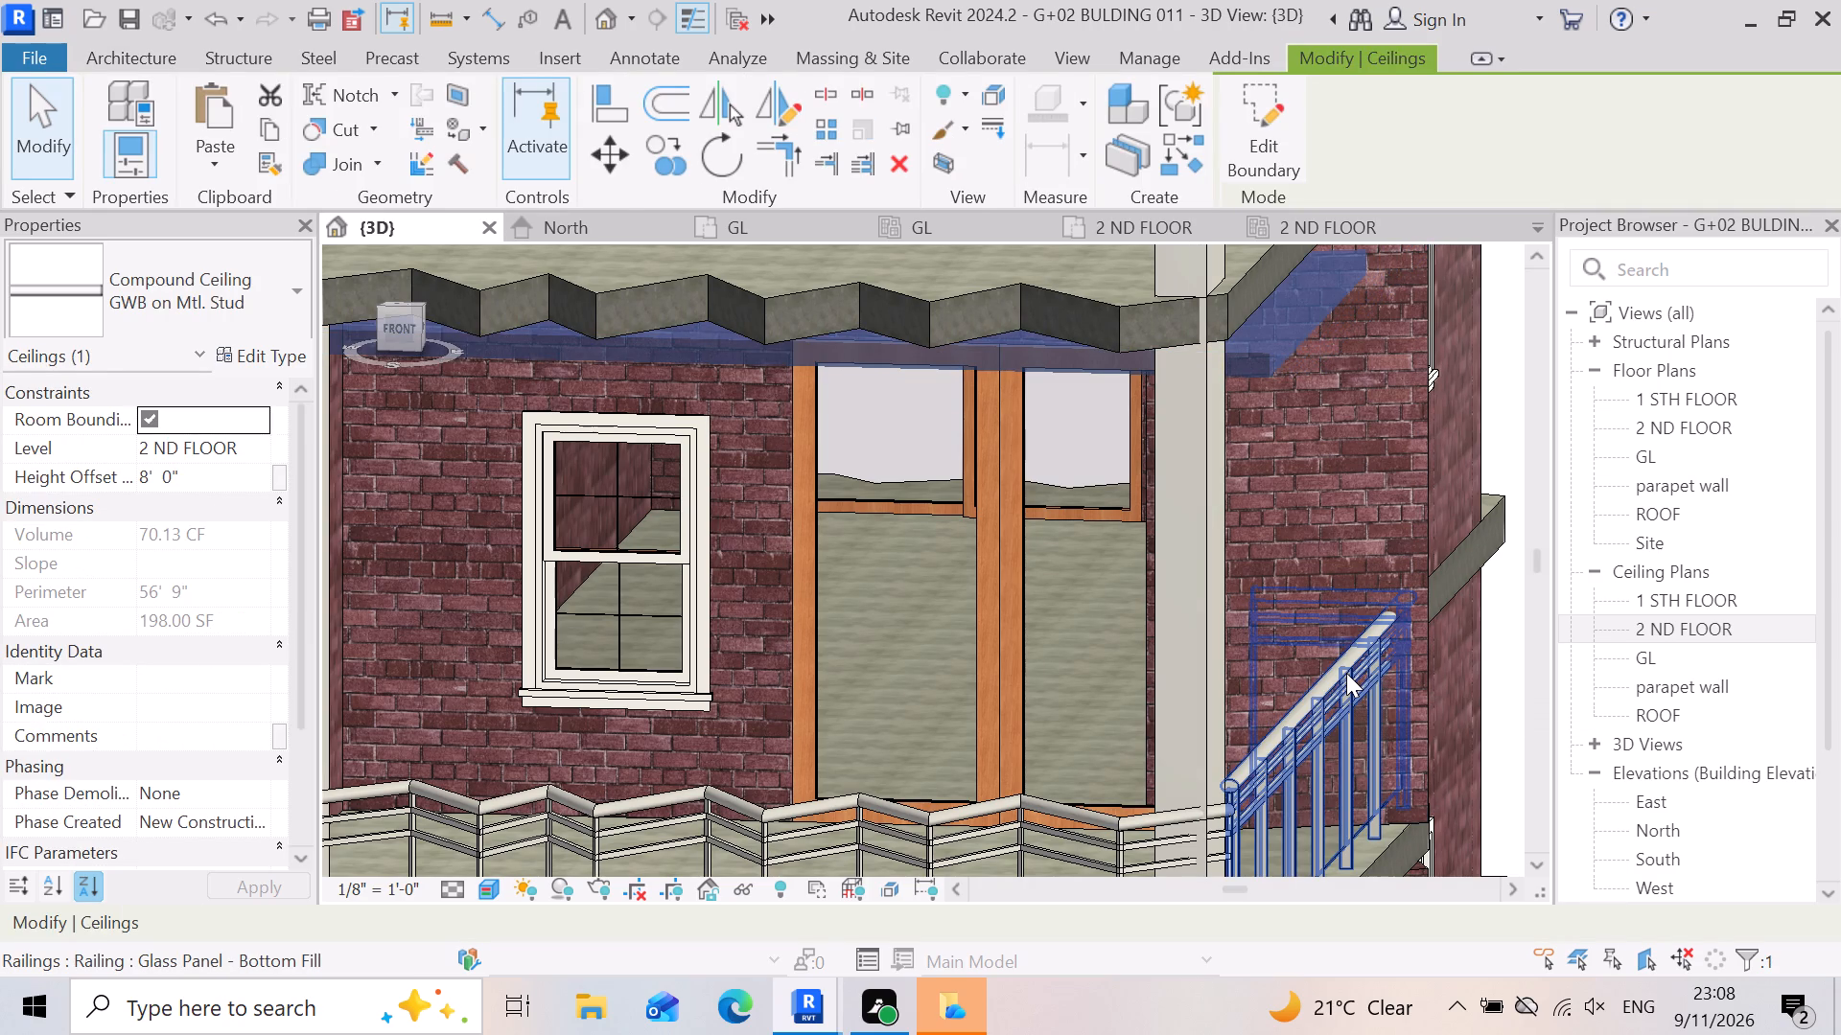
key("Left")
key("Left")
key("Left")
key("Left")
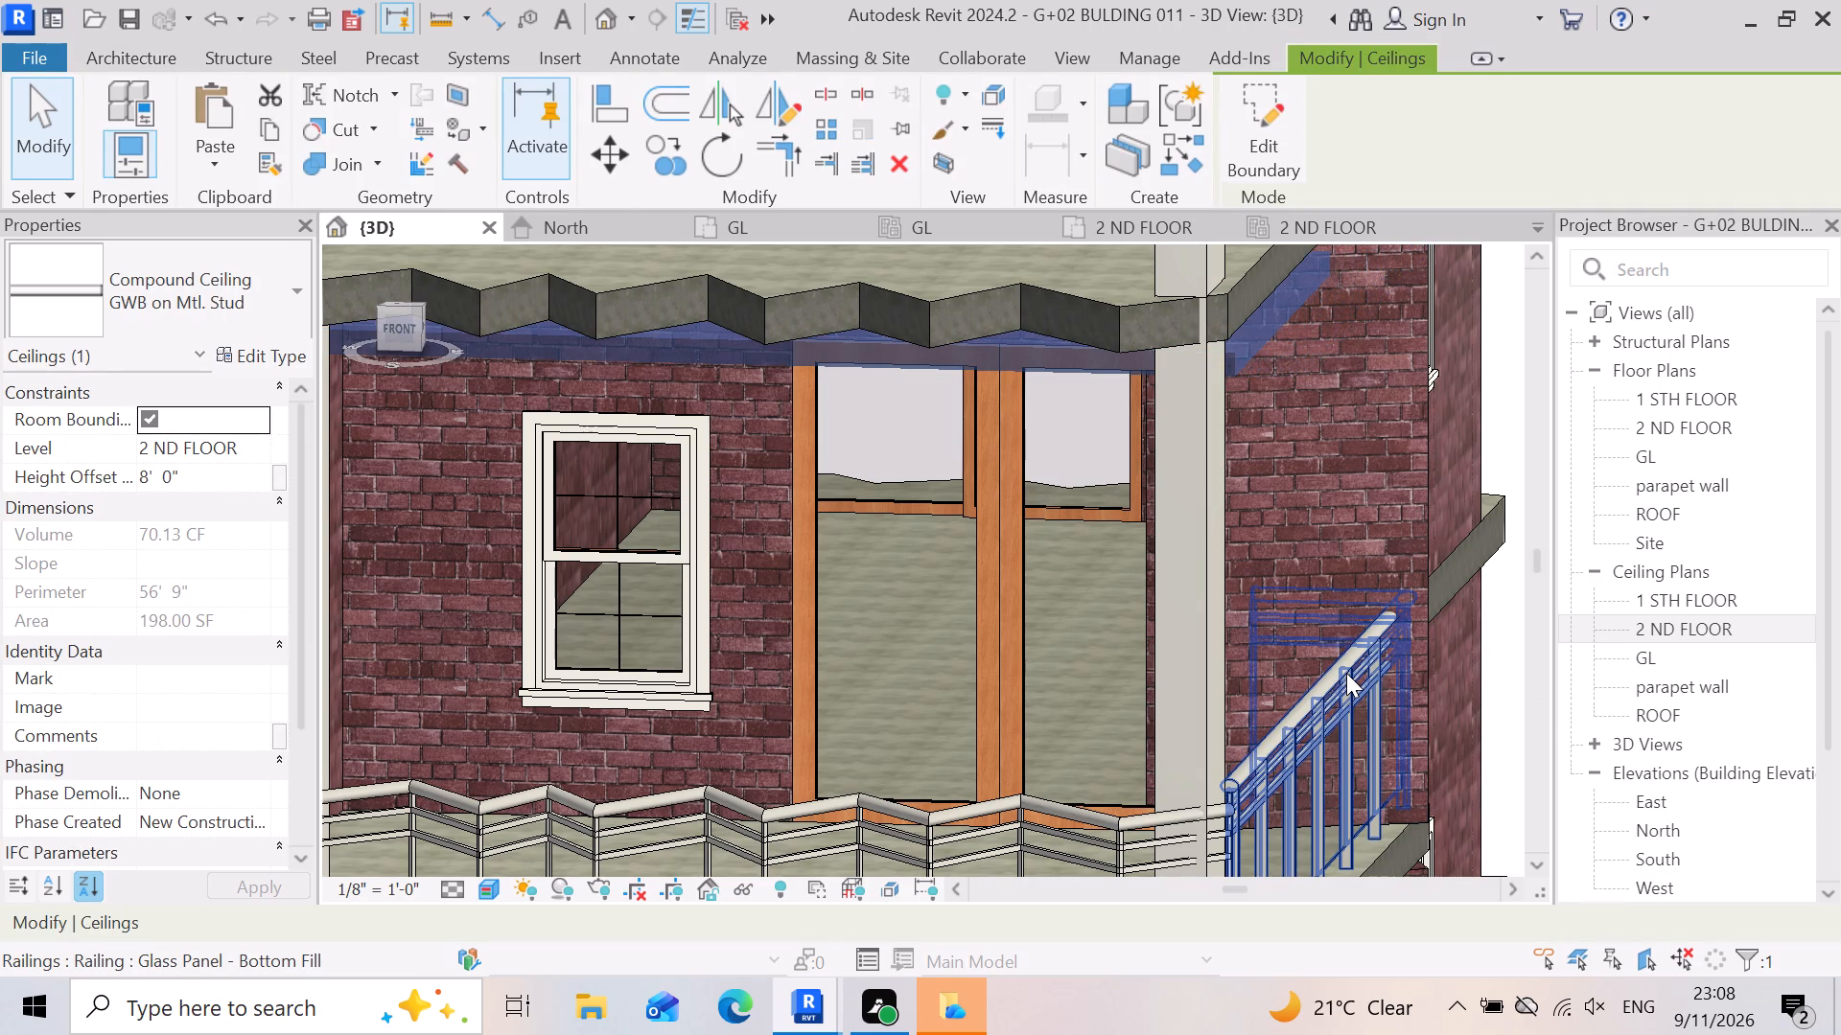
key("Left")
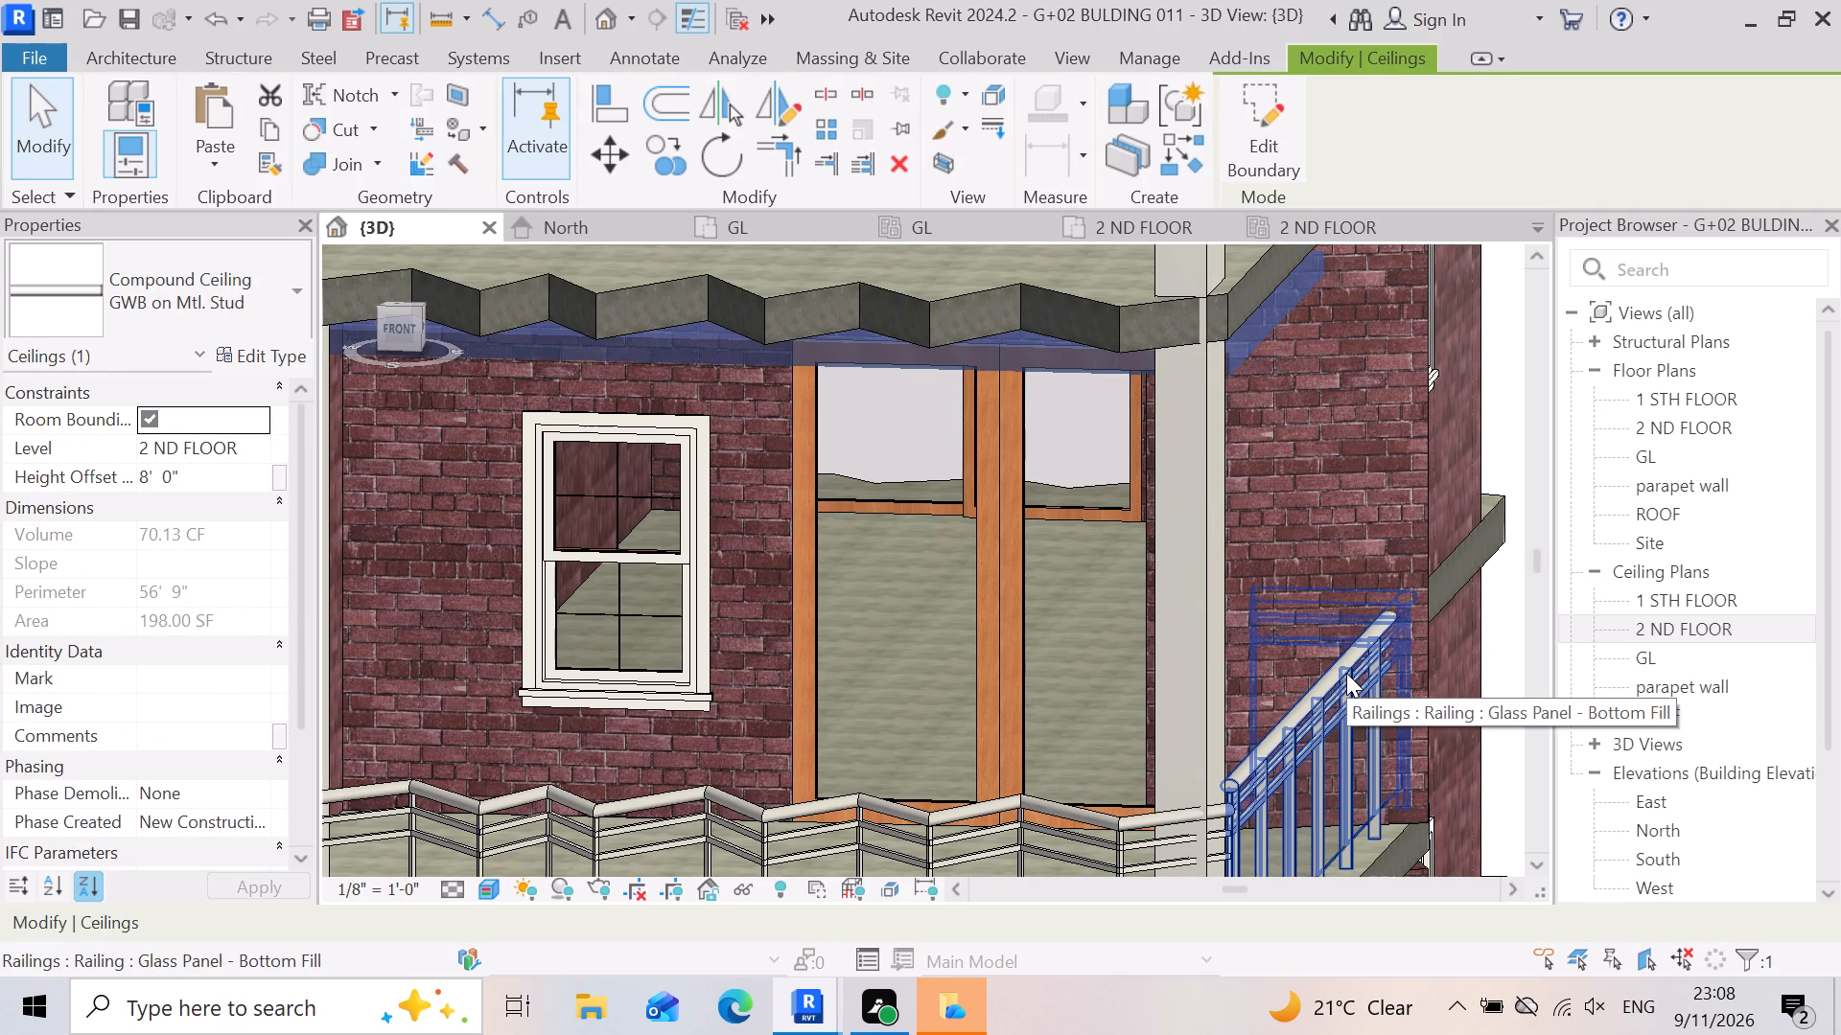
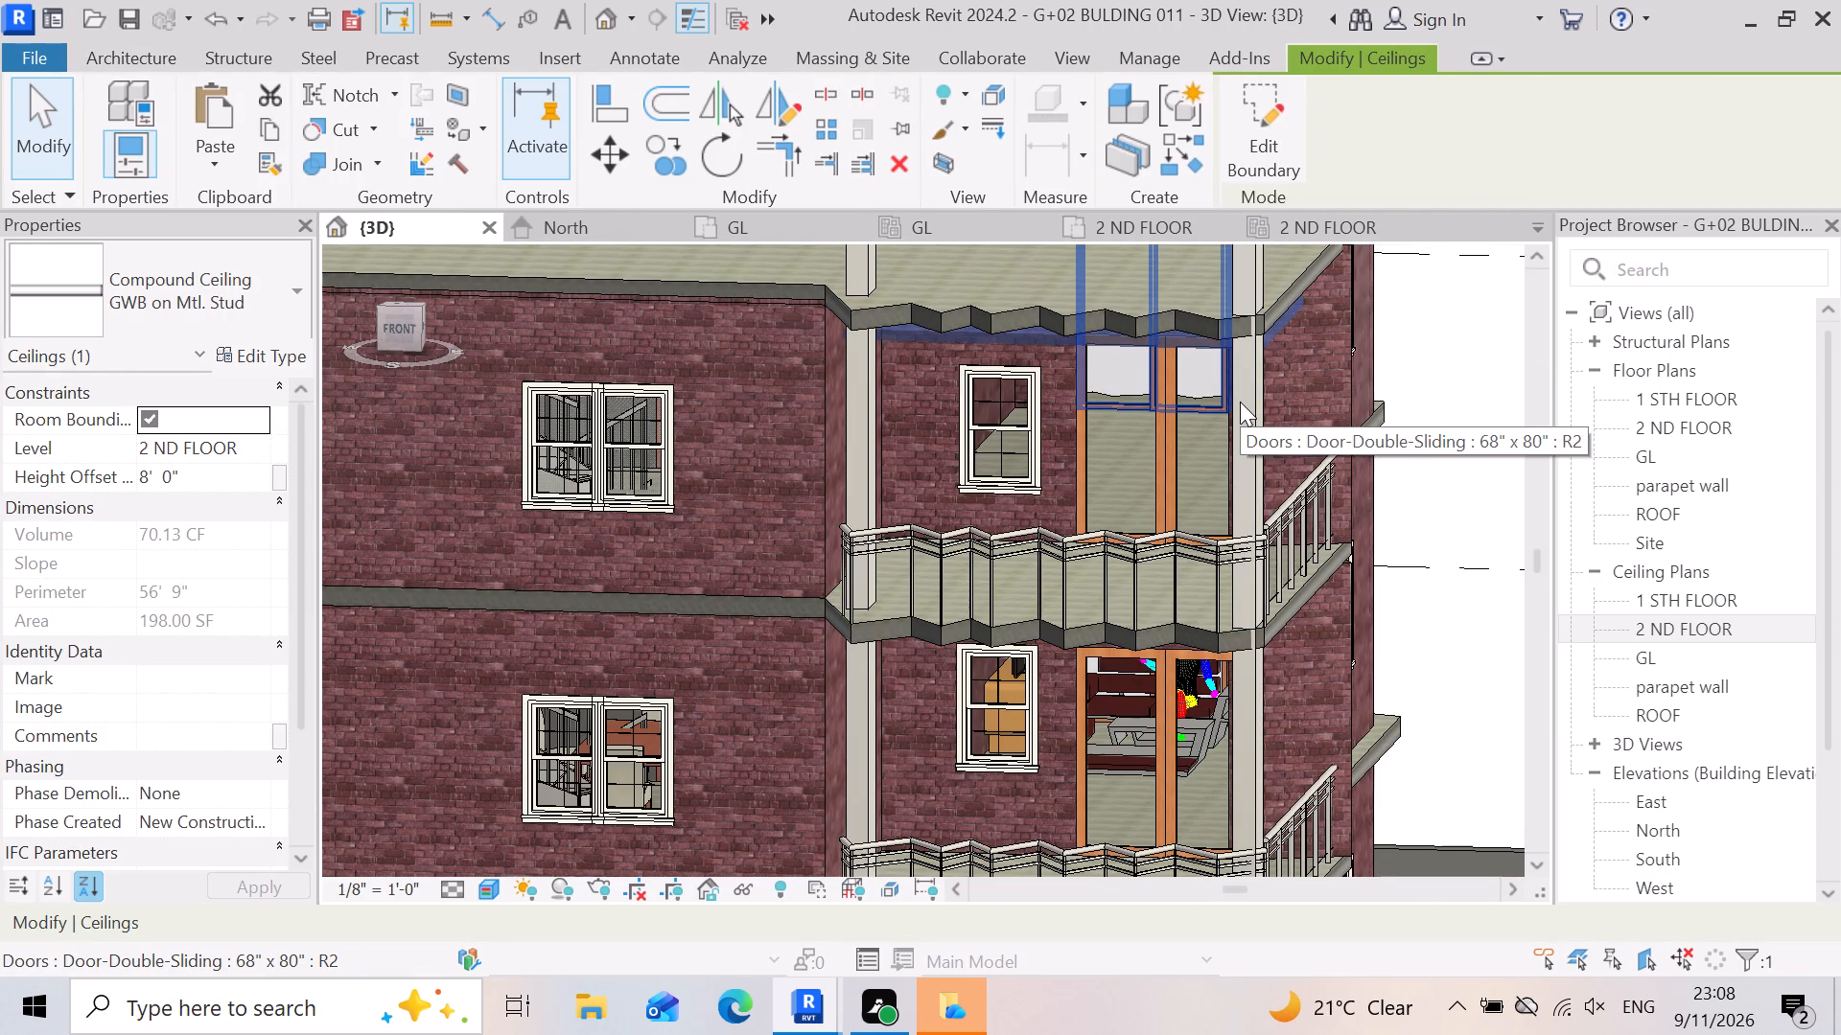
Nudge the selected 2 ND FLOOR balcony ceiling several increments upward in the 3D view and clear the selection.
key("Up")
key("Up")
key("Up")
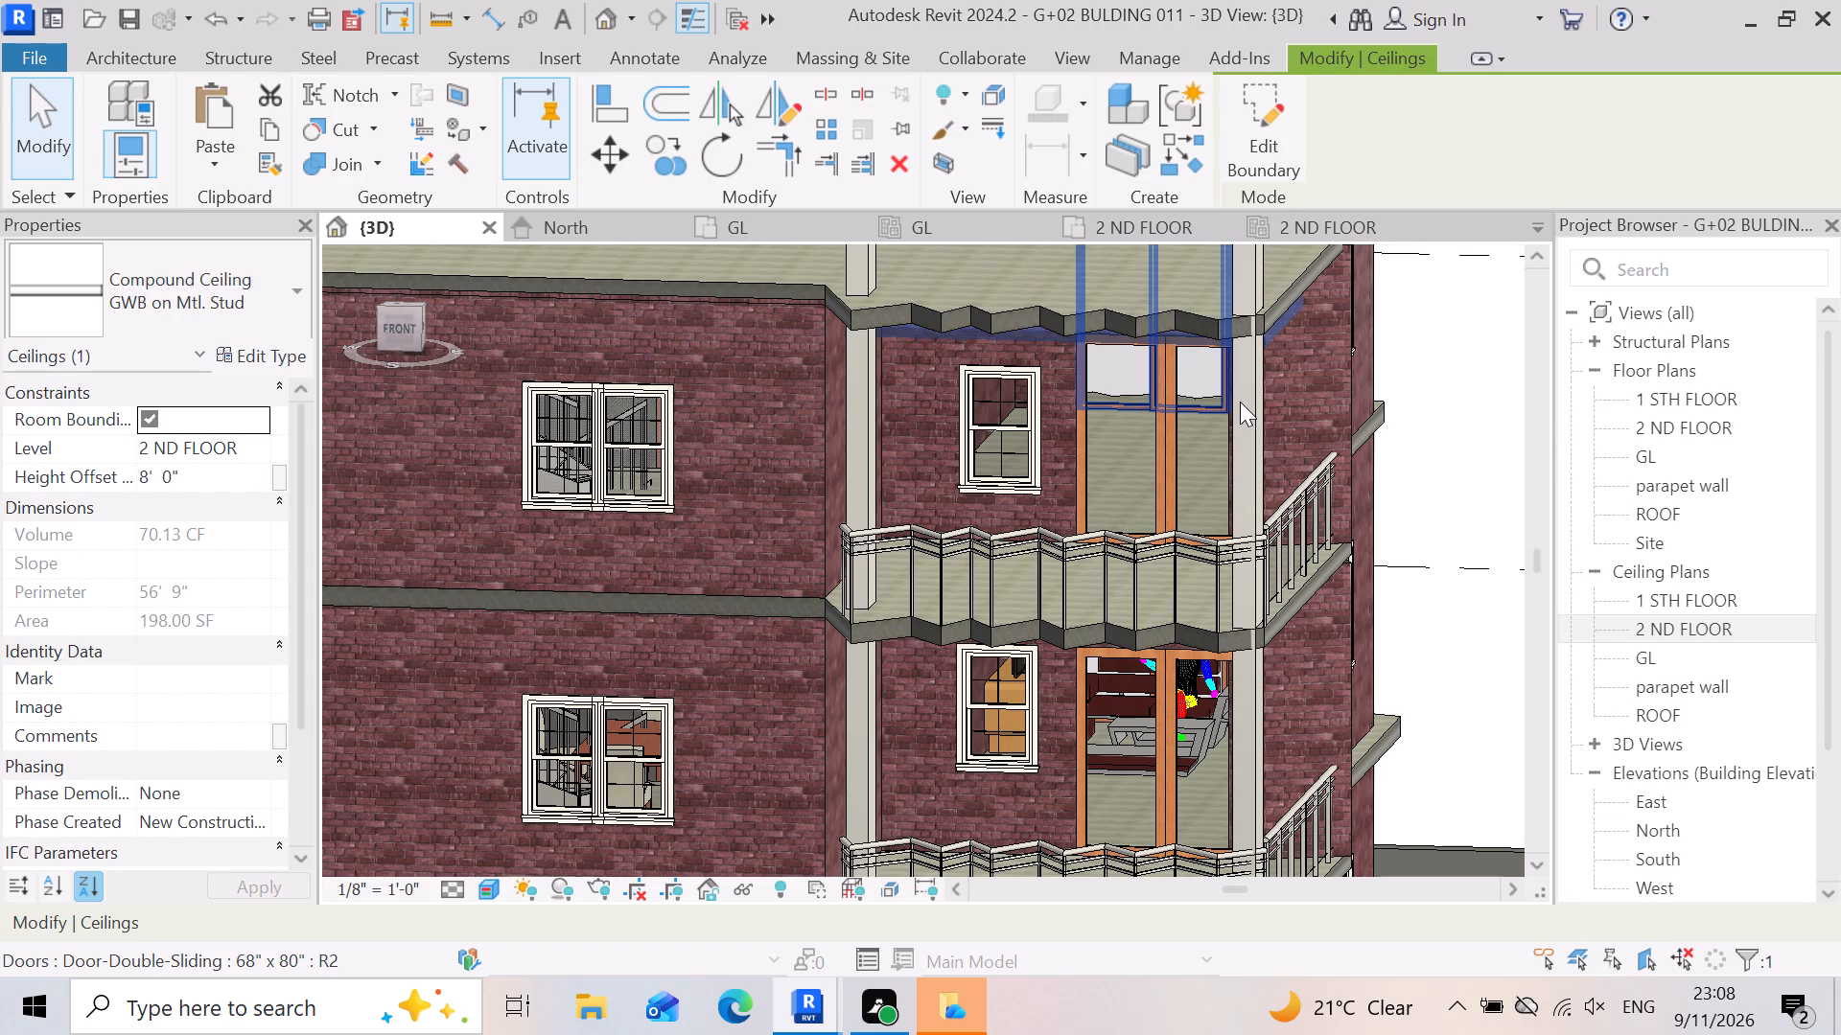
key("Up")
key("Up")
key("Up")
key("Up")
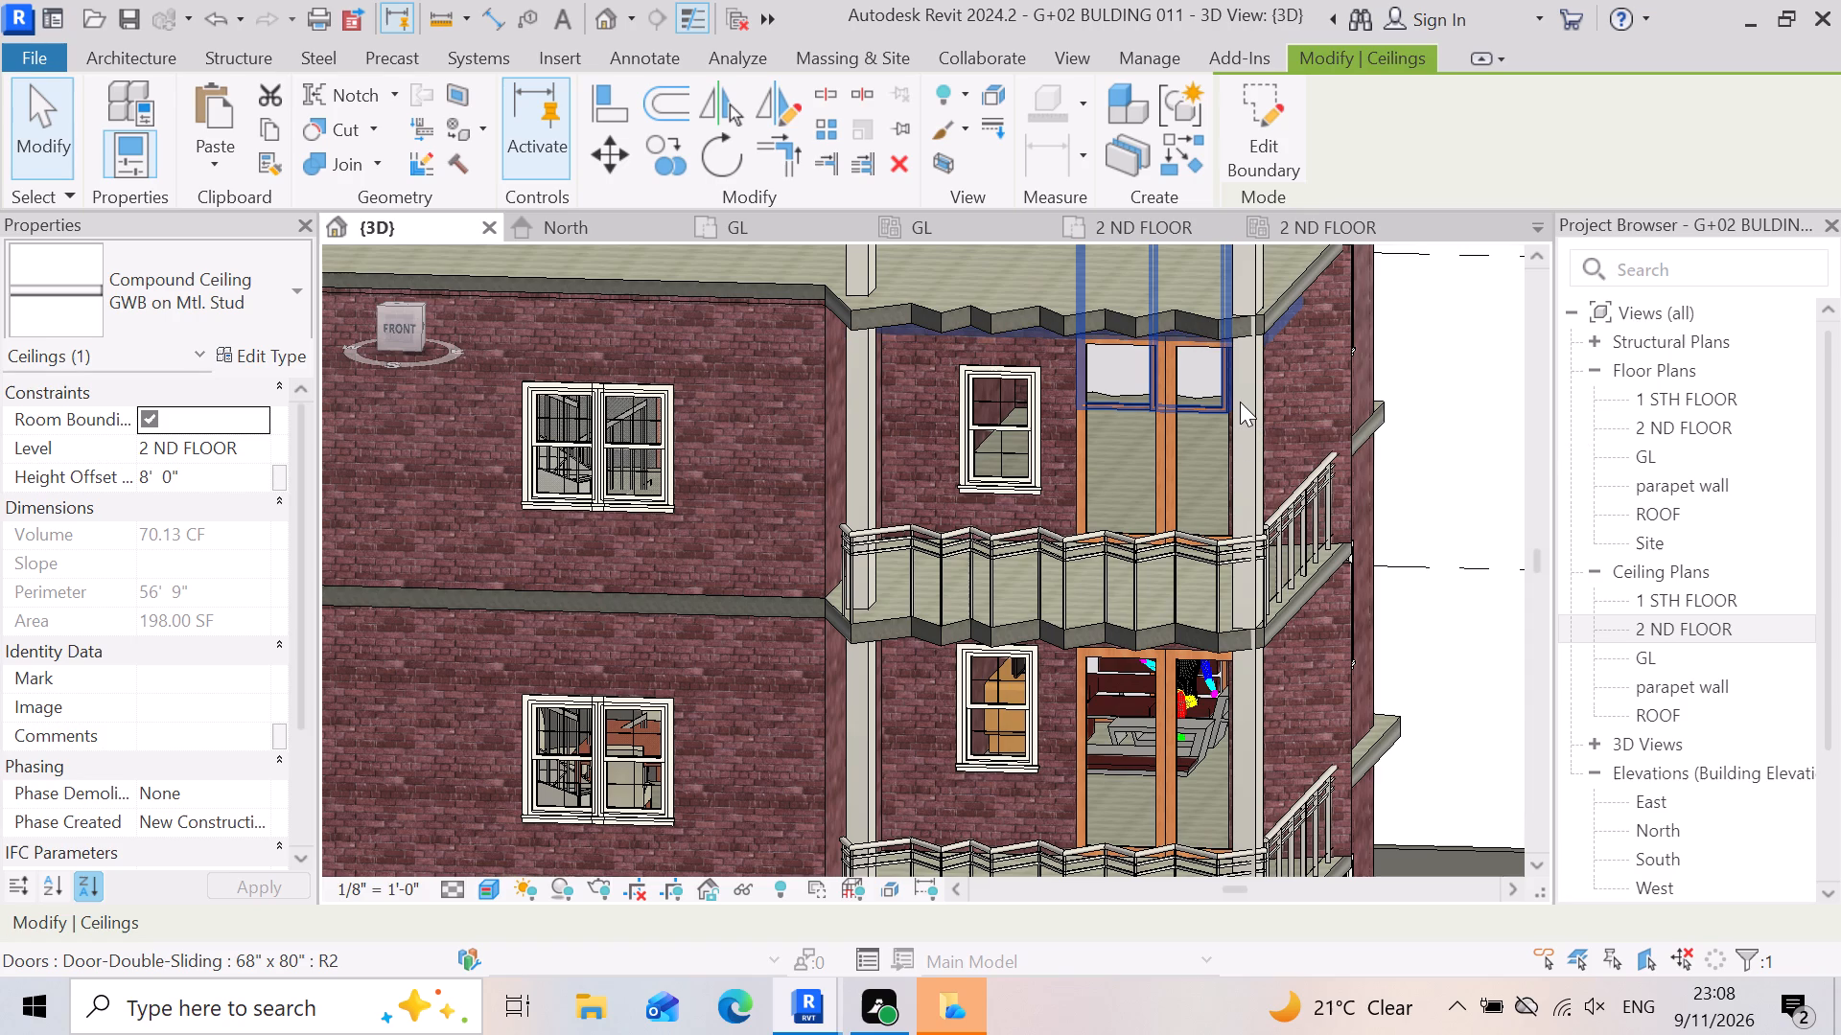
key("Up")
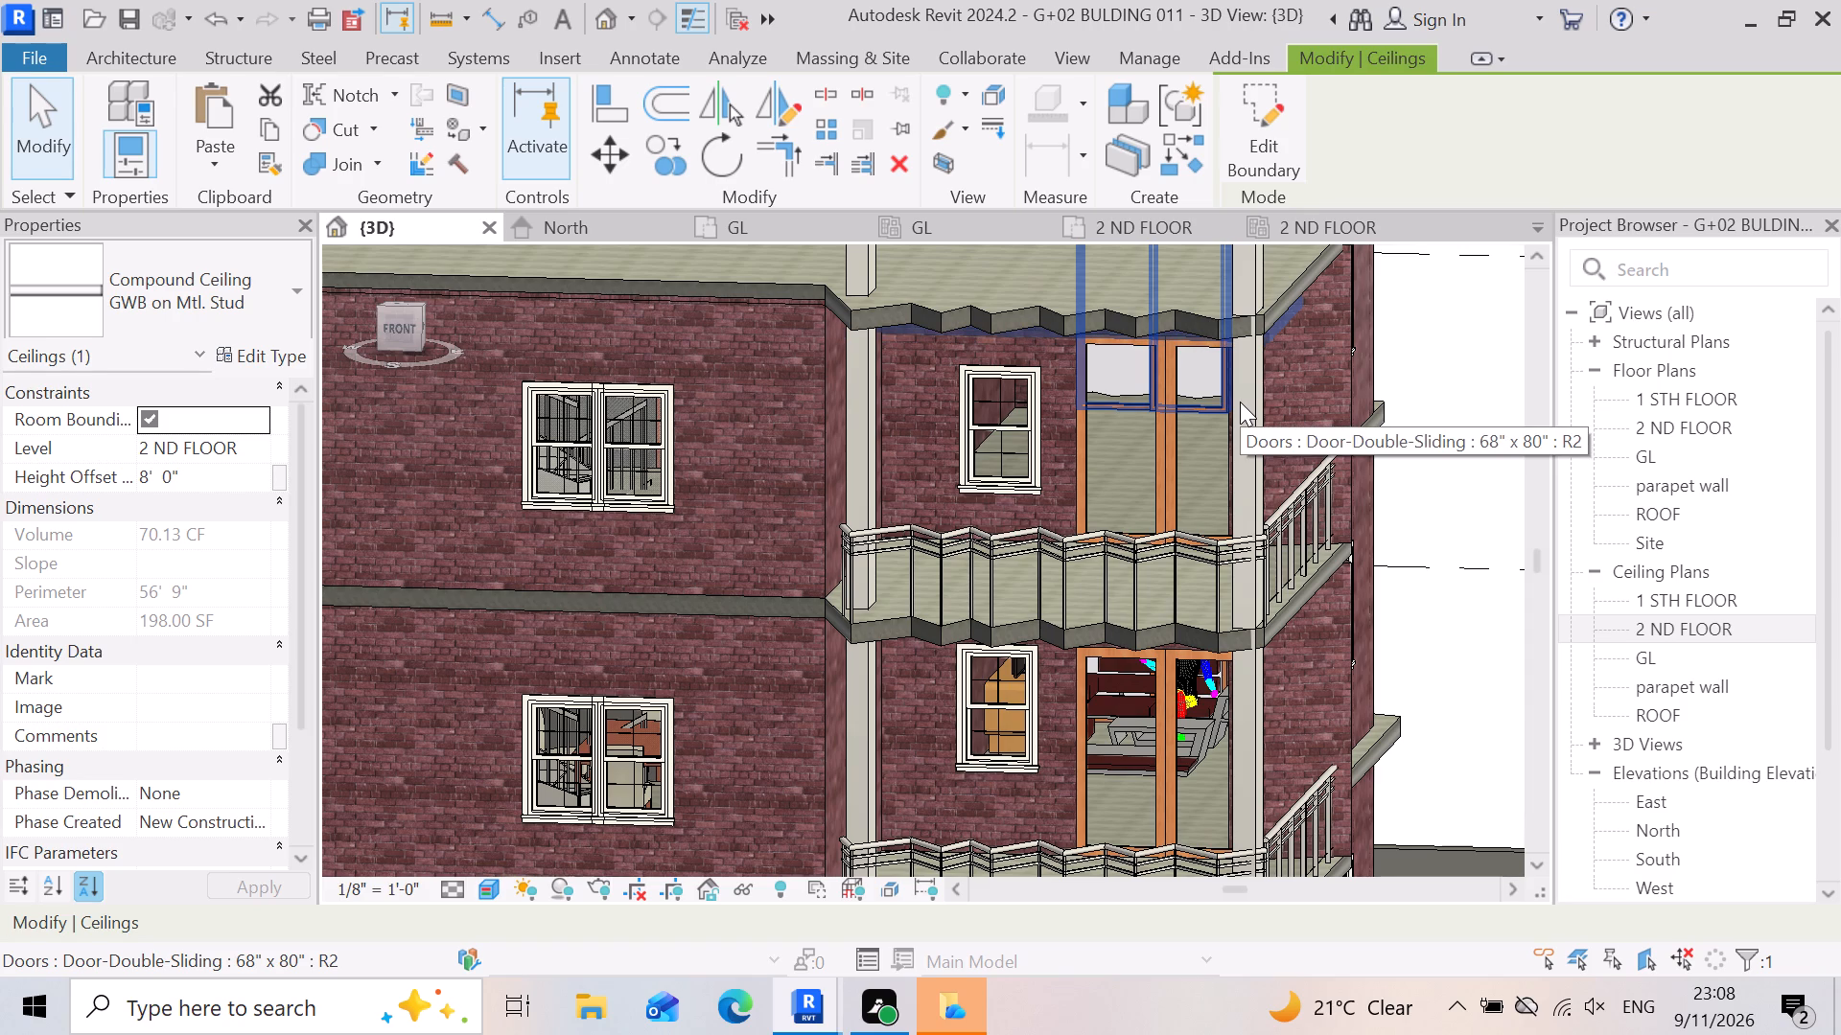
scroll(1189, 461, "down", 4)
left_click(1467, 588)
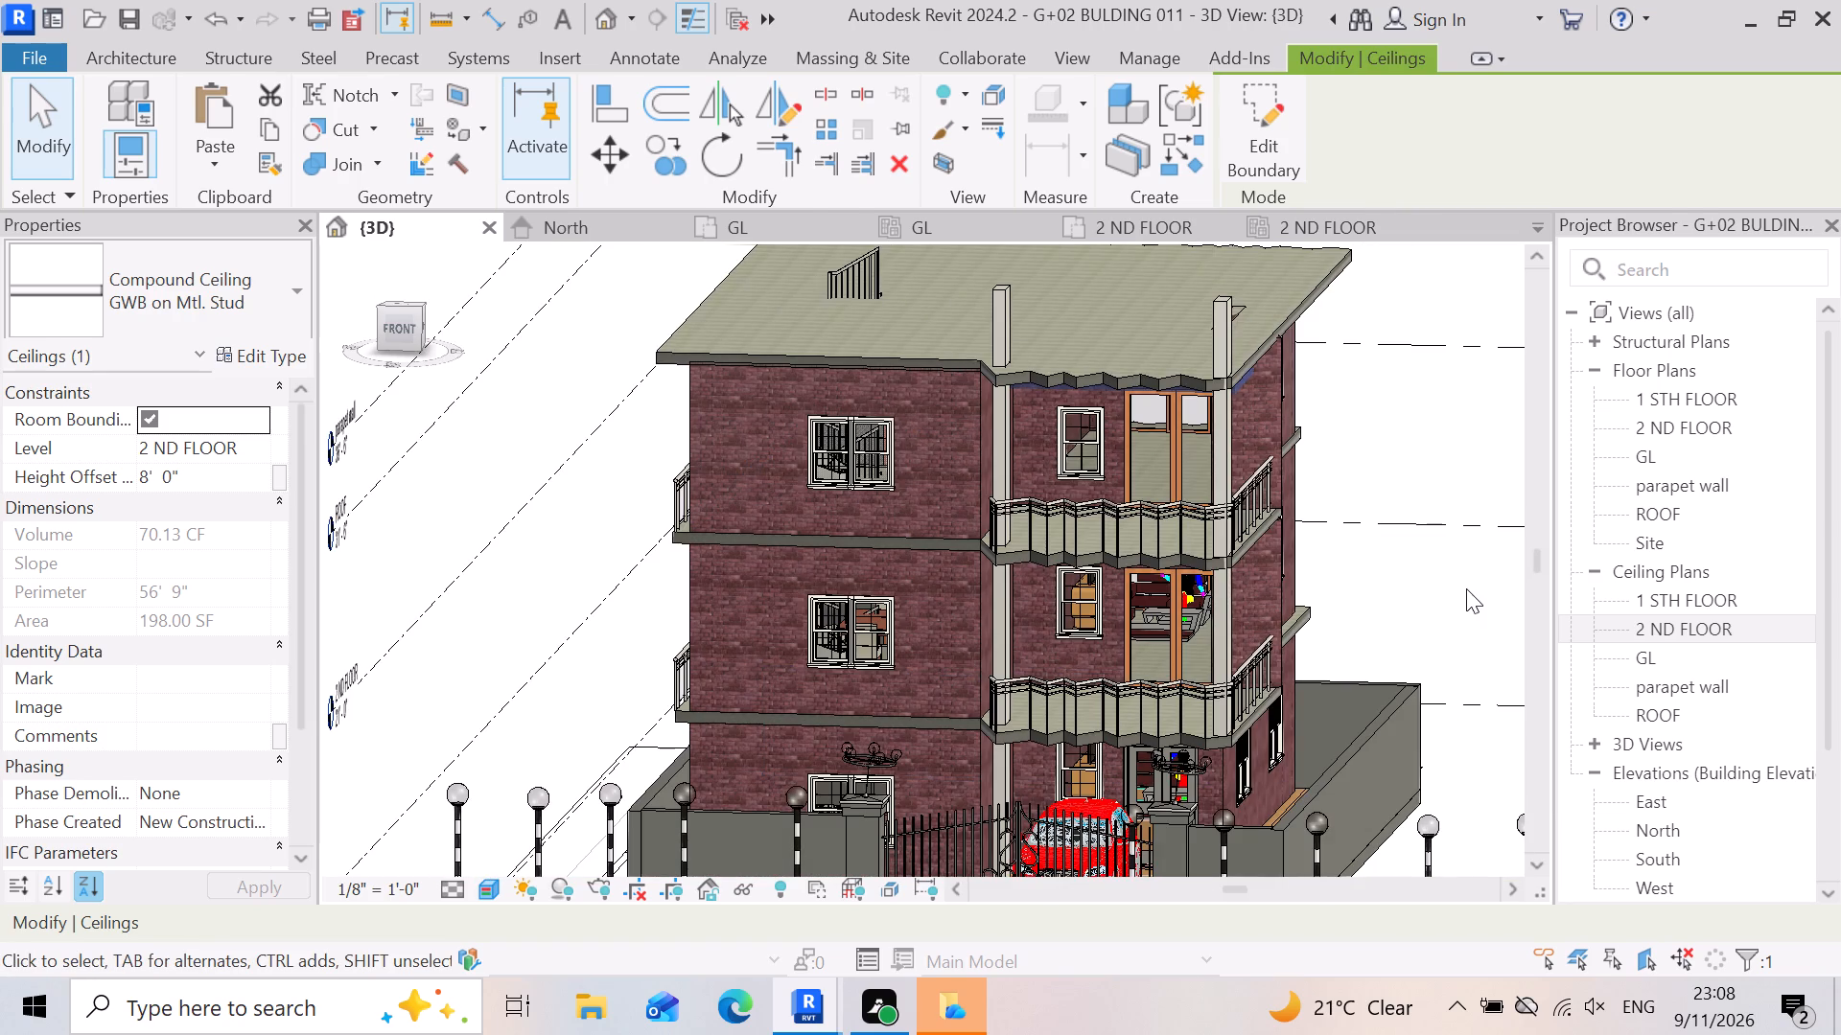
Examine the 2 ND FLOOR balcony ceiling from the front, checking its fit against the wall, column and slab above.
middle_click_drag(1181, 649, 1234, 583, "shift")
right_click_drag(1181, 649, 1234, 583, "shift")
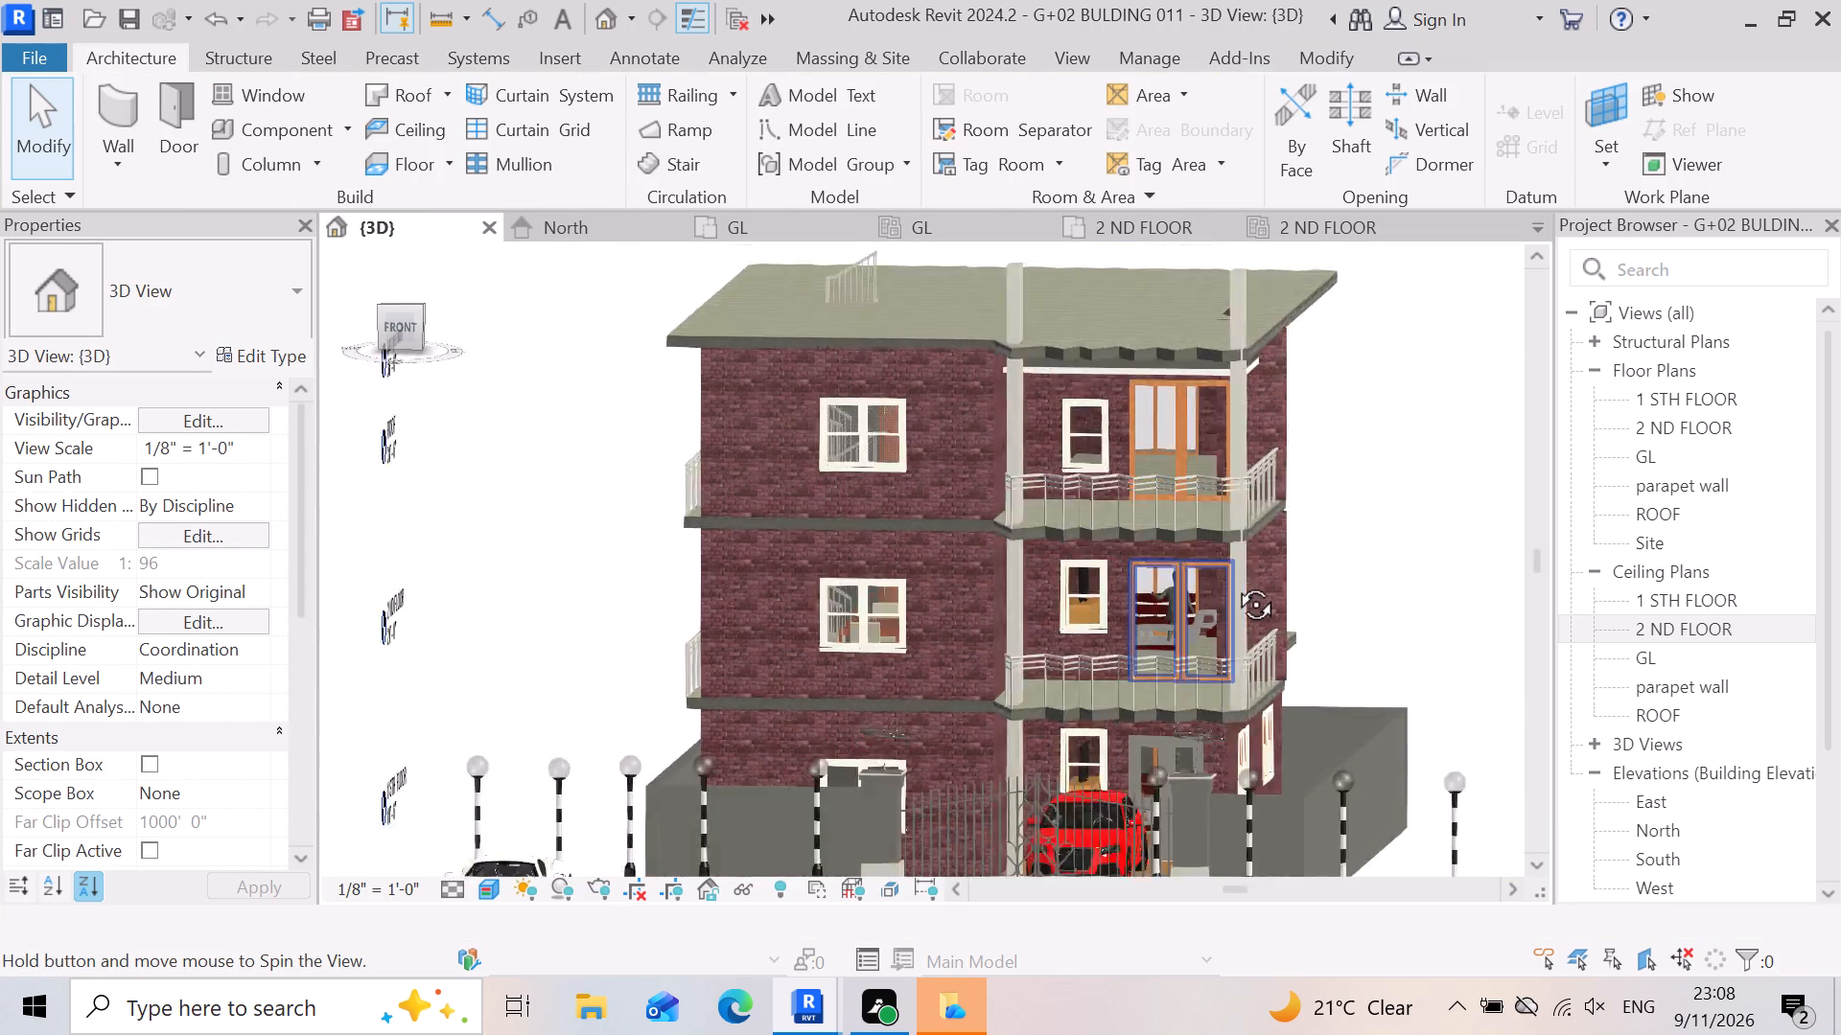
middle_click_drag(1234, 583, 1240, 574, "shift")
right_click_drag(1234, 583, 1240, 574, "shift")
scroll(1224, 402, "up", 6)
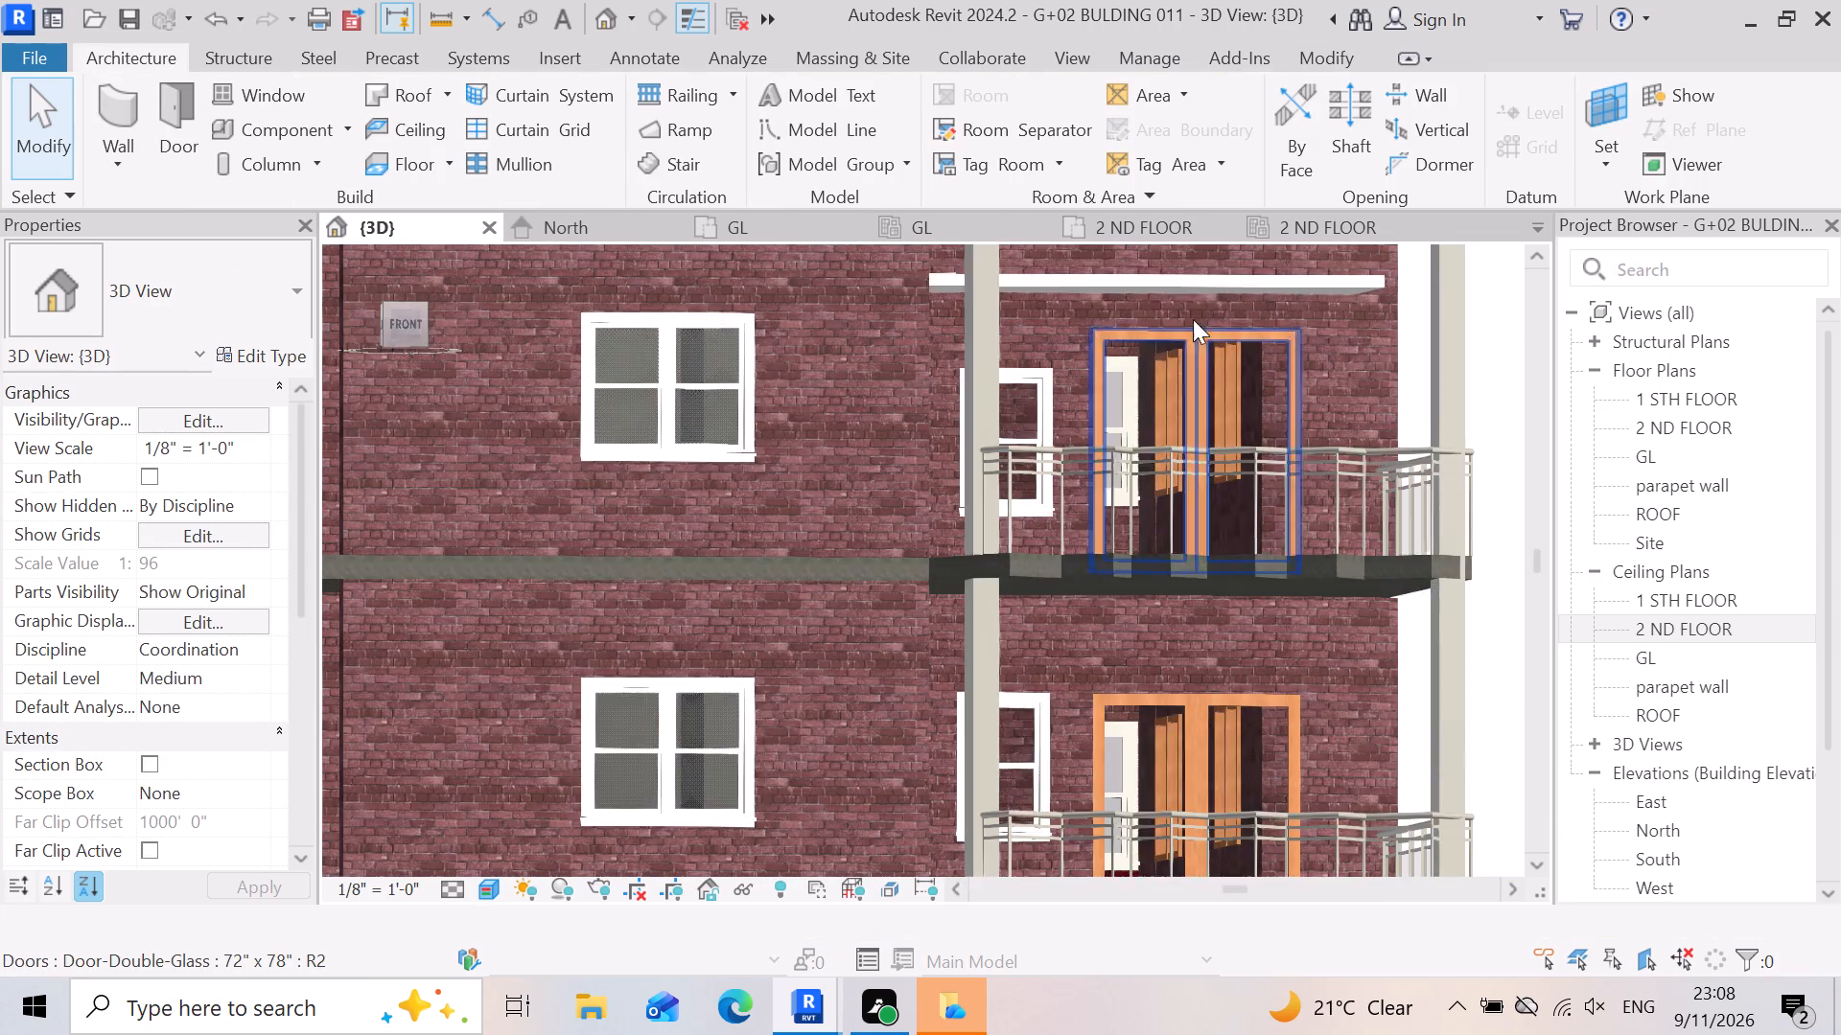
scroll(1193, 319, "up", 6)
scroll(1029, 455, "down", 4)
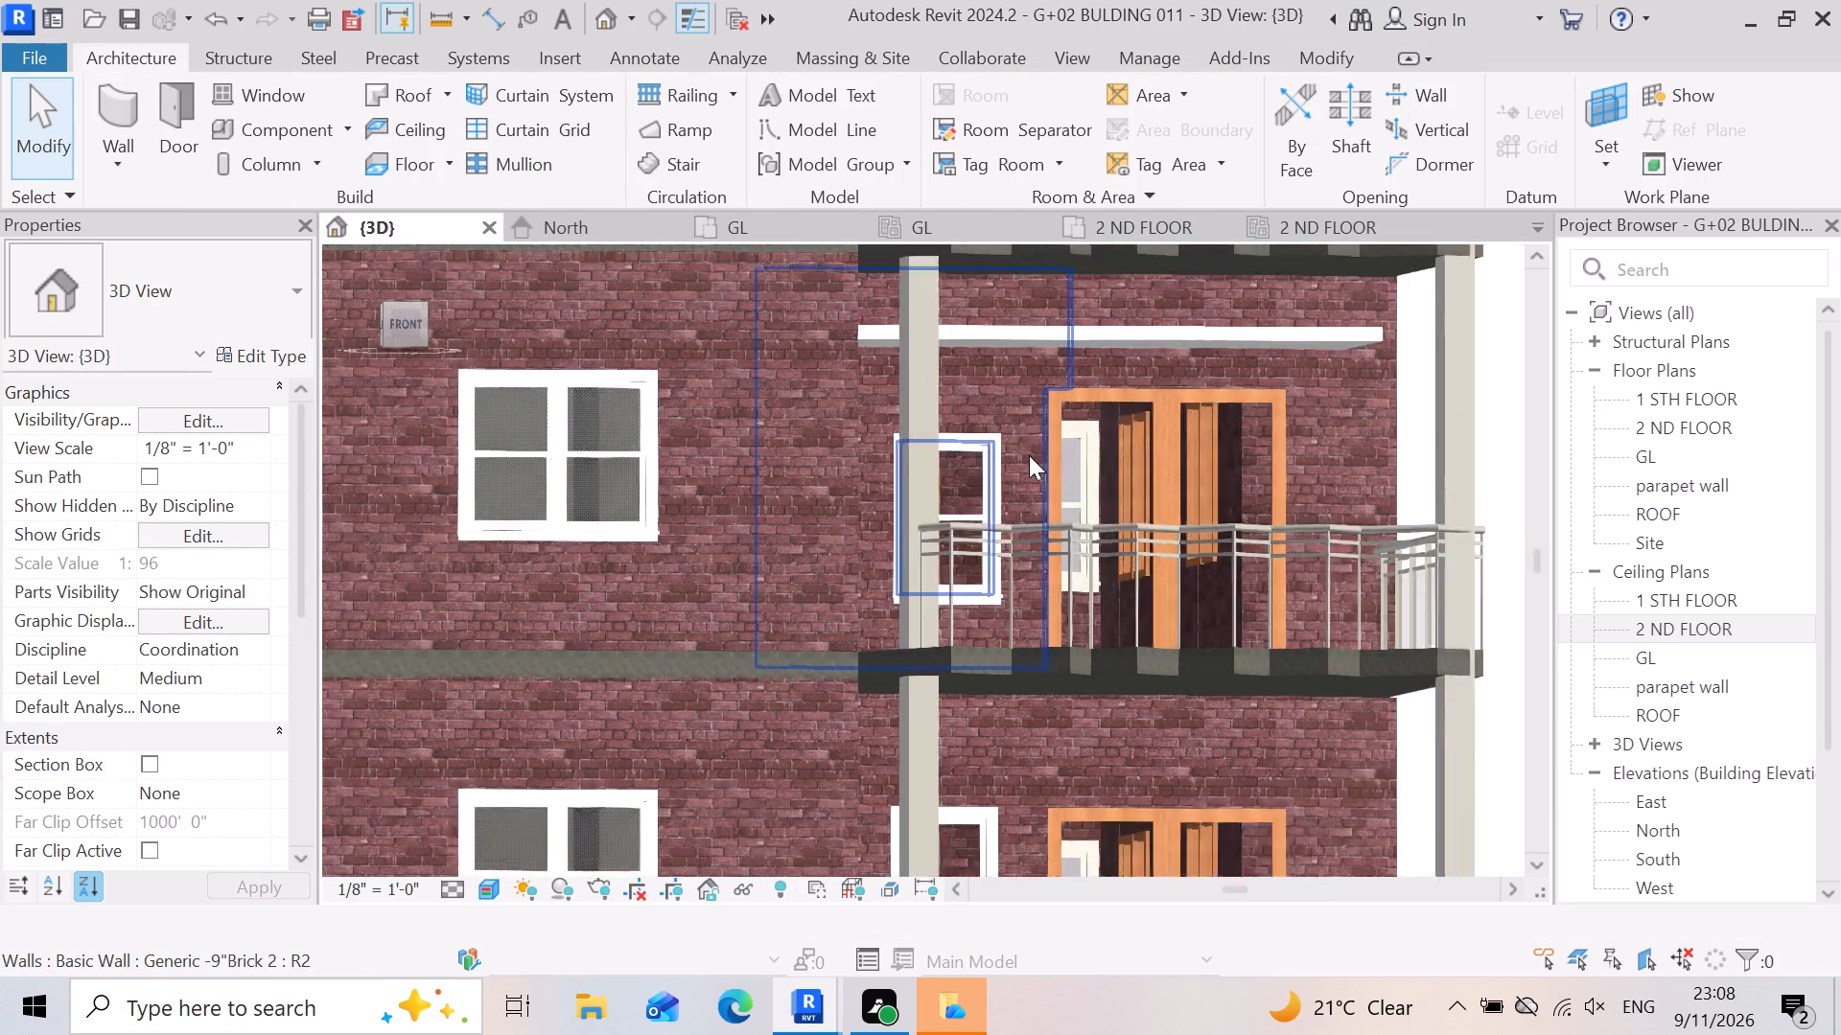
scroll(1136, 394, "up", 3)
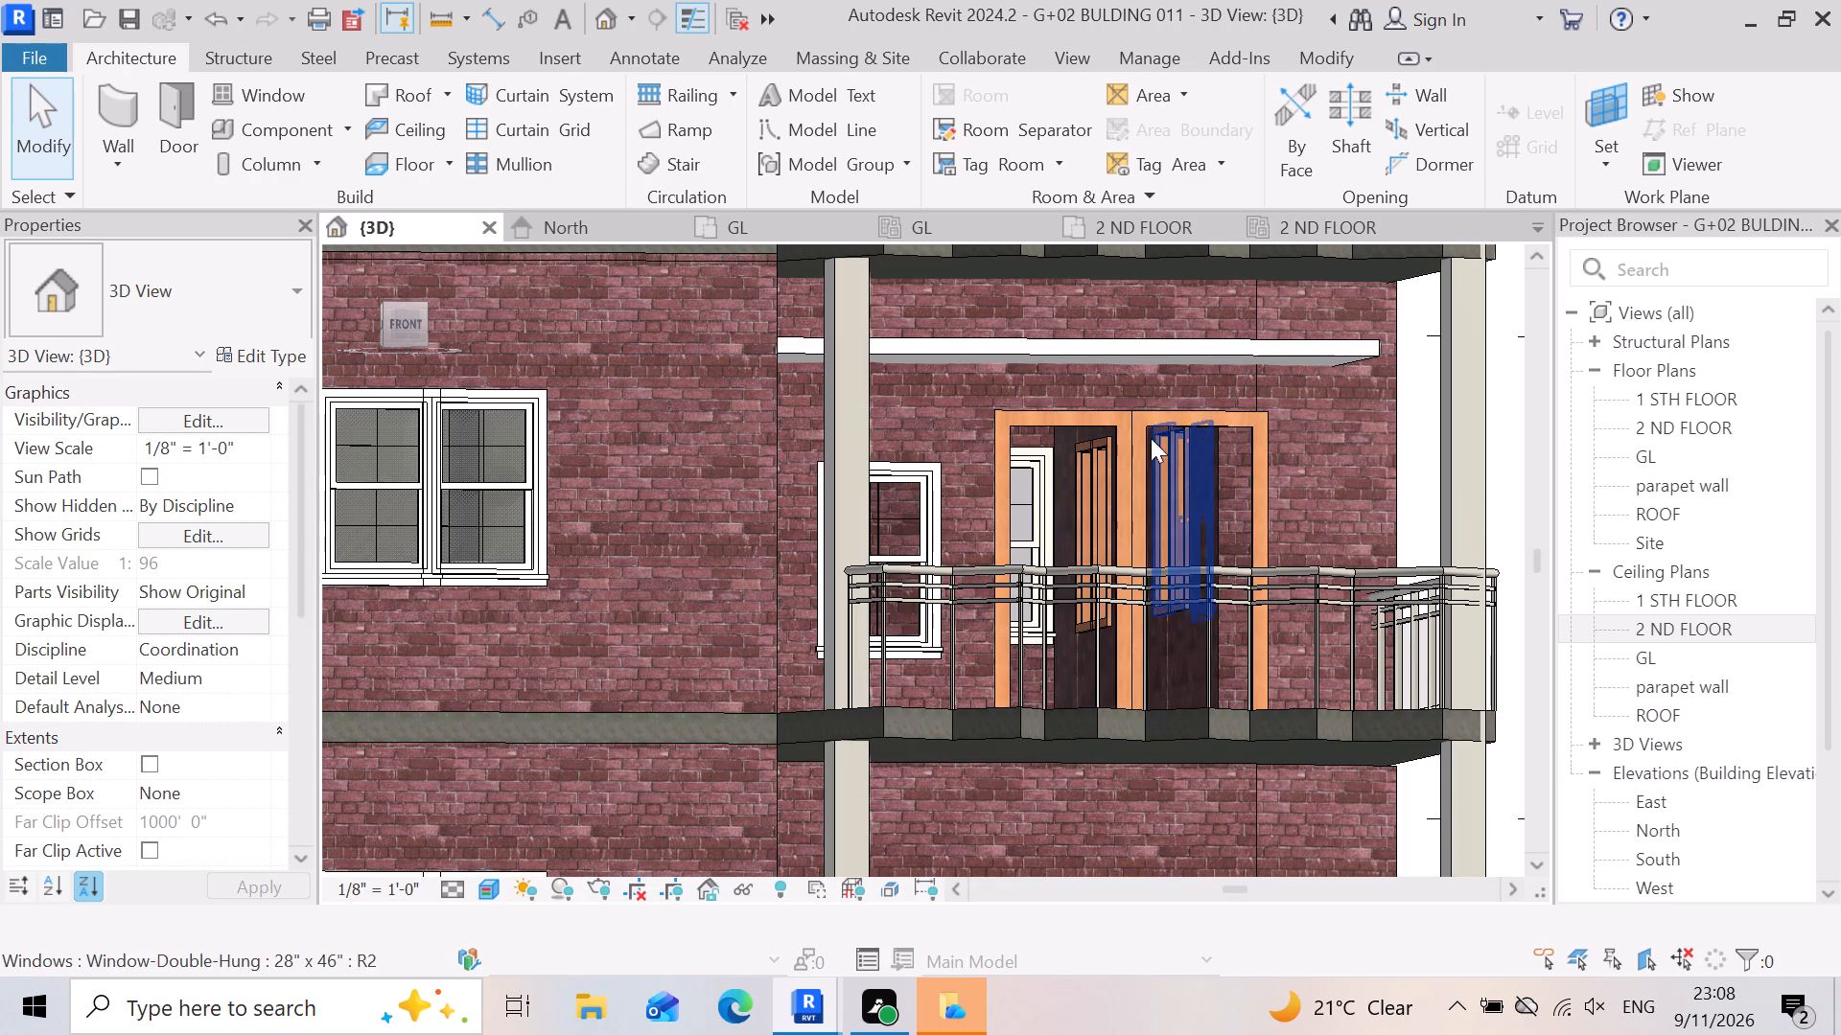
scroll(1033, 317, "down", 4)
scroll(1069, 352, "up", 3)
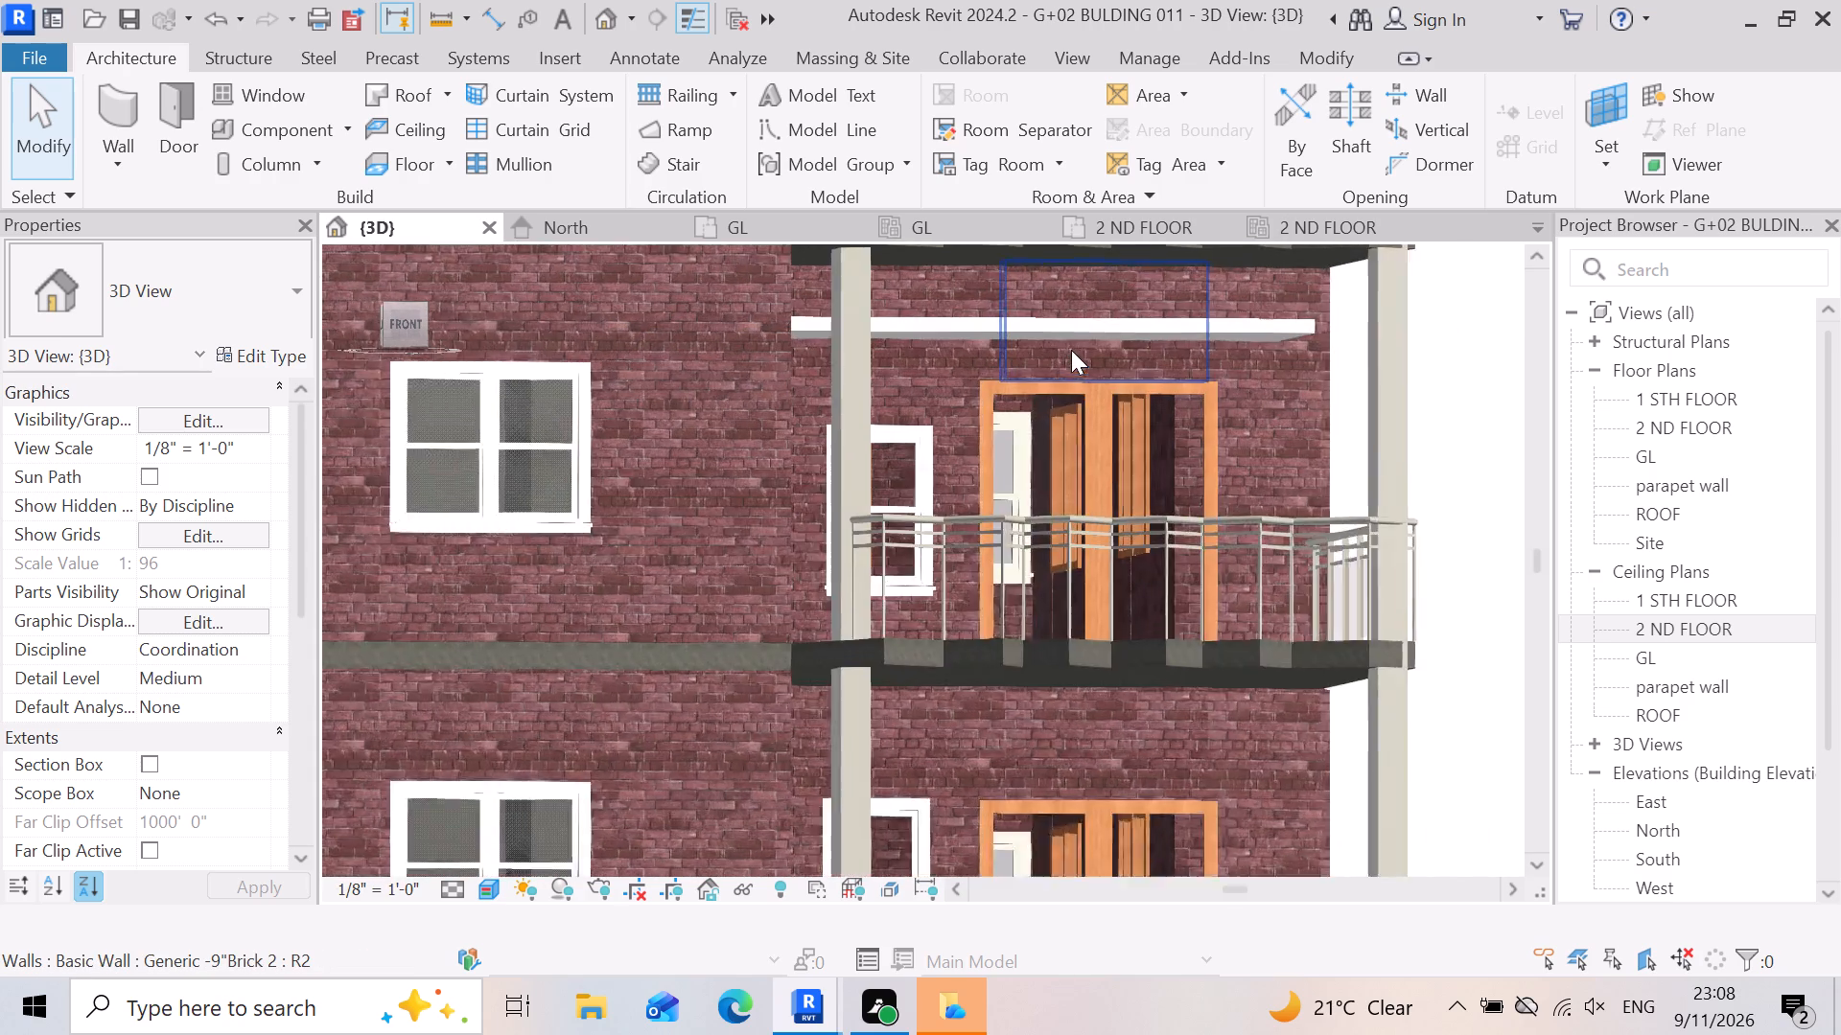
scroll(1071, 350, "up", 3)
scroll(1124, 465, "down", 3)
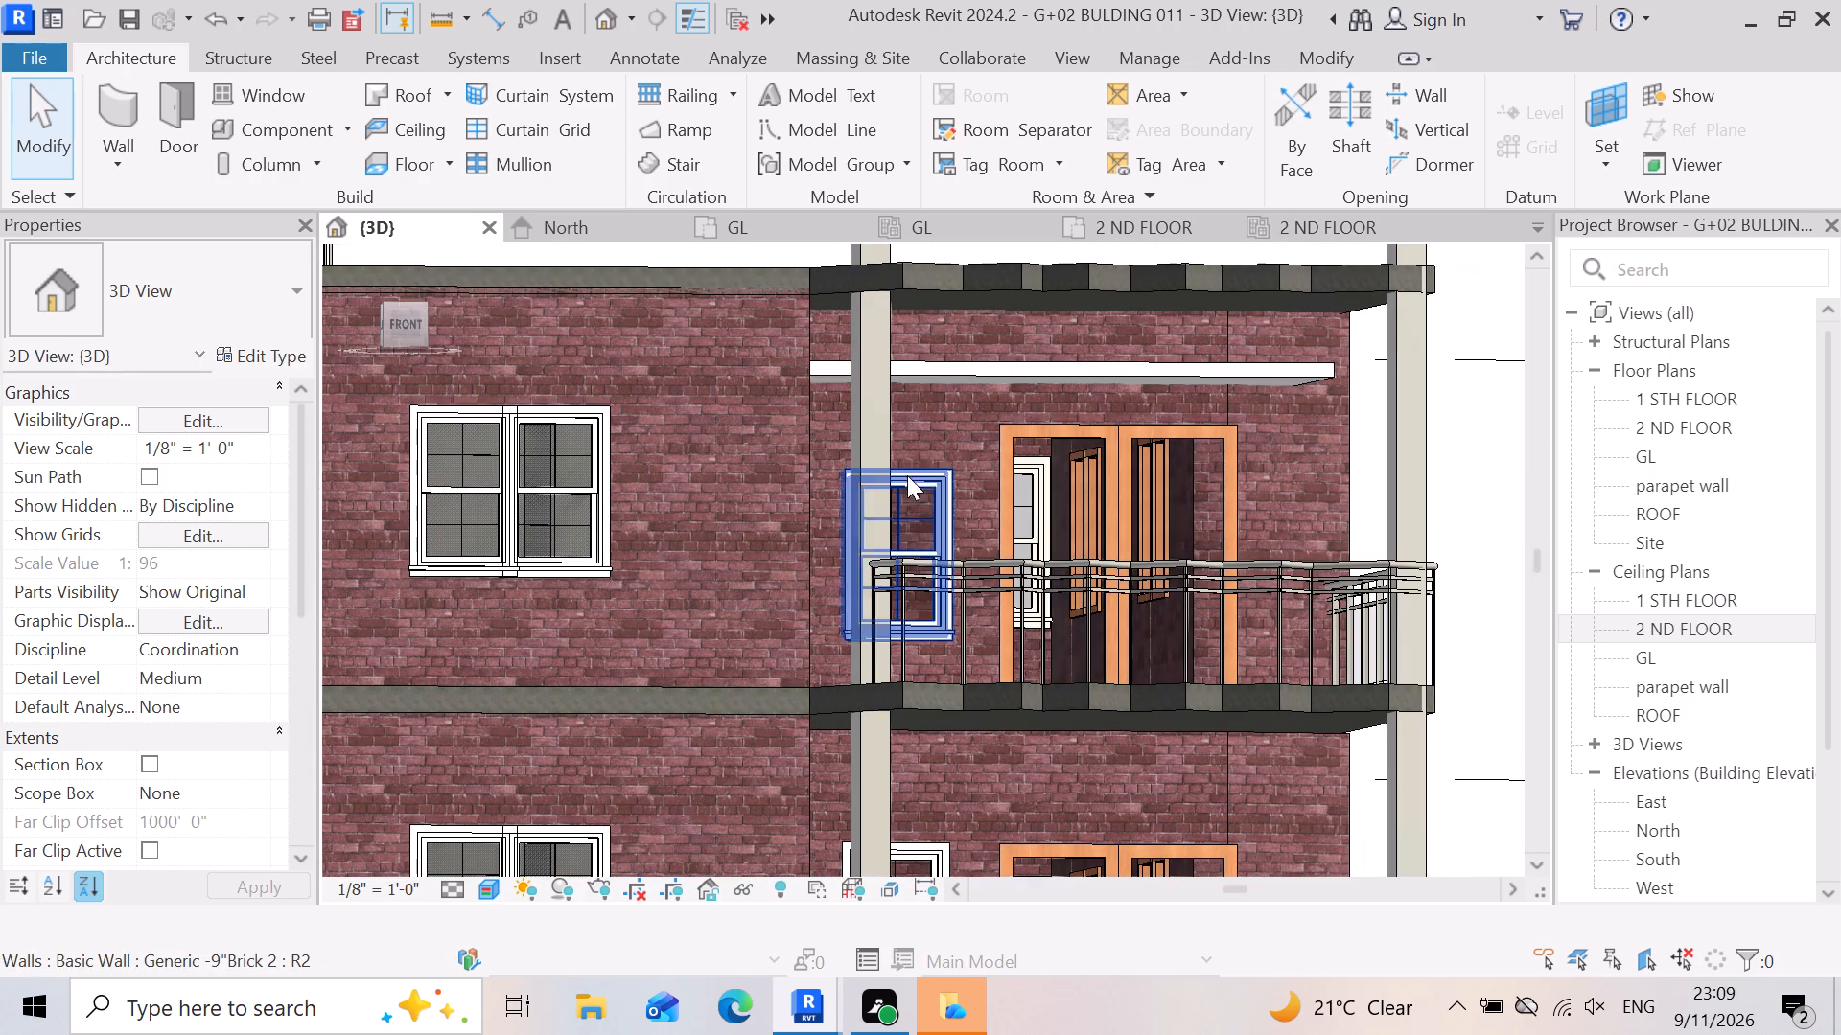
scroll(1151, 396, "up", 5)
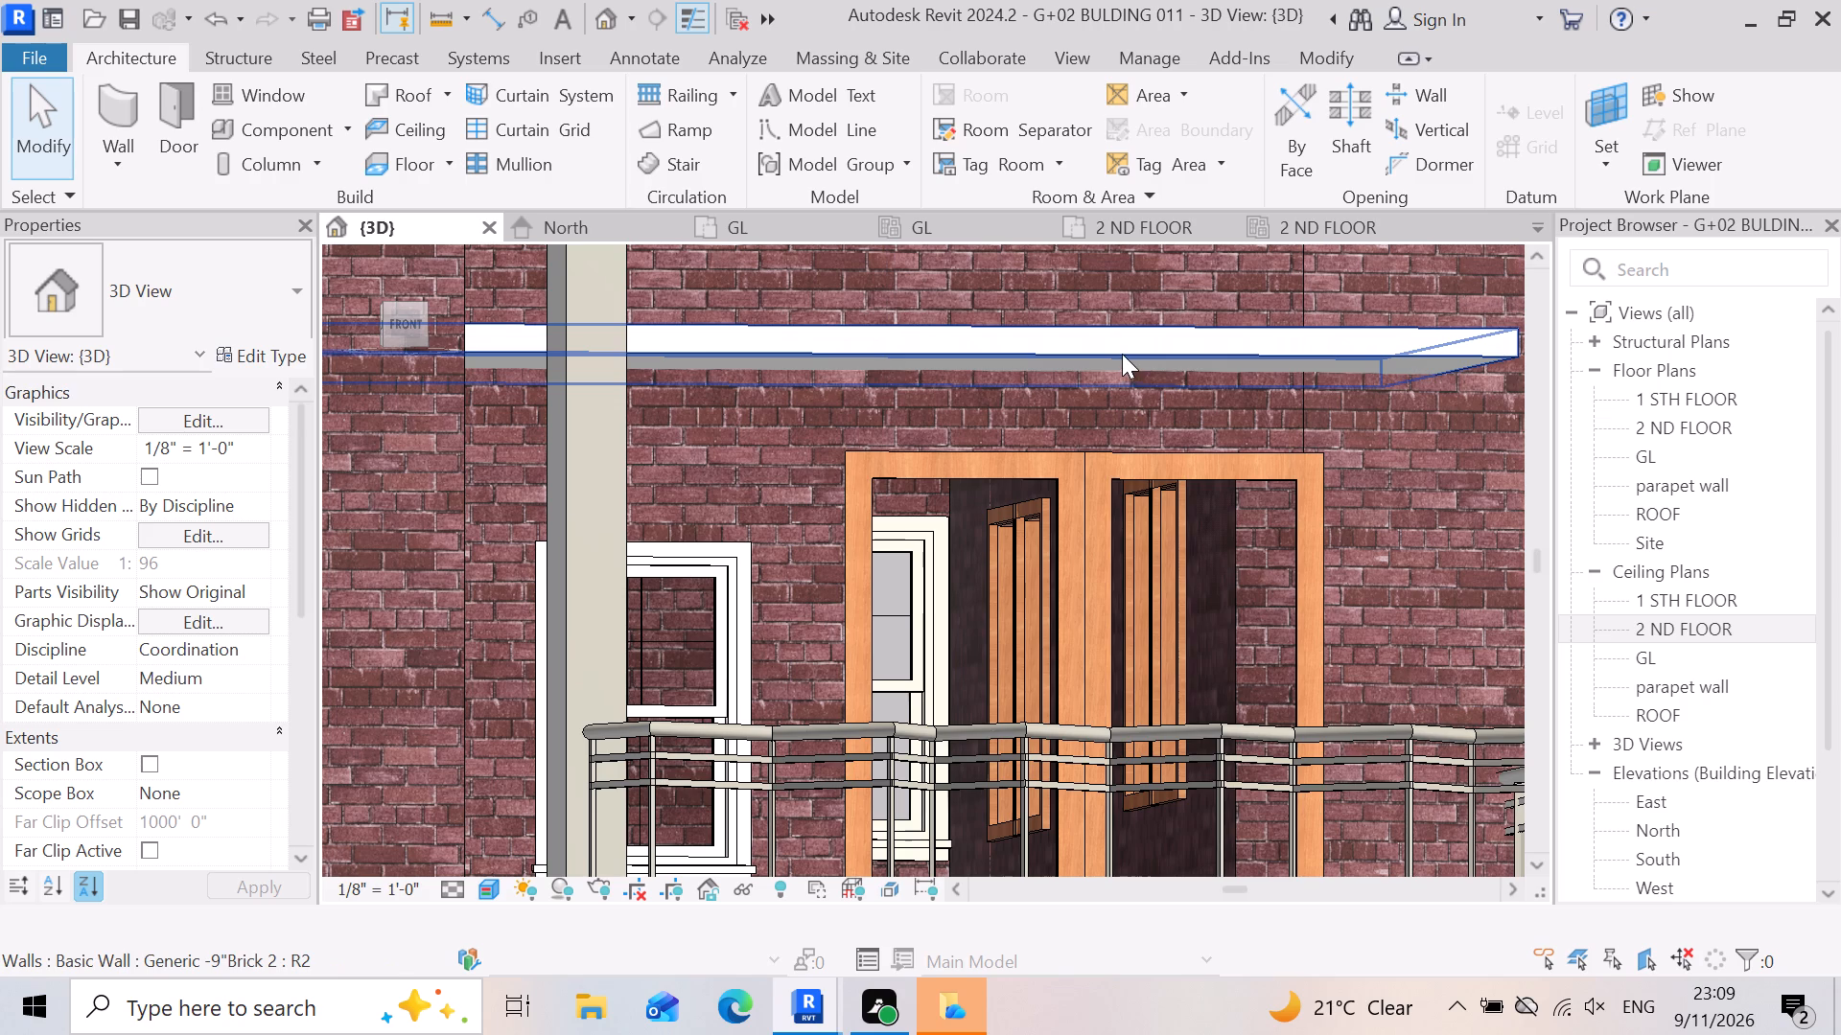
scroll(561, 364, "up", 4)
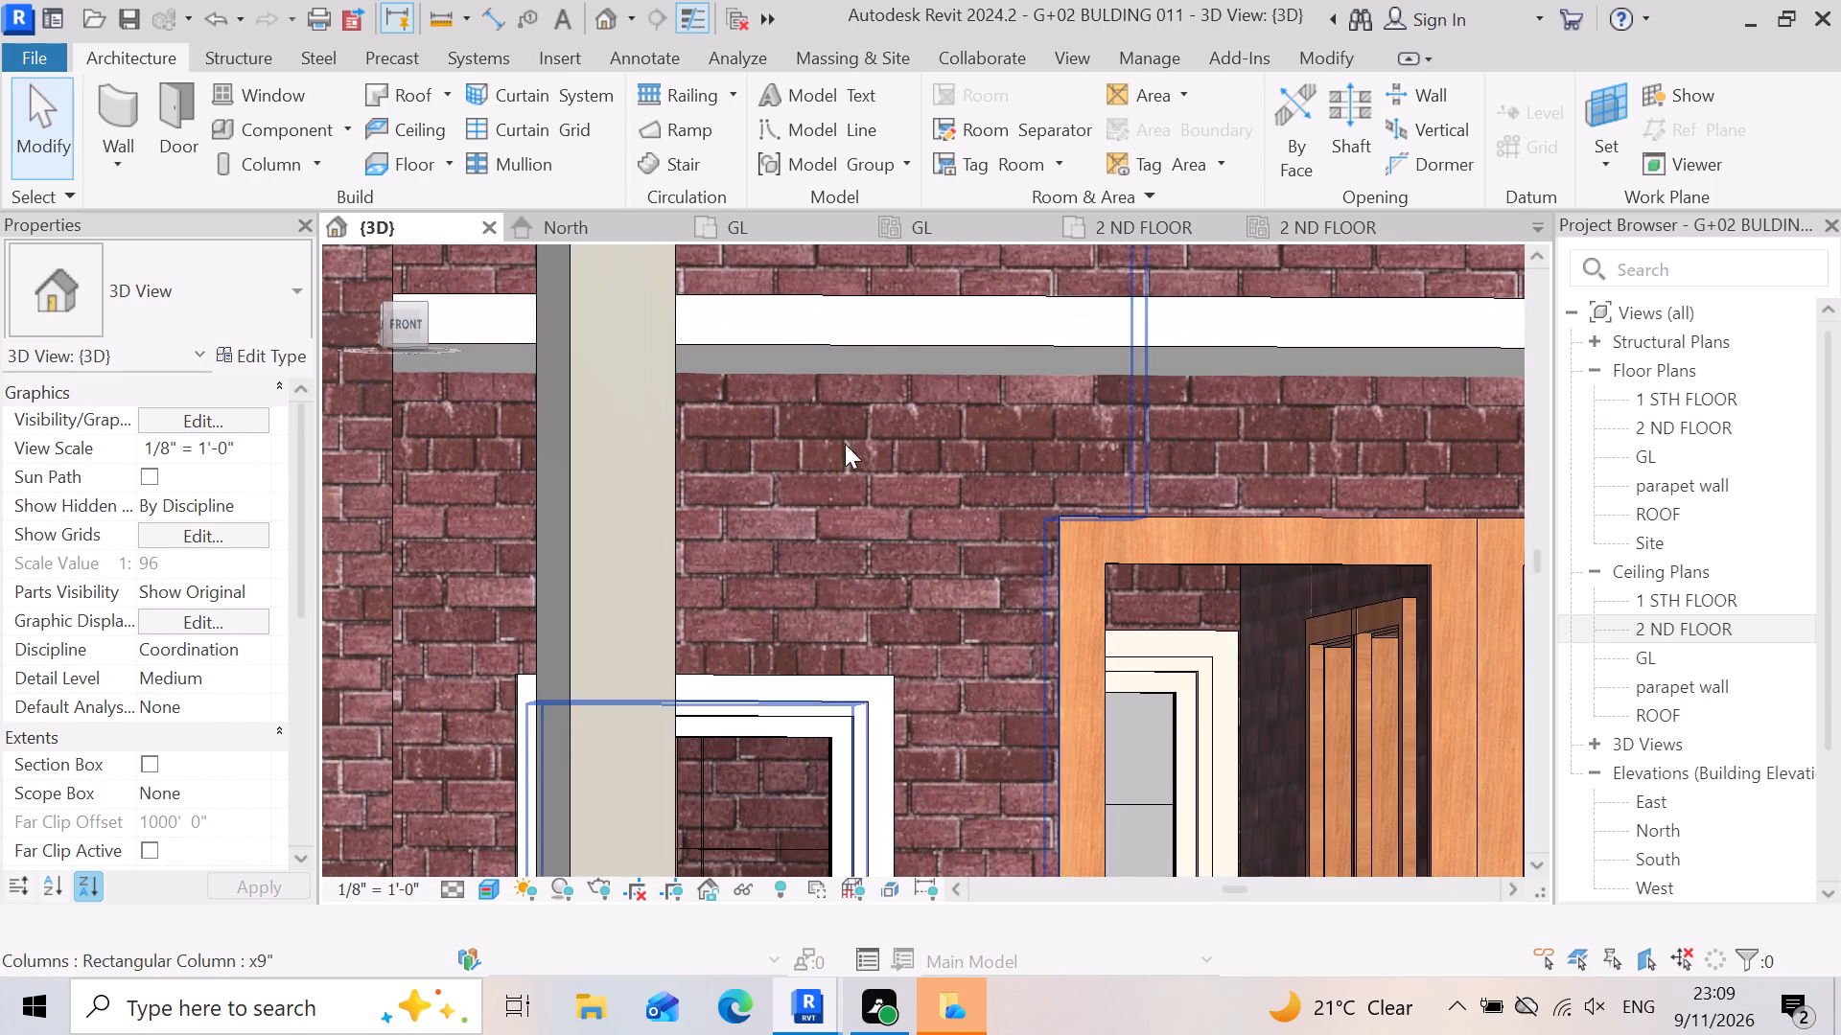
scroll(892, 440, "down", 4)
scroll(774, 324, "down", 4)
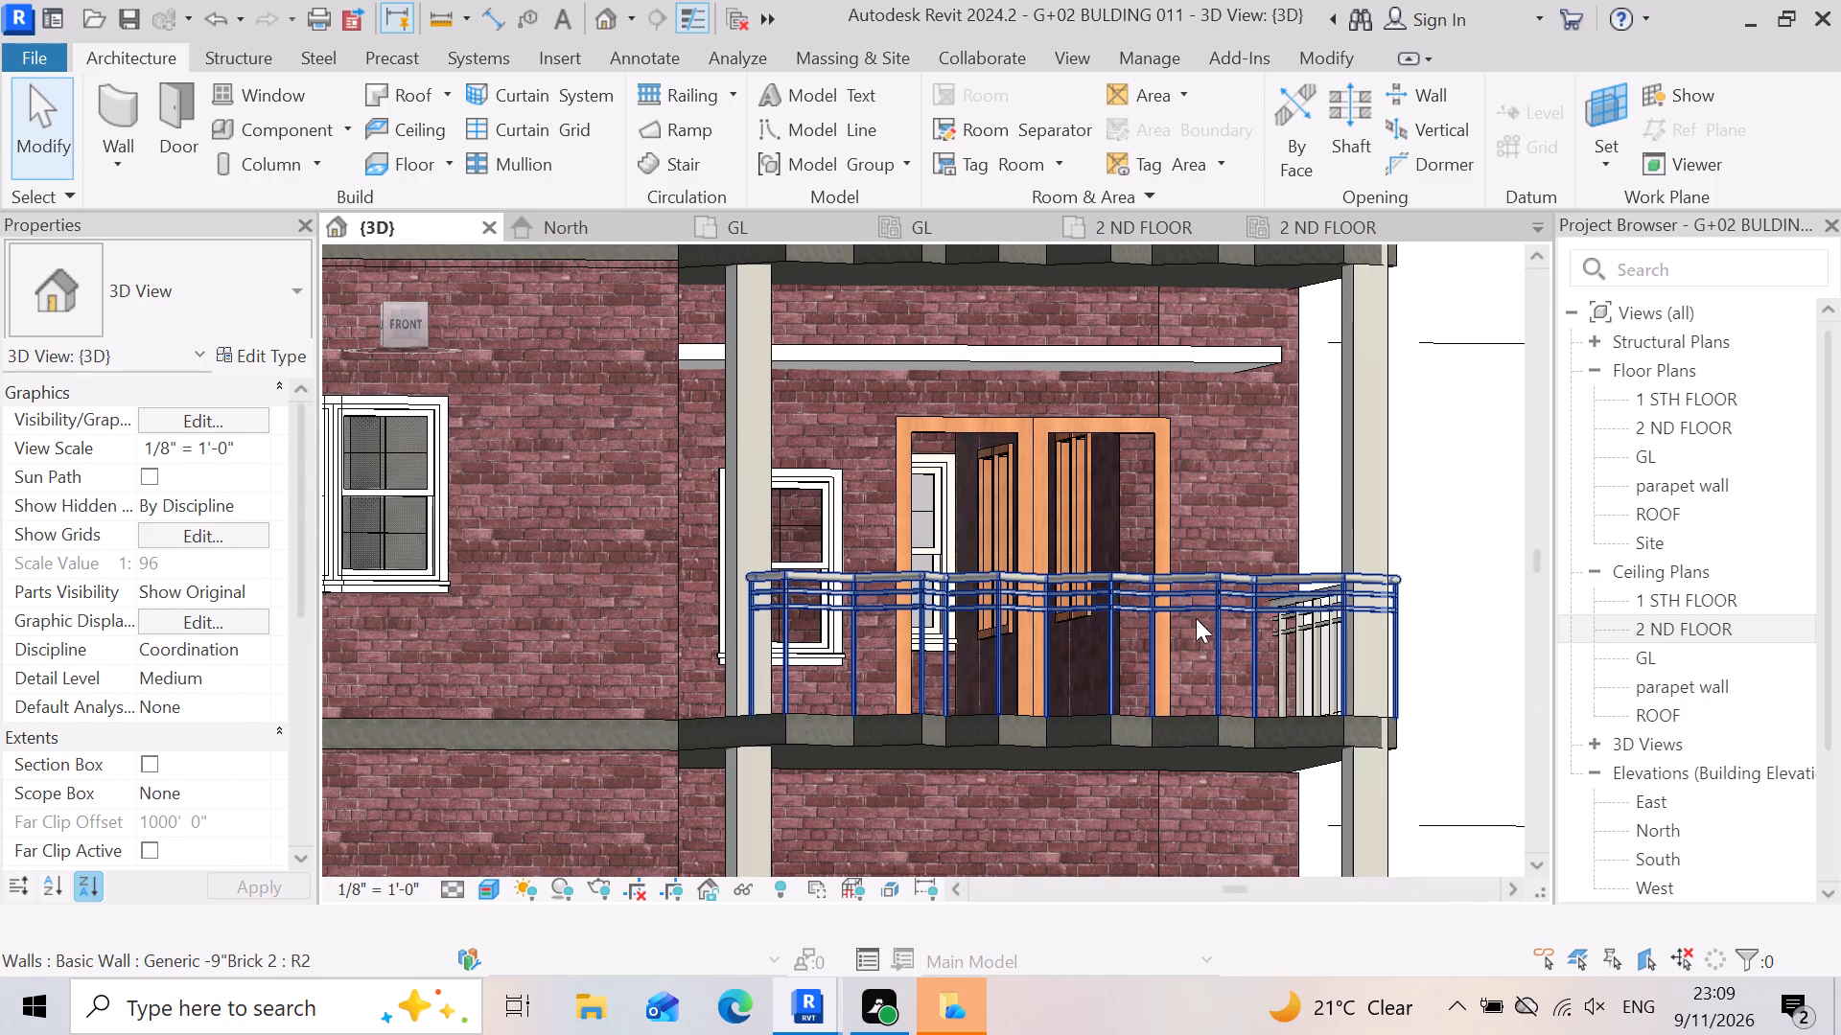
scroll(1096, 427, "up", 3)
scroll(1112, 391, "down", 3)
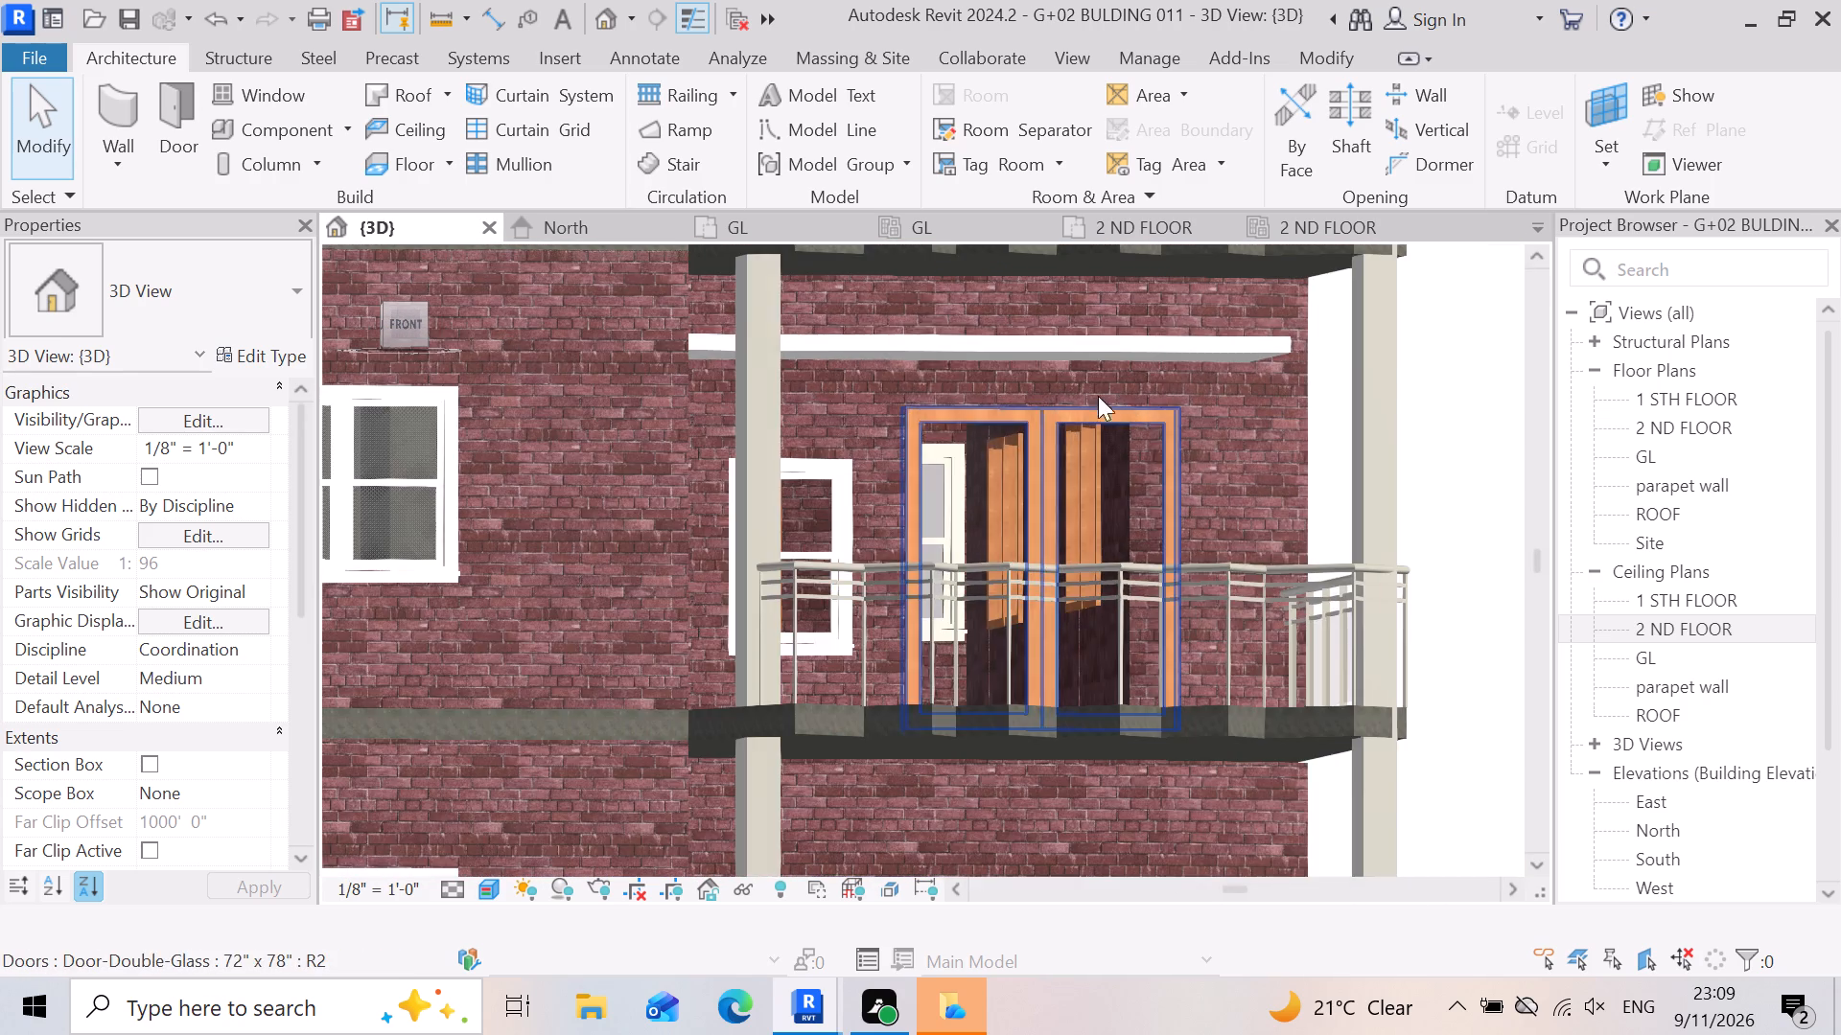
scroll(706, 308, "up", 12)
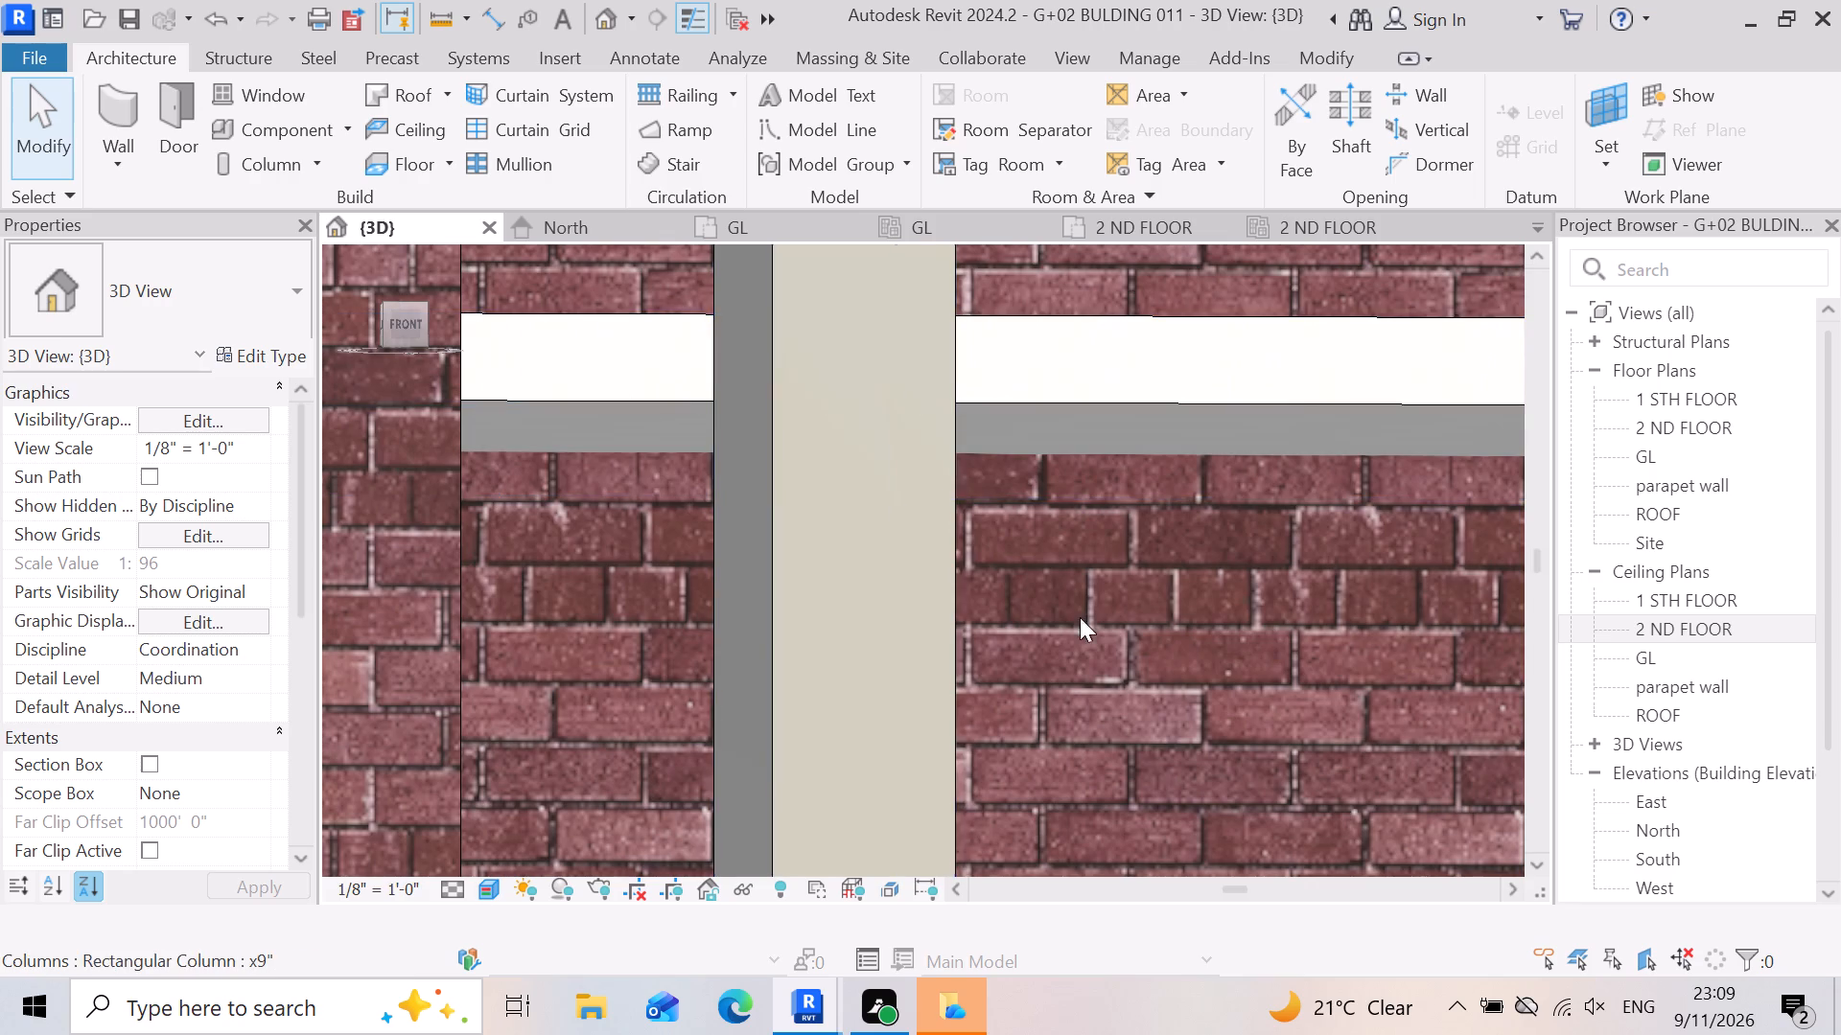
scroll(734, 382, "down", 8)
scroll(1030, 444, "down", 2)
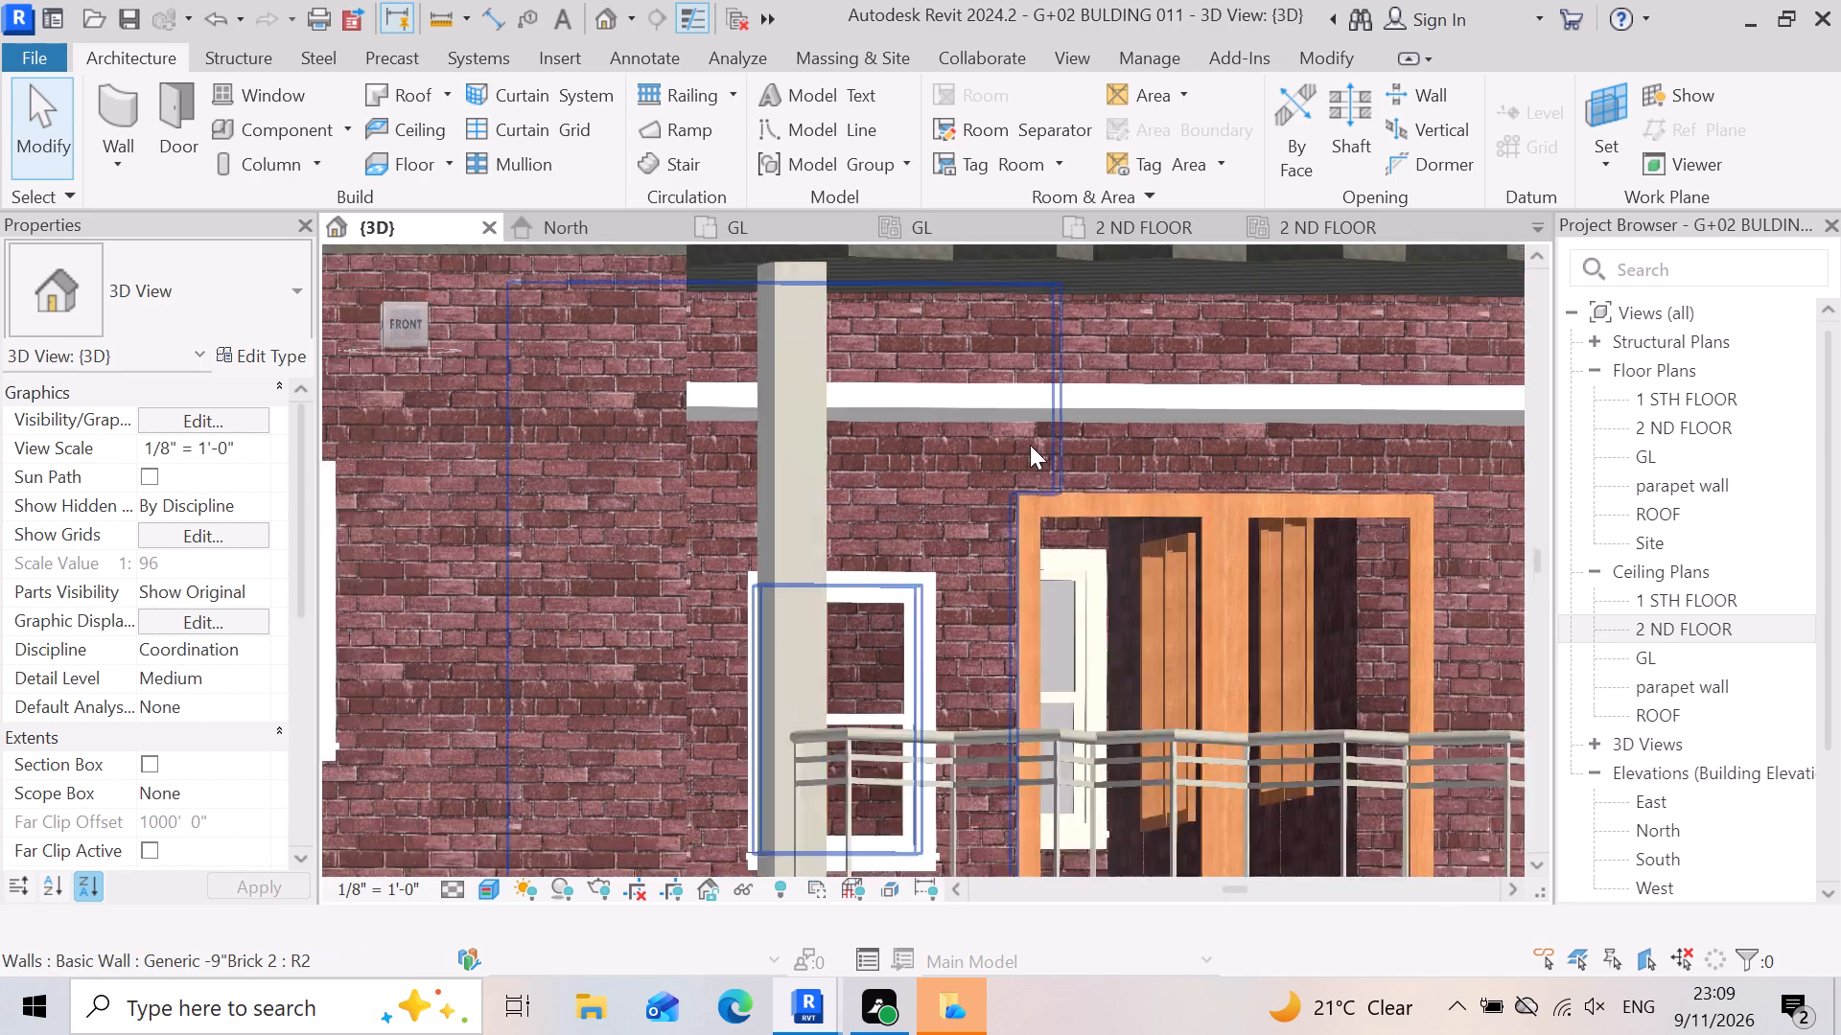
scroll(1030, 445, "down", 5)
scroll(966, 597, "down", 3)
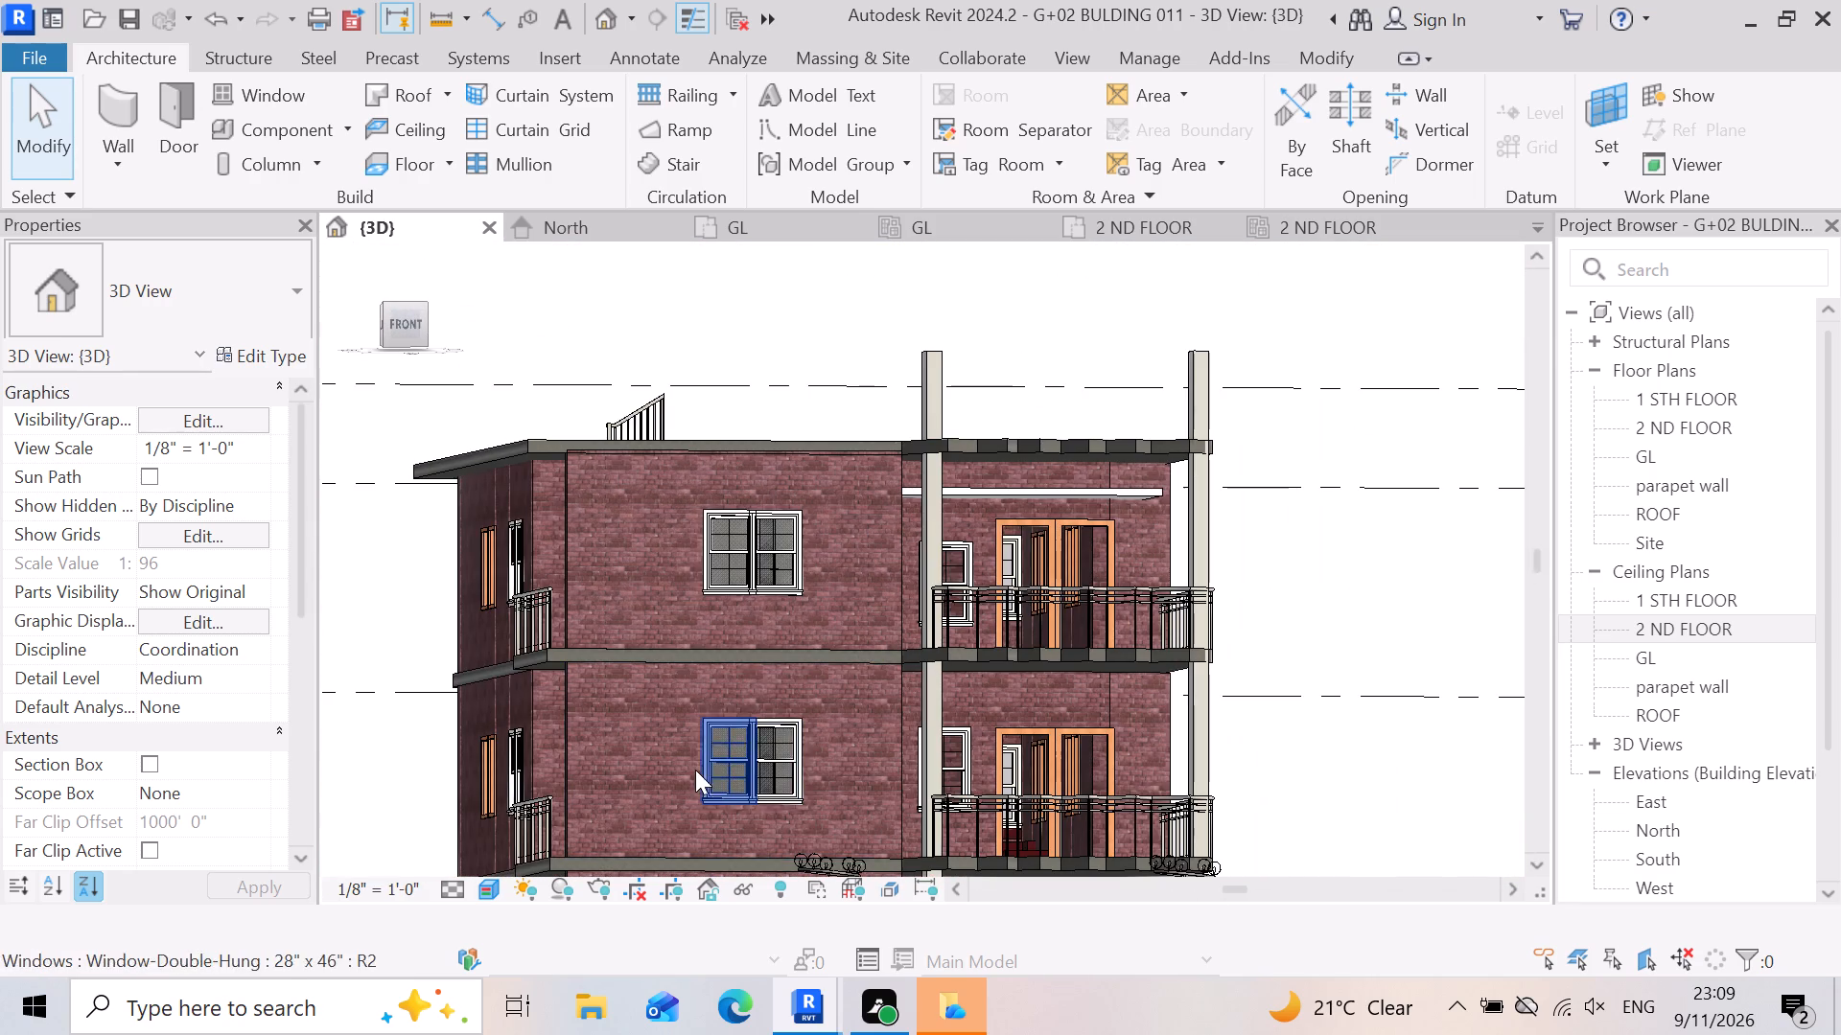
Open the 2 ND FLOOR ceiling plan and load the Downlight - Recessed Can family for placement.
left_click(785, 234)
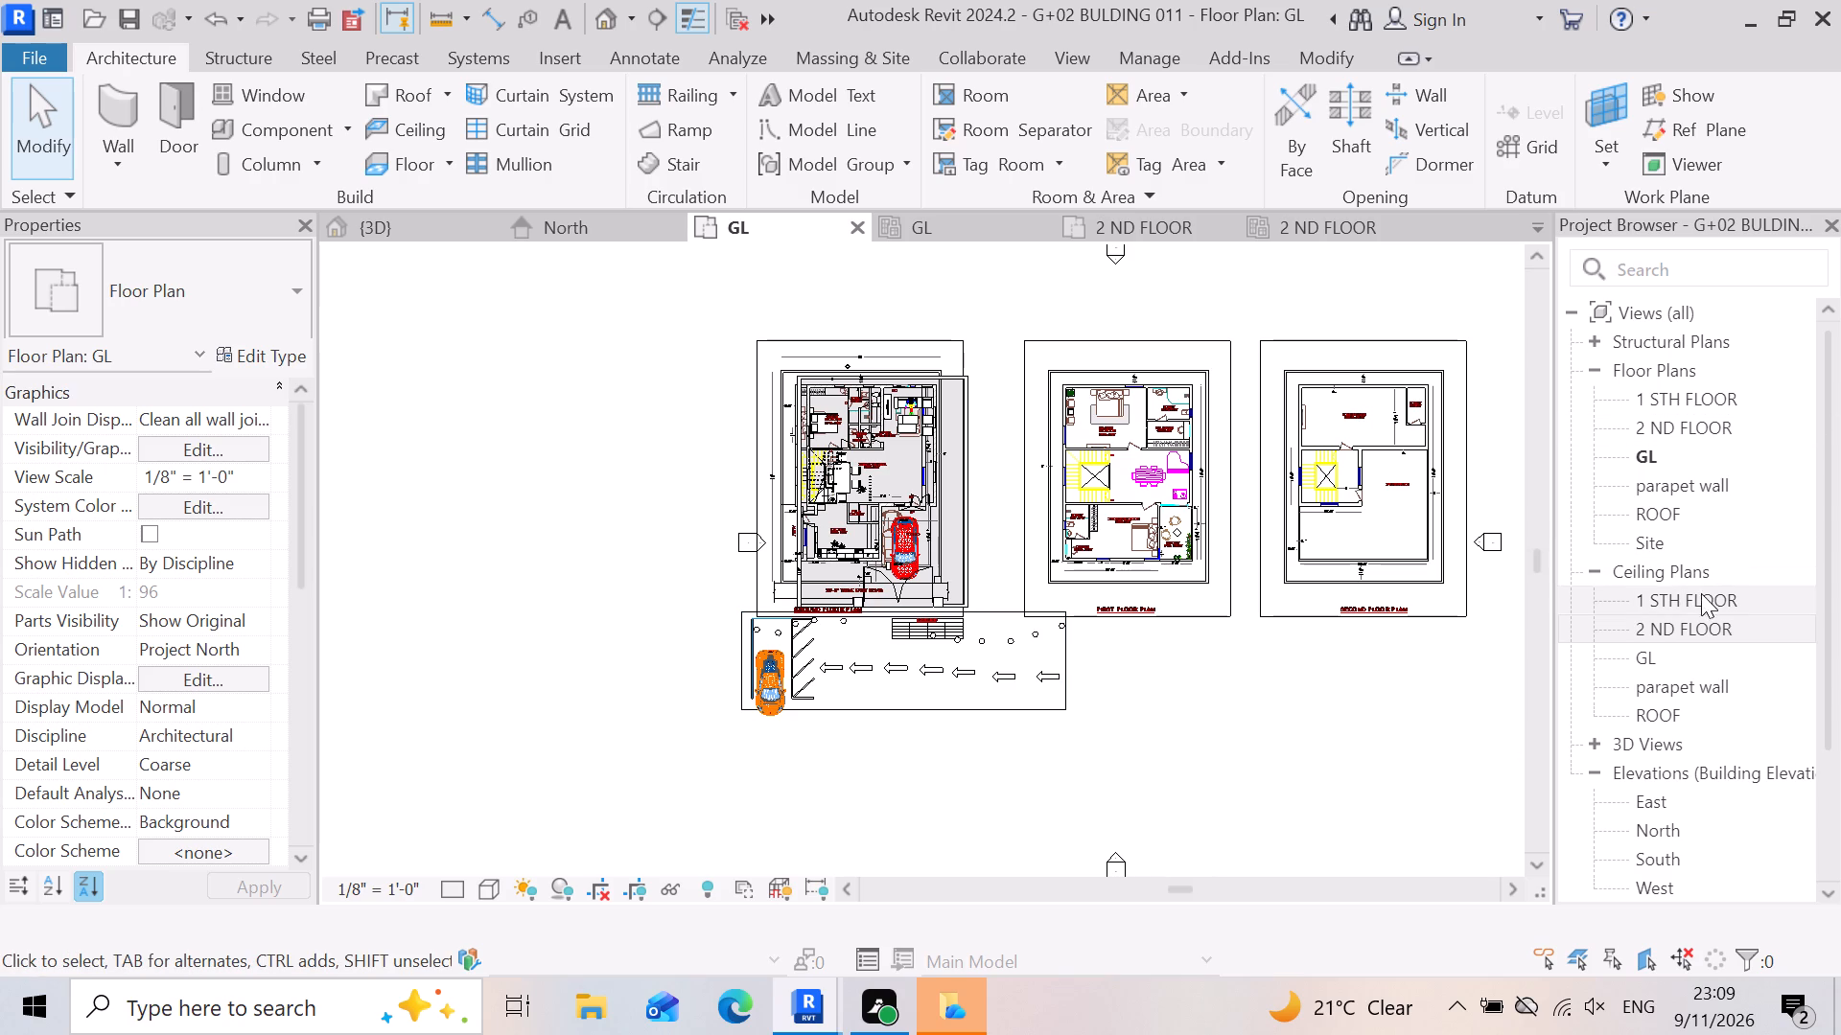
double_click(1704, 623)
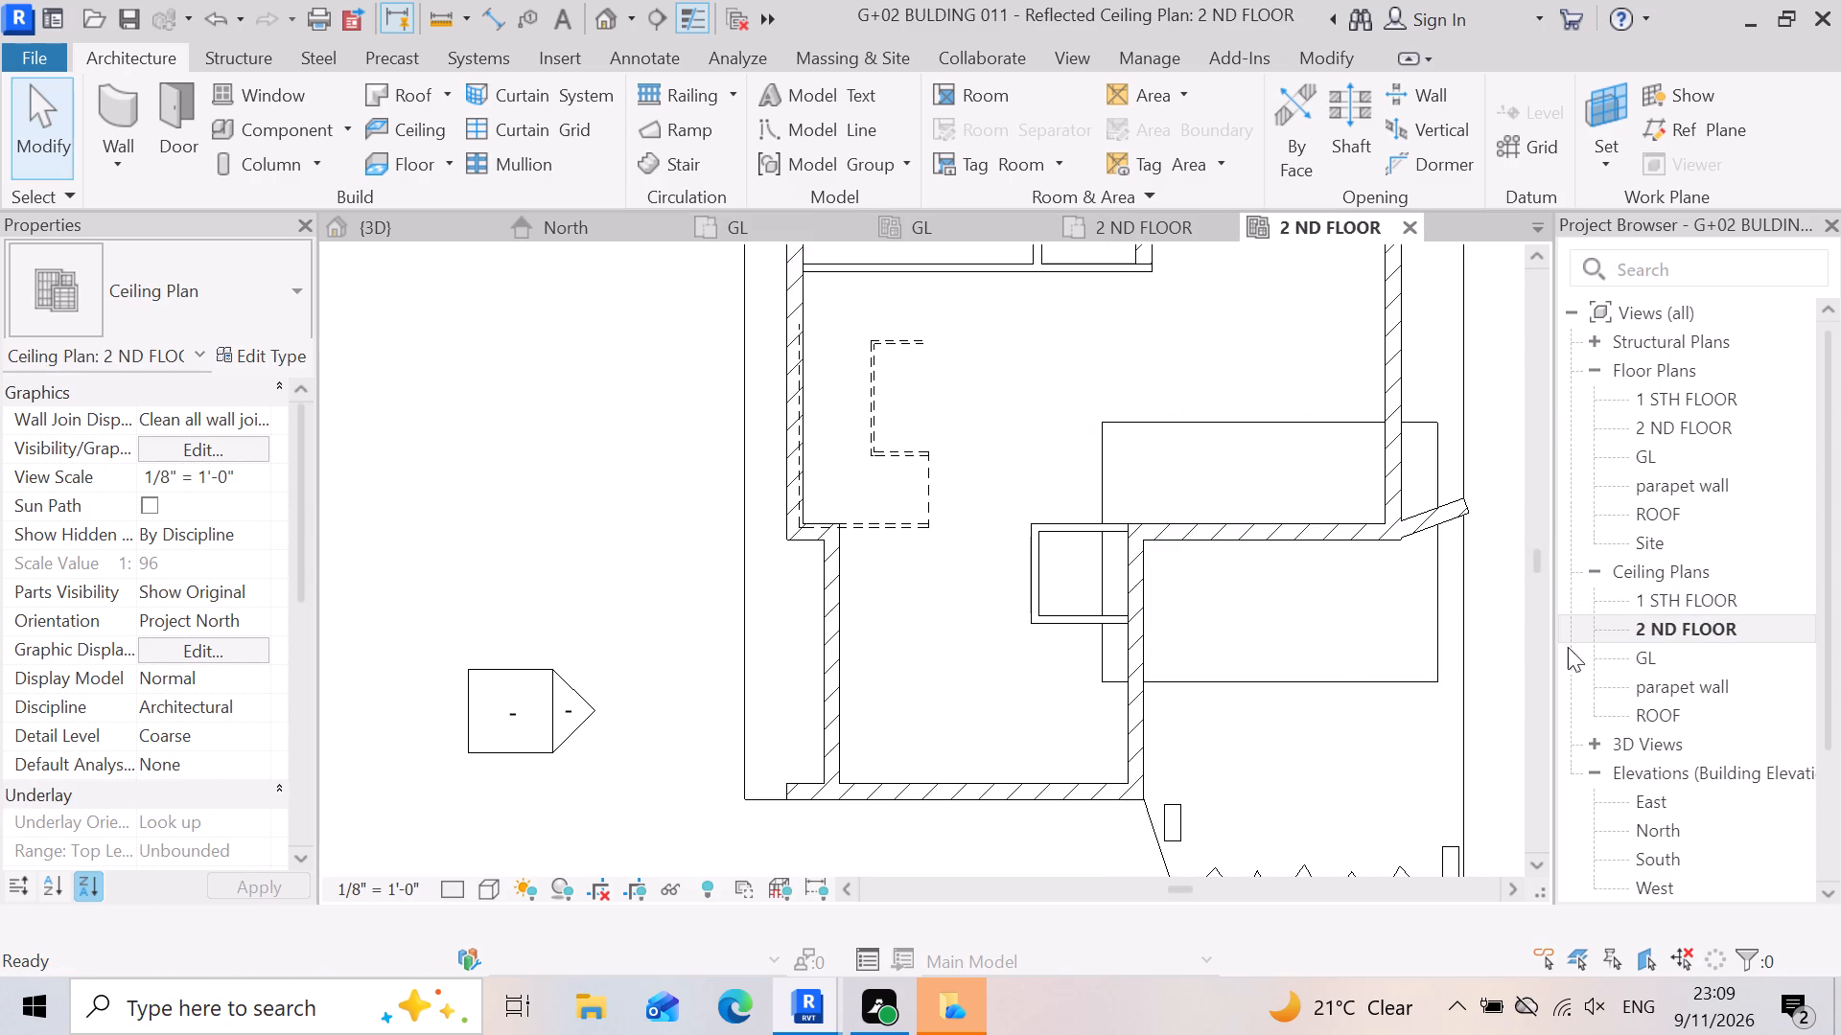
scroll(1118, 622, "up", 2)
scroll(1074, 501, "down", 3)
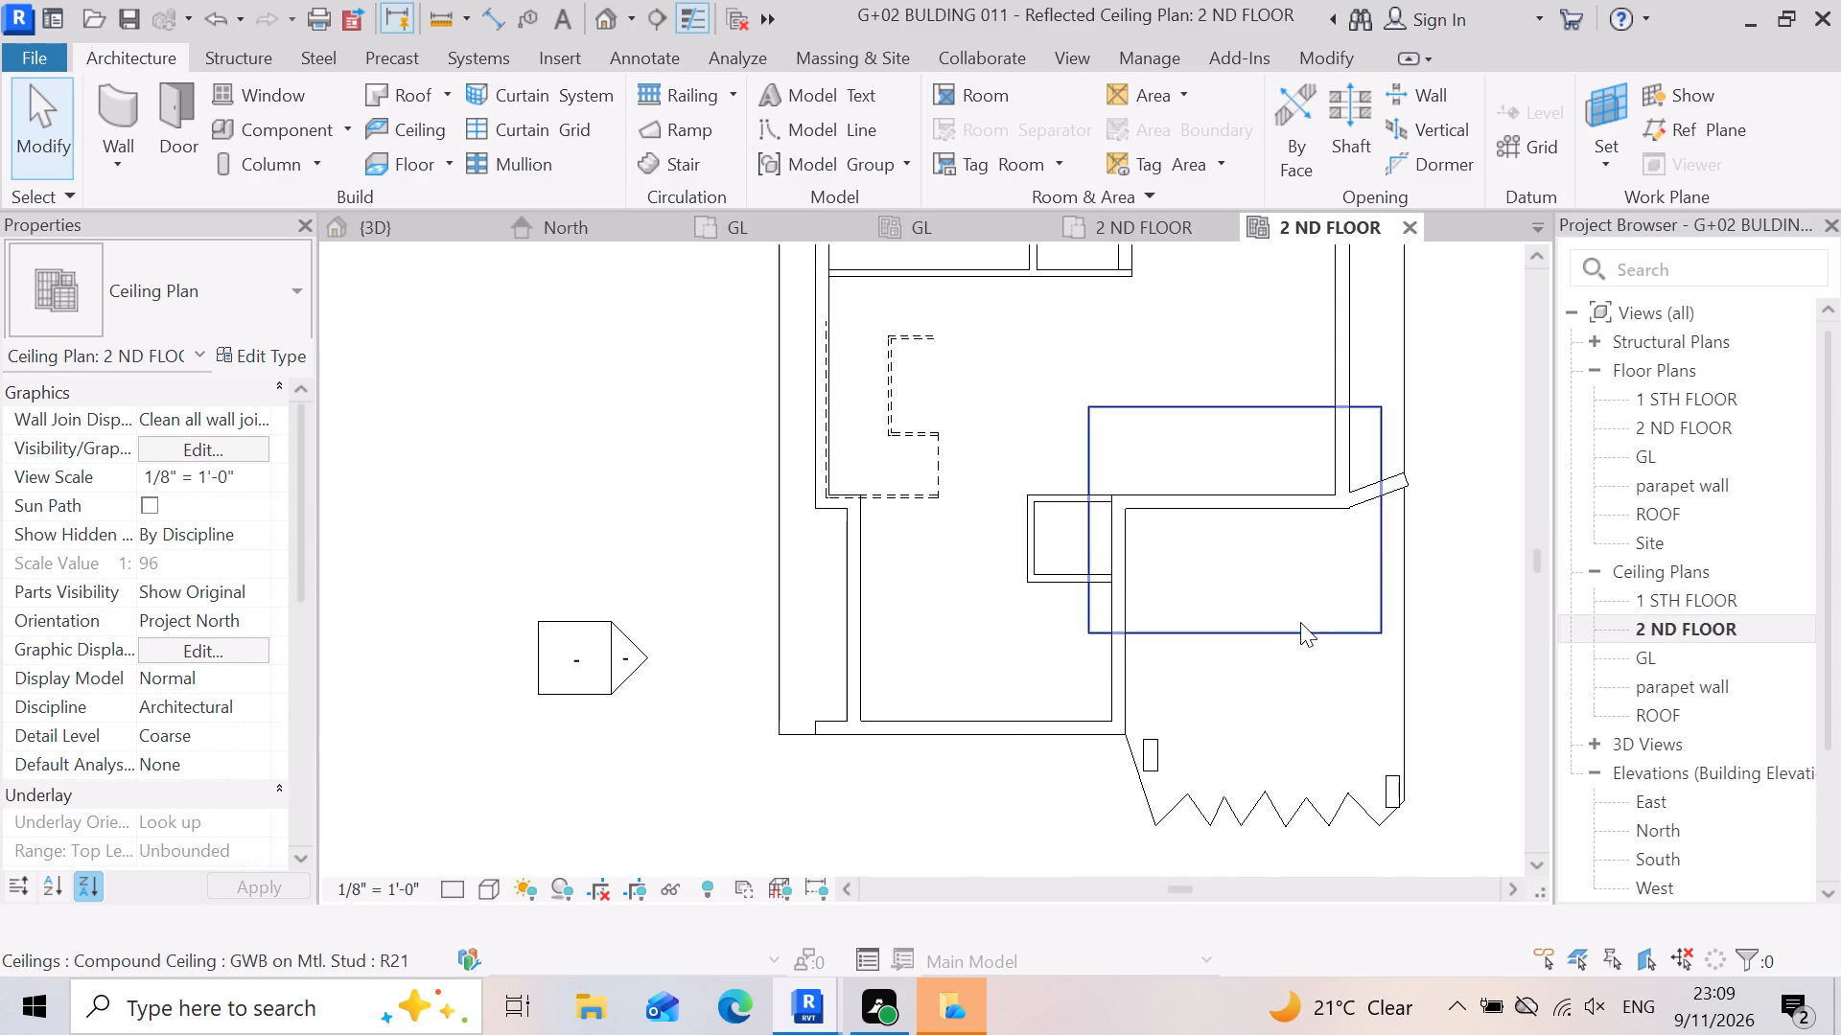
scroll(1267, 623, "up", 4)
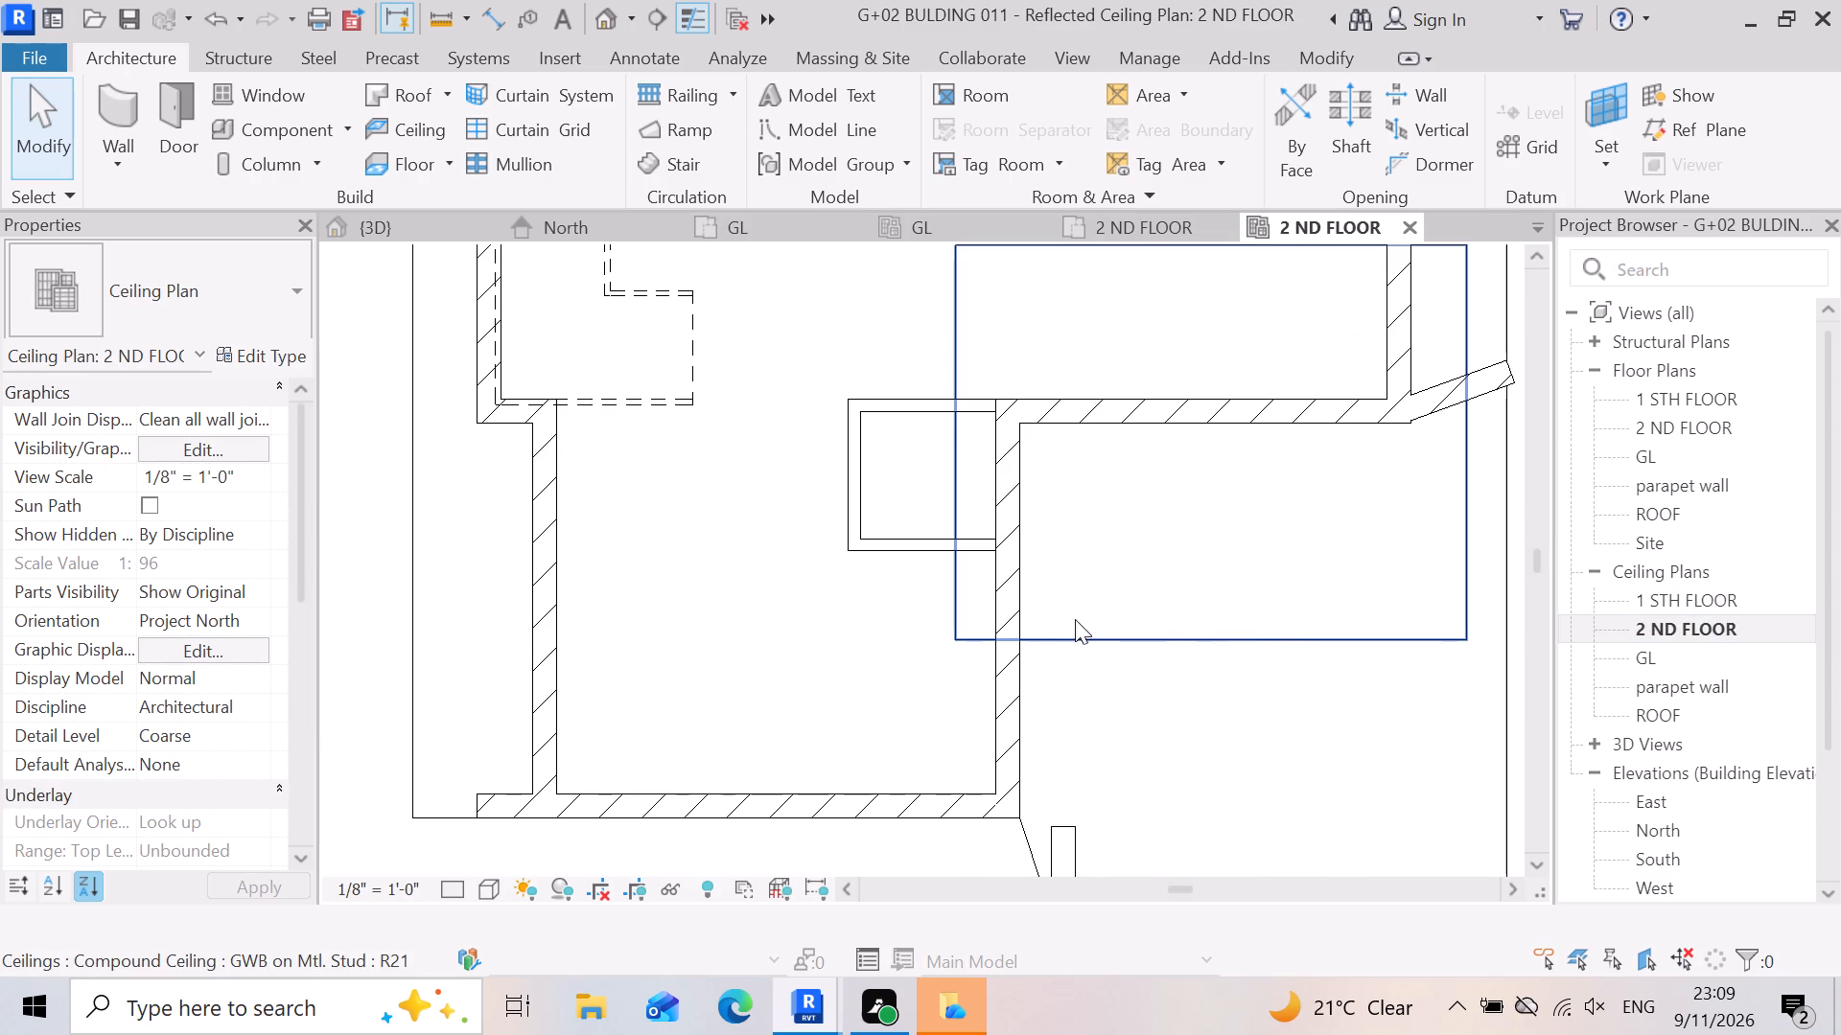
scroll(1340, 638, "up", 2)
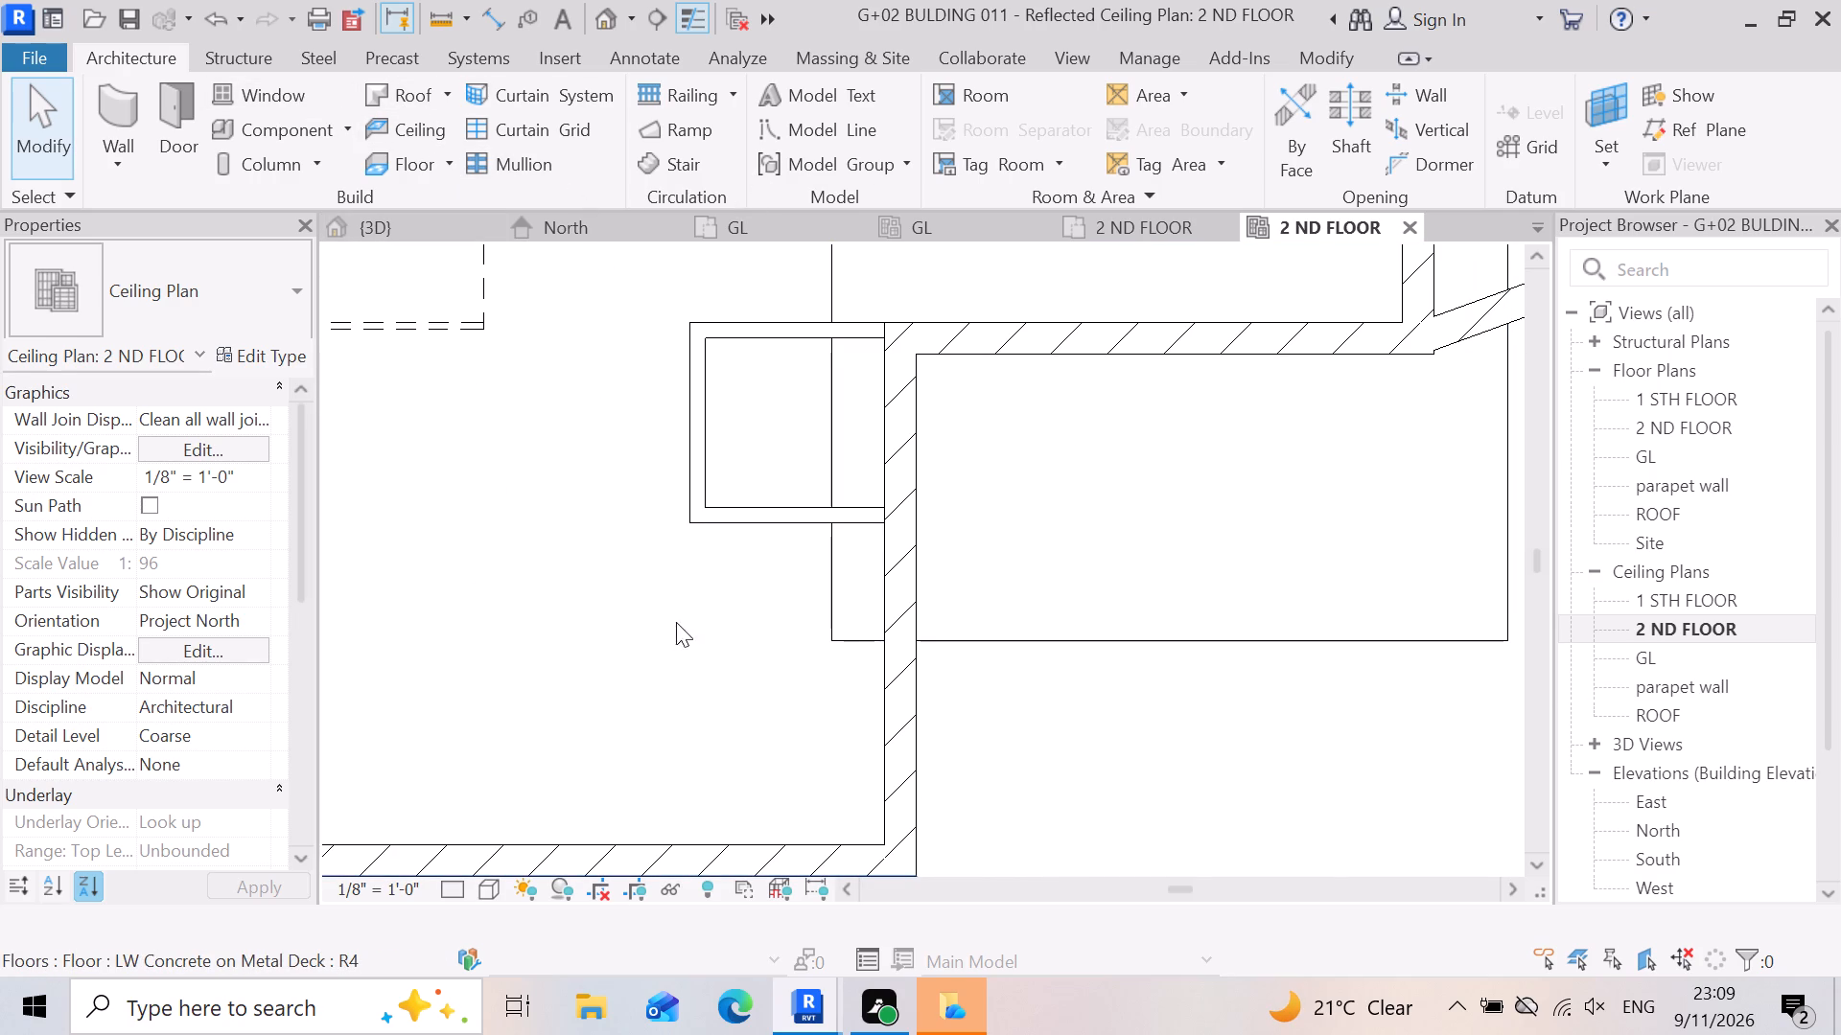
left_click(350, 130)
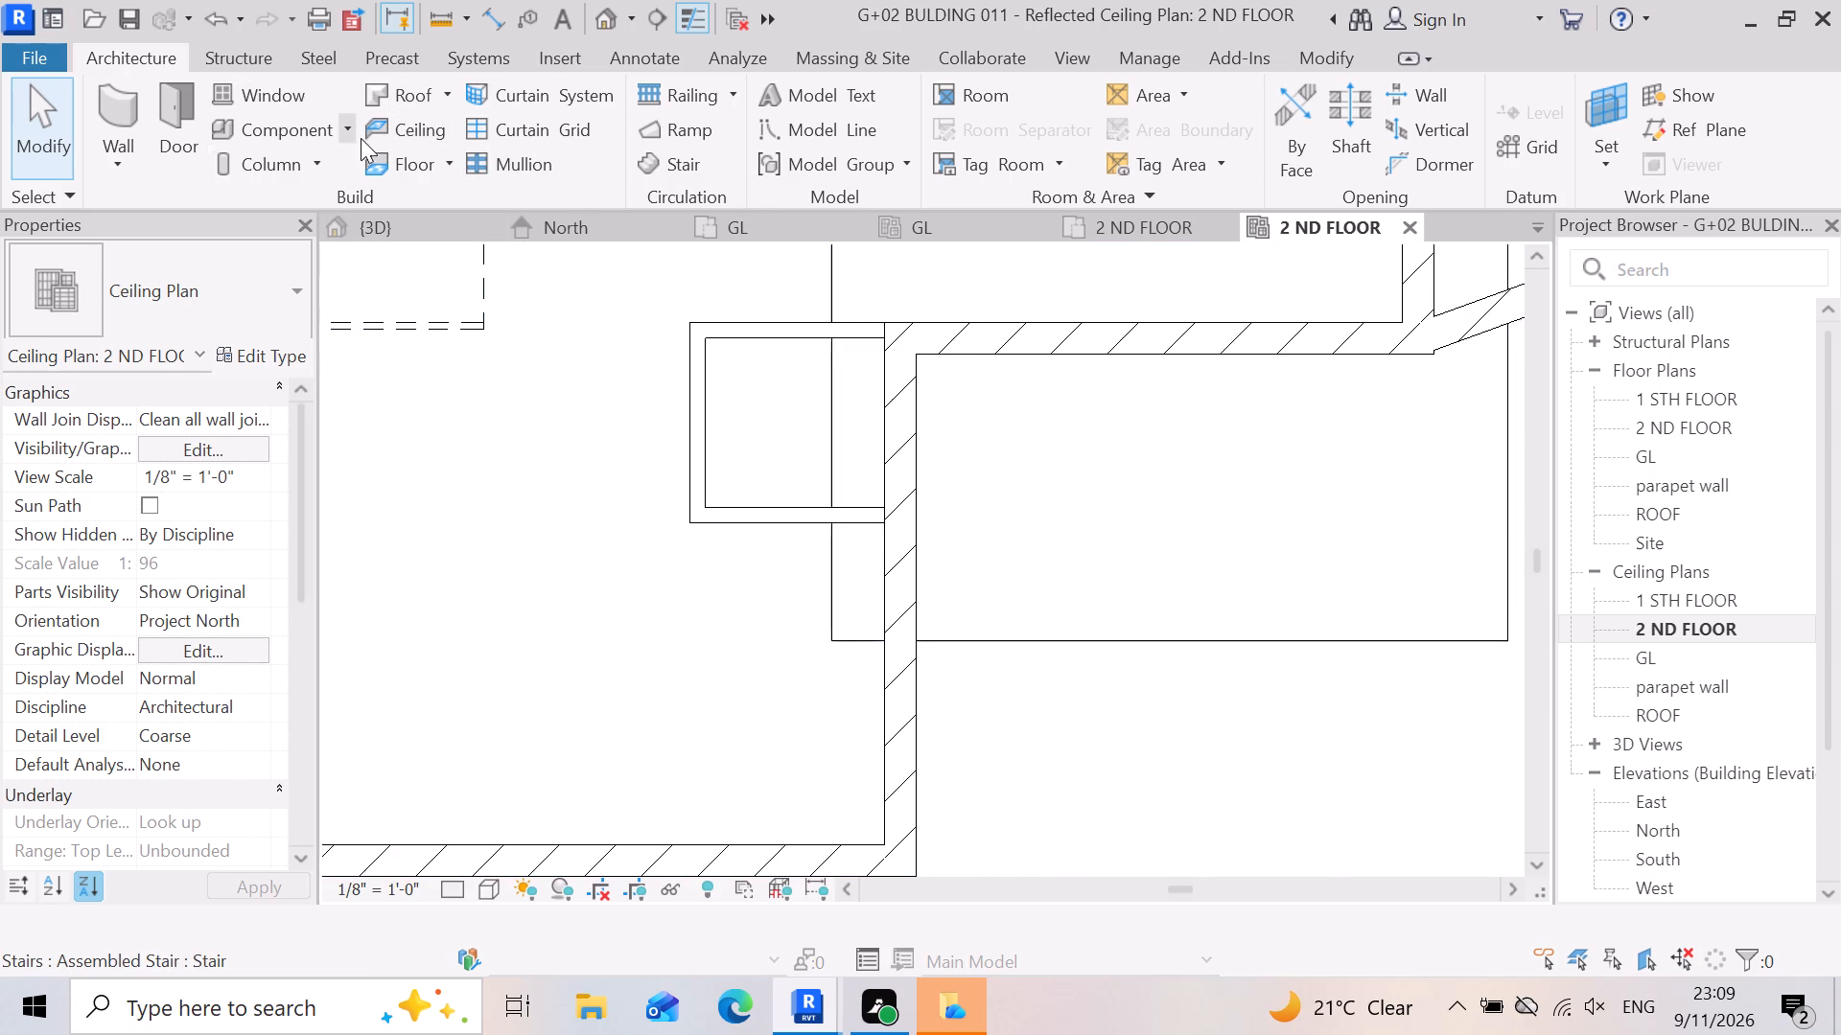
left_click(367, 195)
scroll(1060, 505, "up", 3)
left_click(1240, 114)
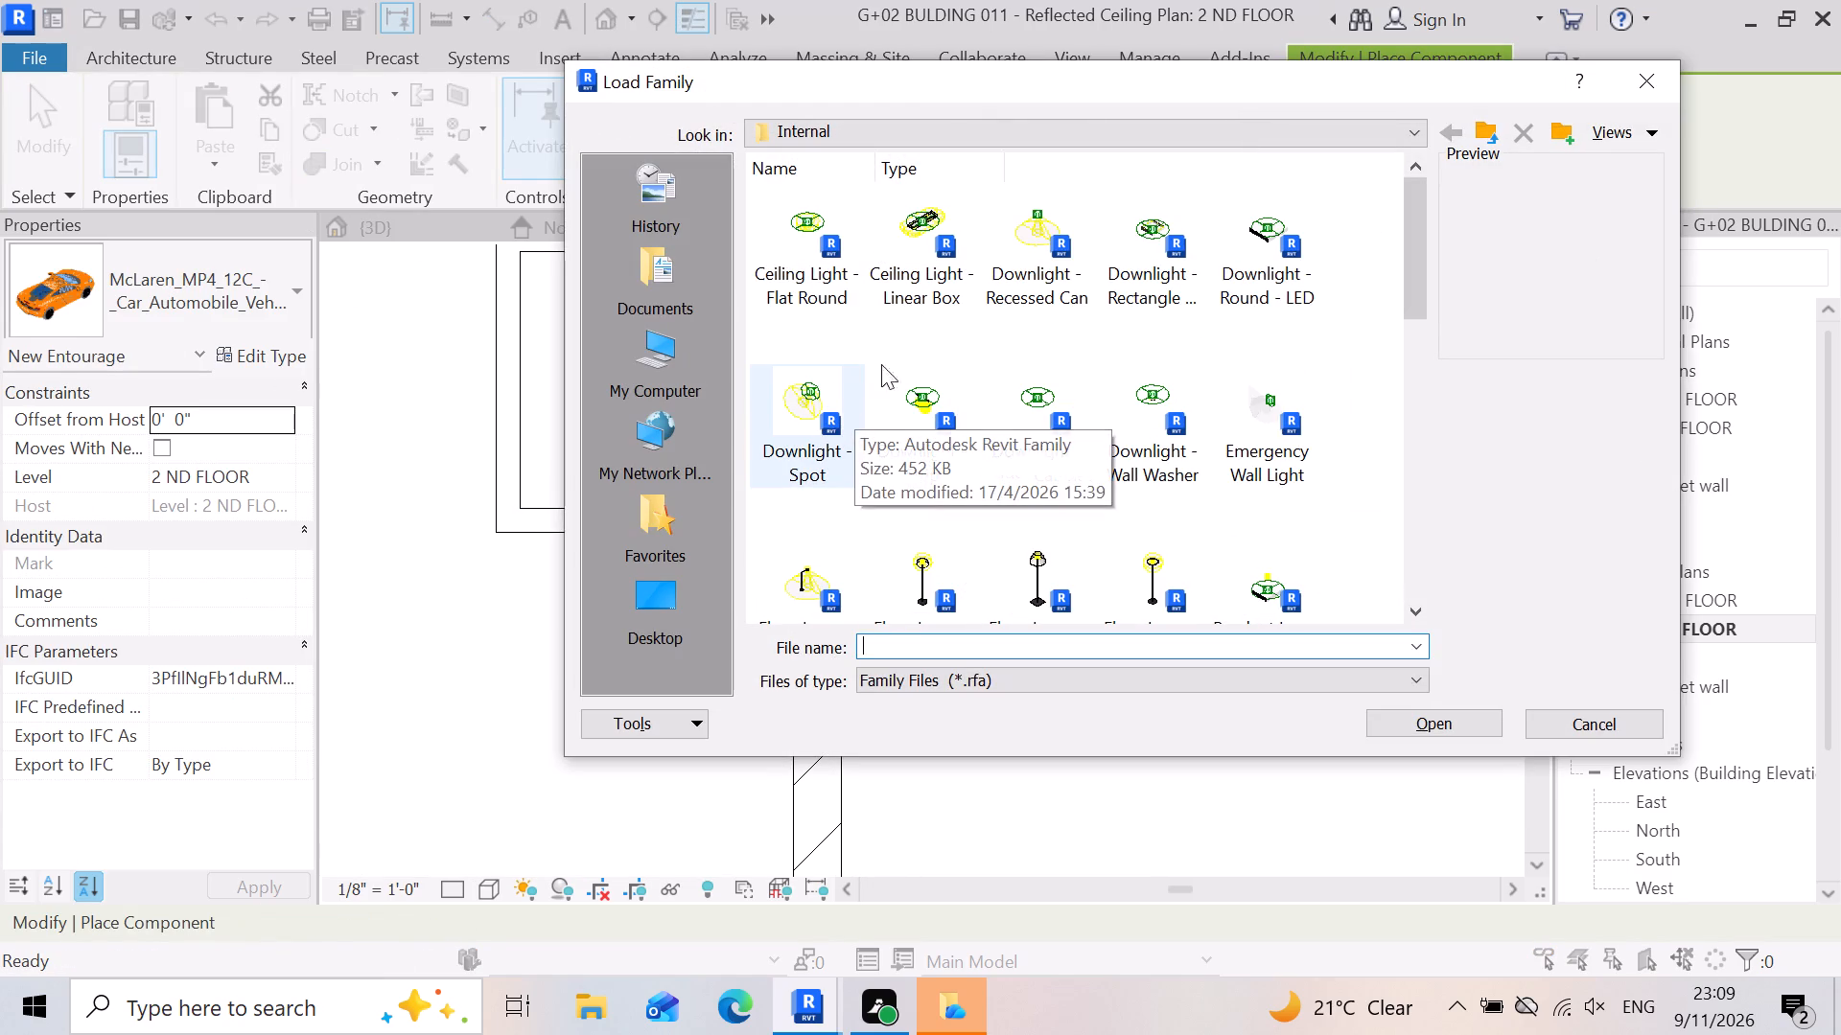
double_click(1019, 237)
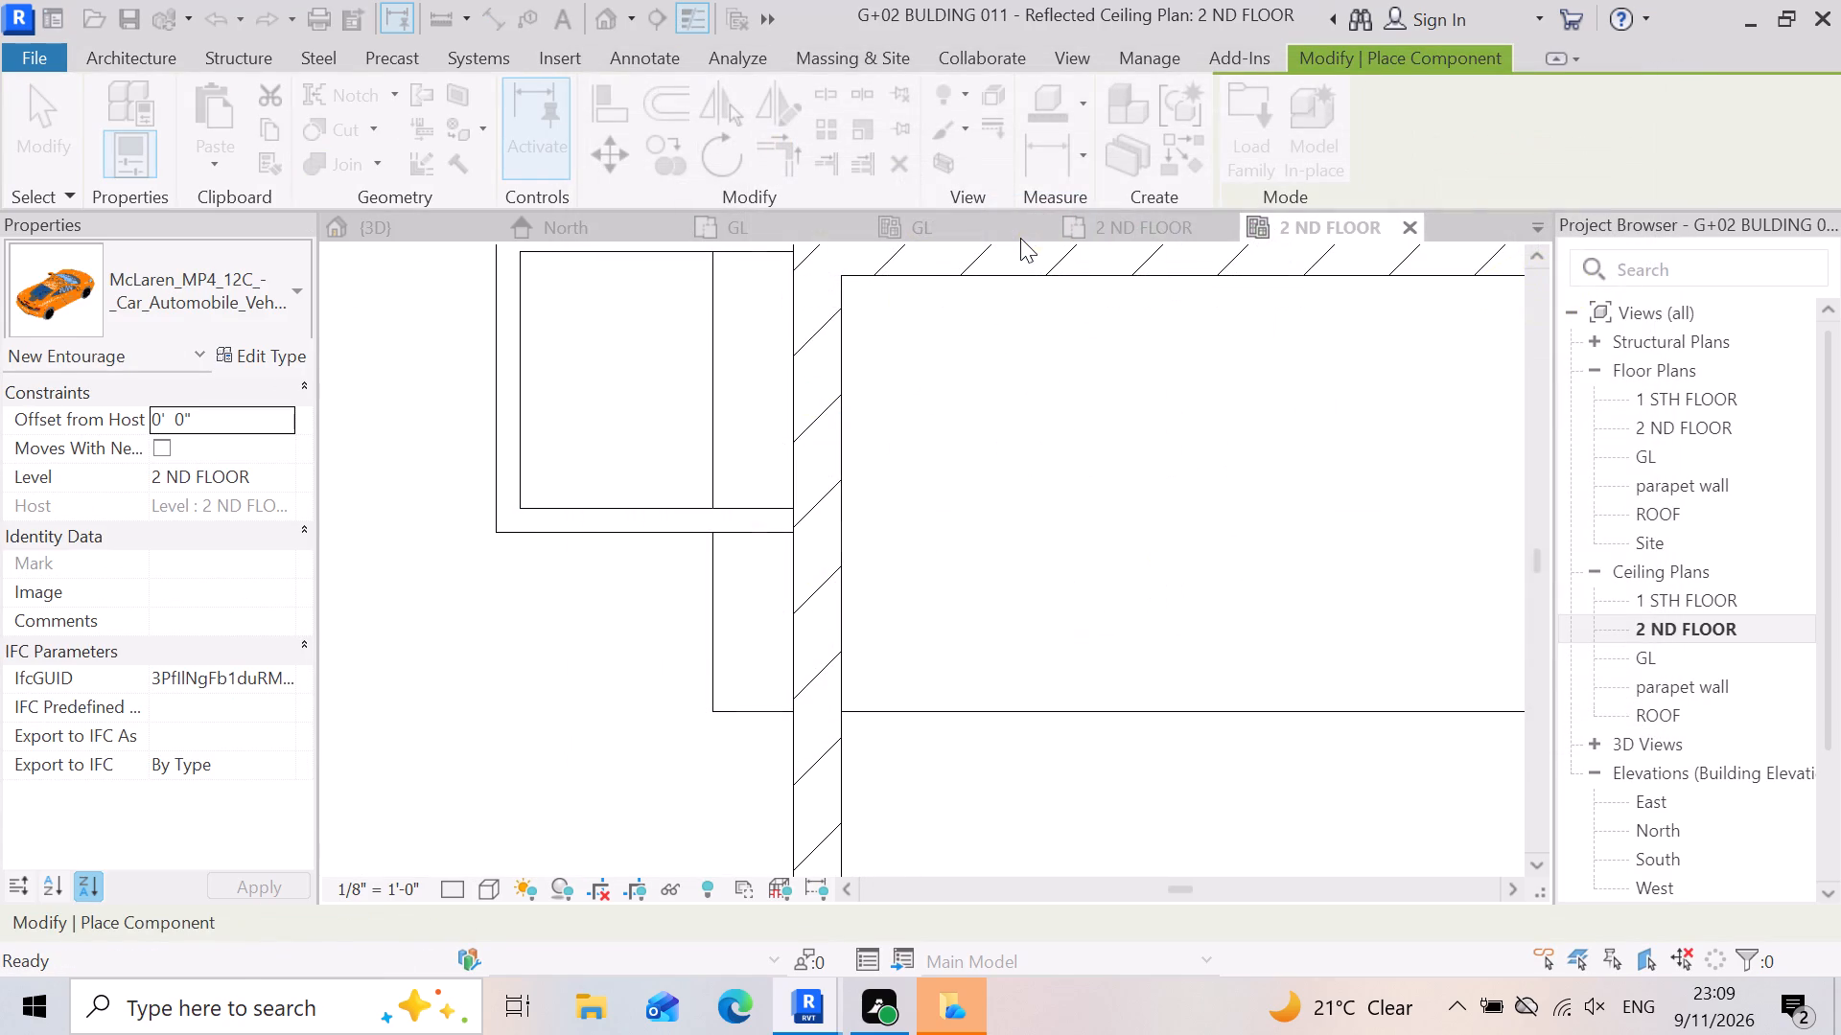
Place four 6" Incandescent - 120V recessed can downlights in a row along the wall side of the 2 ND FLOOR balcony ceiling.
scroll(988, 530, "down", 3)
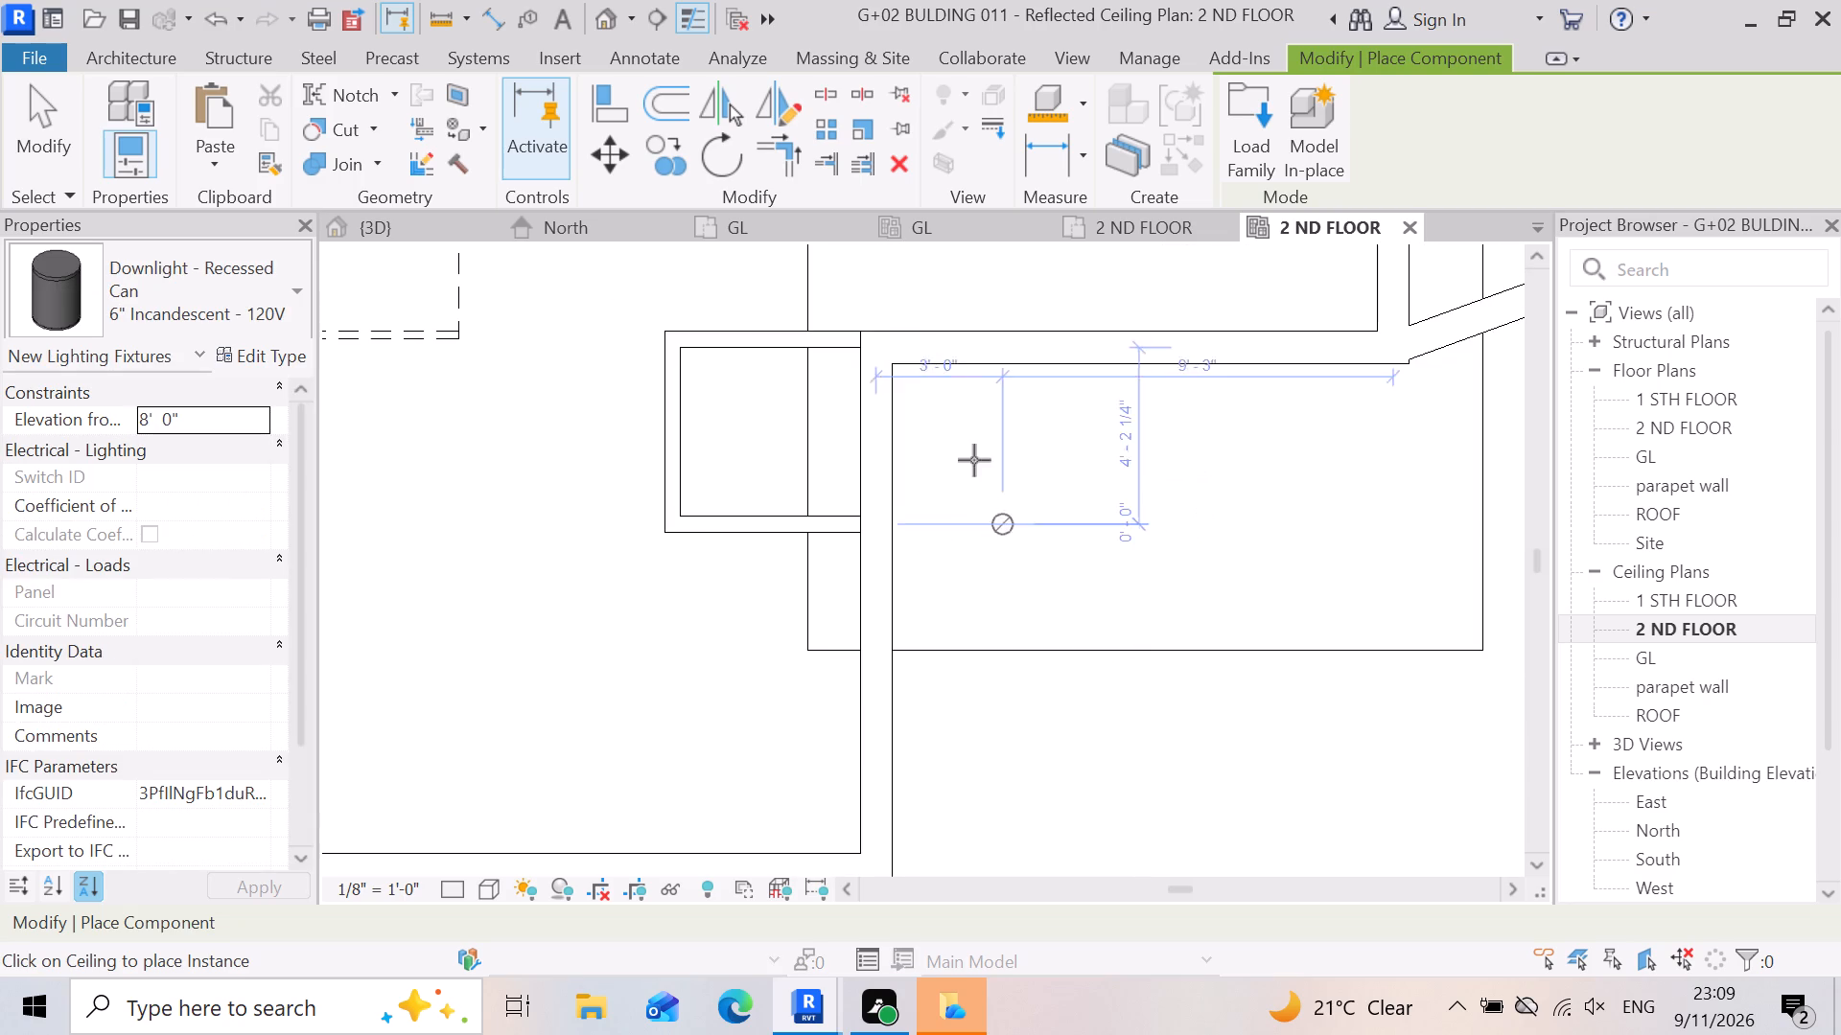
scroll(948, 398, "up", 9)
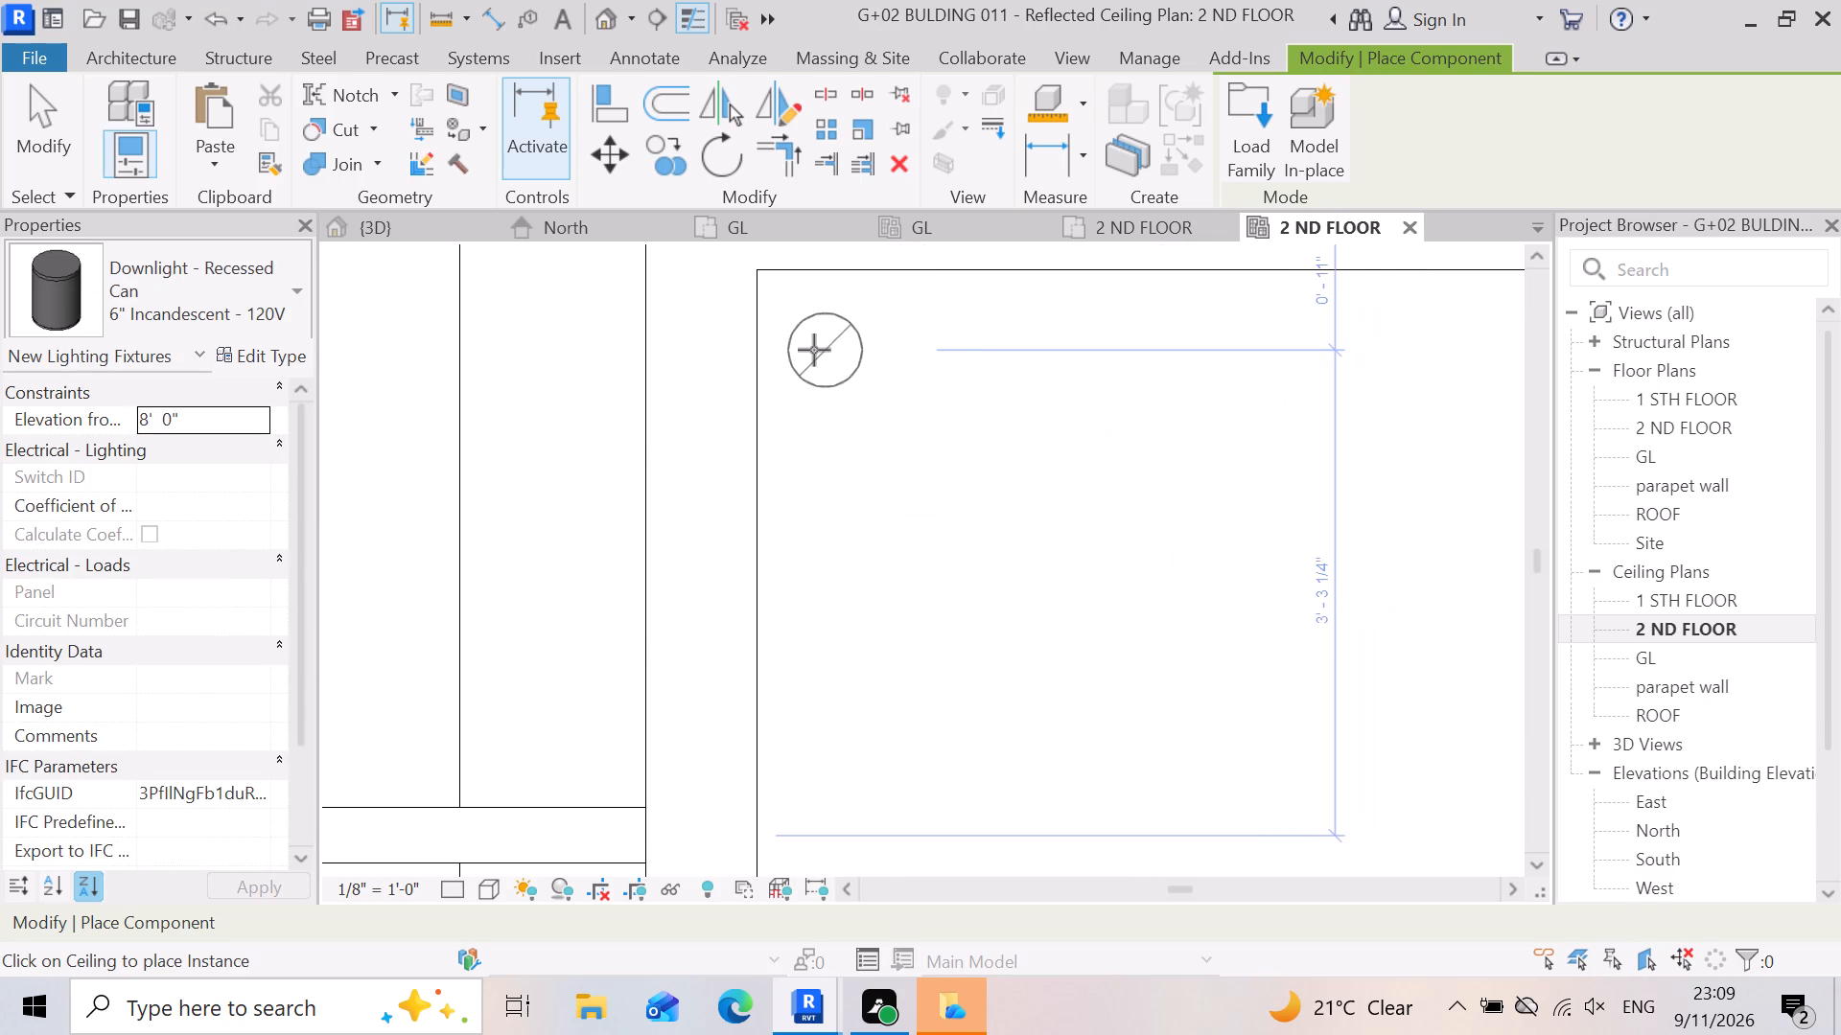
left_click(836, 355)
scroll(809, 410, "down", 8)
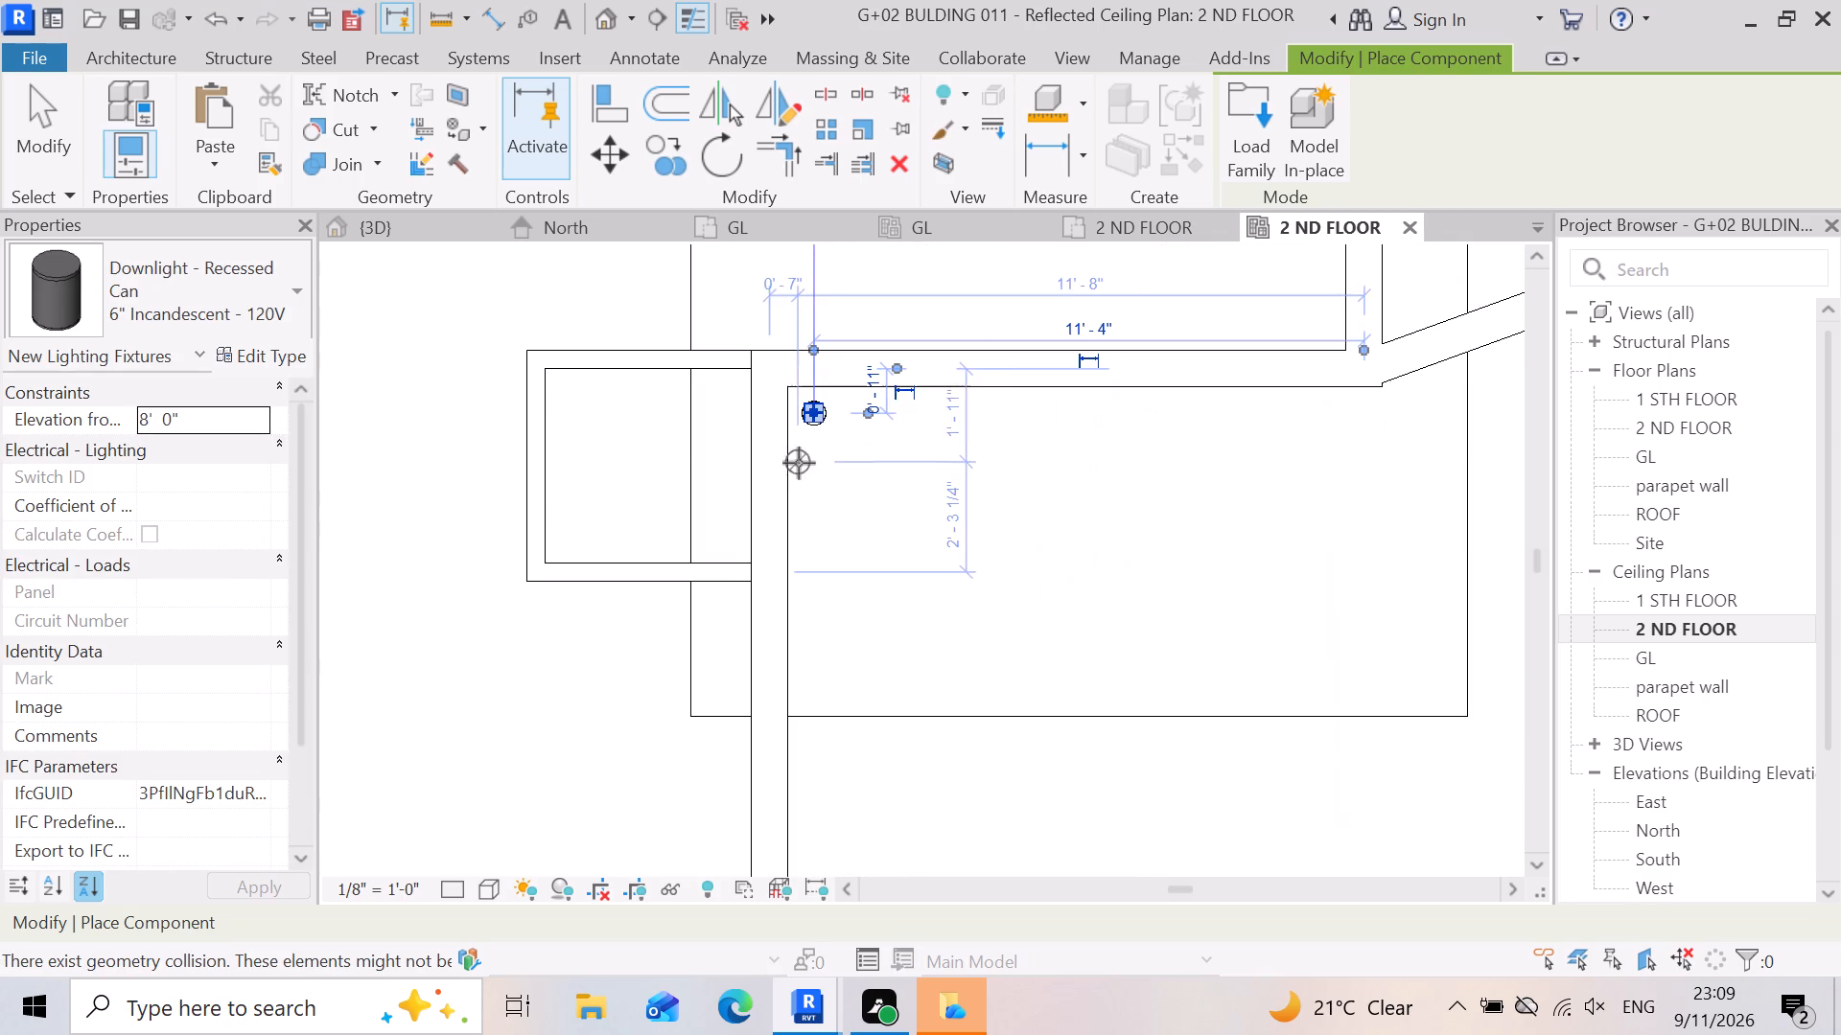
scroll(1080, 429, "up", 6)
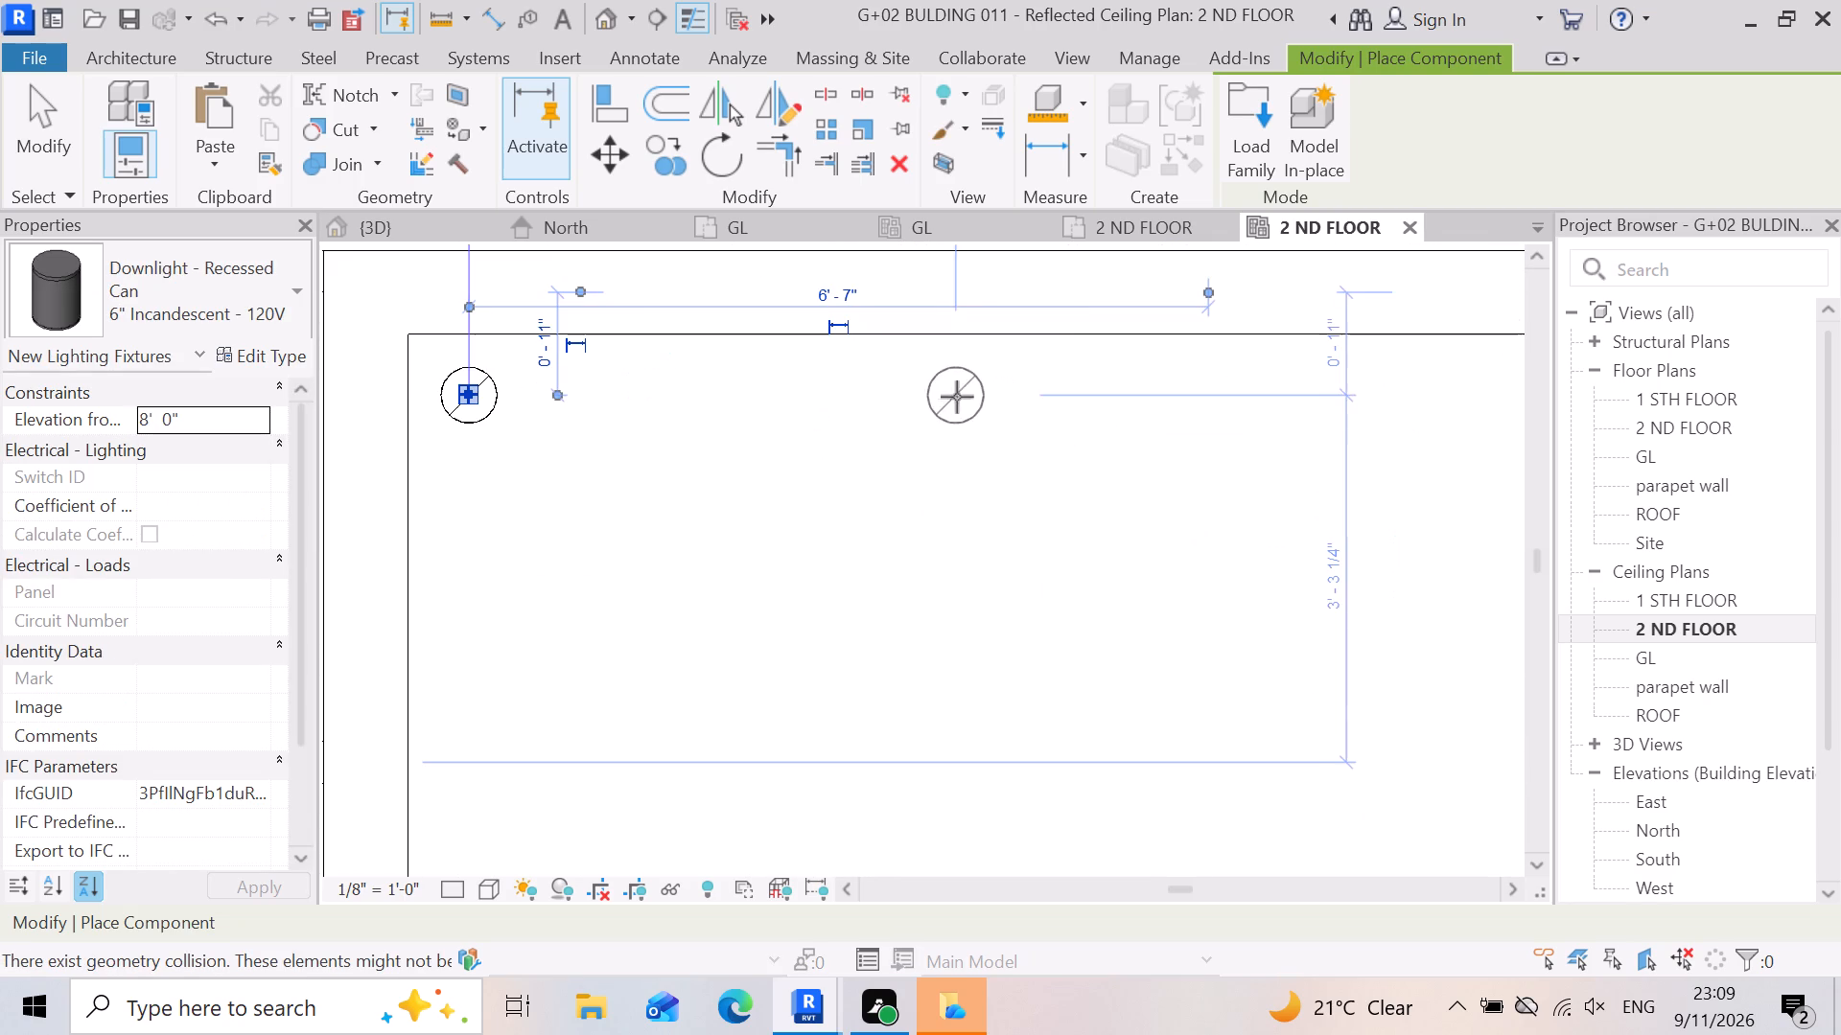
left_click(931, 383)
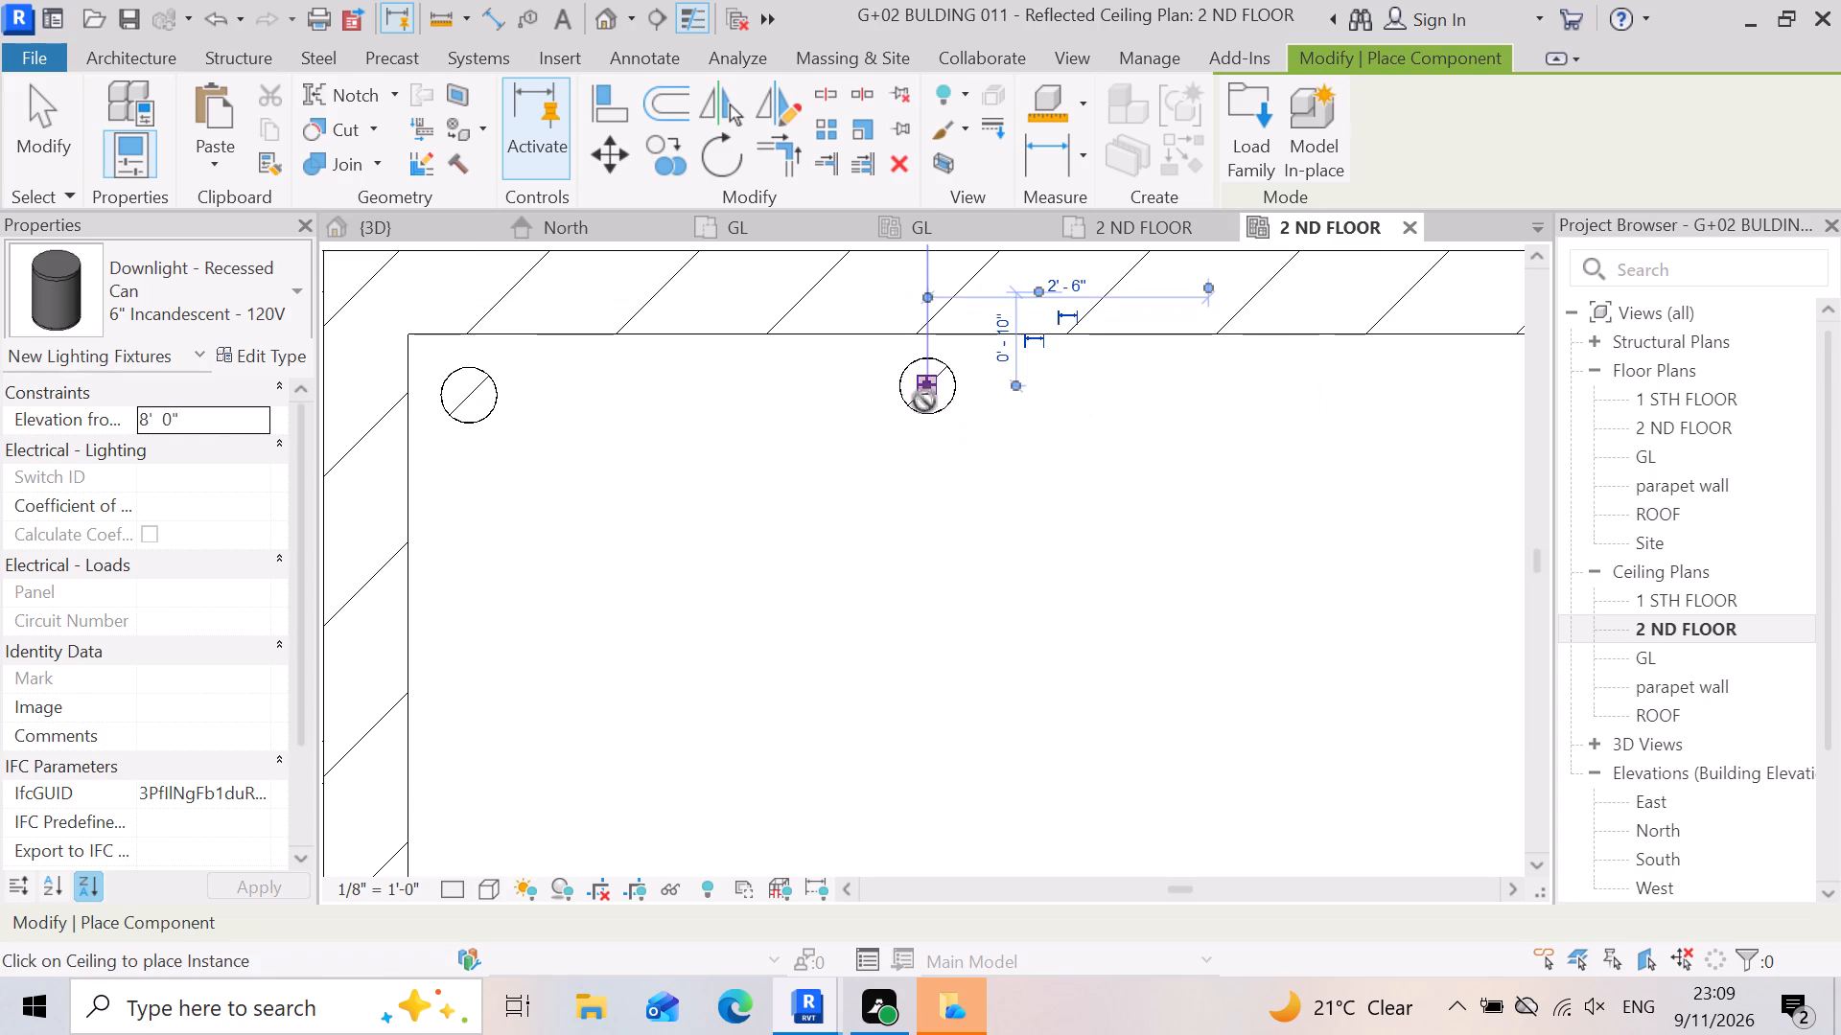
scroll(850, 487, "down", 4)
scroll(1097, 528, "down", 5)
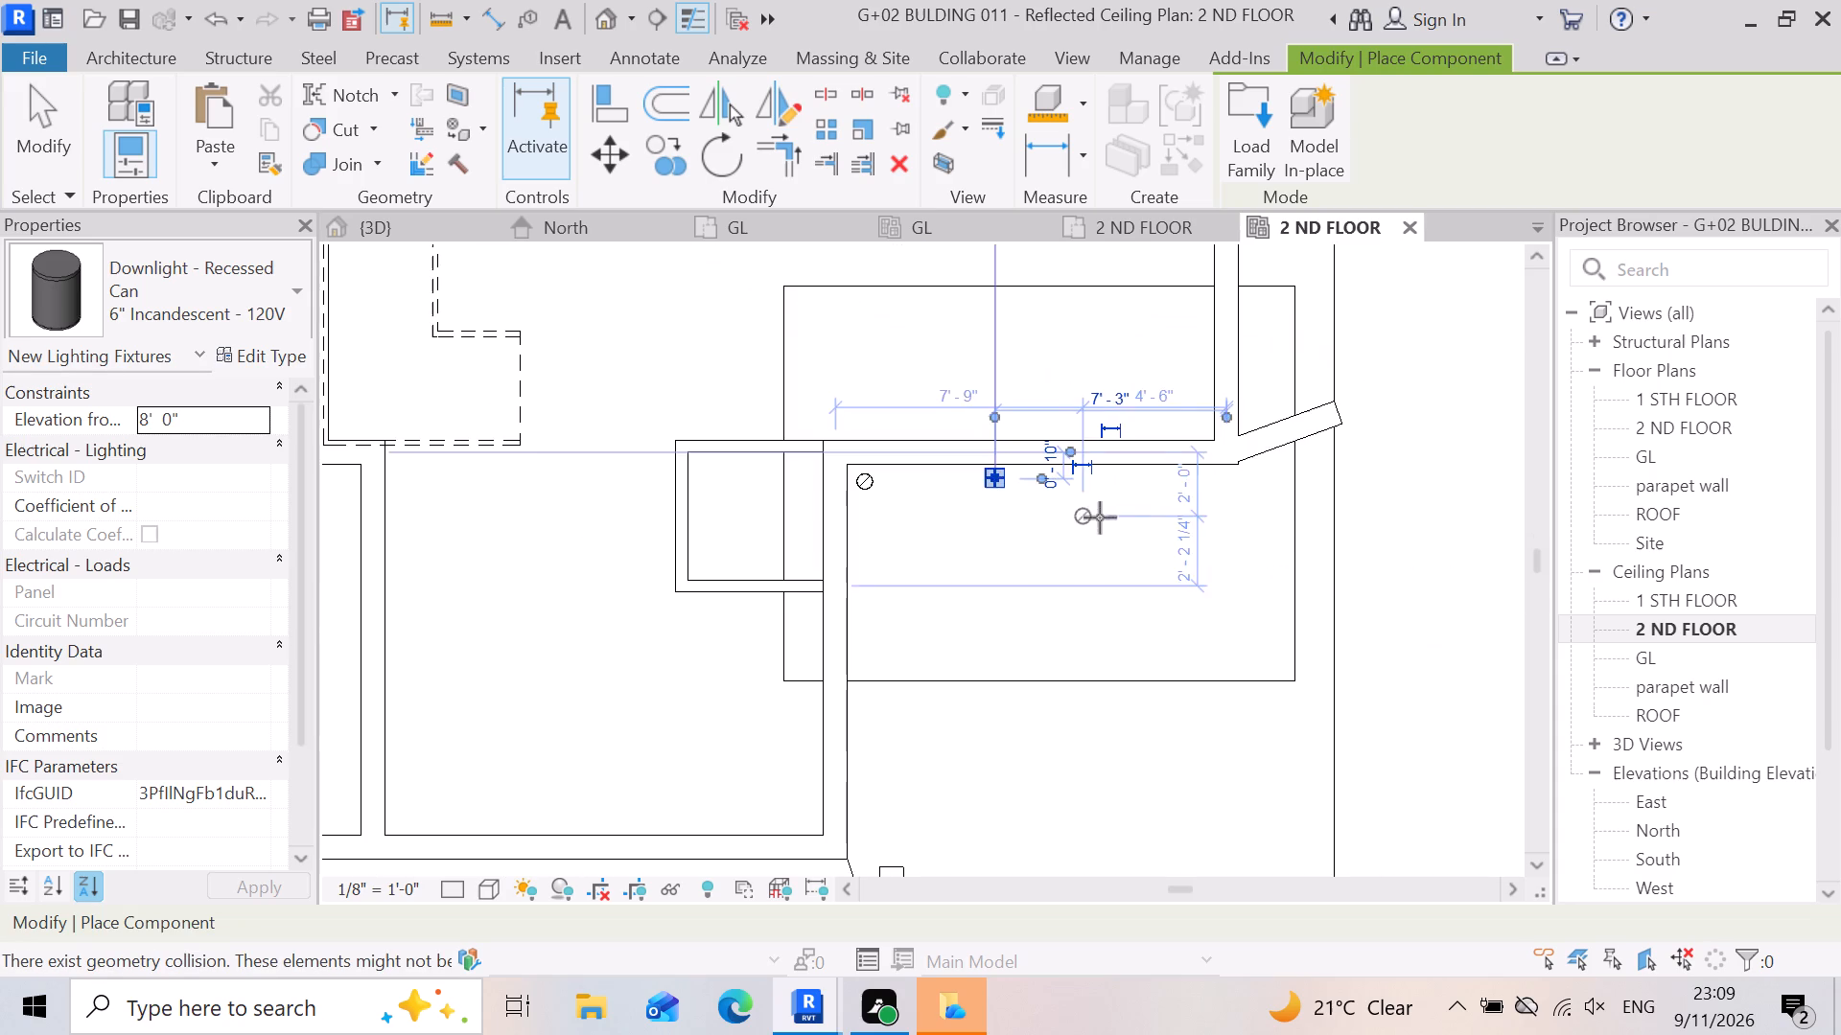
scroll(1199, 508, "up", 6)
left_click(1130, 459)
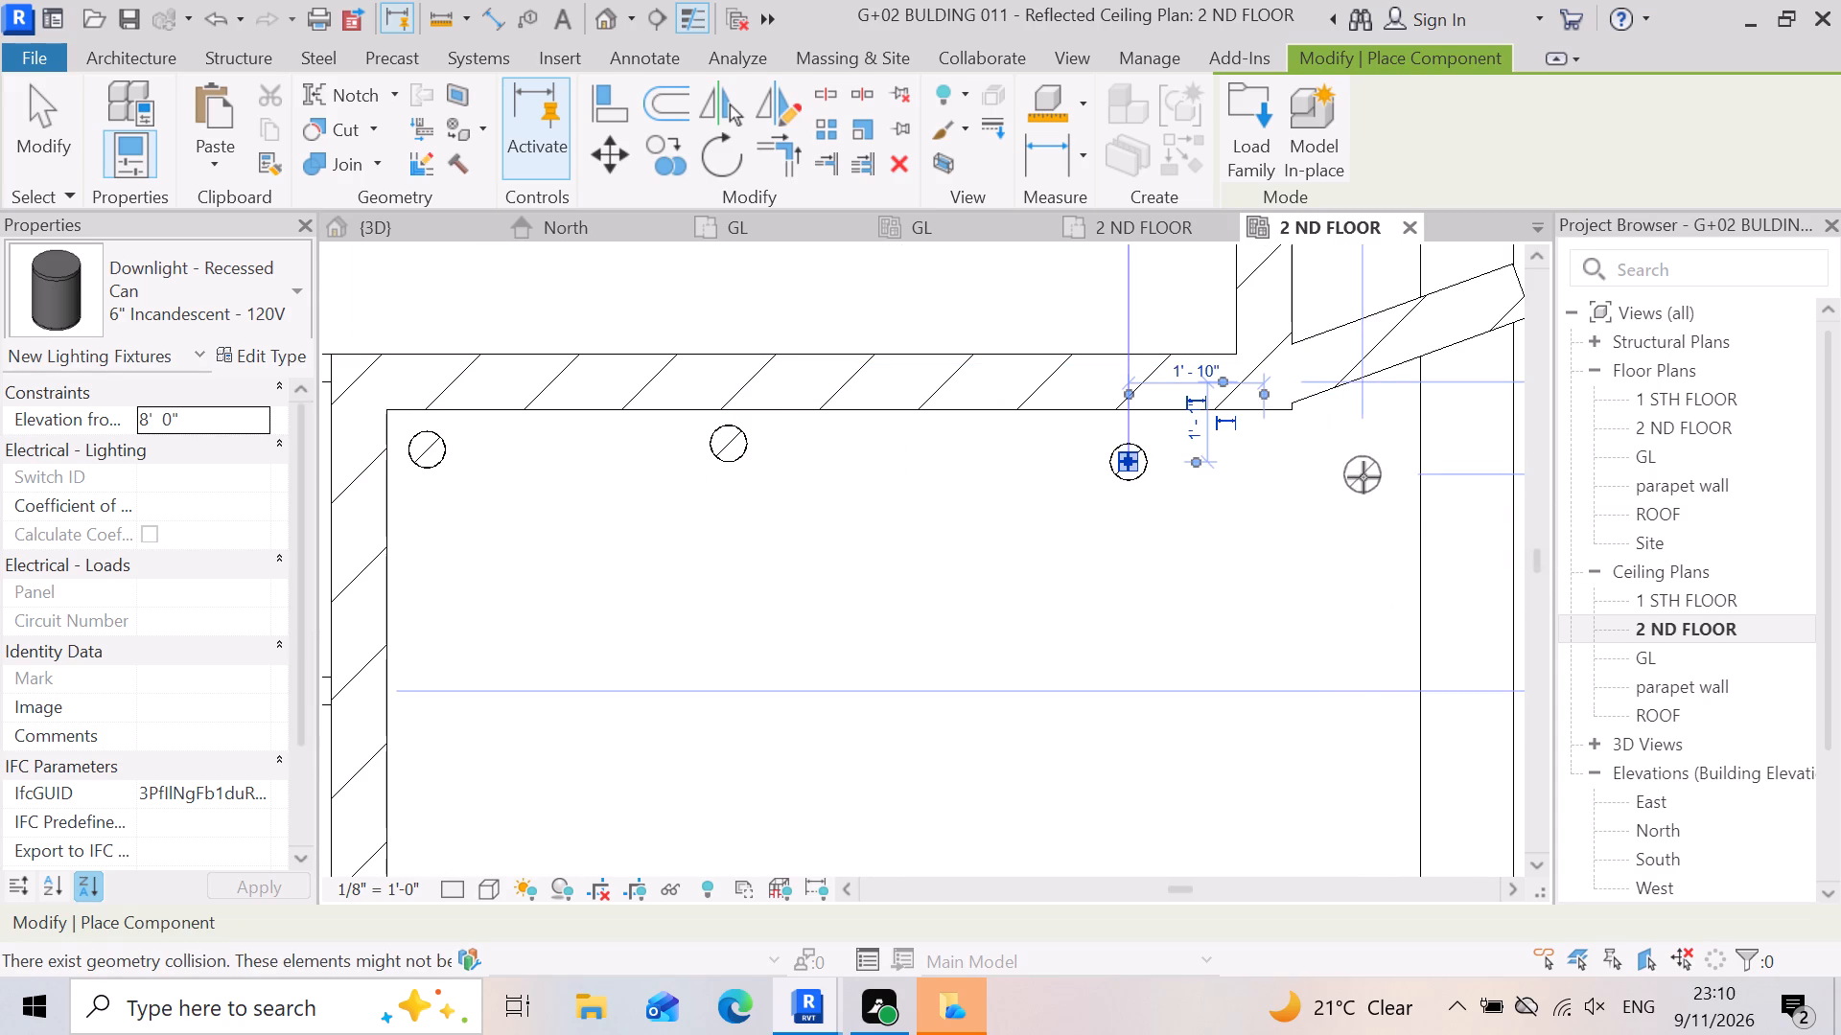
left_click(1366, 466)
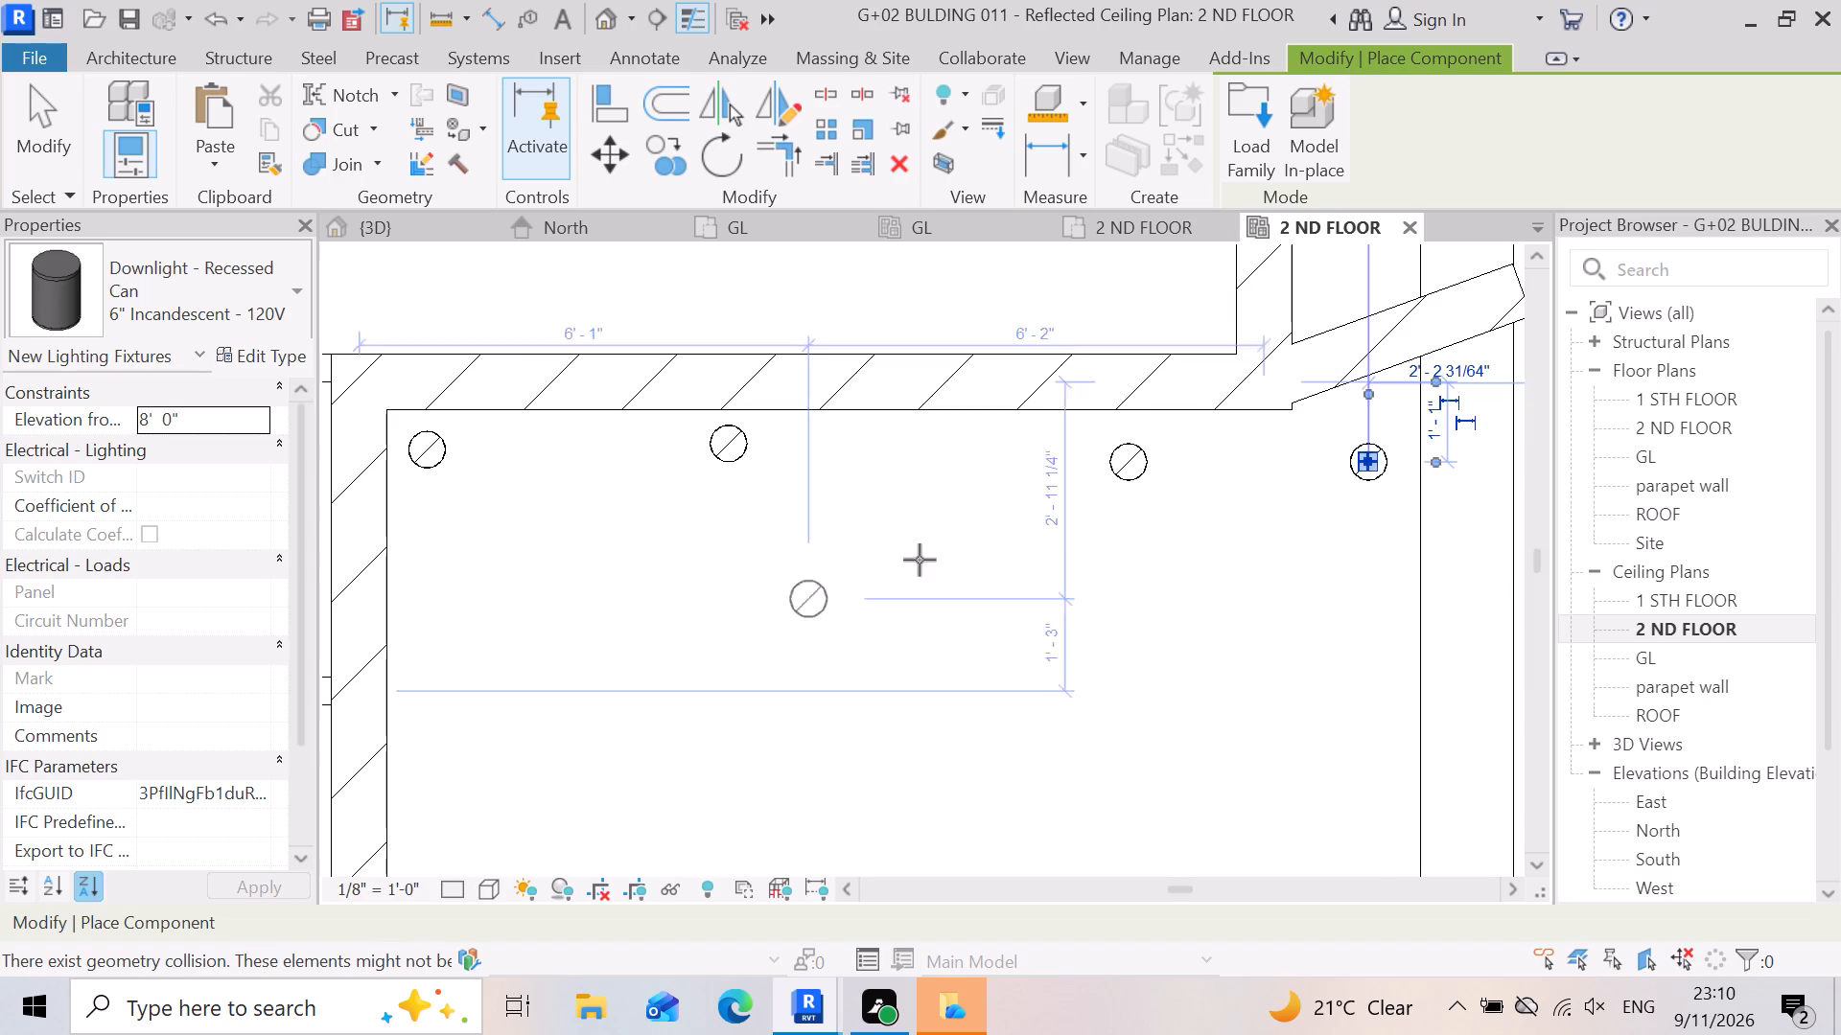
Place four more recessed can downlights in a row along the outer edge of the balcony ceiling, opposite the wall.
scroll(968, 540, "down", 4)
scroll(721, 638, "up", 3)
scroll(741, 617, "down", 4)
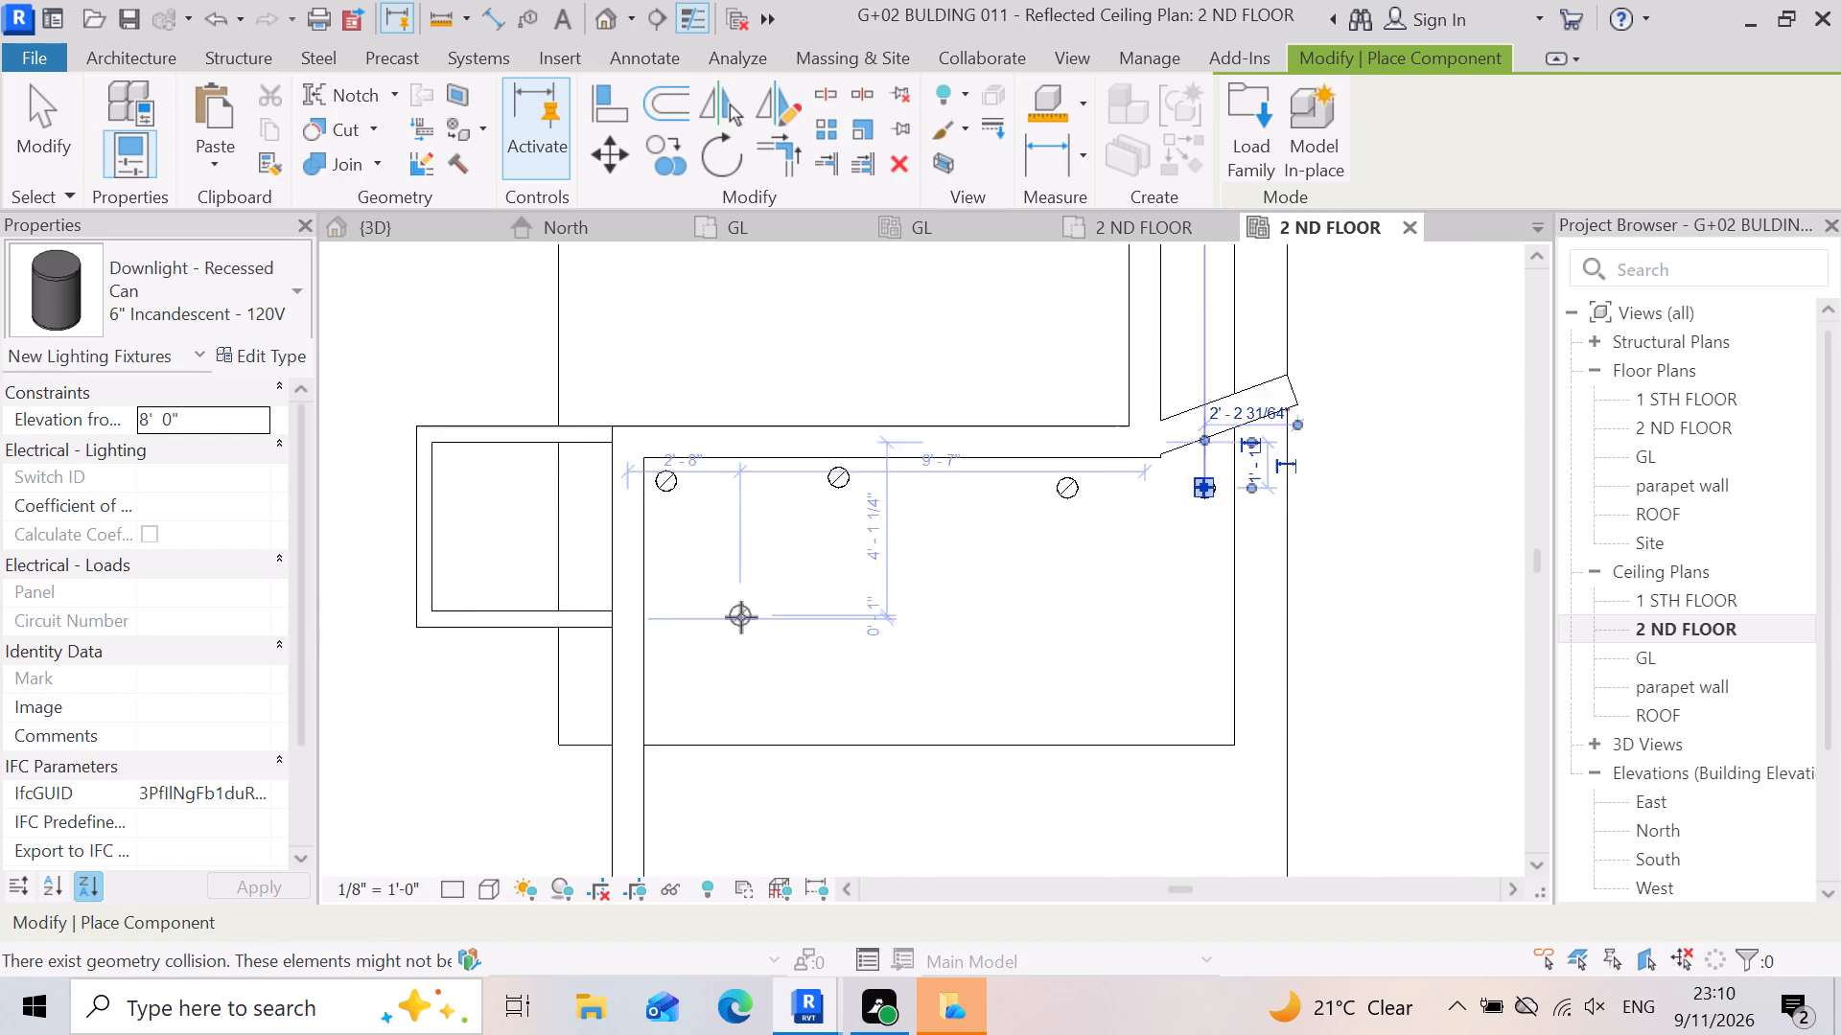
scroll(741, 724, "up", 3)
left_click(654, 699)
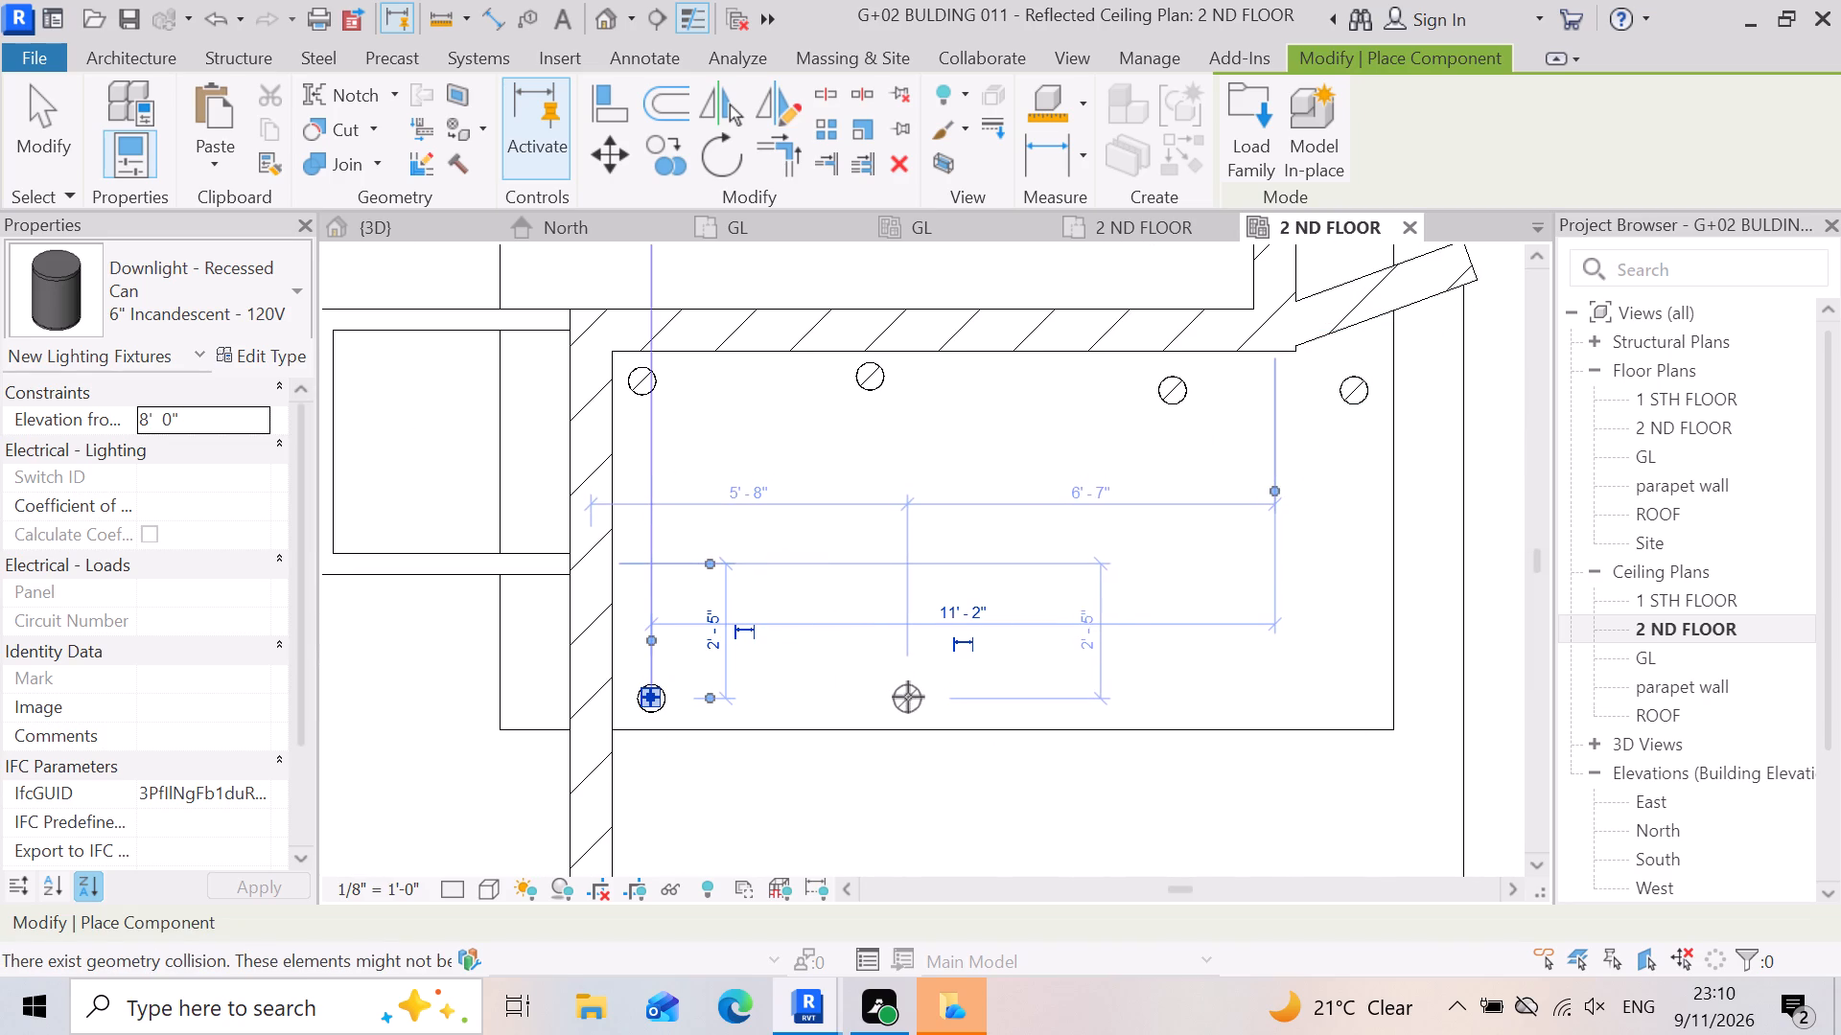
left_click(906, 699)
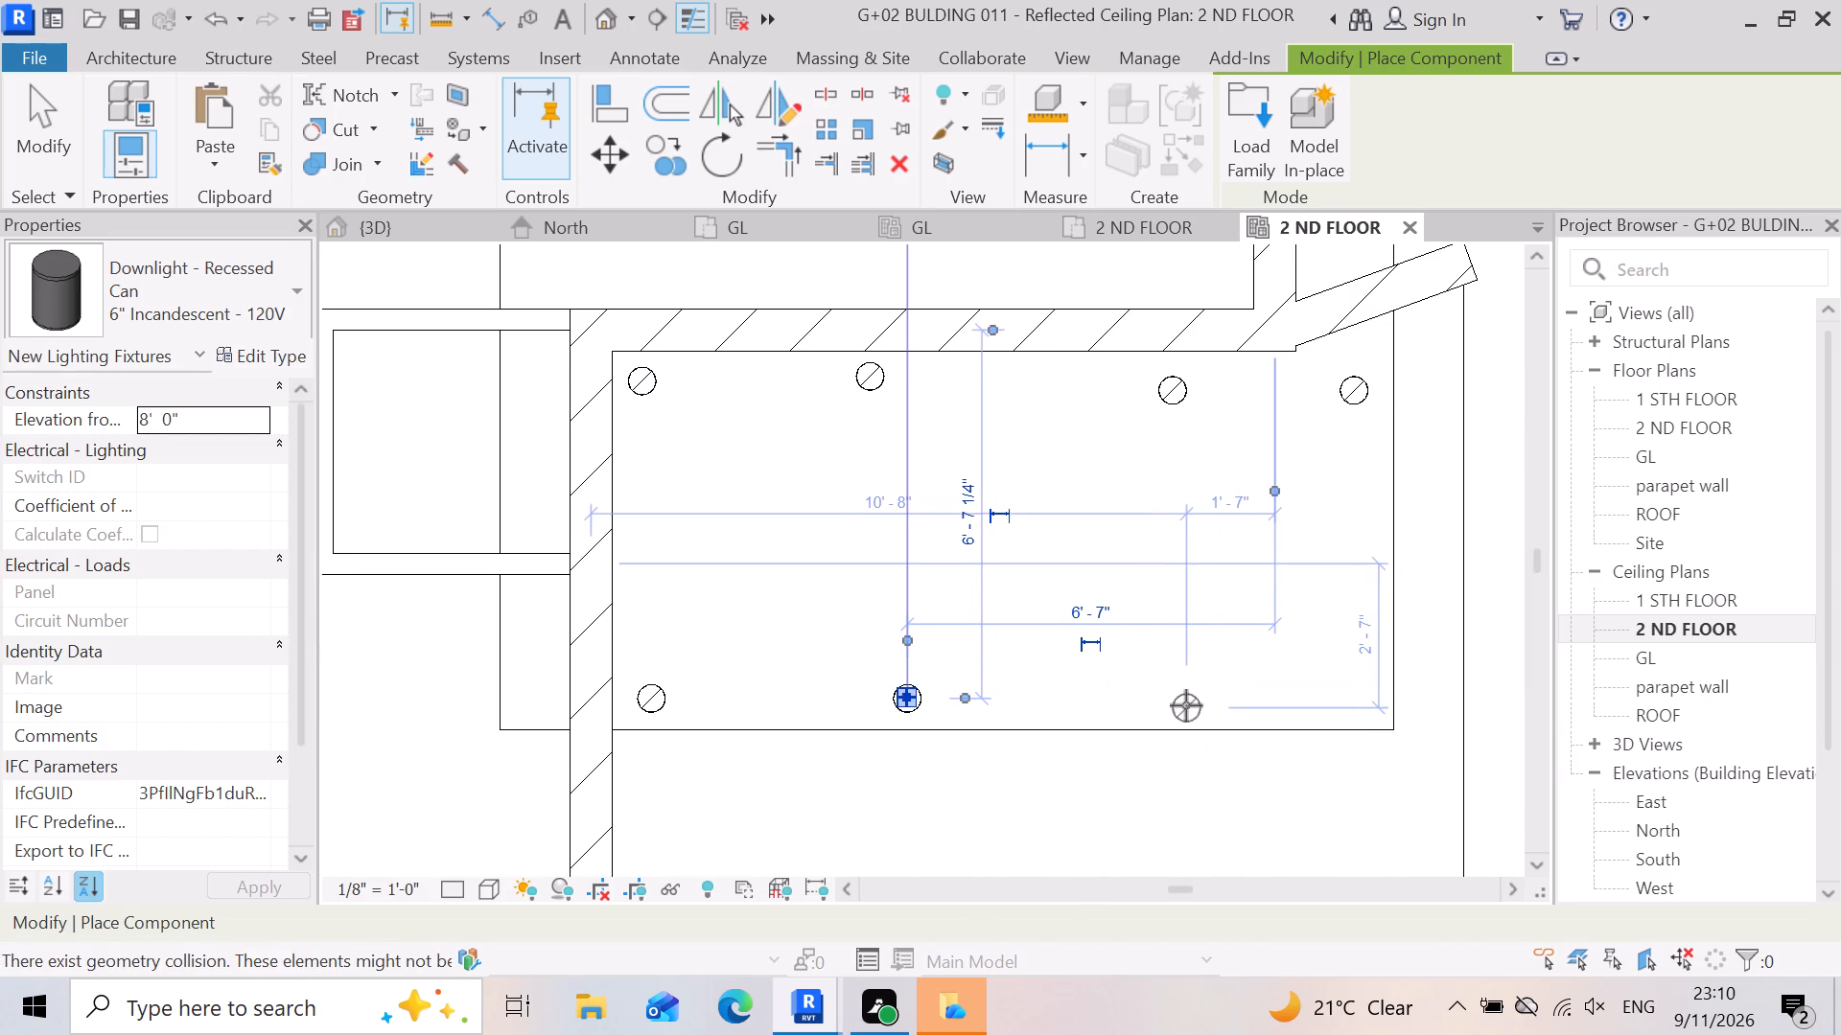
left_click(1186, 705)
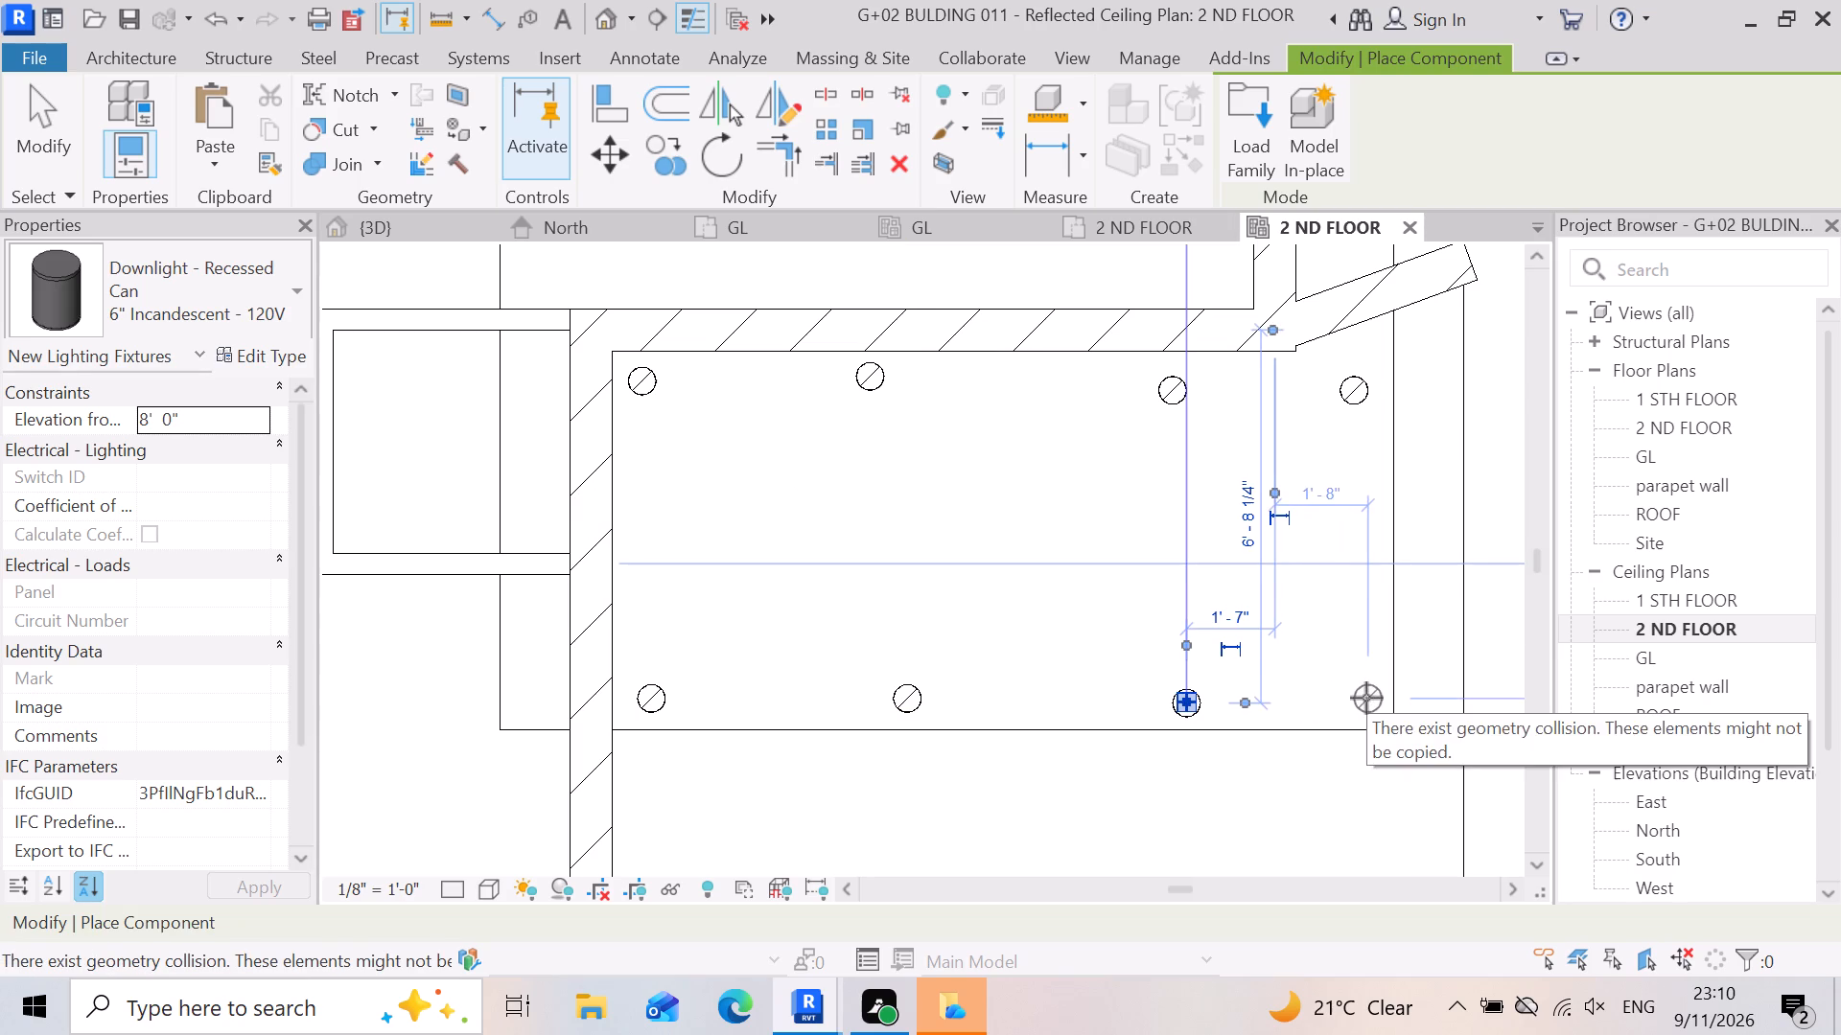
left_click(1366, 698)
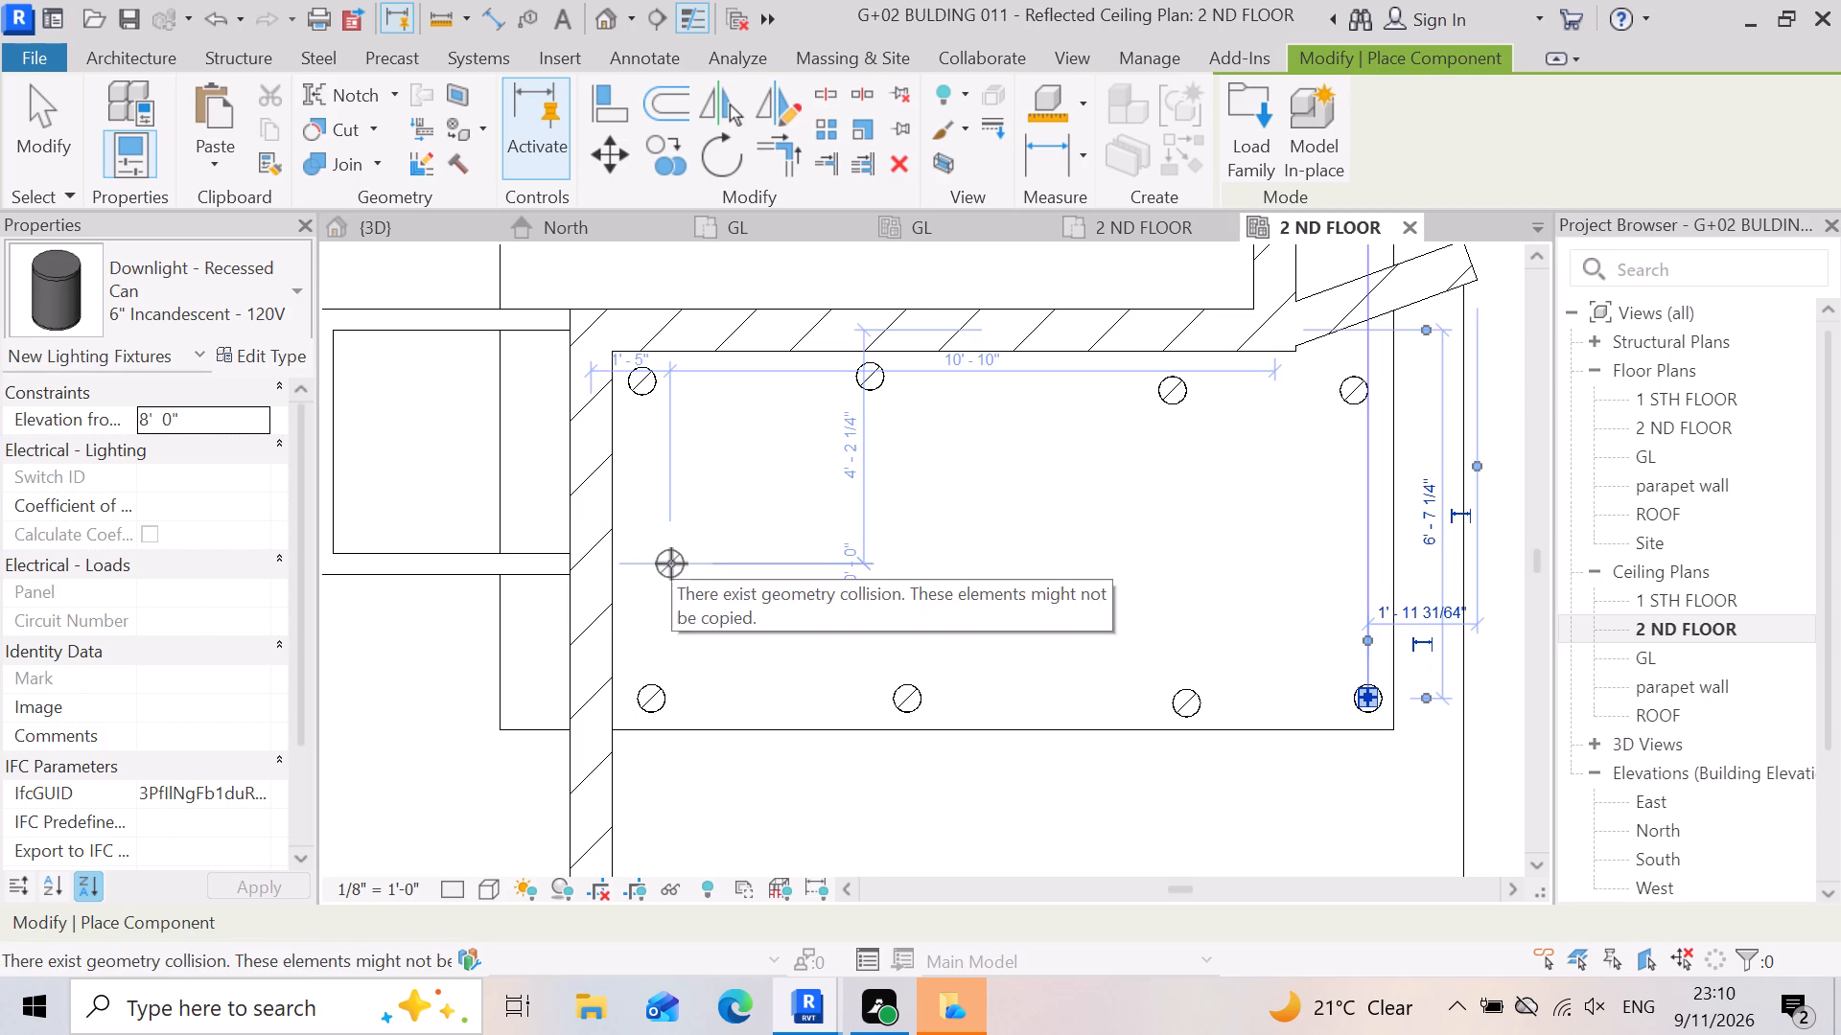
Place a middle row of four recessed can downlights between the wall-side and outer-edge rows of the balcony ceiling.
left_click(667, 563)
left_click(898, 547)
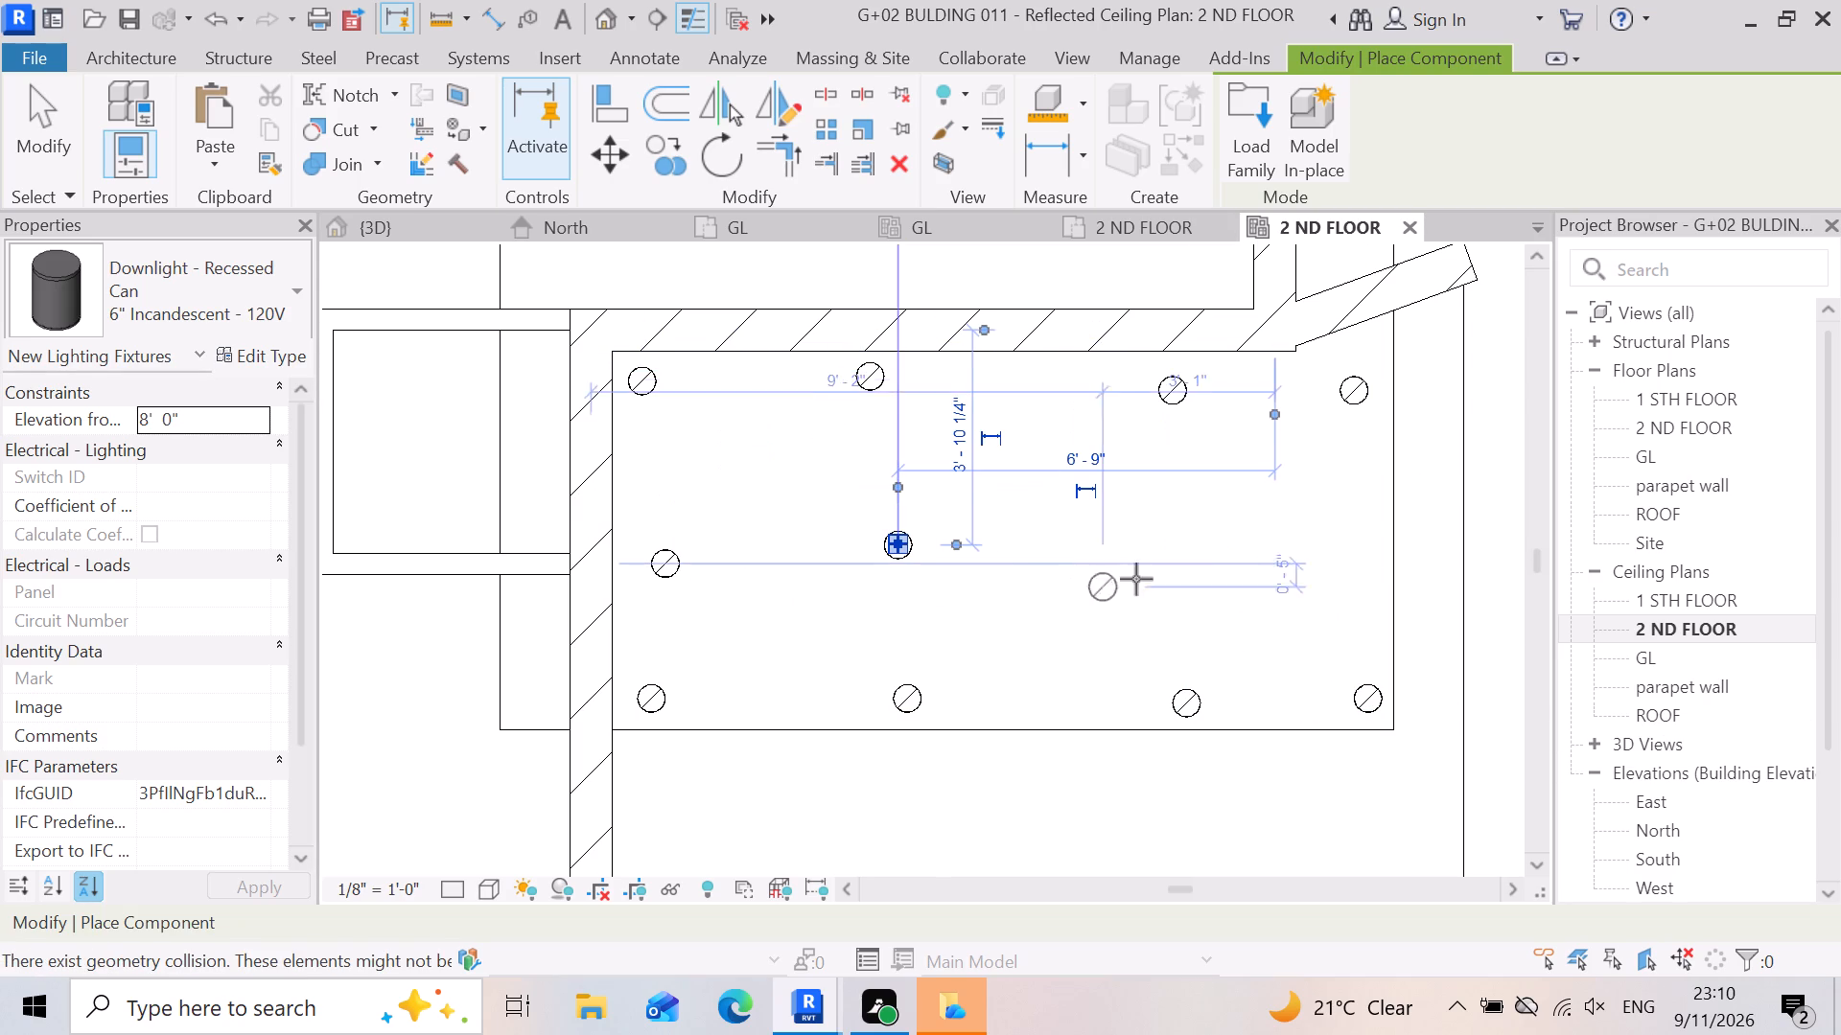
left_click(1161, 552)
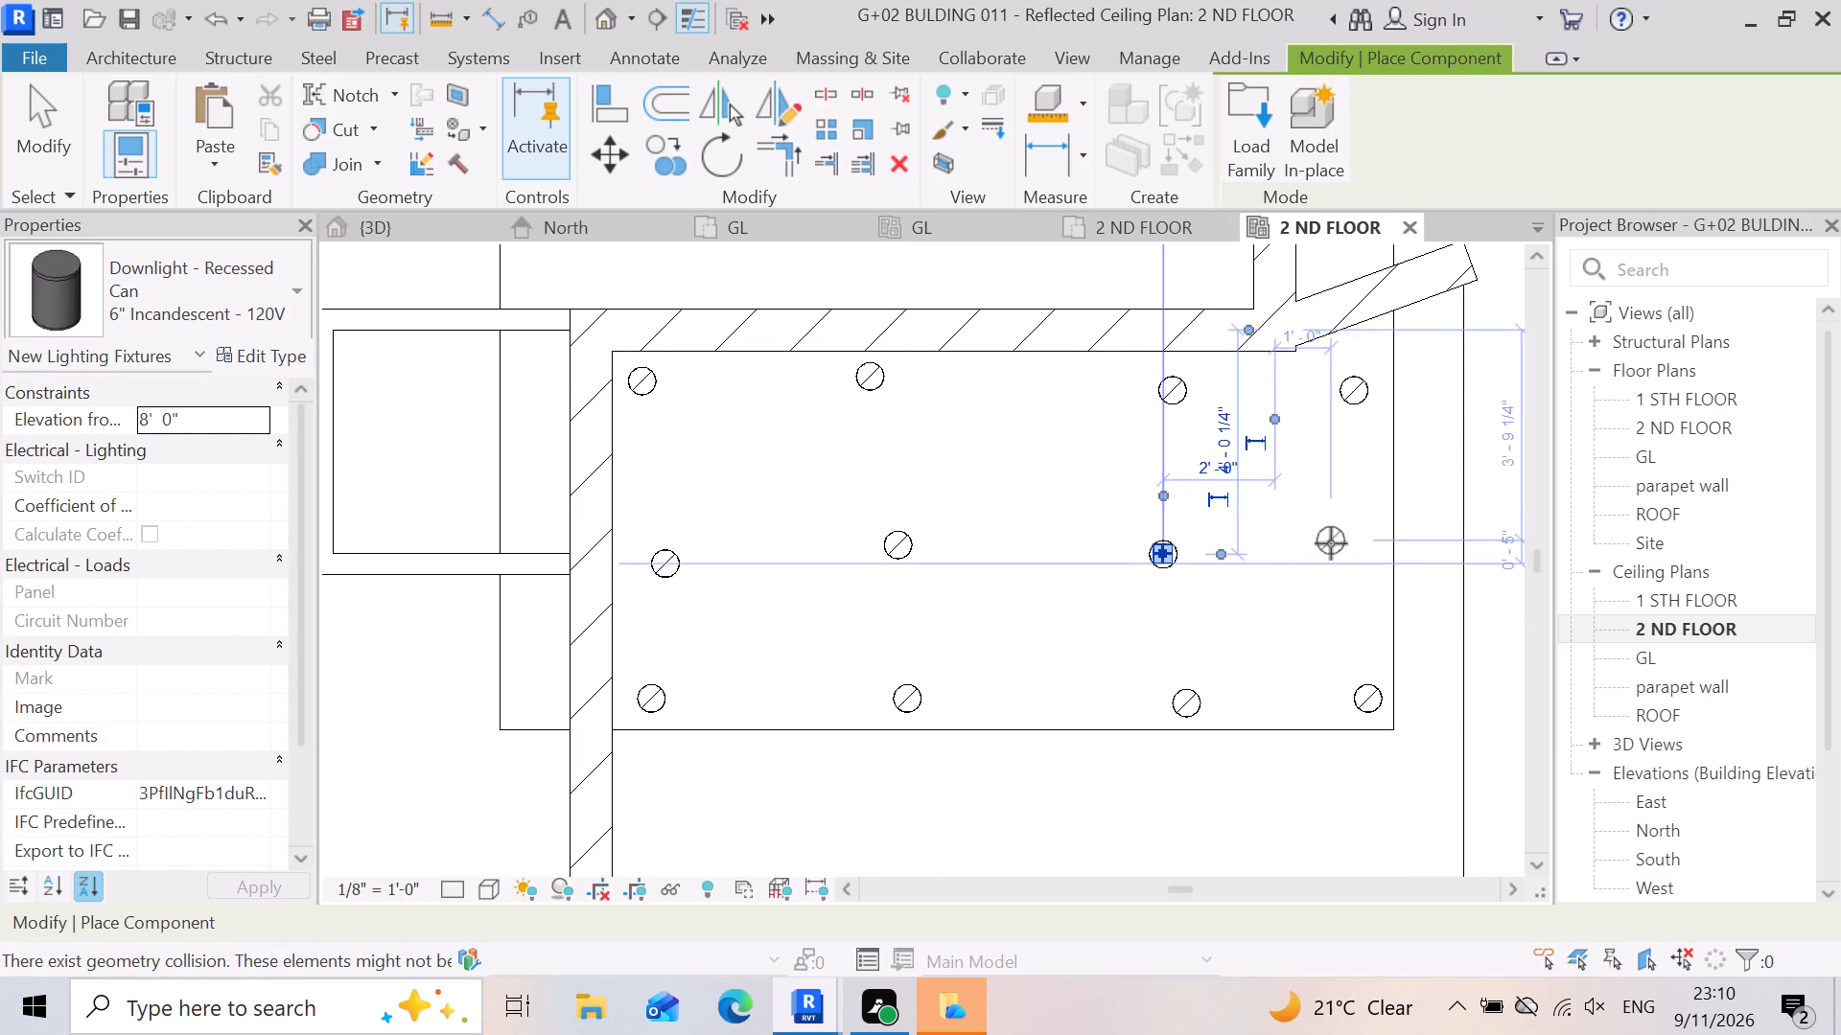
left_click(1356, 565)
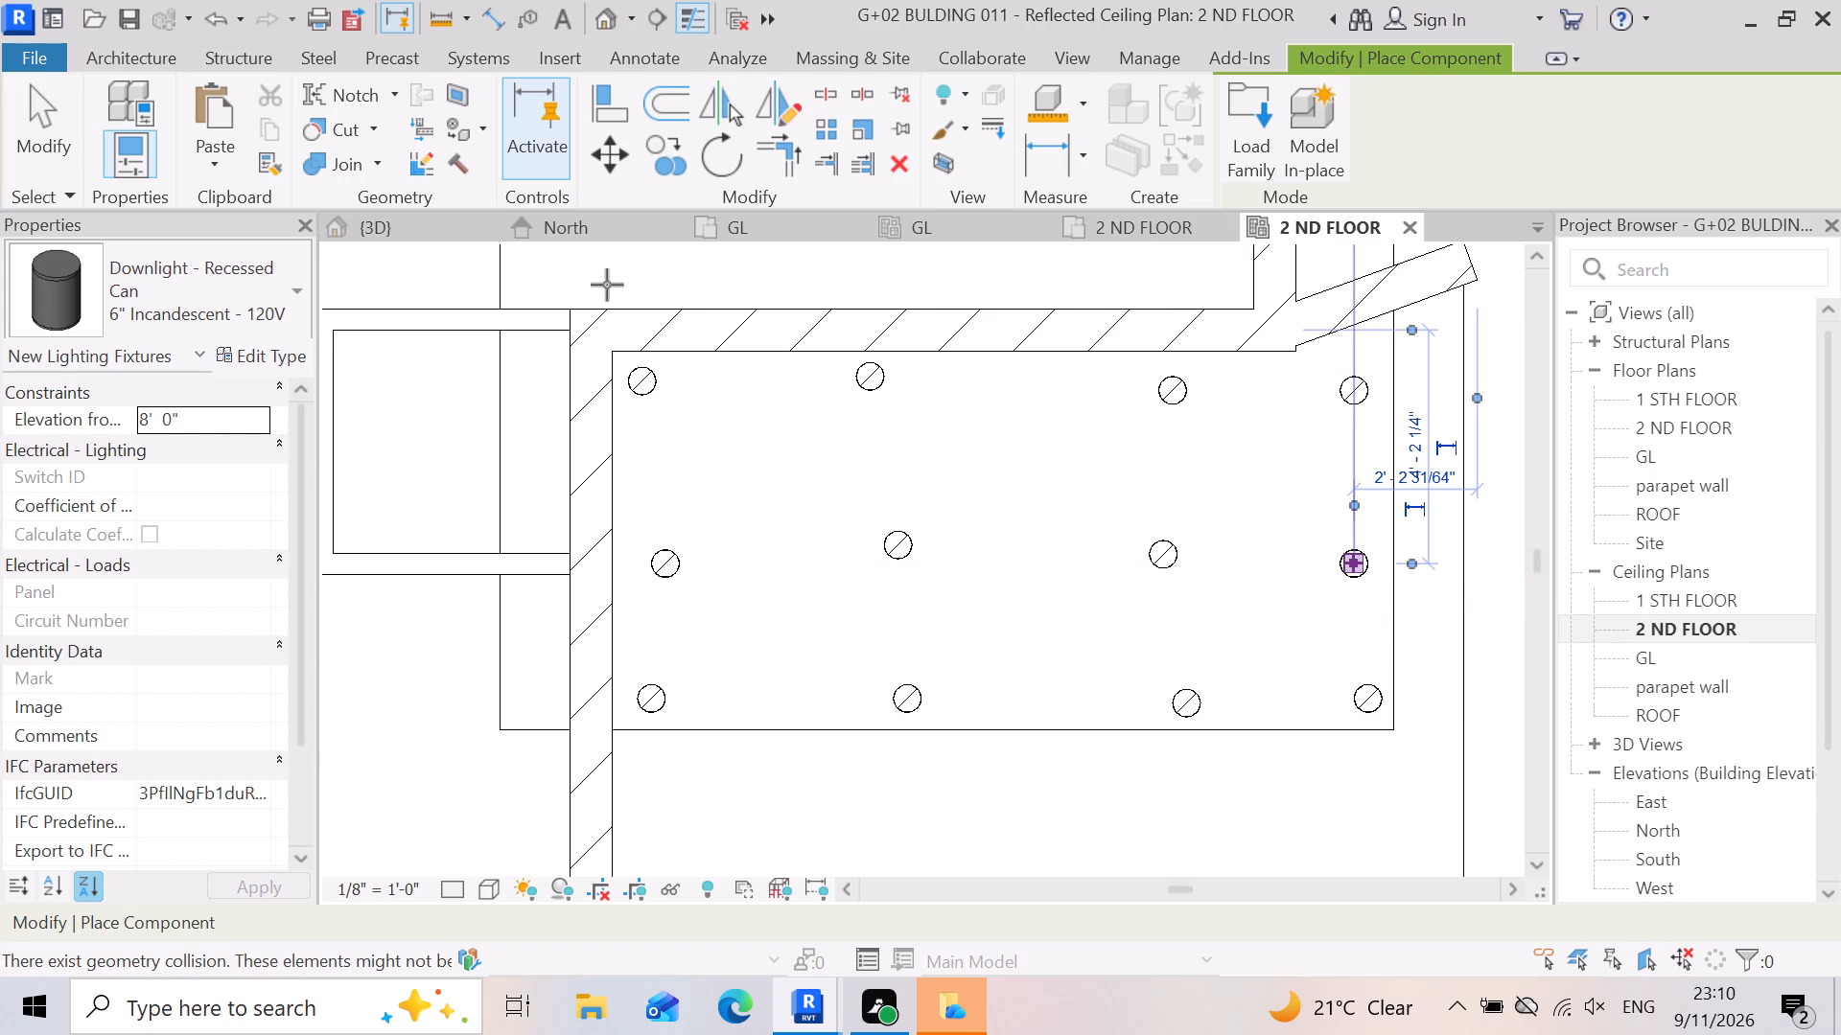
Examine the placed downlights and balcony ceiling from the front in the 3D view, and end component placement.
left_click(431, 227)
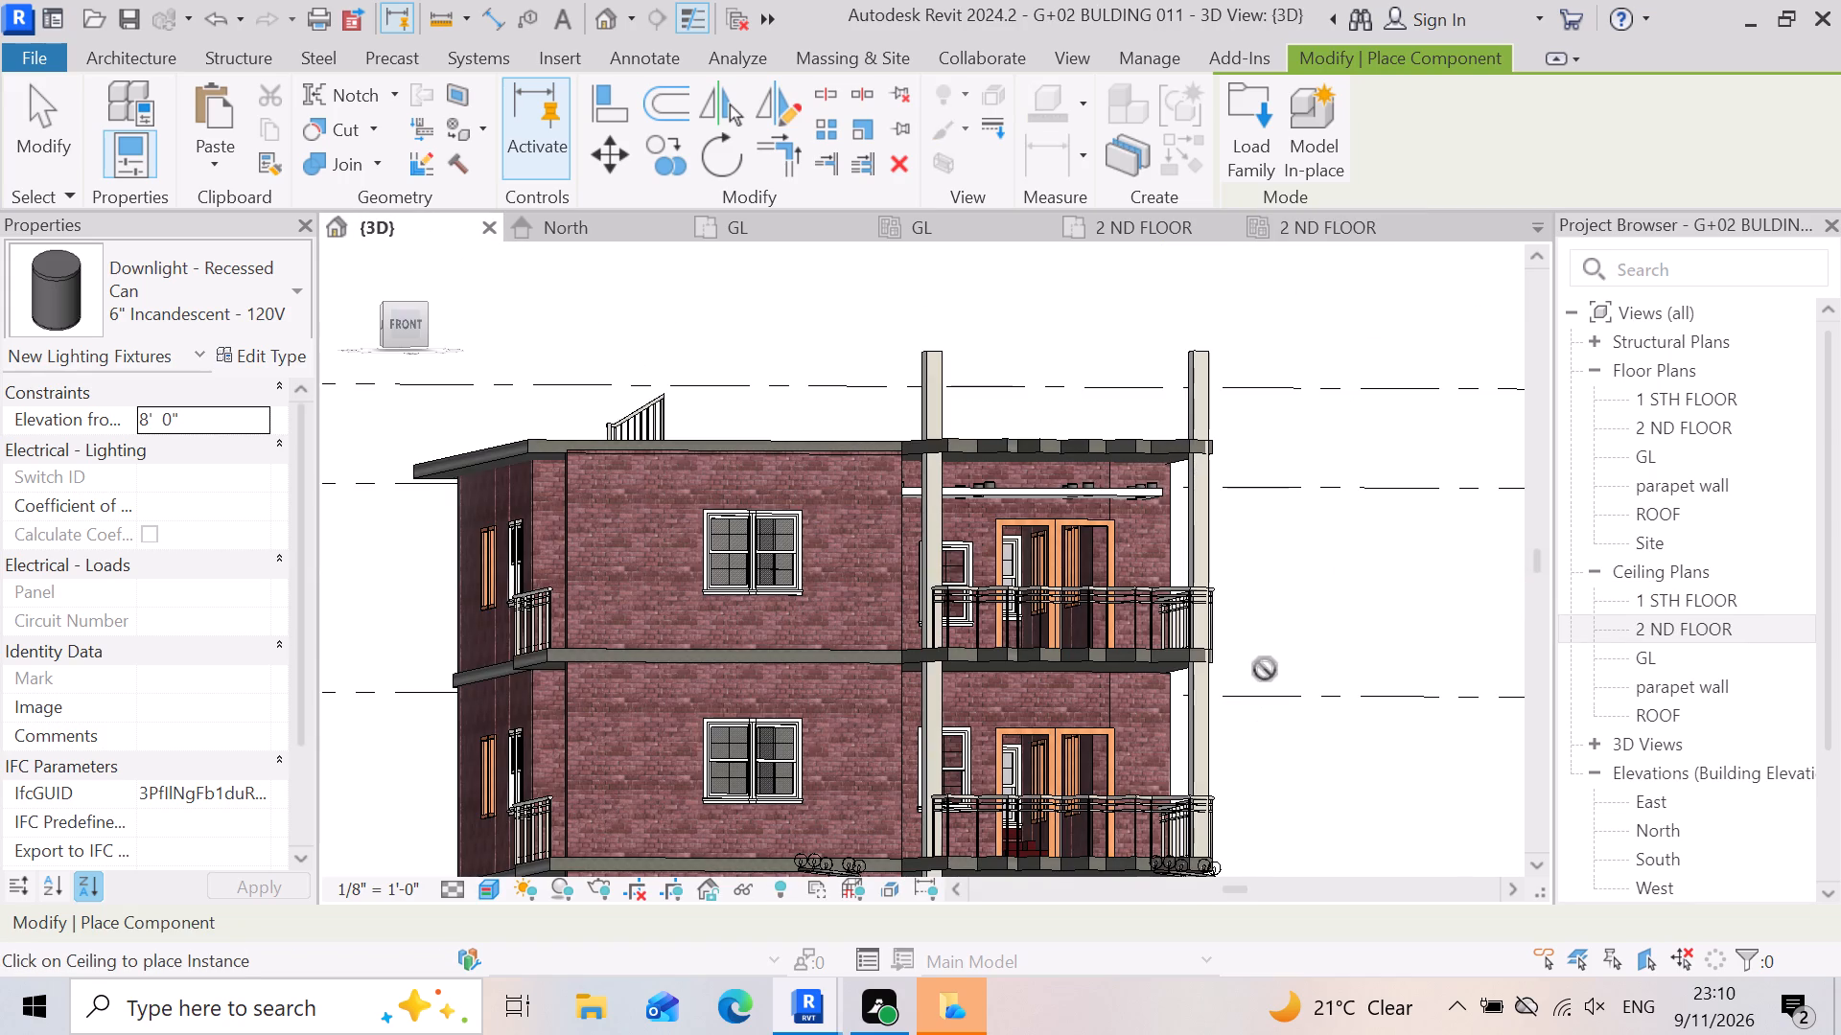
scroll(1265, 669, "up", 4)
scroll(913, 359, "up", 10)
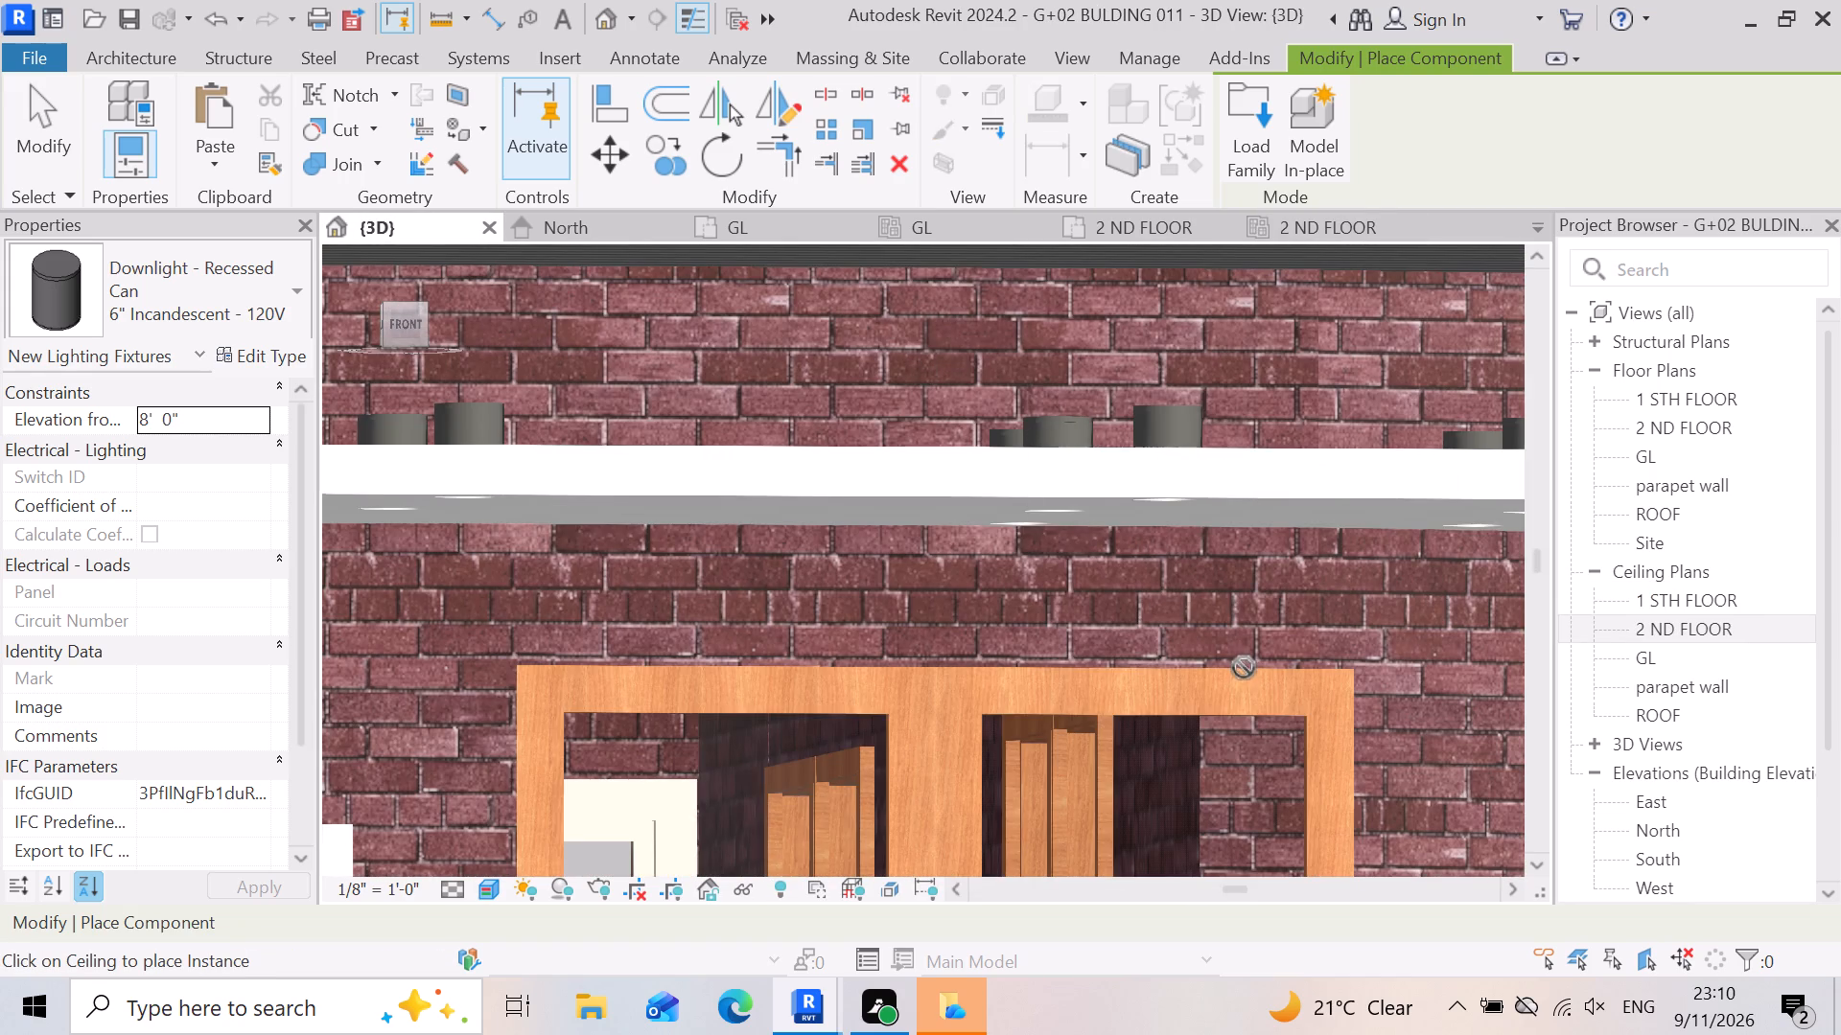
scroll(1062, 606, "up", 6)
scroll(1052, 485, "up", 4)
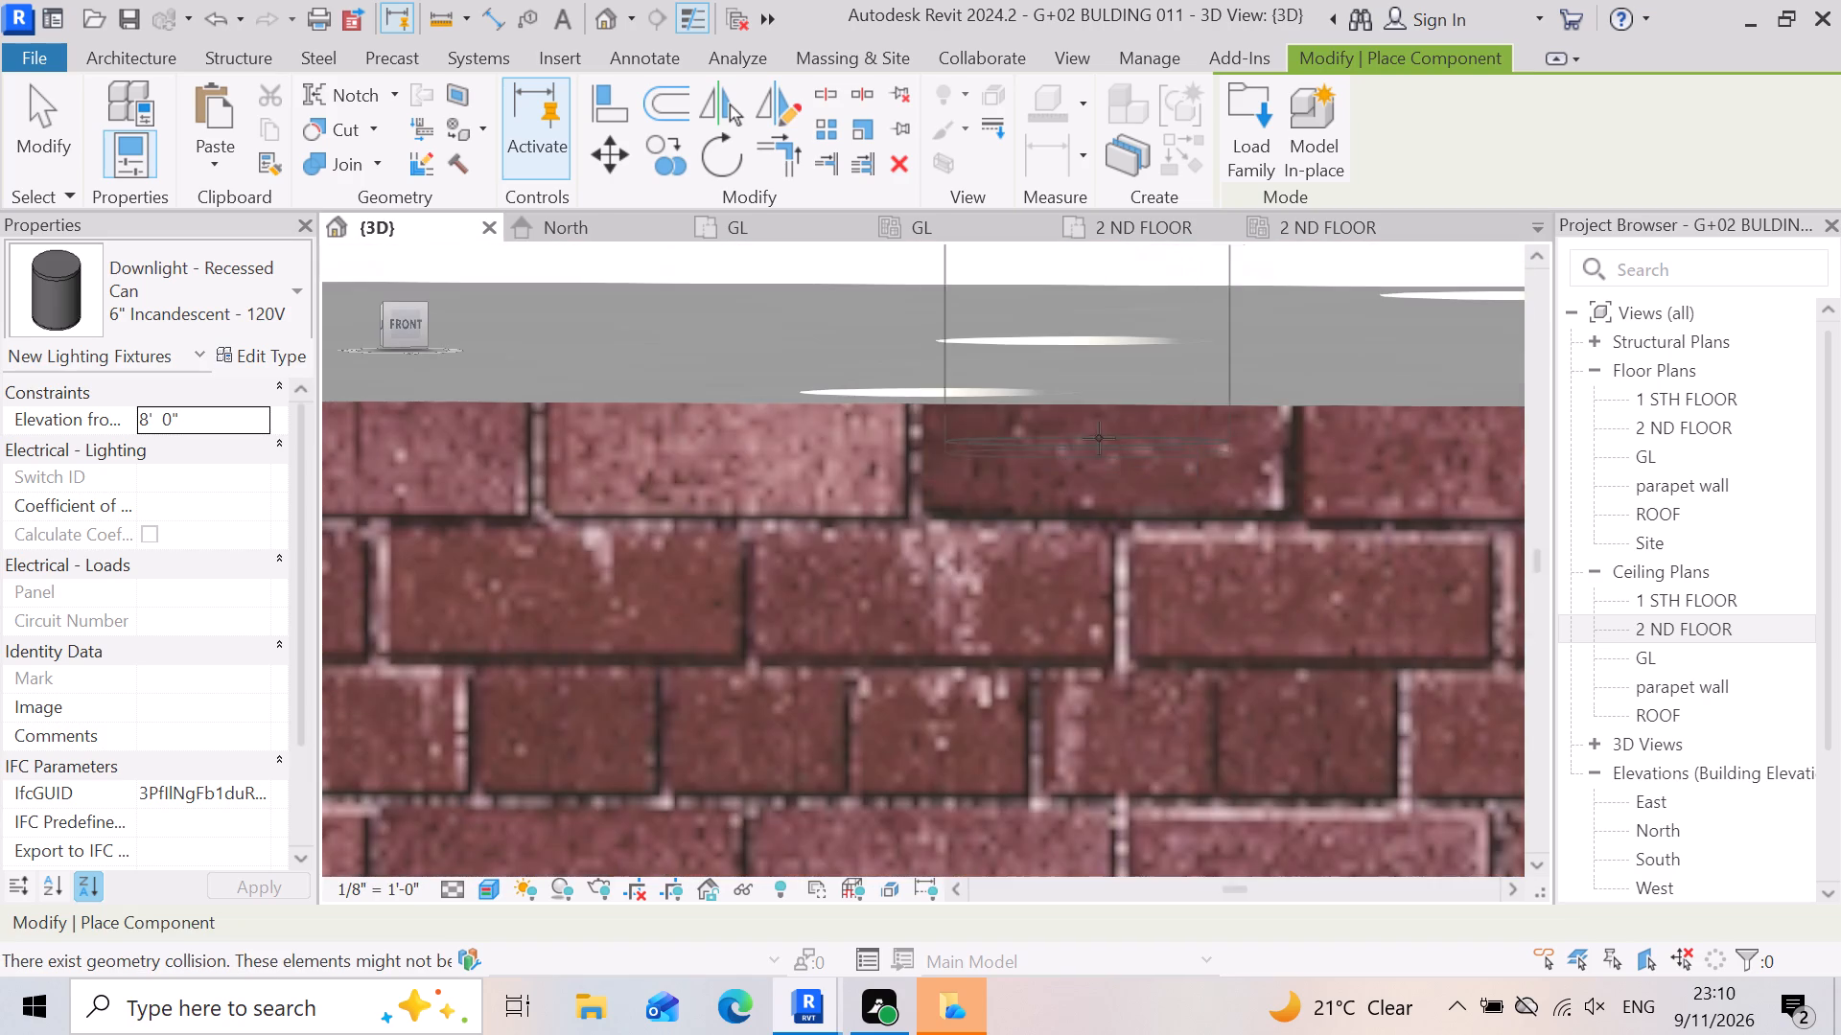
scroll(1103, 434, "down", 10)
scroll(1190, 581, "down", 10)
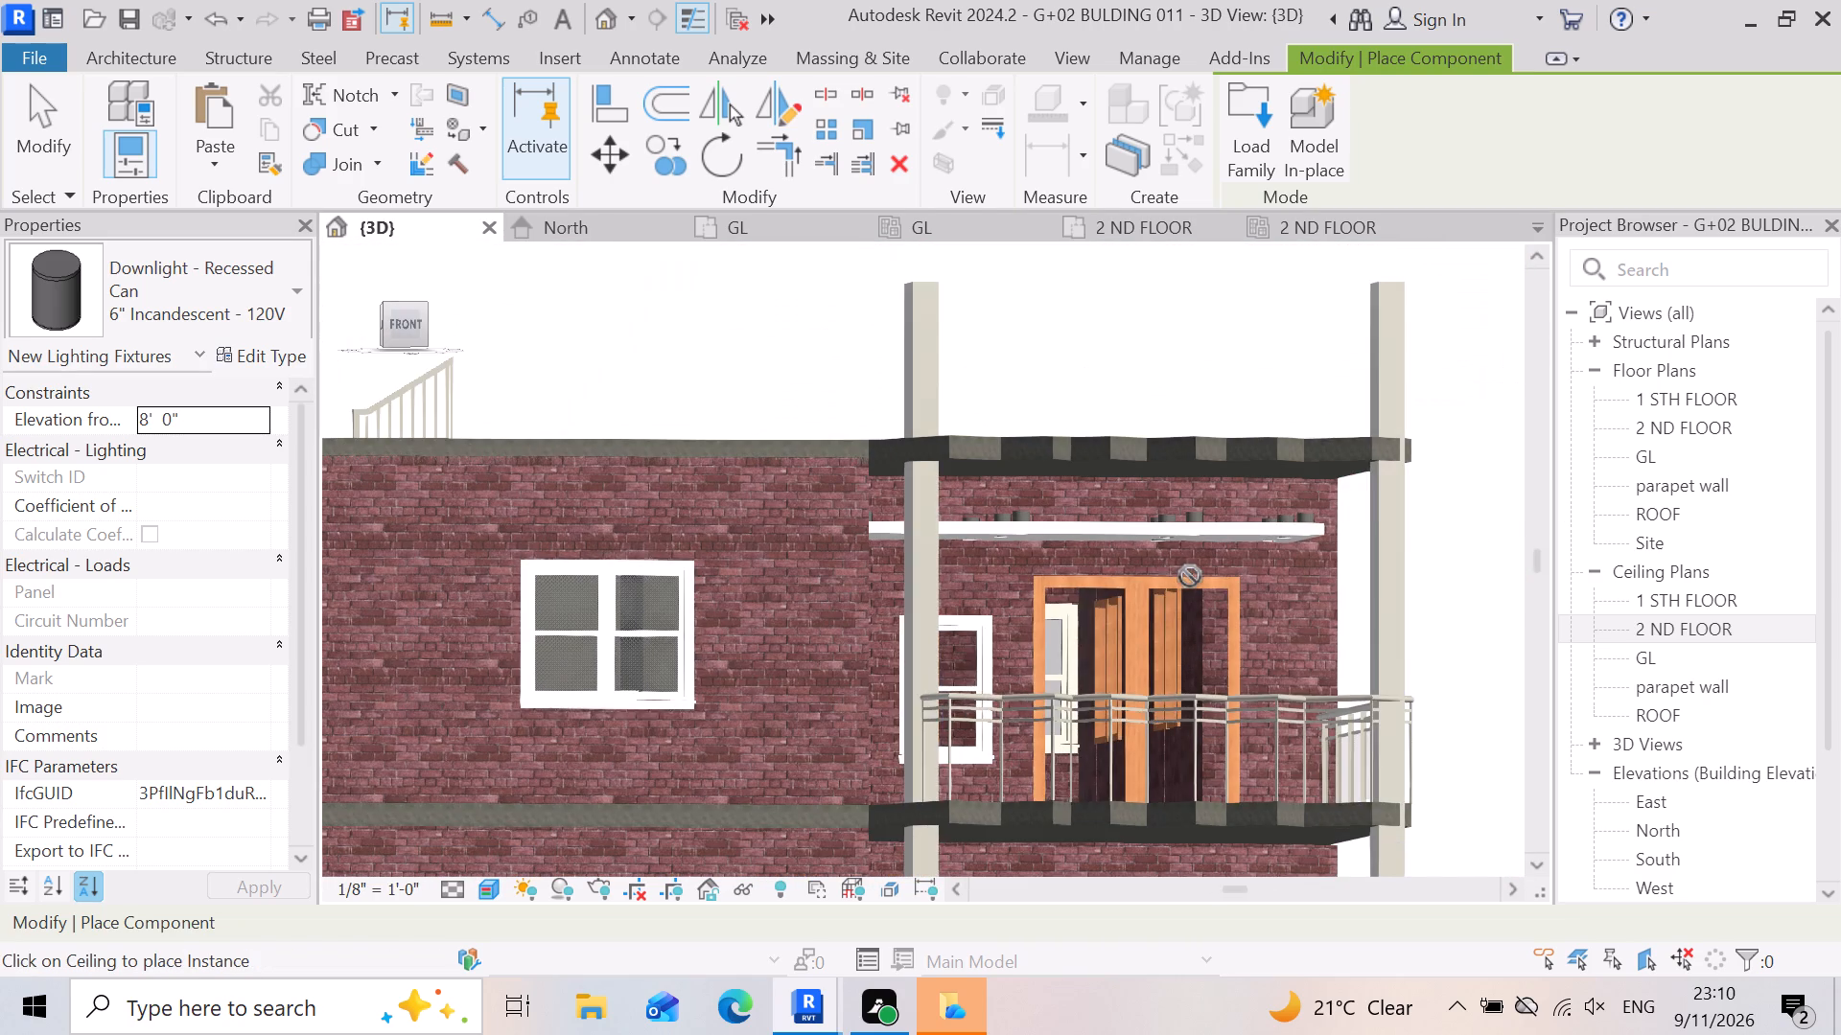
key("Escape")
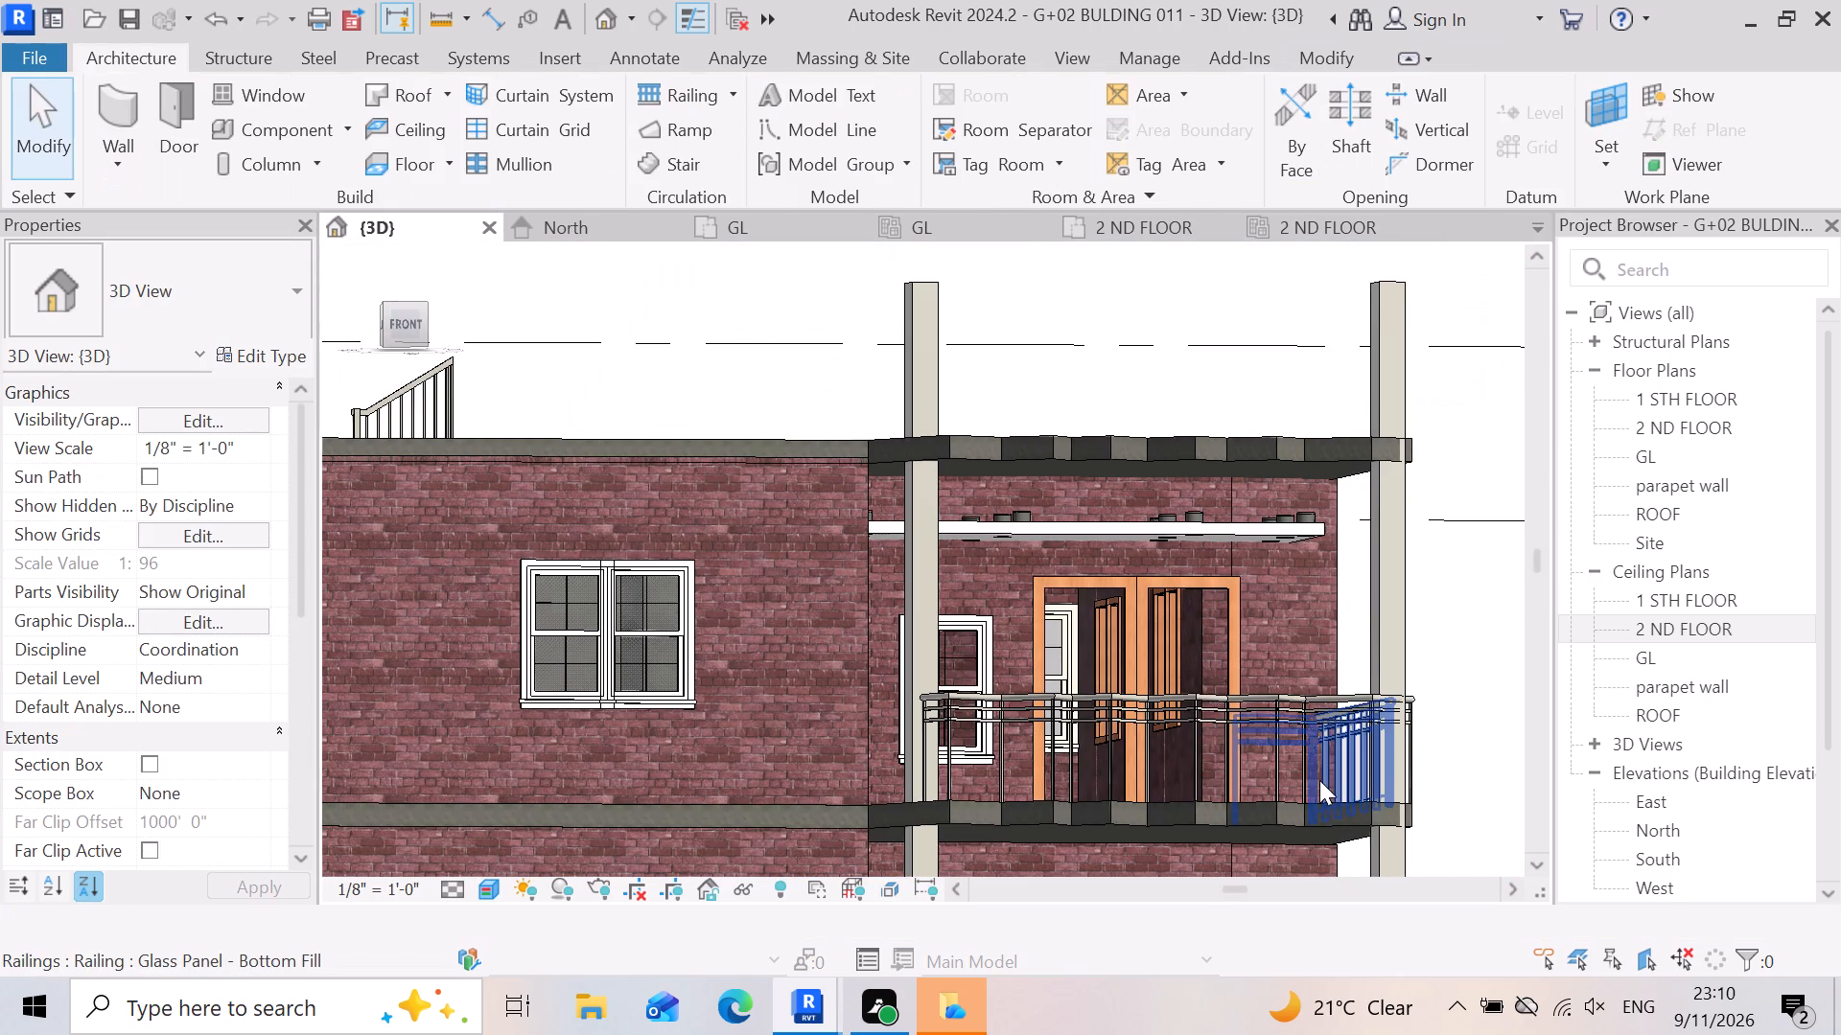
key("Escape")
Nudge the 2 ND FLOOR balcony ceiling 14 increments upward in the front-facing 3D view and clear the selection.
scroll(865, 673, "up", 3)
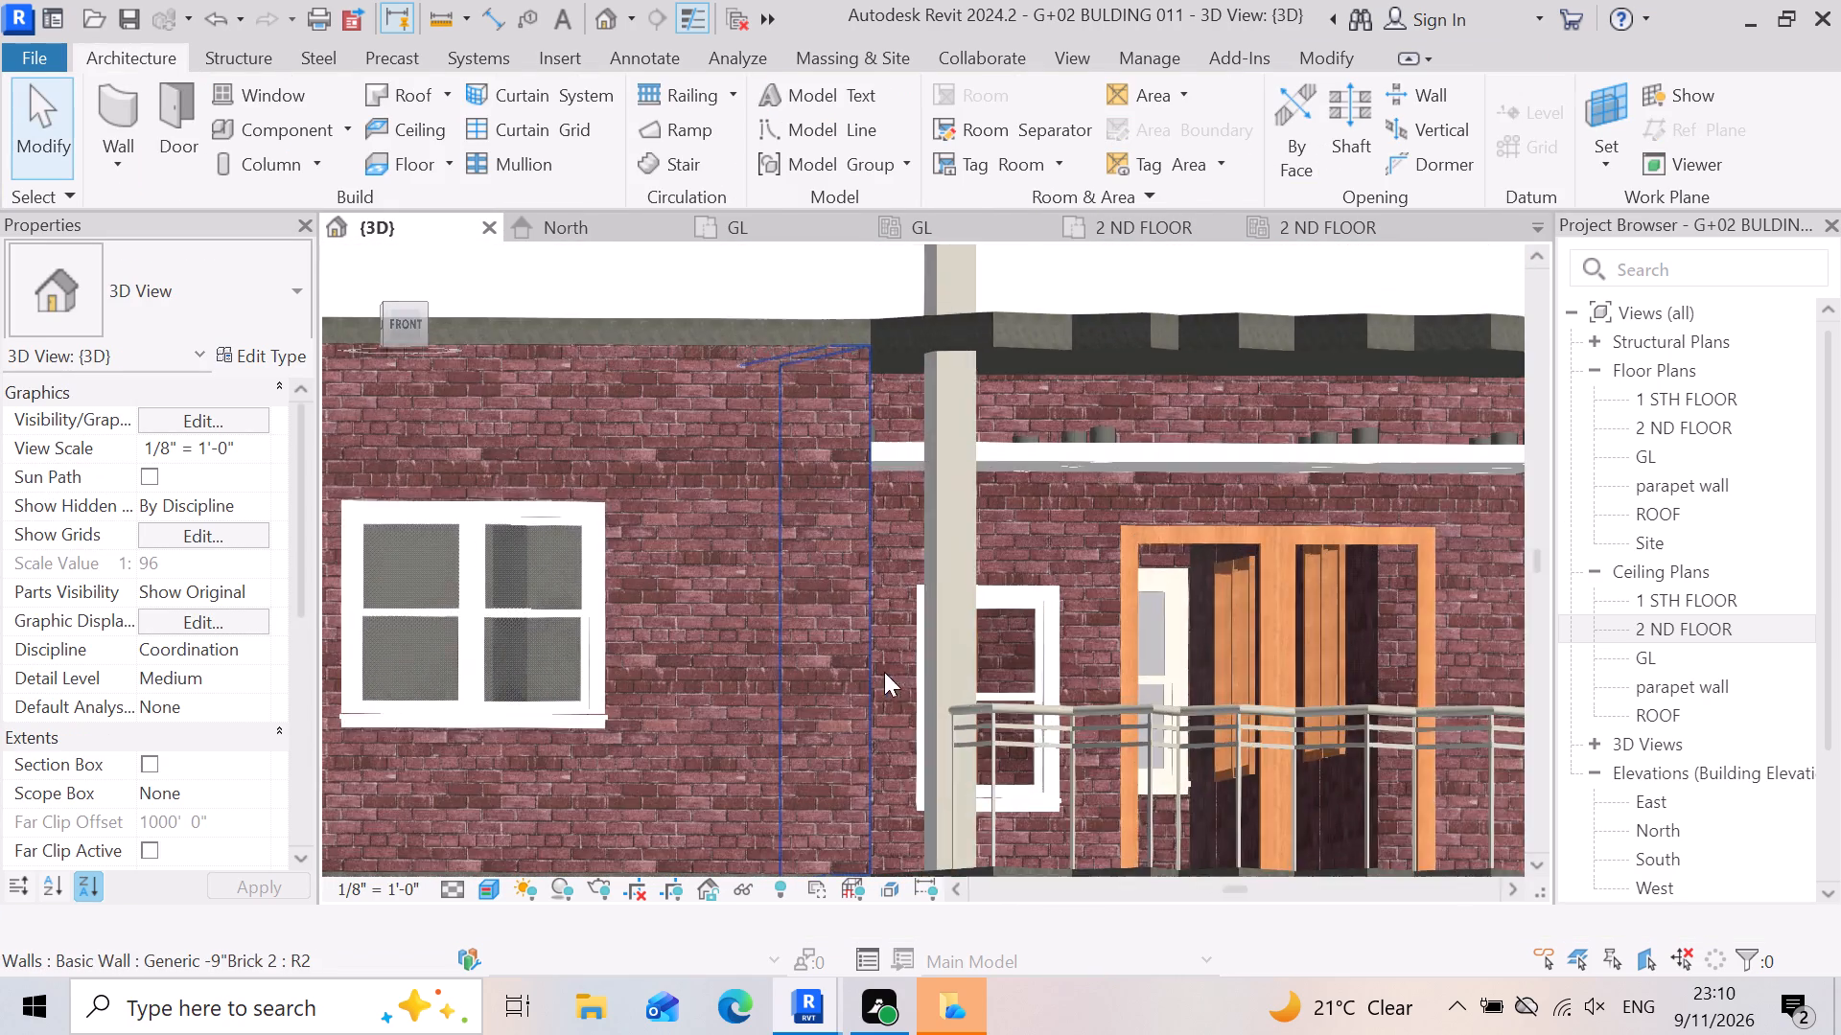
scroll(884, 672, "up", 3)
left_click(1267, 341)
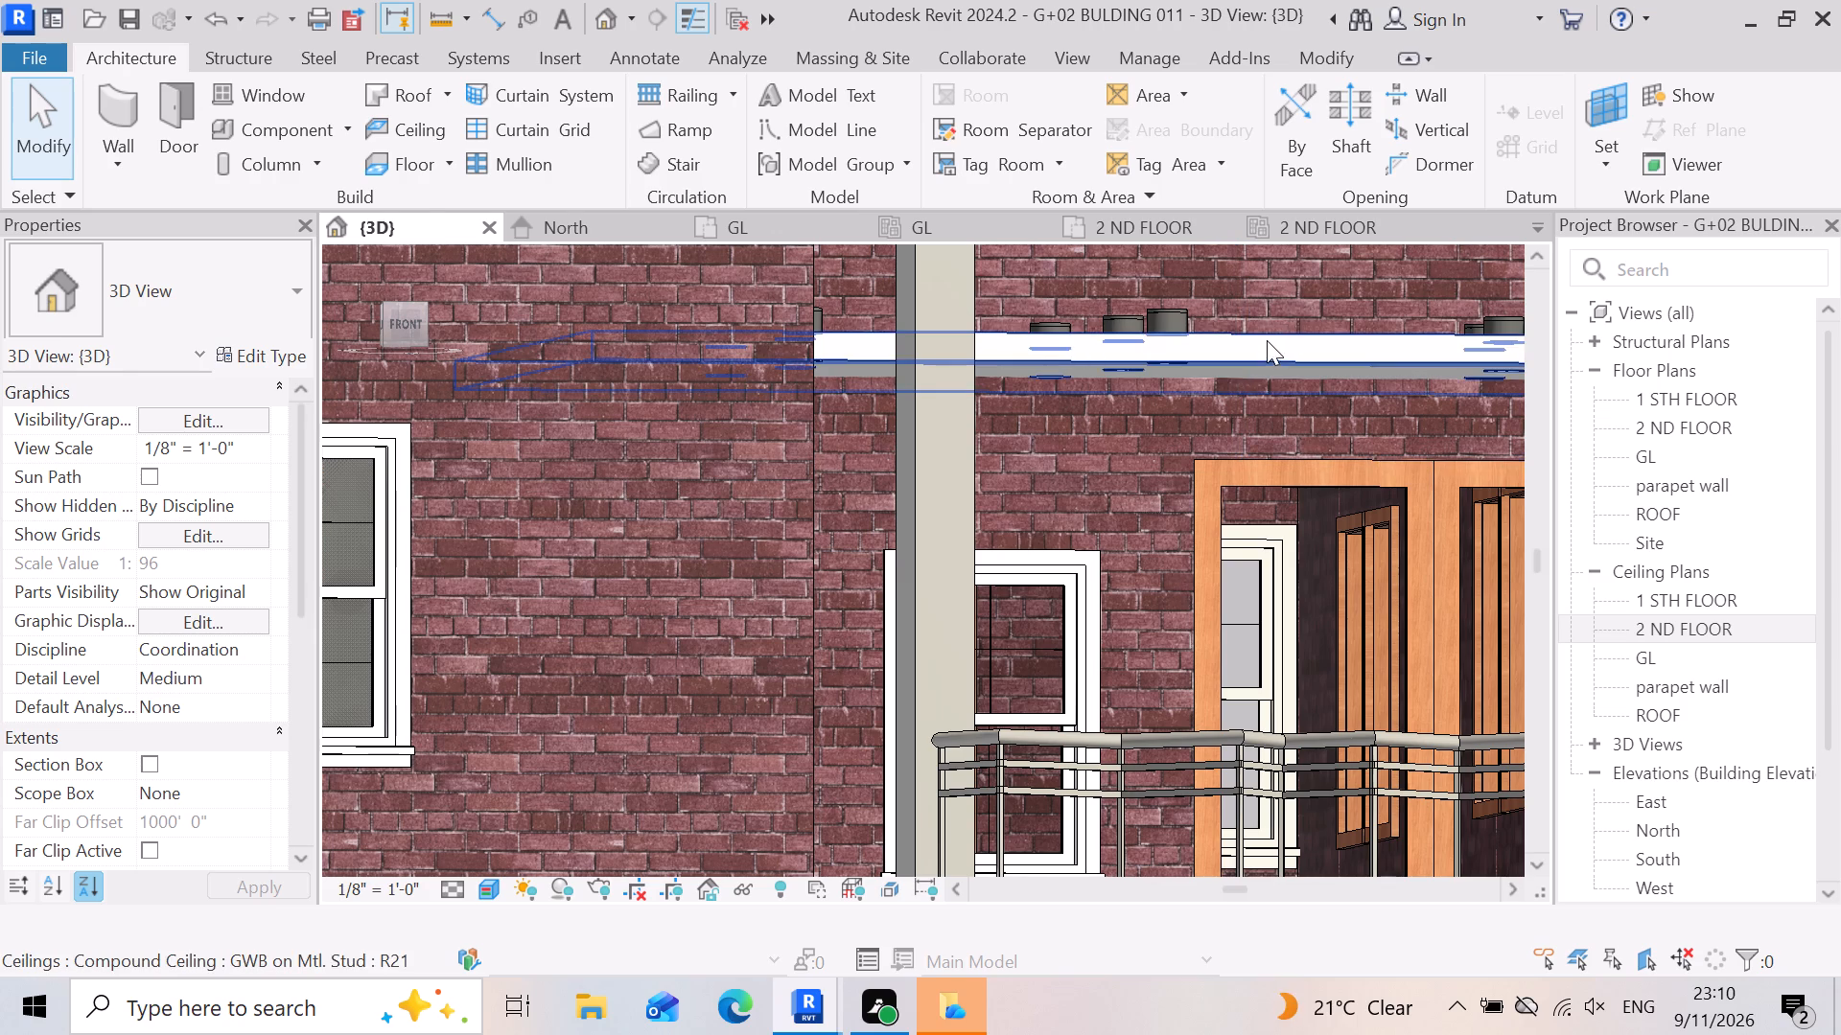
key("Up")
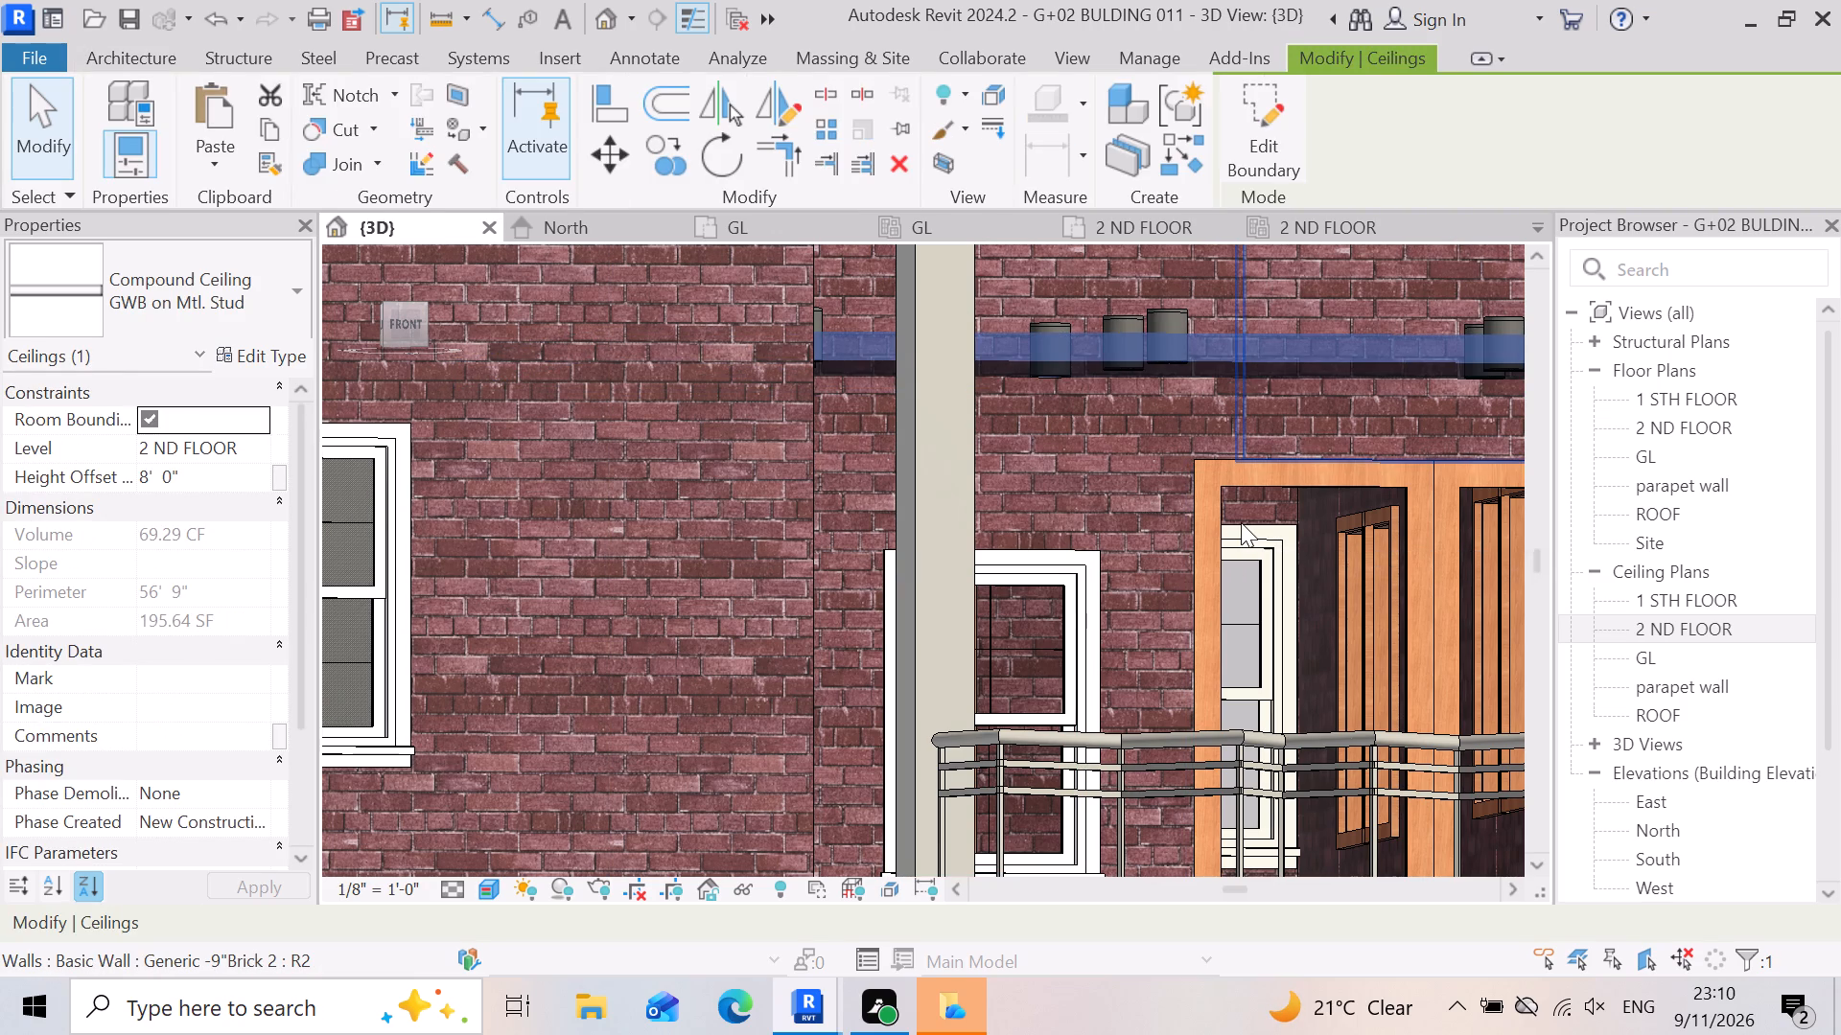
key("Up")
key("Up")
key("Up")
key("Up")
key("Up")
key("Up")
key("Up")
key("Up")
key("Up")
key("Up")
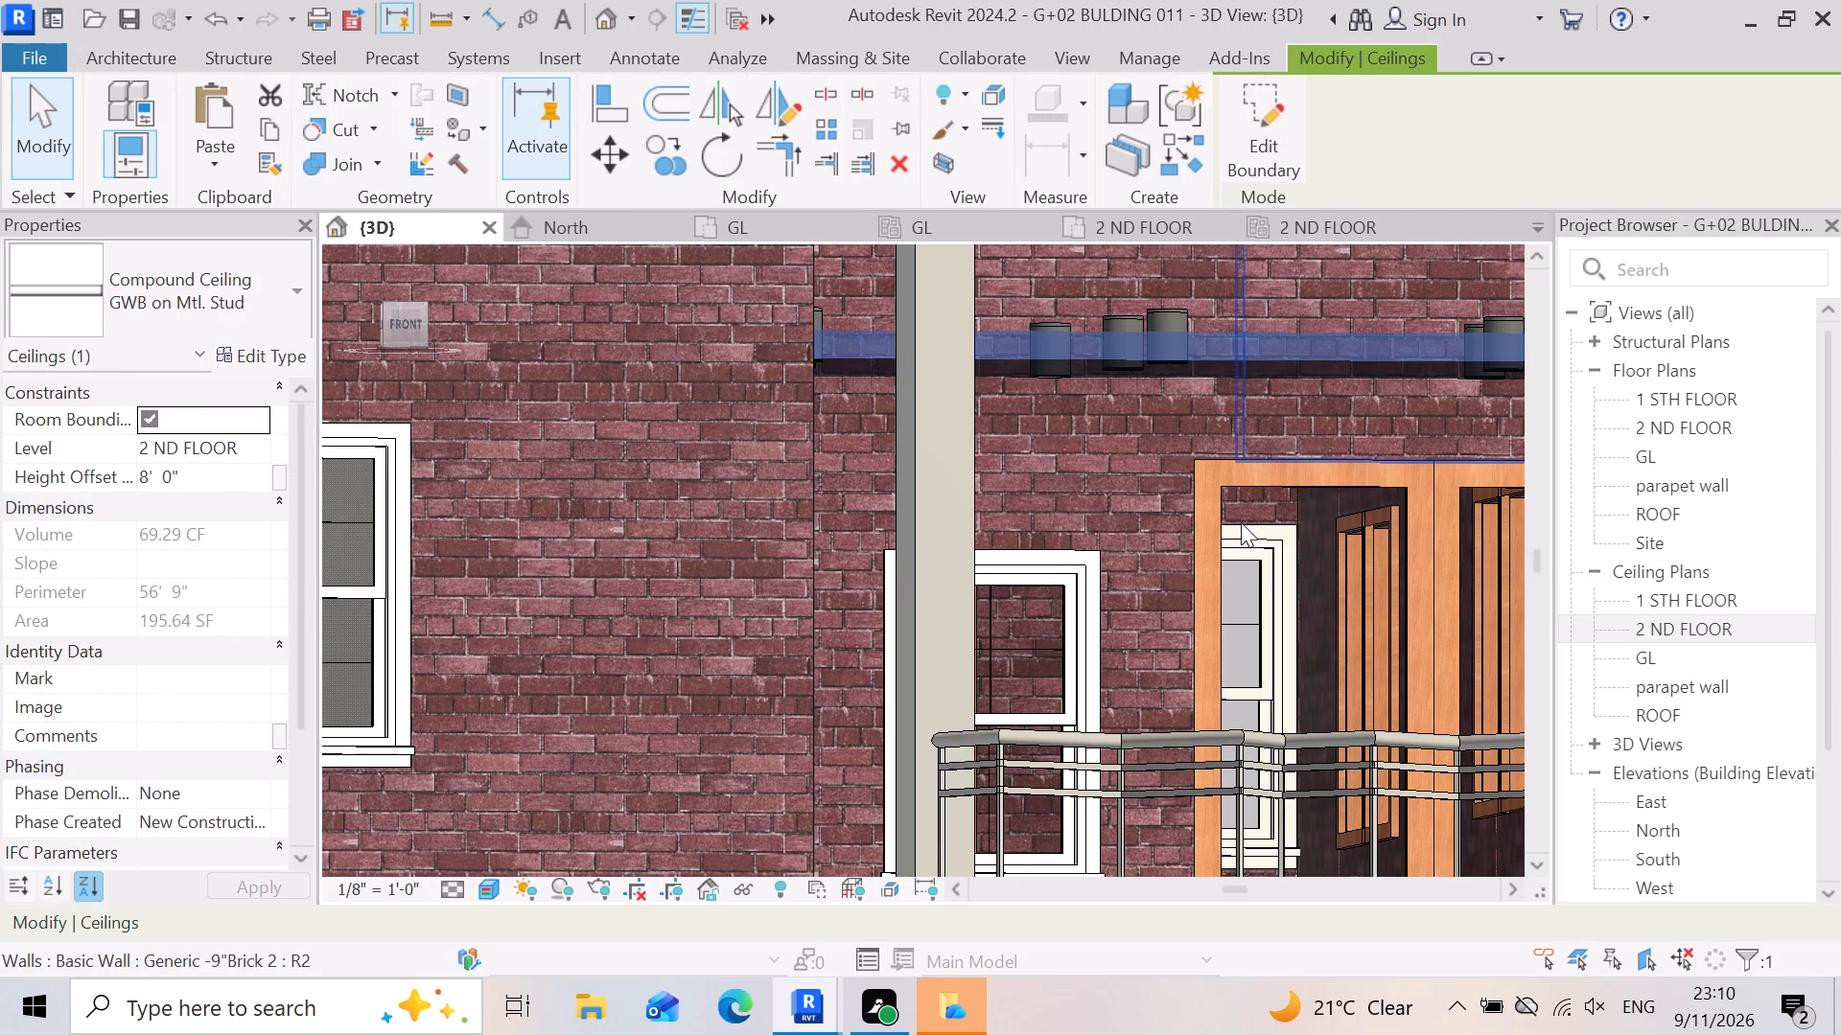
key("Up")
key("Up")
key("Up")
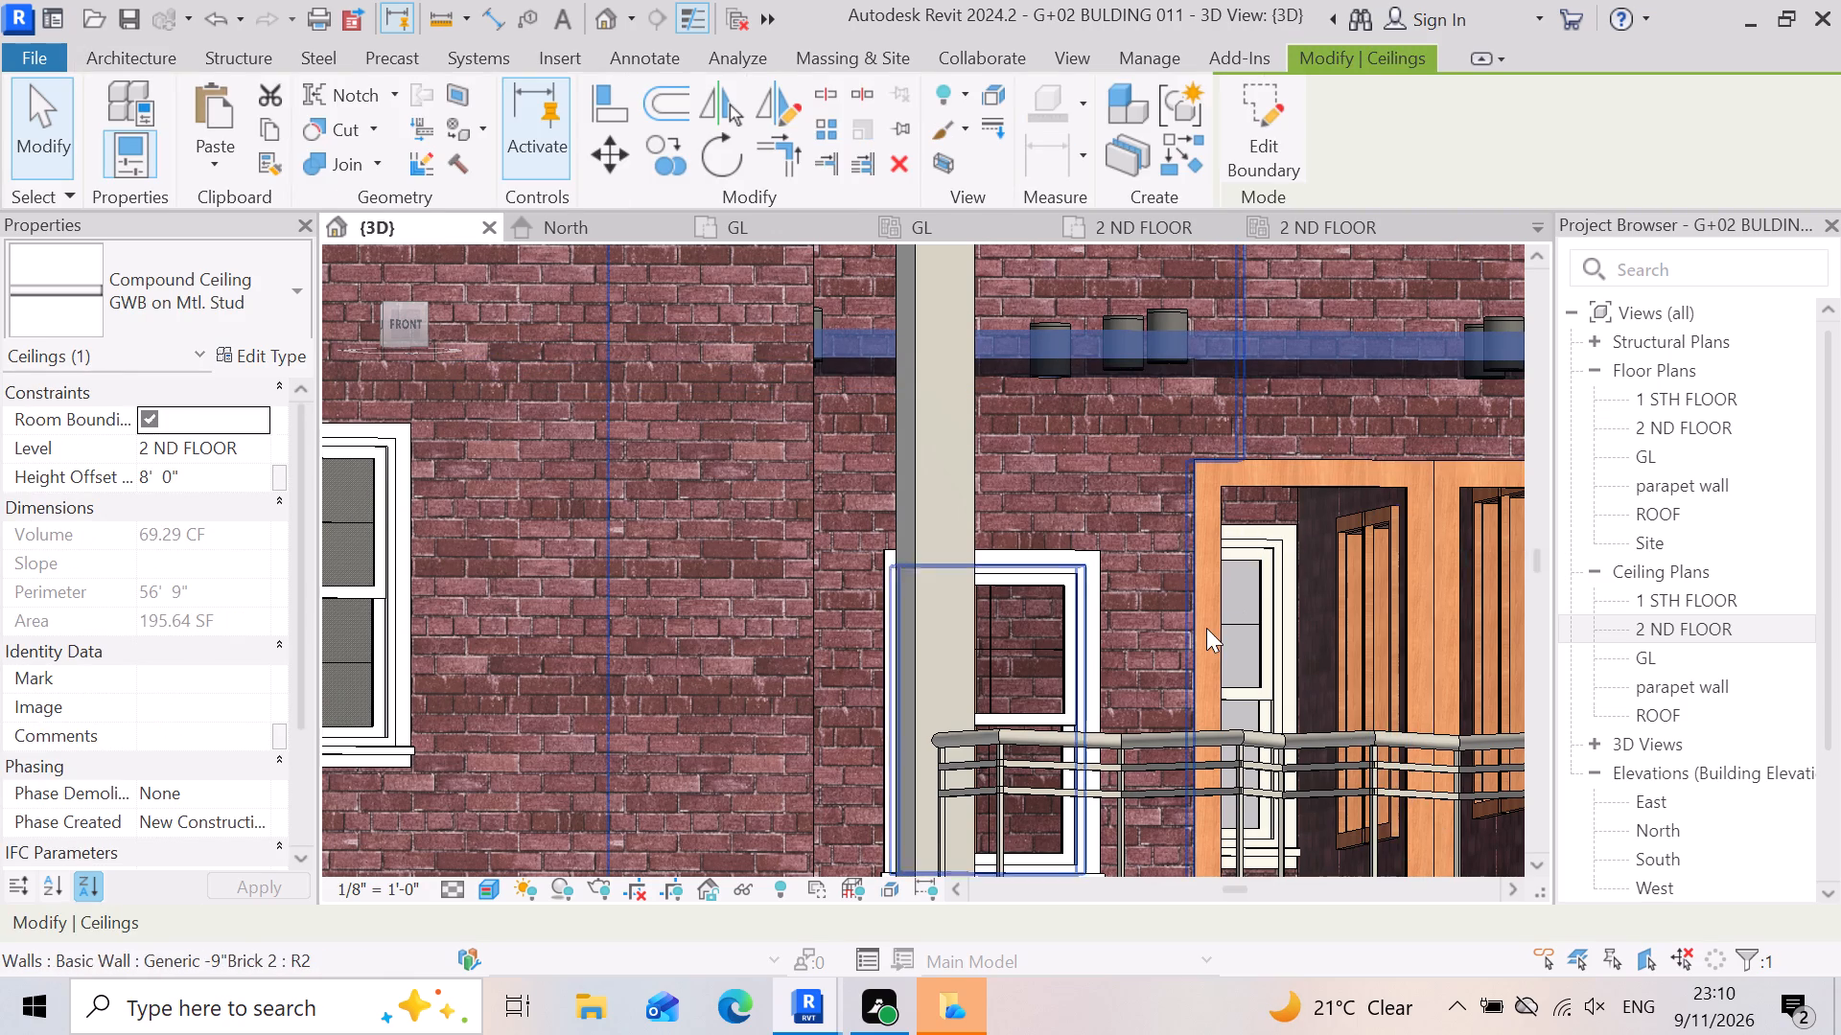
key("Escape")
Orbit to the building's front-right corner from above and nudge the 2 ND FLOOR balcony ceiling three increments upward.
scroll(1145, 417, "up", 3)
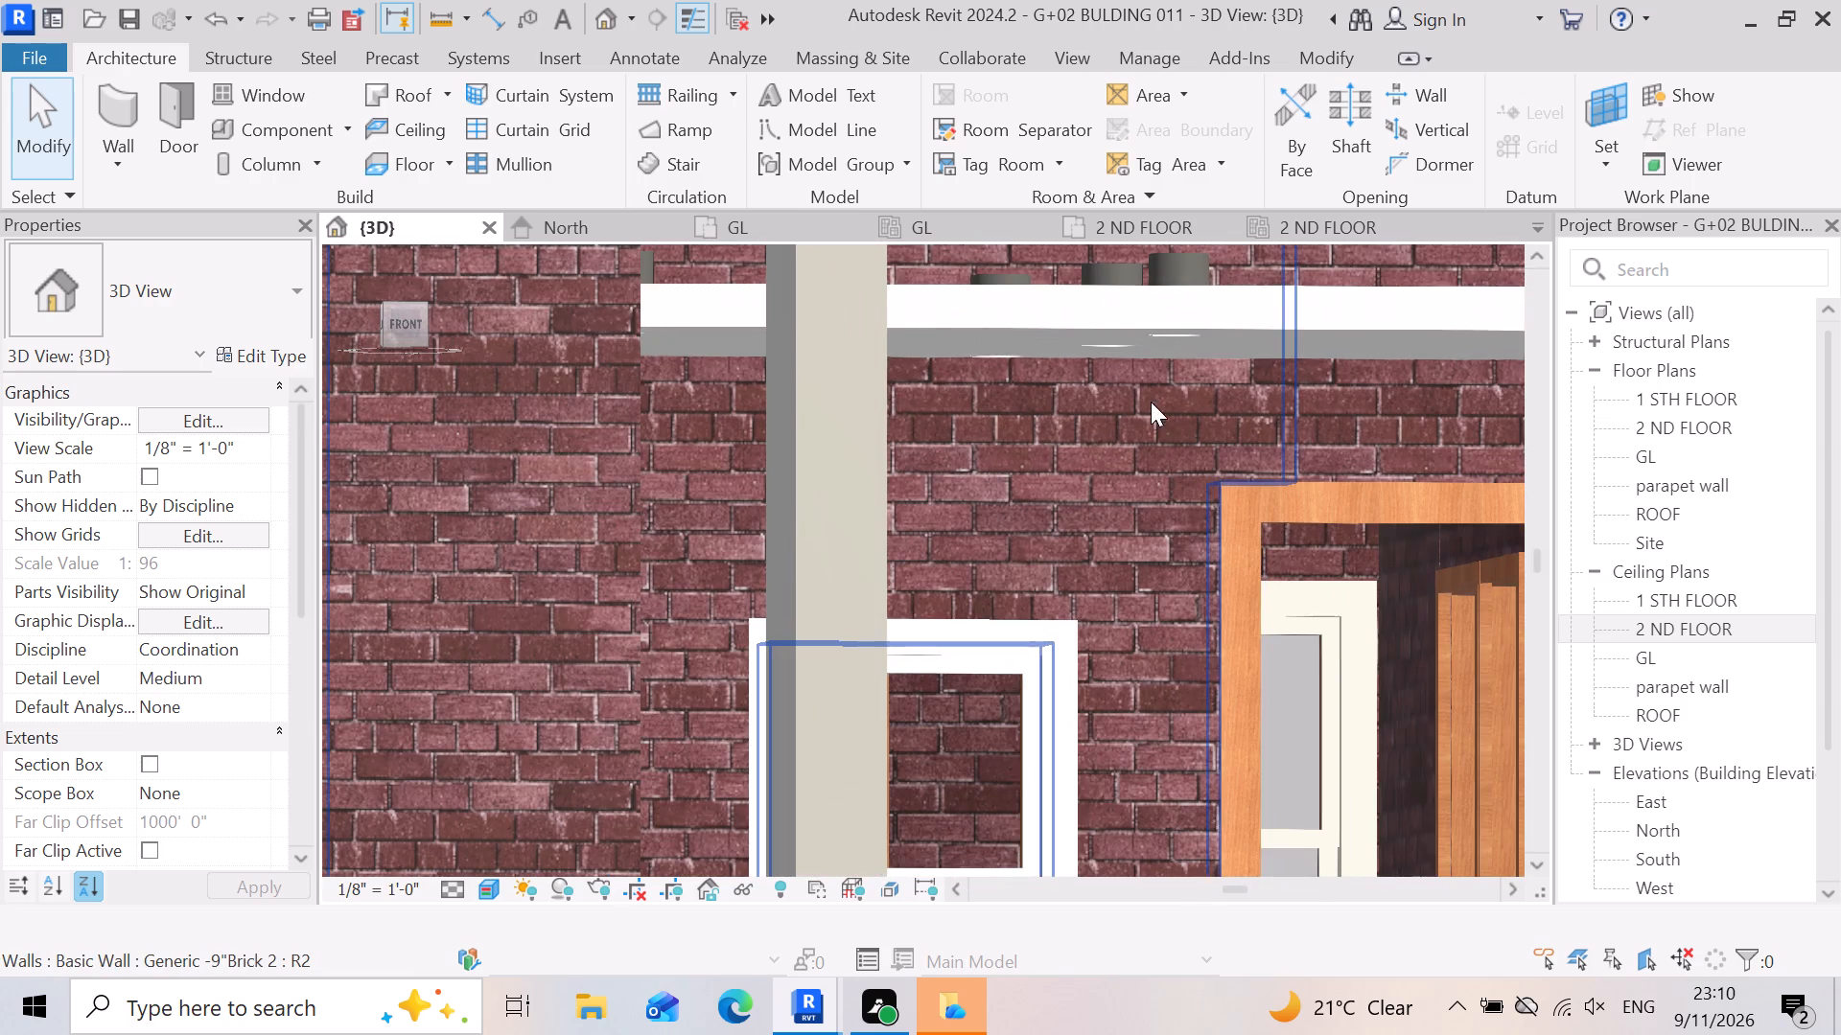
scroll(1193, 565, "up", 1, "shift")
right_click_drag(1194, 556, 1173, 479, "shift")
middle_click_drag(1174, 487, 1173, 479, "shift")
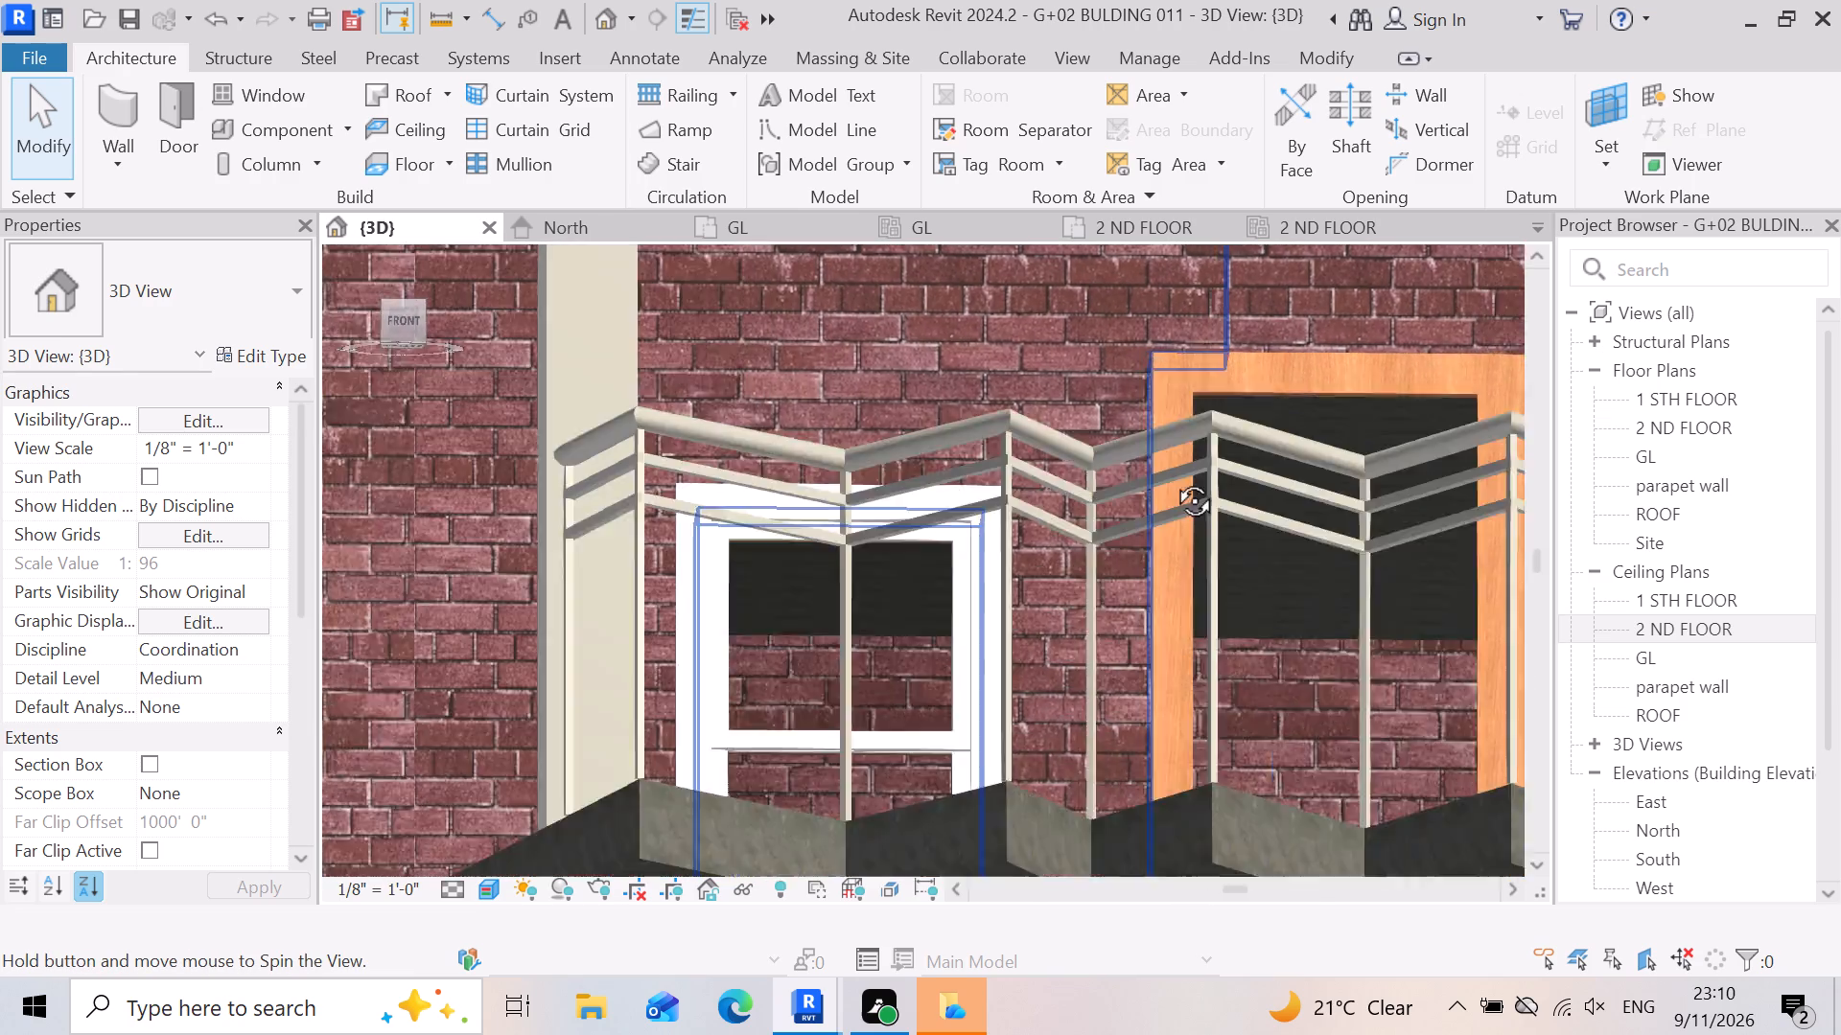
right_click_drag(1173, 479, 1262, 502, "shift")
middle_click_drag(1173, 479, 1262, 502, "shift")
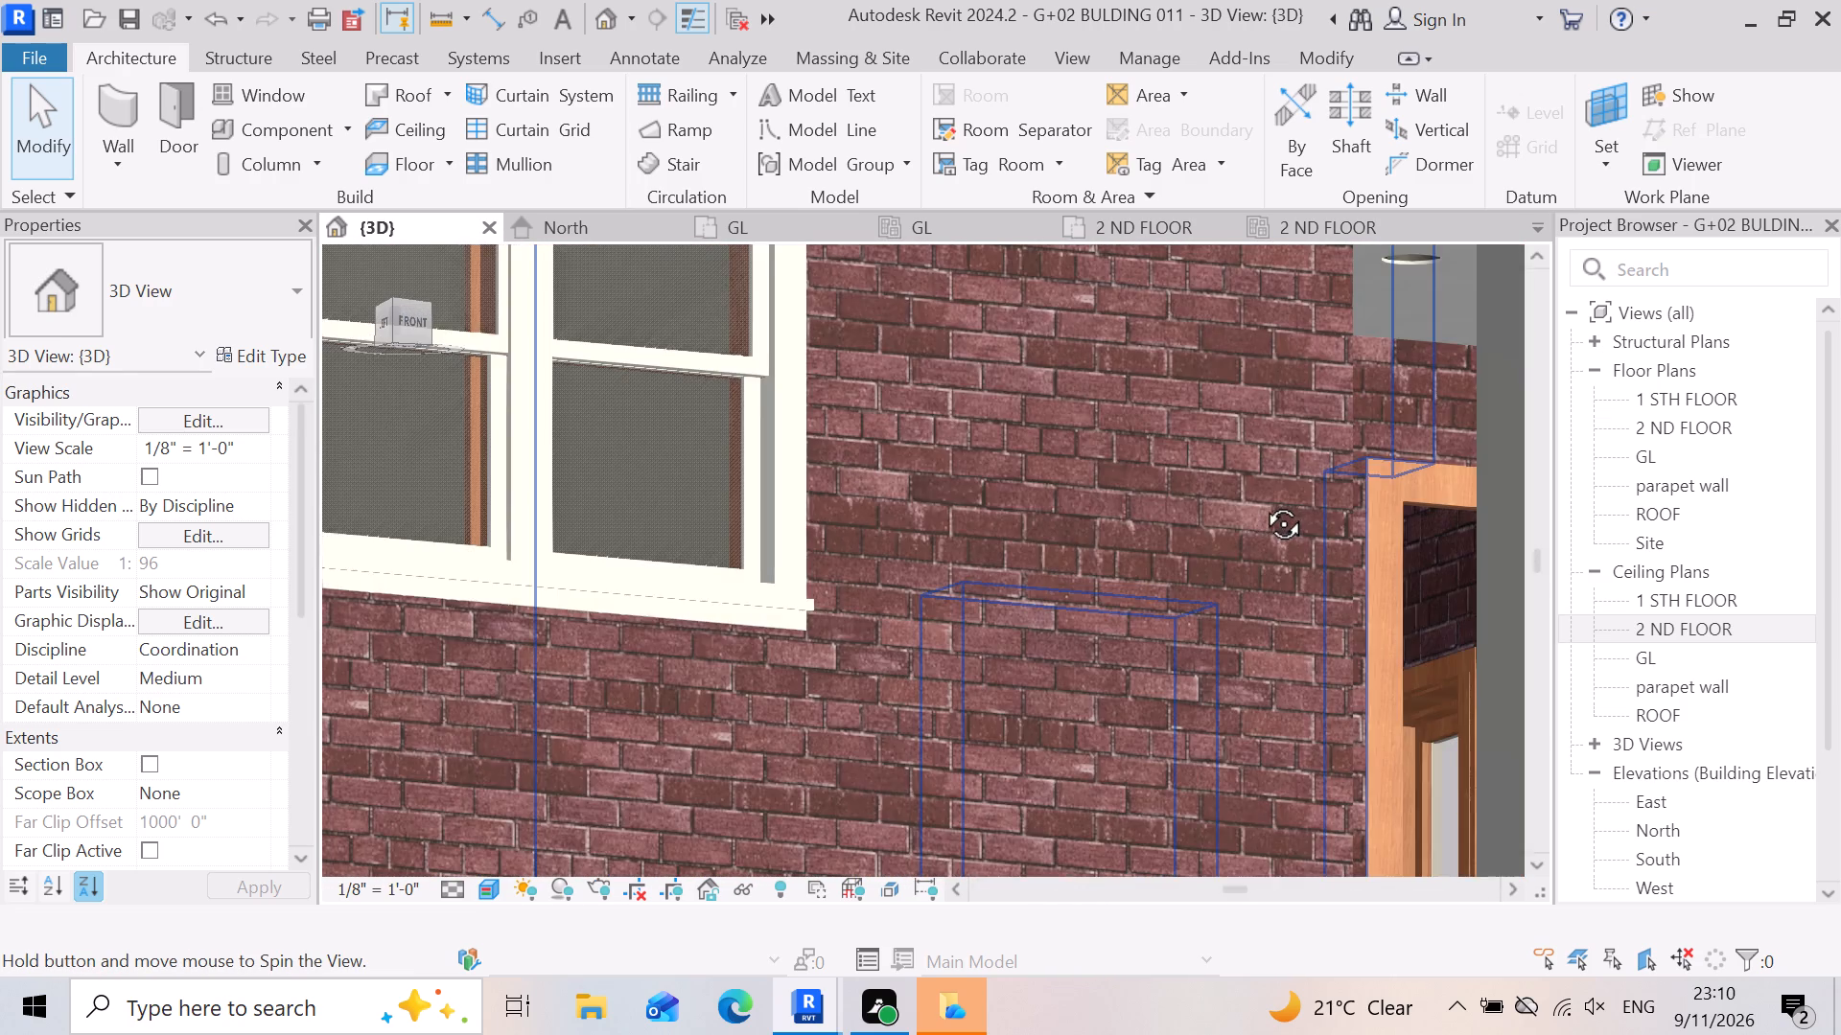
middle_click_drag(1262, 502, 1025, 521, "shift")
right_click_drag(1262, 502, 1034, 504, "shift")
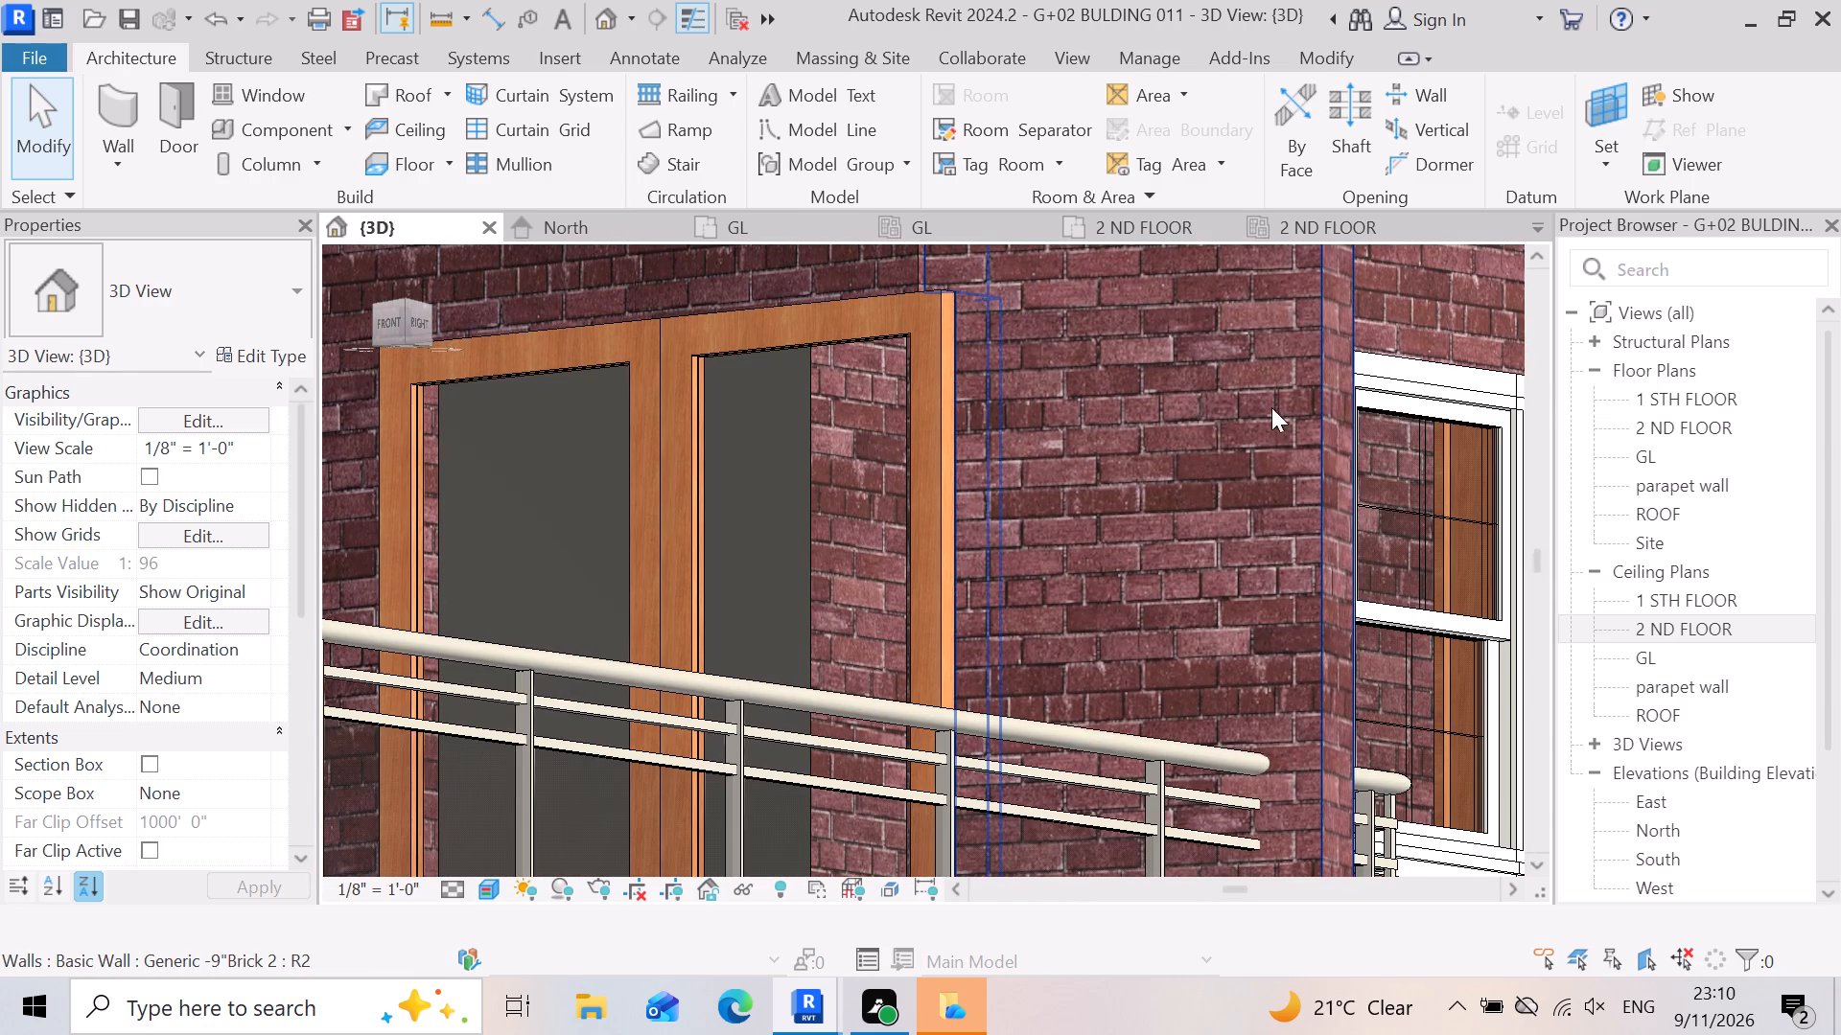
scroll(1180, 425, "down", 1)
right_click_drag(1180, 429, 1183, 555, "shift")
middle_click_drag(1173, 463, 1184, 554, "shift")
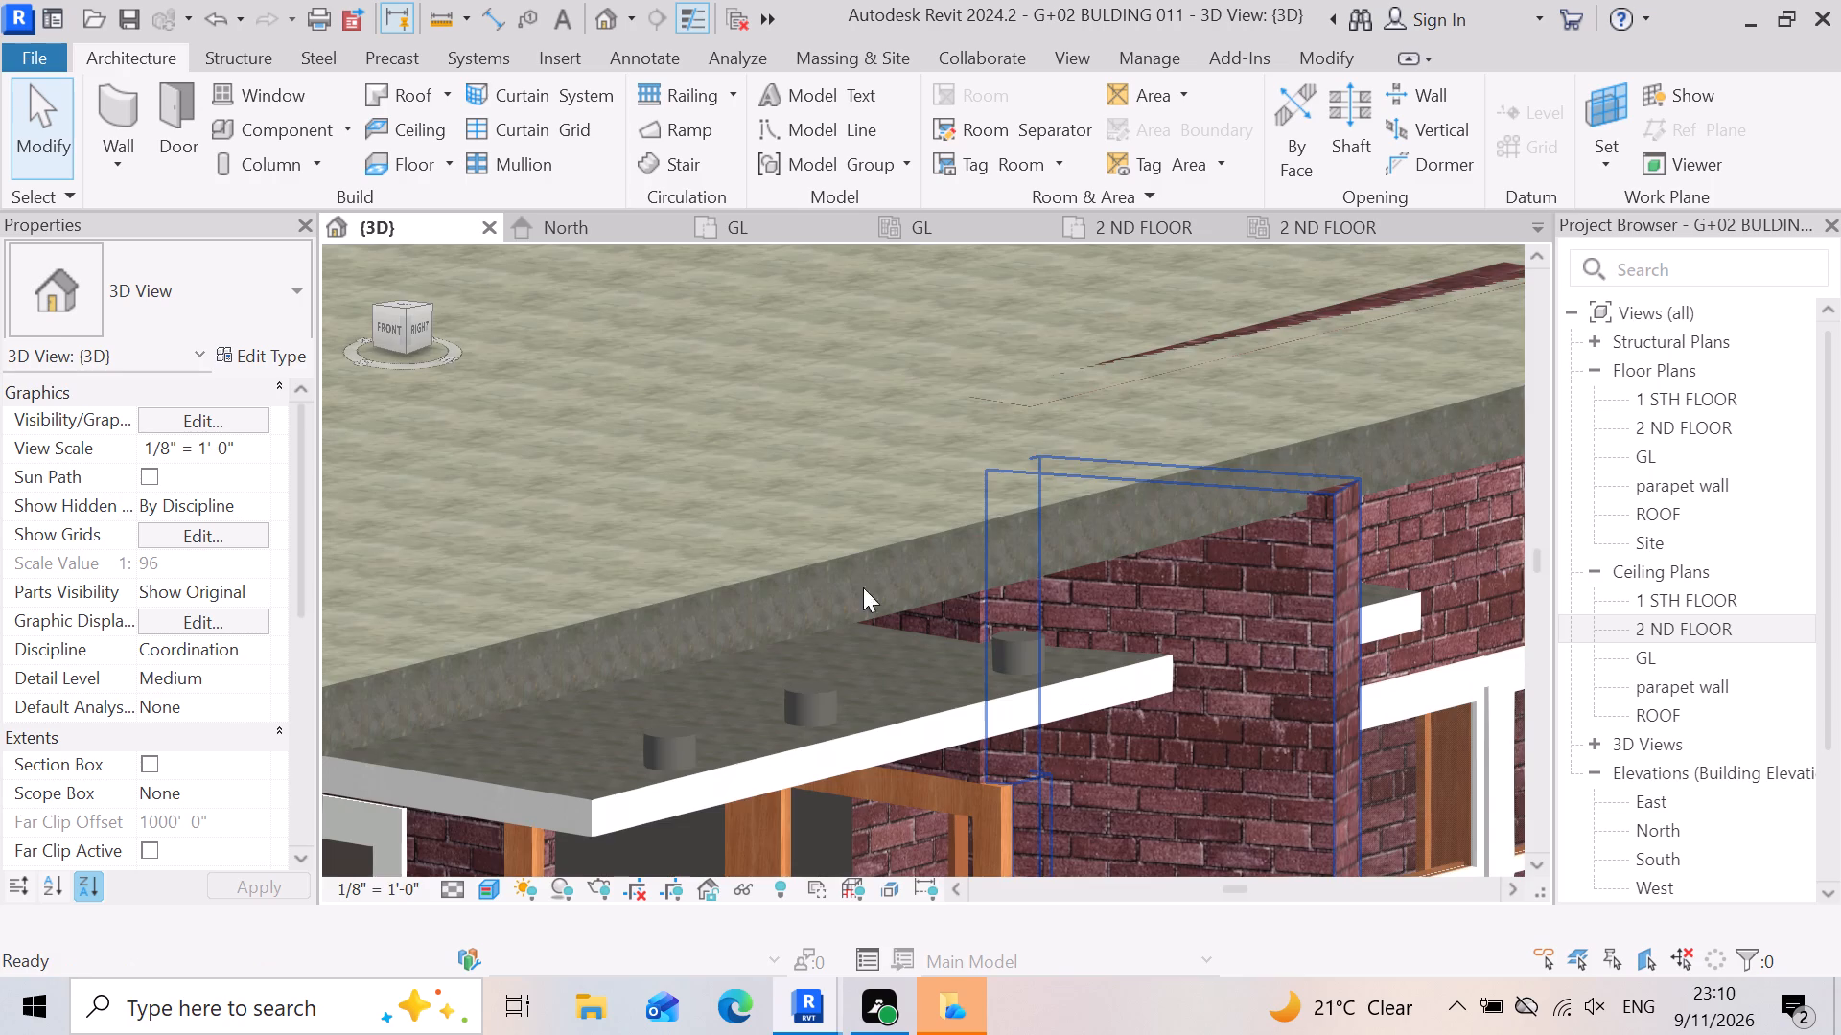
scroll(761, 737, "up", 7)
left_click(1062, 701)
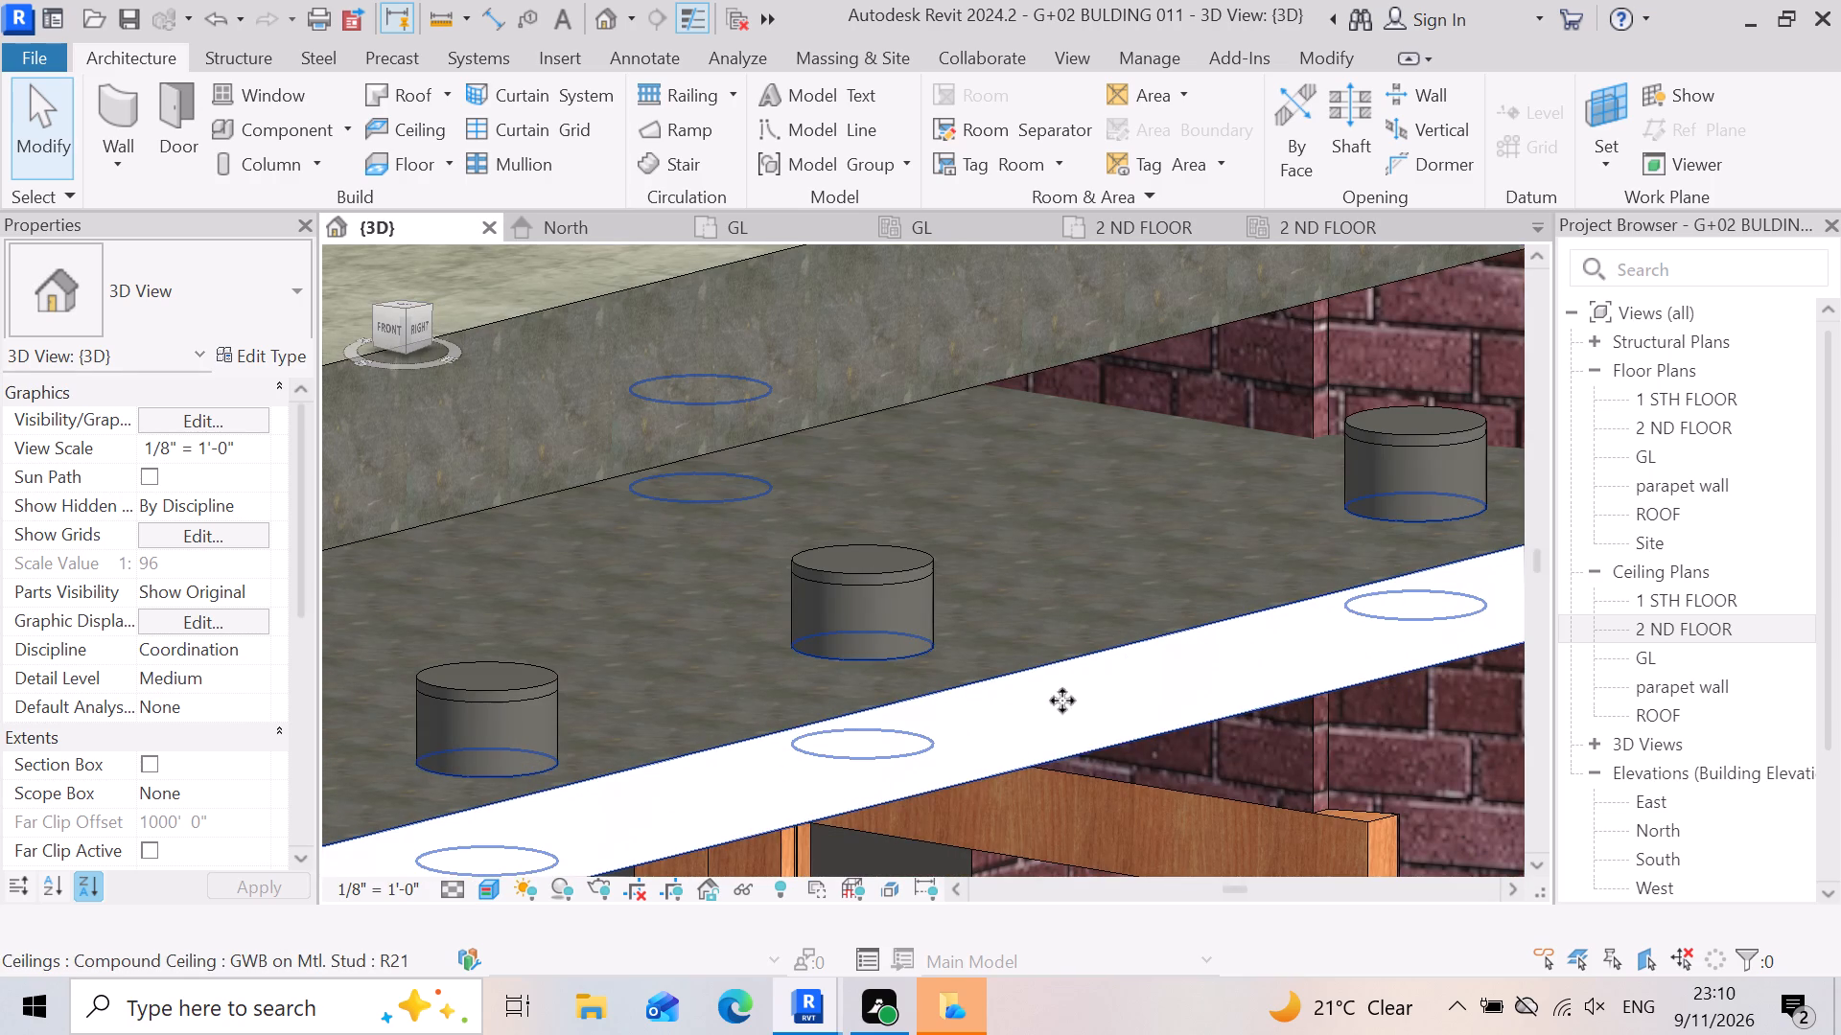
scroll(1107, 578, "down", 5)
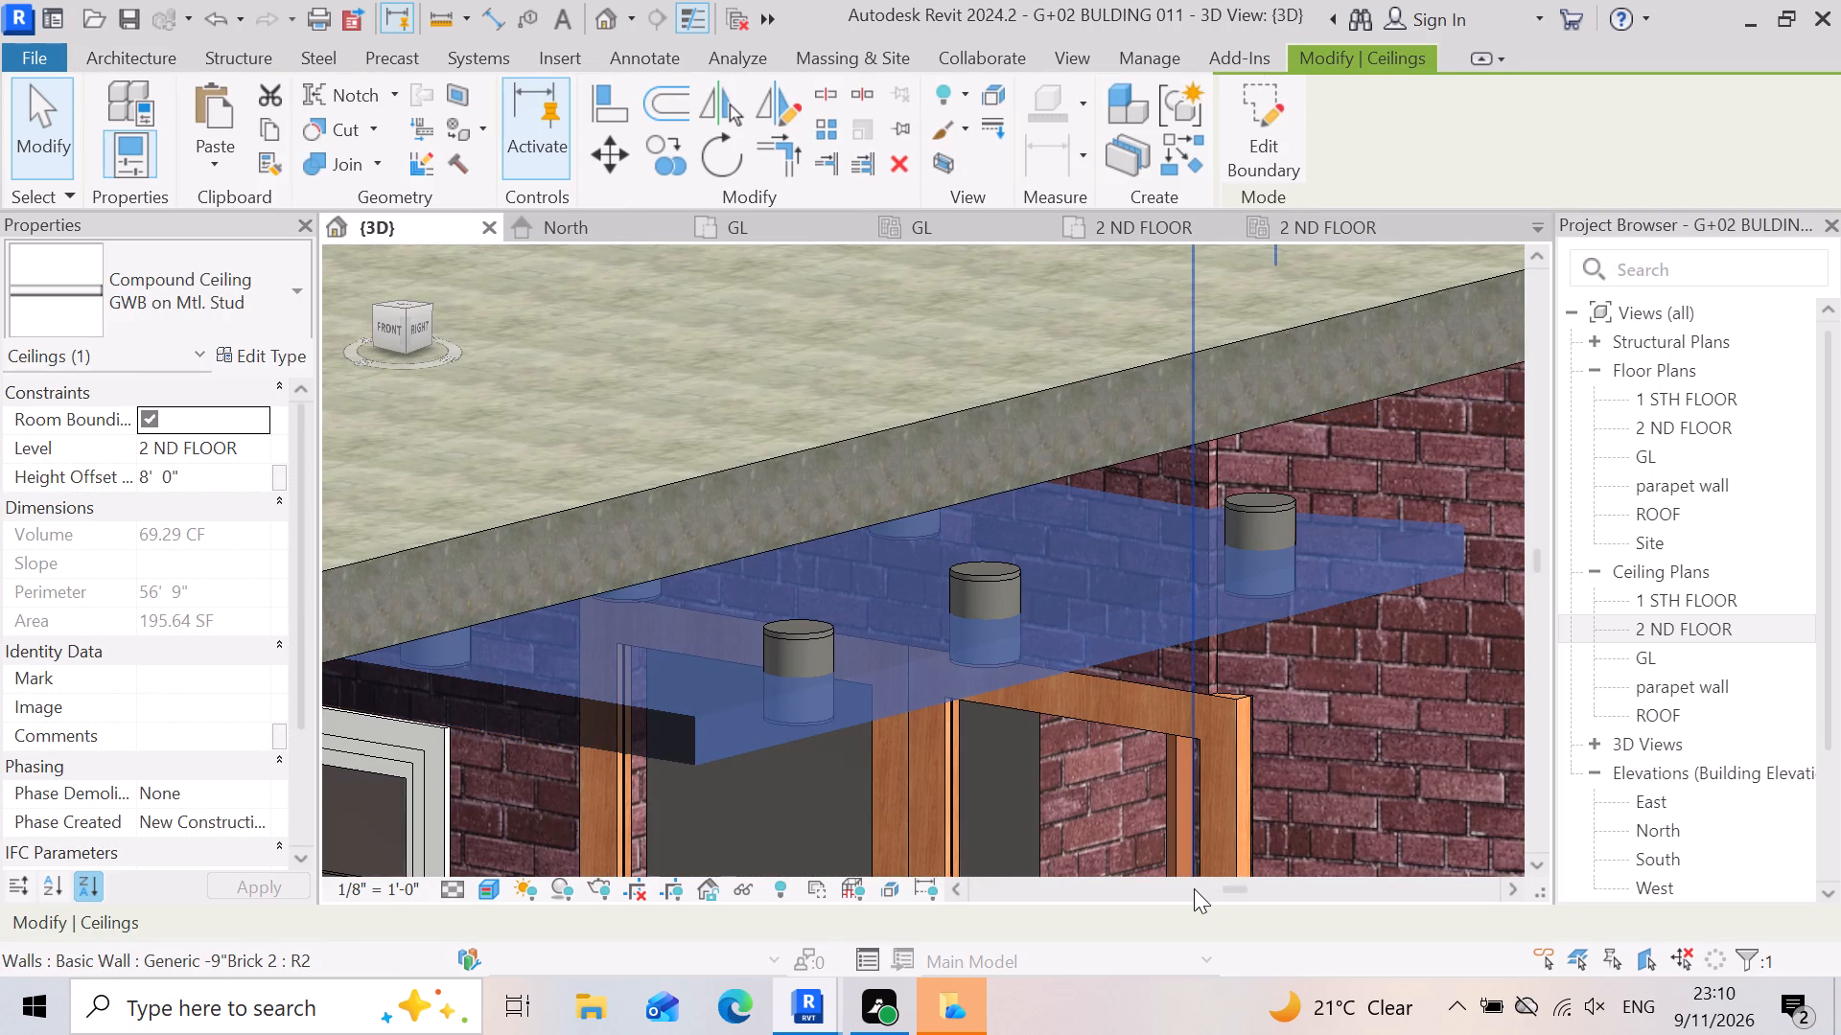
key("Up")
key("Up")
key("Up")
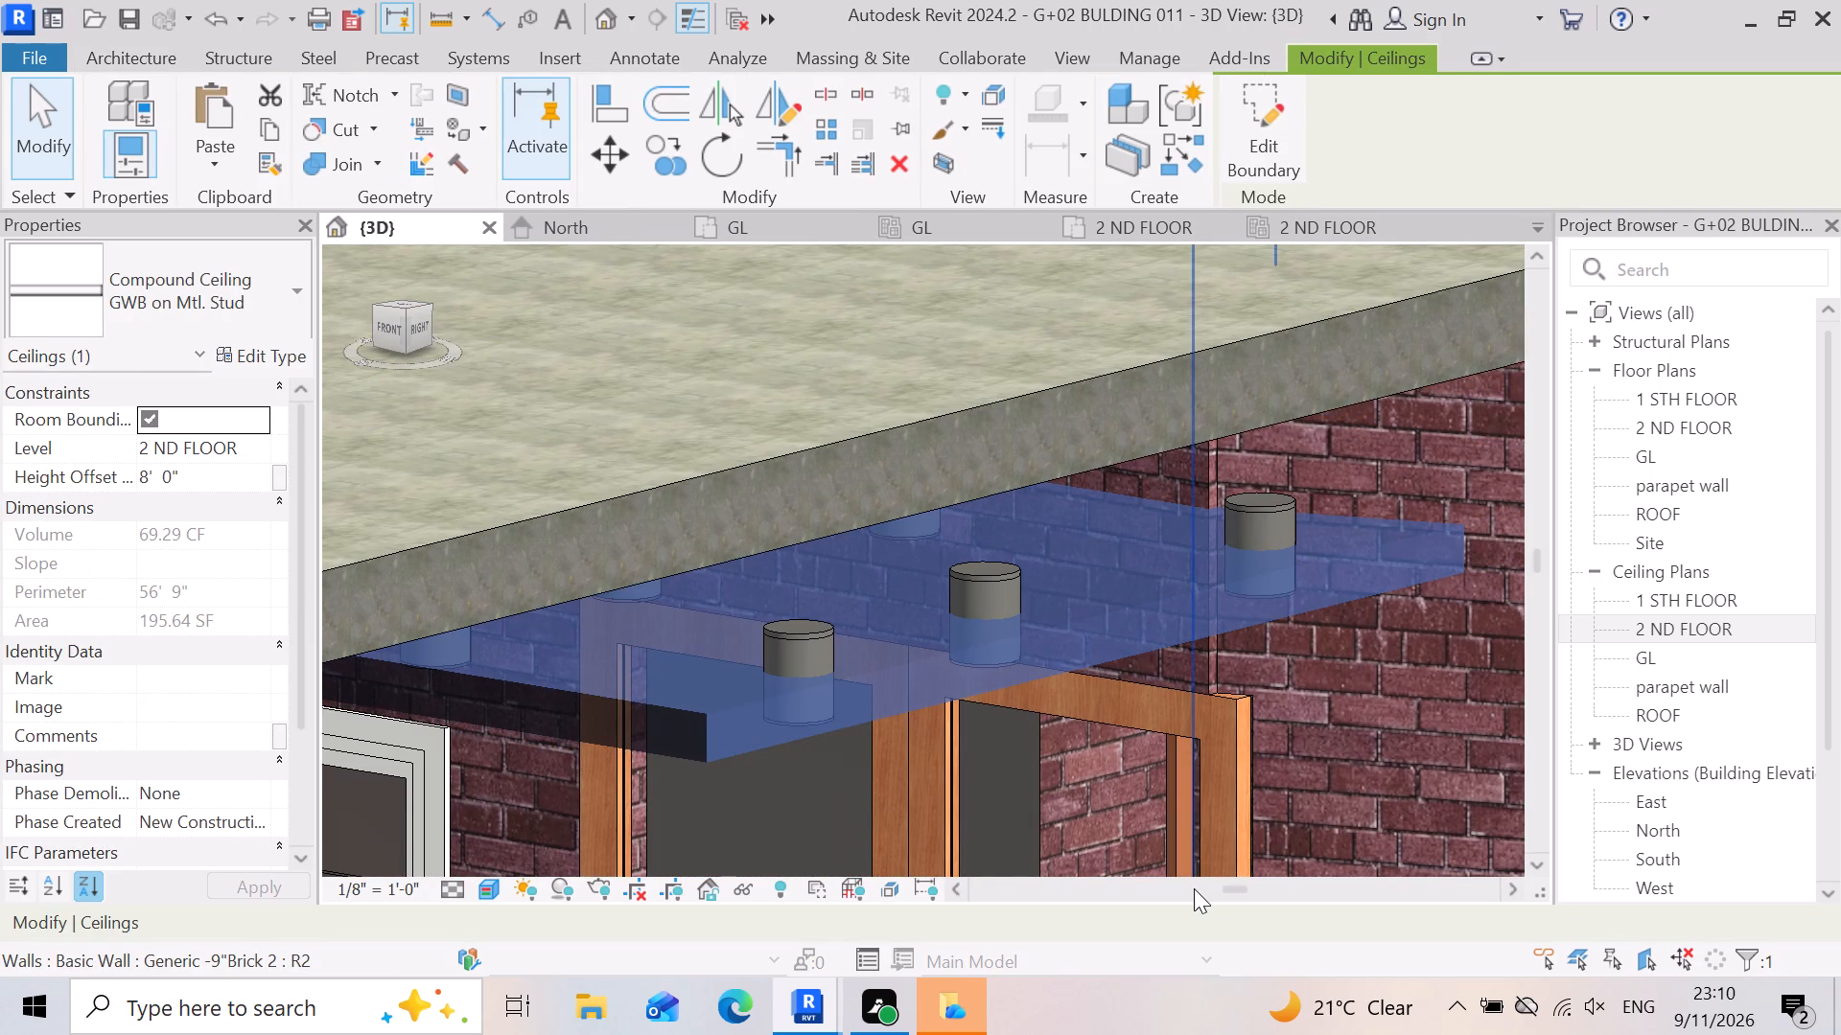
Nudge the selected 2 ND FLOOR balcony ceiling eight increments to the left in the 3D view.
key("Left")
key("Left")
key("Left")
key("Left")
key("Left")
key("Left")
key("Left")
key("Left")
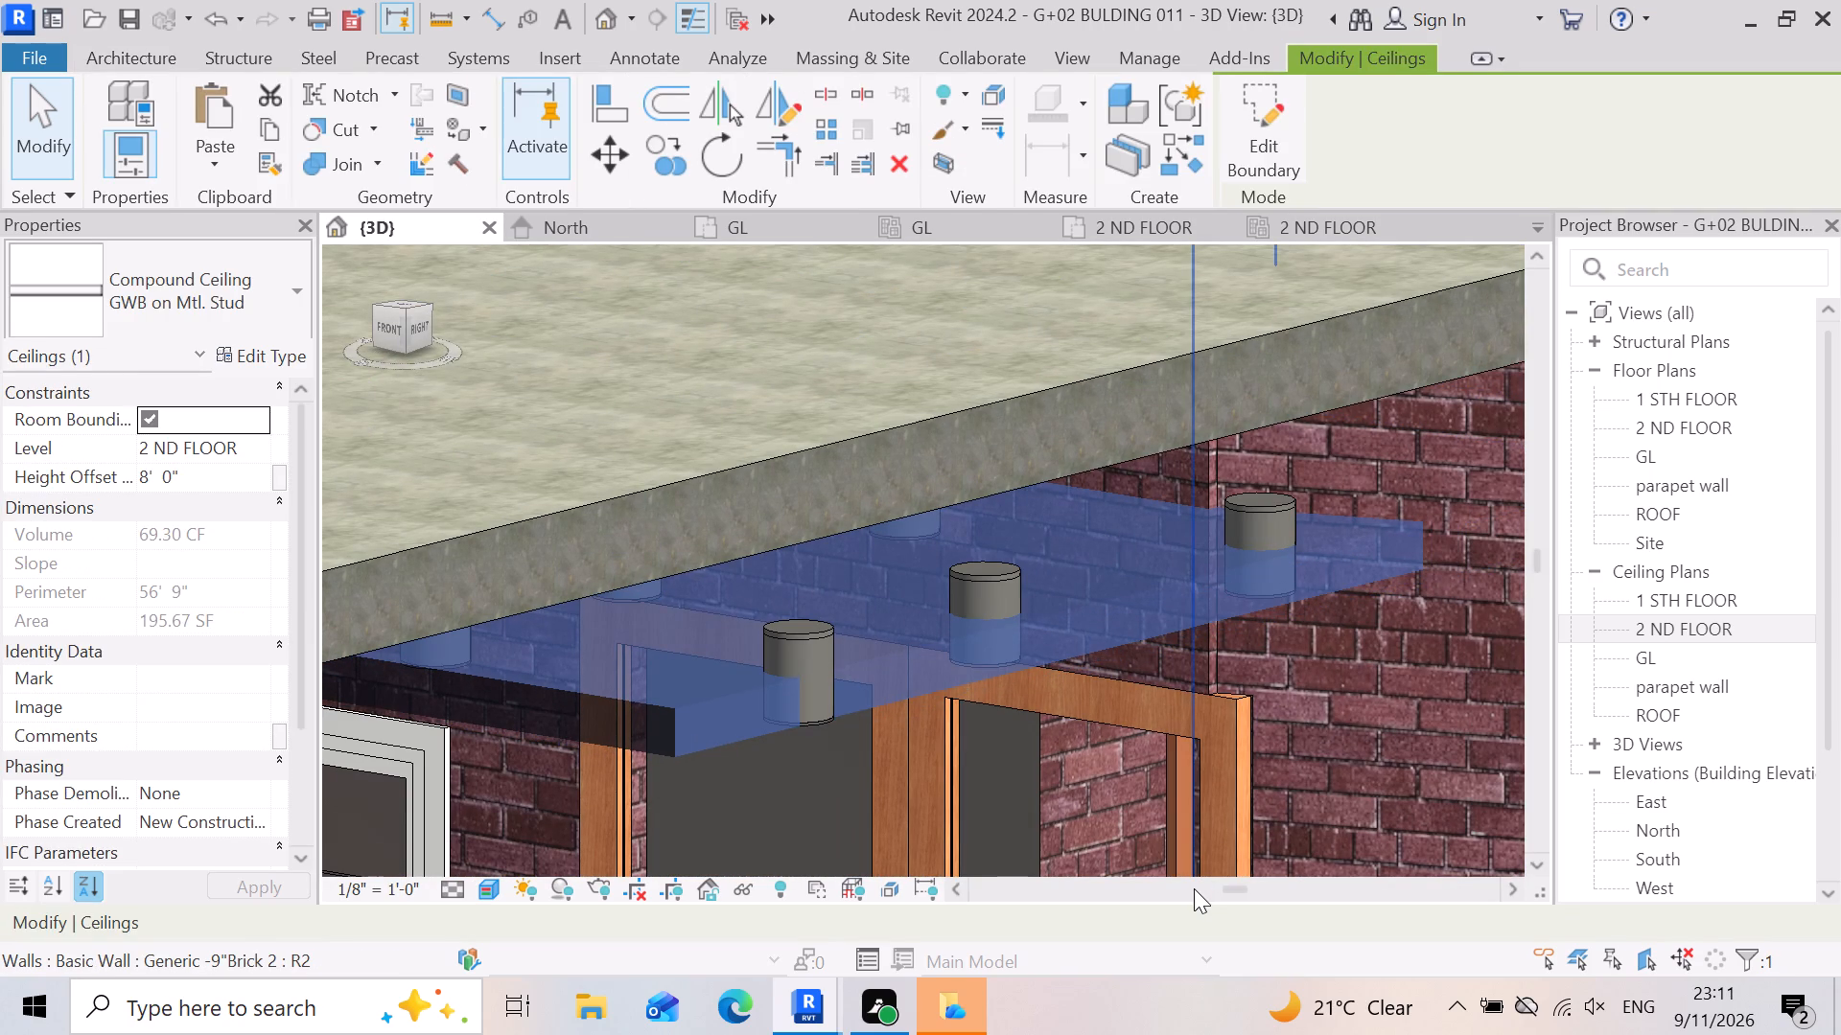
Nudge the 2 ND FLOOR balcony ceiling 33 increments downward in the 3D view from the building's front-right corner.
key("Down")
key("Down")
key("Down")
key("Down")
key("Down")
key("Down")
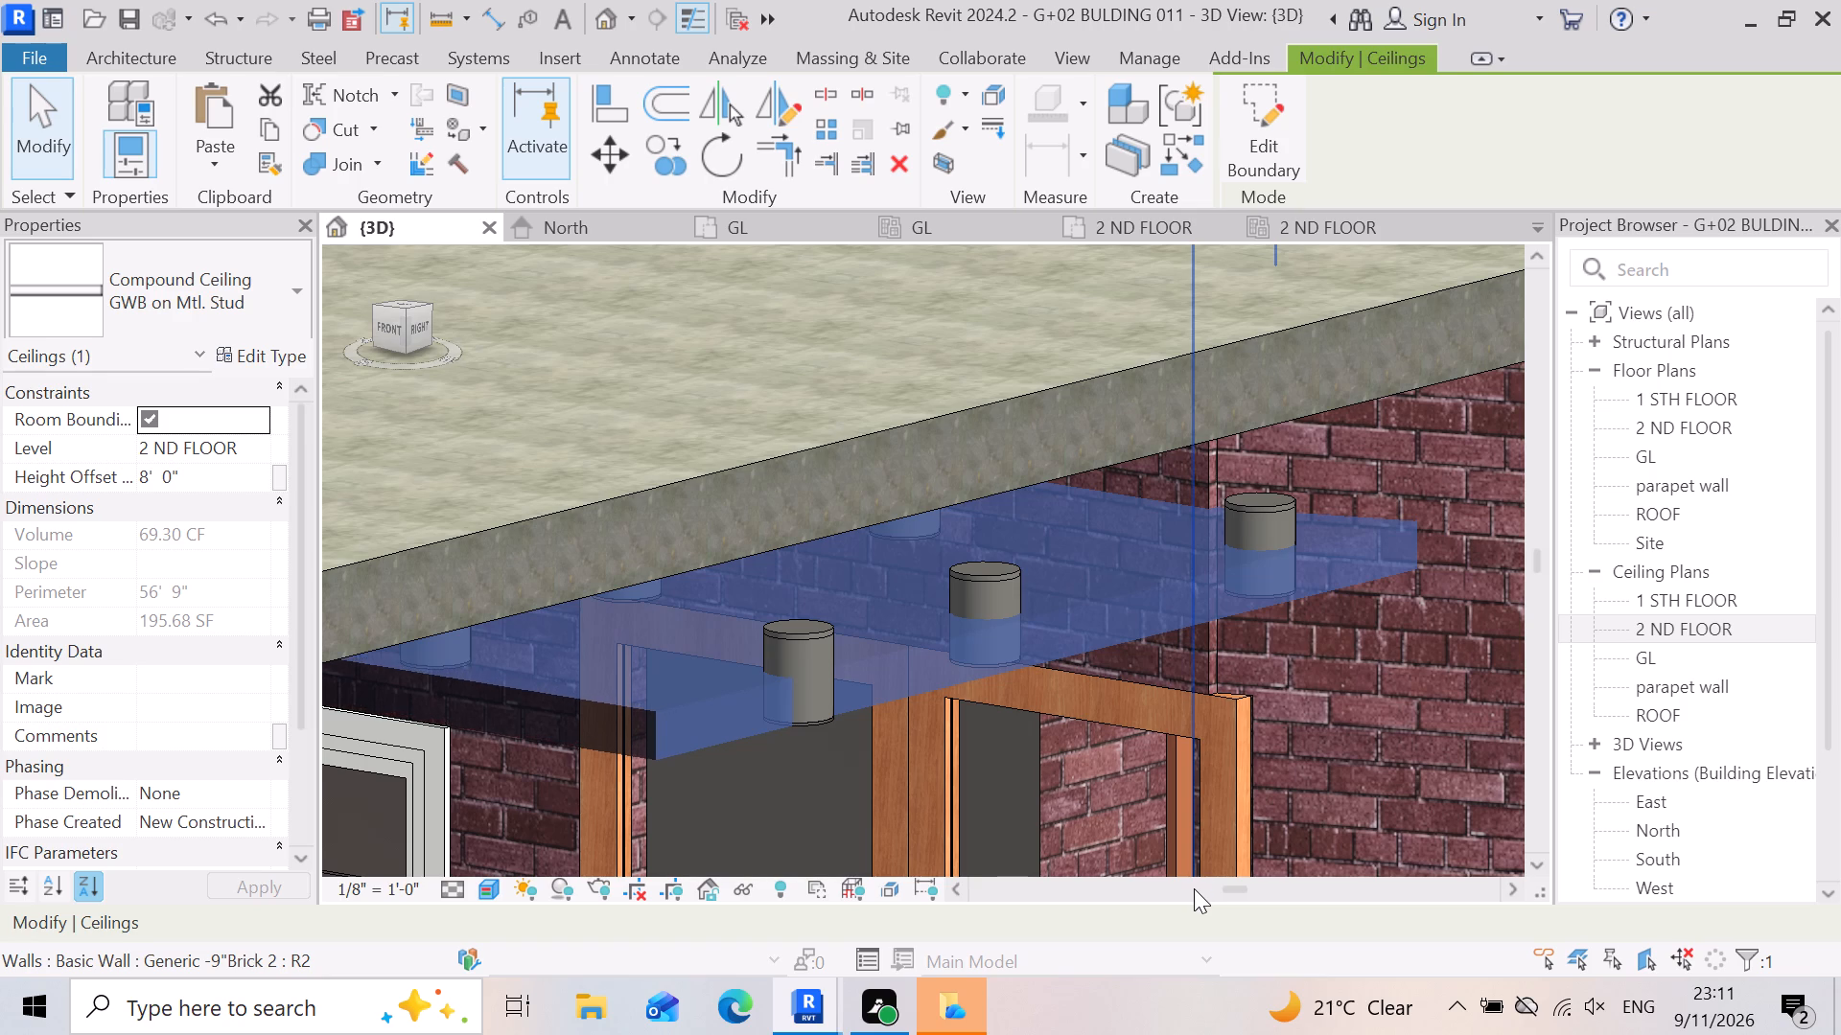
key("Down")
key("Down")
key("Down")
key("Down")
key("Down")
key("Down")
key("Down")
key("Down")
key("Down")
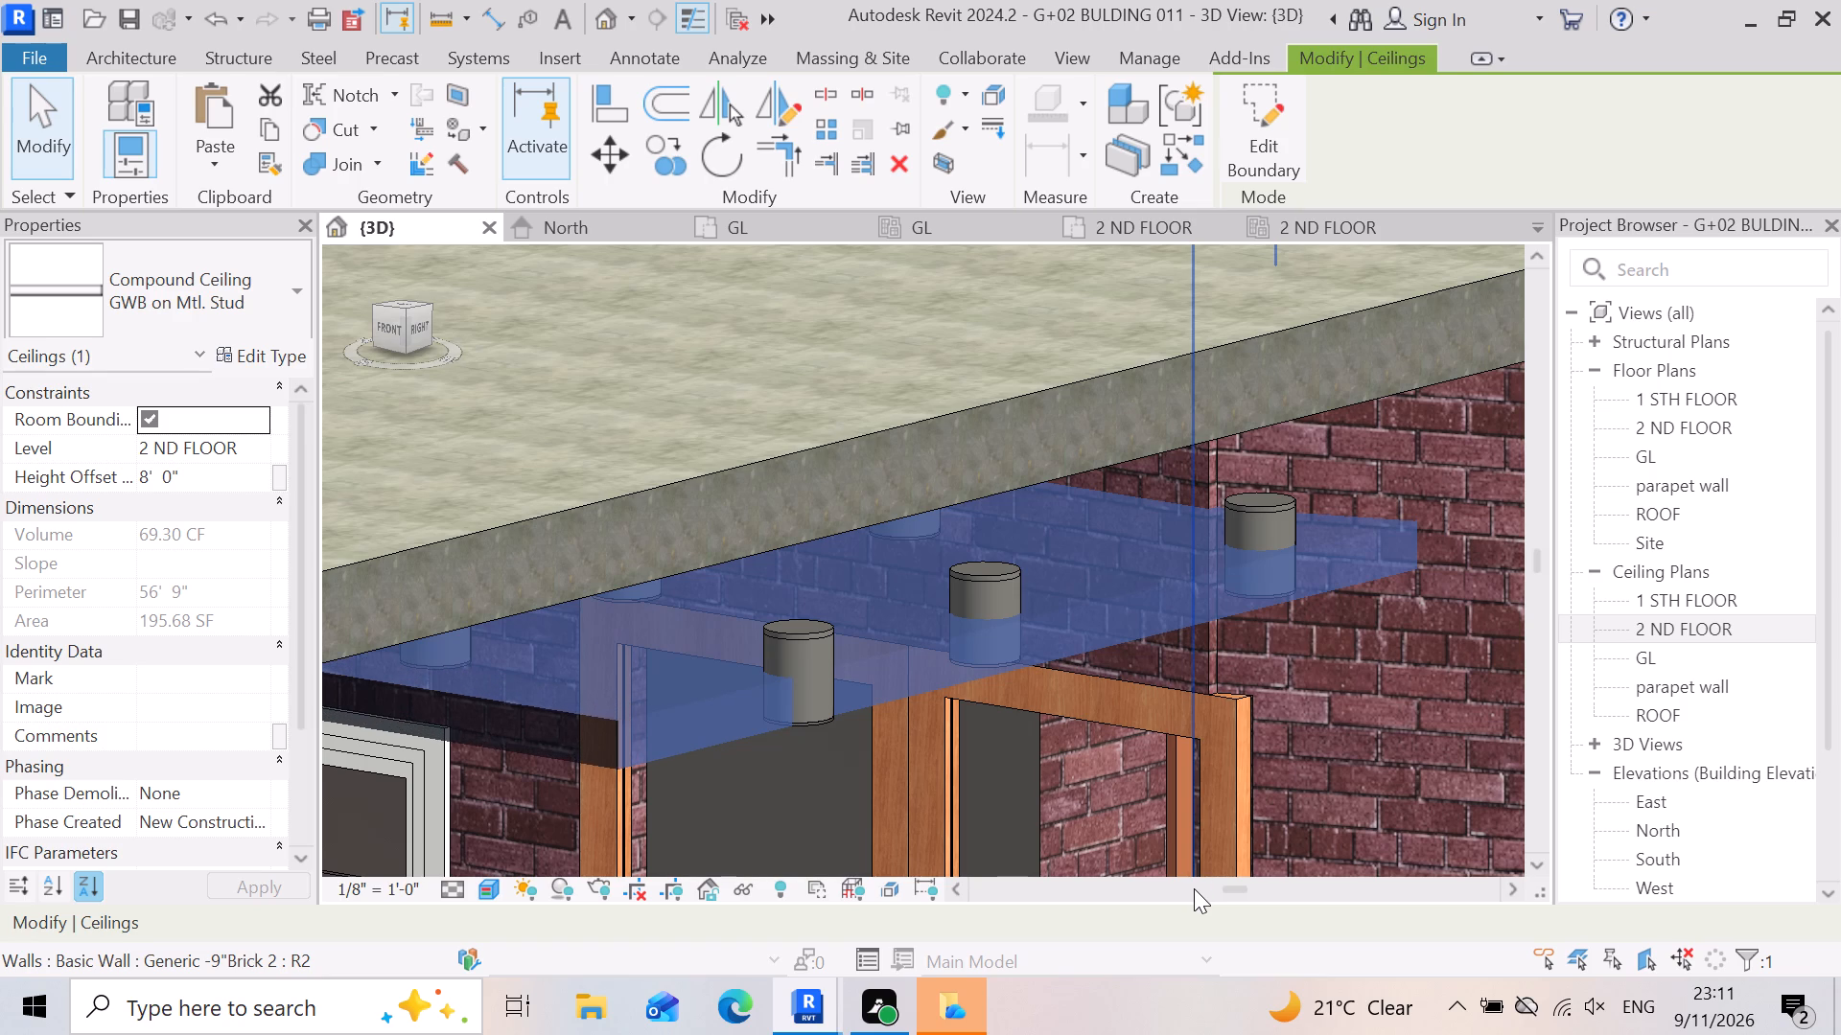
key("Down")
key("Down")
key("Down")
key("Down")
key("Down")
key("Down")
key("Down")
key("Down")
key("Down")
key("Down")
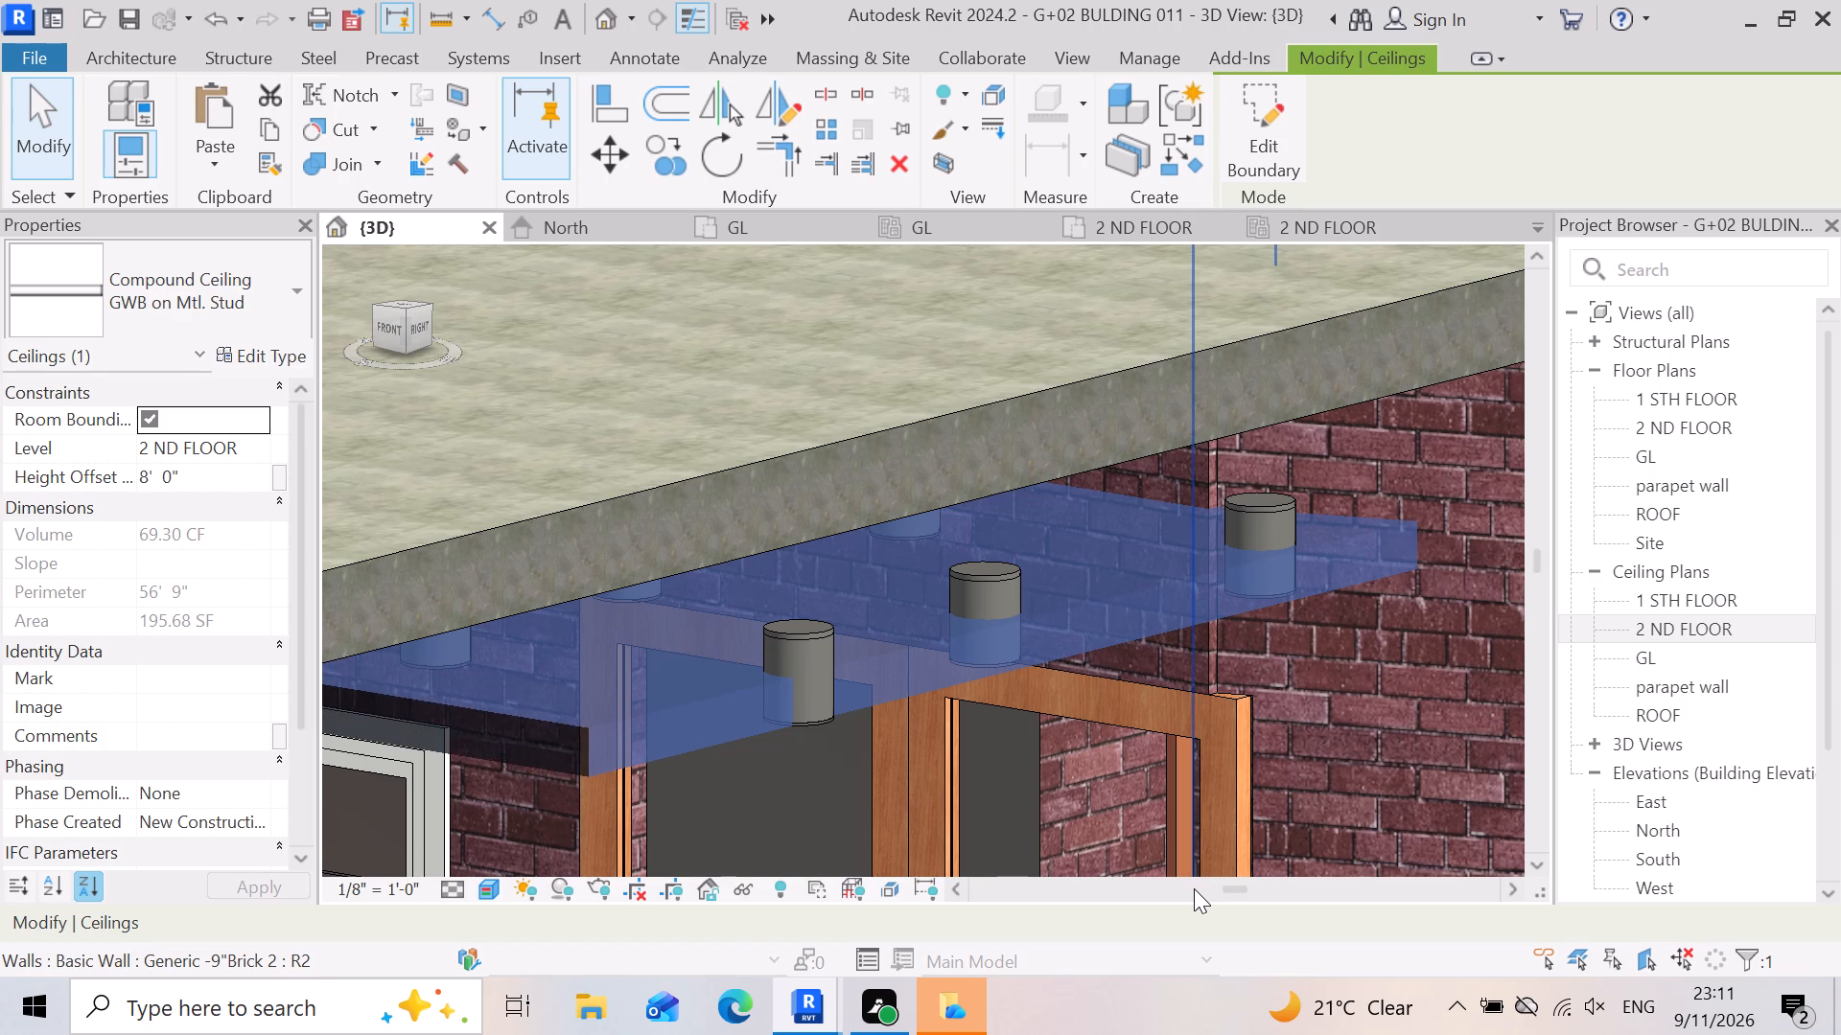
key("Down")
key("Down")
key("Down")
key("Down")
key("Down")
key("Down")
key("Down")
key("Down")
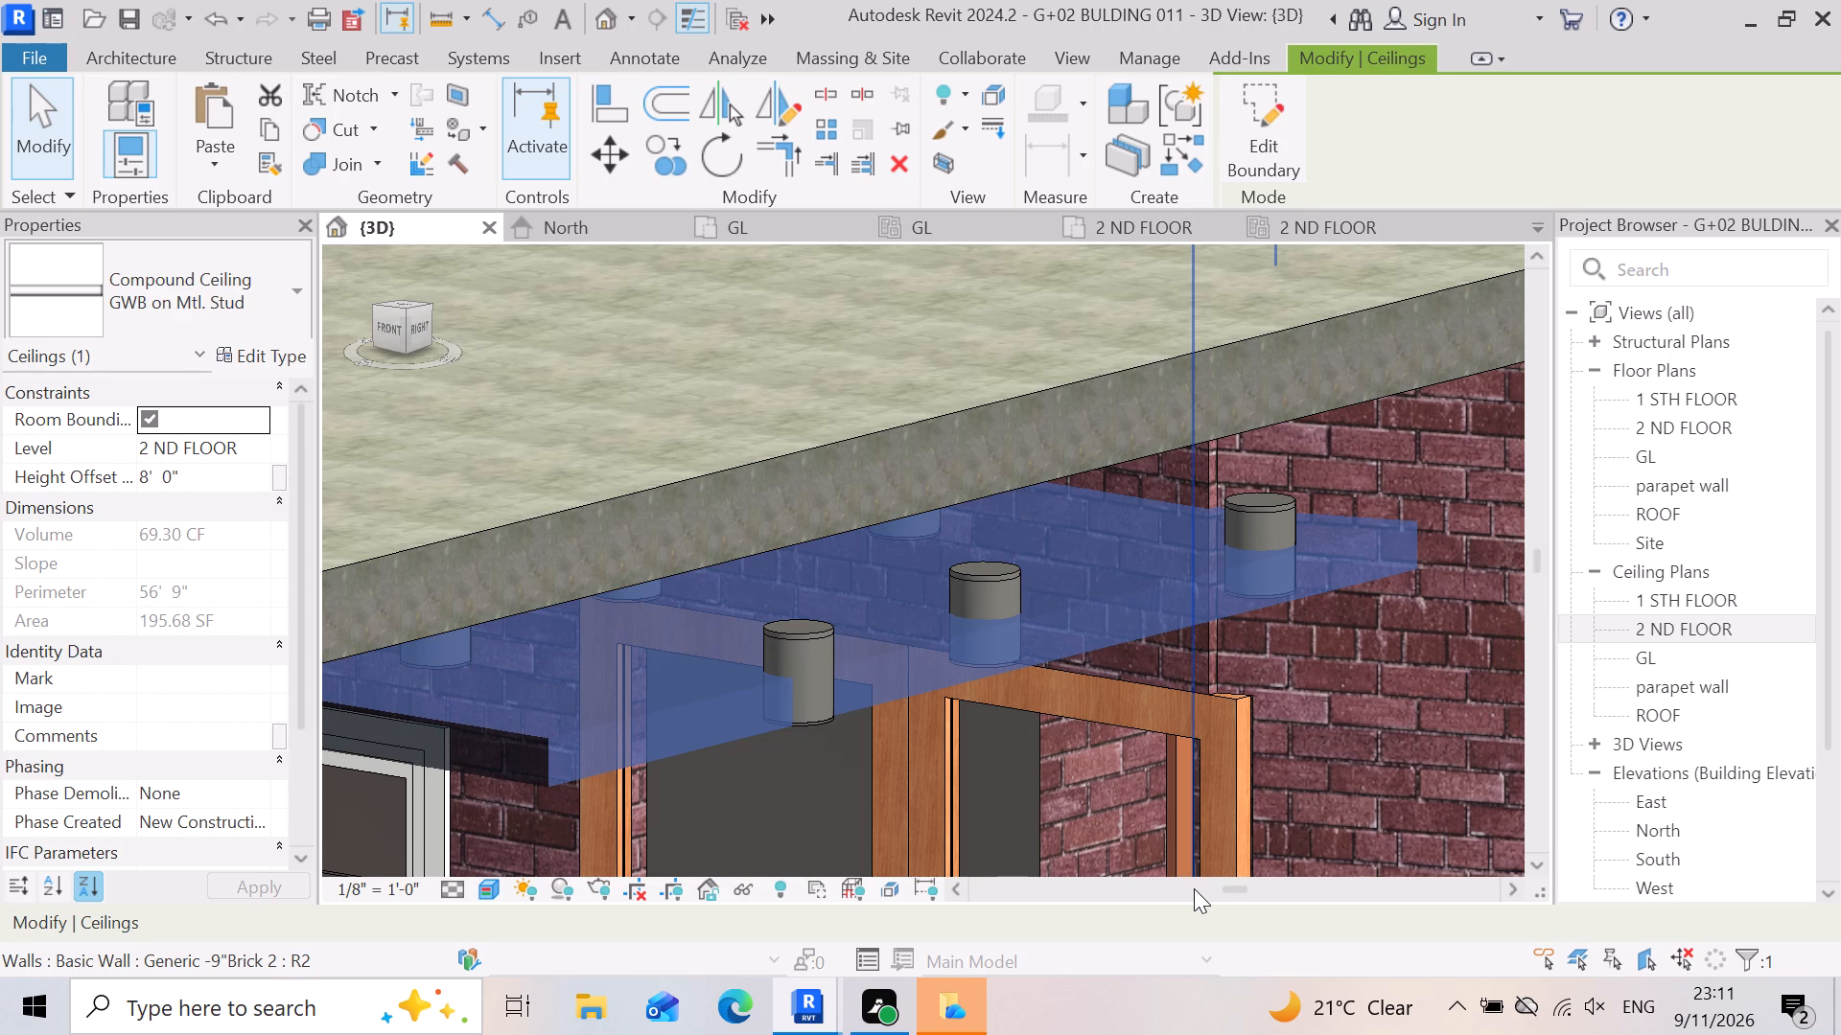
Nudge the 2 ND FLOOR balcony ceiling up to seven more increments to the left, cancelling the last blocked move.
key("Left")
key("Left")
key("Left")
key("Left")
key("Left")
key("Left")
key("Left")
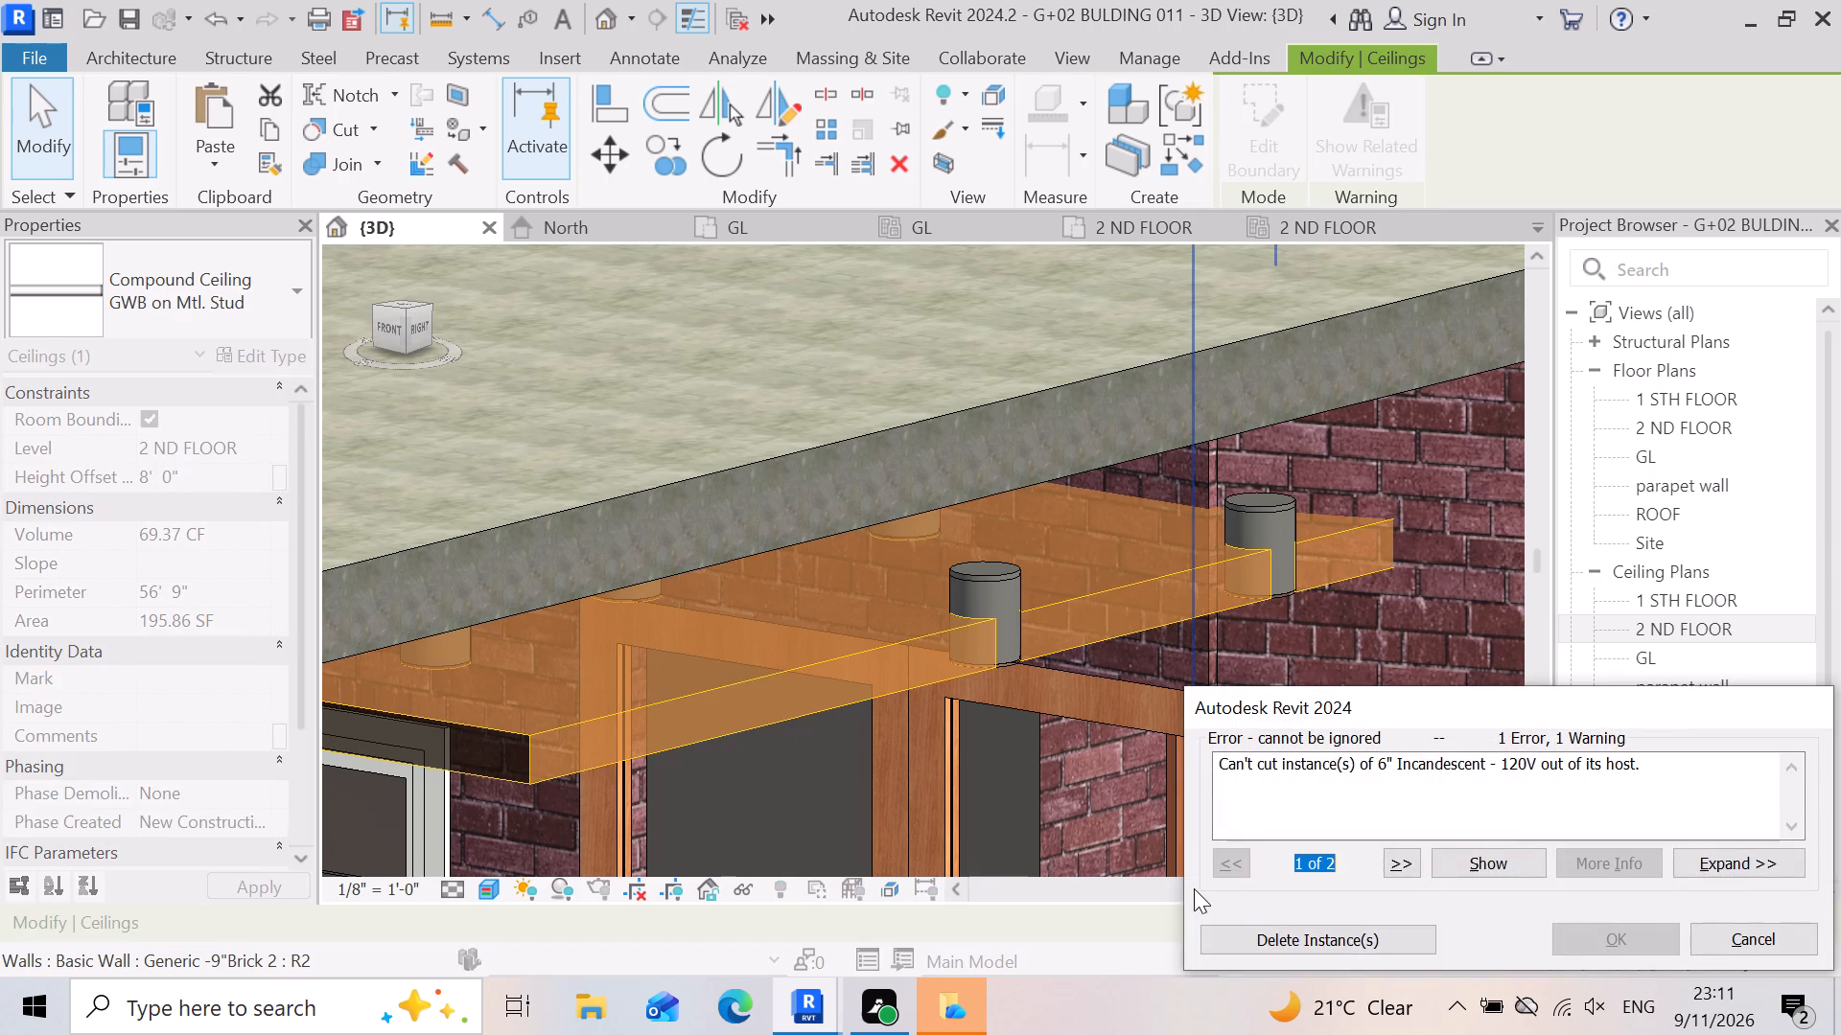
left_click(1744, 936)
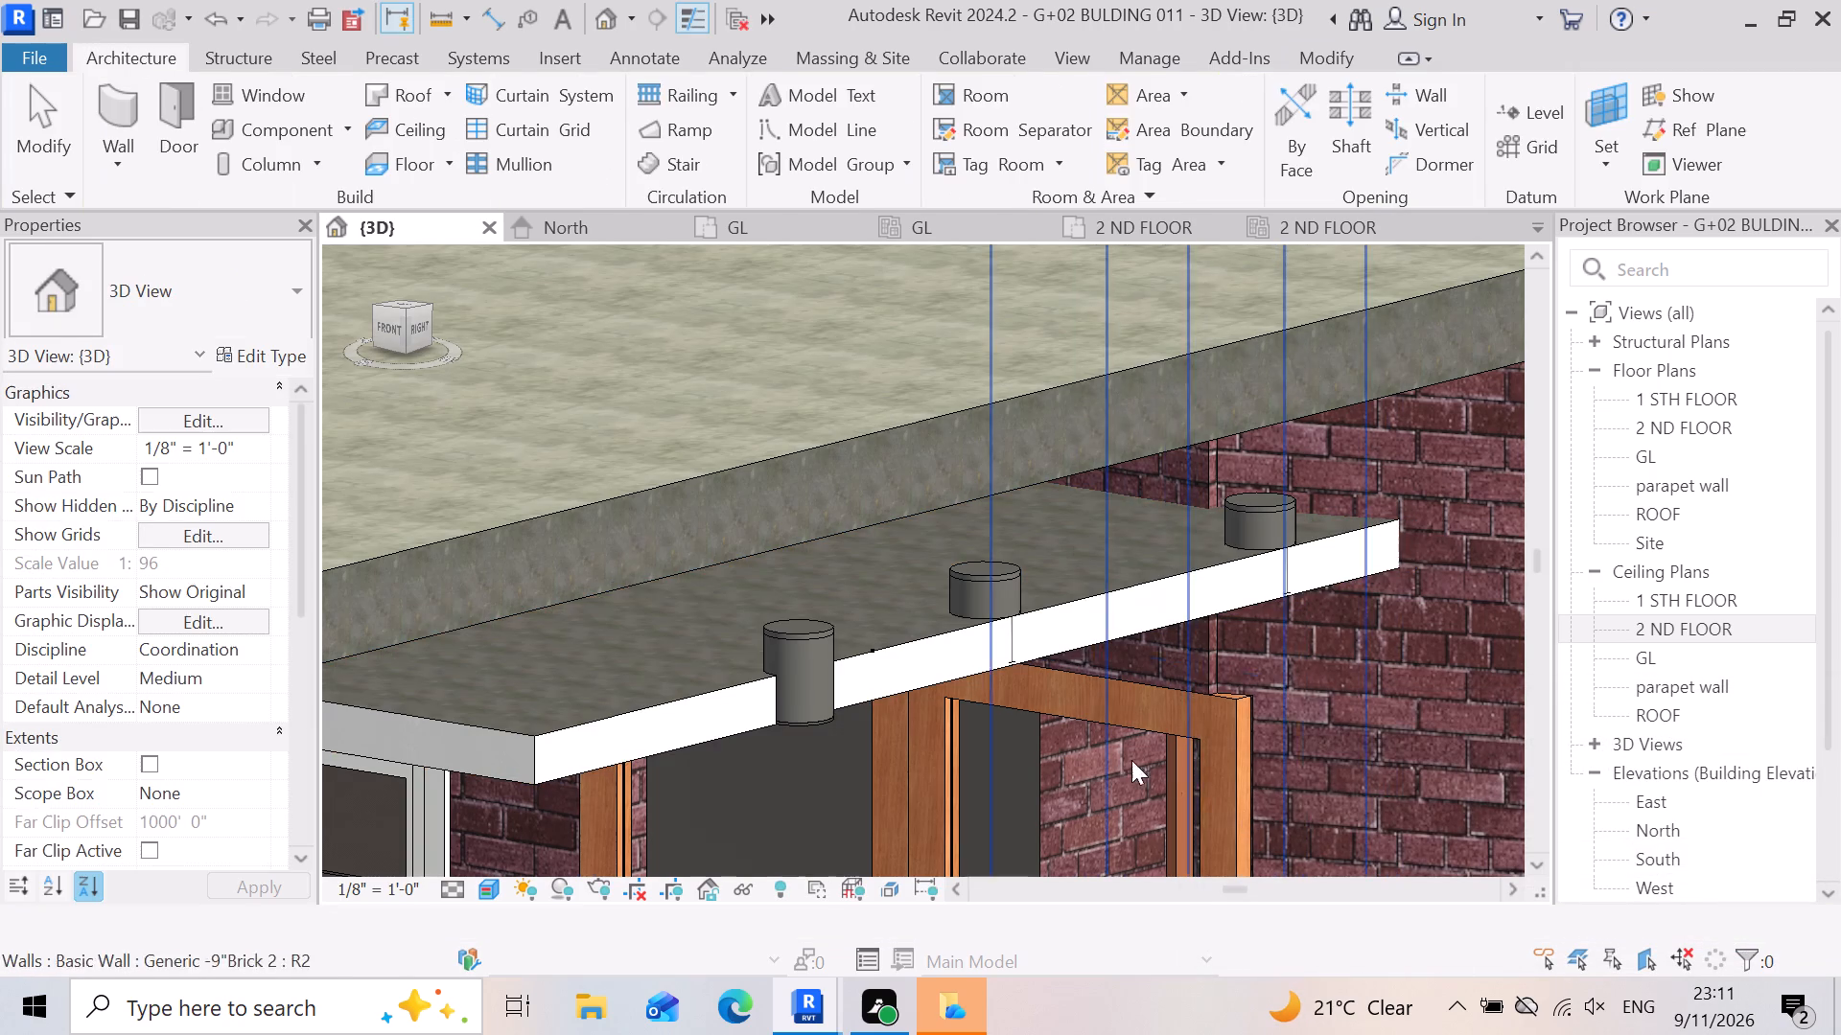
Select the 6" Incandescent - 120V recessed can downlight nearest the balcony ceiling's outer front corner.
scroll(1111, 584, "down", 4)
scroll(828, 737, "up", 4)
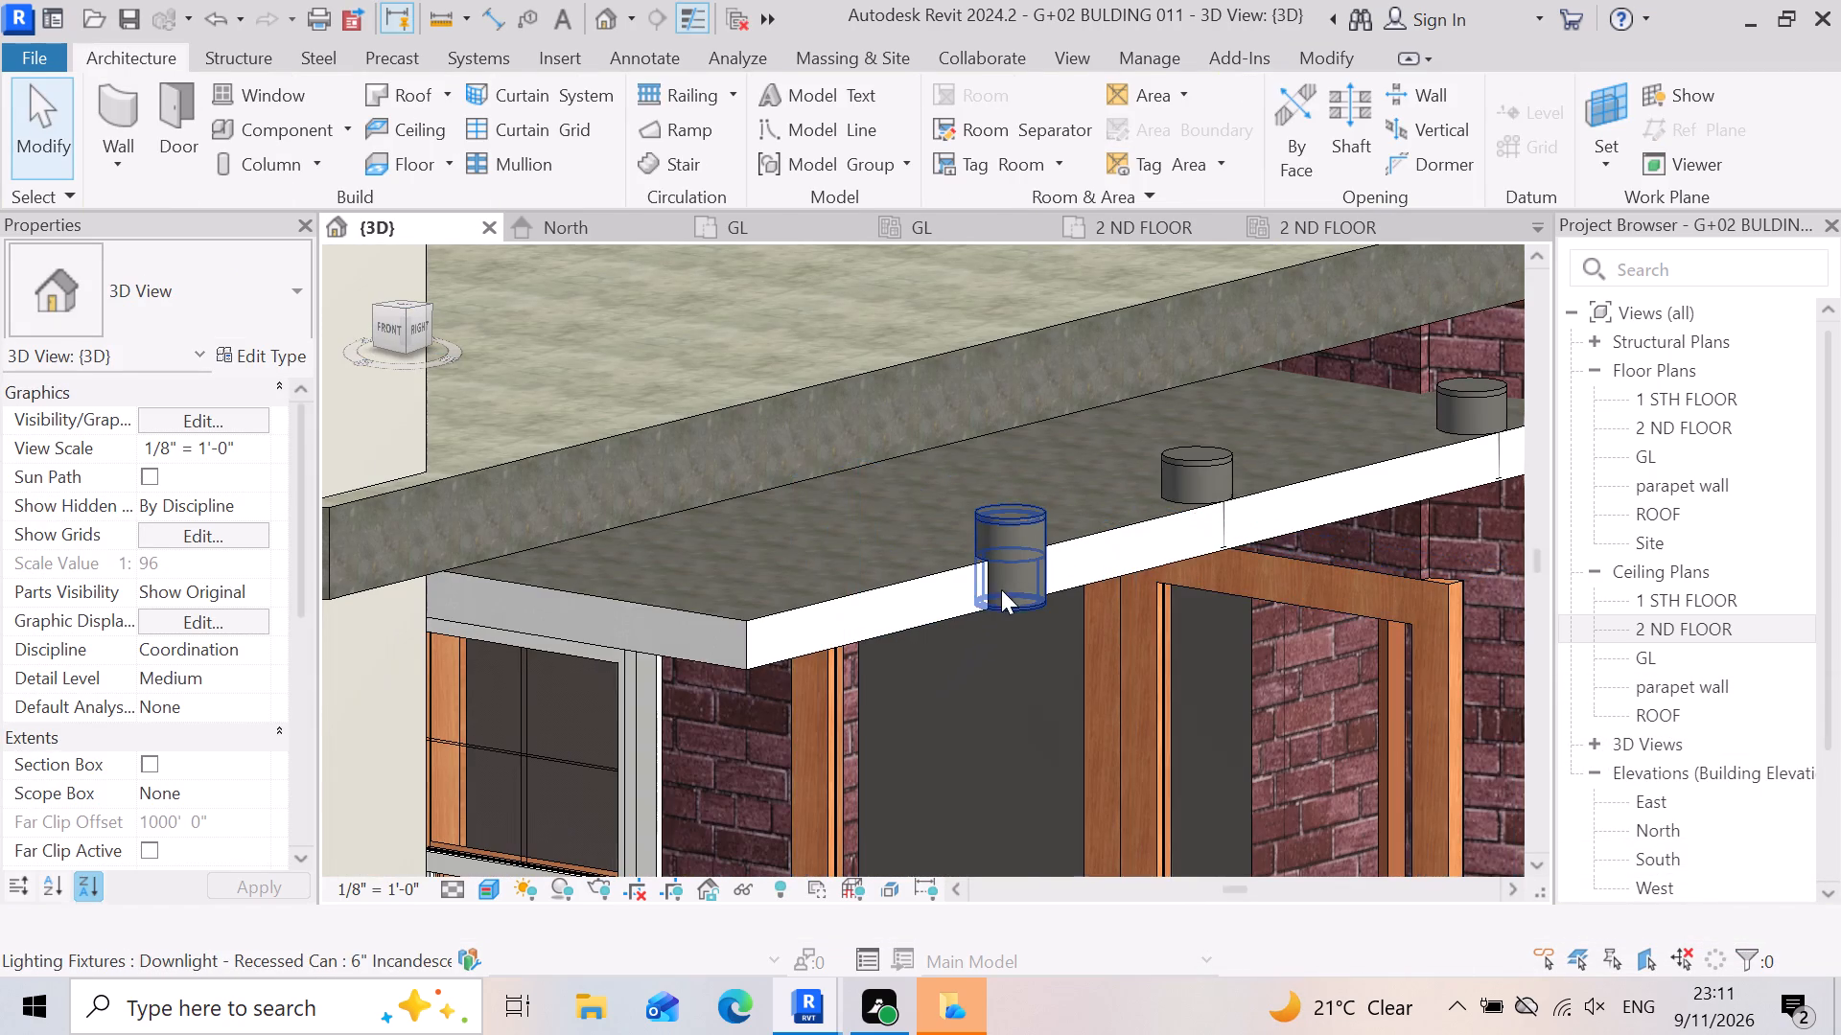
left_click(857, 622)
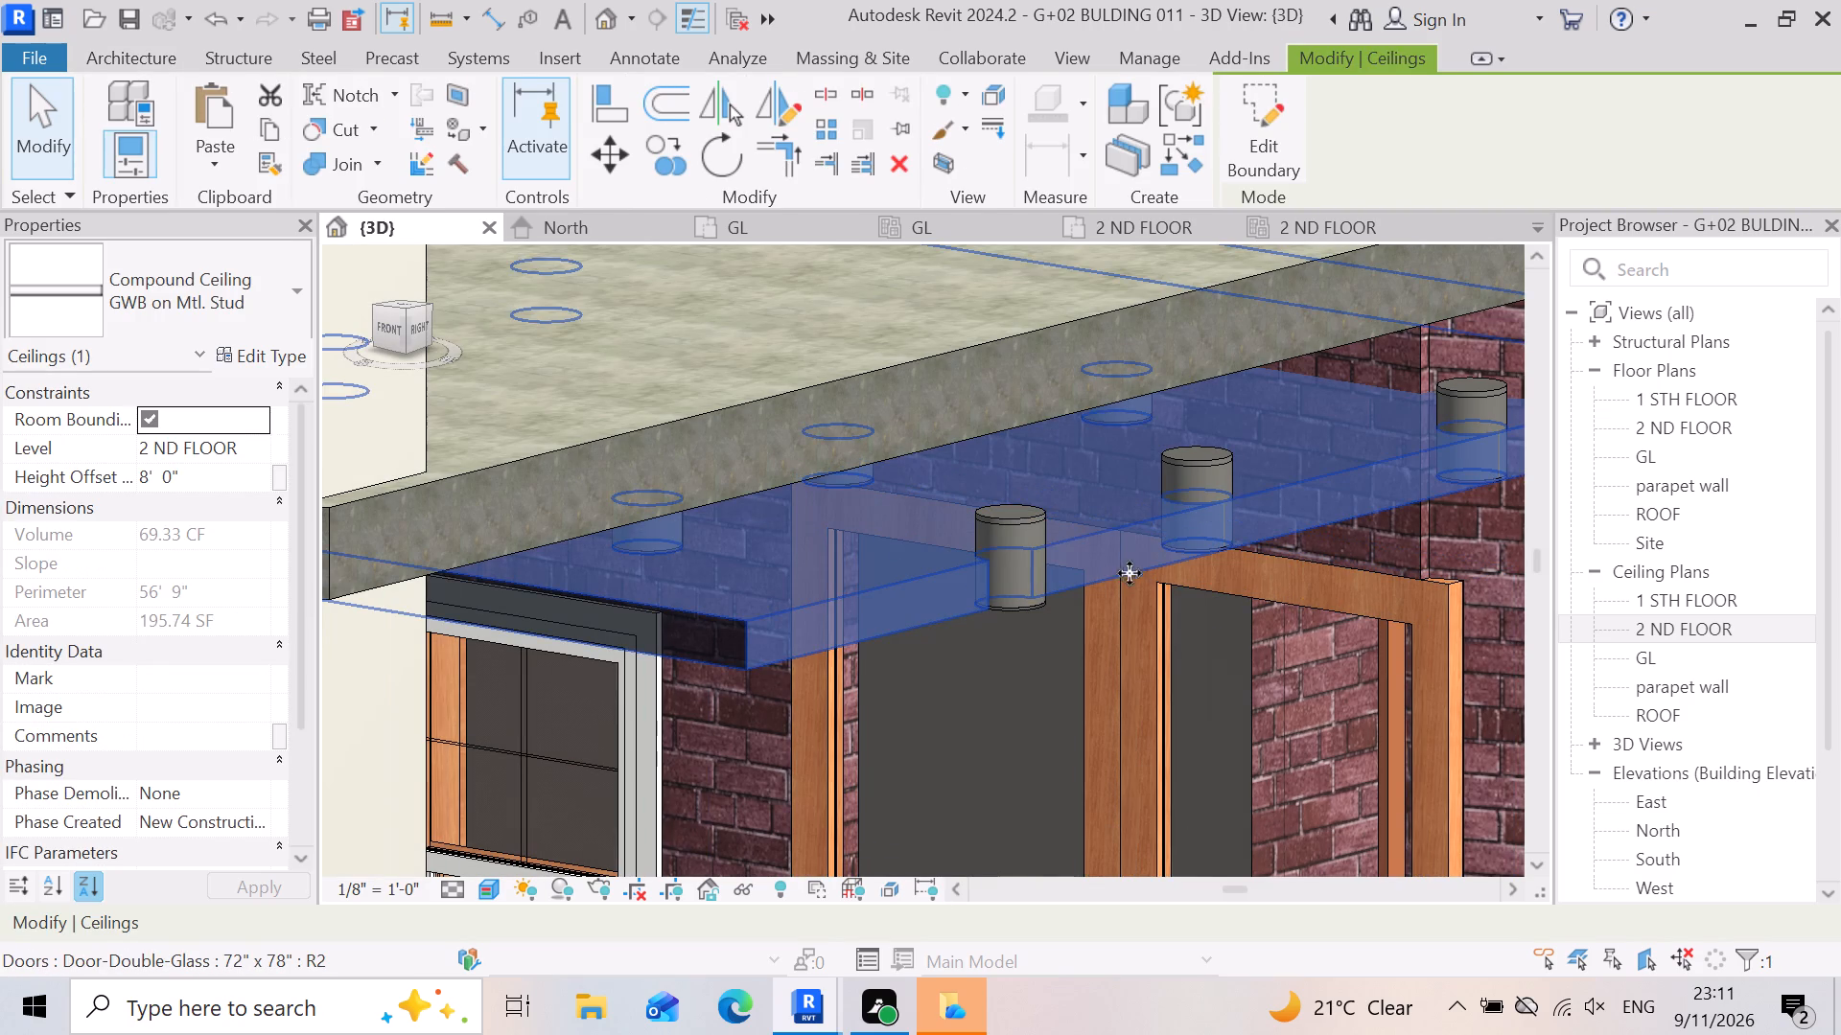
left_click(999, 528)
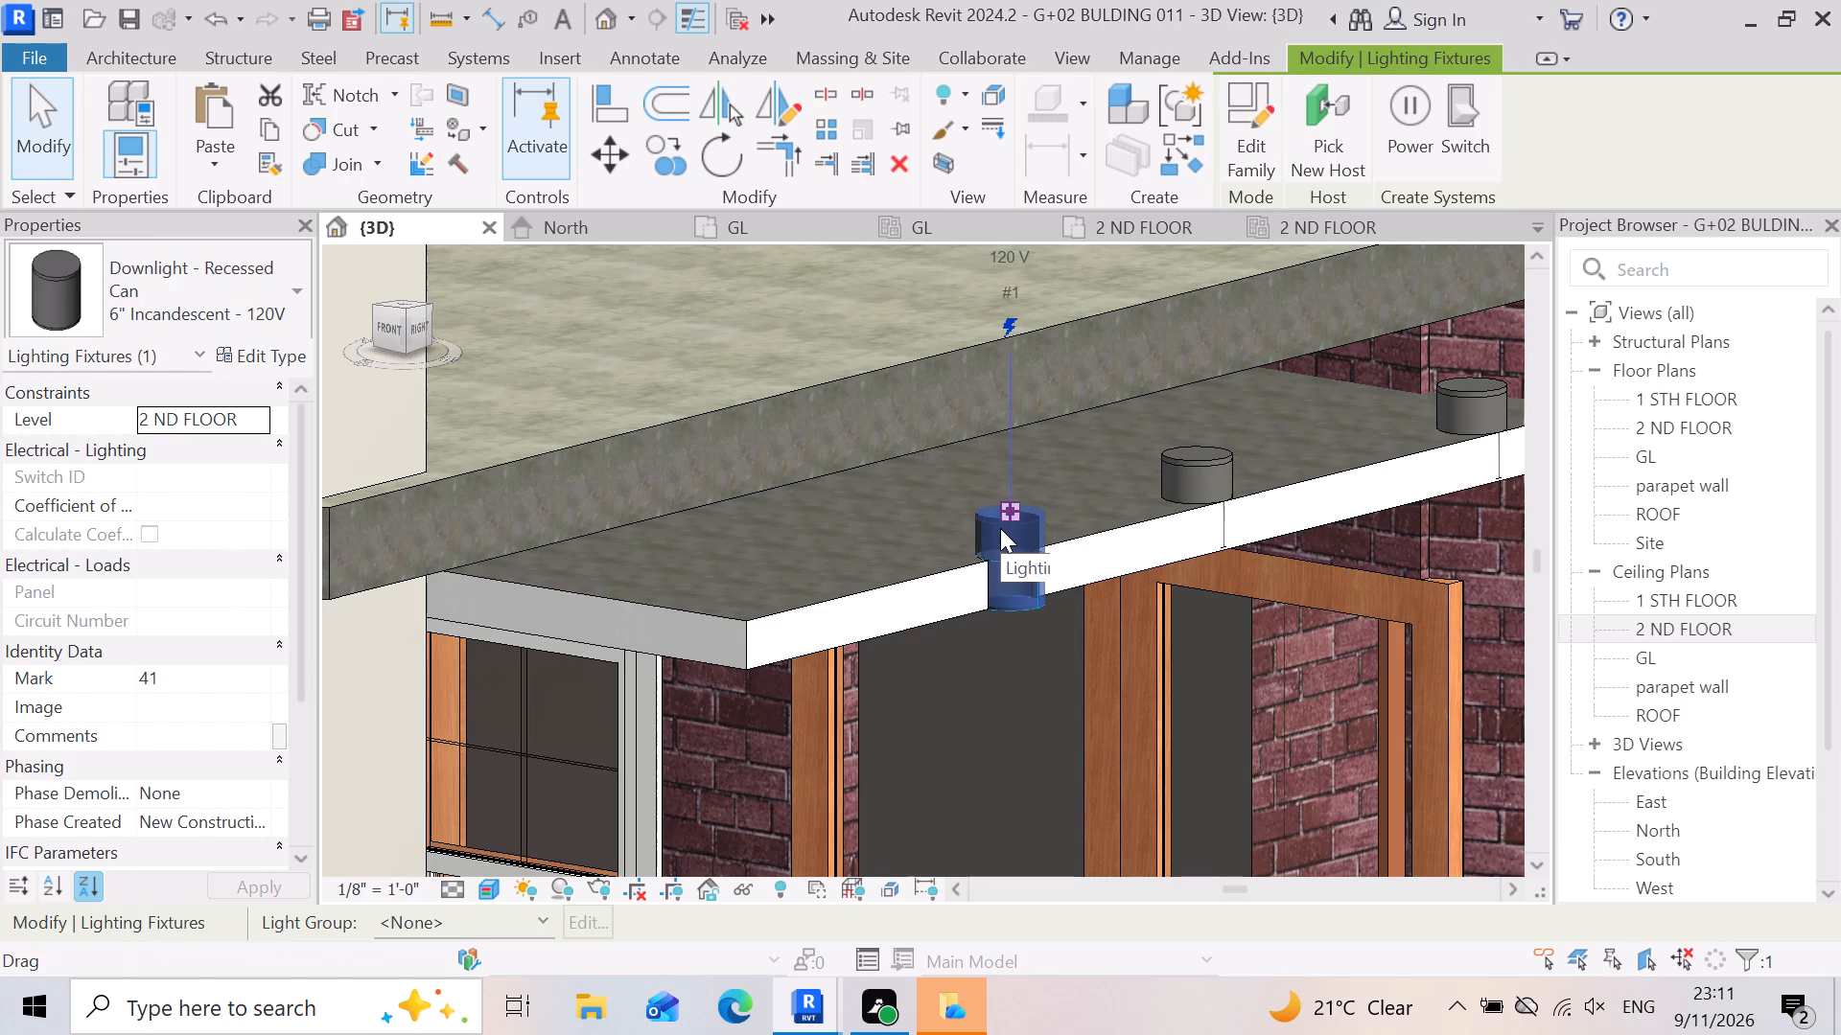
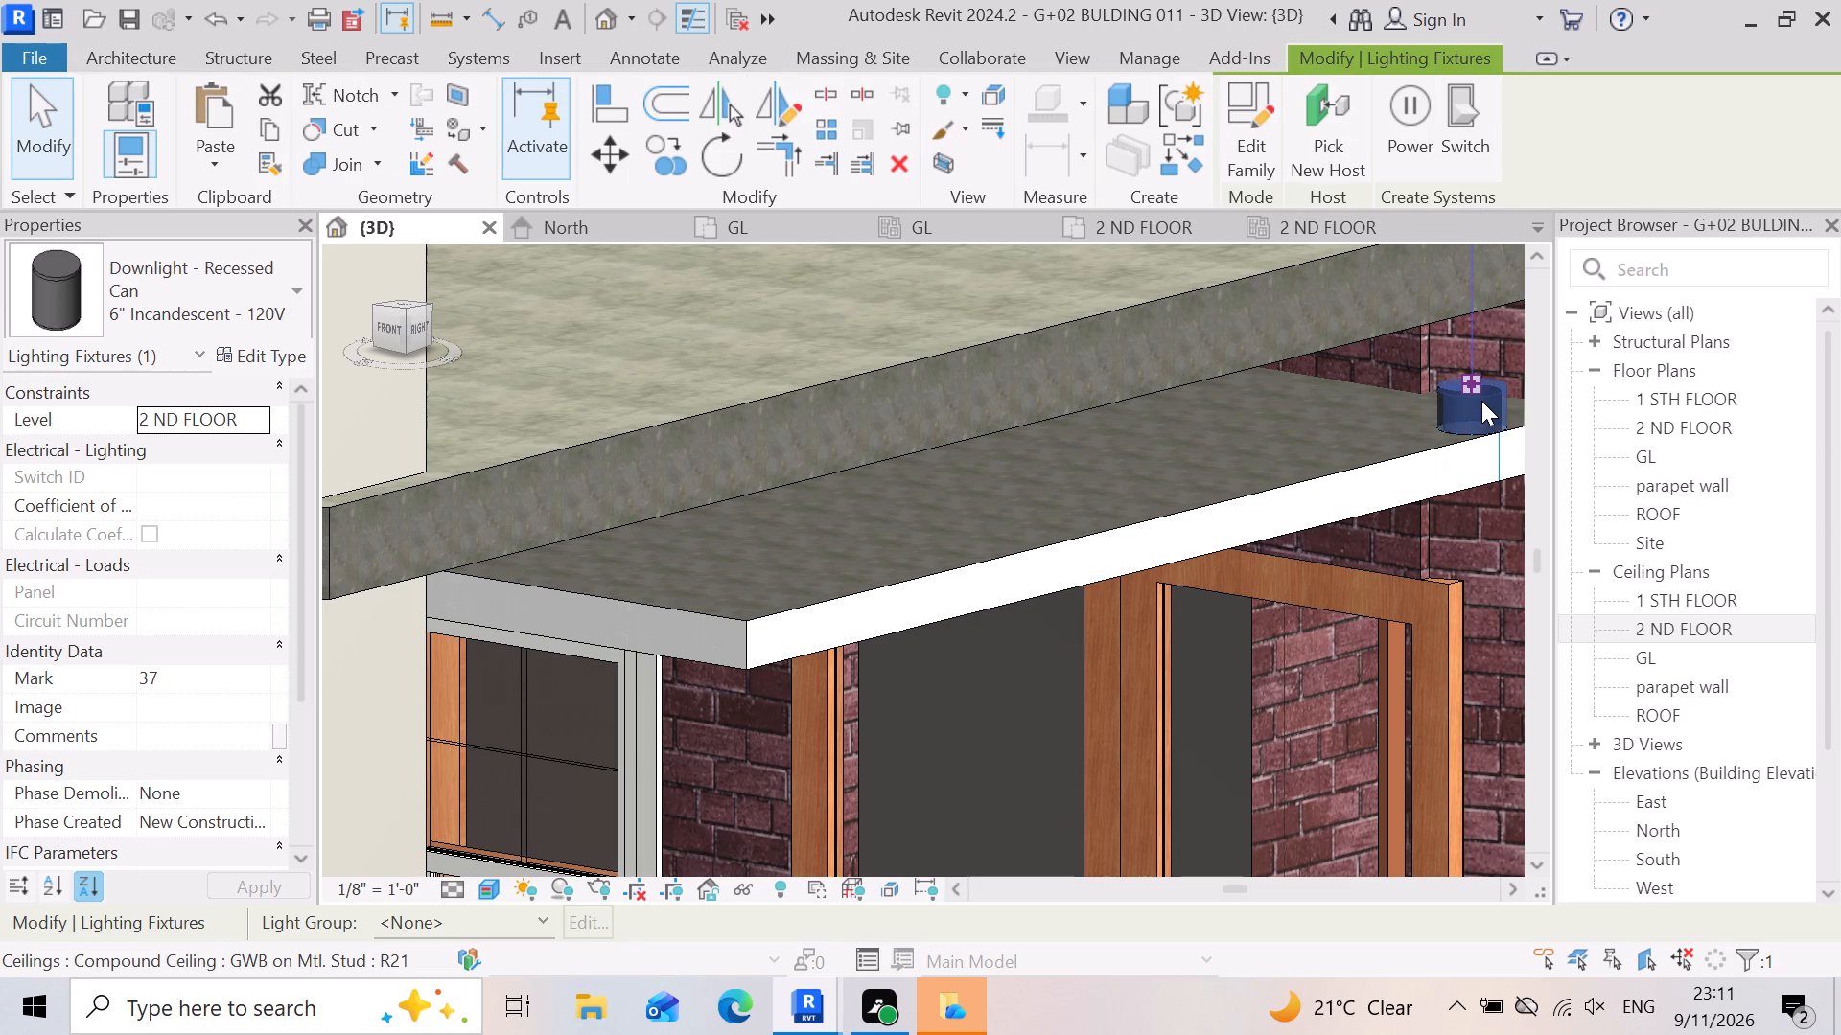
Examine the 2 ND FLOOR balcony ceiling and its recessed can downlights from below, near the front columns and brick wall corner.
scroll(1487, 398, "down", 3)
scroll(1243, 602, "down", 3)
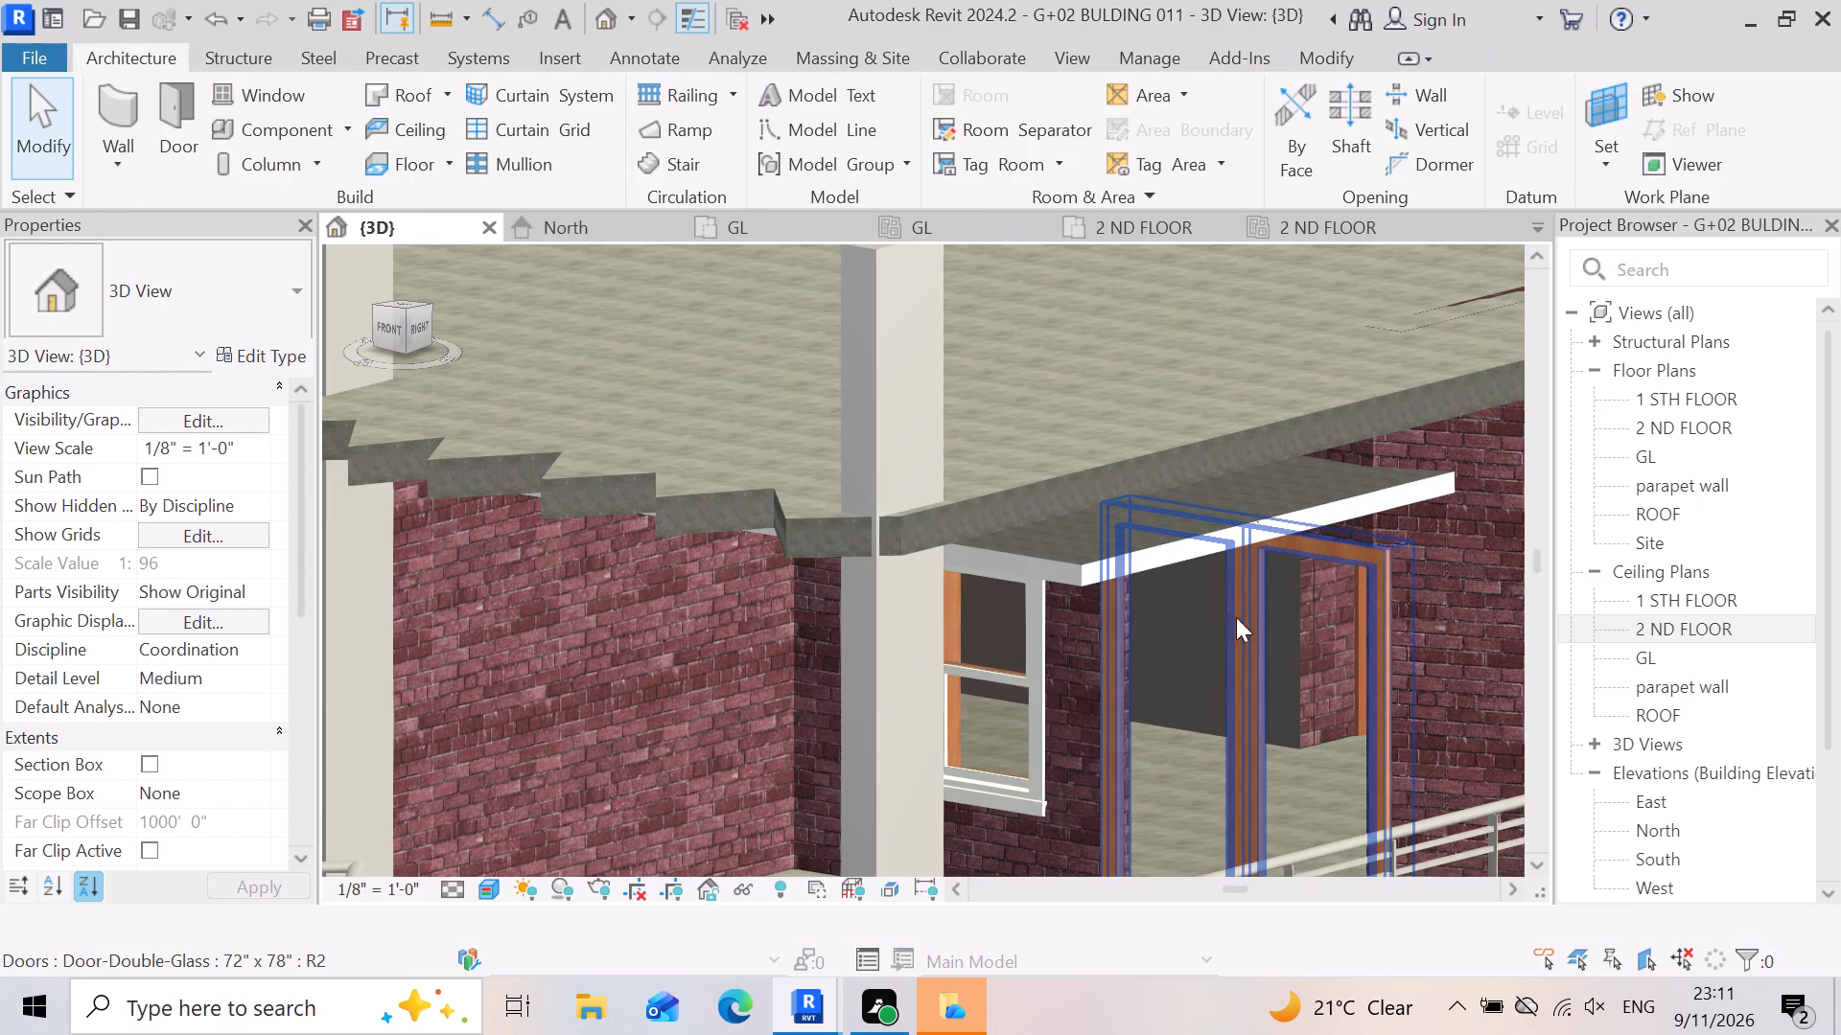
right_click_drag(1203, 715, 1219, 616, "shift")
middle_click_drag(1200, 710, 1219, 616, "shift")
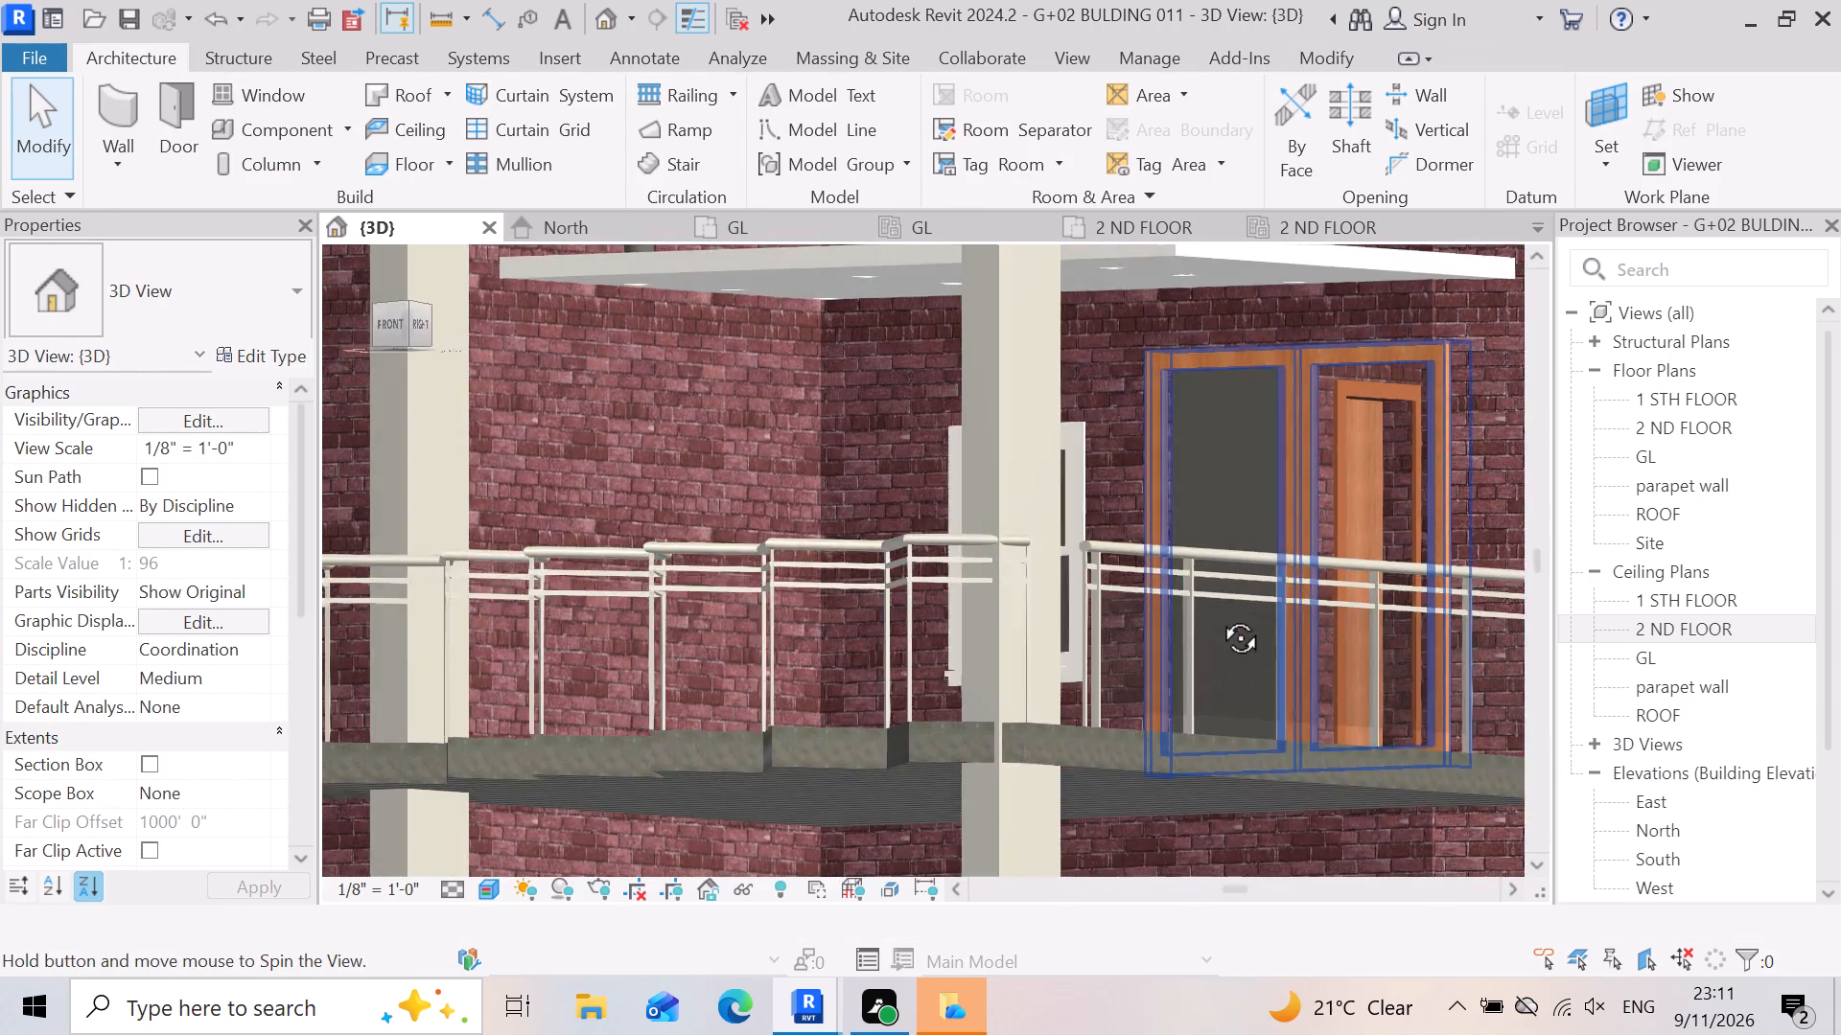
middle_click_drag(1219, 616, 1256, 584, "shift")
right_click_drag(1219, 616, 1254, 580, "shift")
scroll(1263, 625, "down", 3)
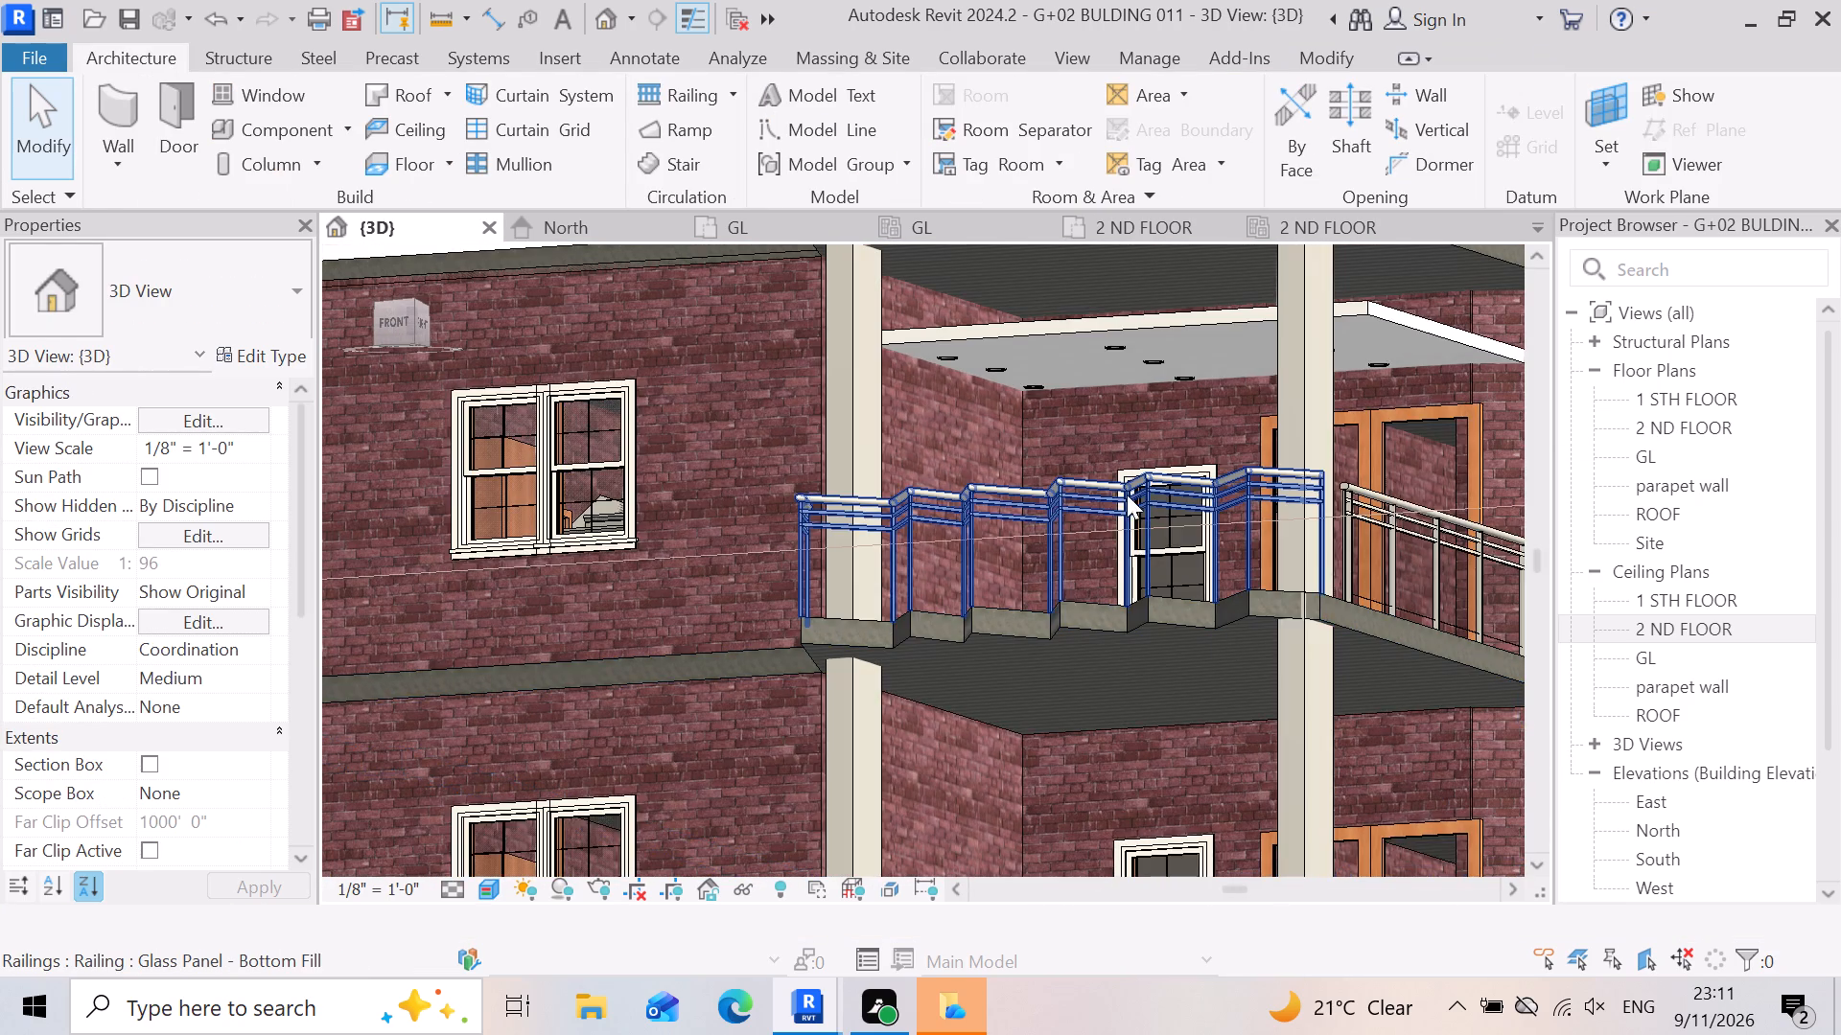
scroll(1127, 492, "up", 3)
scroll(897, 271, "down", 2)
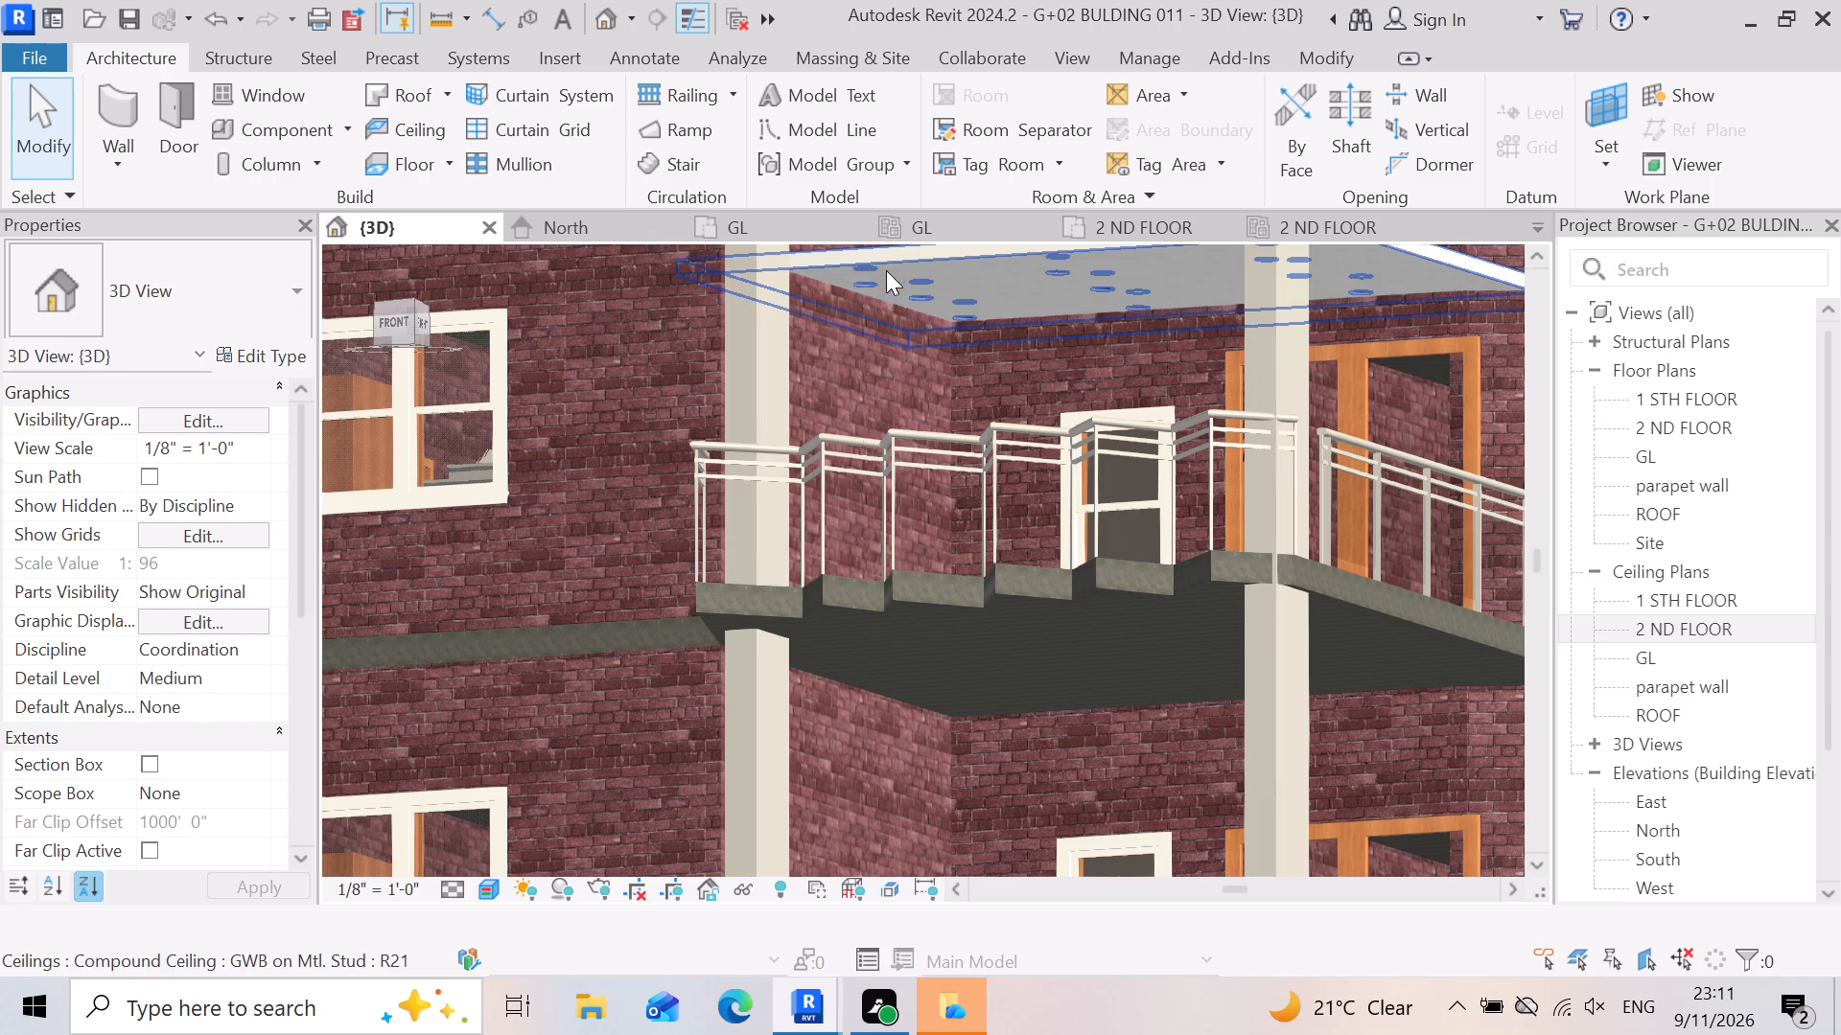
scroll(1343, 290, "up", 1)
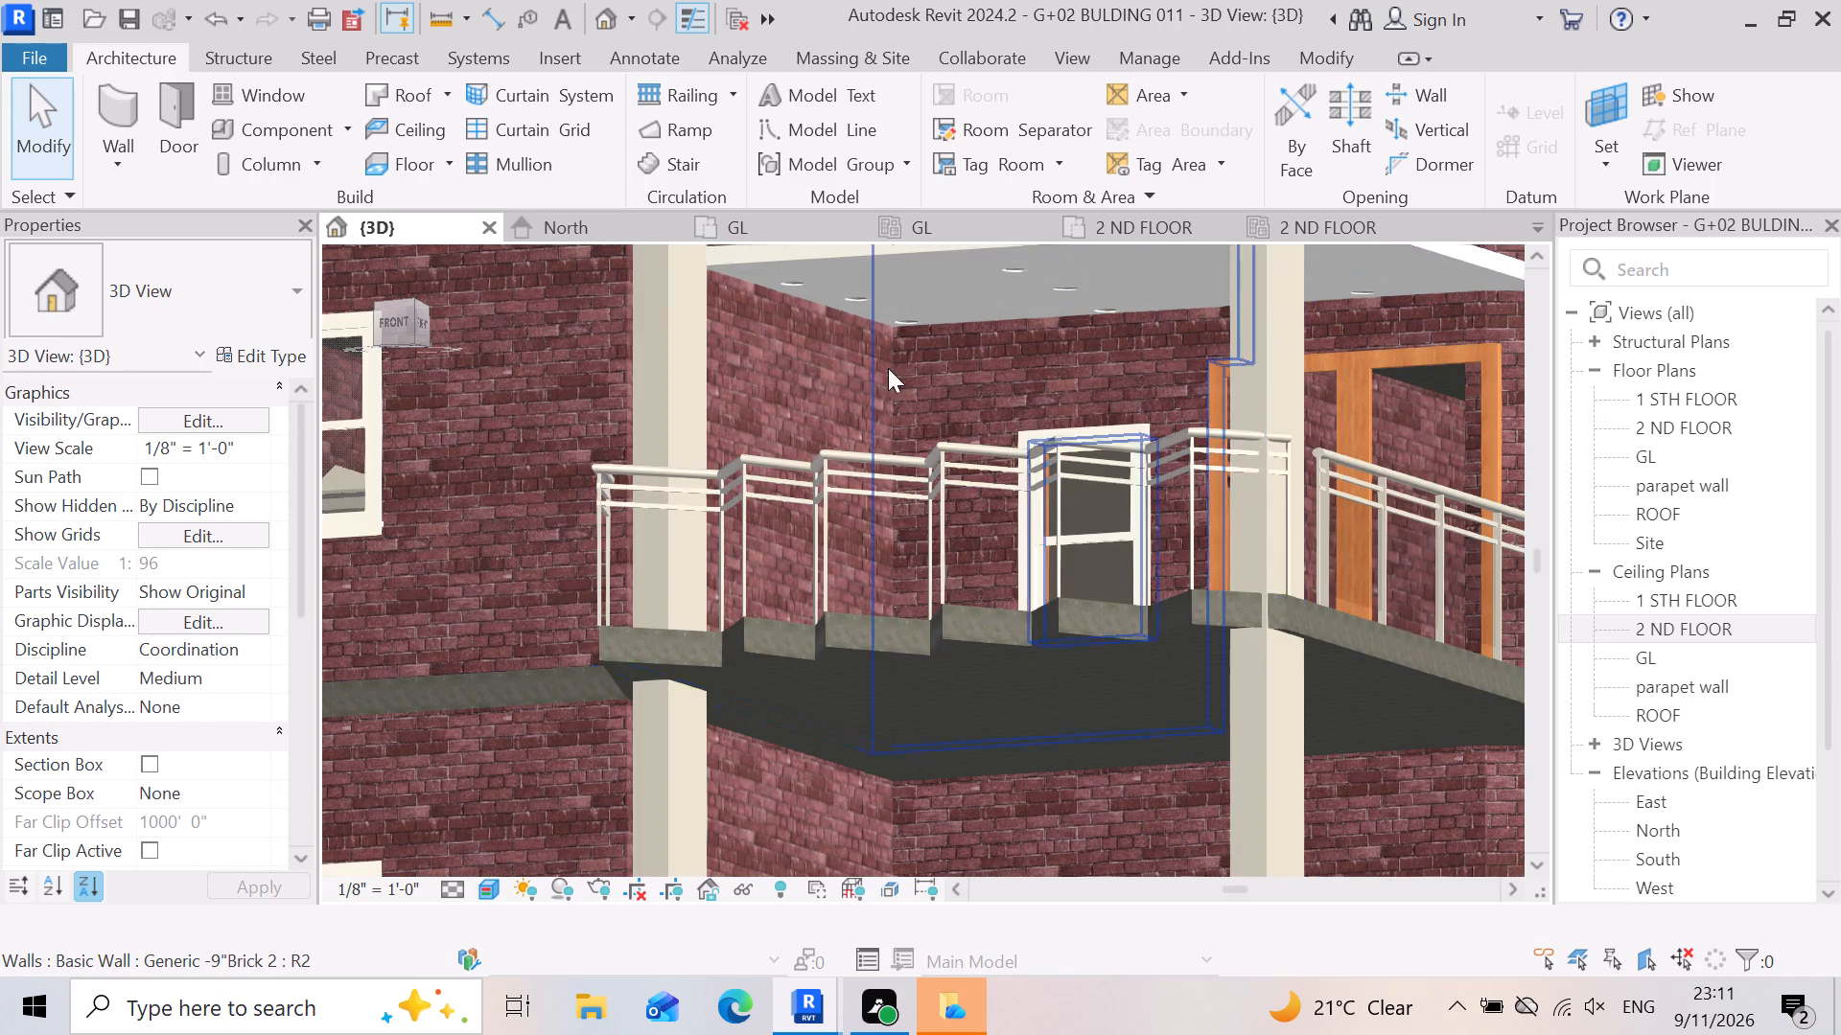
scroll(820, 374, "up", 3)
scroll(840, 256, "up", 3)
scroll(1144, 596, "down", 3)
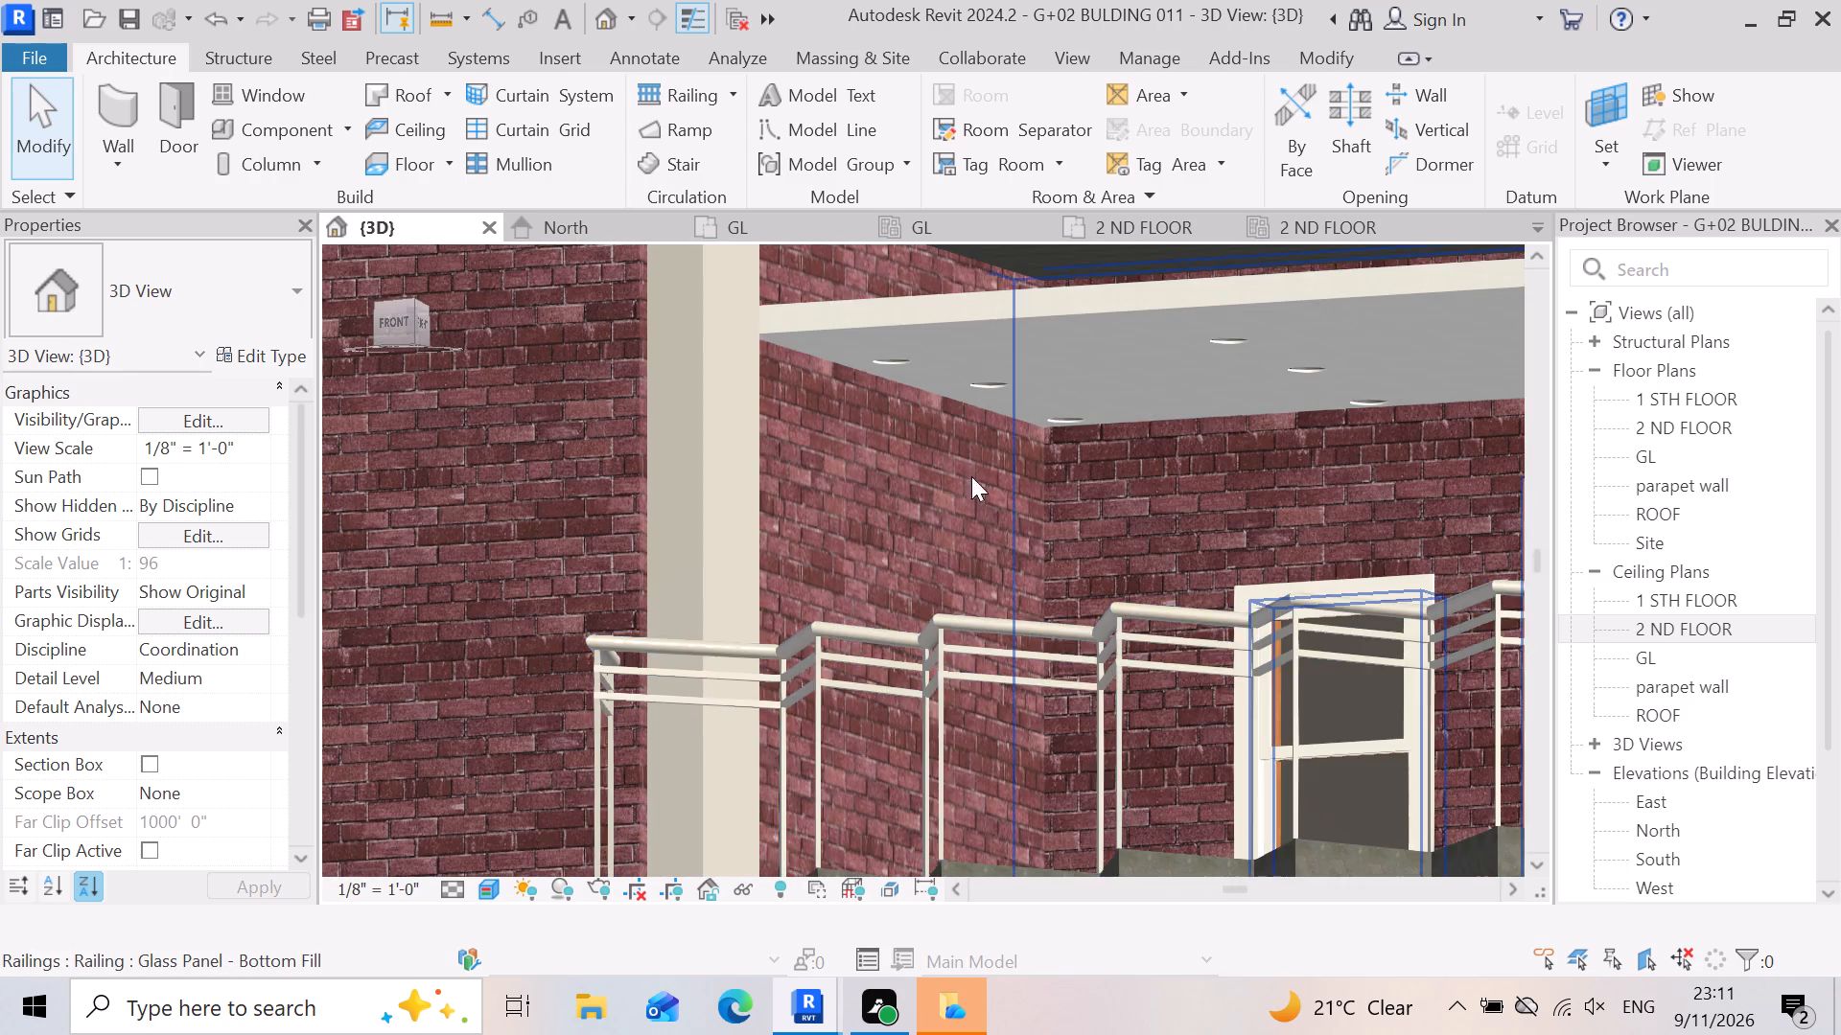
scroll(917, 405, "up", 5)
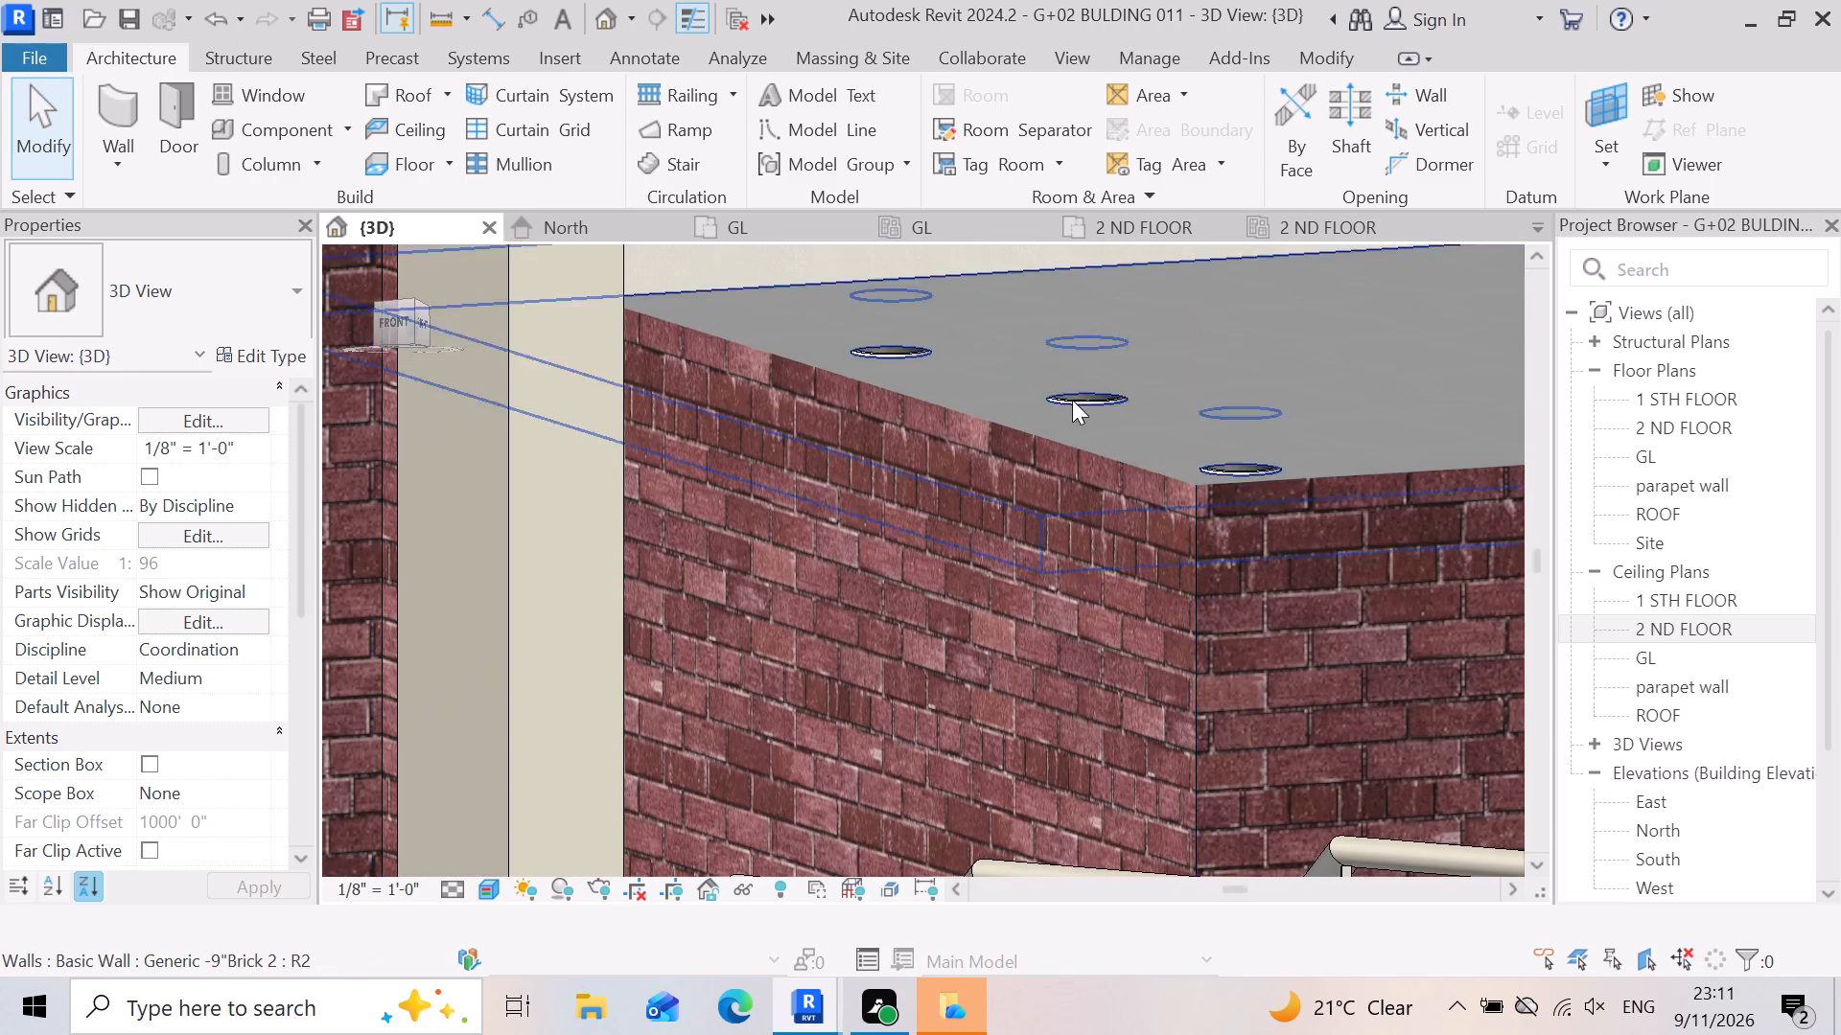
scroll(1066, 380, "down", 11)
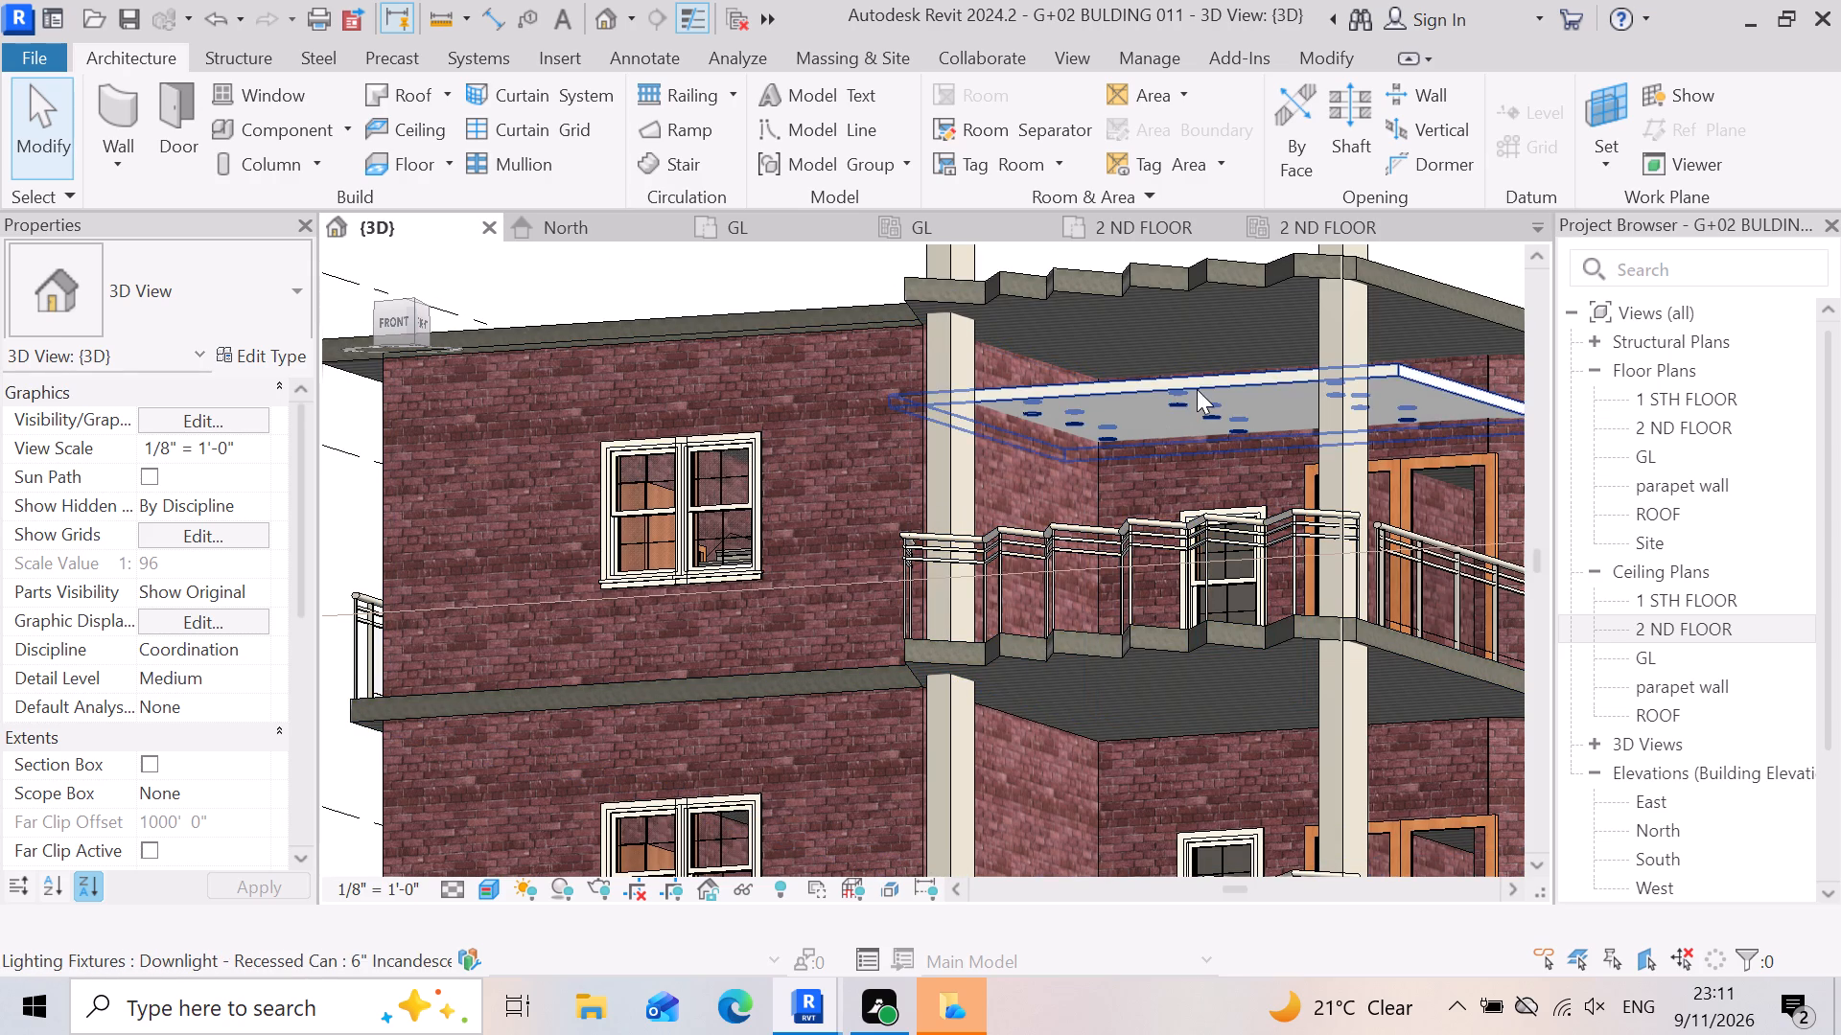
Select the 2 ND FLOOR balcony's Compound Ceiling GWB on Mtl. Stud and nudge it four increments upward in the 3D view.
scroll(1249, 491, "up", 6)
left_click(1304, 352)
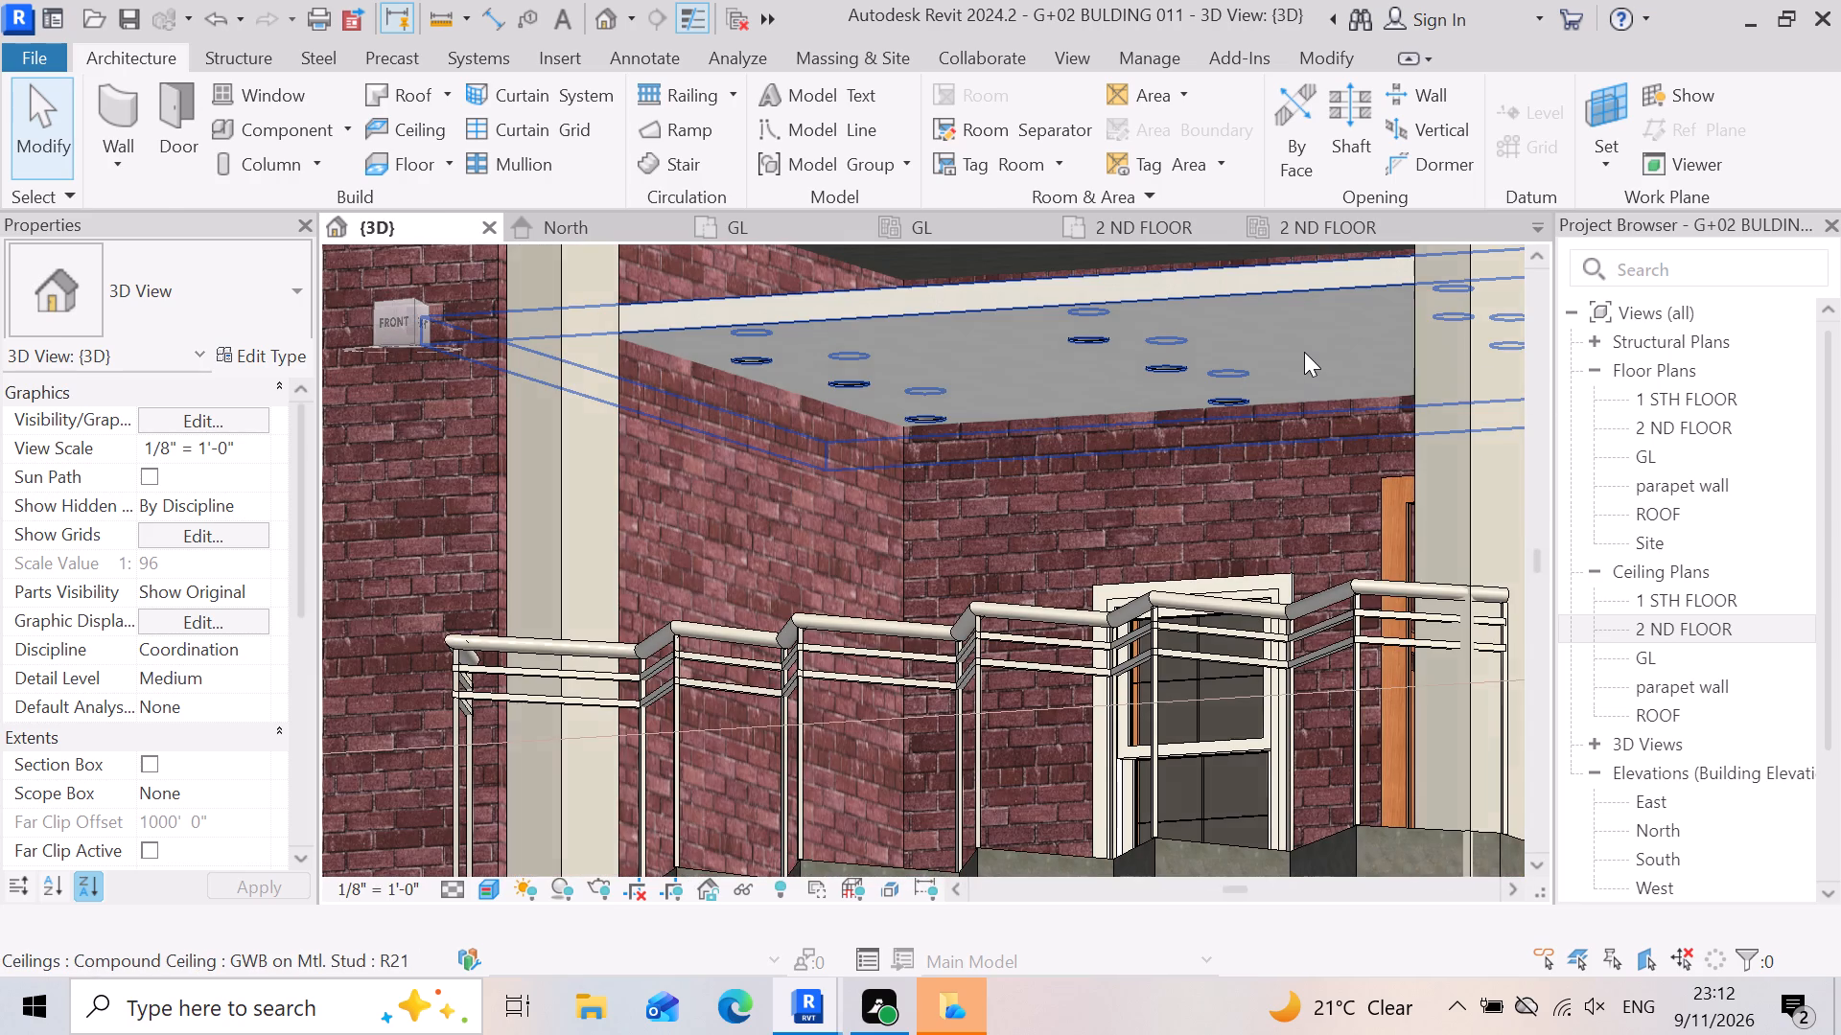
scroll(1002, 364, "down", 8)
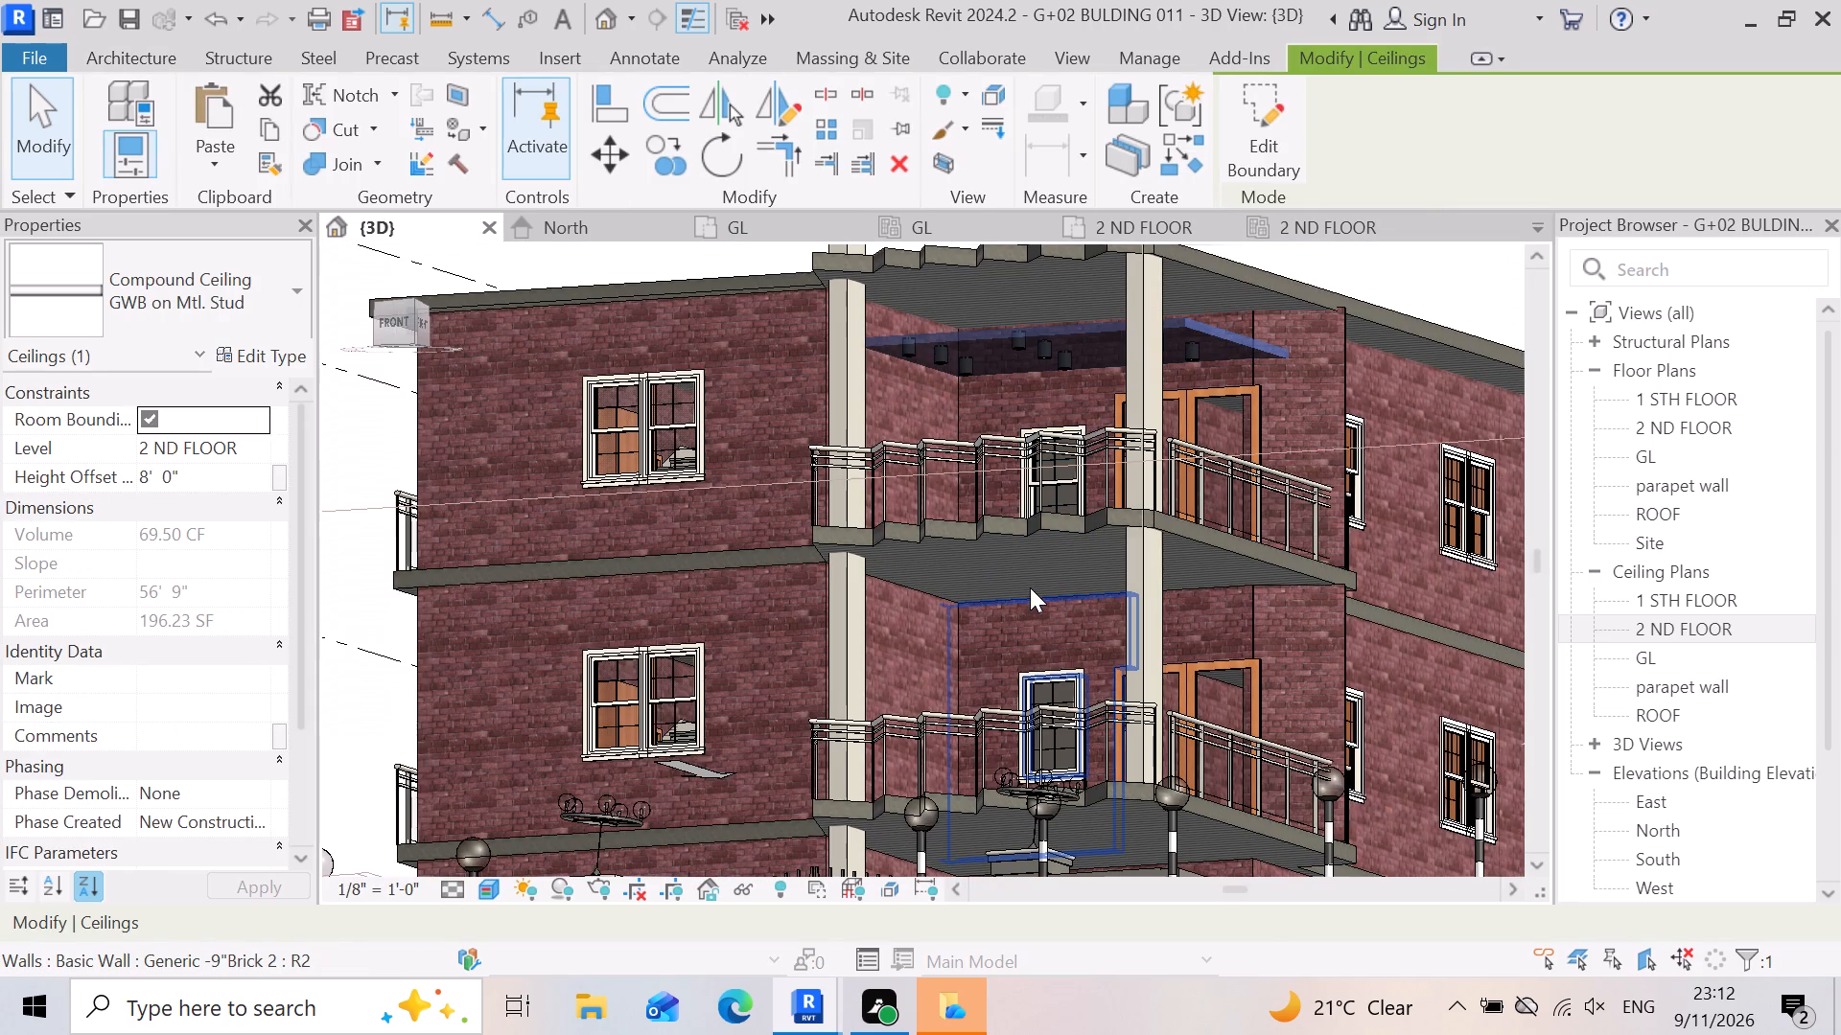
key("Up")
key("Up")
key("Up")
key("Up")
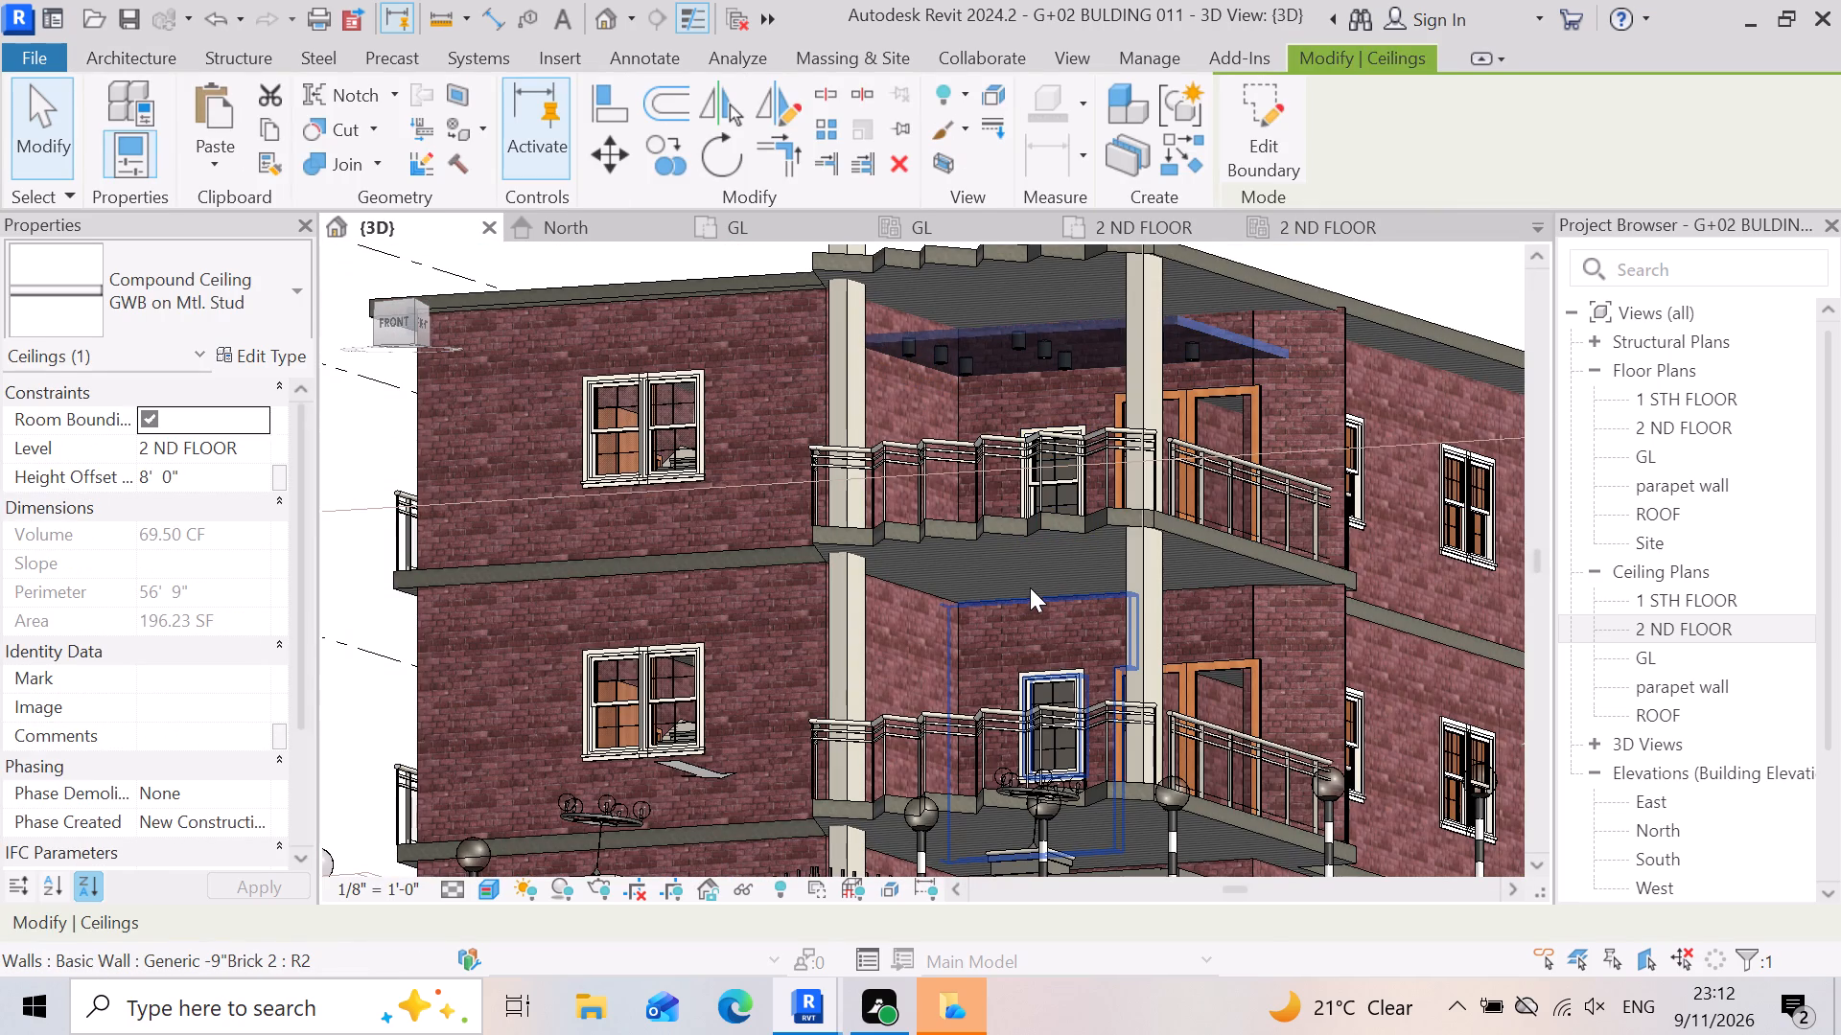
Nudge the selected 2 ND FLOOR balcony ceiling 17 increments downward in the 3D view from the building's front.
key("Down")
key("Down")
key("Down")
key("Down")
key("Down")
key("Down")
key("Down")
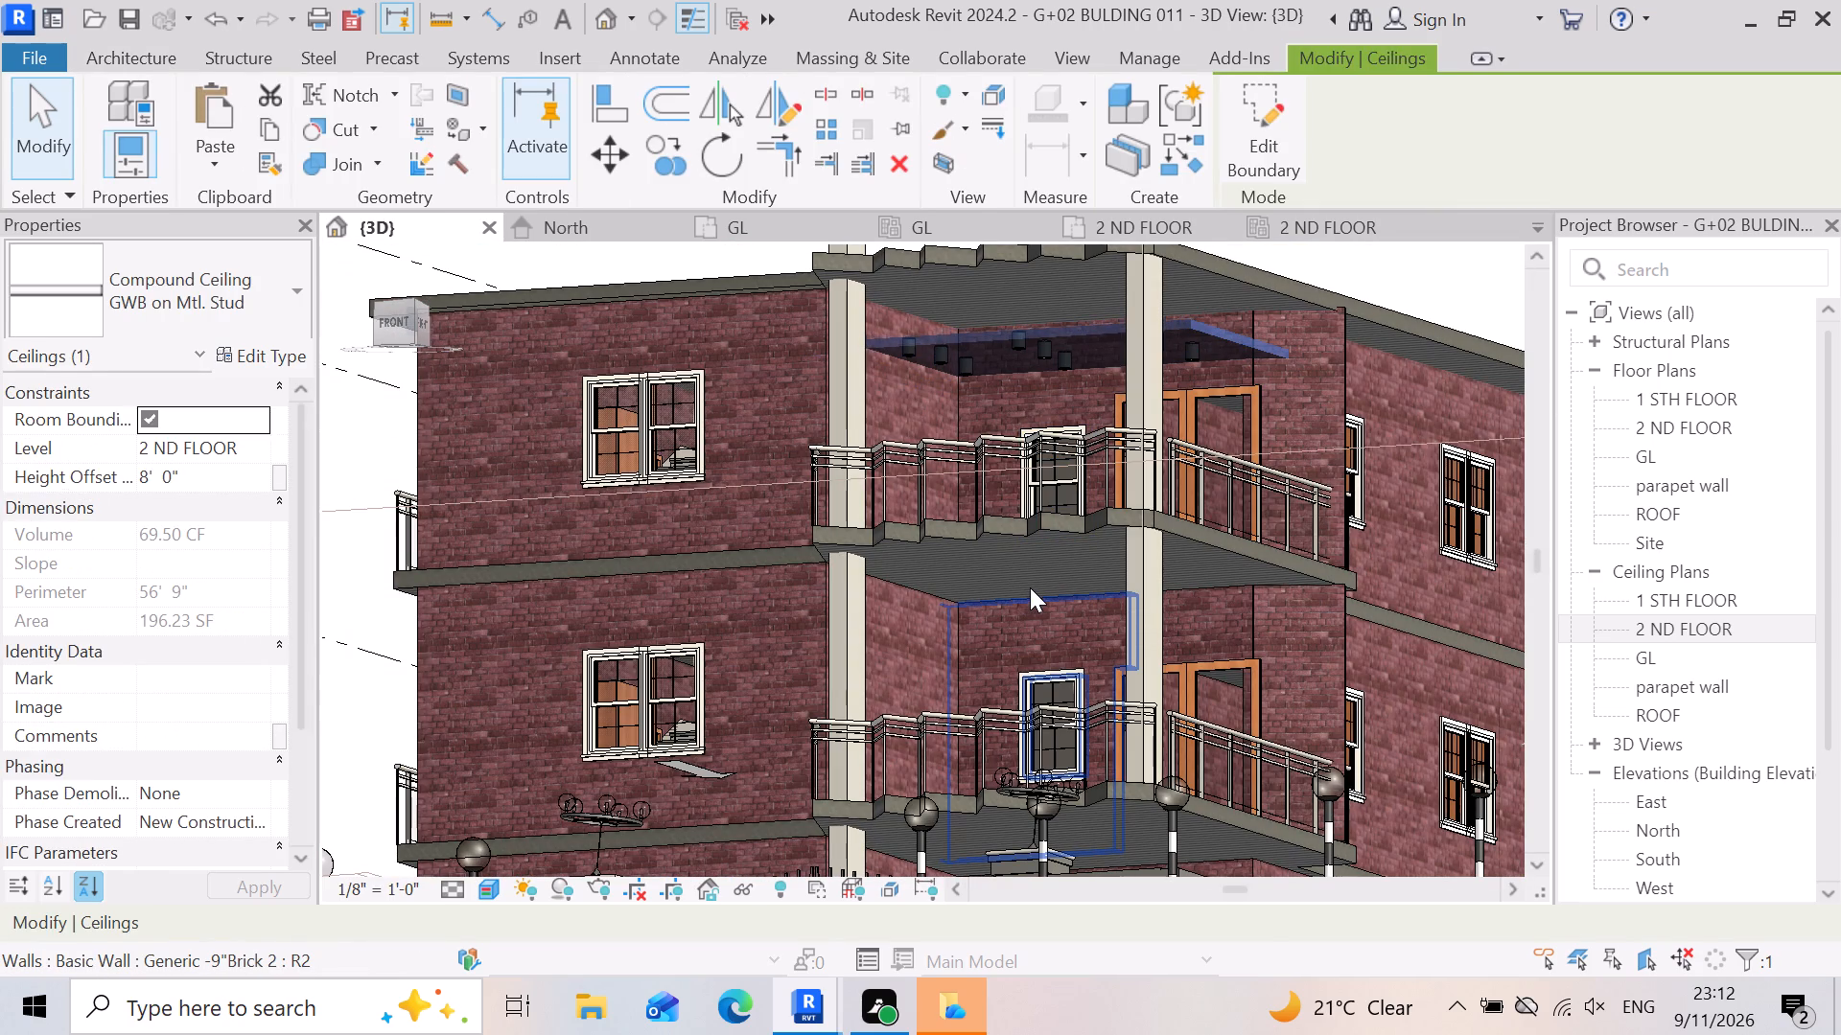
key("Down")
key("Down")
key("Down")
key("Down")
key("Down")
key("Down")
key("Down")
key("Down")
key("Down")
key("Down")
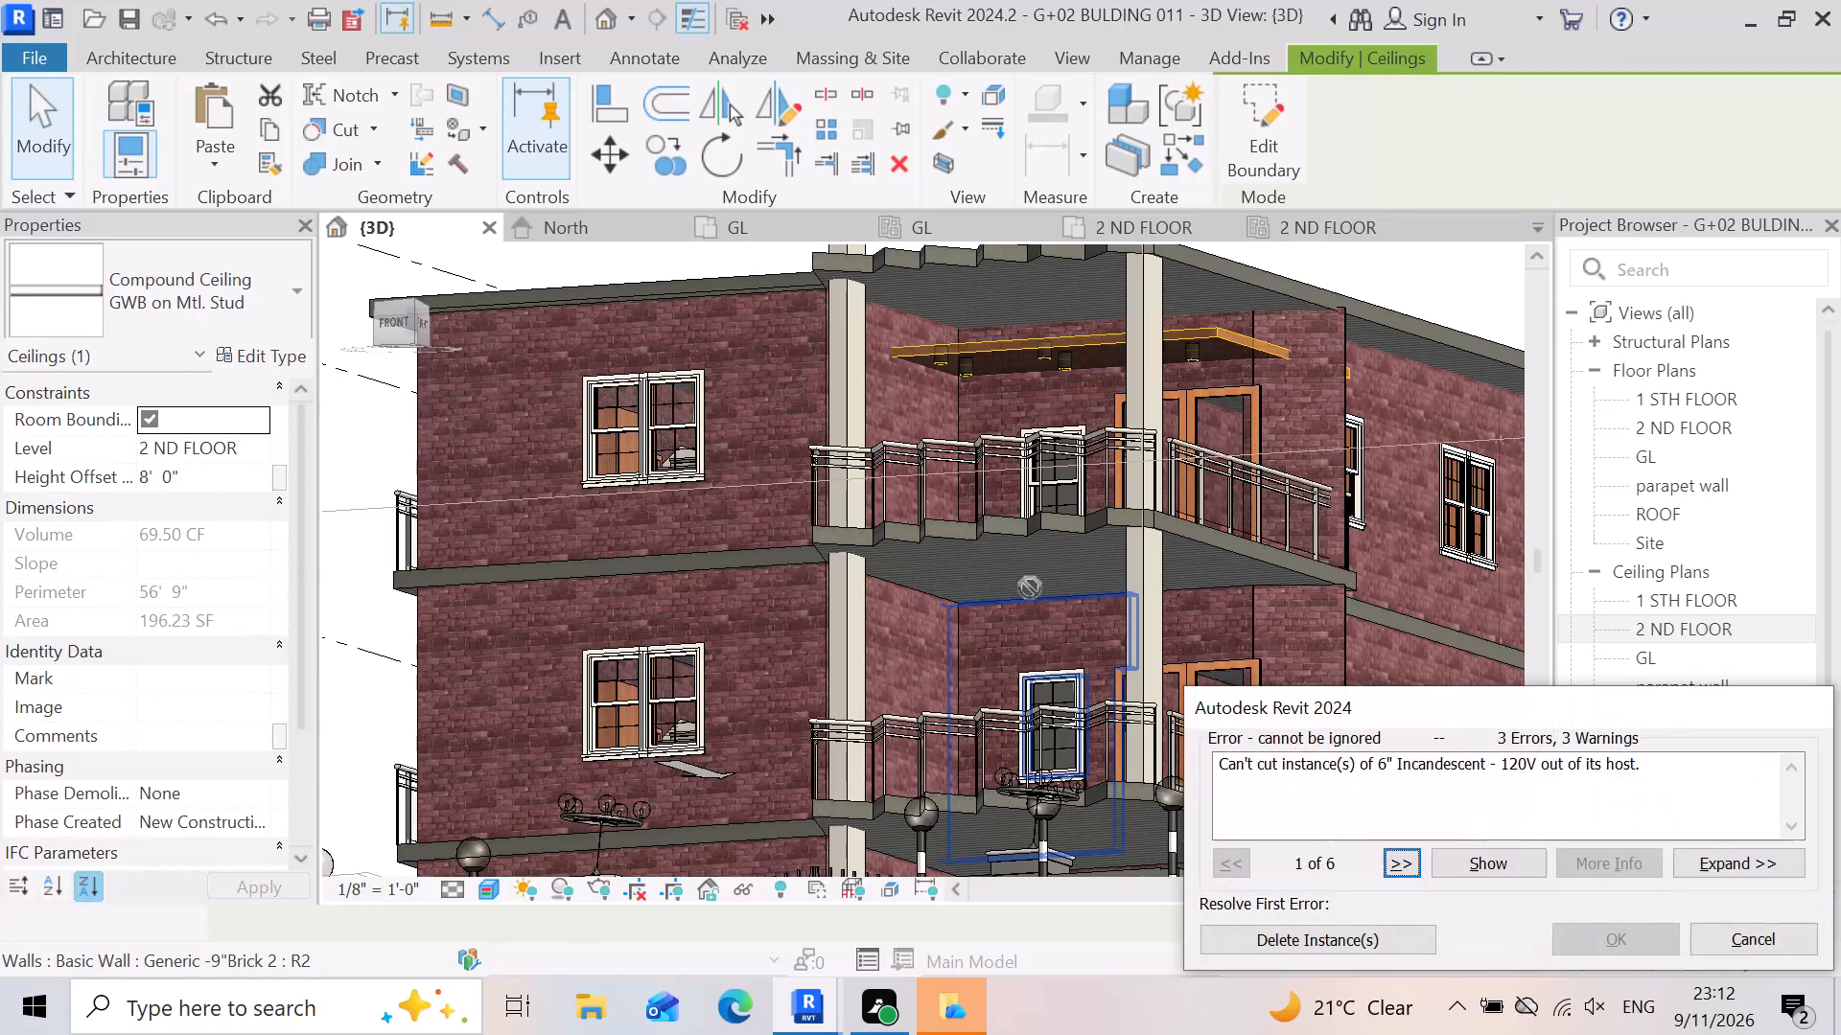
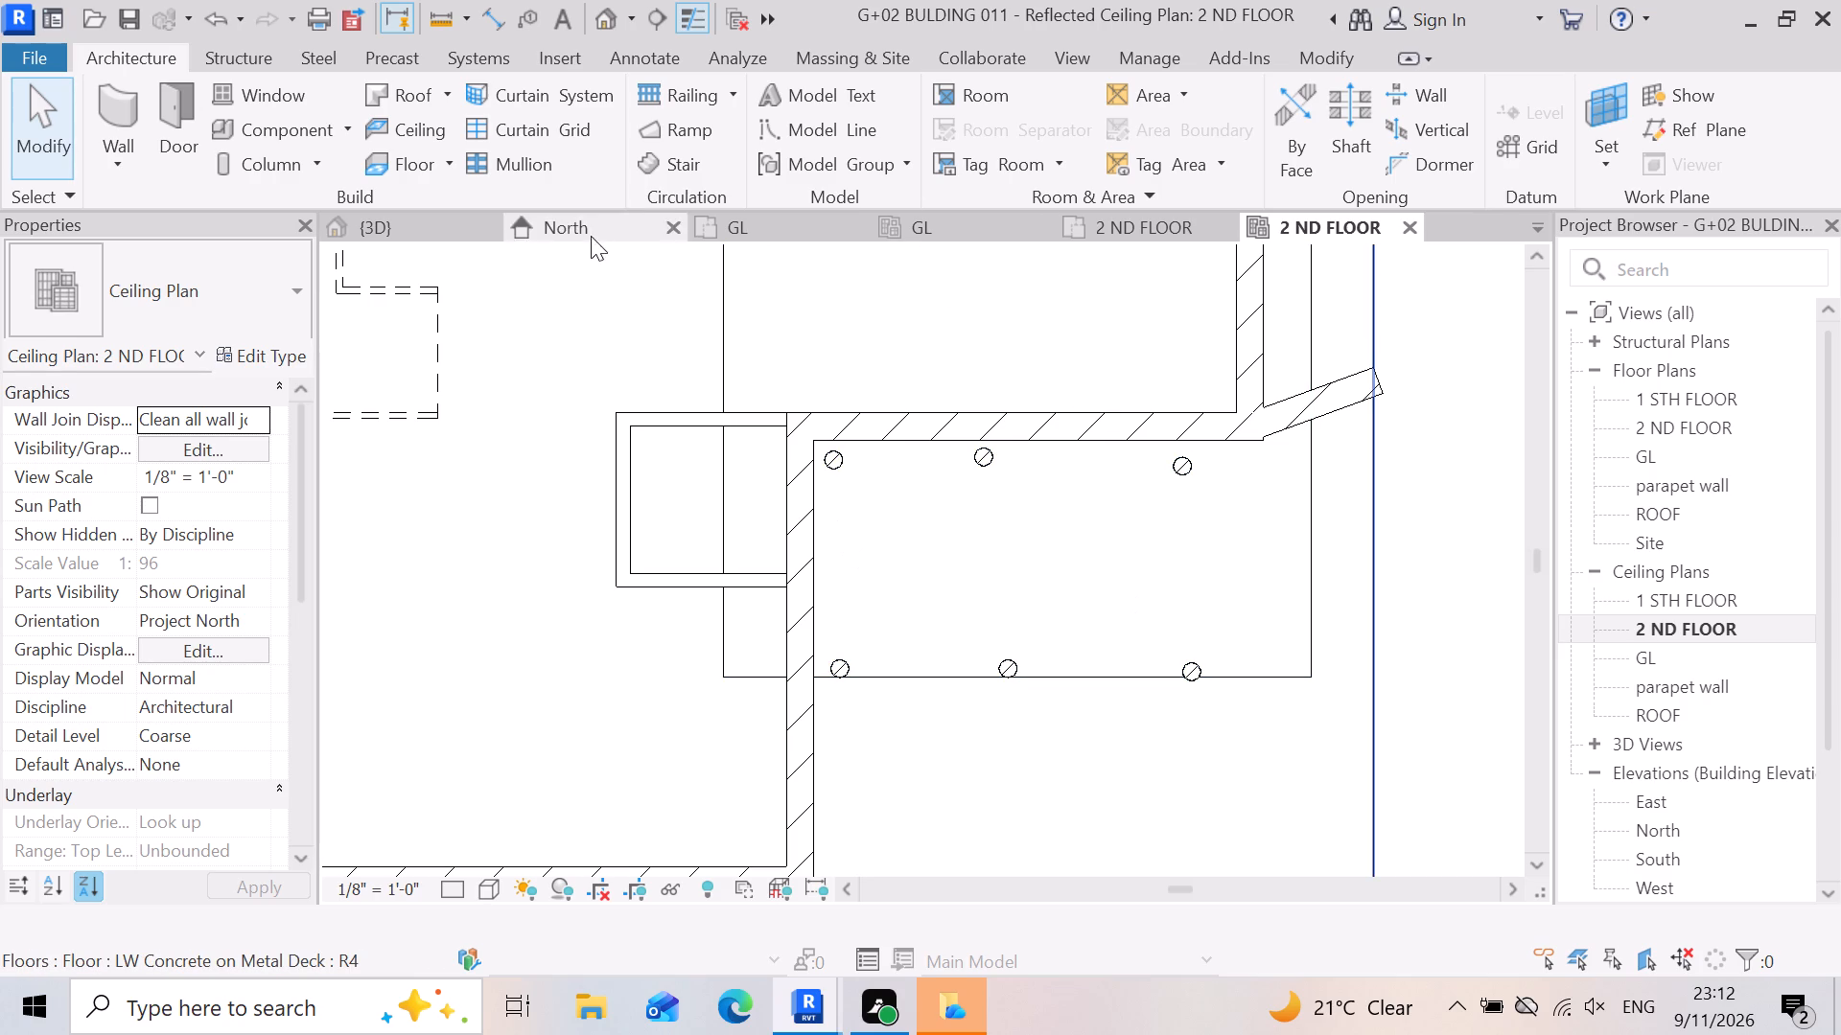
In the 3D view, delete the two leftmost recessed can downlights along the 2 ND FLOOR balcony ceiling's front edge.
left_click(444, 233)
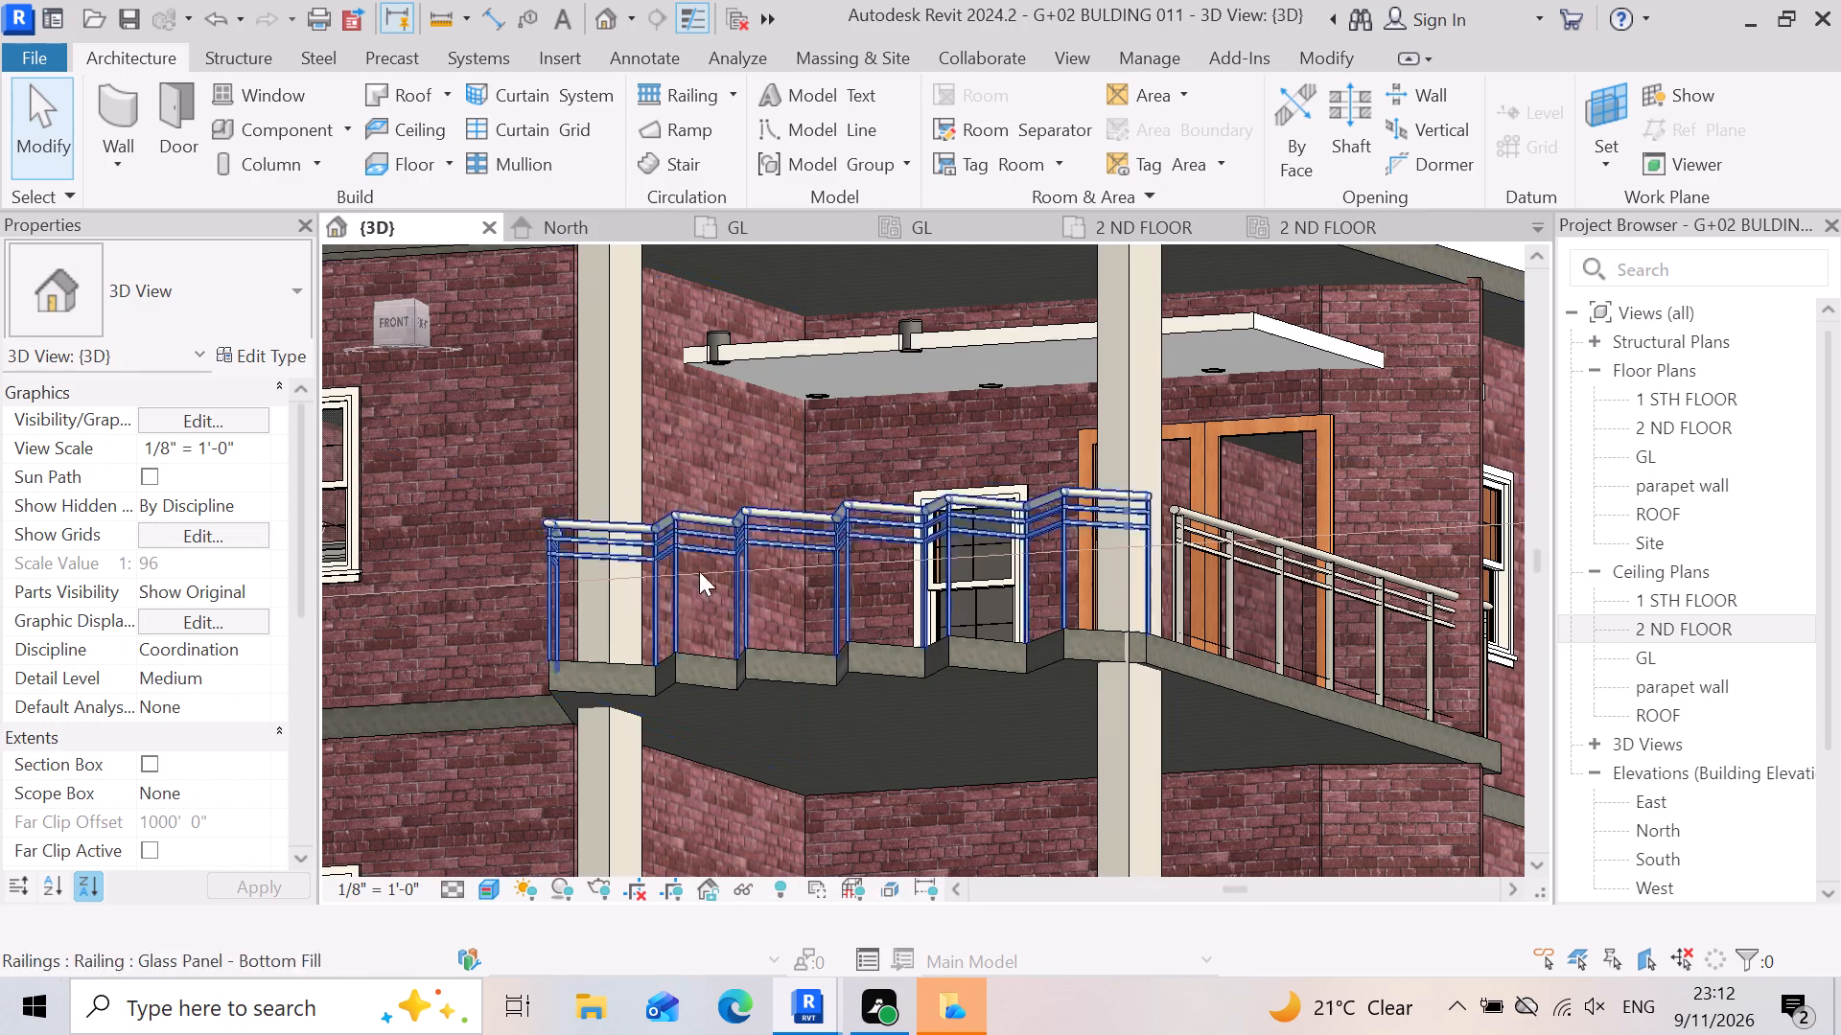
scroll(1105, 473, "up", 3)
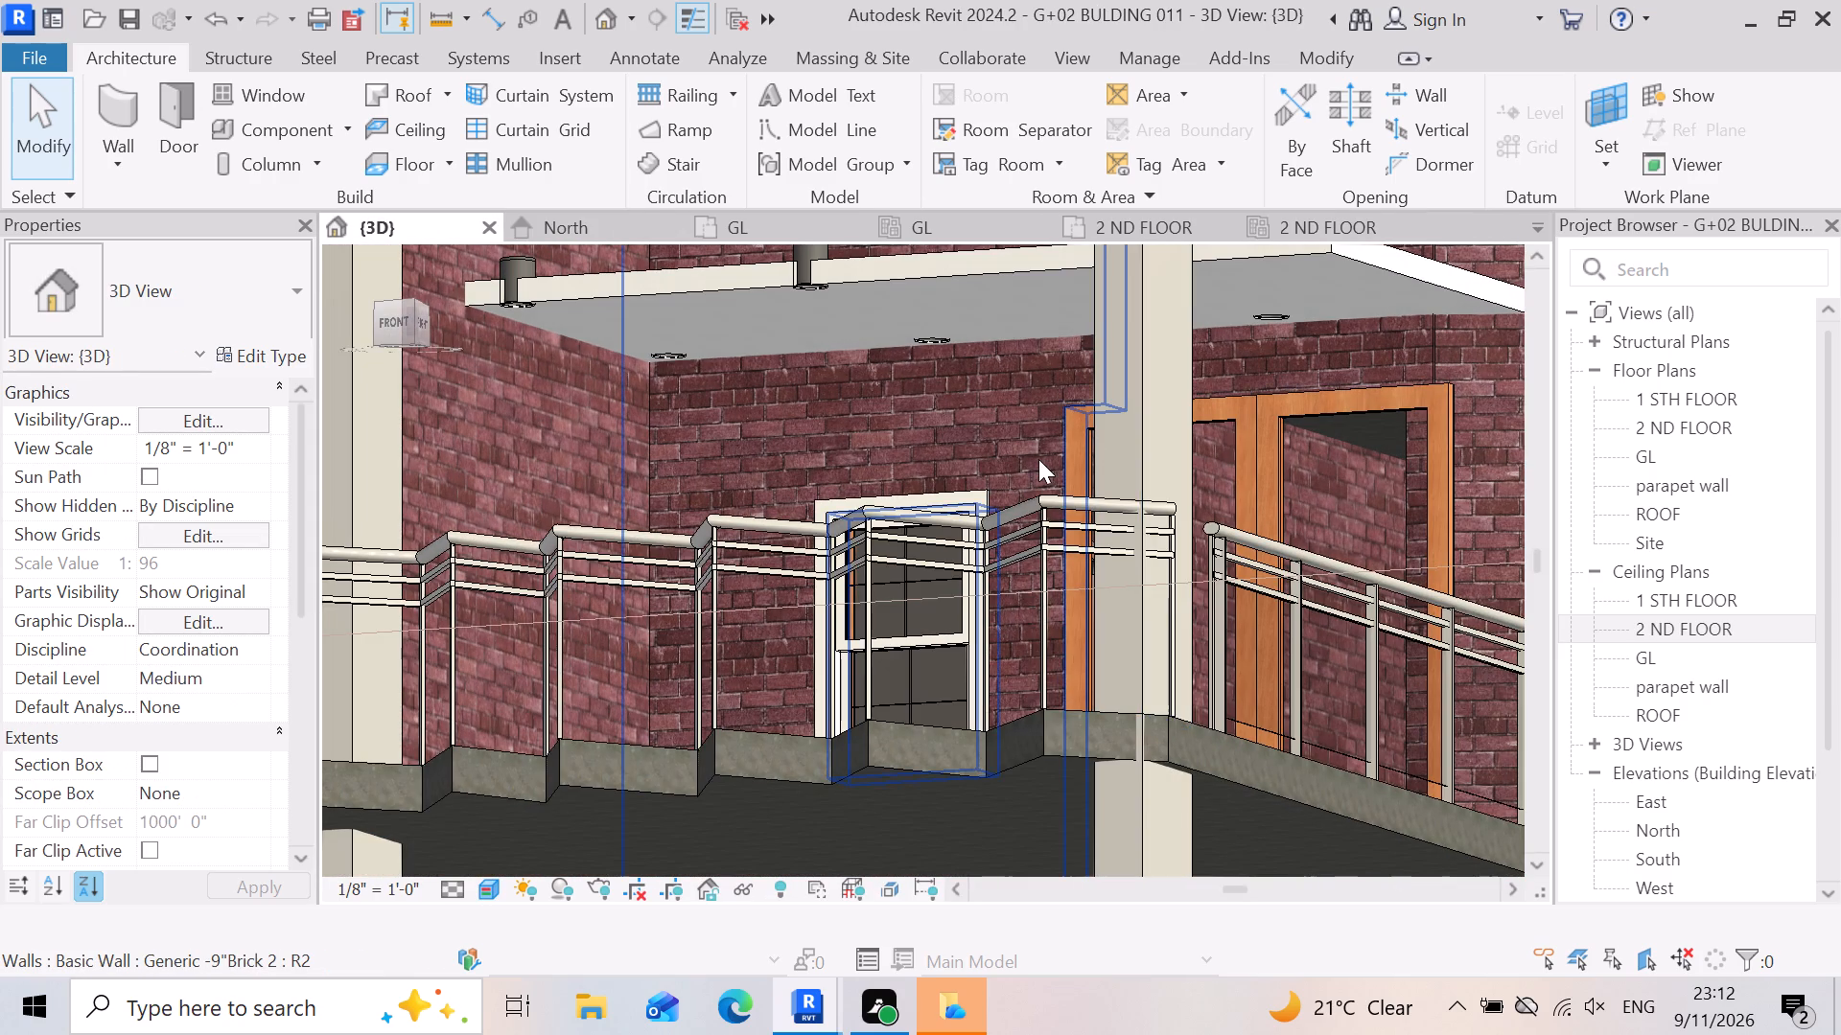
scroll(1131, 539, "down", 3)
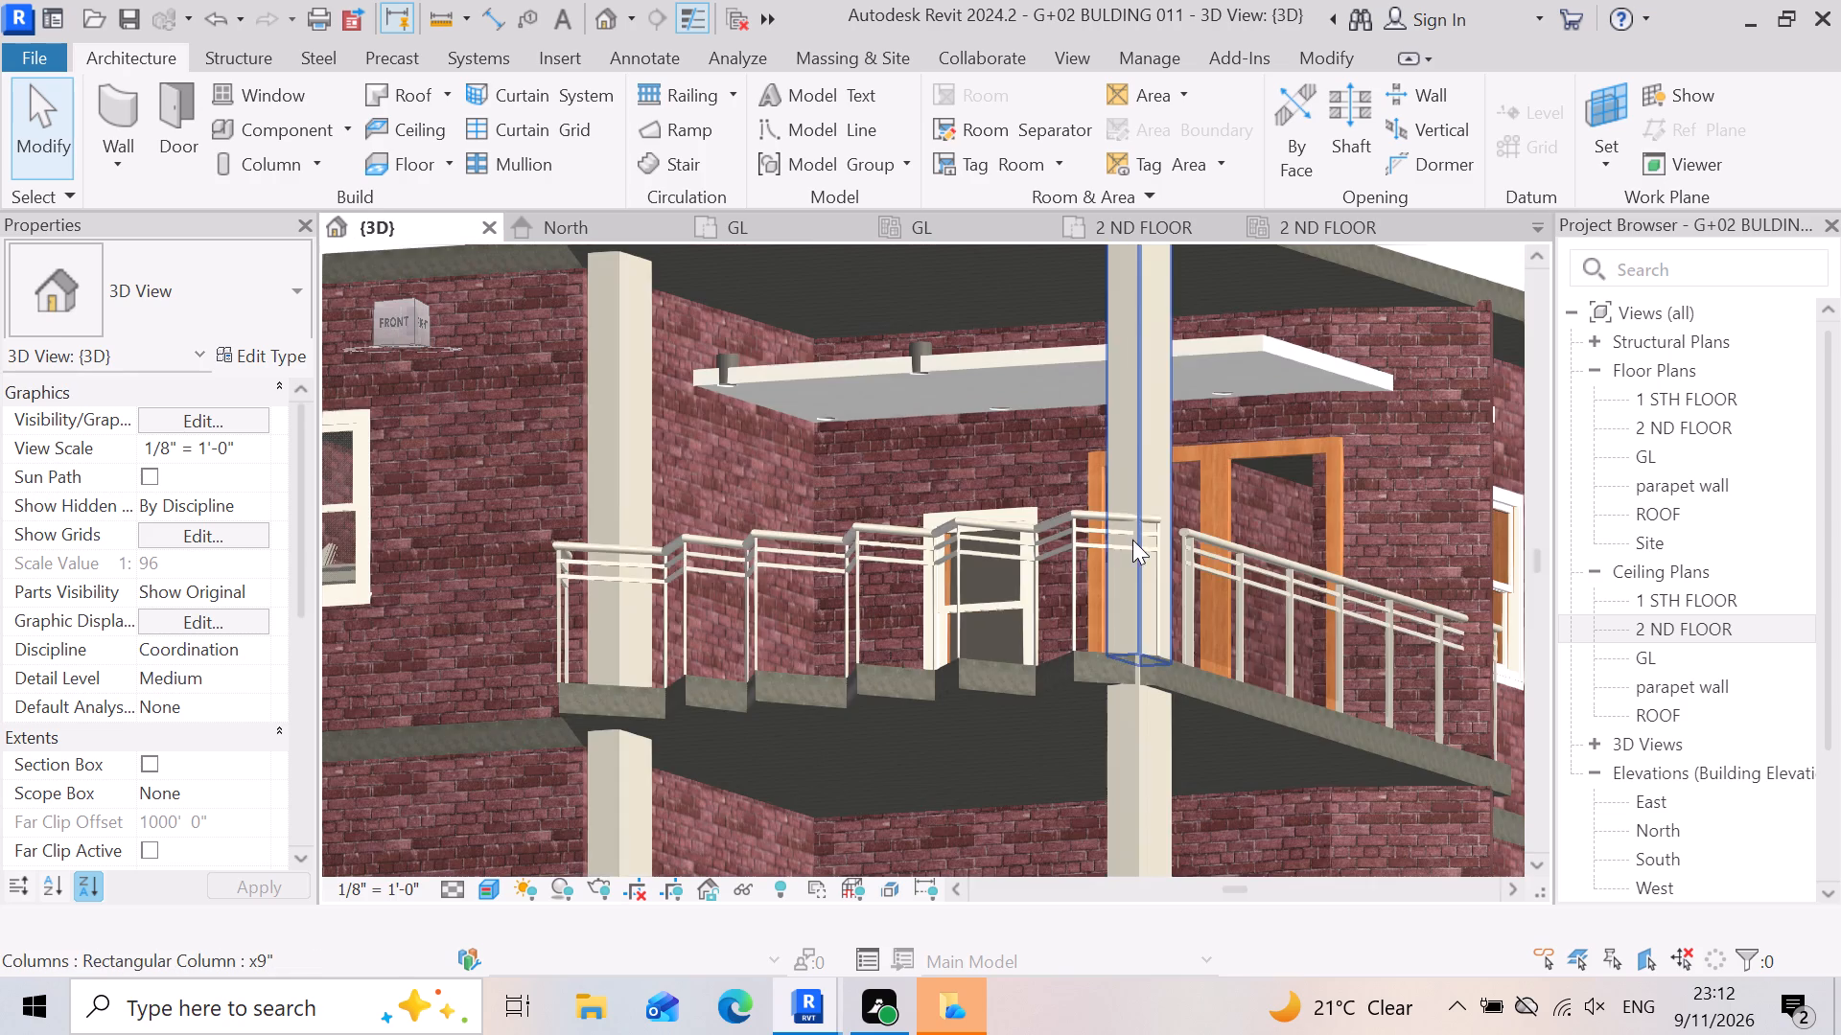
scroll(717, 346, "up", 11)
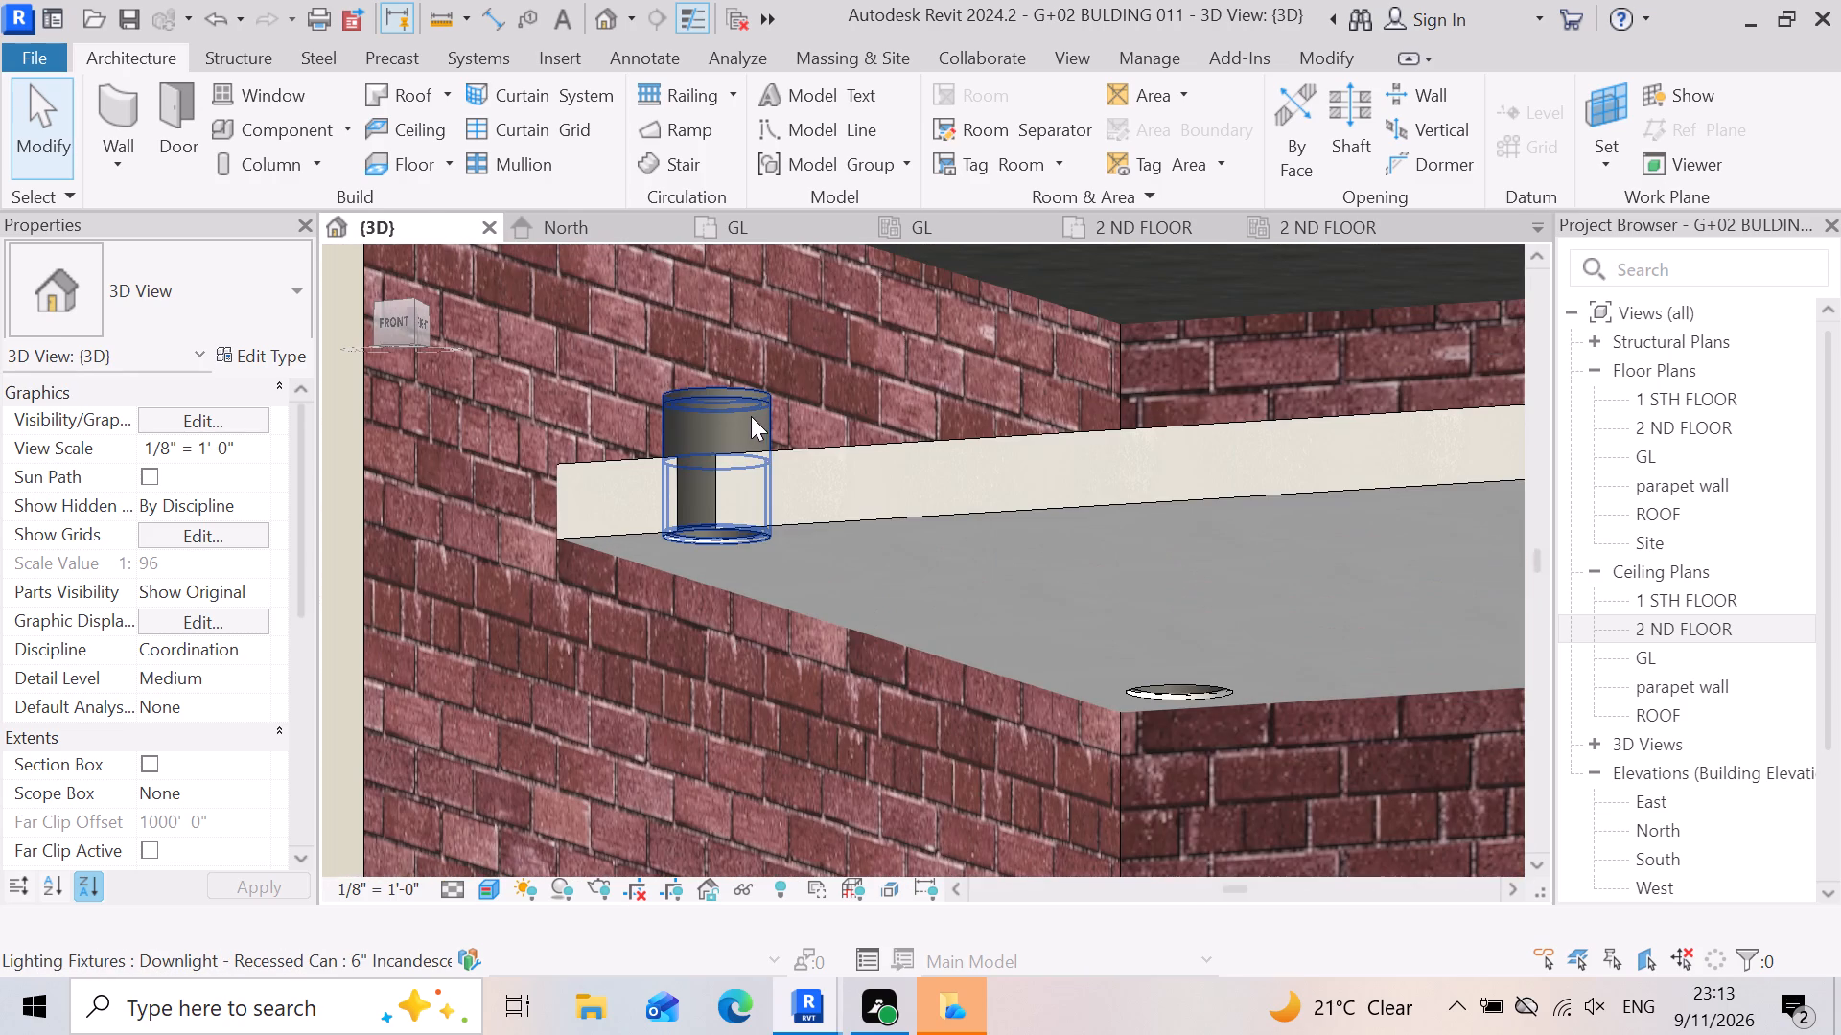
left_click(751, 416)
key("Delete")
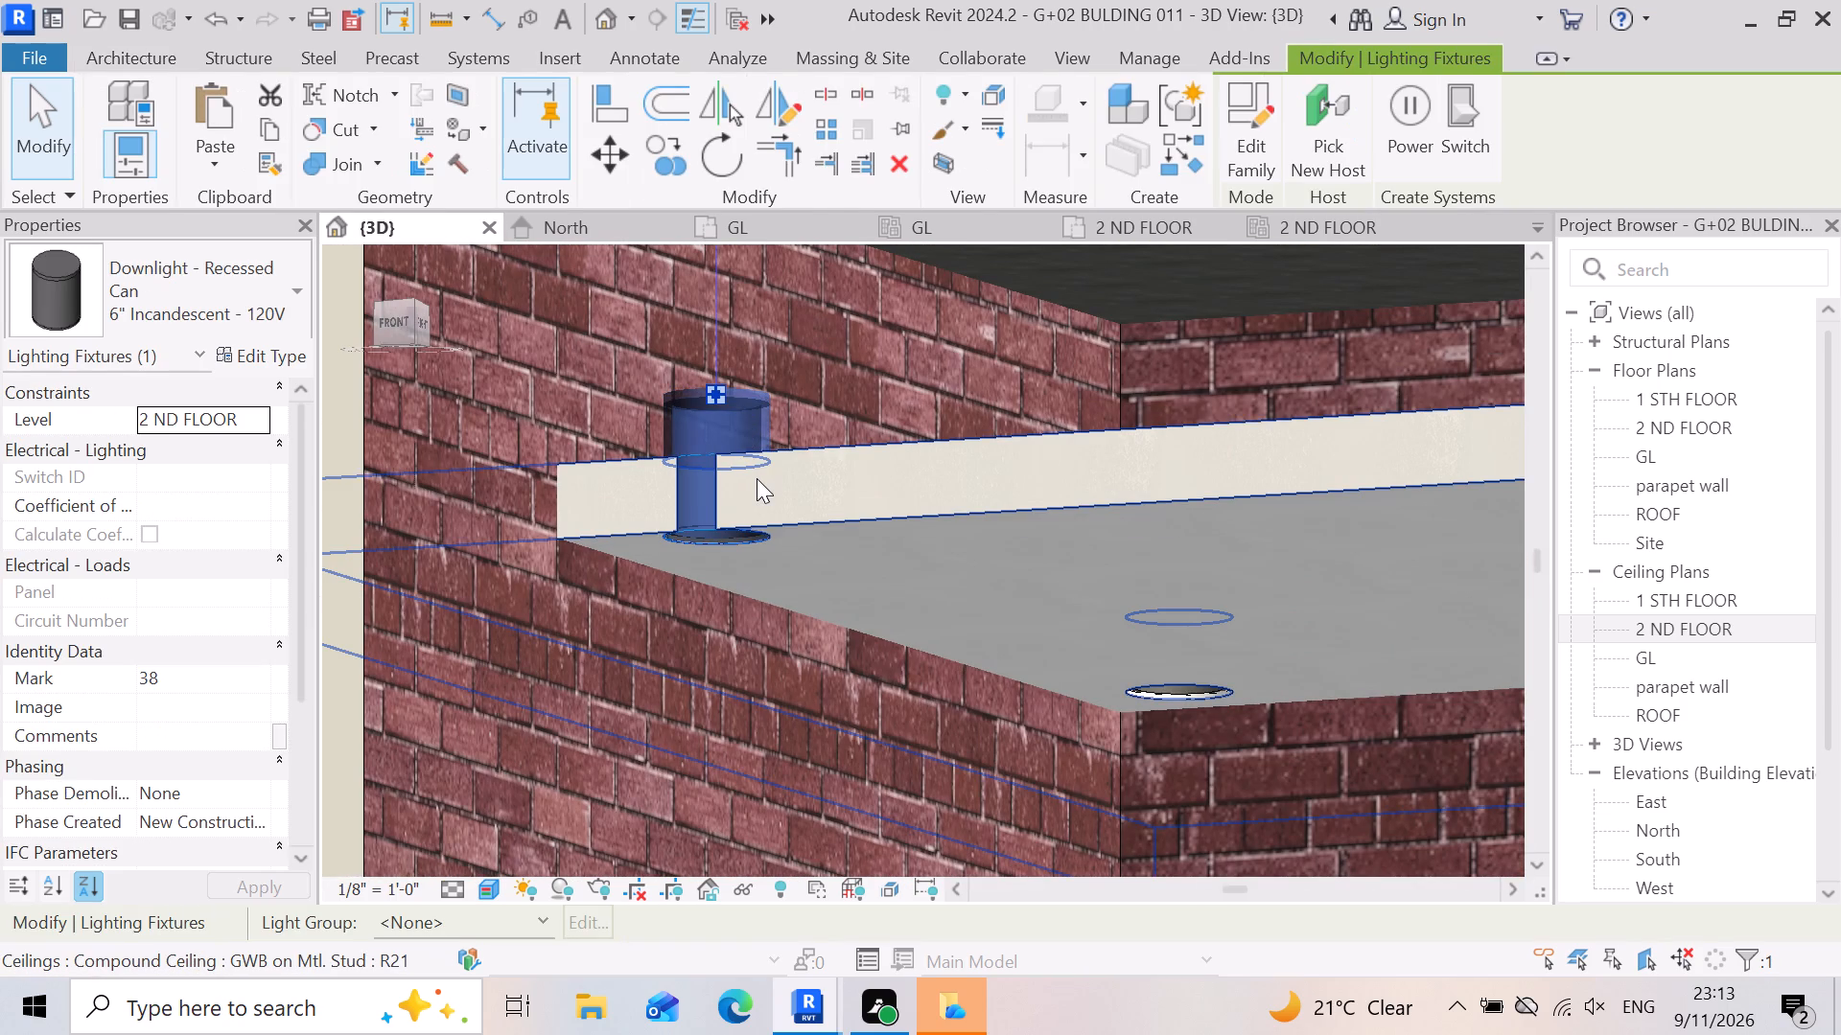
scroll(671, 448, "down", 5)
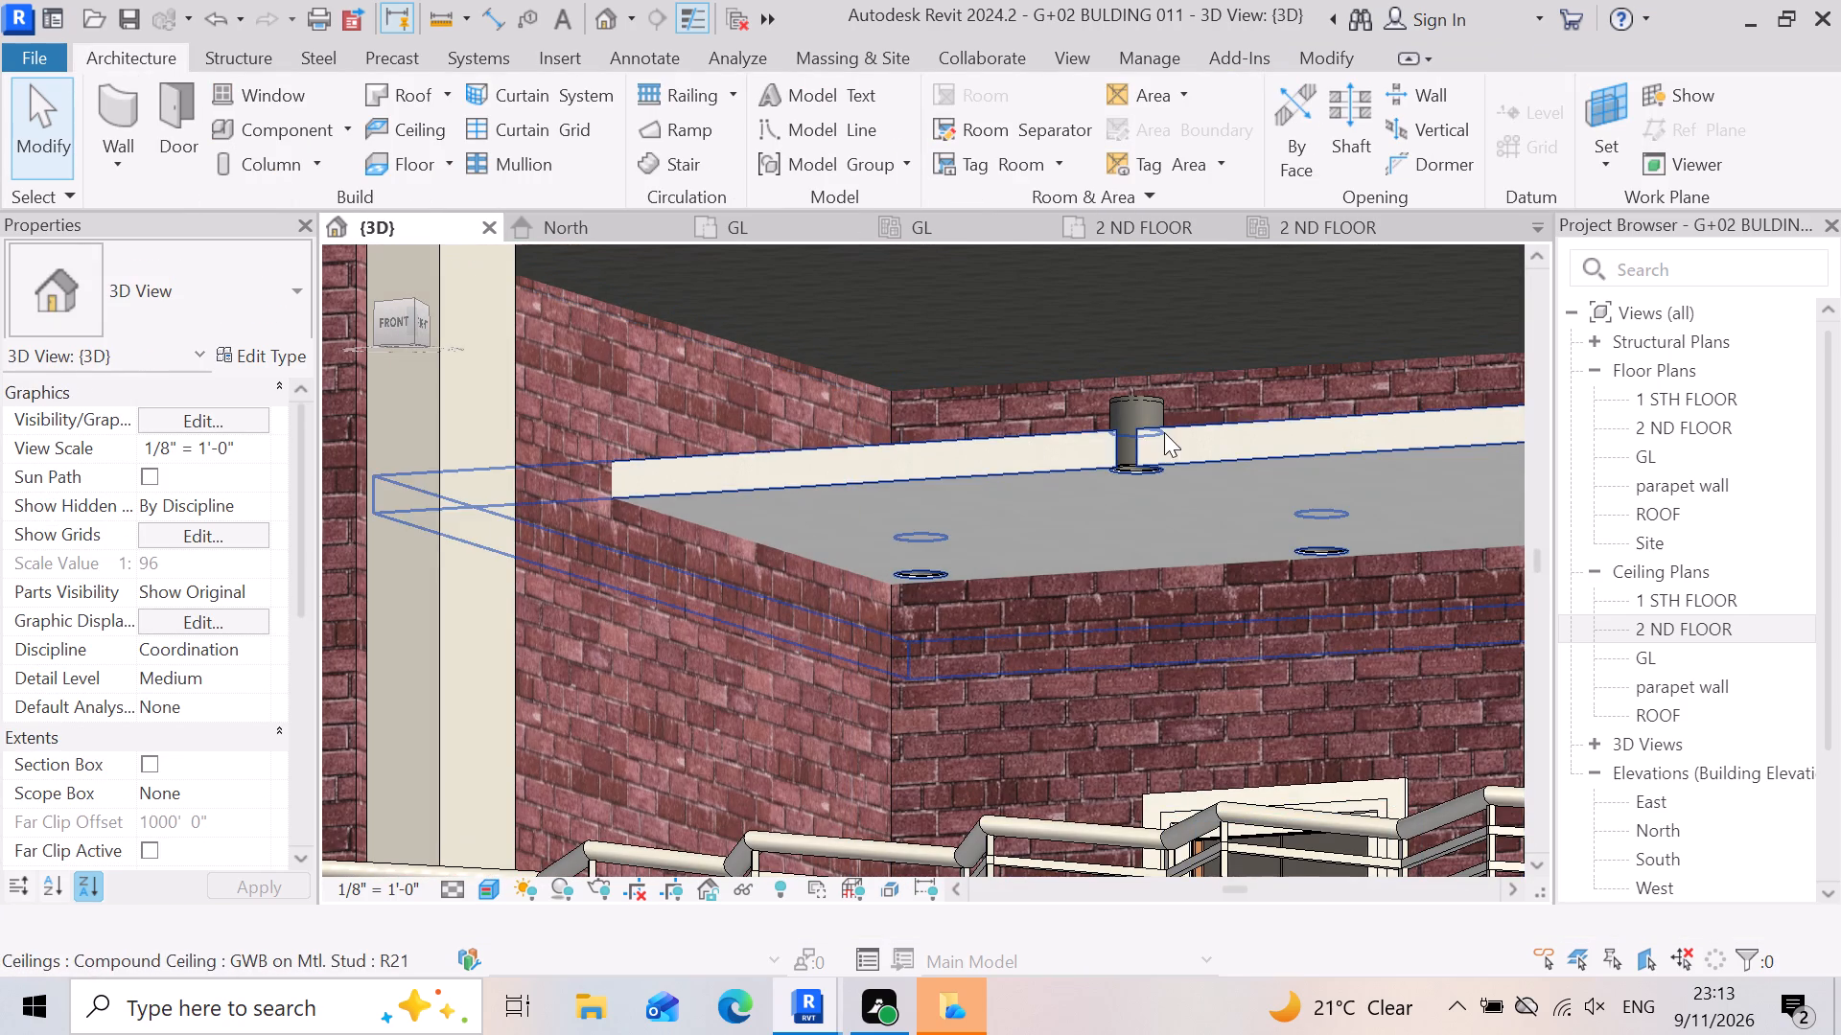
left_click(1136, 413)
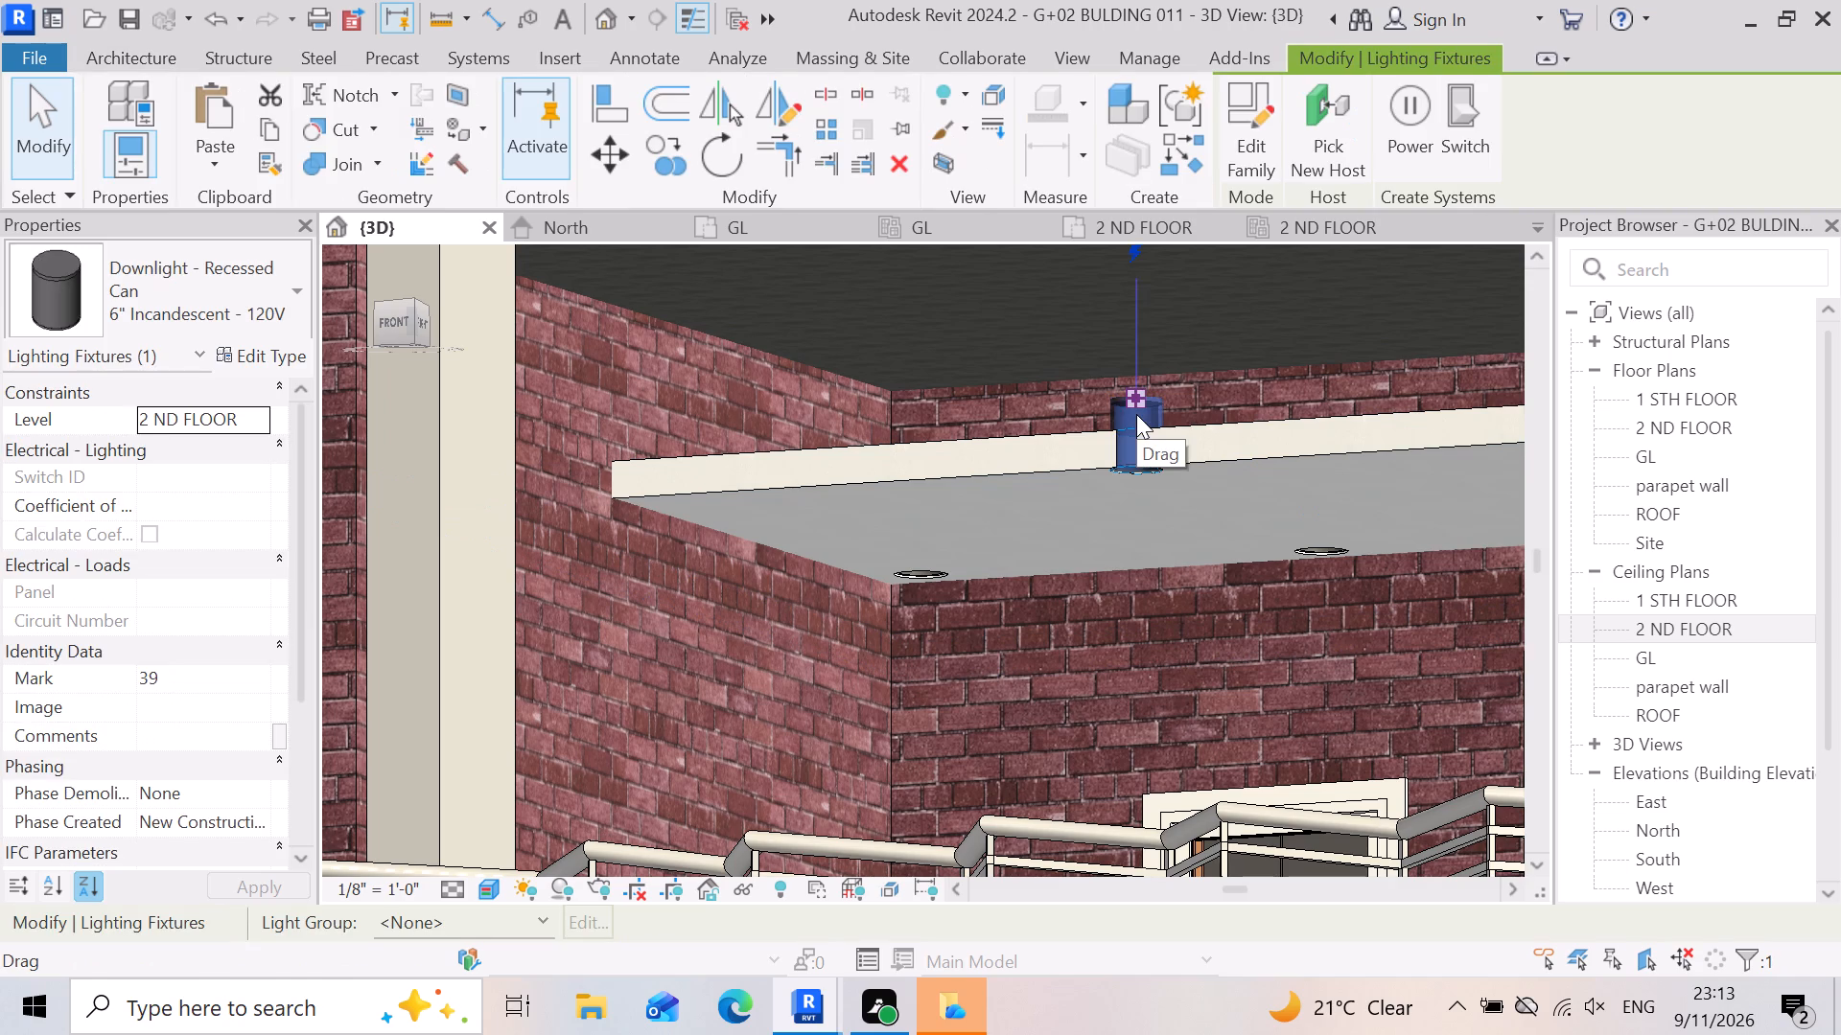
key("BackSpace")
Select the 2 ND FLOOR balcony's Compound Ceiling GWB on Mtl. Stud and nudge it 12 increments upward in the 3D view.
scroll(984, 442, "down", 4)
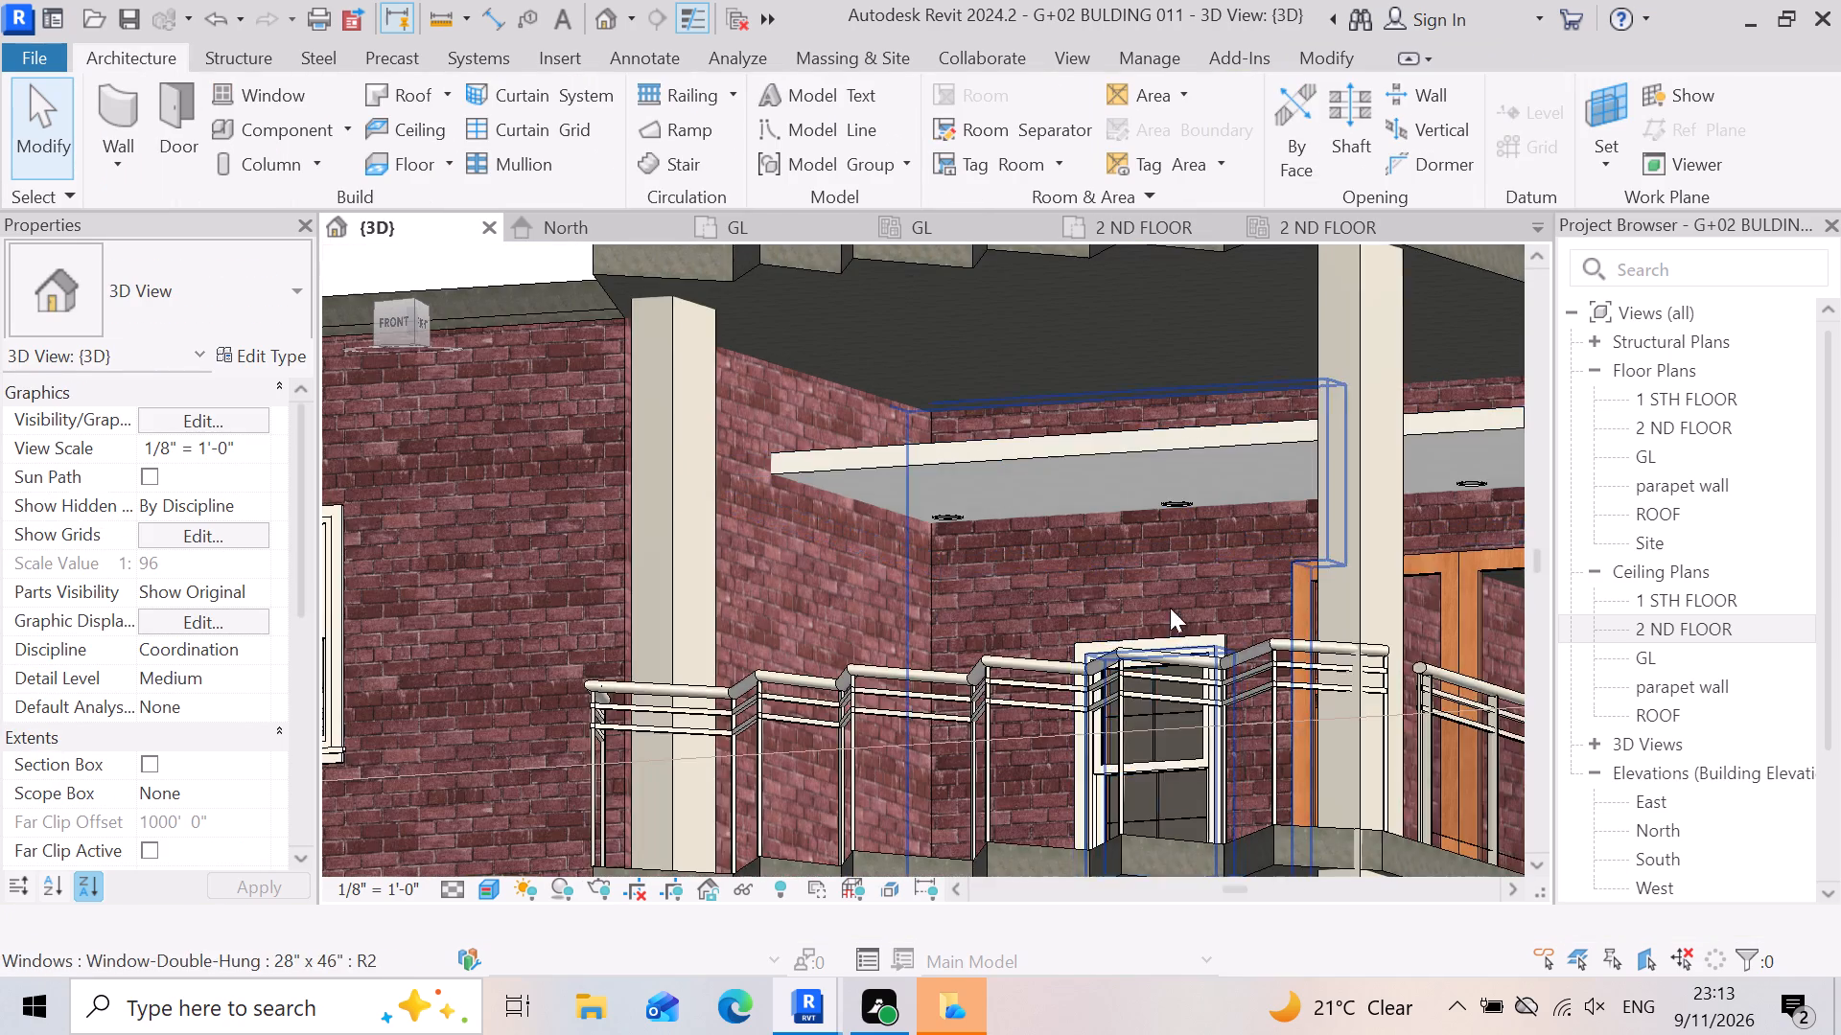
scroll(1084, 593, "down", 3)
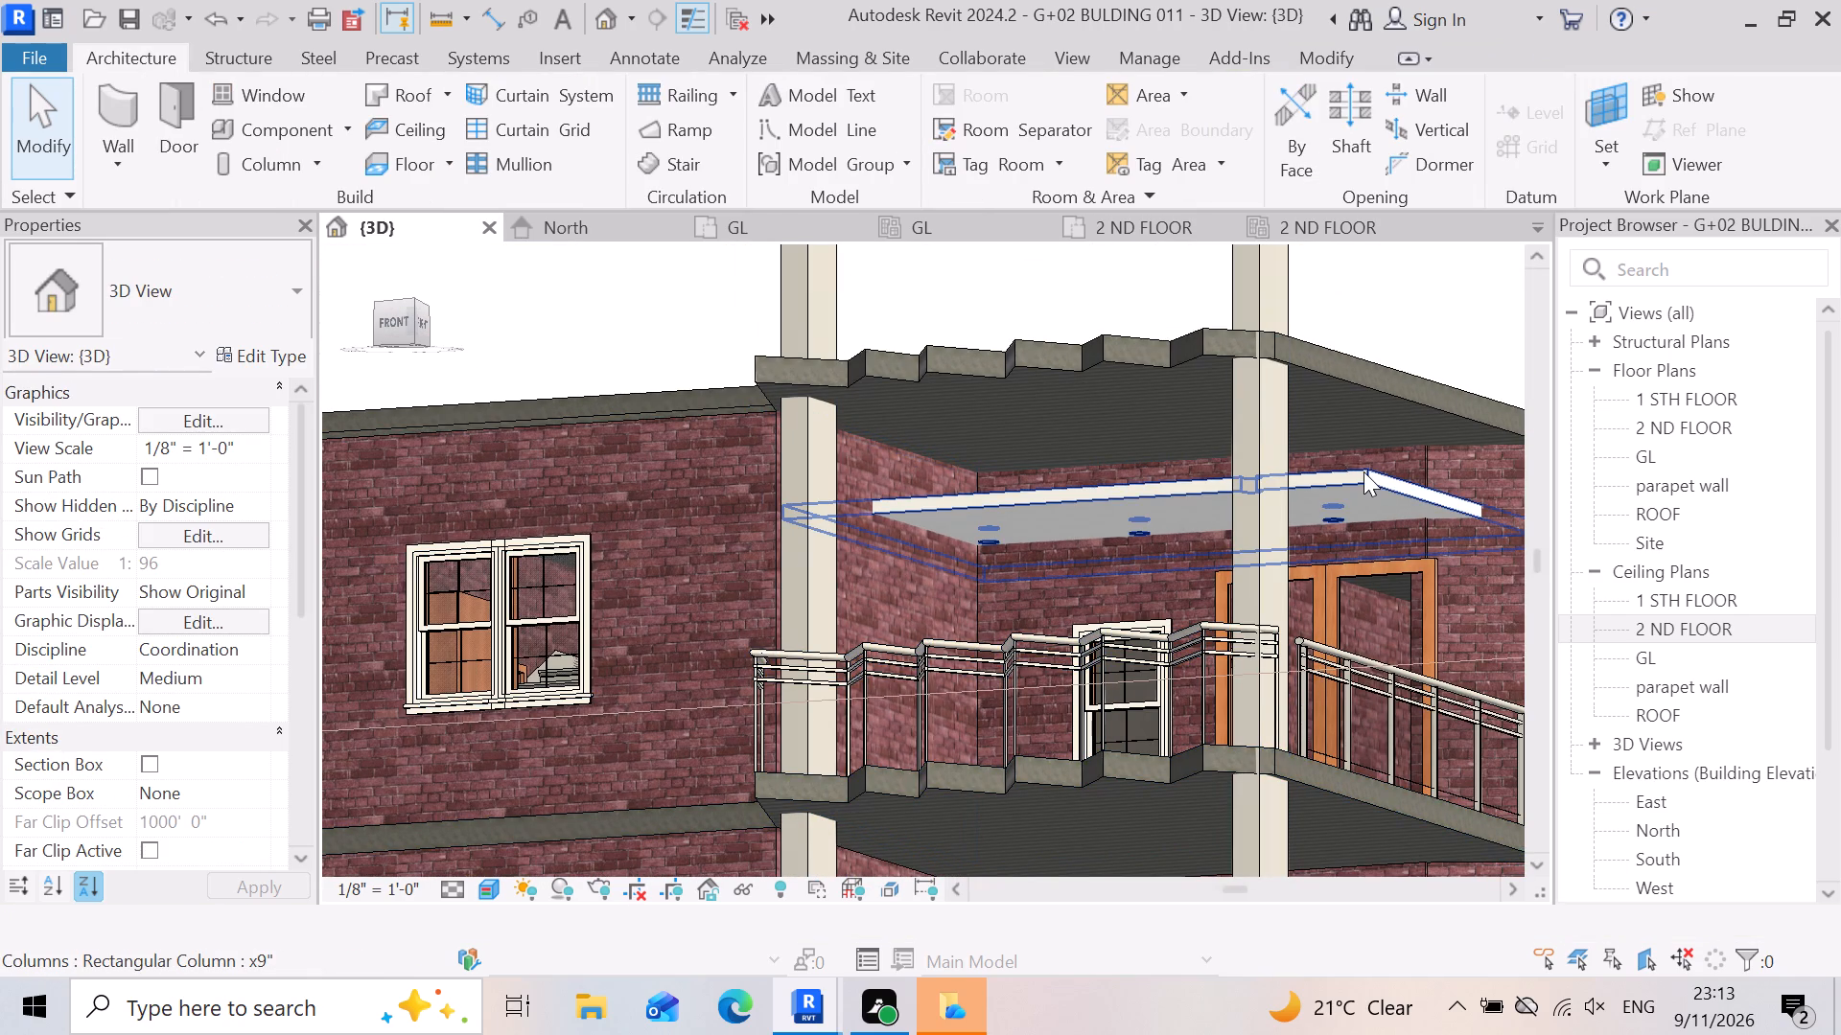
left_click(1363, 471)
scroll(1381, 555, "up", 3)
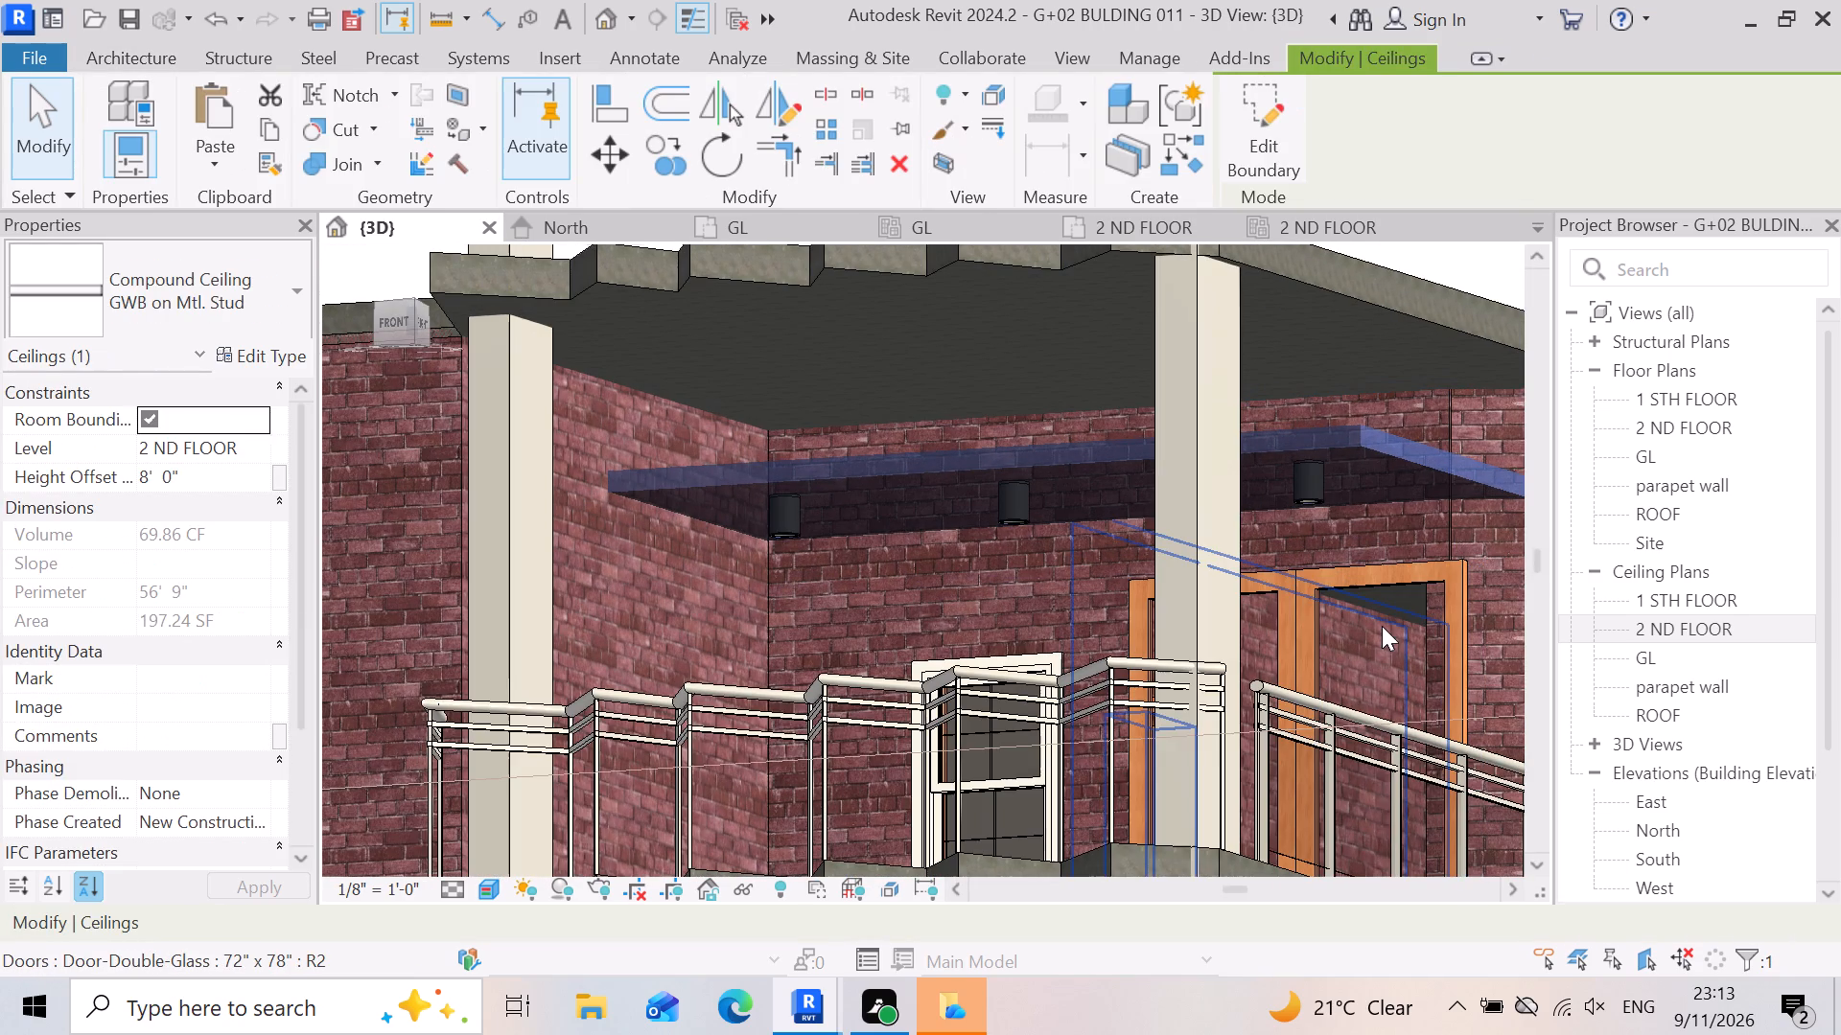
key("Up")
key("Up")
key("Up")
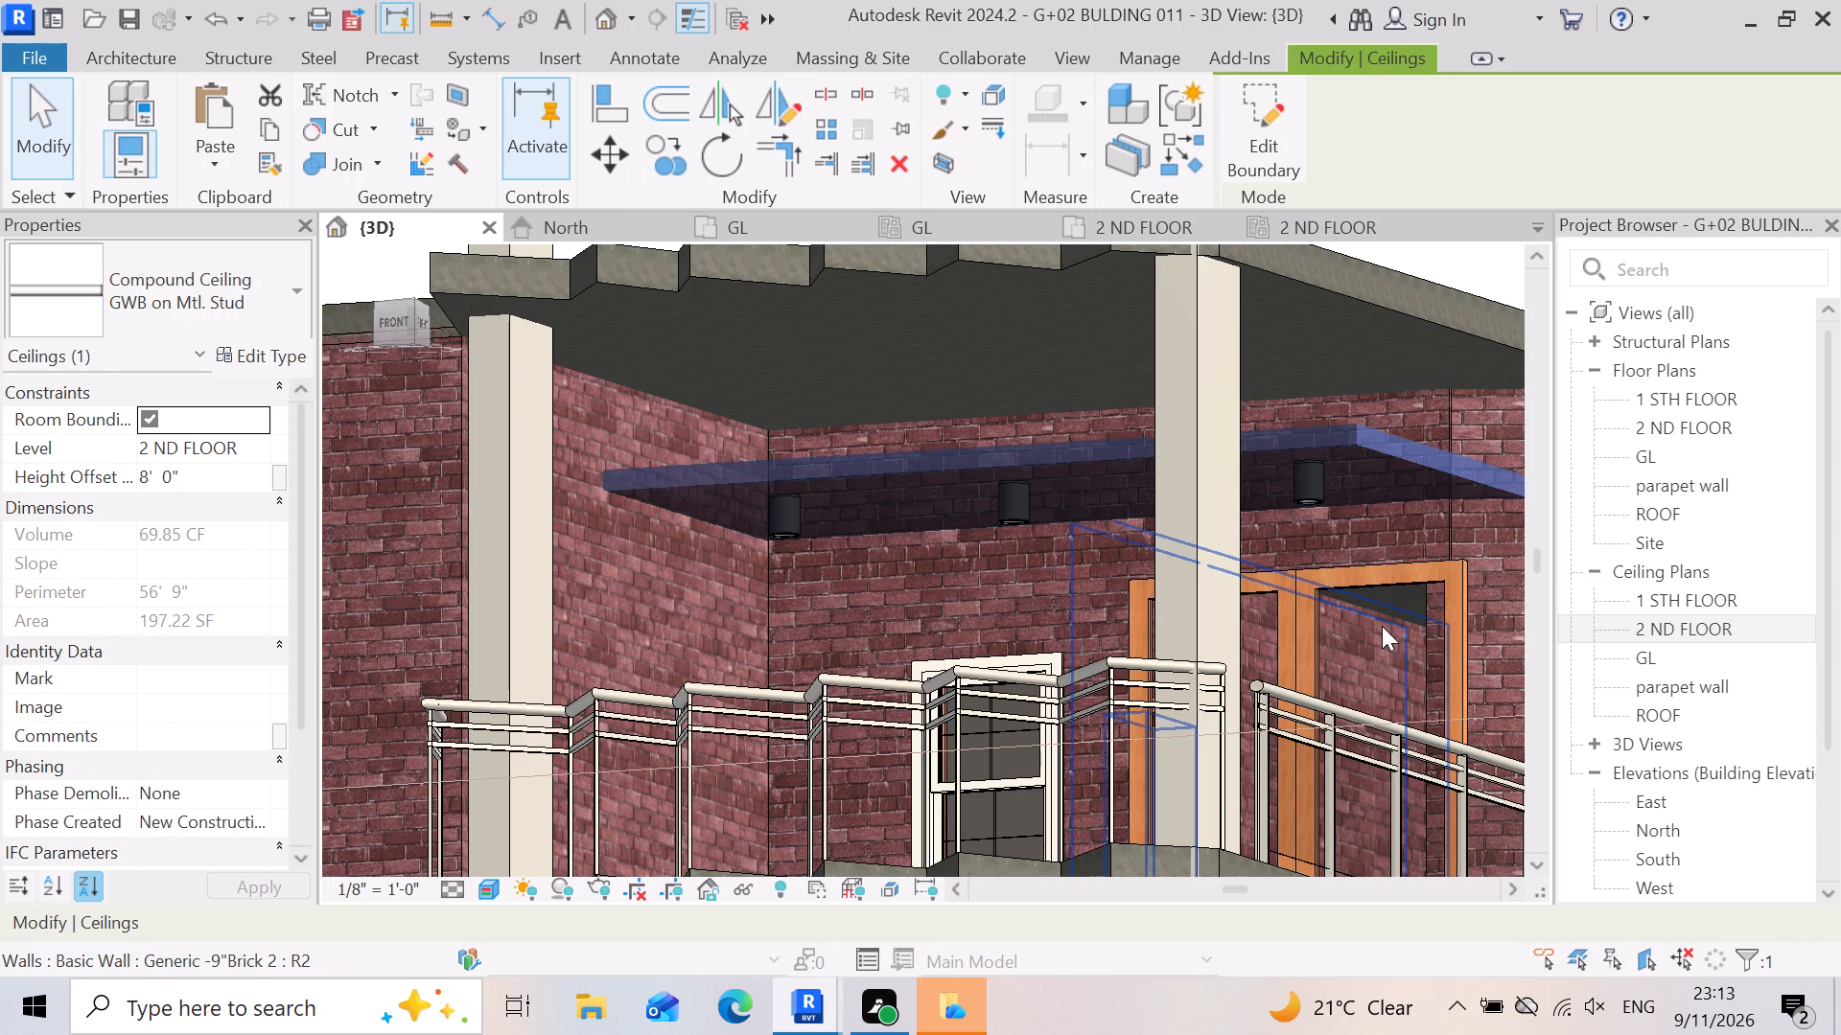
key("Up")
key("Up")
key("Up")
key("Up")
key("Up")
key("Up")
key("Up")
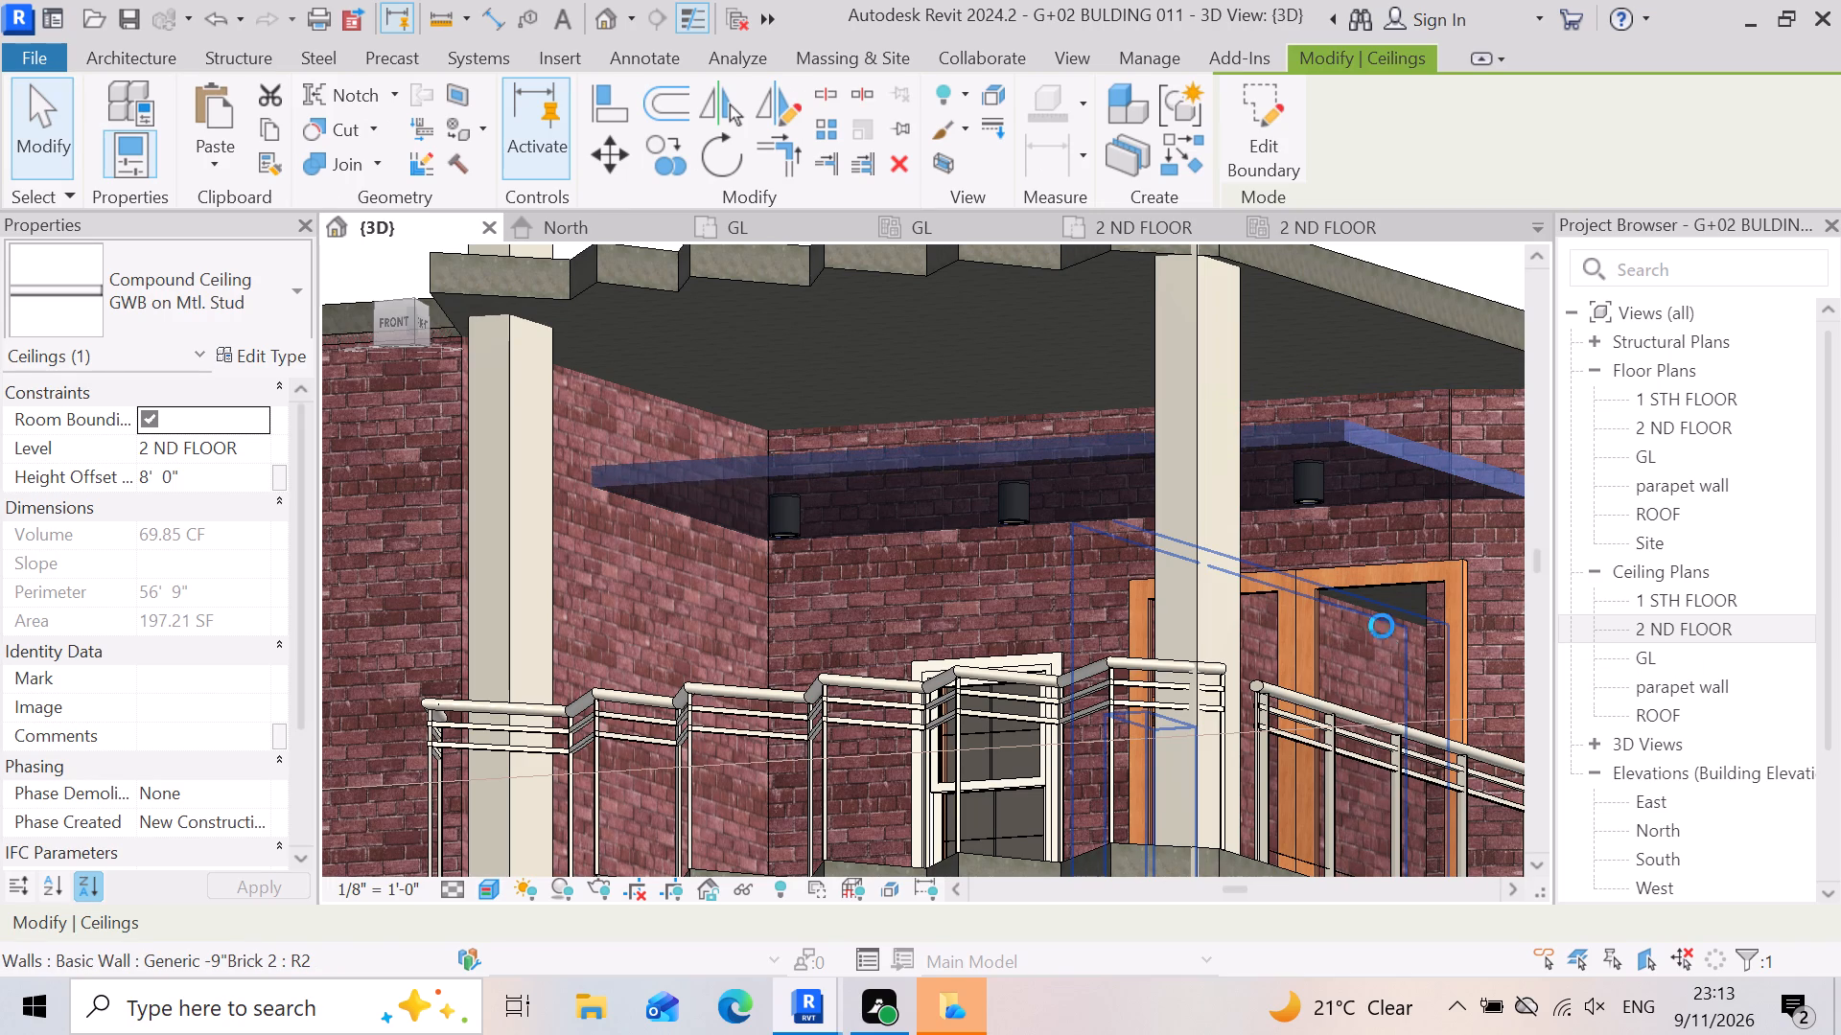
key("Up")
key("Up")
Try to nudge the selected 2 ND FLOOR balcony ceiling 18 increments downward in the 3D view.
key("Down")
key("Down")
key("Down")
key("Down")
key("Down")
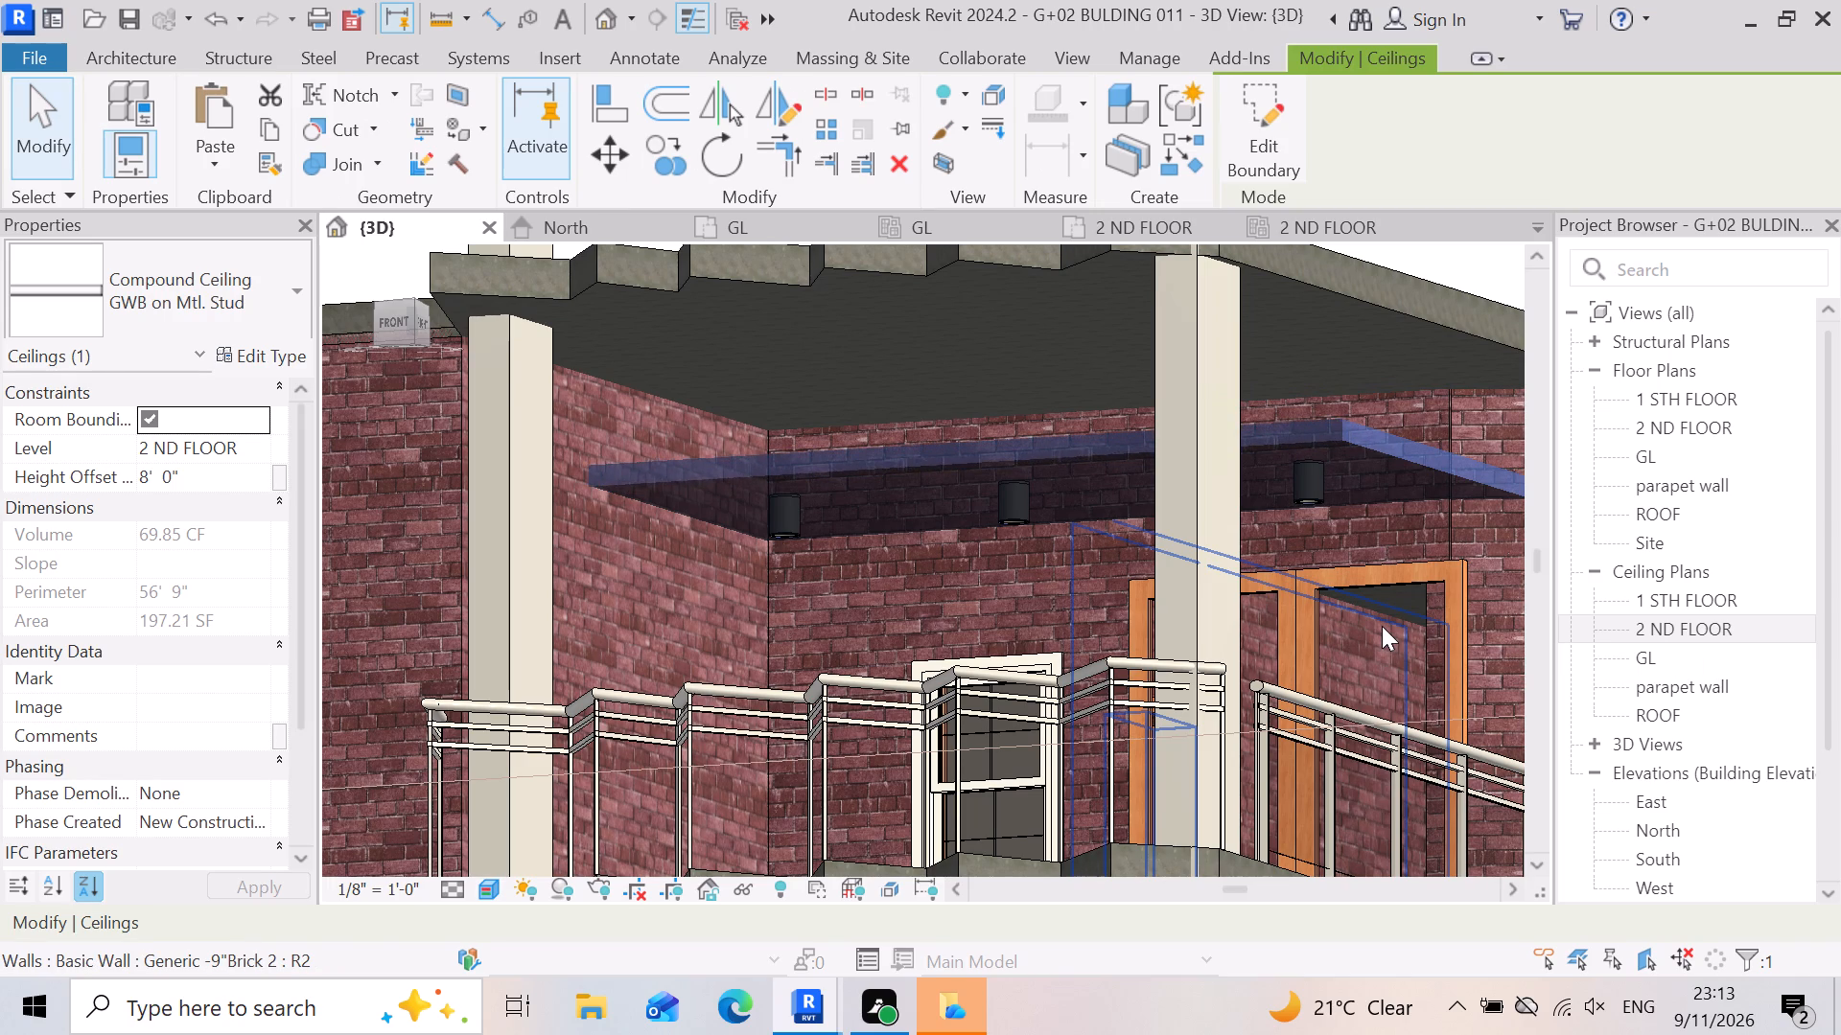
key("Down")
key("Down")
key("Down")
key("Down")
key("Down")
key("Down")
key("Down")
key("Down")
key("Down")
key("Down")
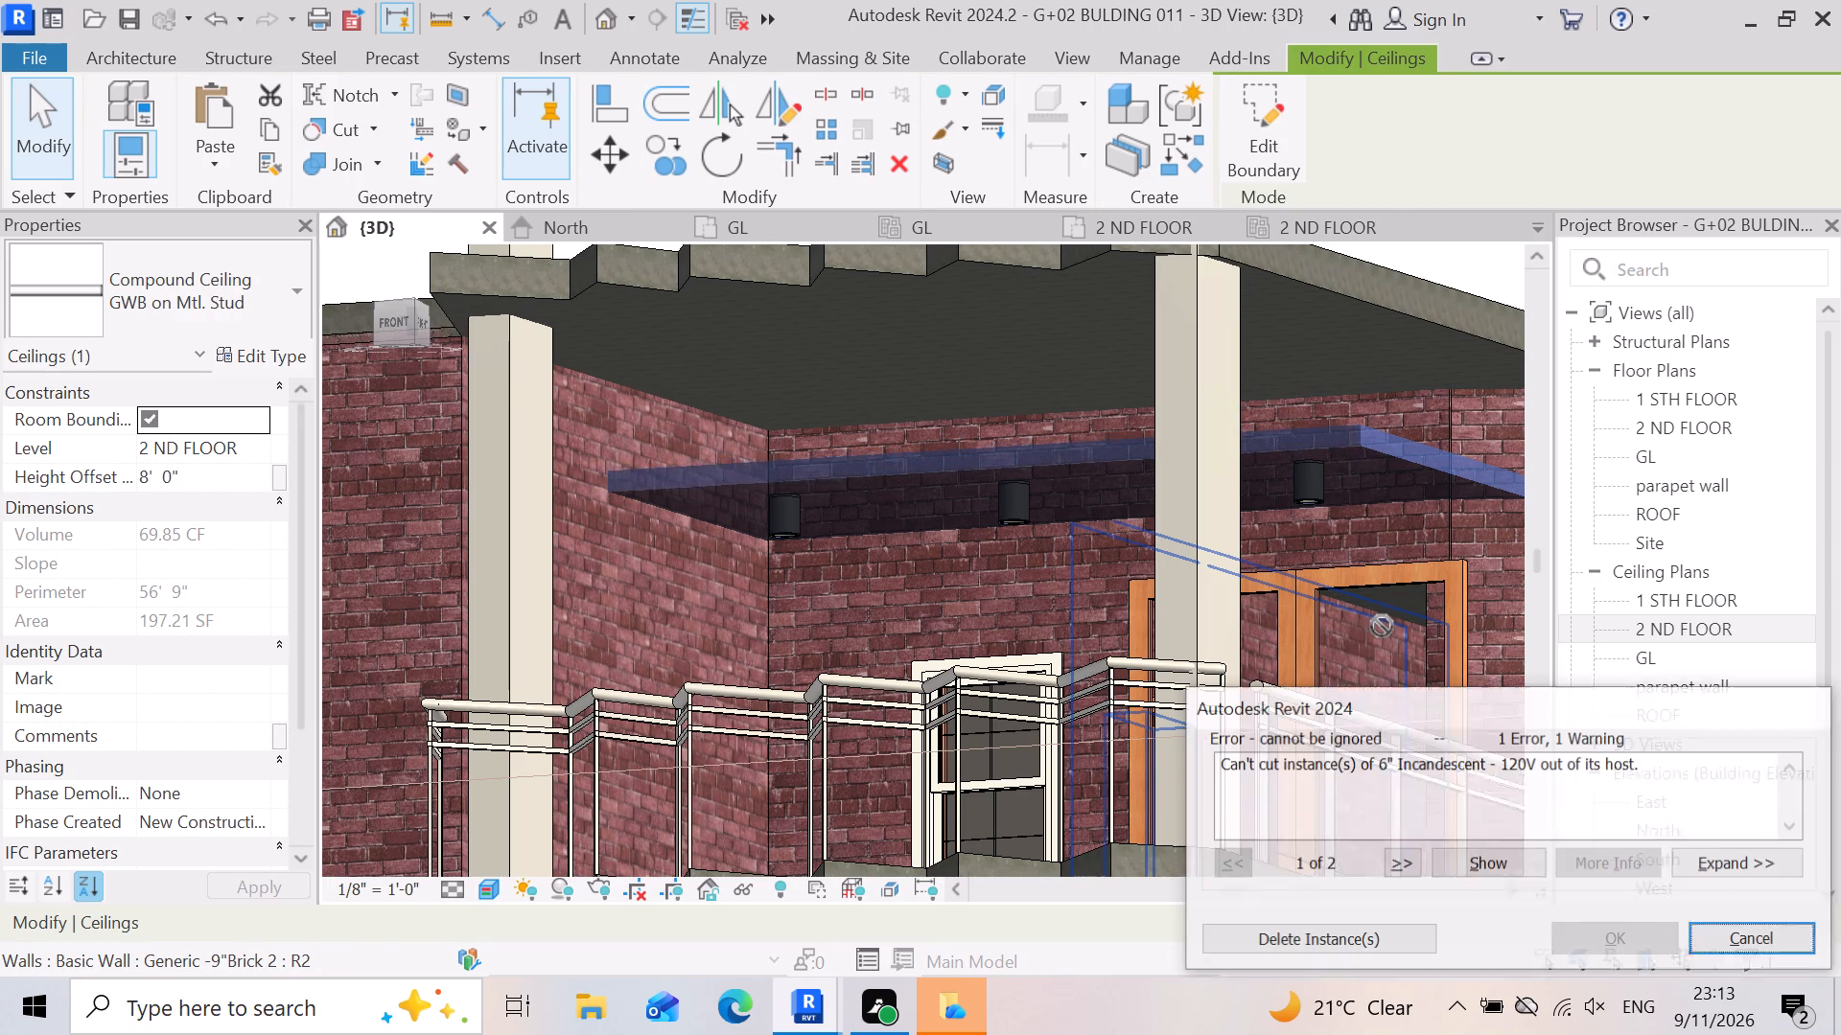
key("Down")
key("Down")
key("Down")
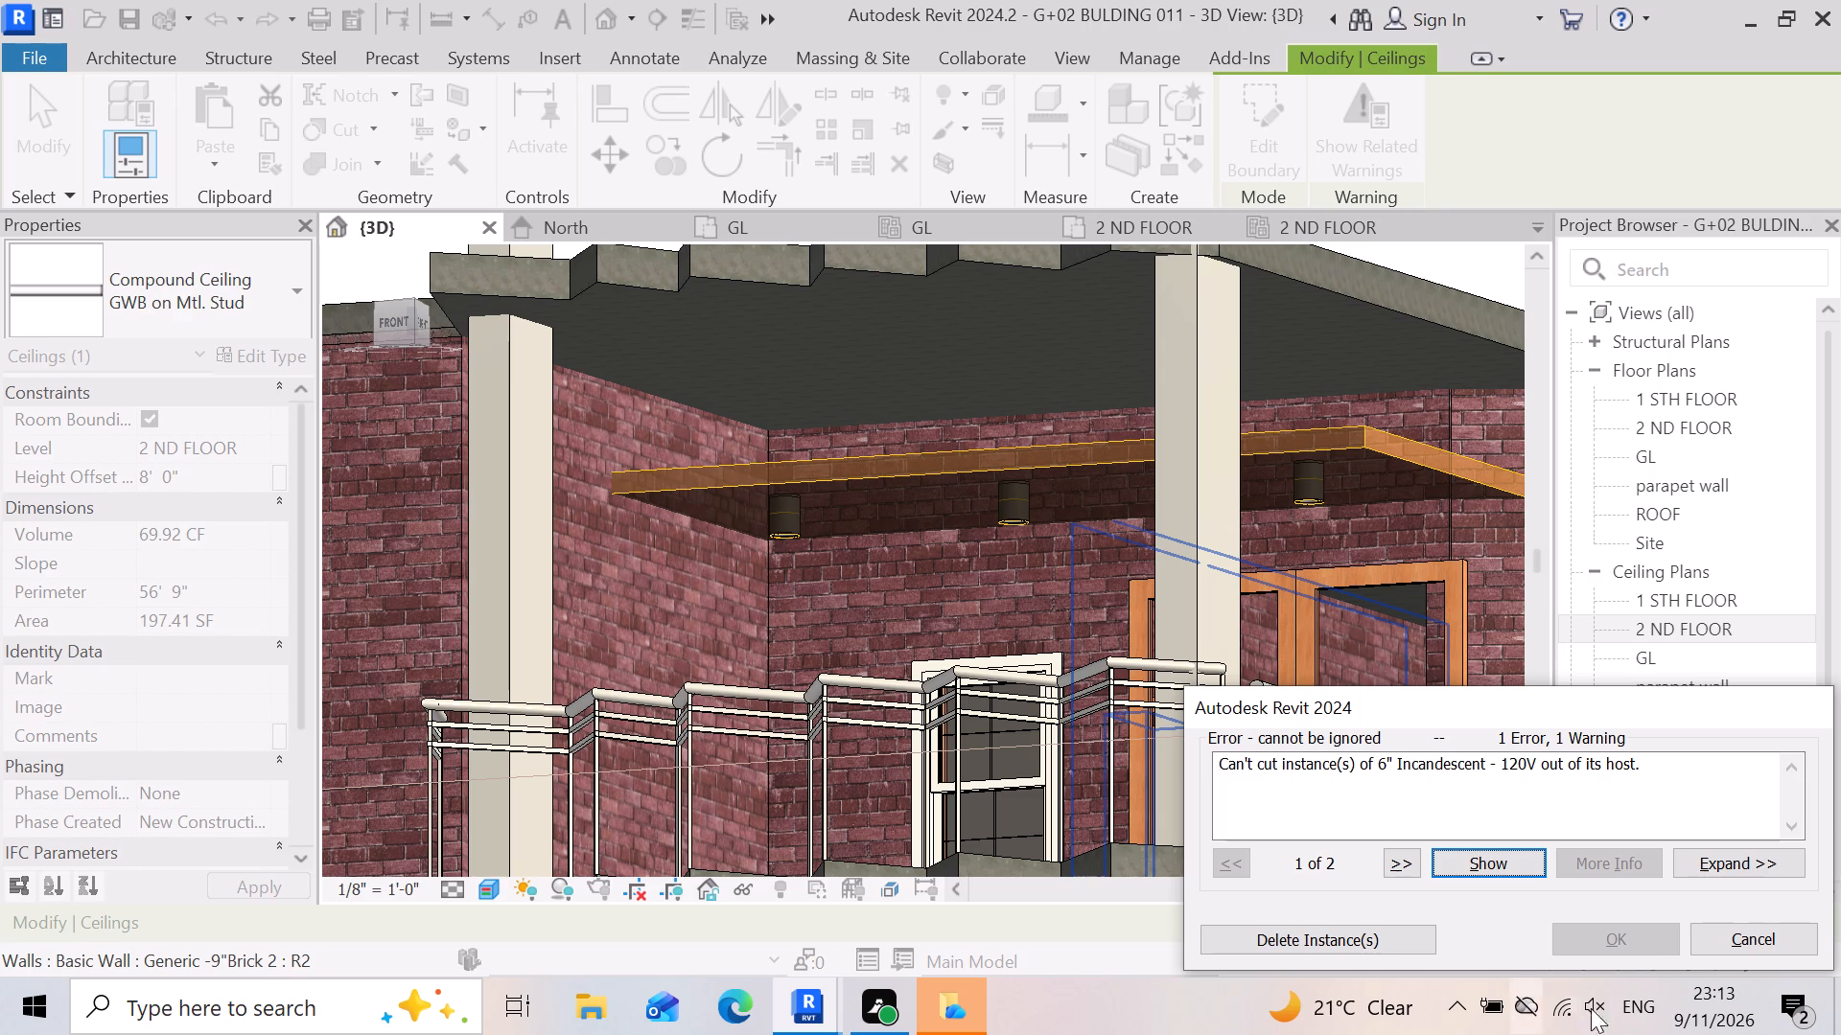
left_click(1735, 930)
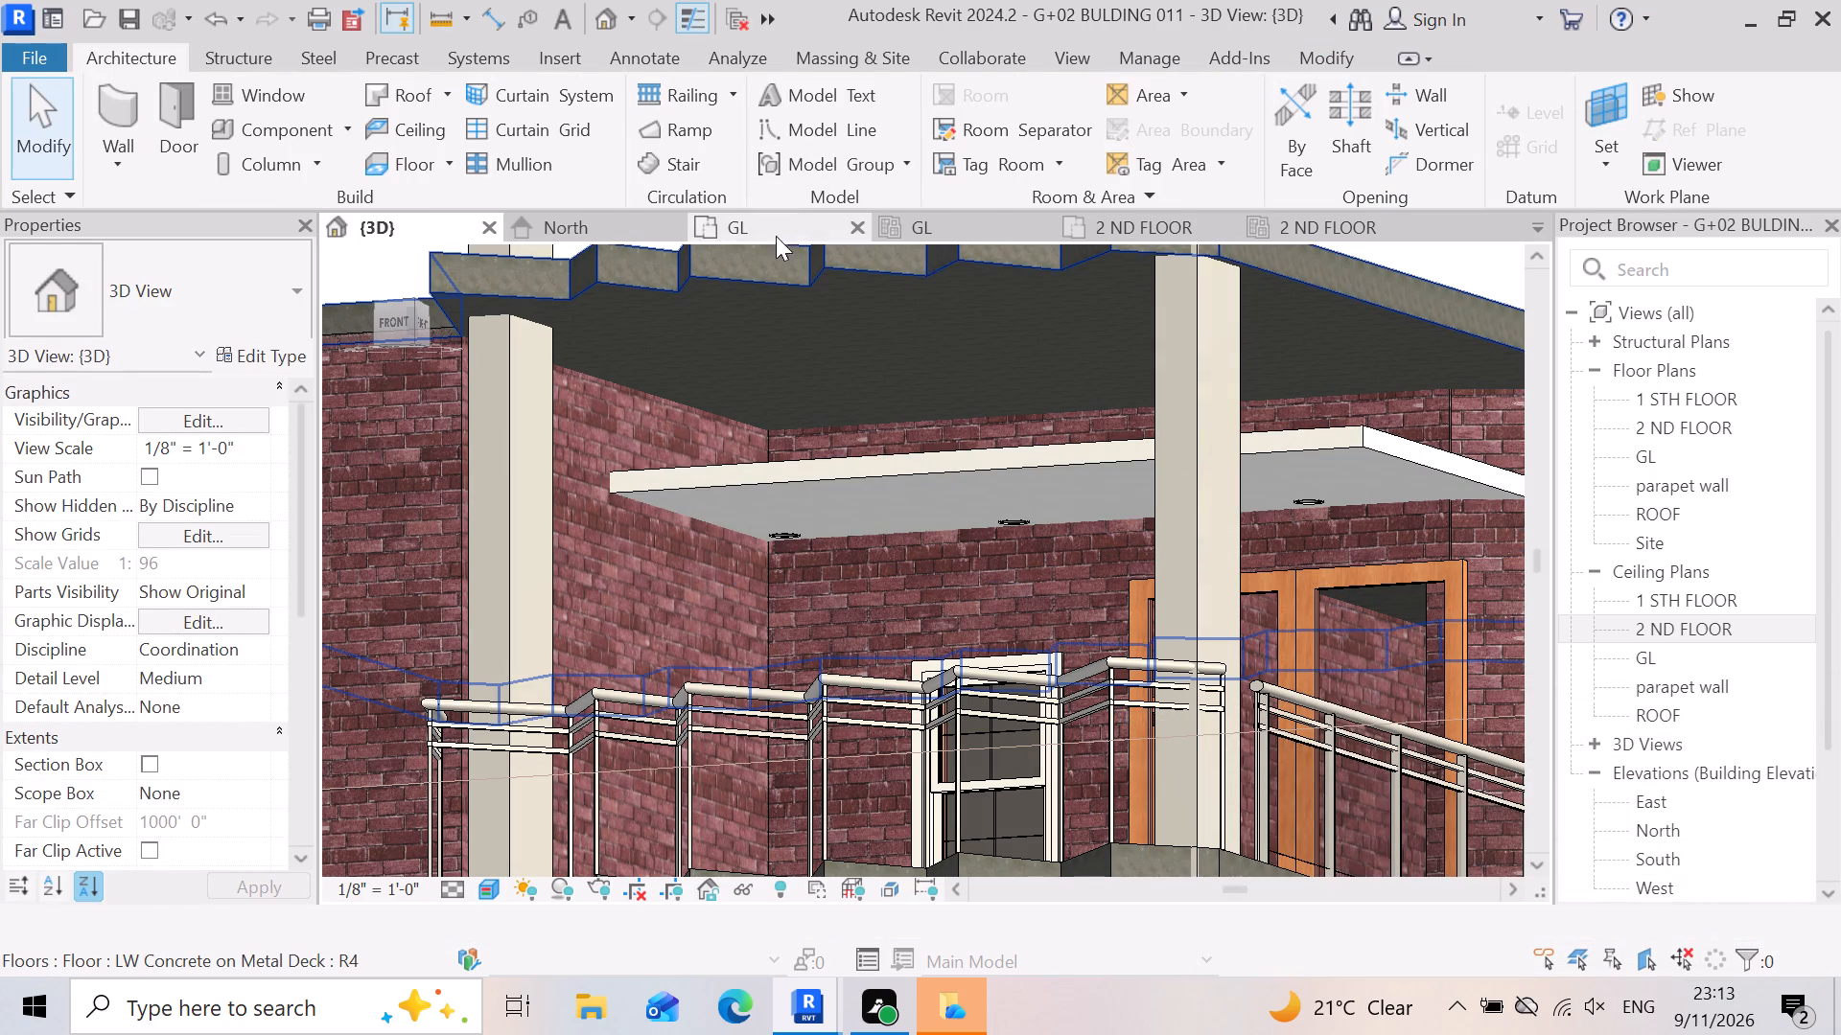
In the 2 ND FLOOR ceiling plan, select the remaining recessed can downlight on the balcony ceiling's front edge.
left_click(1155, 223)
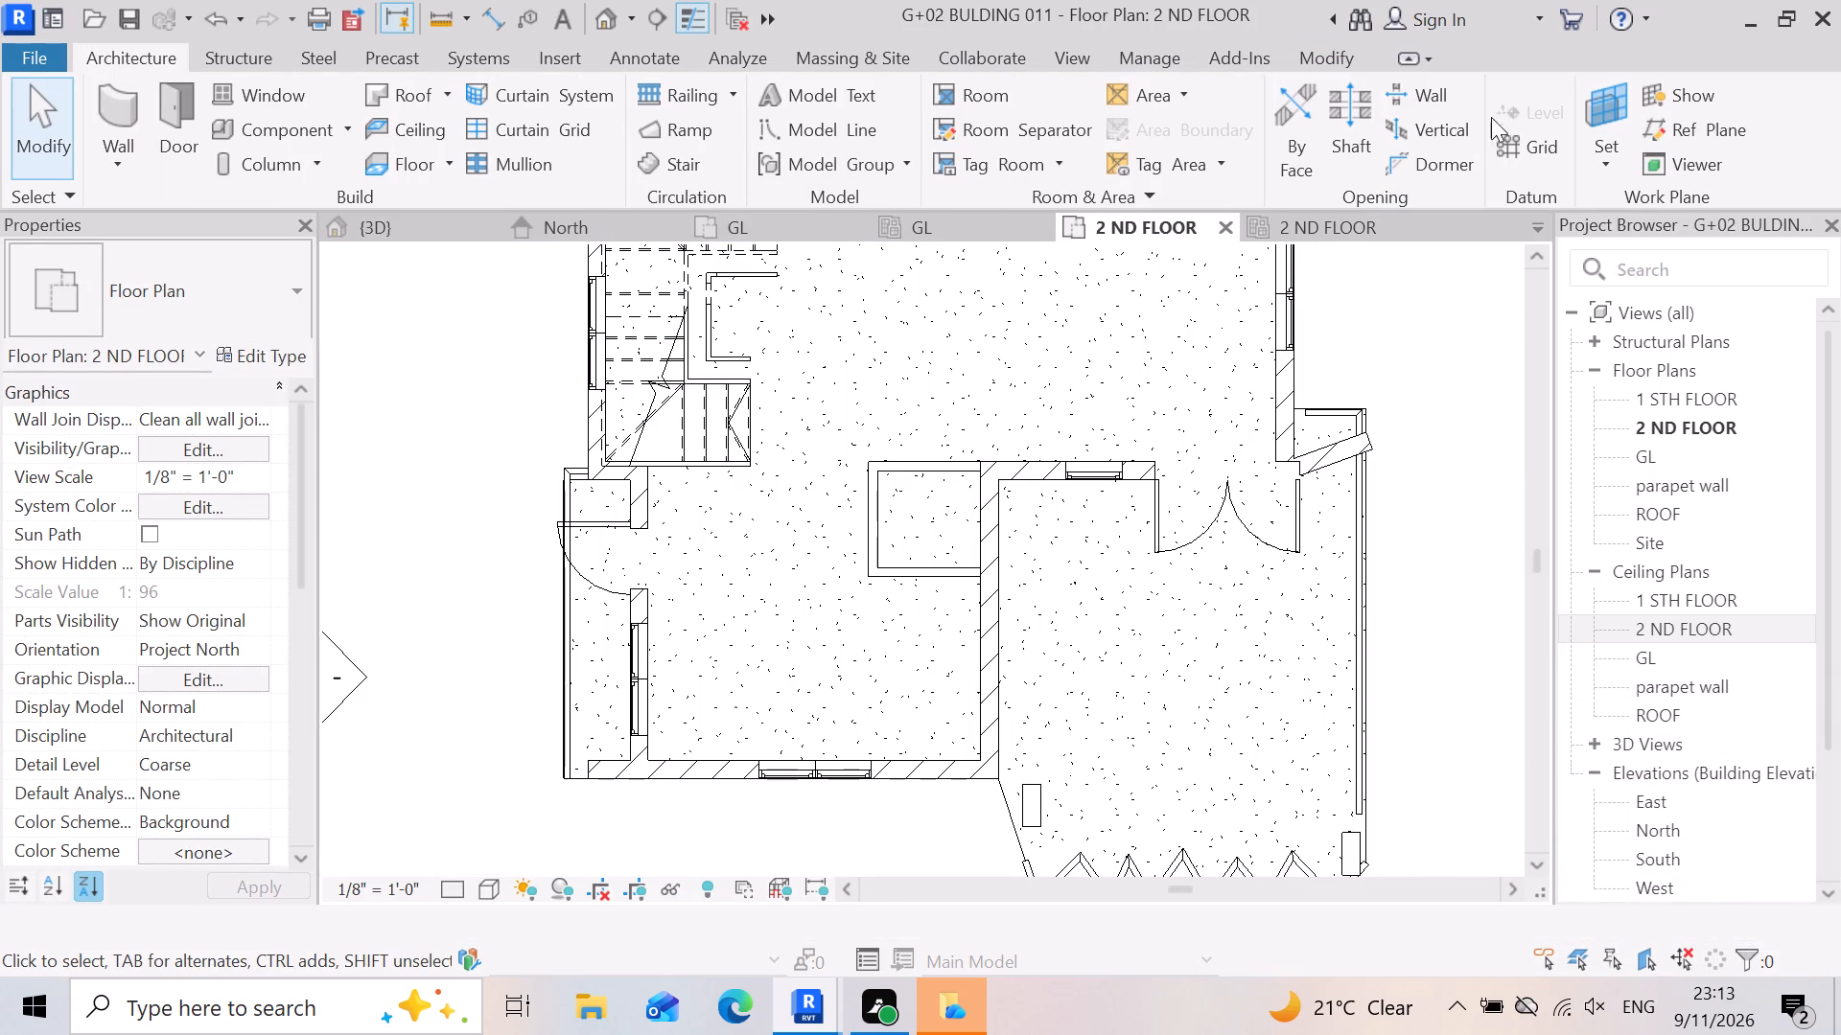
left_click(1382, 238)
scroll(1115, 542, "down", 4)
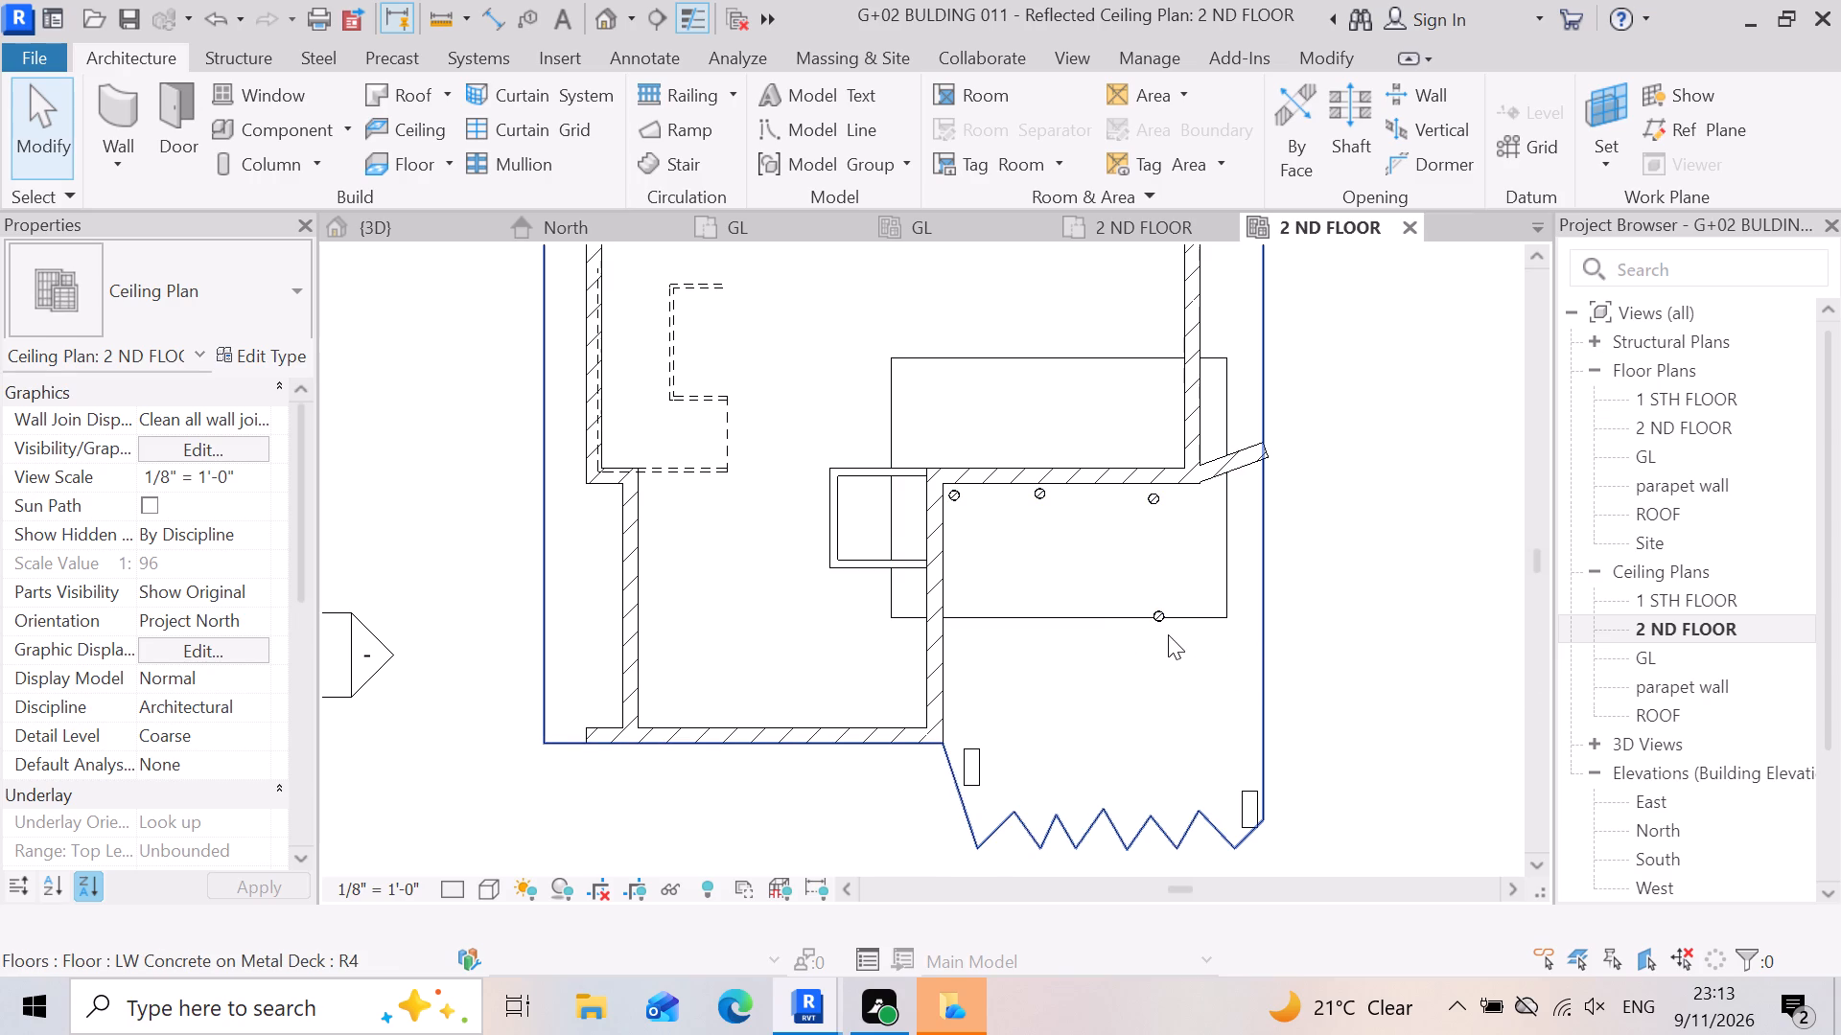
left_click(1154, 614)
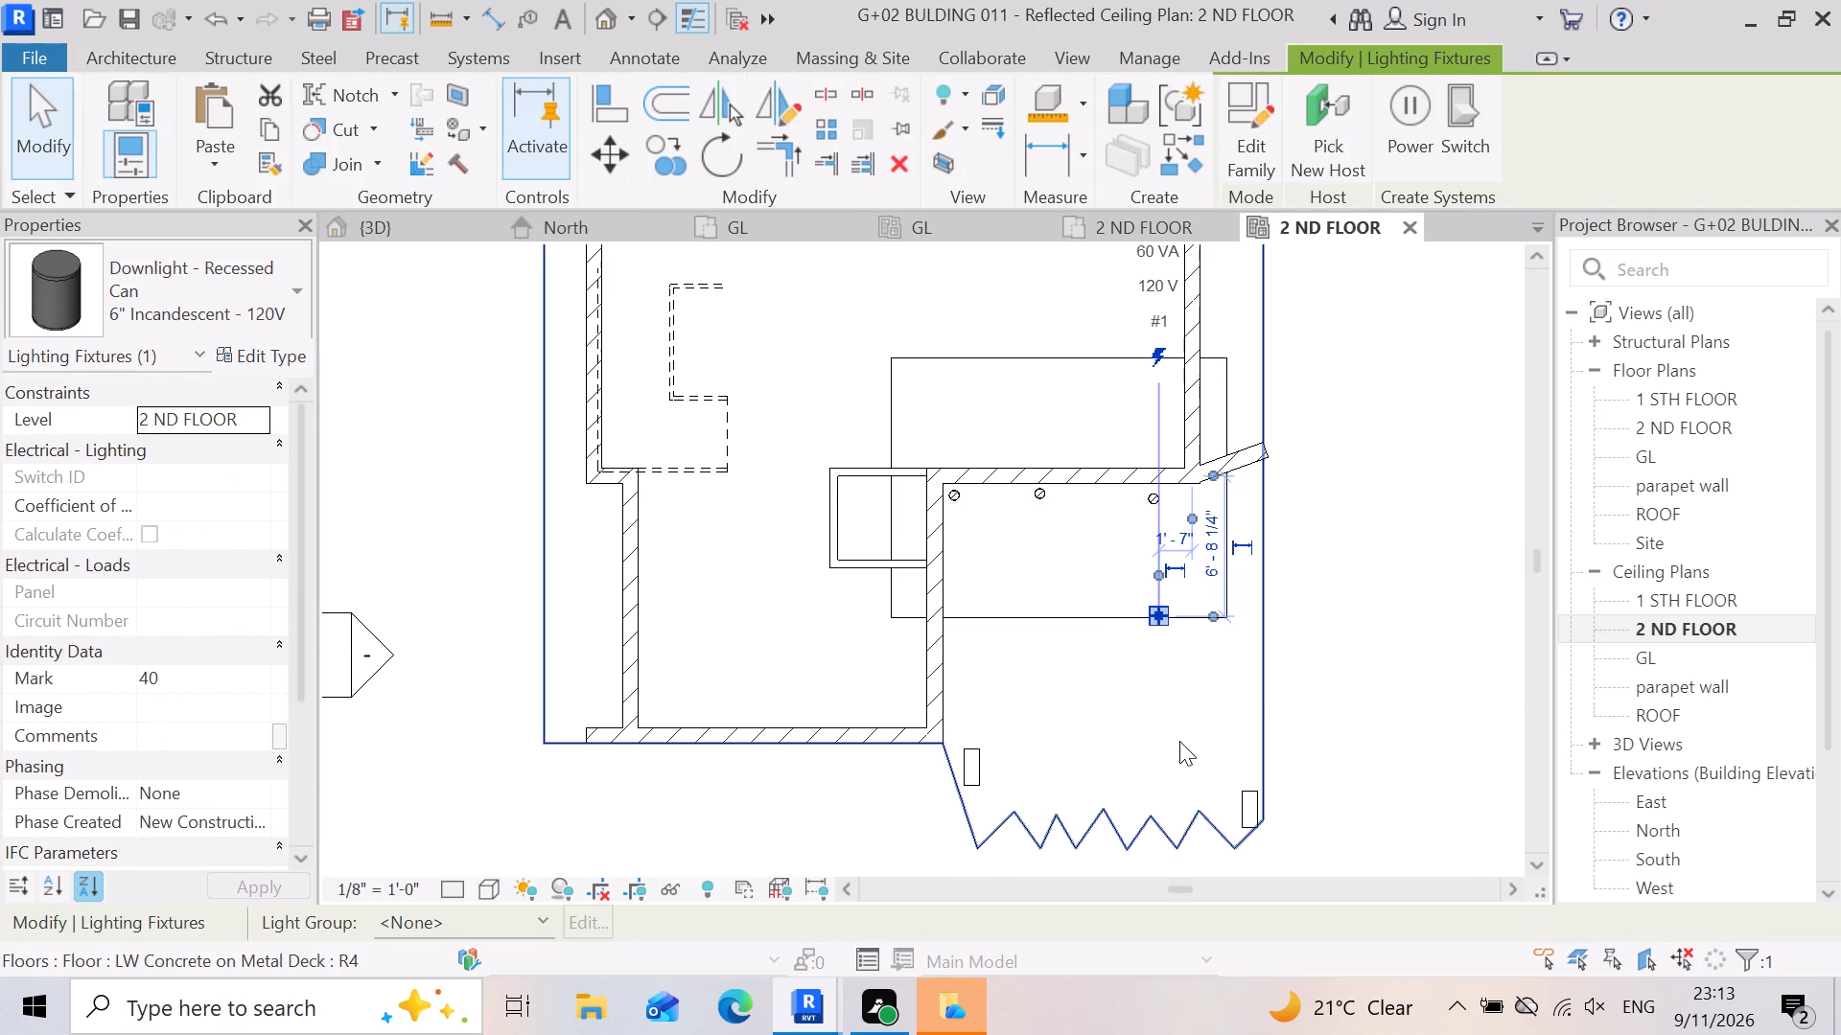
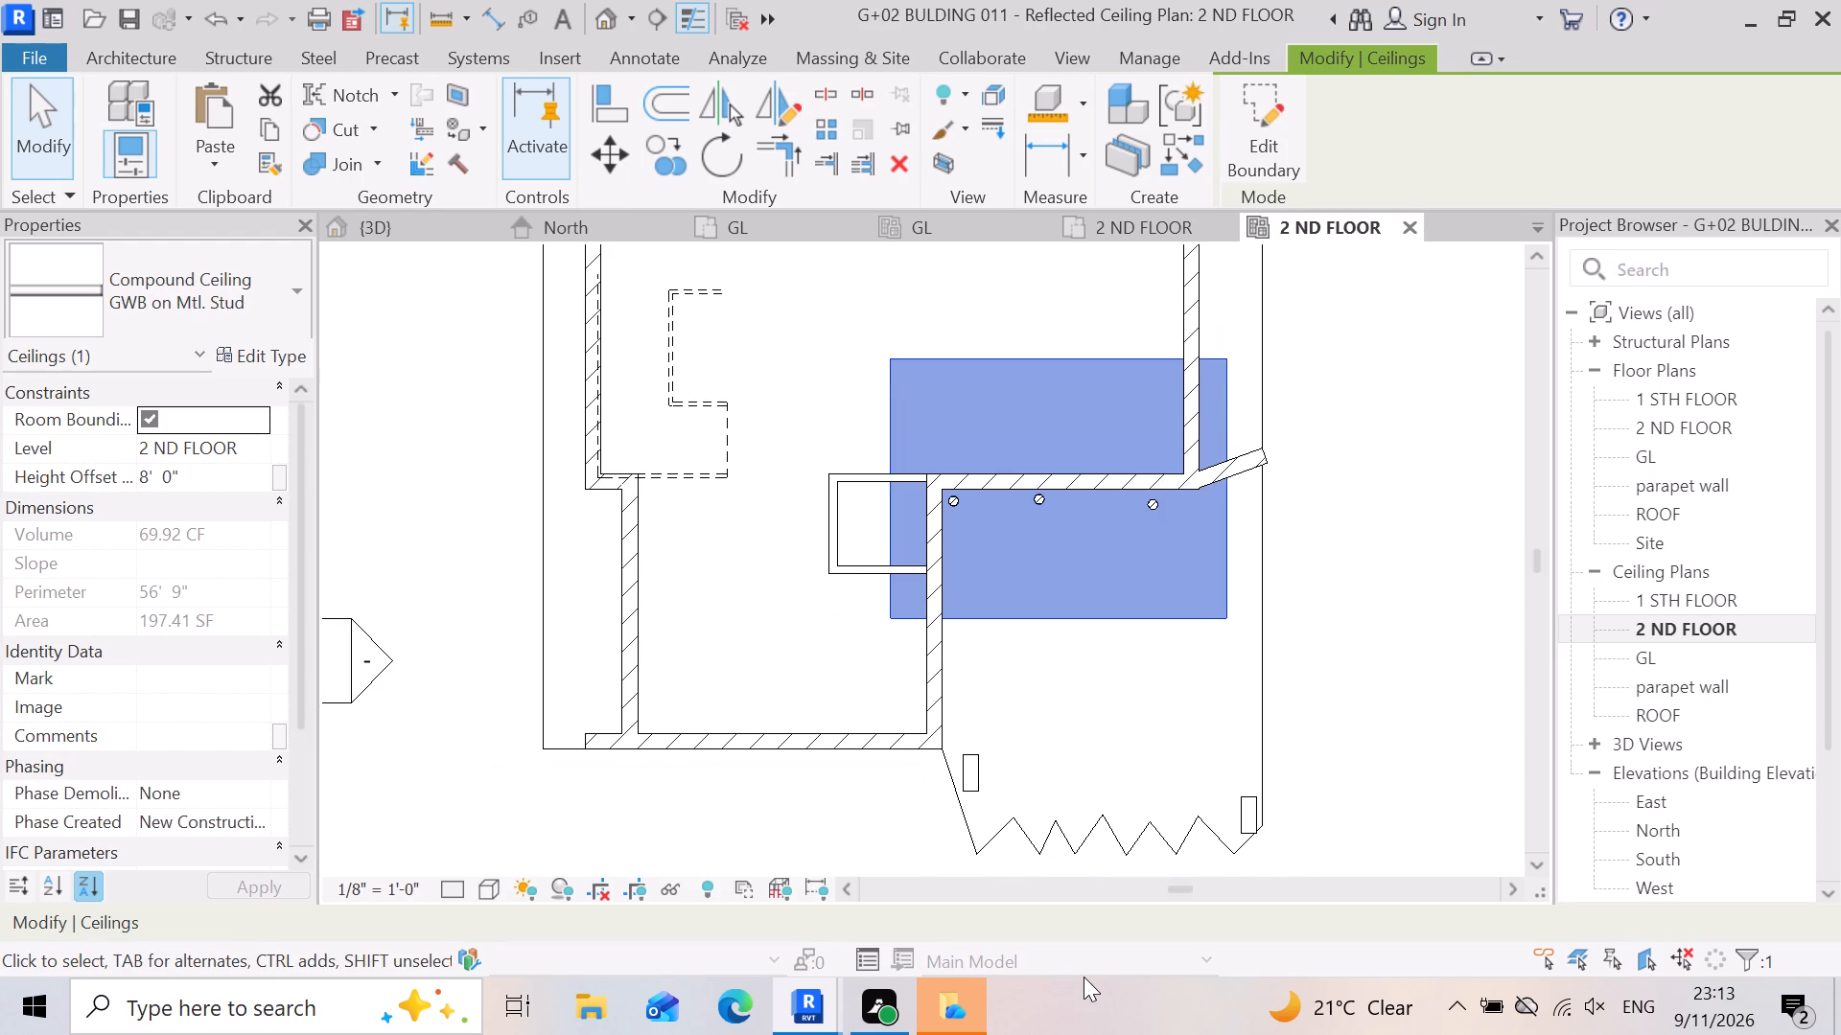
Nudge the selected Compound Ceiling GWB on Mtl. Stud 14 increments upward in the 2 ND FLOOR reflected ceiling plan.
key("Up")
key("Up")
key("Up")
key("Up")
key("Up")
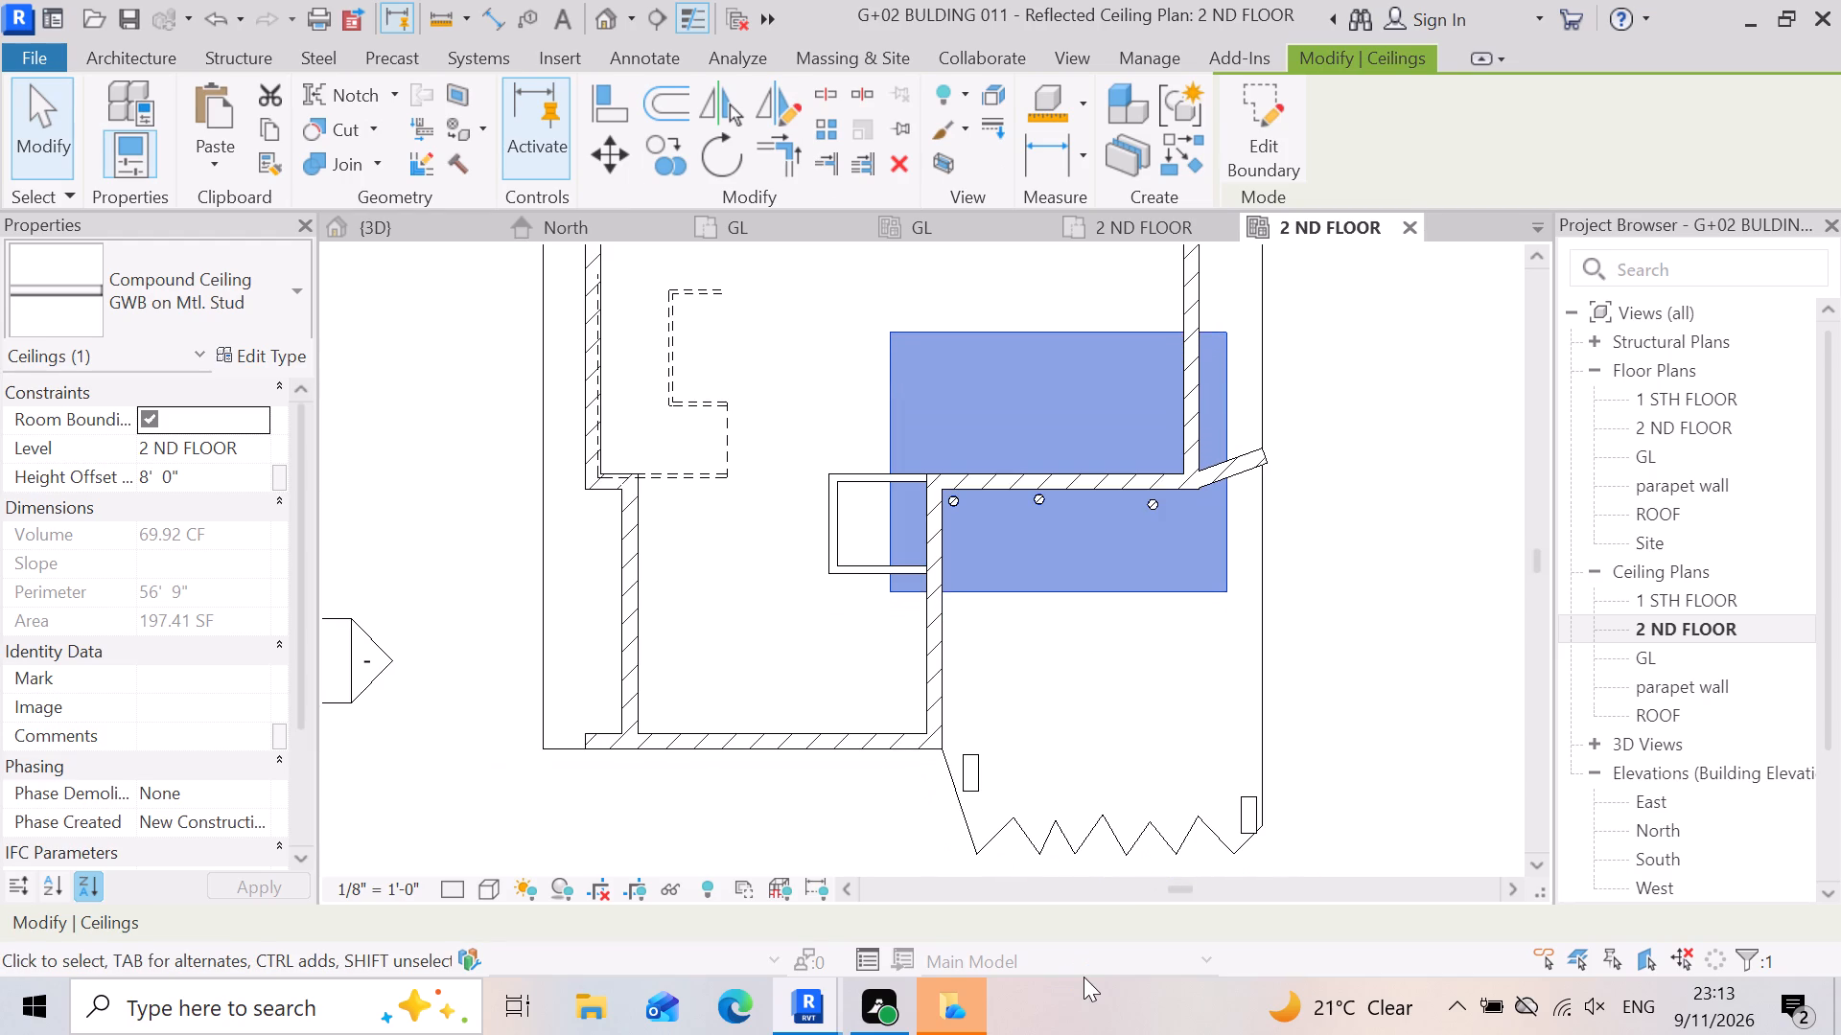
key("Up")
key("Up")
key("Up")
key("Up")
key("Up")
key("Up")
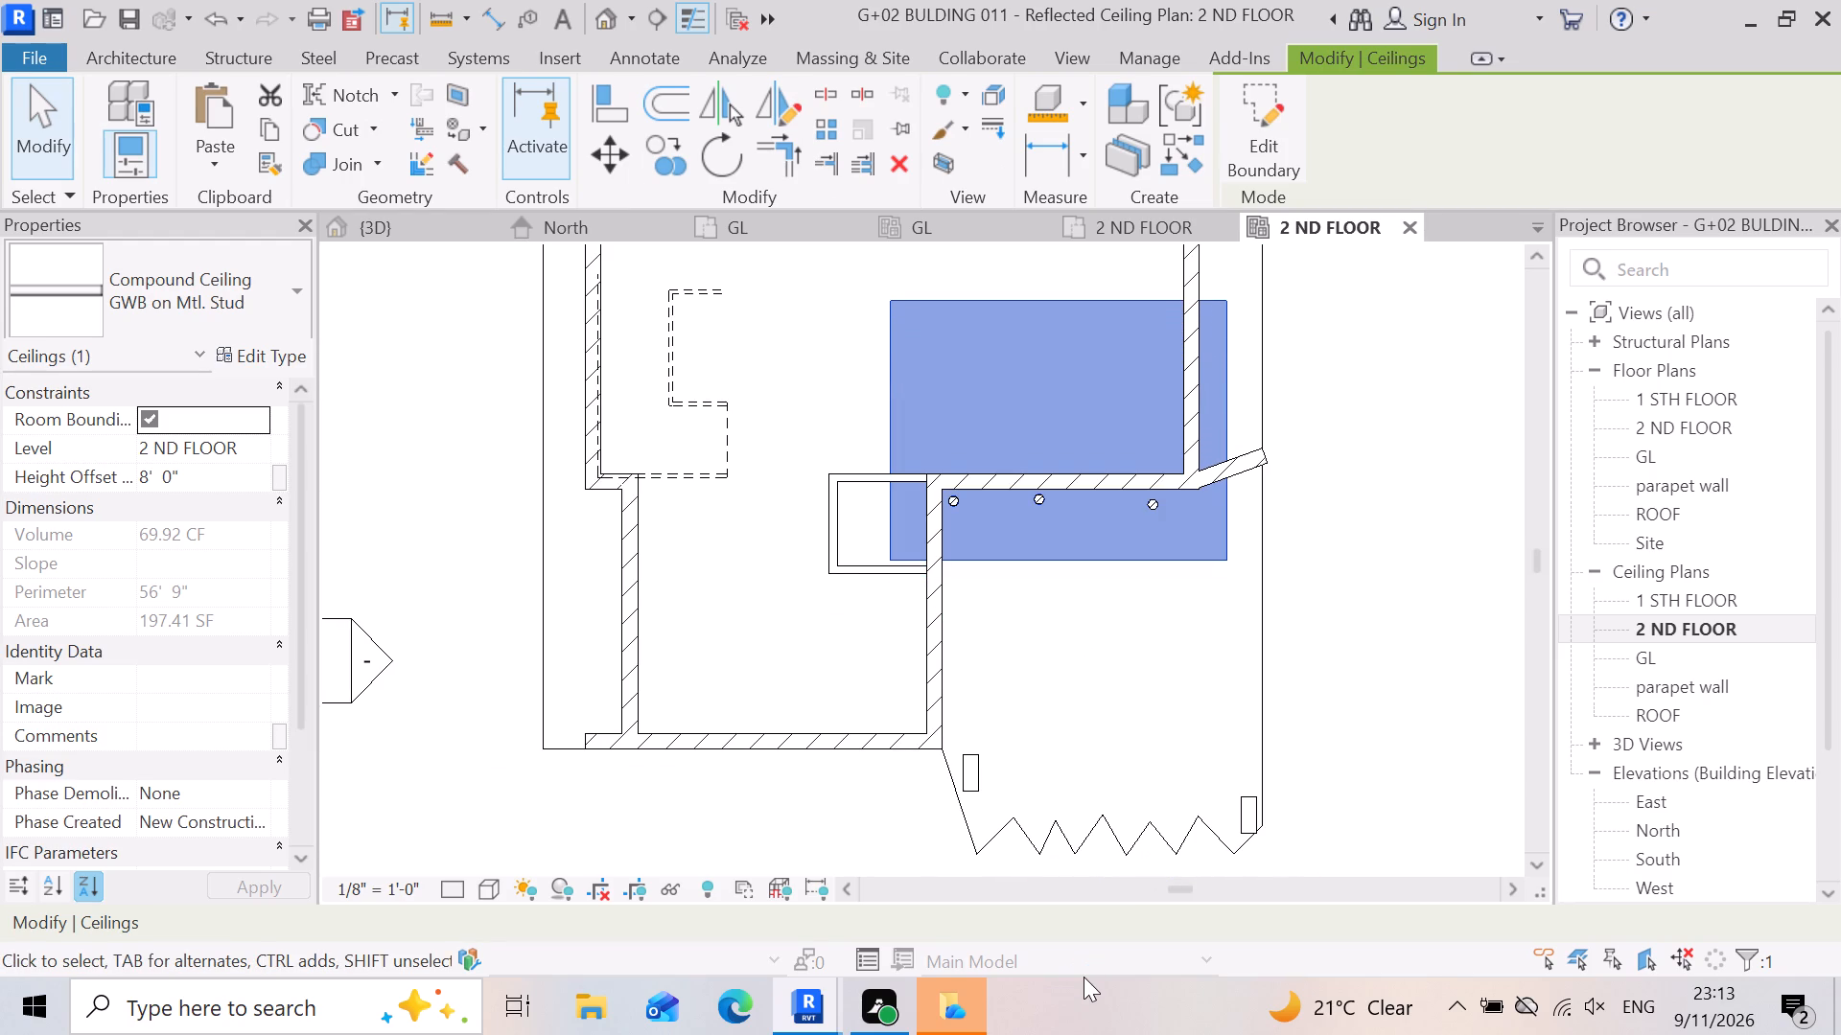
key("Up")
key("Up")
key("Up")
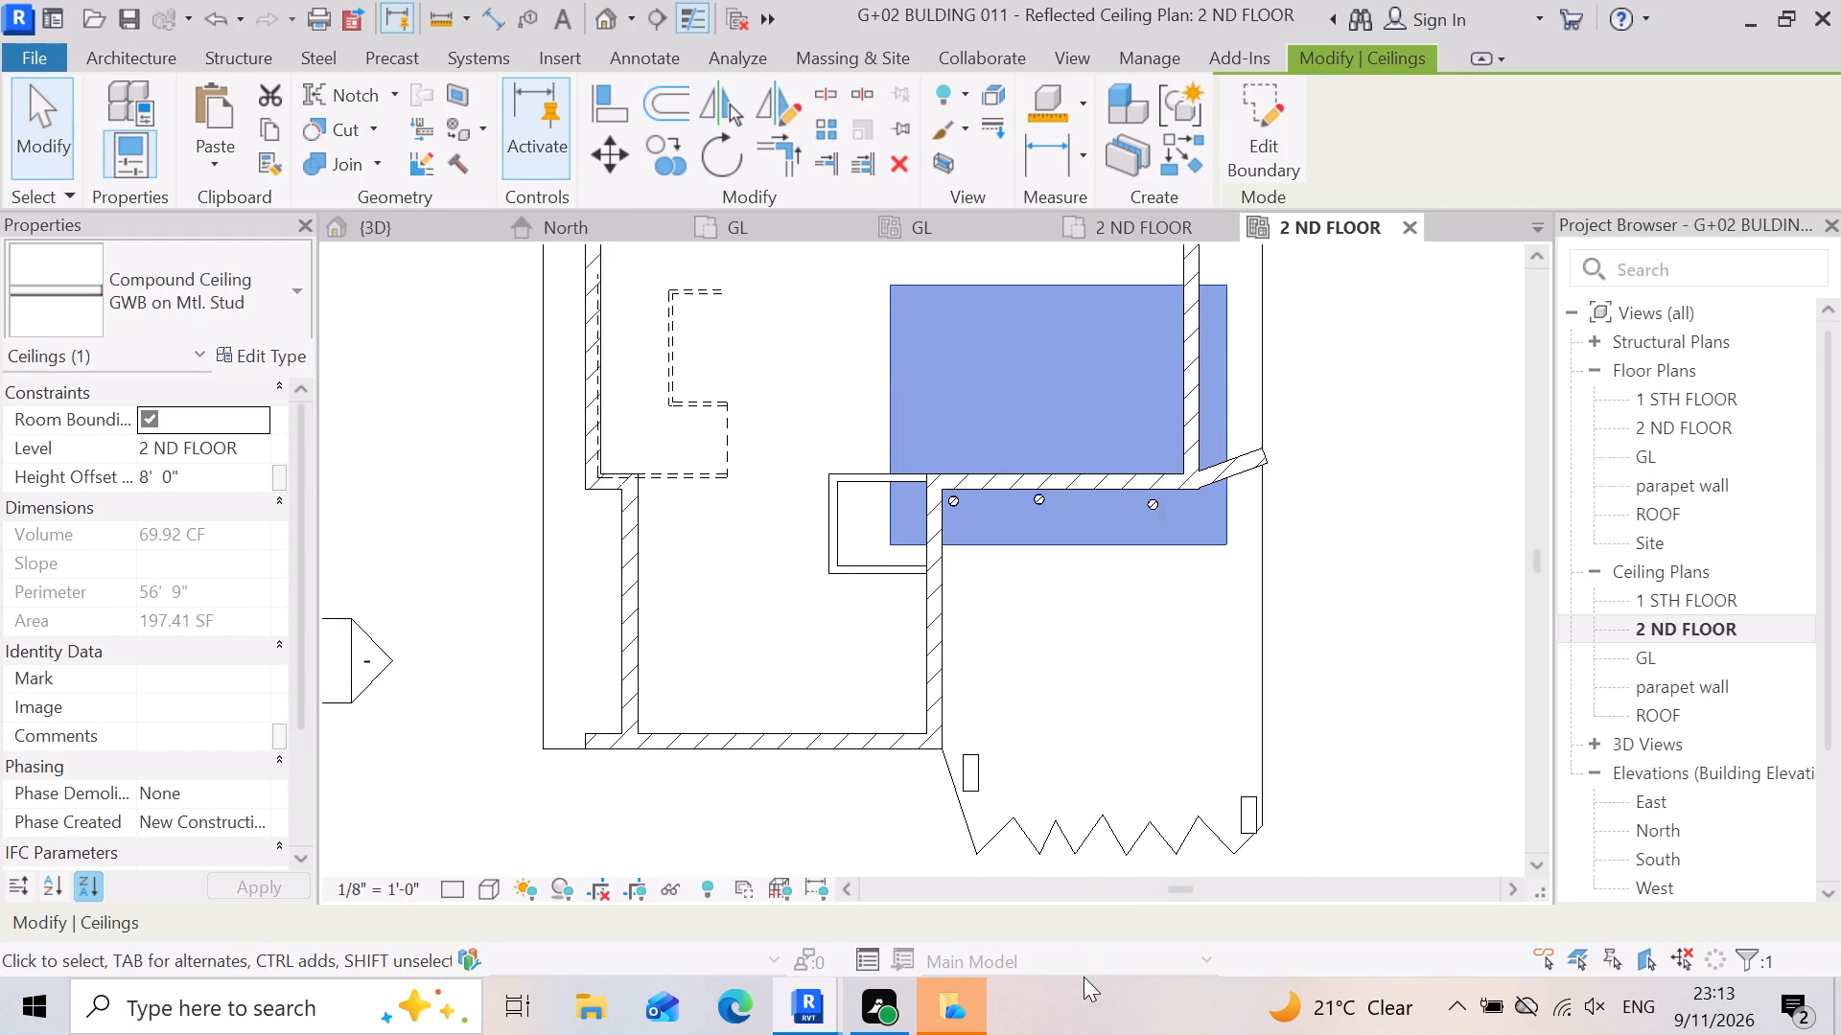
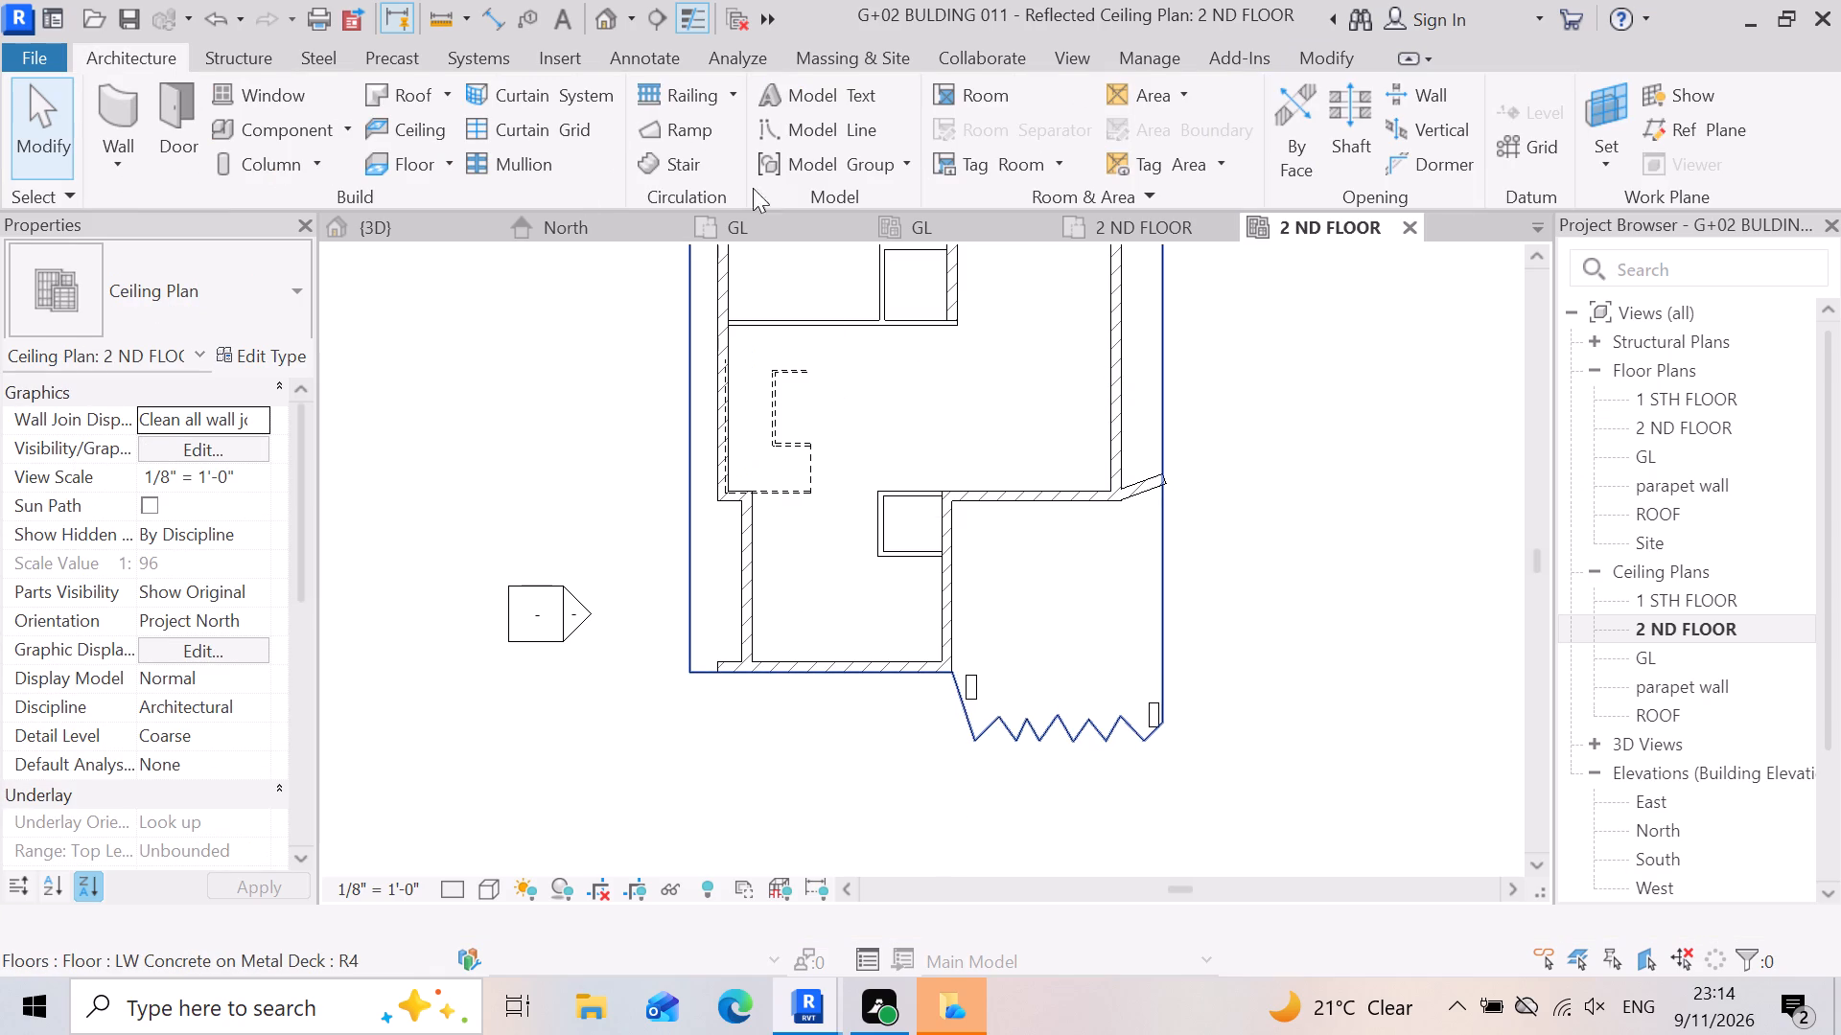
Sketch a rectangular GWB on Mtl. Stud ceiling, about 12' 4 1/2" deep, across the central second-floor room between its walls, and finish it.
left_click(432, 129)
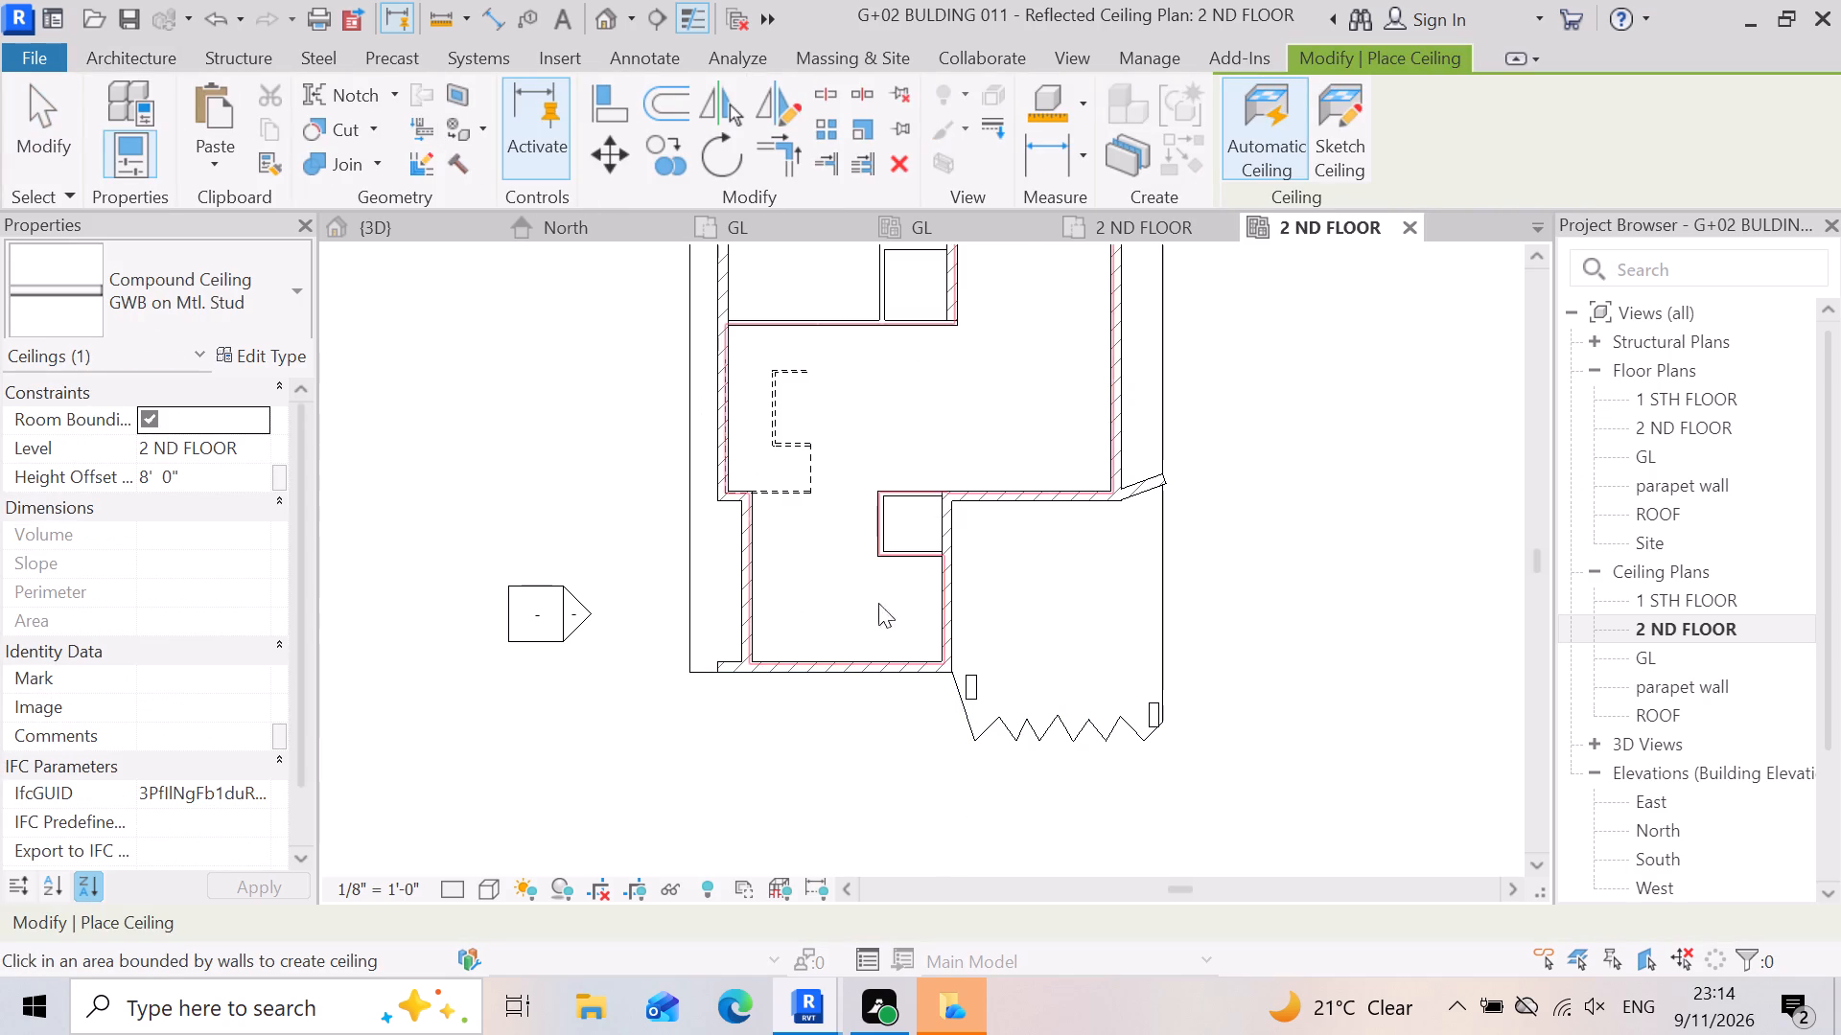
scroll(928, 582, "up", 3)
left_click(1340, 134)
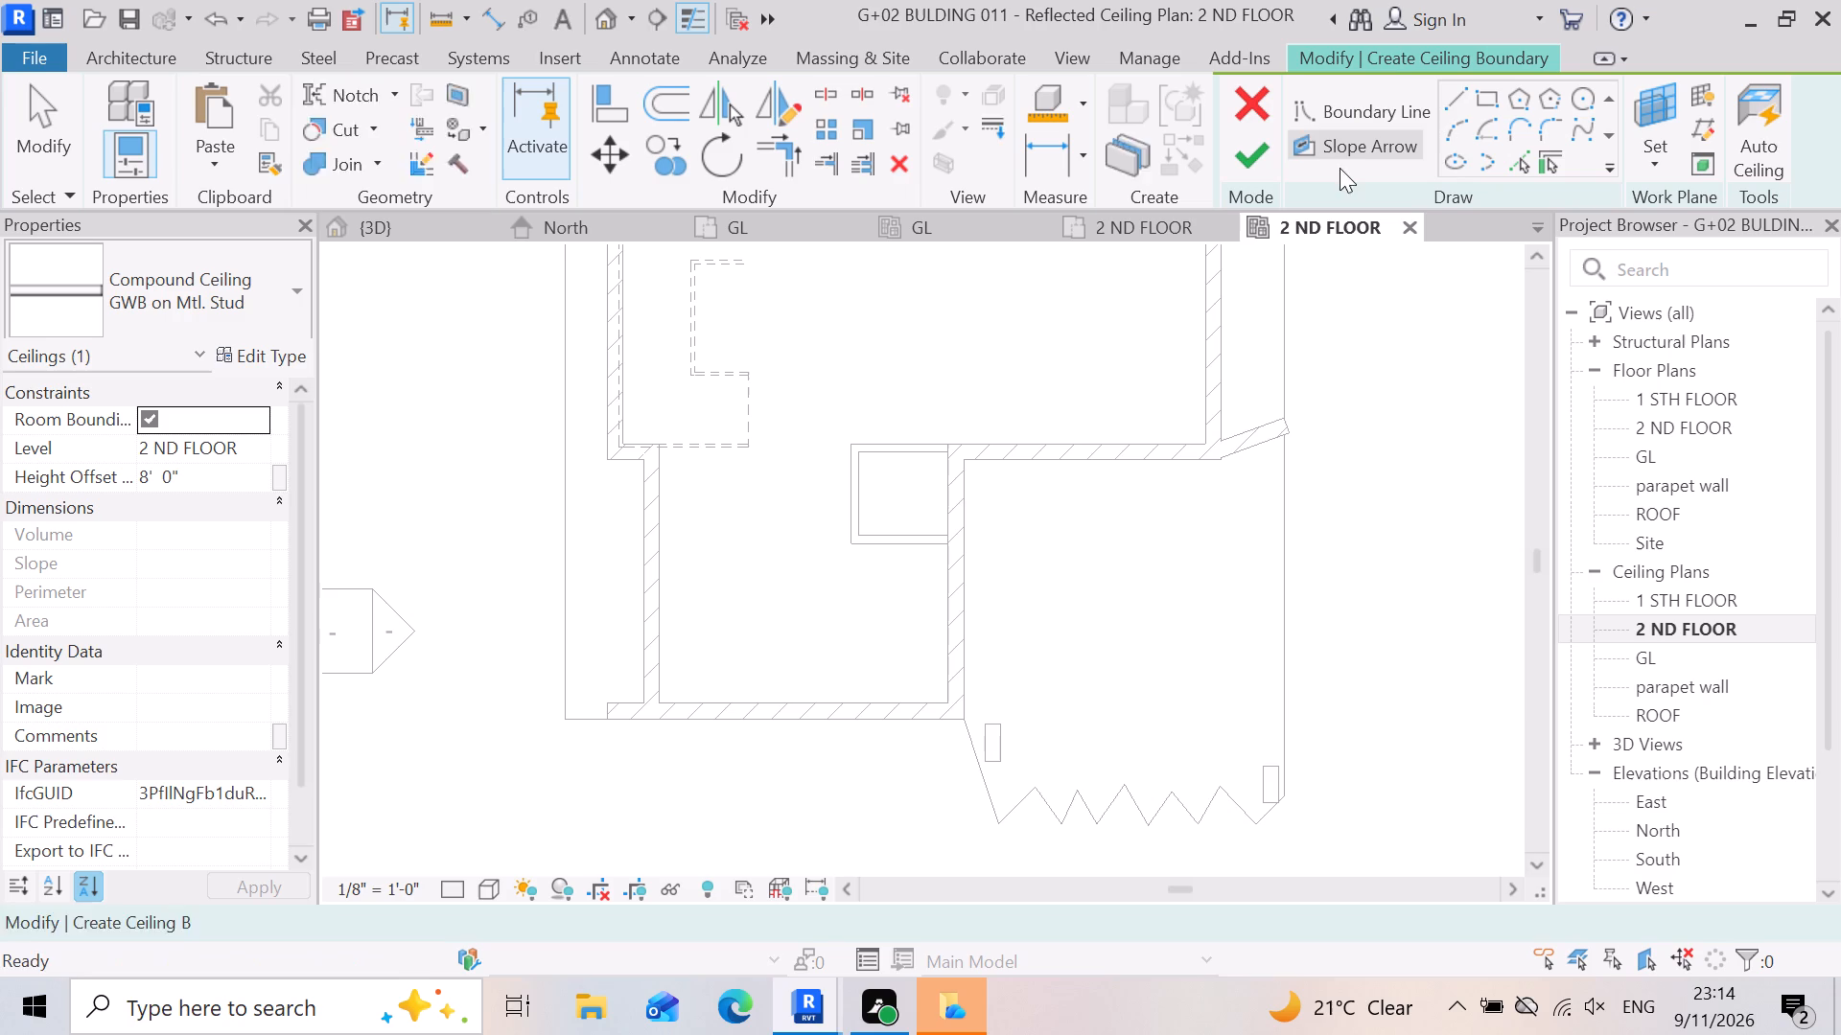
scroll(1032, 664, "down", 3)
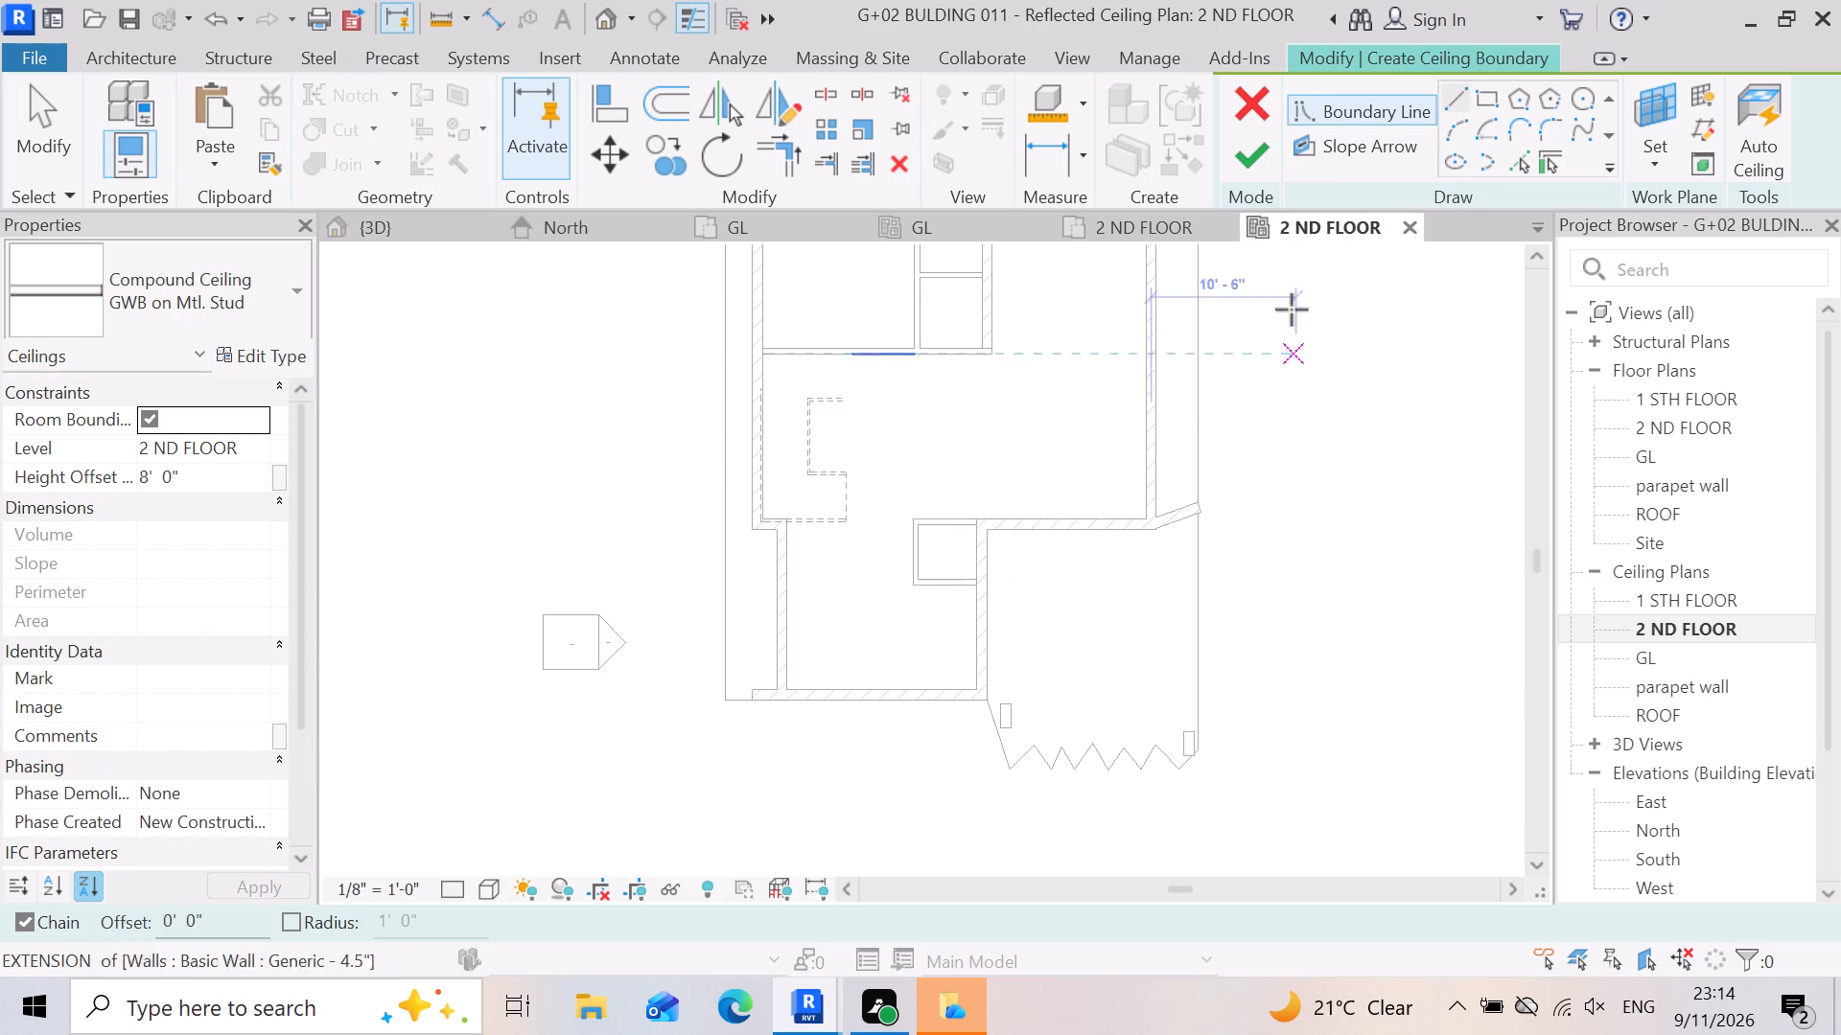
left_click(1488, 103)
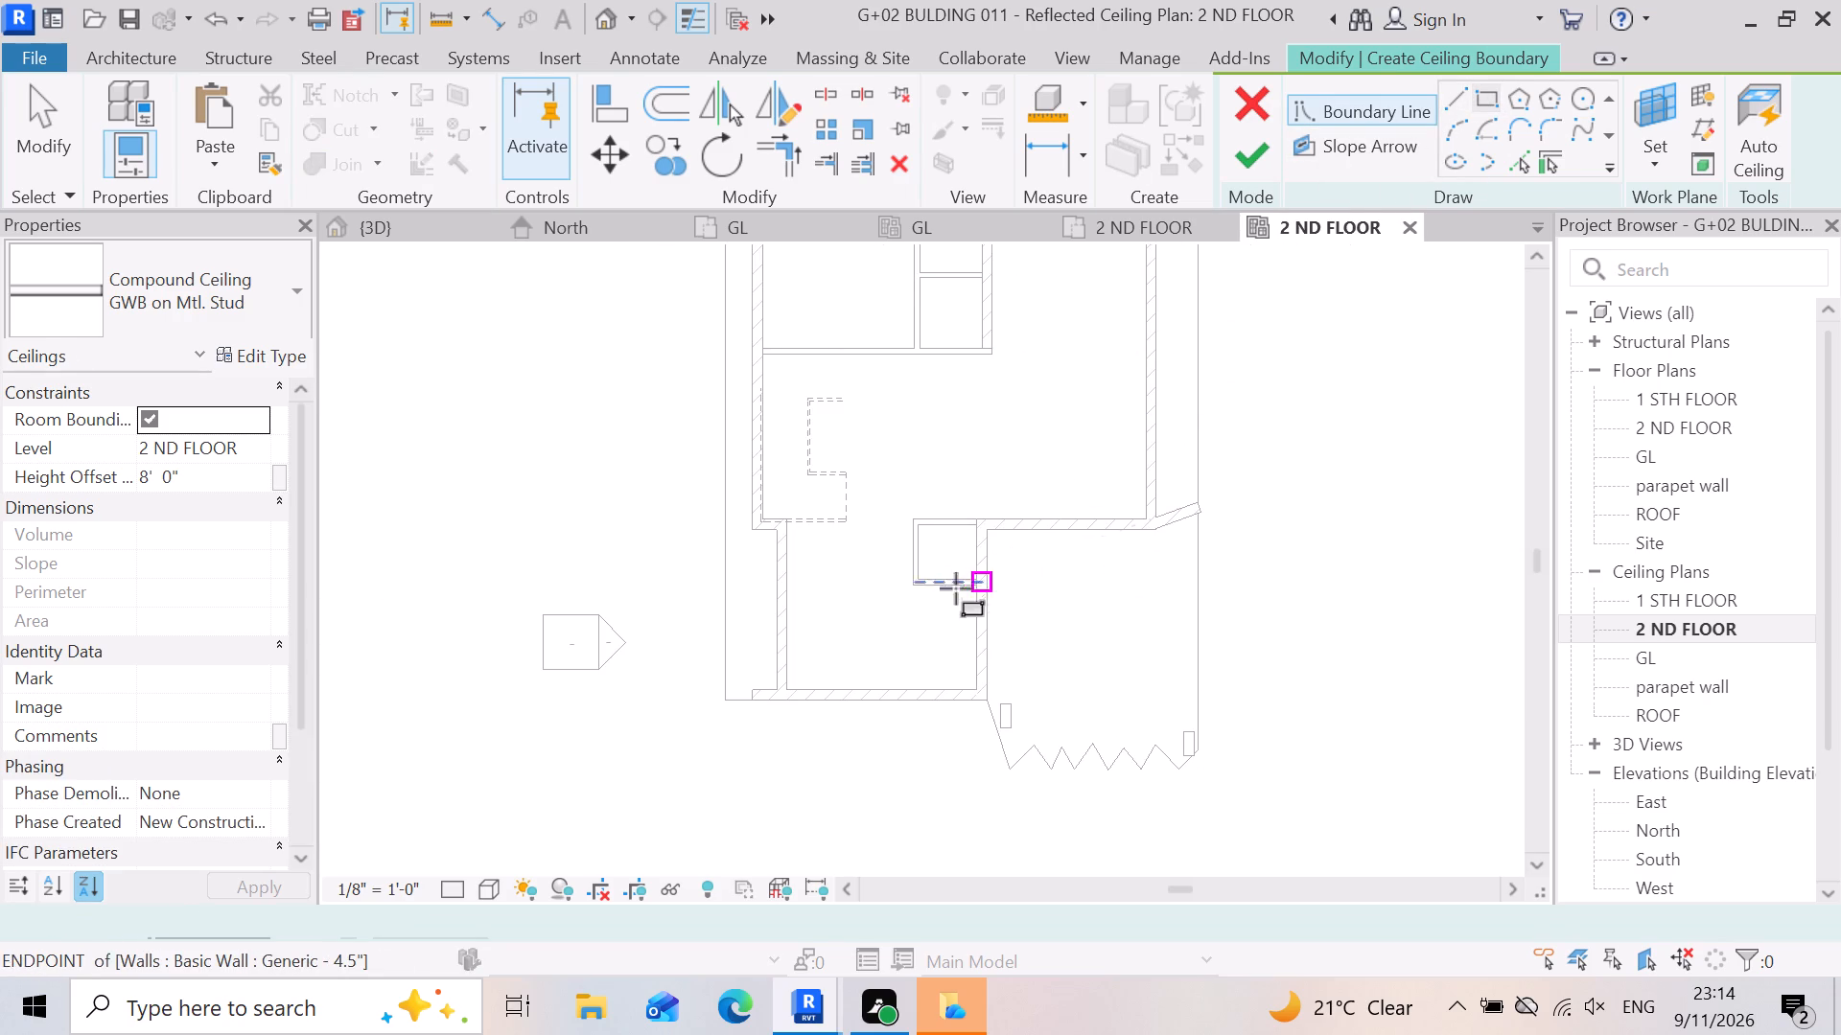
scroll(953, 585, "up", 3)
scroll(1075, 643, "down", 3)
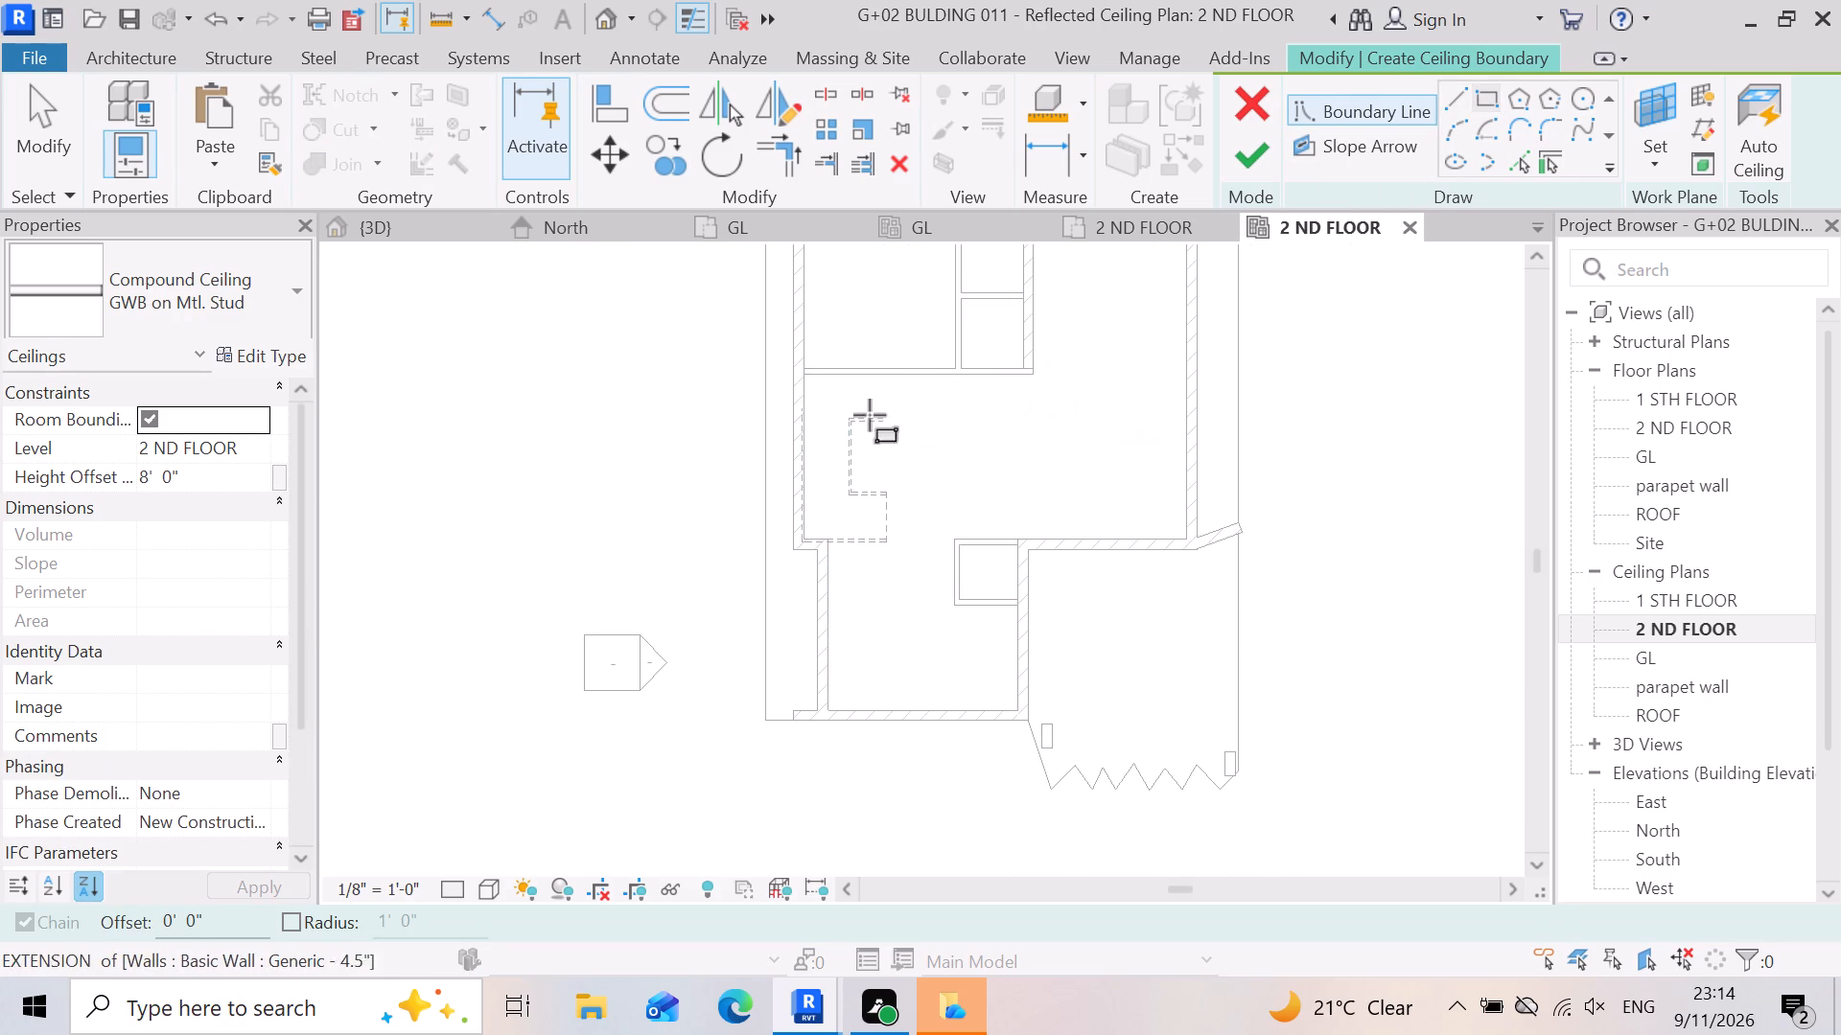
left_click(815, 371)
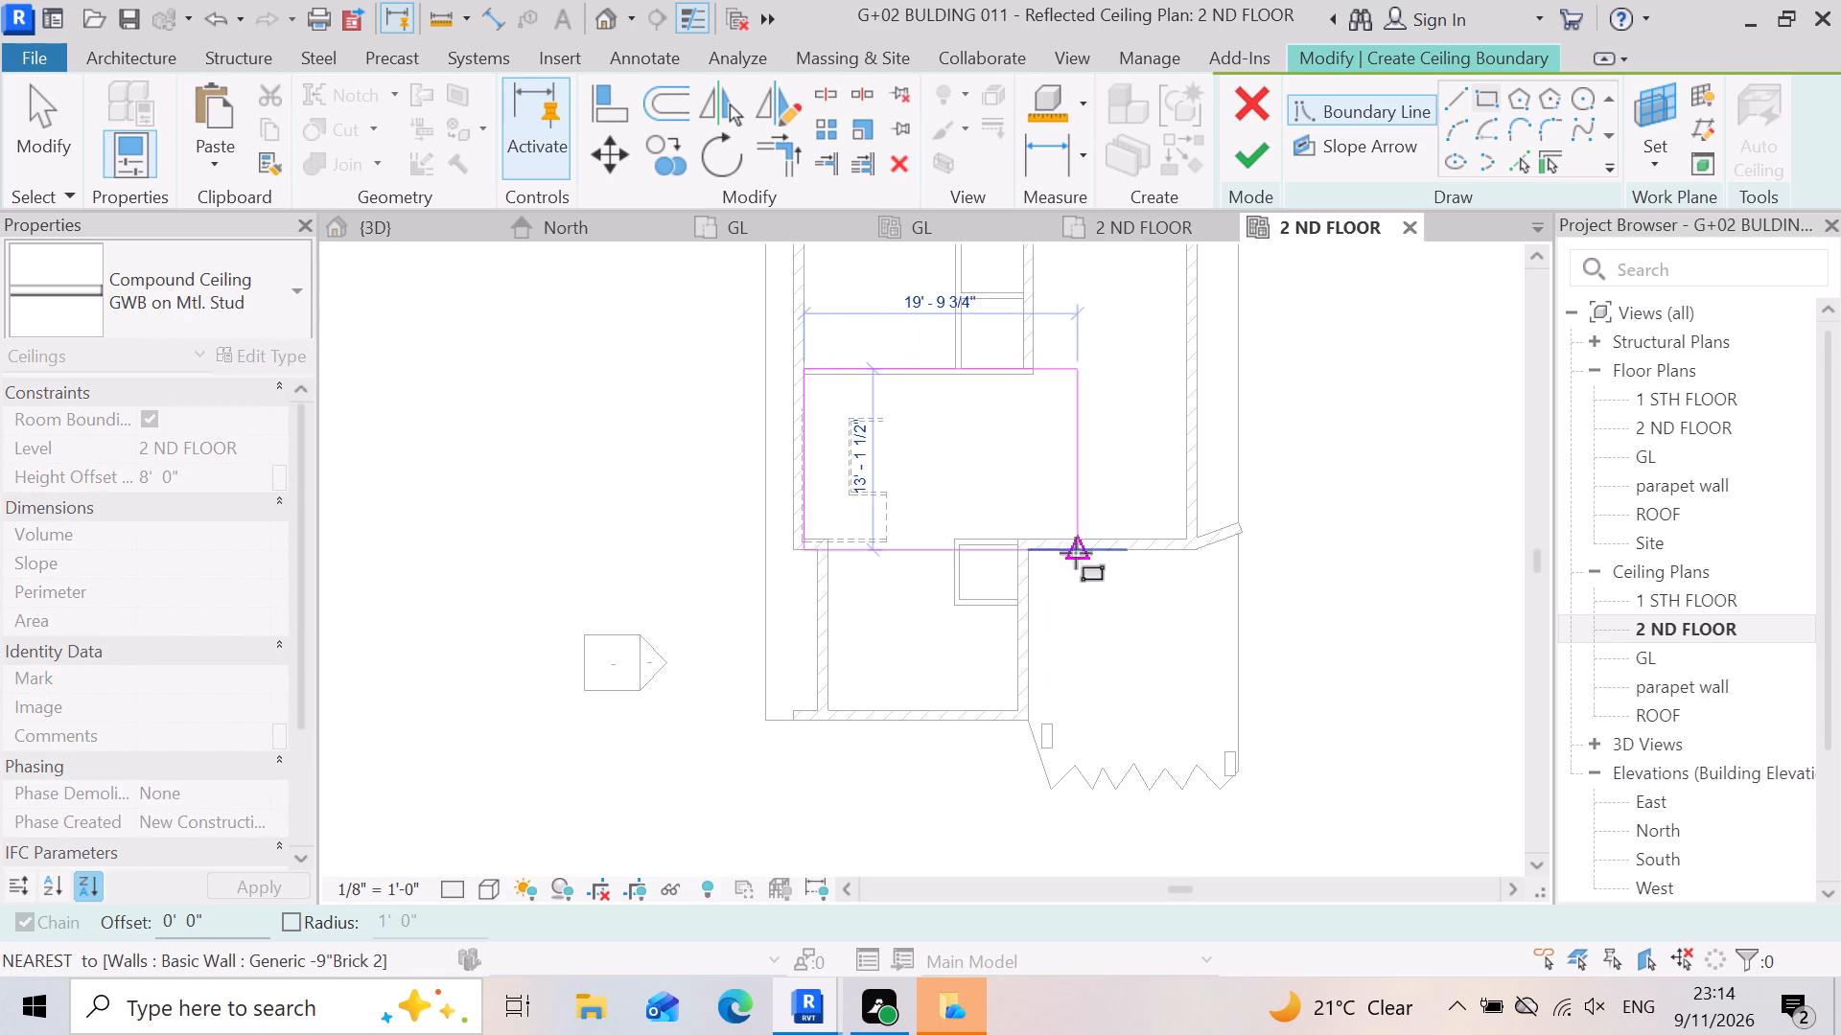
scroll(1174, 571, "up", 3)
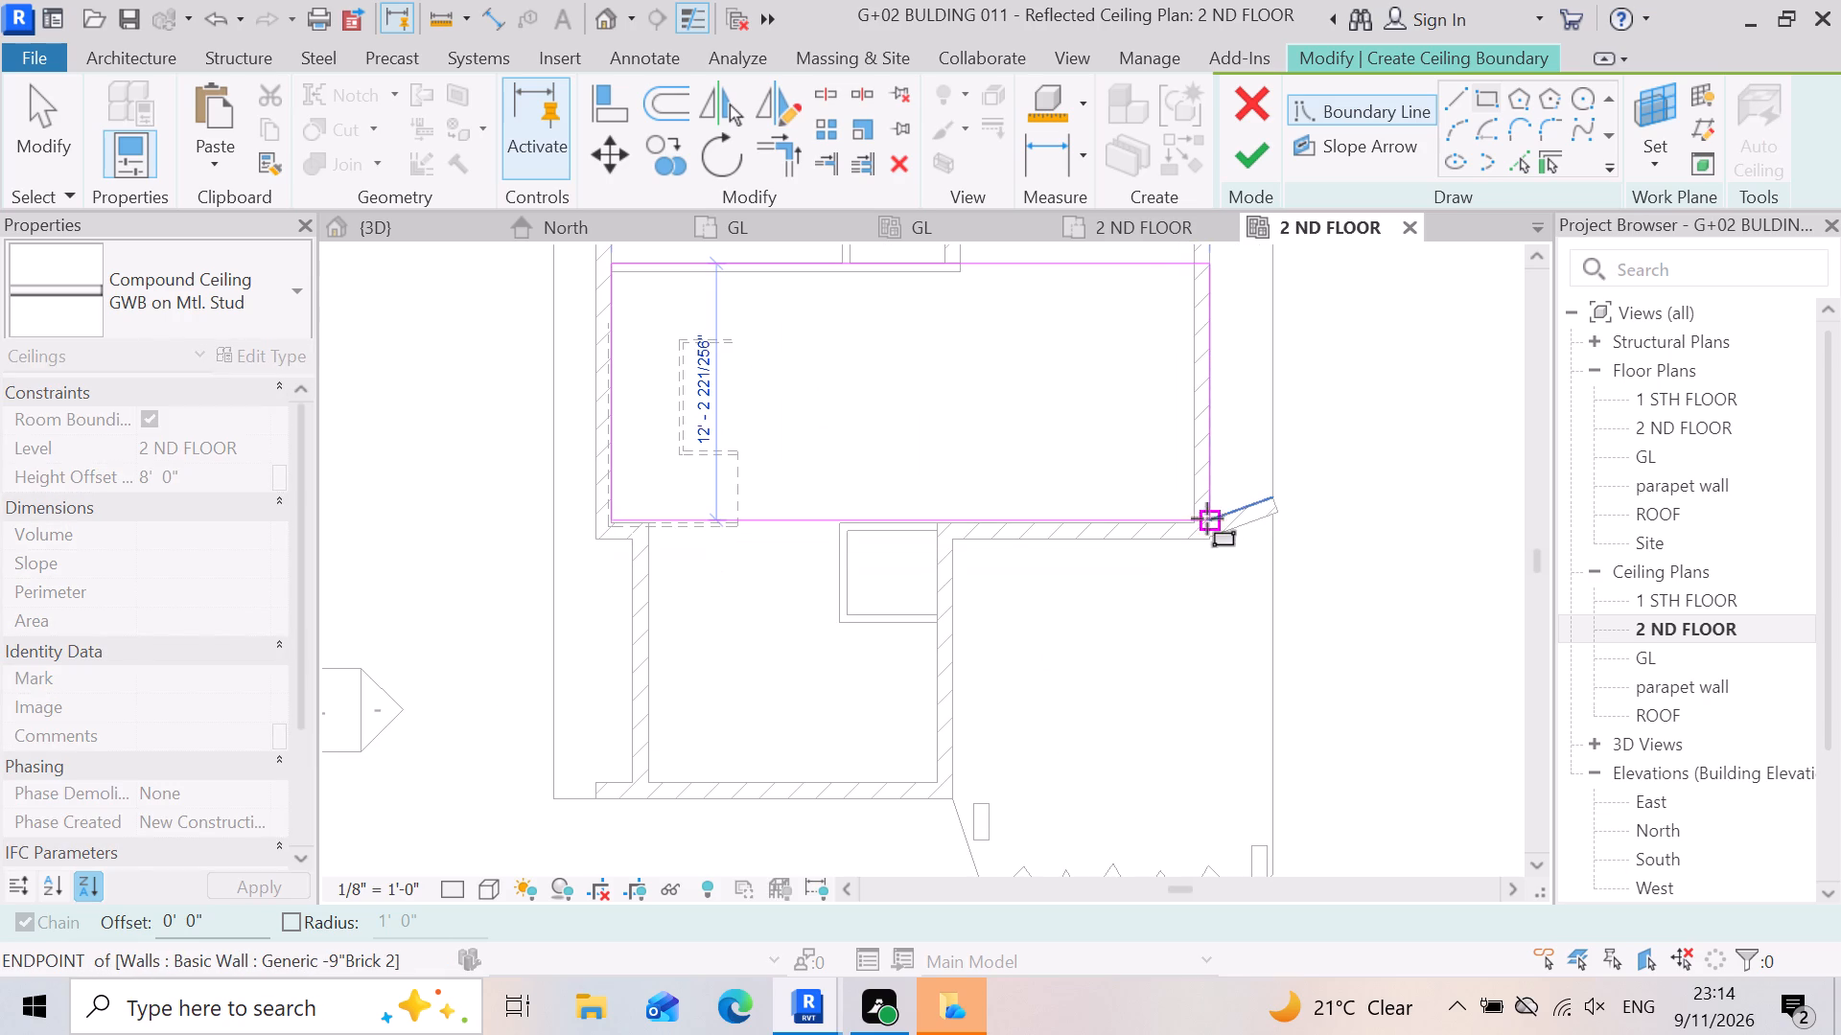
scroll(1198, 526, "up", 4)
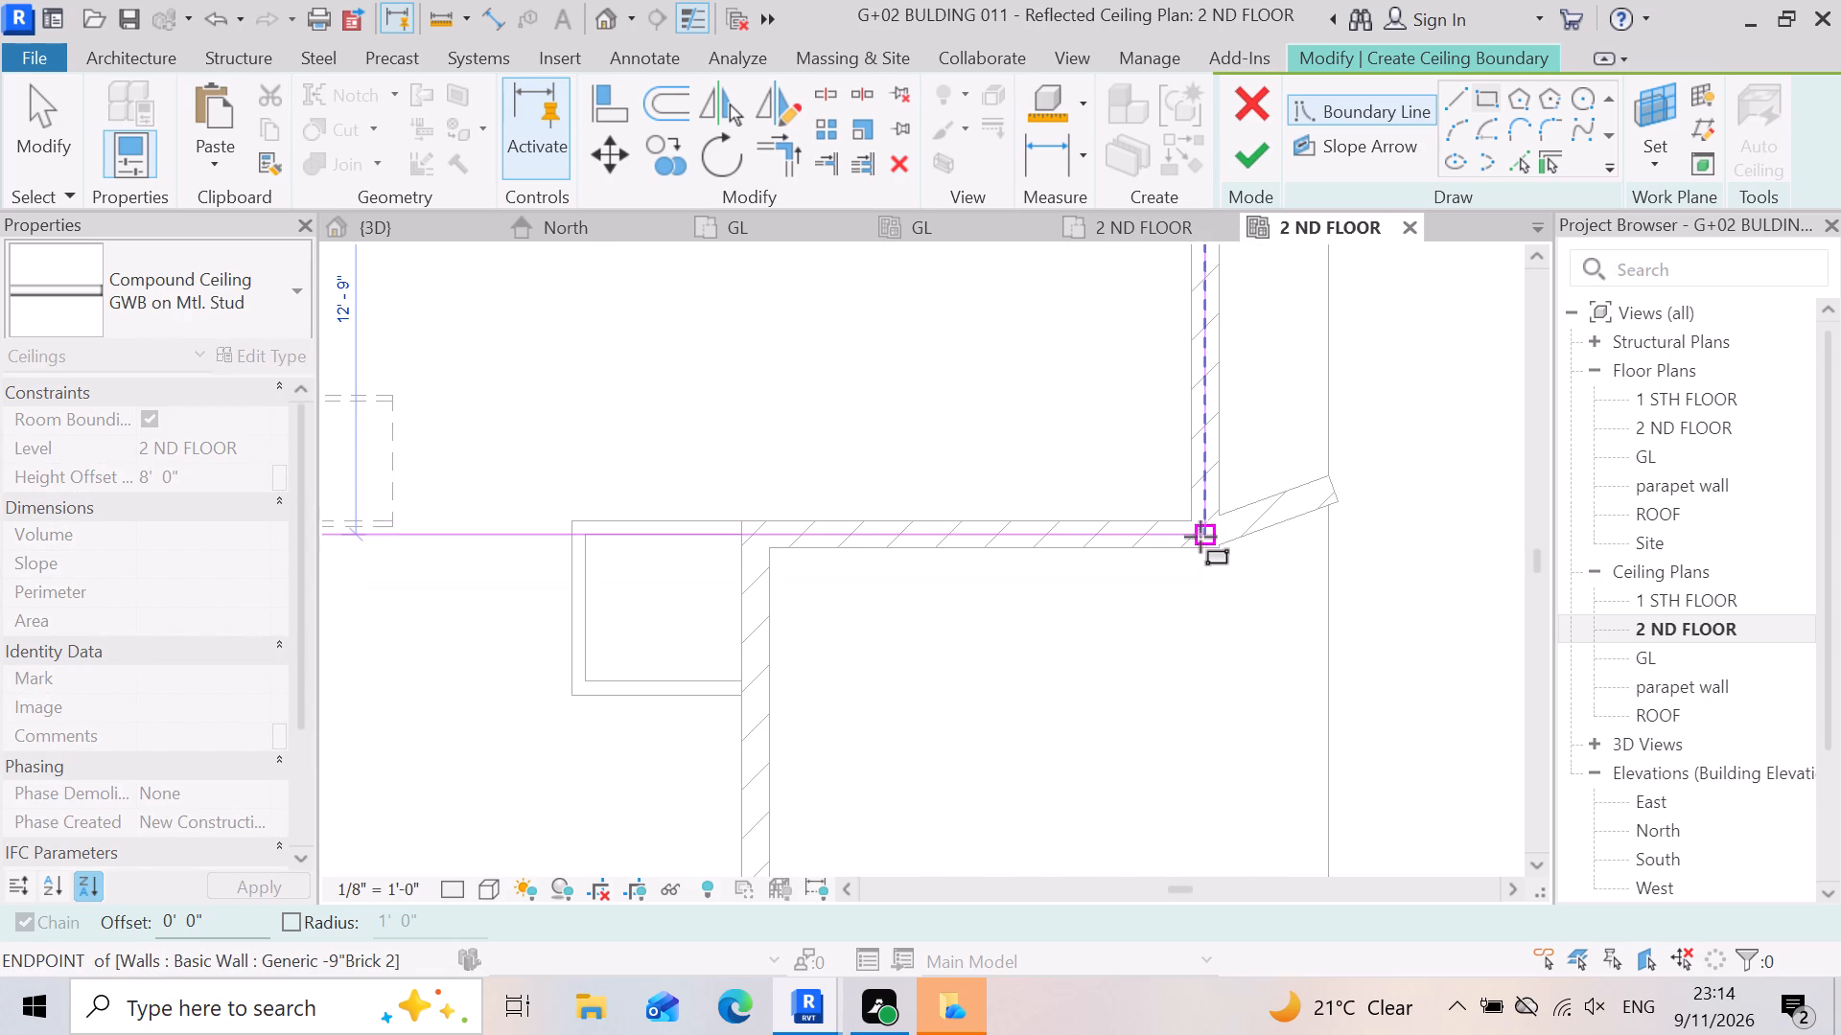
left_click(1193, 515)
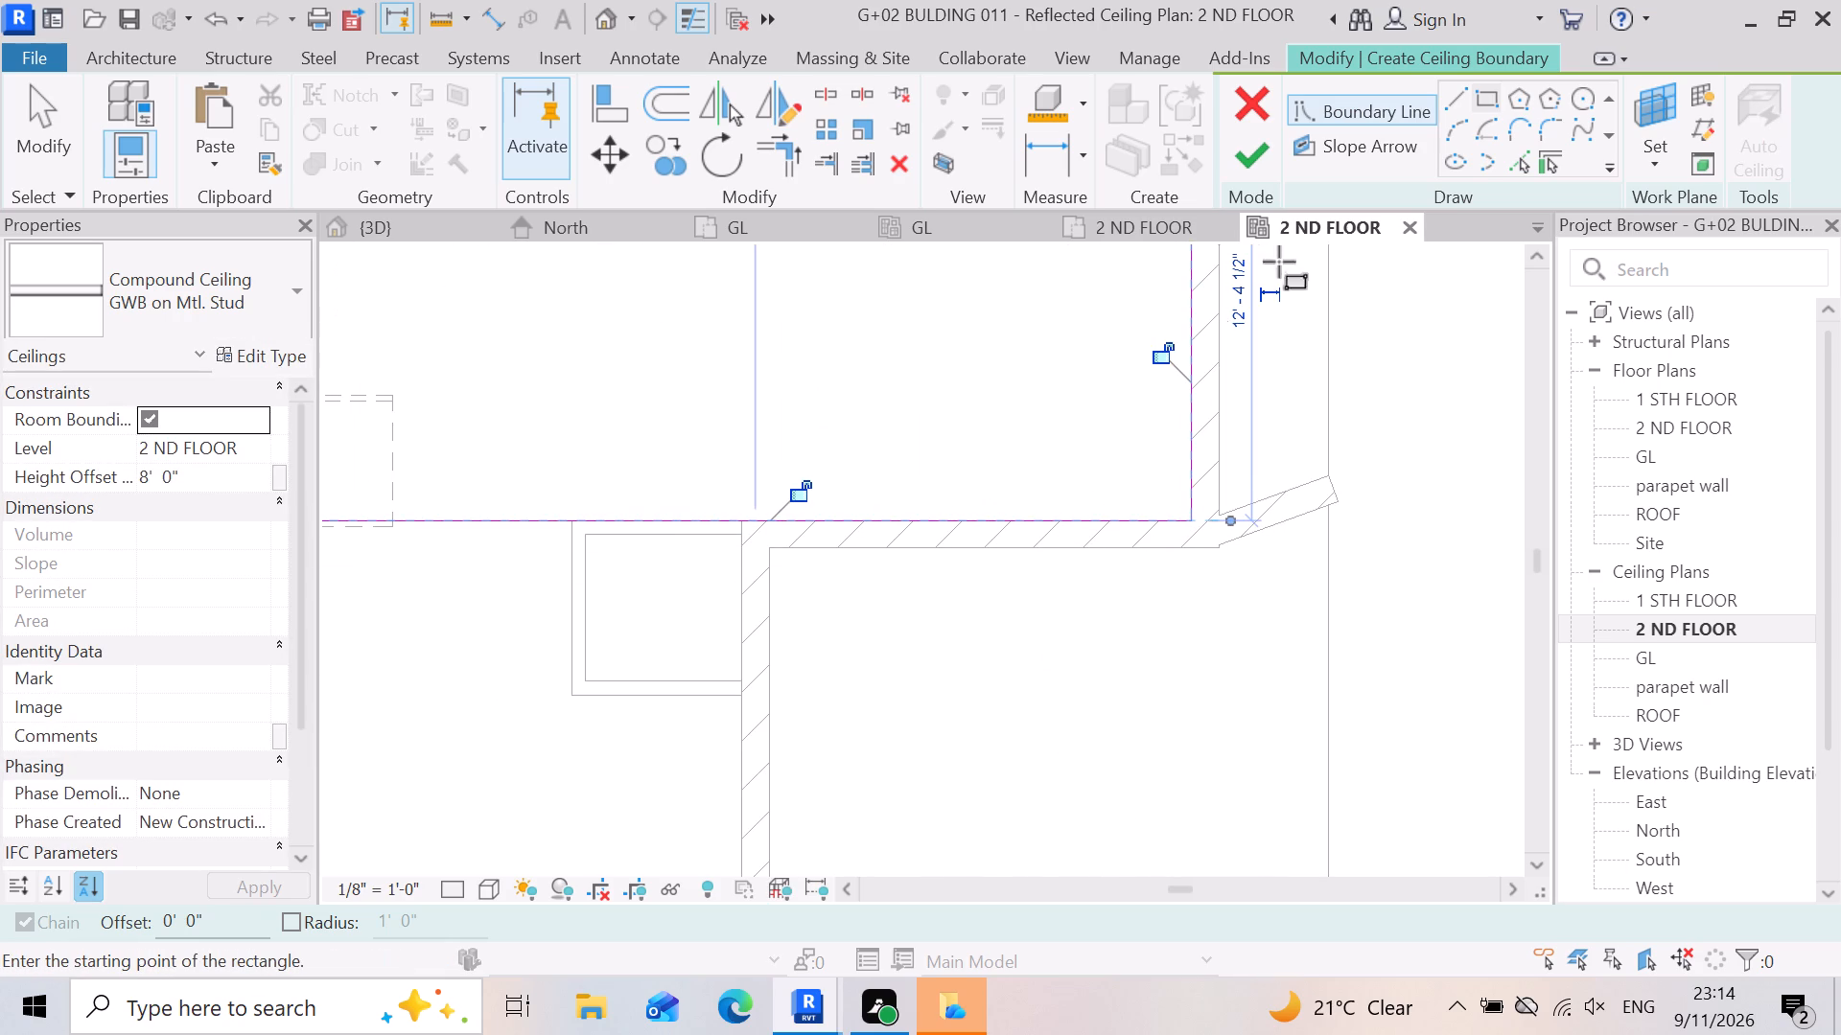
left_click(1250, 171)
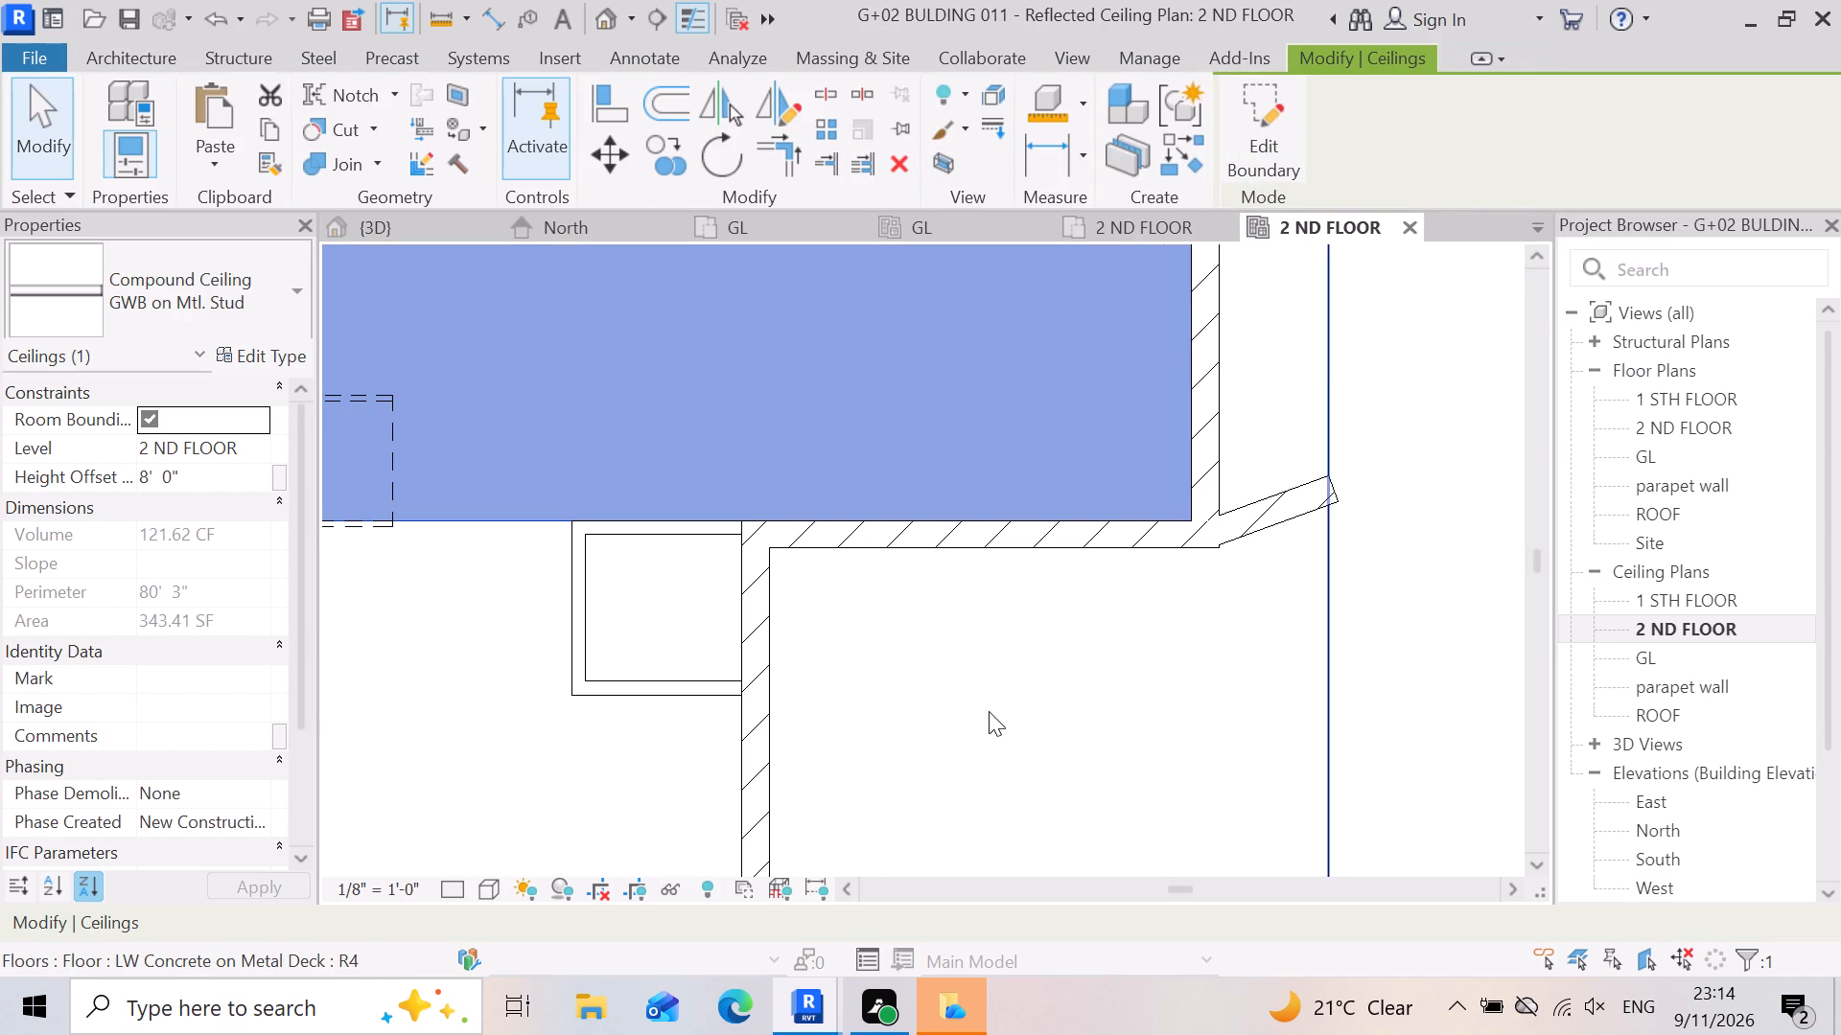
scroll(989, 711, "down", 8)
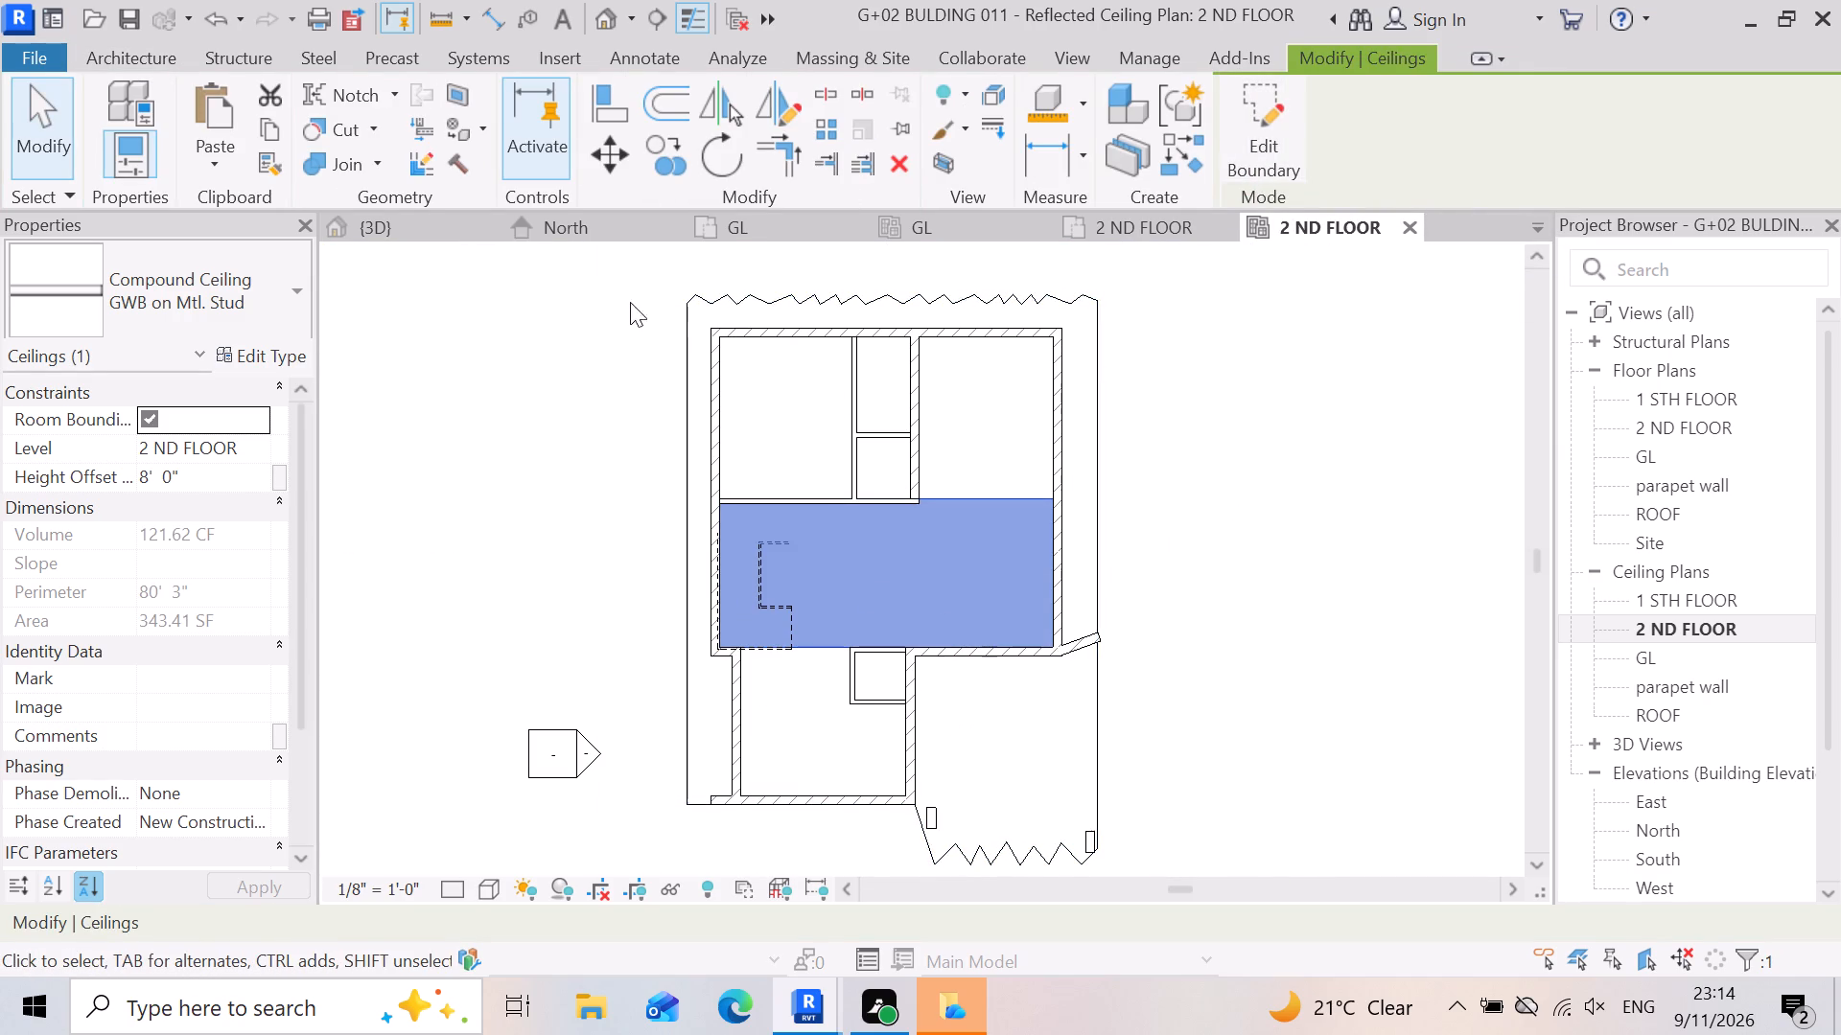
Examine the new second-floor ceiling in 3D through the balcony's double door, along with the balcony soffit and the second-floor plans.
left_click(443, 231)
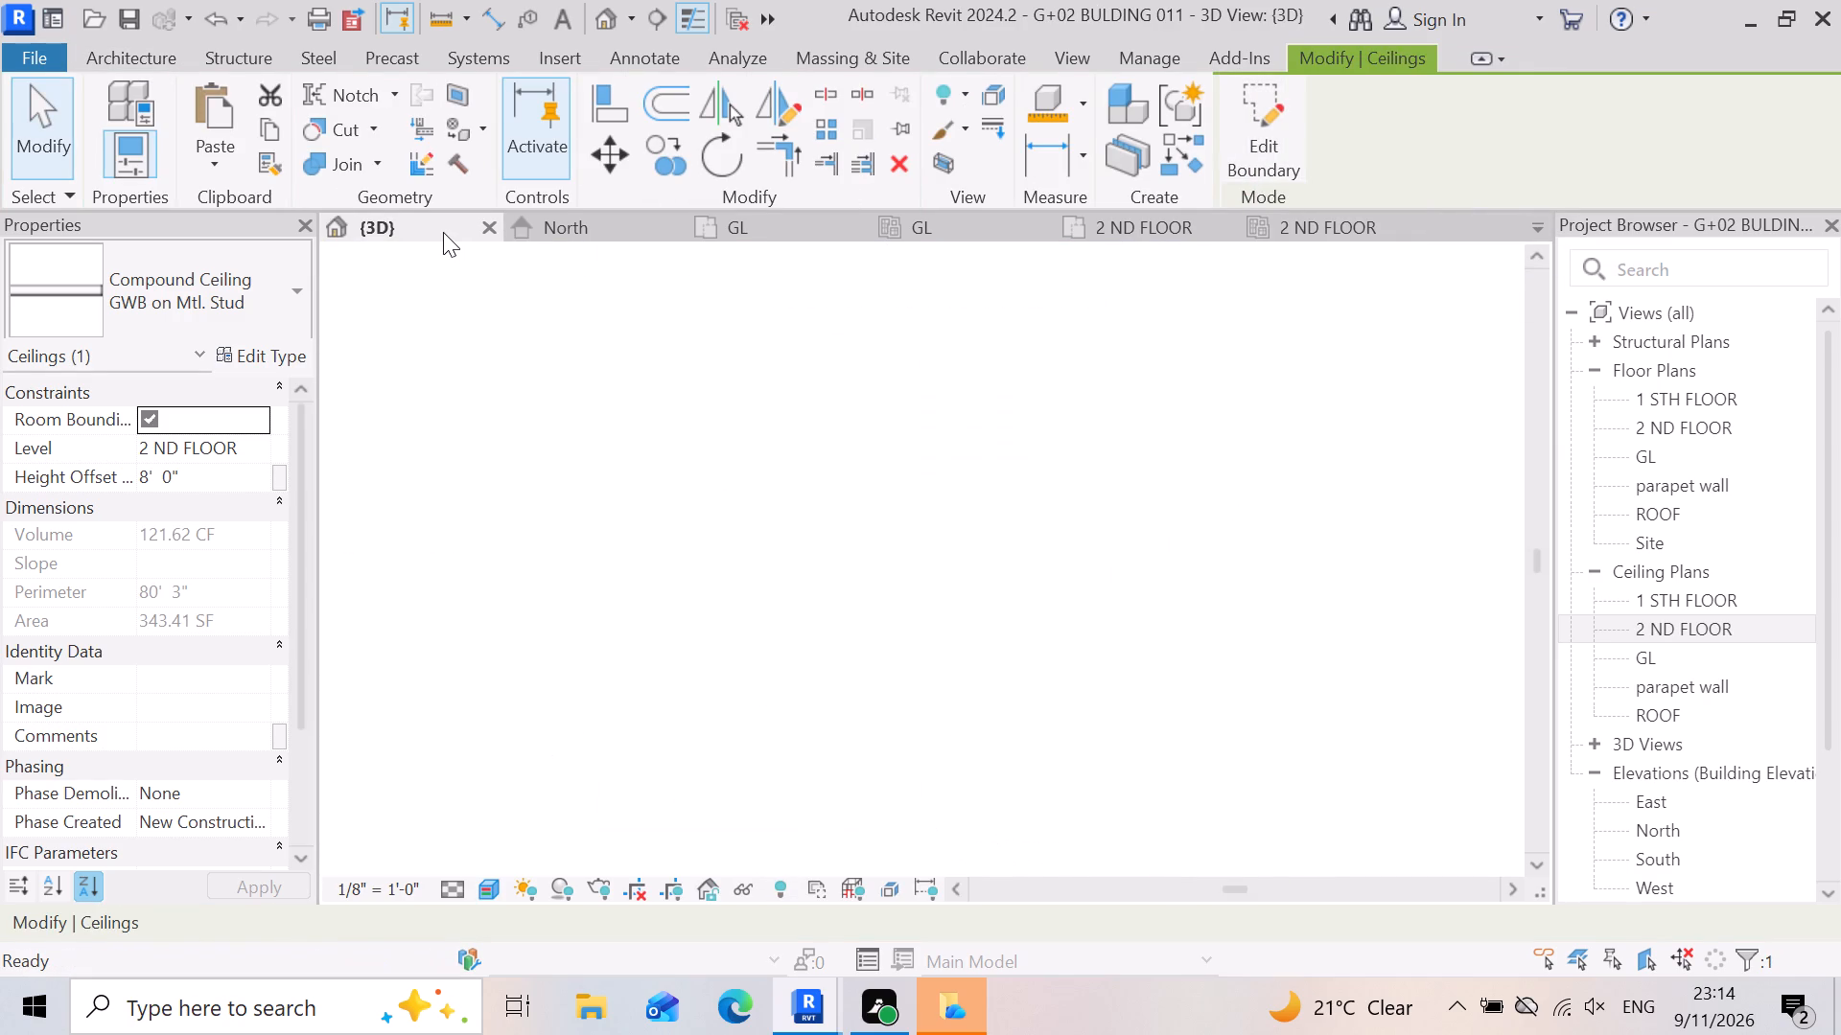
scroll(1002, 462, "up", 4)
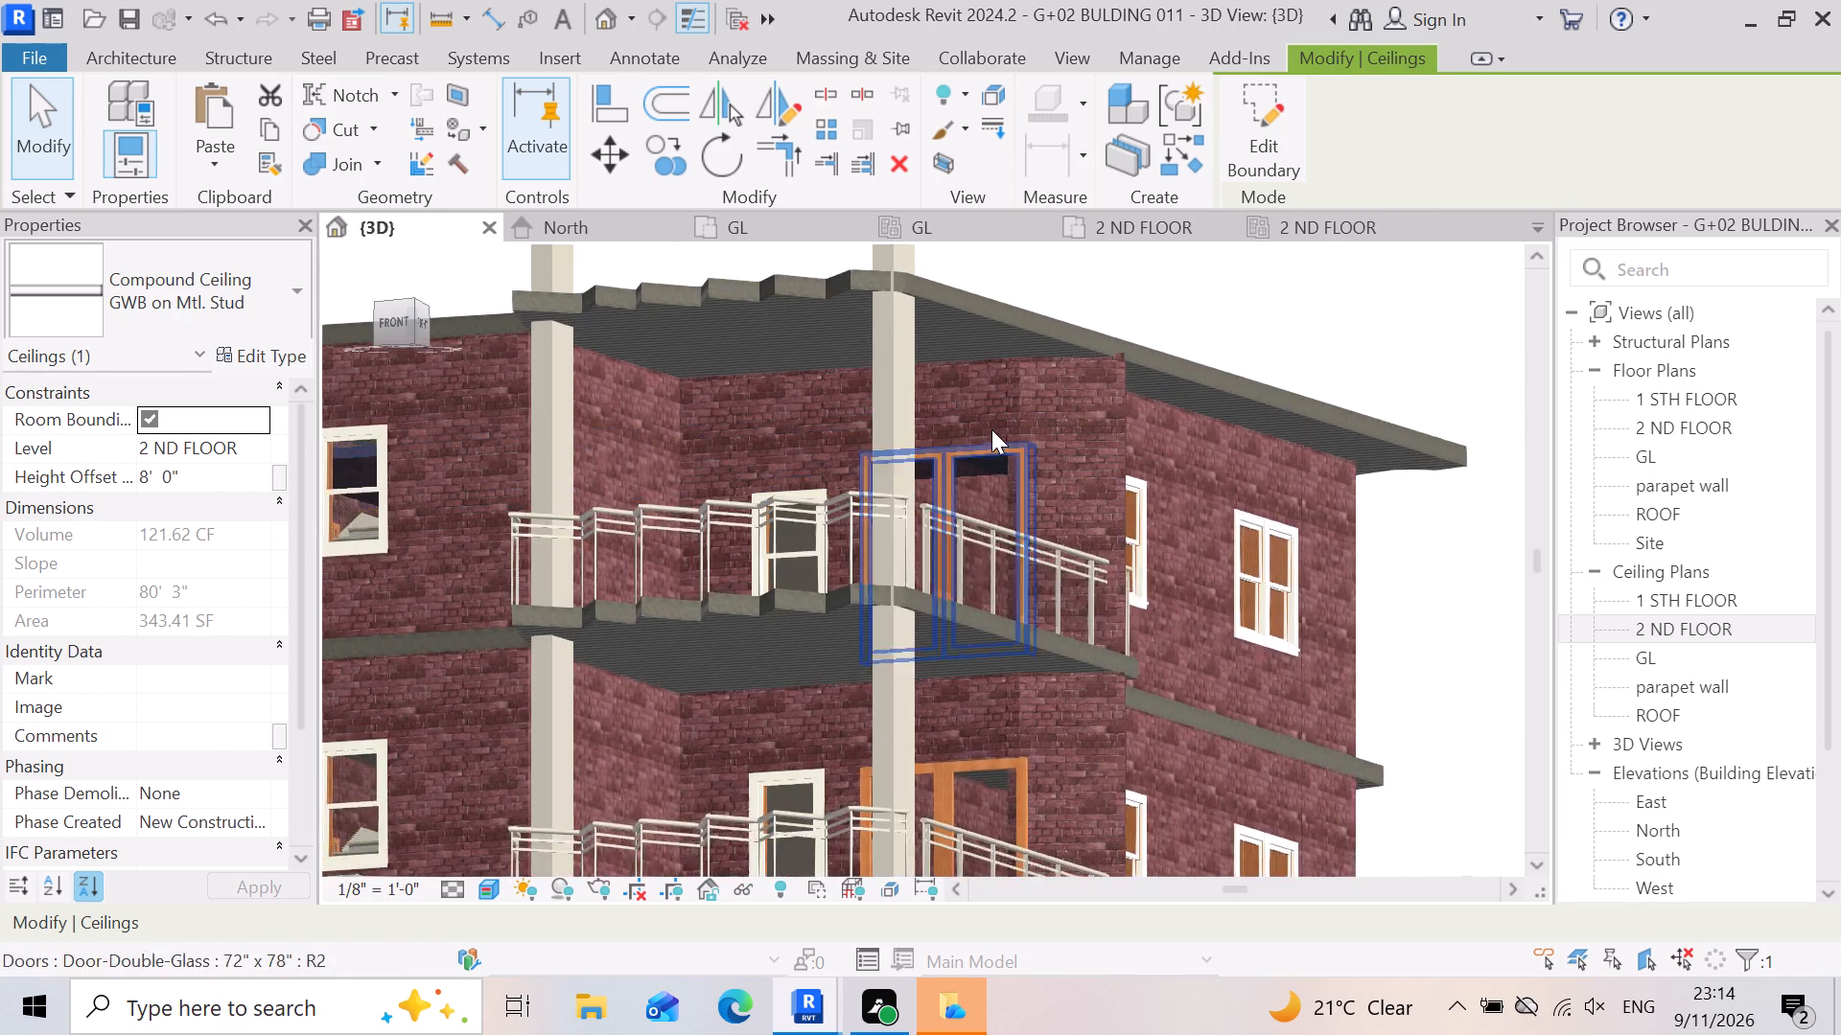
scroll(991, 429, "up", 5)
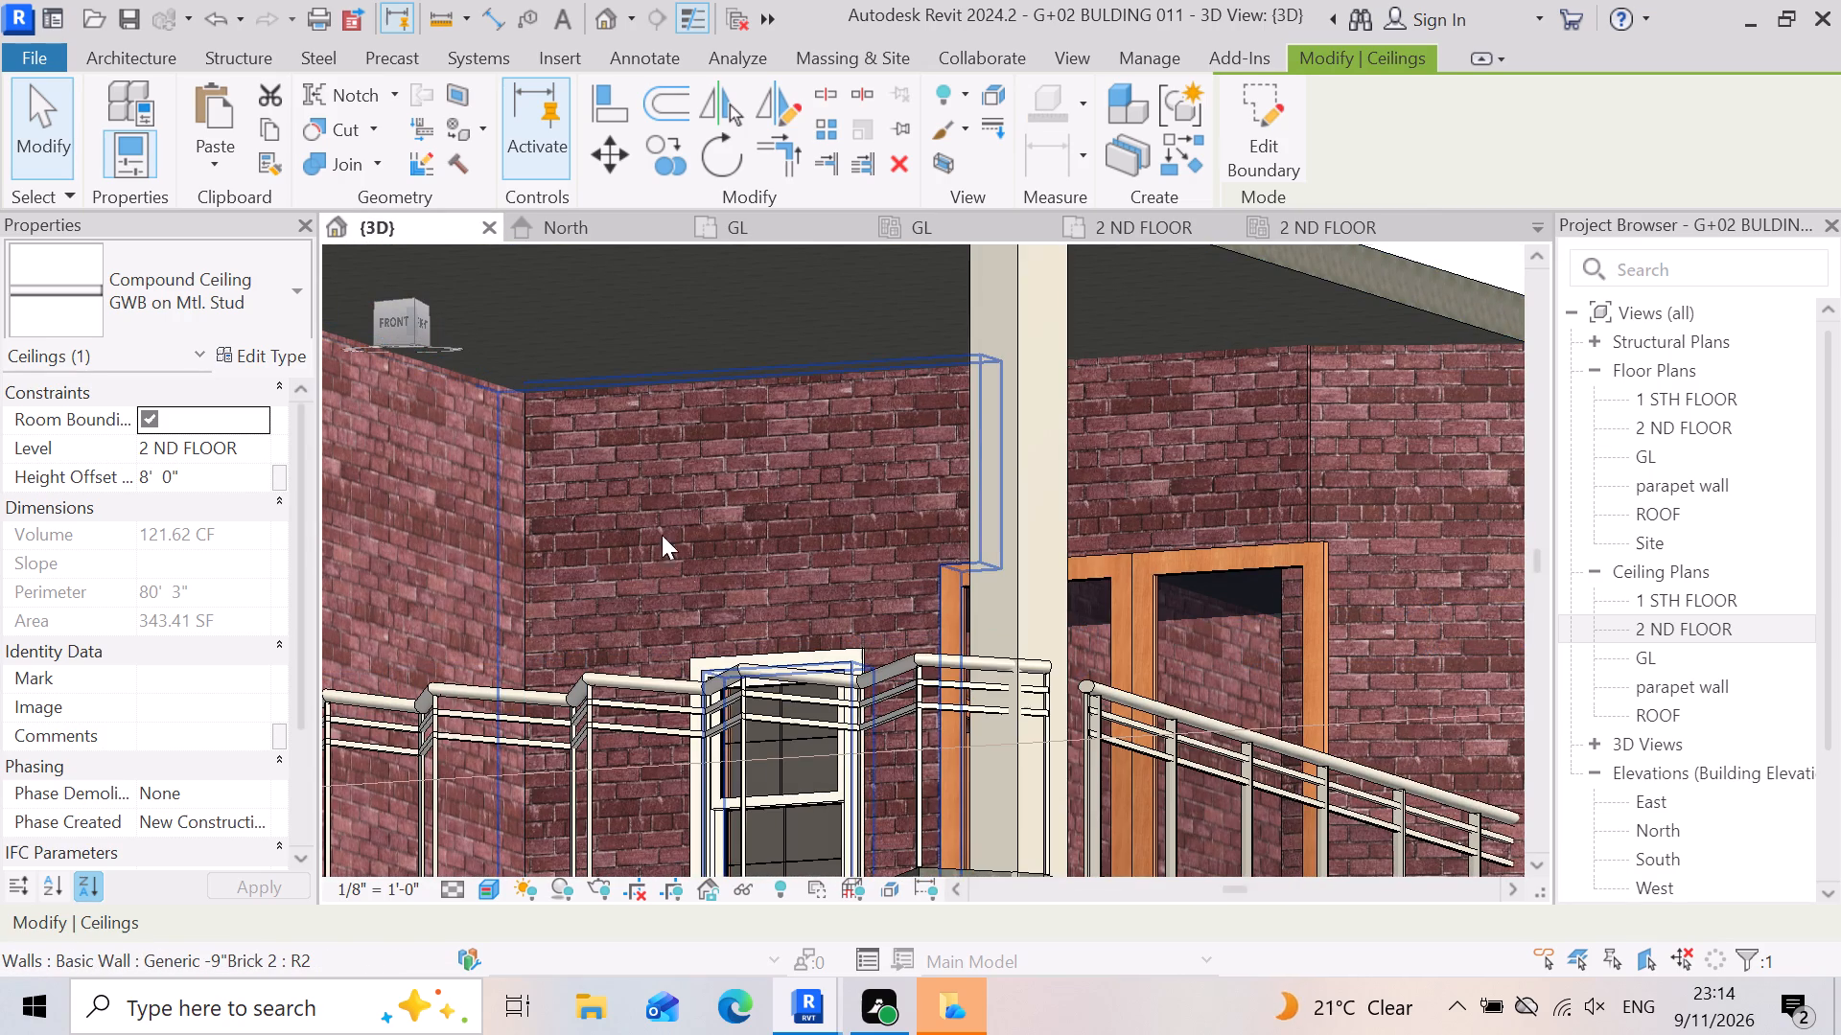
scroll(696, 401, "down", 8)
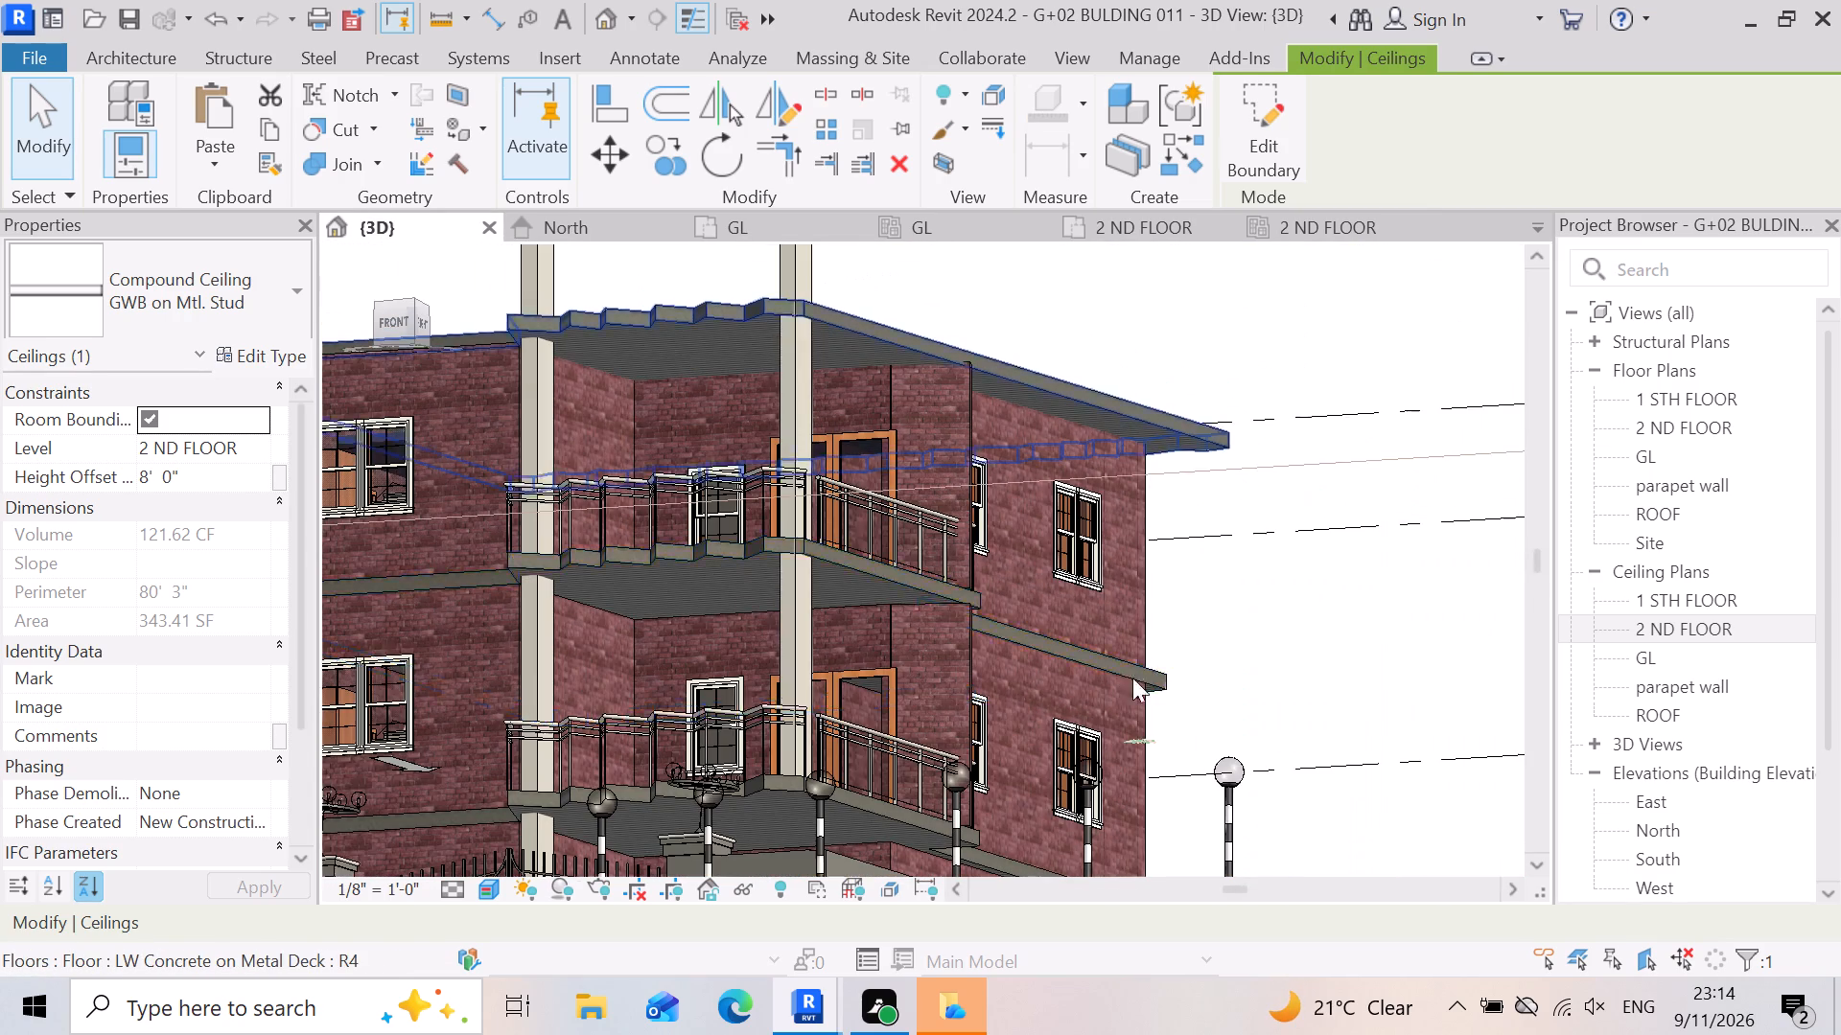
left_click(1285, 713)
scroll(920, 448, "up", 7)
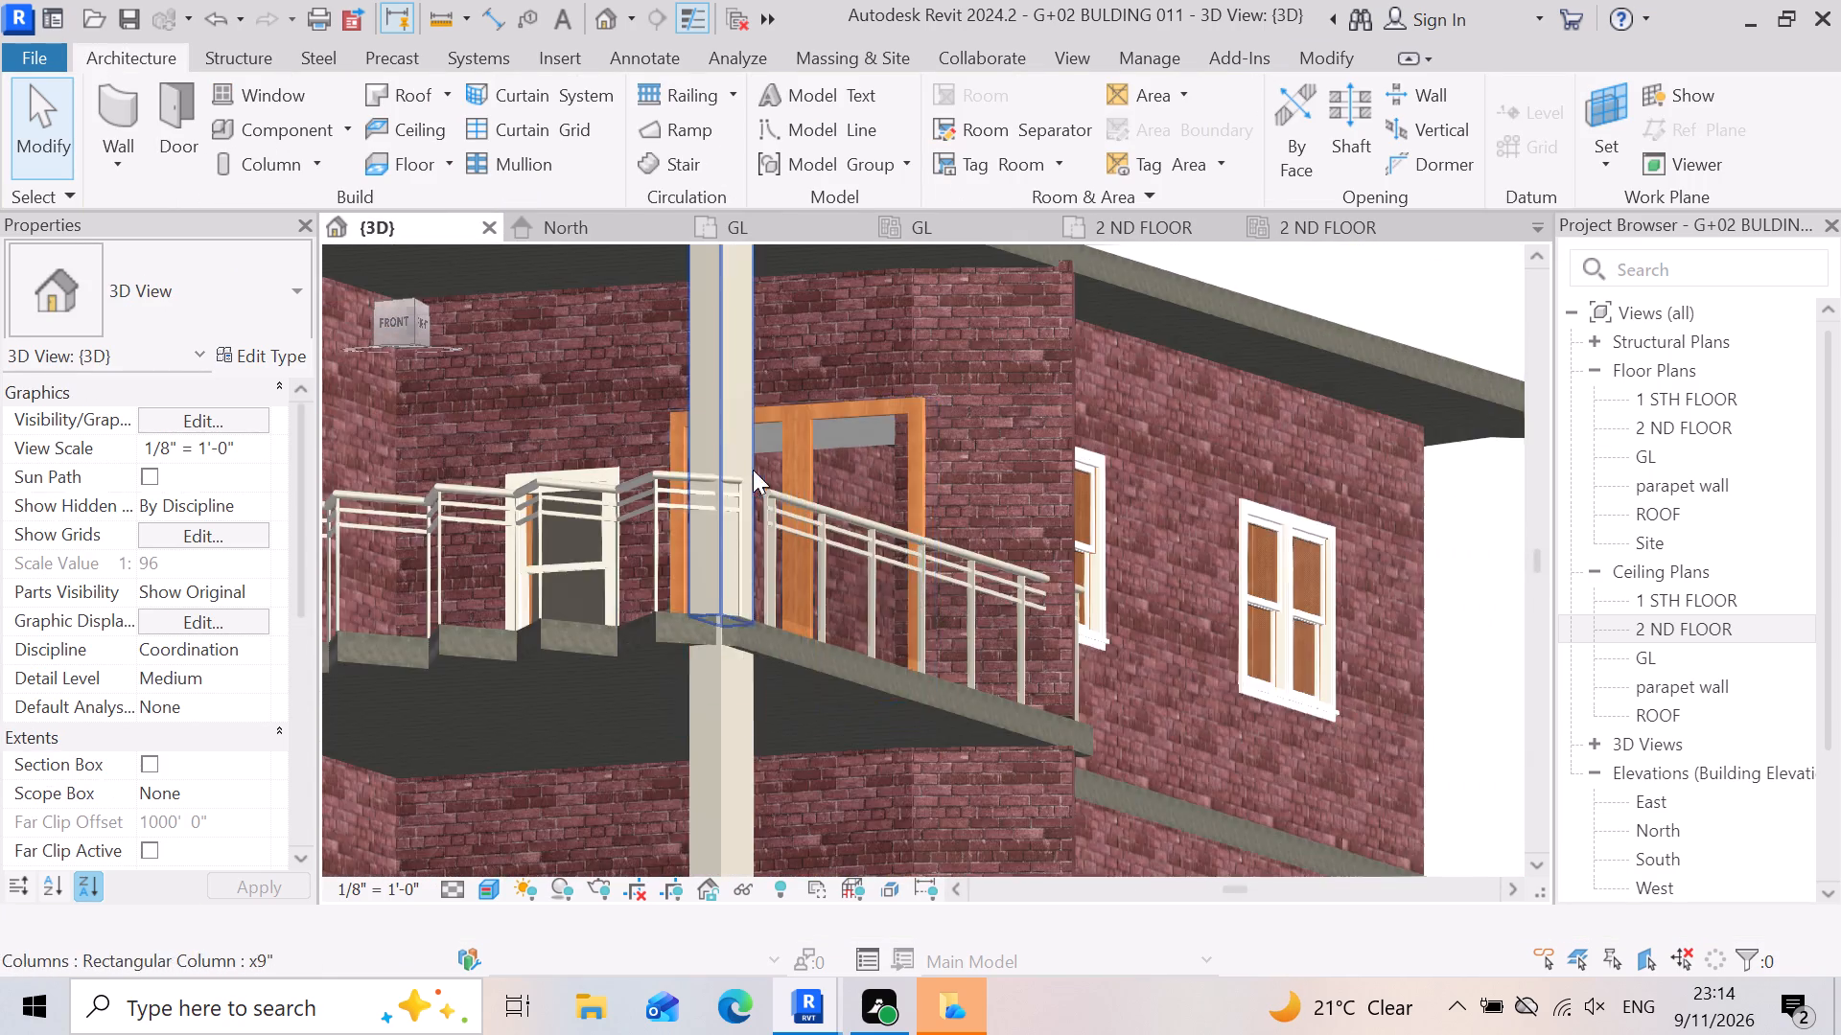
scroll(753, 470, "up", 11)
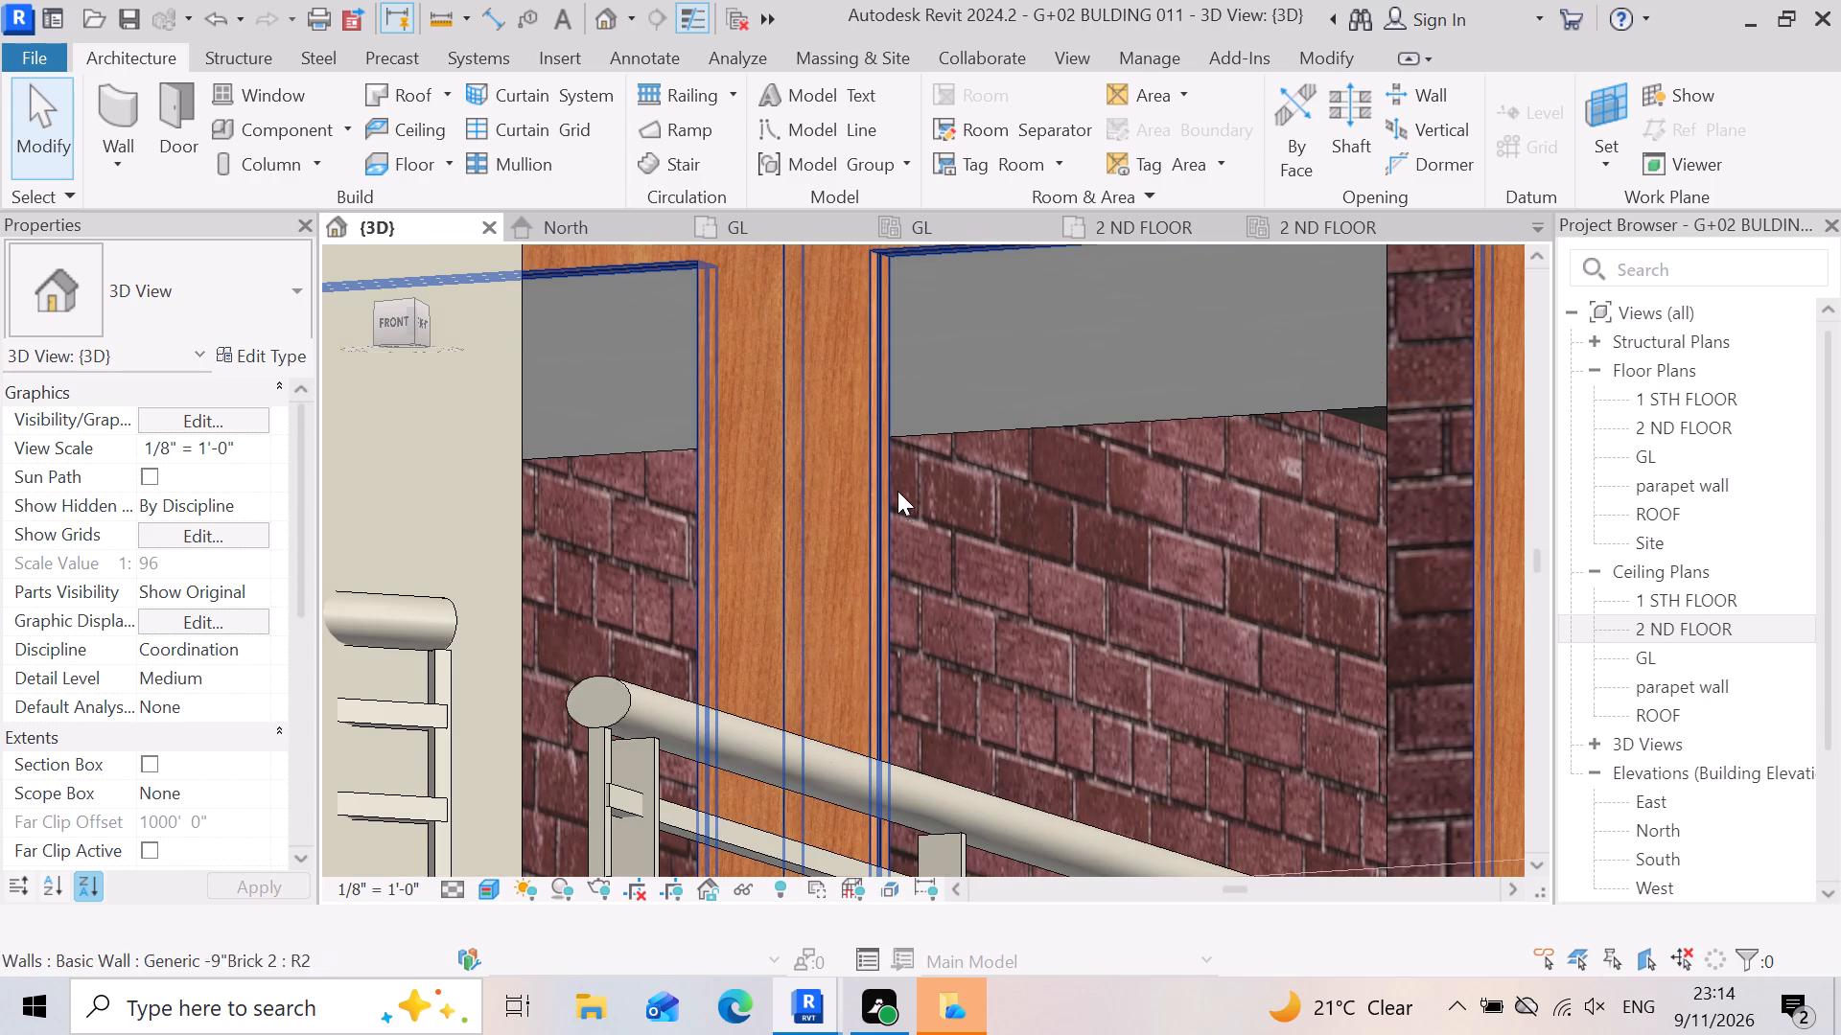
scroll(1098, 511, "down", 13)
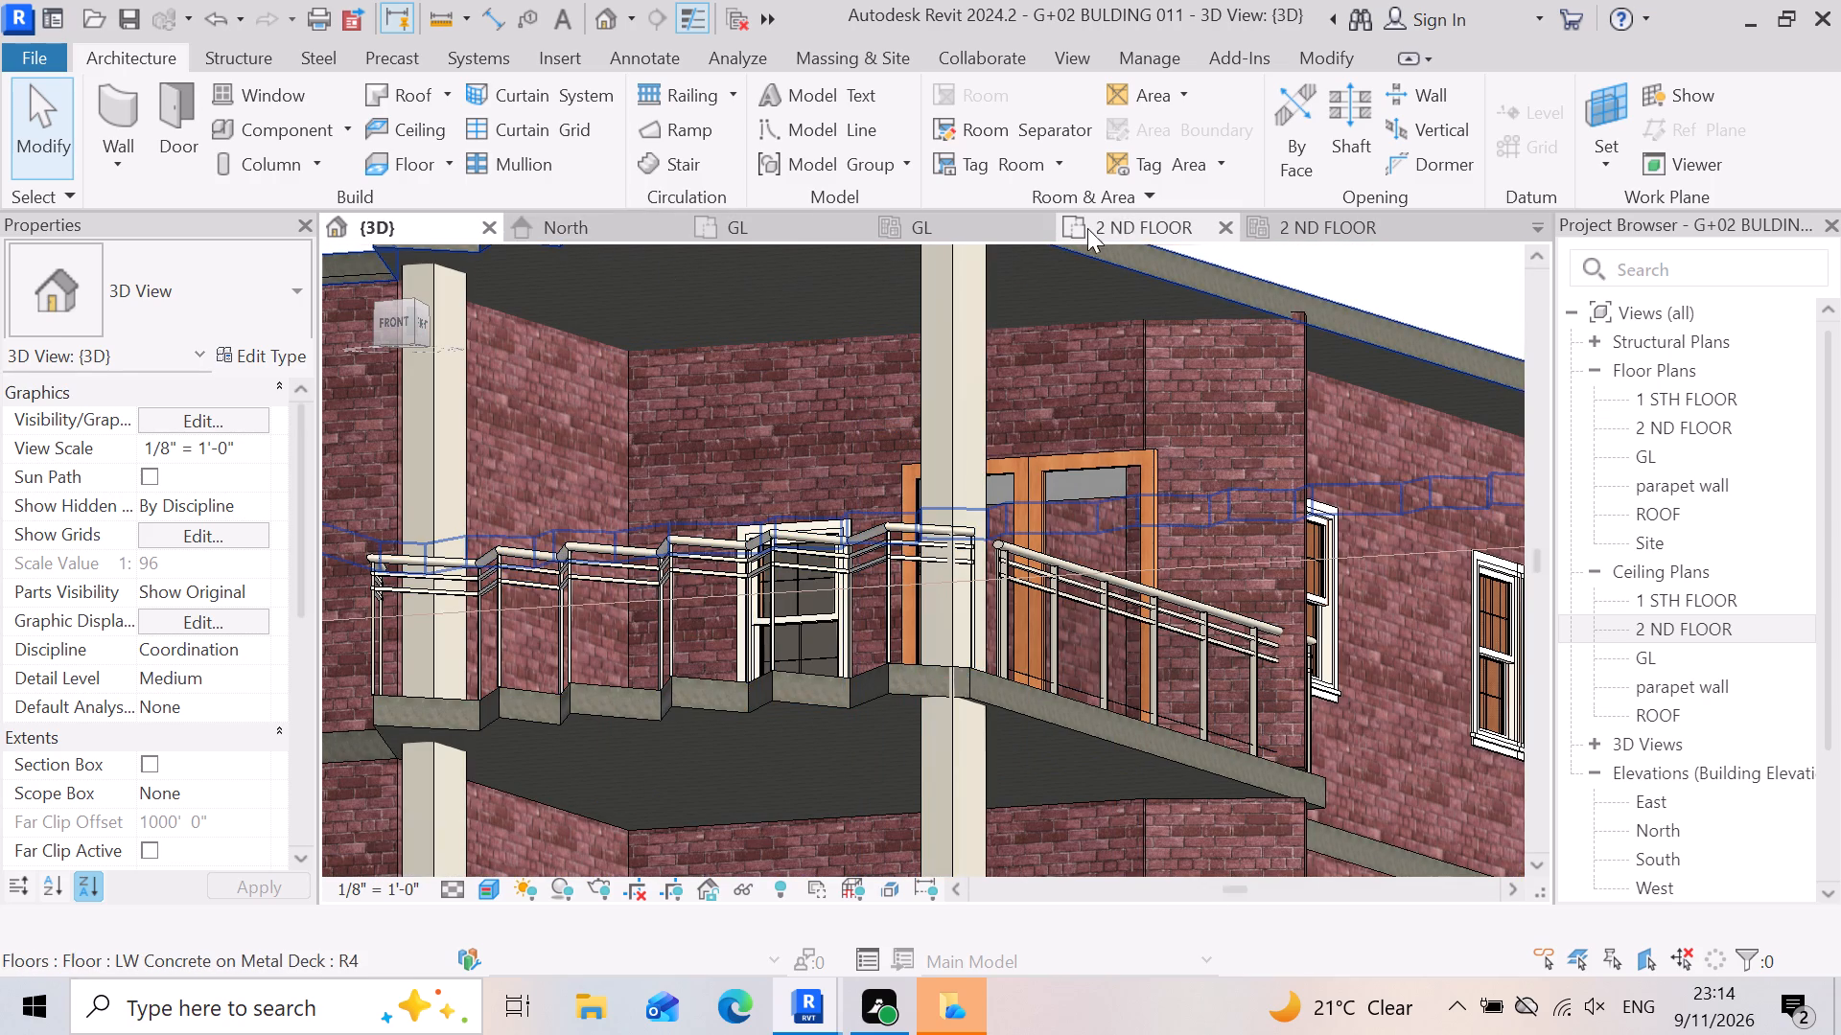
left_click(1115, 229)
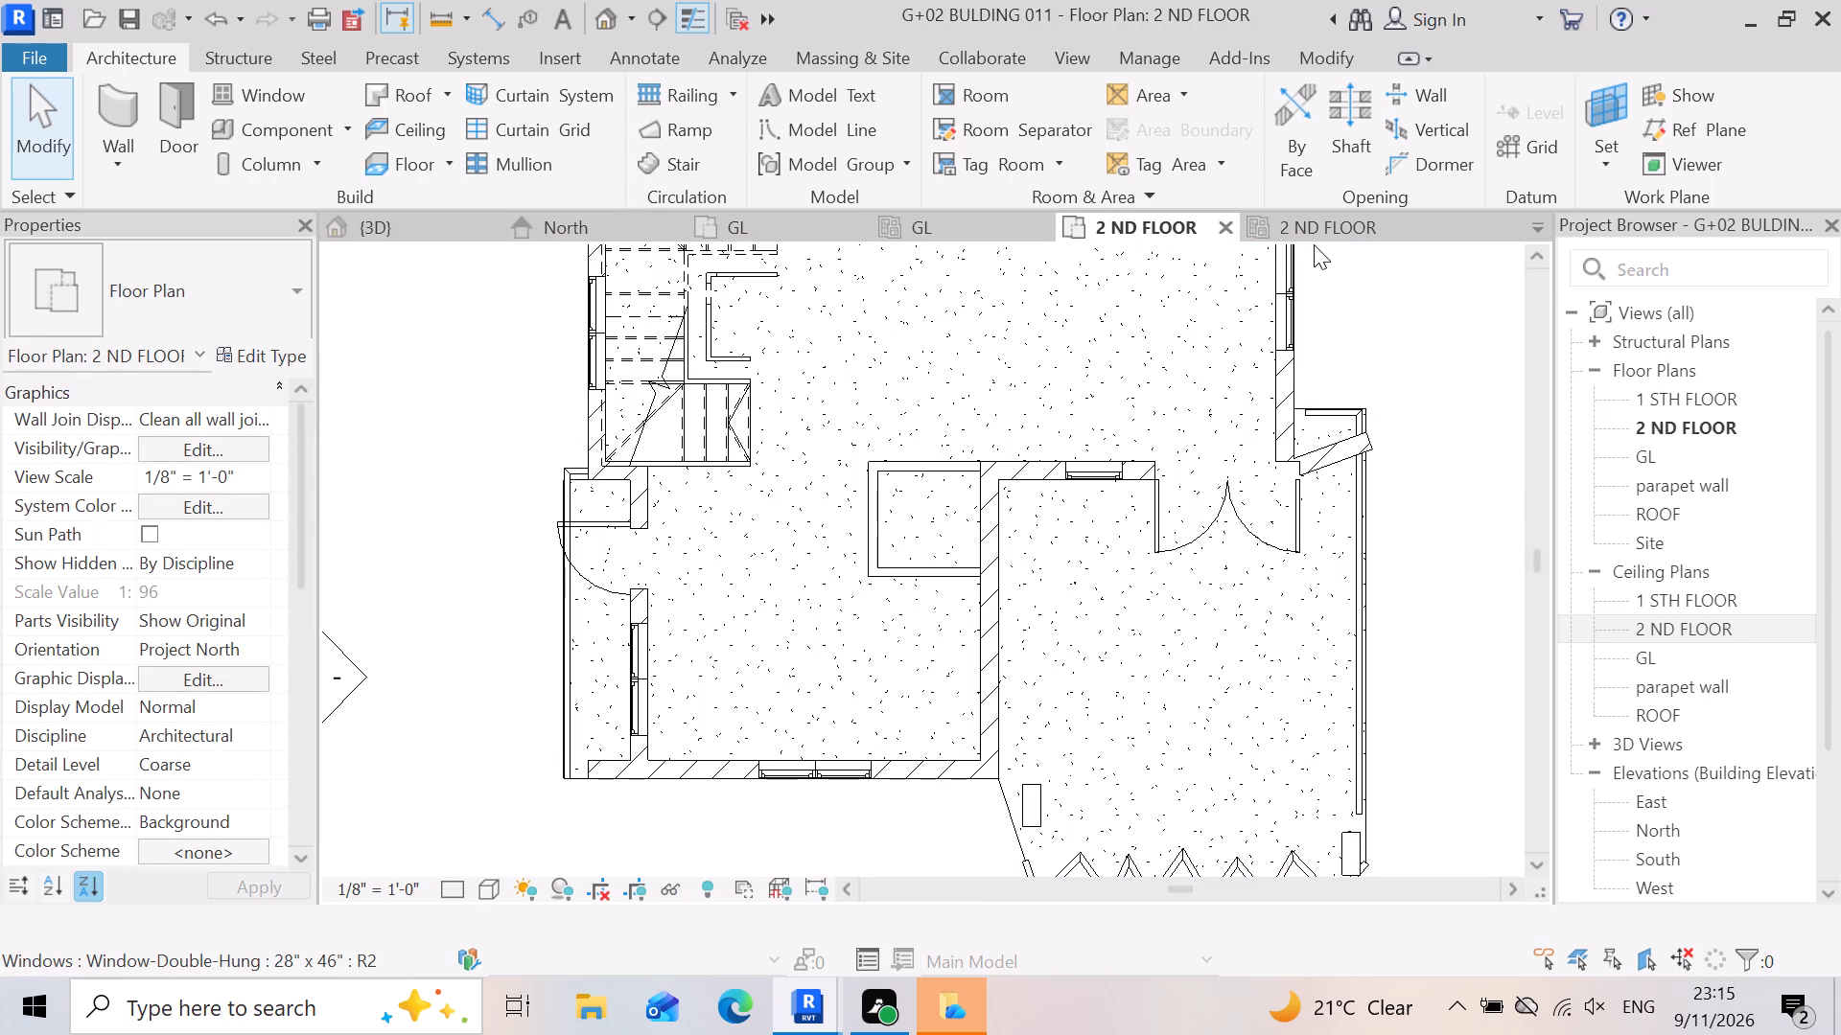
left_click(1314, 231)
scroll(916, 574, "down", 6)
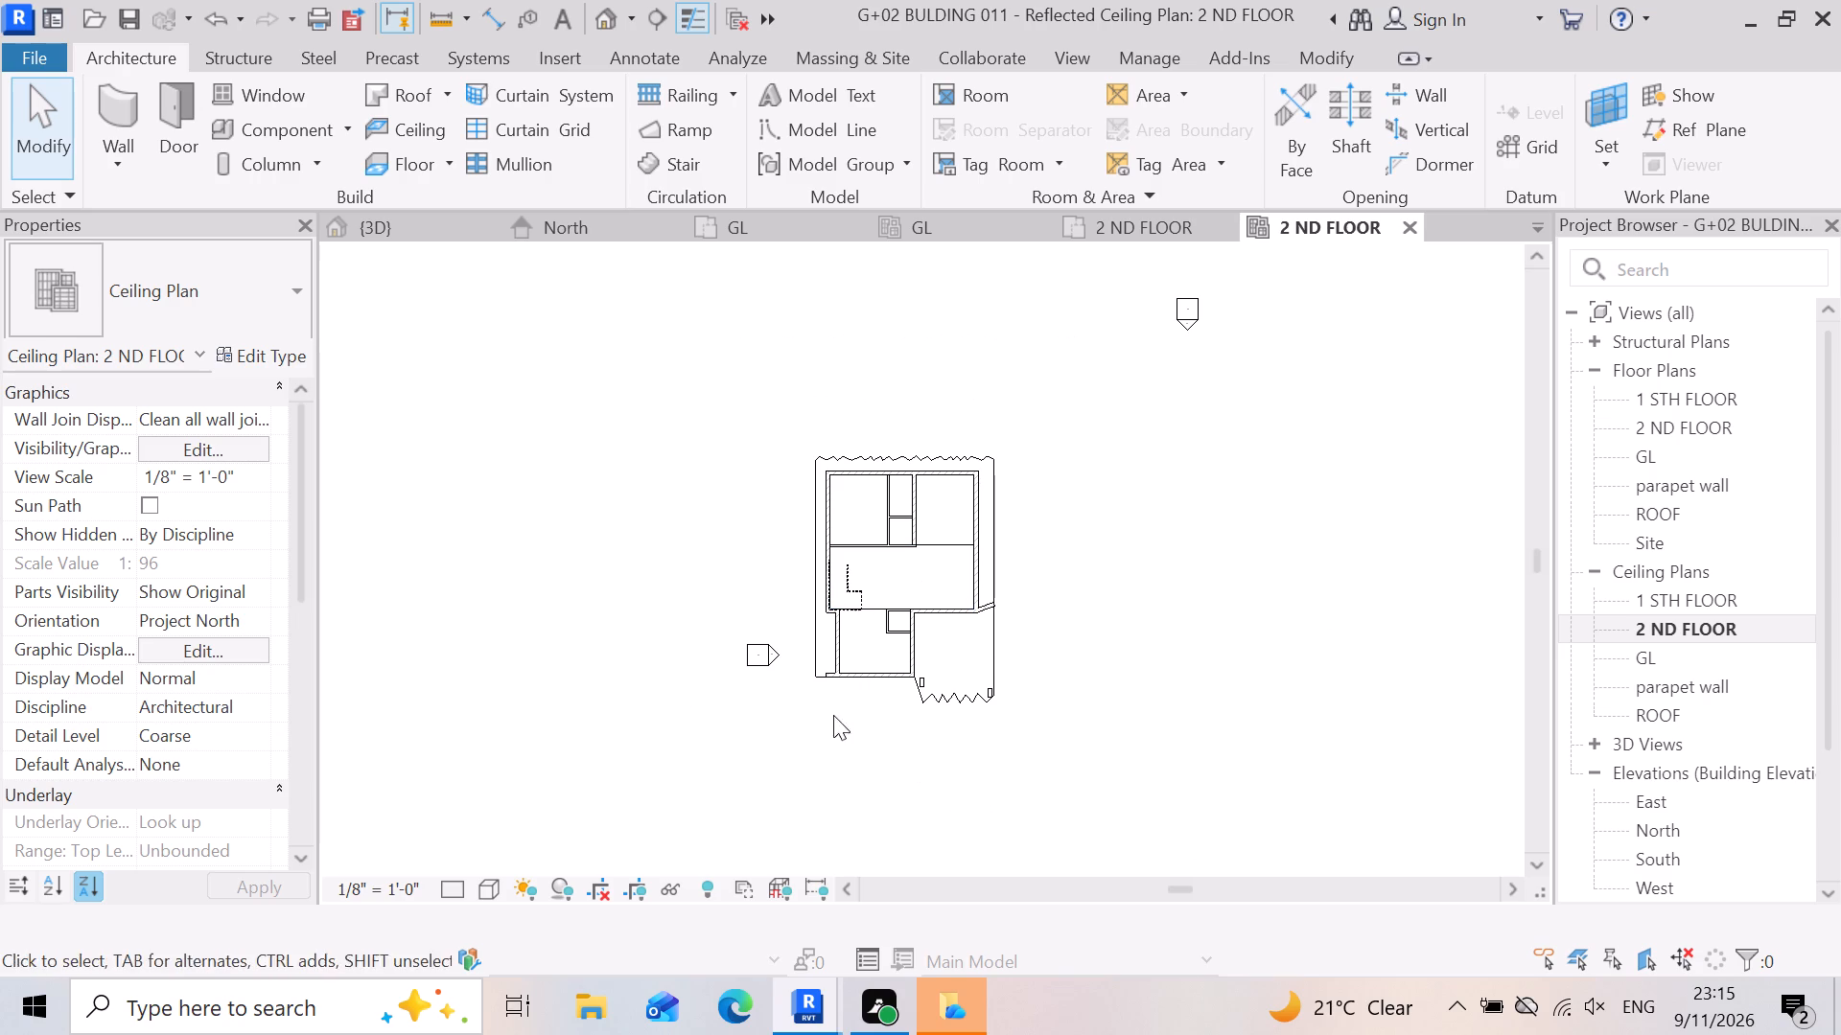
left_click(407, 218)
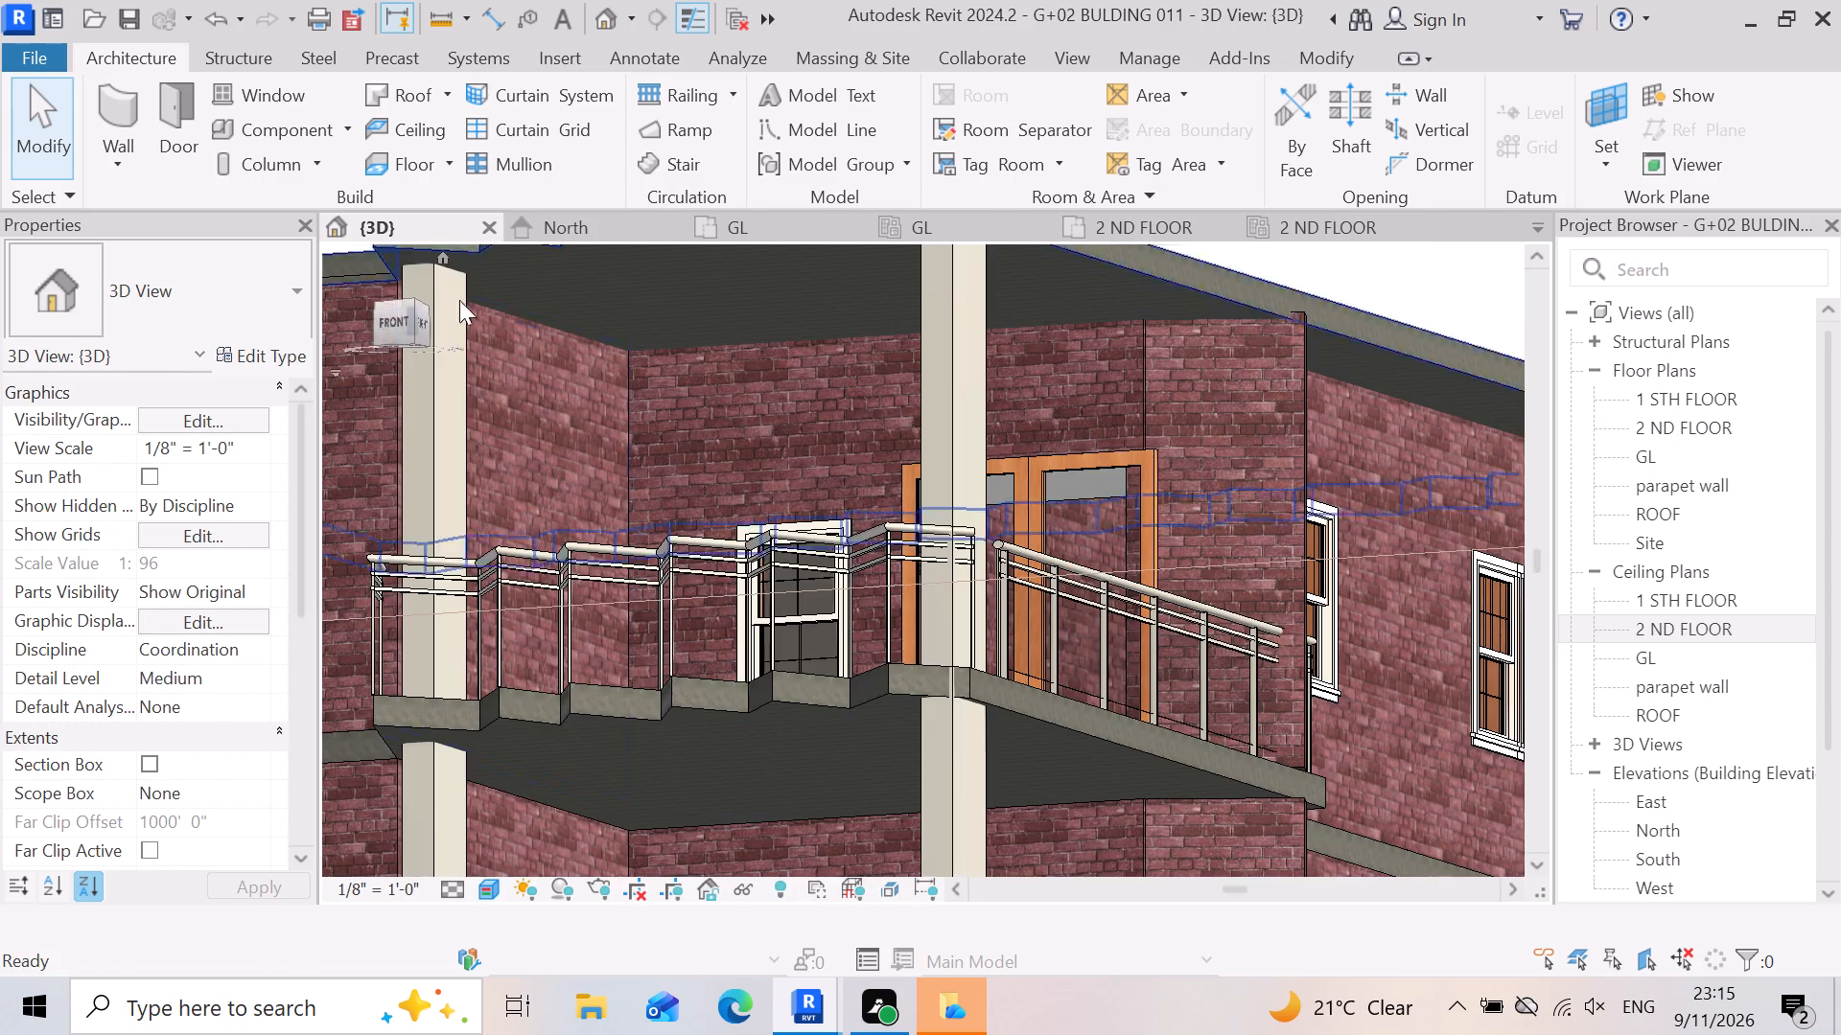
scroll(1009, 696, "down", 5)
scroll(916, 571, "up", 12)
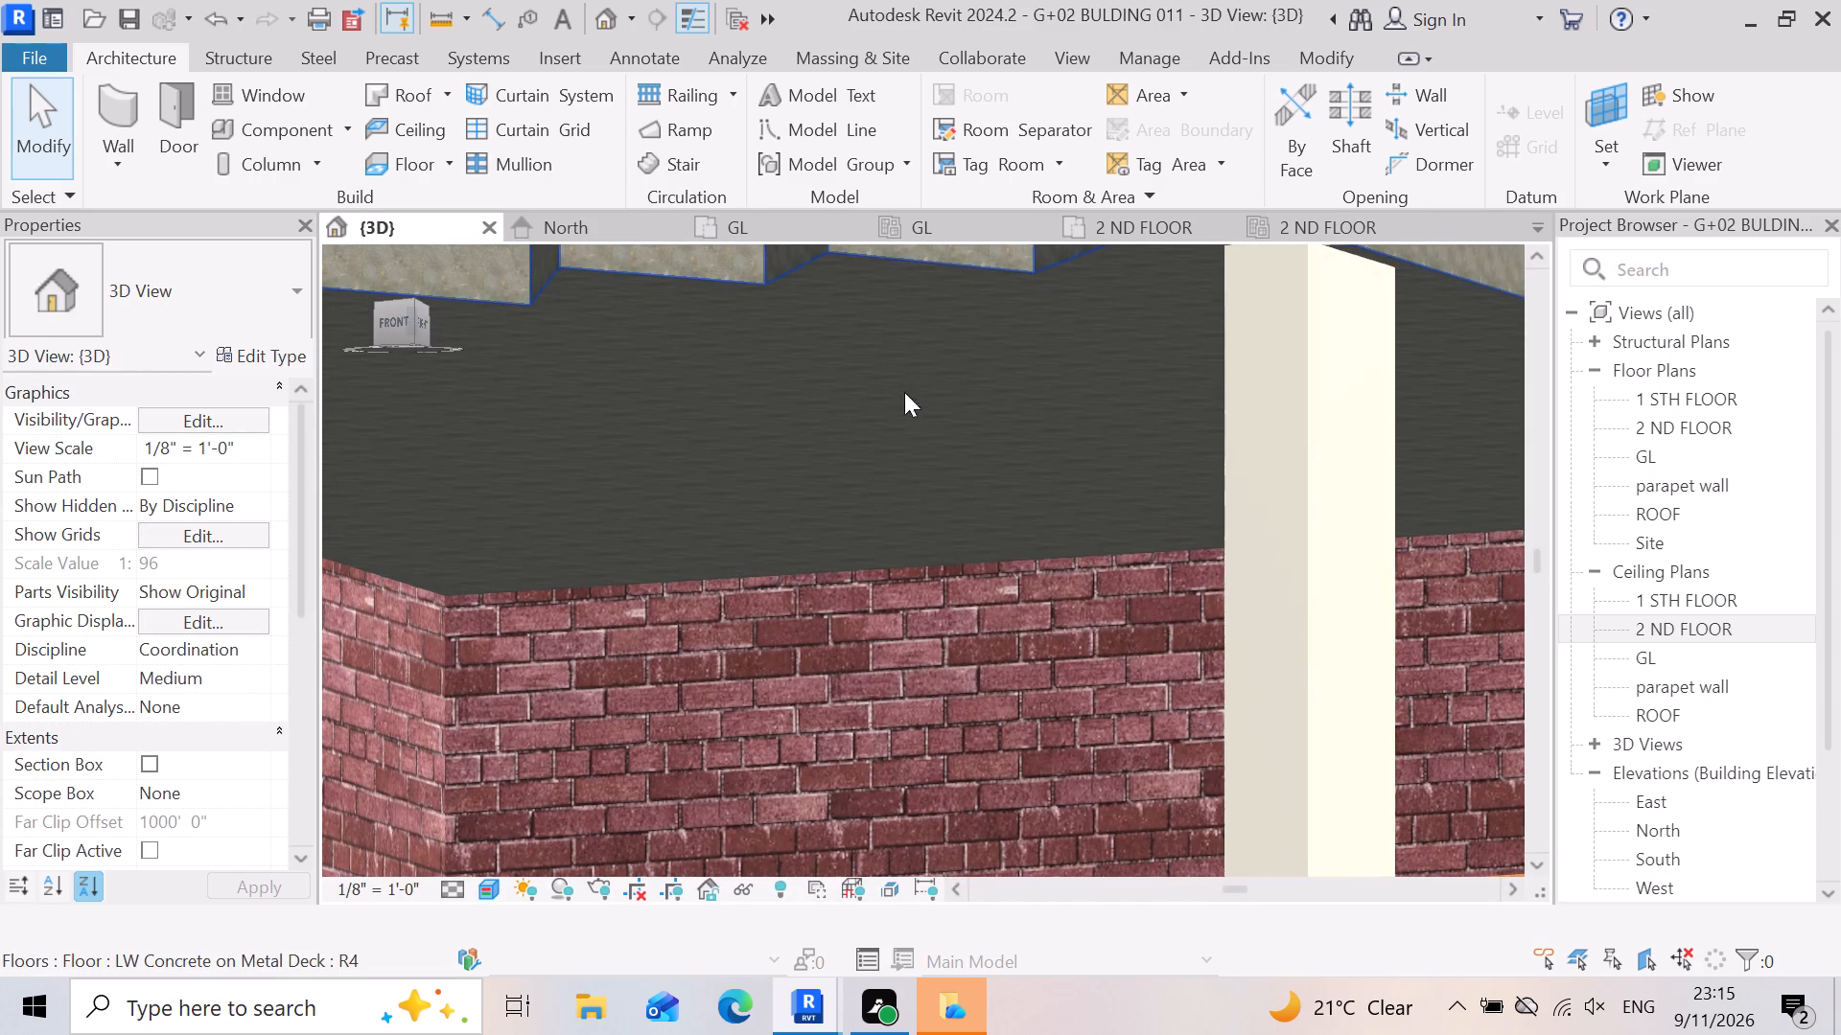
scroll(931, 649, "down", 7)
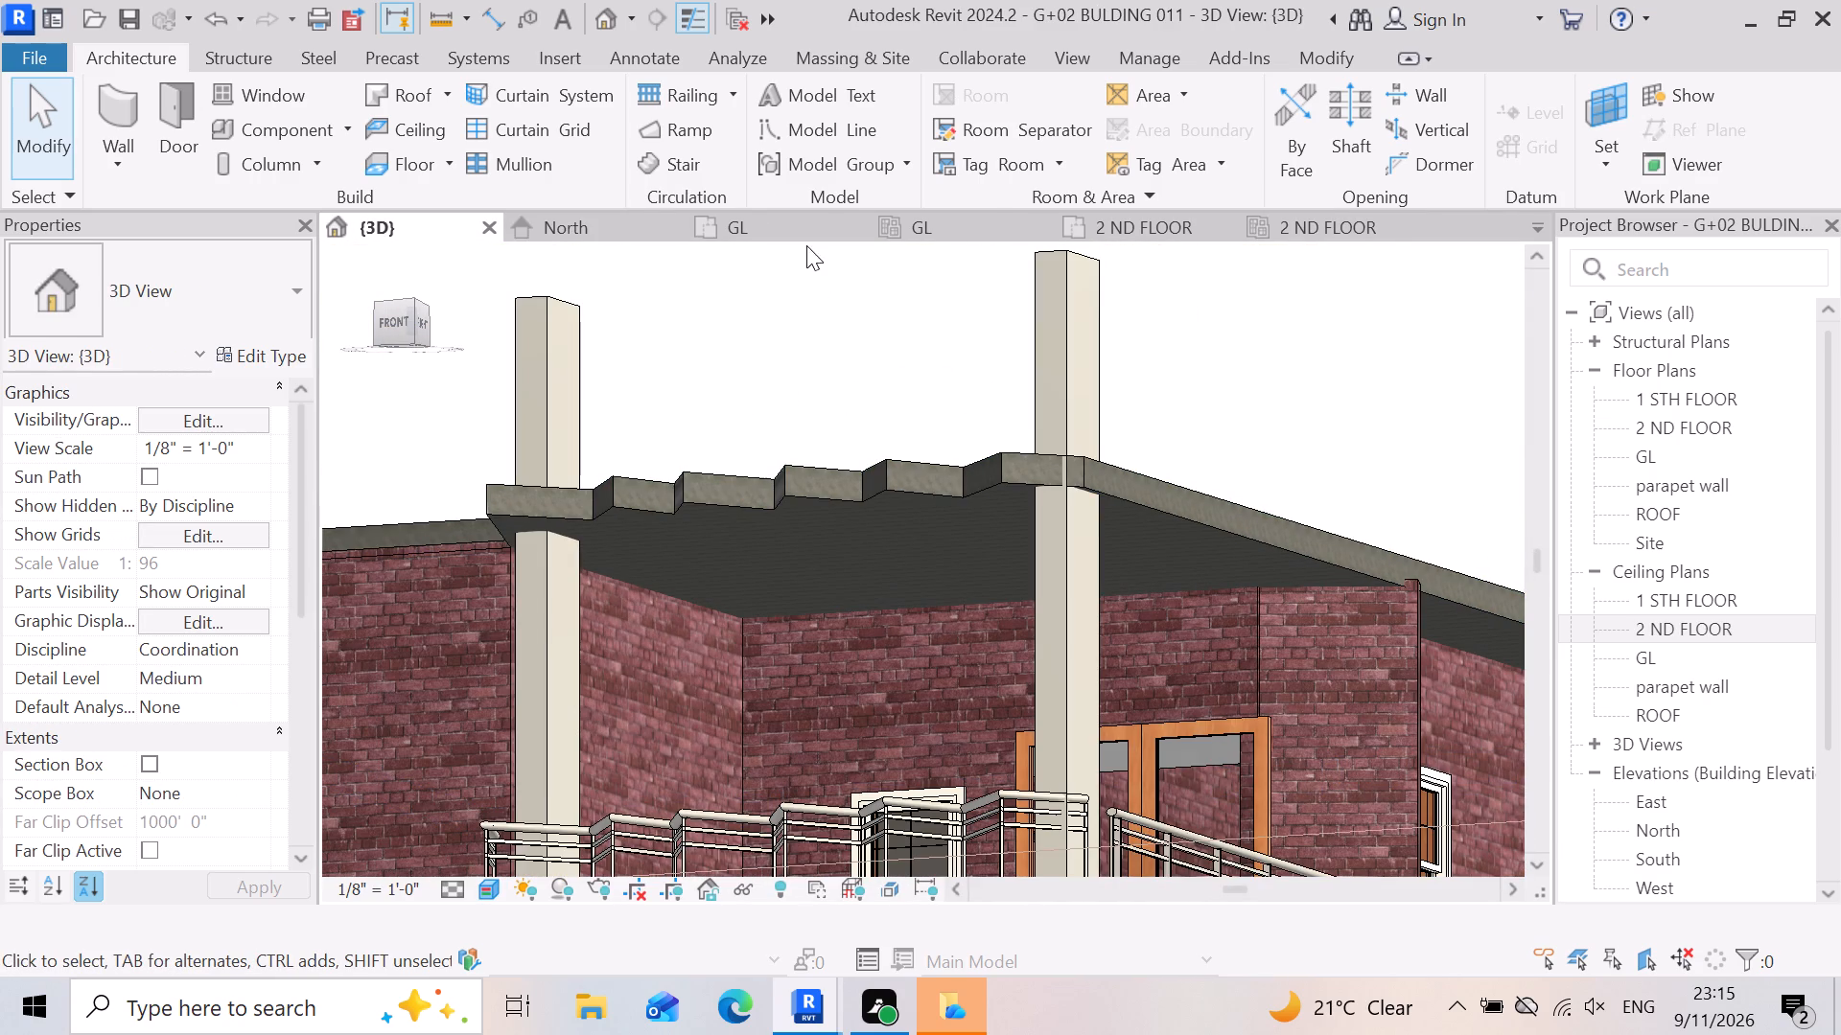
Close the 2 ND FLOOR floor plan and the GL reflected ceiling plan.
left_click(1137, 231)
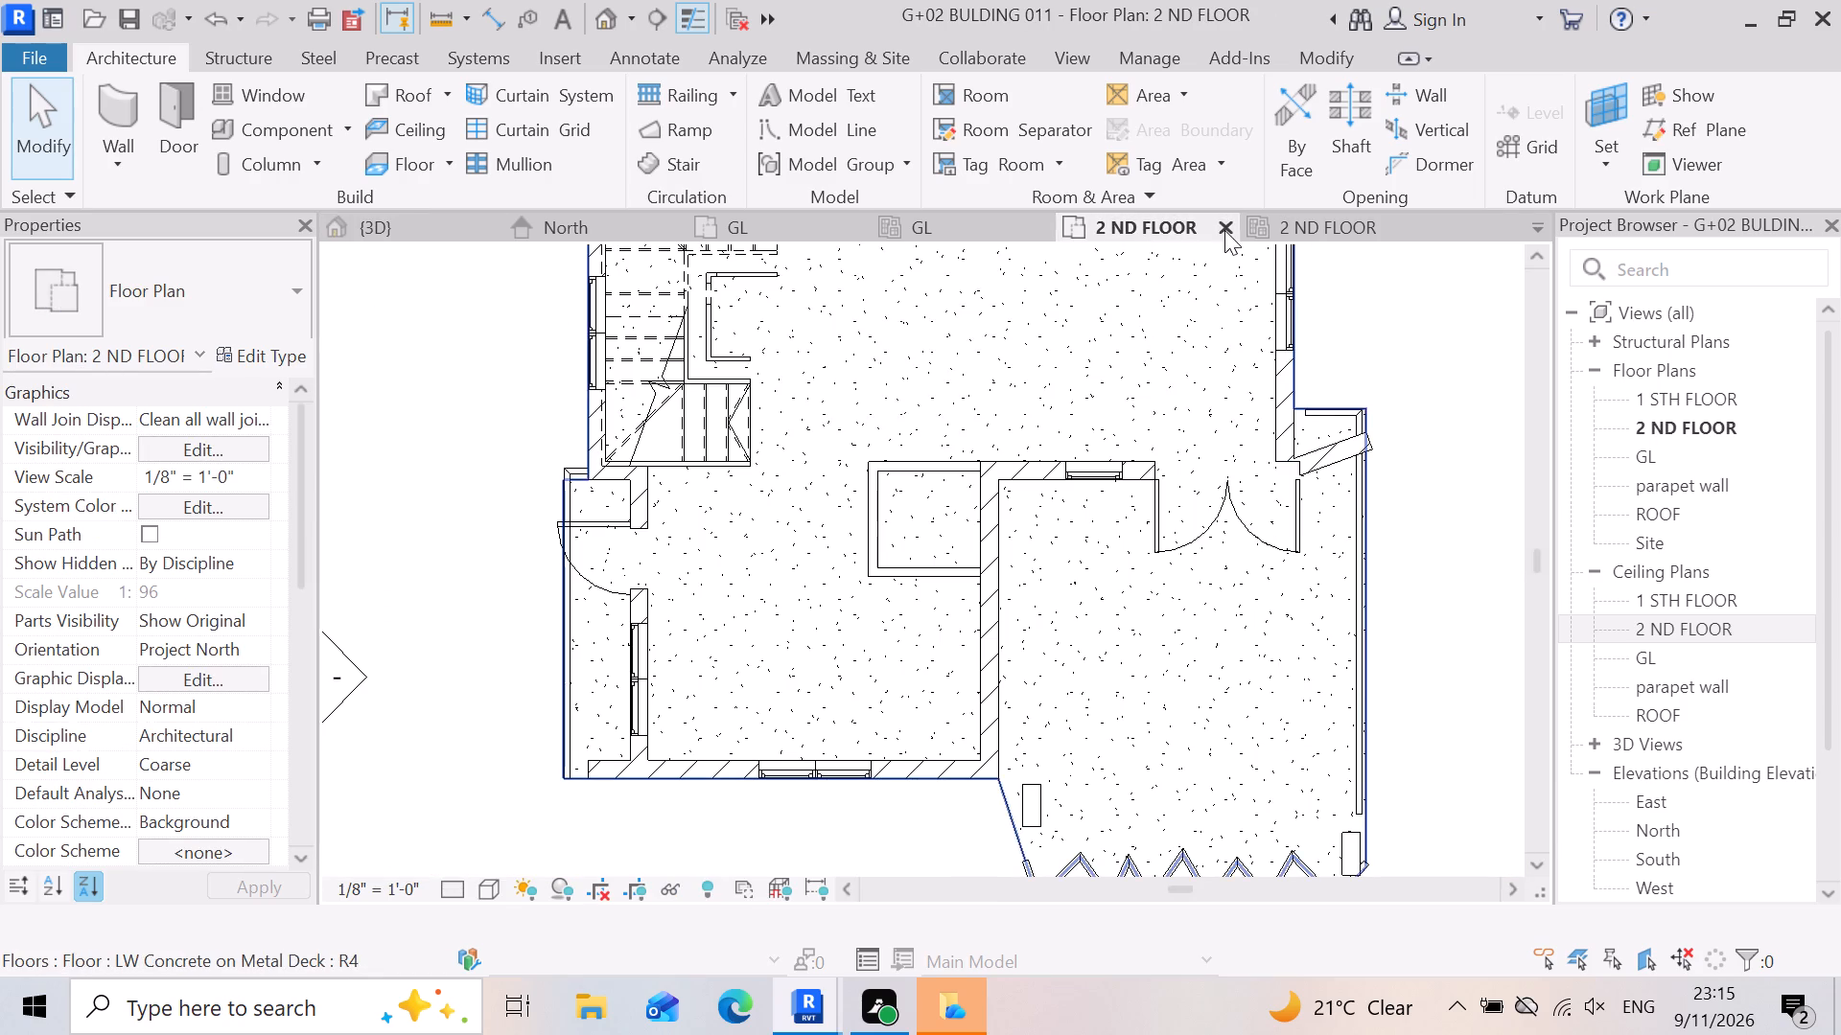
left_click(1220, 235)
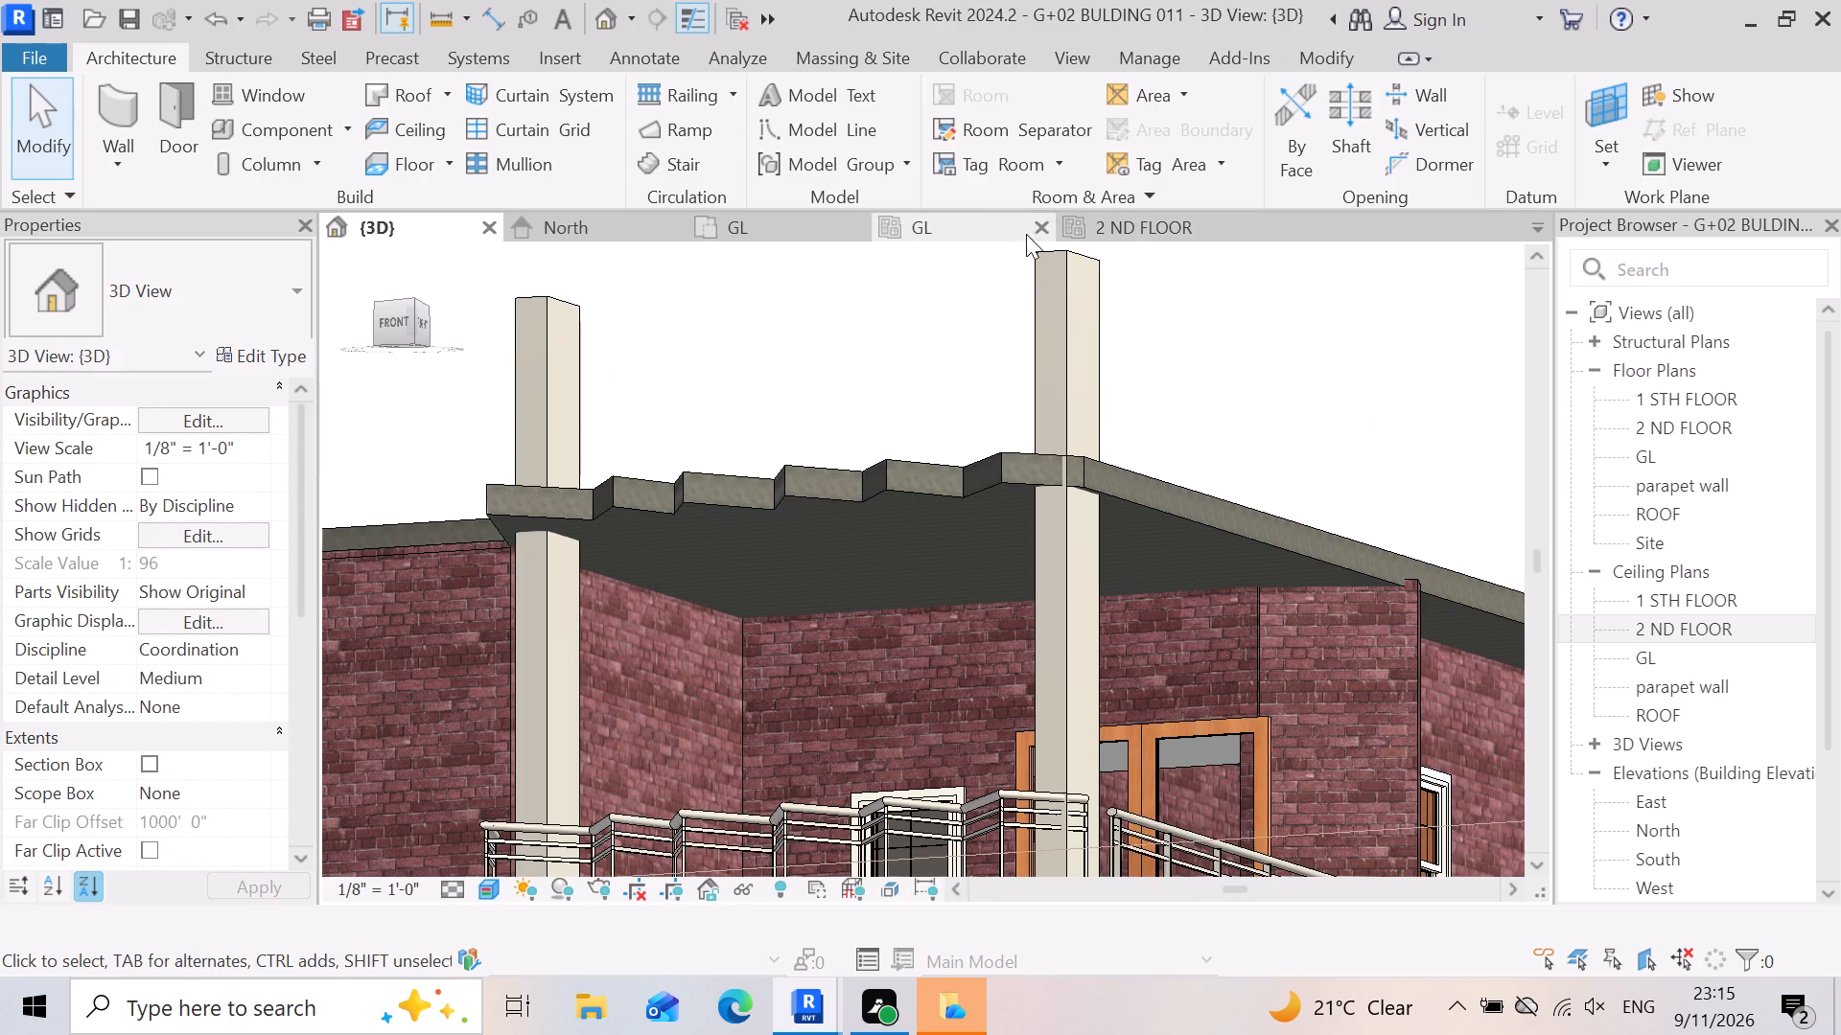
left_click(1044, 231)
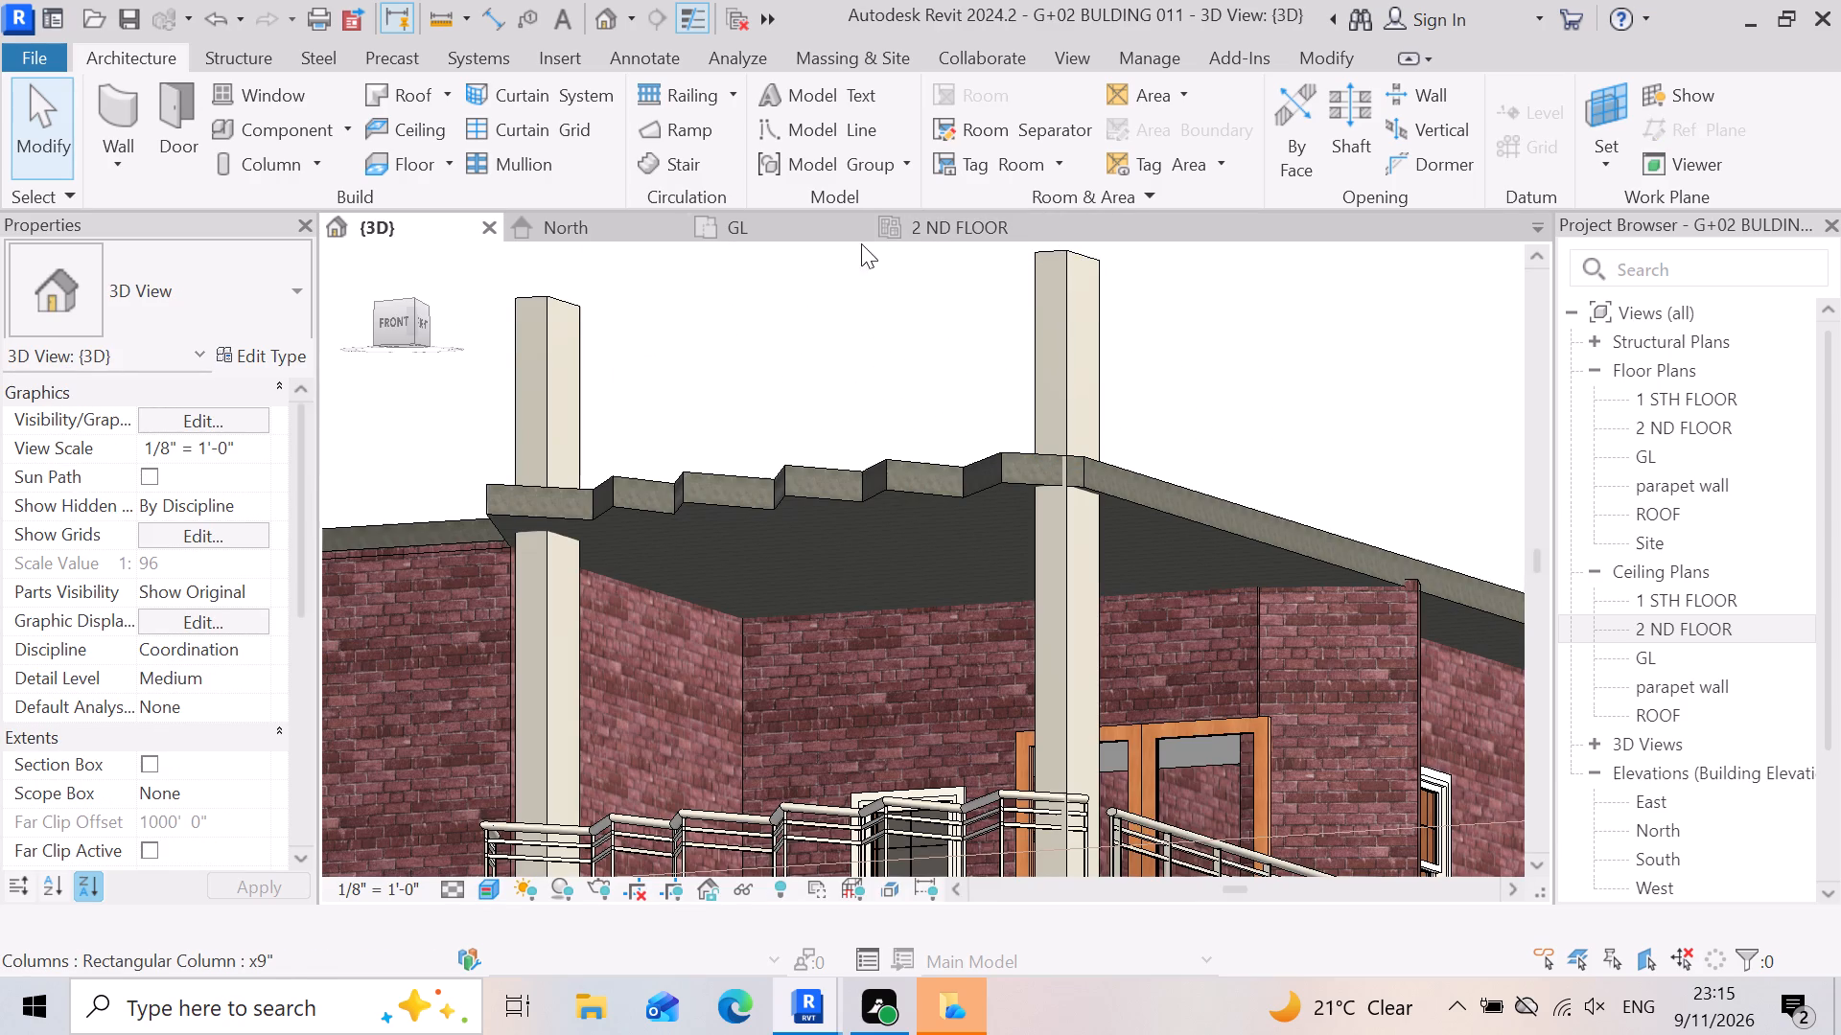
In the 2 ND FLOOR reflected ceiling plan, place a 6" Incandescent - 120V recessed can downlight on the central ceiling, about 7" from the south wall's centreline.
left_click(963, 223)
scroll(776, 640, "up", 2)
scroll(1009, 692, "up", 3)
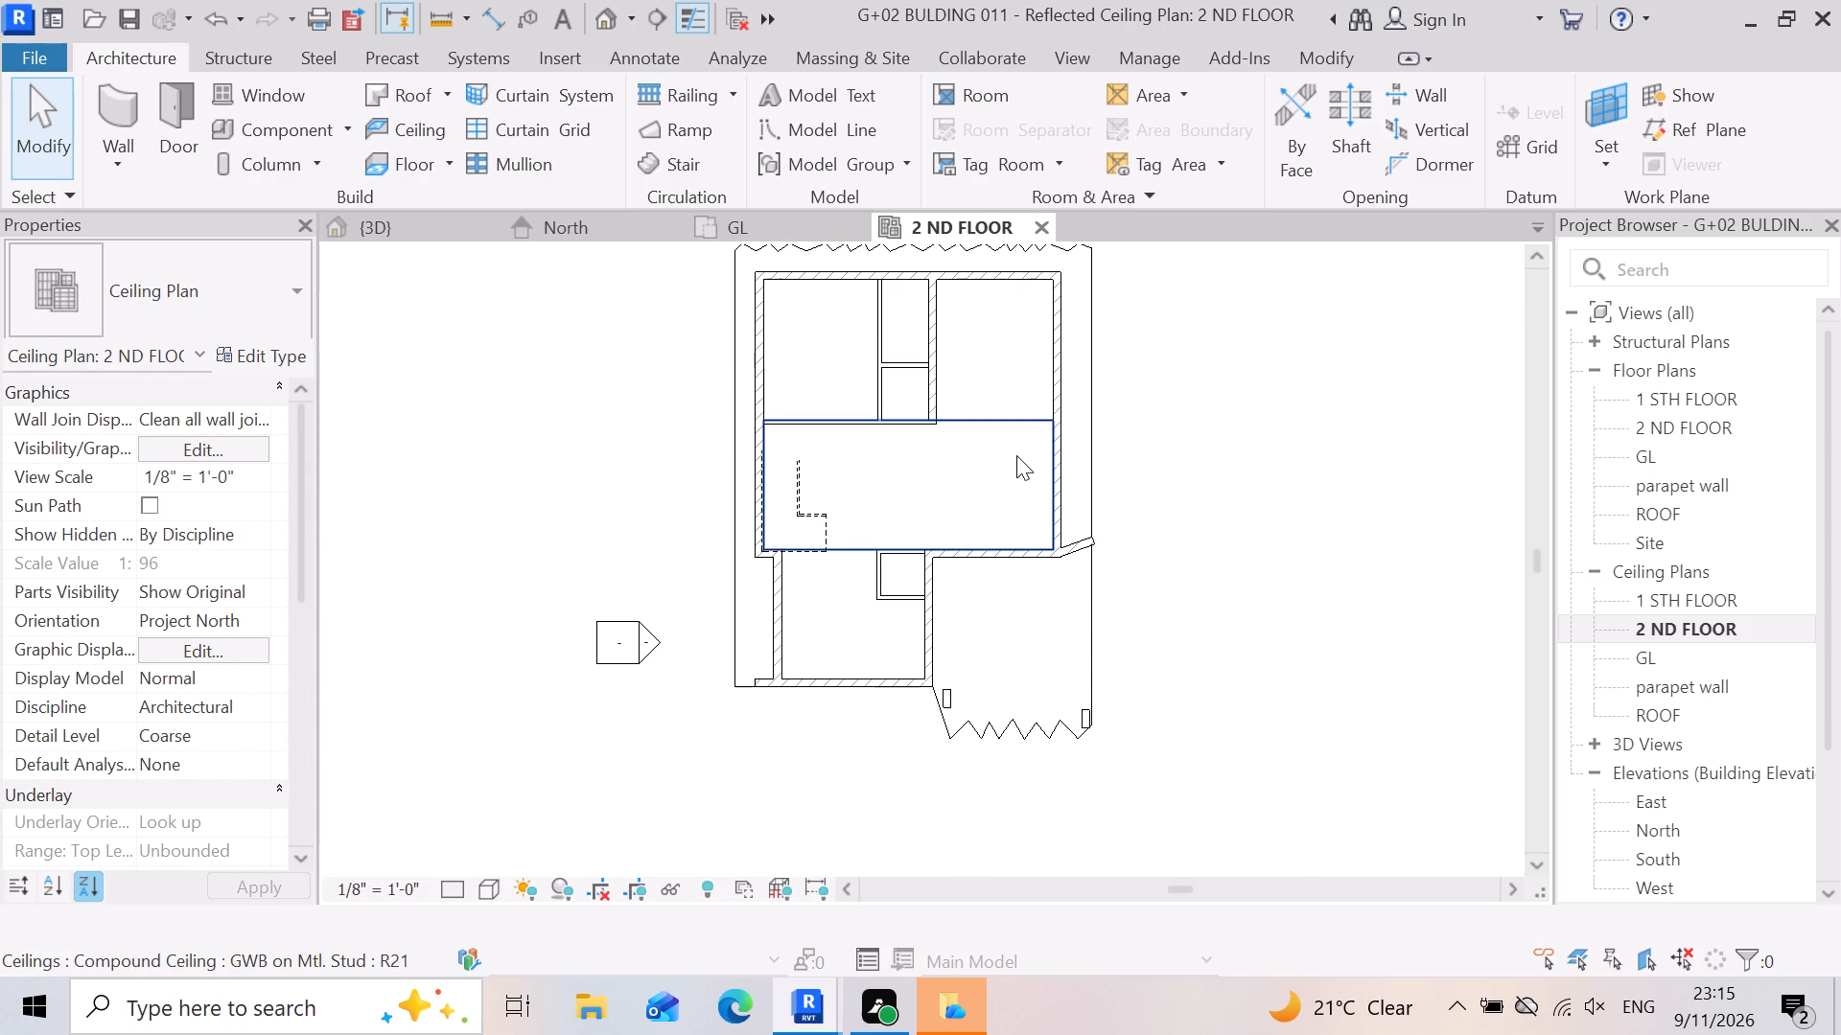
left_click(1016, 455)
scroll(770, 565, "up", 6)
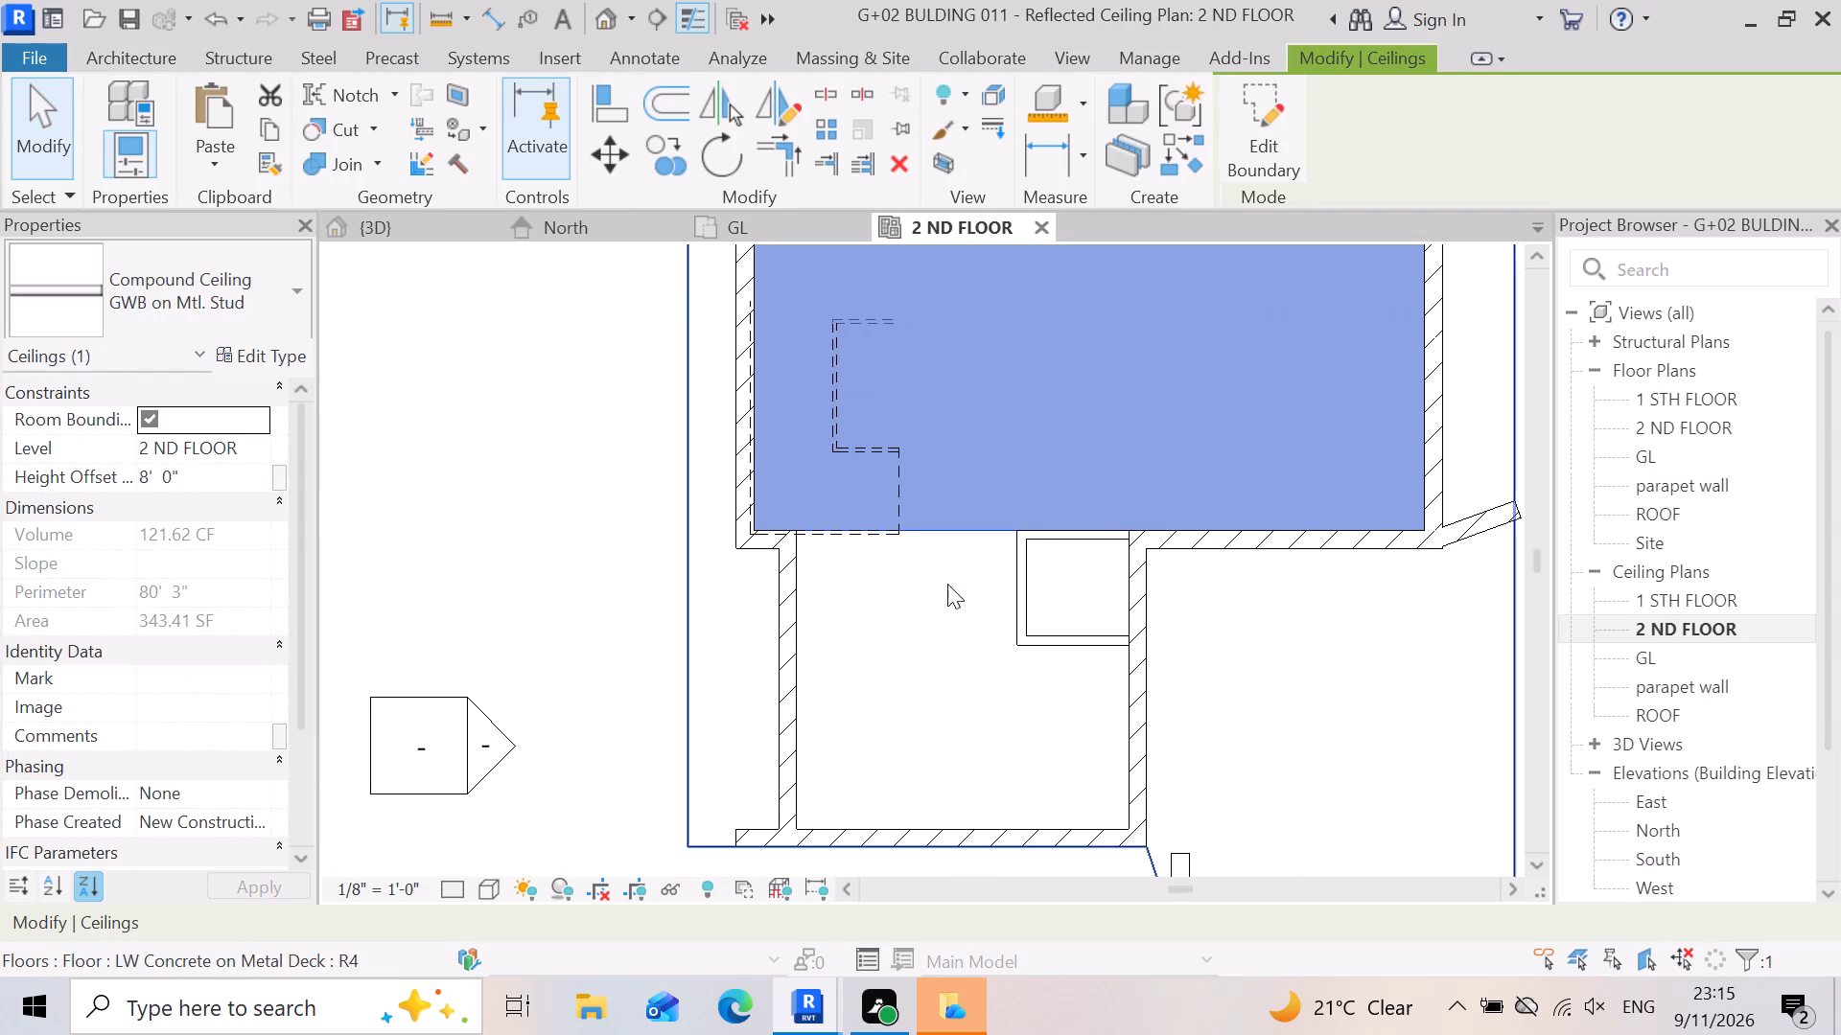
scroll(914, 612, "down", 4)
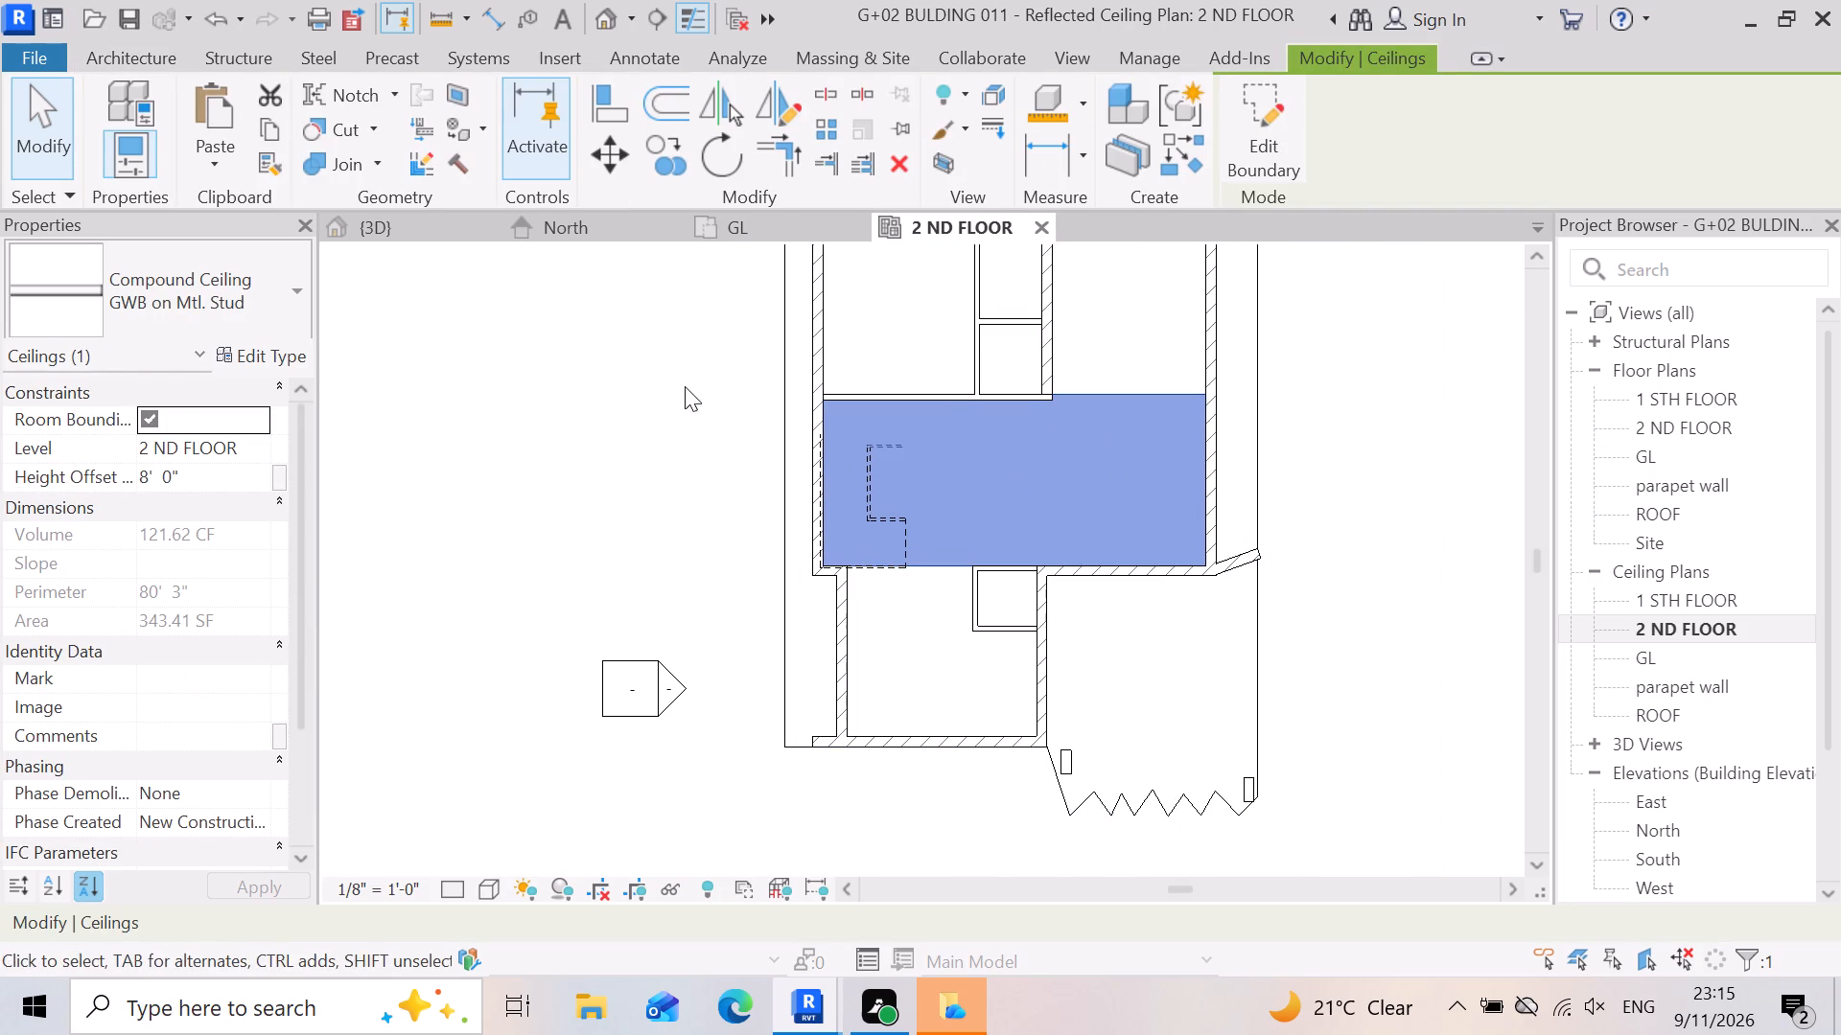
scroll(1126, 491, "up", 2)
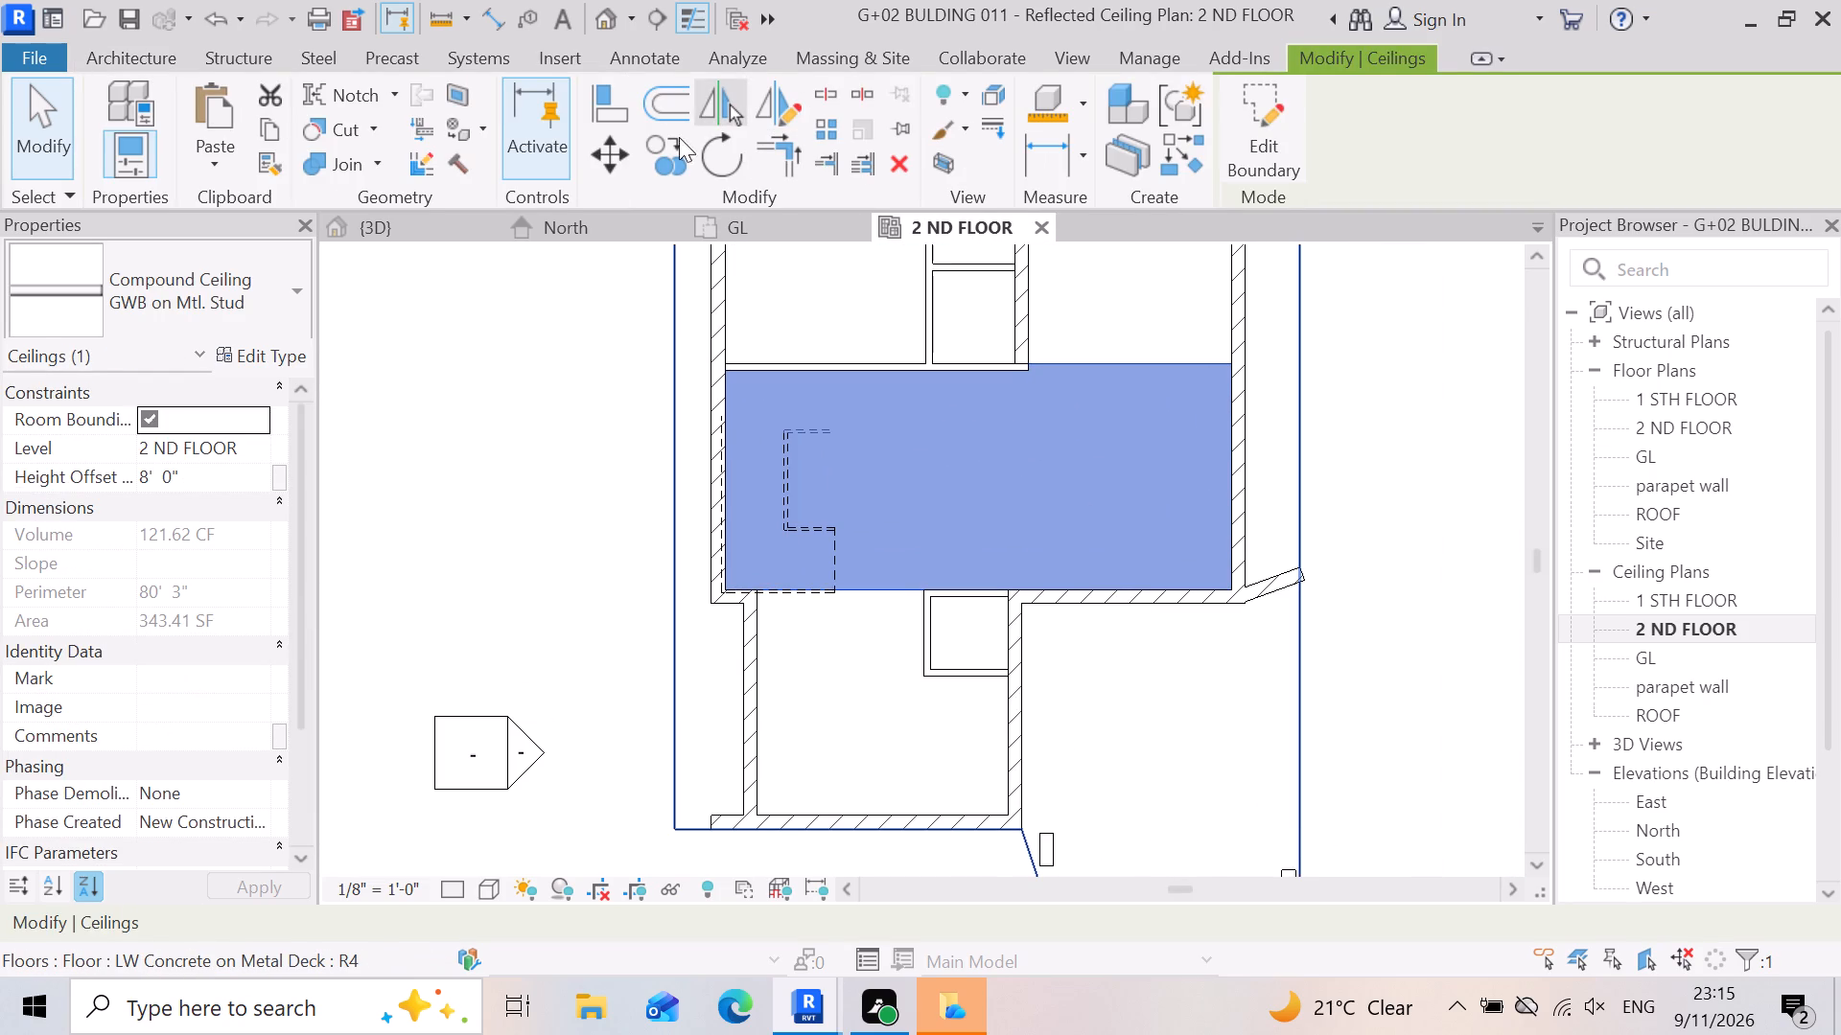
left_click(158, 63)
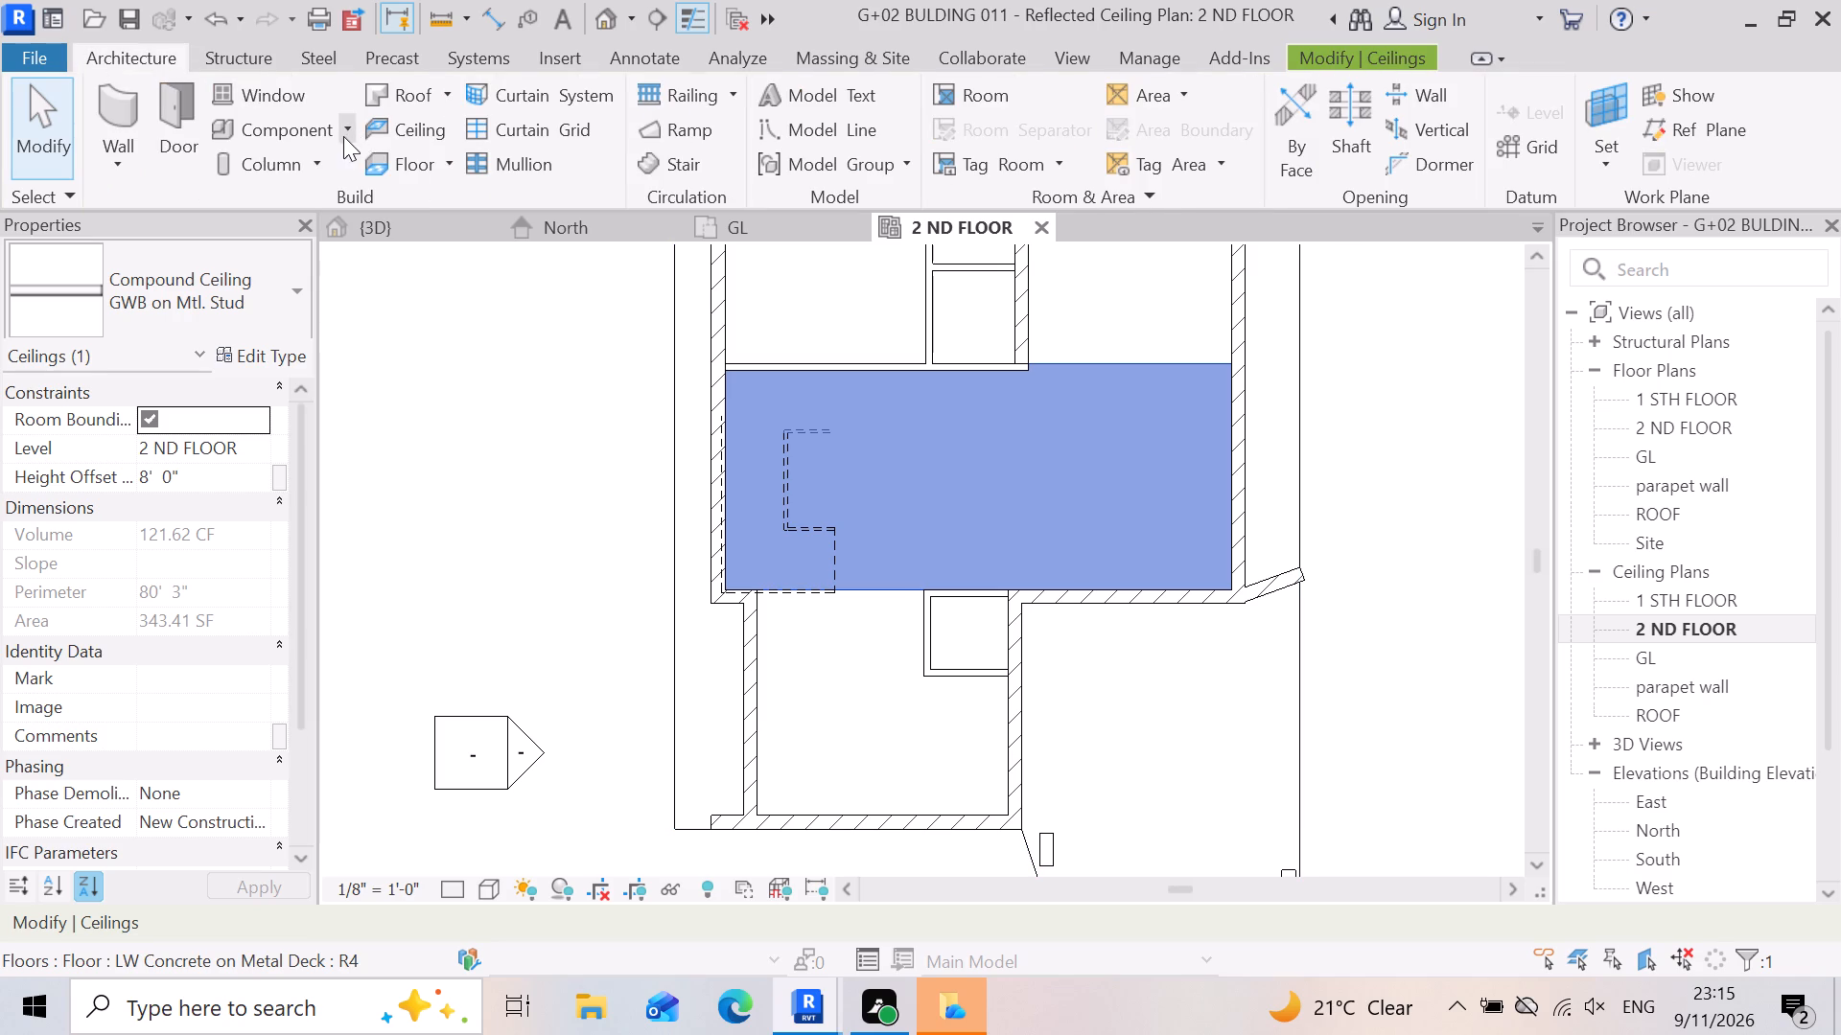
left_click(343, 138)
left_click(364, 164)
scroll(1061, 607, "up", 3)
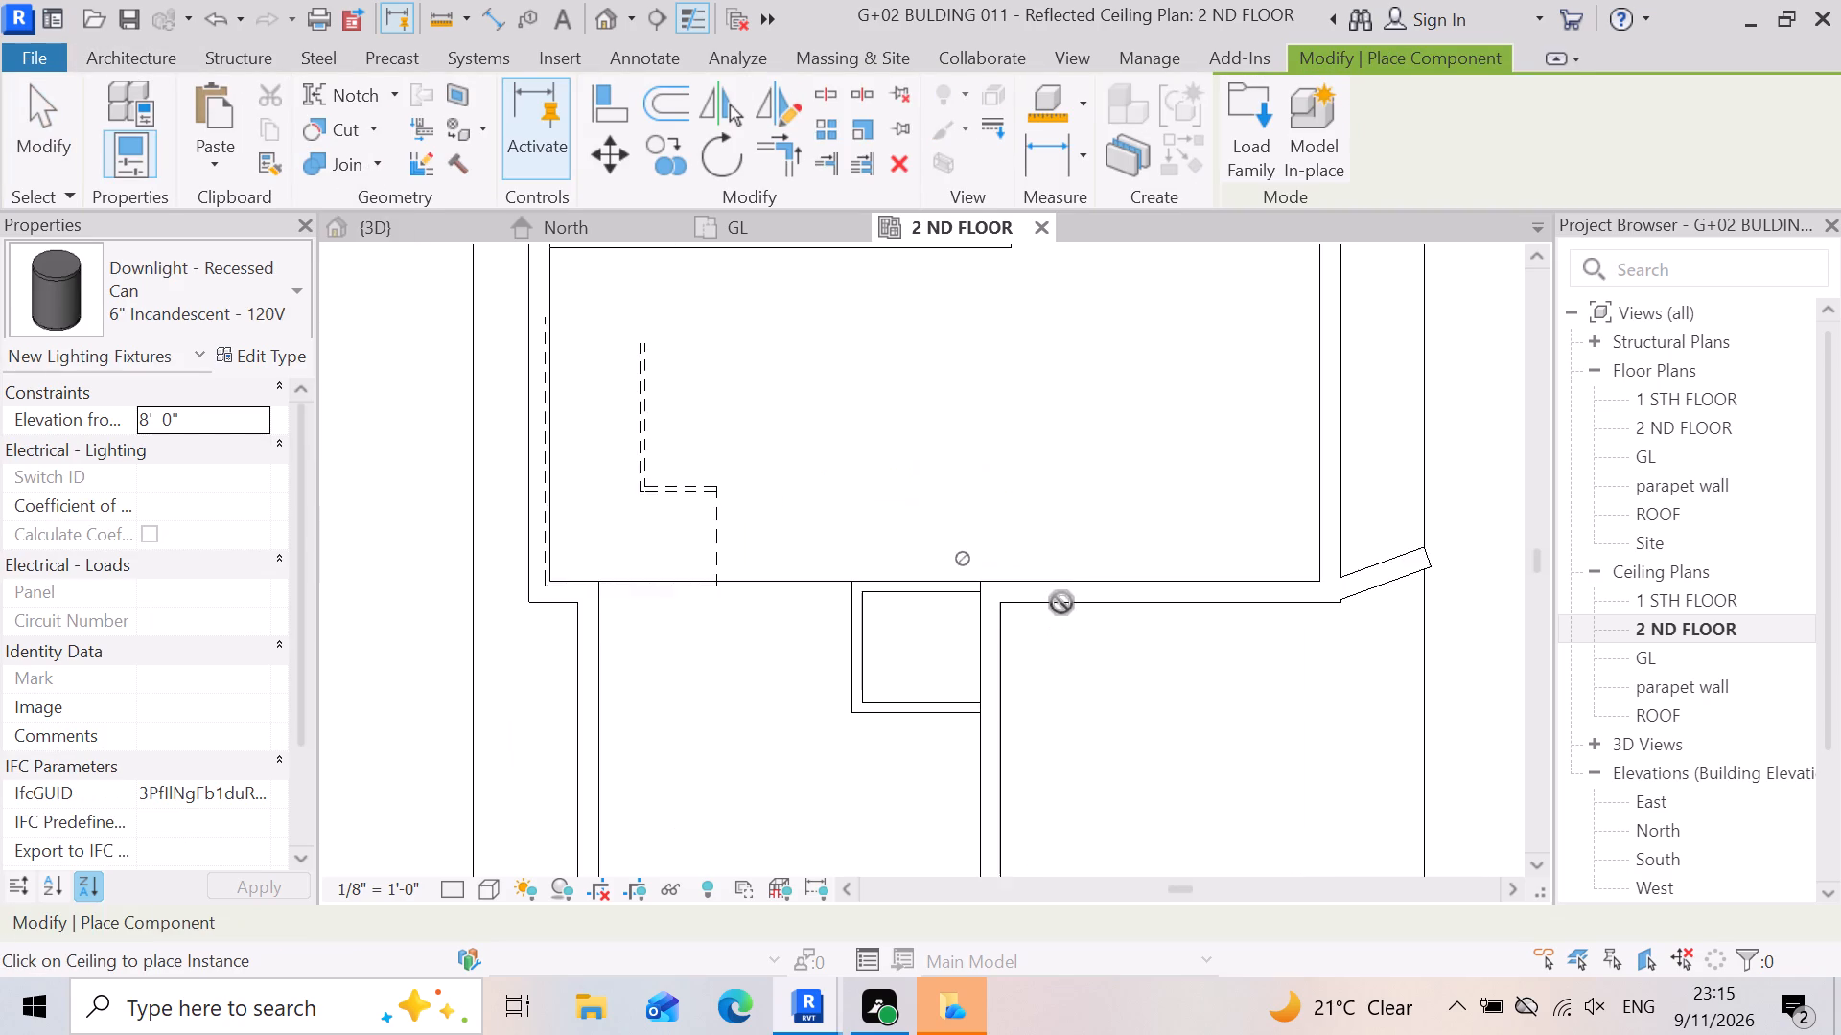
scroll(1061, 603, "up", 6)
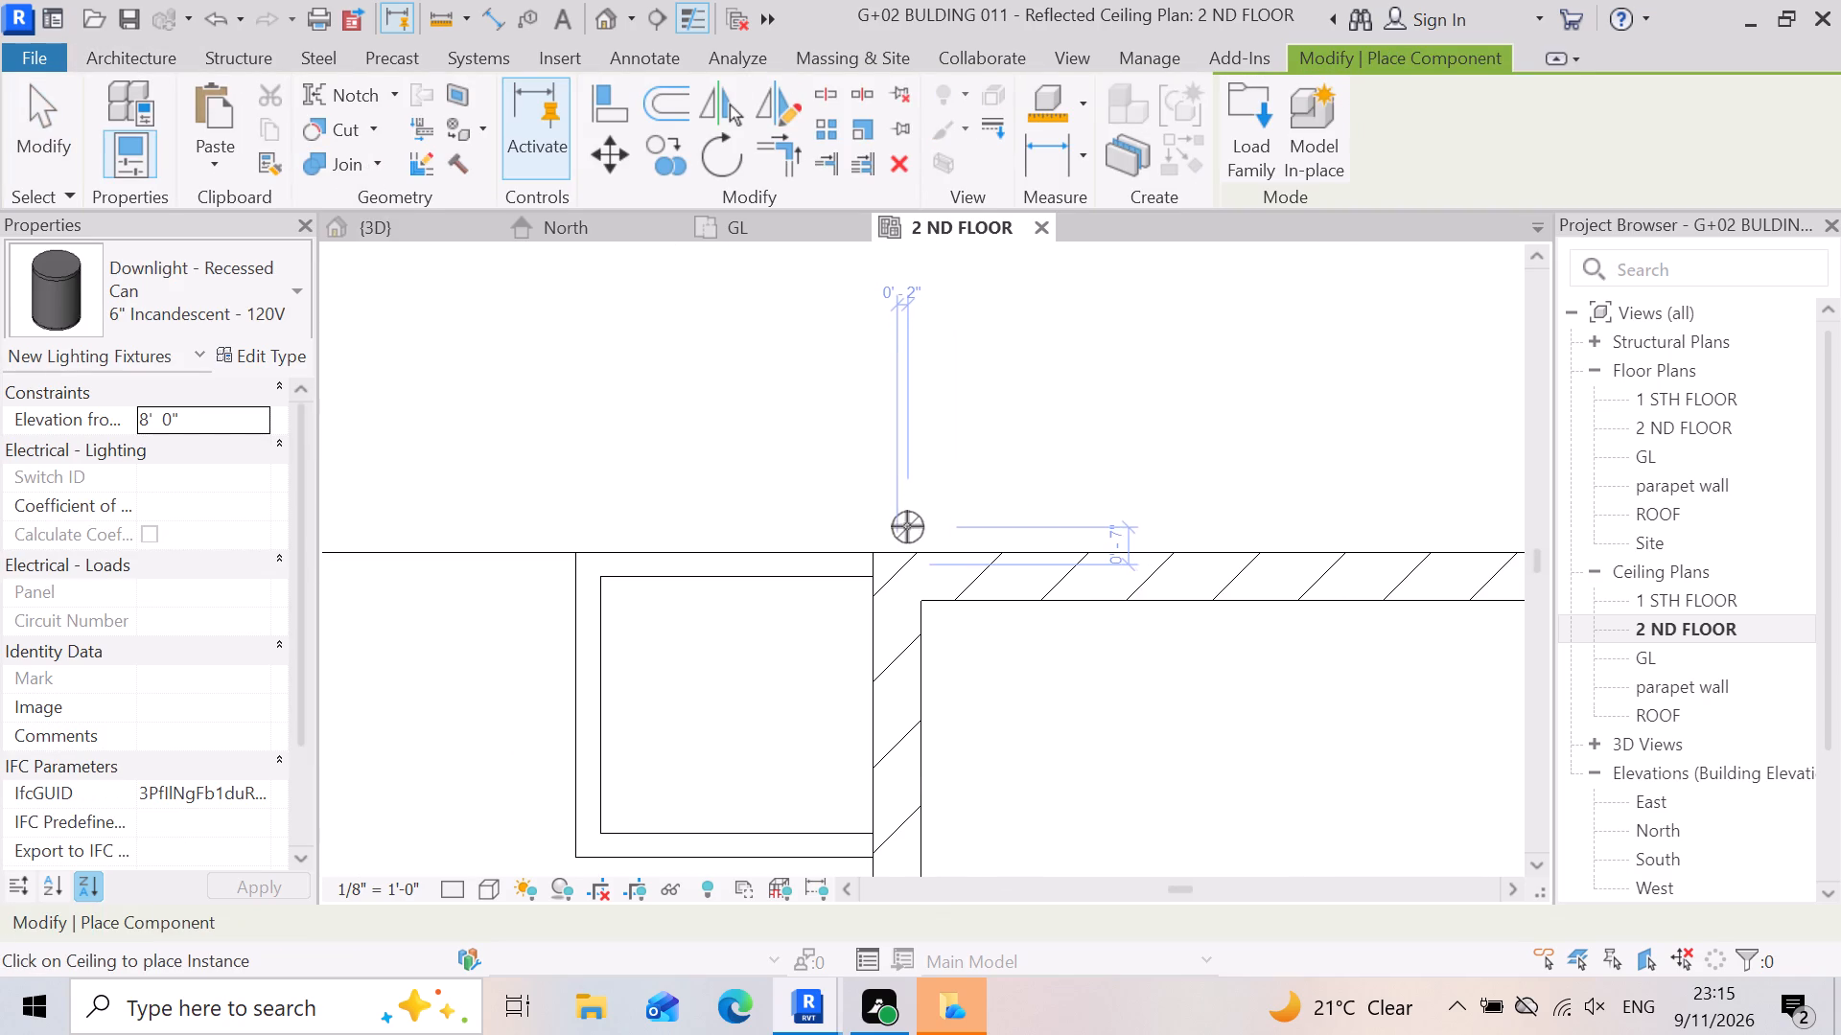
left_click(907, 526)
Place three more recessed can downlights in a row eastward along the central room's south wall, the last about 3' 4" from the east wall.
scroll(873, 532, "down", 3)
scroll(1029, 523, "up", 3)
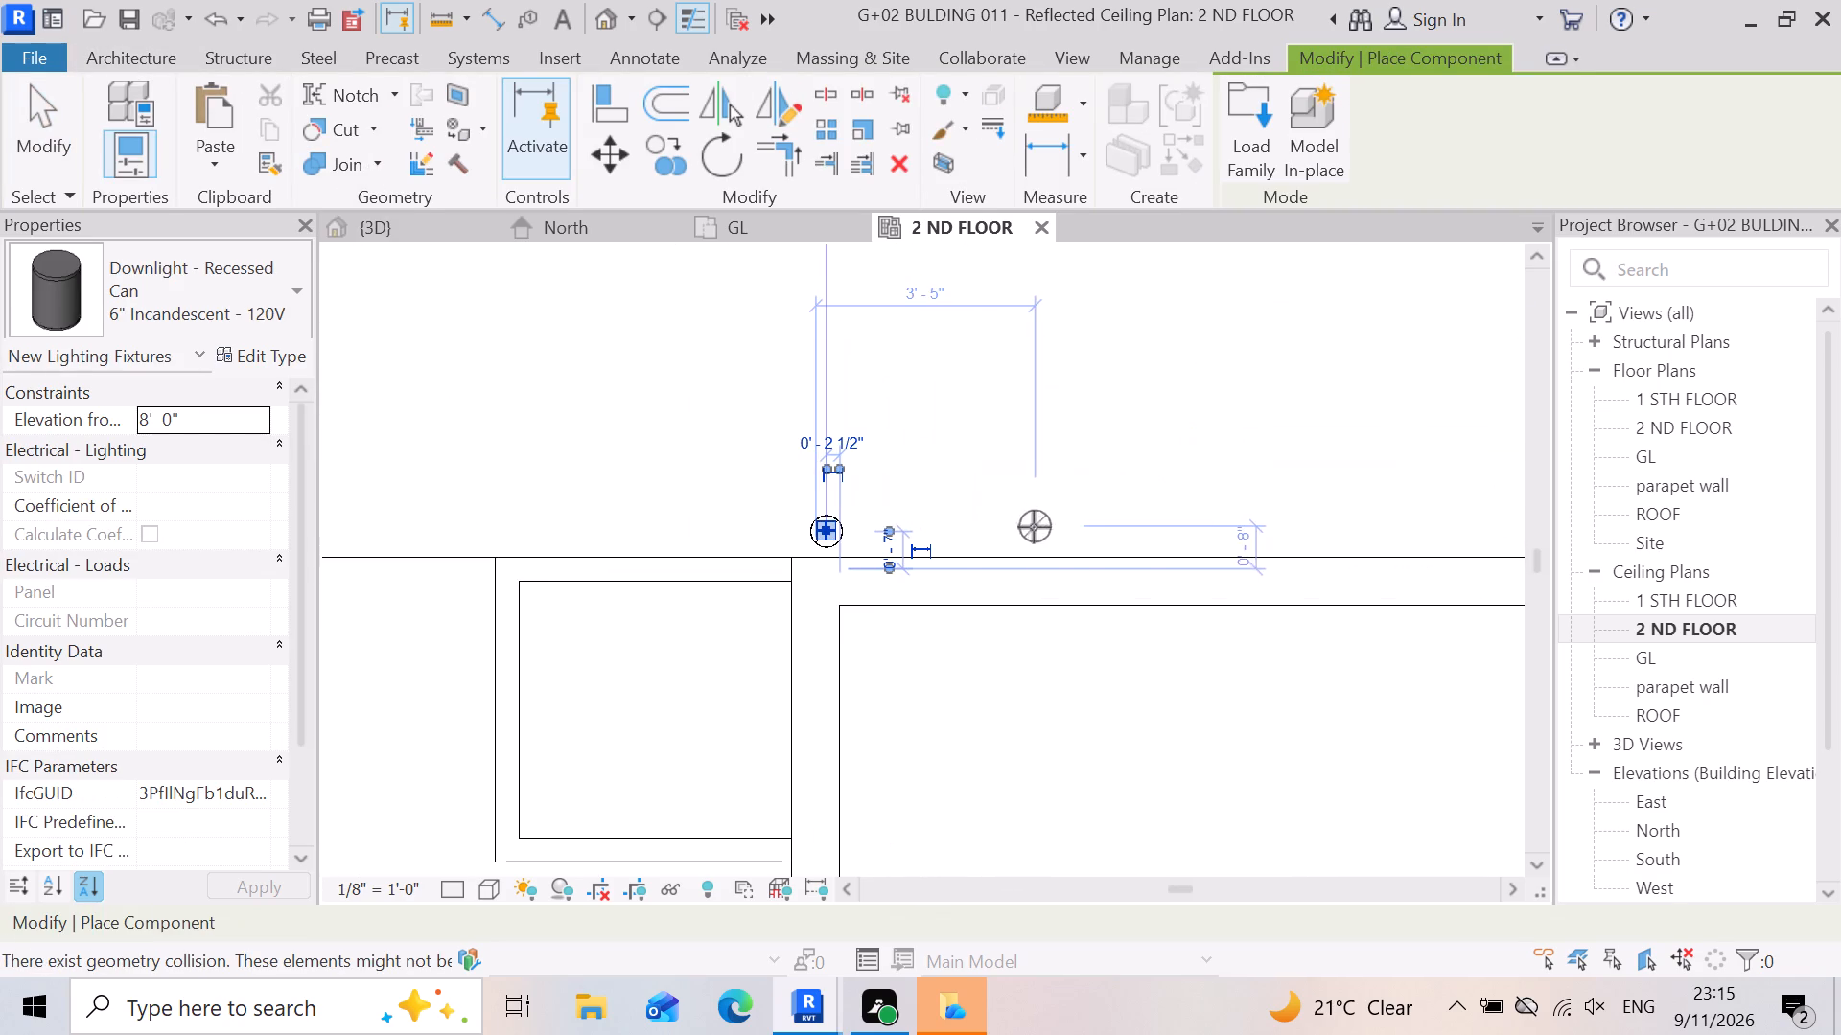
left_click(1032, 523)
scroll(987, 540, "down", 4)
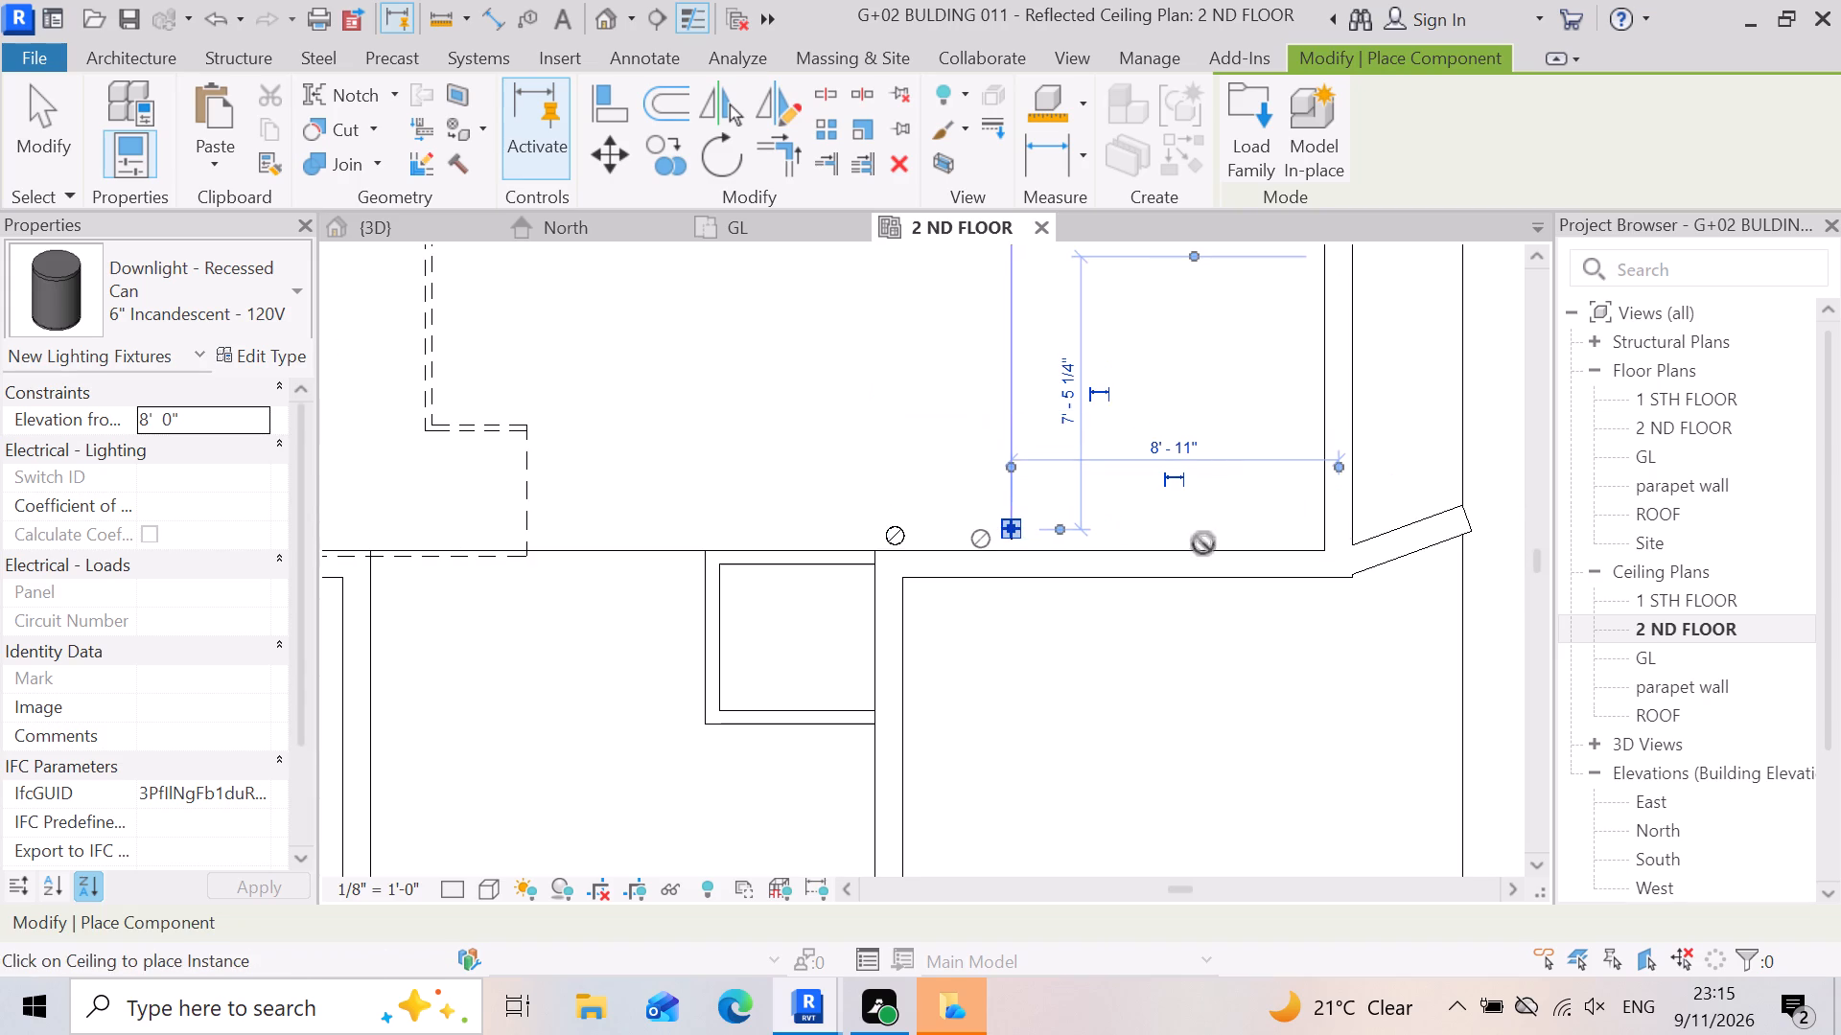
scroll(1155, 519, "up", 3)
left_click(1115, 540)
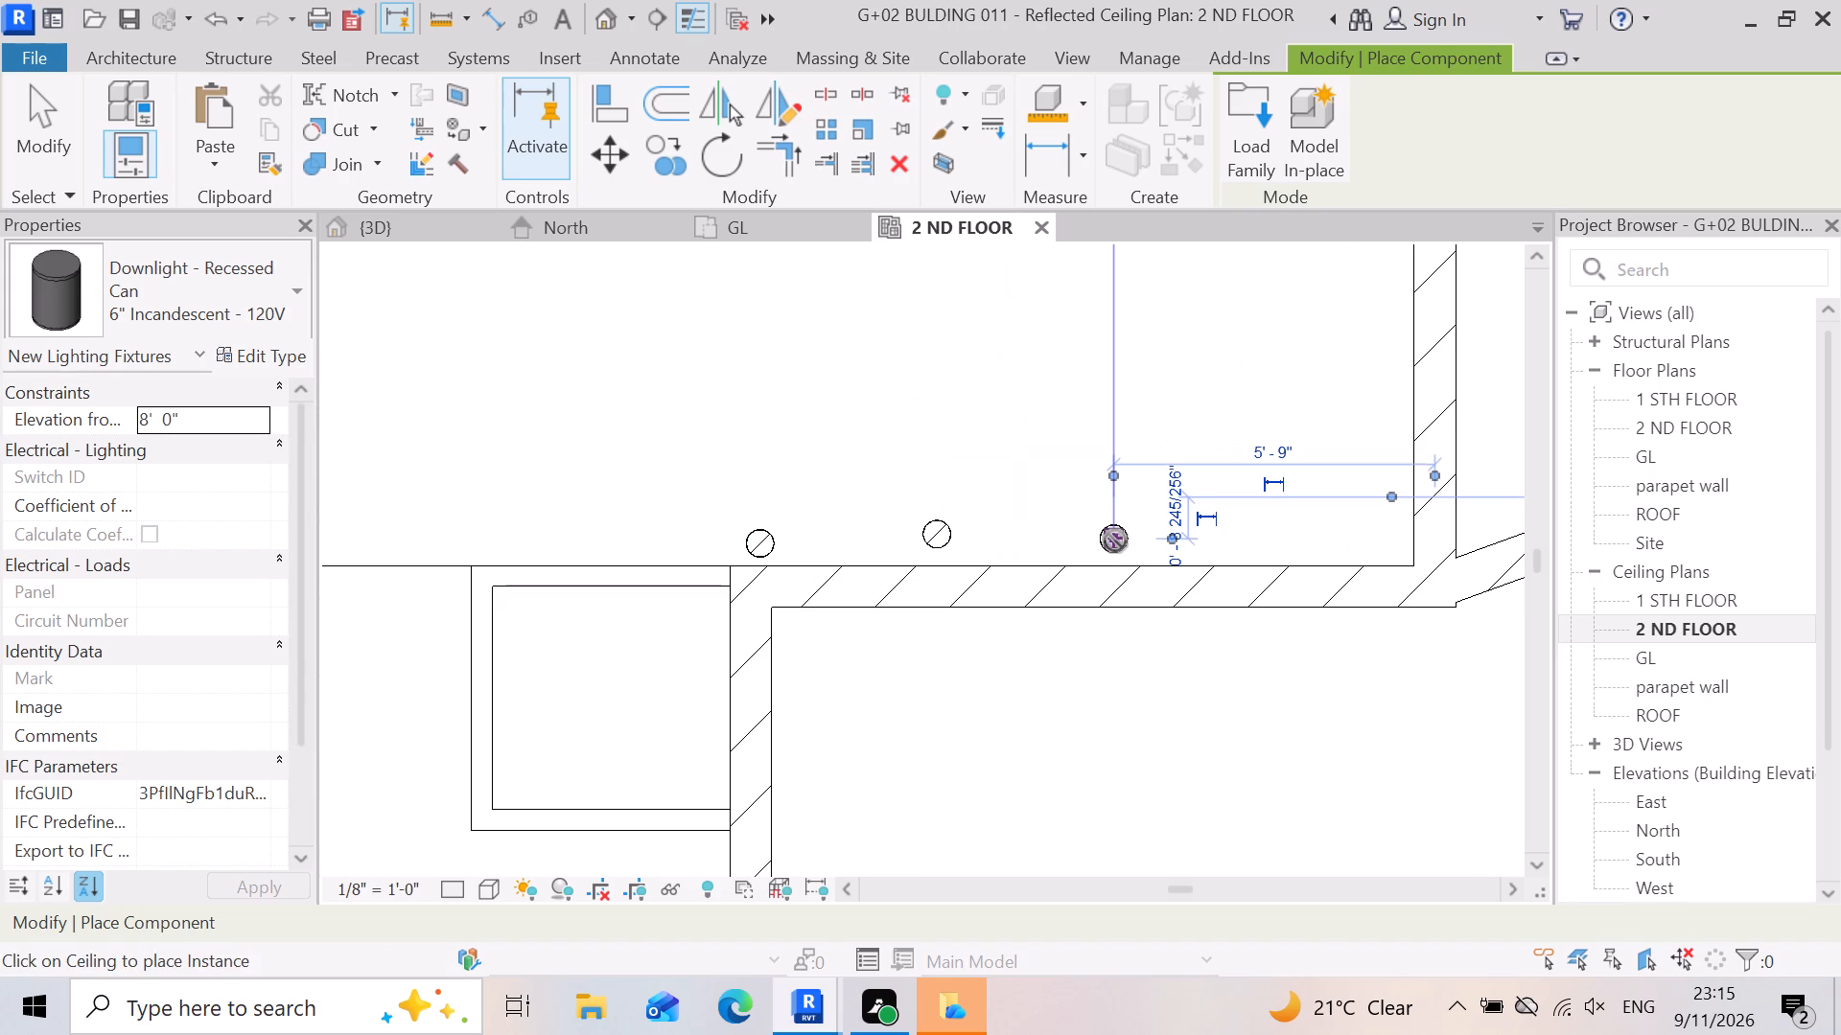
left_click(1249, 536)
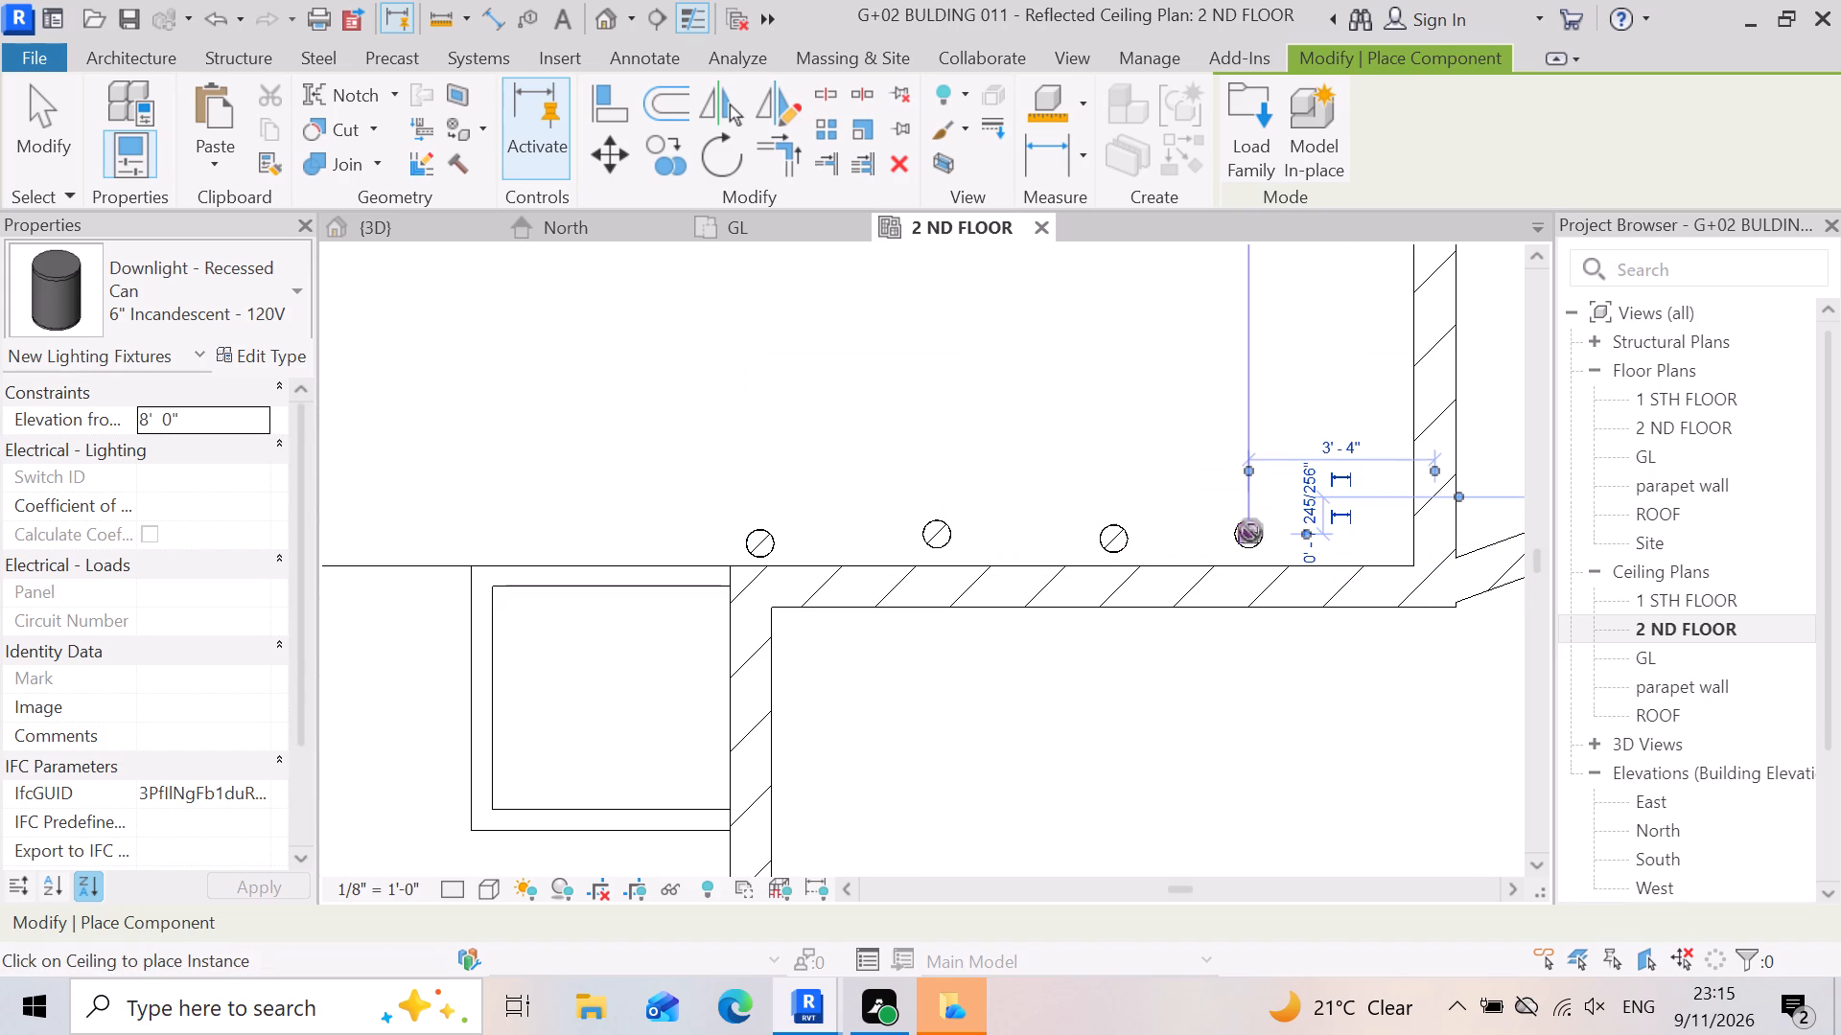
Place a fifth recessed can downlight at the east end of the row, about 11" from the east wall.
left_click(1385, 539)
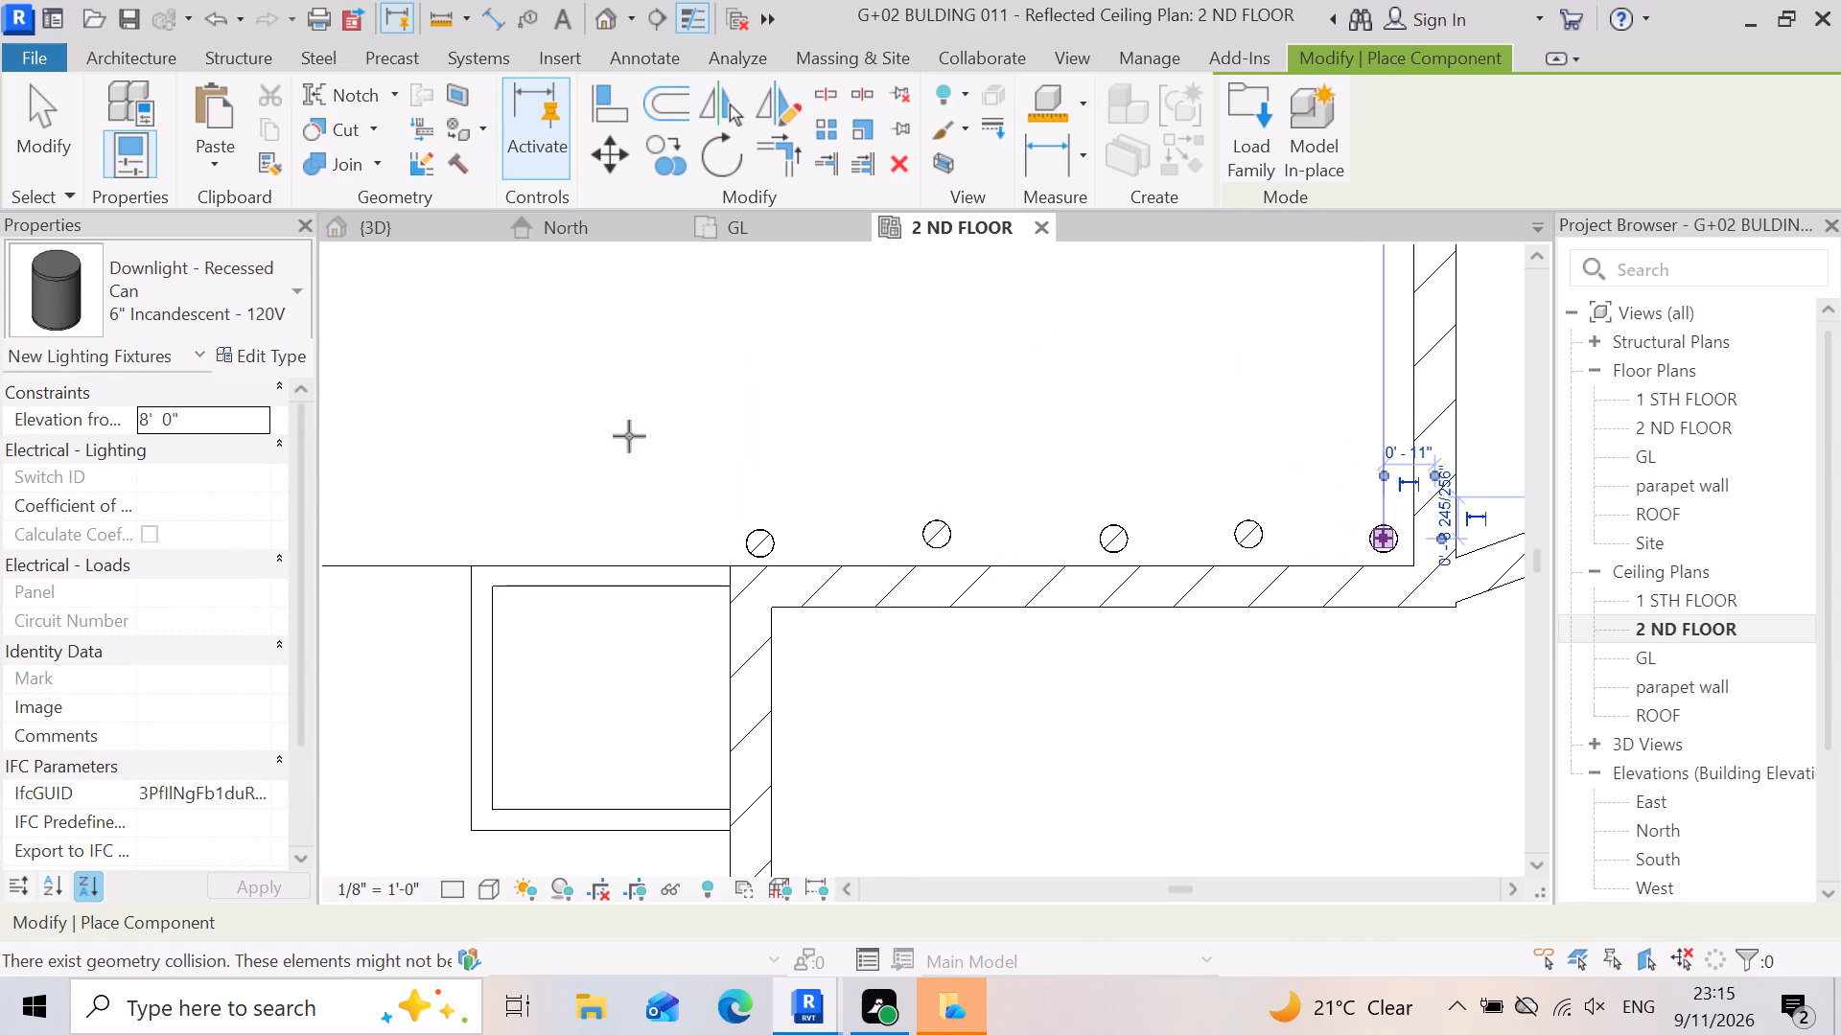
Examine the balcony soffit and the second-floor double door in 3D to check the placed downlights.
left_click(430, 230)
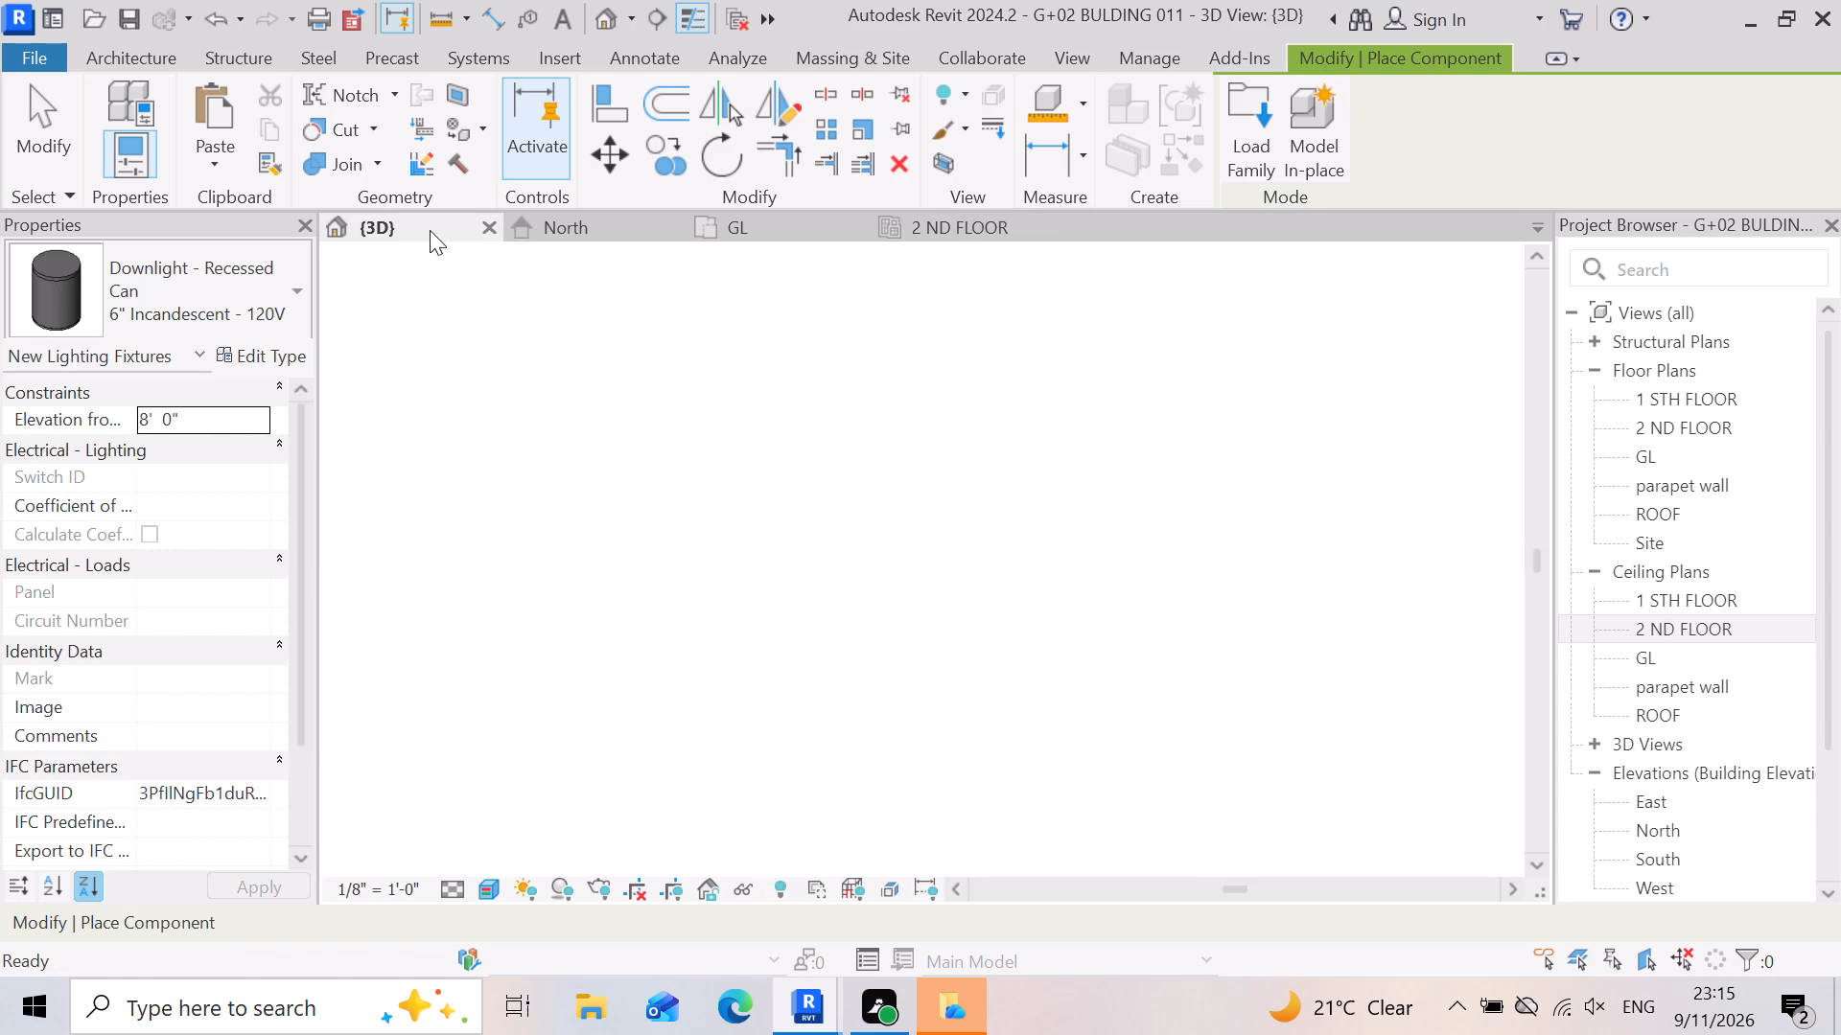
scroll(999, 690, "up", 2)
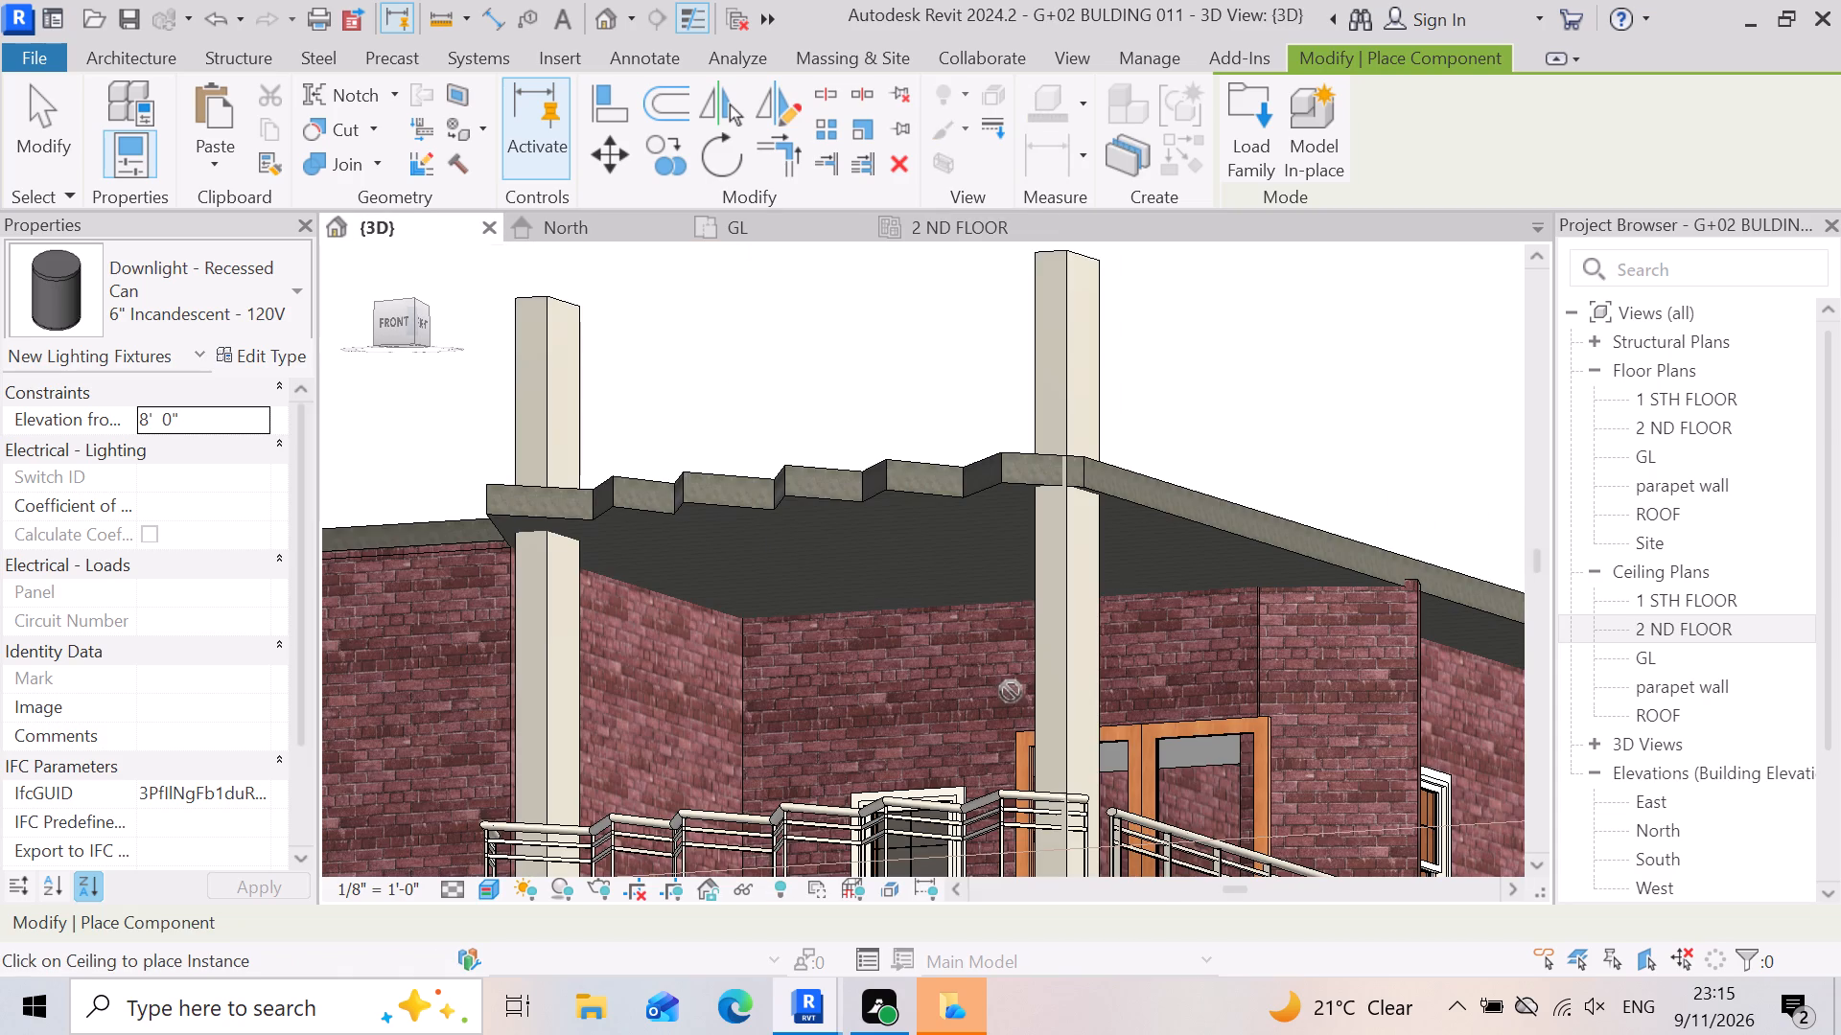
scroll(1011, 691, "up", 1)
scroll(1095, 635, "up", 2)
scroll(1174, 557, "up", 3)
scroll(861, 492, "up", 5)
scroll(921, 669, "down", 2)
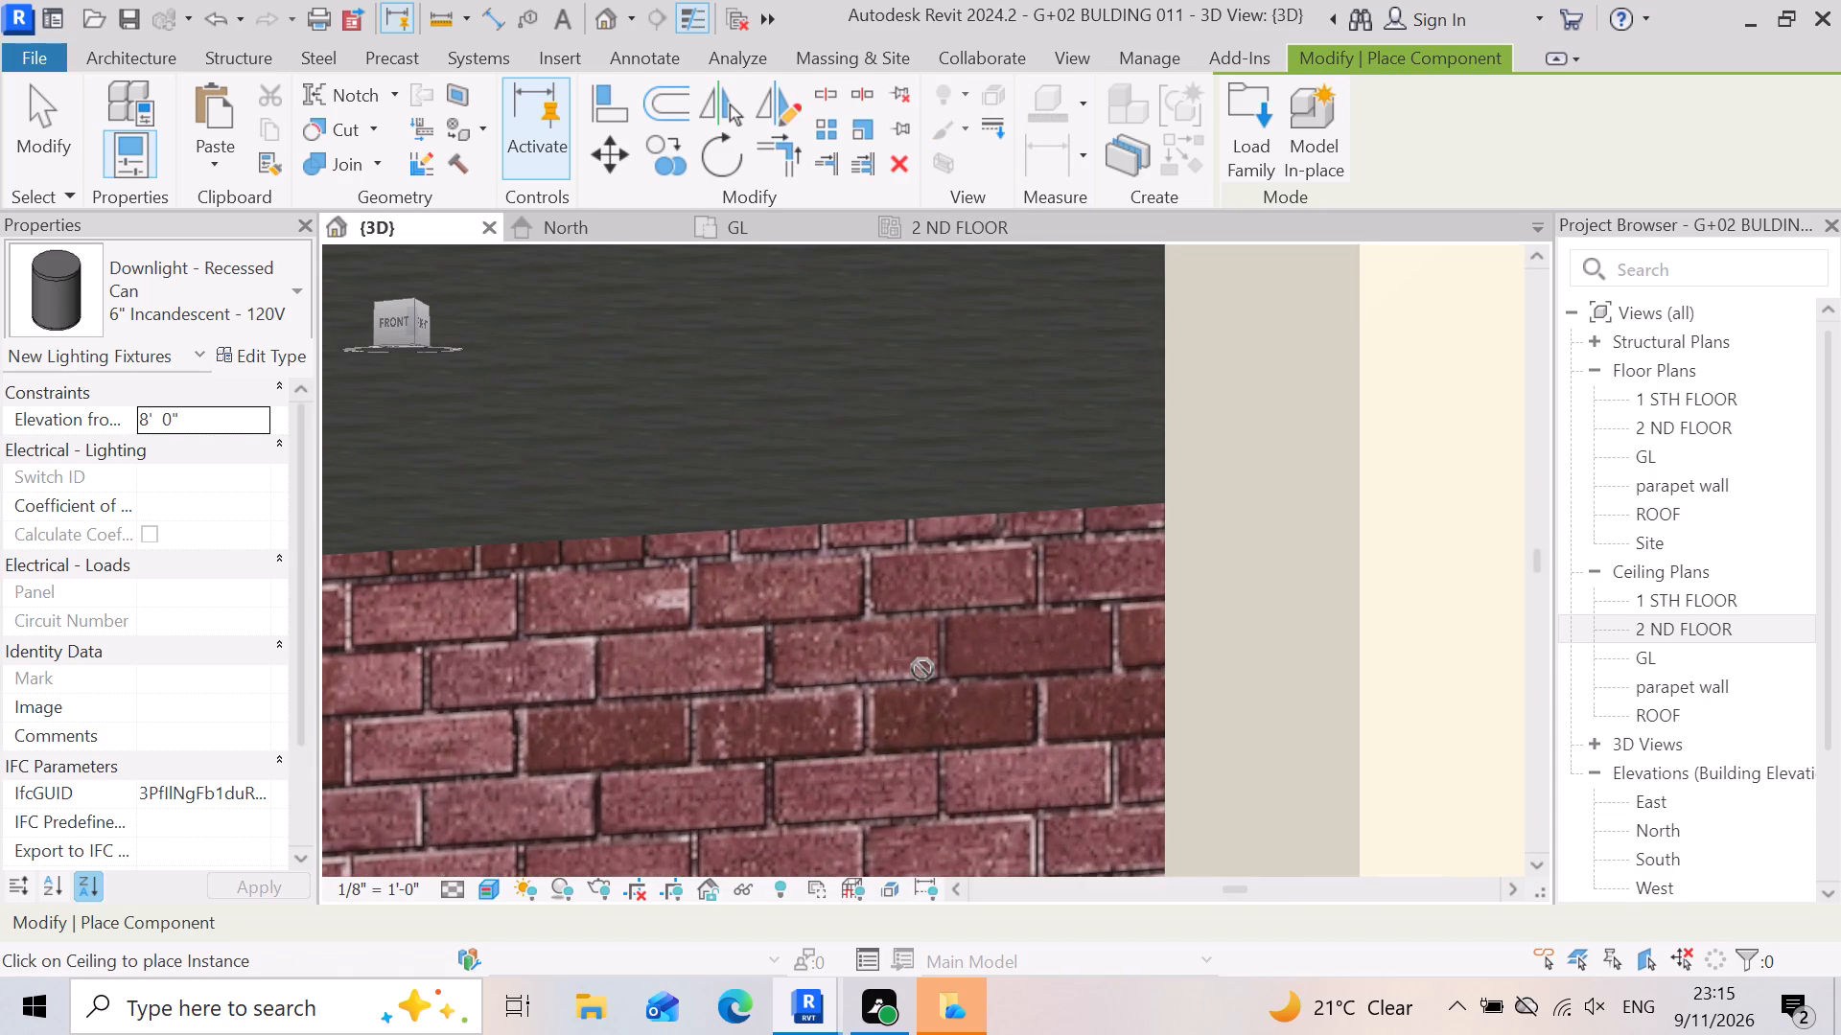
scroll(922, 669, "down", 13)
scroll(1213, 609, "down", 4)
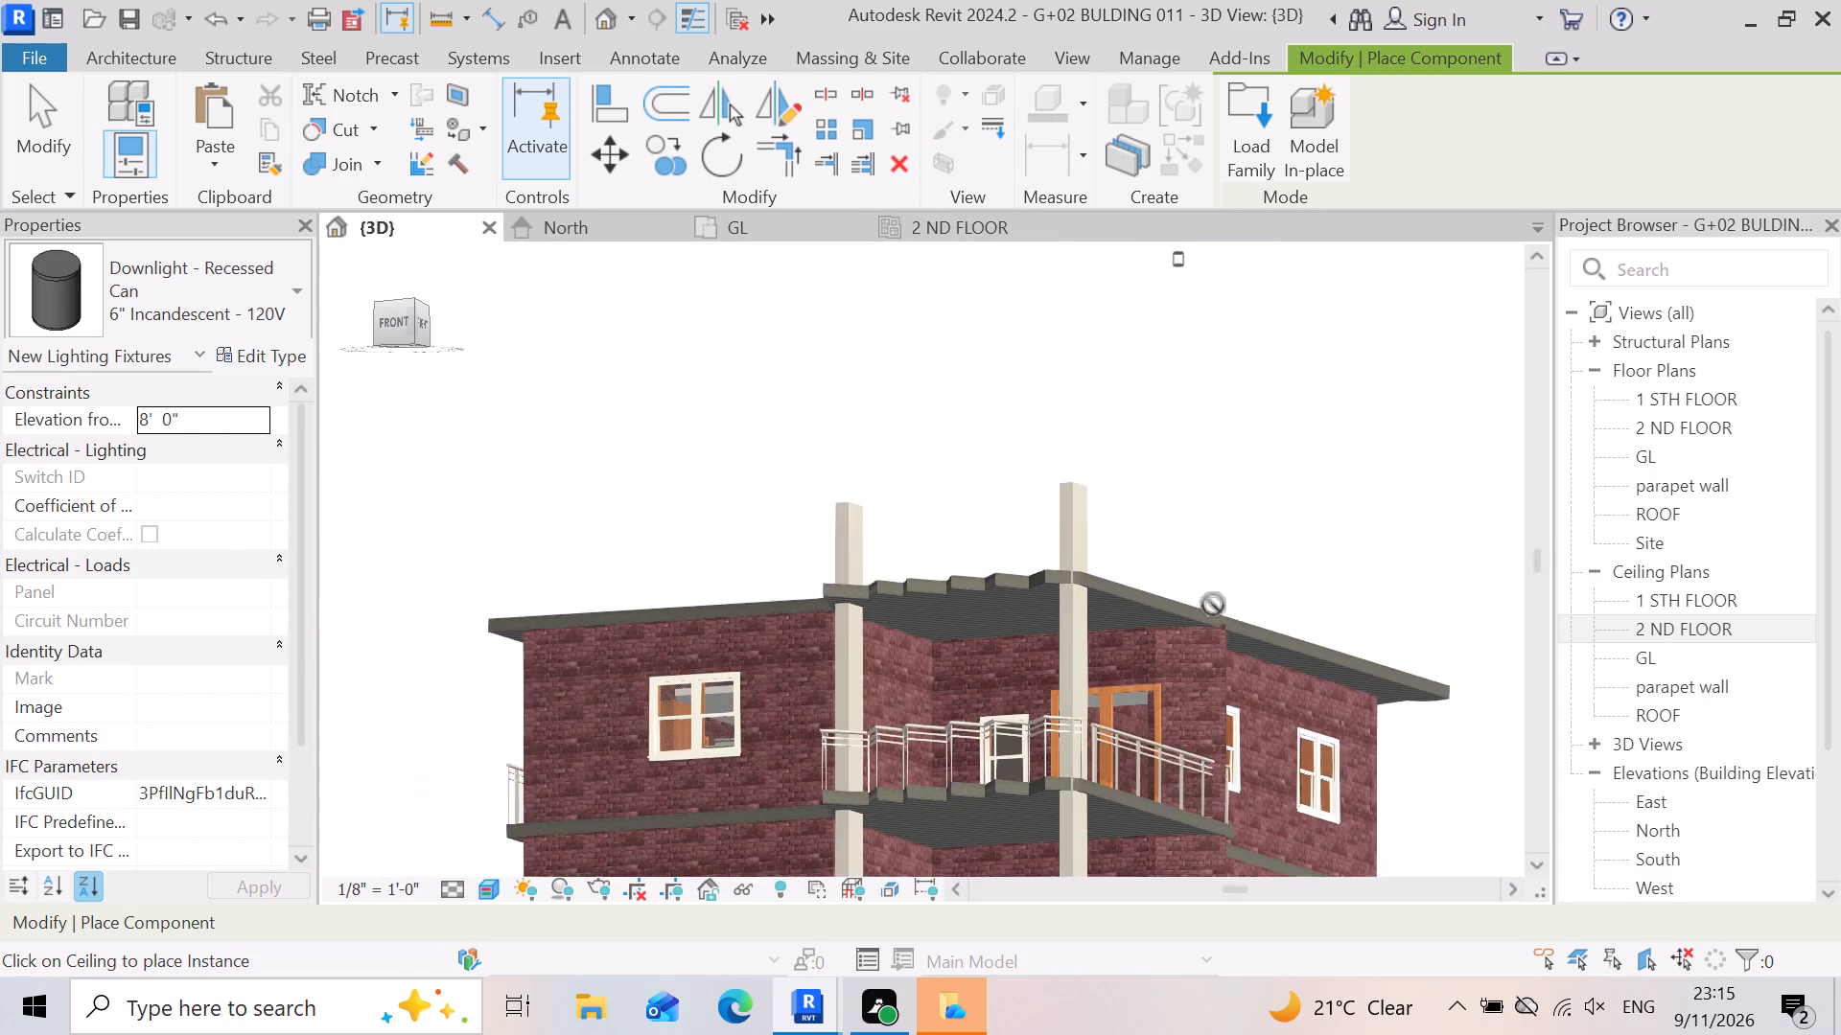
scroll(1235, 723, "up", 4)
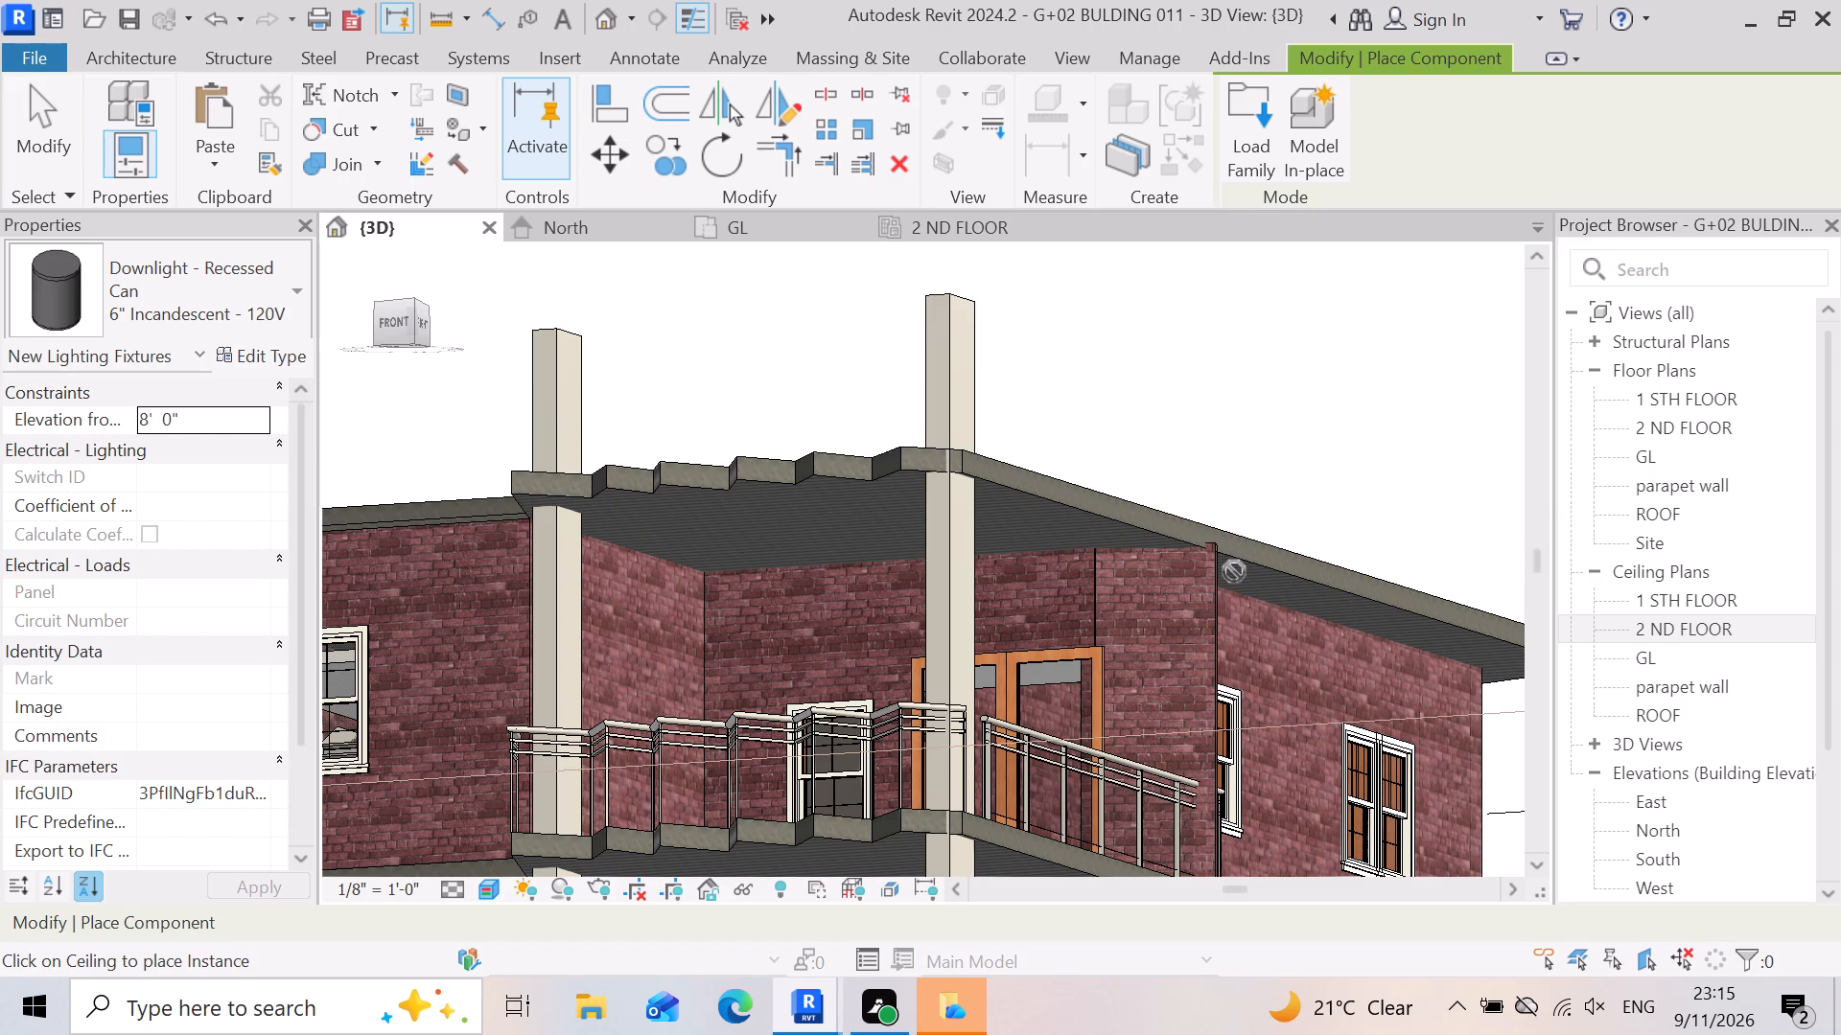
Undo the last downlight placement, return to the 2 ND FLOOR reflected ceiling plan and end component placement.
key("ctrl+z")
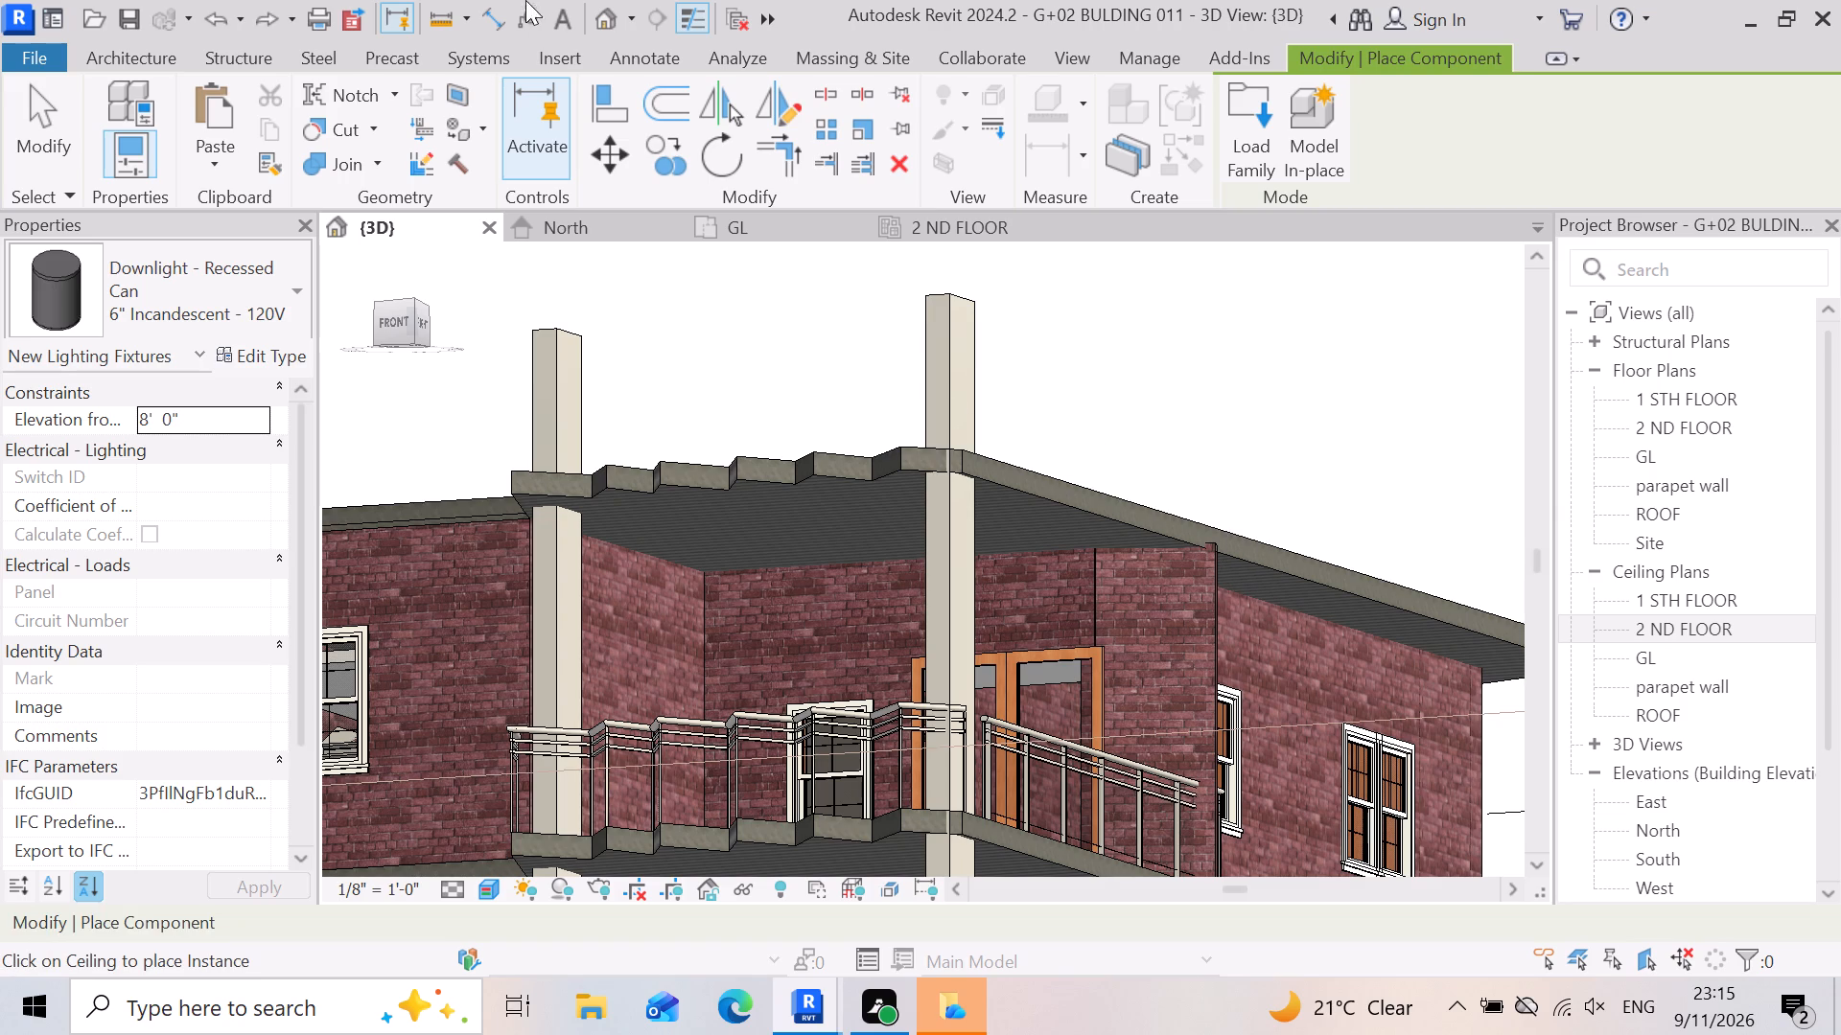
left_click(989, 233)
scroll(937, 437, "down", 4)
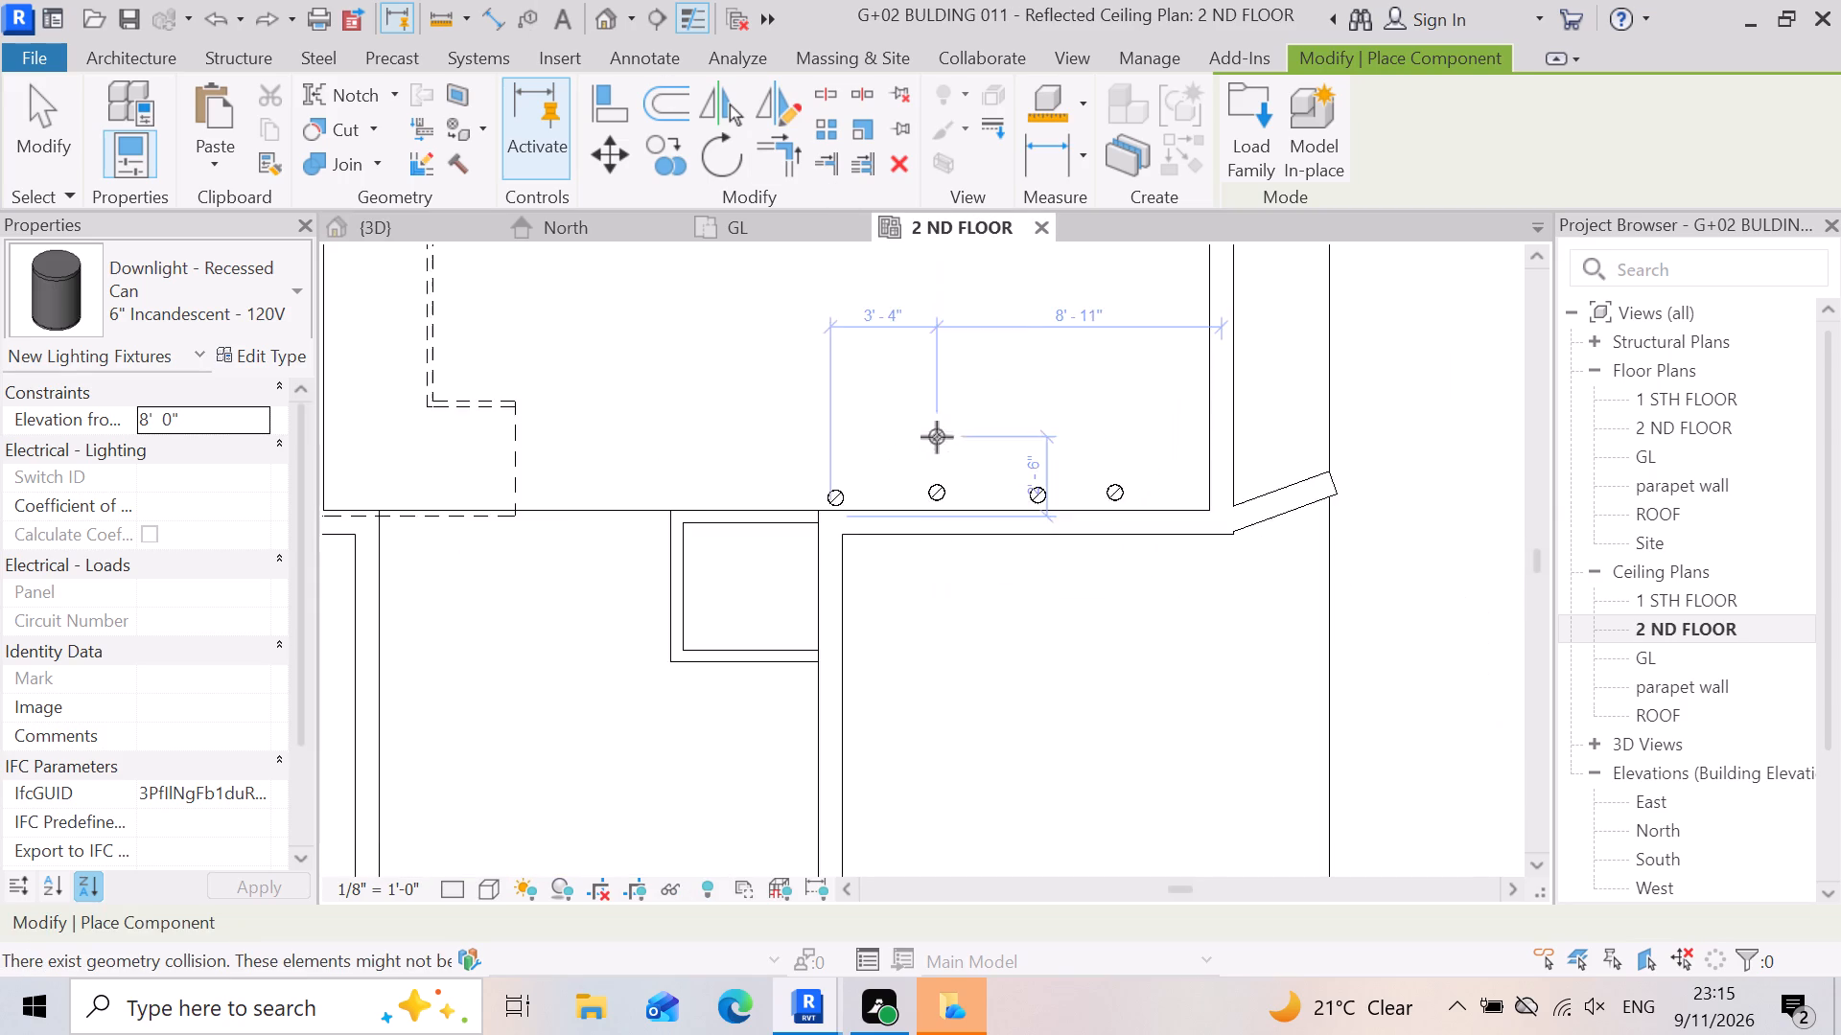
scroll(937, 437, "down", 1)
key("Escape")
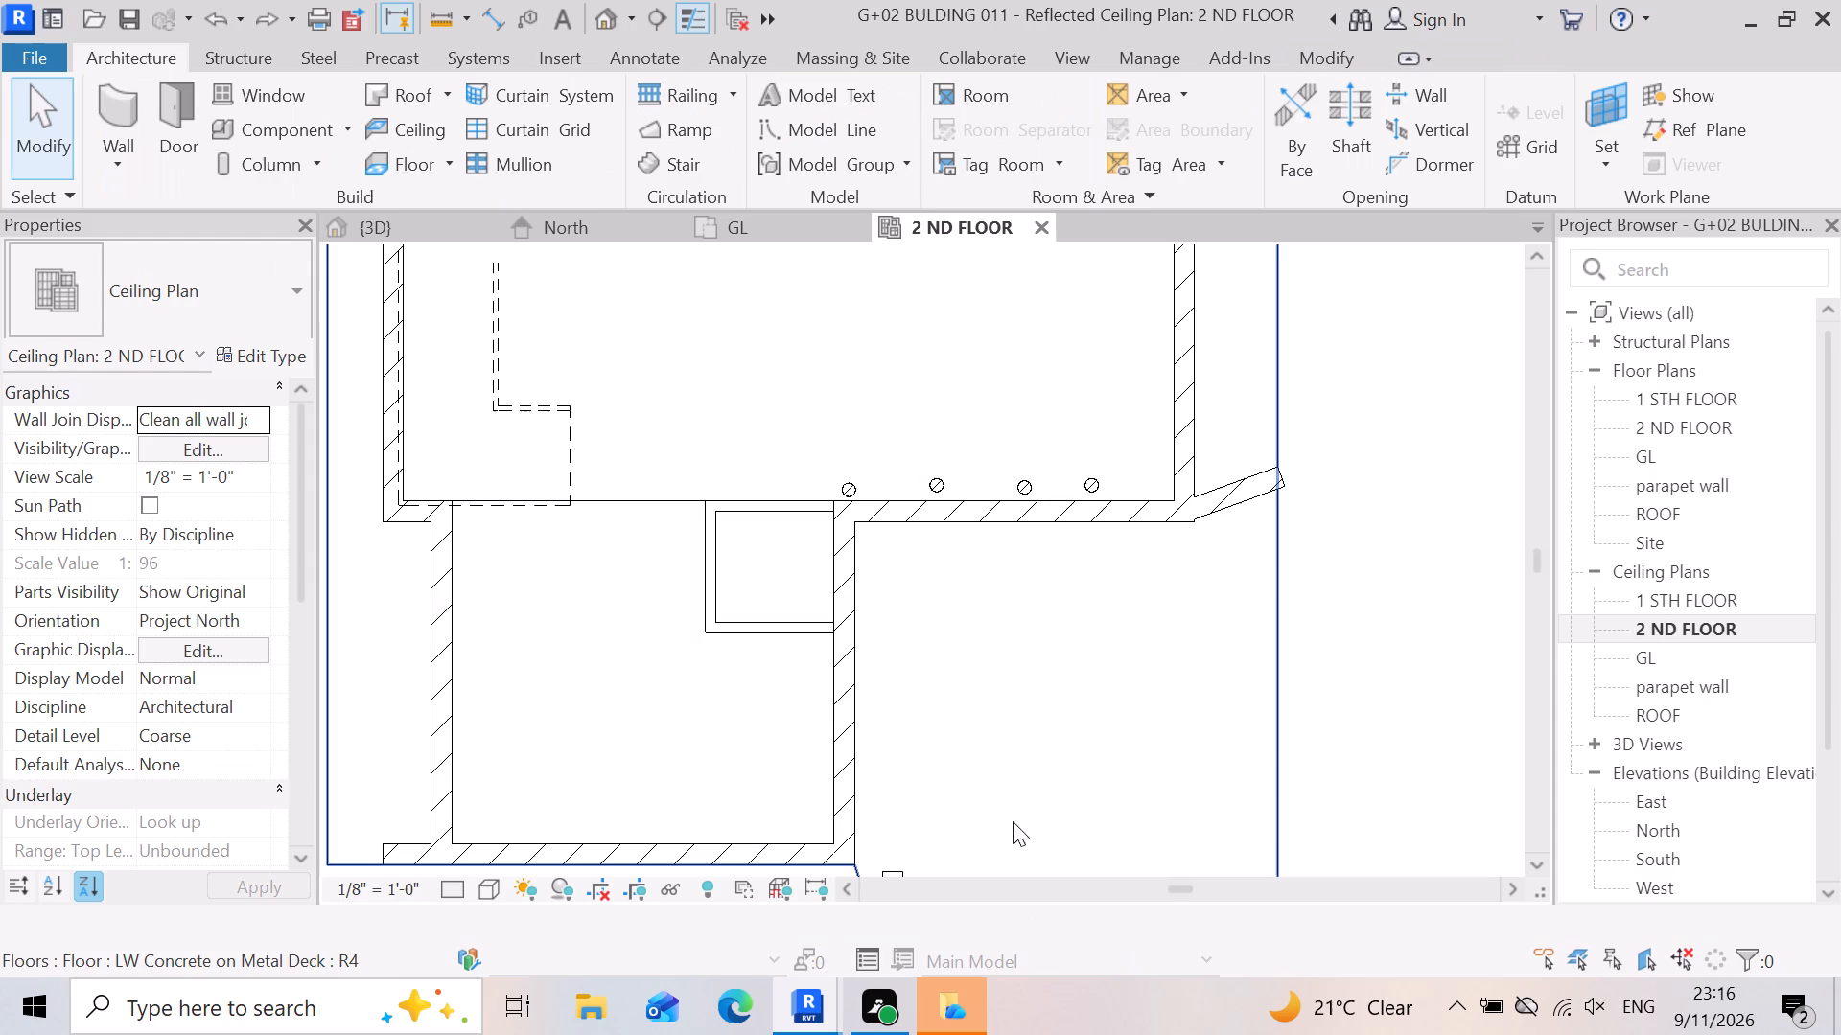
Select the GWB on Mtl. Stud ceiling over the central second-floor room.
left_click(1092, 415)
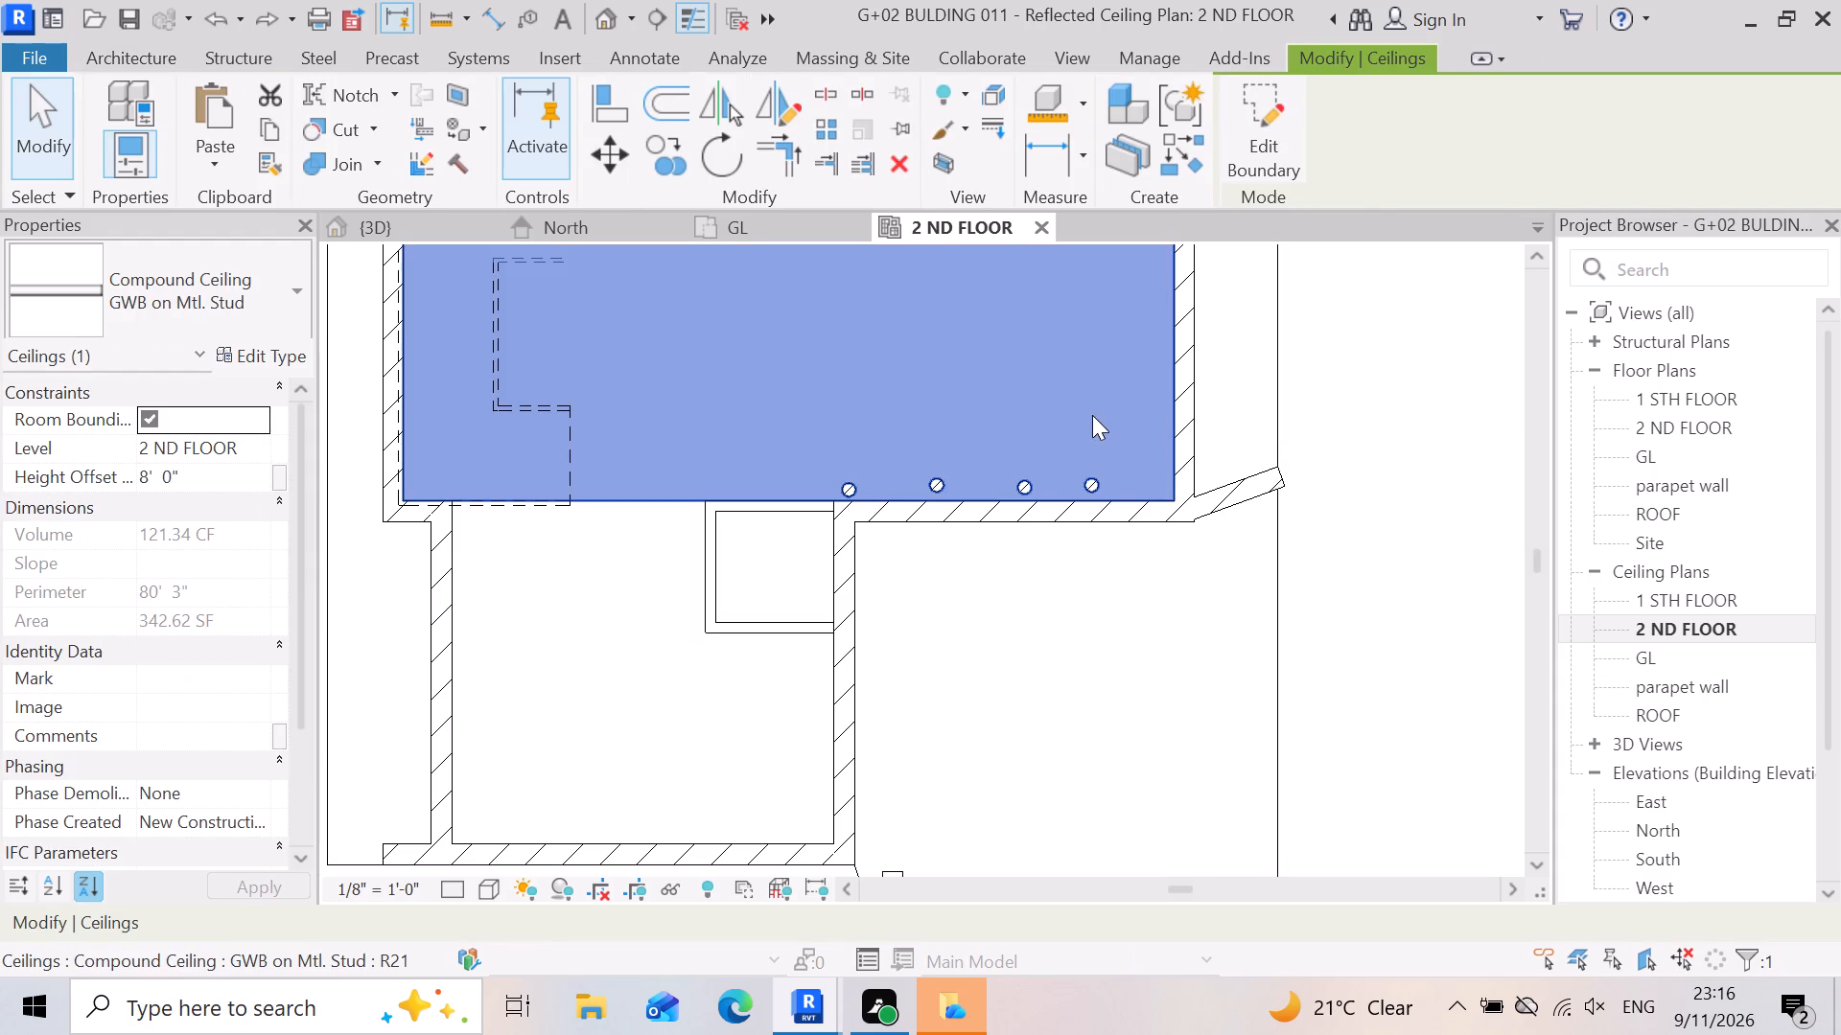
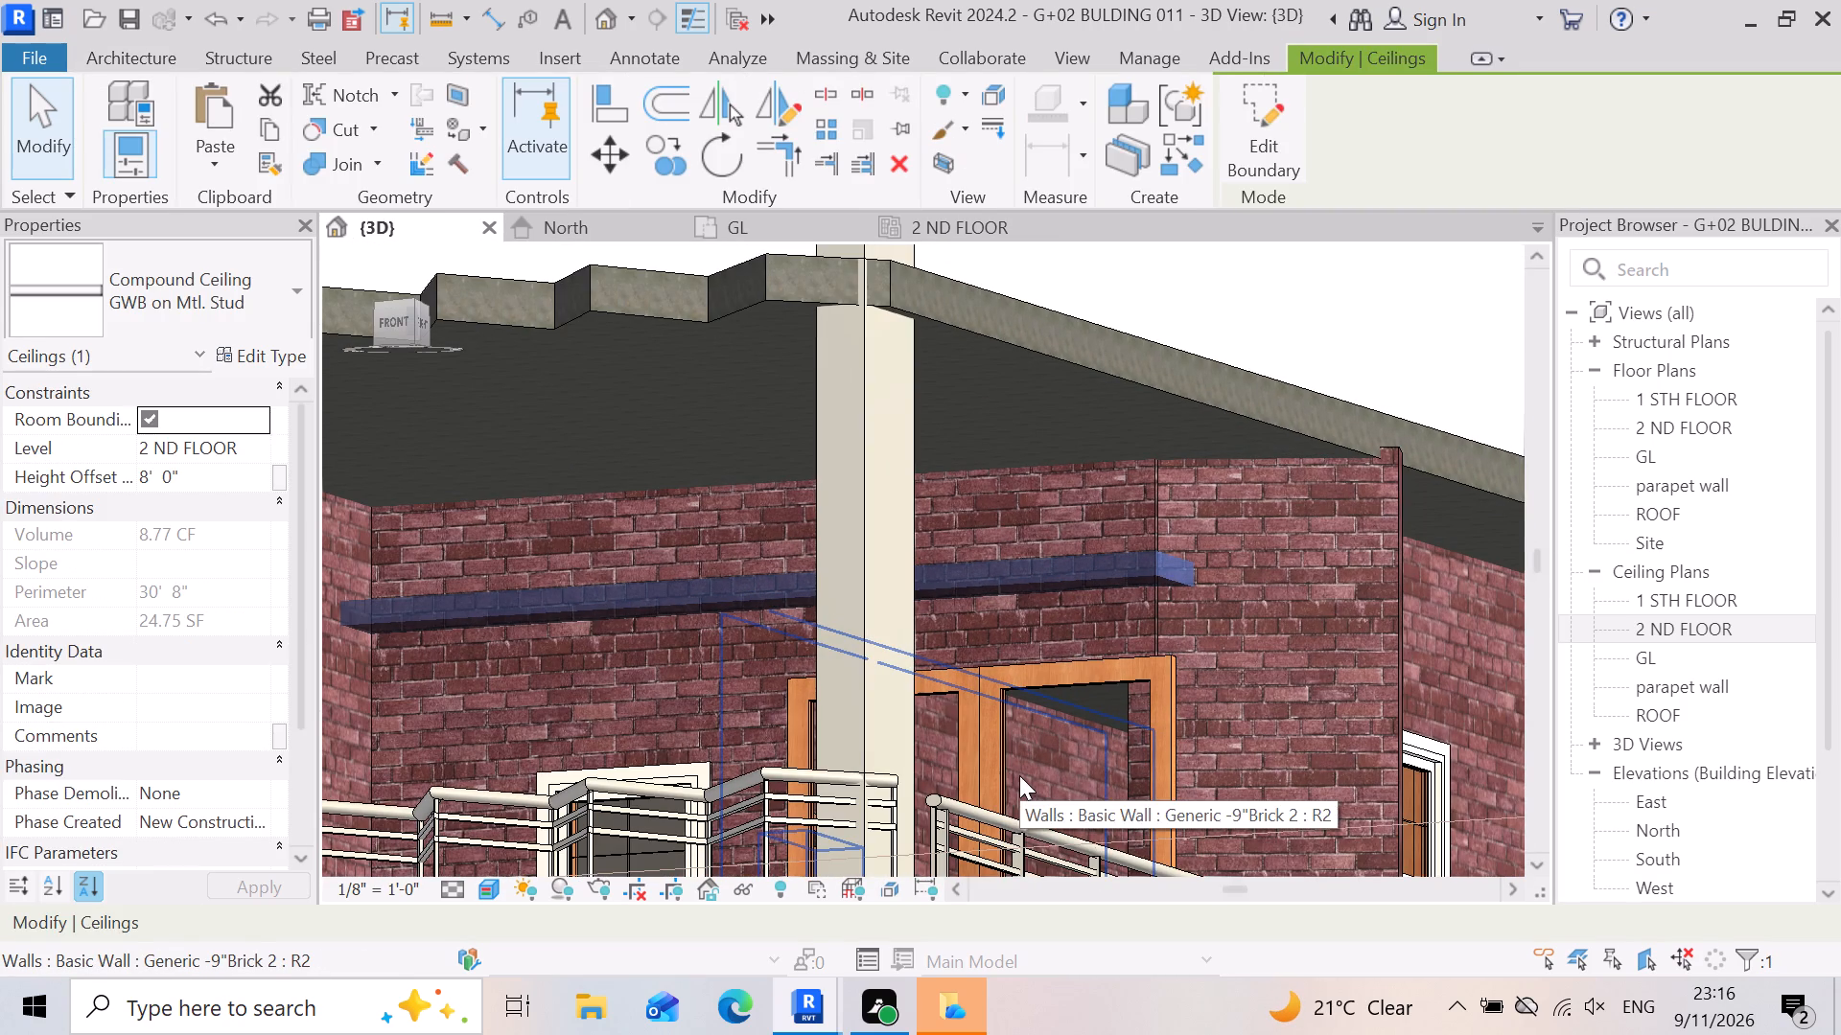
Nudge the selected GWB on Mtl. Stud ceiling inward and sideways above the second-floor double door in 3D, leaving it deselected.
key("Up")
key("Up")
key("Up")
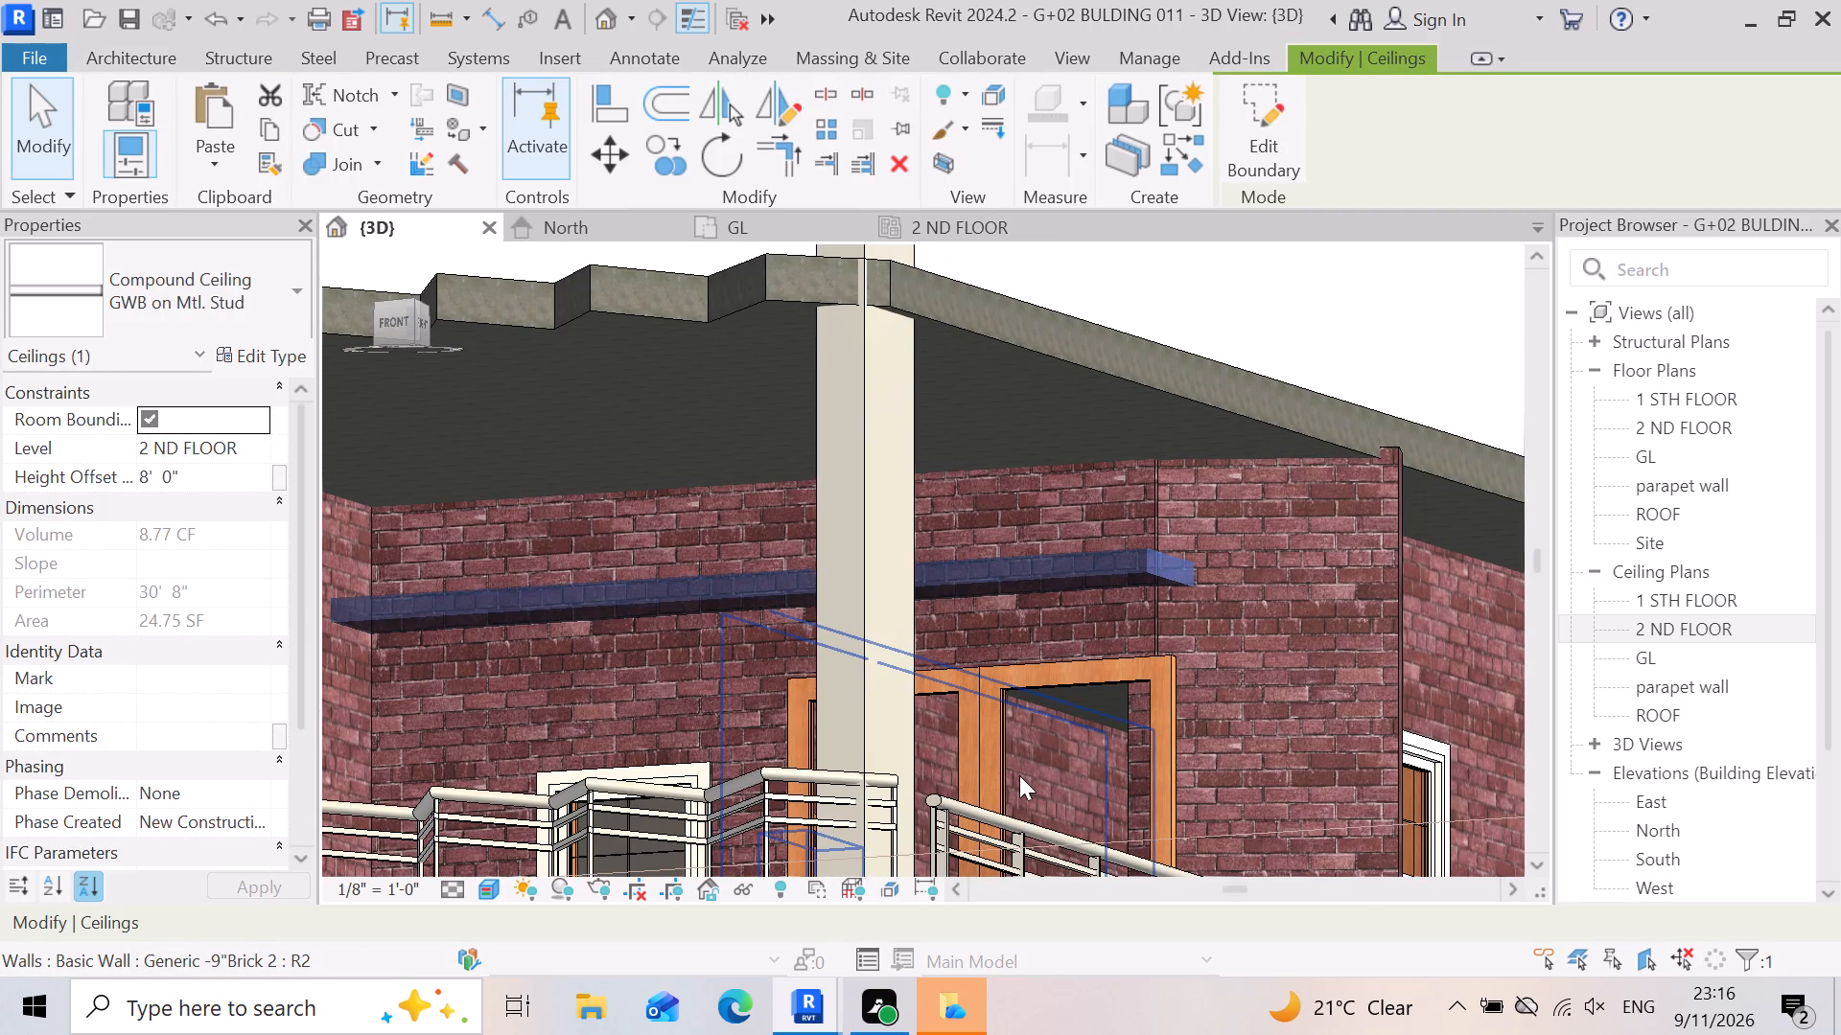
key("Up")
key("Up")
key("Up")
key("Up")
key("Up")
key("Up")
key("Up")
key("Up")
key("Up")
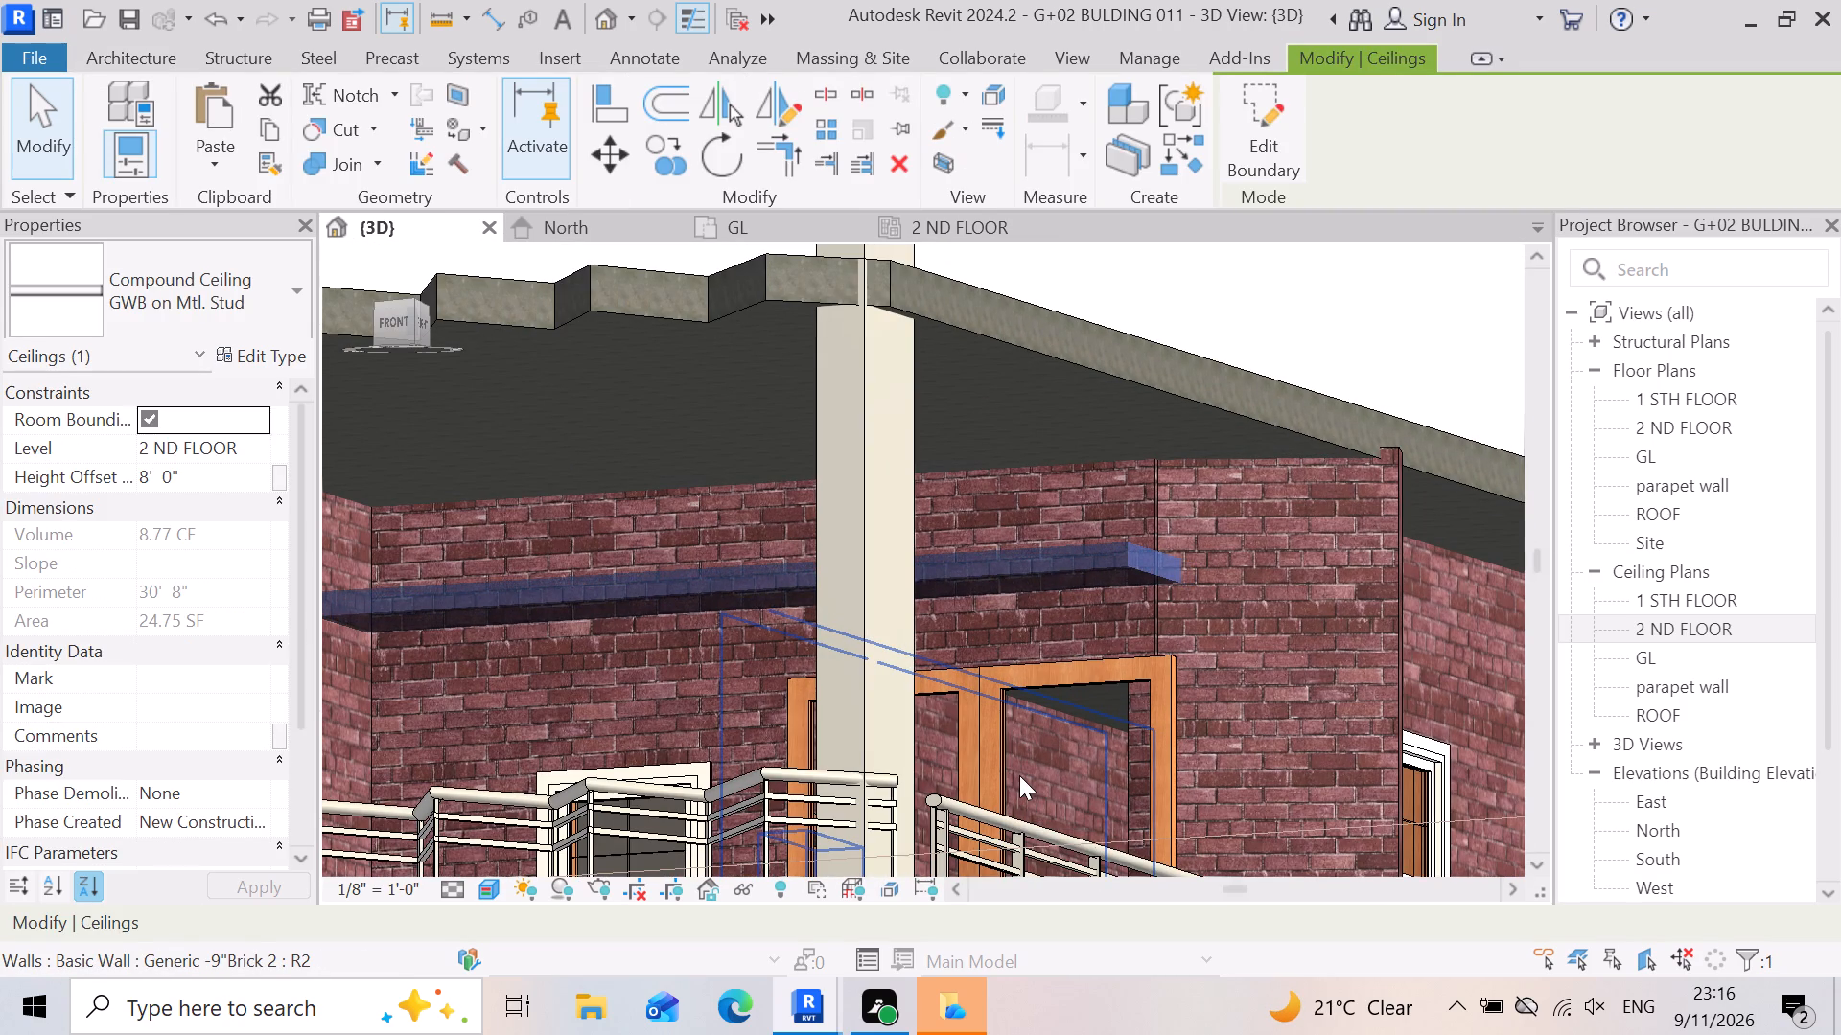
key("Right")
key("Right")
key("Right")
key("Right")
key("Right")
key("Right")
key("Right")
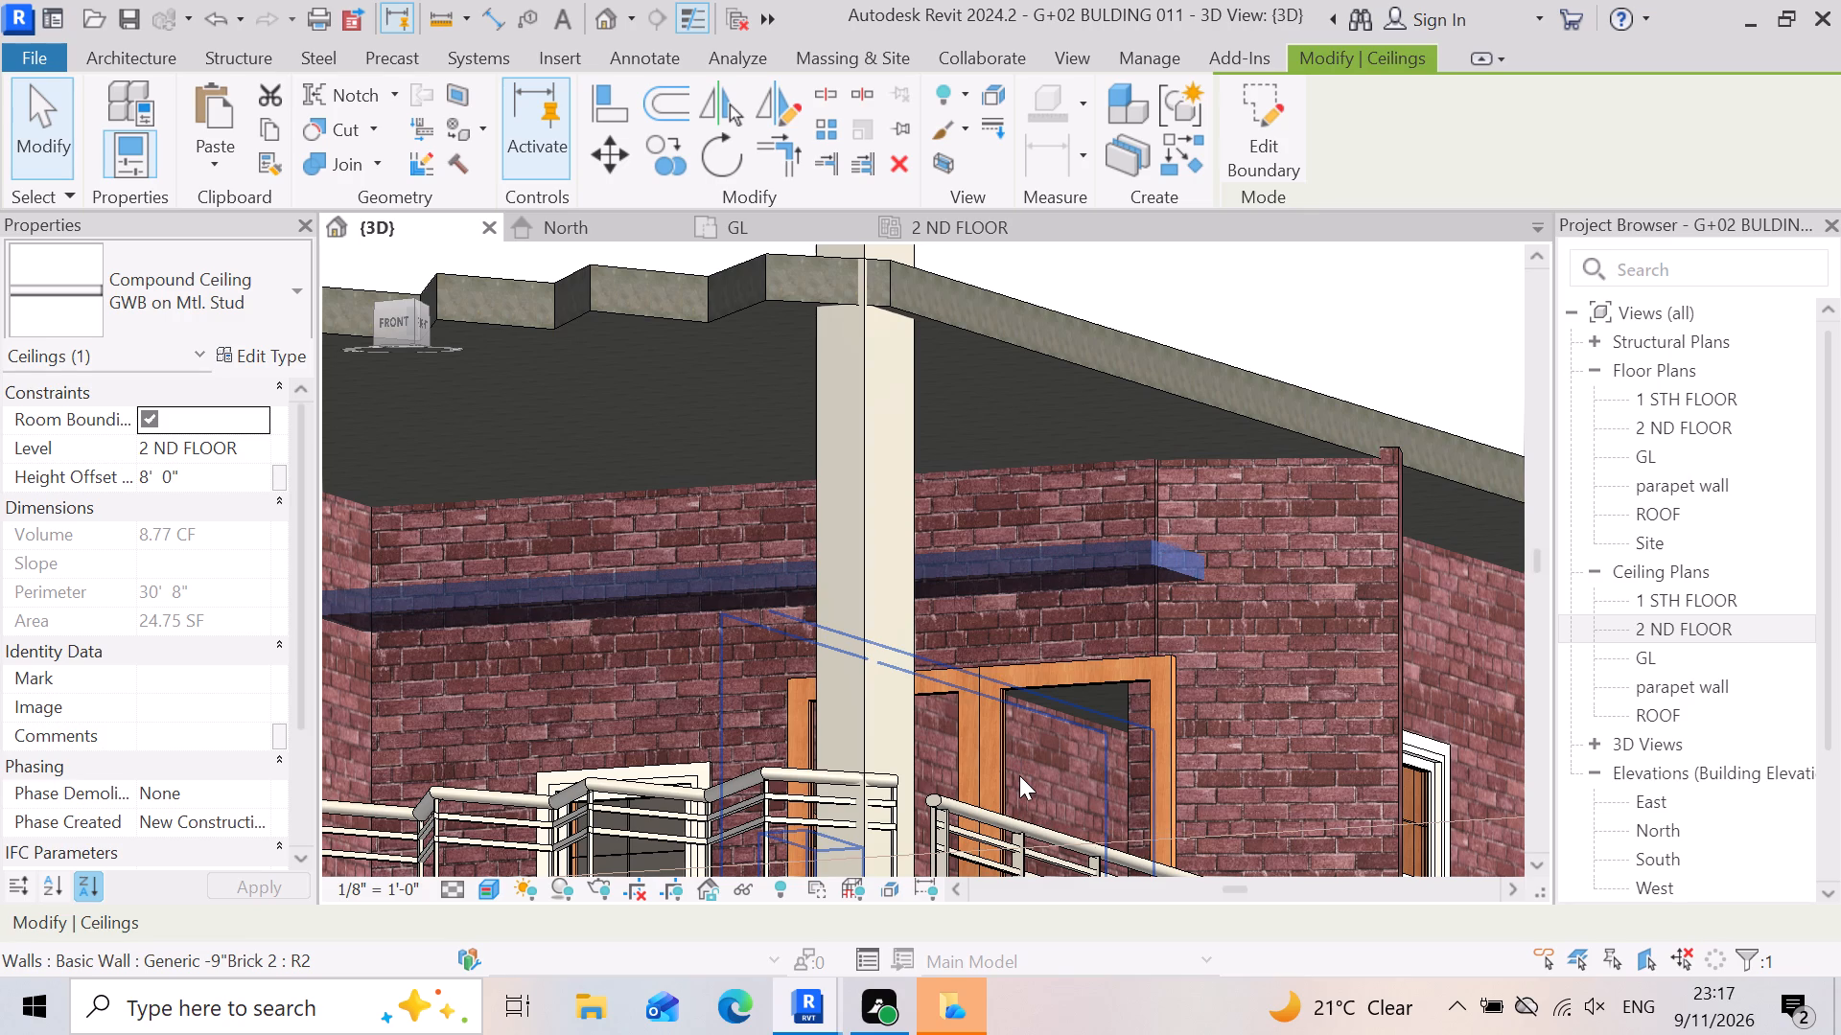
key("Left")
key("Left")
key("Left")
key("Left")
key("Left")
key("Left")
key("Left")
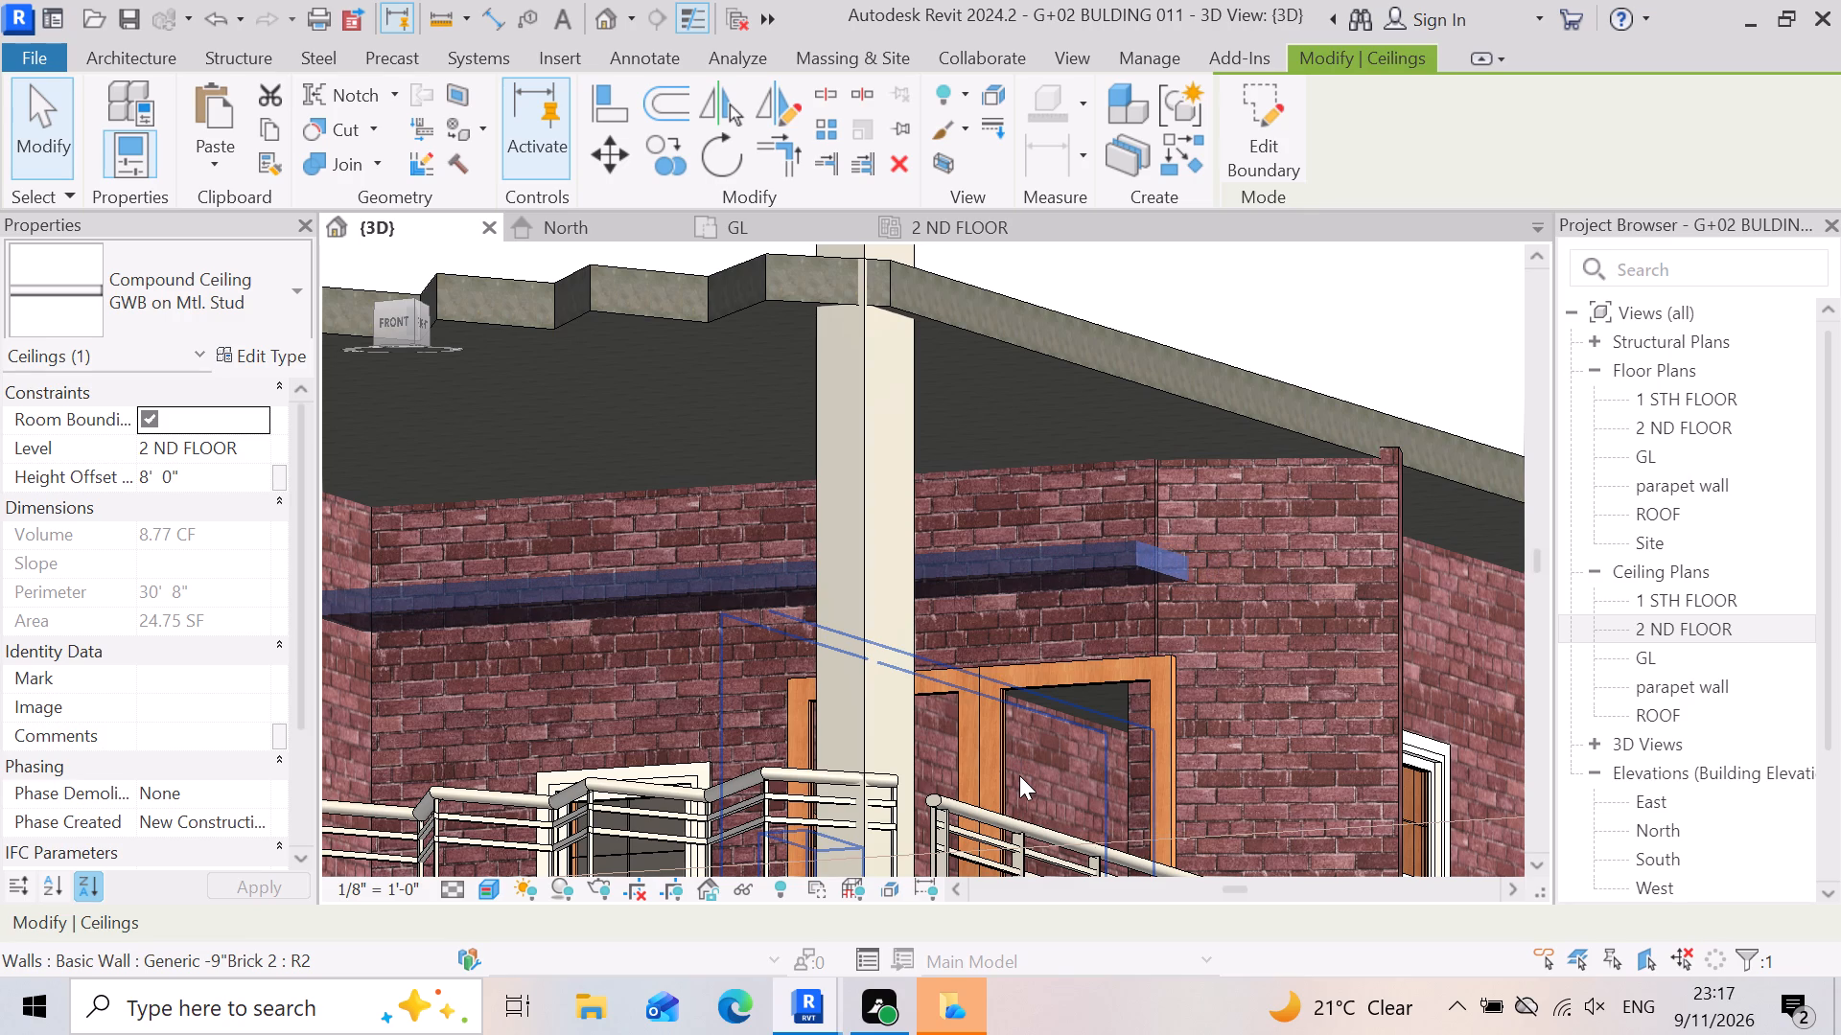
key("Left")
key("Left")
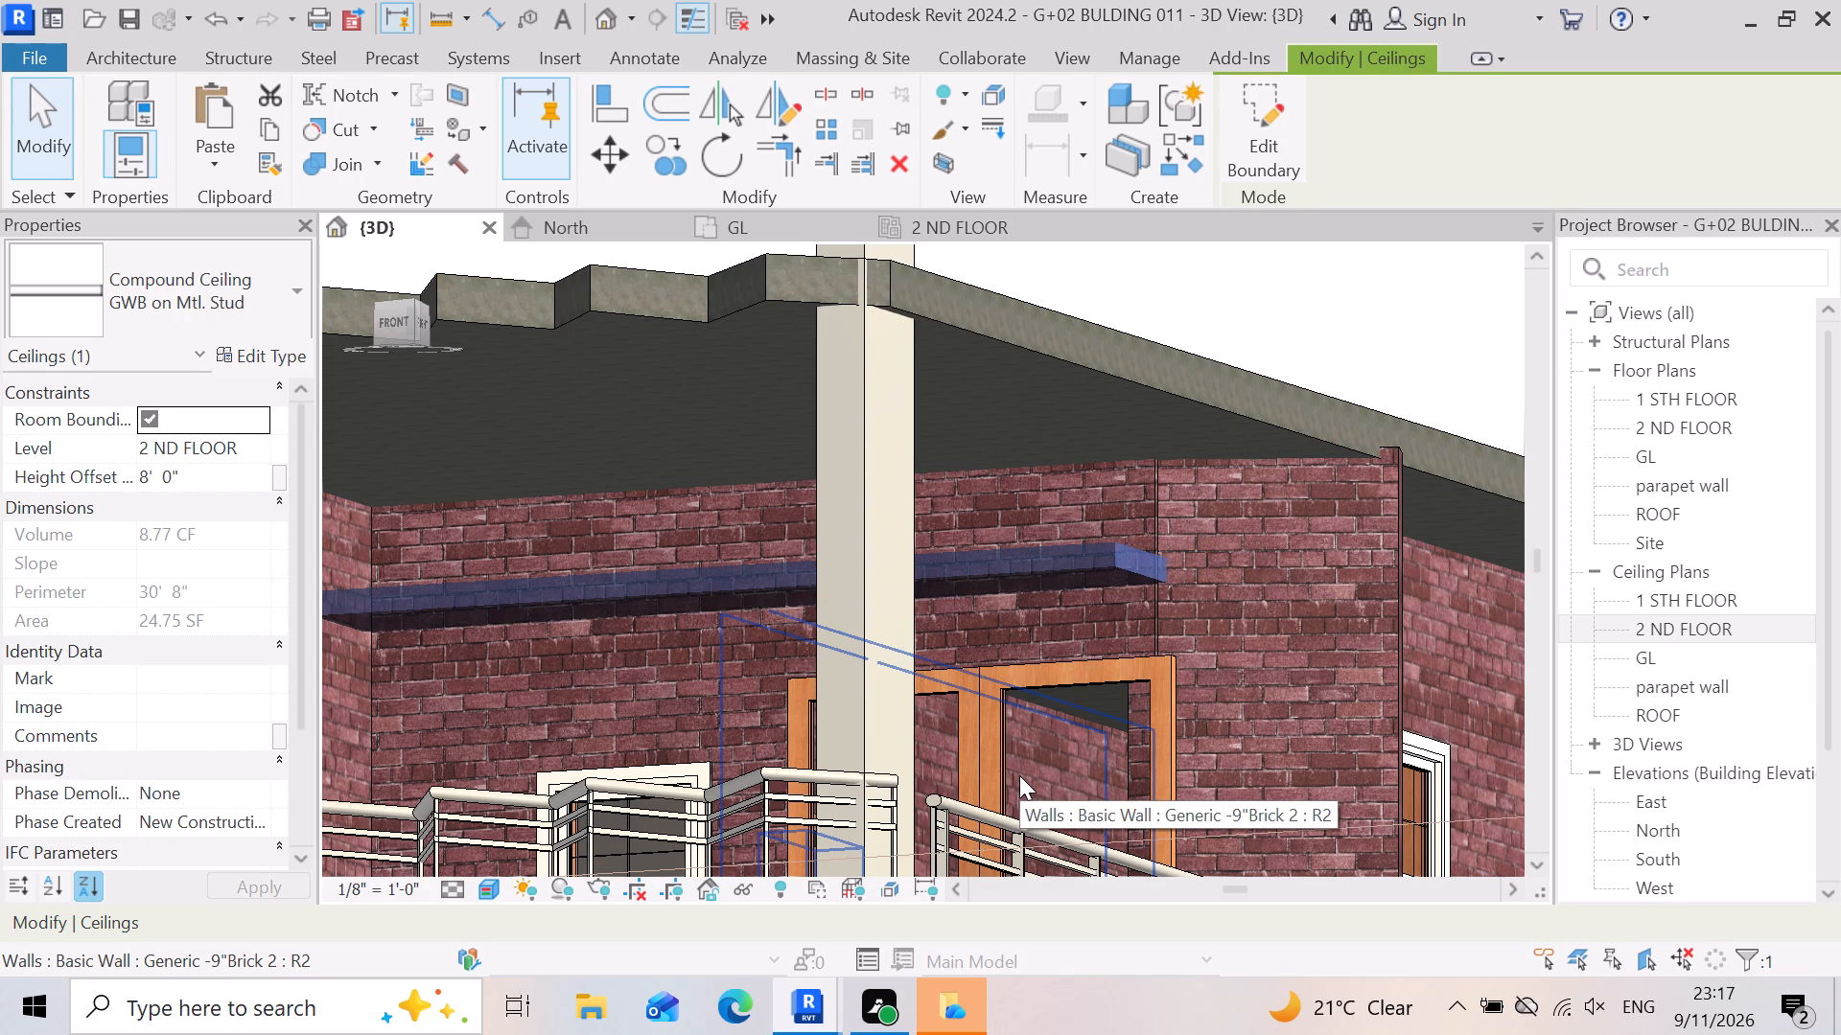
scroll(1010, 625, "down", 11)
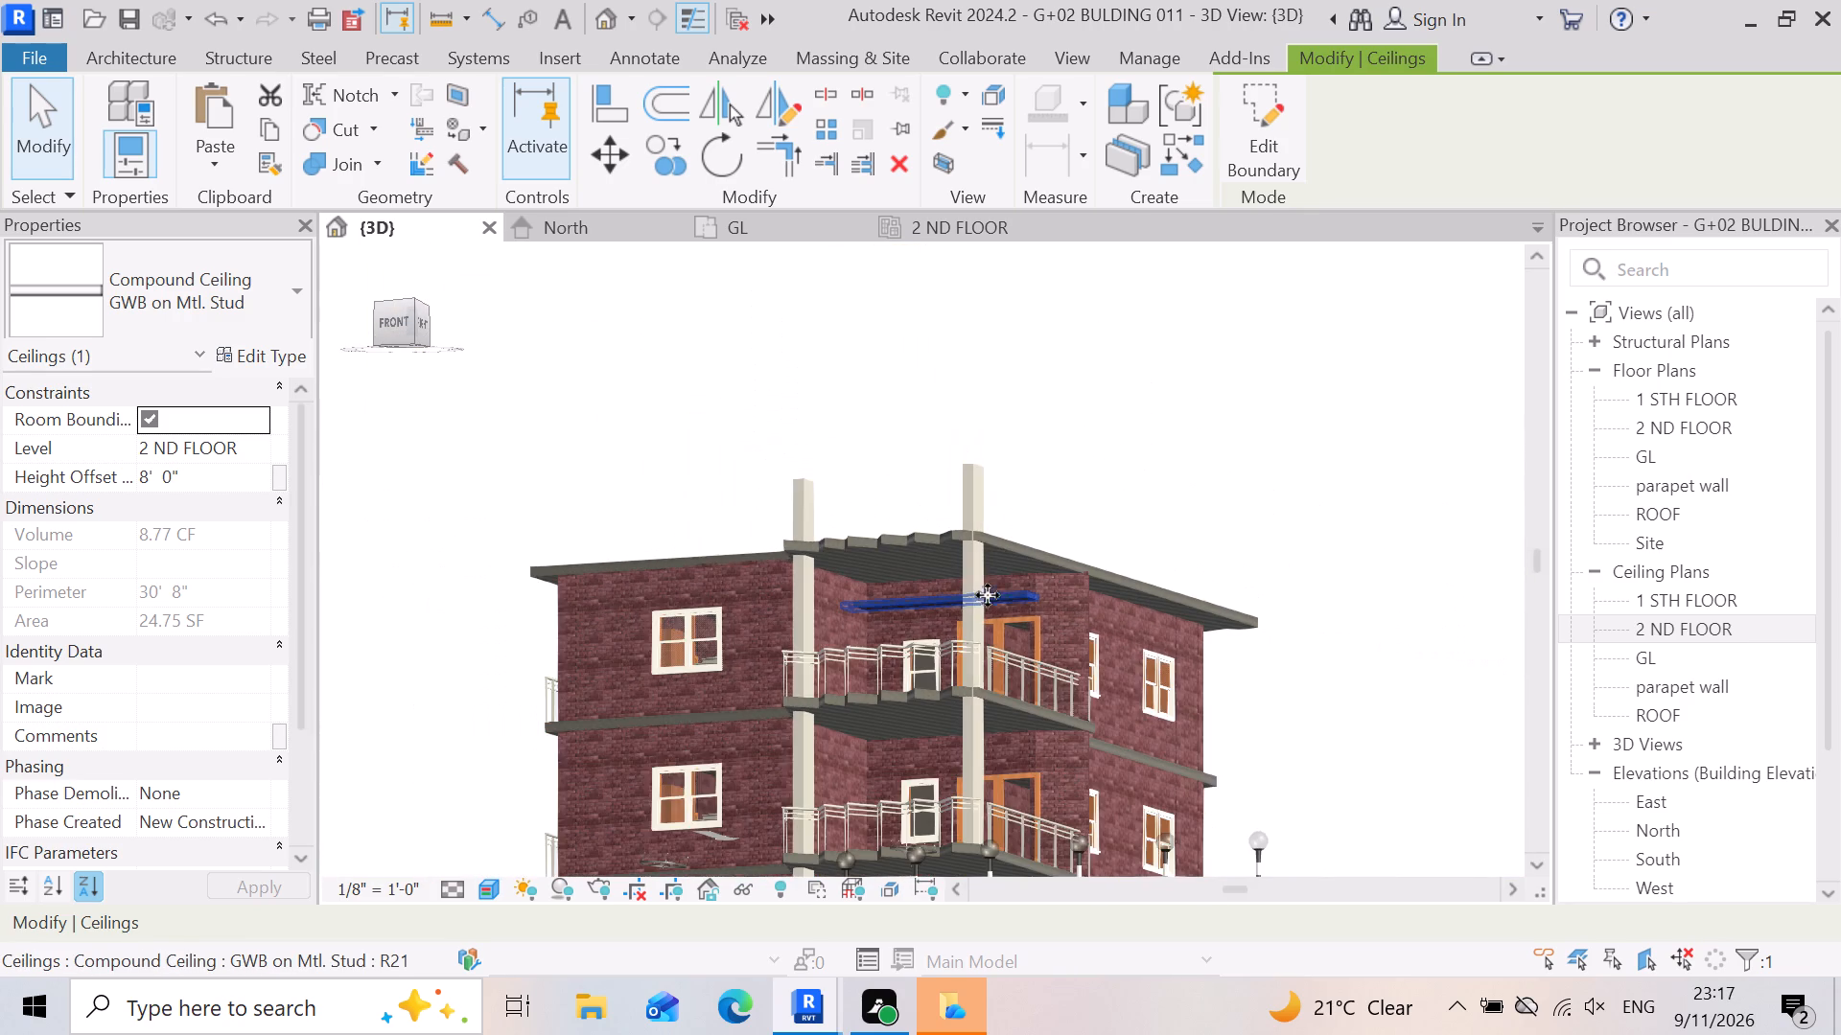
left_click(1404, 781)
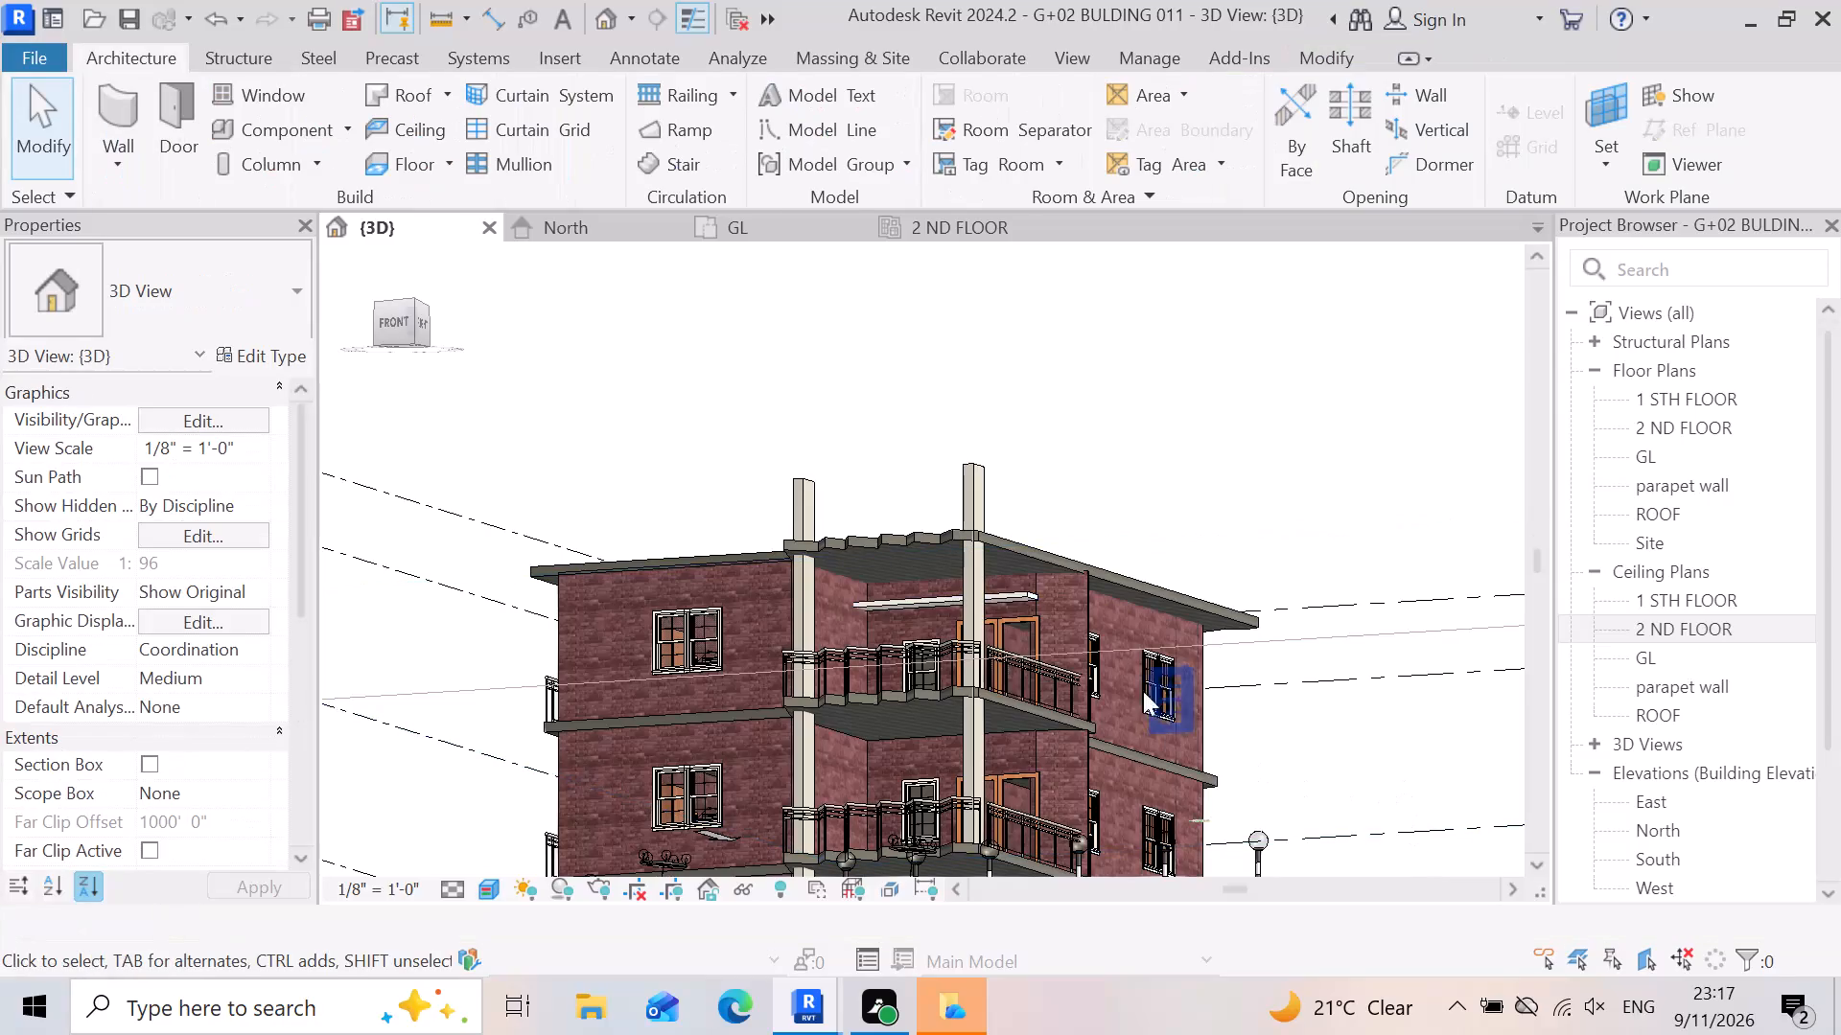
Examine the second-floor balcony area, the underside of the building and the roof slab in 3D.
scroll(948, 567, "up", 10)
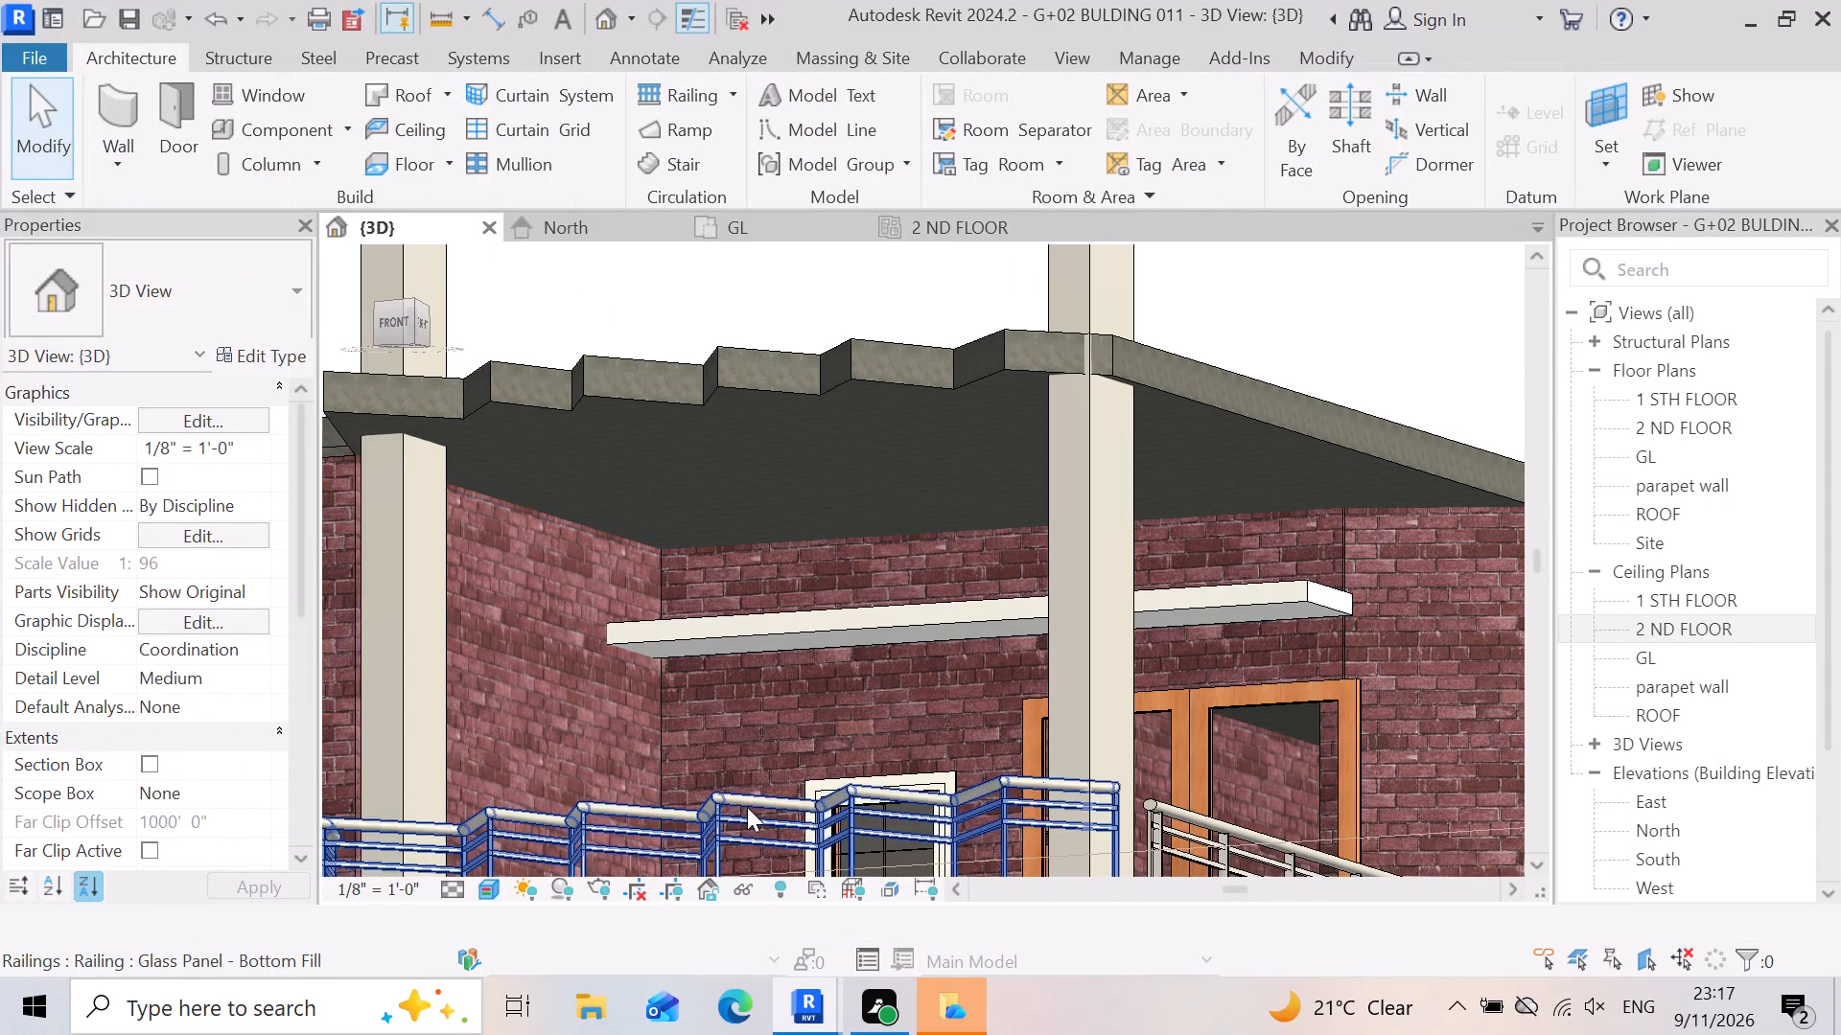
scroll(758, 670, "down", 3)
right_click_drag(785, 712, 822, 793, "shift")
middle_click_drag(795, 748, 822, 793, "shift")
right_click_drag(822, 793, 932, 827, "shift")
scroll(894, 750, "down", 2)
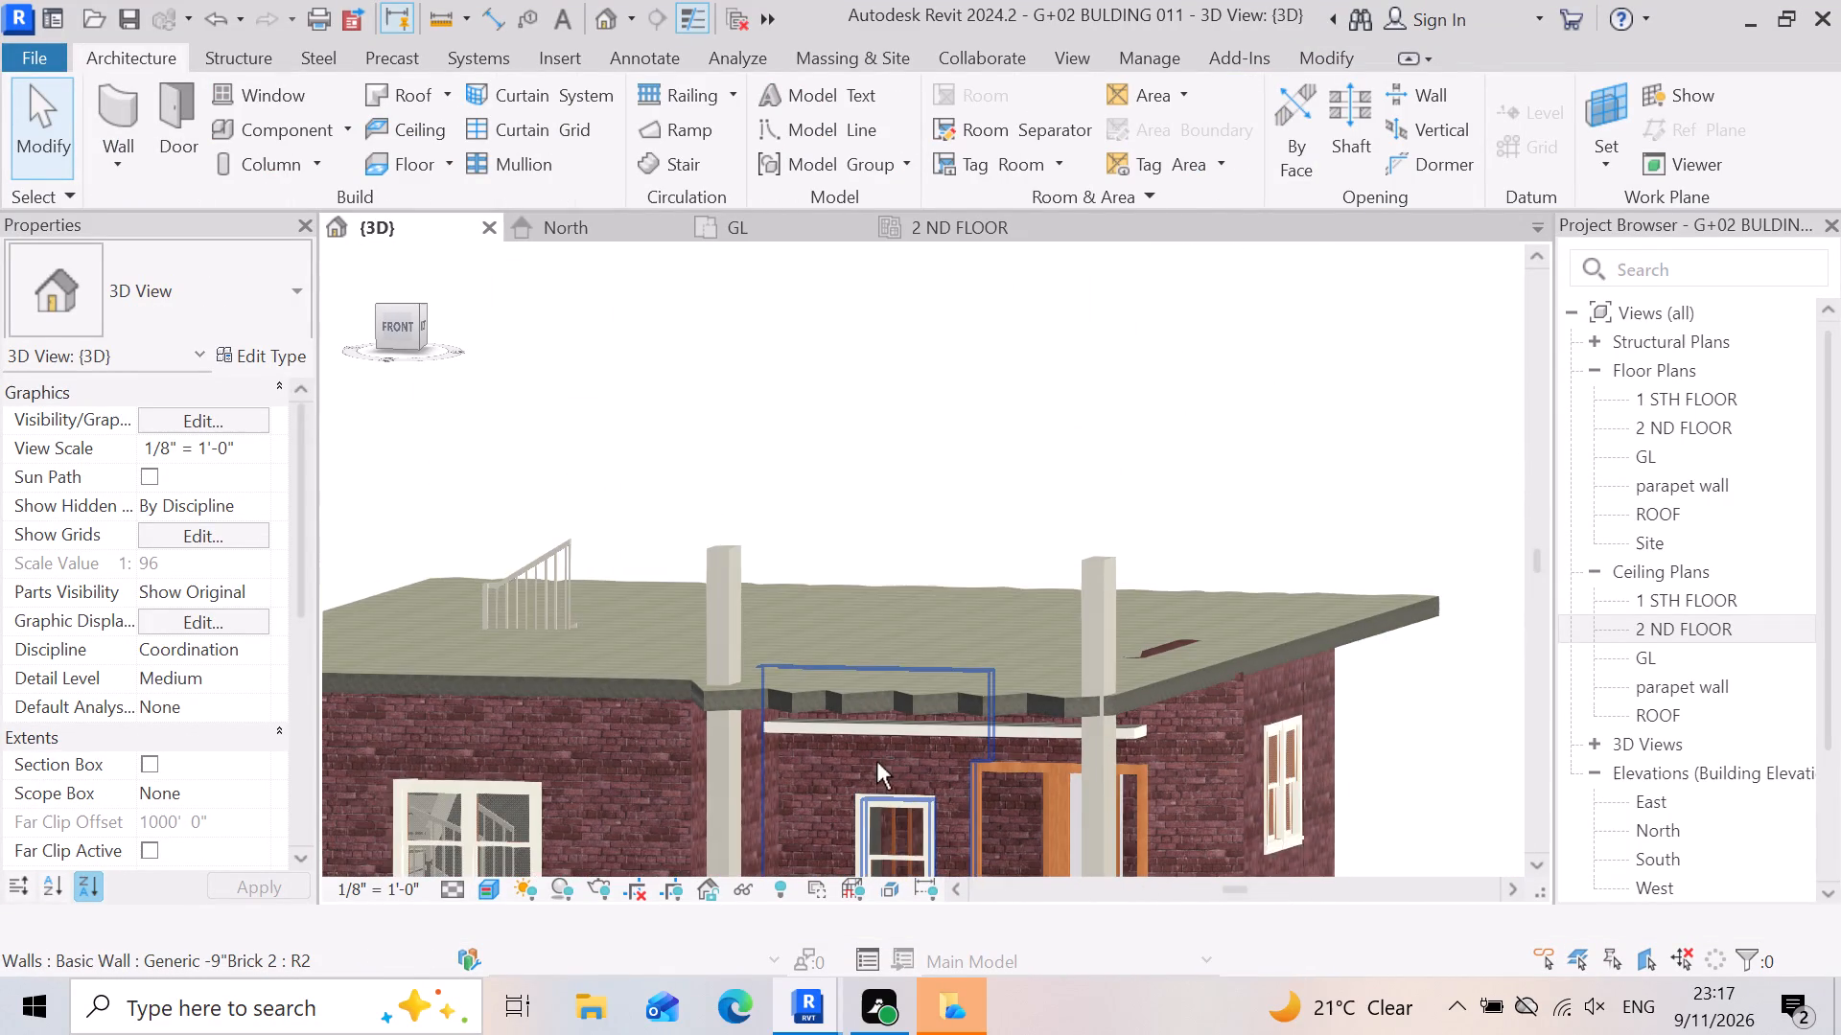
middle_click_drag(879, 769, 925, 16, "shift")
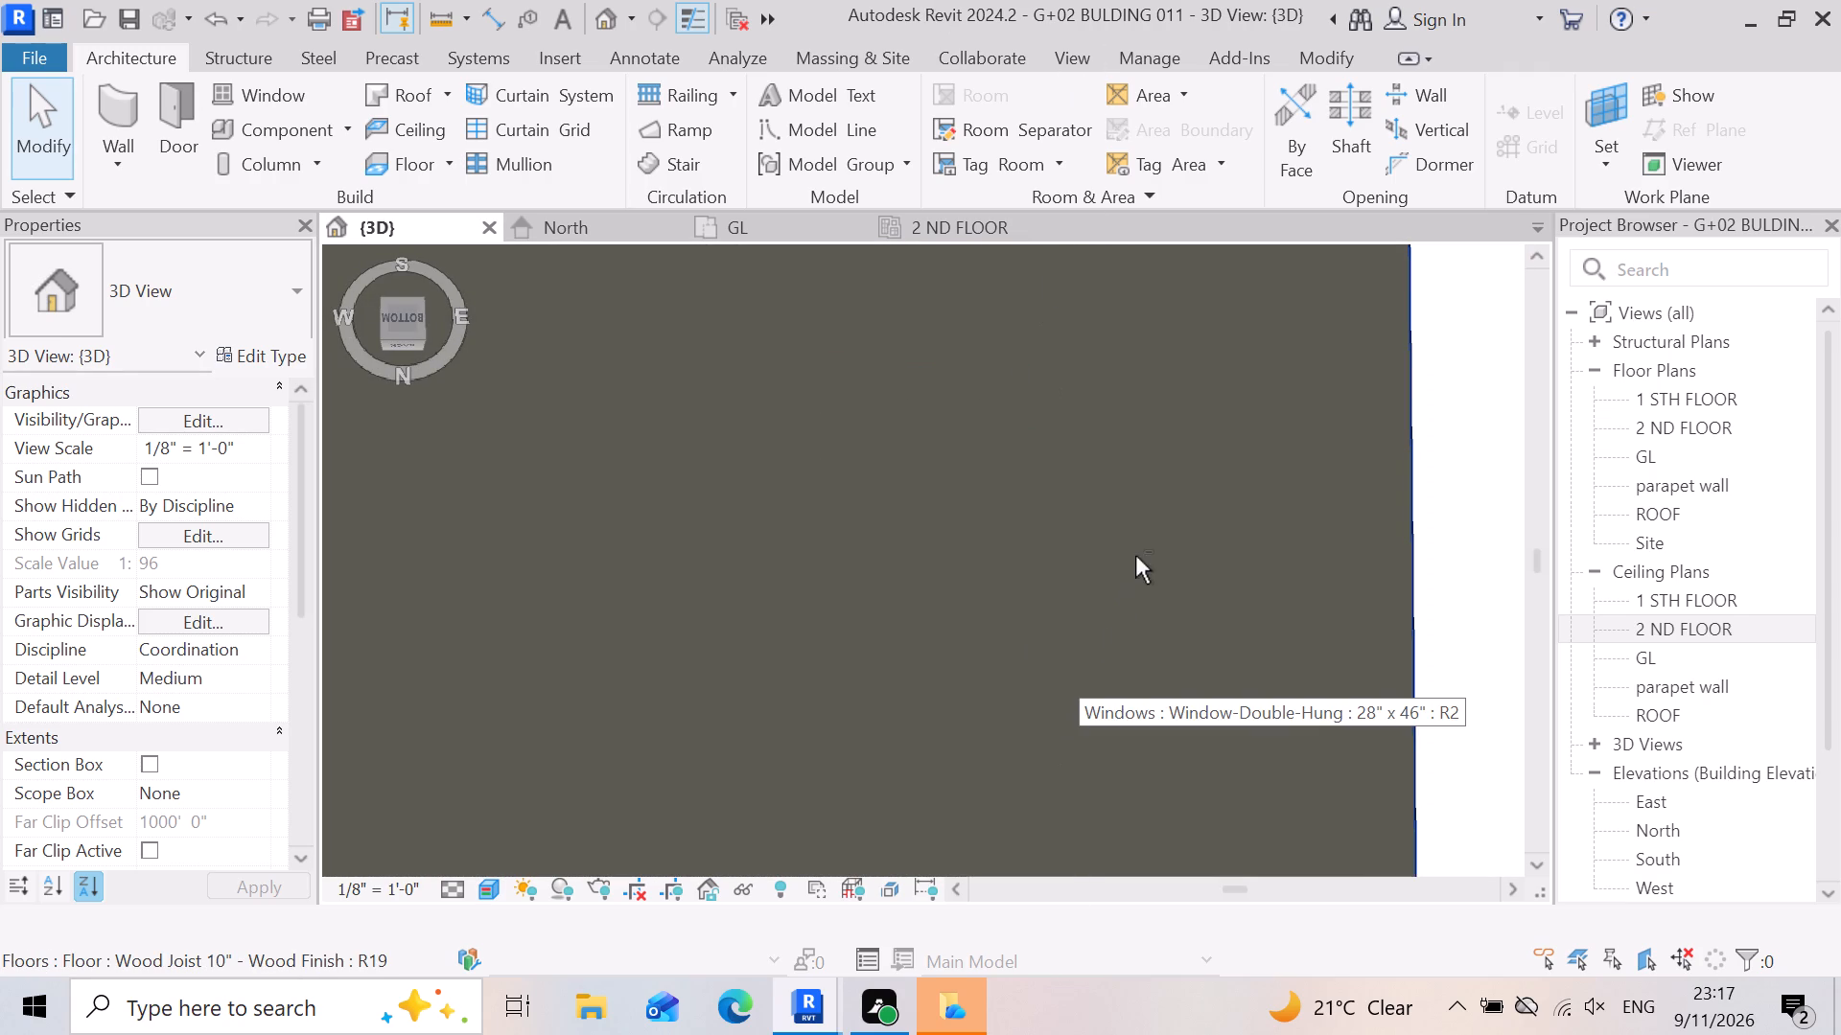
right_click_drag(1136, 553, 1167, 696, "shift")
middle_click_drag(1136, 563, 1152, 648, "shift")
scroll(1181, 577, "down", 1)
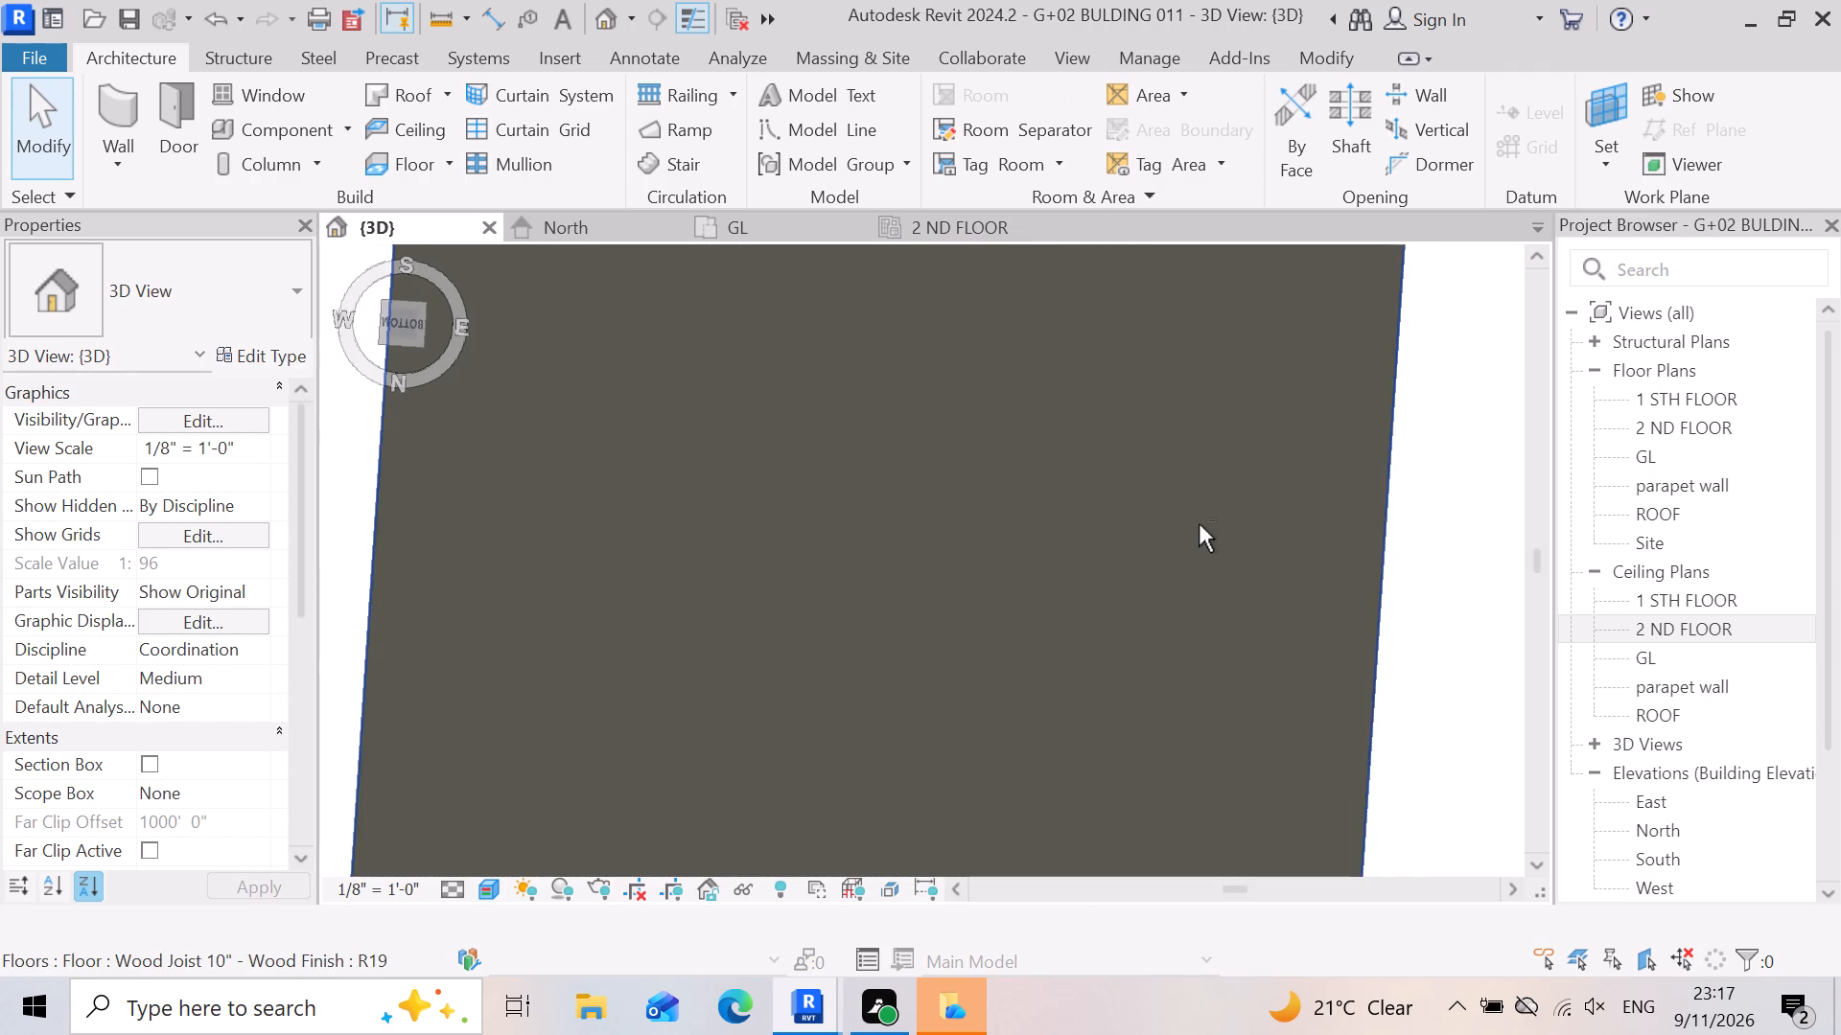
right_click_drag(1199, 555, 1191, 668, "shift")
middle_click(1191, 668, "shift")
scroll(1191, 668, "down", 10)
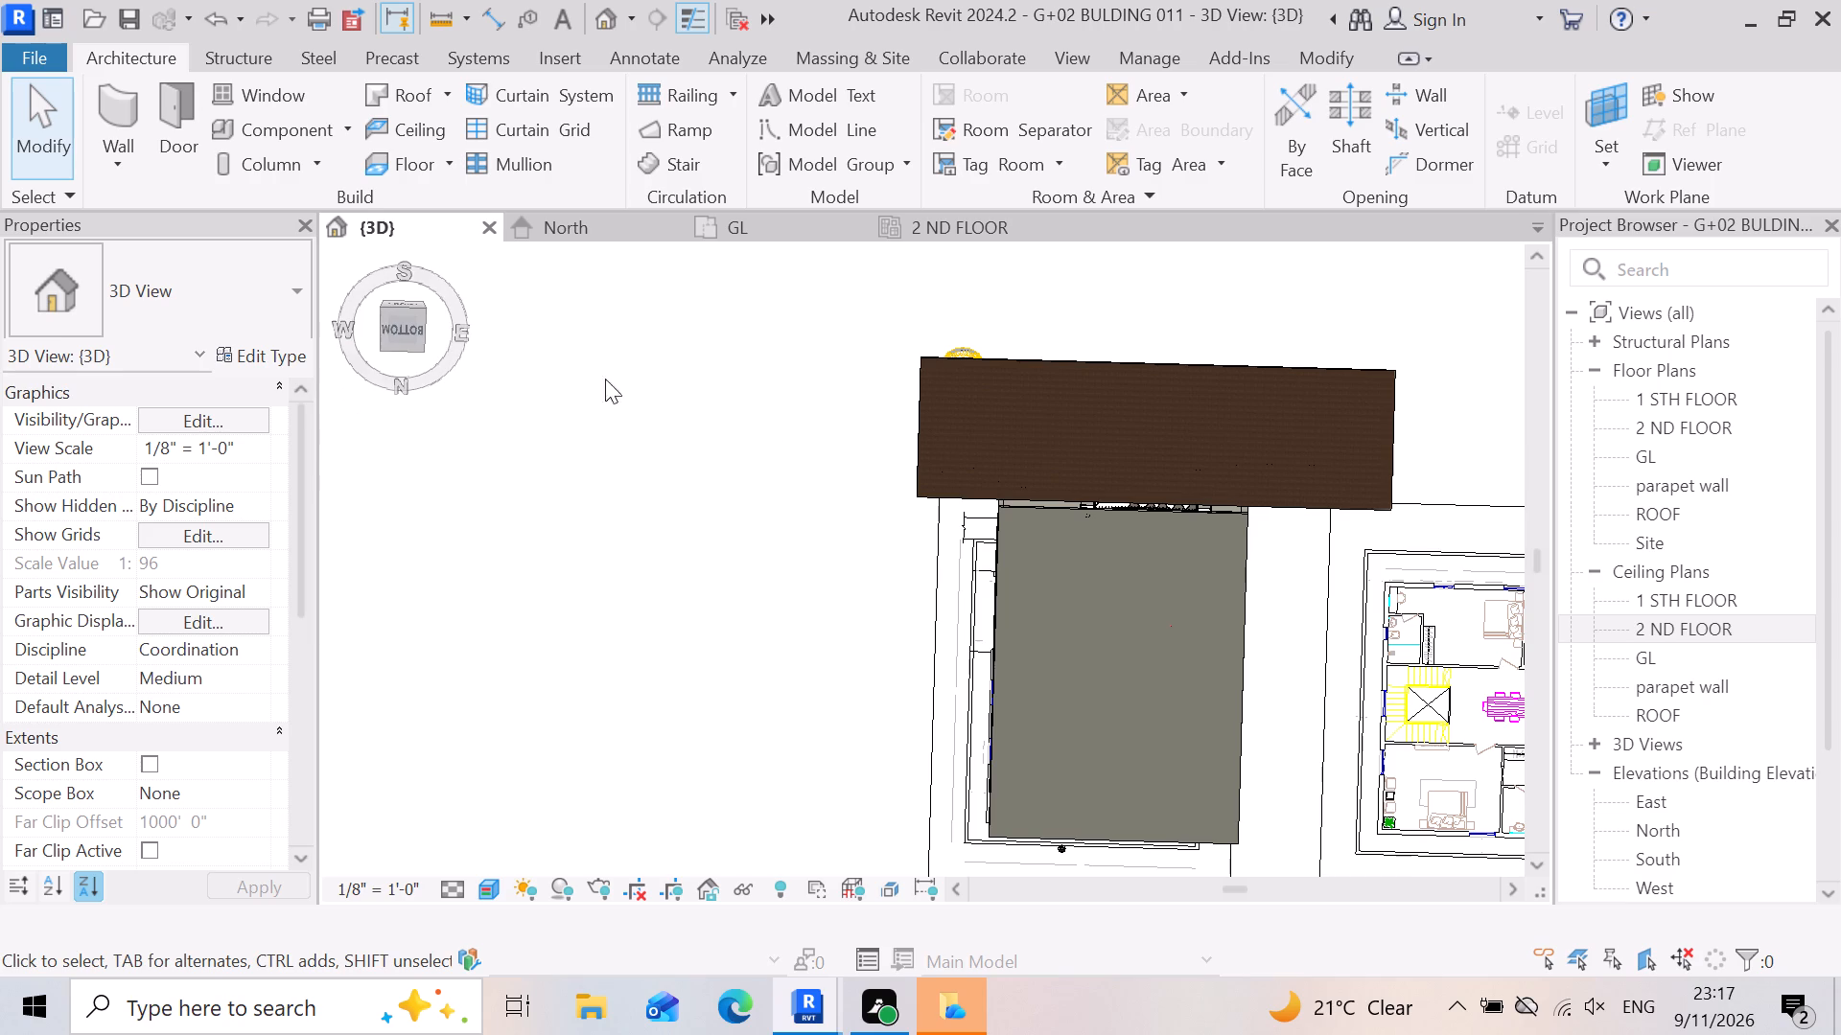
scroll(1411, 512, "up", 2)
scroll(892, 352, "up", 3)
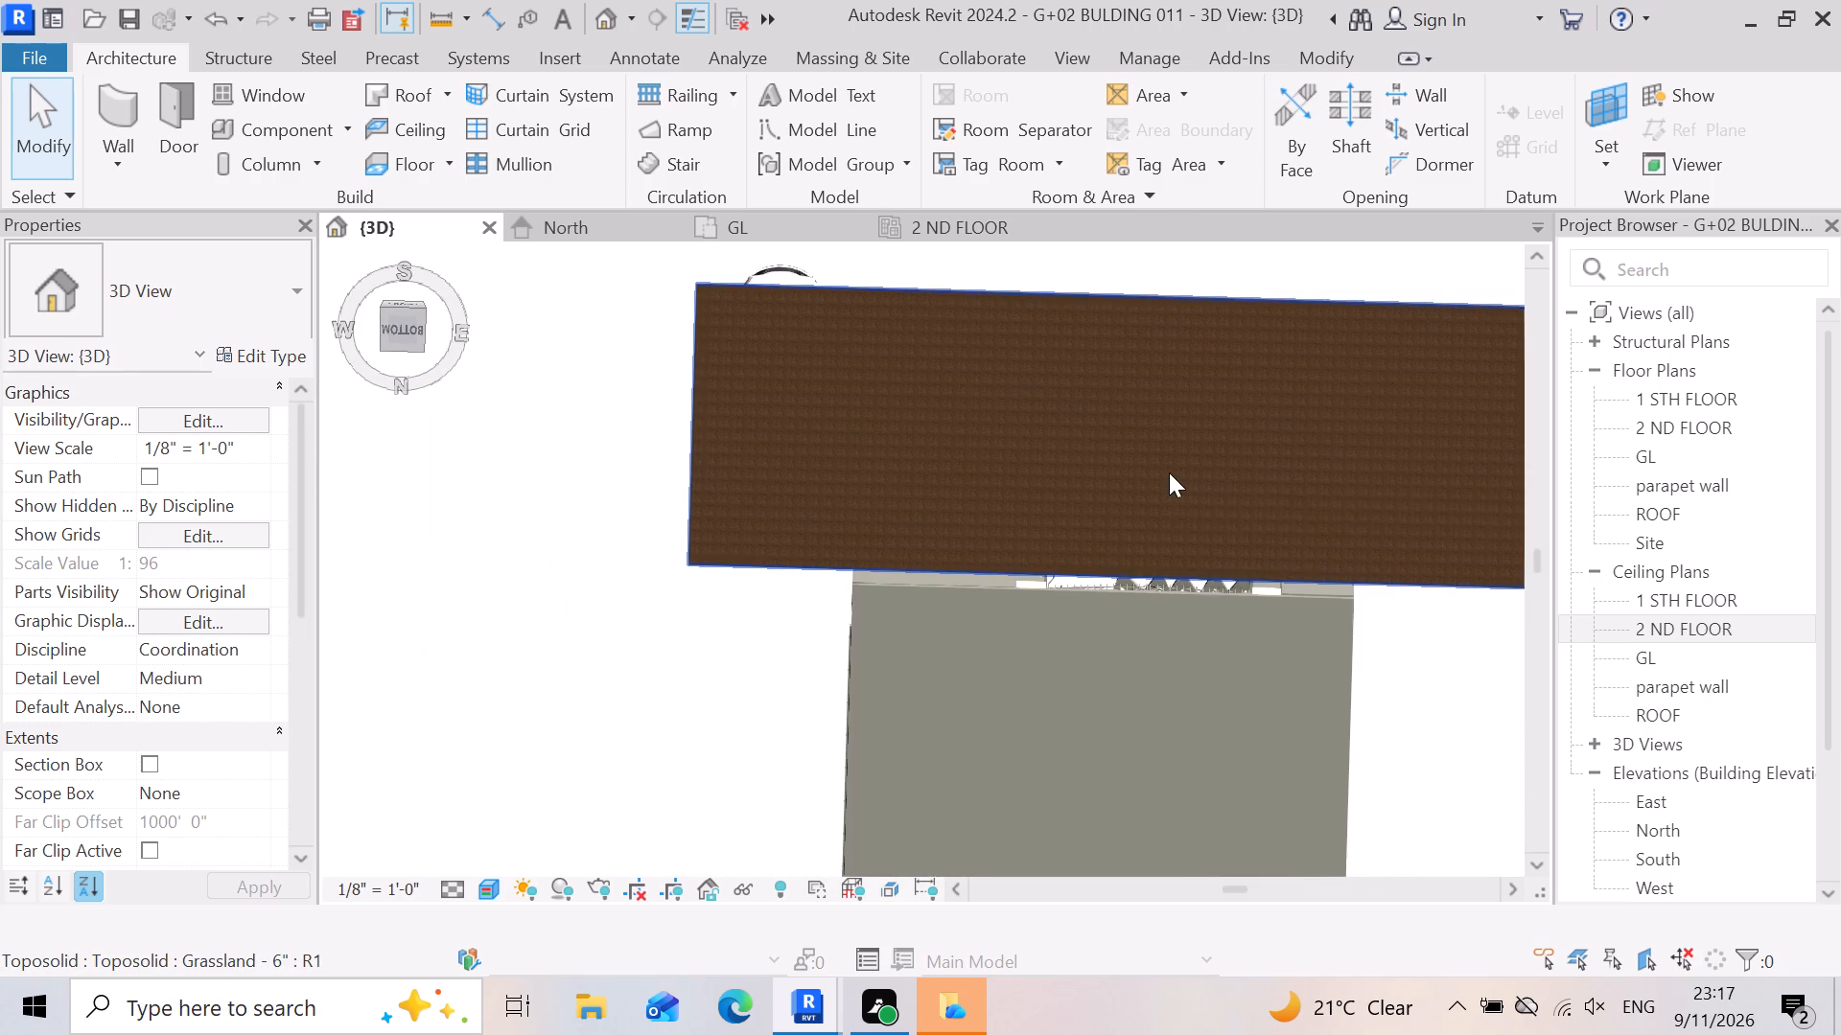
middle_click_drag(1177, 388, 1166, 598, "shift")
right_click_drag(1173, 406, 1166, 598, "shift")
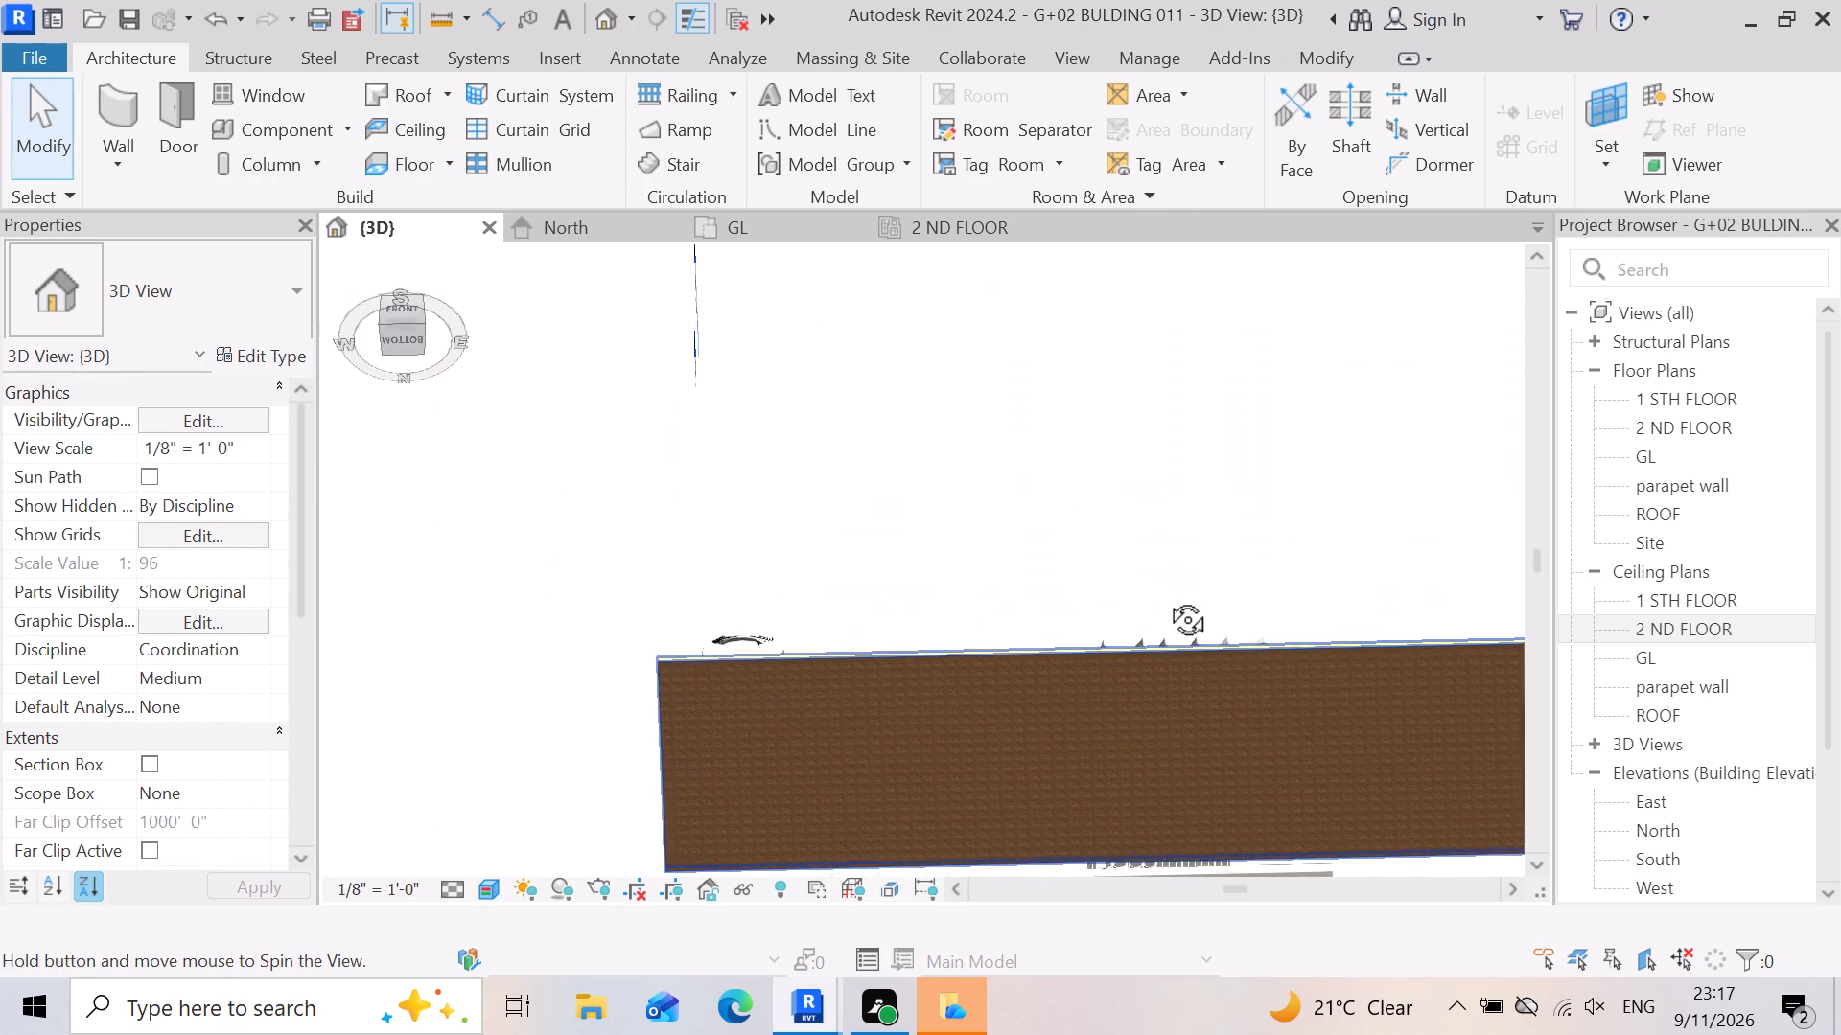
middle_click_drag(1166, 598, 1165, 640, "shift")
right_click_drag(1166, 598, 1165, 640, "shift")
right_click_drag(1247, 308, 1242, 724, "shift")
middle_click_drag(1247, 310, 1242, 724, "shift")
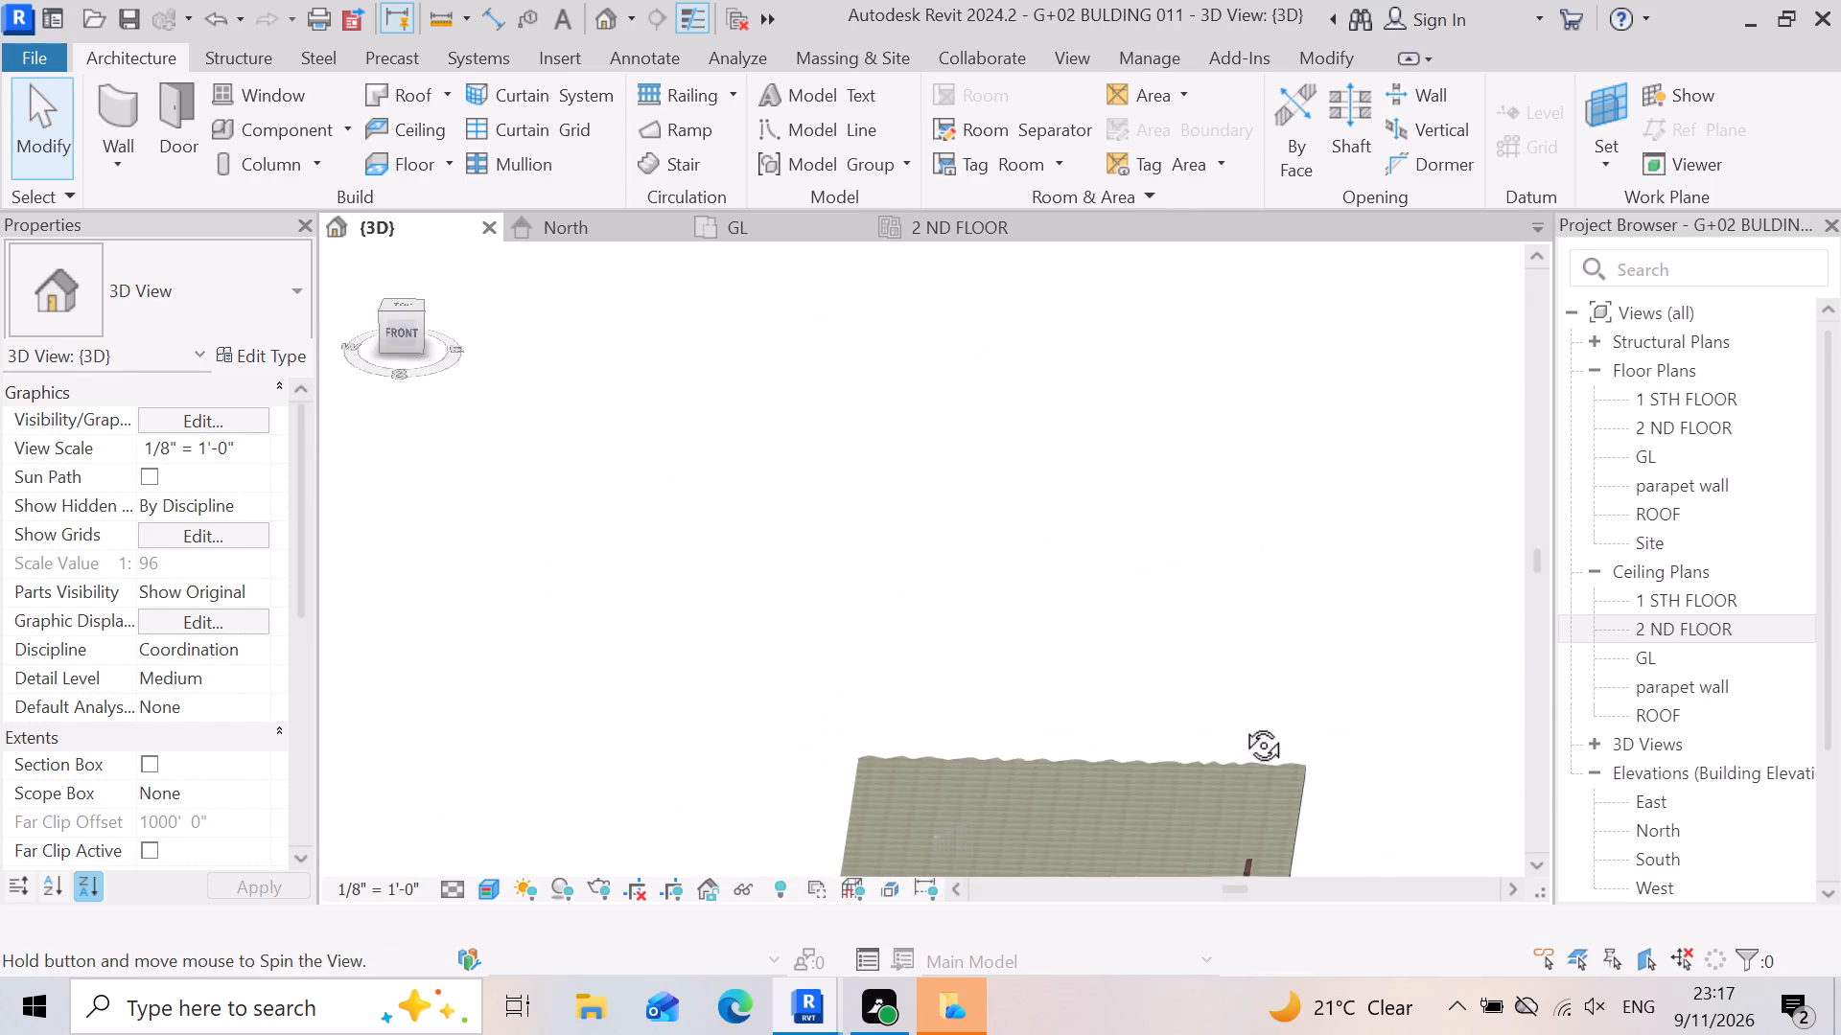
middle_click_drag(1242, 724, 1242, 728, "shift")
right_click_drag(1242, 724, 1242, 727, "shift")
scroll(1235, 471, "down", 3)
scroll(1312, 793, "up", 8)
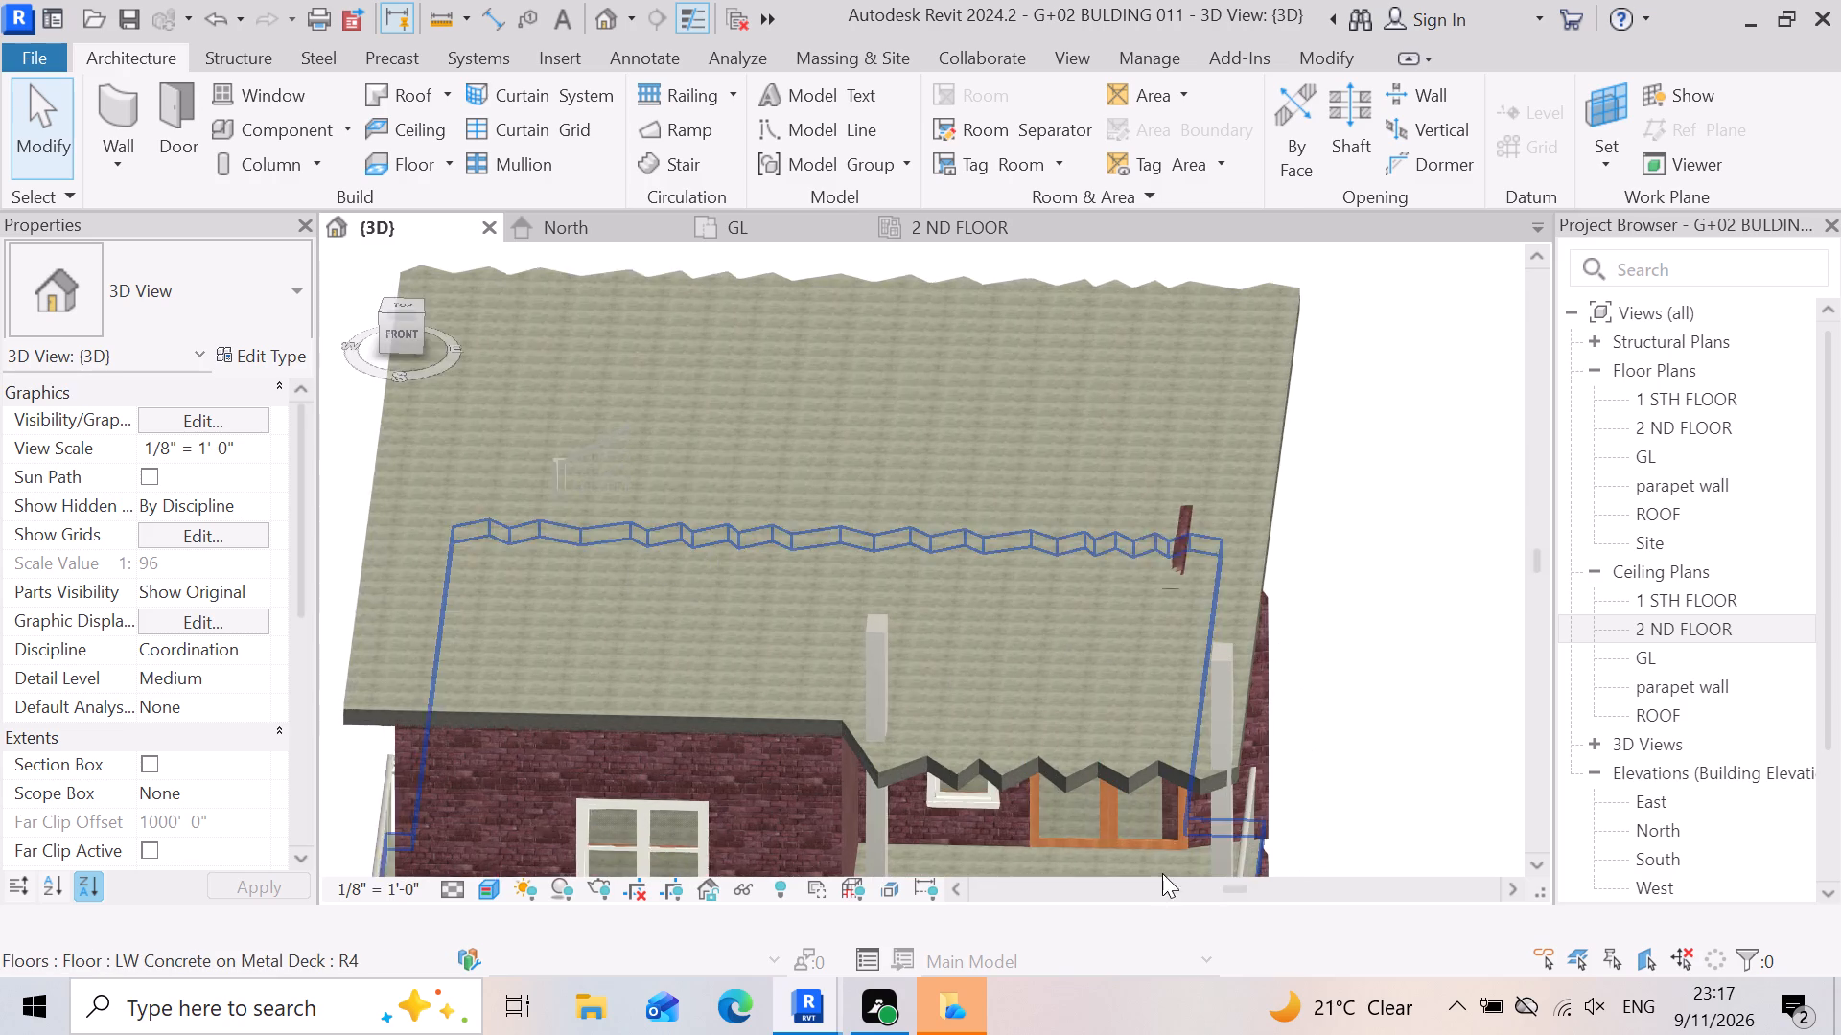
scroll(1162, 873, "up", 4)
scroll(1139, 601, "up", 4)
scroll(1037, 649, "down", 4)
scroll(852, 837, "up", 3)
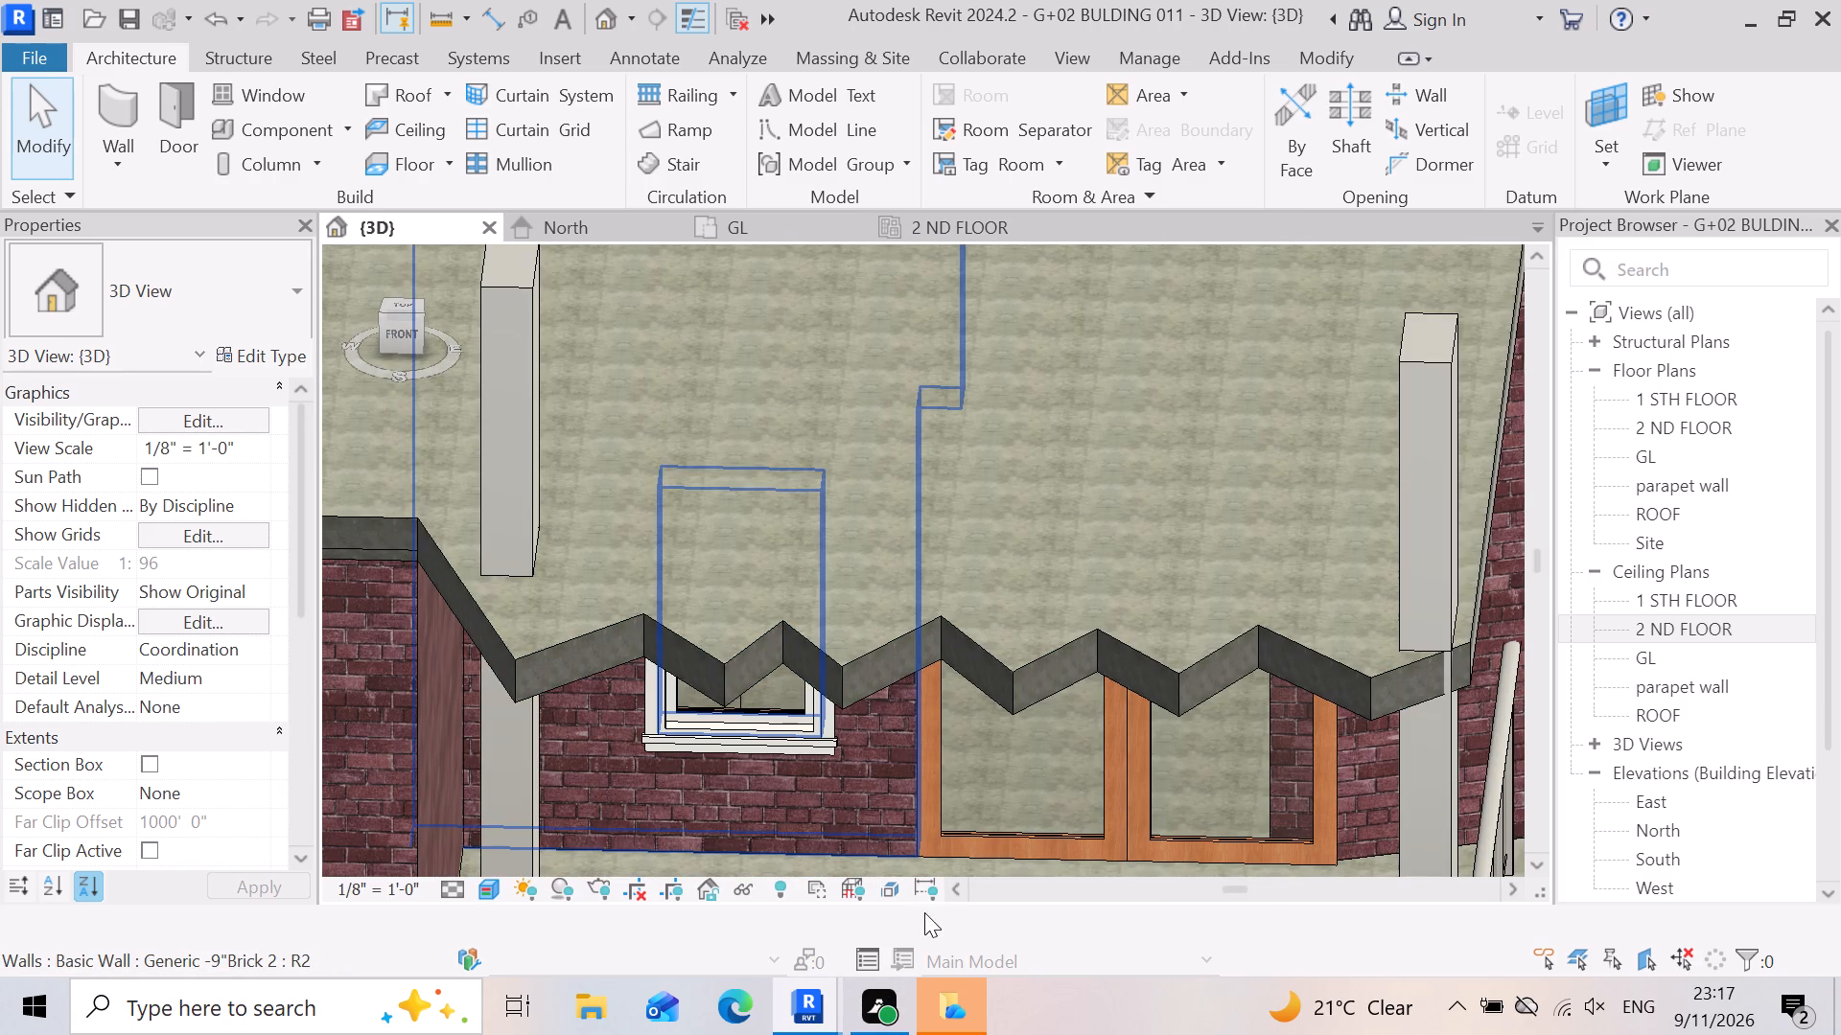
Examine the second-floor balcony front, the double glass door and the GWB ceiling above it in 3D.
middle_click_drag(924, 896, 962, 771, "shift")
right_click_drag(925, 891, 966, 767, "shift")
scroll(1048, 584, "down", 2)
middle_click_drag(1037, 656, 1036, 655, "shift")
right_click_drag(1037, 656, 1036, 655, "shift")
scroll(1037, 656, "up", 1, "shift")
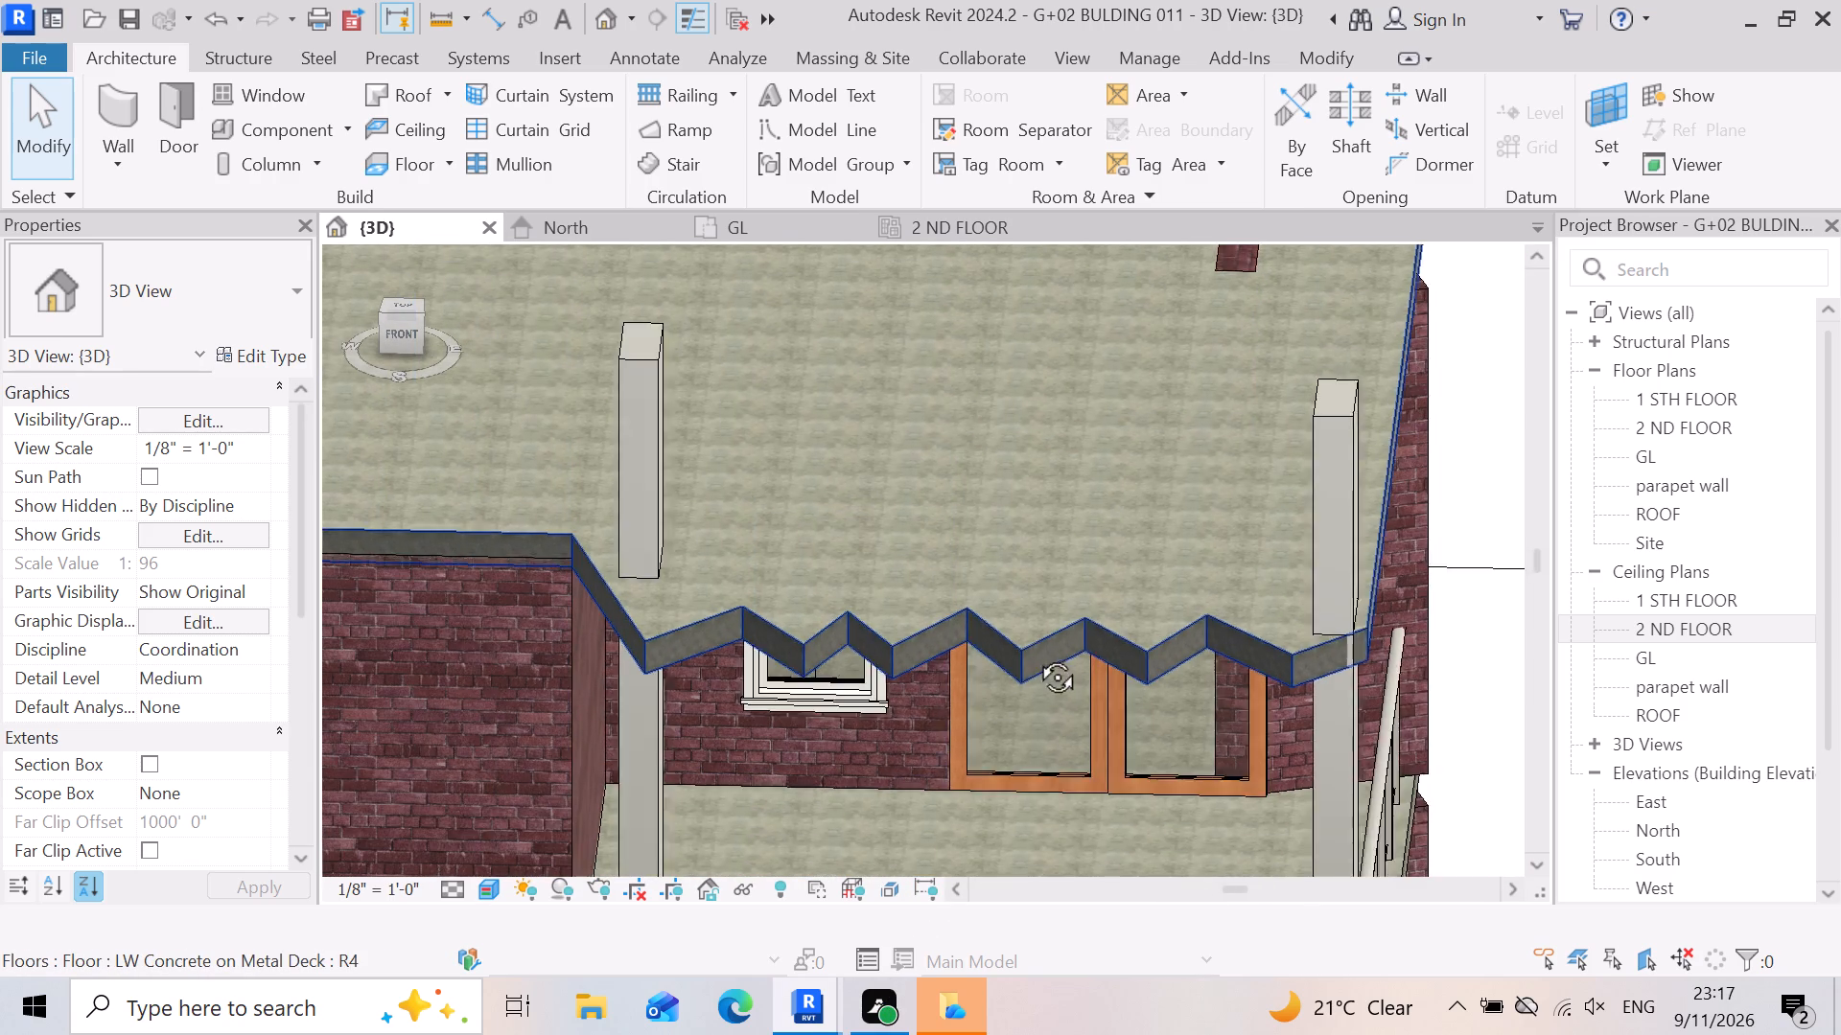
middle_click_drag(1036, 655, 1050, 441, "shift")
right_click_drag(1036, 655, 1064, 503, "shift")
right_click_drag(1096, 625, 1132, 769, "shift")
middle_click_drag(1113, 702, 1132, 769, "shift")
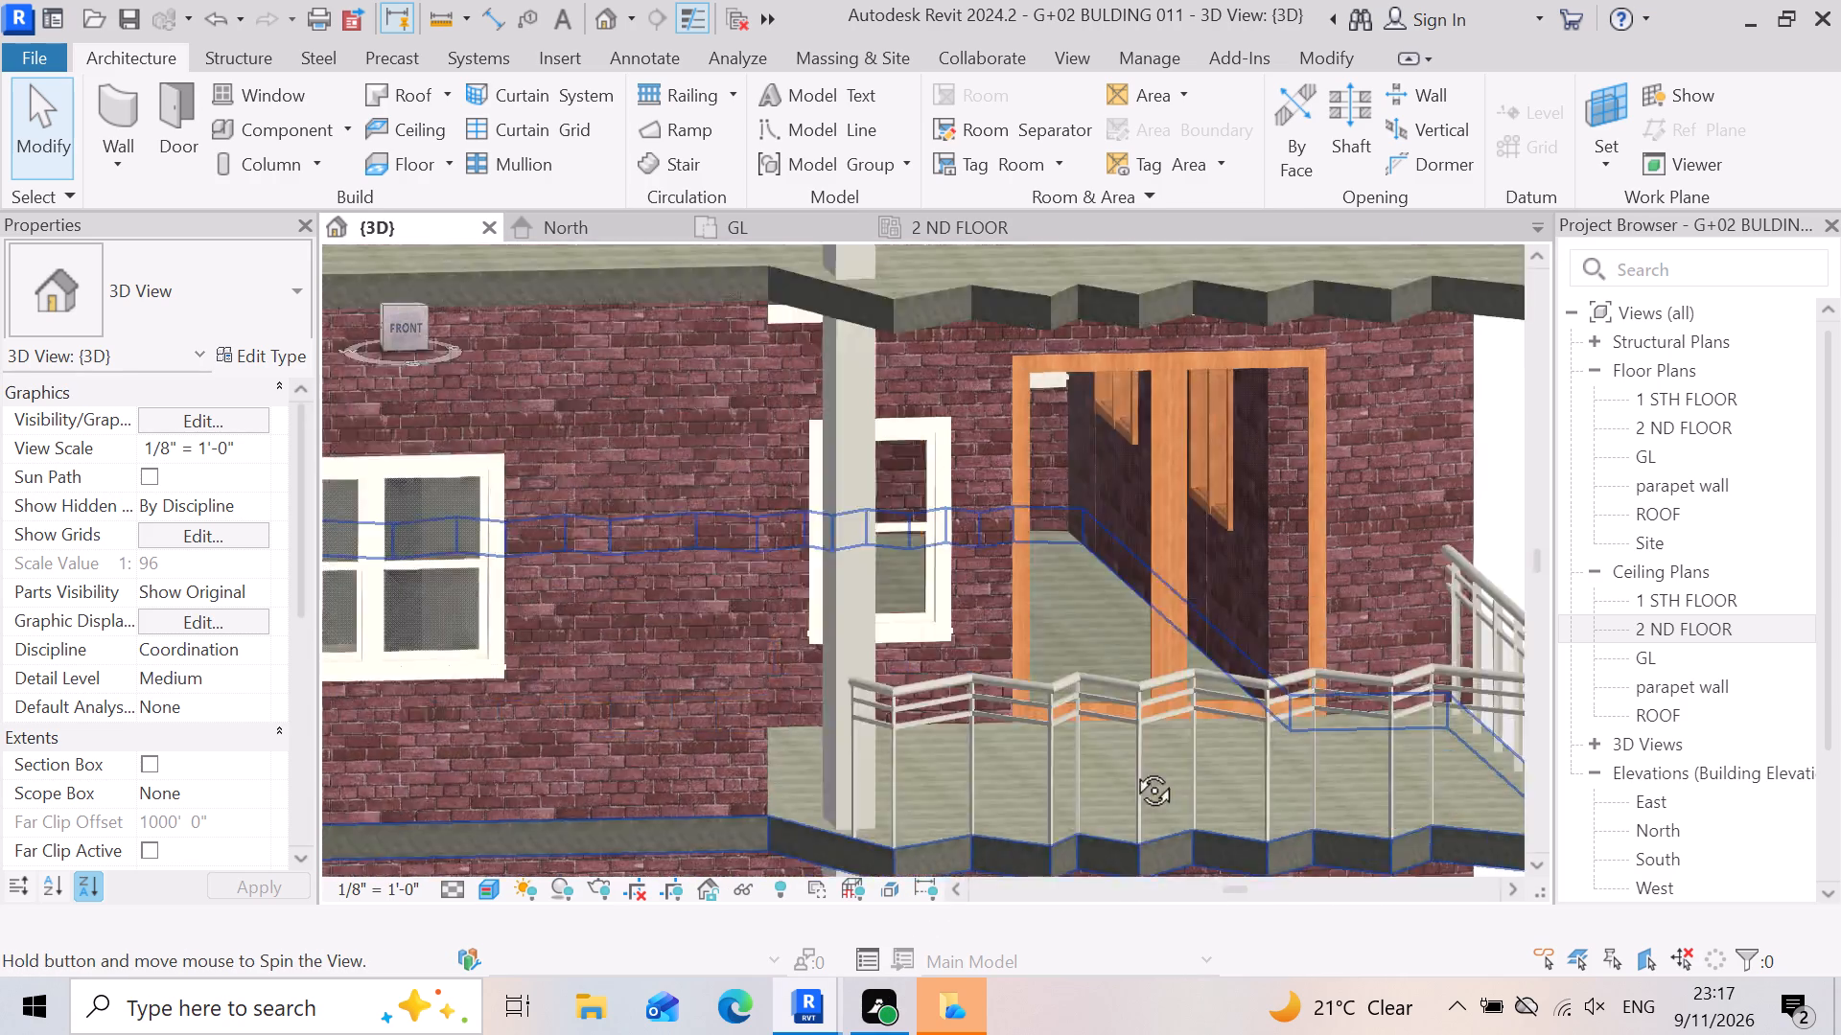
middle_click_drag(1132, 769, 1140, 796, "shift")
right_click_drag(1132, 769, 1141, 778, "shift")
scroll(1094, 494, "up", 5)
middle_click_drag(1148, 591, 1144, 586, "shift")
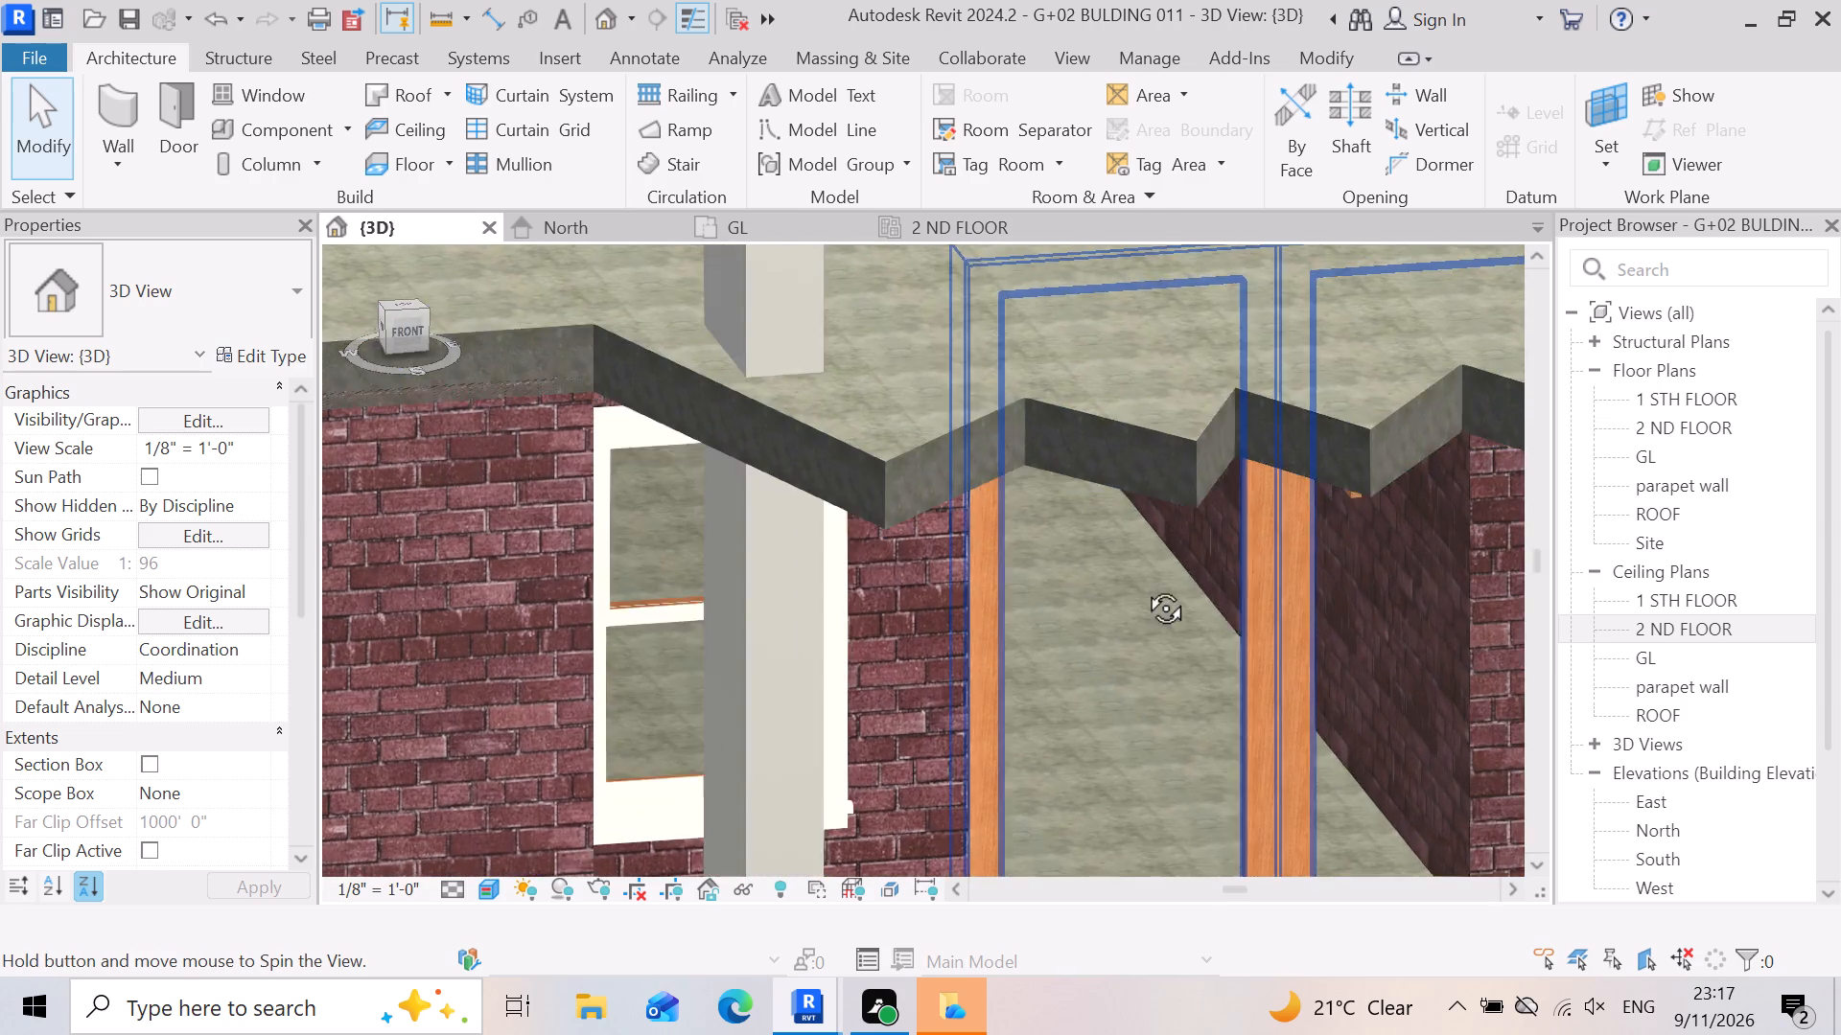
middle_click_drag(1144, 586, 1144, 452, "shift")
scroll(1199, 585, "down", 3)
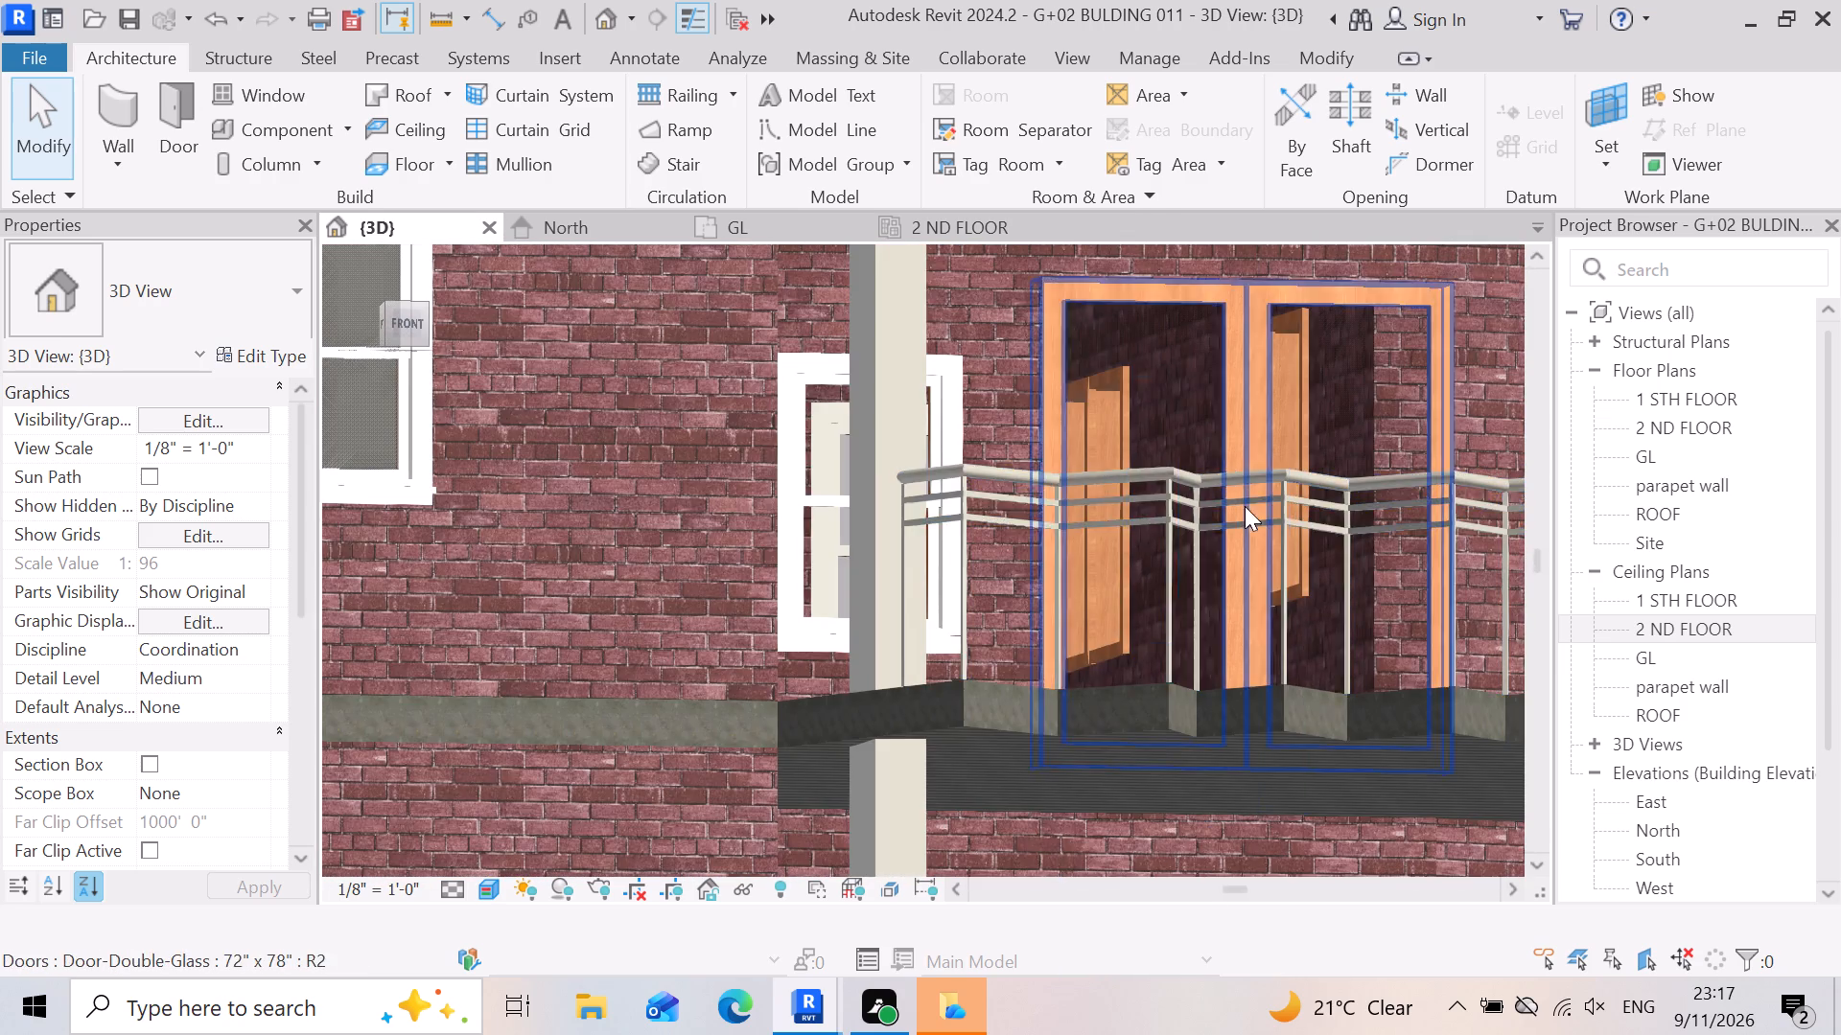
scroll(1247, 511, "down", 4)
scroll(1288, 224, "up", 3)
scroll(1312, 336, "up", 4)
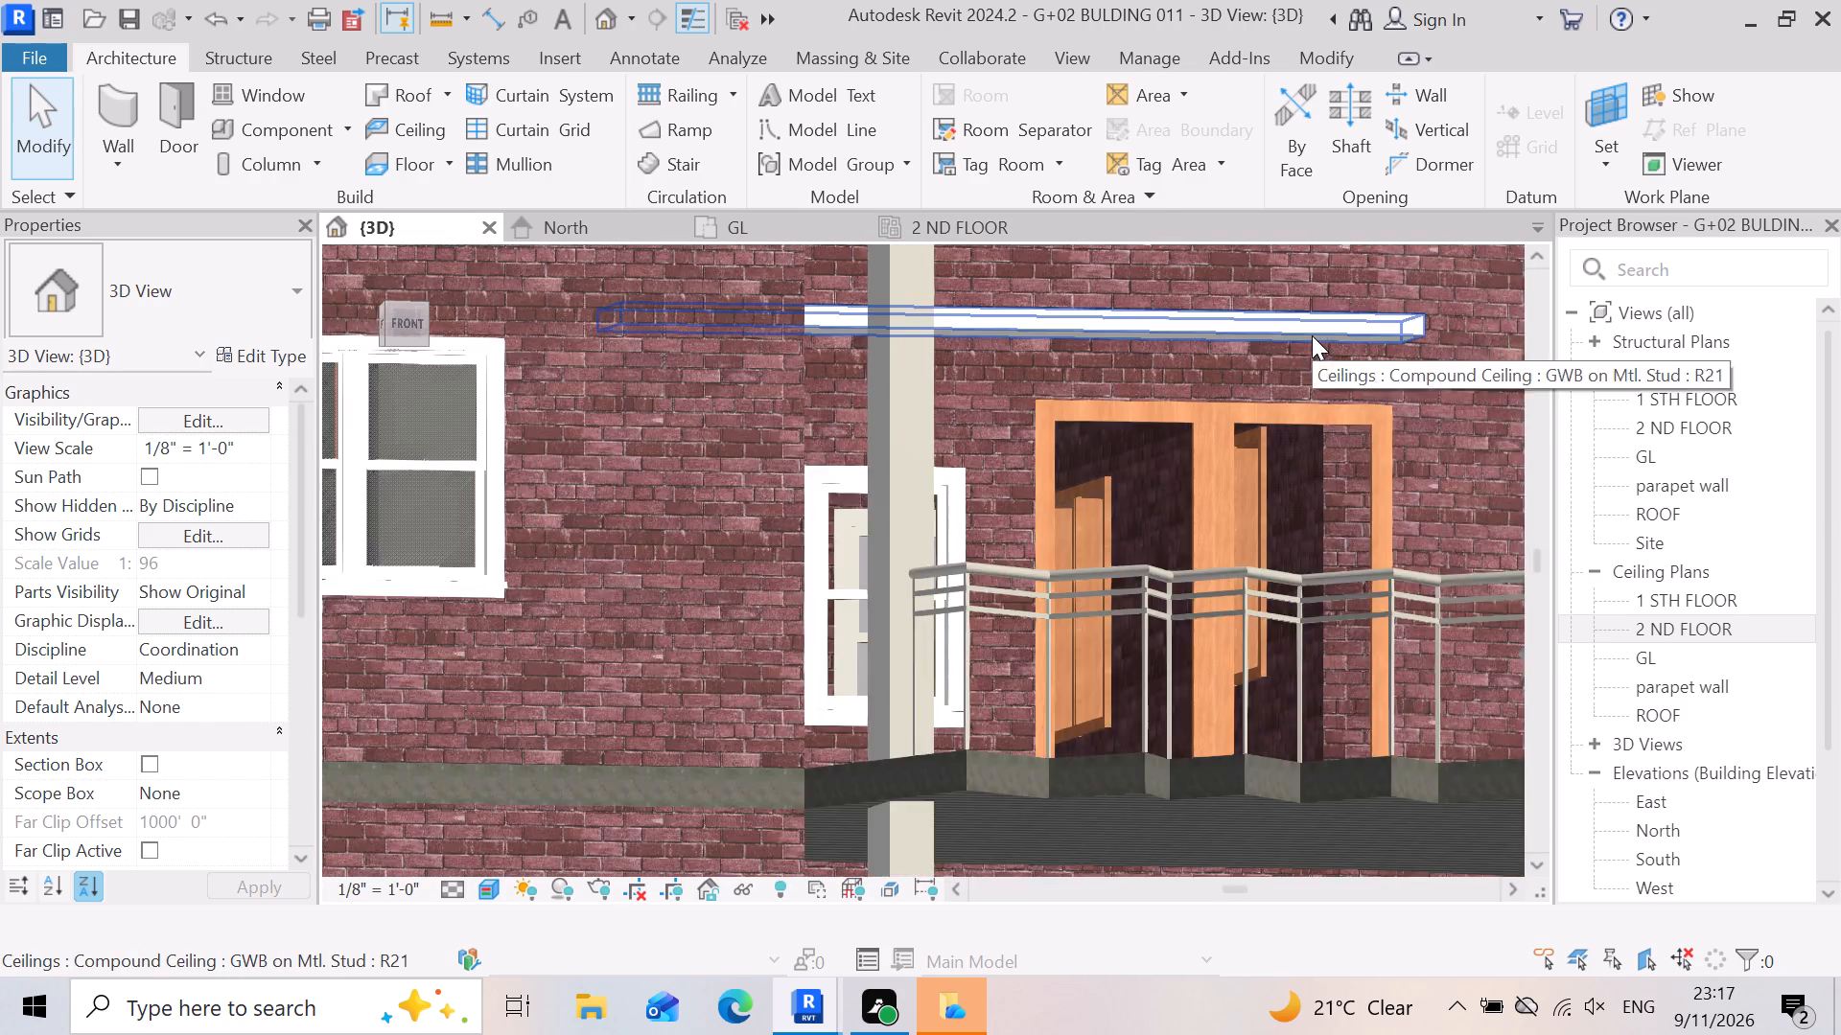
Delete the GWB on Mtl. Stud ceiling above the second-floor double door.
scroll(1312, 335, "up", 2)
left_click(1398, 316)
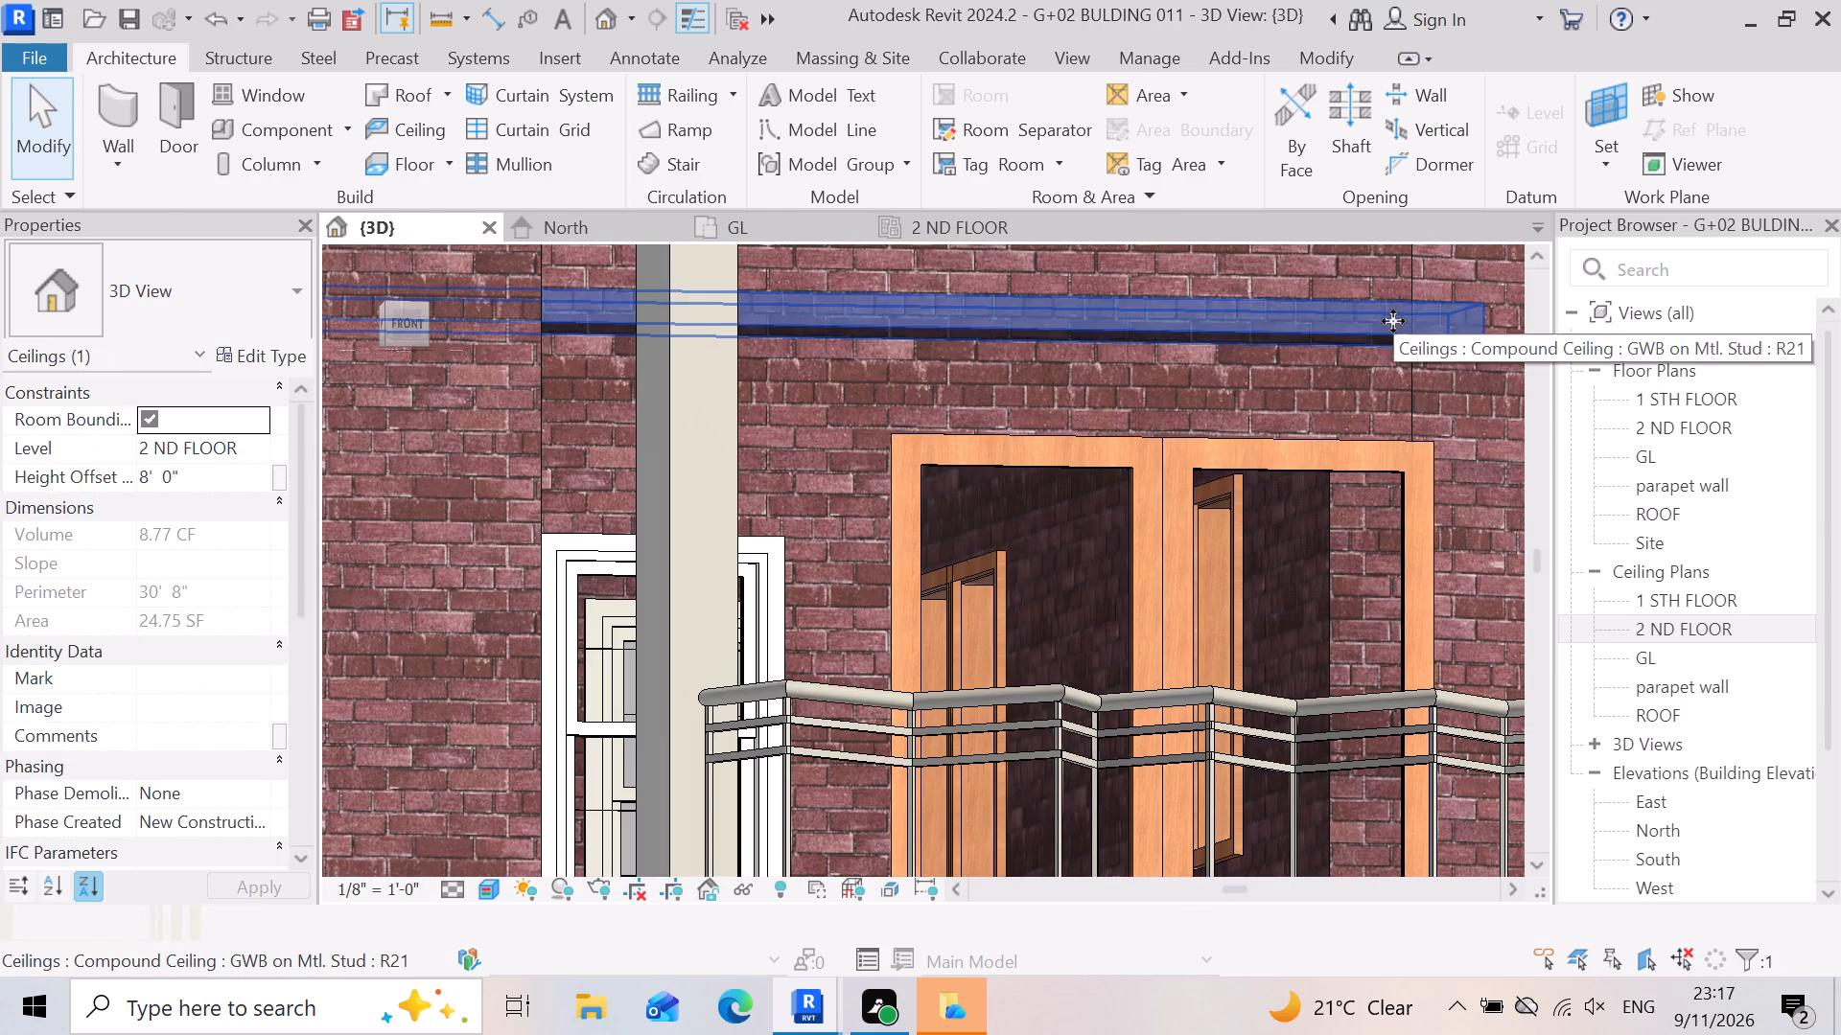
scroll(1393, 321, "up", 3)
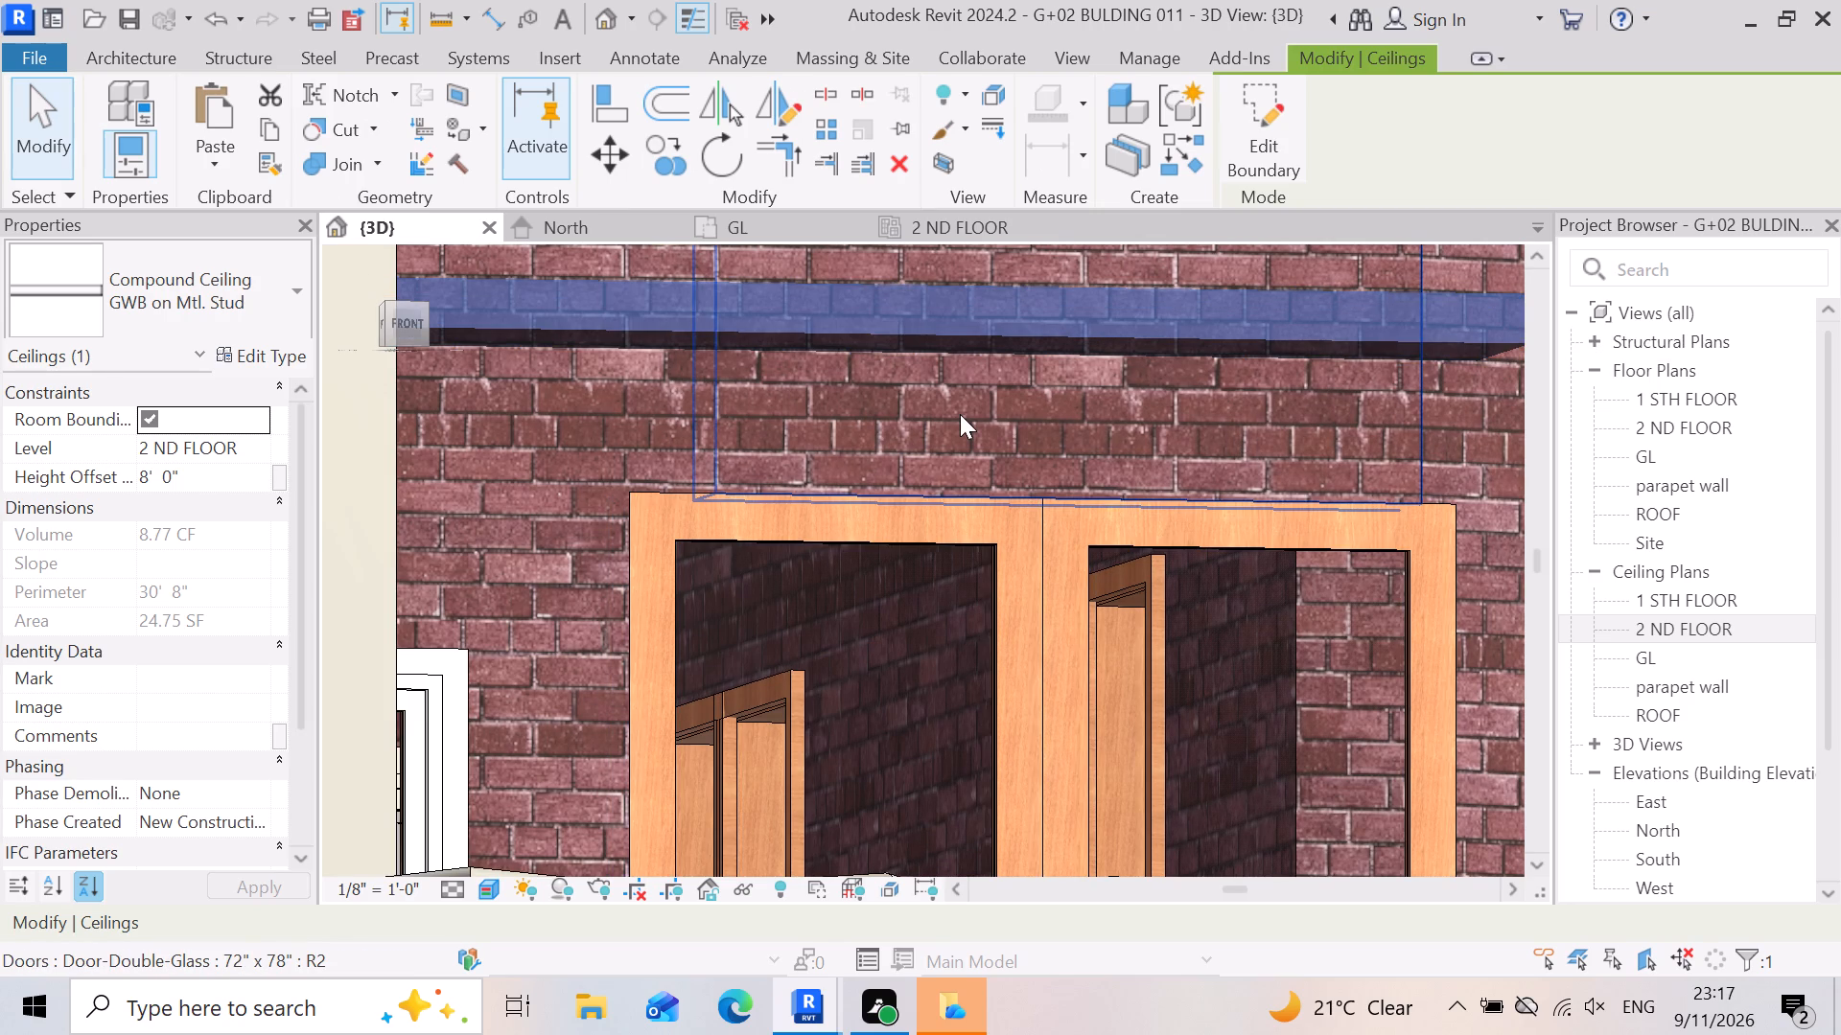
key("Delete")
Examine the whole building and site in 3D from the home, top, right, bottom and back orientations.
scroll(928, 556, "down", 3)
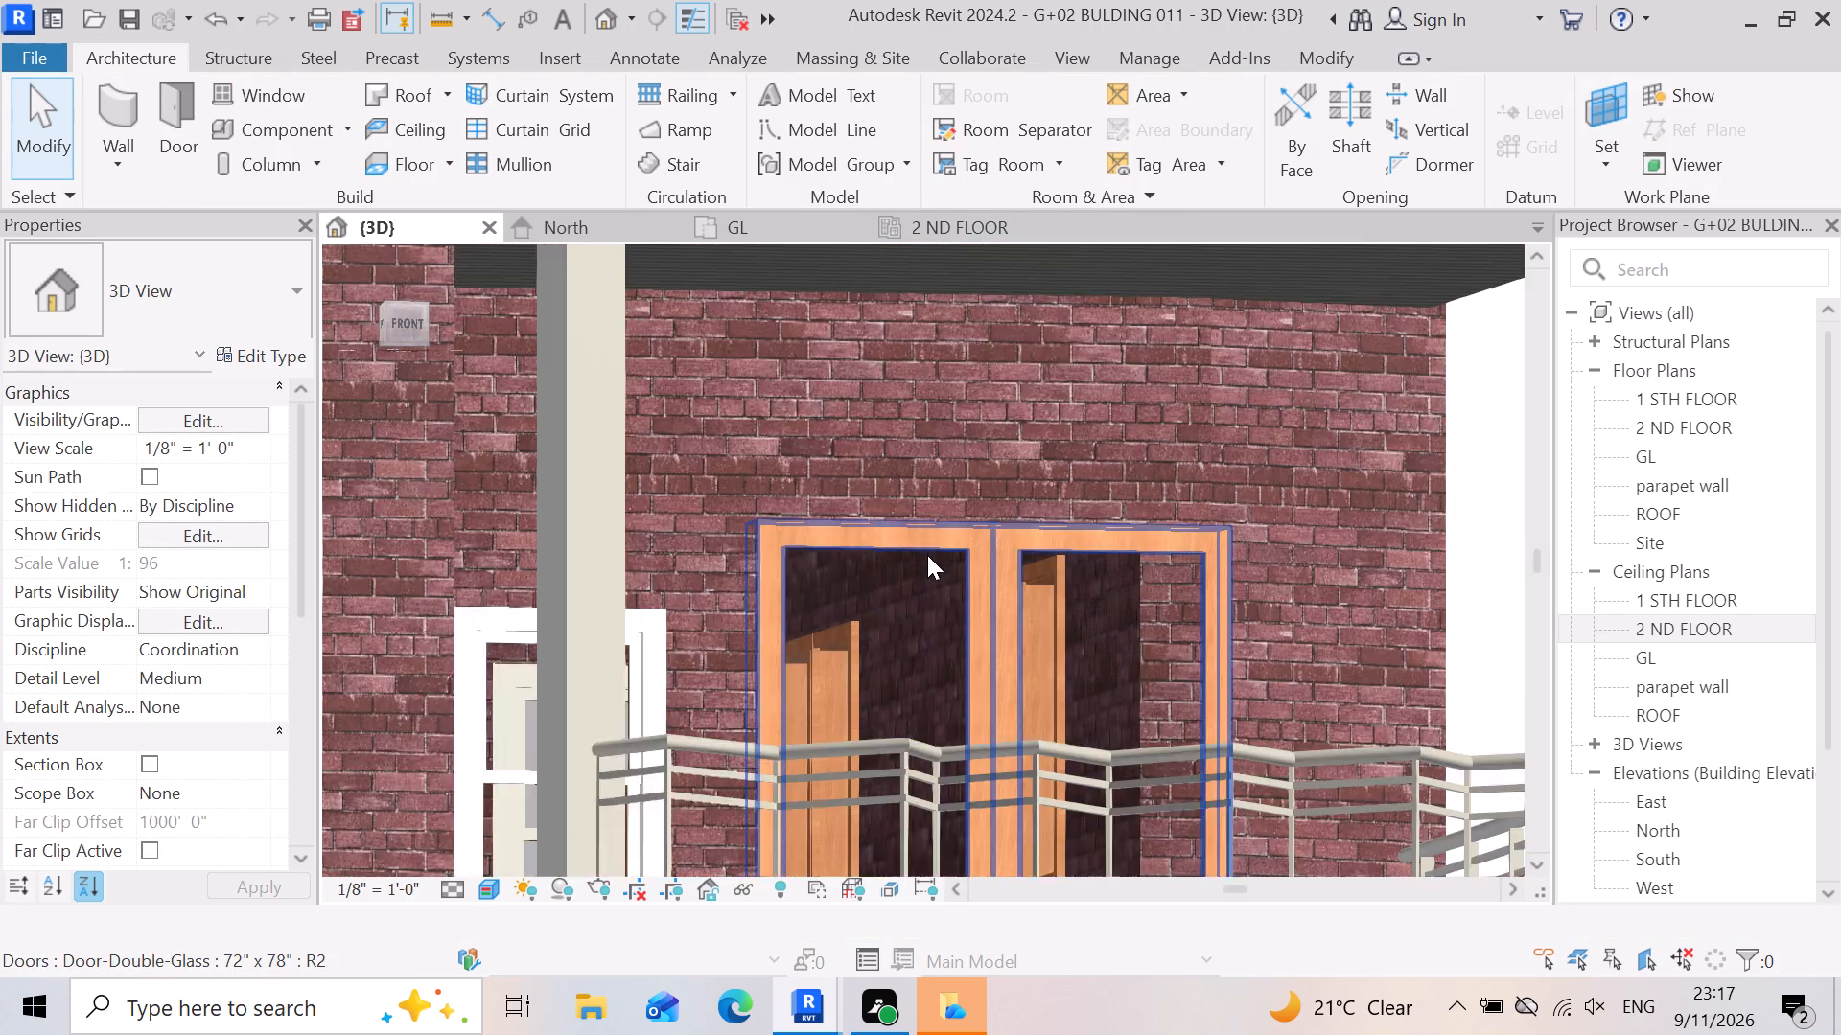
scroll(927, 555, "down", 5)
left_click(441, 261)
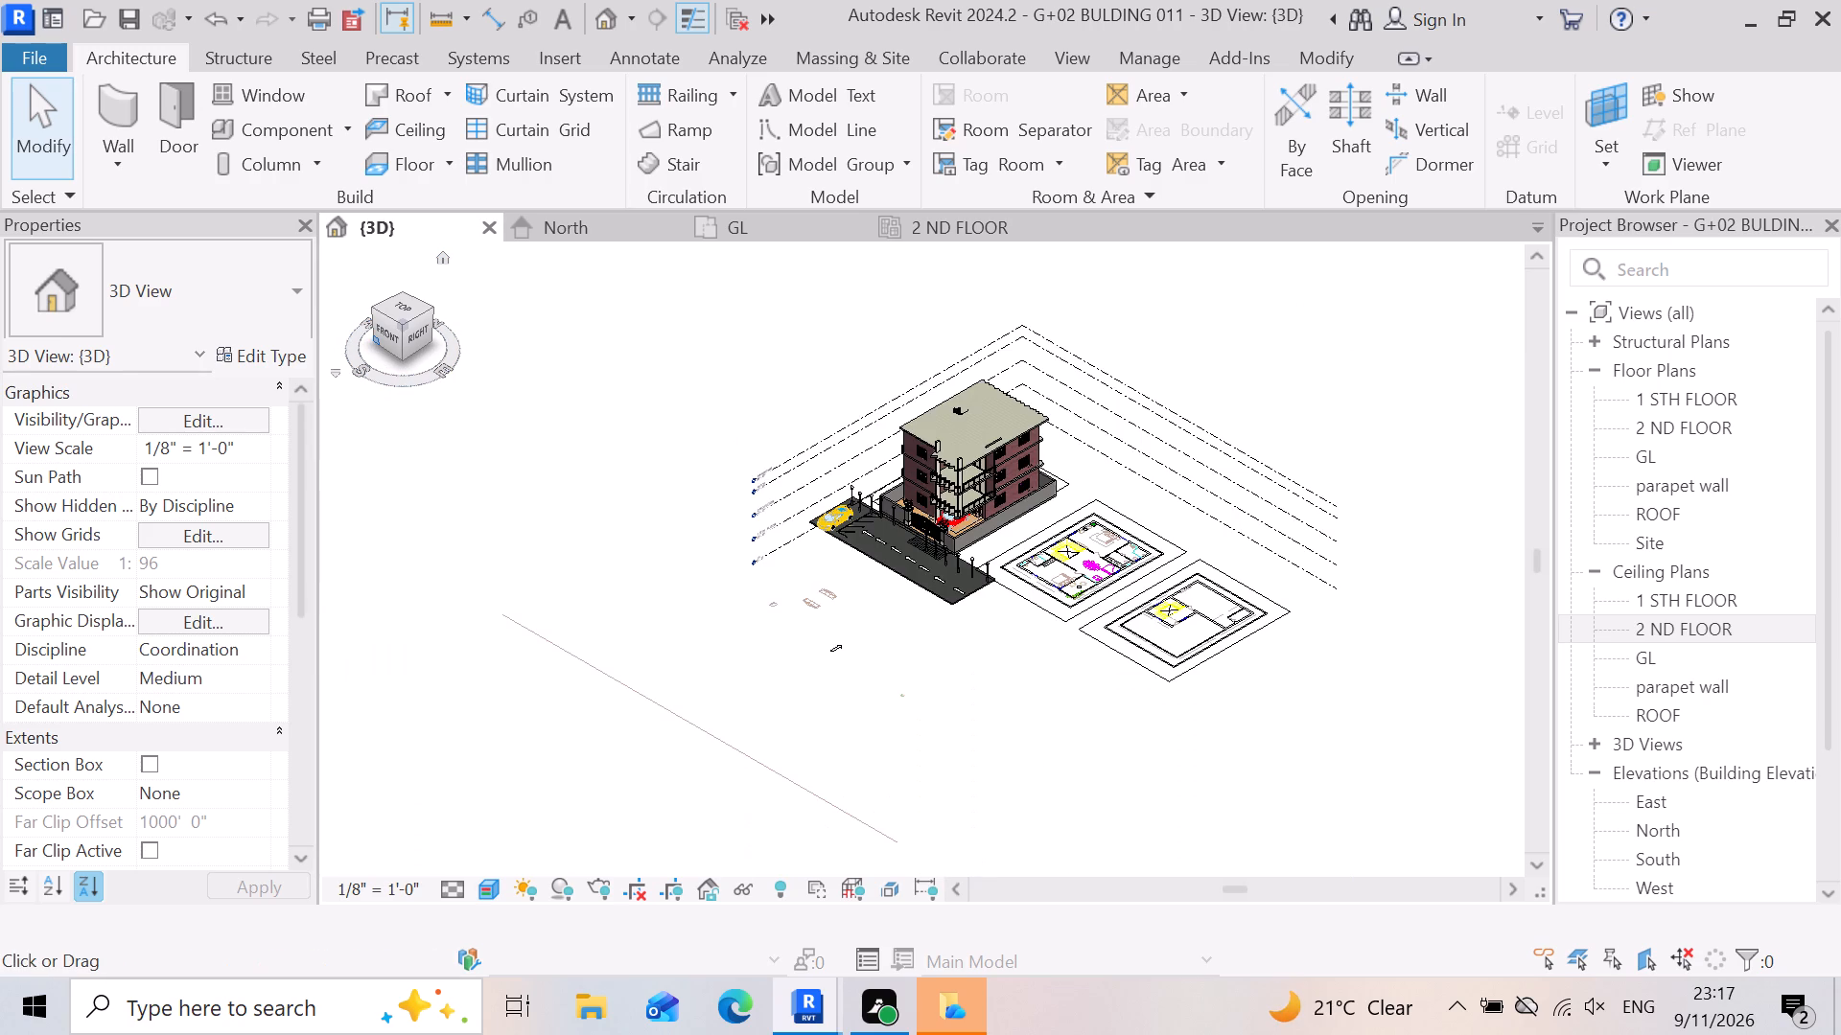
left_click(406, 310)
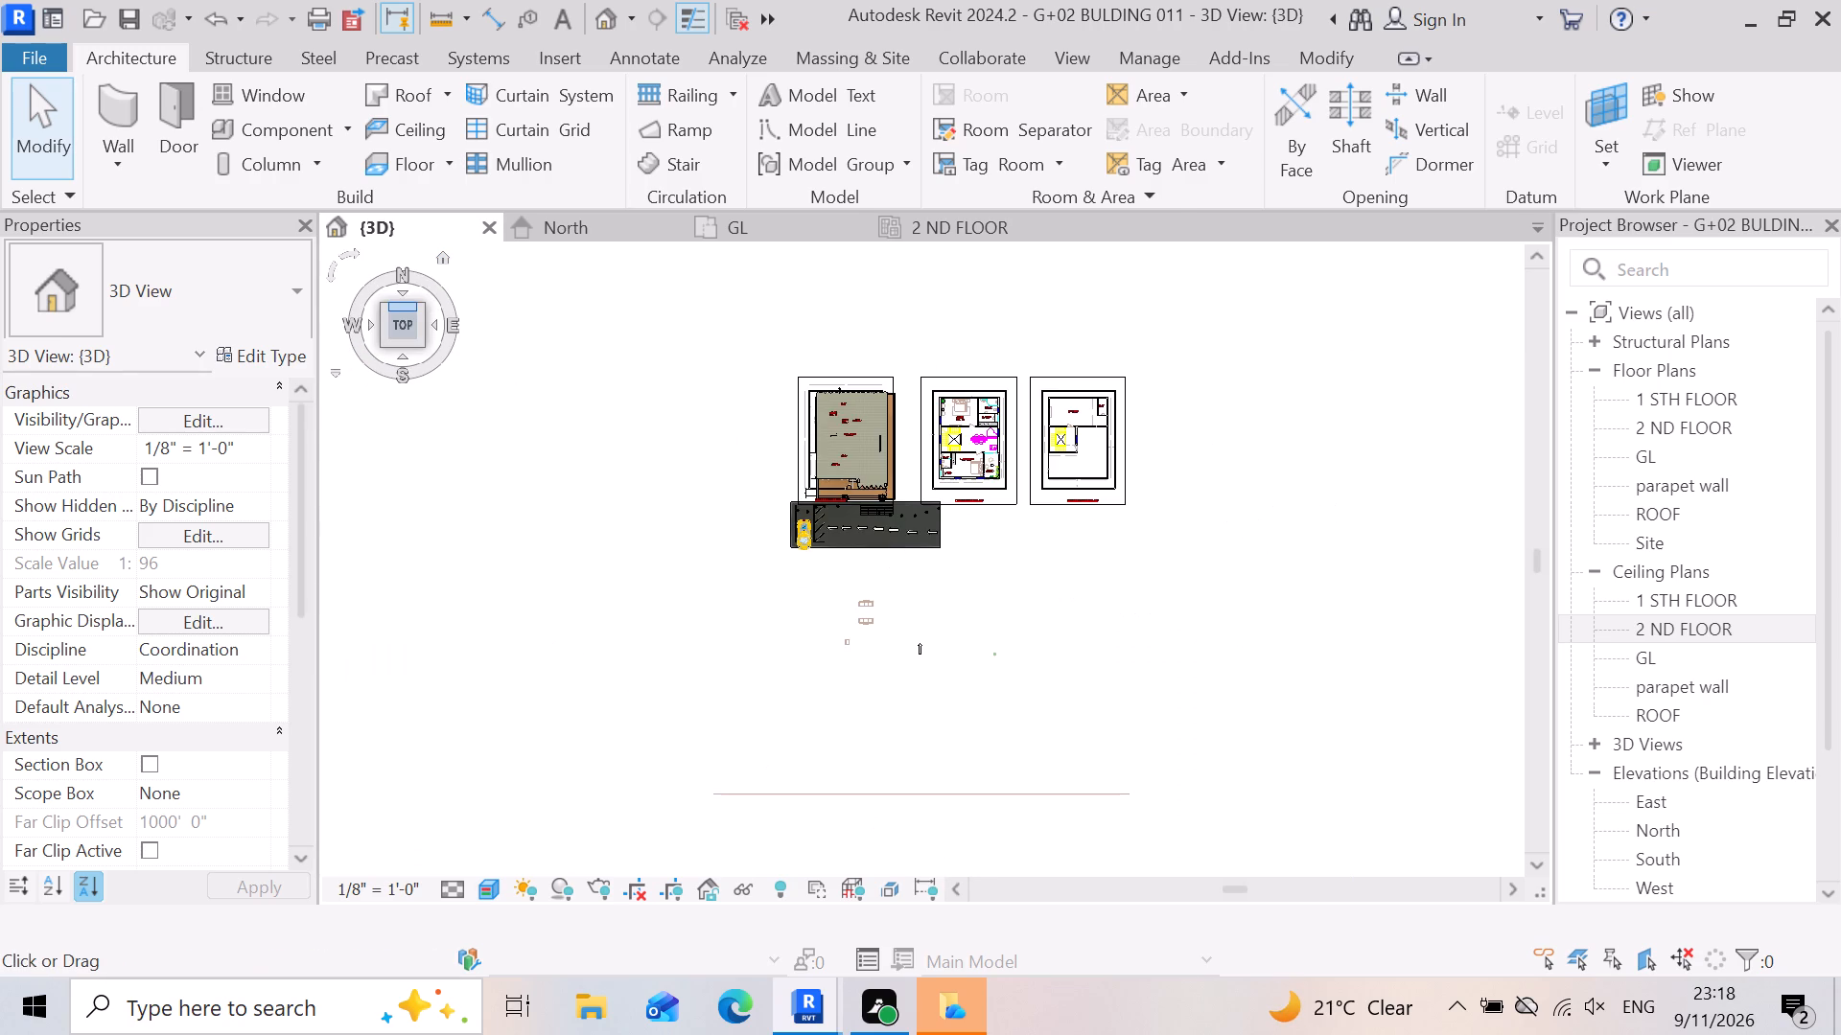
scroll(392, 311, "up", 3)
scroll(1210, 690, "up", 3)
scroll(1102, 505, "up", 3)
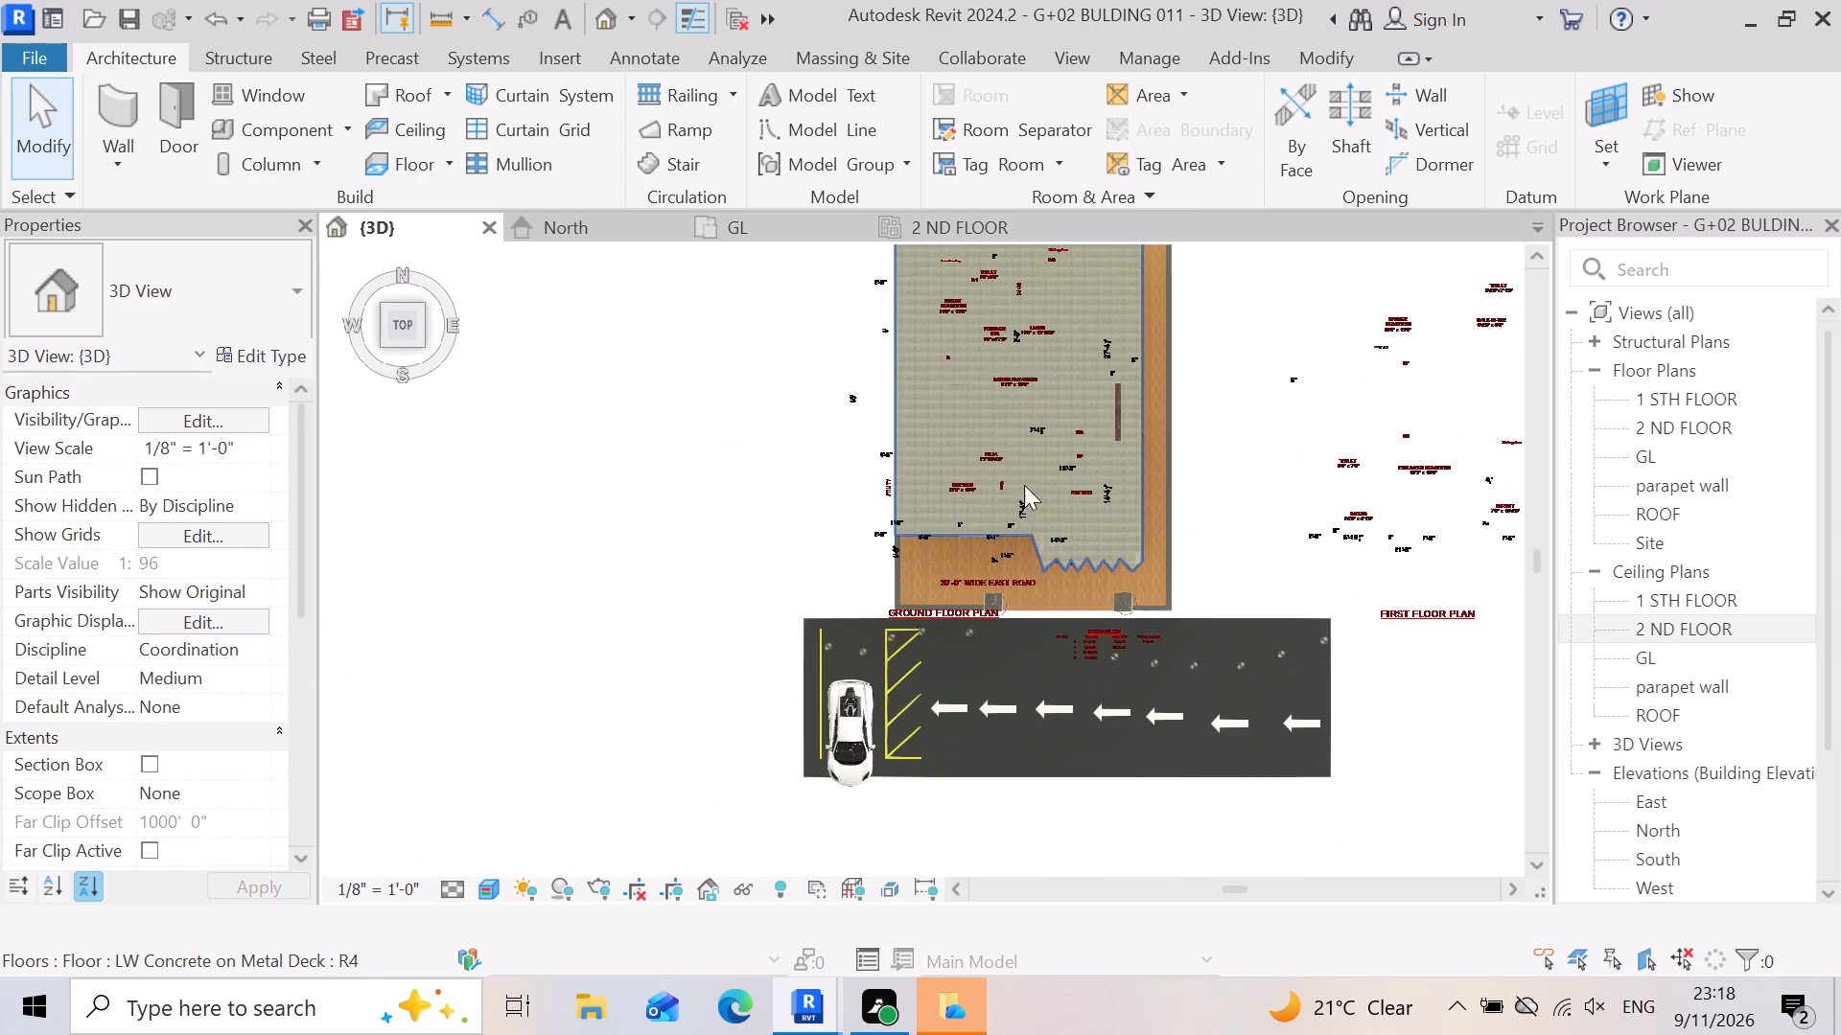
scroll(1015, 491, "up", 3)
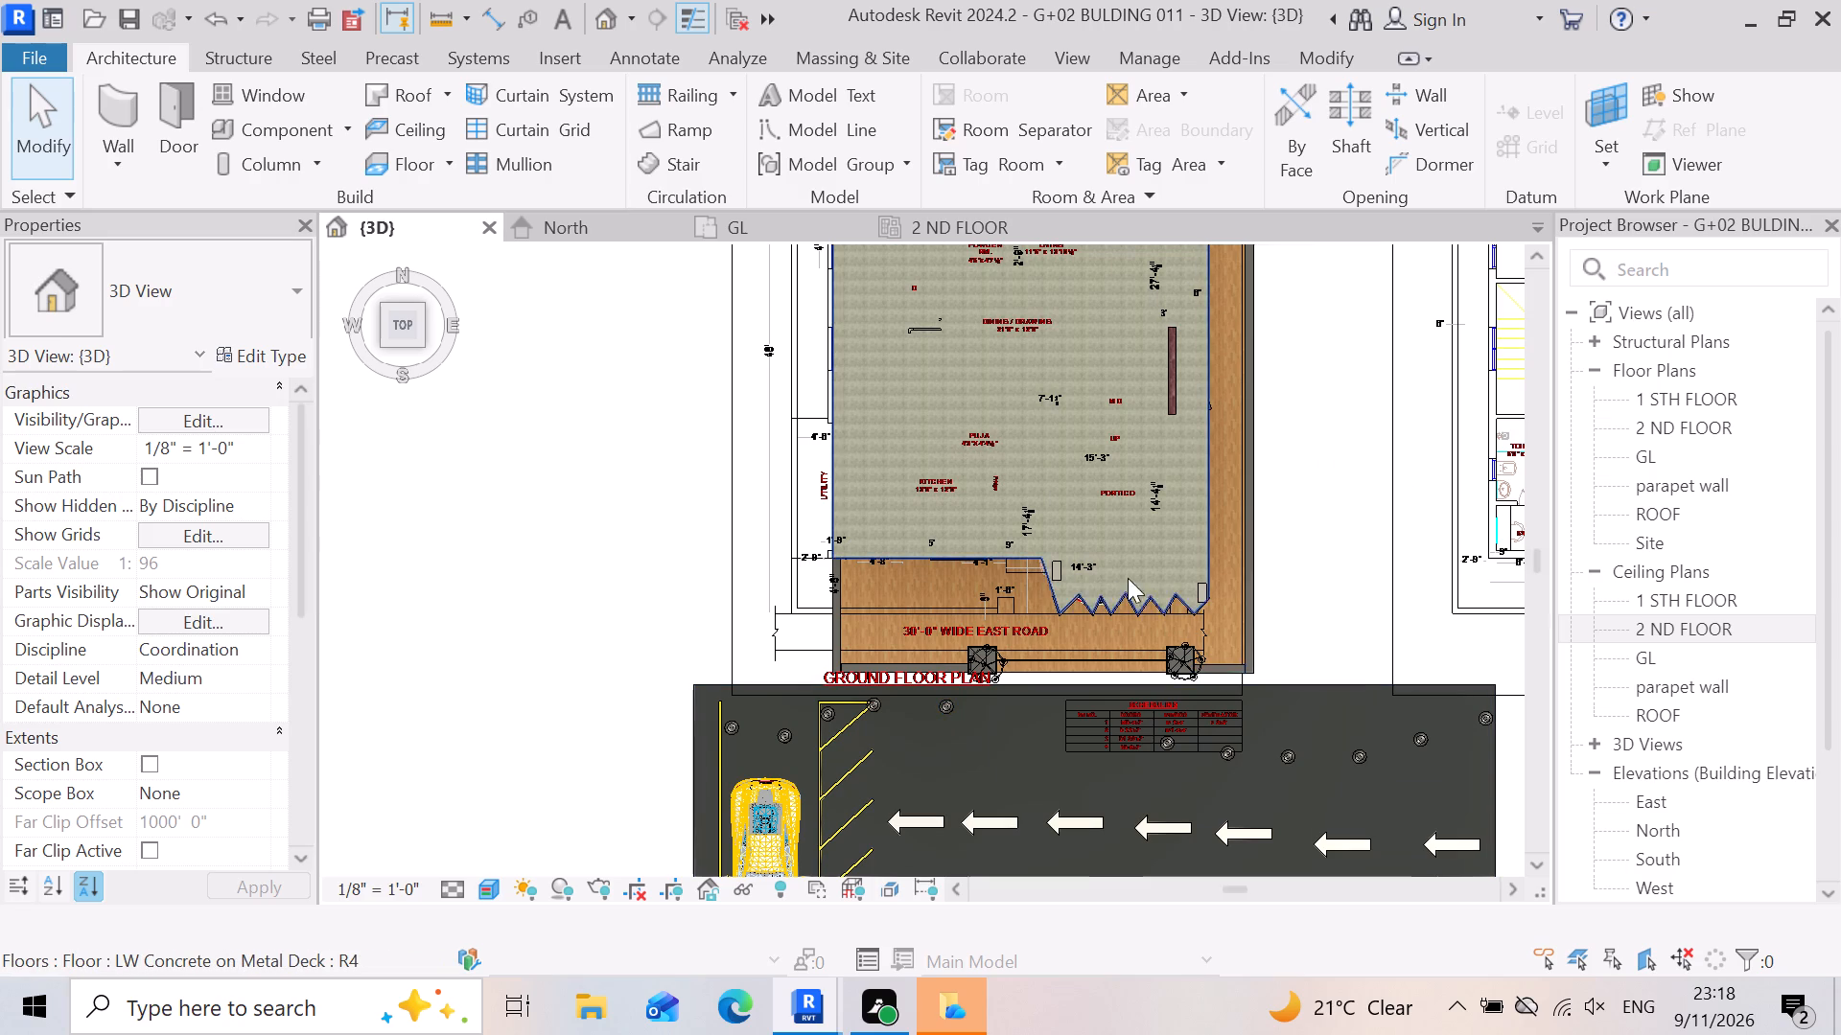
scroll(1114, 555, "up", 5)
scroll(1325, 623, "down", 7)
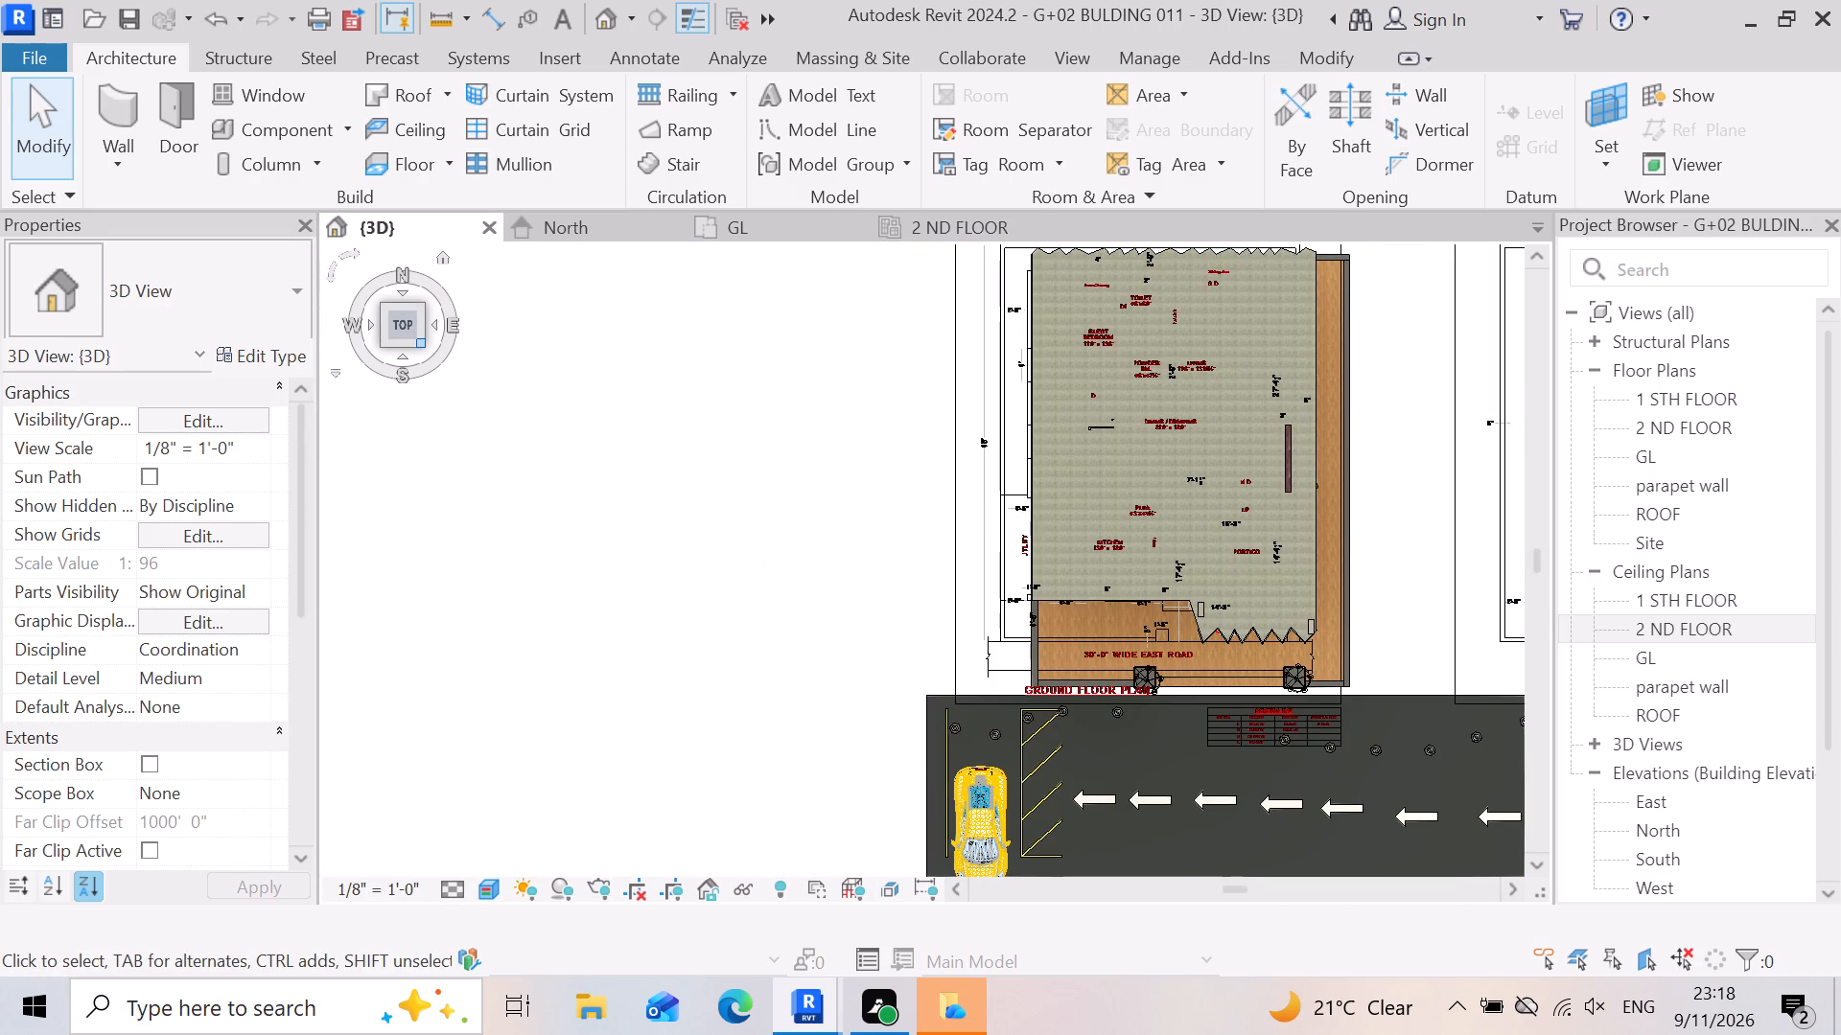
left_click(441, 264)
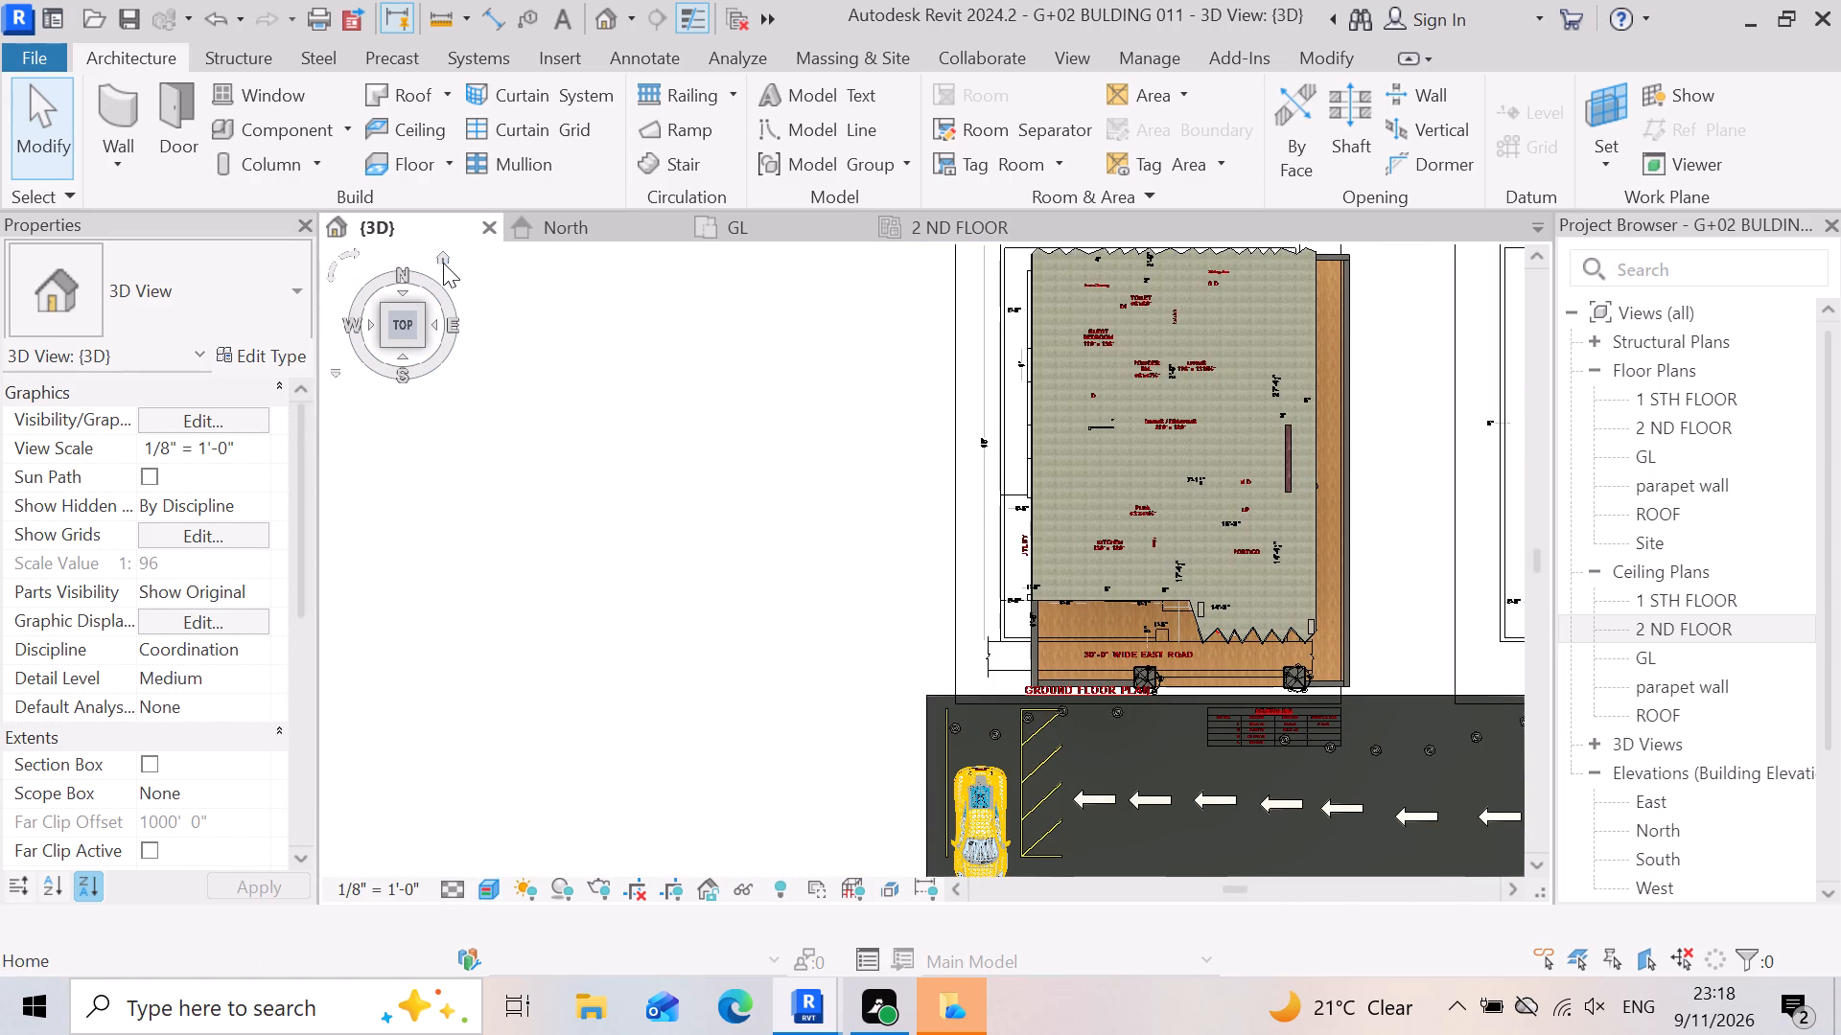
left_click(414, 334)
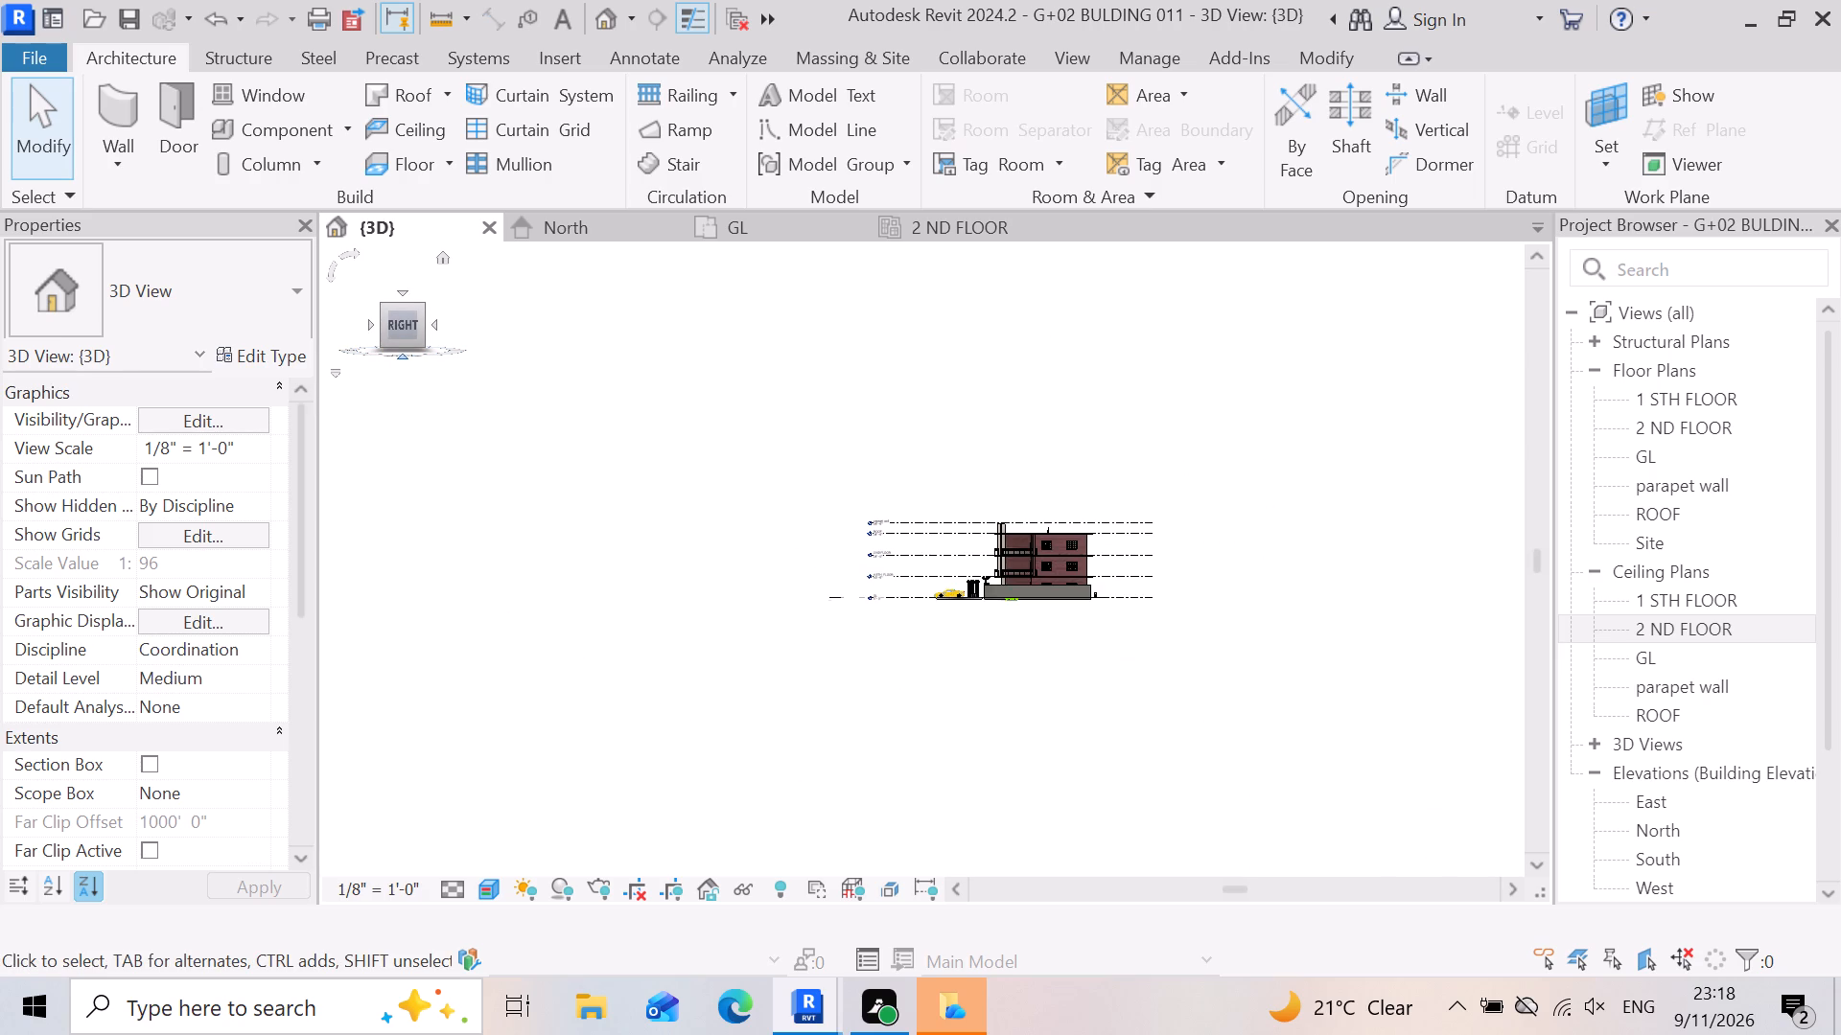
left_click(410, 361)
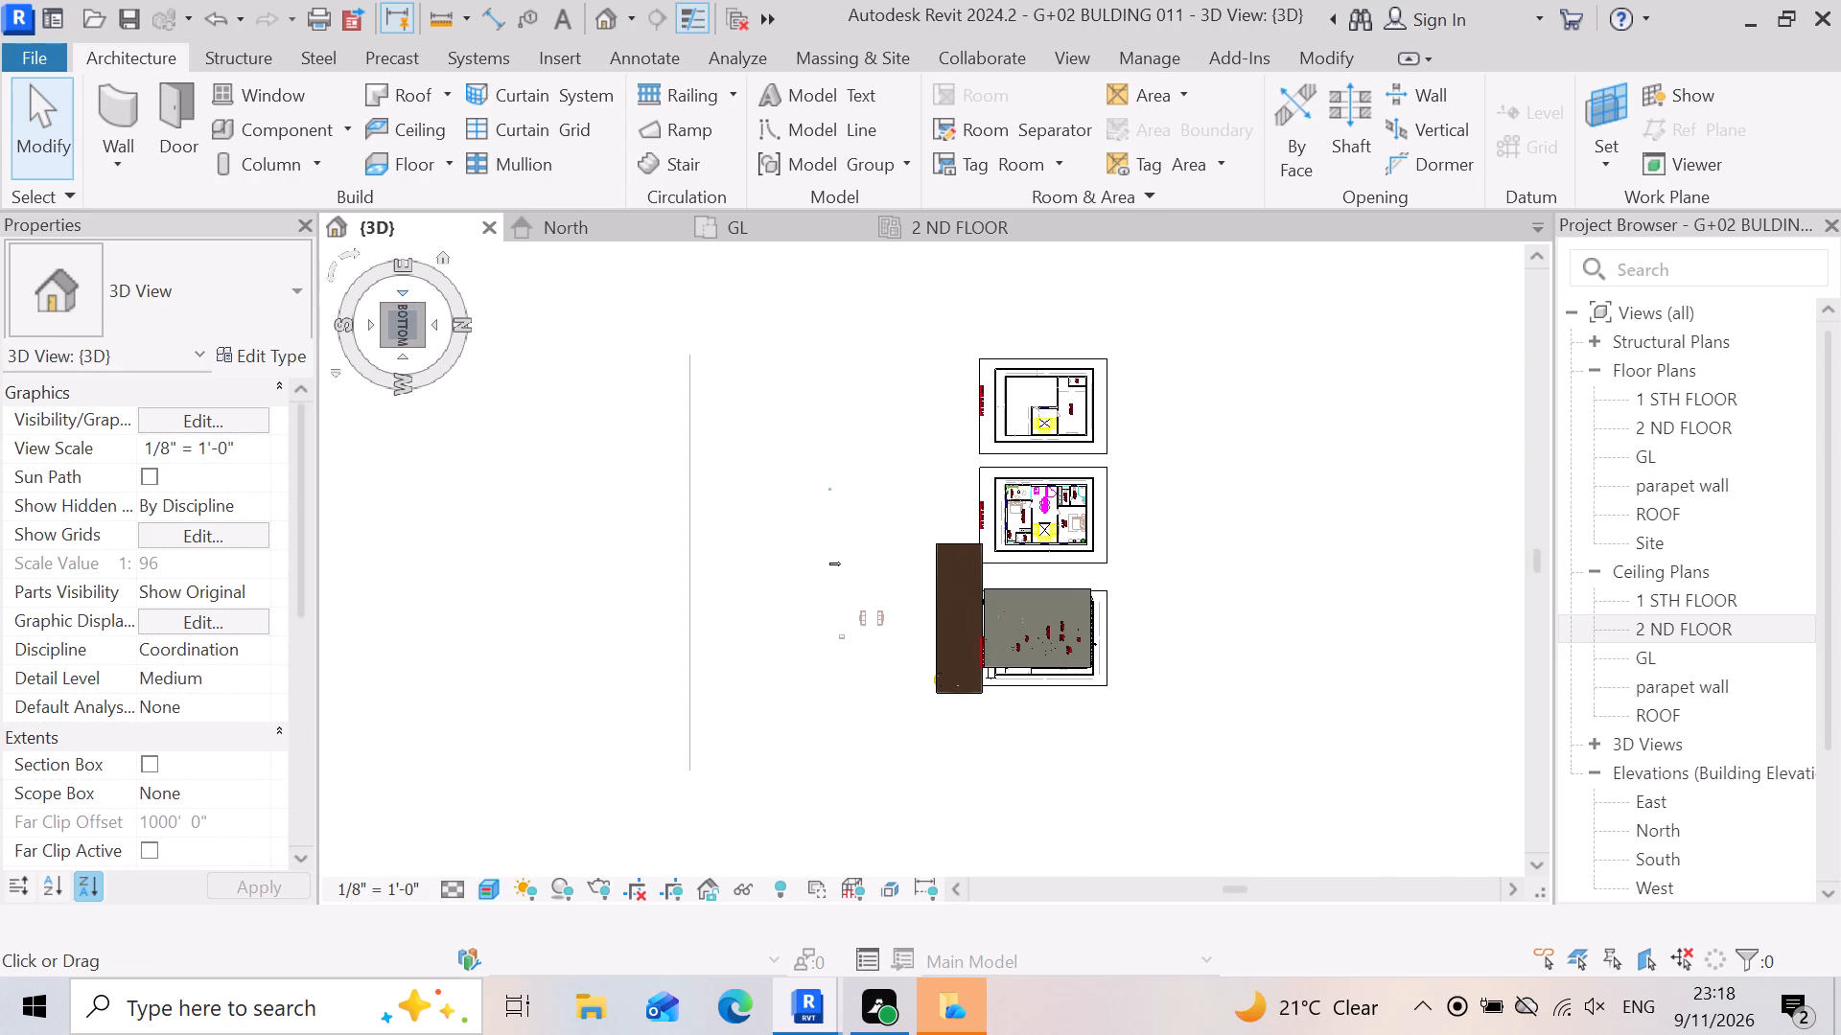
left_click(415, 294)
left_click(431, 322)
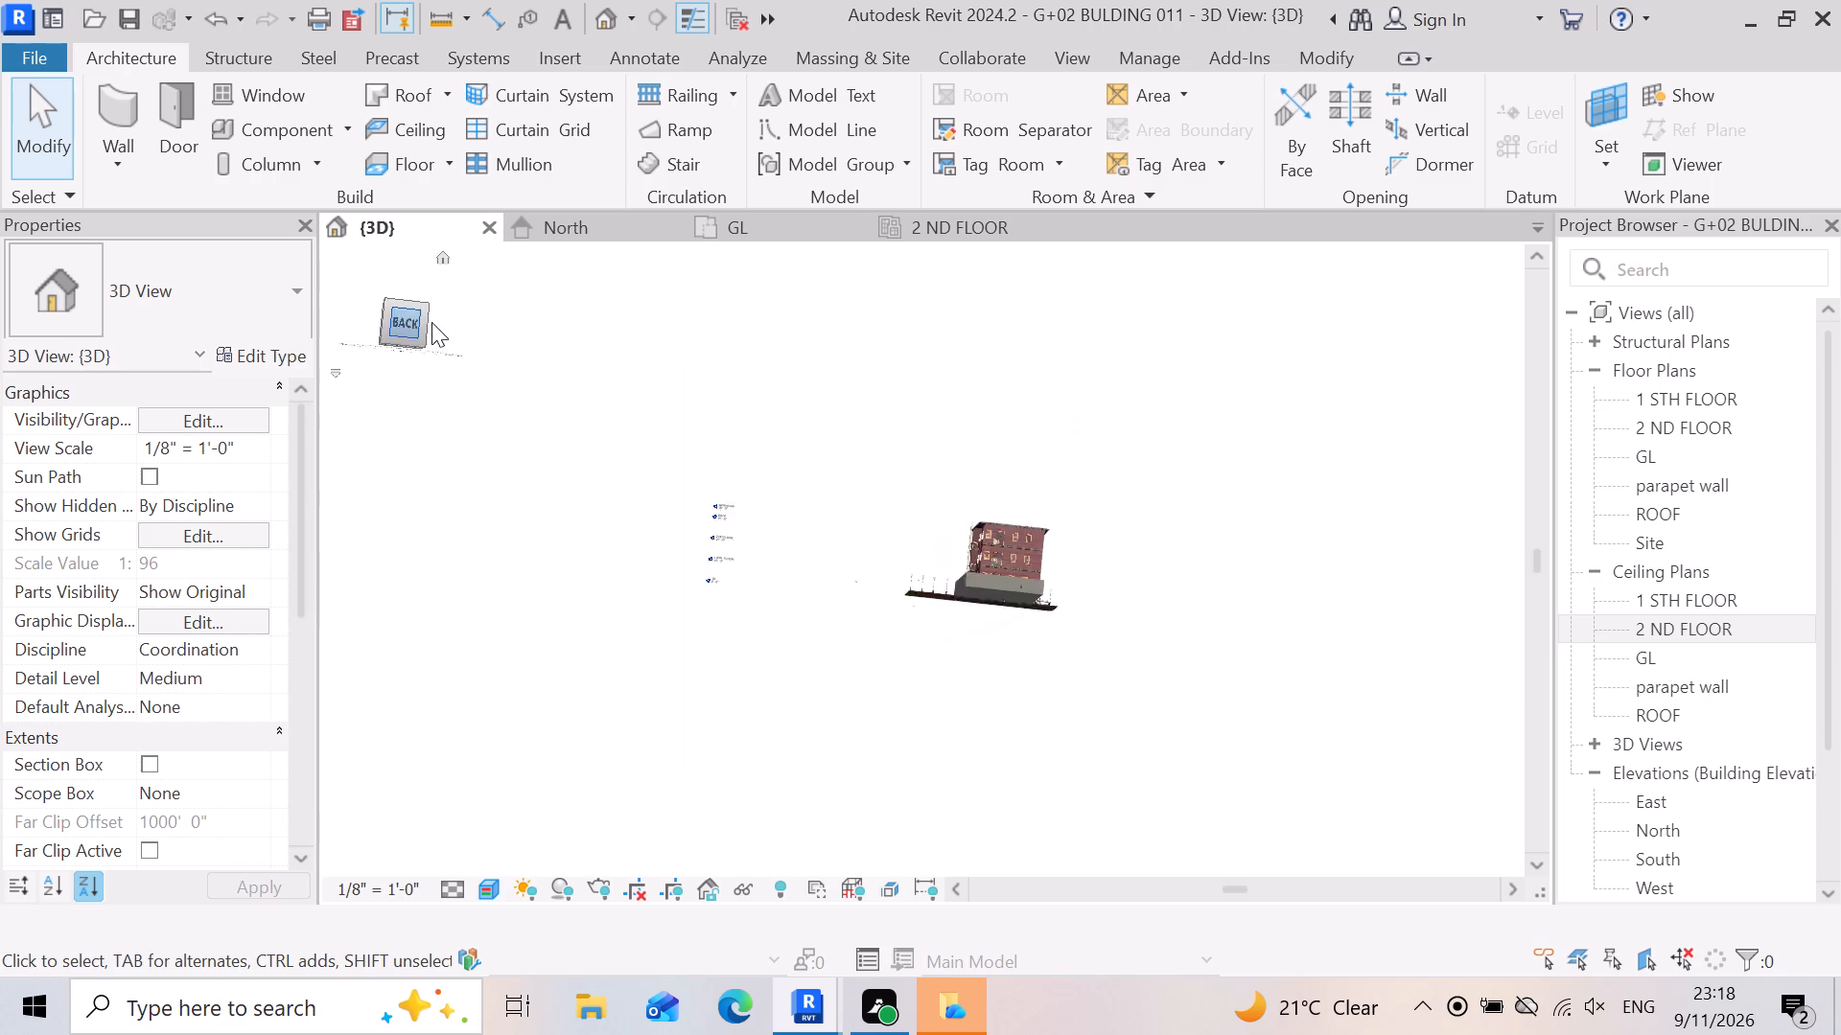
Examine the building's left side and the underside of its ground floor slab in 3D from the left and bottom orientations.
left_click(431, 323)
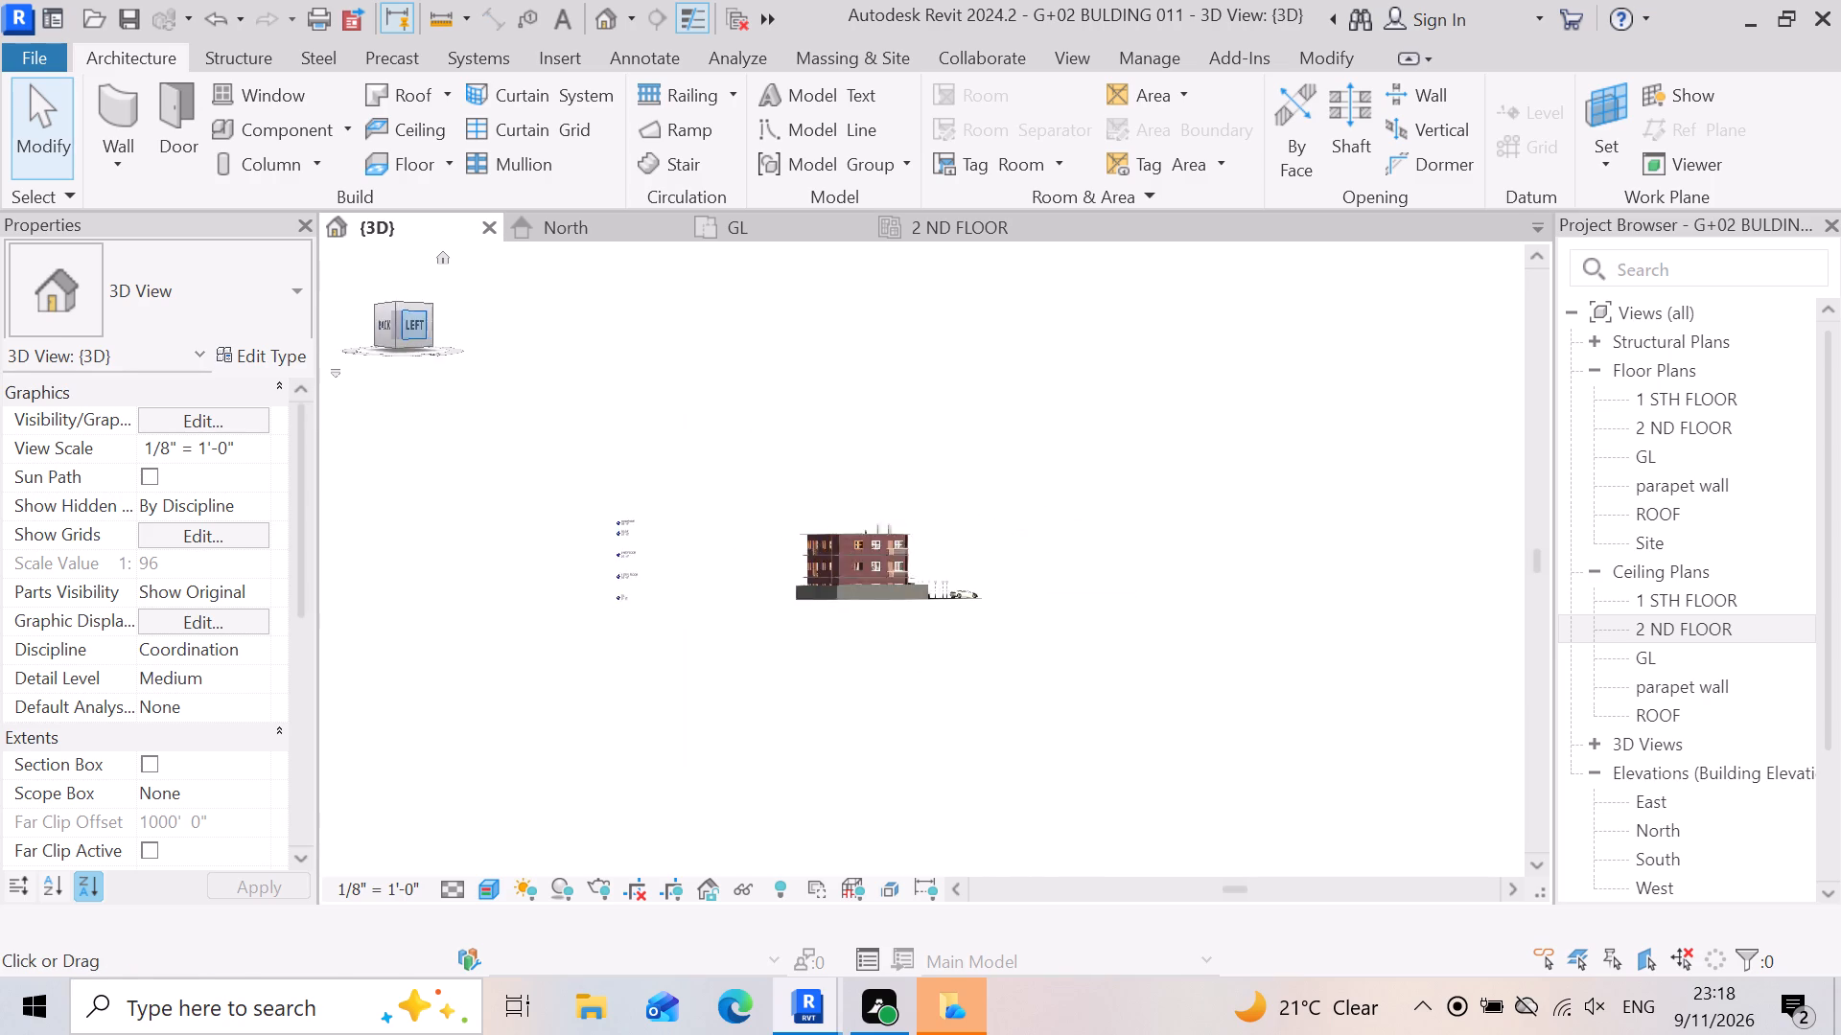
left_click(398, 356)
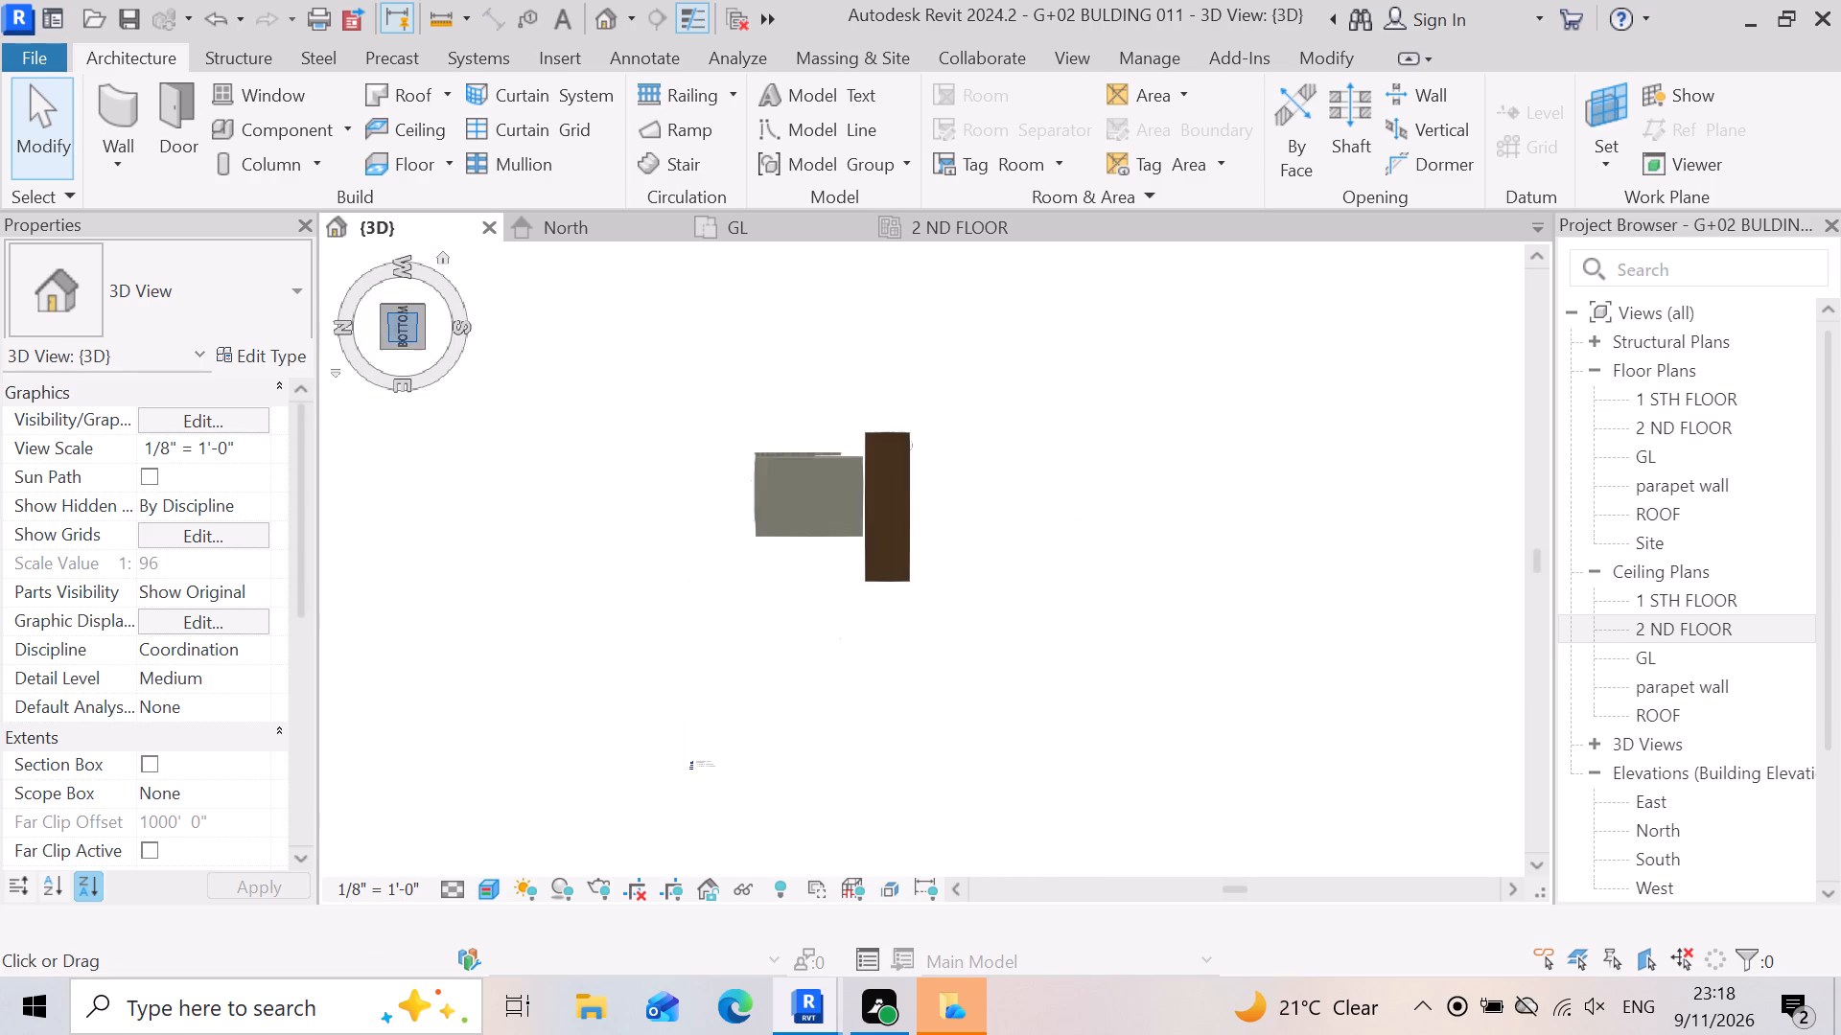
scroll(1002, 681, "up", 5)
scroll(749, 416, "up", 3)
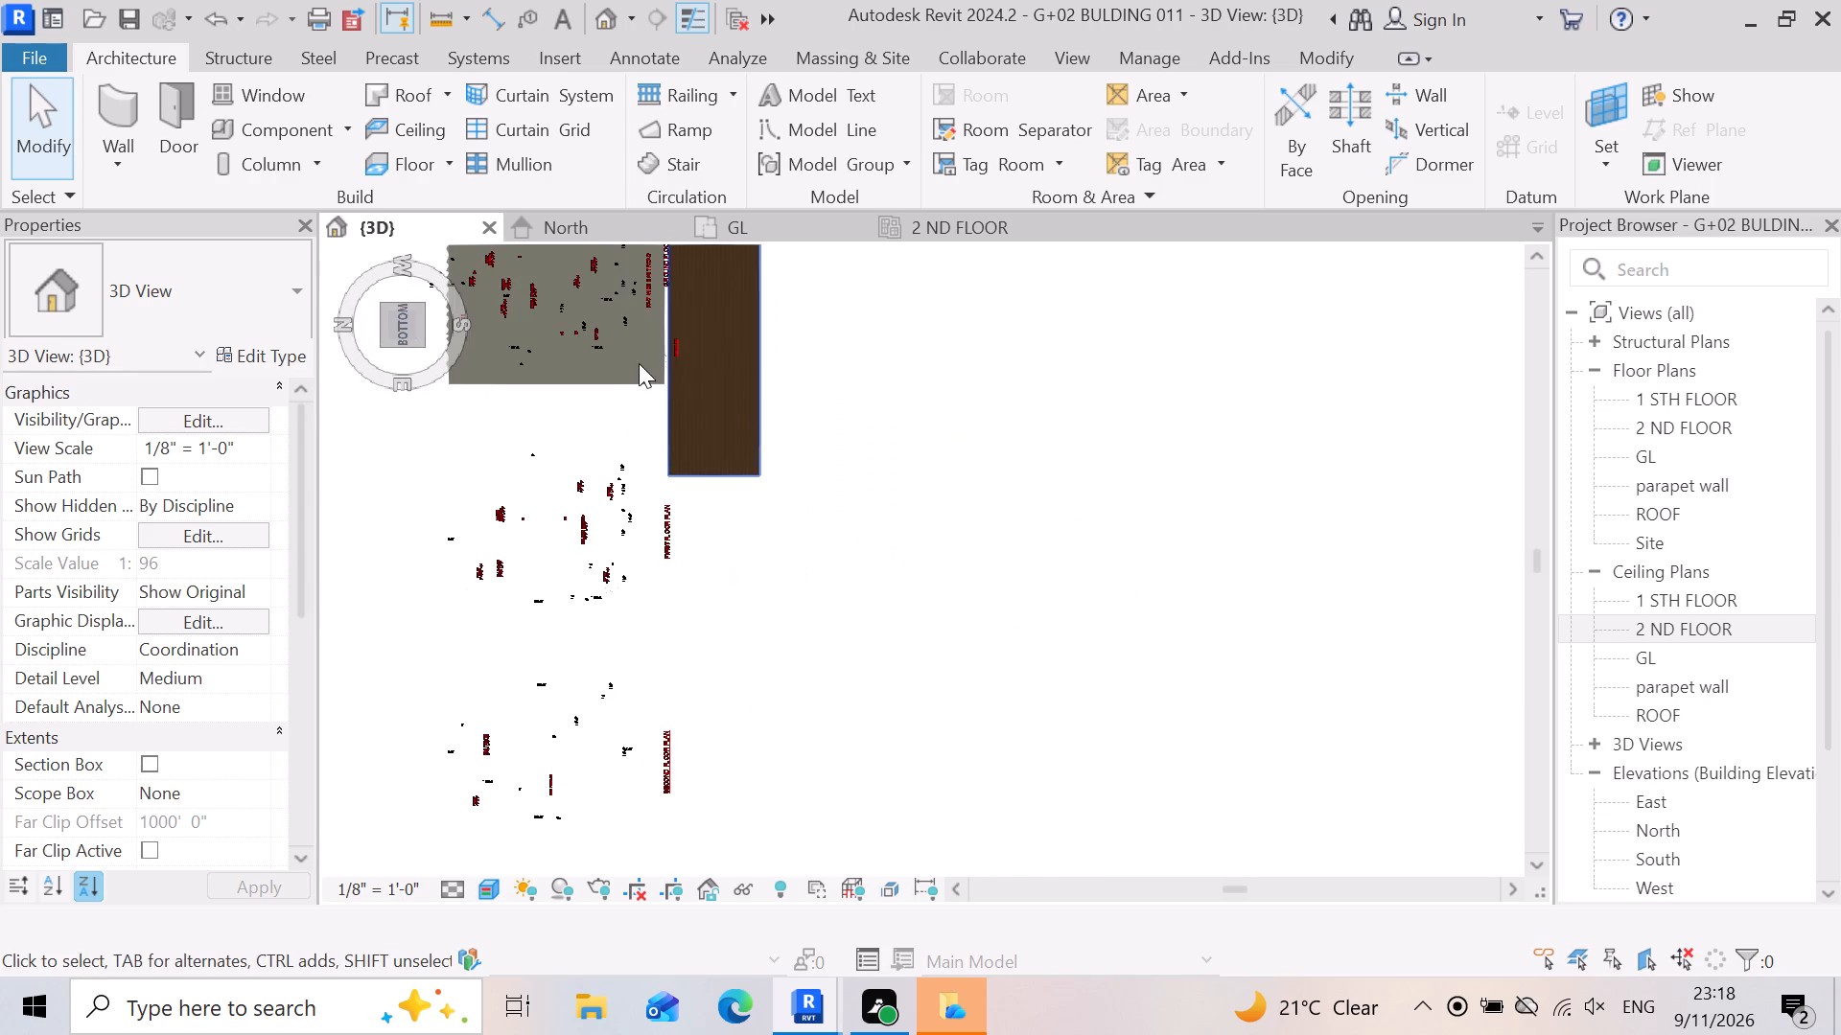
scroll(901, 545, "down", 7)
scroll(732, 466, "up", 9)
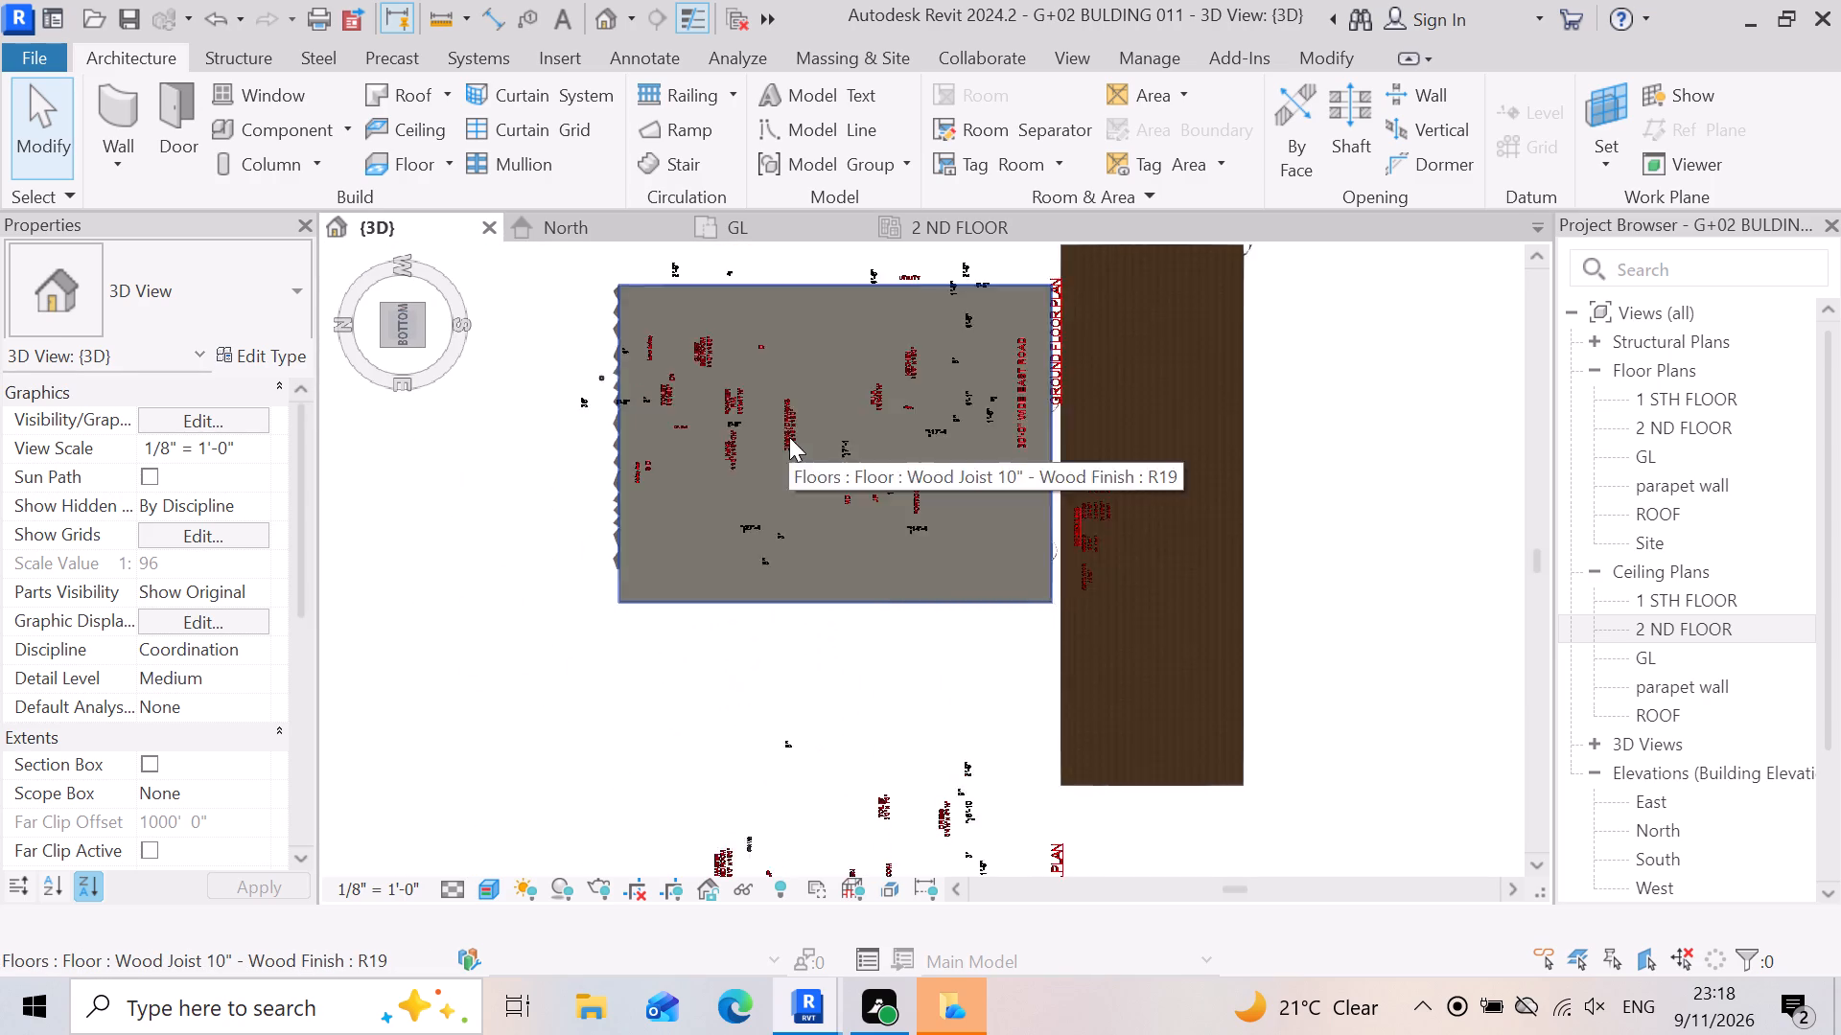
scroll(1040, 584, "up", 2)
scroll(790, 626, "down", 3)
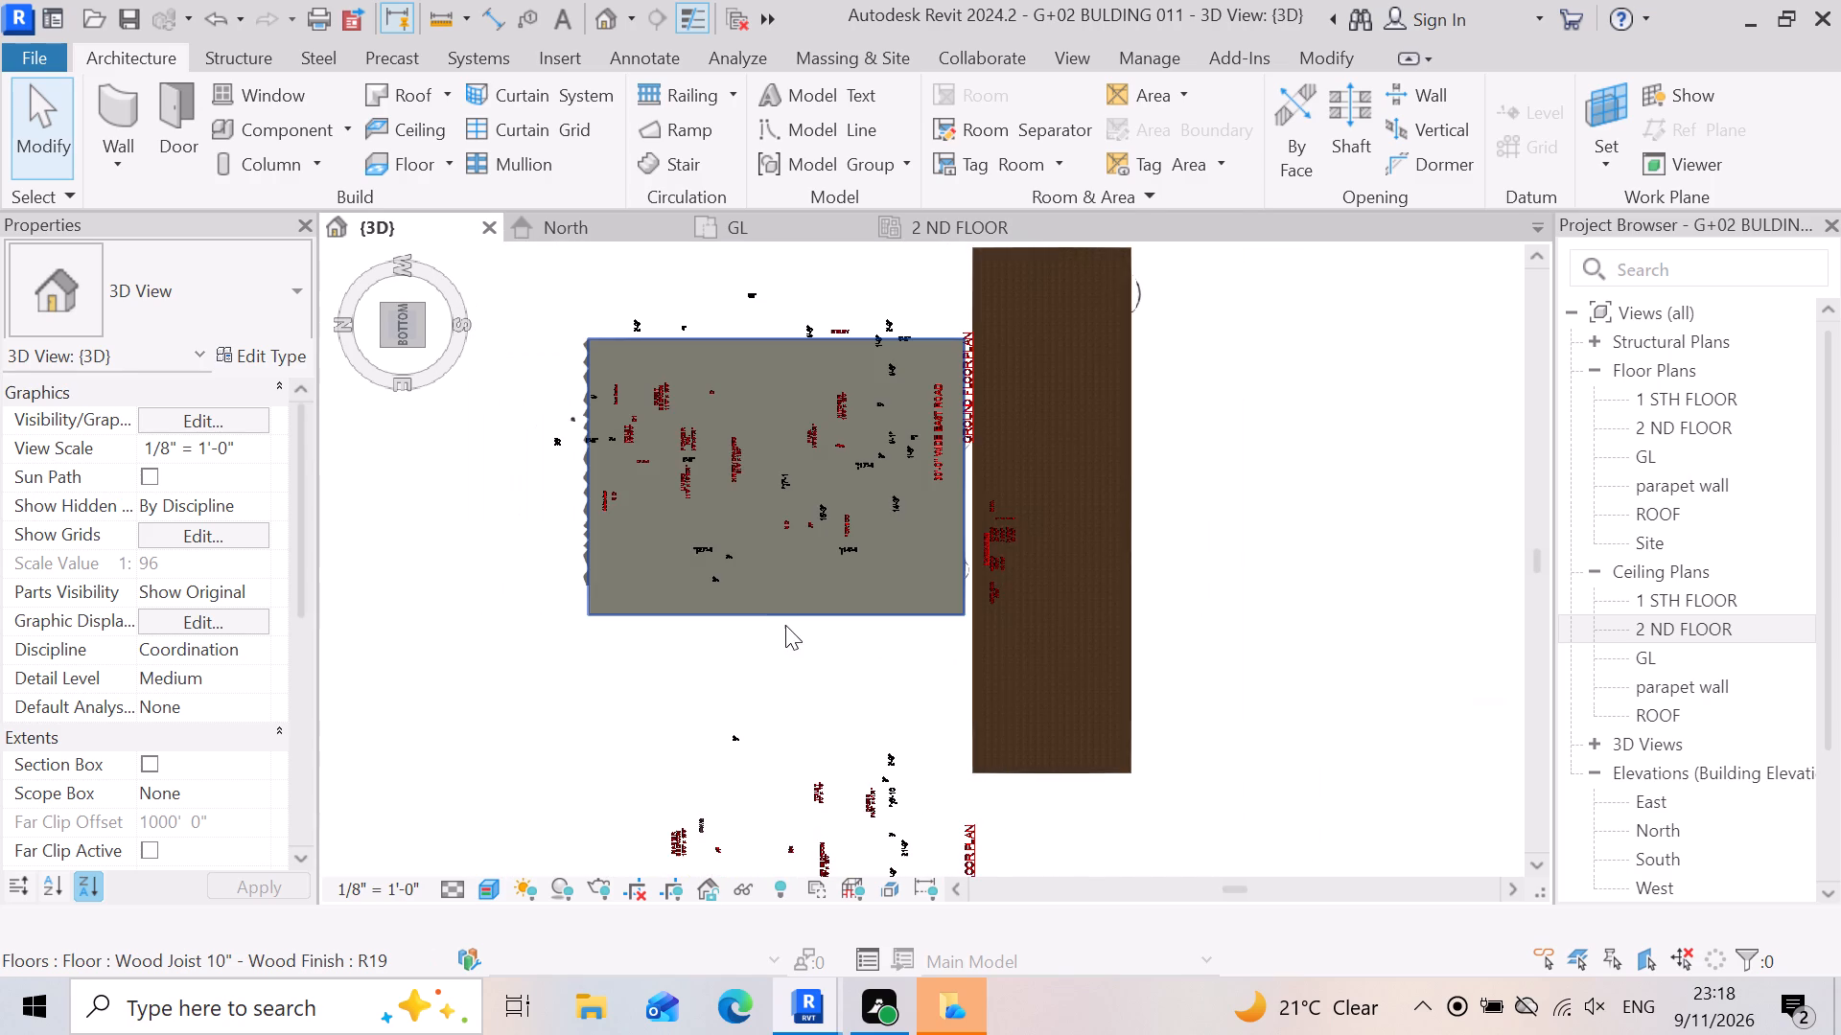
scroll(764, 530, "up", 3)
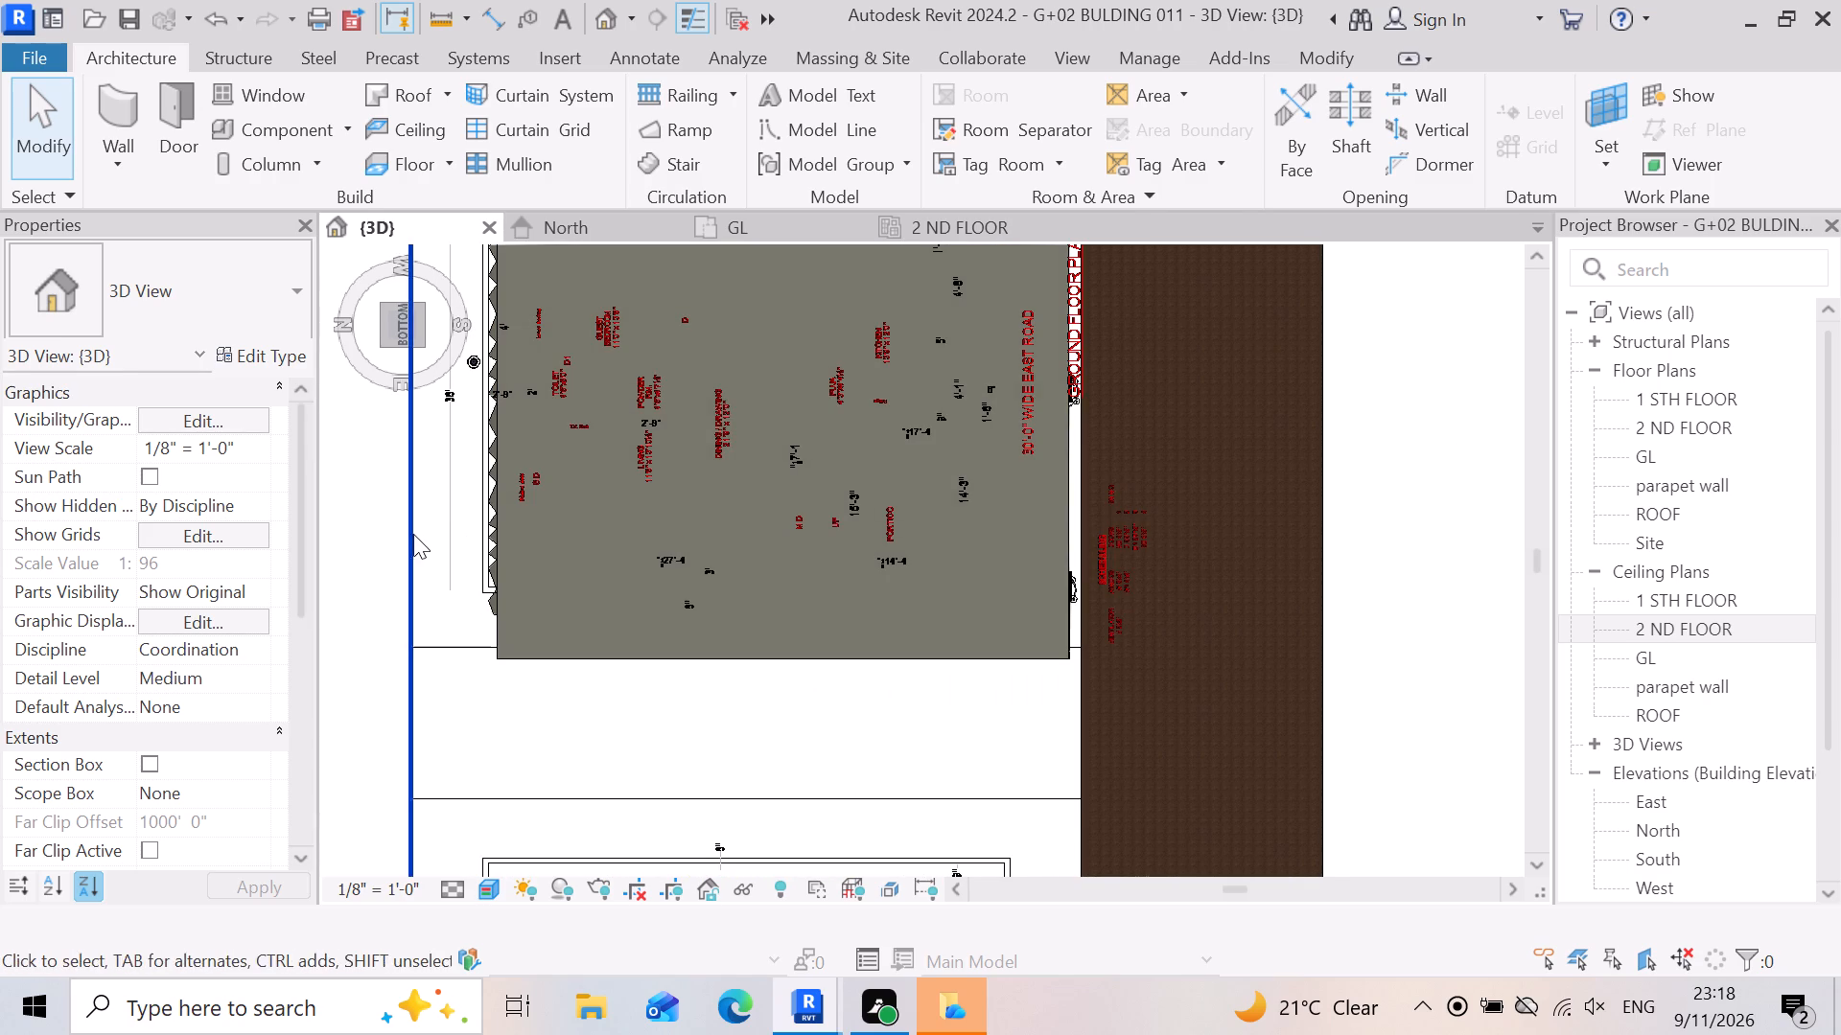
scroll(944, 528, "up", 5)
scroll(948, 609, "down", 3)
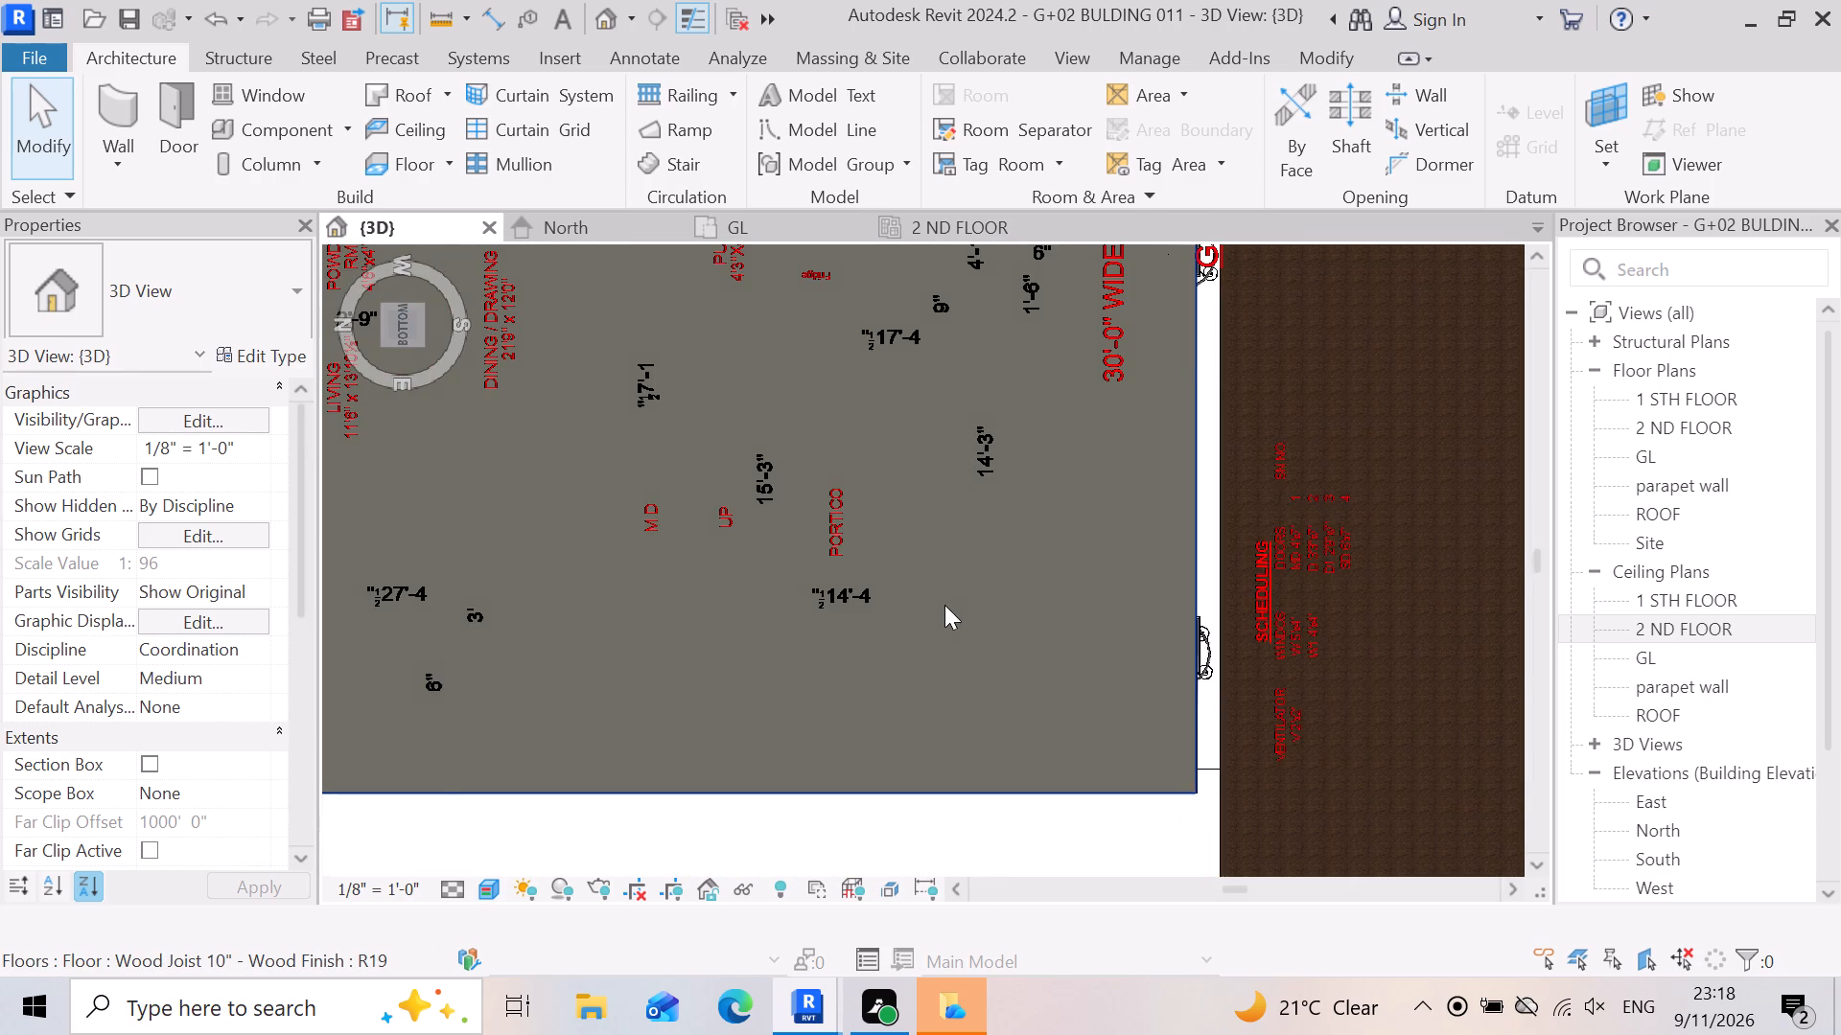
scroll(944, 605, "down", 4)
scroll(774, 532, "up", 1)
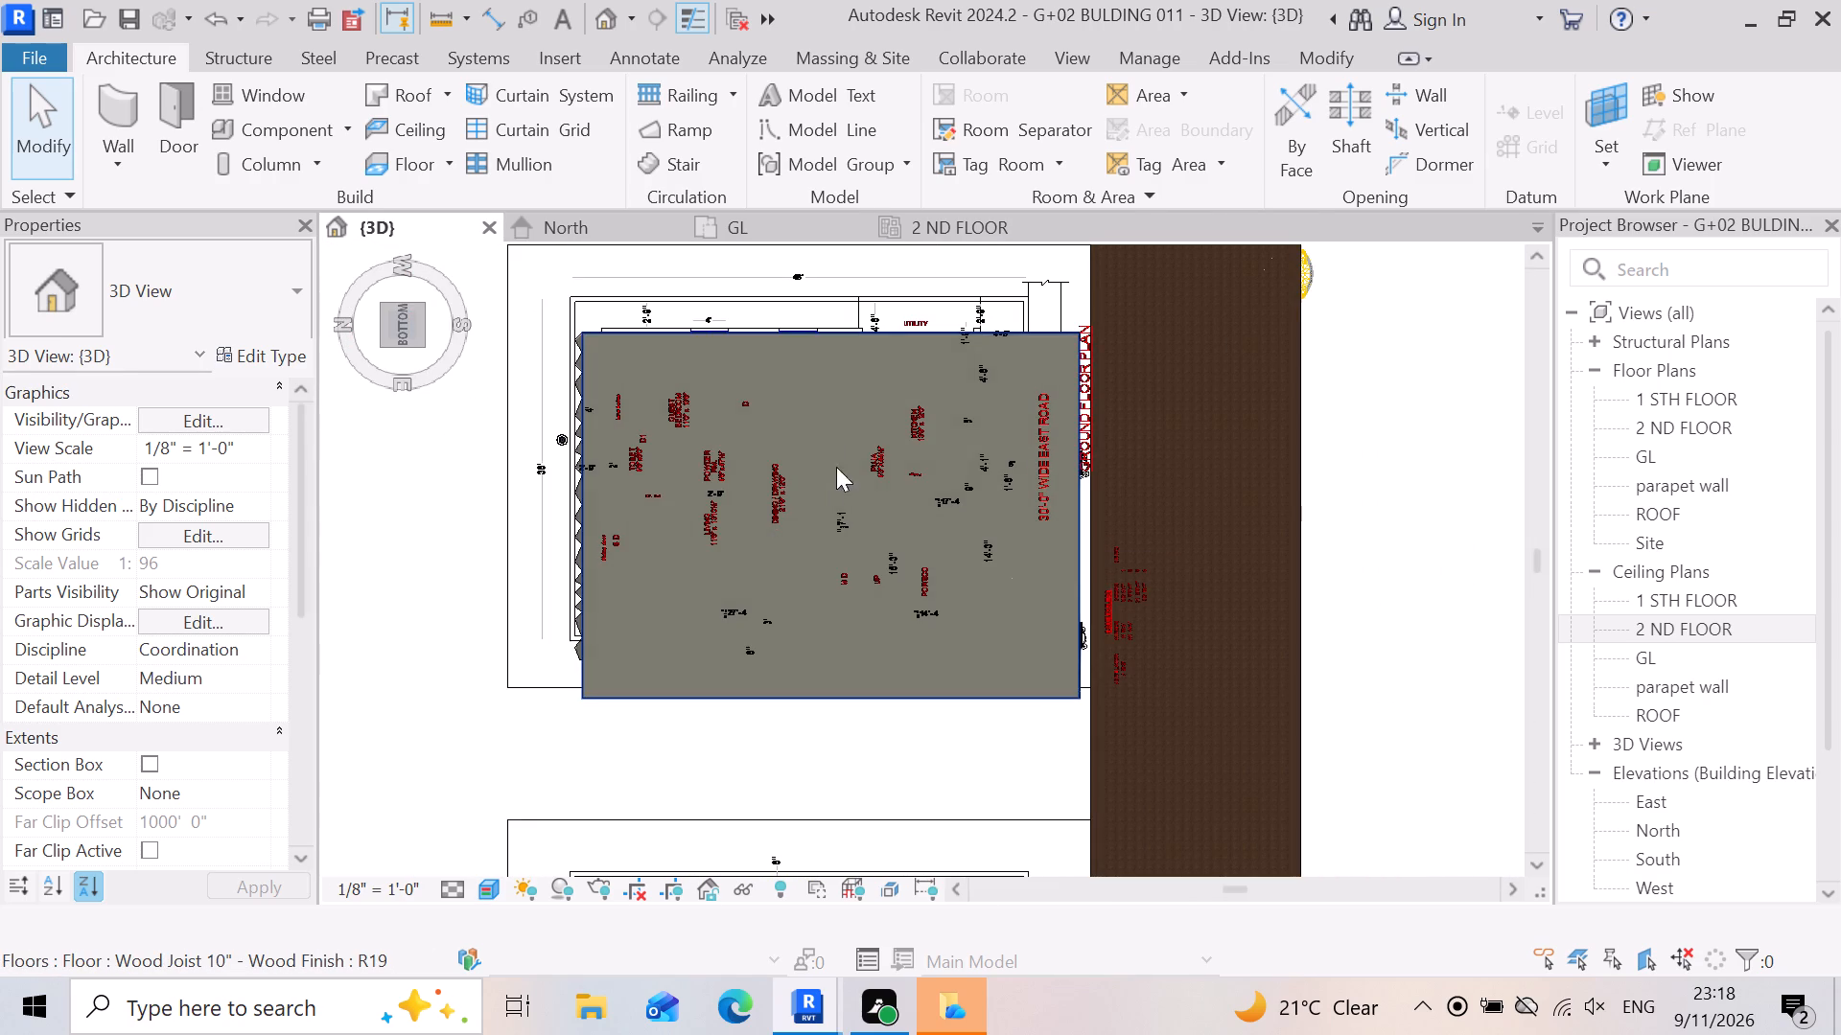
Create a rectangular GWB on Mtl. Stud ceiling on level GL, about 51' 9" long, sketched corner to corner along the ground floor slab's outline.
left_click(400, 123)
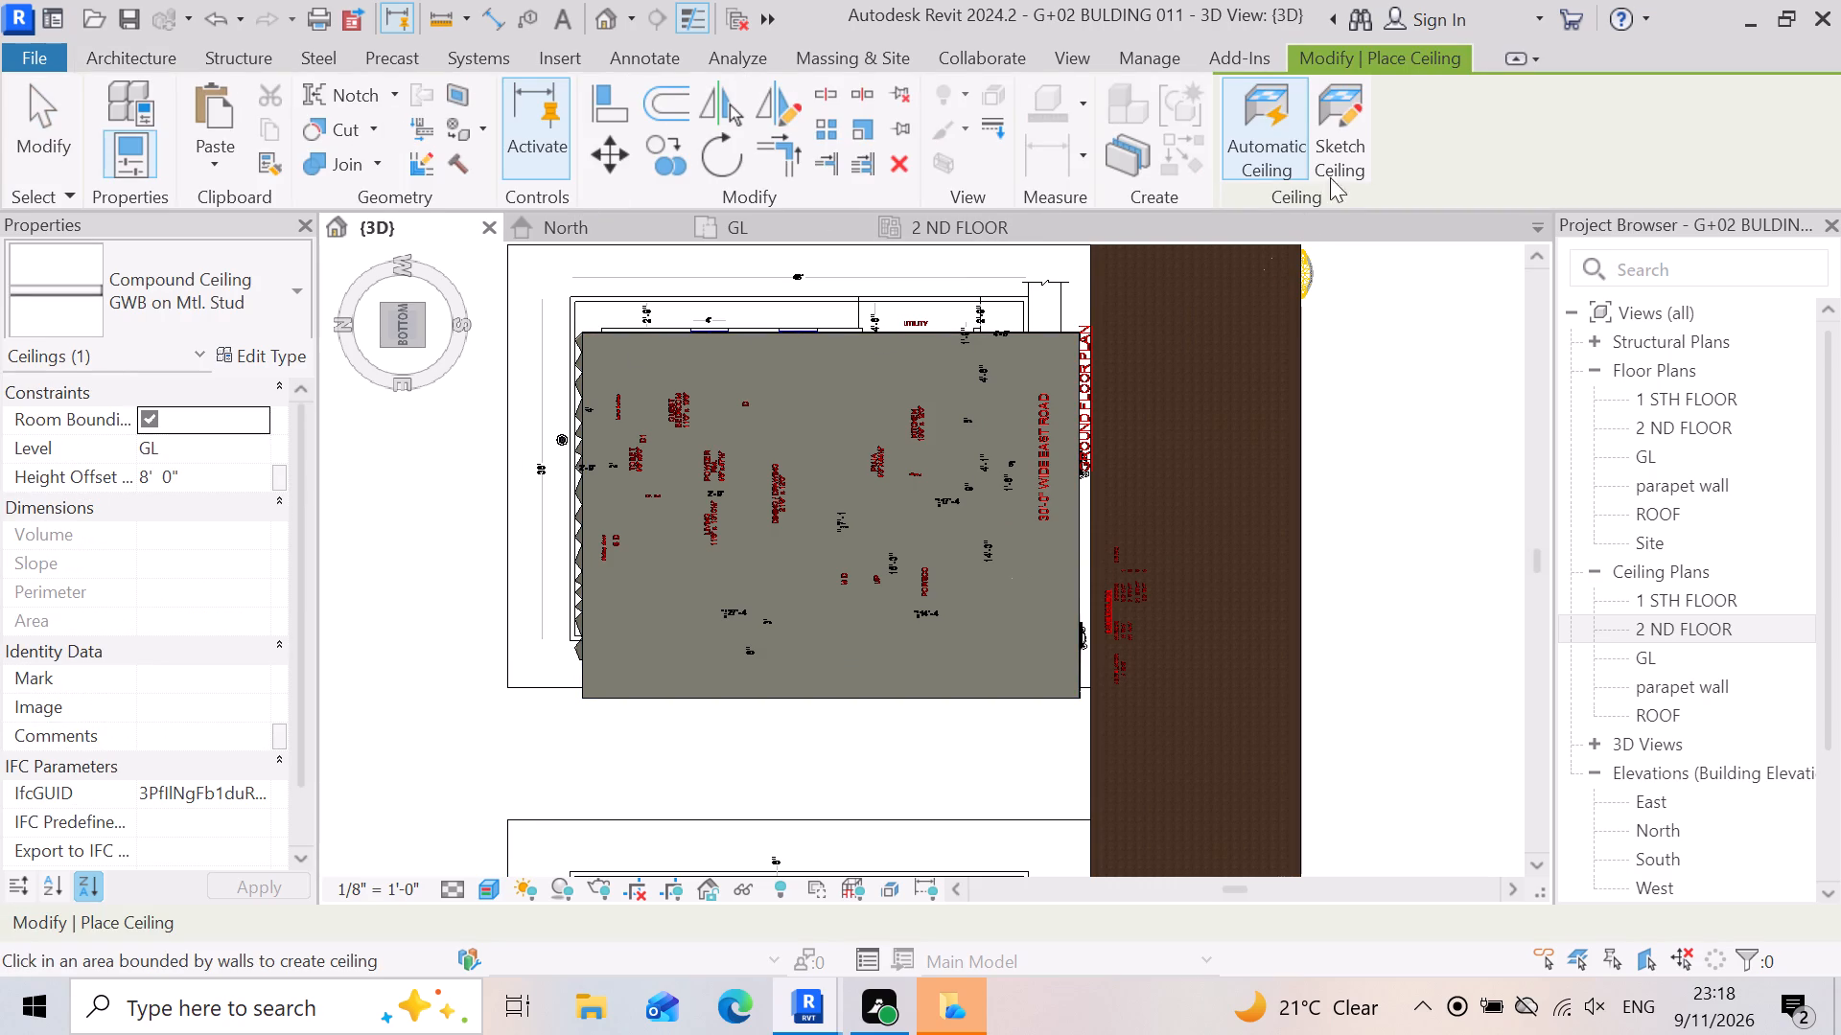
left_click(1335, 138)
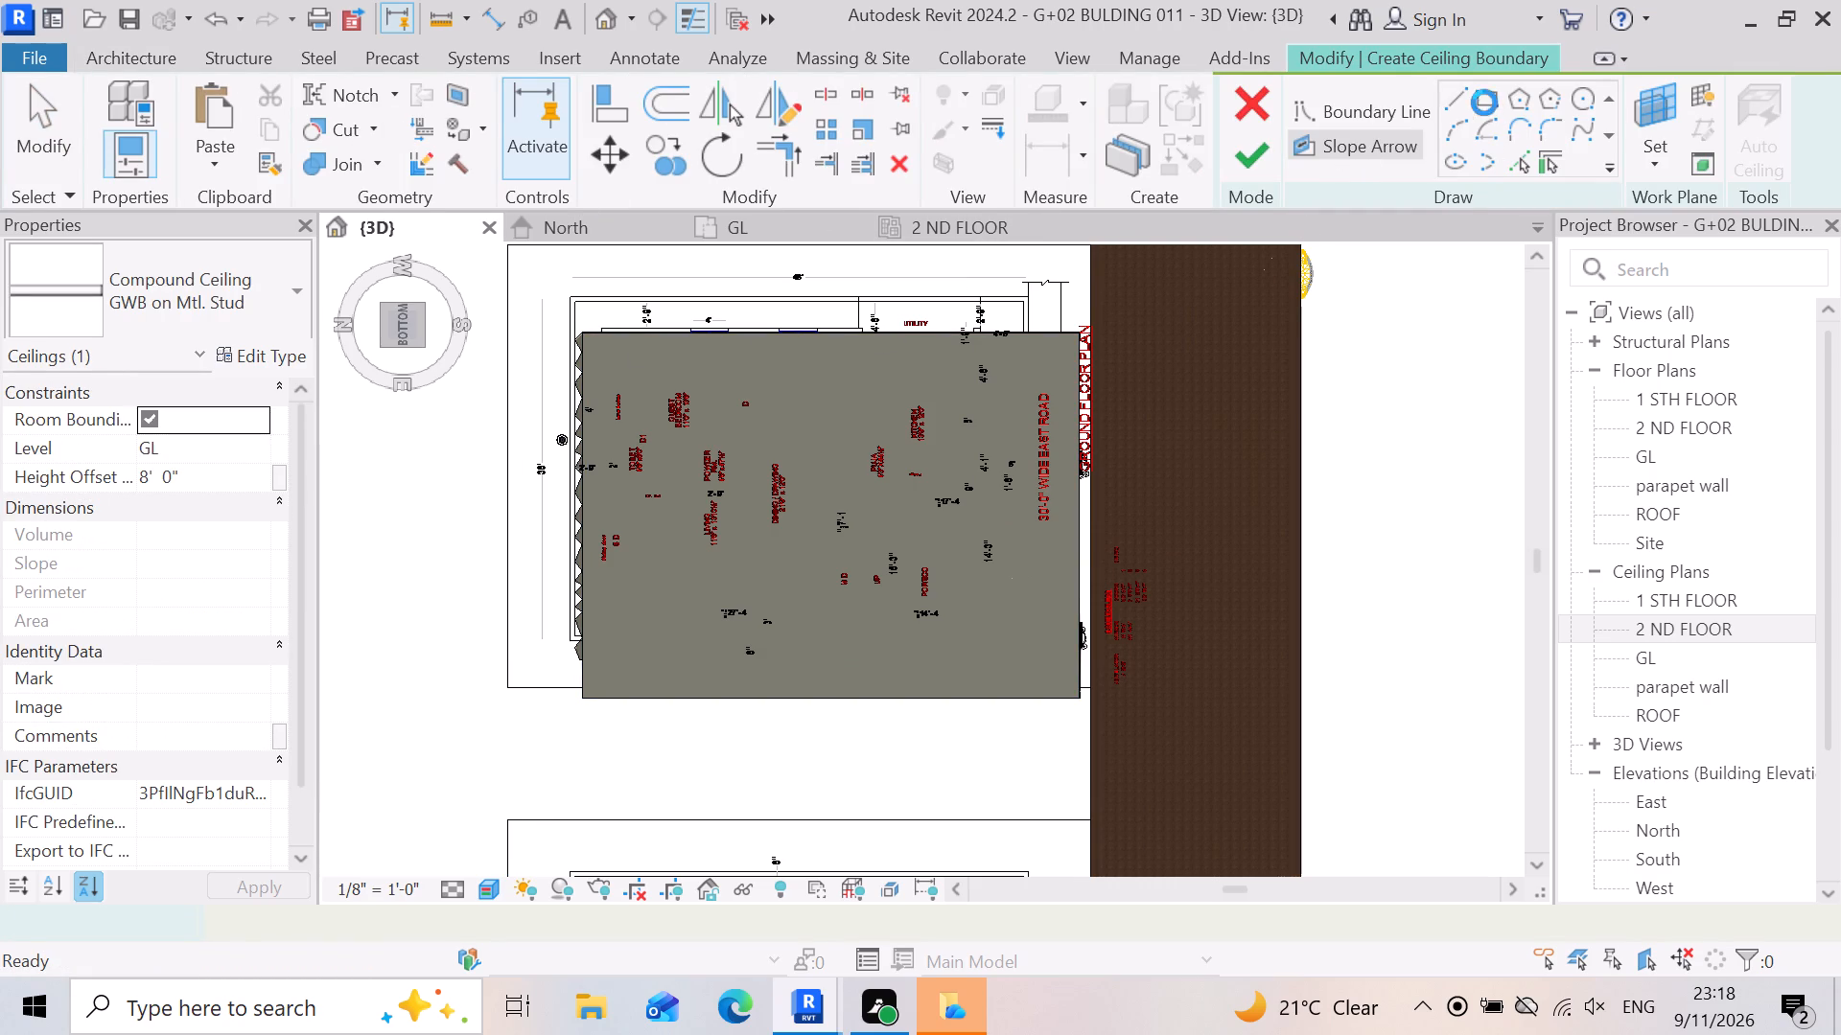
left_click(1480, 103)
scroll(569, 353, "up", 4)
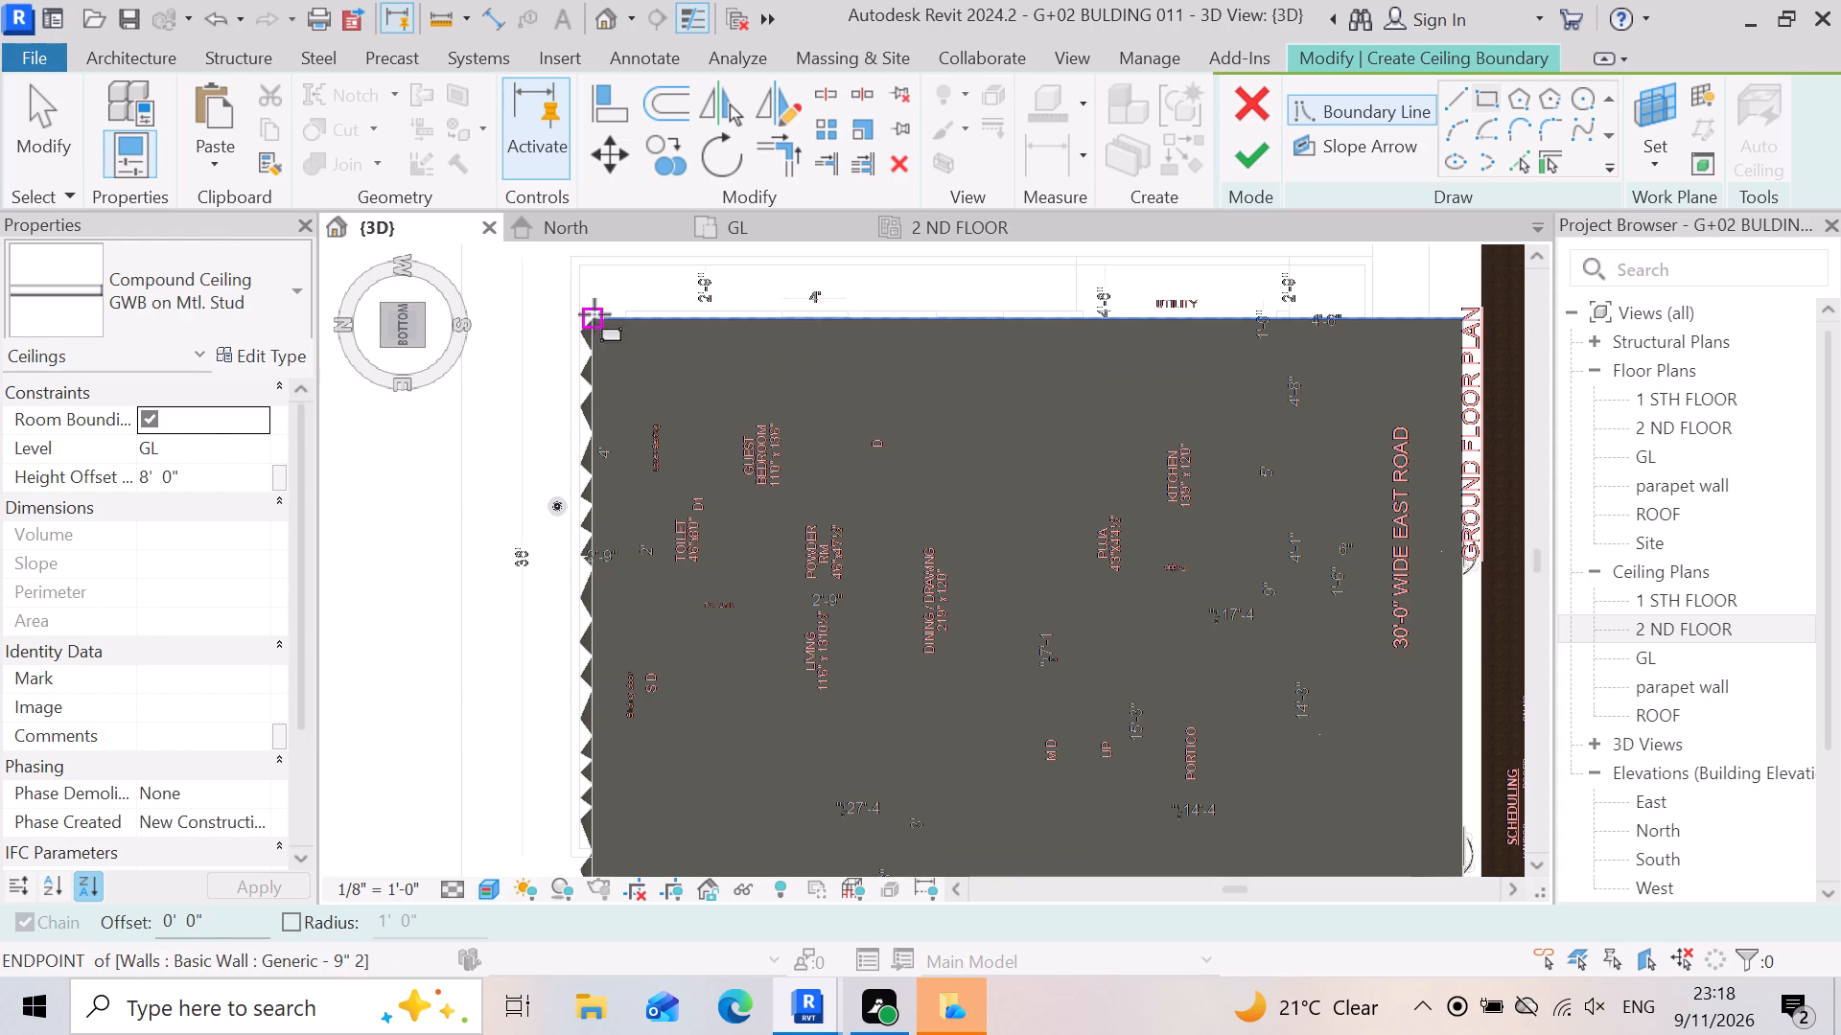
left_click(594, 315)
scroll(896, 594, "down", 4)
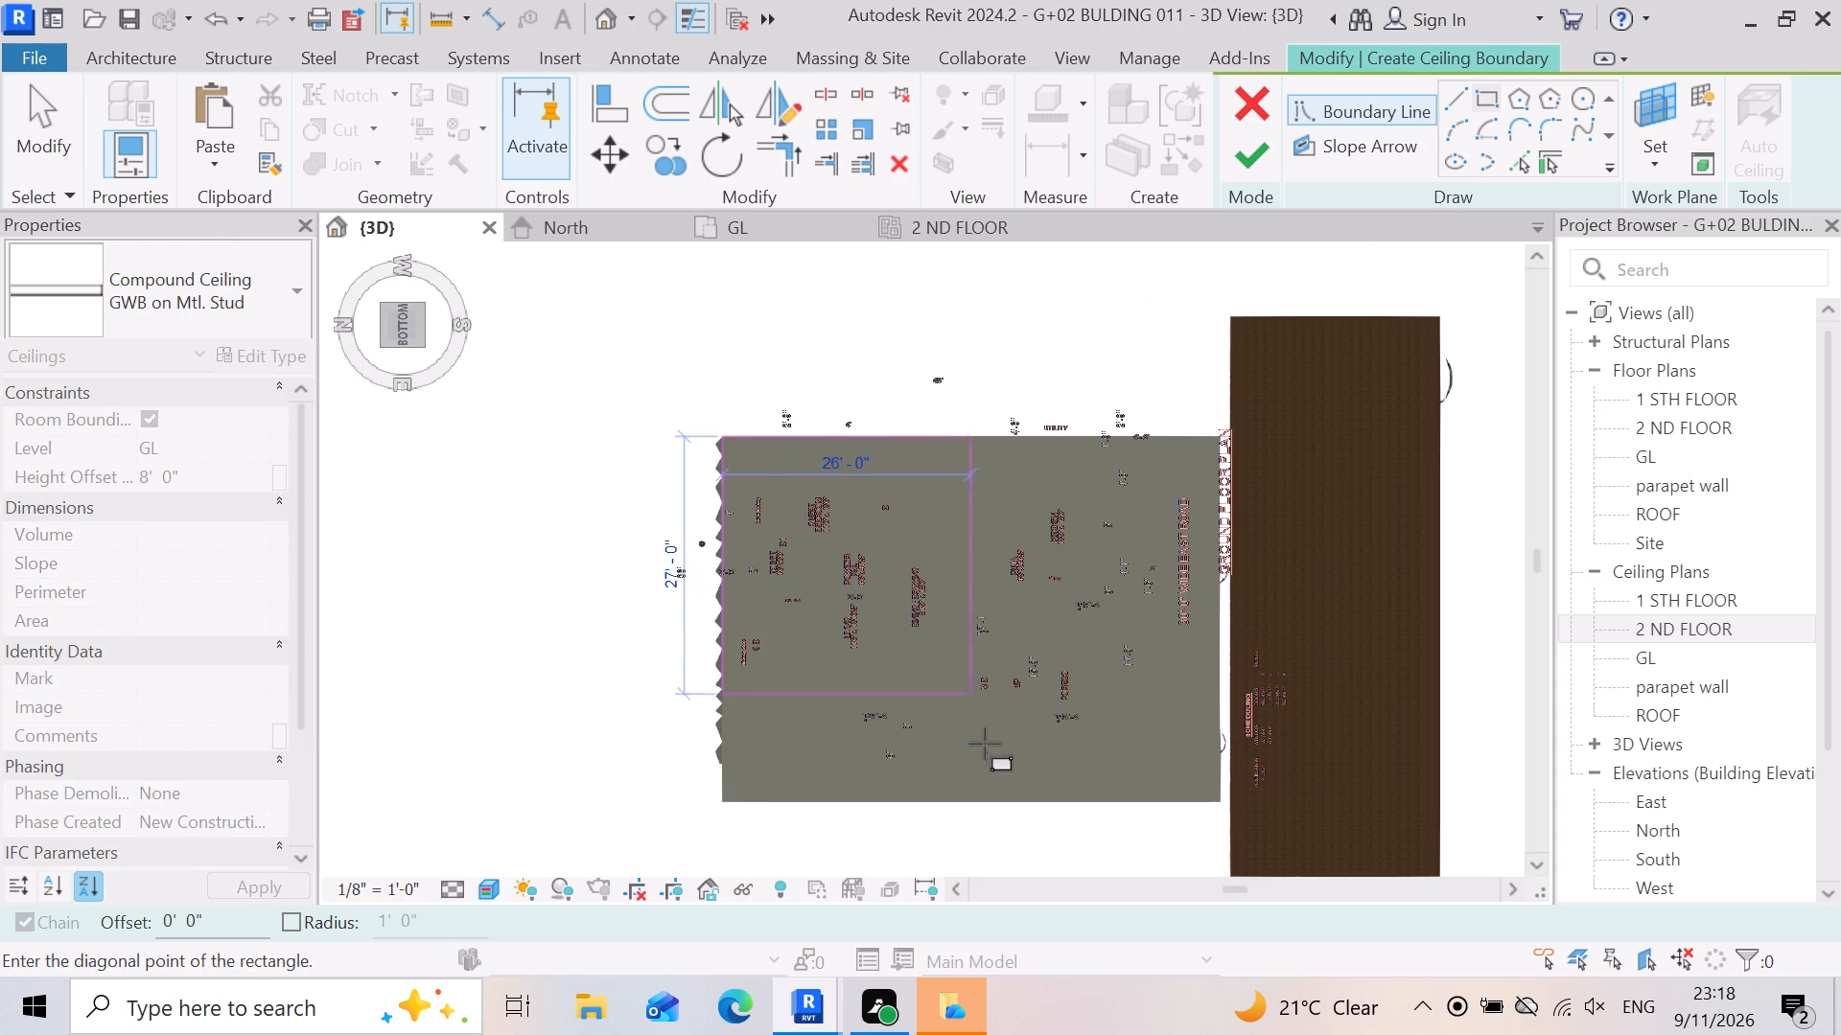
scroll(1216, 810, "up", 6)
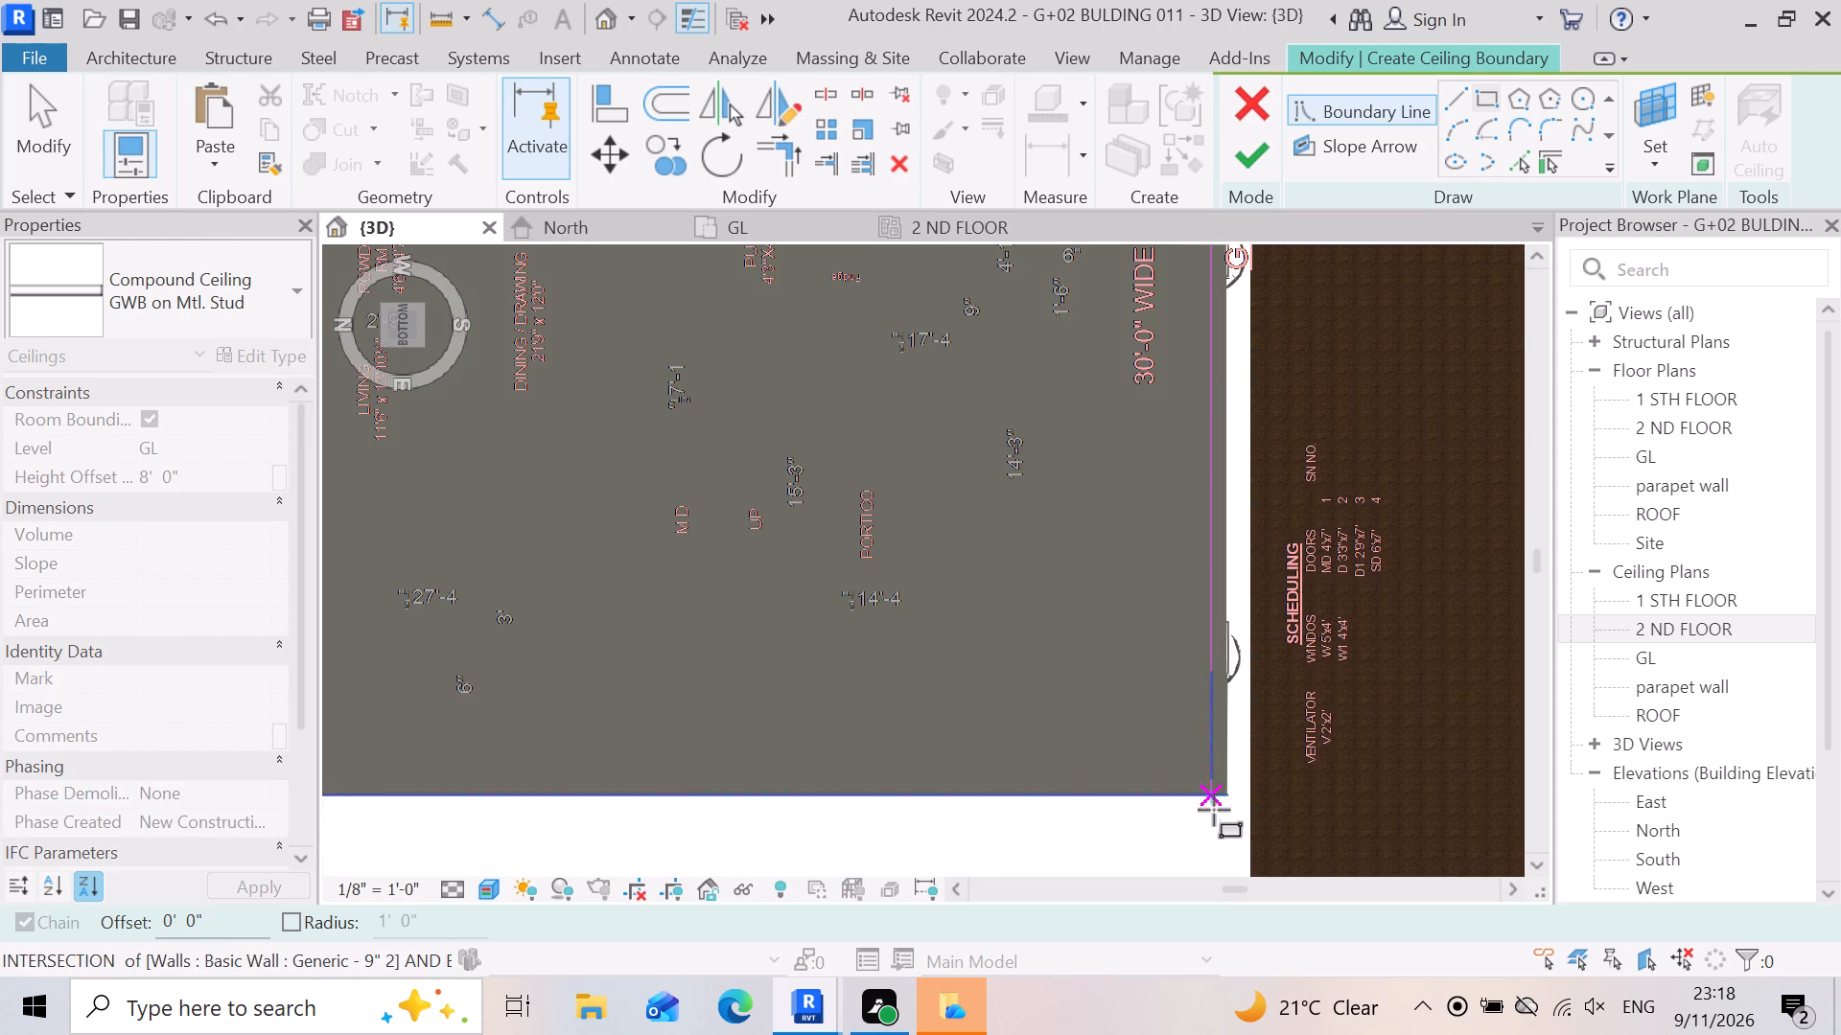
scroll(1250, 827, "up", 5)
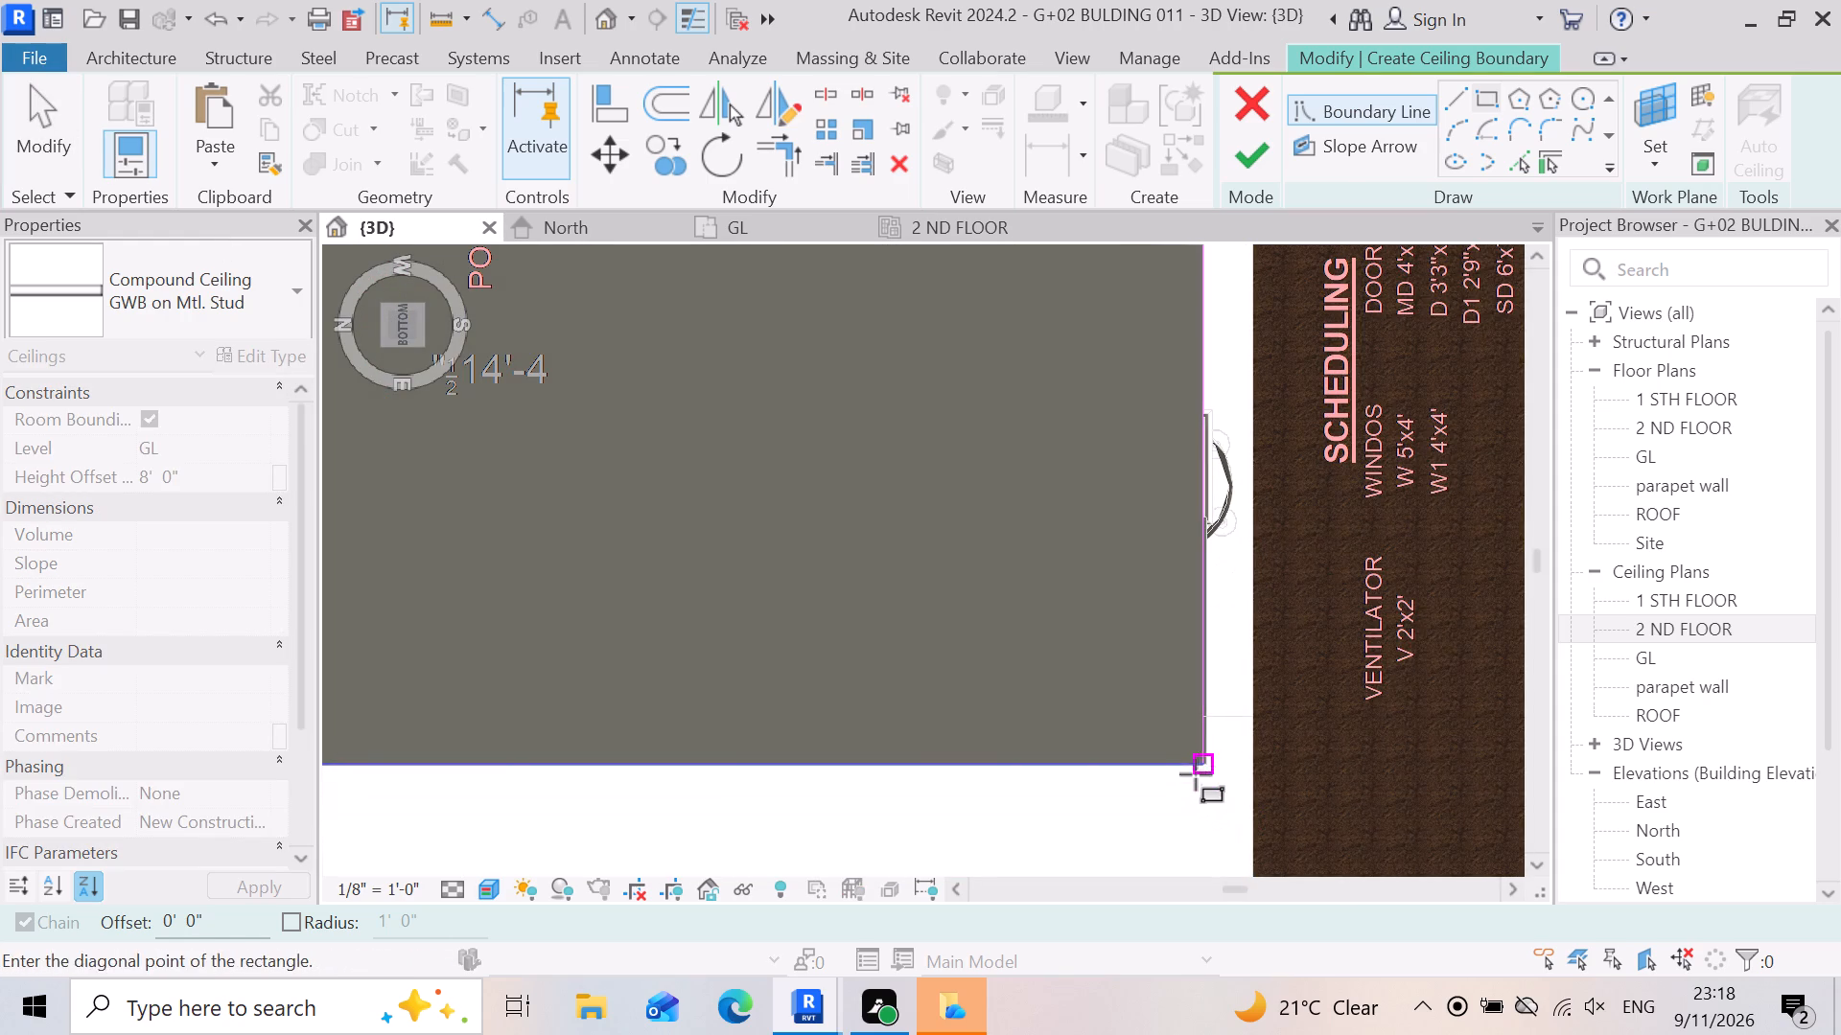
left_click(1197, 768)
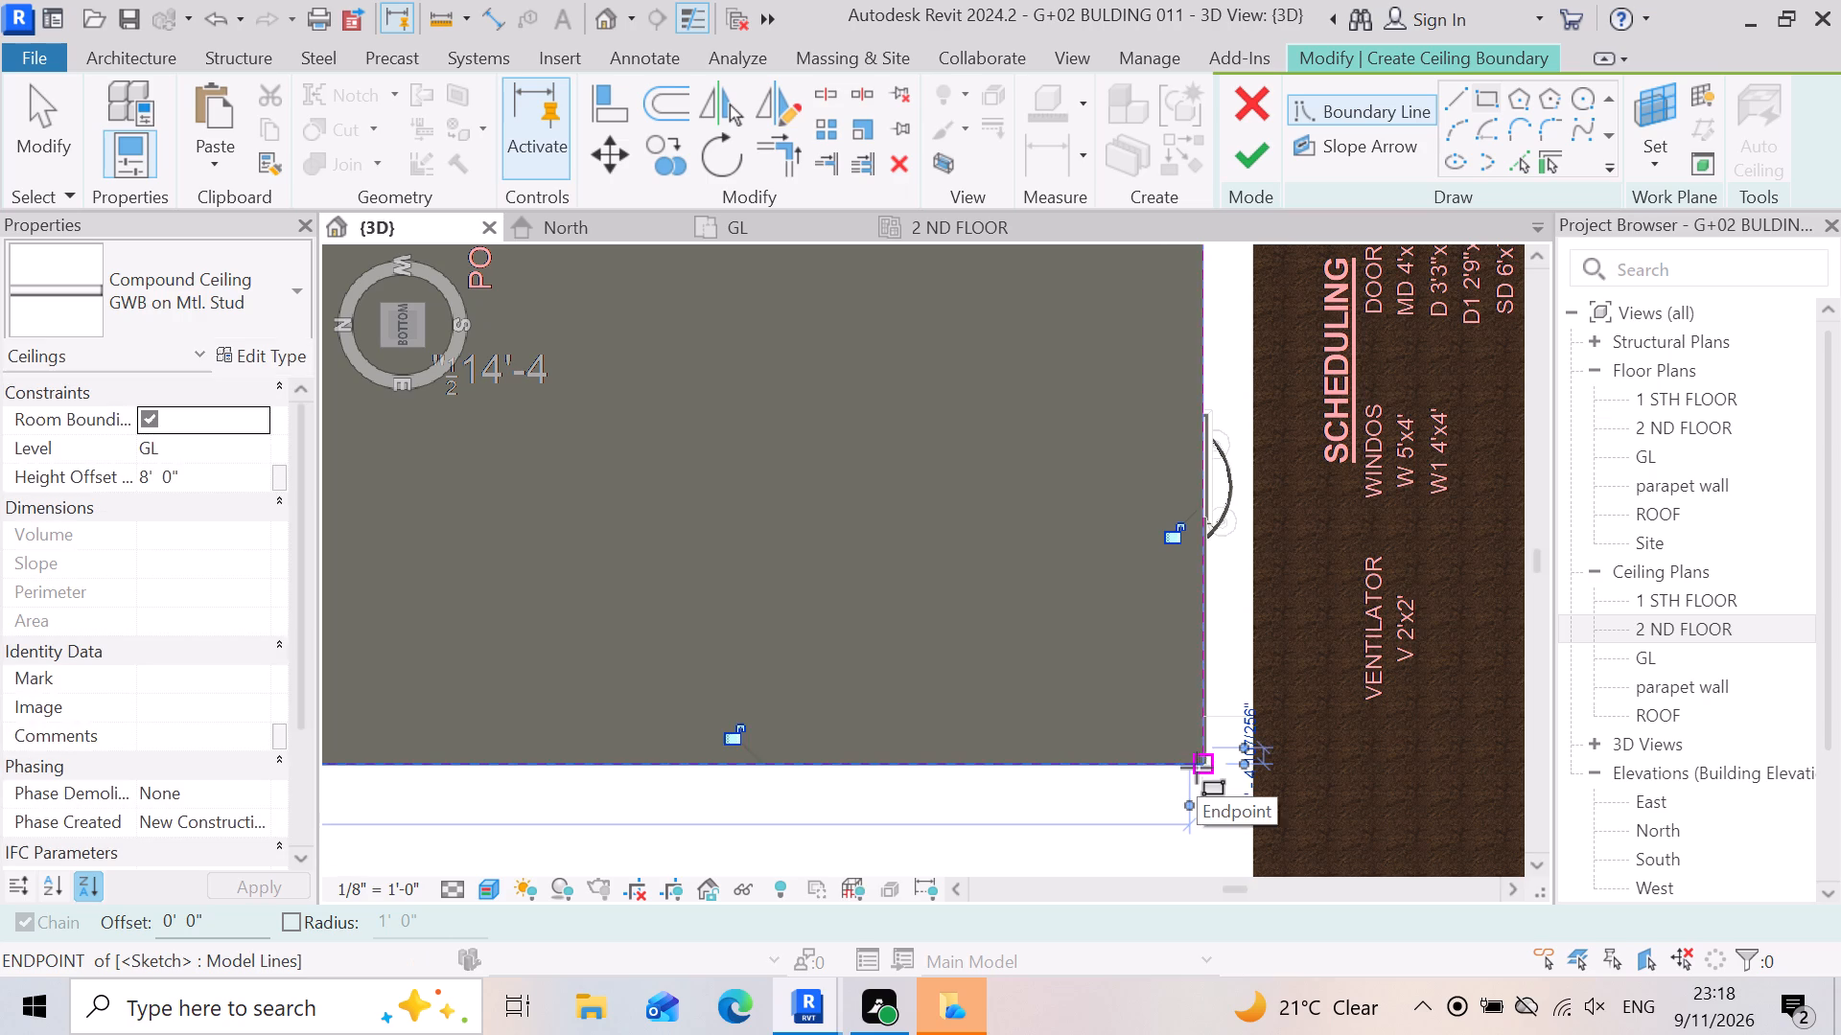
scroll(1177, 718, "down", 9)
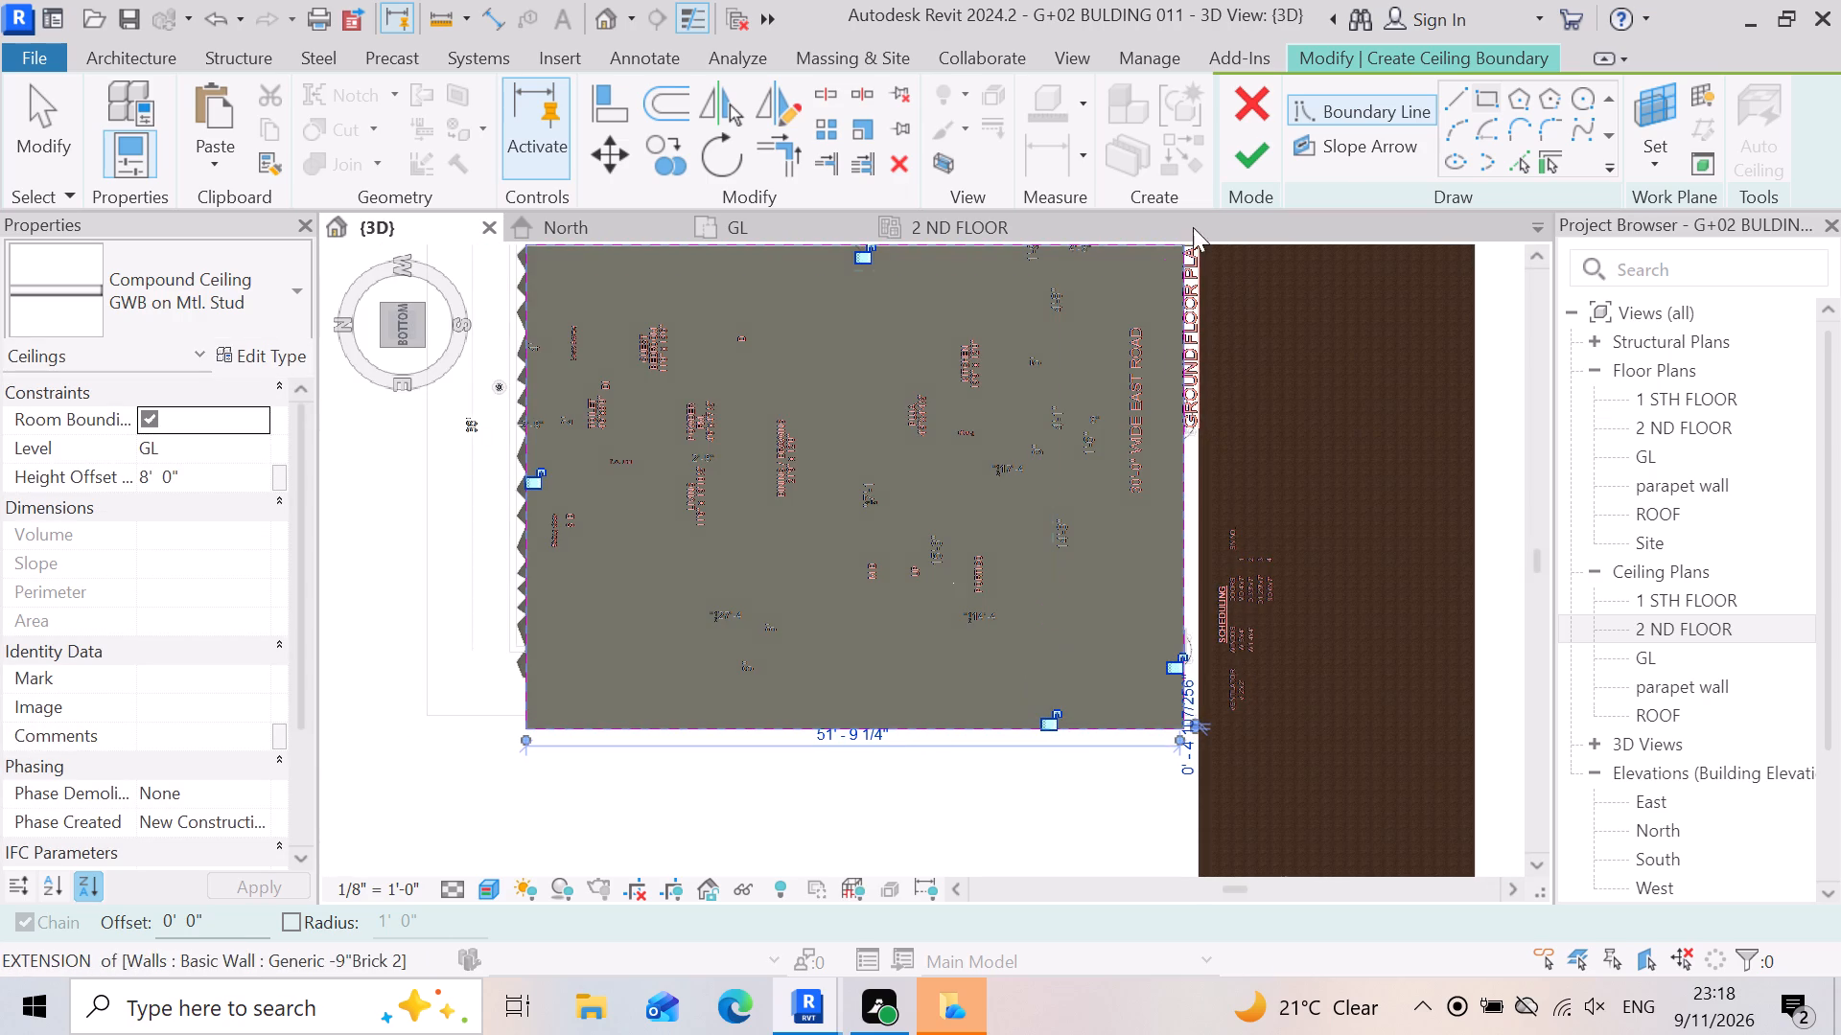
left_click(1240, 157)
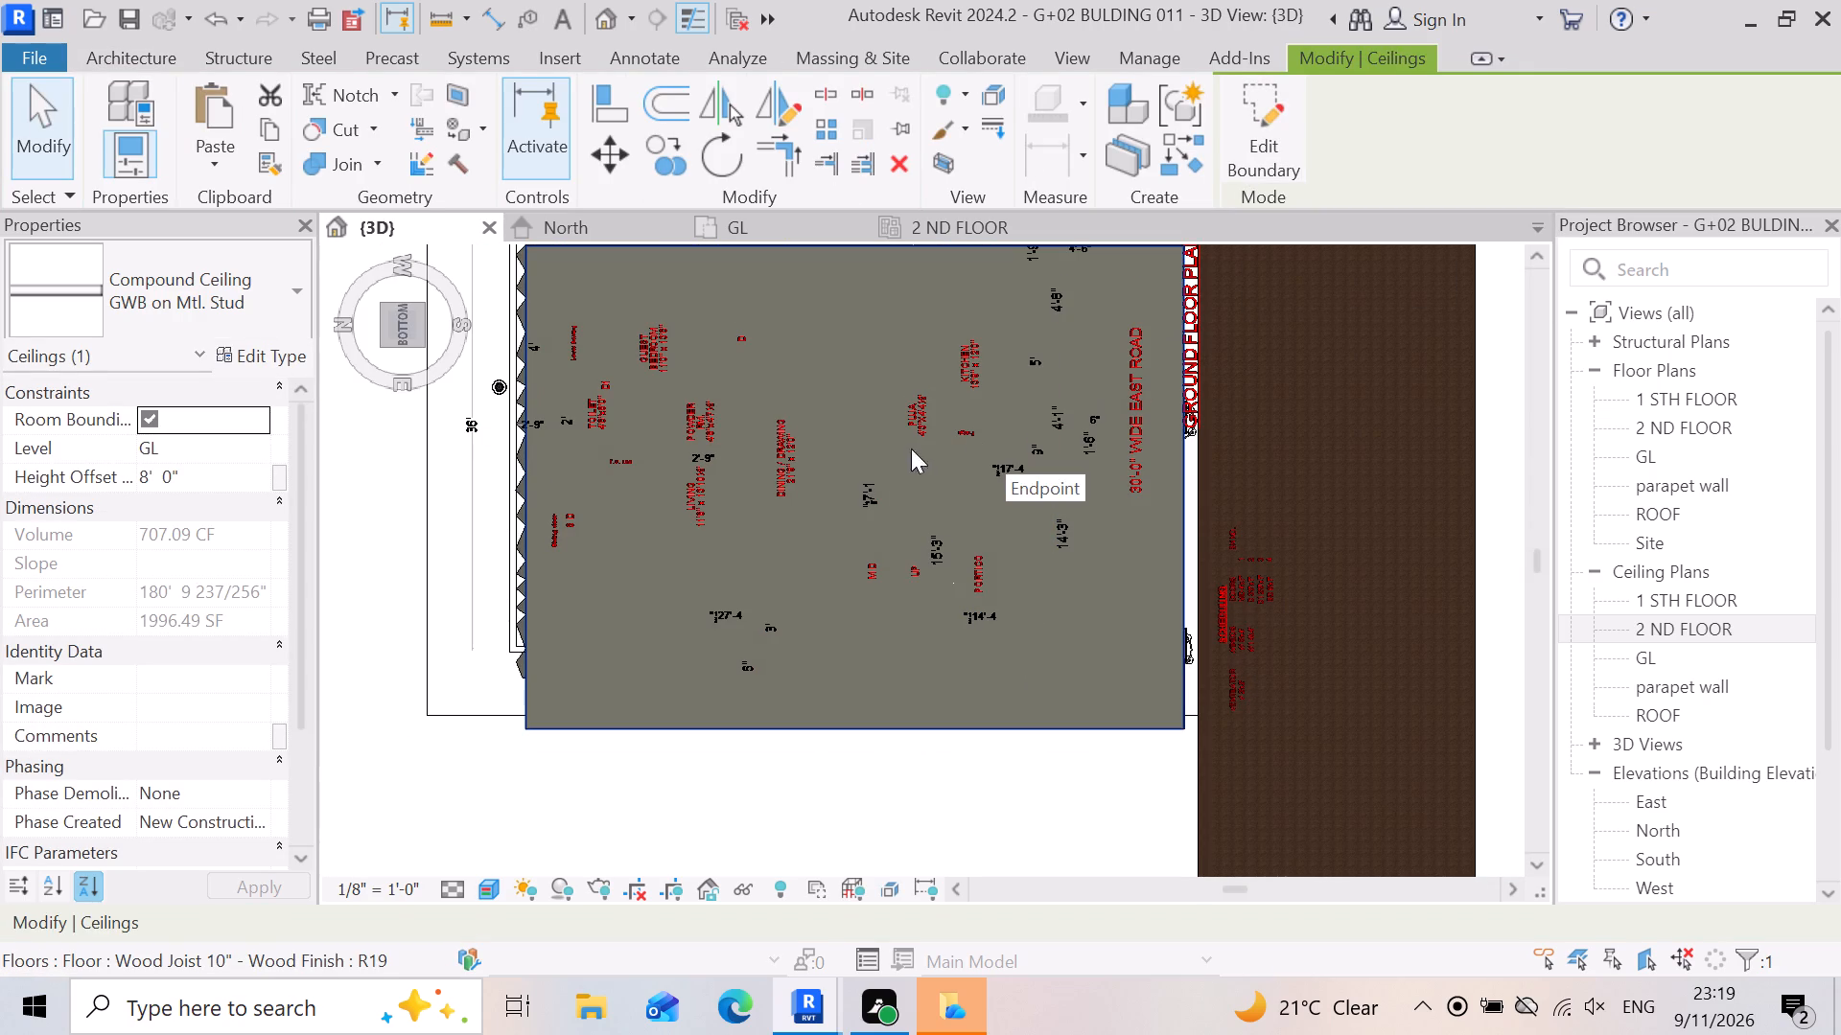
Examine the underside of the ground floor slab and its edges in the bottom 3D view.
scroll(949, 463, "down", 4)
scroll(805, 397, "up", 1)
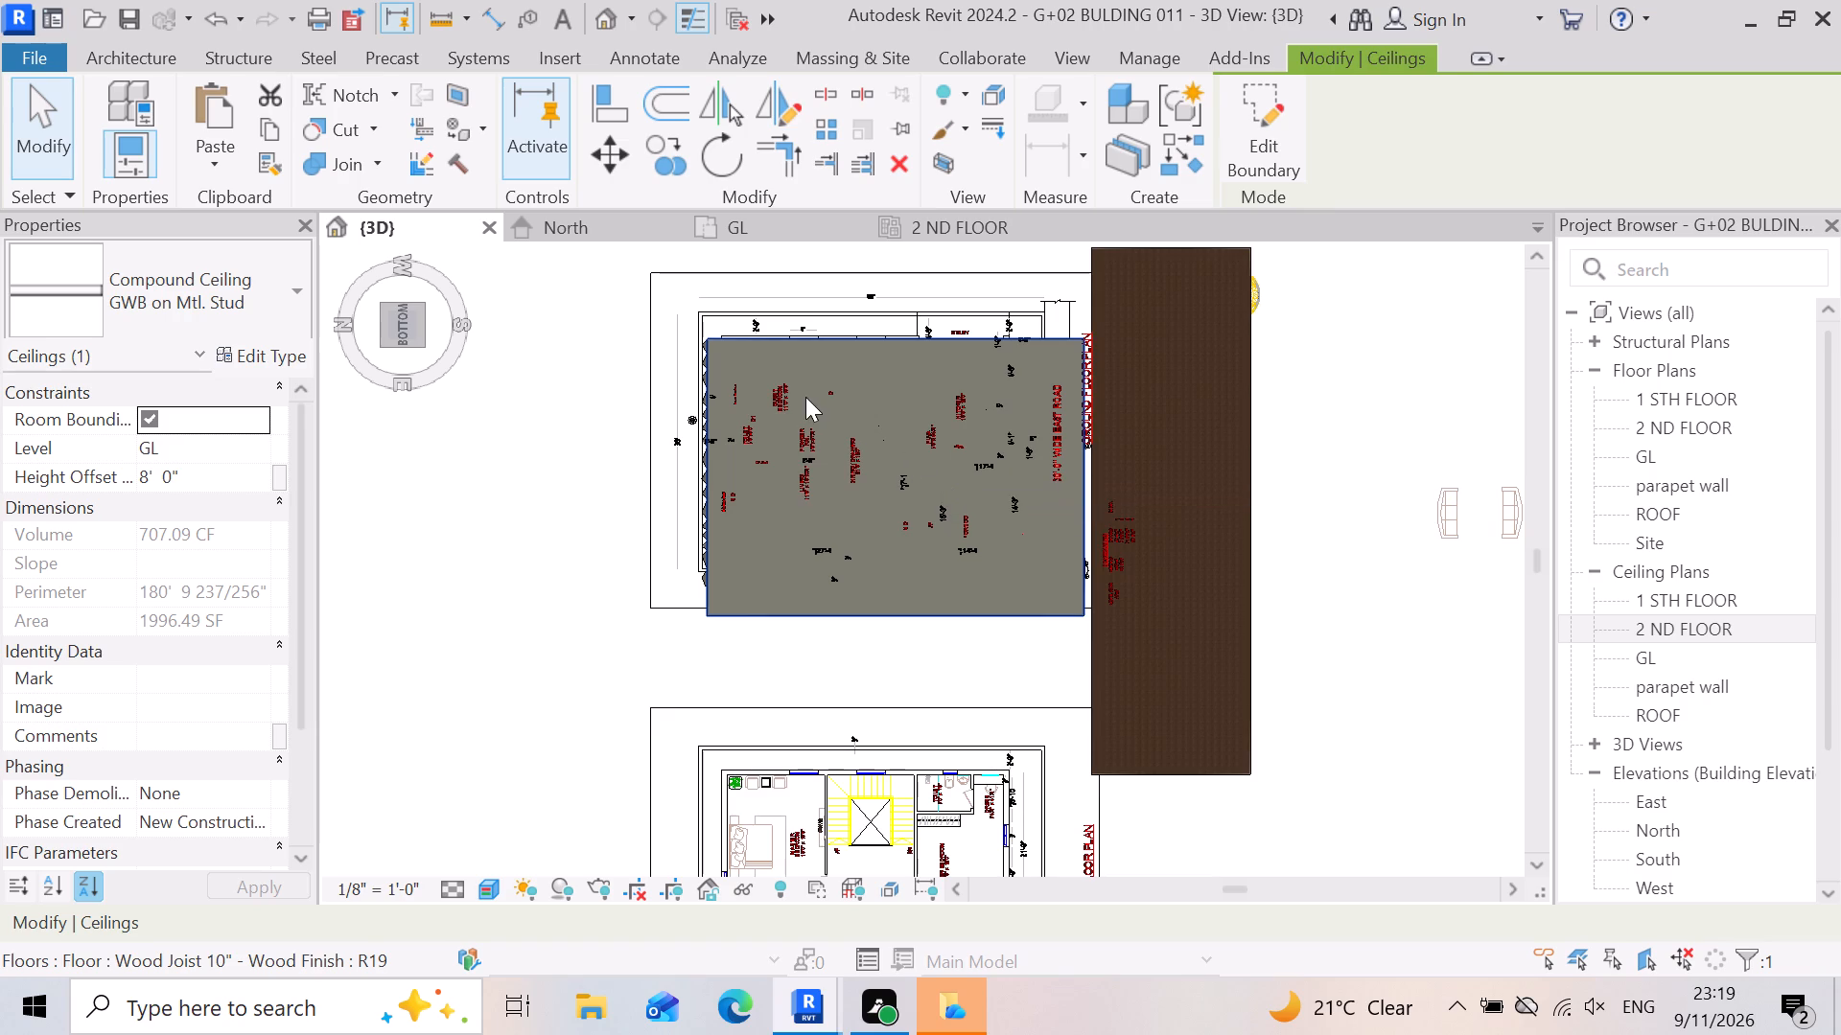
scroll(805, 397, "up", 2)
scroll(715, 334, "up", 6)
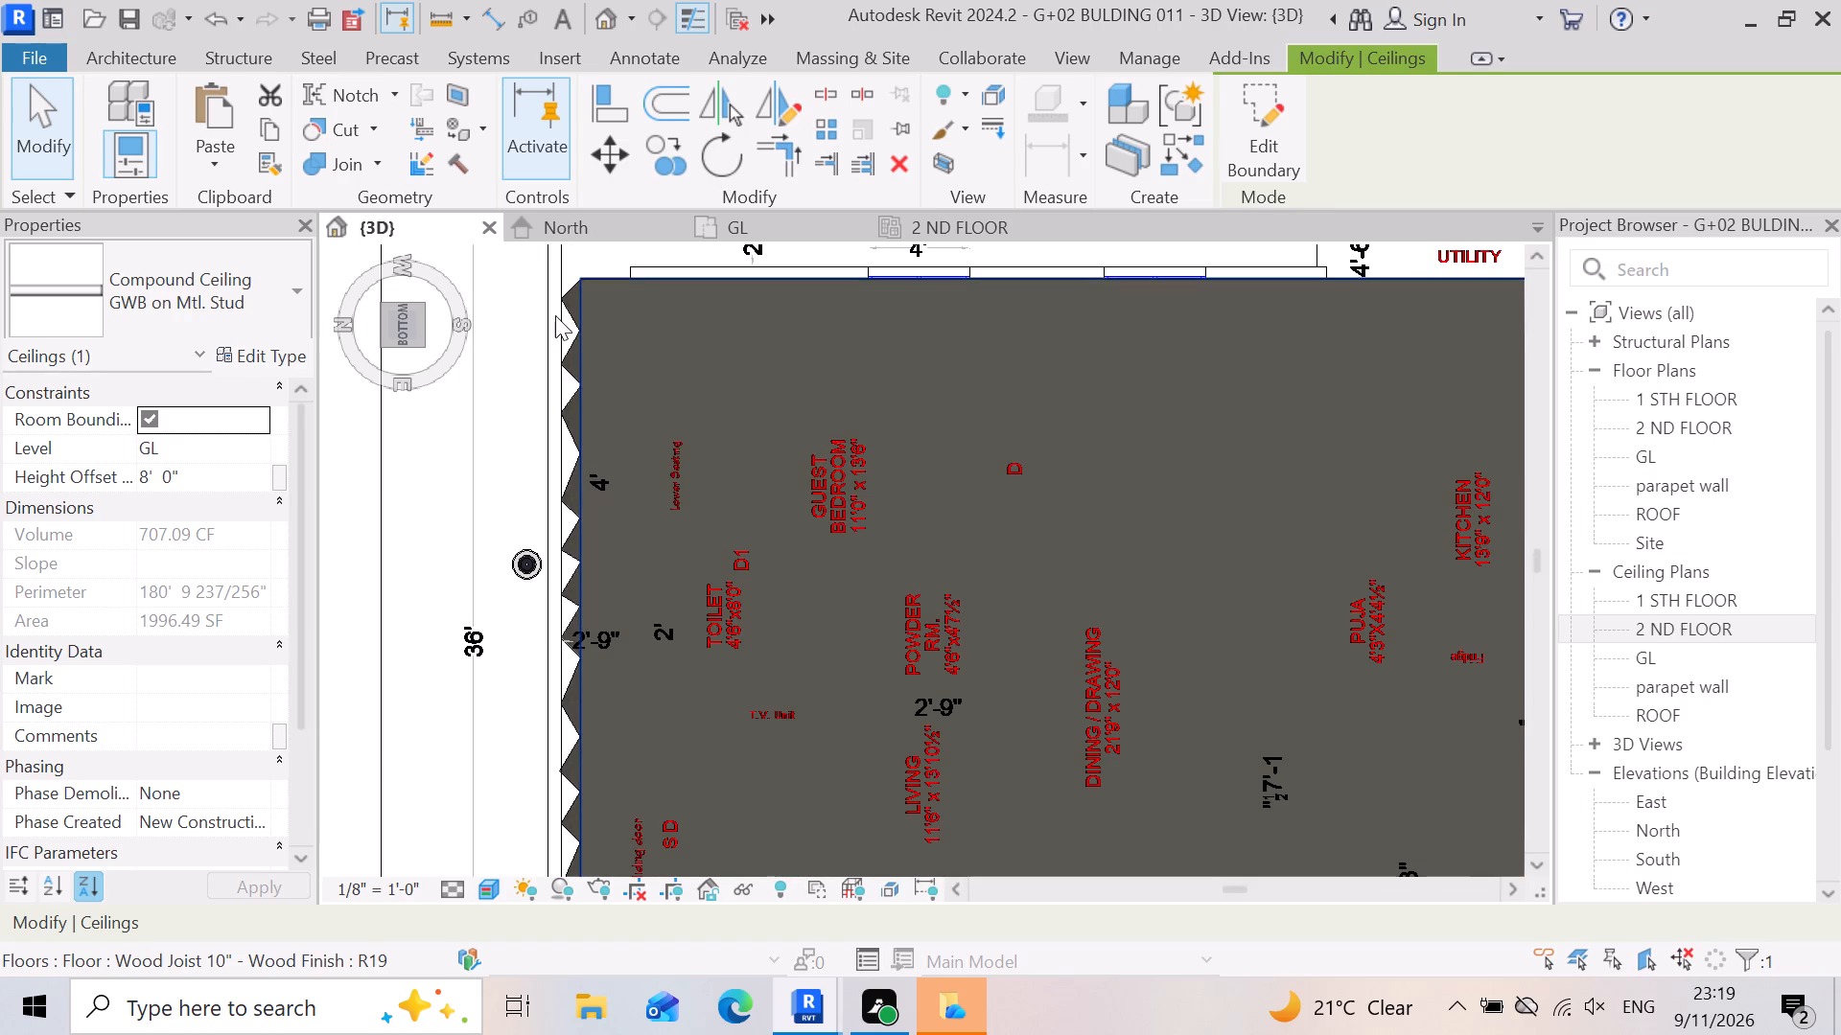
scroll(637, 310, "down", 7)
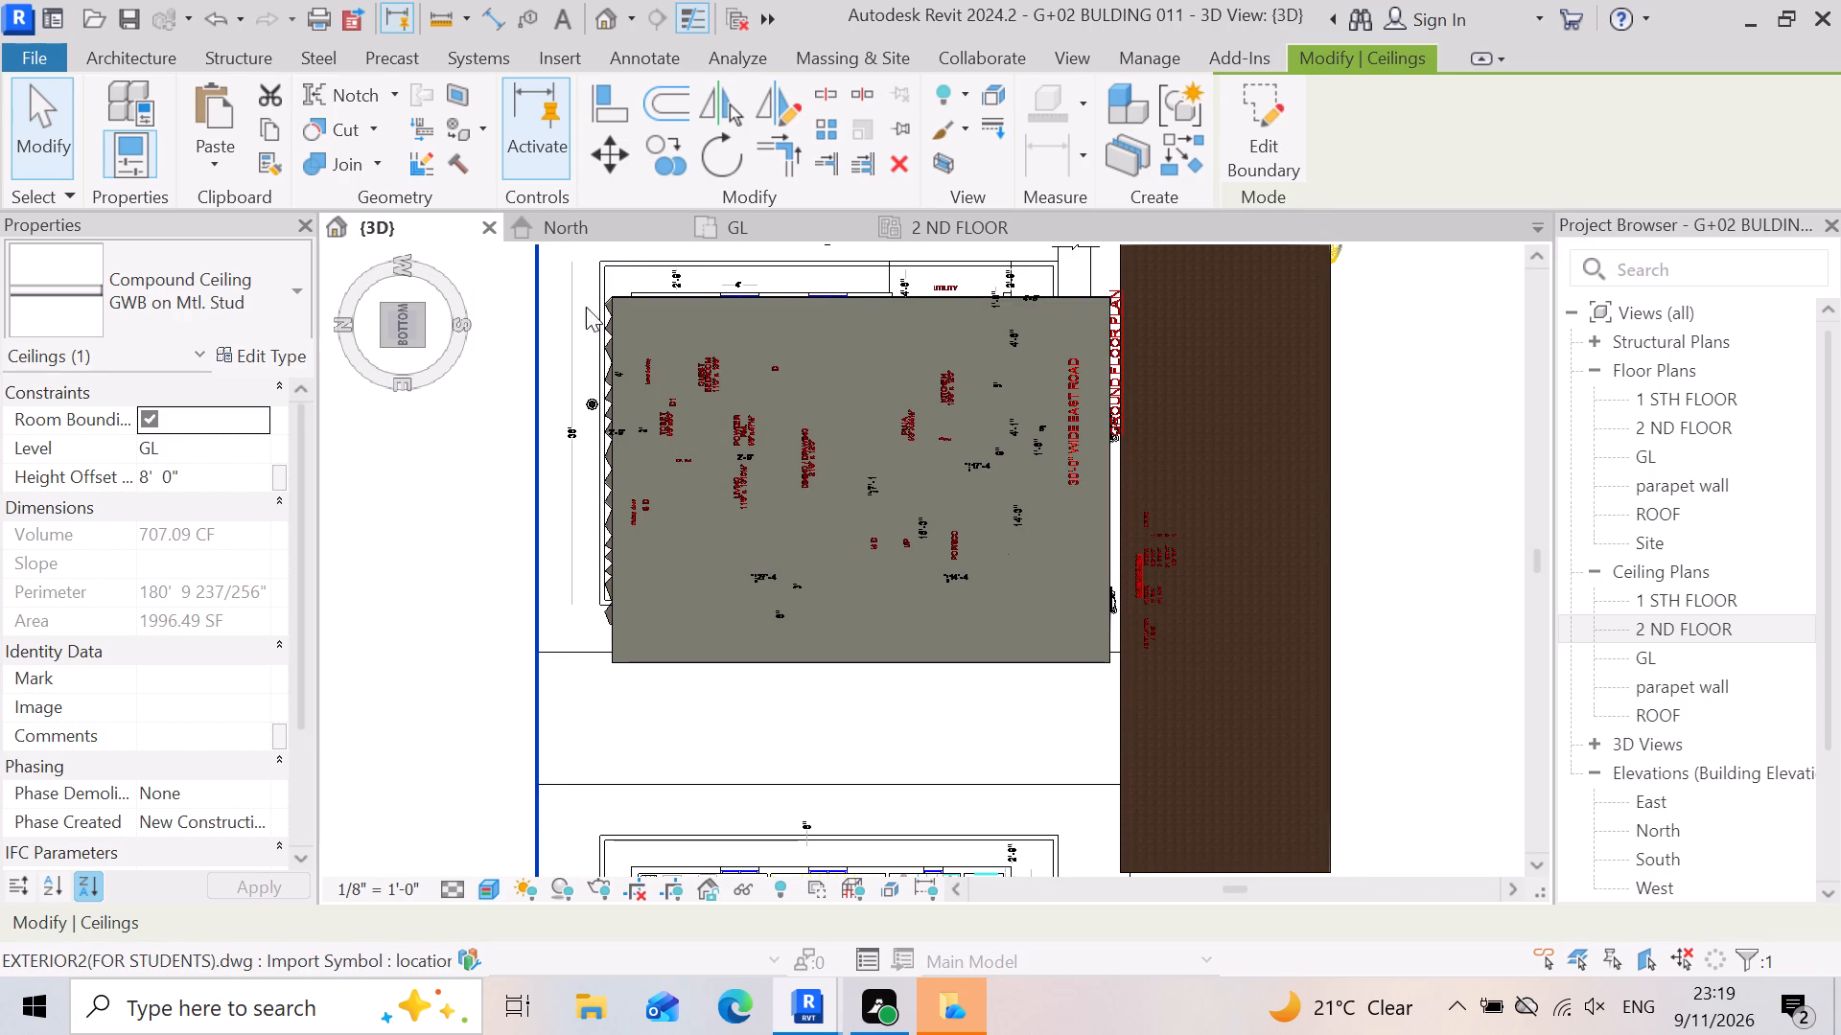
scroll(637, 51, "up", 3)
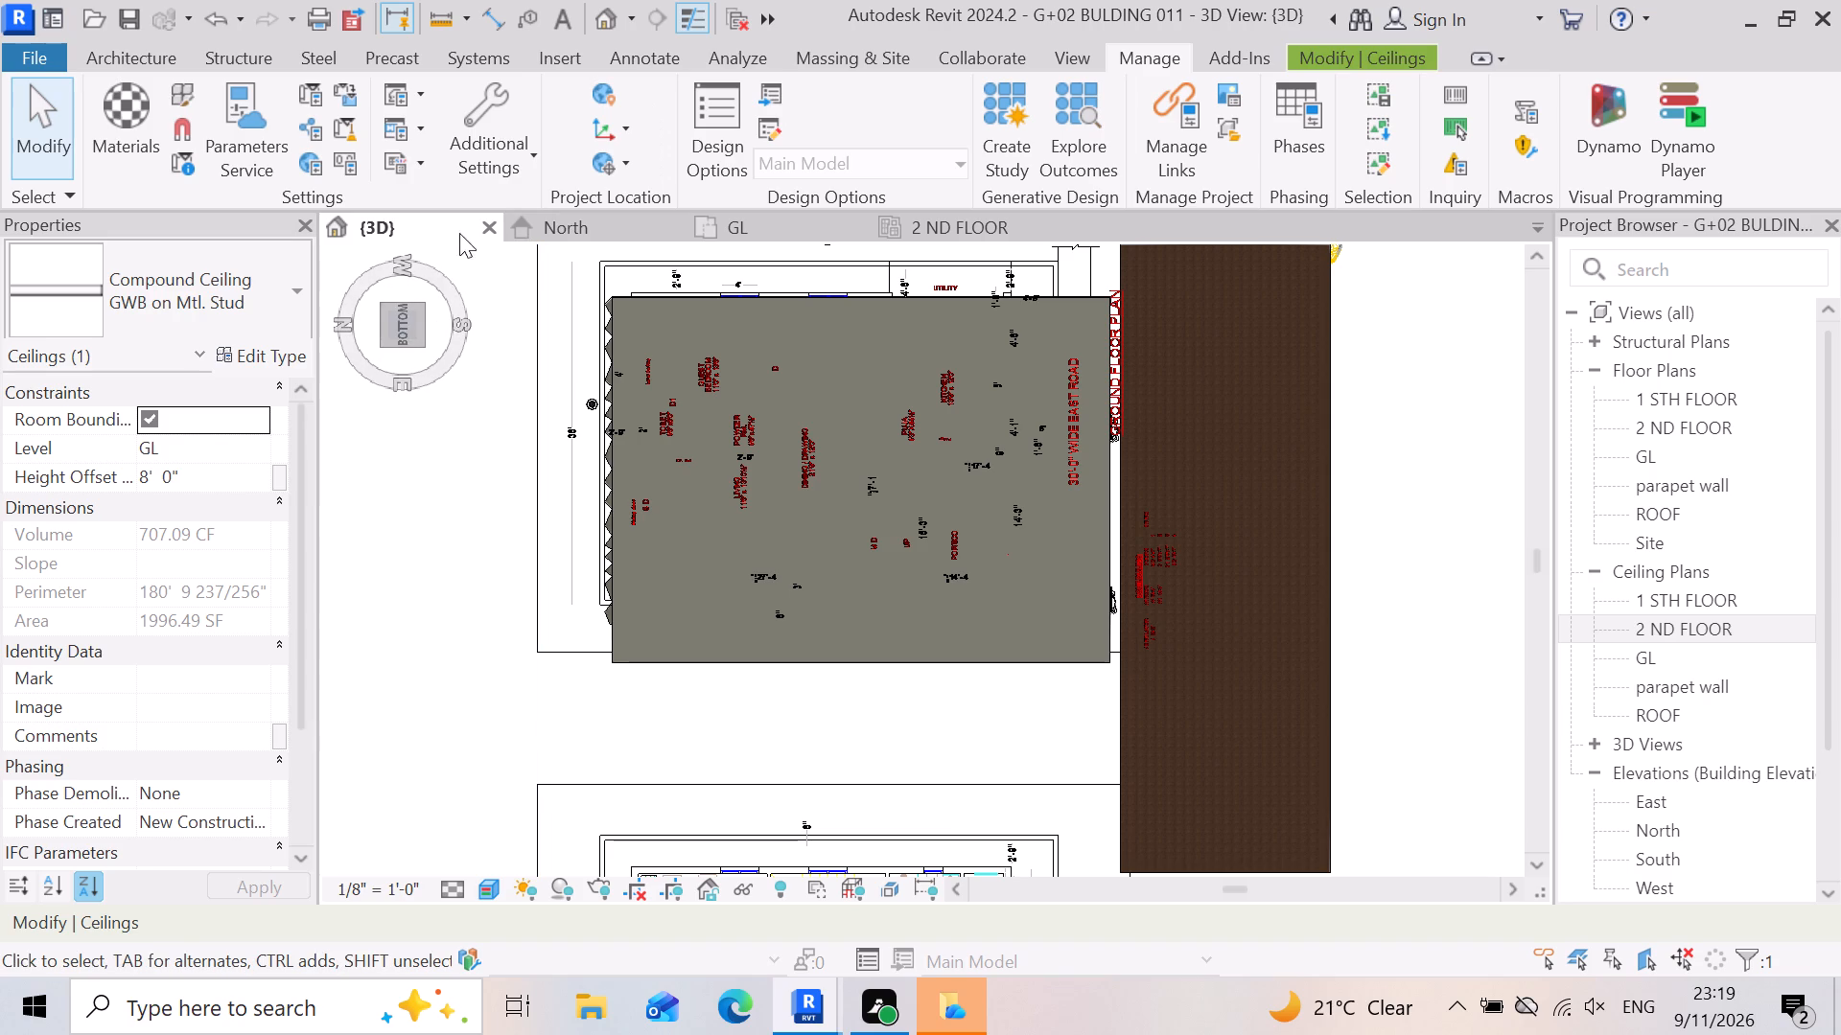
left_click(98, 44)
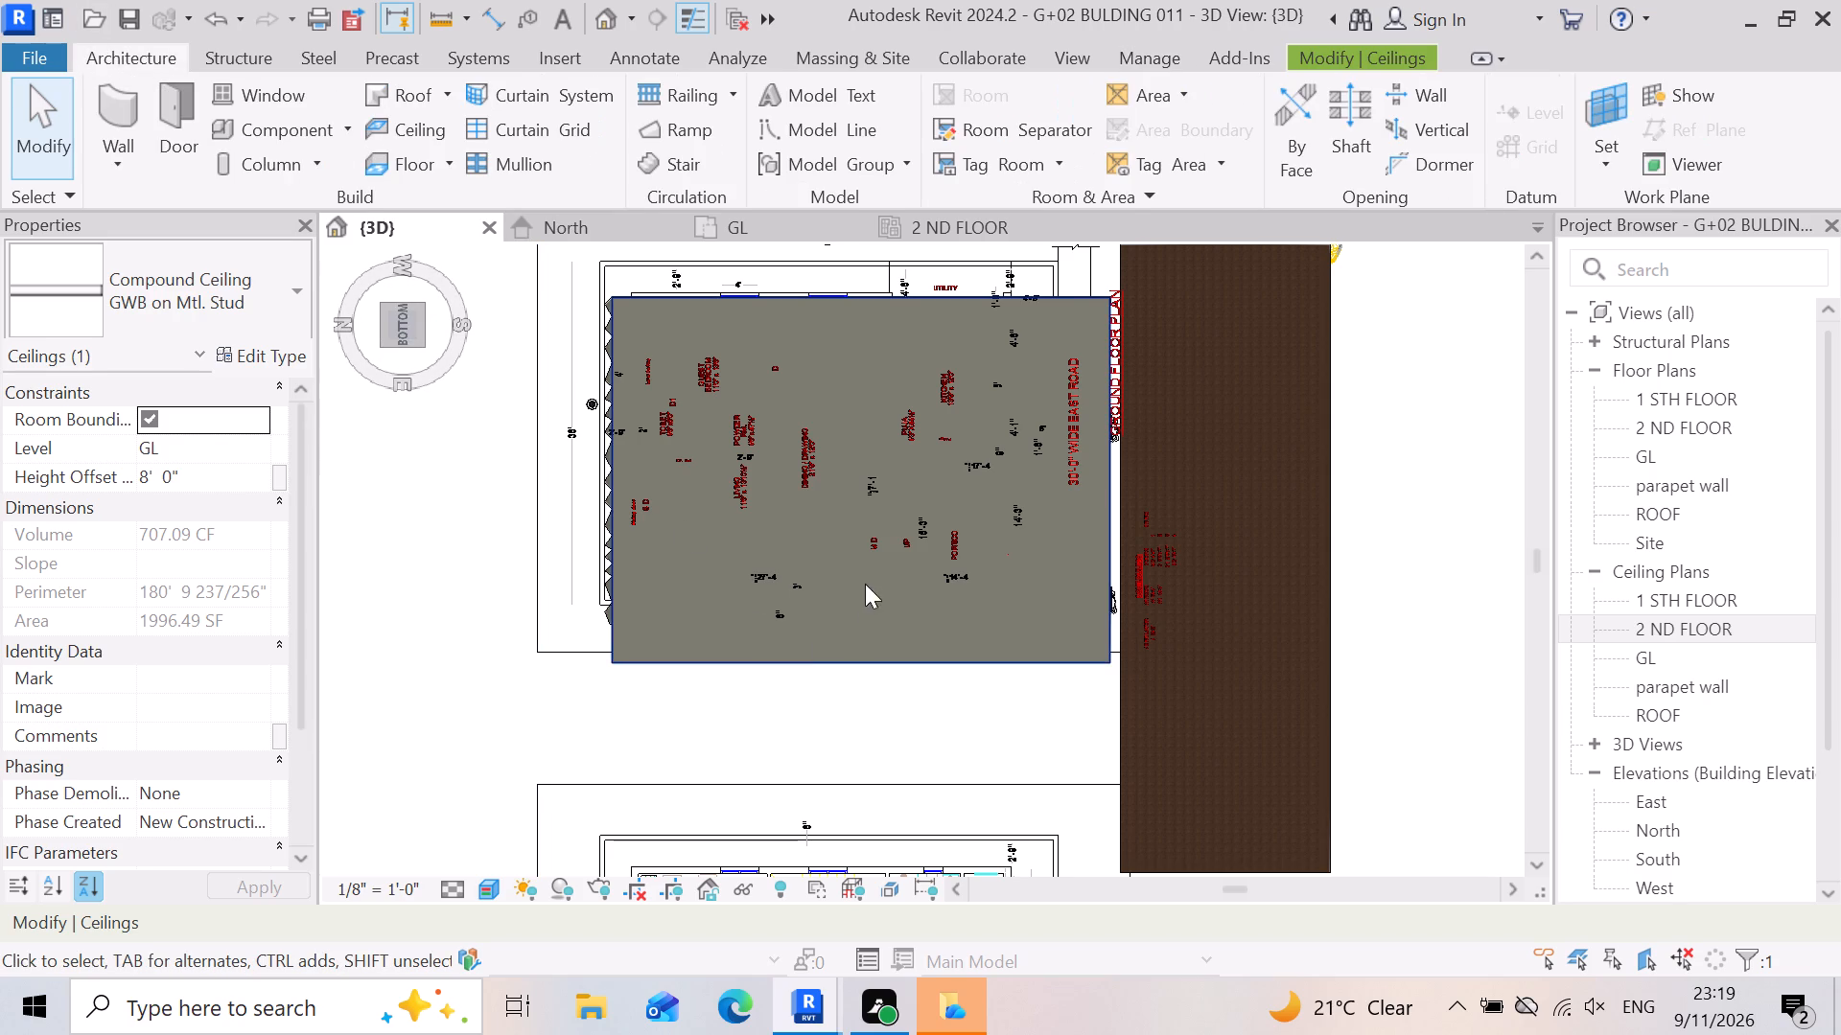
left_click(879, 563)
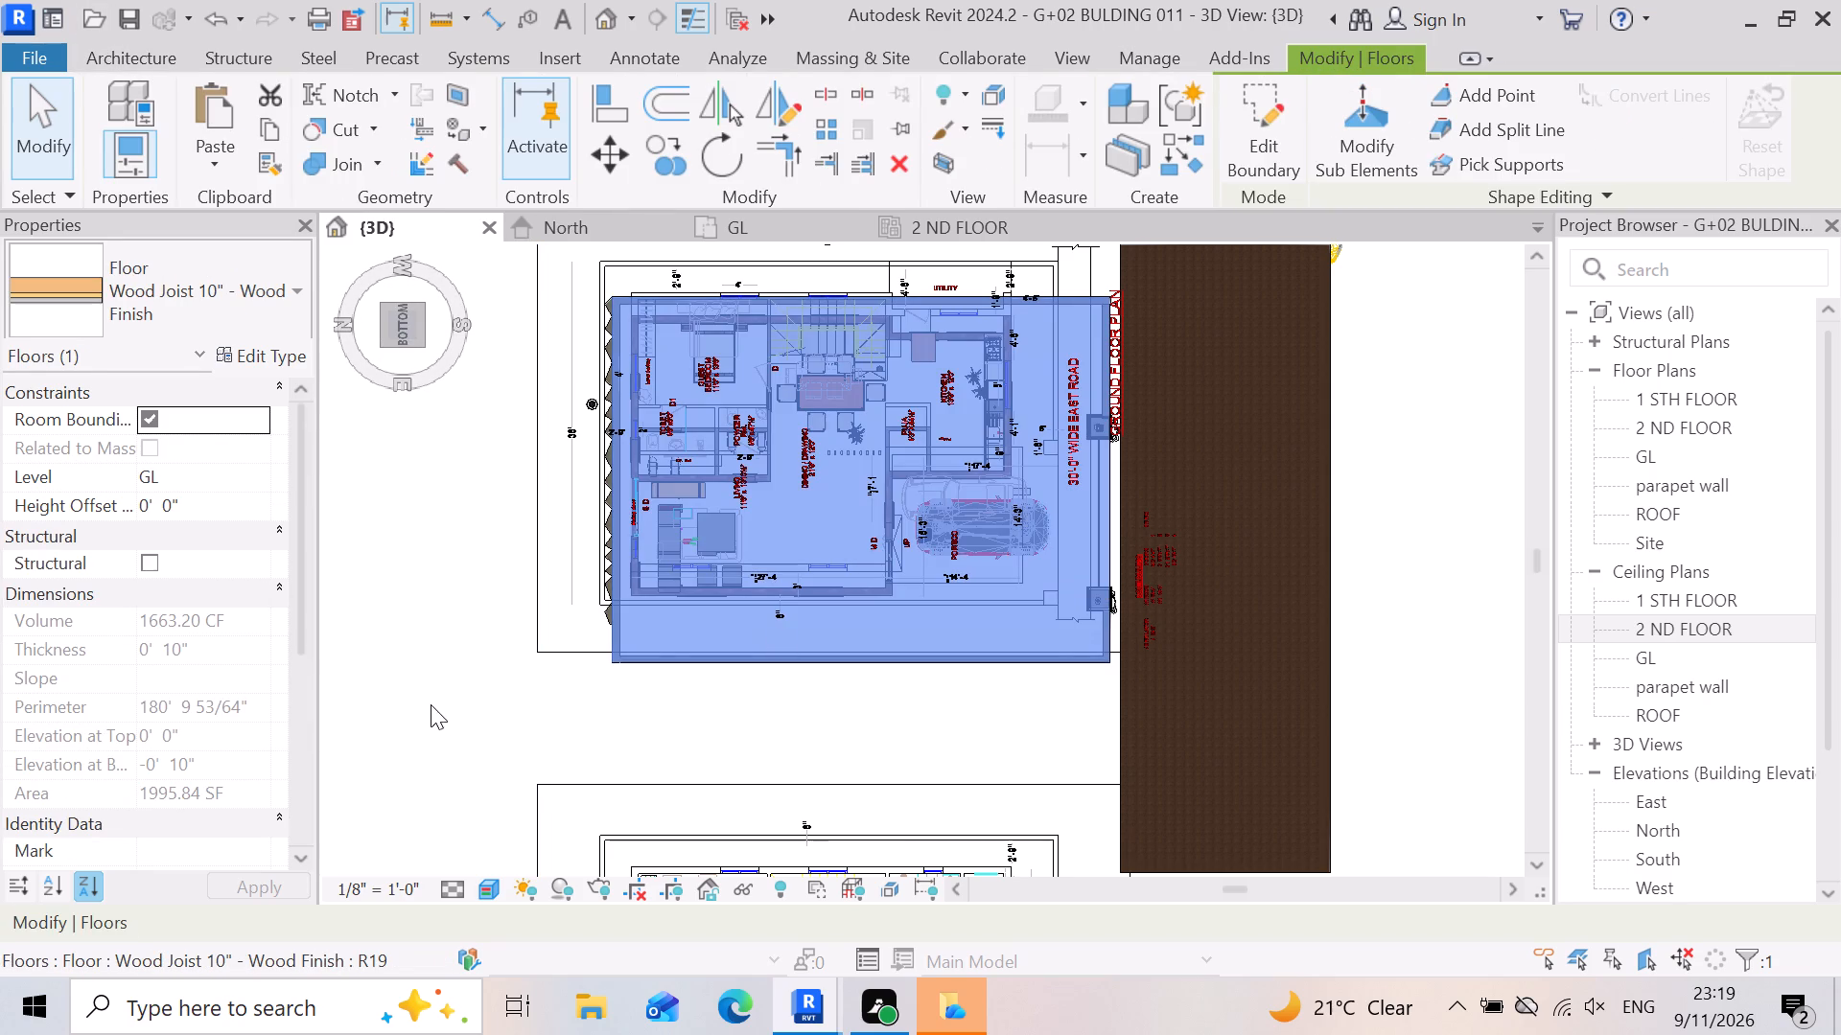
left_click(415, 696)
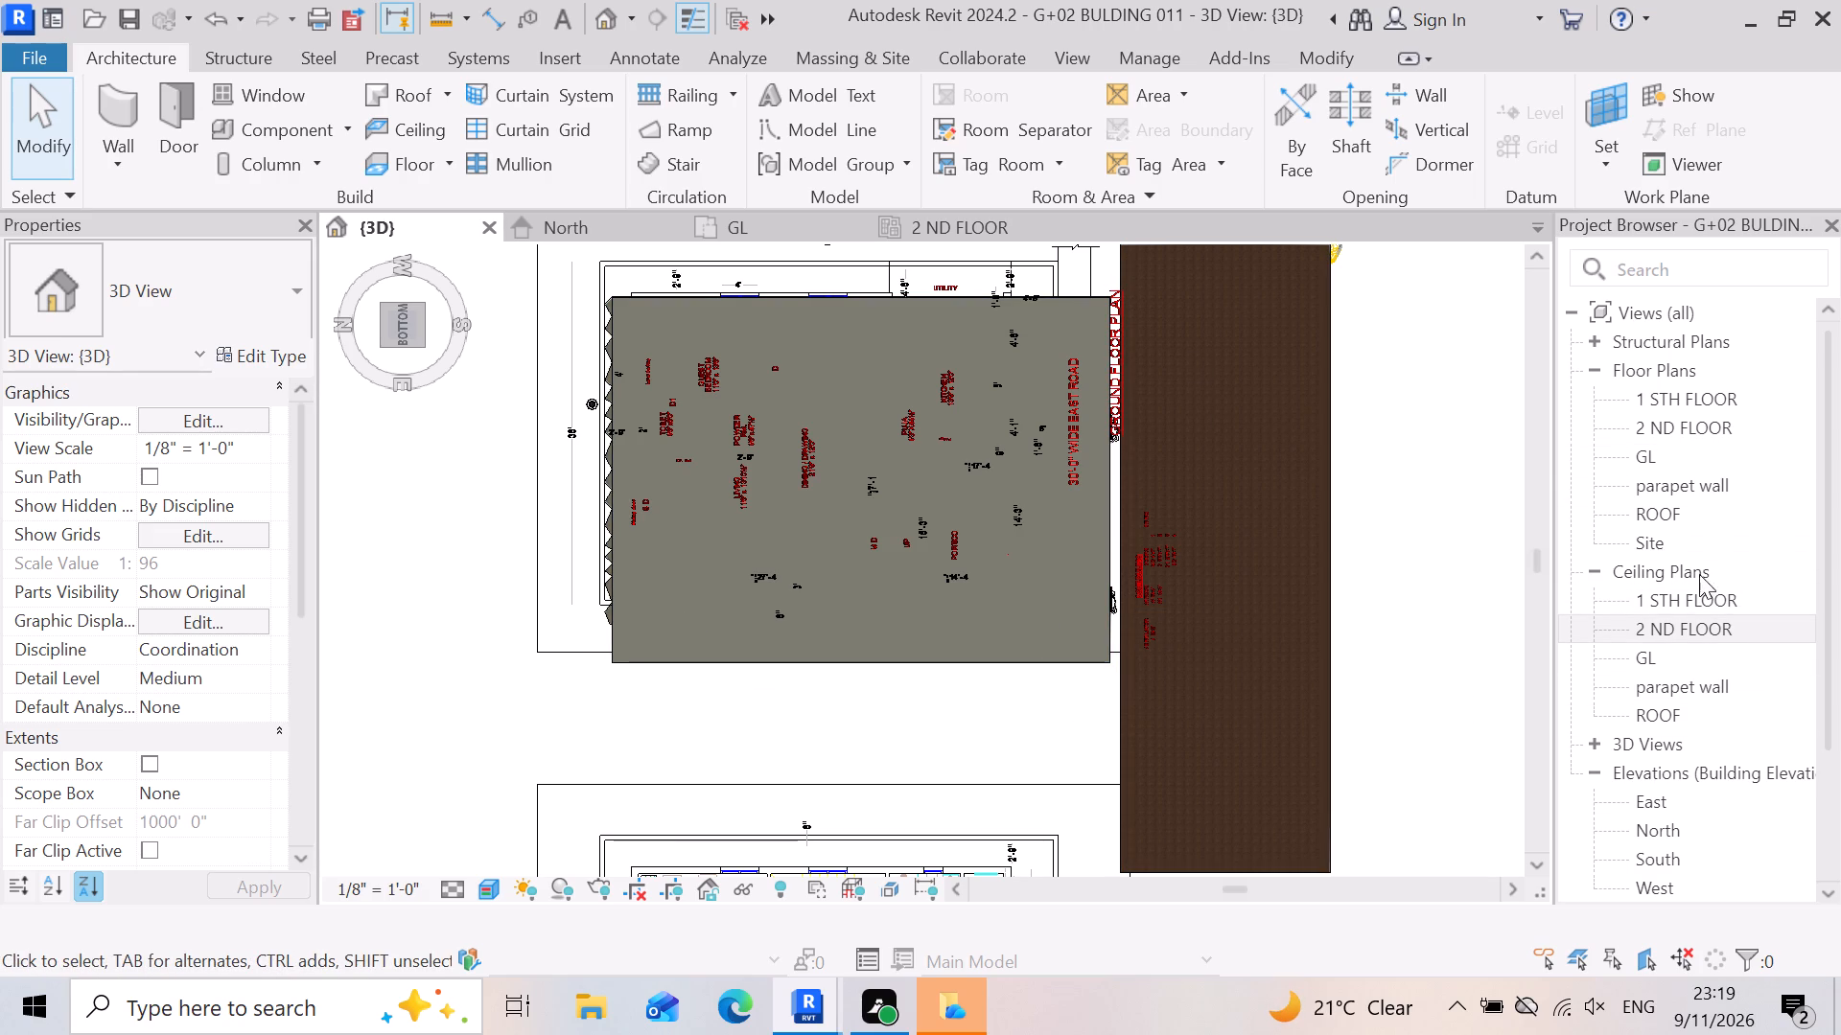
Open the 1 STH FLOOR and GL reflected ceiling plans and look over the GL layout.
double_click(1679, 598)
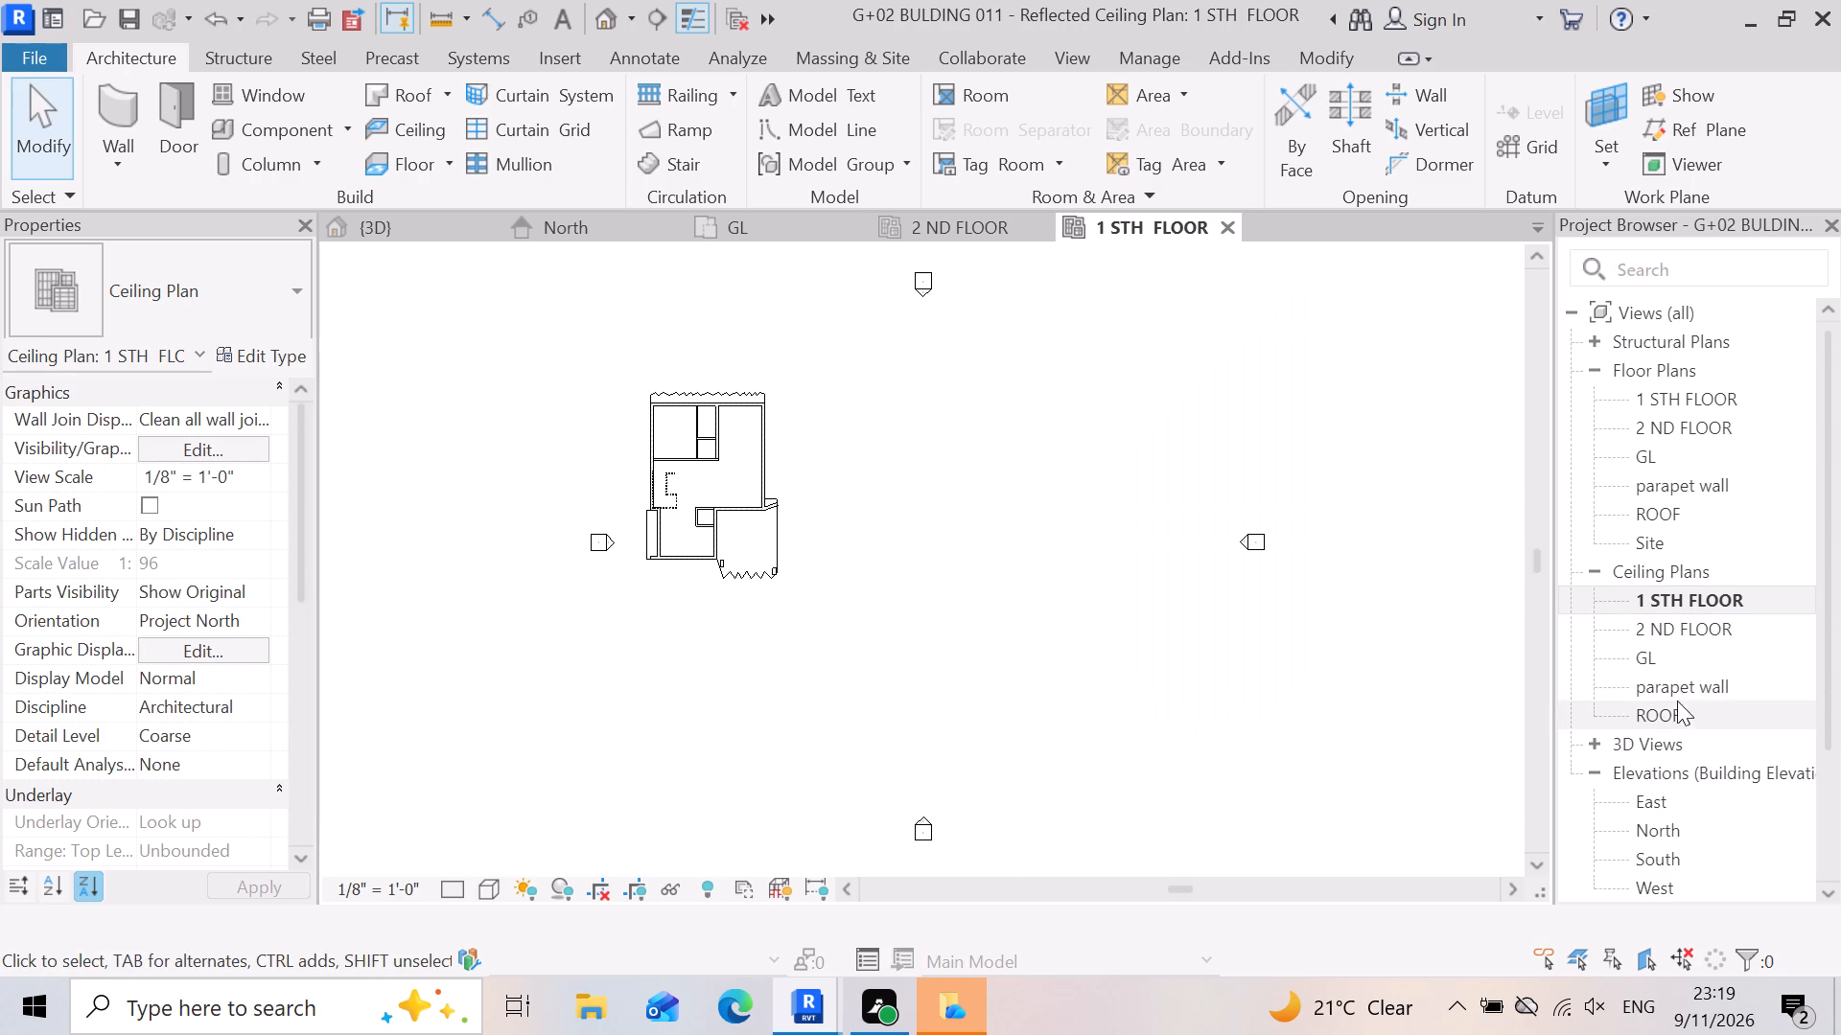
double_click(1668, 659)
scroll(674, 476, "up", 2)
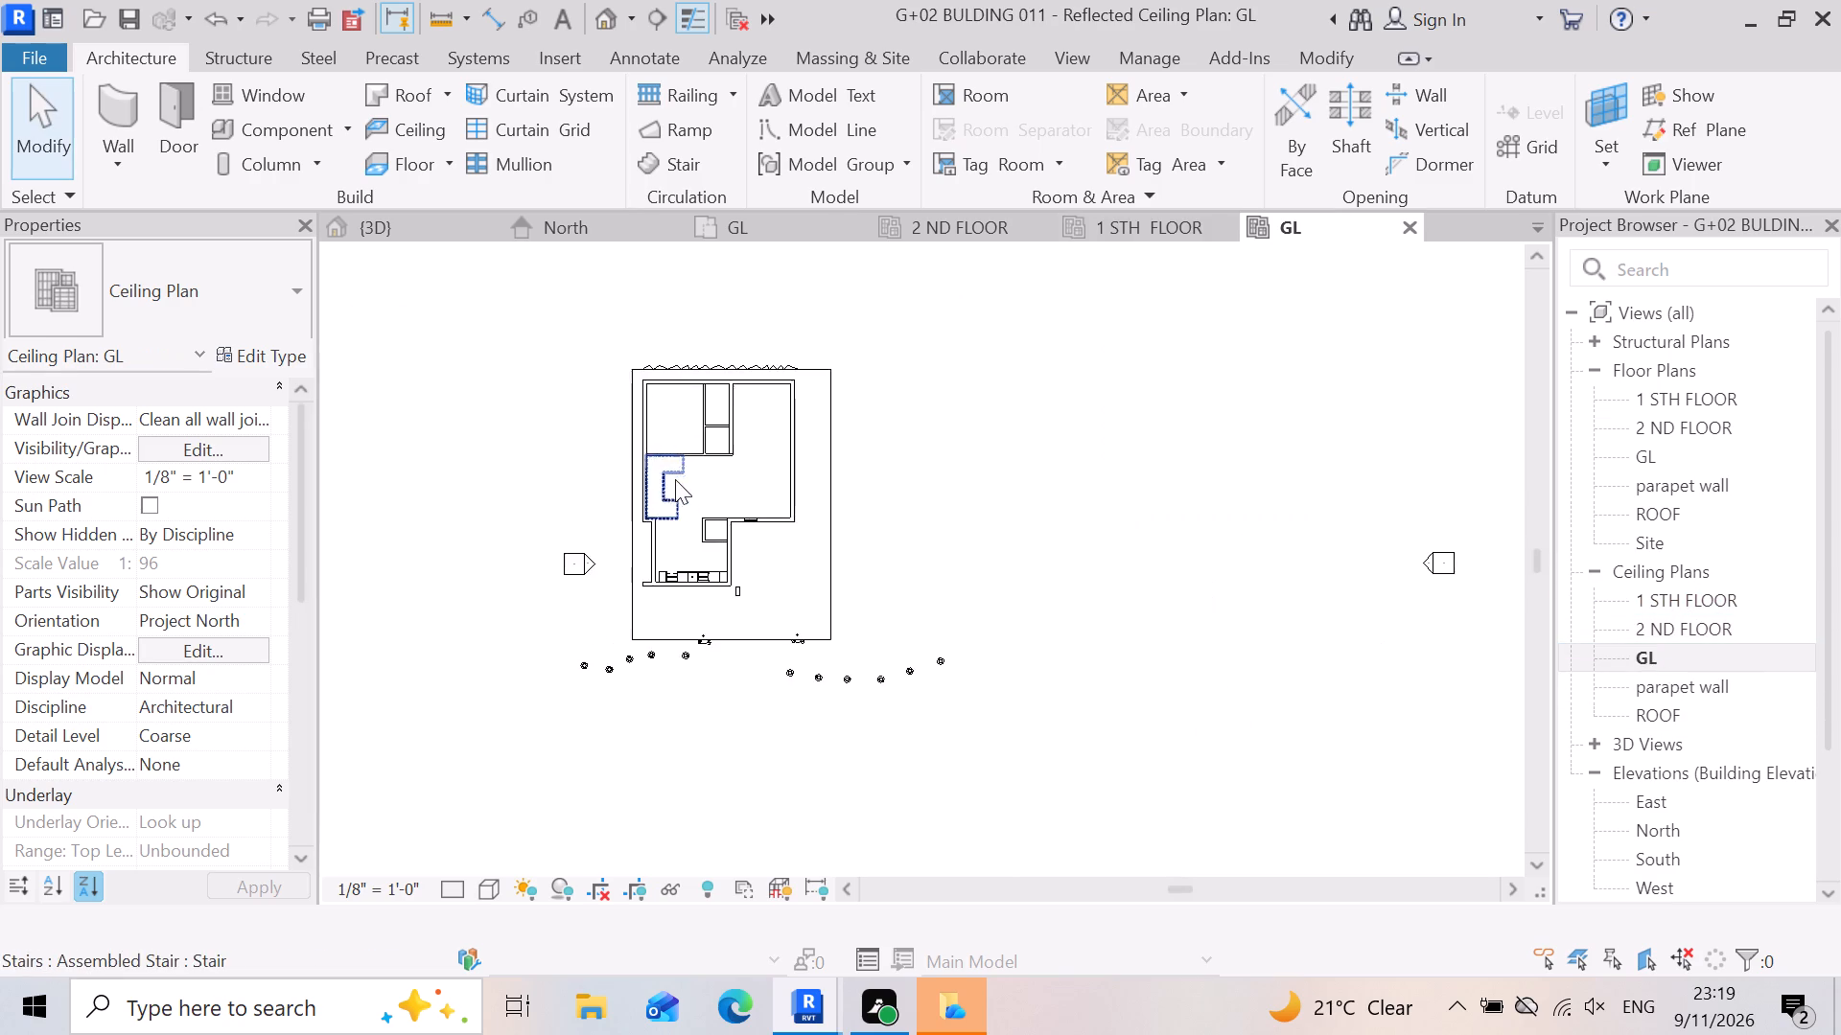
scroll(933, 516, "up", 3)
scroll(1154, 600, "down", 4)
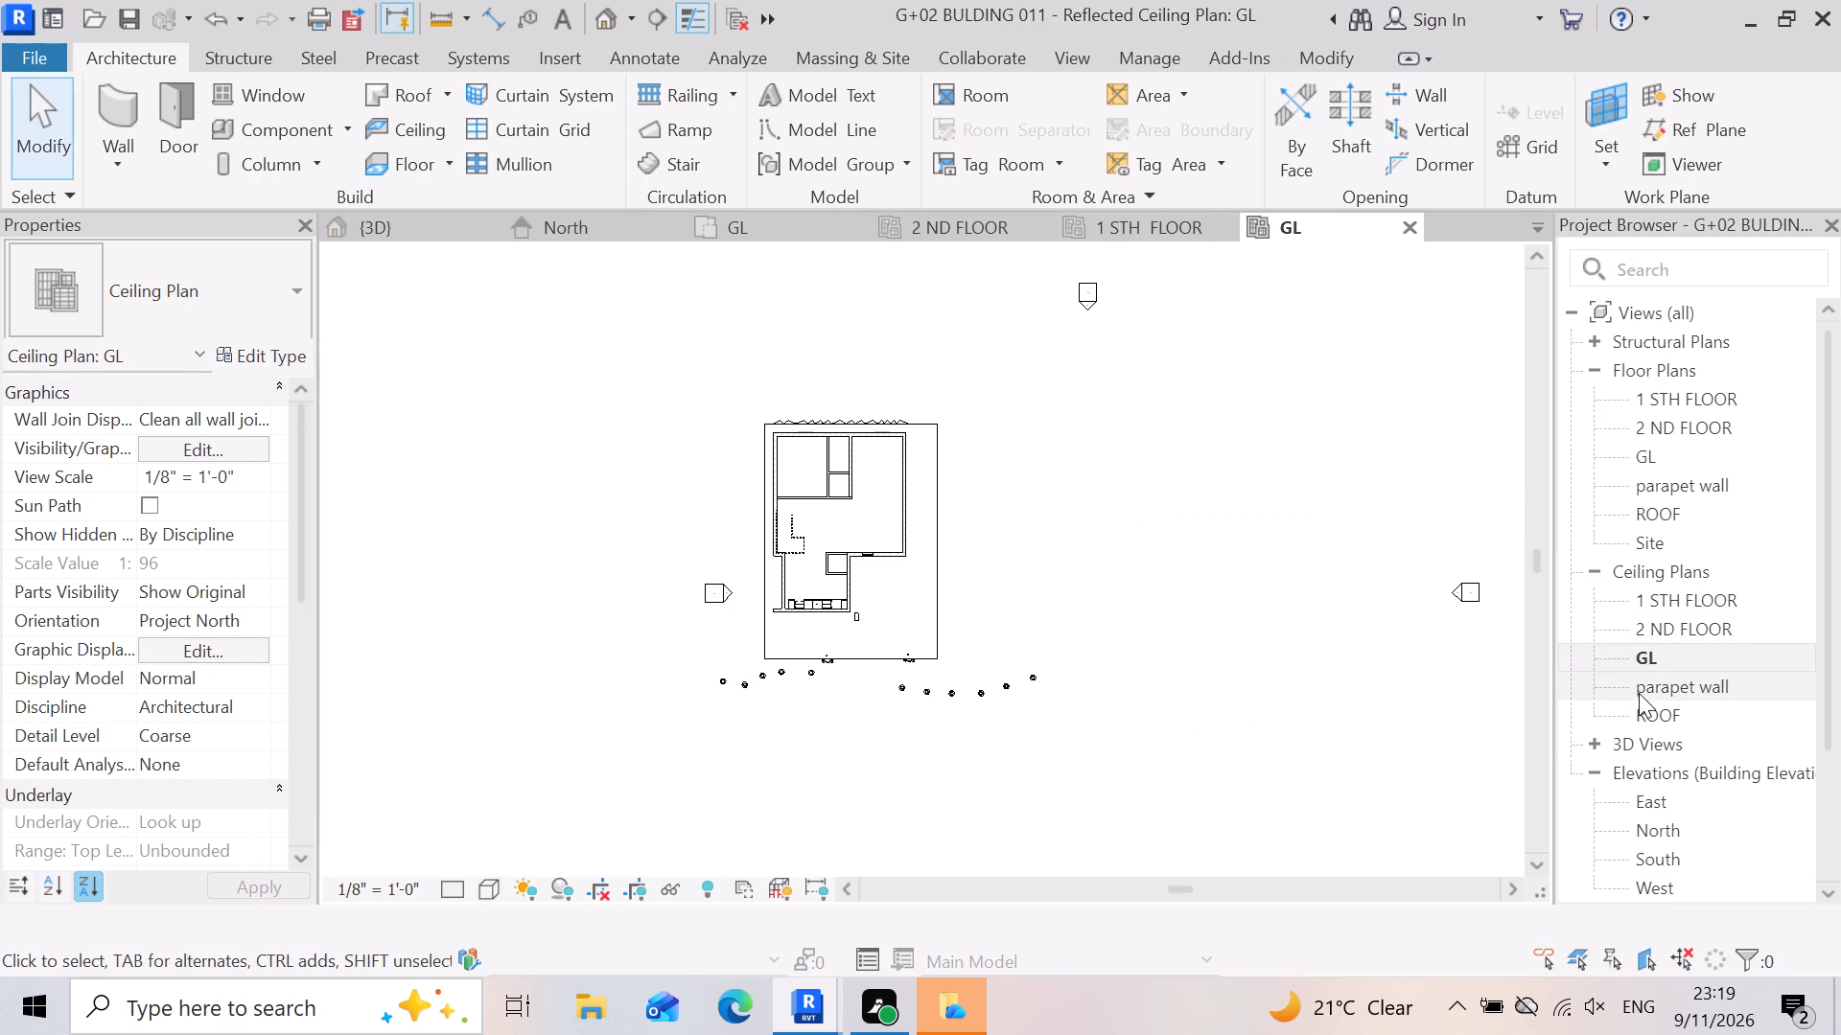
Delete all eleven Zebra_Crossing_Light fixtures standing in two rows outside the south edge of the building in the GL ceiling plan.
scroll(990, 708, "up", 6)
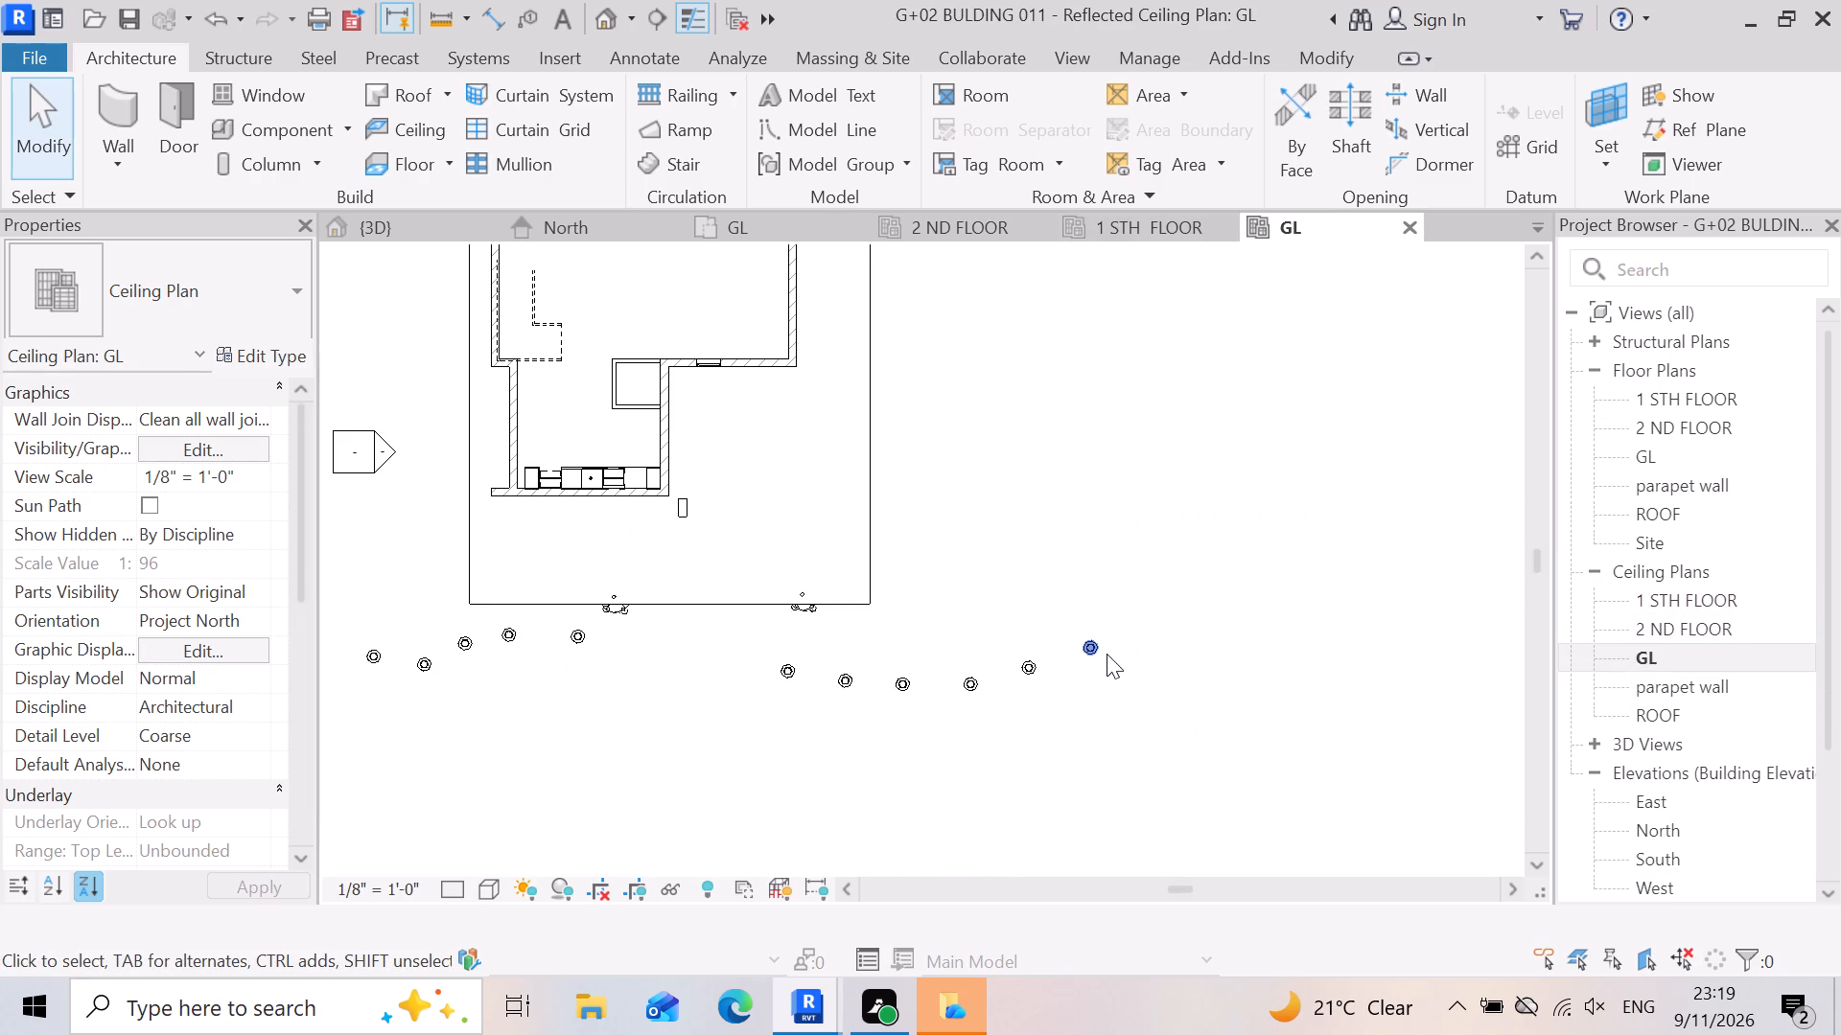
left_click(1102, 655)
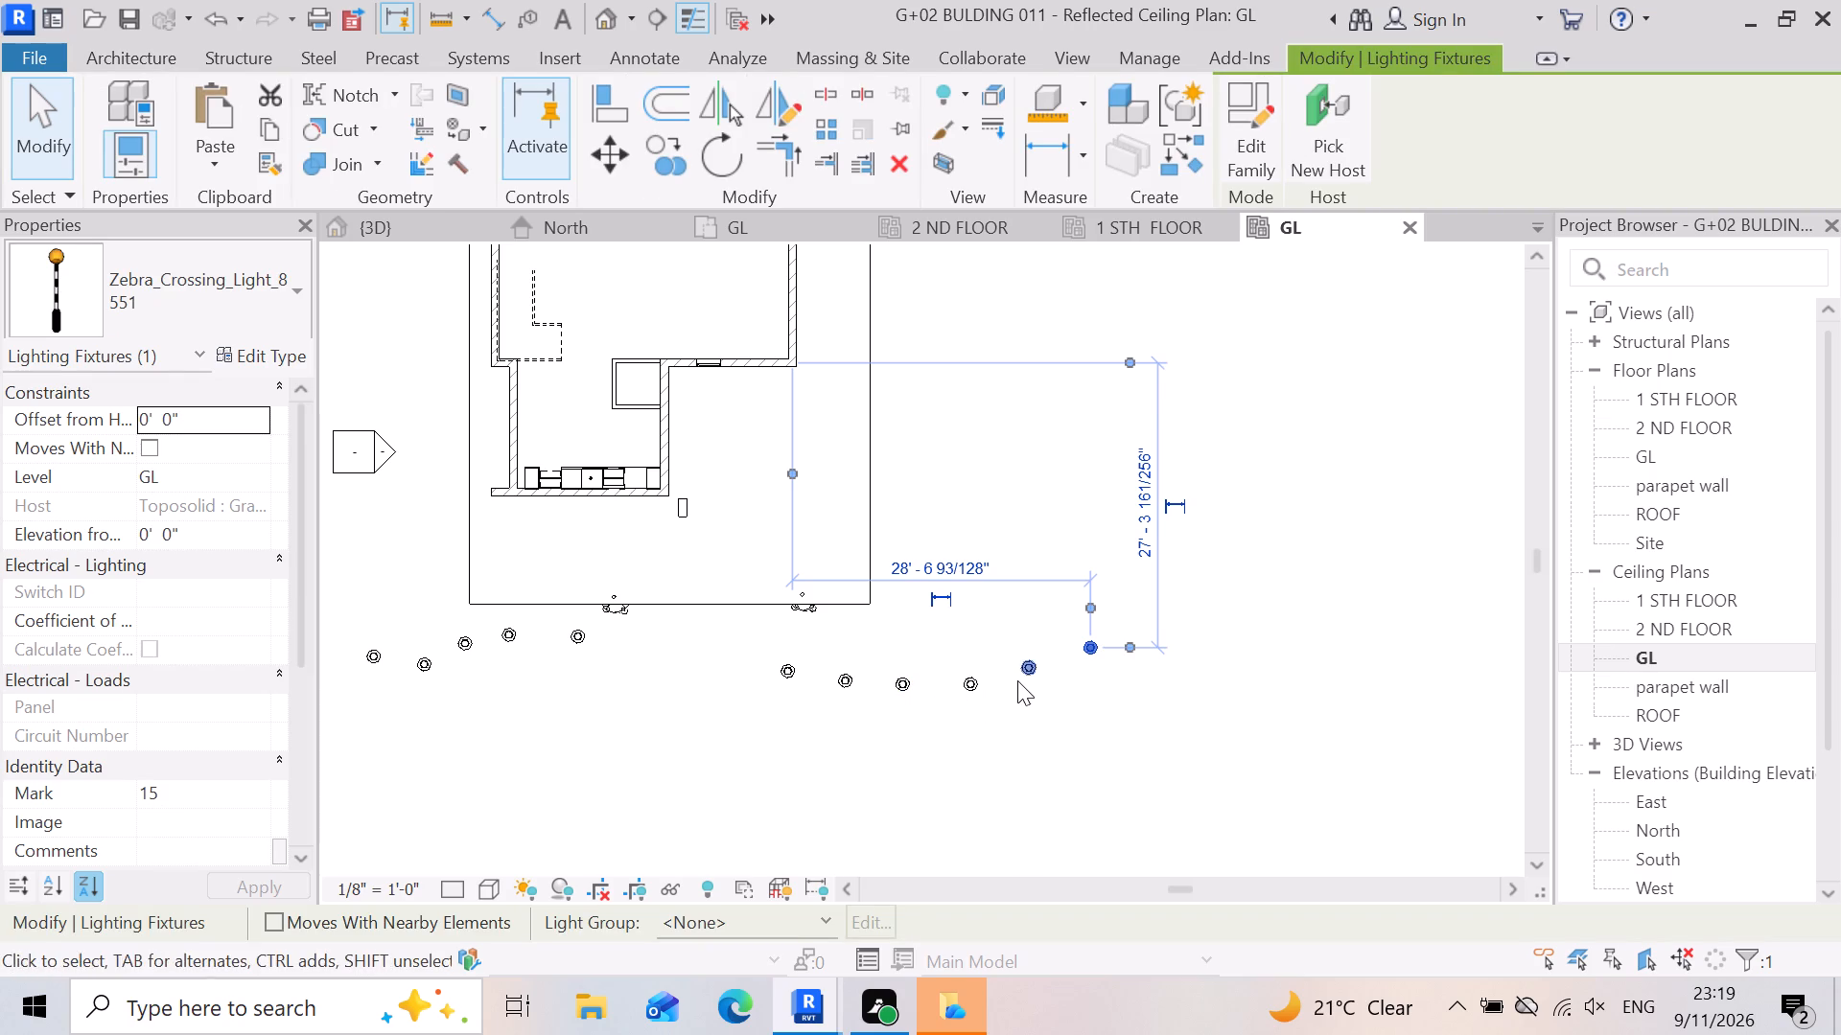
scroll(621, 571, "up", 11)
scroll(1072, 484, "down", 1)
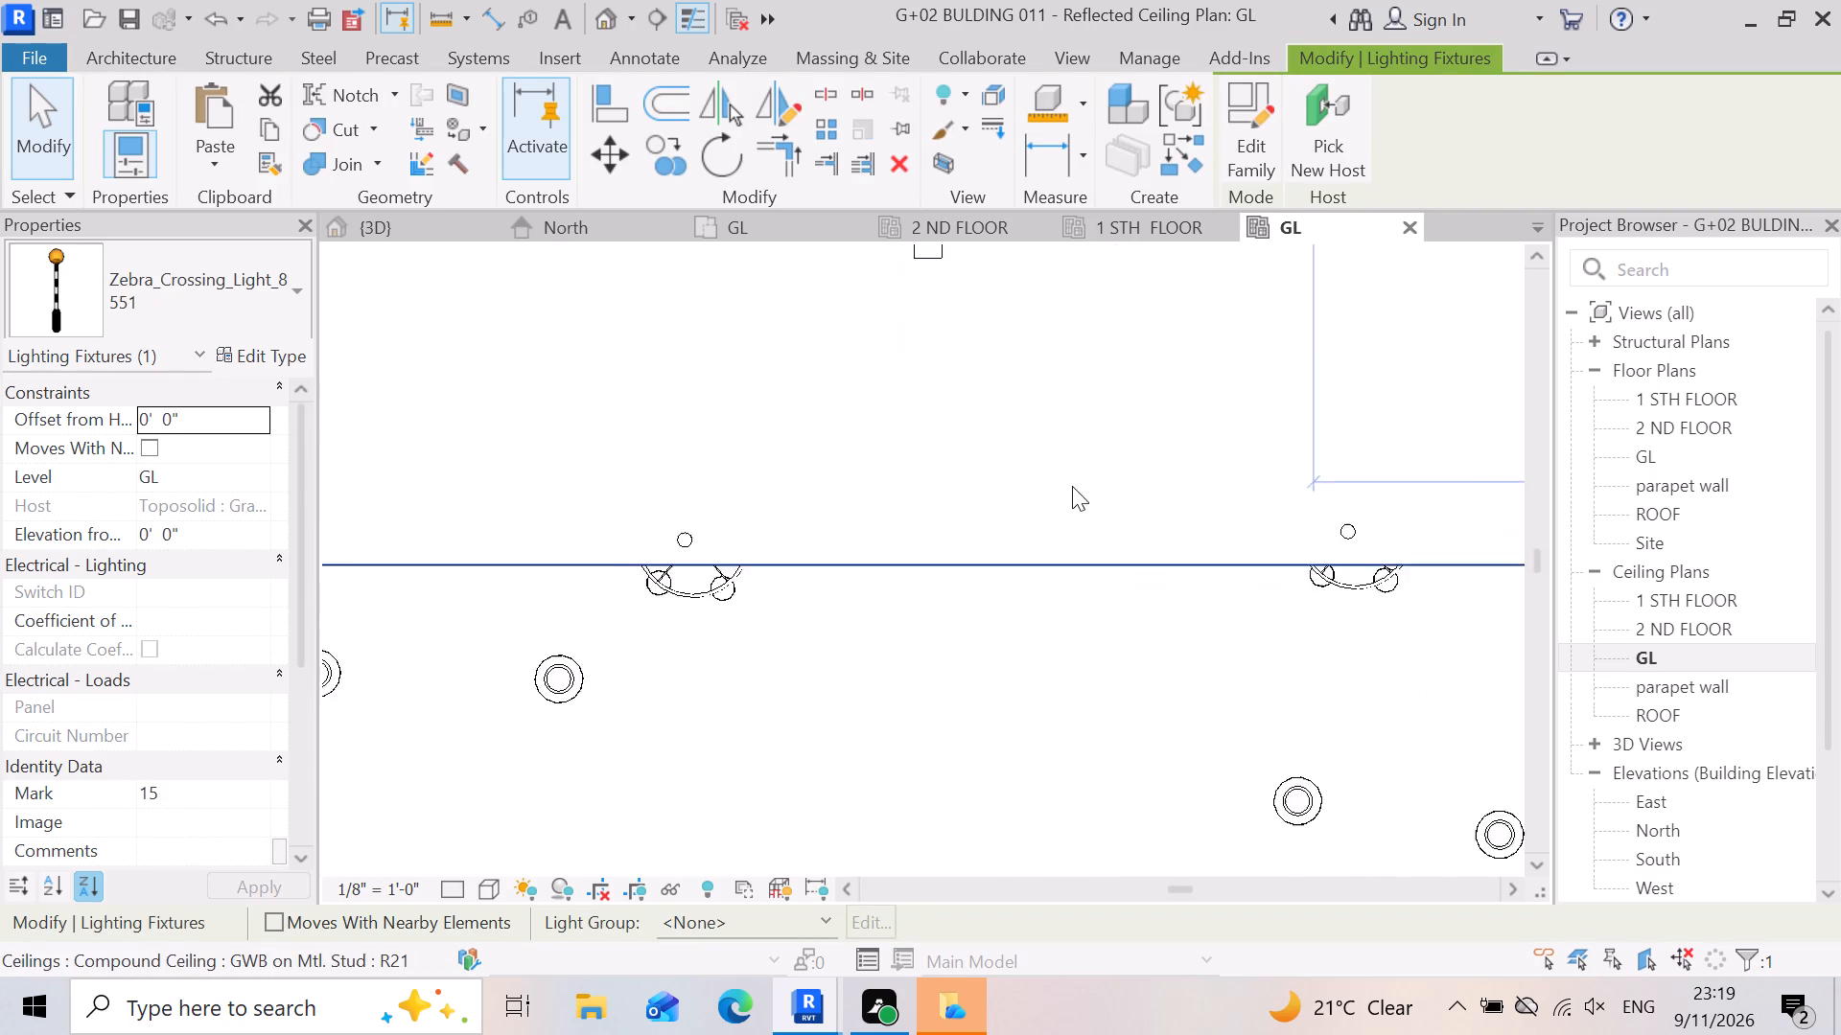
scroll(1072, 486, "down", 7)
scroll(1160, 635, "down", 4)
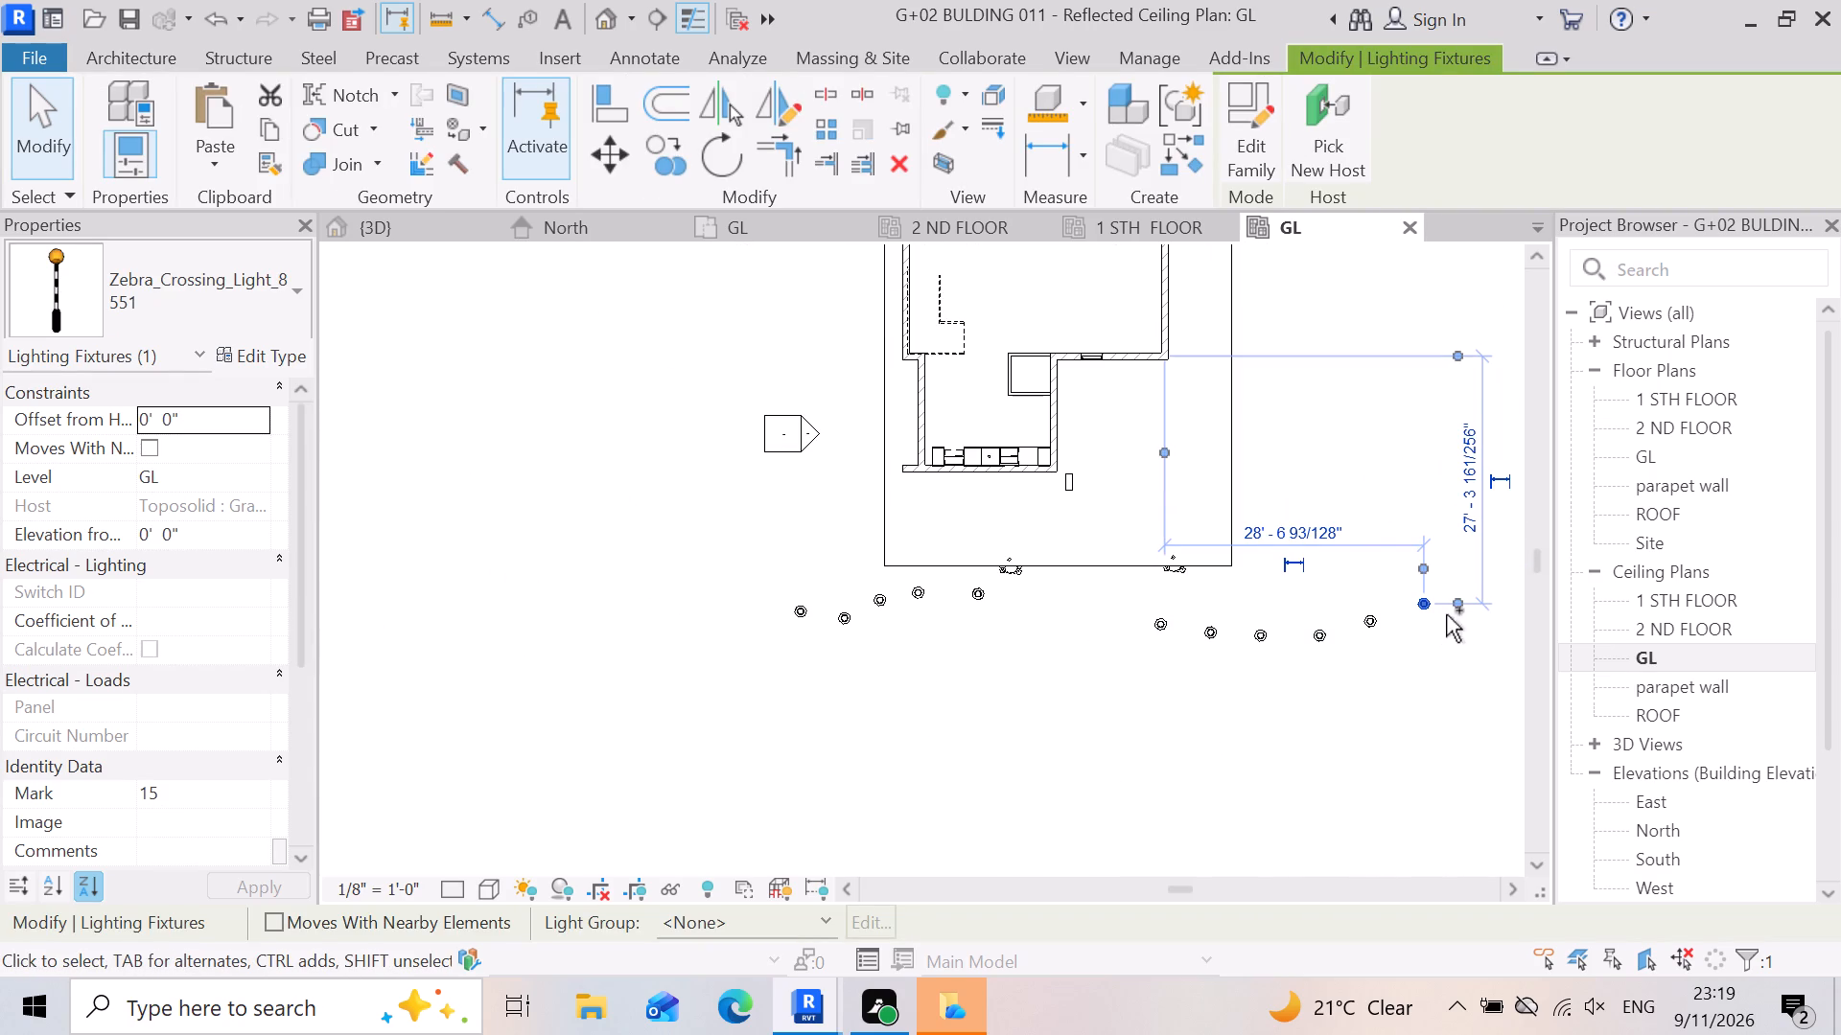
left_click(1366, 630, "ctrl")
left_click(1315, 641, "ctrl")
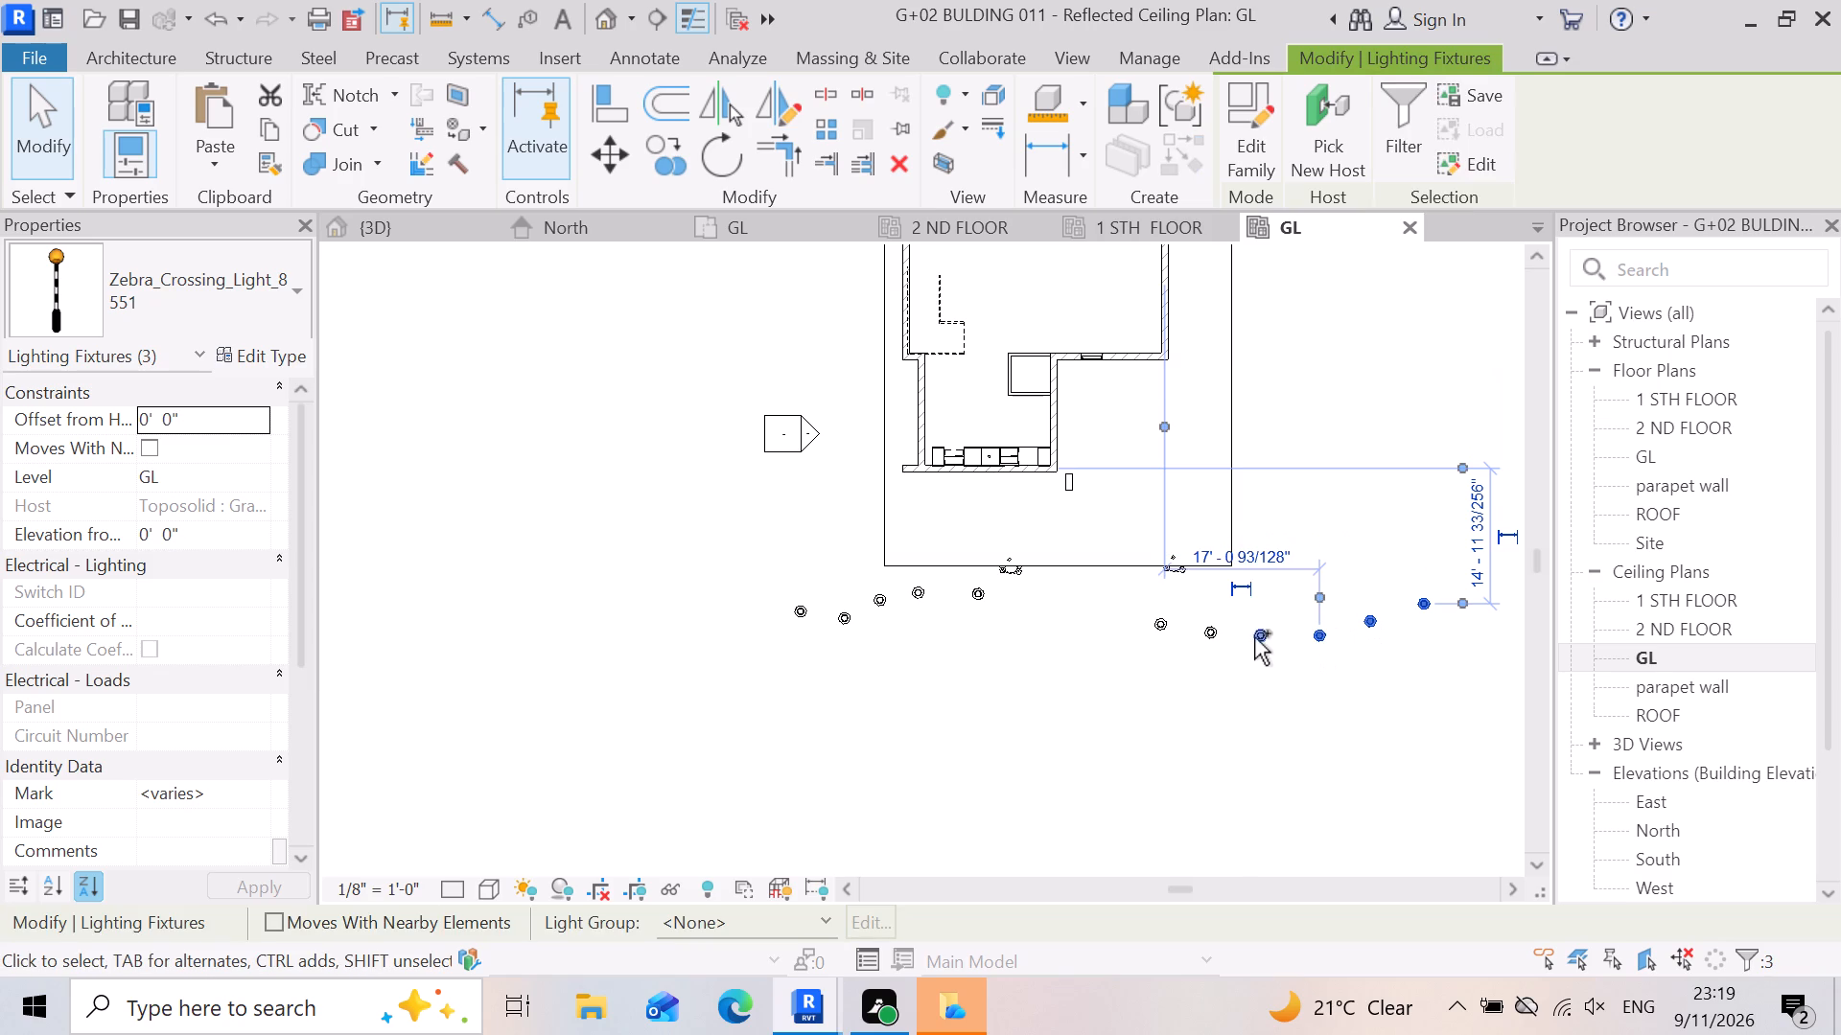
left_click(1256, 637, "ctrl")
left_click(1202, 639, "ctrl")
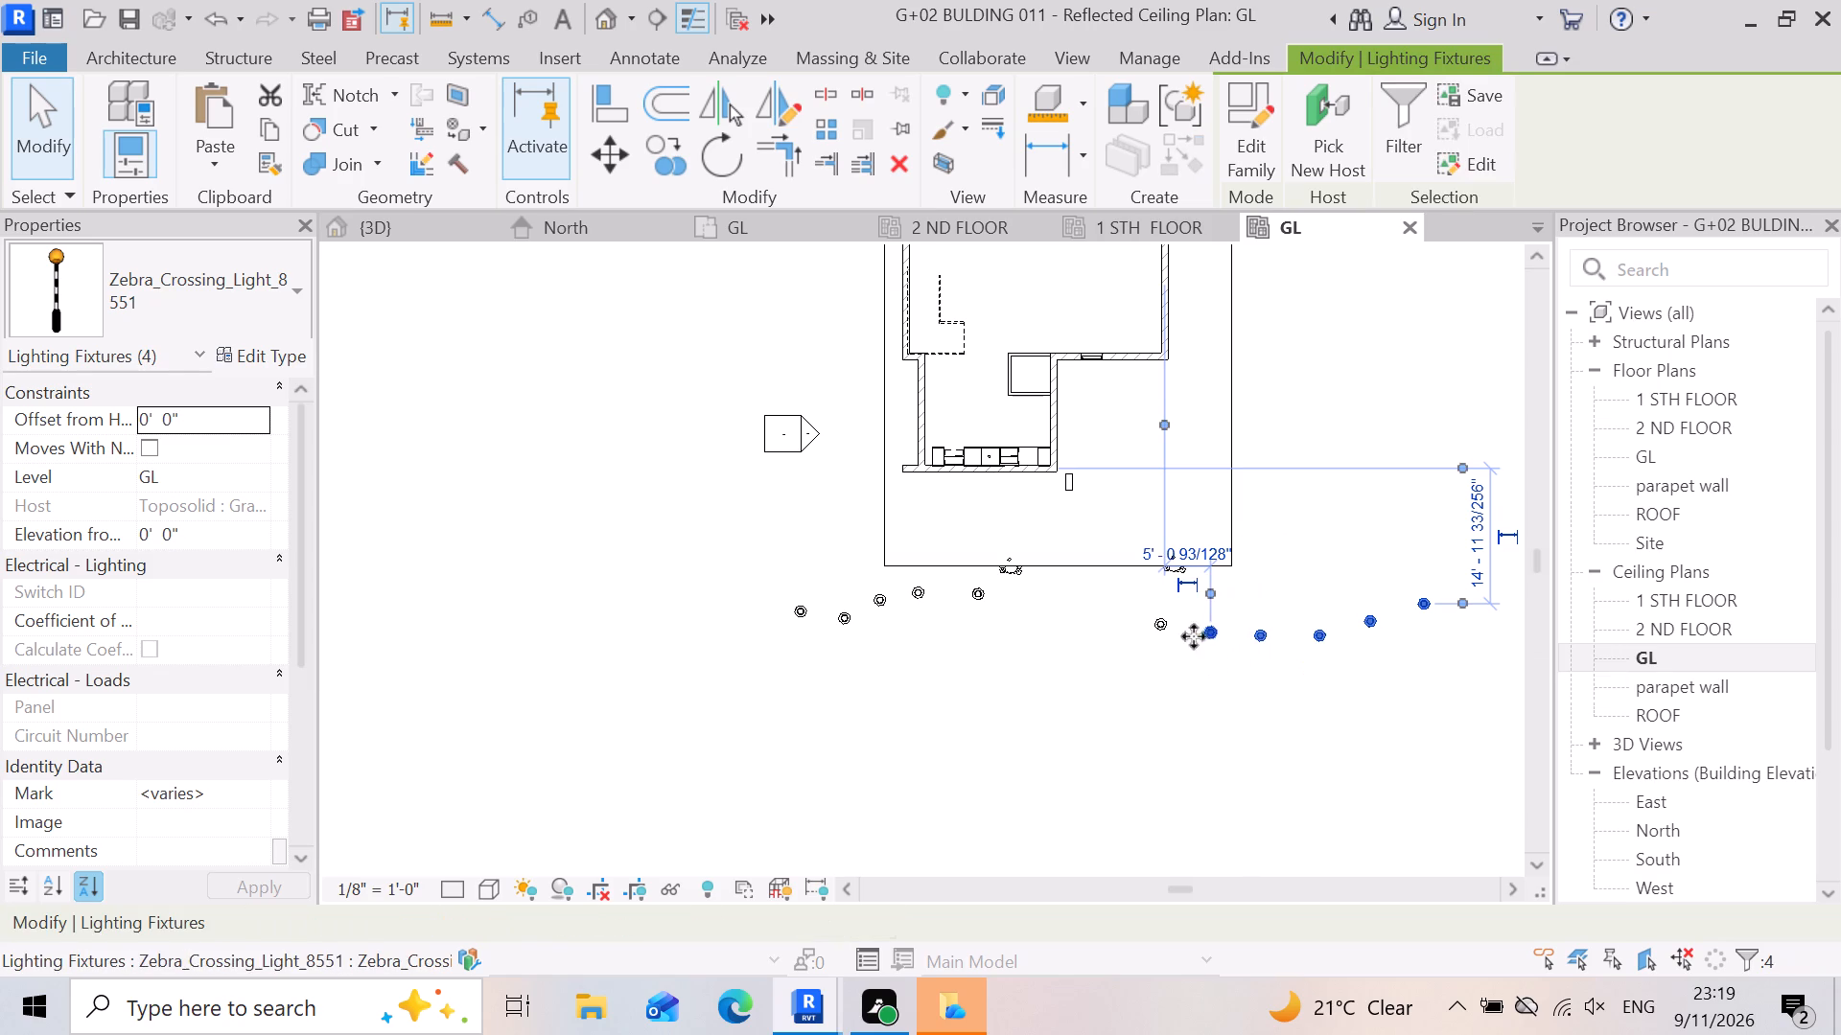
left_click(1159, 623, "ctrl")
left_click(987, 592, "ctrl")
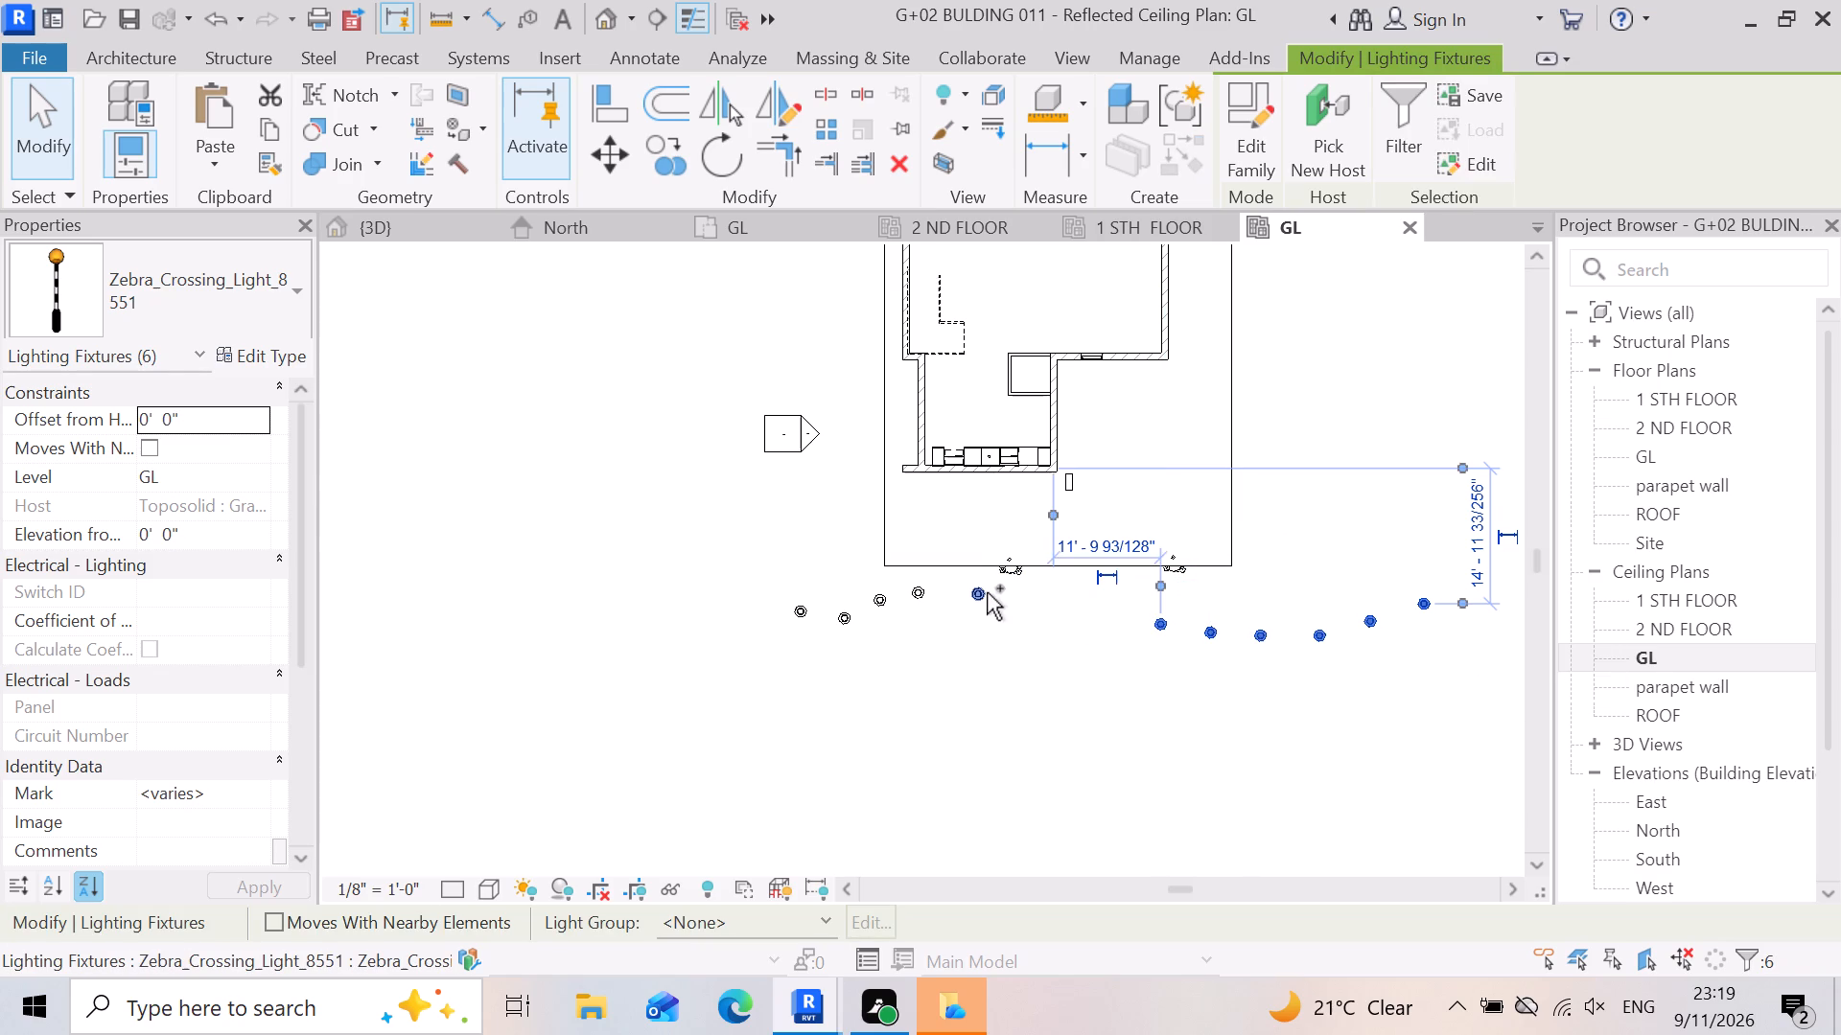
left_click(909, 589, "ctrl")
left_click(884, 600, "ctrl")
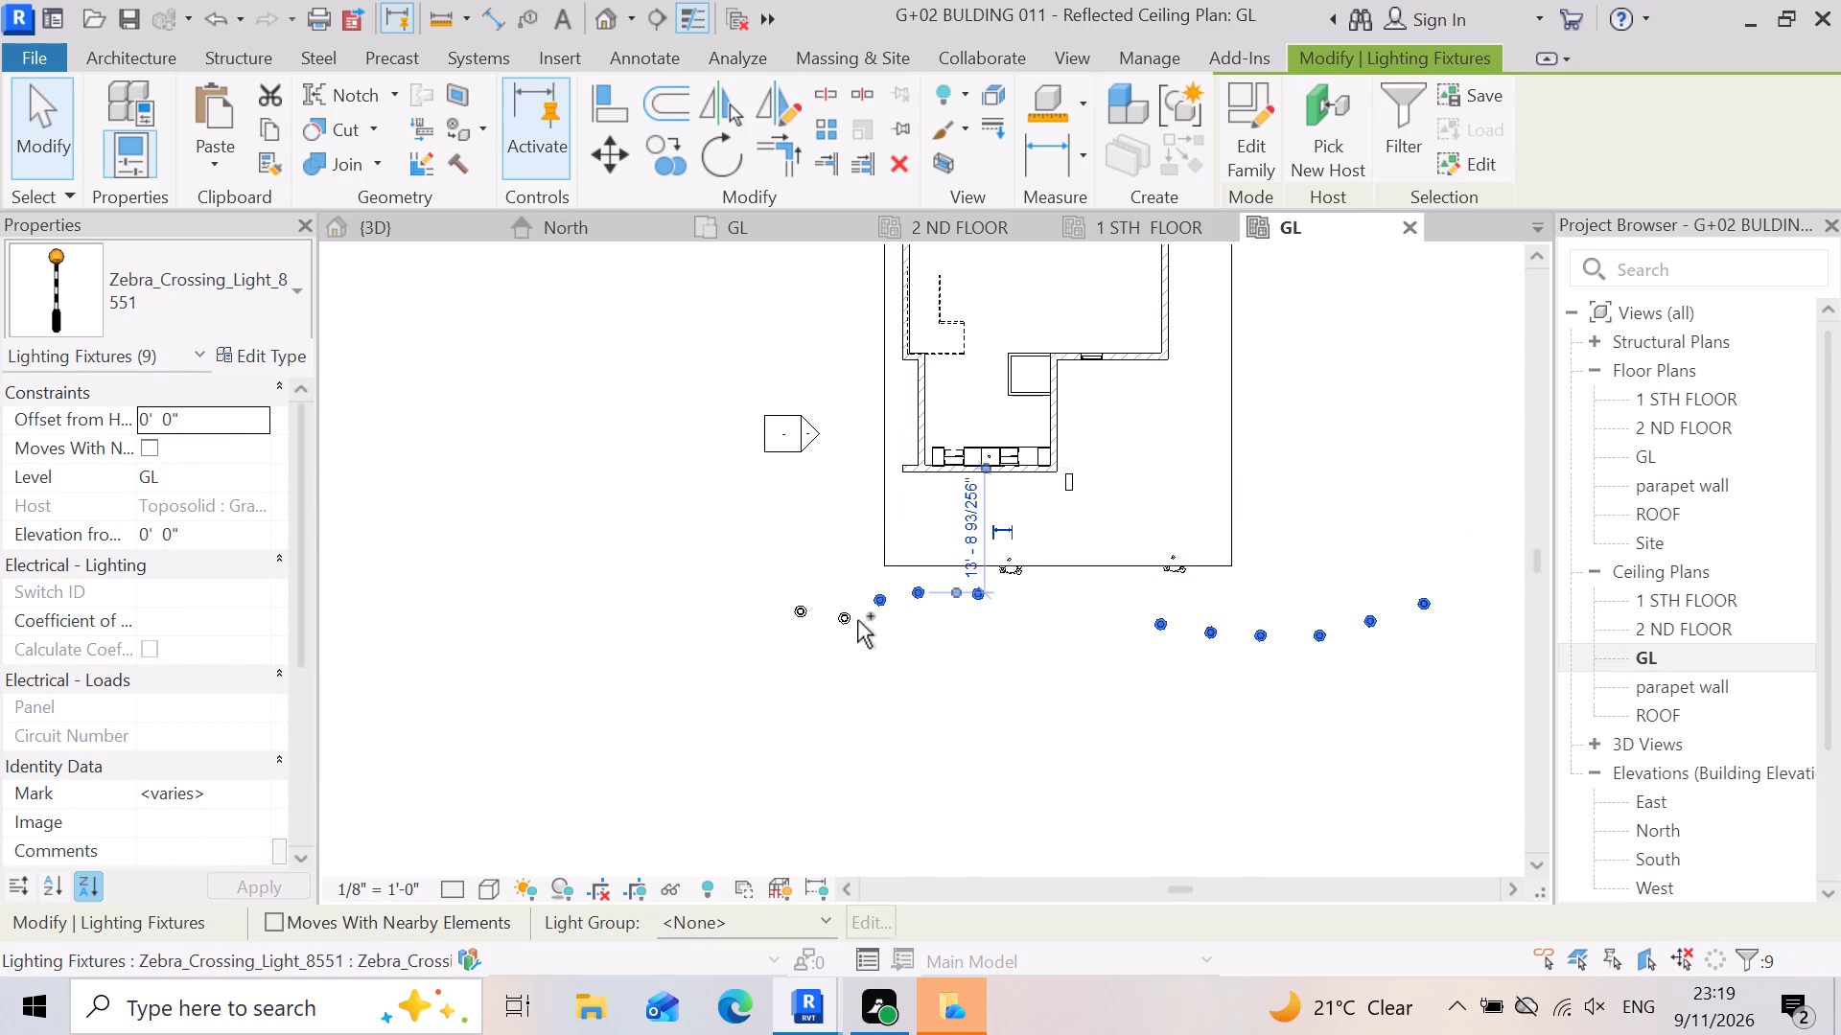
left_click(848, 626, "ctrl")
left_click(798, 613, "ctrl")
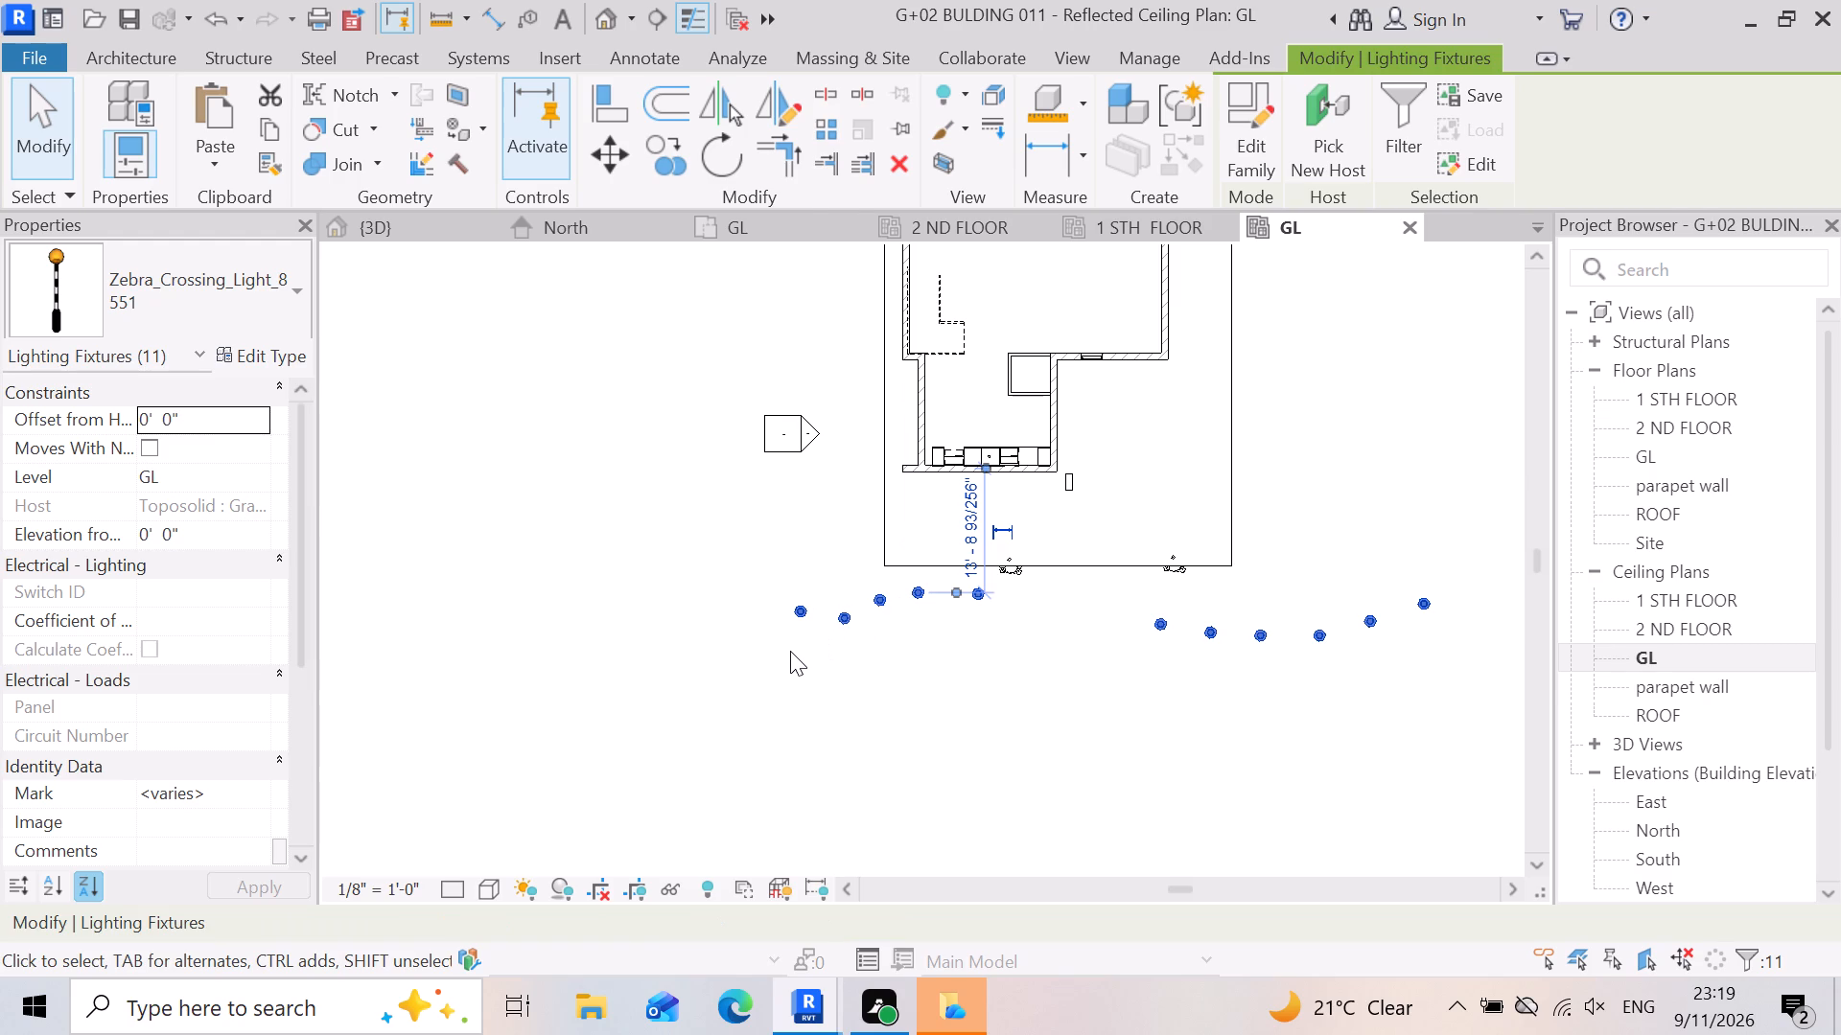
key("Delete")
Look over the GL ceiling plan and the ground floor slab's underside in the 3D view, and return to the GL ceiling plan.
scroll(1117, 590, "up", 5)
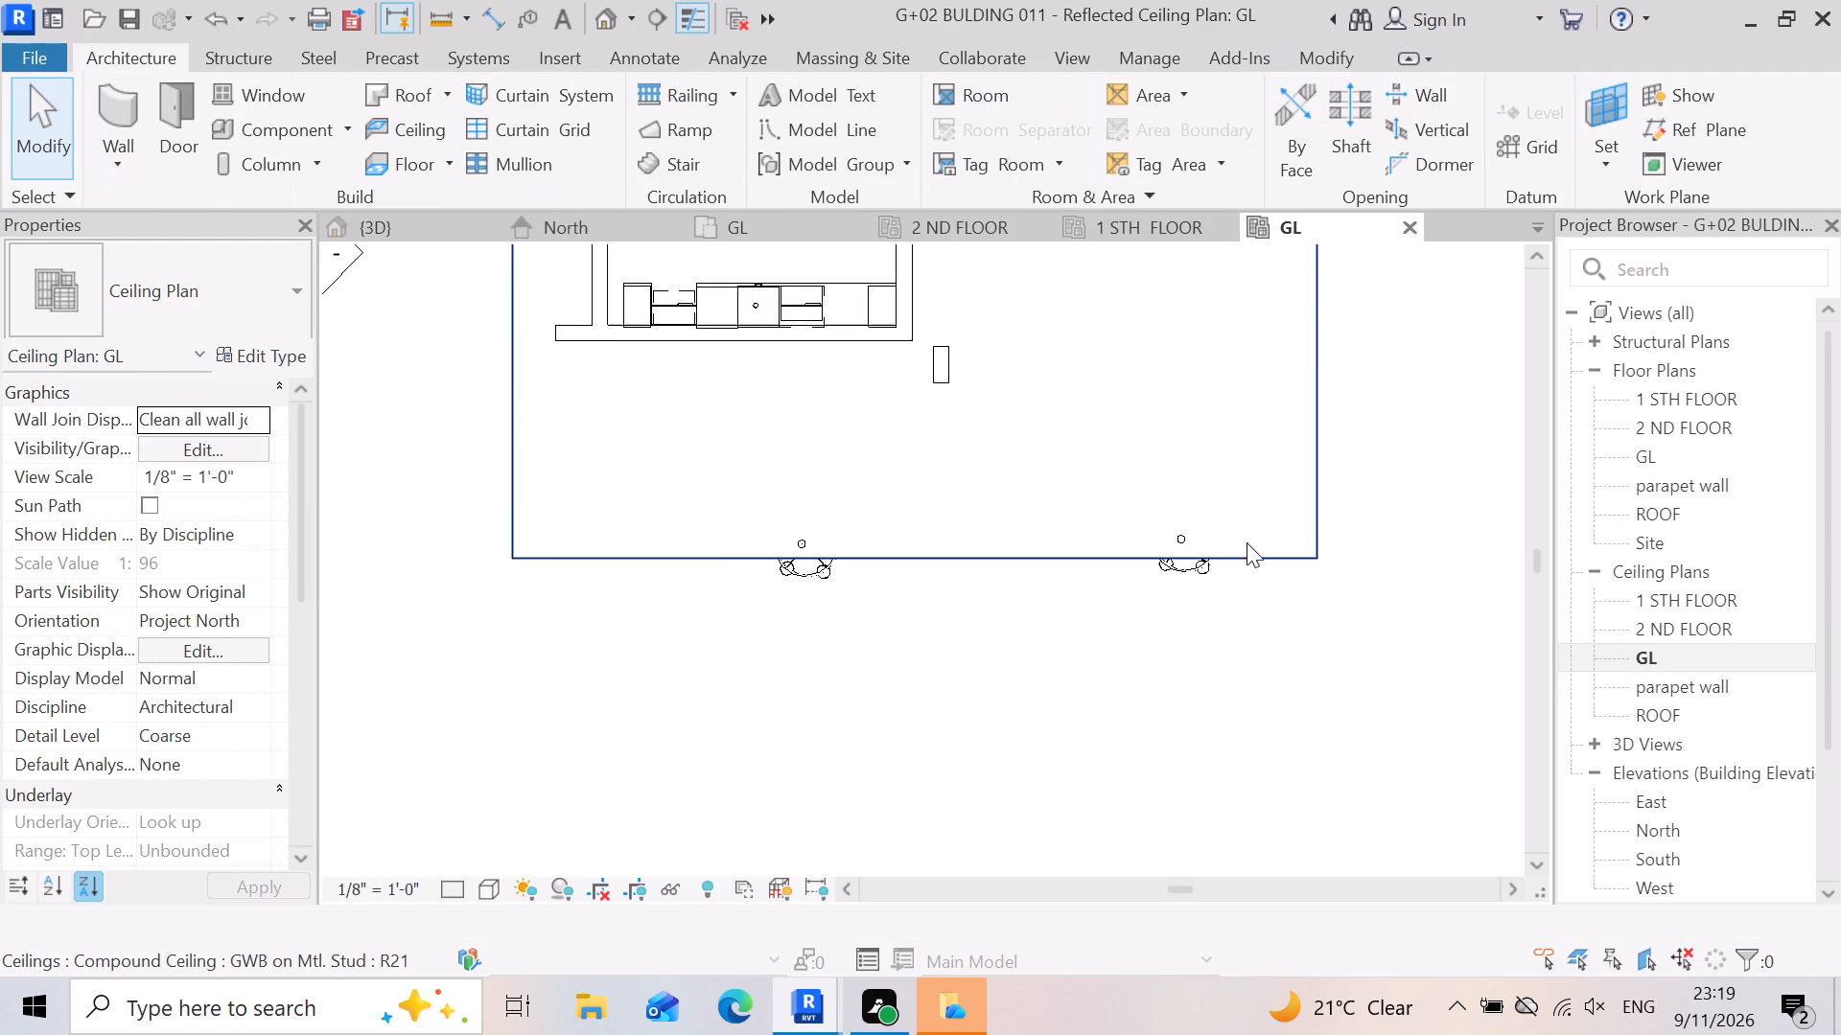
scroll(1247, 542, "up", 4)
scroll(919, 700, "down", 6)
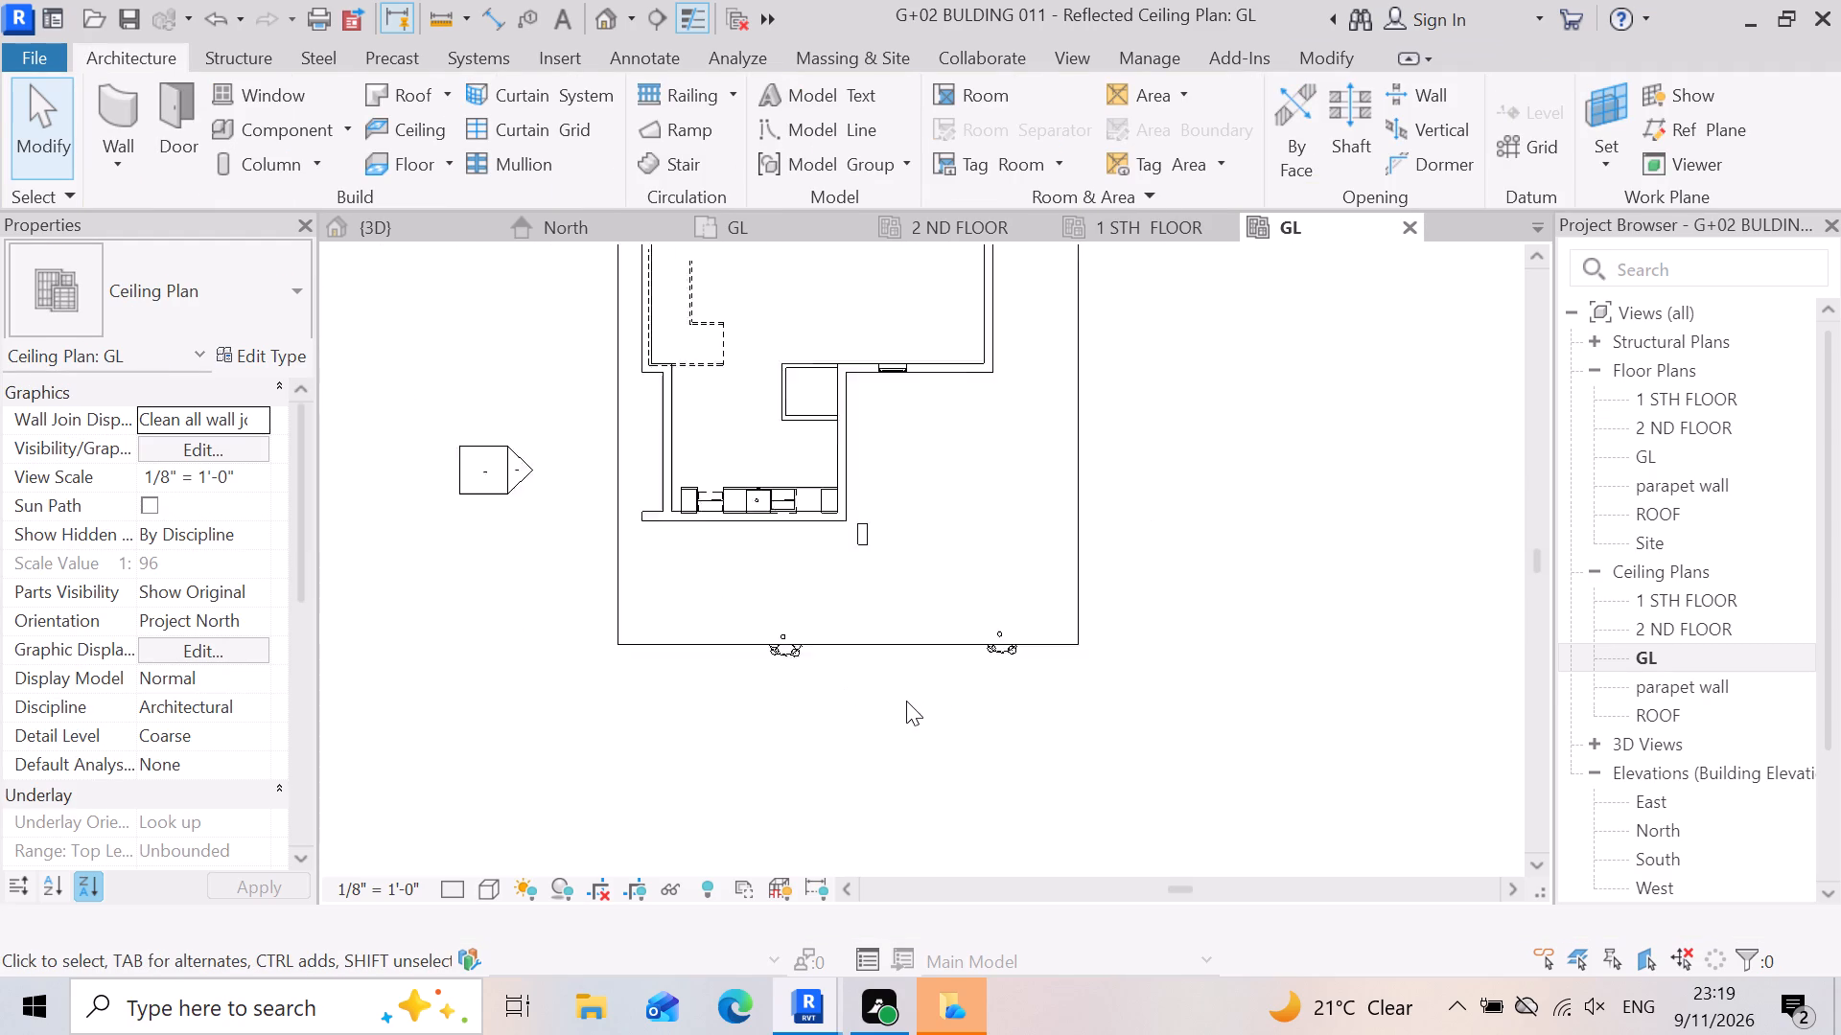
scroll(906, 701, "down", 6)
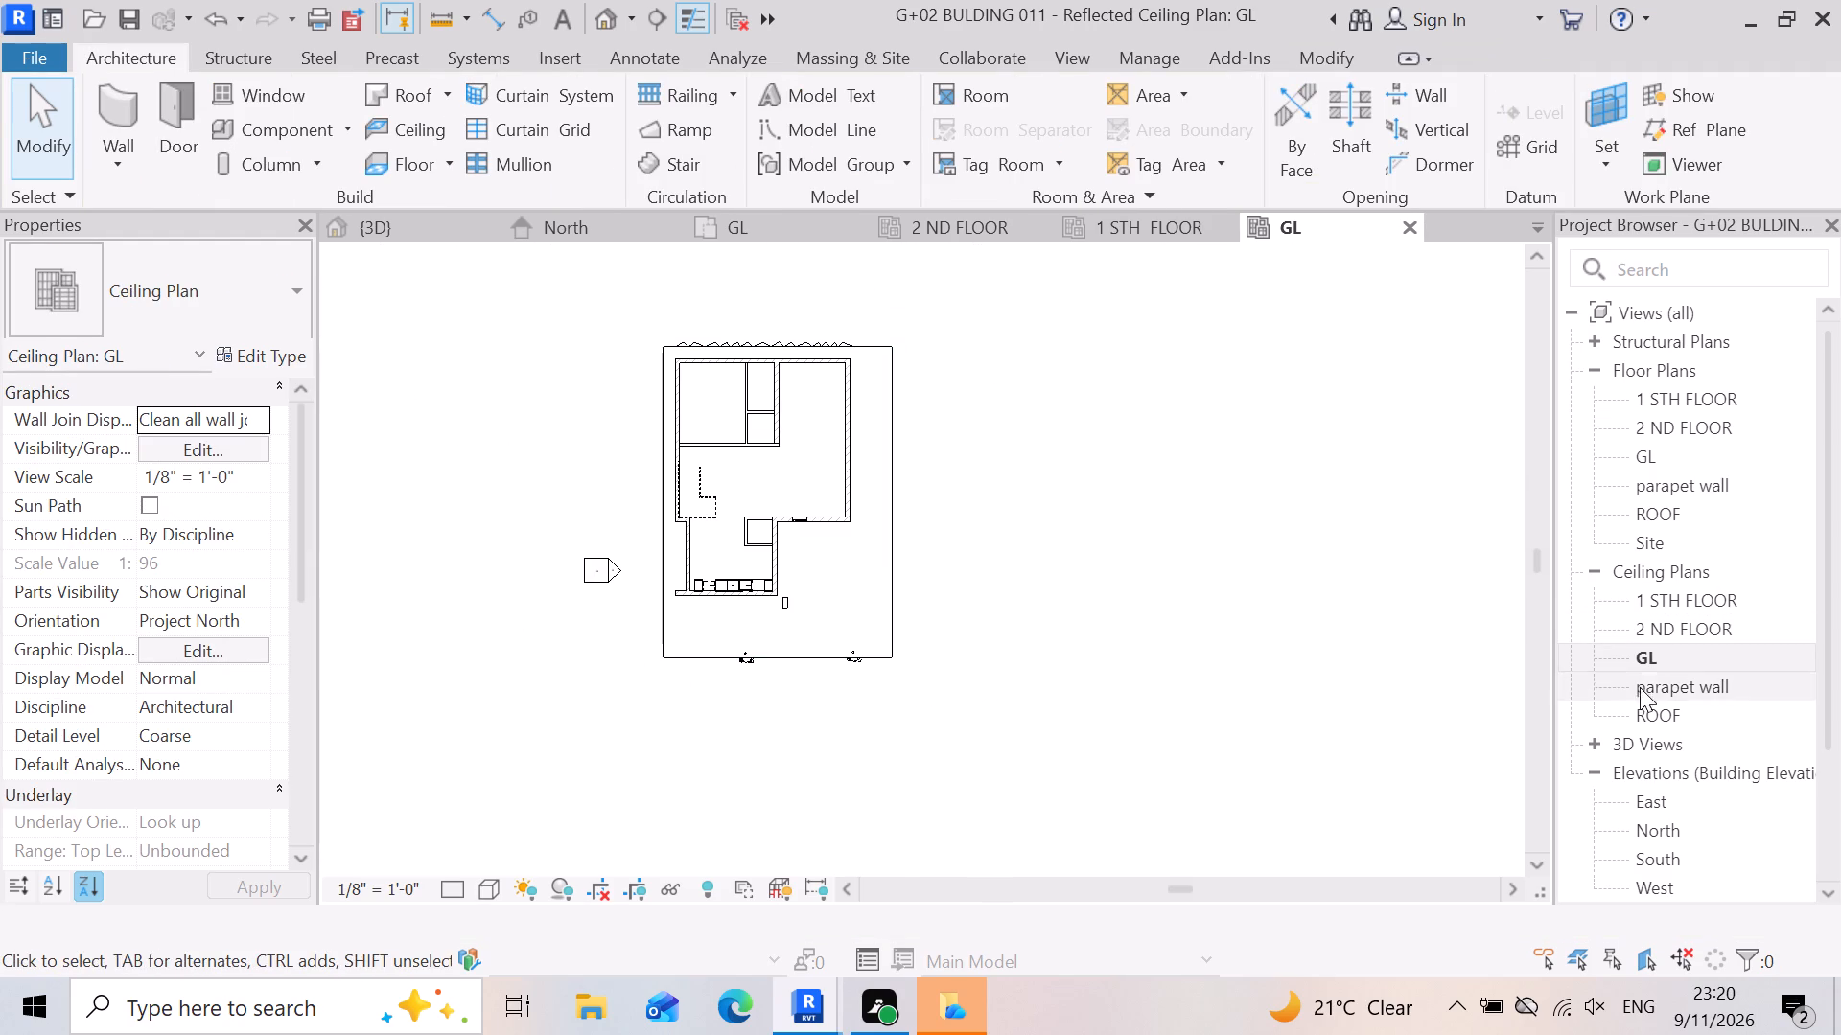
left_click(437, 231)
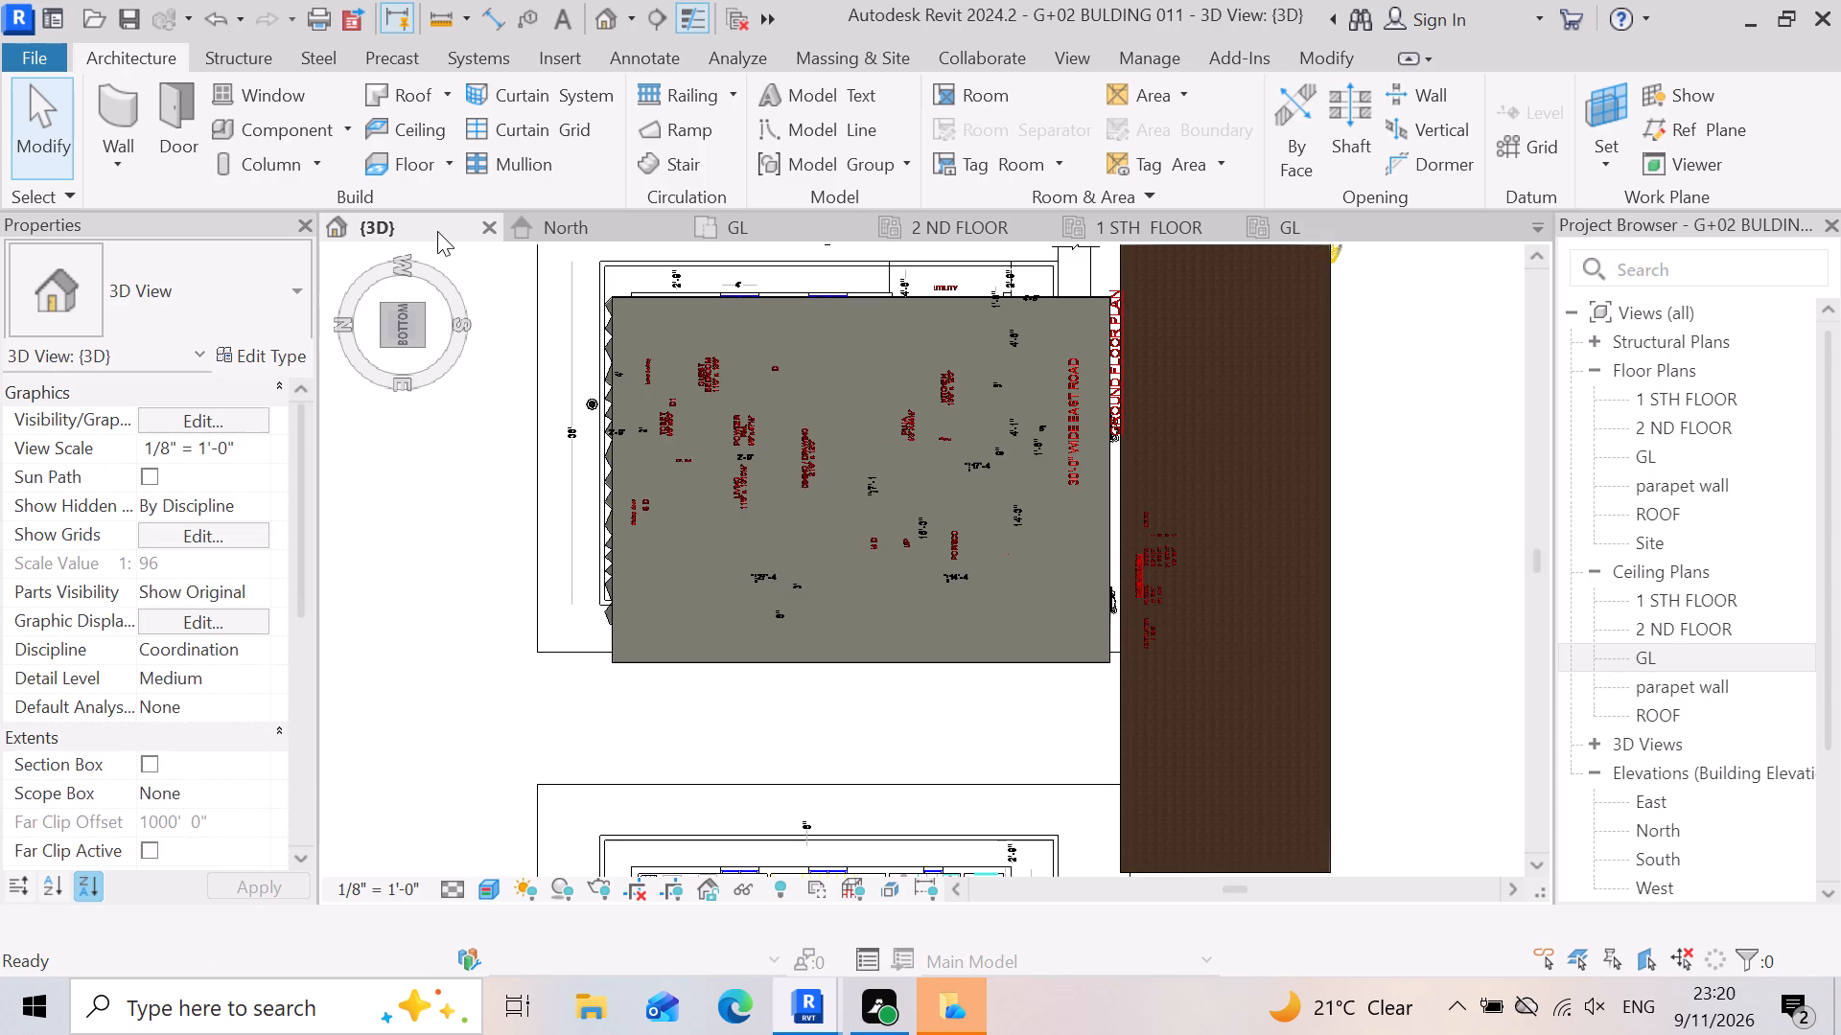
scroll(1025, 445, "up", 3)
scroll(783, 401, "up", 3)
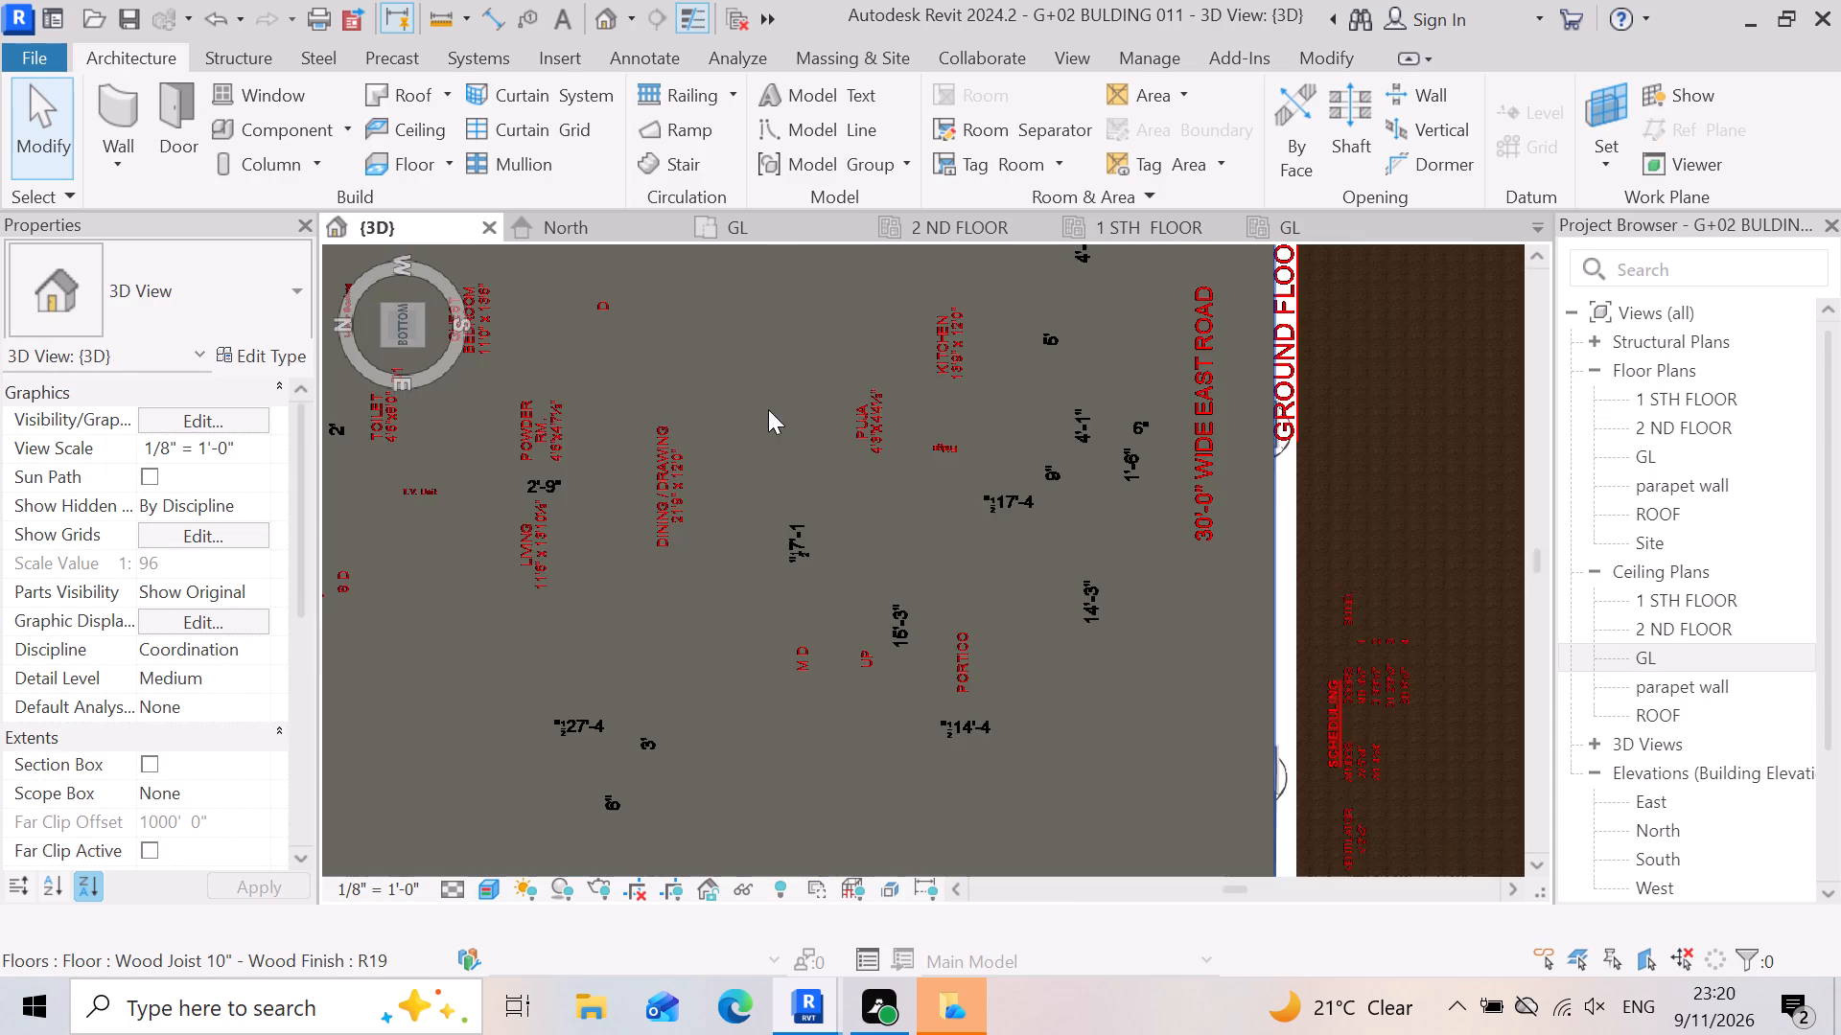
scroll(975, 666, "down", 7)
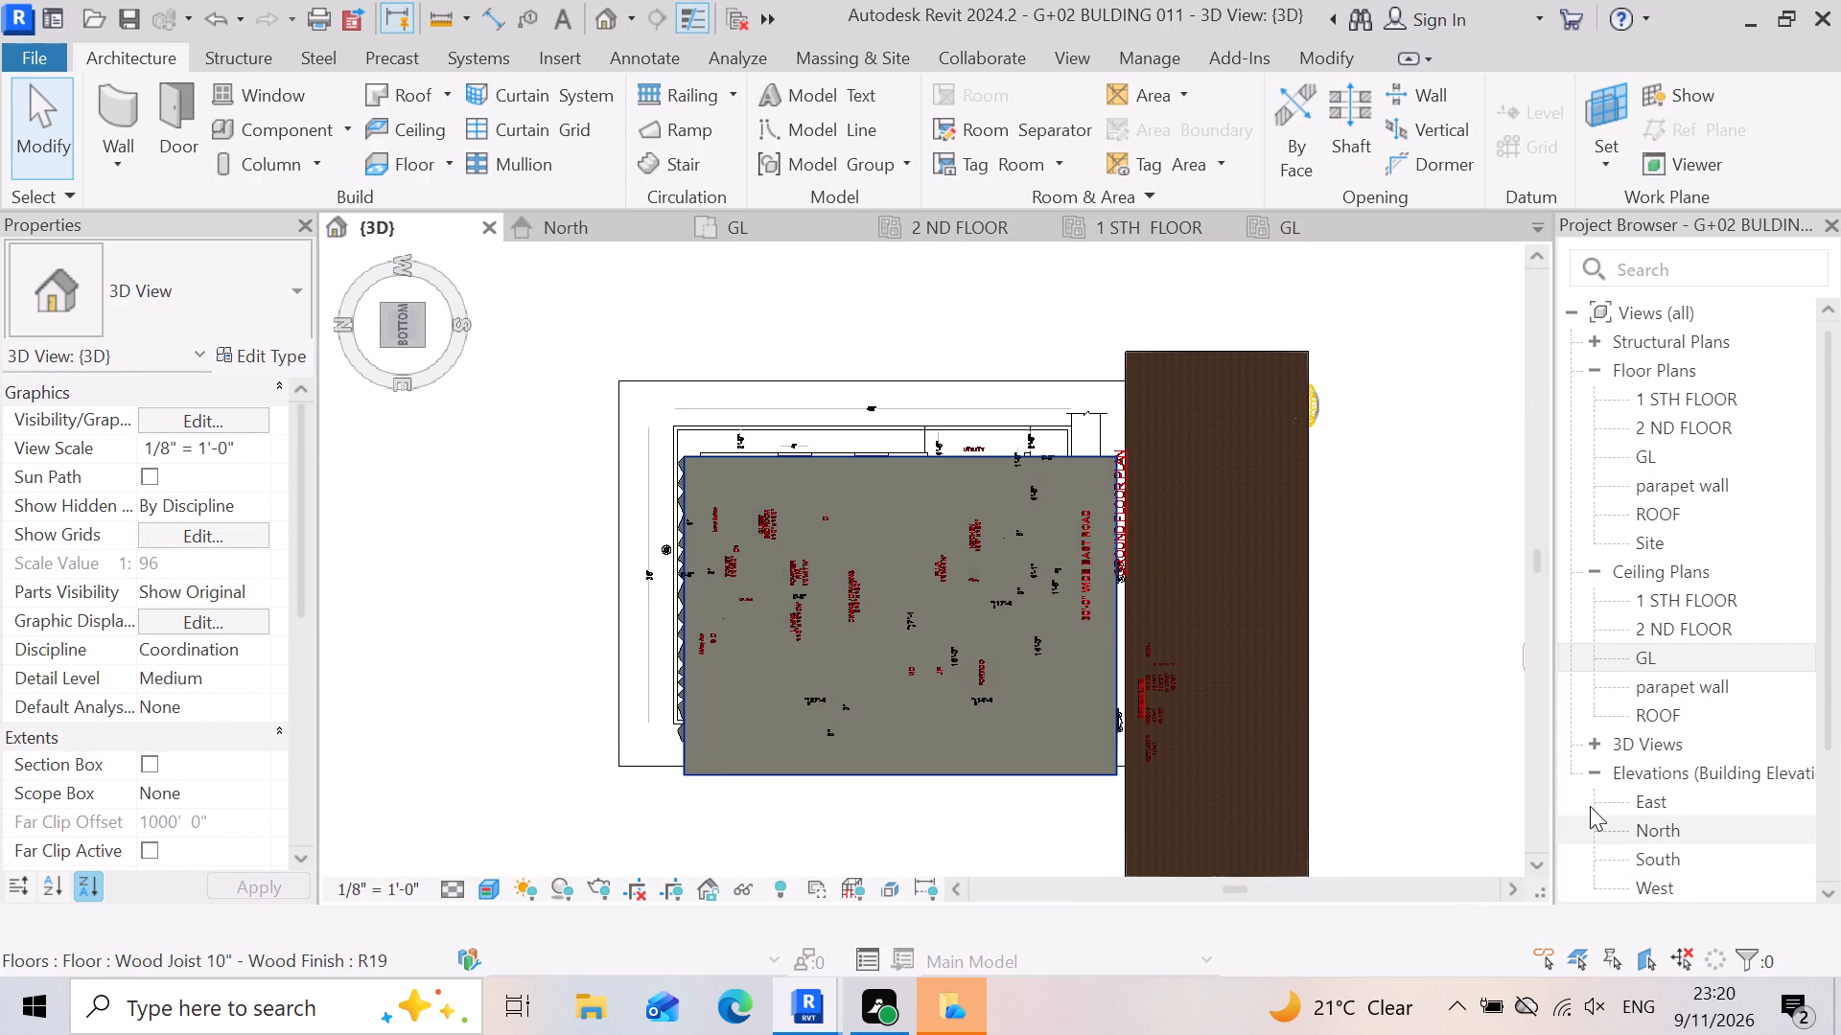
double_click(1731, 660)
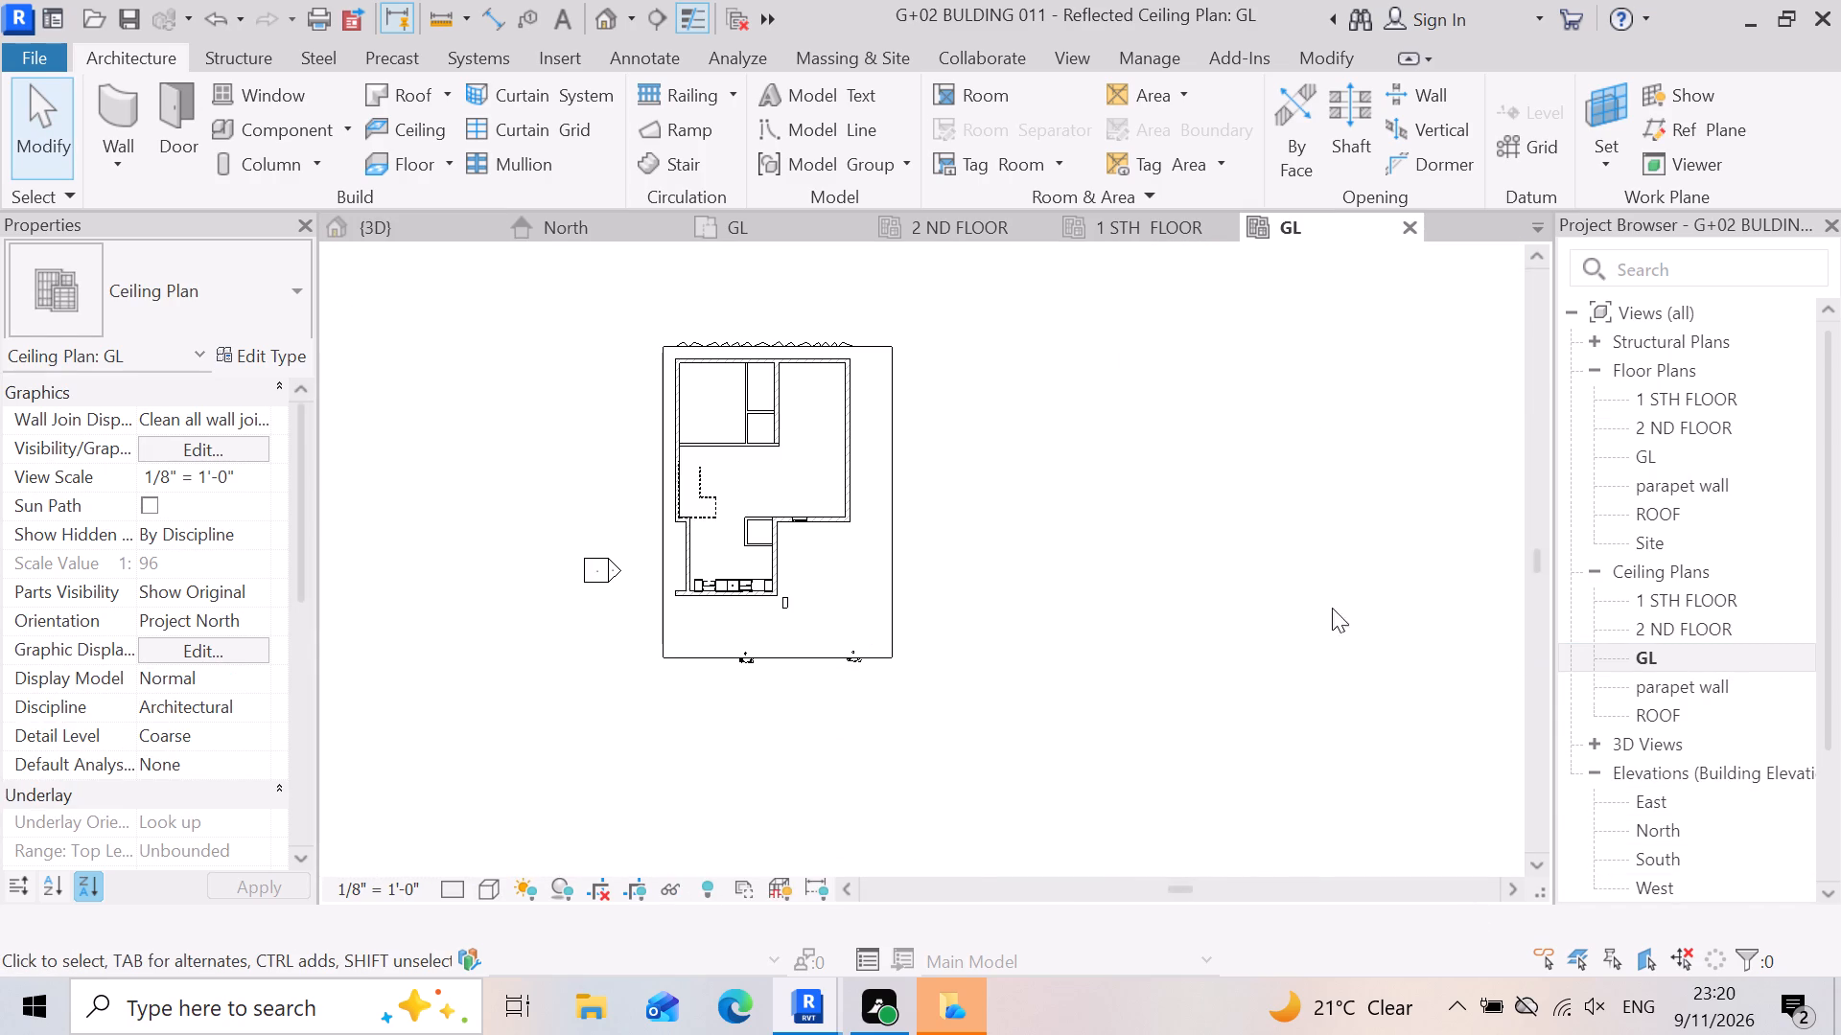
scroll(256, 922, "up", 3)
scroll(1098, 820, "down", 3)
scroll(869, 703, "up", 3)
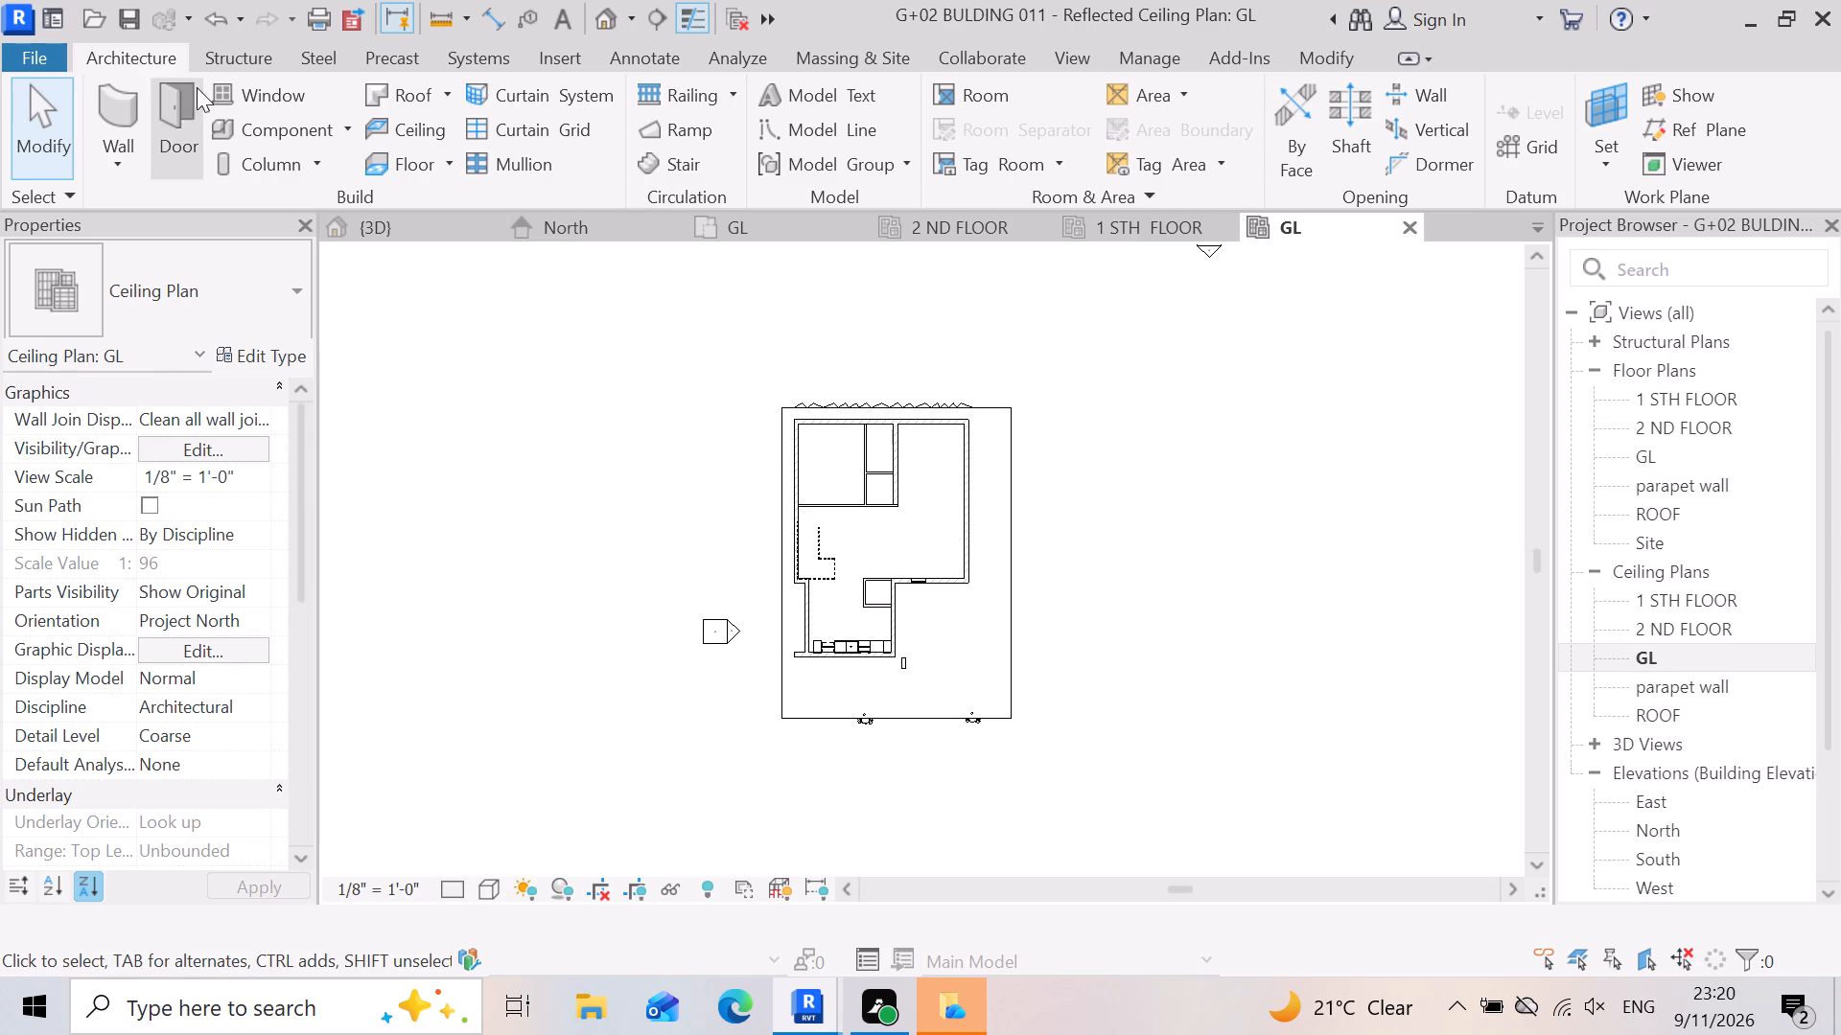
Start a sketched GWB on Mtl. Stud ceiling on level GL.
double_click(416, 135)
scroll(693, 432, "up", 3)
scroll(851, 433, "up", 3)
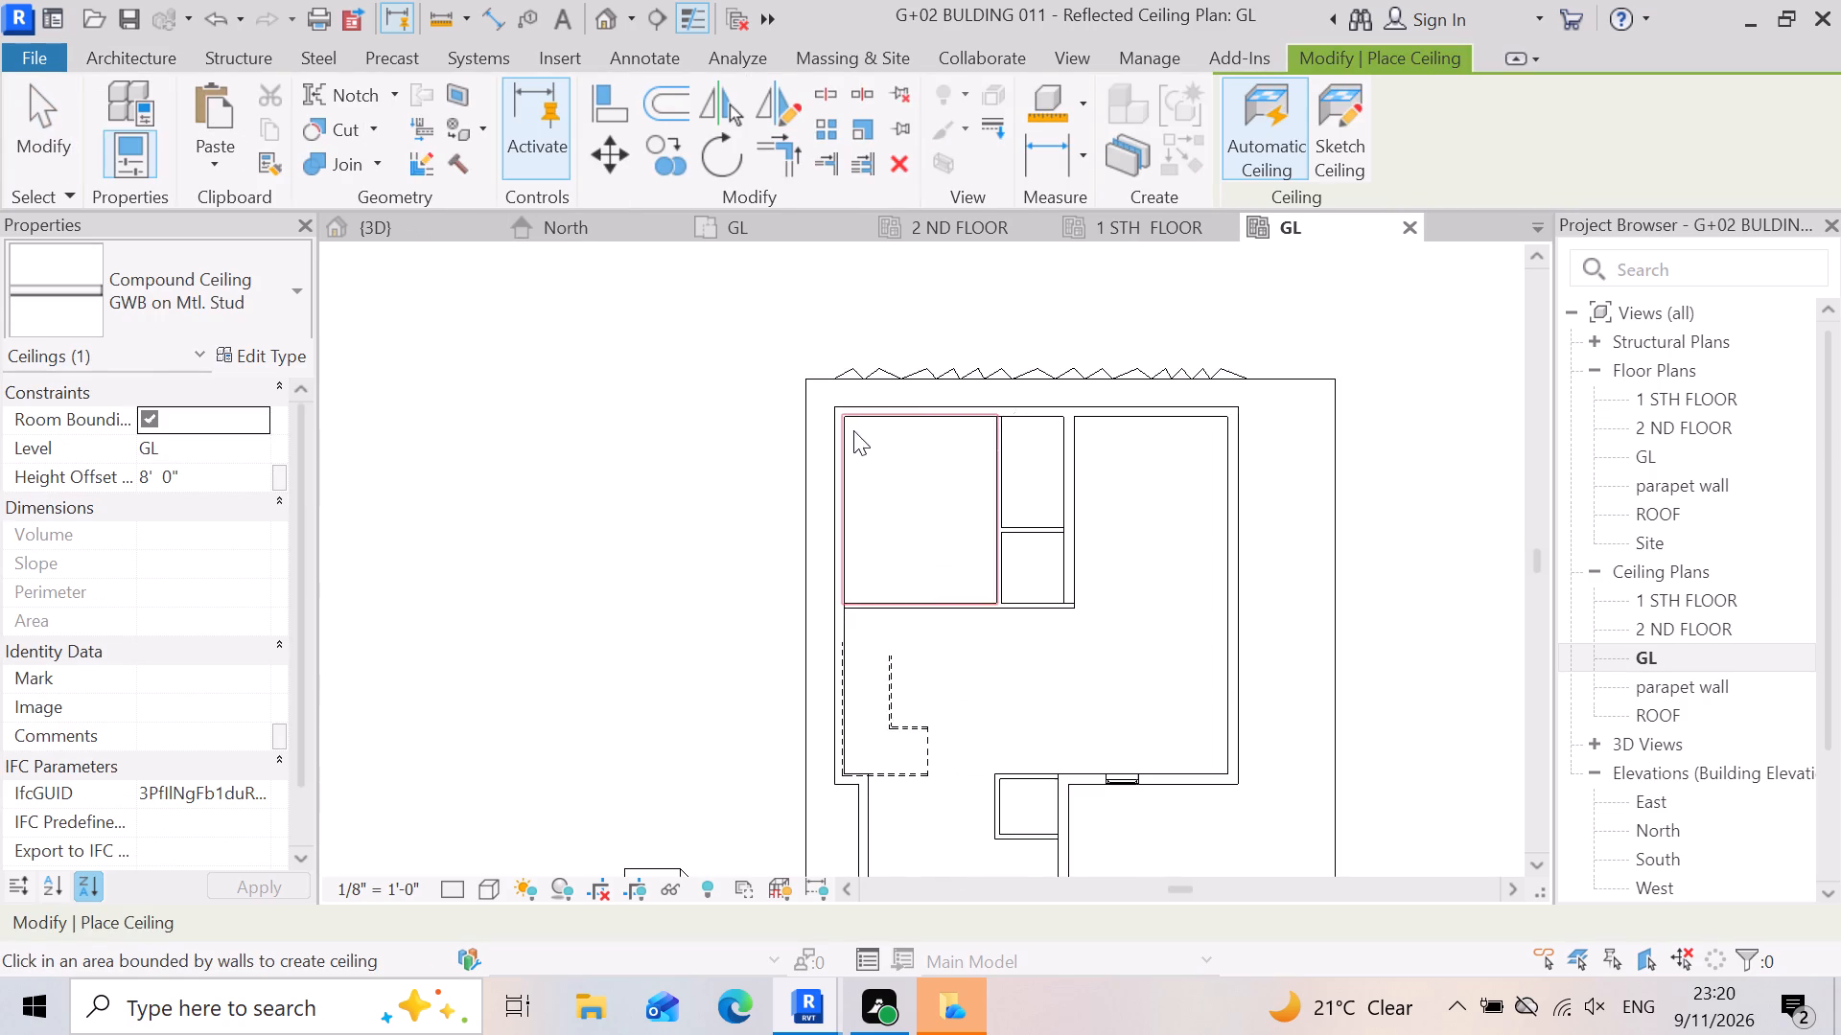
scroll(857, 422, "up", 3)
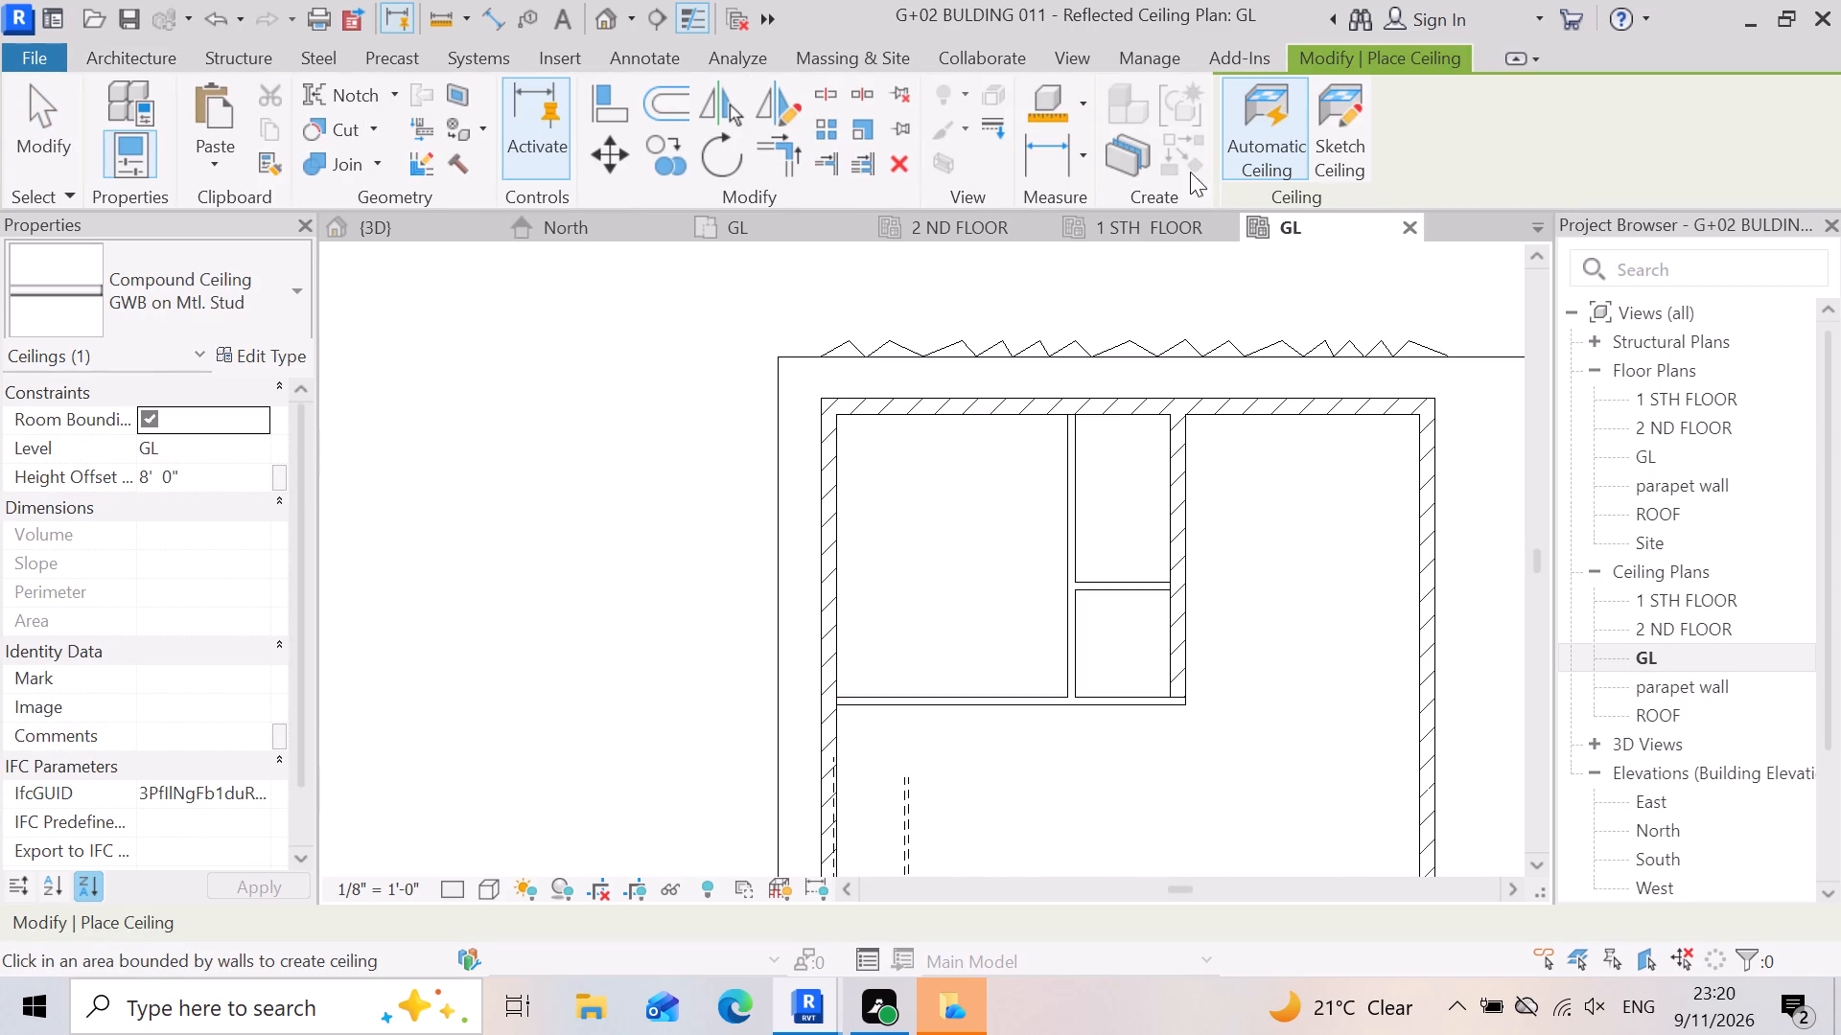
double_click(1343, 119)
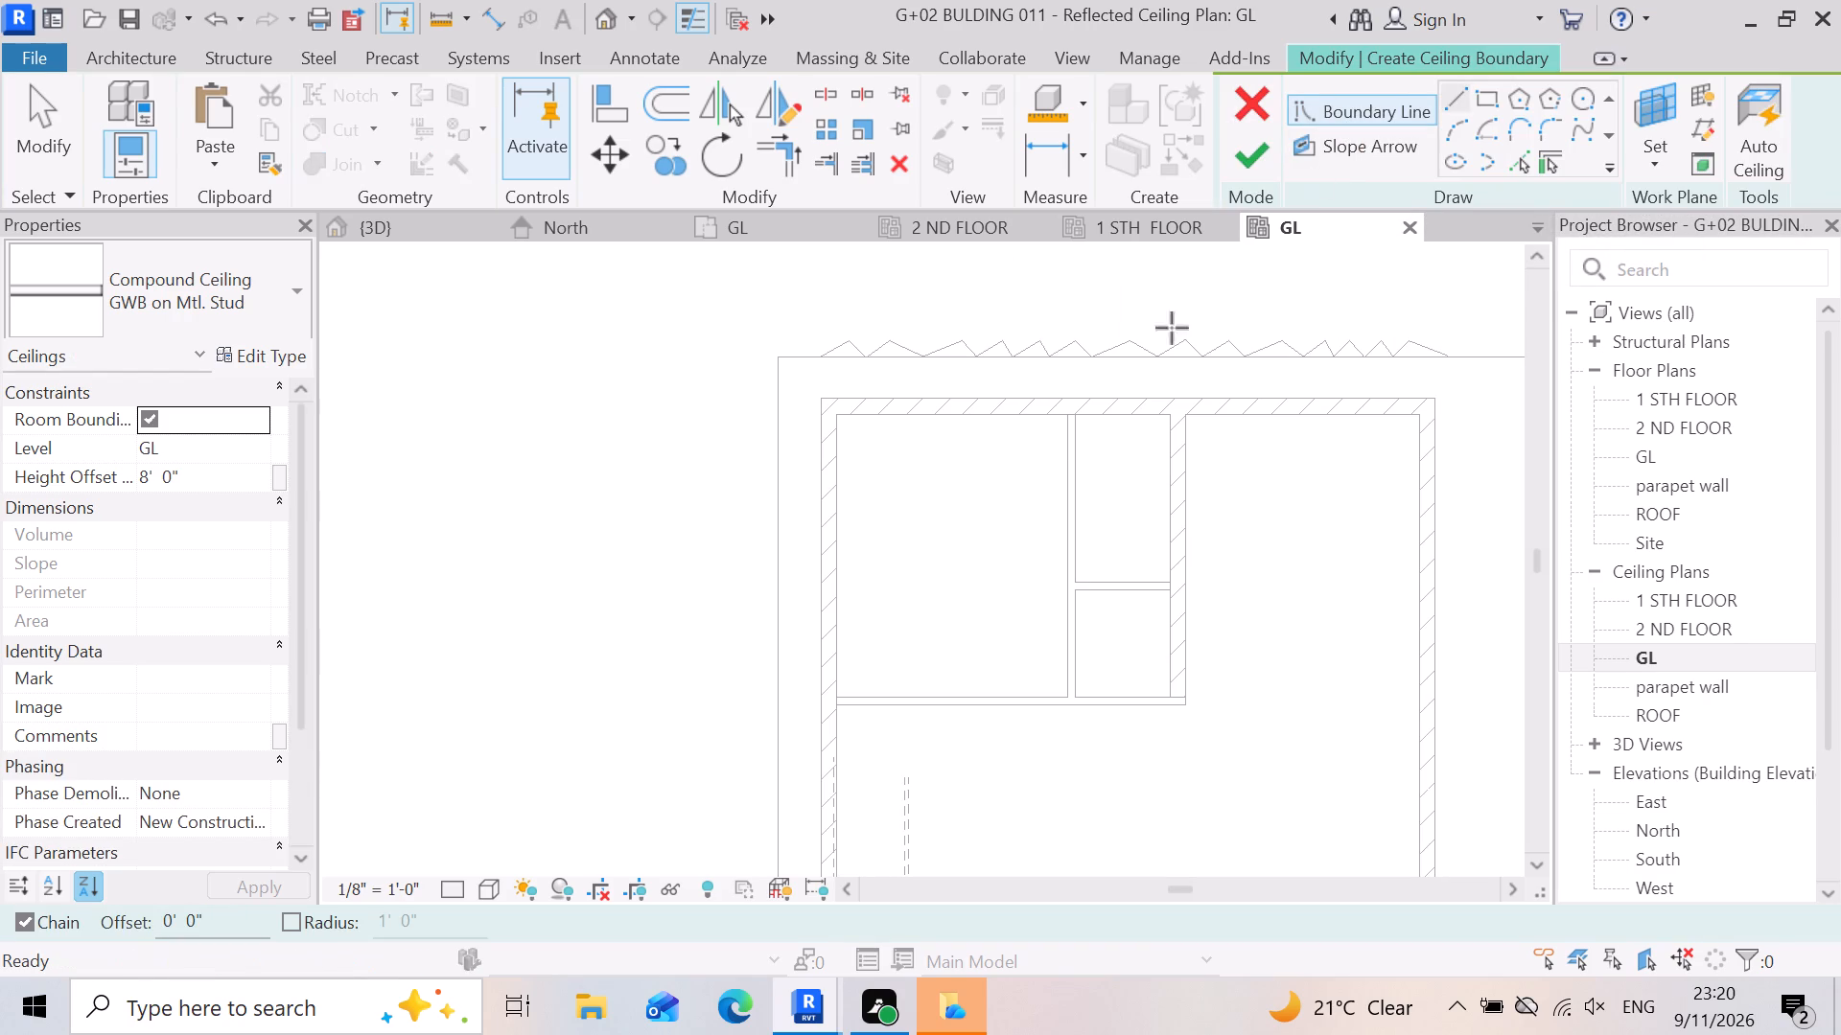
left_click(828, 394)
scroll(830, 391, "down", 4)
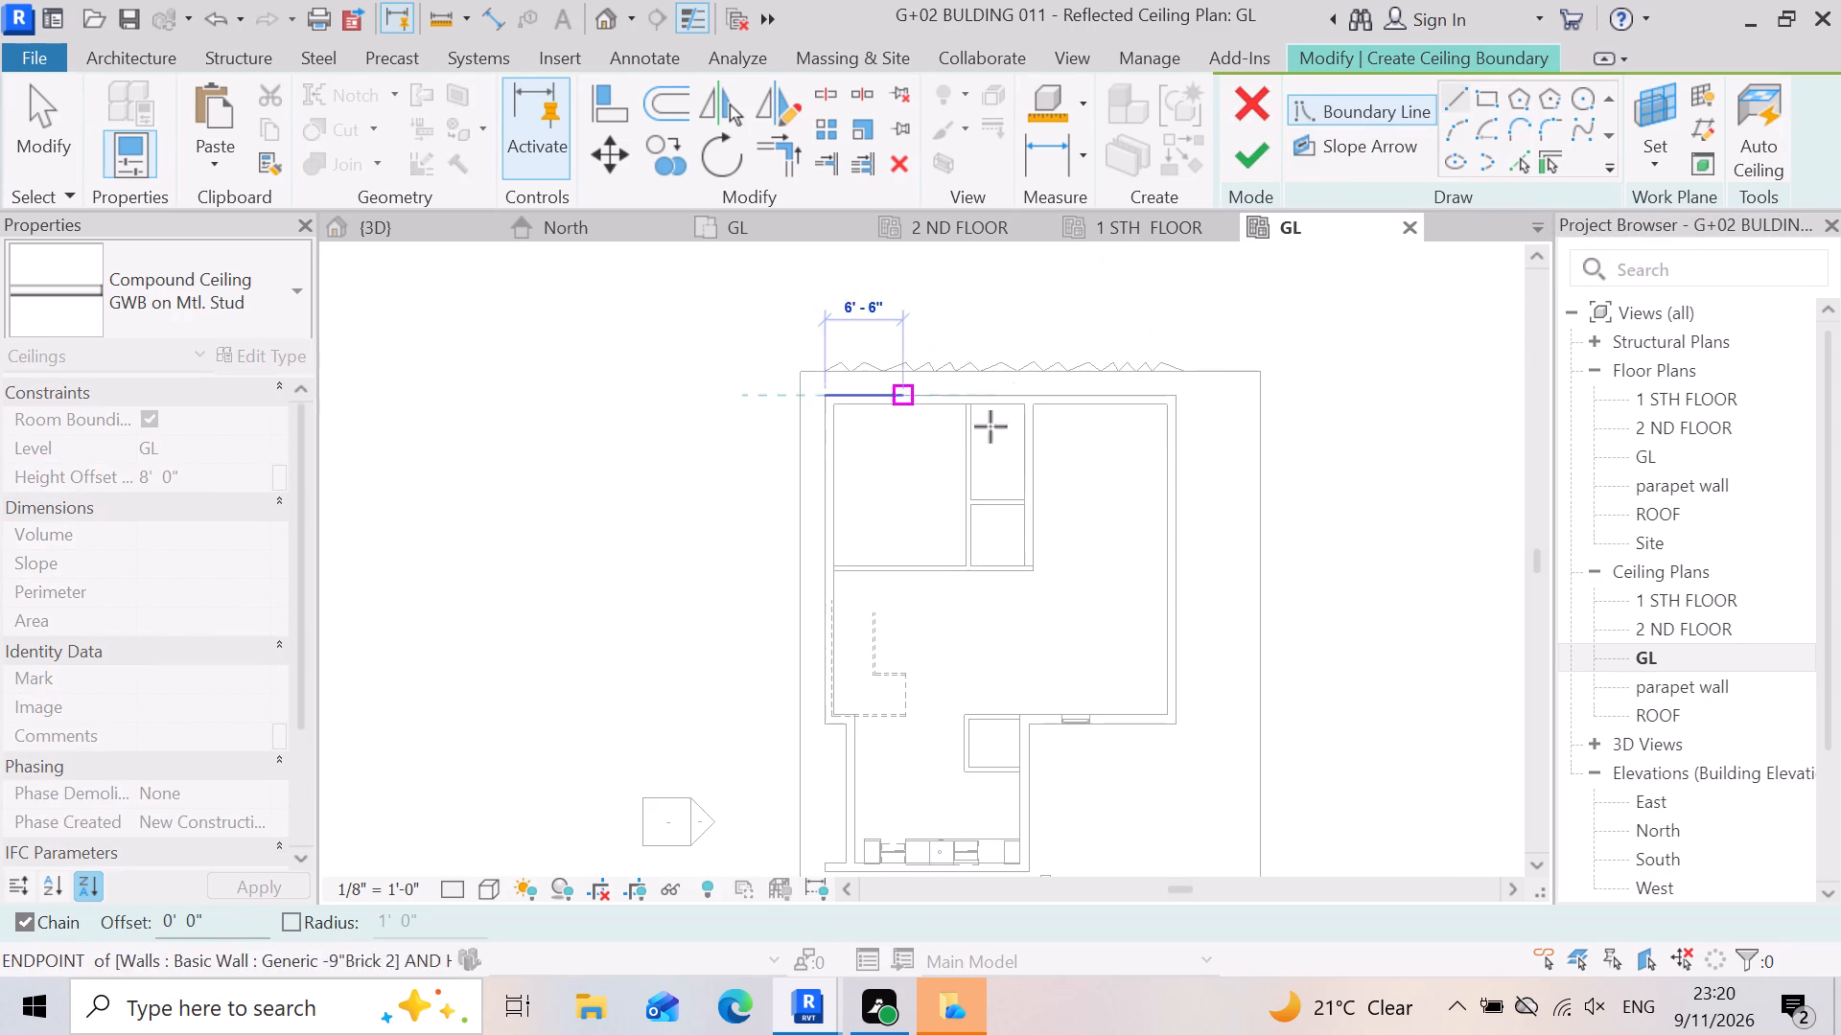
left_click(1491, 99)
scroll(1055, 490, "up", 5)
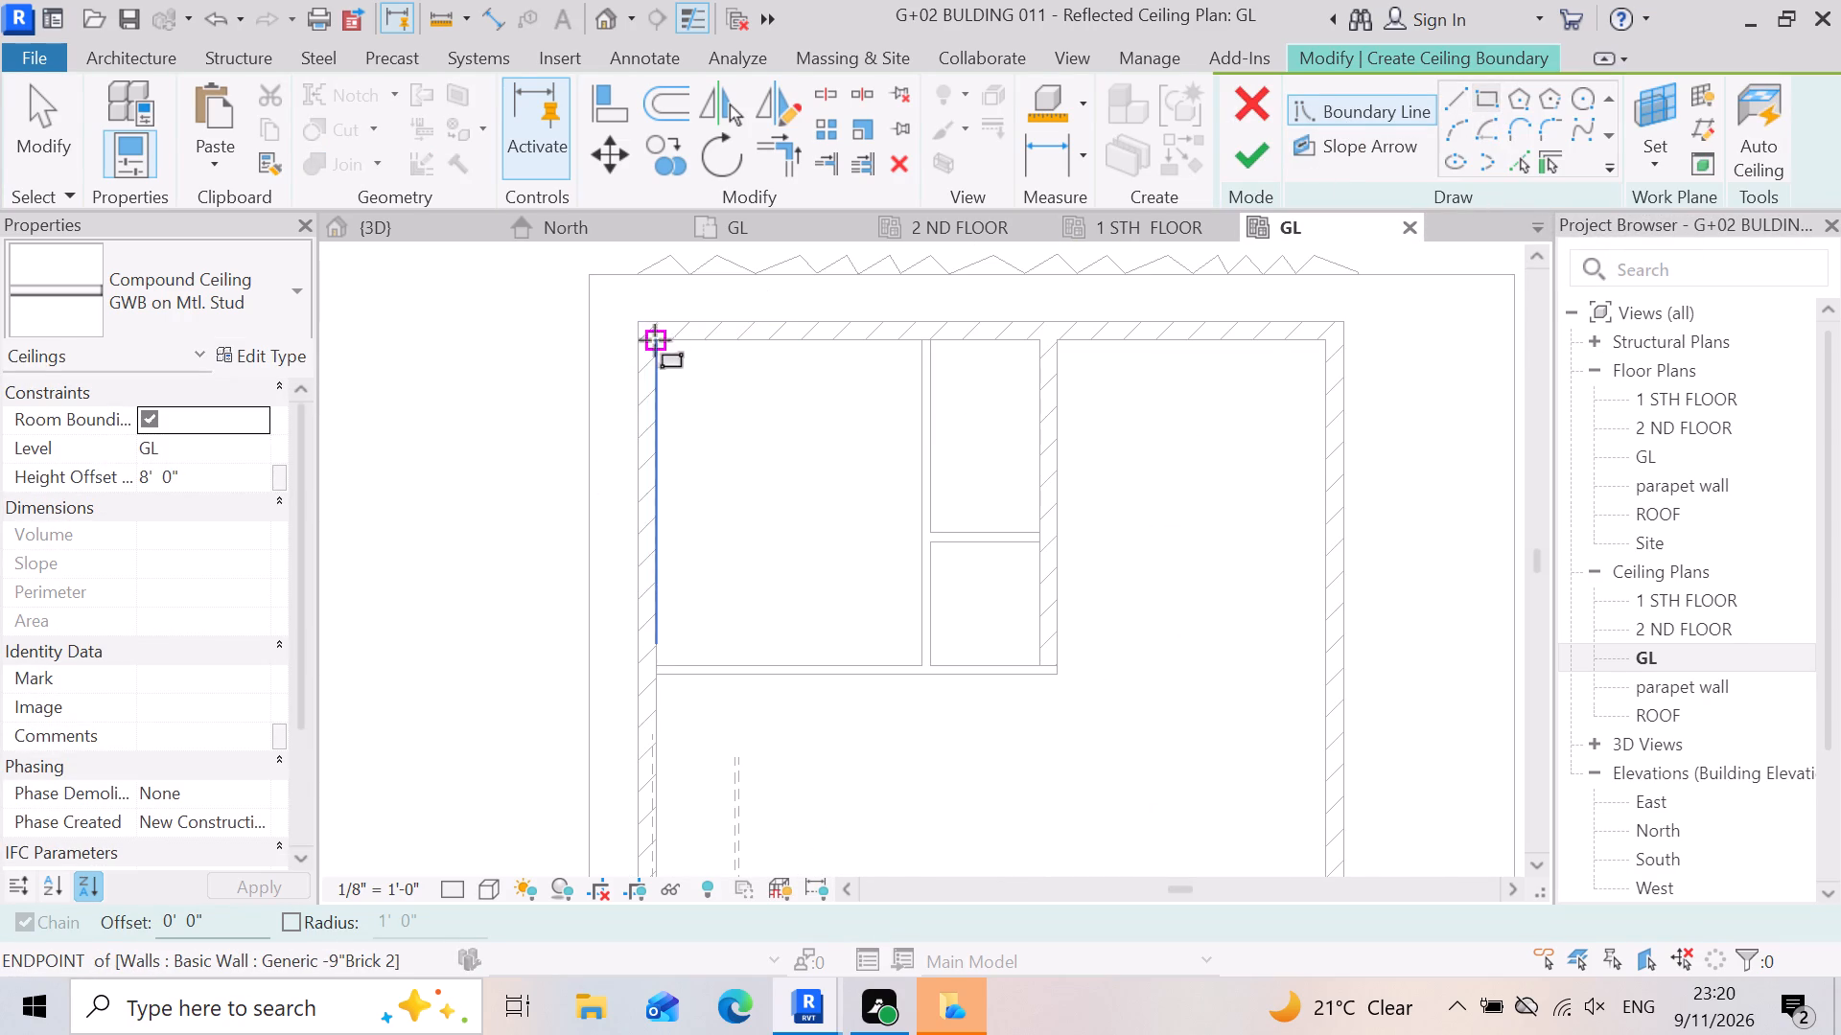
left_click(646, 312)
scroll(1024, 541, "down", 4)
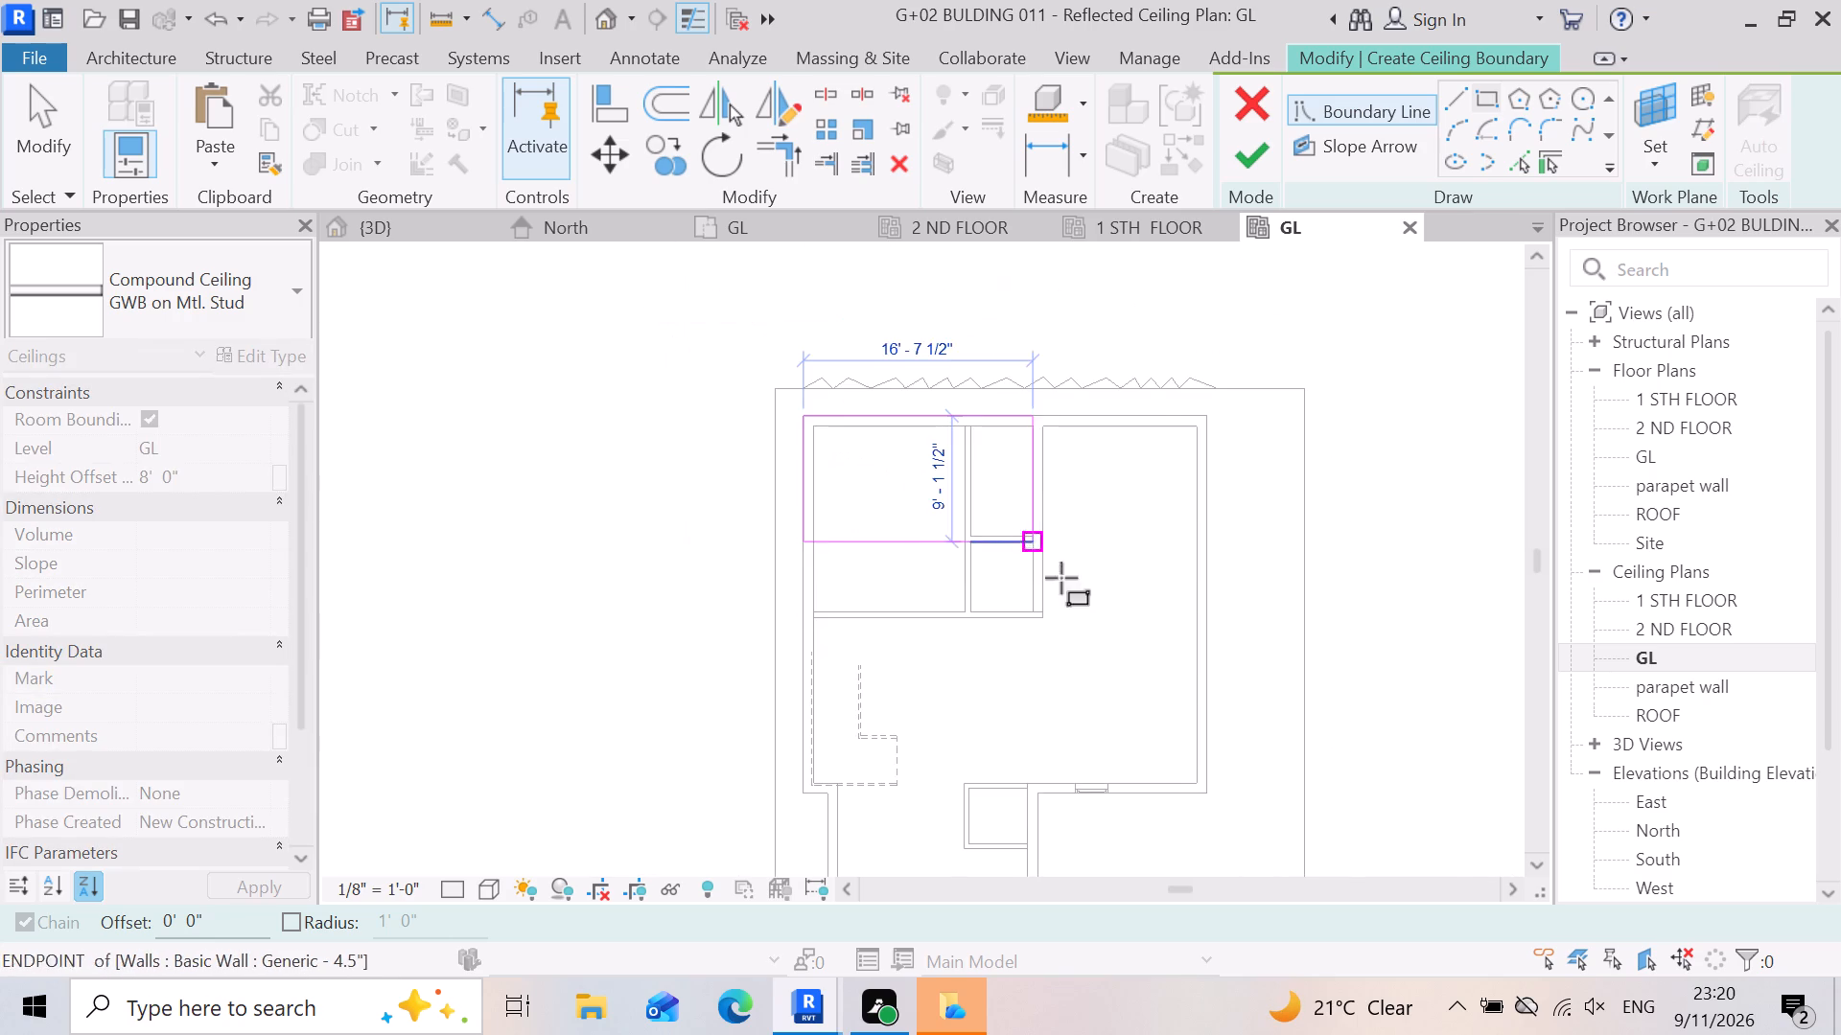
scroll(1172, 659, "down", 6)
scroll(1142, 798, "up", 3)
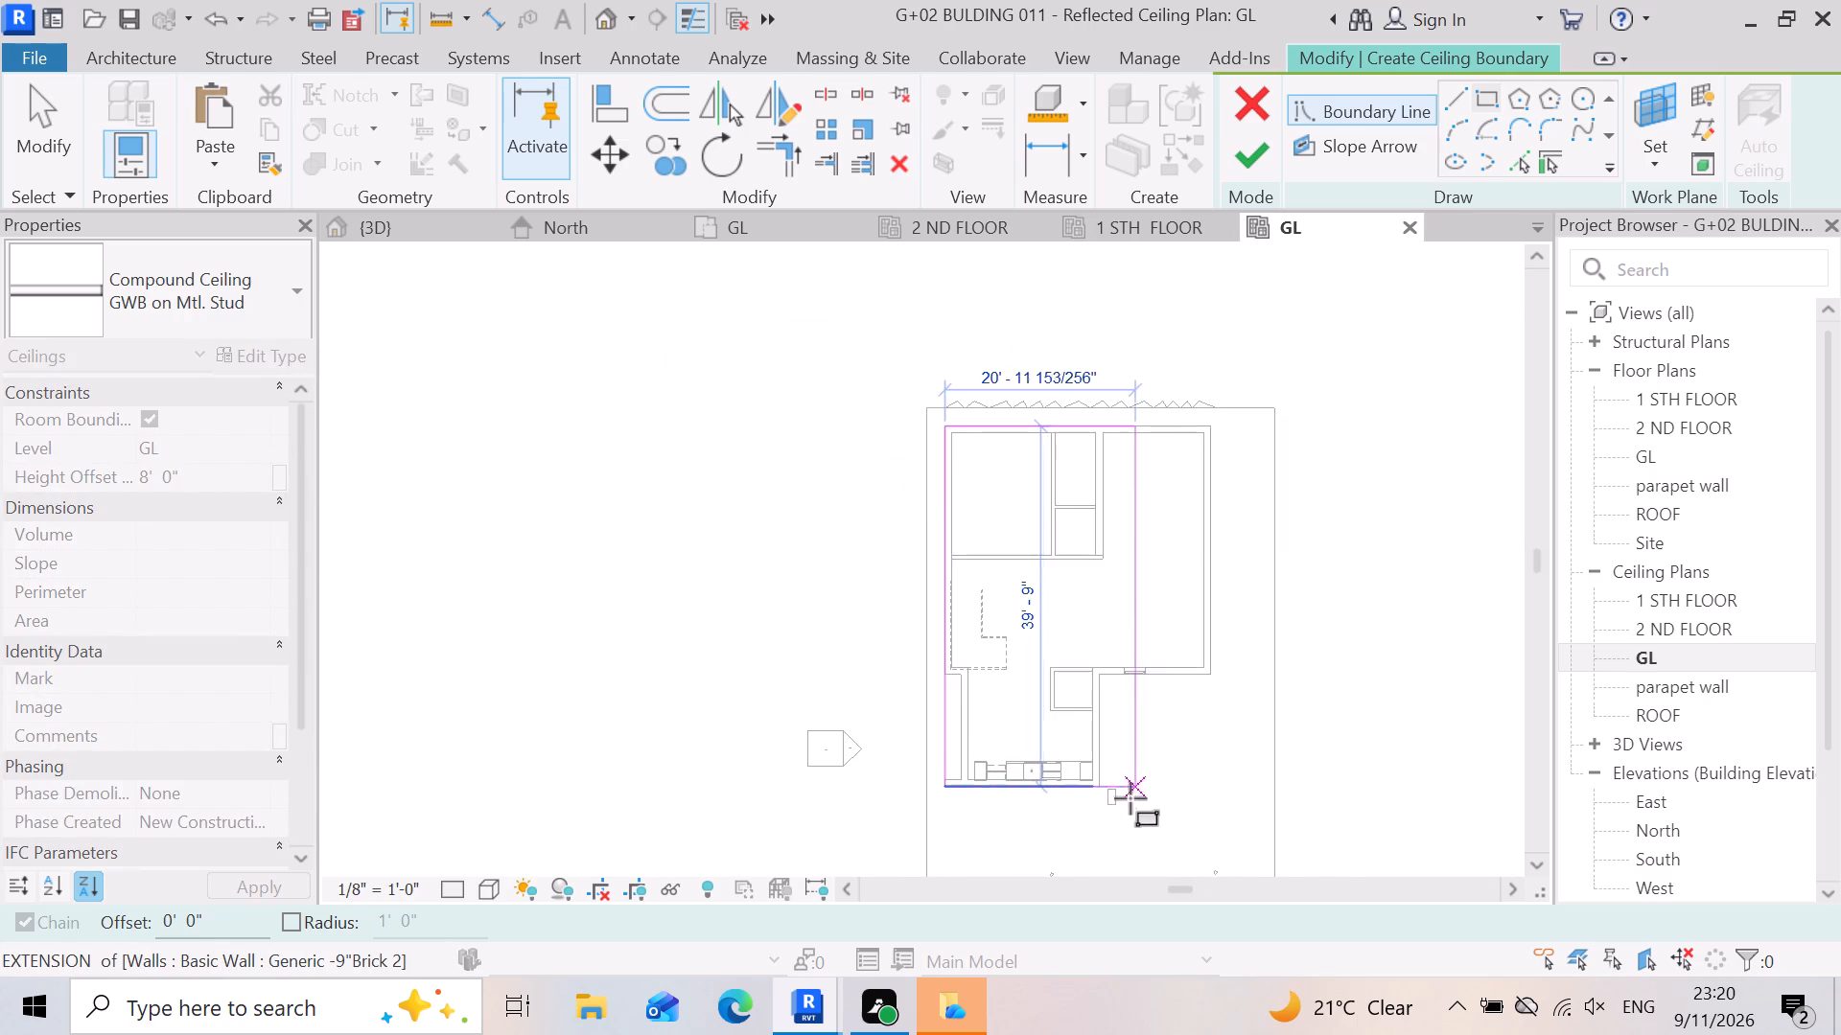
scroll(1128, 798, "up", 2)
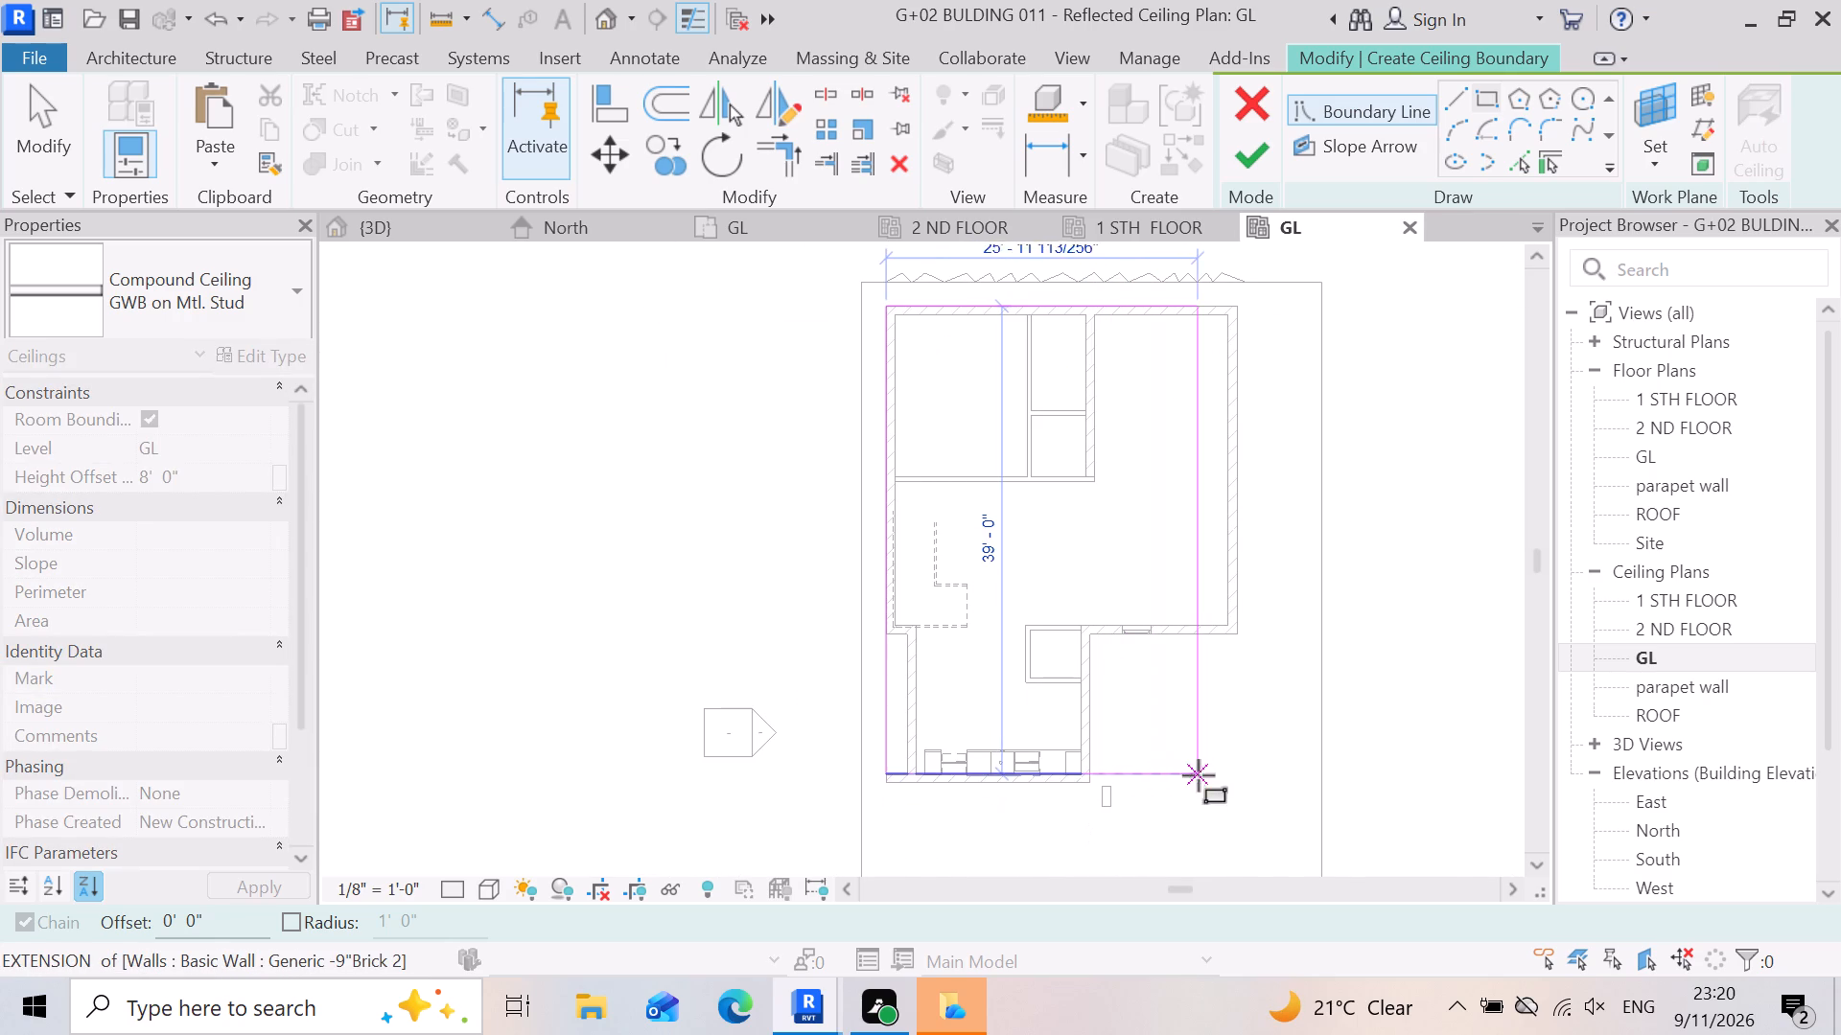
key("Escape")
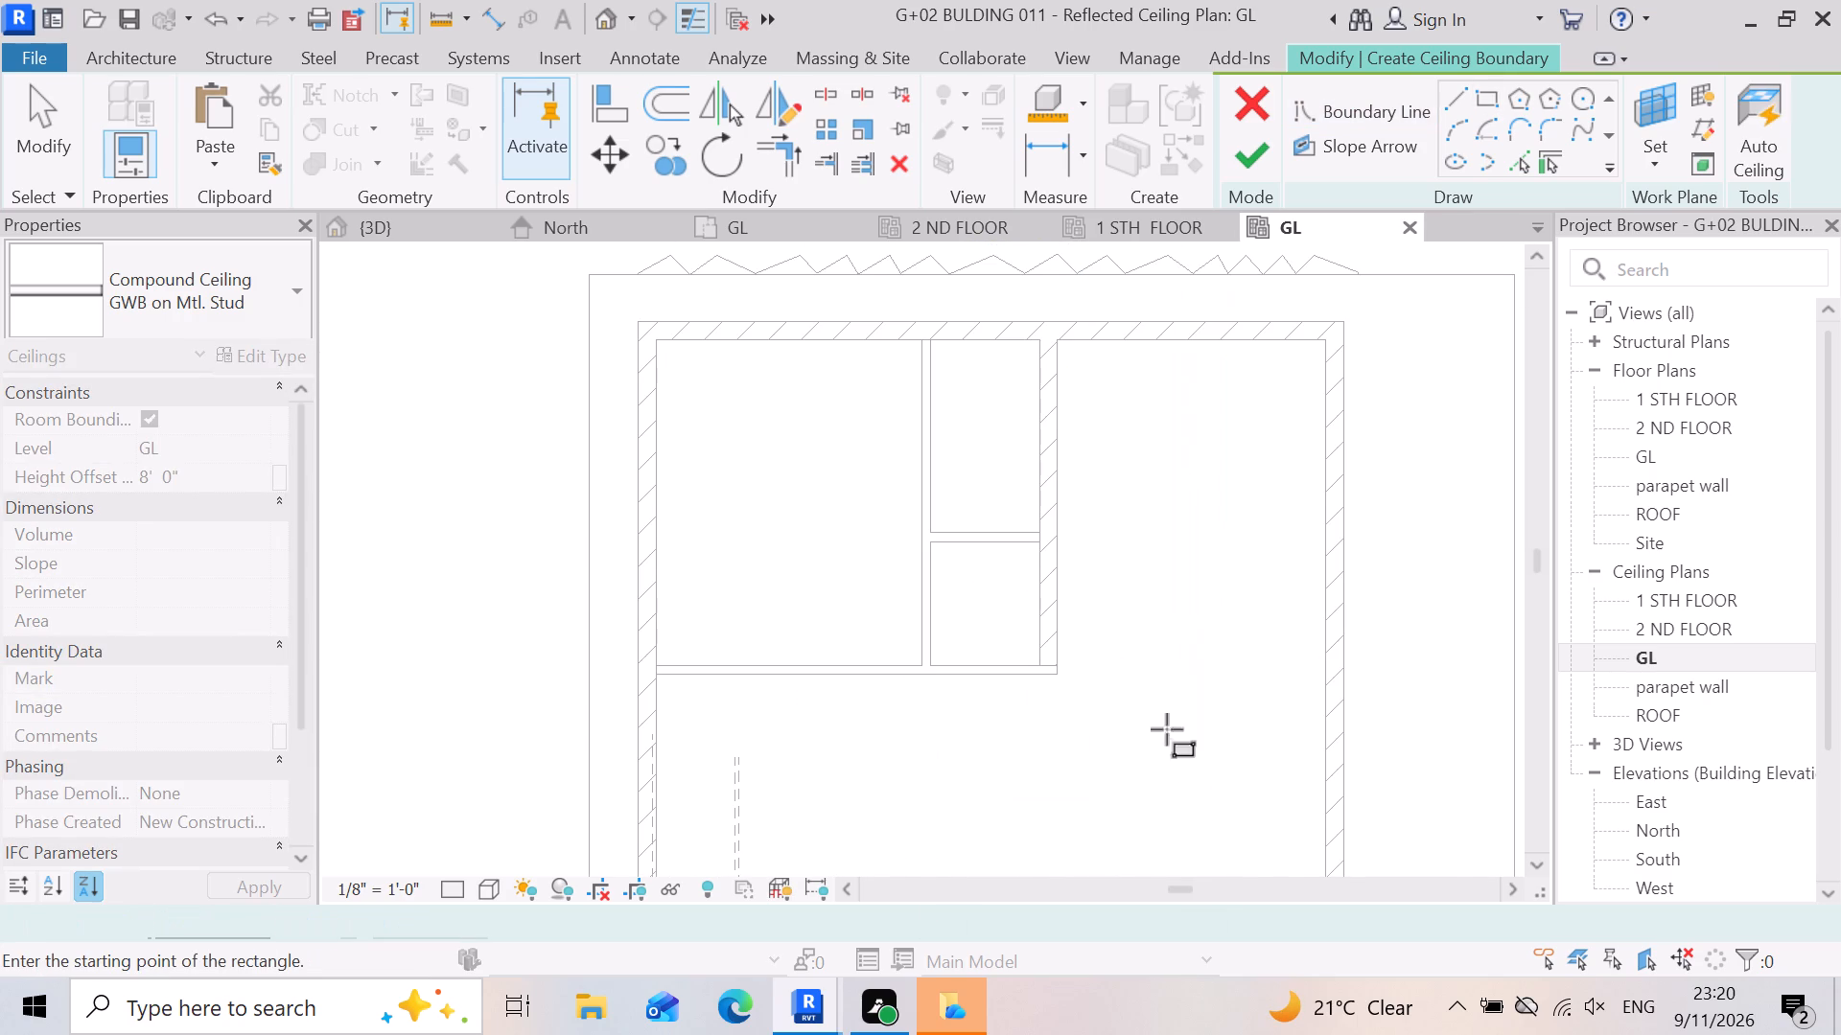
Draw a straight ceiling boundary line about 27' 6" long along the inner face of the north wall, starting at its west corner.
left_click(1468, 102)
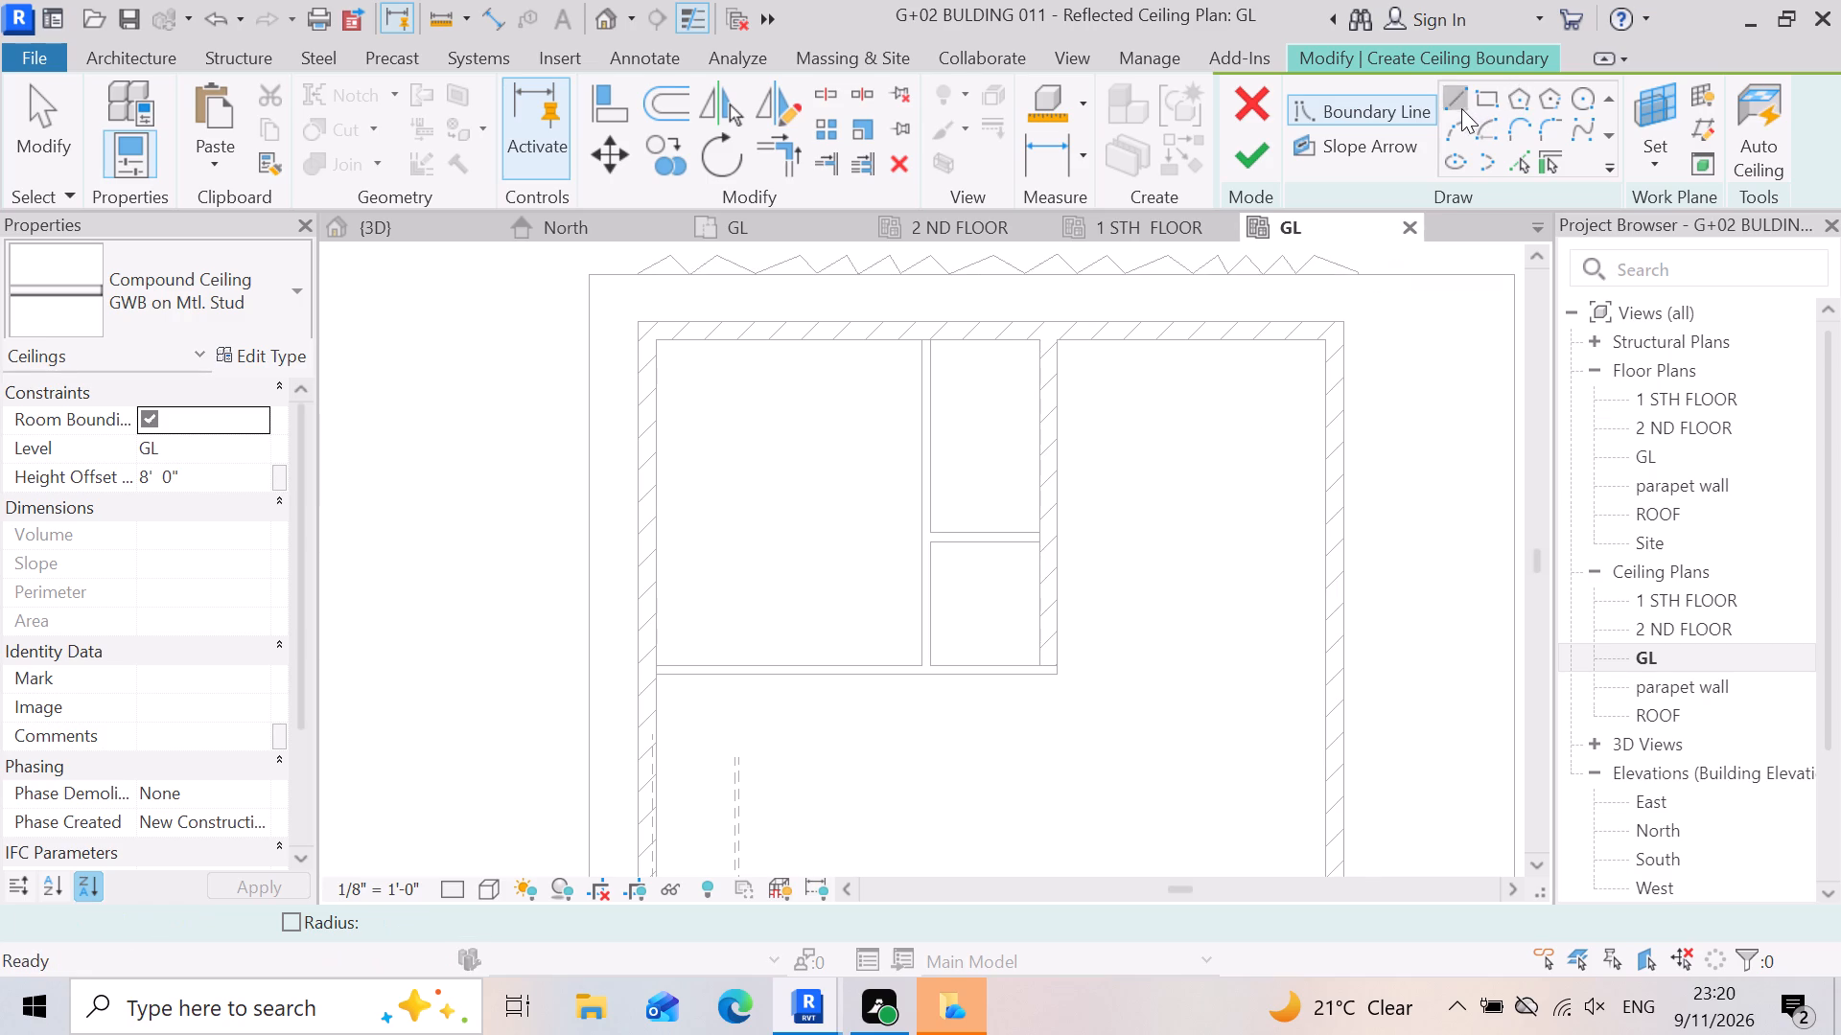
scroll(1166, 621, "down", 4)
scroll(857, 413, "up", 9)
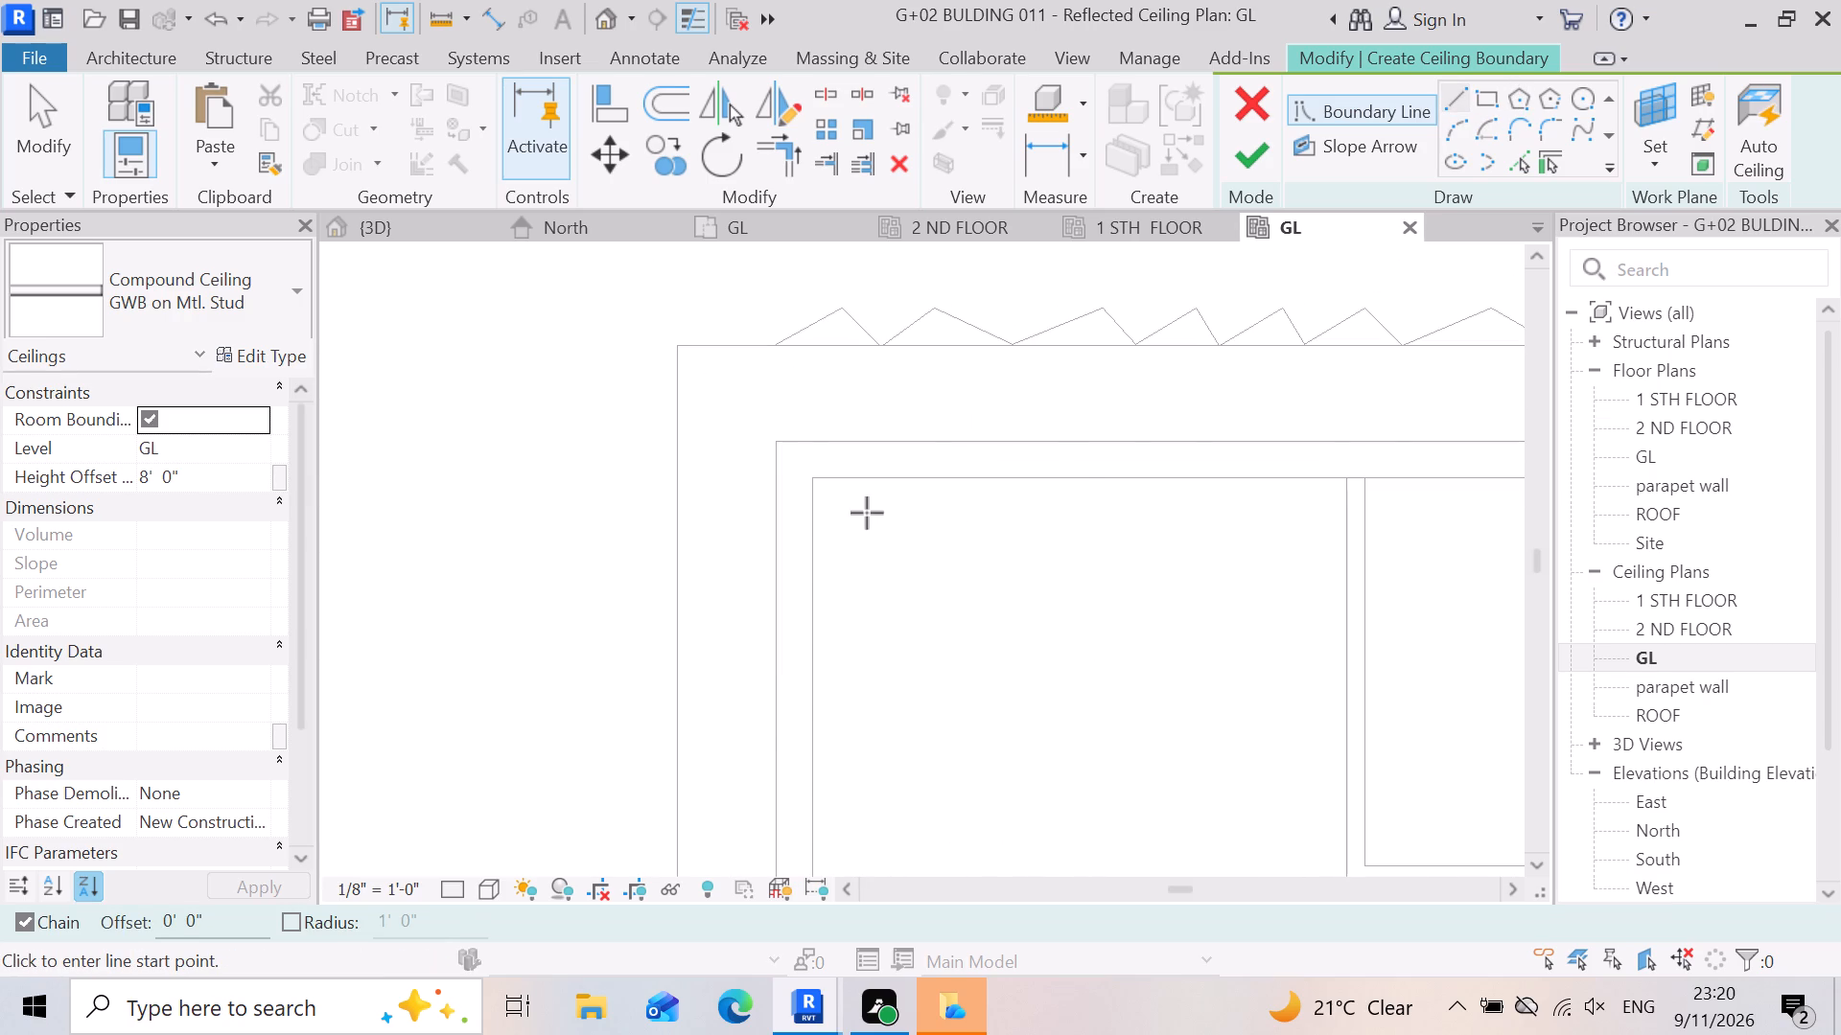
left_click(810, 478)
scroll(808, 493, "down", 5)
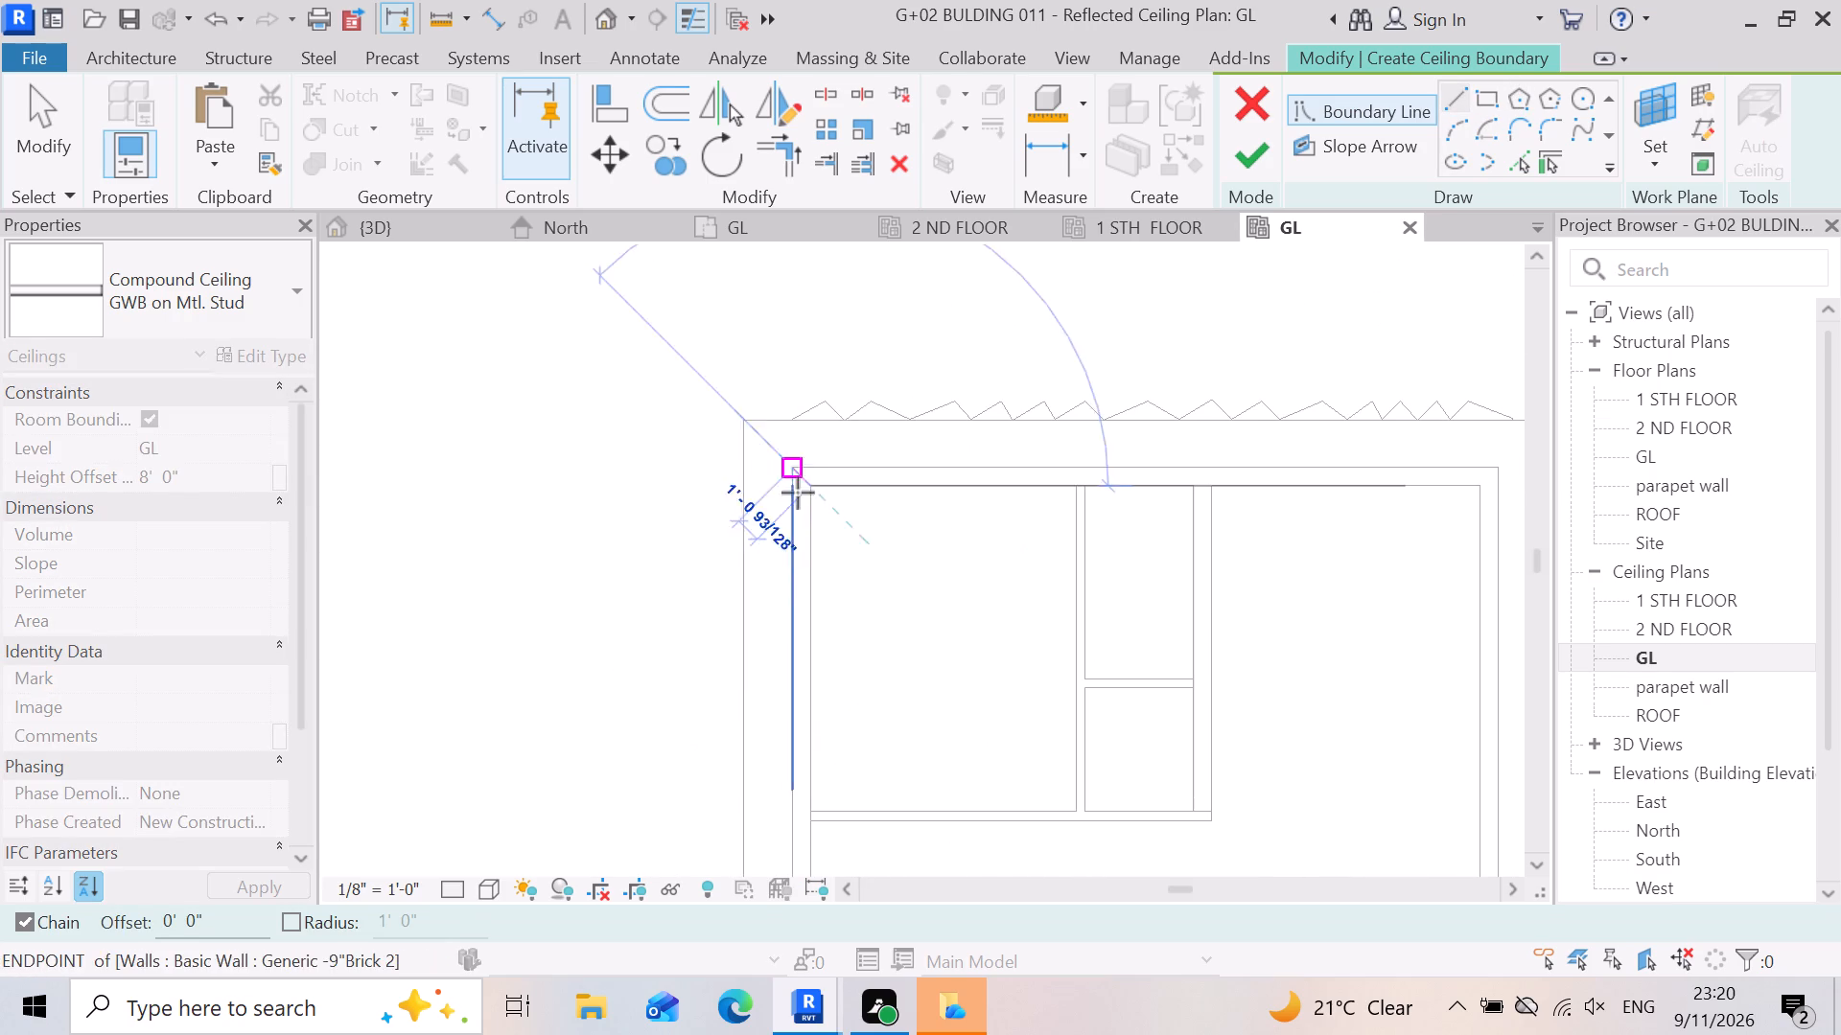
scroll(1189, 531, "down", 4)
scroll(1363, 535, "up", 2)
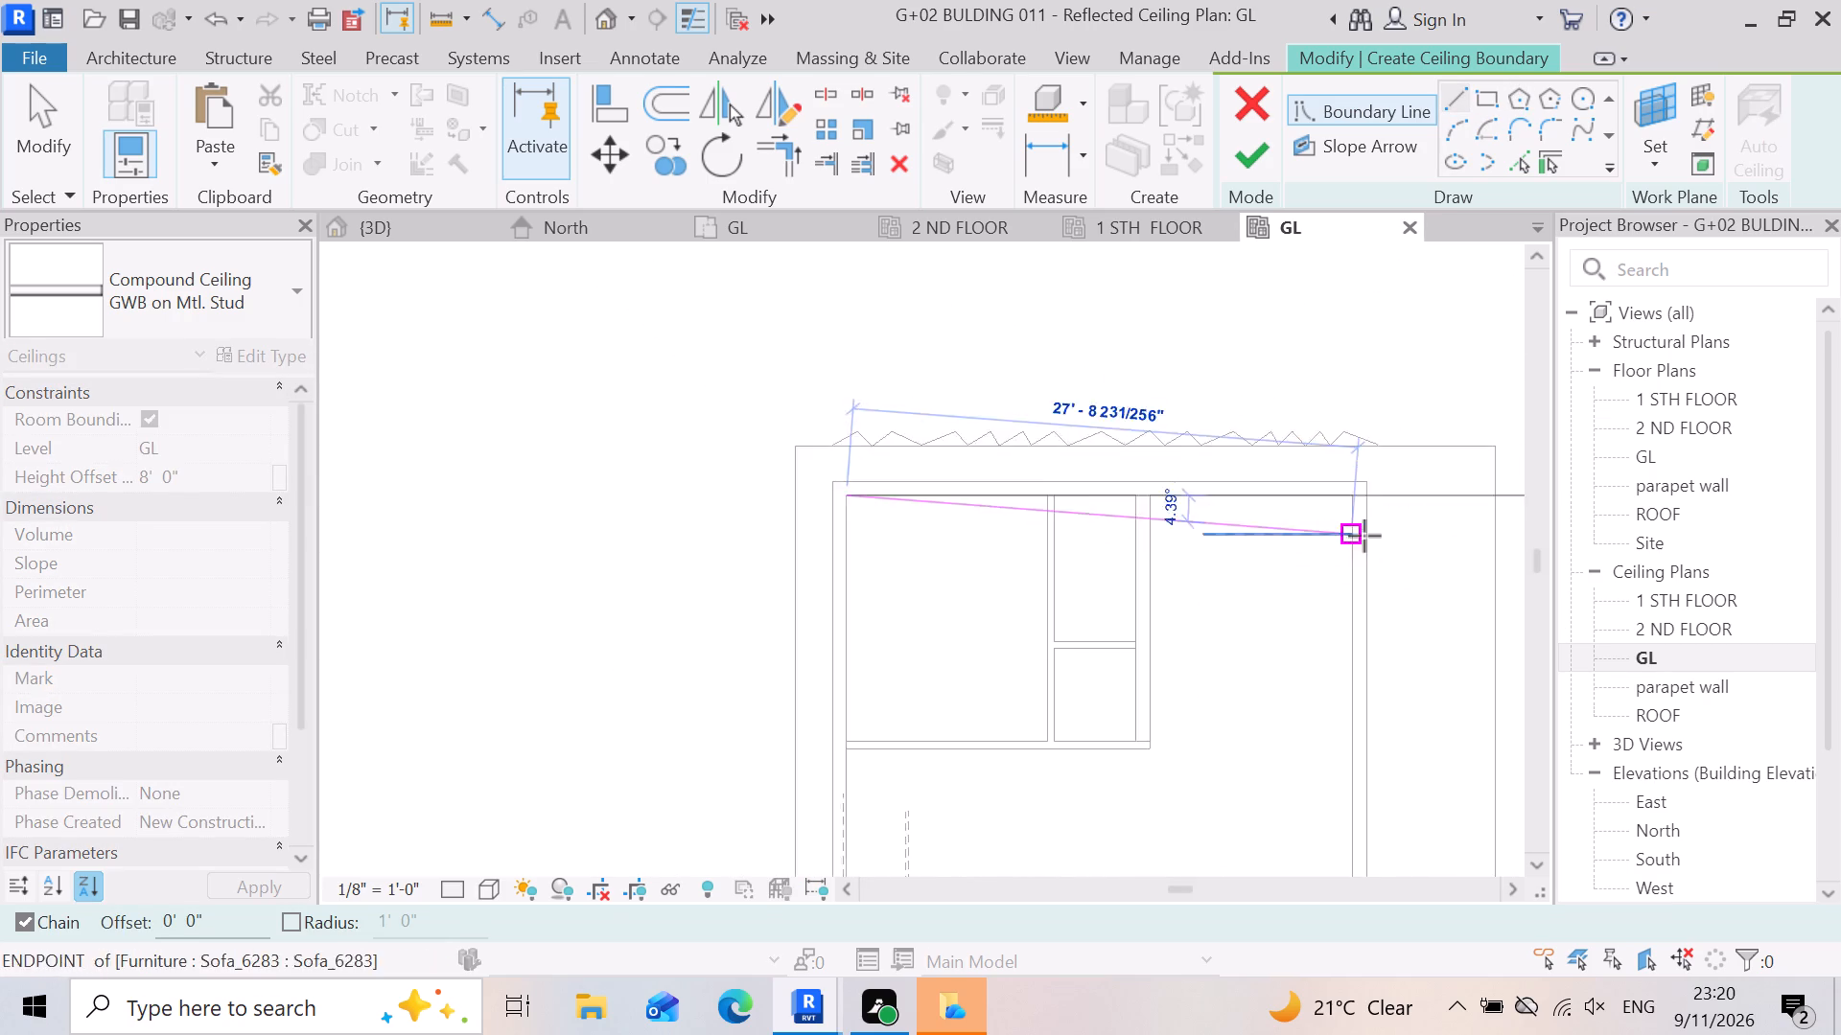
scroll(1364, 536, "up", 4)
left_click(1343, 479)
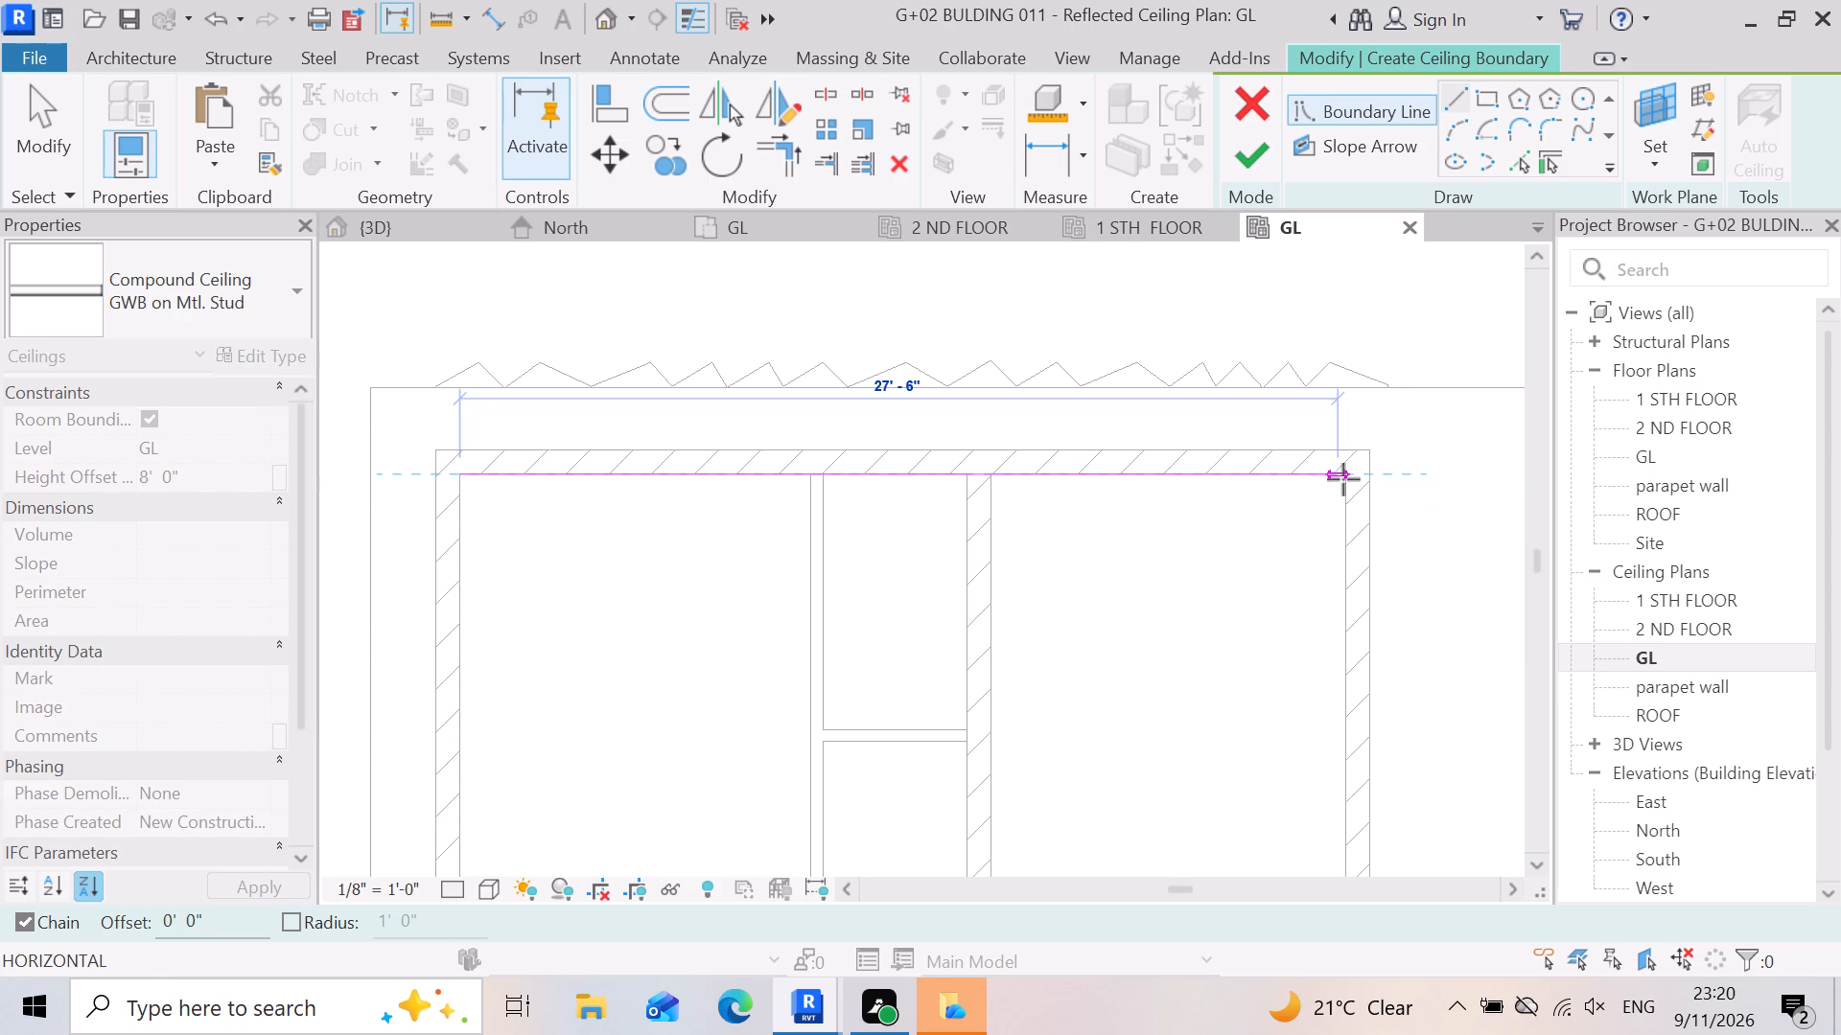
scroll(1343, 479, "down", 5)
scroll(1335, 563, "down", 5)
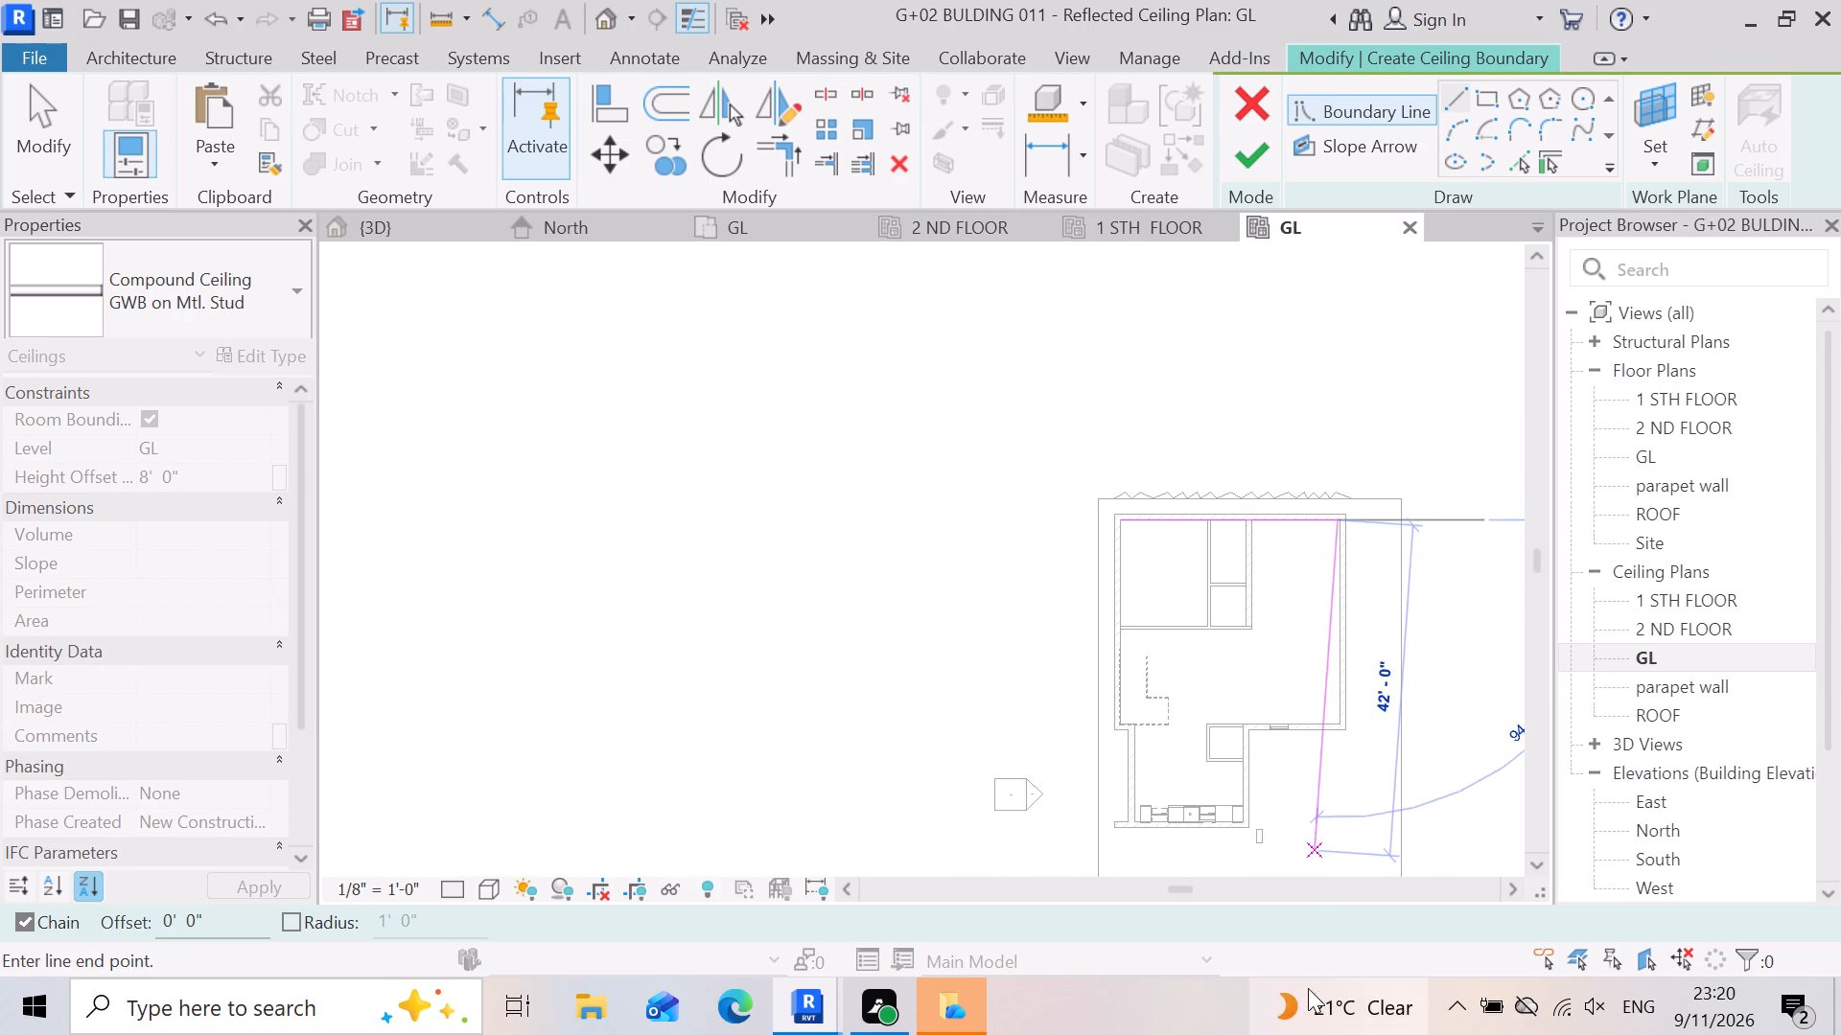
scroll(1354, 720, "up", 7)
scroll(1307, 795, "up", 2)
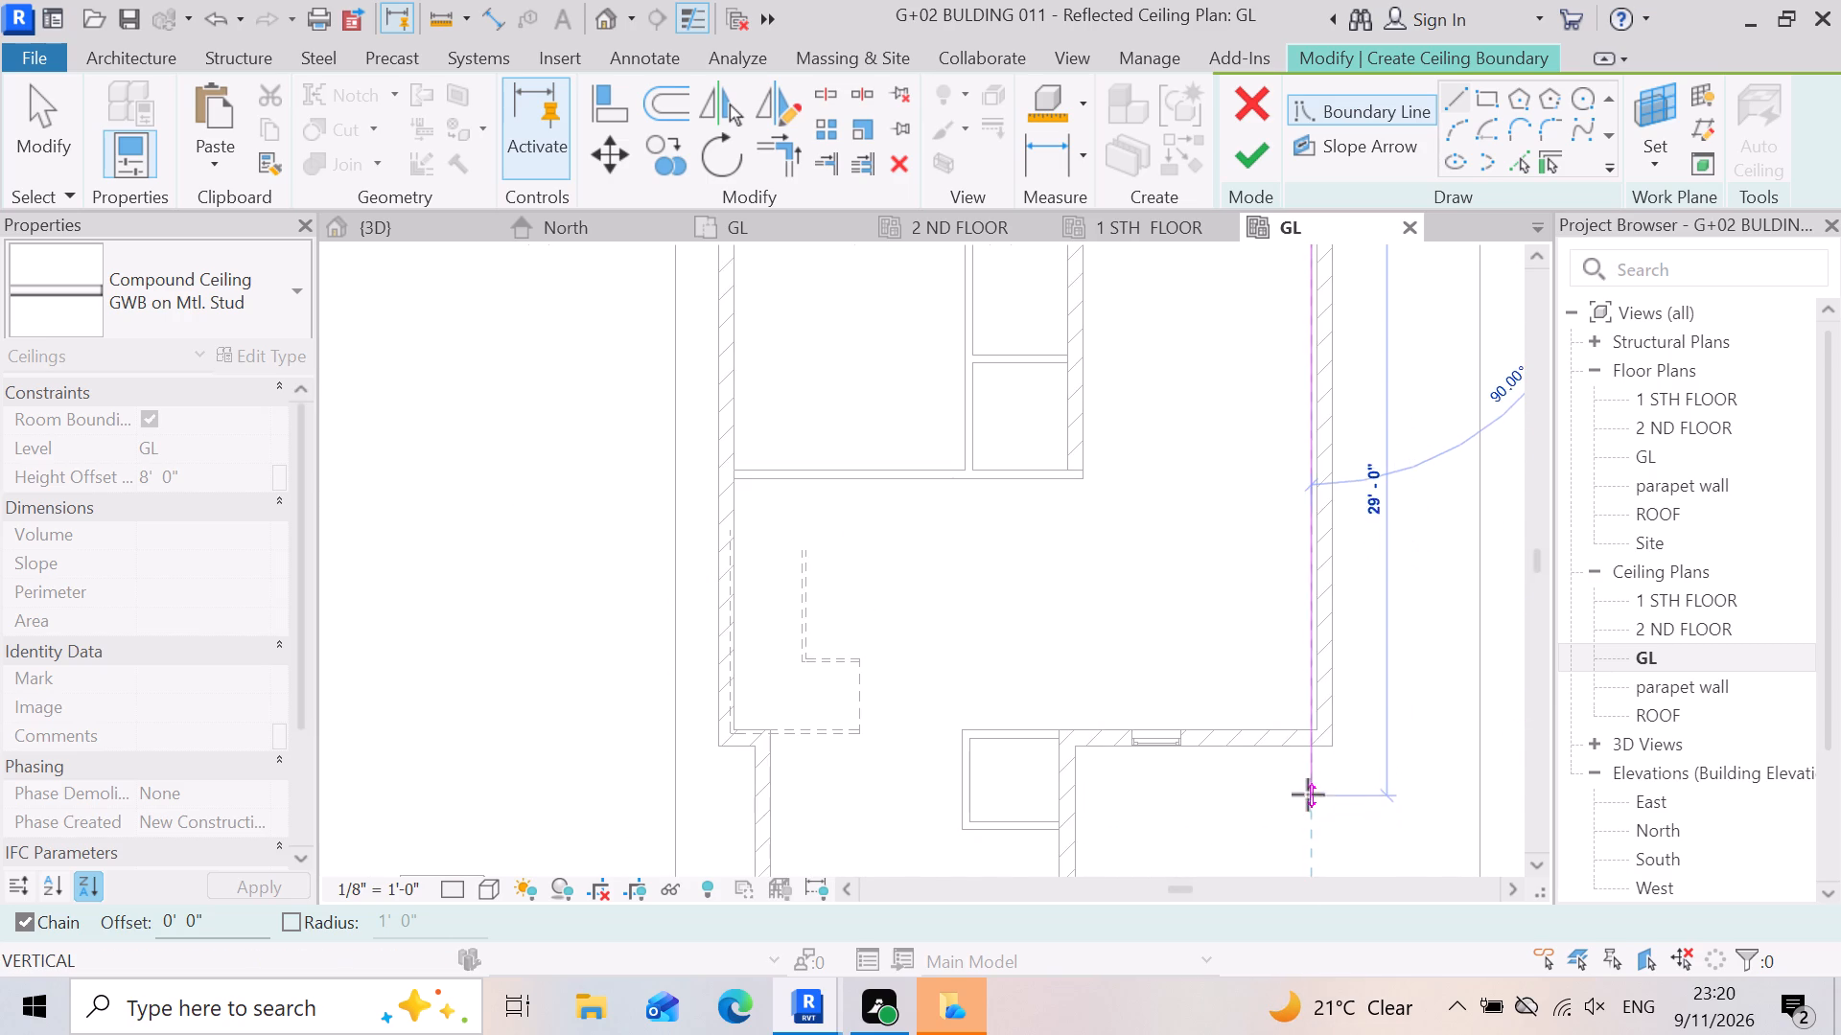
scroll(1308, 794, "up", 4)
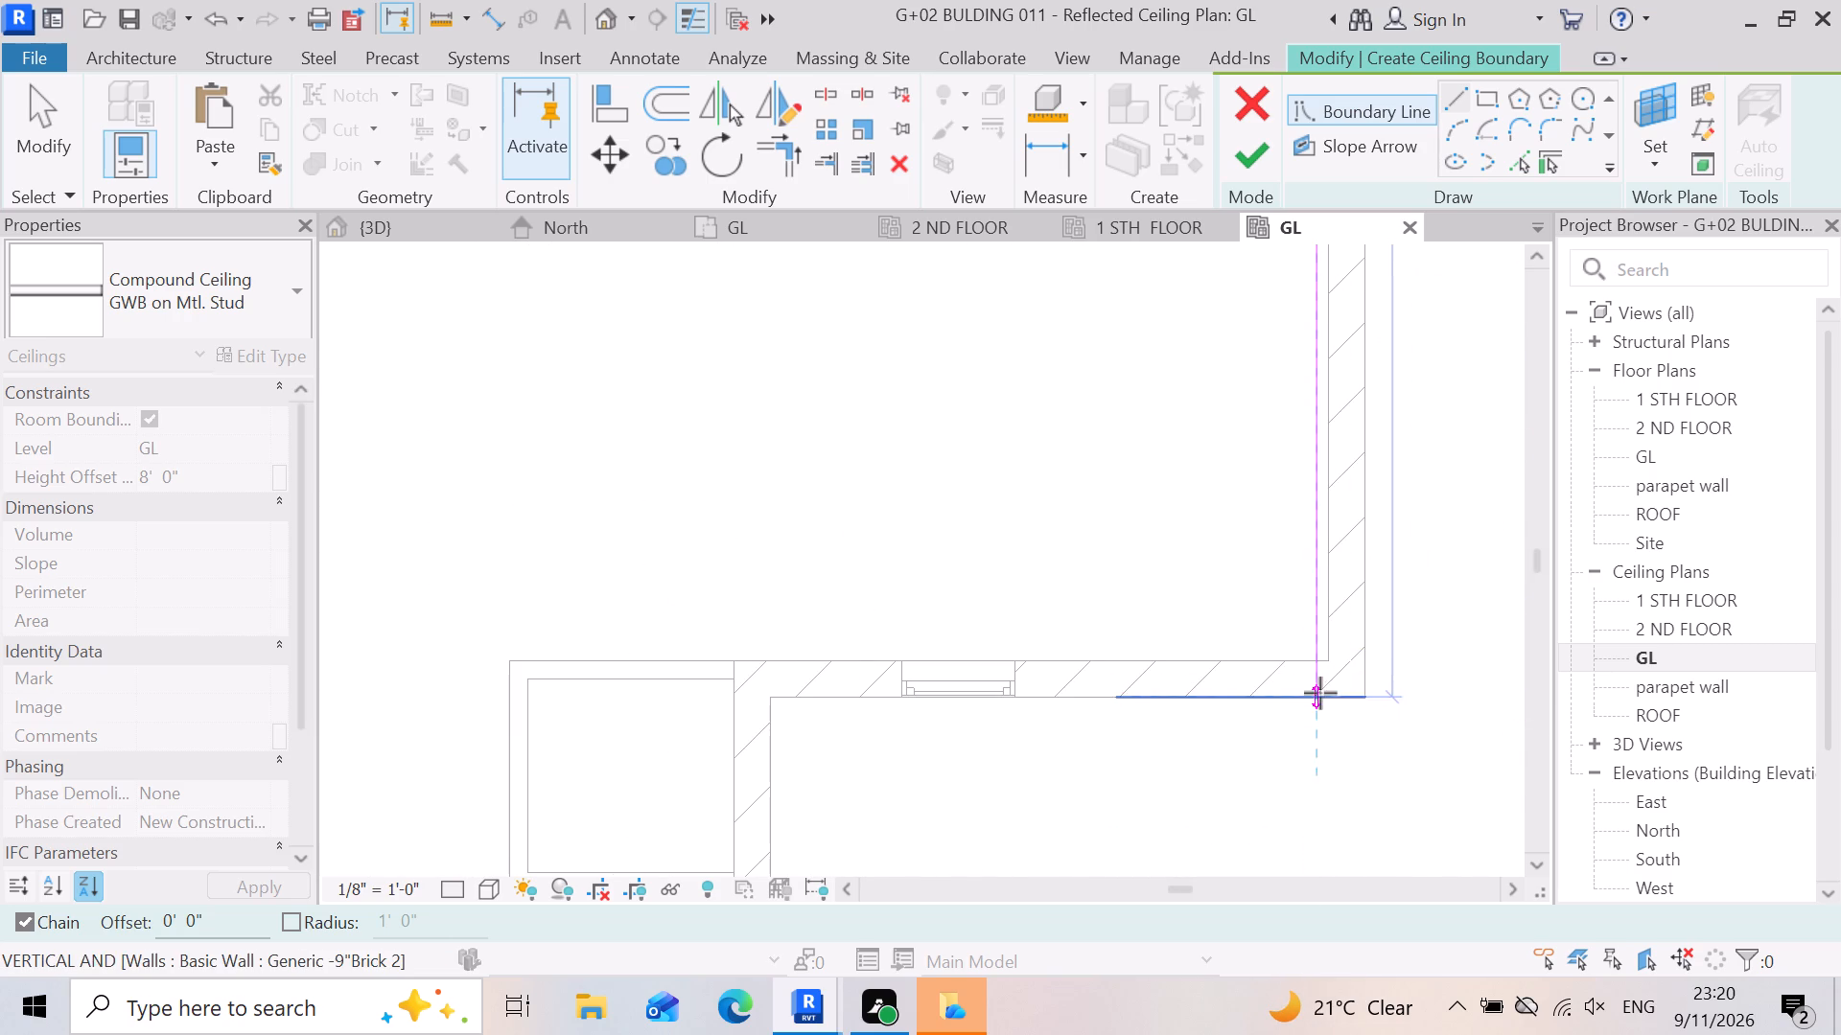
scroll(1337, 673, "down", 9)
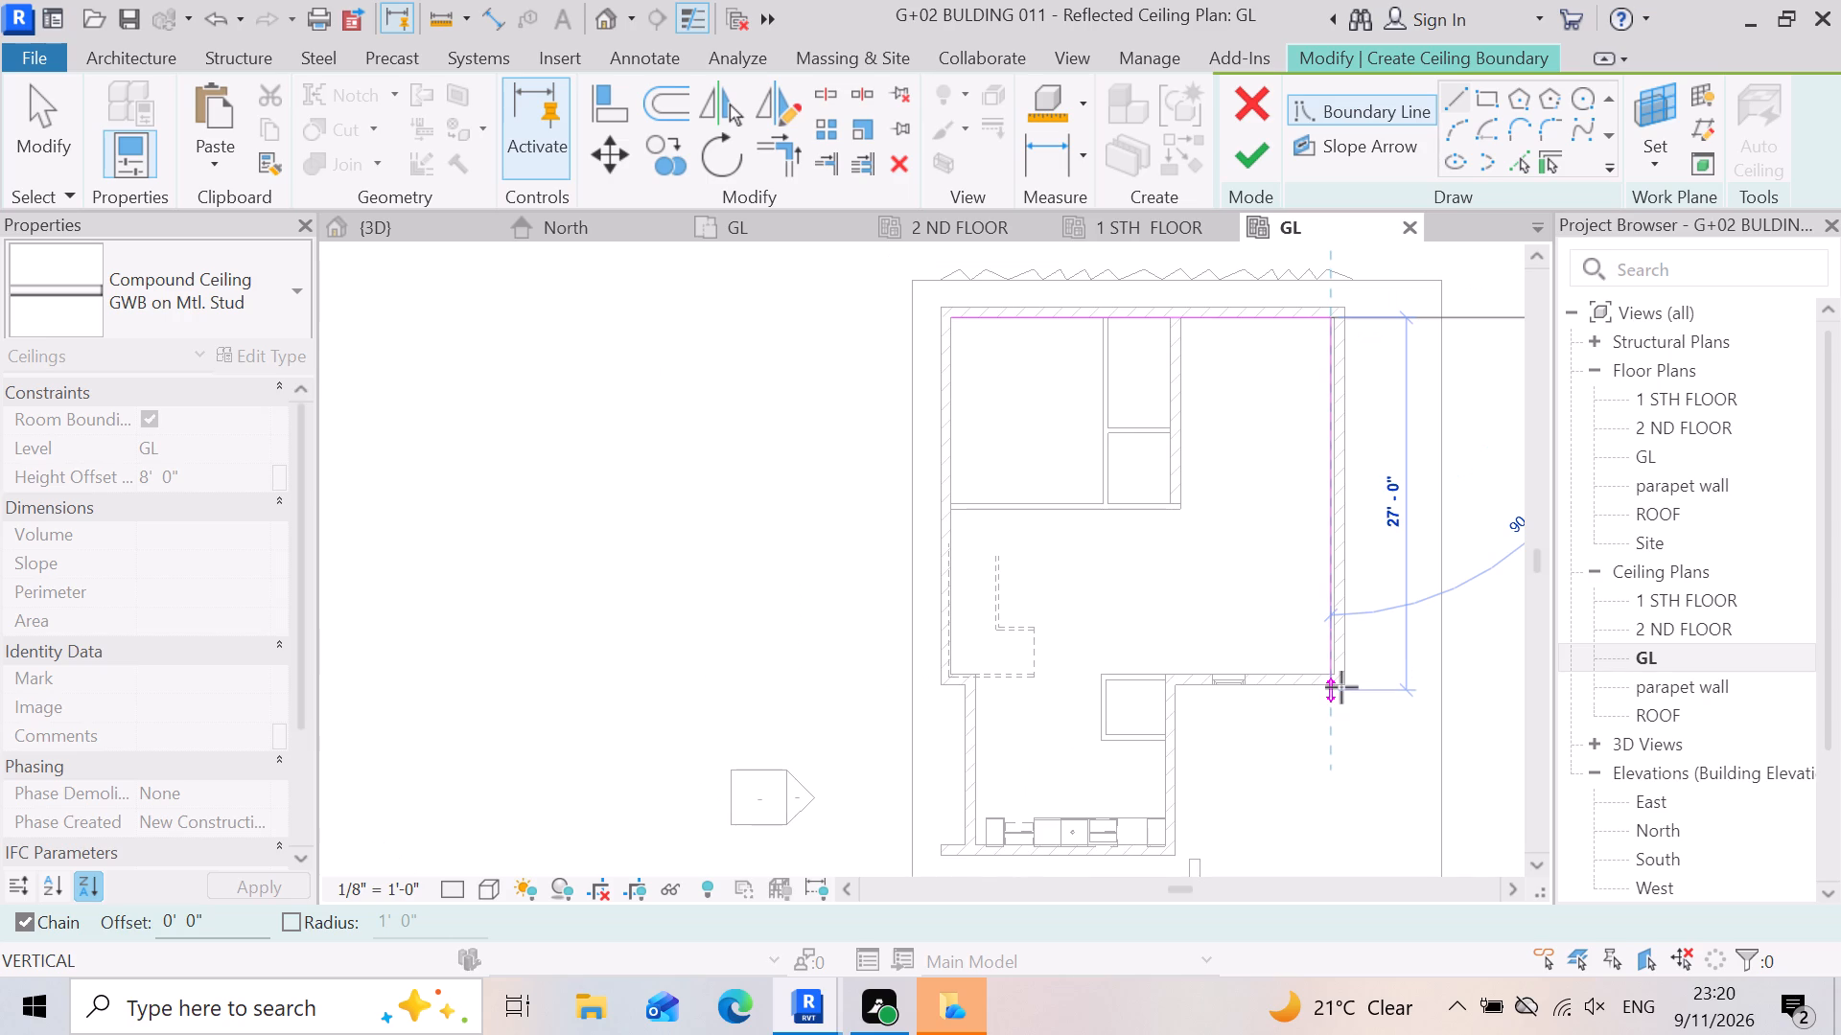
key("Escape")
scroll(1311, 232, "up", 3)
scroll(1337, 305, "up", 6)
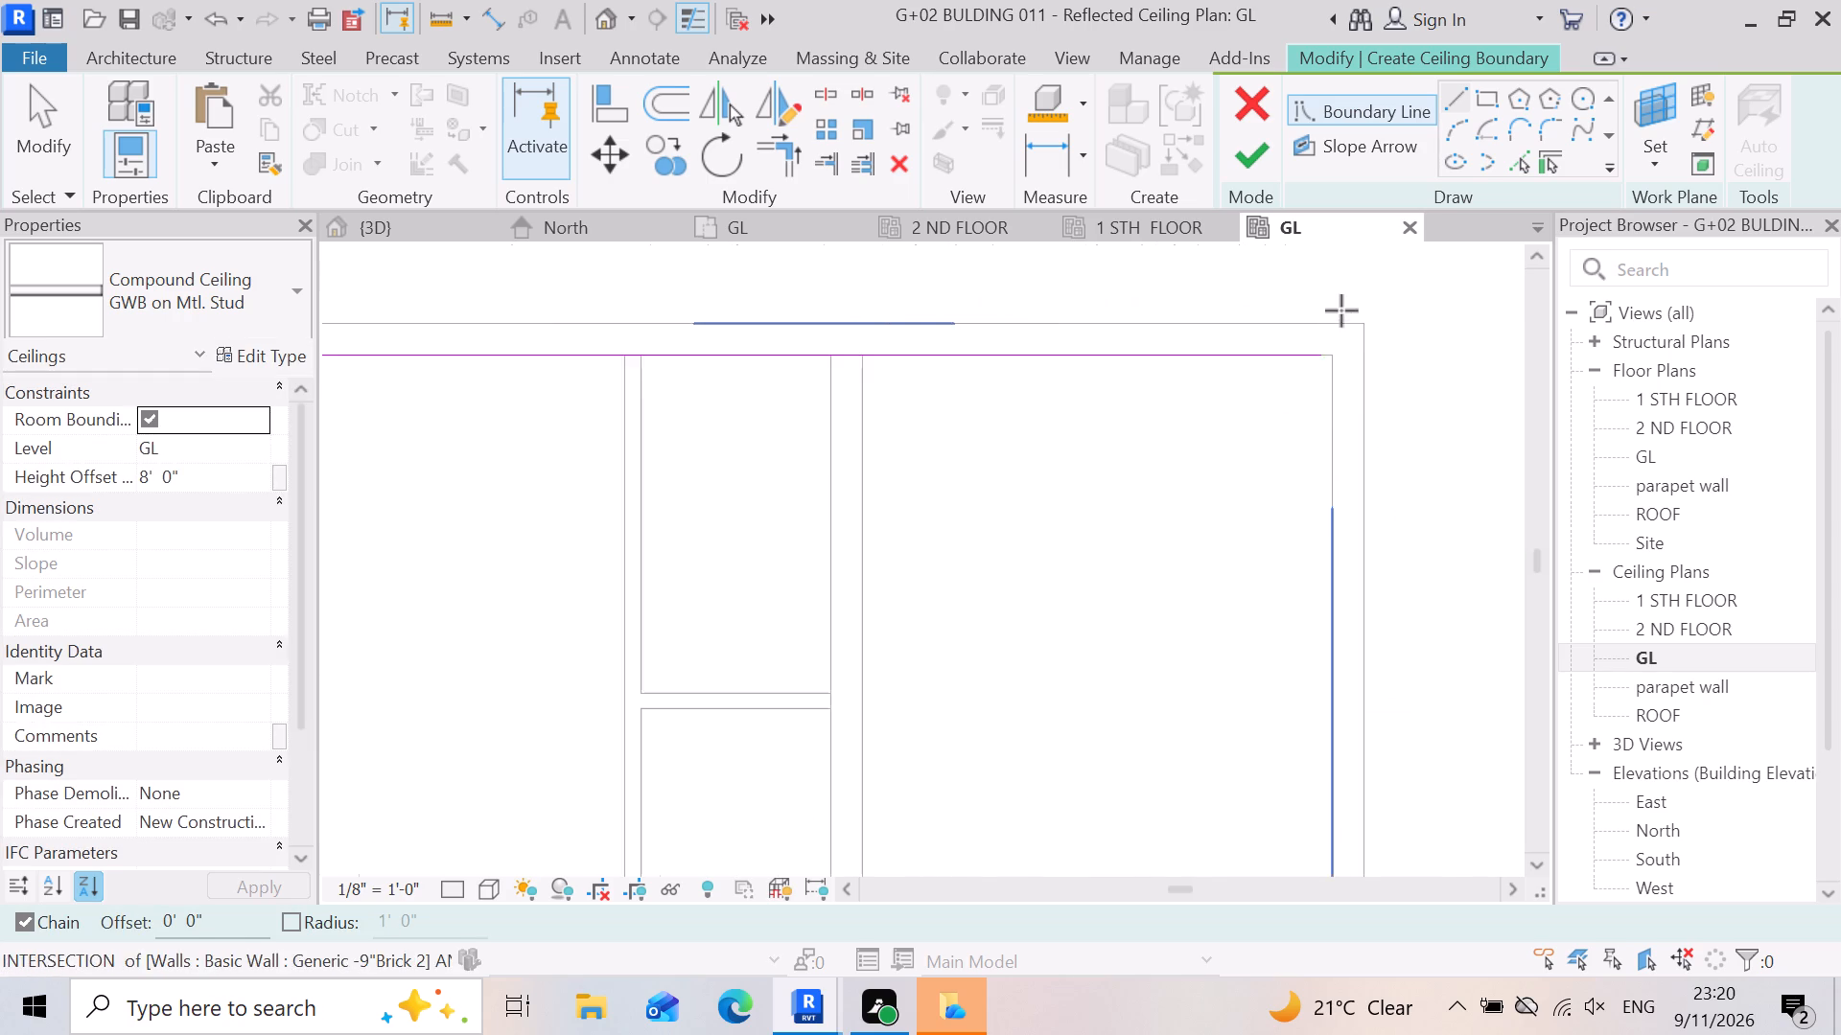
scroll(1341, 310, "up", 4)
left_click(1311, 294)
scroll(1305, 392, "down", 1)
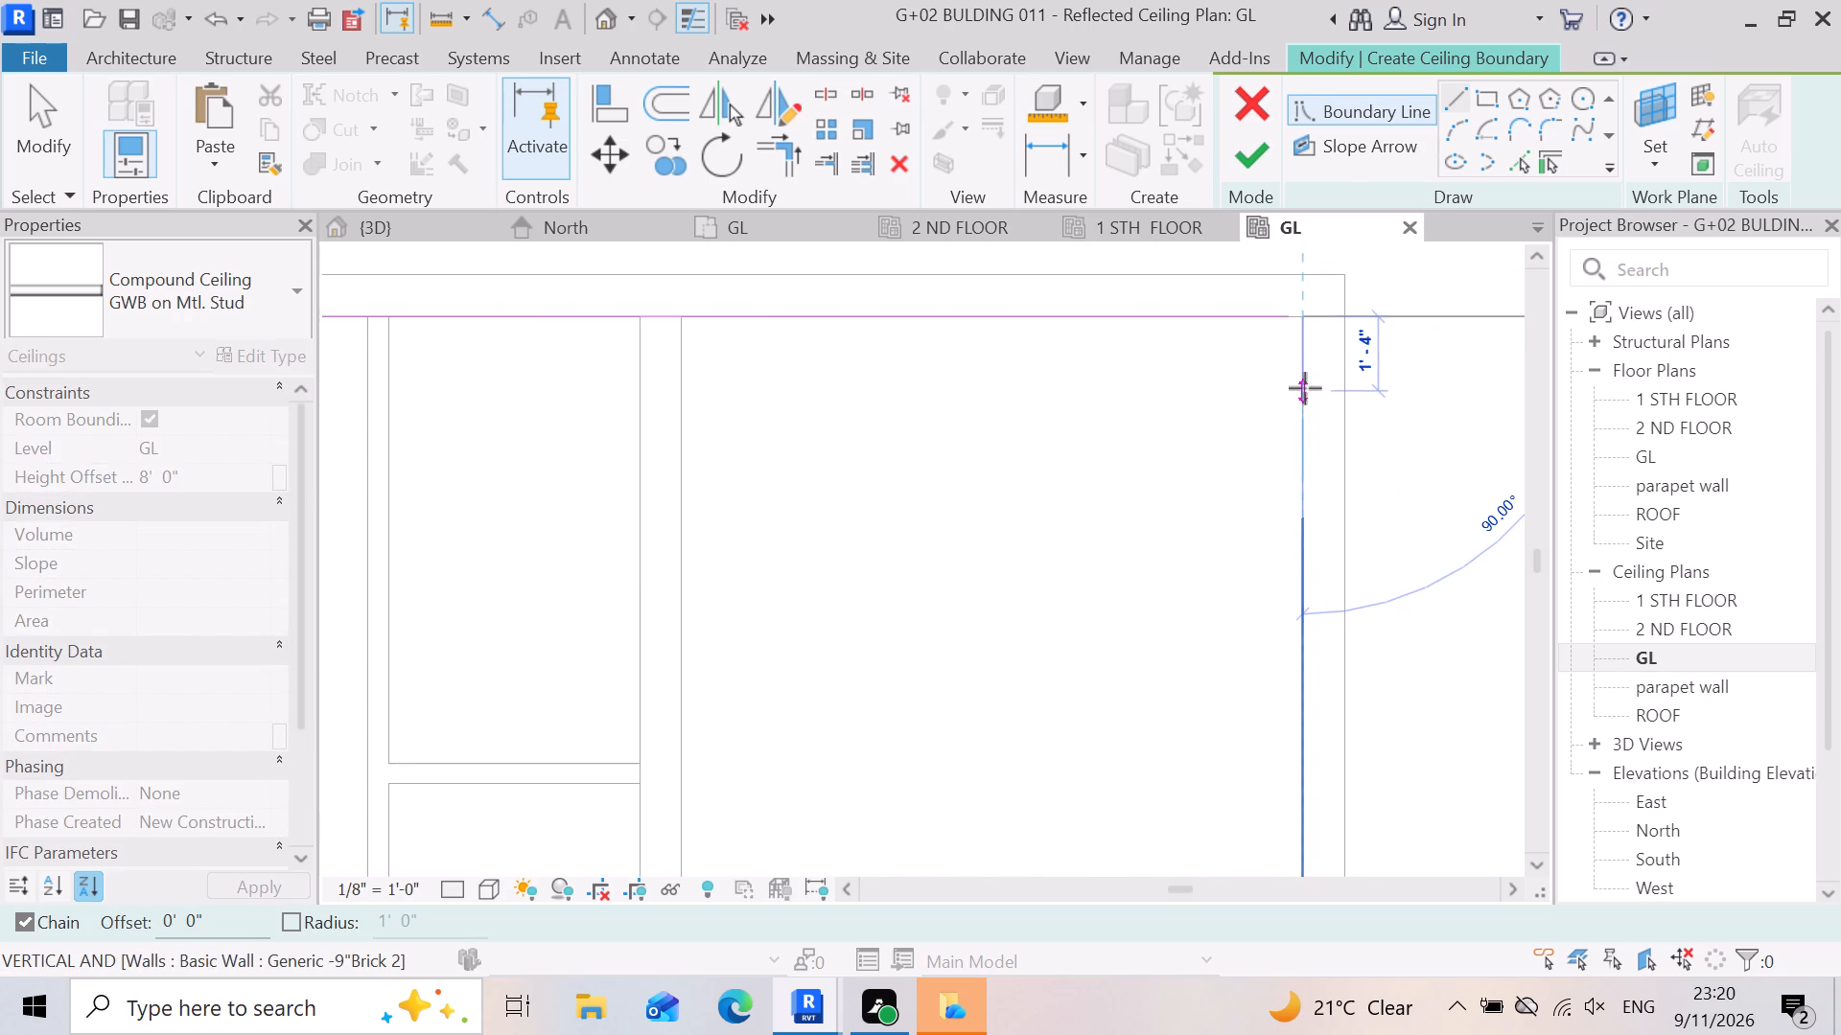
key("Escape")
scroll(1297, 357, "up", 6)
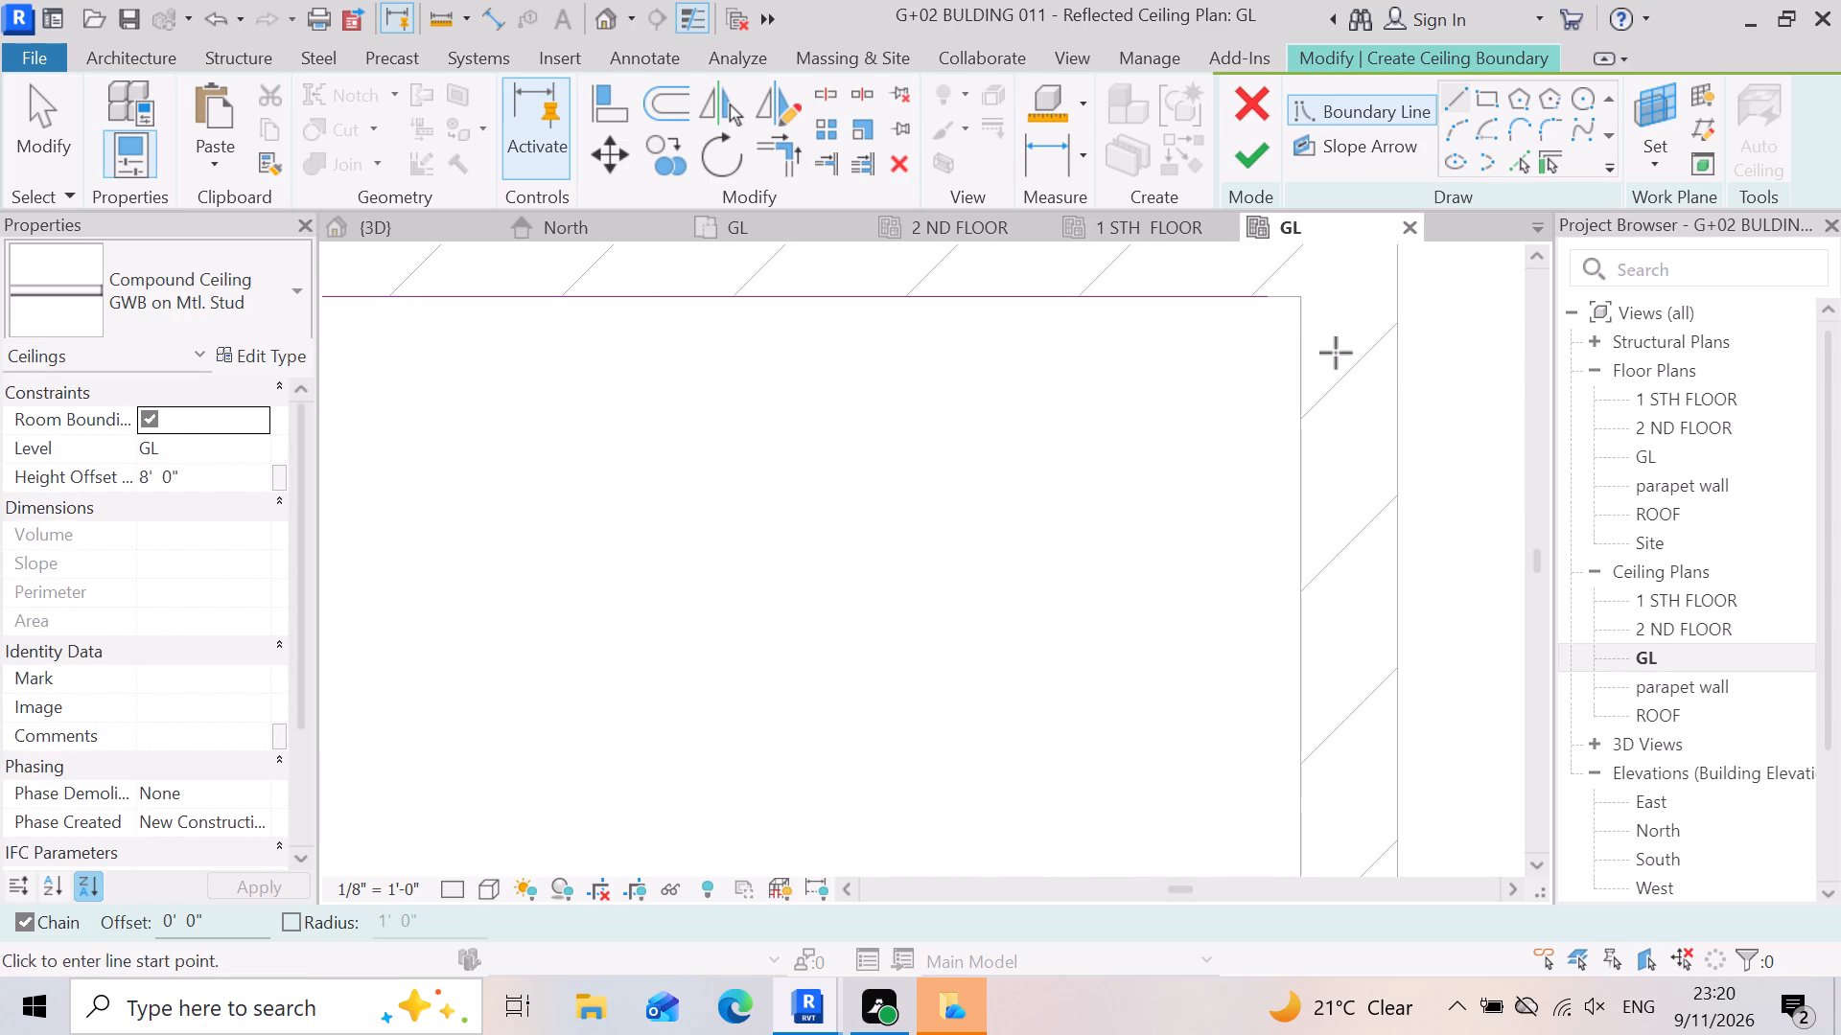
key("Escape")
Stretch the east end of the north boundary line to the inner wall corner, making the line 27' 9" long.
left_click(1210, 297)
scroll(1263, 304, "up", 2)
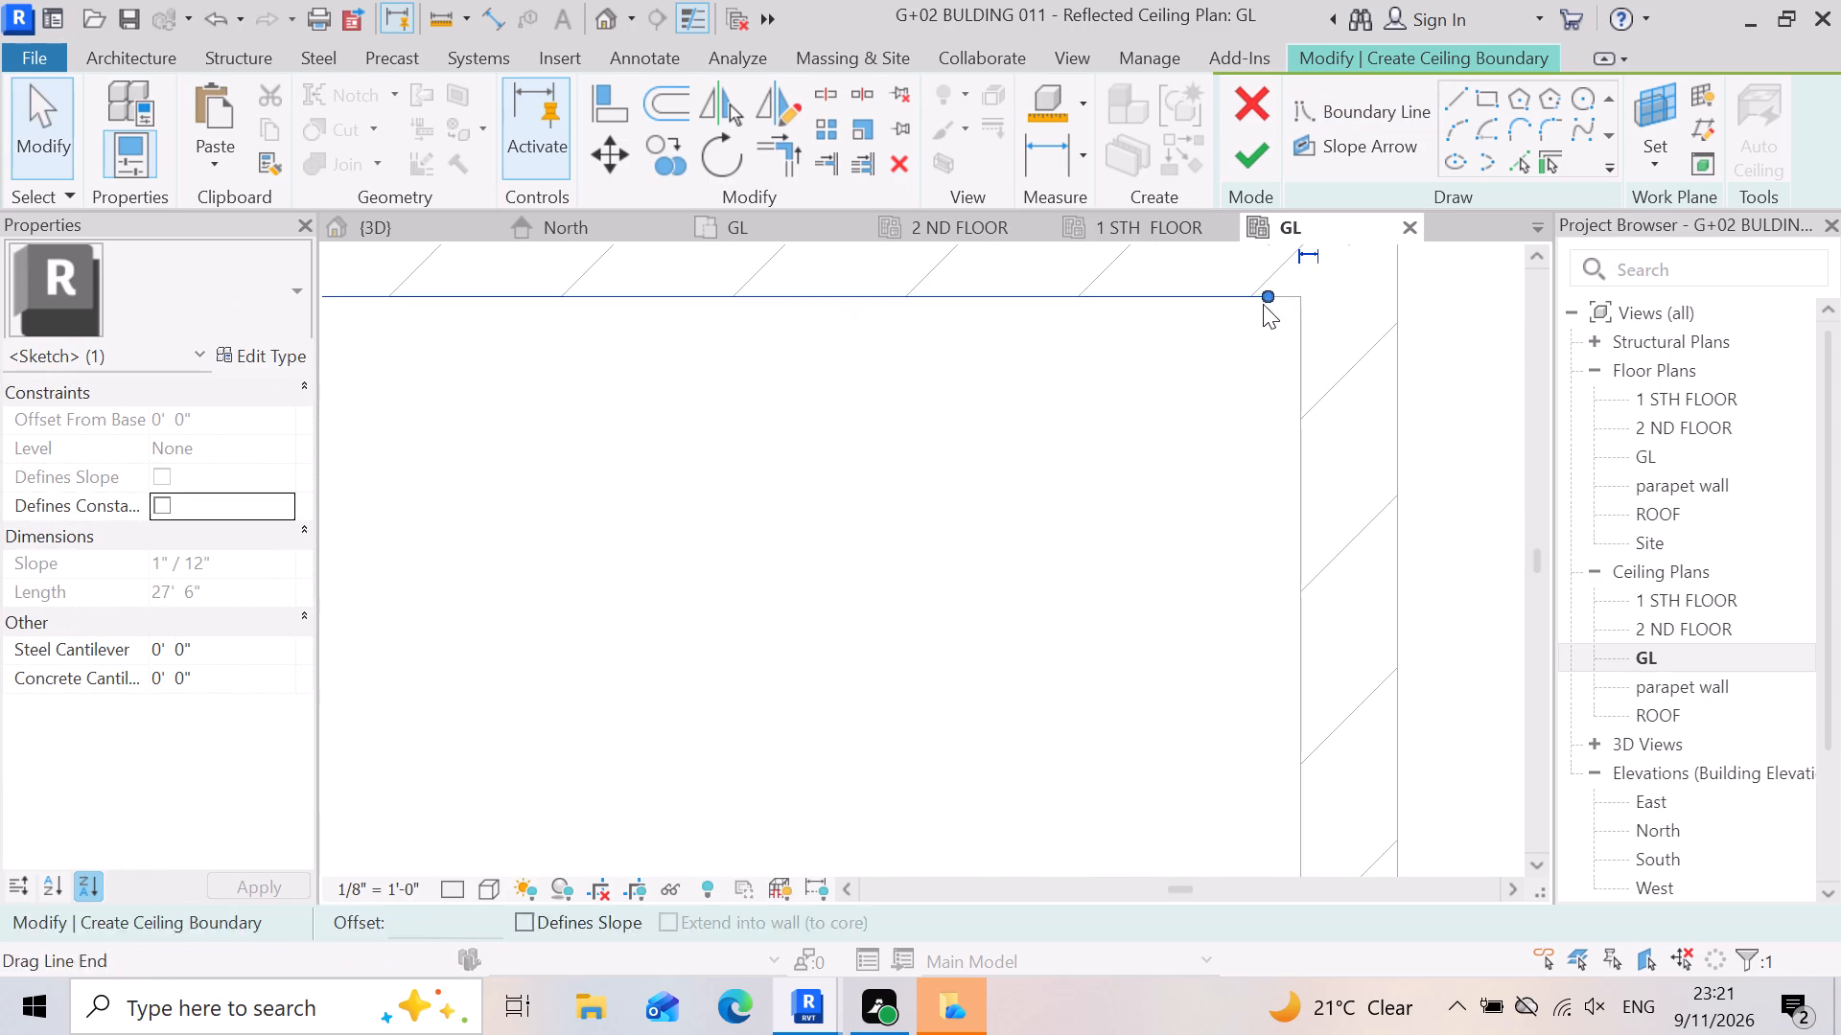
scroll(1263, 304, "up", 1)
left_click_drag(1269, 292, 1323, 291)
left_click(1323, 291)
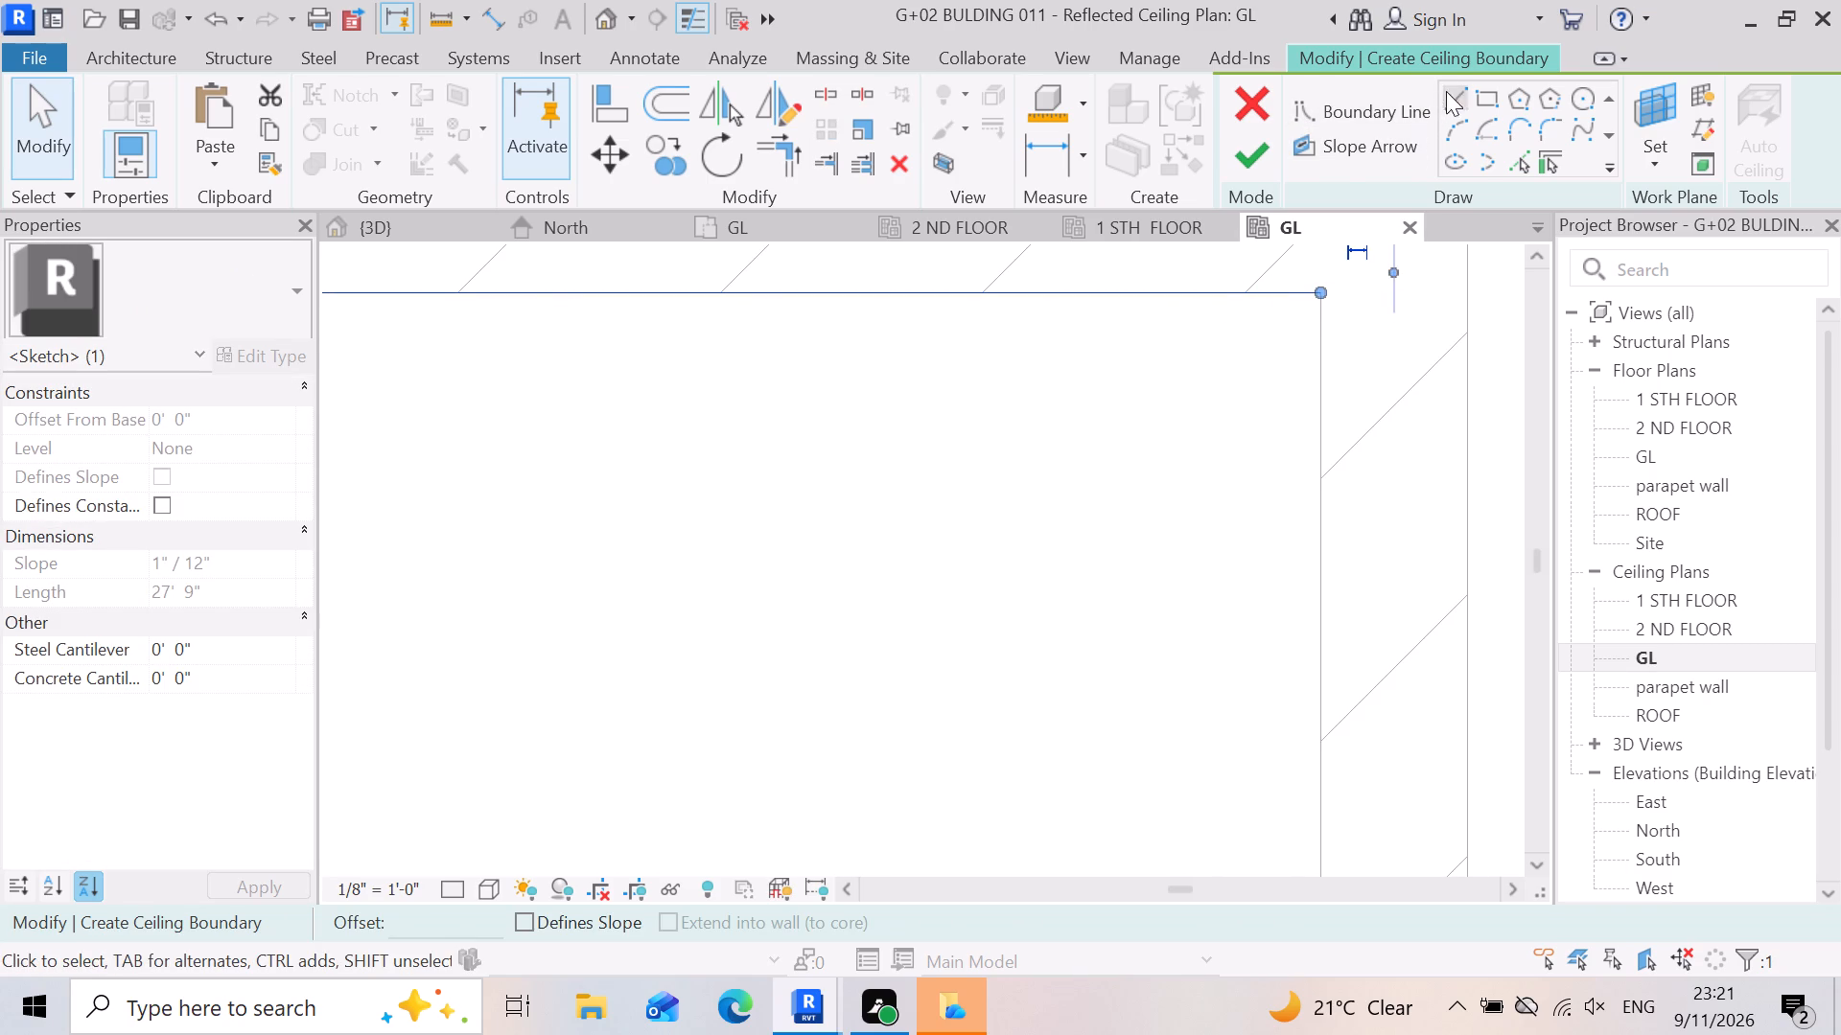
Draw a ceiling boundary line along the east wall's inner face, from the north-east inner corner to the wall's south inner corner.
left_click(1456, 88)
left_click(1311, 286)
scroll(1322, 280, "down", 5)
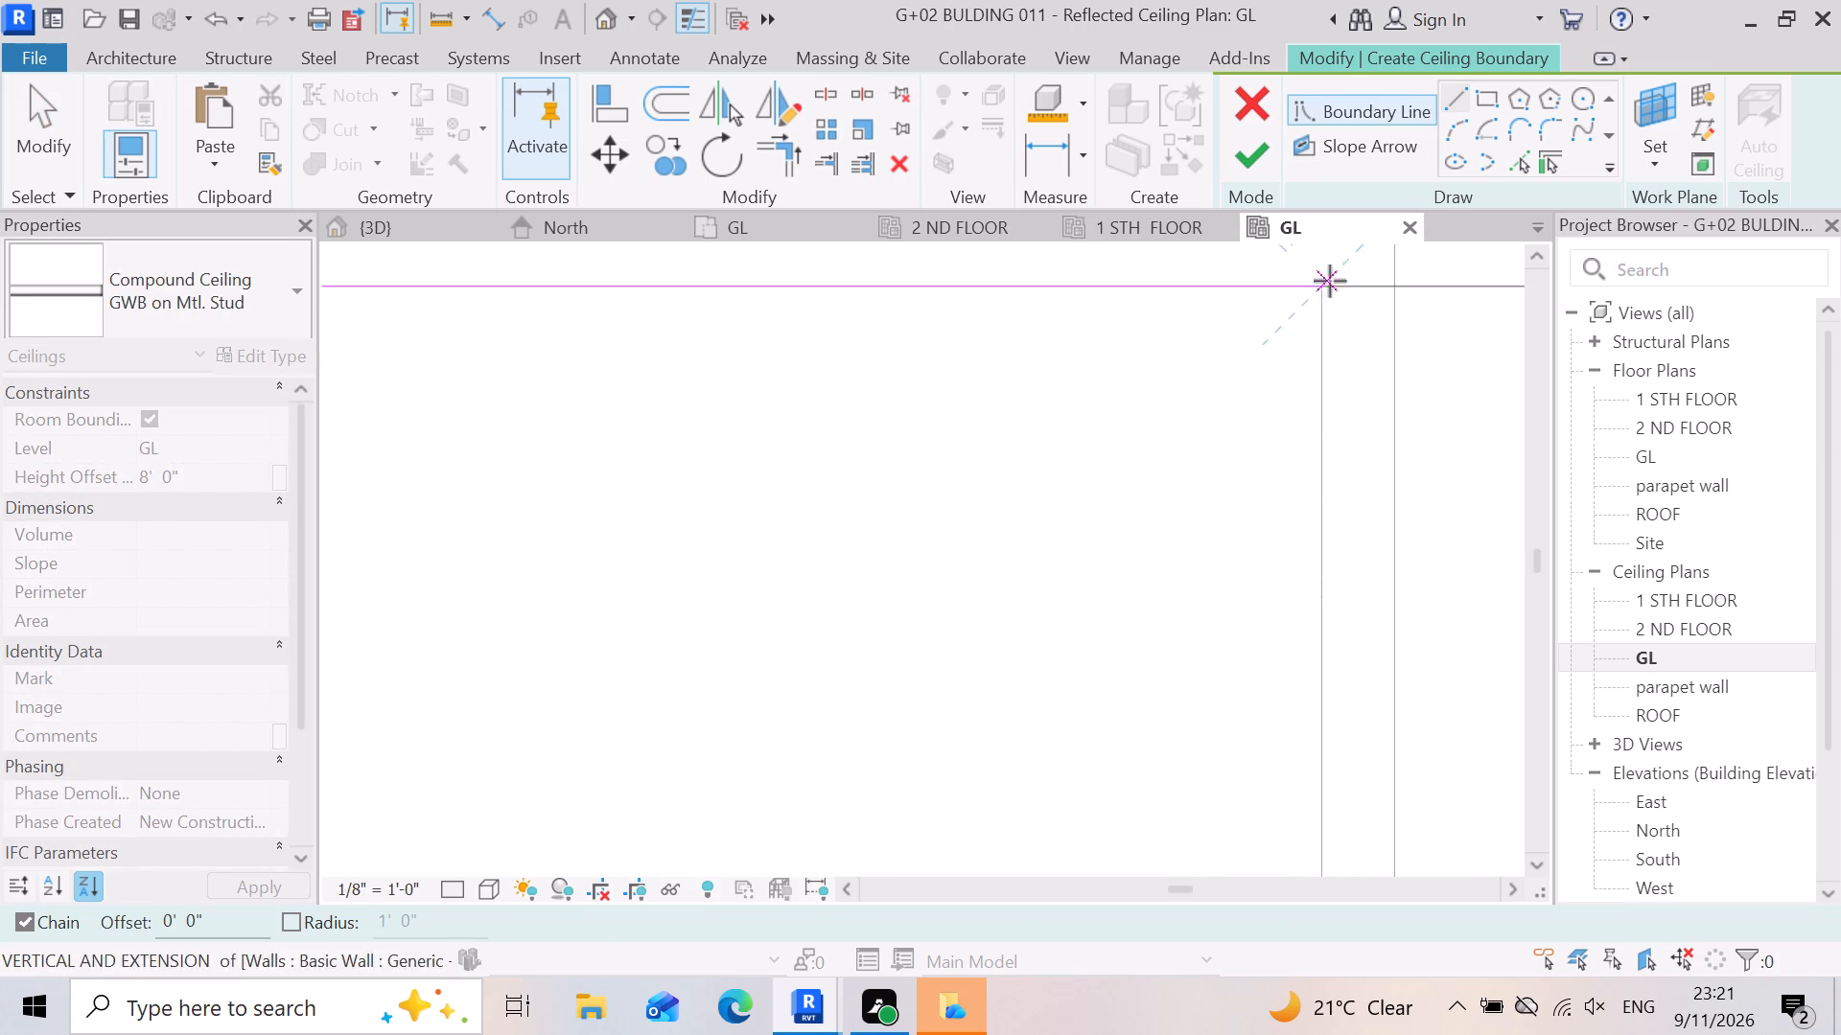
scroll(1365, 420, "down", 15)
scroll(1353, 793, "up", 4)
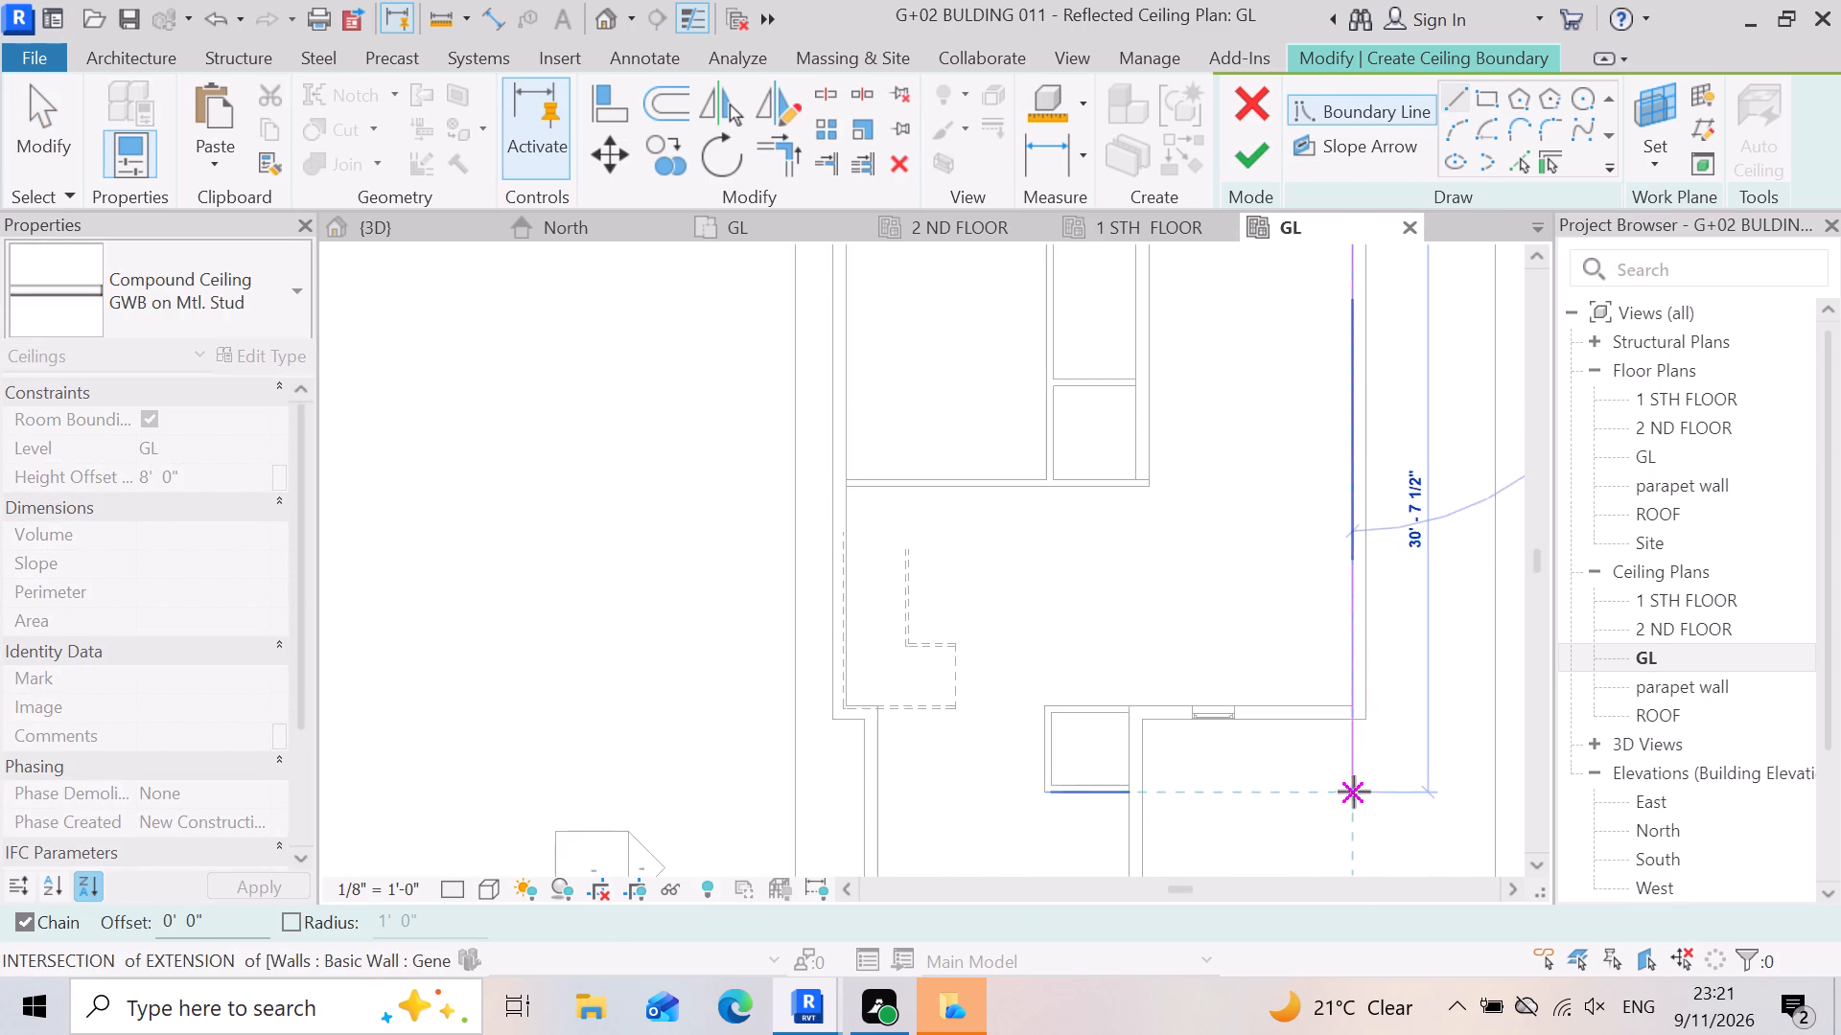
scroll(1354, 792, "up", 3)
scroll(1330, 657, "up", 7)
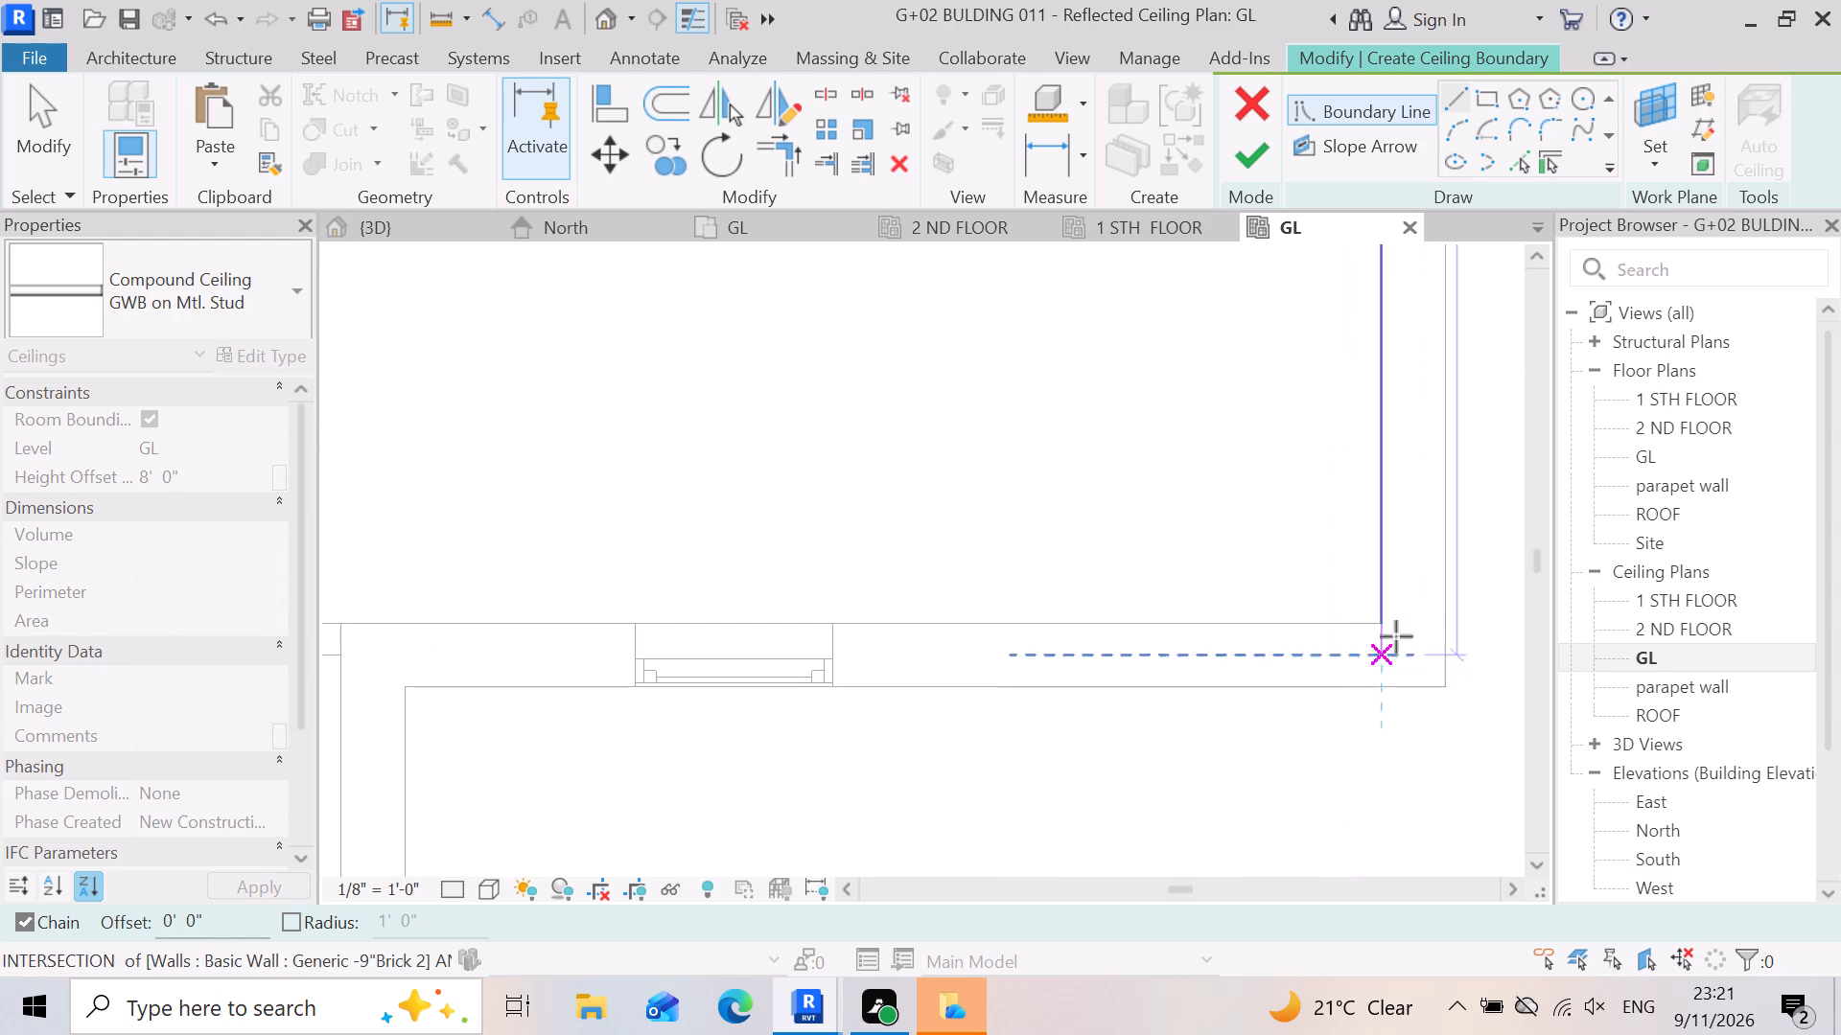
left_click(1385, 632)
Continue the ceiling boundary west along the inner face of the windowed south wall to the inner face of the kitchen's east wall.
scroll(1393, 639, "down", 10)
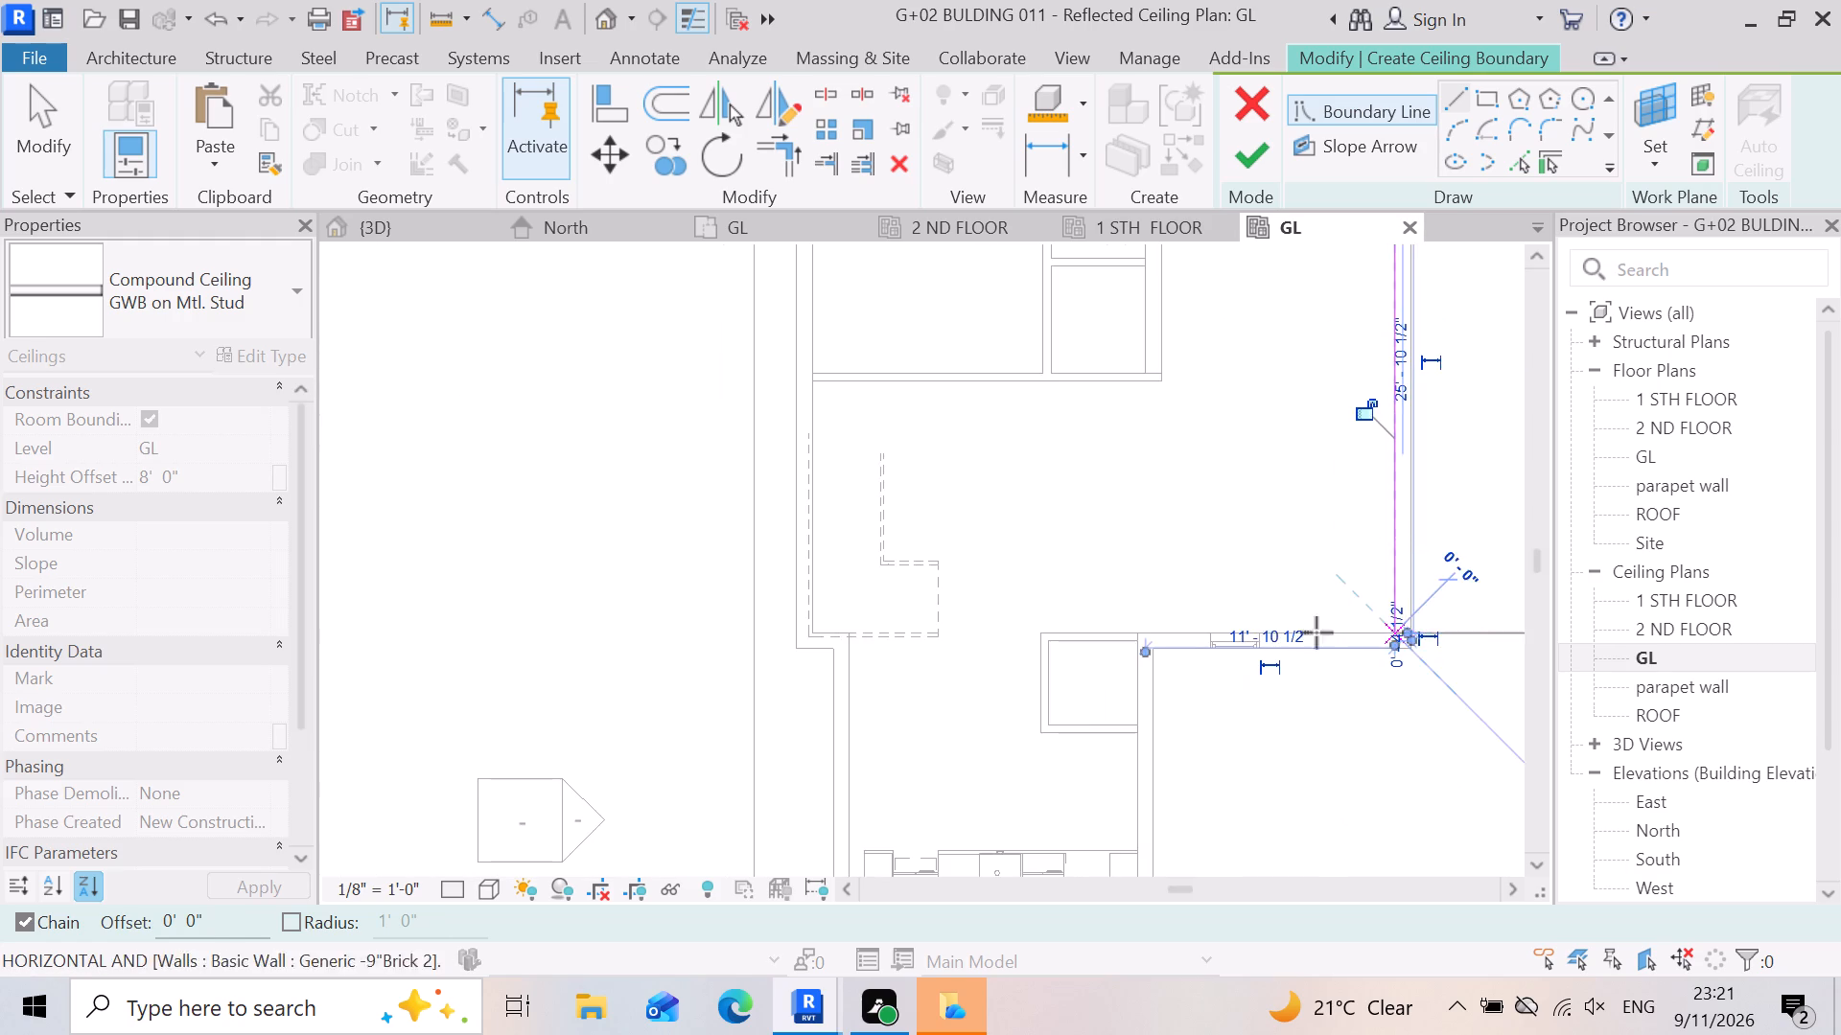
scroll(1269, 634, "up", 6)
scroll(1085, 636, "up", 5)
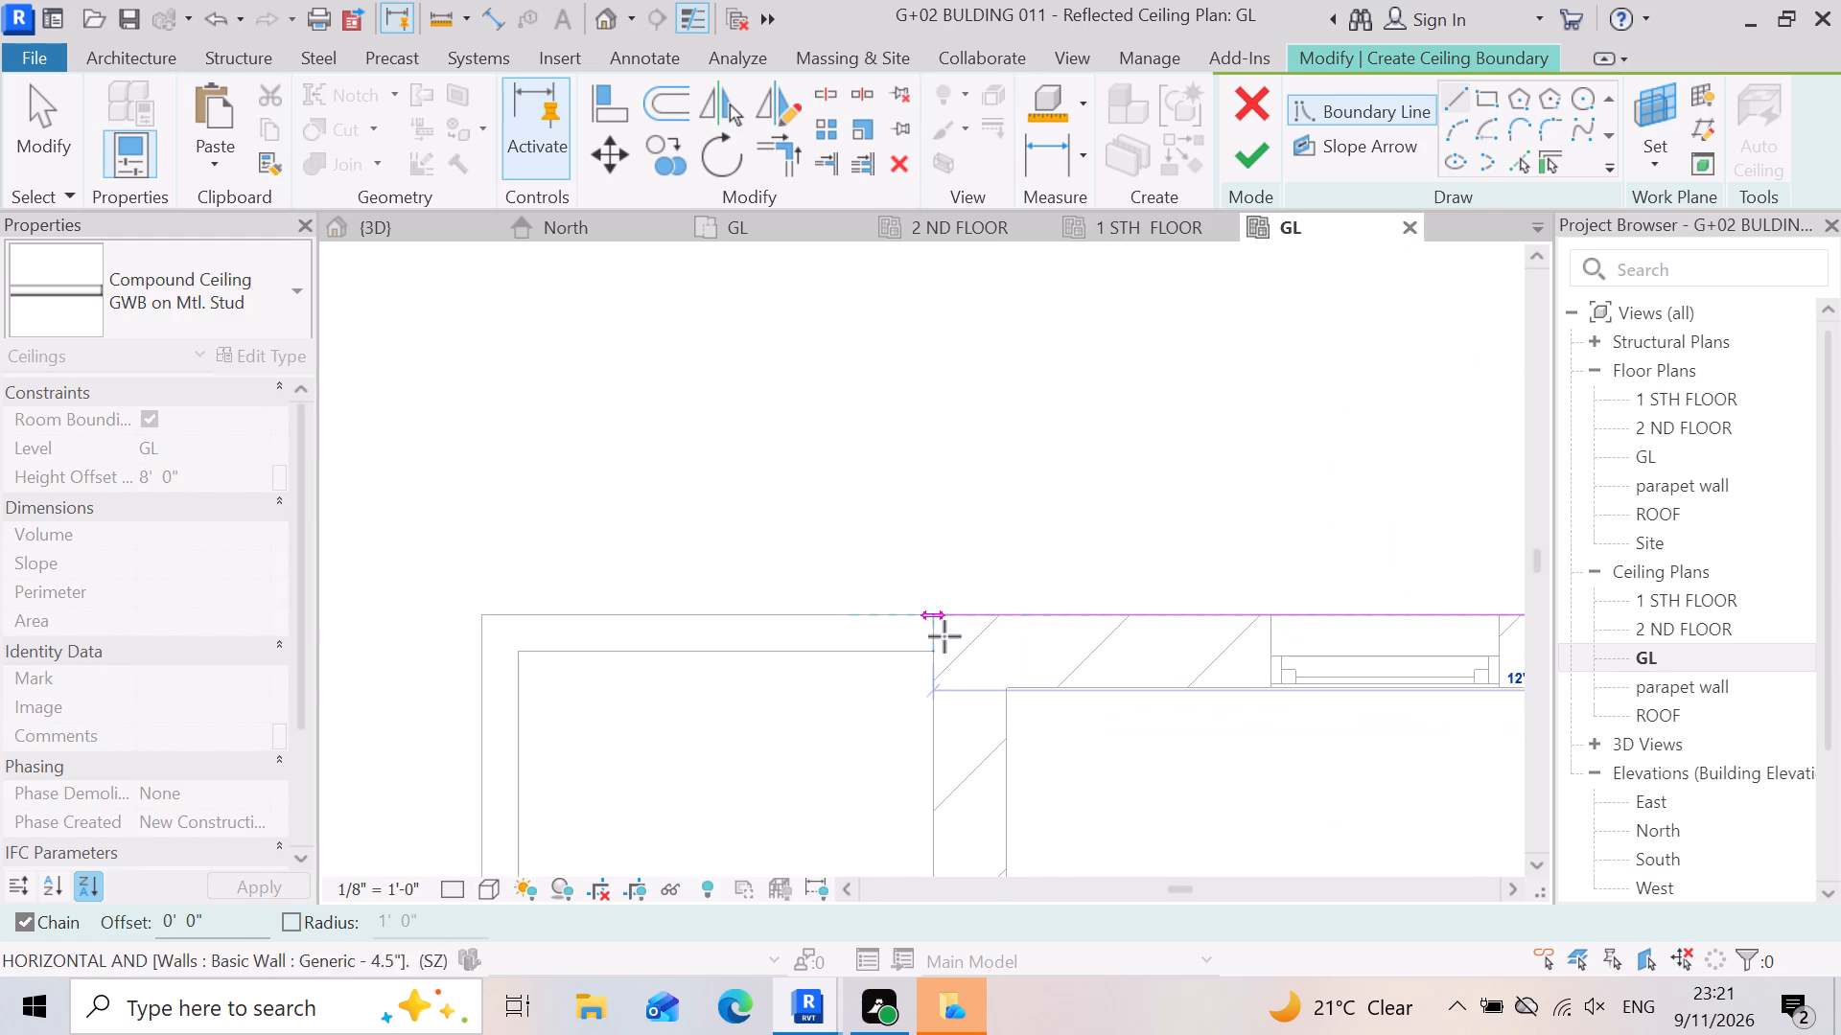
left_click(938, 634)
Continue the ceiling boundary south along the inner face of the kitchen's east wall to the kitchen's south wall.
scroll(1003, 583, "down", 11)
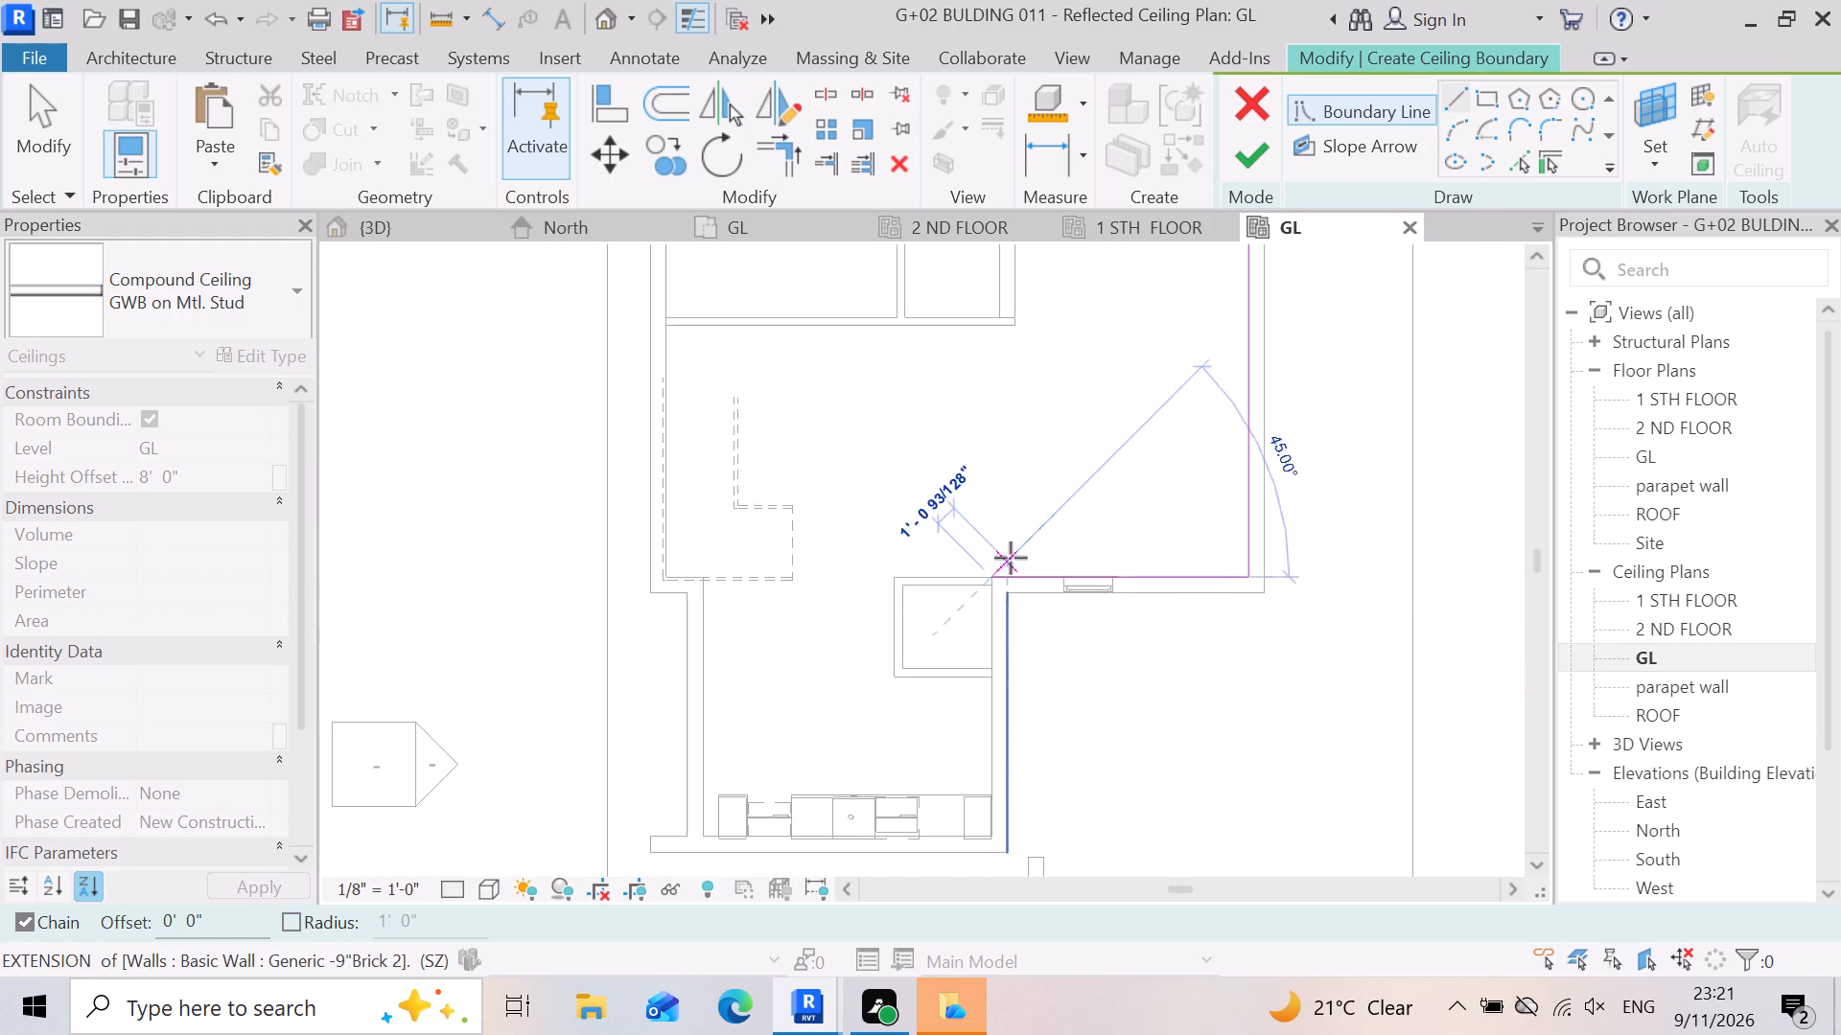
scroll(1011, 558, "down", 4)
scroll(1006, 801, "up", 6)
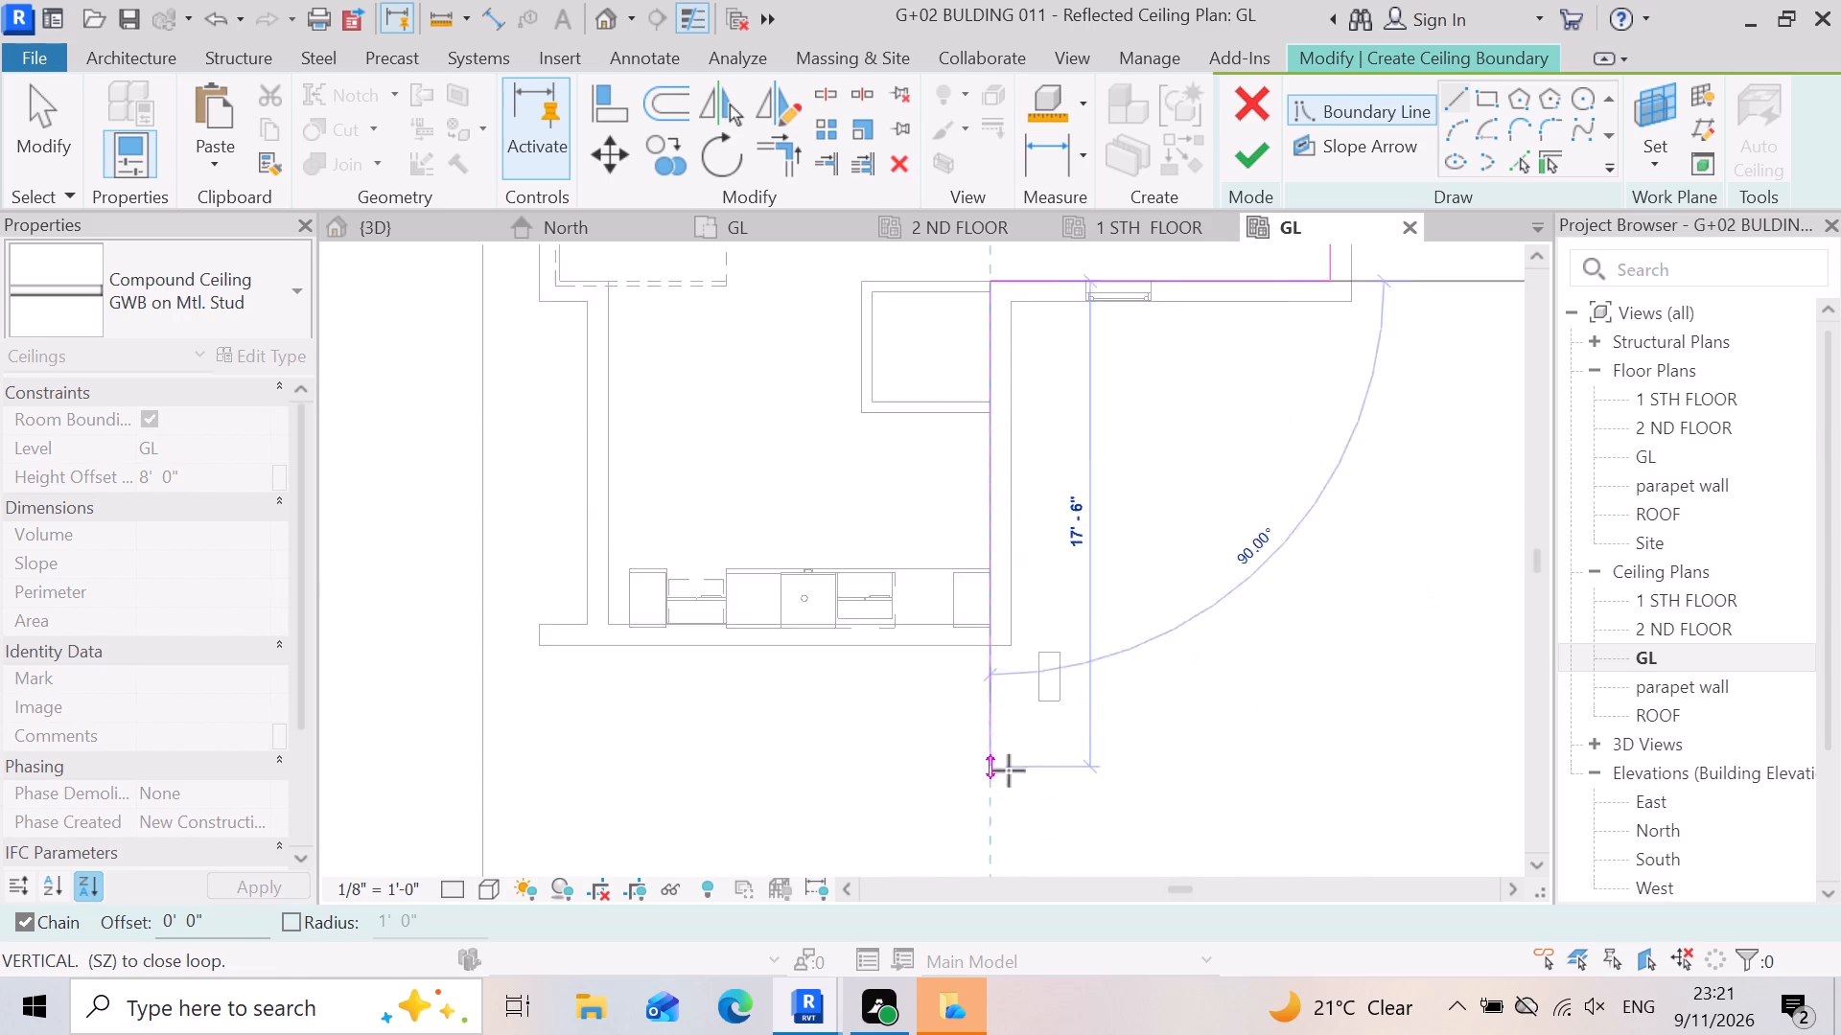
scroll(1009, 770, "up", 4)
scroll(1016, 608, "up", 5)
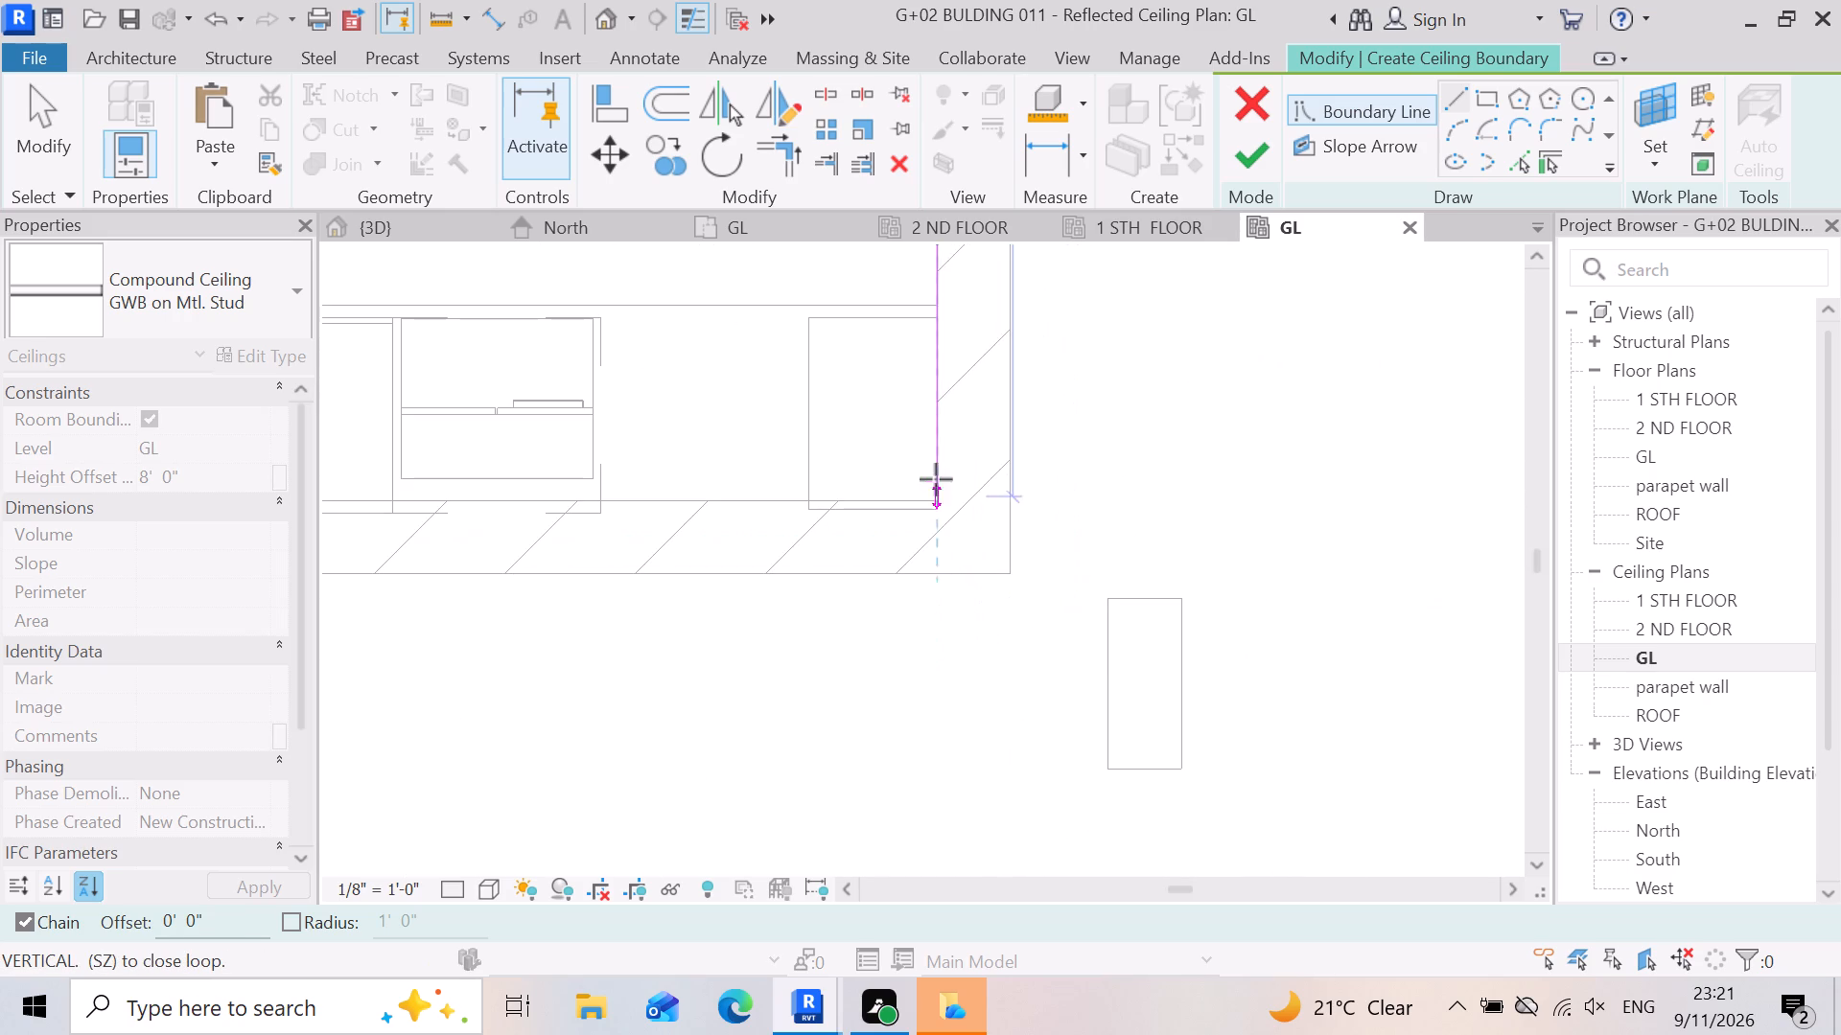
scroll(936, 510, "up", 5)
left_click(940, 484)
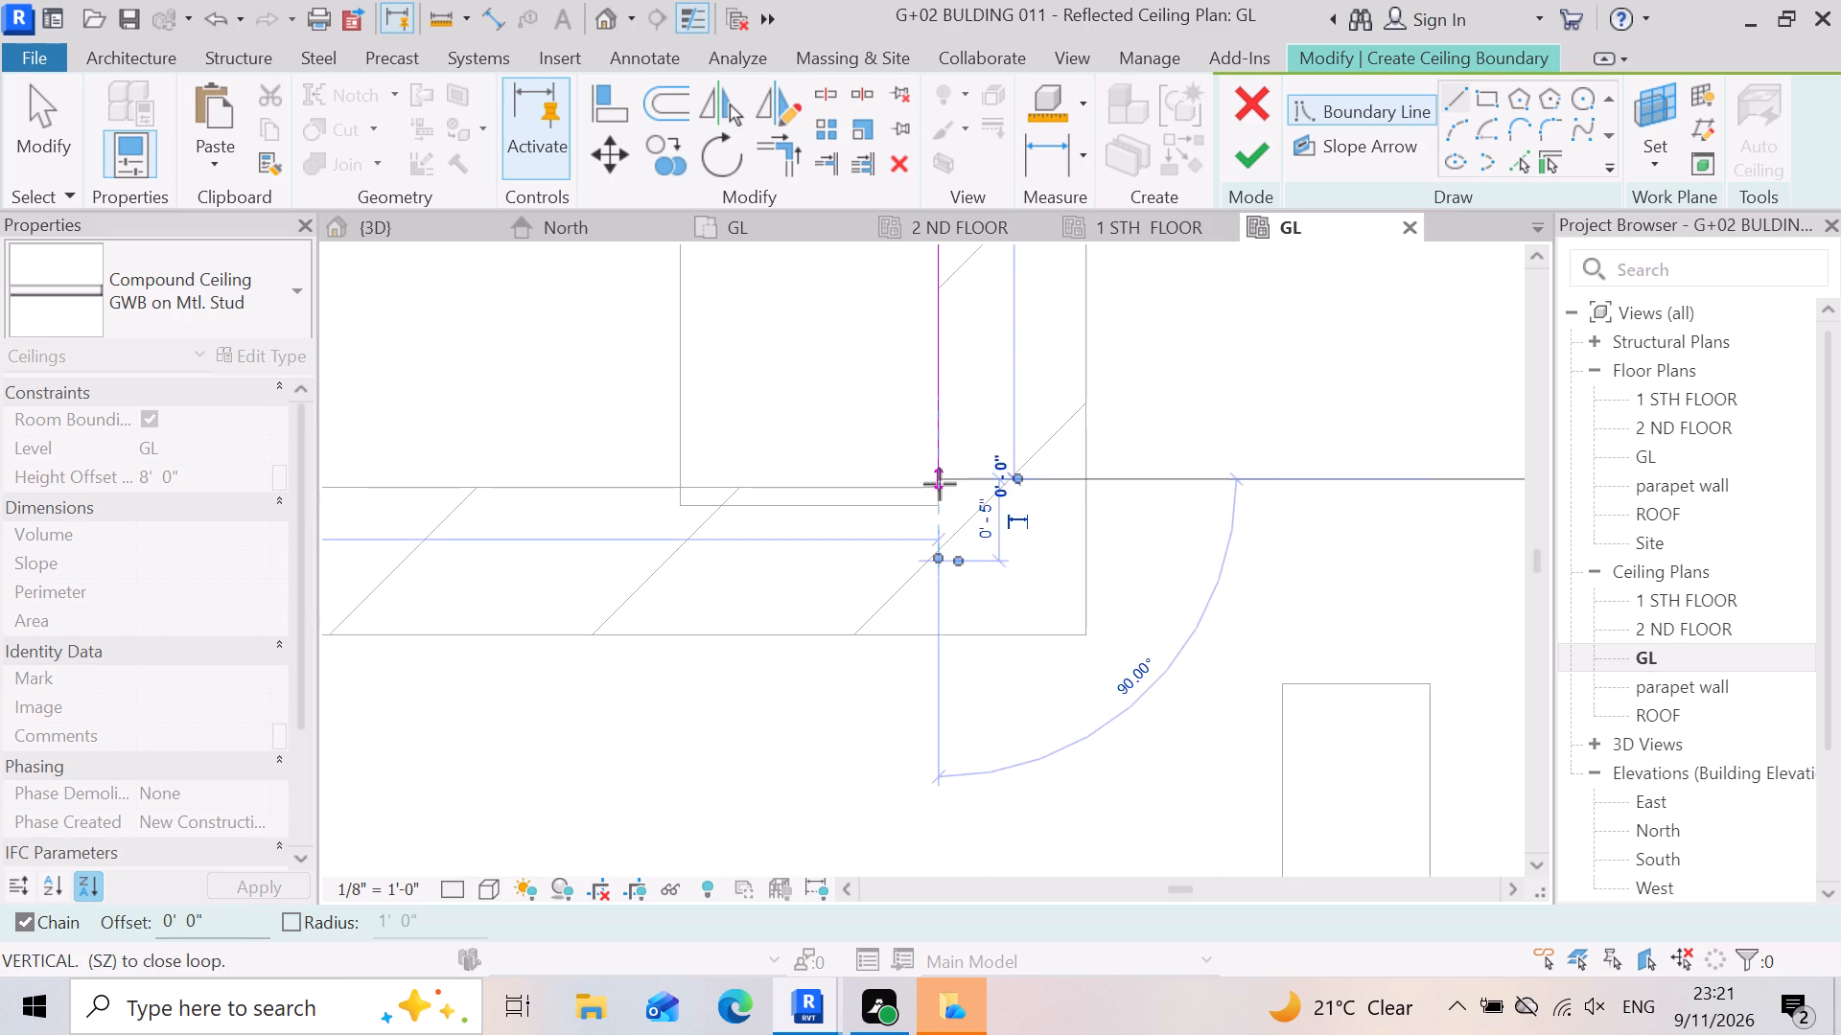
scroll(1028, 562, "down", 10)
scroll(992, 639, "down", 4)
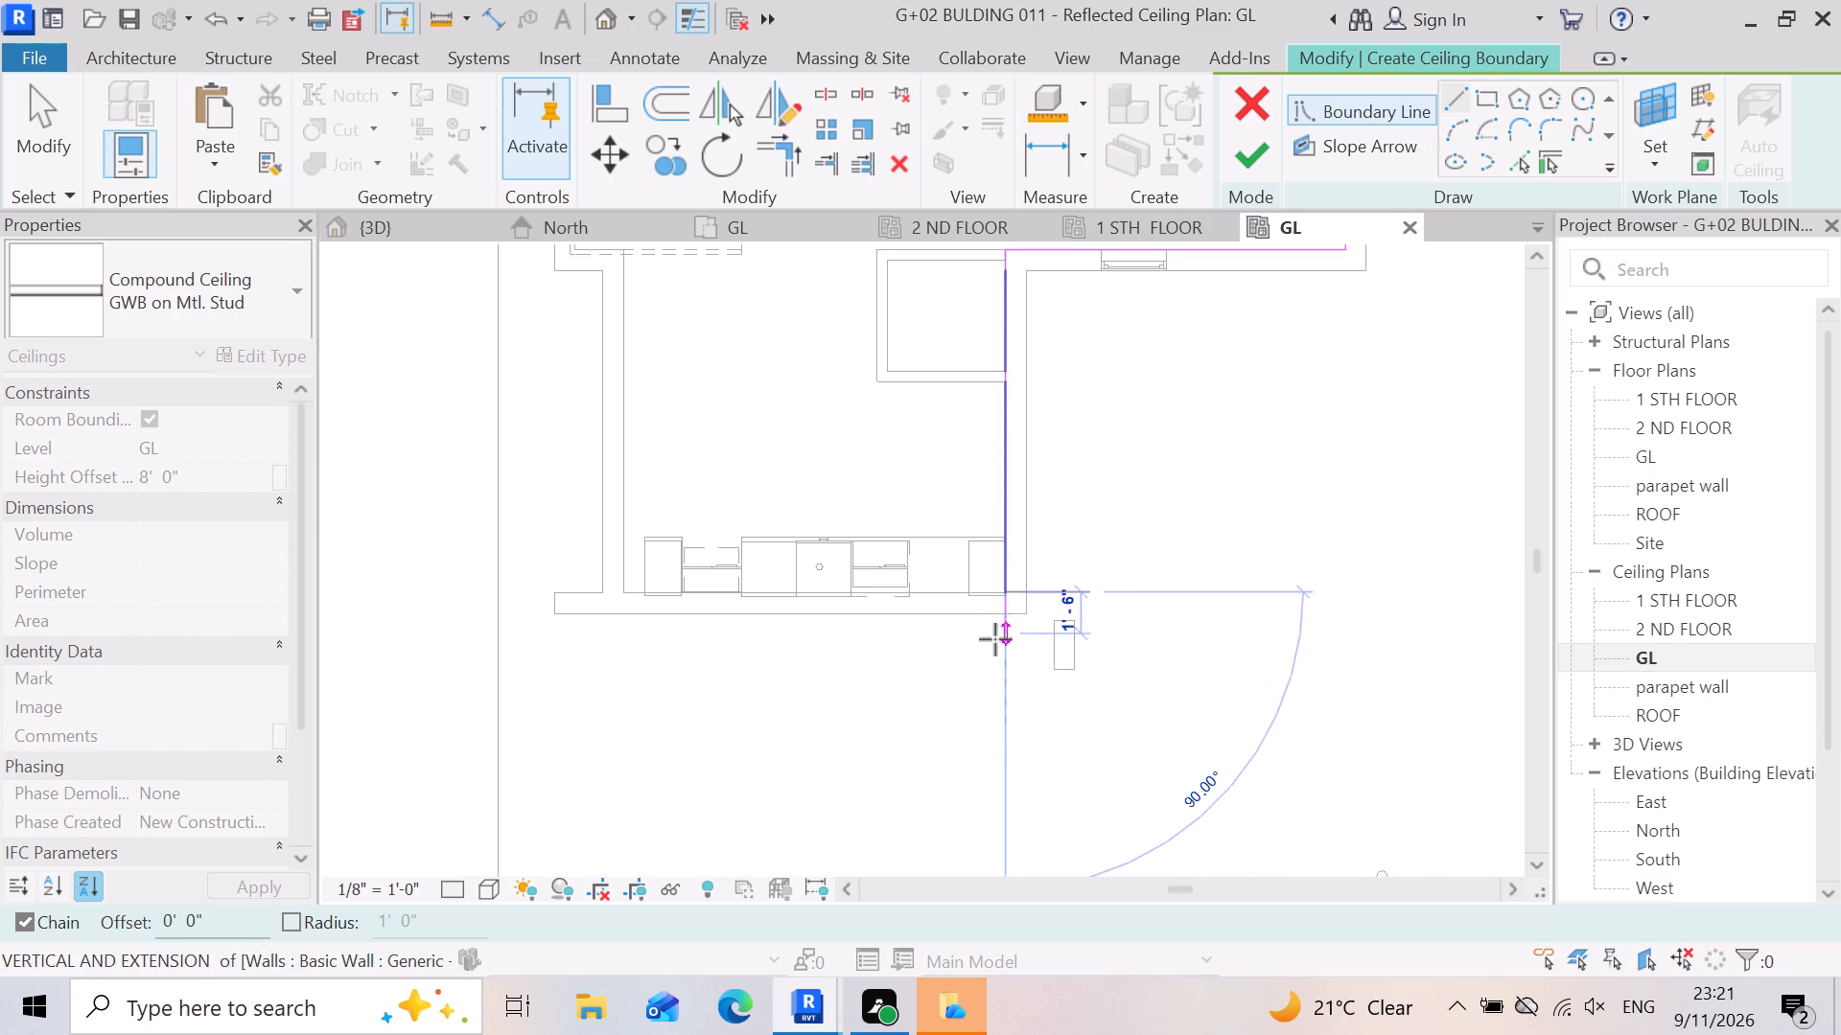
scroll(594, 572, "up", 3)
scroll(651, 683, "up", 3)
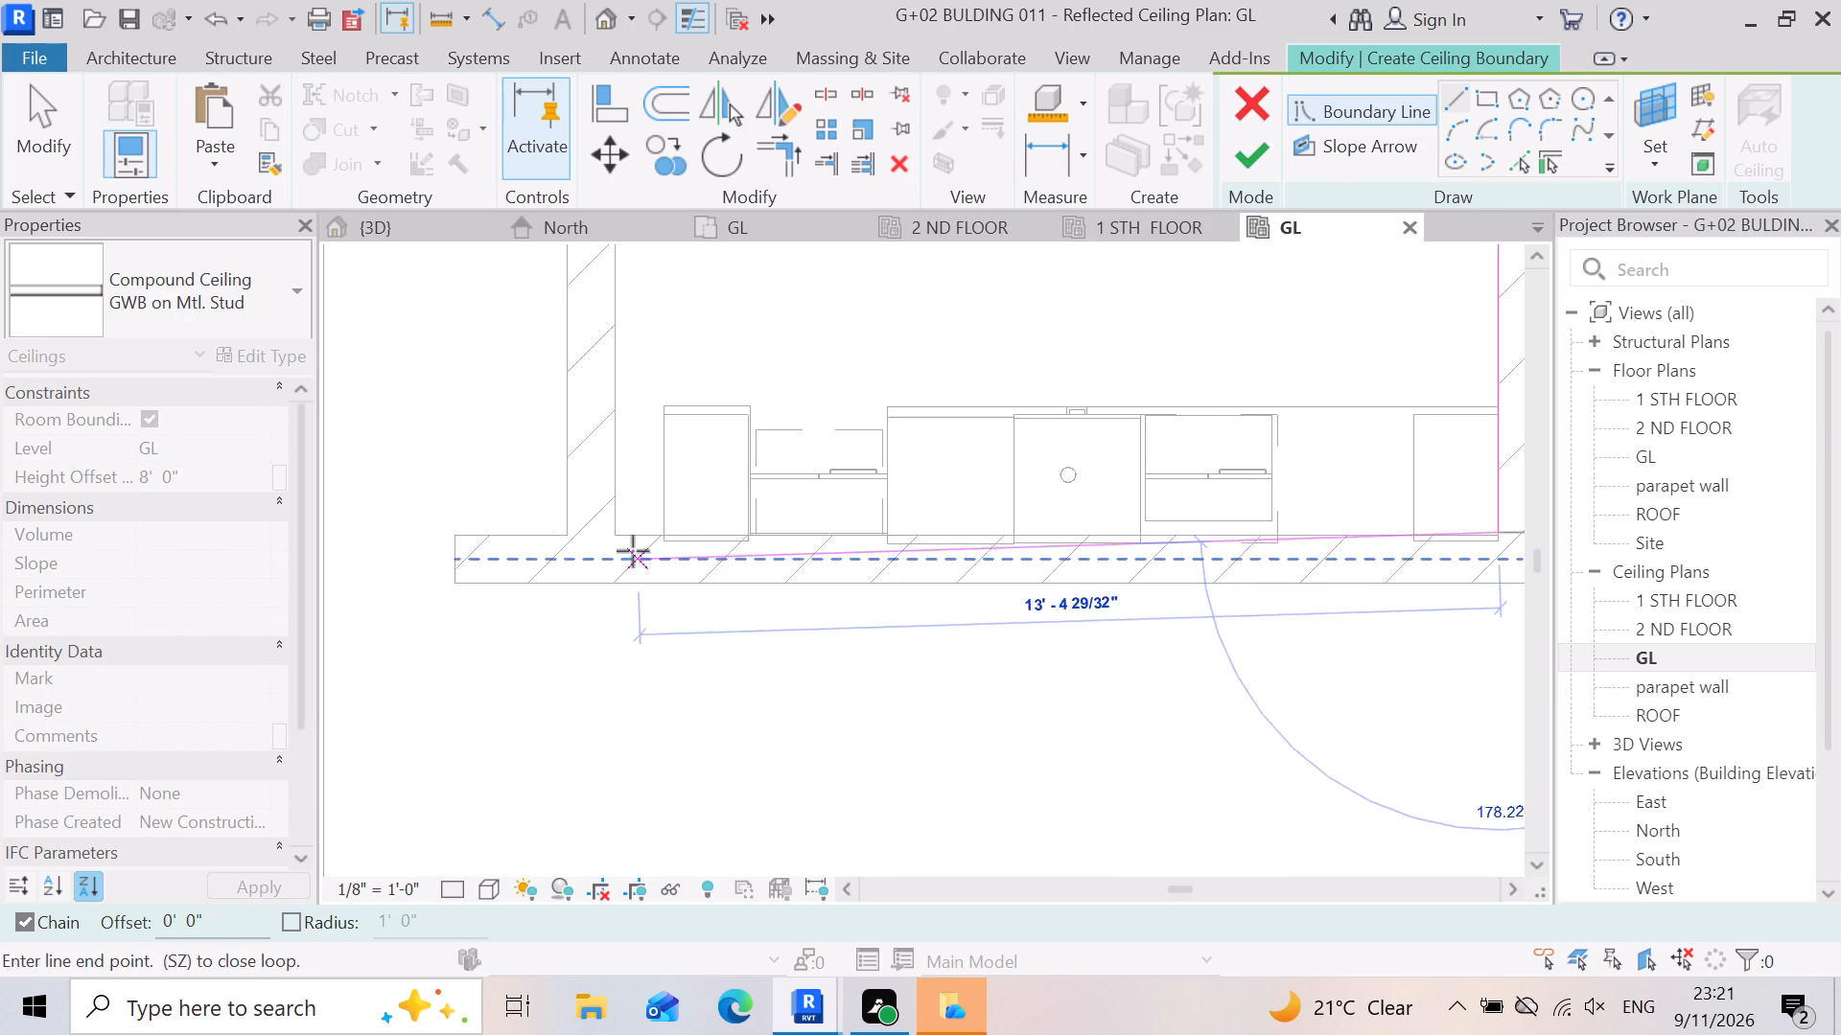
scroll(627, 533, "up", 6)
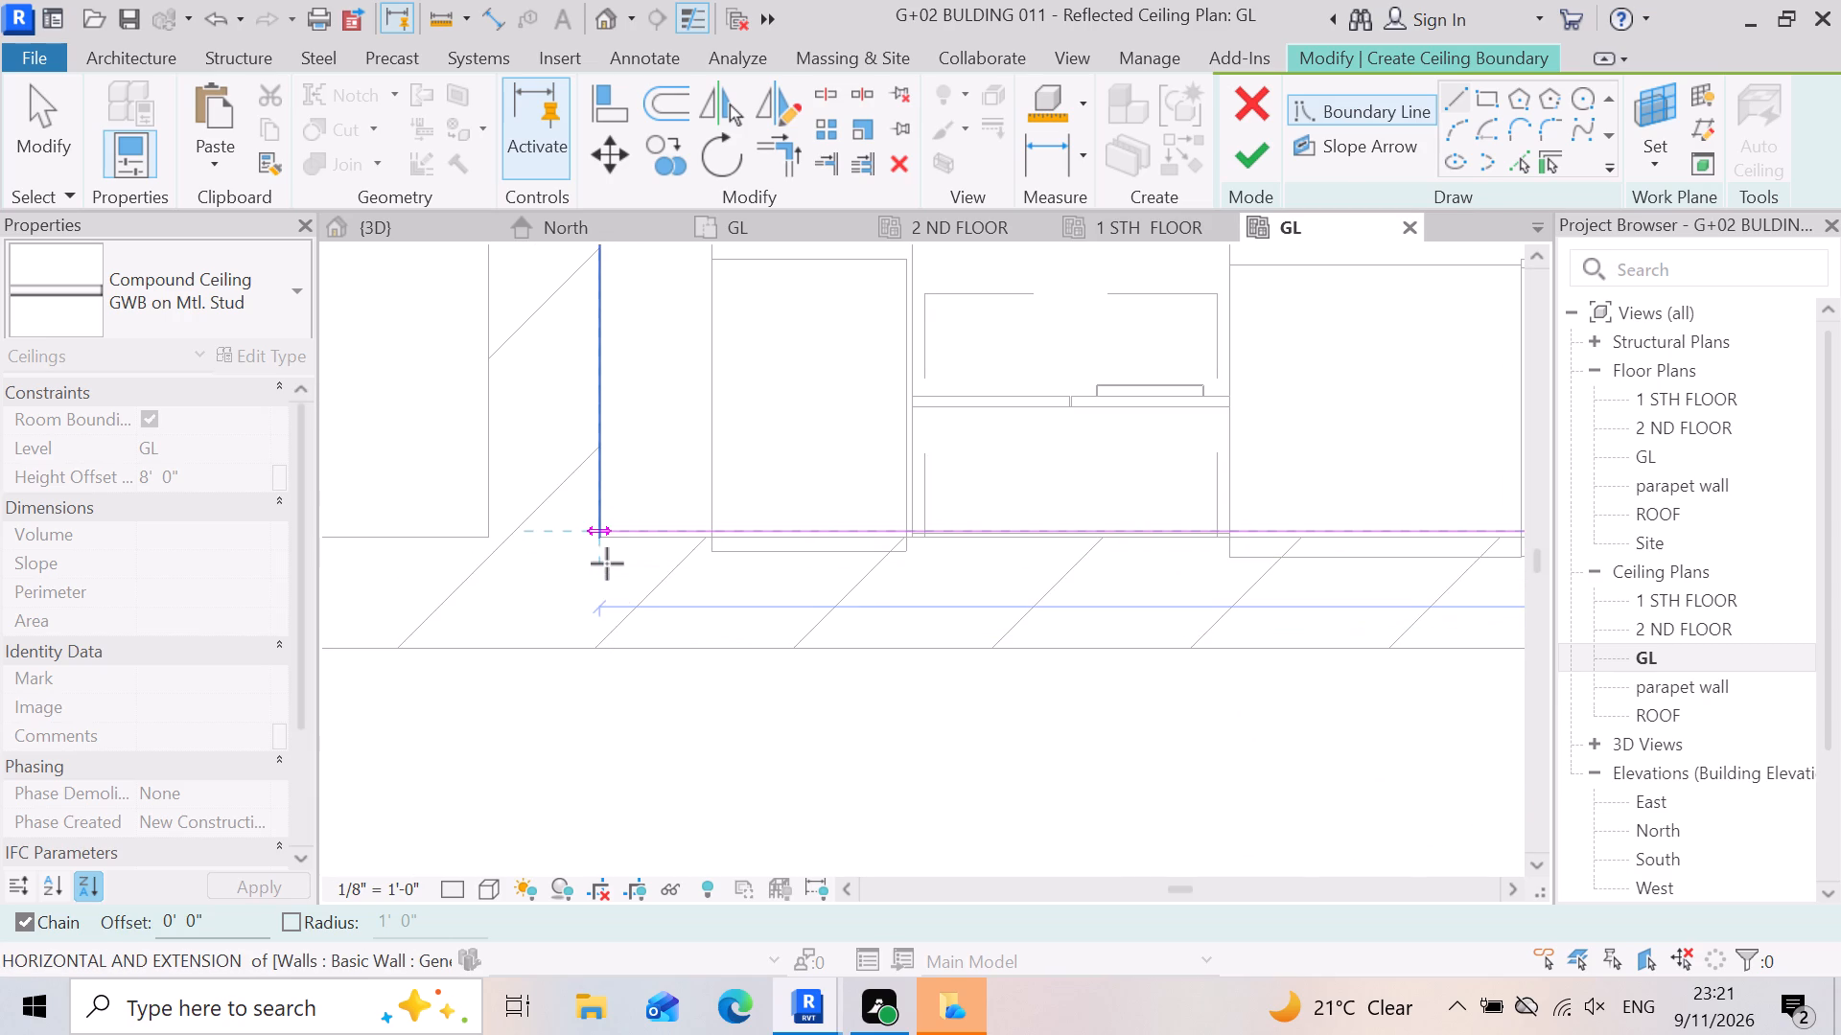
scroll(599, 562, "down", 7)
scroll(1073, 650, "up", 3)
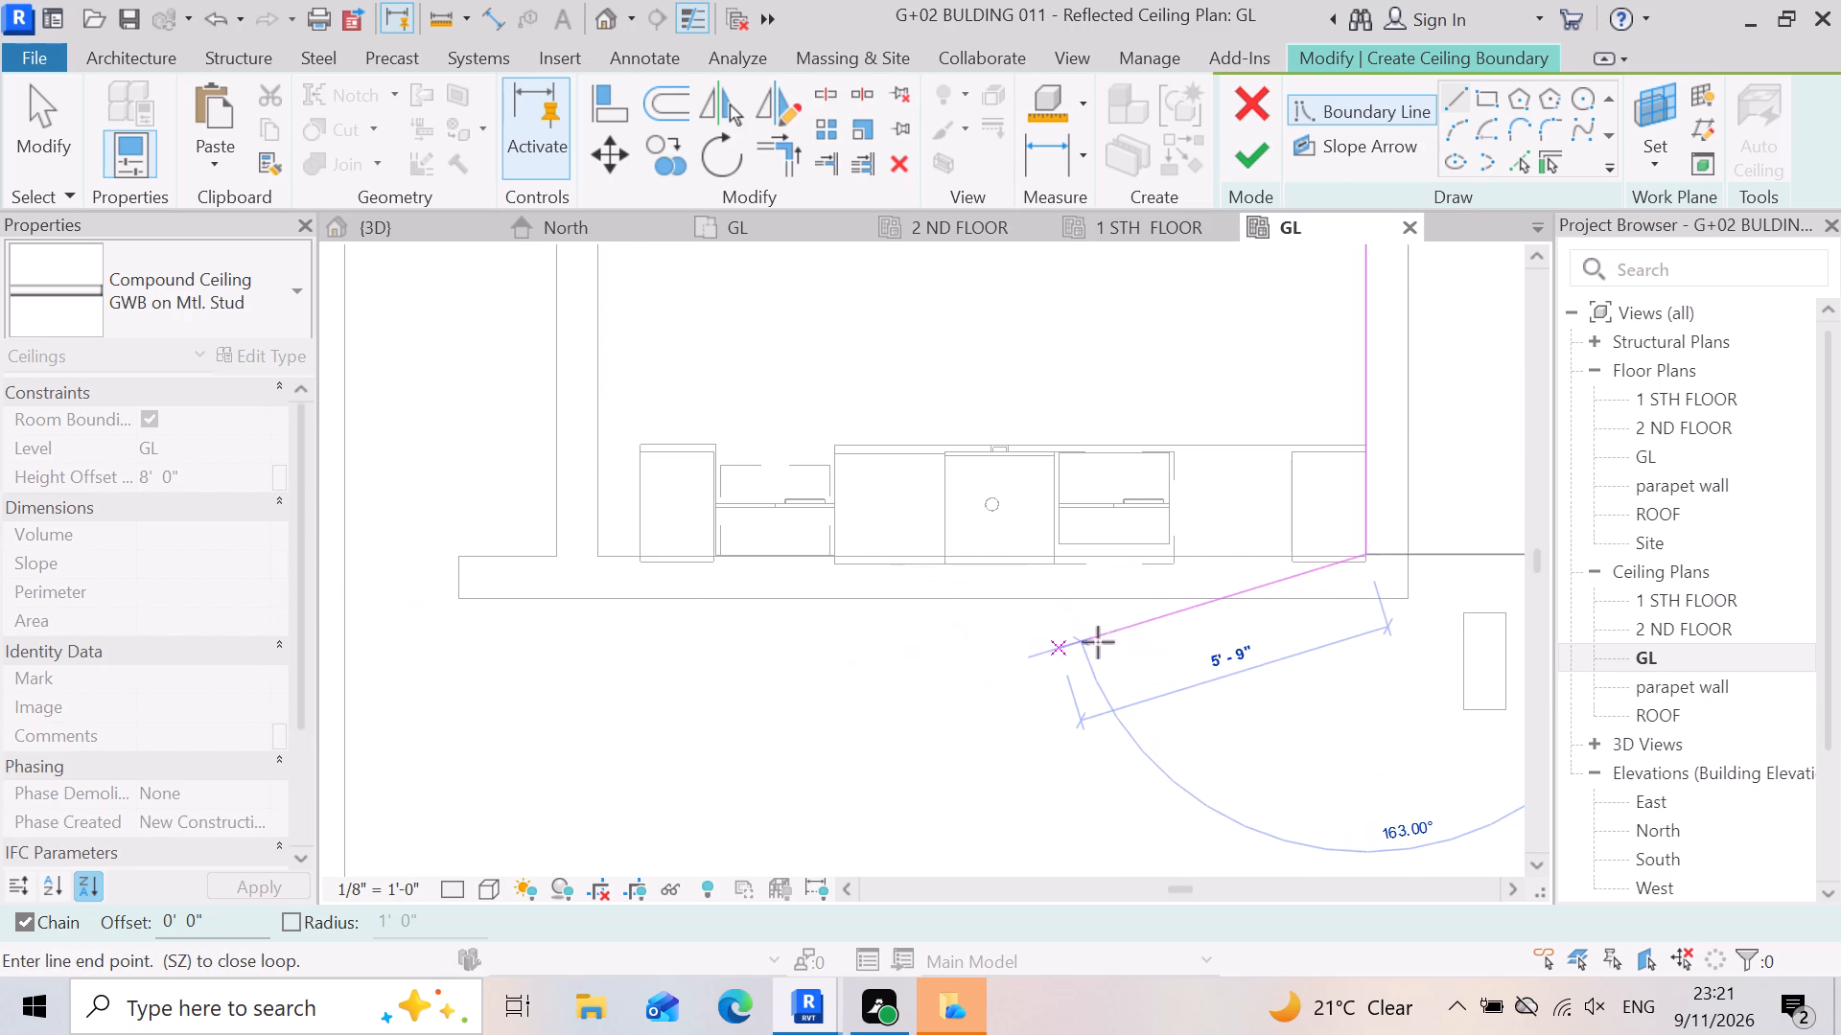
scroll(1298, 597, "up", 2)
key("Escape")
Draw a ceiling boundary line about 13' 9" long along the inner face of the kitchen's south wall, from its east to its west corner.
scroll(1423, 606, "up", 2)
scroll(901, 549, "down", 3)
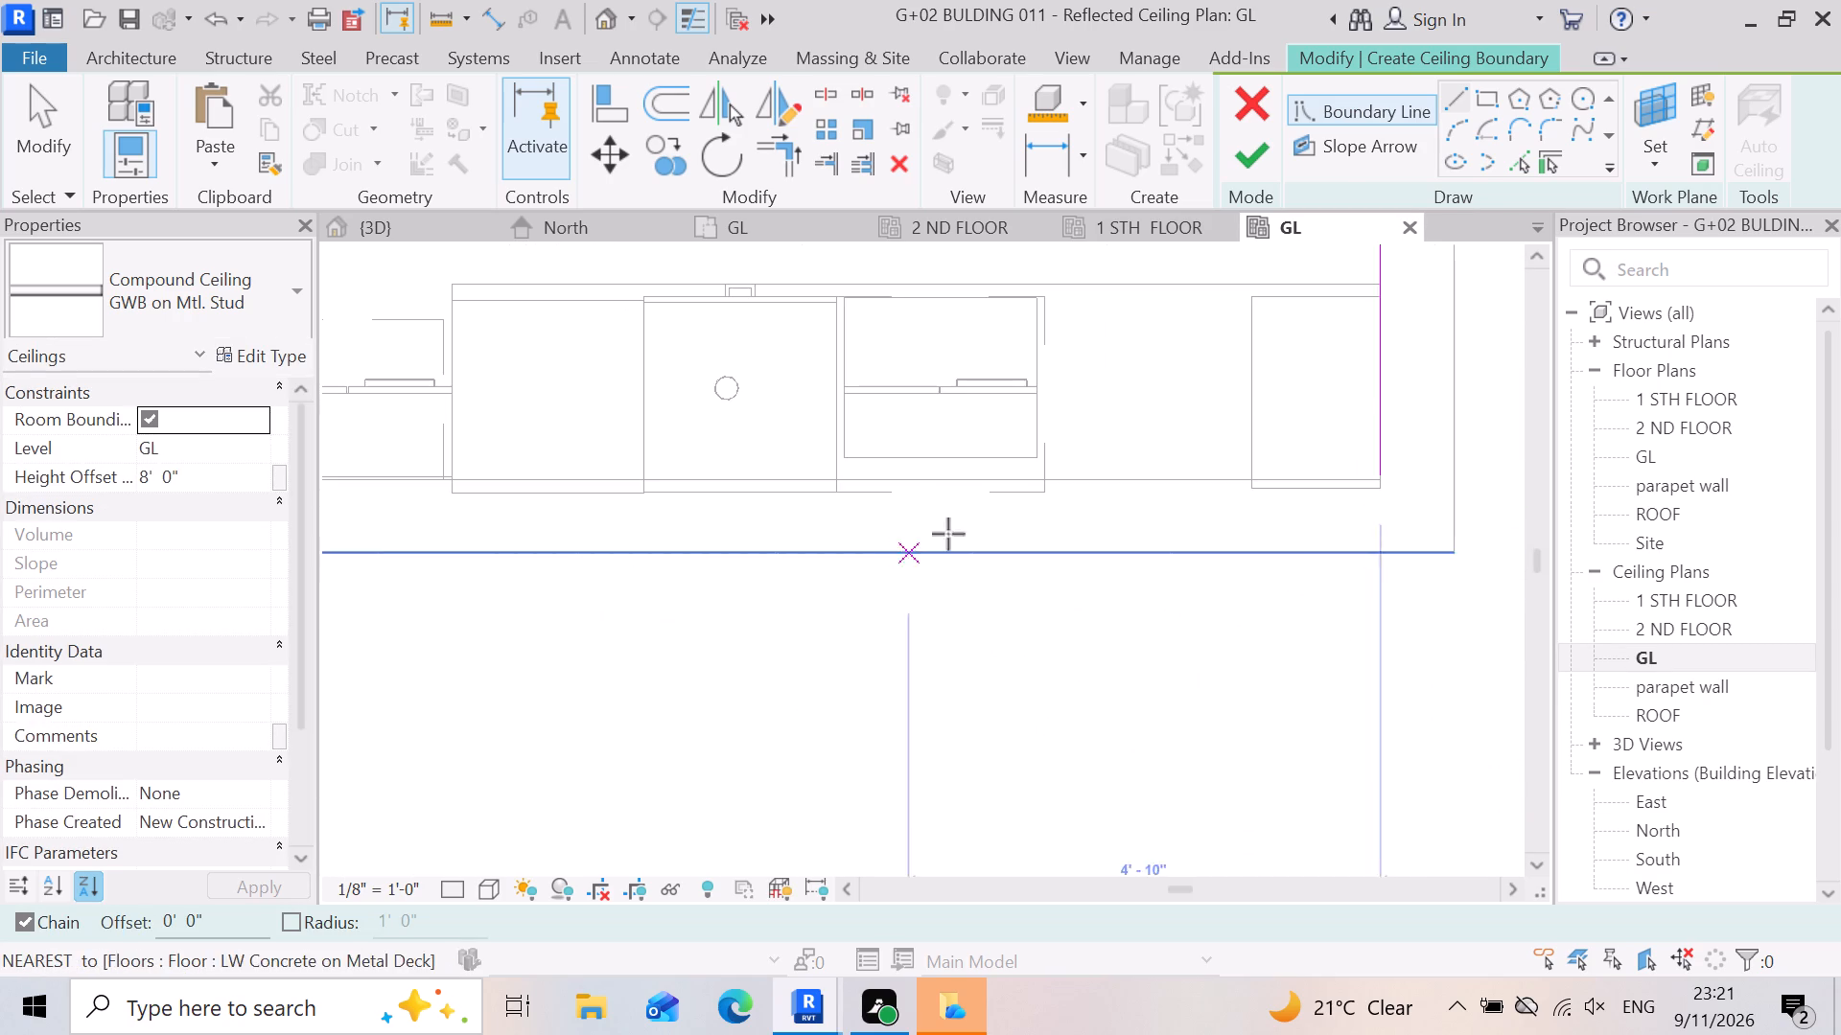
scroll(1377, 451, "up", 12)
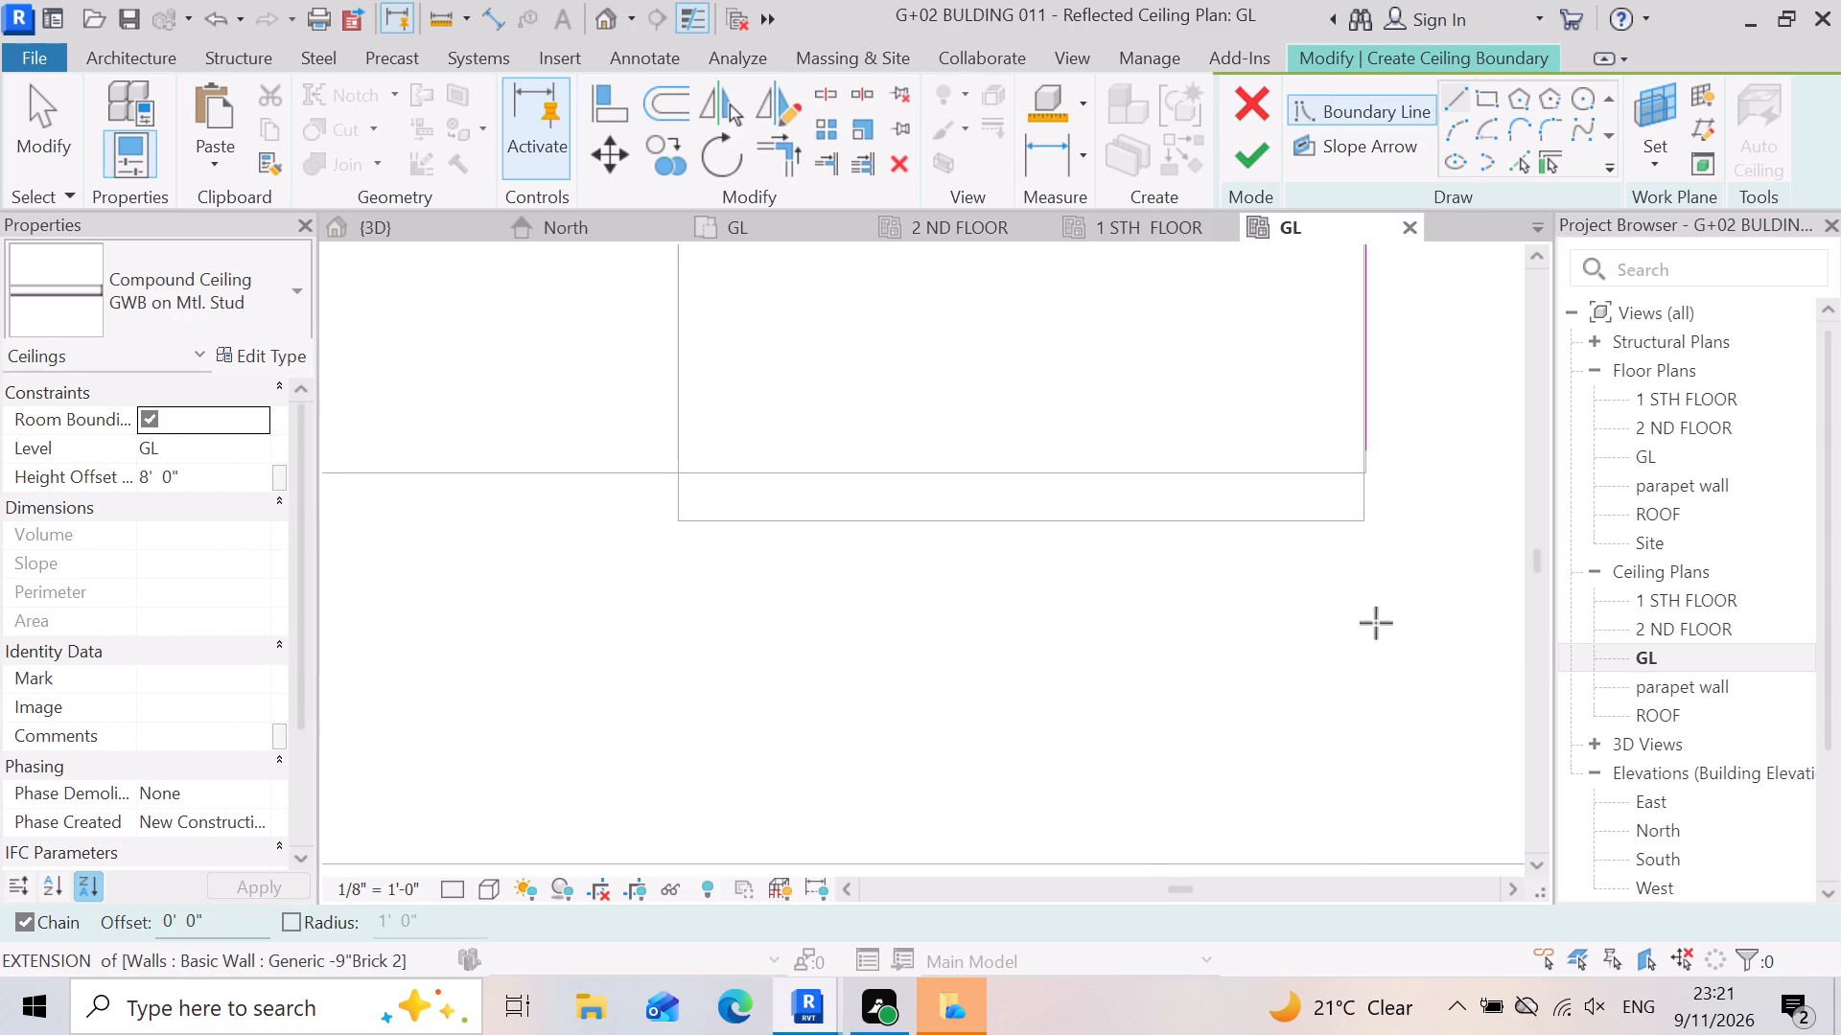
scroll(1362, 517, "up", 4)
left_click(1364, 439)
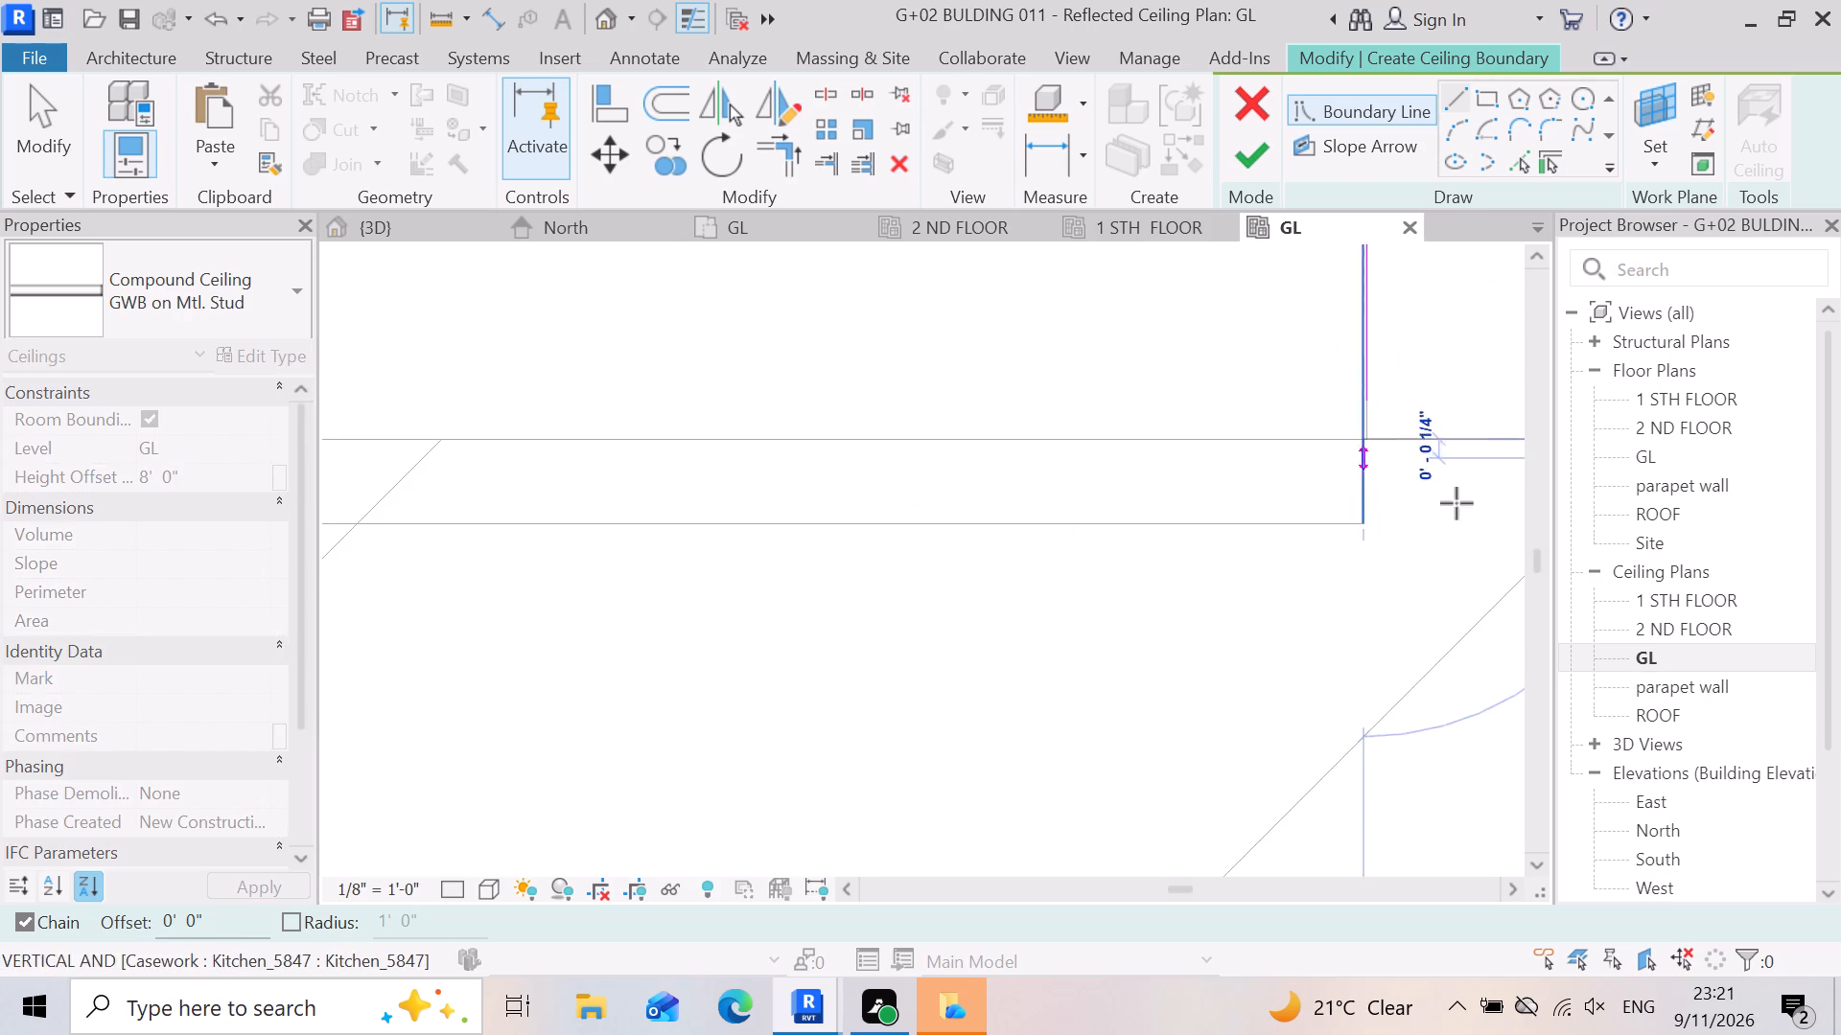
scroll(1464, 503, "down", 15)
scroll(1442, 604, "down", 4)
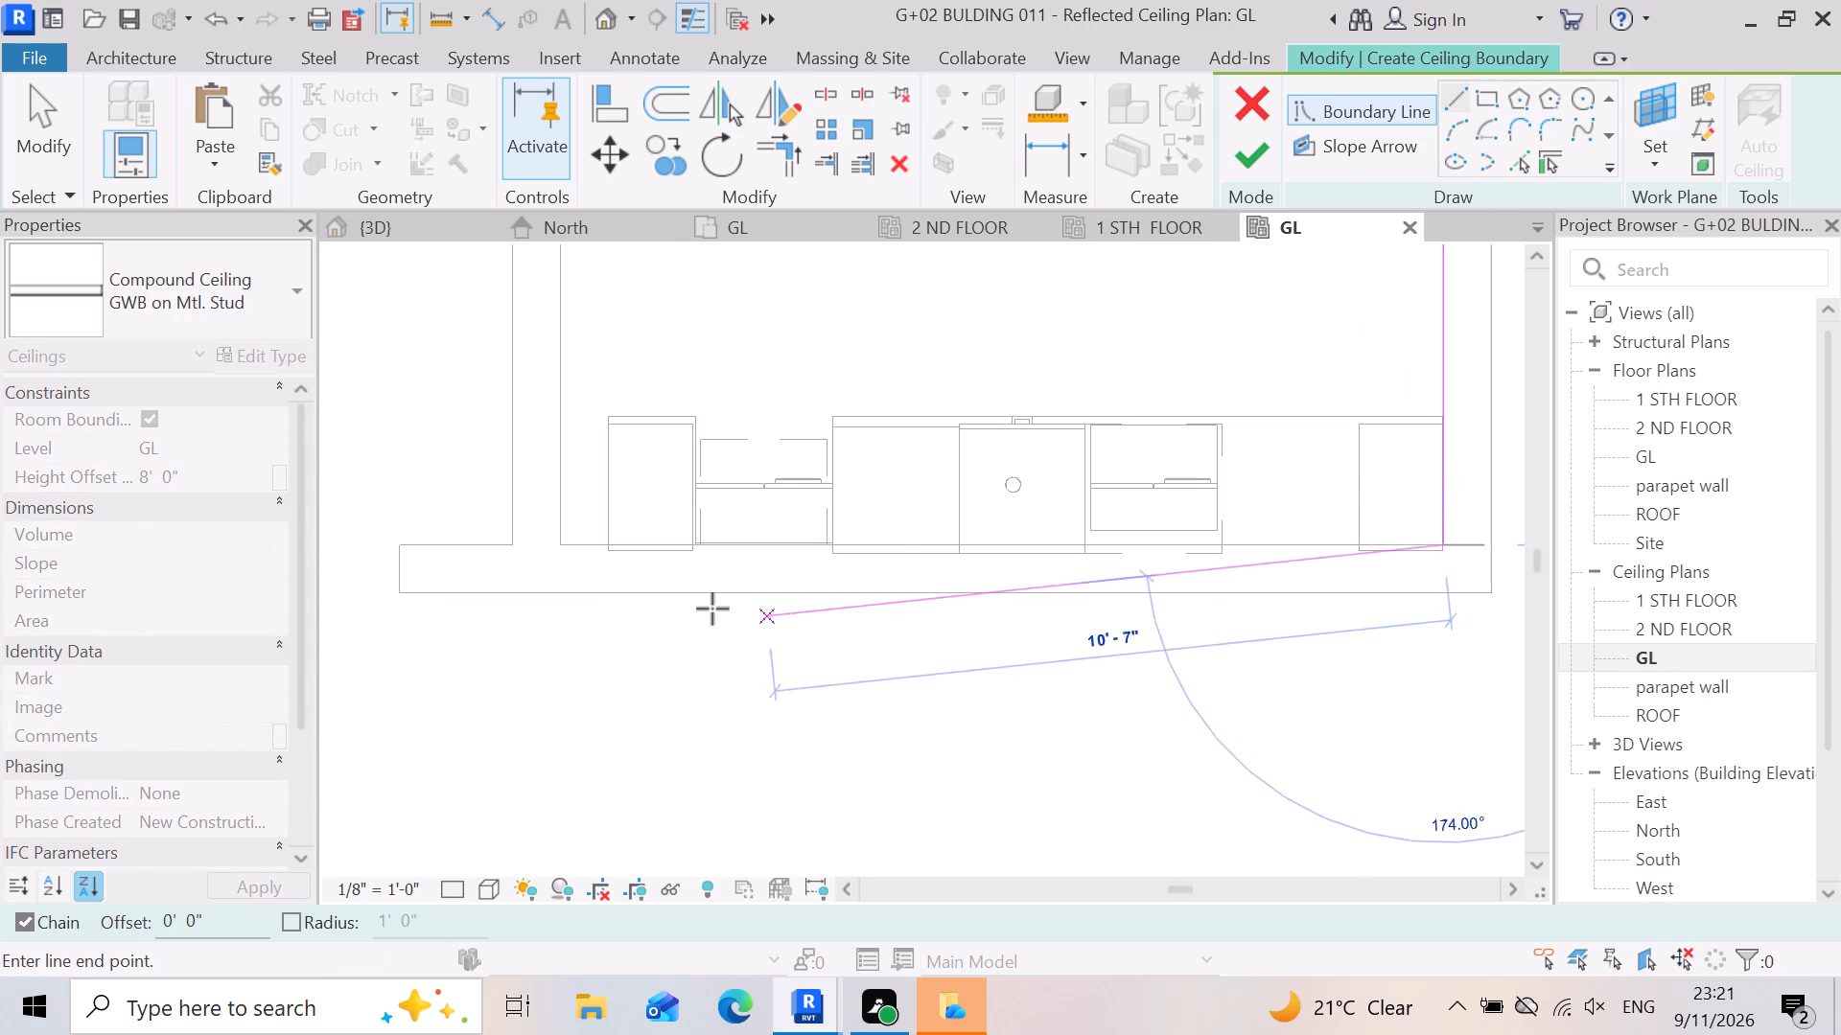
scroll(572, 540, "up", 5)
left_click(553, 550)
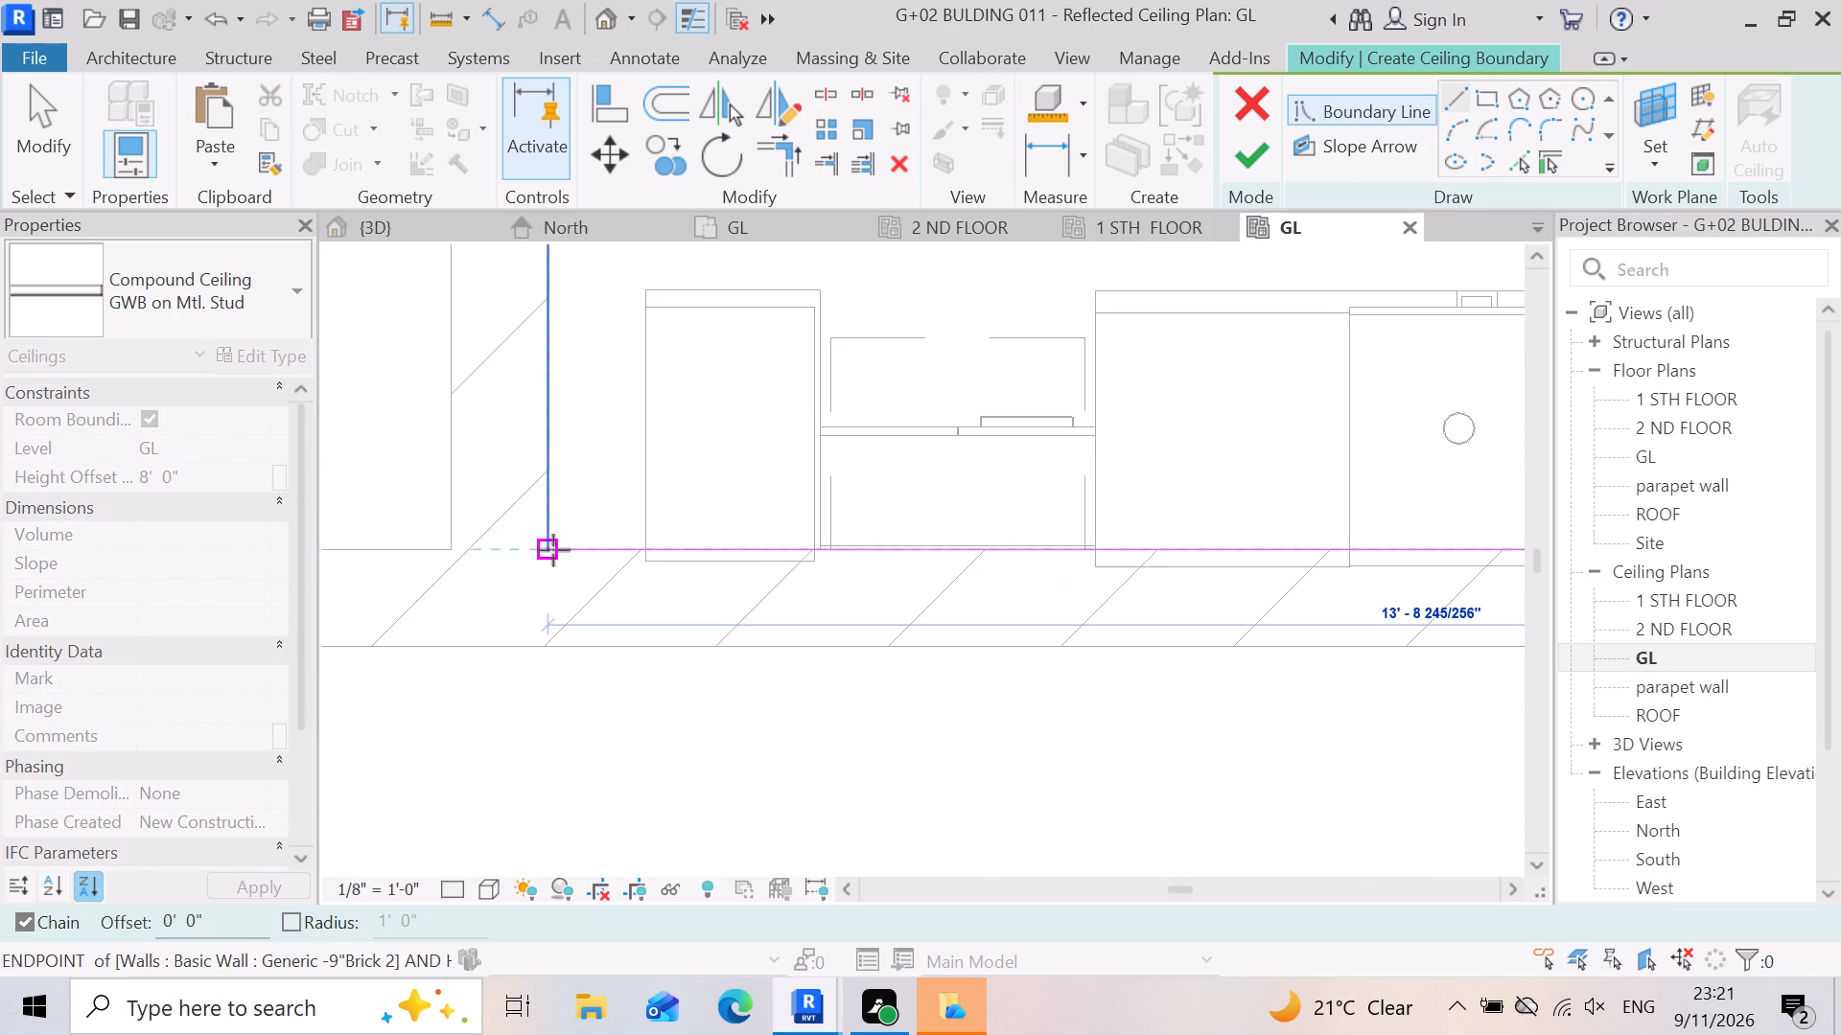
Continue the ceiling boundary about 12' 4 1/2" north along the inner face of the kitchen's west wall to the wall jog.
scroll(620, 600, "down", 15)
scroll(774, 683, "down", 3)
scroll(687, 532, "up", 2)
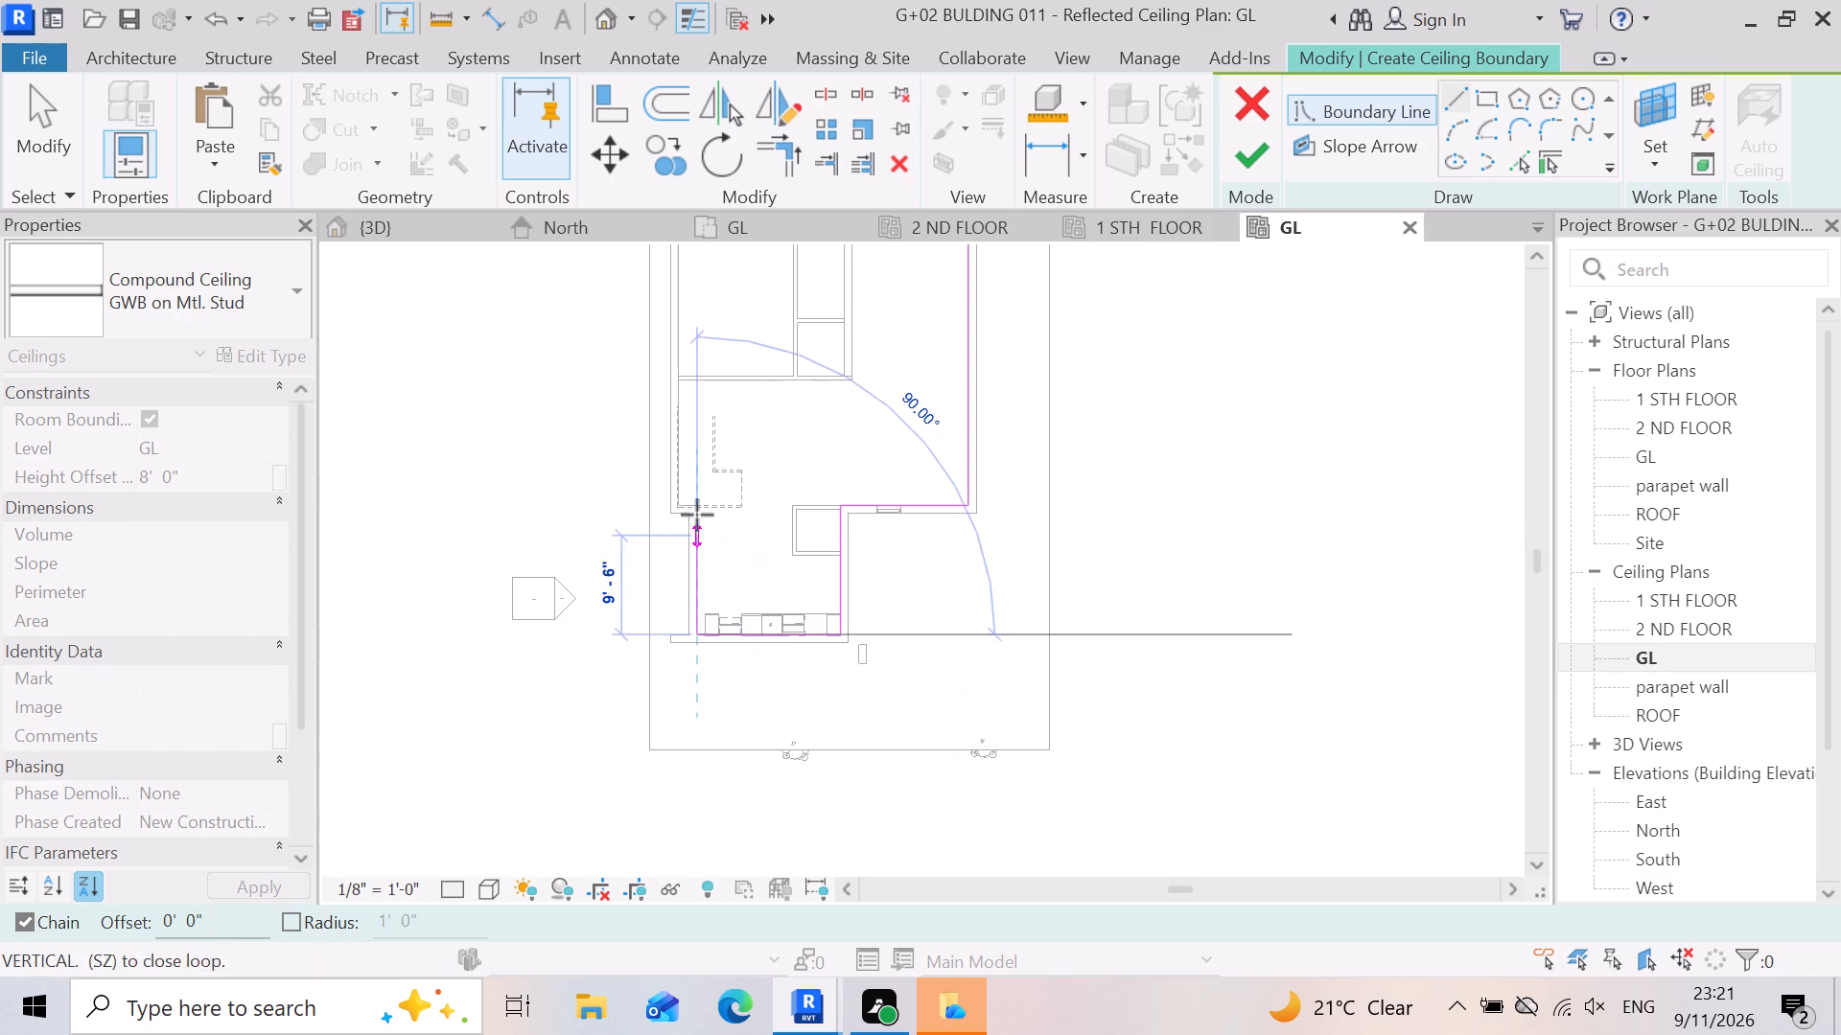
scroll(697, 515, "up", 5)
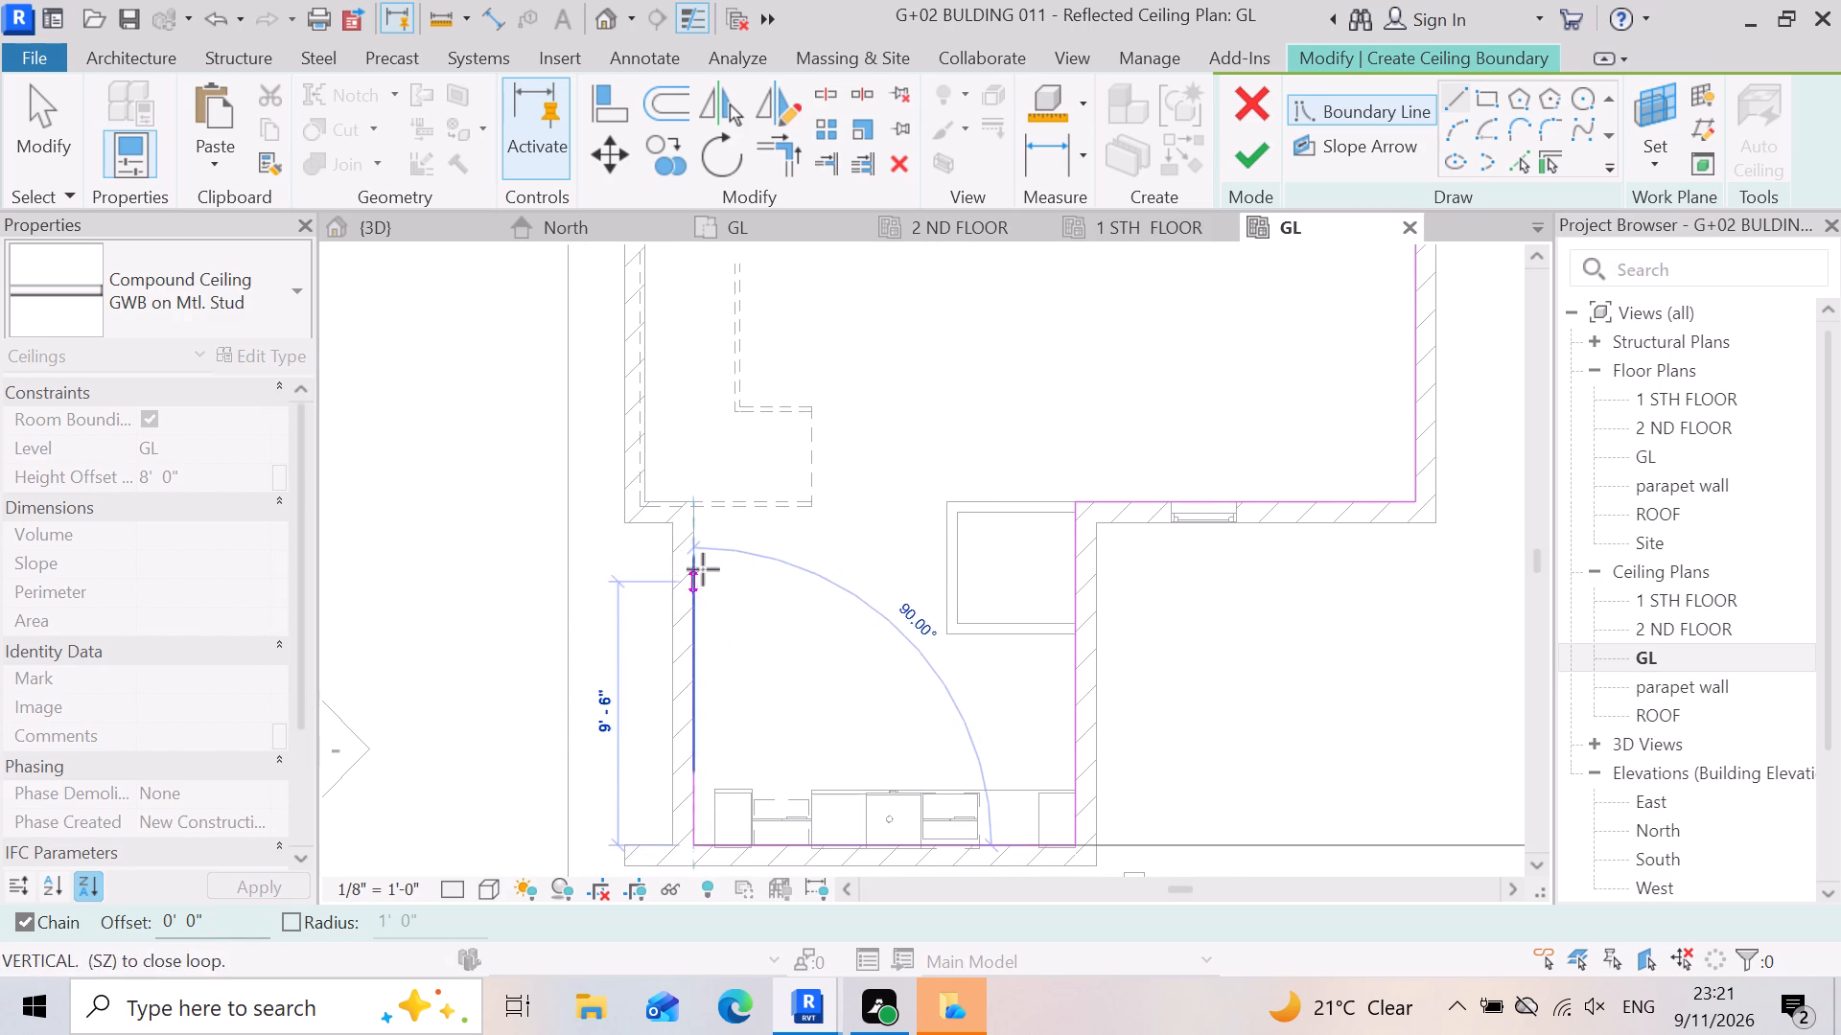
scroll(710, 550, "up", 3)
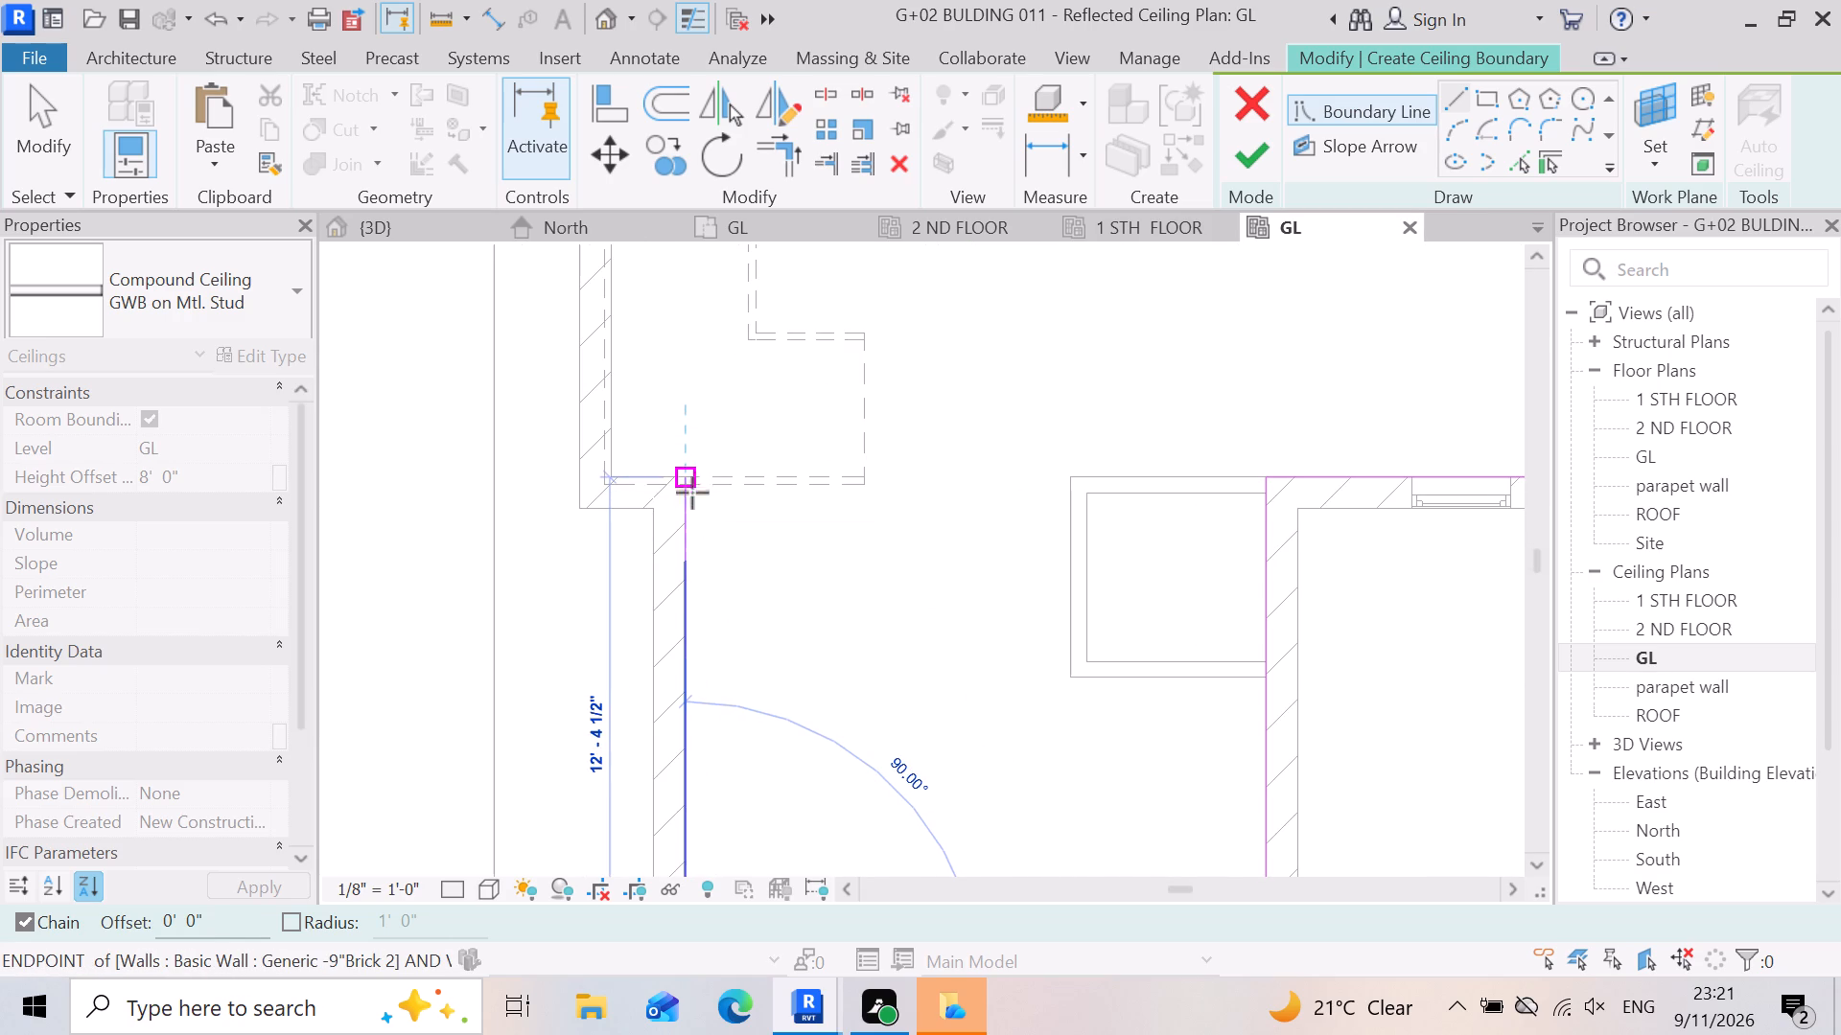
scroll(699, 486, "up", 4)
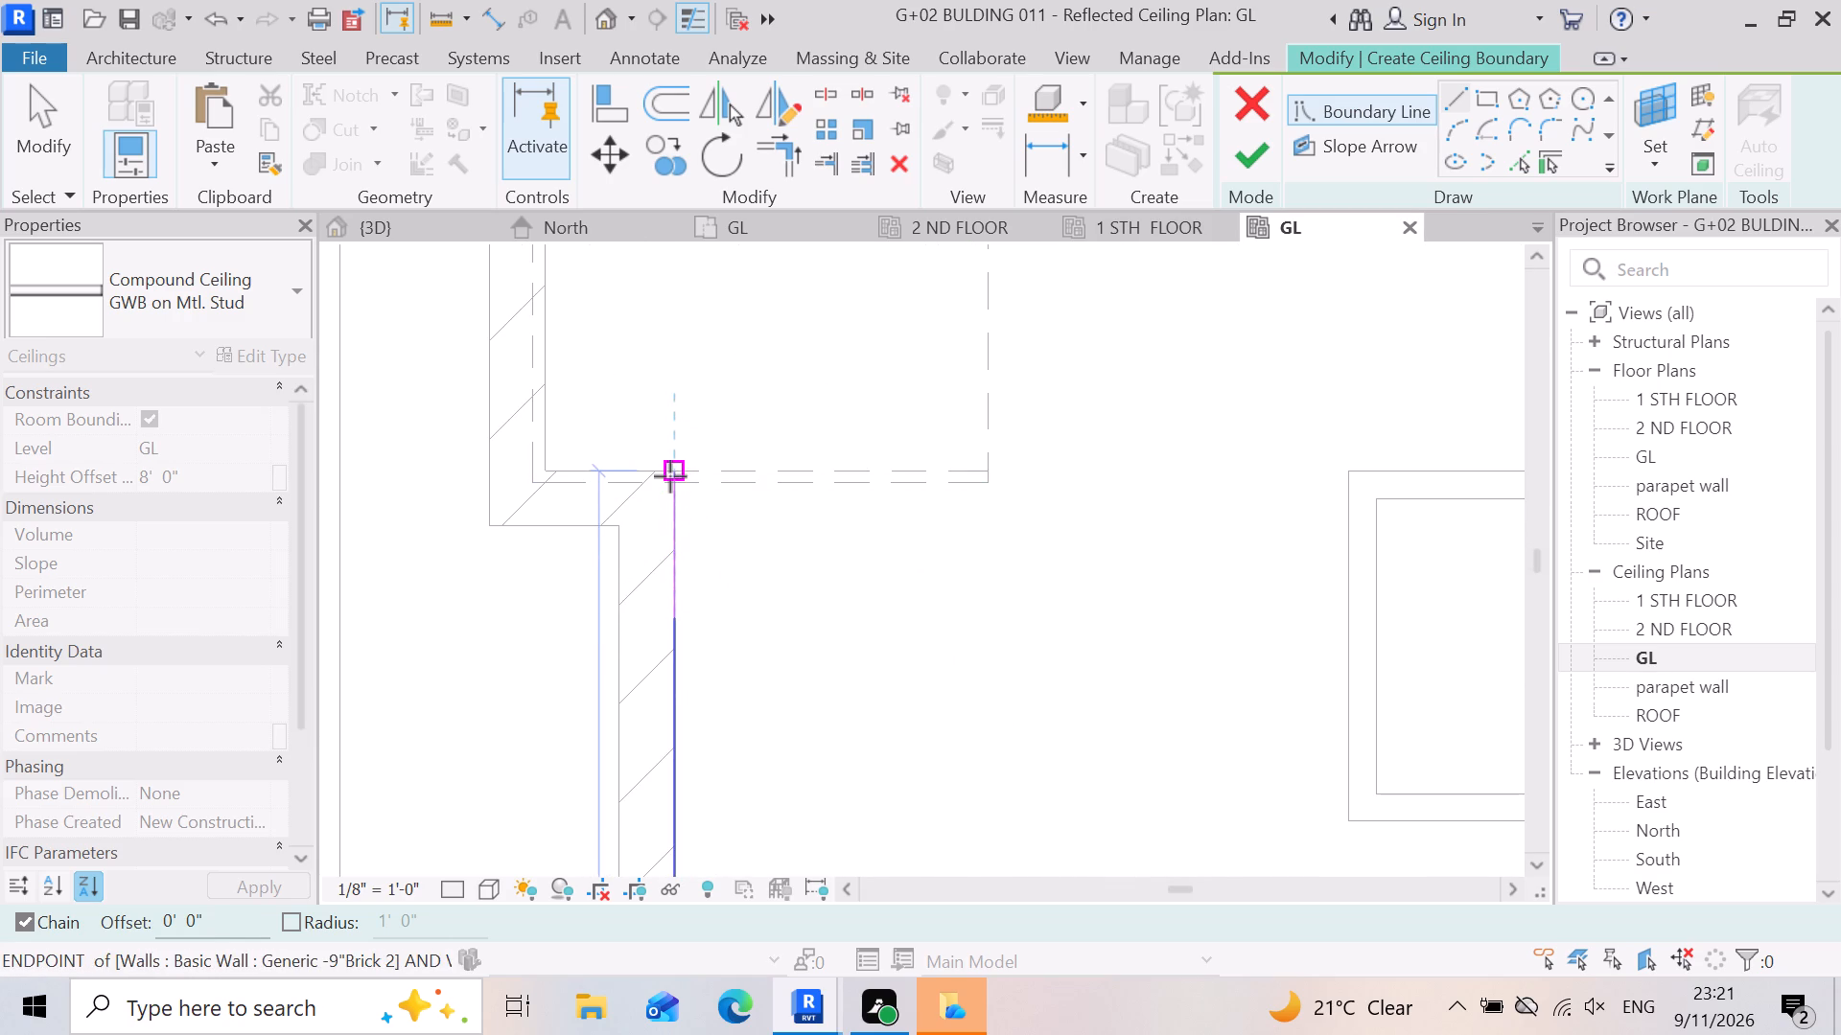
left_click(670, 476)
Continue the ceiling boundary west along the short wall jog beside the stair to the inner face of the main west wall.
scroll(715, 539, "down", 10)
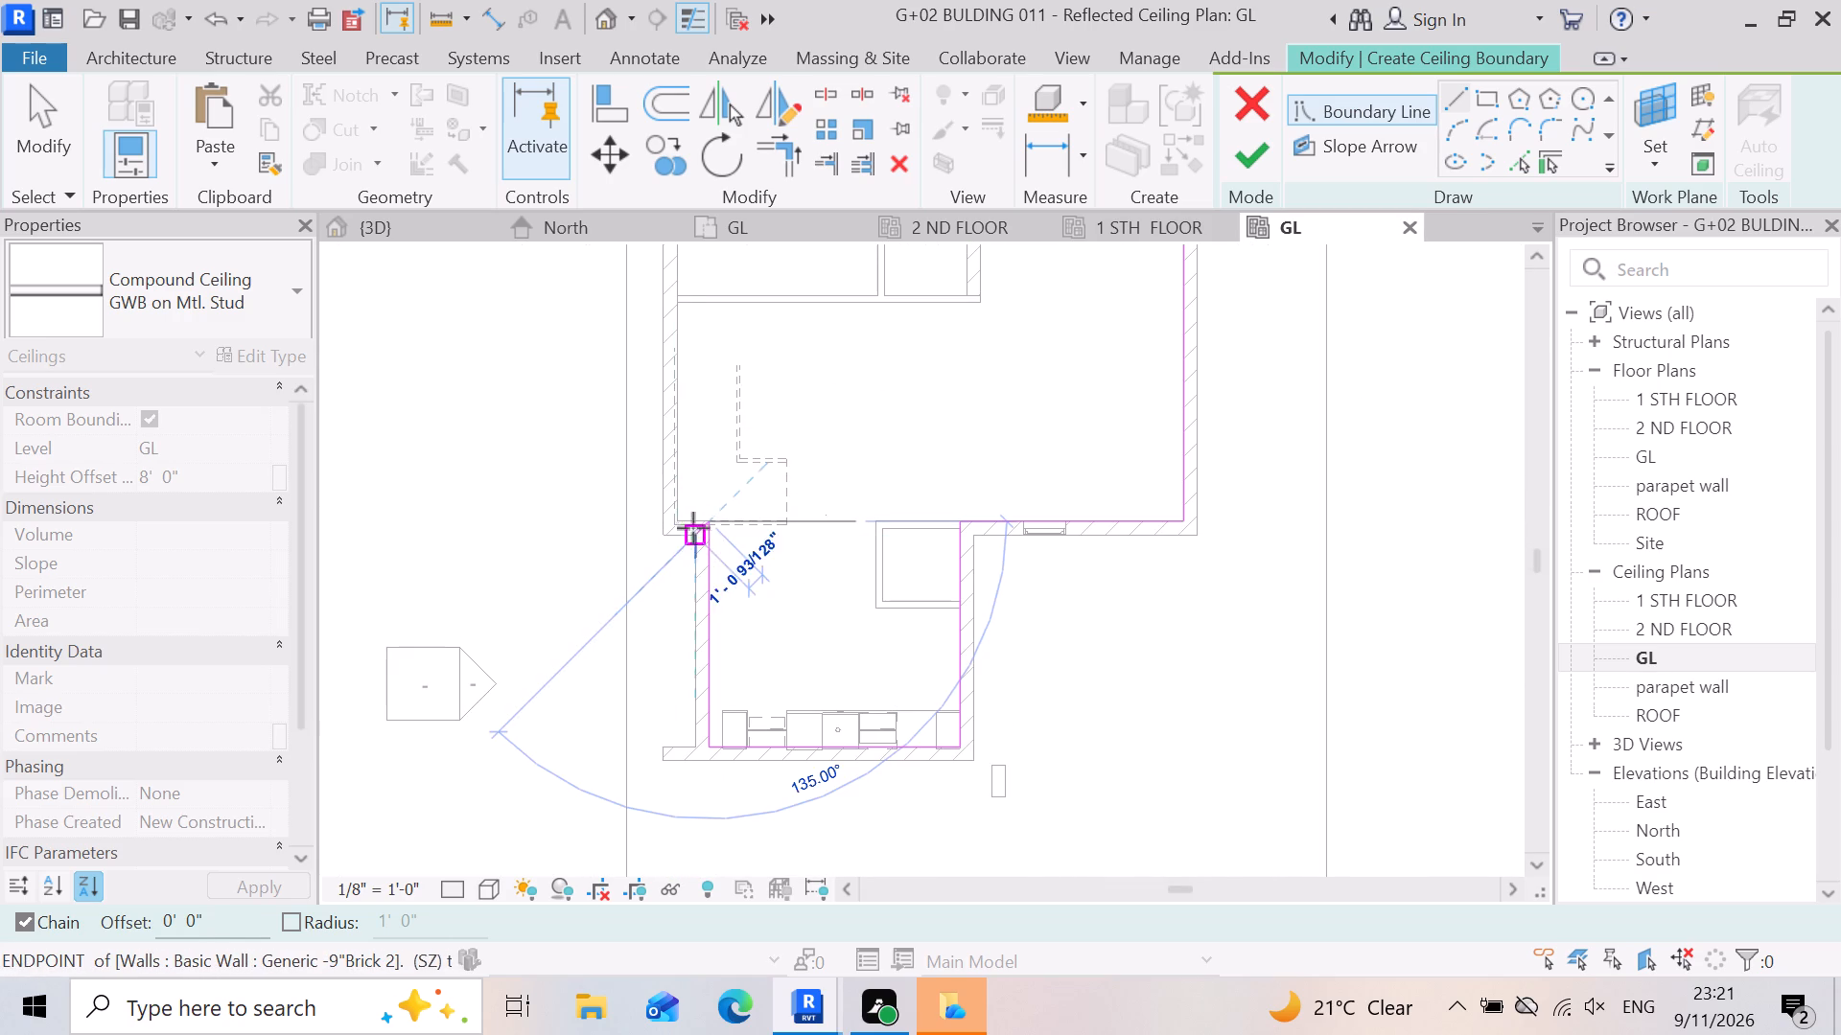
scroll(693, 525, "up", 8)
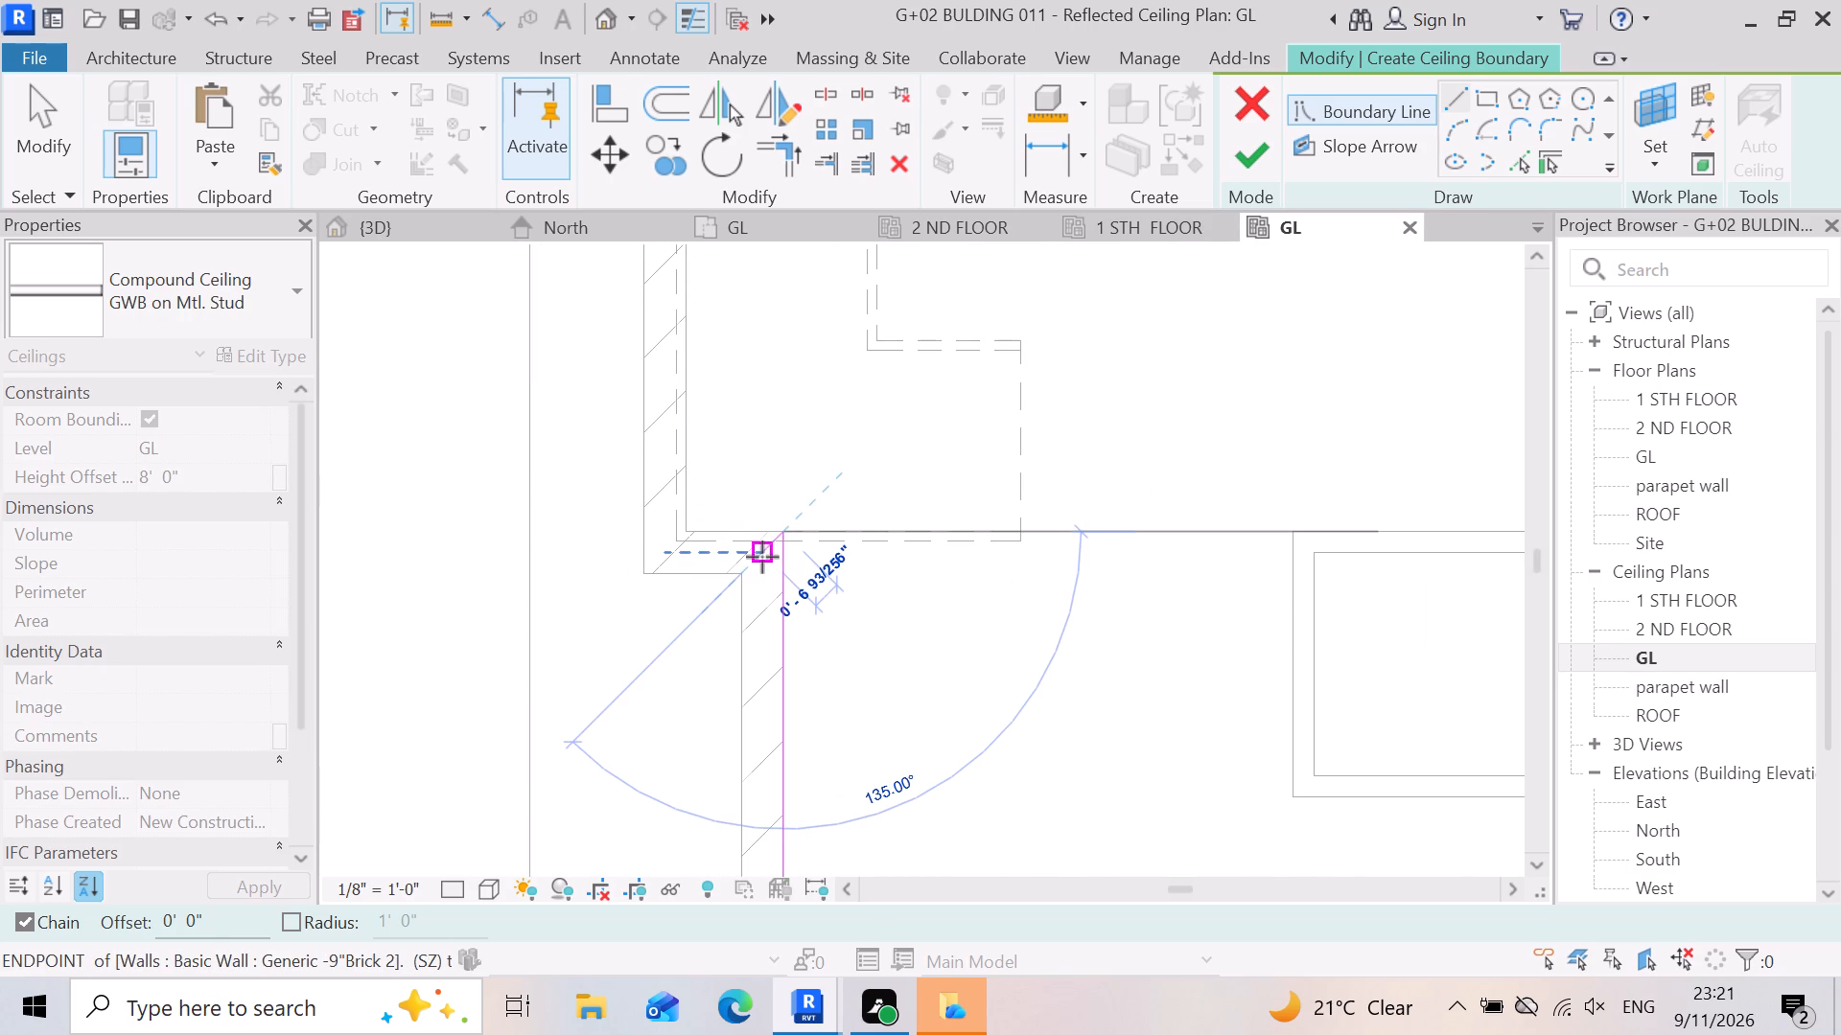
scroll(710, 541, "up", 6)
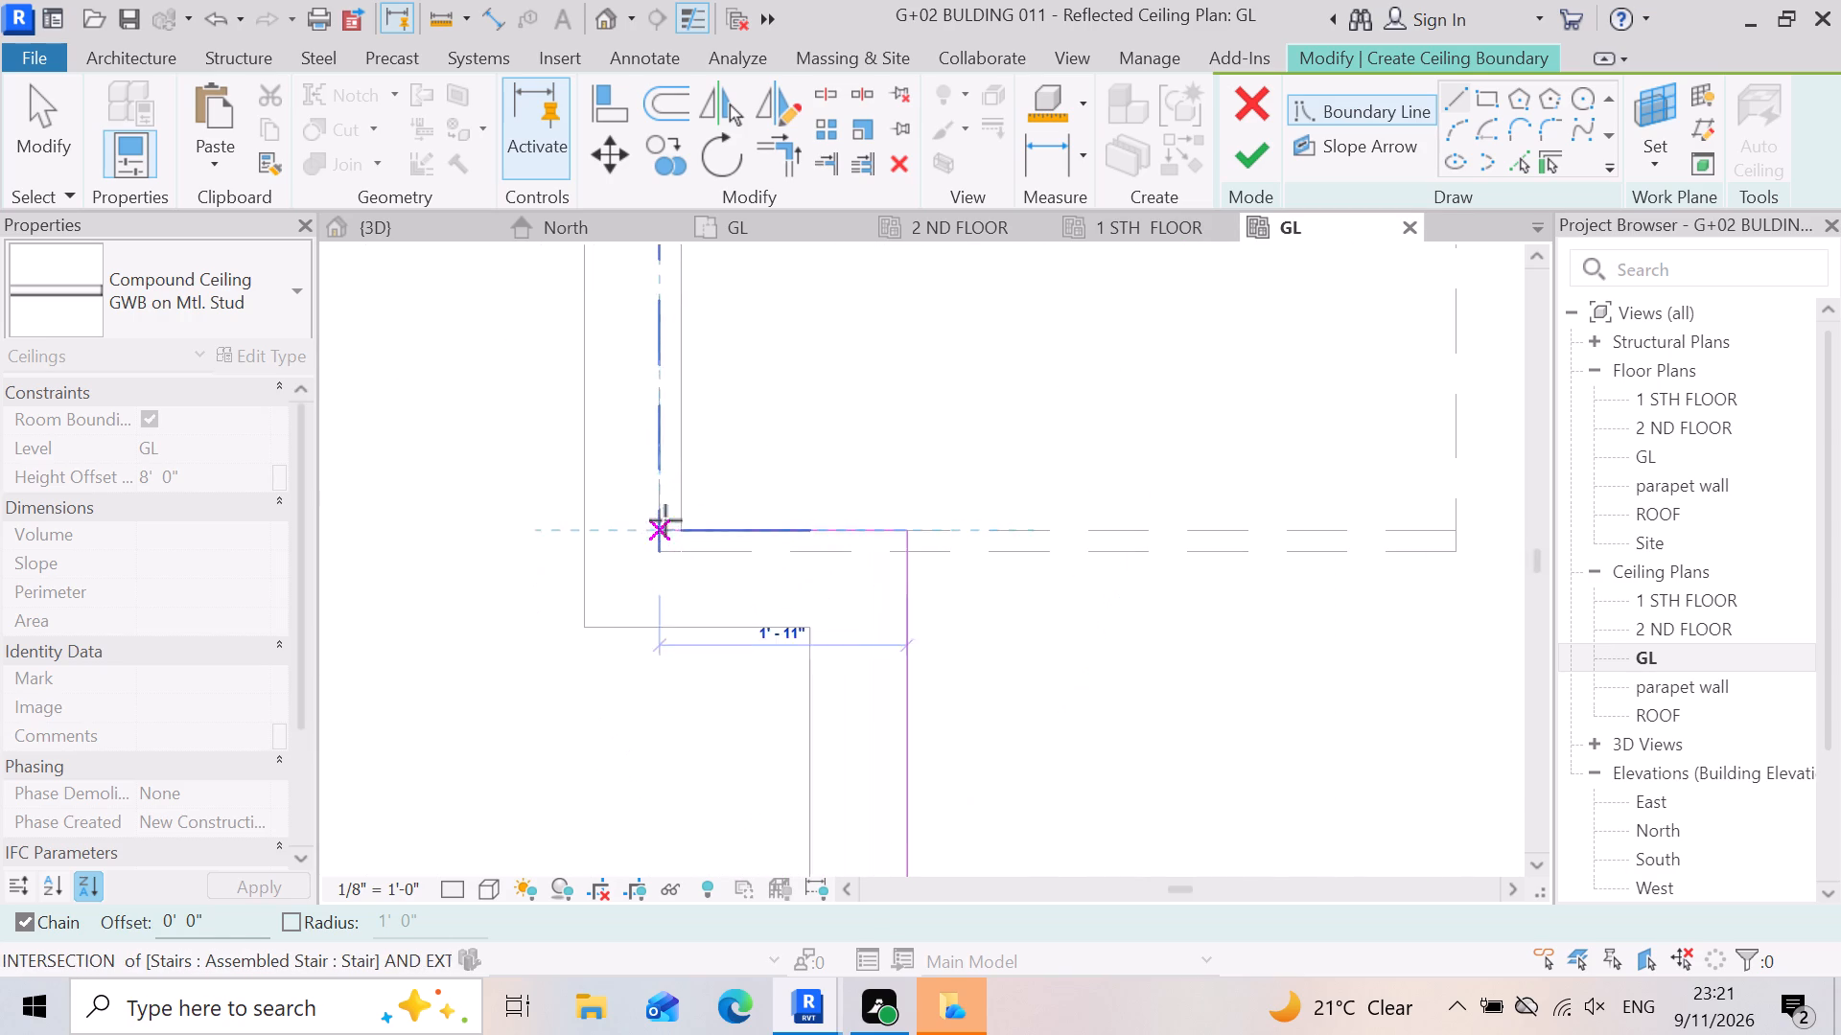
left_click(692, 525)
scroll(826, 679, "down", 15)
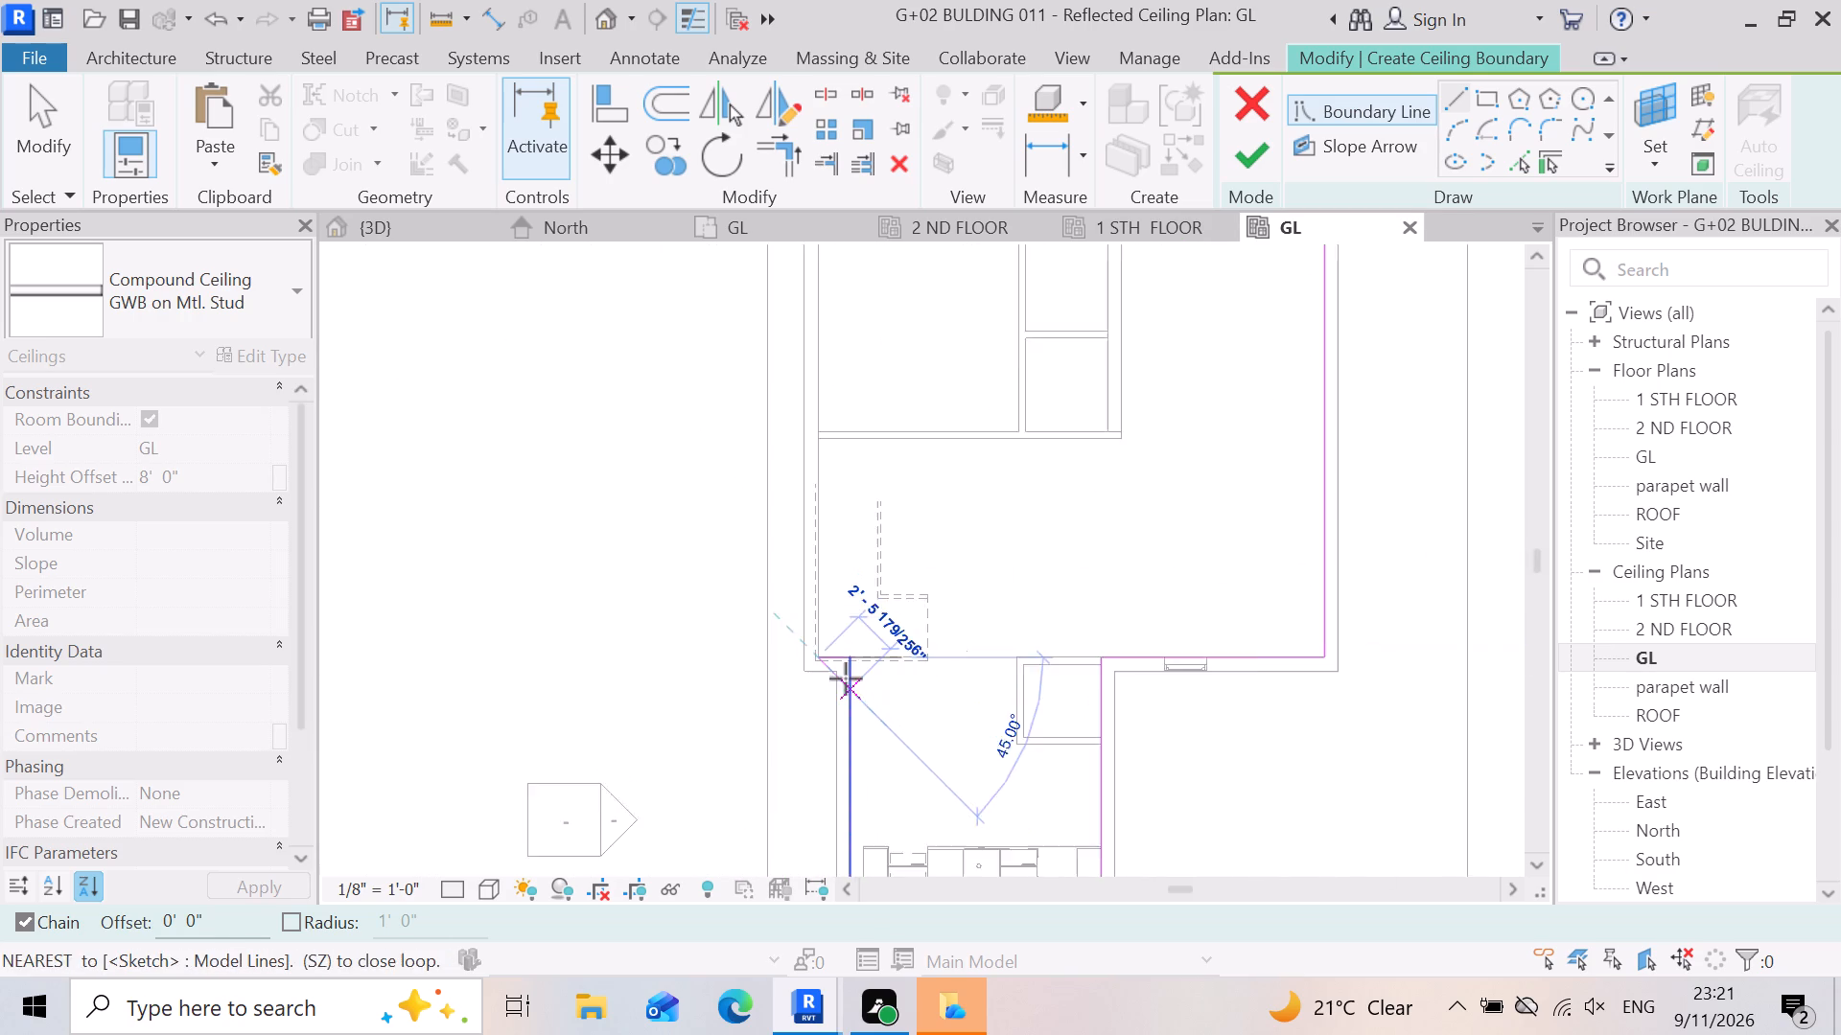
Close the ceiling boundary north along the main west wall's inner face to the northwest corner and finish the ceiling.
scroll(896, 901, "down", 4)
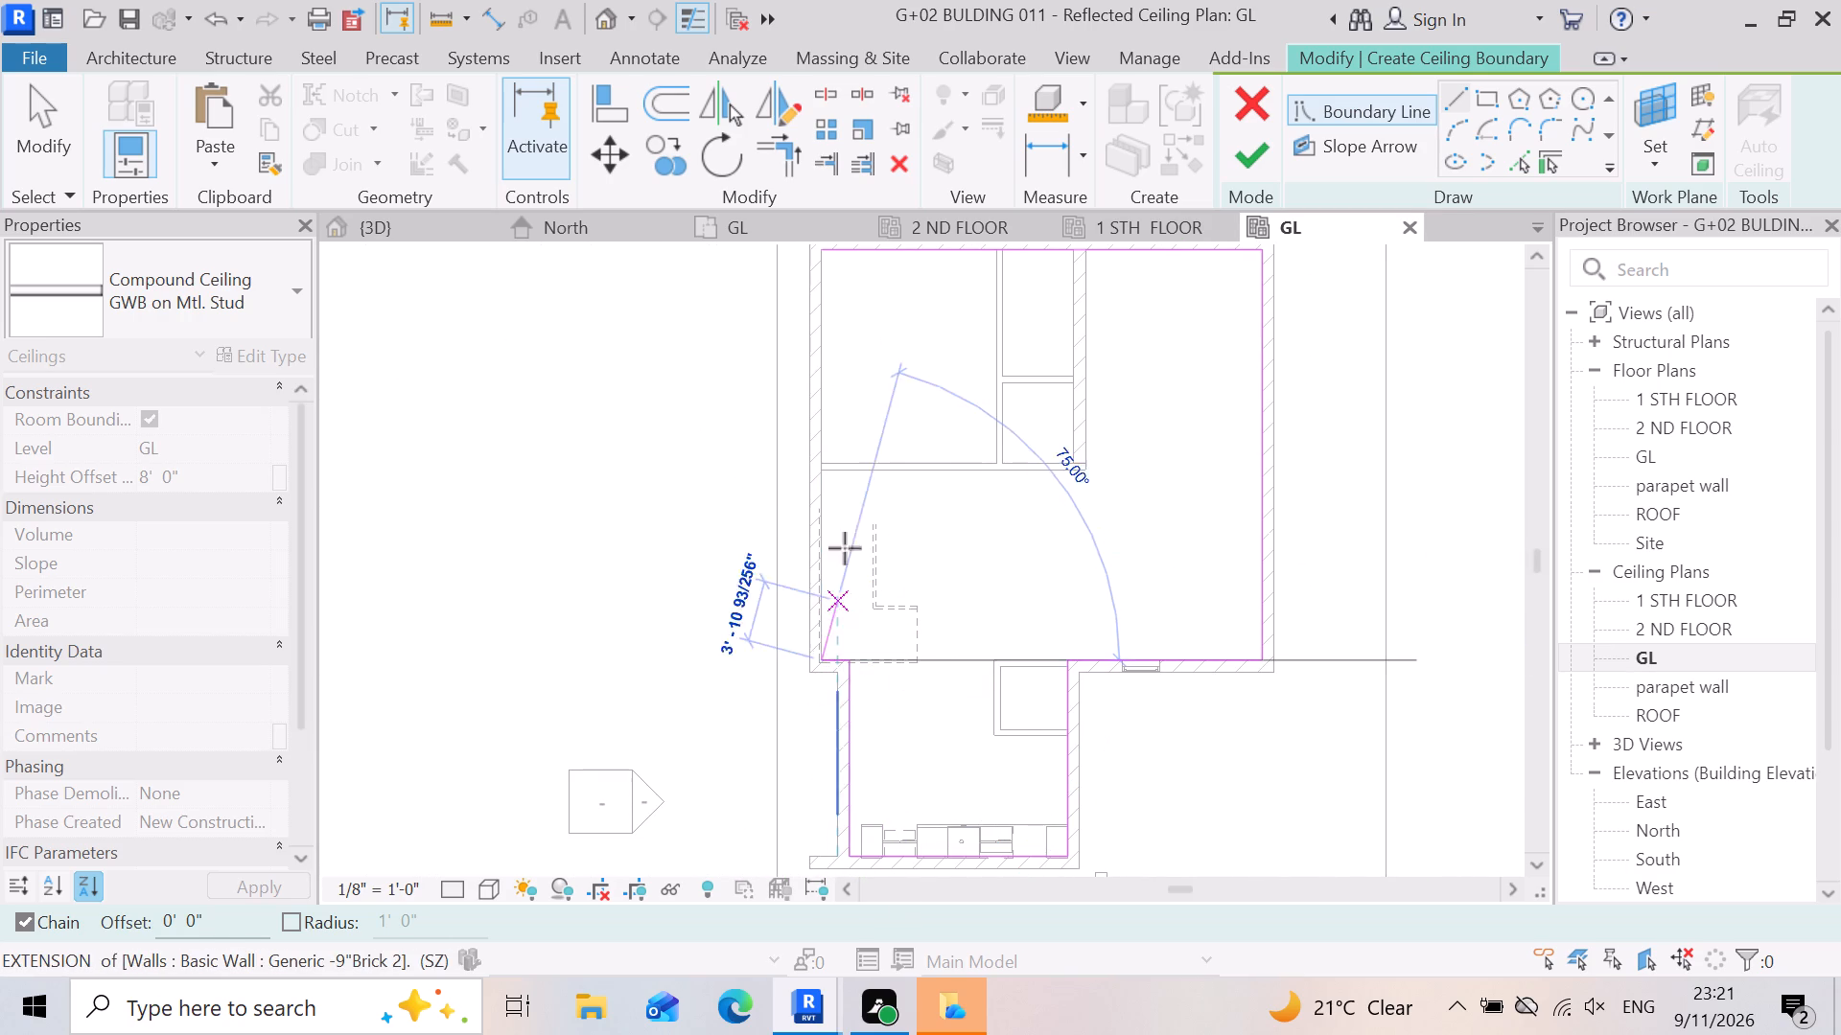
scroll(951, 1028, "down", 5)
scroll(1032, 769, "down", 4)
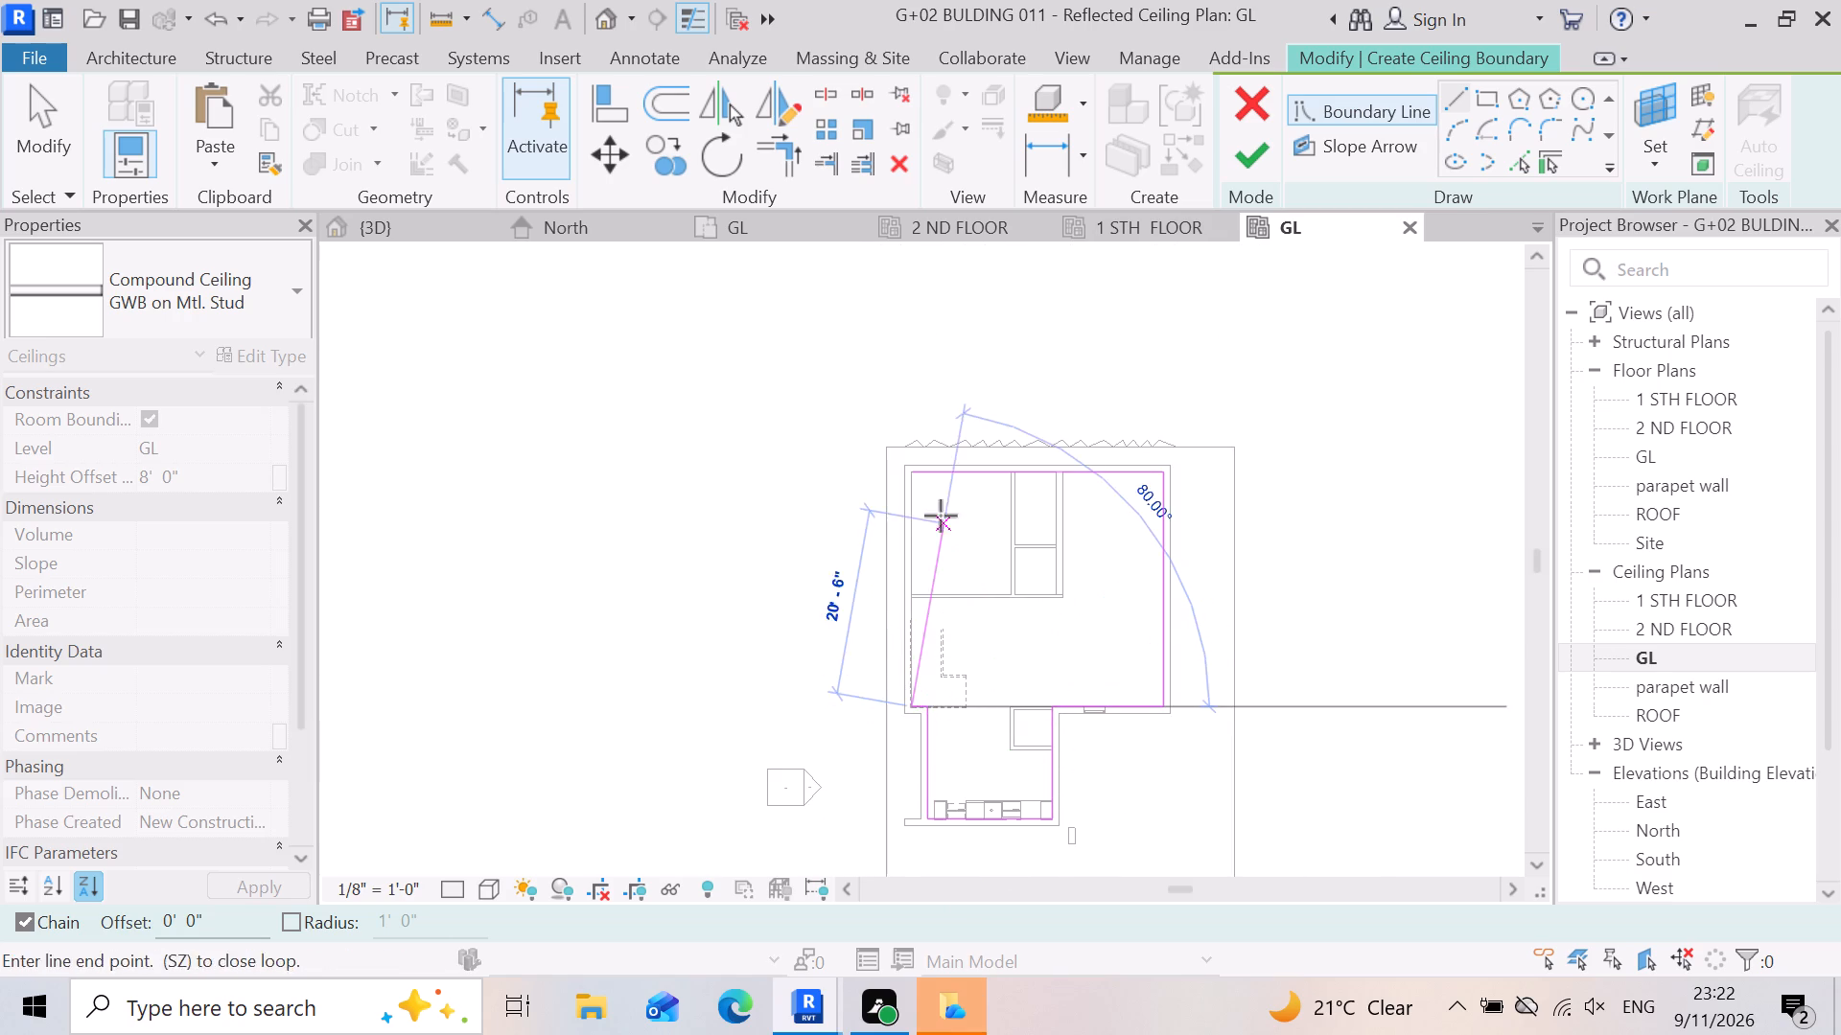
scroll(931, 489, "up", 8)
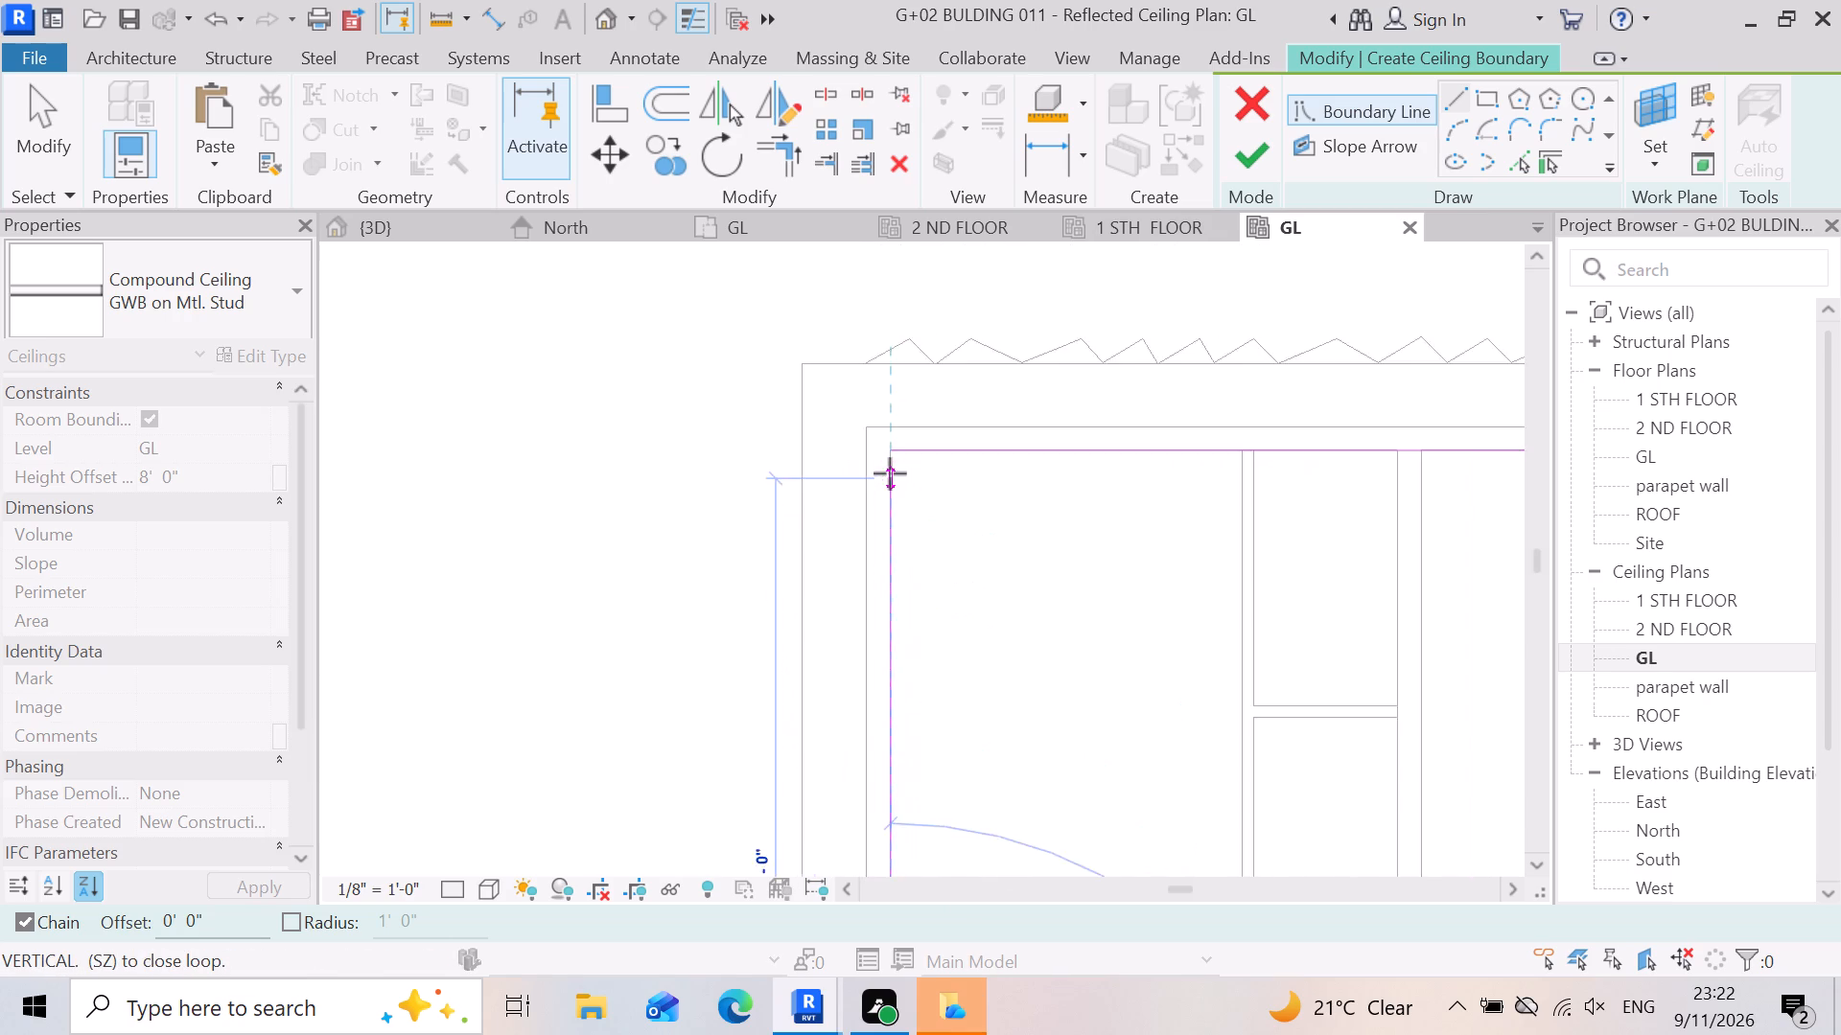
scroll(890, 473, "up", 3)
left_click(887, 447)
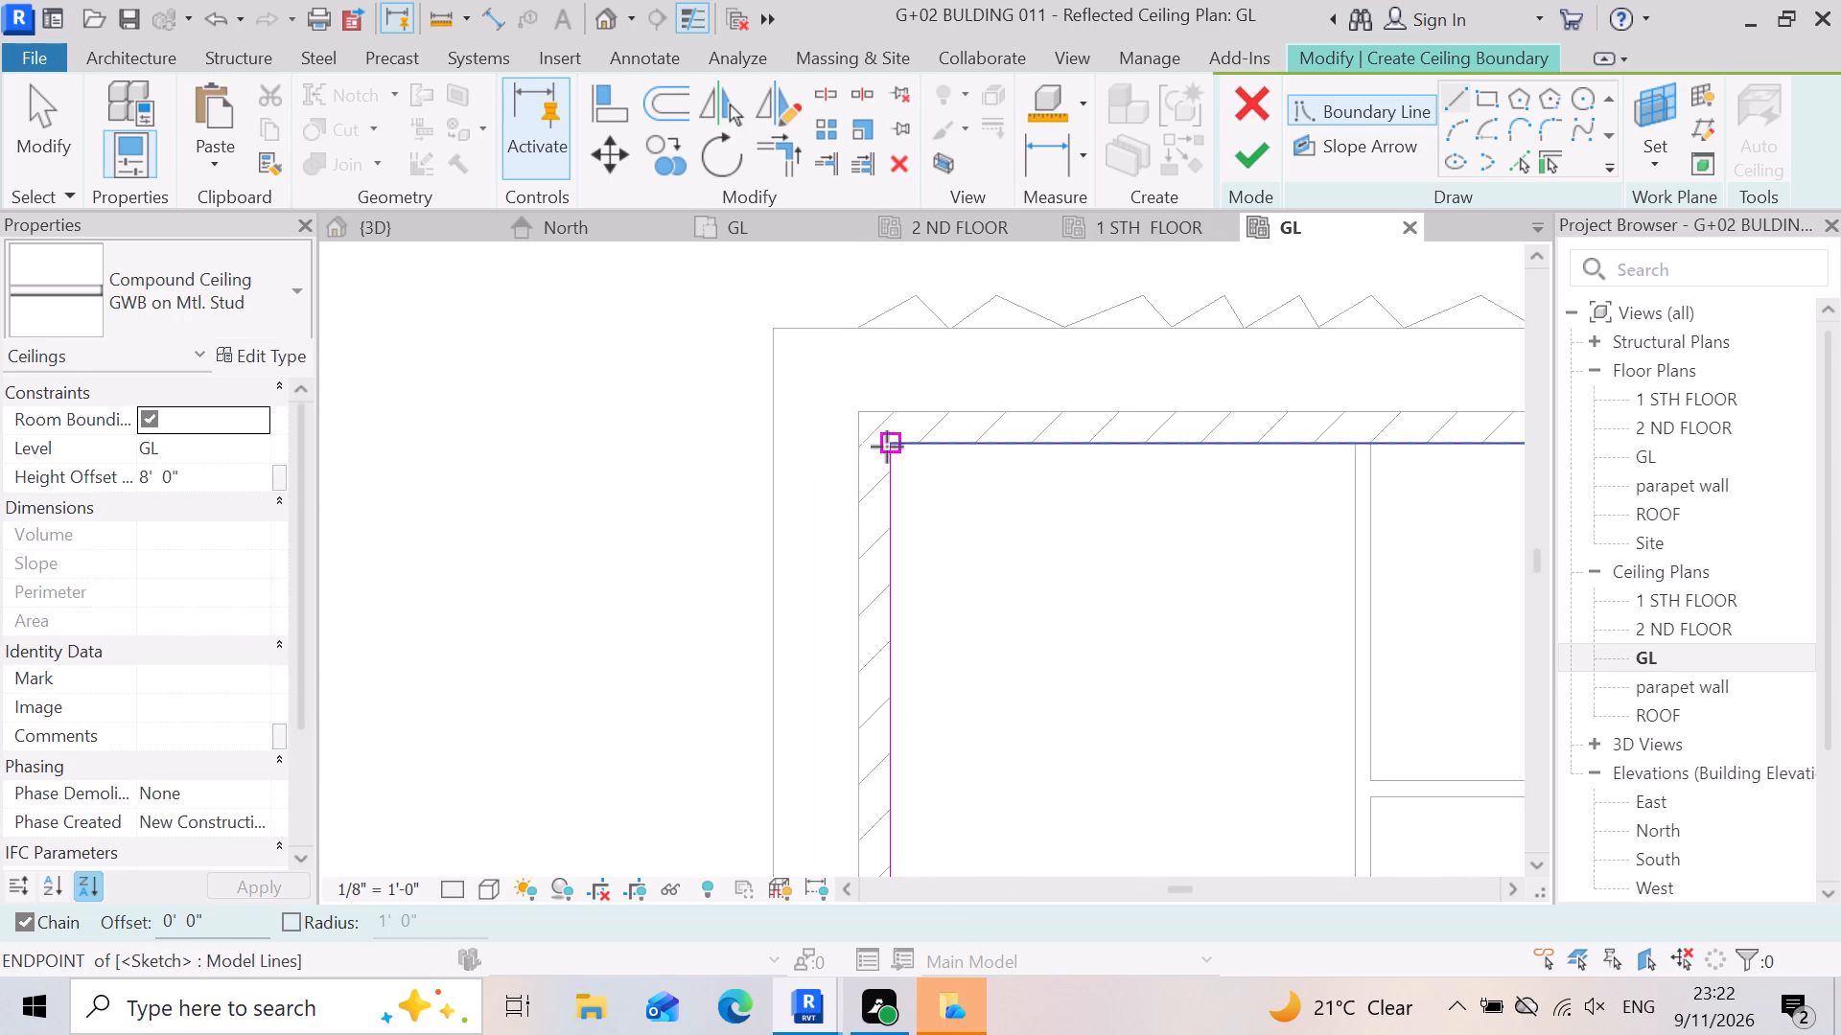
scroll(938, 429, "down", 9)
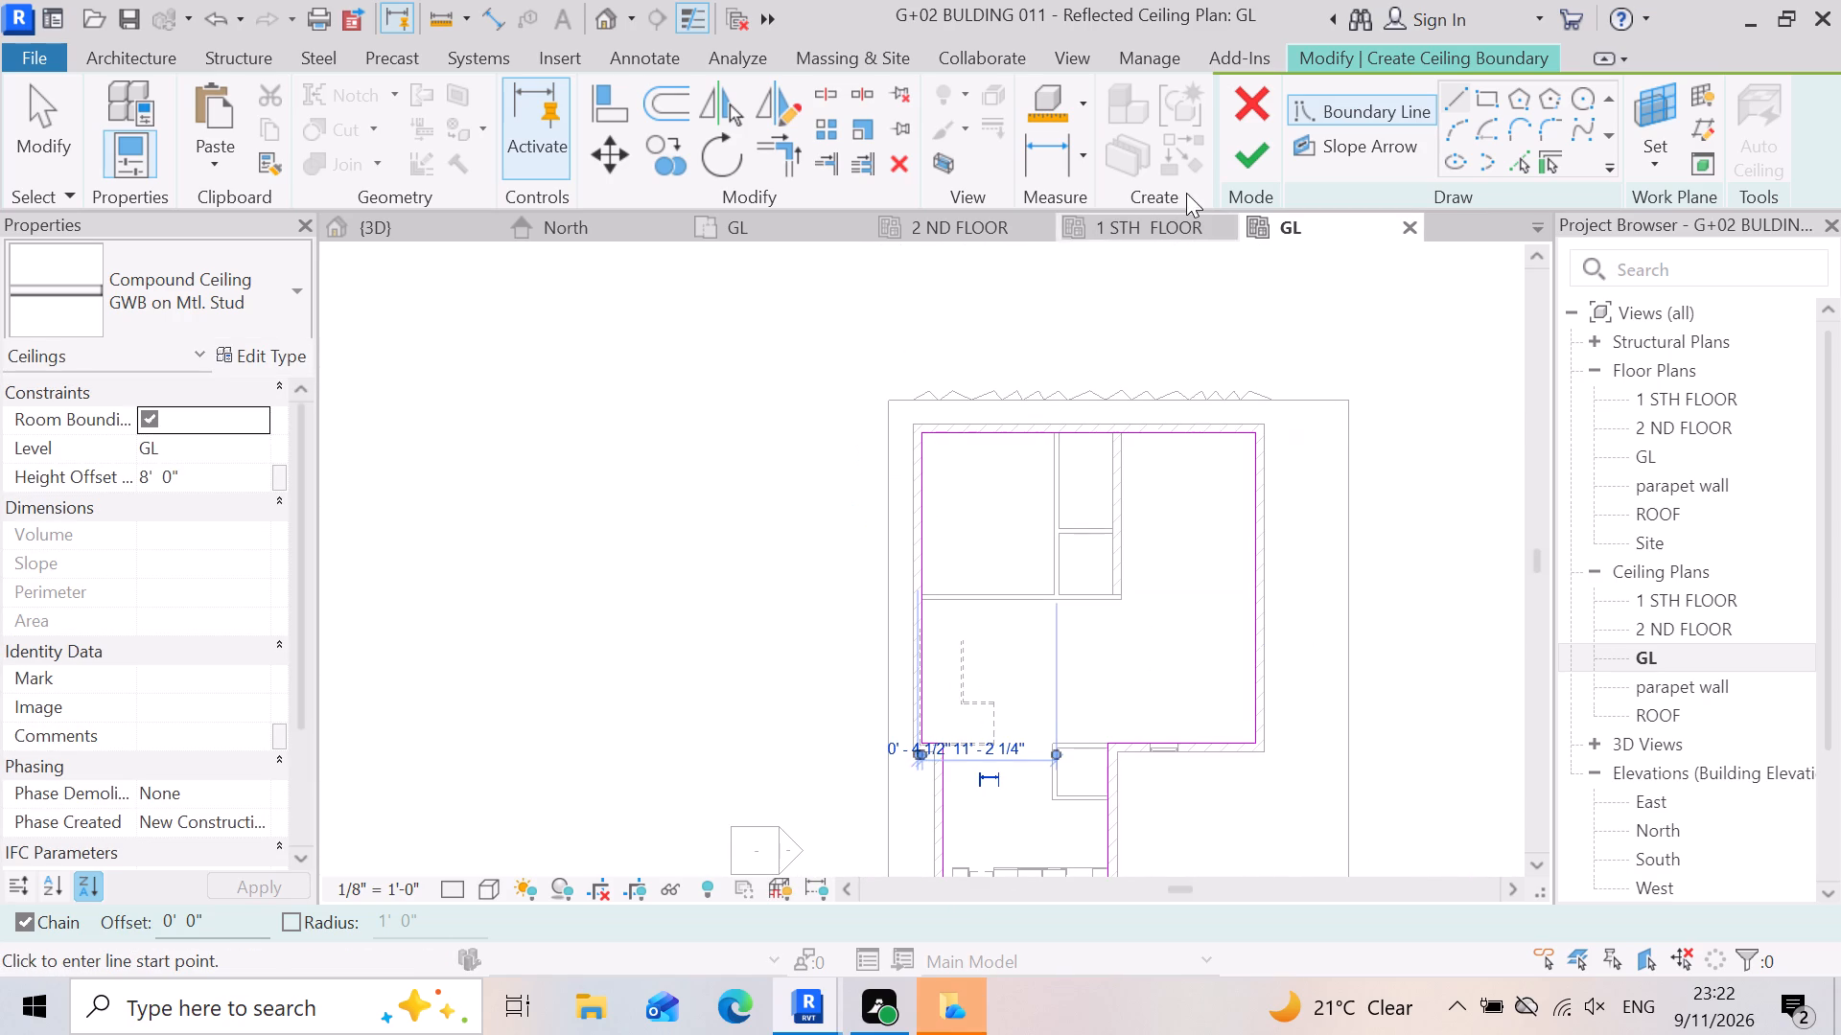
left_click(1252, 168)
scroll(1032, 539, "down", 2)
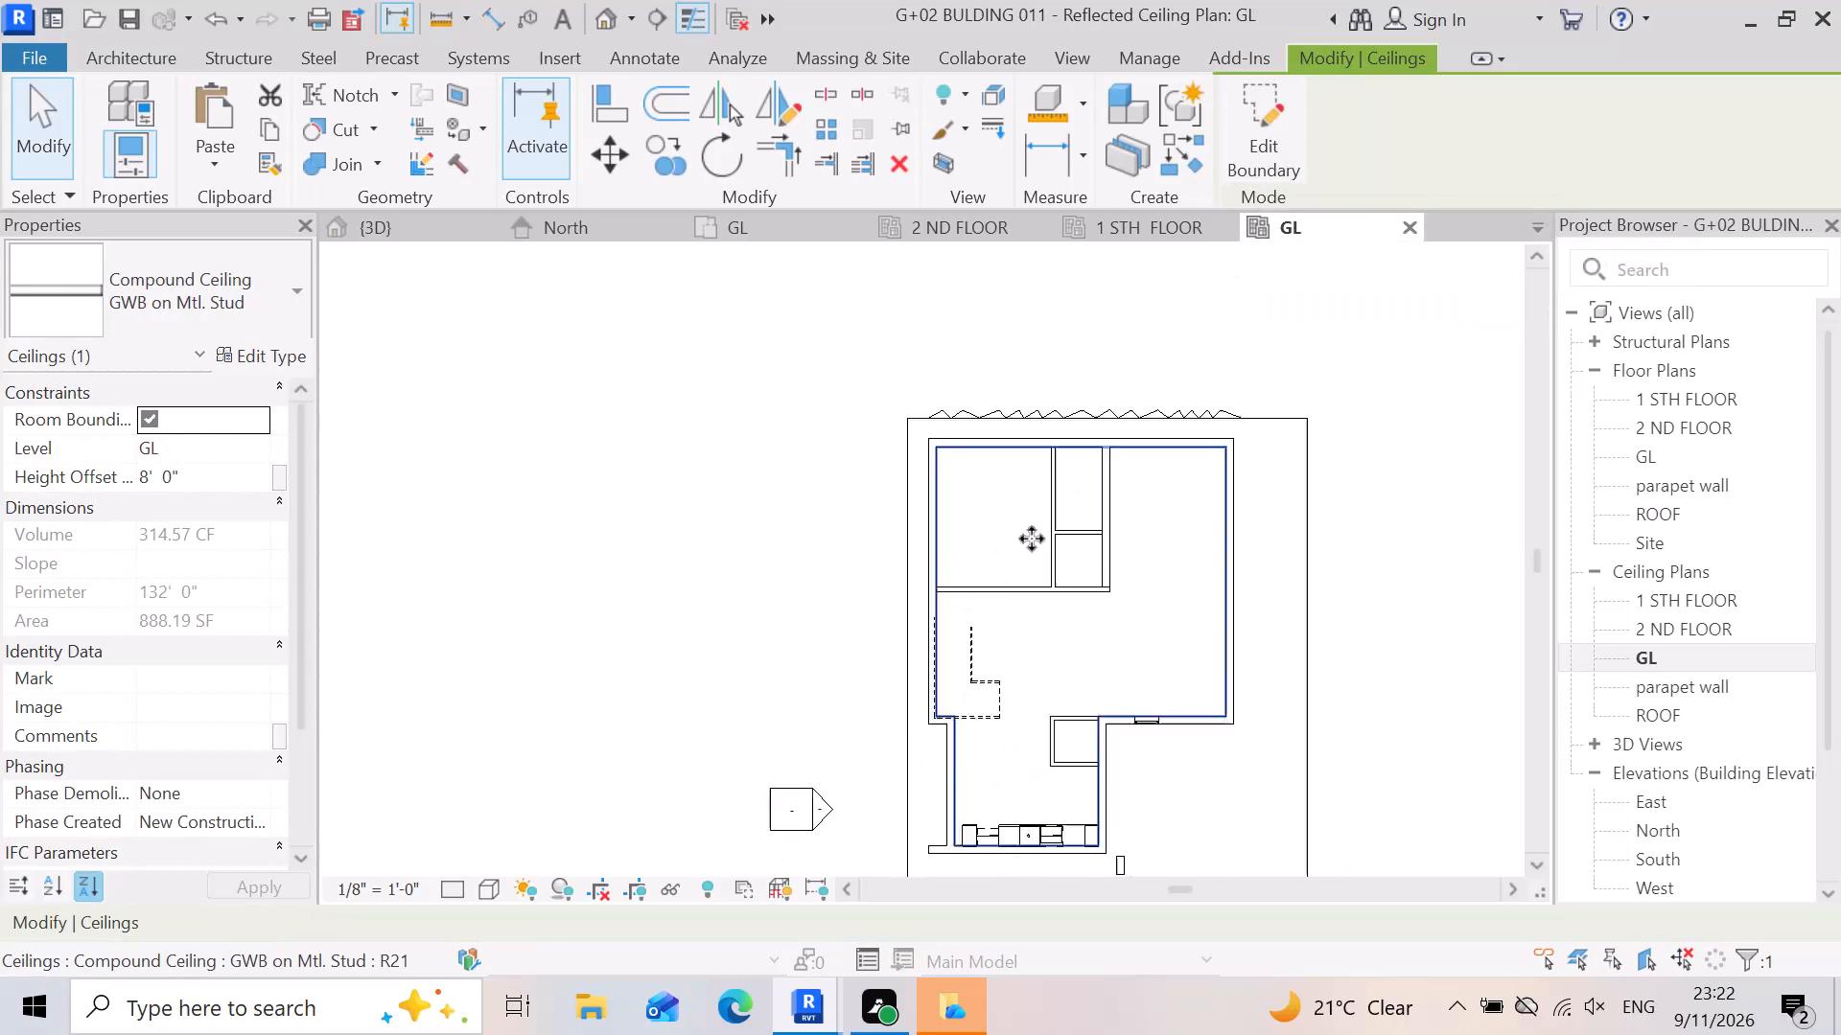
scroll(1032, 539, "down", 3)
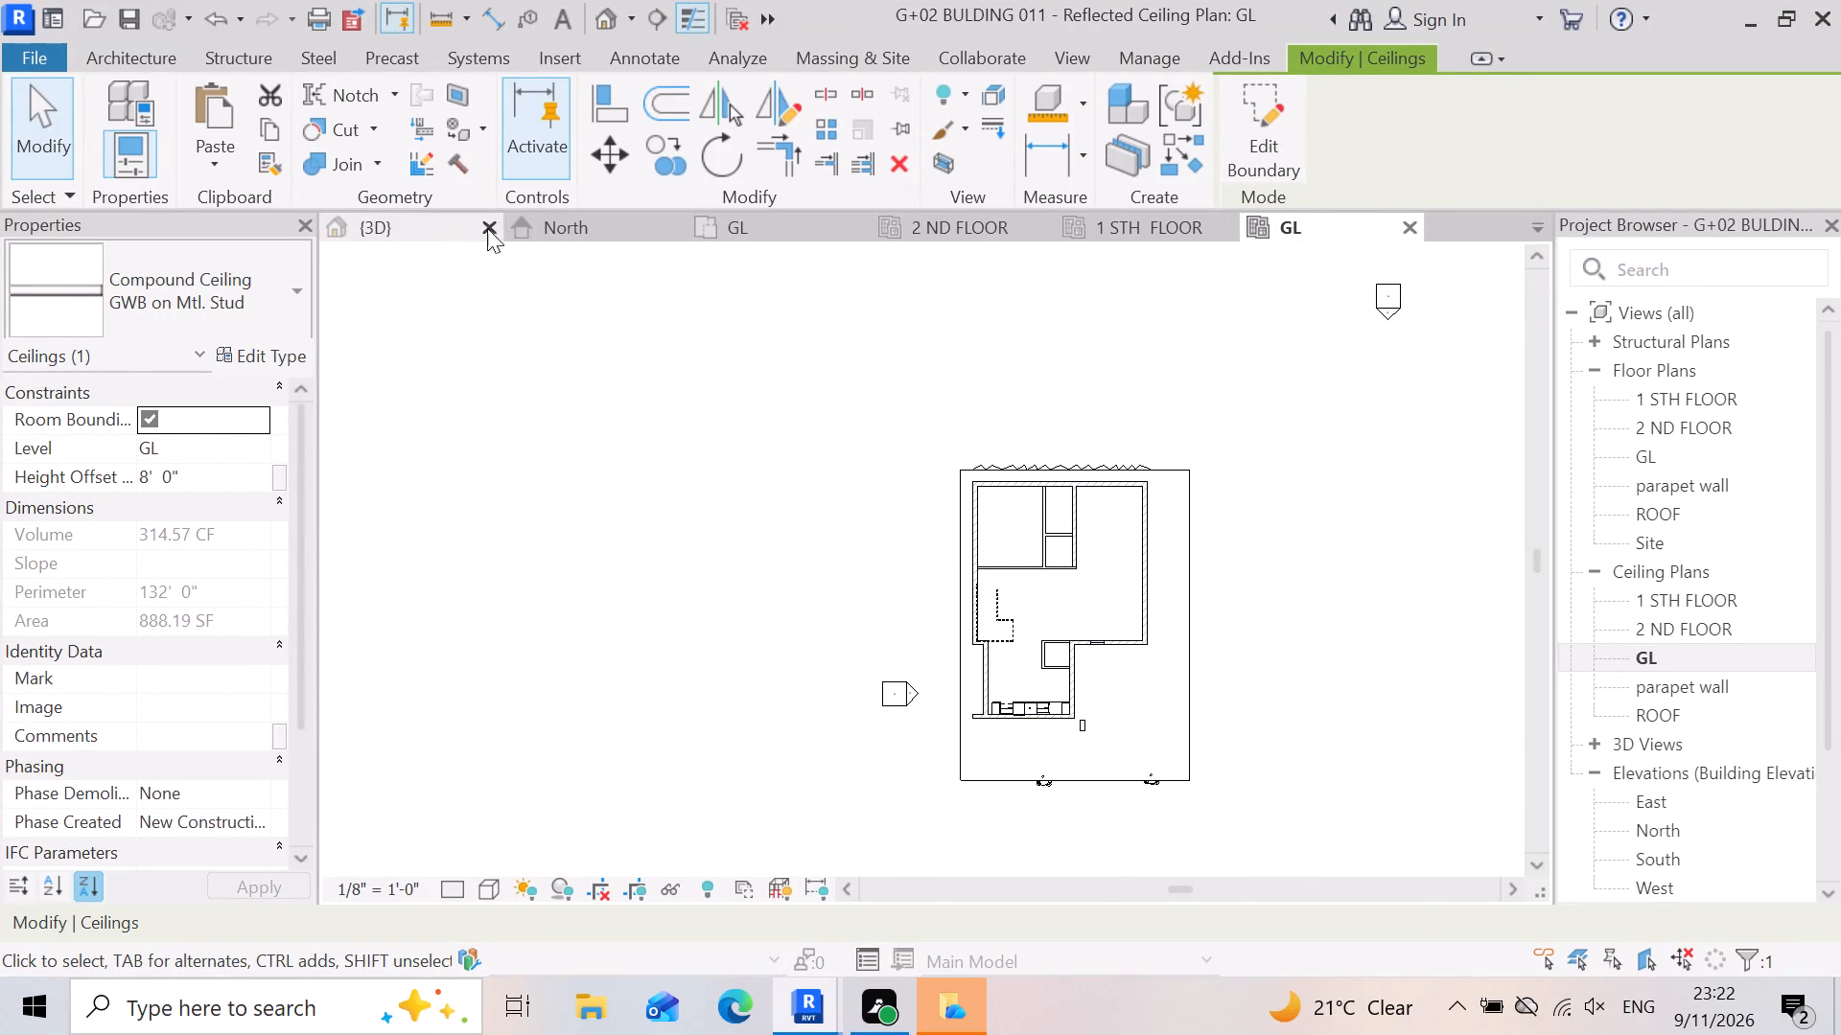
Examine the GL ceilings in the 3D view from the home orientation, selecting the one that extends out to the compound wall.
left_click(430, 230)
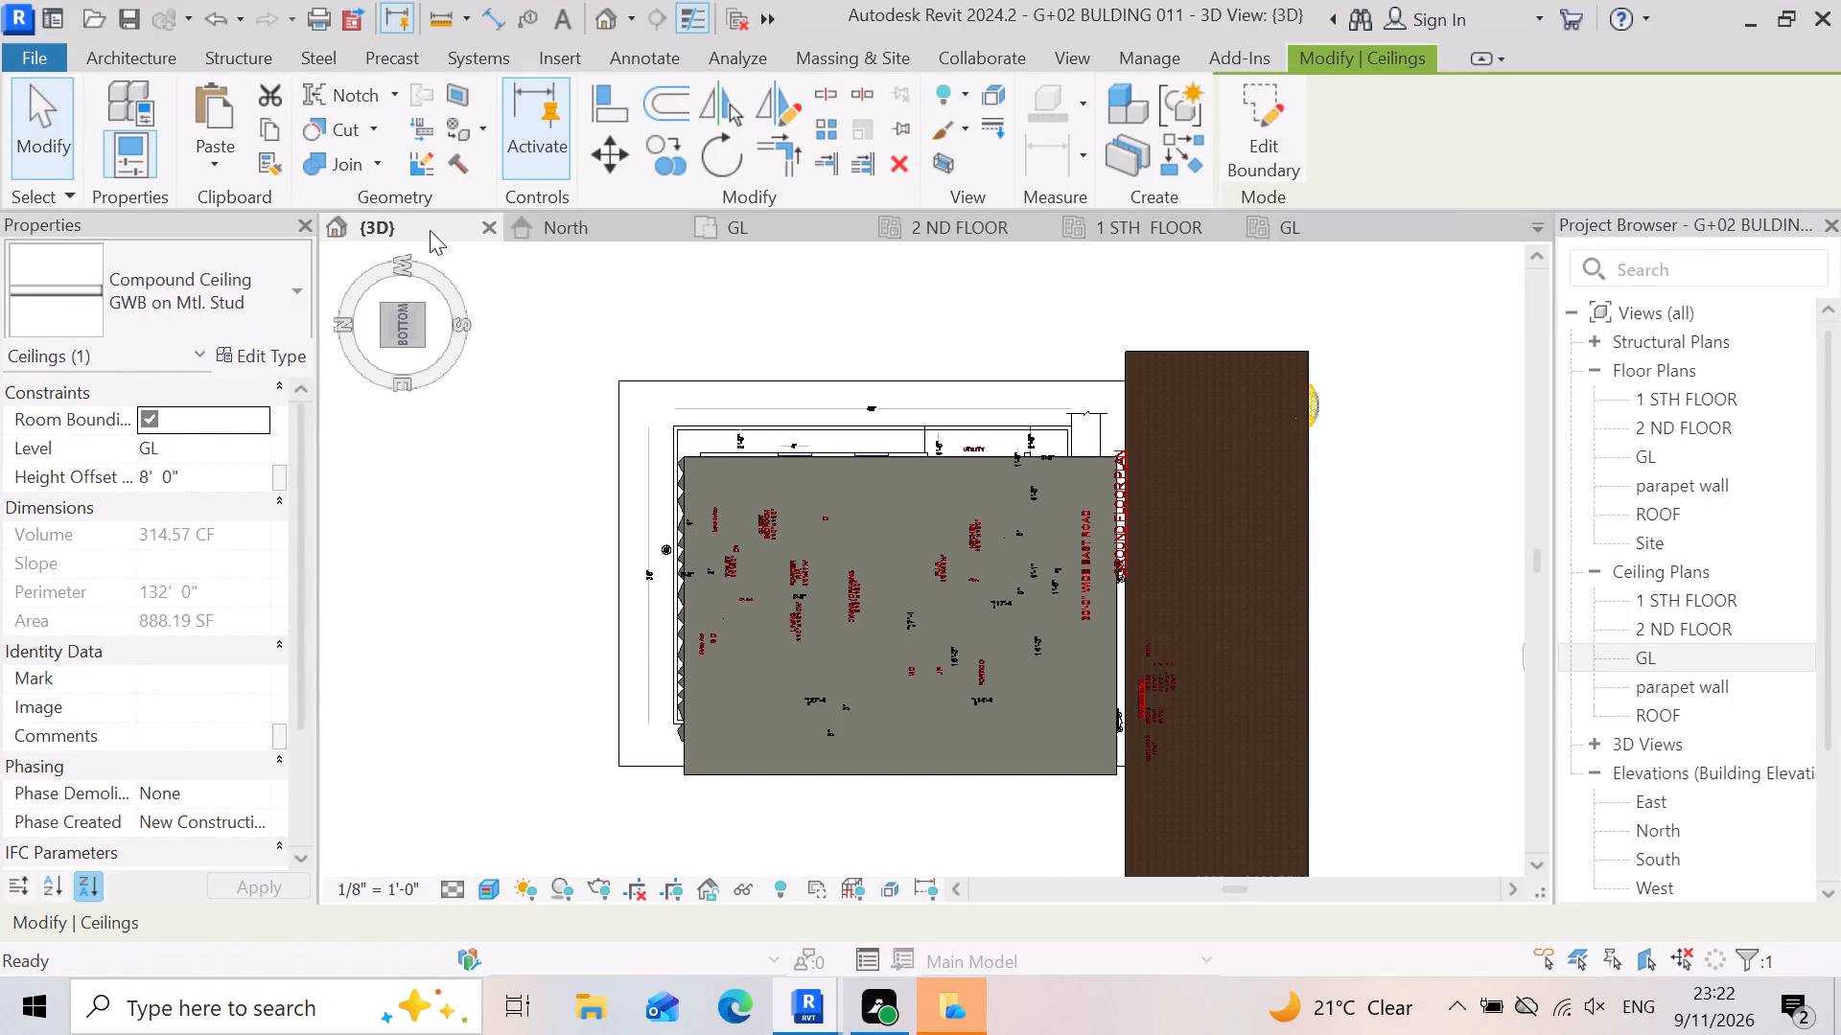
scroll(841, 619, "up", 3)
scroll(762, 485, "up", 6)
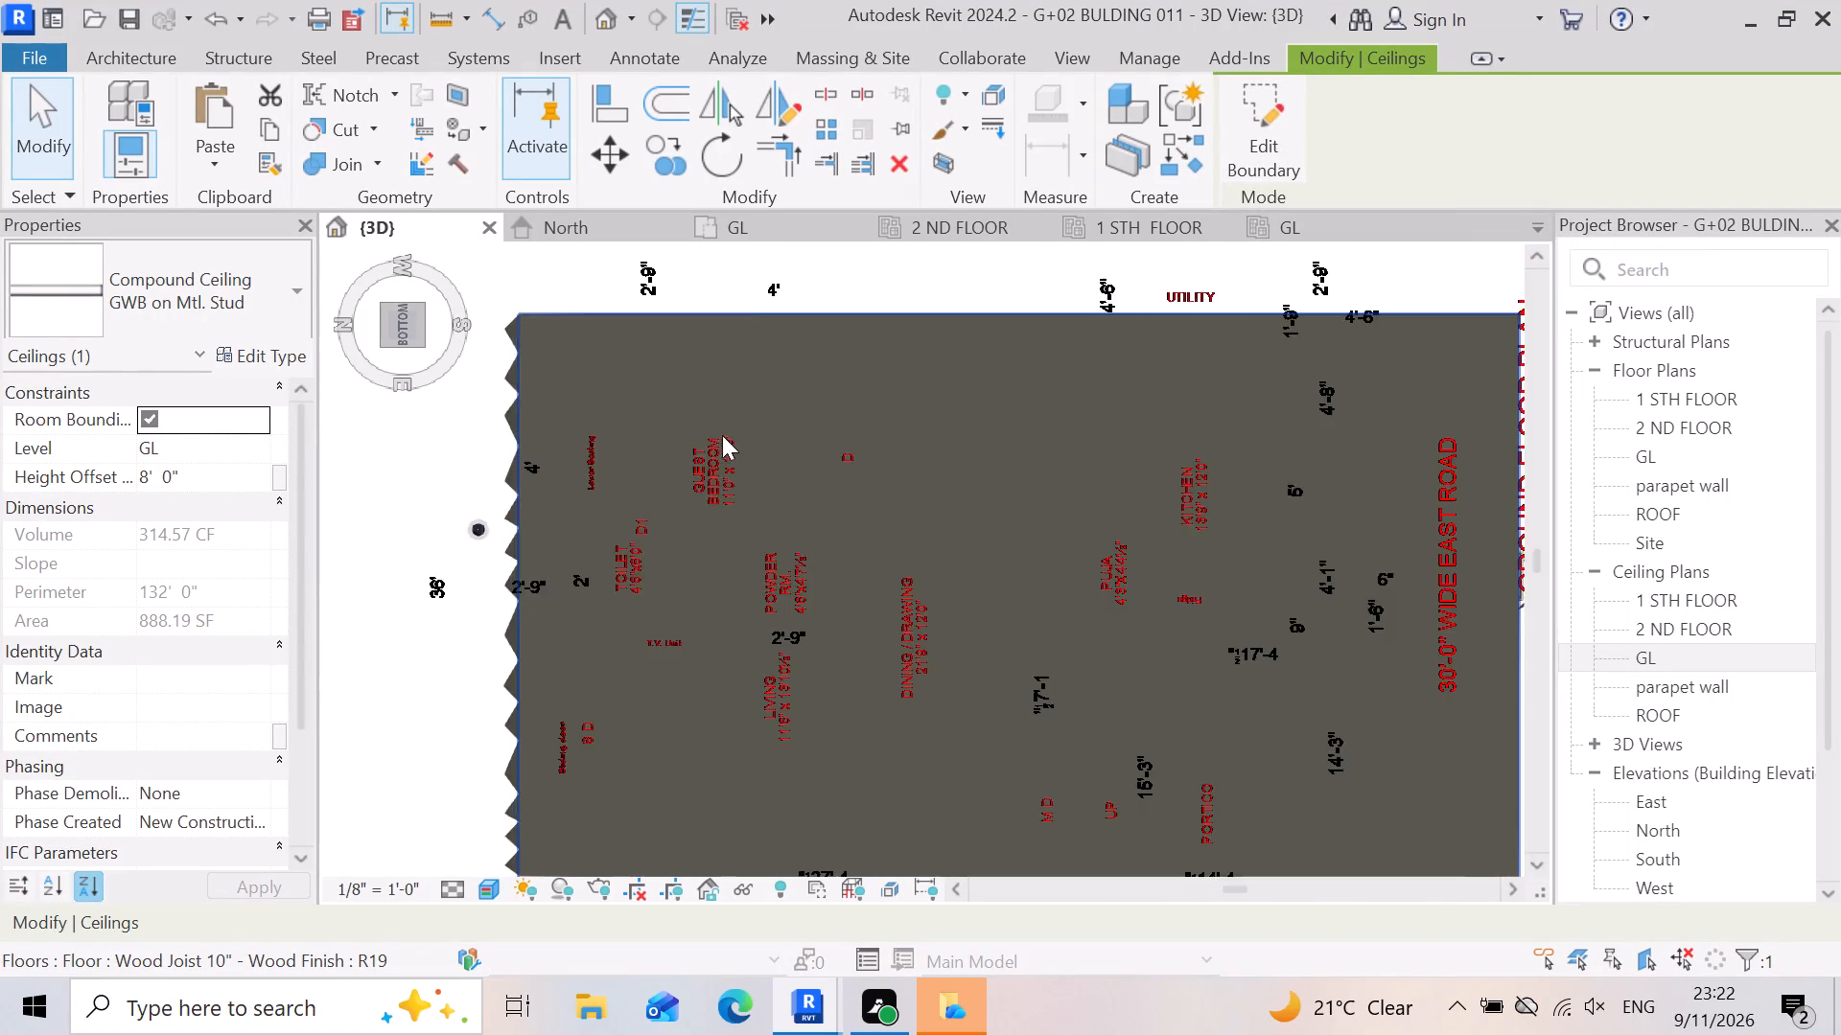
scroll(896, 544, "down", 4)
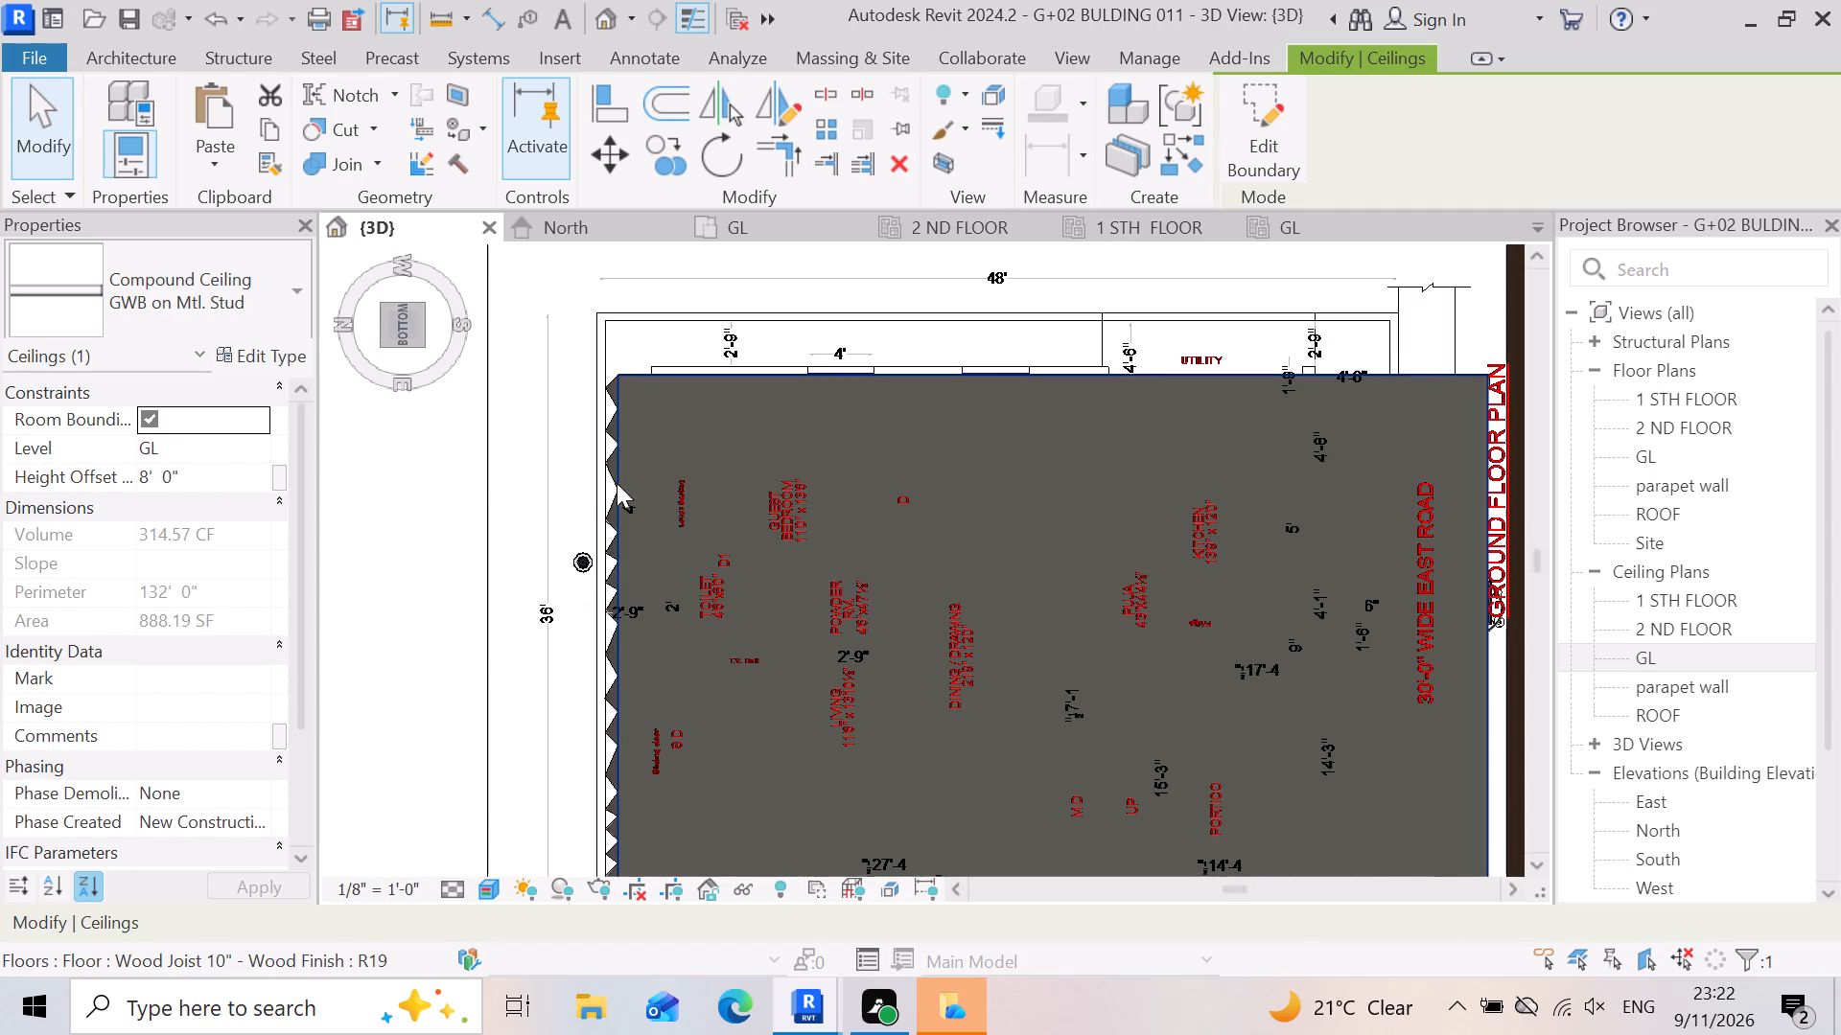
scroll(816, 499, "down", 4)
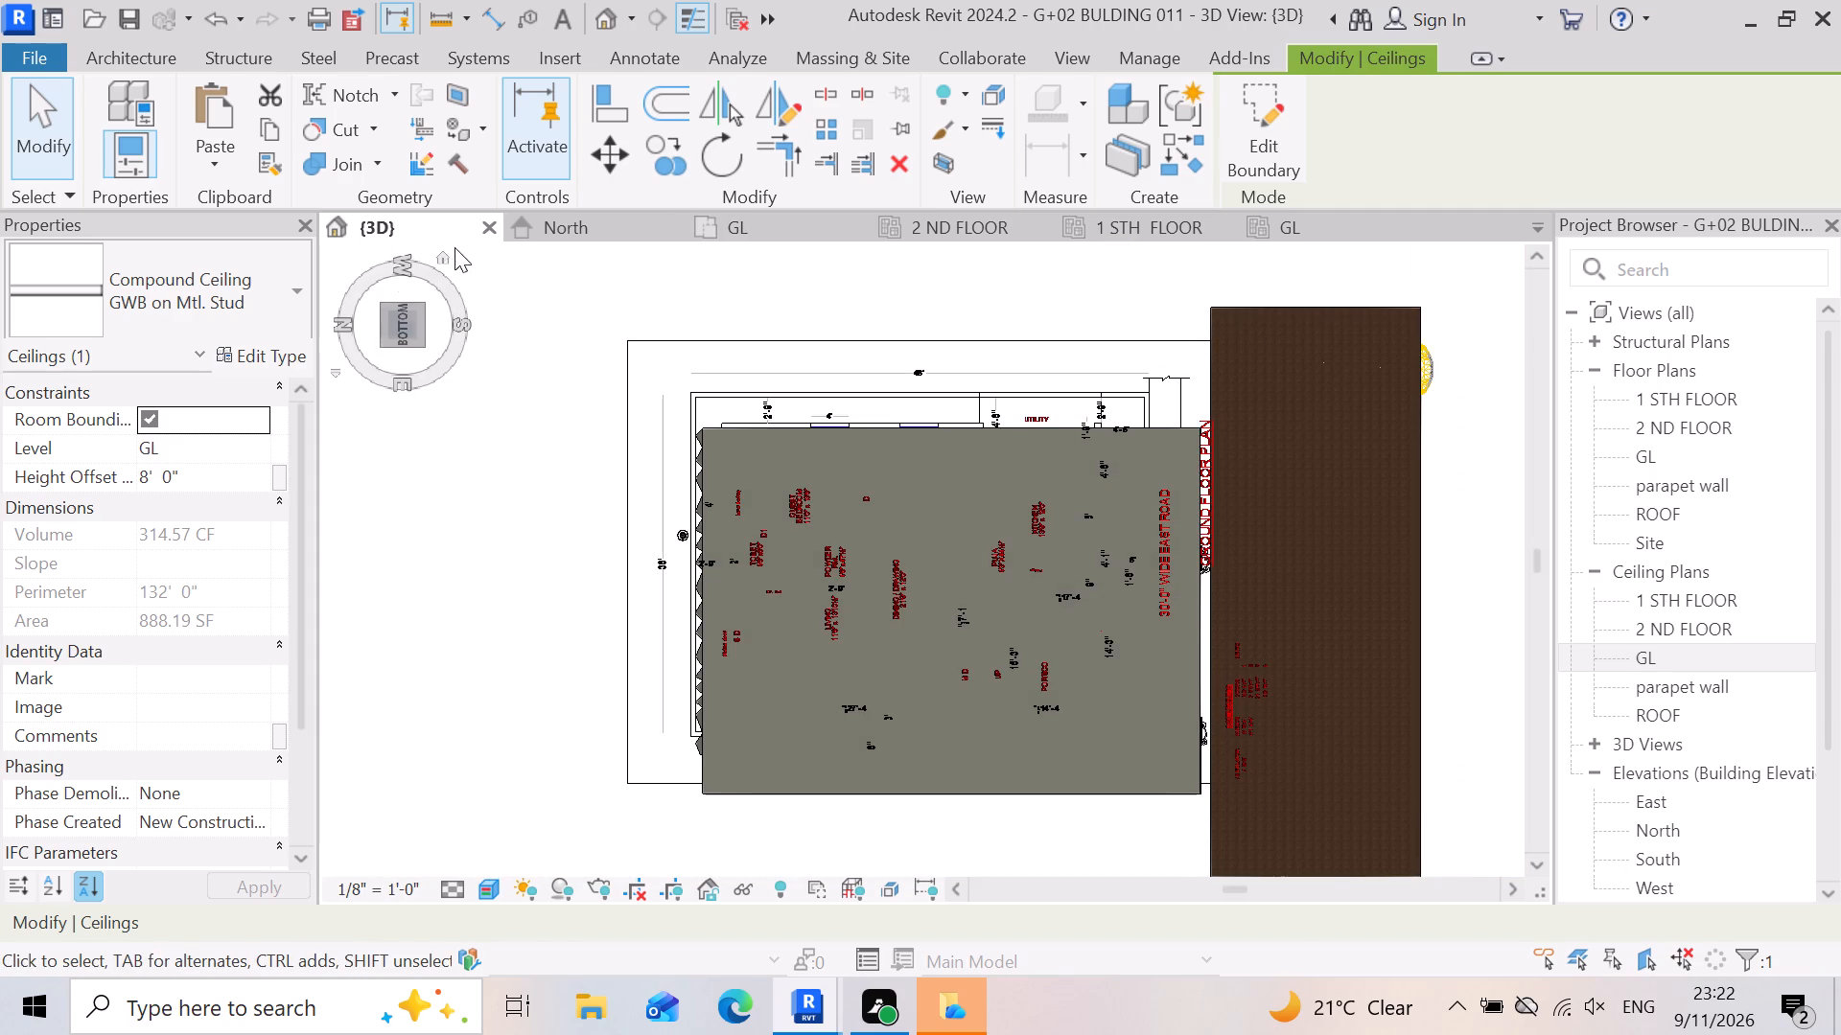
left_click(441, 254)
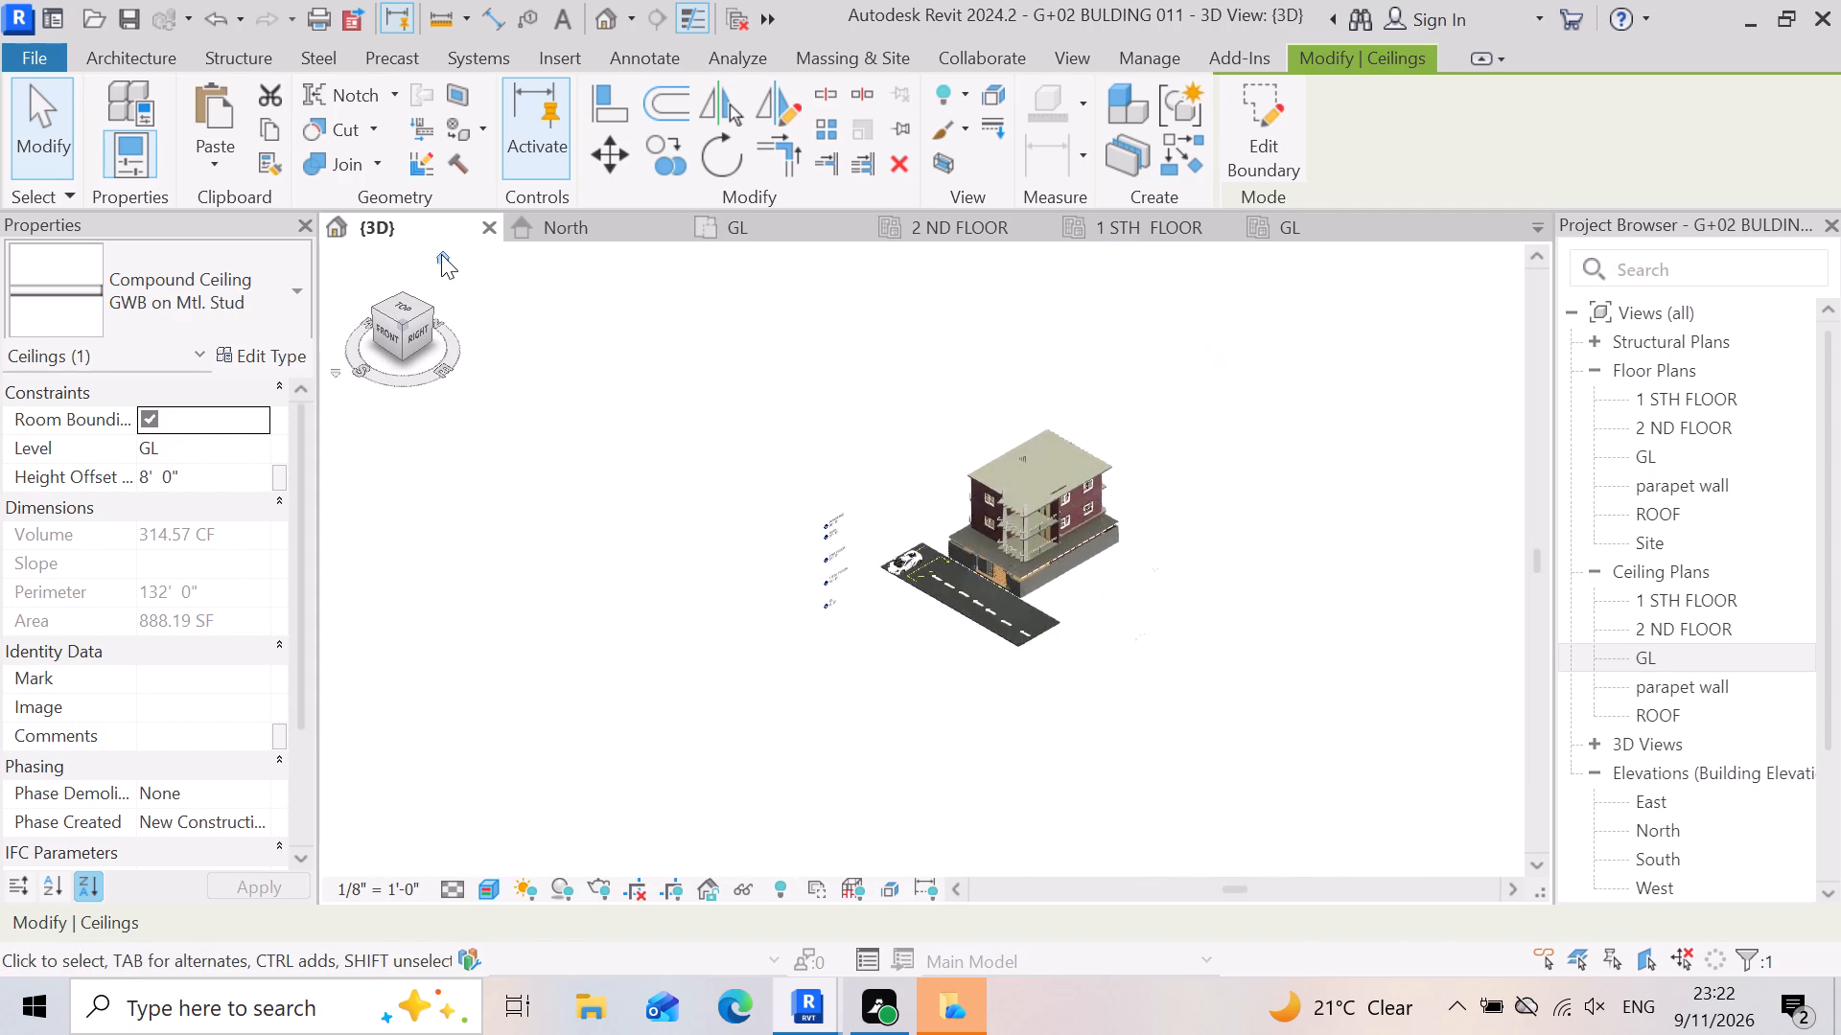
left_click(913, 747)
scroll(1006, 556, "up", 3)
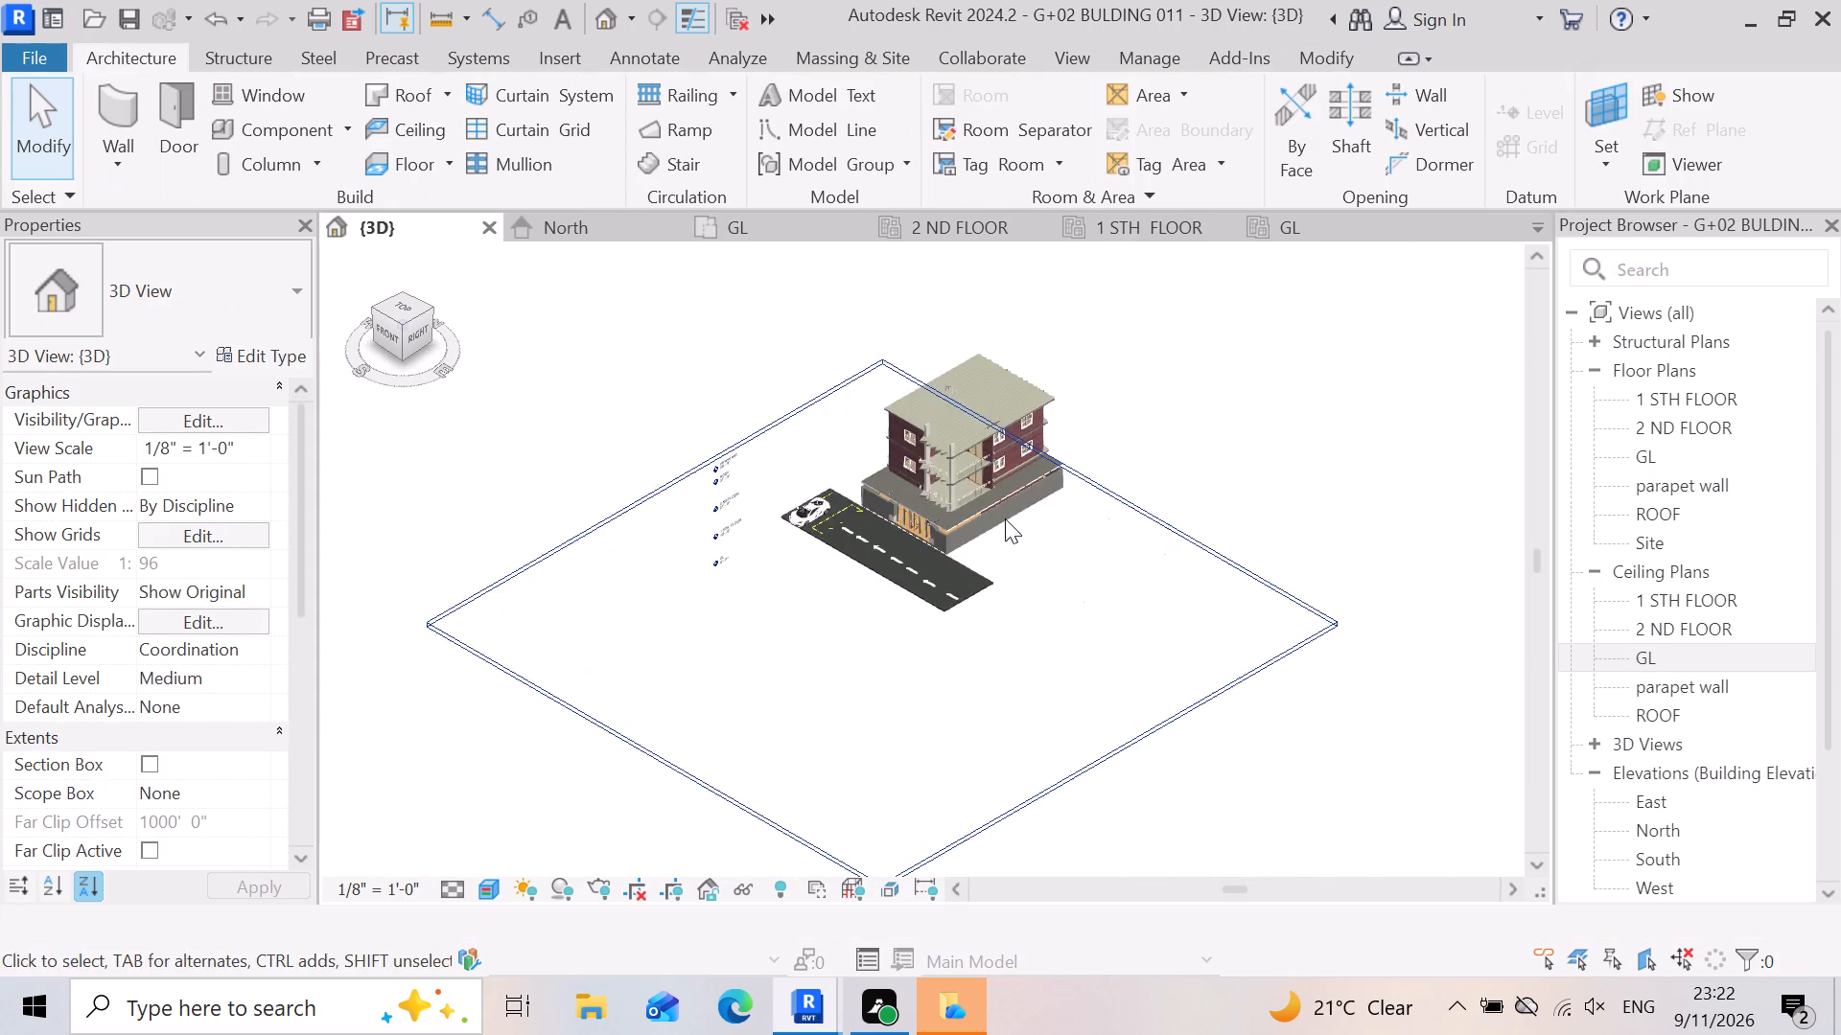
scroll(1005, 518, "up", 6)
scroll(888, 605, "up", 6)
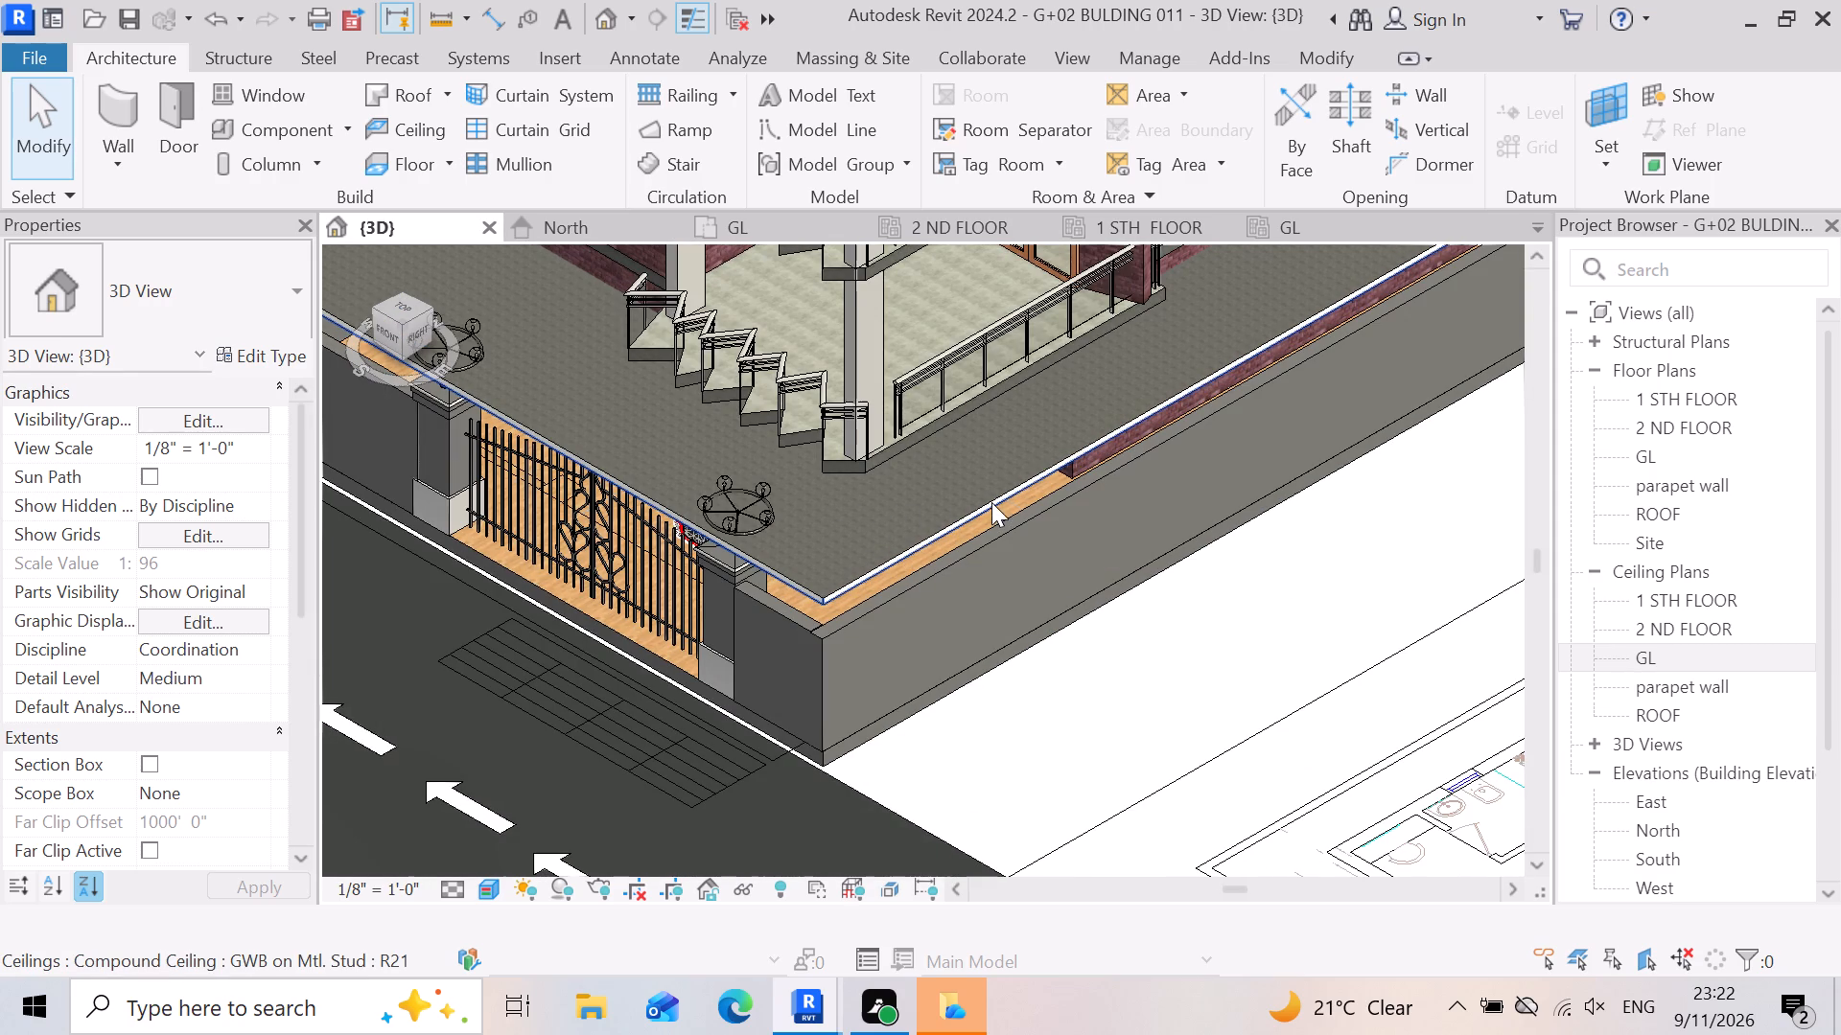
left_click(951, 453)
scroll(986, 489, "down", 4)
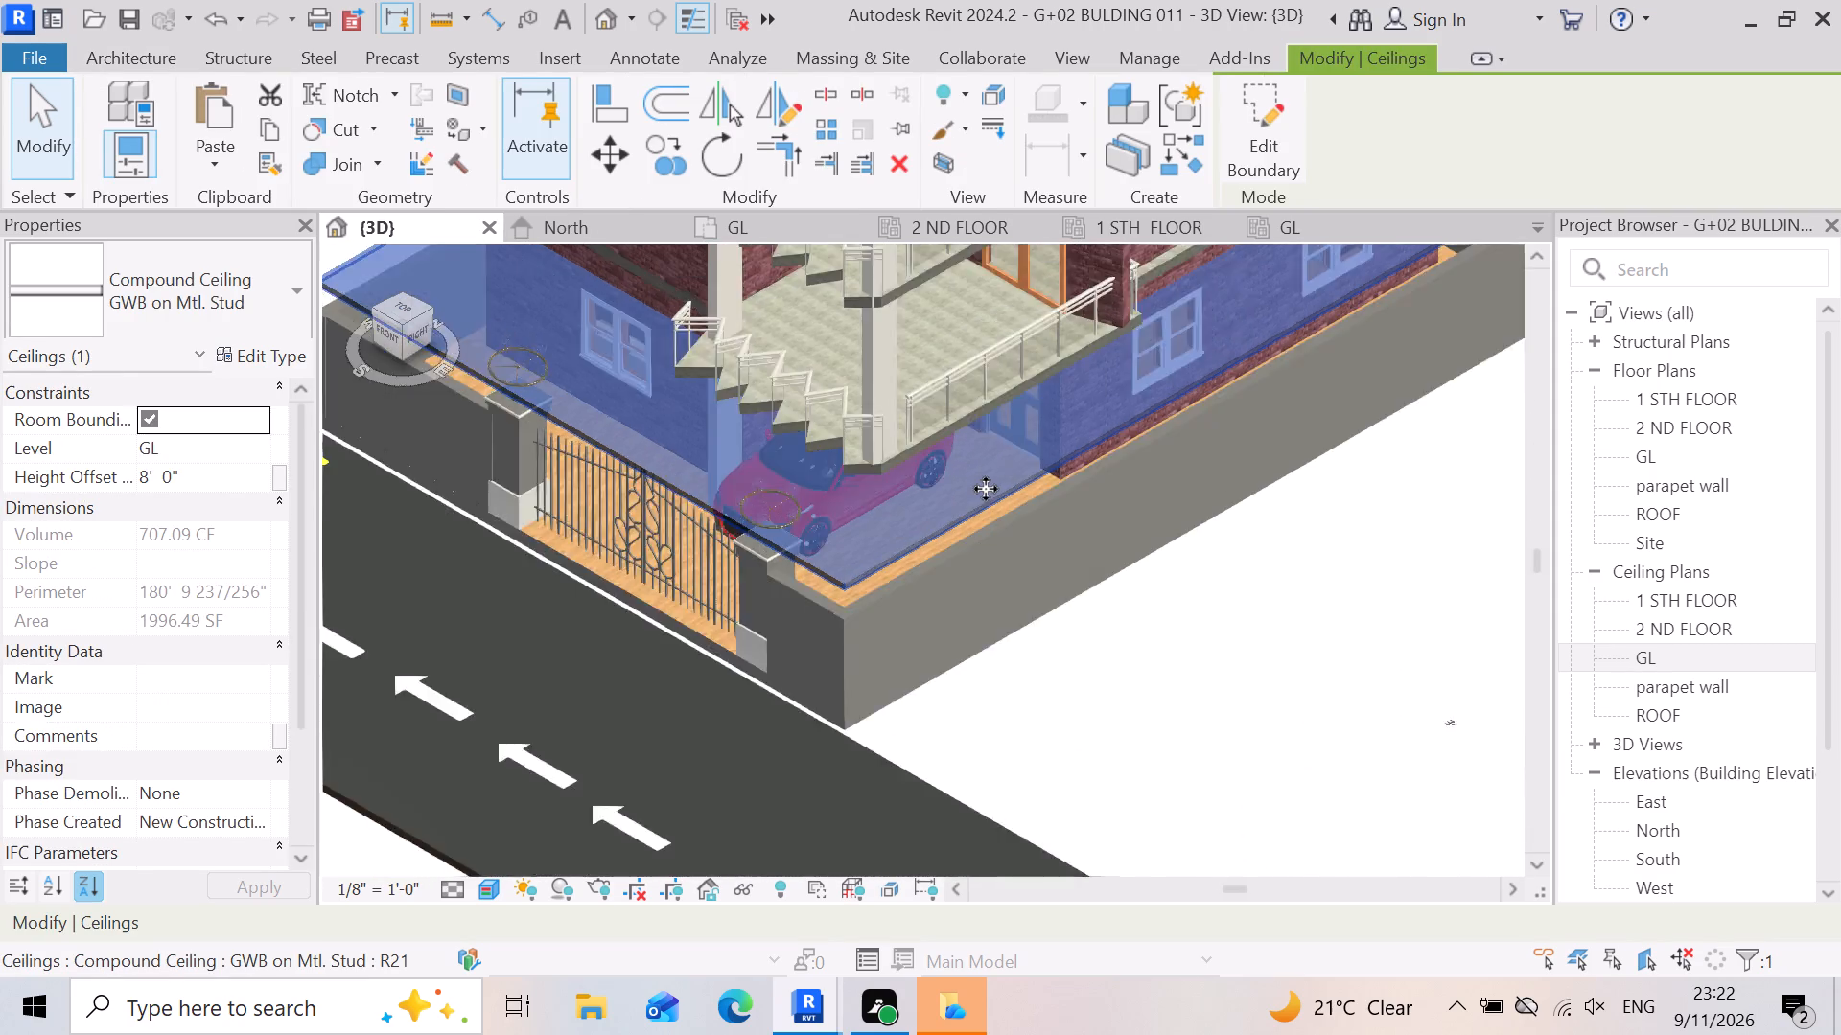
scroll(985, 487, "down", 2)
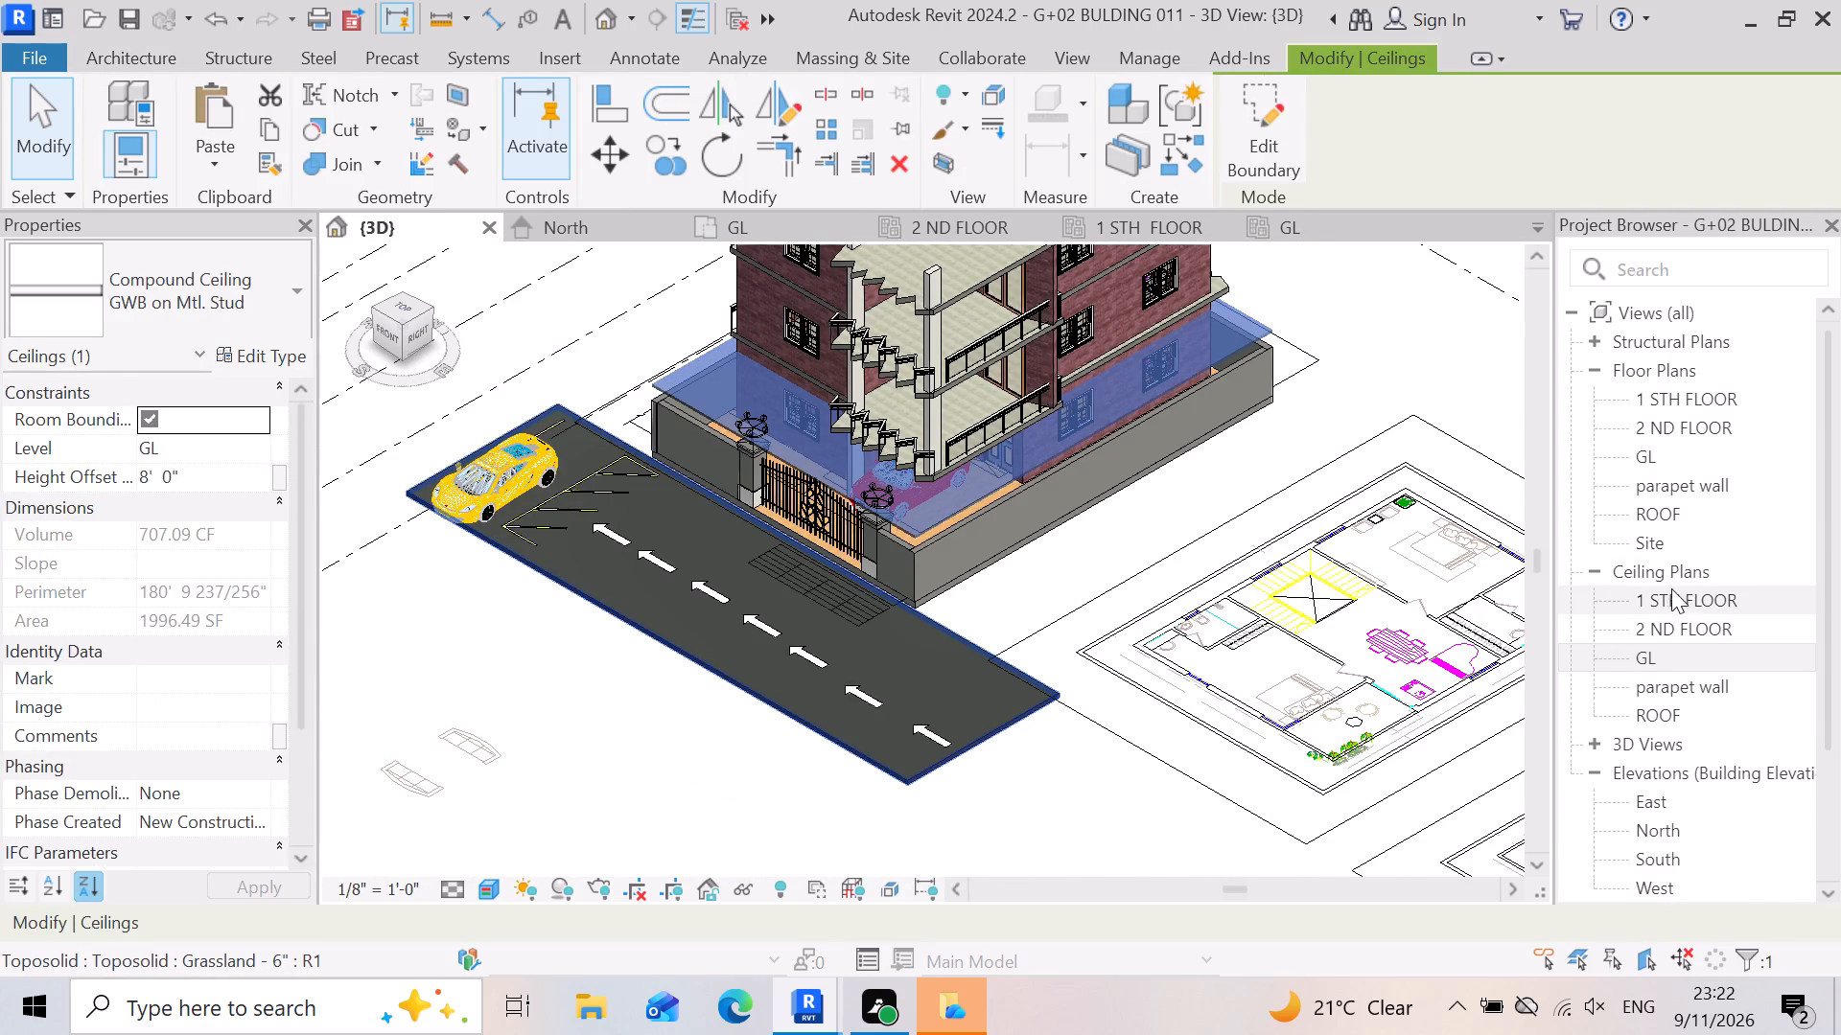
Open the North elevation and select the GL ceiling that spans the full width of the compound wall.
double_click(1668, 824)
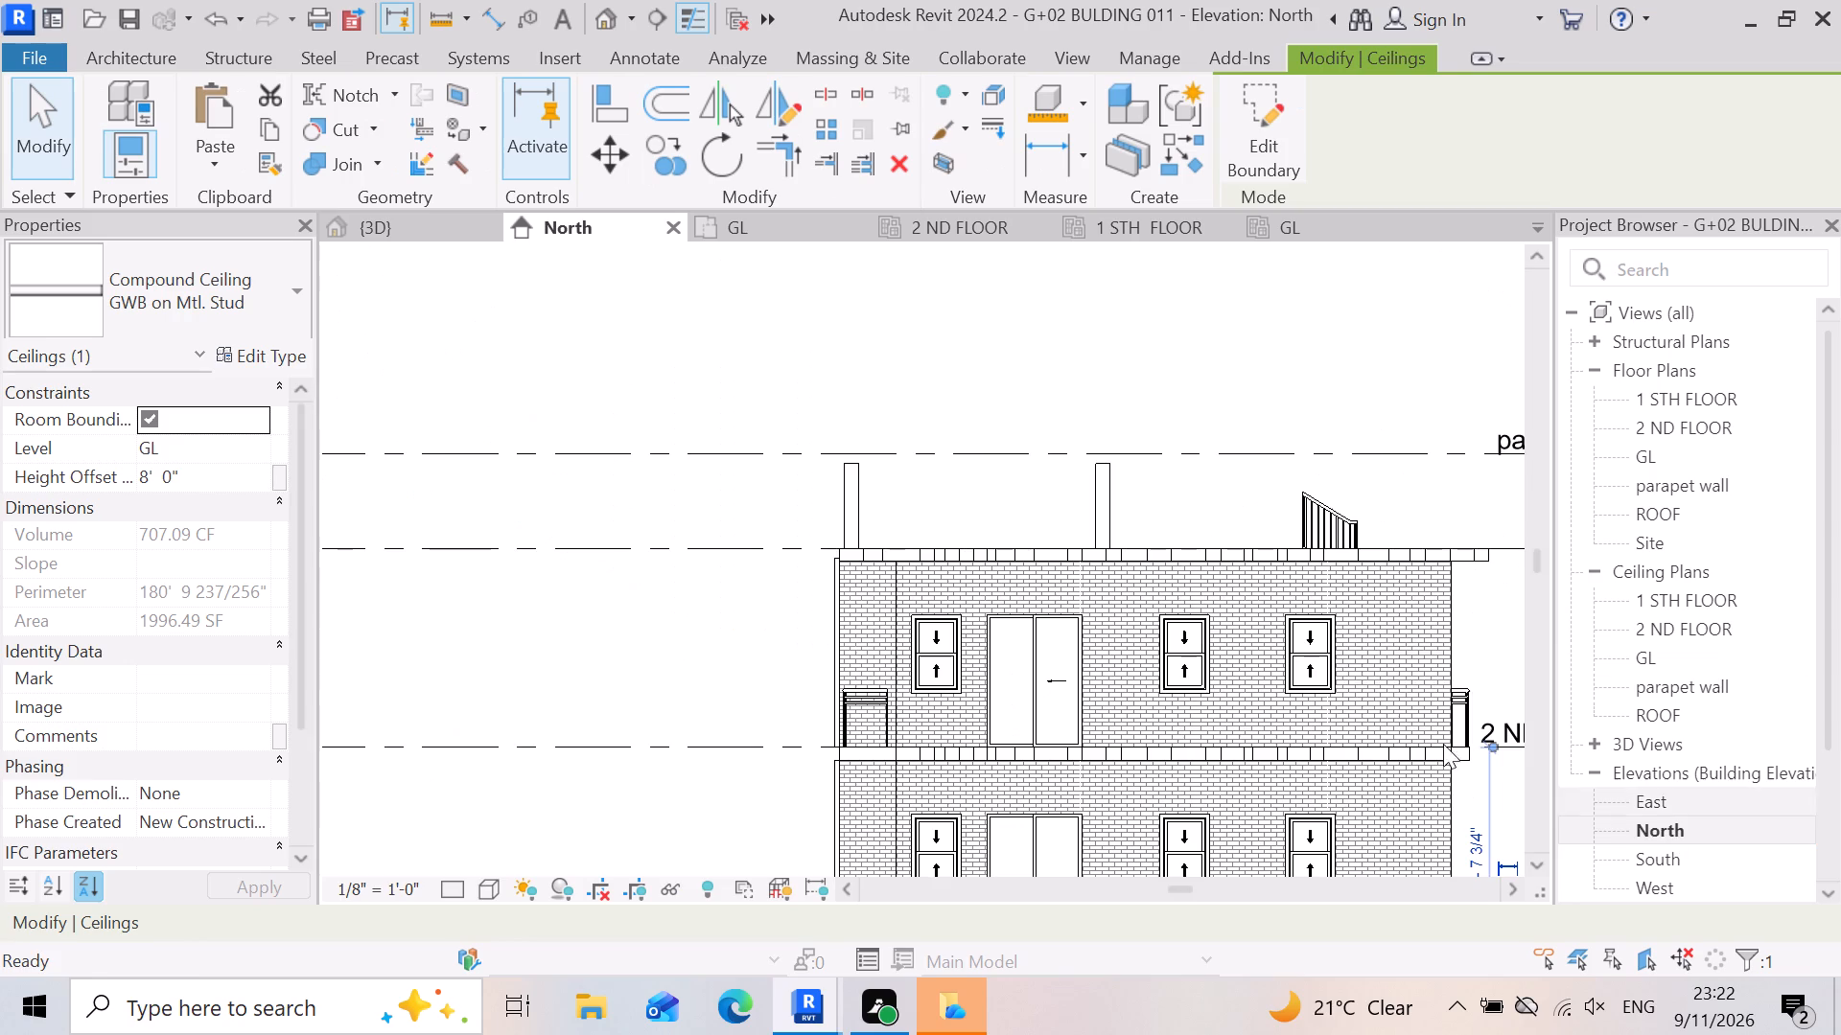
scroll(893, 402, "down", 7)
scroll(1339, 642, "up", 3)
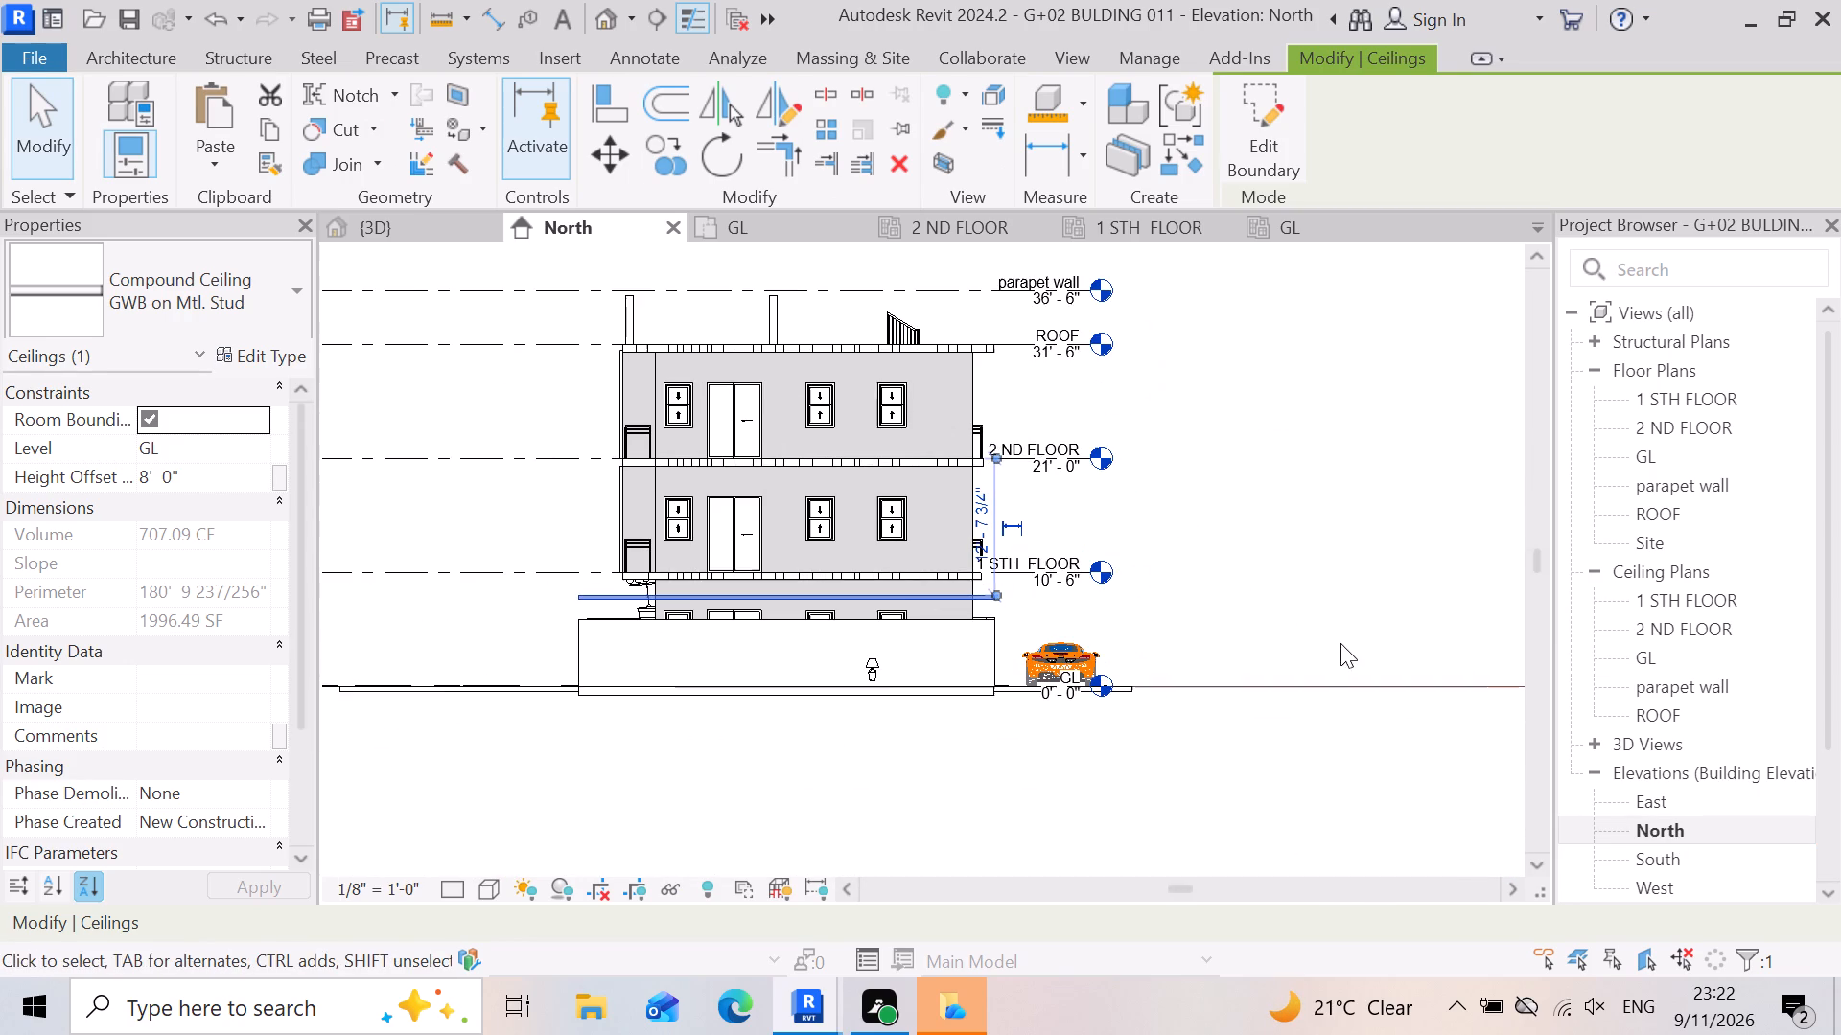
scroll(582, 343, "up", 7)
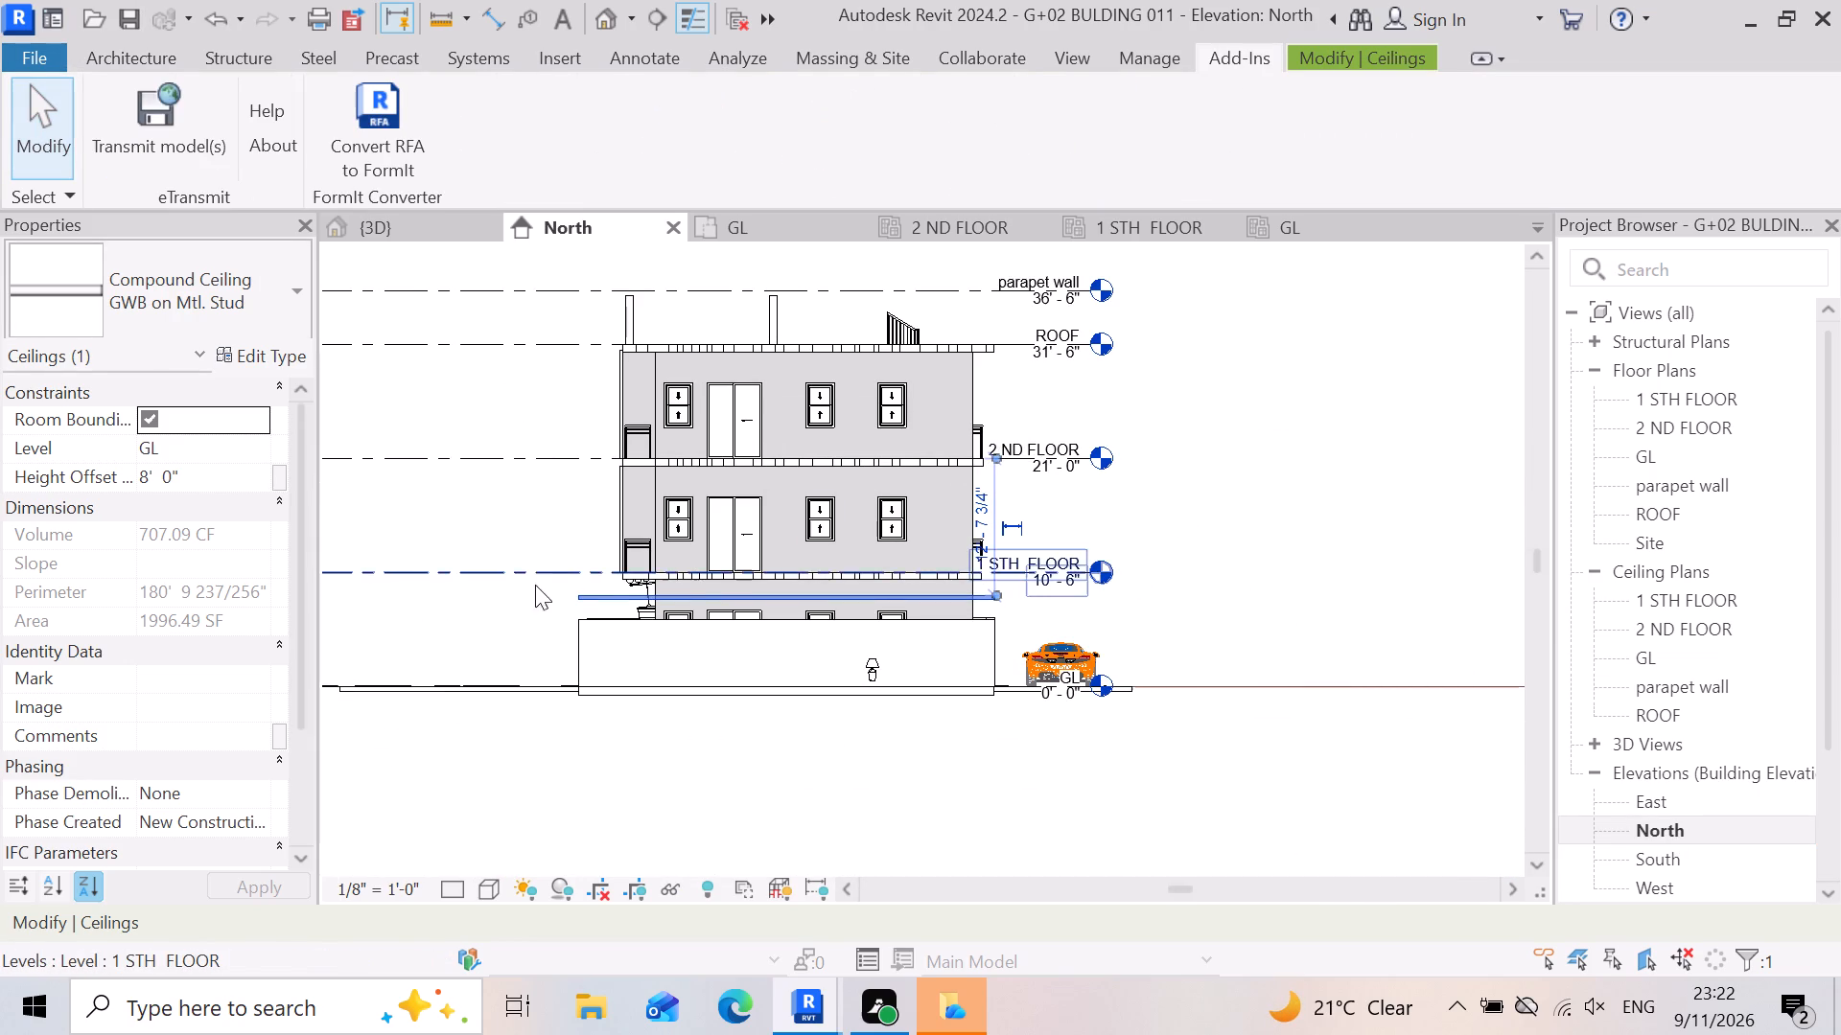
scroll(536, 598, "up", 5)
scroll(730, 607, "up", 3)
left_click(610, 601)
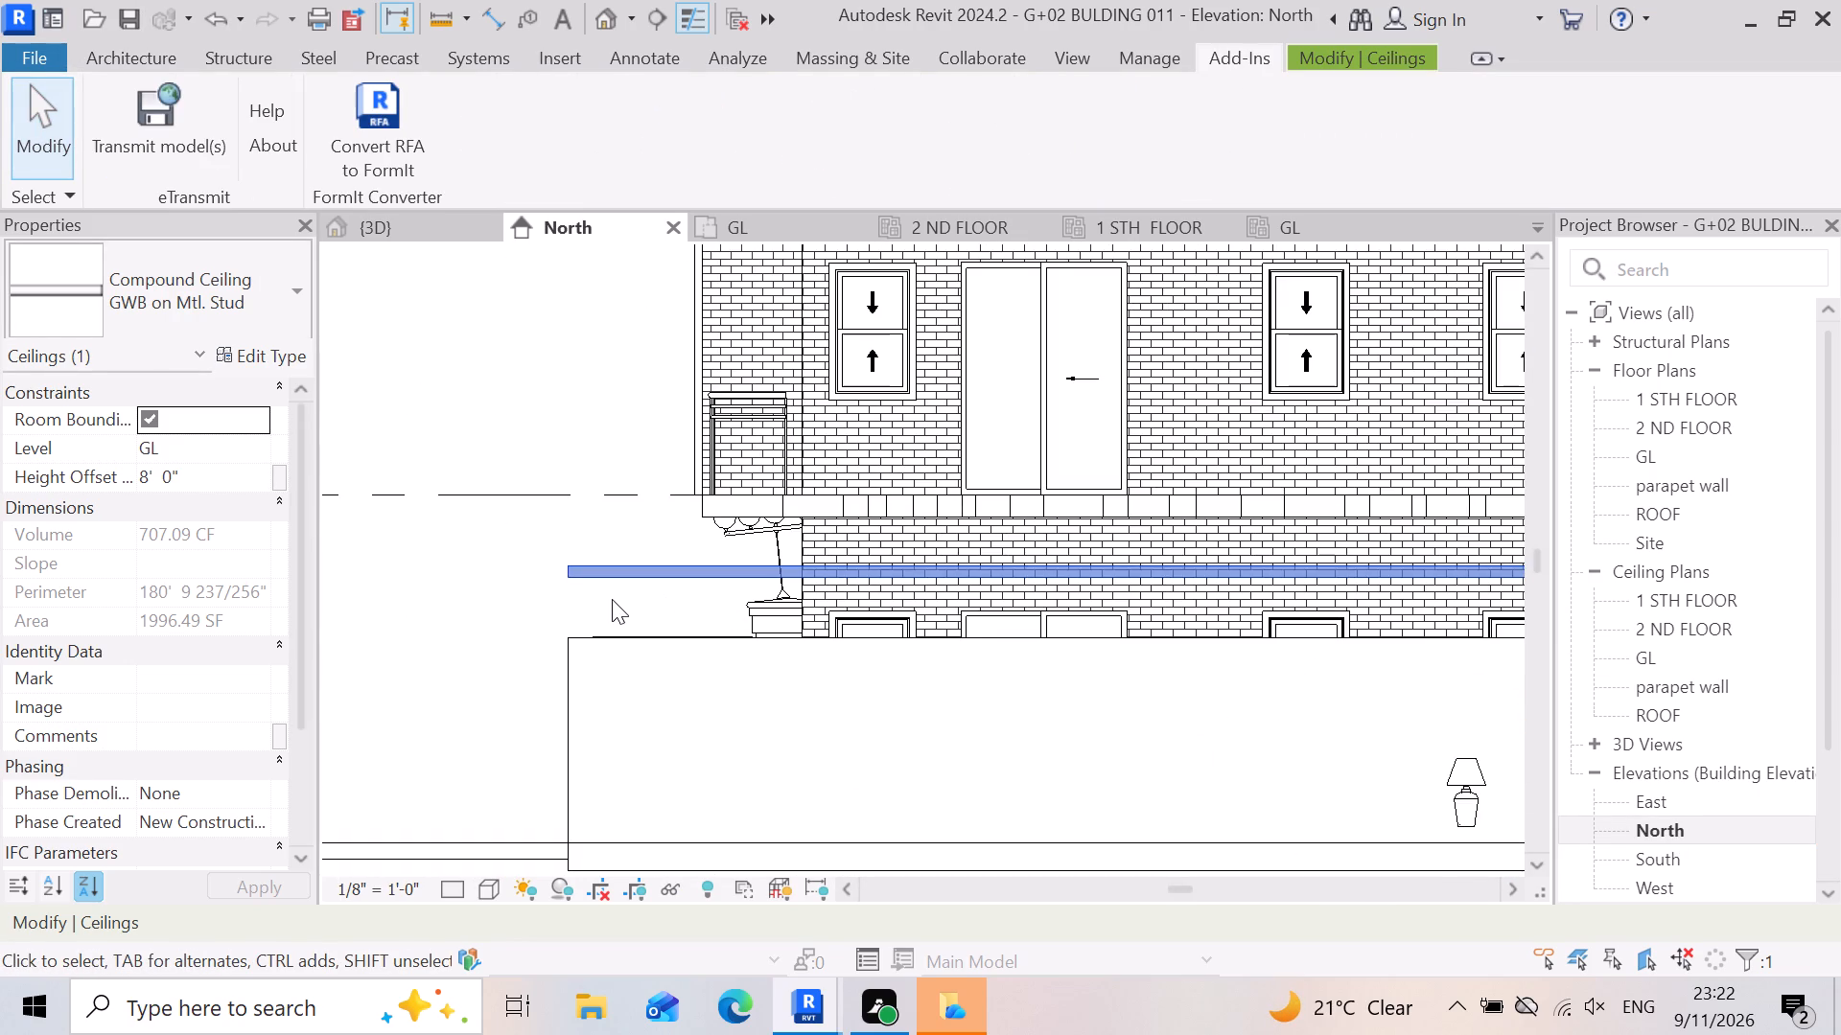
left_click(606, 575)
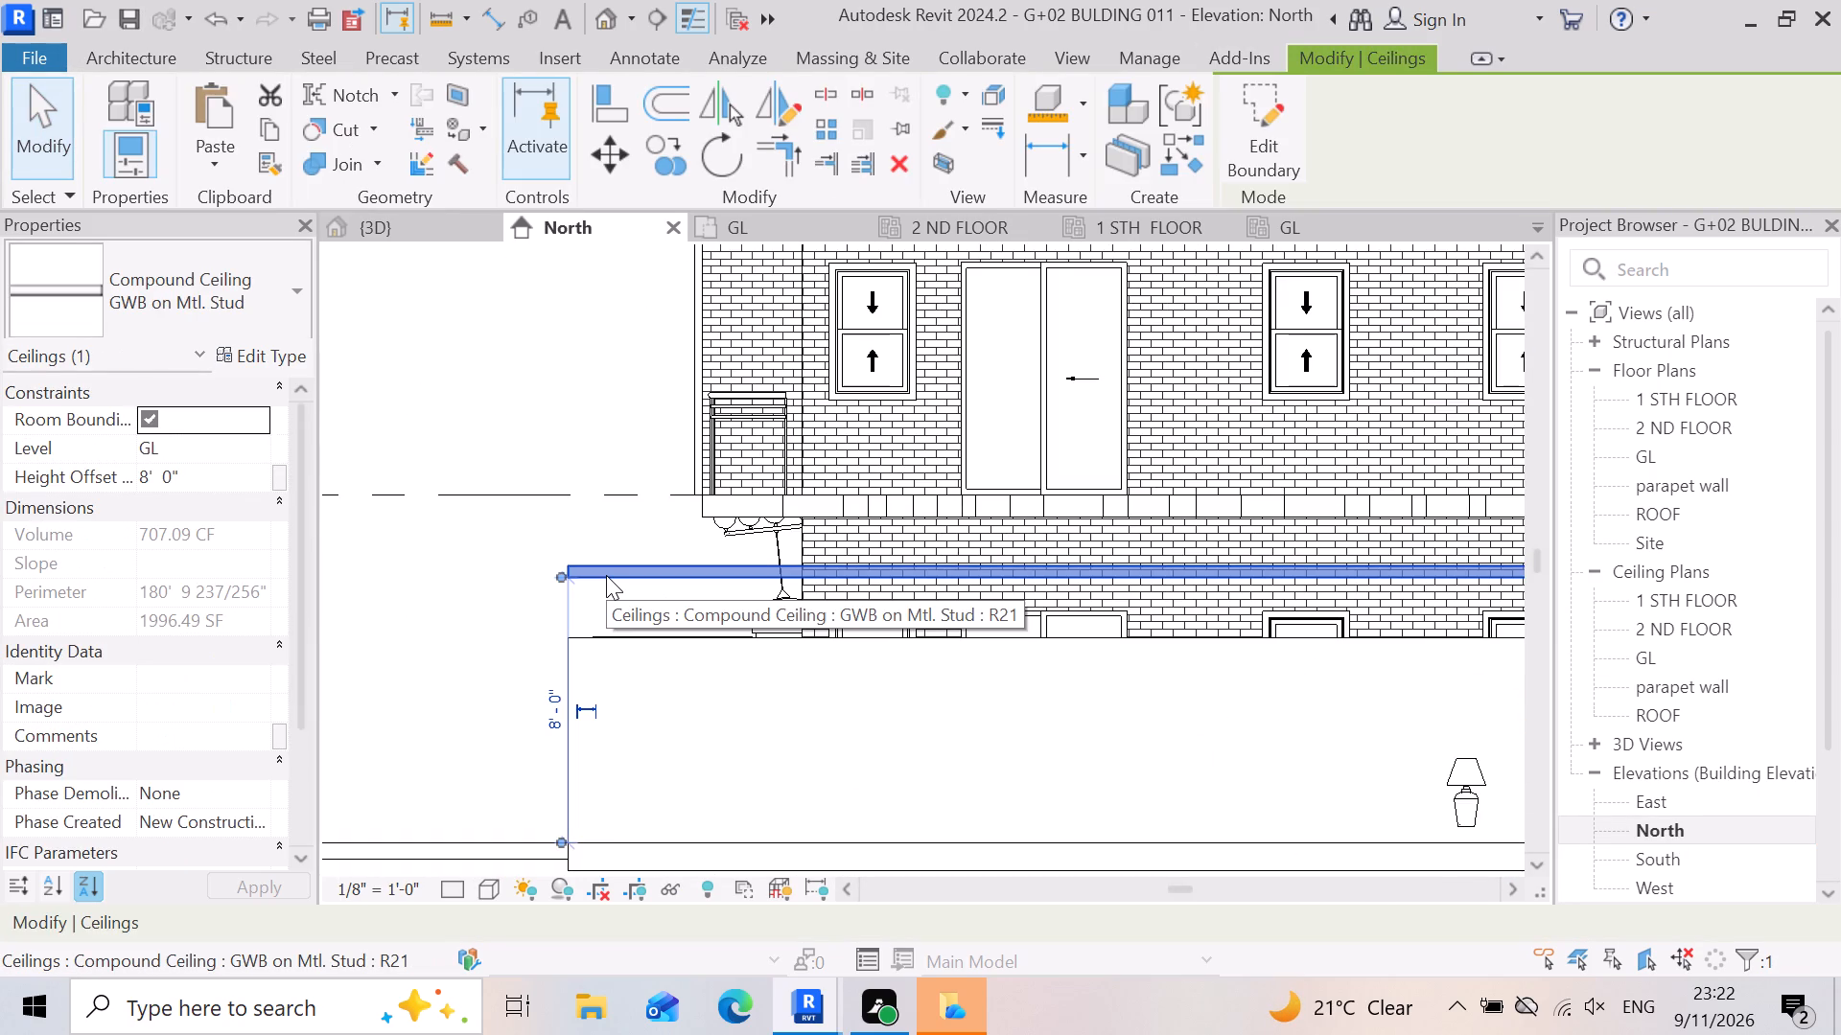
scroll(513, 543, "down", 5)
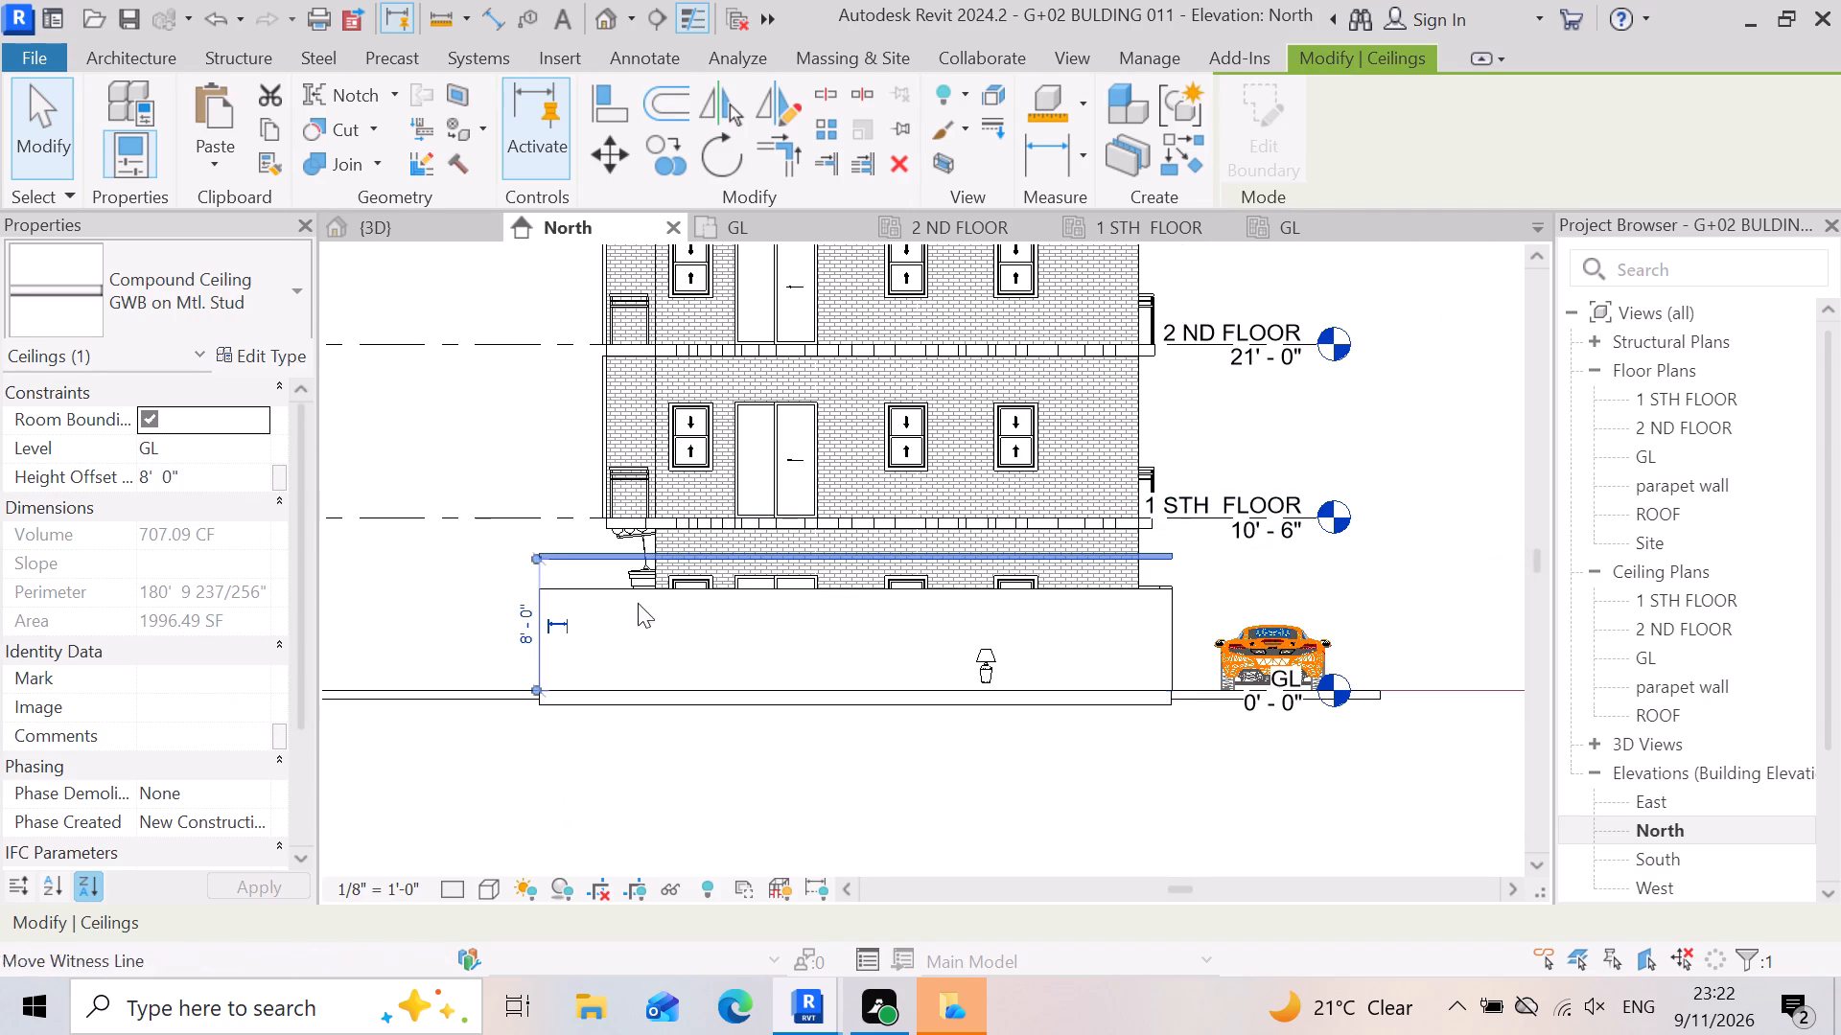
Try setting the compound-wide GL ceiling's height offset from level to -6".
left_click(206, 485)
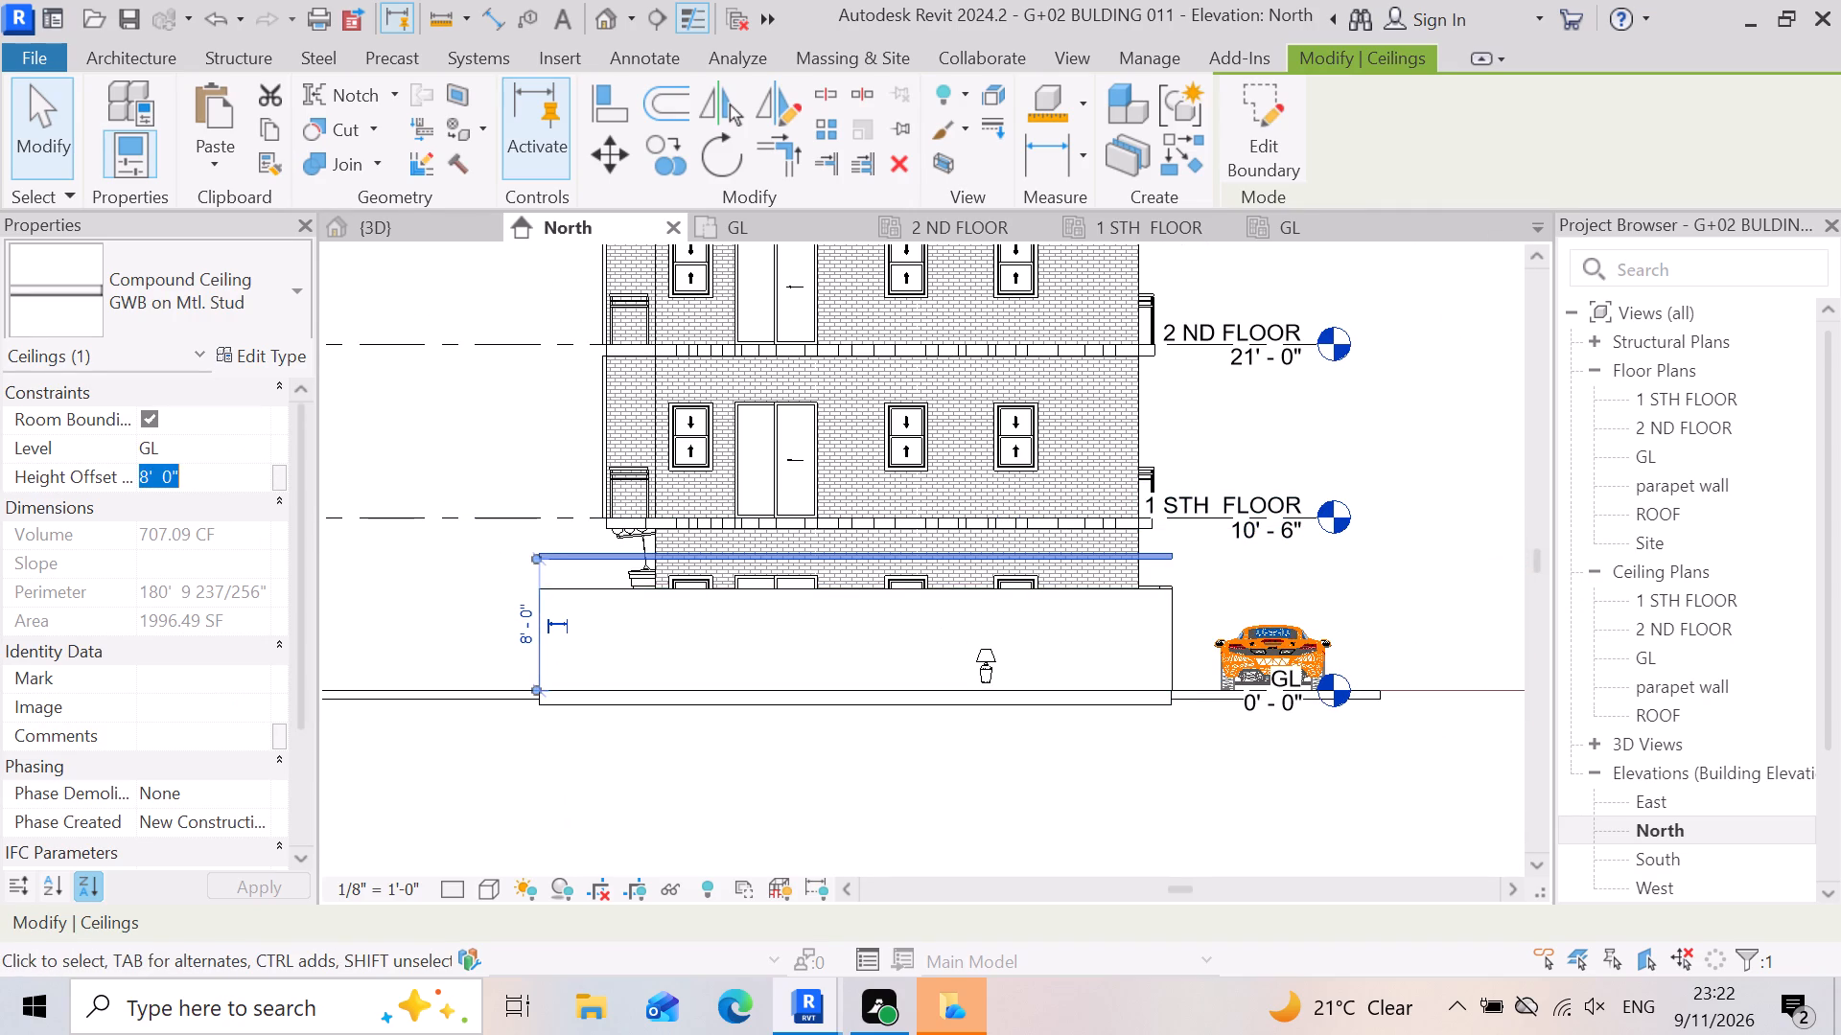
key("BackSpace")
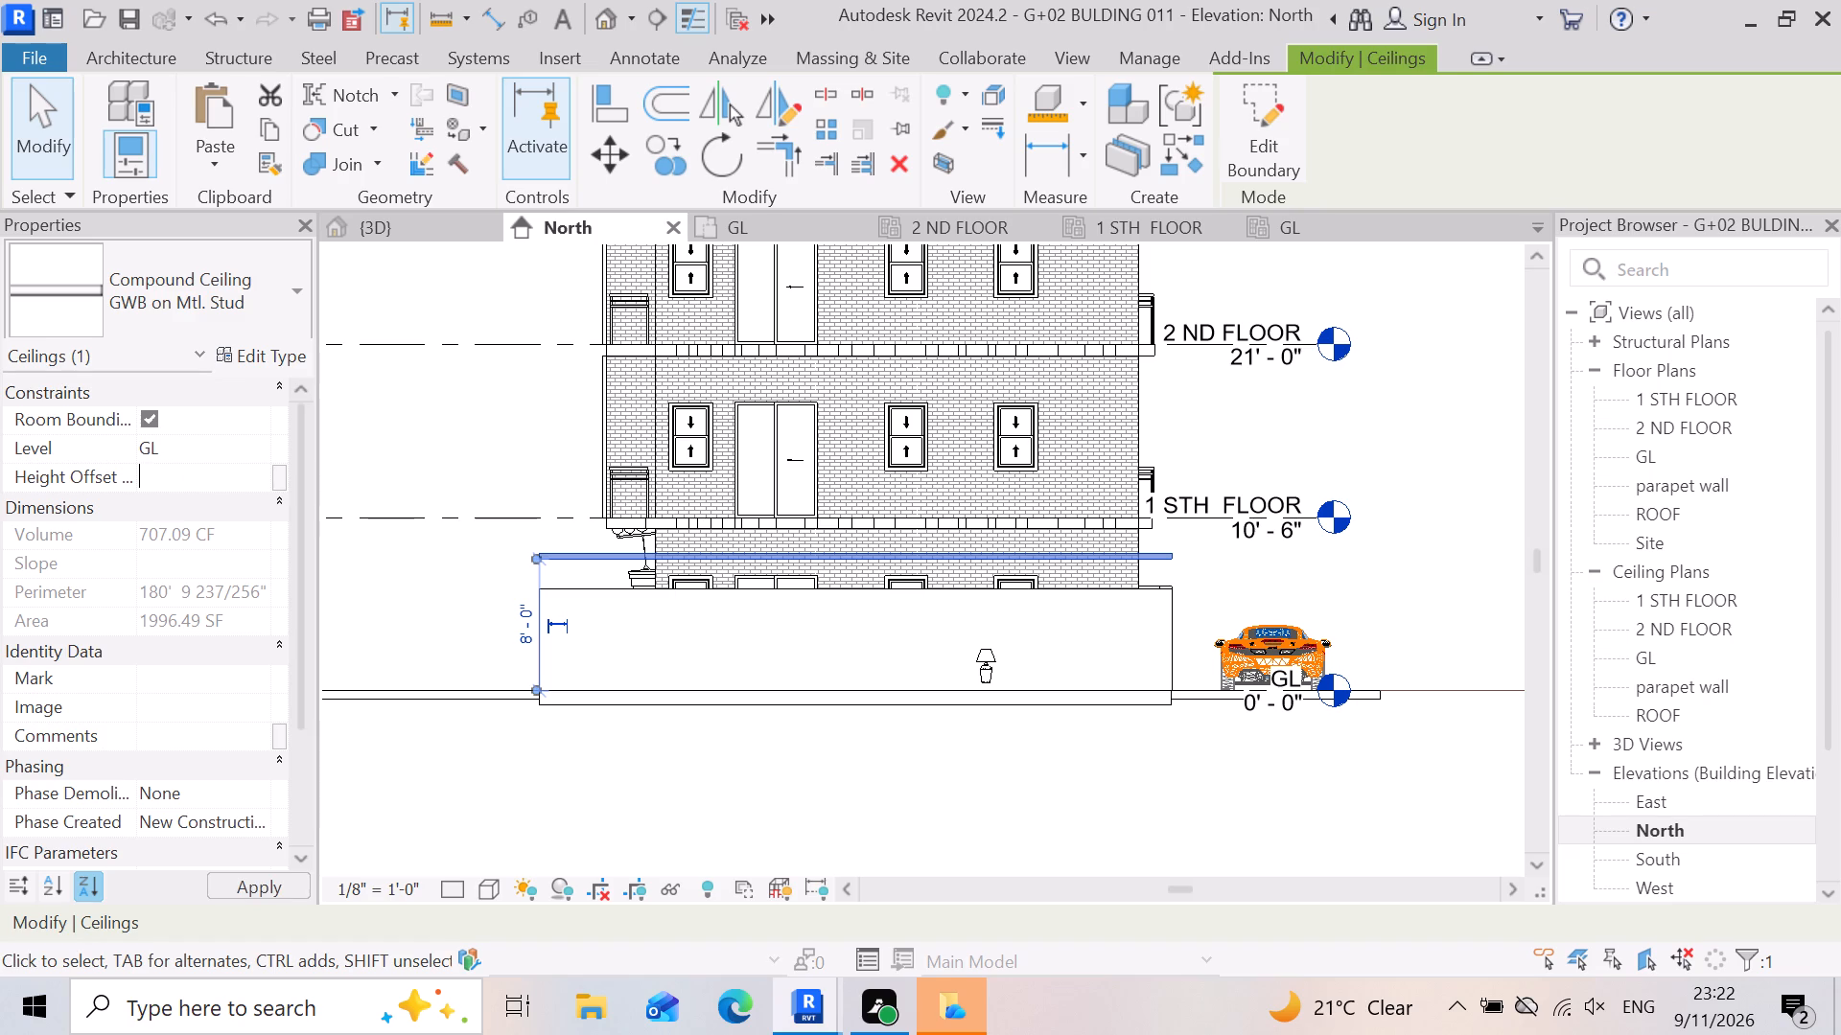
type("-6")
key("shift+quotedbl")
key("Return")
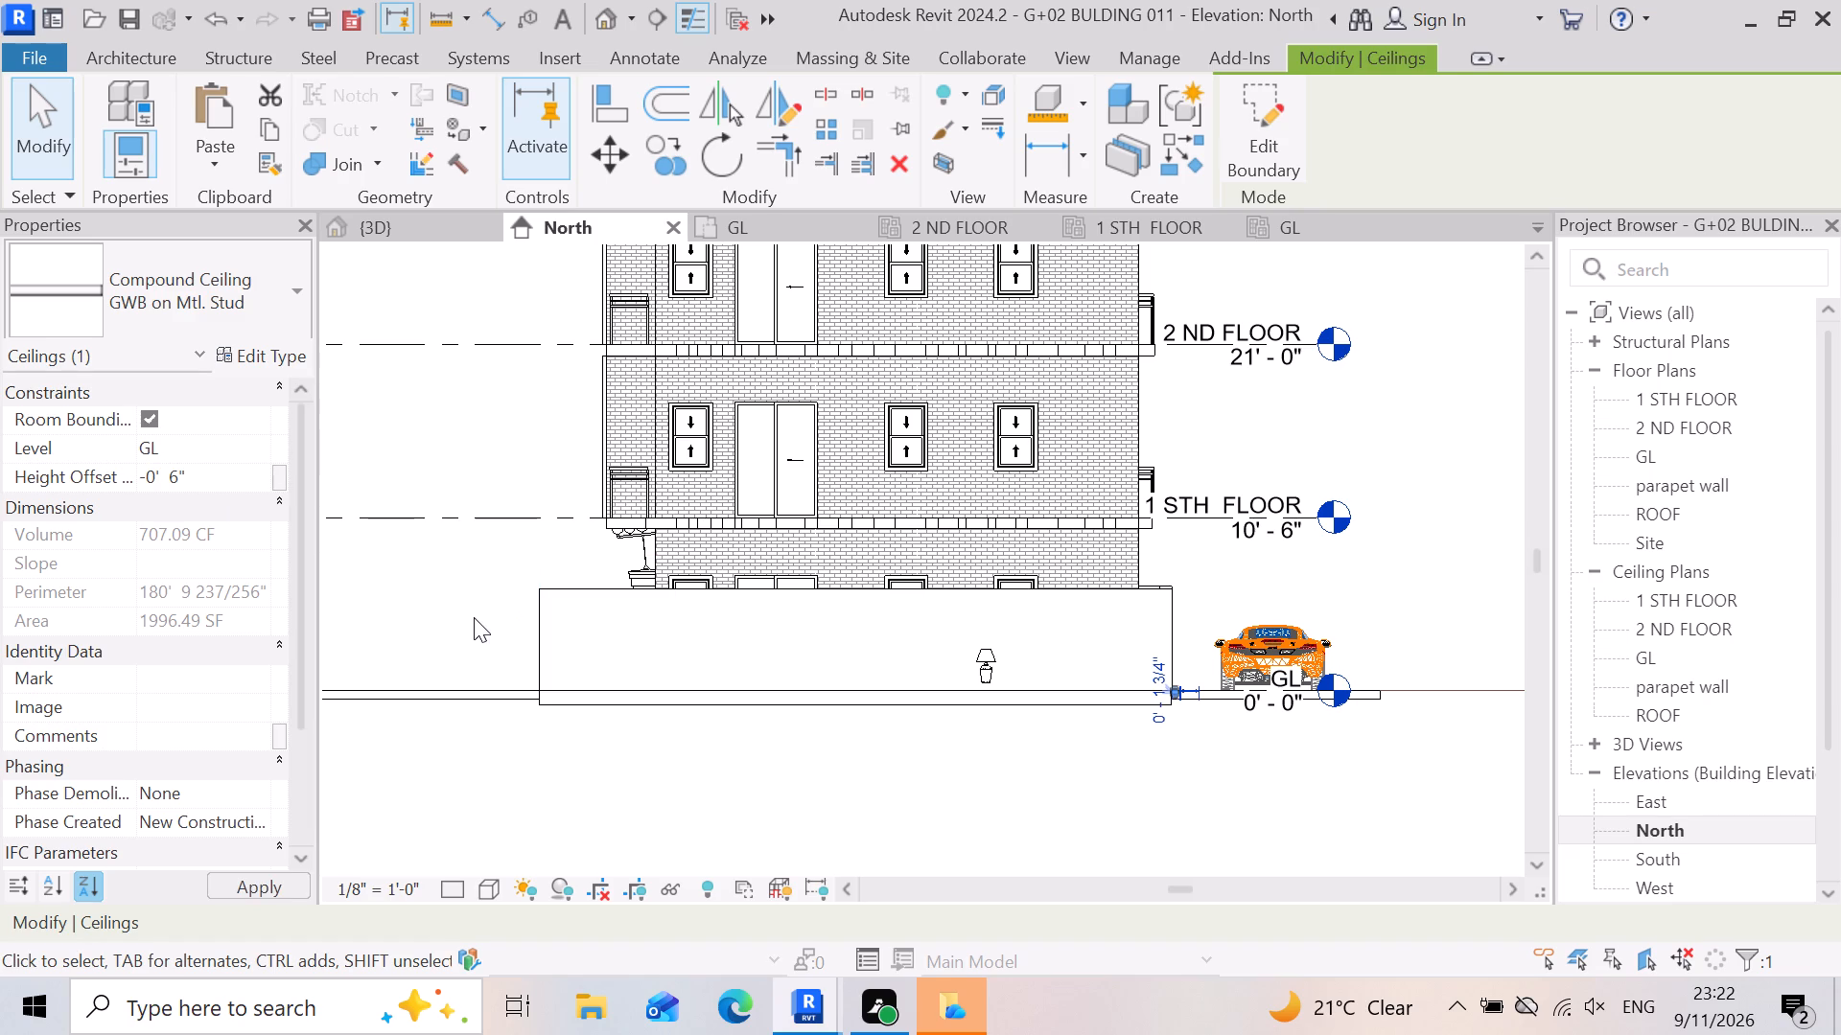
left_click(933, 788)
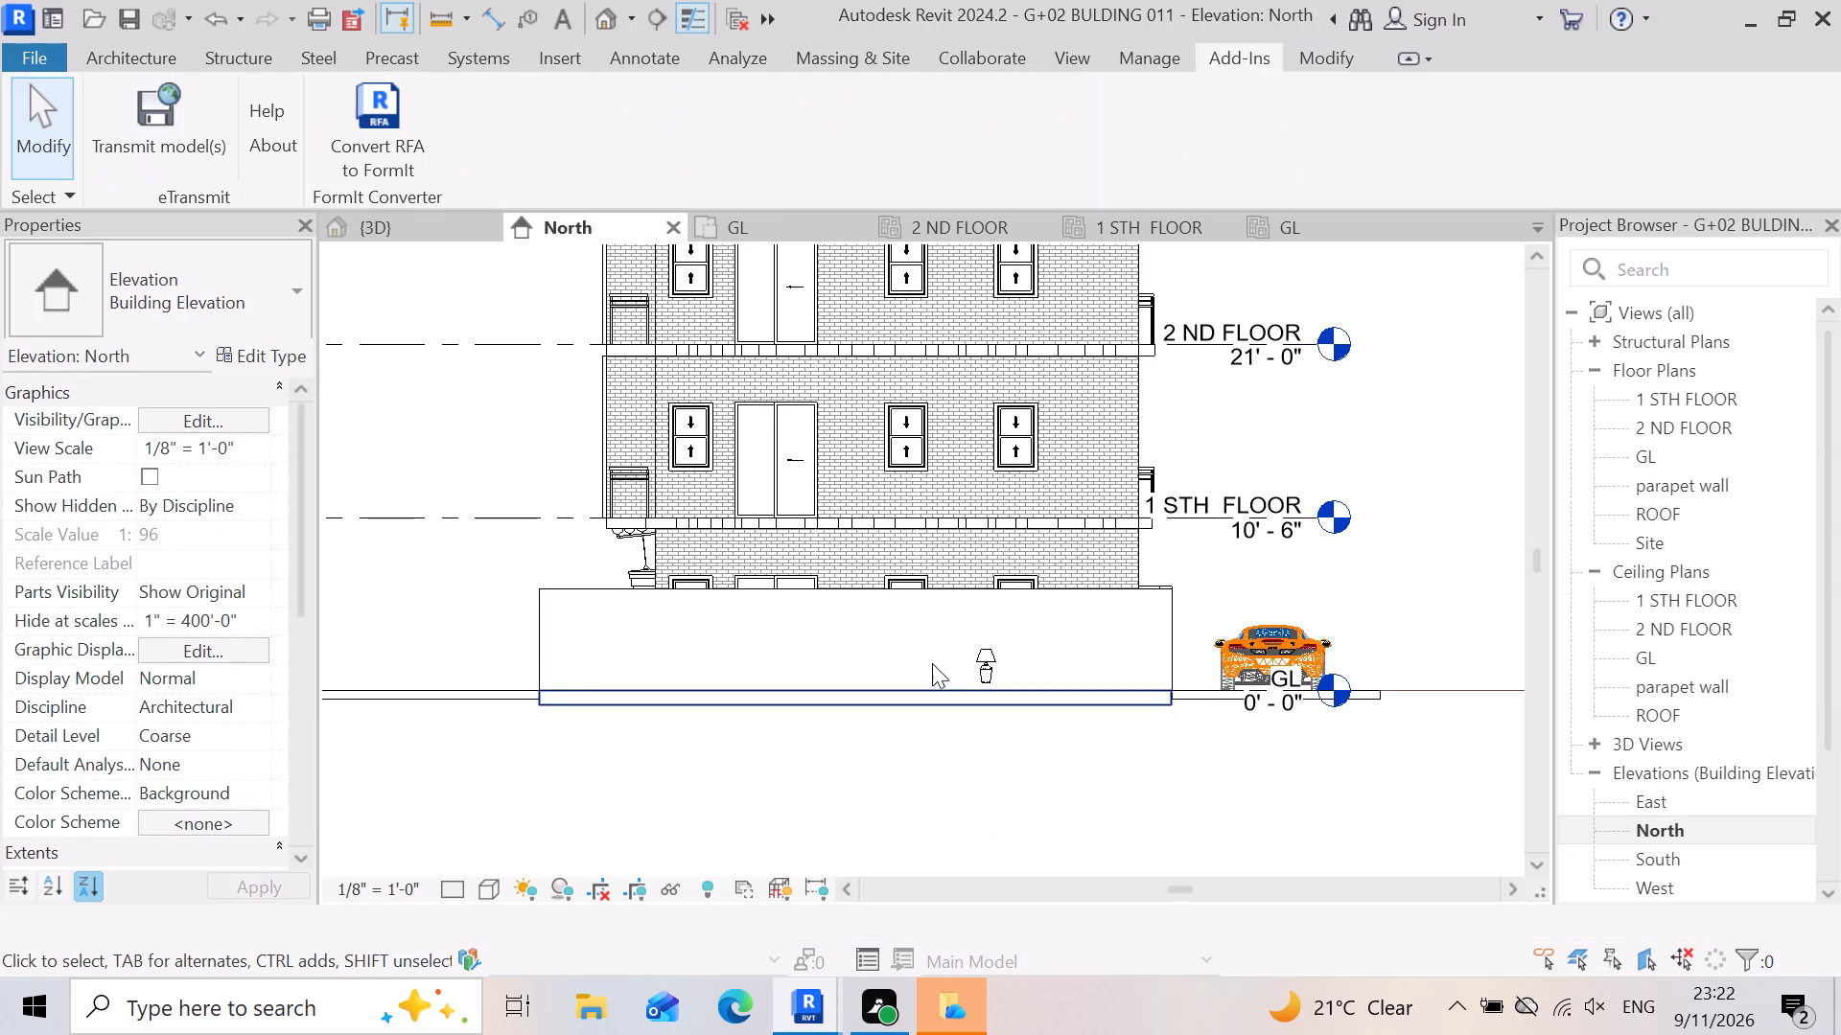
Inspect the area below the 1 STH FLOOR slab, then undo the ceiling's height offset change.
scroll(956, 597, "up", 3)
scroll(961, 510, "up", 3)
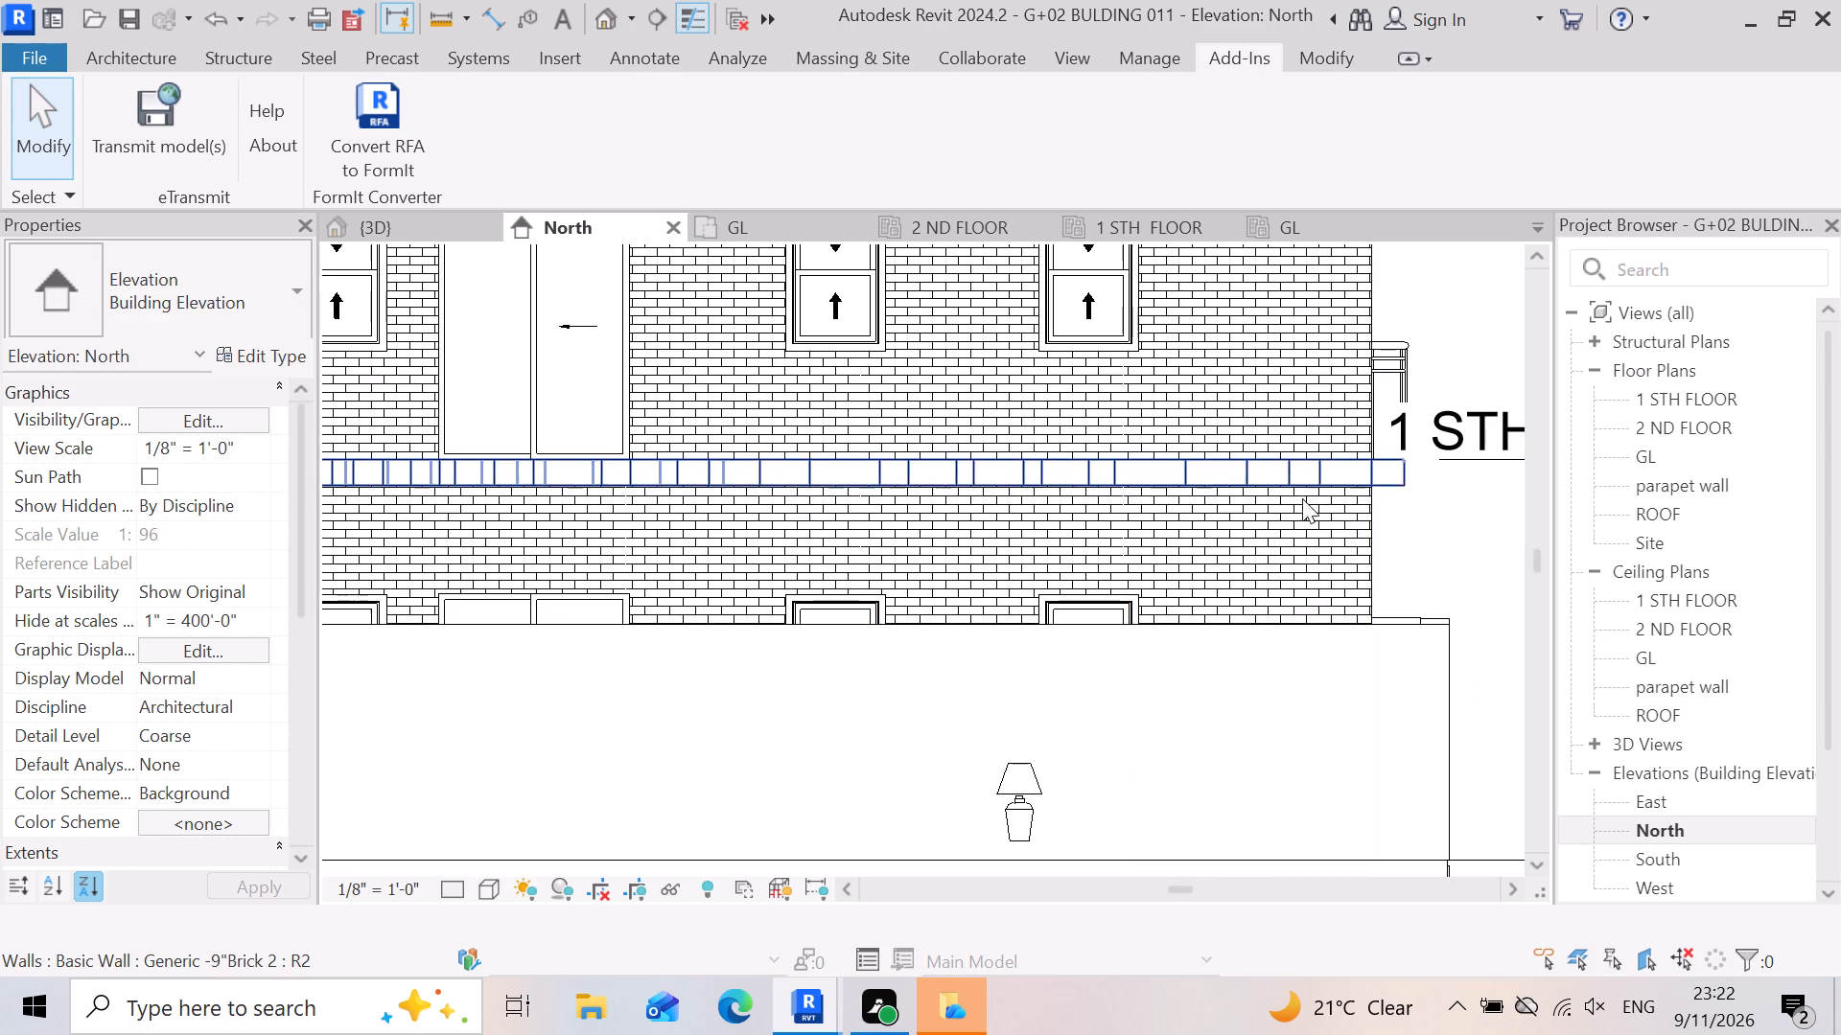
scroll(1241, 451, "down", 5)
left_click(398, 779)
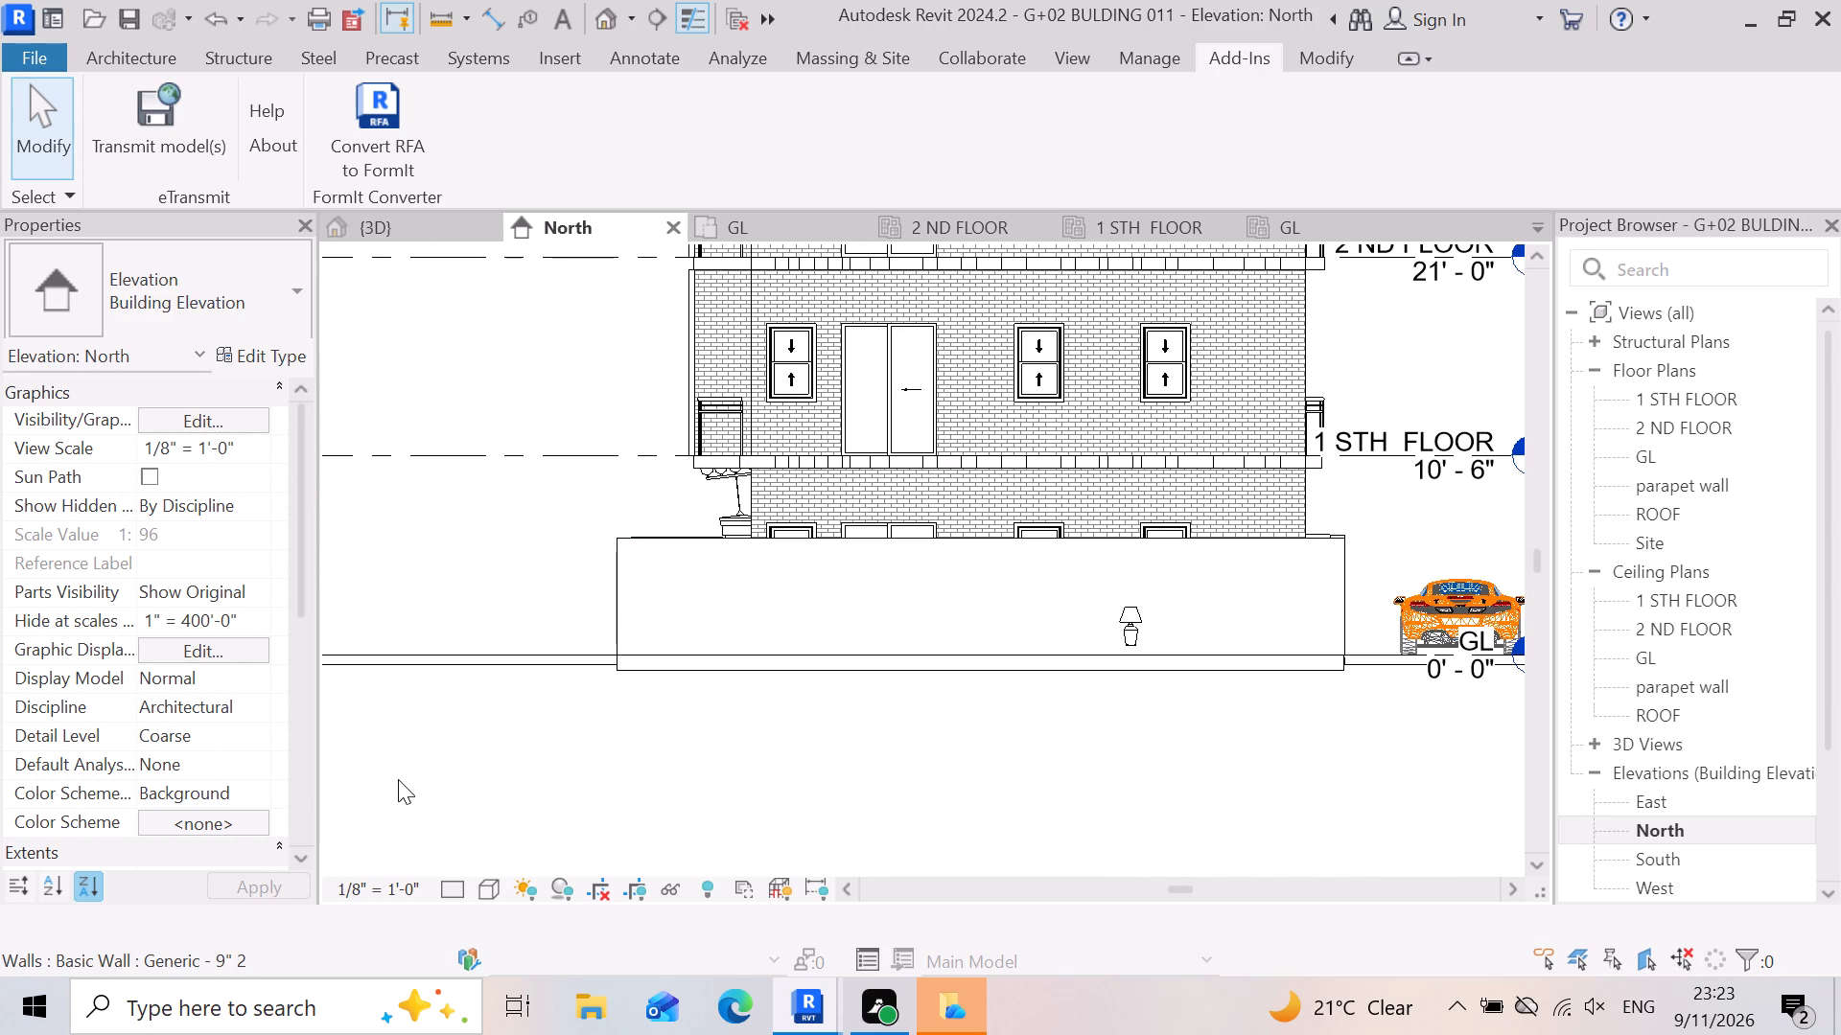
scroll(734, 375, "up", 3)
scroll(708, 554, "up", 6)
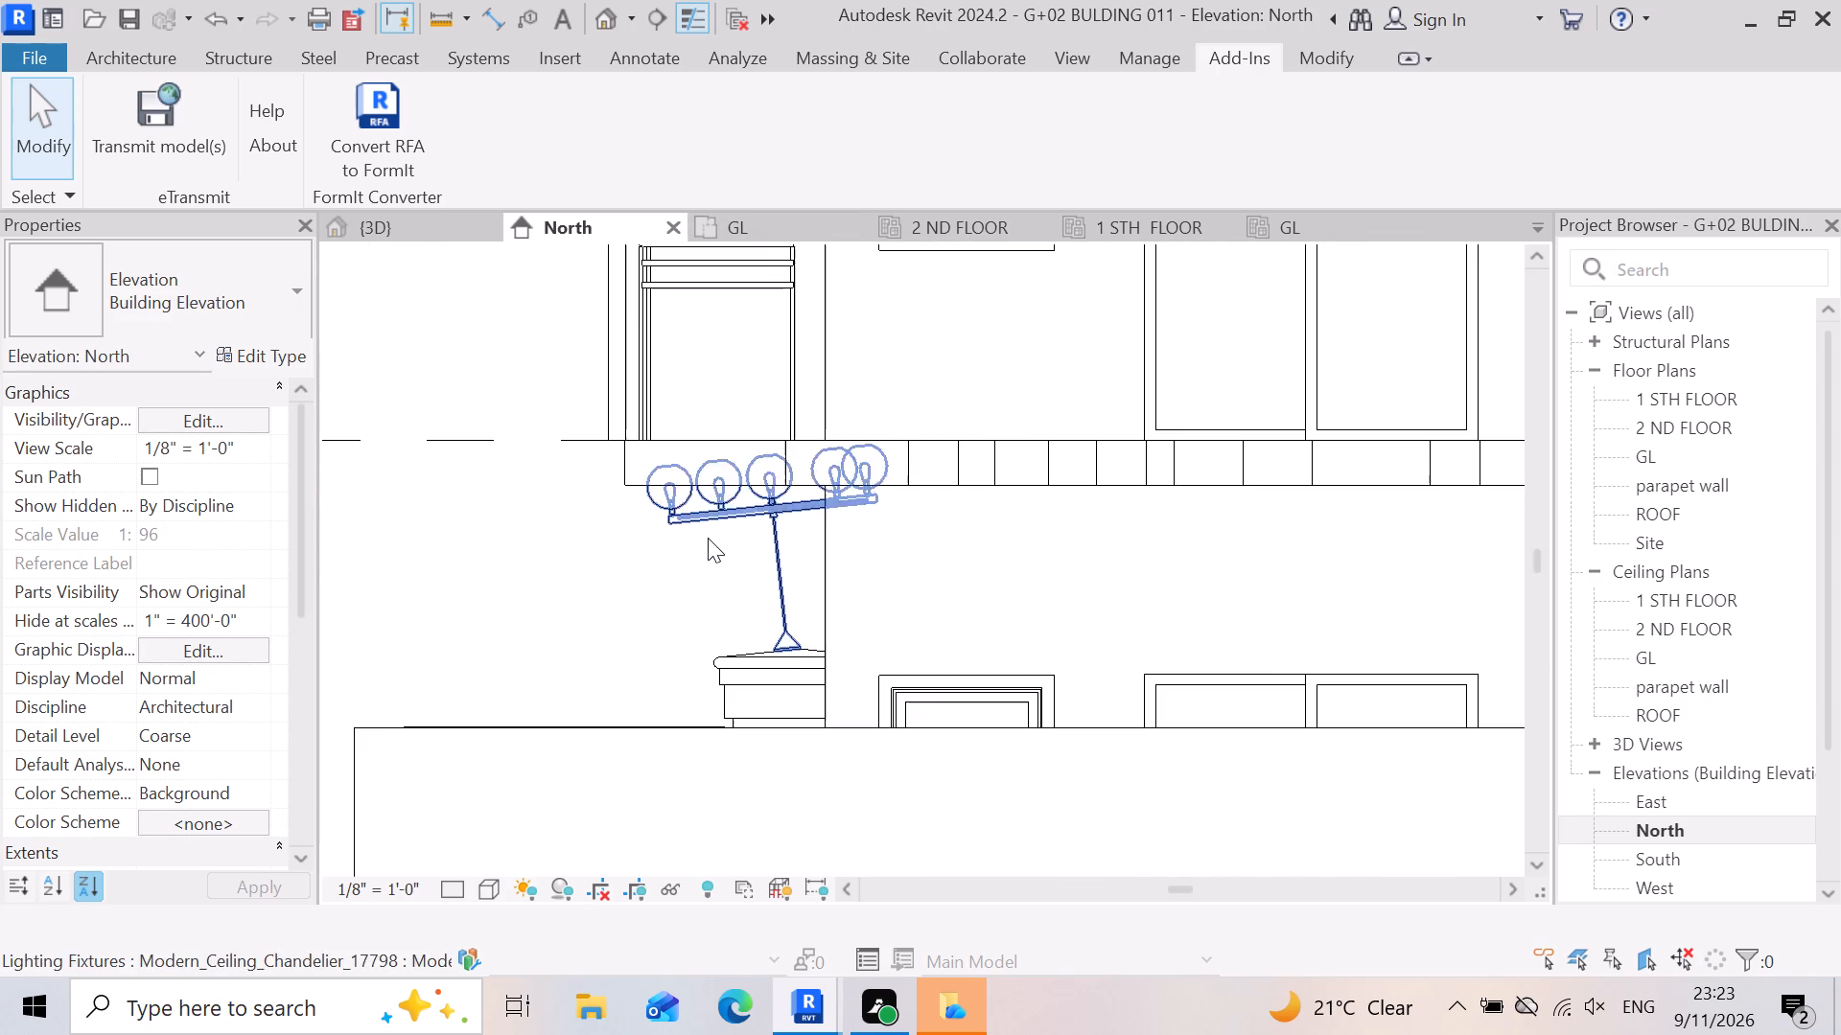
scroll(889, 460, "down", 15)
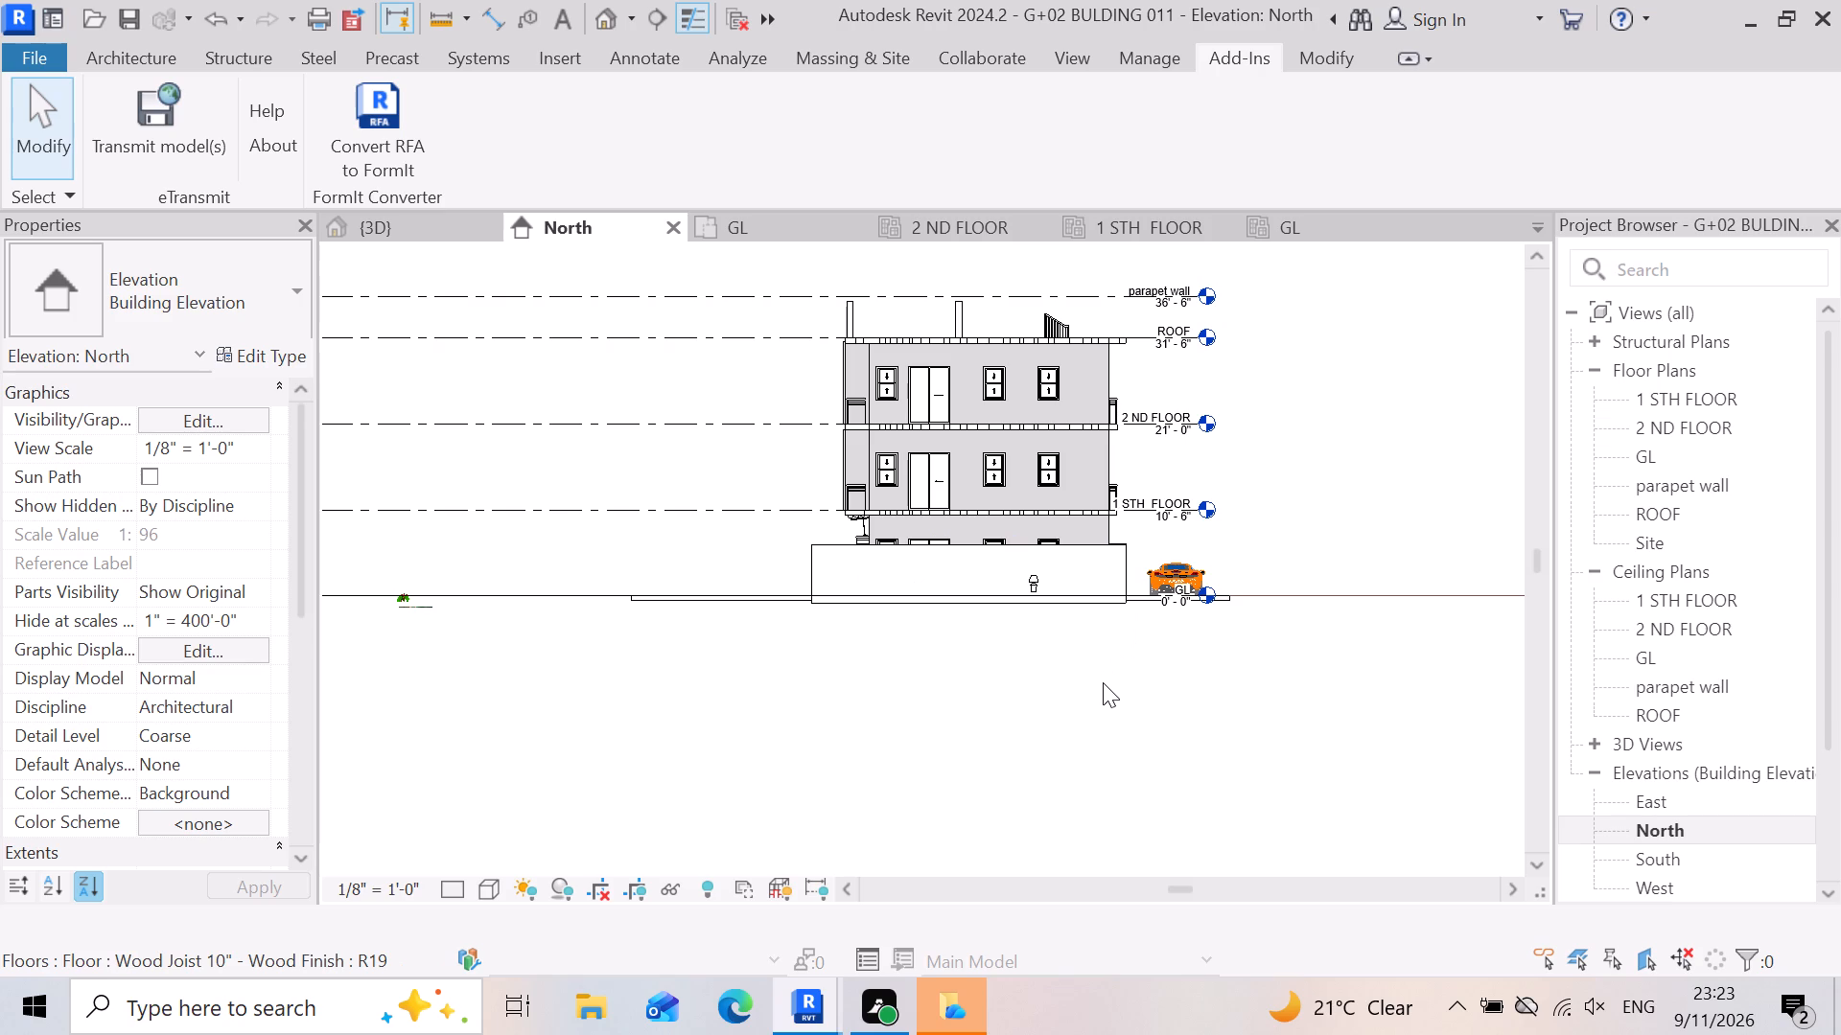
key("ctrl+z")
Select the compound-wide GL ceiling in the North elevation and nudge it up to a height offset of 9' 0".
scroll(1112, 553, "up", 4)
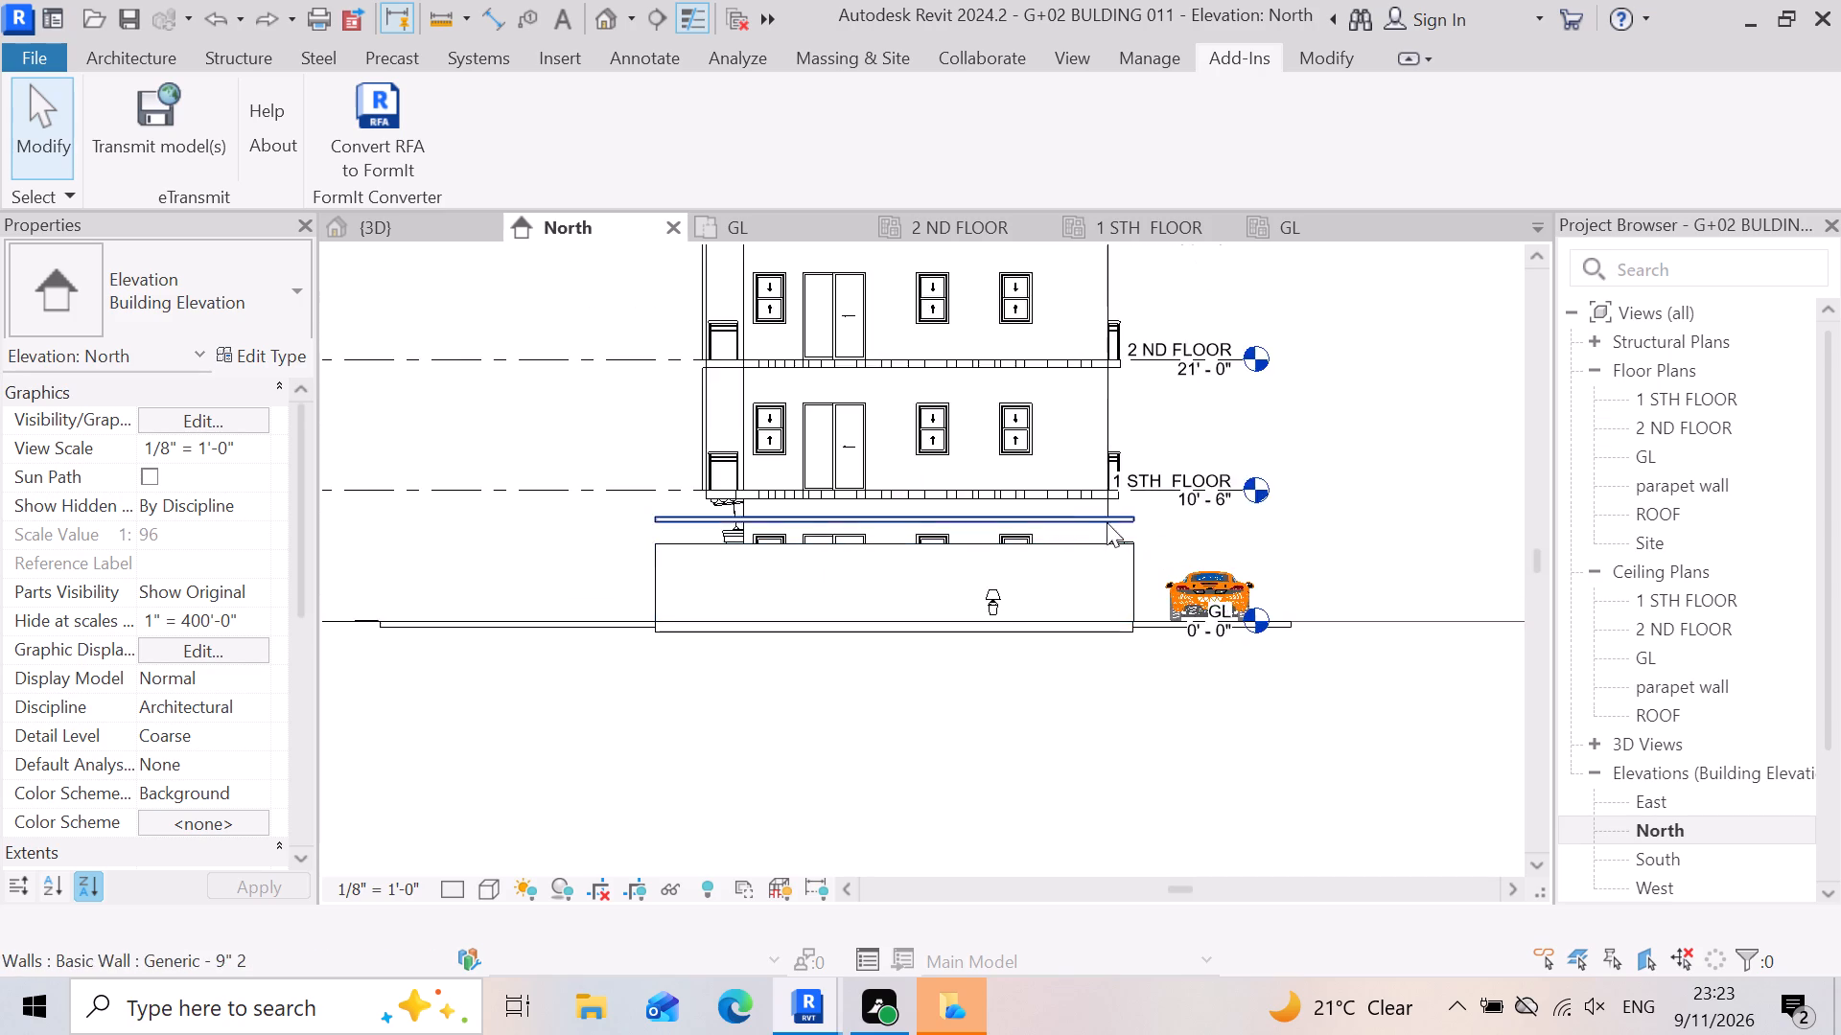
scroll(1107, 522, "up", 5)
left_click(1149, 549)
scroll(1039, 525, "up", 4)
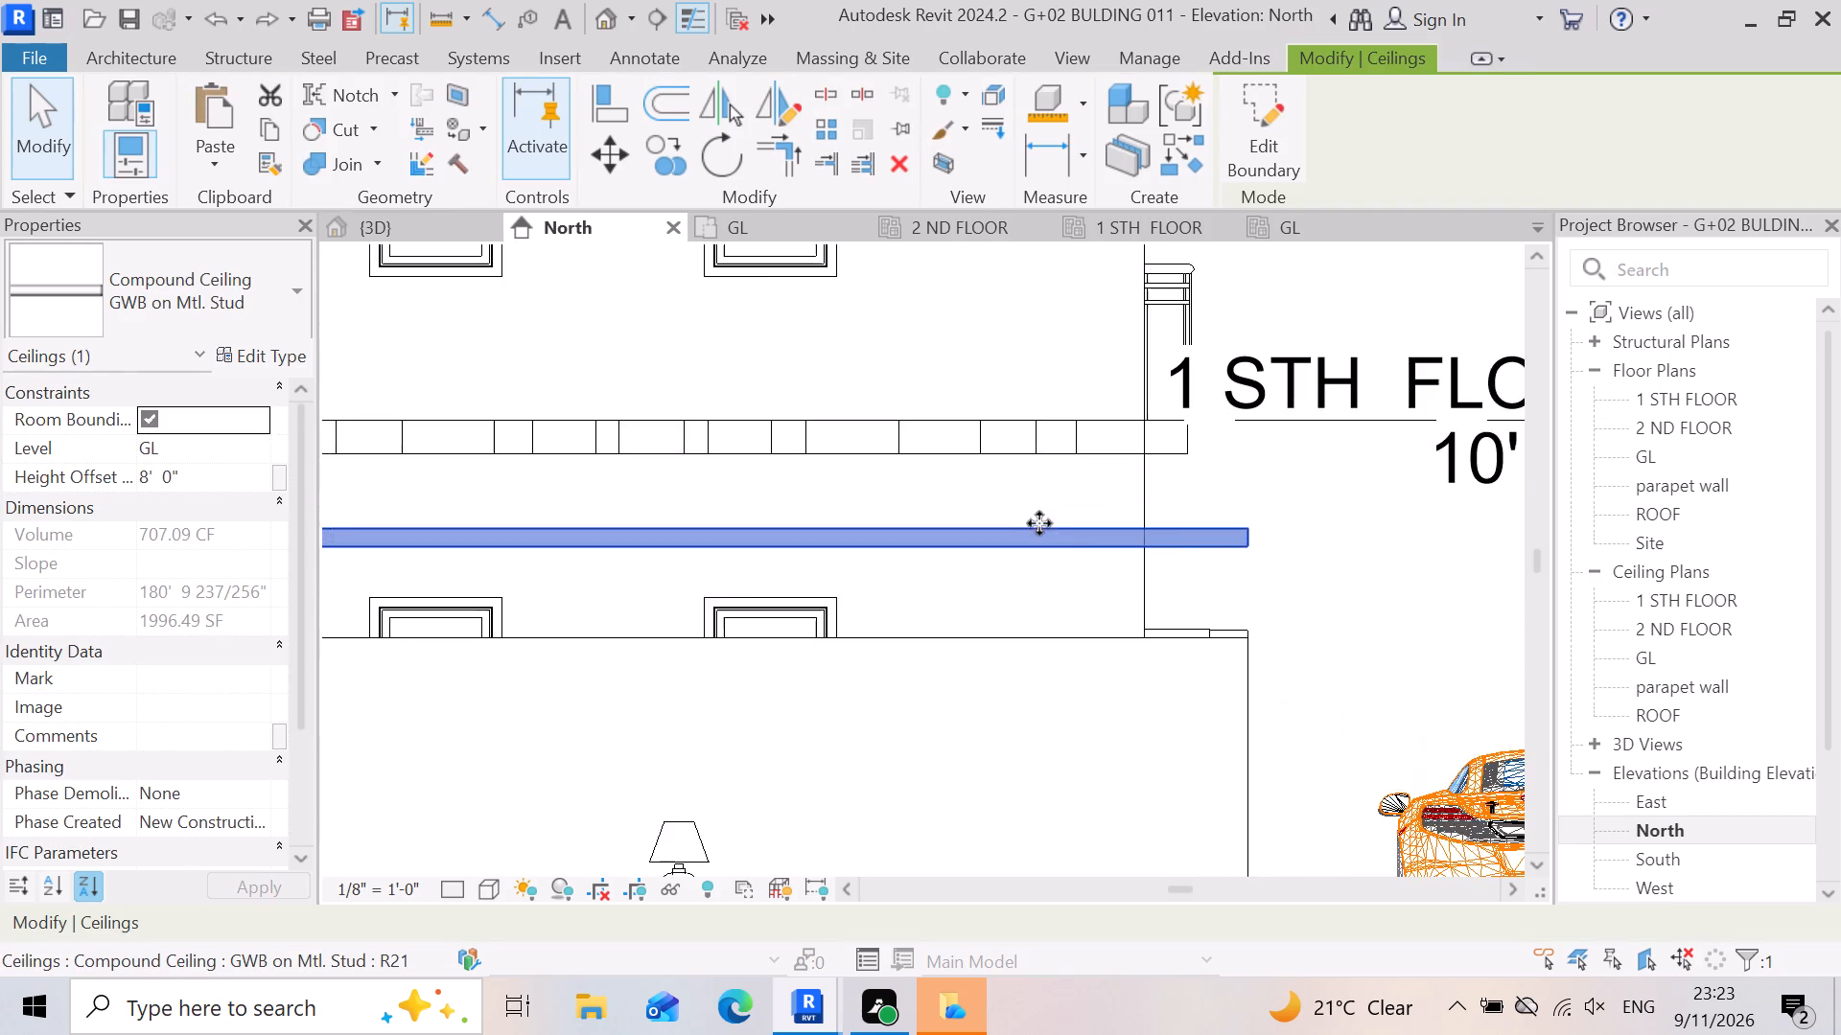
scroll(1295, 569, "up", 3)
scroll(1230, 604, "down", 6)
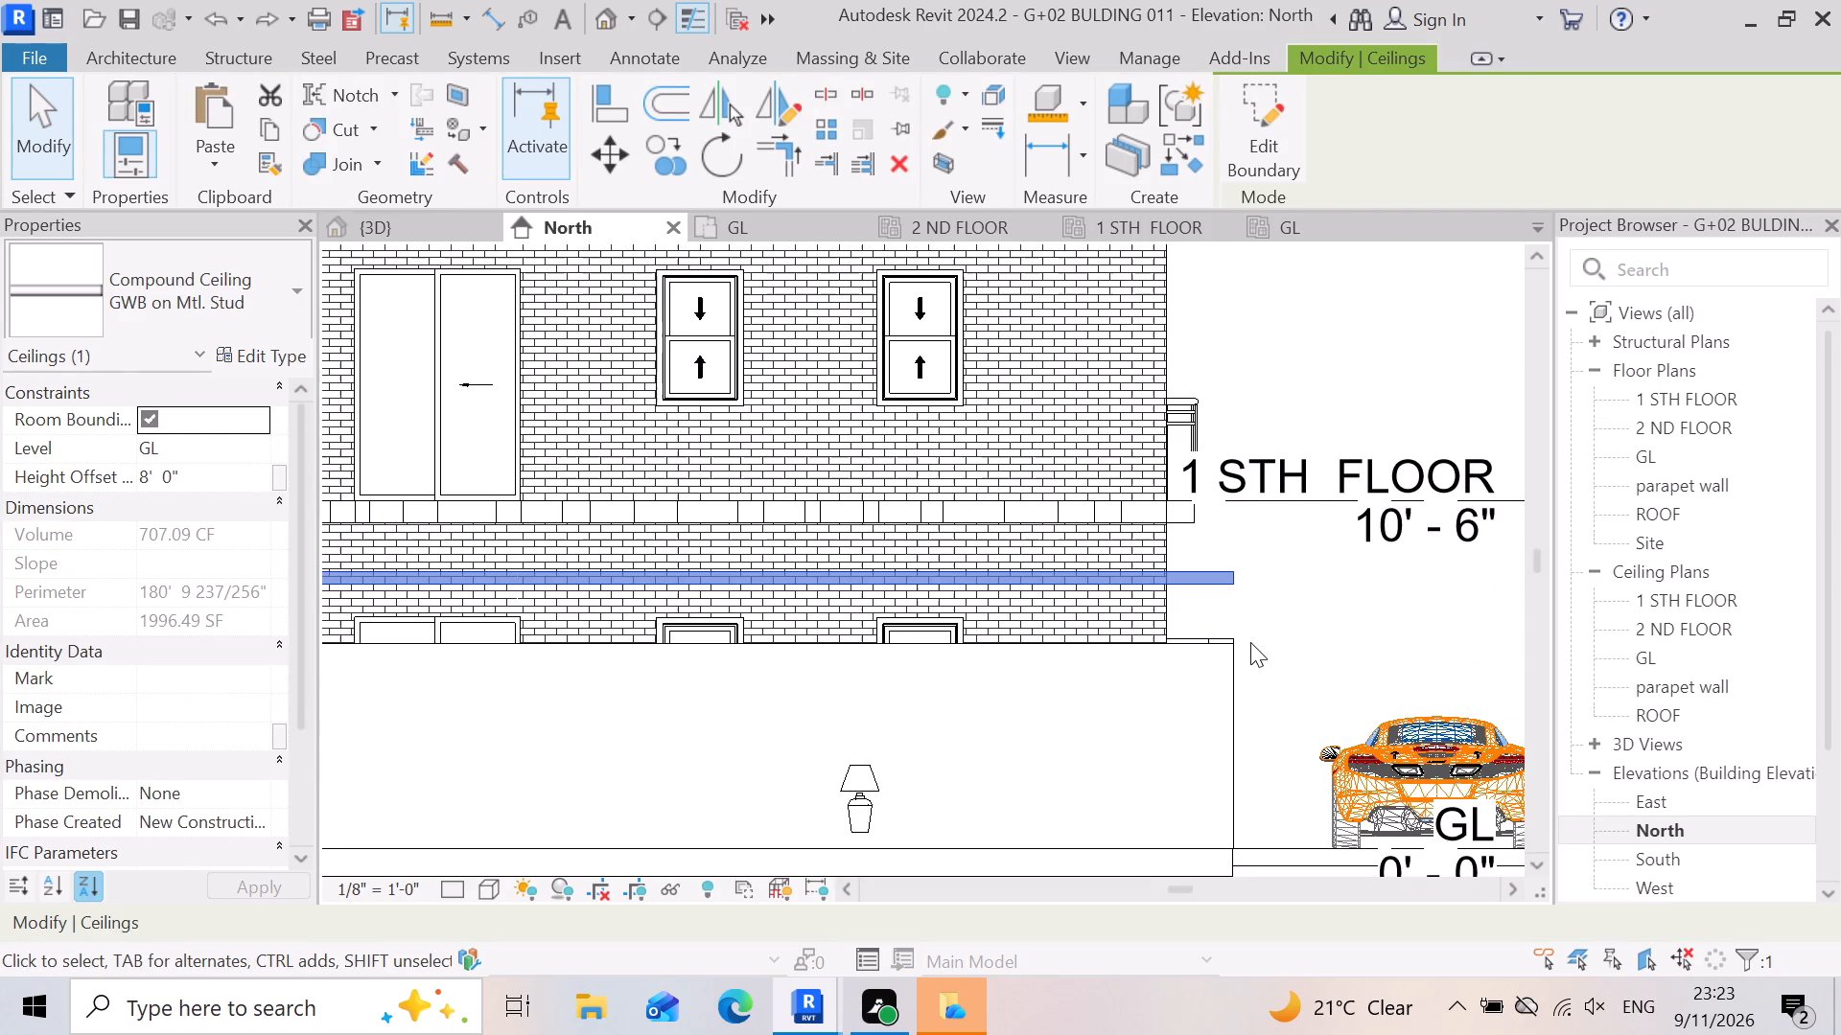
key("Up")
key("Up")
key("Up")
key("Up")
key("Up")
key("Up")
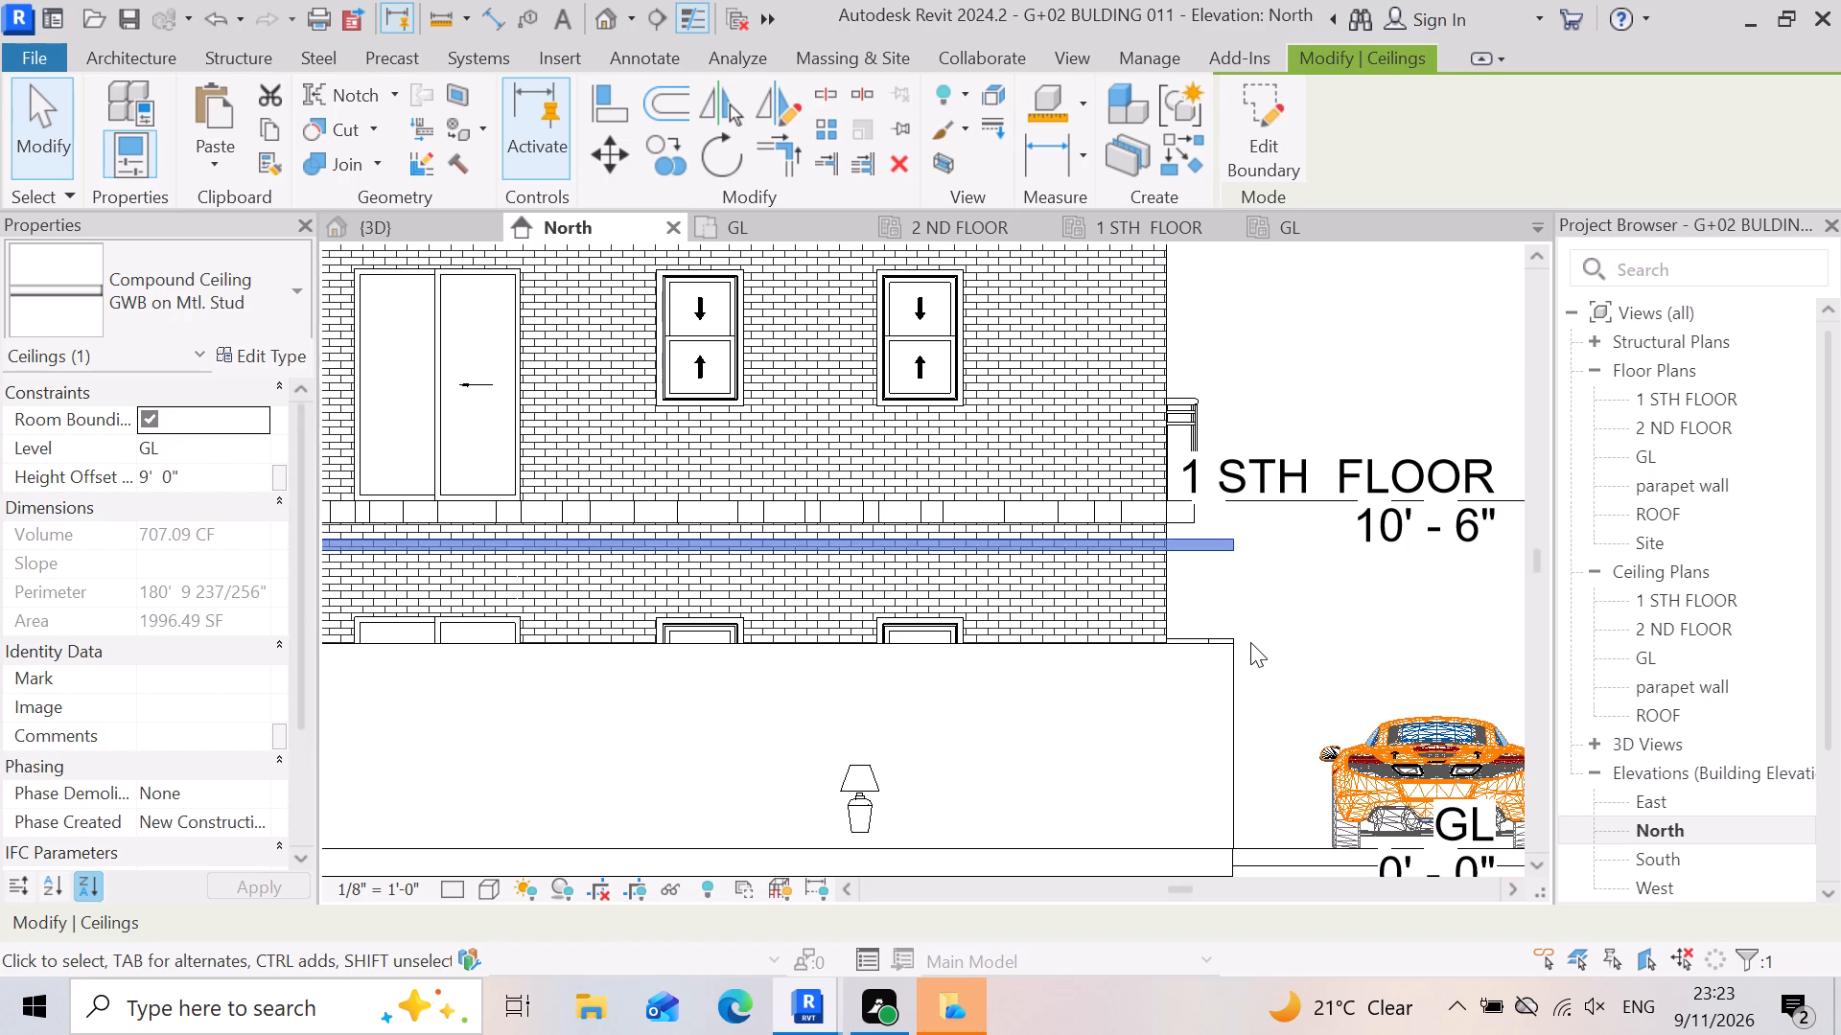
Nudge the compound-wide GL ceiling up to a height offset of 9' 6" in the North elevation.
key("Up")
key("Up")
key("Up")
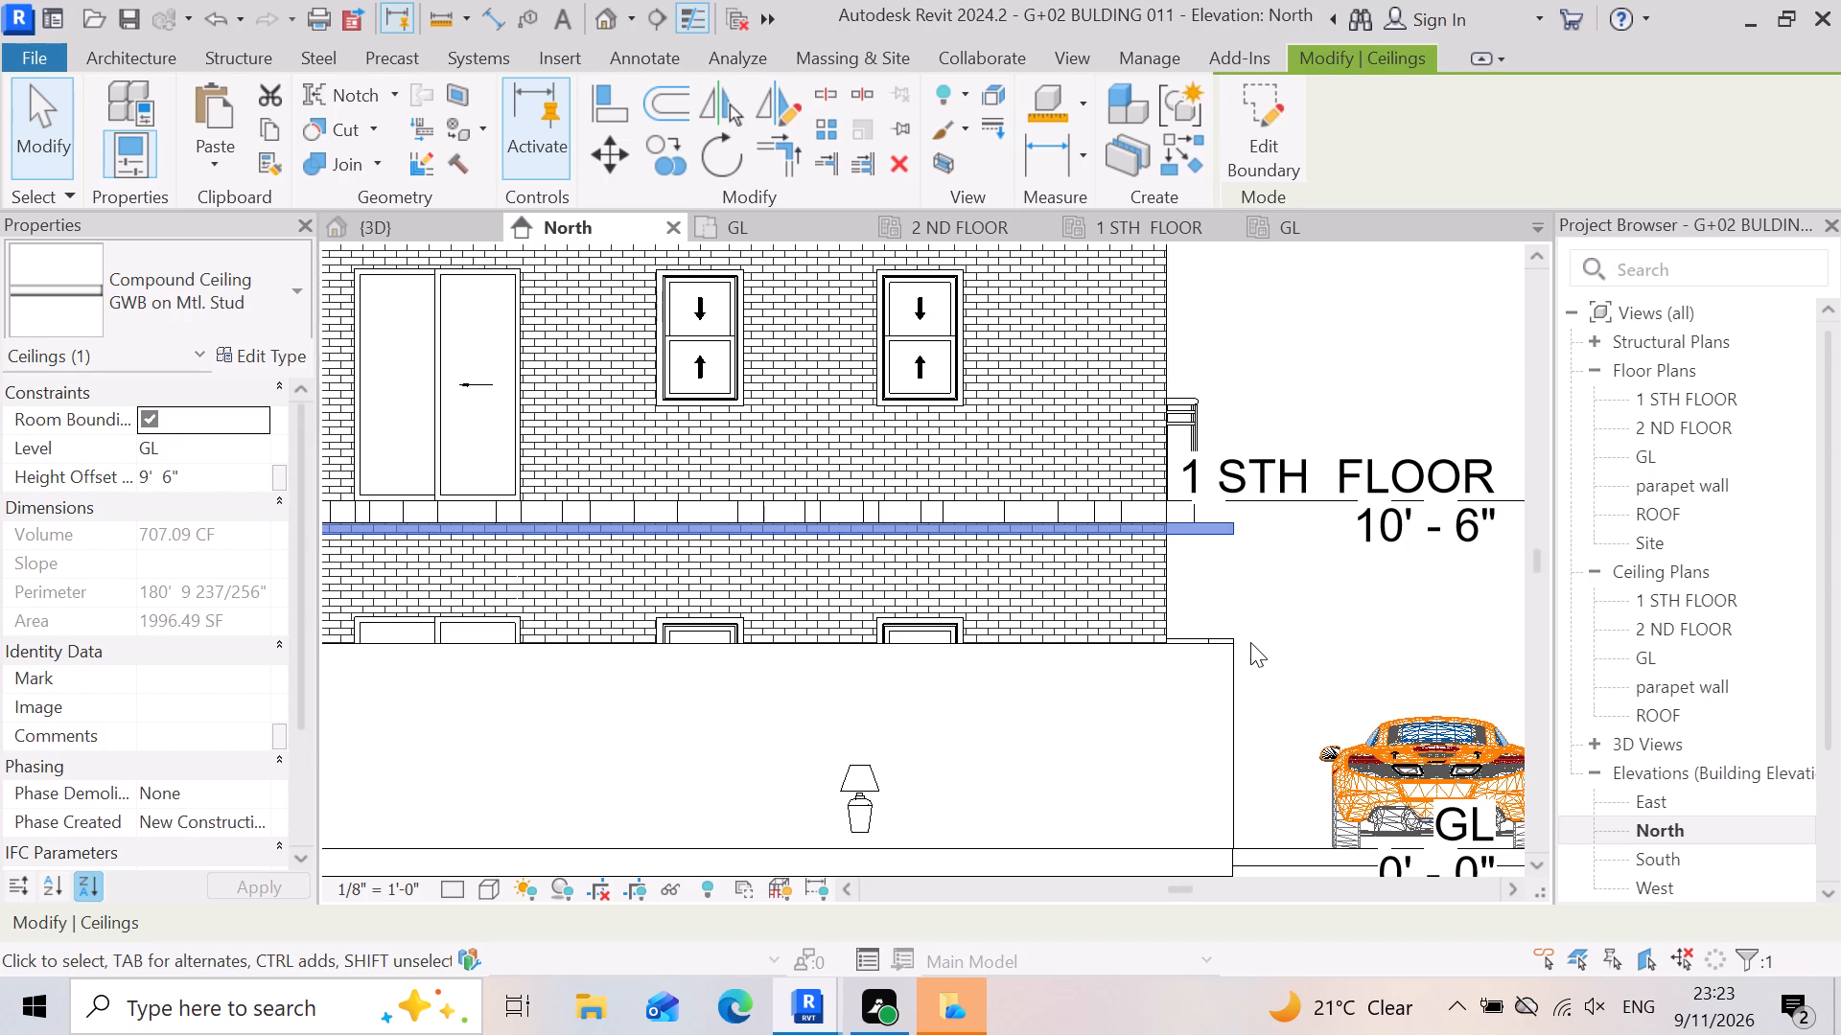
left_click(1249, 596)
Inspect both ends of the compound-wide GL ceiling against the 1 STH FLOOR slab in the North elevation.
scroll(1387, 632, "down", 3)
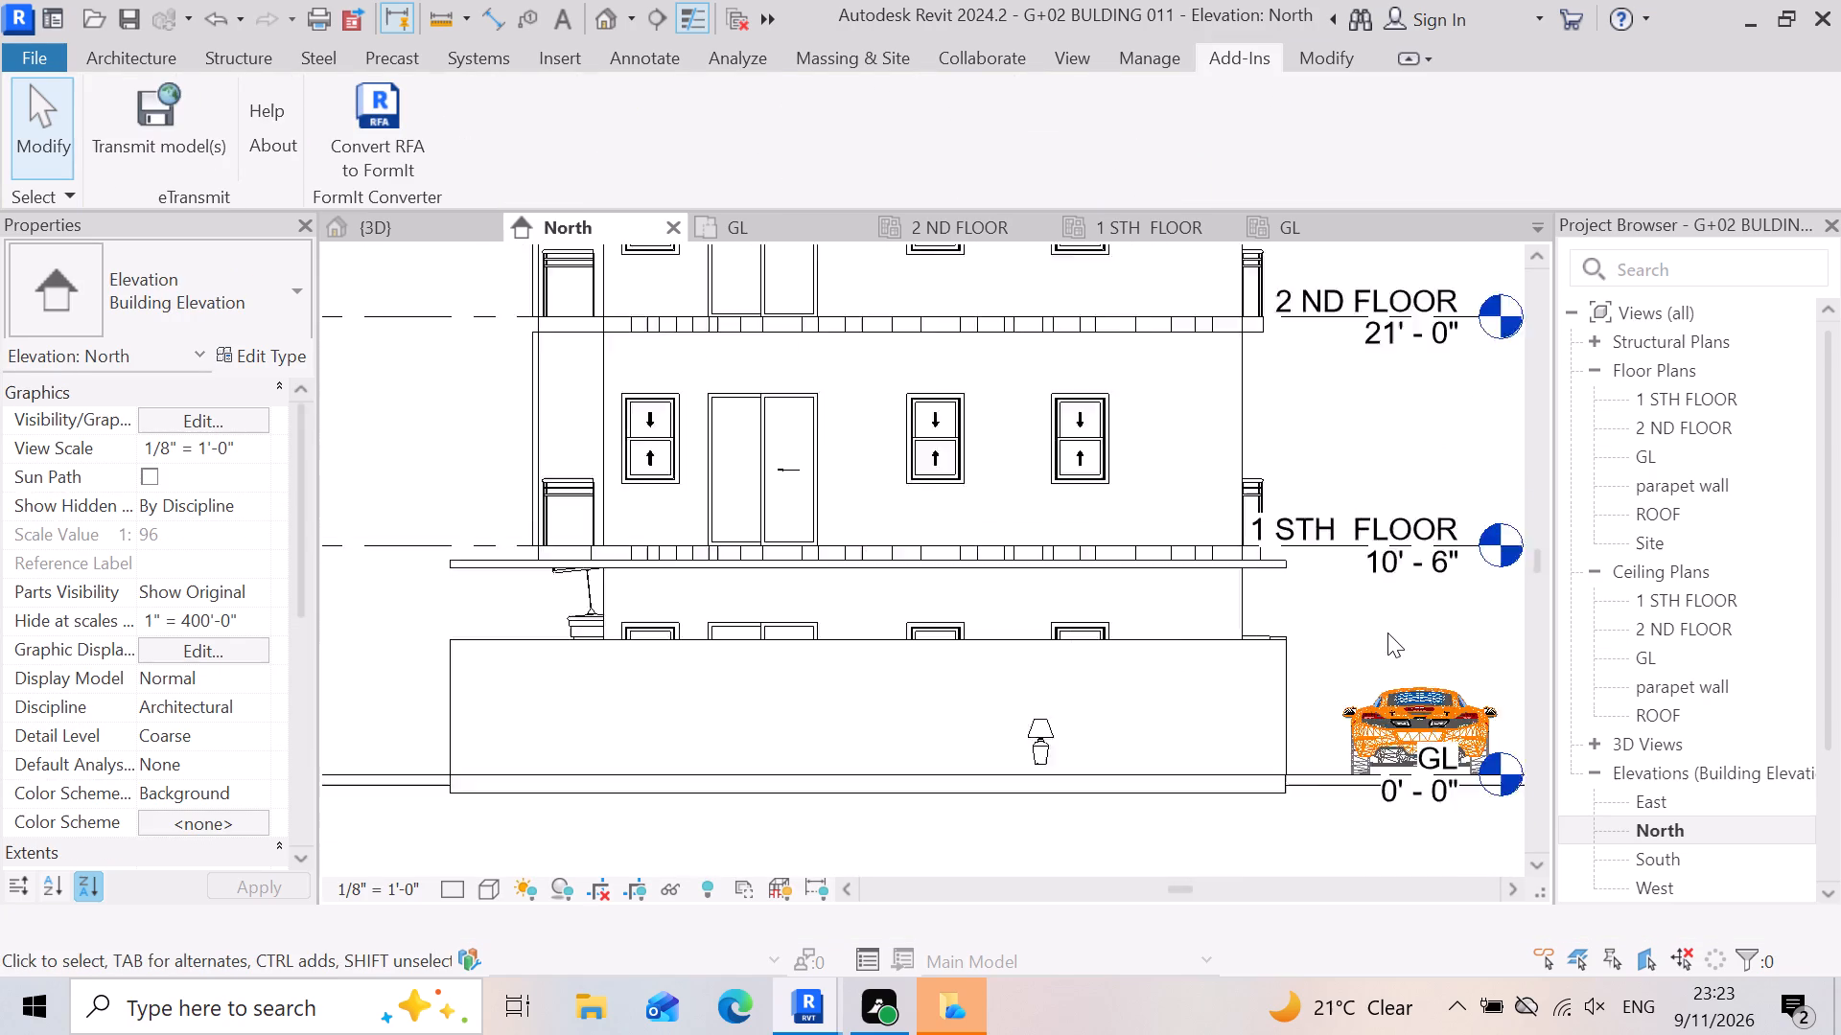
scroll(1387, 632, "down", 6)
scroll(985, 698, "up", 6)
scroll(1109, 501, "up", 3)
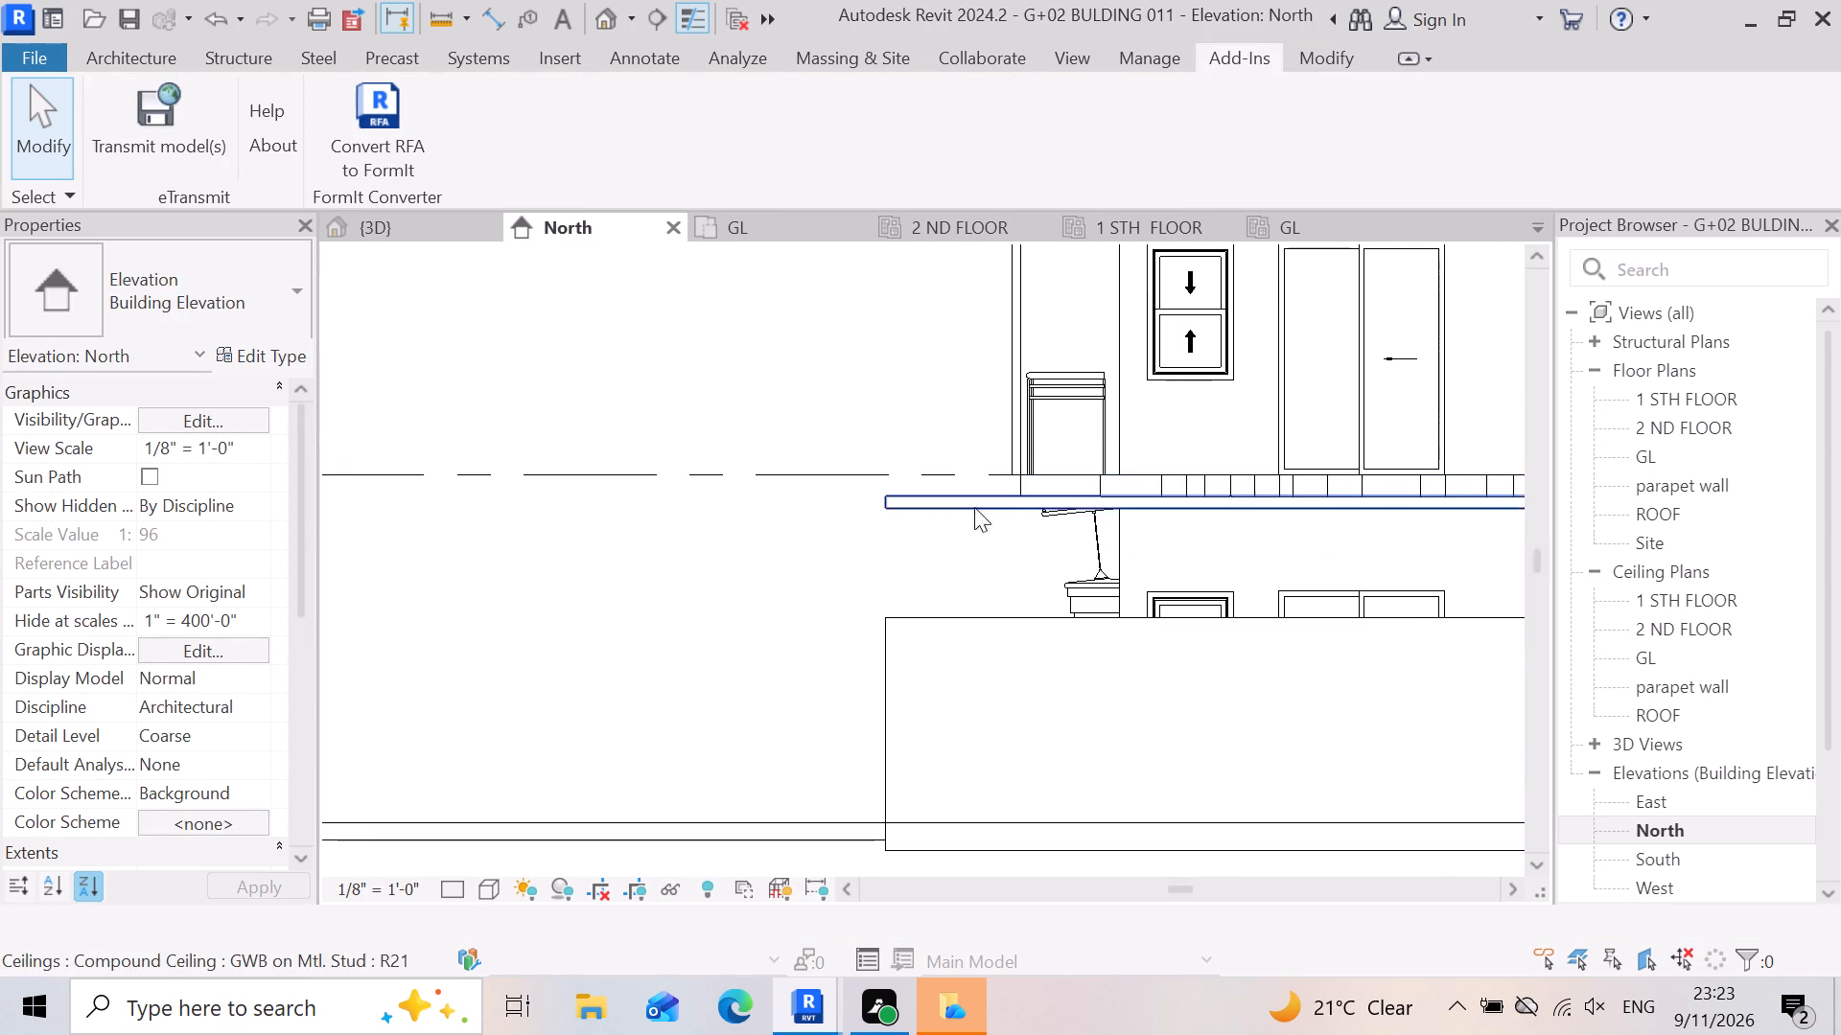
scroll(893, 561, "down", 8)
scroll(1329, 604, "up", 3)
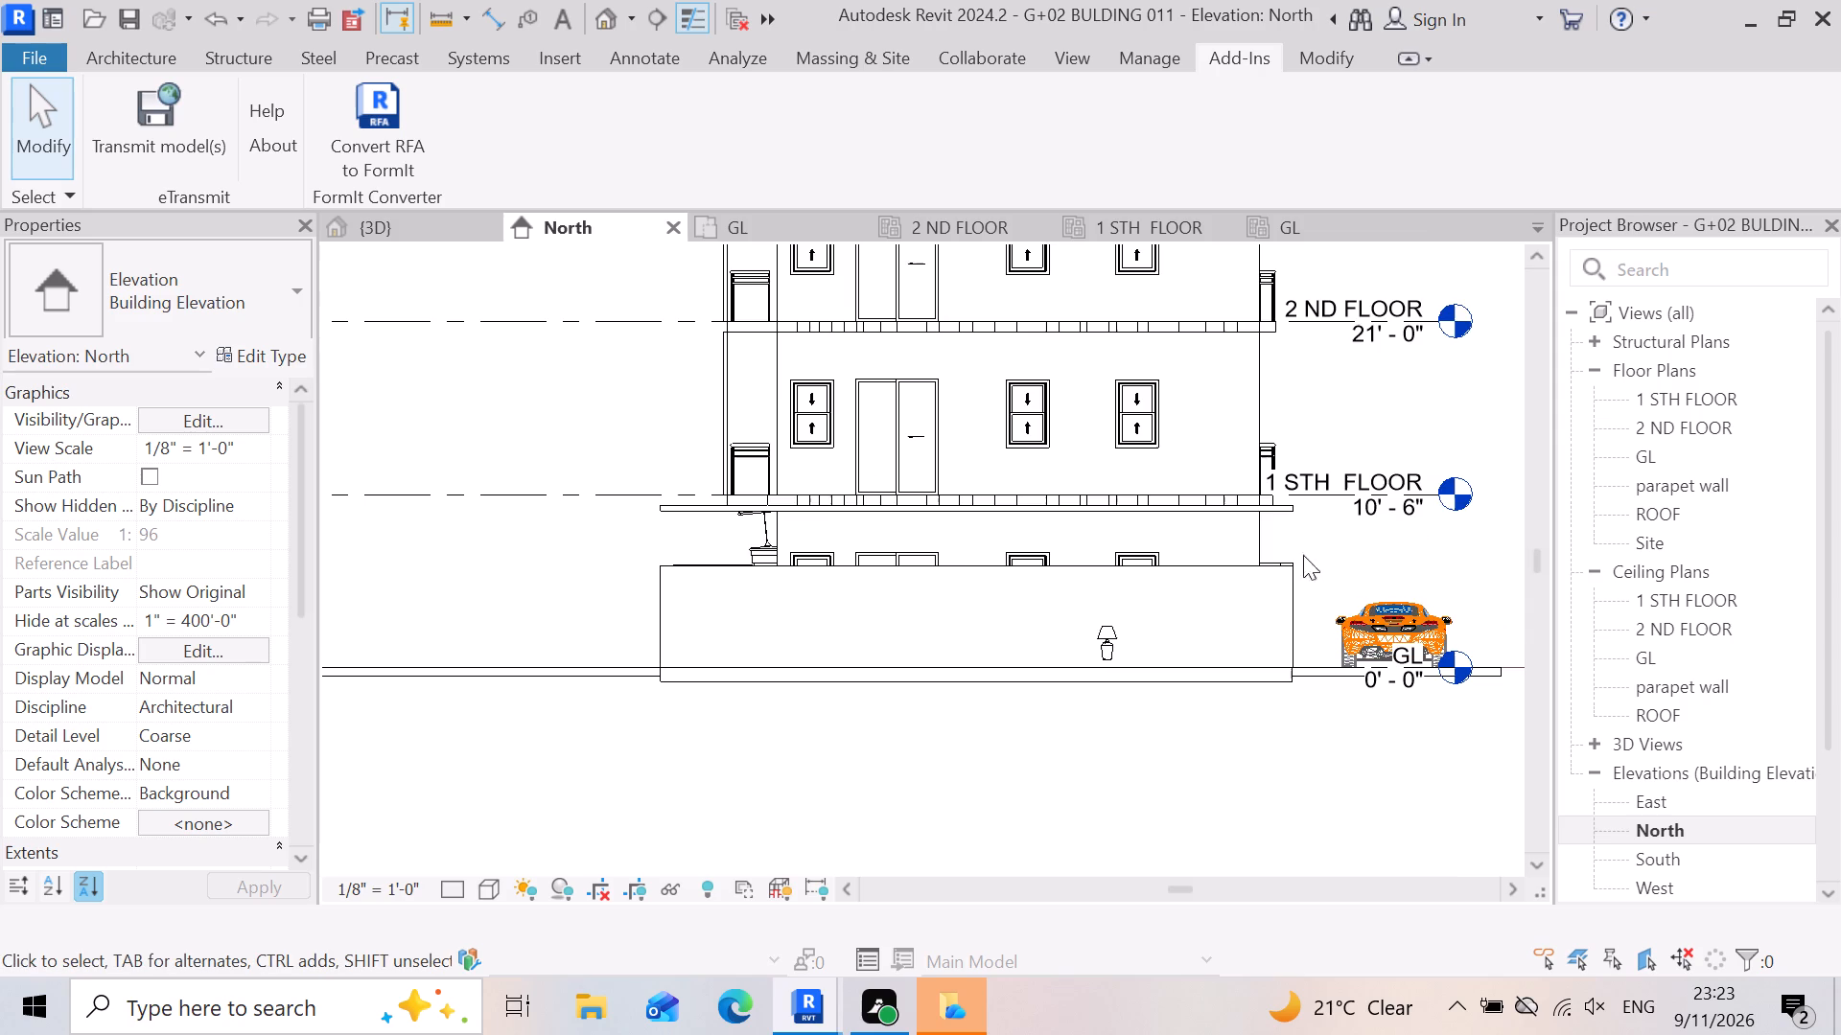
left_click(1283, 506)
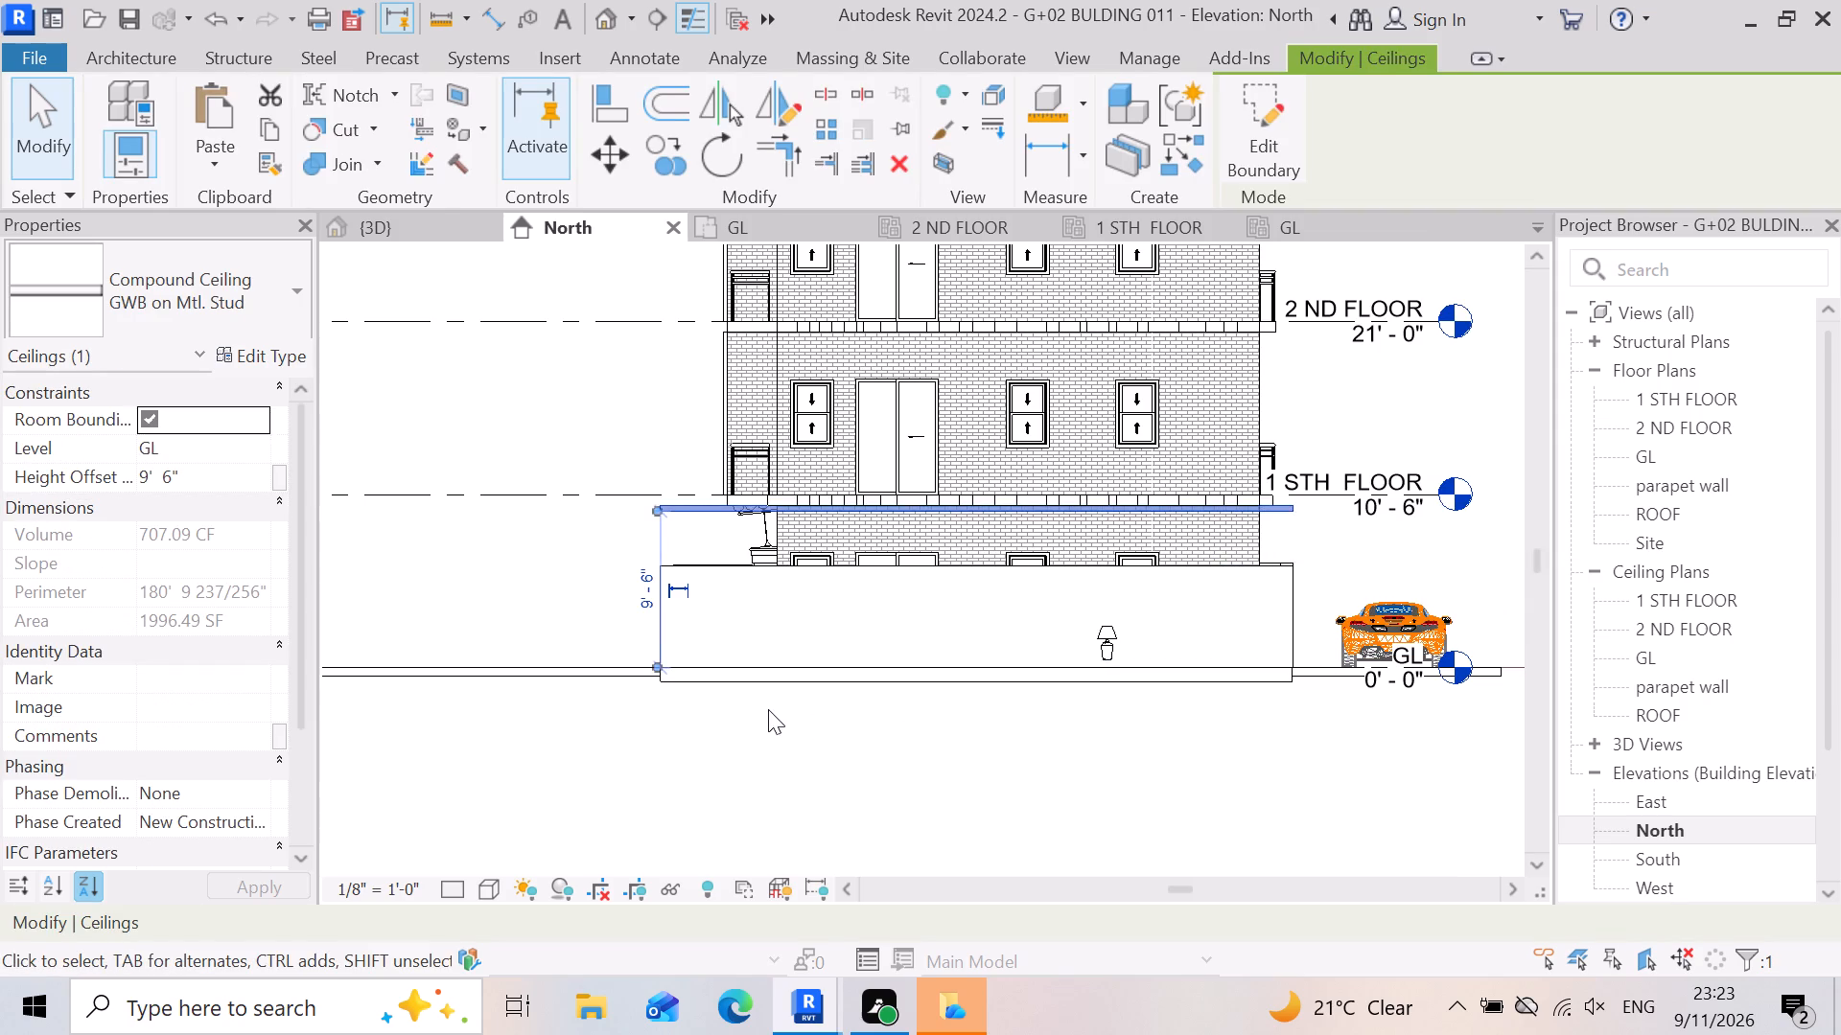
scroll(766, 709, "down", 5)
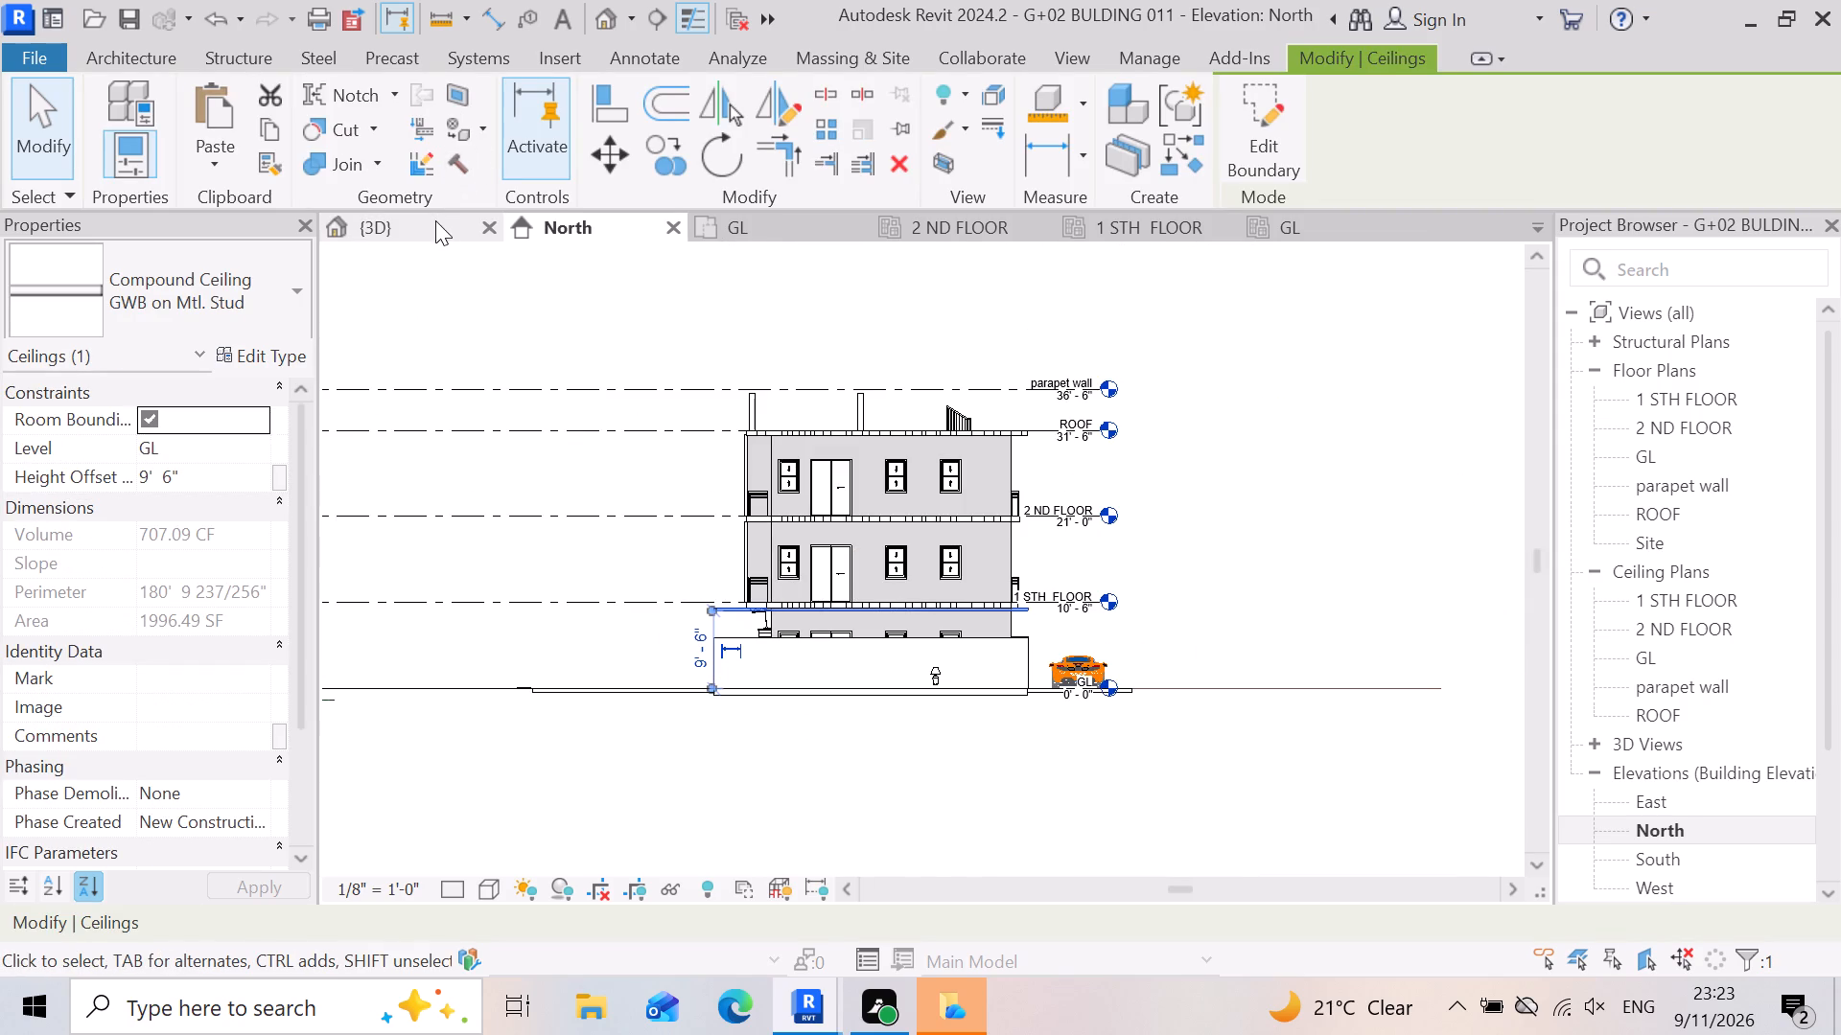
Examine in the 3D view how the GL ceiling sits around the building, stairs and compound wall.
left_click(431, 223)
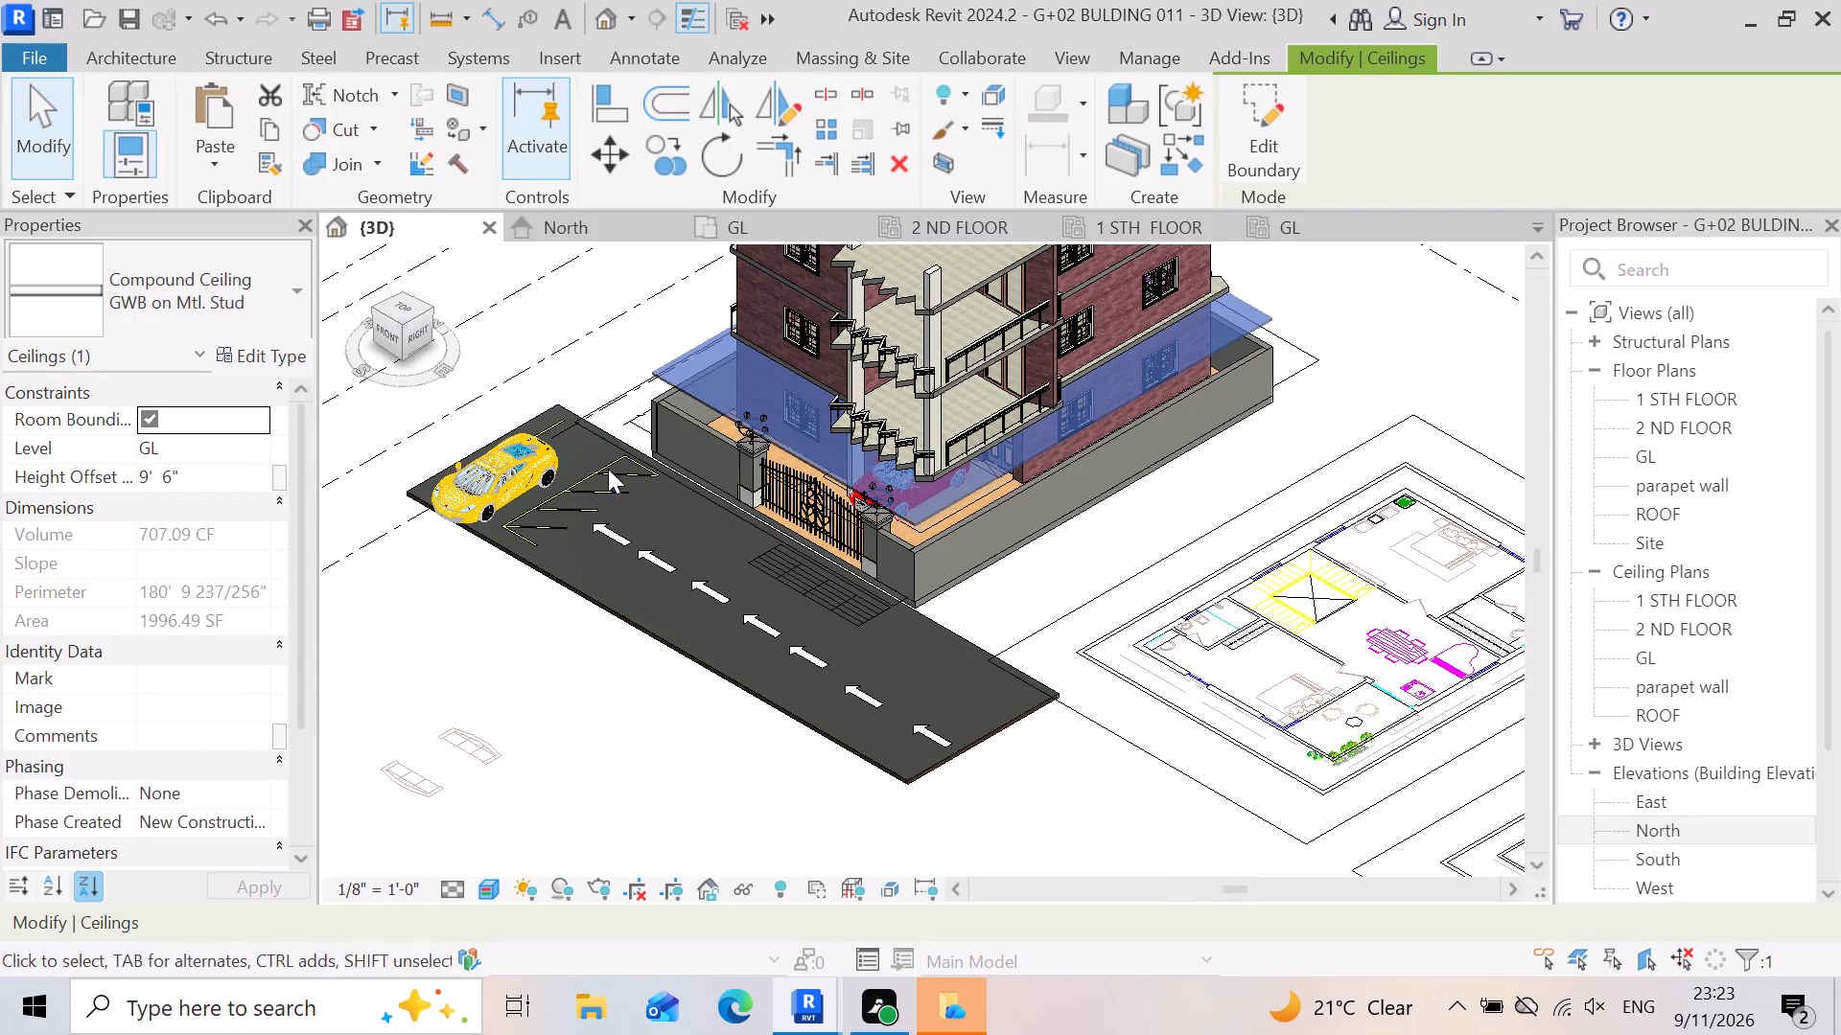
scroll(966, 402, "down", 4)
left_click(1130, 690)
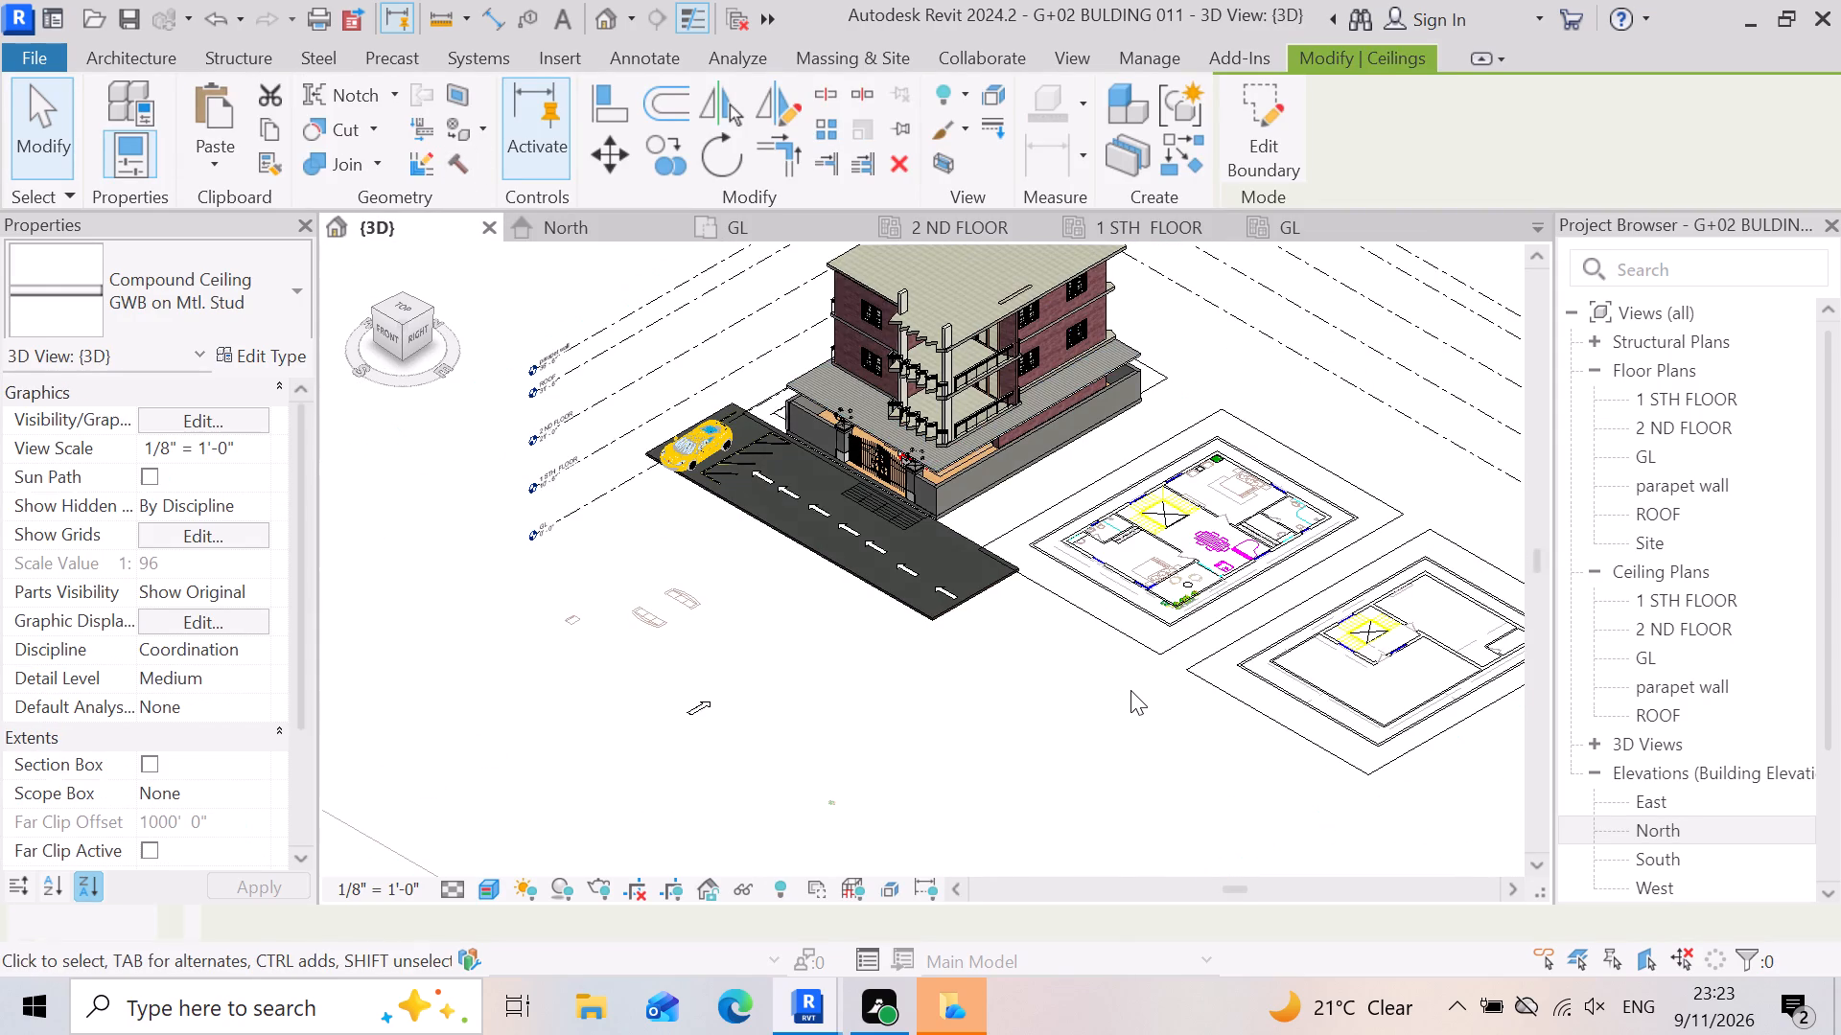
scroll(1023, 560, "up", 6)
scroll(985, 472, "down", 8)
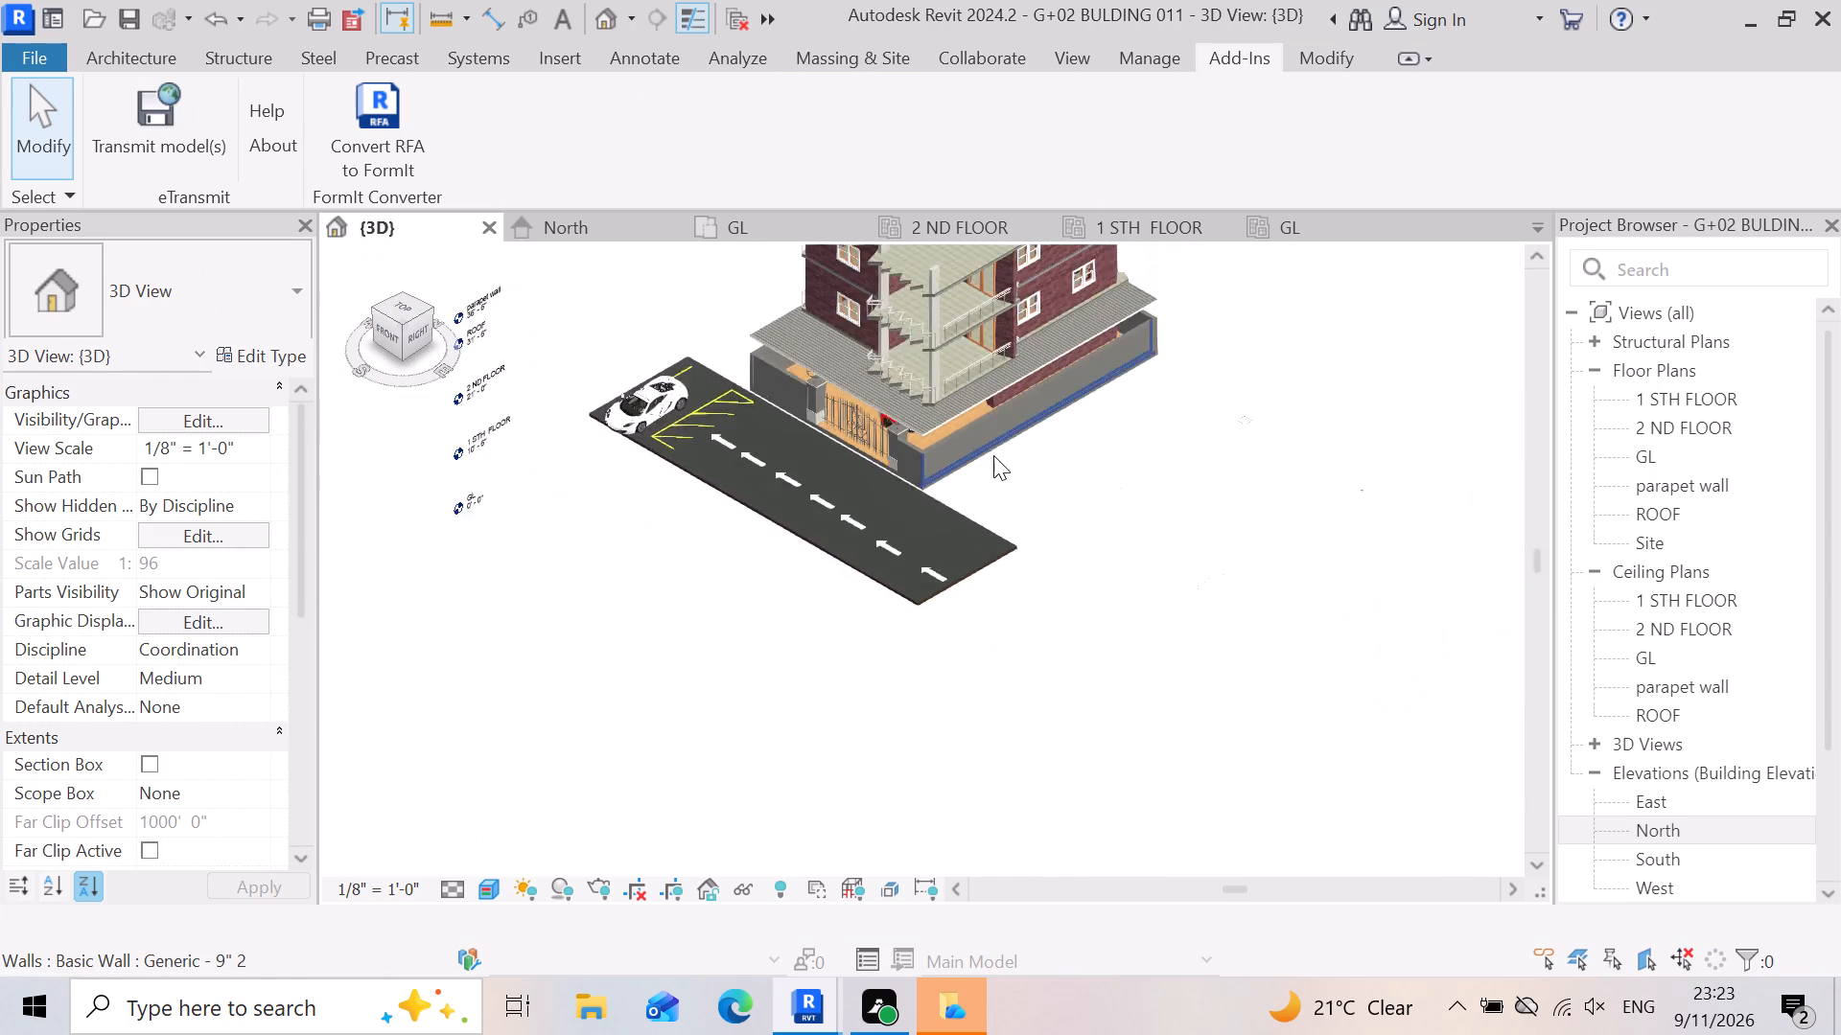
scroll(863, 360, "up", 6)
scroll(1060, 517, "up", 2)
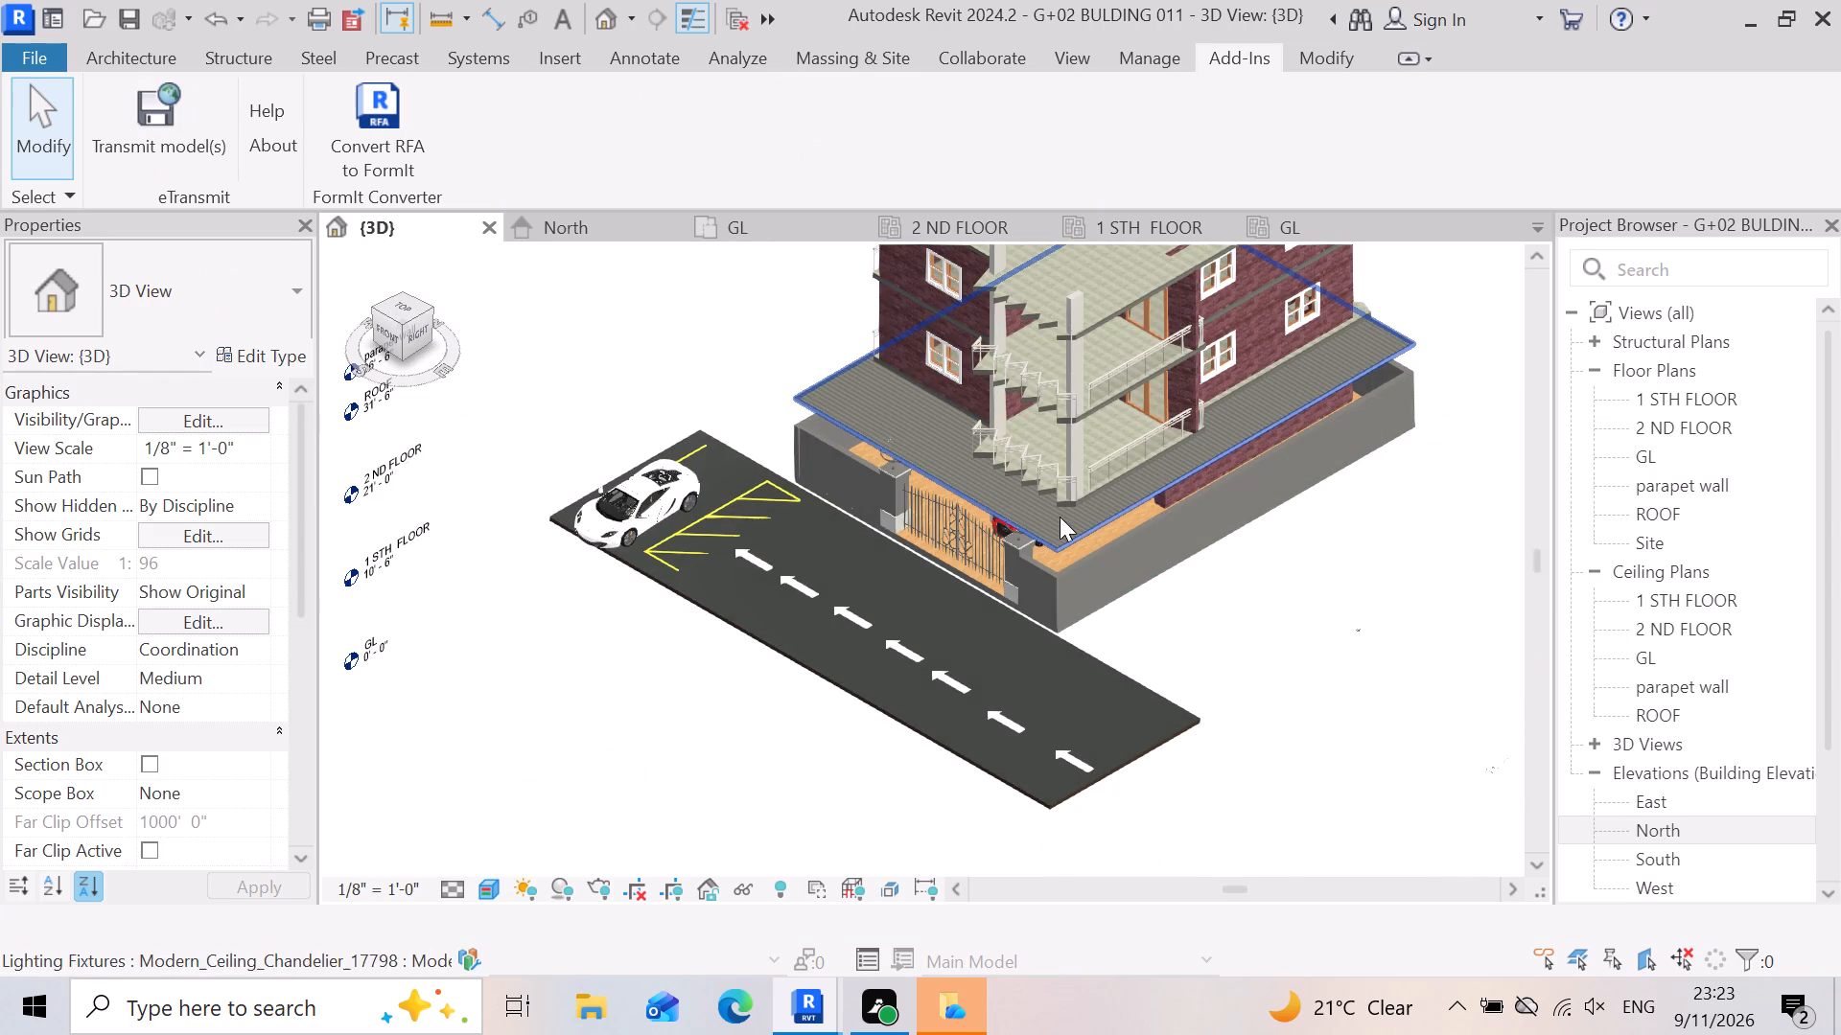
scroll(1060, 517, "up", 4)
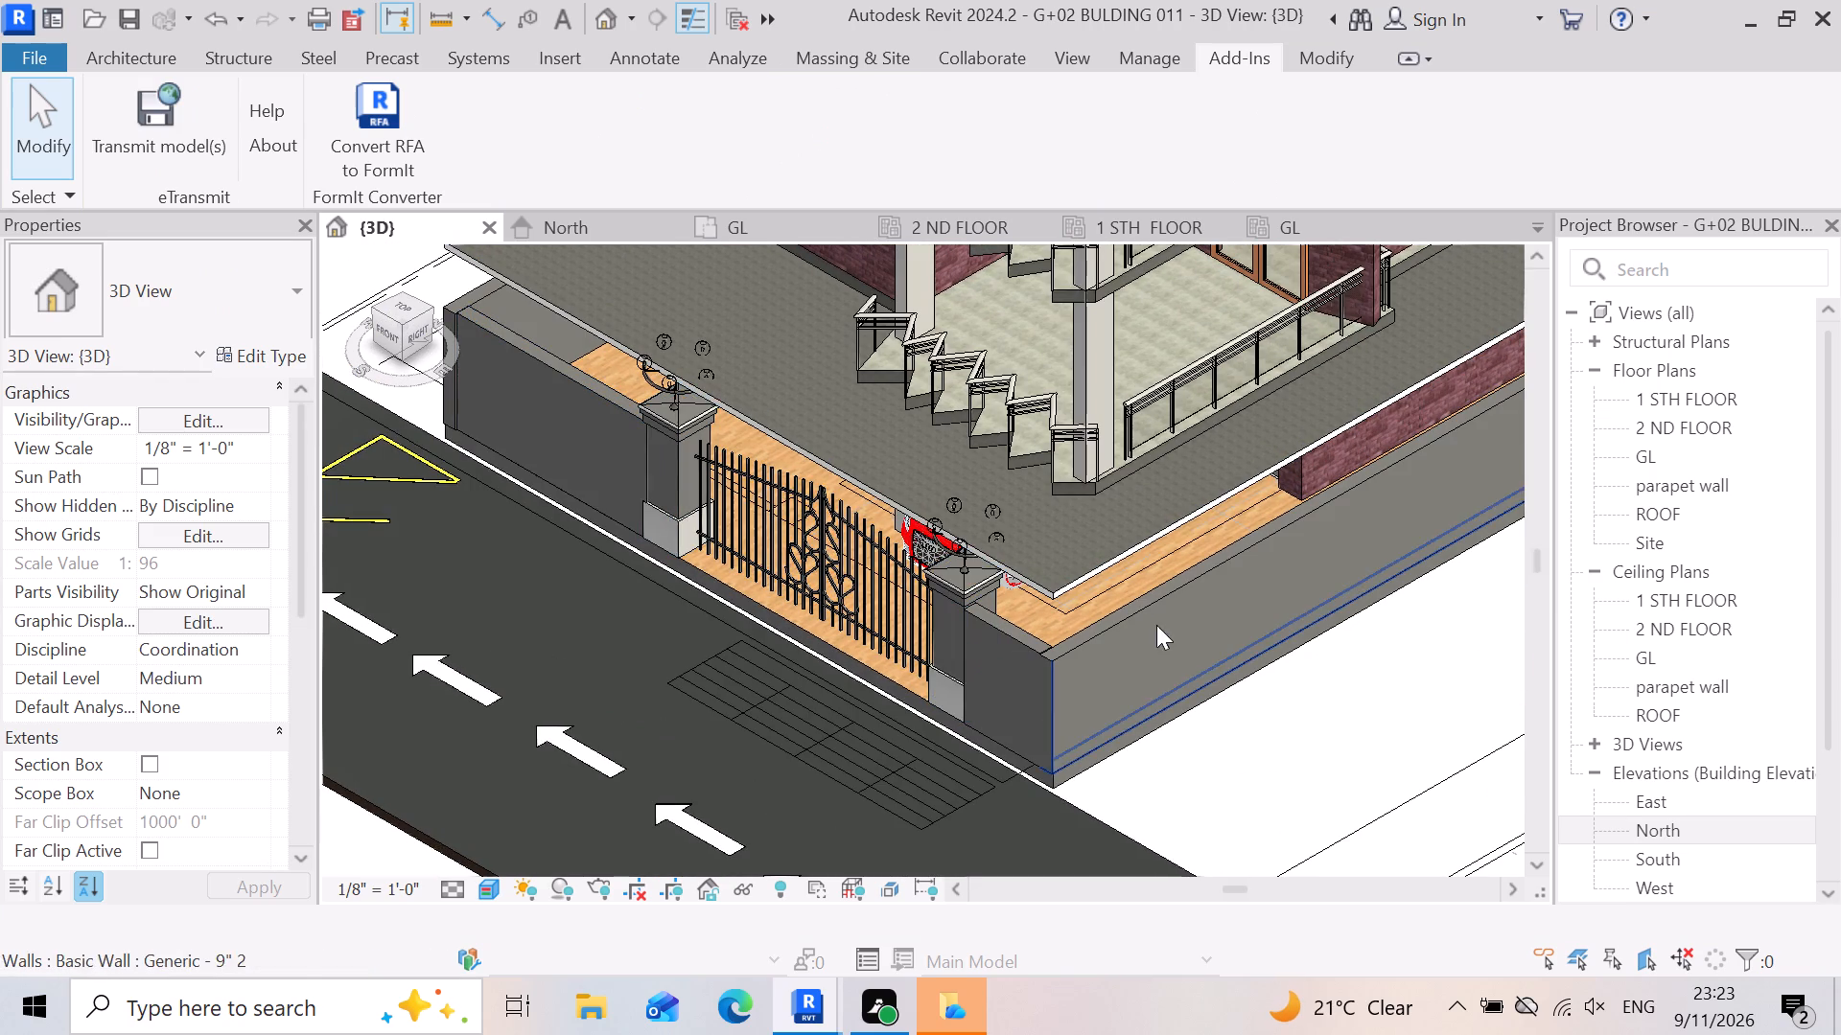
scroll(862, 500, "down", 7)
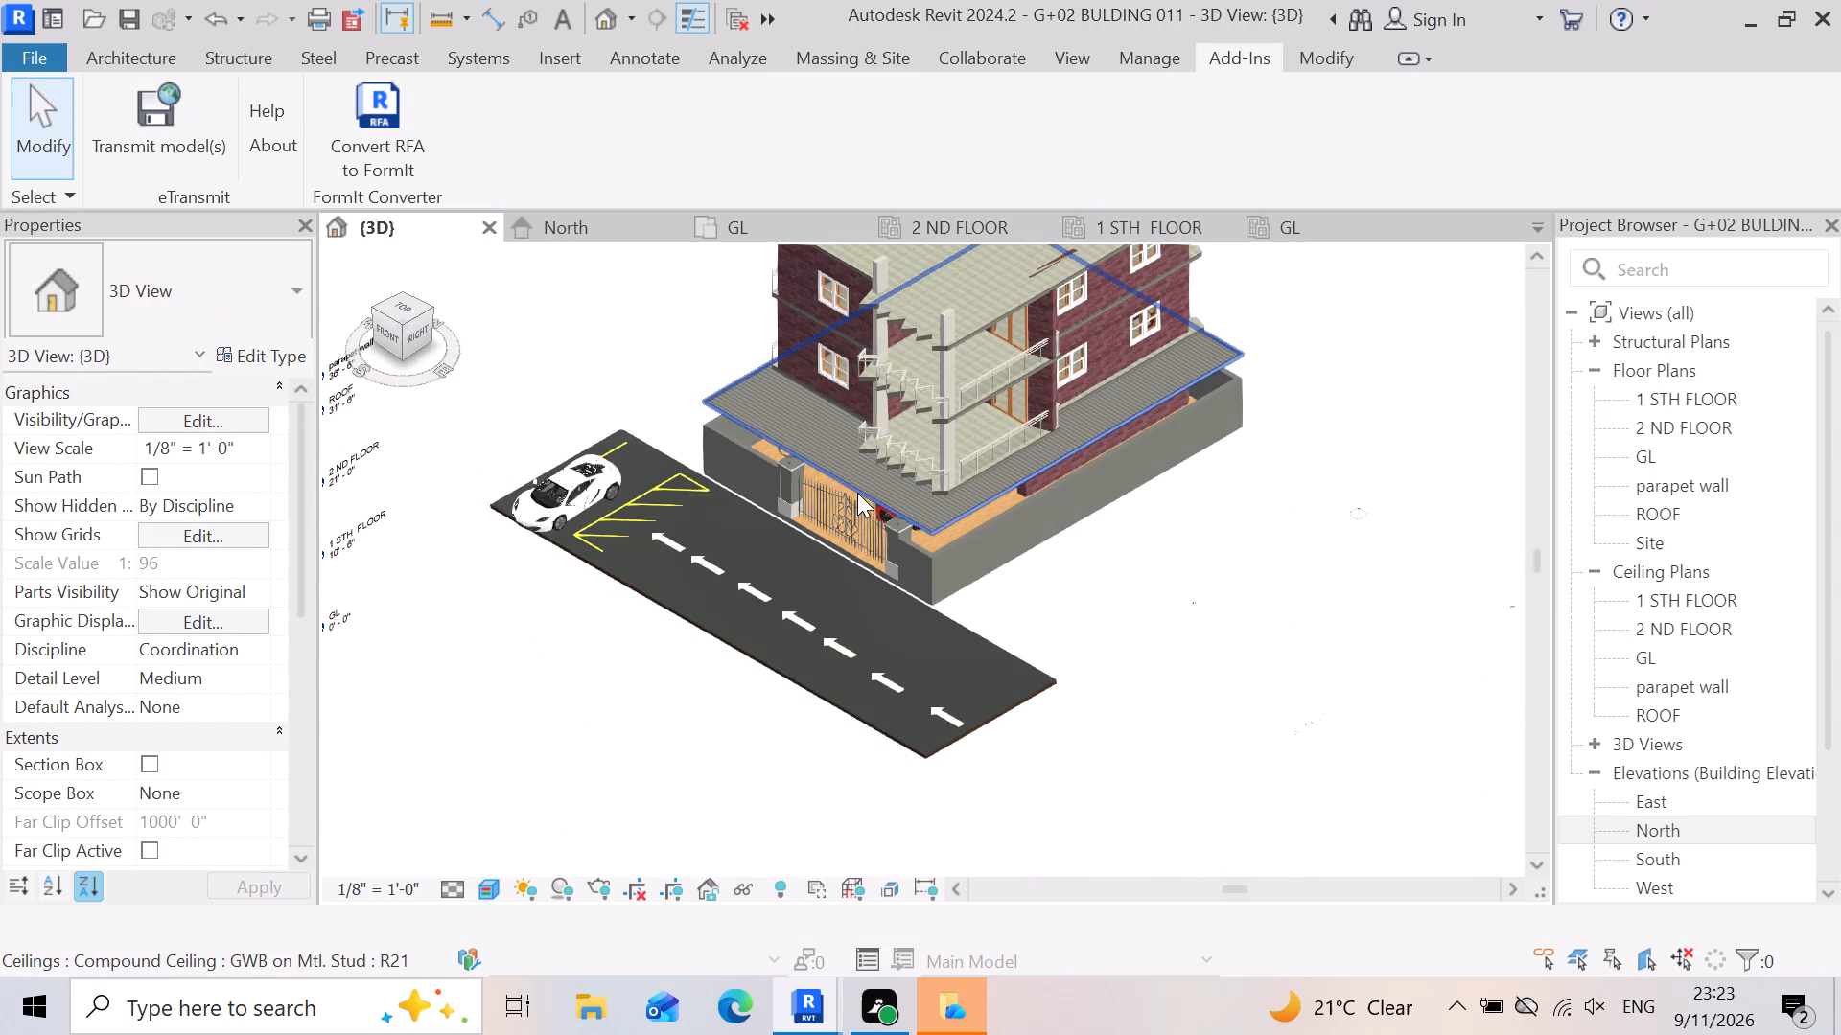
scroll(965, 494, "up", 6)
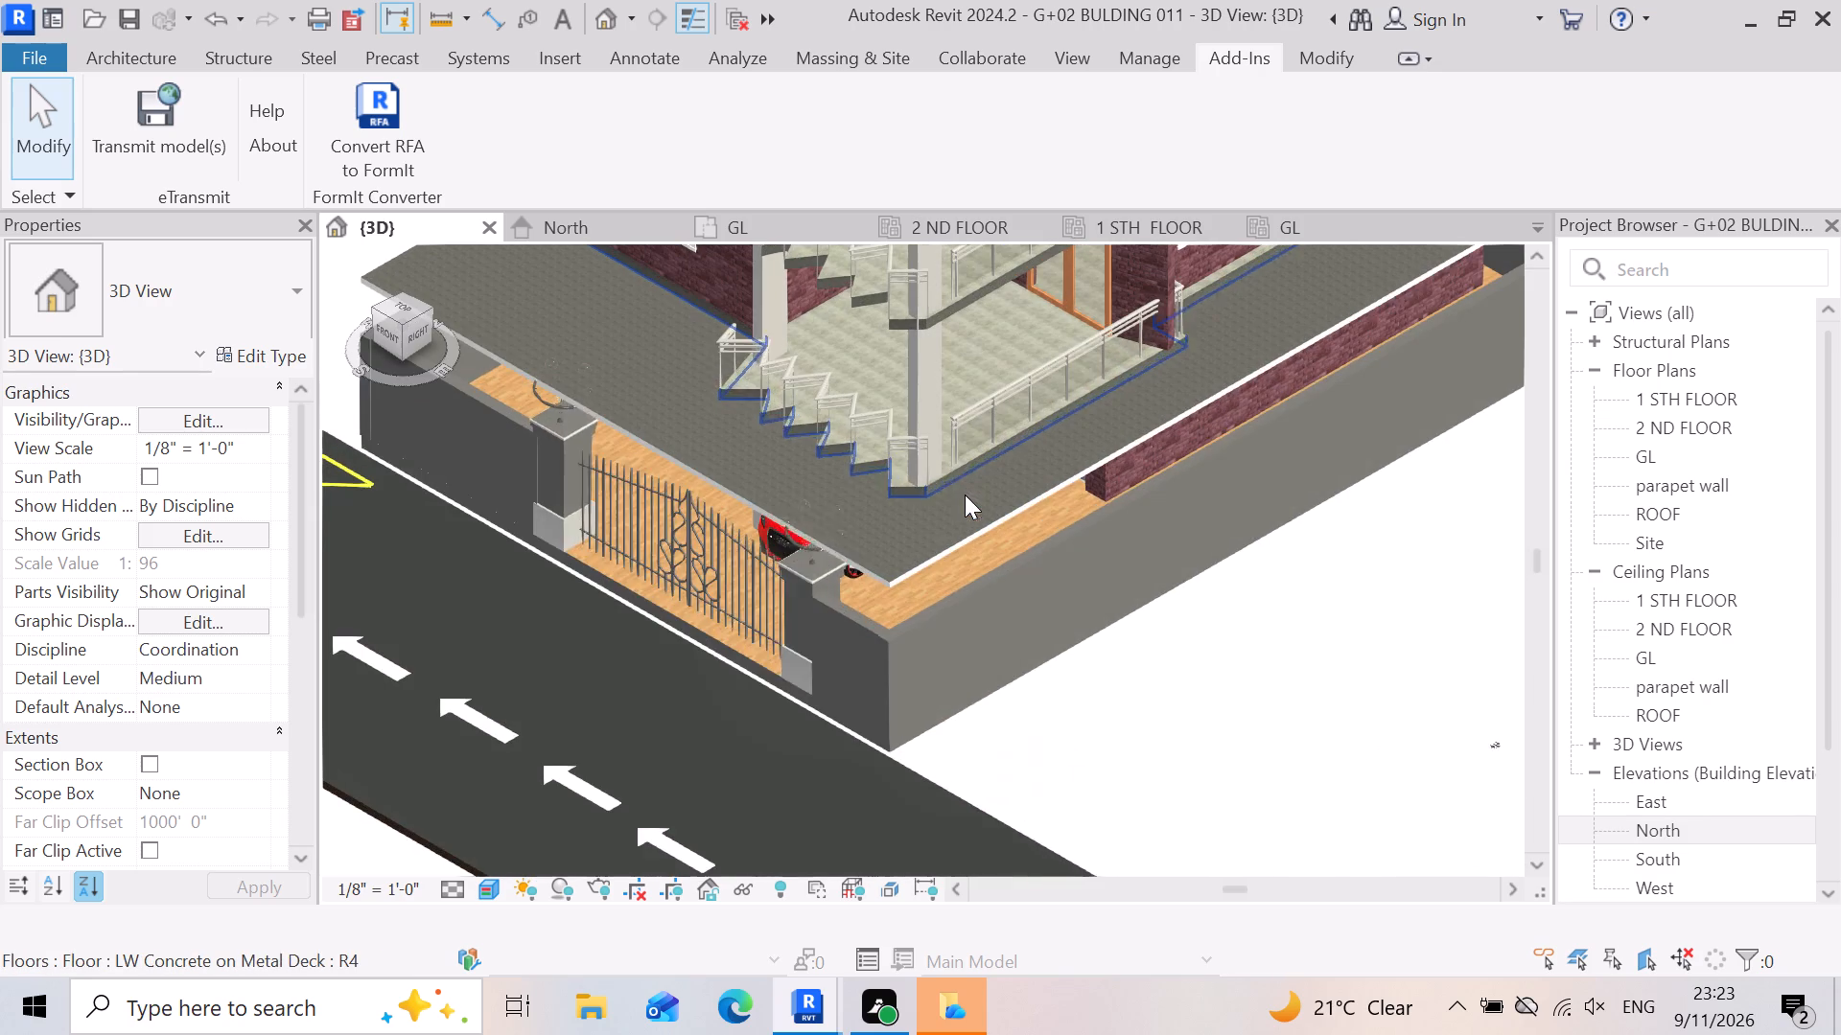
Delete the compound-wide GL ceiling in the 3D view.
left_click(898, 554)
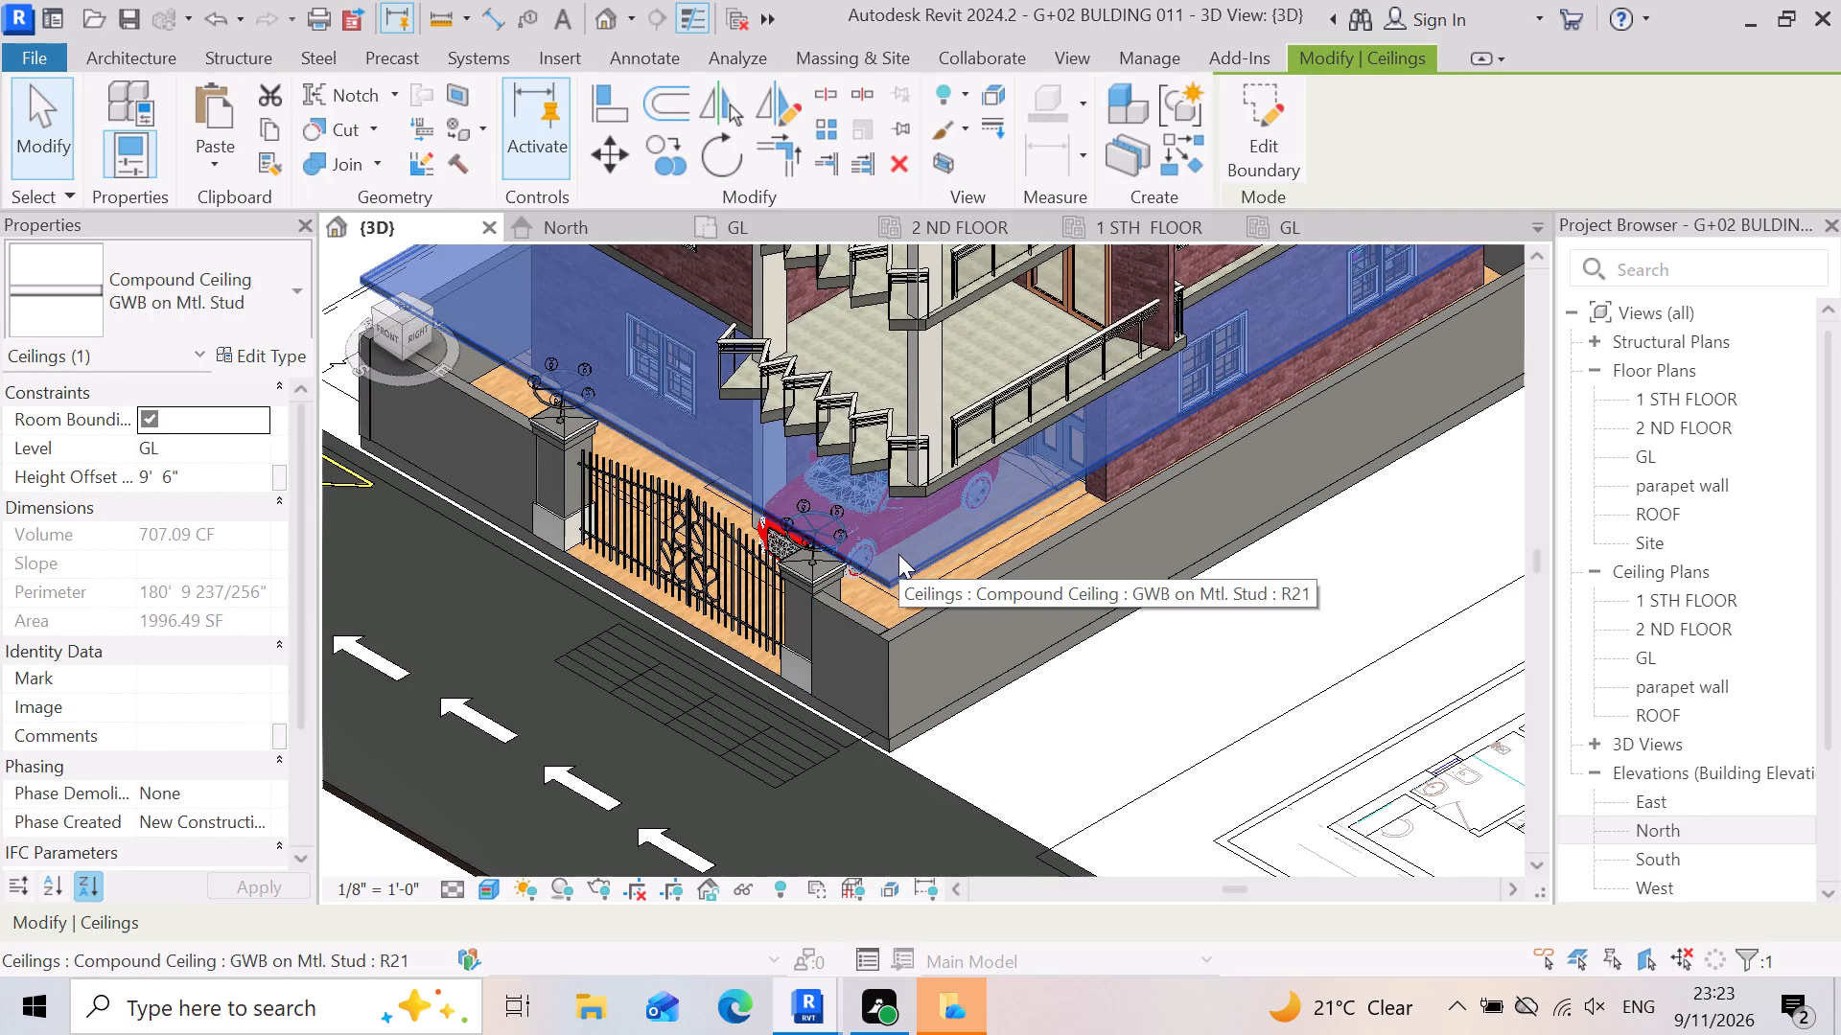
scroll(898, 552, "down", 4)
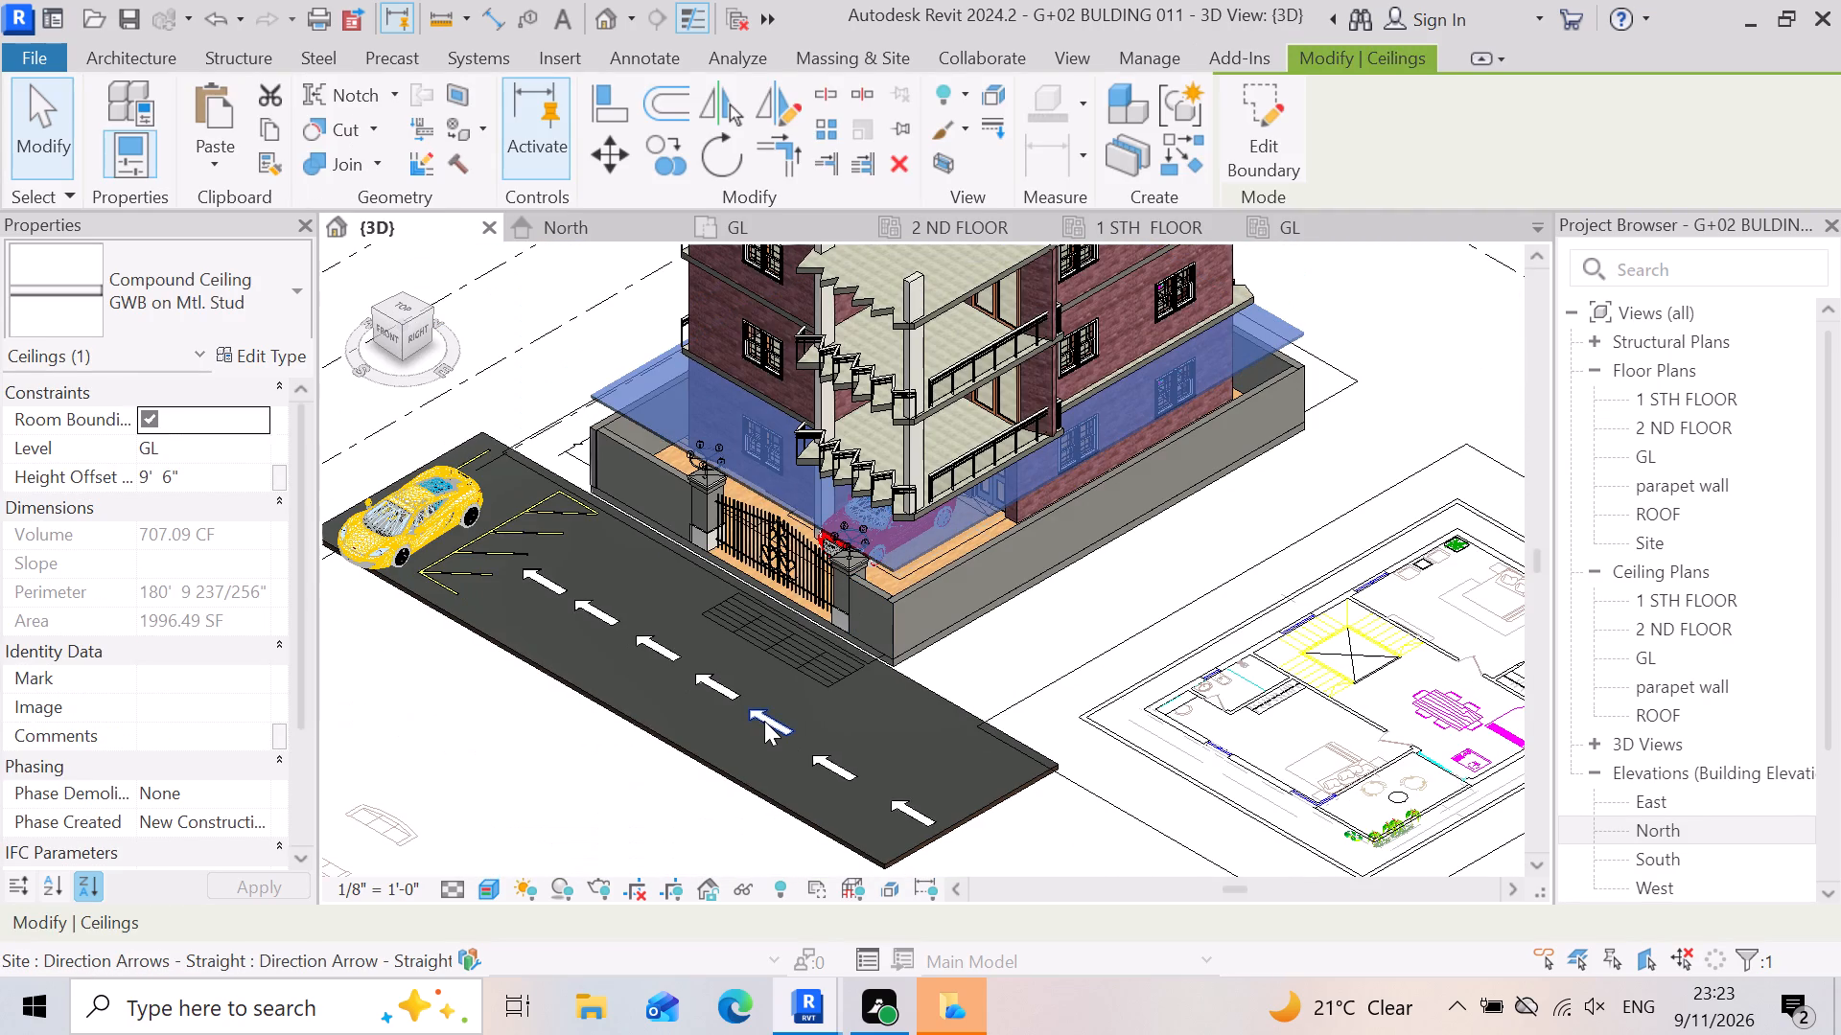
key("Delete")
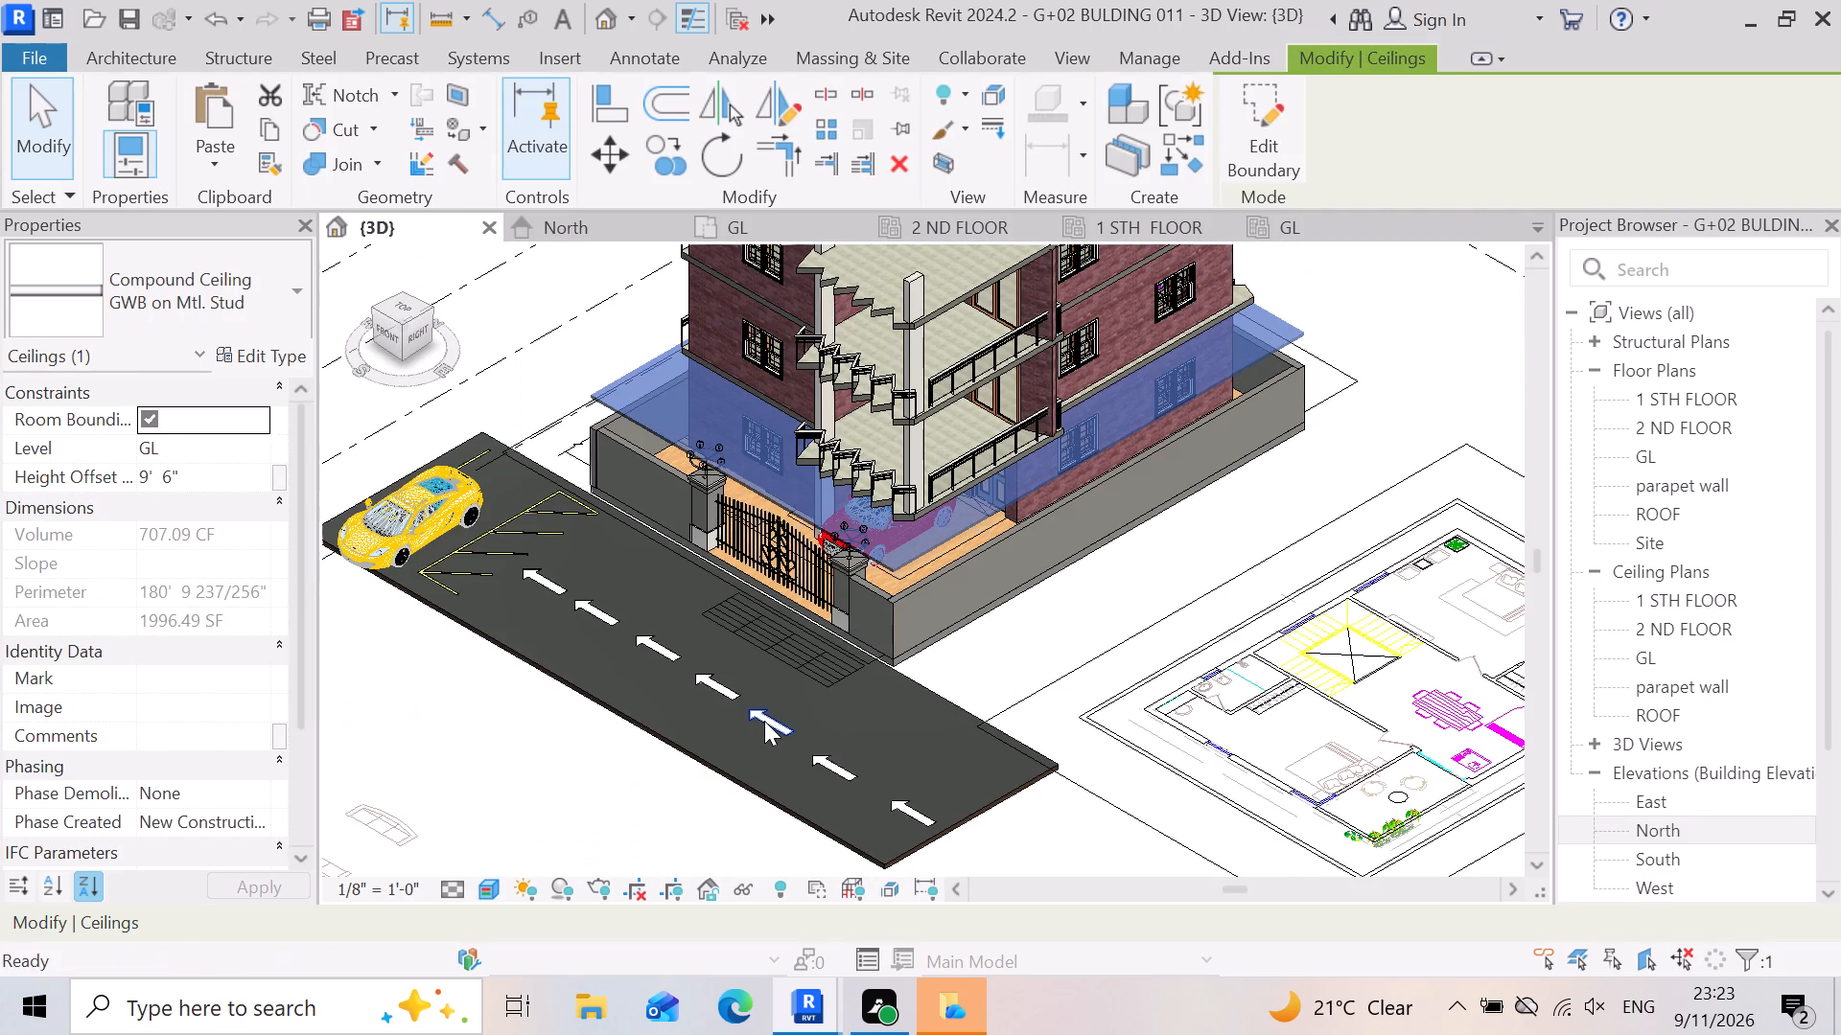
scroll(982, 470, "up", 7)
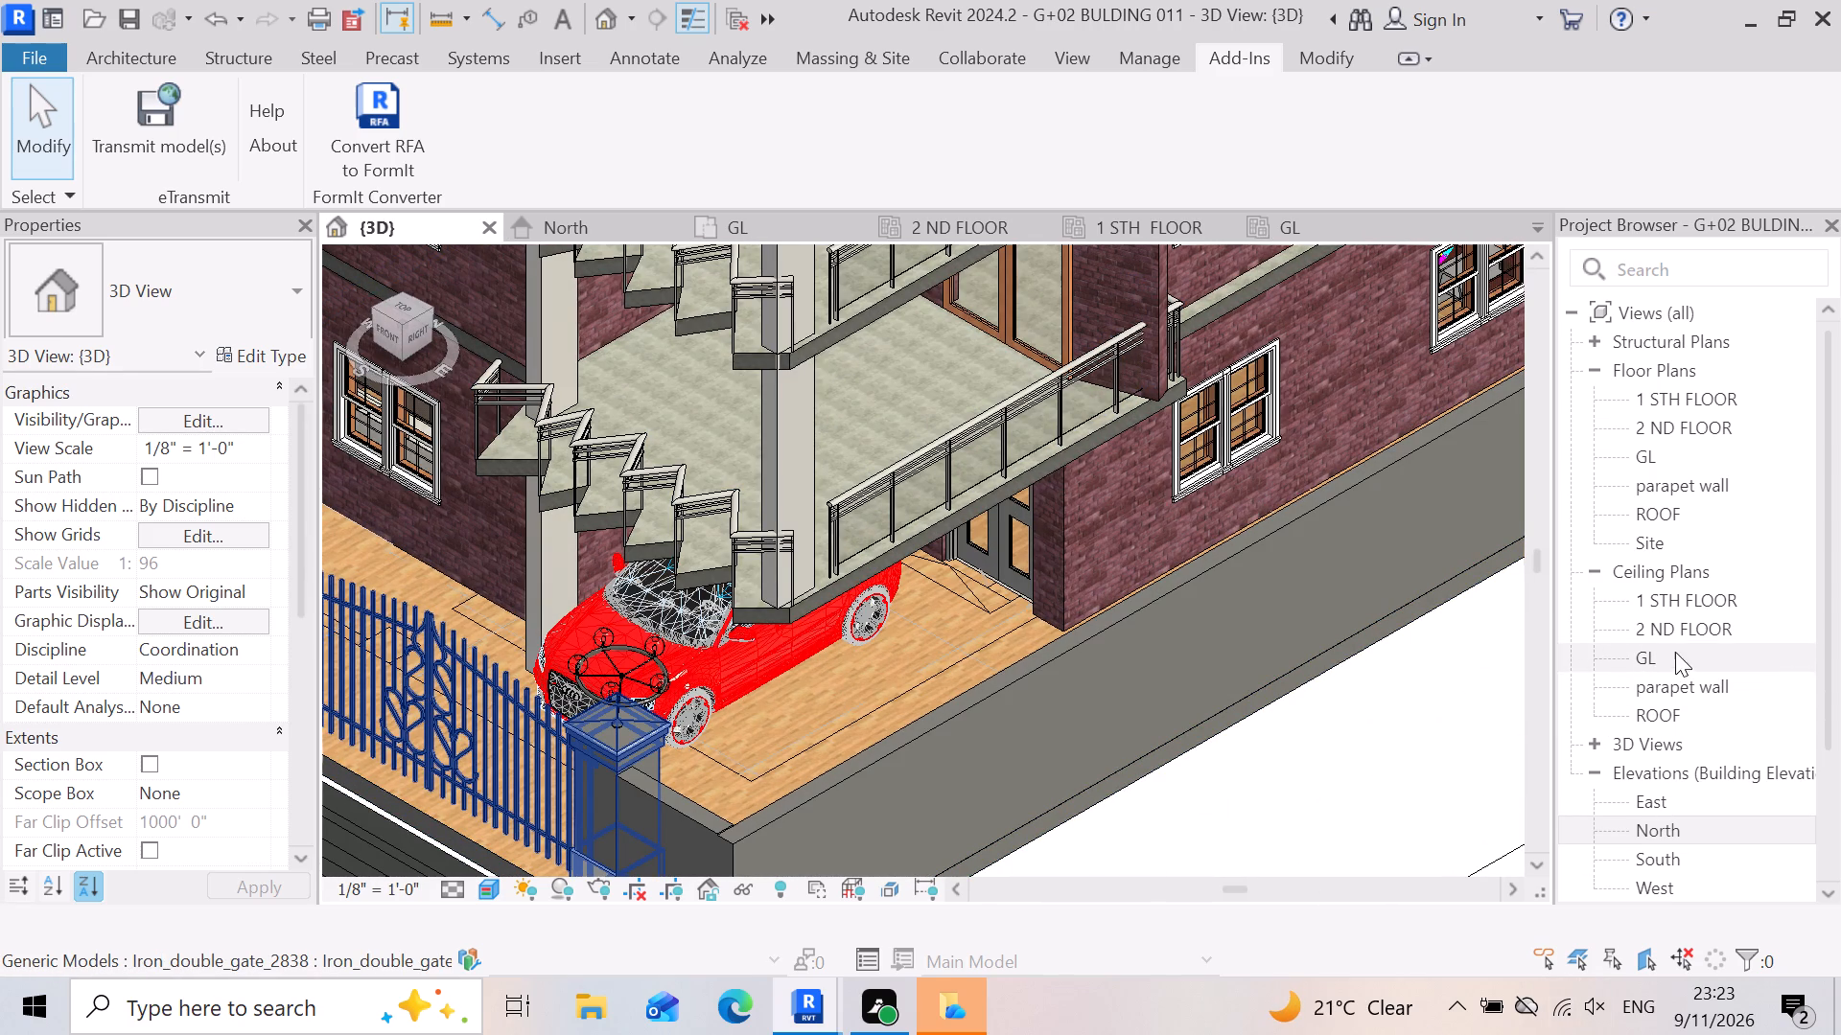
Open the 1 STH FLOOR ceiling plan and examine its room layout.
double_click(1695, 612)
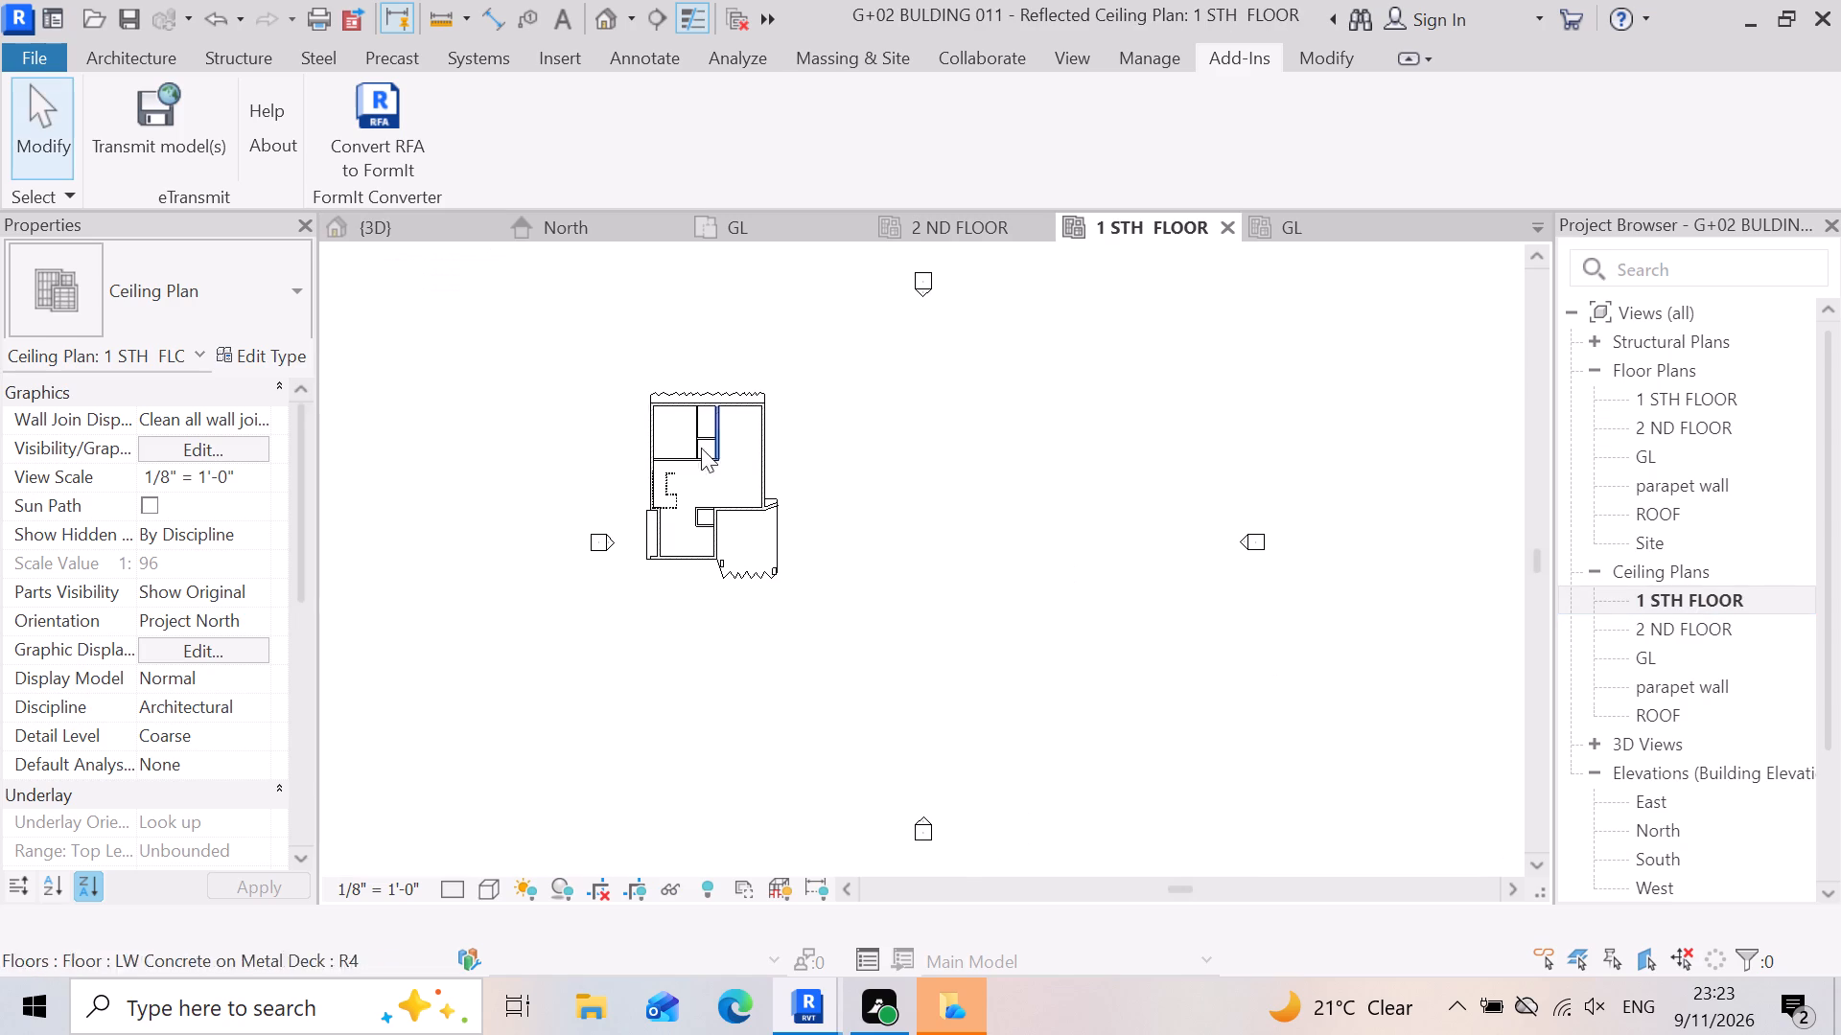
scroll(671, 455, "up", 7)
scroll(1095, 613, "down", 4)
scroll(851, 619, "up", 3)
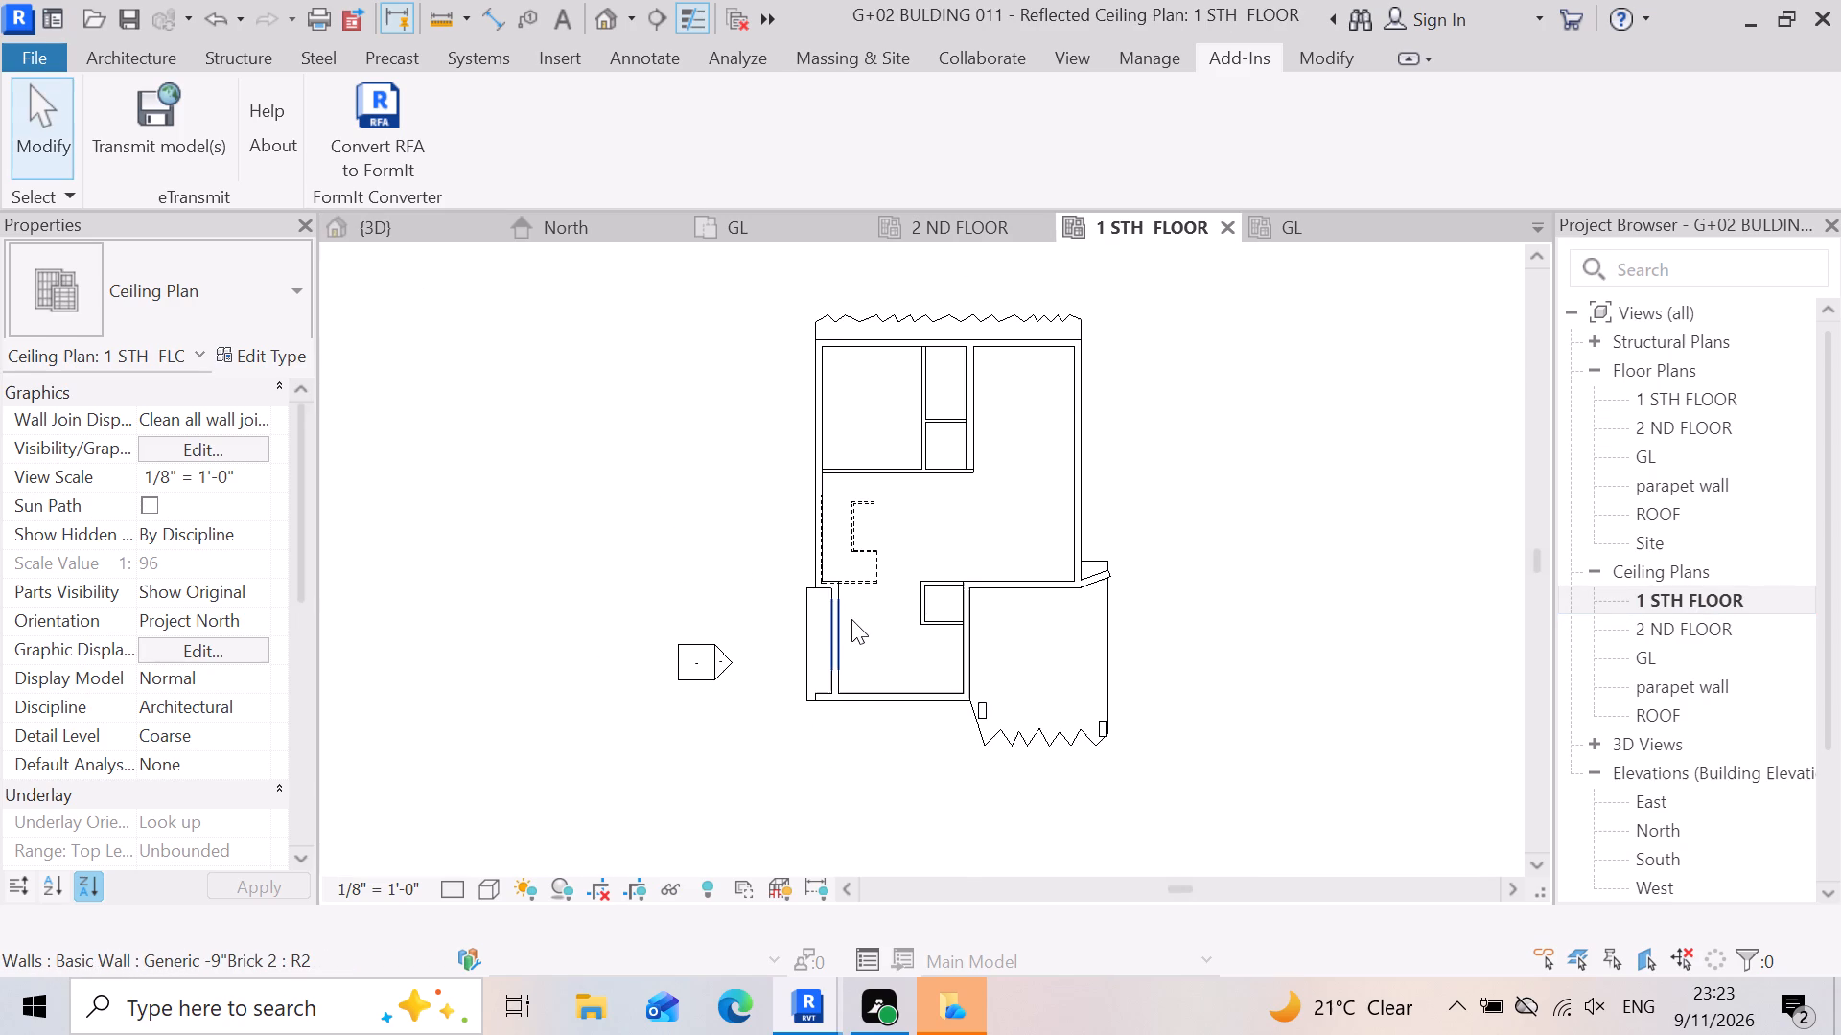
scroll(1029, 625, "up", 4)
scroll(1060, 680, "down", 4)
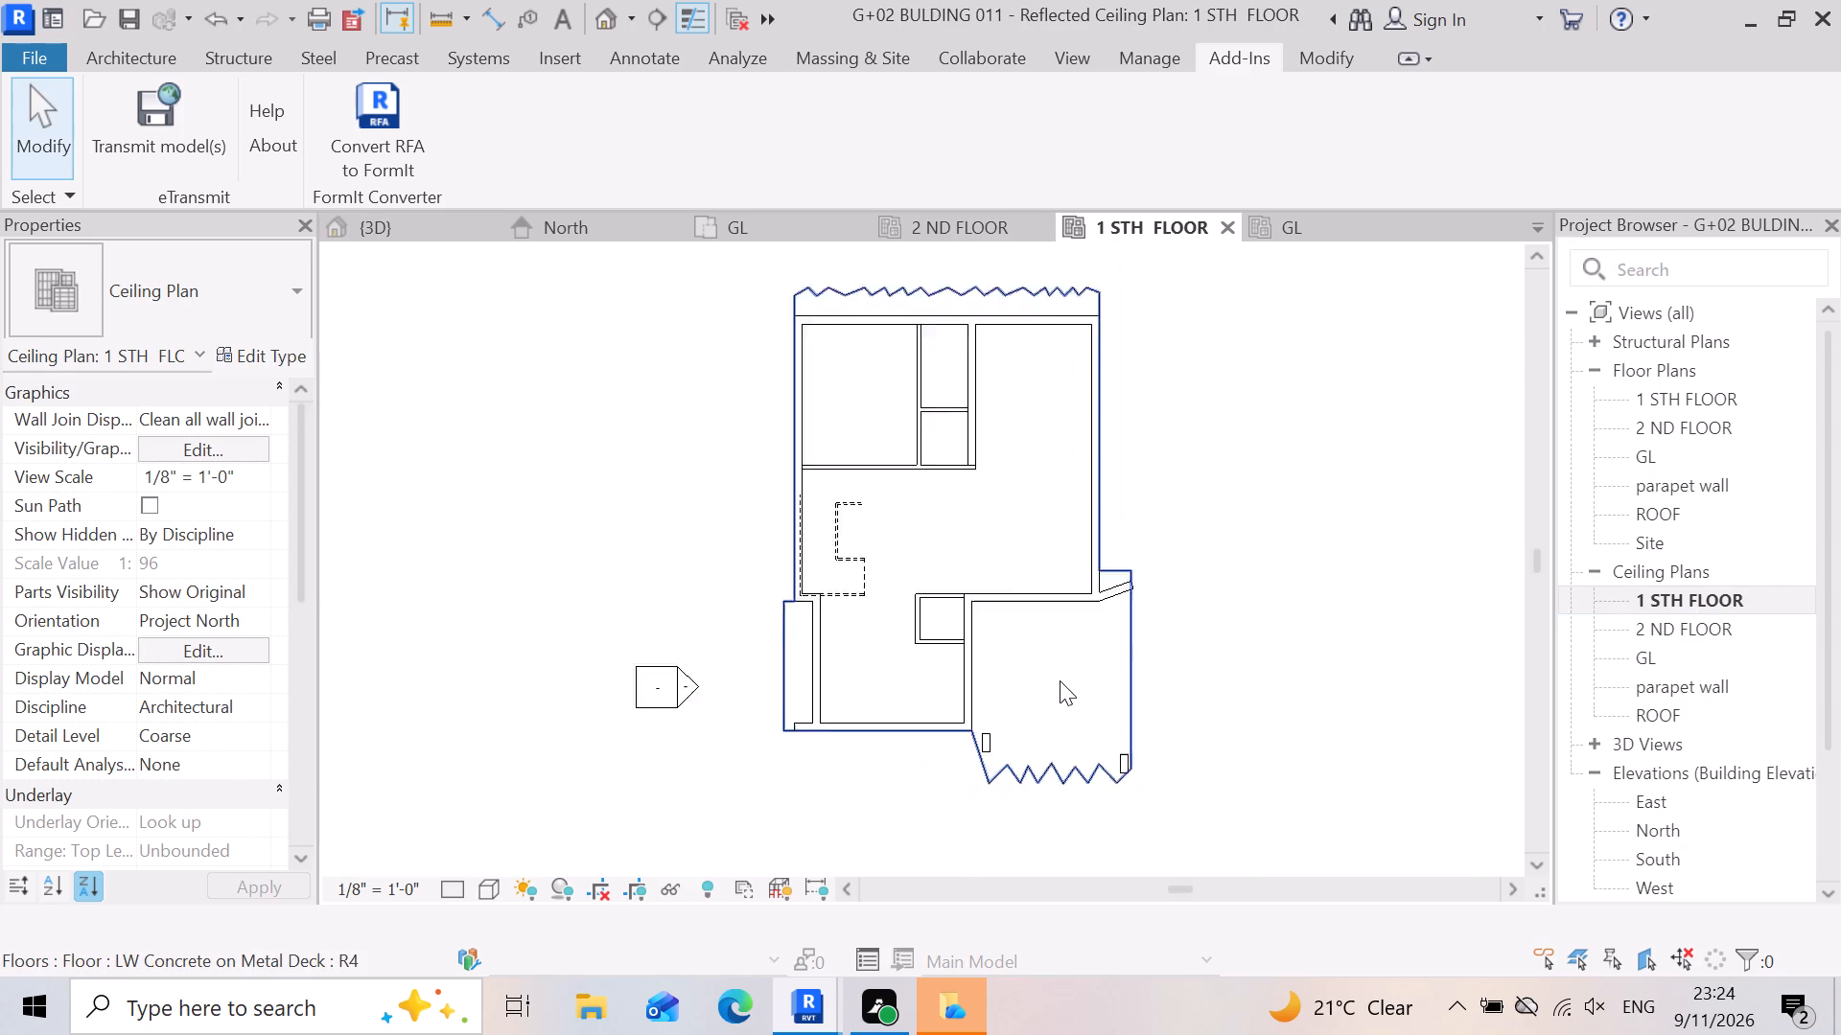
scroll(856, 370, "up", 3)
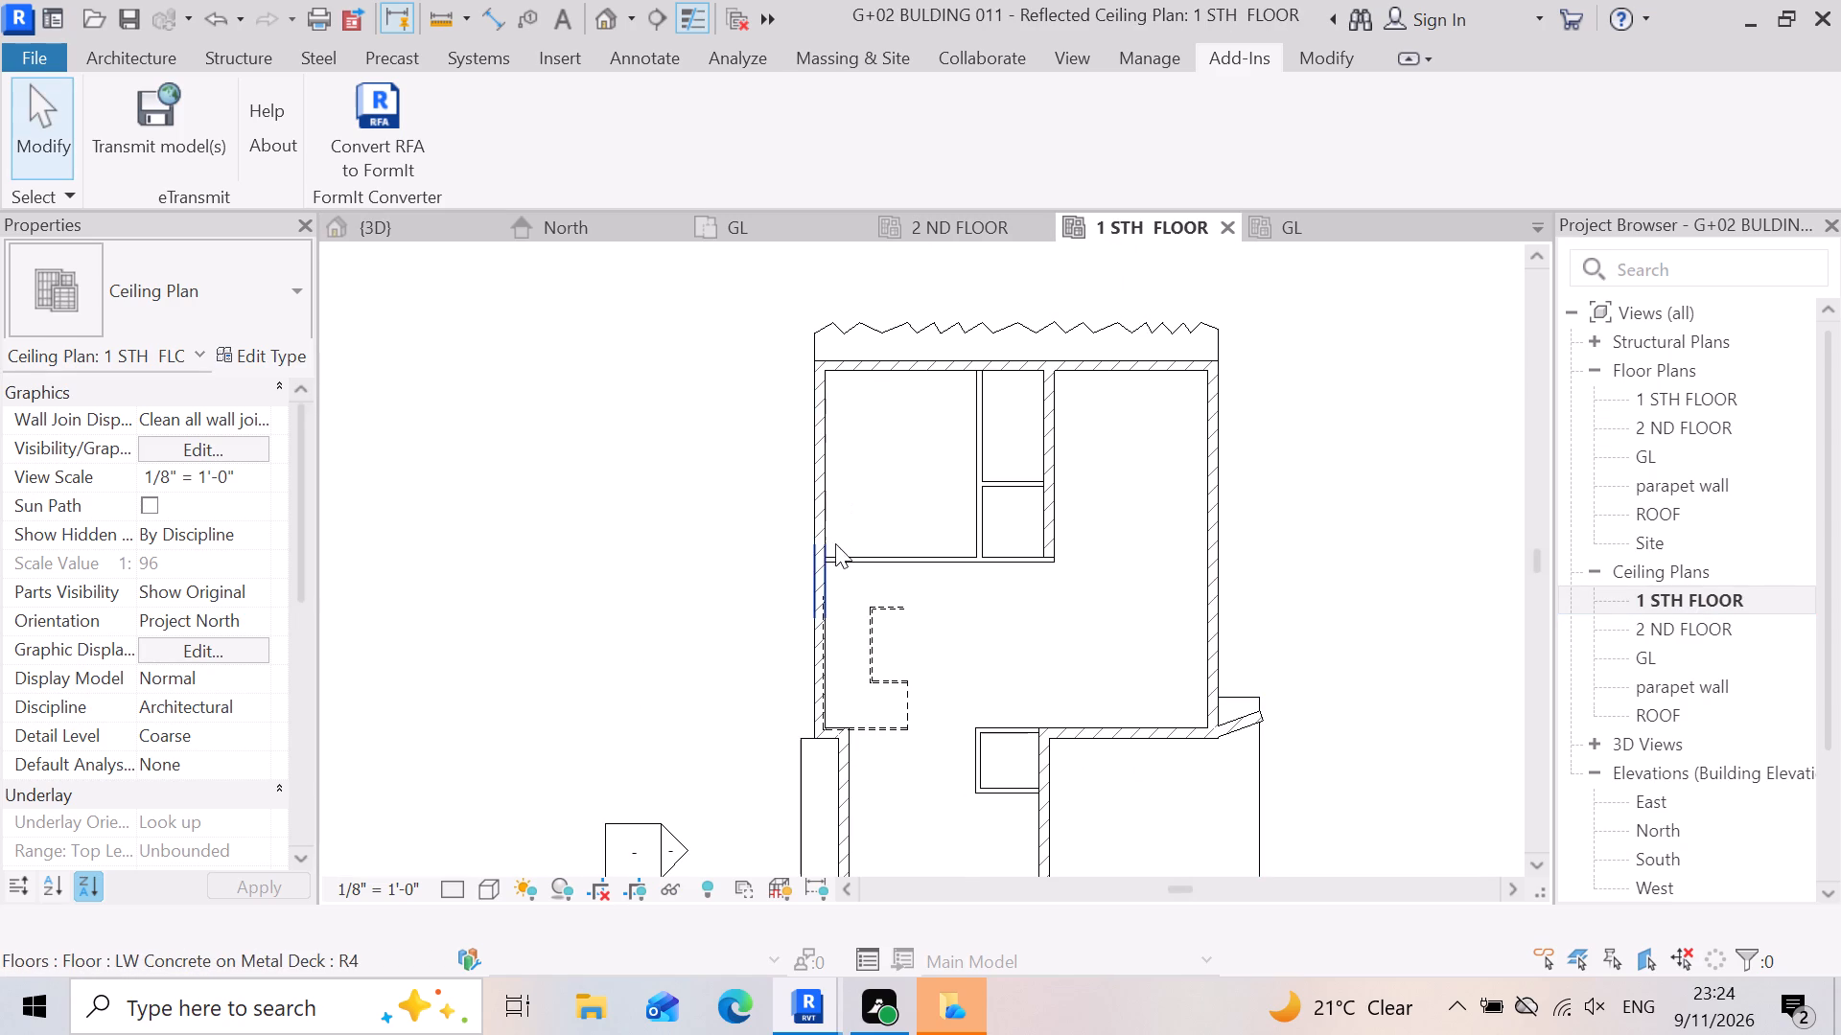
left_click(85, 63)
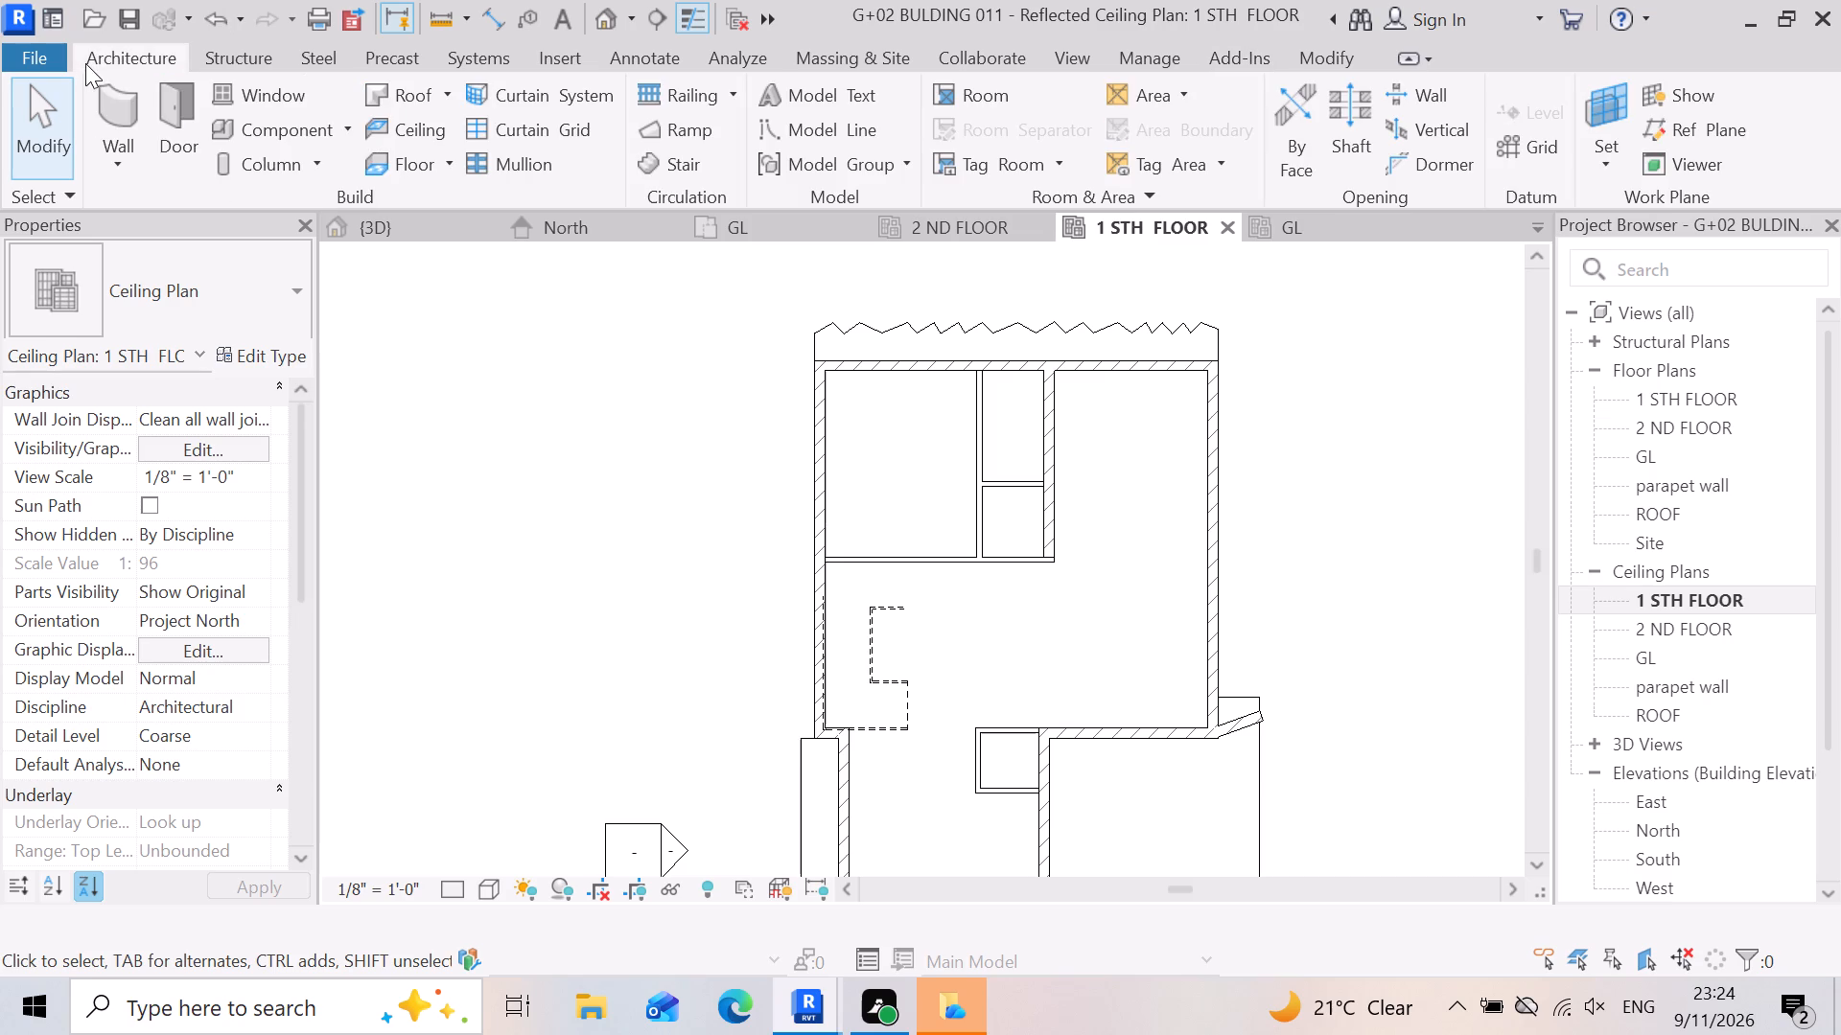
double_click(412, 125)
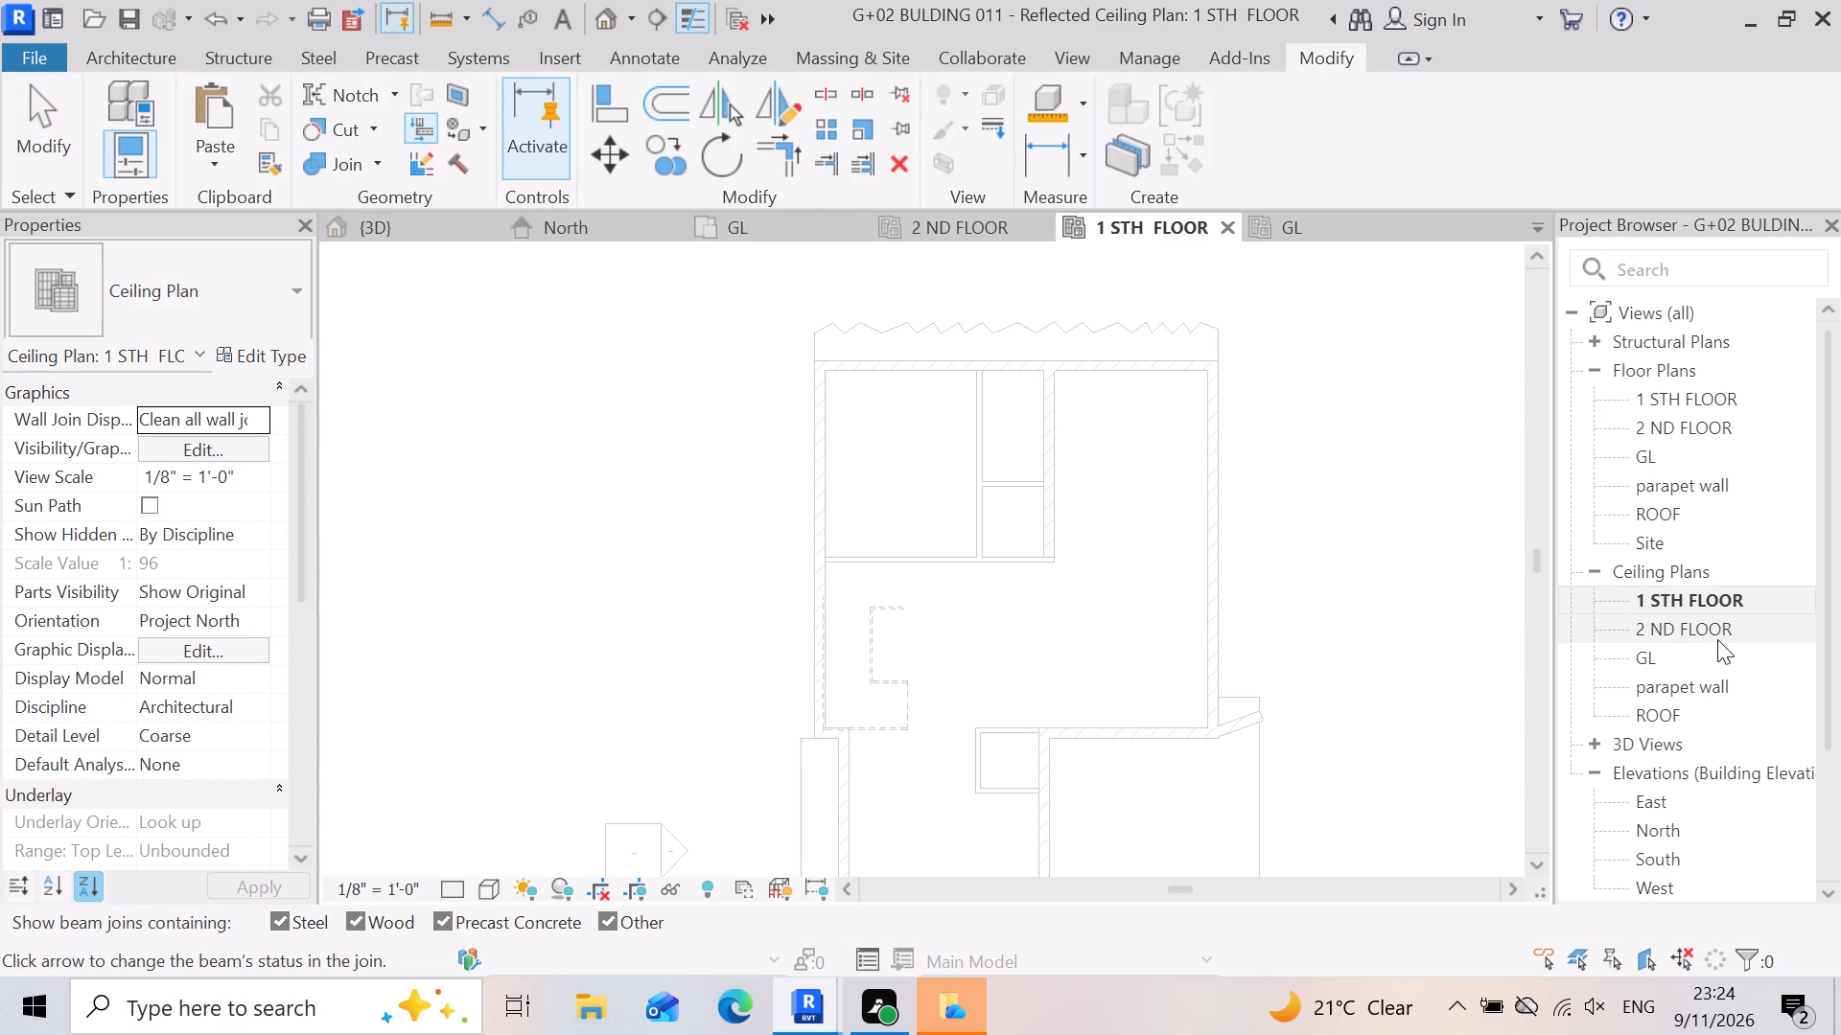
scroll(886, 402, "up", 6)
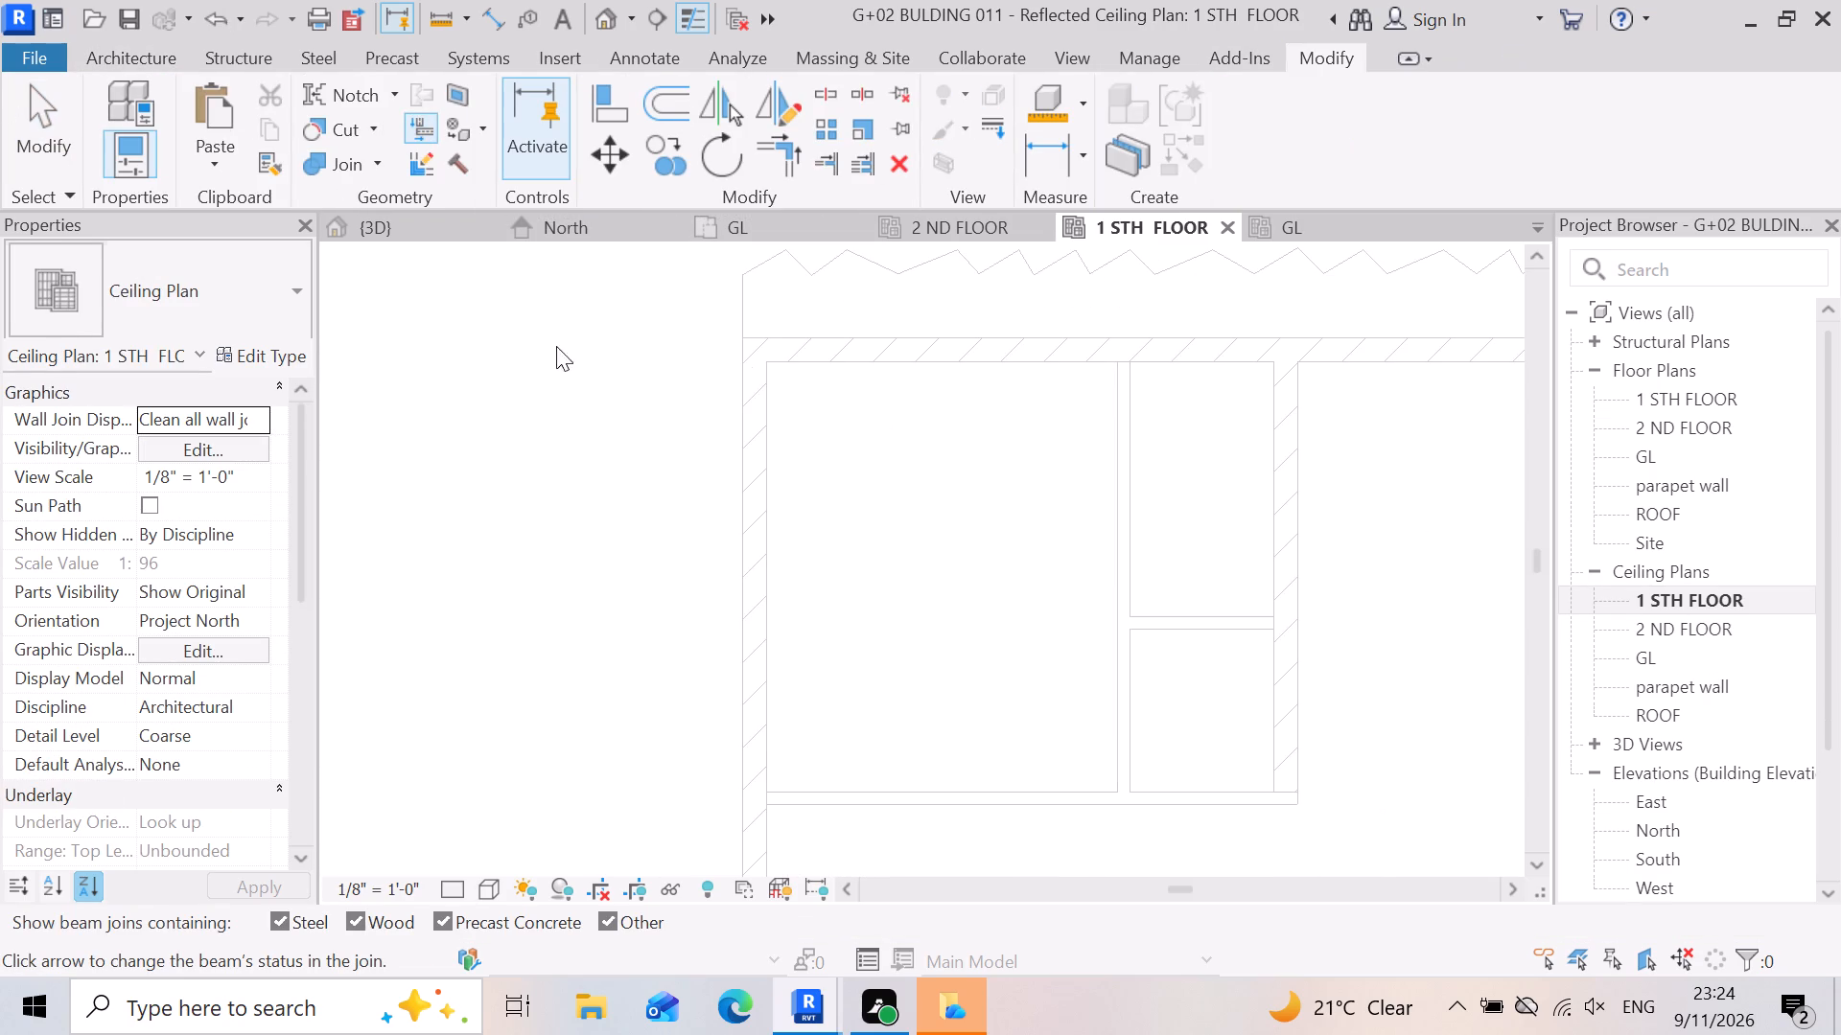
Sketch the first two sides of a GWB on Mtl. Stud ceiling on 1 STH FLOOR, starting about 12' up from the inner brick-wall corner.
left_click(175, 57)
left_click(416, 135)
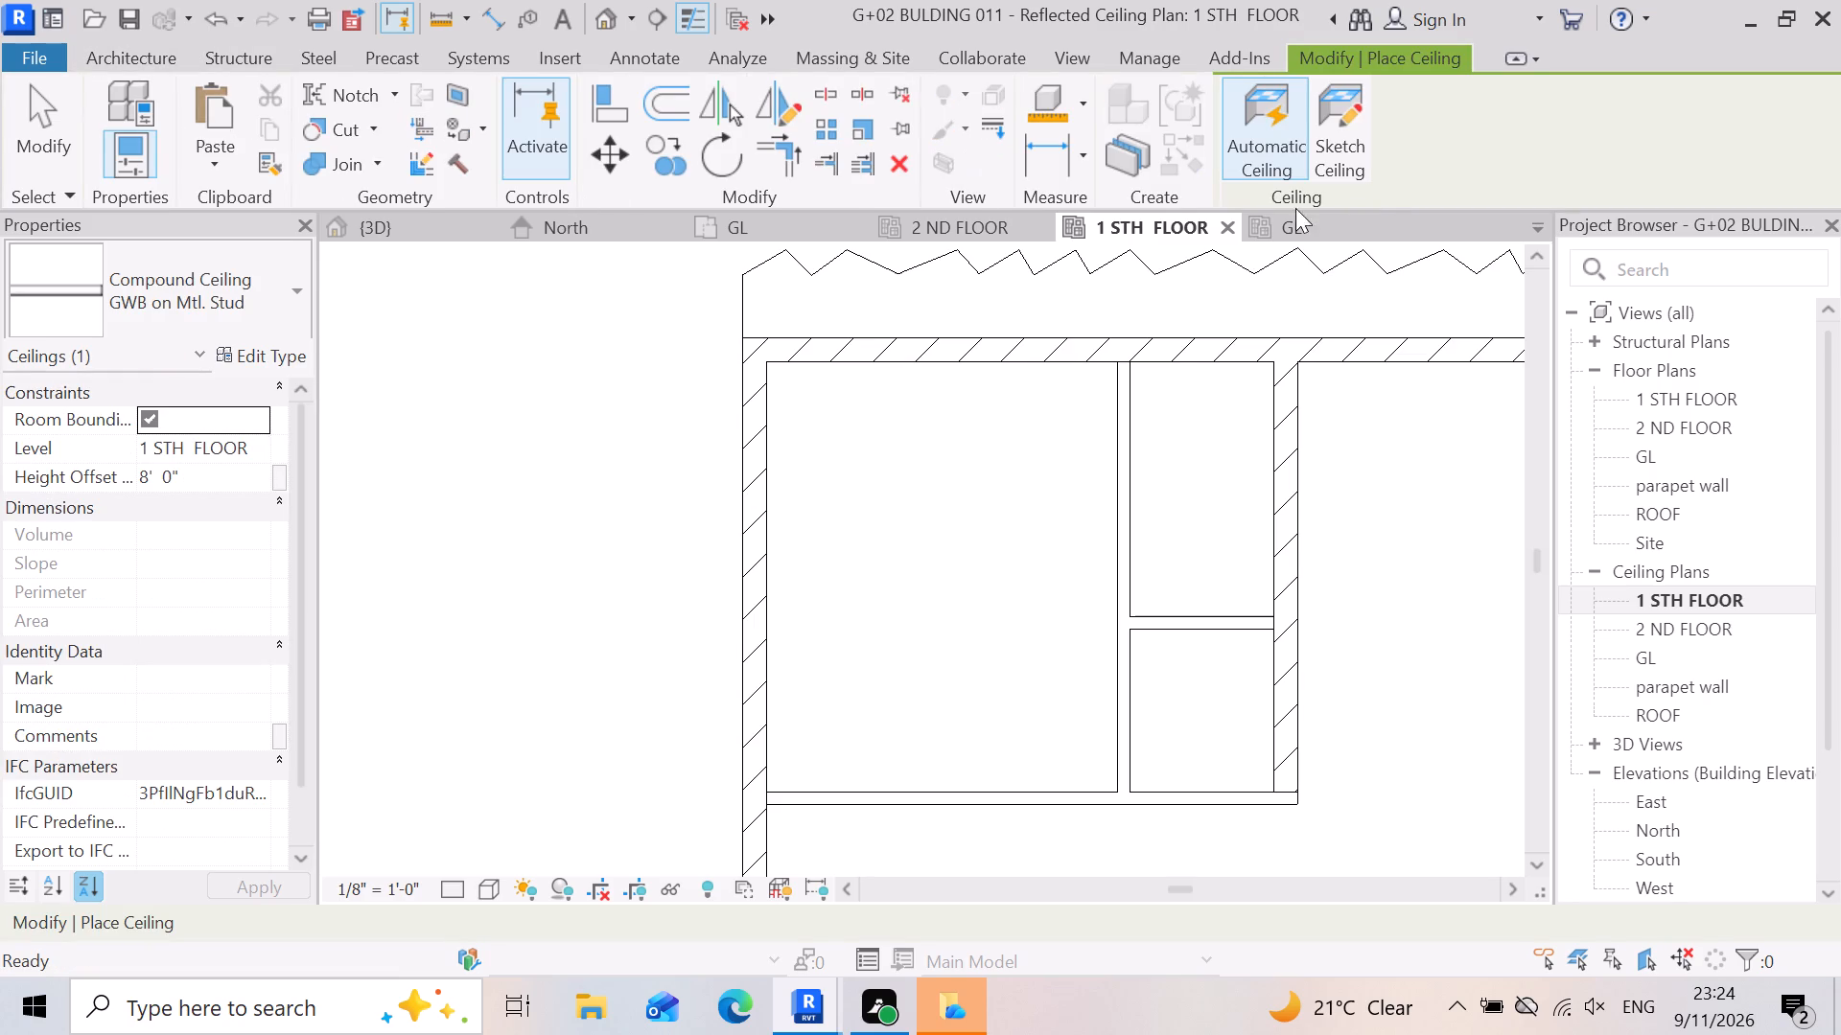
left_click(1360, 137)
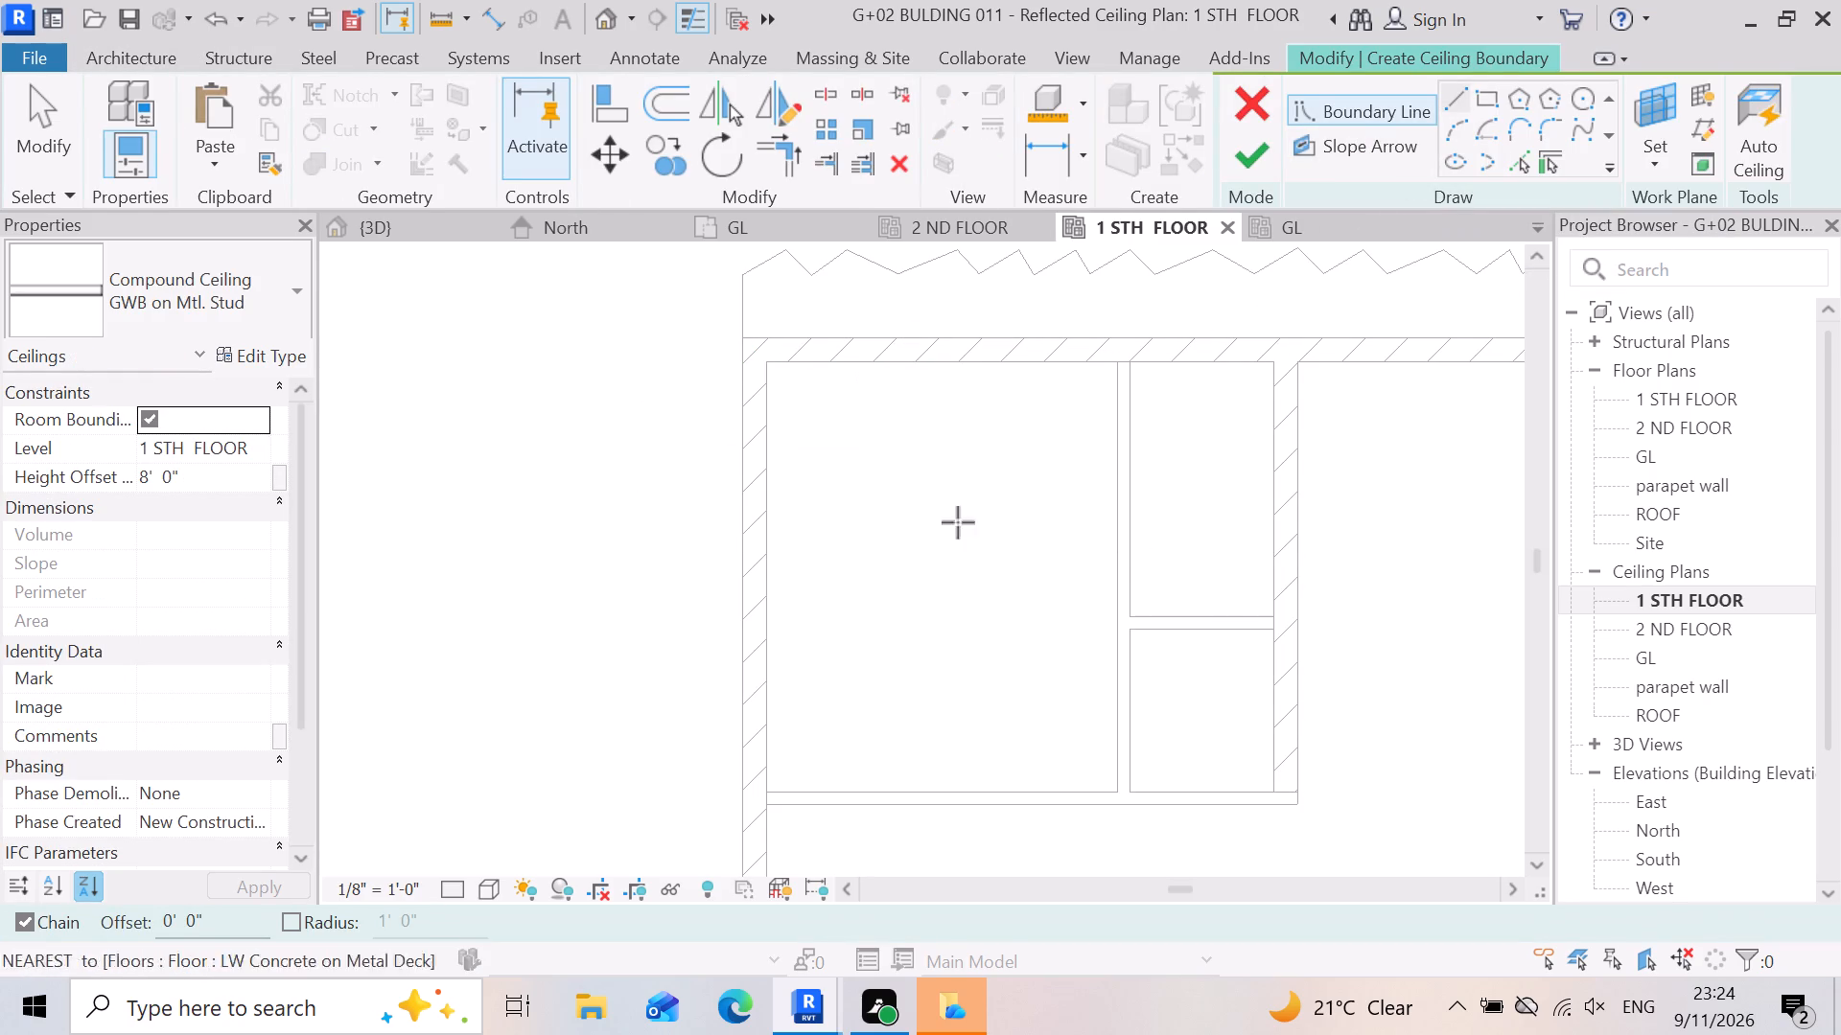
left_click(1447, 103)
scroll(964, 348, "down", 4)
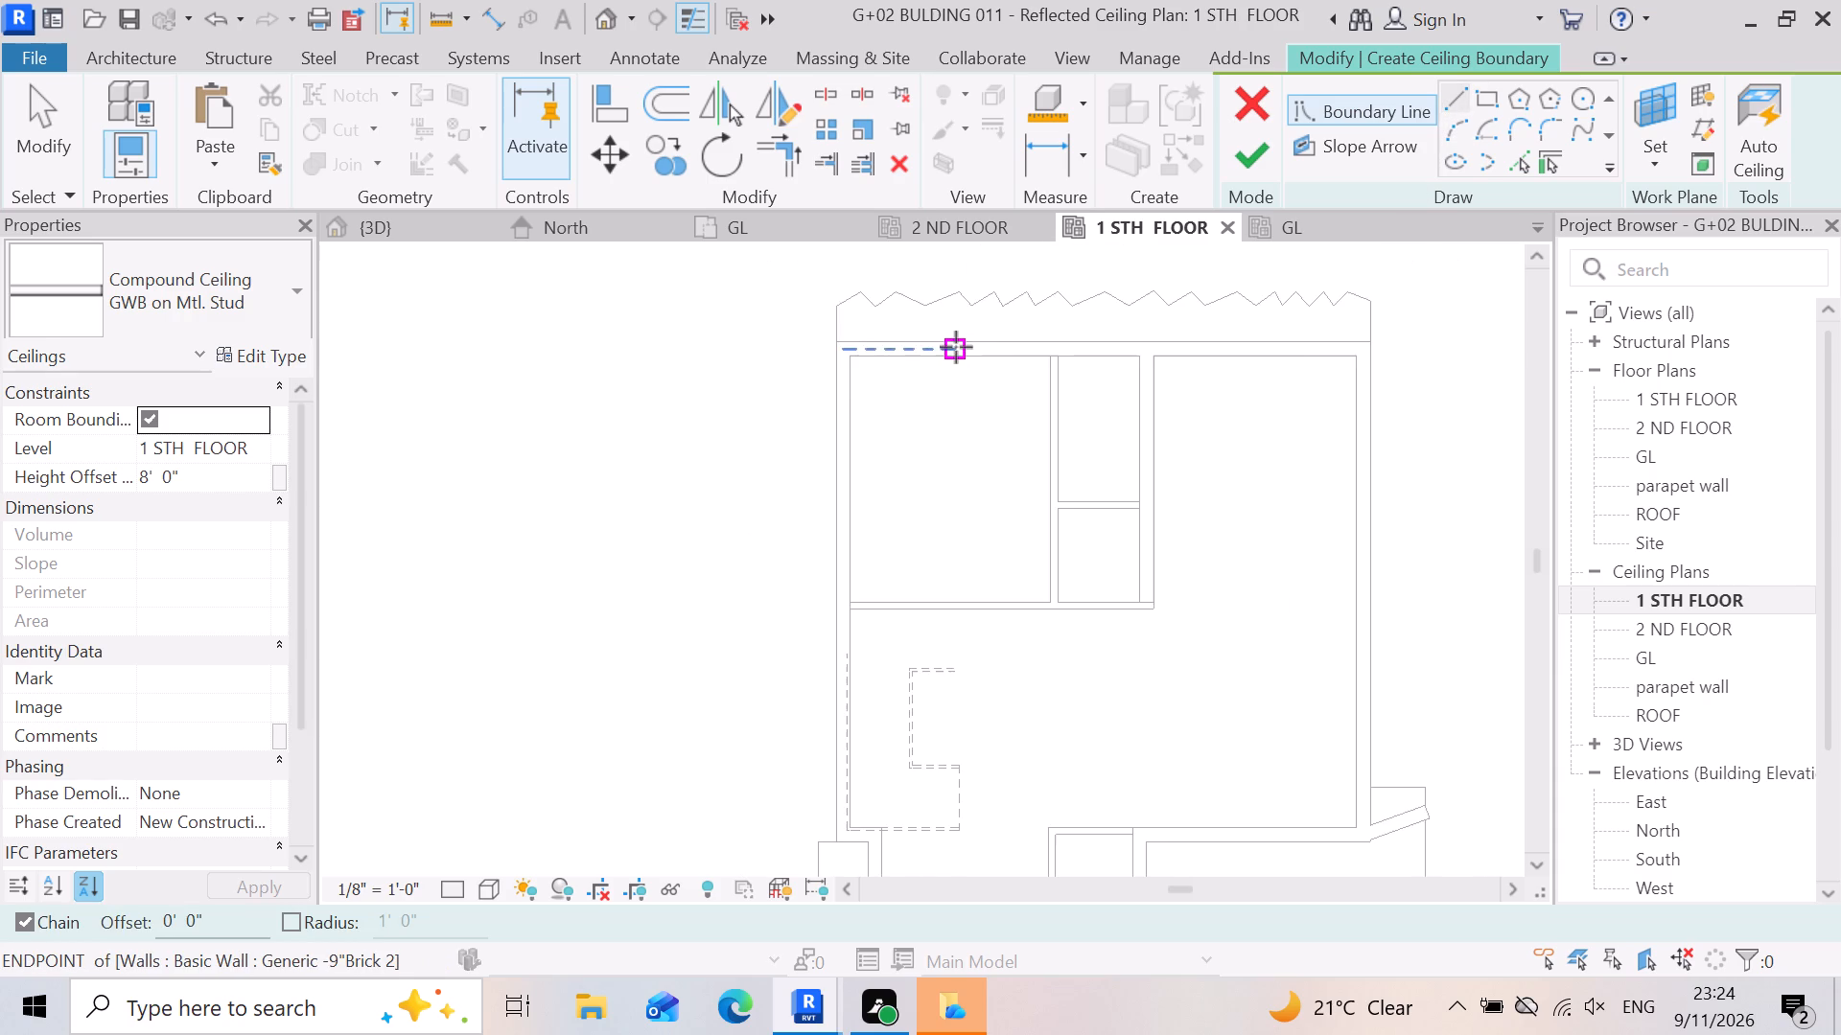
scroll(960, 401, "down", 3)
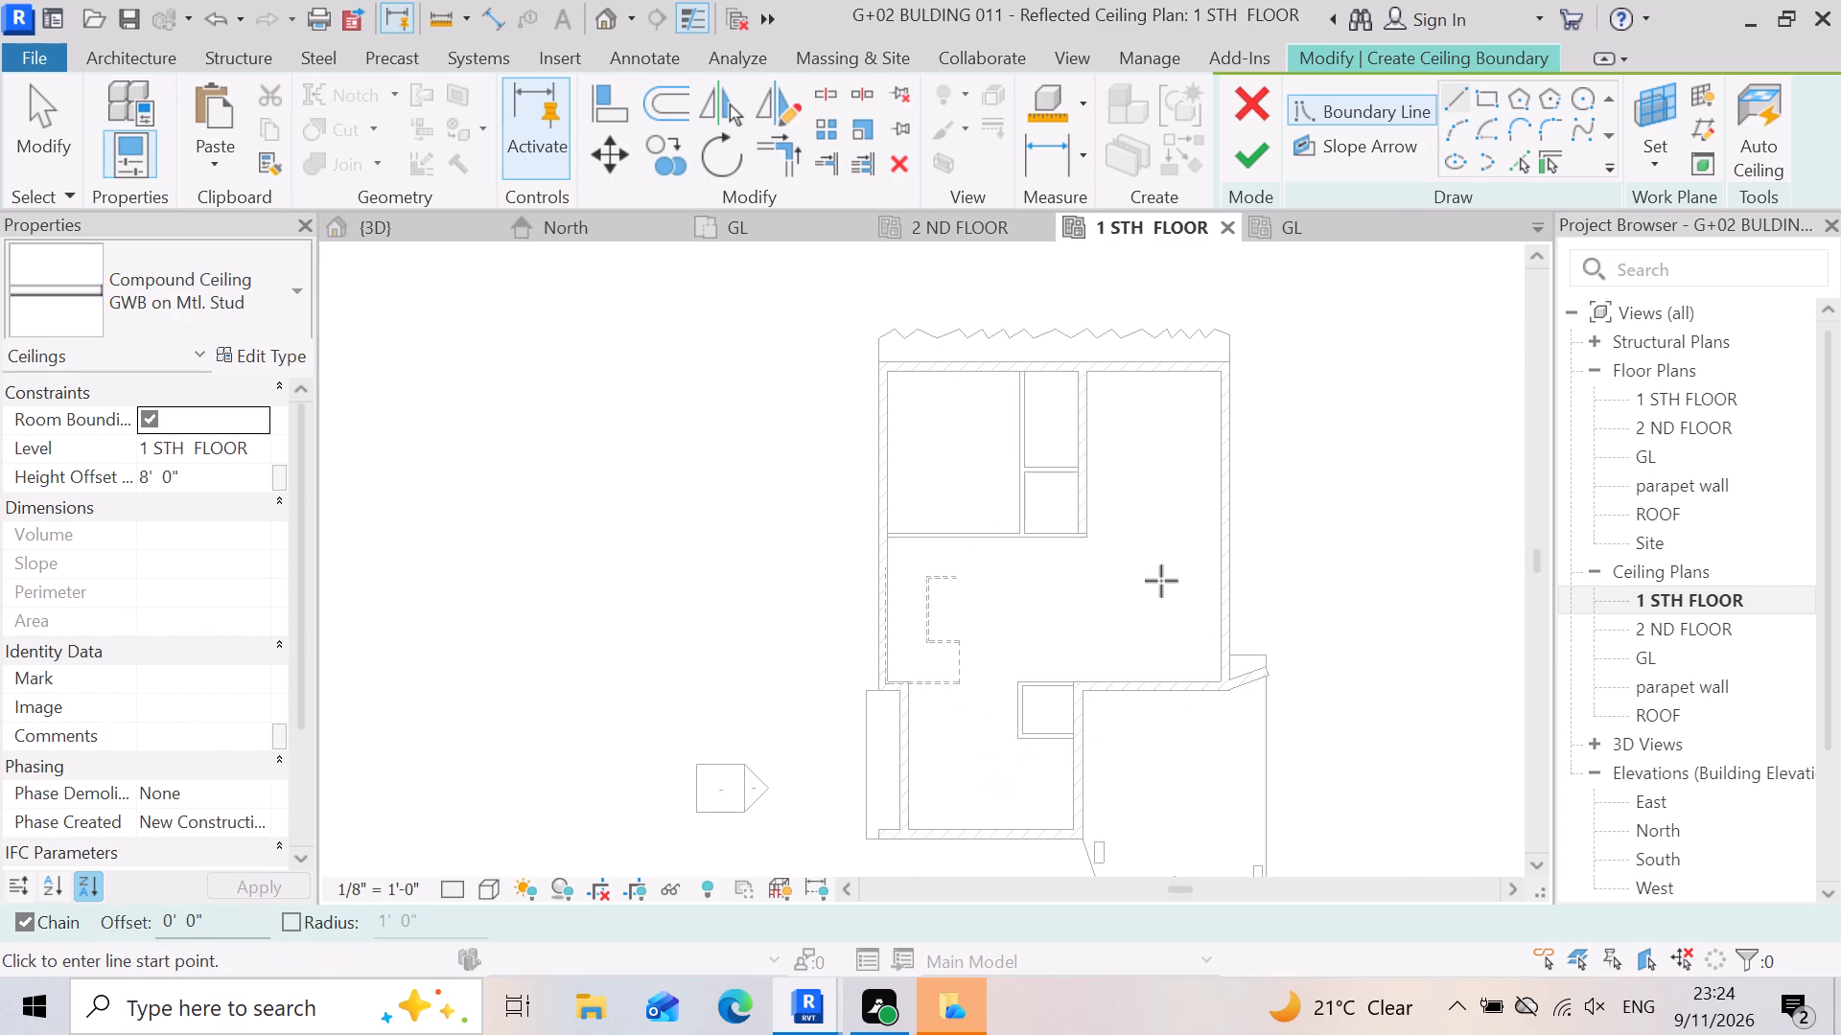
scroll(1075, 706, "up", 3)
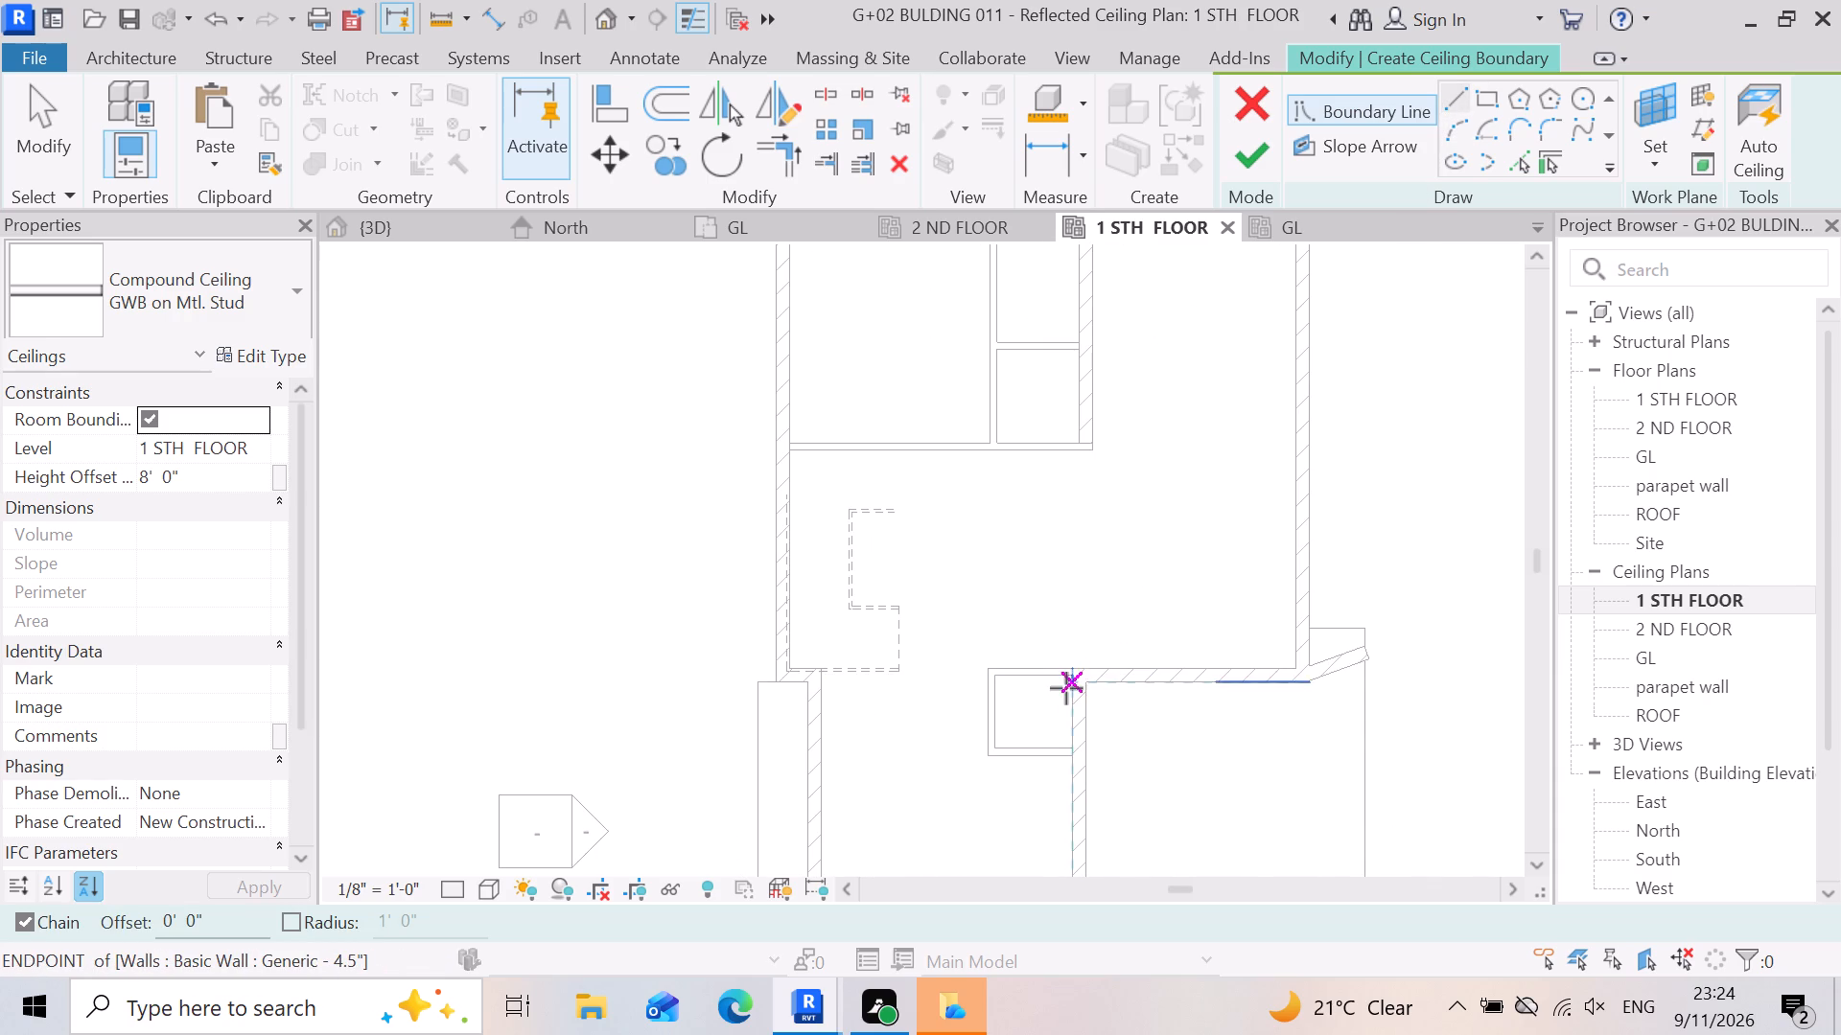
scroll(1069, 679, "up", 8)
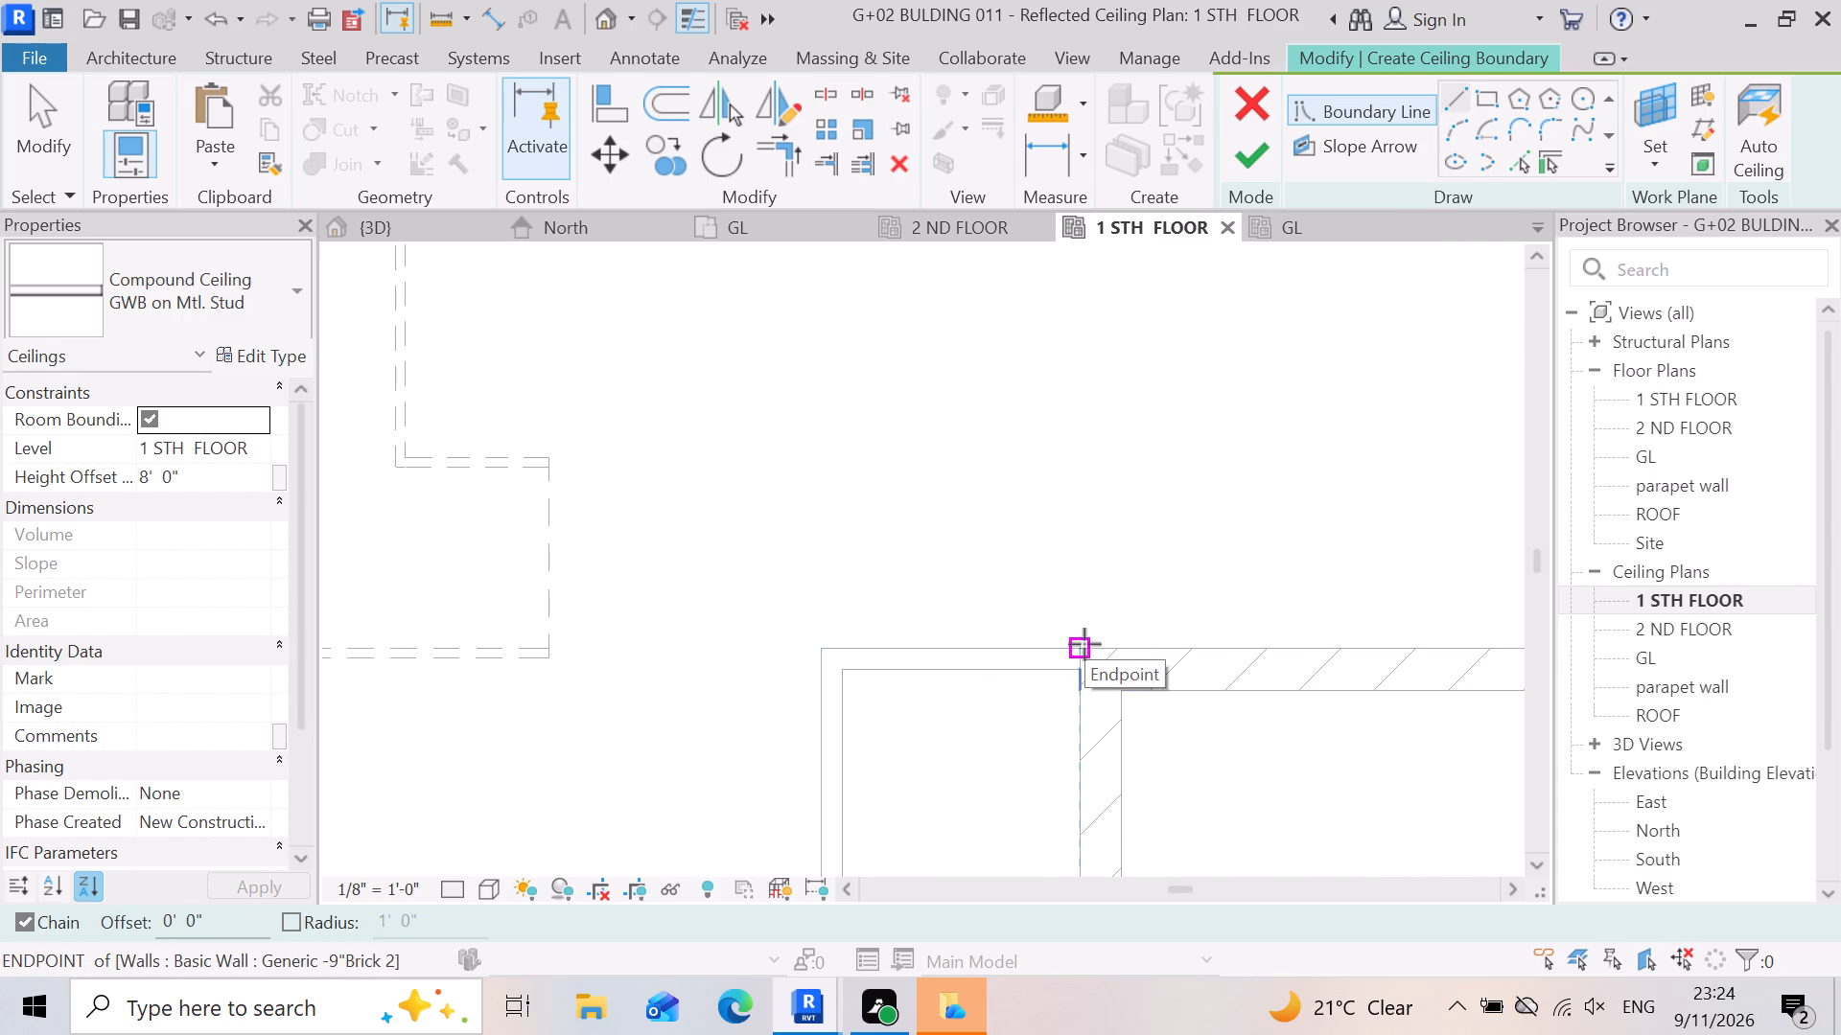
left_click(1084, 644)
scroll(1115, 720, "down", 4)
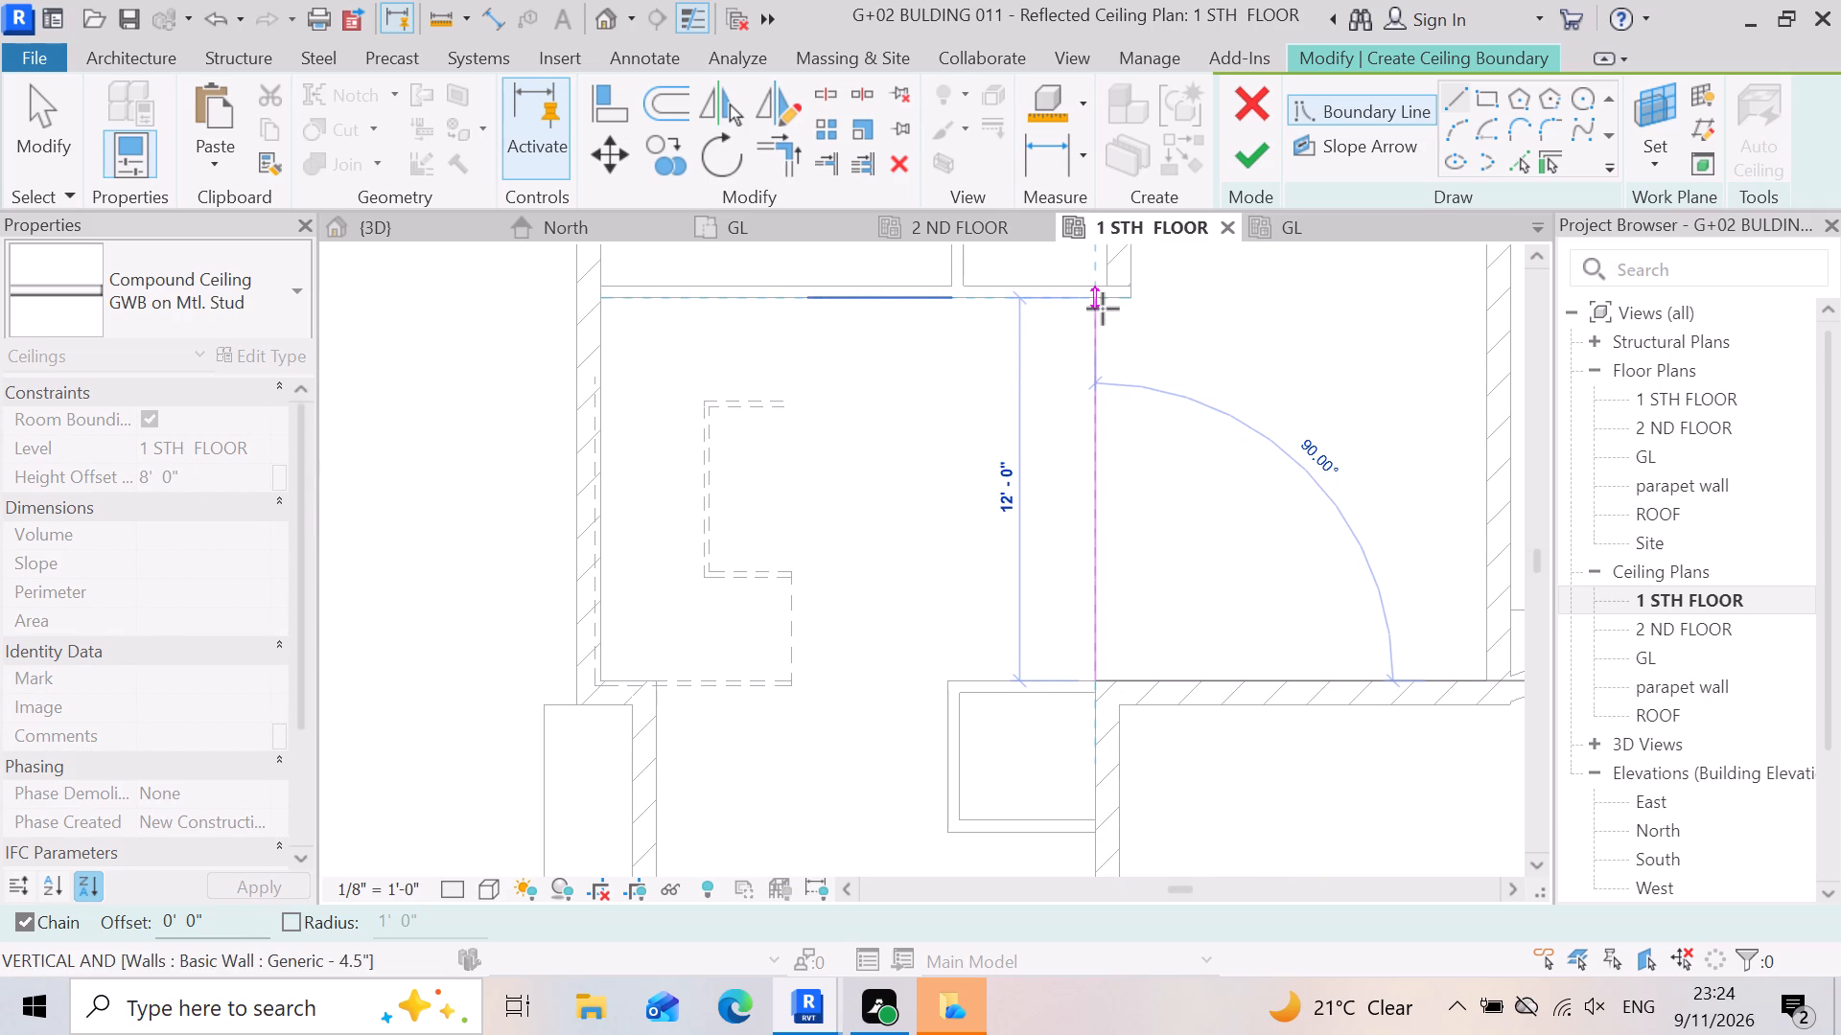
left_click(1103, 309)
scroll(1092, 319, "down", 6)
scroll(1278, 353, "up", 2)
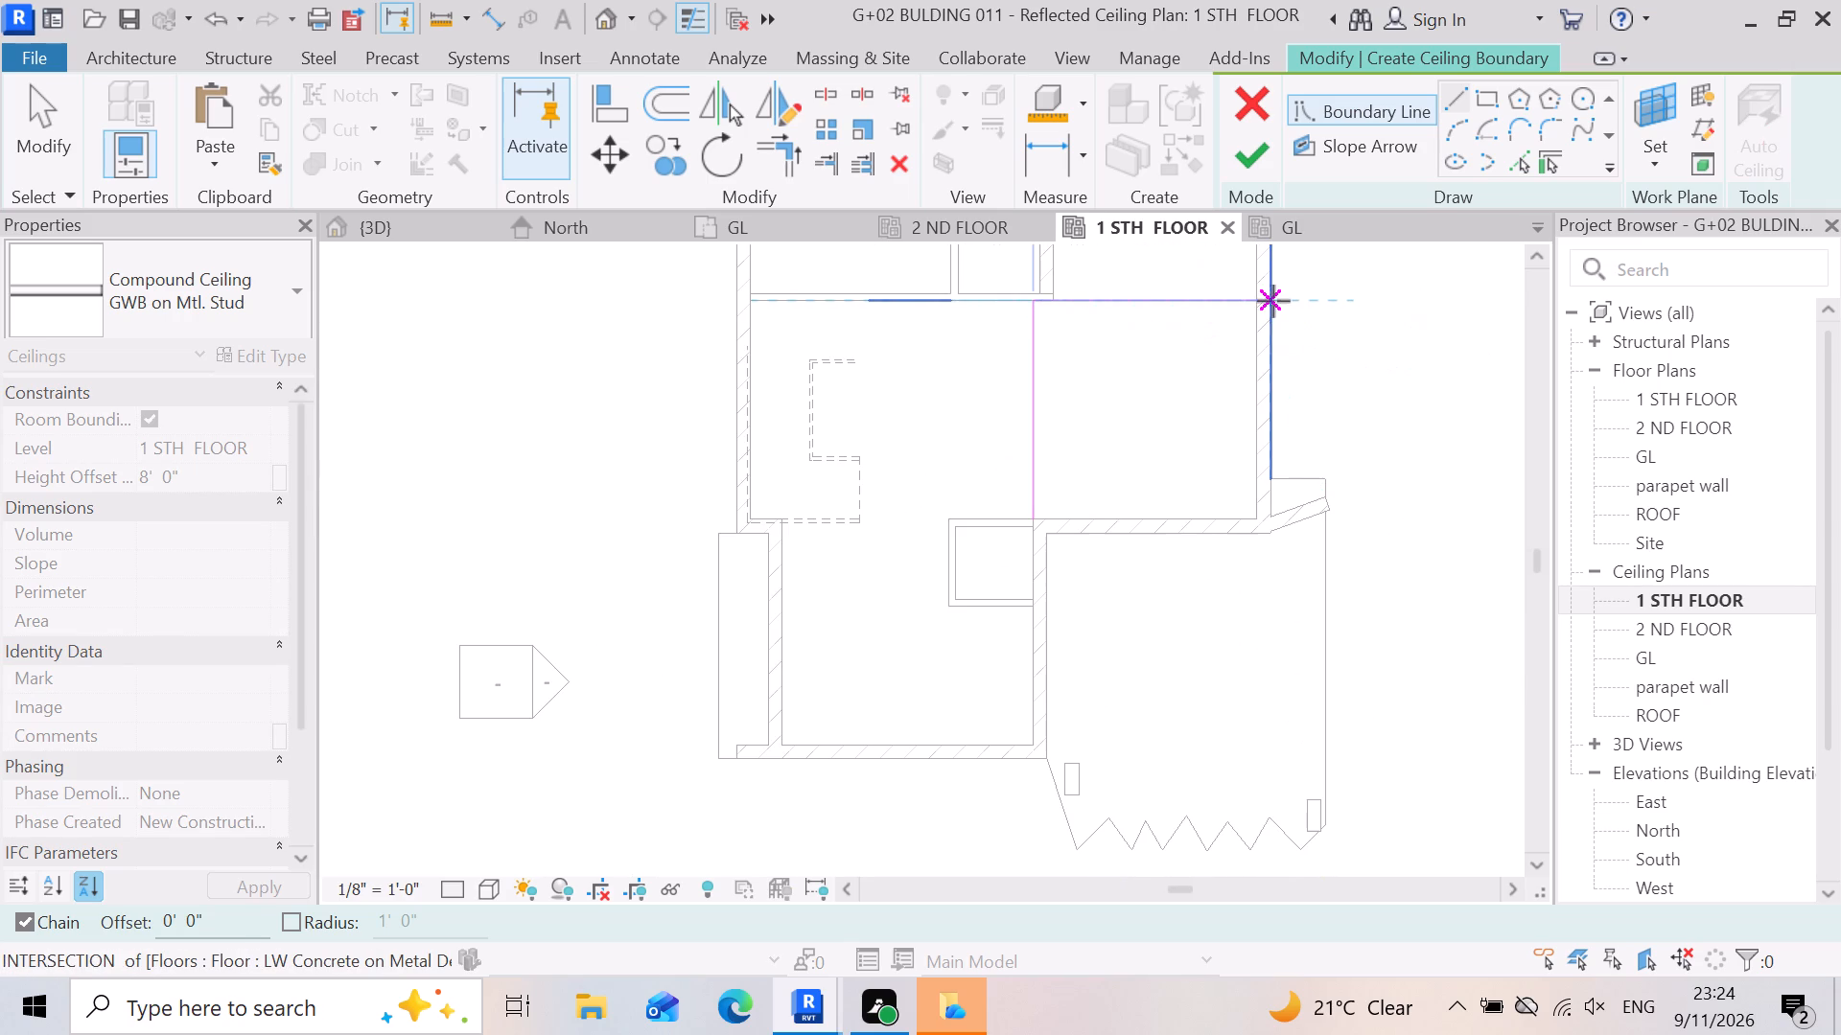
scroll(1274, 301, "up", 6)
left_click(1236, 301)
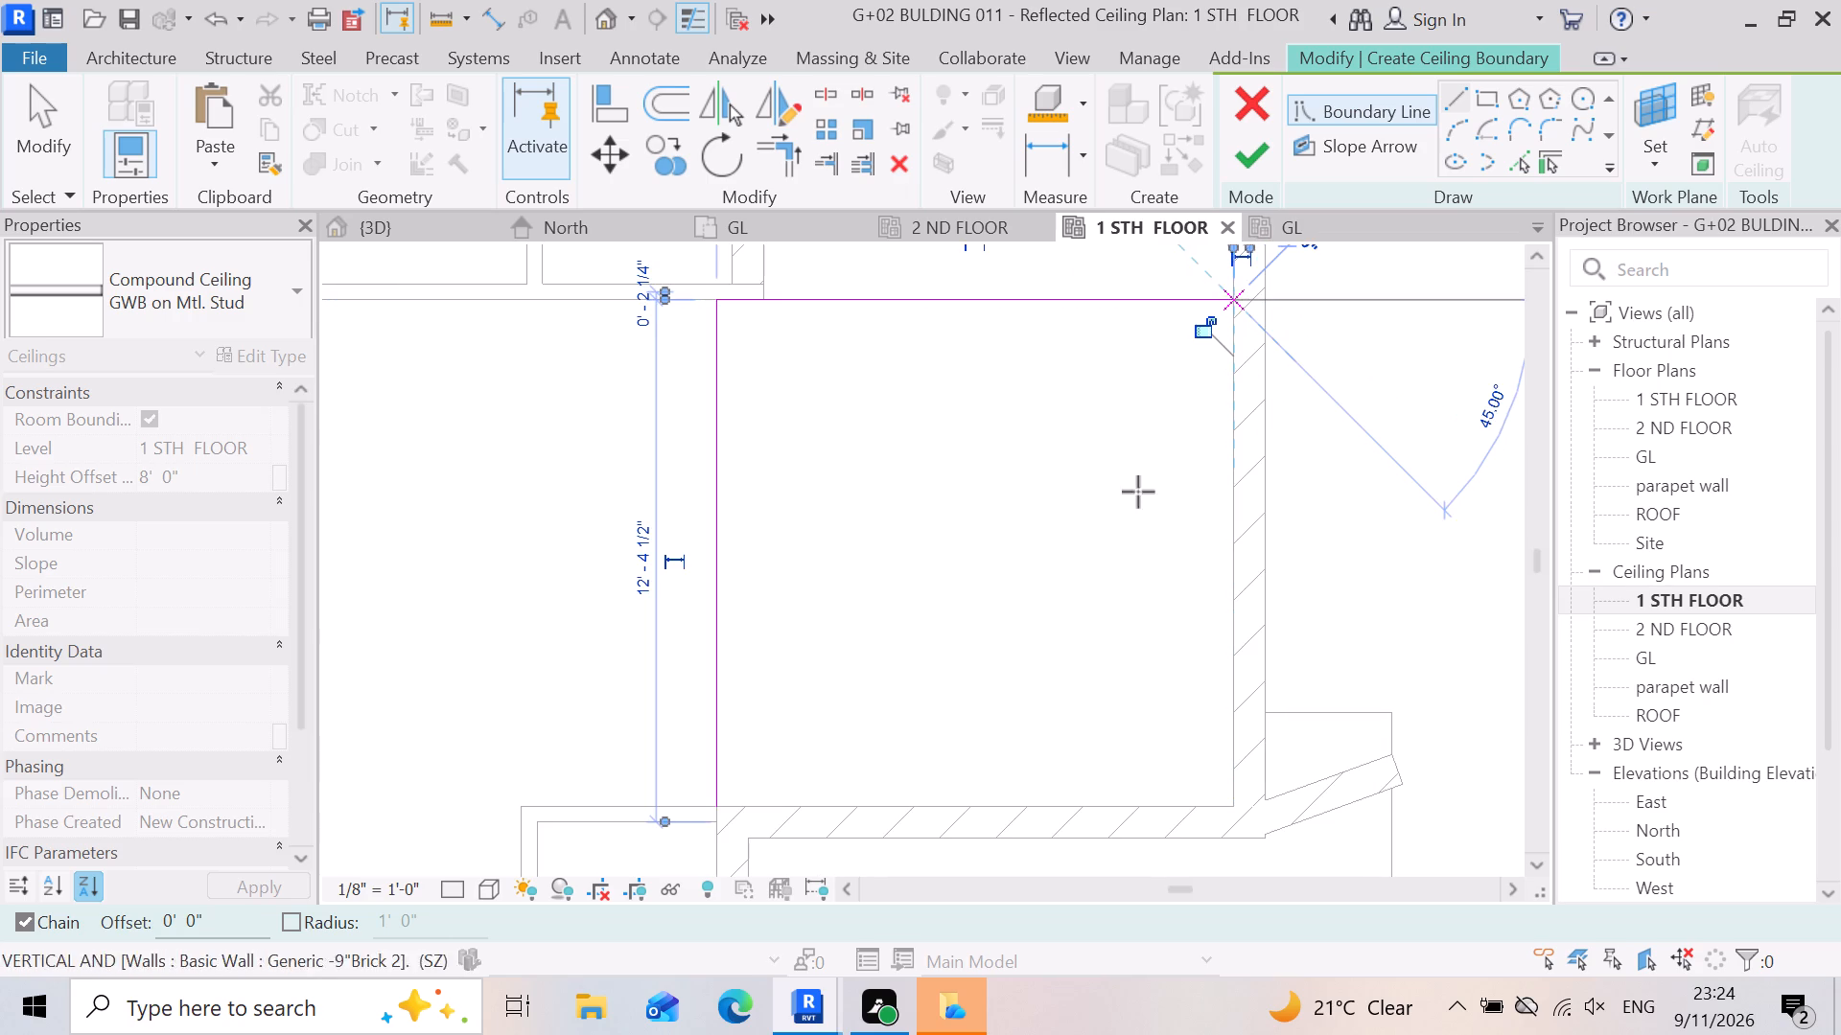
Close the roughly square ceiling boundary down the outer brick wall and back along the lower wall, and finish the ceiling sketch.
scroll(1229, 790, "down", 4)
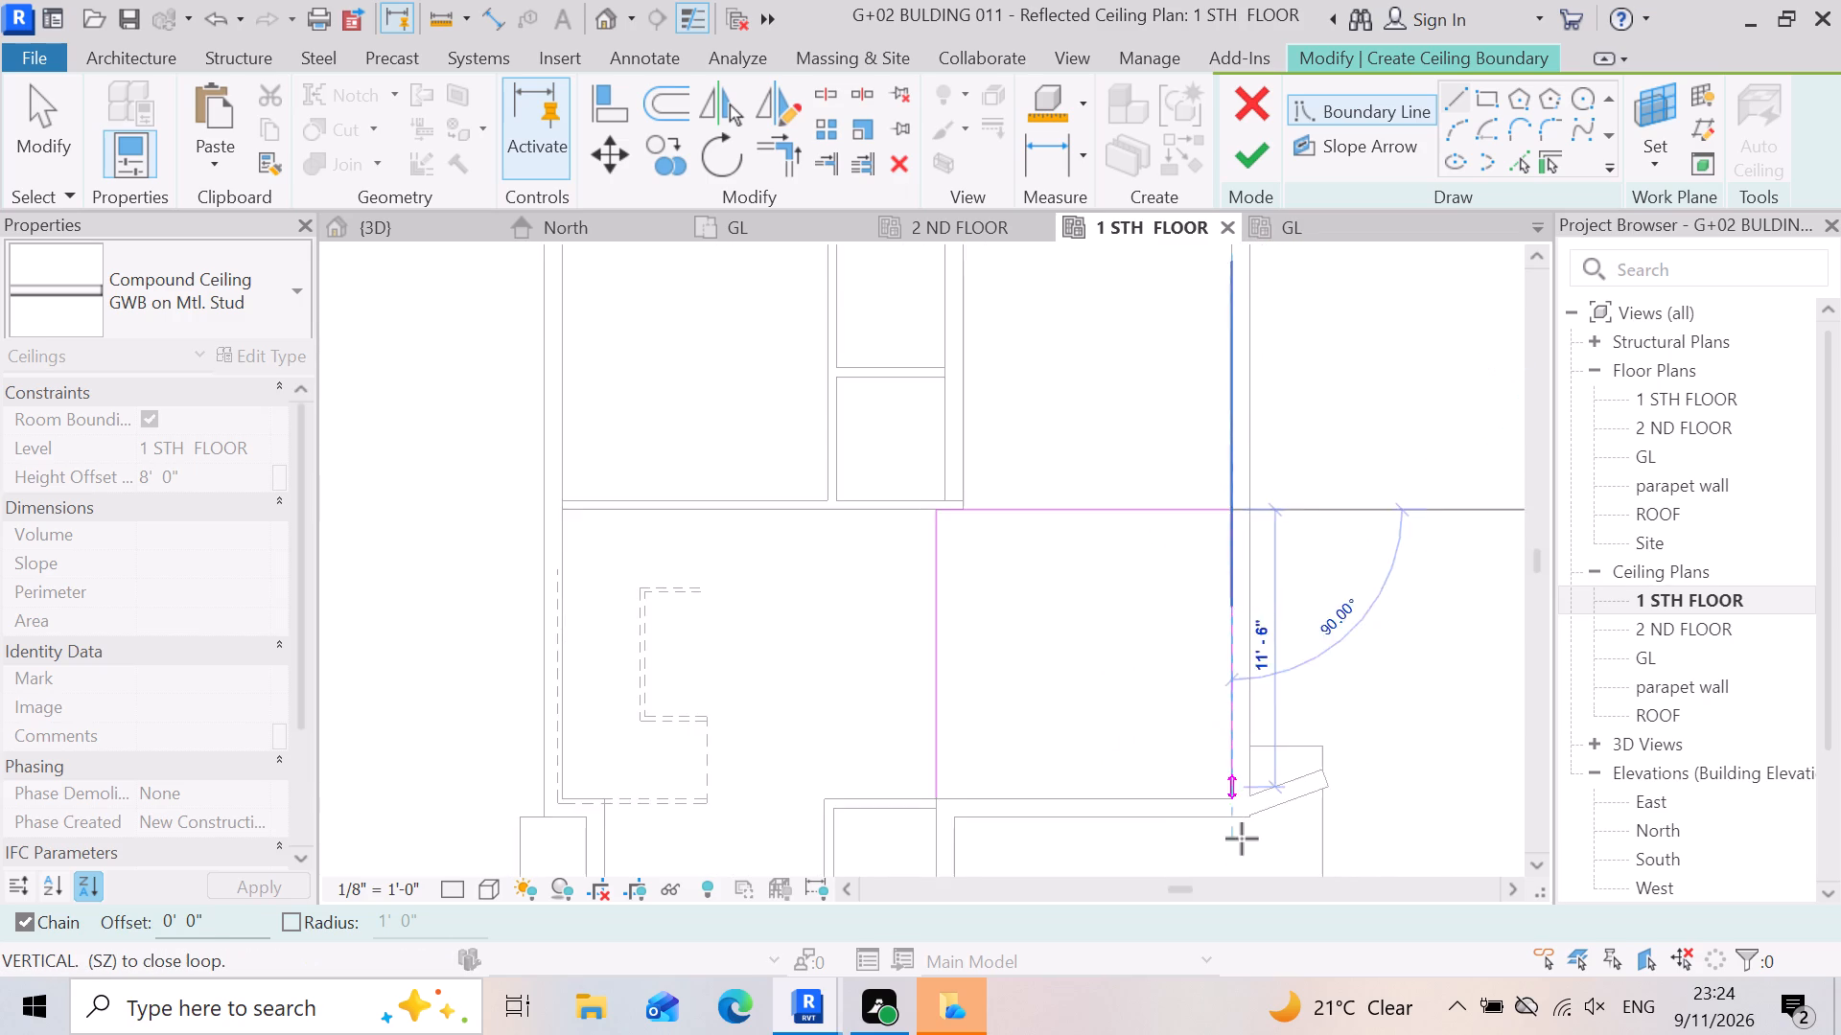
scroll(1242, 839, "up", 6)
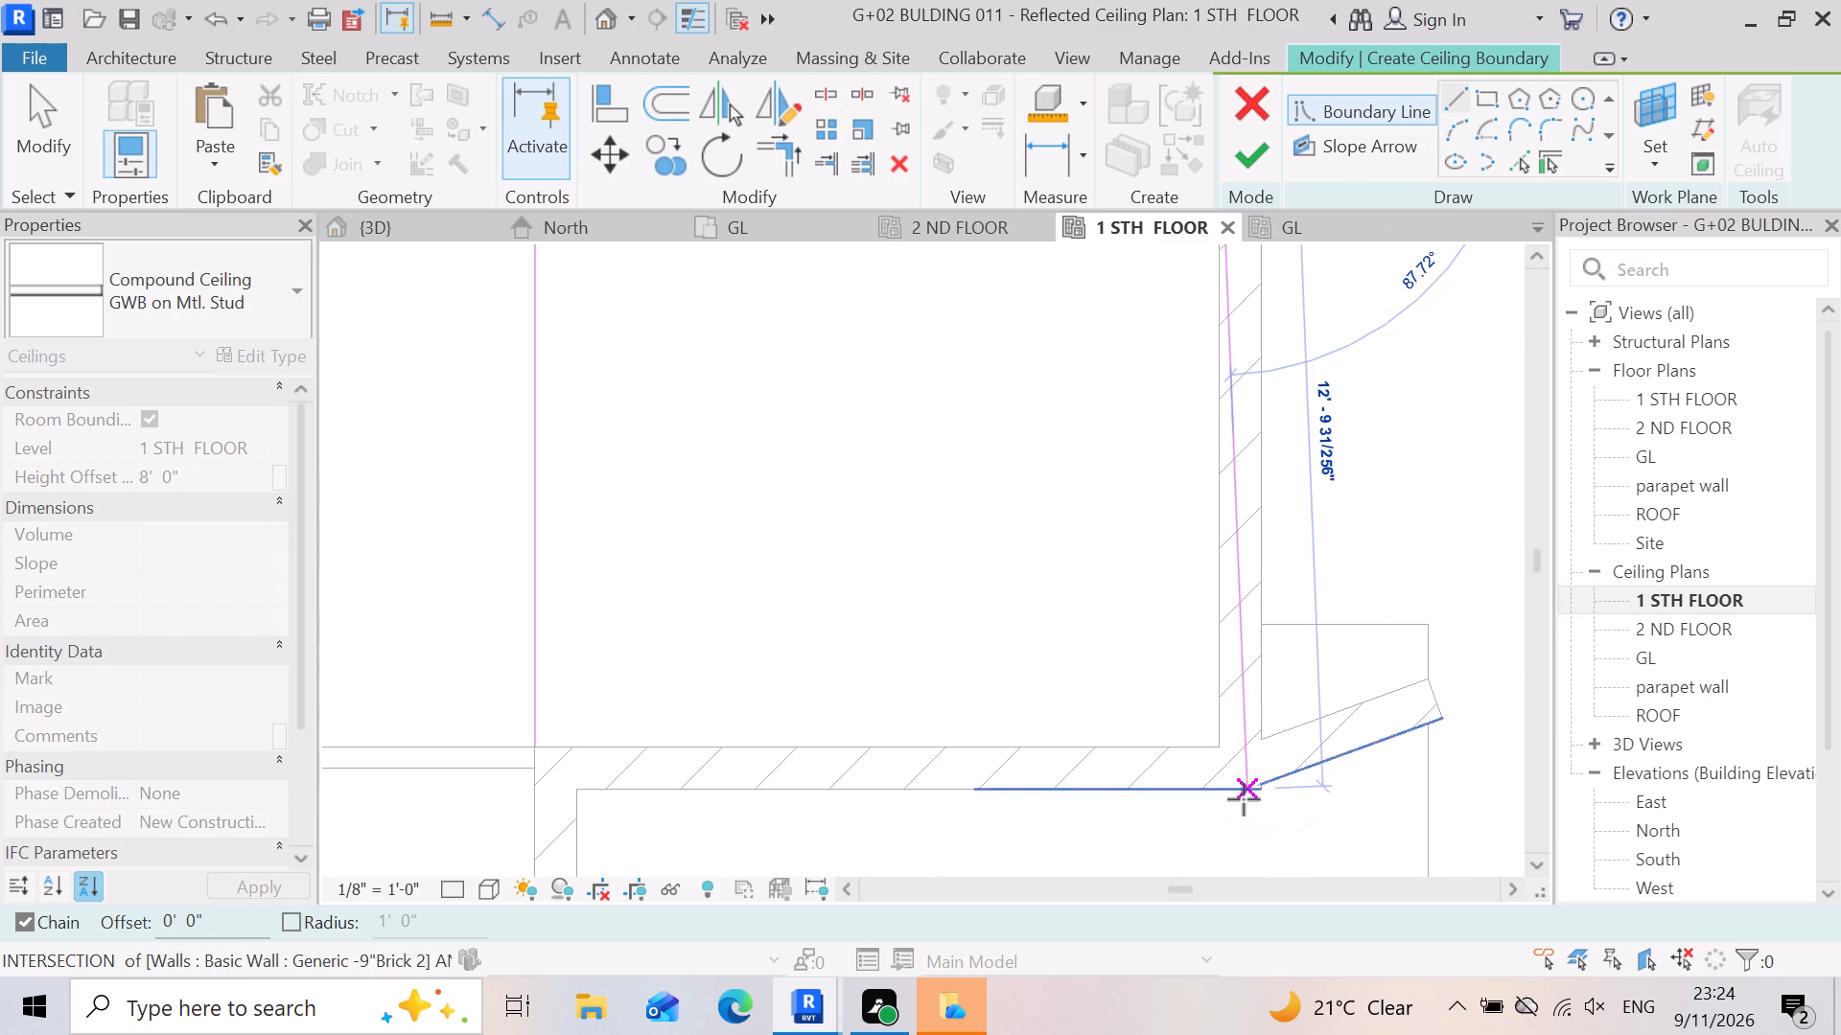
left_click(1226, 804)
scroll(1236, 820, "down", 3)
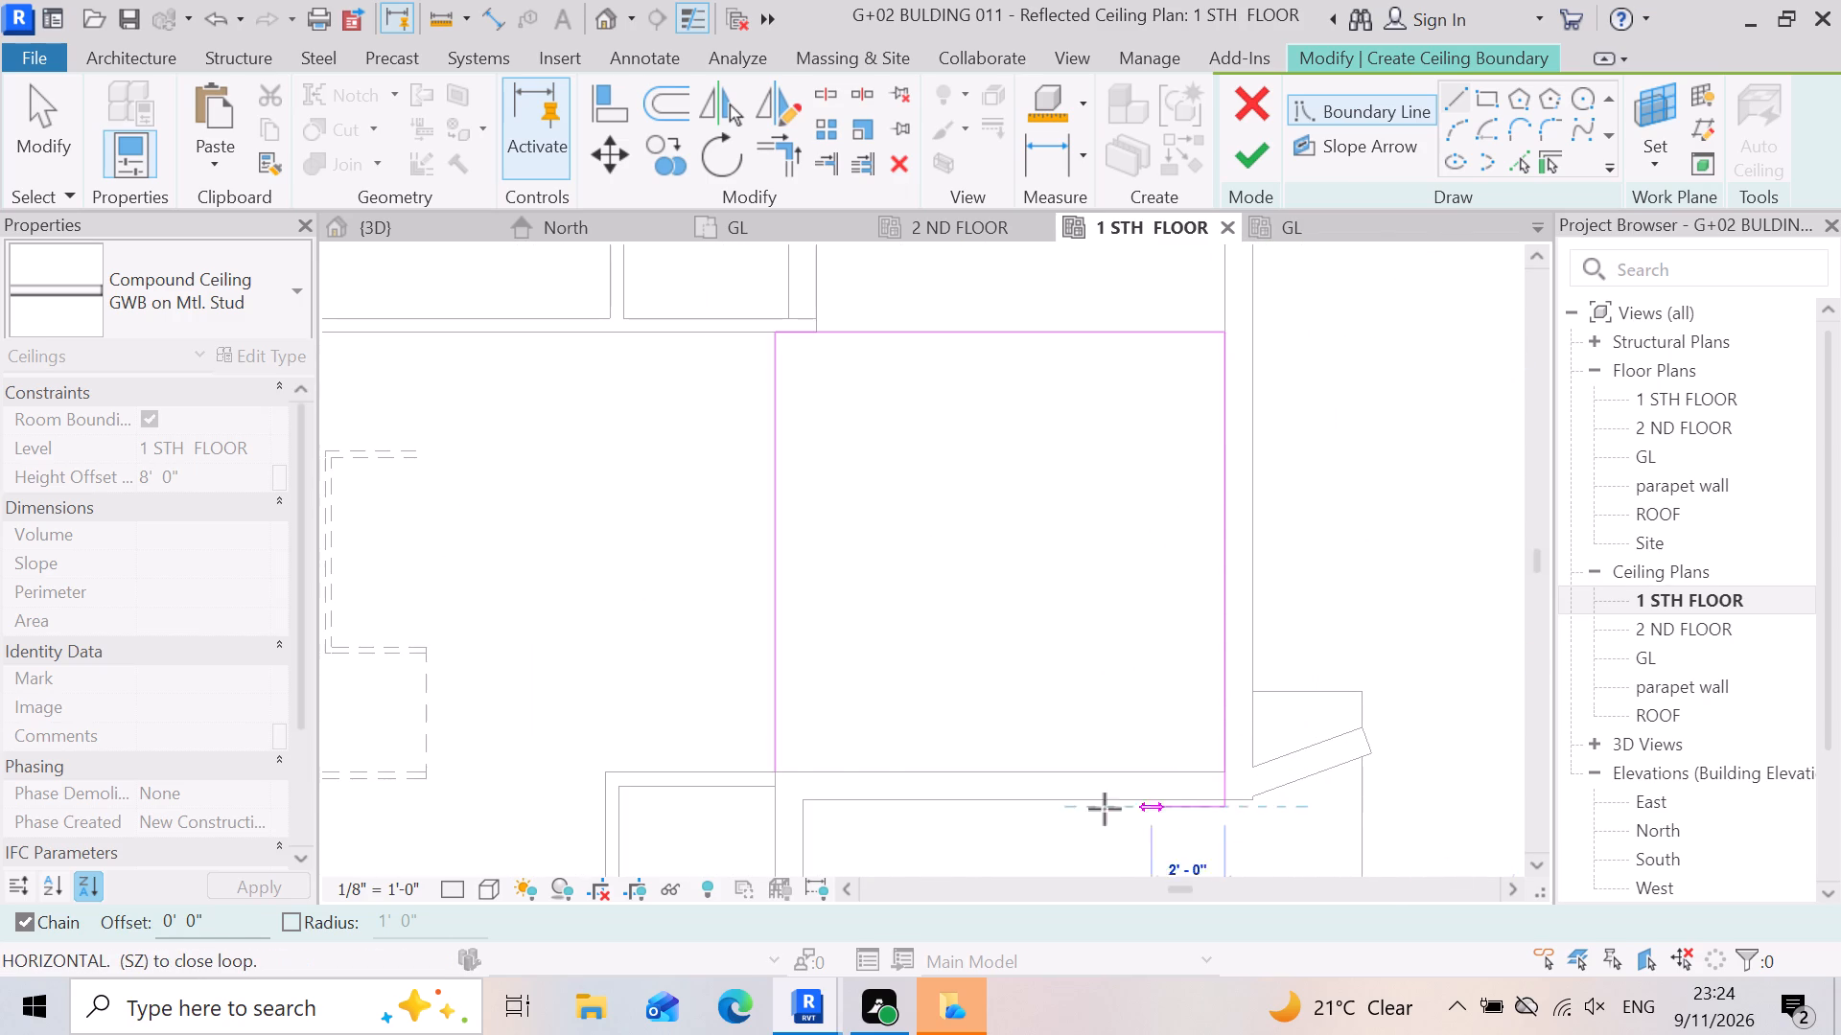
scroll(791, 822, "up", 6)
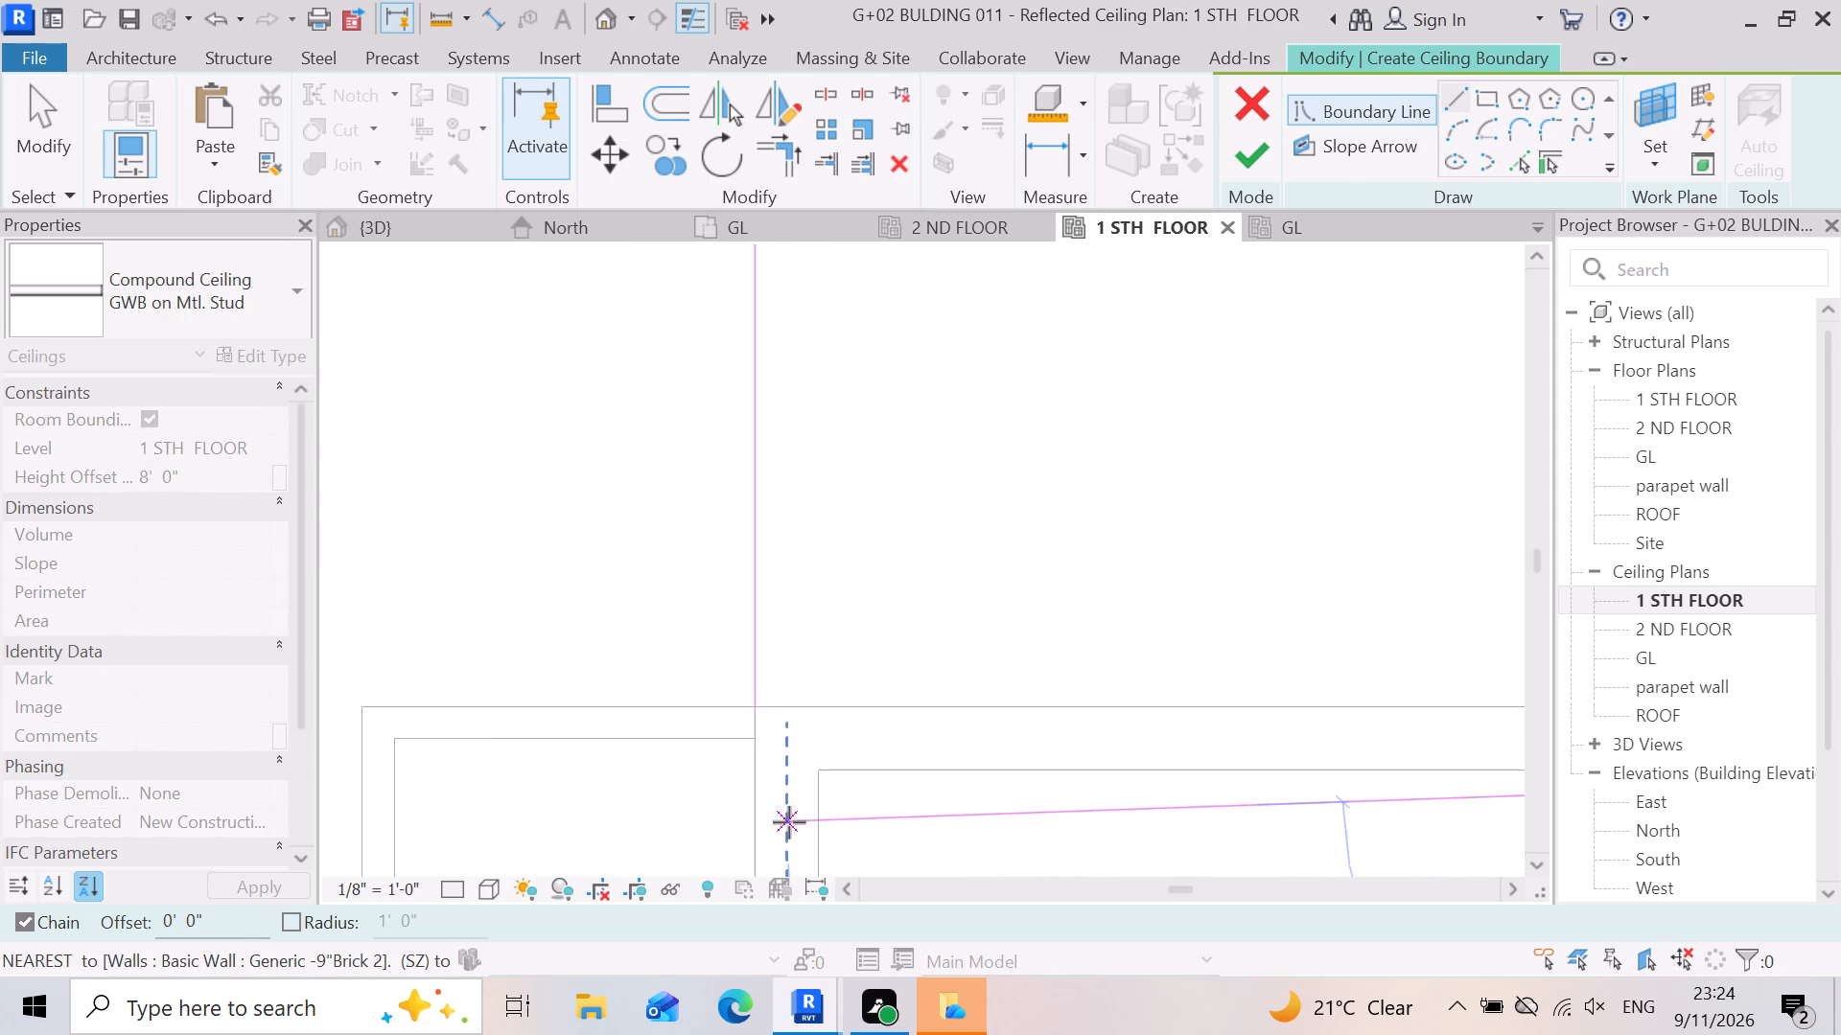
scroll(789, 822, "up", 3)
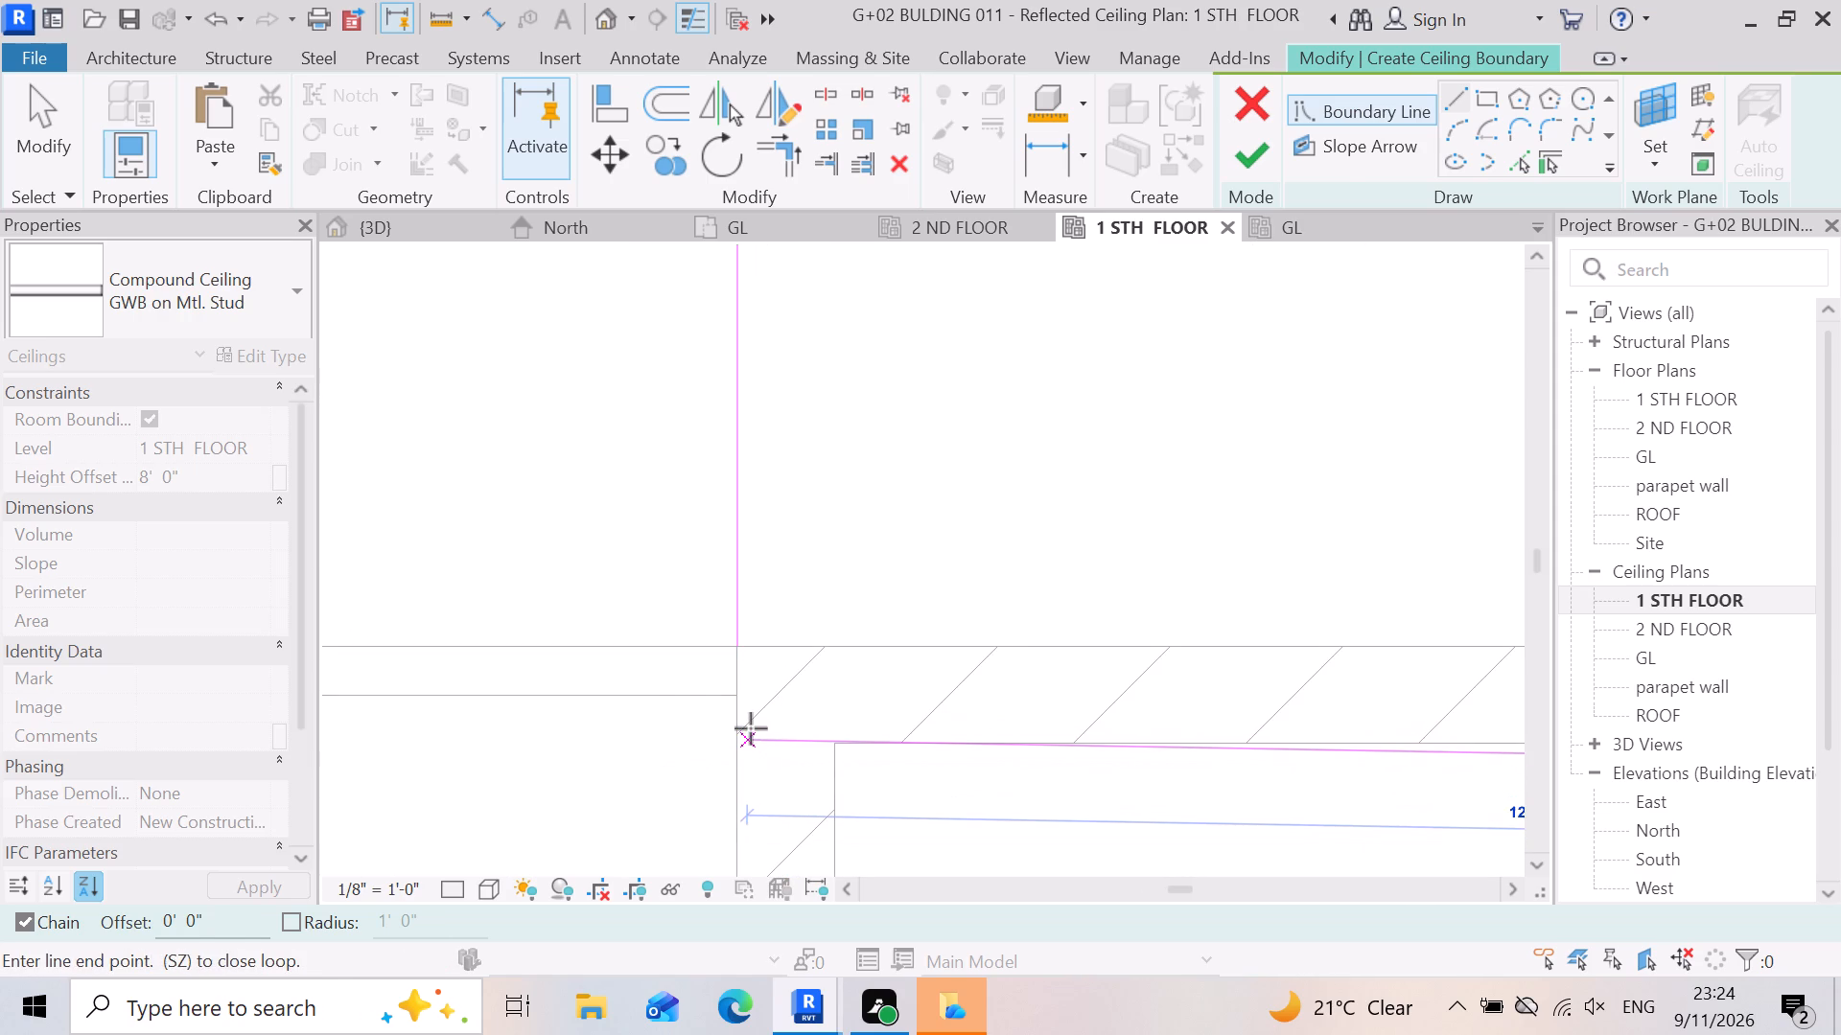
left_click(741, 731)
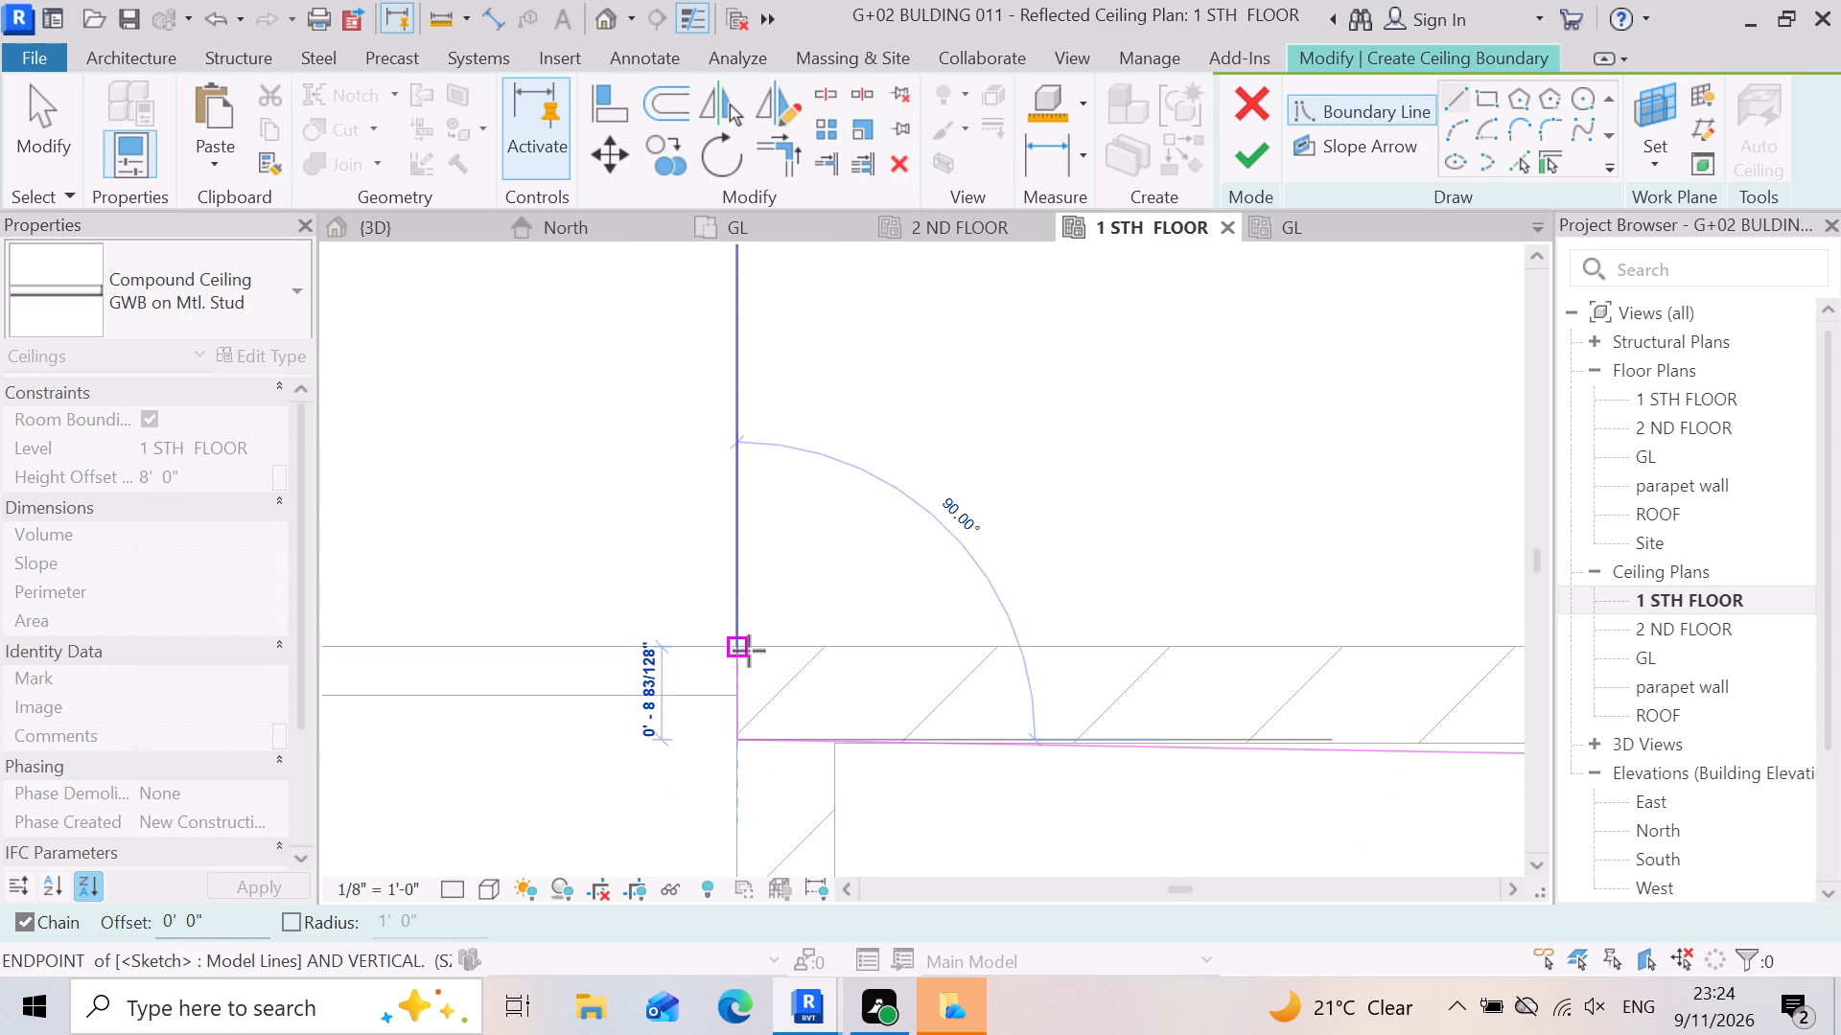
left_click(747, 644)
scroll(829, 691, "down", 5)
scroll(846, 741, "up", 1)
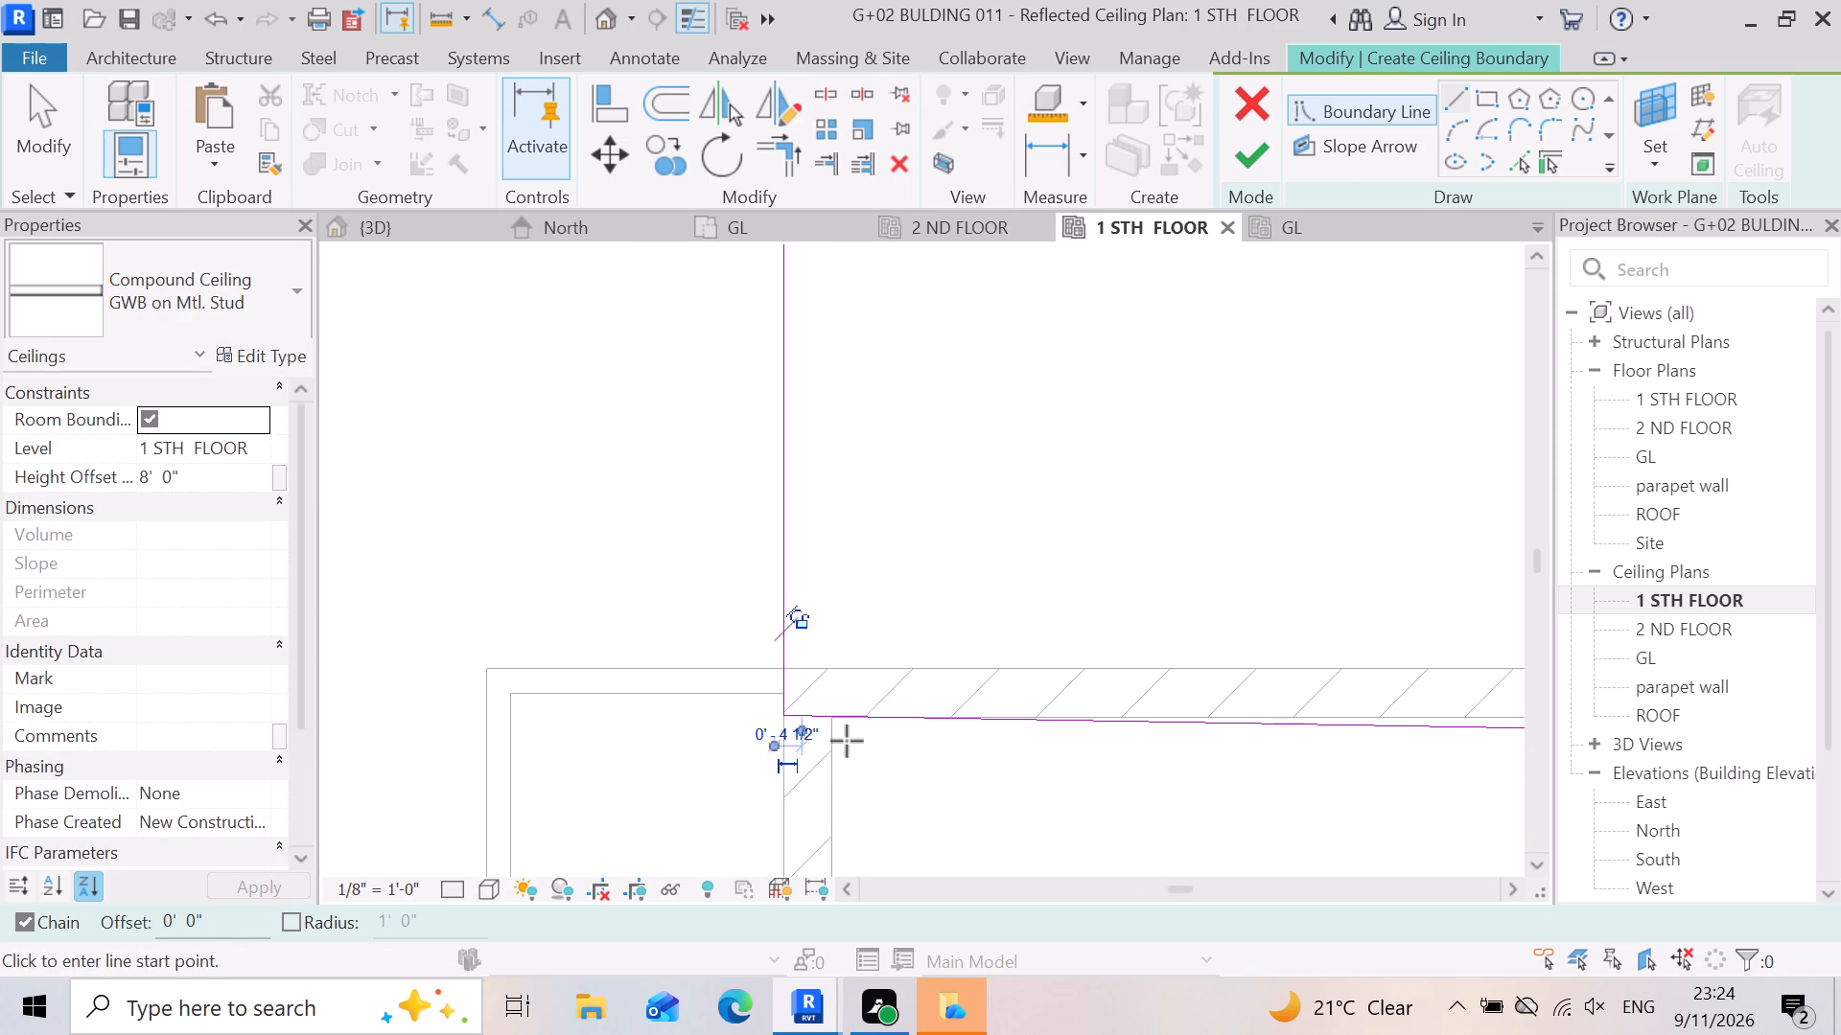
scroll(847, 741, "up", 12)
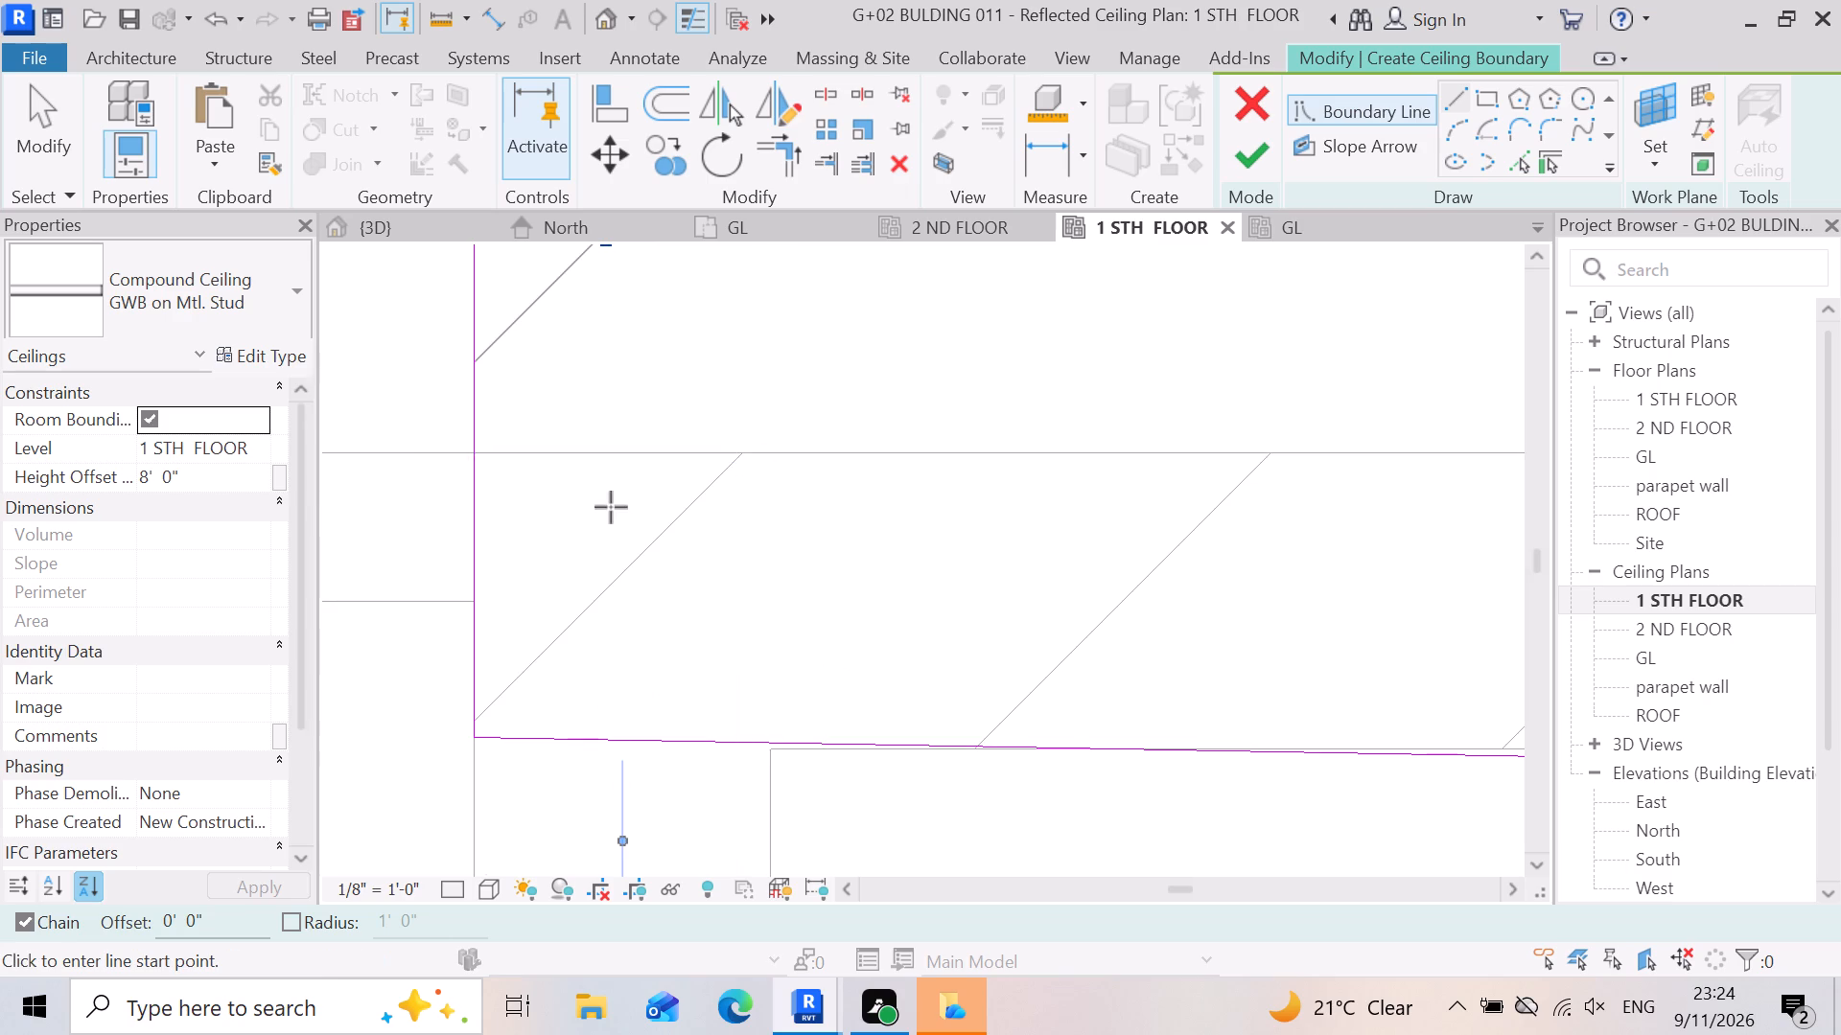
scroll(611, 507, "down", 8)
left_click(1256, 150)
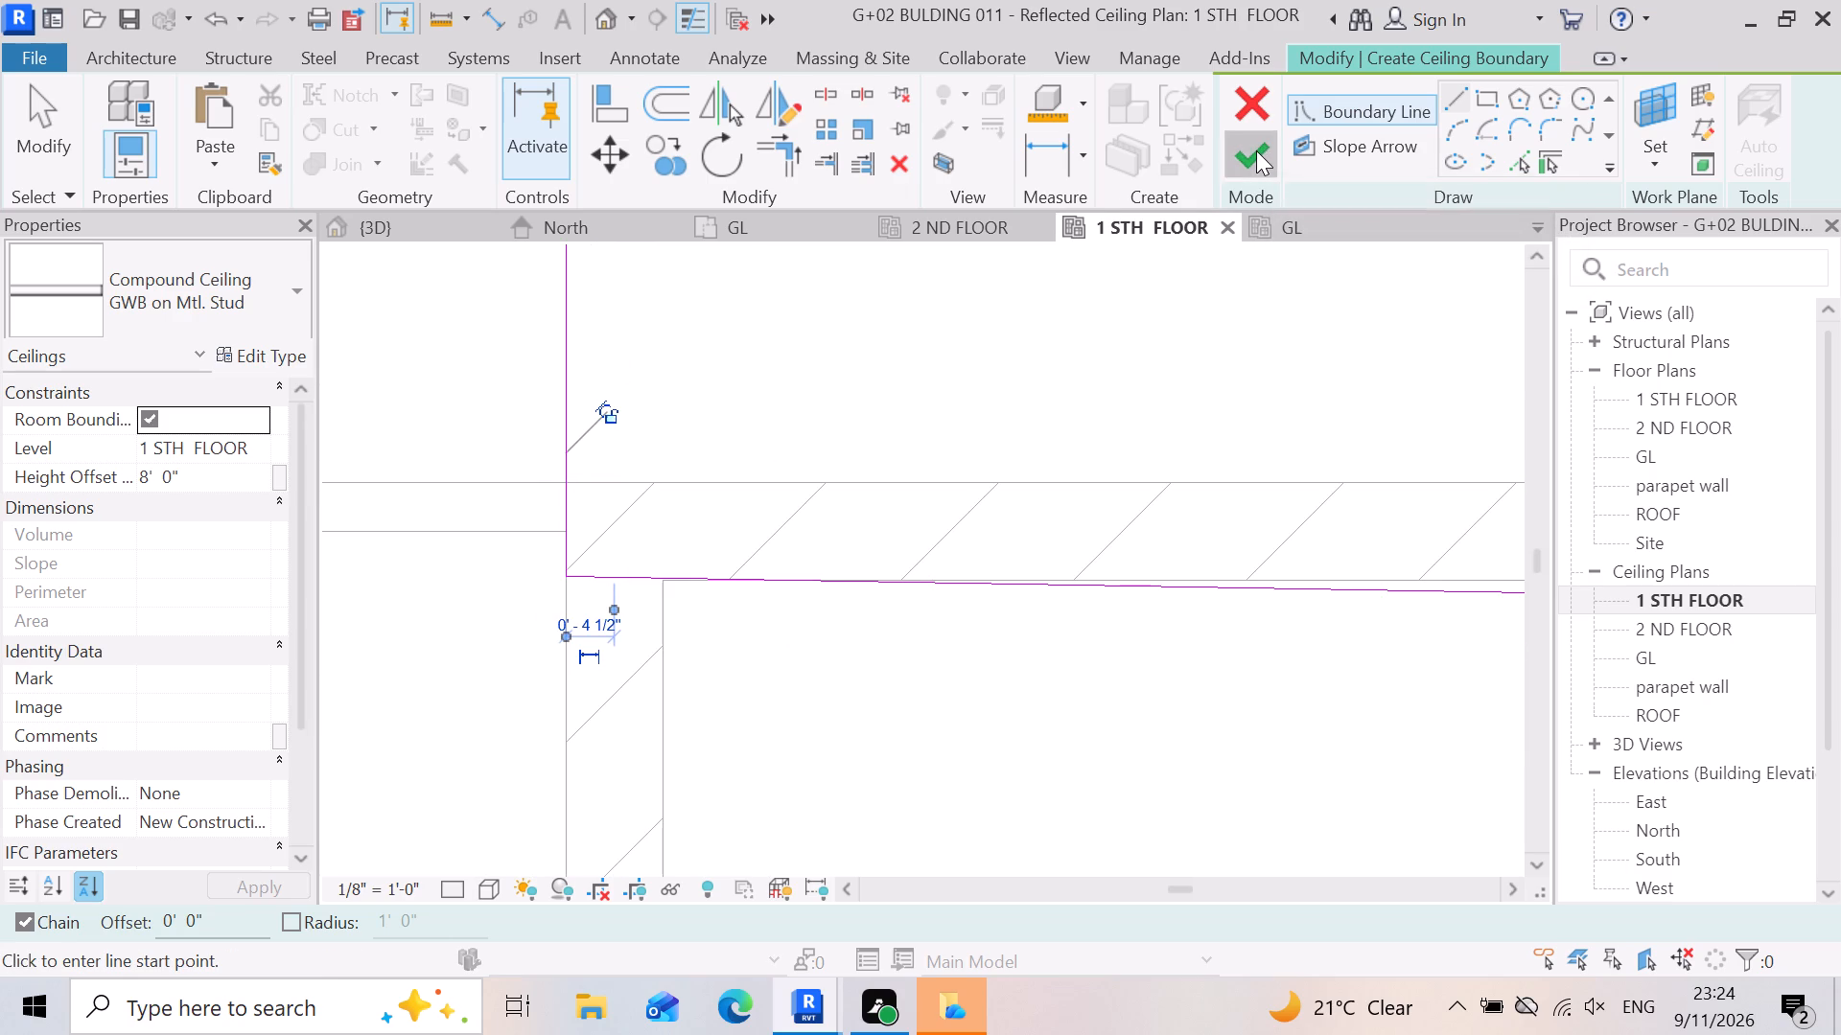
scroll(898, 572, "down", 2)
scroll(897, 573, "up", 1)
scroll(897, 574, "down", 11)
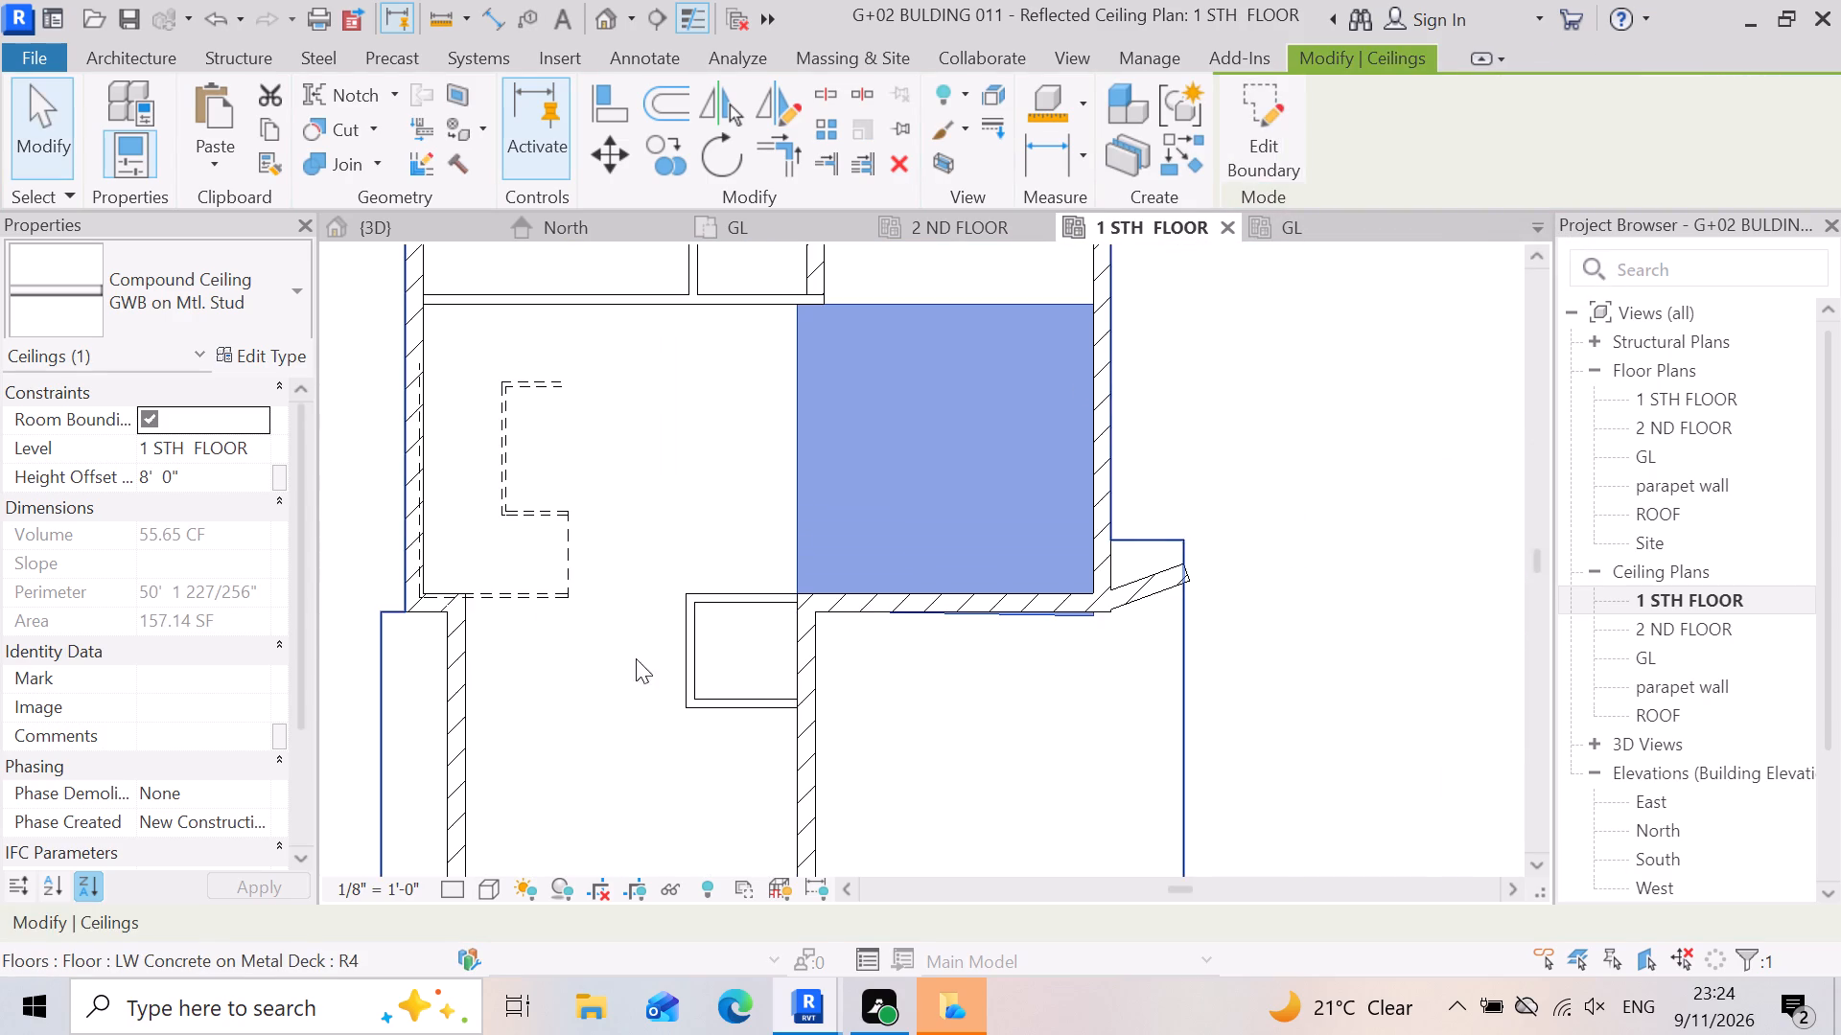
Examine the building in the 3D view from the front to locate the new 1 STH FLOOR ceiling.
left_click(397, 218)
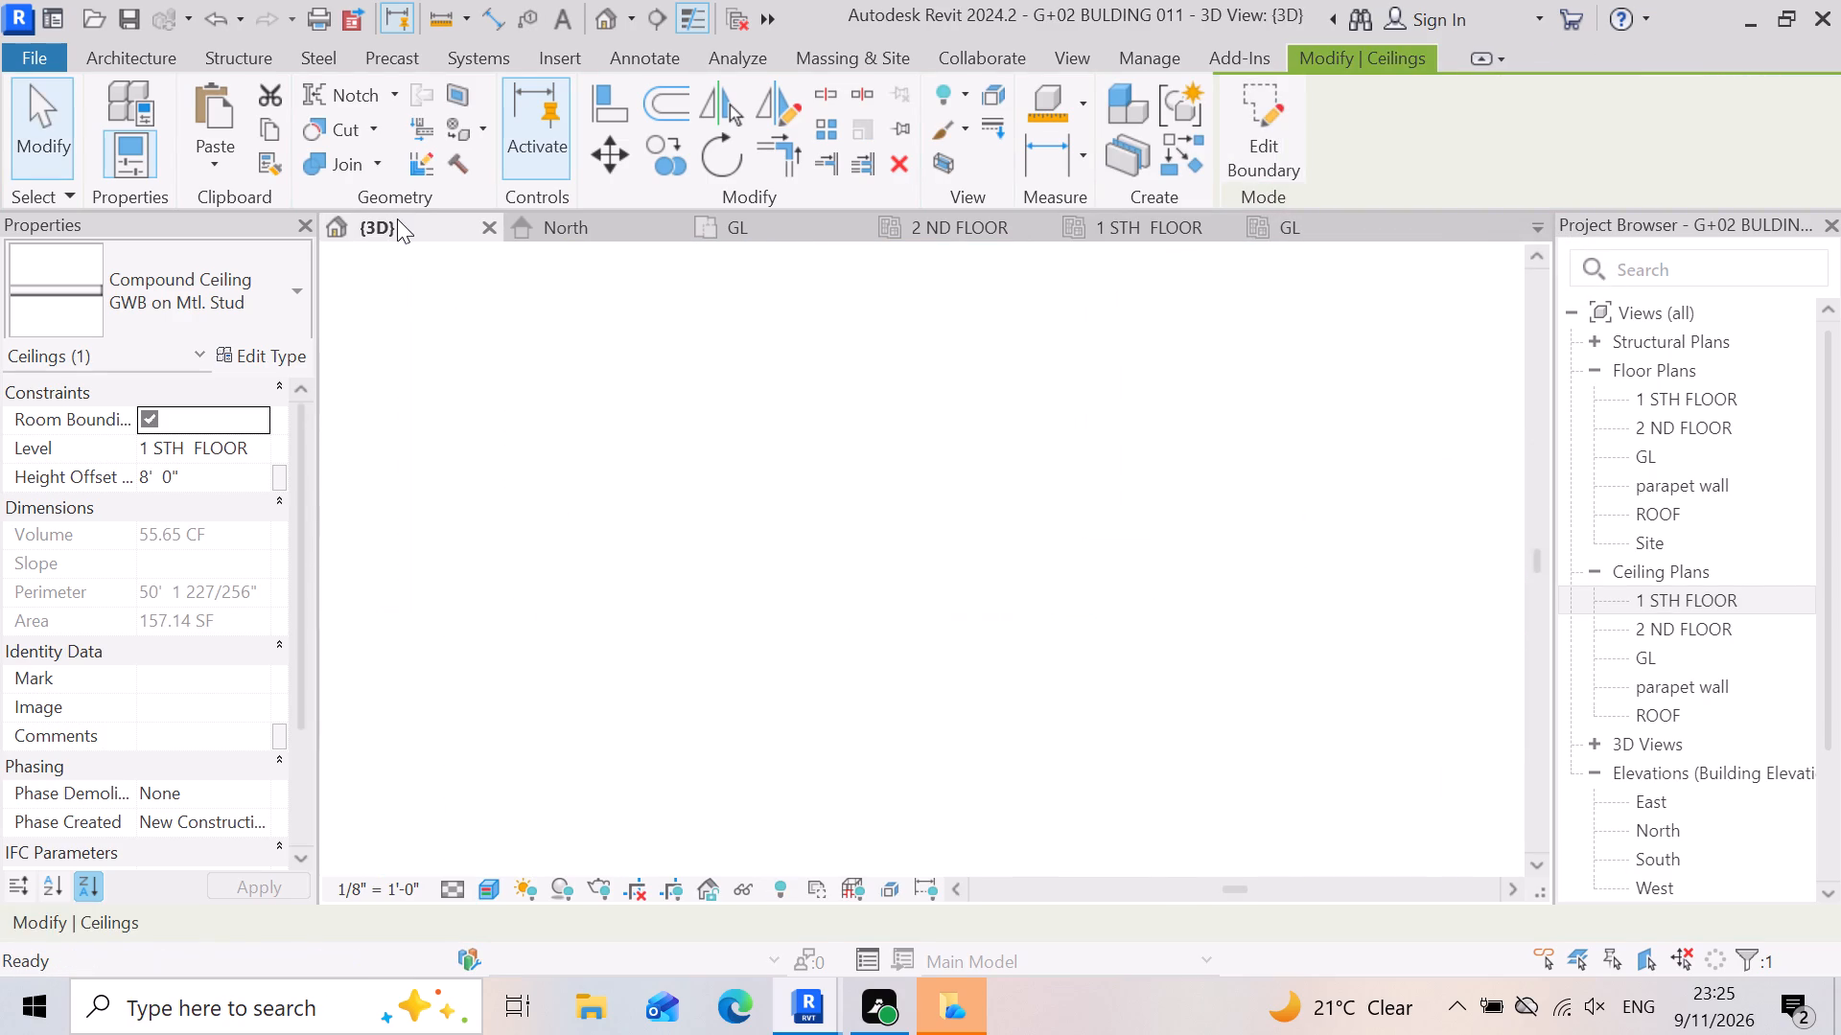
scroll(786, 536, "down", 4)
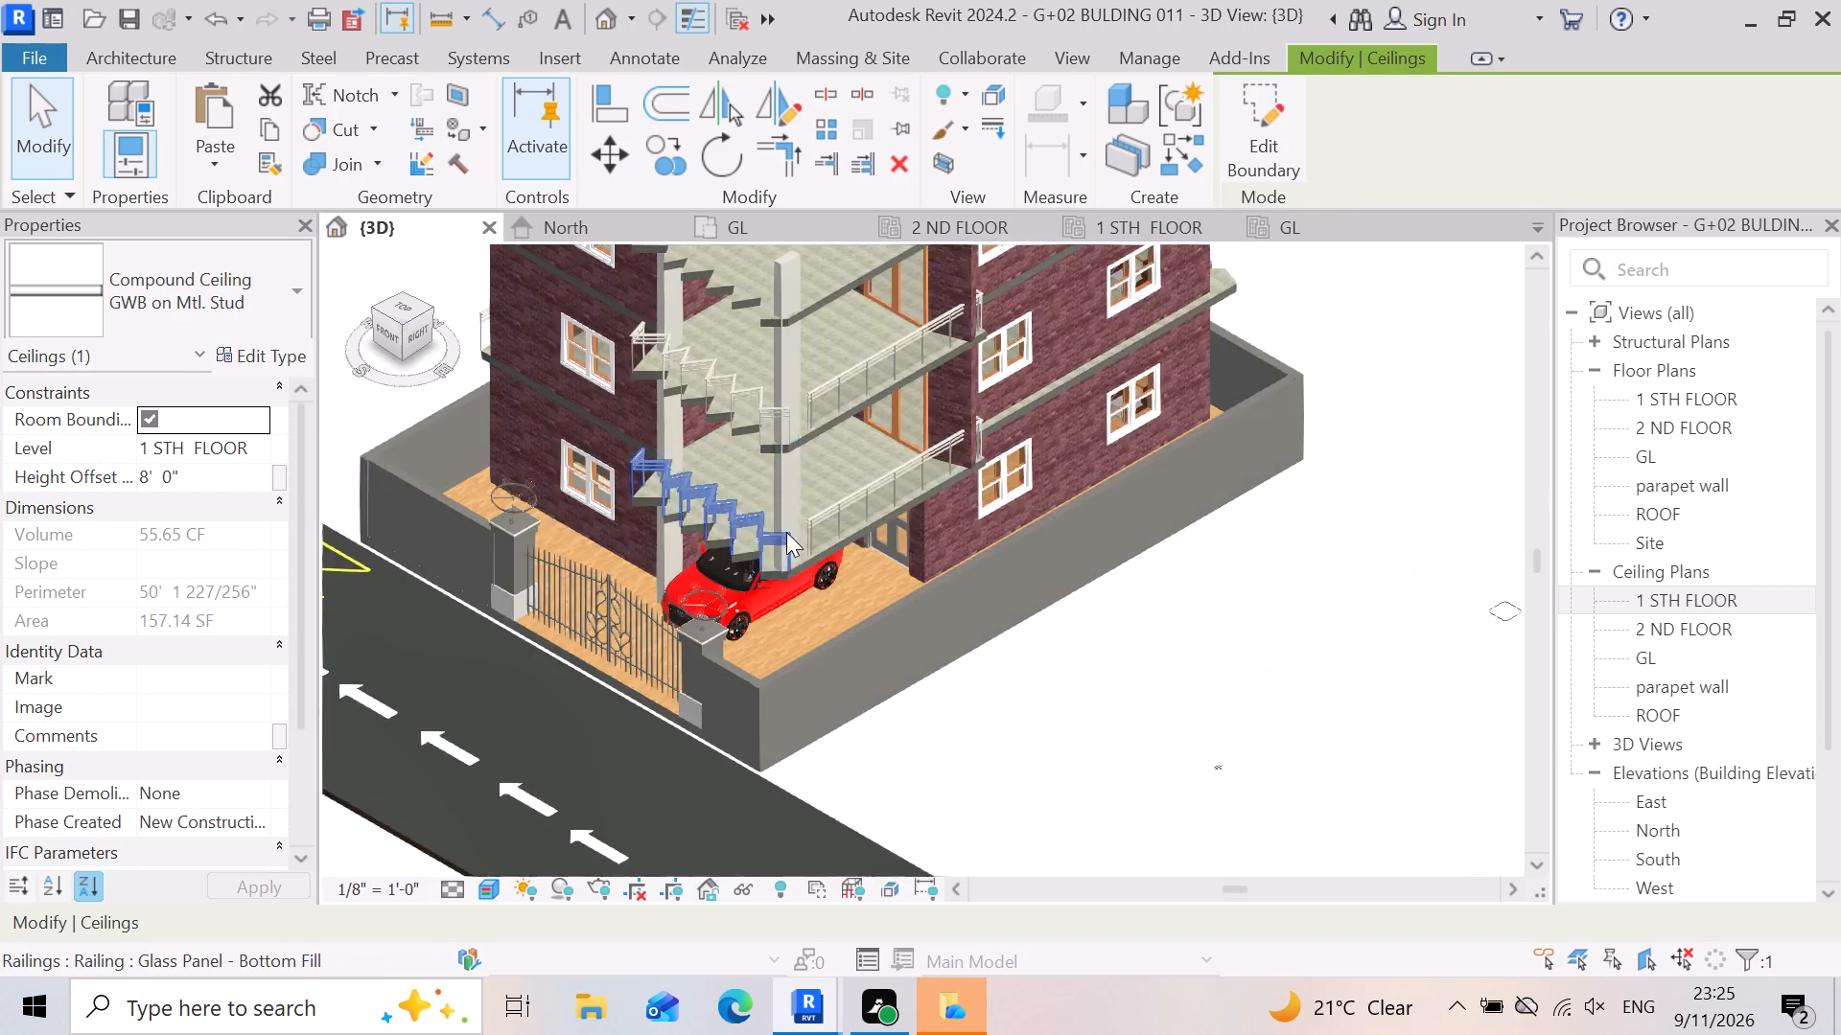
scroll(786, 532, "down", 4)
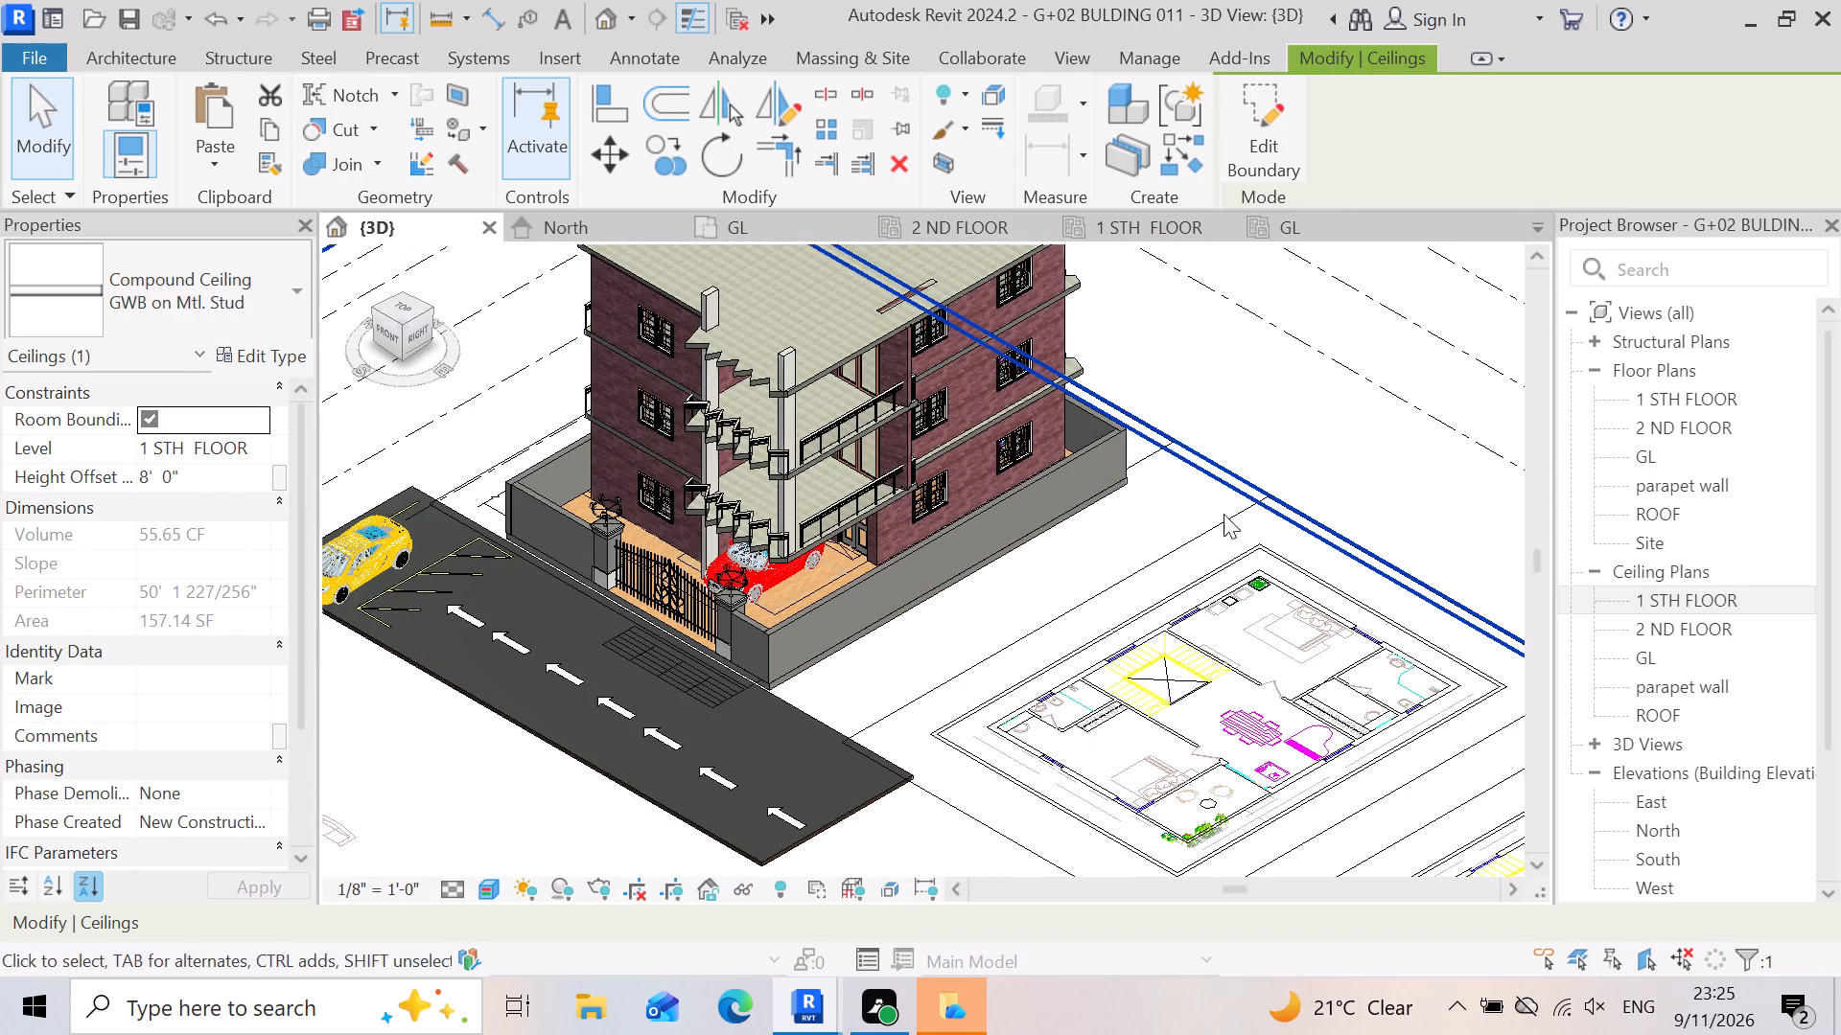
left_click(1247, 463)
scroll(781, 410, "up", 3)
scroll(927, 577, "down", 3)
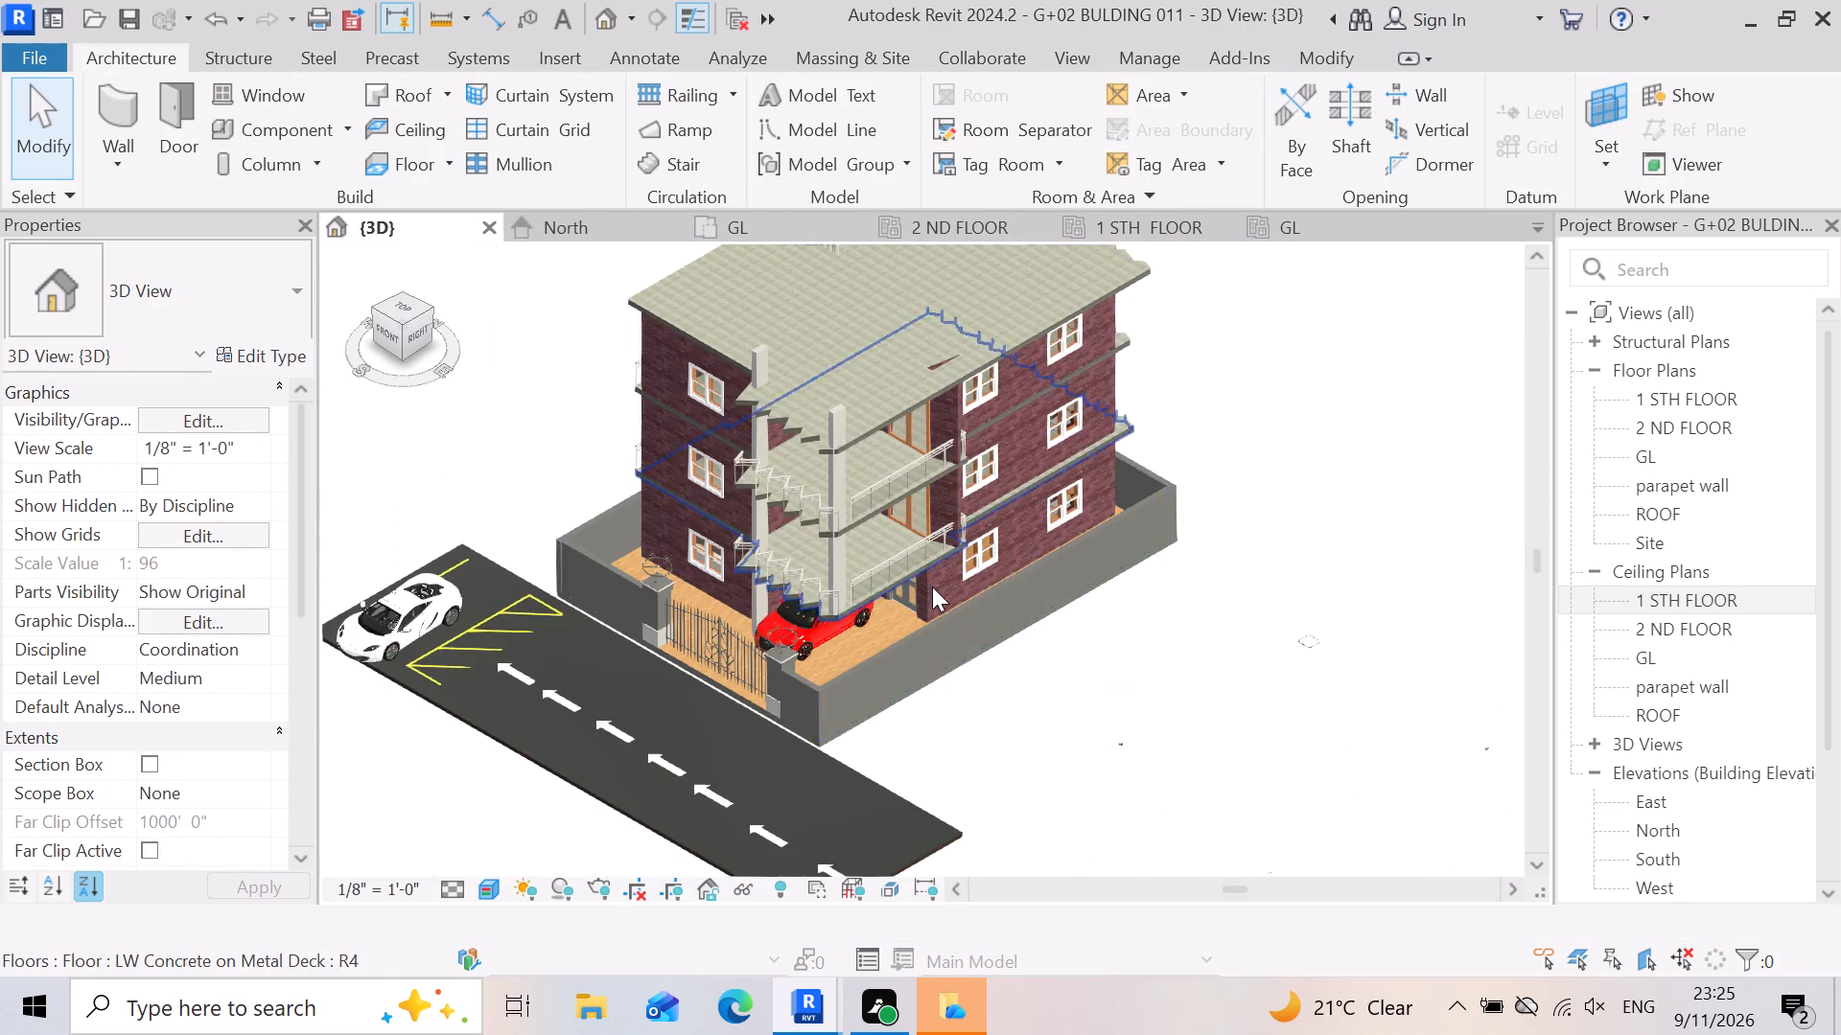
scroll(1008, 622, "down", 2)
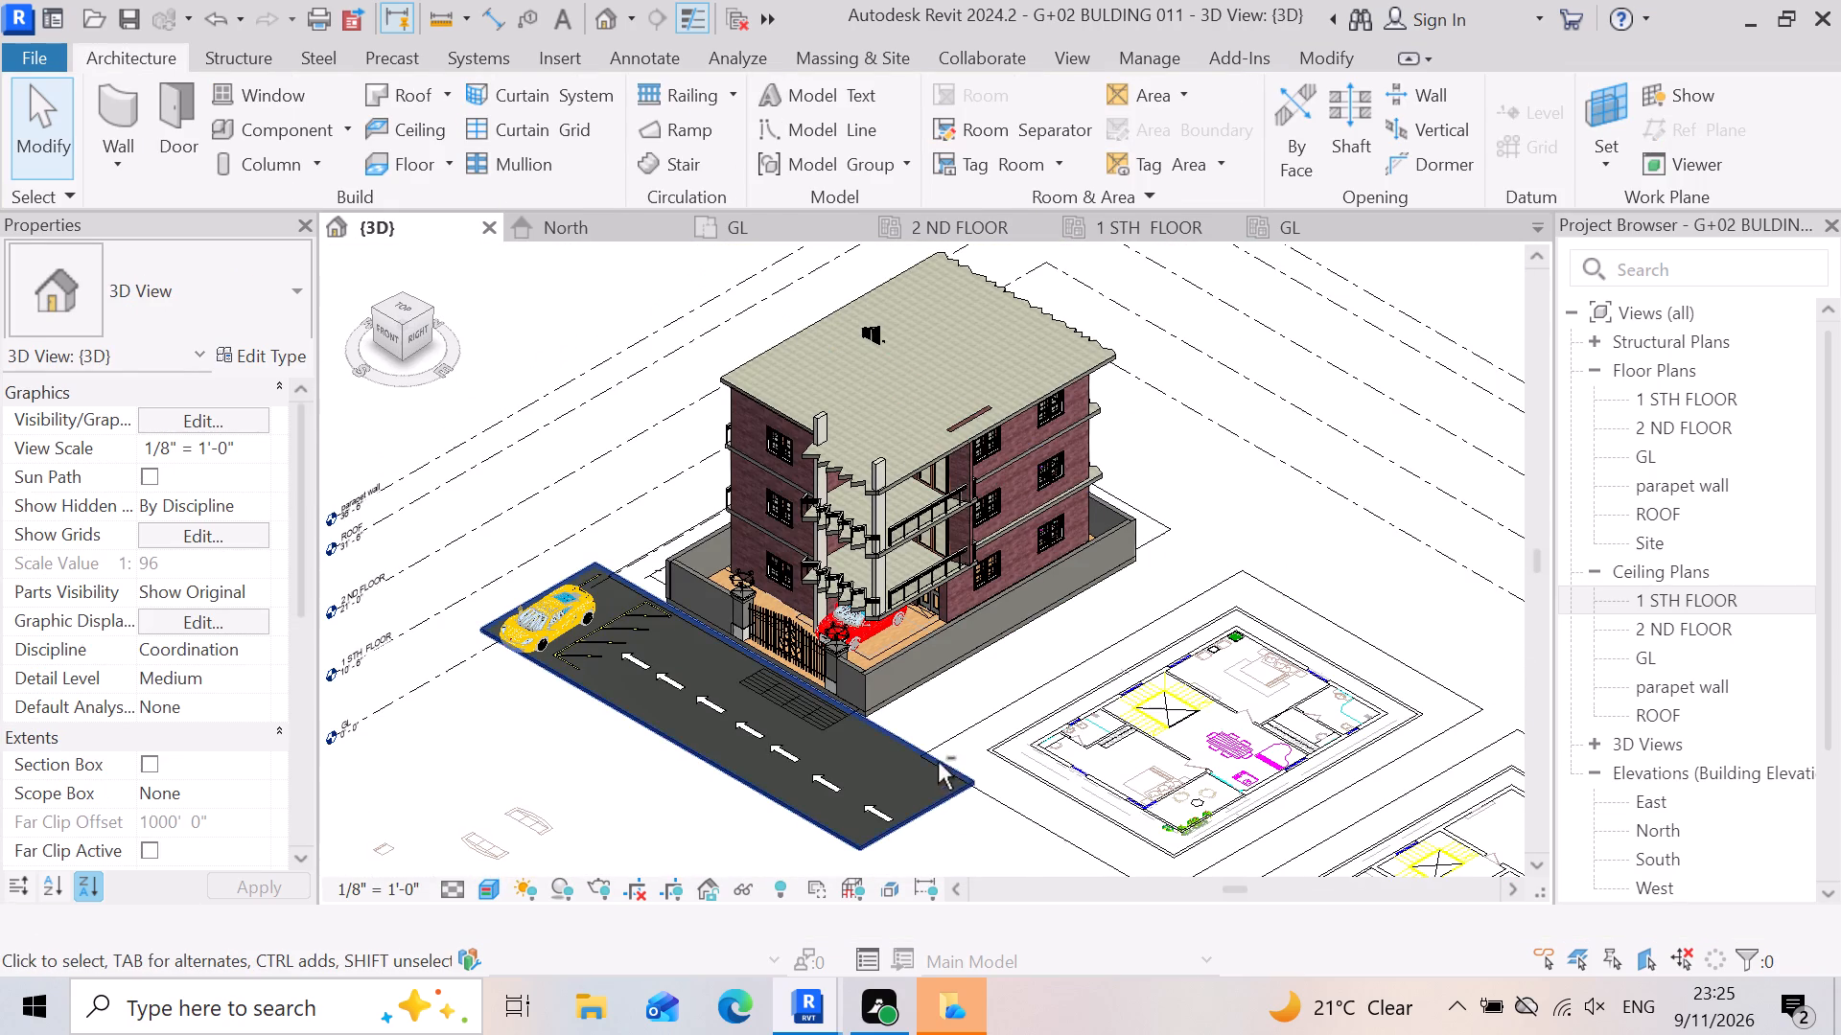
middle_click_drag(937, 763, 1014, 656, "shift")
right_click_drag(930, 729, 1014, 656, "shift")
scroll(1076, 675, "down", 1)
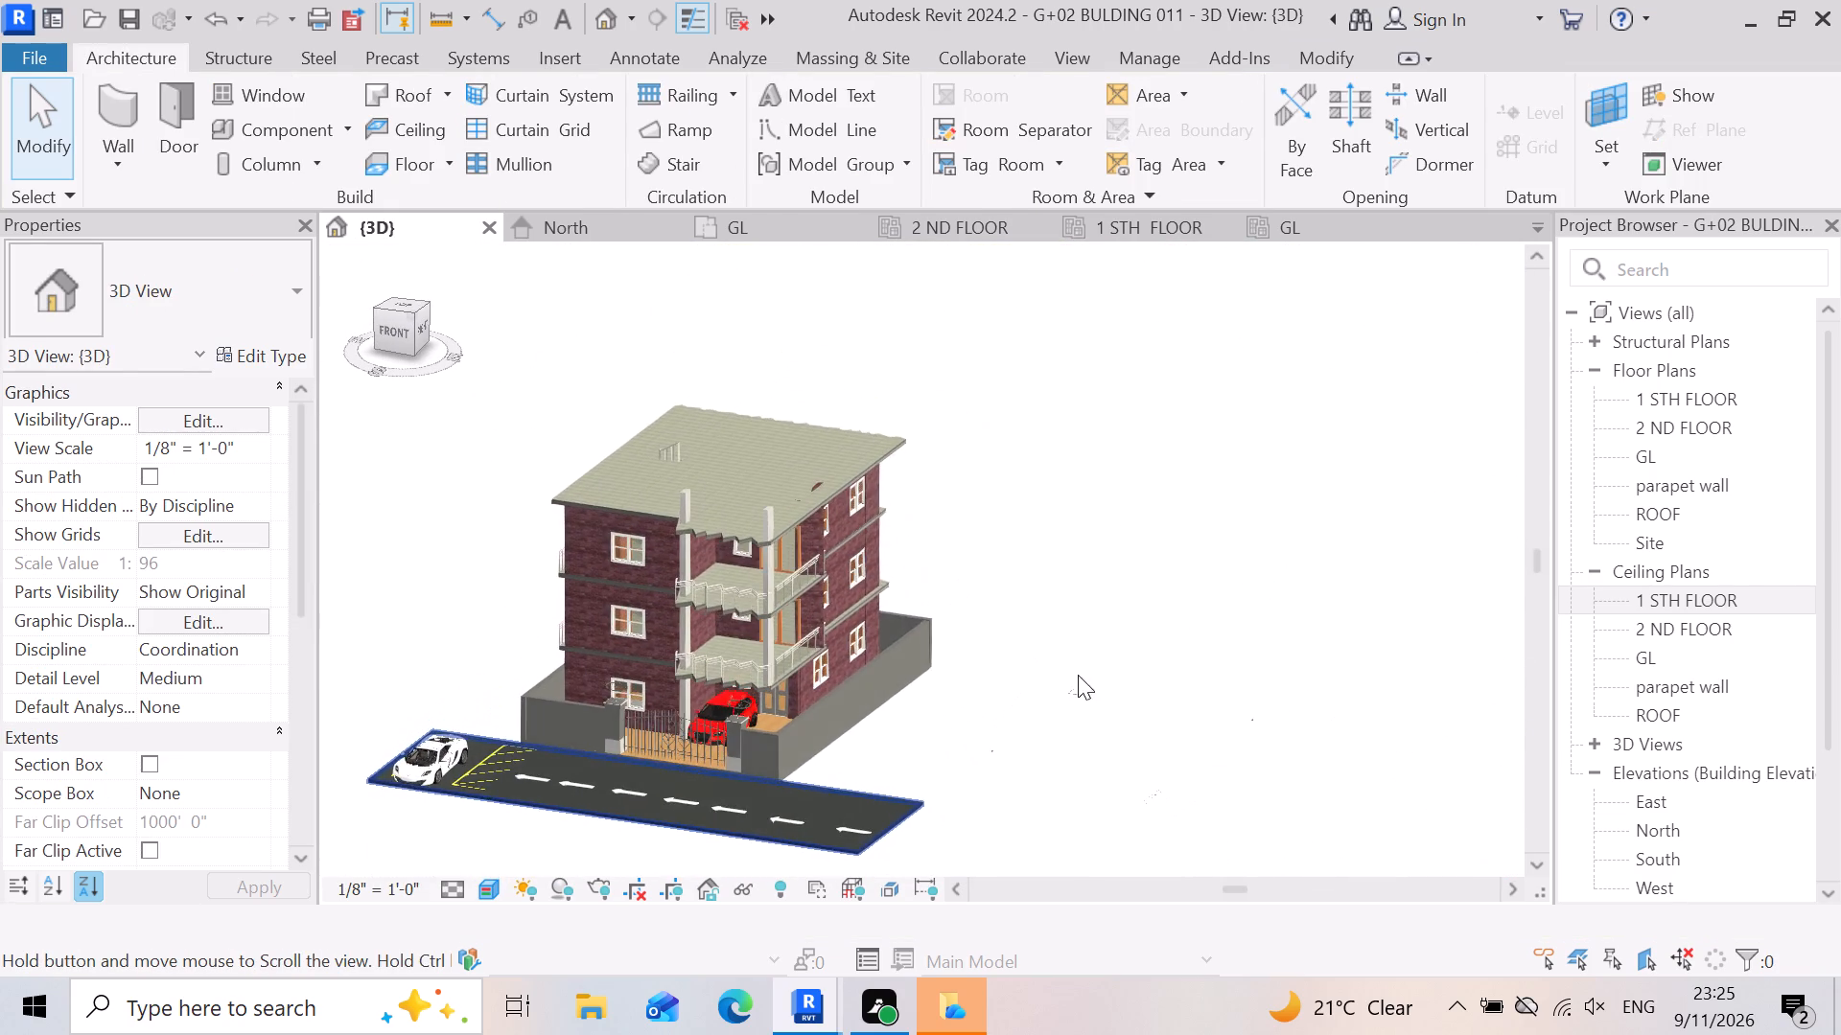
scroll(1078, 675, "down", 2)
middle_click_drag(893, 689, 928, 580, "shift")
right_click_drag(892, 677, 923, 594, "shift")
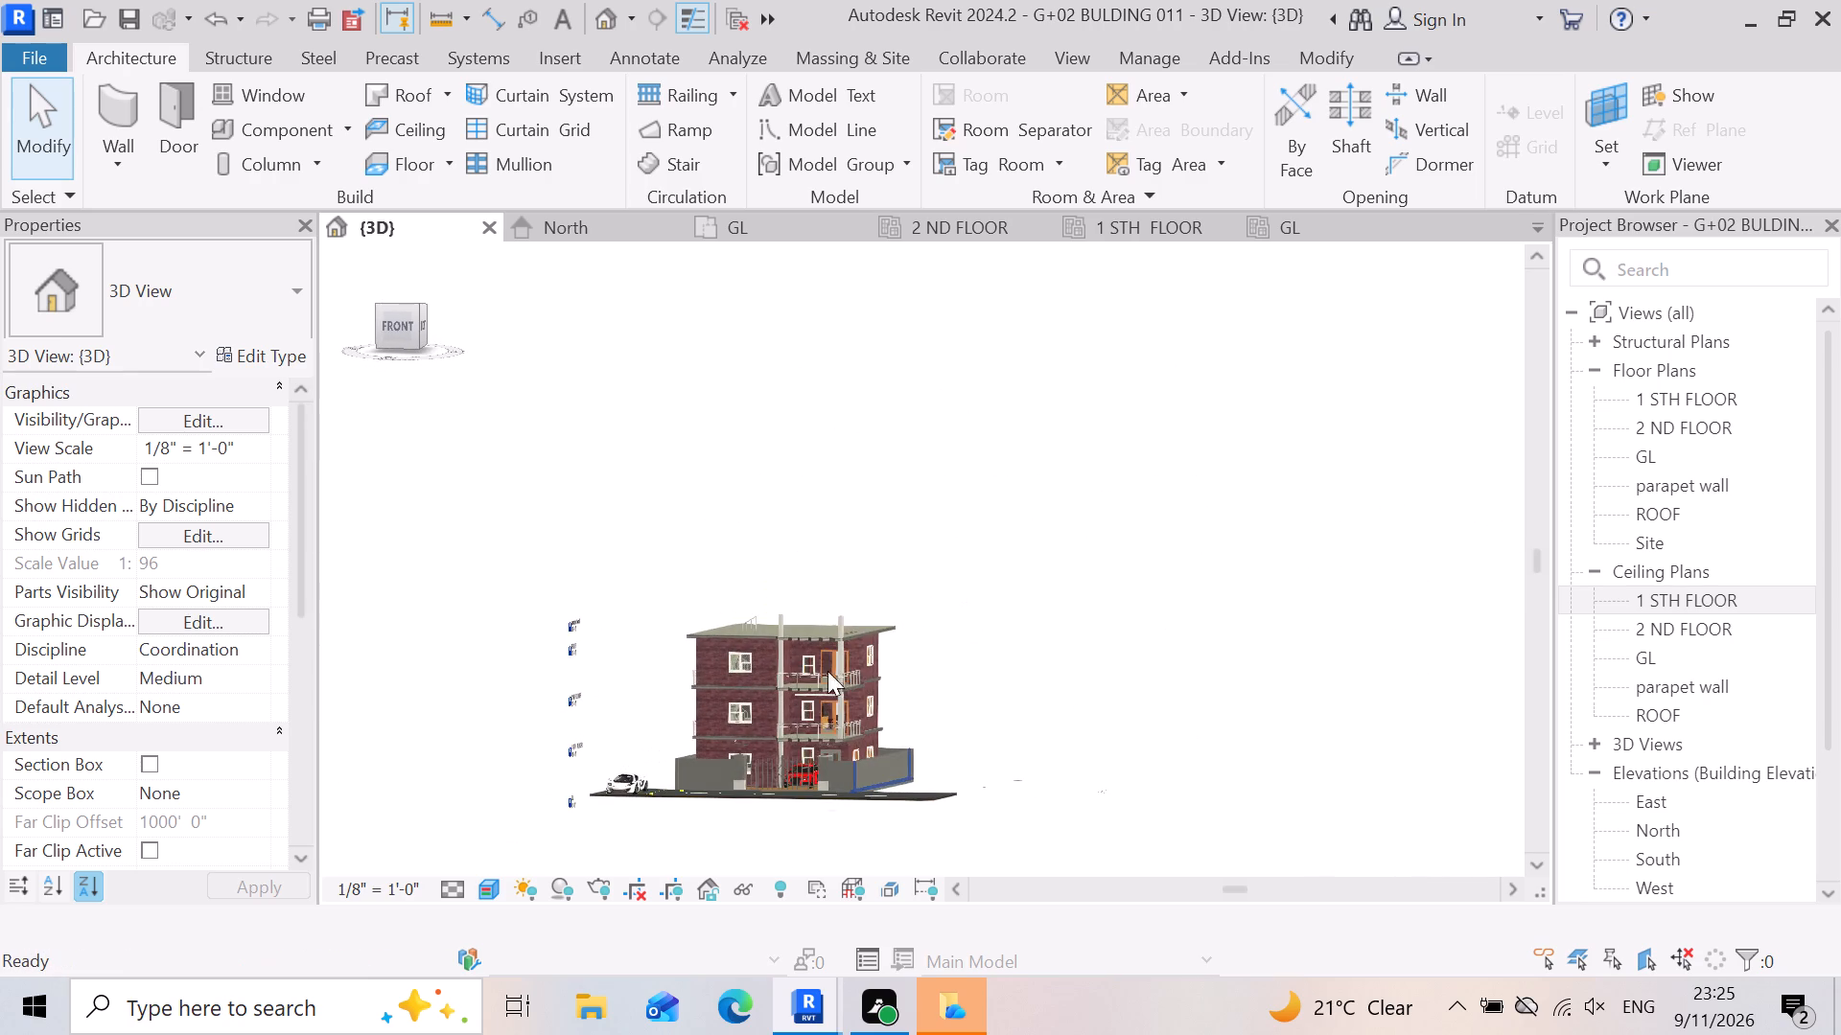
Inspect from below how the new ceiling sits between the balcony slab above and the front window and doors.
scroll(732, 737, "up", 6)
scroll(850, 669, "up", 3)
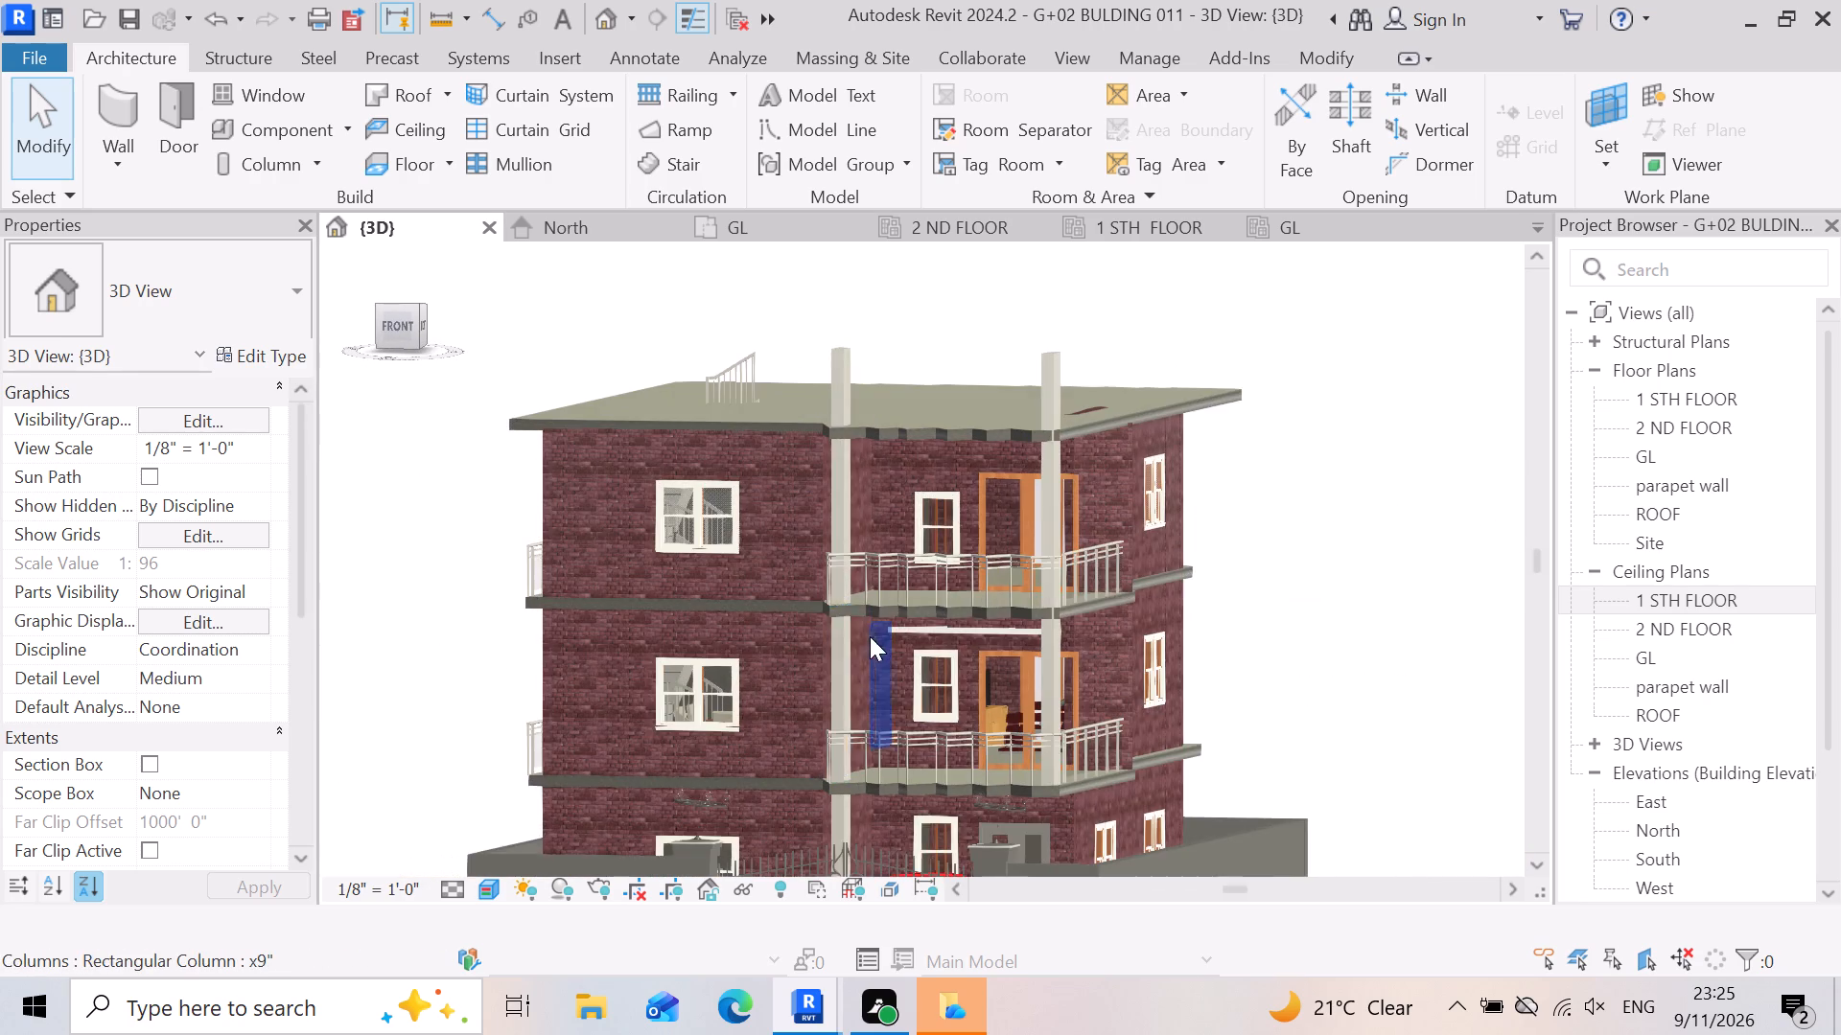
middle_click_drag(874, 629, 892, 552, "shift")
right_click_drag(874, 629, 898, 577, "shift")
scroll(889, 580, "up", 1, "shift")
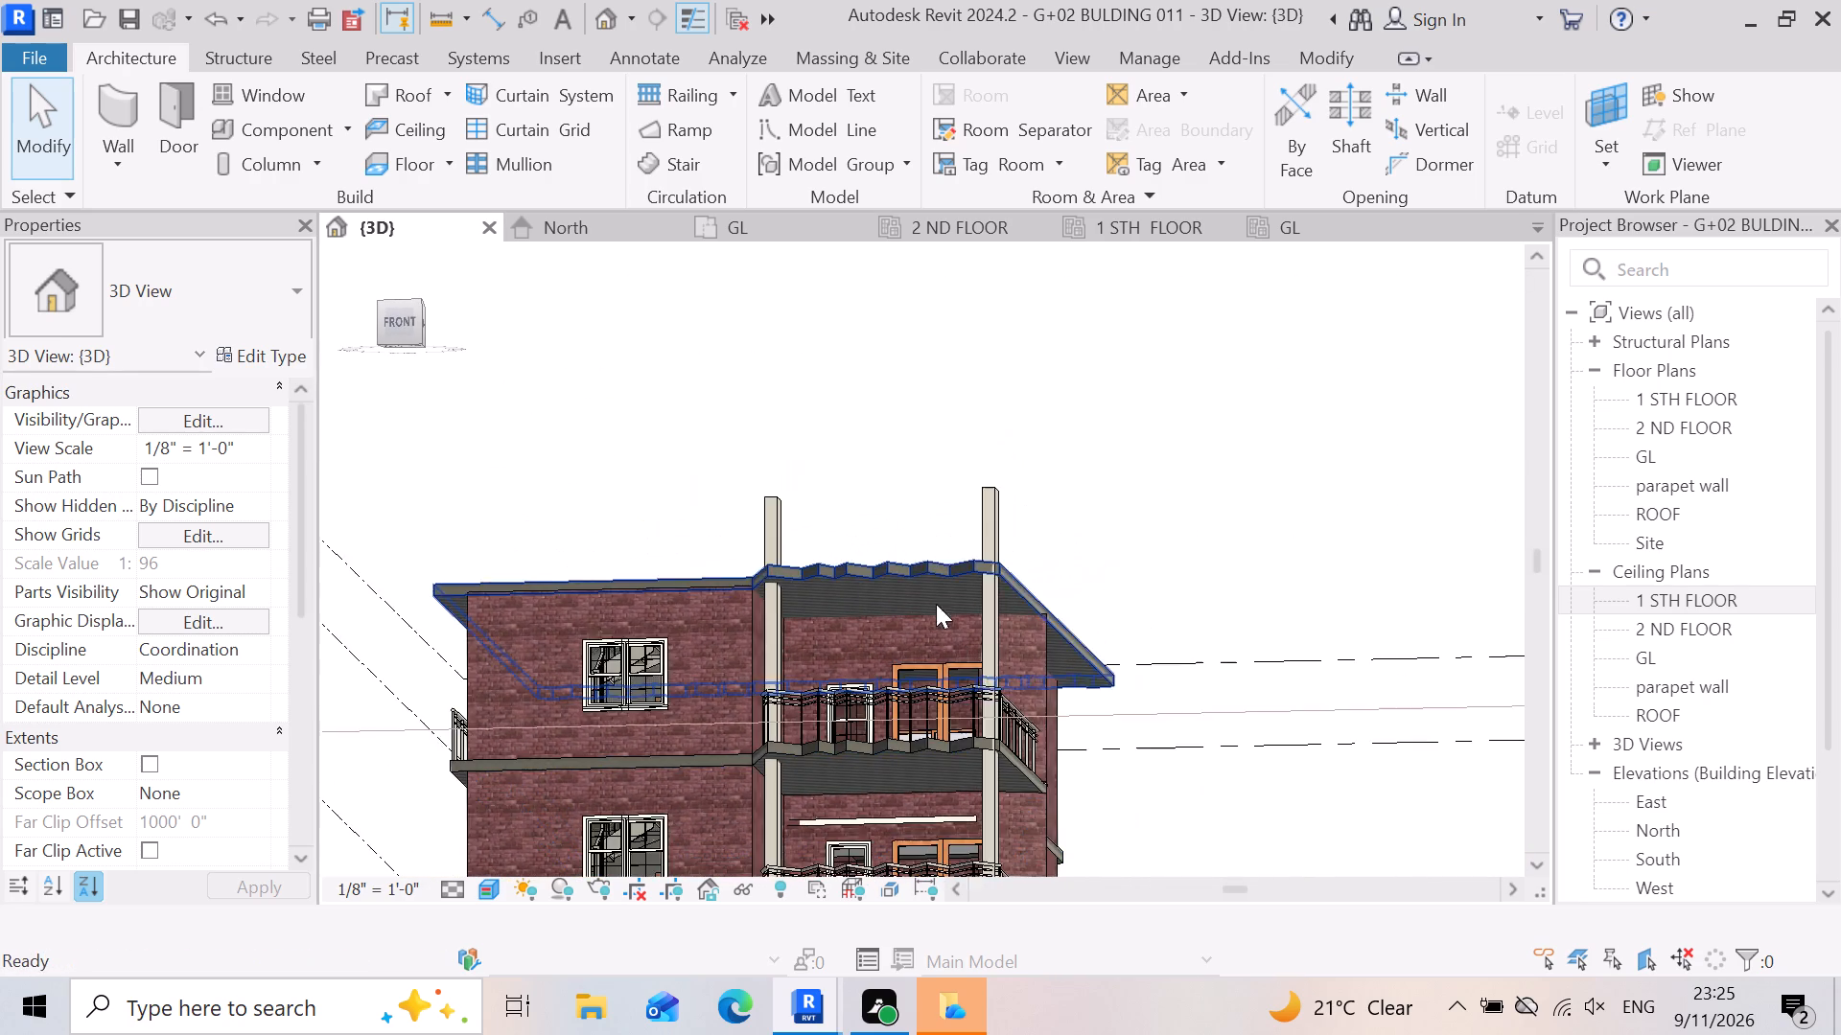
scroll(990, 575, "down", 1)
scroll(845, 764, "up", 12)
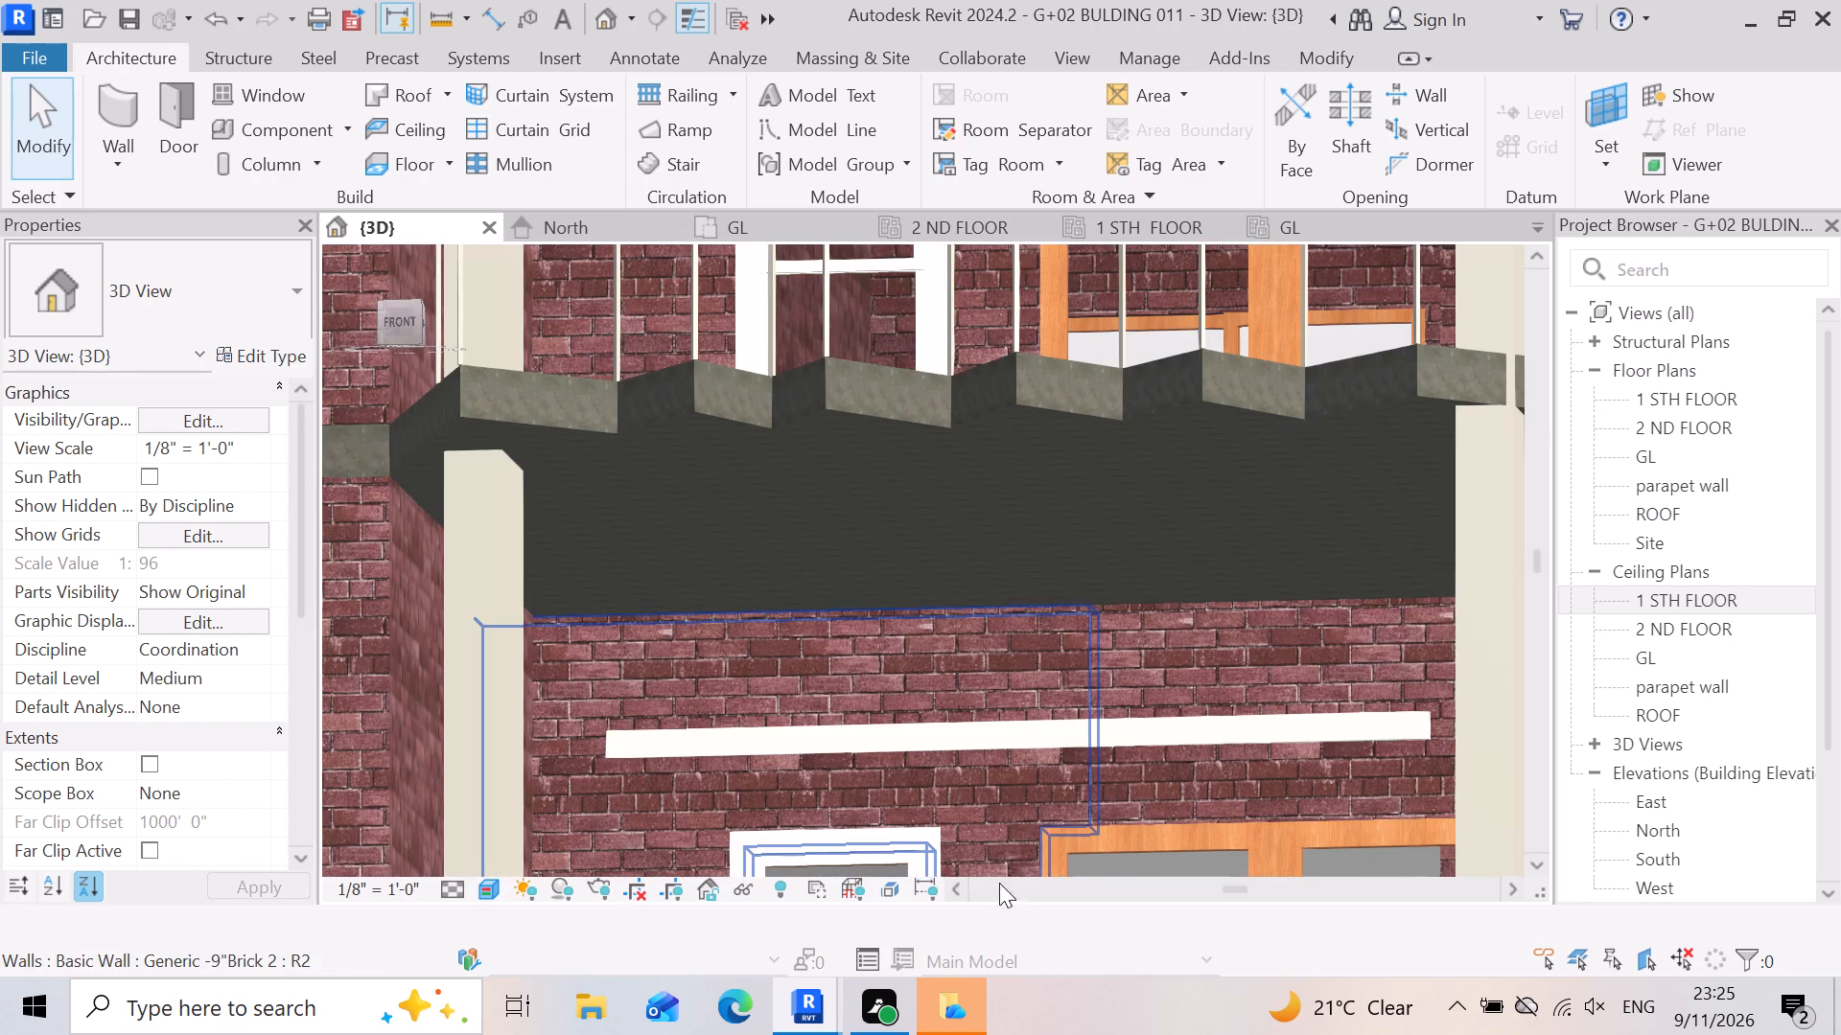
scroll(1171, 745, "down", 13)
scroll(1187, 749, "up", 3)
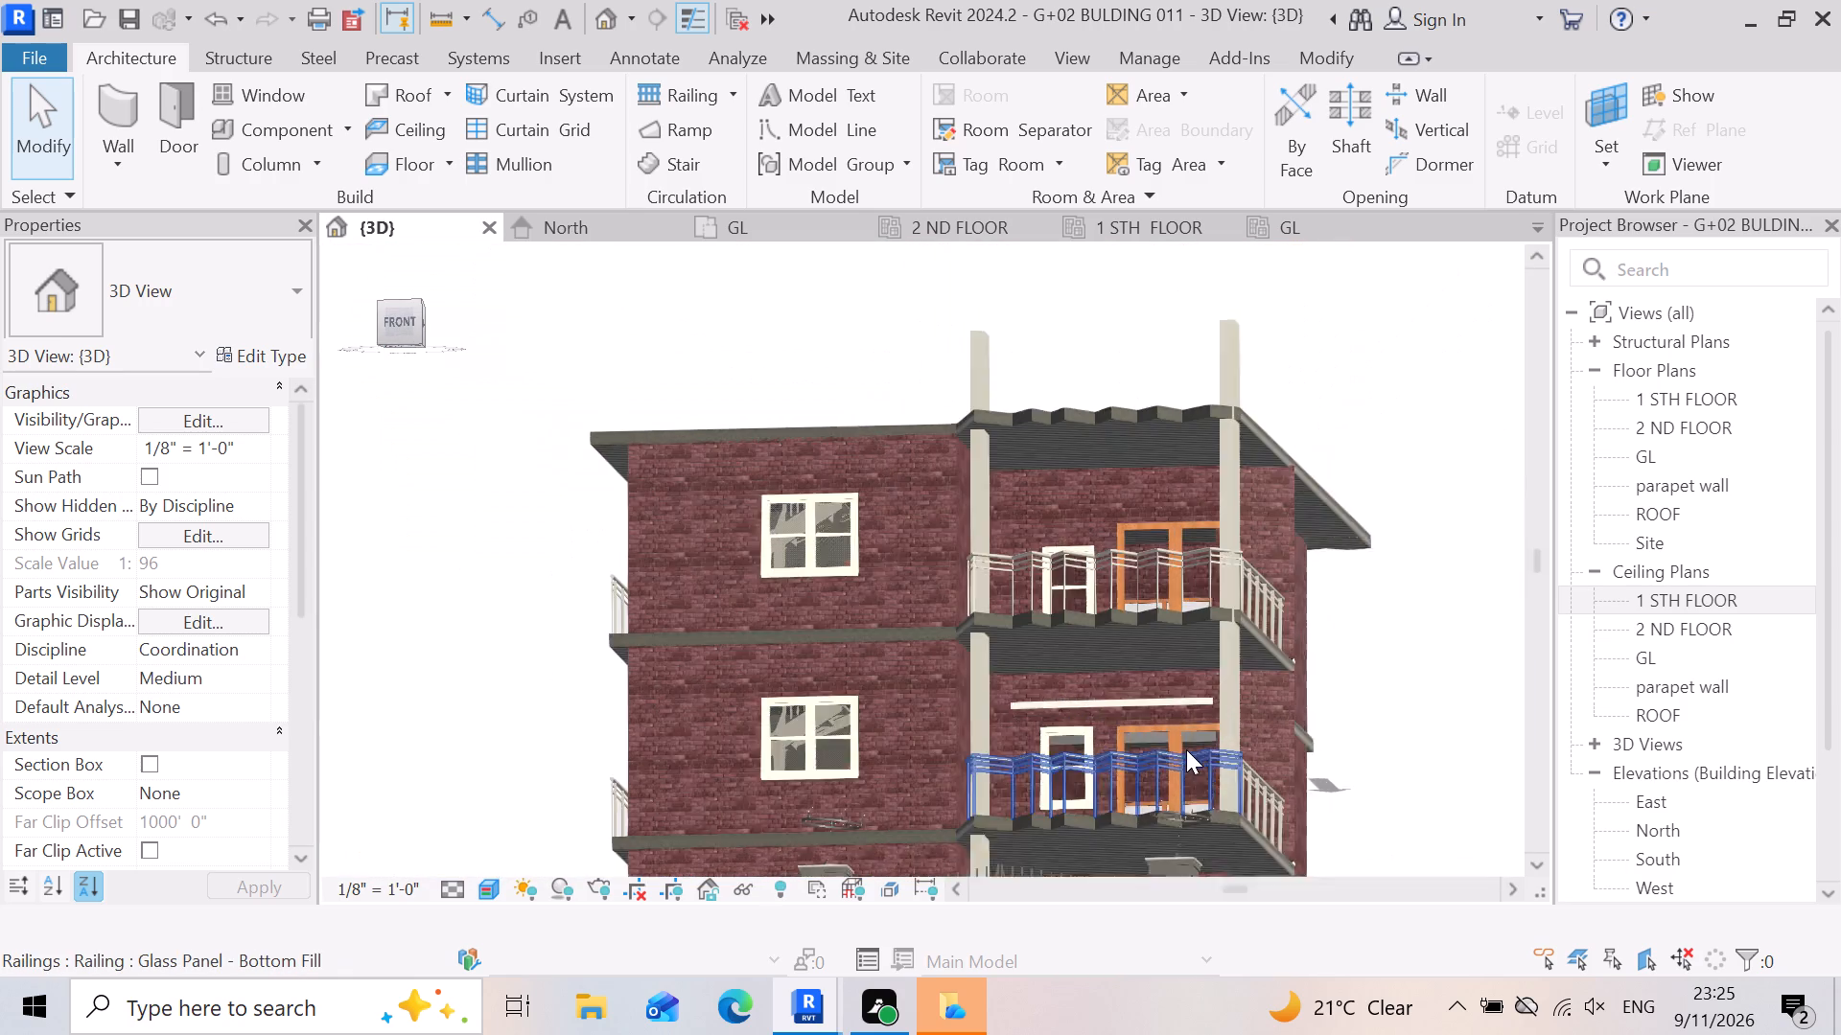
scroll(1186, 749, "up", 7)
left_click(1179, 661)
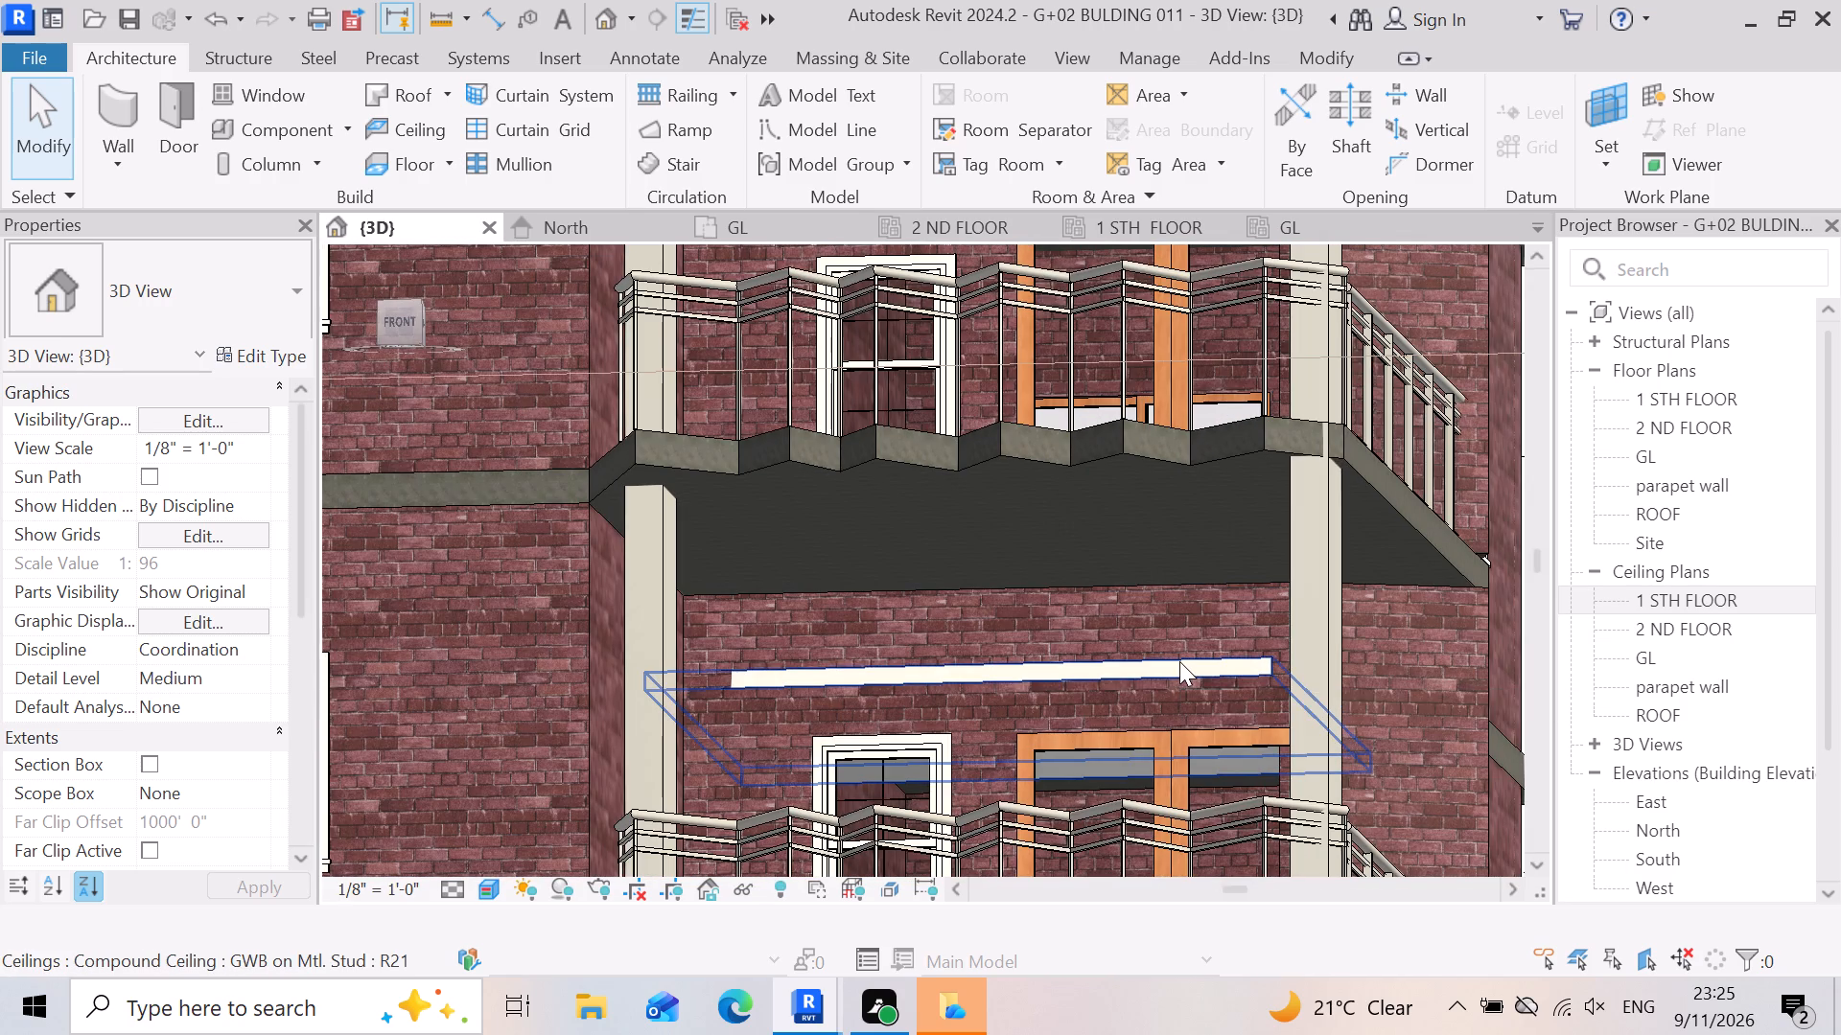
scroll(590, 627, "up", 3)
scroll(1060, 570, "down", 4)
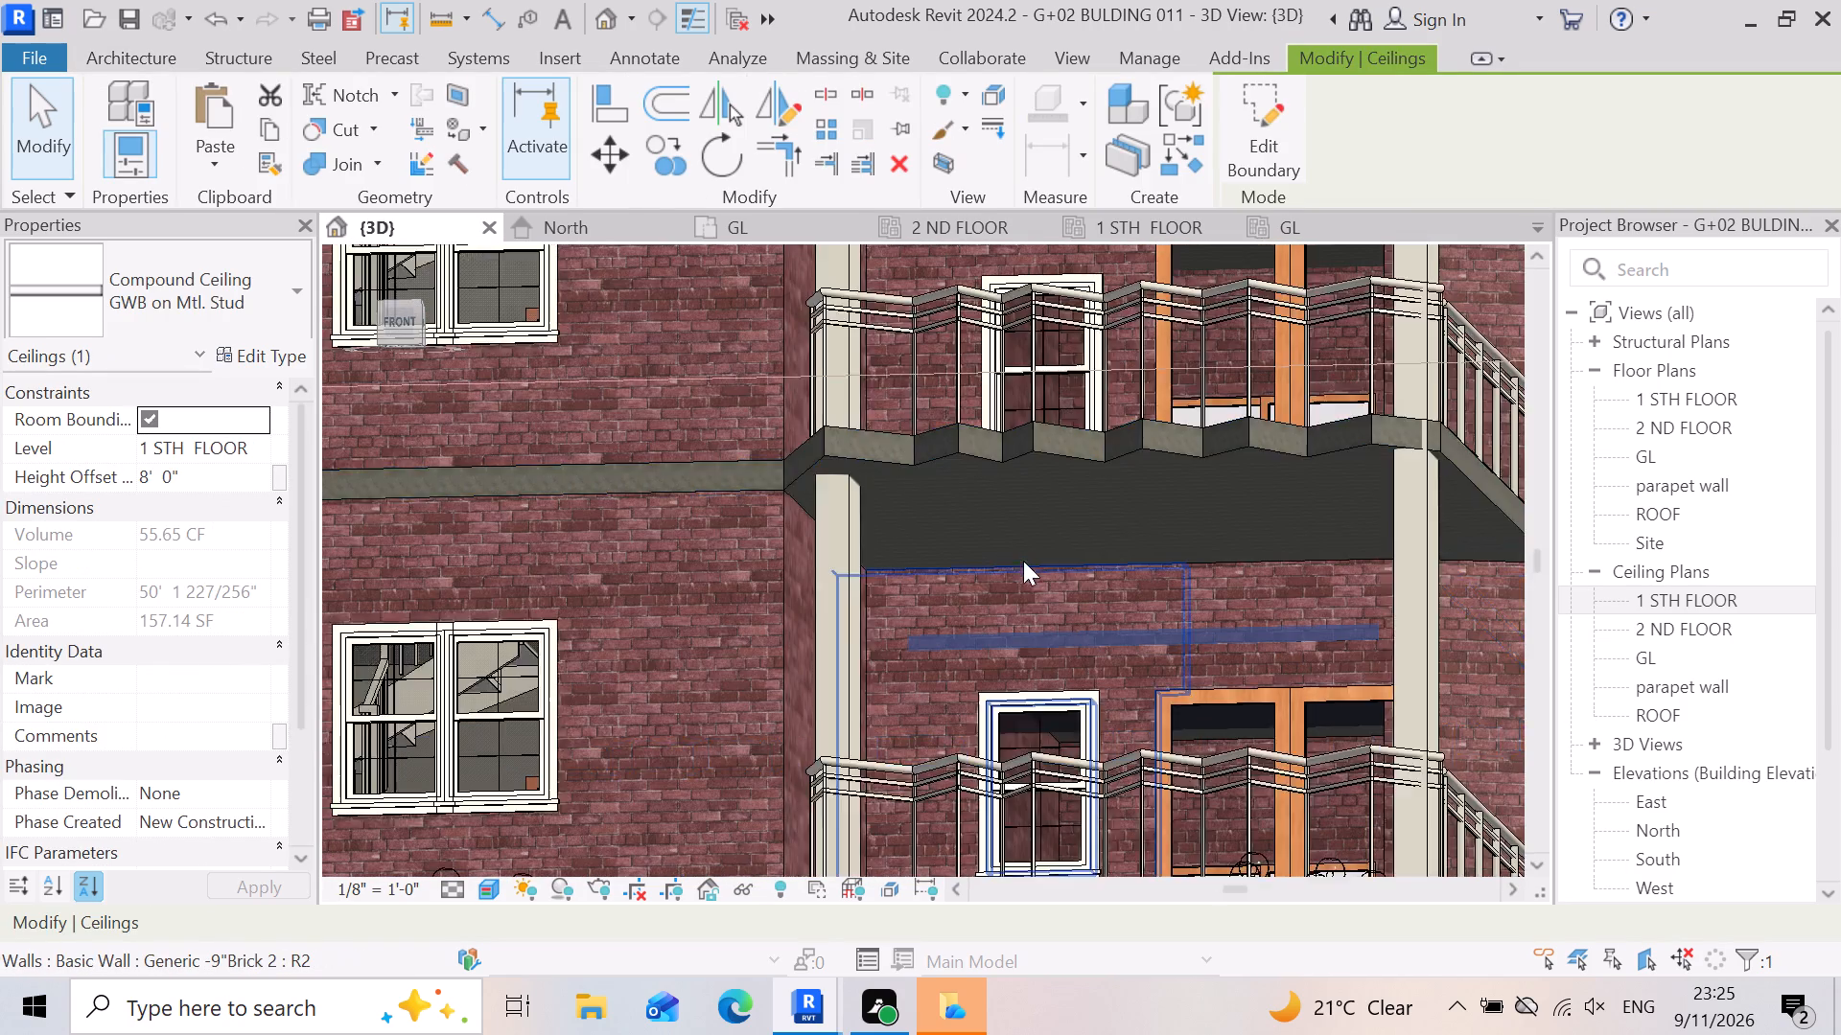
scroll(1014, 563, "down", 7)
left_click(1388, 729)
Delete the small GWB on Mtl. Stud ceiling beneath the front balcony slab on 1 STH FLOOR.
scroll(1106, 515, "up", 1)
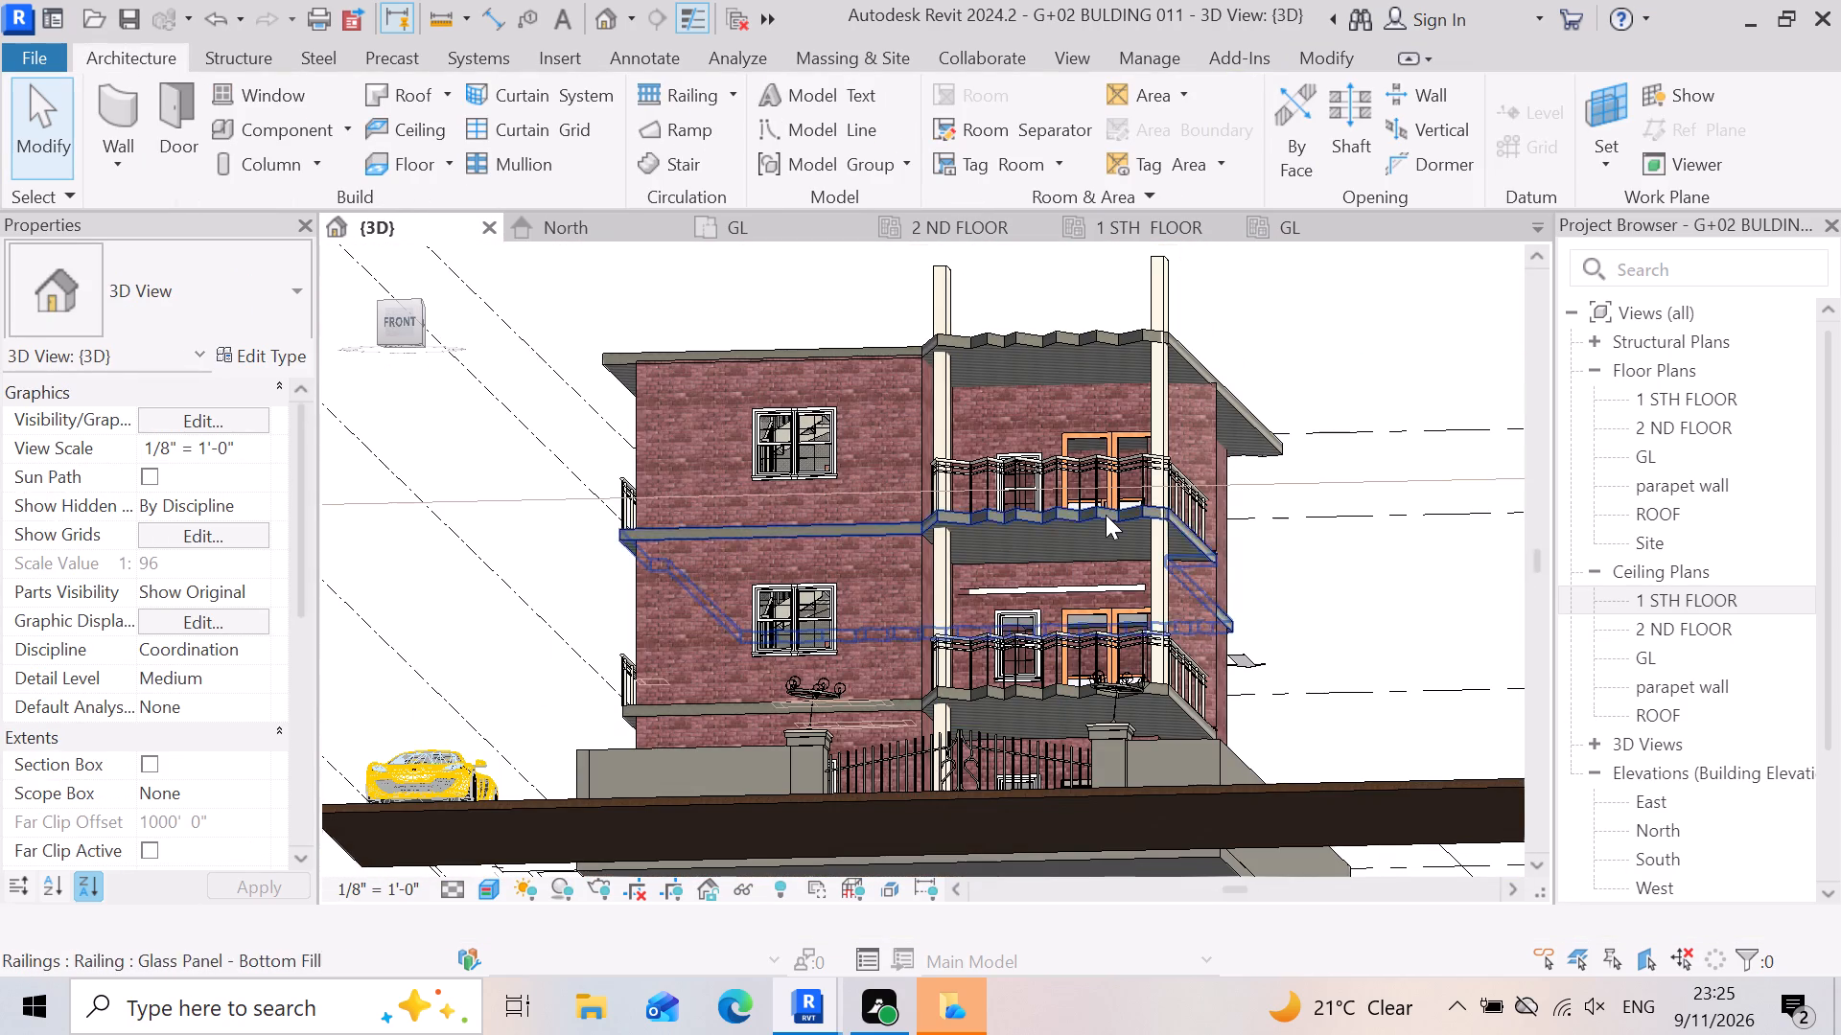
scroll(1106, 515, "up", 5)
scroll(989, 722, "up", 4)
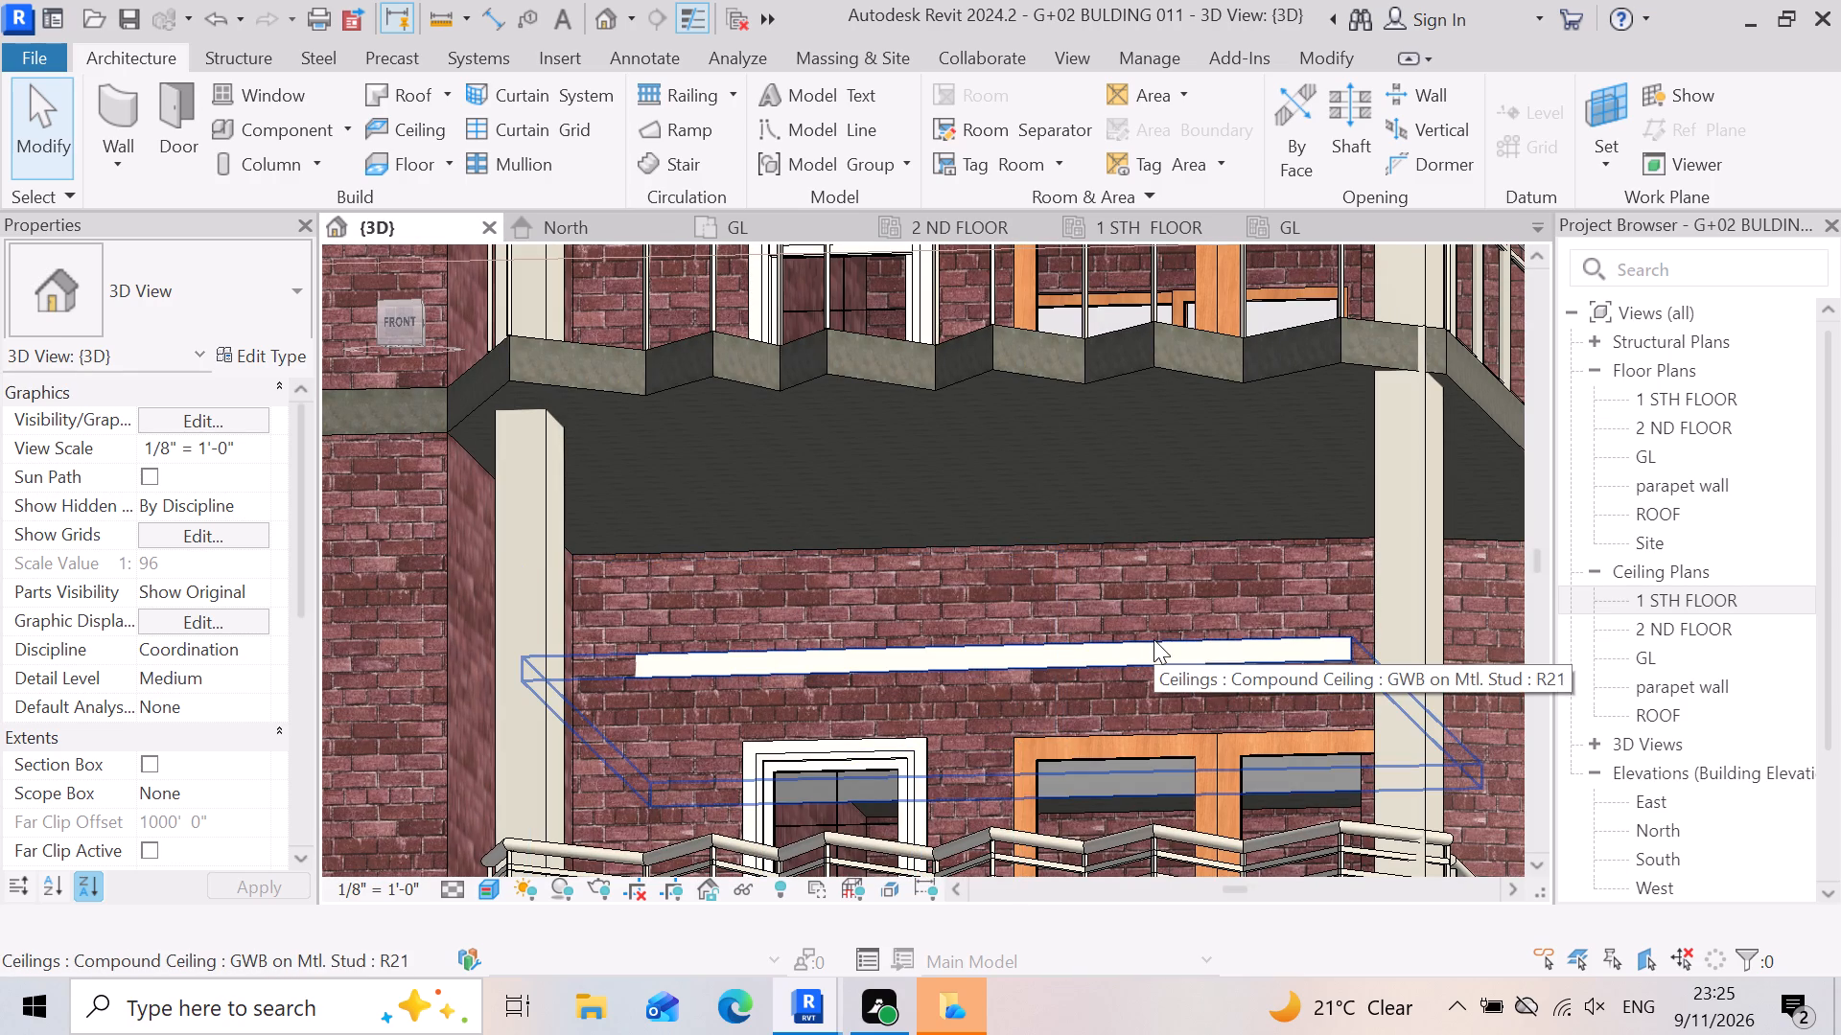
left_click(1090, 660)
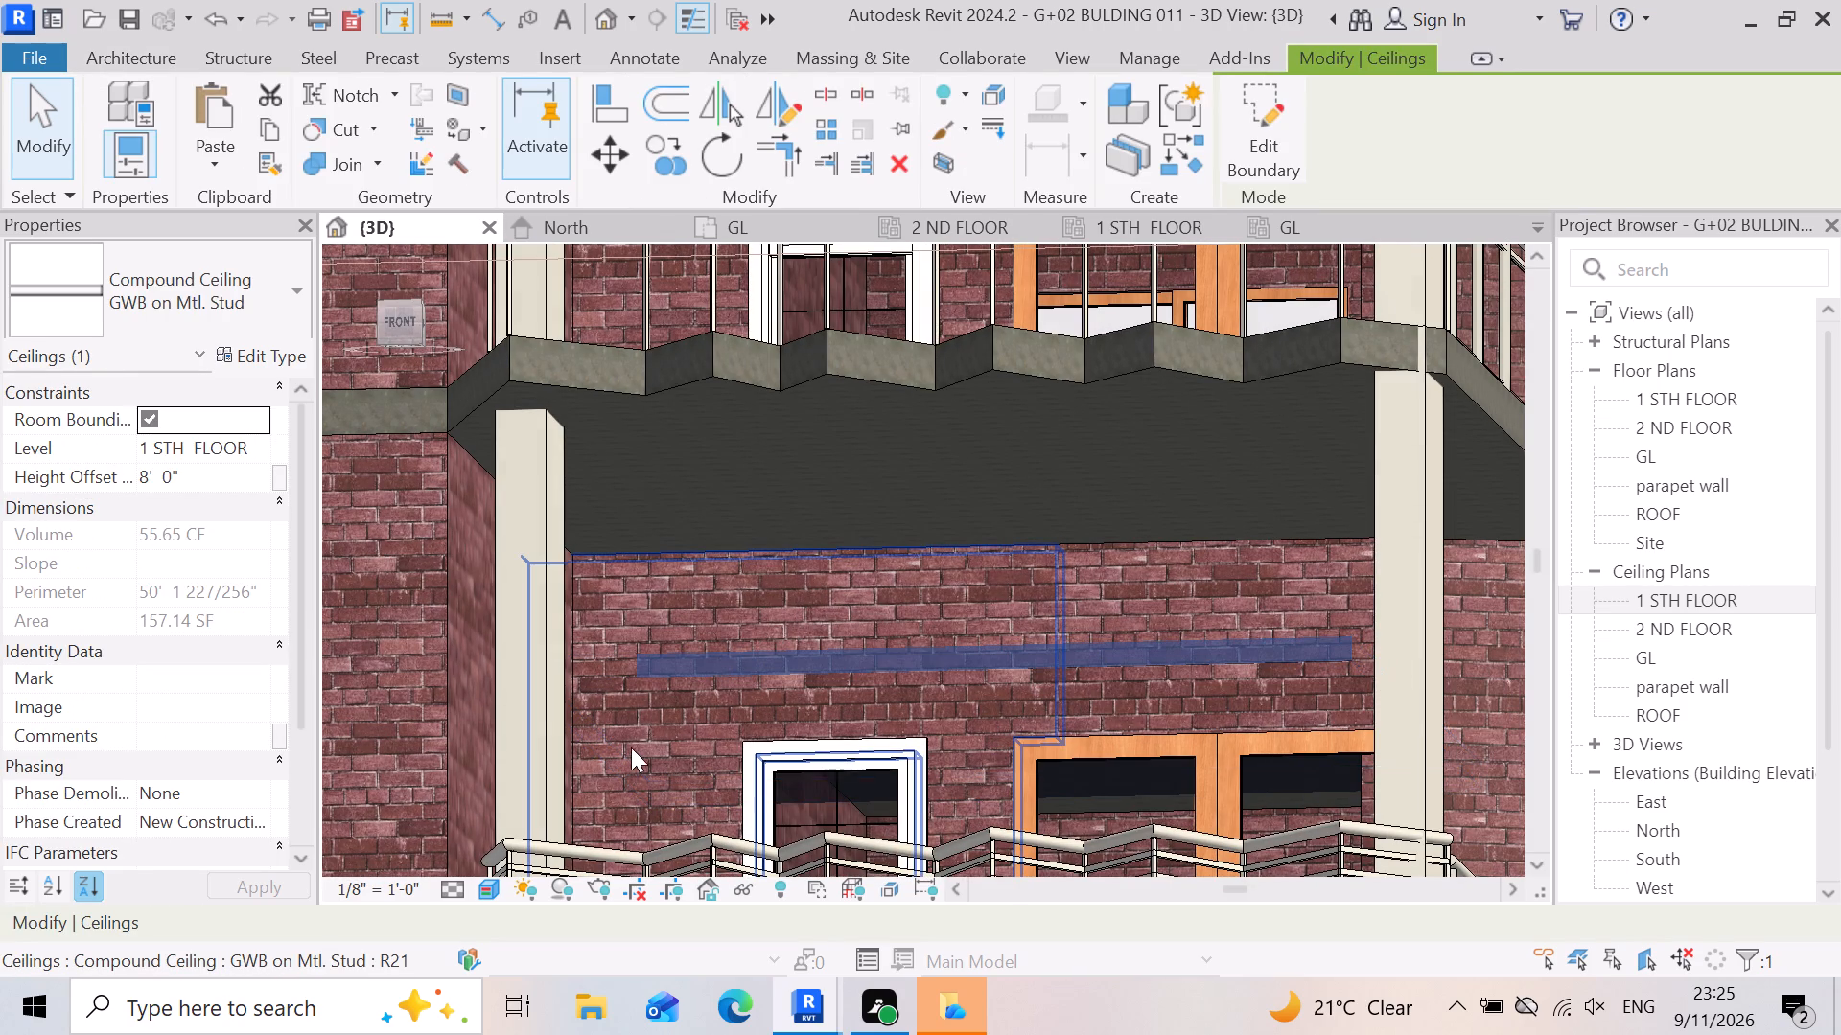
key("Delete")
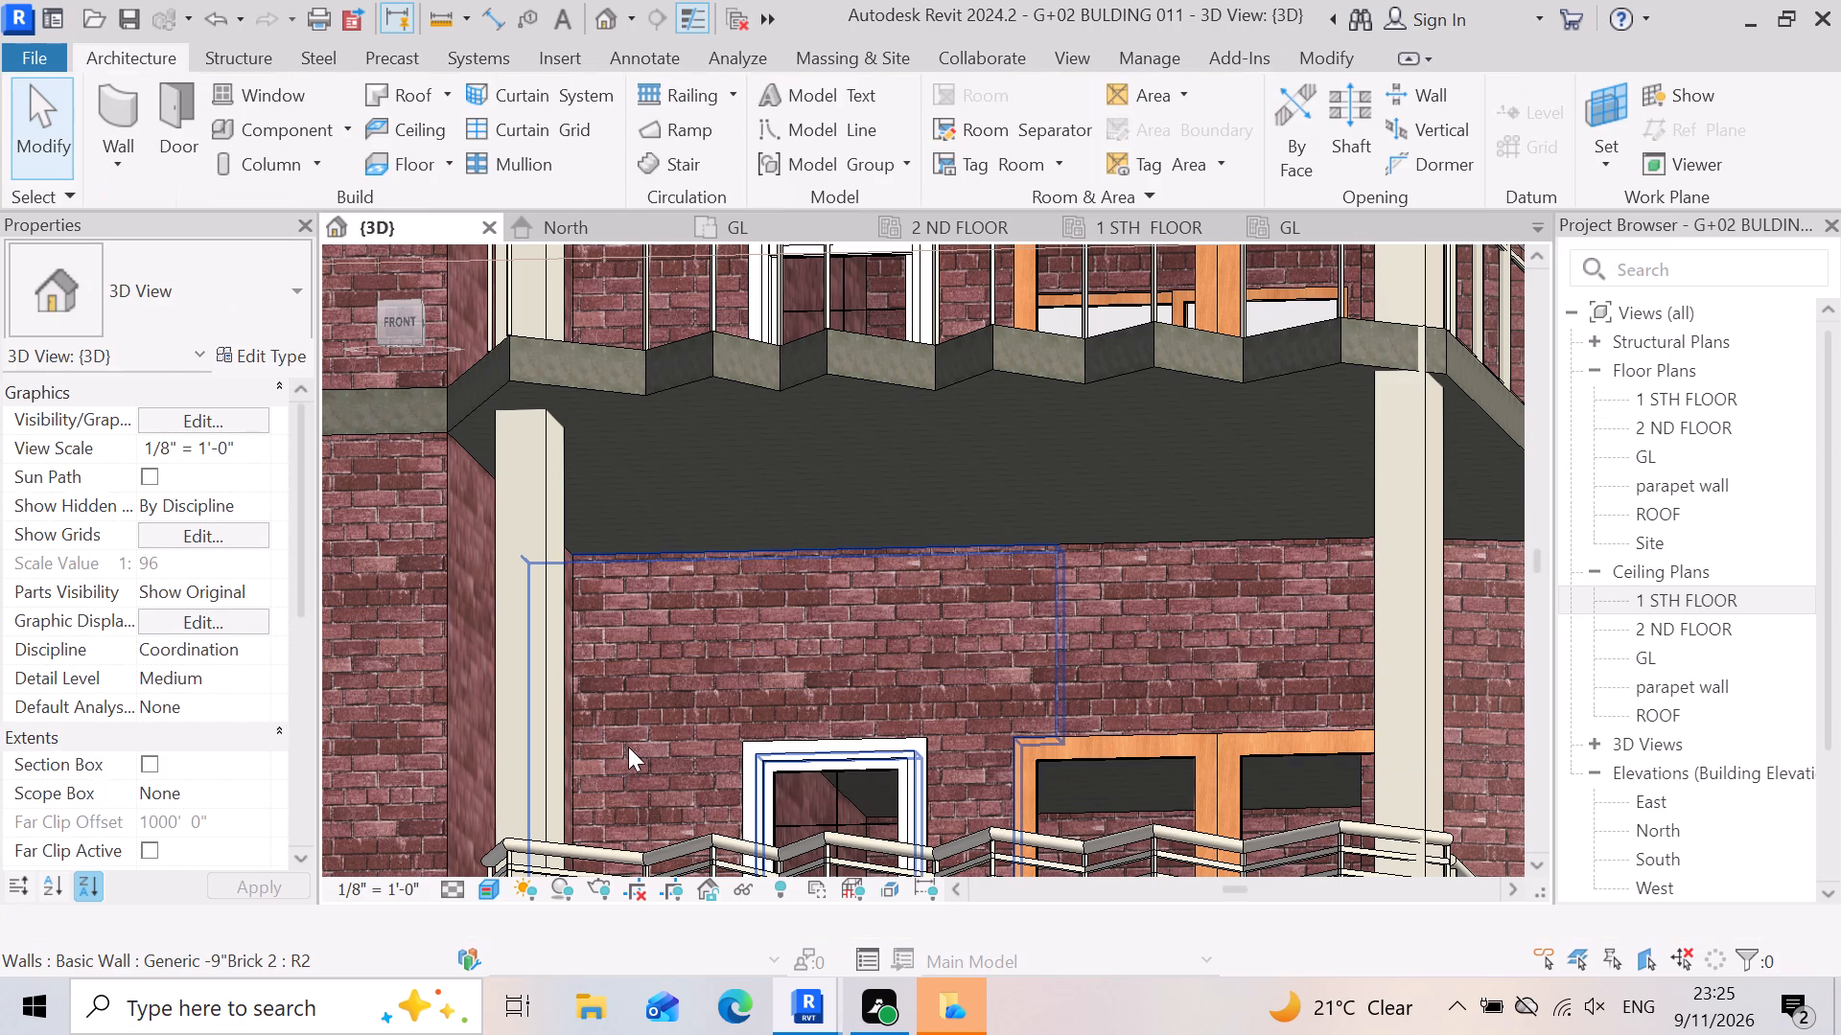
Sketch a 28'-6" by 26'-7 1/2" rectangular GWB on Mtl. Stud ceiling on 1 STH FLOOR, from the inner upper-left to outer lower-right wall corner.
left_click(747, 228)
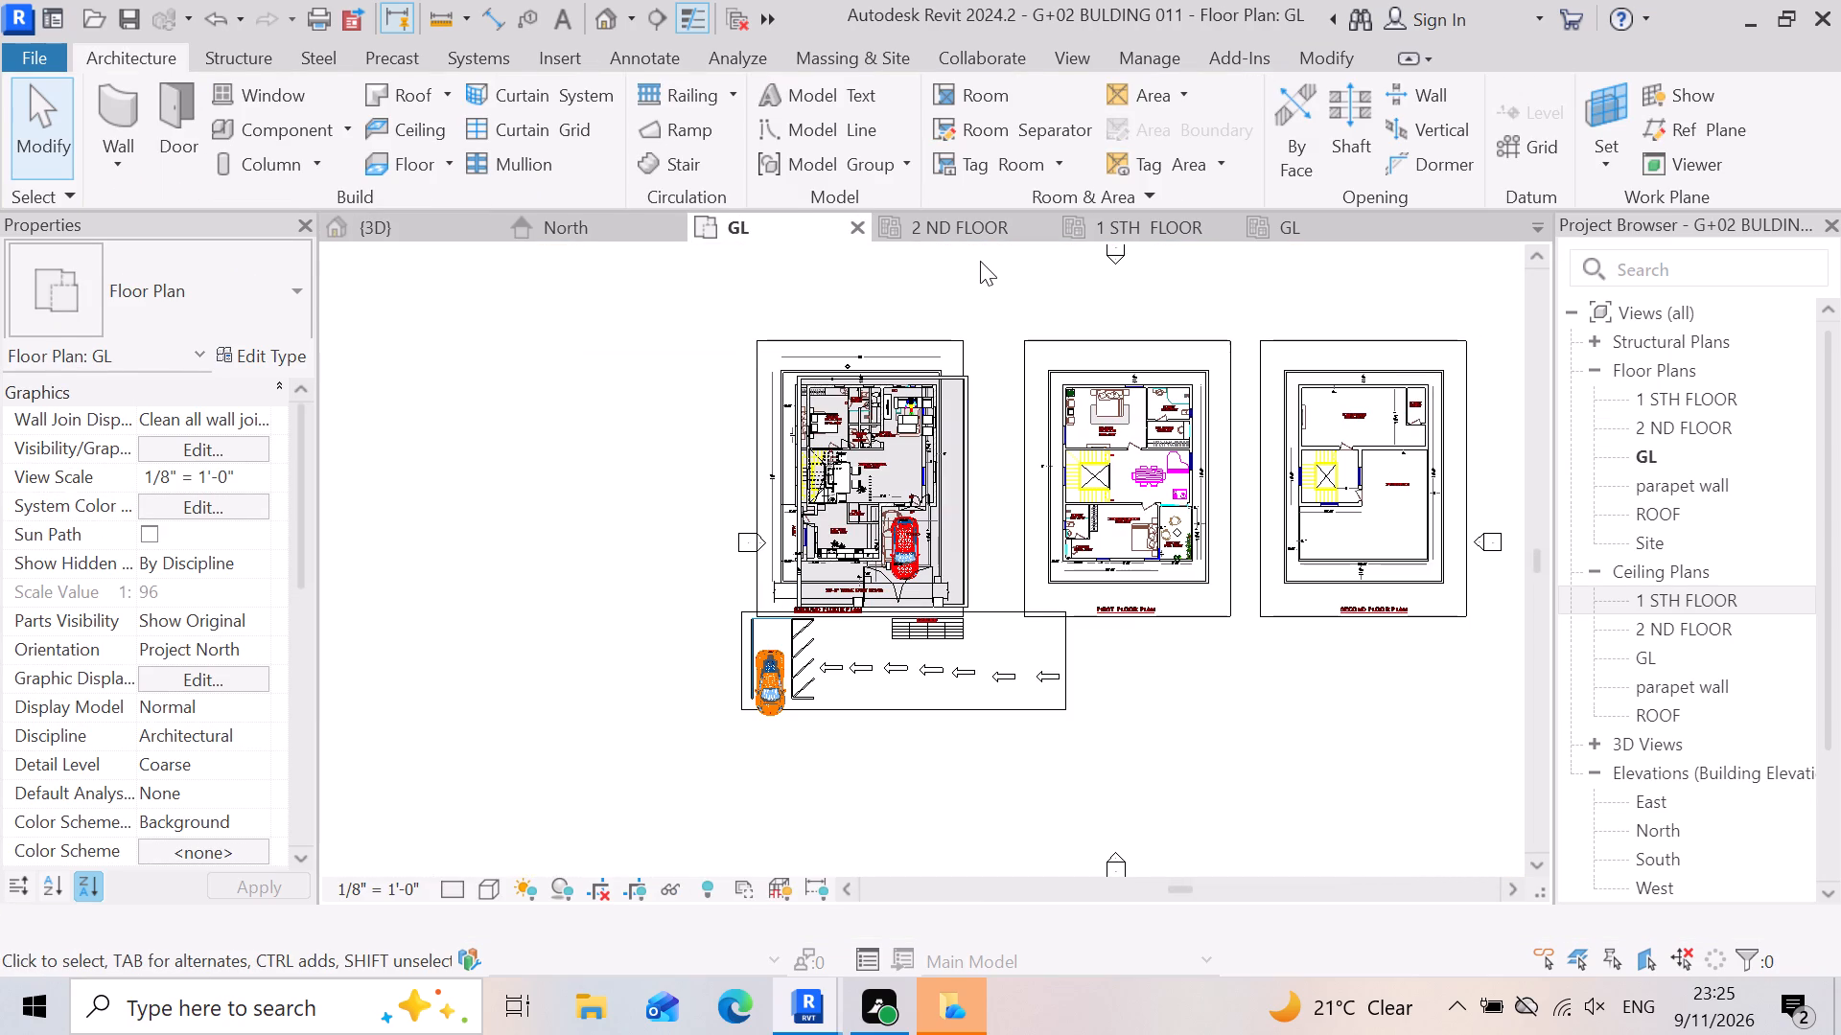
left_click(1148, 226)
scroll(995, 471, "down", 5)
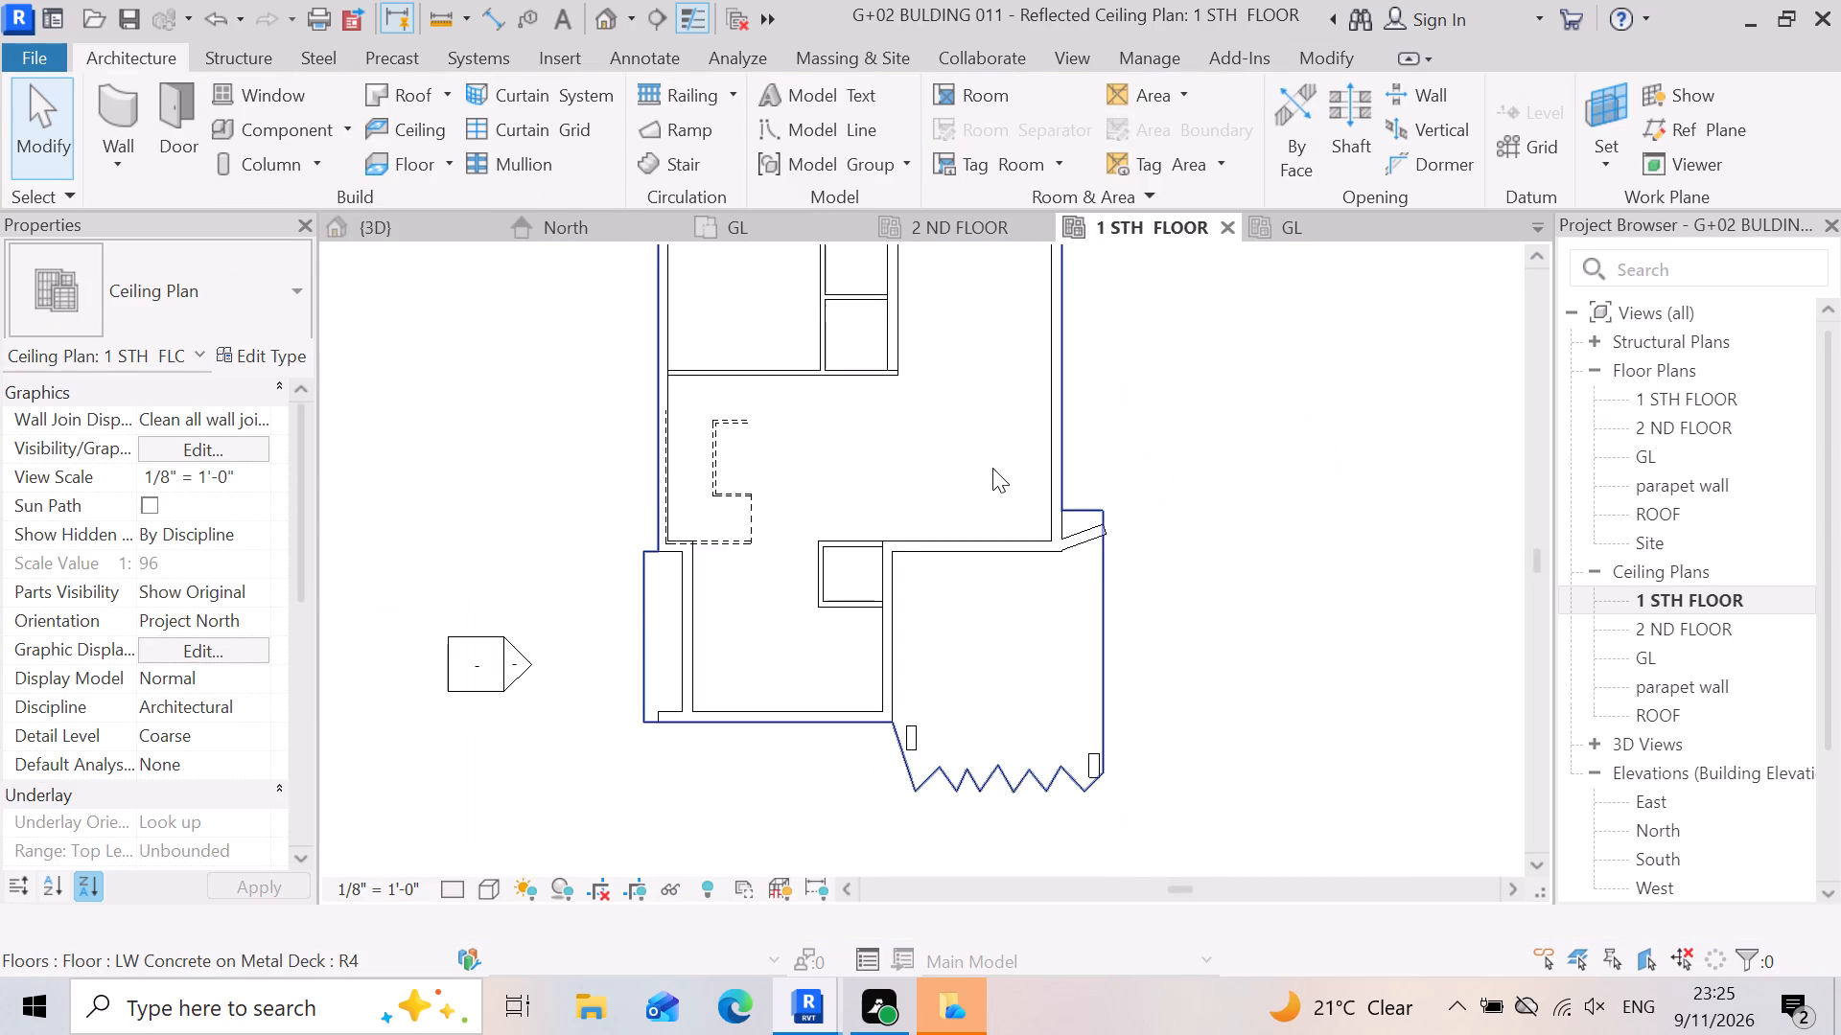
scroll(992, 468, "down", 3)
left_click(859, 732)
scroll(1119, 780, "down", 2)
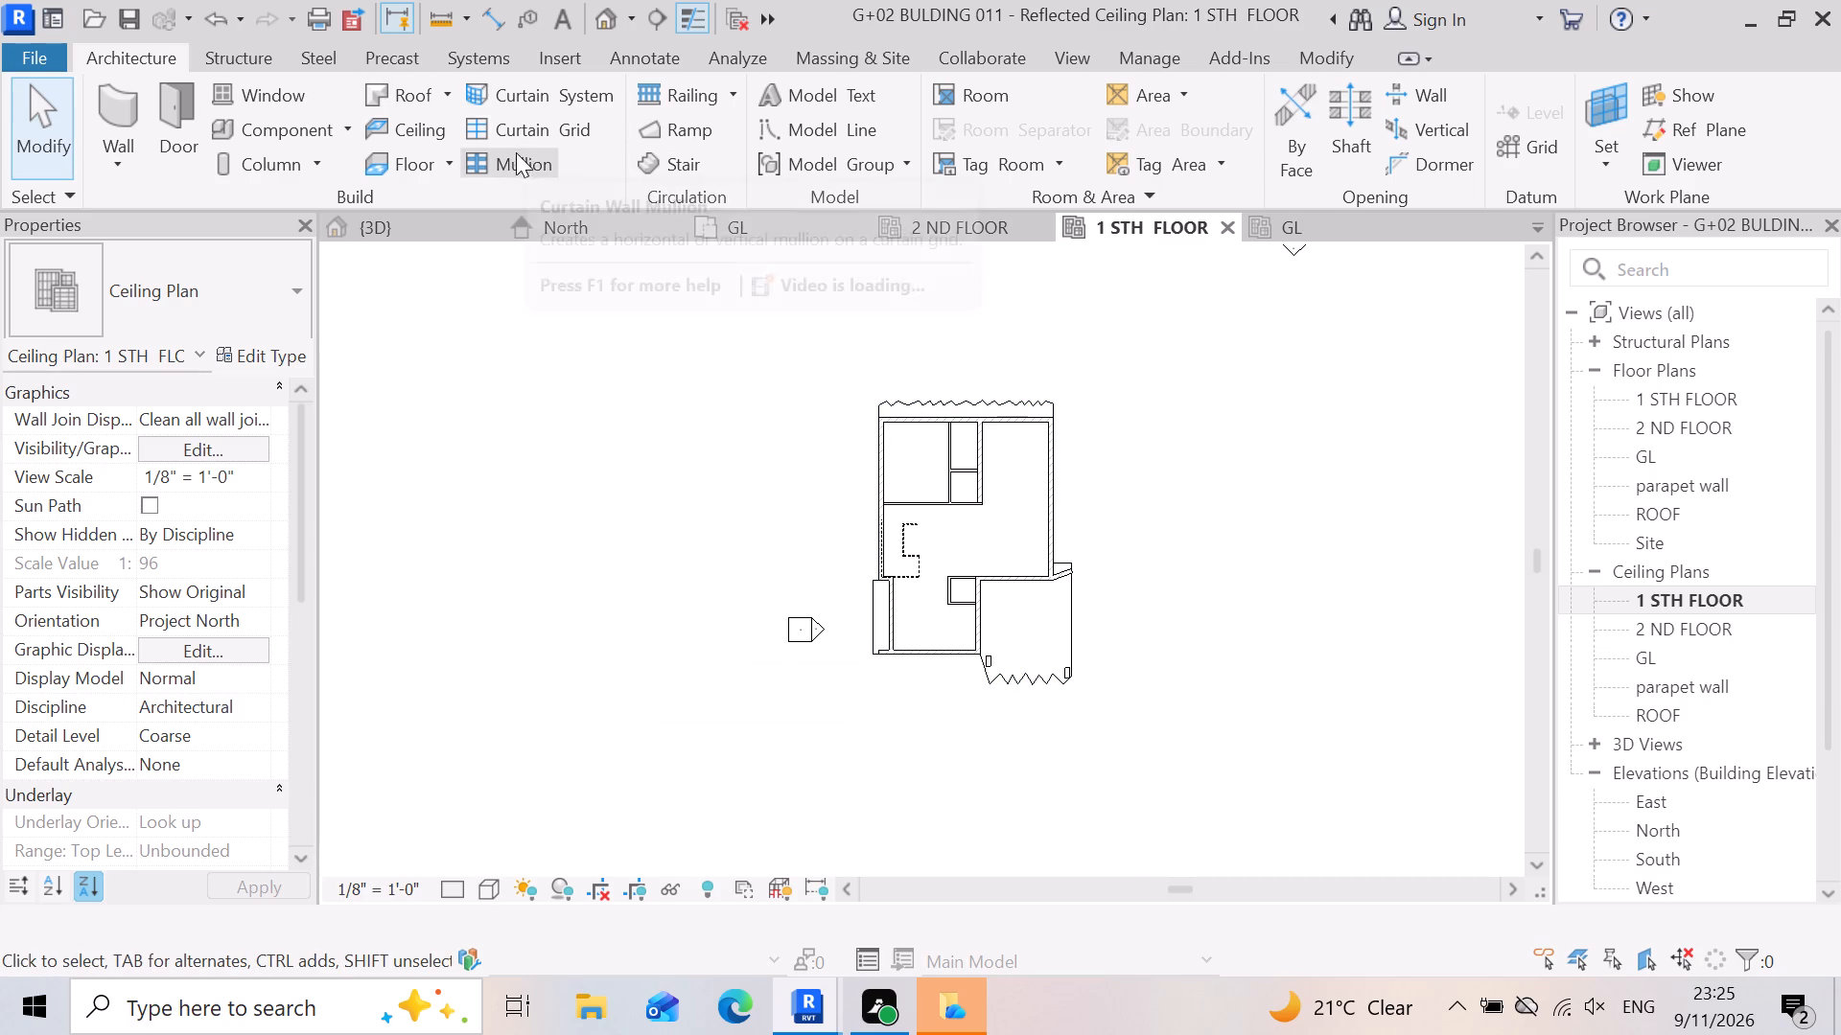
left_click(429, 138)
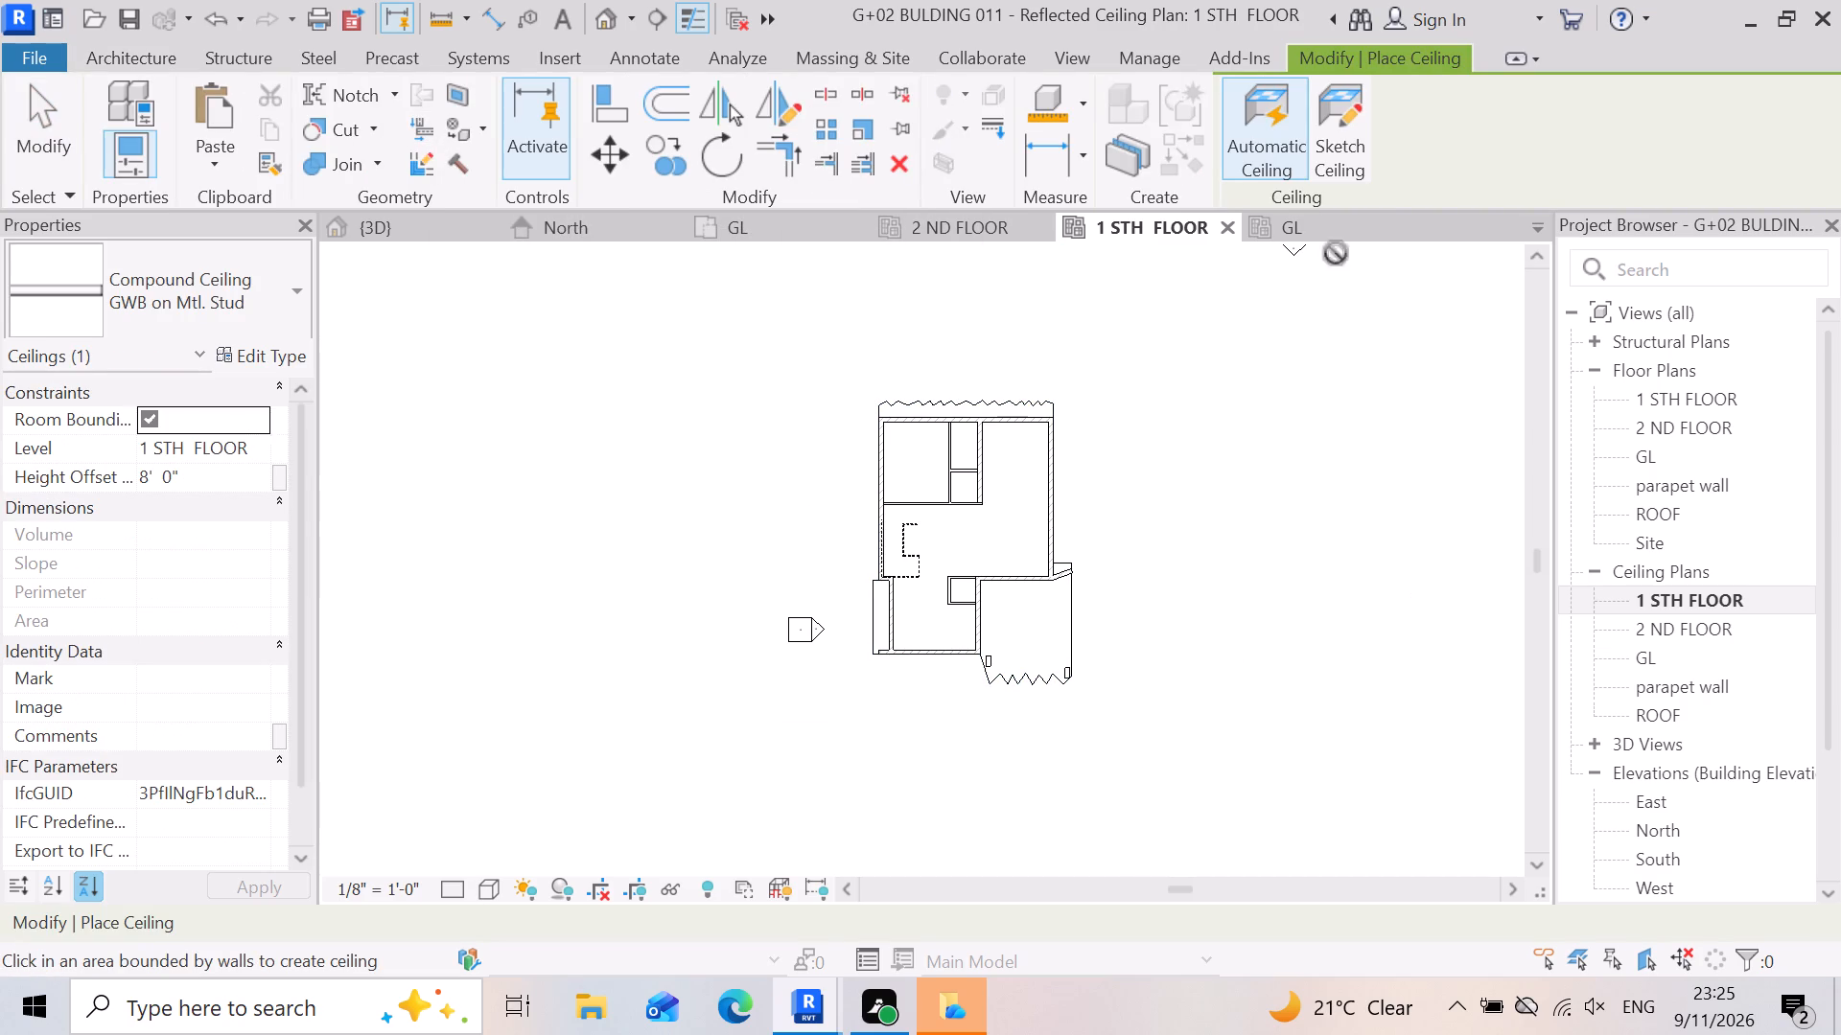
left_click(1327, 147)
scroll(972, 407, "up", 3)
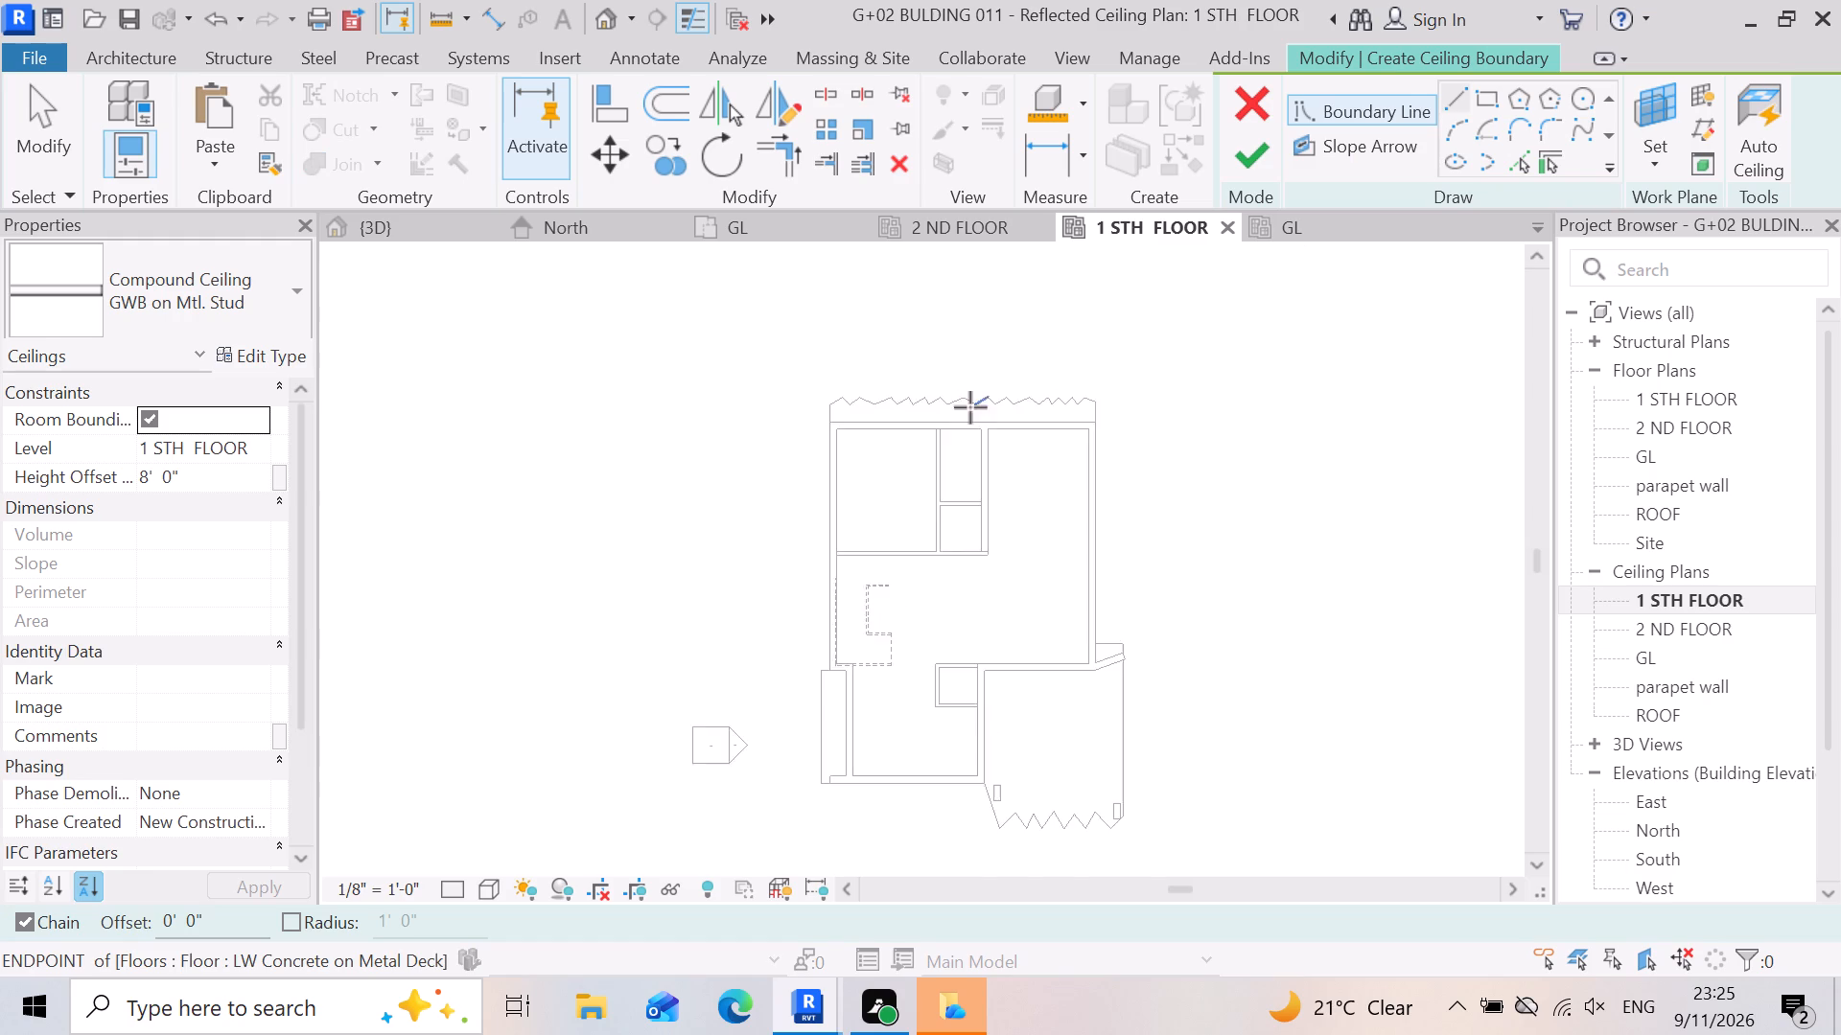
scroll(970, 407, "up", 3)
scroll(784, 446, "up", 7)
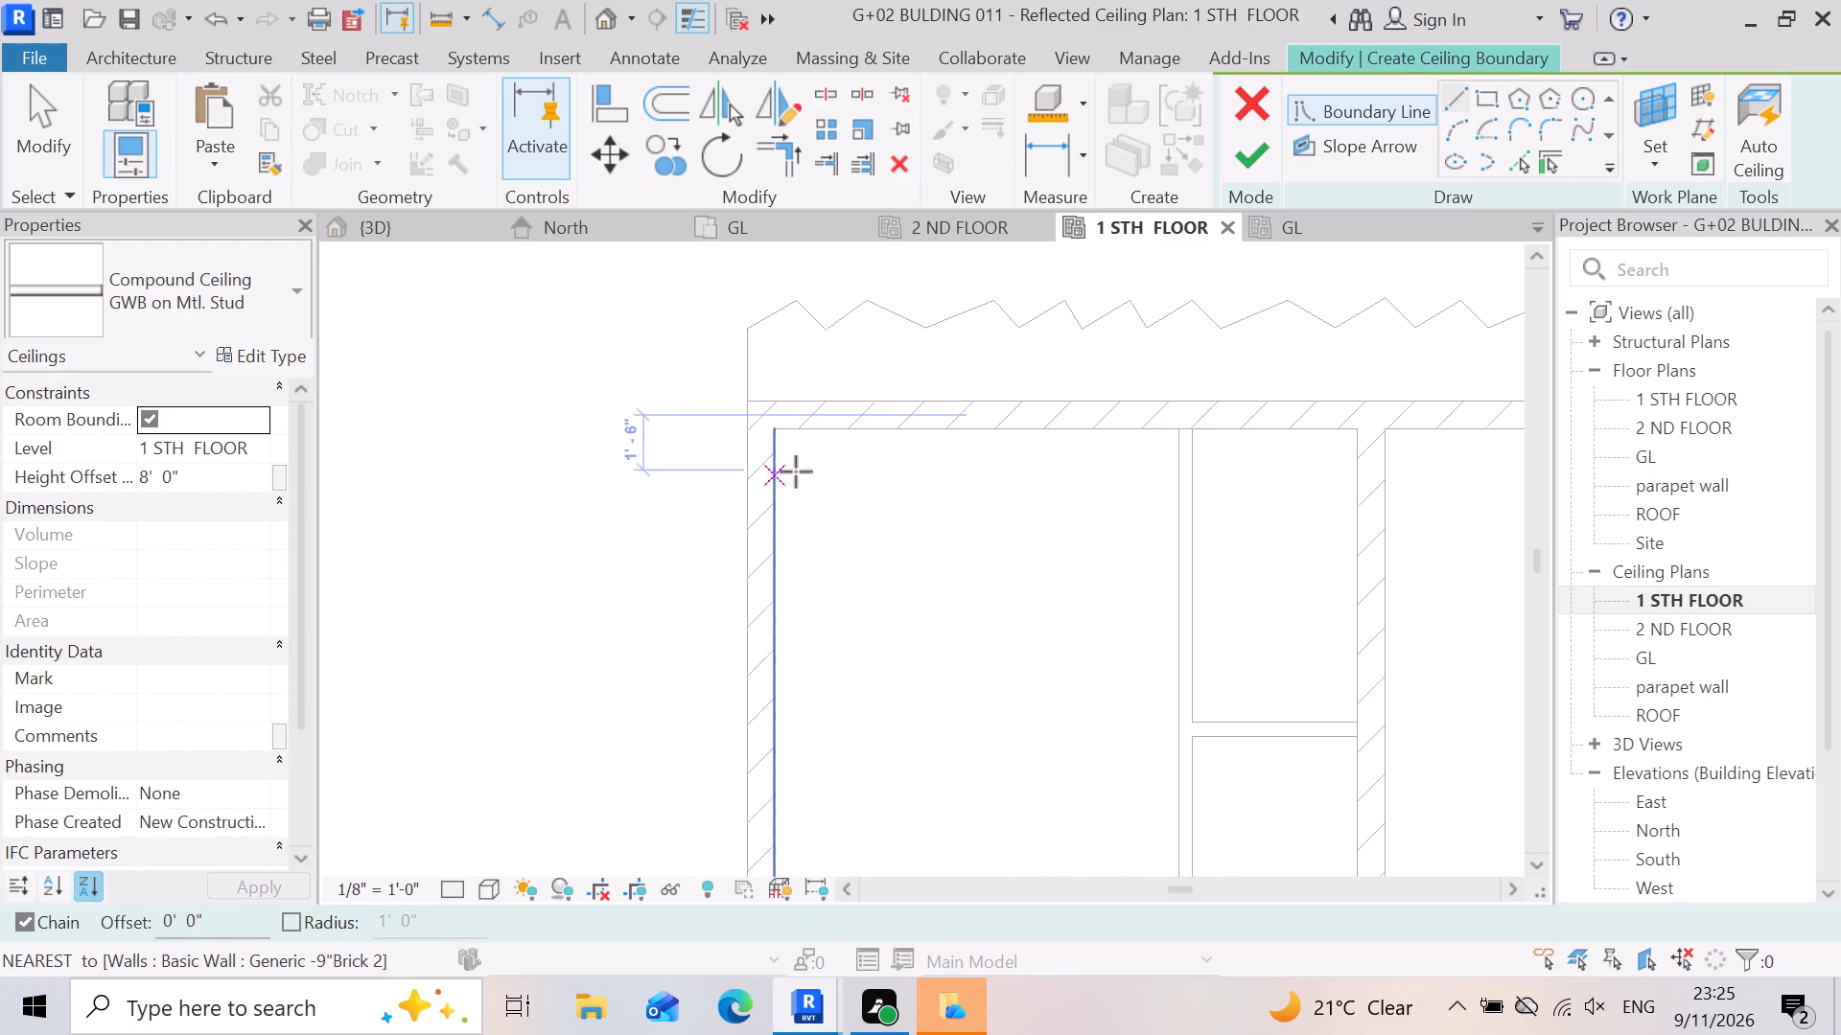
scroll(860, 460, "down", 13)
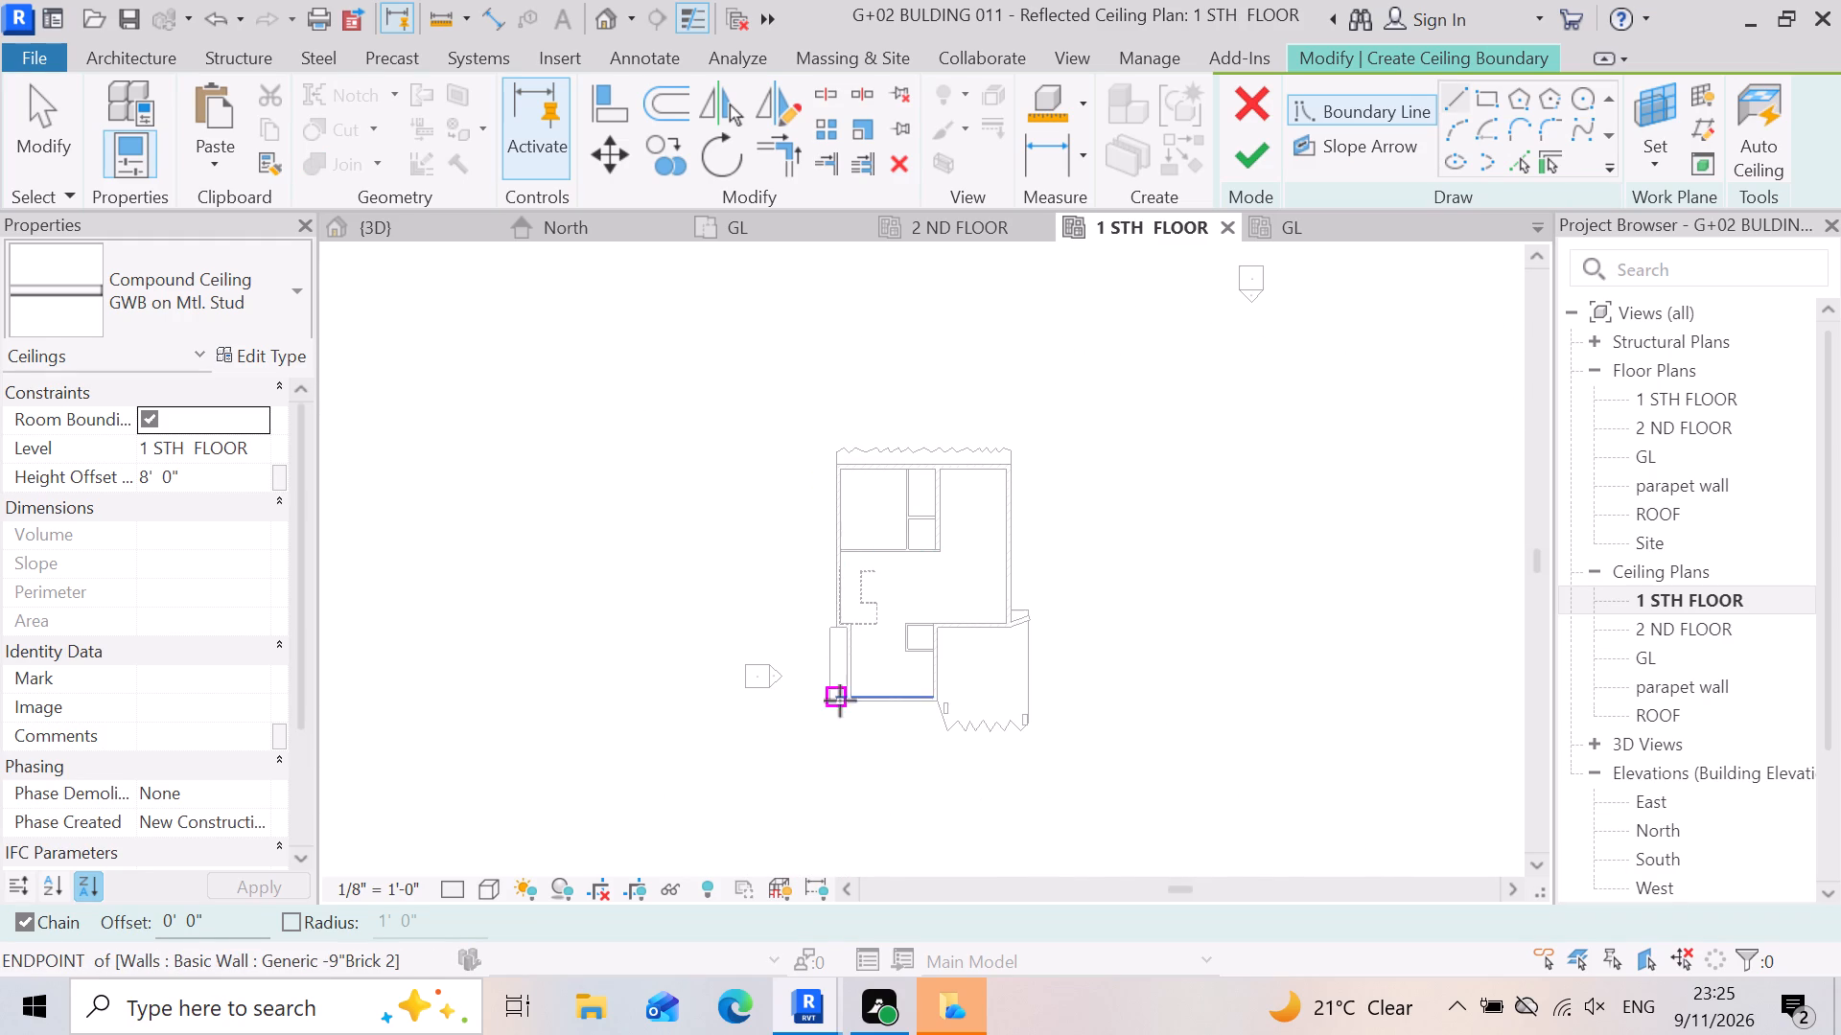
scroll(874, 556, "up", 13)
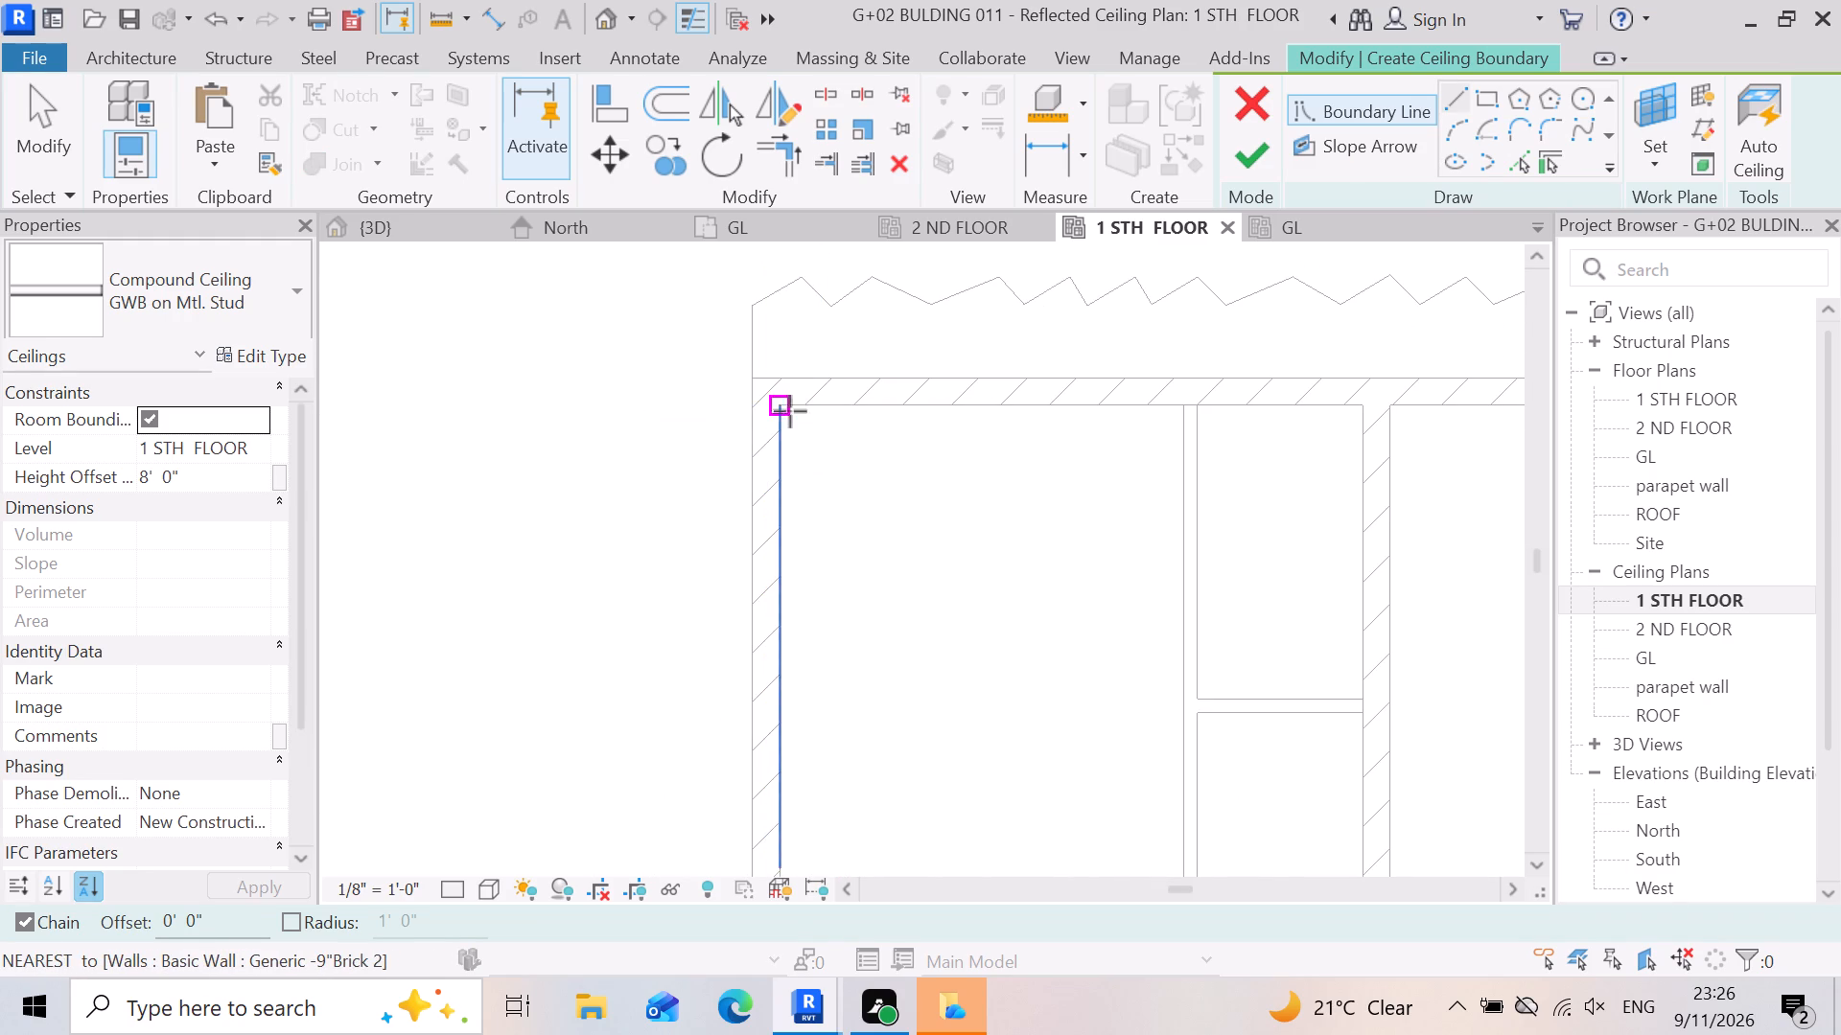
left_click(781, 412)
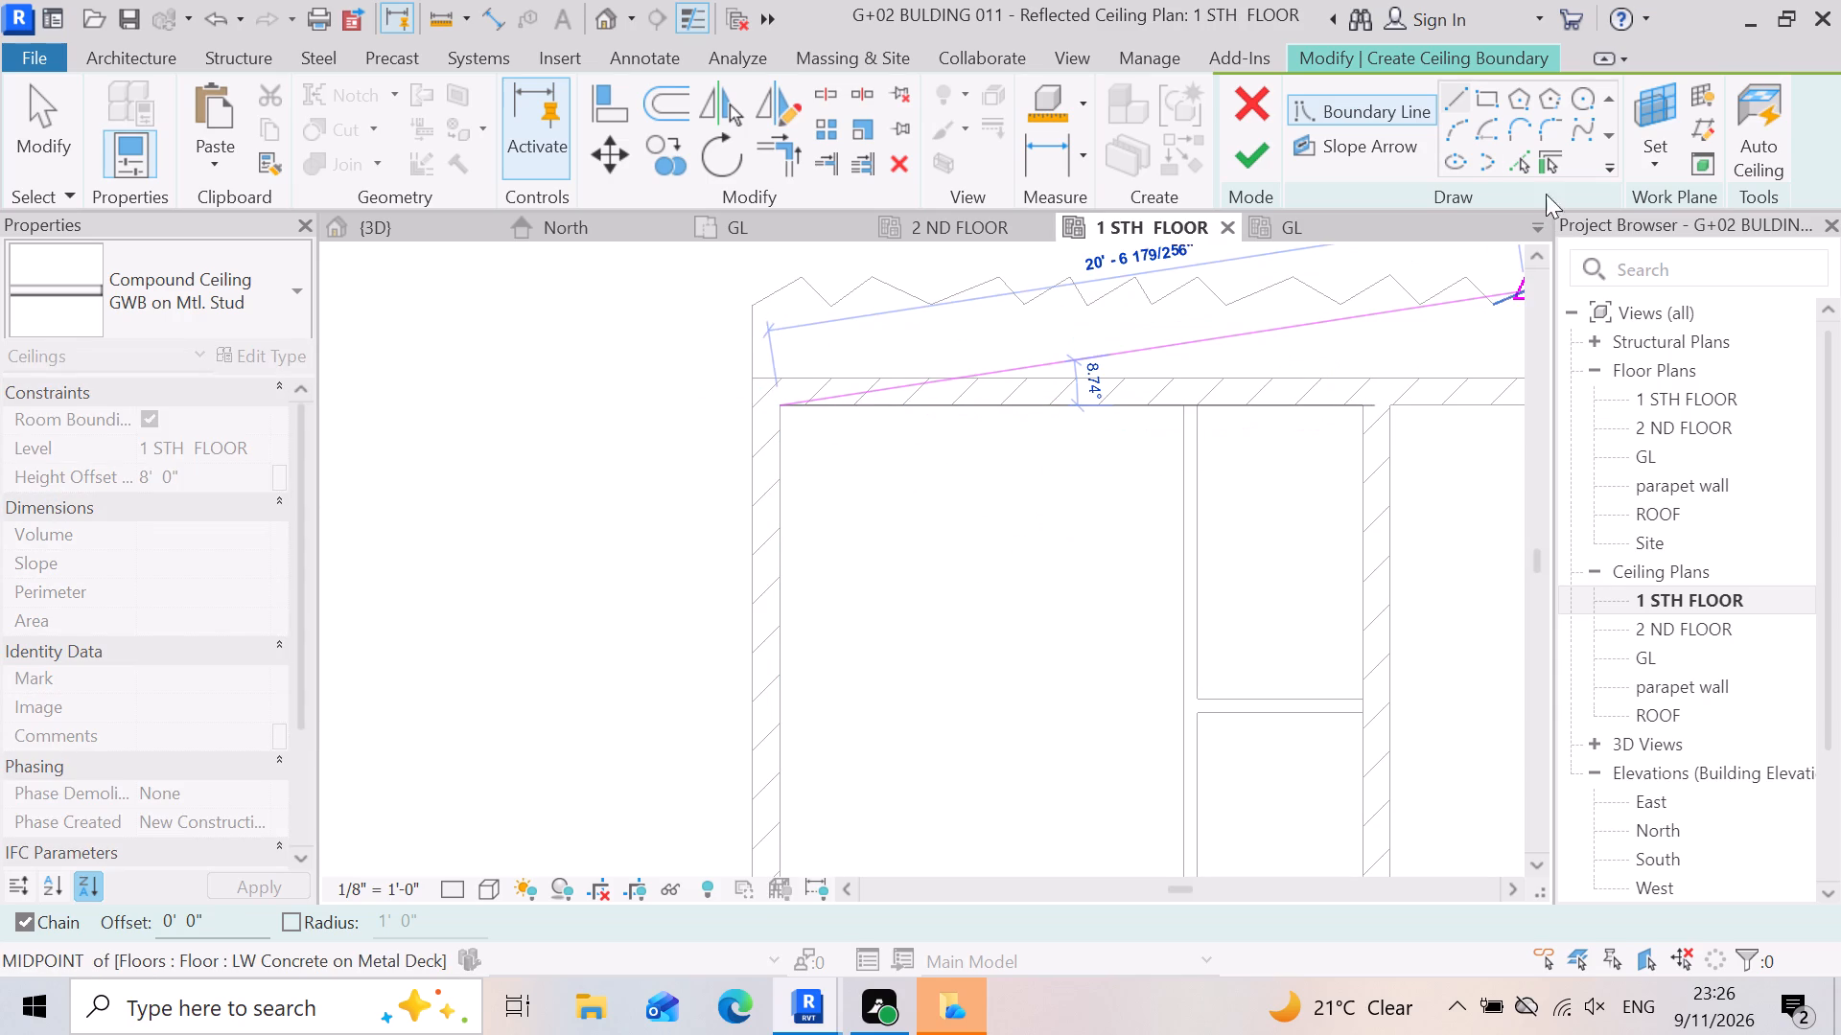
left_click(1477, 92)
left_click(780, 410)
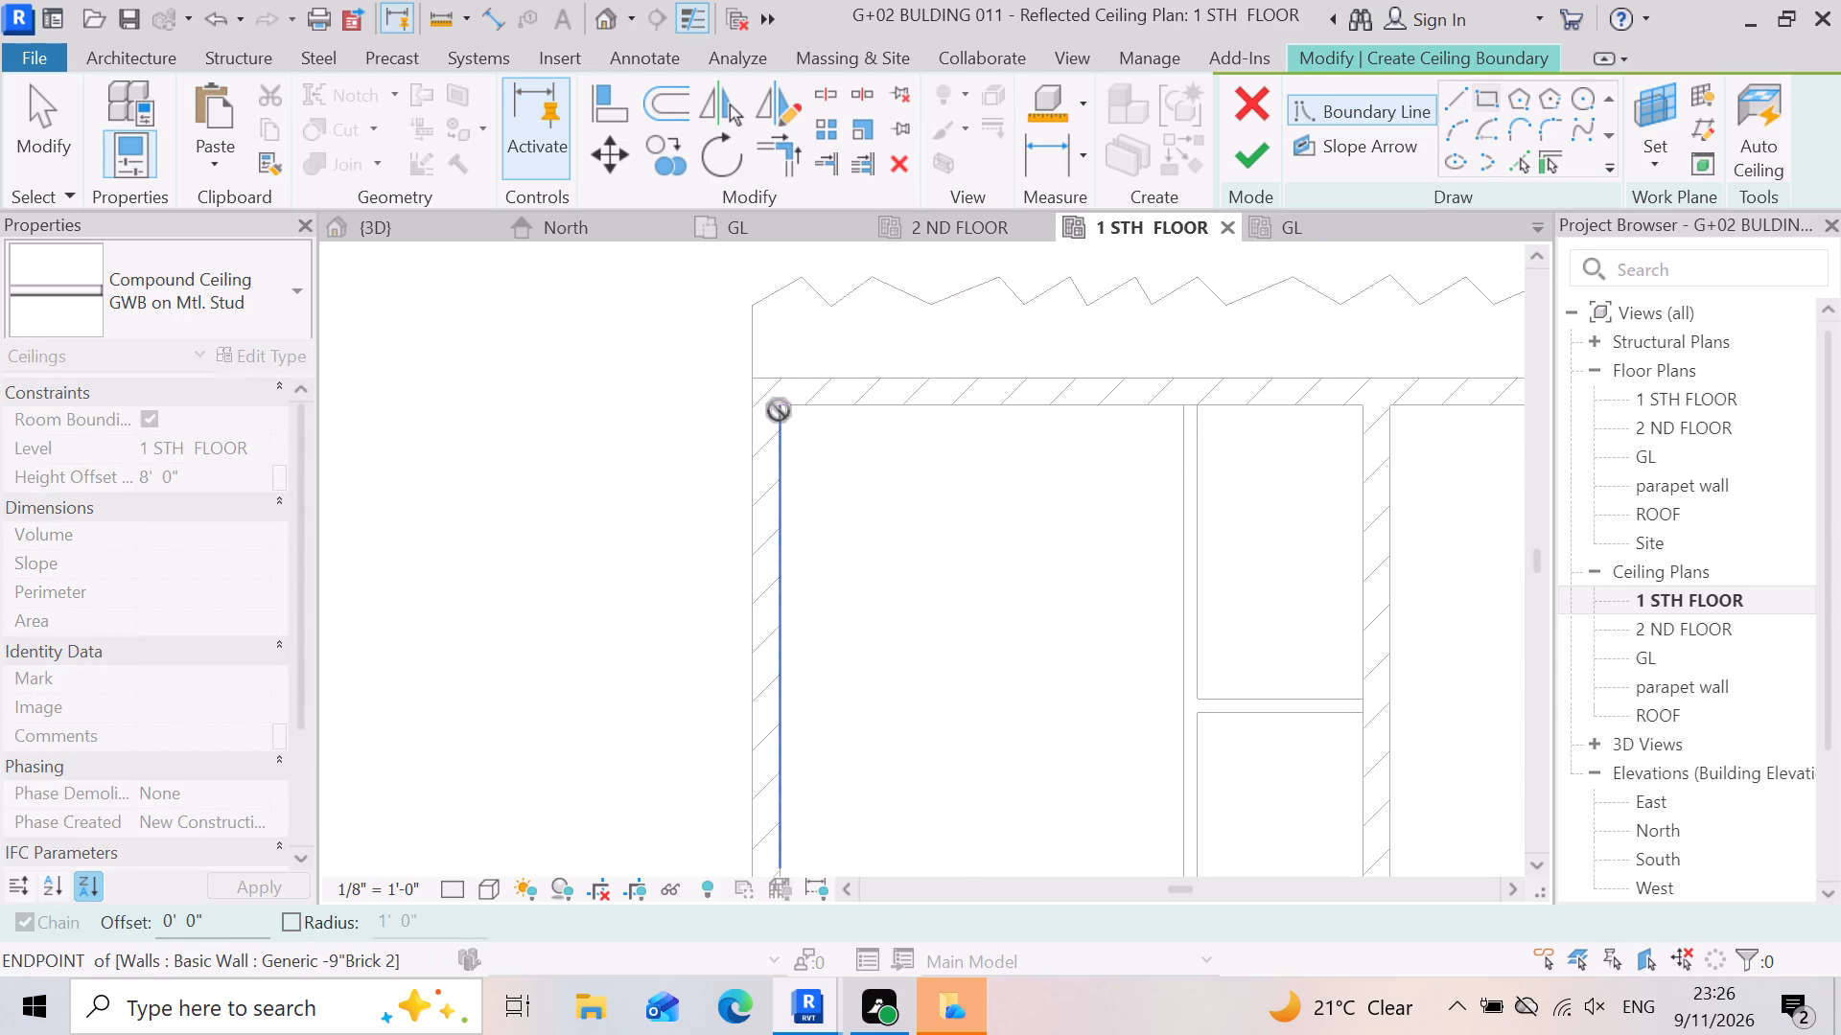
scroll(784, 406, "down", 5)
scroll(1236, 688, "down", 4)
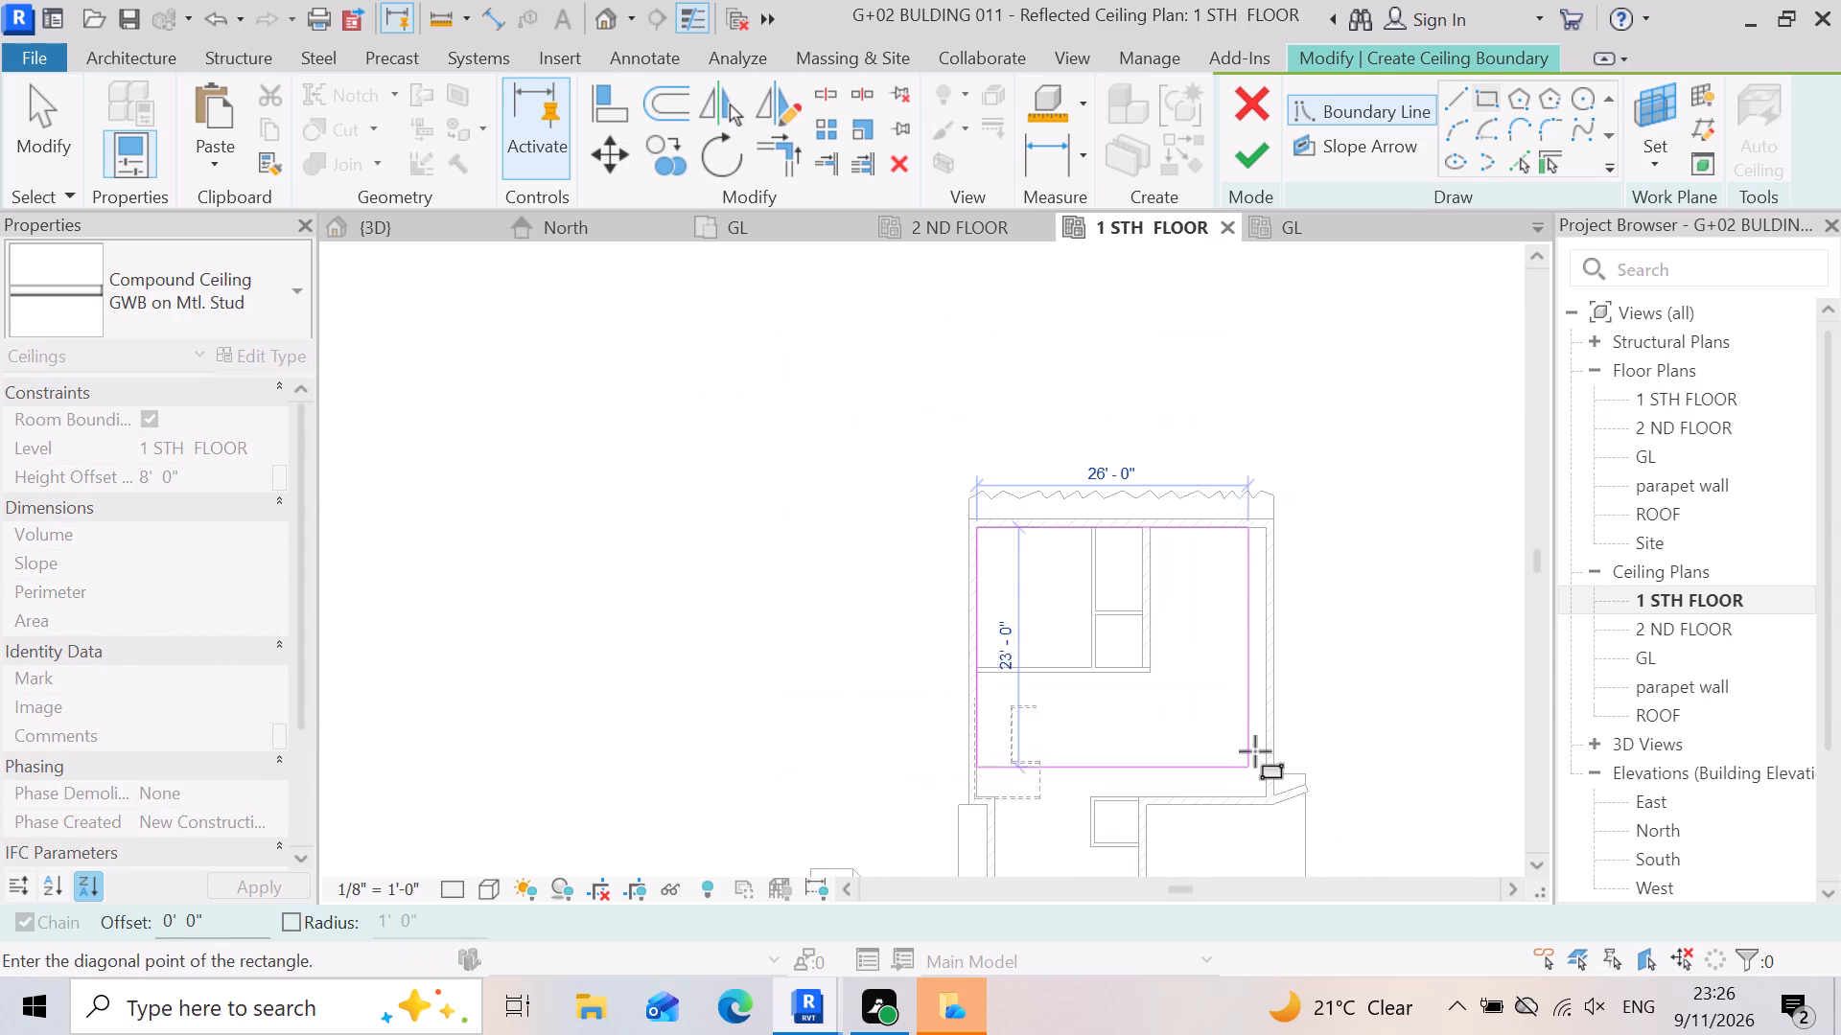
scroll(1255, 749, "down", 3)
scroll(1272, 809, "up", 3)
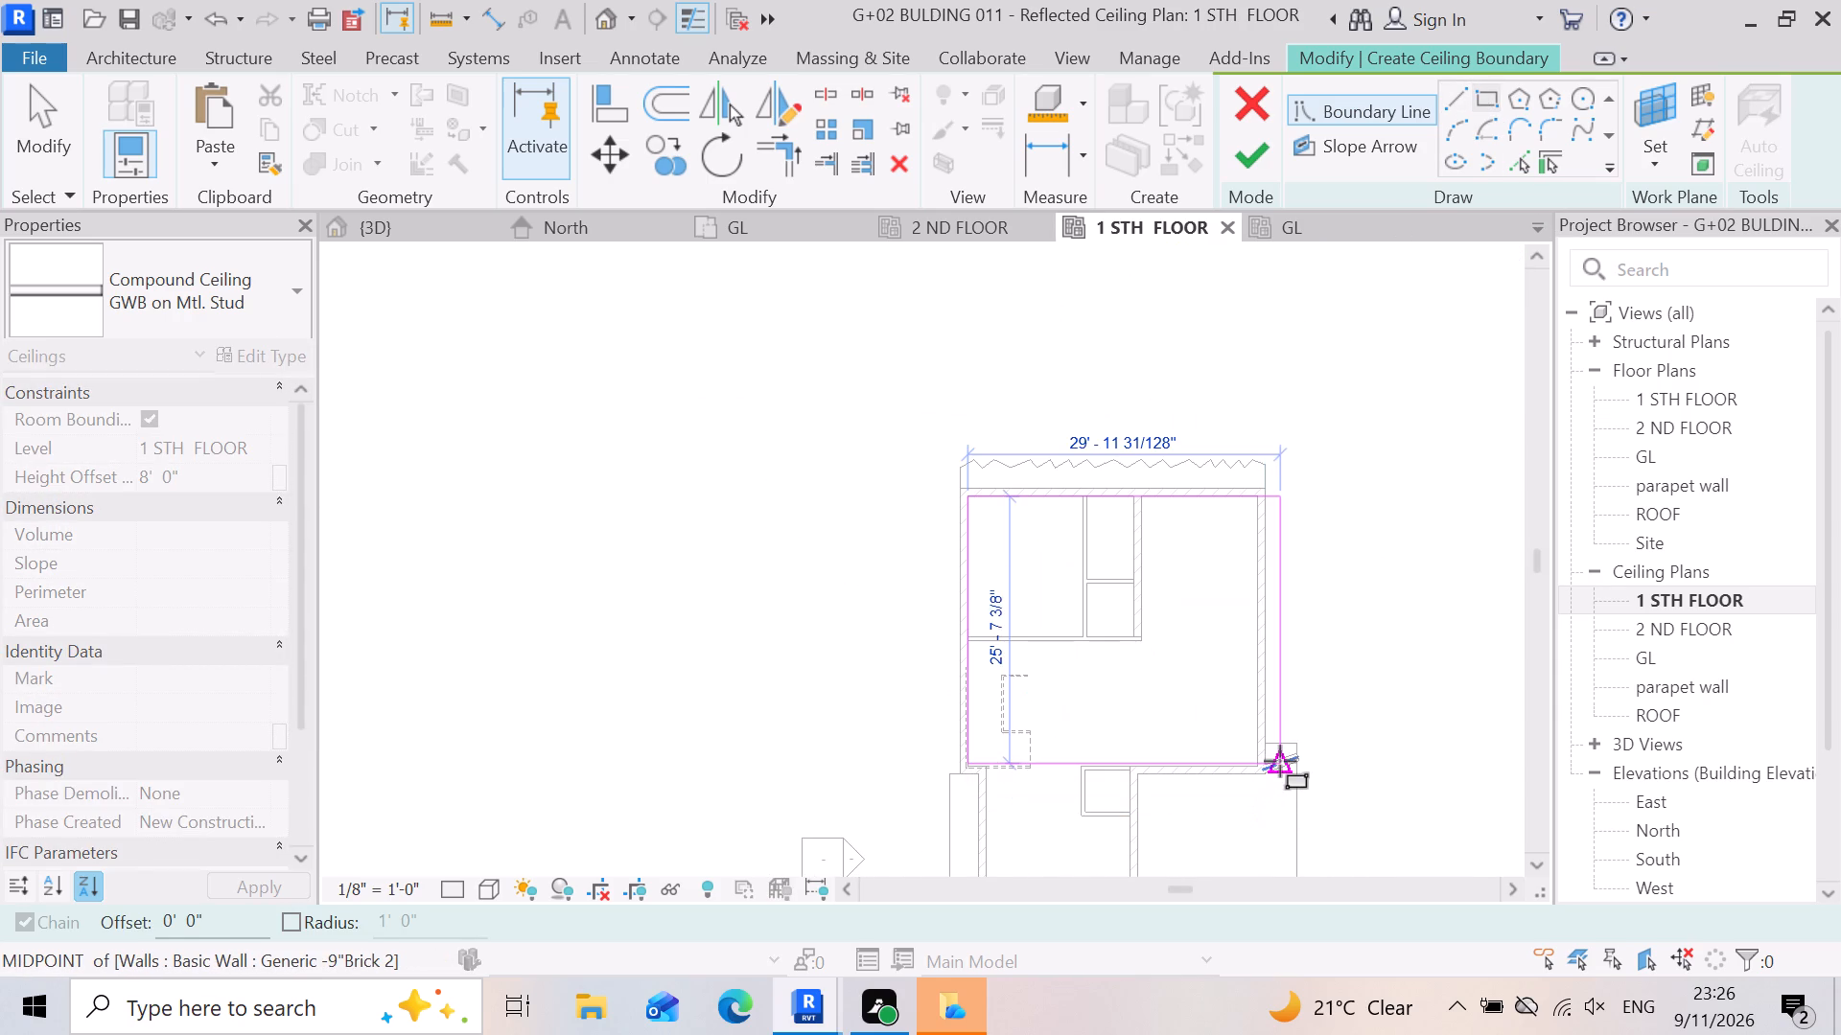
scroll(1280, 761, "up", 3)
scroll(1251, 774, "down", 7)
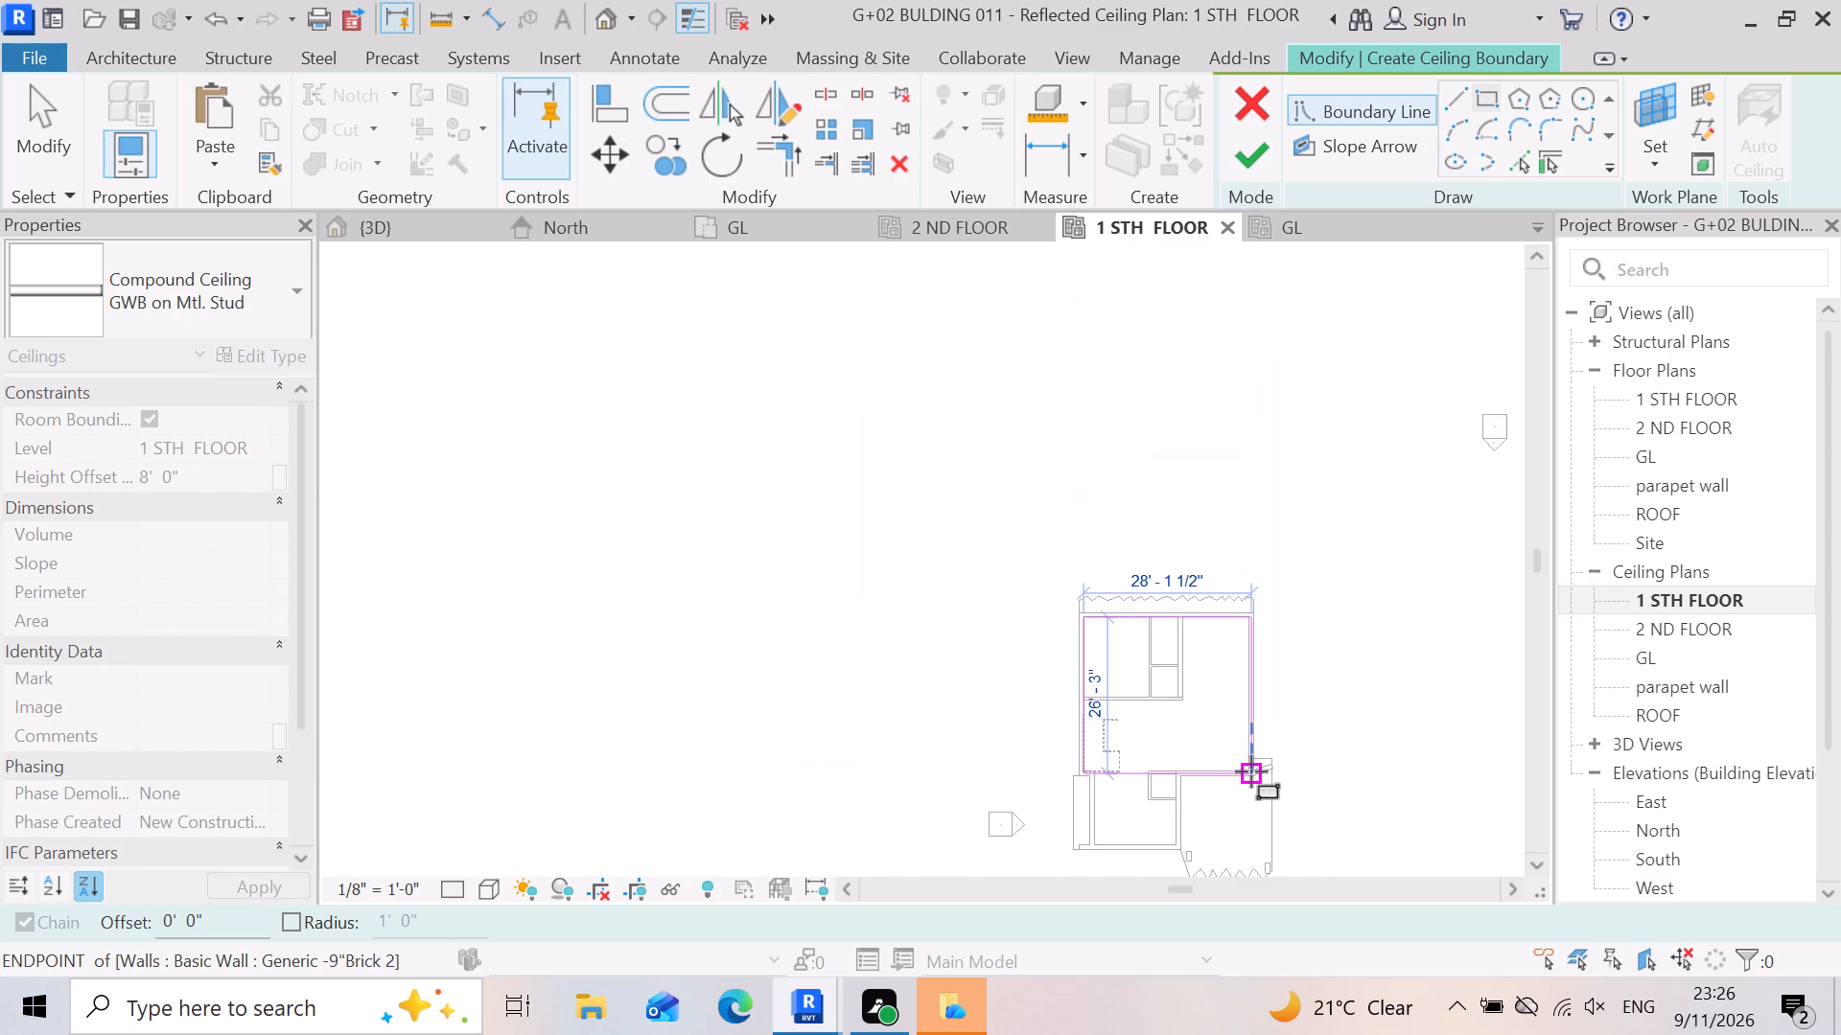
scroll(1251, 771, "down", 1)
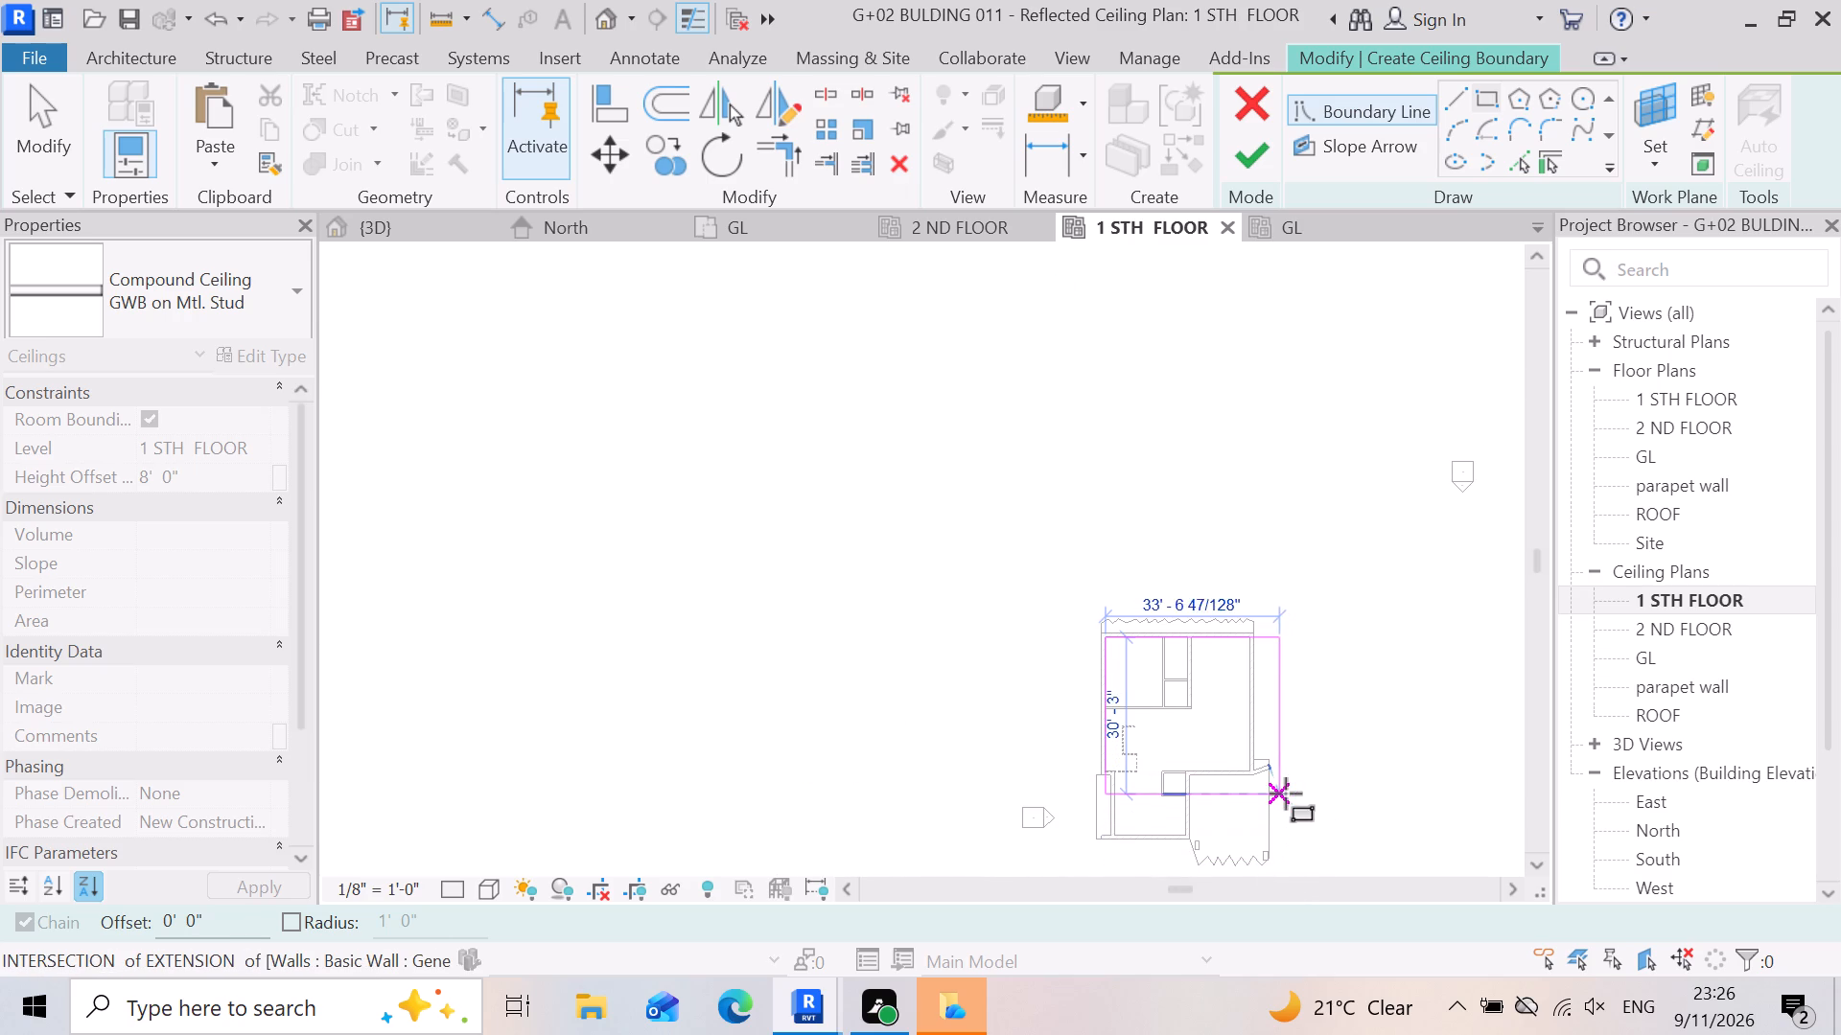
scroll(1286, 793, "up", 2)
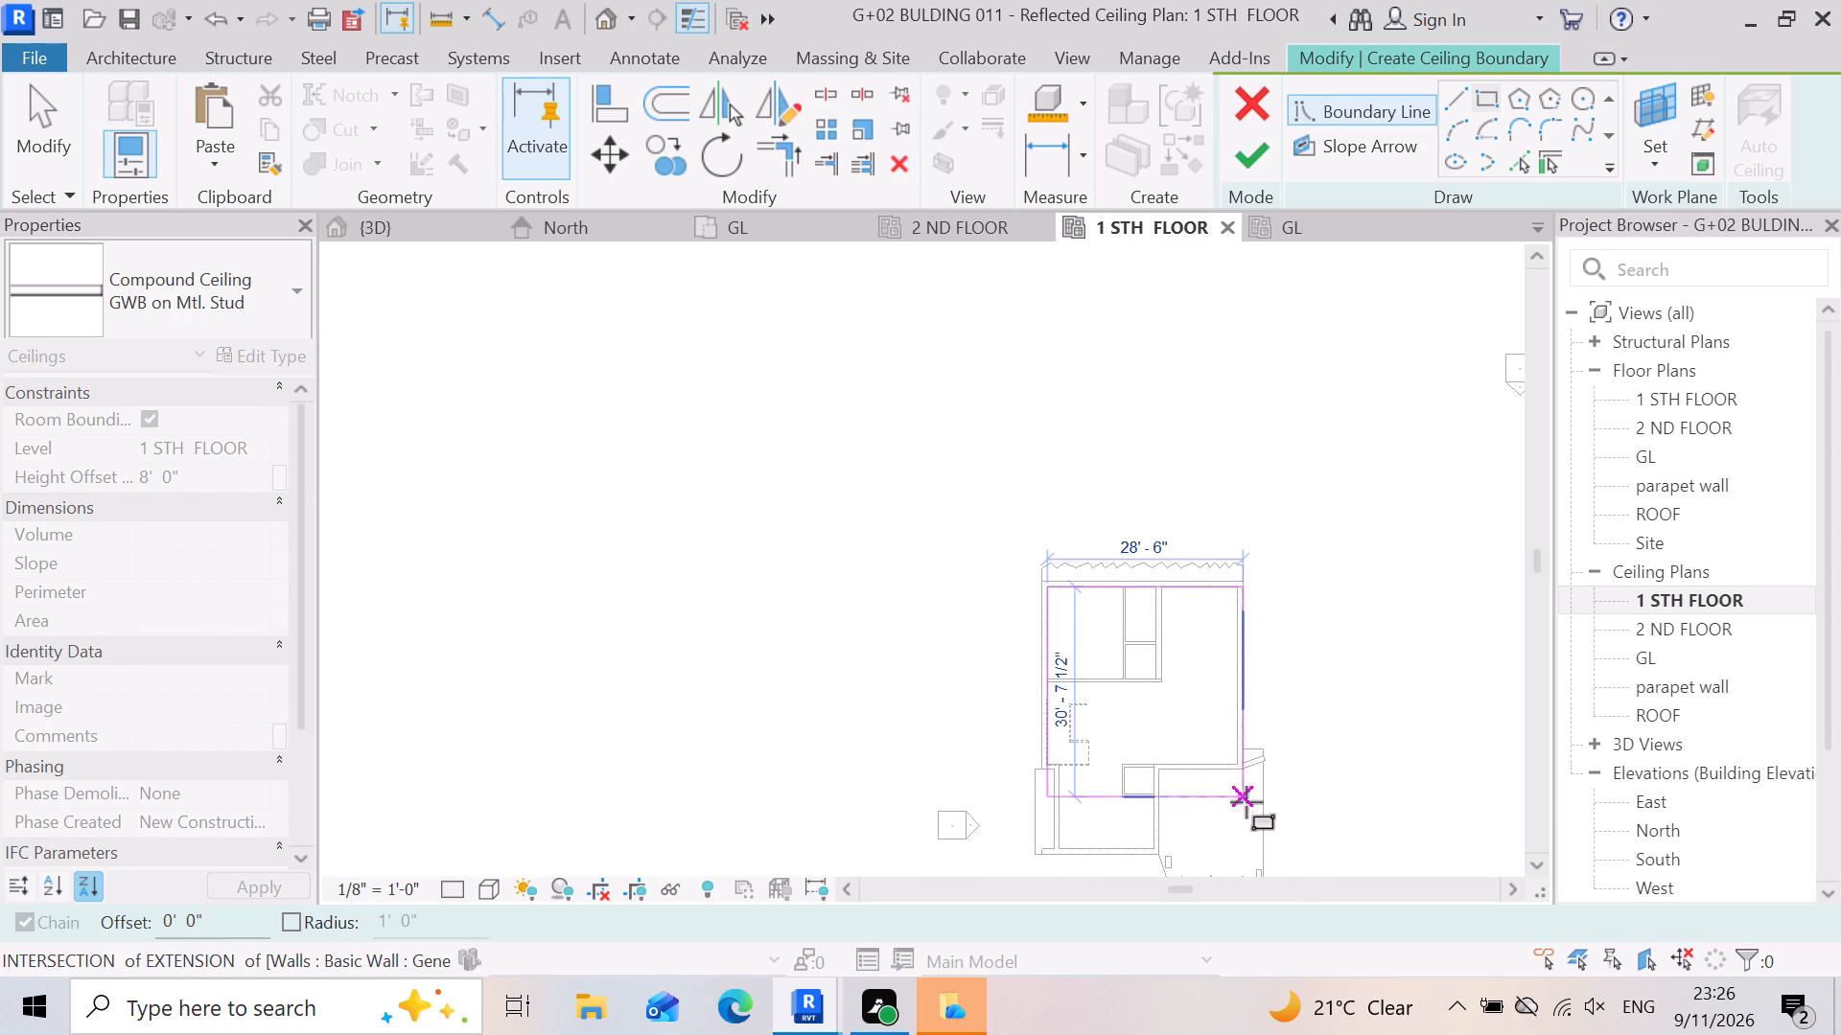
scroll(1247, 802, "up", 2)
scroll(1247, 797, "down", 3)
scroll(1200, 847, "up", 1)
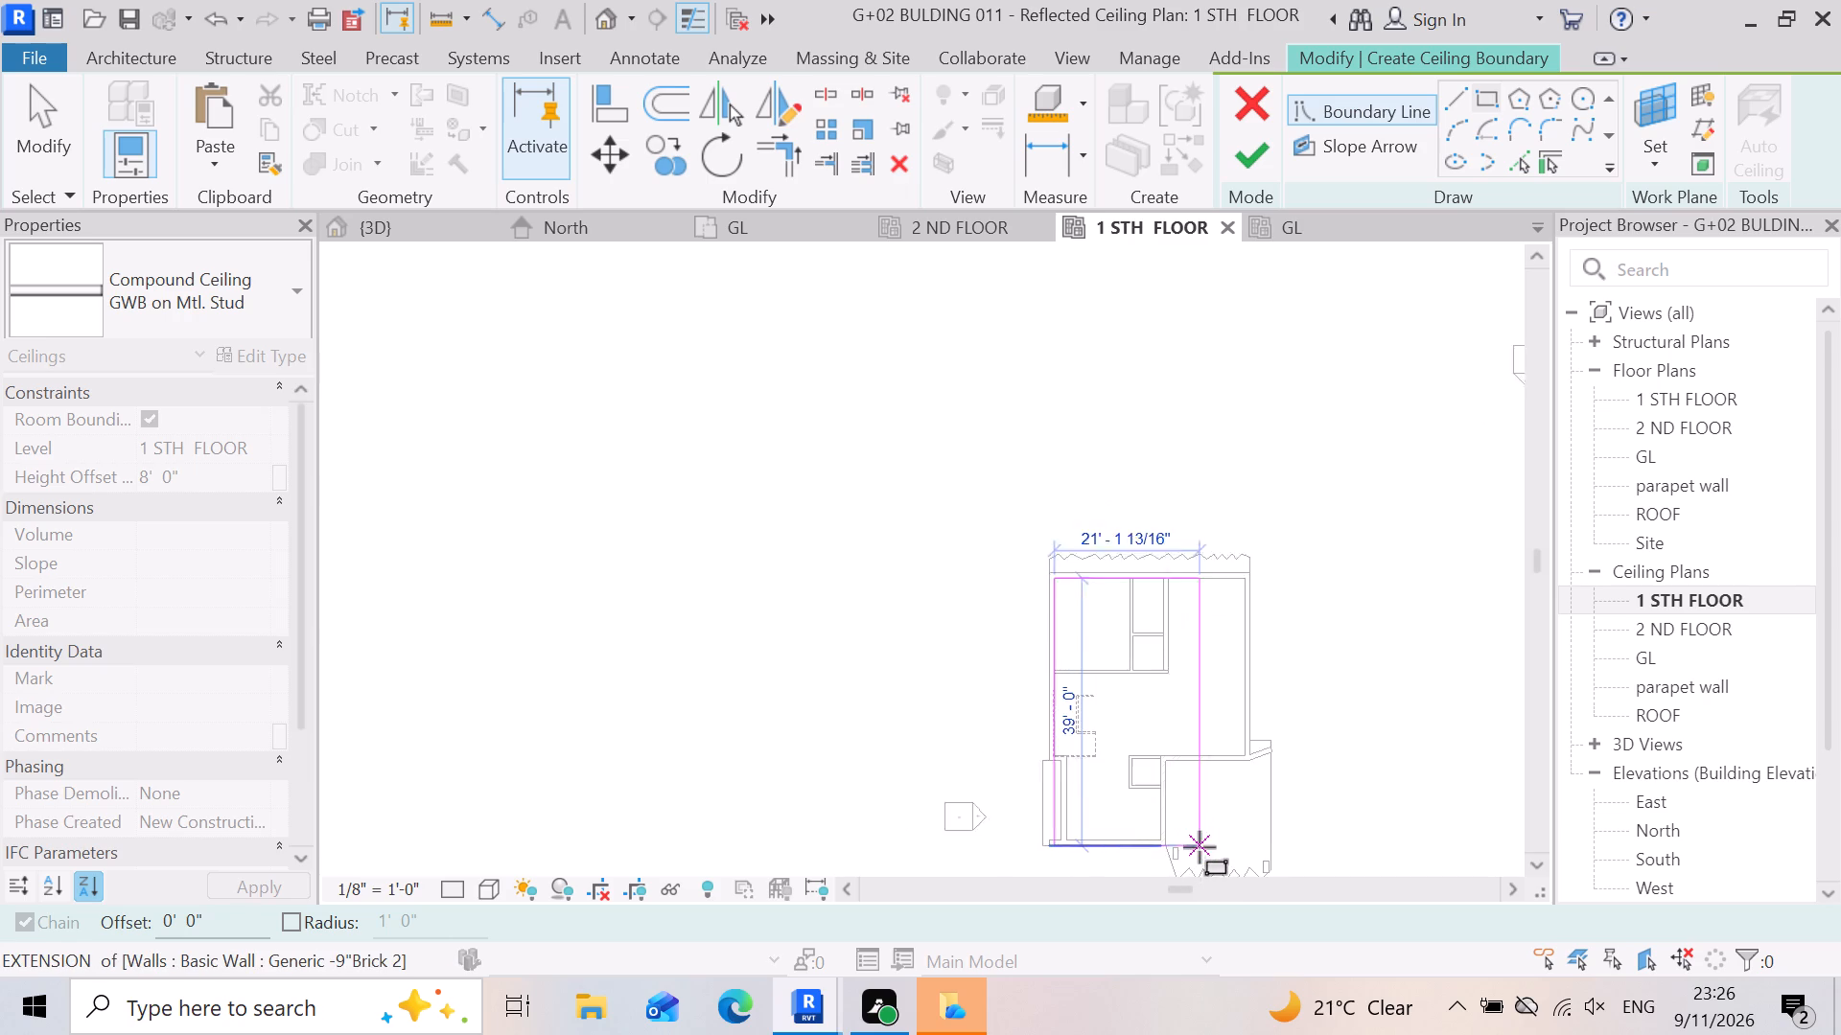
scroll(1200, 847, "up", 1)
scroll(1223, 798, "down", 4)
scroll(1233, 775, "up", 6)
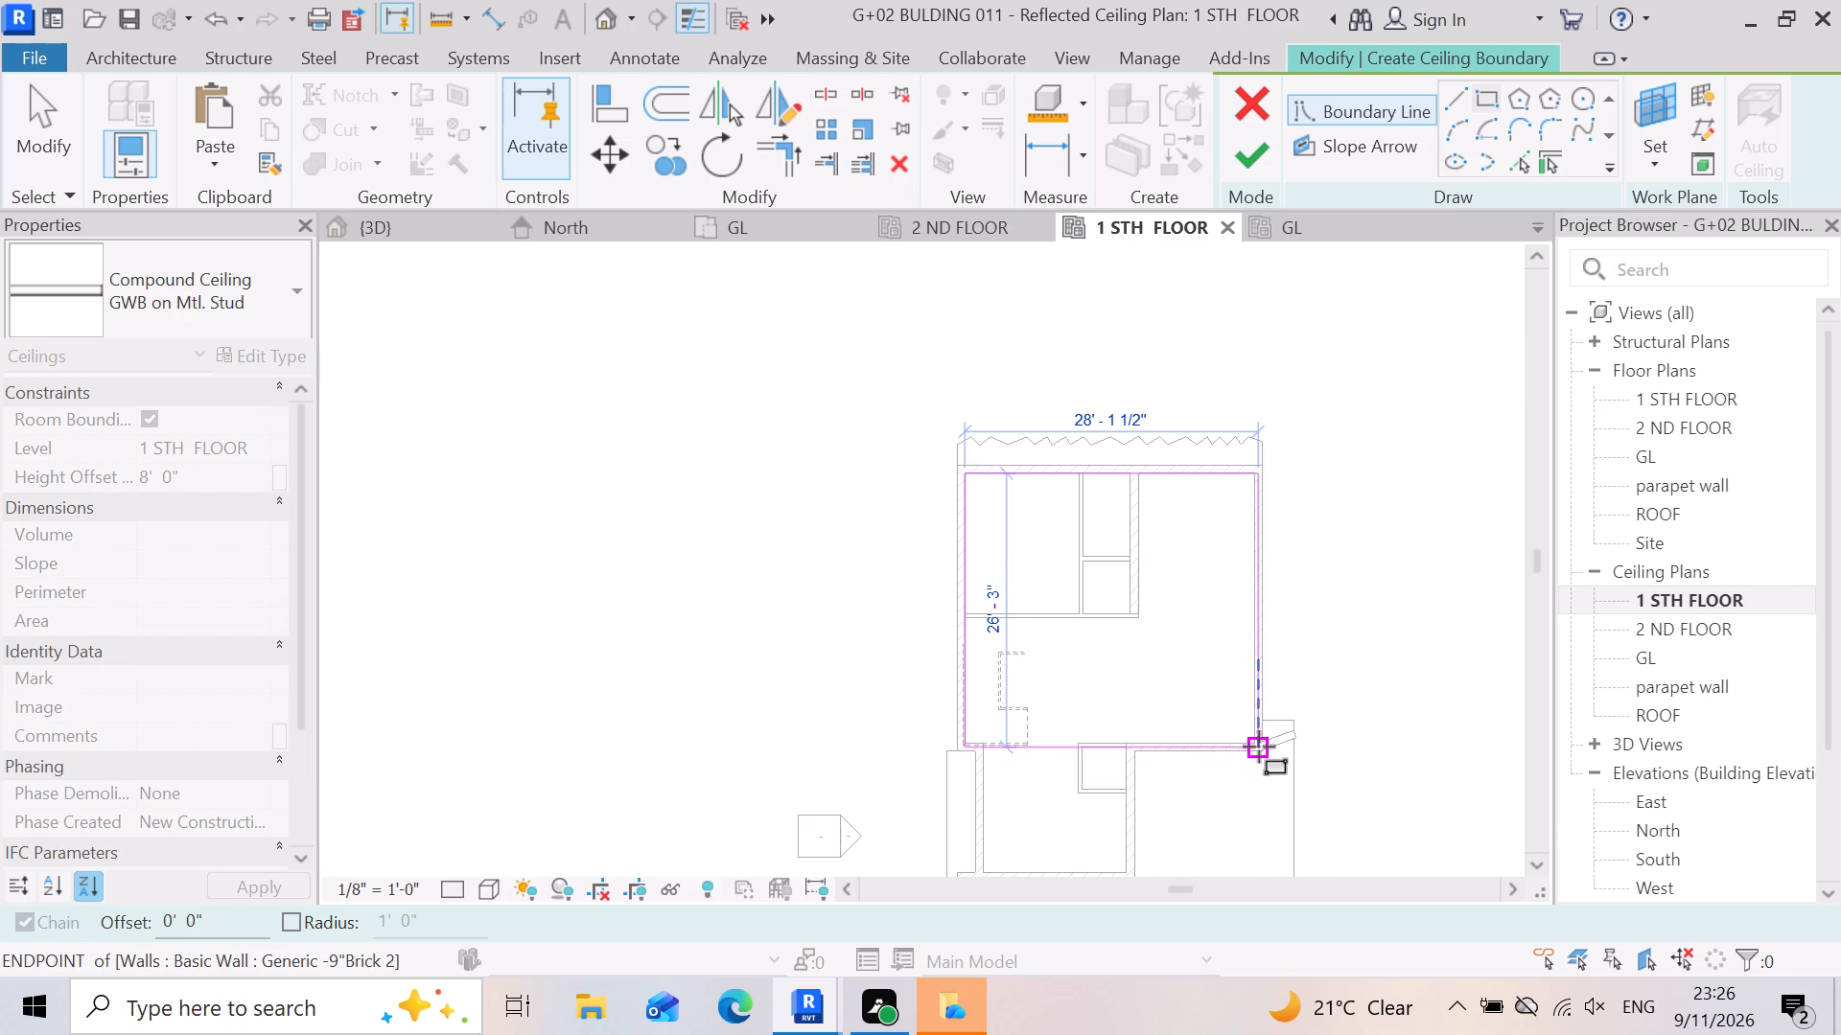
scroll(1259, 747, "up", 4)
left_click(1256, 759)
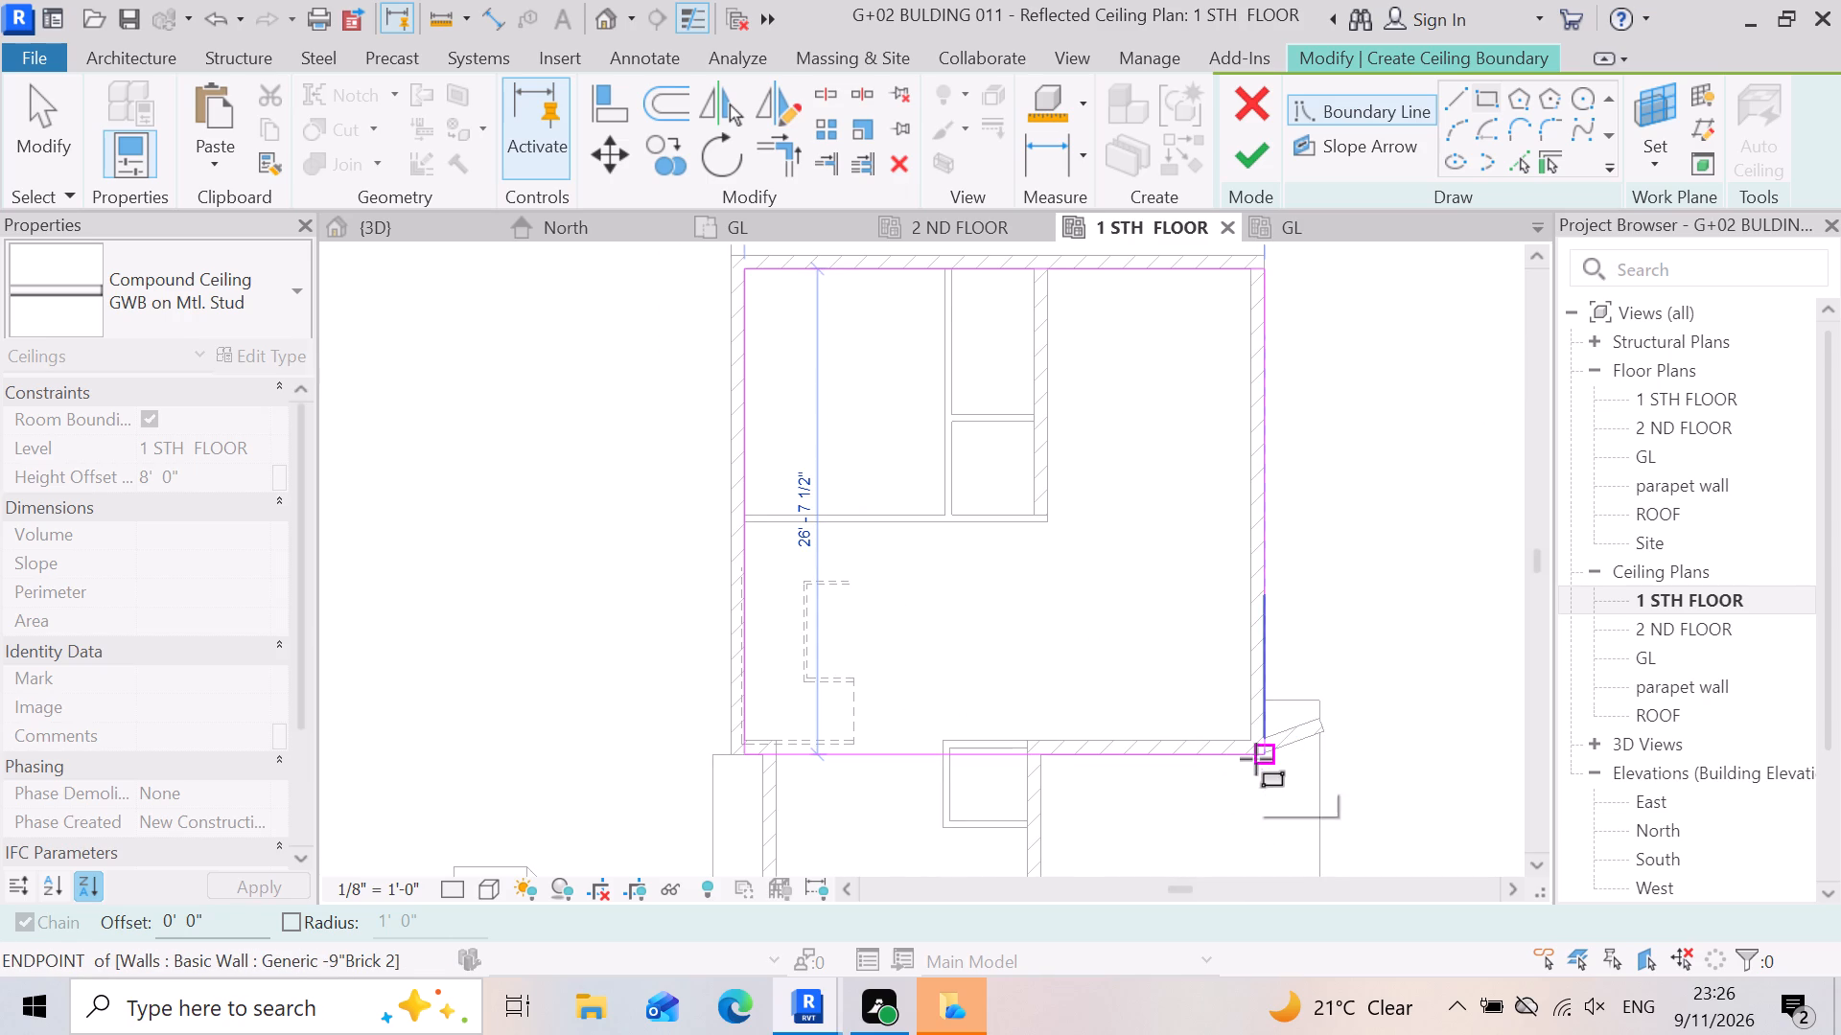
scroll(1069, 768, "down", 5)
scroll(967, 678, "down", 4)
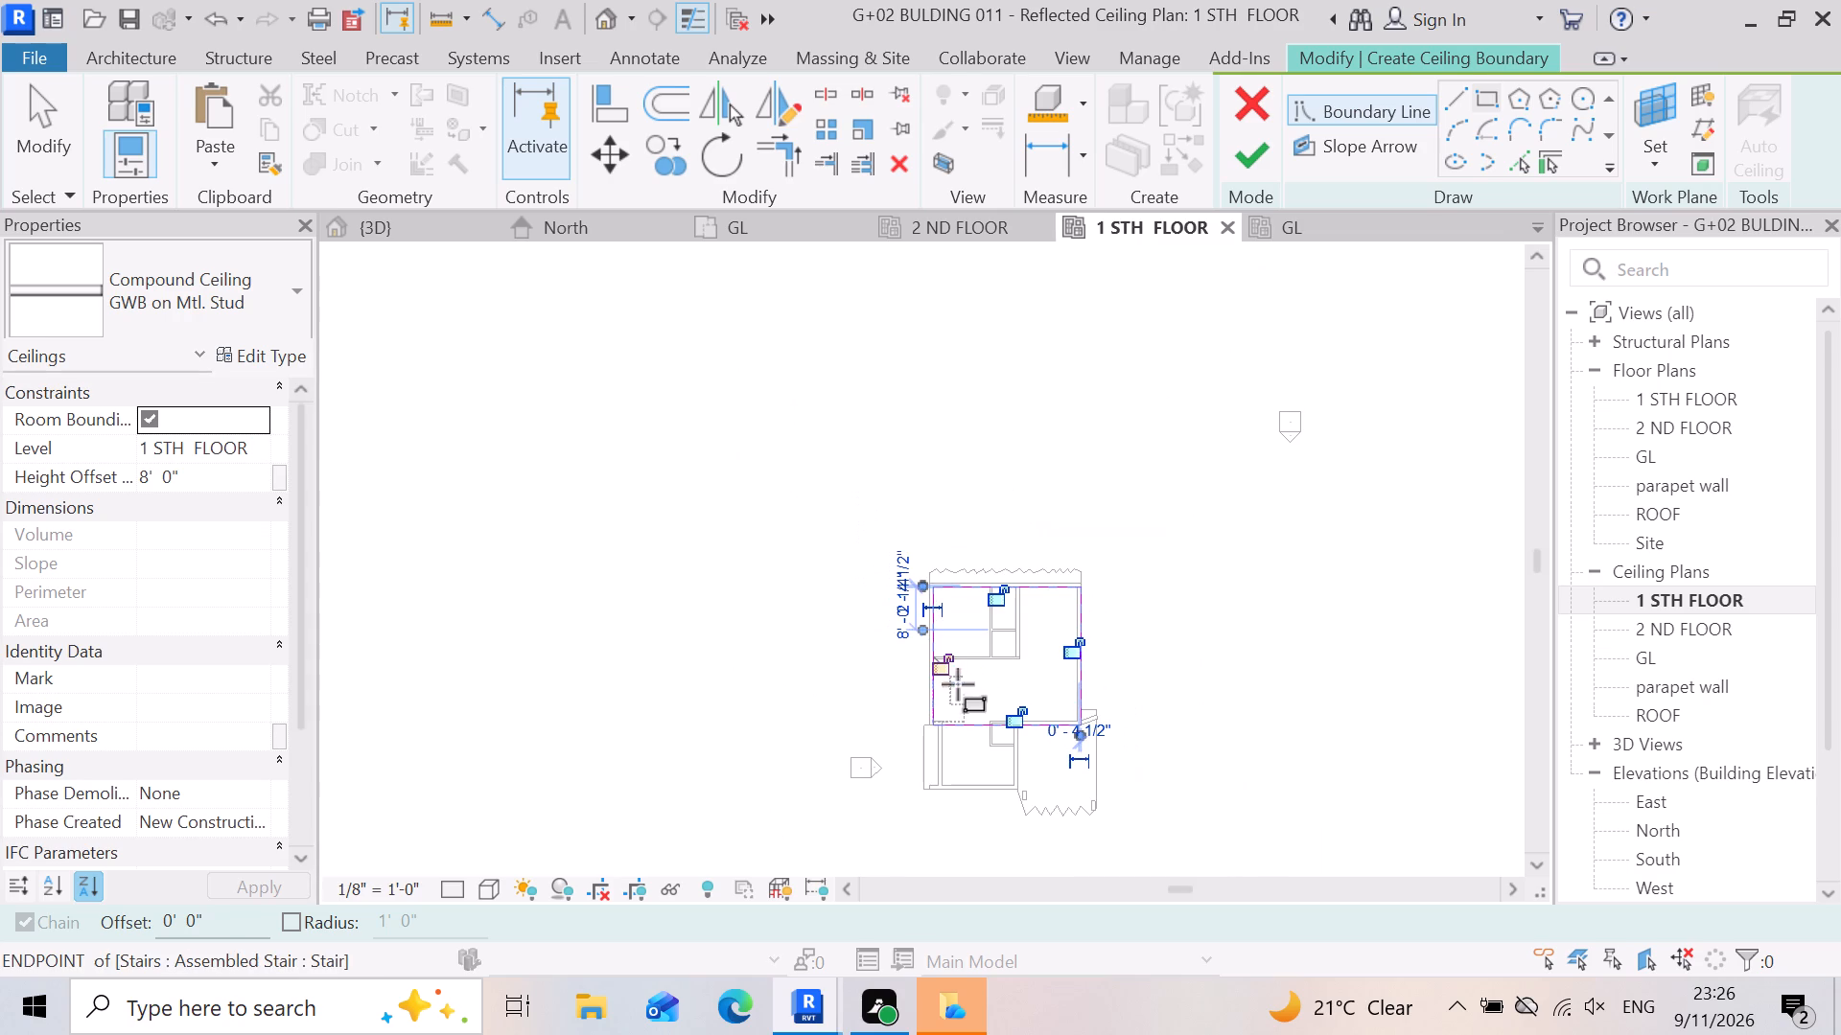
left_click(1263, 155)
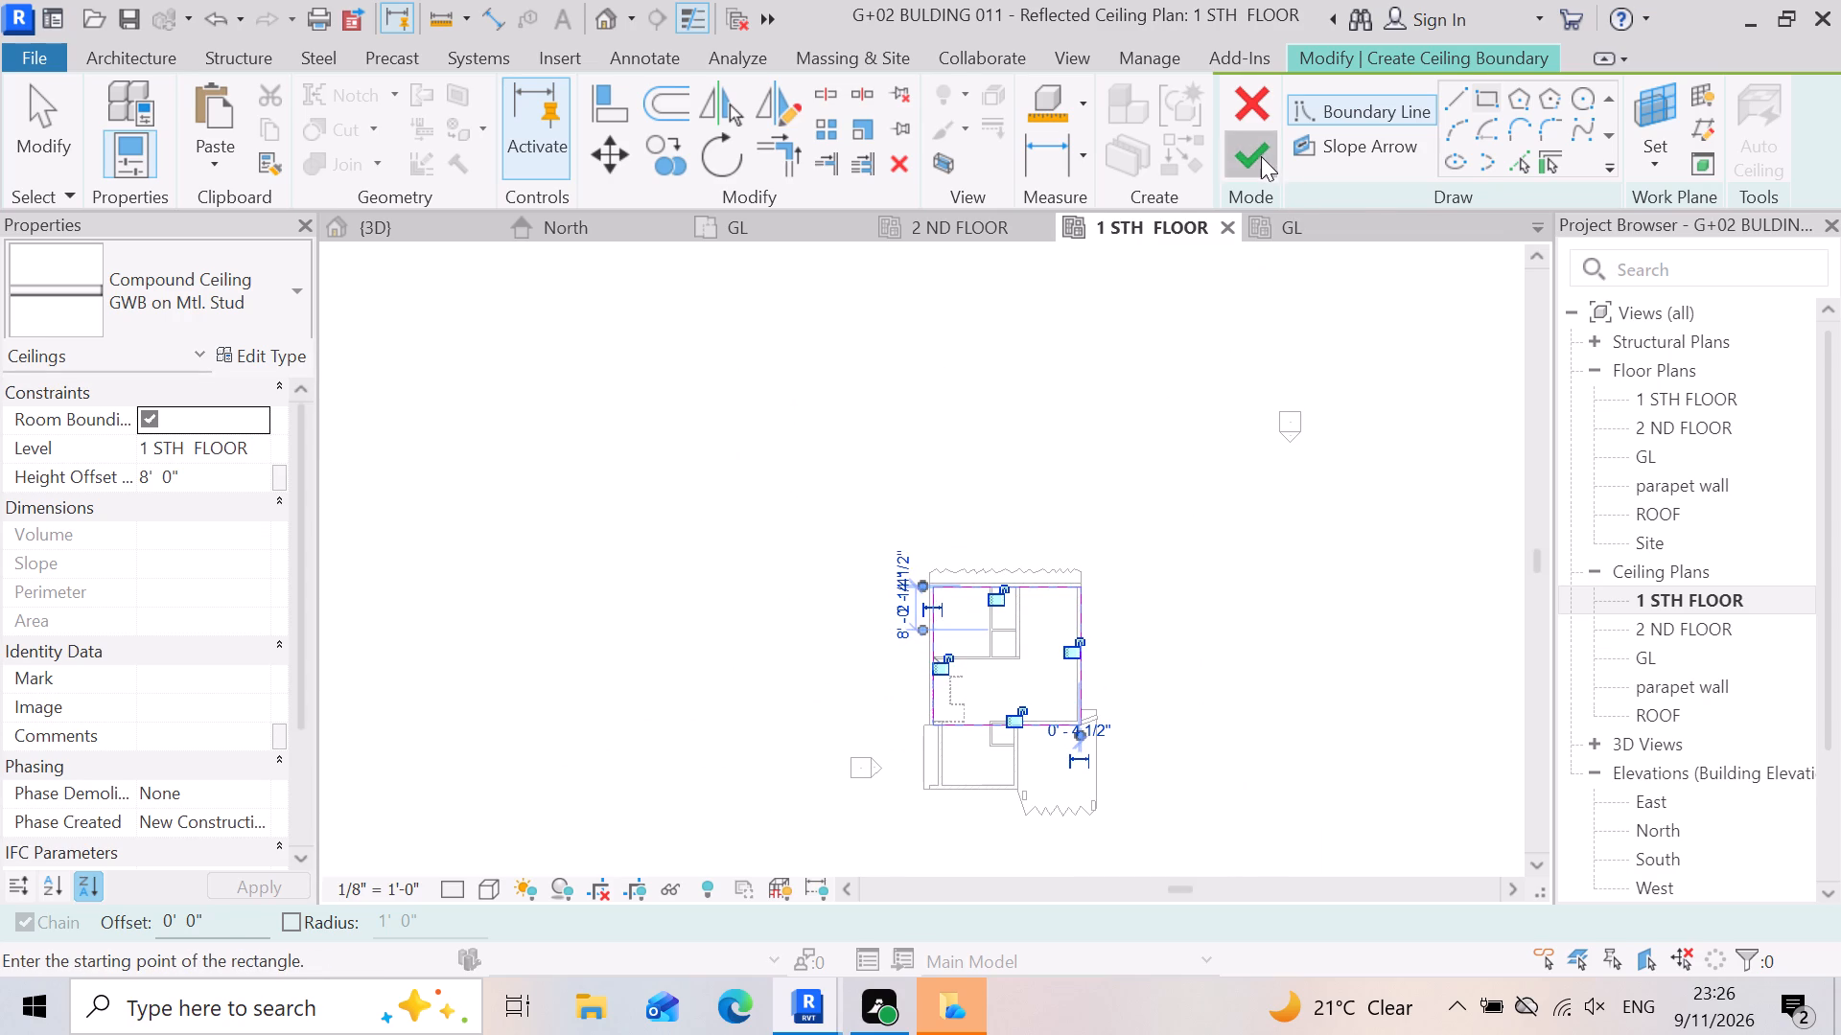
Examine the new ceiling in the 3D view from the front, between the balcony slab above and the doors.
scroll(959, 683, "down", 4)
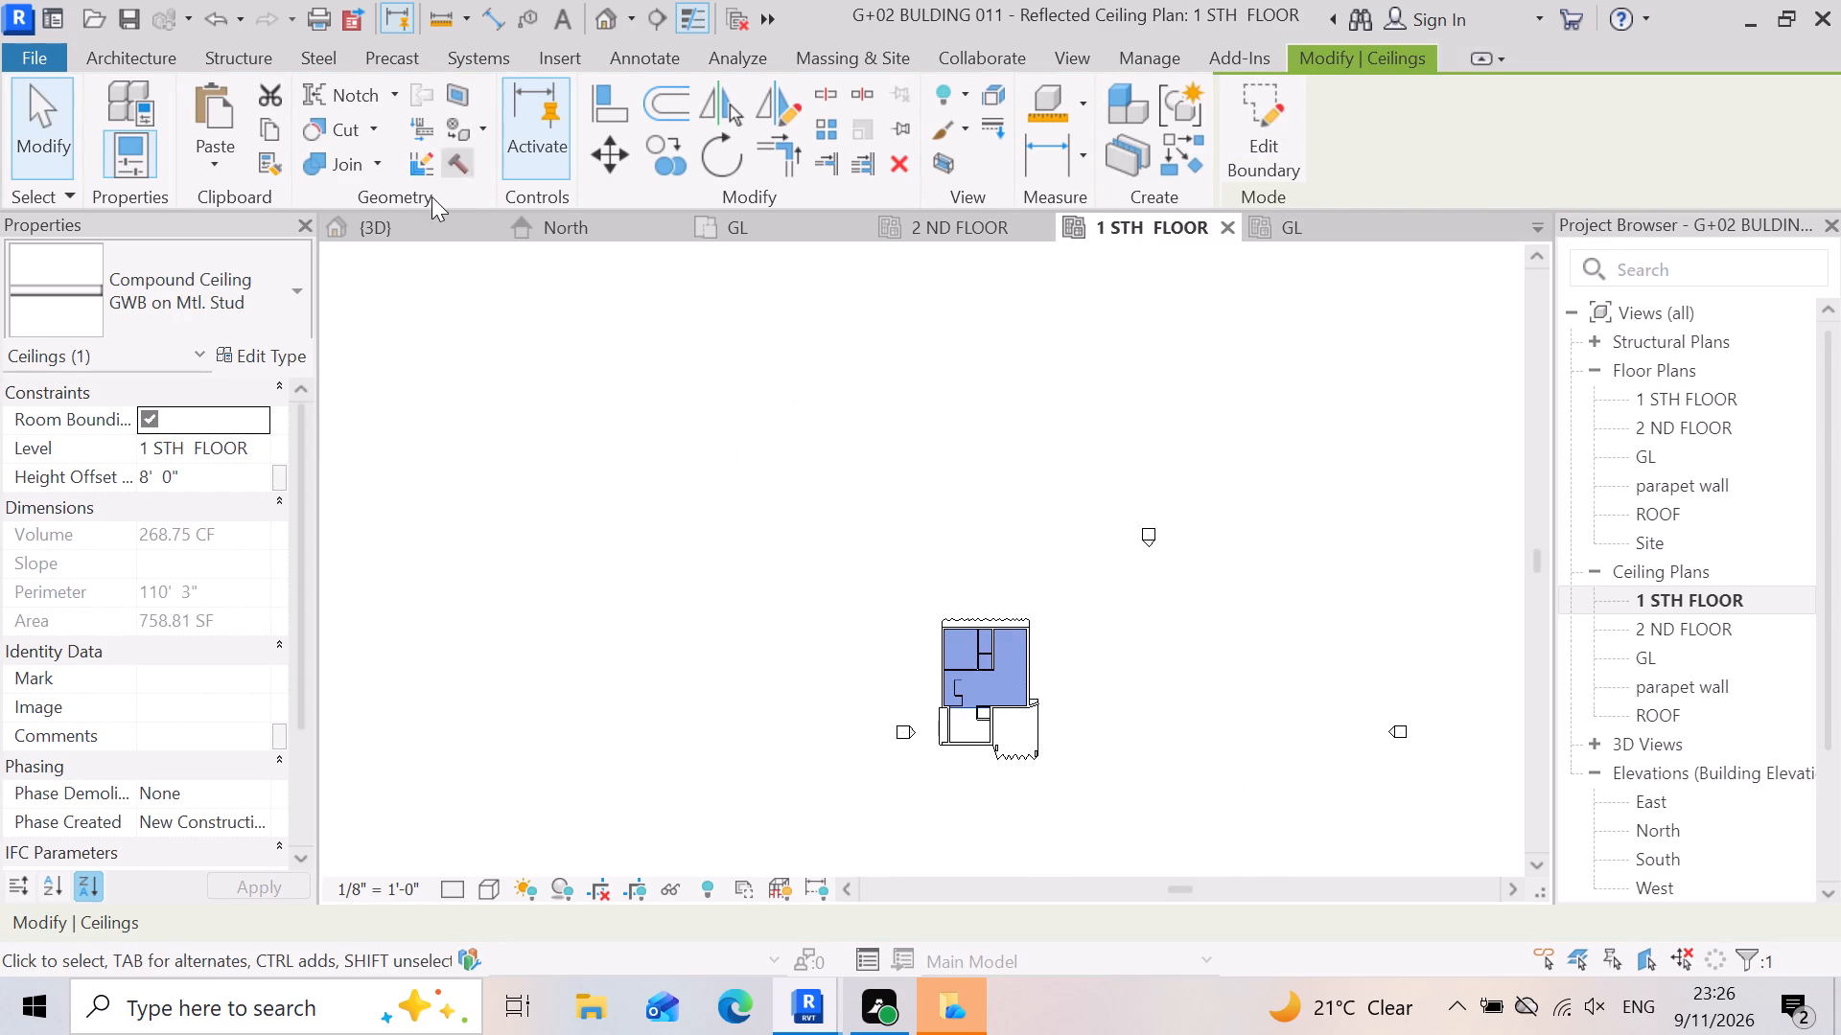
left_click(409, 227)
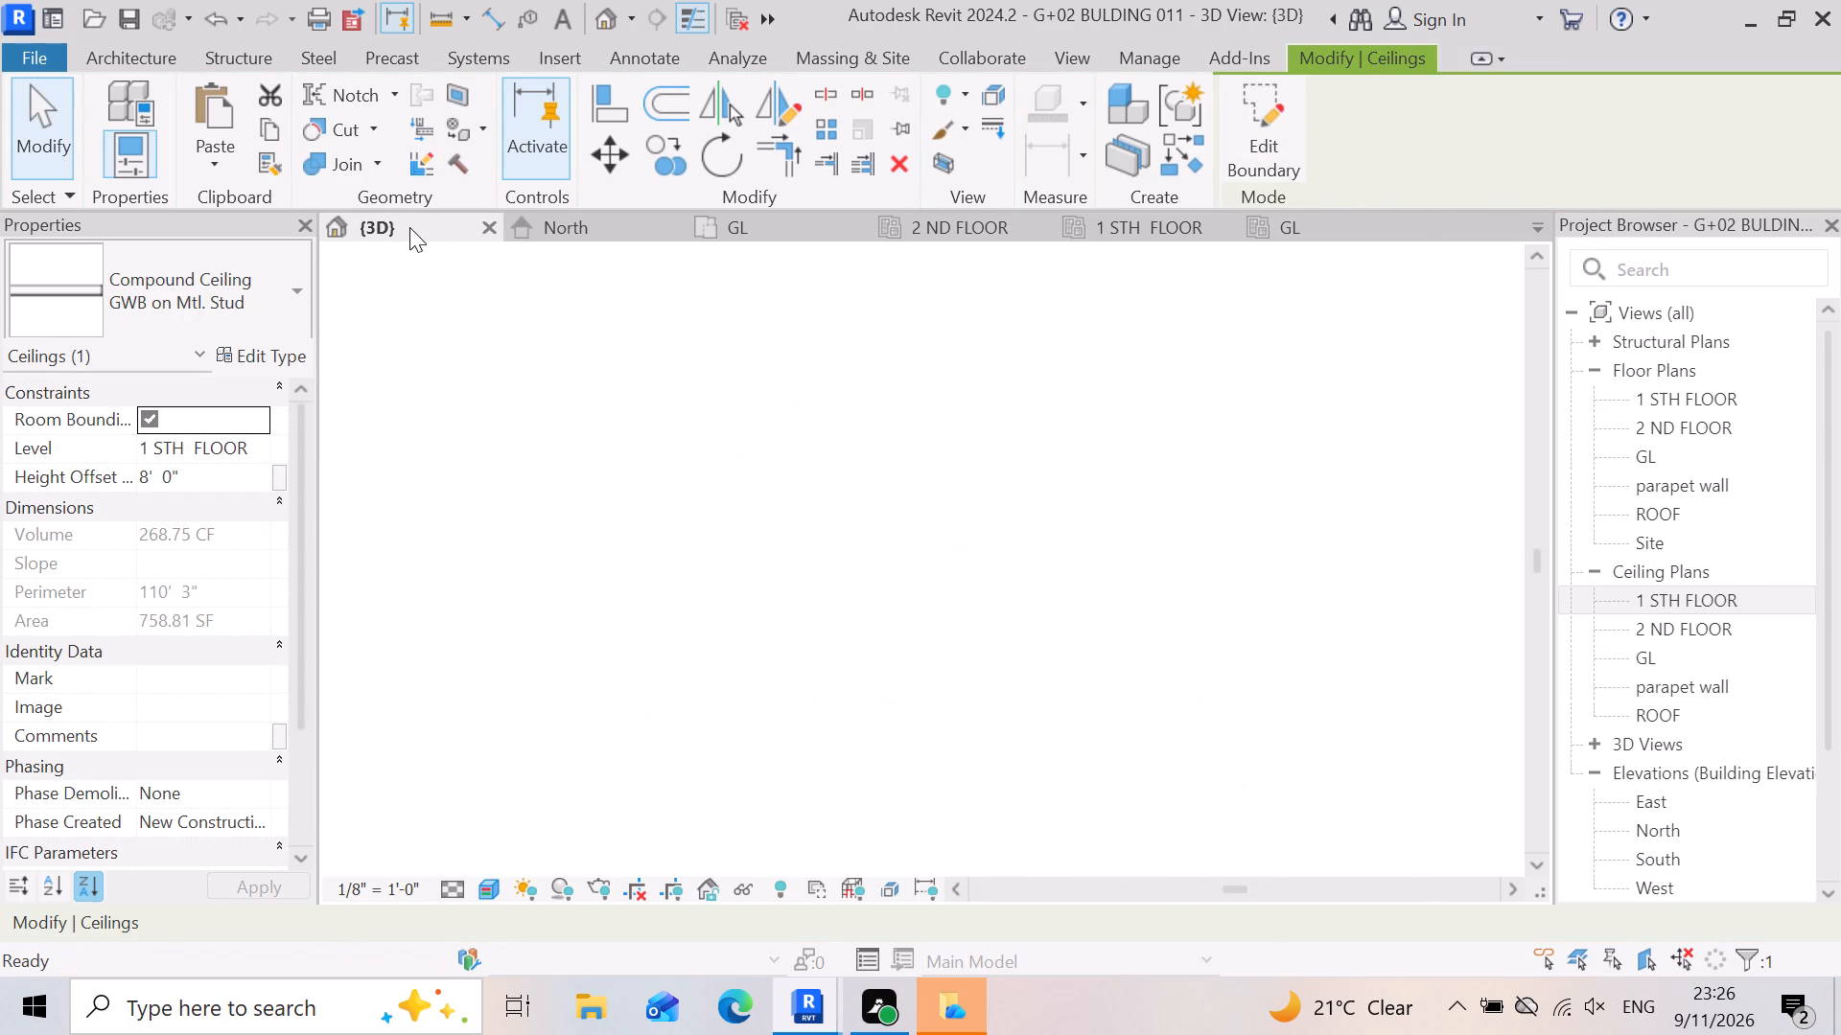
scroll(968, 492, "down", 8)
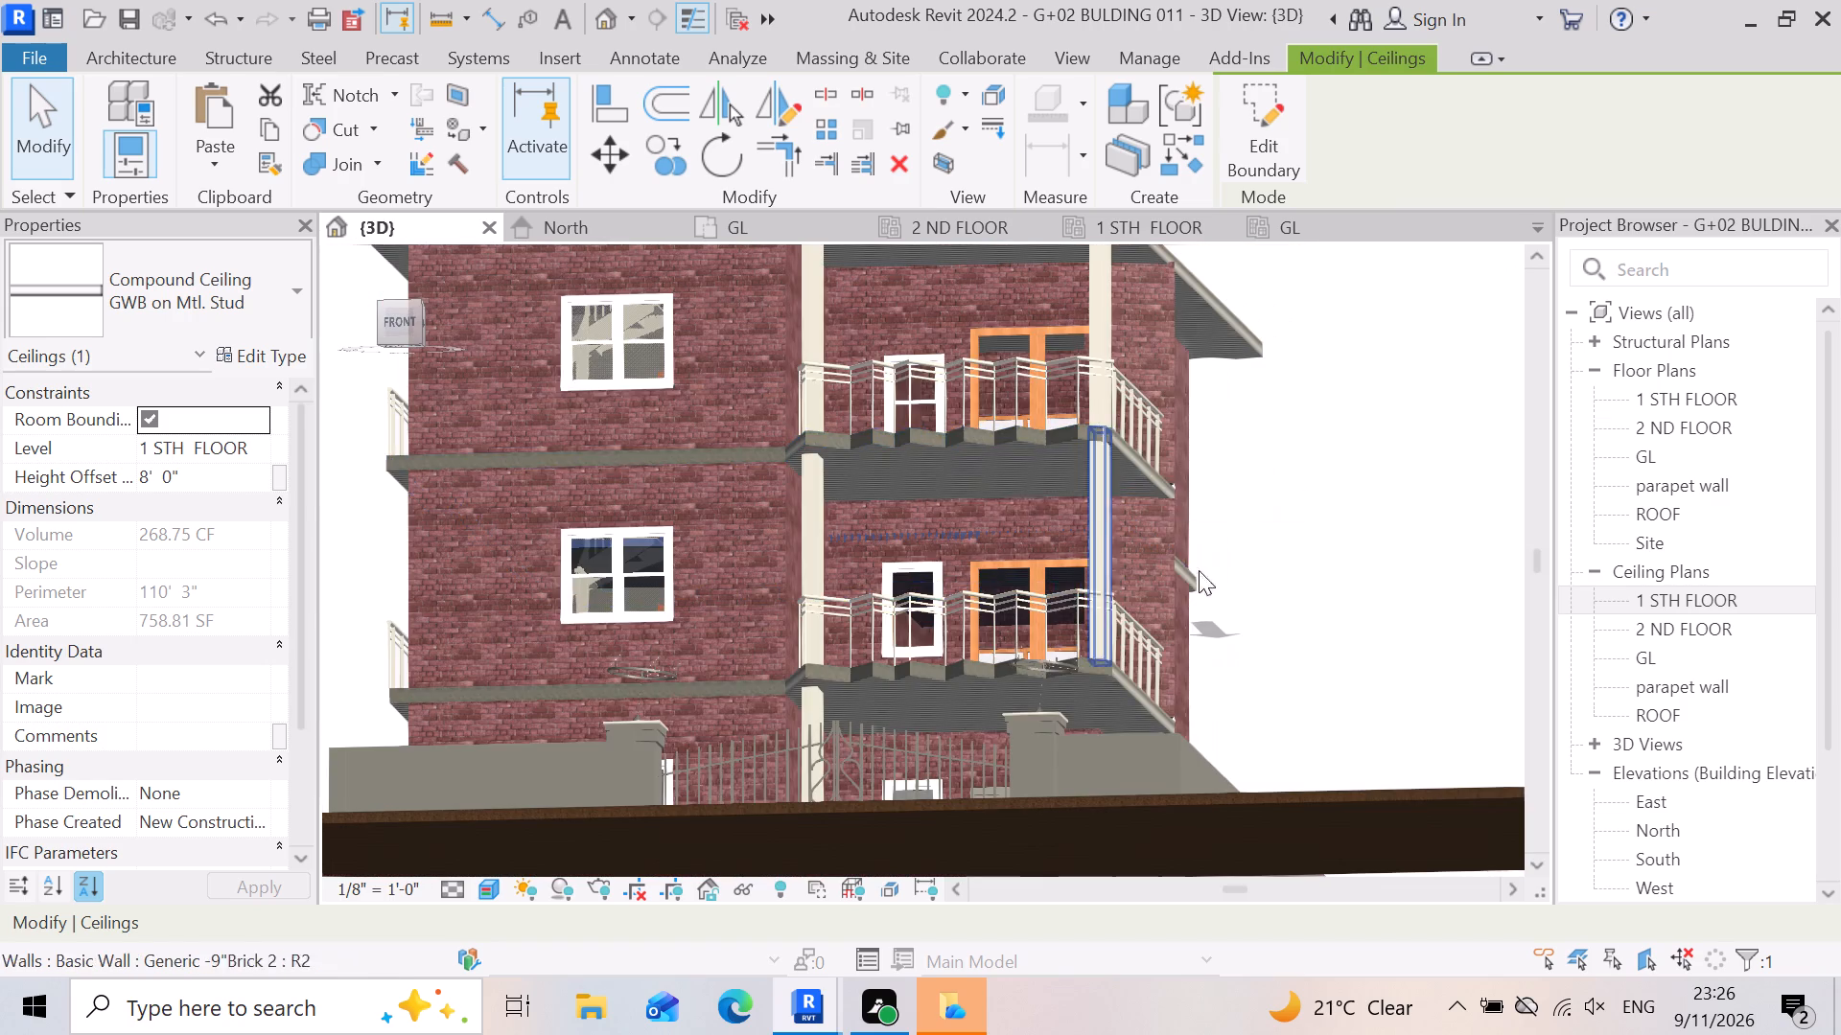
left_click(1418, 623)
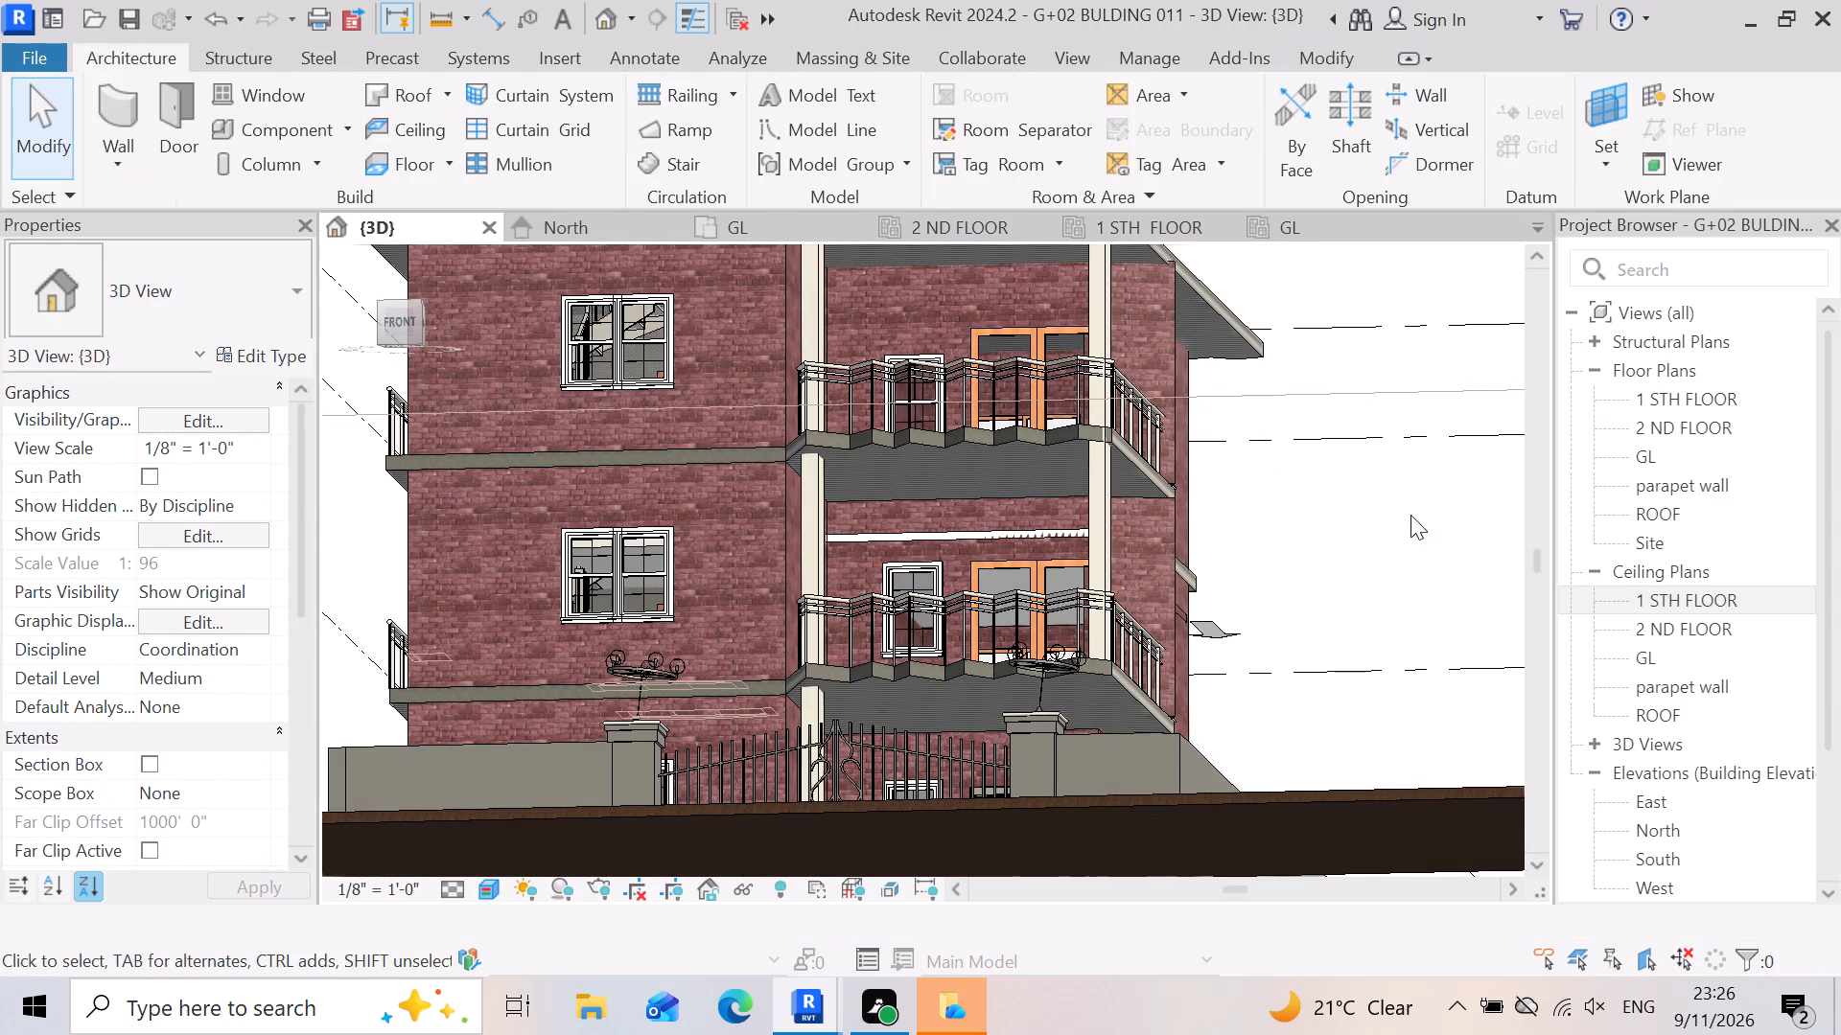
middle_click_drag(1377, 502, 1370, 549, "shift")
scroll(1375, 568, "down", 4)
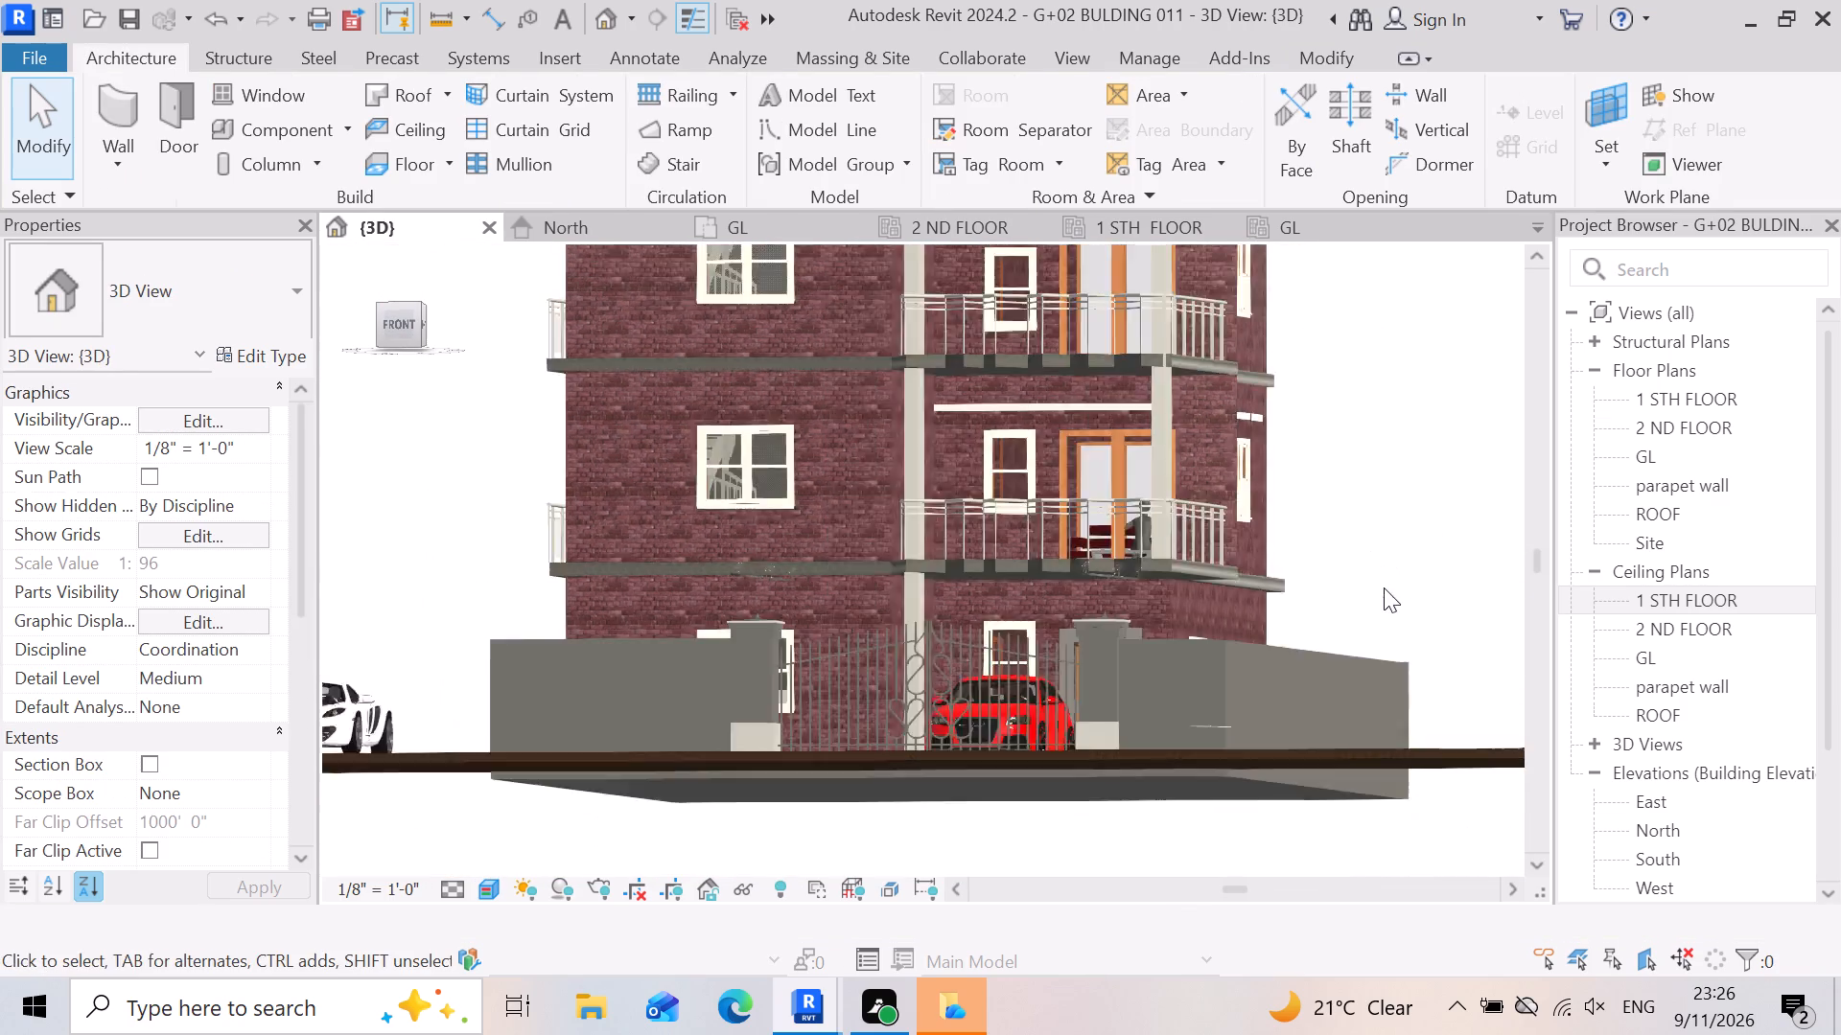
scroll(1237, 493, "up", 11)
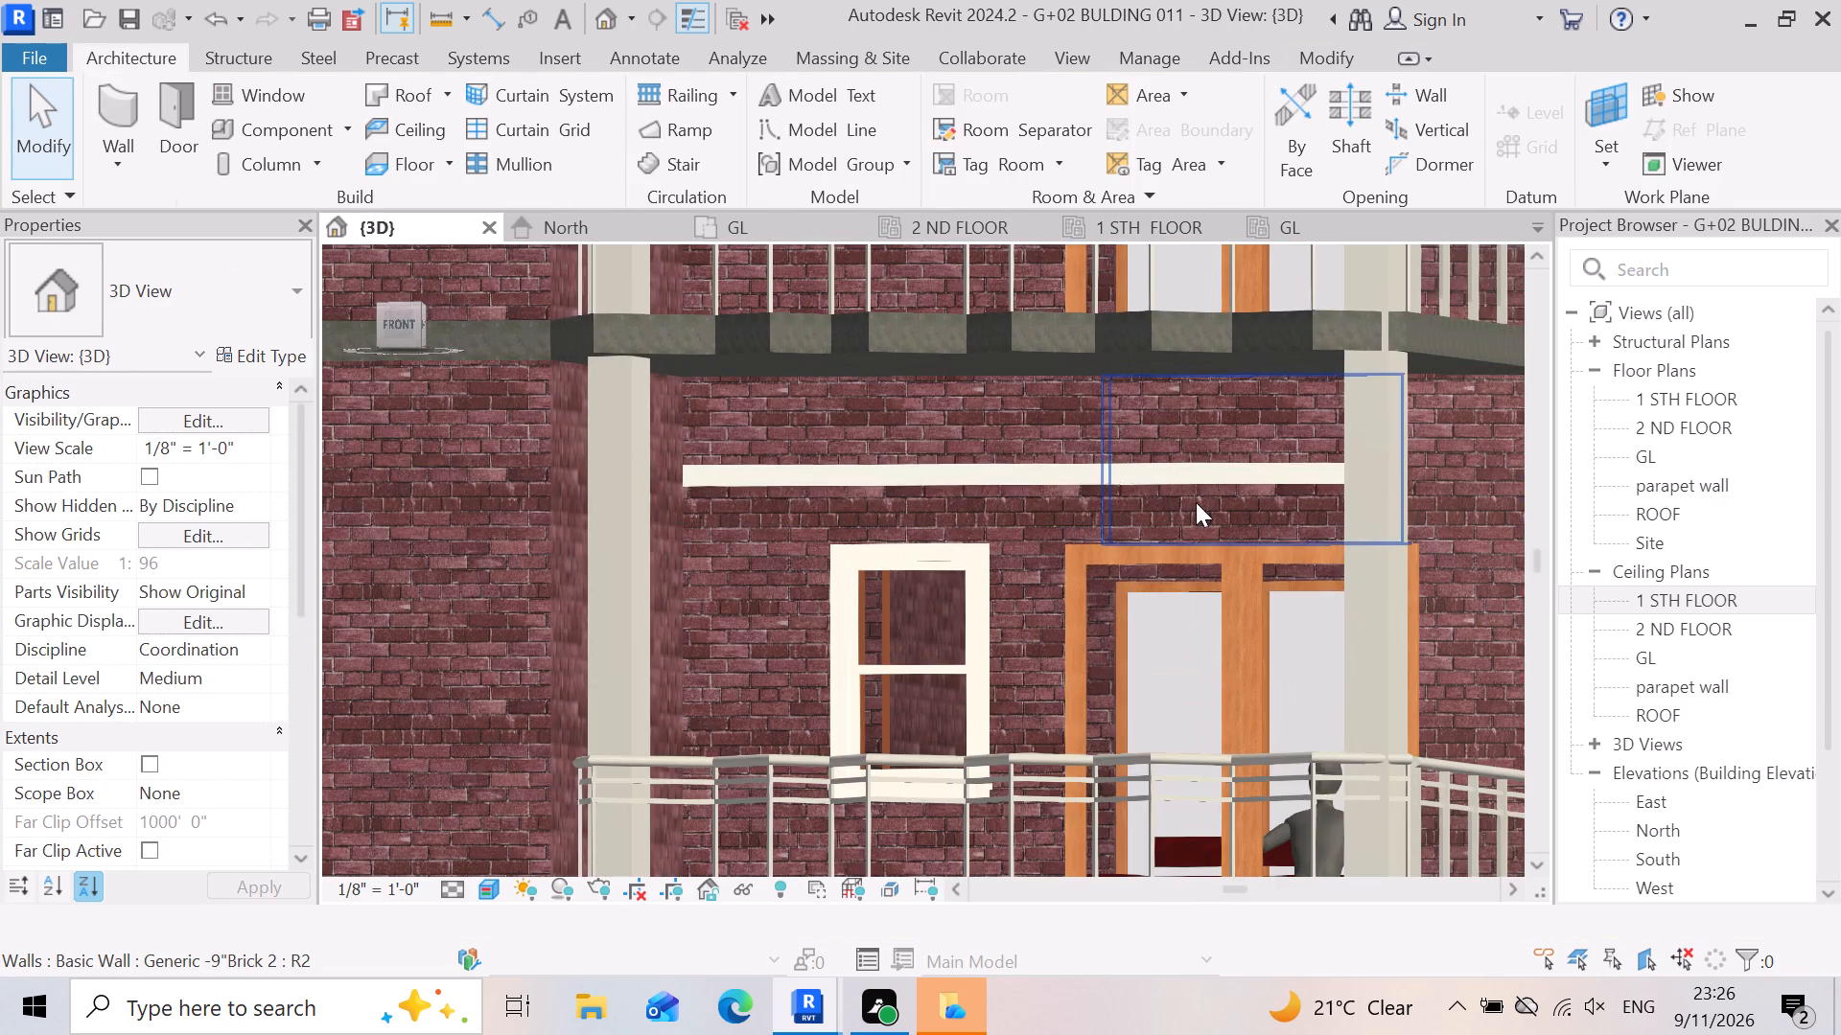
Select the new ceiling in 3D and inspect where its edges meet the front and side brick walls.
left_click(1205, 476)
scroll(1122, 526, "down", 6)
scroll(1390, 490, "up", 2)
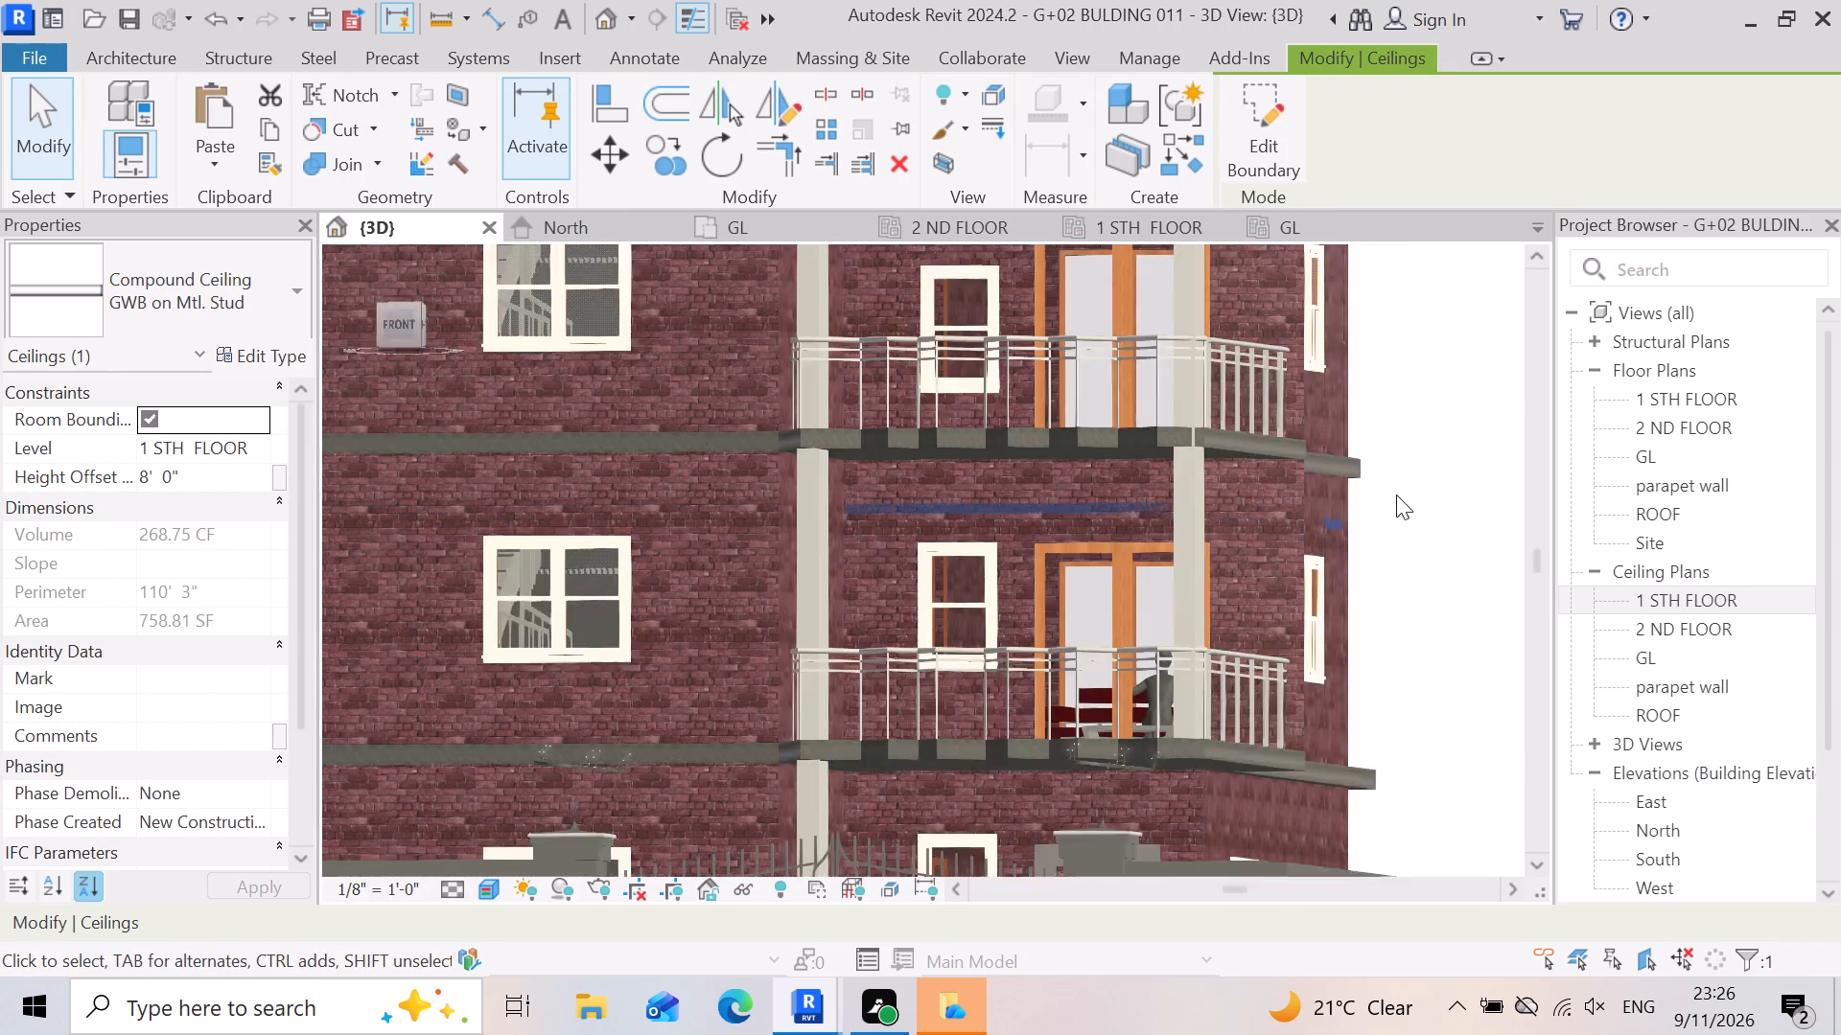
scroll(1396, 494, "up", 10)
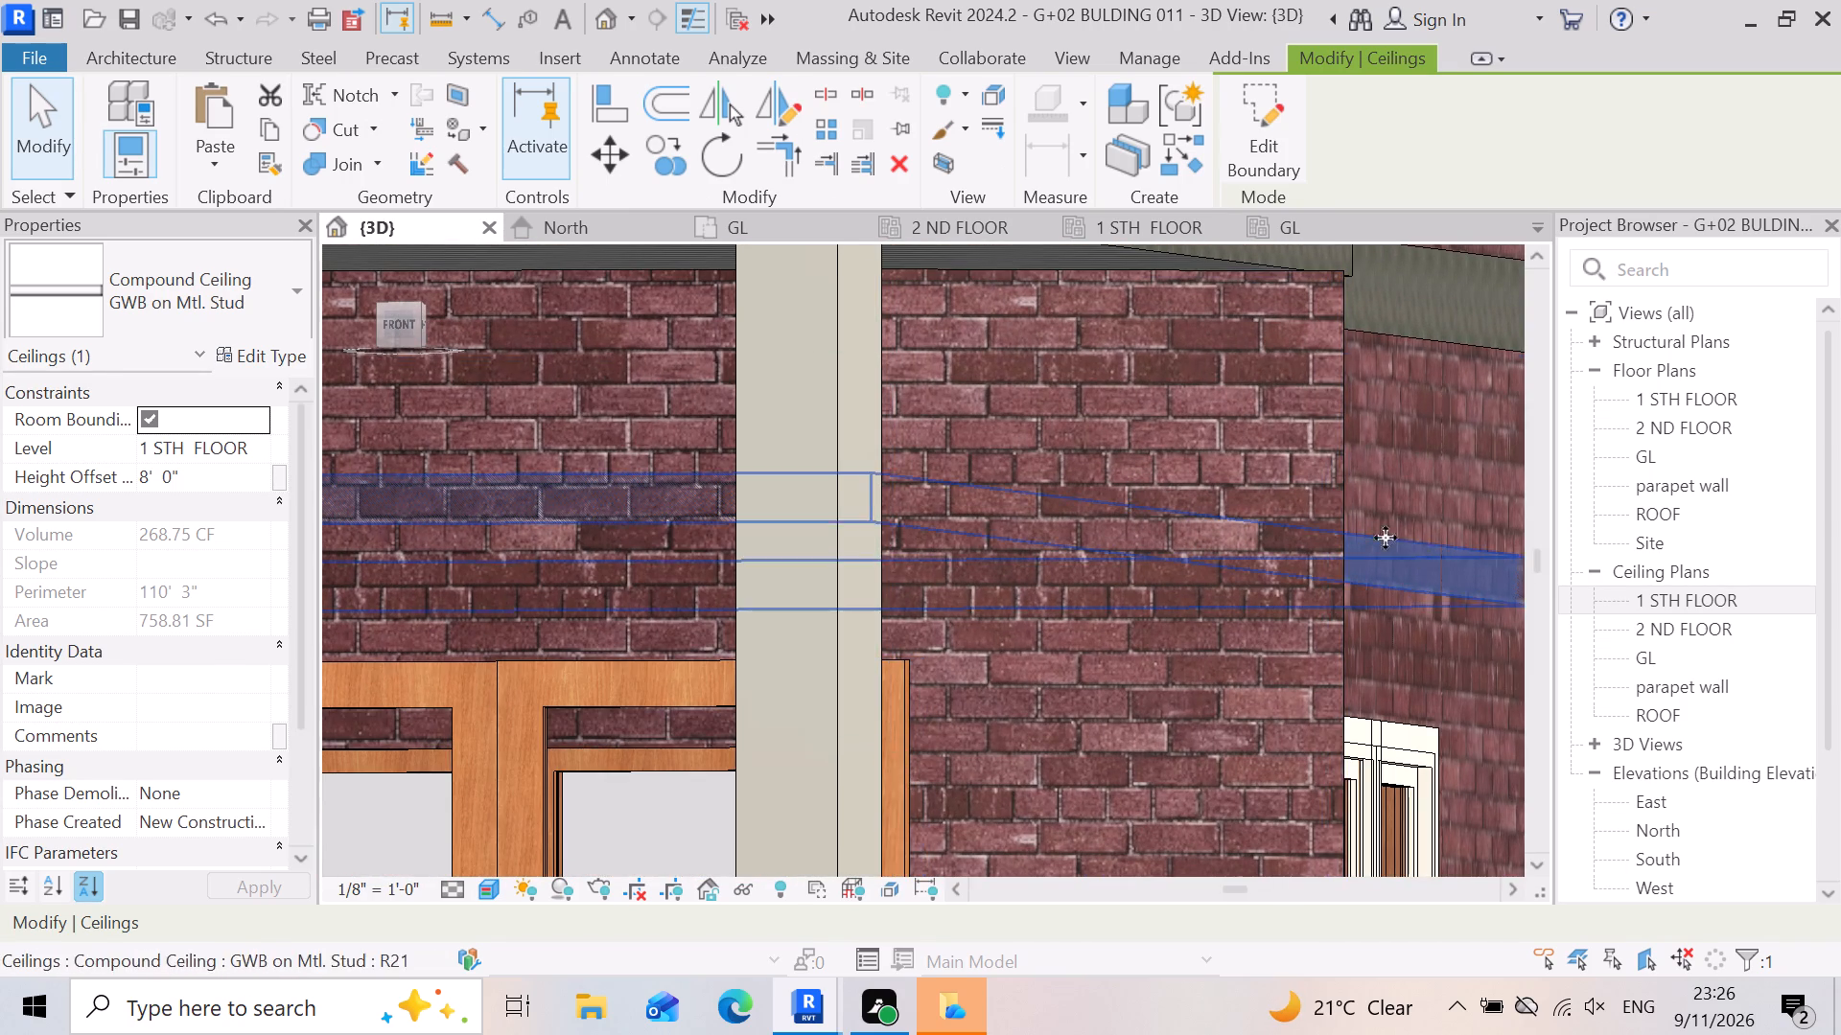
scroll(1297, 530, "down", 6)
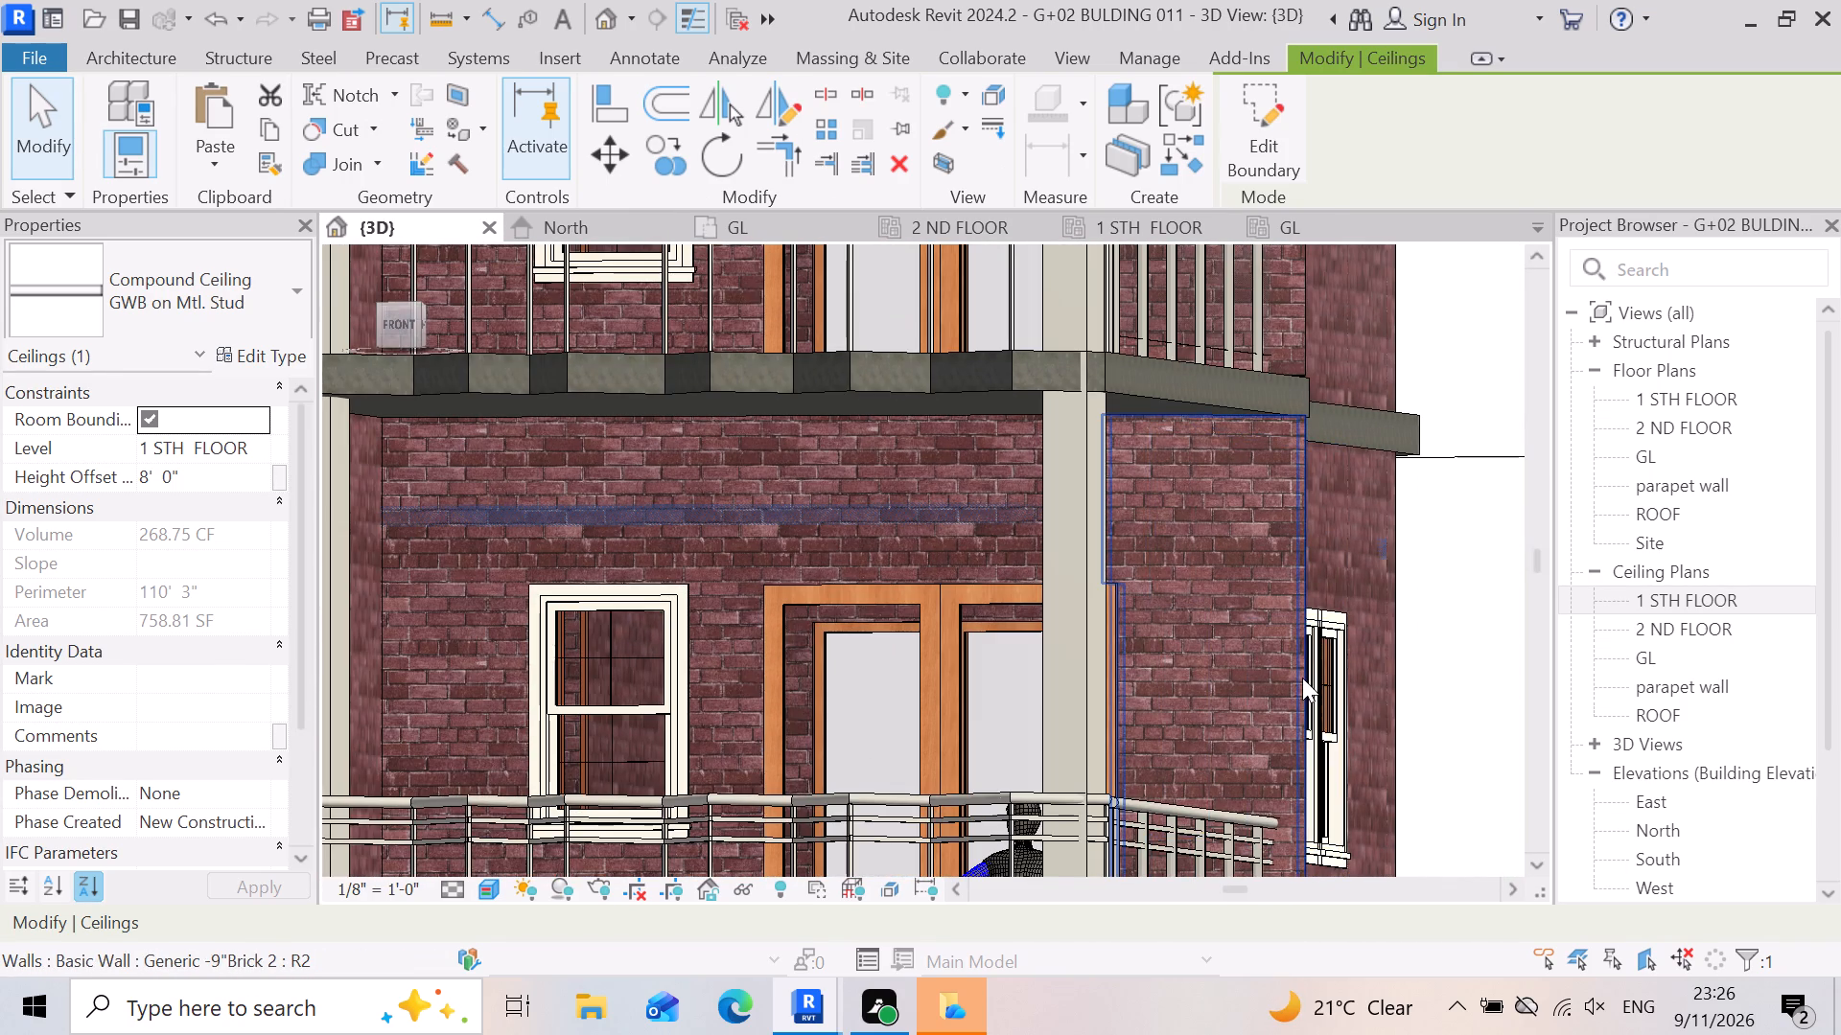
scroll(1302, 678, "down", 1)
right_click_drag(1289, 654, 1124, 668, "shift")
middle_click_drag(1261, 636, 1124, 668, "shift")
scroll(1113, 599, "up", 7)
scroll(1135, 547, "down", 8)
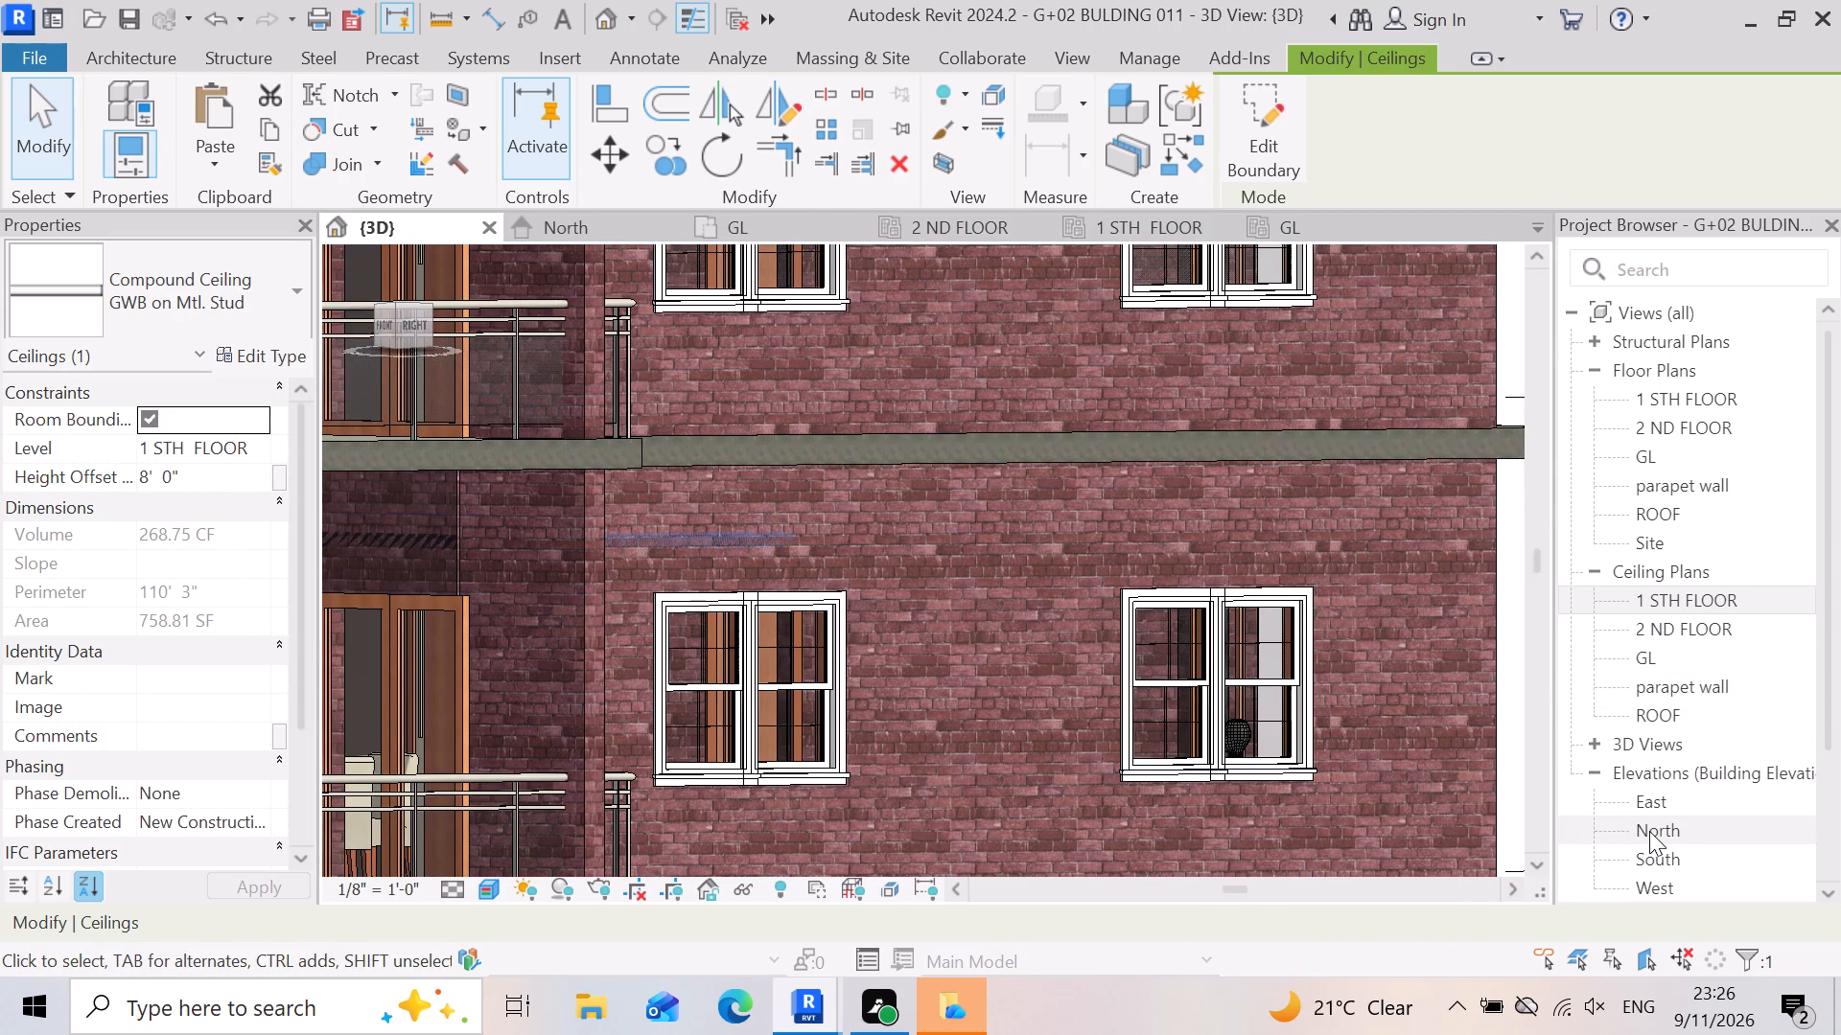
Examine the North elevation around 1 STH FLOOR and 2 ND FLOOR to check where the new ceiling sits.
double_click(1650, 831)
scroll(642, 582, "up", 3)
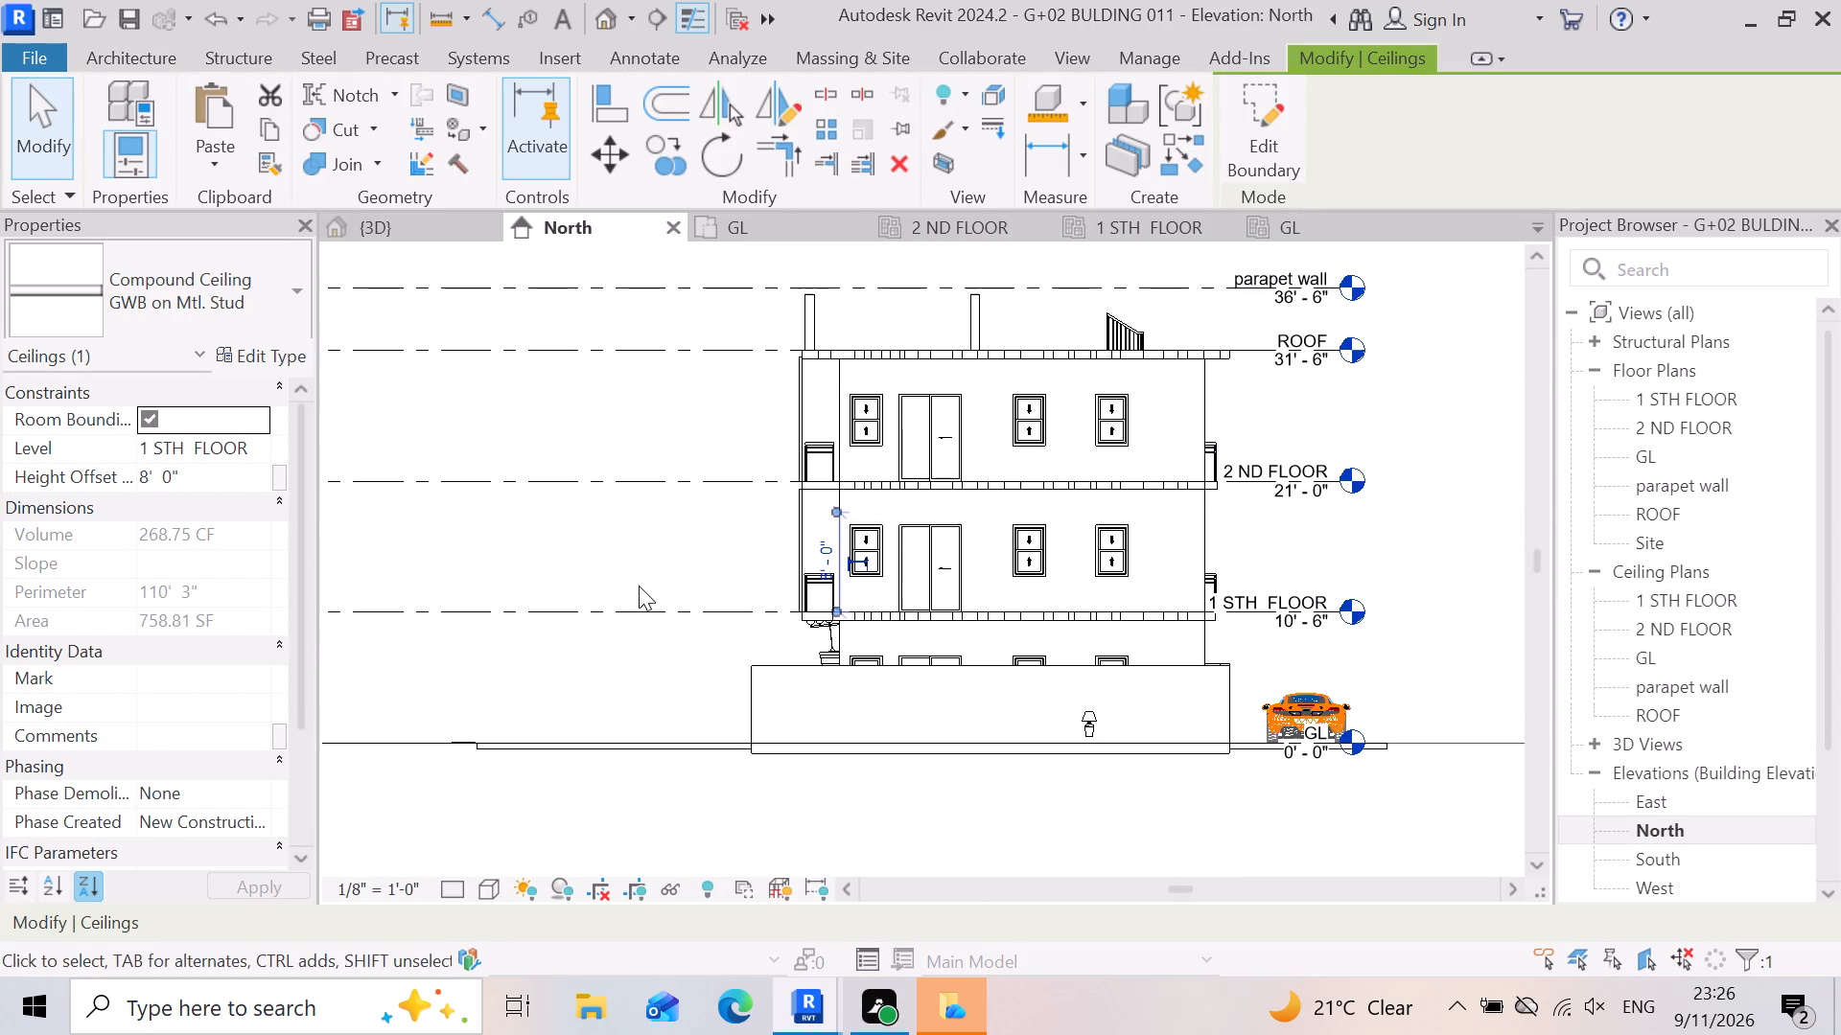
scroll(1228, 673, "down", 4)
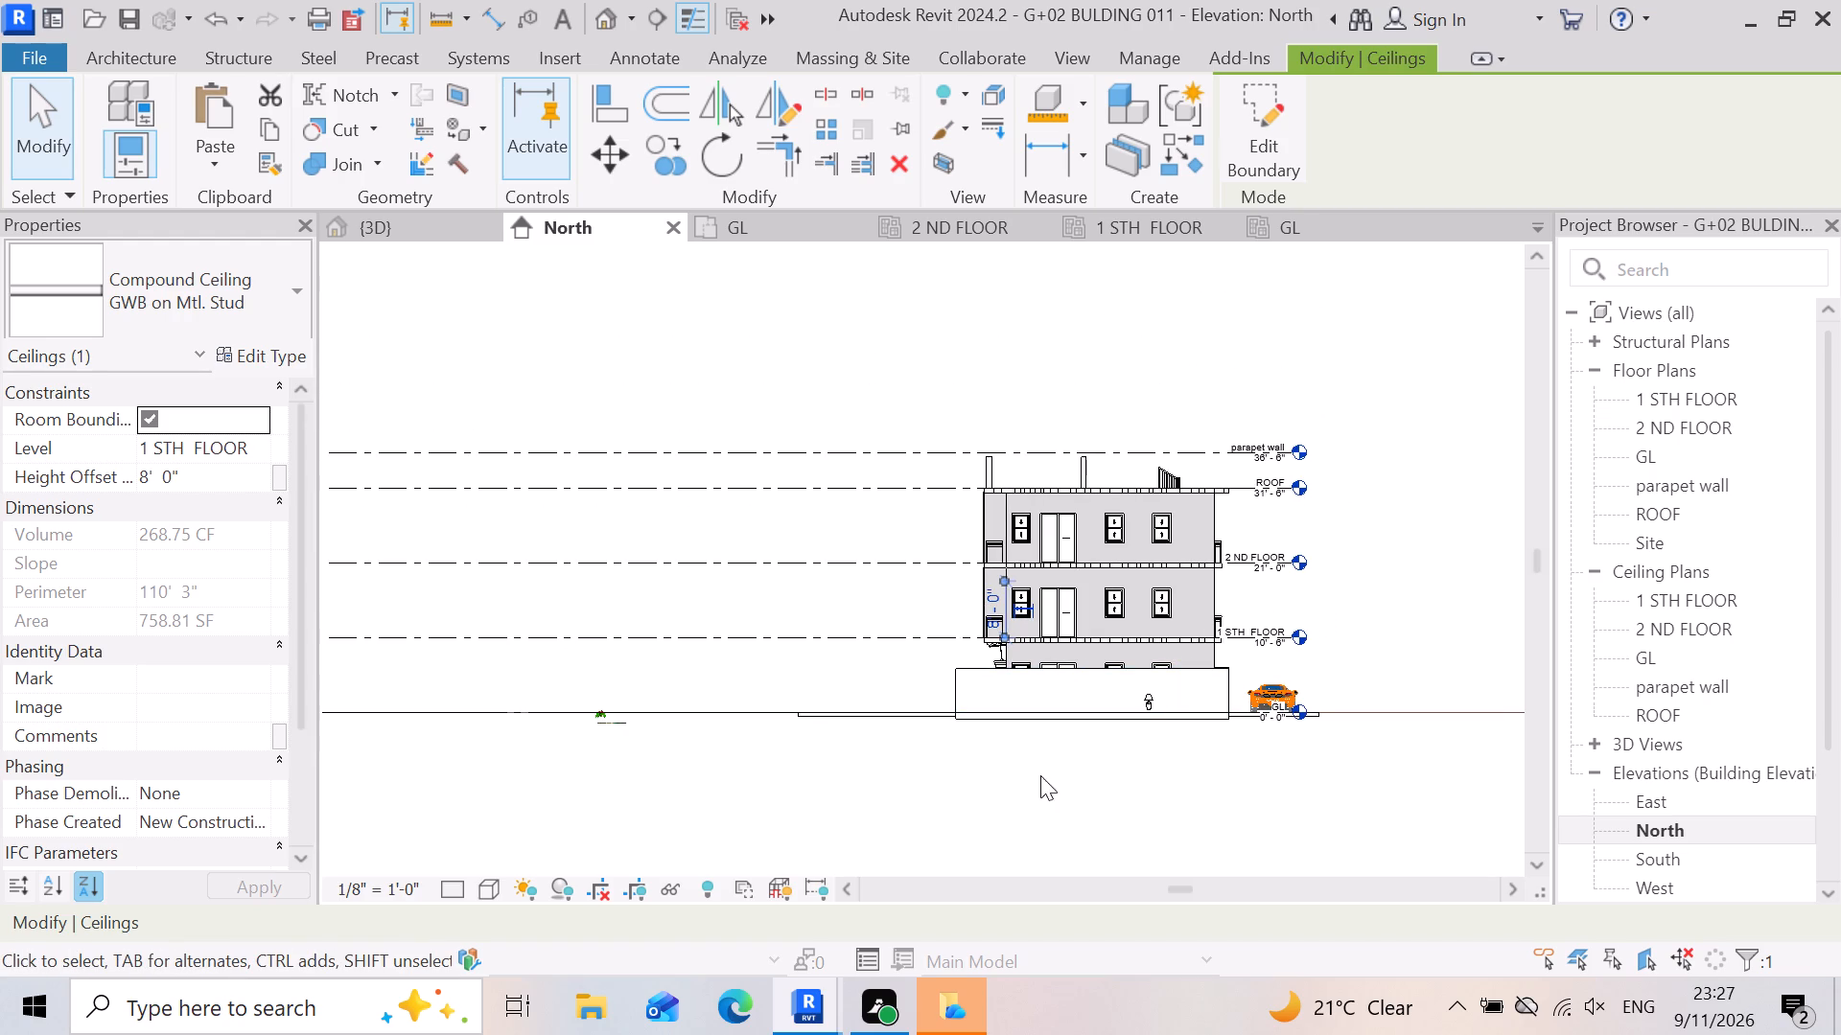
left_click(1016, 797)
scroll(1039, 746, "up", 4)
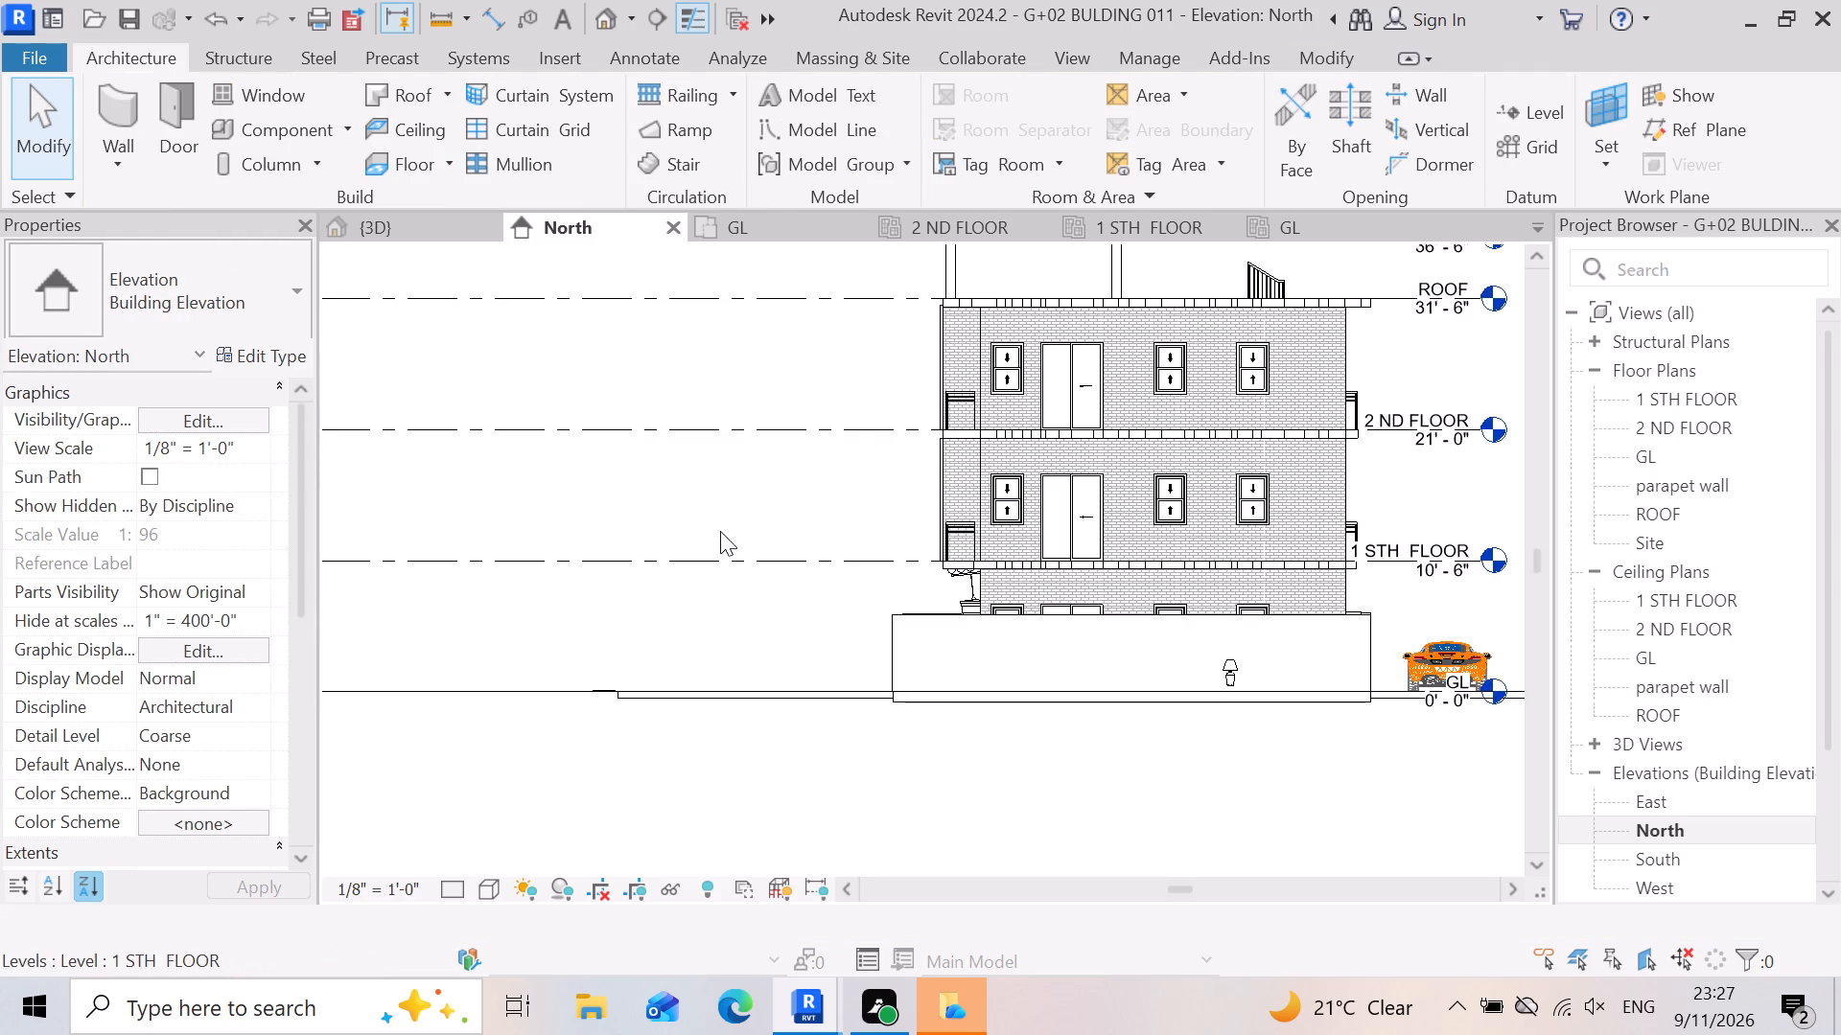
scroll(852, 582, "up", 2)
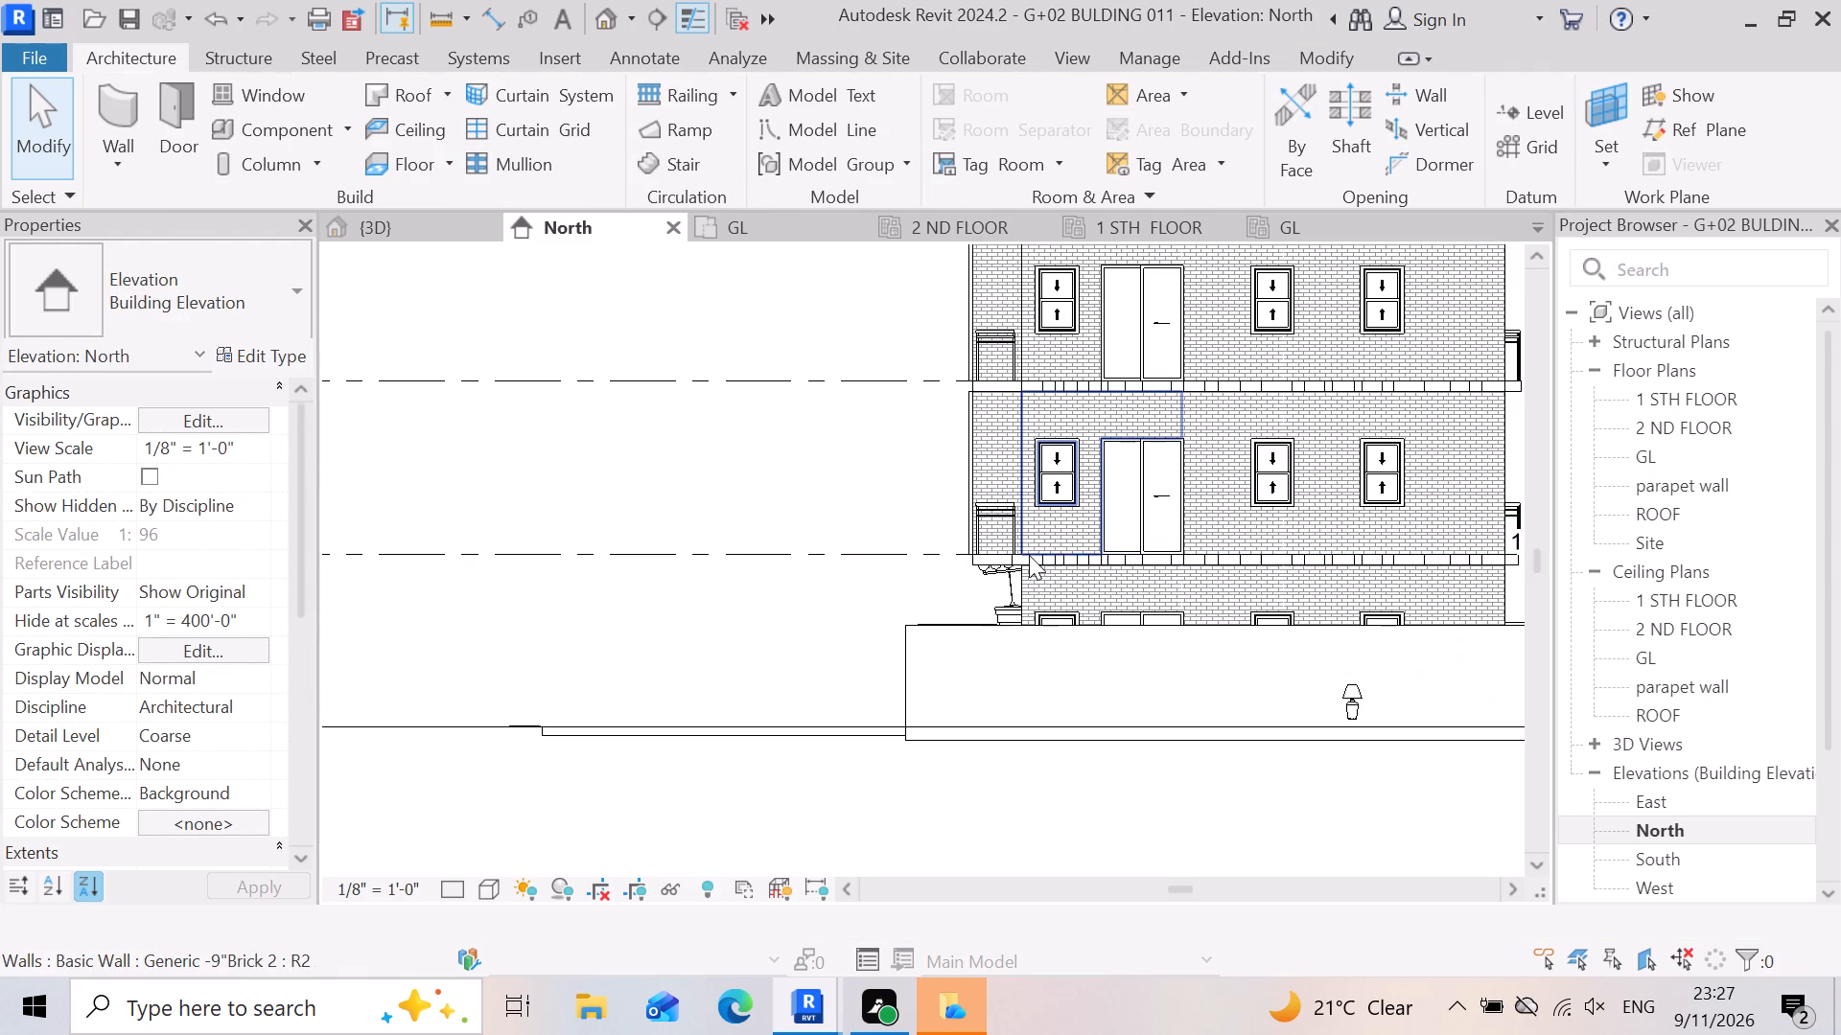
scroll(1136, 582, "down", 7)
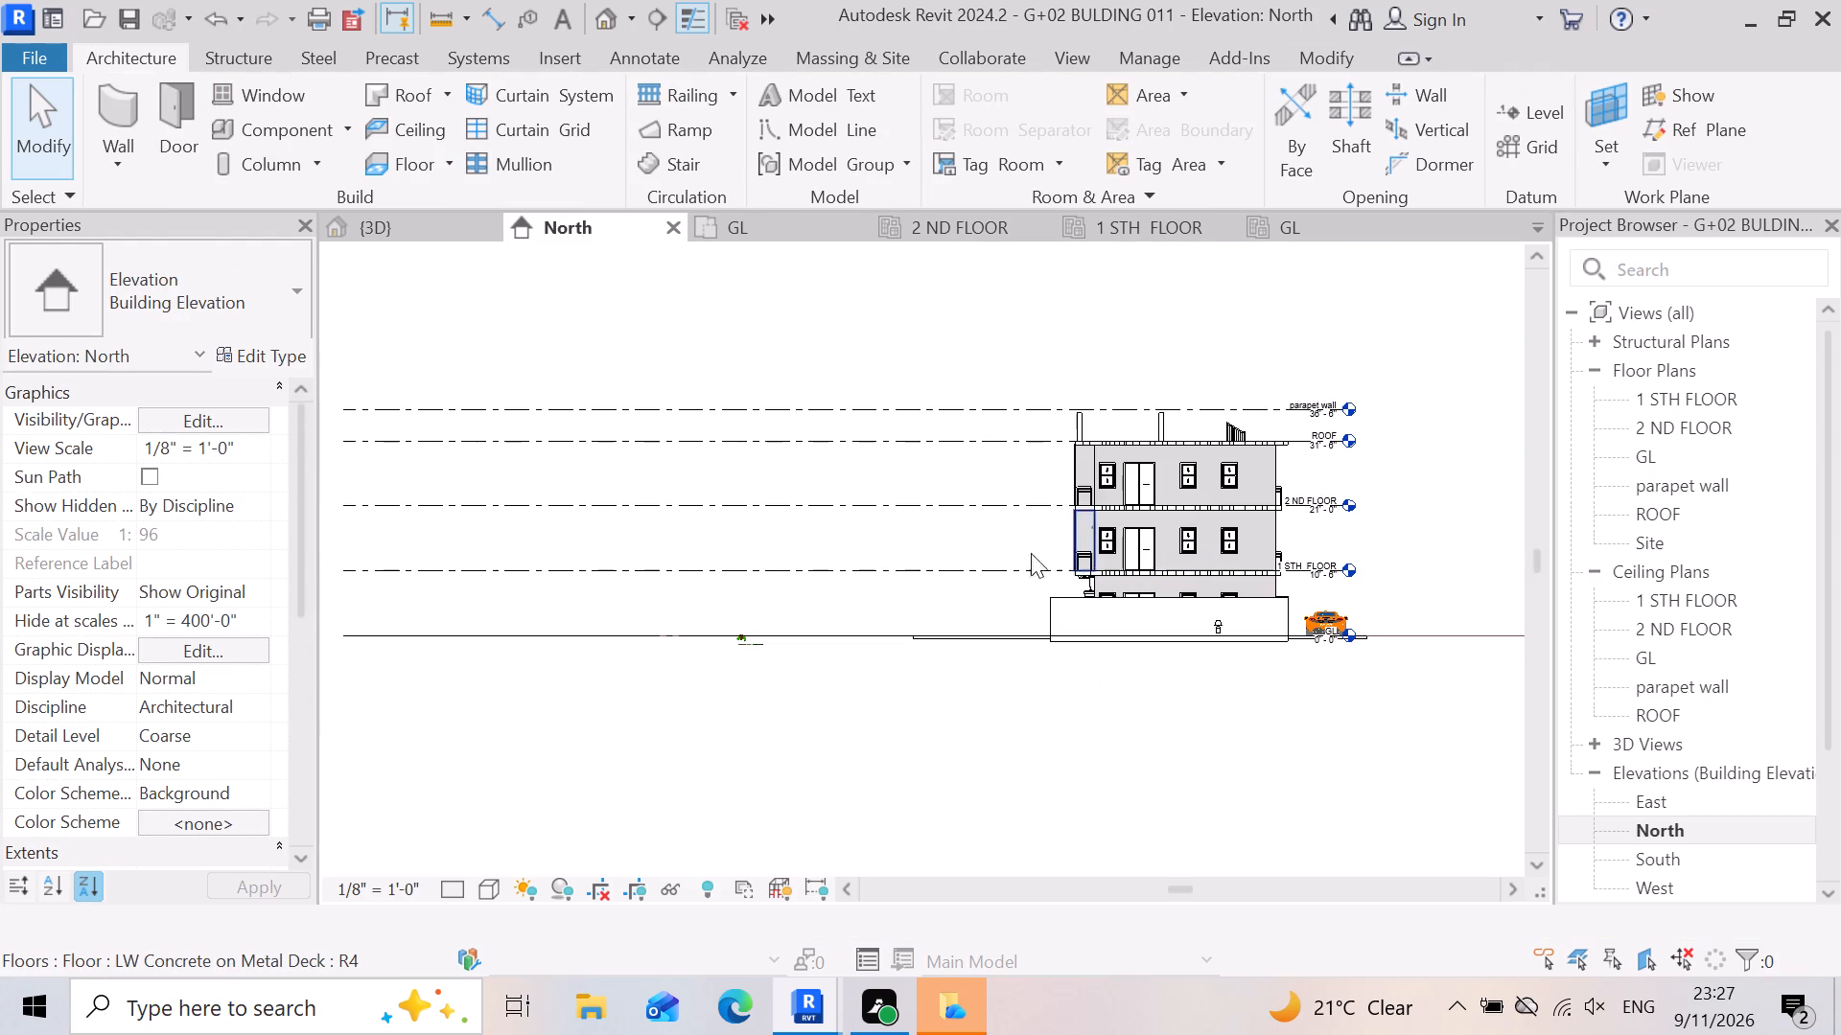
scroll(1263, 579, "up", 1)
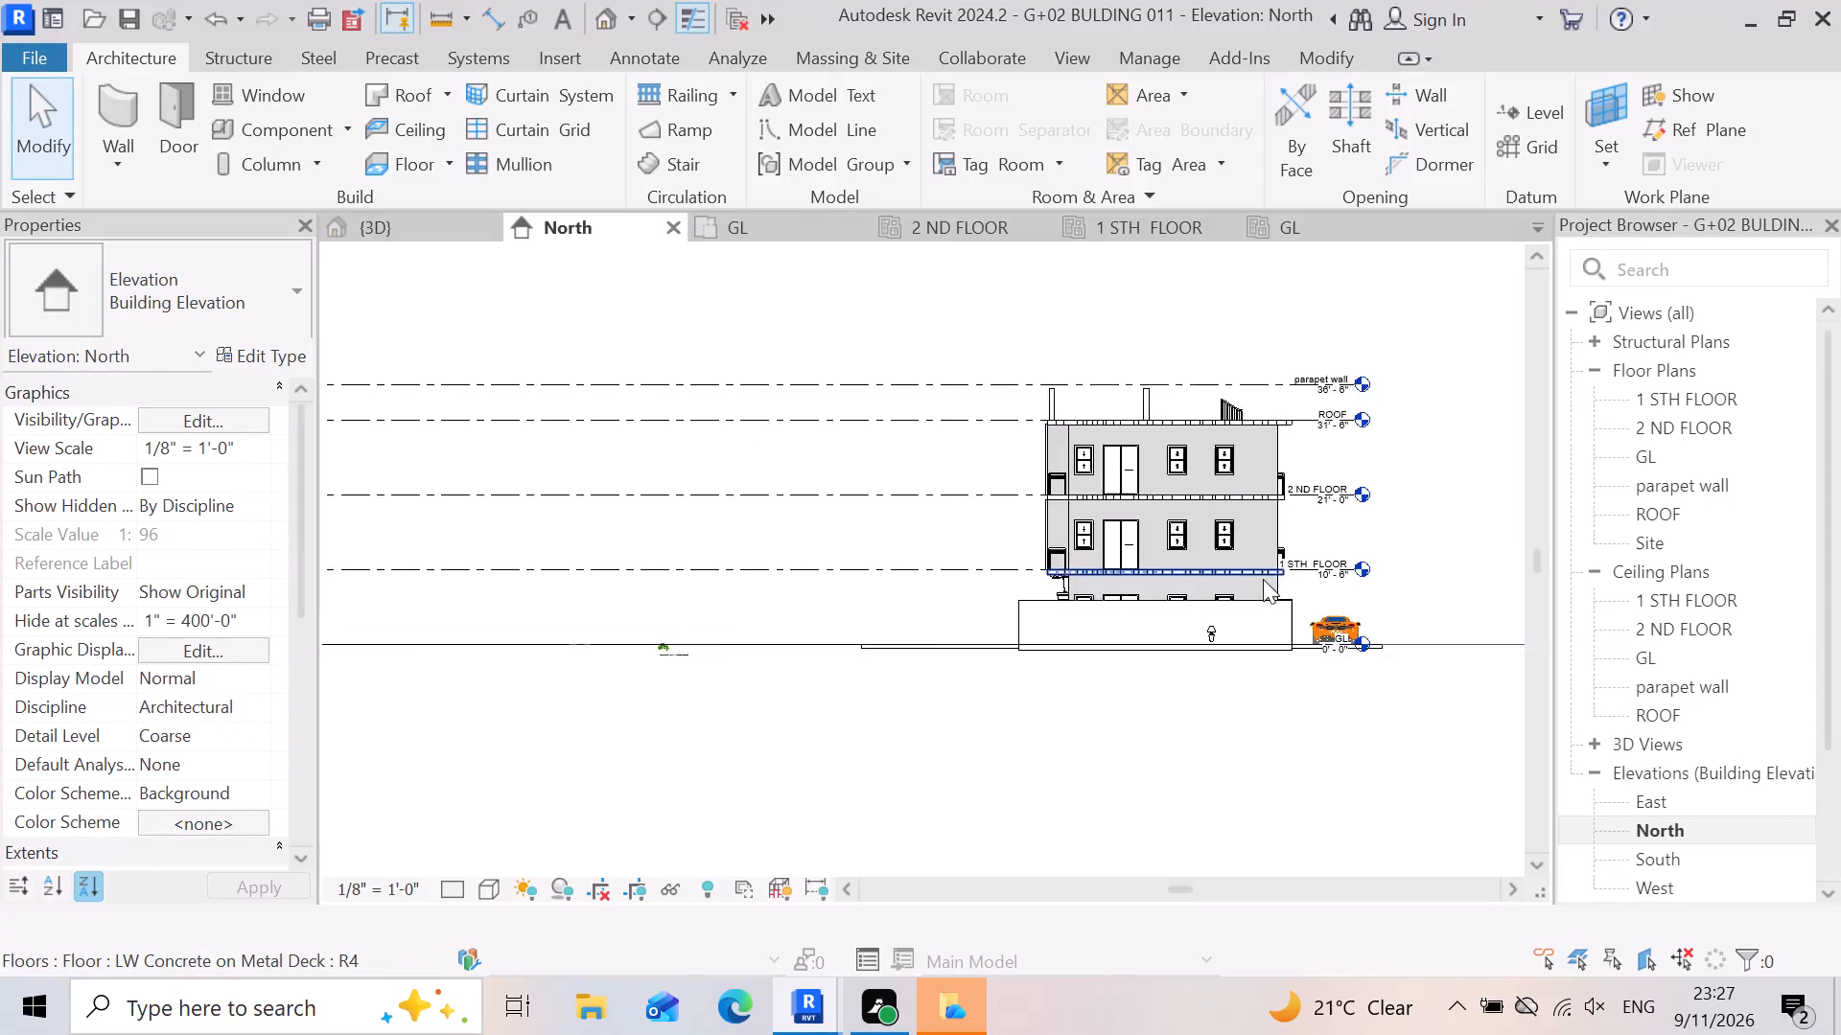
scroll(1263, 579, "up", 5)
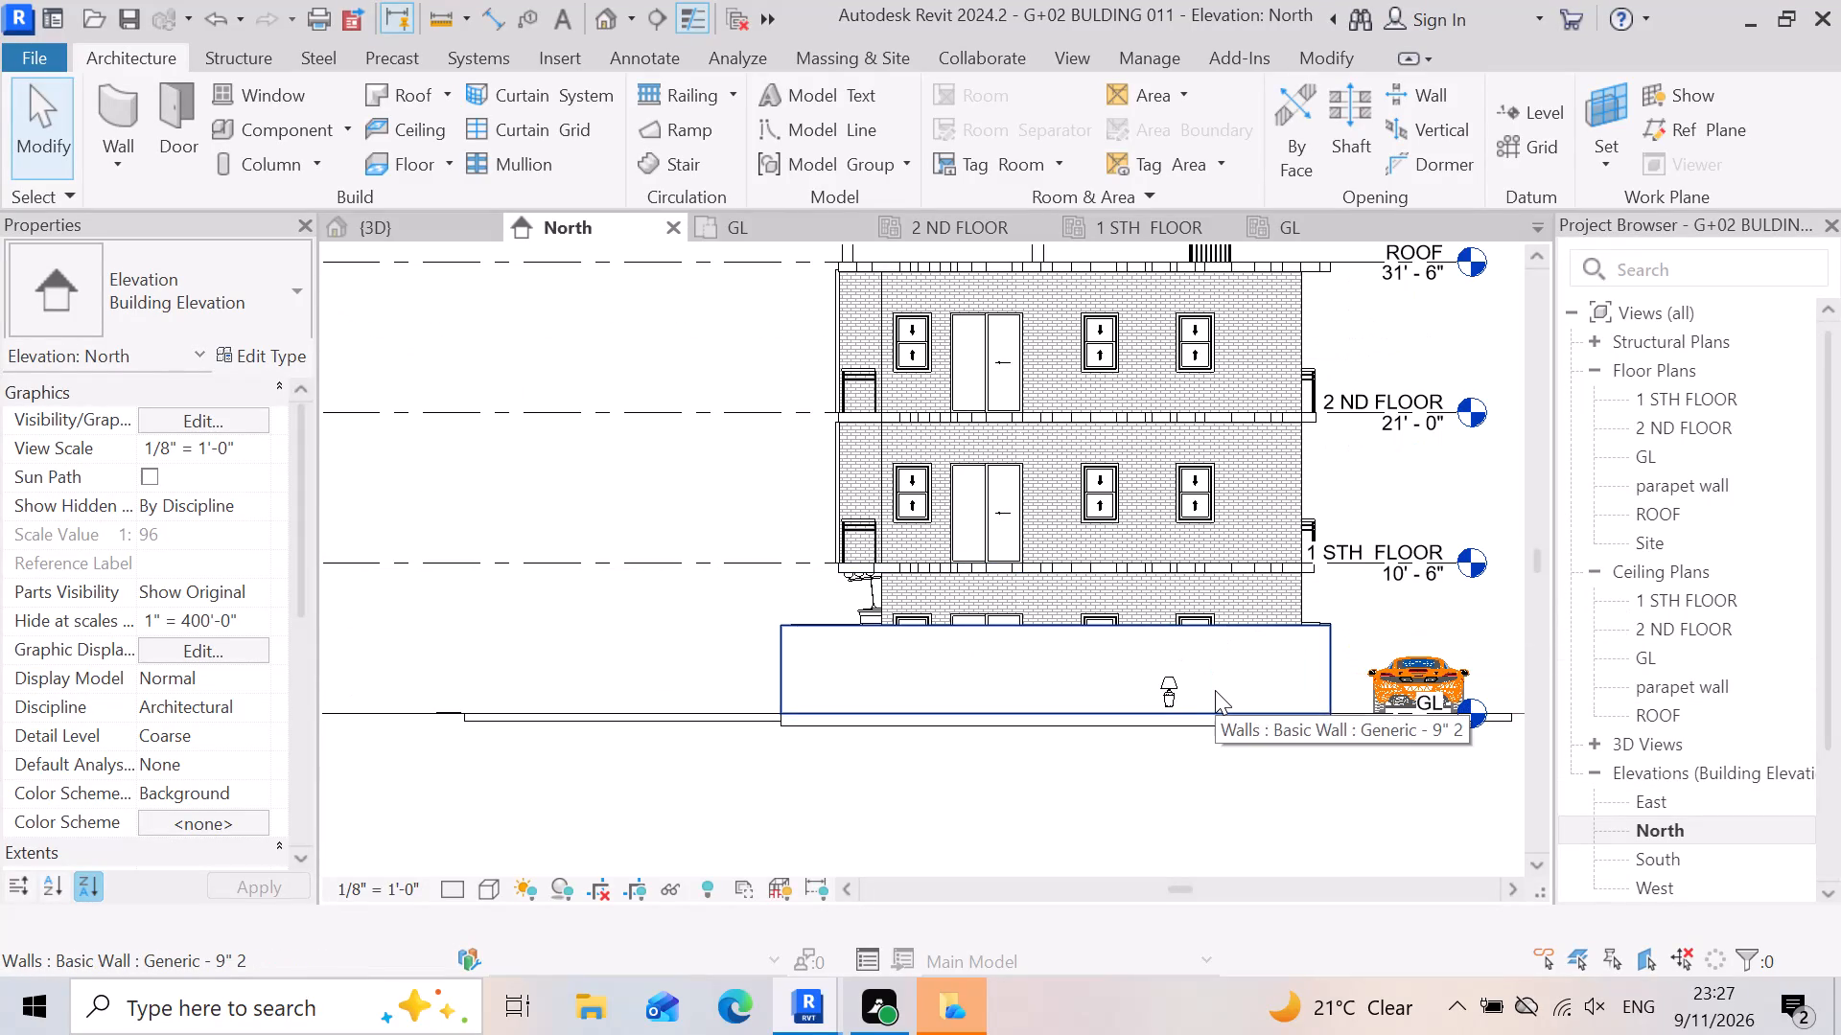
Undo the creation of the new 1 STH FLOOR ceiling and discard its boundary sketch.
left_click(403, 221)
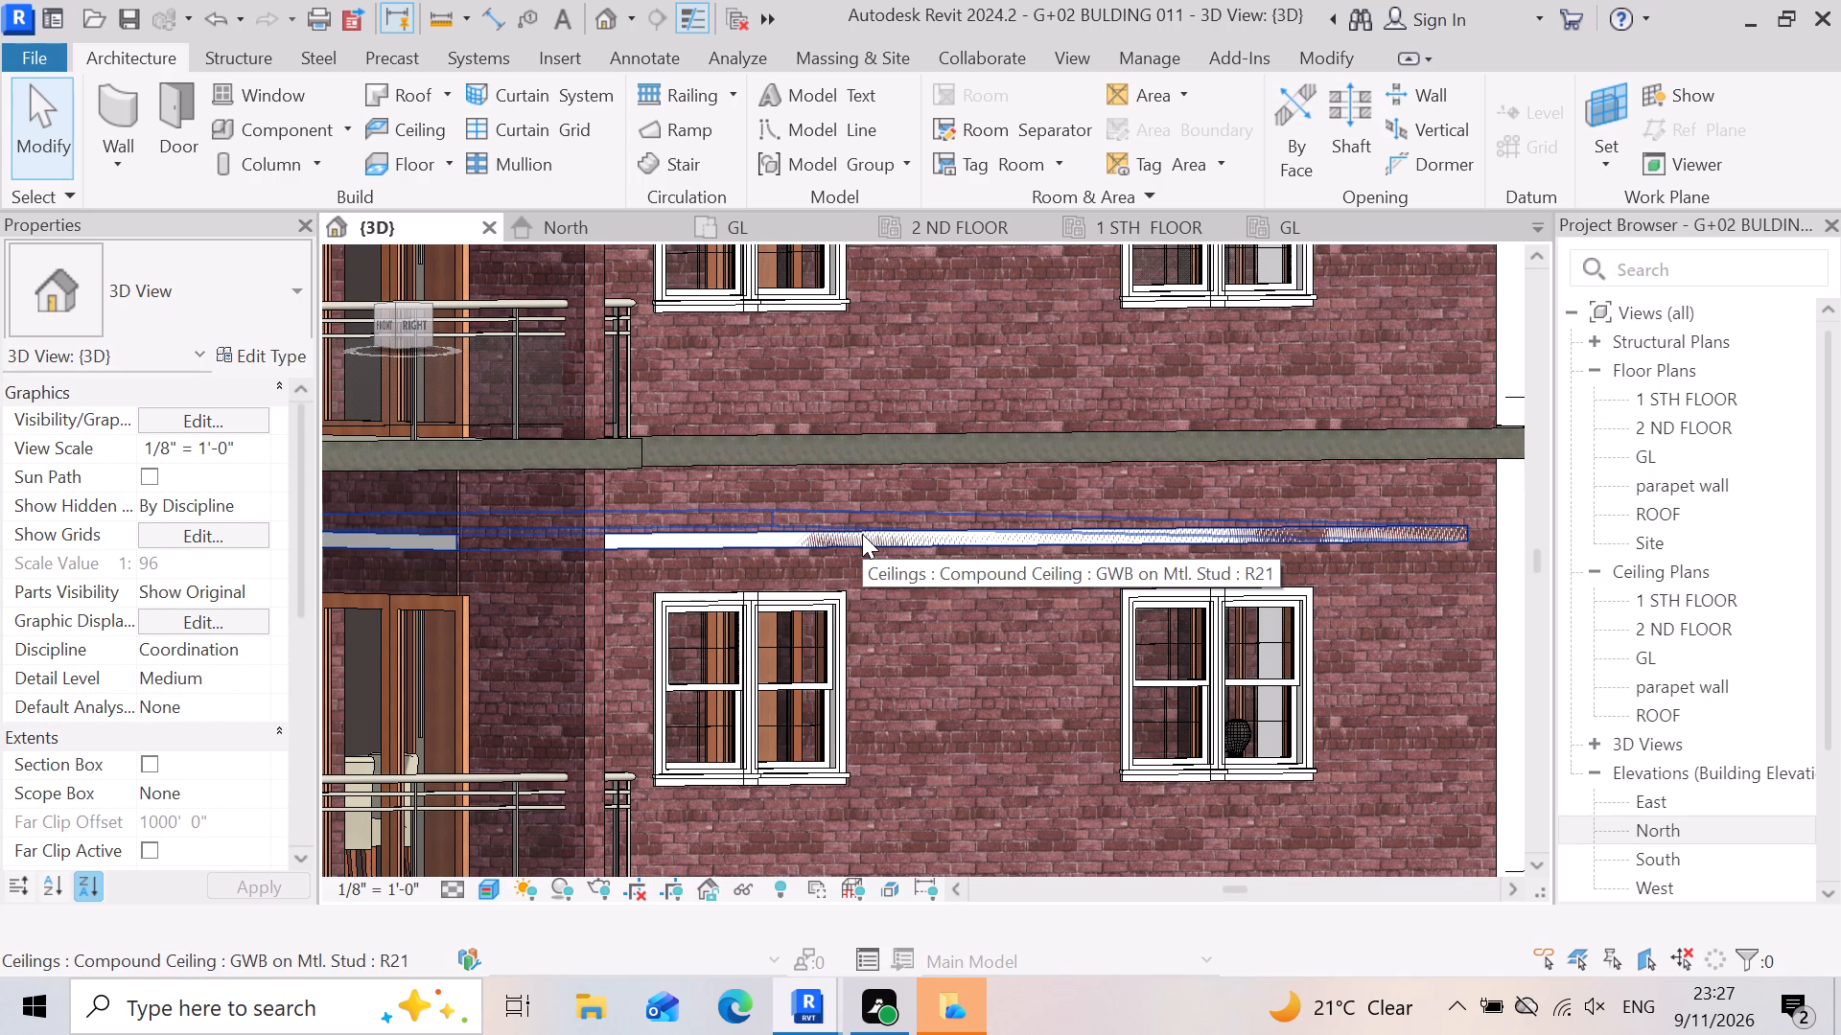
key("ctrl+z")
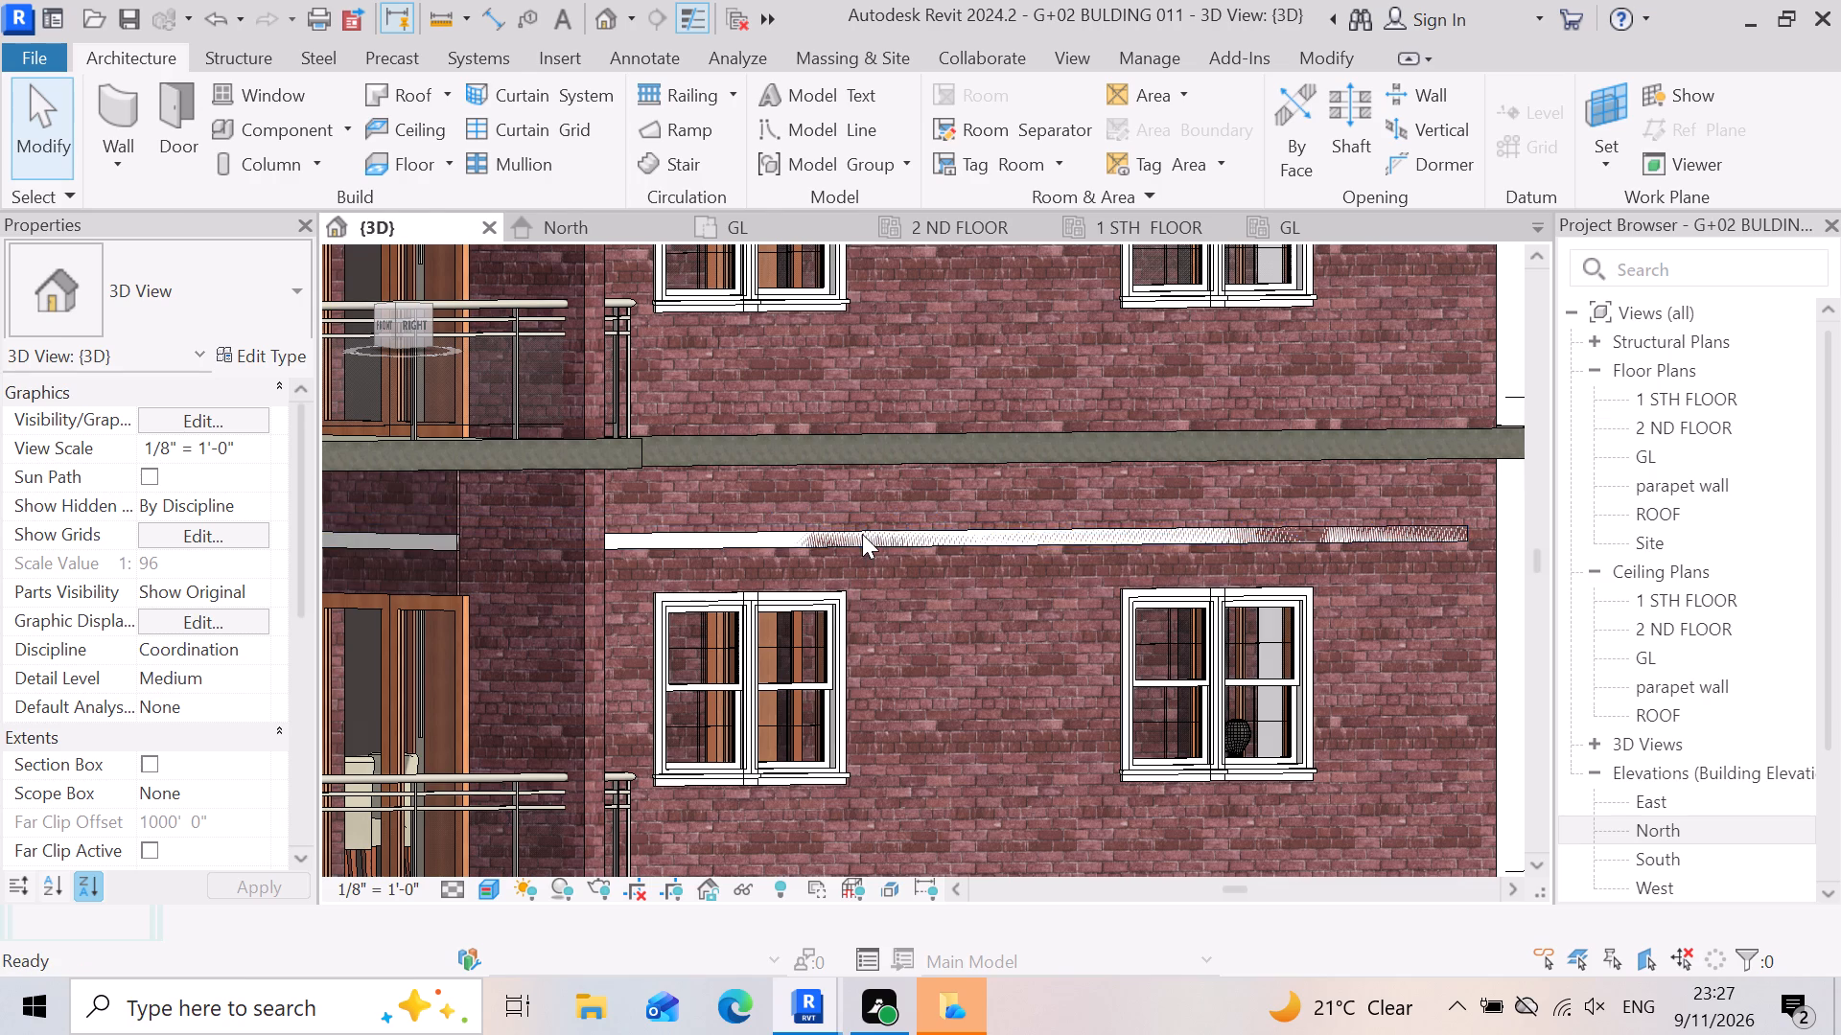
scroll(943, 542, "down", 5)
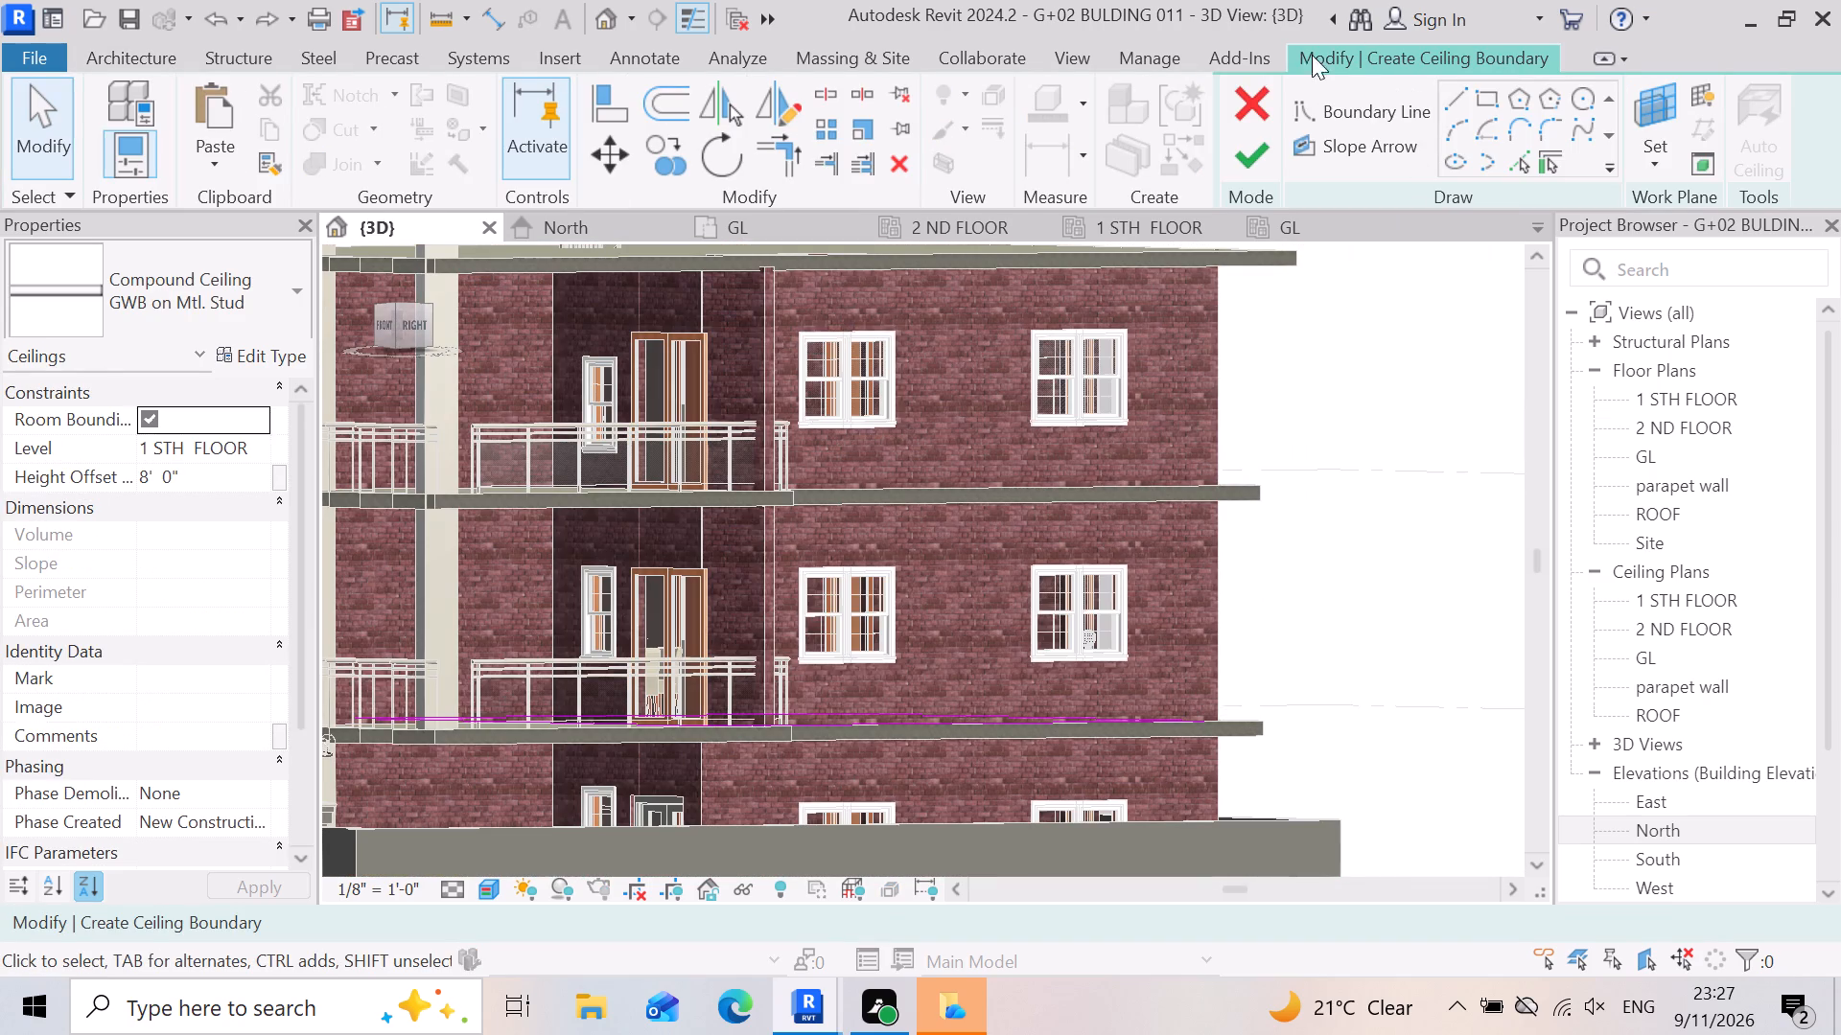
left_click(1249, 114)
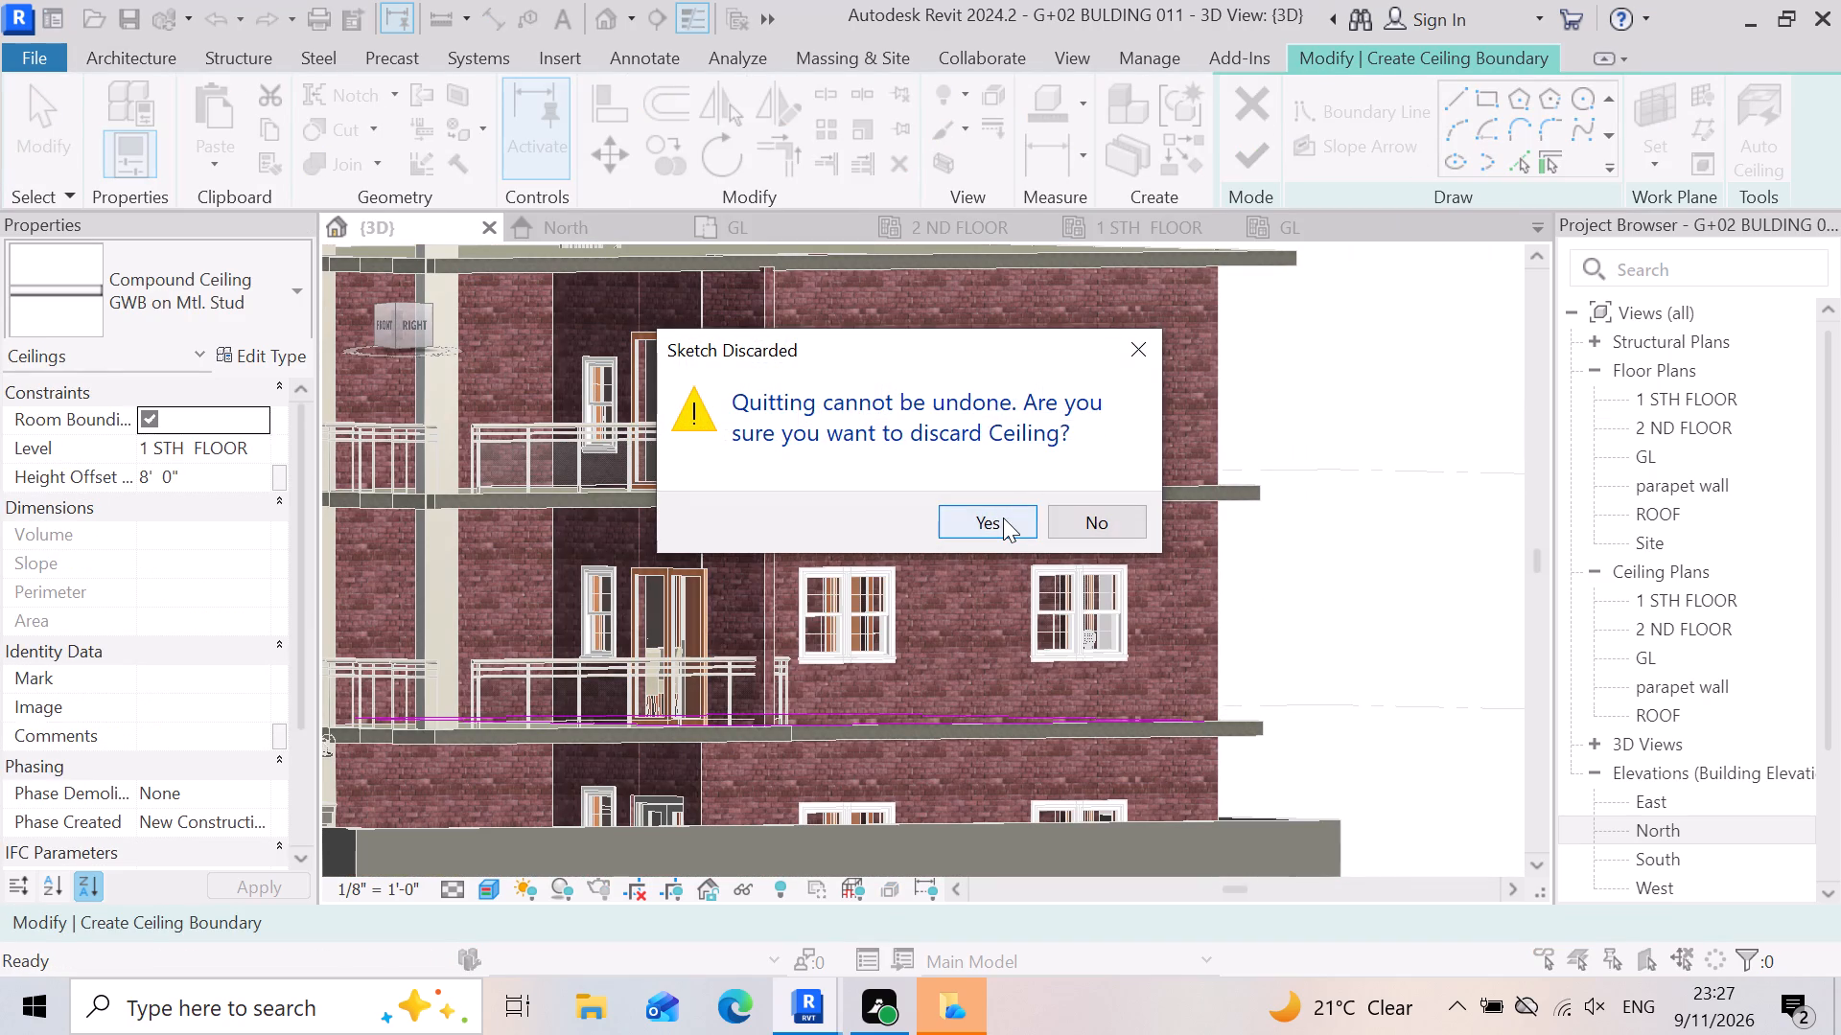
left_click(1003, 517)
Temporarily hide the LW Concrete on Metal Deck roof slab in the 3D view to expose the top-floor rooms.
scroll(1364, 547, "down", 5)
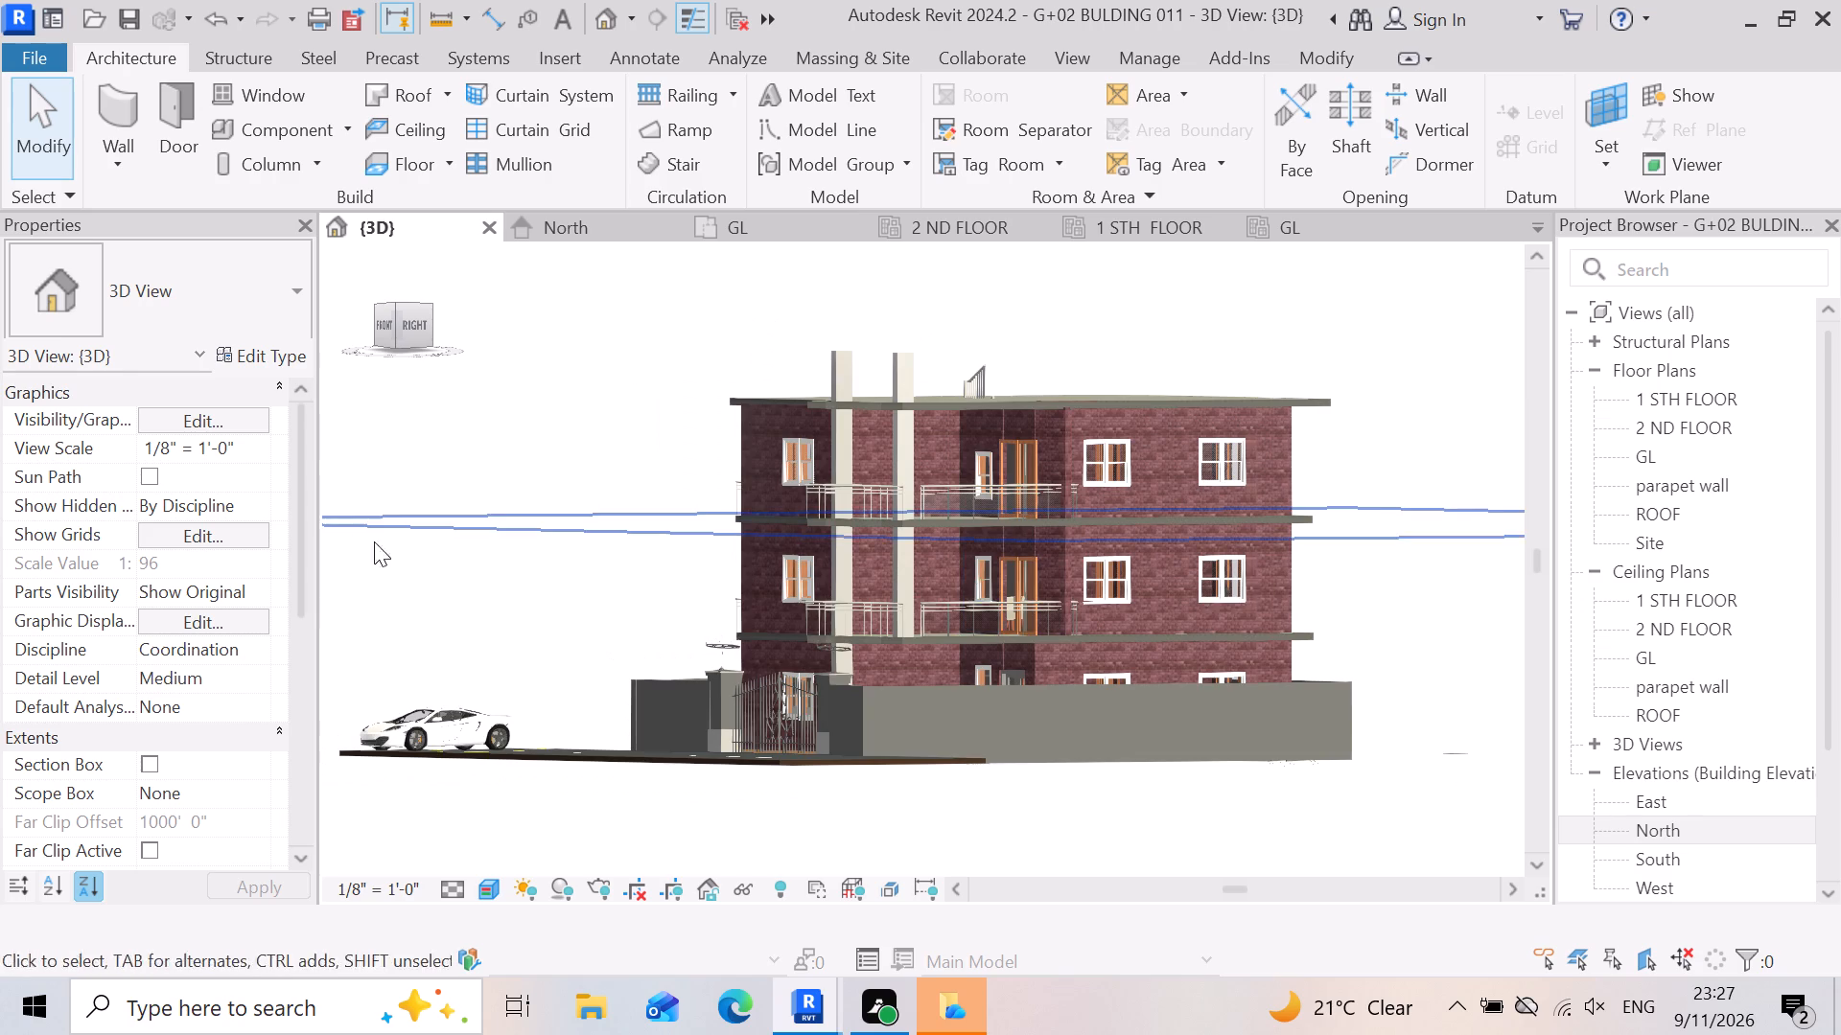
scroll(696, 609, "down", 2)
middle_click_drag(608, 781, 606, 776, "shift")
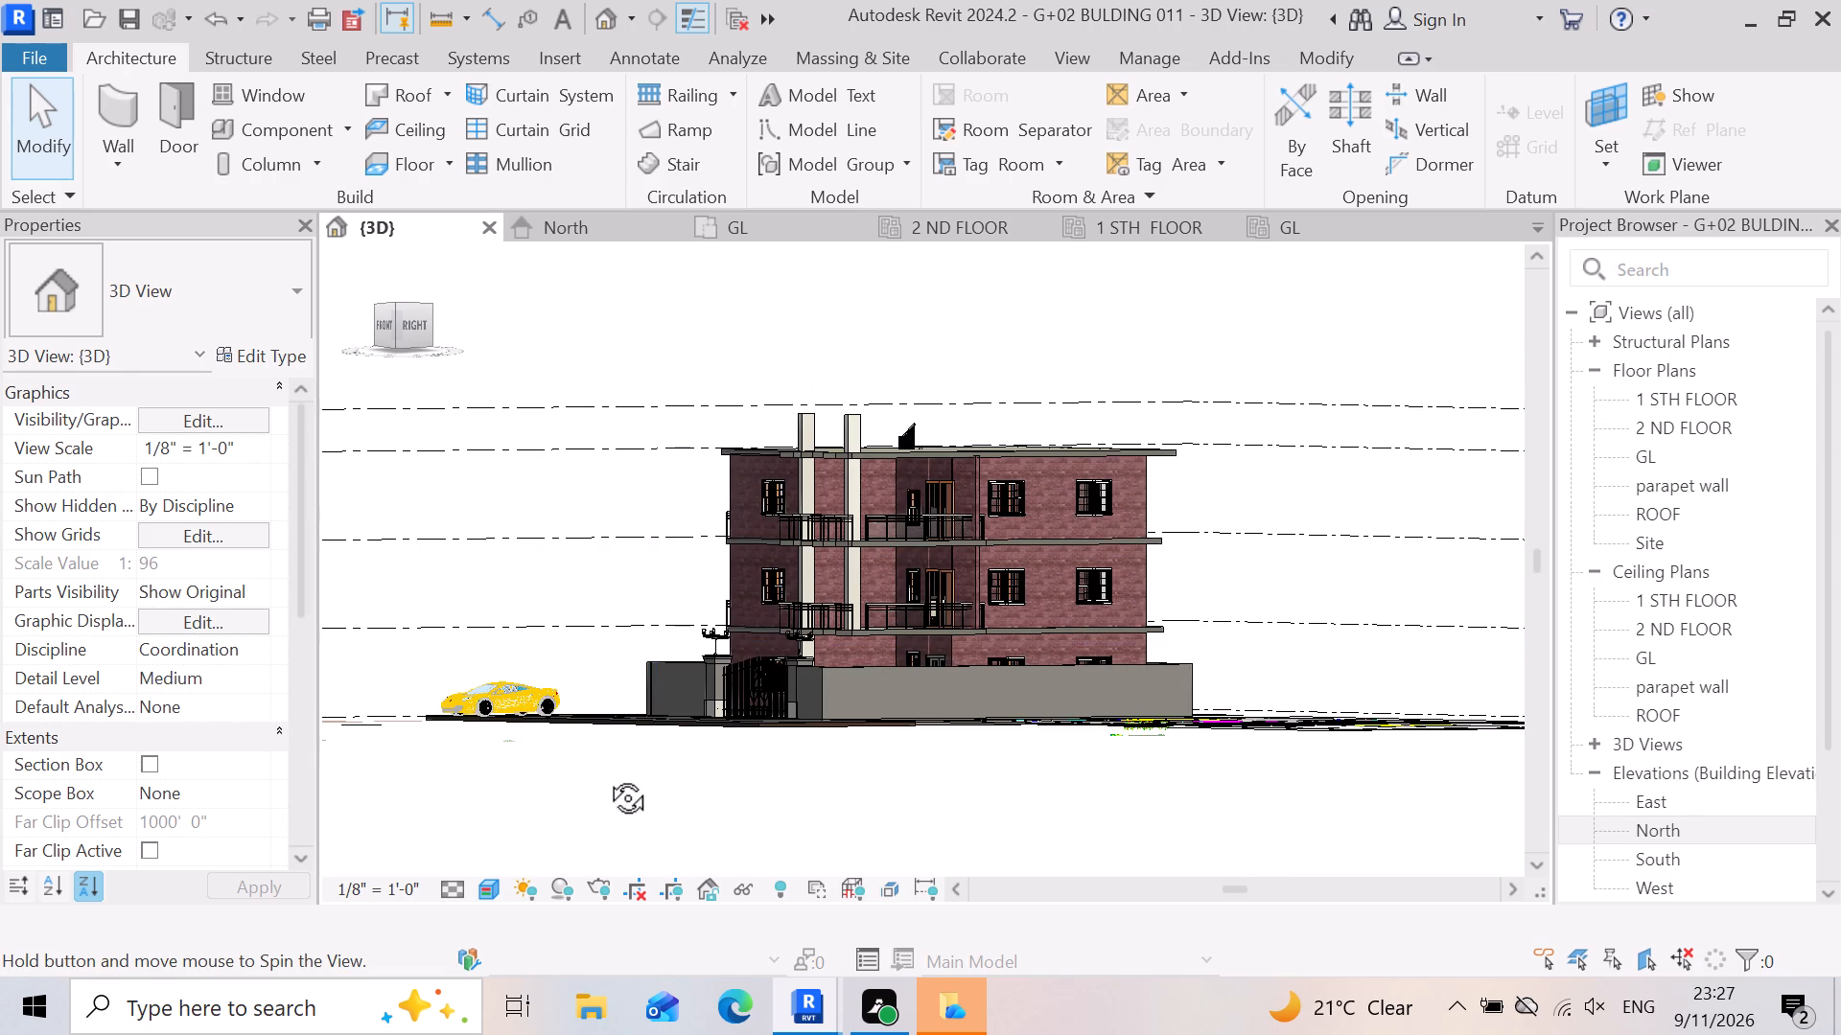
middle_click_drag(606, 776, 824, 875, "shift")
right_click_drag(606, 776, 824, 875, "shift")
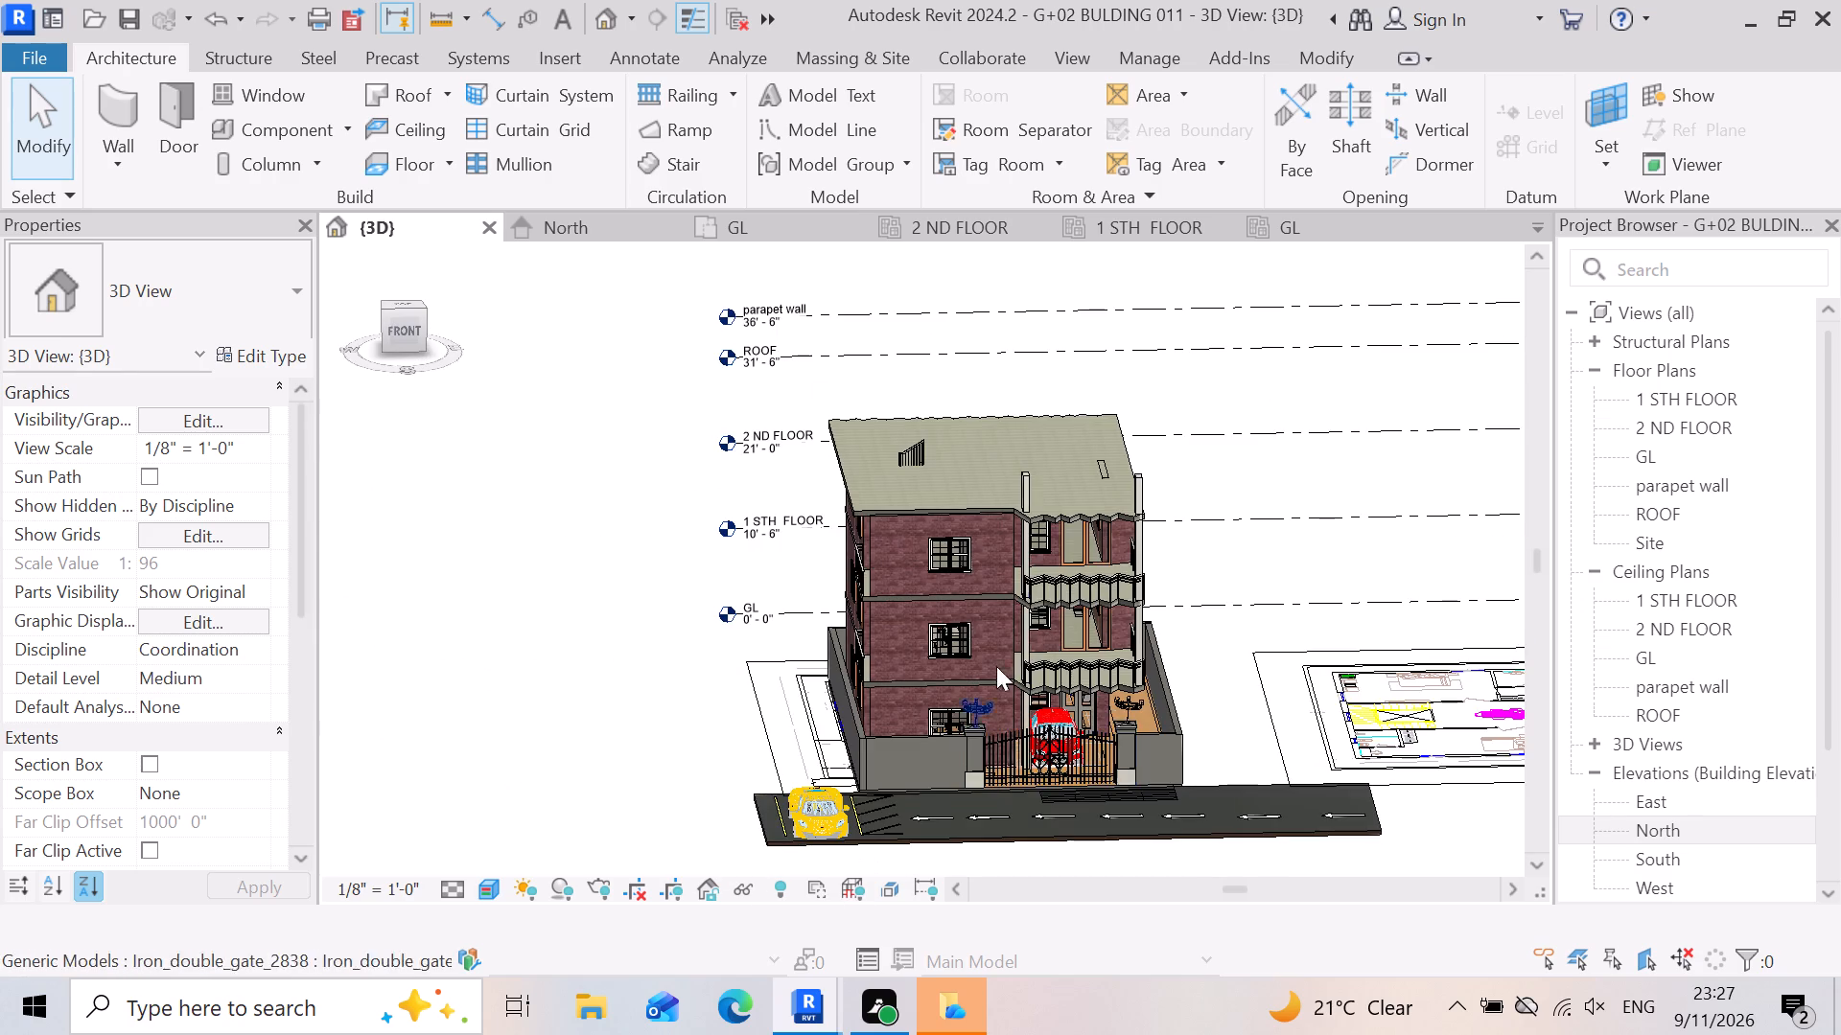
scroll(1056, 698, "up", 3)
scroll(1170, 445, "up", 3)
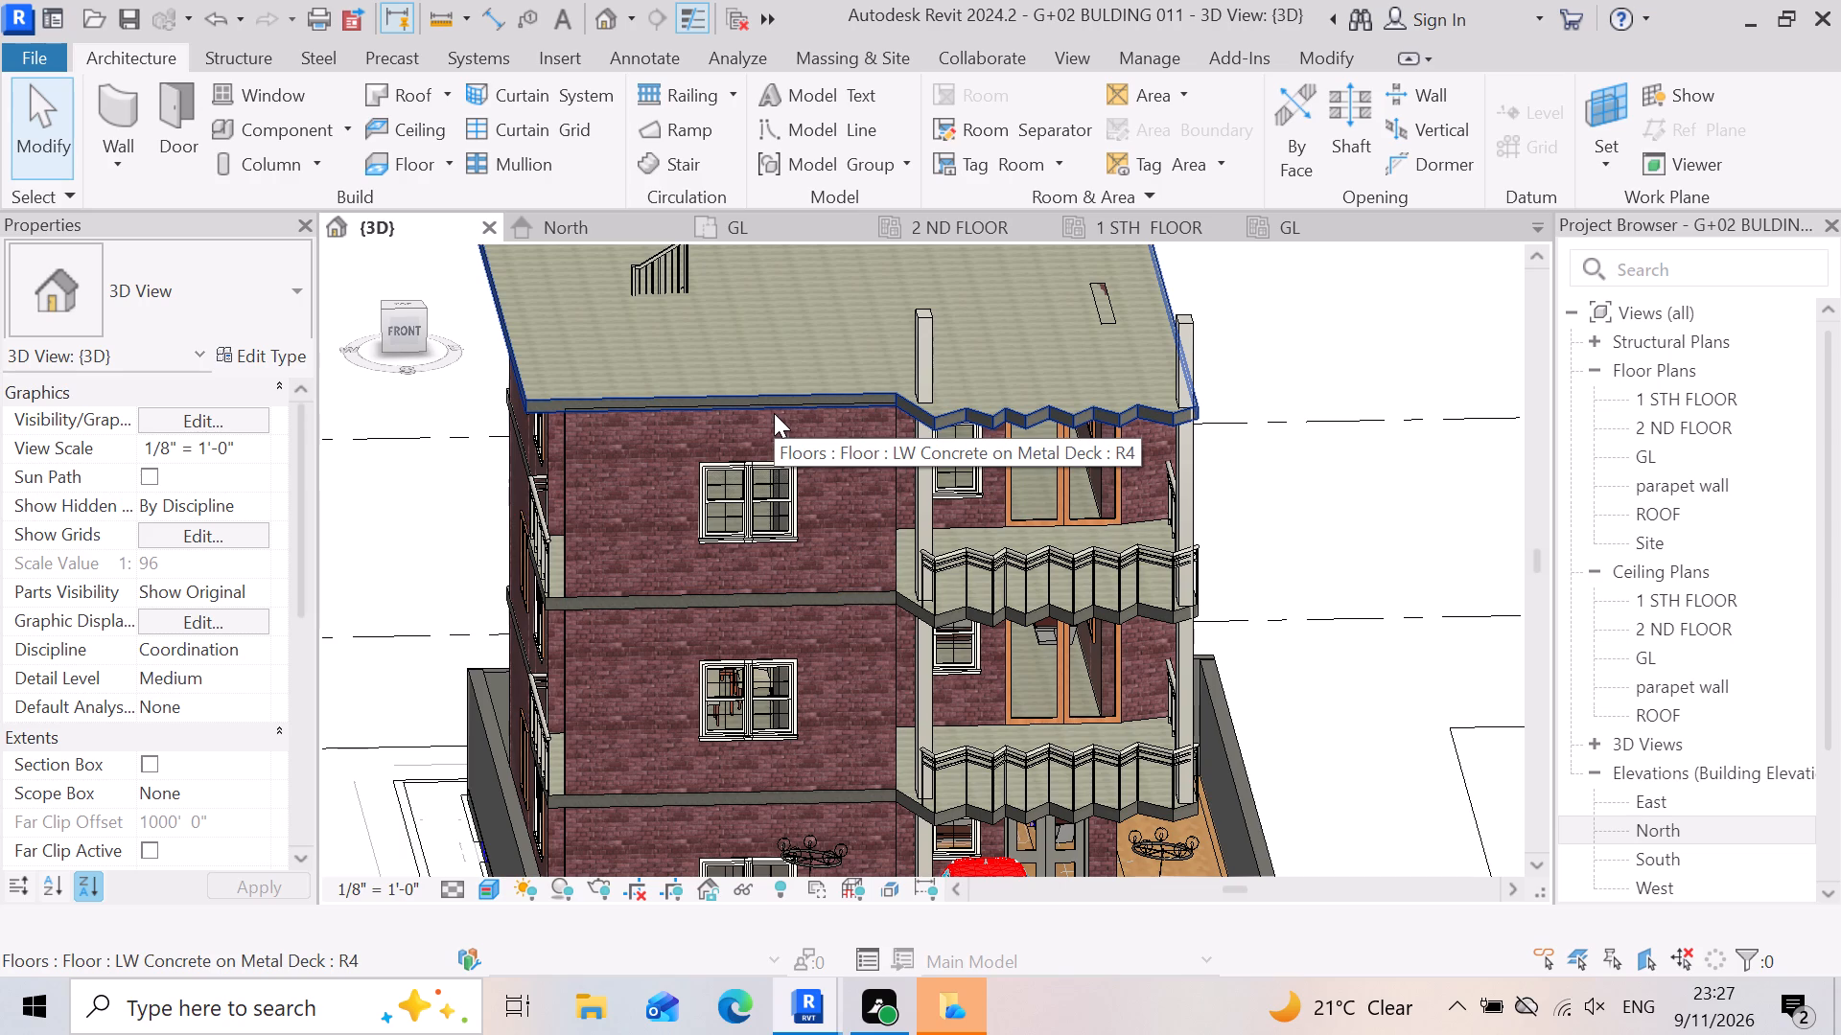
scroll(980, 522, "down", 3)
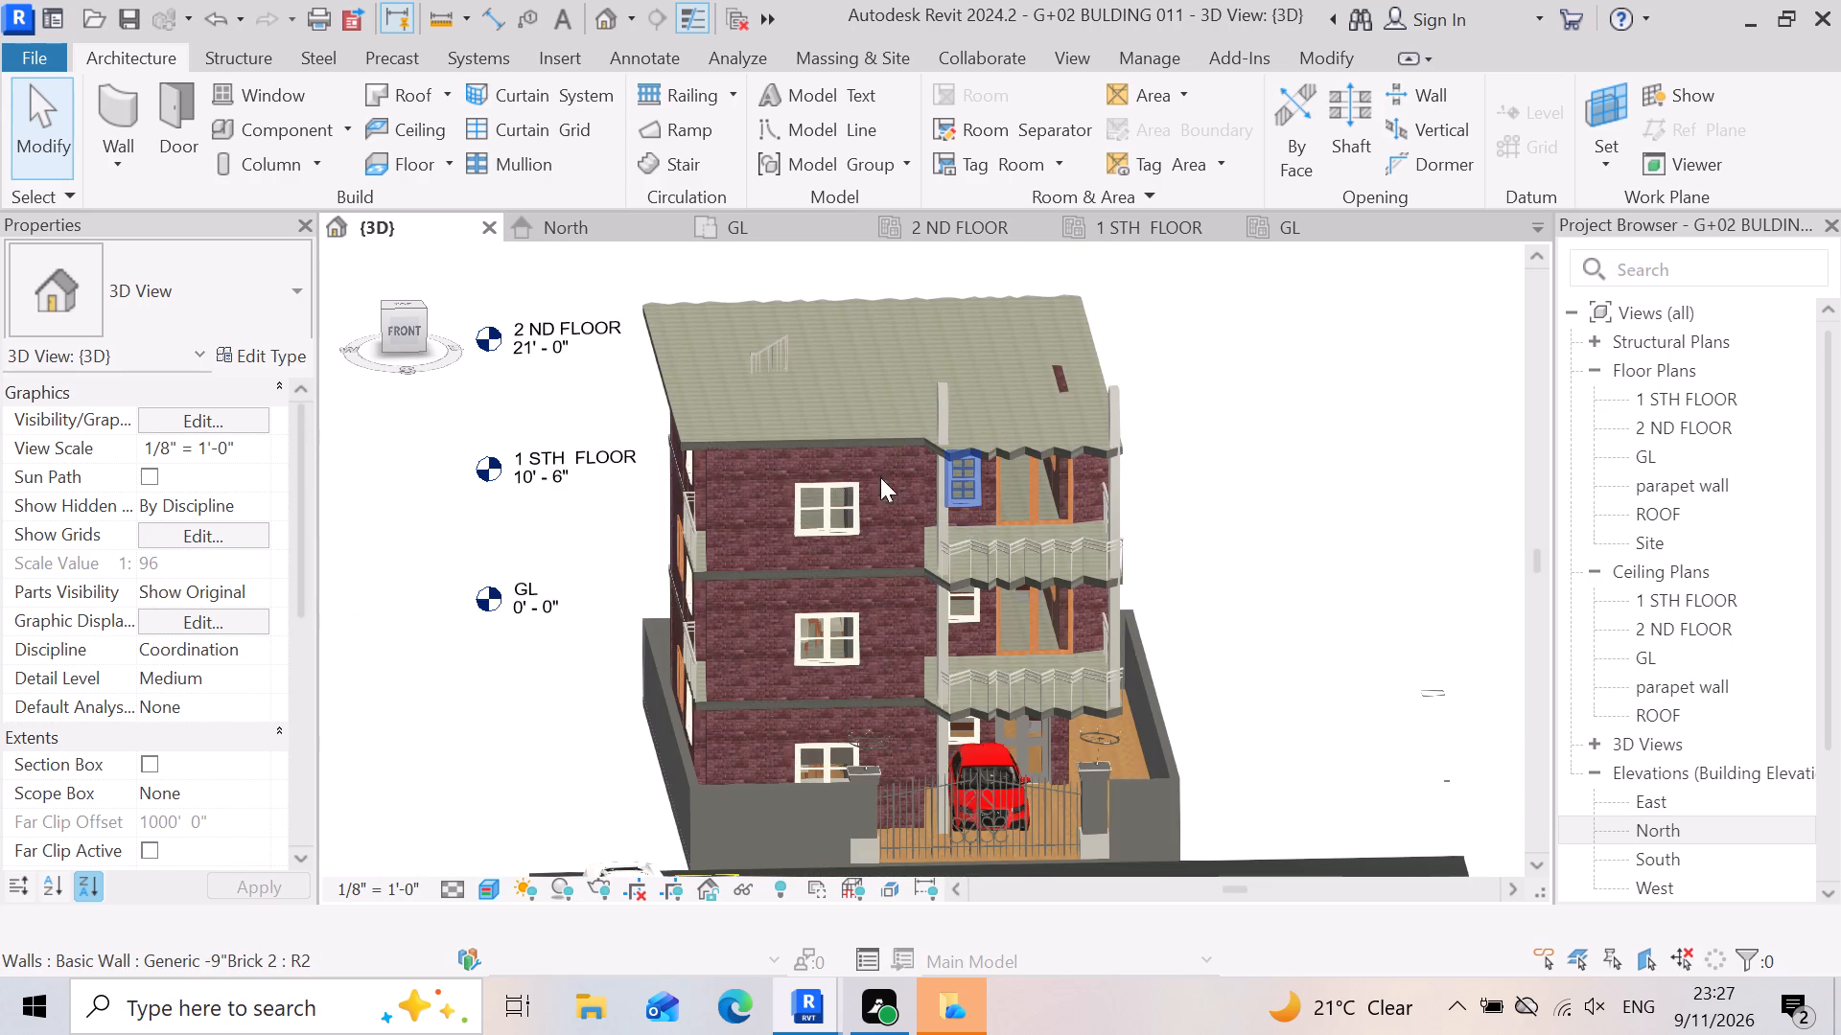
left_click(831, 407)
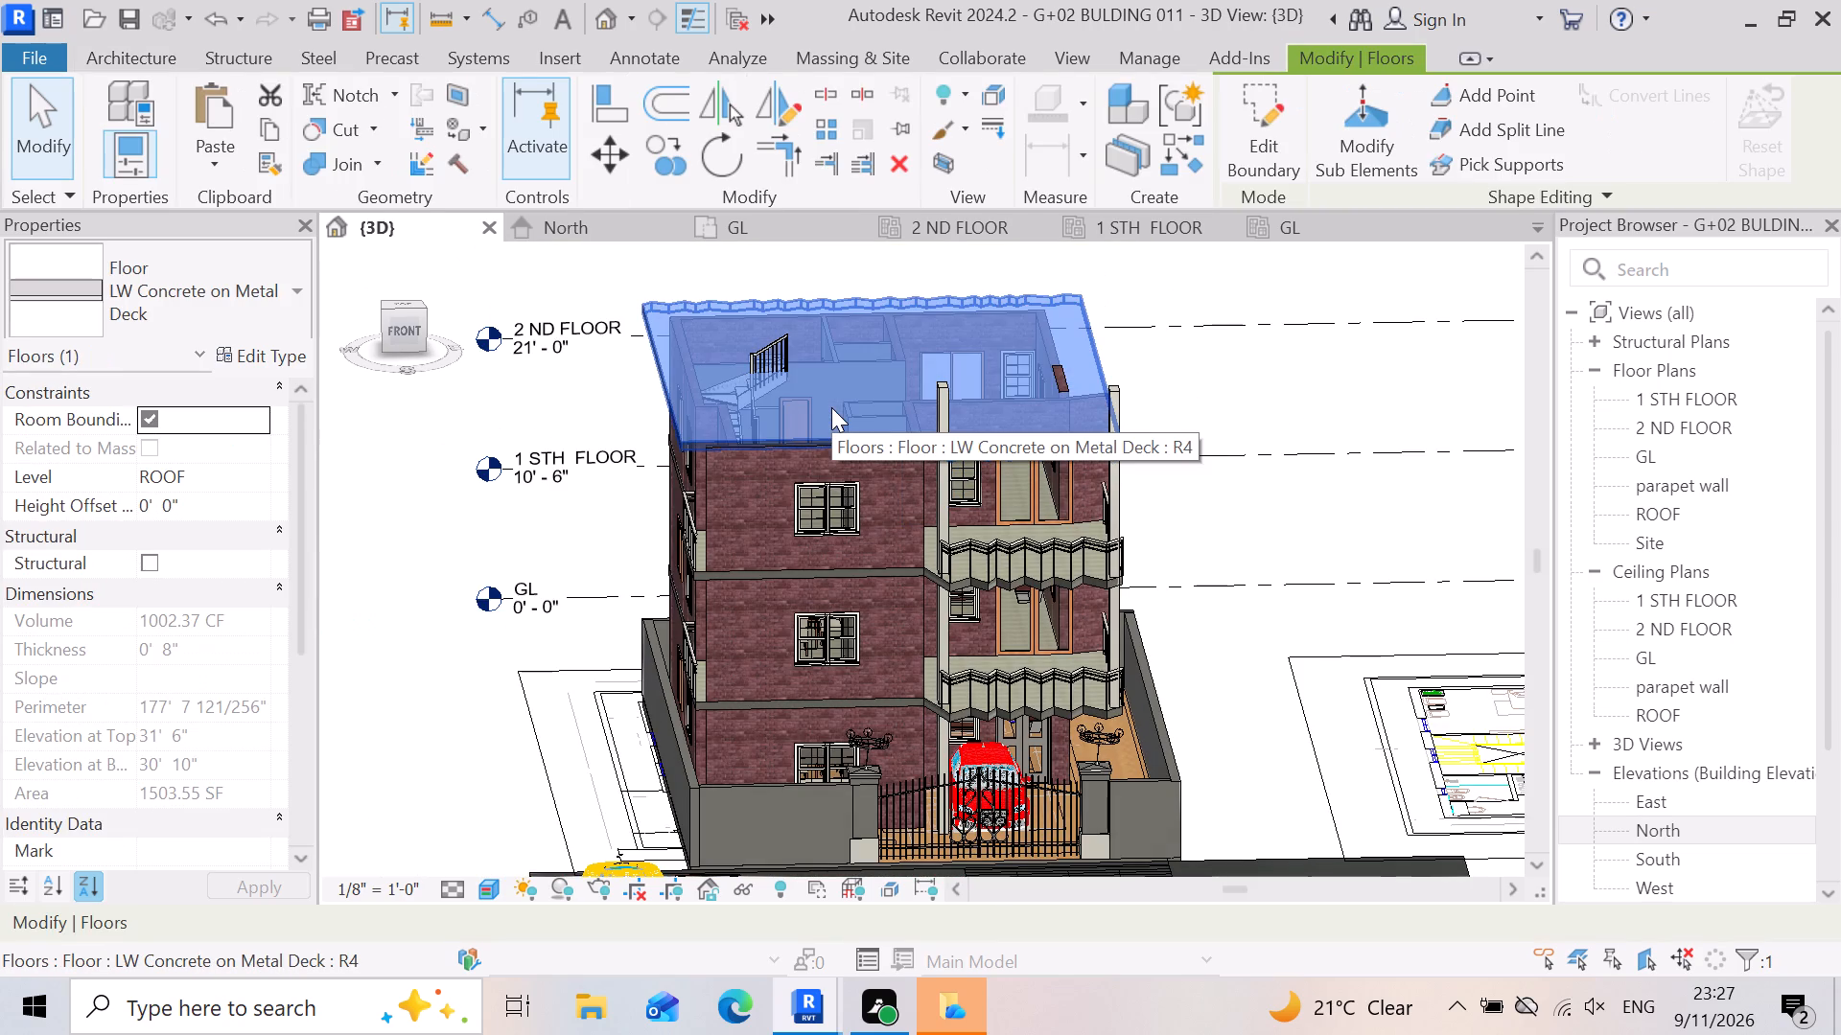
type("hh")
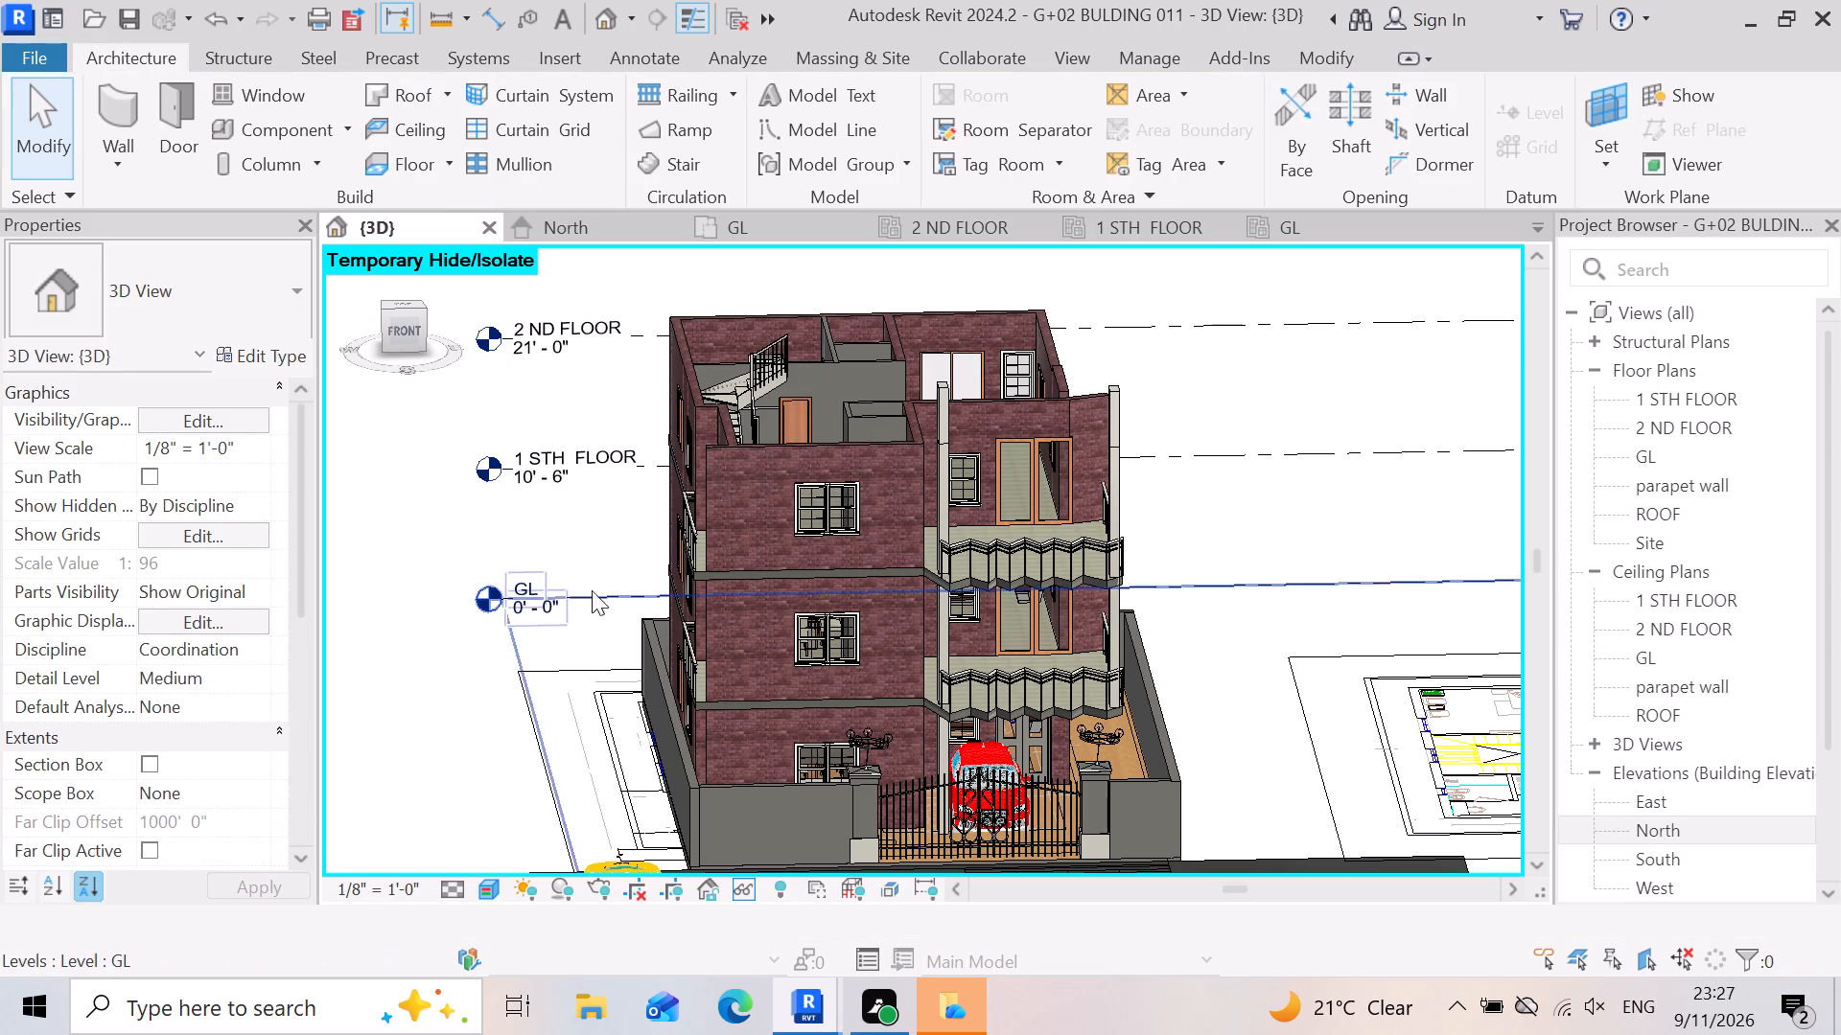
scroll(710, 459, "up", 7)
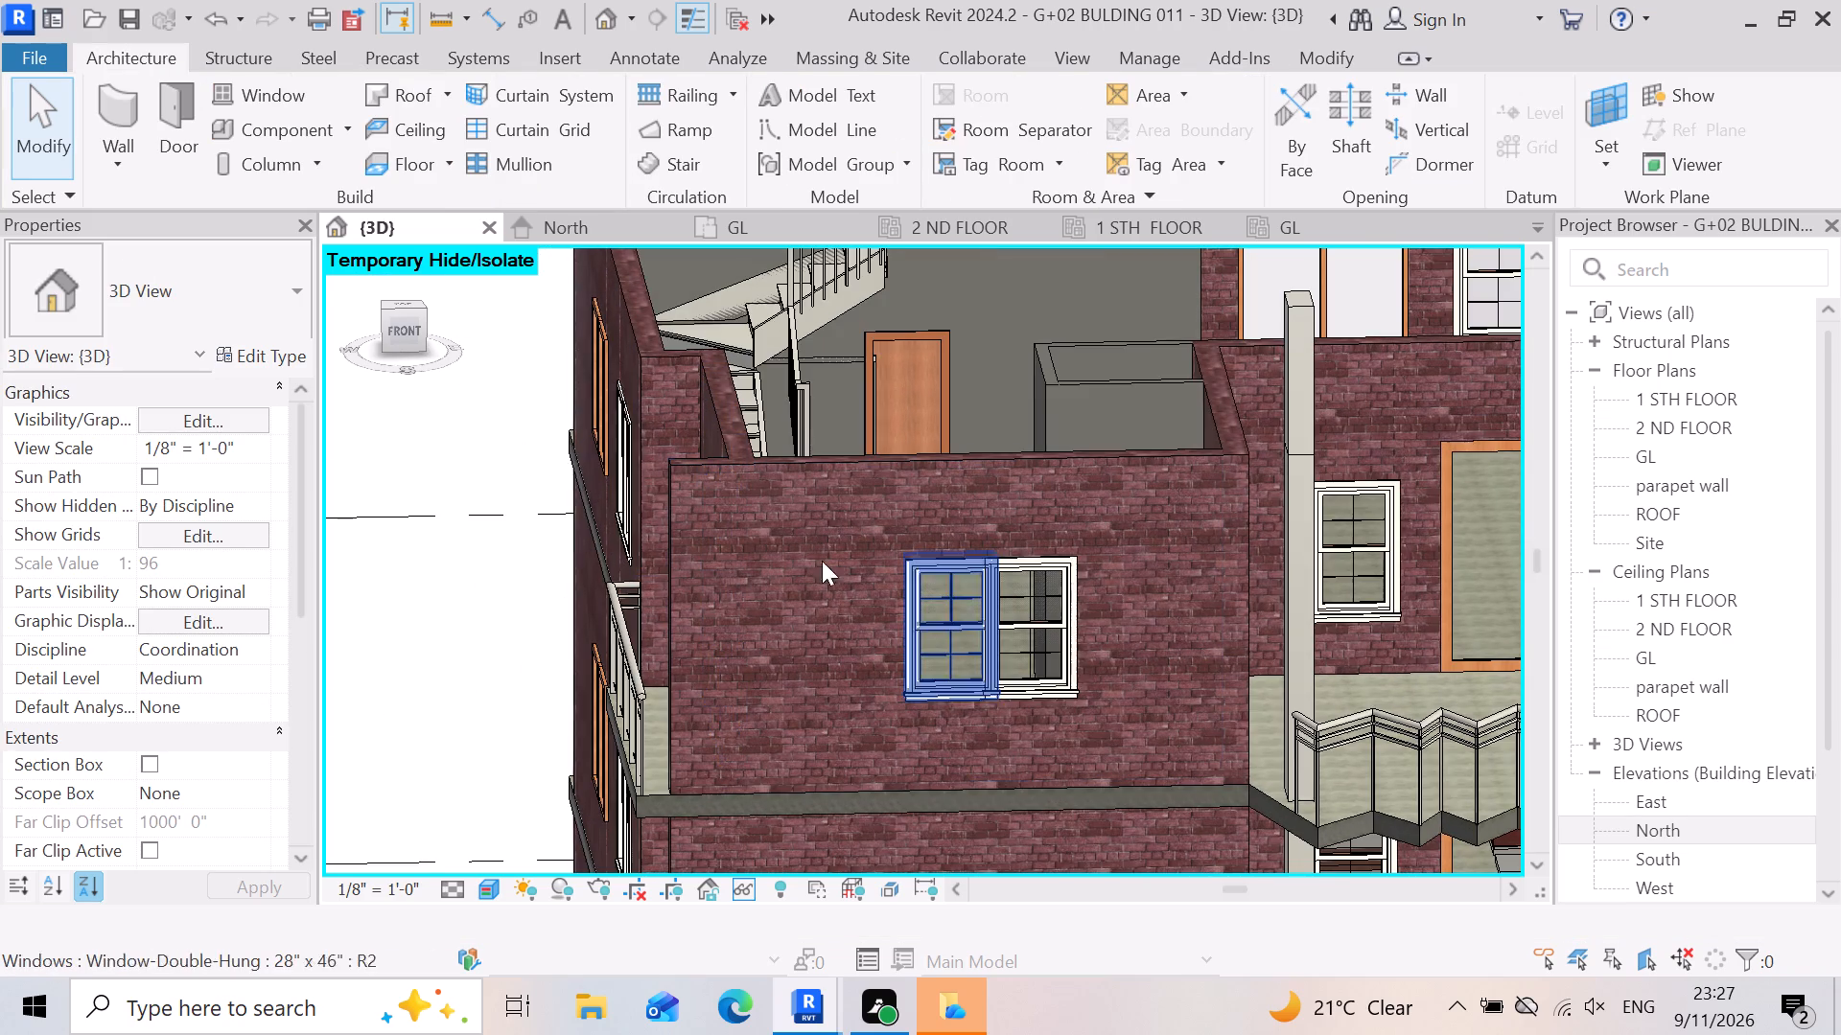
scroll(842, 628, "down", 7)
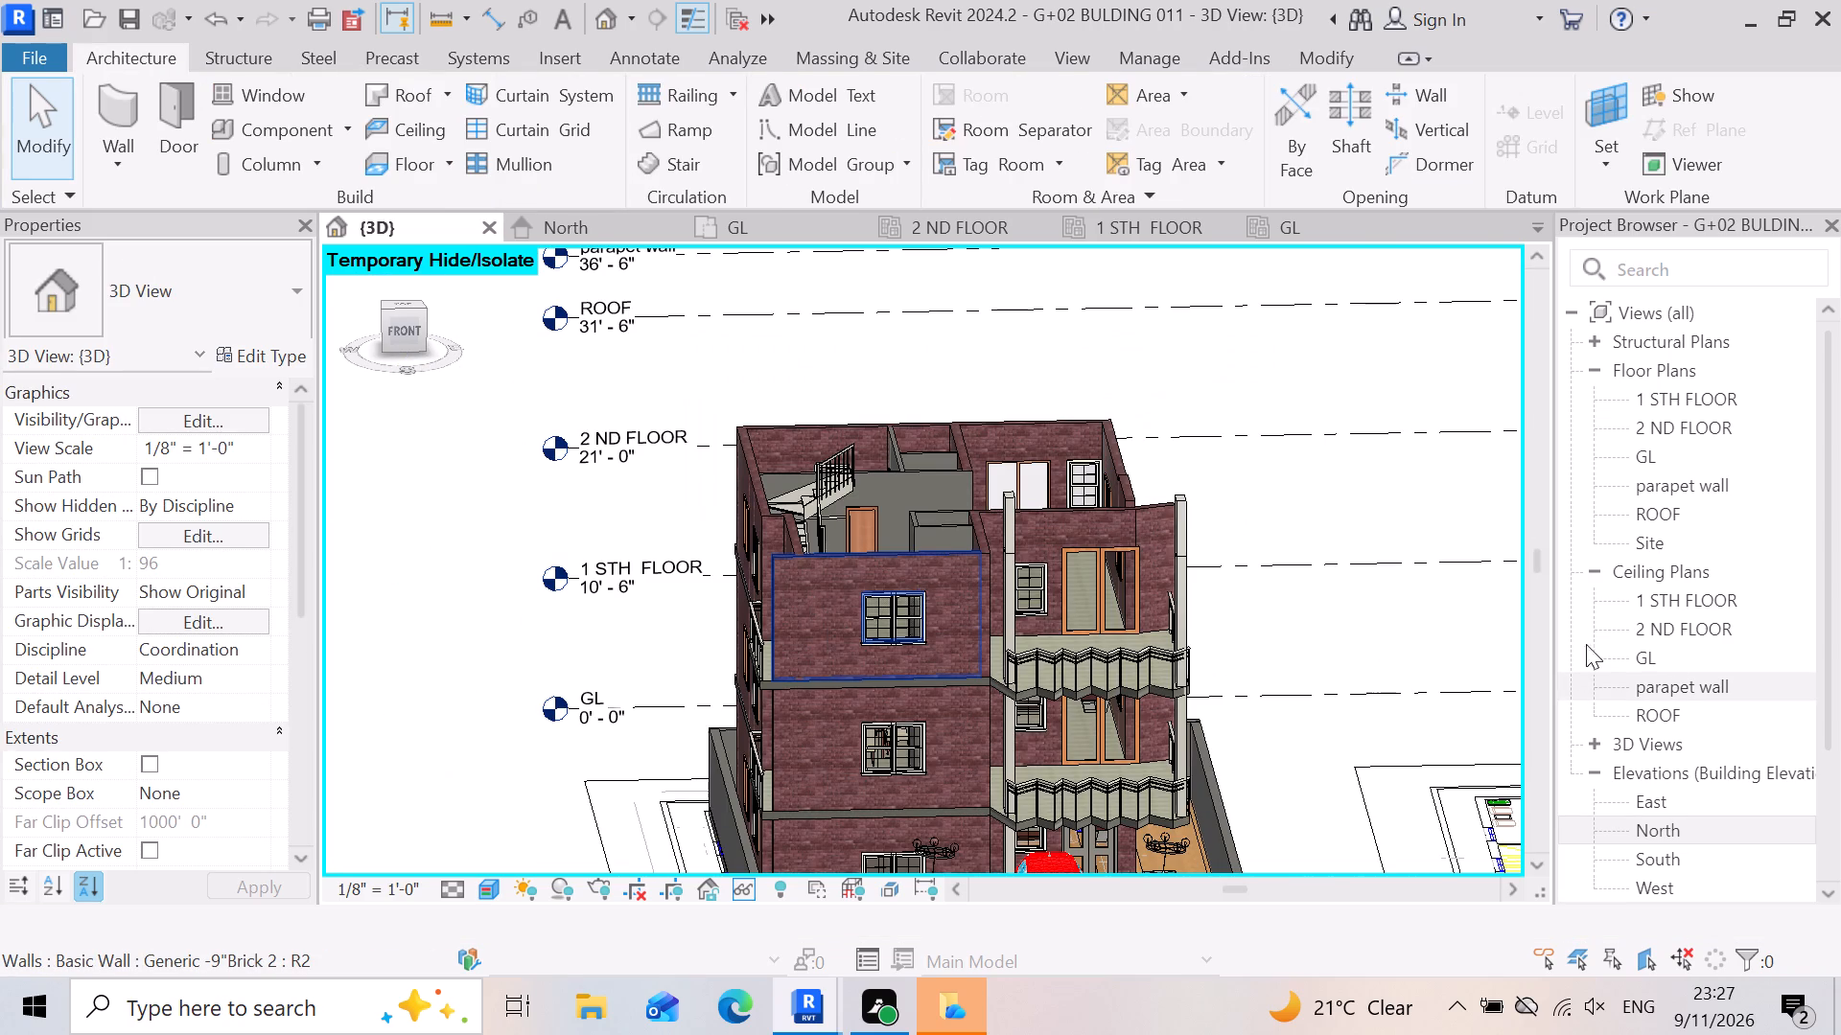
Start a sketched GWB on Mtl. Stud ceiling in the 2 ND FLOOR ceiling plan, using straight boundary lines.
double_click(1705, 631)
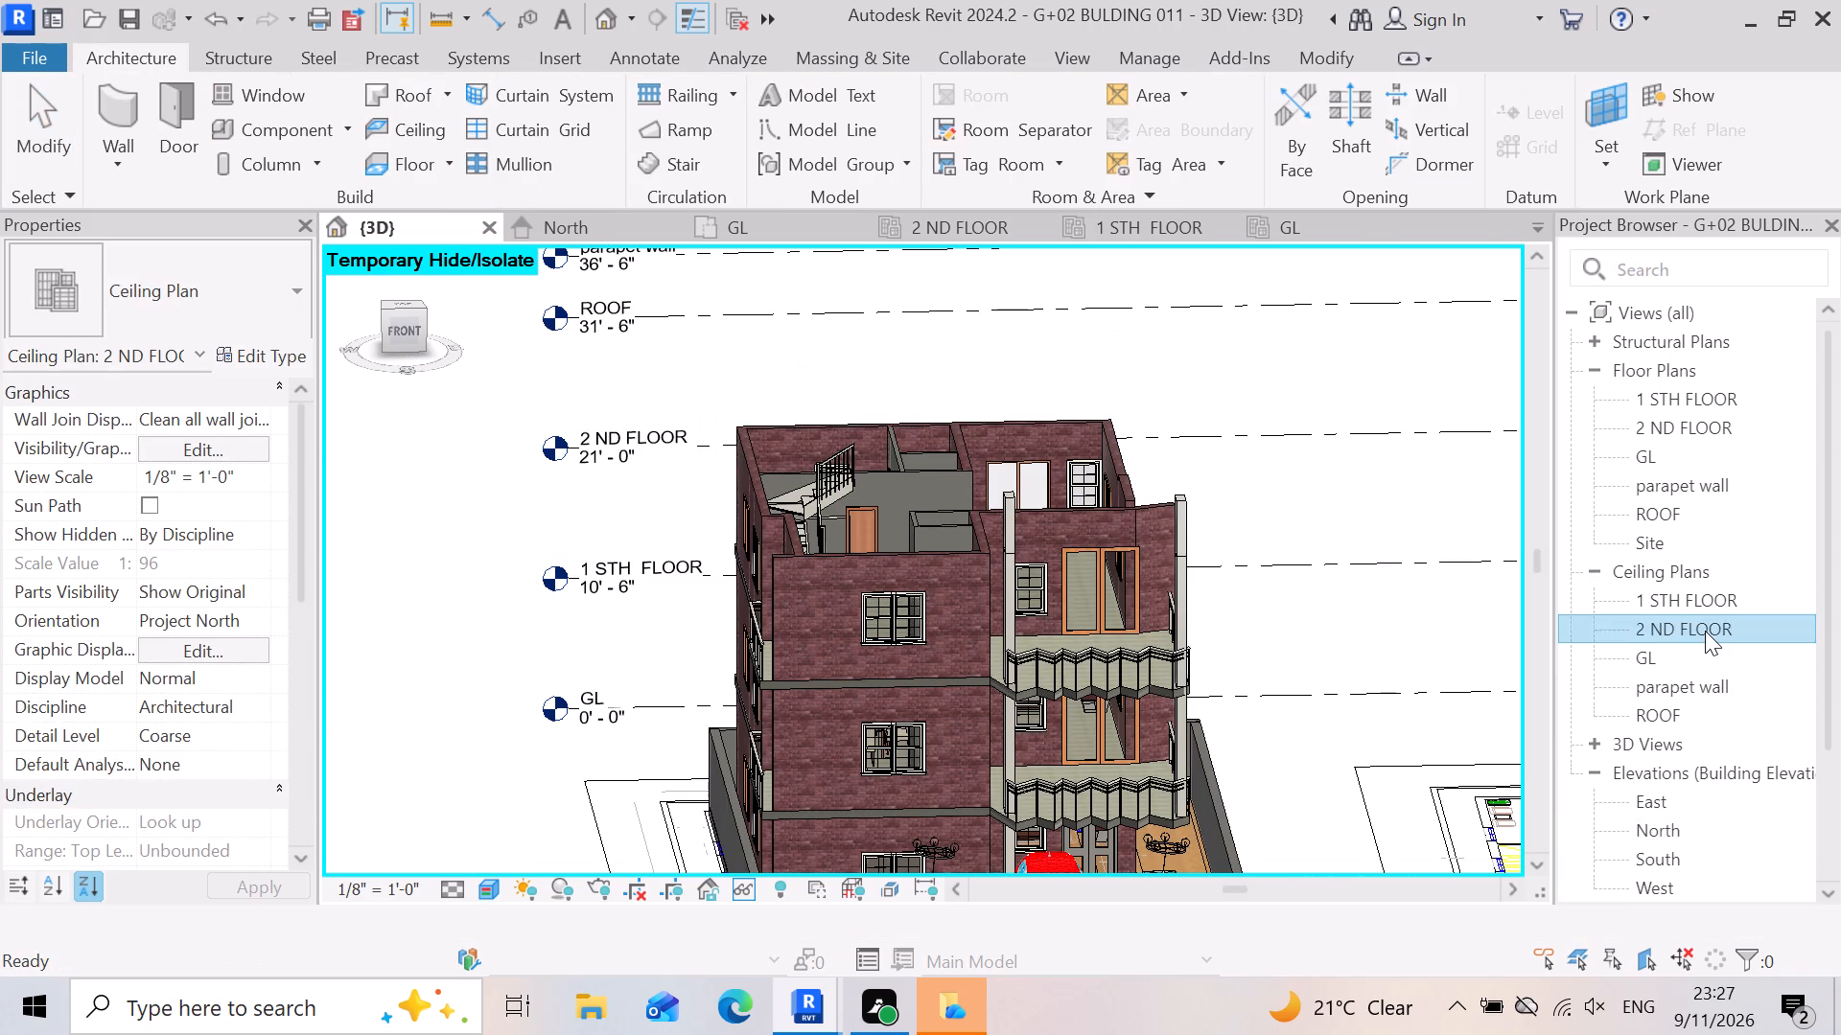
scroll(1239, 553, "down", 14)
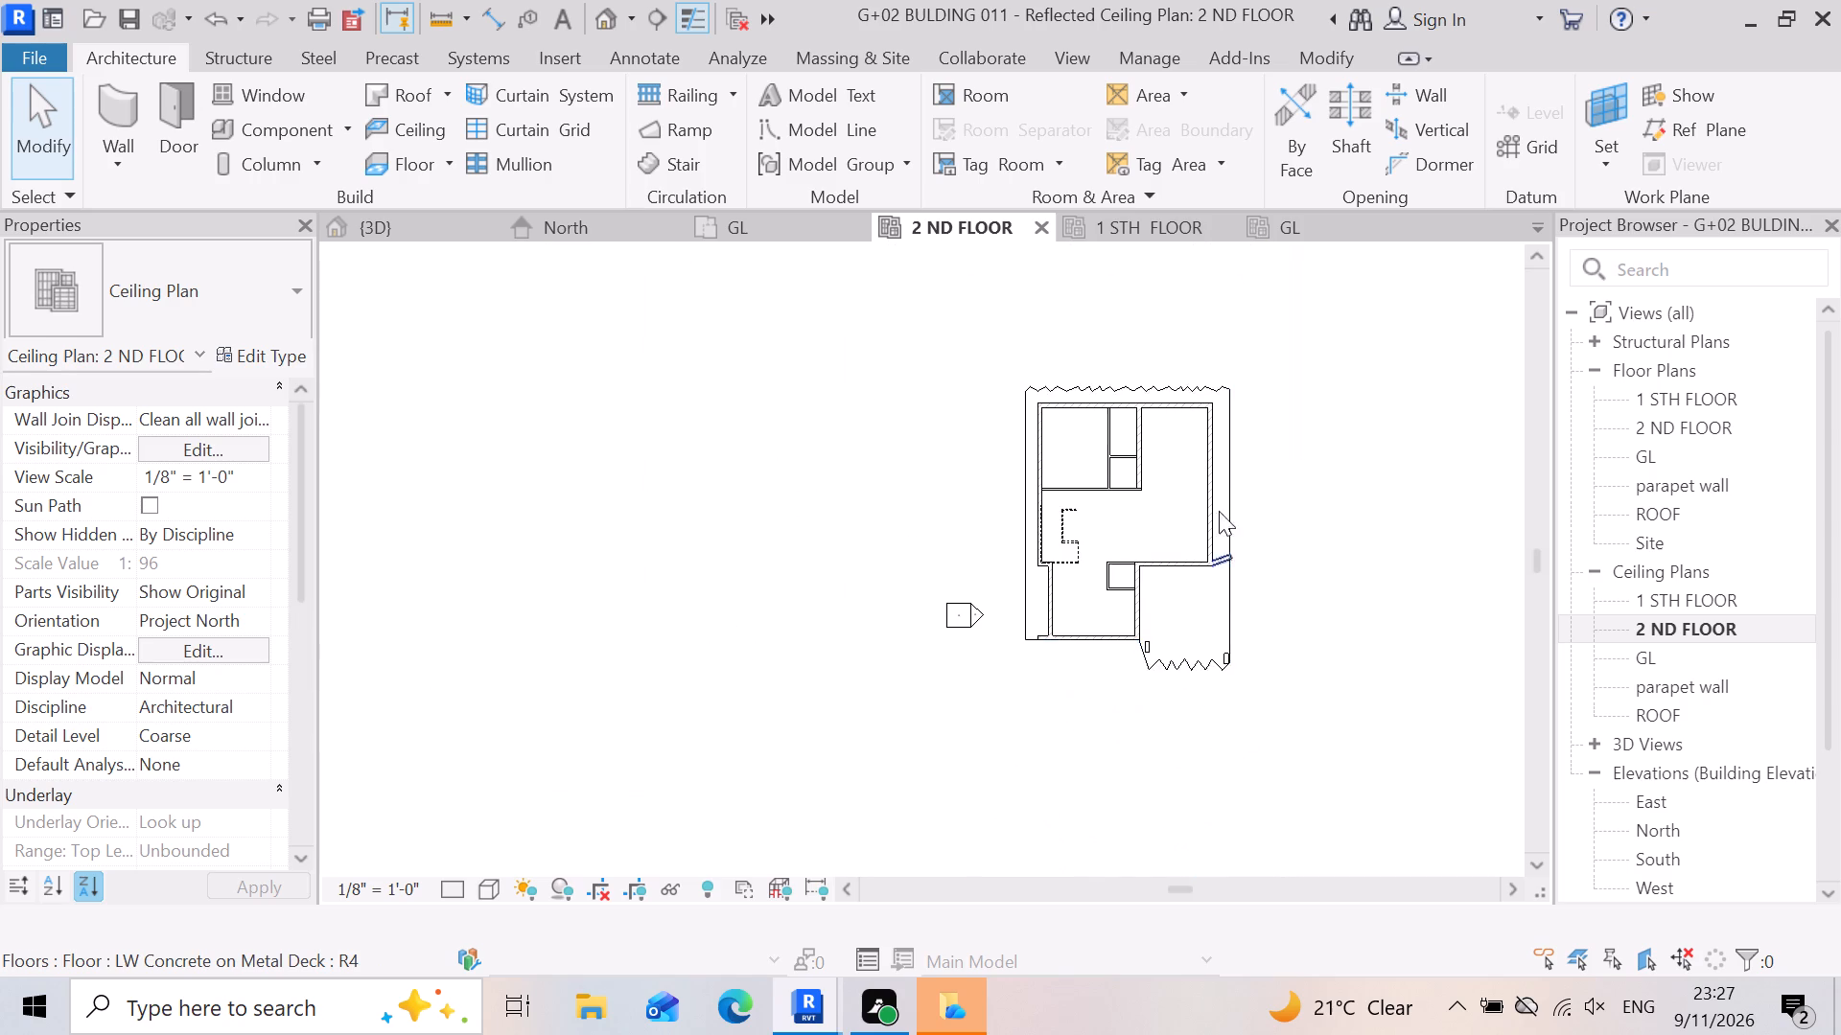
scroll(1186, 419, "up", 4)
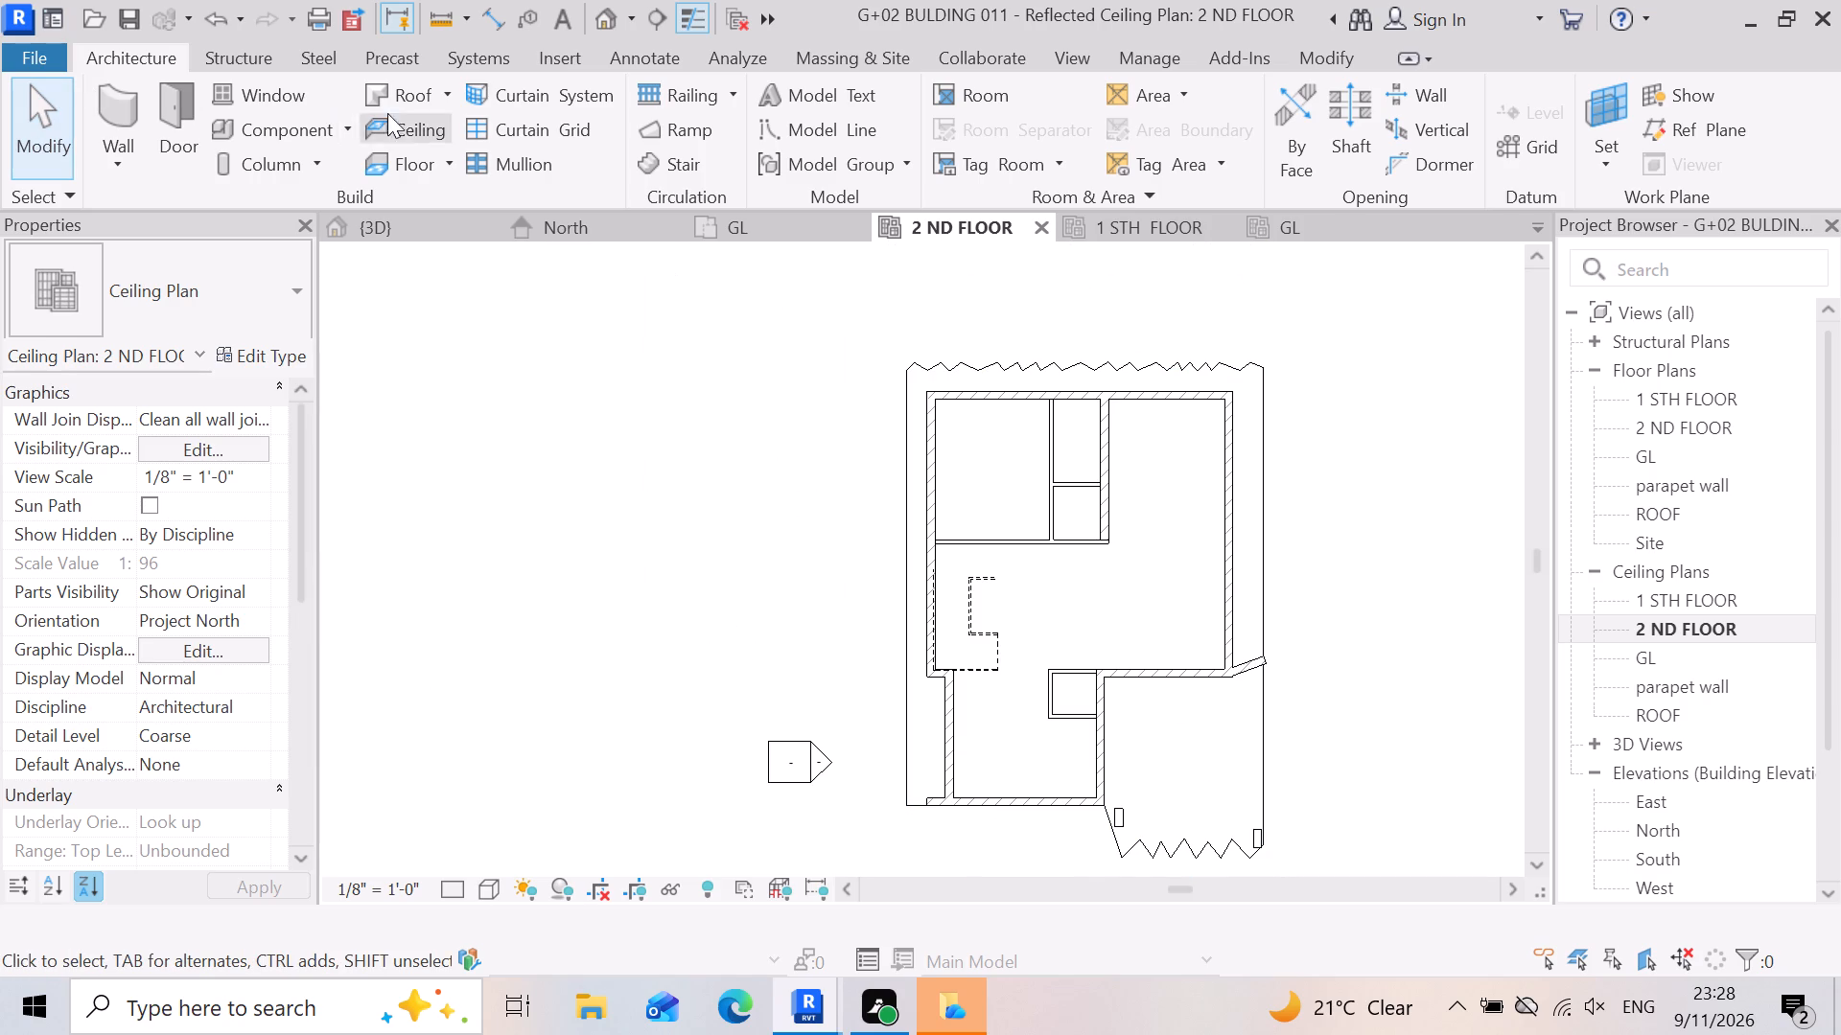
left_click(418, 129)
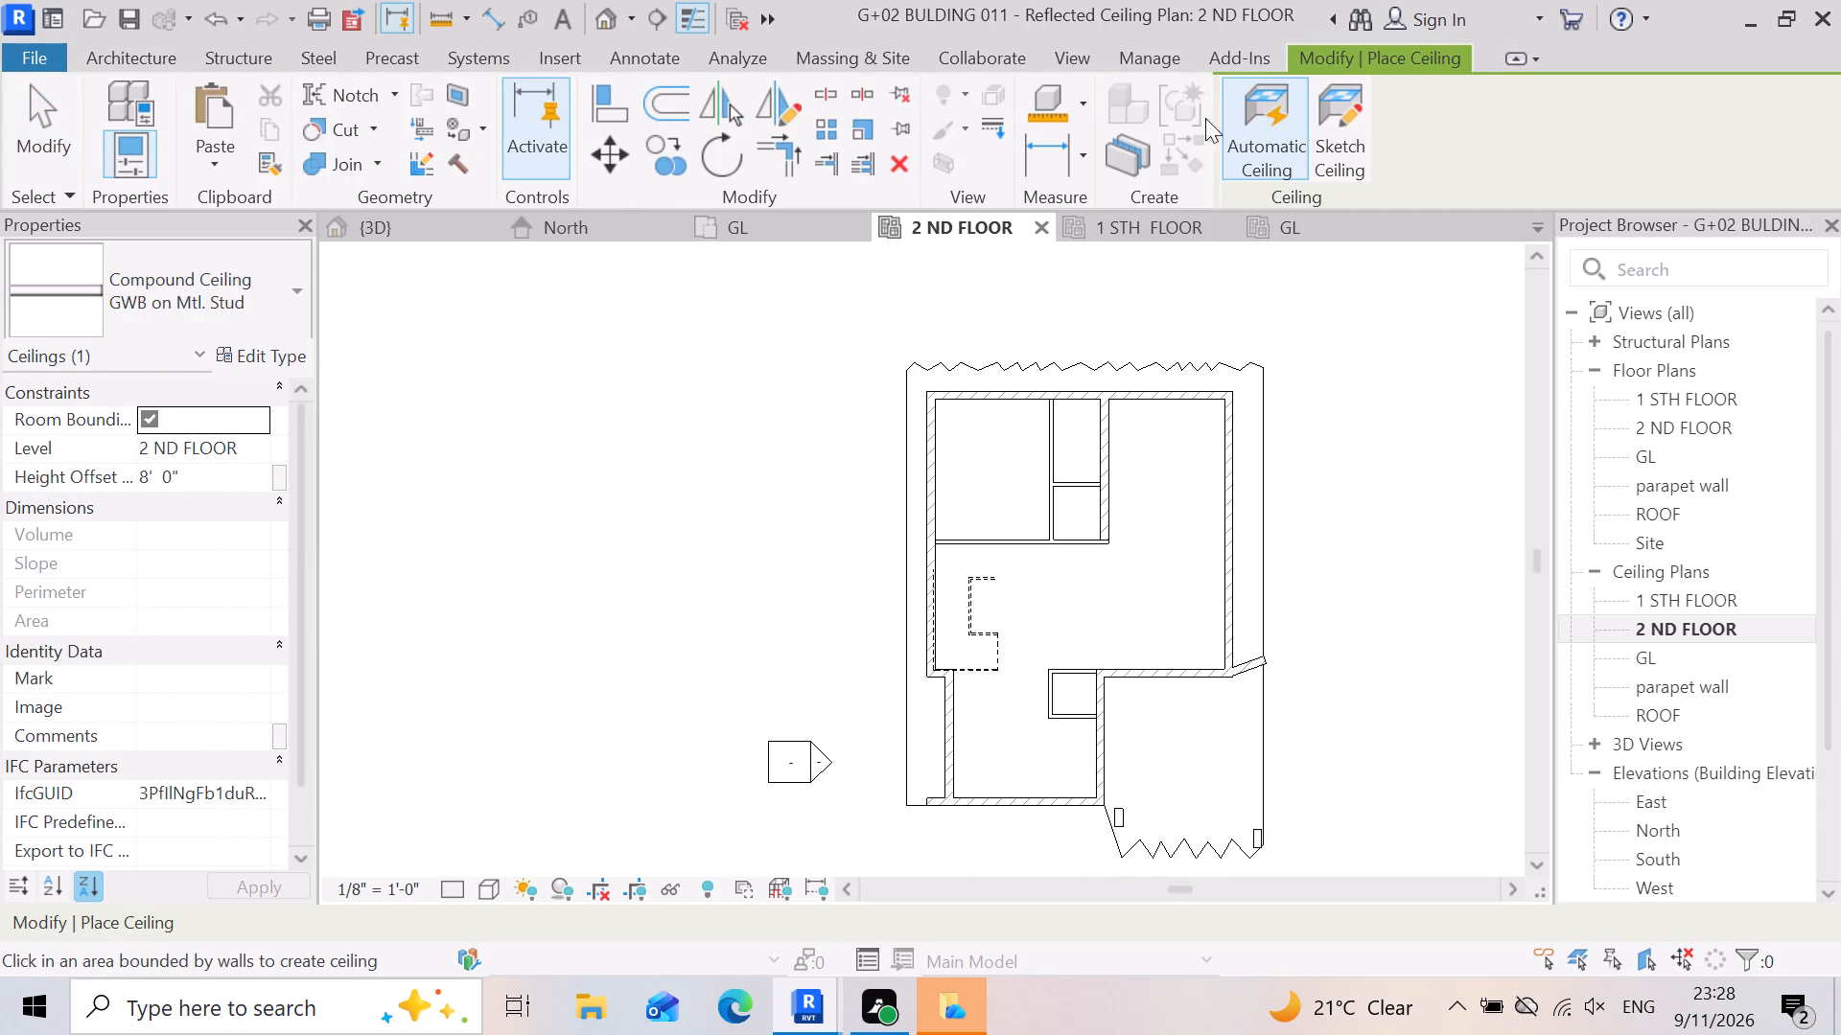
left_click(1324, 144)
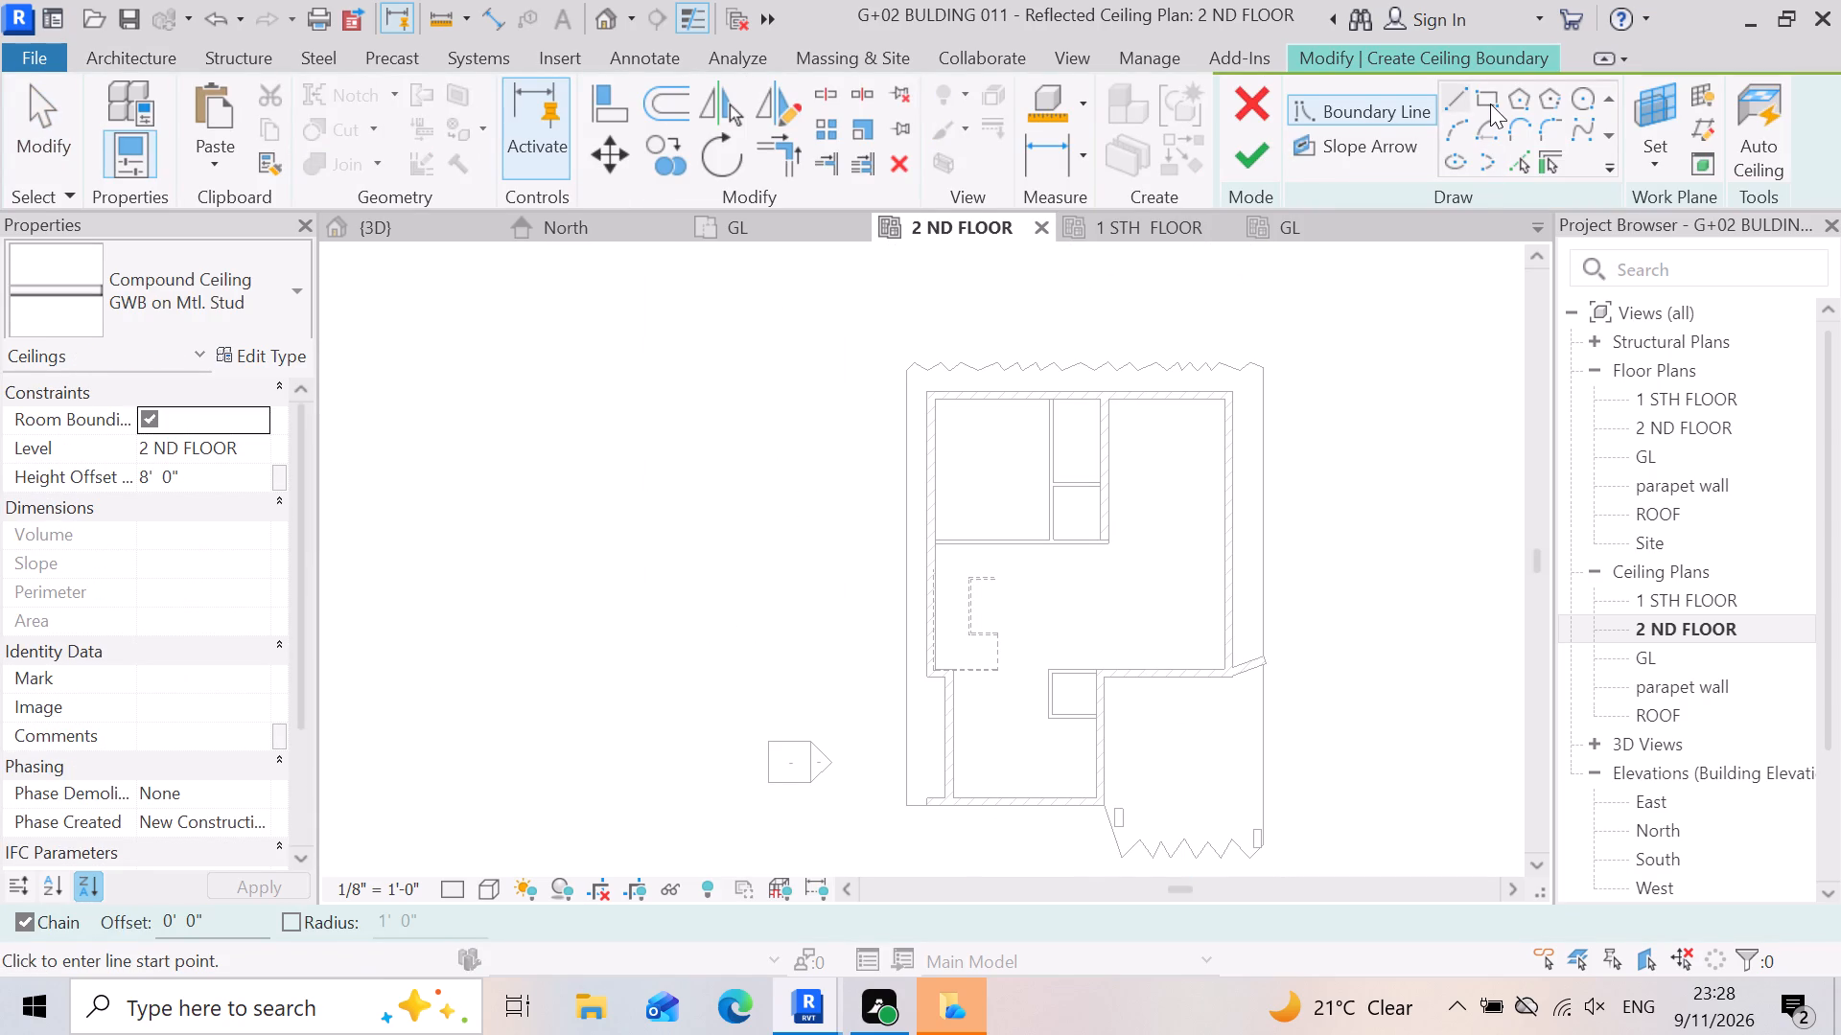
left_click(1490, 103)
left_click(1461, 98)
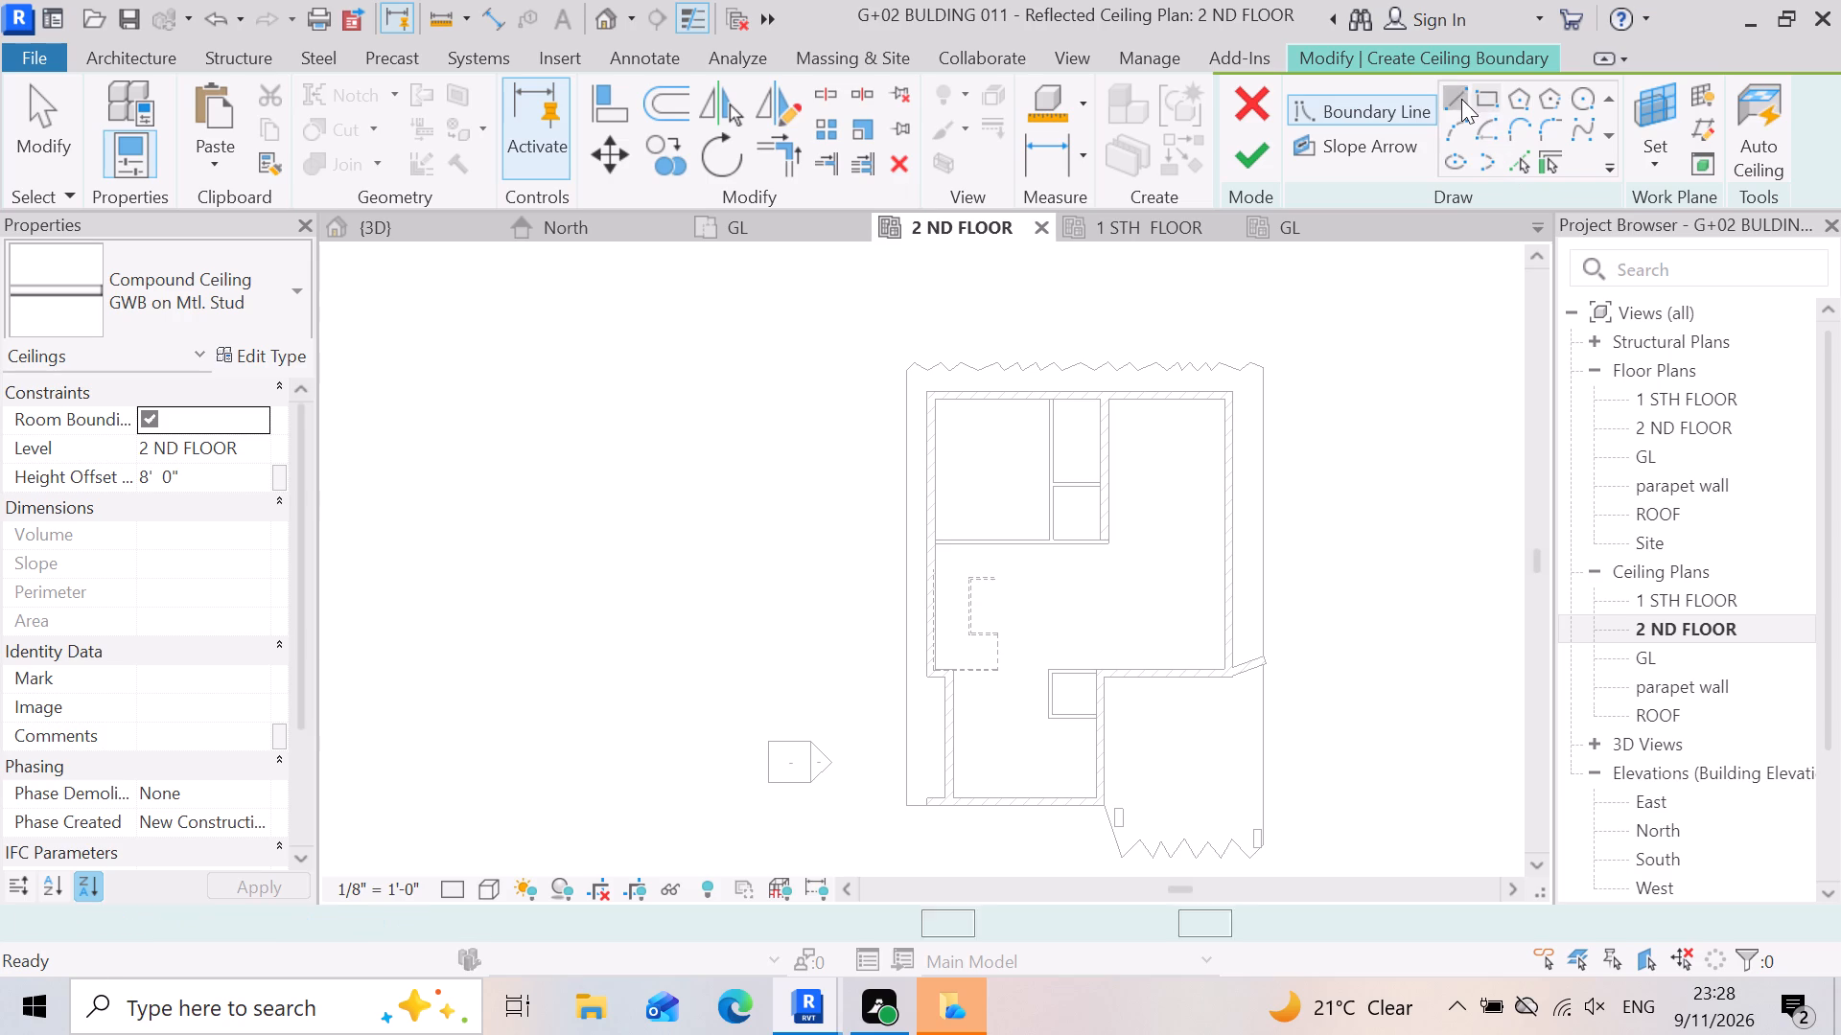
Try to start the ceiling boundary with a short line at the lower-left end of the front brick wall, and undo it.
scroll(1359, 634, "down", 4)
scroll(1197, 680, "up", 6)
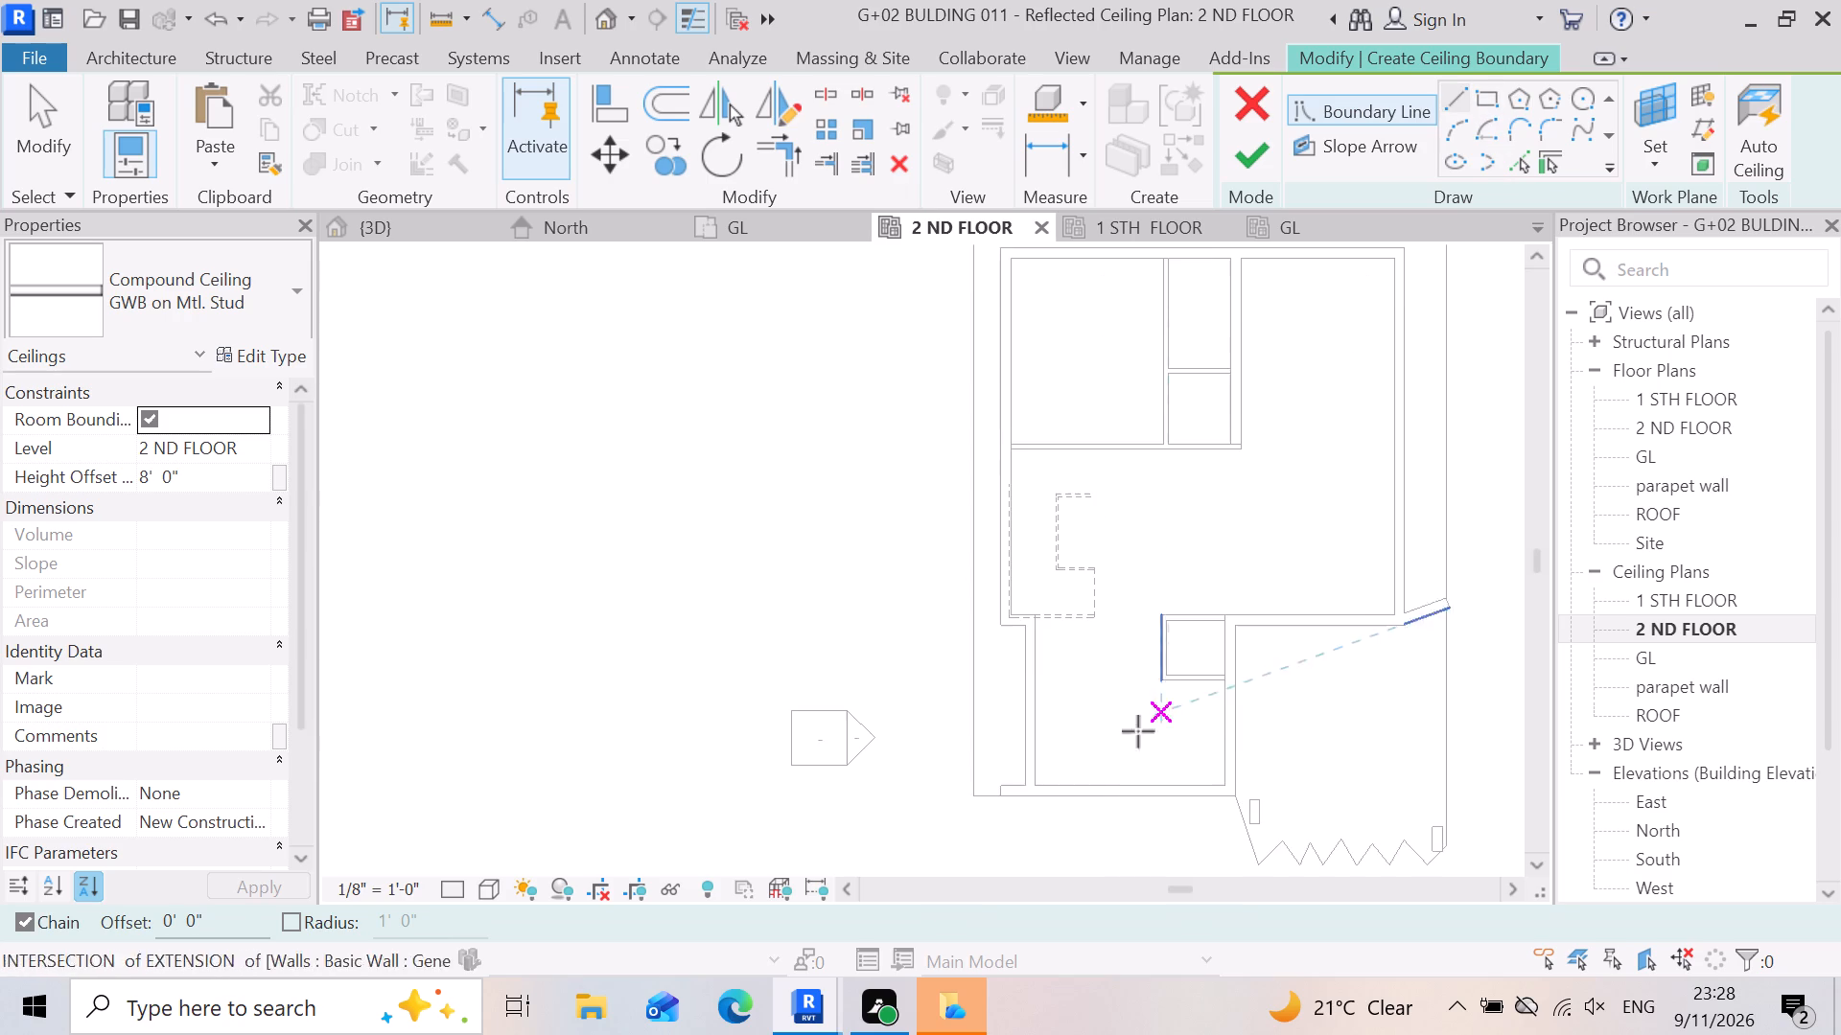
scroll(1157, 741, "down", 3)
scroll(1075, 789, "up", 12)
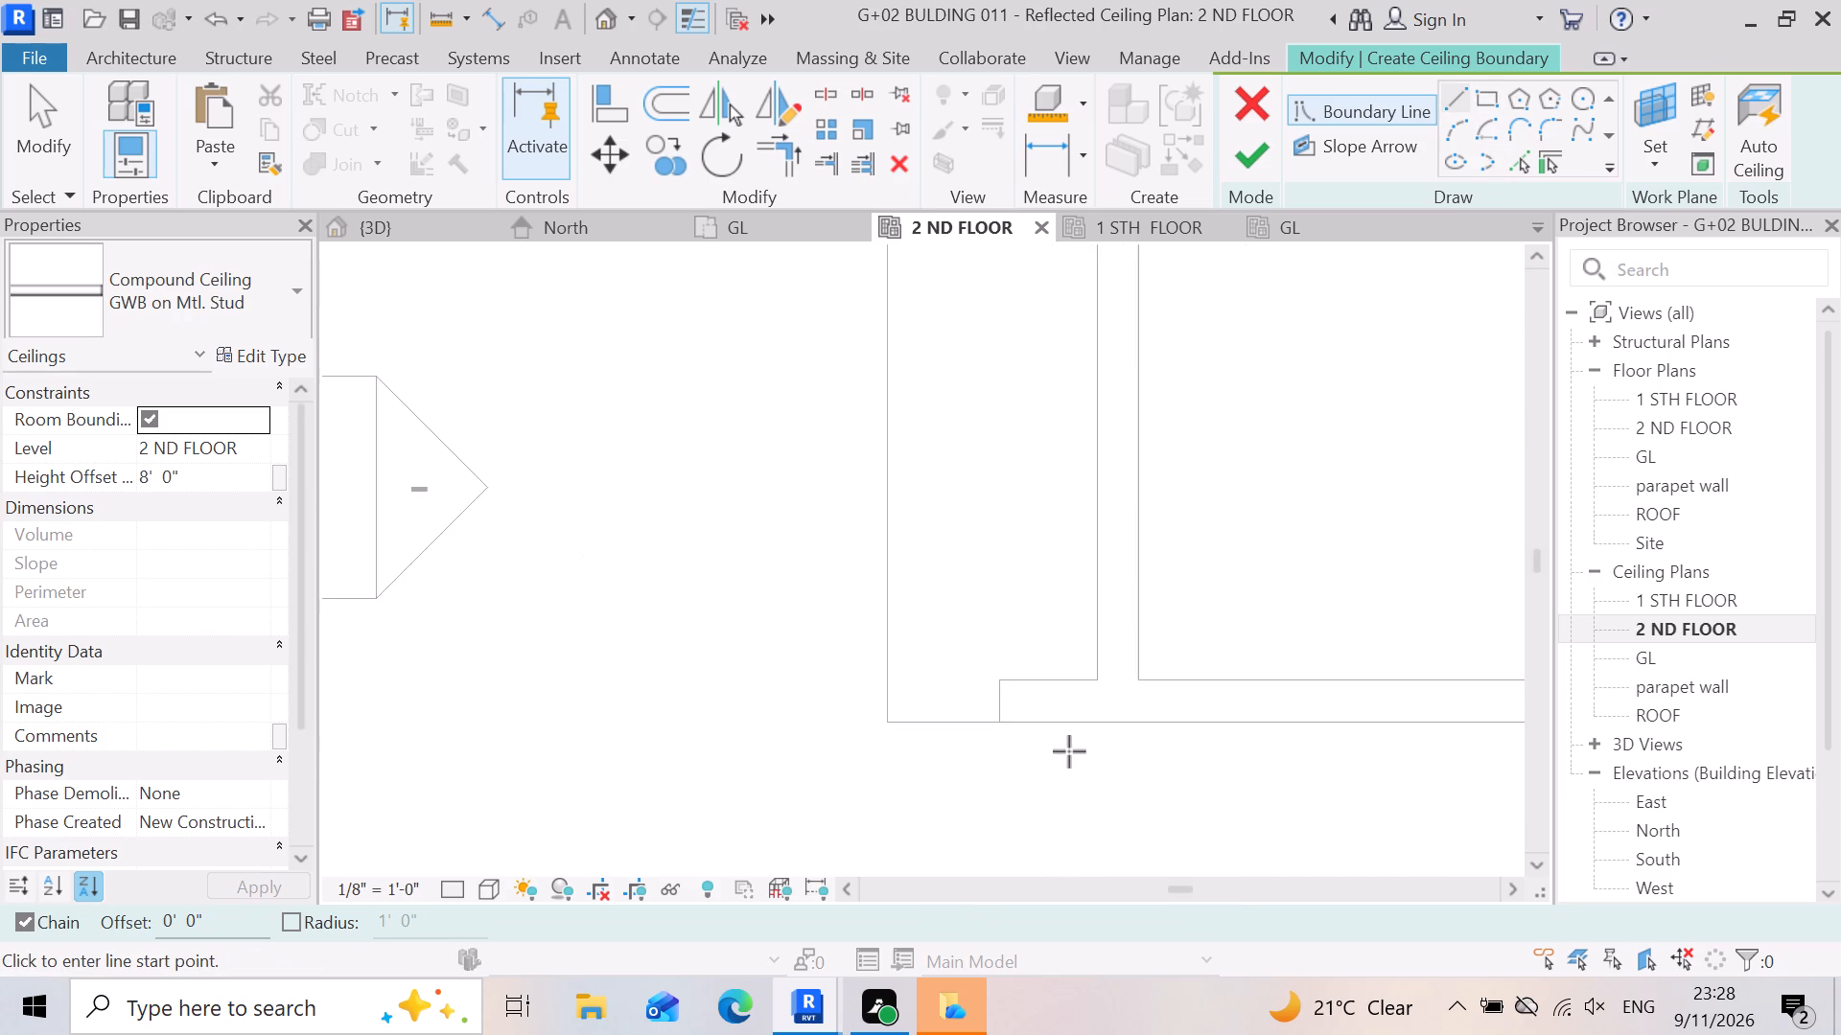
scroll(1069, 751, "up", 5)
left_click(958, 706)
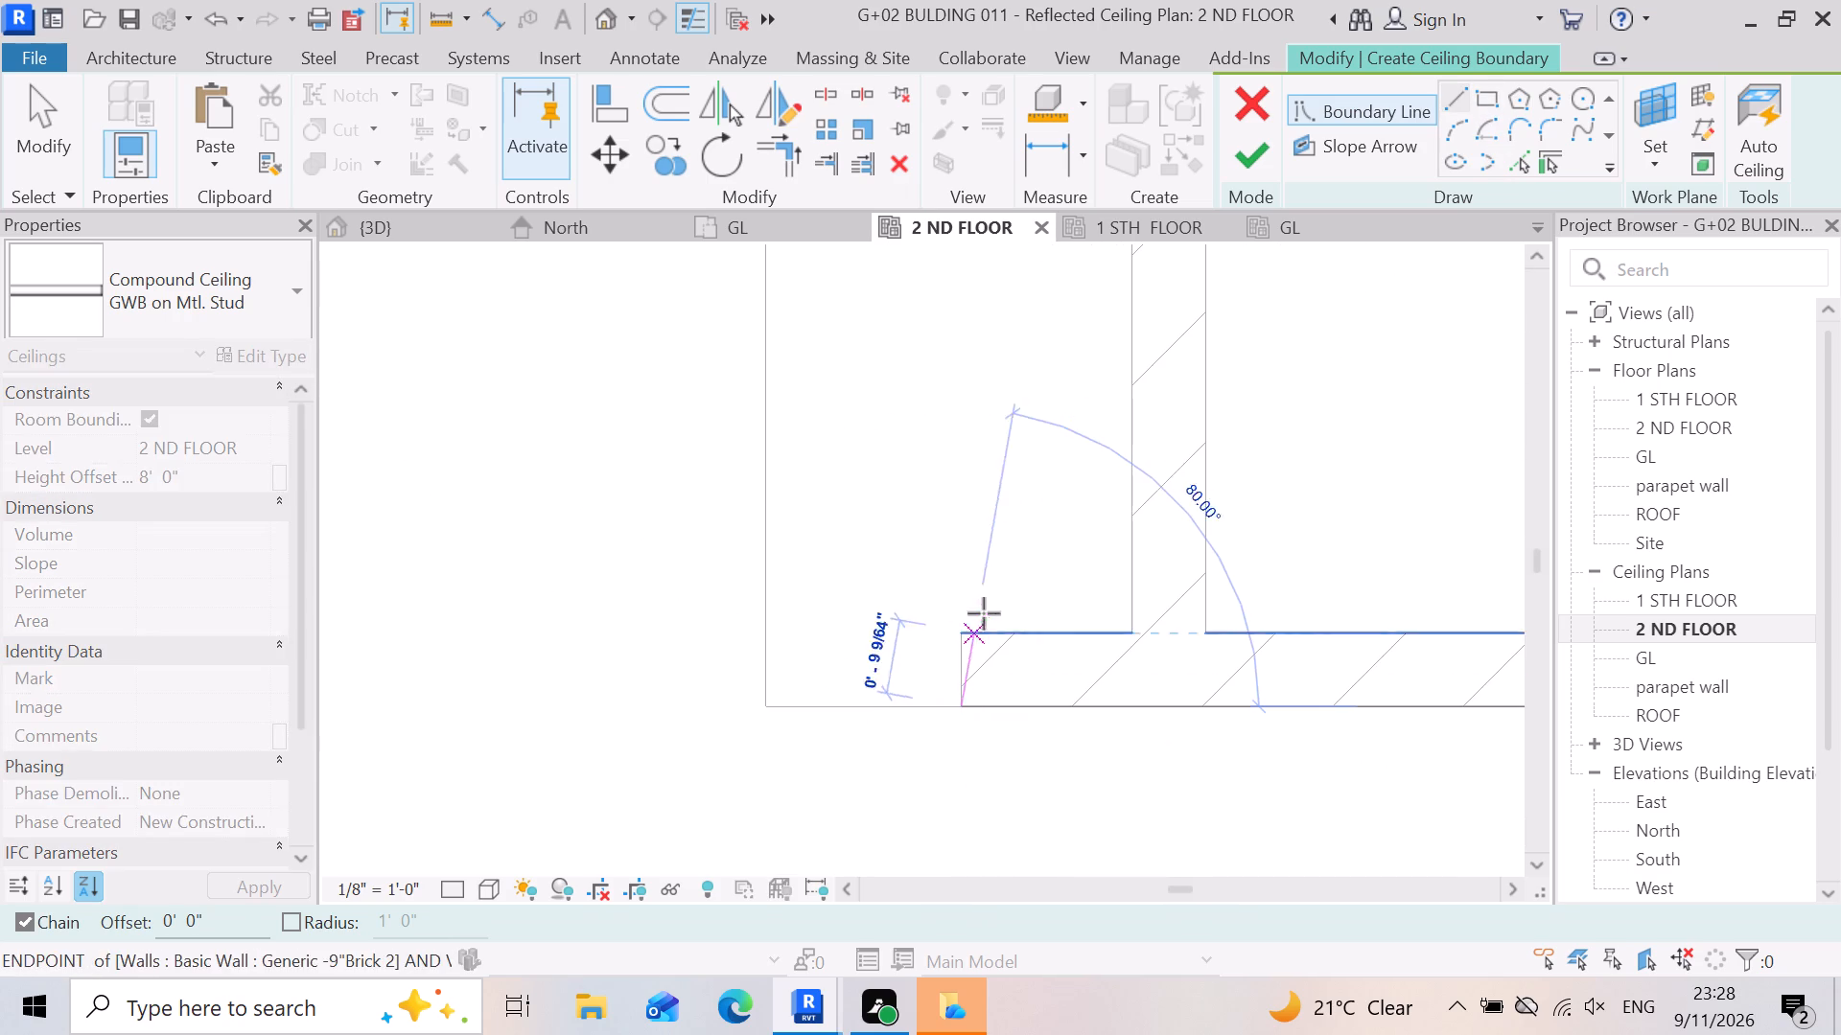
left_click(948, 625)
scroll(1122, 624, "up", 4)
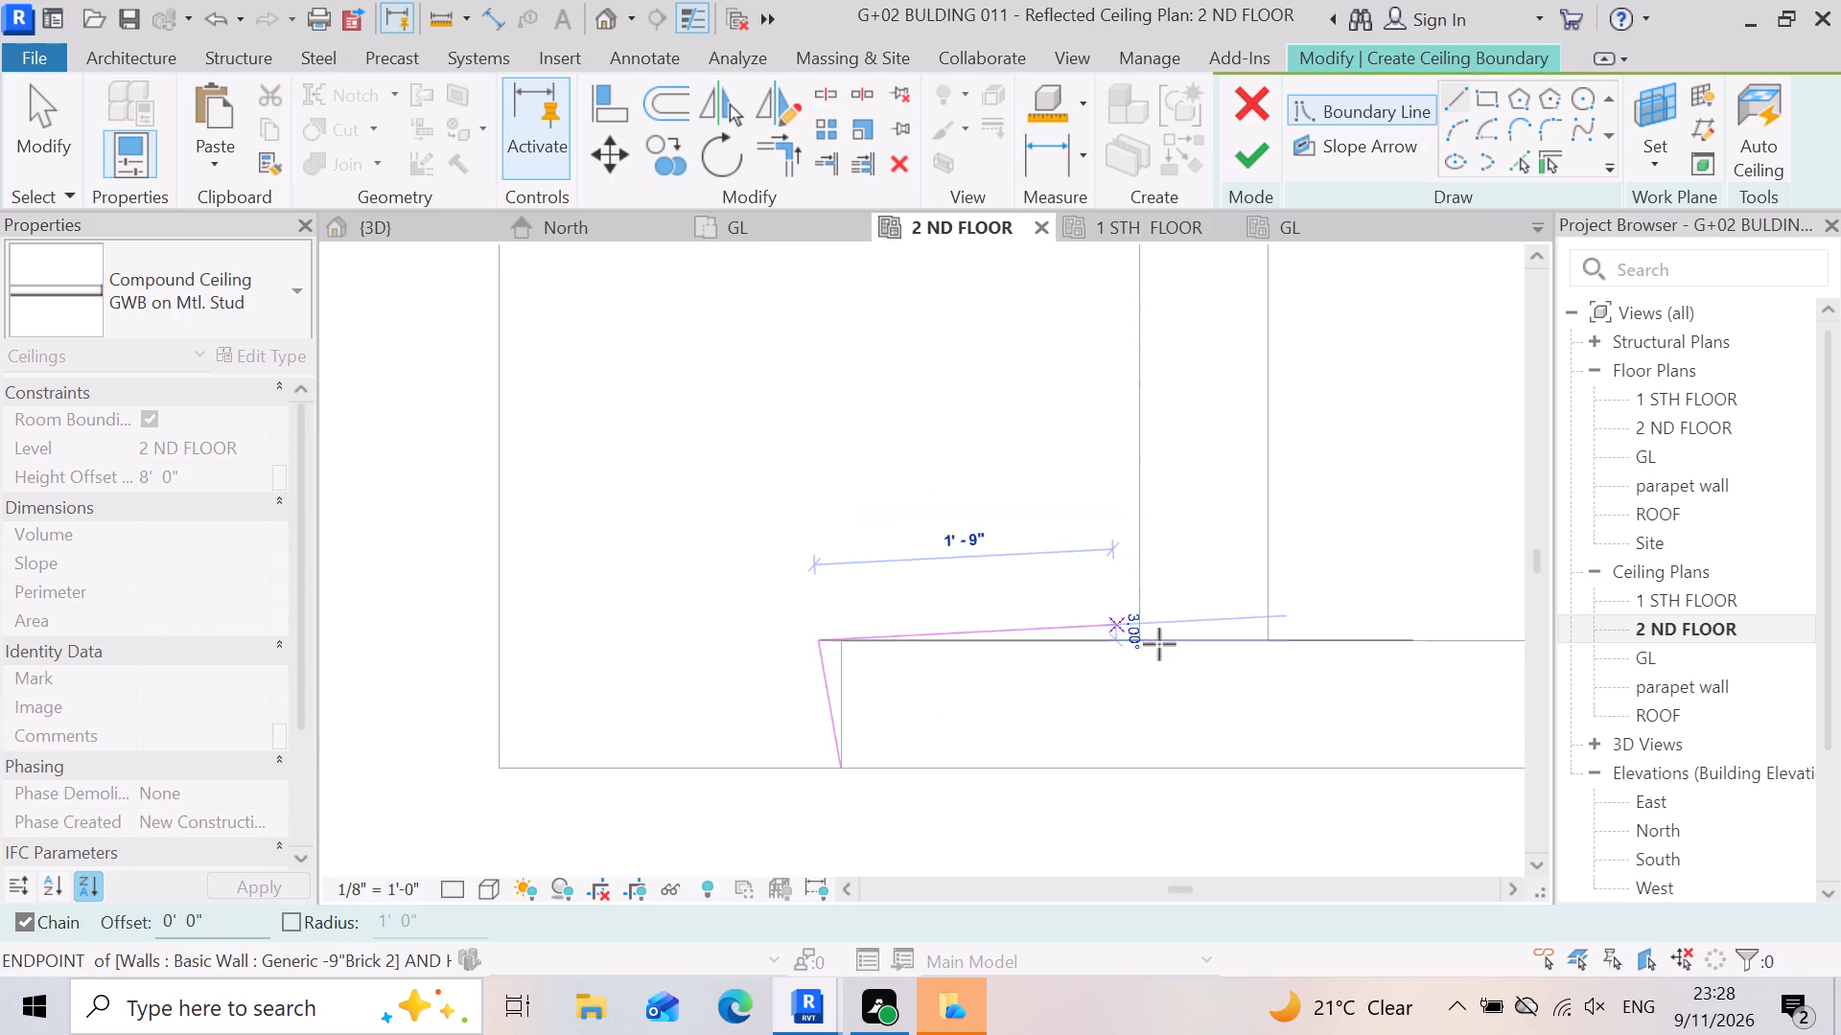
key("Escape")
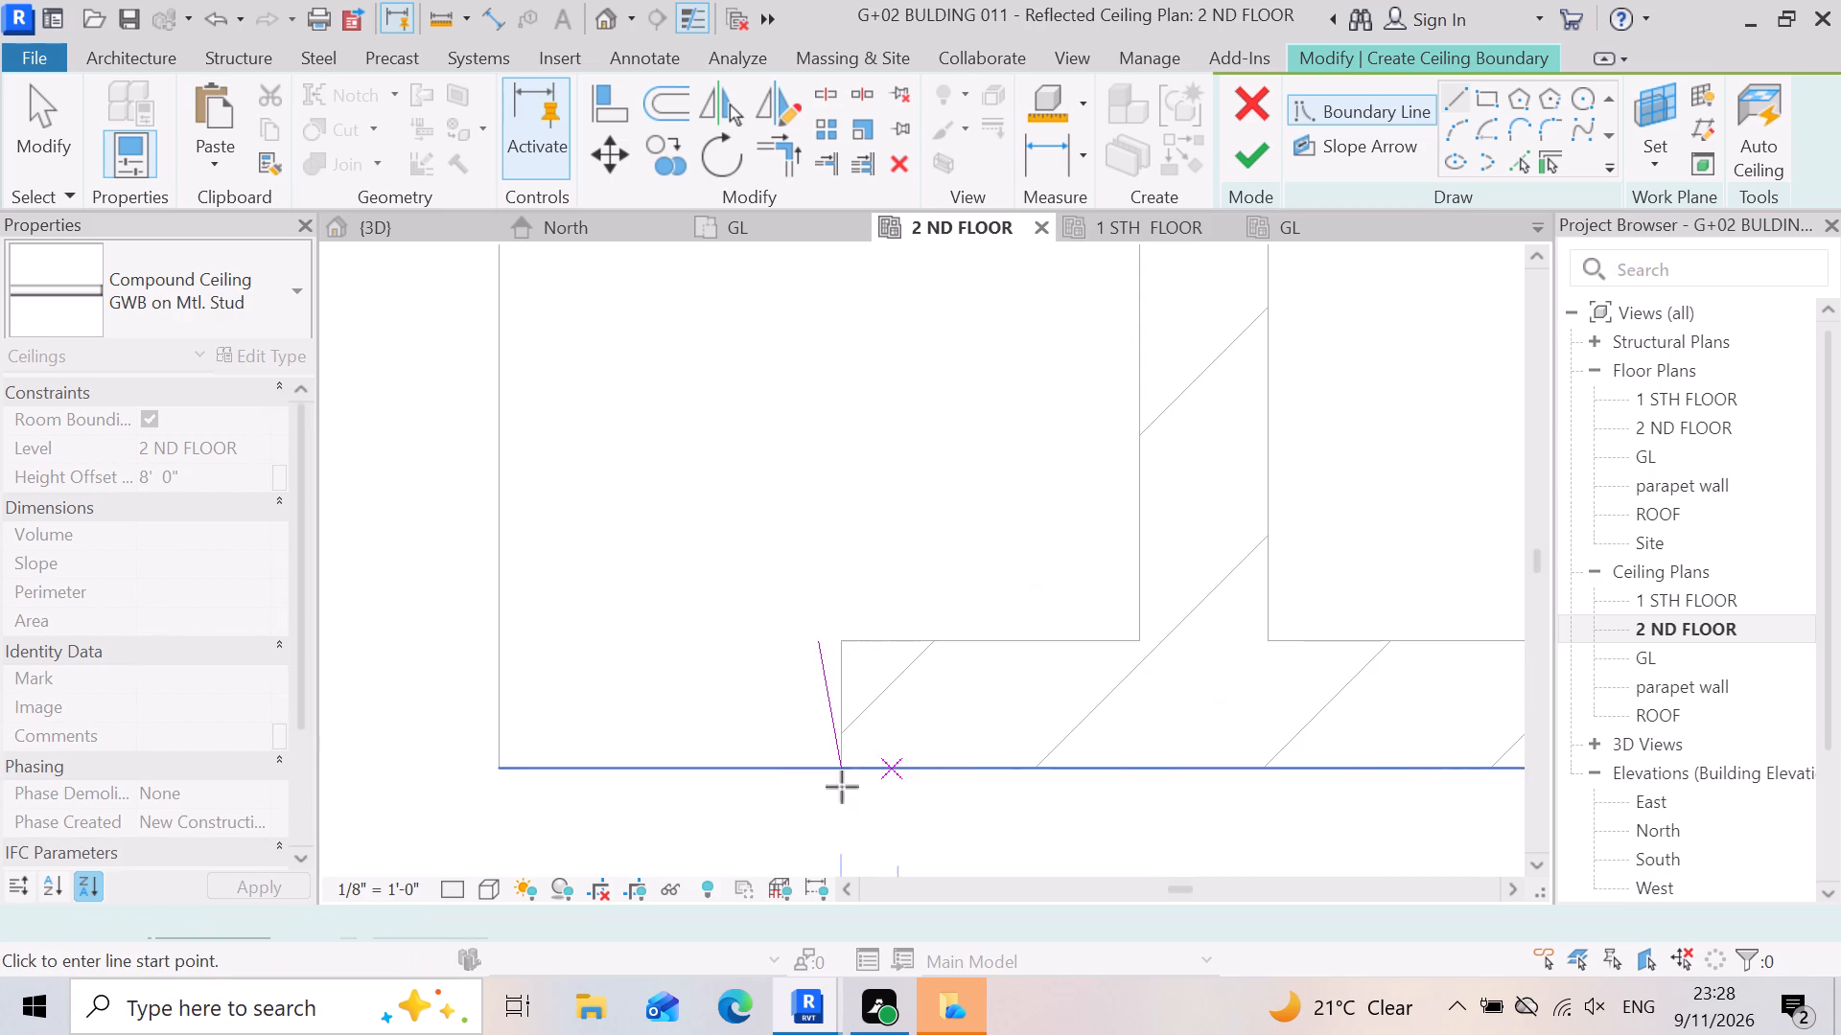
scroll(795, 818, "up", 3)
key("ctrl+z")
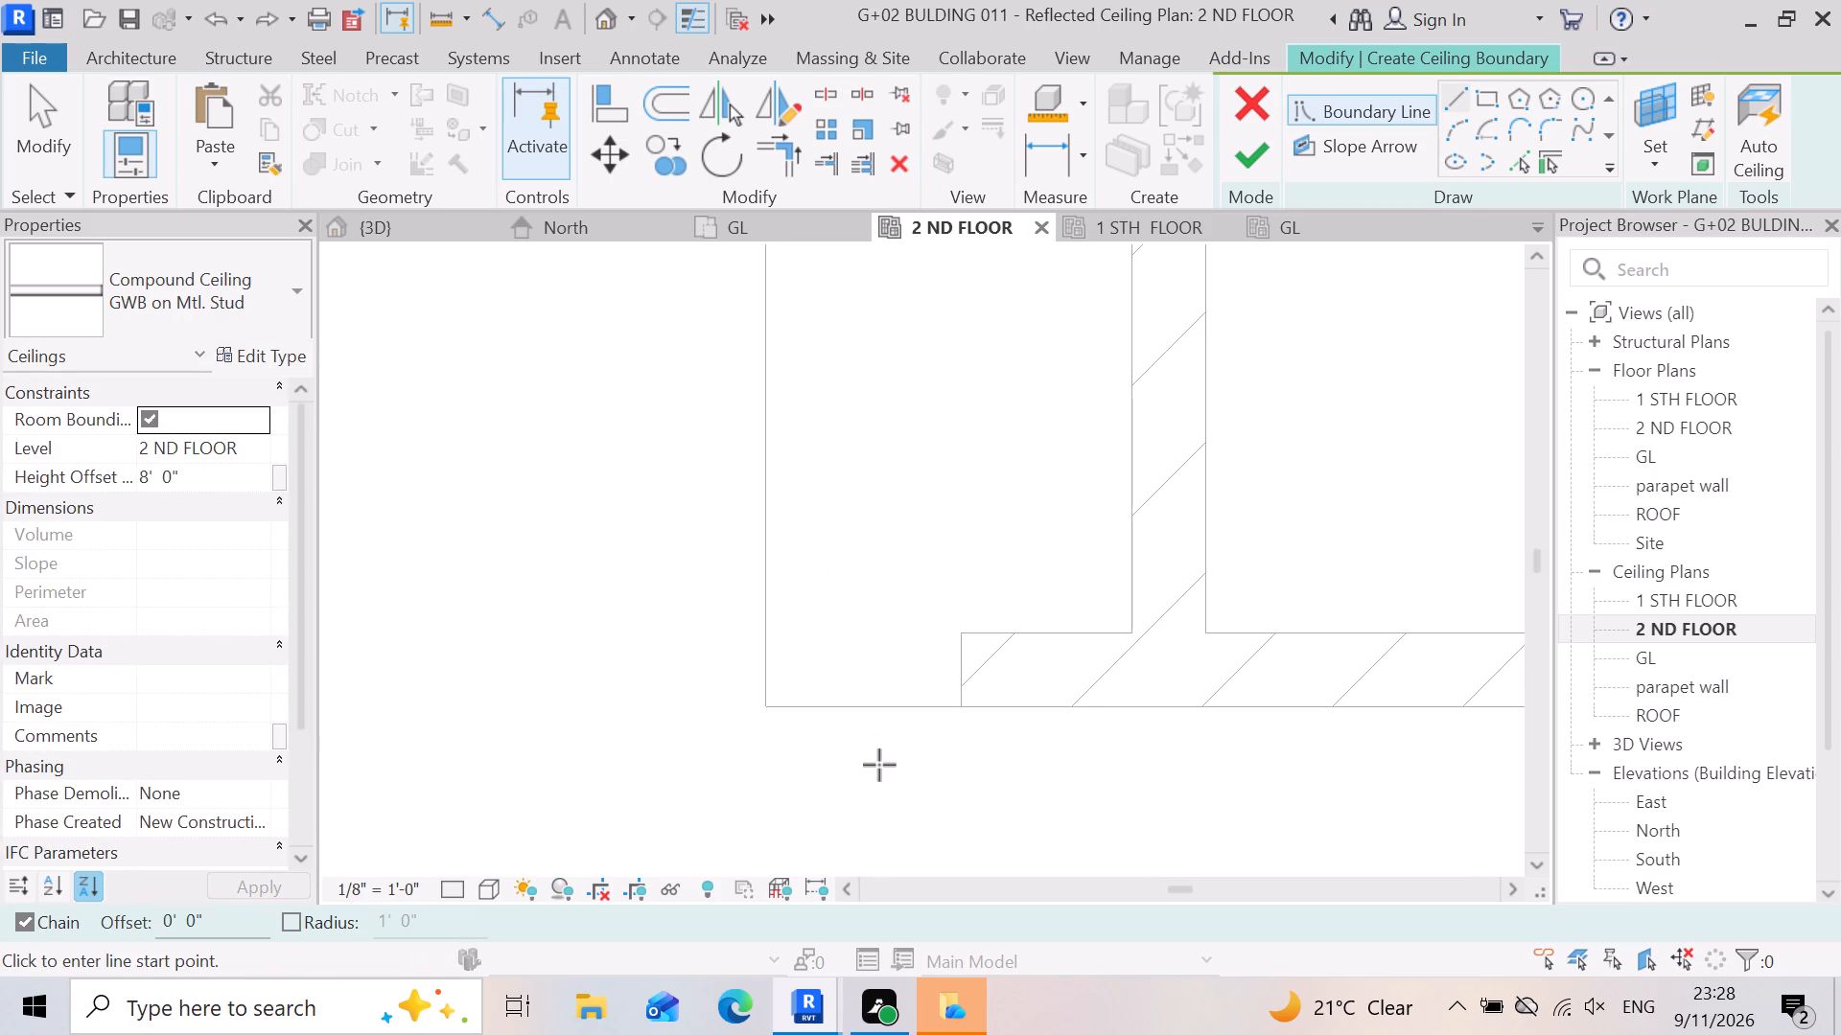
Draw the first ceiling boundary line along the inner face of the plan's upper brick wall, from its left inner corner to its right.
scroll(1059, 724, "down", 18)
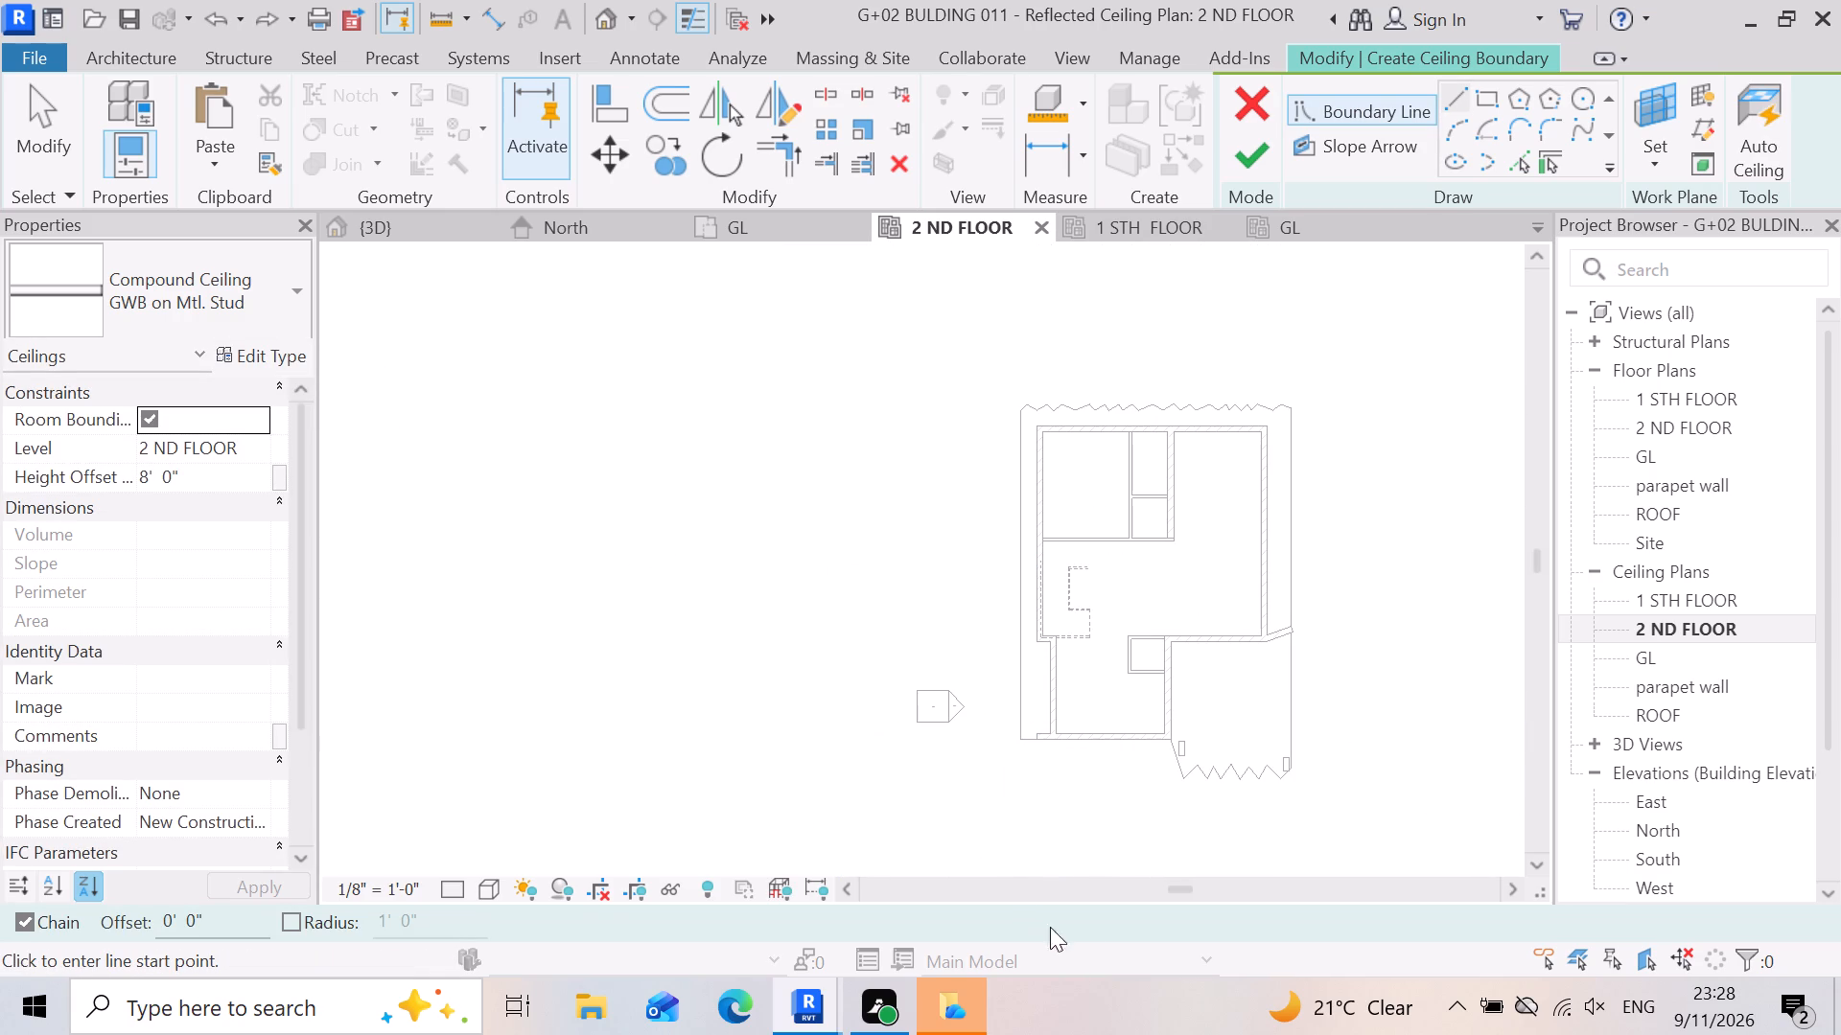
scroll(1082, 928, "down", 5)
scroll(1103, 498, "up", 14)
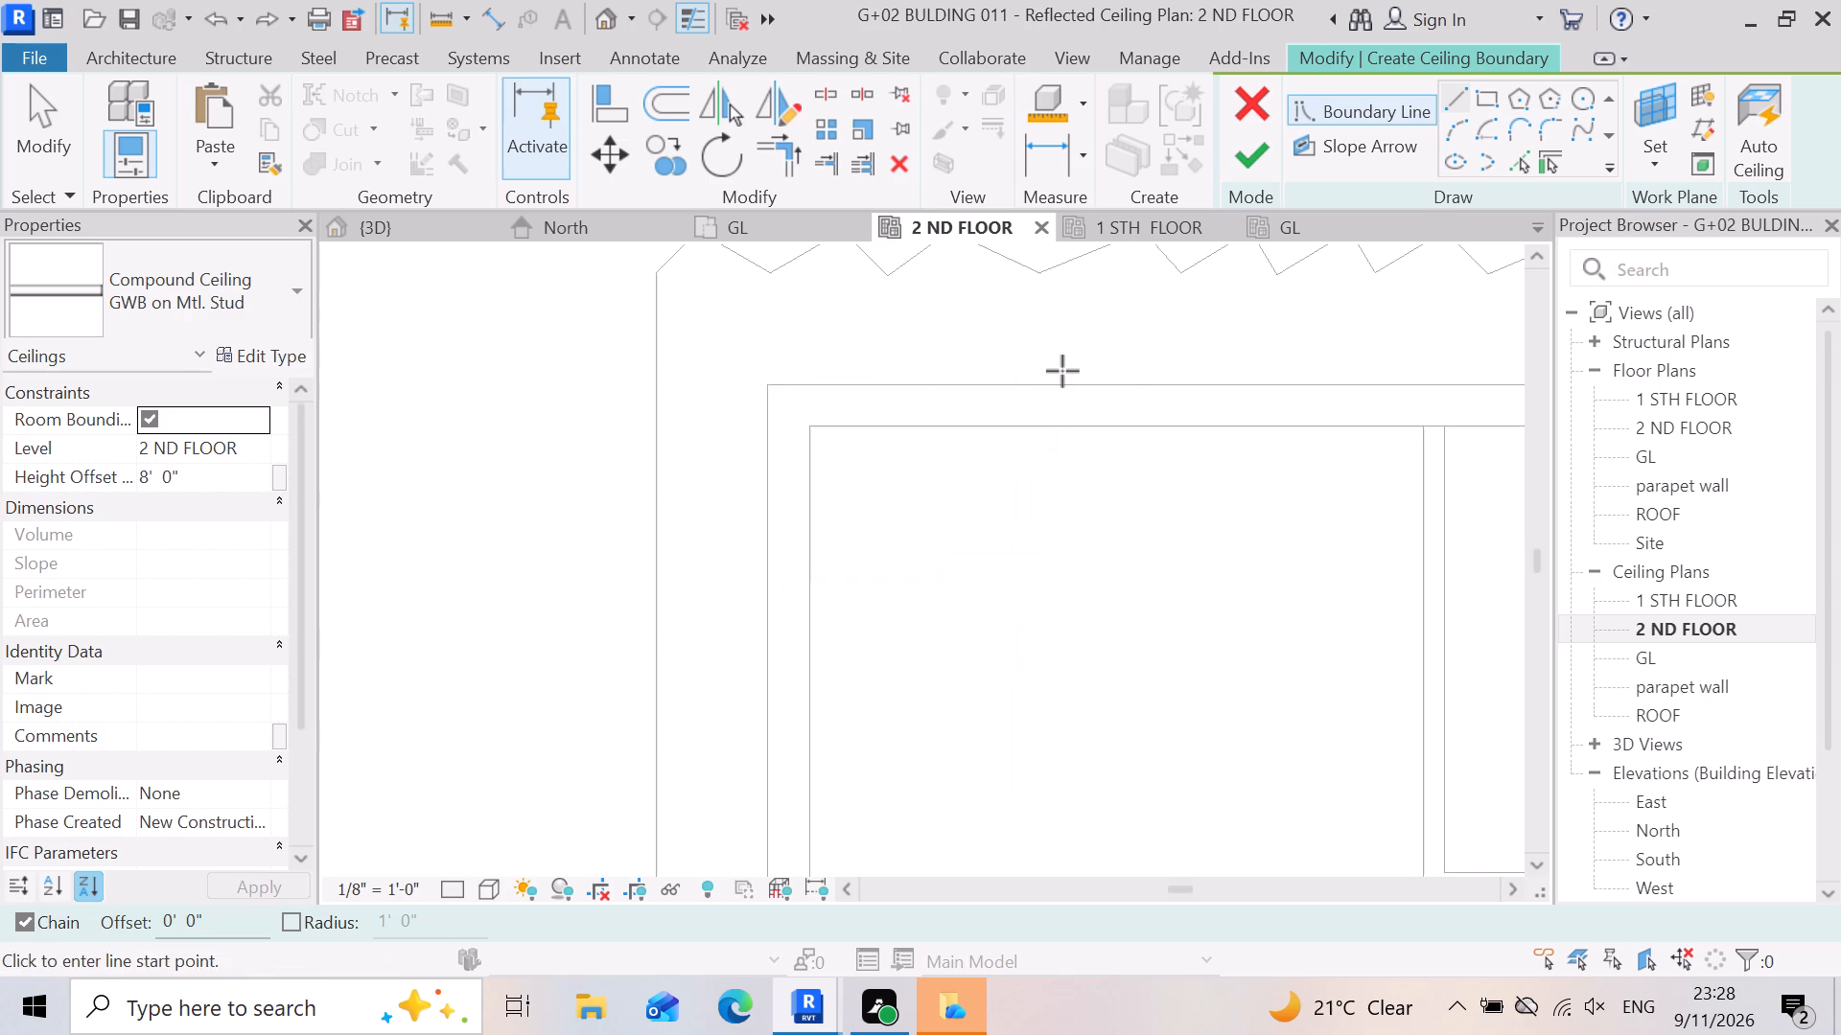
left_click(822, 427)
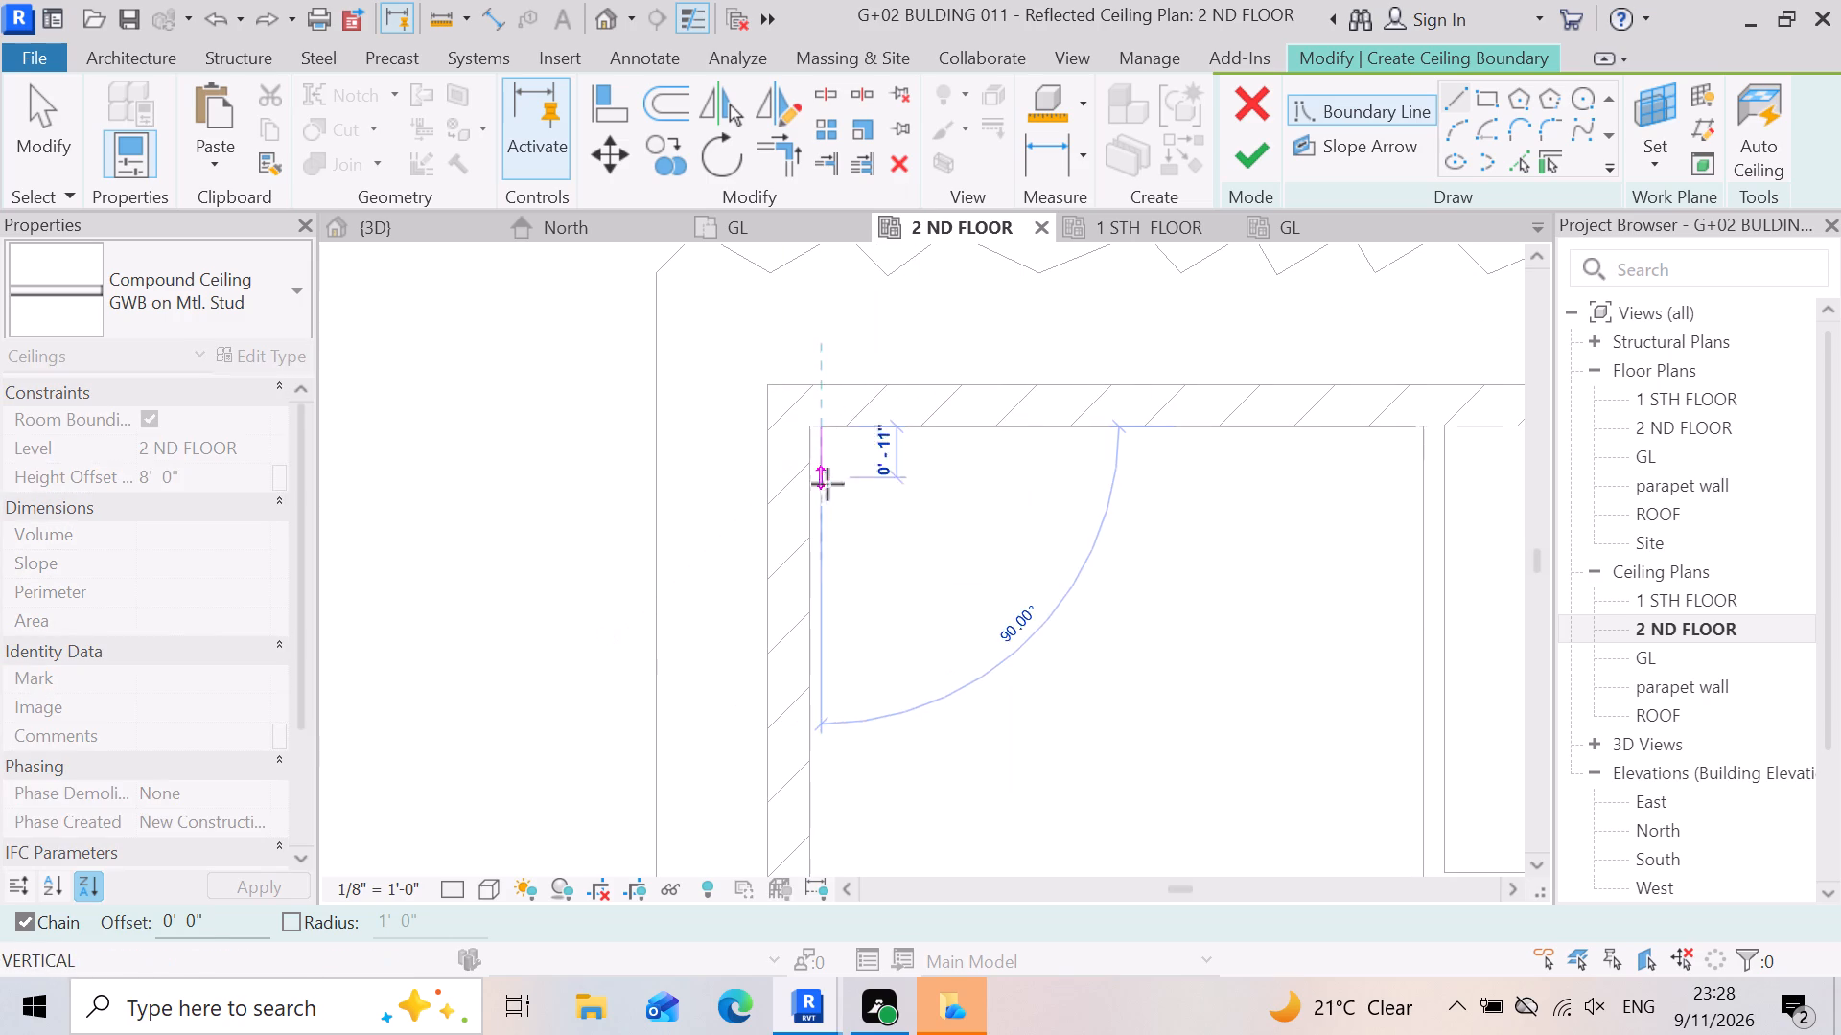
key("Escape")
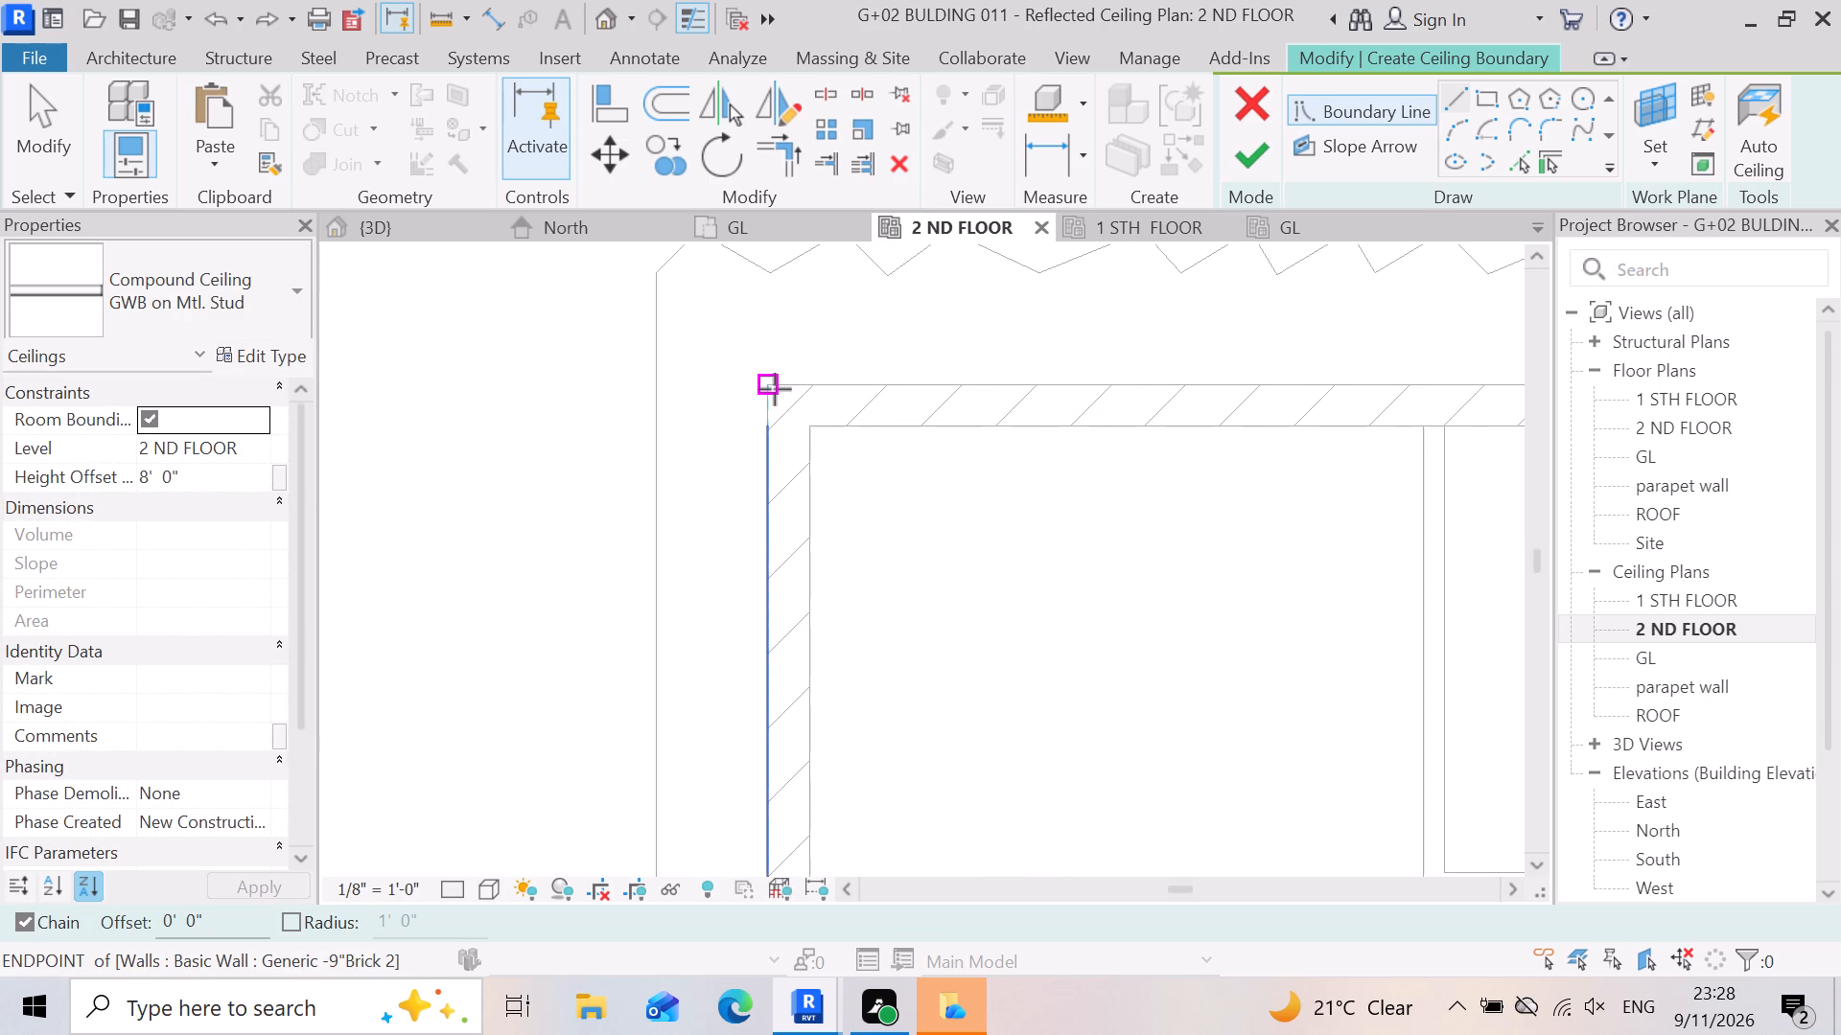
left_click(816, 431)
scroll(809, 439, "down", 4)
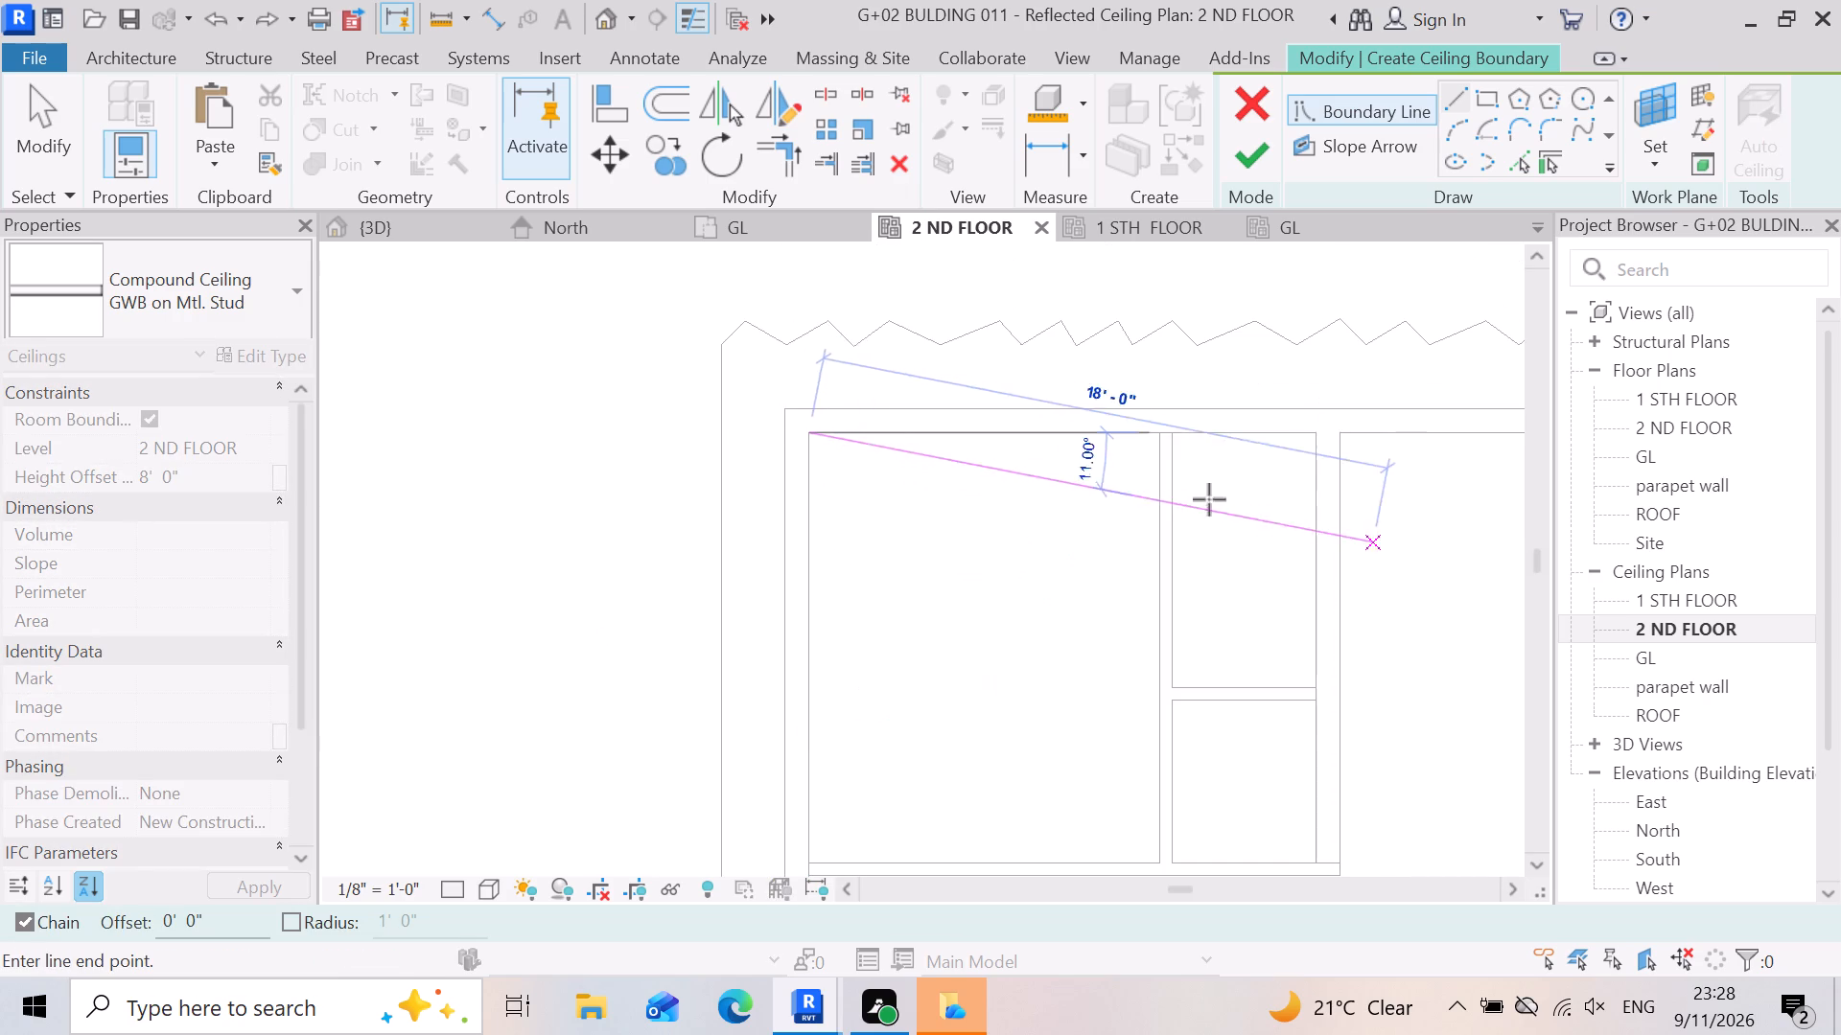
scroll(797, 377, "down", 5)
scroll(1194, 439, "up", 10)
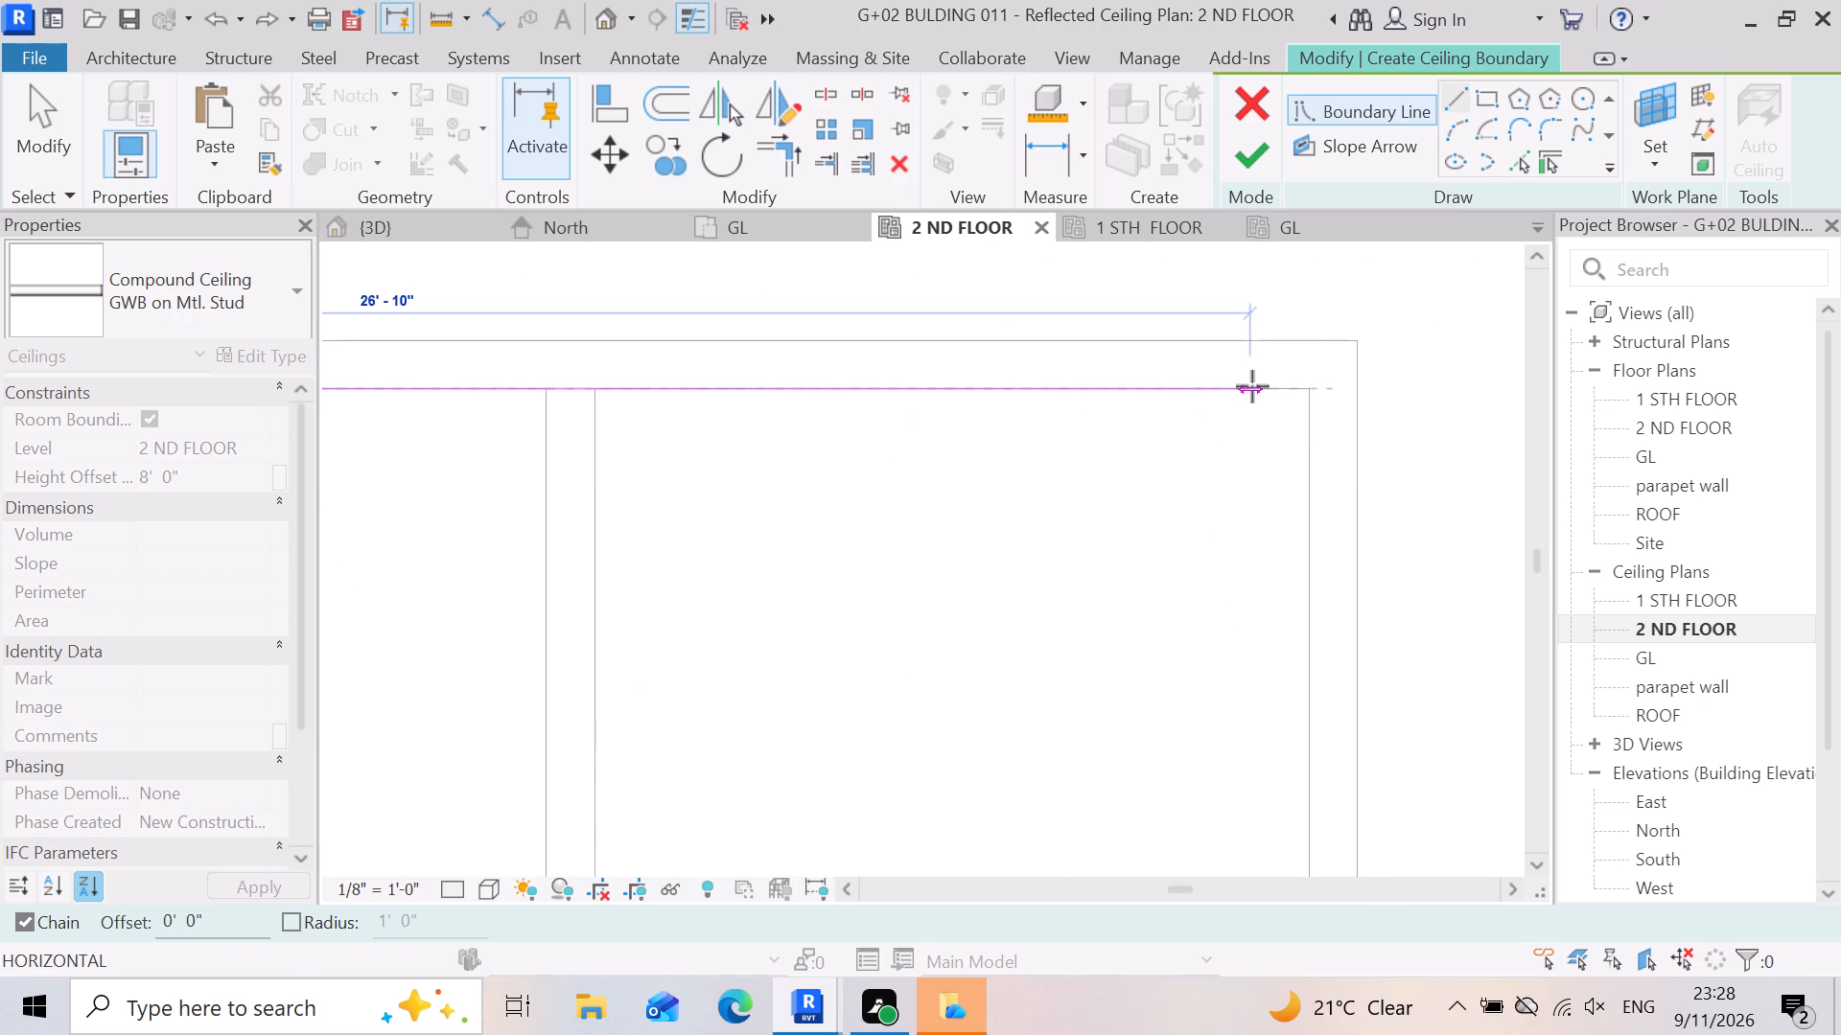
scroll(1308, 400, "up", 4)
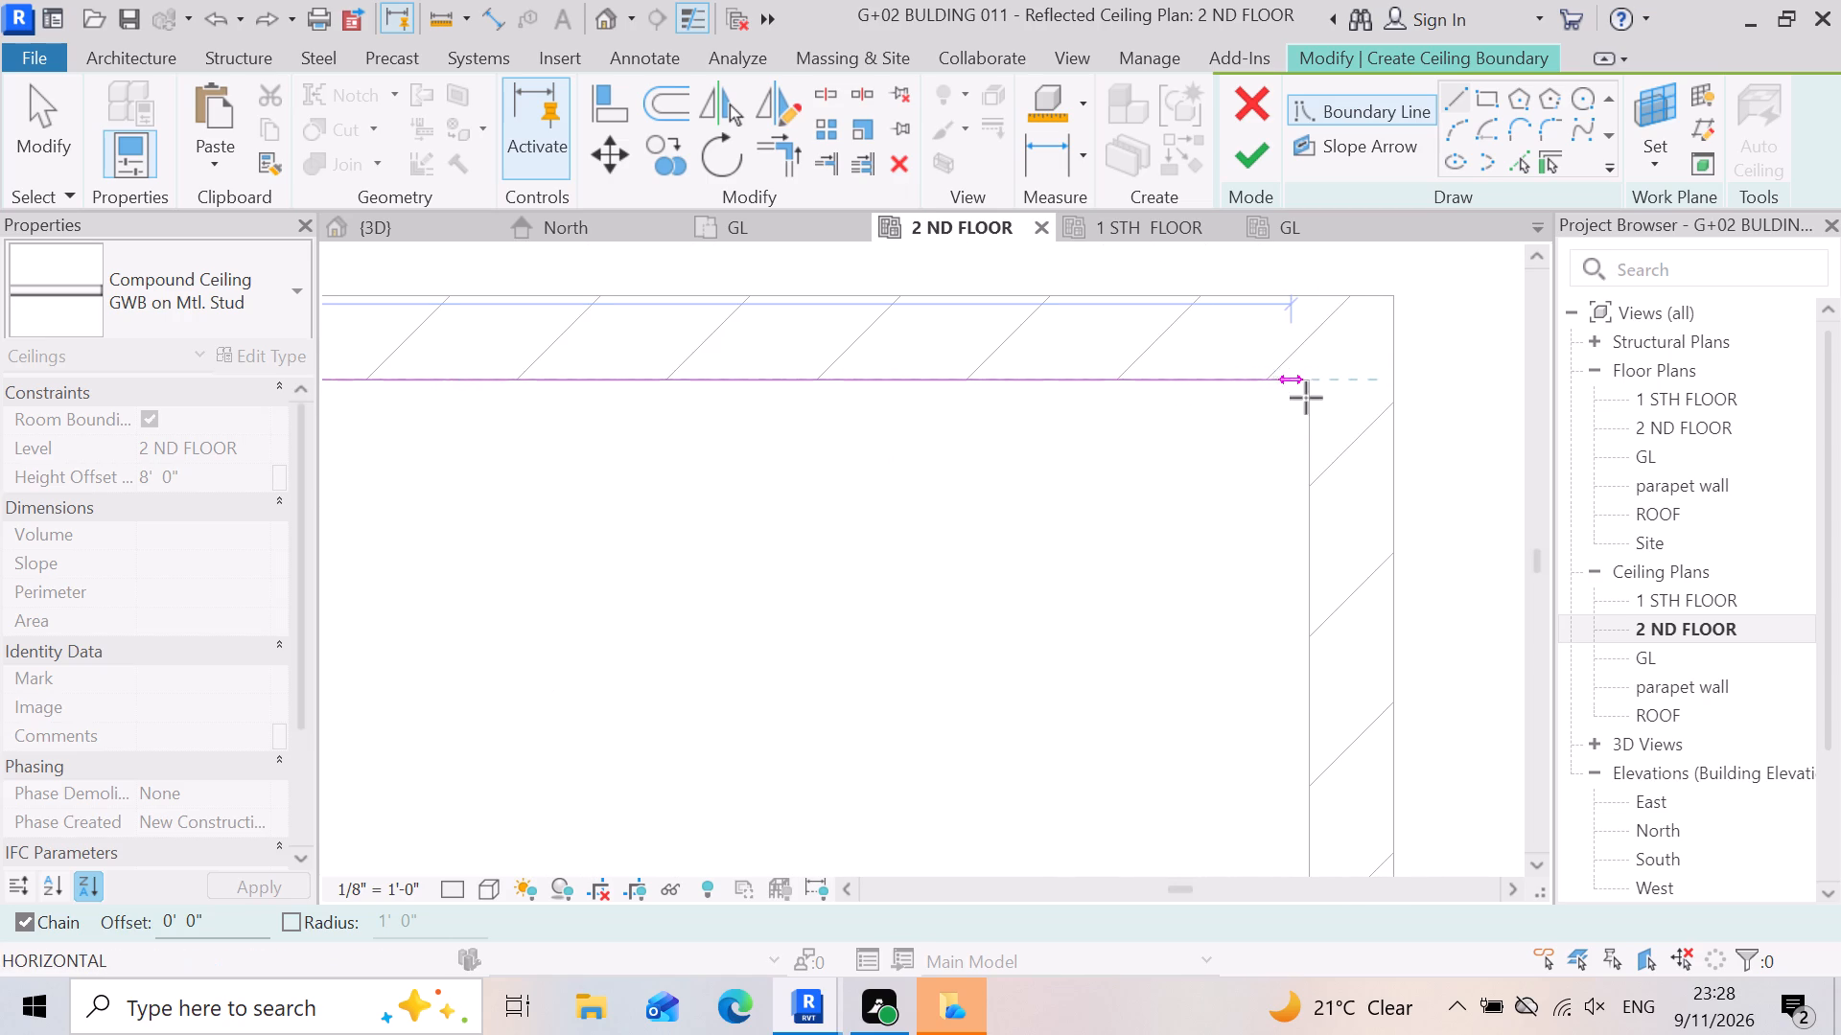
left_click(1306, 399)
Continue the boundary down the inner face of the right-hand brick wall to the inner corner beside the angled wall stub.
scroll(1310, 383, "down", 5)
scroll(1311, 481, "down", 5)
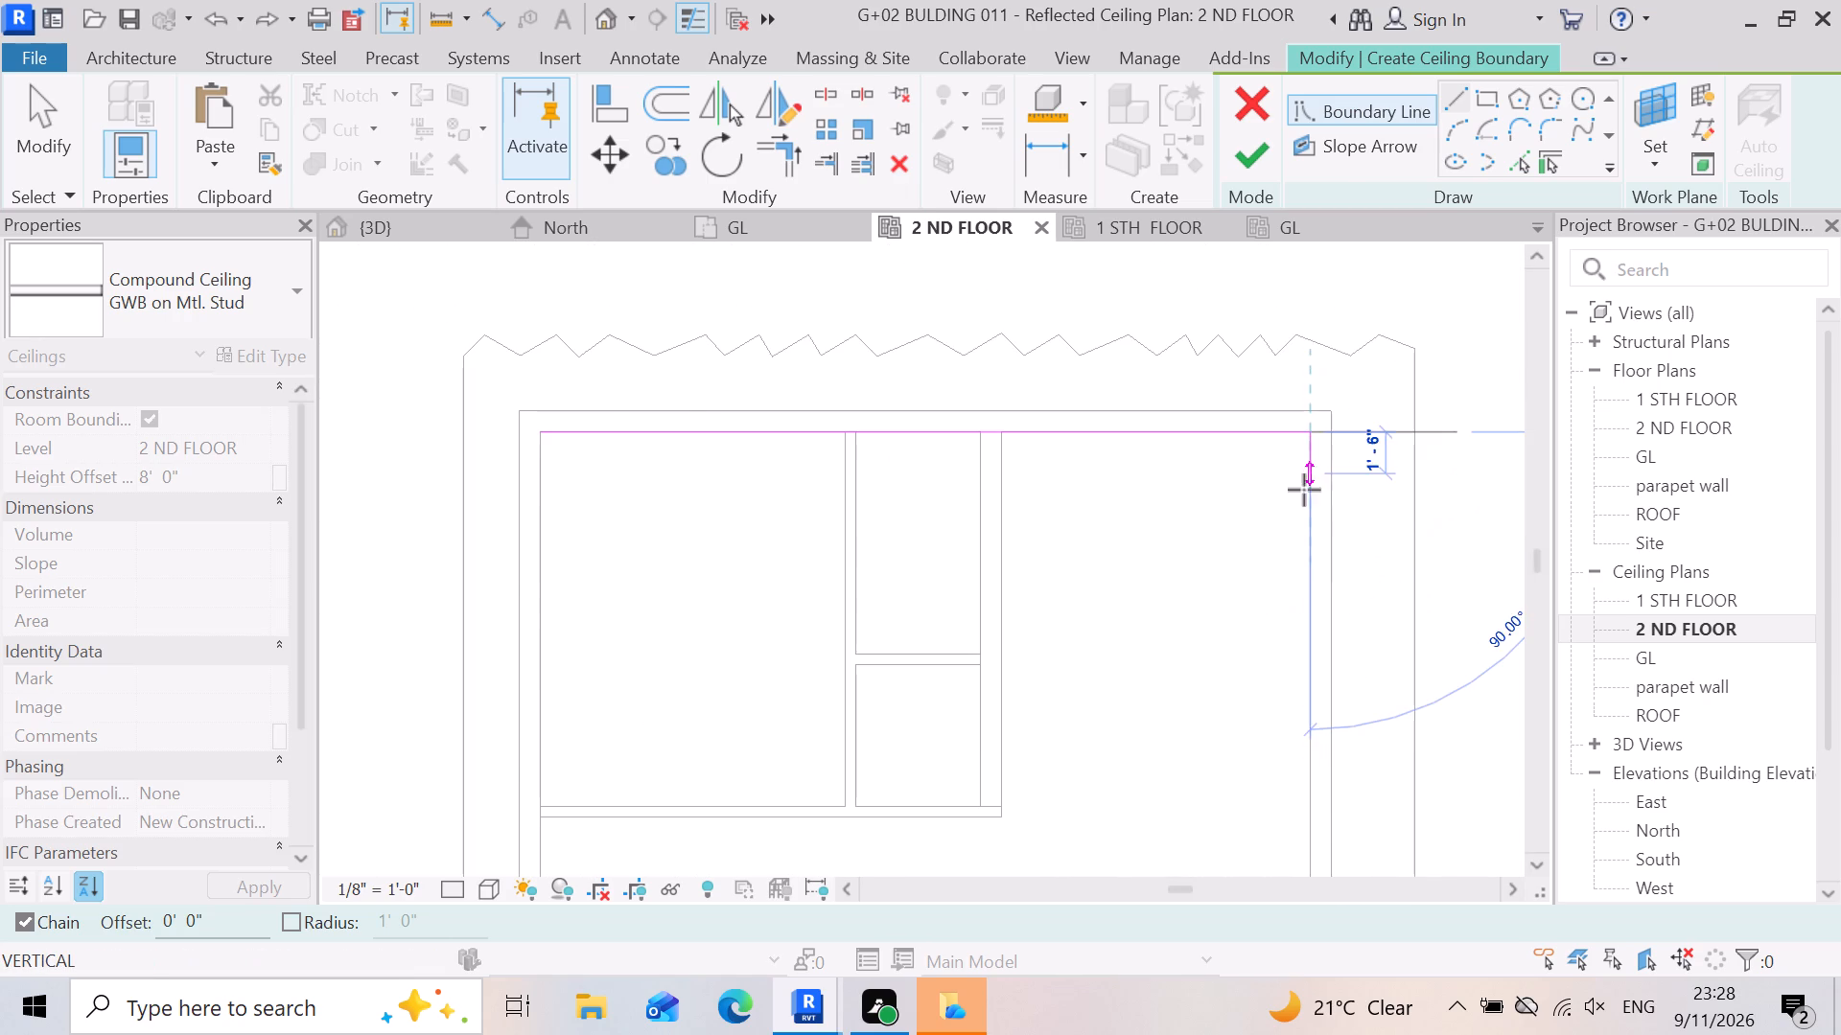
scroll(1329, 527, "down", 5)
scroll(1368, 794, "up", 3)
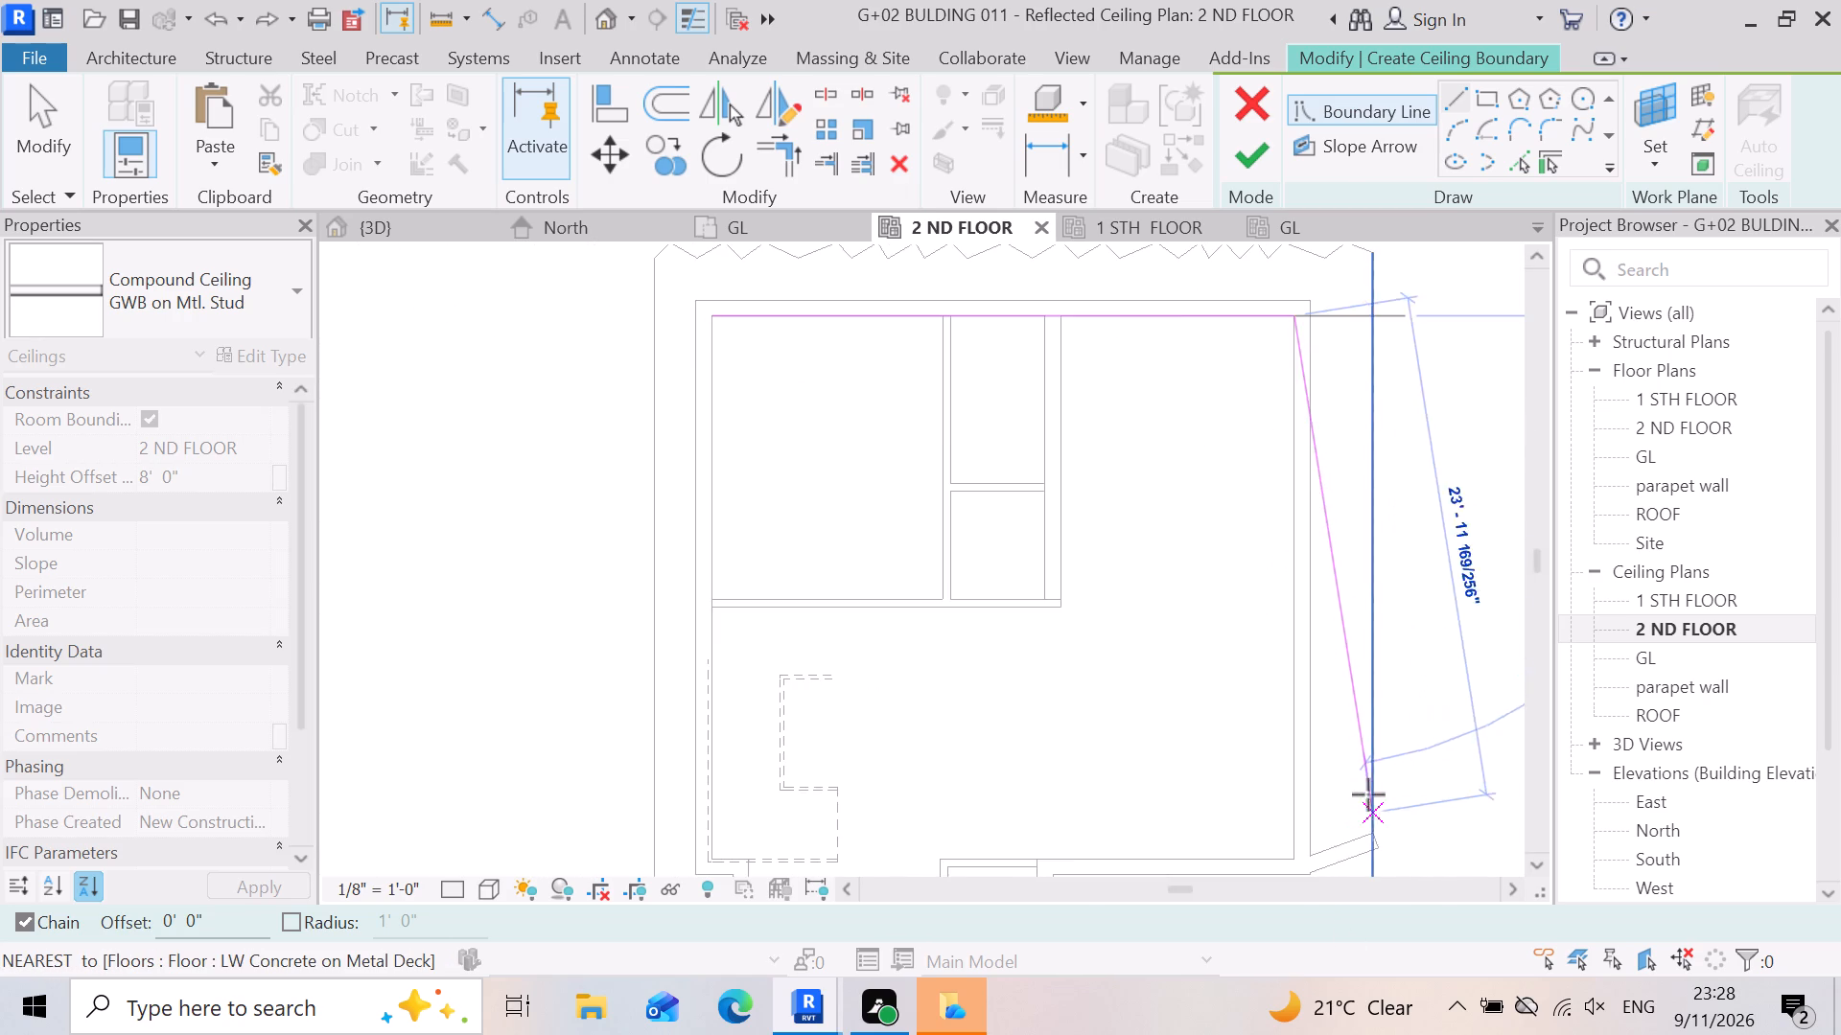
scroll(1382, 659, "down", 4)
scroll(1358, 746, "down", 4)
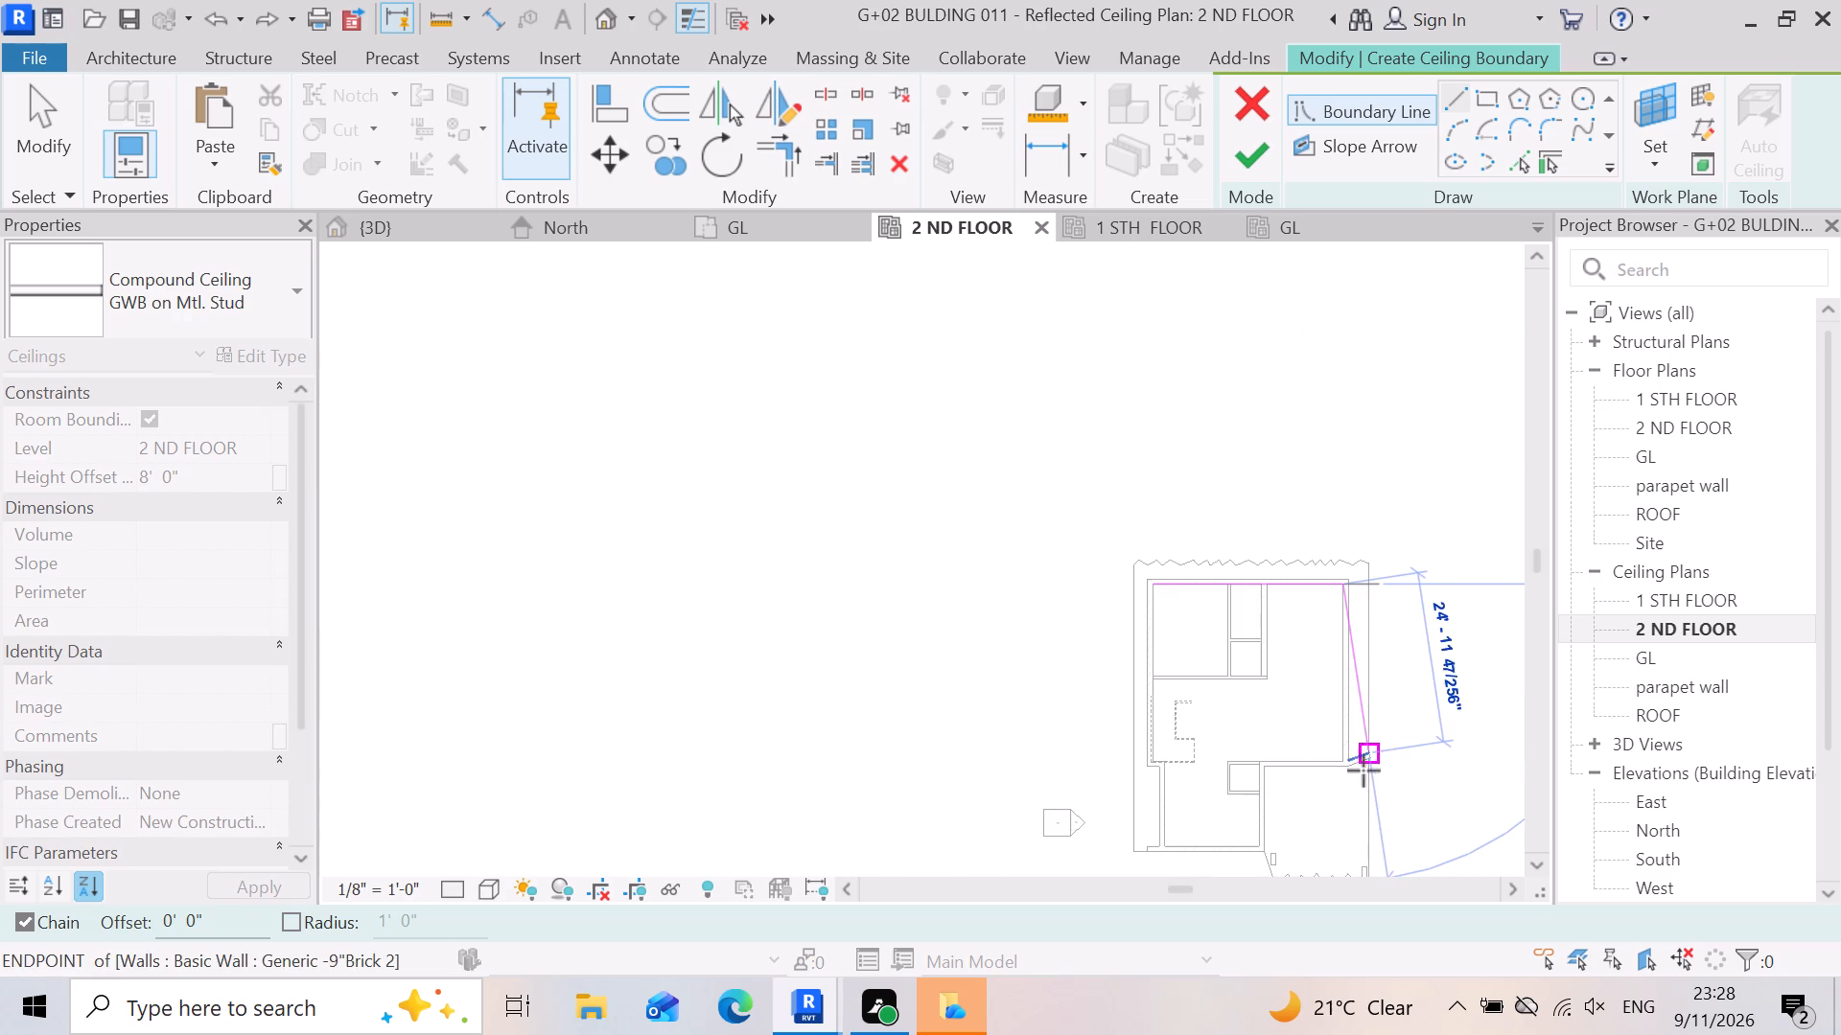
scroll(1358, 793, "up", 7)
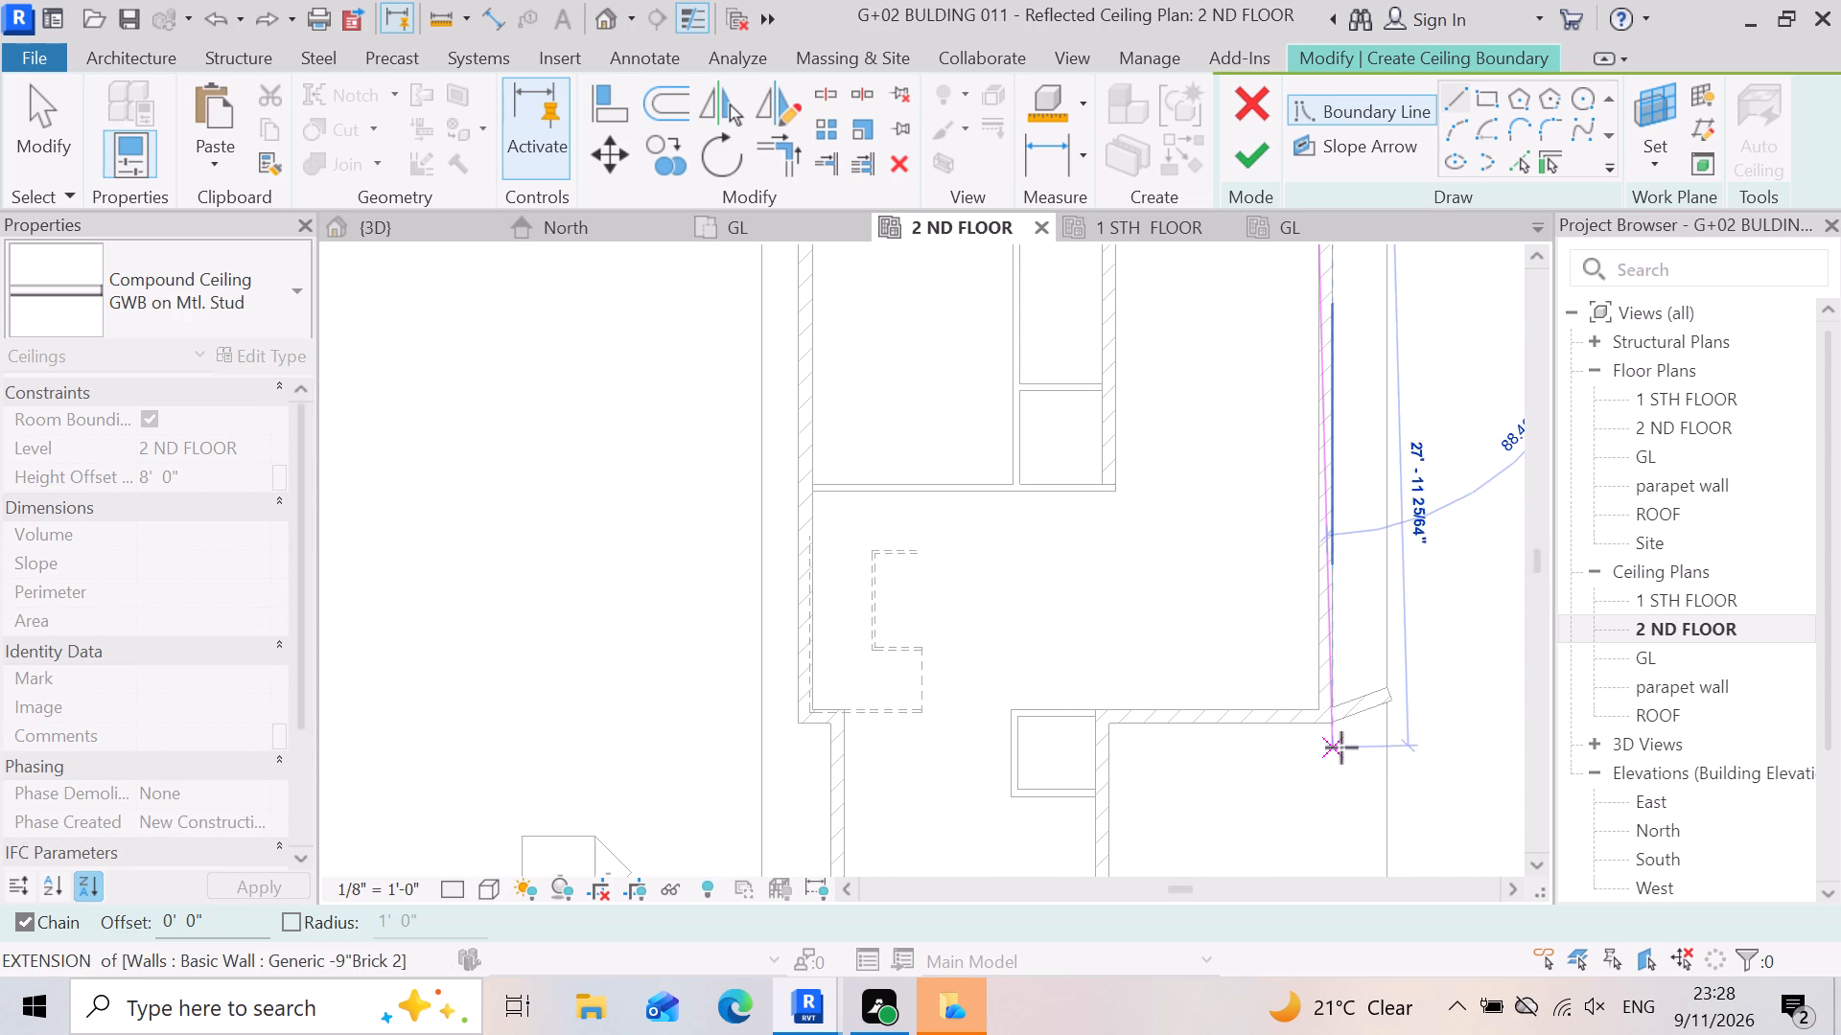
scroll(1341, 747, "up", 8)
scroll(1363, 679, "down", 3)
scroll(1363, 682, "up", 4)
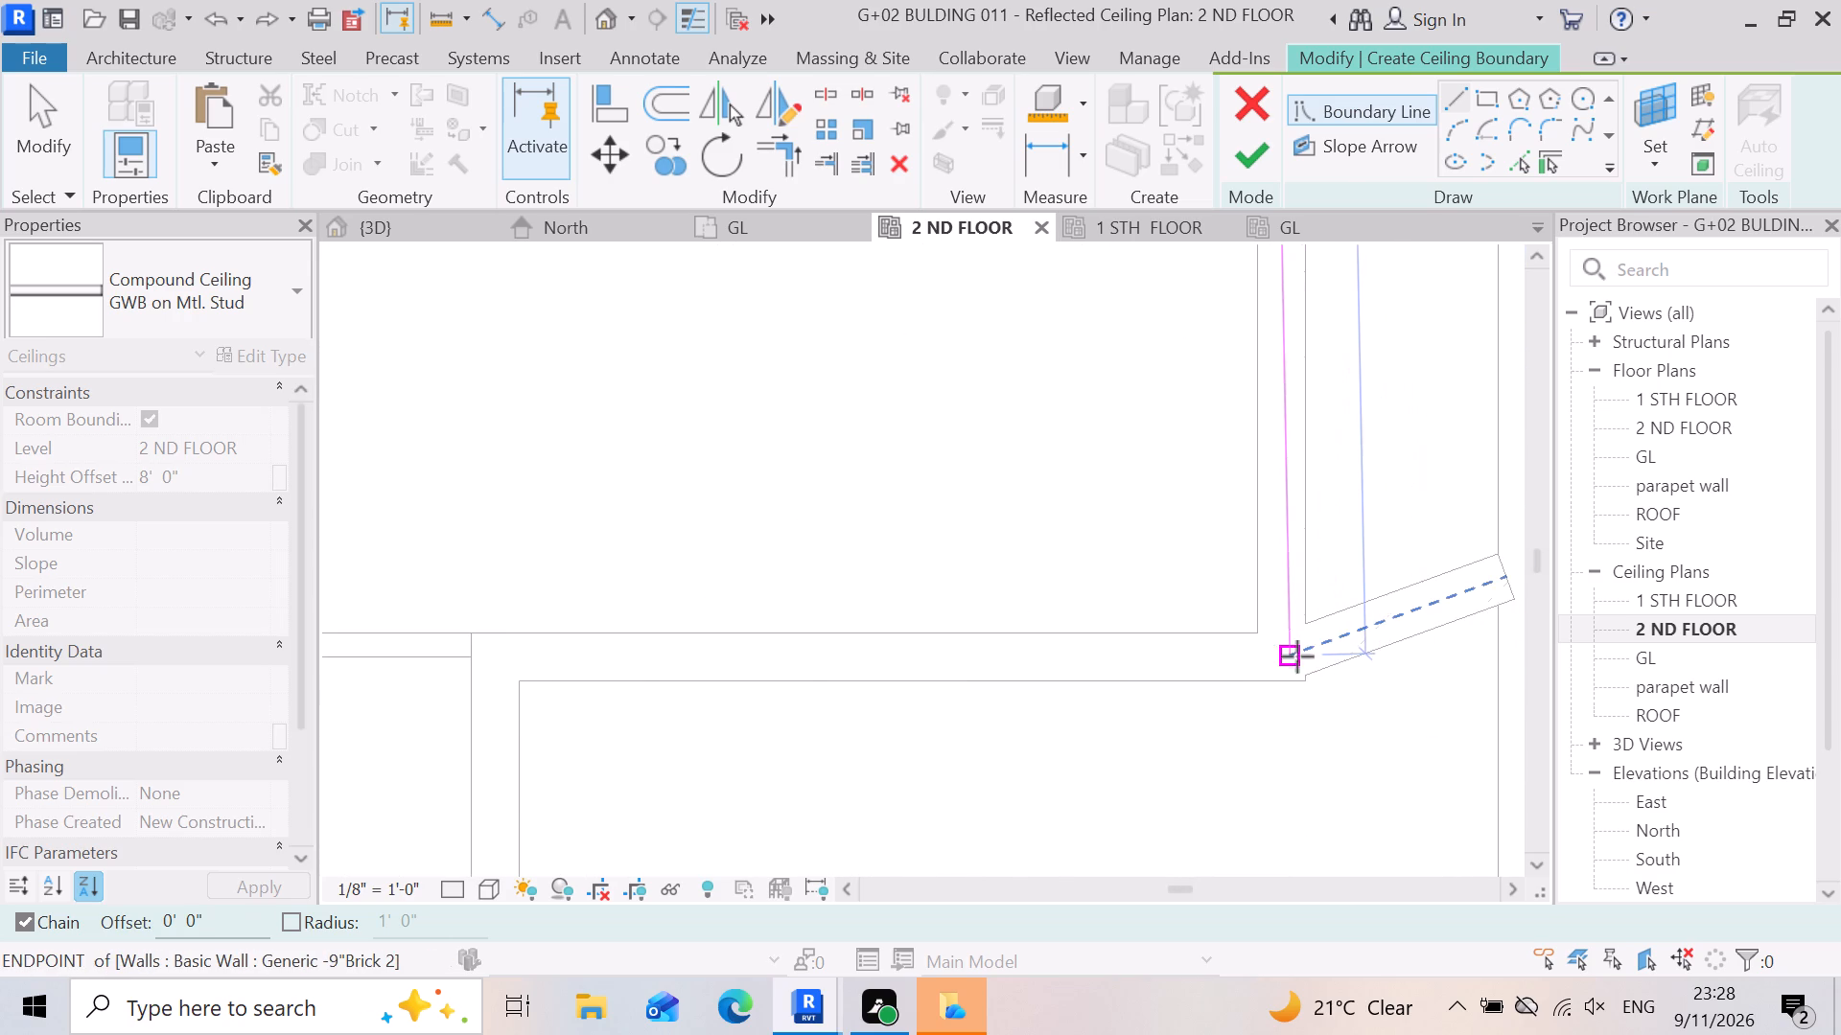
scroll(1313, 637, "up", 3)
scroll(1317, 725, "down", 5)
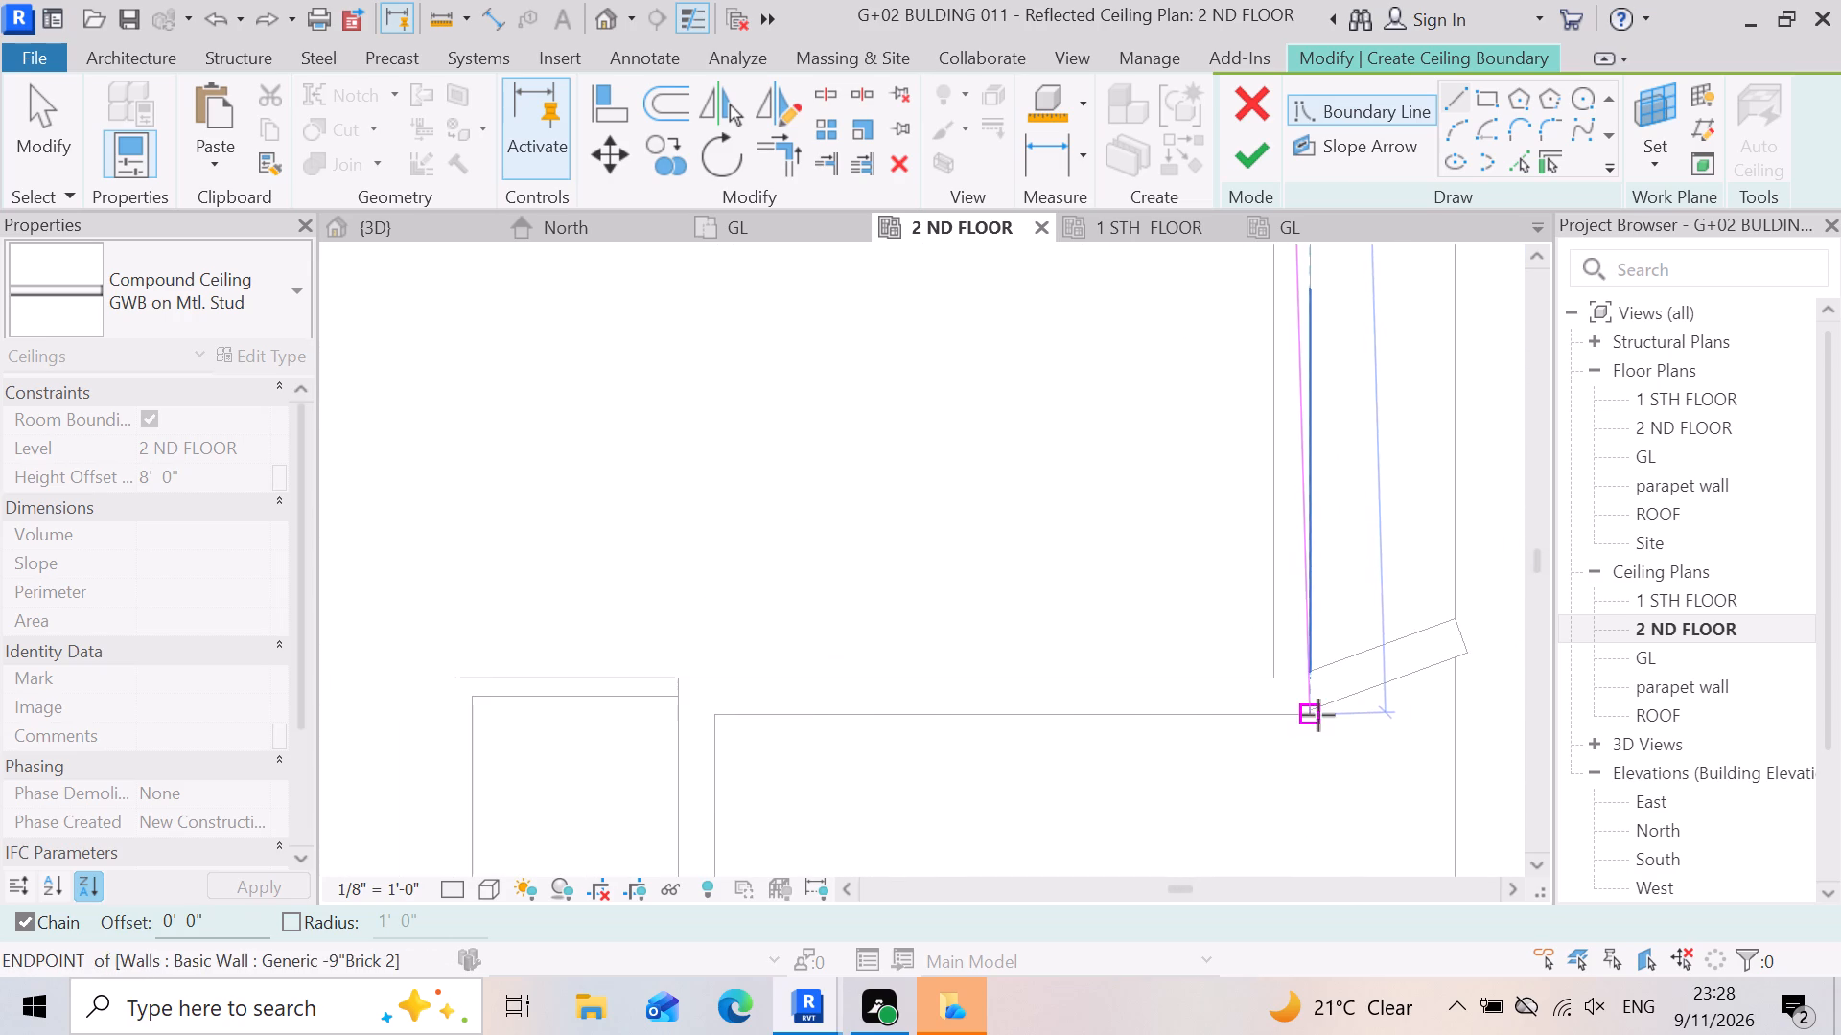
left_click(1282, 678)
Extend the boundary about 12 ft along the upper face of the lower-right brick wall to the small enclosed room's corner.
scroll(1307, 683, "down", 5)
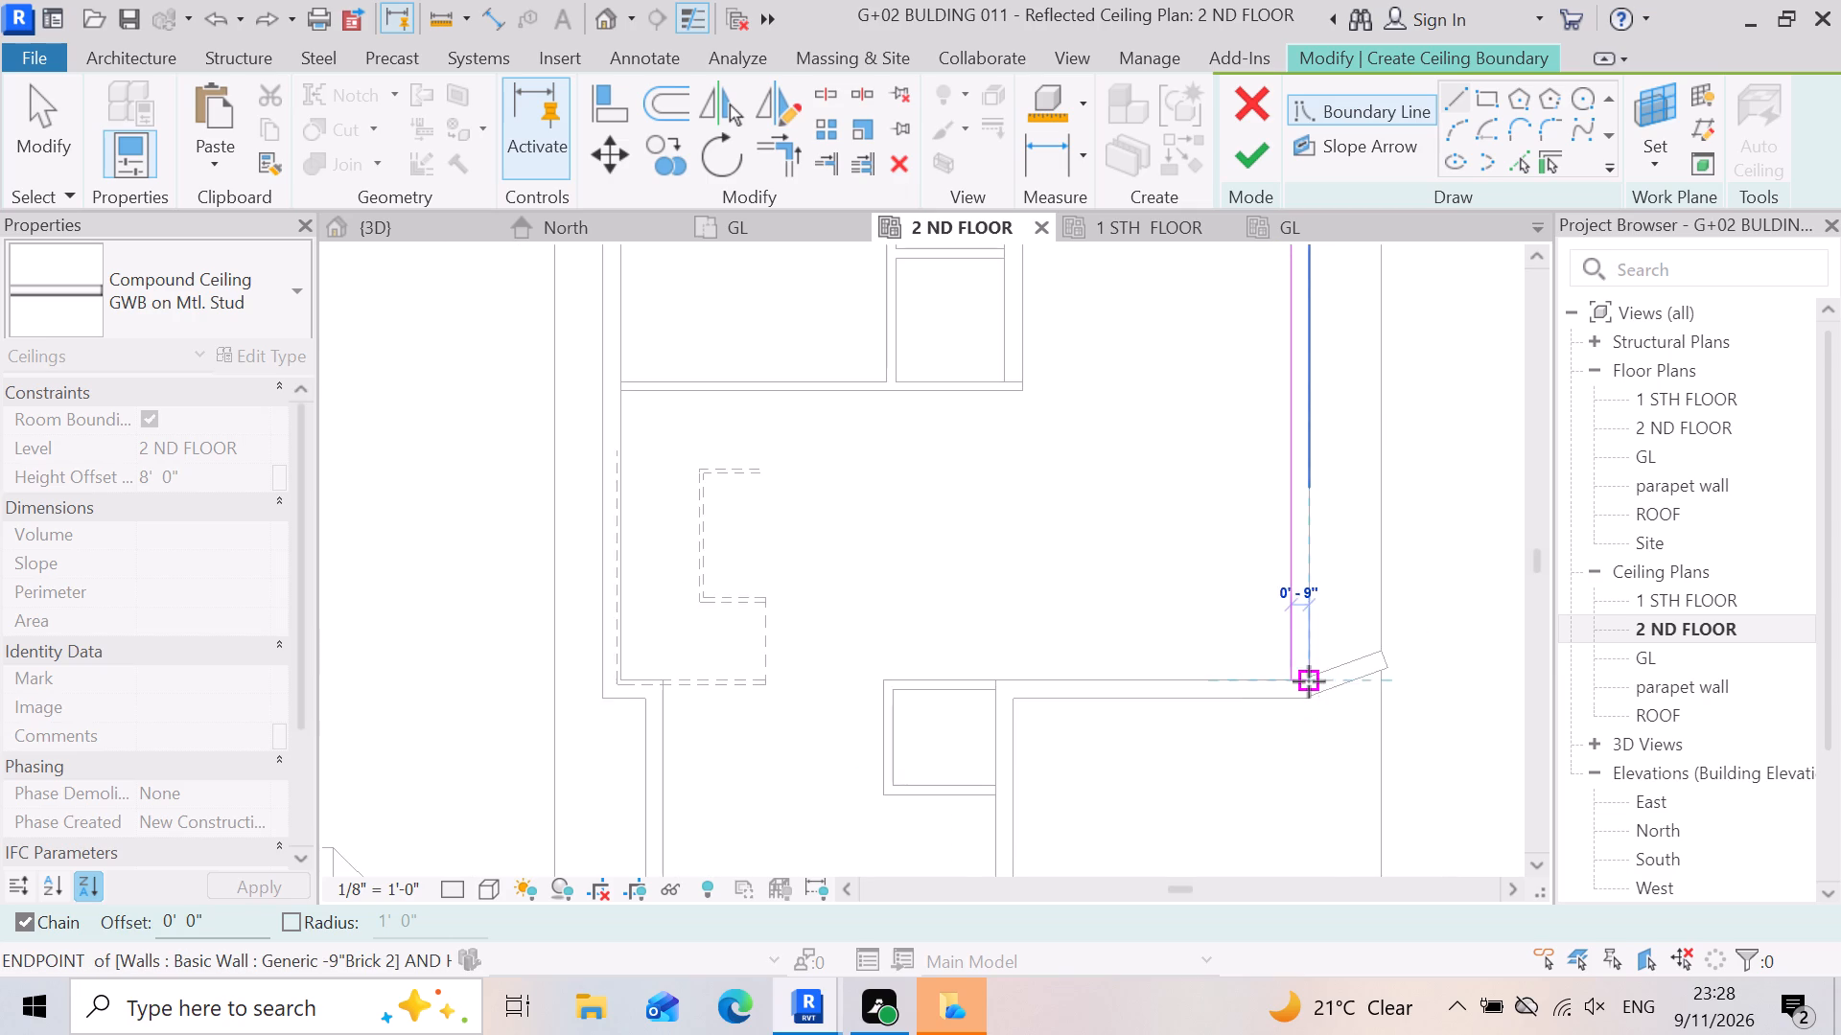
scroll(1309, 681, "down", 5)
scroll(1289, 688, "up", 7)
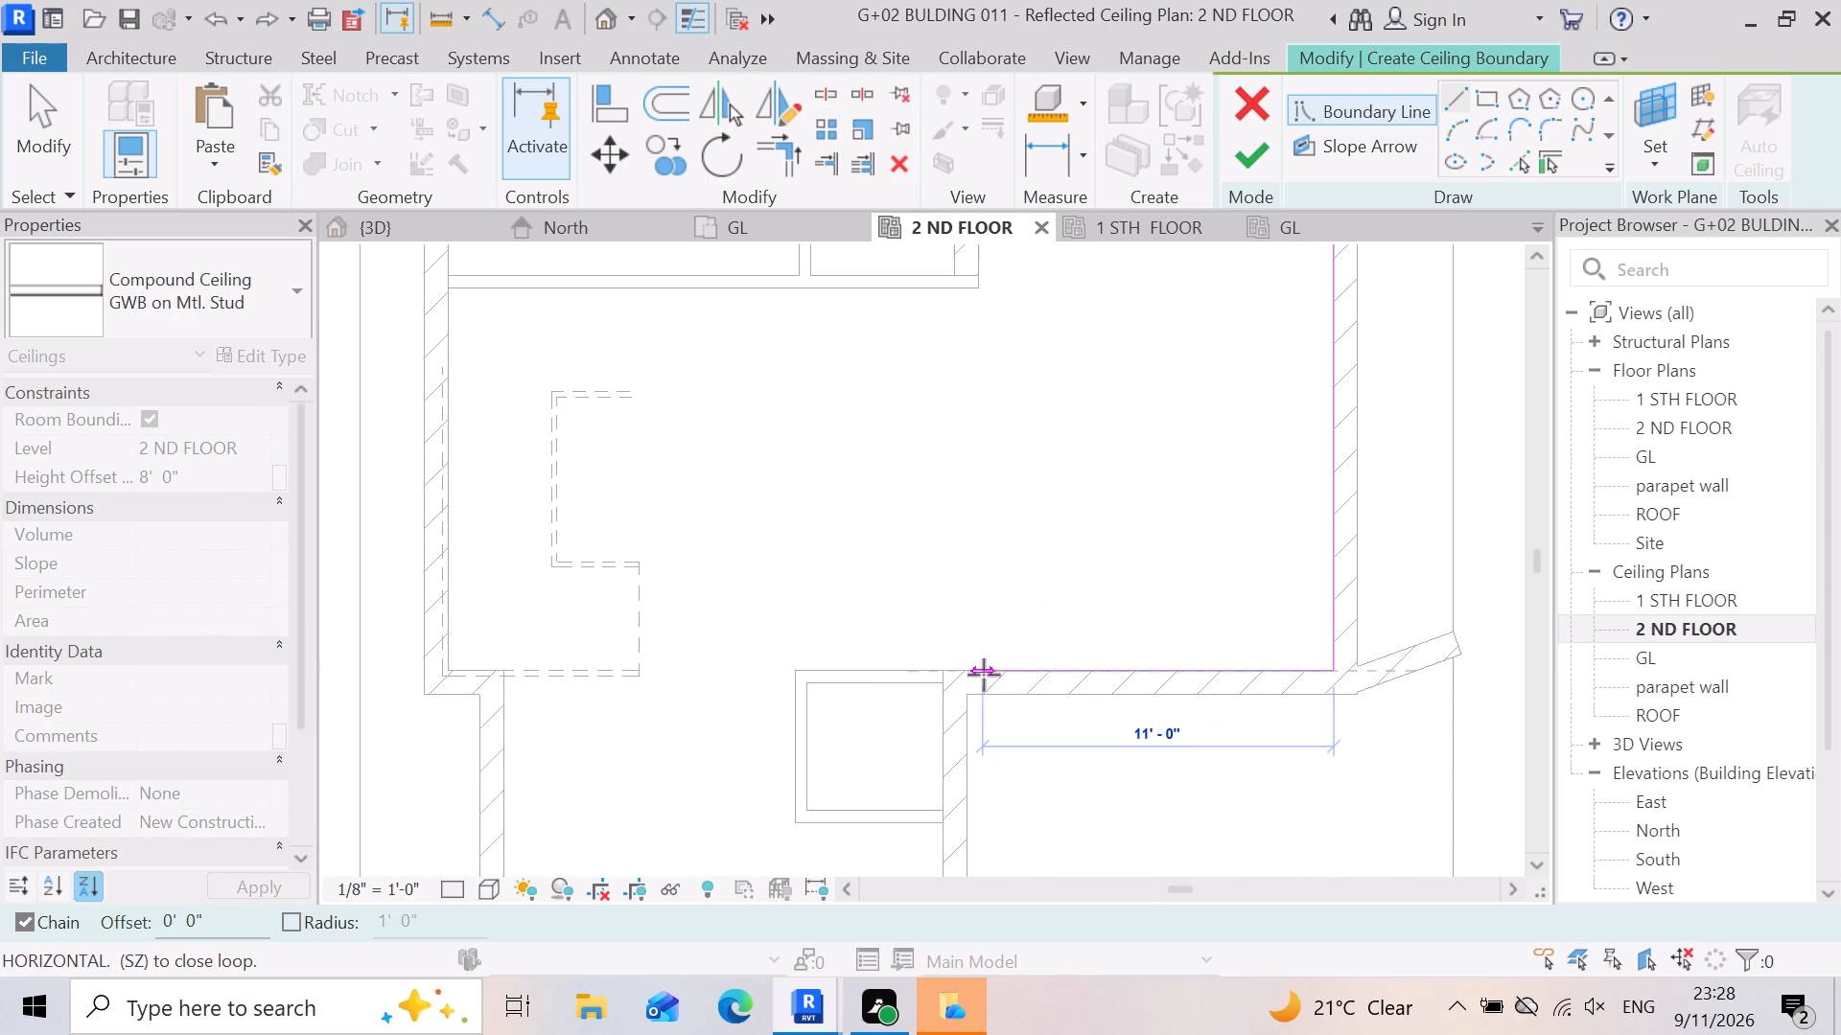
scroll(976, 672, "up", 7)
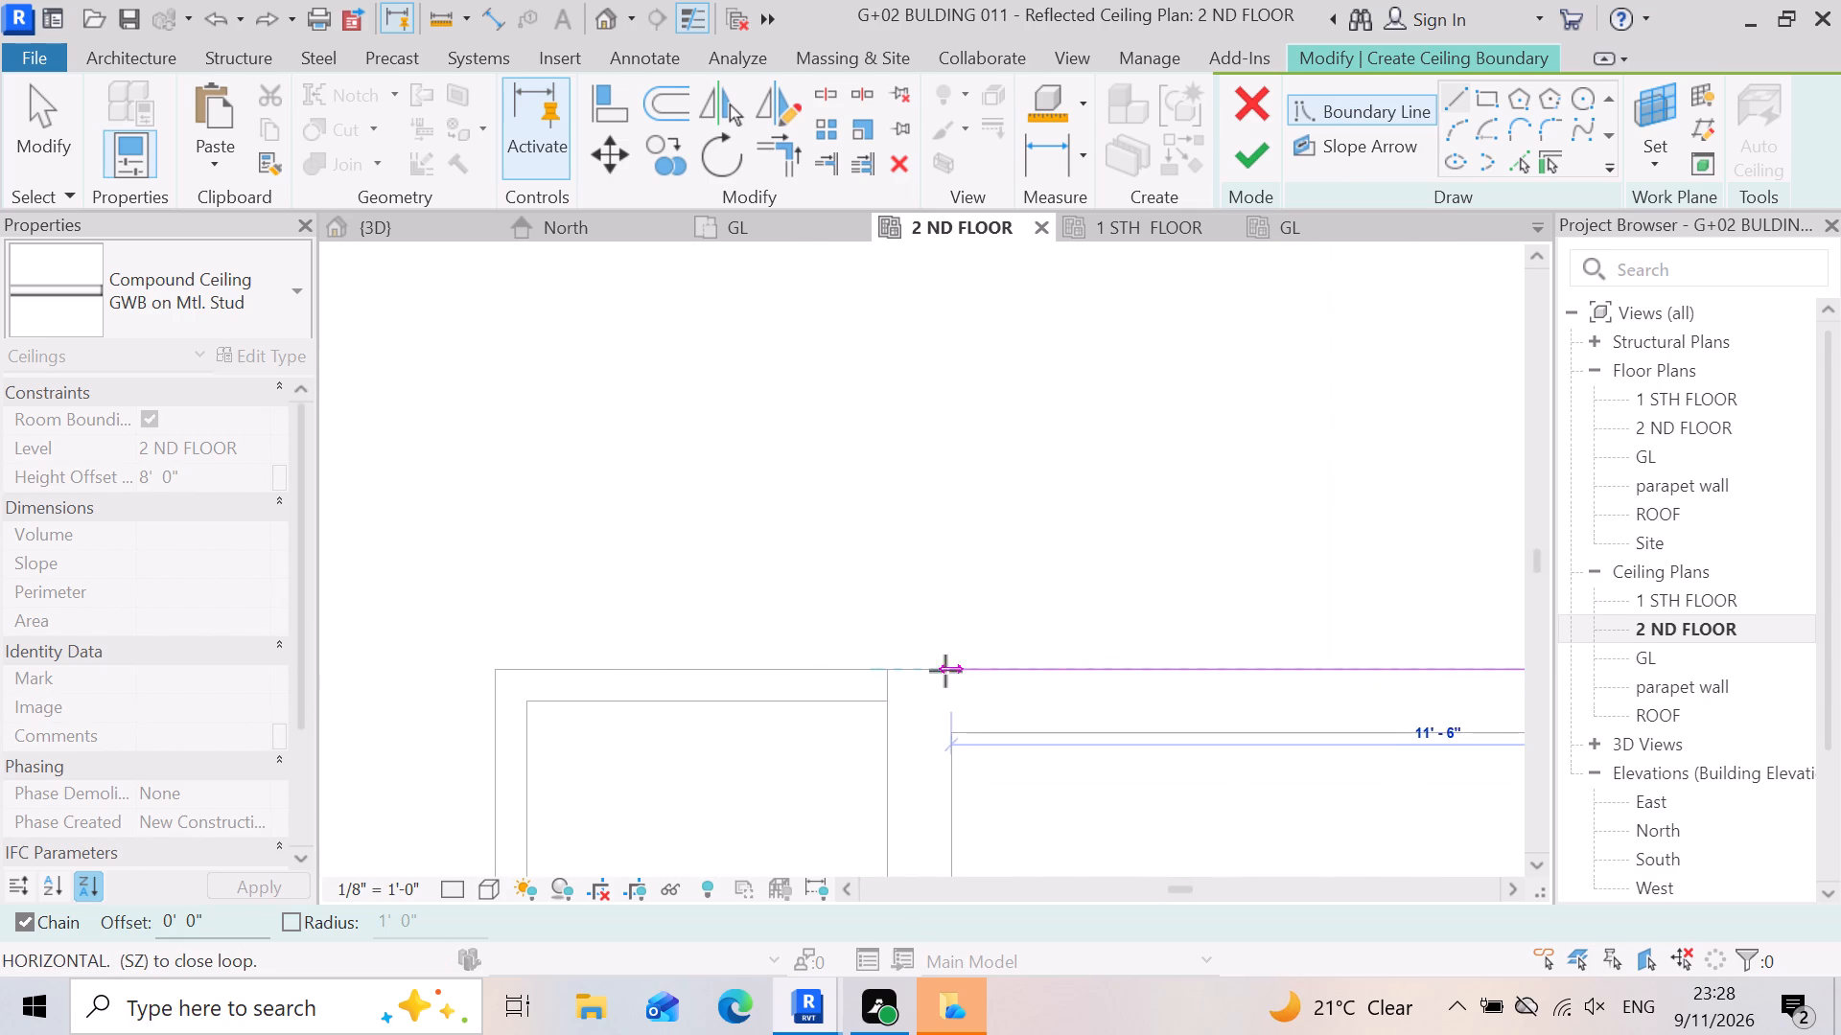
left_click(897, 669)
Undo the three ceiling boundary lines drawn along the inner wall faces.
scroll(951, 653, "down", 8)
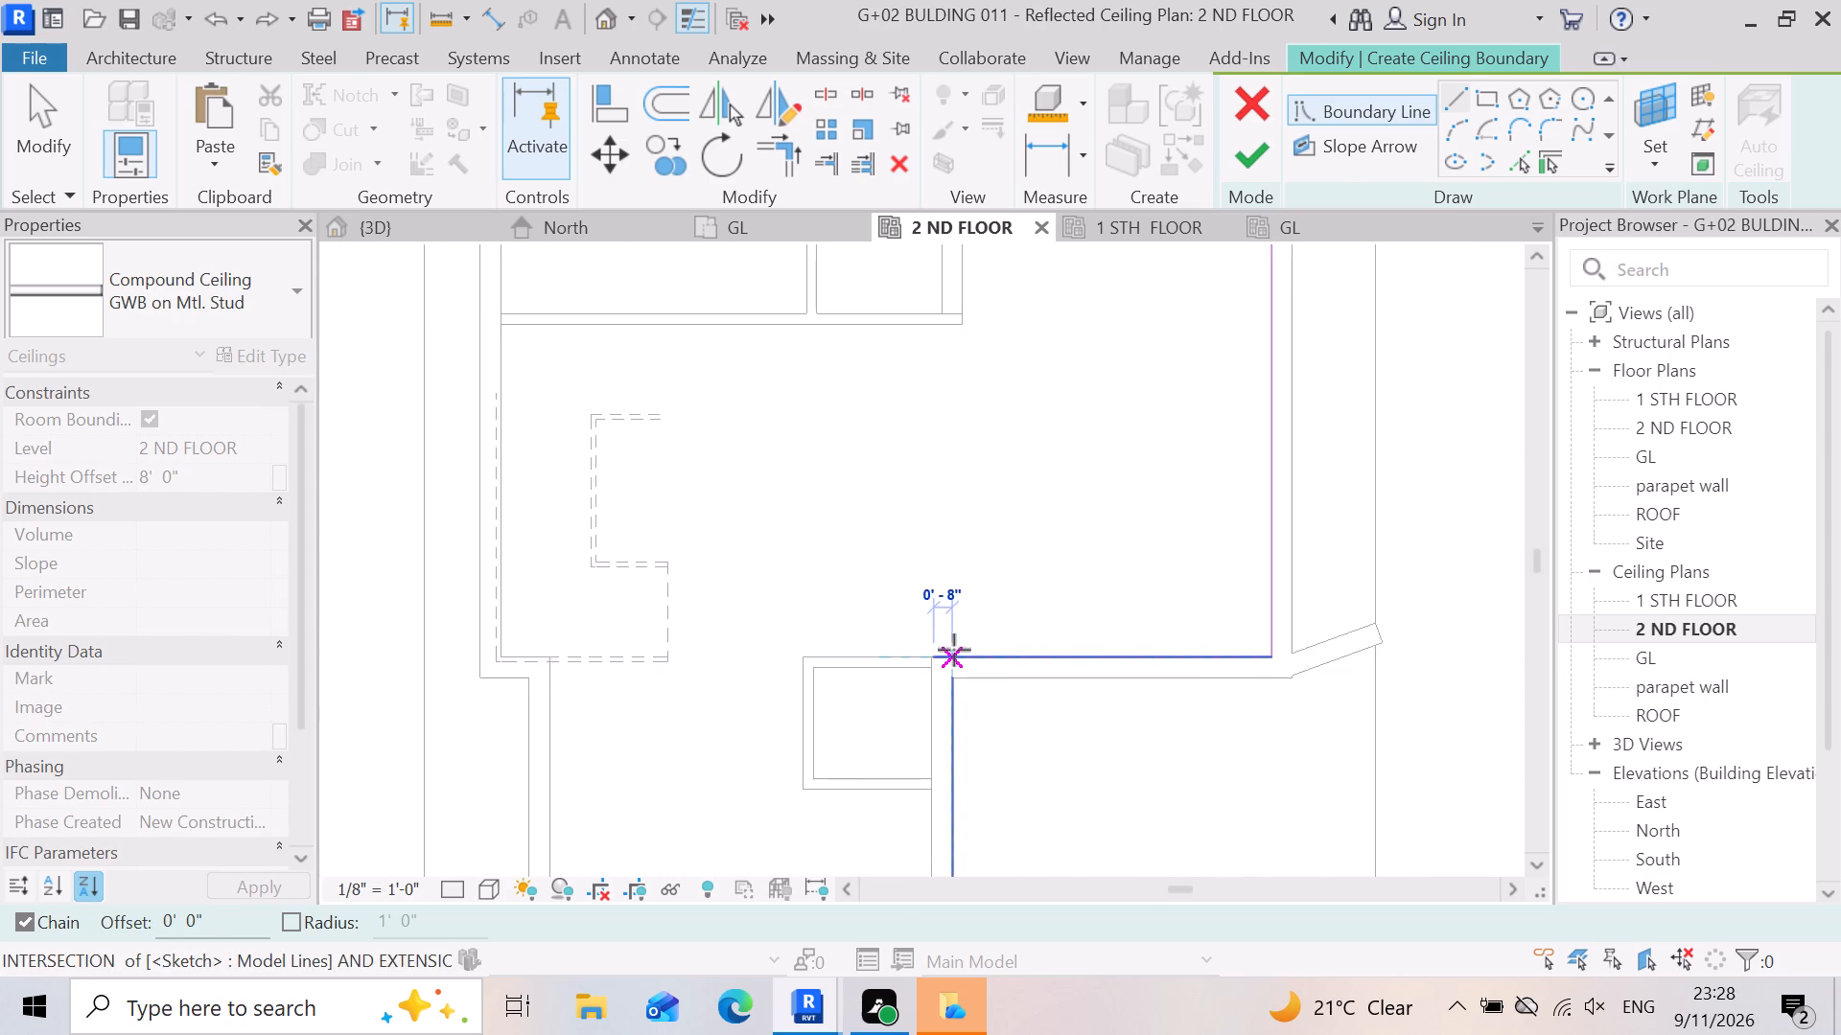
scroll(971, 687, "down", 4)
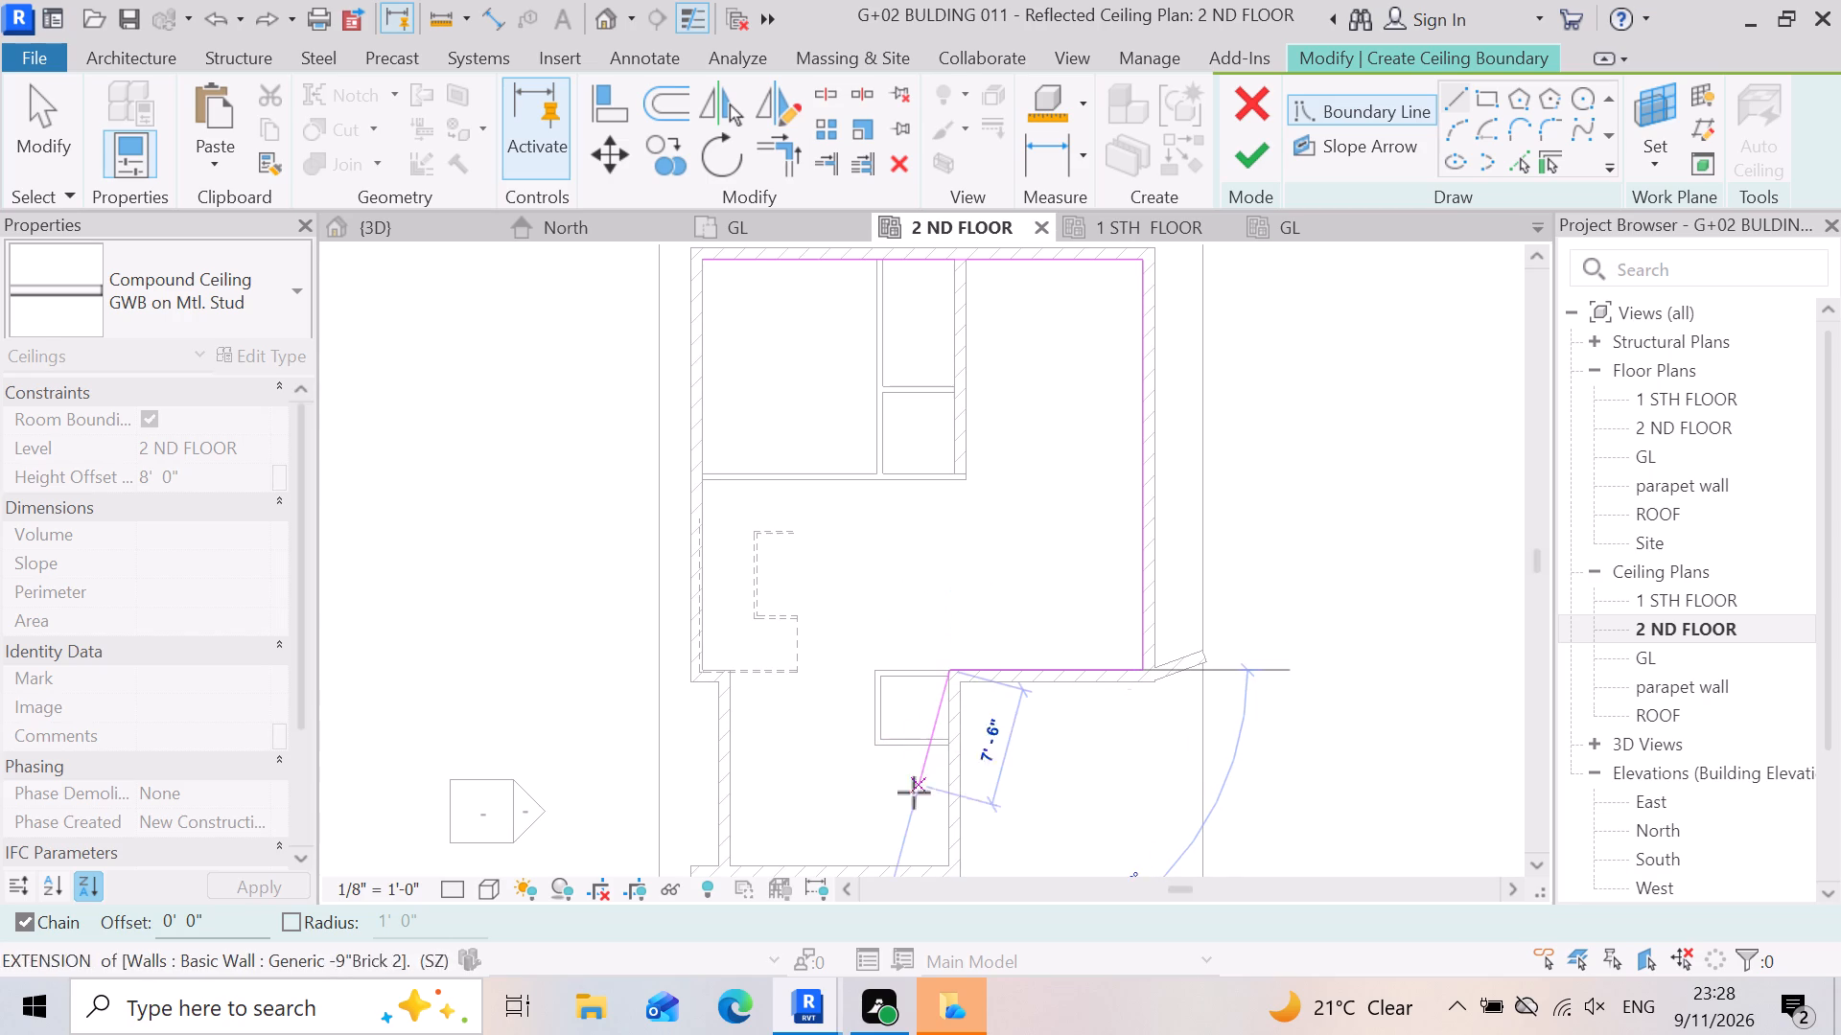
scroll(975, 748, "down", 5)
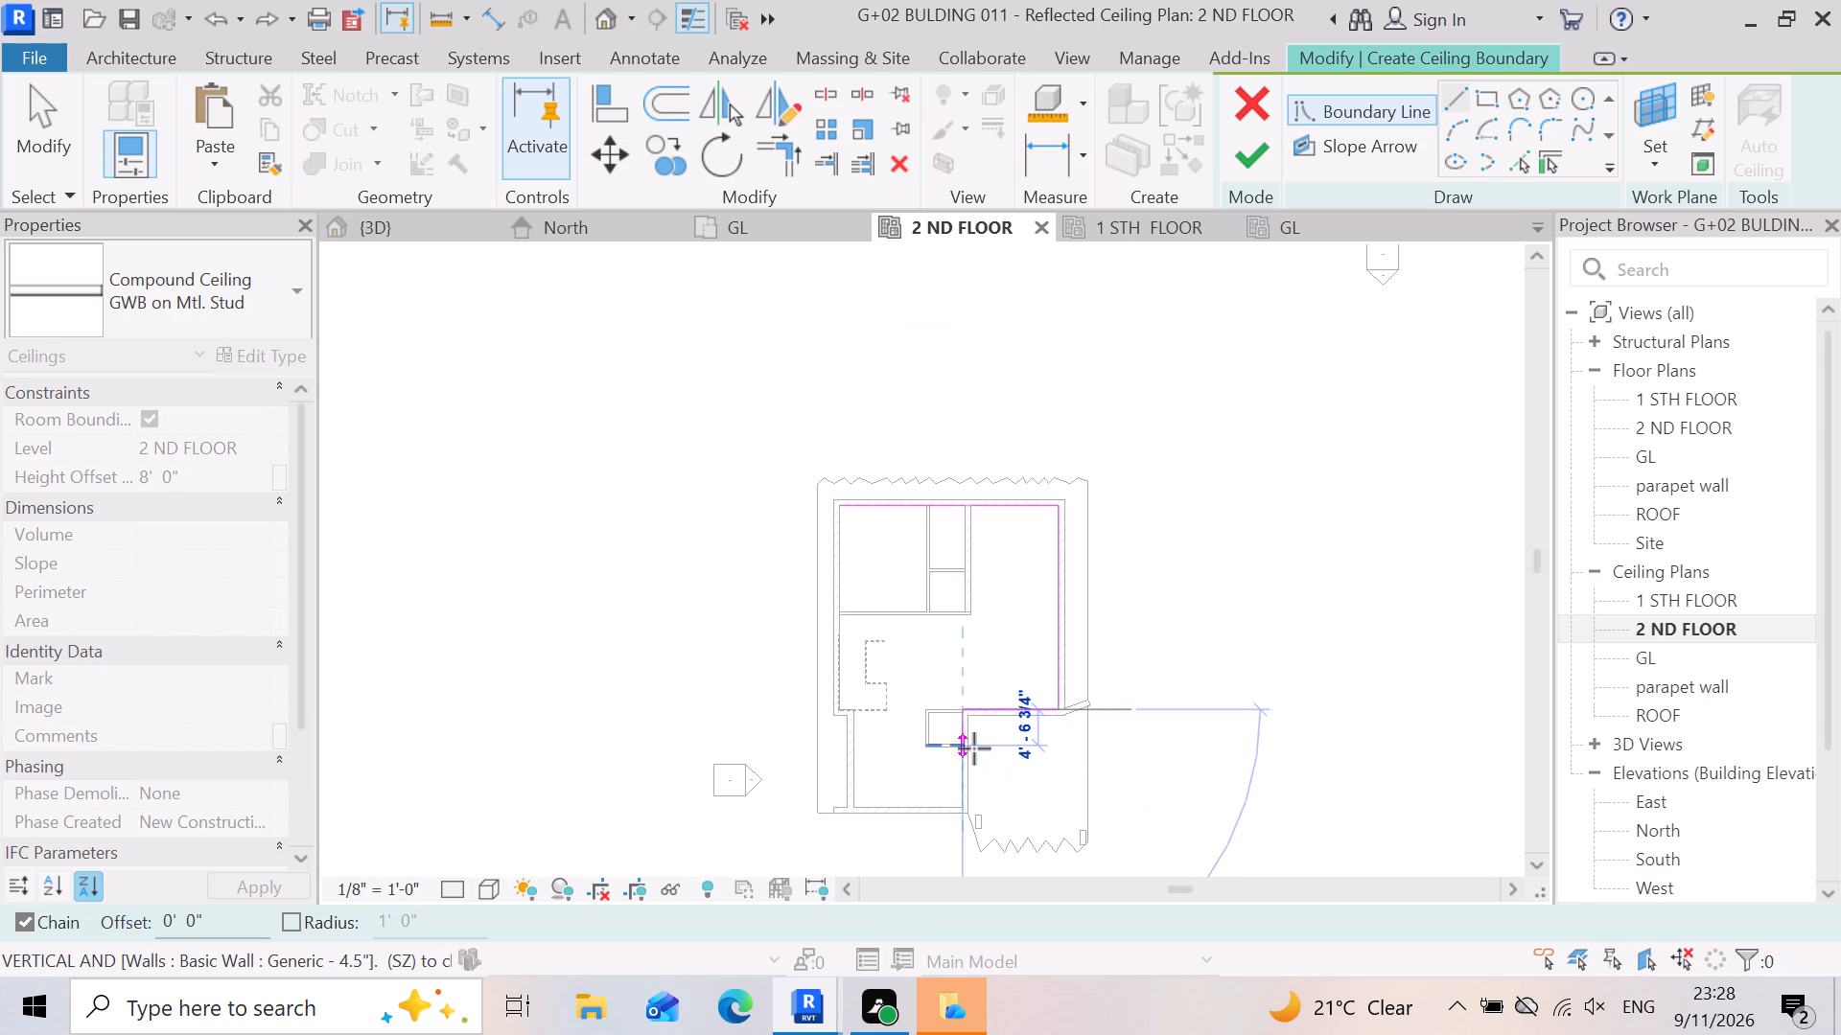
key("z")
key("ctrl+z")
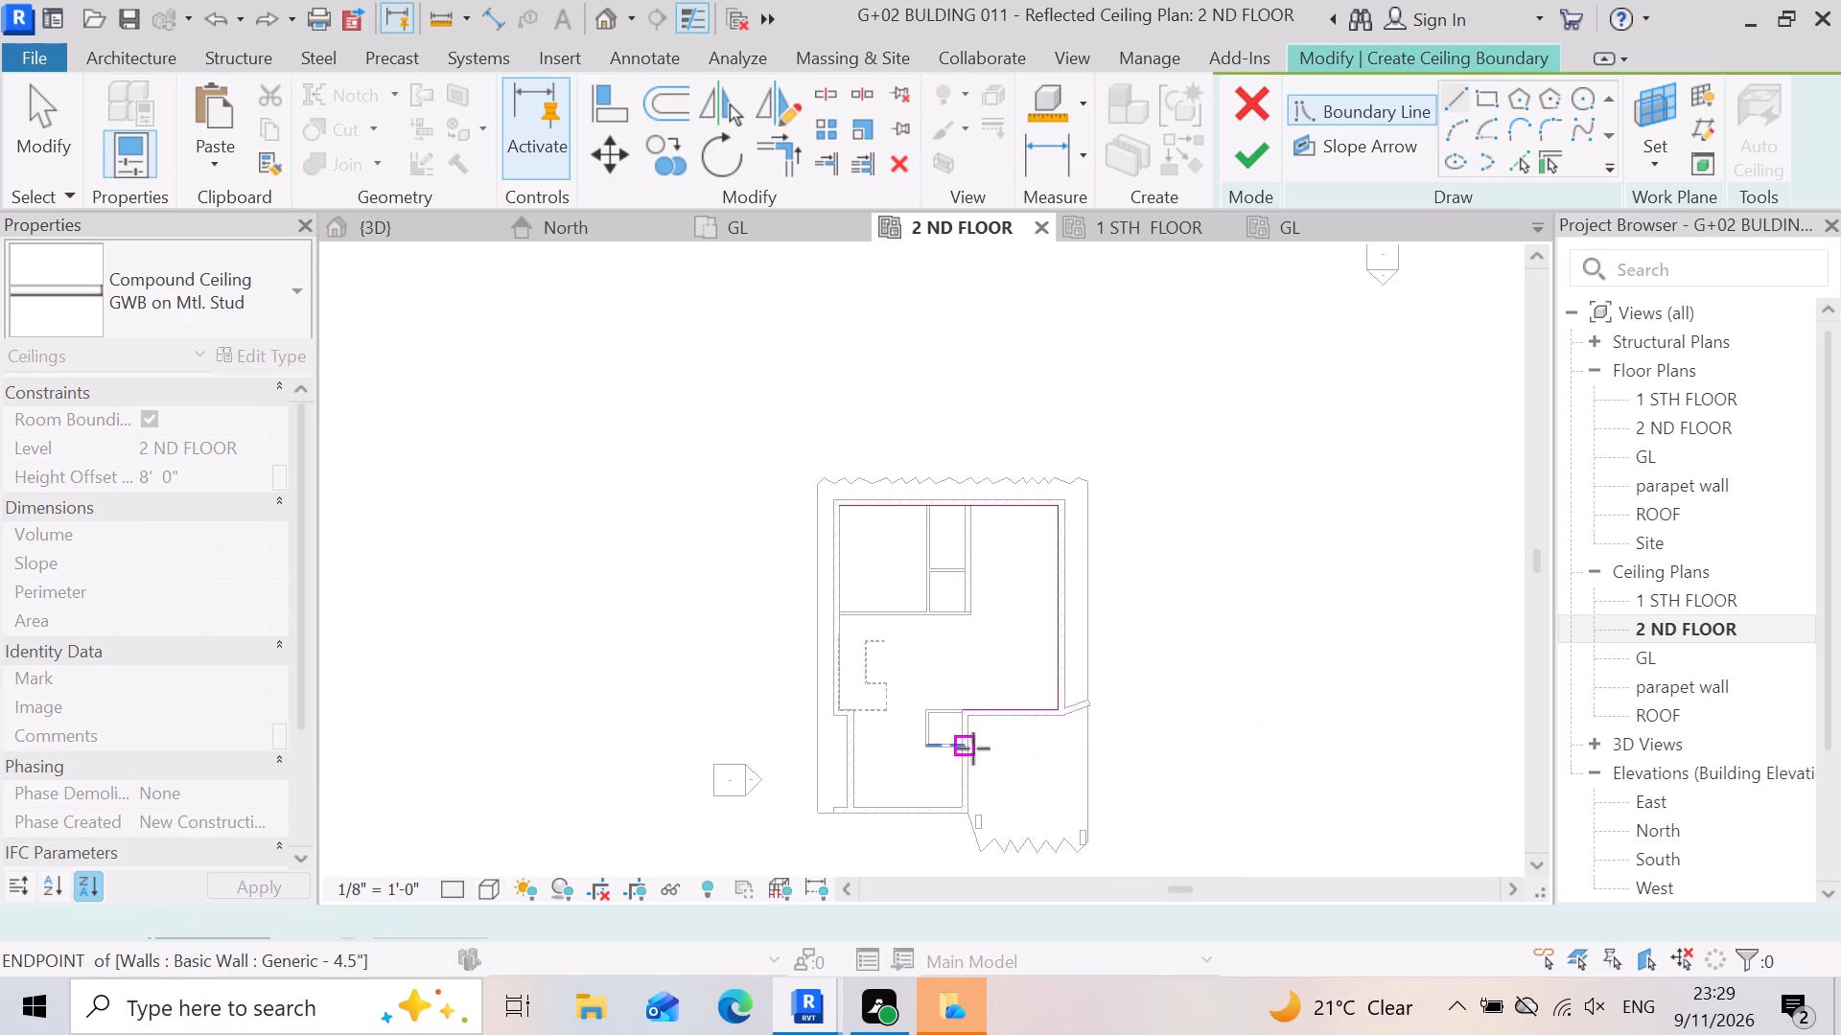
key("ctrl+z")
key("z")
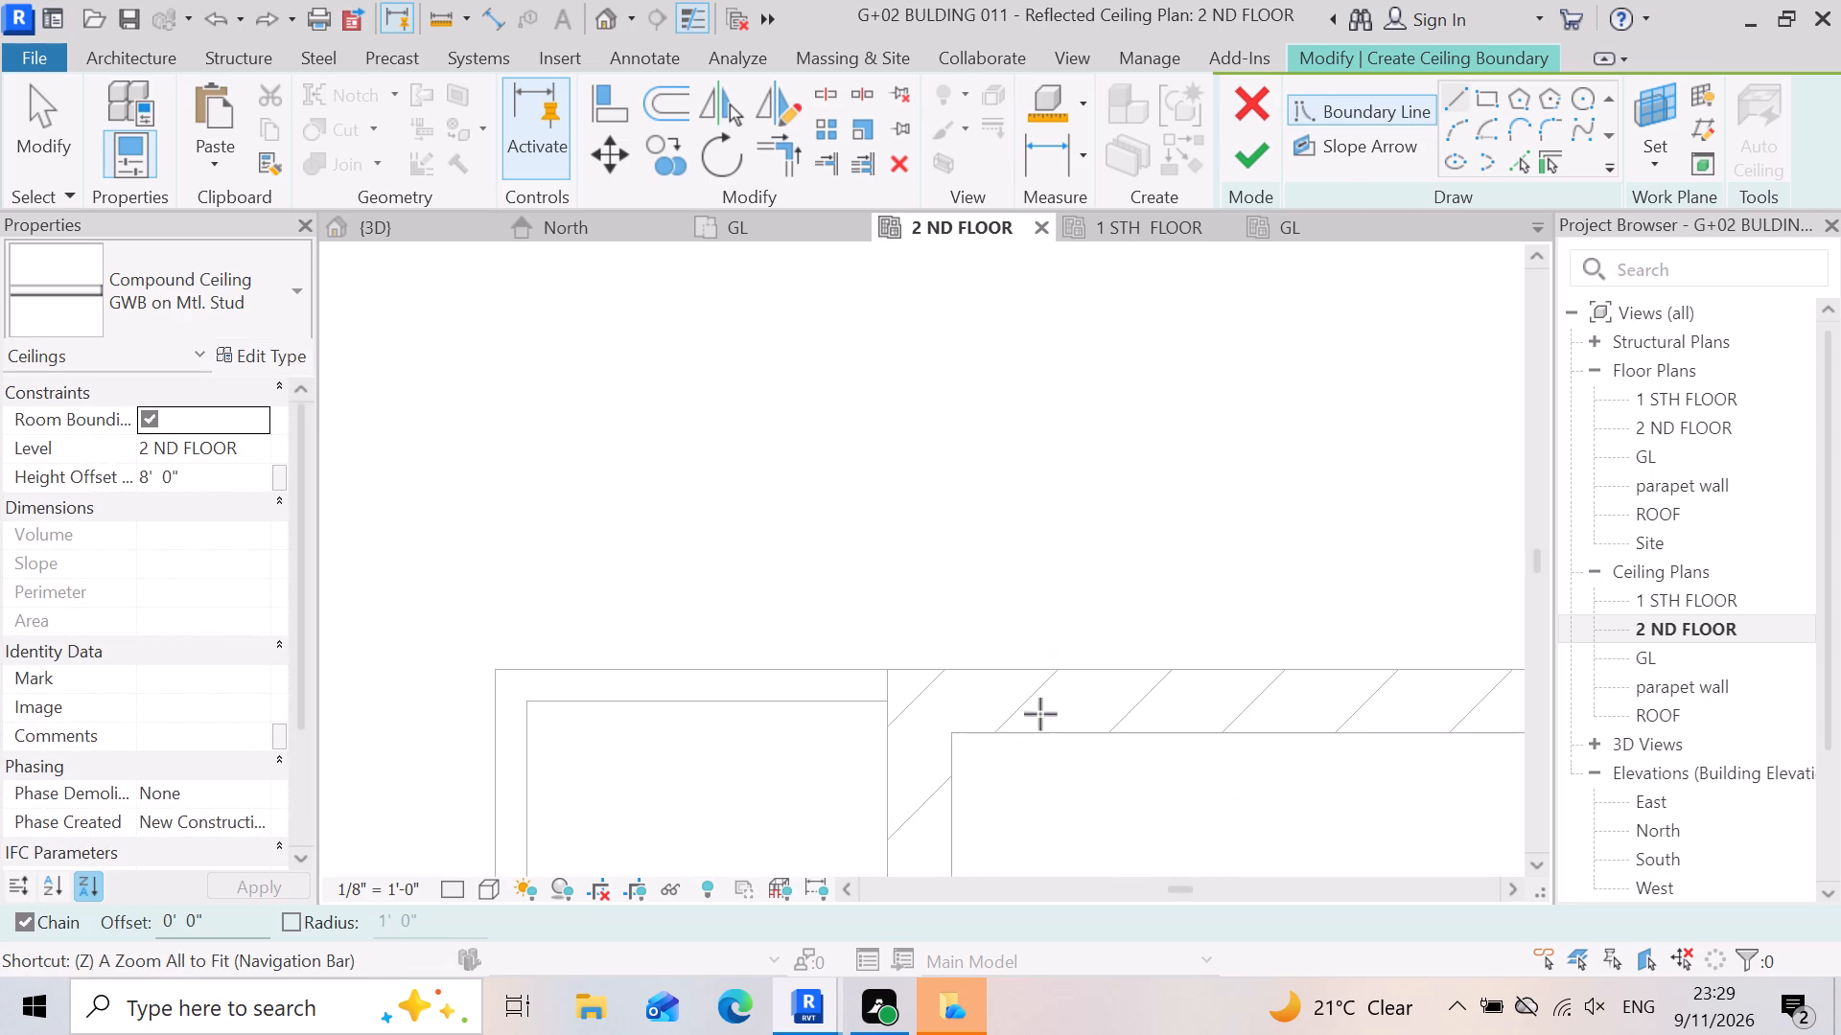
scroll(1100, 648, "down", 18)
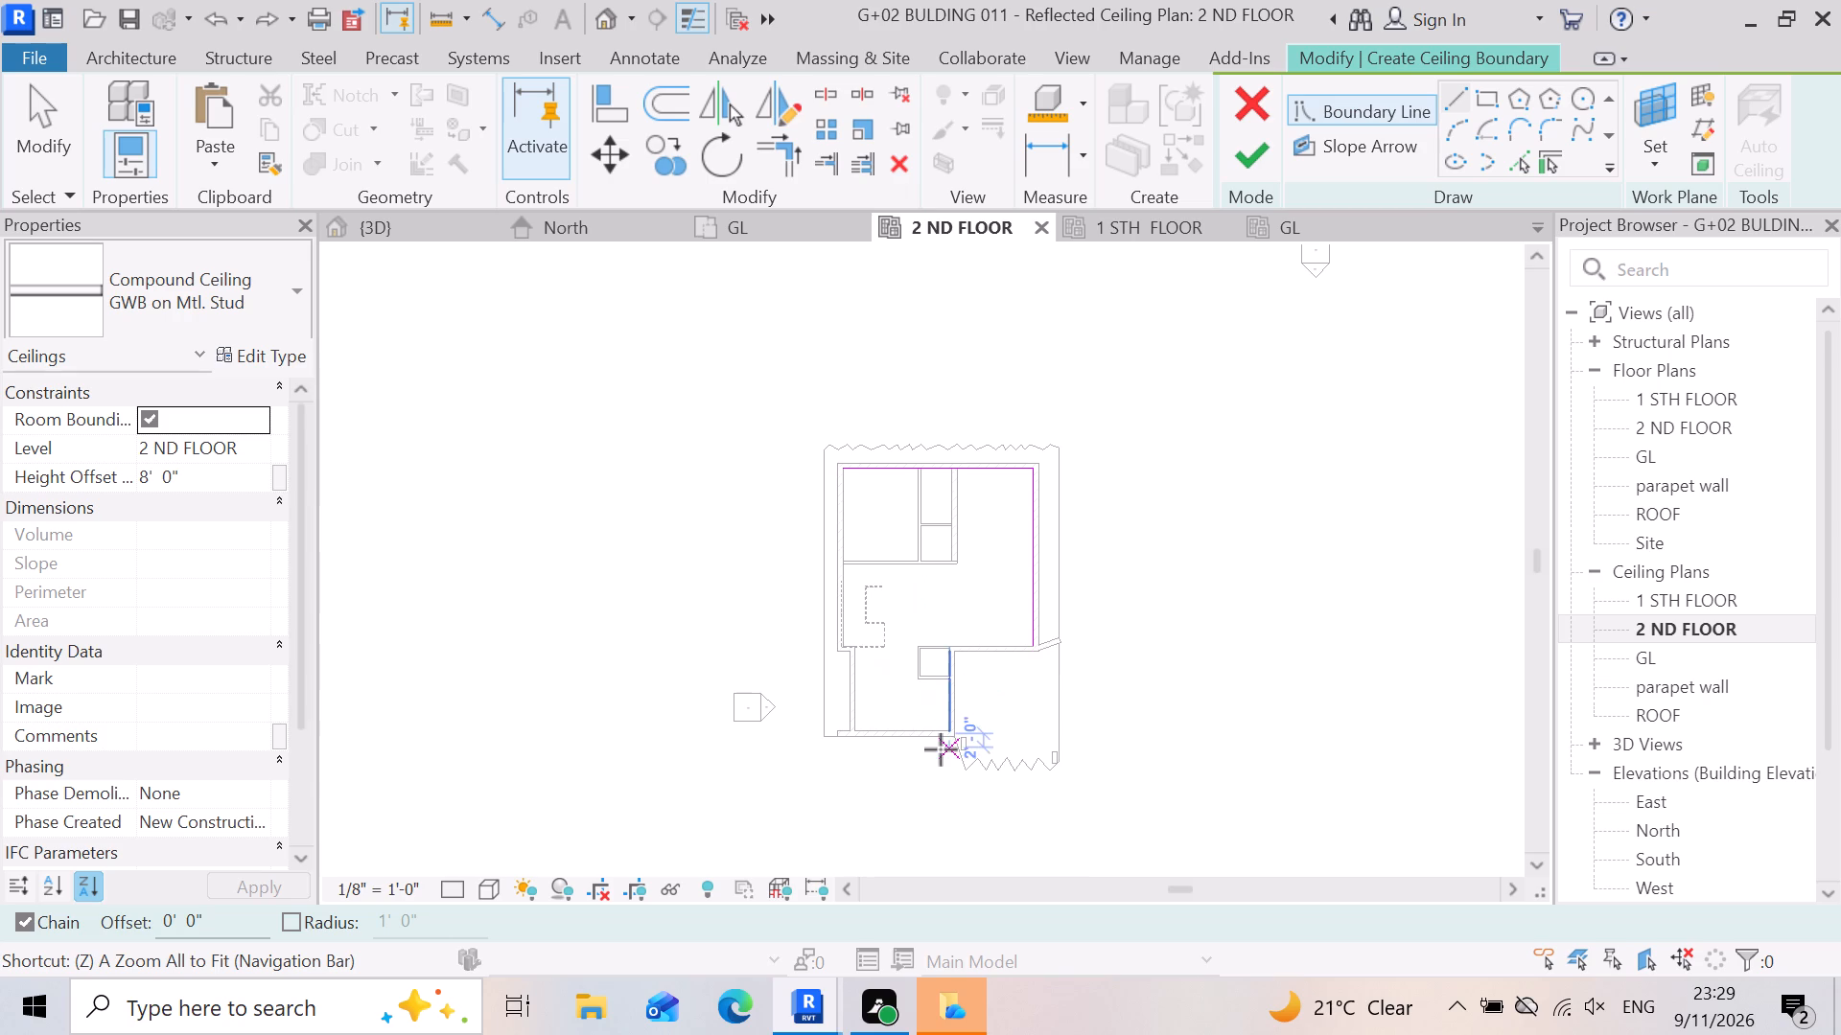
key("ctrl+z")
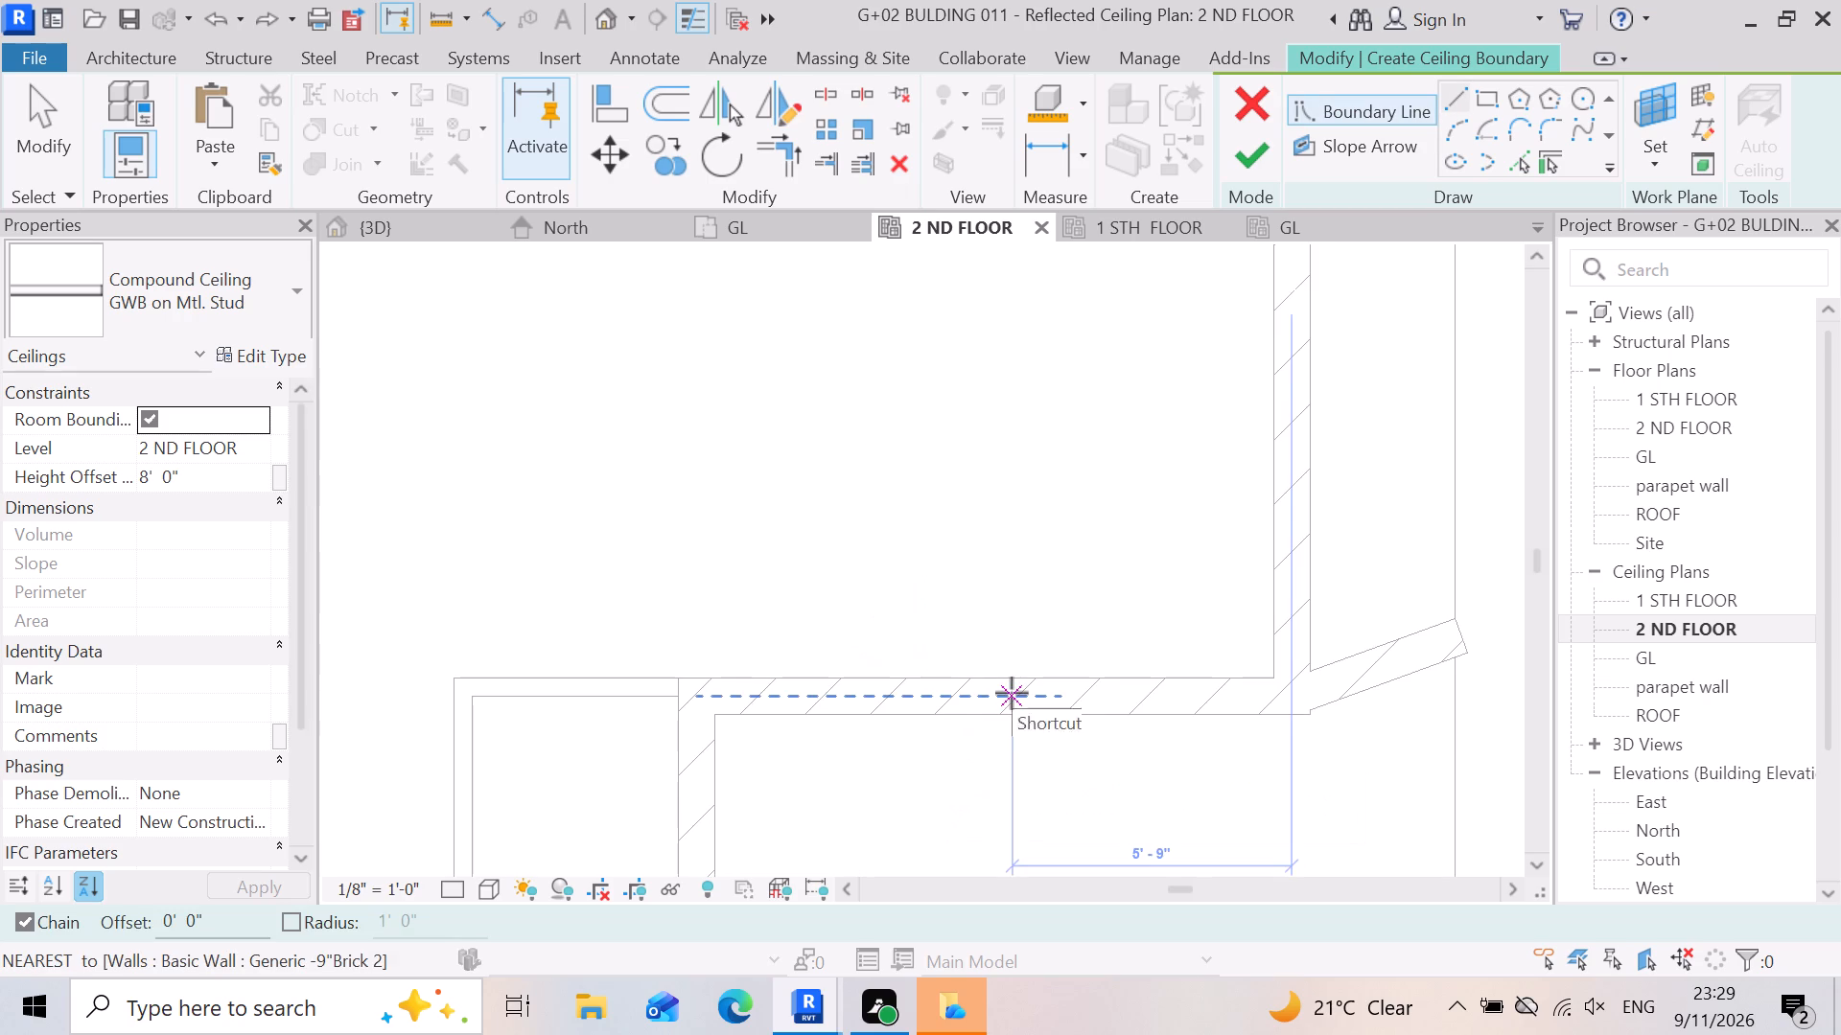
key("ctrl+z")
Draw a ceiling boundary line about 29' 3" long along the outer face of the upper brick wall, from outer corner to outer corner.
scroll(1012, 696, "down", 11)
scroll(1031, 681, "down", 11)
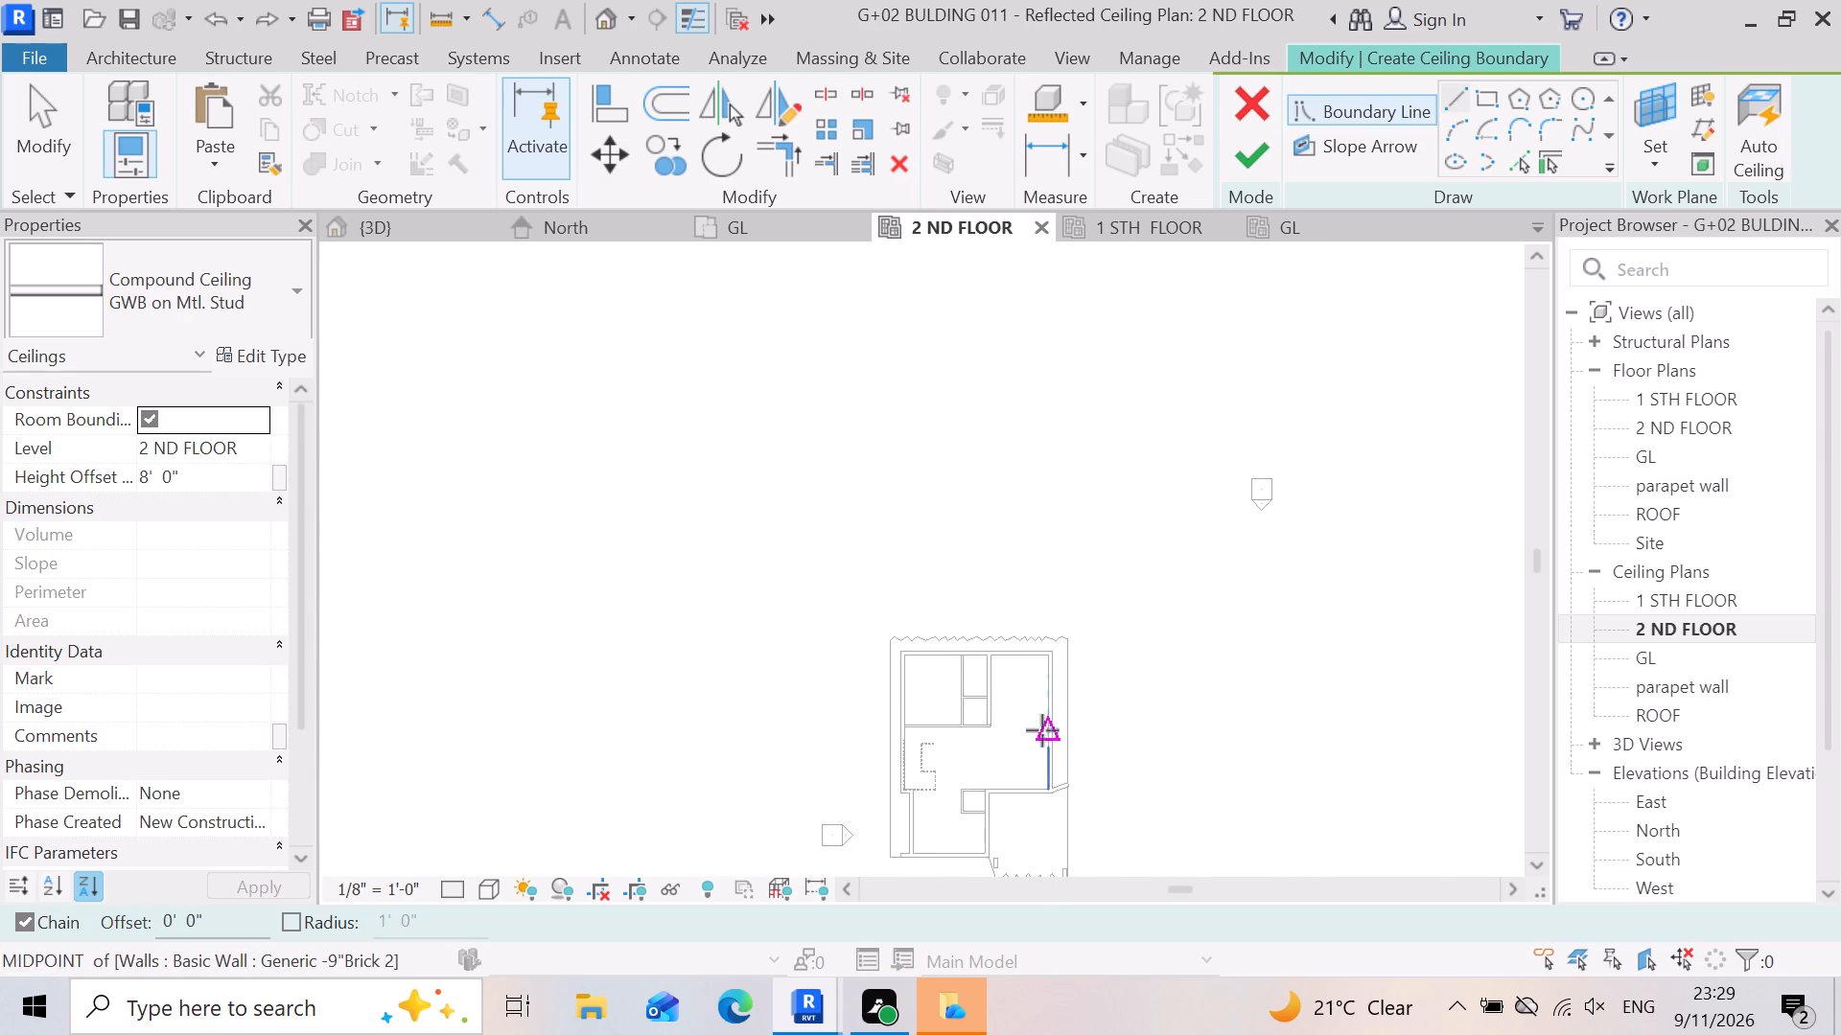
scroll(944, 680, "up", 18)
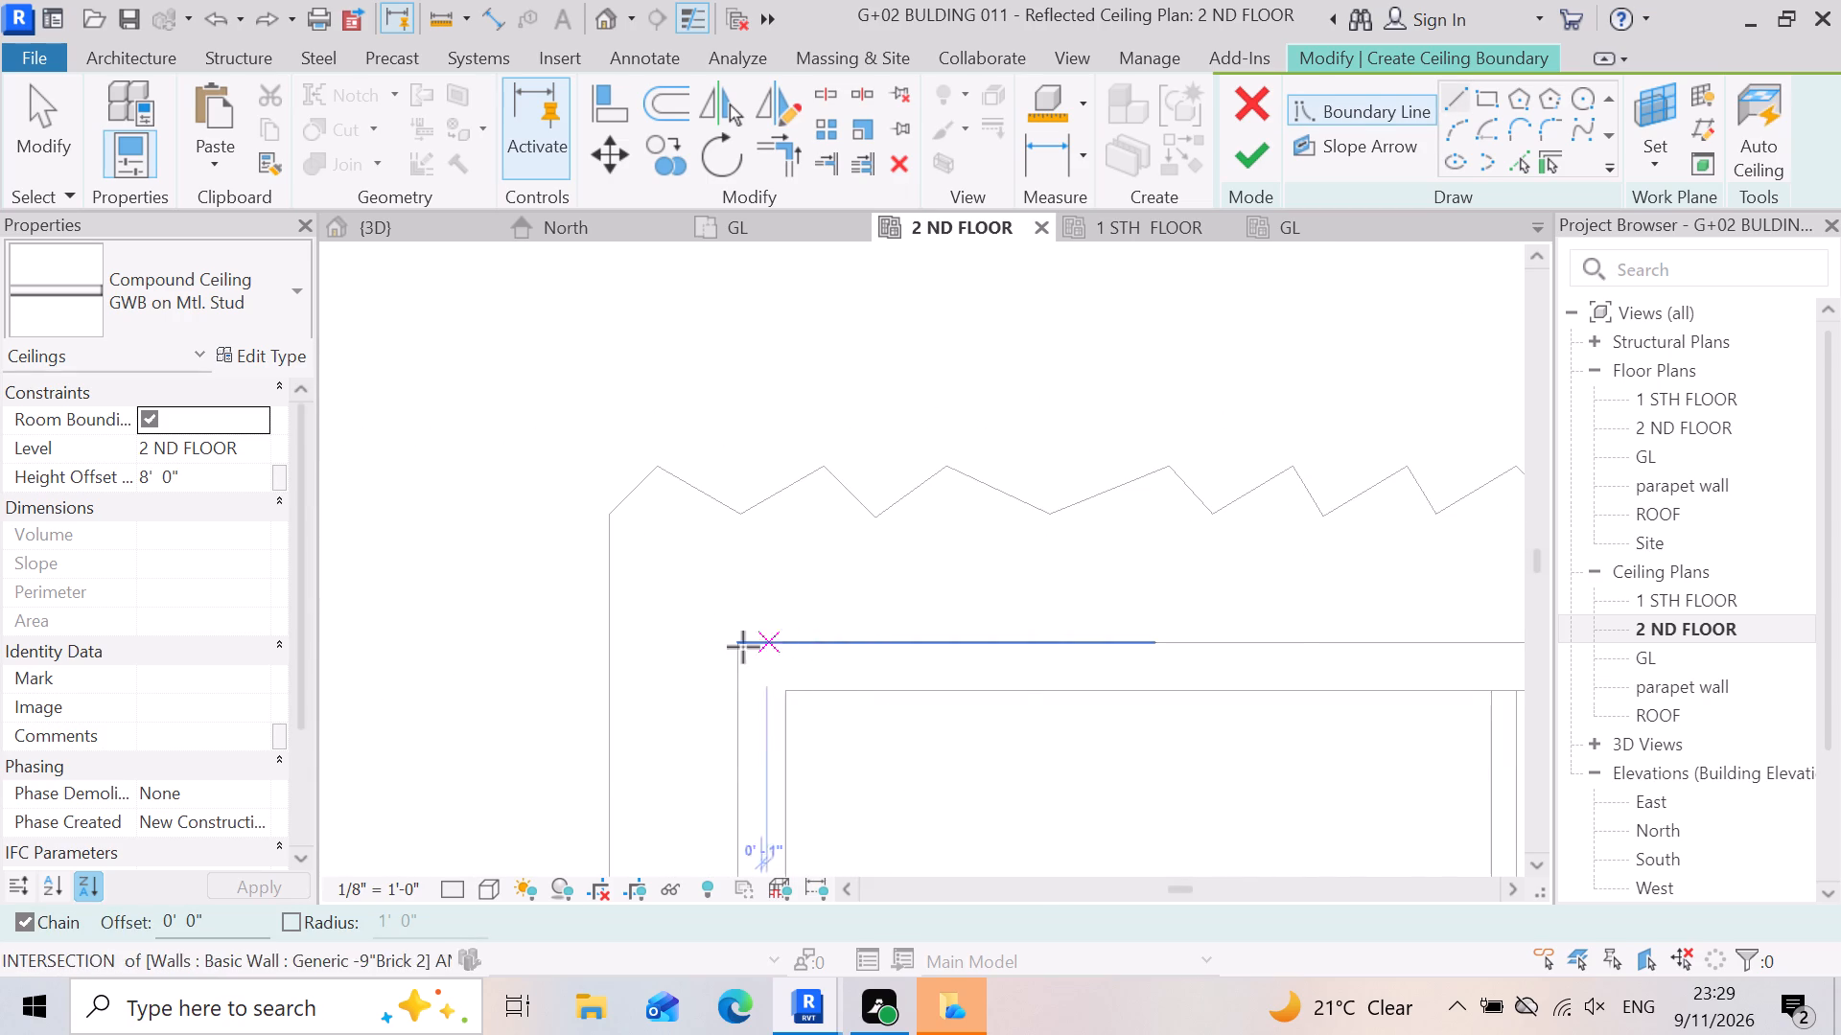
left_click(734, 647)
scroll(733, 647, "down", 5)
scroll(888, 642, "down", 5)
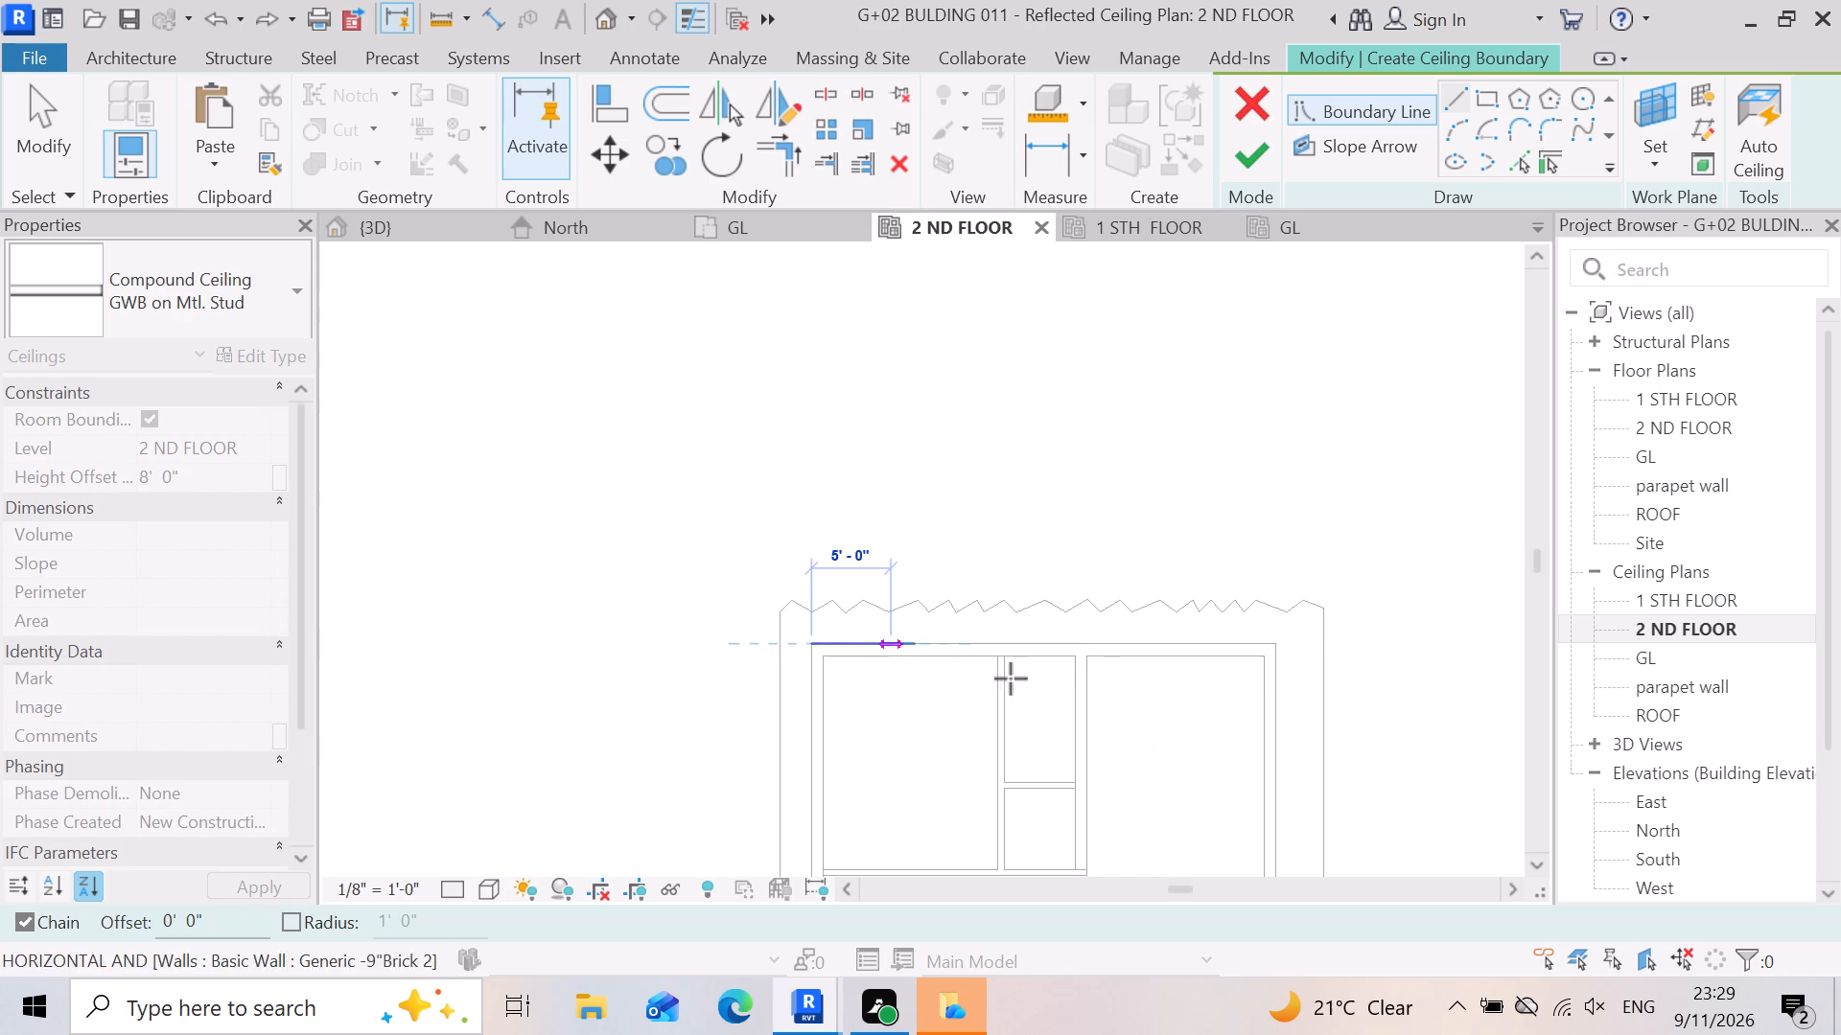
scroll(1318, 634, "up", 8)
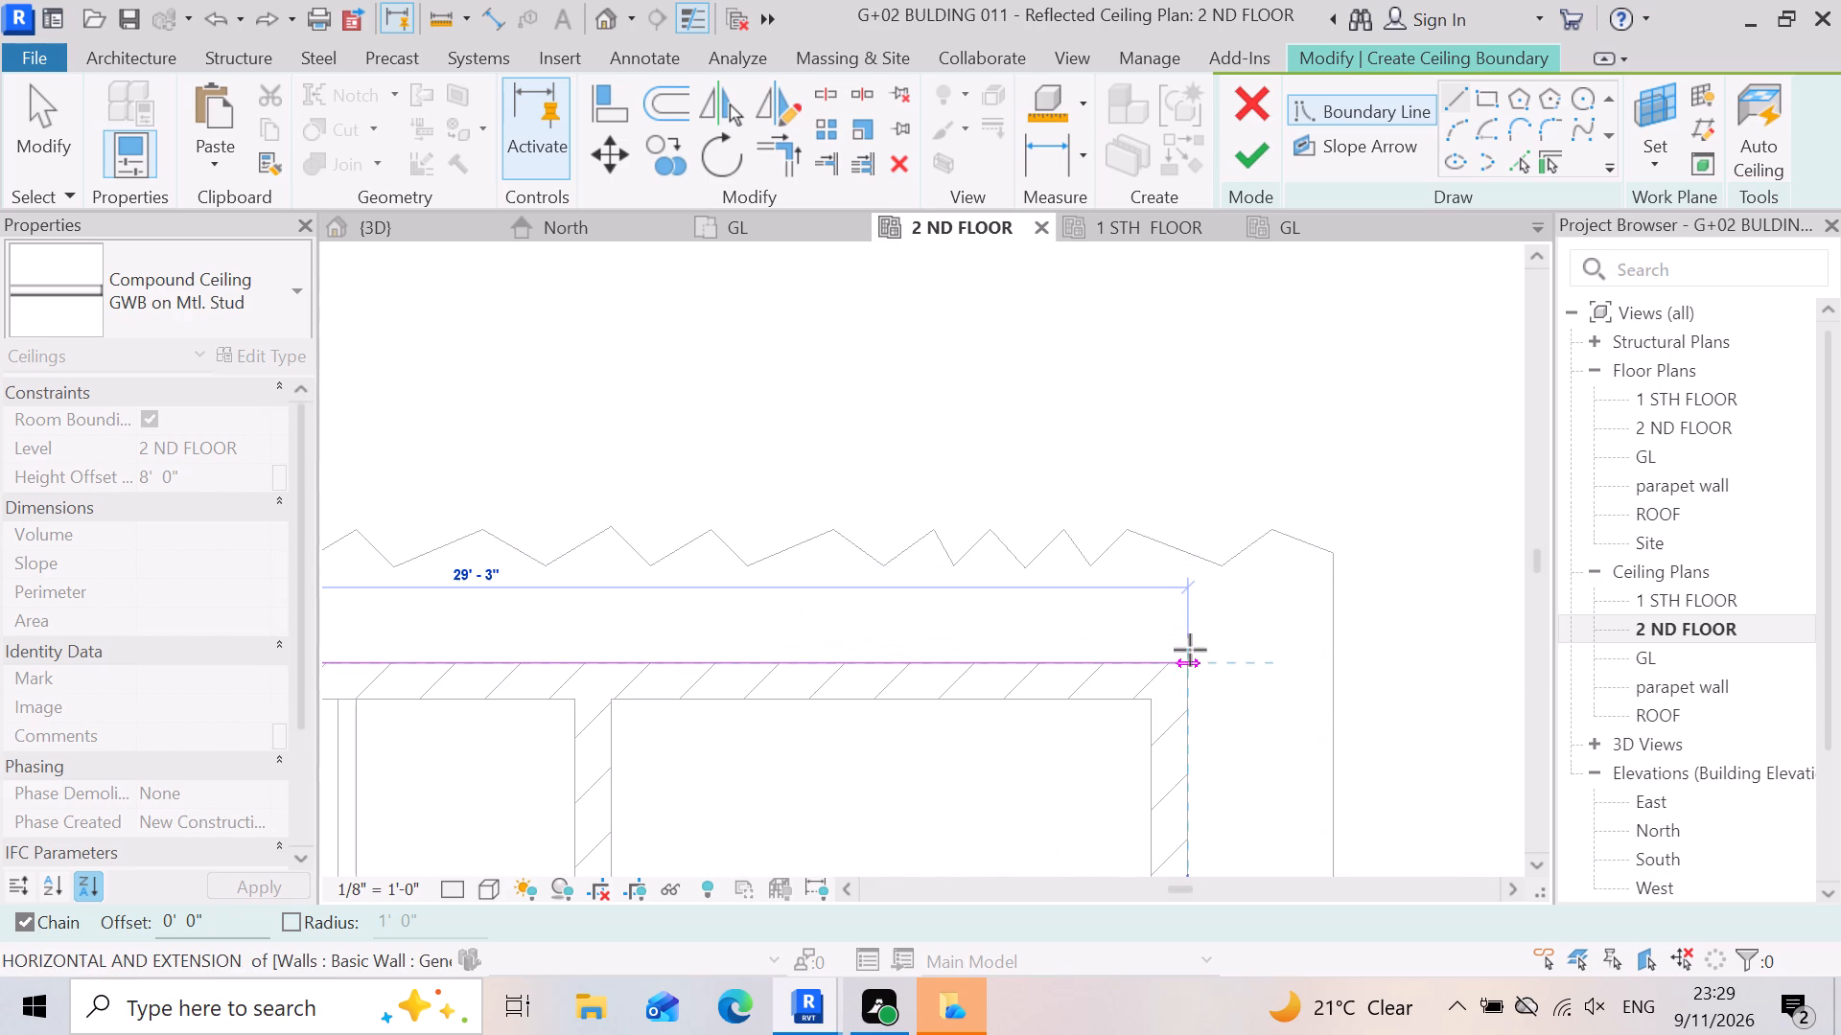
scroll(1191, 663, "up", 8)
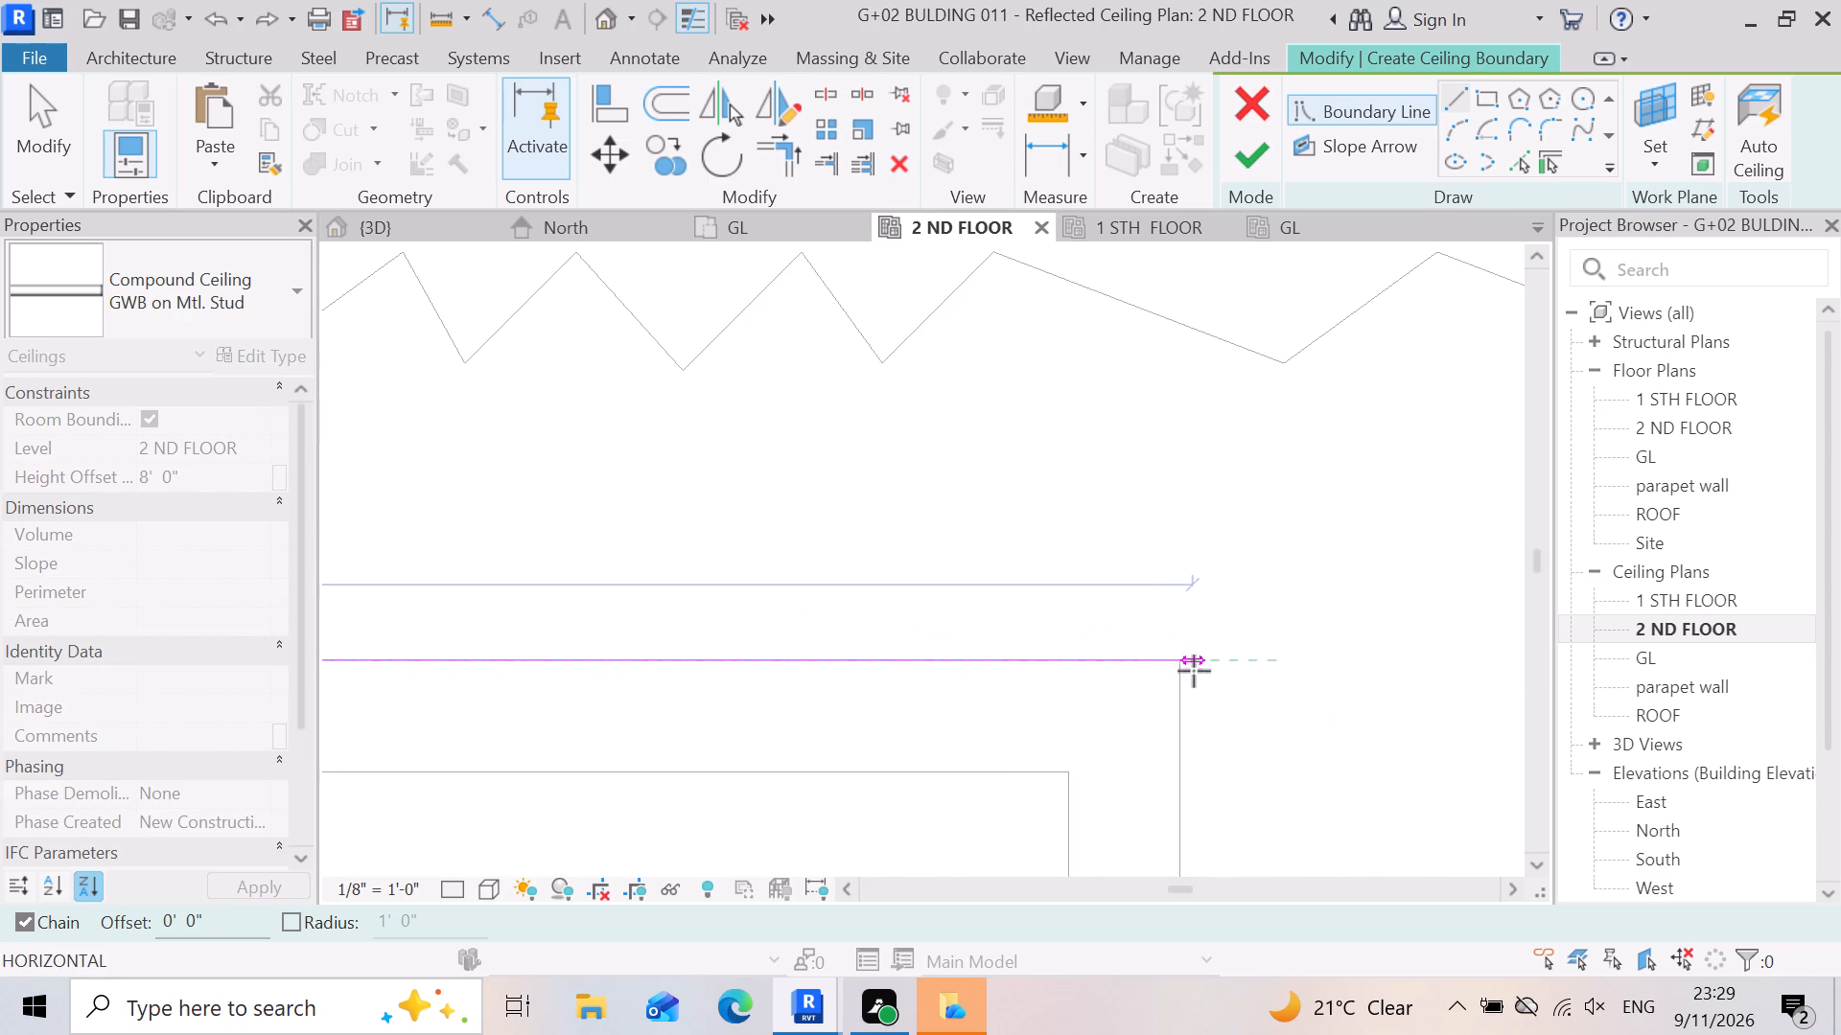
left_click(1178, 671)
Continue the boundary down the right-hand brick wall's outer face, past the angled wall stub, to the wall's lower outer corner.
scroll(1203, 612, "down", 18)
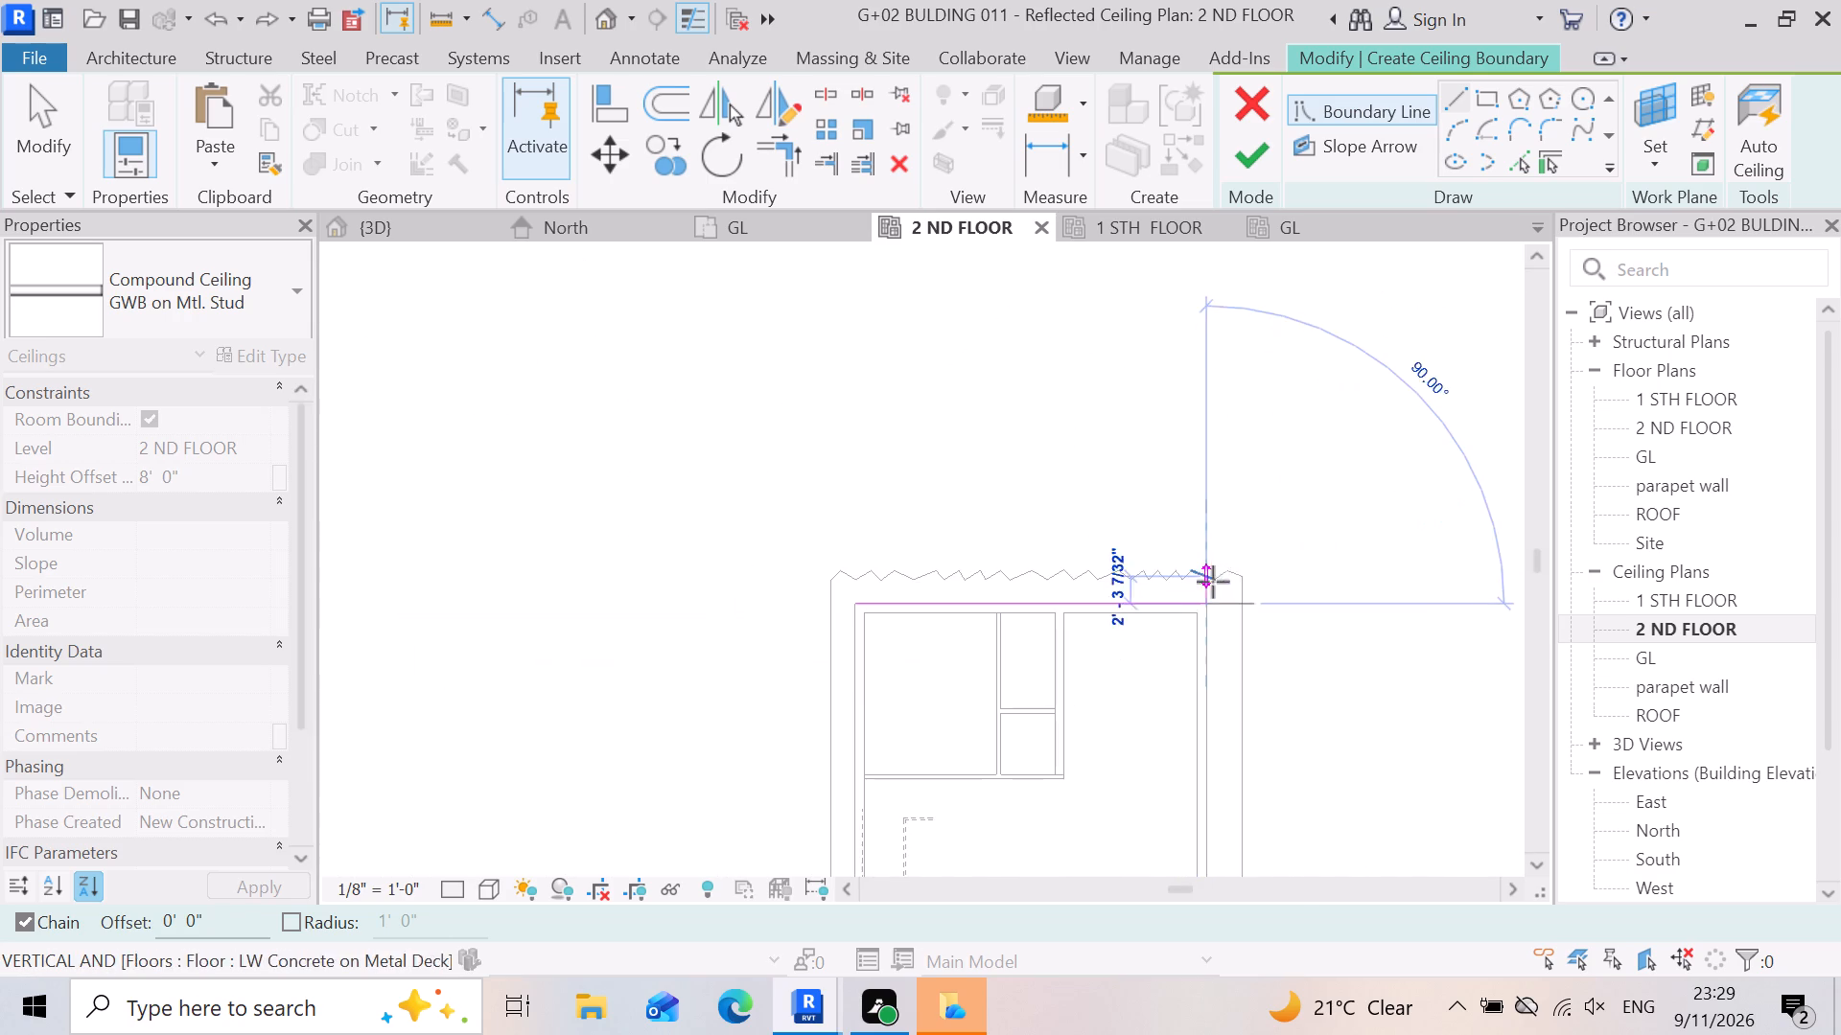
scroll(1223, 571, "down", 6)
scroll(1203, 760, "up", 6)
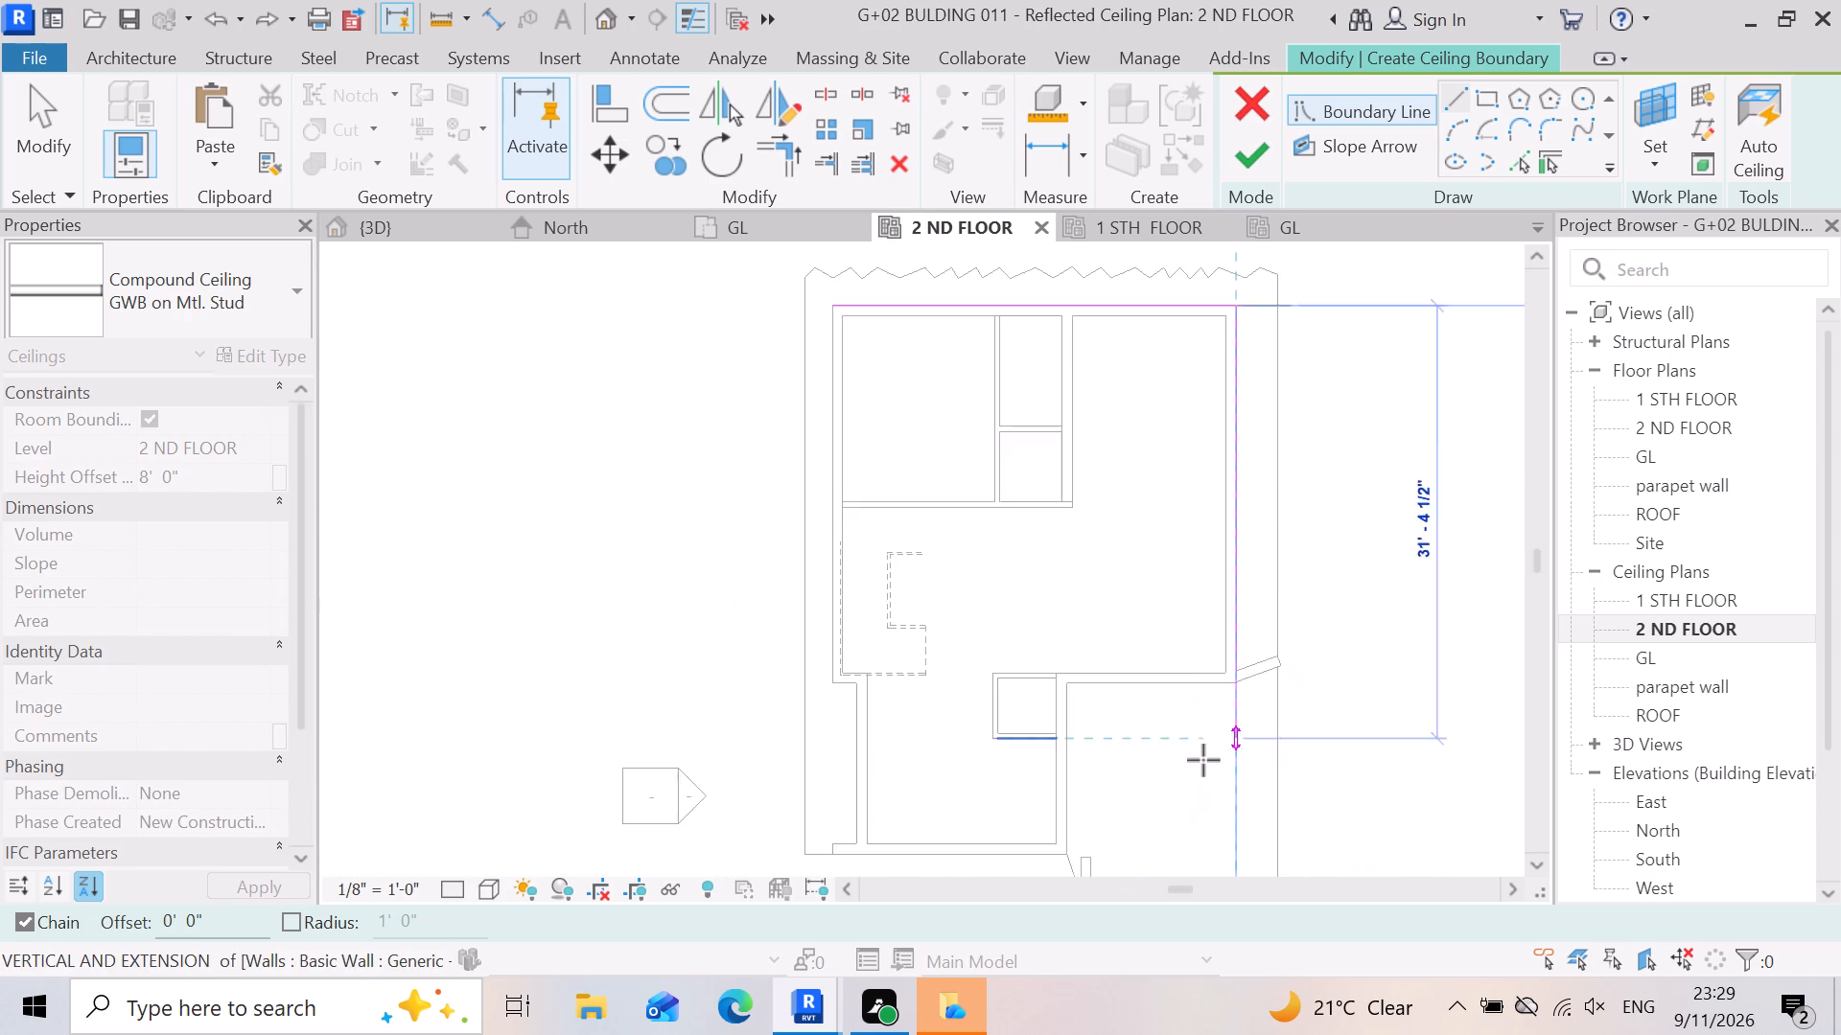
scroll(1203, 760, "up", 5)
scroll(1293, 664, "up", 3)
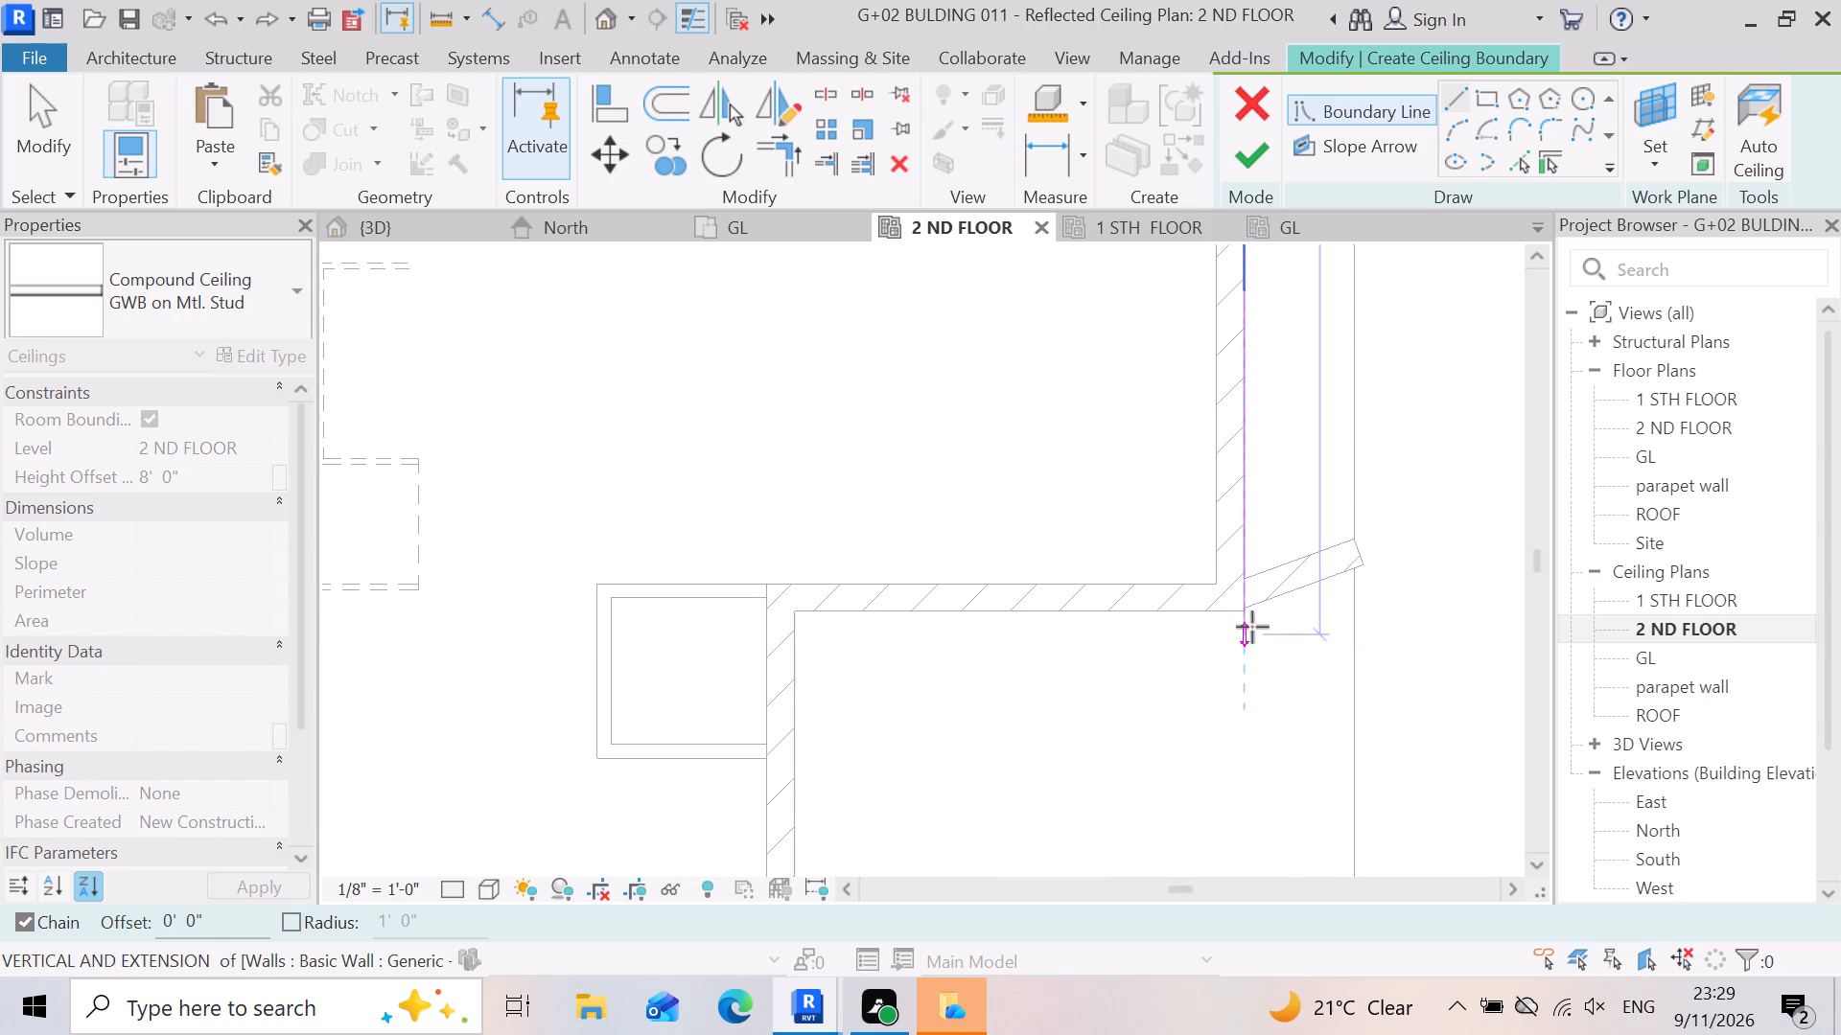
scroll(1262, 581, "up", 8)
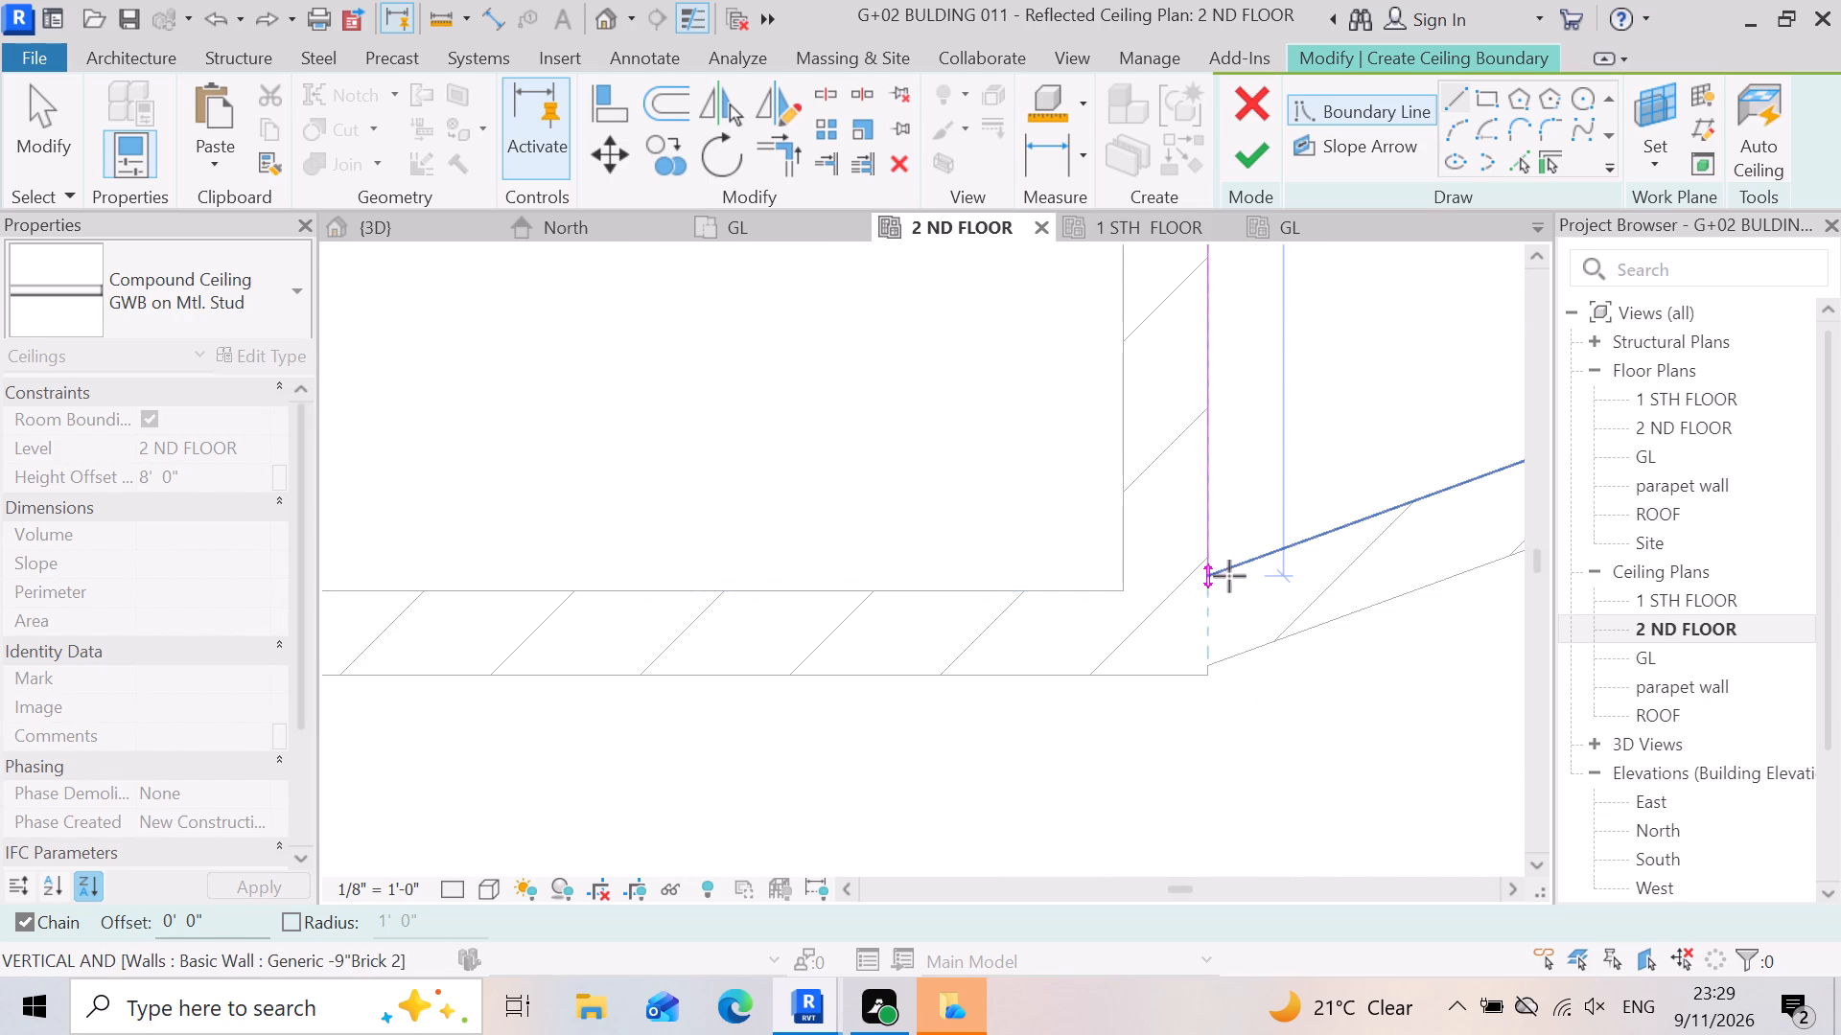
left_click(1221, 582)
scroll(1195, 670, "down", 3)
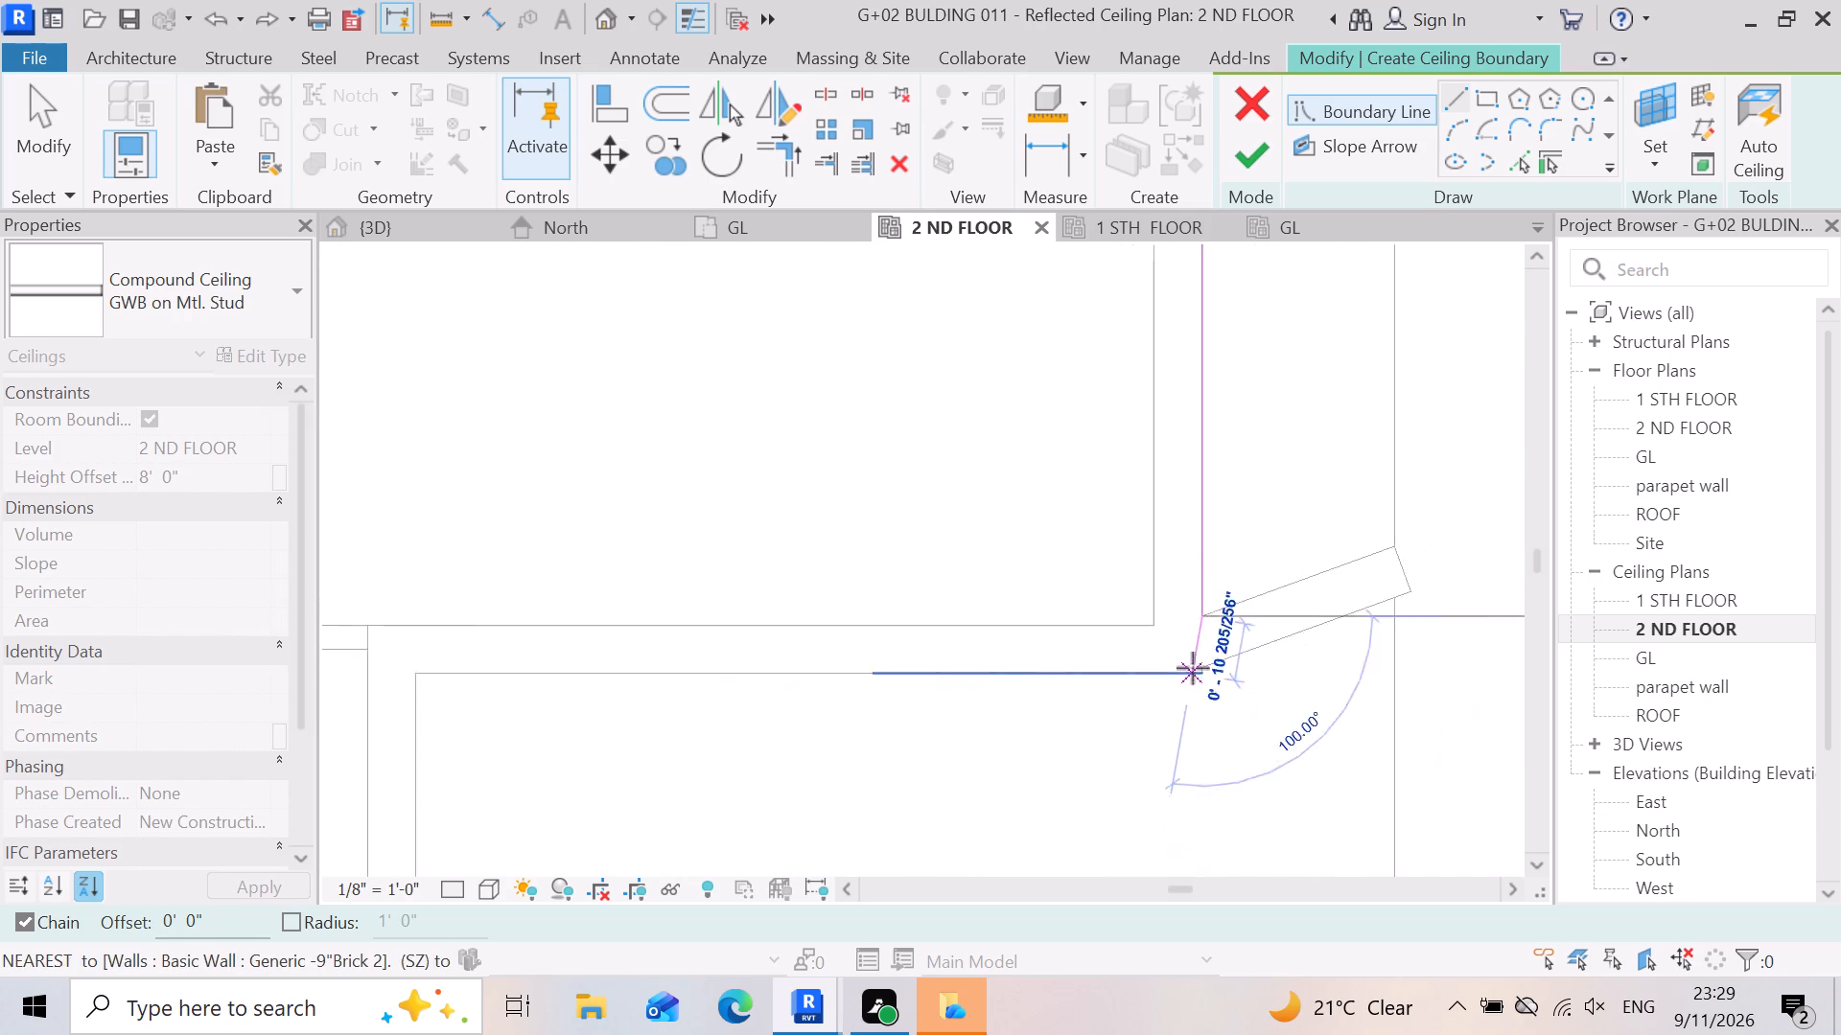
scroll(1193, 668, "down", 7)
scroll(1195, 694, "up", 4)
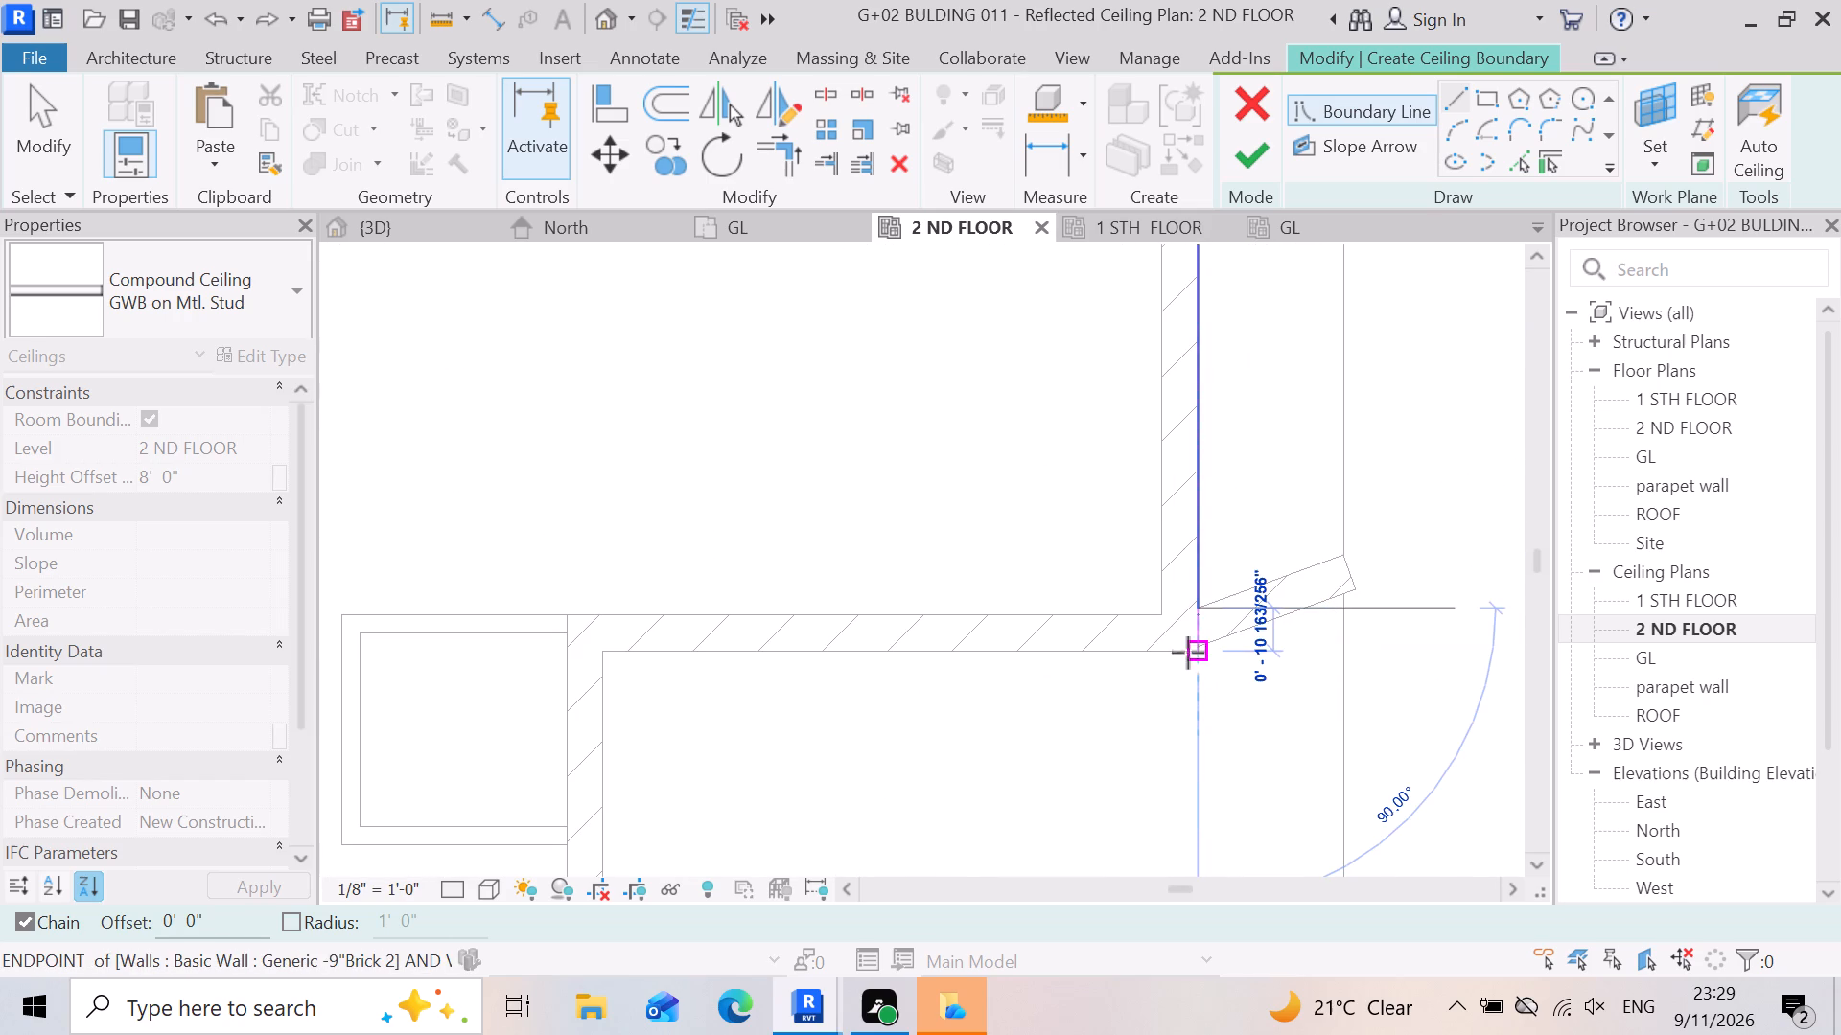
left_click(1196, 655)
Continue the boundary about 12' 3" along the lower brick wall's outer face, and about 12' 4 1/2" down the projecting room's right-hand outer face.
scroll(1264, 708, "down", 8)
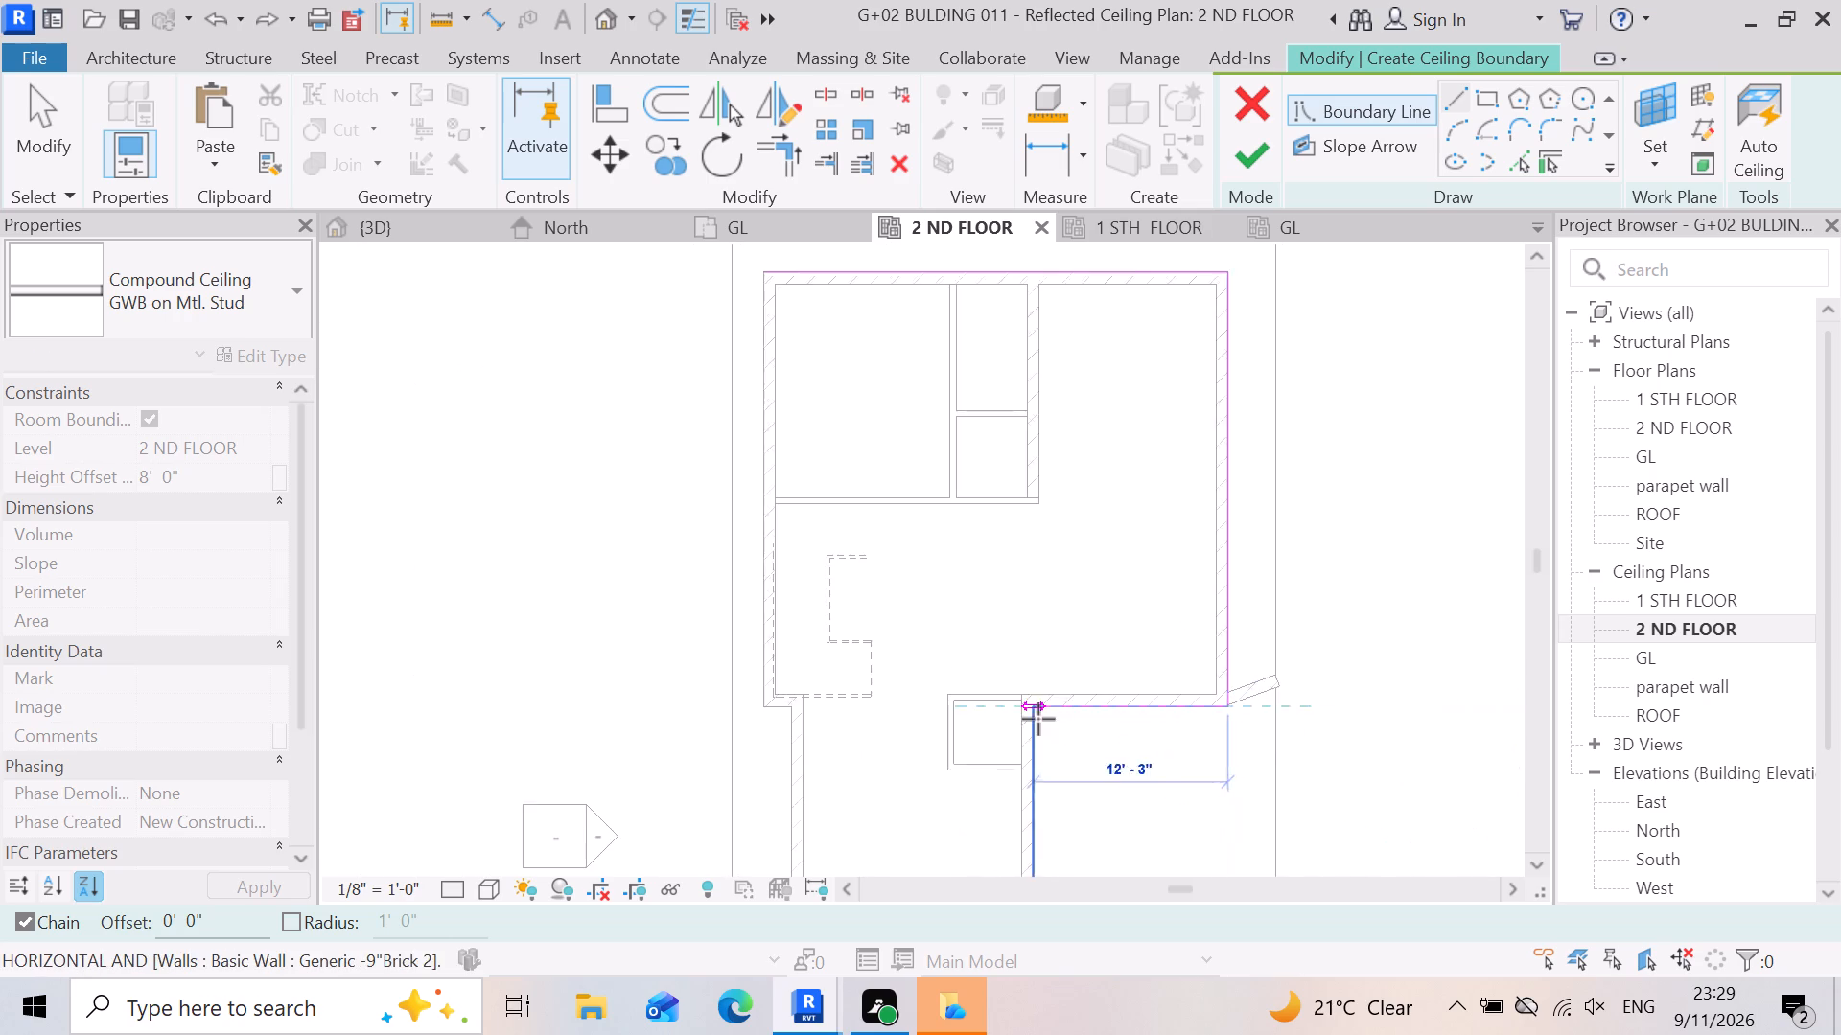
scroll(1038, 719, "up", 11)
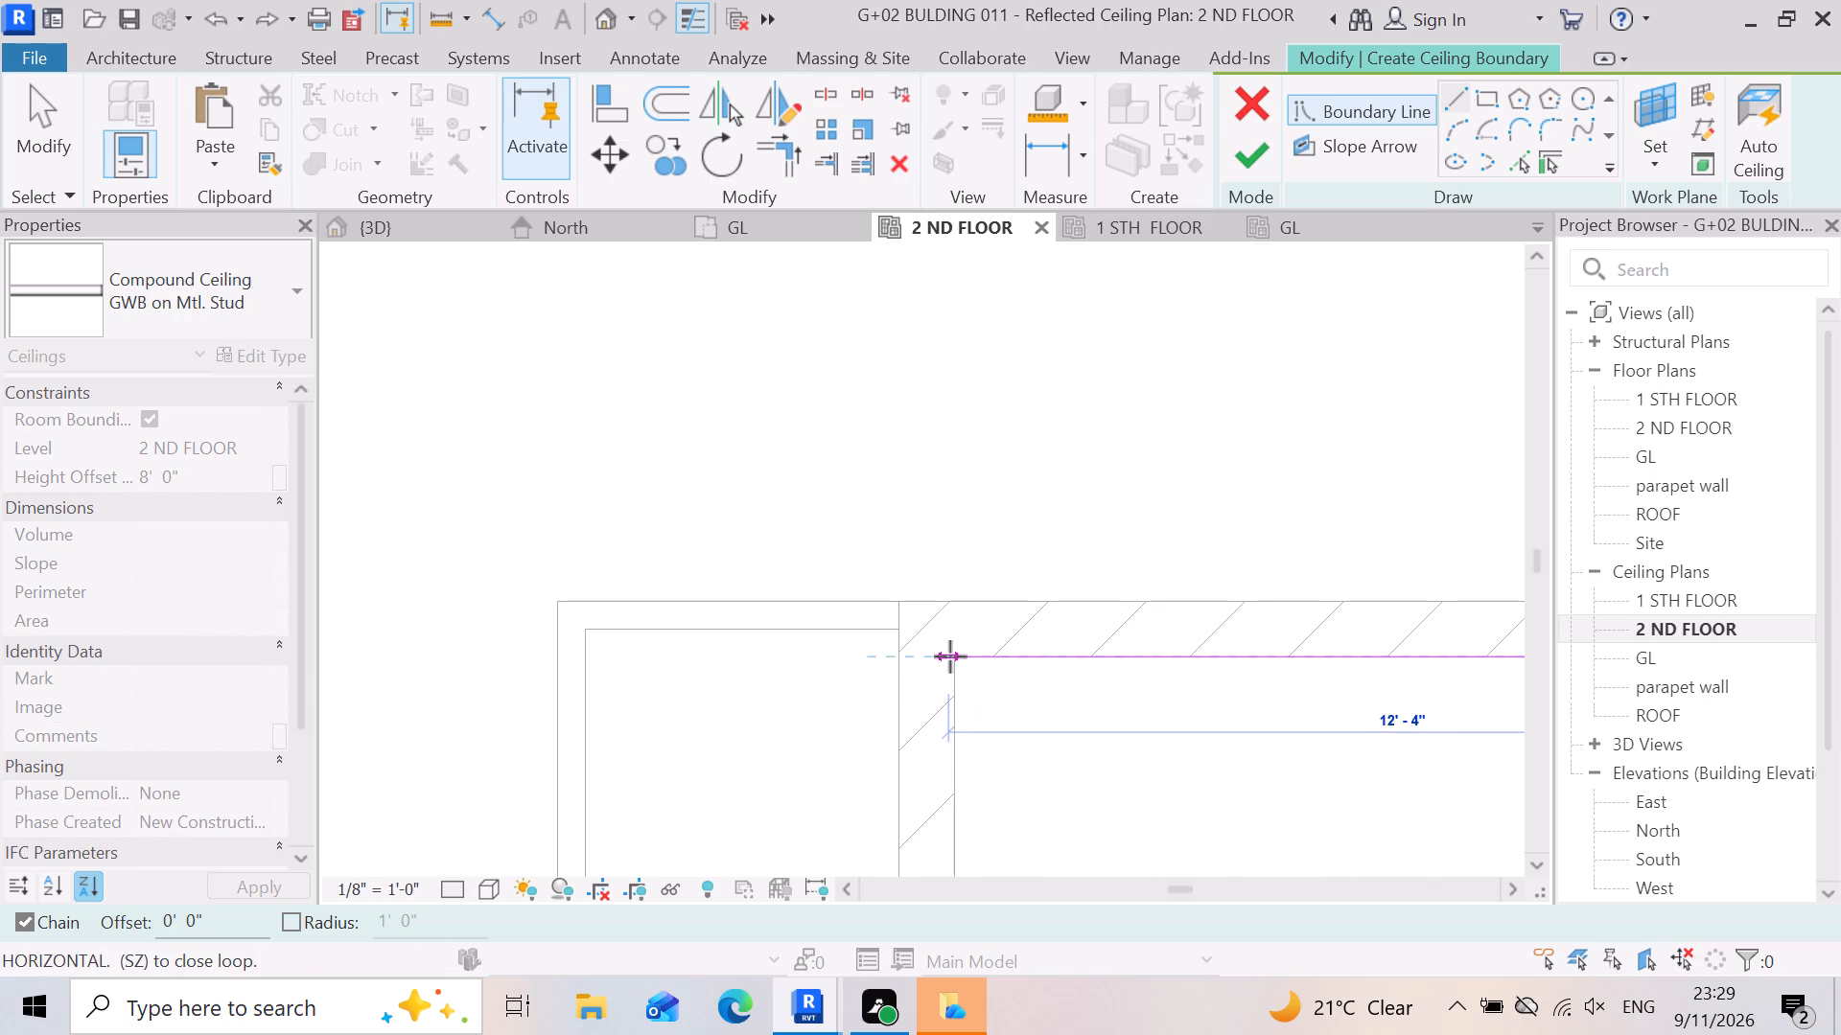
left_click(953, 656)
scroll(1136, 635, "down", 11)
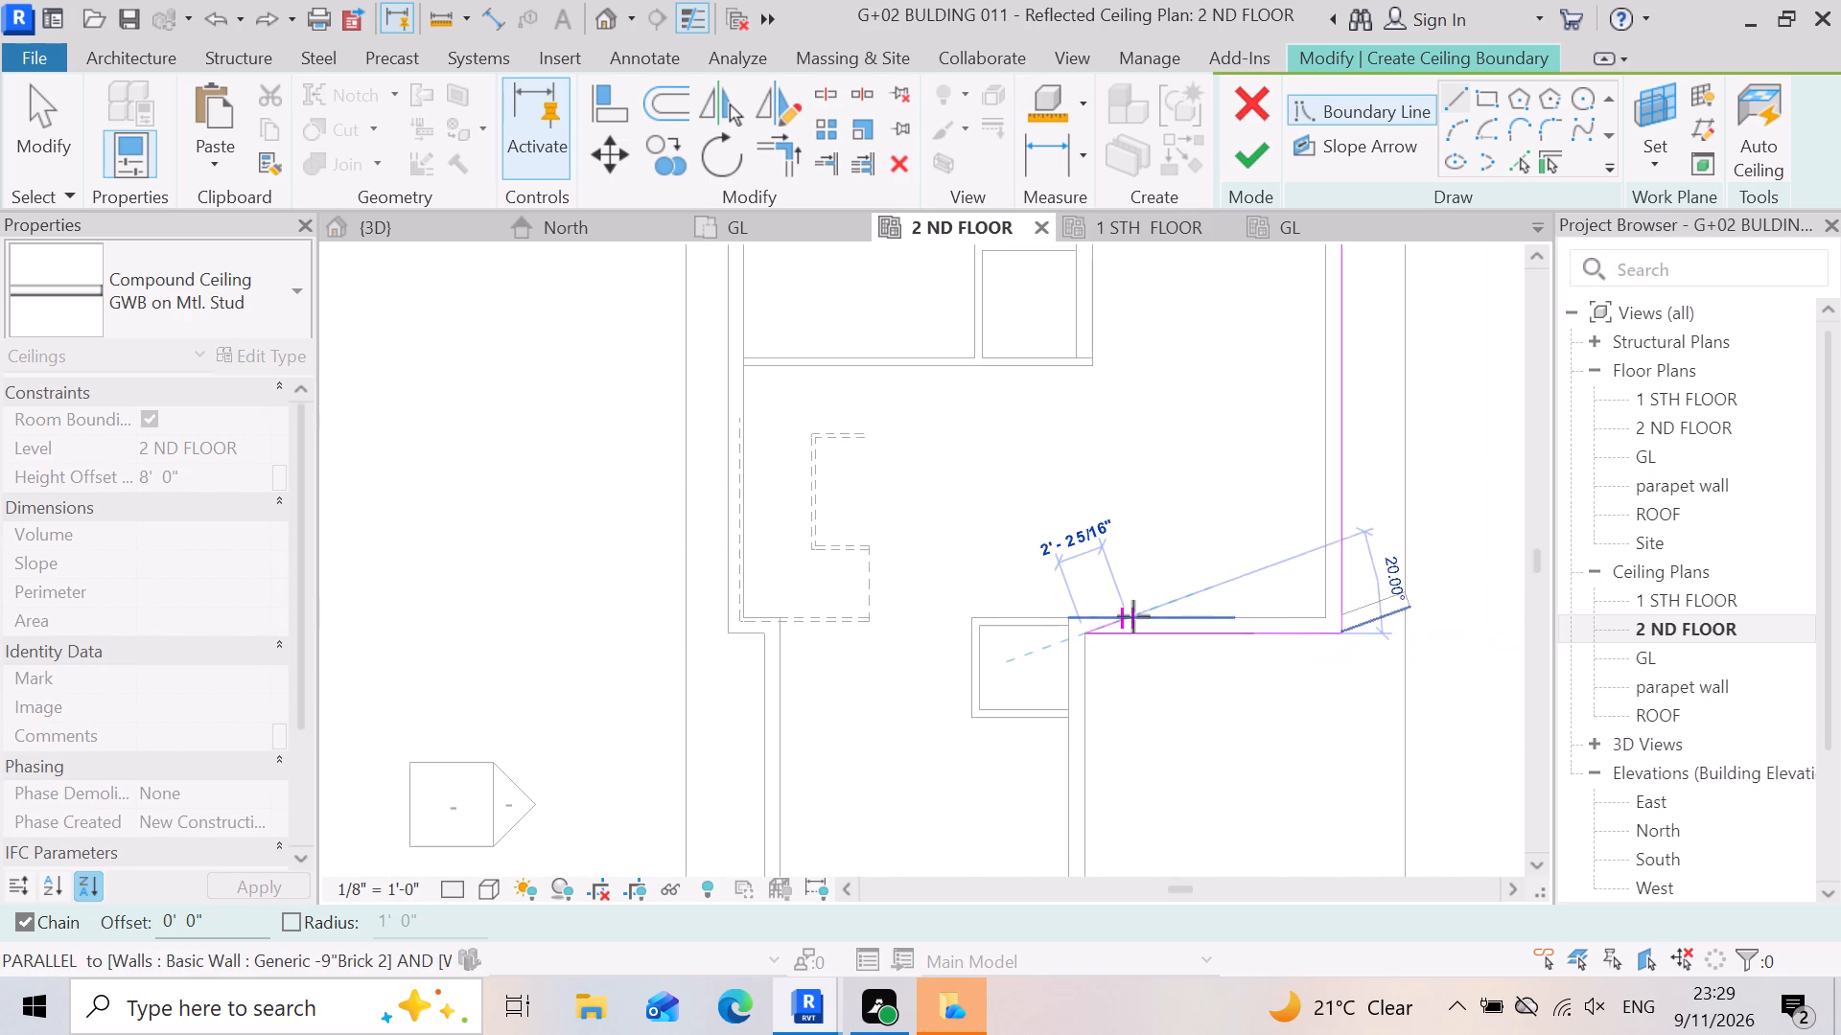
scroll(1133, 616, "down", 4)
scroll(1122, 759, "up", 10)
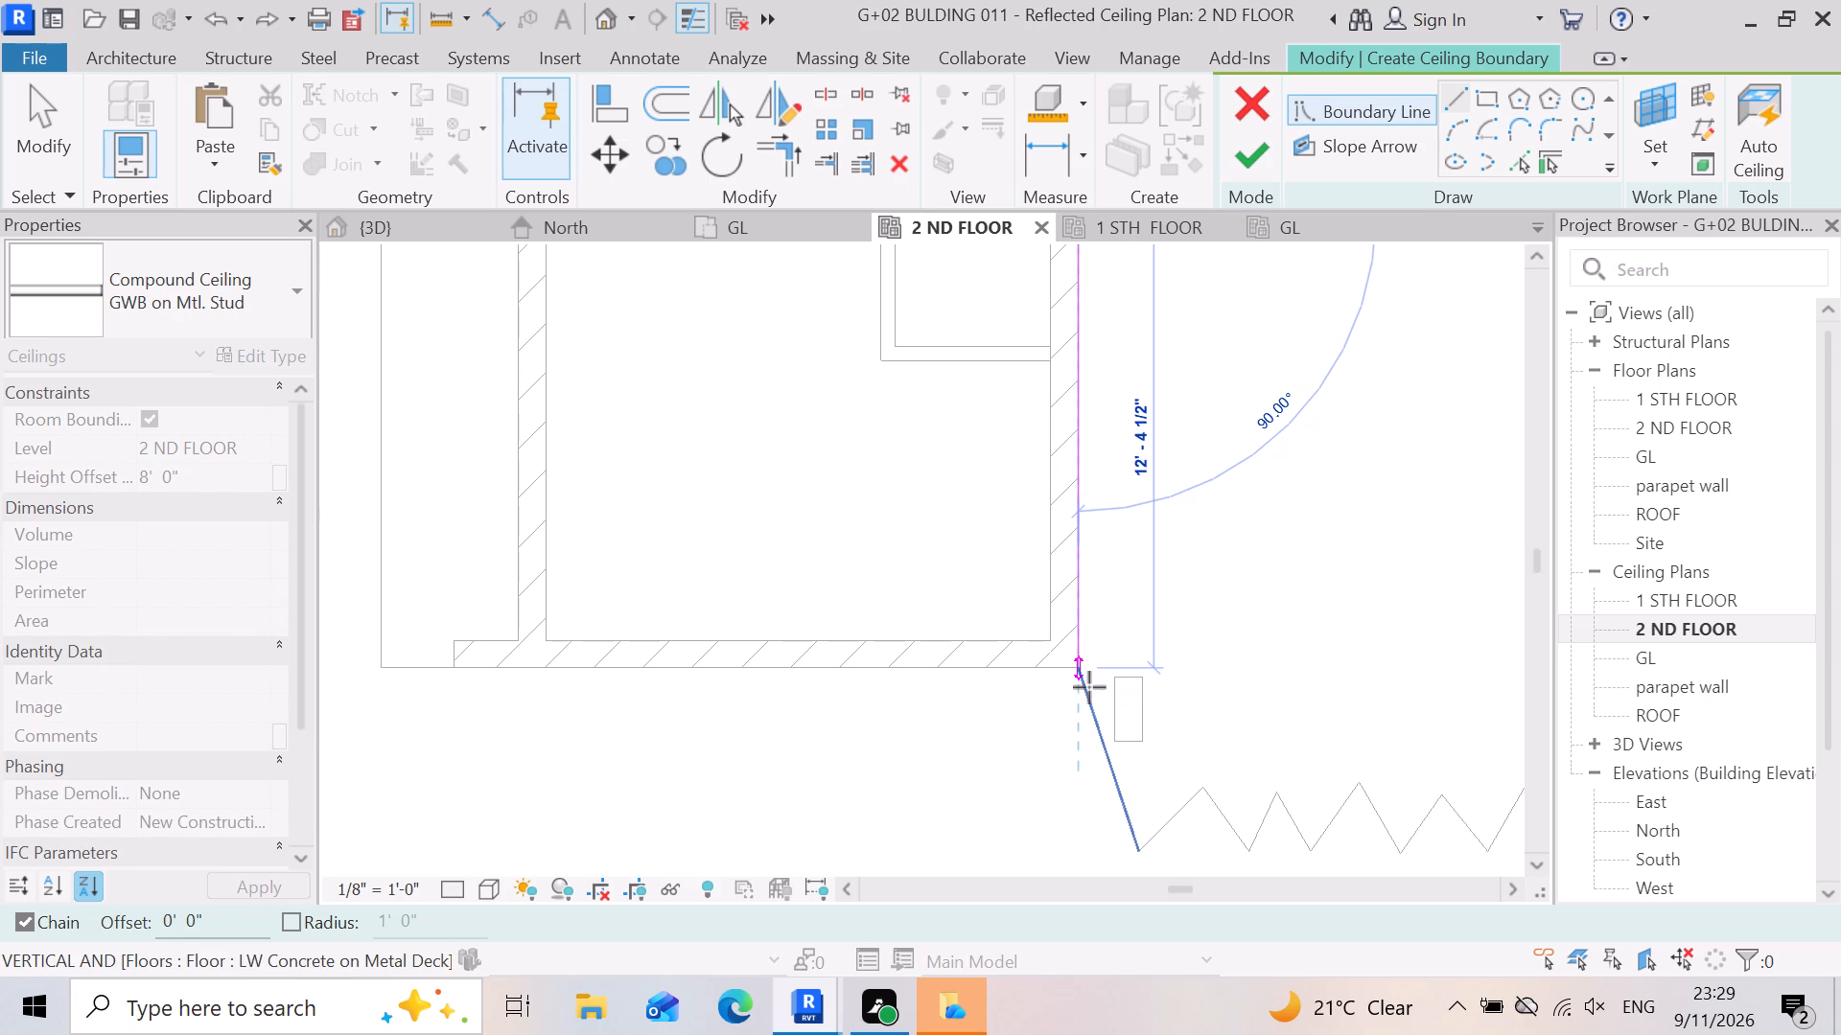
scroll(1089, 687, "down", 3)
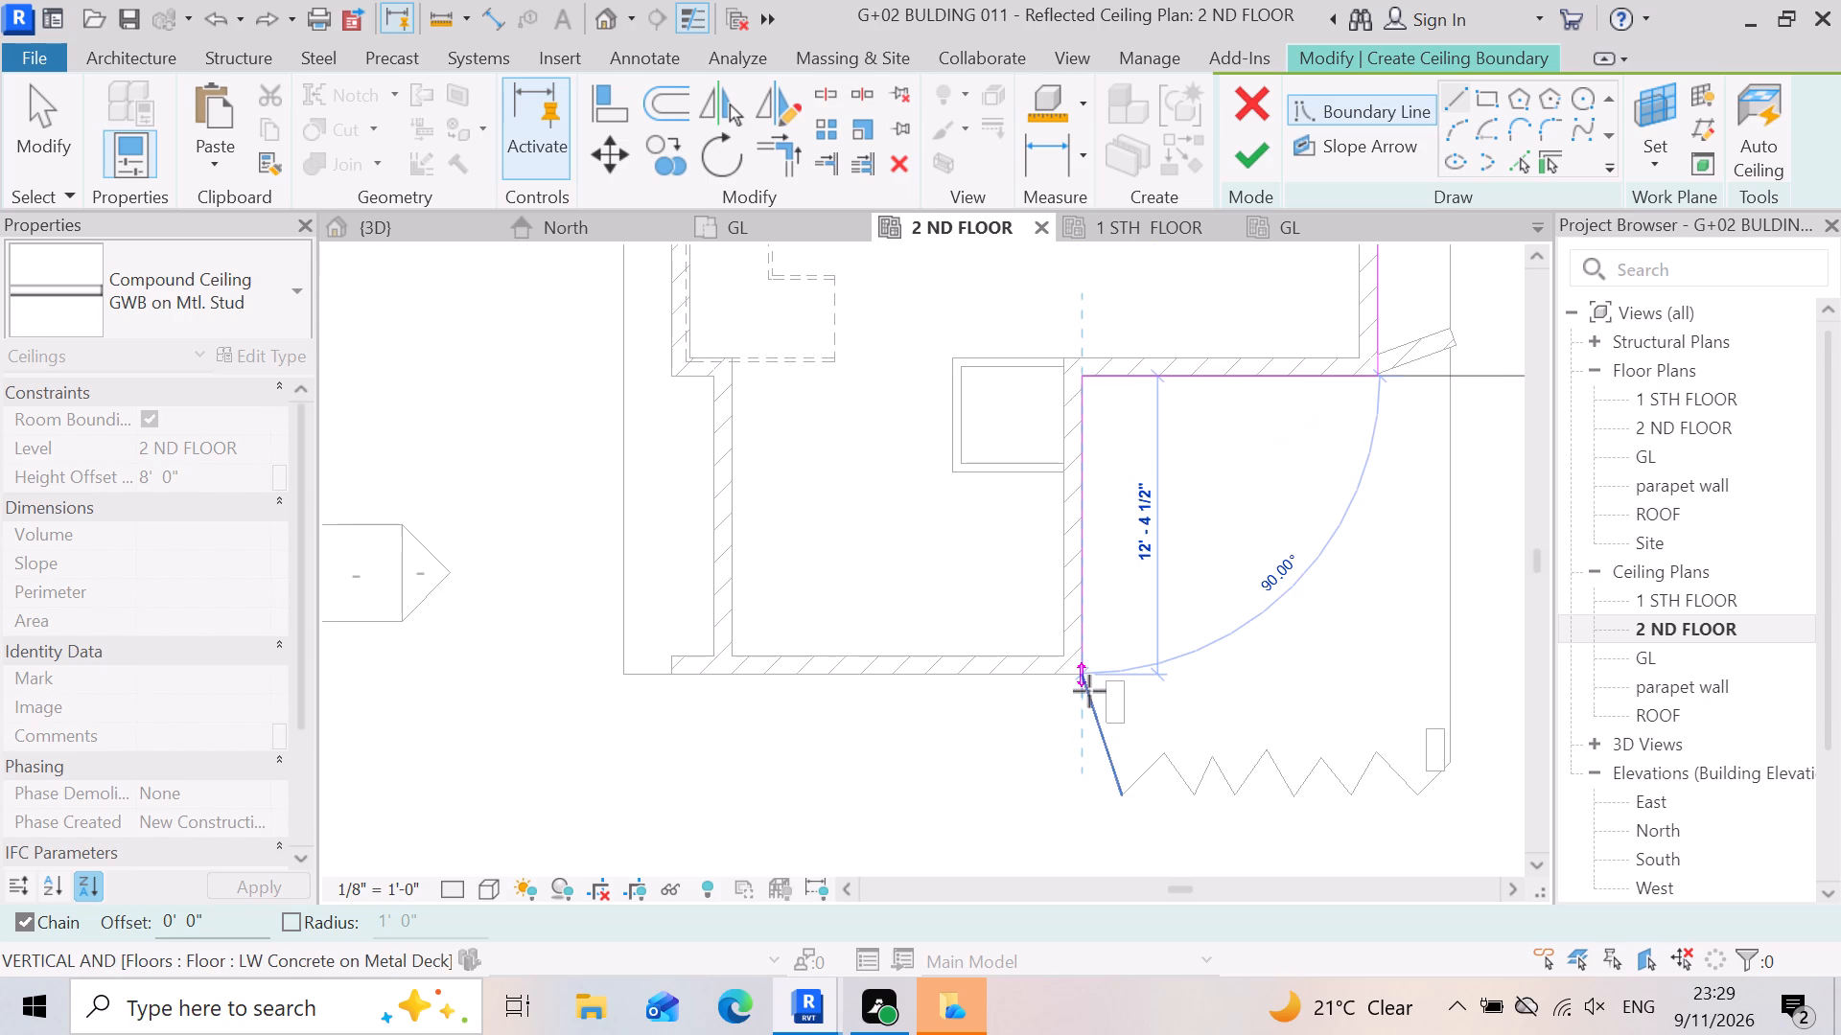
scroll(1089, 691, "up", 3)
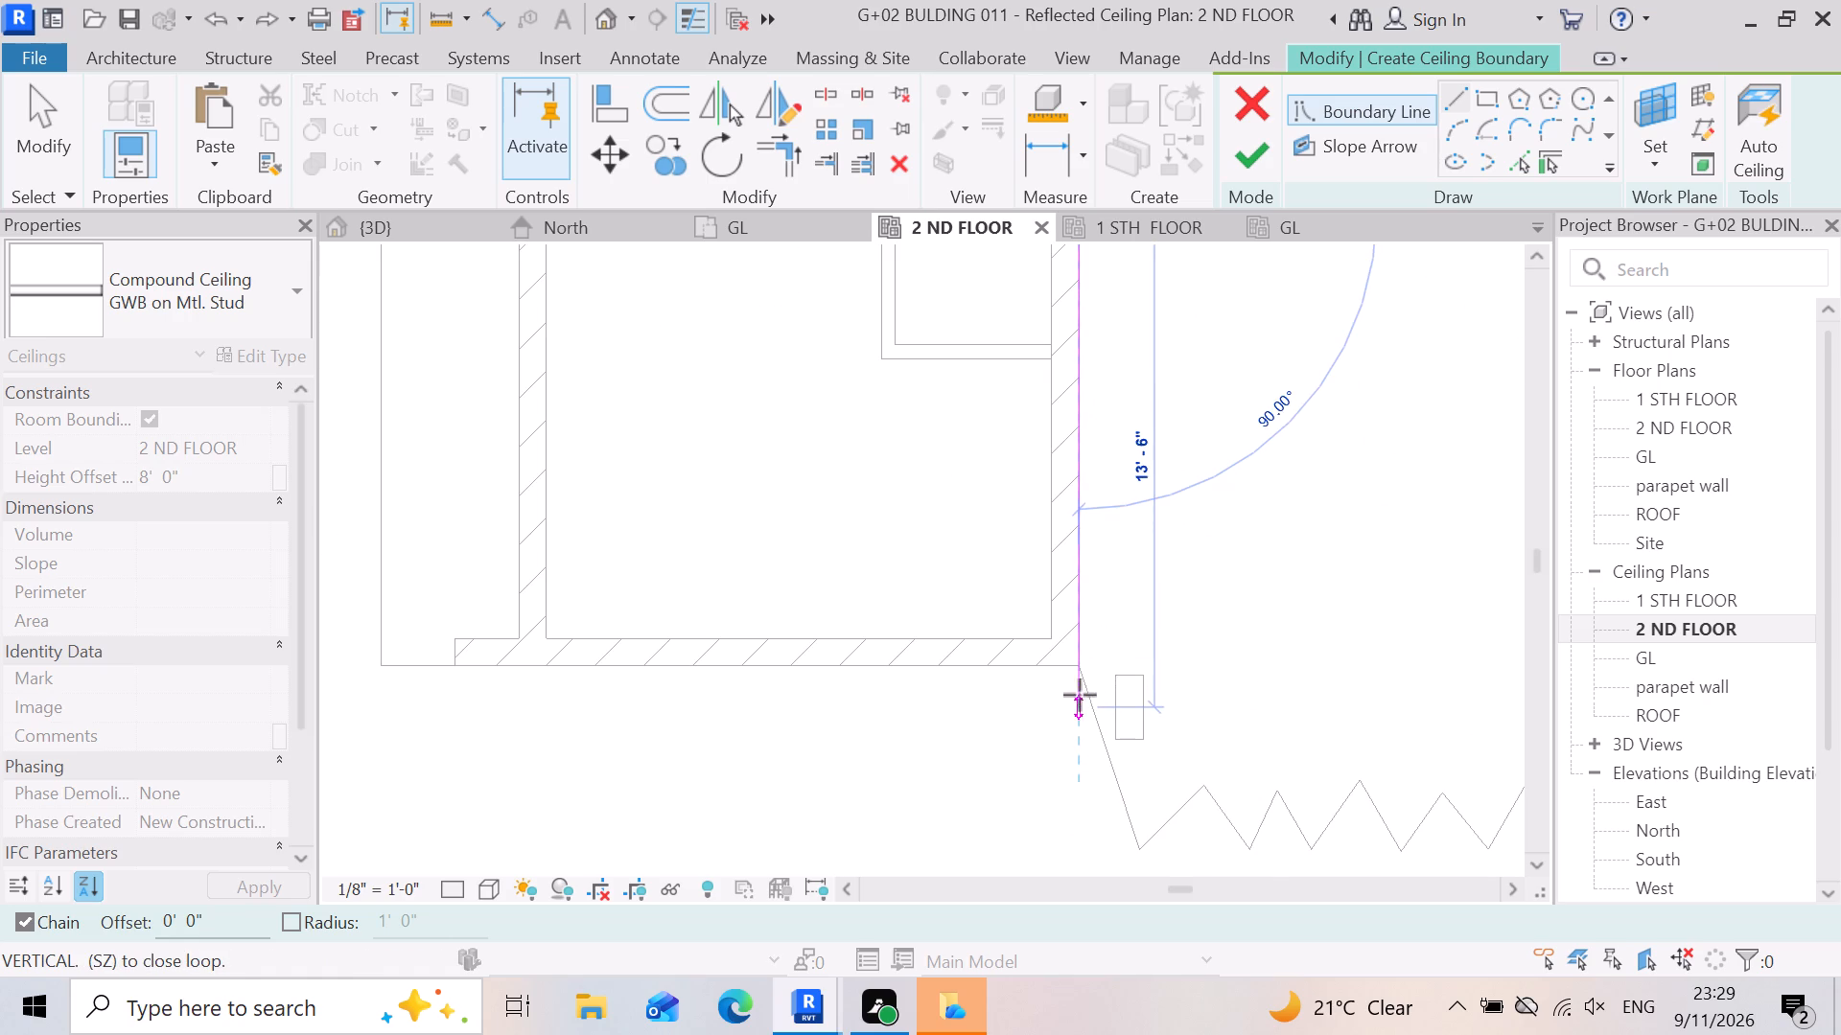
left_click(1081, 679)
Run the boundary along the projecting room's bottom outer face, around the wall's stub end, and 1' 9" back to the left-hand wall face.
scroll(1081, 696, "down", 4)
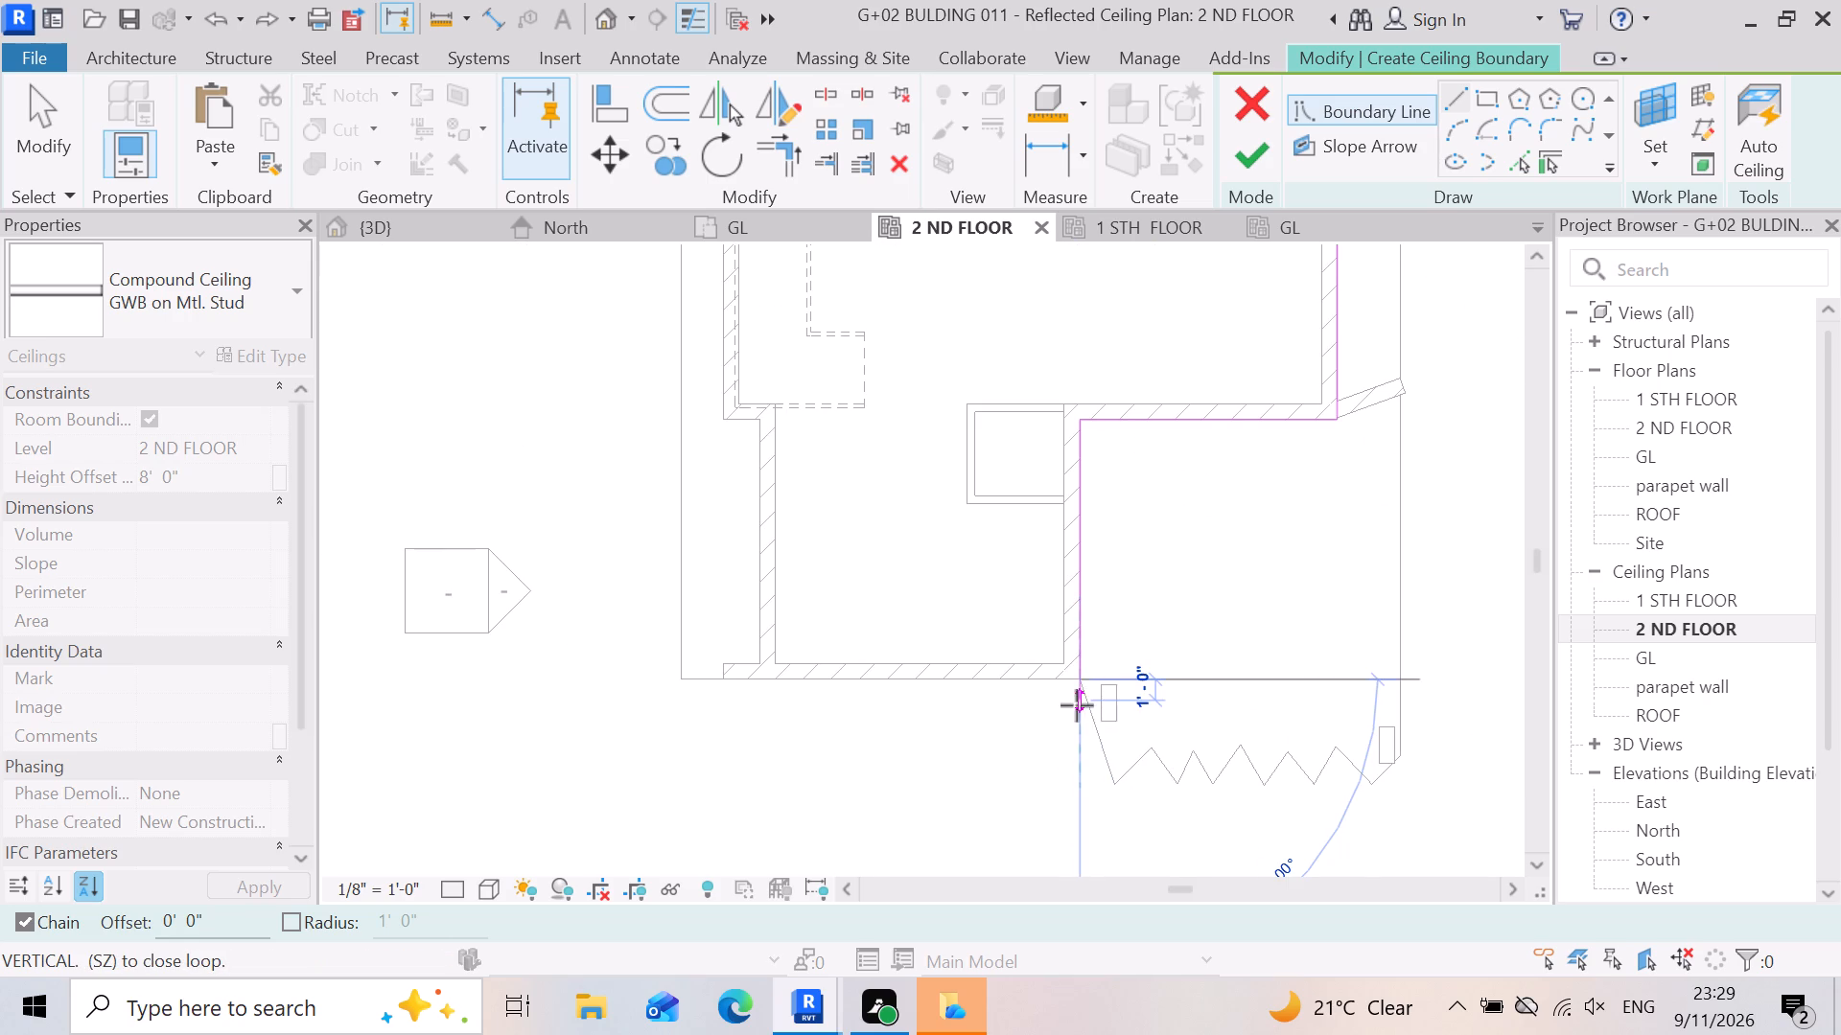
scroll(1077, 705, "up", 3)
scroll(1056, 732, "down", 4)
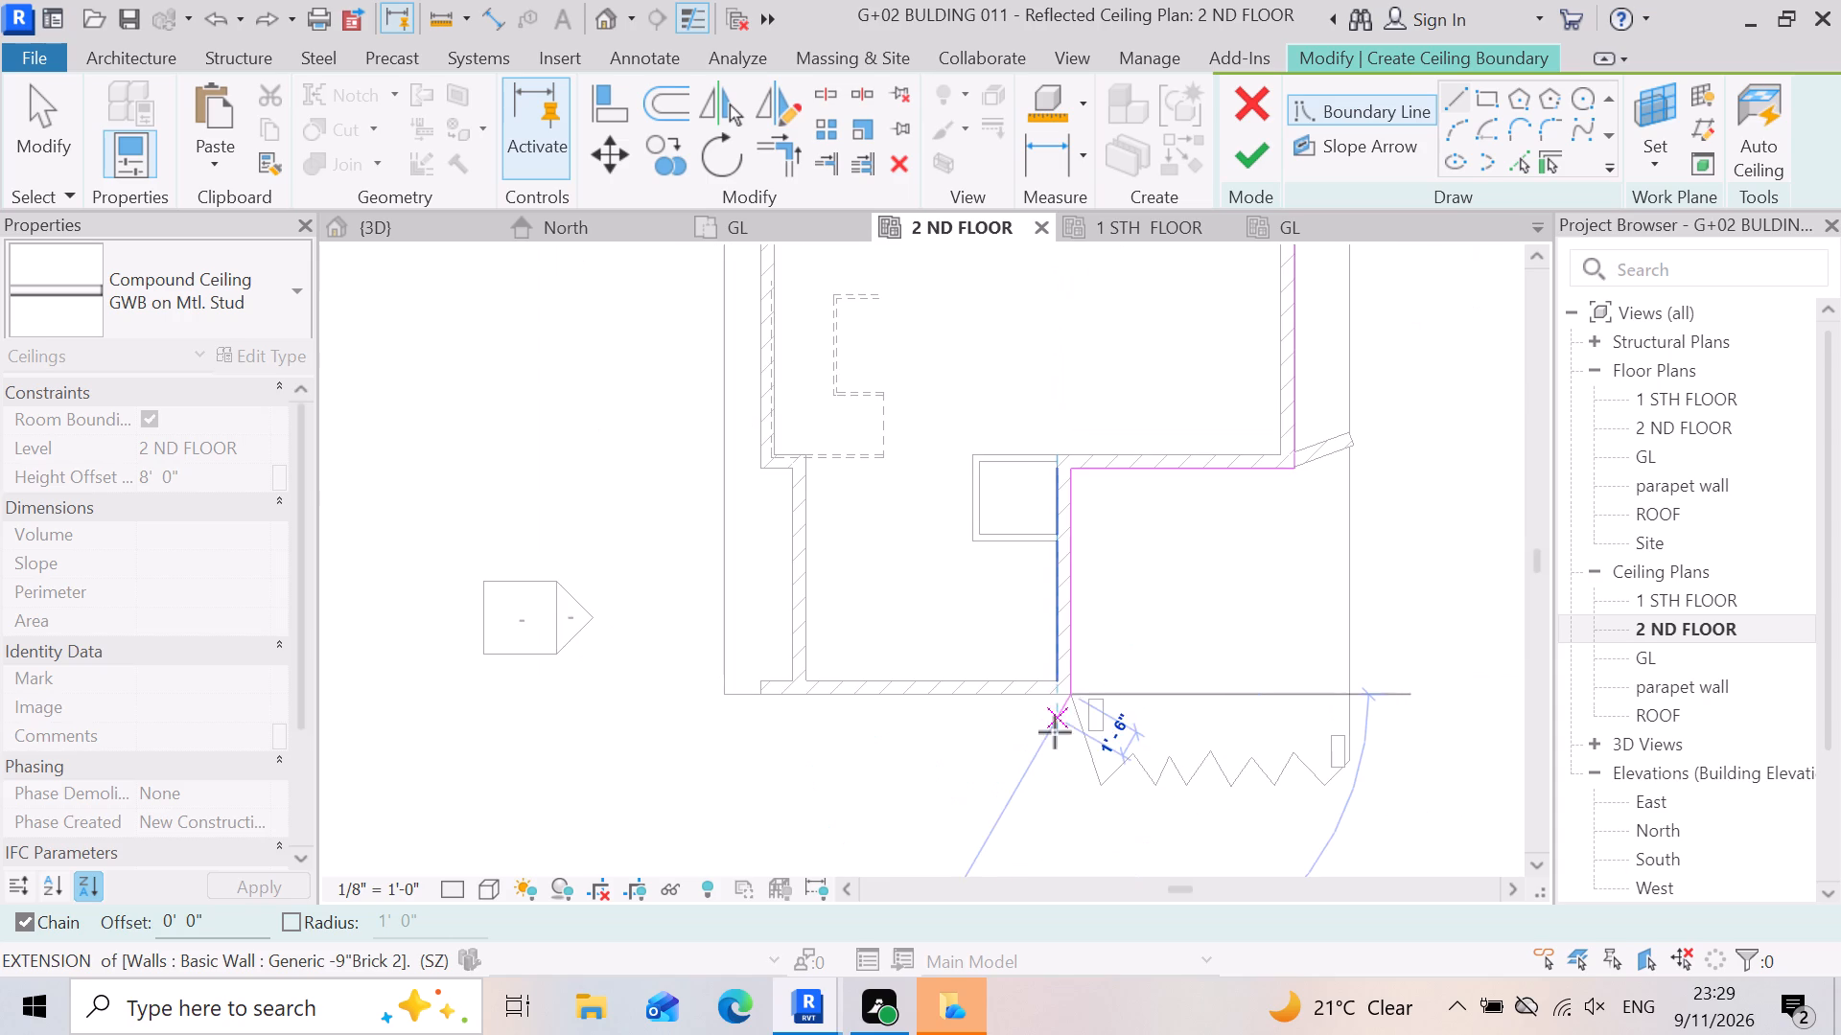
scroll(765, 709, "up", 9)
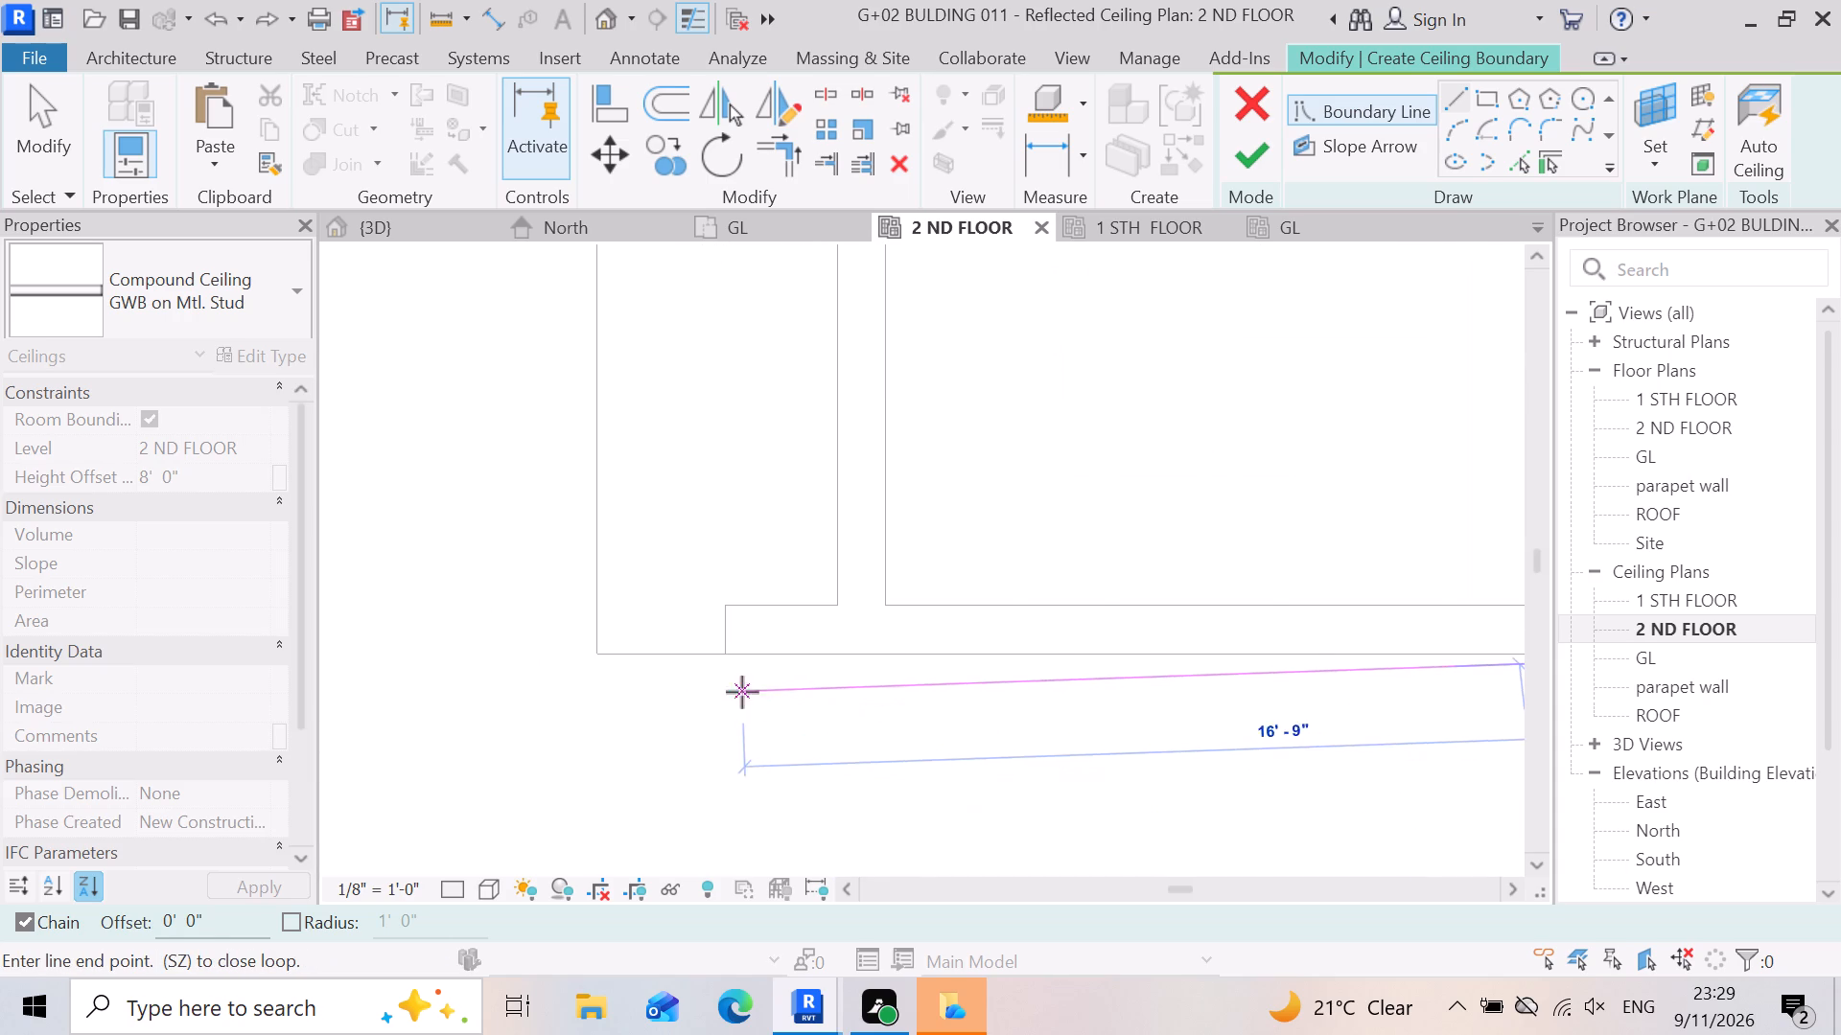
scroll(756, 671, "down", 1)
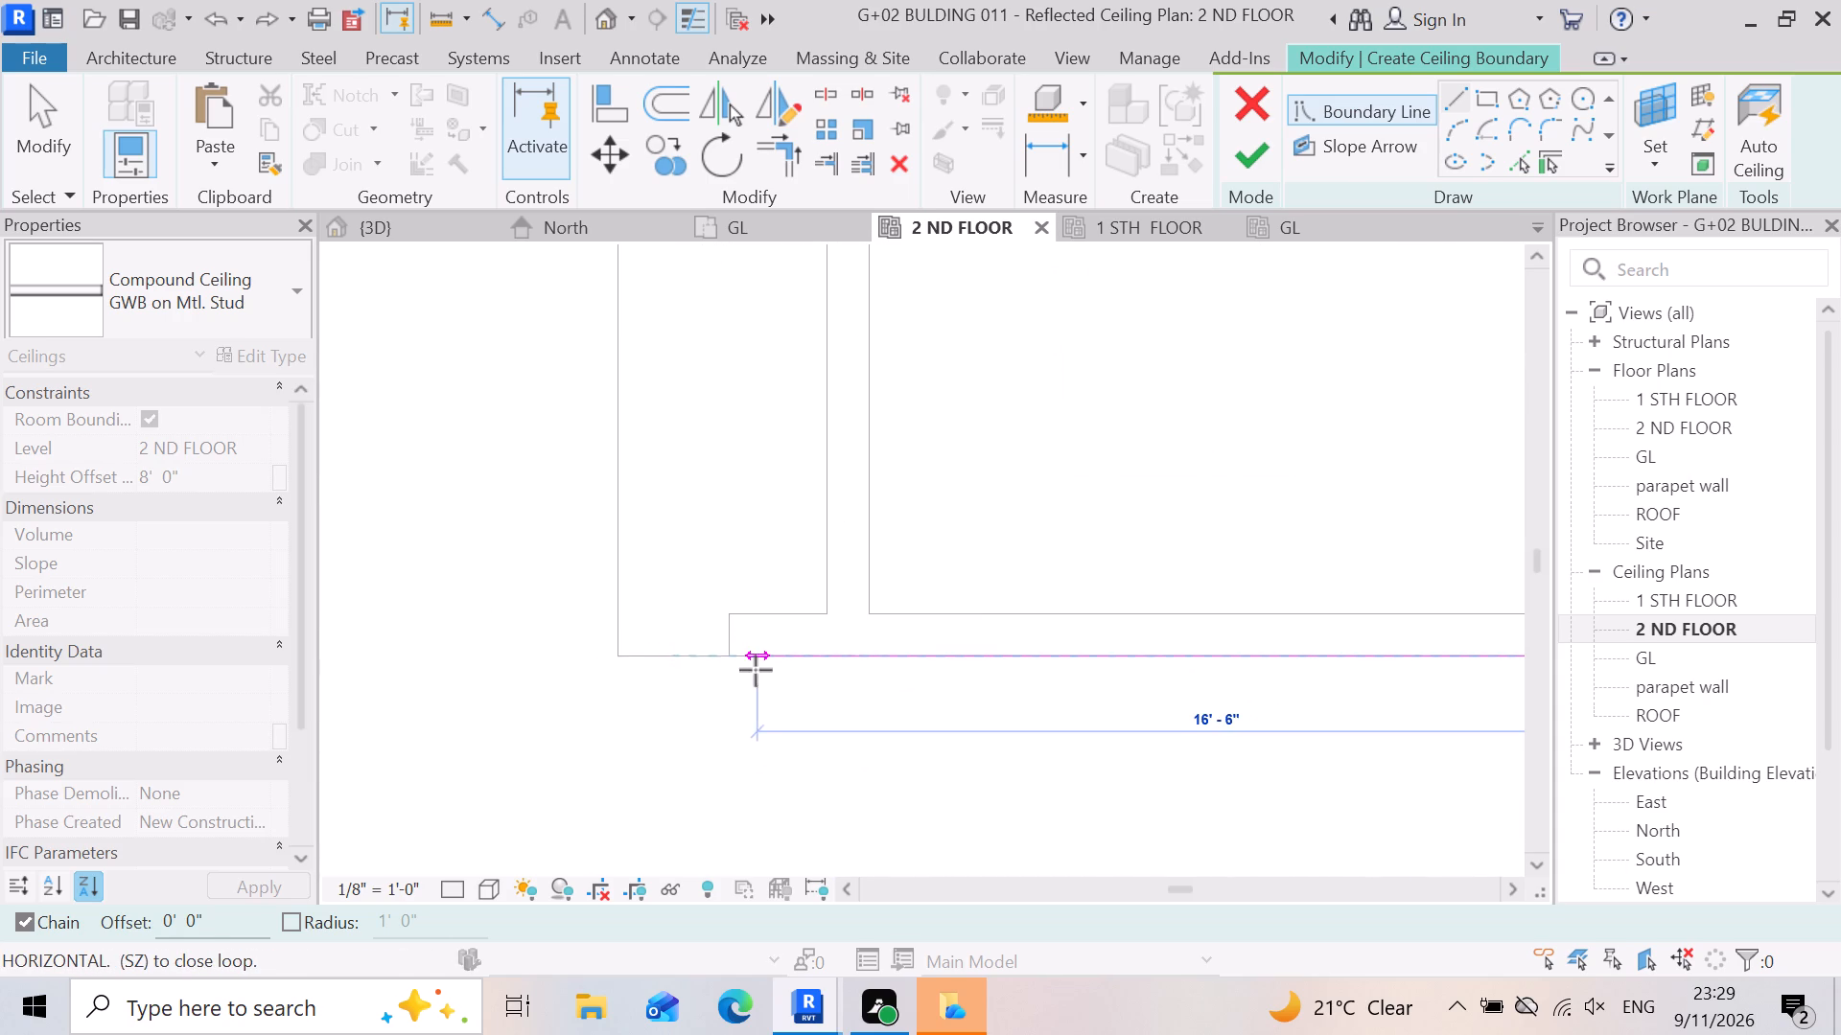
left_click(736, 663)
scroll(733, 628, "up", 4)
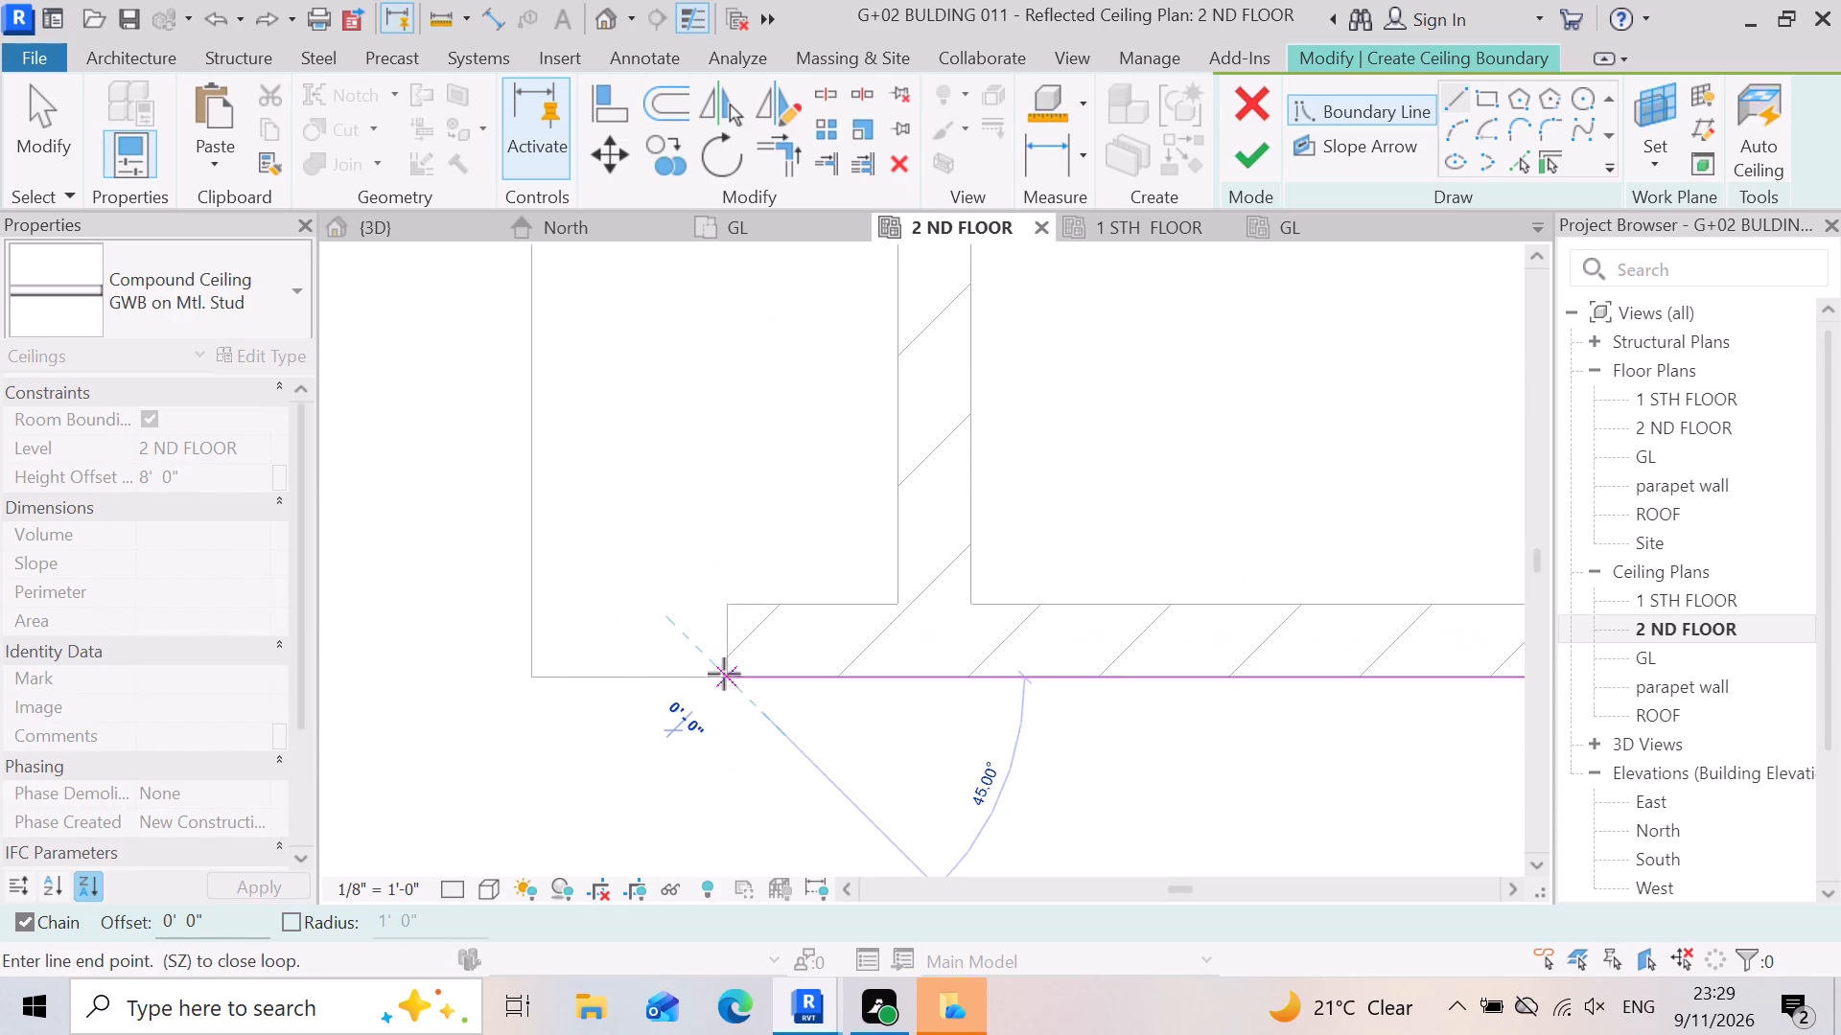
left_click(722, 611)
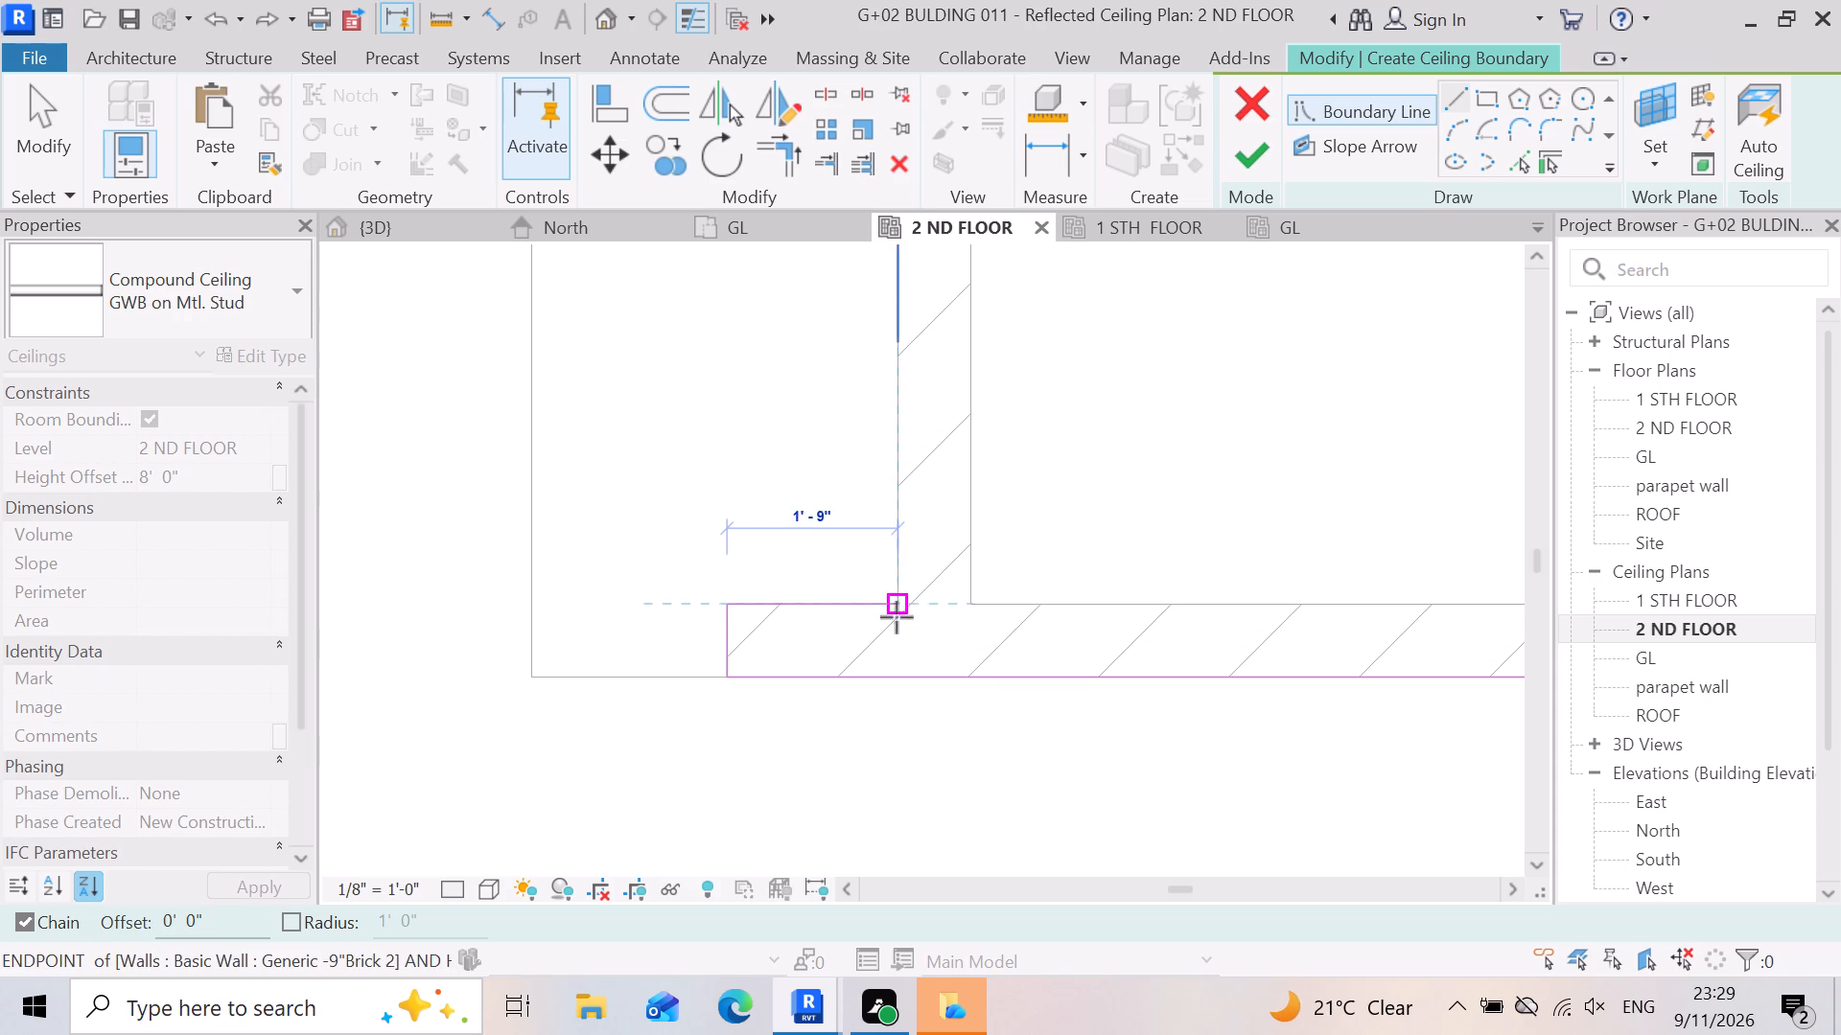
left_click(897, 604)
Extend the boundary about 11' 7 1/2" up the projecting room's left-hand outer face and 1' 9" outward to the main wall corner.
scroll(906, 621, "down", 9)
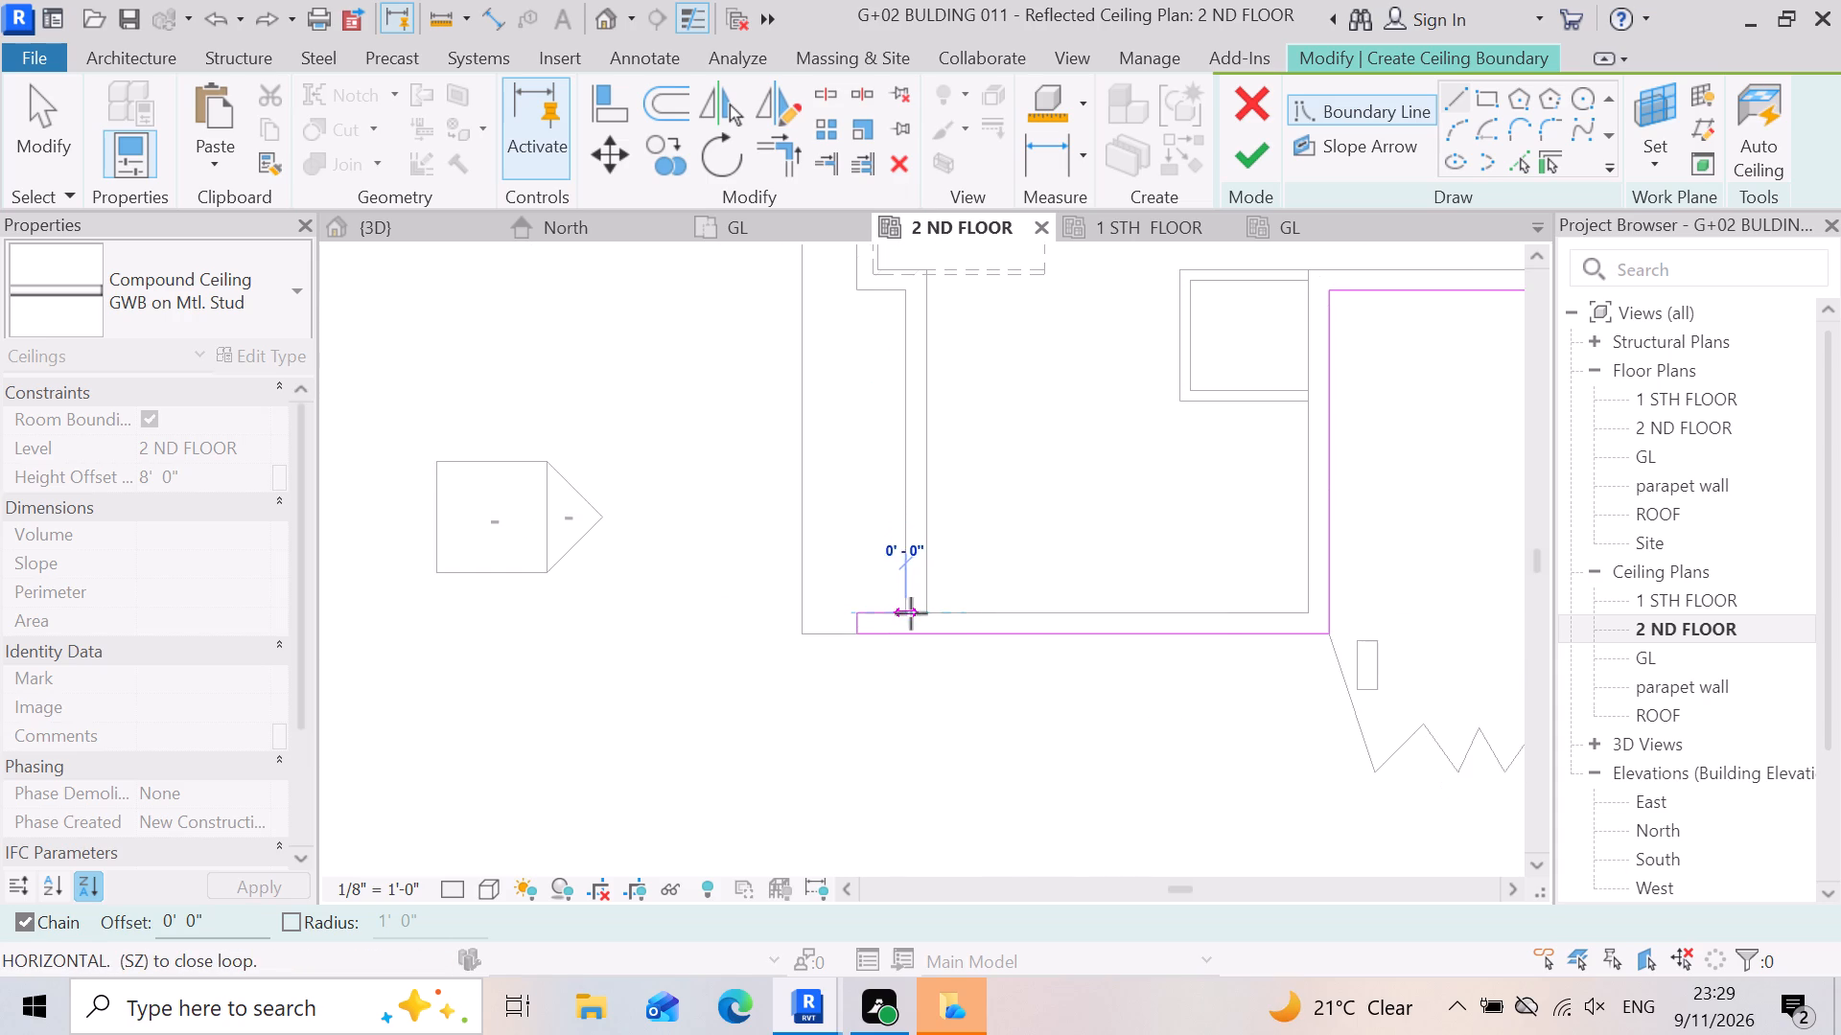
scroll(948, 626, "down", 6)
scroll(923, 456, "up", 6)
scroll(930, 553, "up", 4)
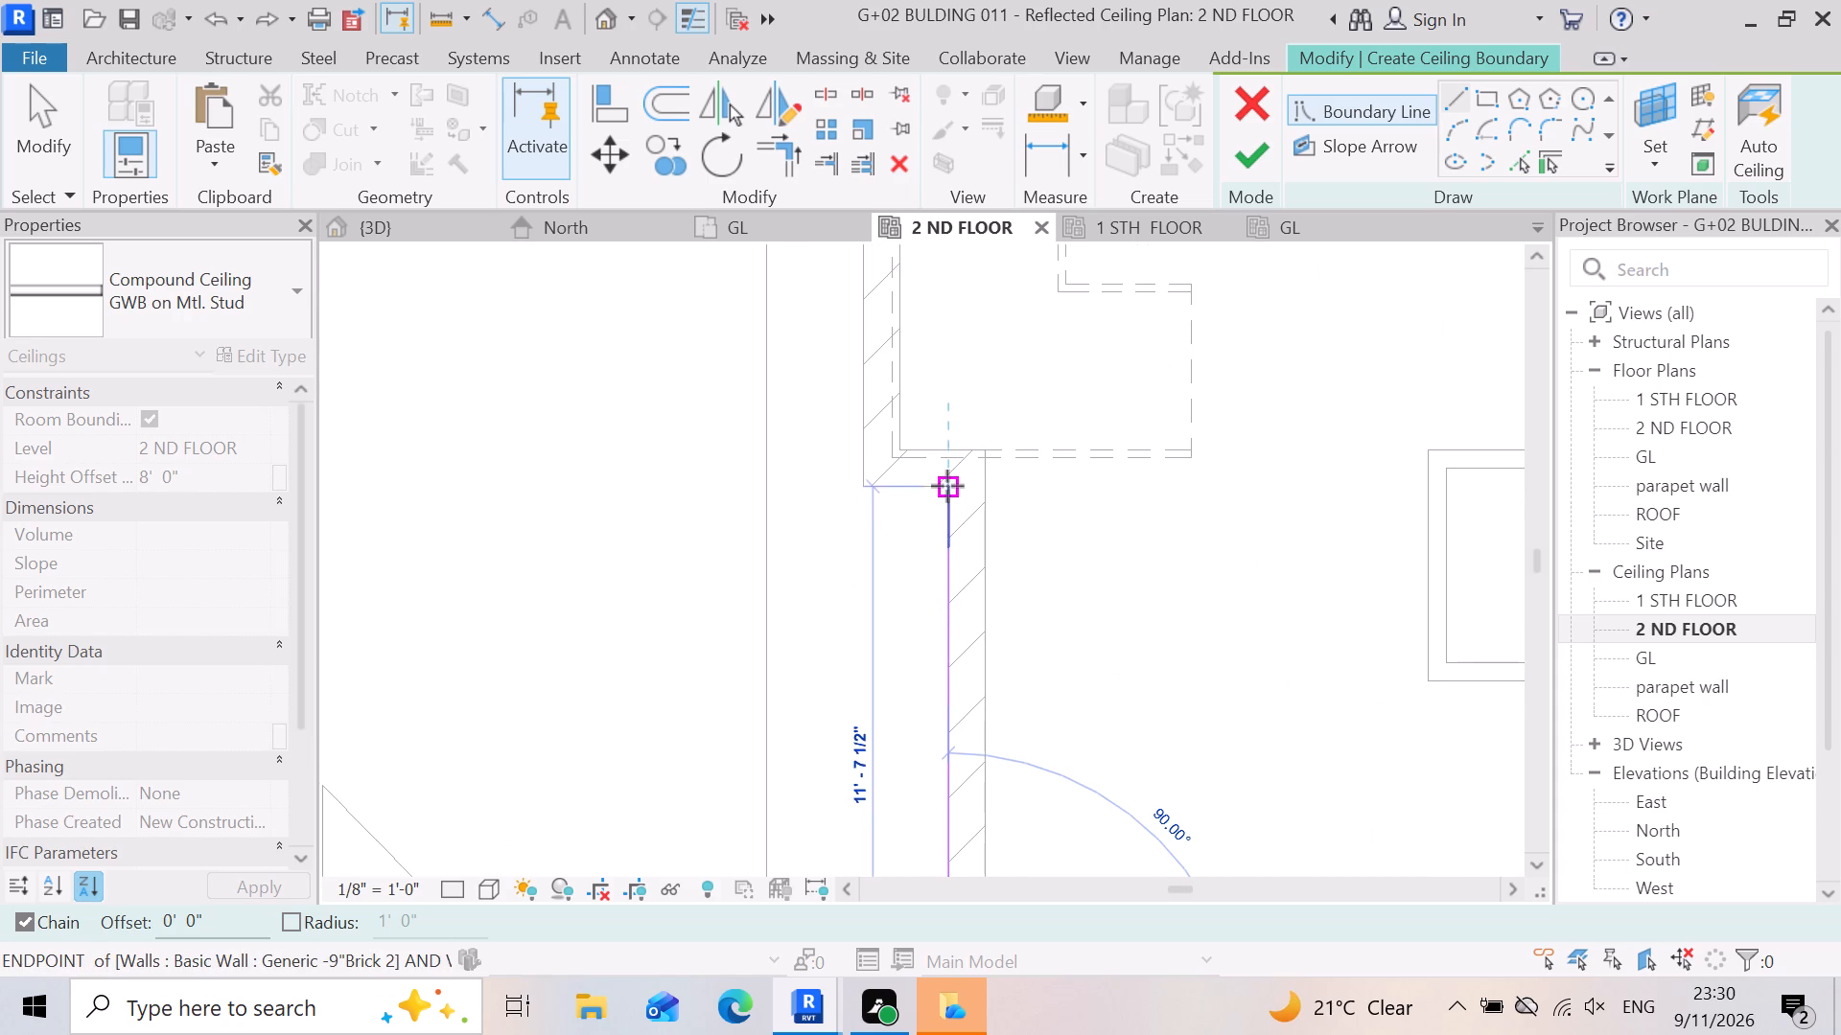
left_click(947, 486)
scroll(881, 512, "up", 6)
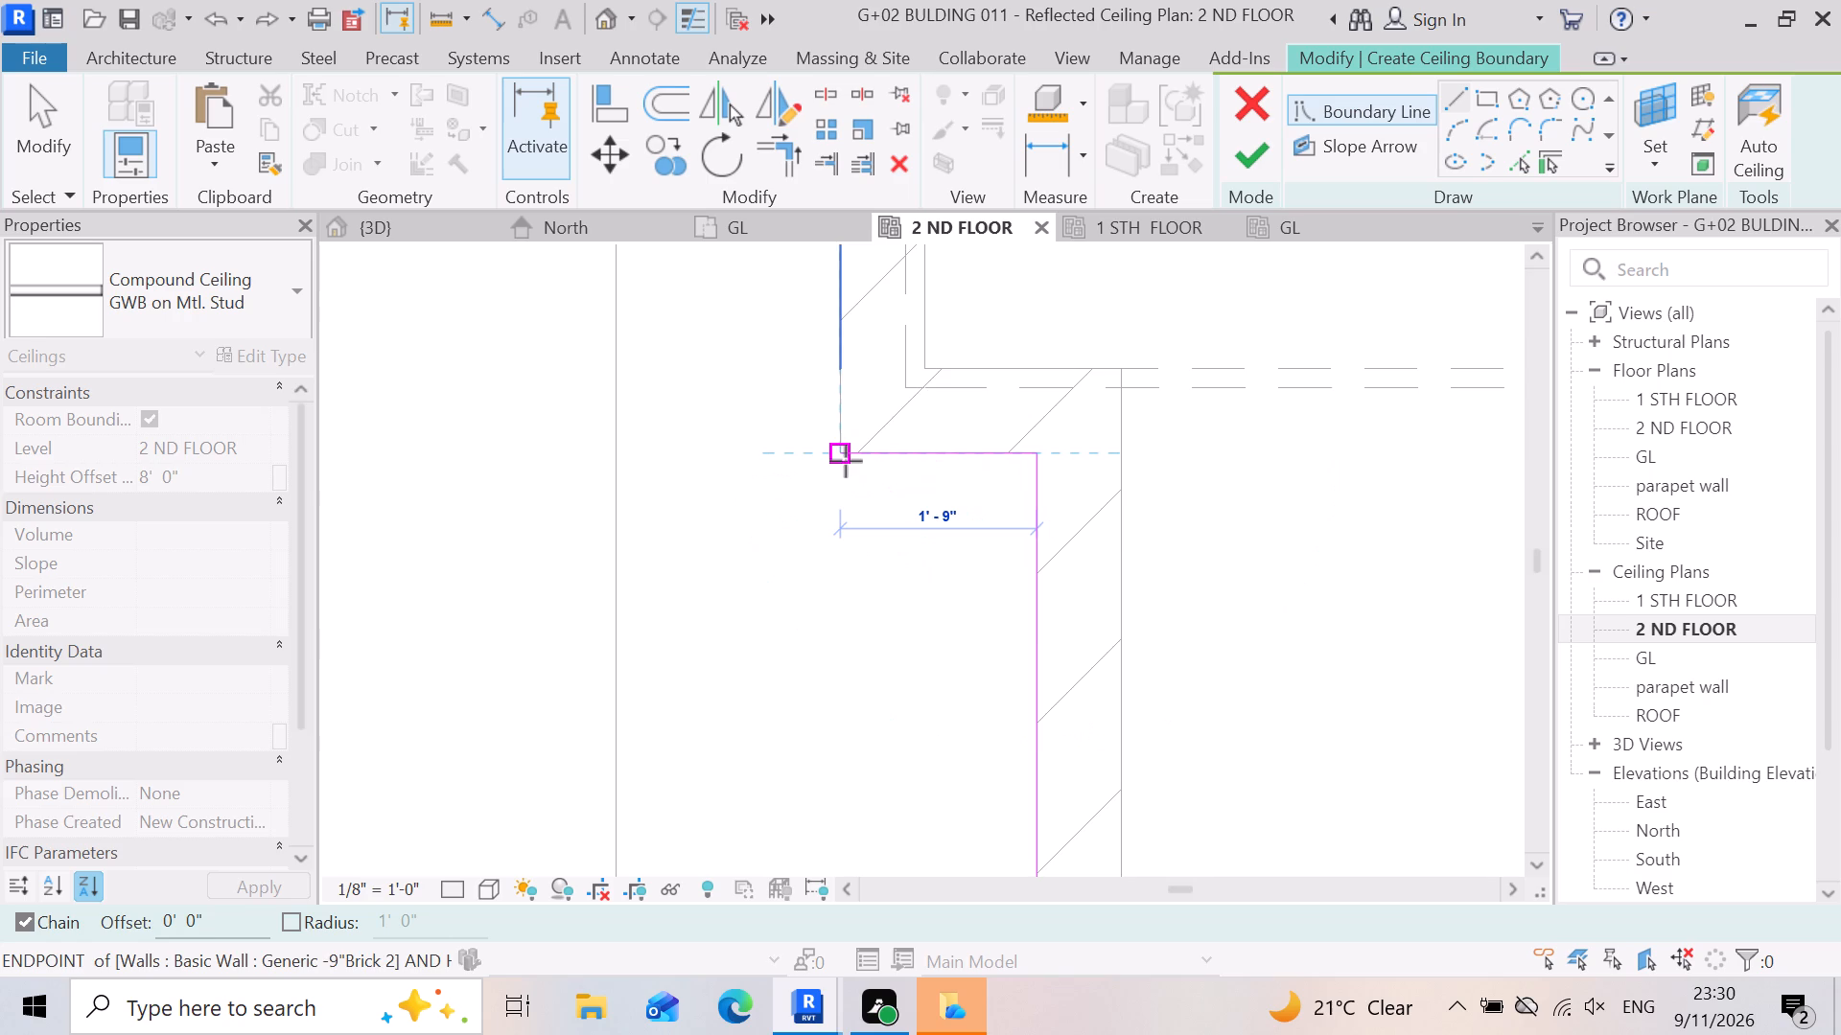
left_click(846, 461)
Close the boundary loop with a line about 27' 4 1/2" up the main left-hand wall's outer face to the upper outer corner.
scroll(881, 511, "down", 15)
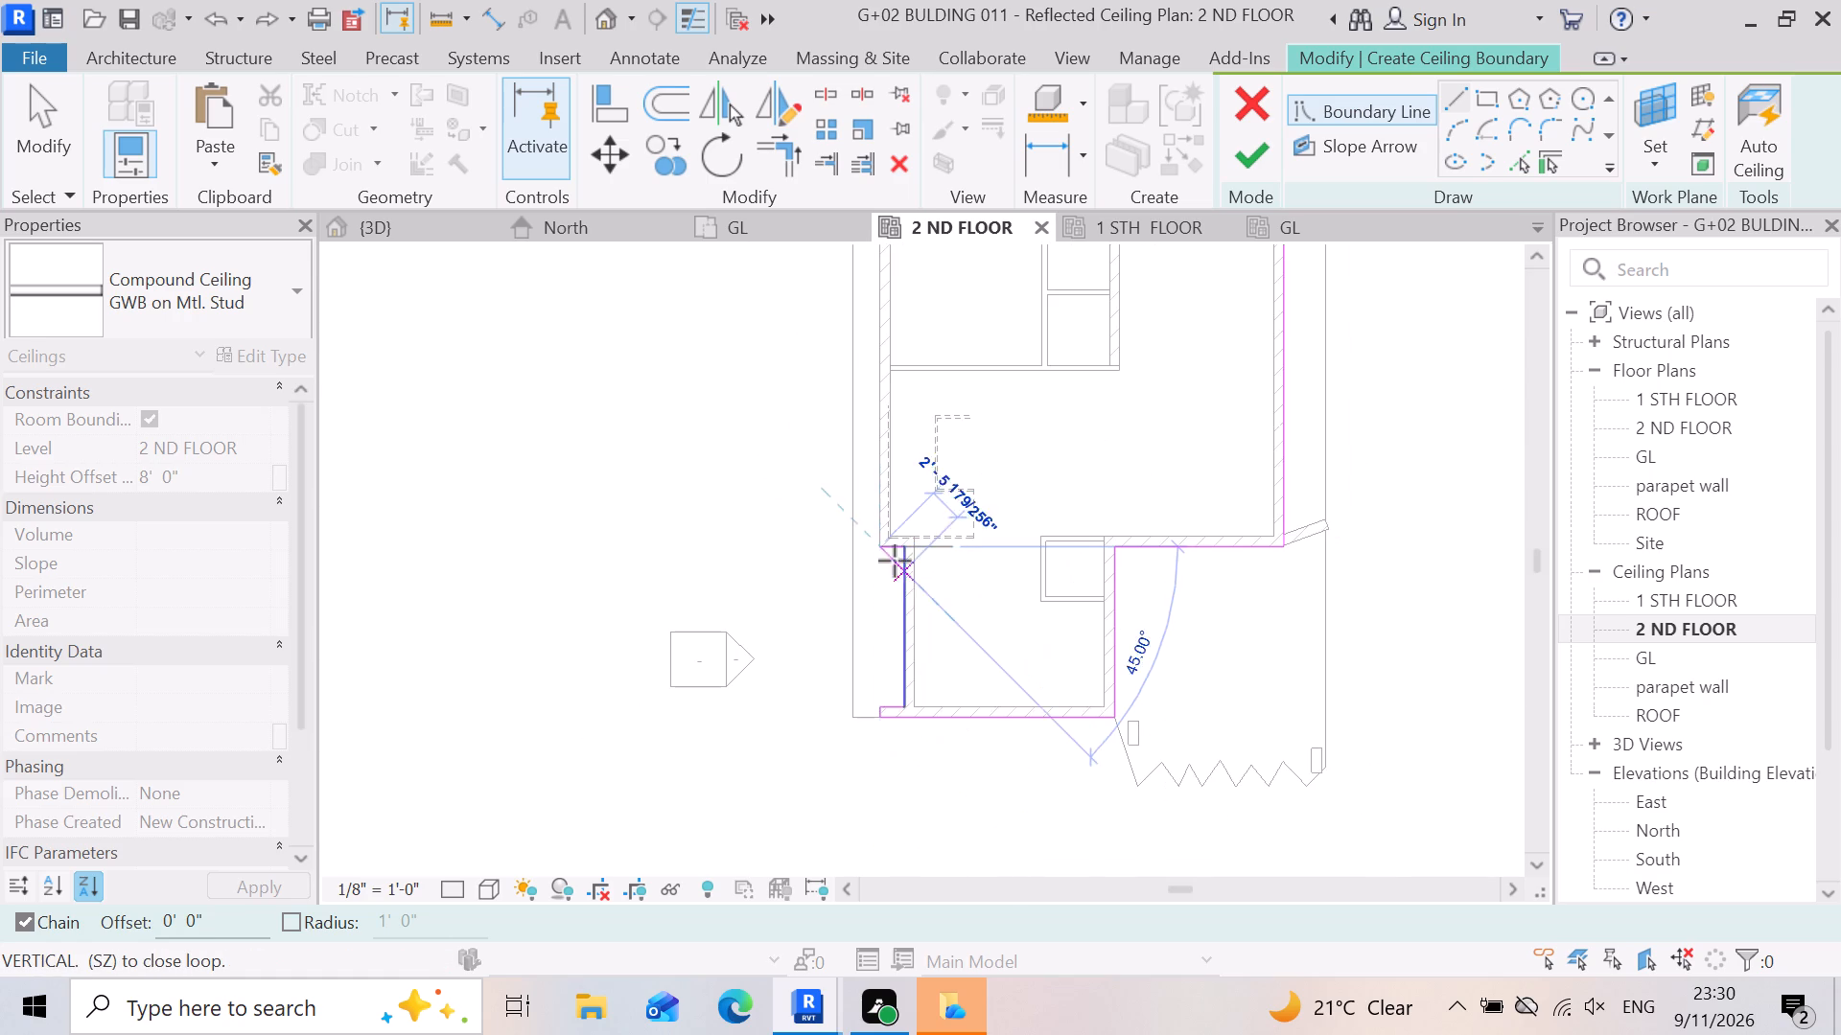
scroll(899, 592, "down", 5)
scroll(875, 366, "up", 4)
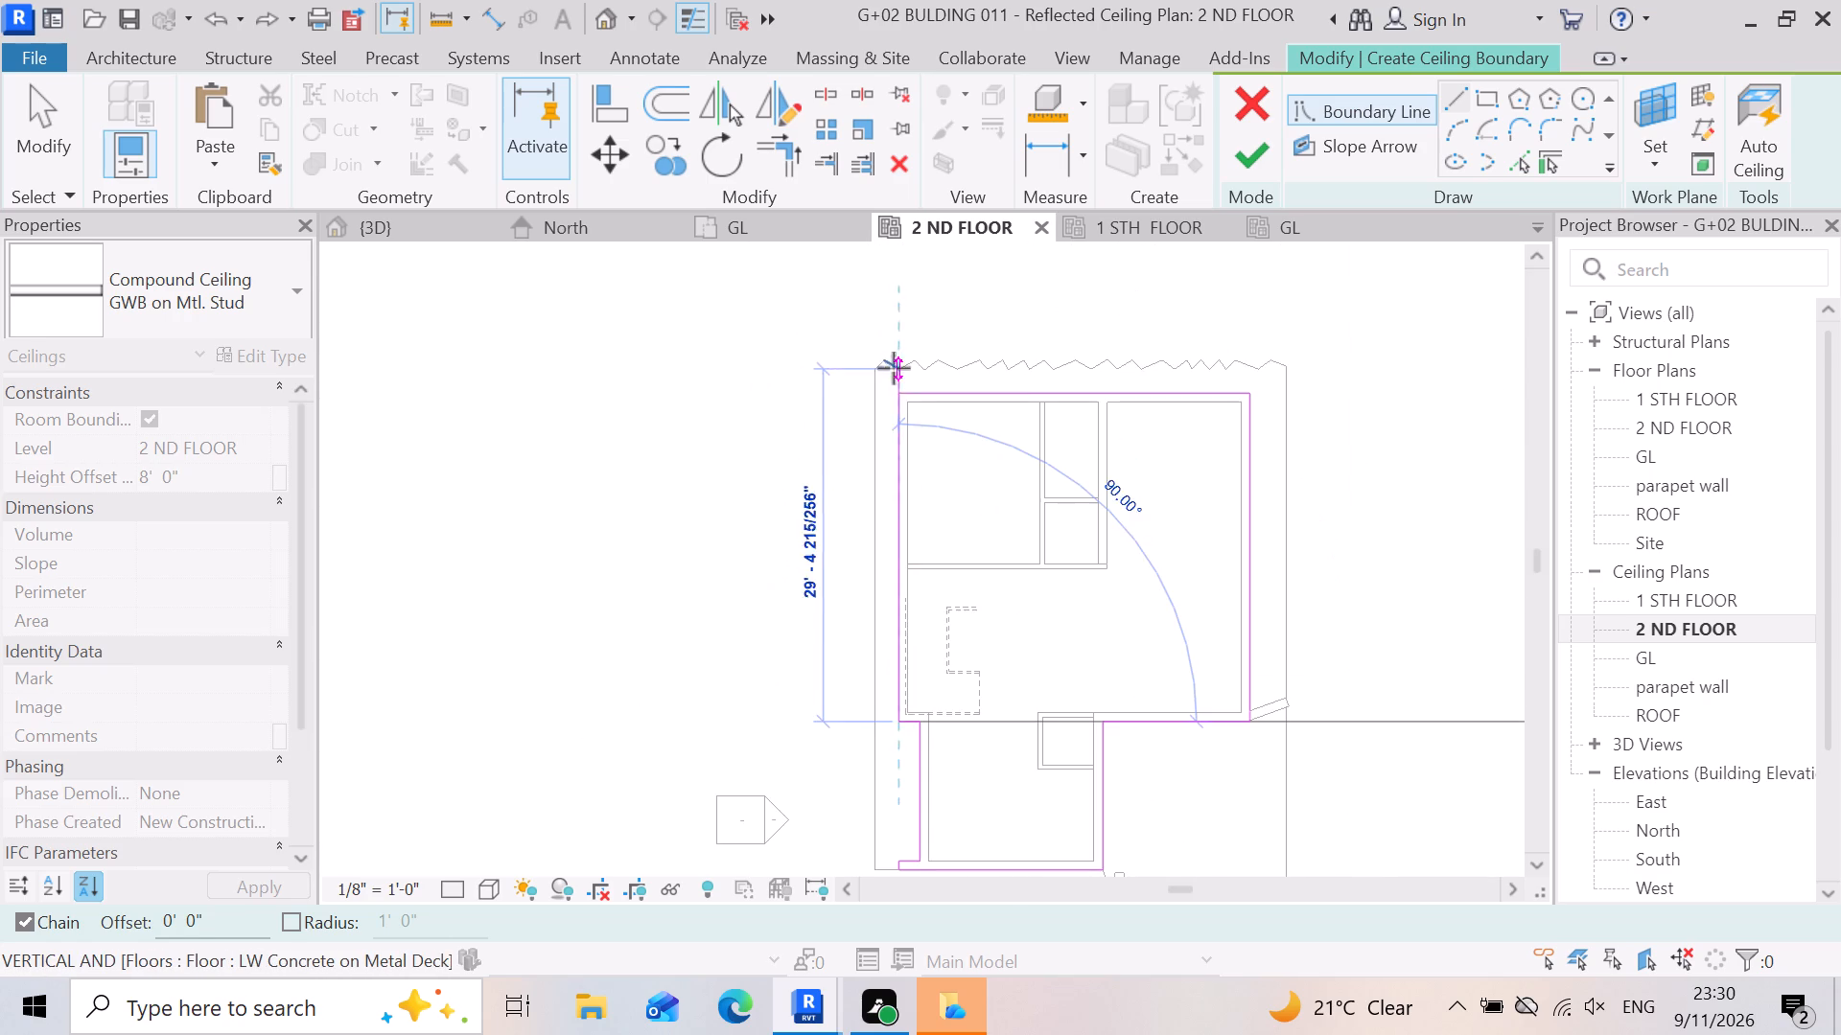
scroll(885, 431, "up", 3)
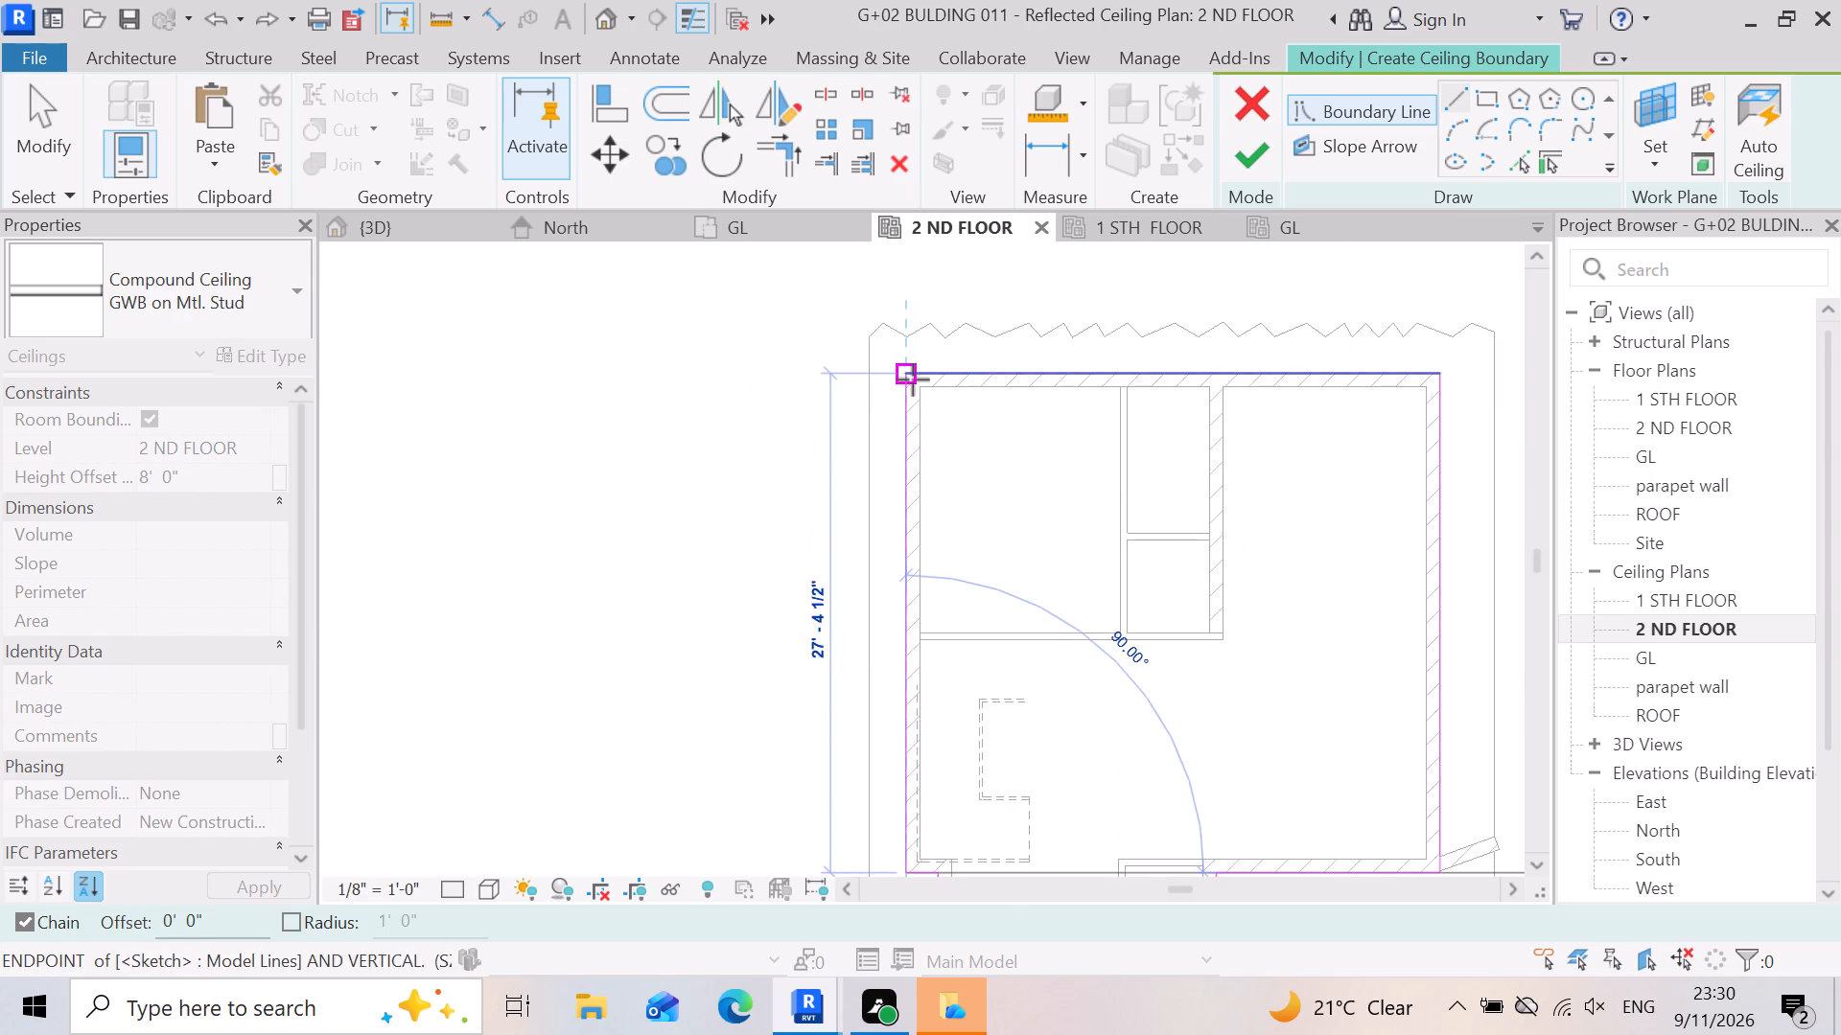
left_click(913, 379)
Draw an angled boundary line about 5' 3" along the floor slab edge, from the projecting room's lower-right corner to the first zigzag point.
scroll(817, 480, "down", 8)
scroll(1010, 723, "up", 2)
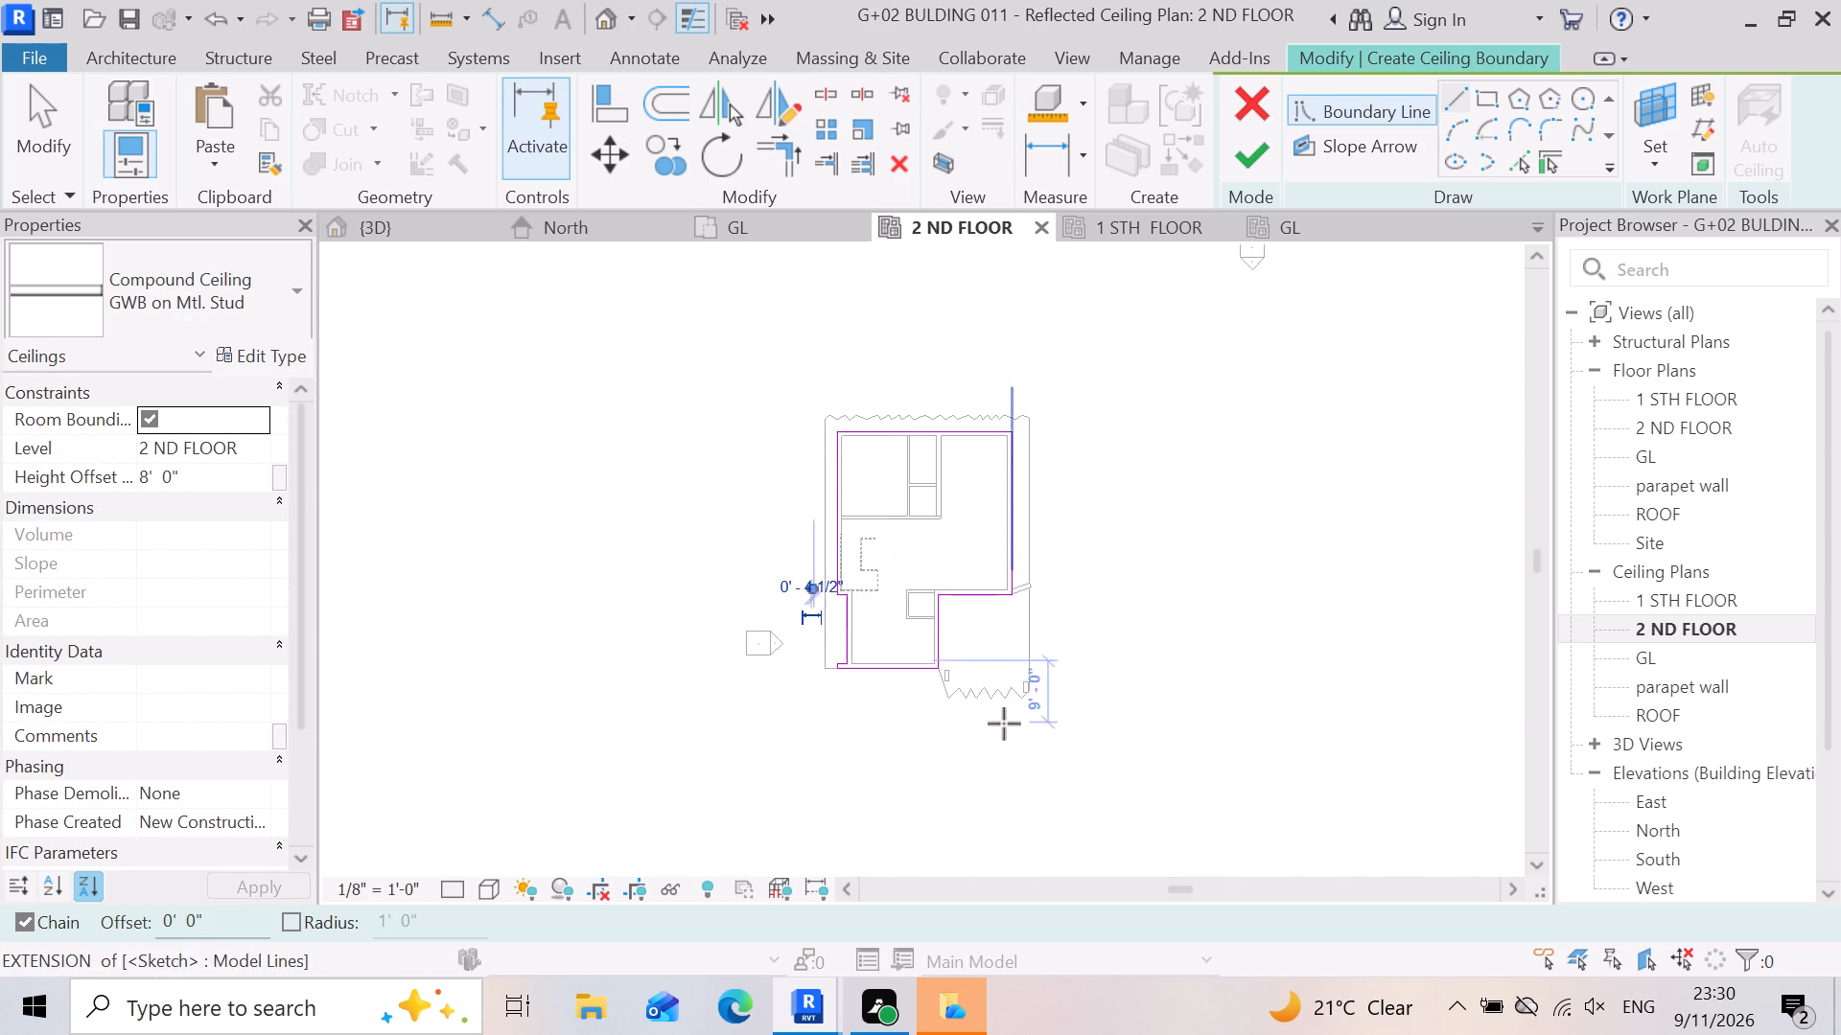
scroll(1004, 724, "up", 7)
scroll(818, 576, "up", 6)
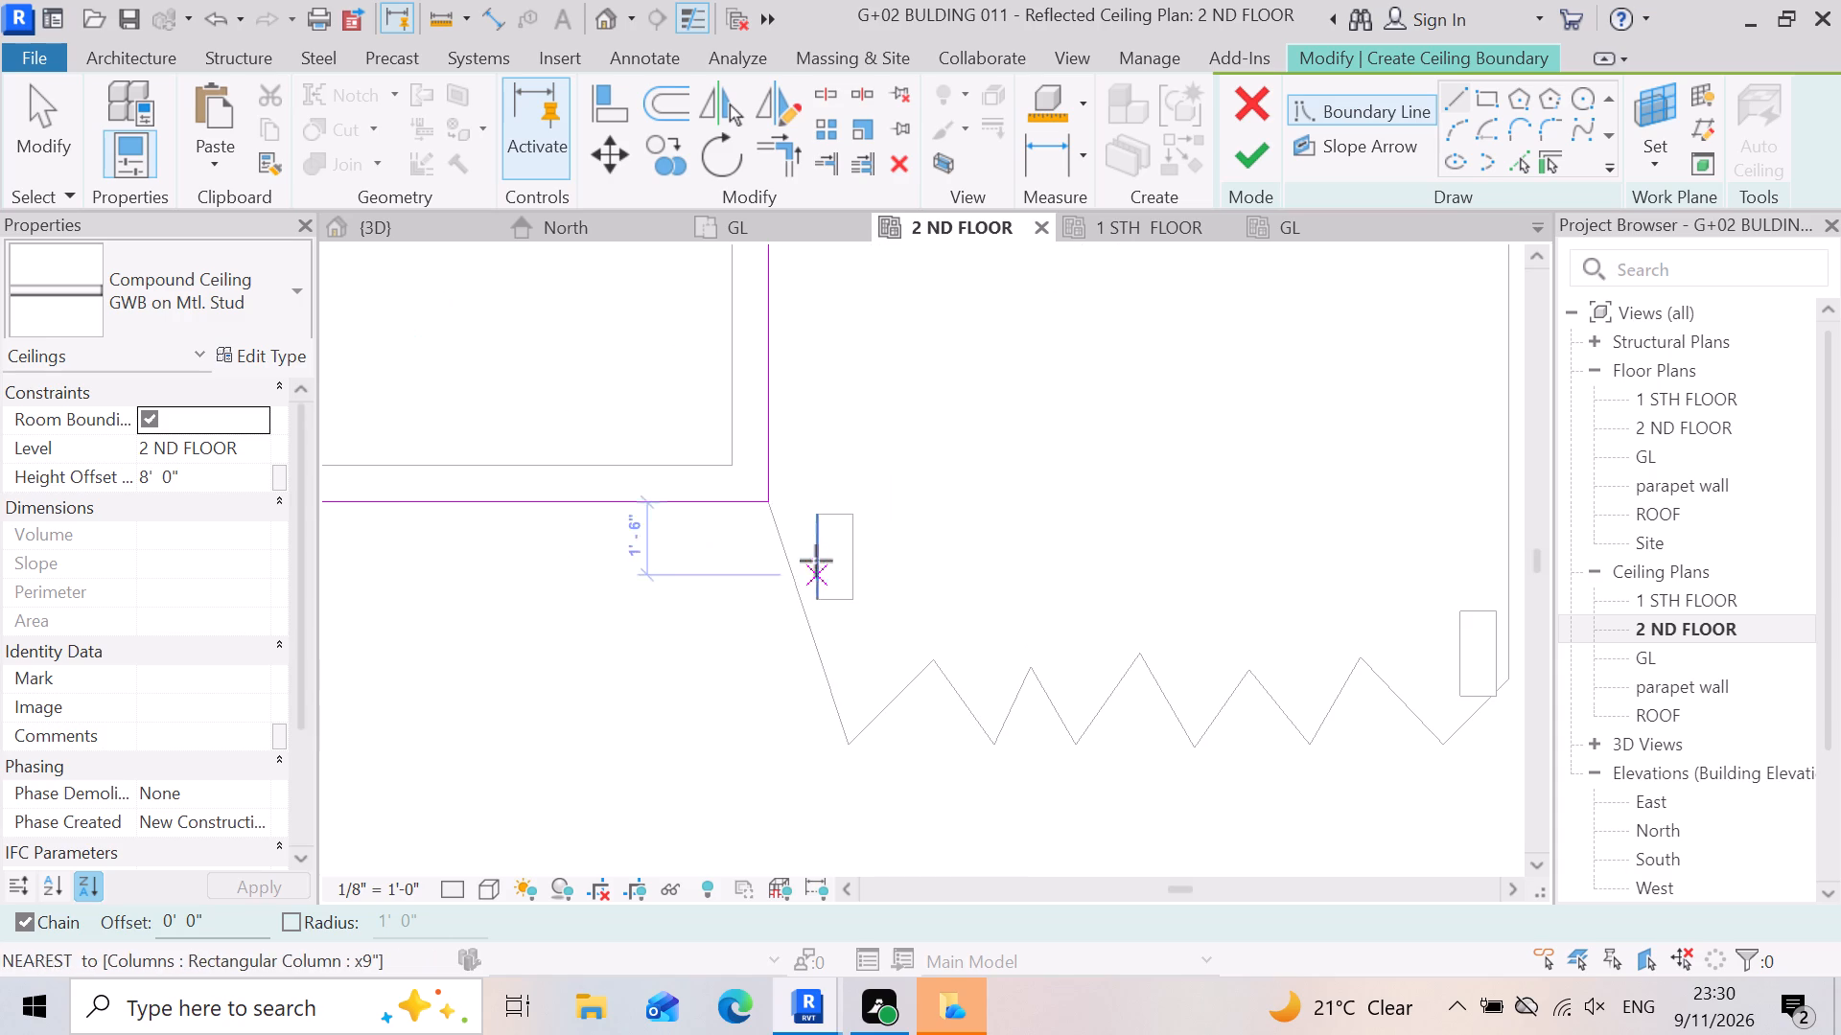
left_click(774, 494)
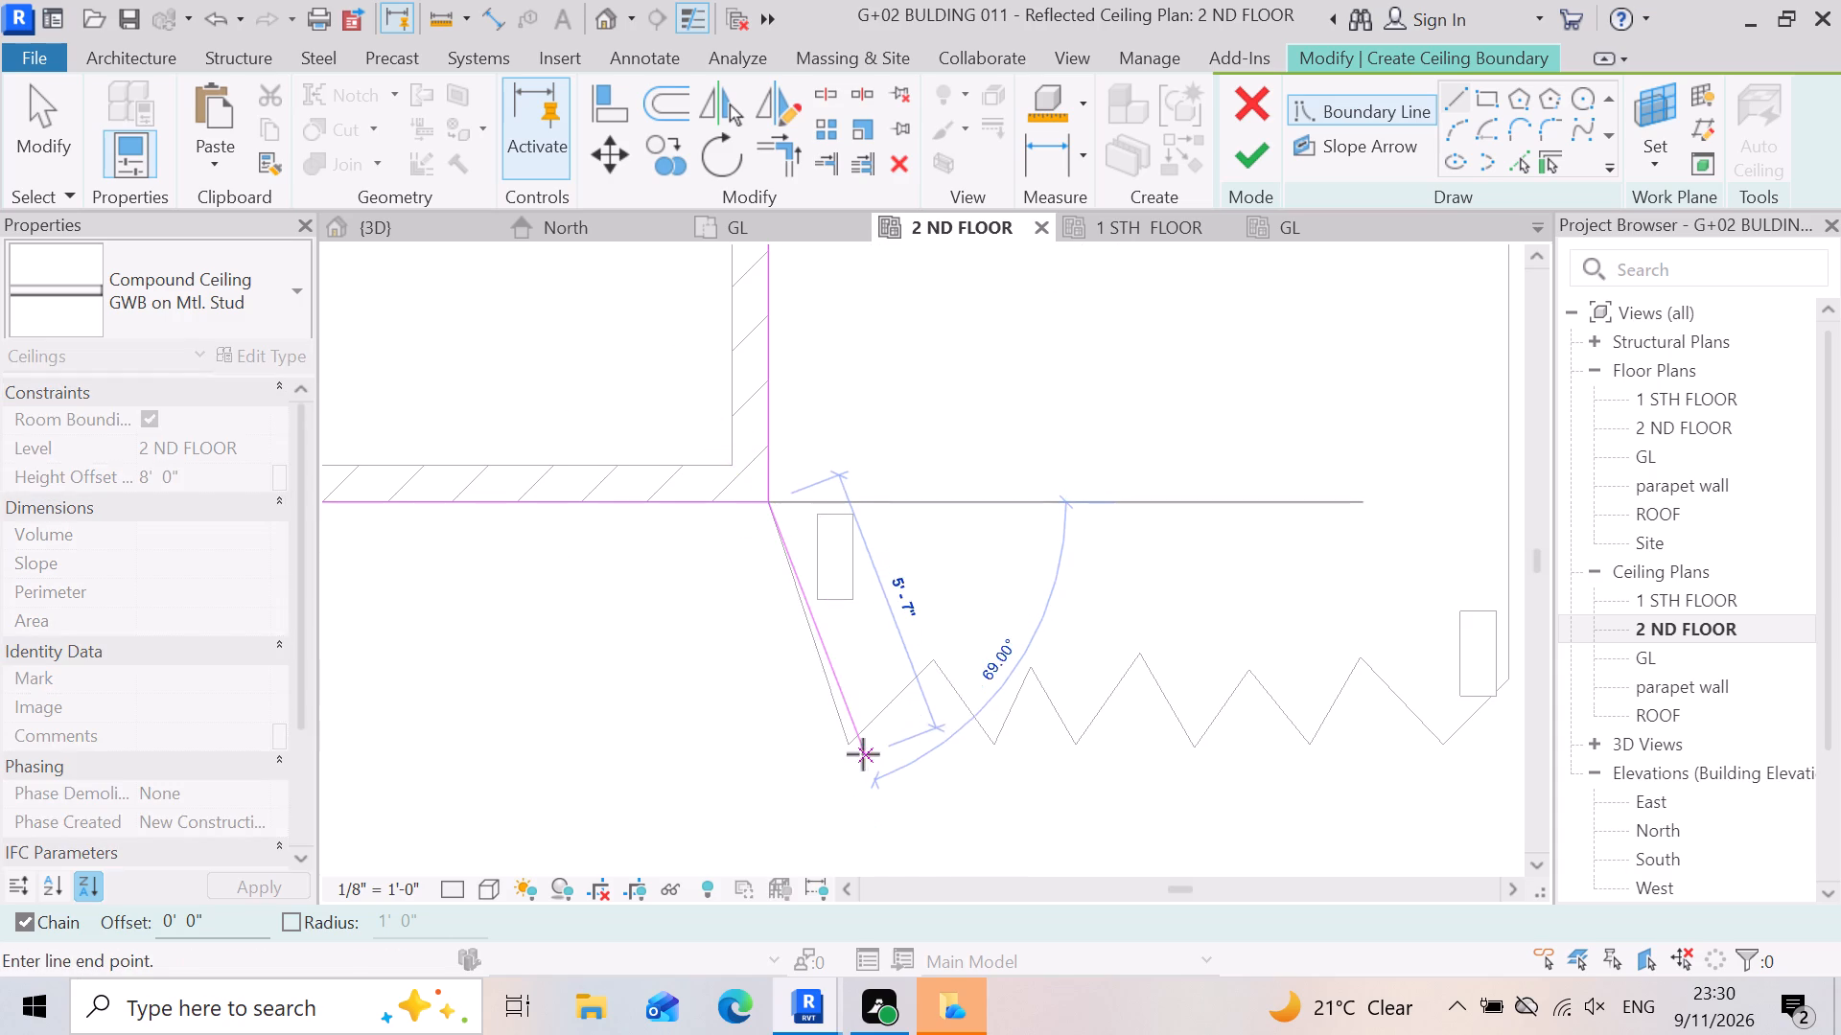
scroll(849, 743, "up", 5)
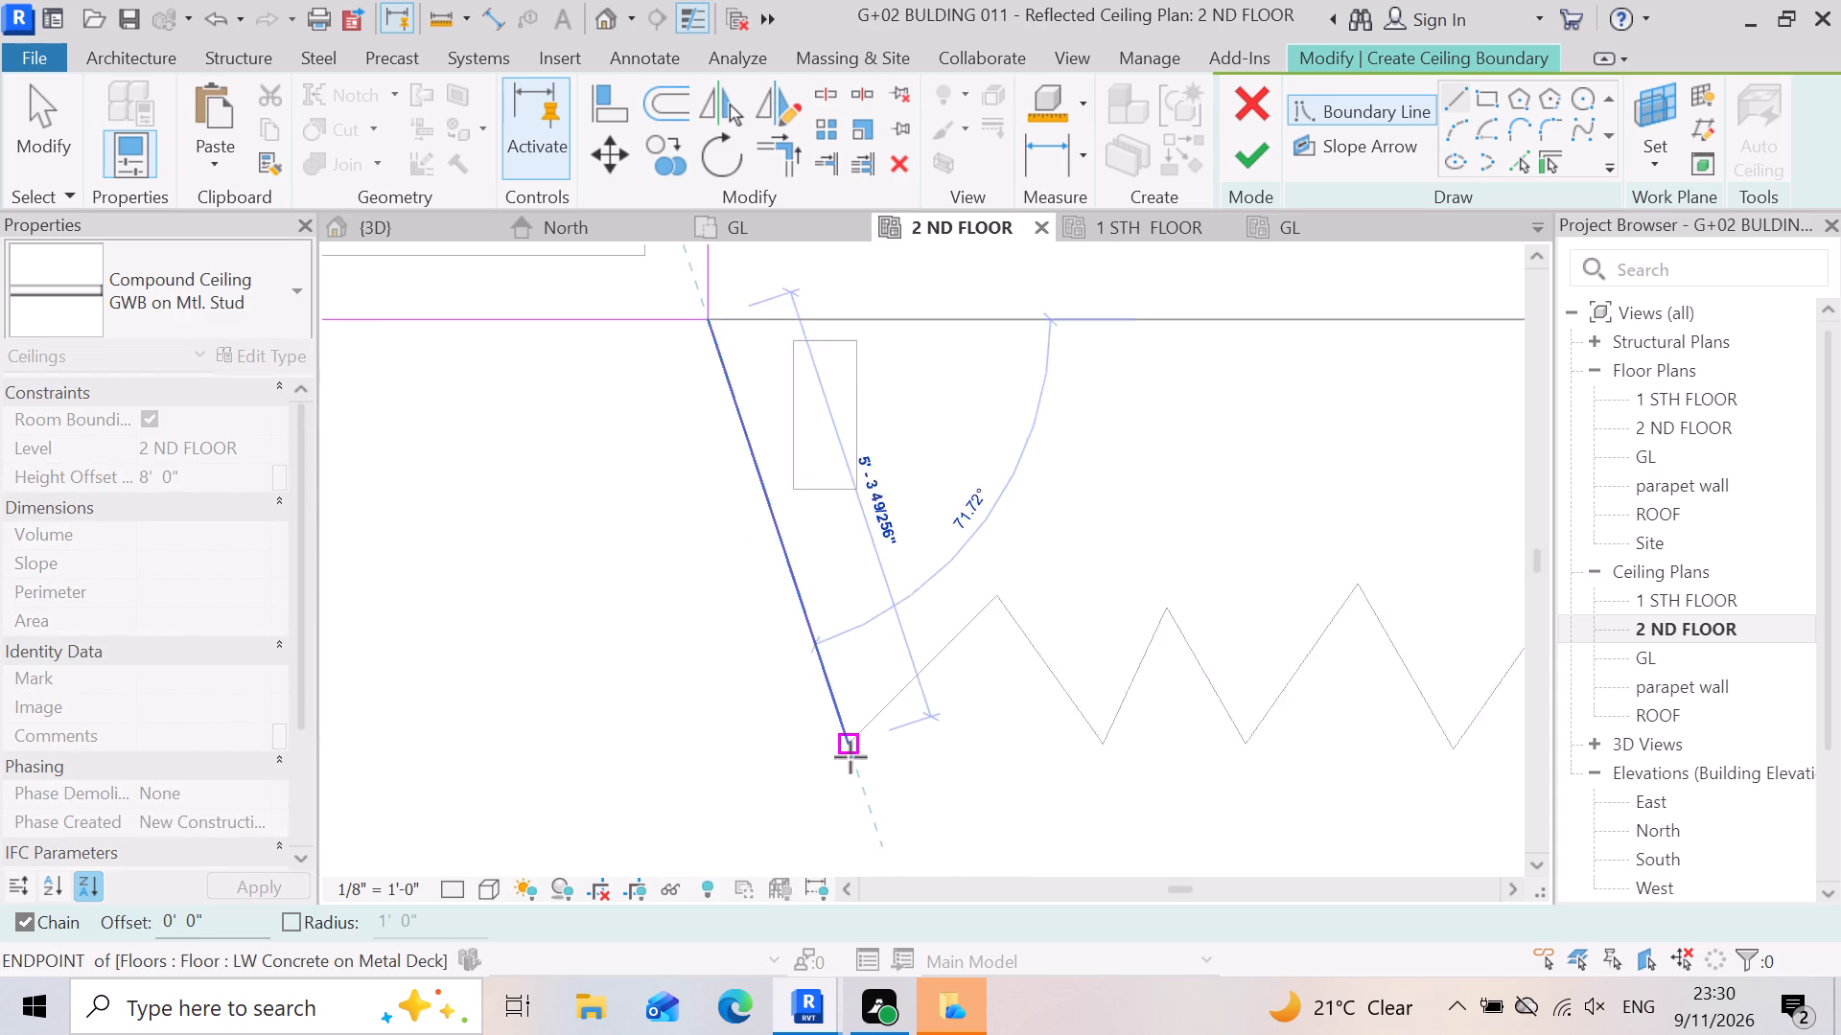
scroll(851, 757, "up", 2)
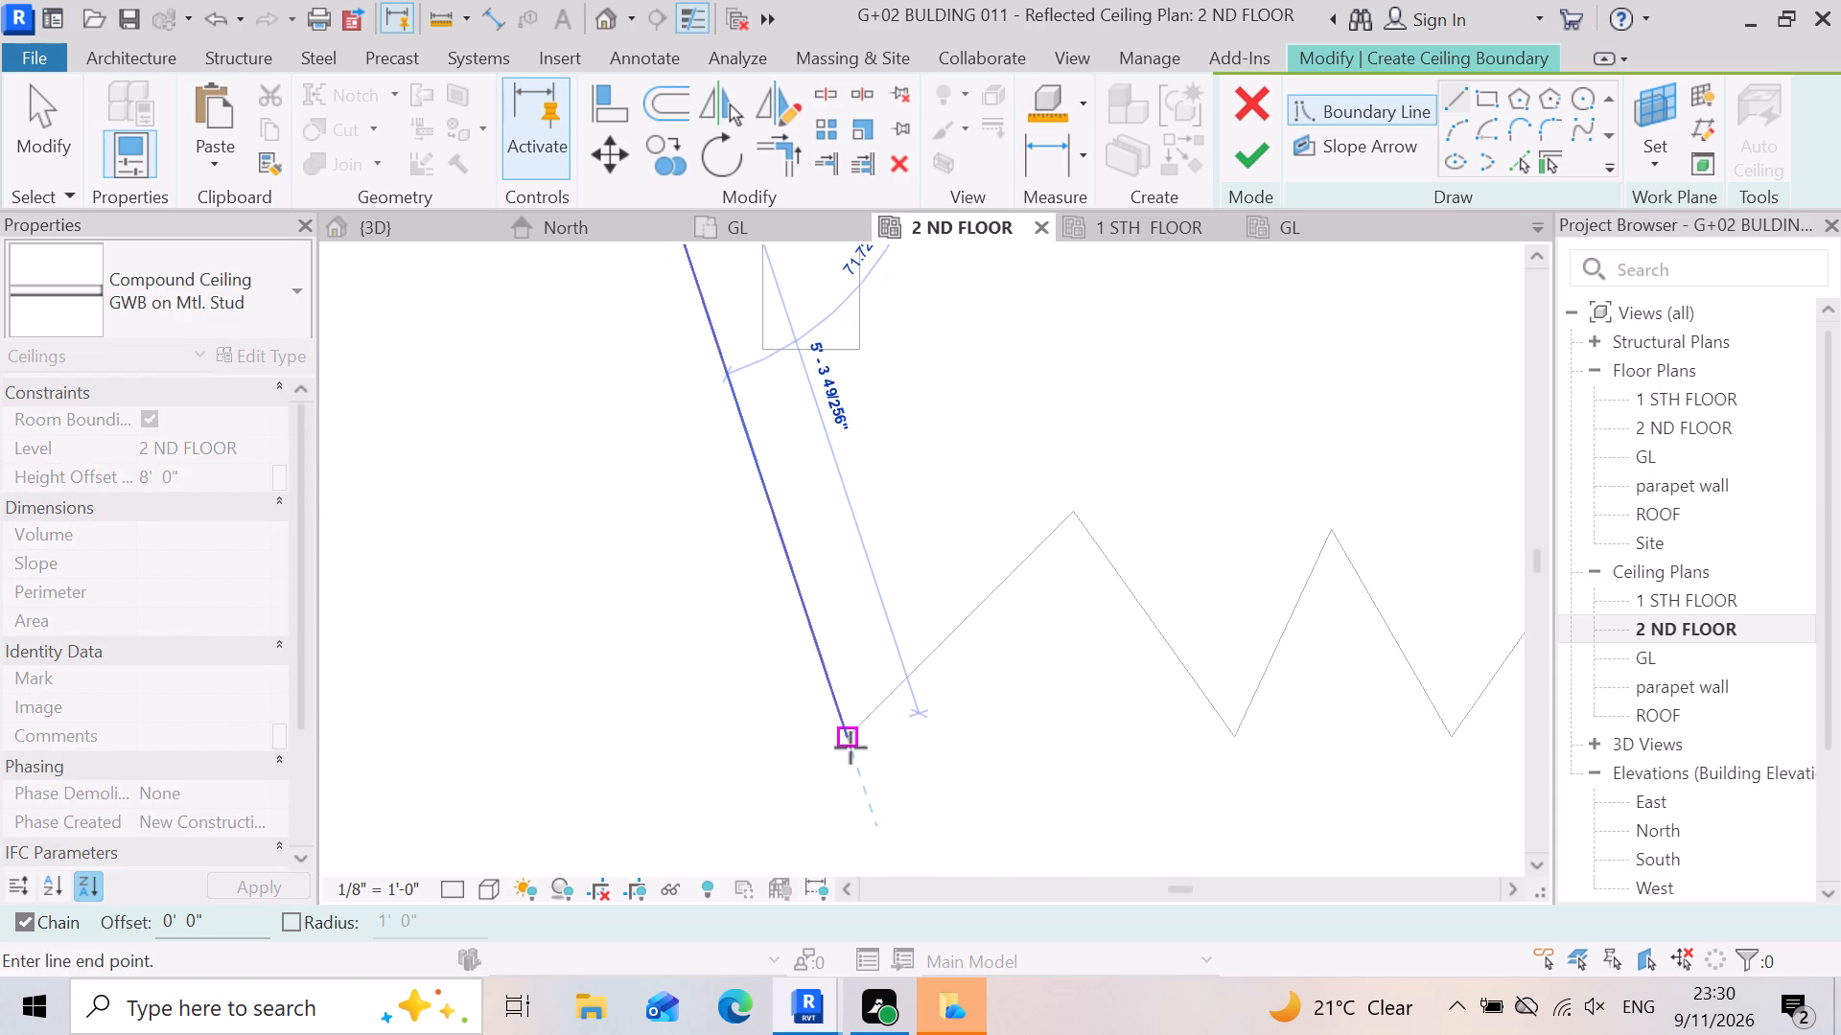
scroll(851, 747, "up", 7)
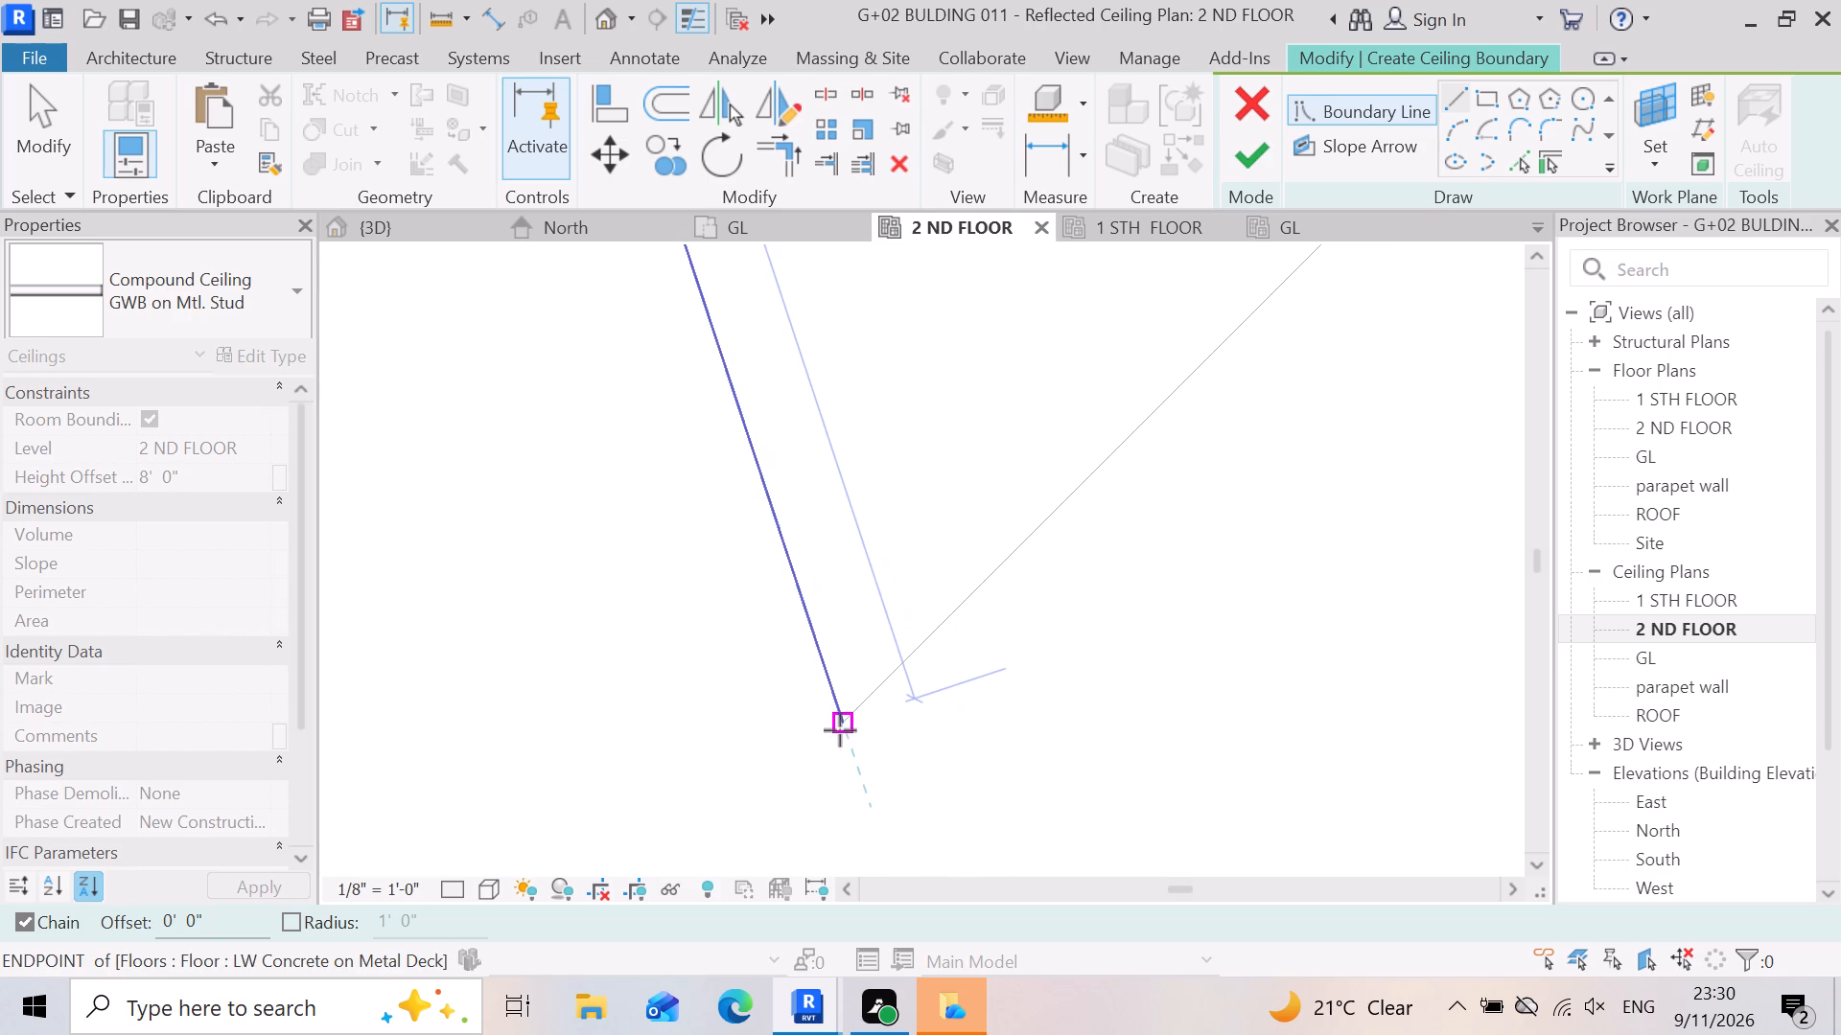
left_click(840, 730)
Trace the first three segments of the lower zigzag slab edge, starting with one about 2' 5" long at 45°.
scroll(832, 733, "down", 9)
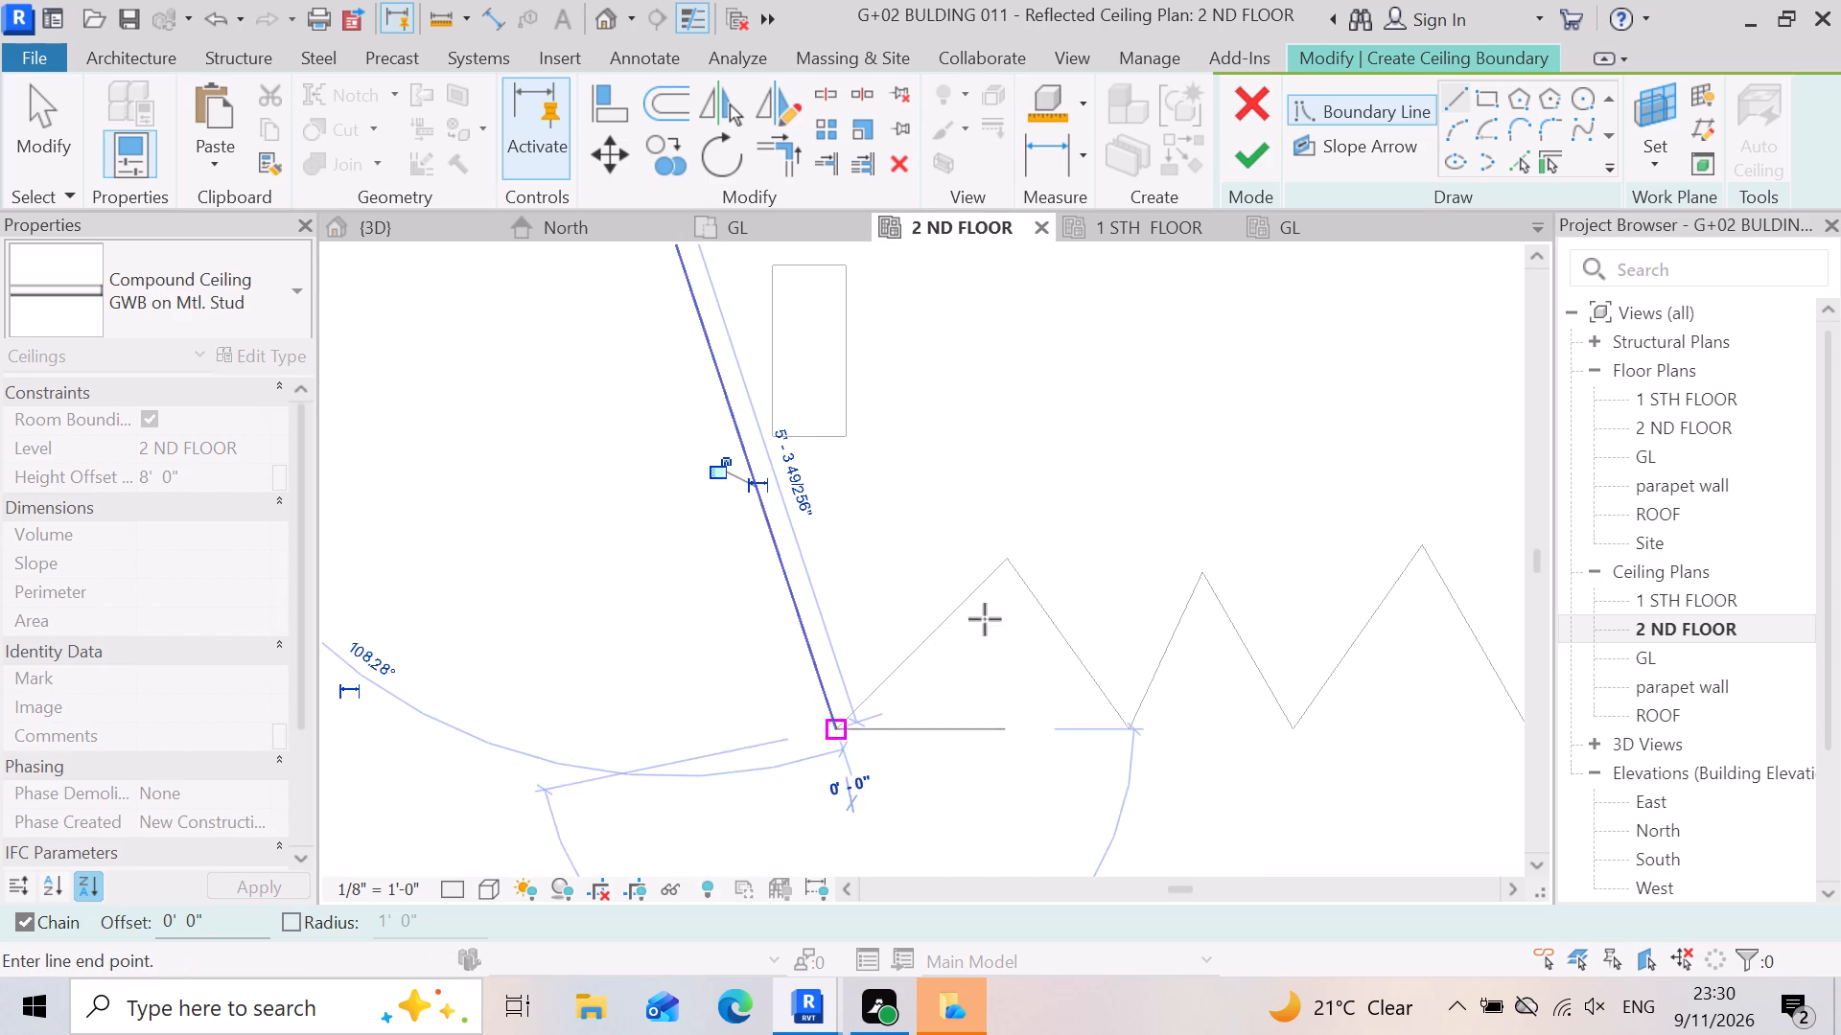
scroll(1008, 558, "up", 6)
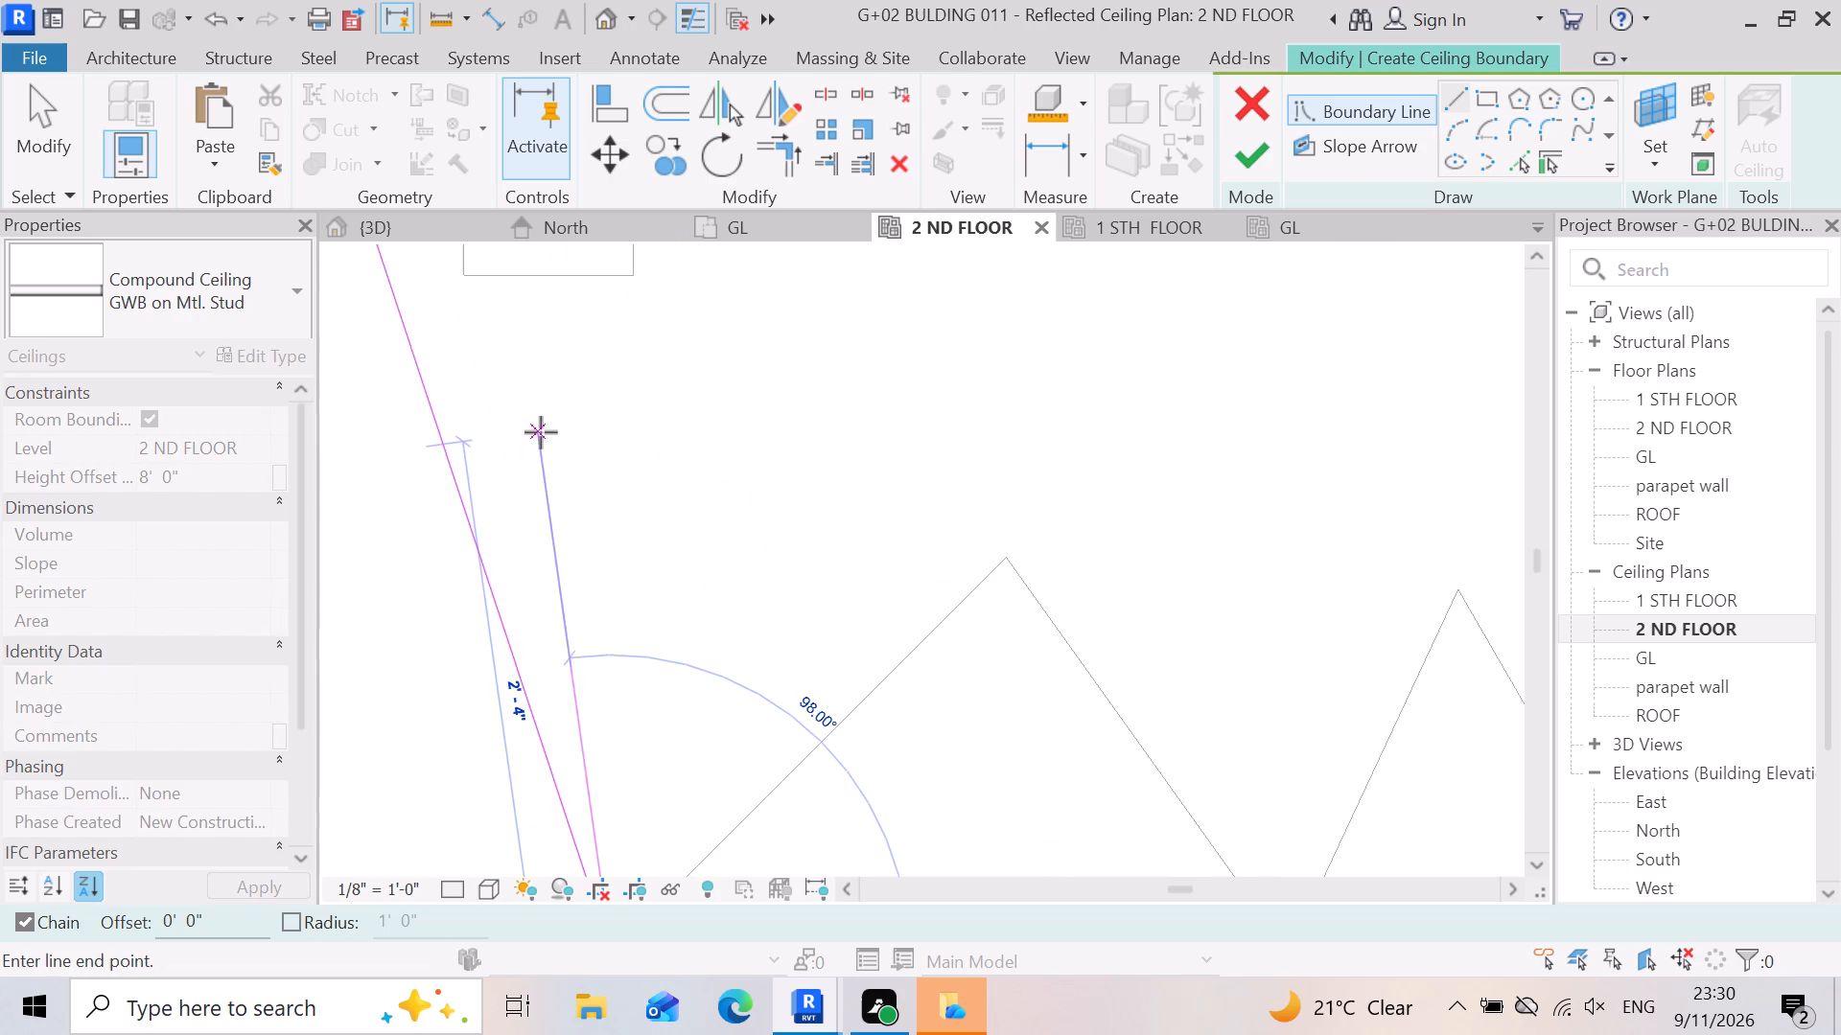
scroll(720, 374, "down", 3)
scroll(912, 509, "up", 2)
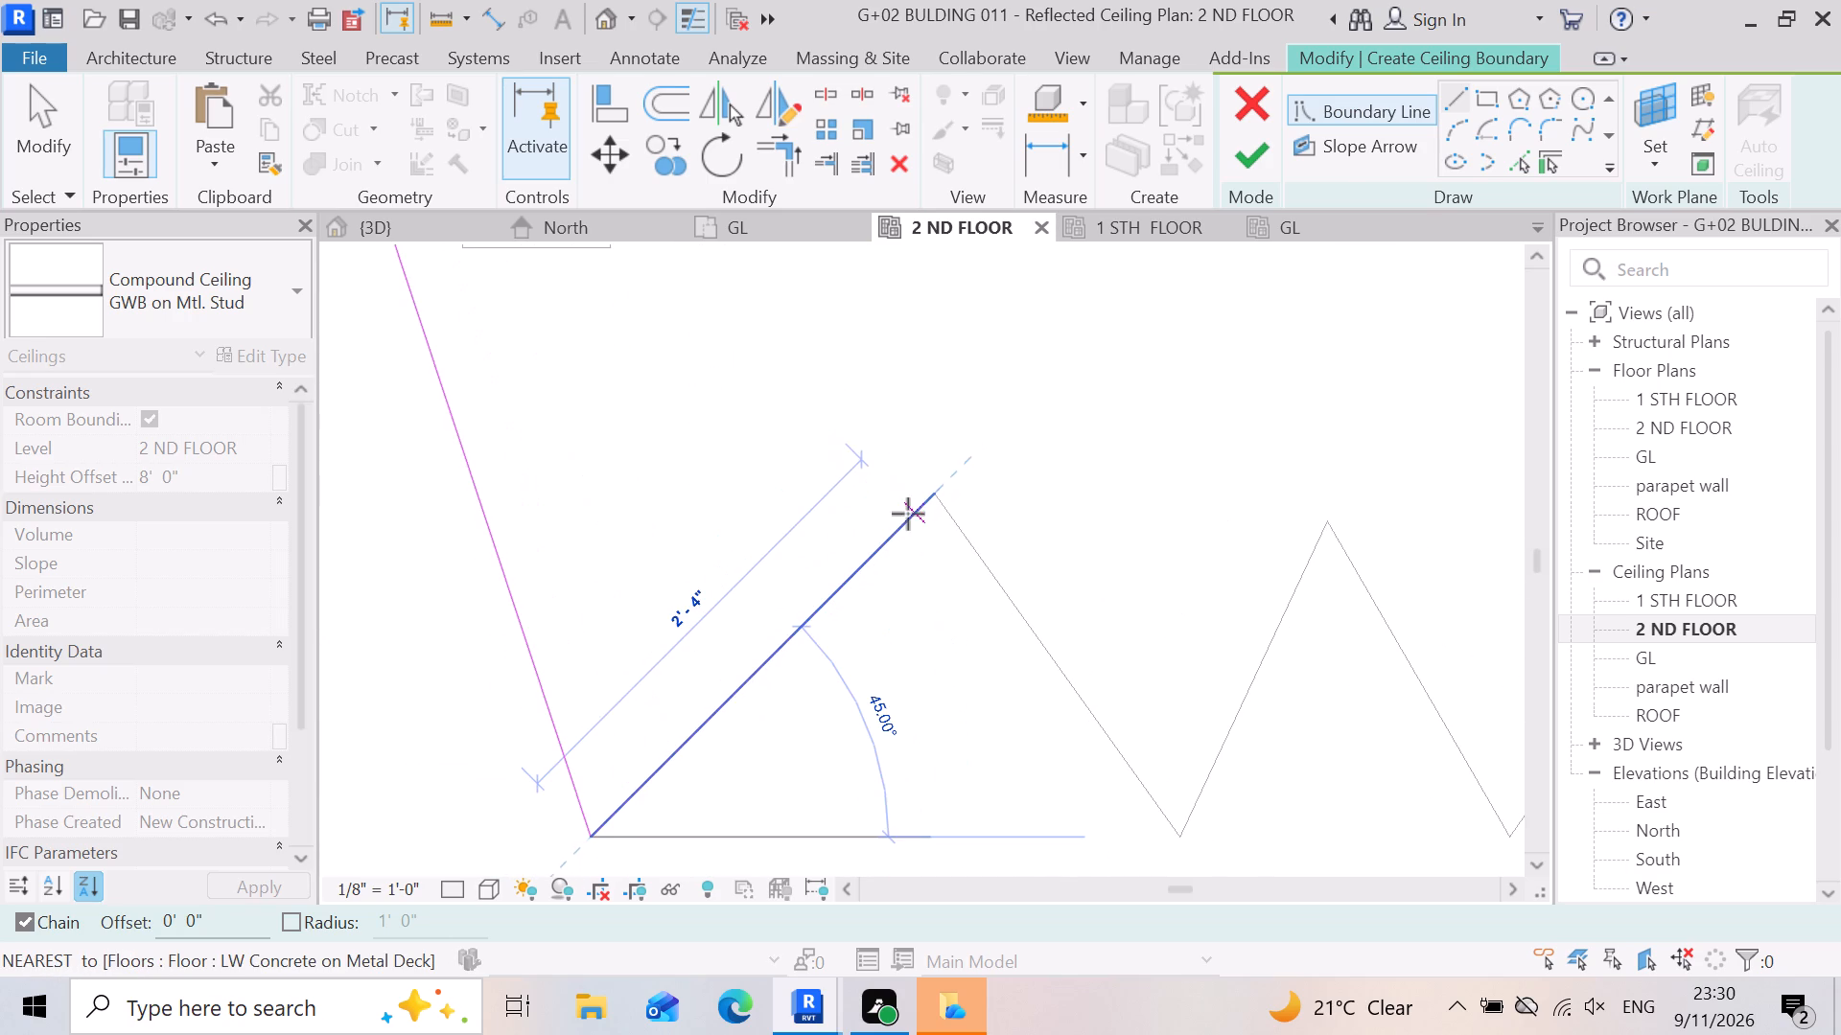
left_click(929, 498)
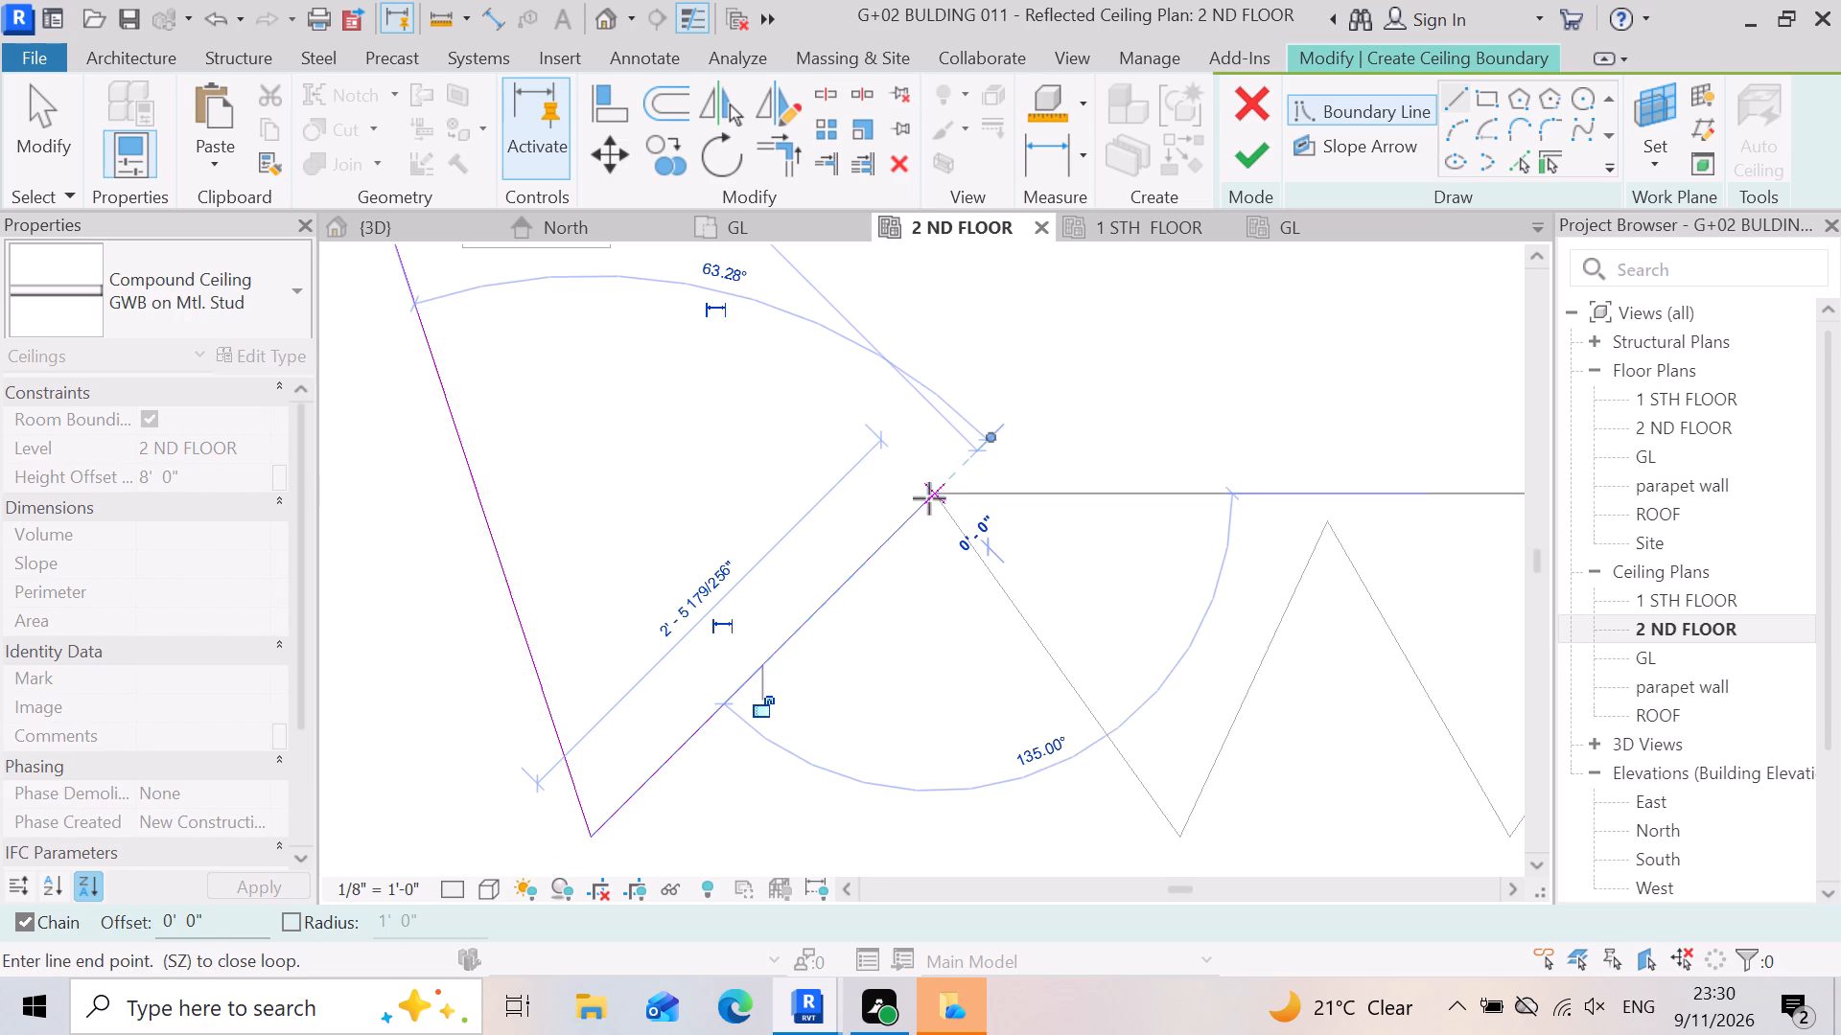
scroll(1154, 718, "down", 3)
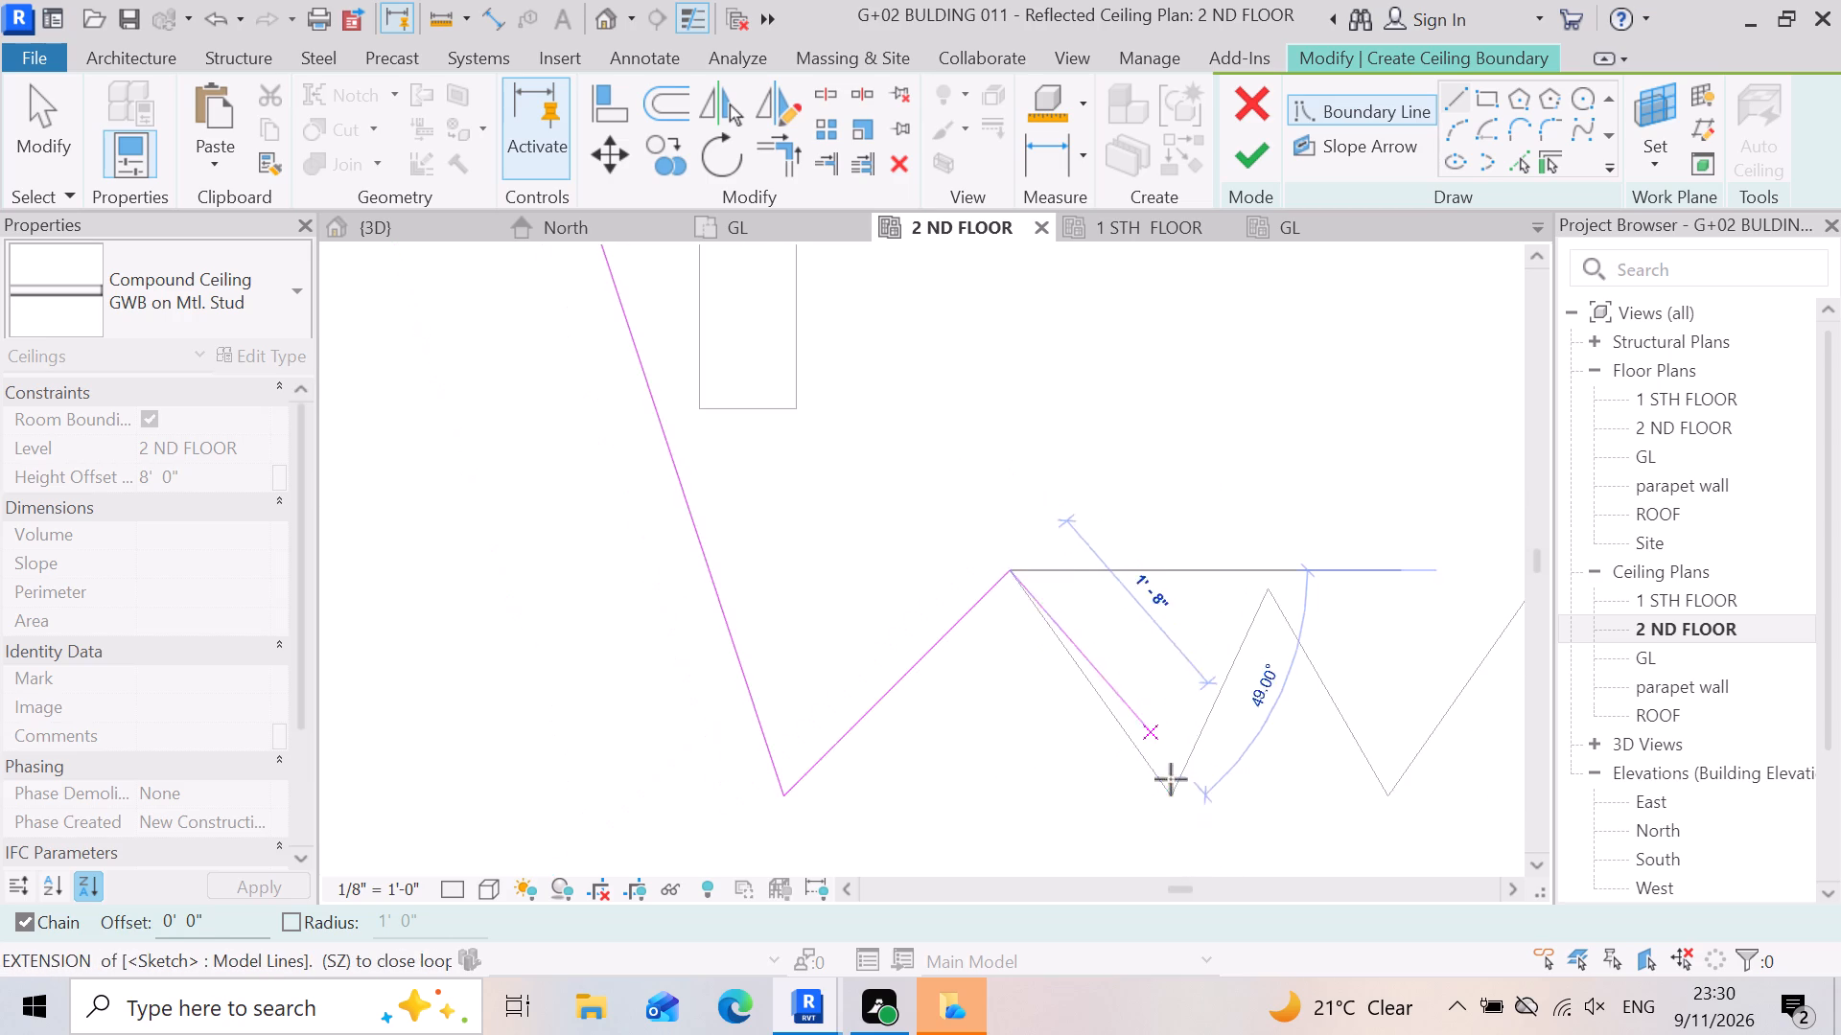
scroll(1170, 793, "up", 3)
left_click(1180, 800)
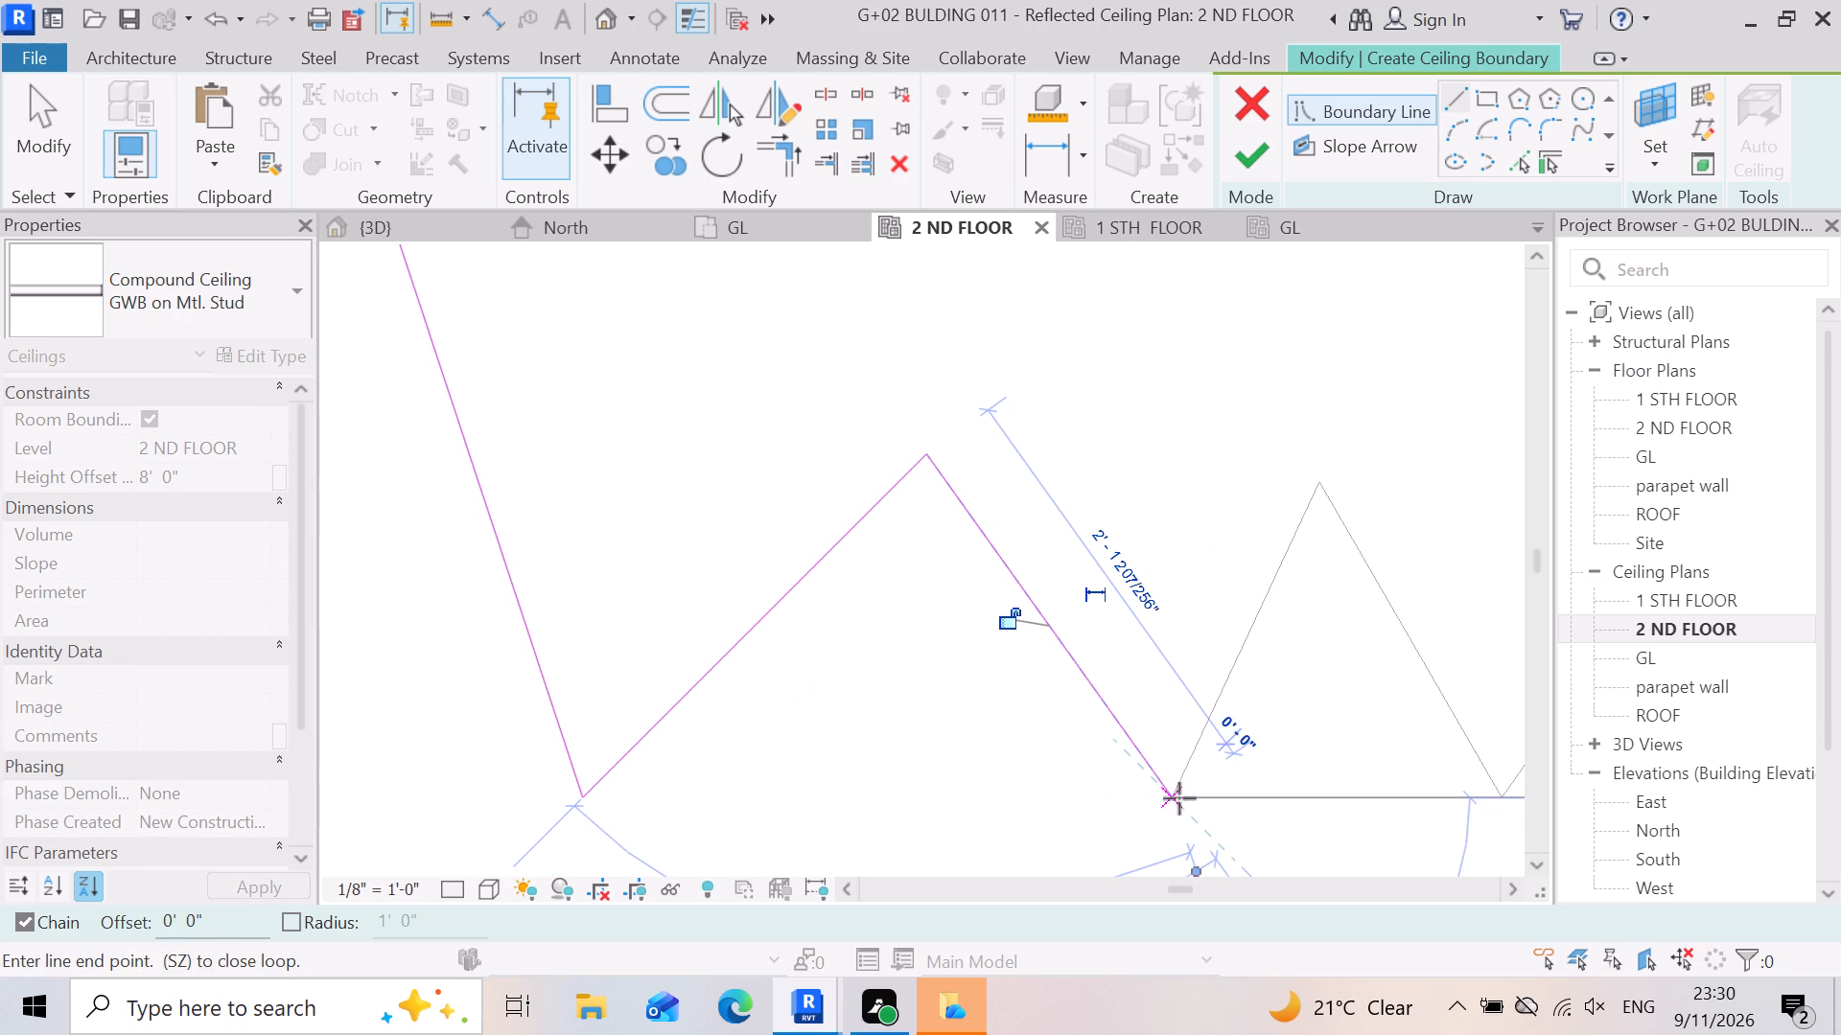
left_click(1319, 491)
Trace the fourth and fifth zigzag segments along the slab edge, the upward one about 2' 3 5/8" long at 55°.
scroll(1288, 517, "down", 10)
scroll(1352, 602, "up", 6)
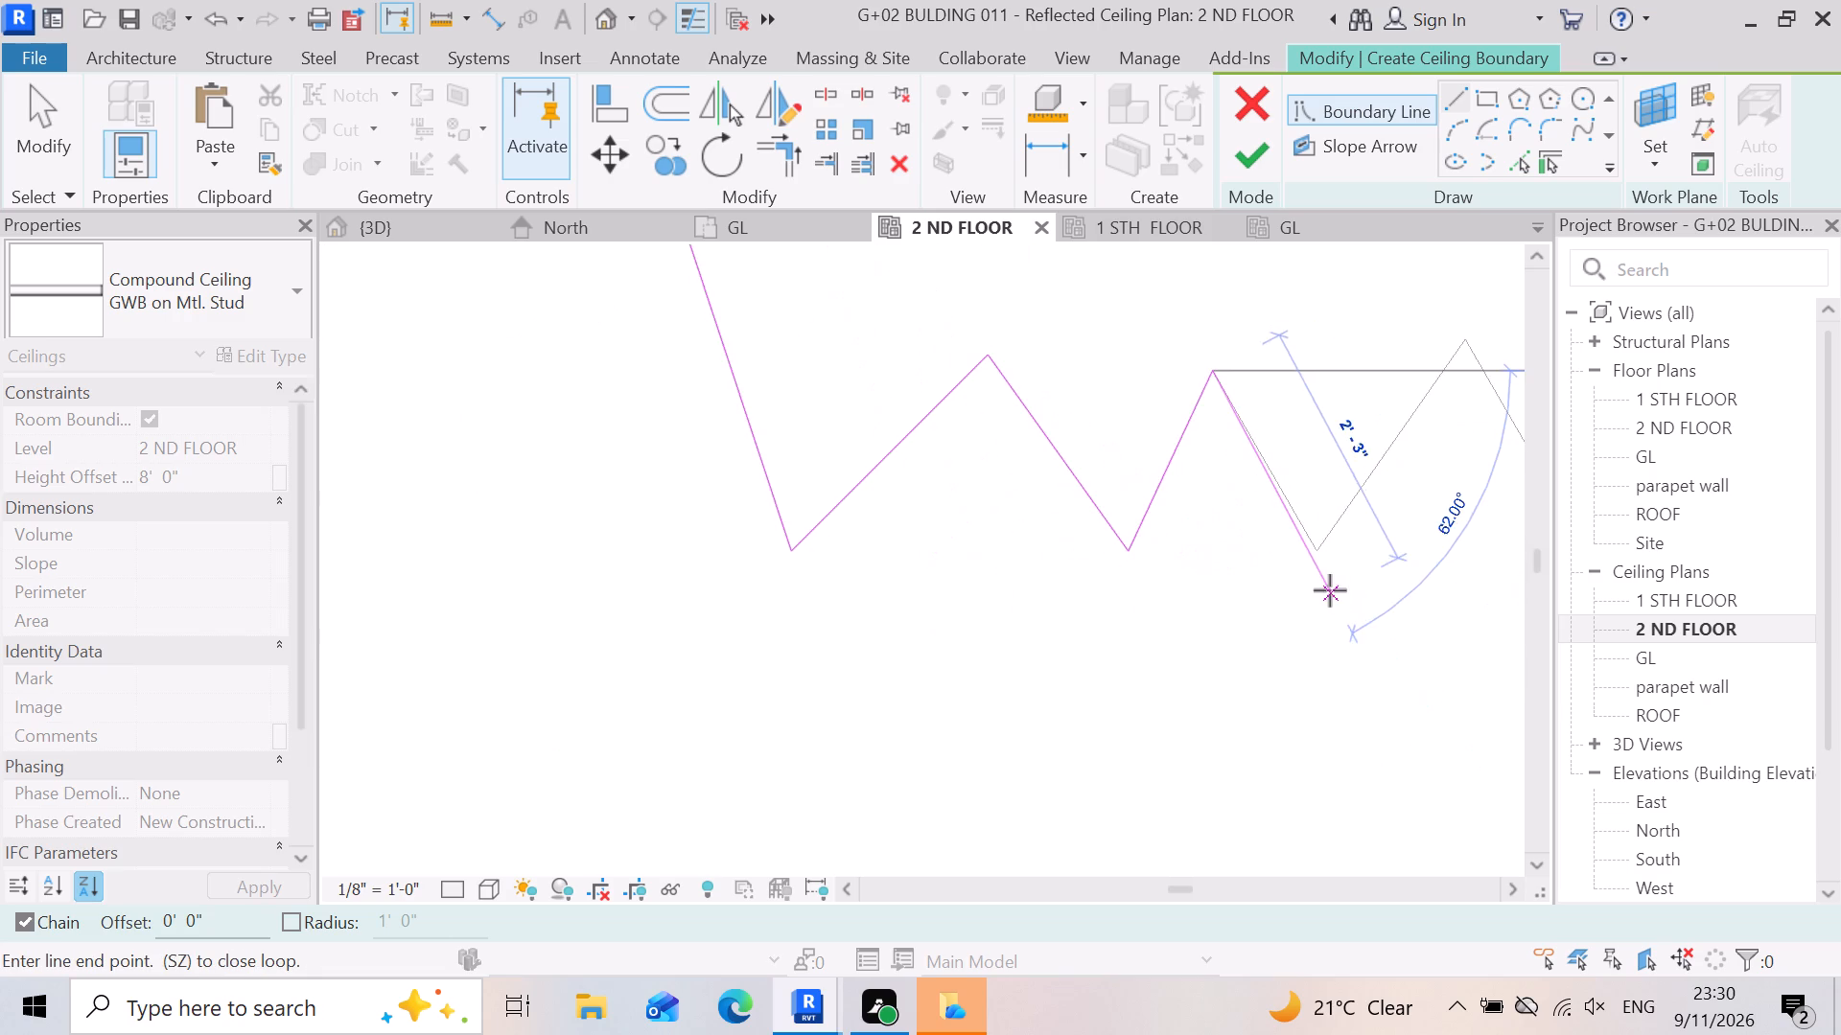
scroll(1328, 584, "up", 3)
left_click(1316, 538)
scroll(1292, 563, "down", 5)
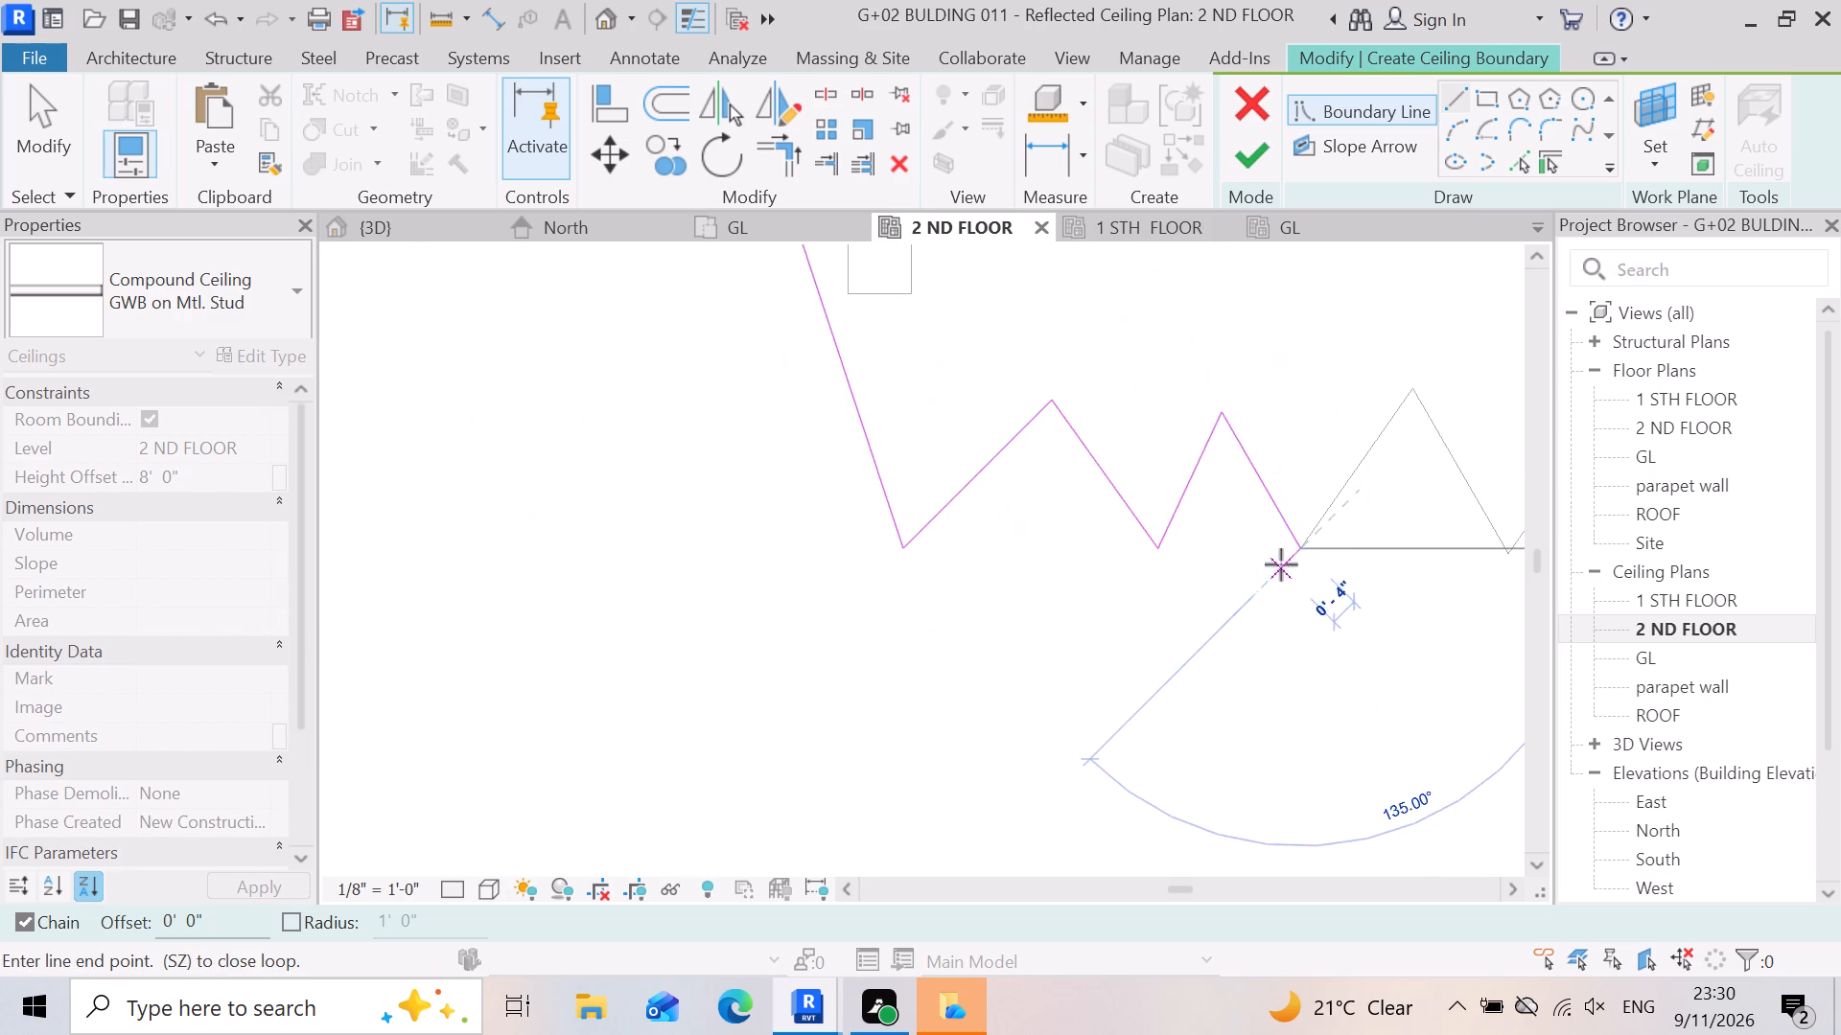
scroll(1281, 564, "down", 4)
scroll(1380, 471, "up", 6)
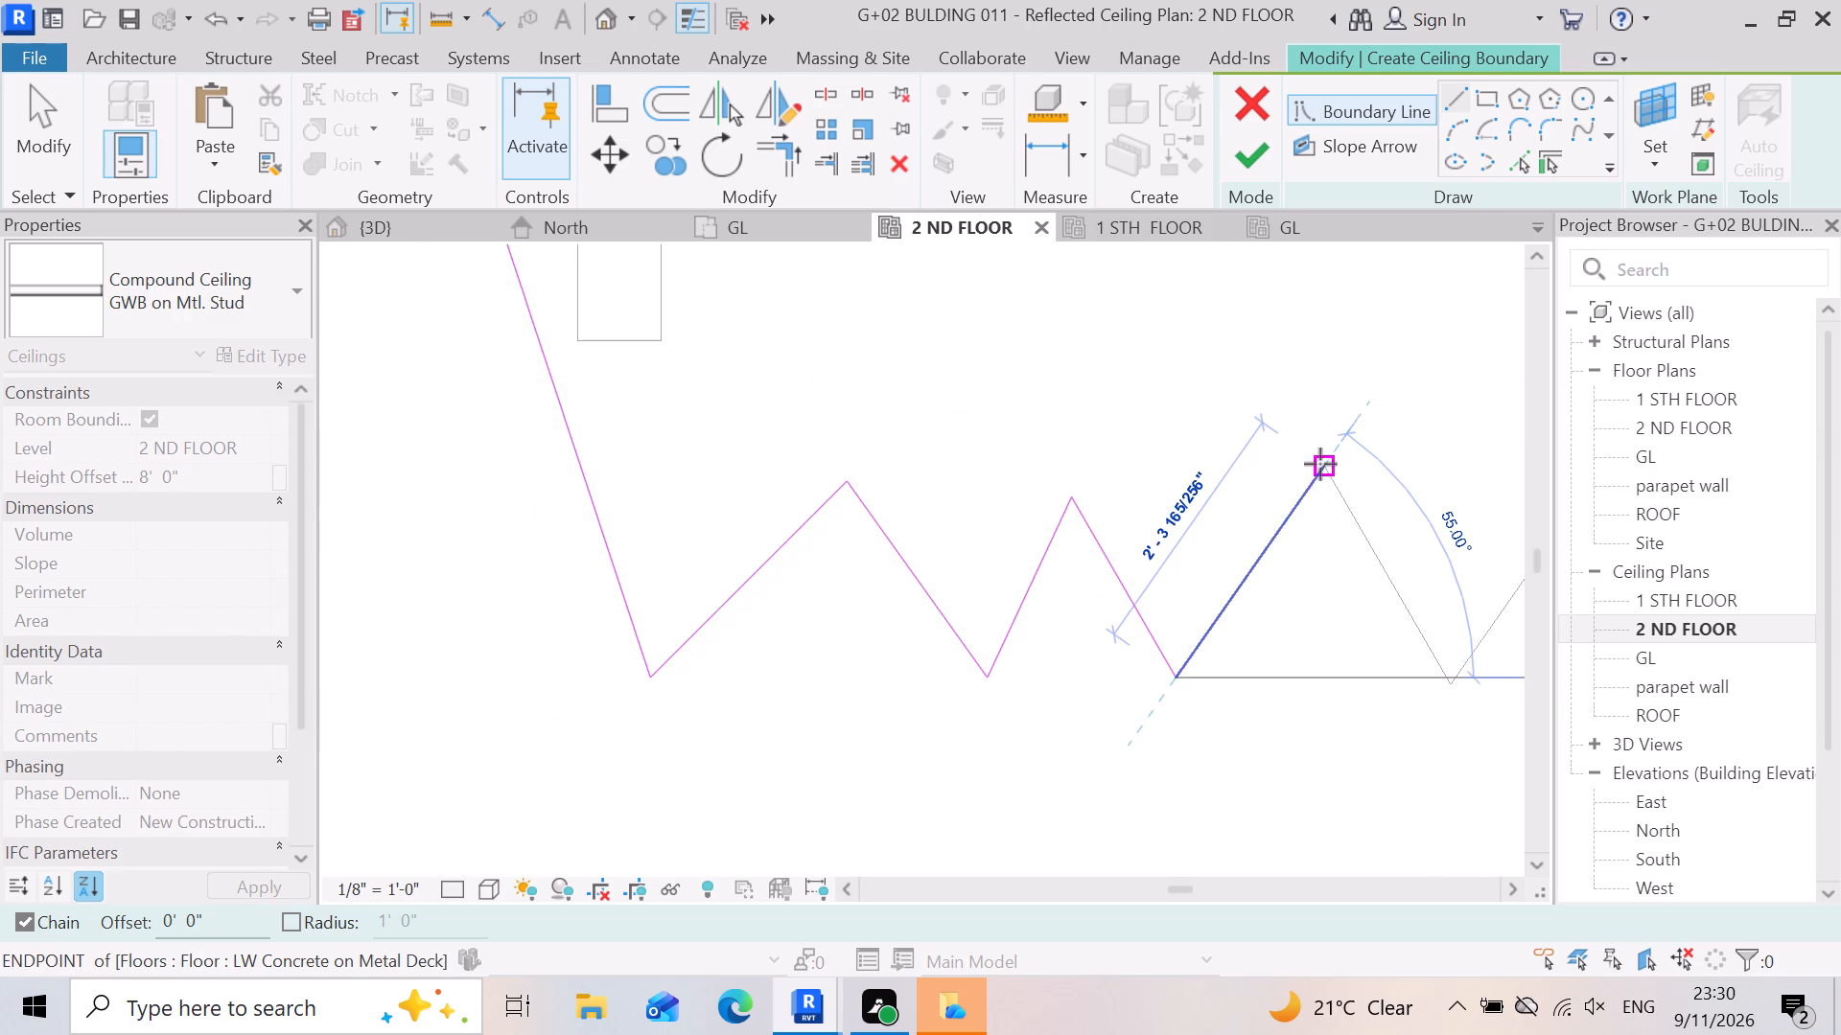
left_click(1321, 464)
Trace the sixth and seventh zigzag segments along the slab edge, the upward one about 1' 11 1/2" long at 55°.
scroll(1247, 492, "down", 7)
scroll(1326, 575, "up", 1)
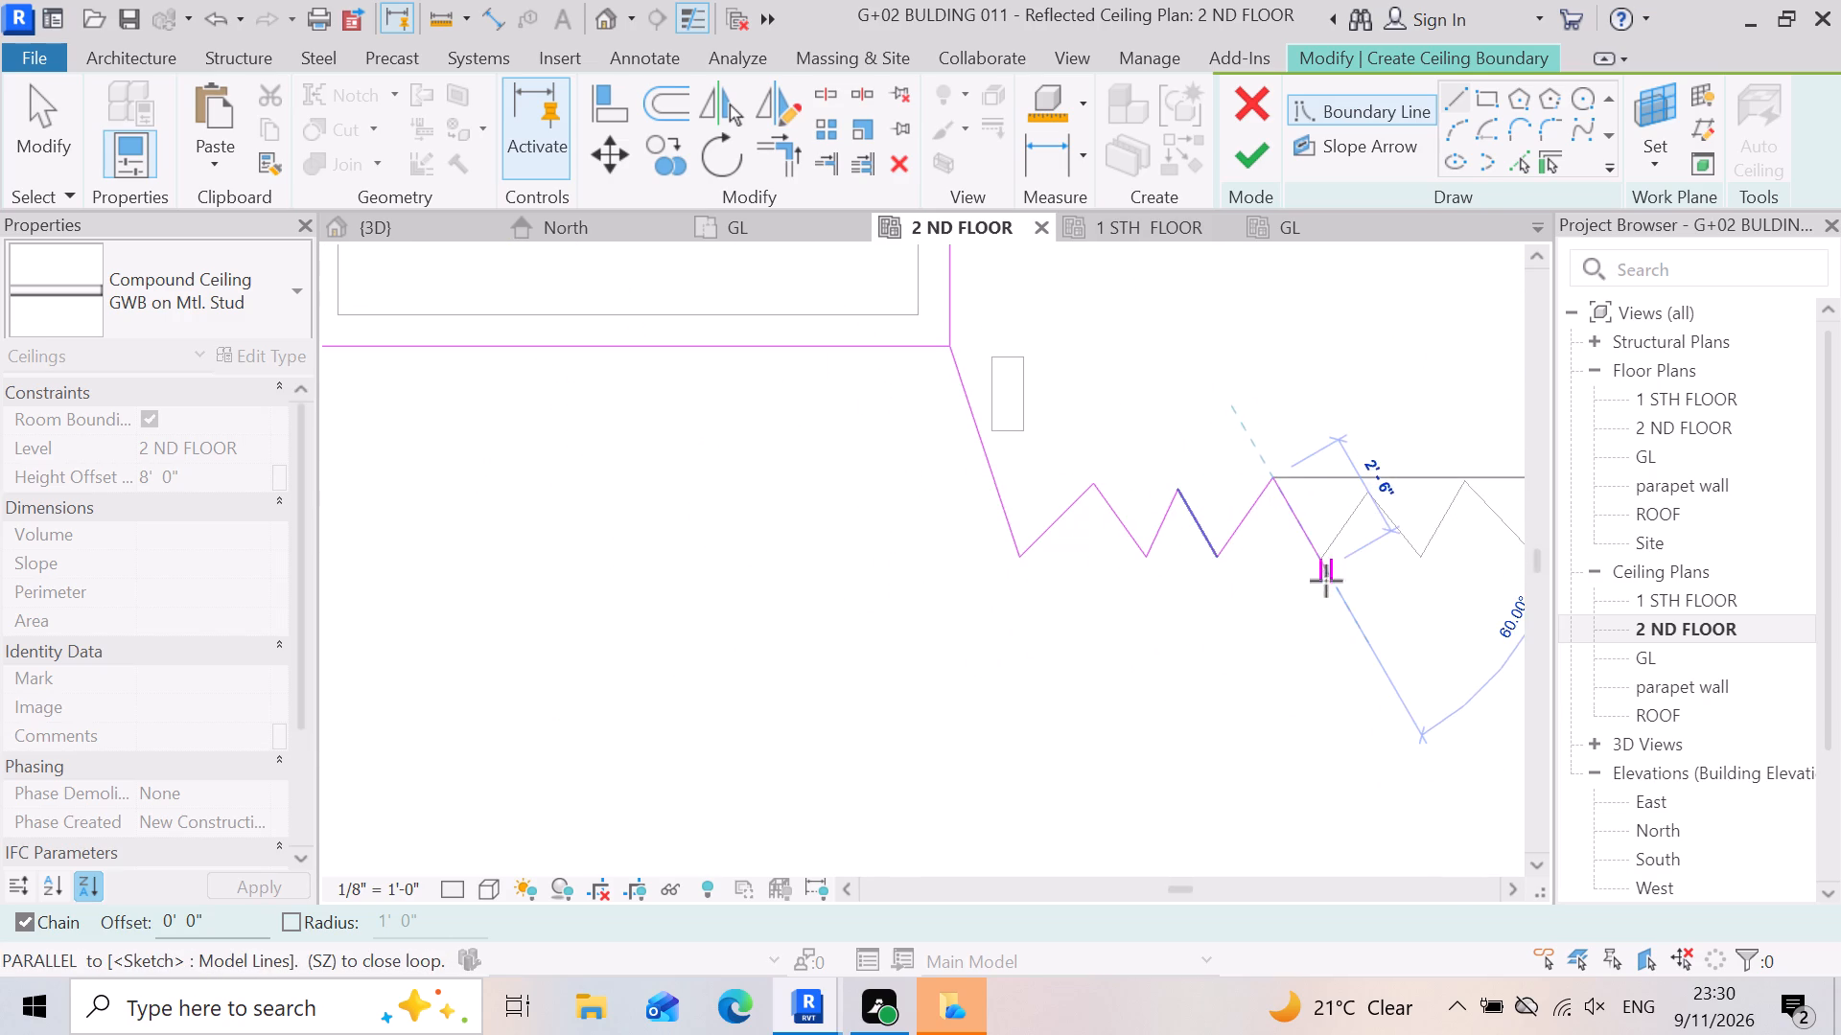
scroll(1326, 581, "up", 6)
left_click(1311, 527)
scroll(1271, 575, "down", 5)
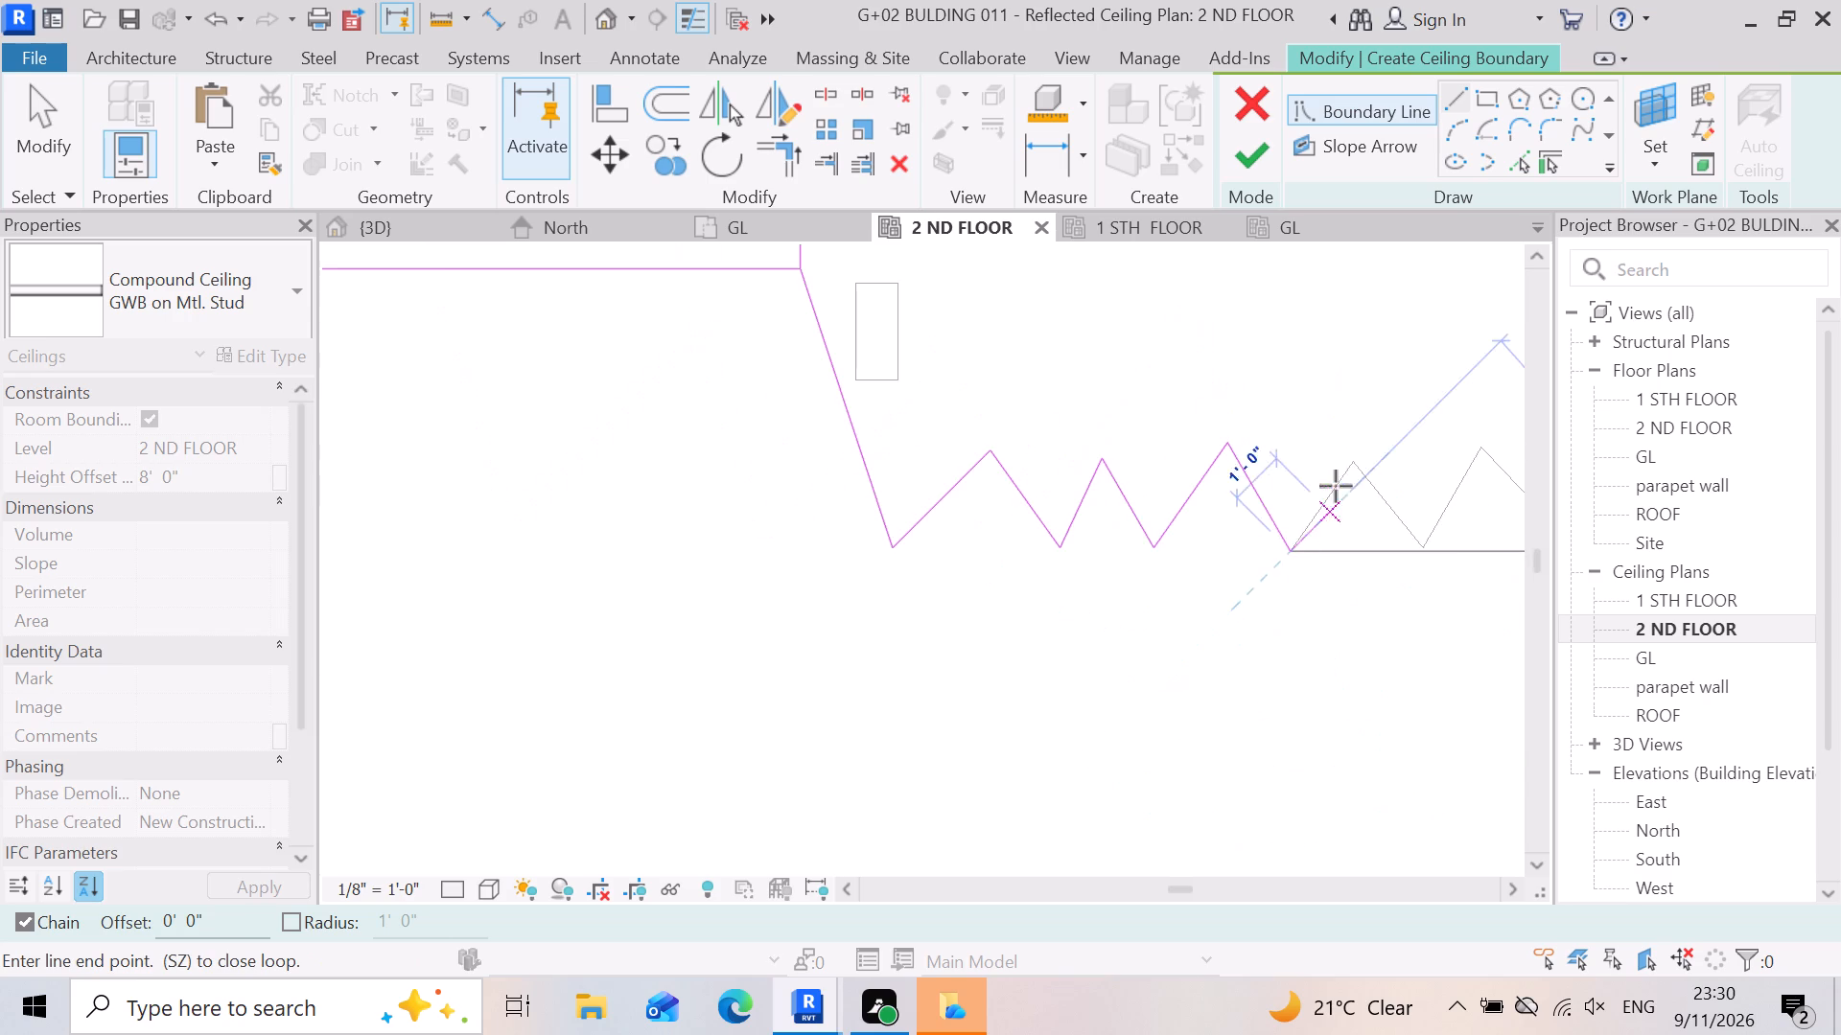
scroll(1339, 478, "up", 7)
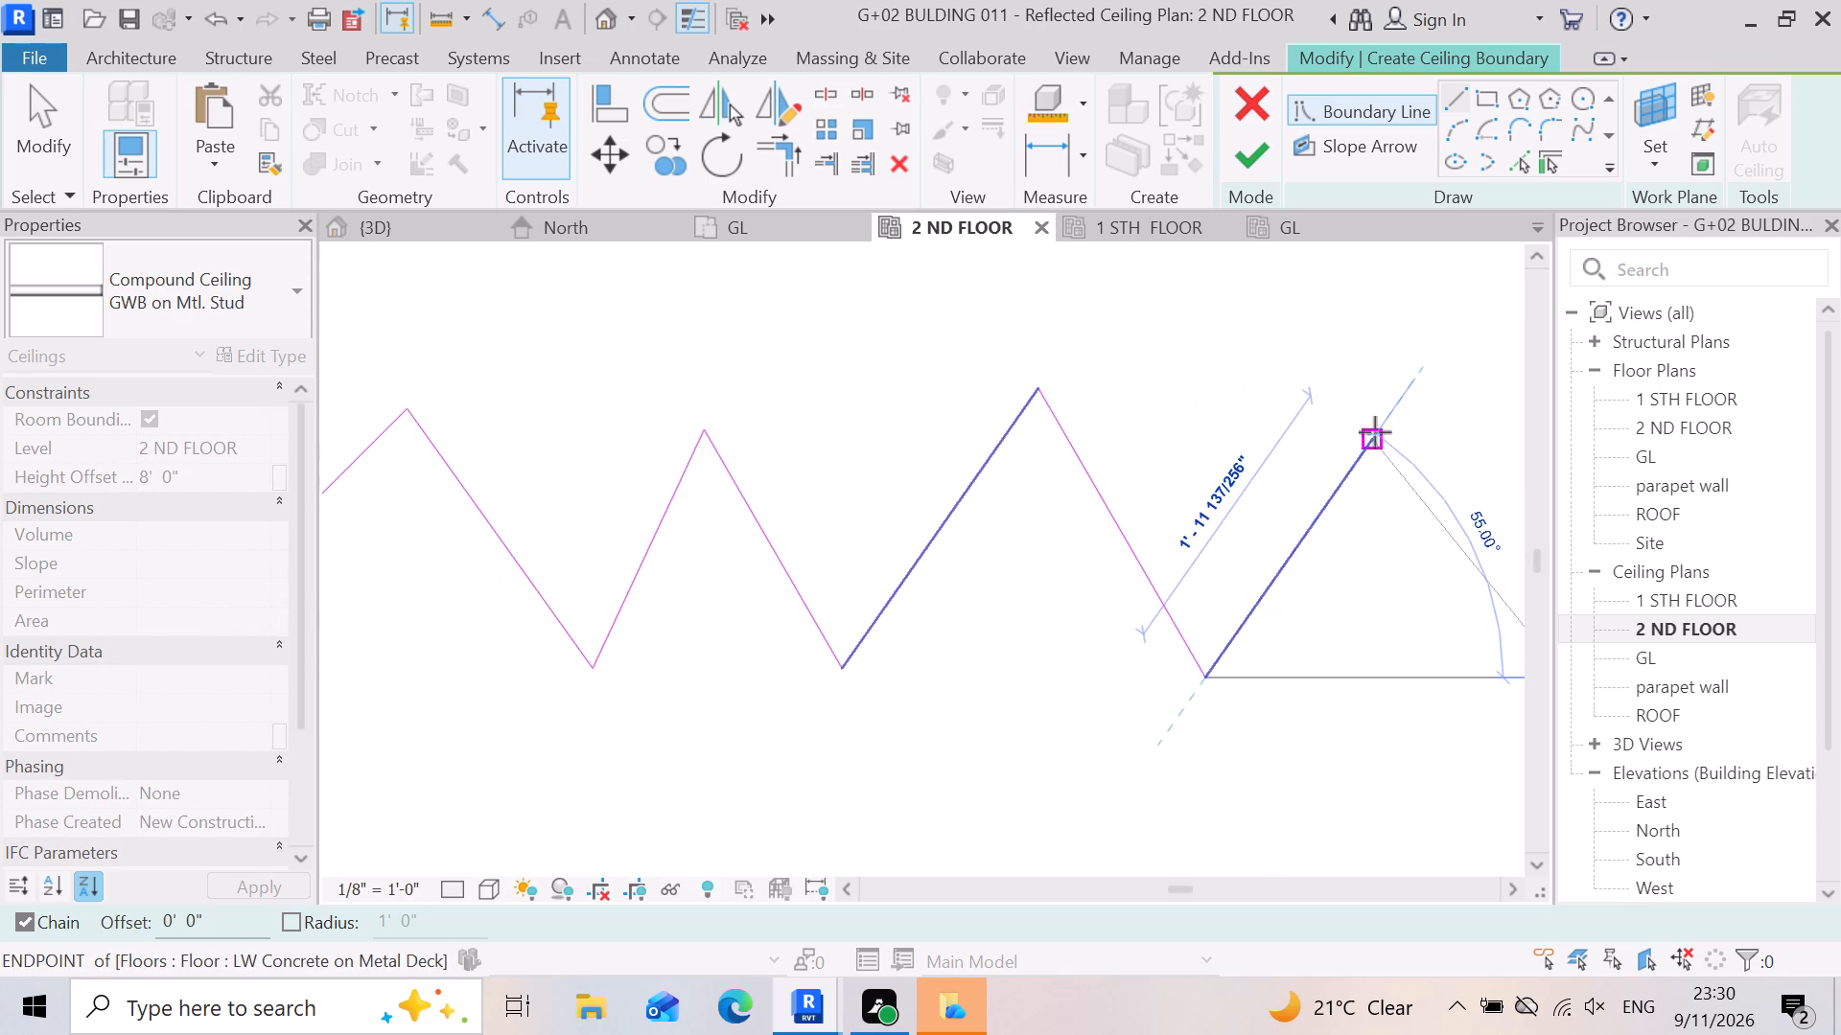
left_click(1375, 432)
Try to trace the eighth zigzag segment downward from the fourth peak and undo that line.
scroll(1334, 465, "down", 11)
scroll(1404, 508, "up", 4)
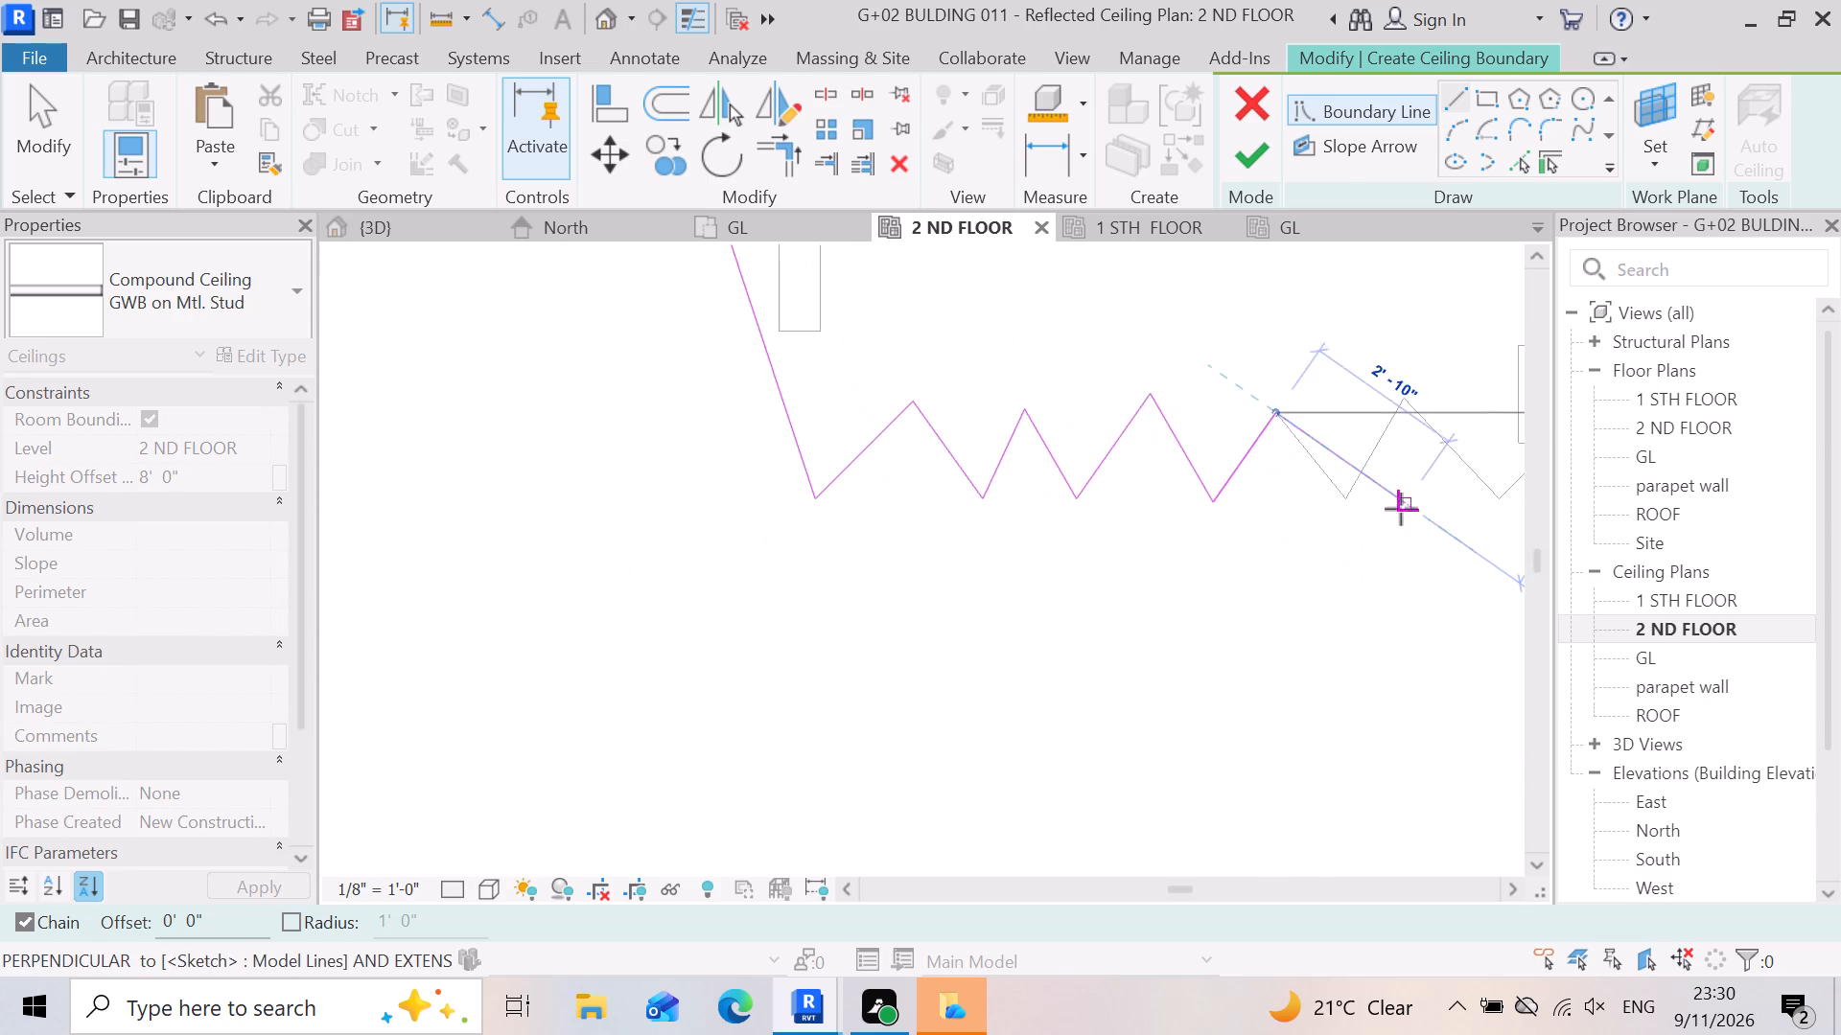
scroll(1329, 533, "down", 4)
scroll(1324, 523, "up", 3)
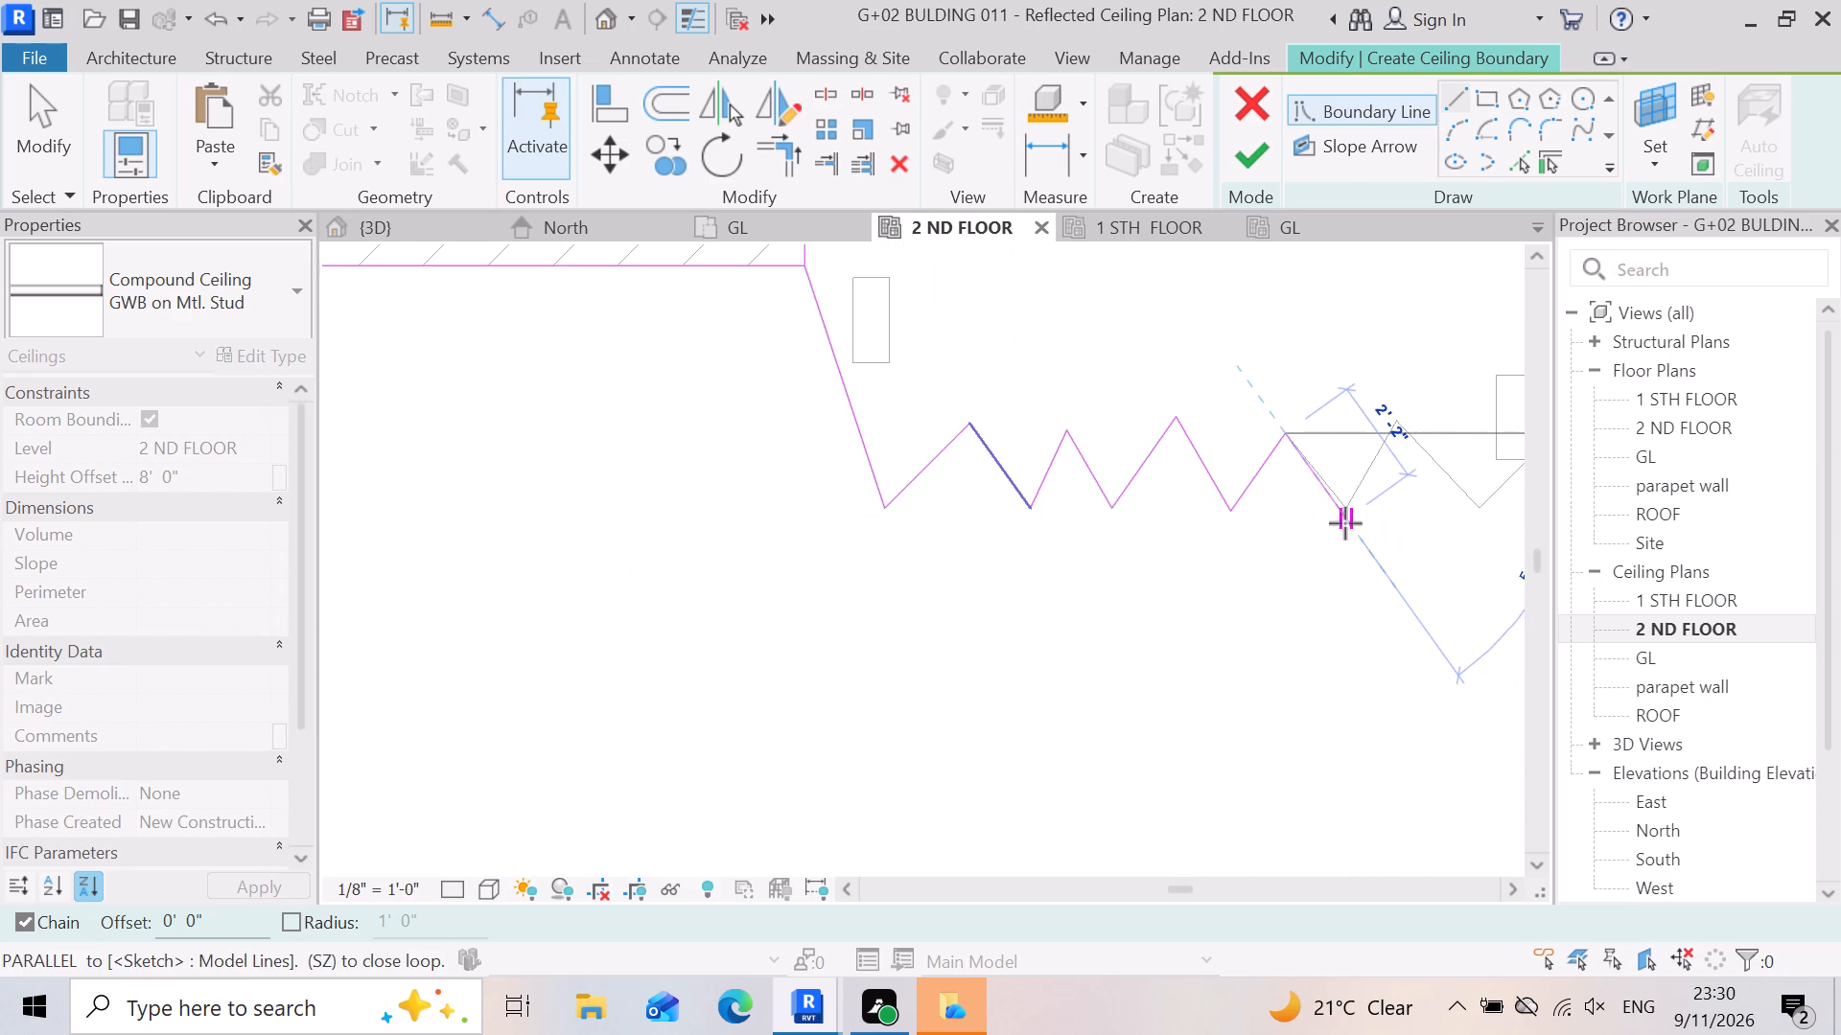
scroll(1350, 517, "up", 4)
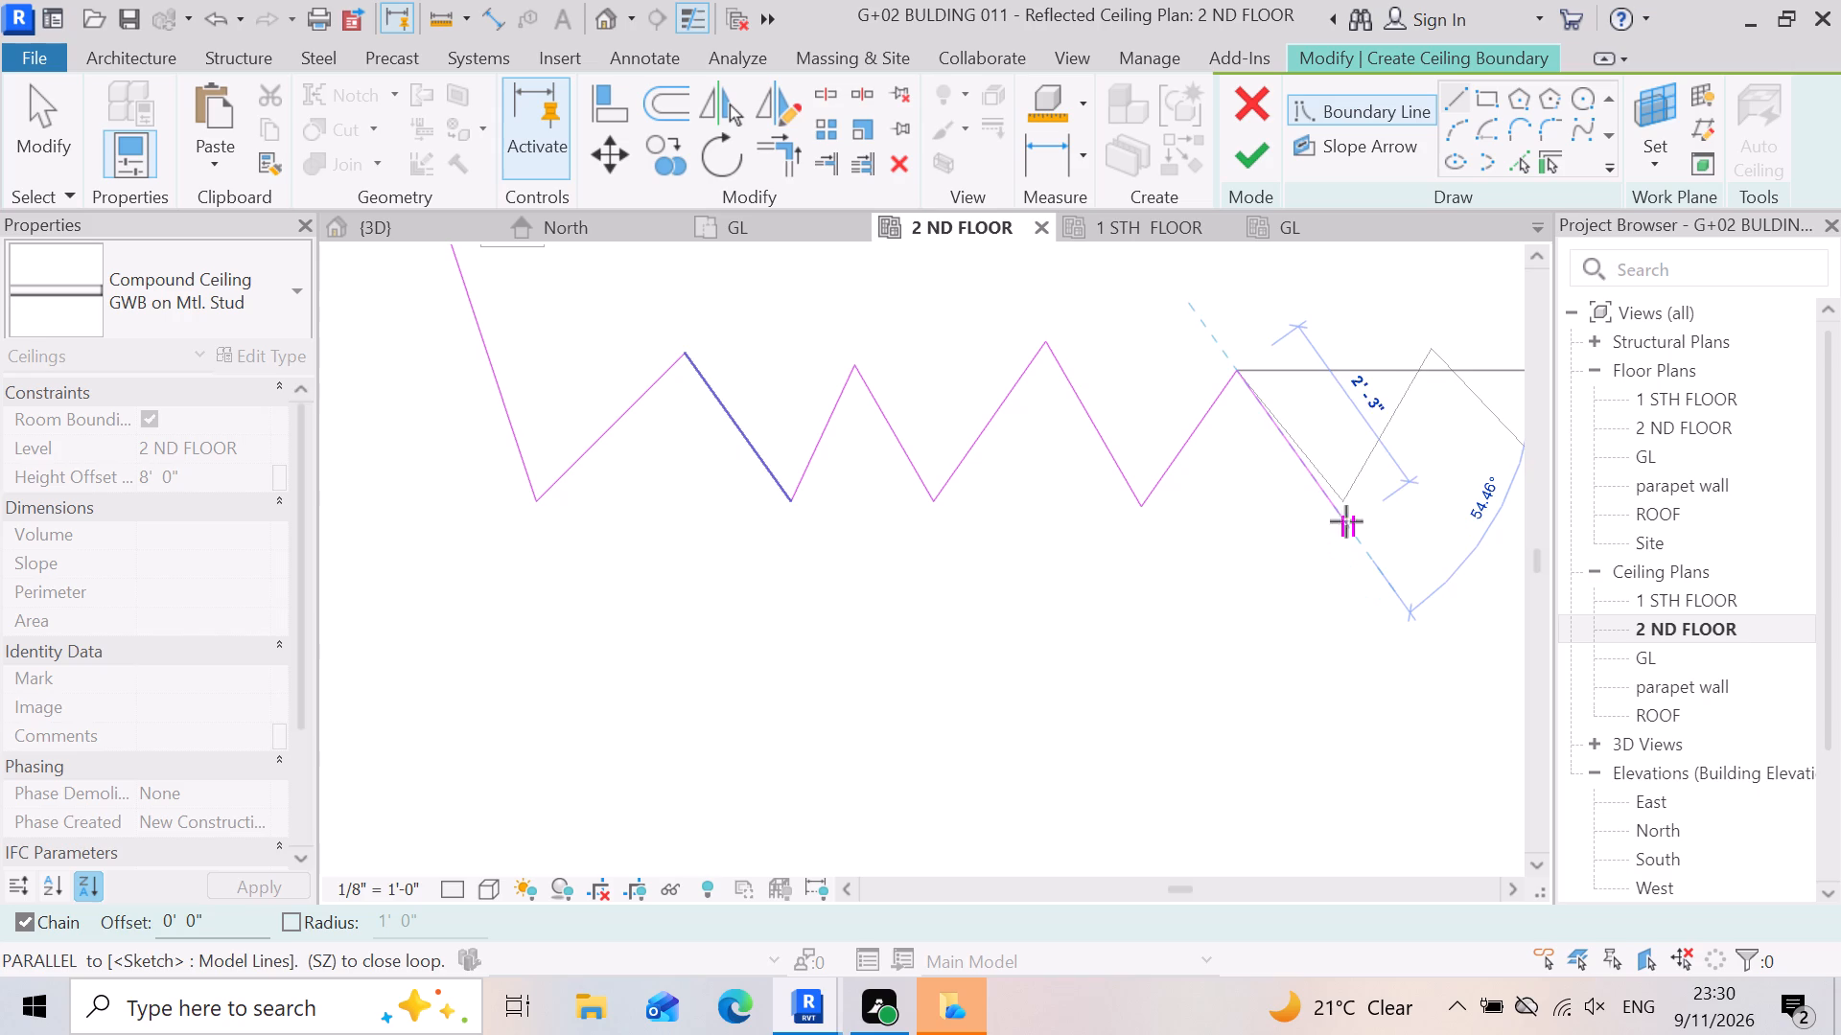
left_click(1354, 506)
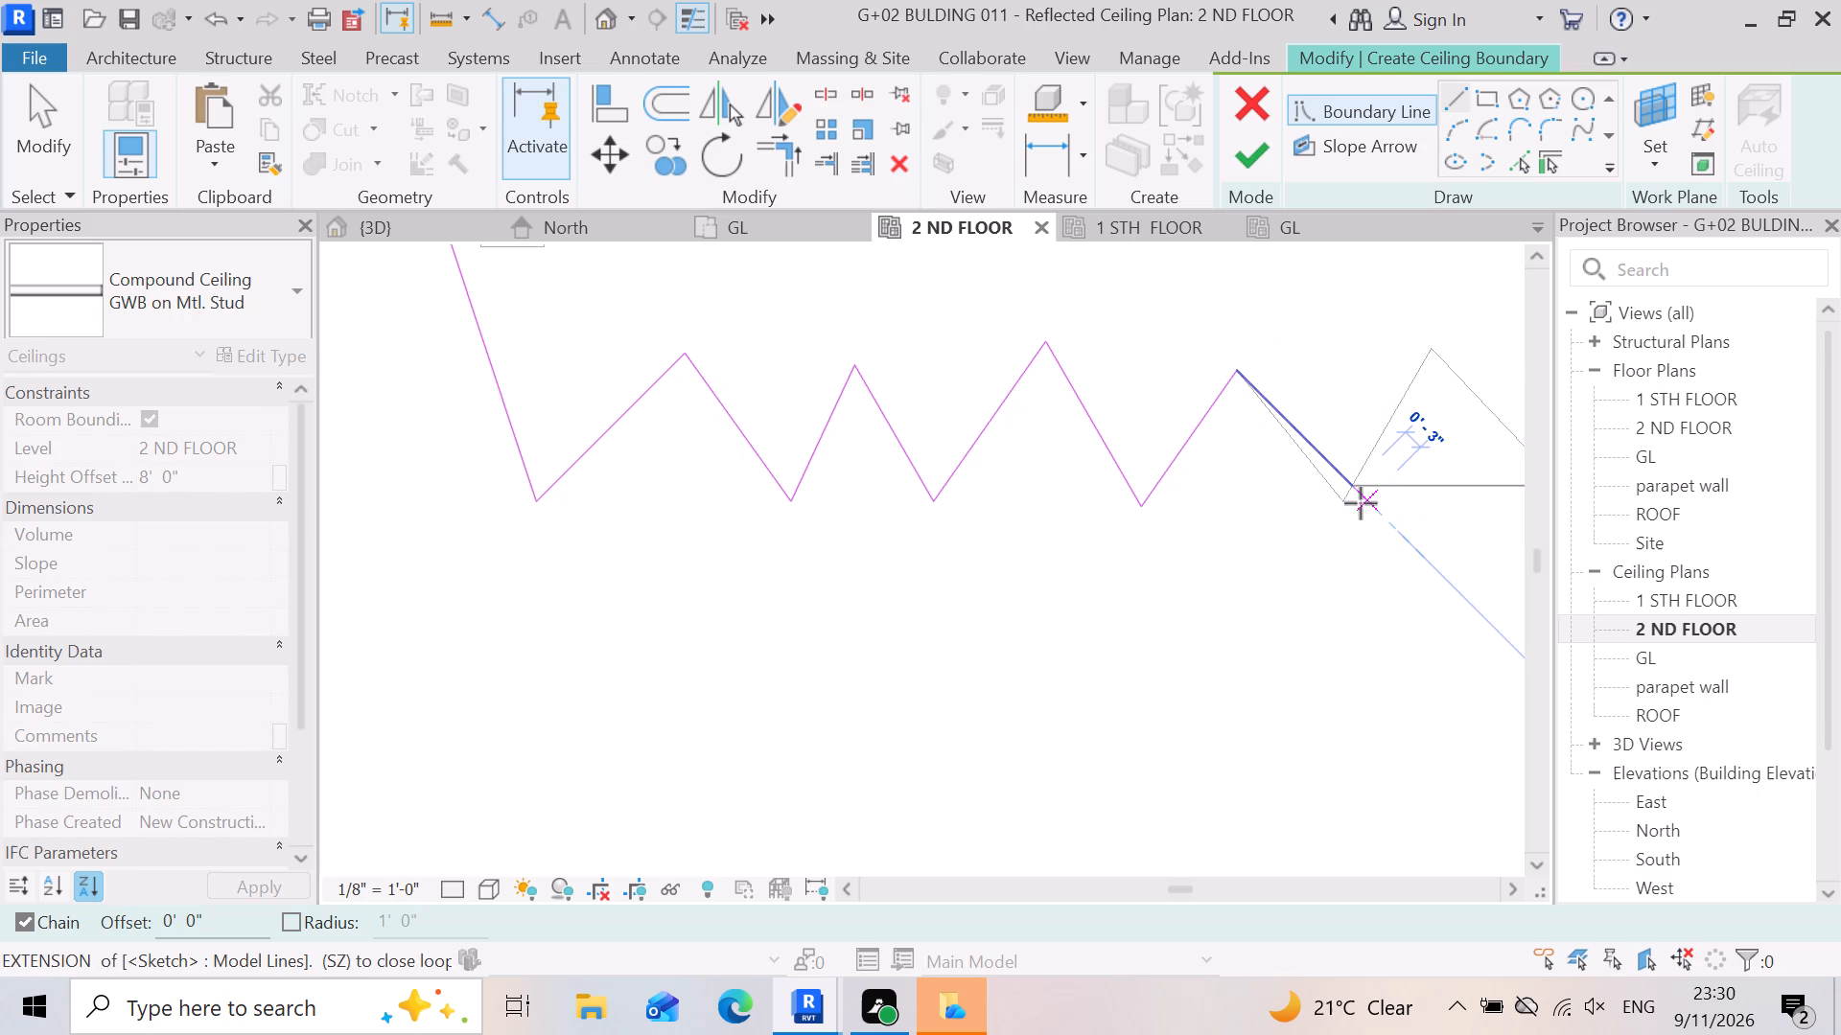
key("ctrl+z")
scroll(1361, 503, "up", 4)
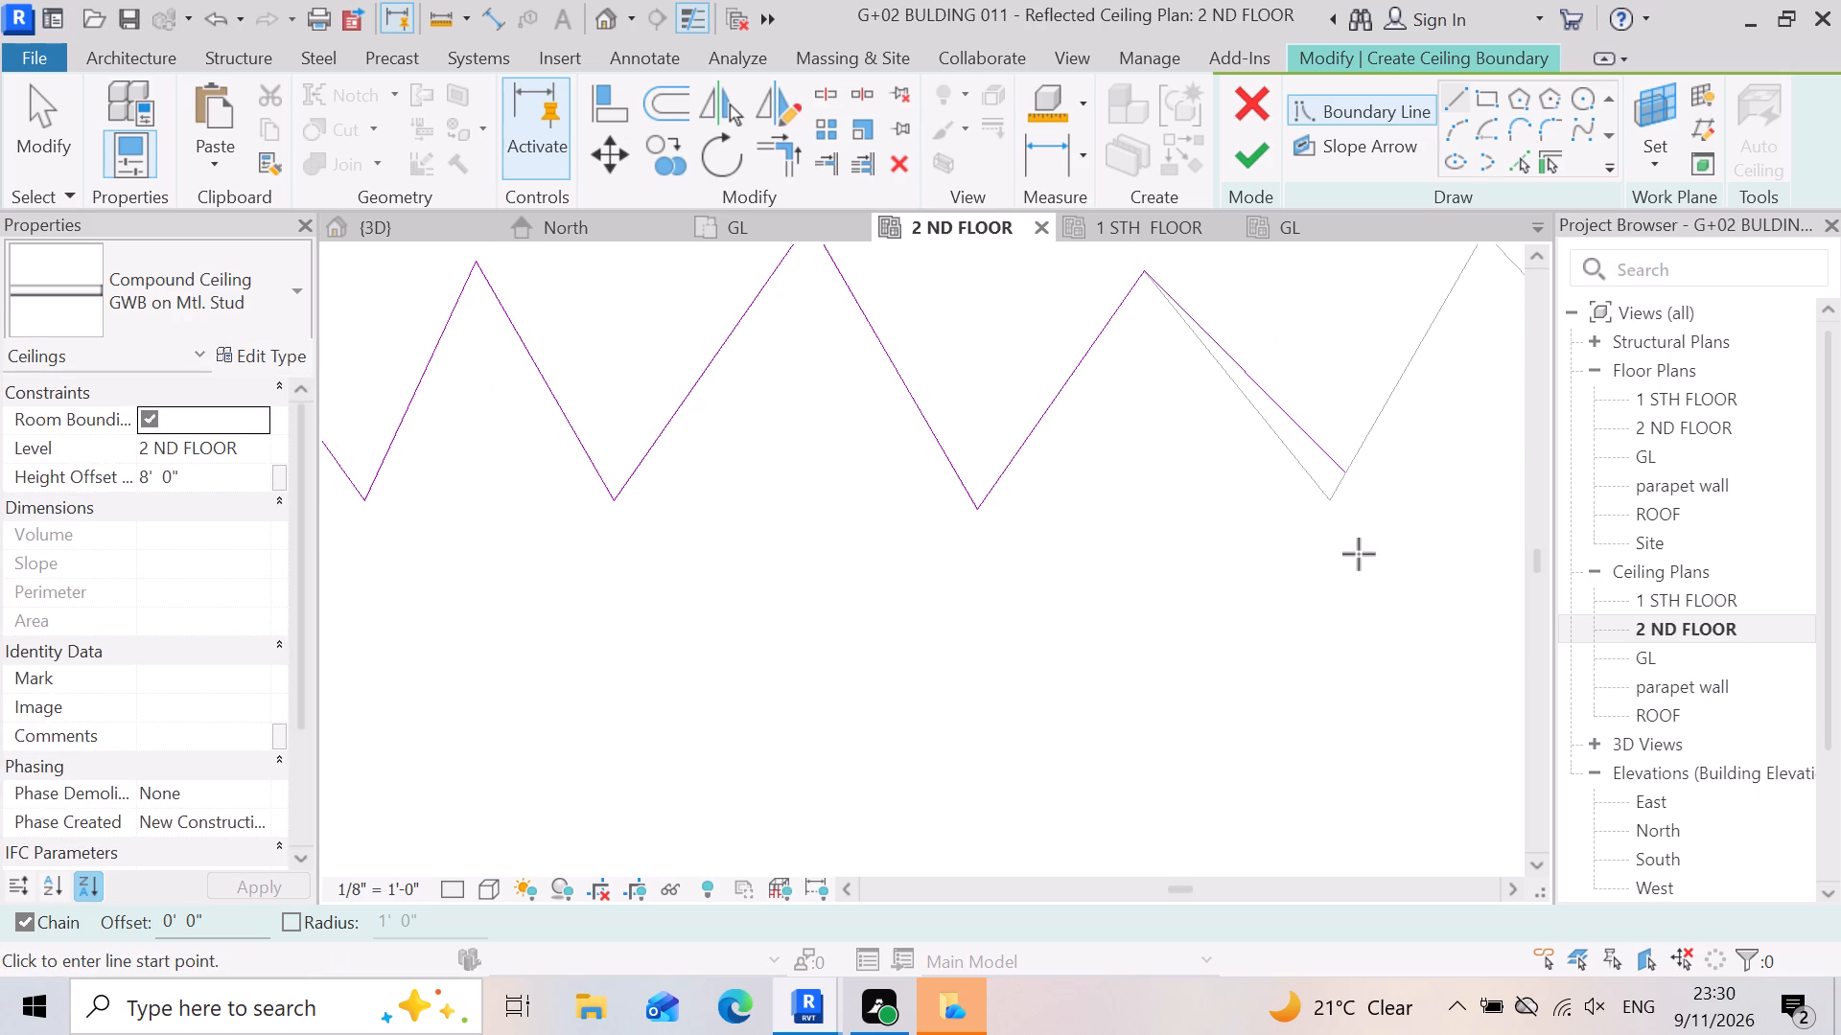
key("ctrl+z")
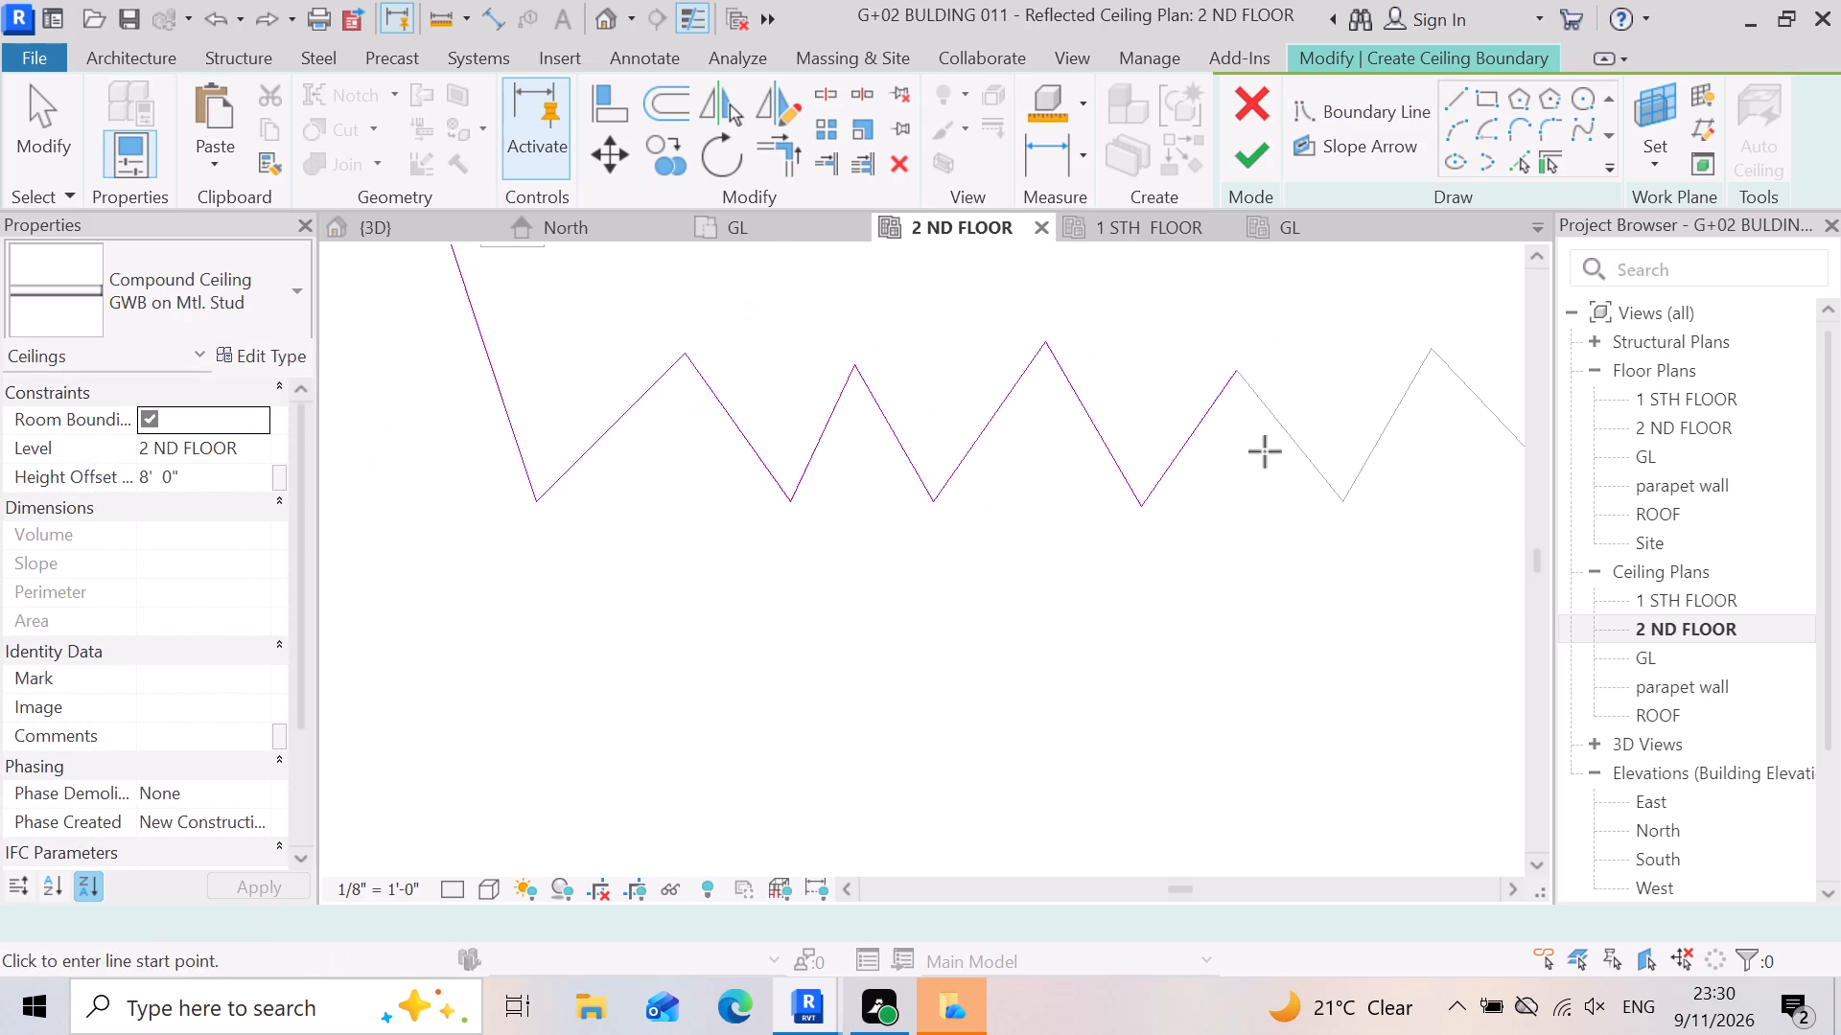
Trace the eighth and ninth zigzag segments from the fourth peak to the fifth, the upward one about 2' 1" long.
scroll(1249, 379, "up", 6)
left_click(1216, 378)
scroll(1213, 379, "down", 2)
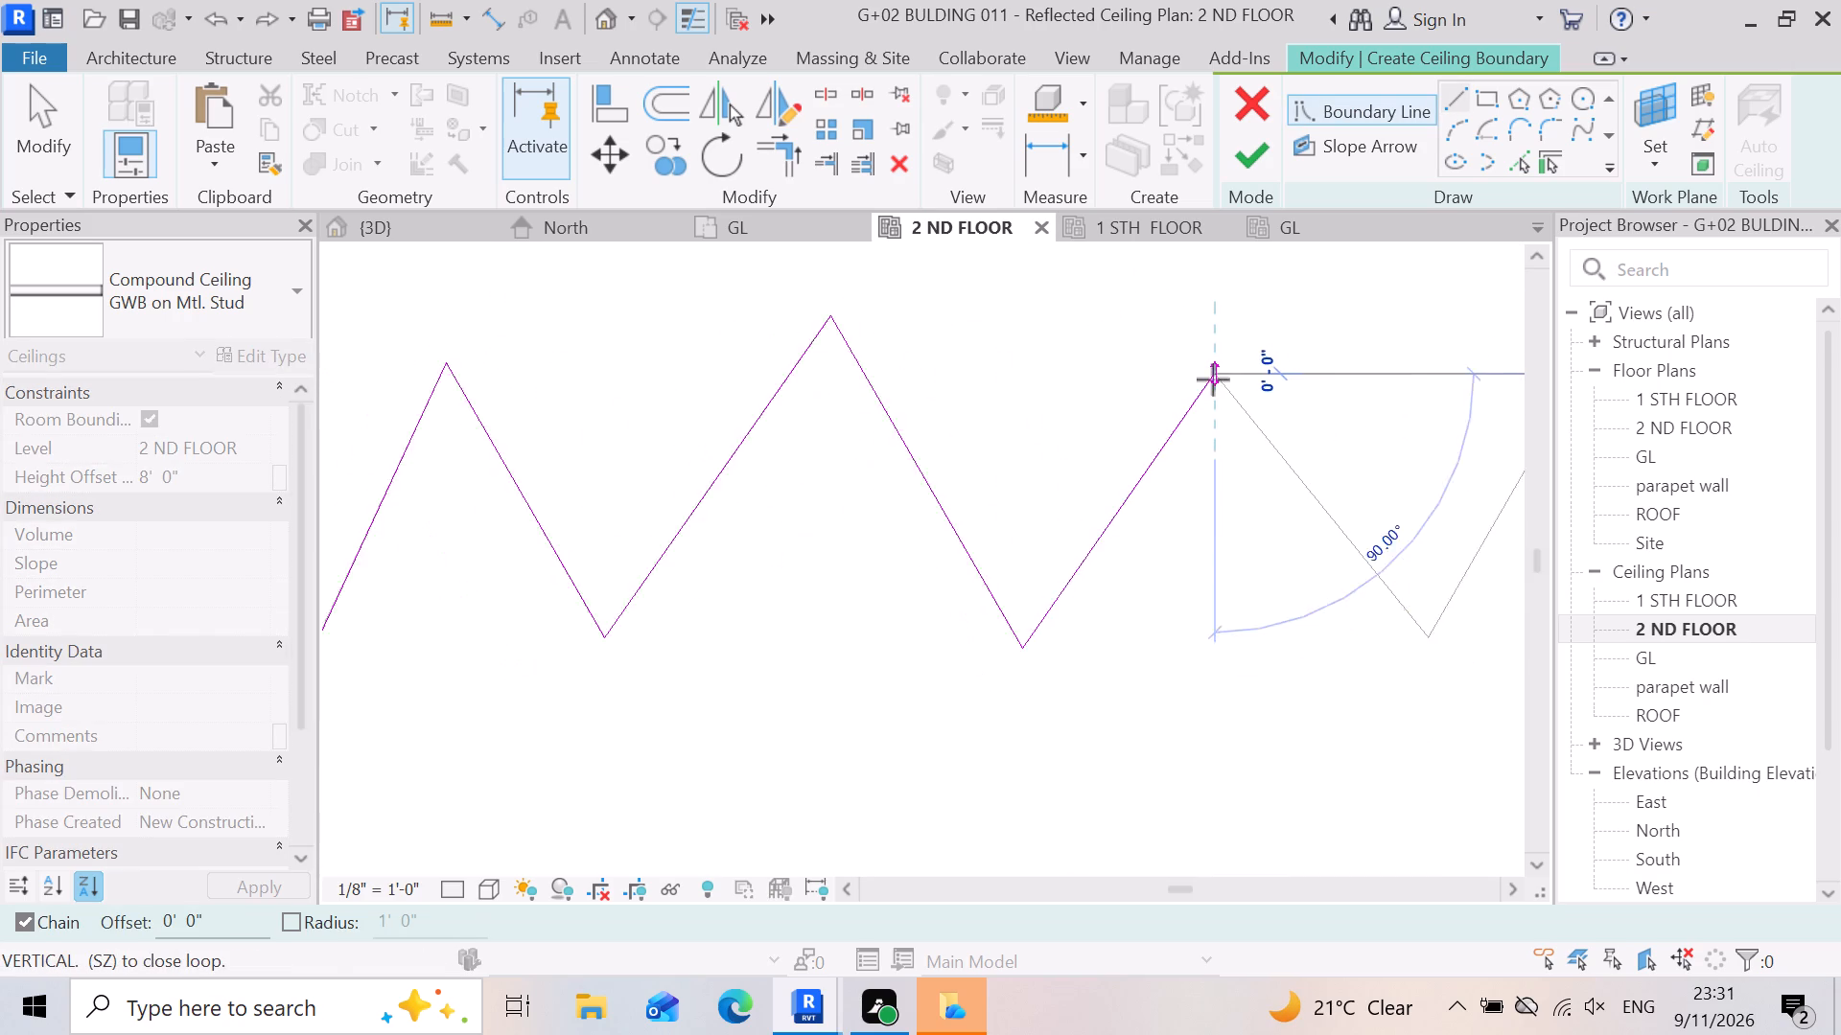
scroll(1213, 379, "down", 3)
scroll(1329, 533, "up", 5)
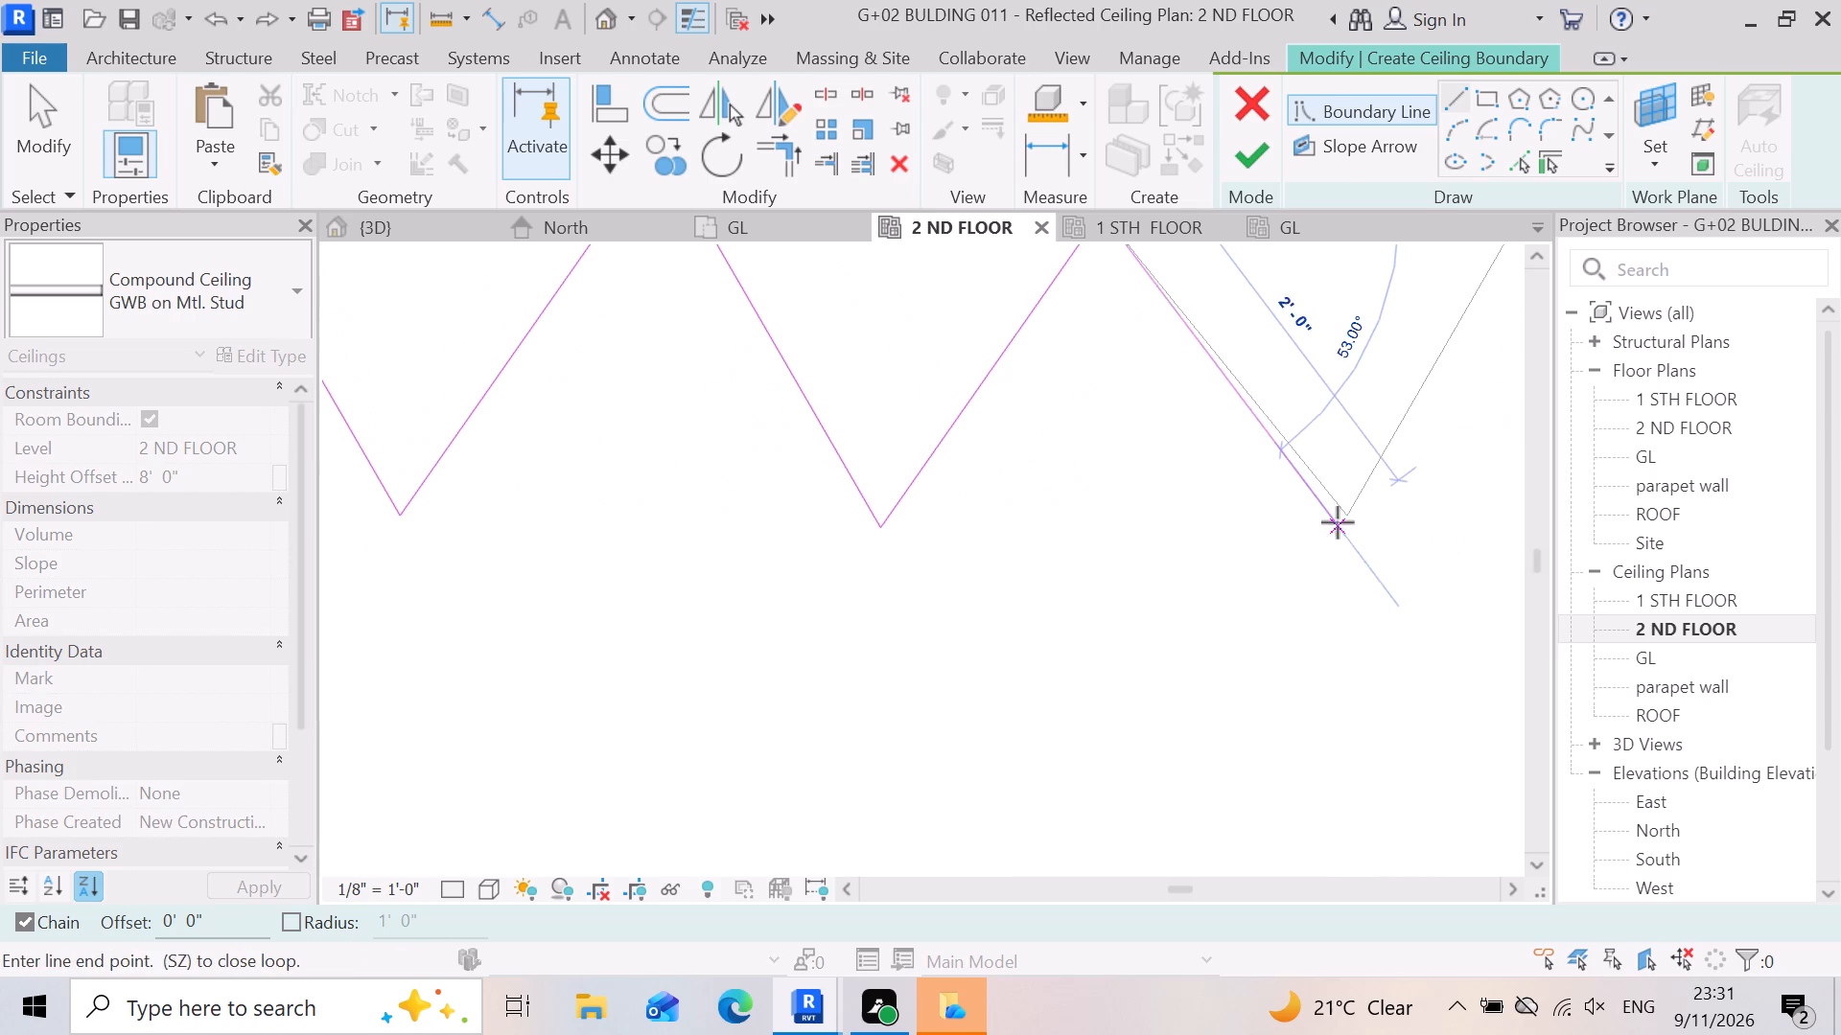
left_click(1350, 516)
scroll(1335, 532, "down", 9)
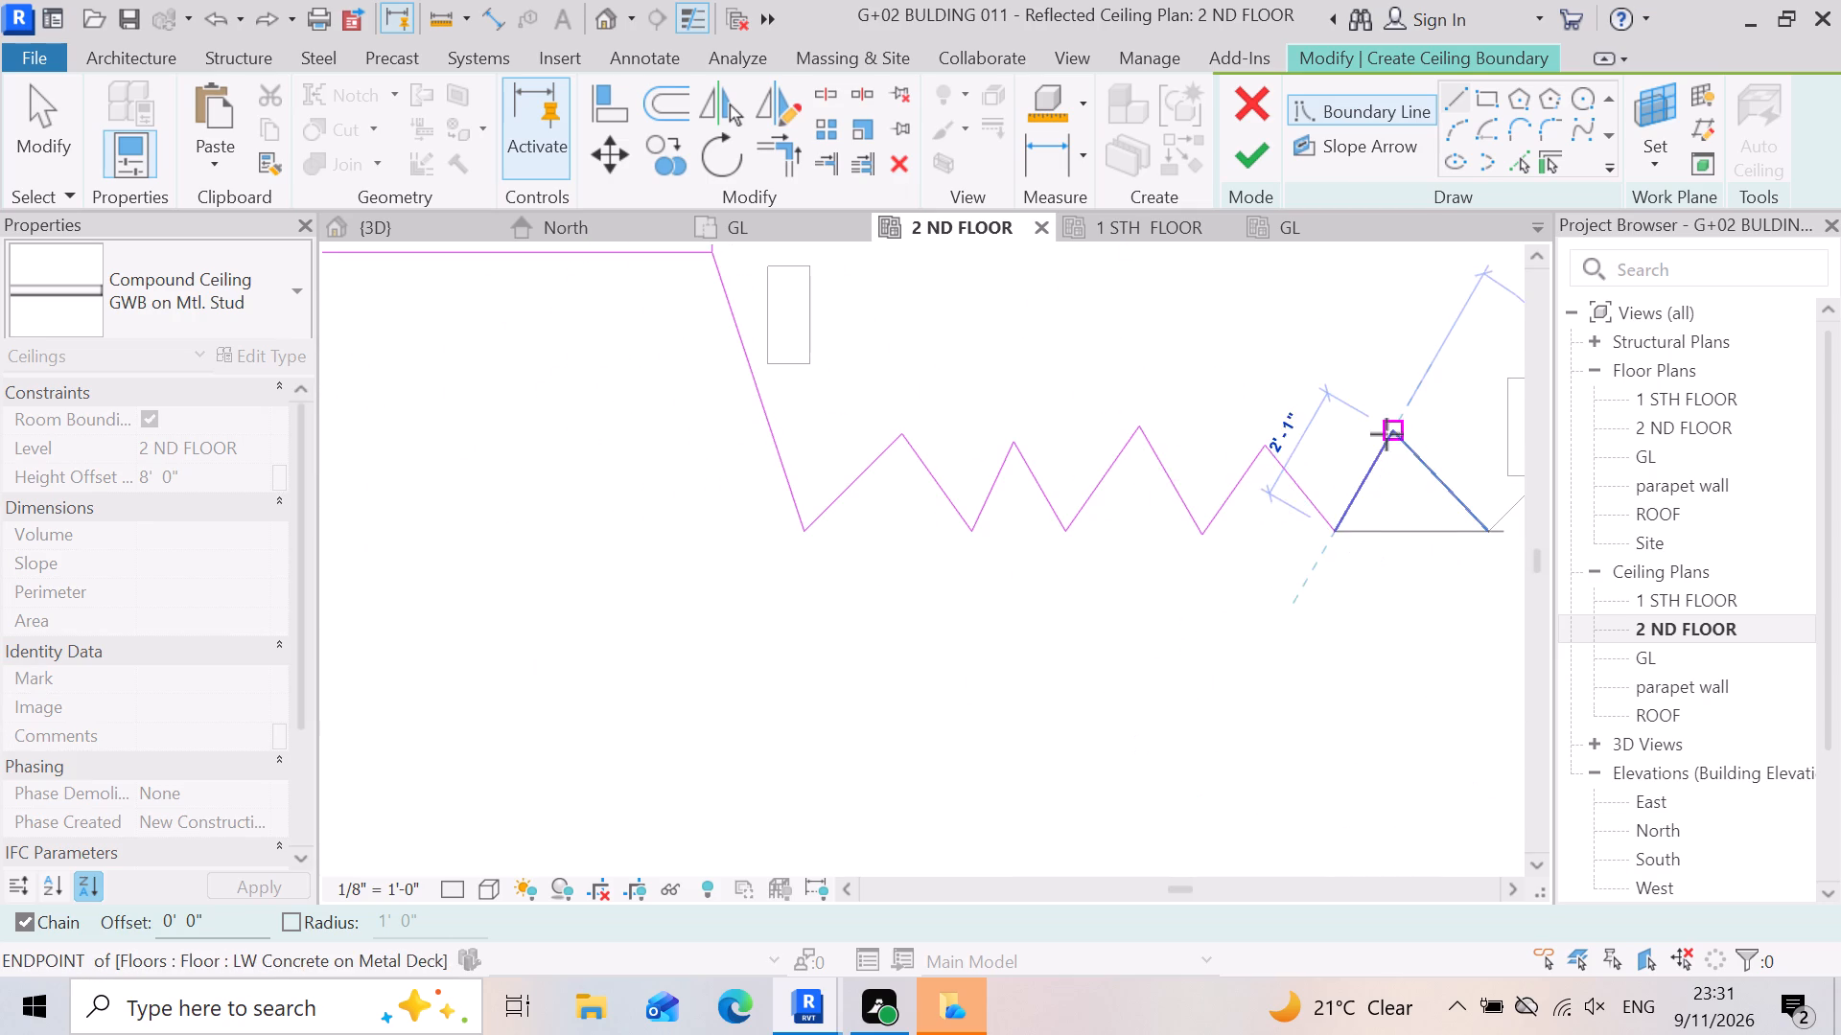
scroll(1387, 434, "up", 4)
left_click(1403, 436)
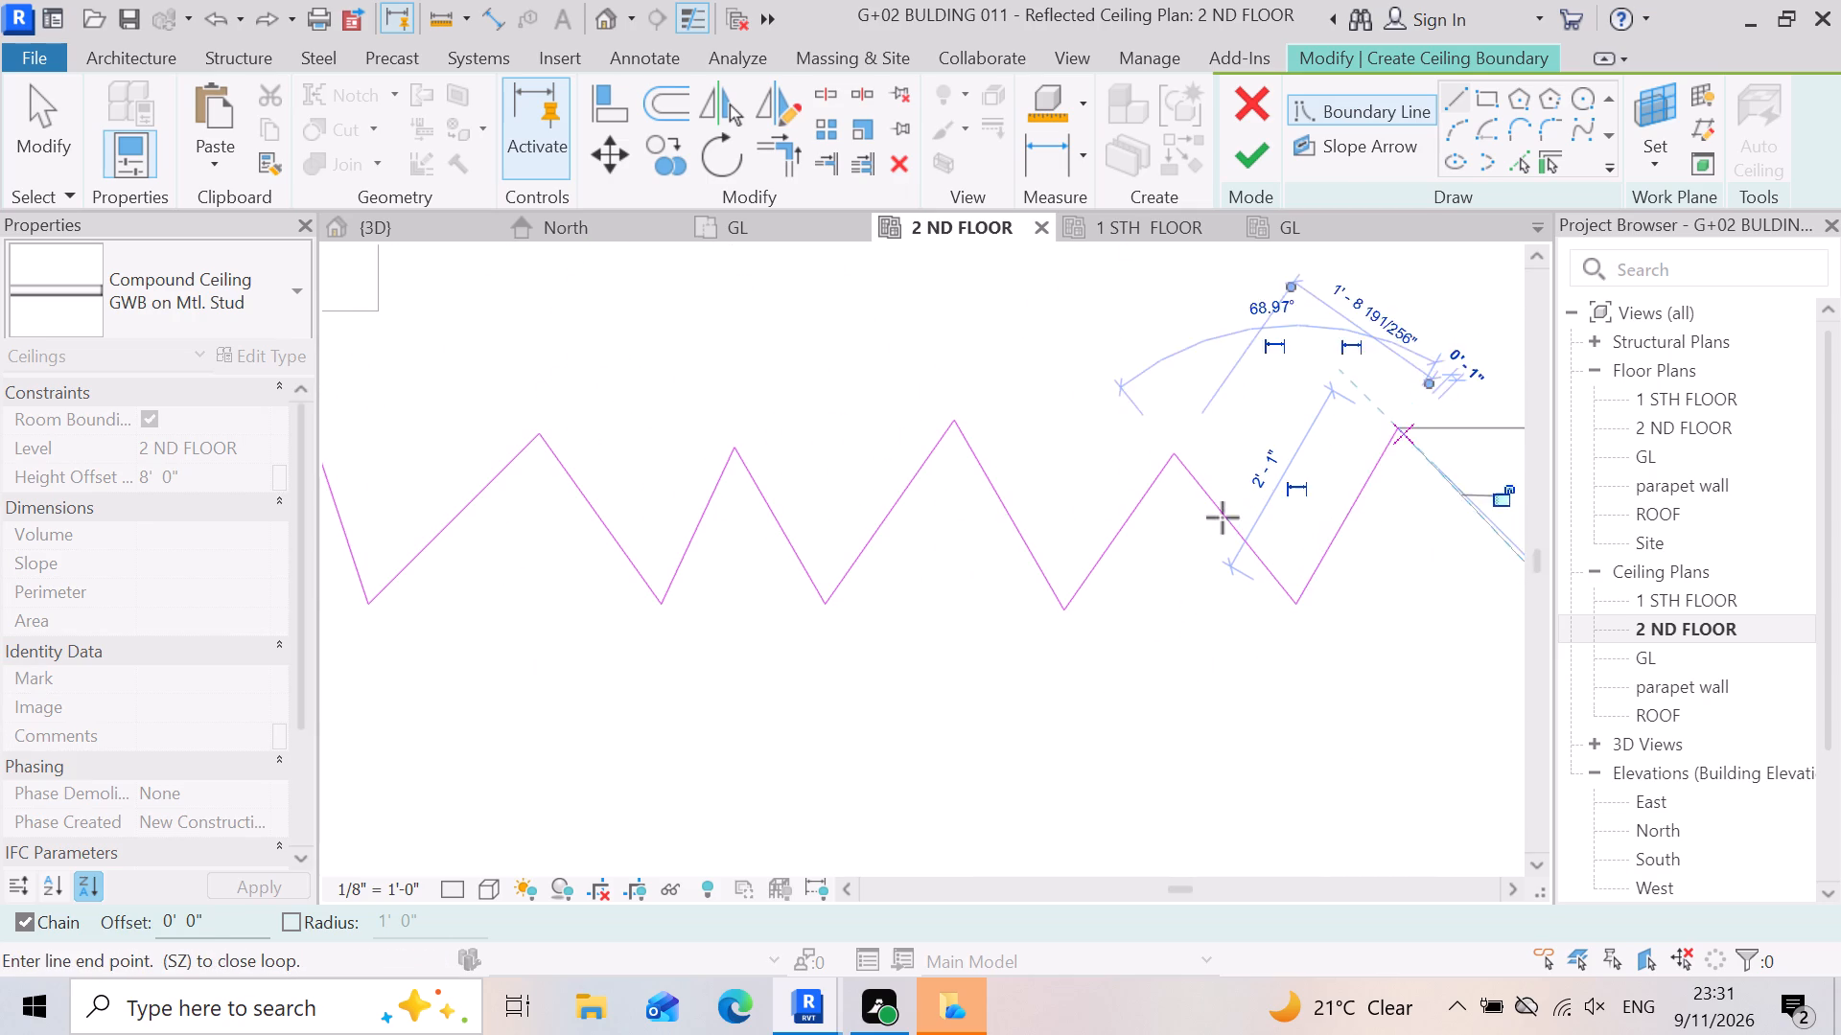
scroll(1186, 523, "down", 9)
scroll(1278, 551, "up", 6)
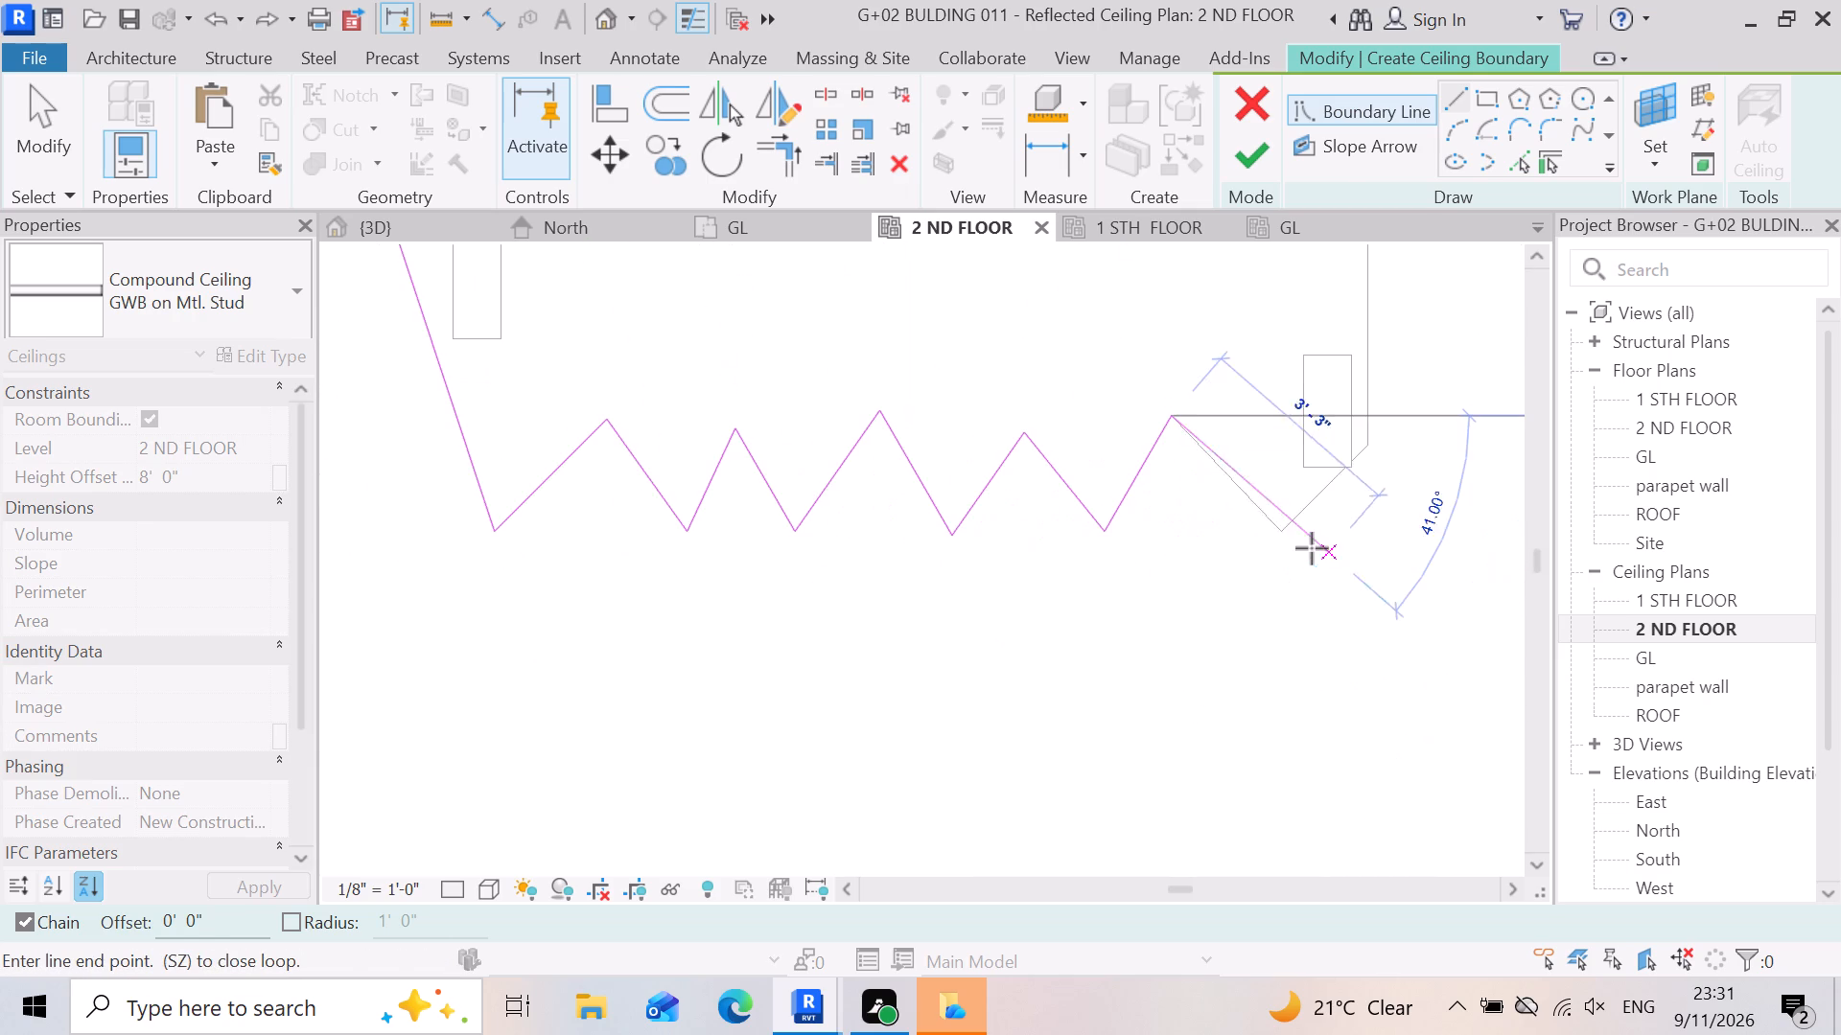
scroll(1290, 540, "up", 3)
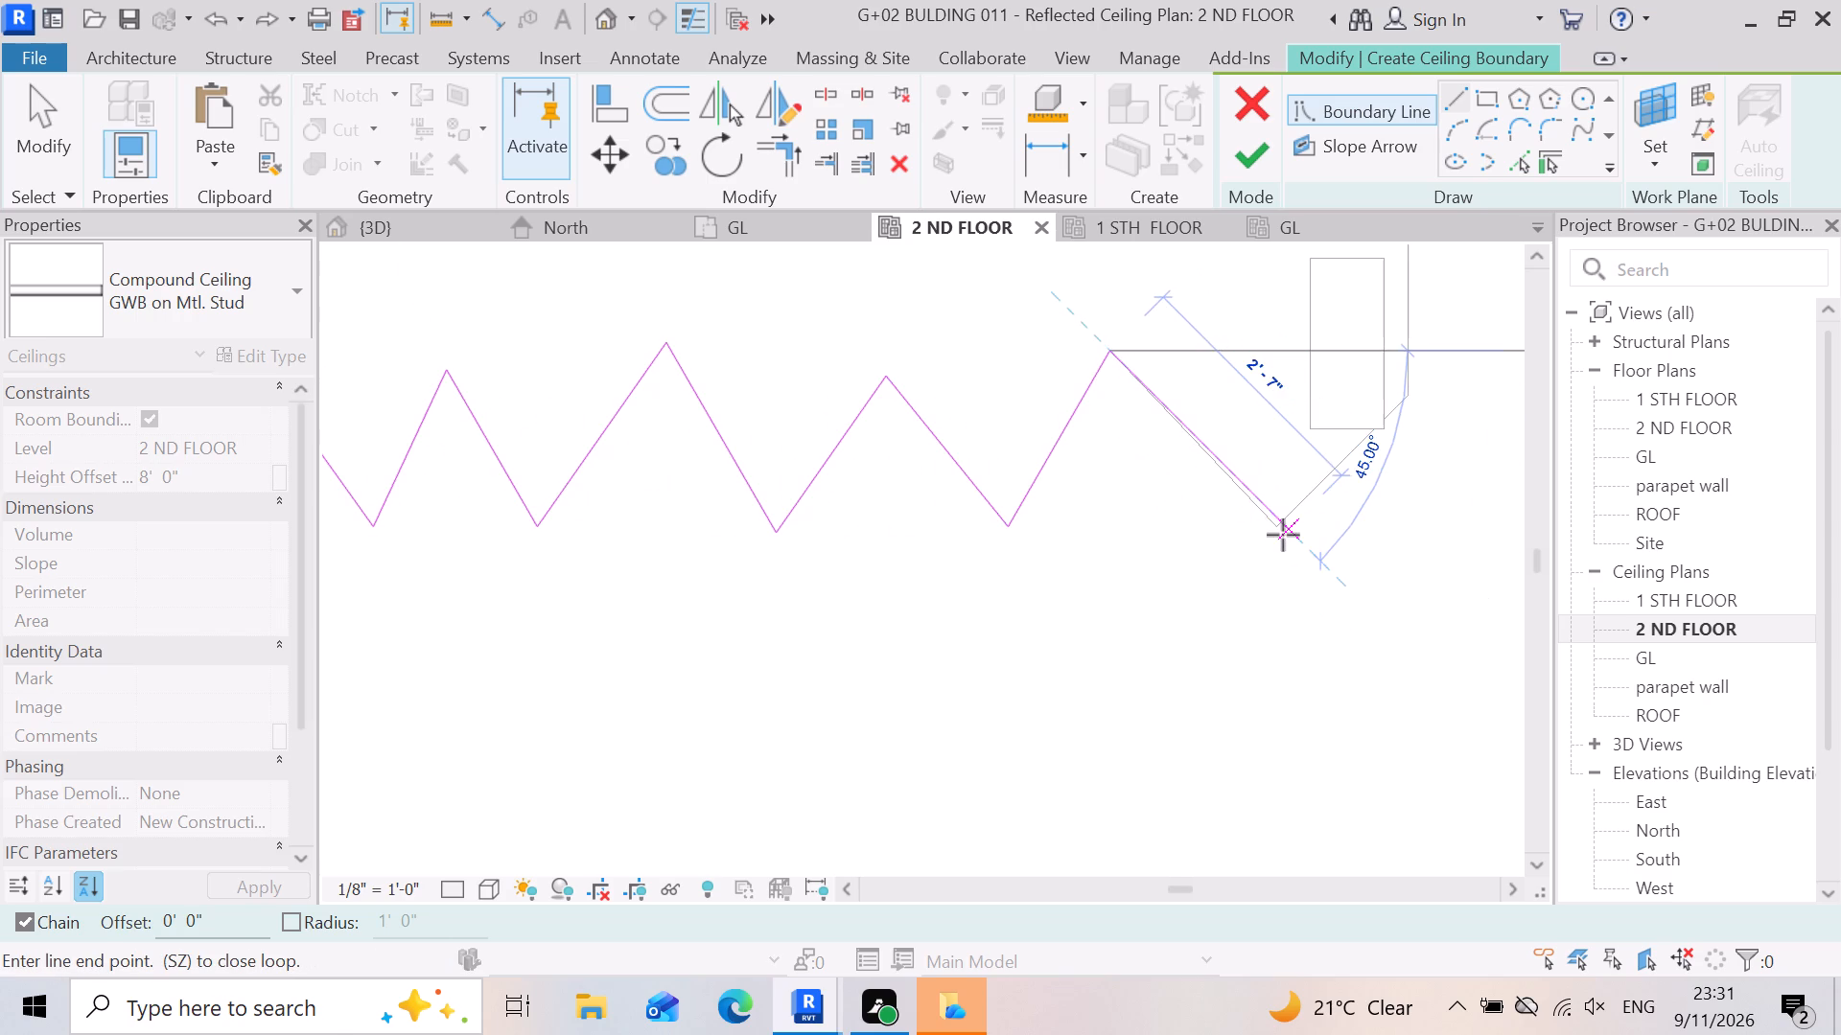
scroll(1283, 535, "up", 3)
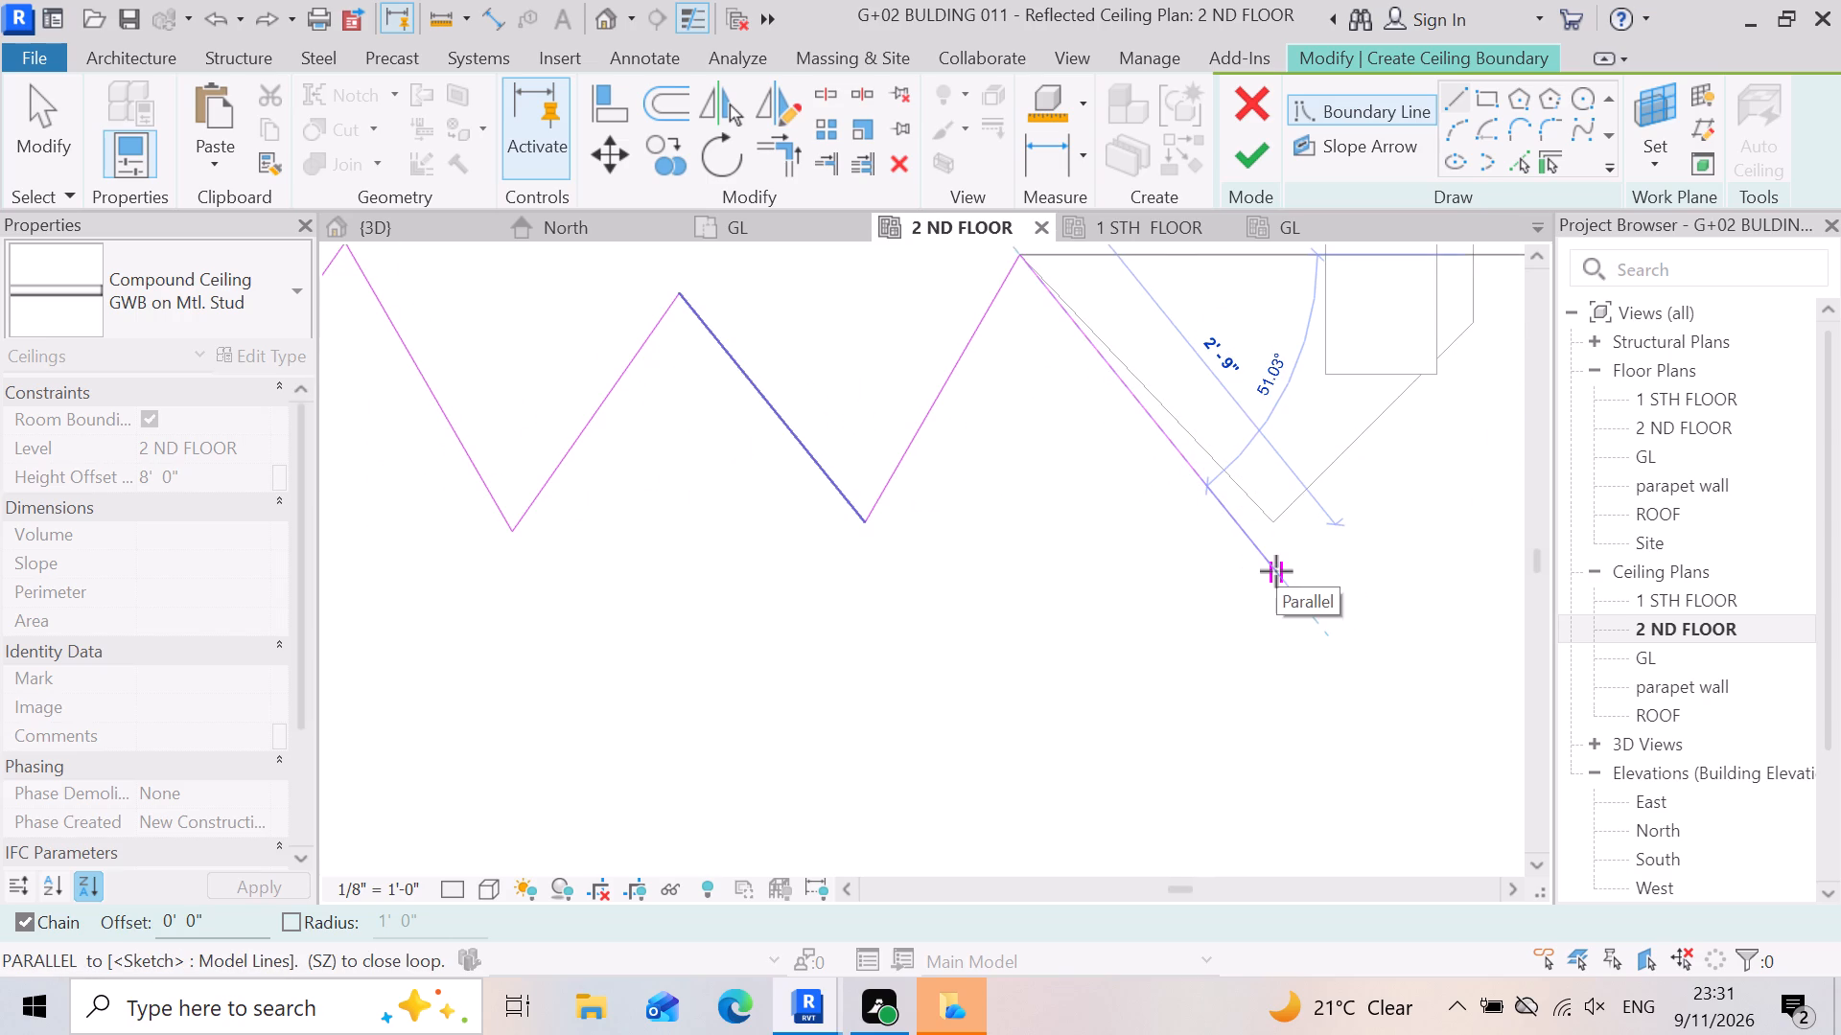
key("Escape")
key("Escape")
Trace the last two zigzag segments from the fifth peak, ending about 1' 10 7/8" up at 45° at the slab's vertical edge.
scroll(1039, 298, "up", 3)
scroll(1056, 586, "down", 5)
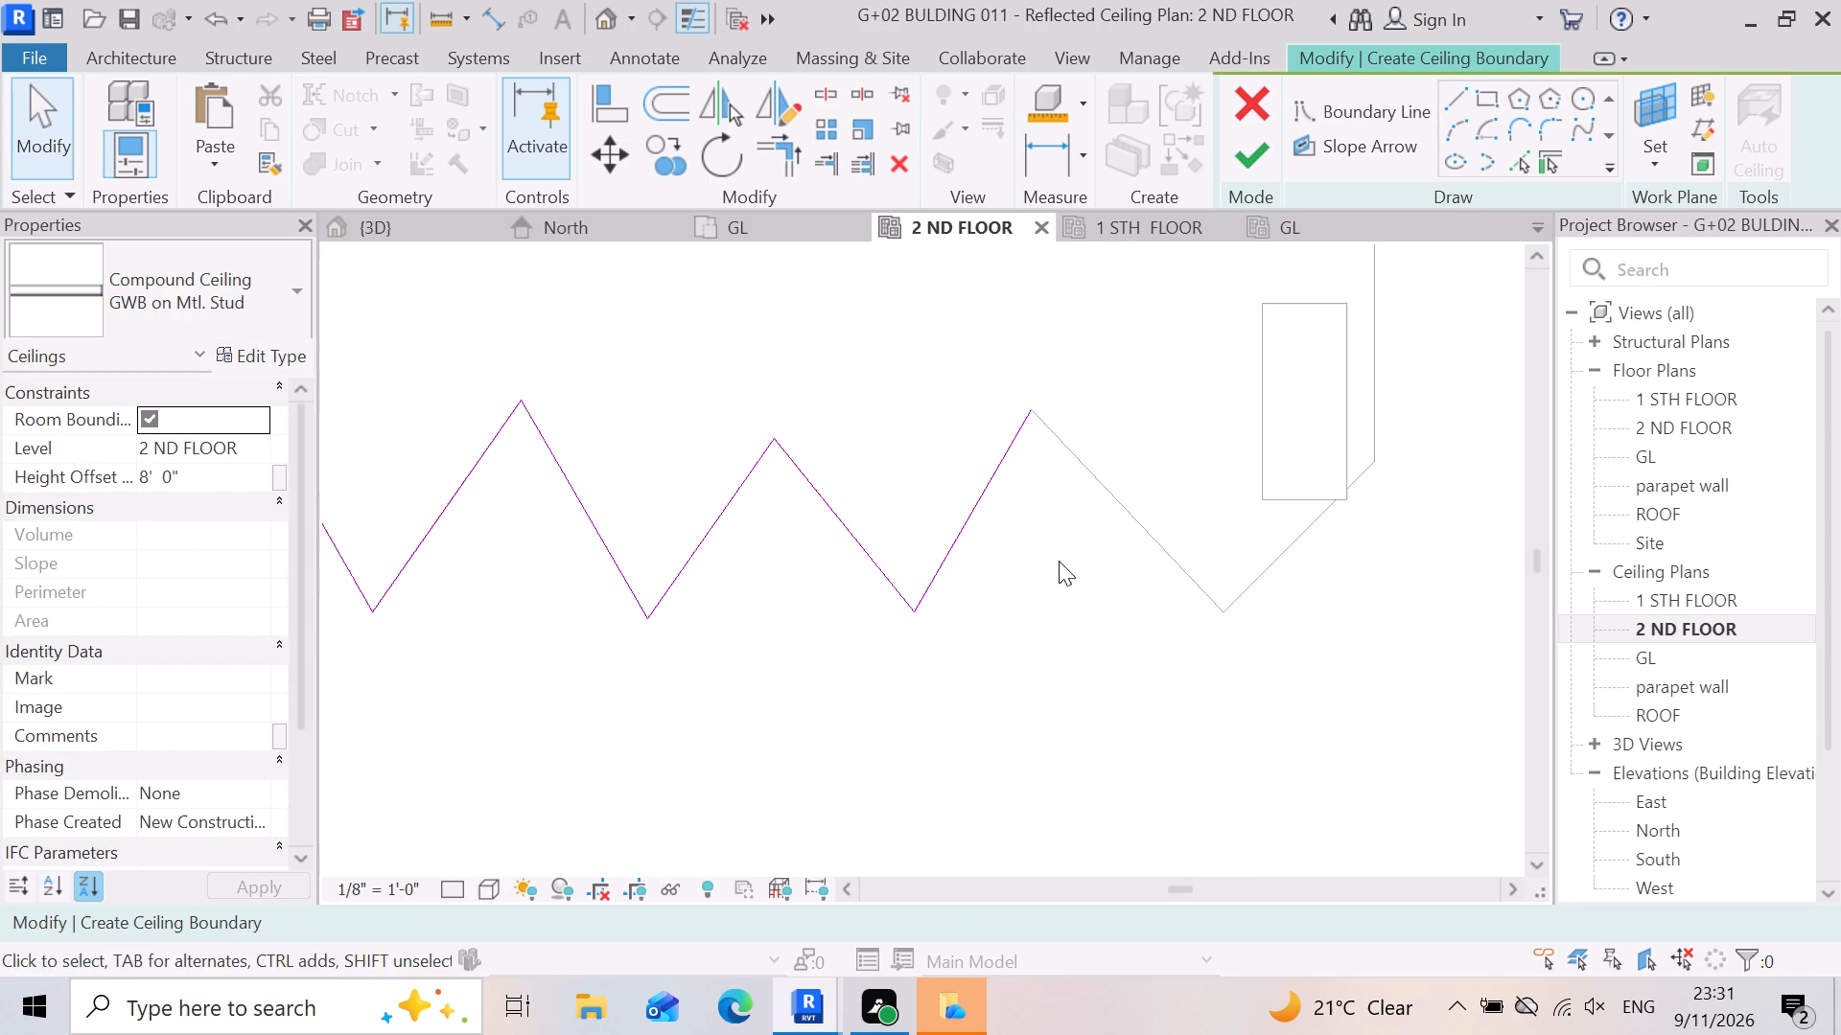
left_click(1458, 86)
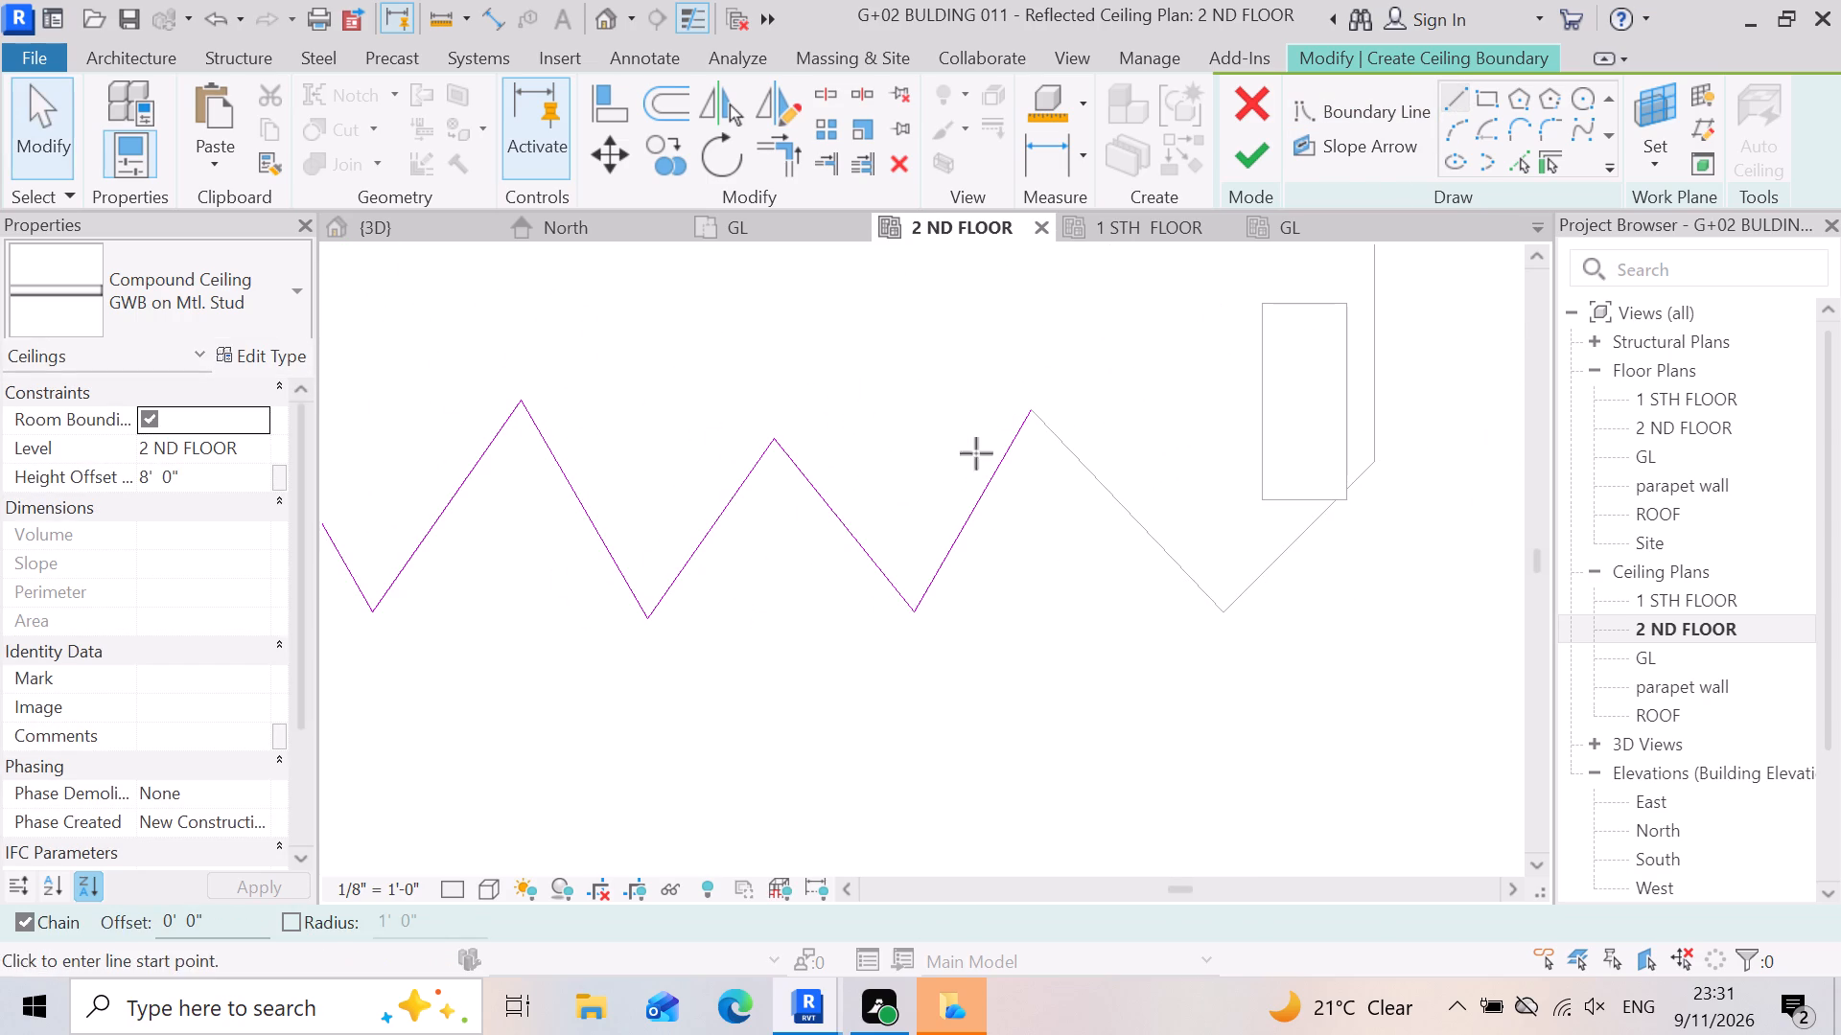
left_click(1036, 416)
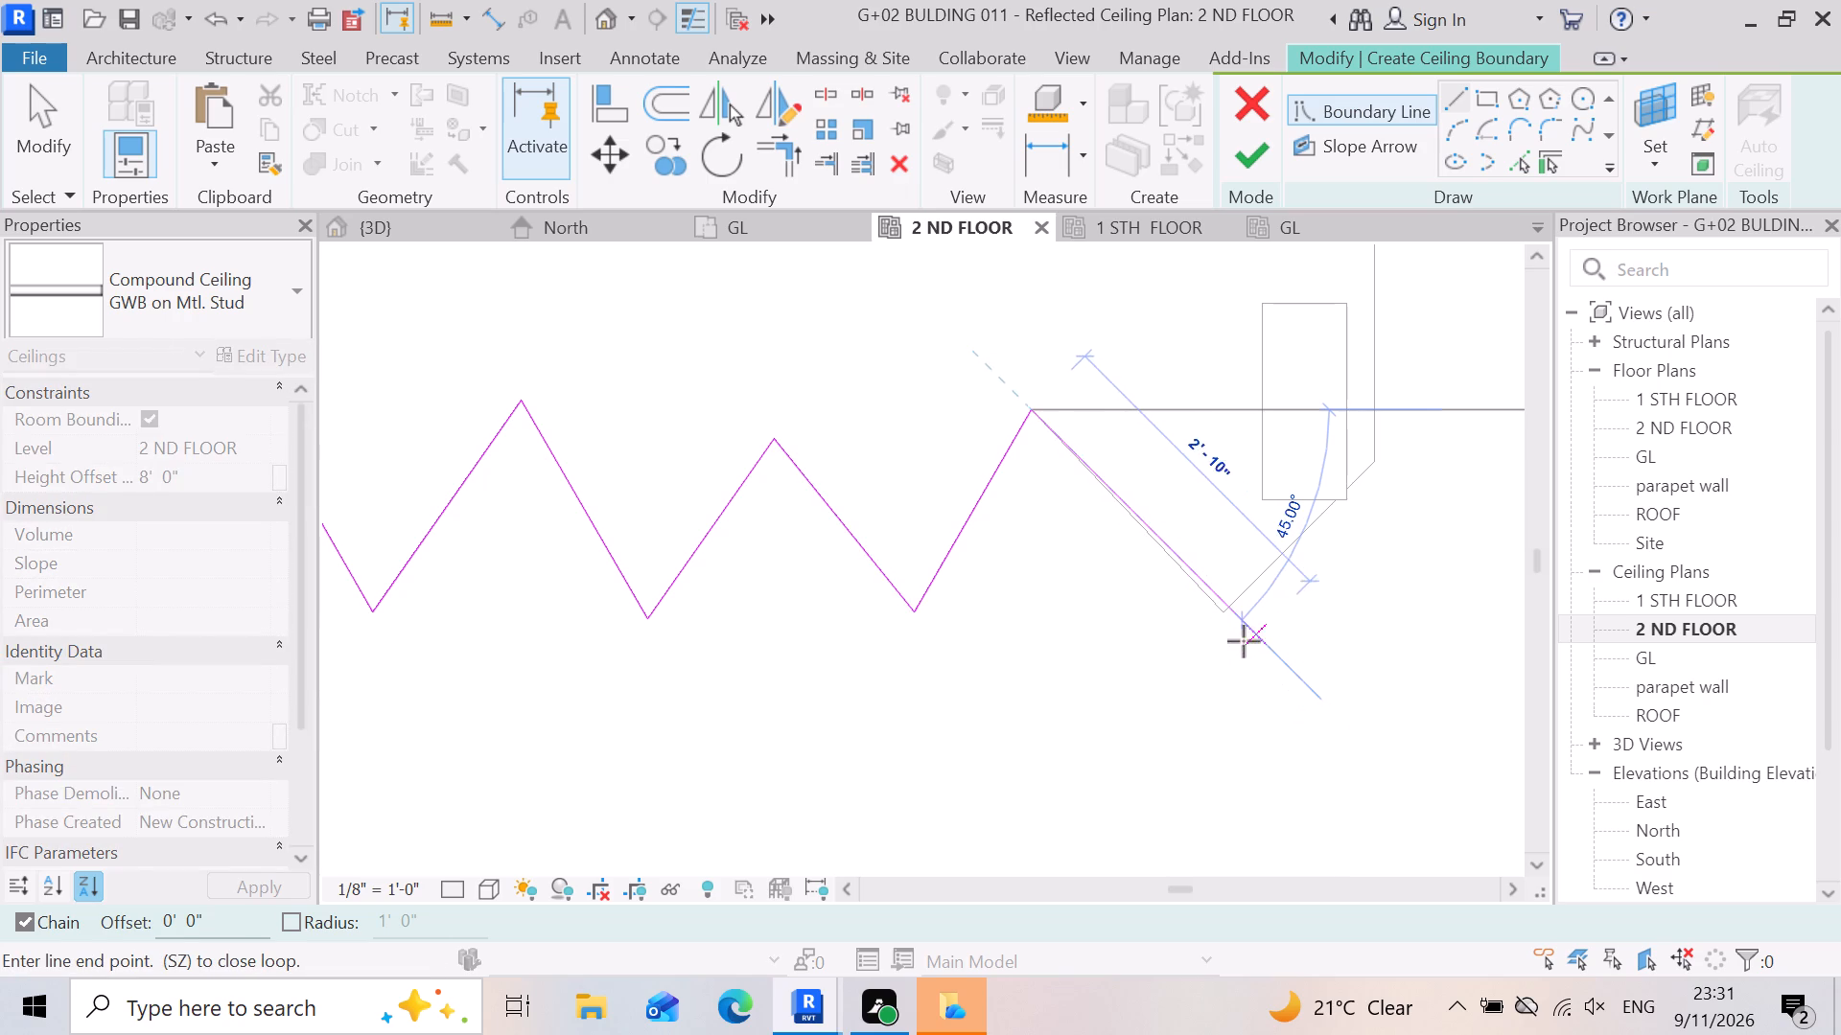
scroll(1244, 640, "up", 6)
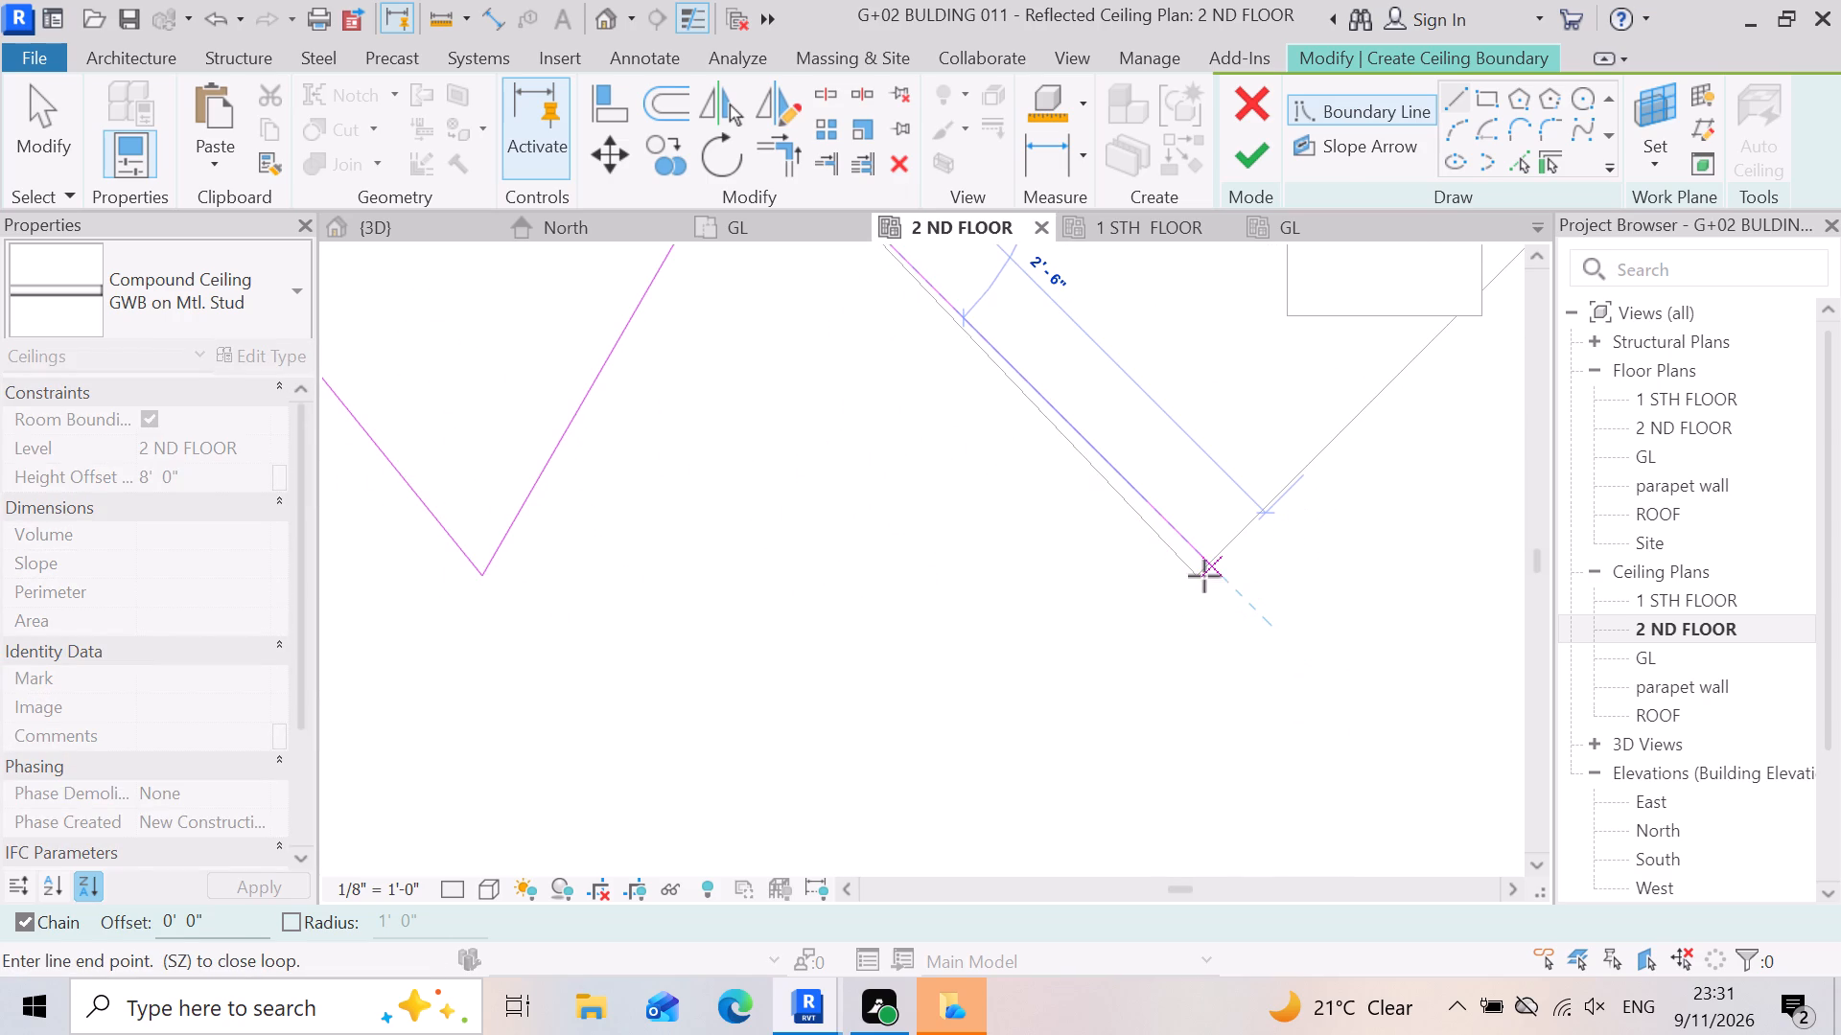
scroll(1195, 579, "up", 5)
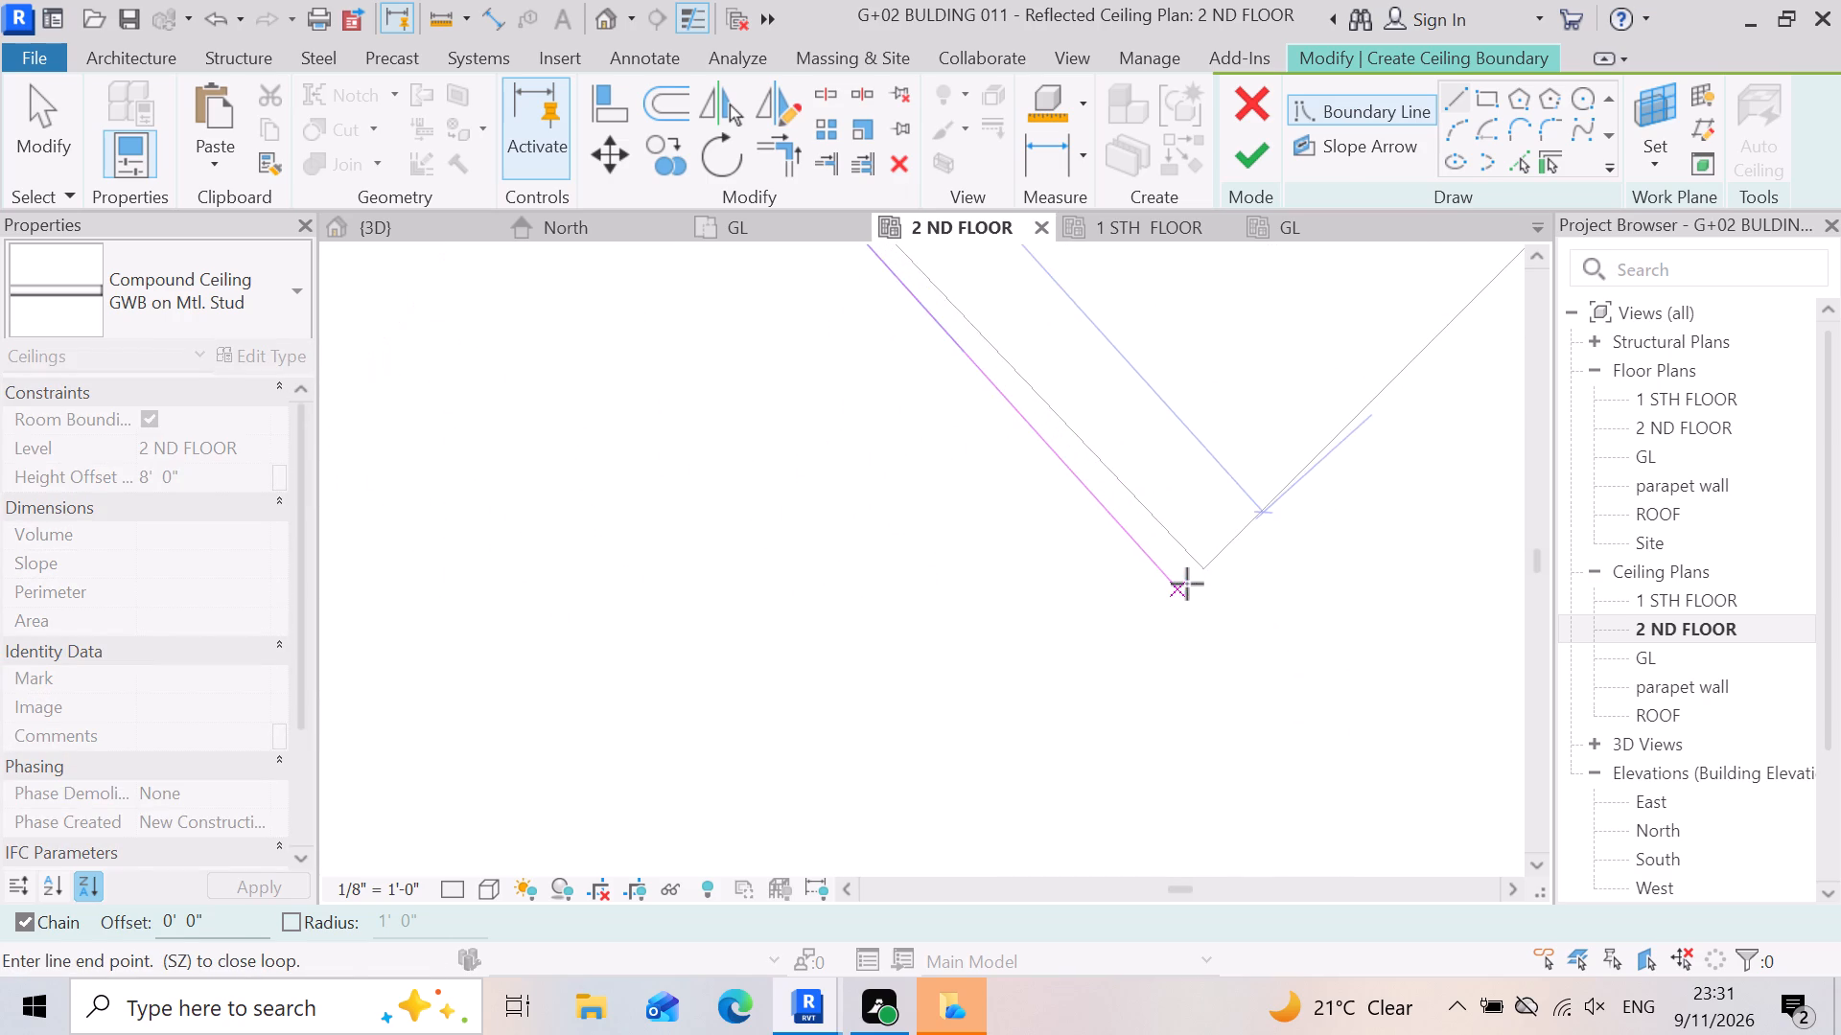
left_click(1201, 573)
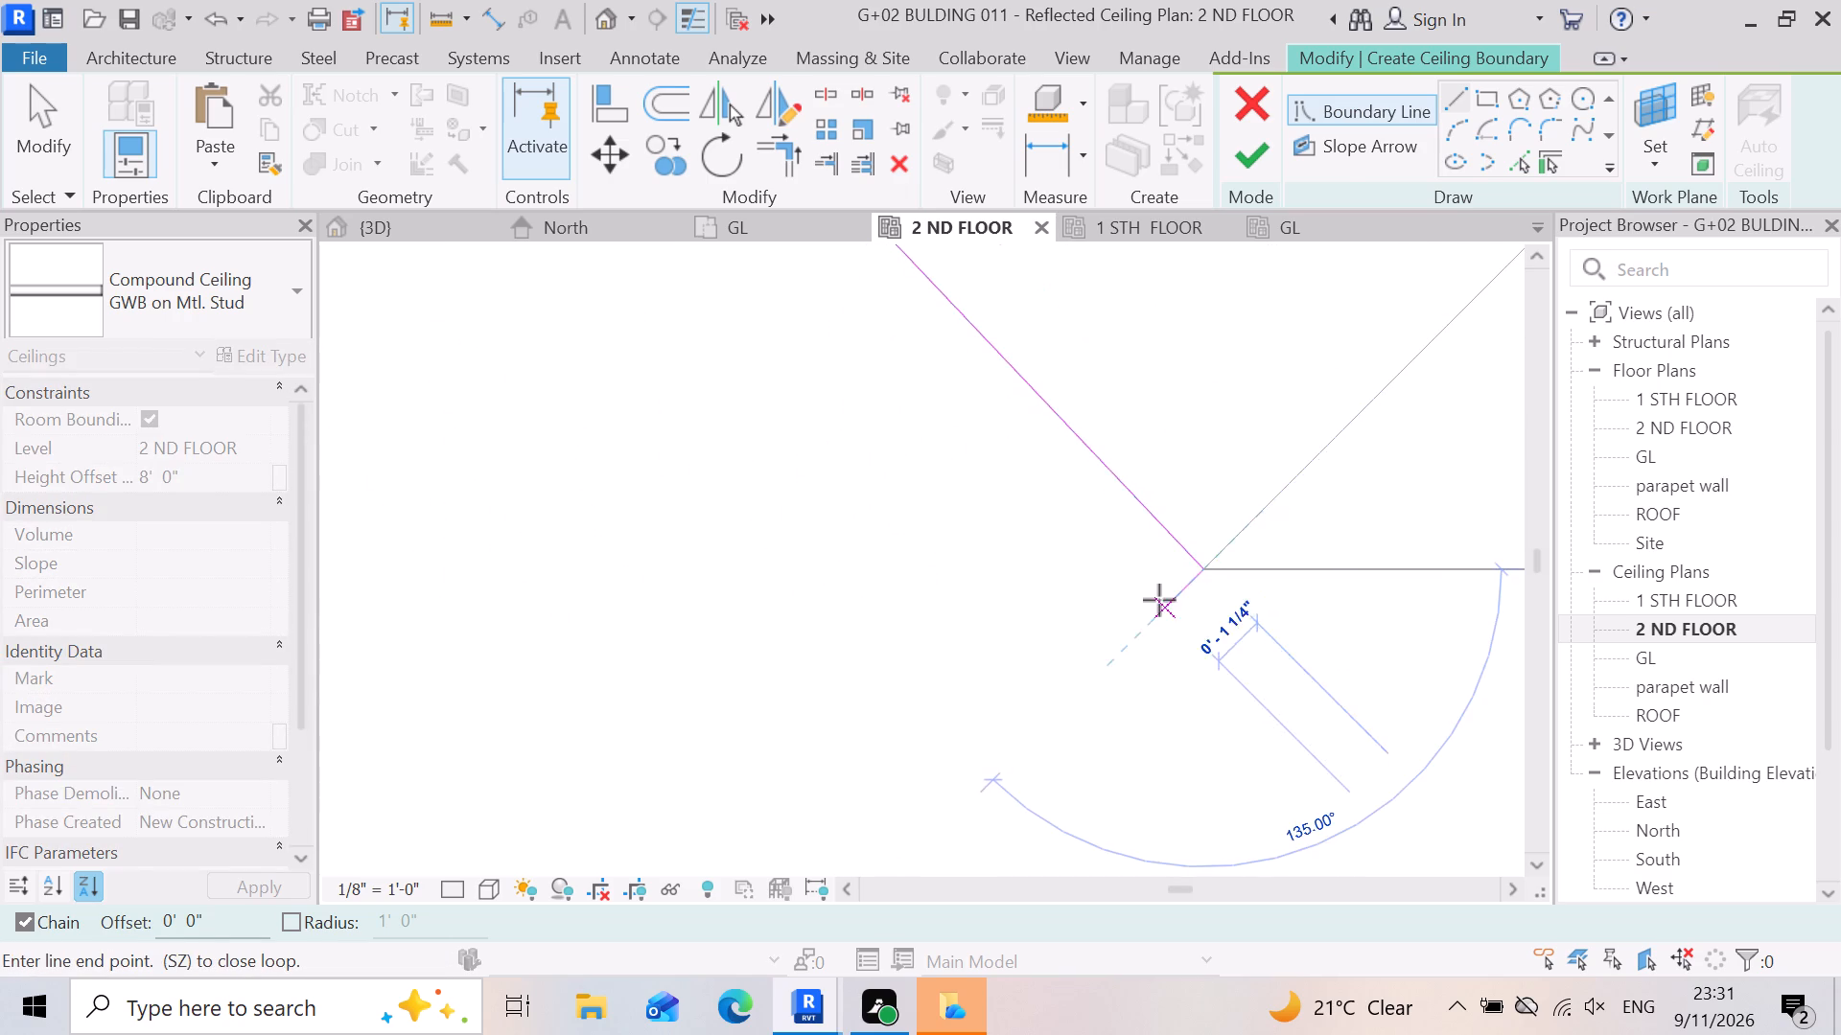
scroll(1159, 600, "down", 13)
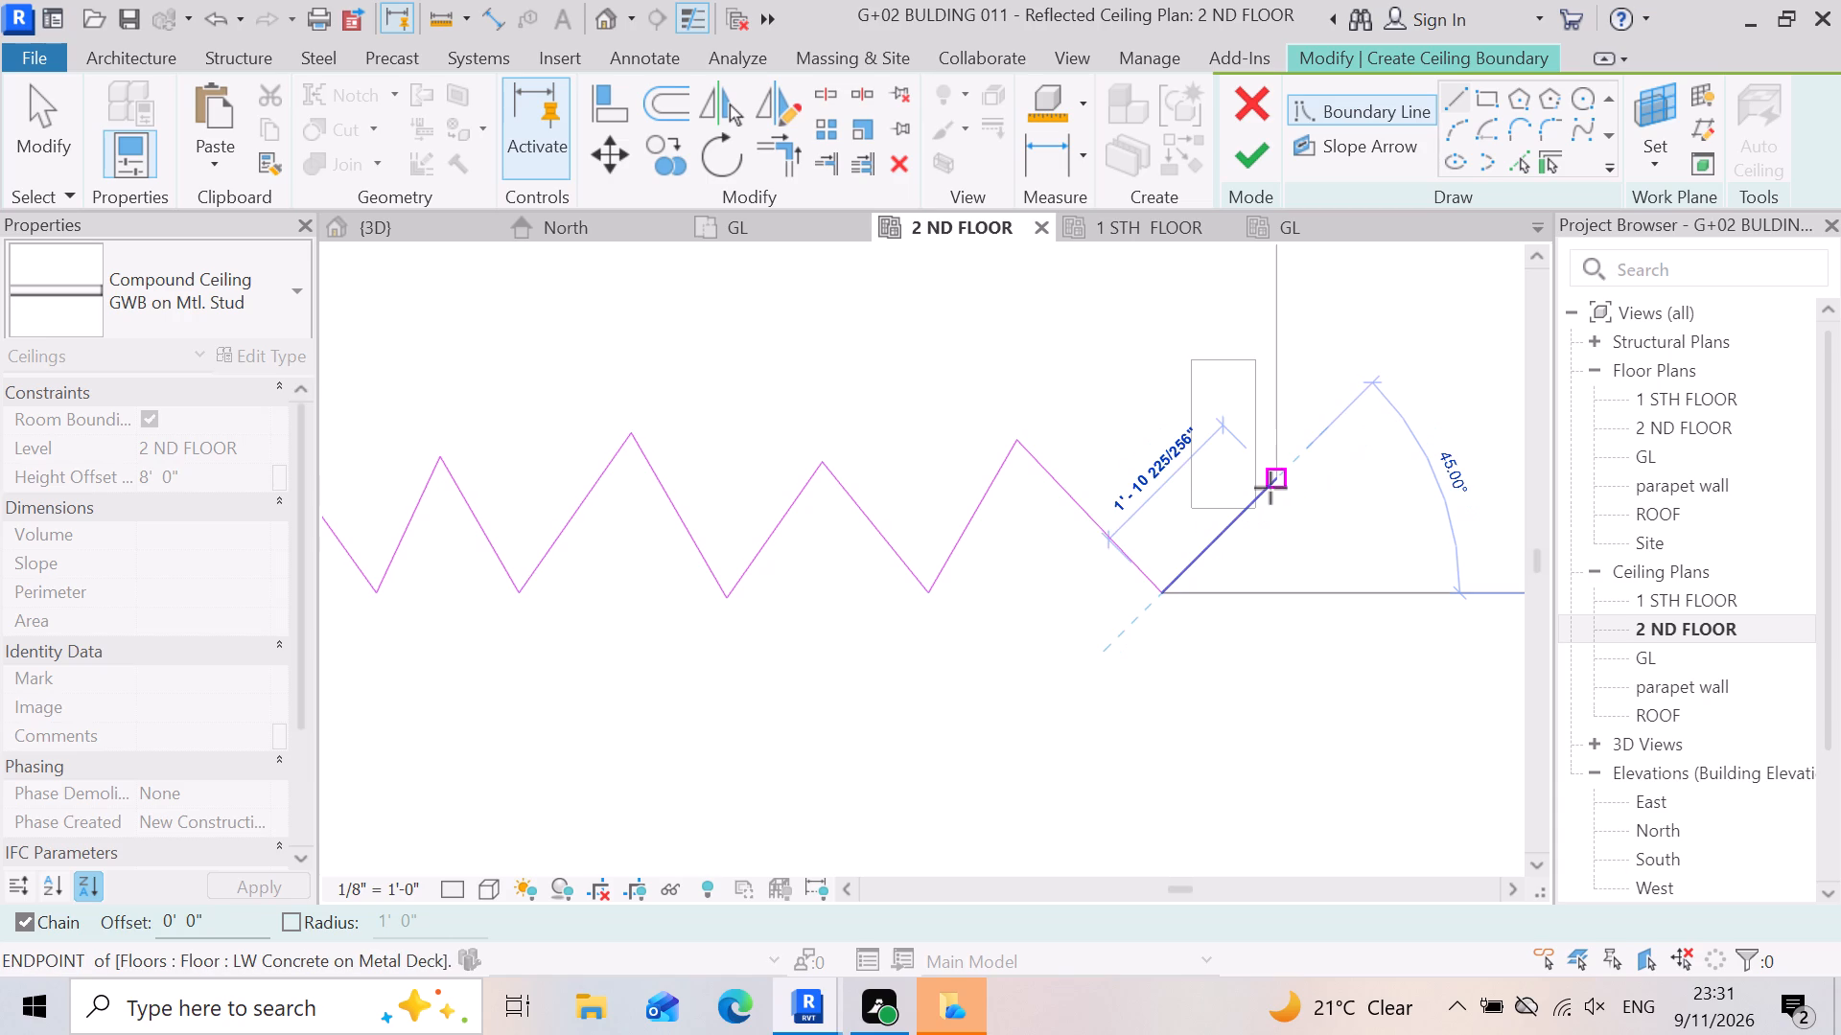
left_click(1270, 487)
Run the boundary about 18' up the slab's vertical edge and back along the short angled wall's upper face to the main wall corner.
scroll(1275, 574, "down", 5)
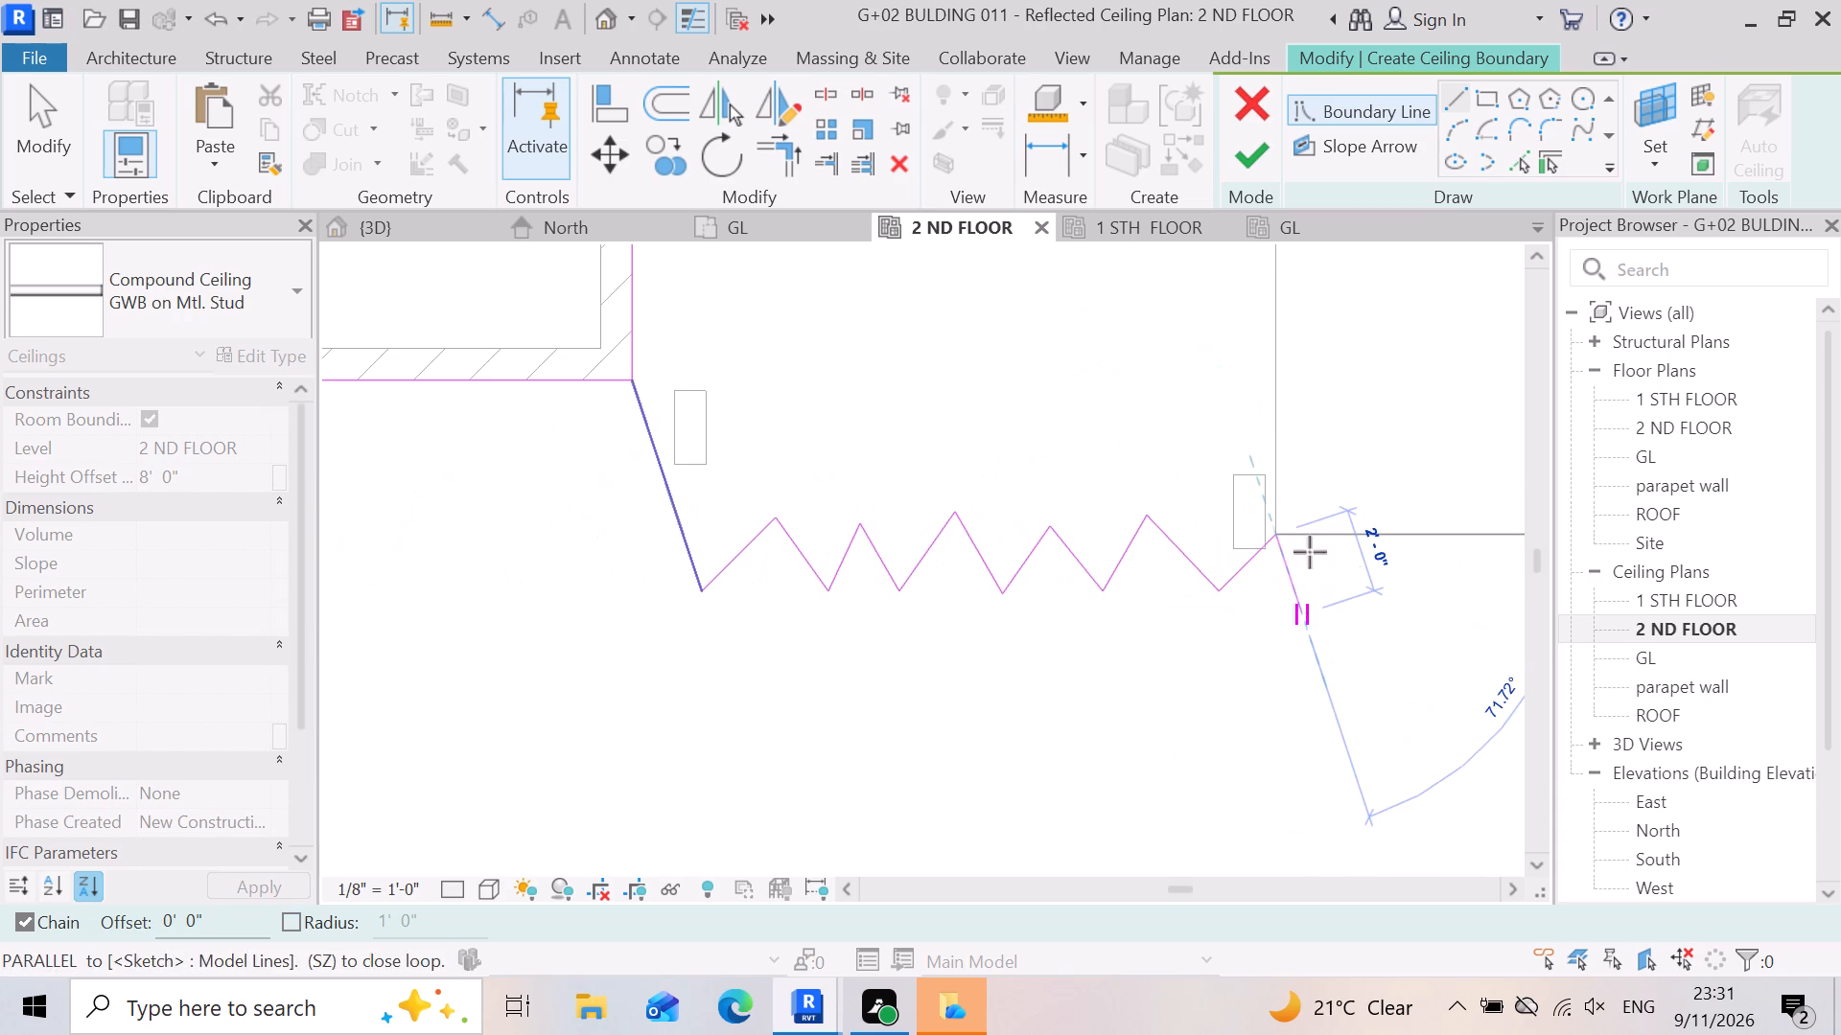
scroll(1357, 650, "down", 6)
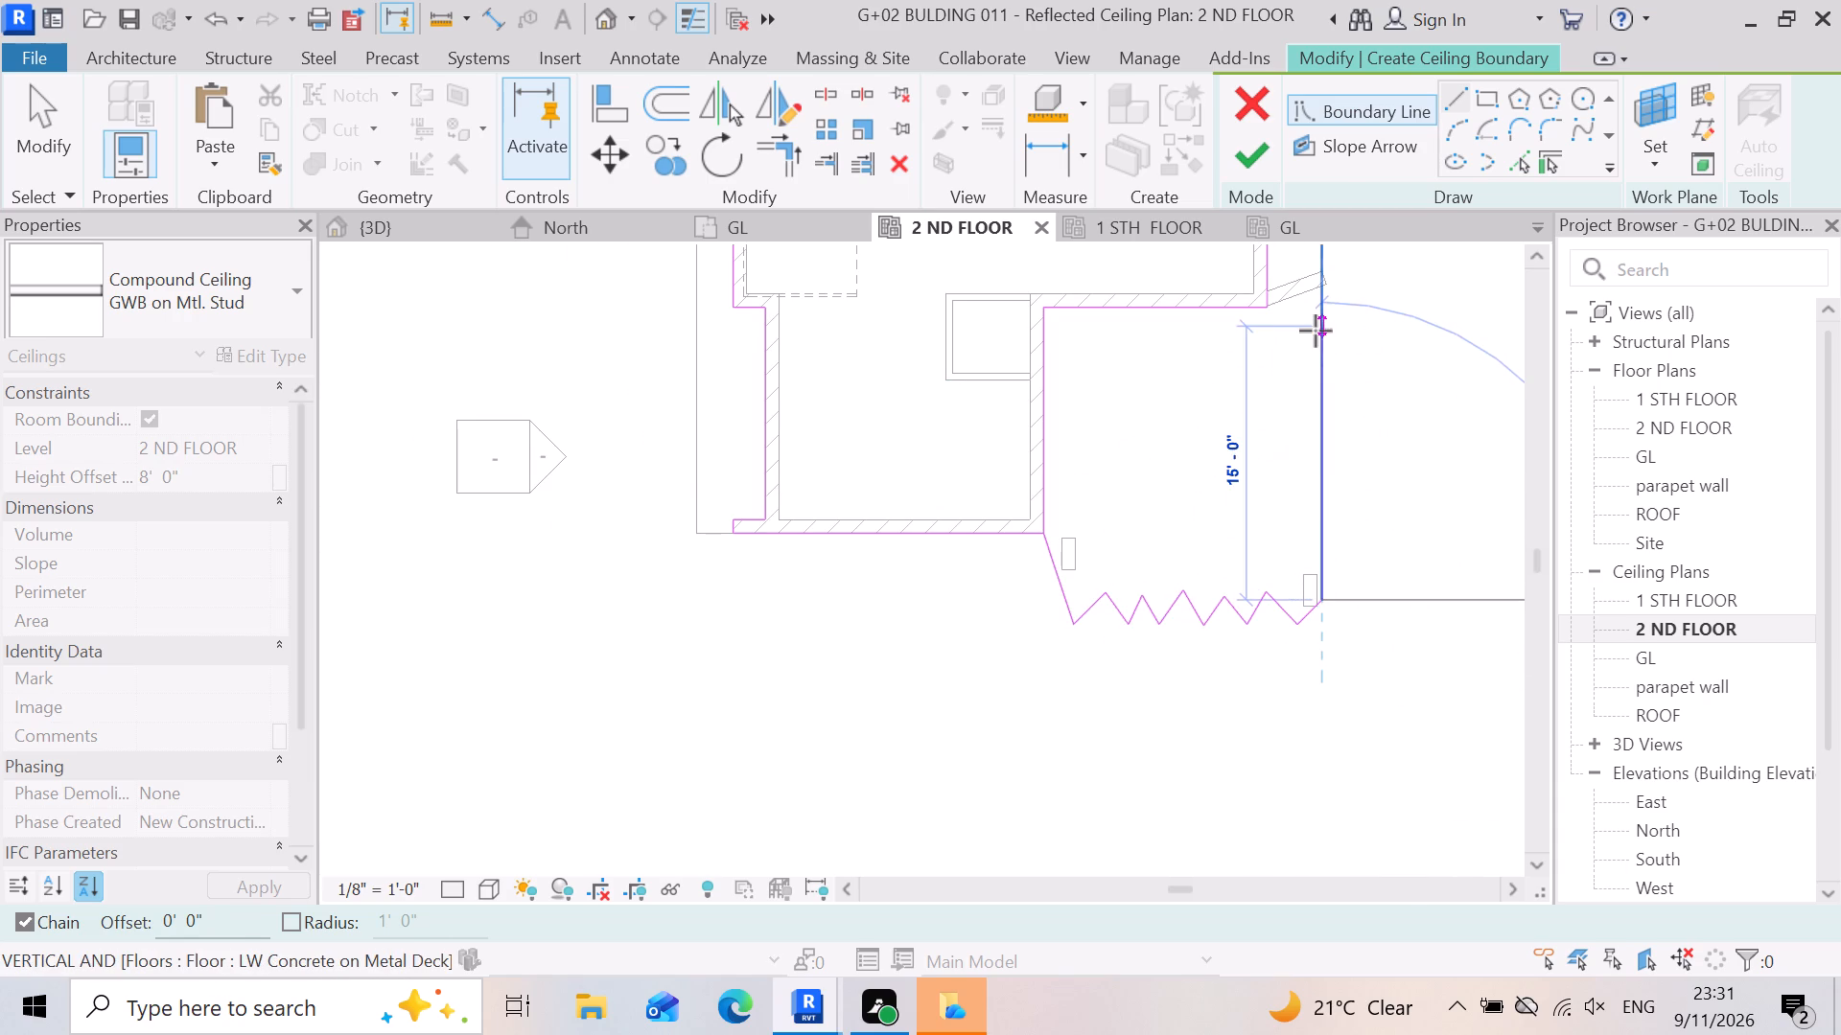
scroll(1324, 325, "up", 6)
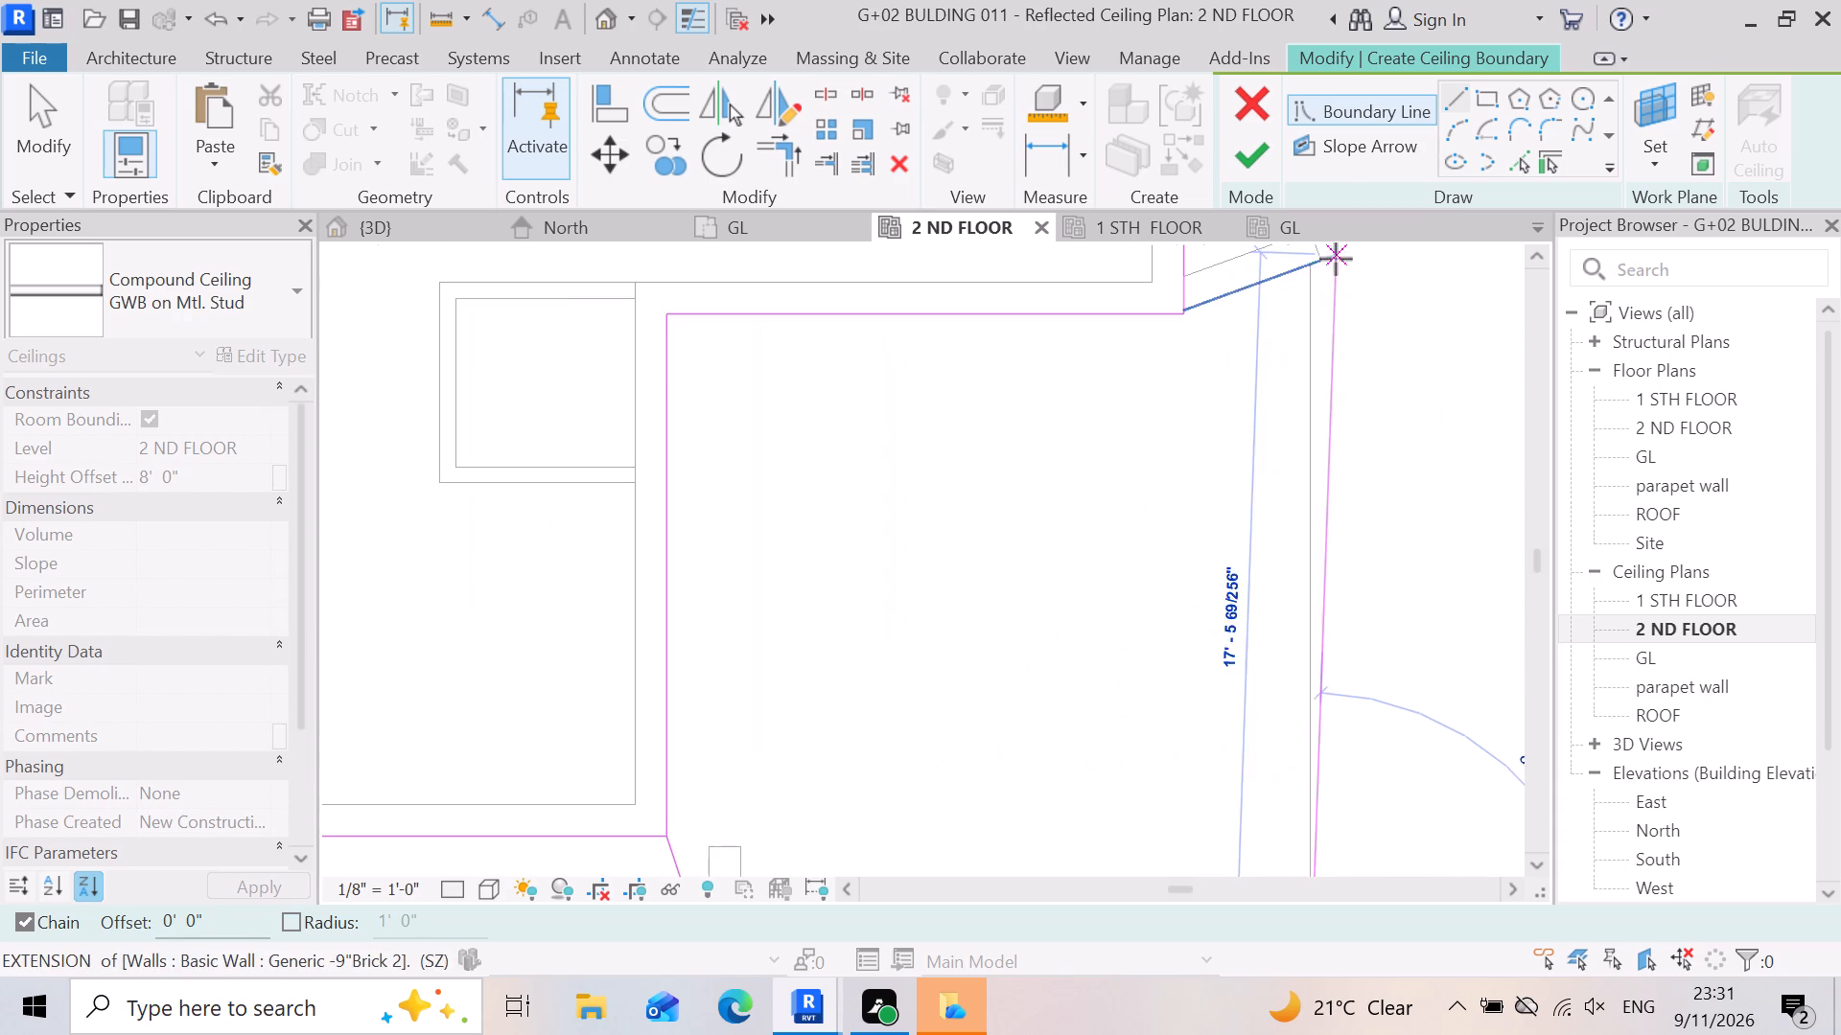
scroll(1322, 331, "down", 4)
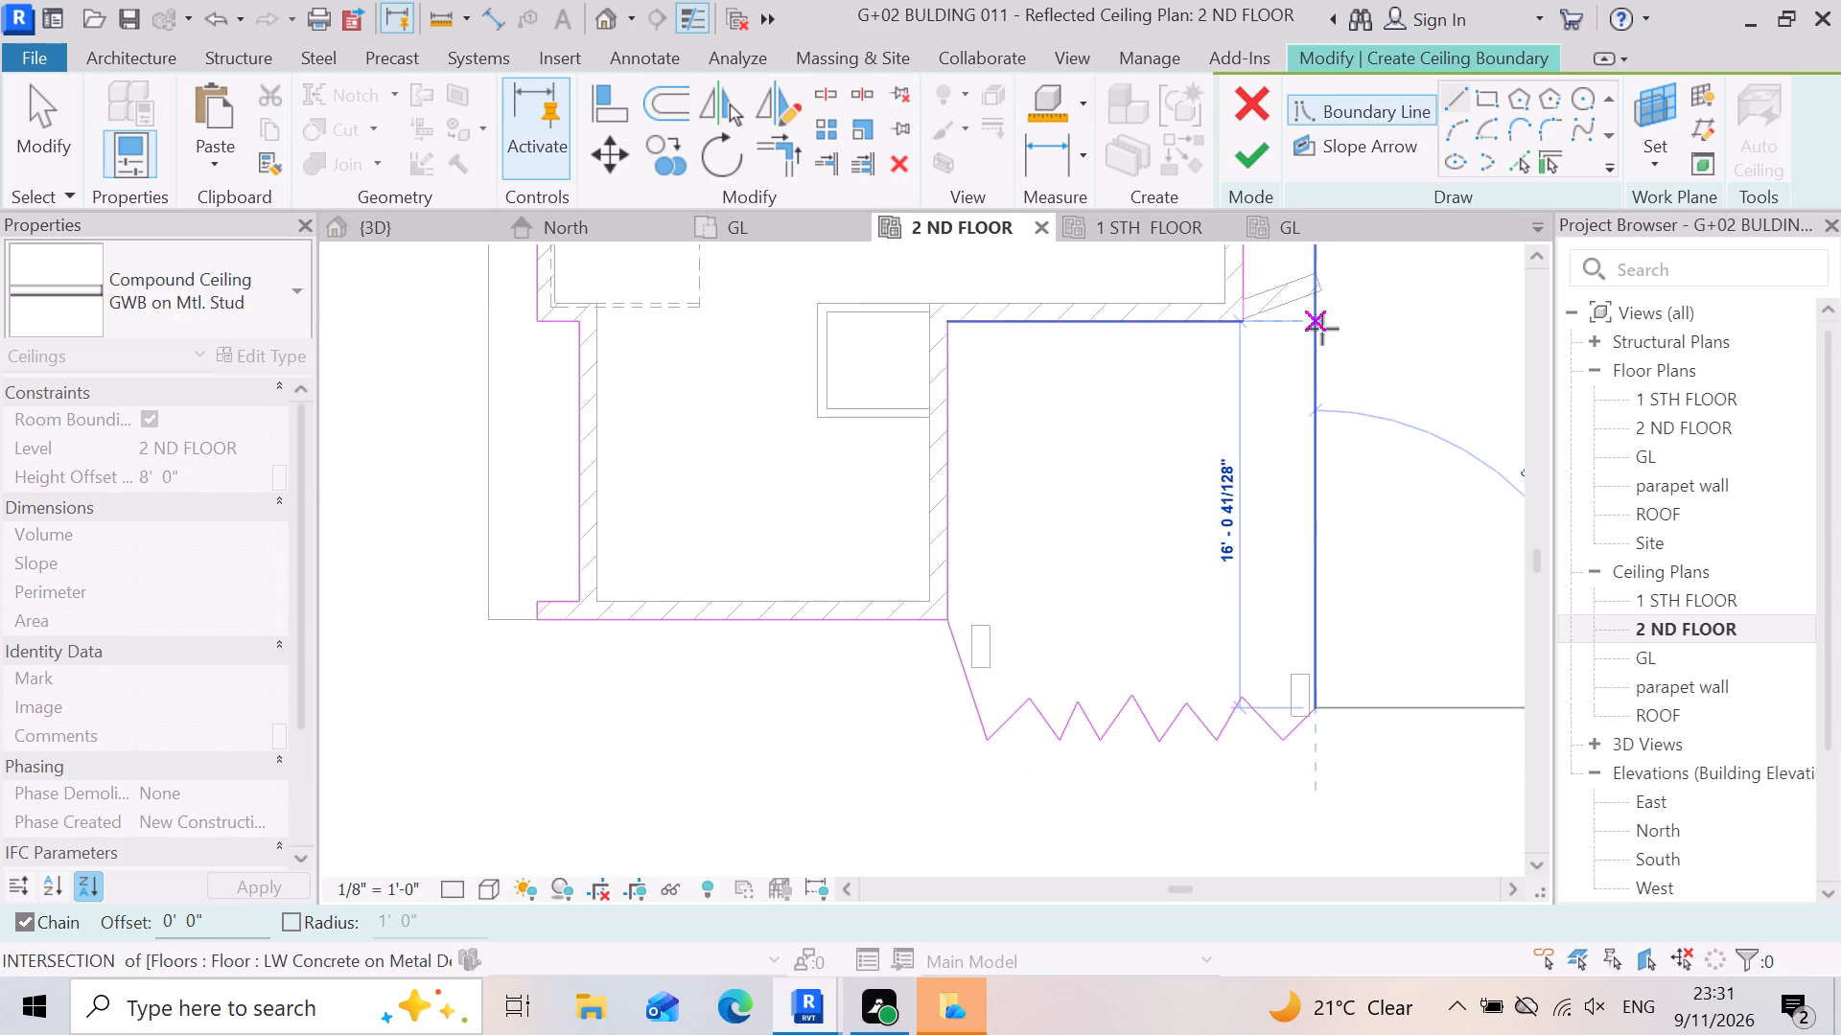
scroll(1313, 279, "up", 3)
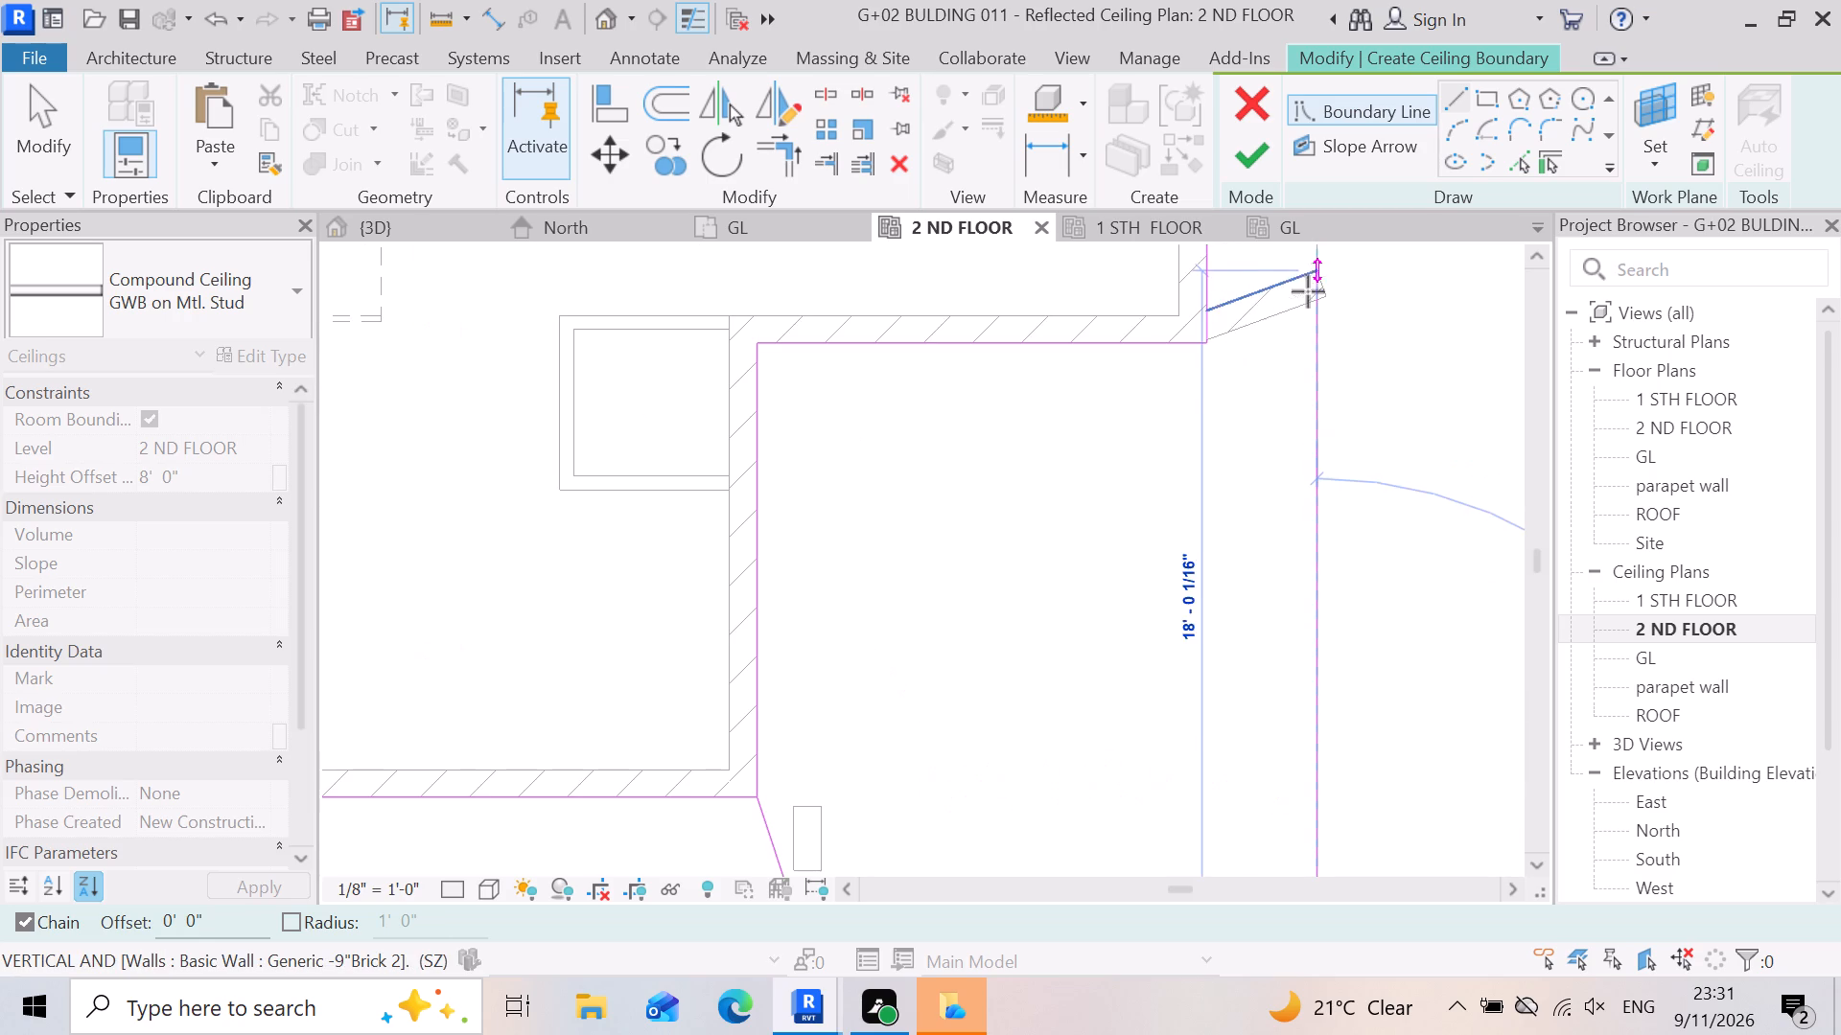
left_click(1321, 273)
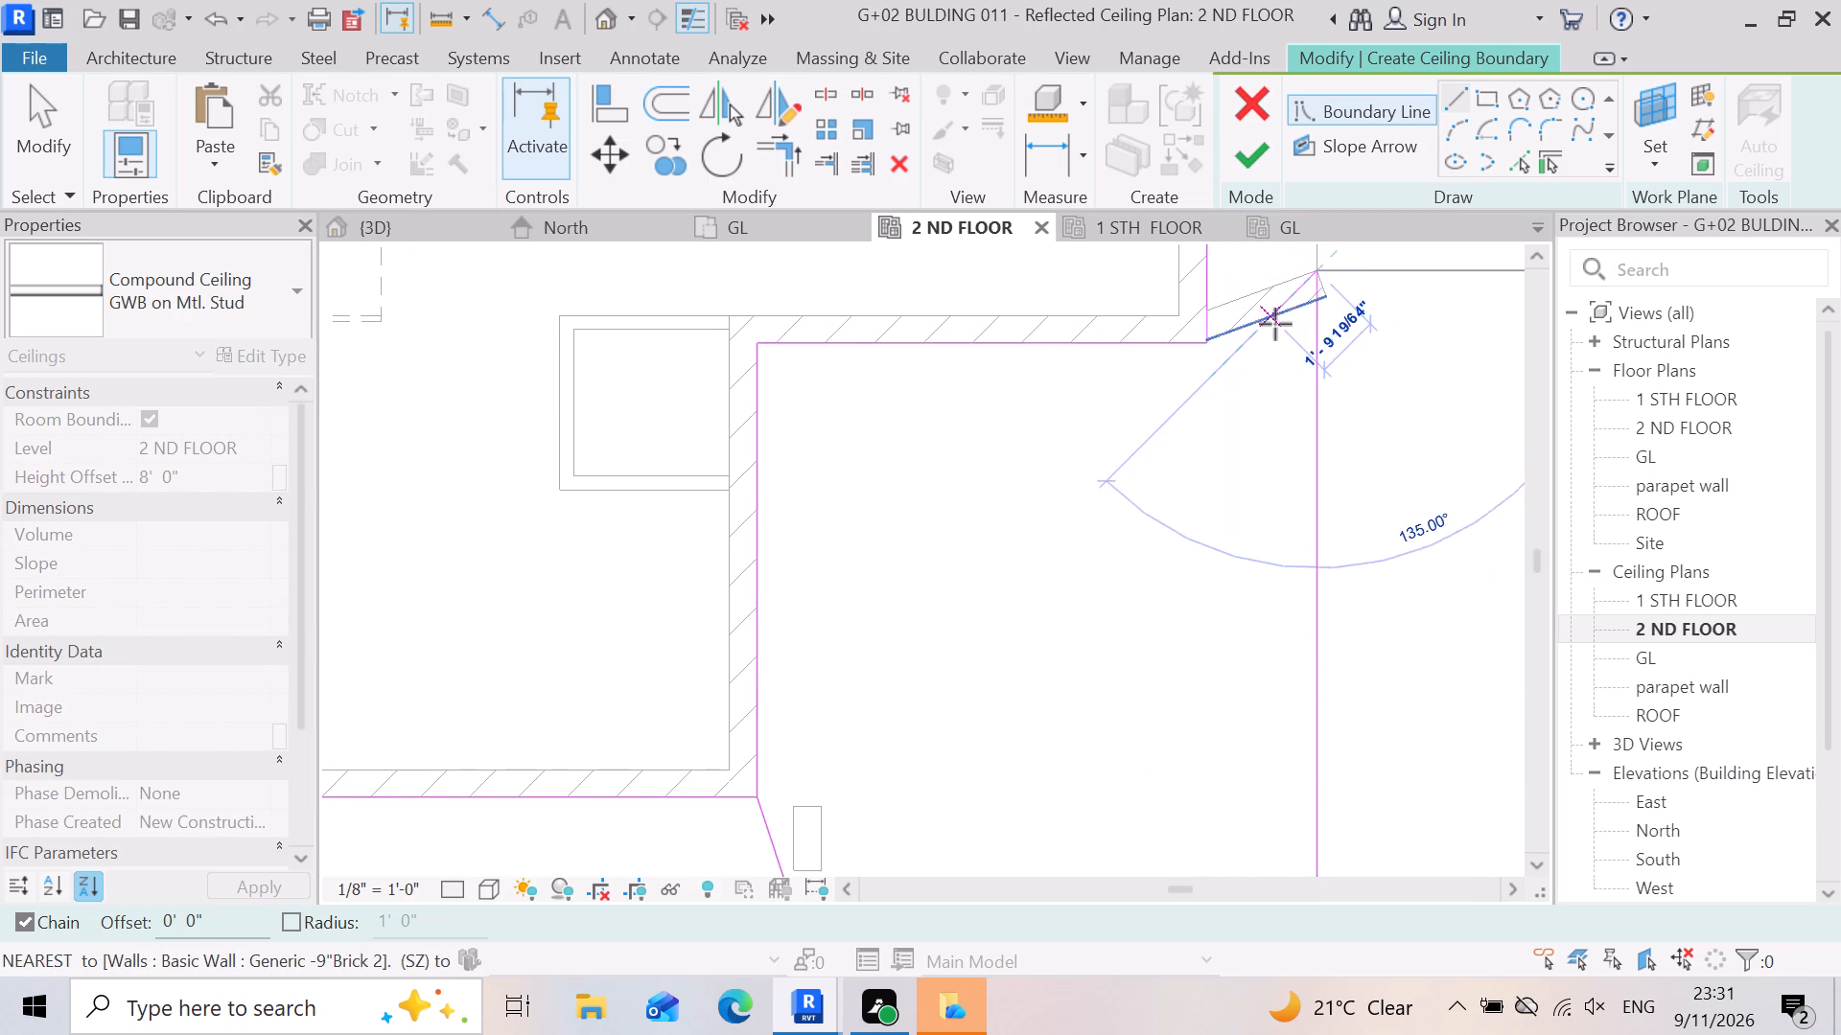
scroll(1275, 324, "up", 3)
left_click(1178, 307)
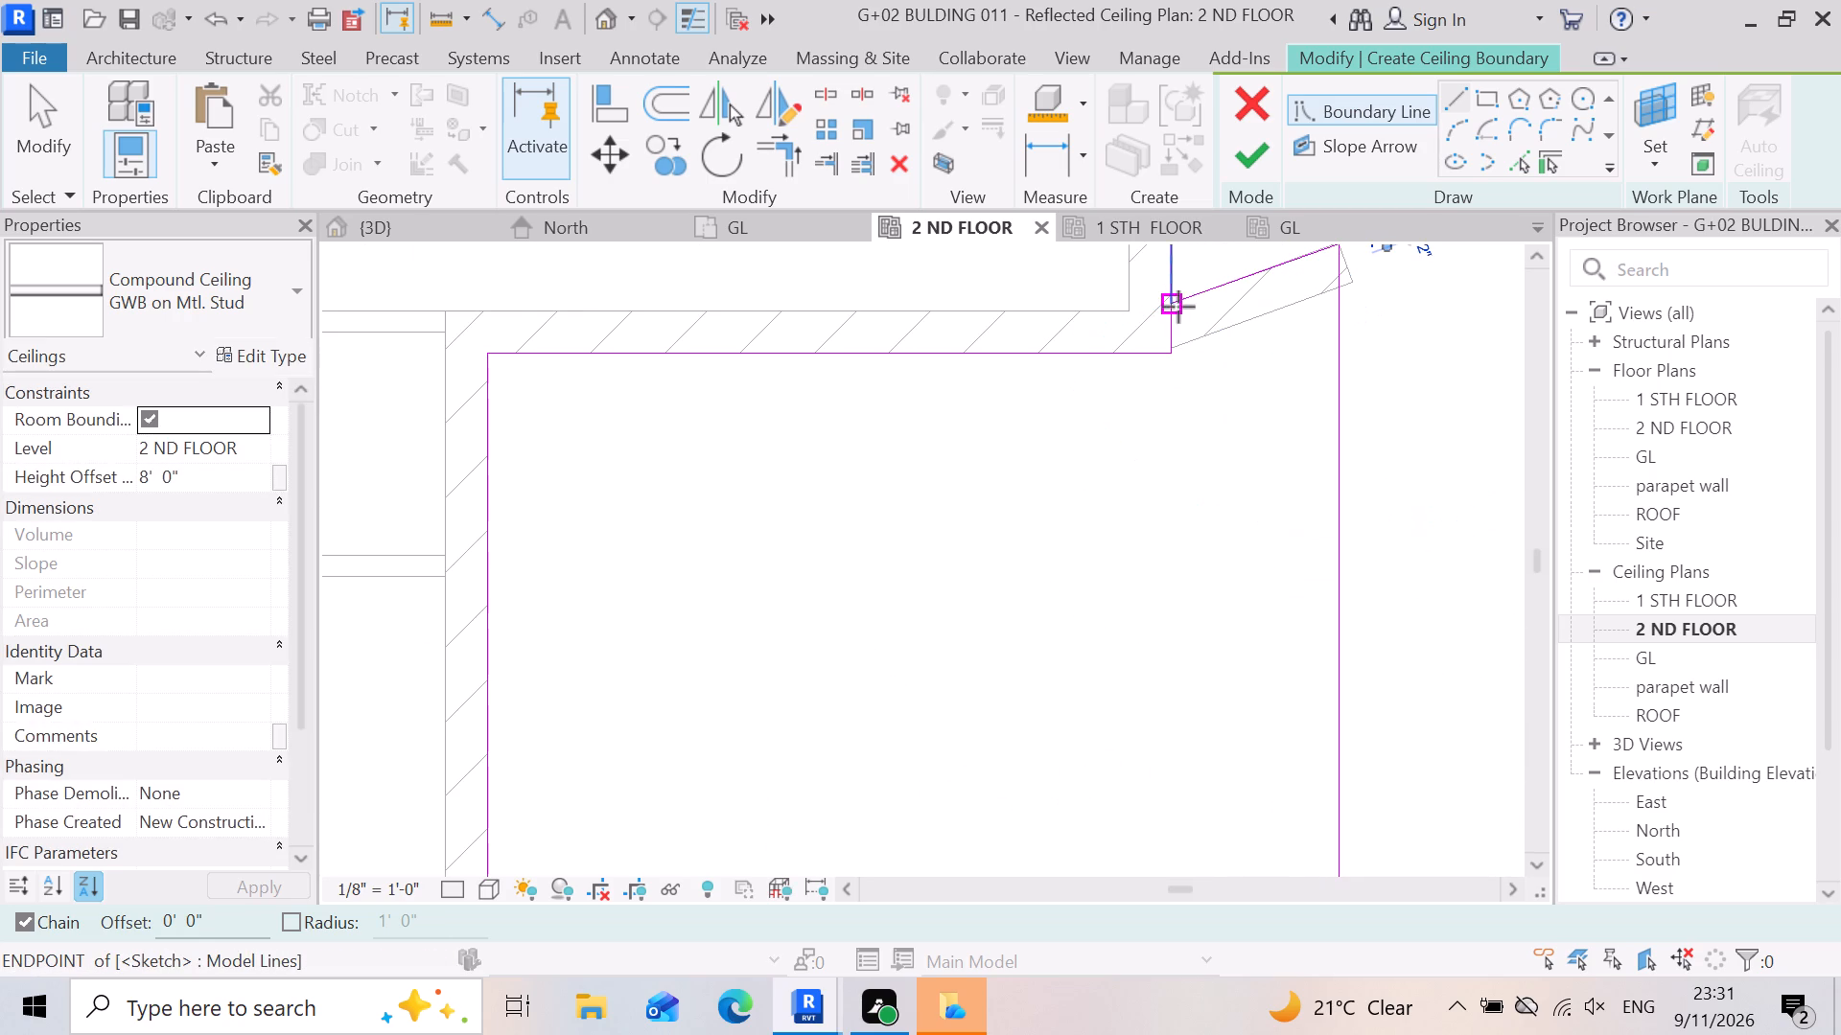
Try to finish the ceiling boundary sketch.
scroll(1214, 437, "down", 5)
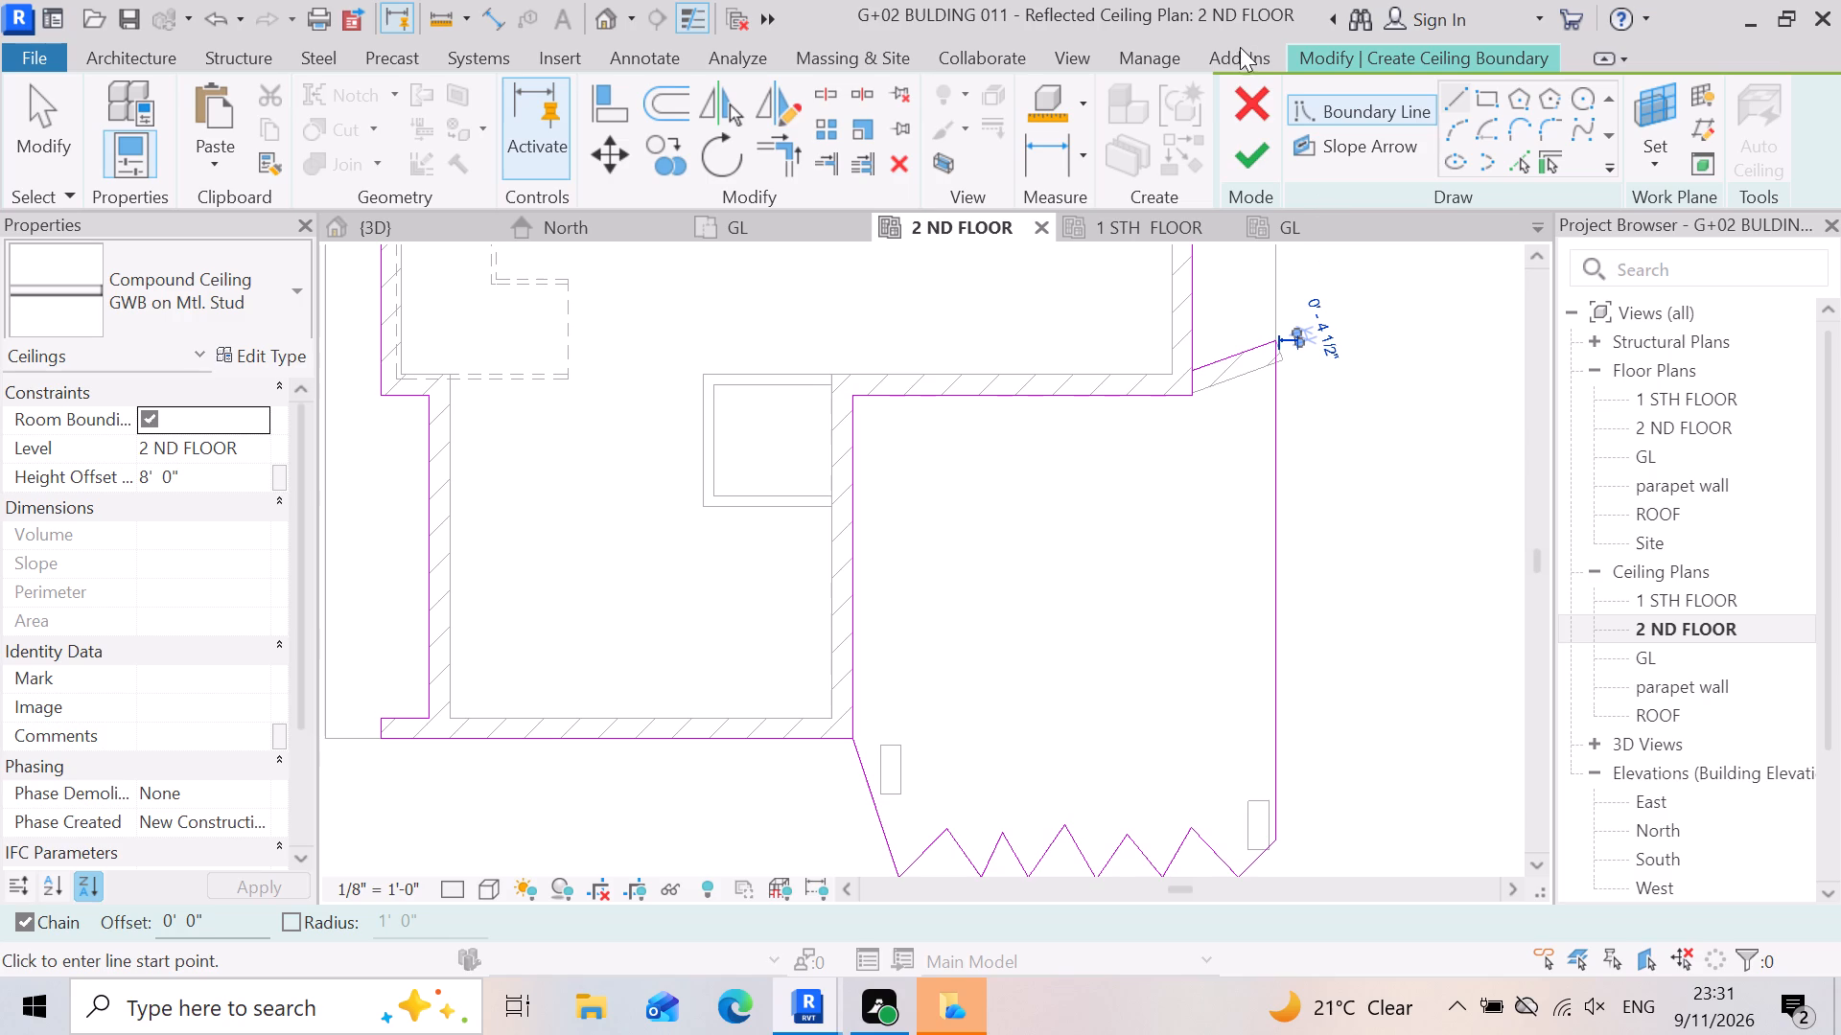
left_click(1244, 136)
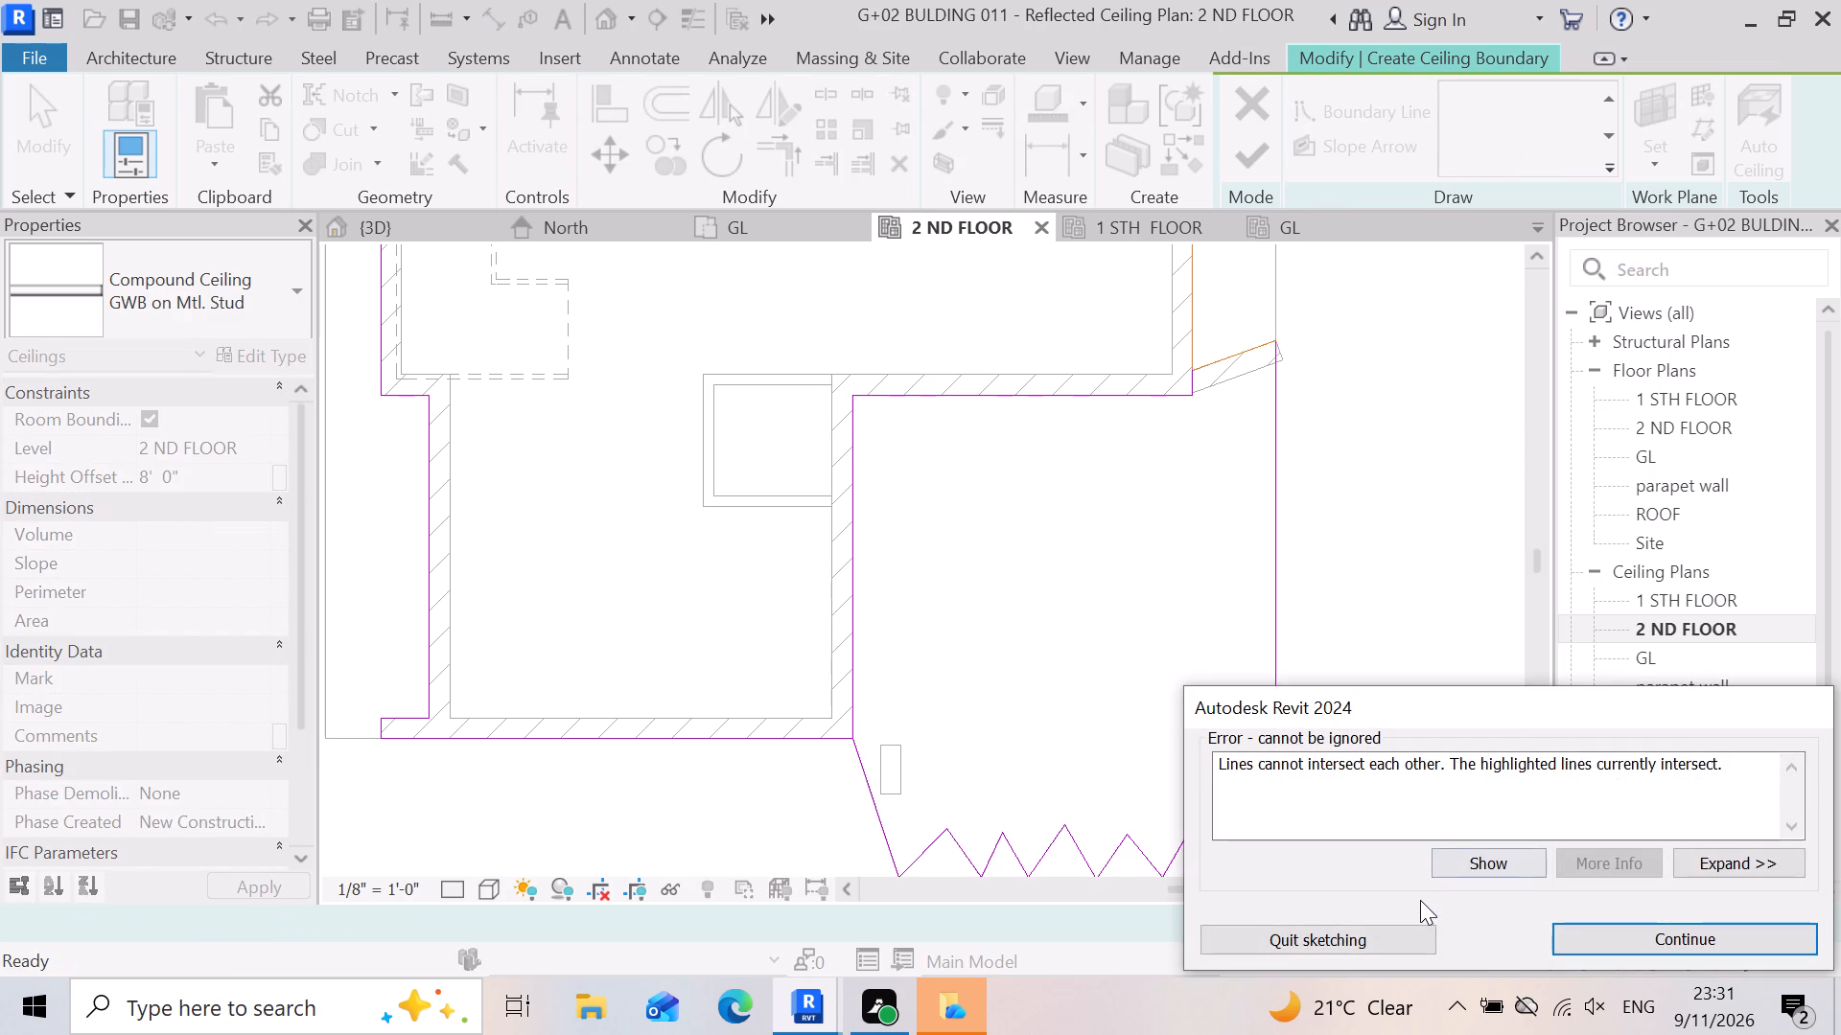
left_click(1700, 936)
Delete the sloped boundary line along the short angled wall's upper face.
scroll(1186, 423, "up", 3)
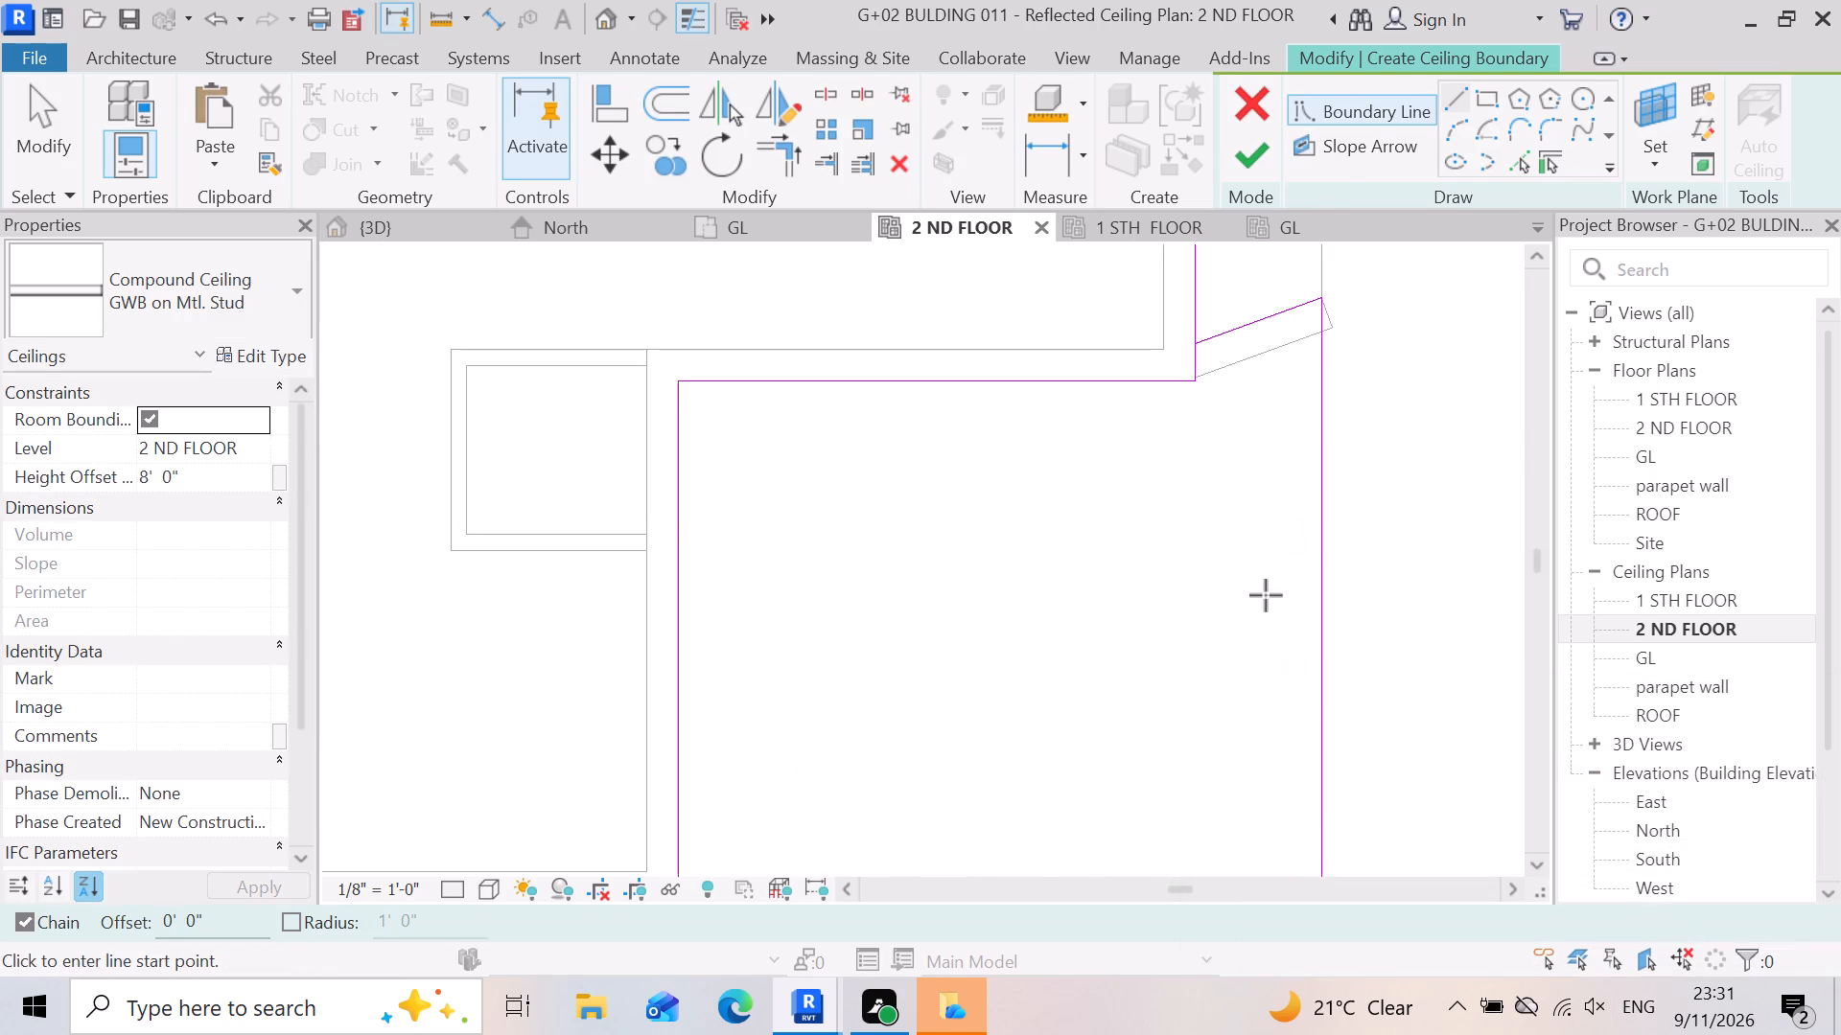
scroll(1266, 574, "down", 5)
key("Escape")
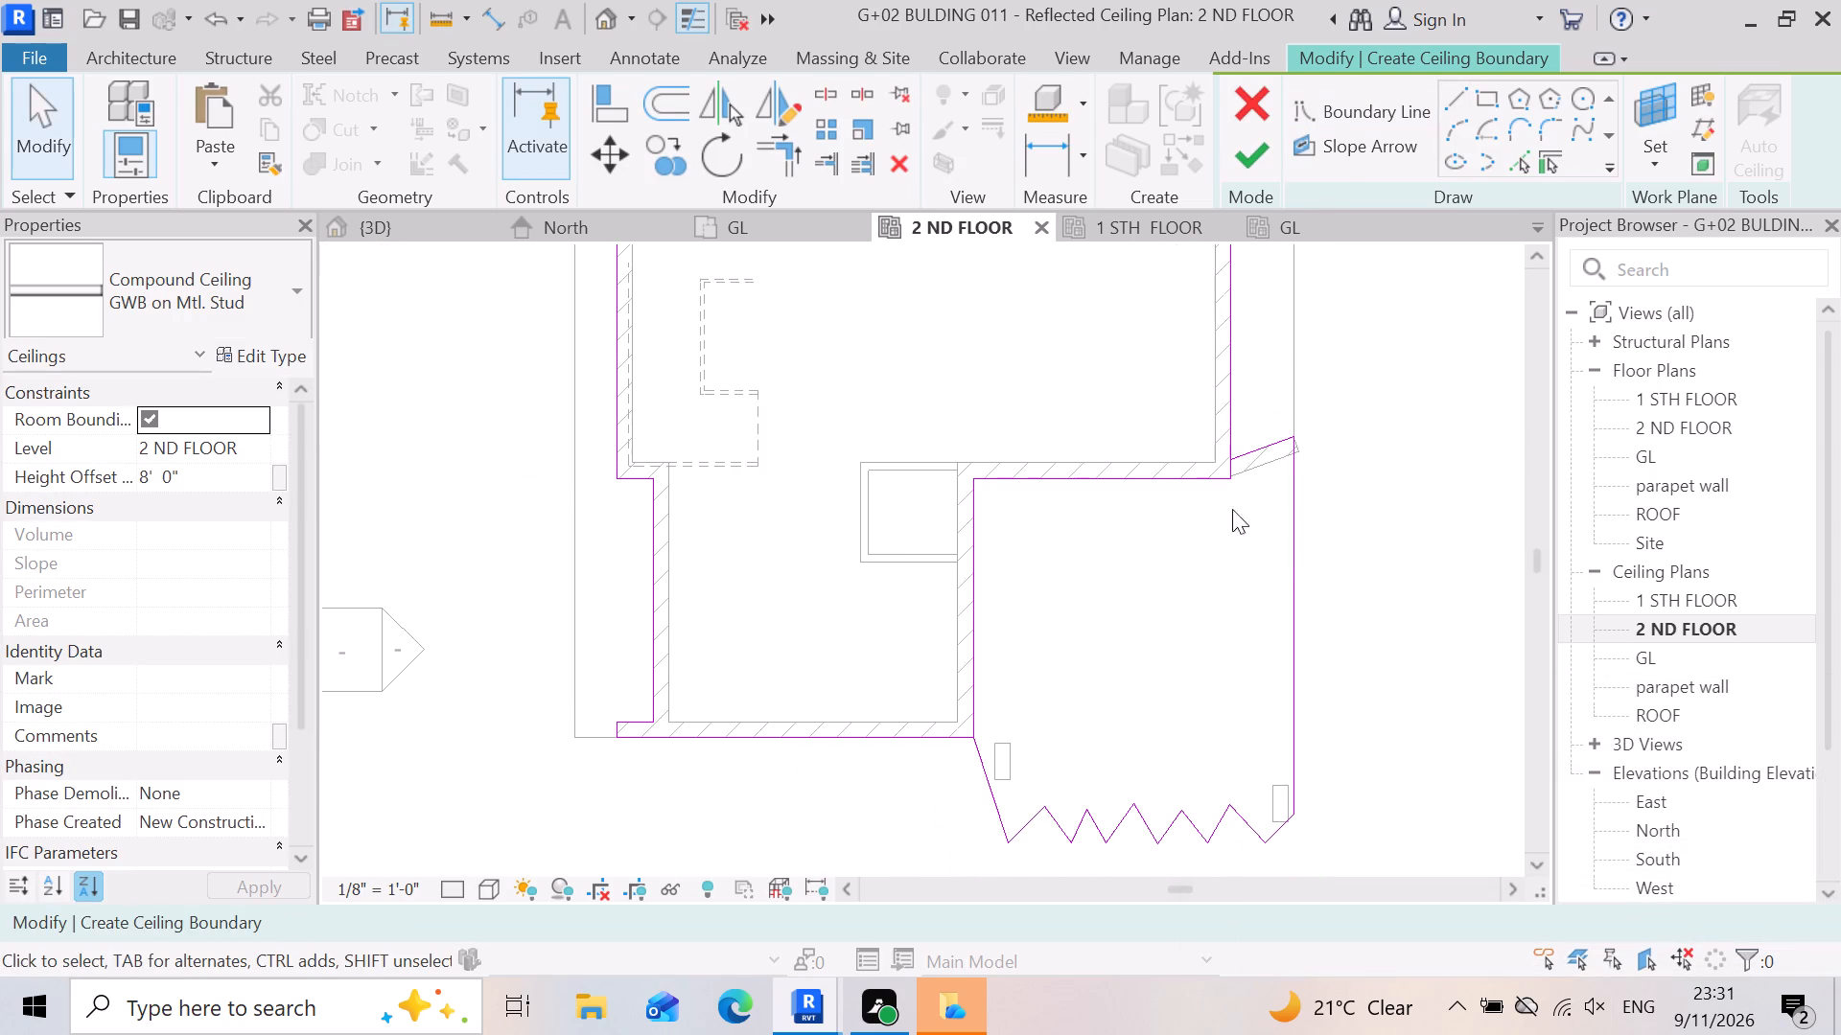
scroll(1336, 401, "up", 10)
scroll(1264, 559, "up", 3)
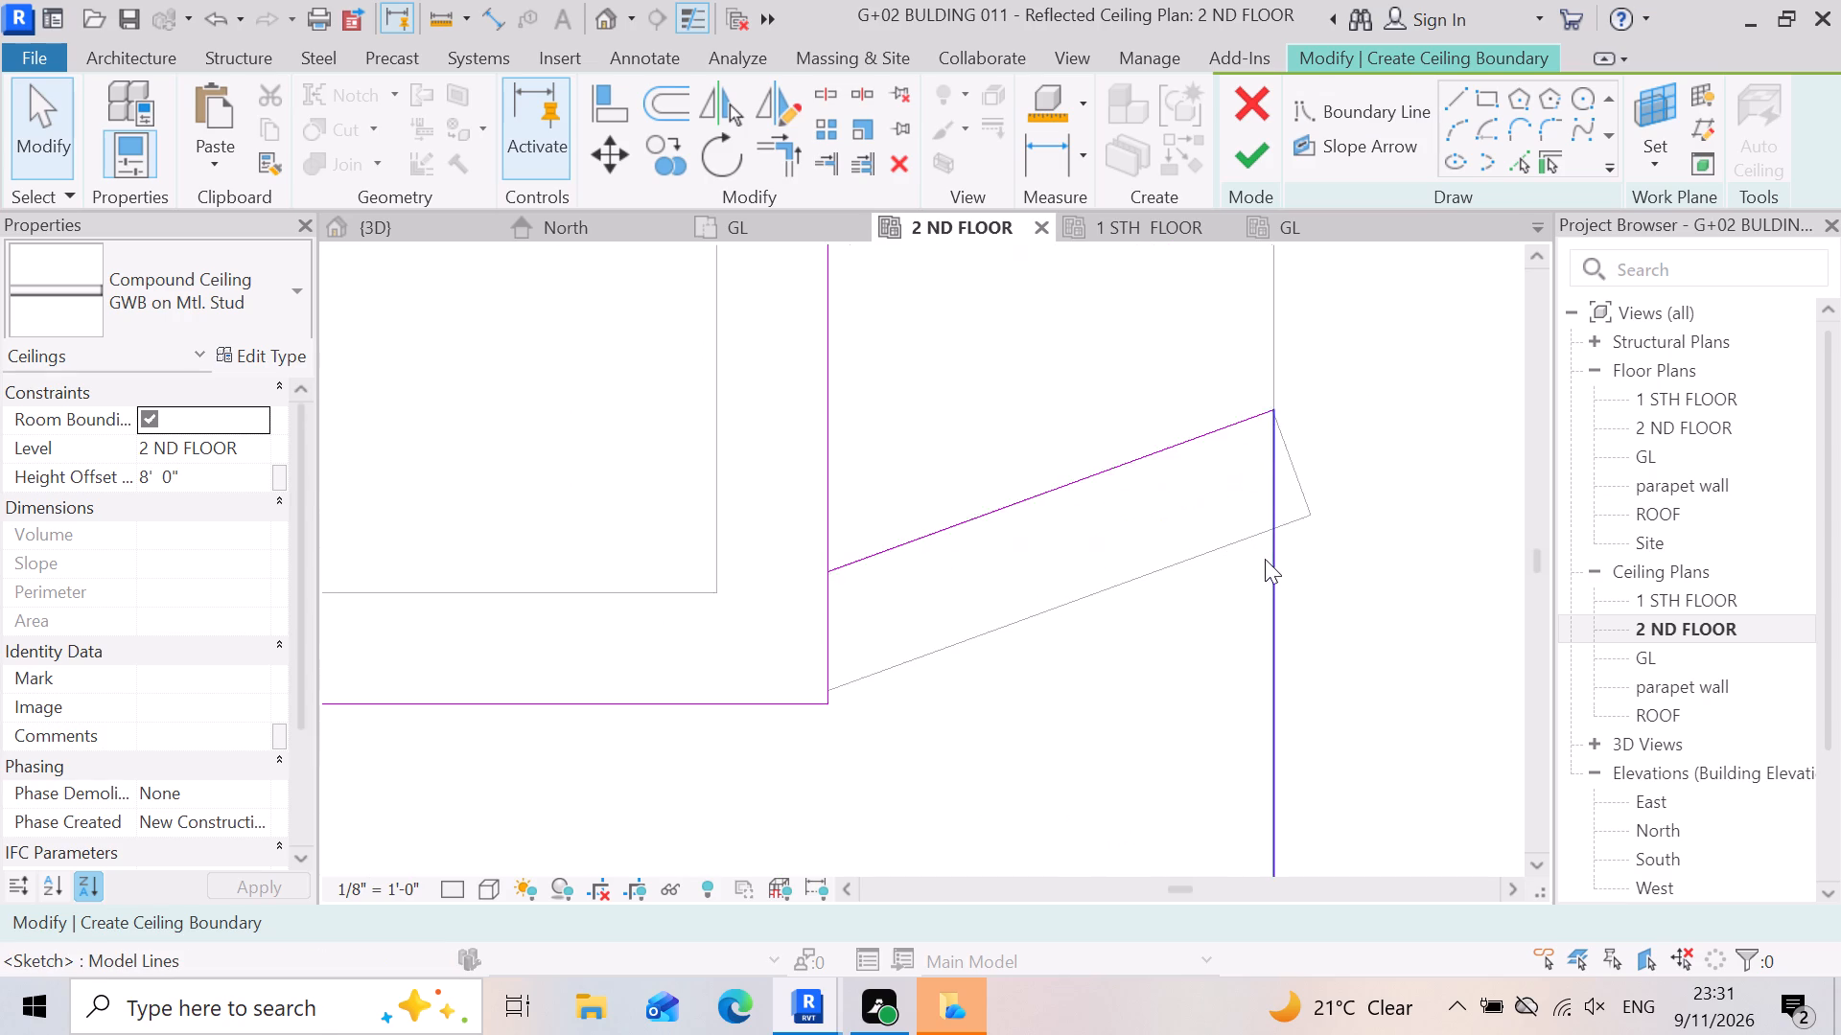
scroll(1265, 559, "up", 2)
left_click(1033, 463)
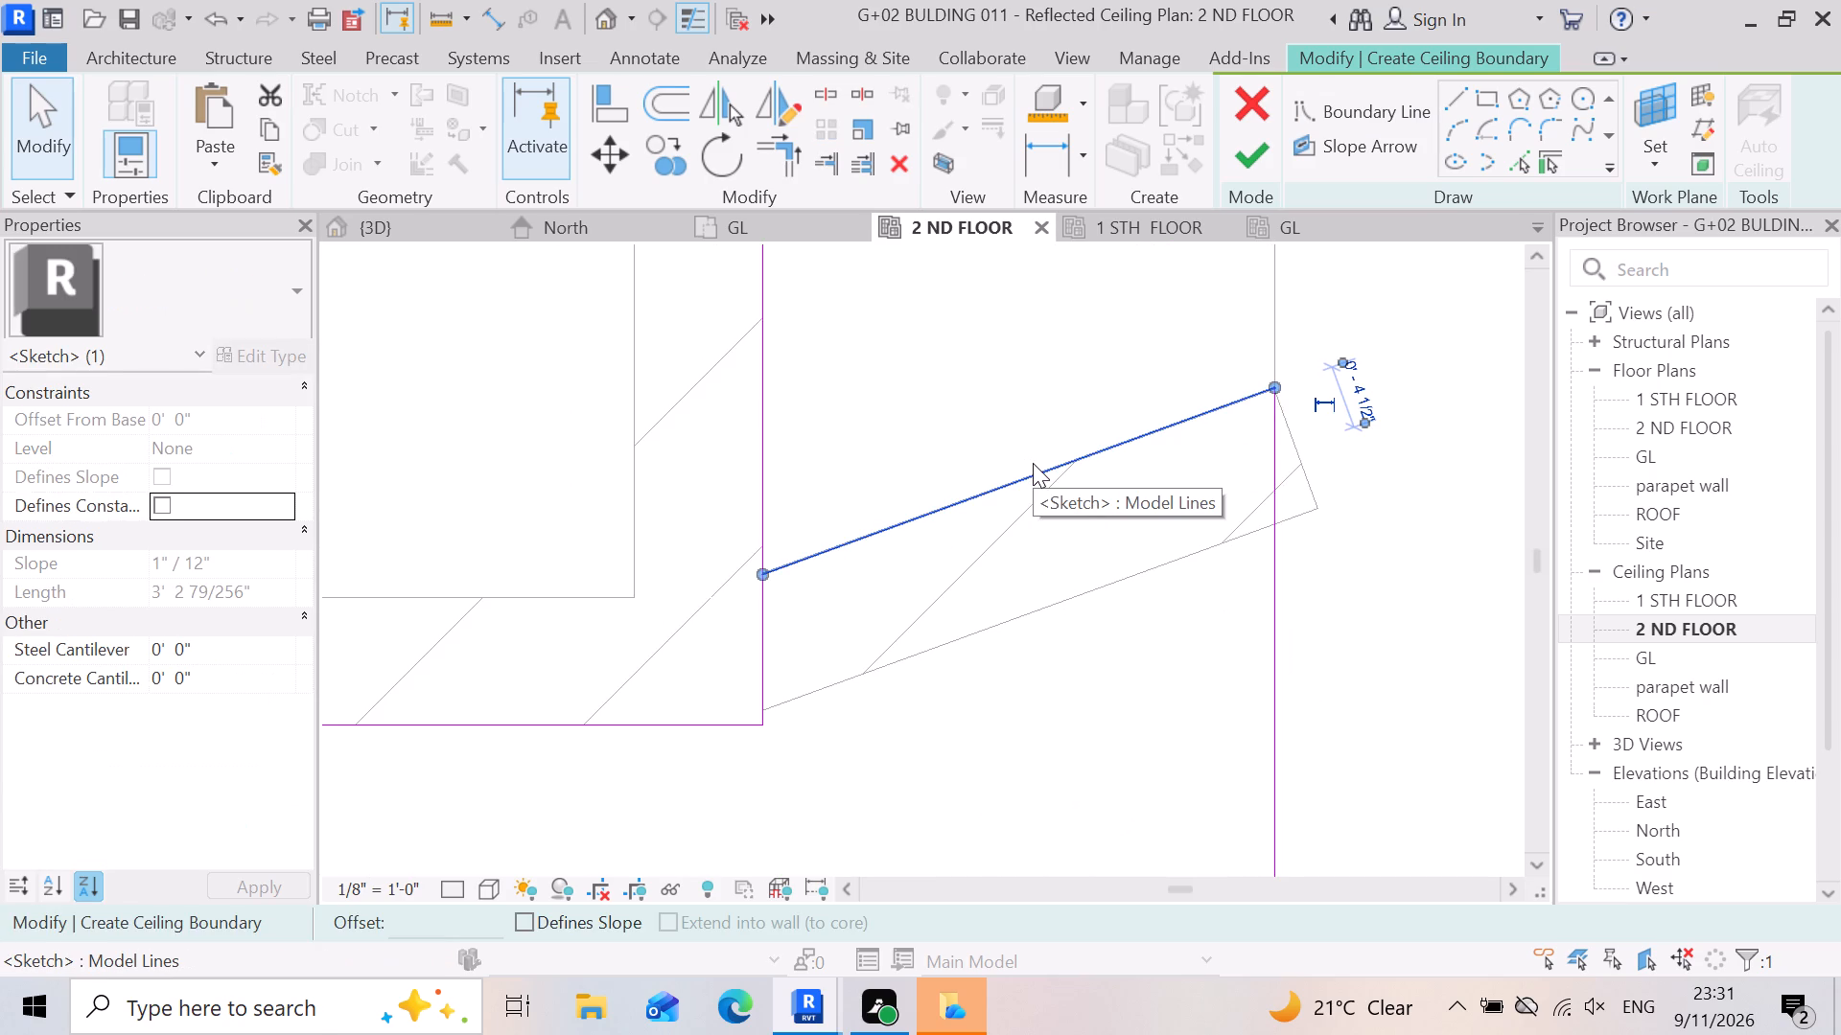
key("Delete")
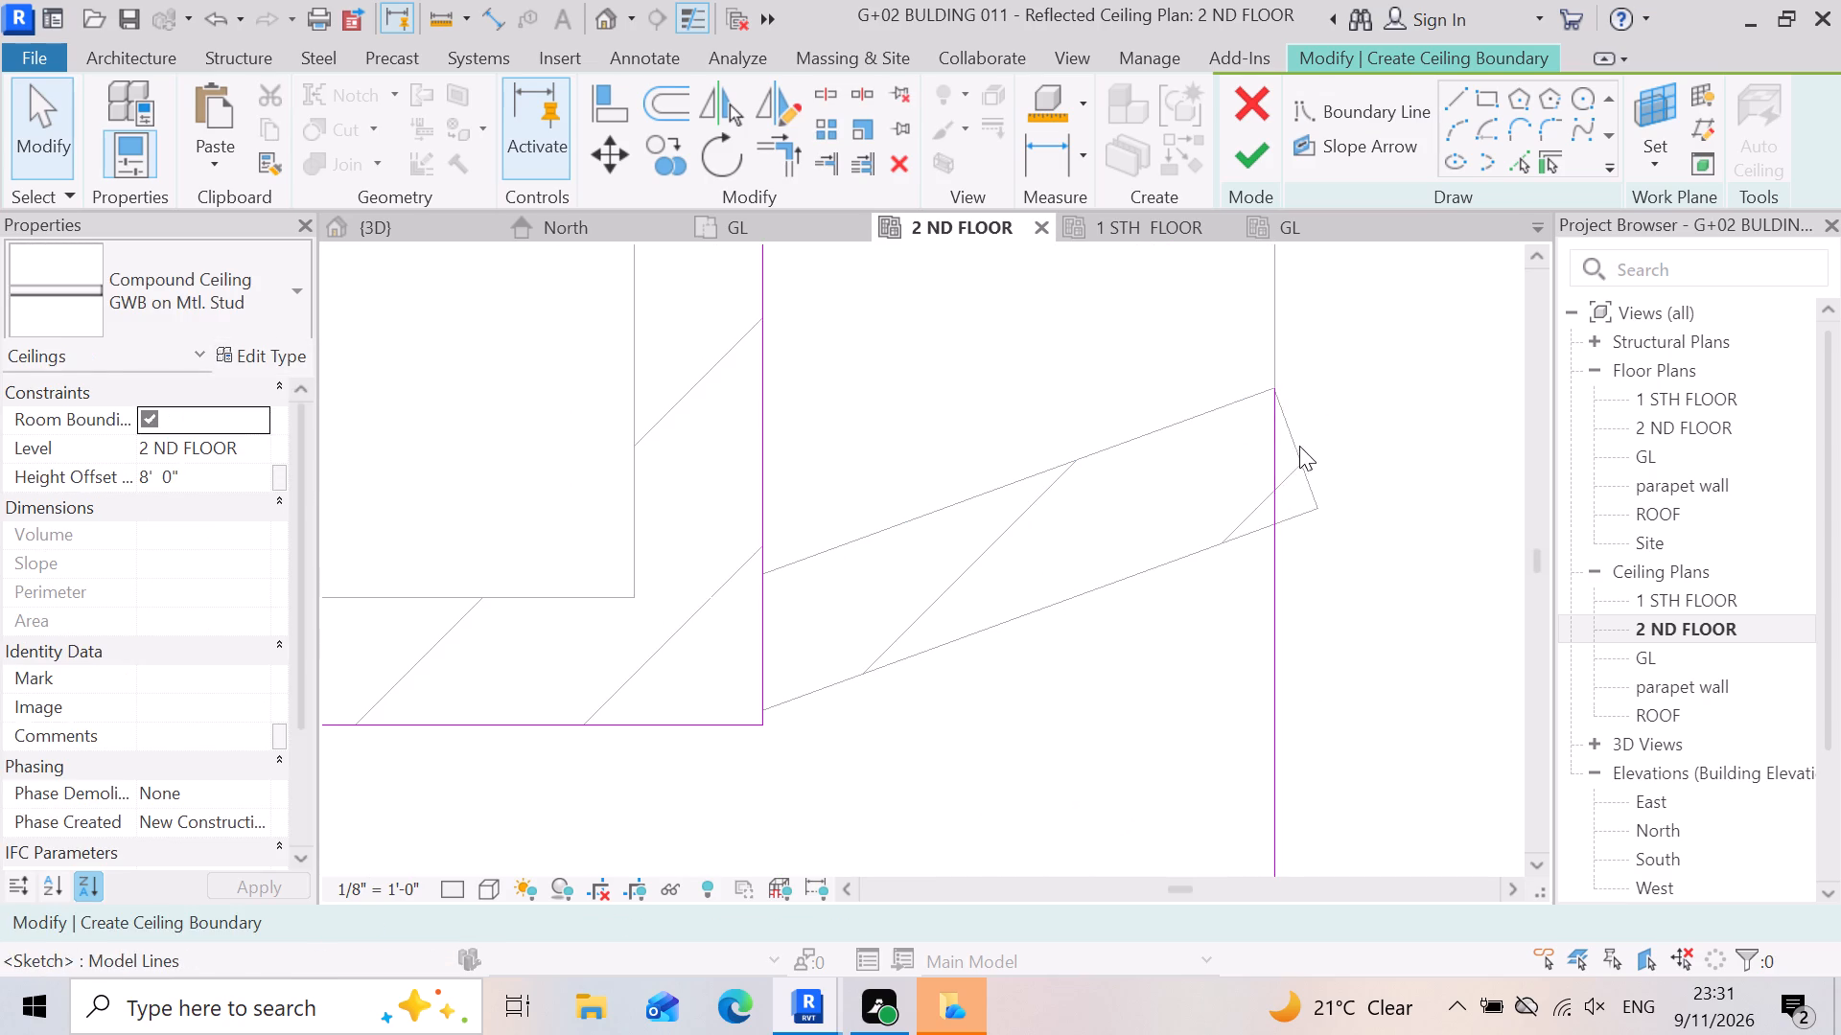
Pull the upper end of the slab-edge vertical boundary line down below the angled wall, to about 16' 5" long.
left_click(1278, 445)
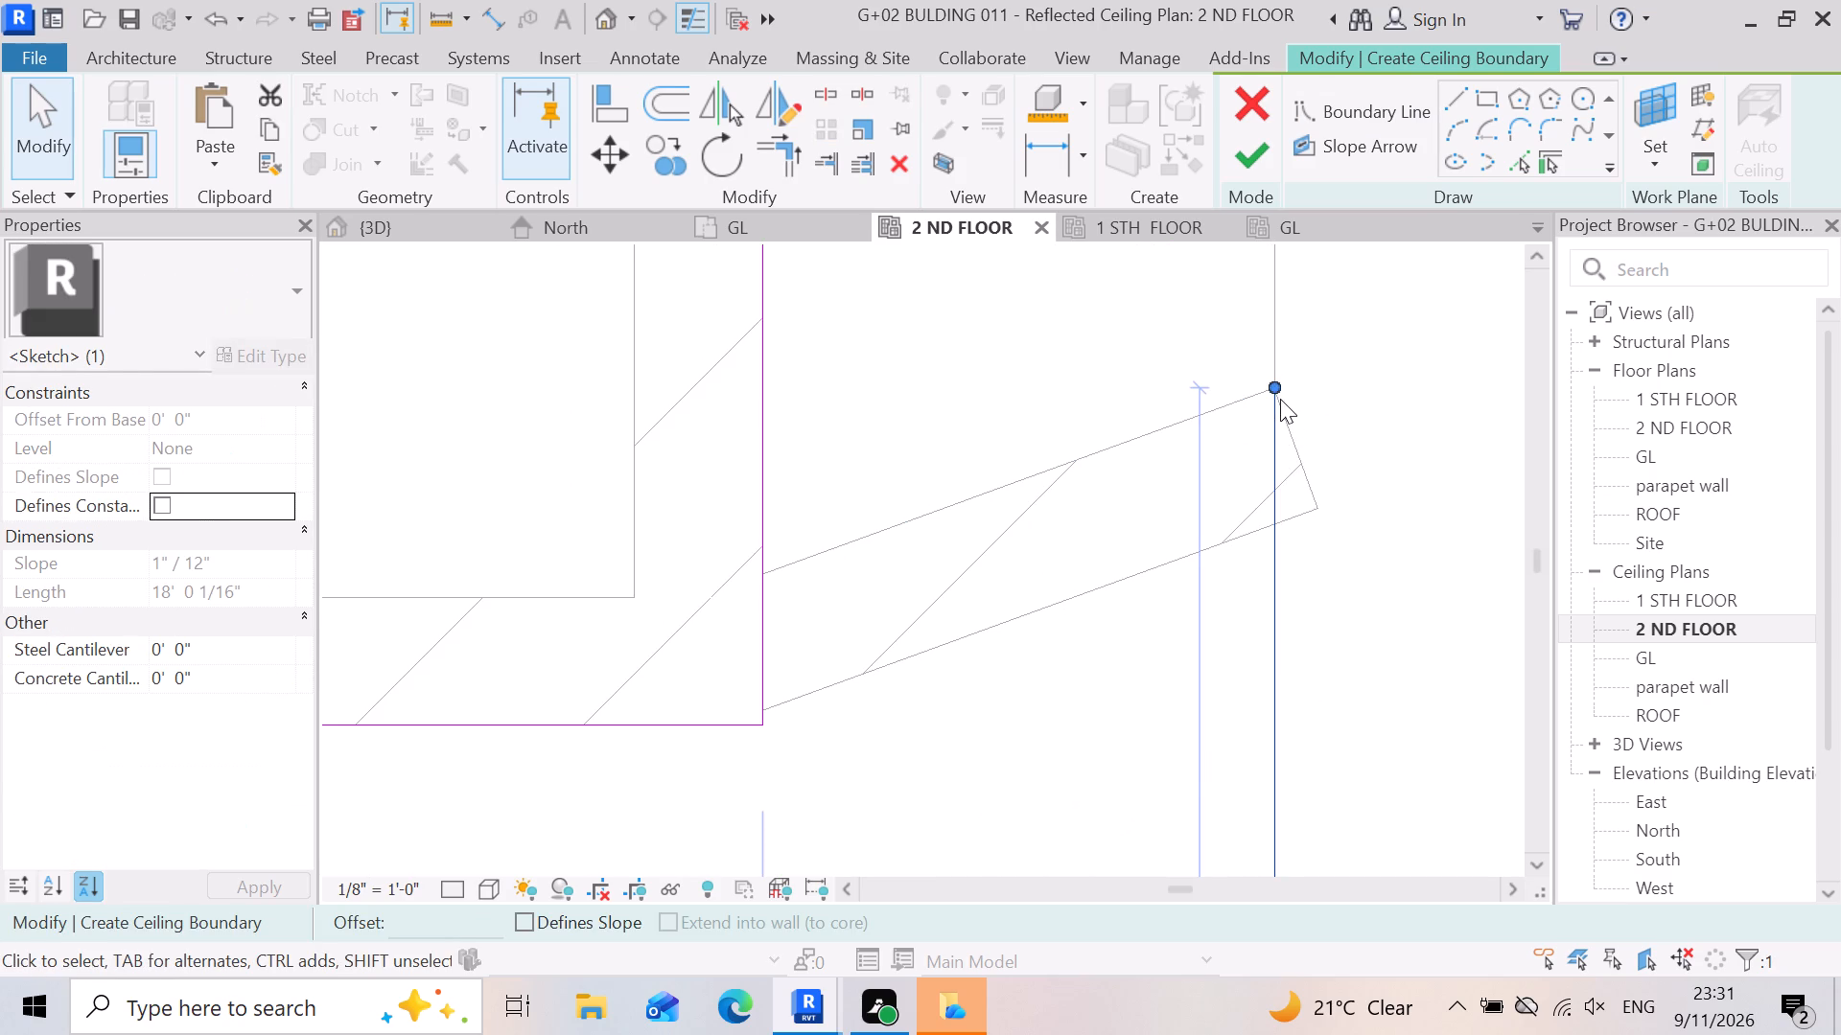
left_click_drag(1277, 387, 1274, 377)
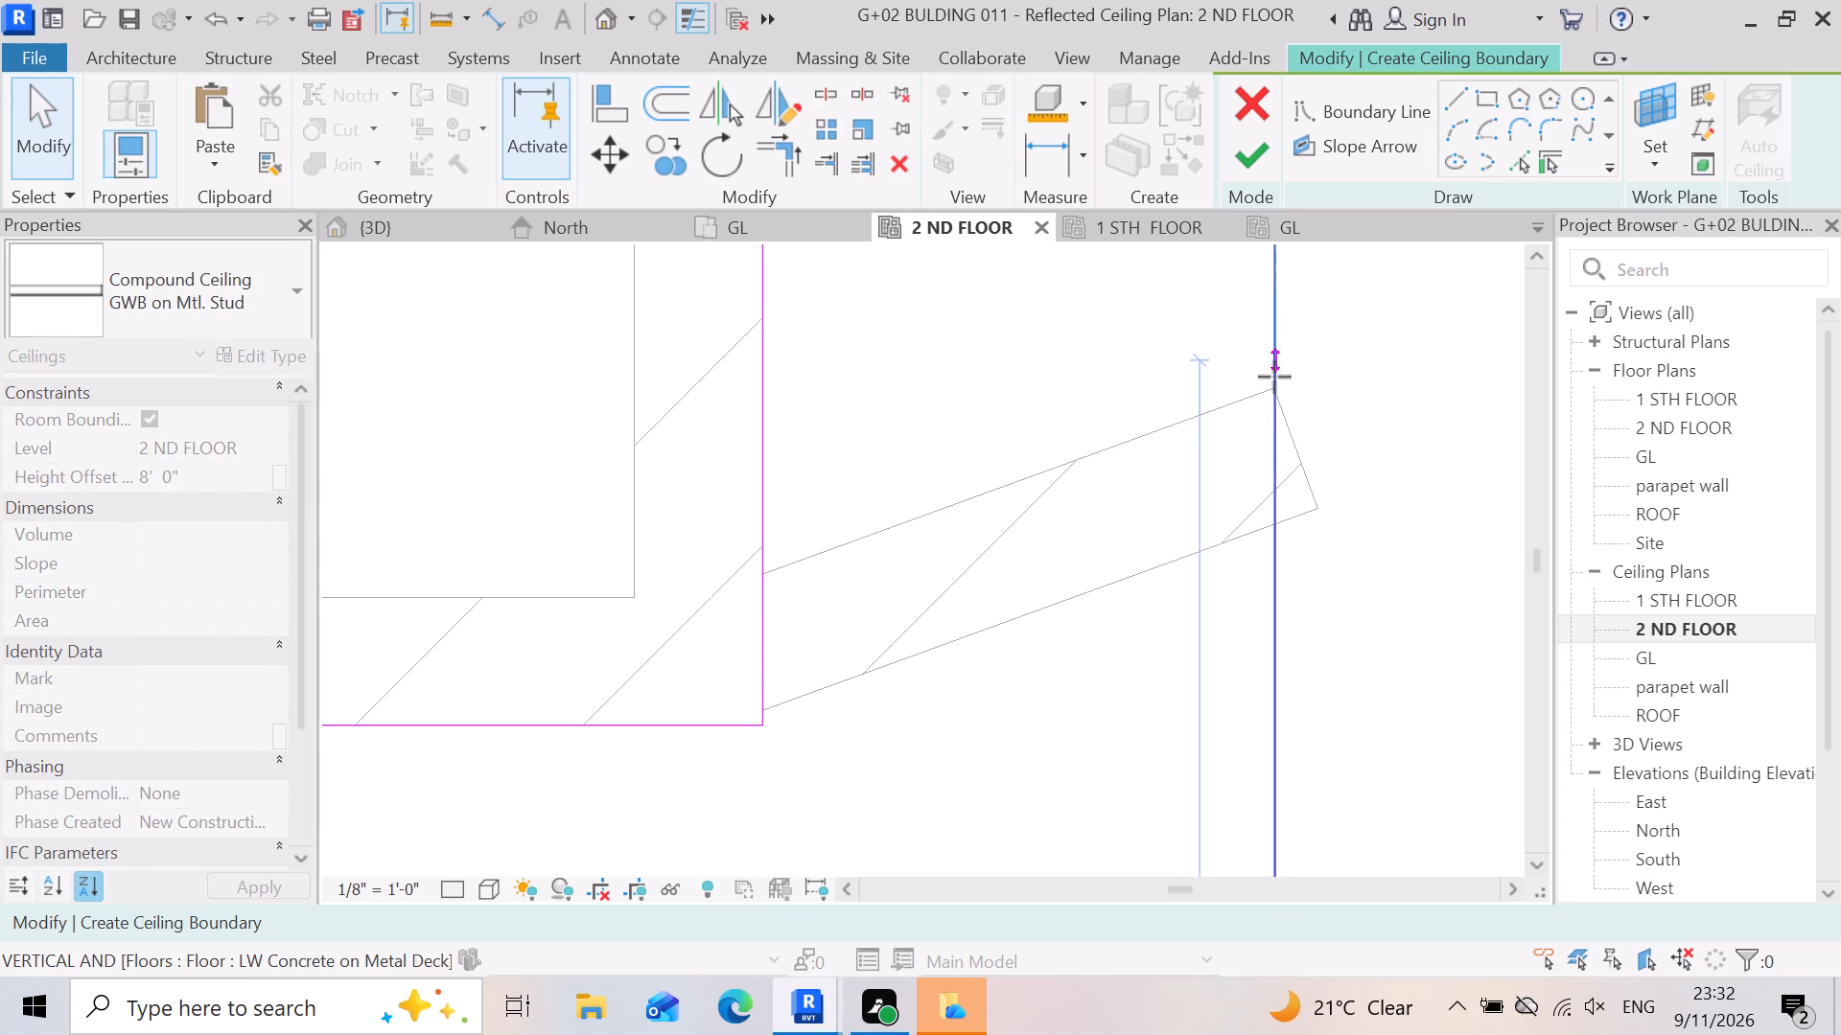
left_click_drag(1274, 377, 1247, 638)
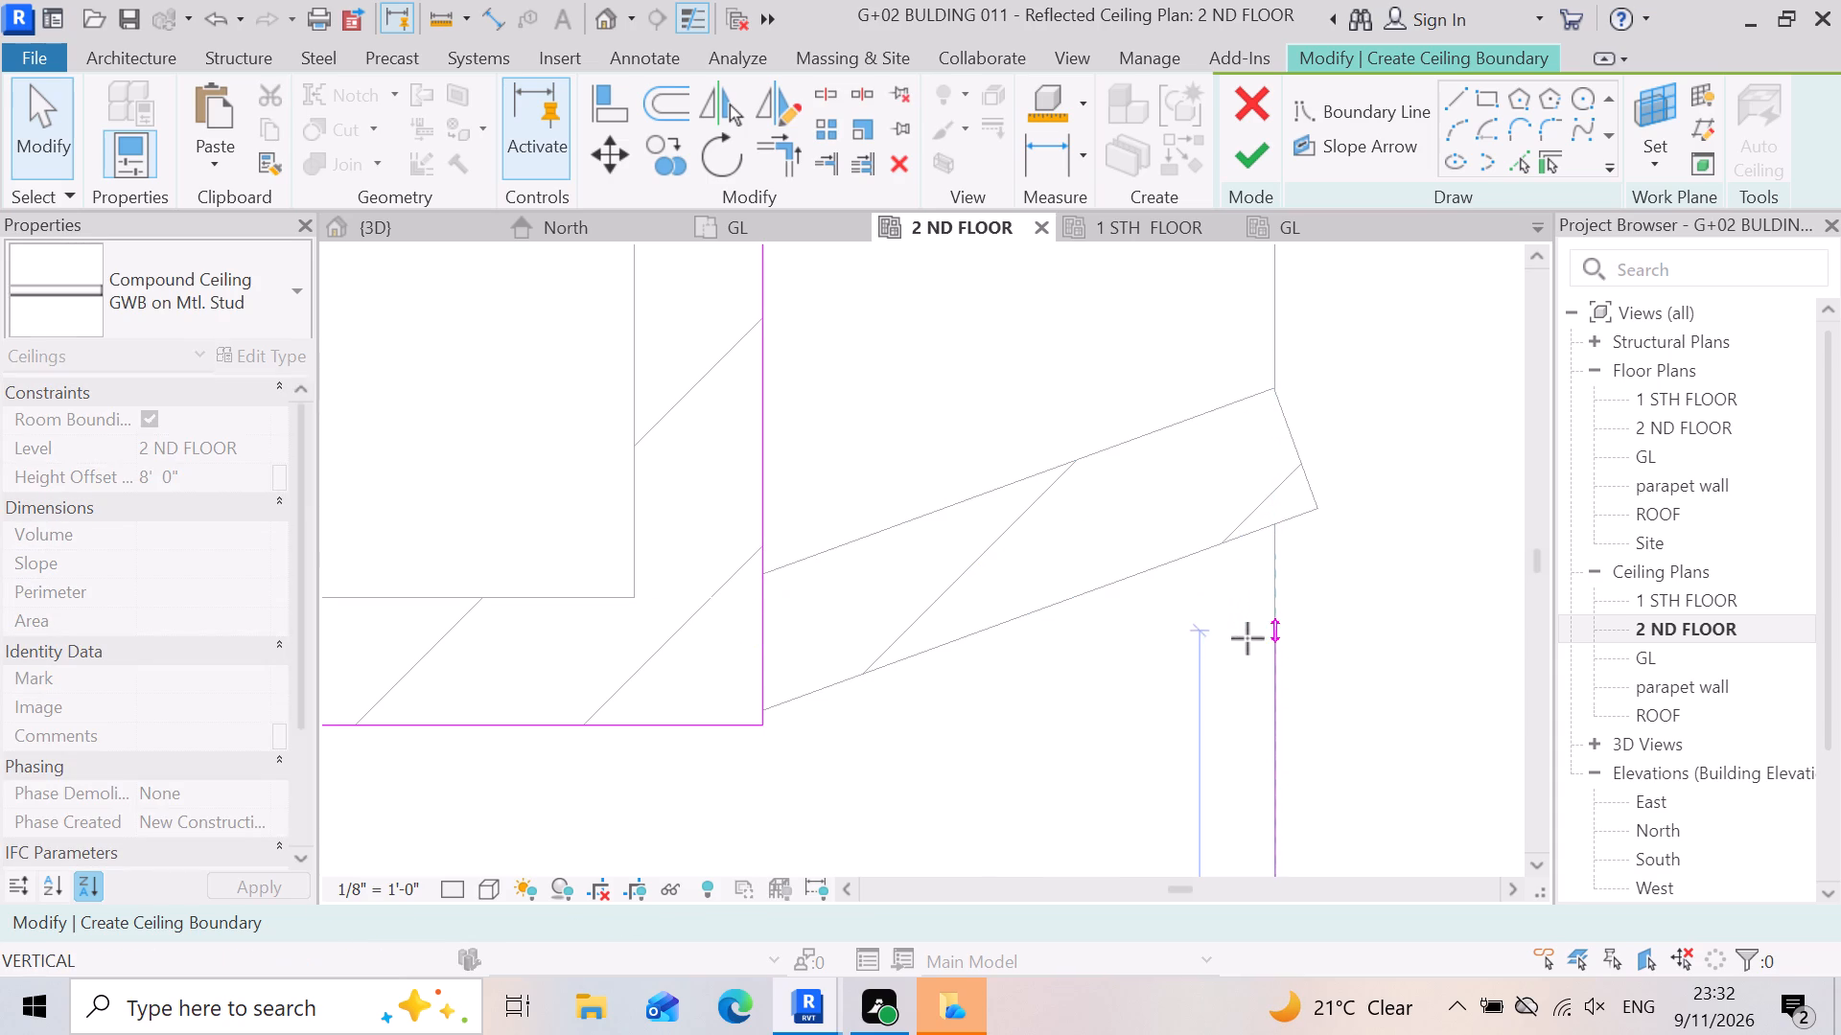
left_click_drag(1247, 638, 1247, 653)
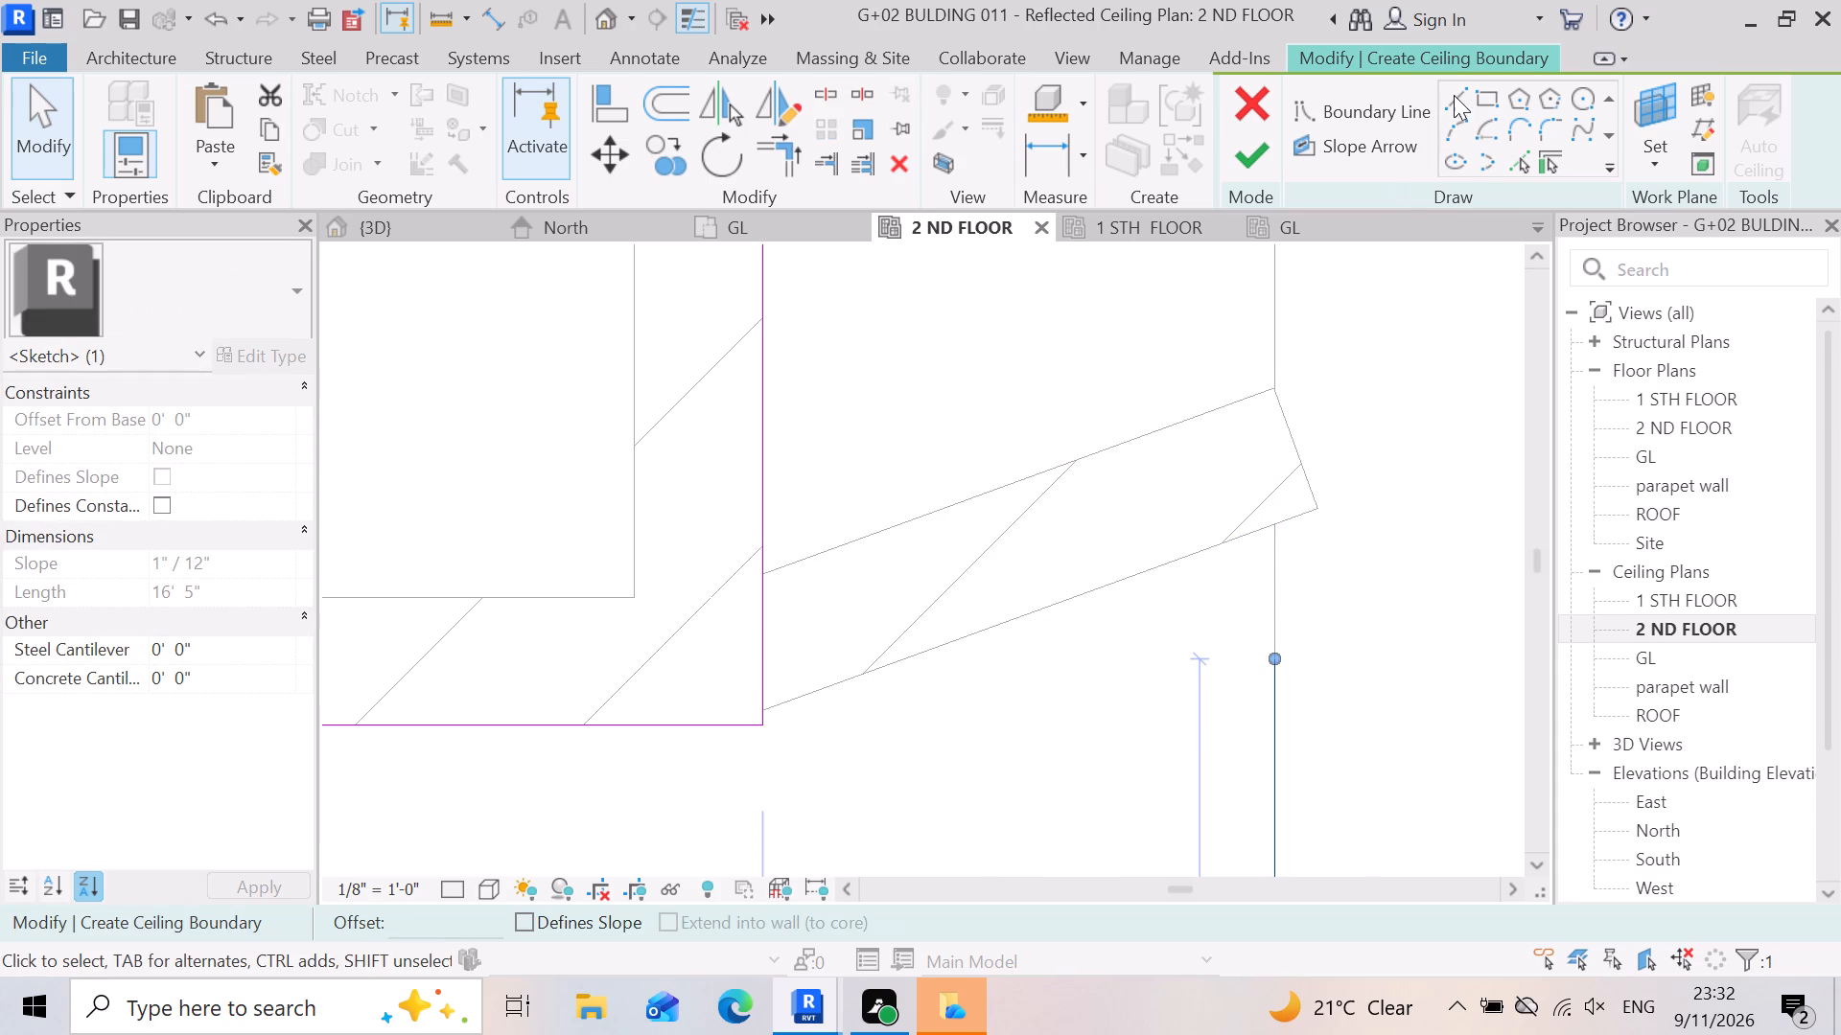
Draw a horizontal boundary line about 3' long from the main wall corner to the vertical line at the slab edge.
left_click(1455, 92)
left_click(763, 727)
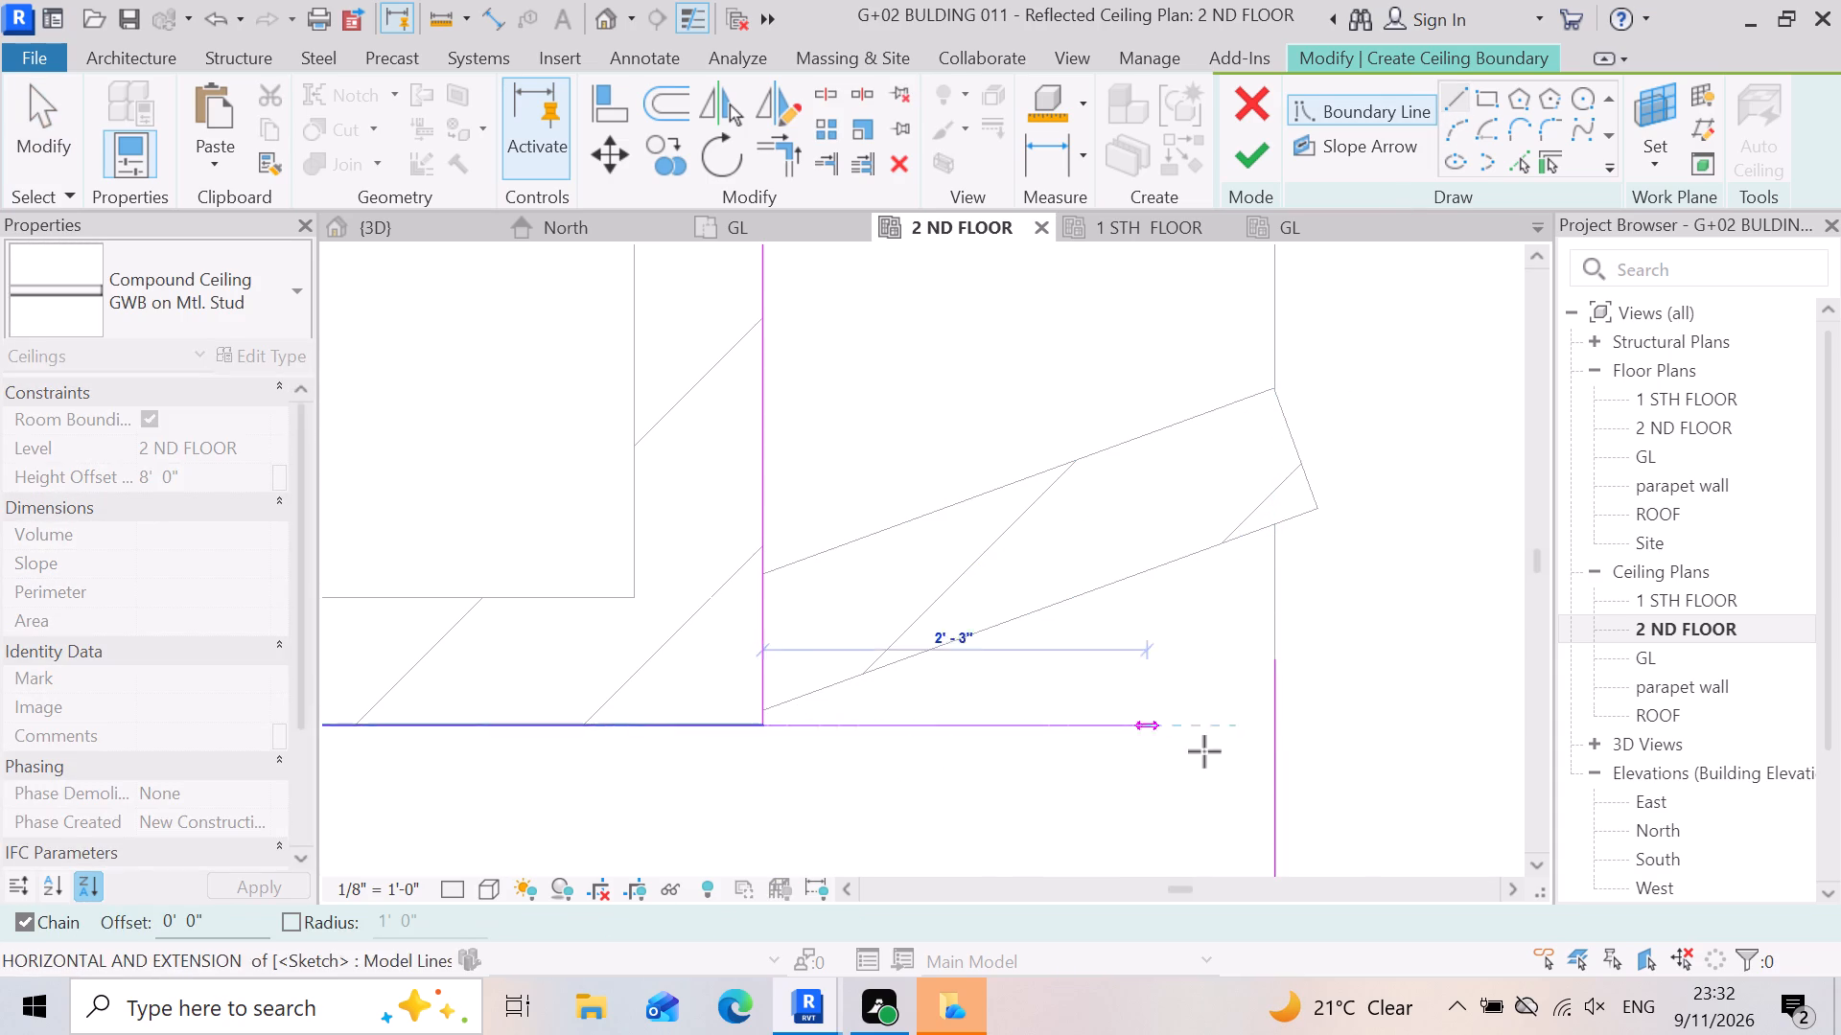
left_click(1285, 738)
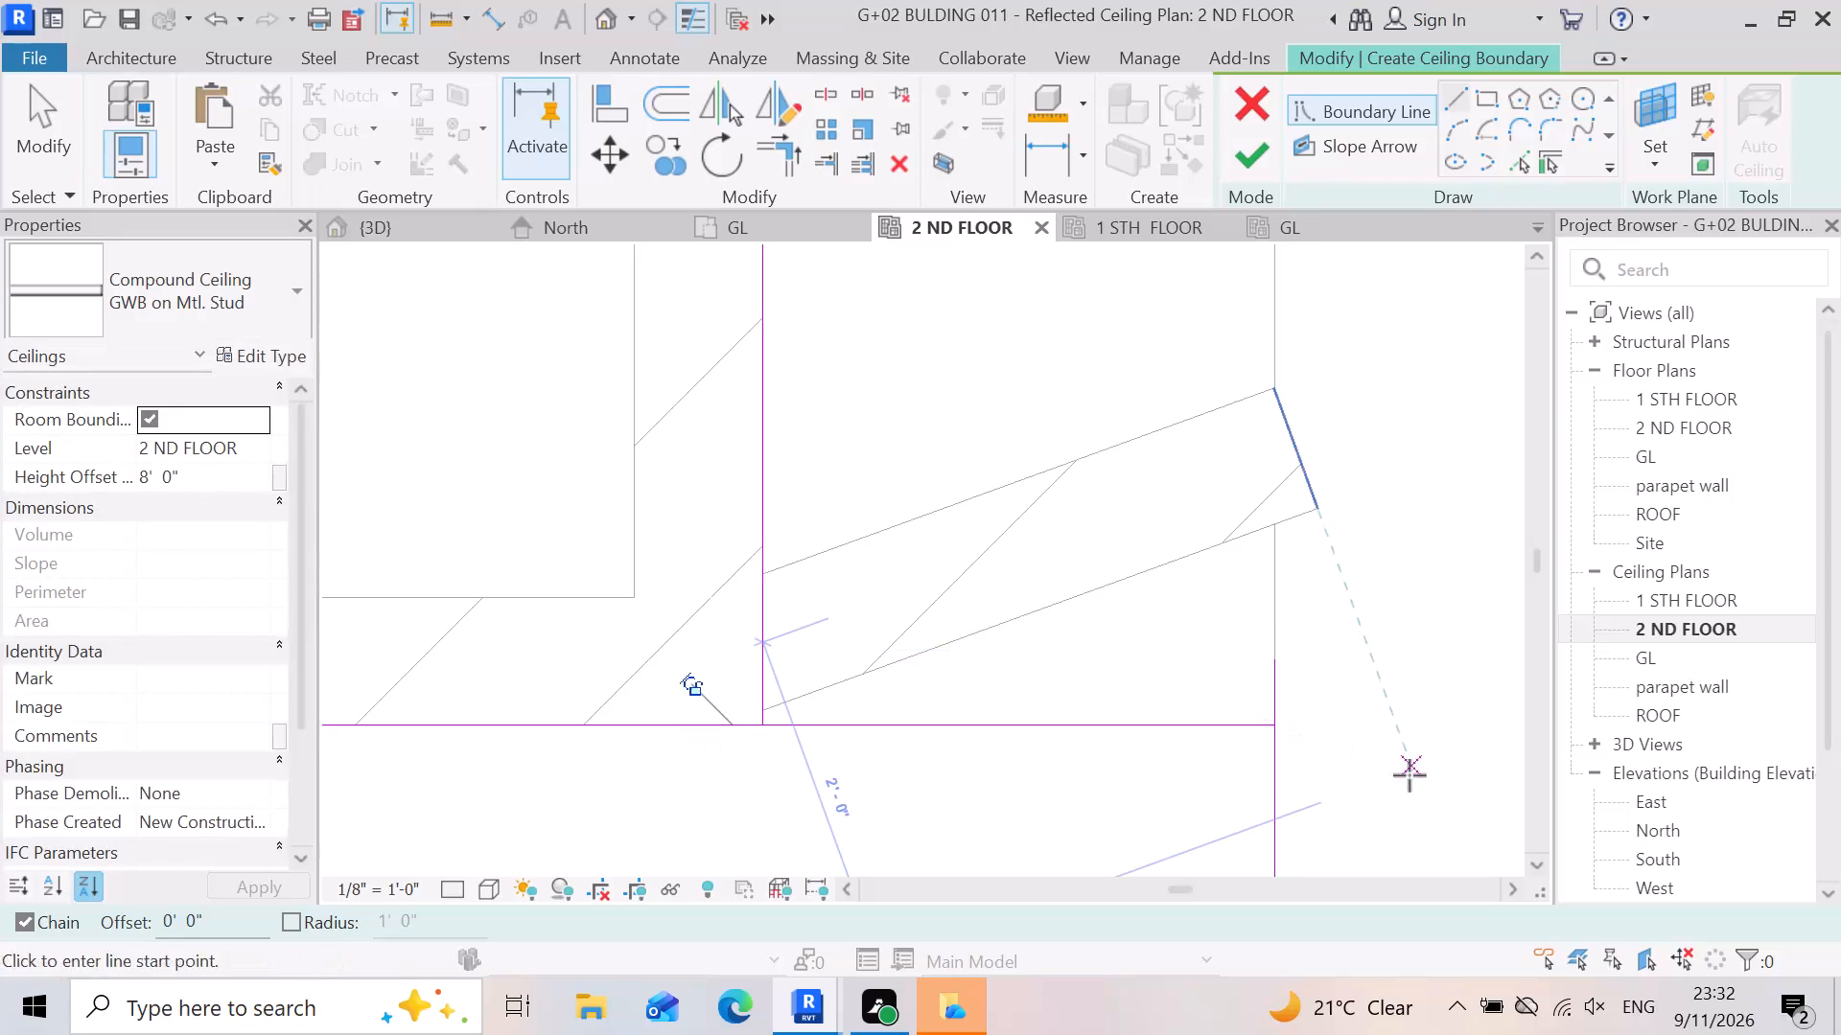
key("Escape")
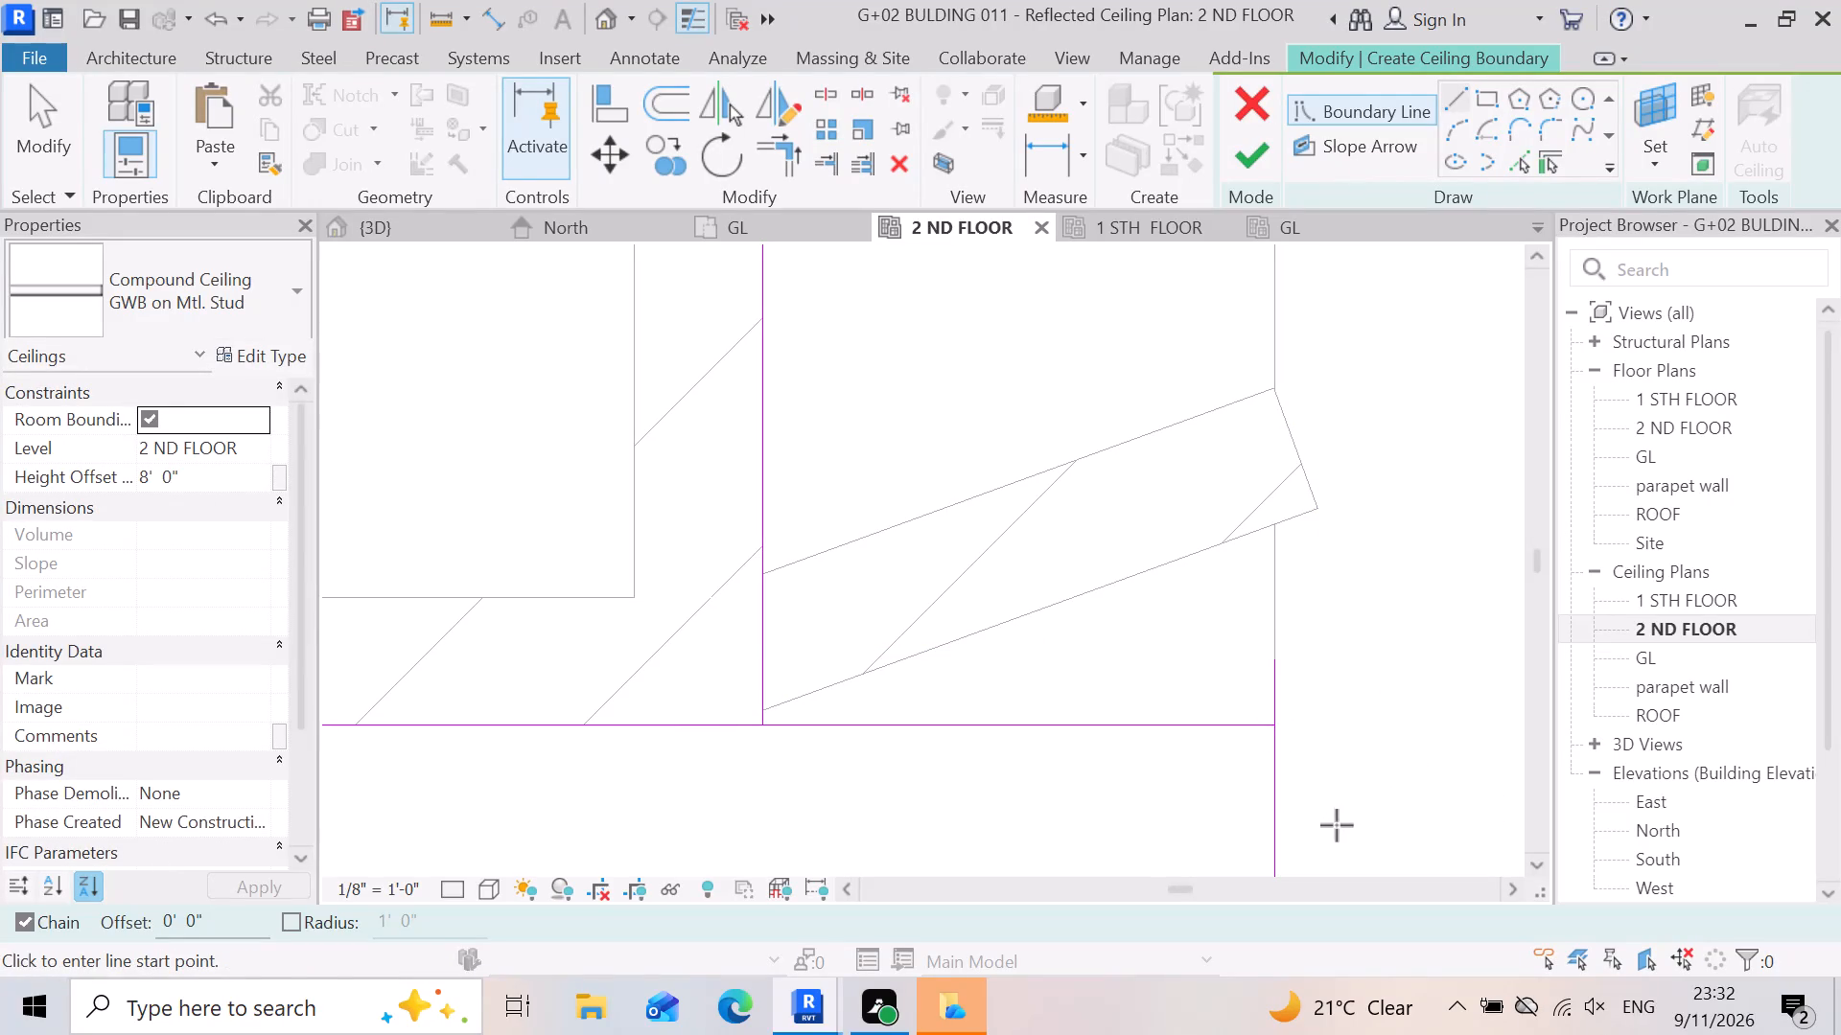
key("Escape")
Shorten the slab-edge vertical boundary line to about 16' so its upper end meets the horizontal line from the wall corner.
left_click(1268, 705)
scroll(1305, 716, "up", 3)
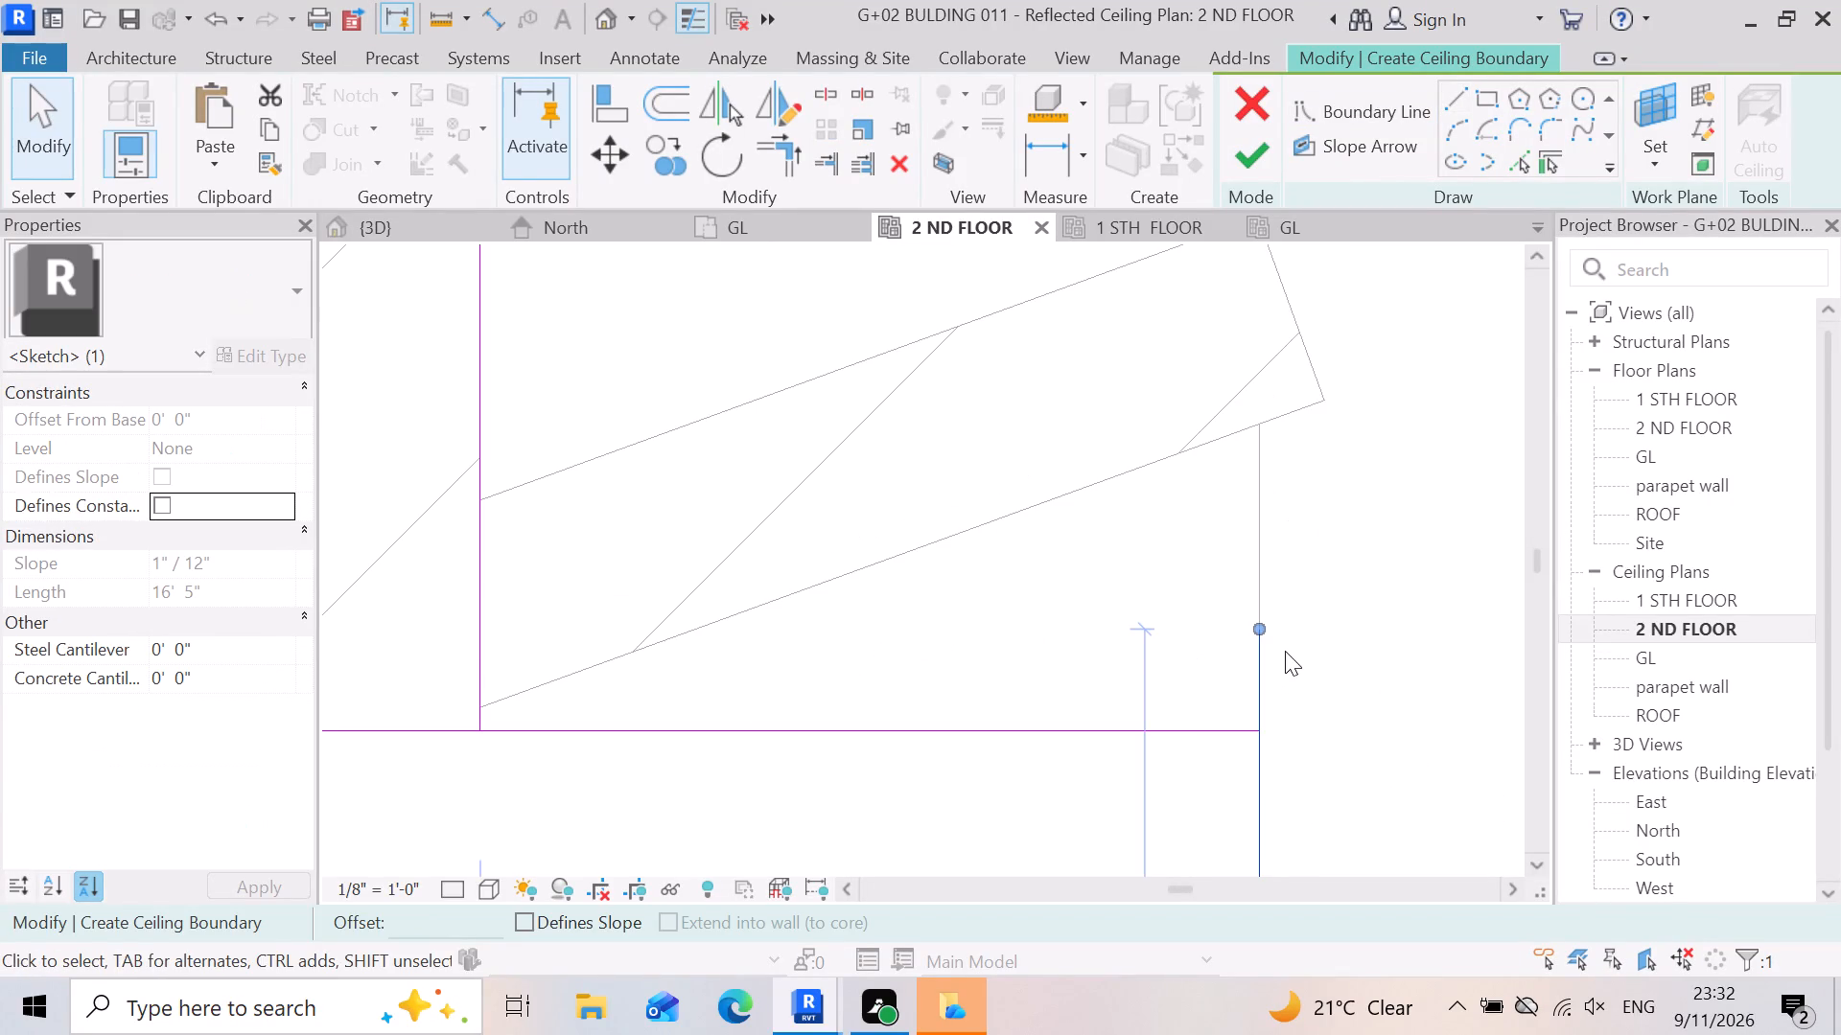
left_click_drag(1258, 627, 1258, 739)
left_click(1257, 739)
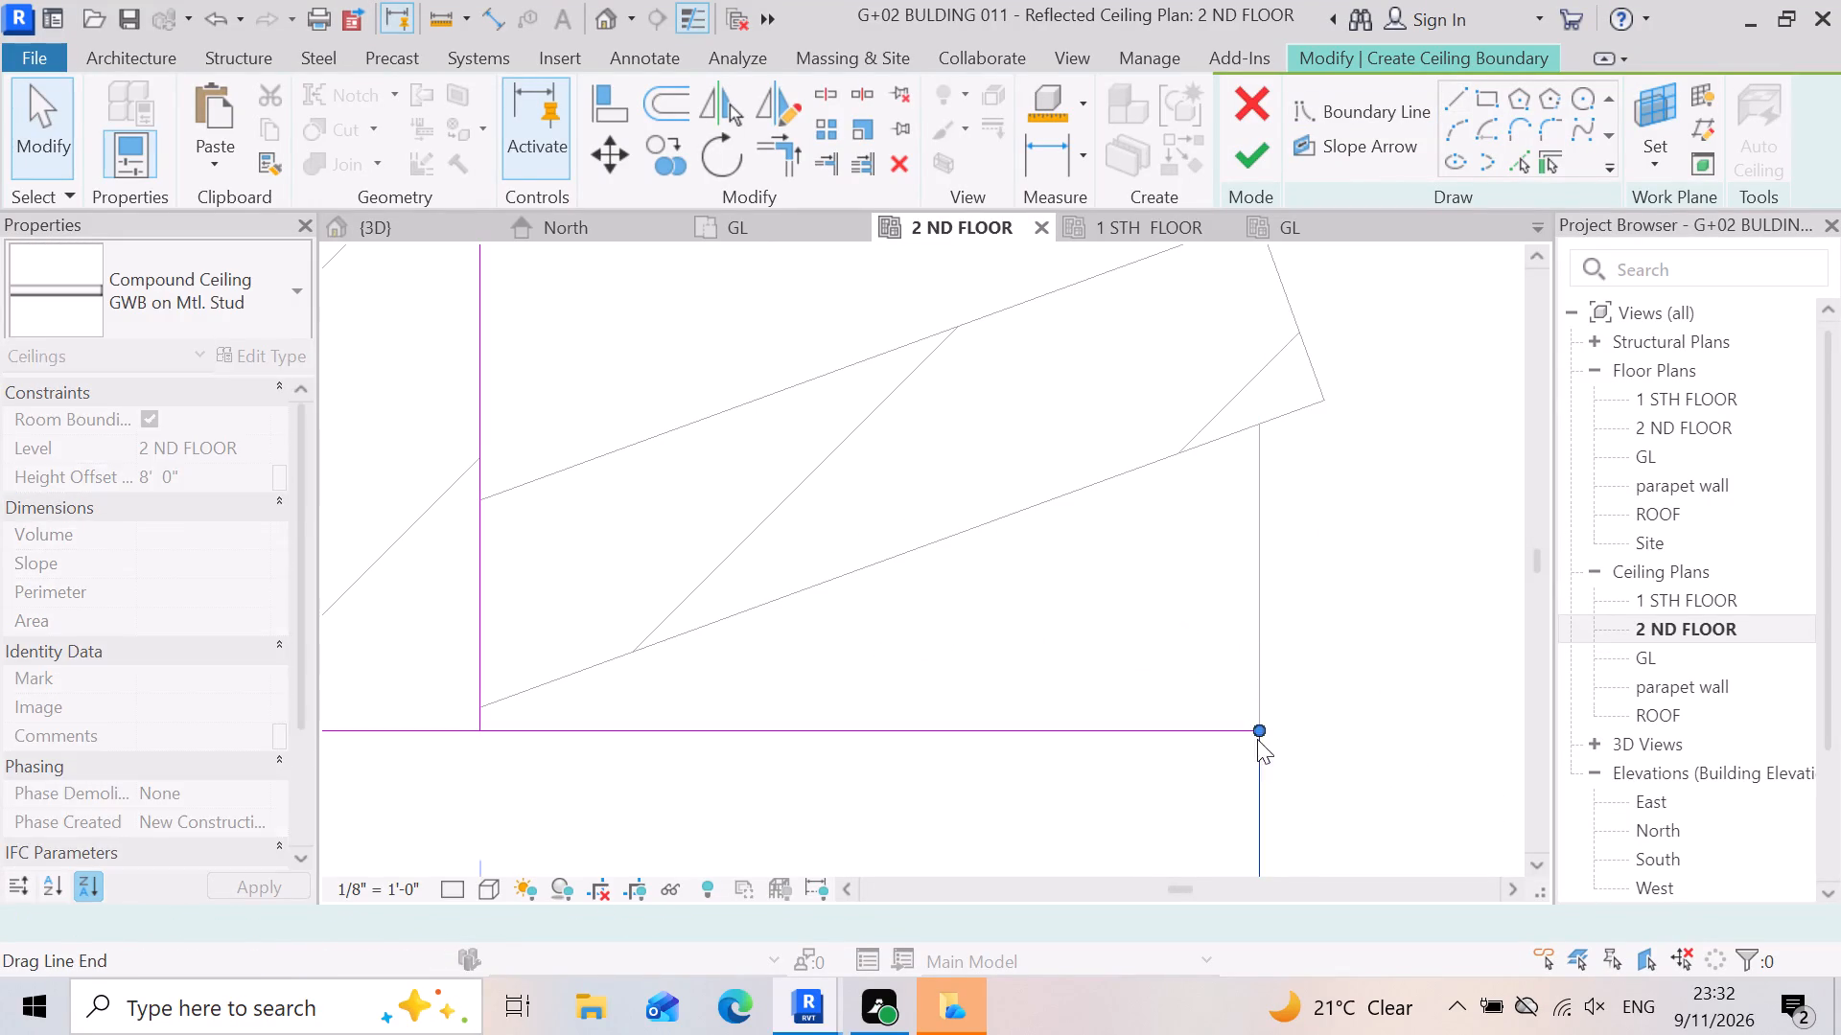
left_click(1322, 756)
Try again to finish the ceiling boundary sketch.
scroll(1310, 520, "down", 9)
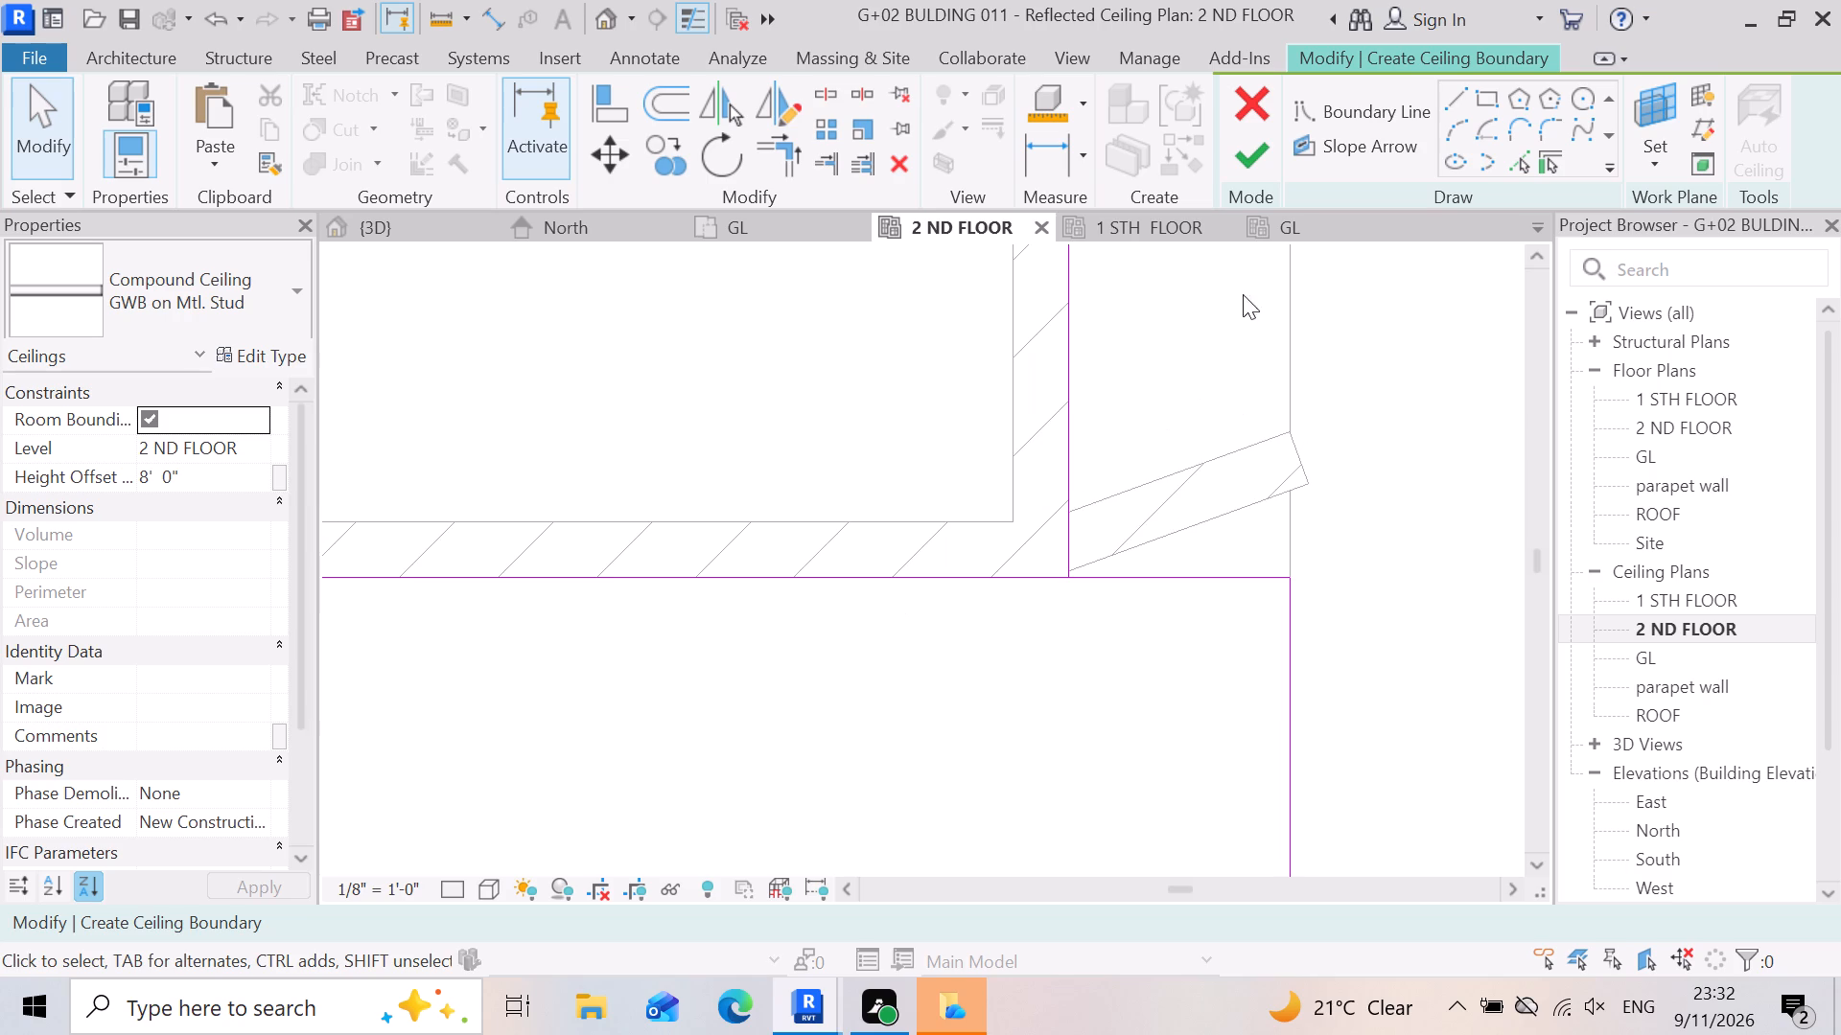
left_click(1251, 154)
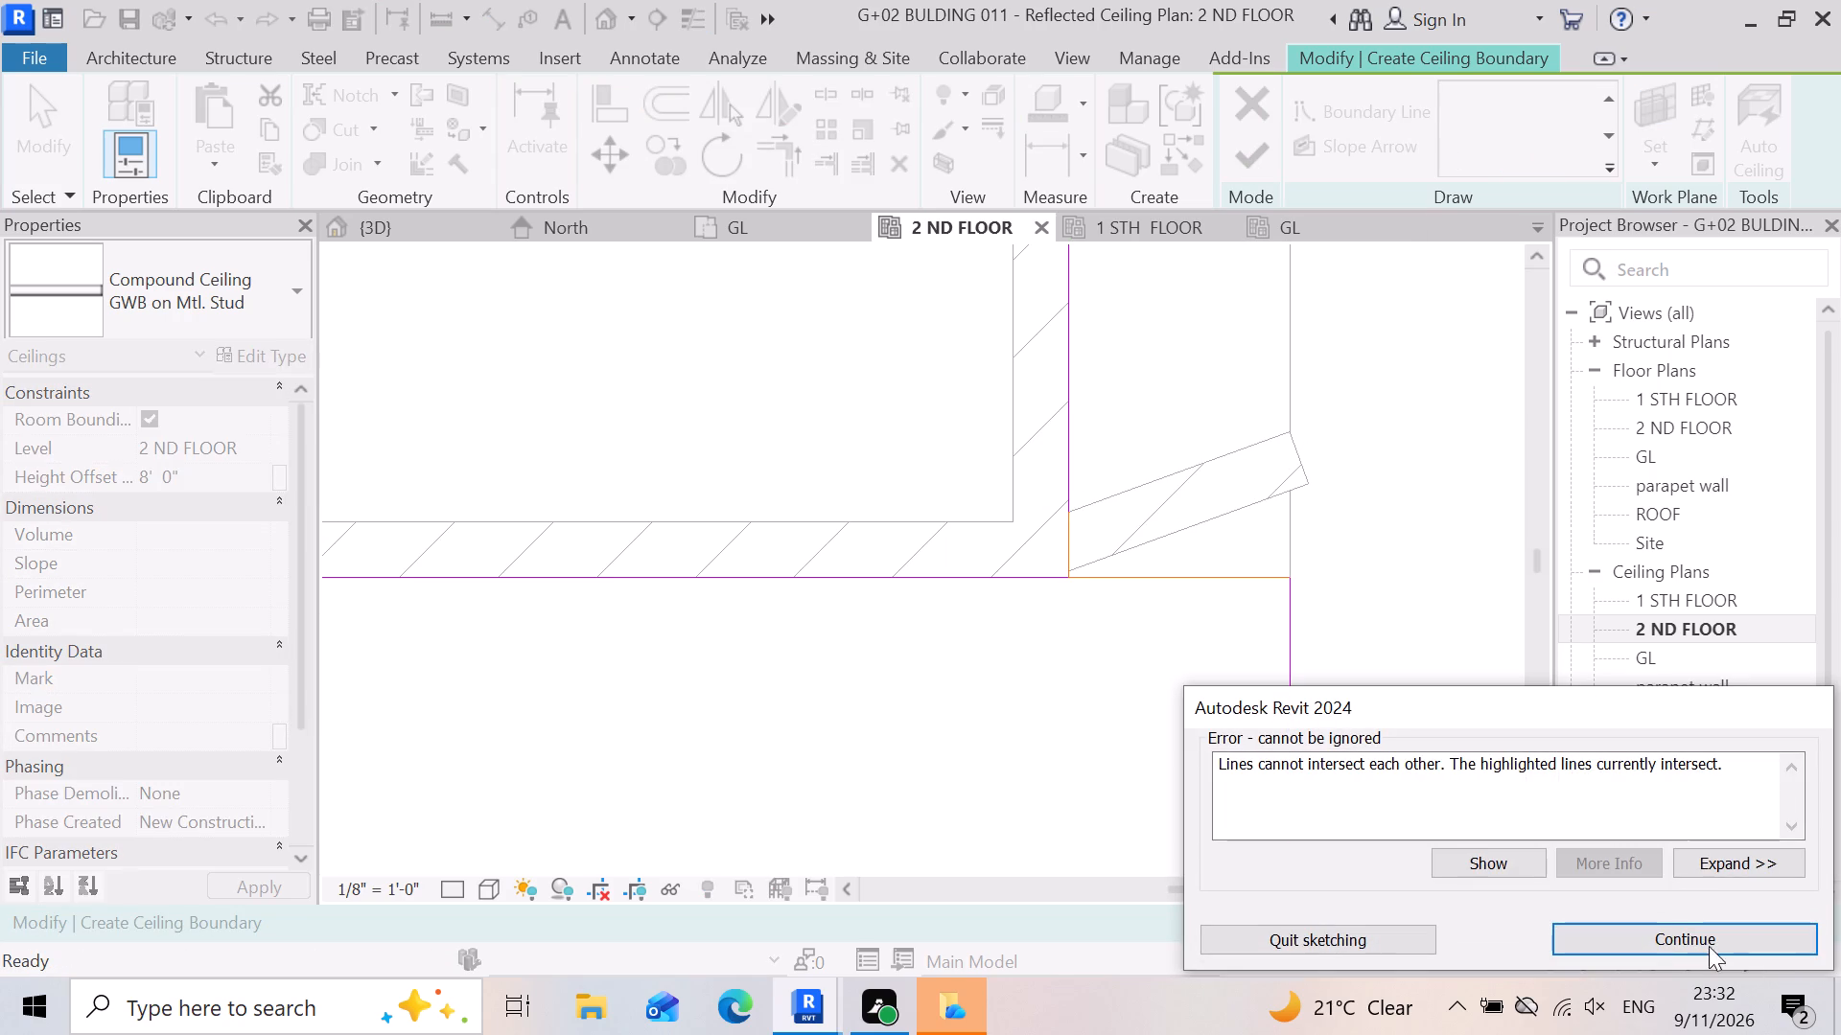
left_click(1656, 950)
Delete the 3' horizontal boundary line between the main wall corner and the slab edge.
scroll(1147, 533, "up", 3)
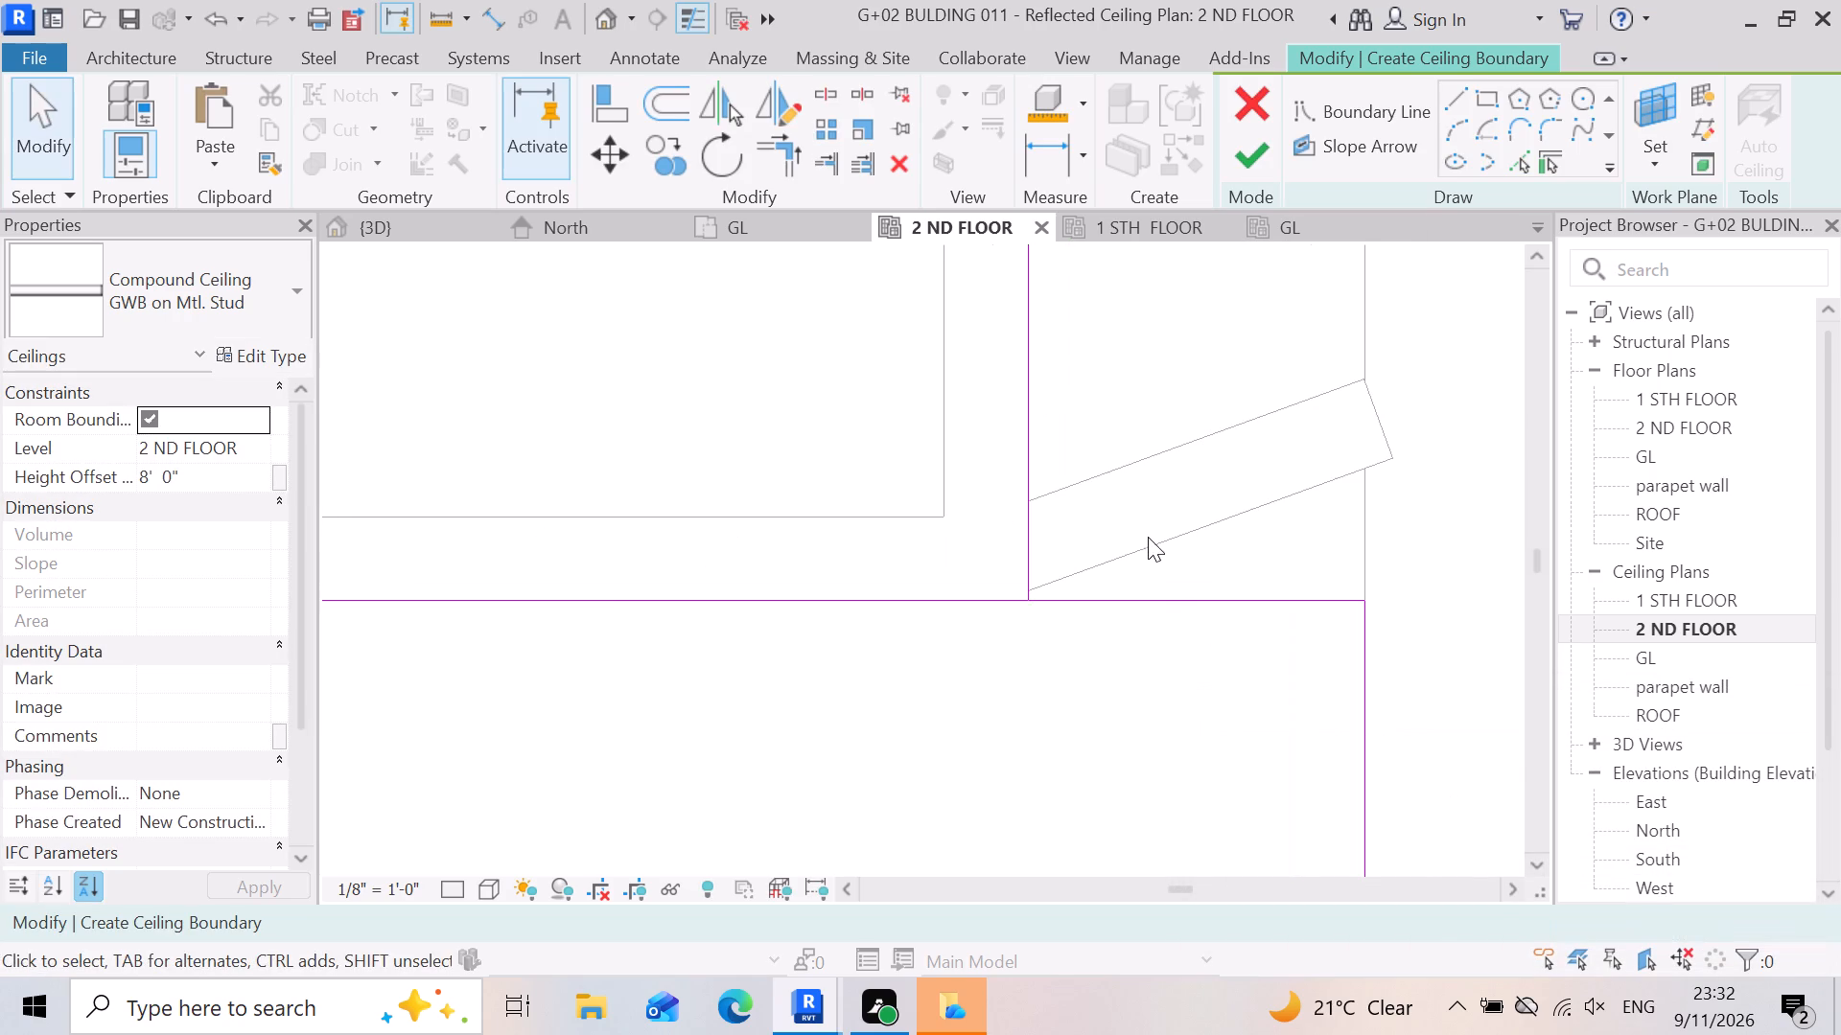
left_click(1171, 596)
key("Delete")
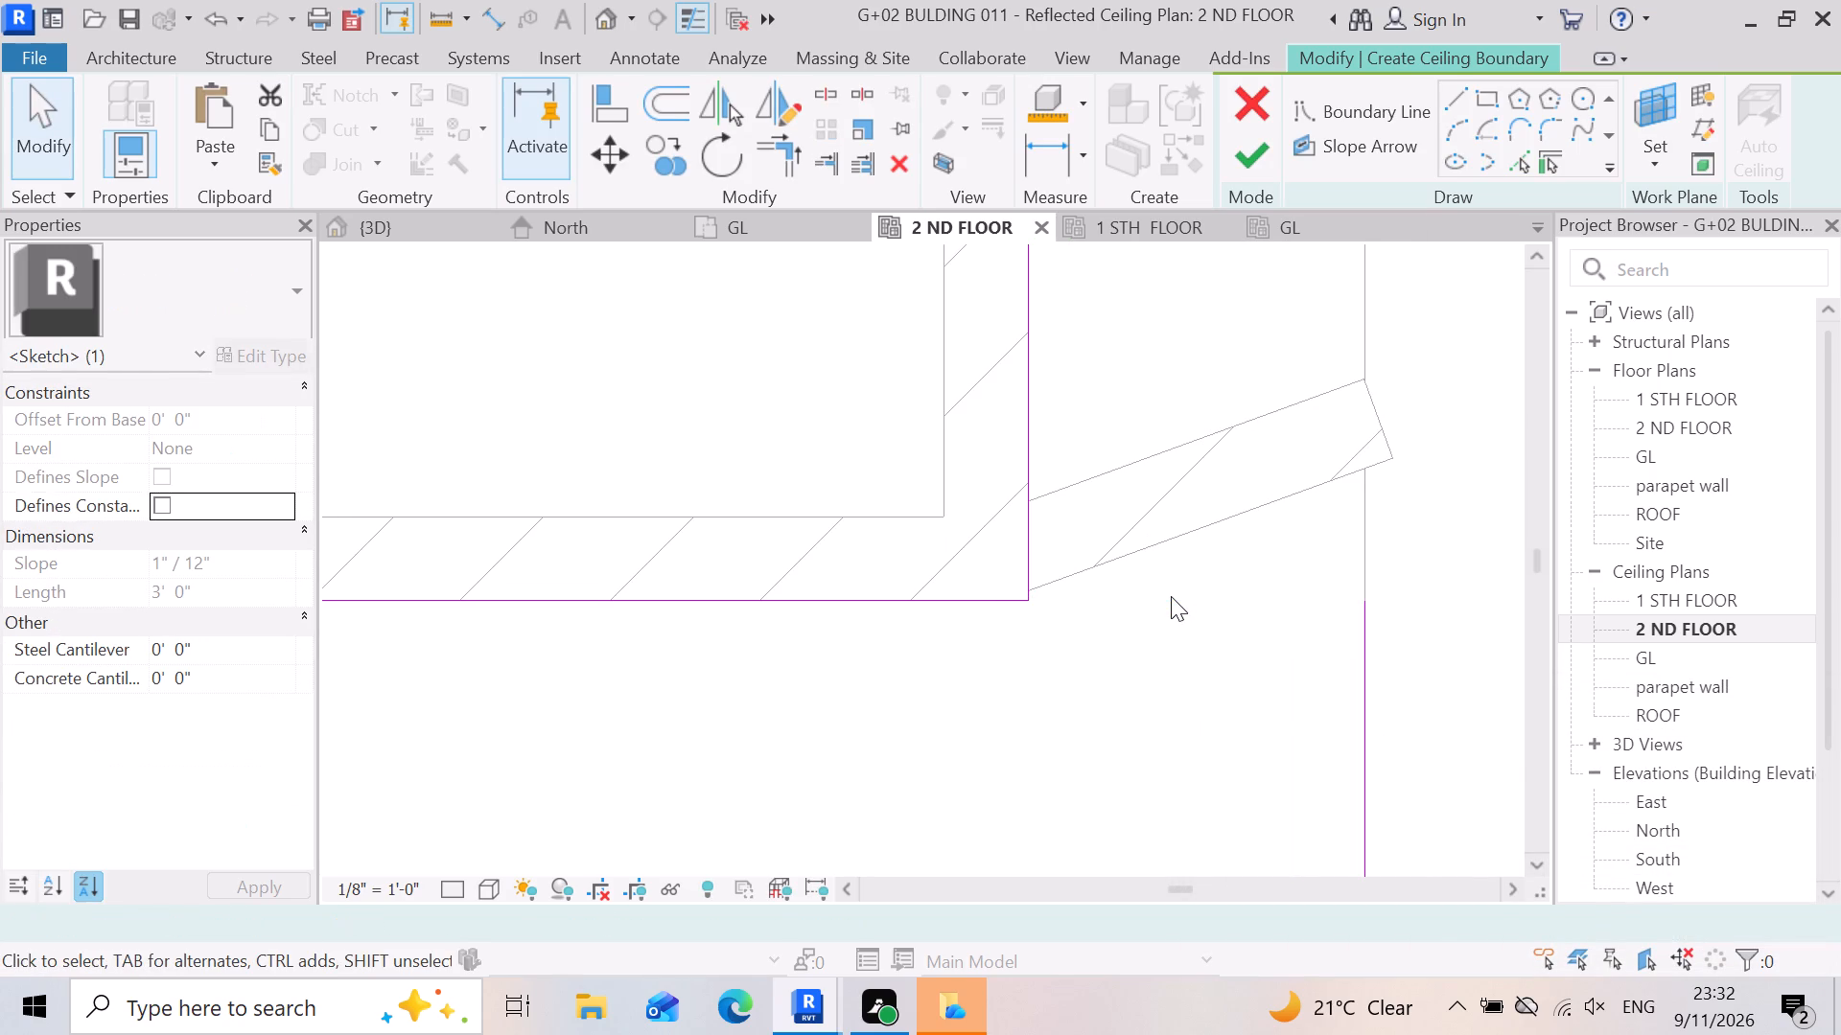
Select the slab-edge vertical boundary line that runs up from the zigzag to the level of the wall corner.
left_click(1370, 602)
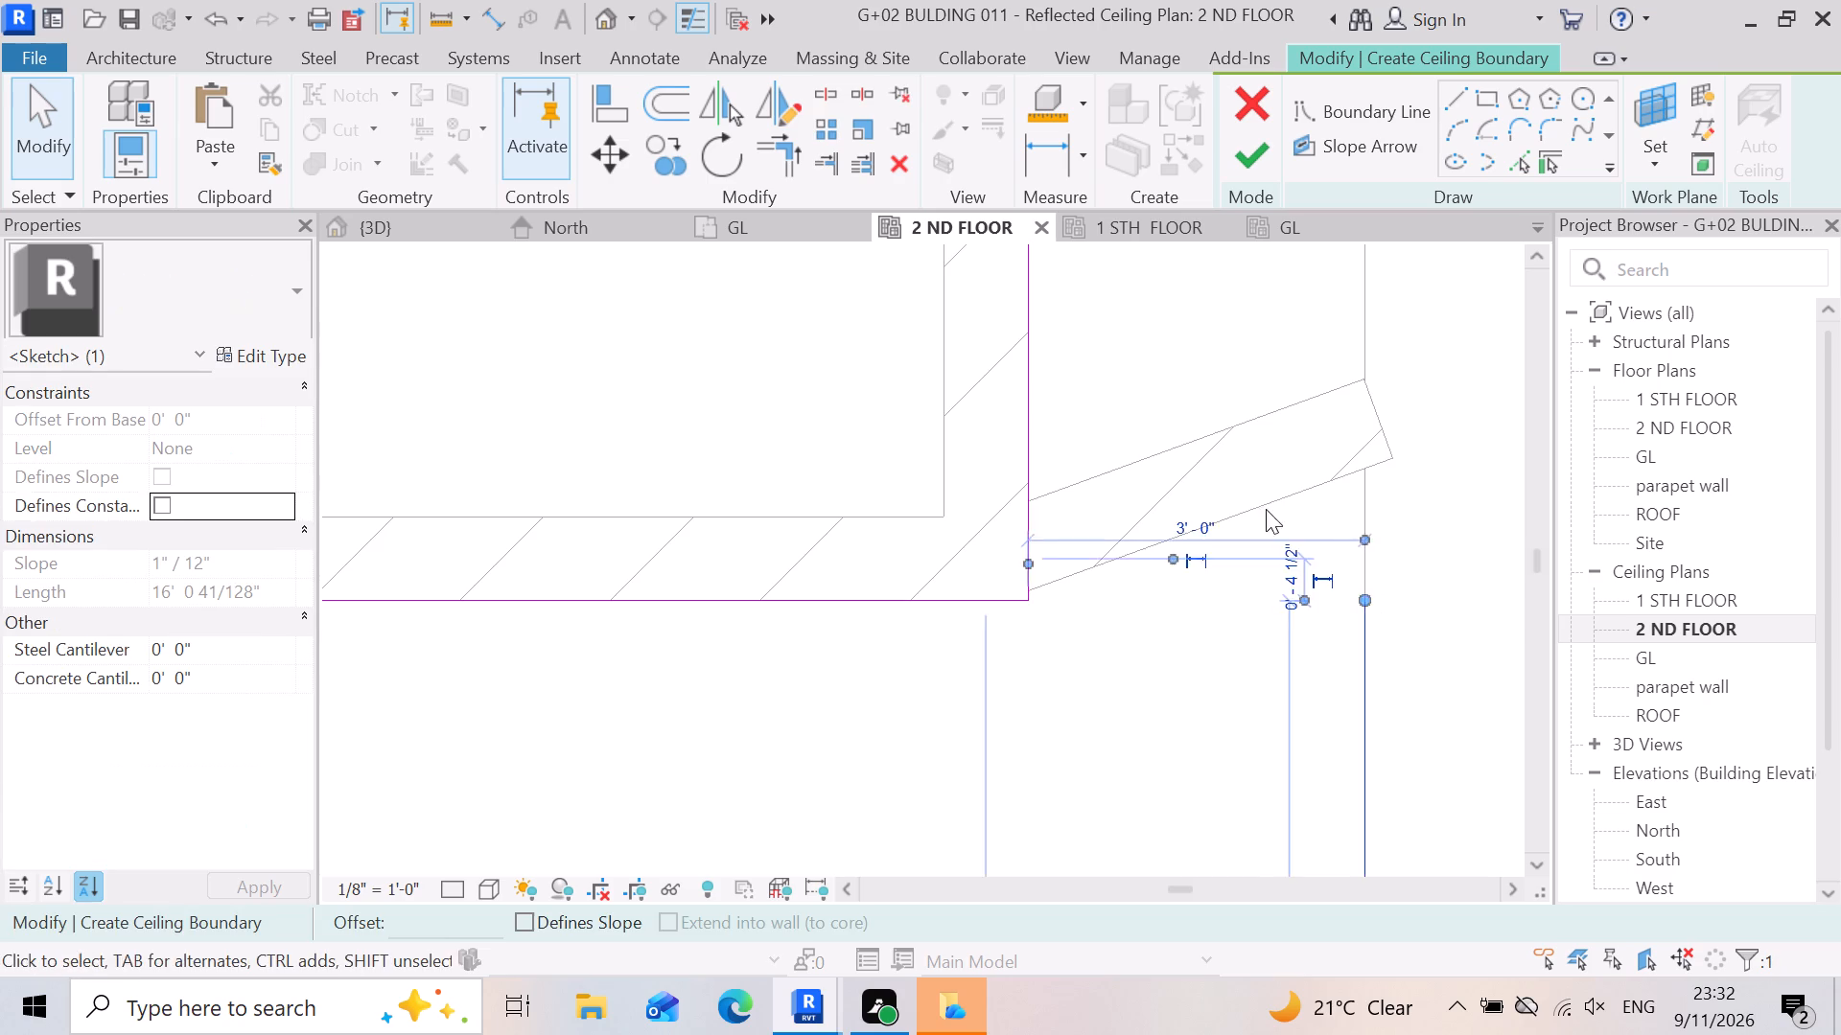
scroll(1266, 509, "down", 16)
scroll(1336, 692, "up", 4)
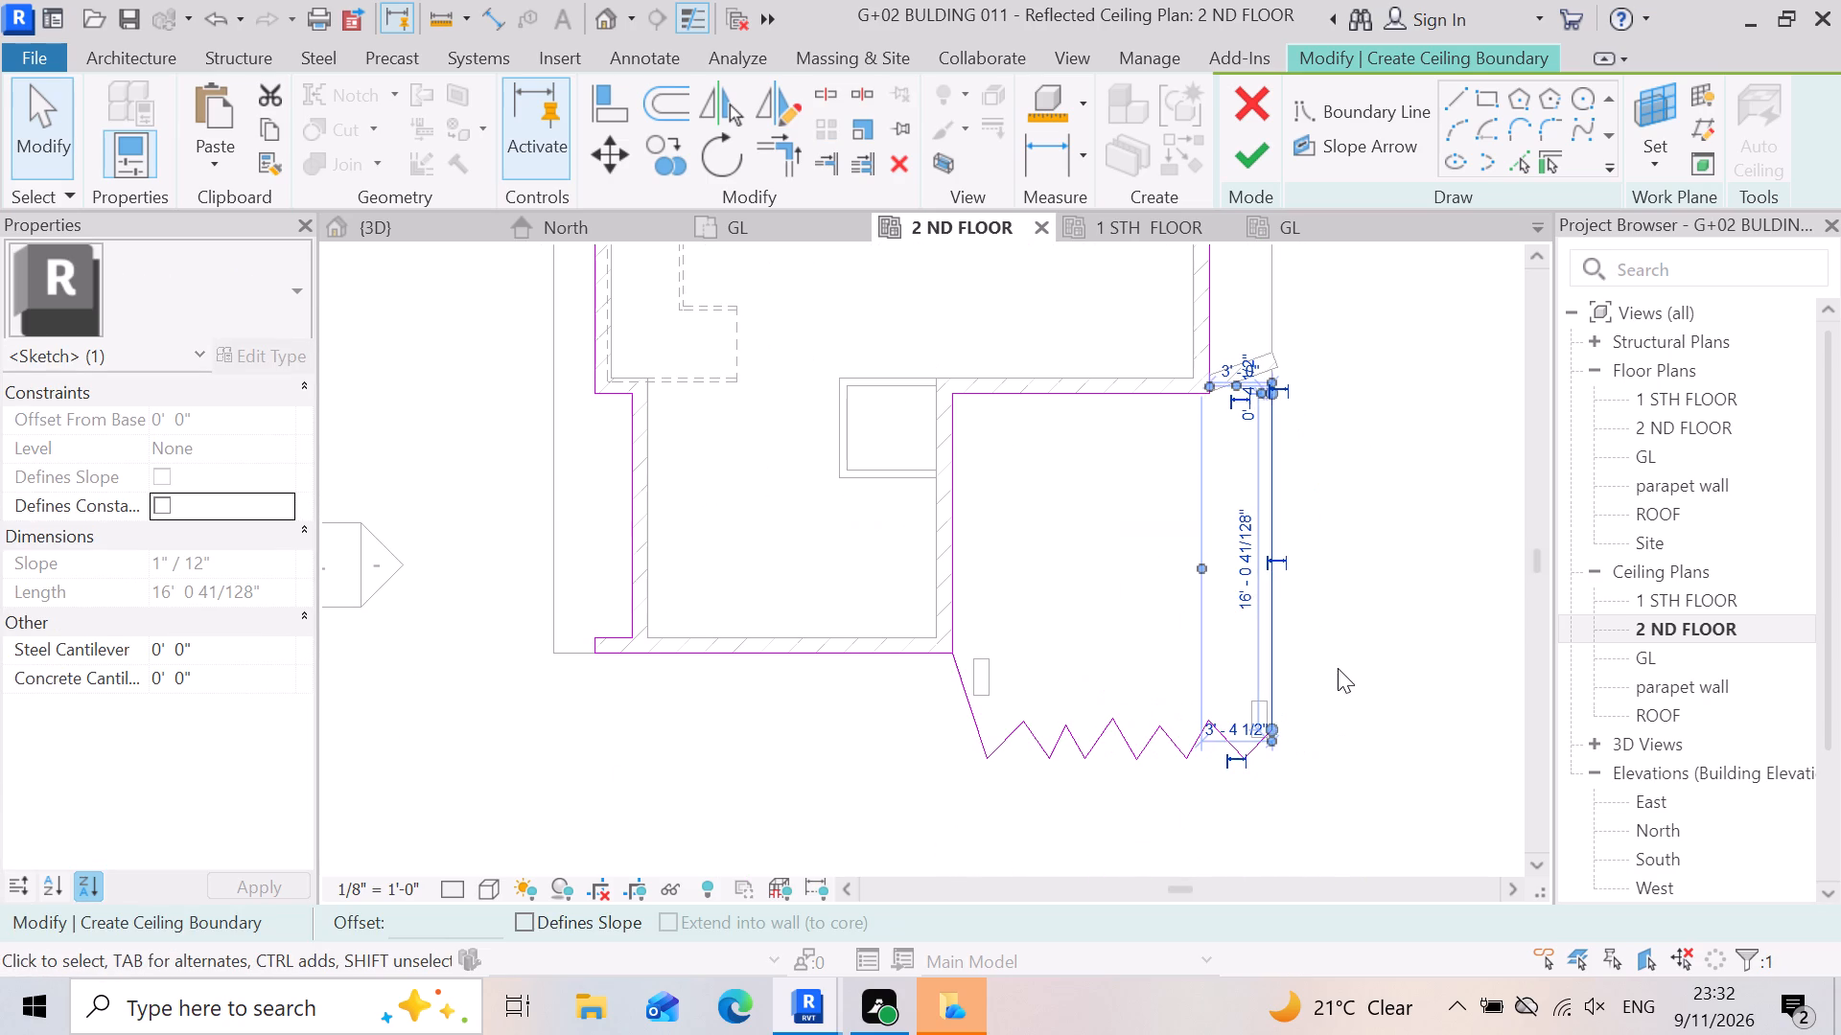
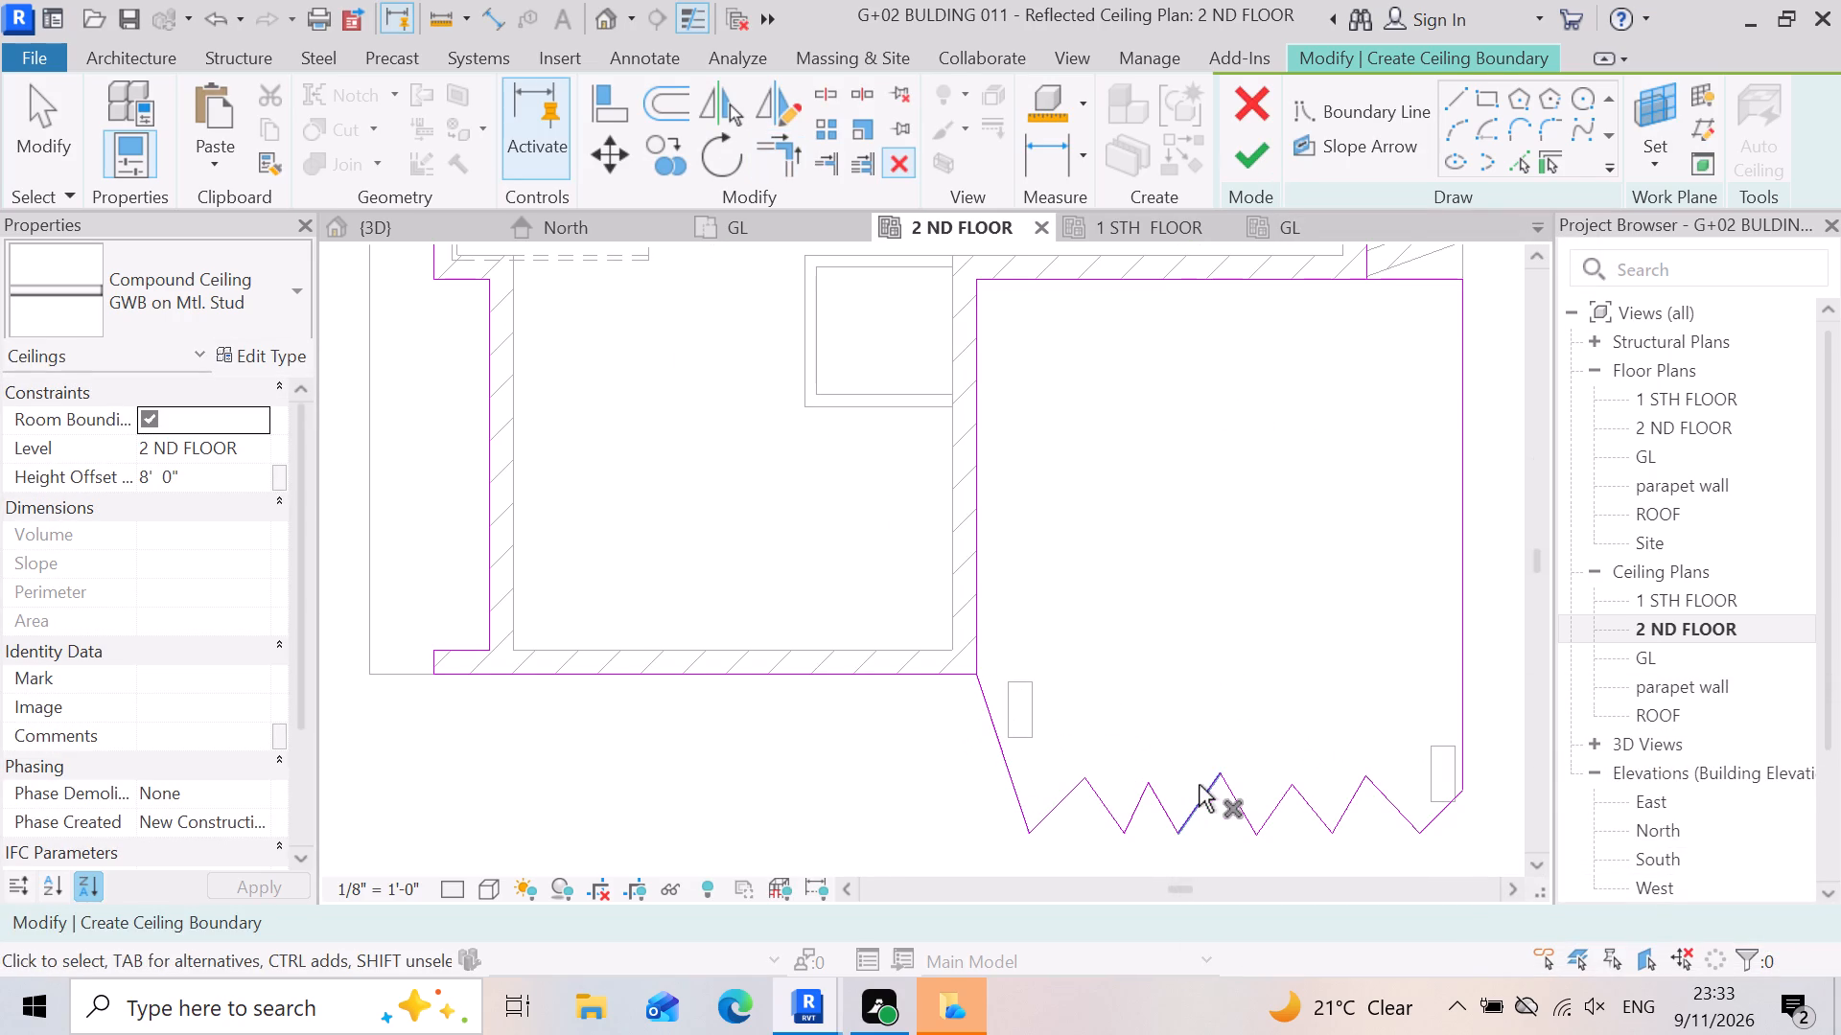
Delete the slanted boundary line between the lower wall corner and the near end of the zigzag.
key("Escape")
left_click(996, 758)
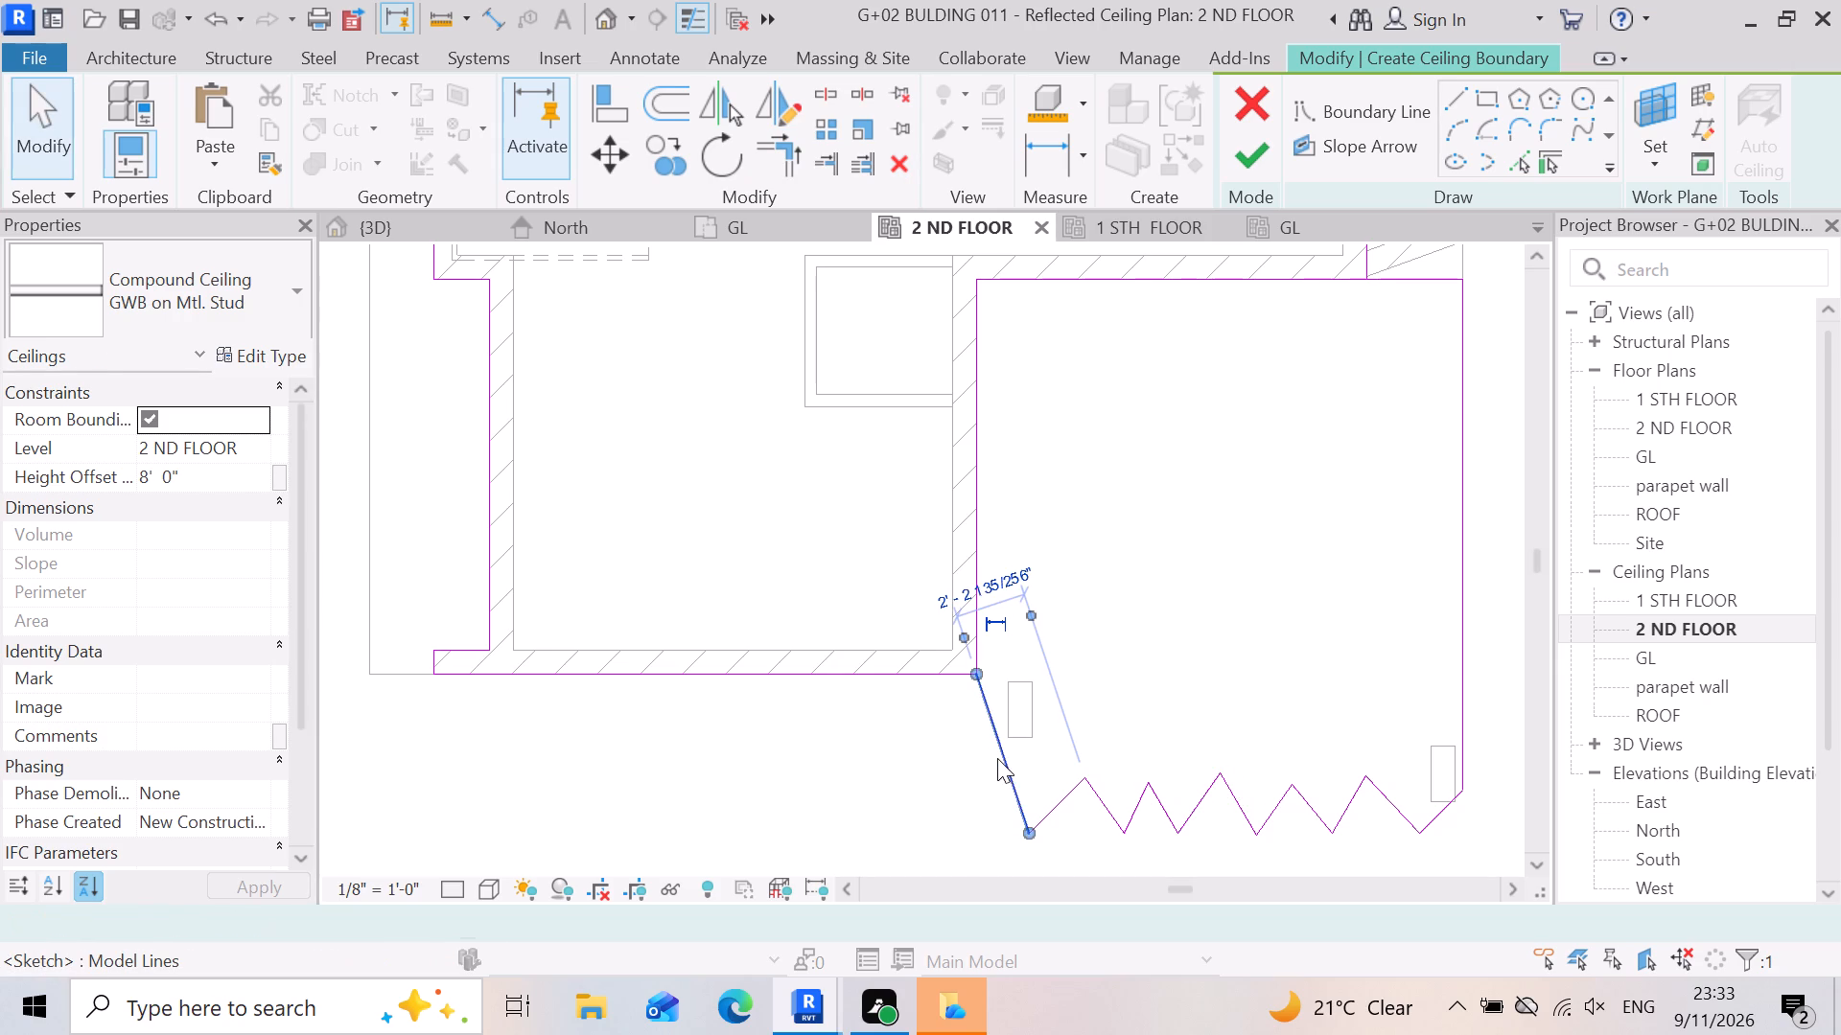
key("Delete")
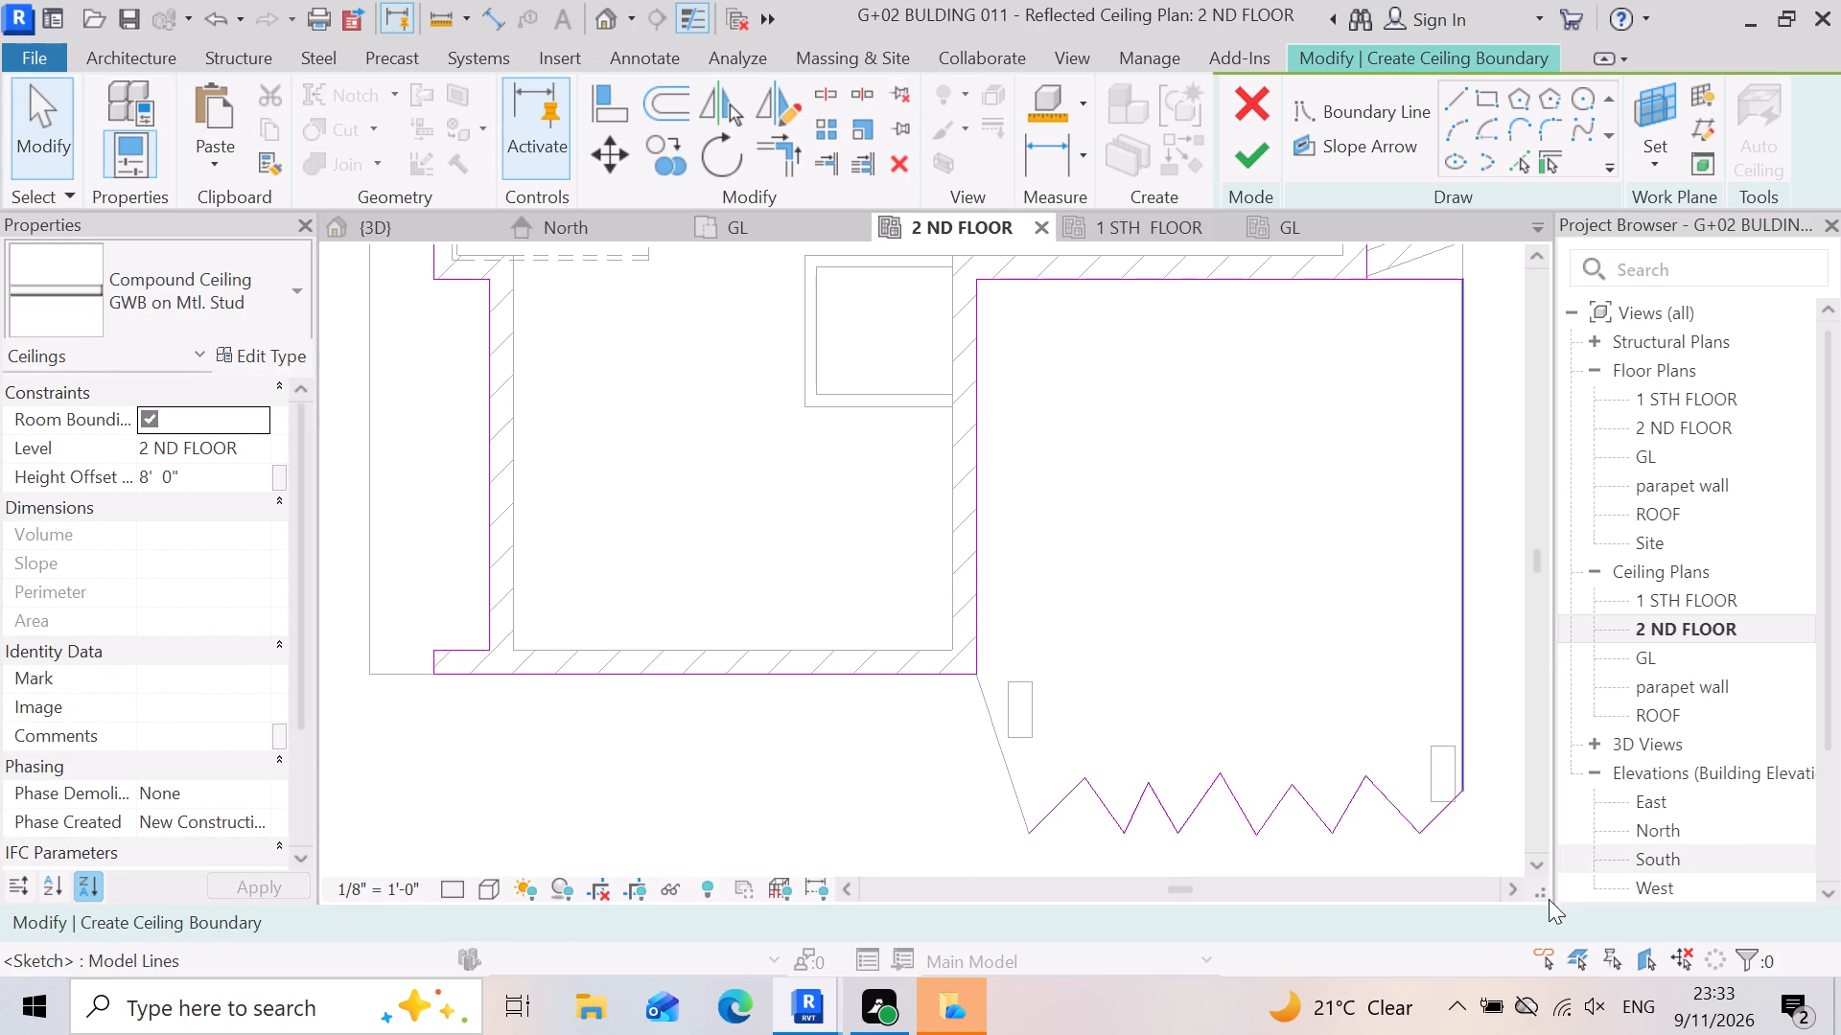
Select the vertical slab-edge boundary line between the far end of the zigzag and the upper horizontal boundary line.
left_click(1447, 635)
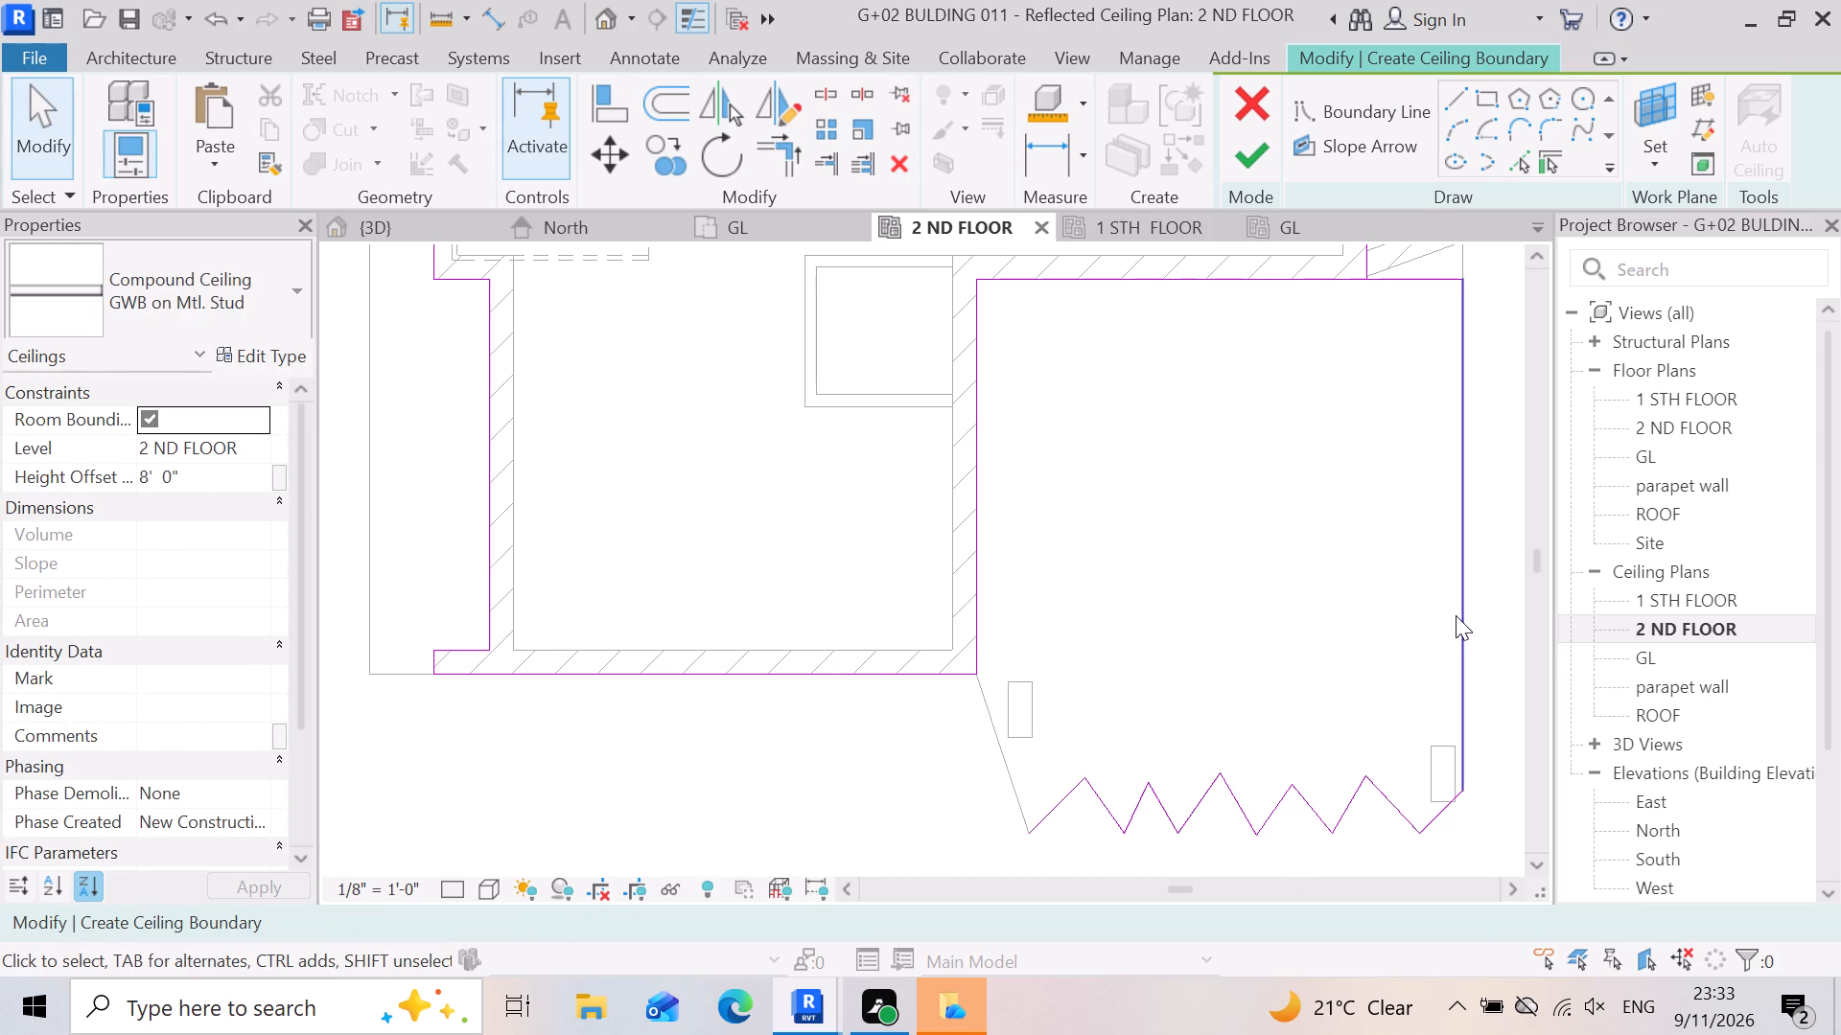
left_click(1456, 615)
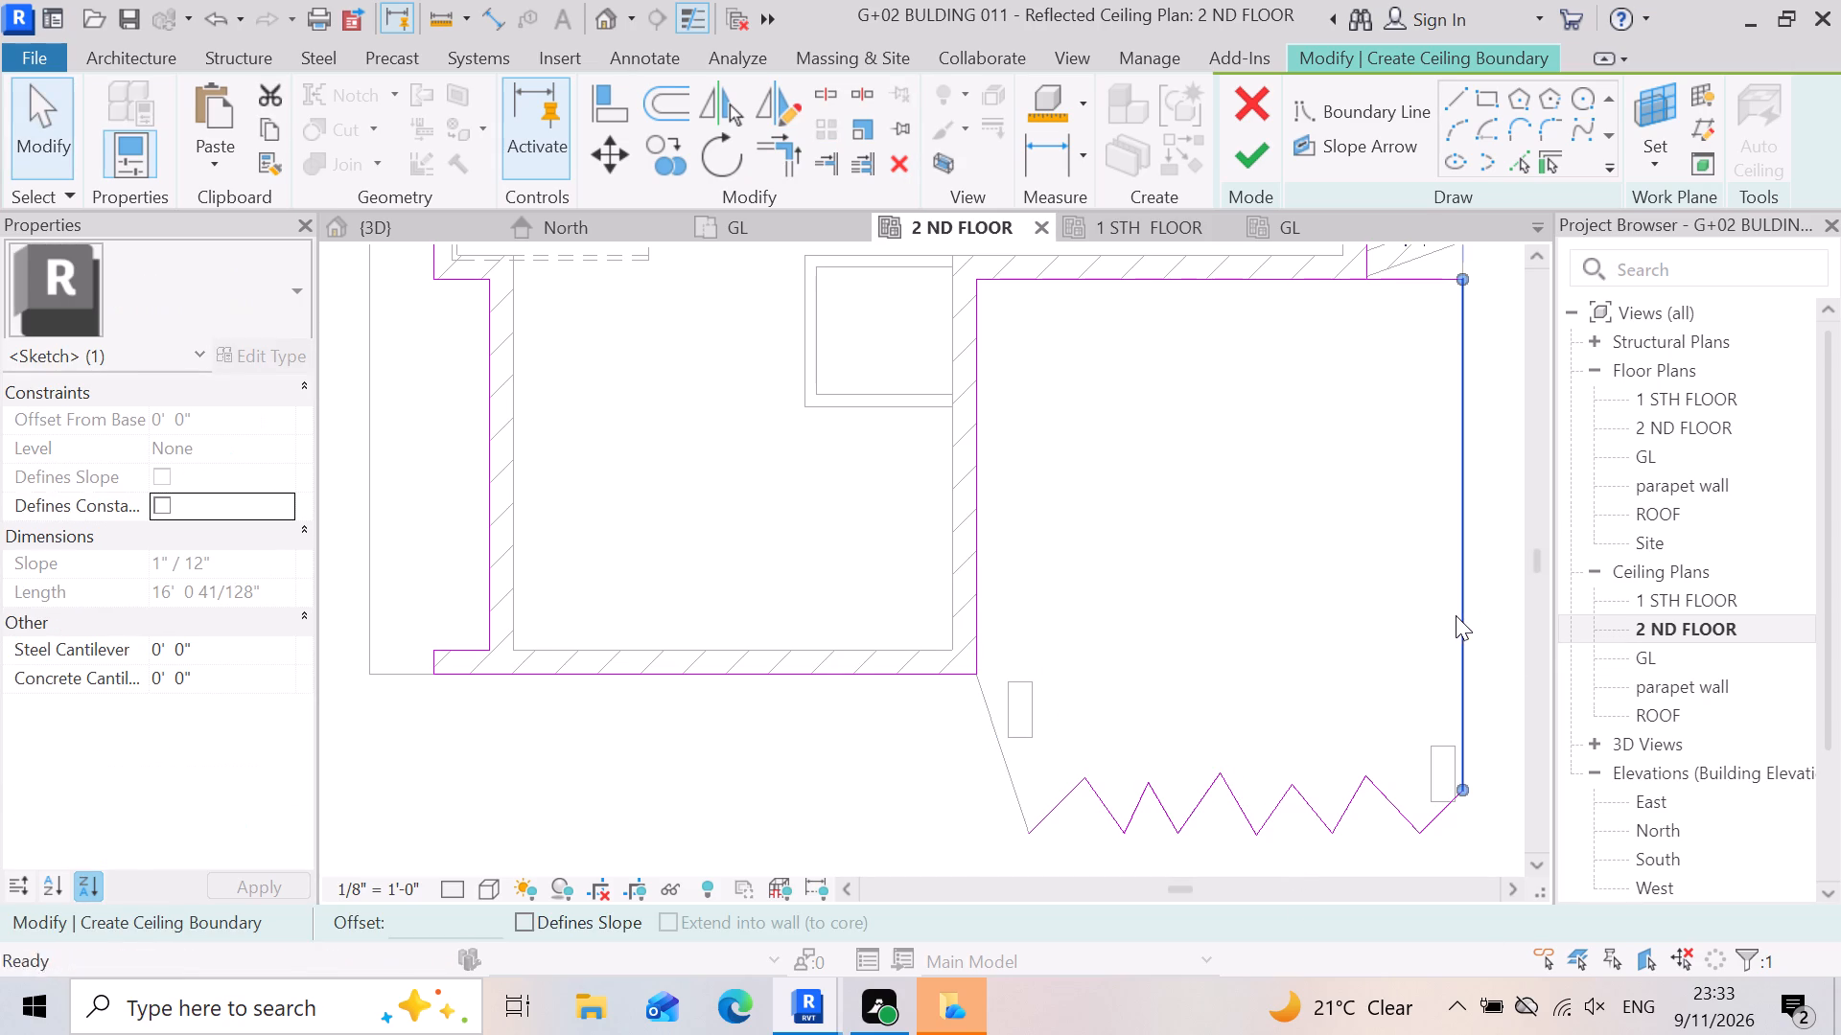
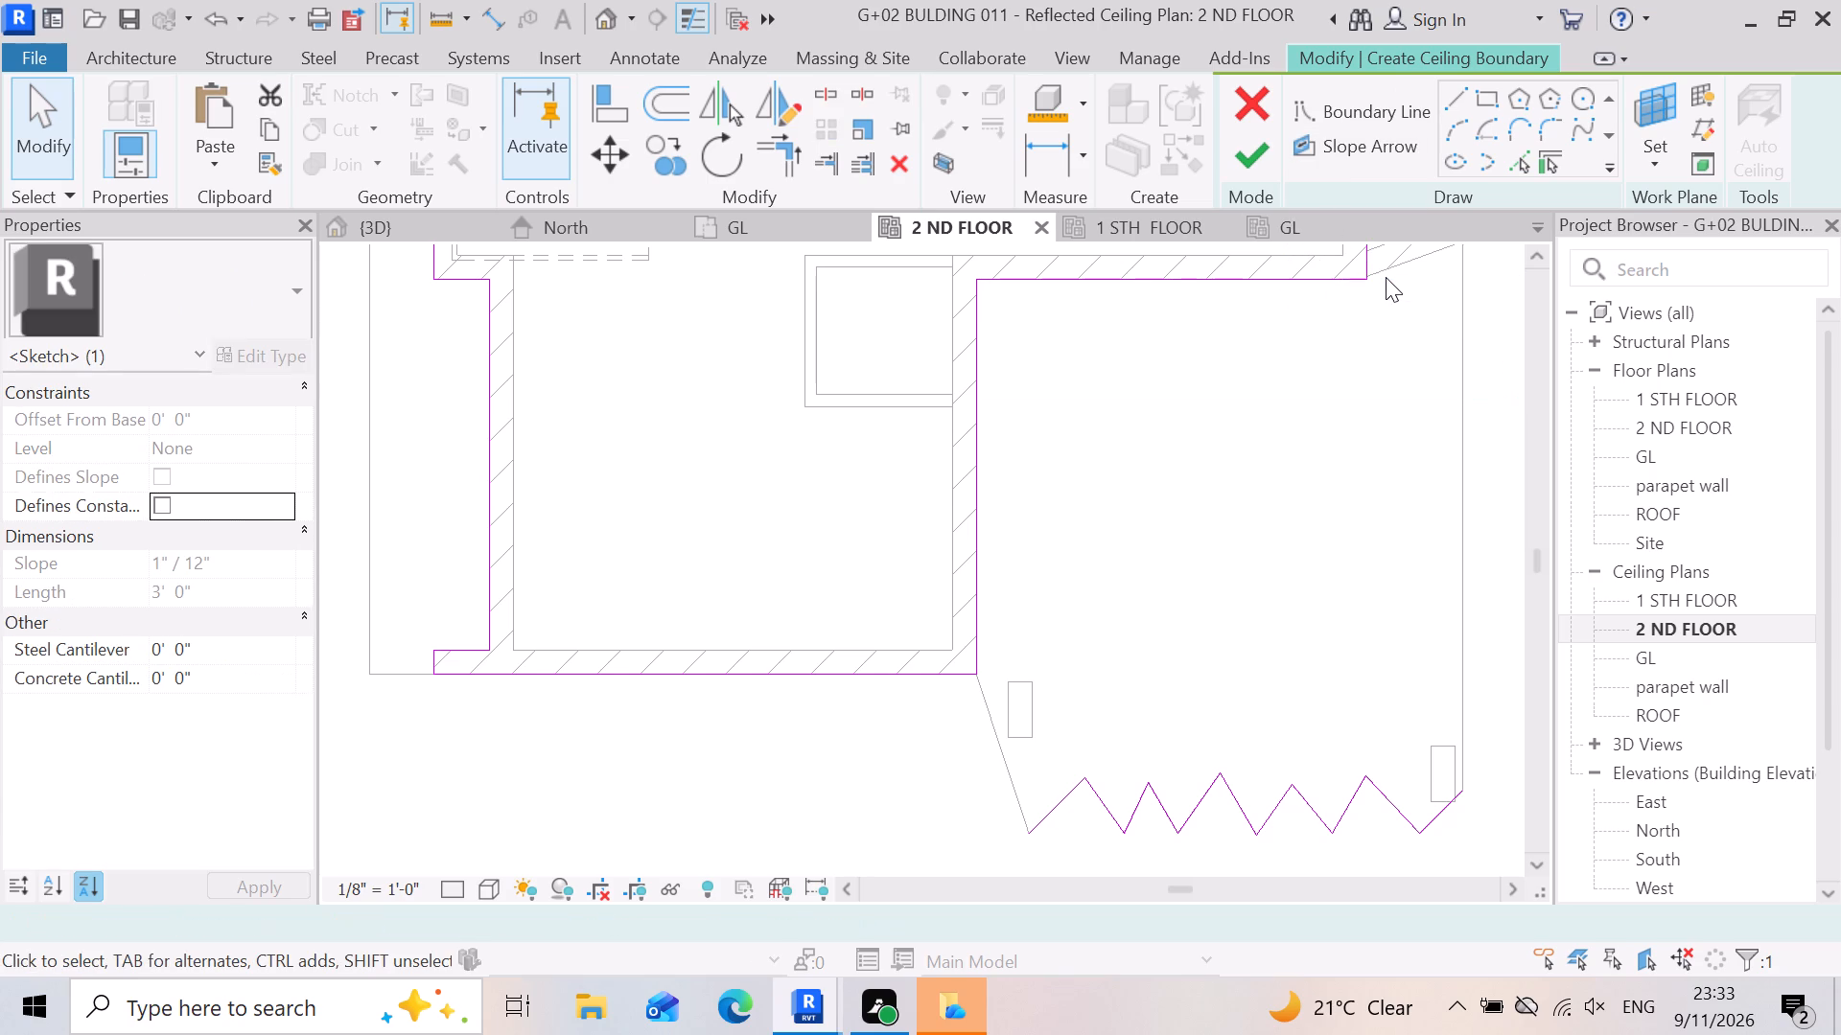
Delete four zigzag boundary segments: the two between the first and second peaks and the two forming the third peak.
left_click(1124, 824)
key("BackSpace")
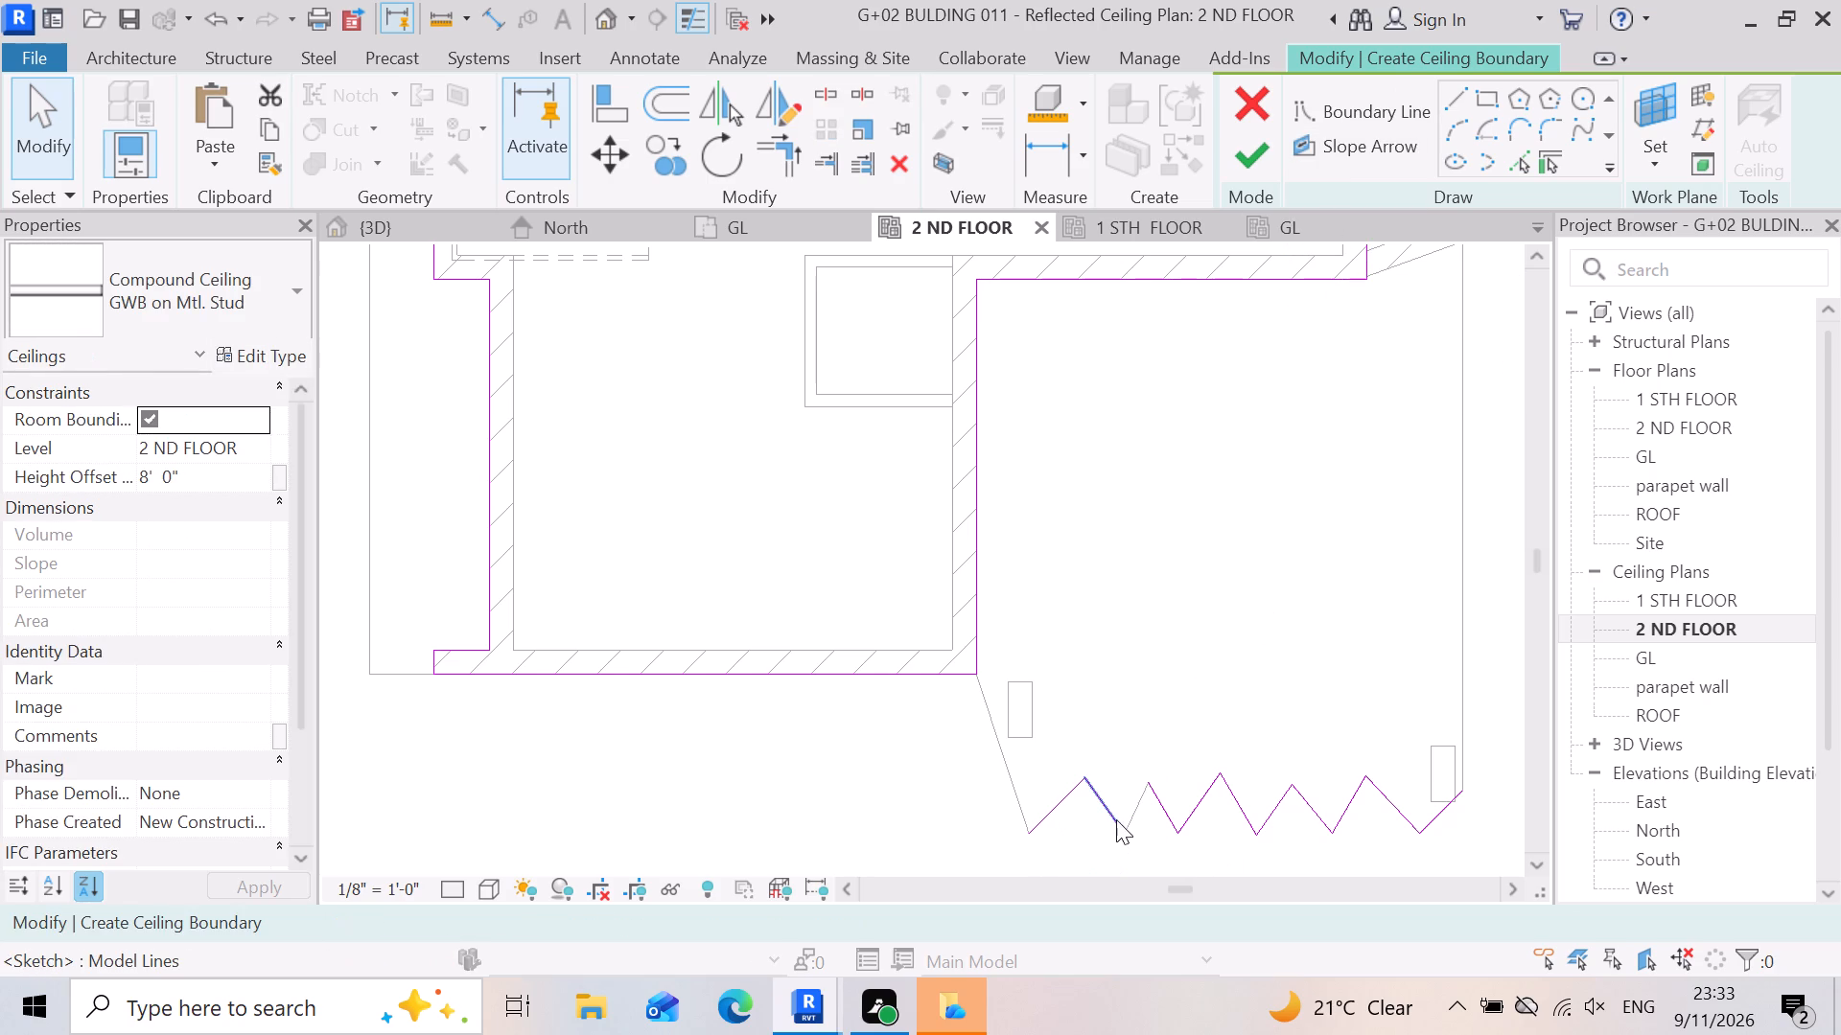
left_click(1111, 834)
key("BackSpace")
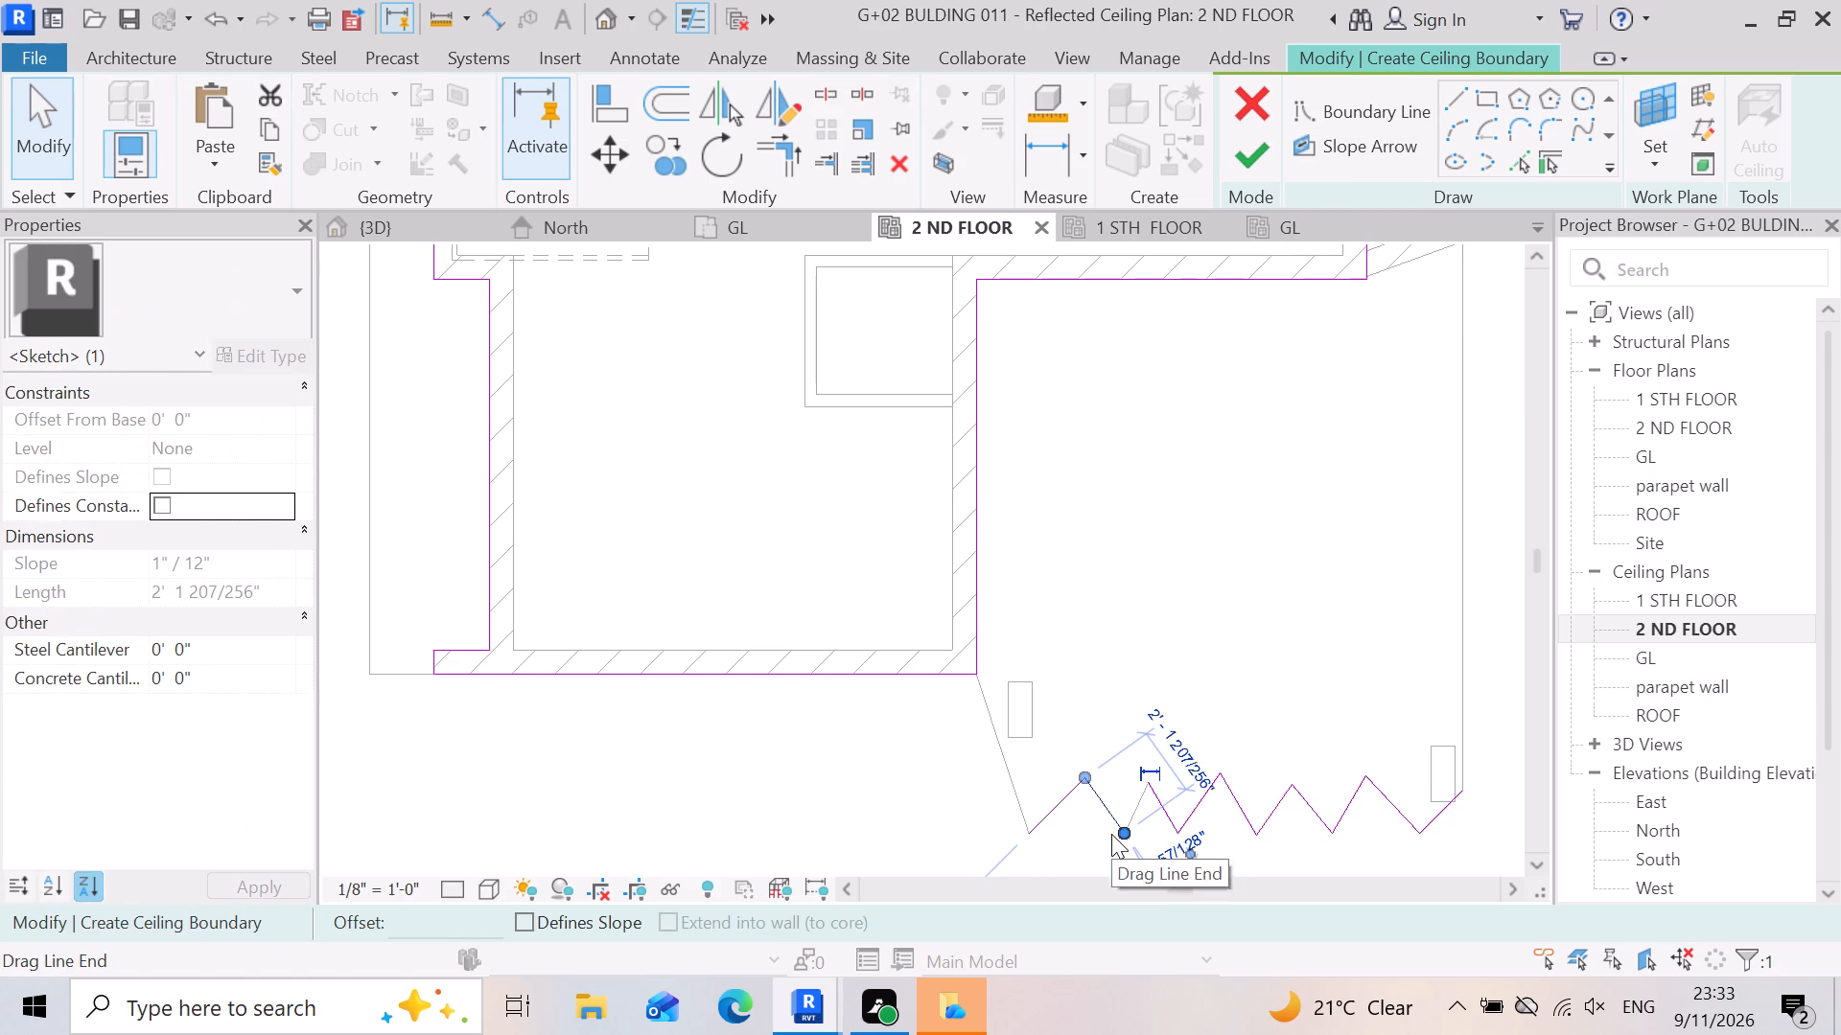
left_click(1241, 825)
key("Delete")
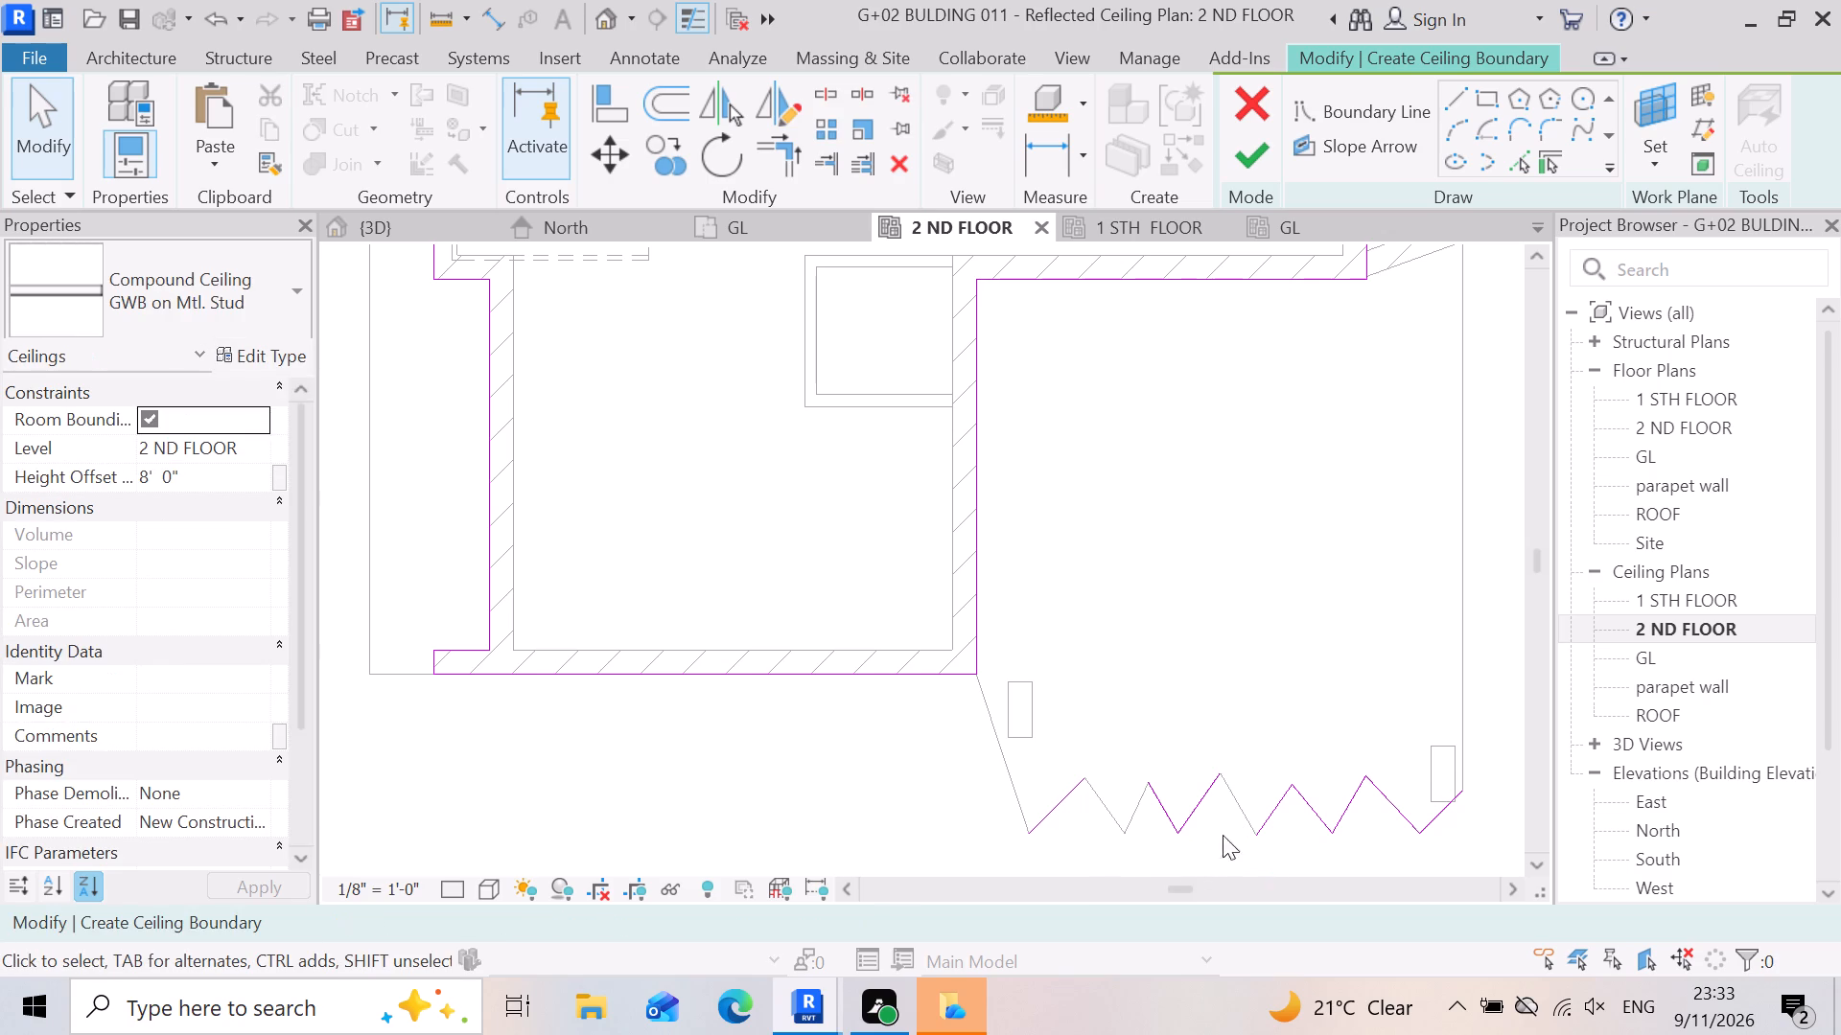
left_click(1181, 815)
key("BackSpace")
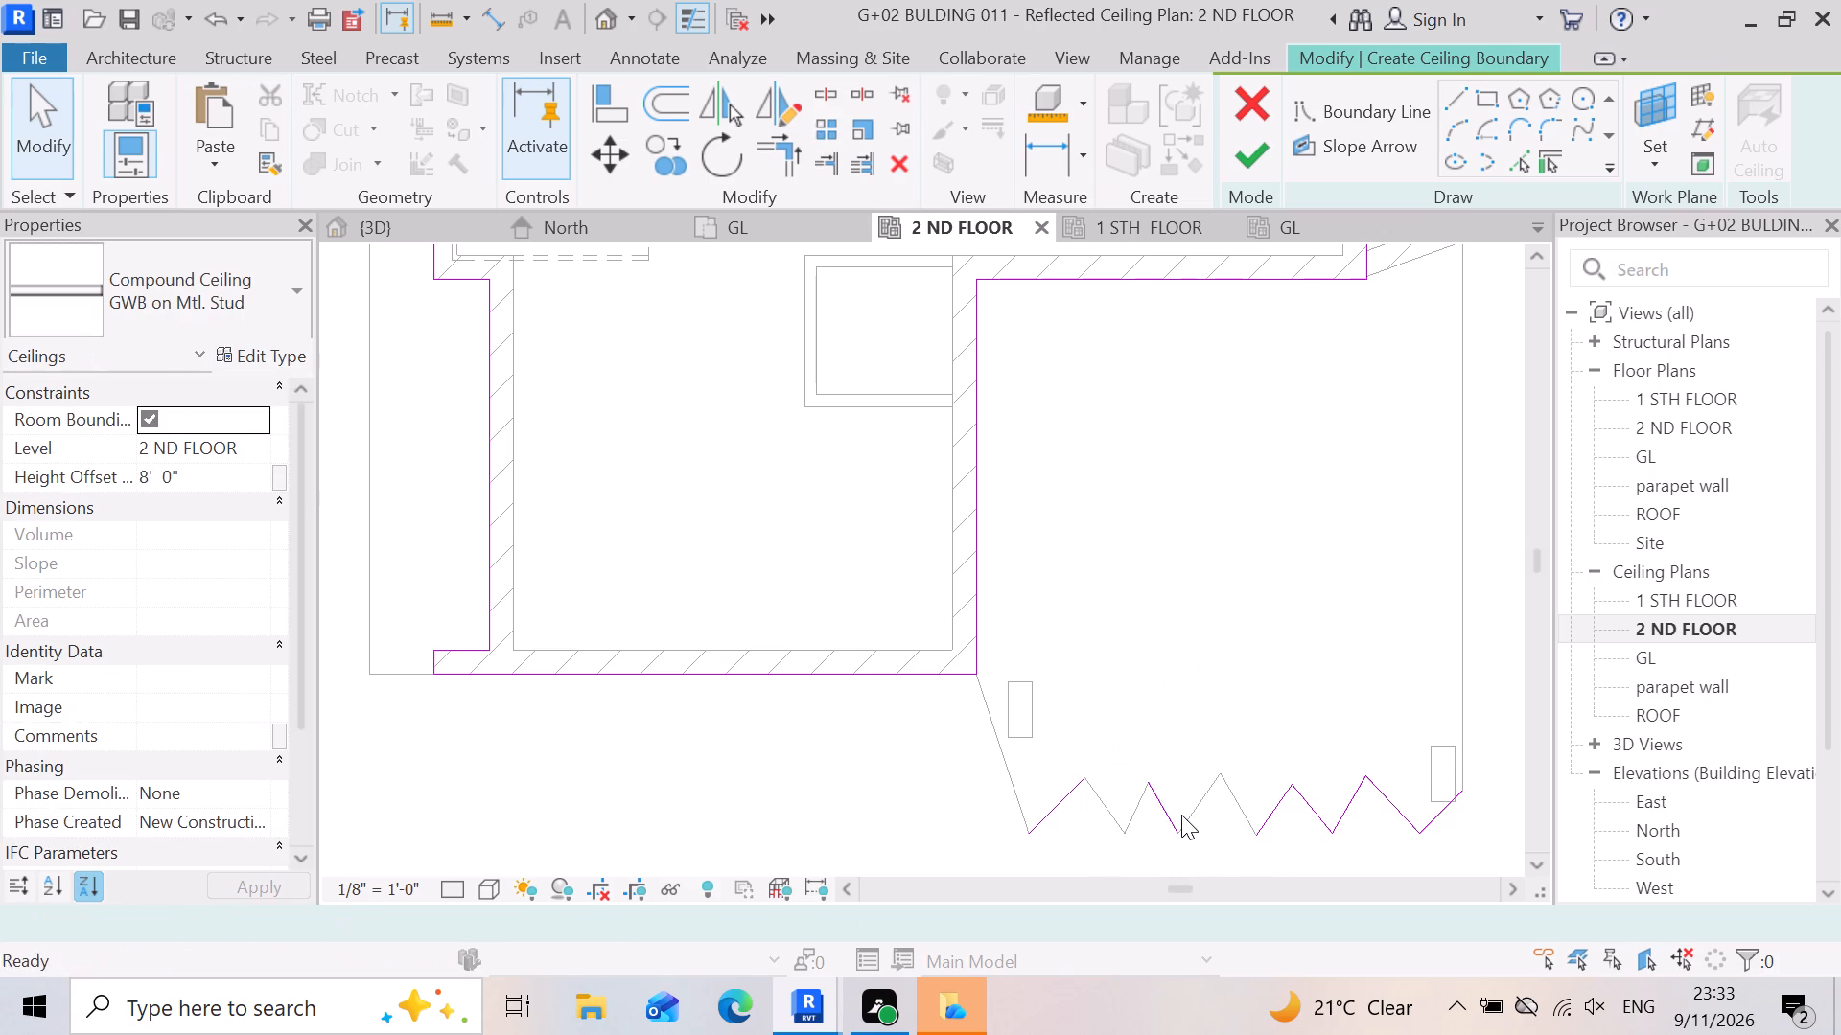
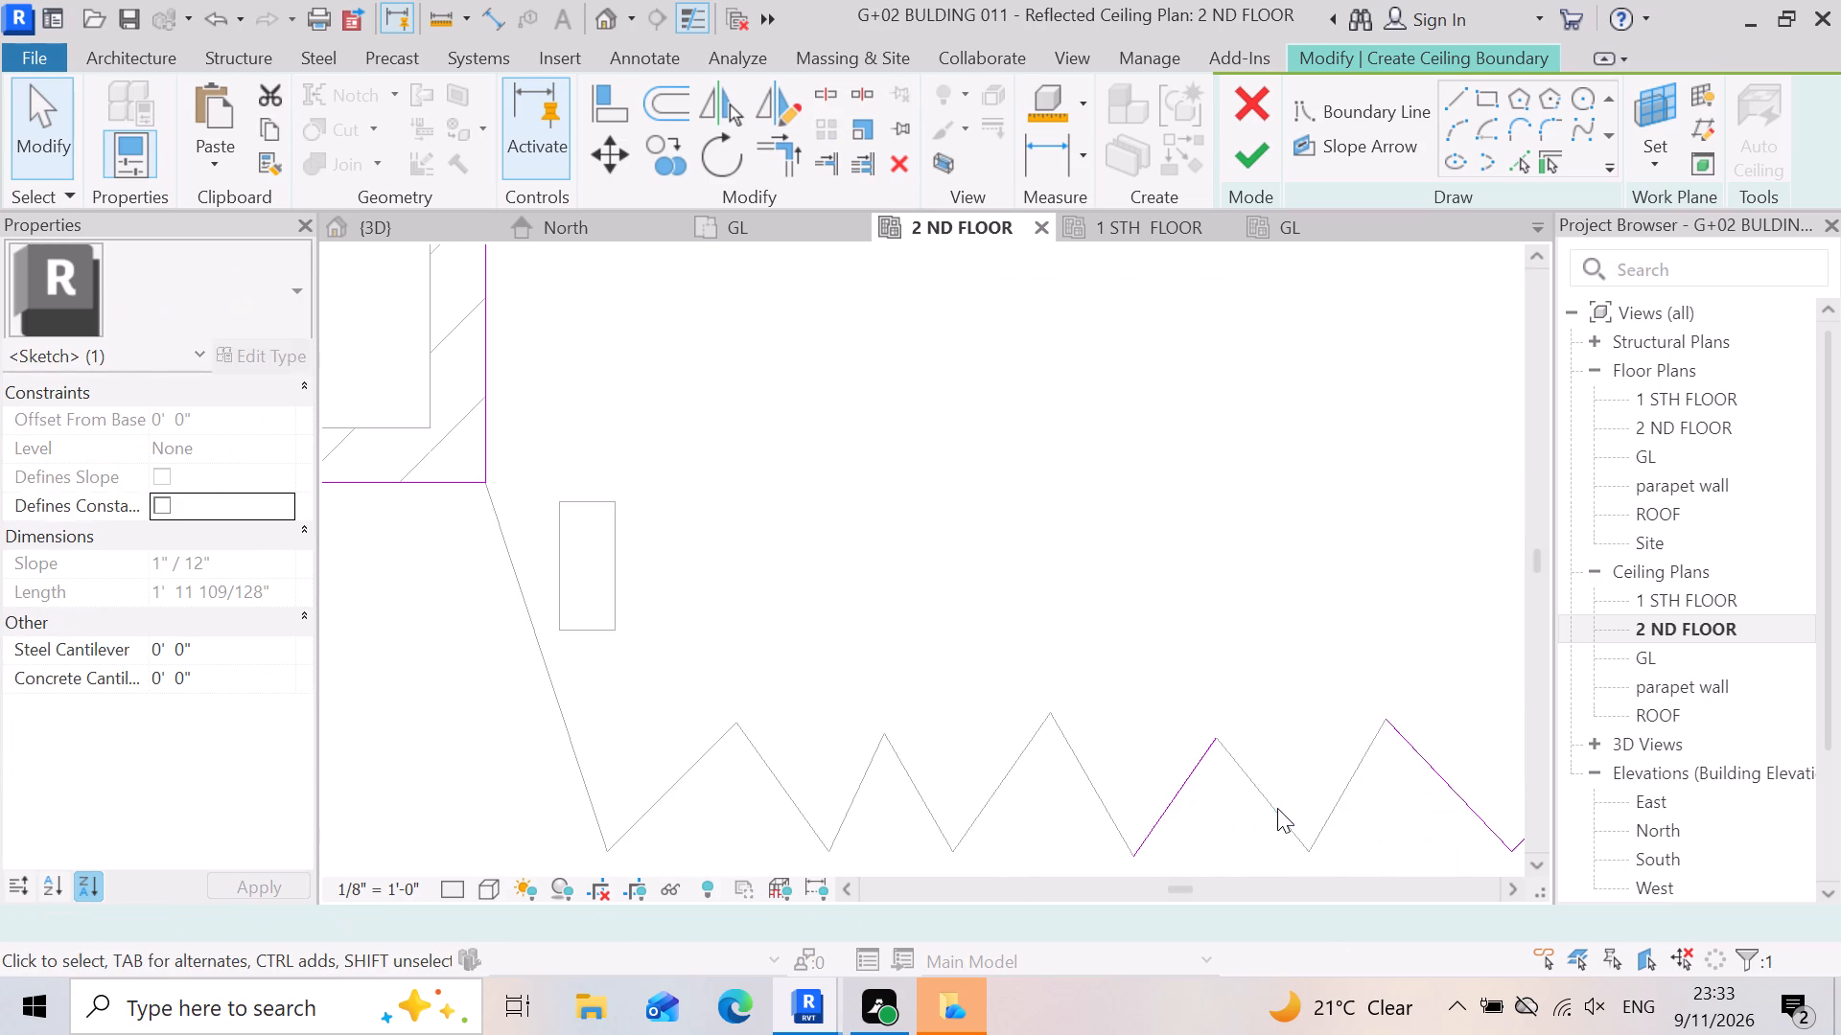
Select the zigzag boundary segment rising to the fourth peak for deletion.
left_click(1160, 811)
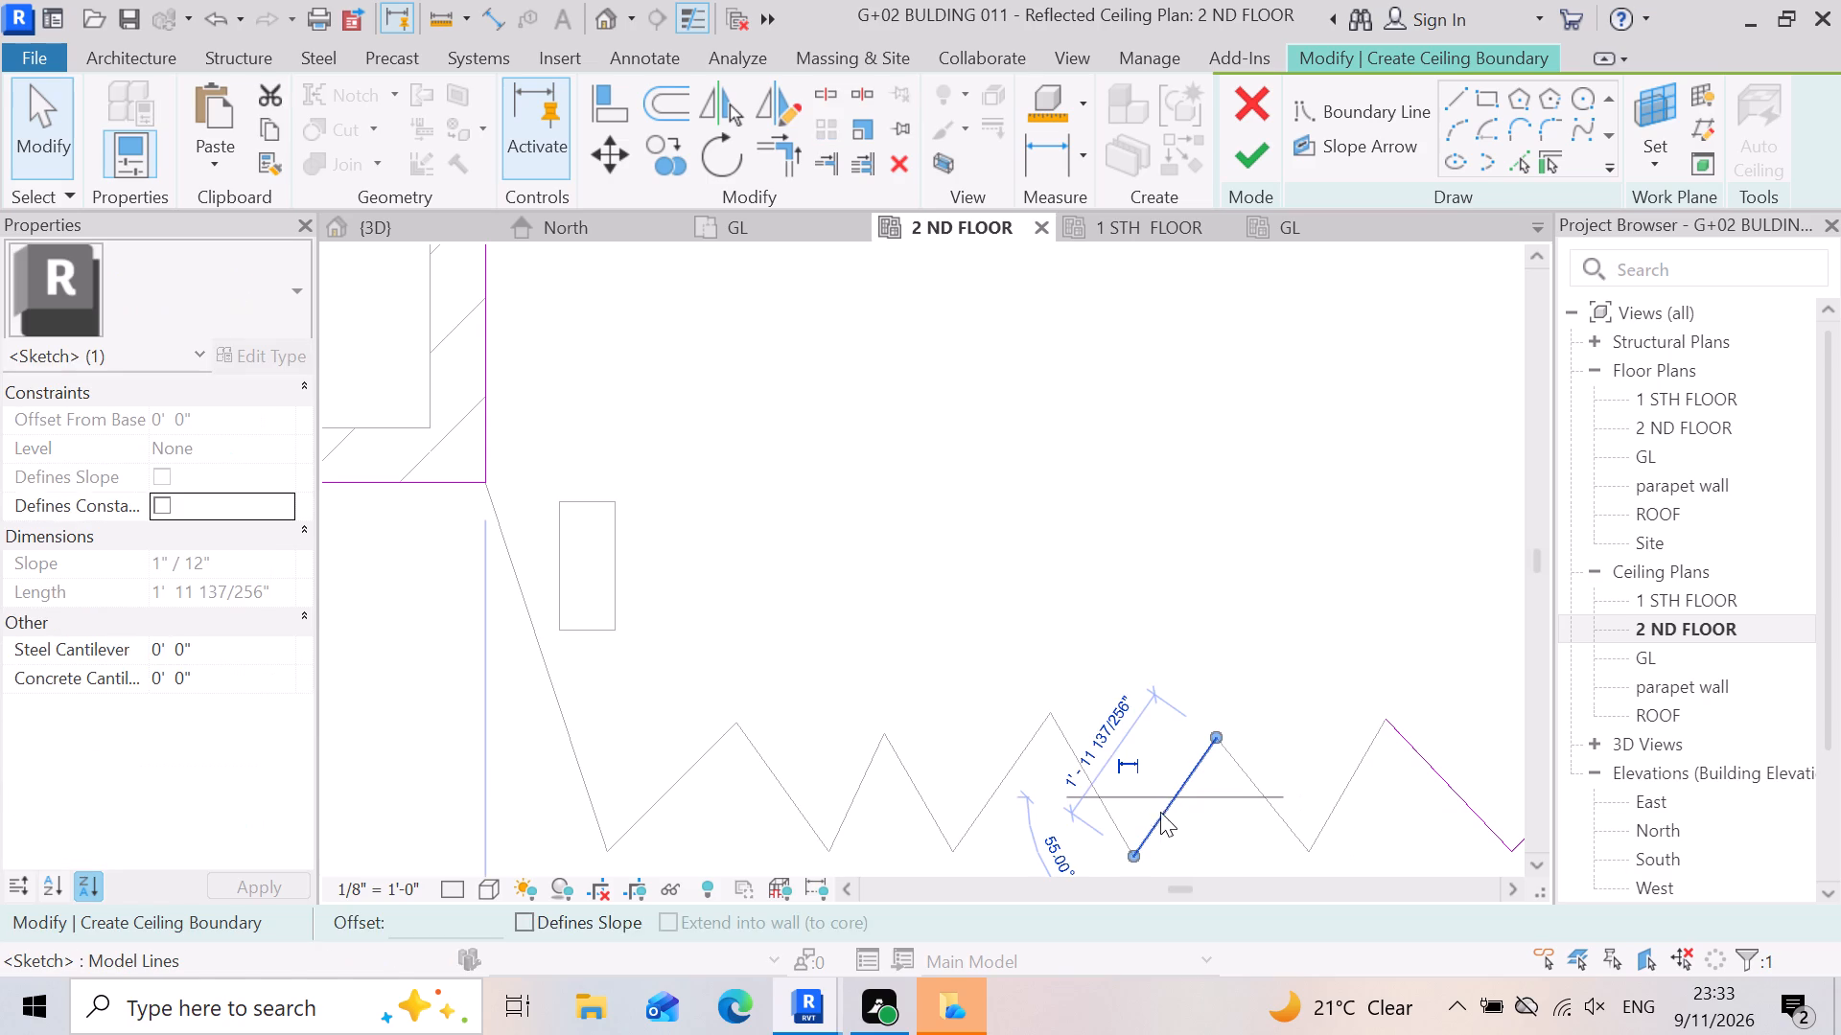
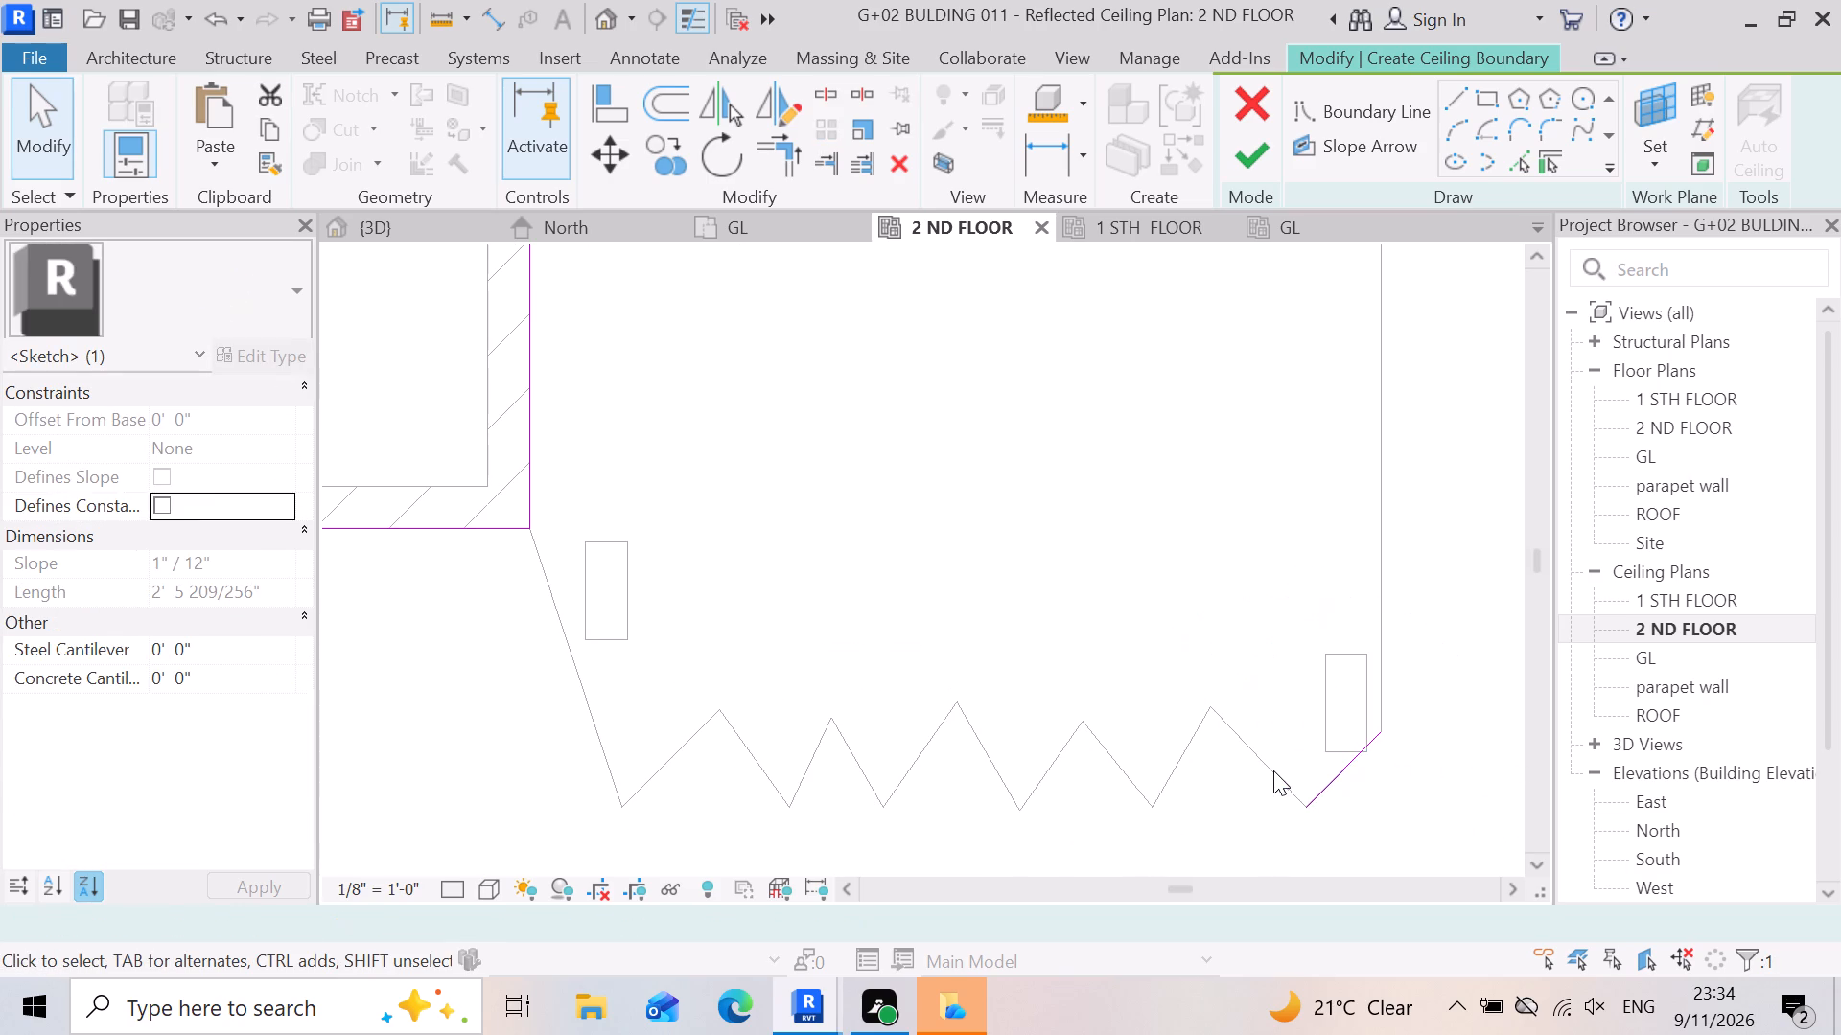
Select the remaining short diagonal boundary segment joining the zigzag's last low point to the long vertical edge, for deletion.
left_click(1327, 787)
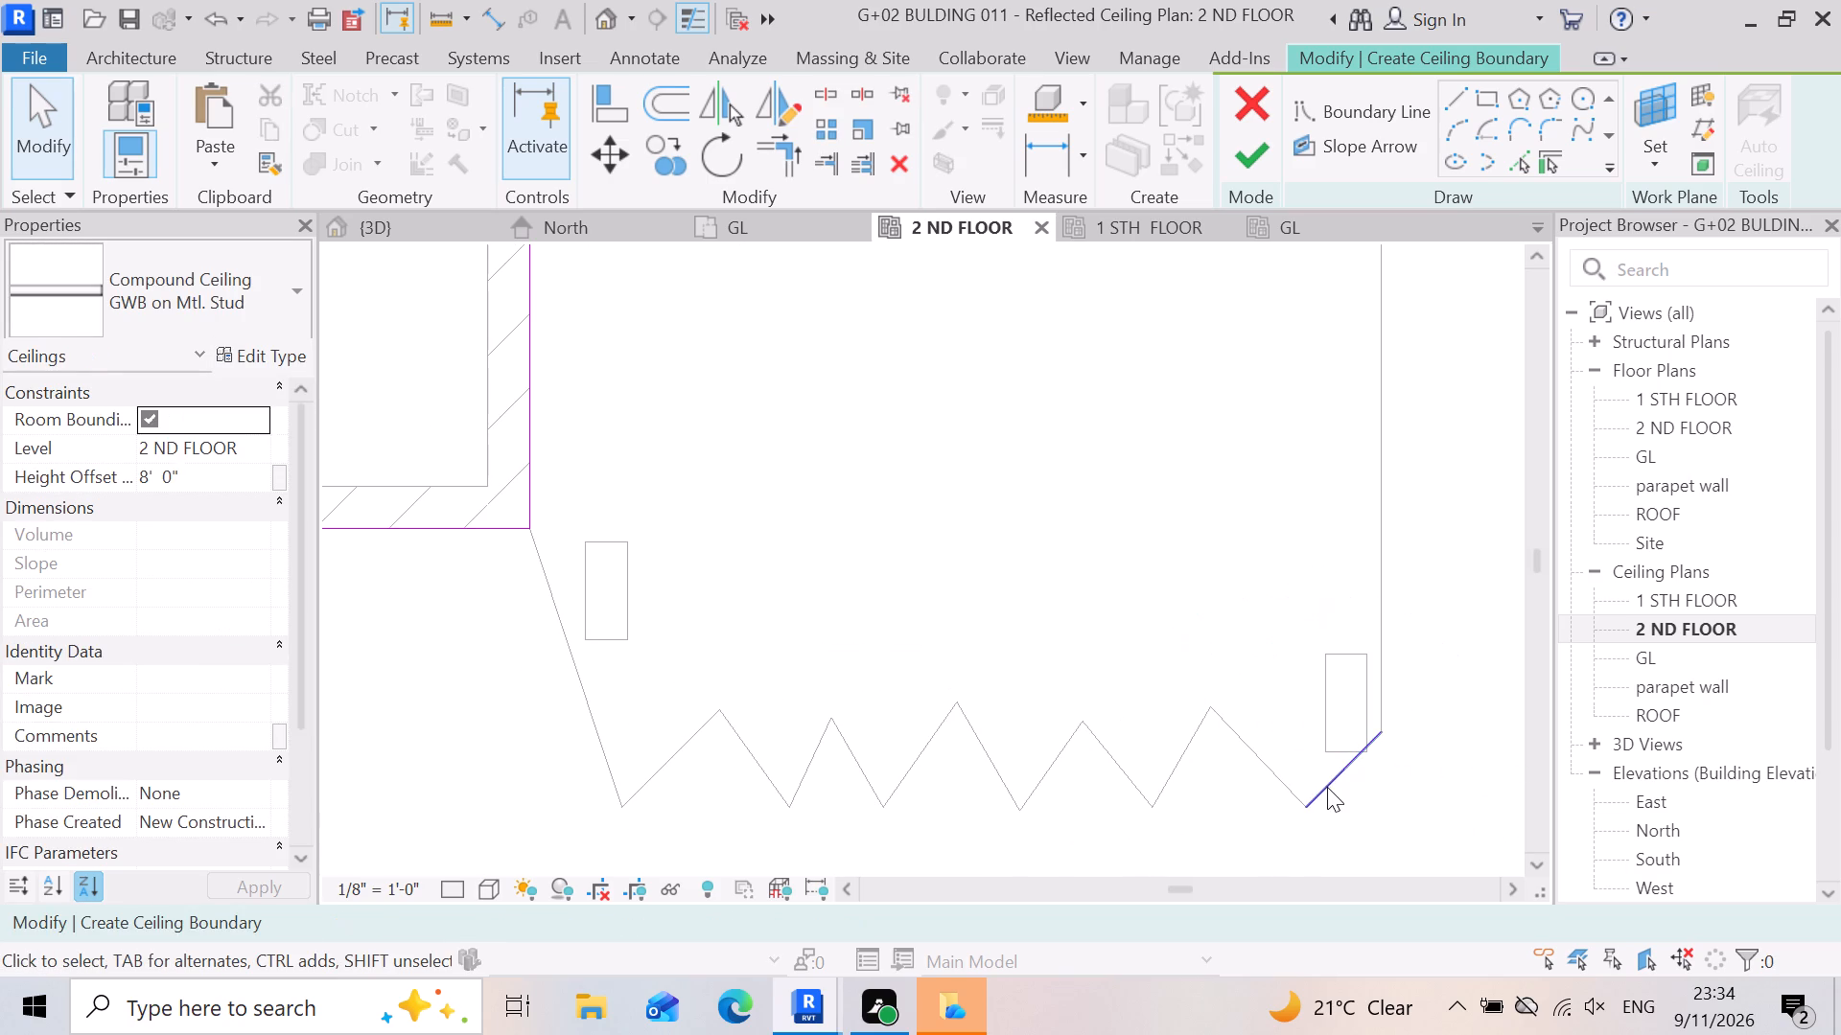
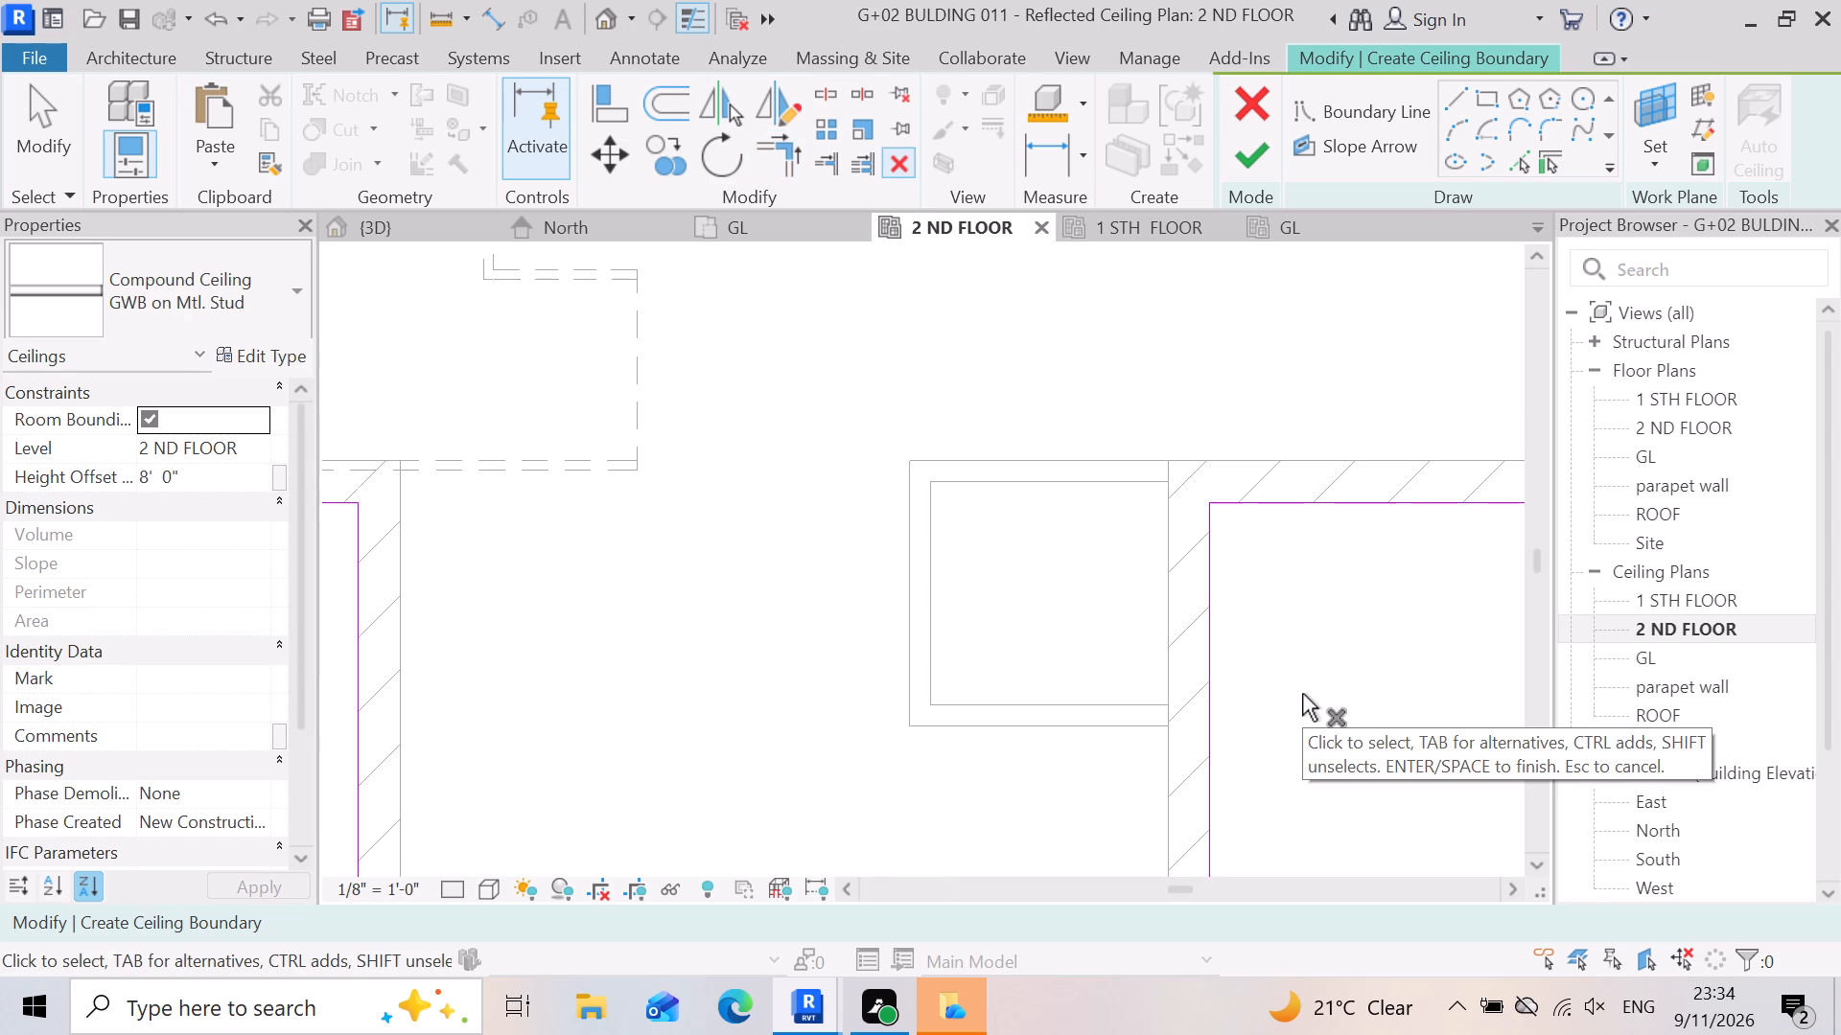
Leave the delete command and select the vertical ceiling boundary line along the wall's inner face, beside the small double-lined rectangle.
key("Escape")
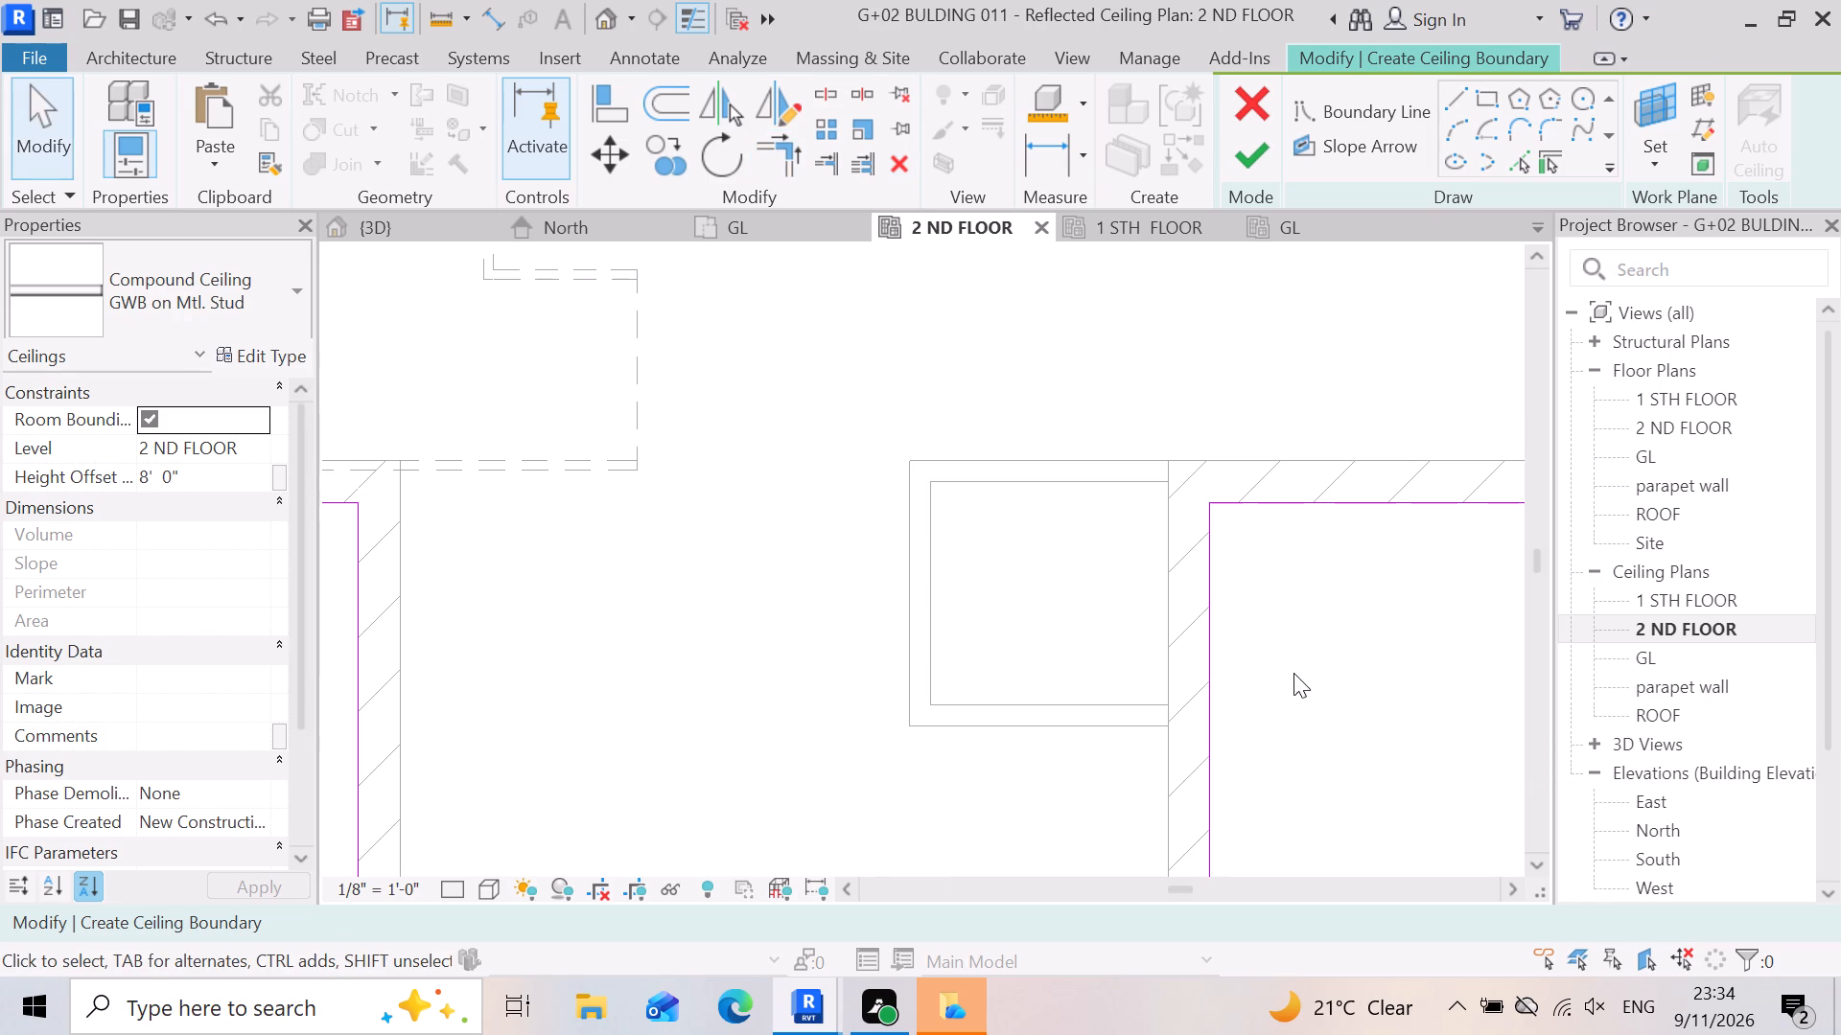
left_click(1211, 692)
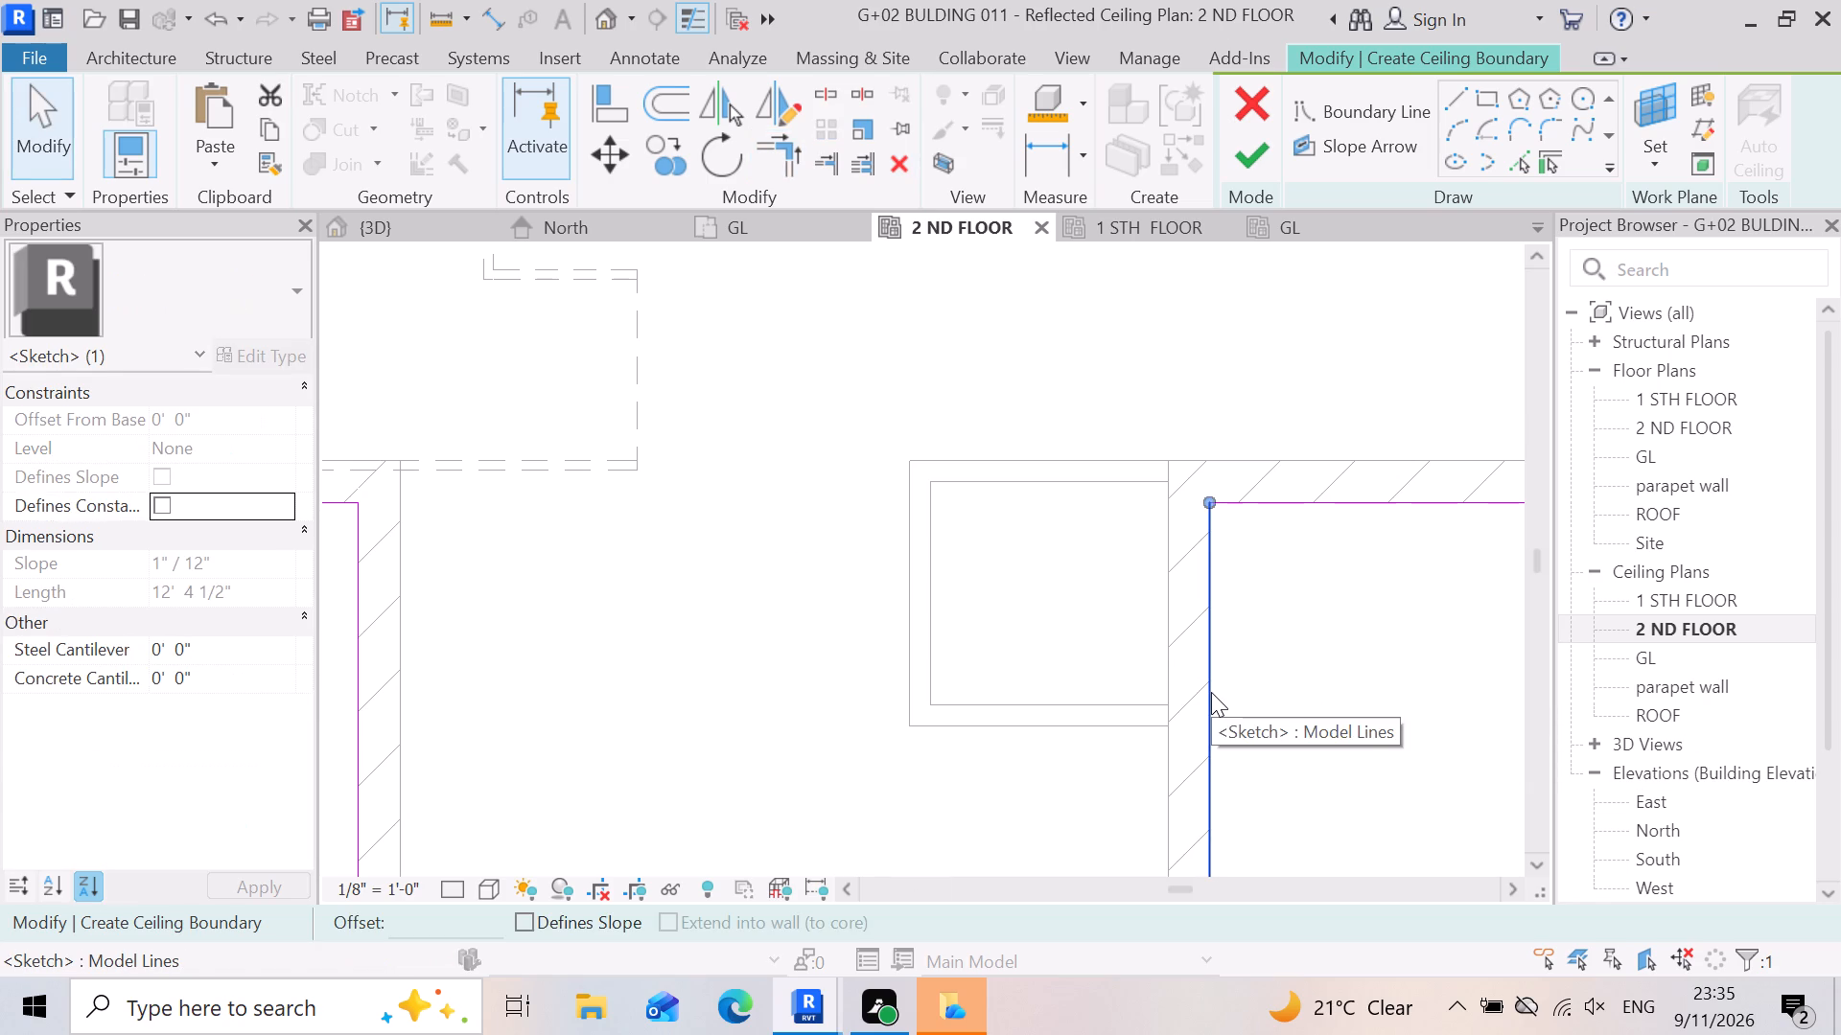
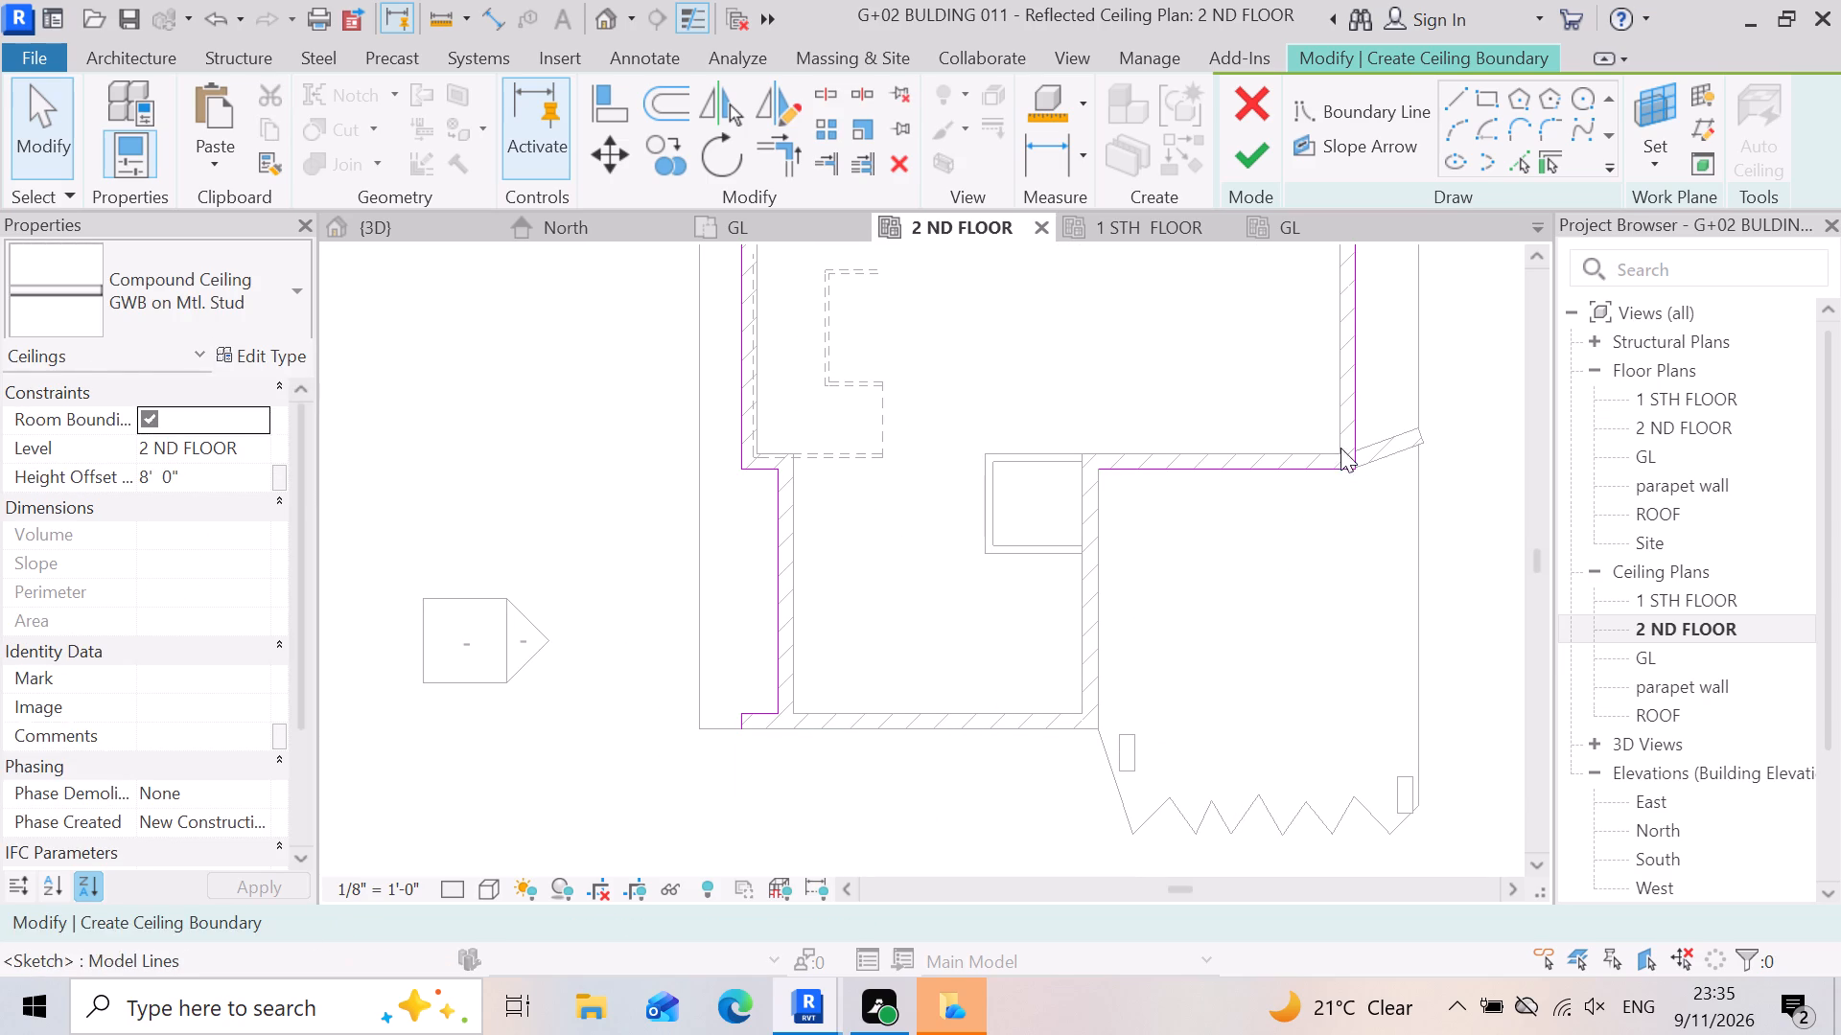
Select the horizontal ceiling boundary line along the wall's lower face, between the small double-lined rectangle and the angled wall piece.
left_click(1320, 466)
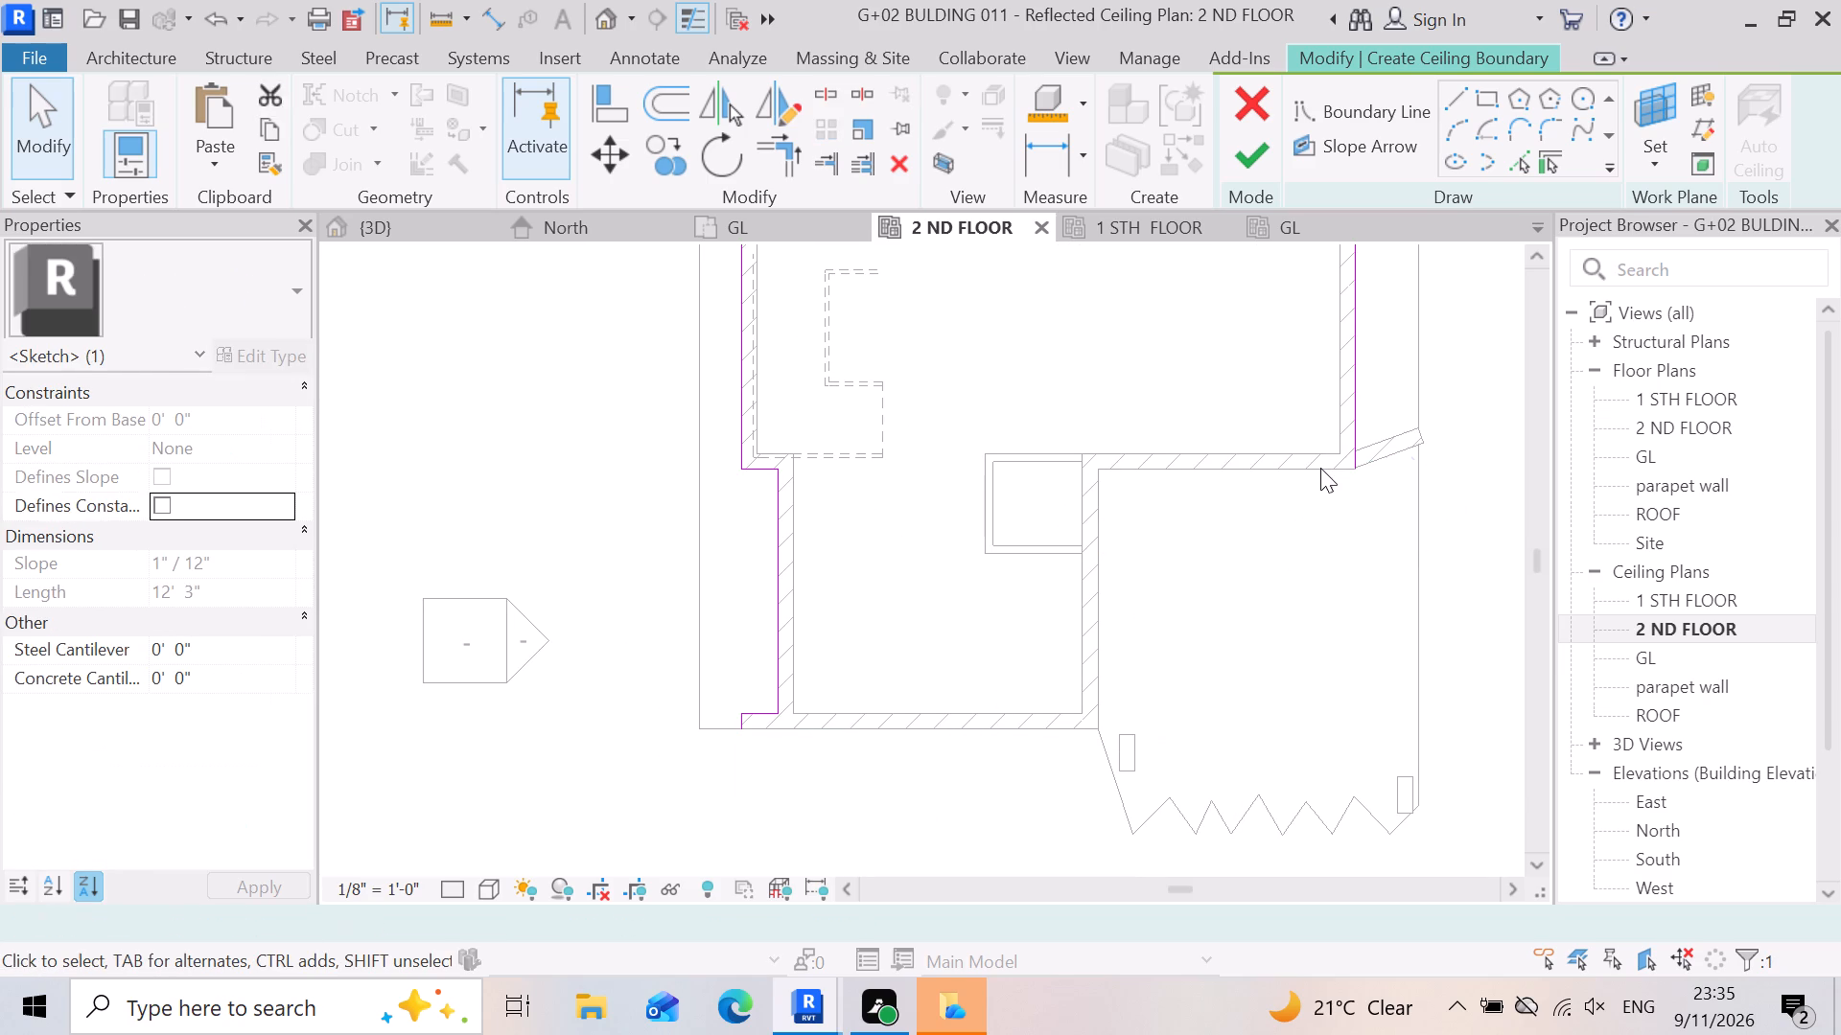
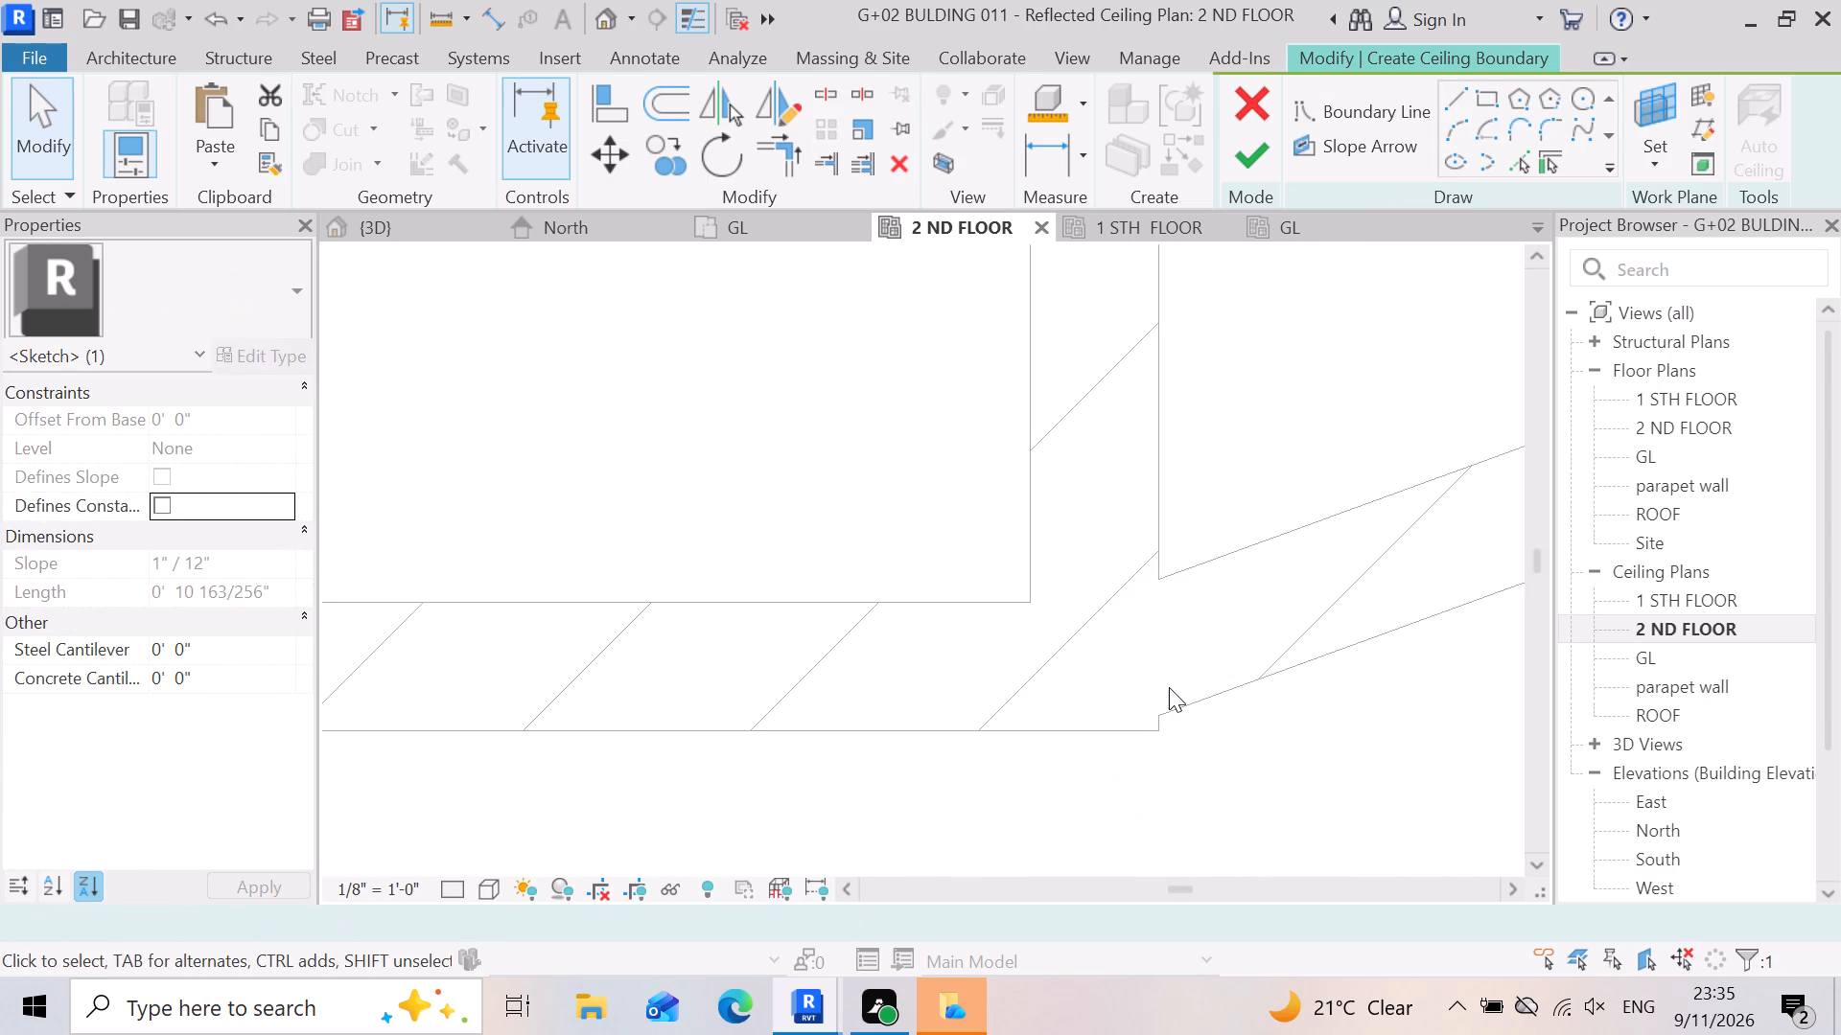
Draw a 17'-0" horizontal ceiling boundary line along the bottom wall's outer face, from the short stub to the wall's outer corner.
scroll(1038, 749, "down", 10)
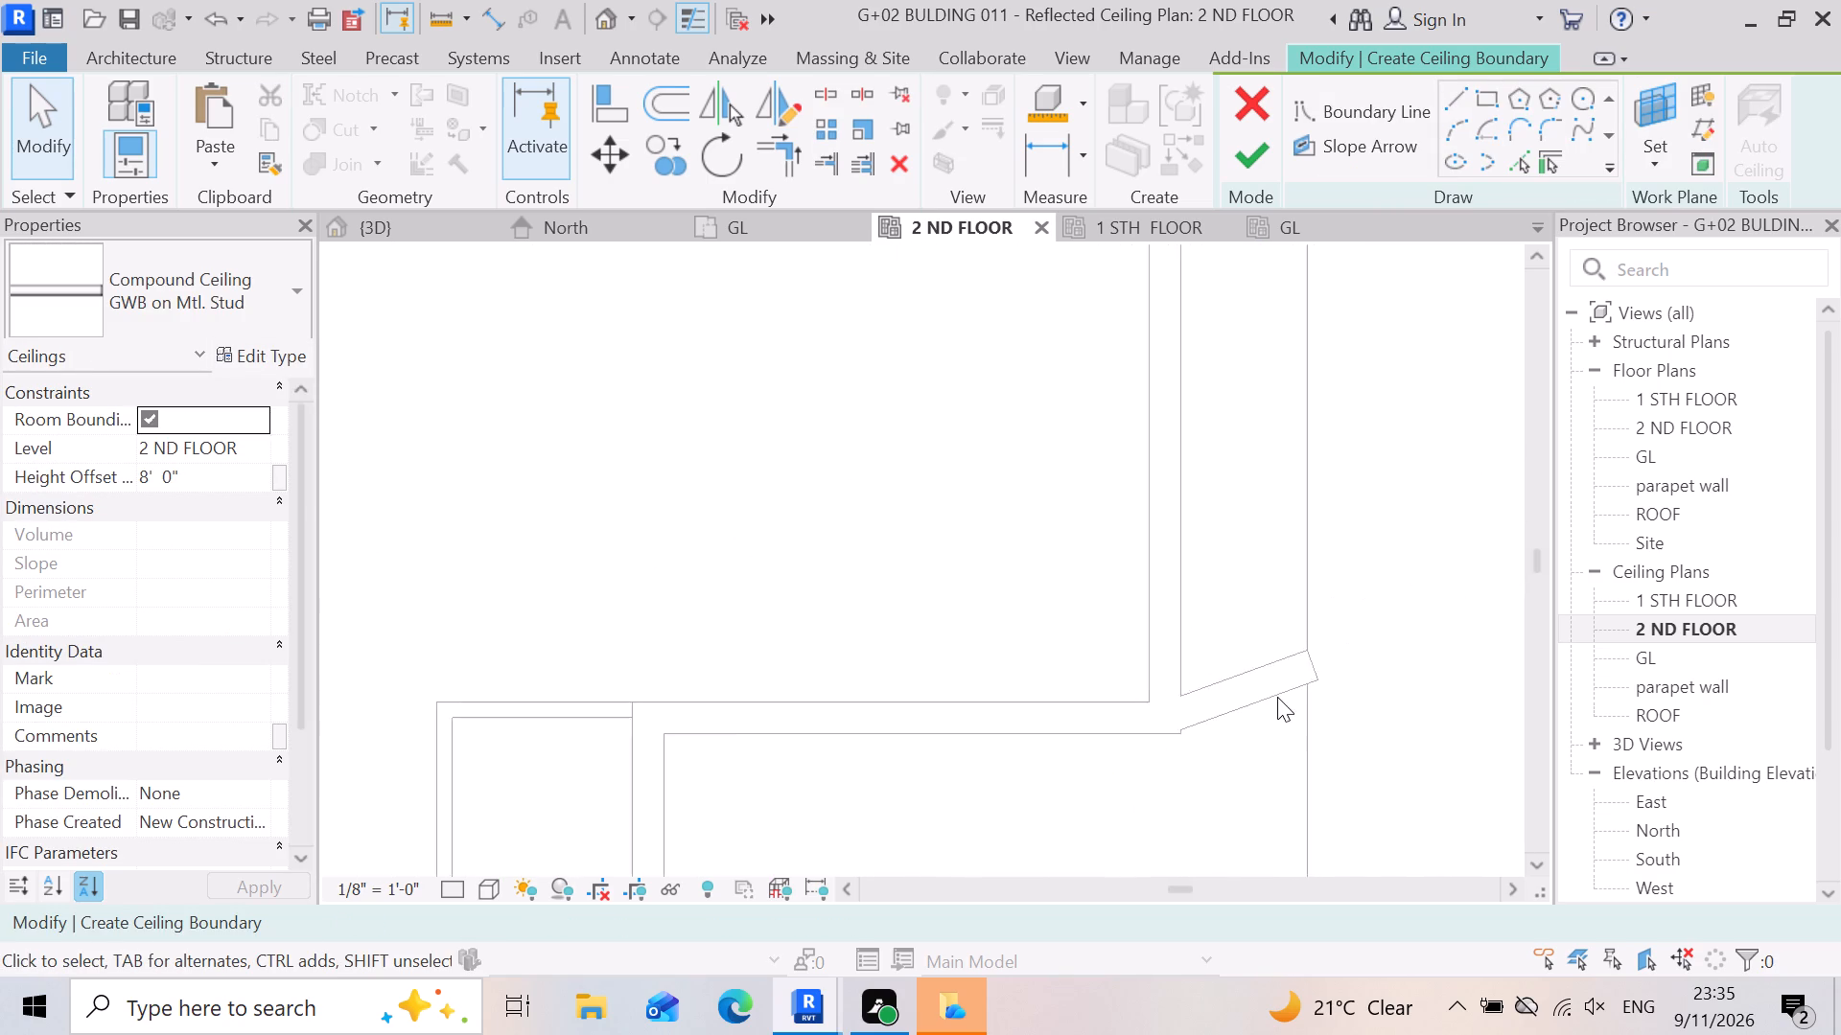
scroll(1277, 697, "down", 9)
scroll(1158, 713, "down", 3)
scroll(1070, 861, "up", 6)
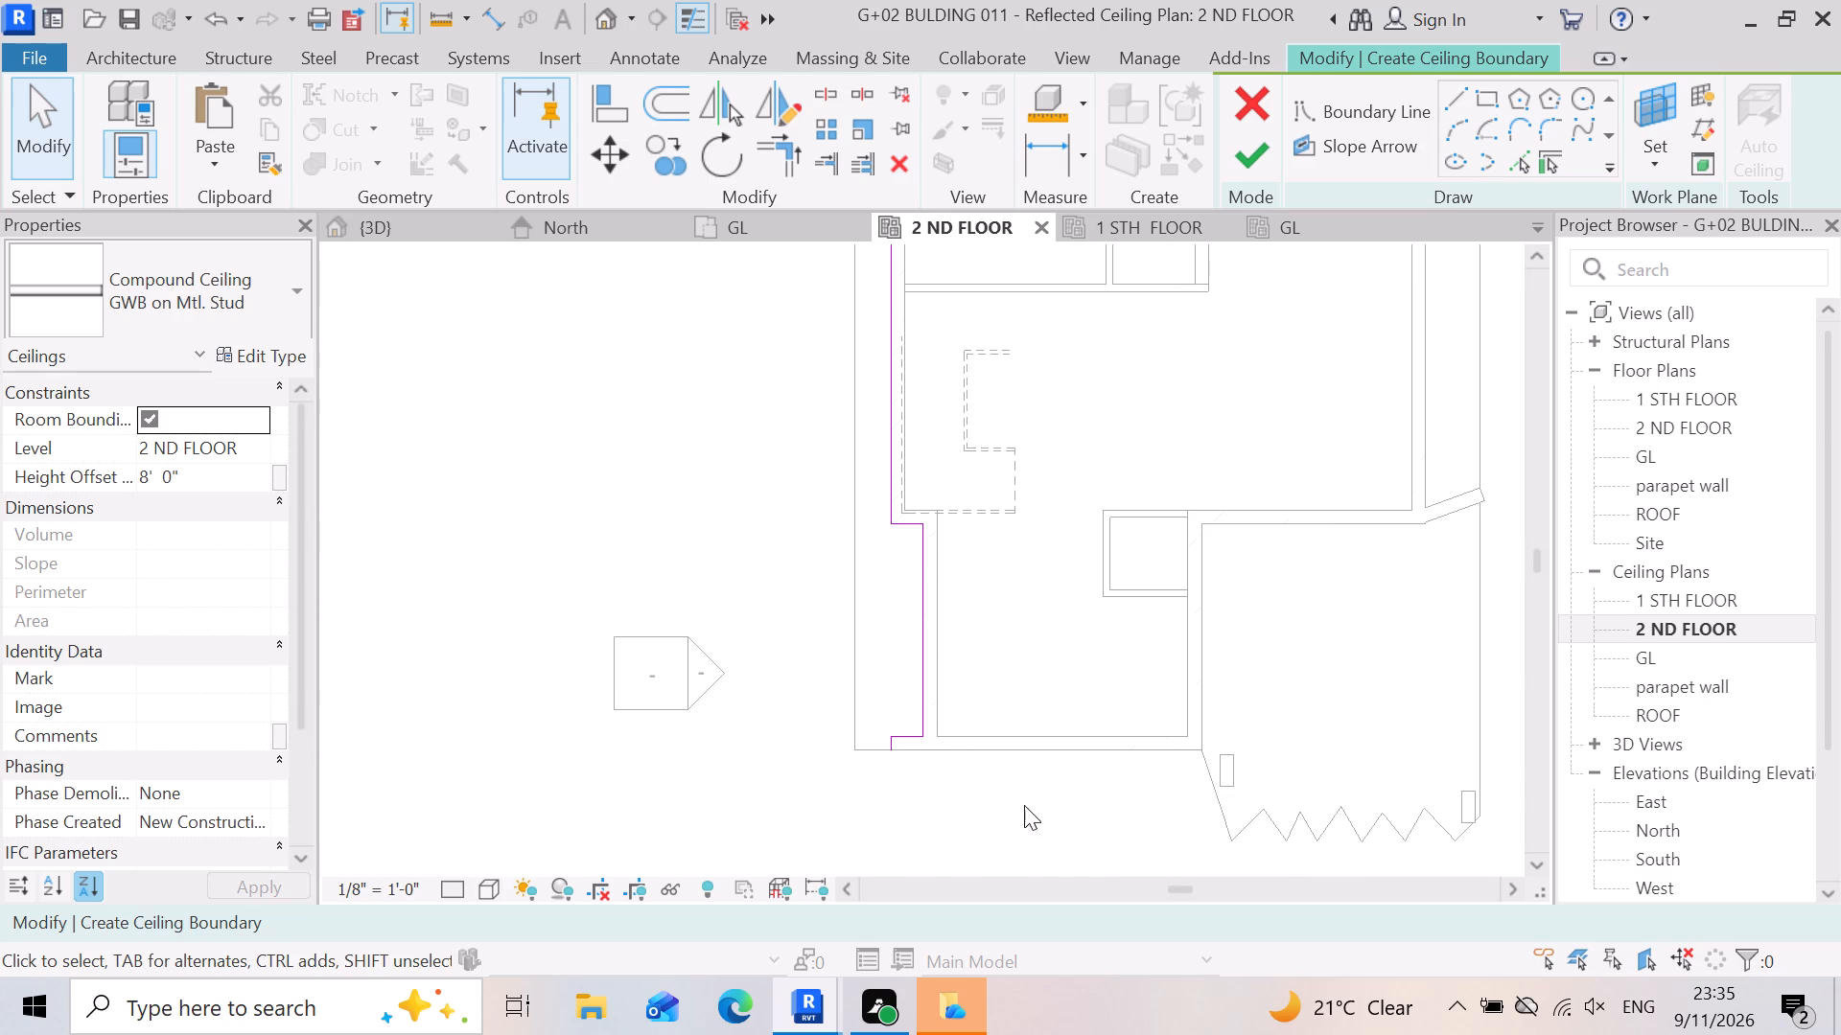
left_click(1450, 104)
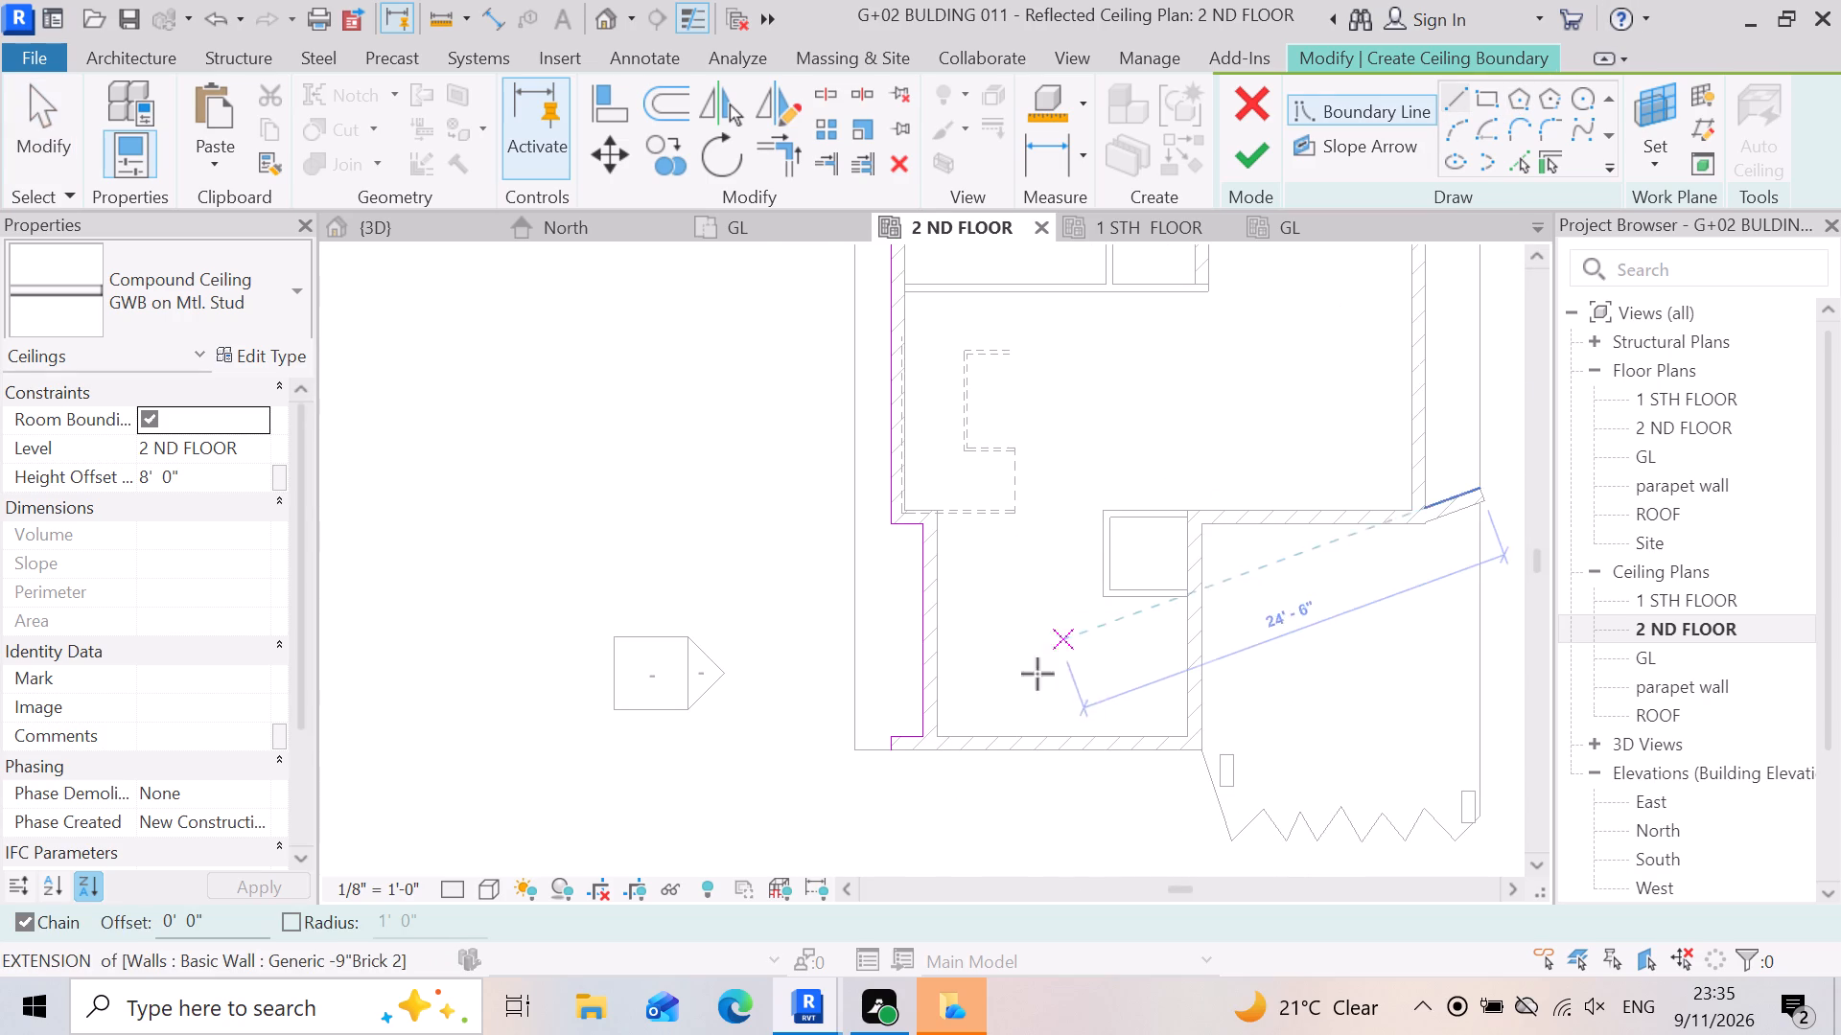
scroll(1033, 680, "up", 3)
scroll(837, 767, "up", 6)
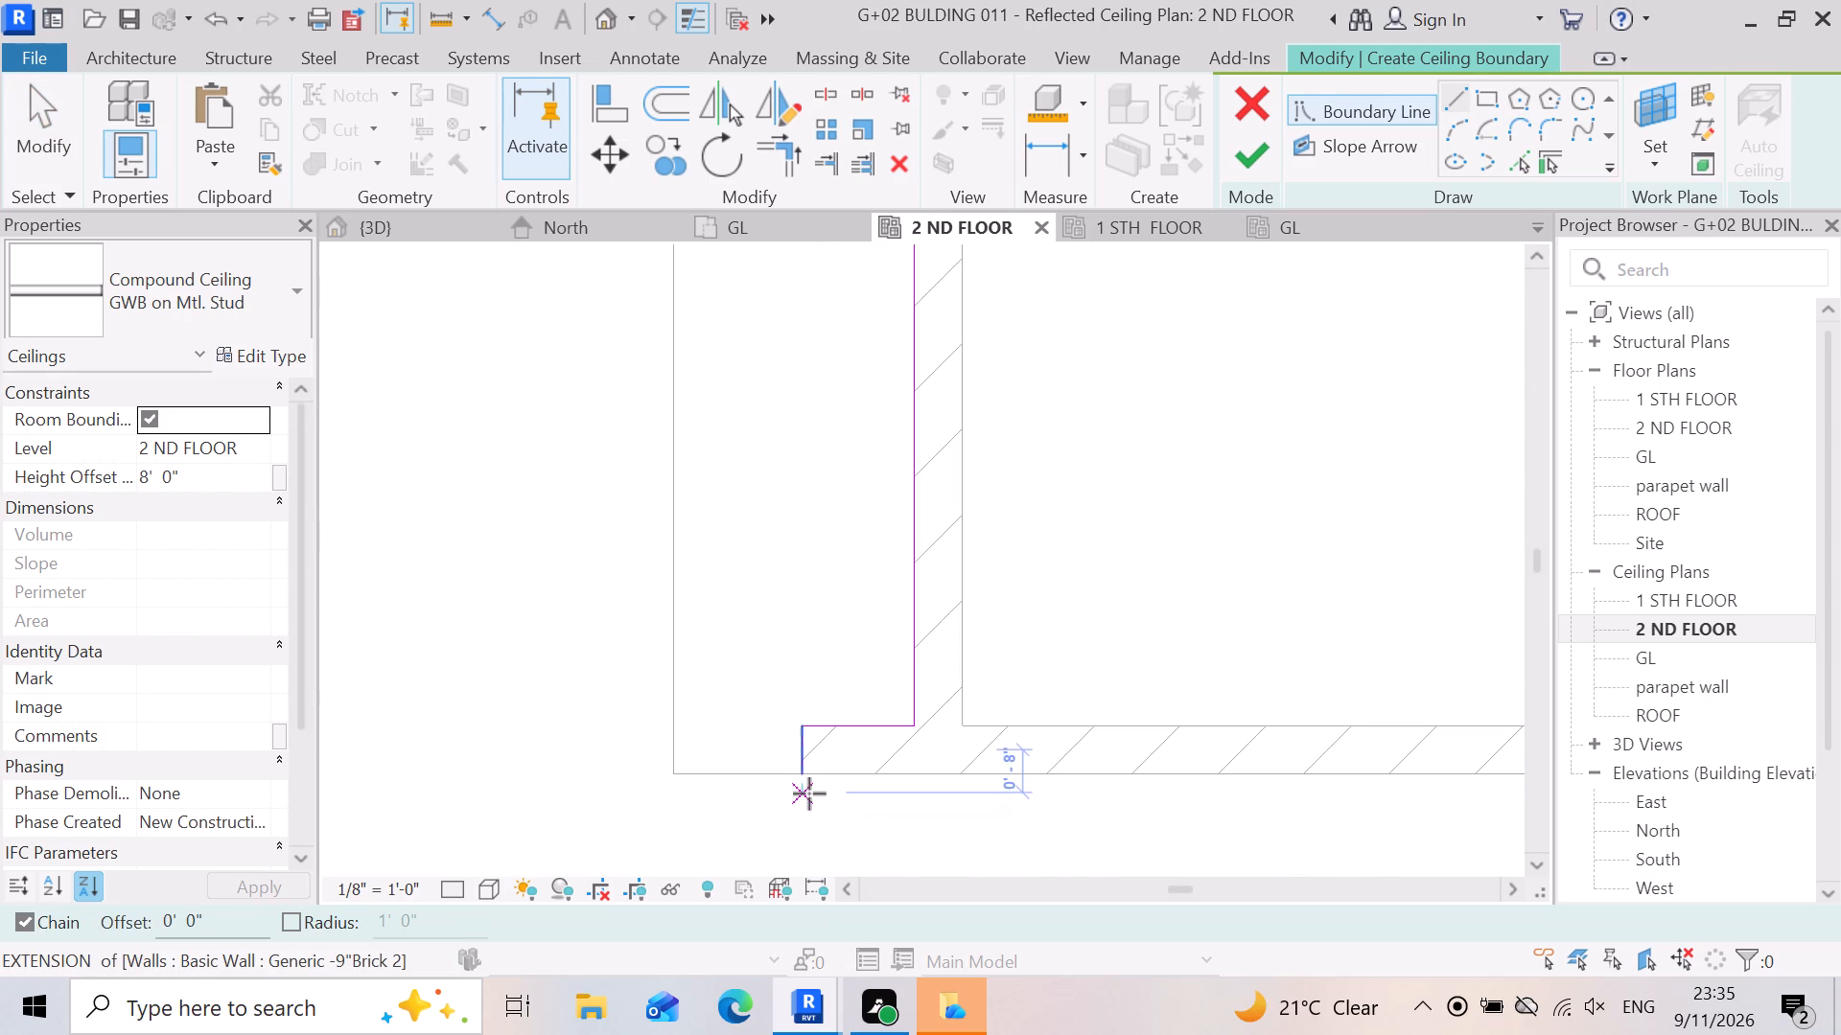
left_click(808, 780)
scroll(804, 785, "down", 4)
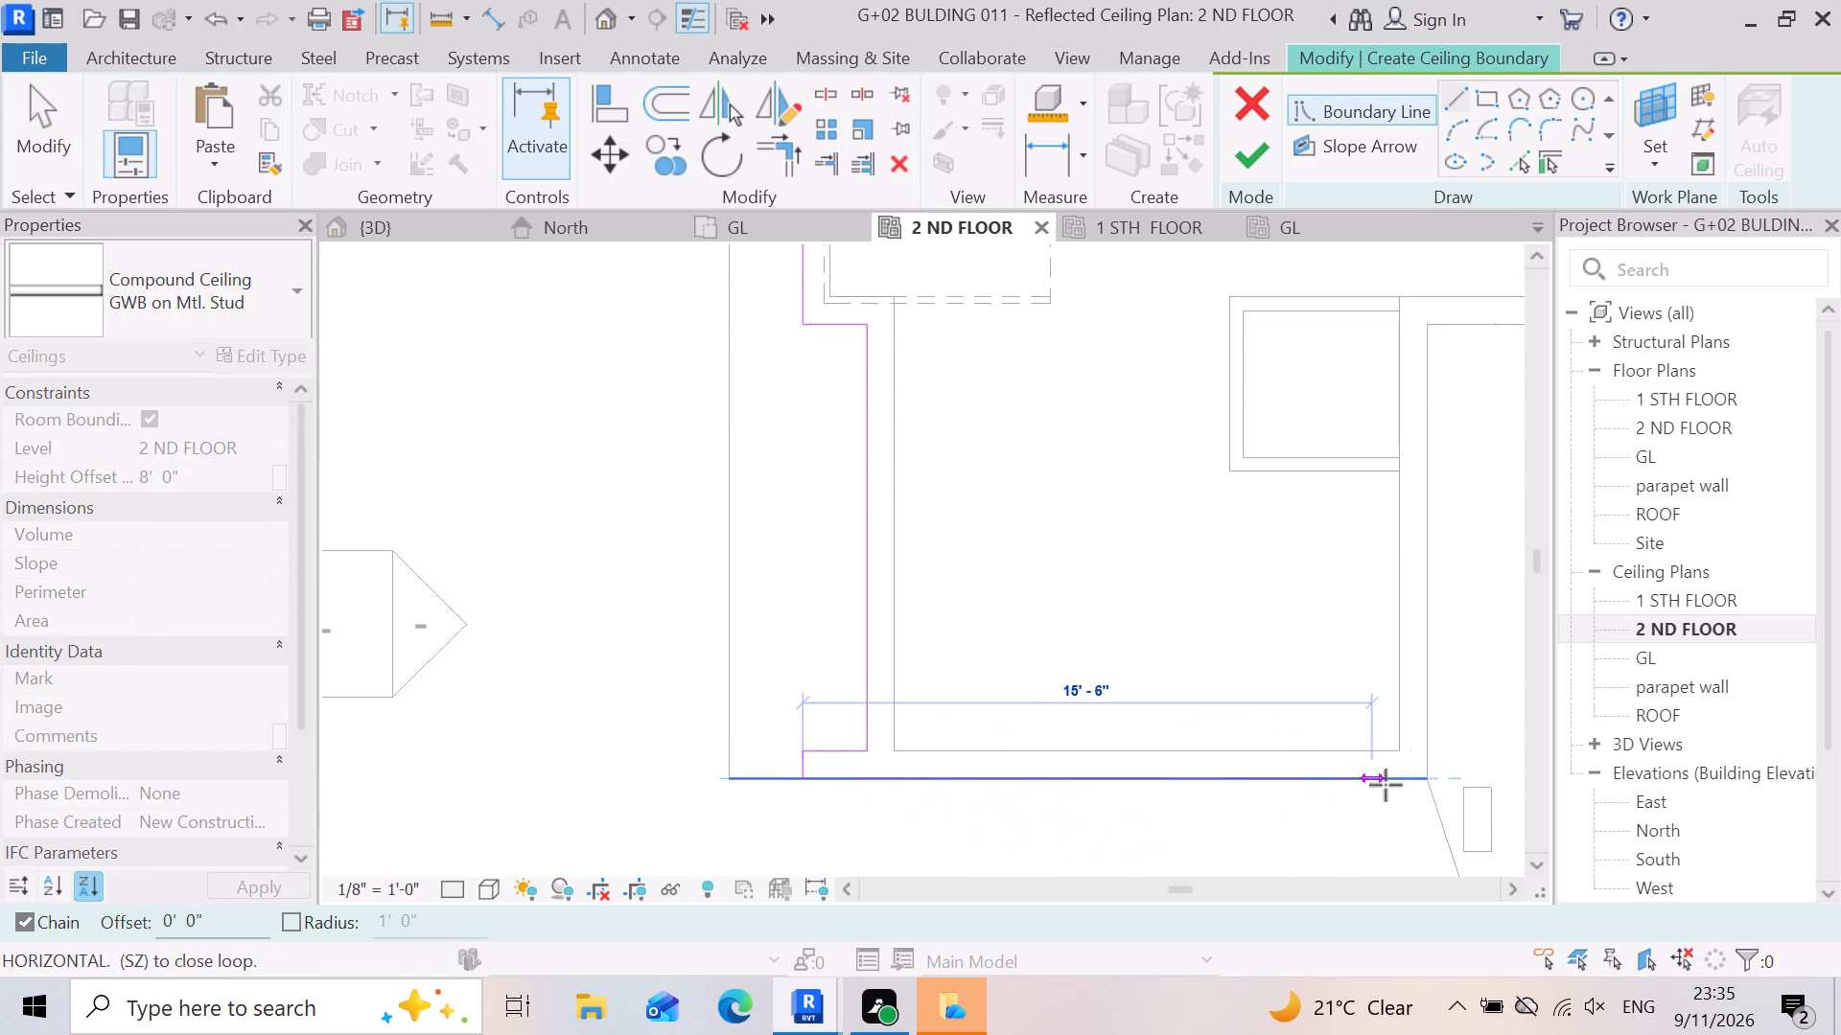
scroll(1412, 782, "up", 3)
scroll(1290, 726, "down", 7)
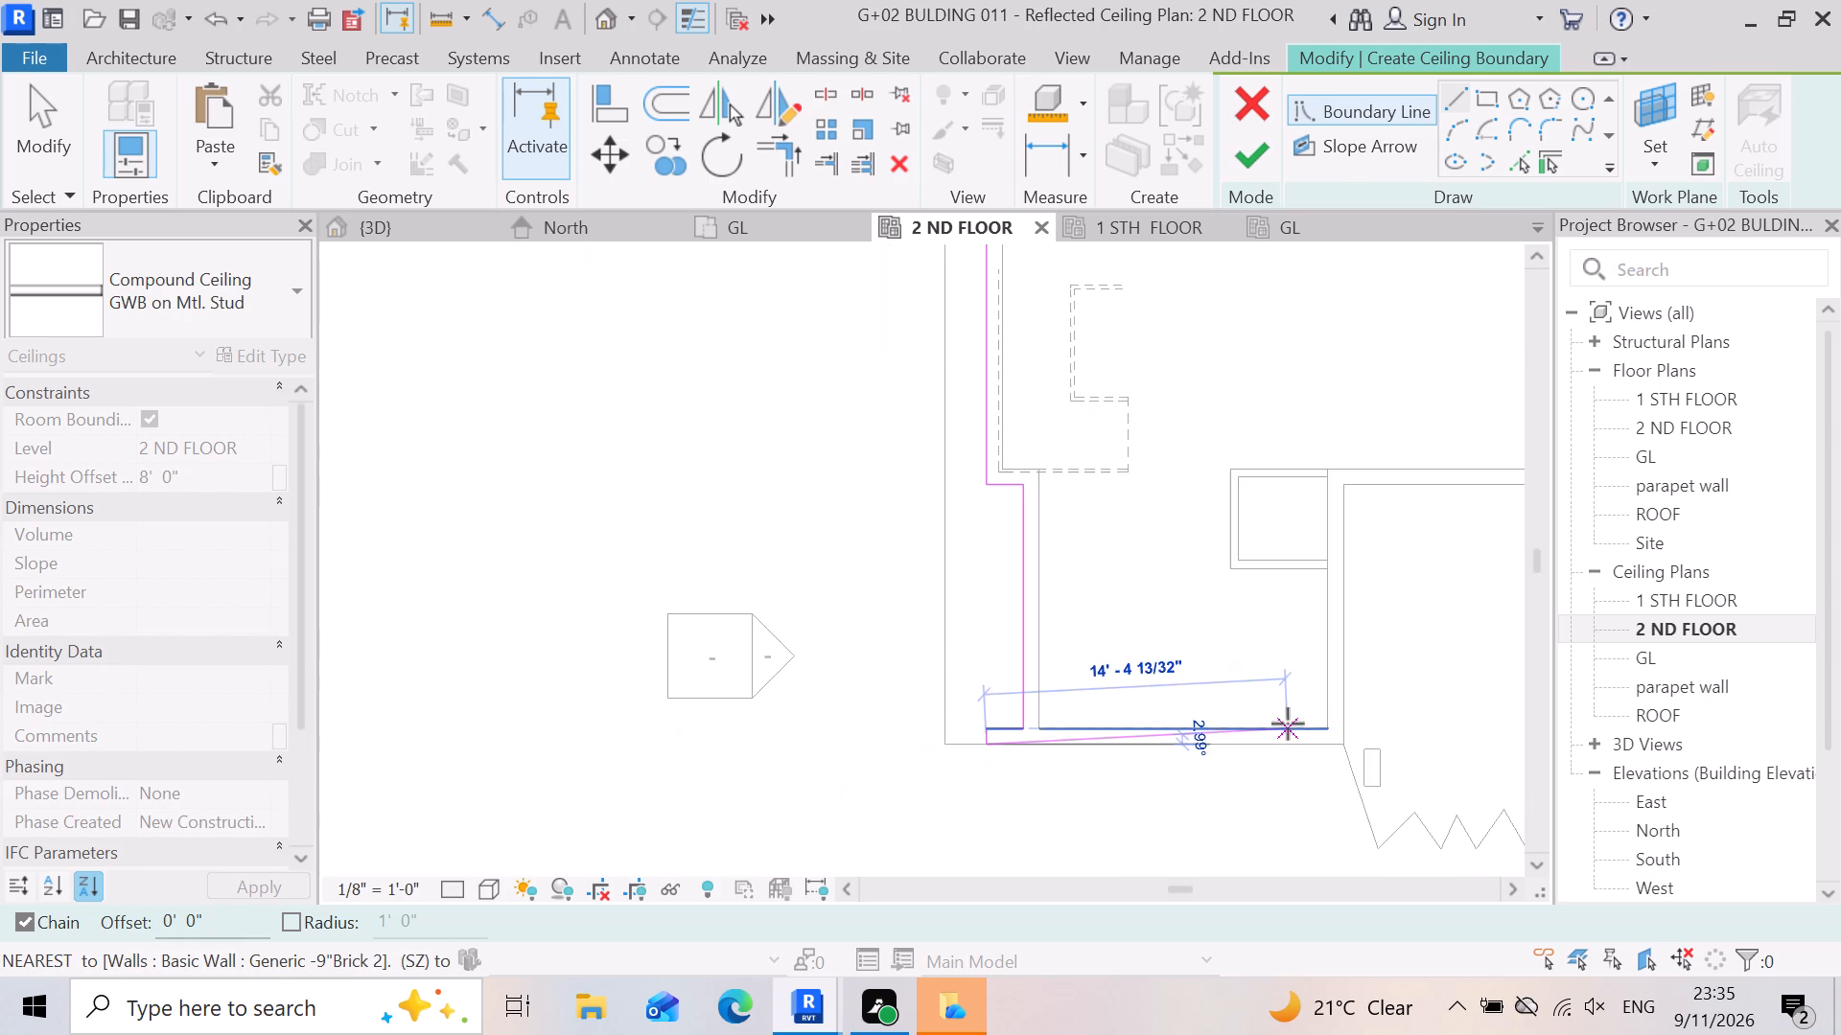
scroll(1258, 720, "down", 4)
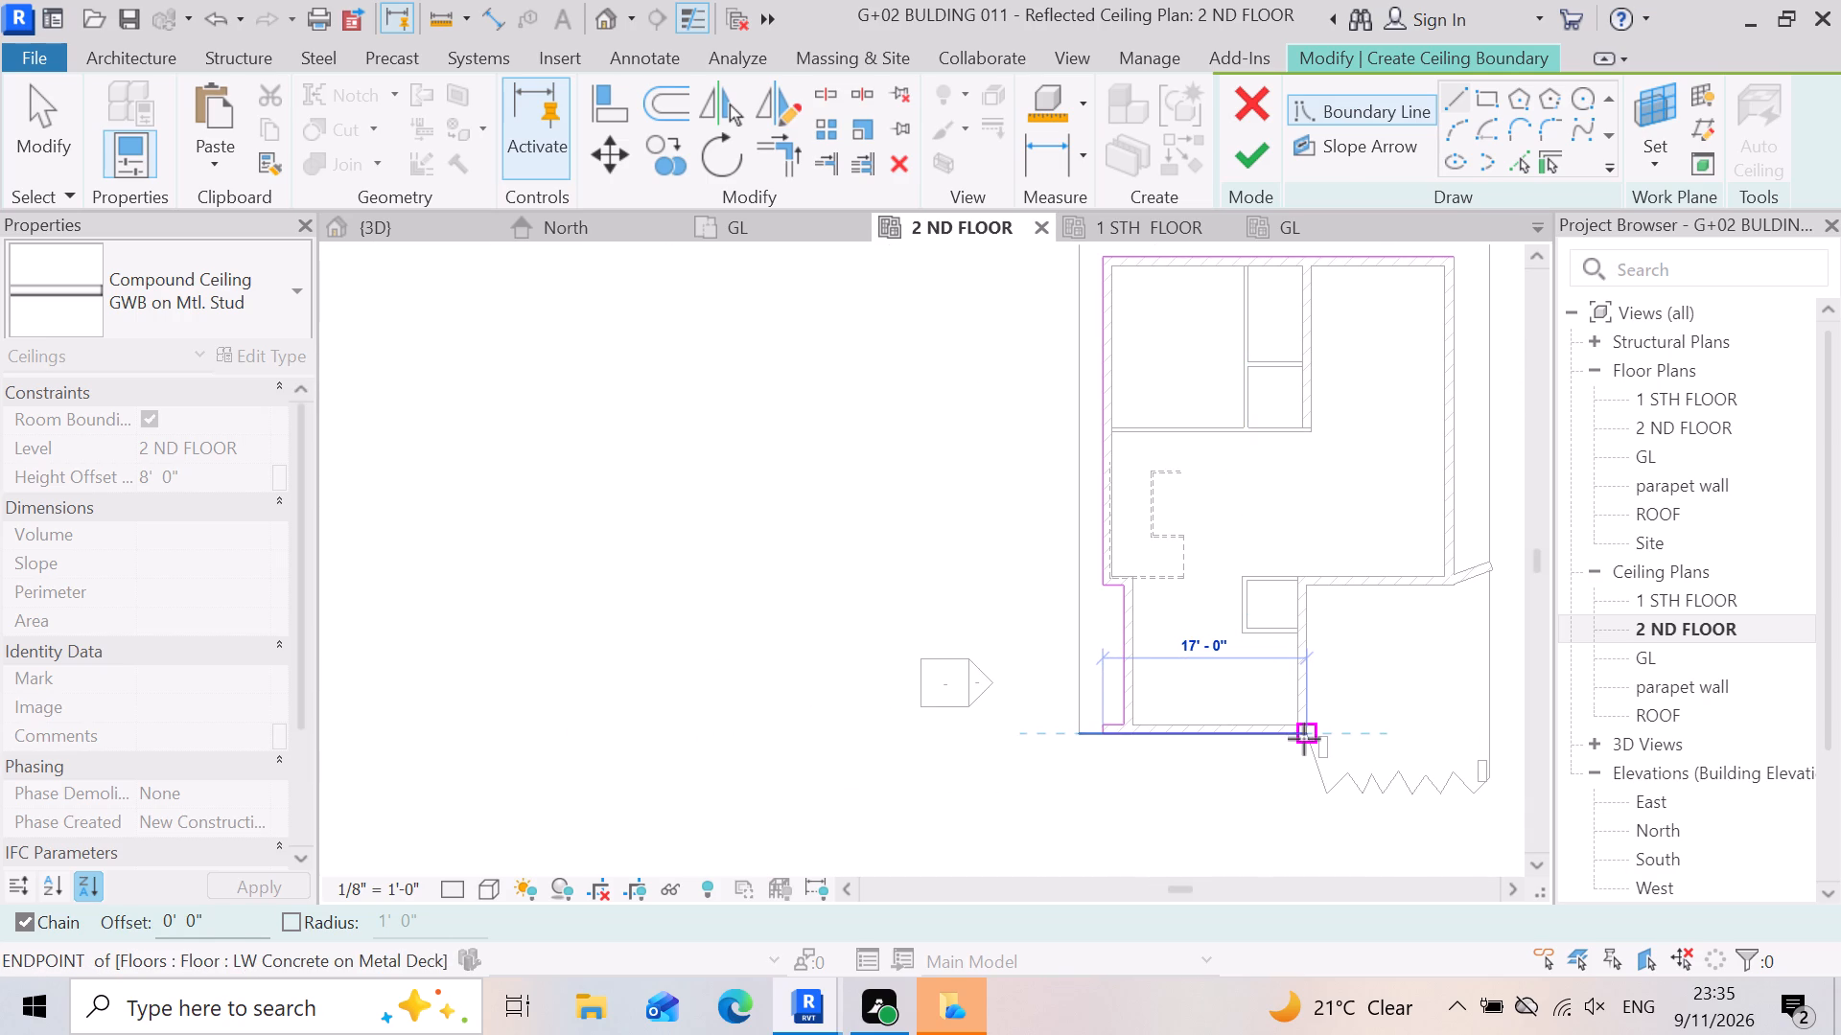
scroll(1341, 750, "up", 5)
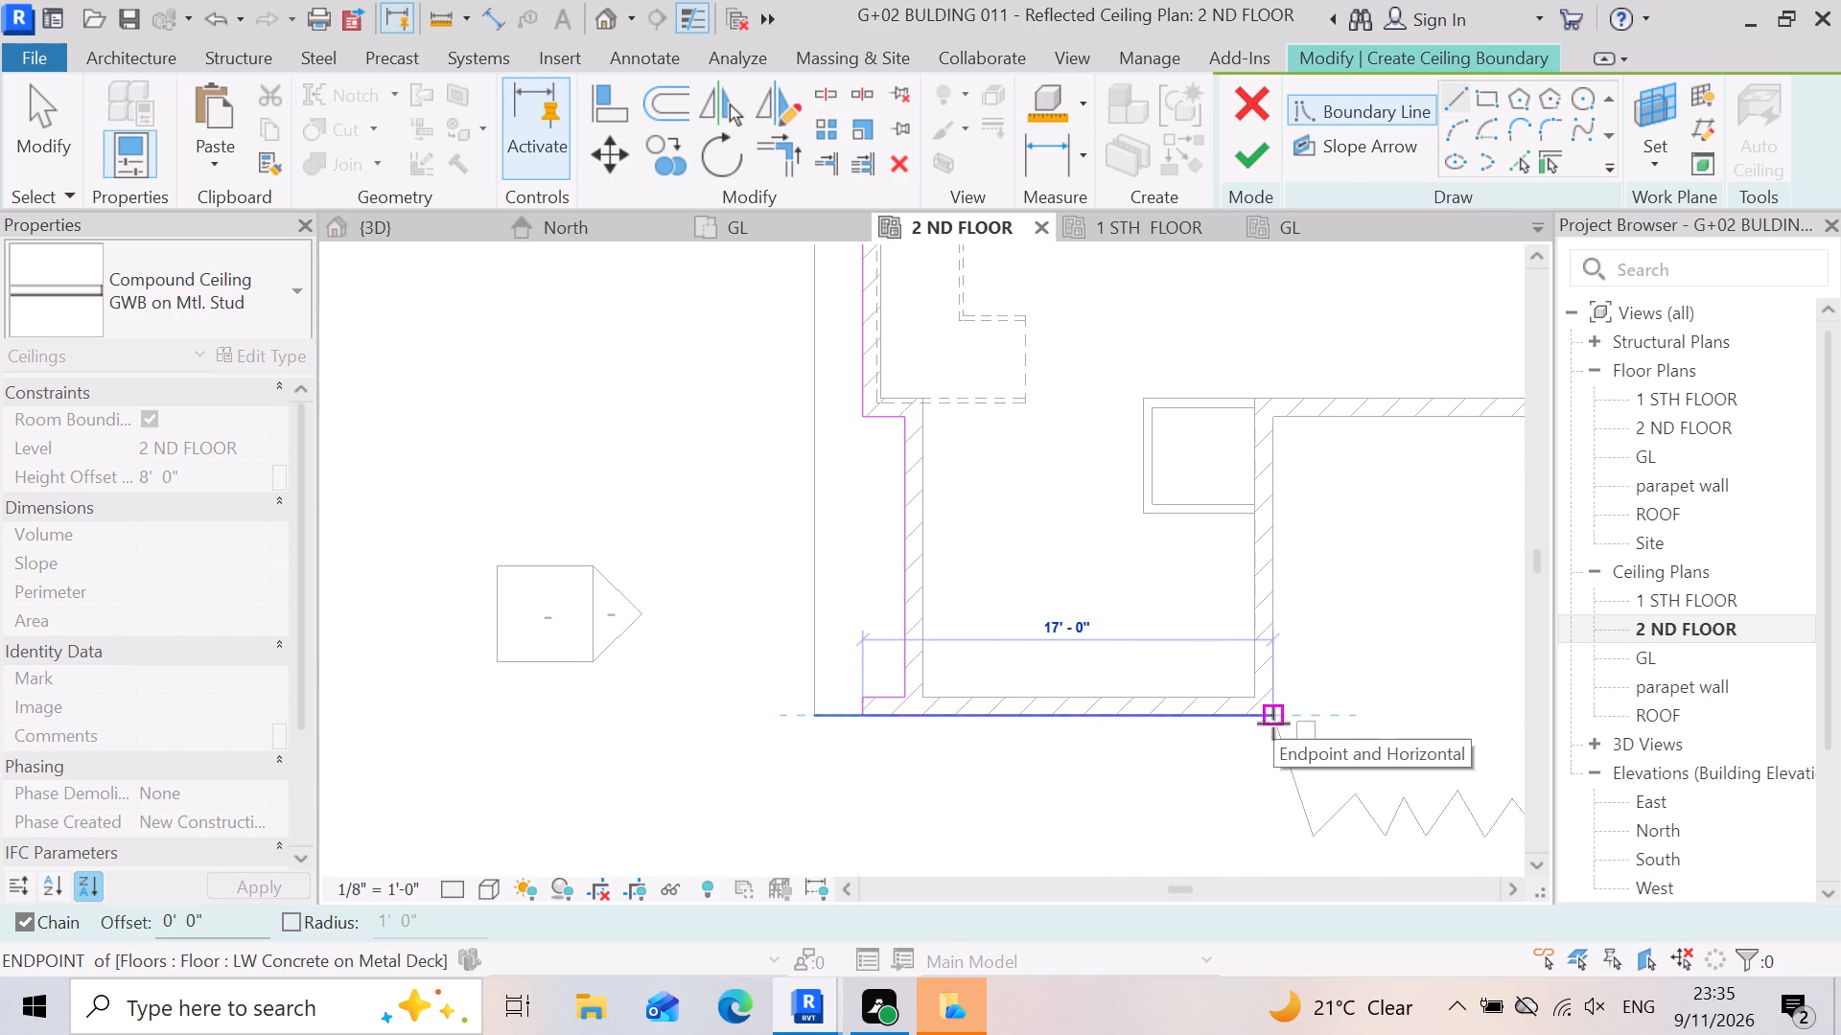
left_click(1273, 724)
Continue the boundary 12'-4 1/2" up the wall's outer face and 15'-3" horizontally to the floor slab's edge.
scroll(1313, 854, "up", 2)
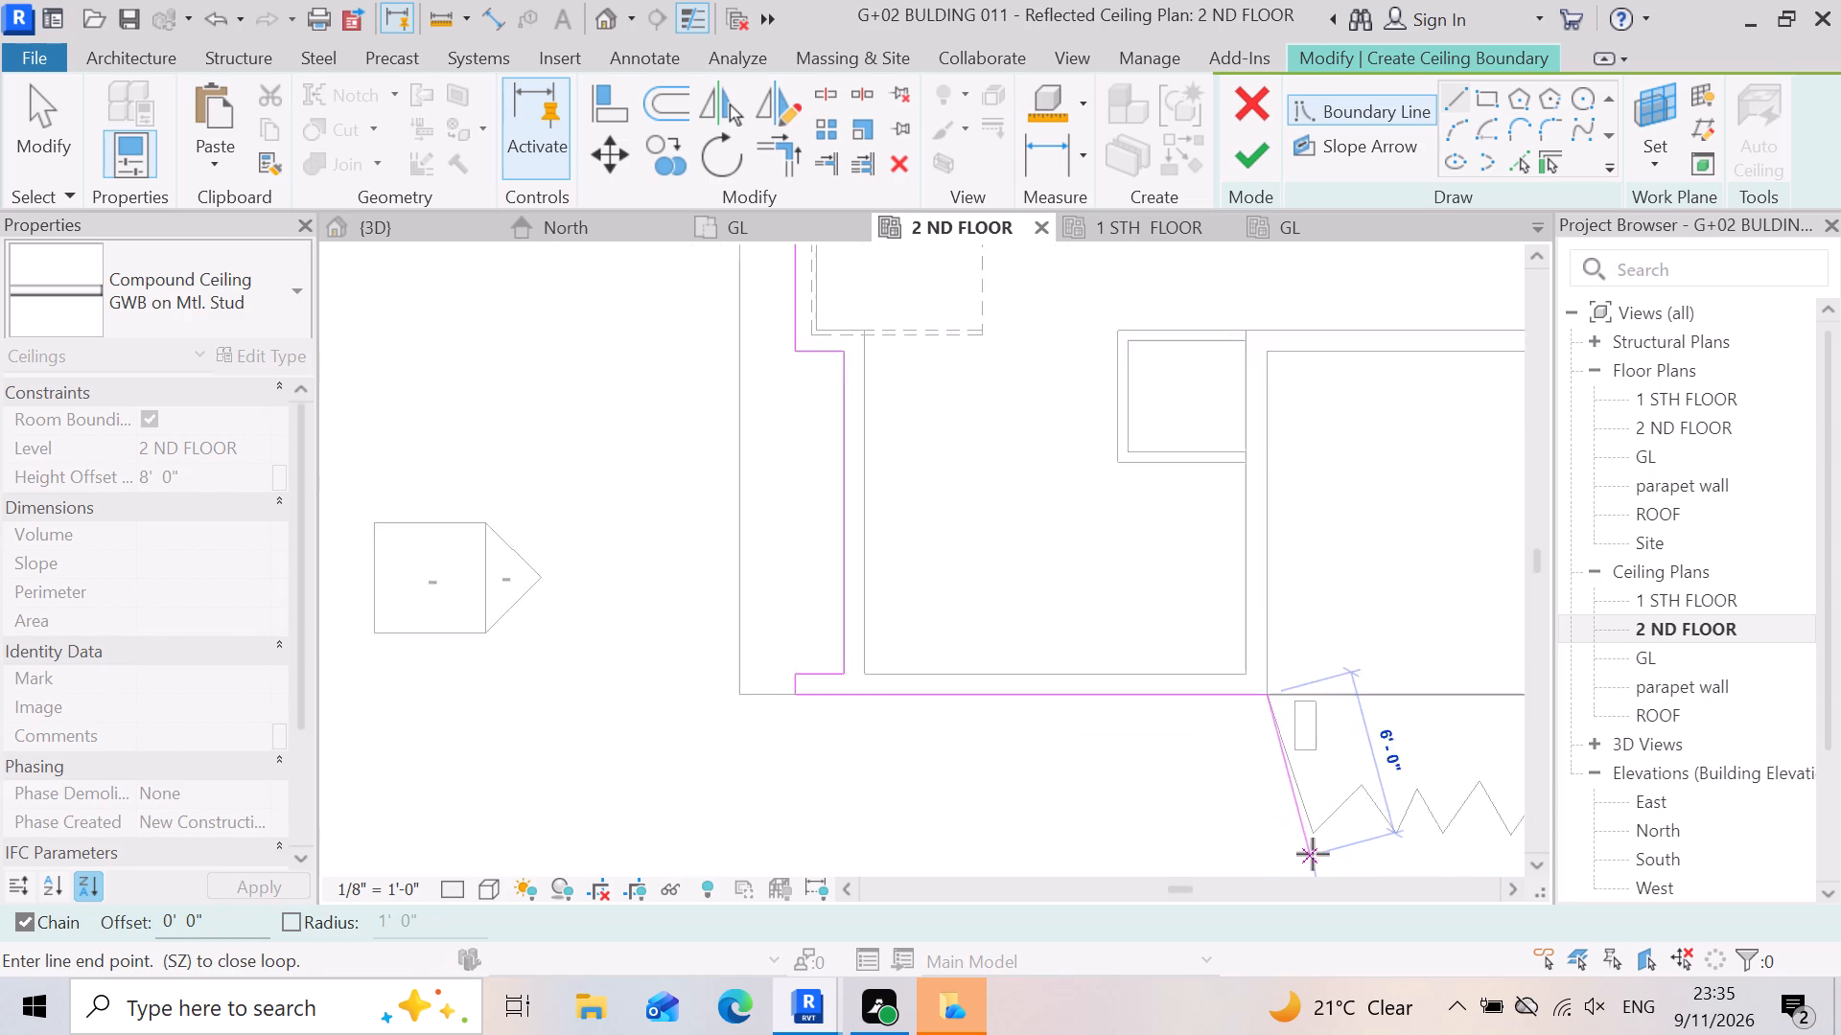
scroll(1313, 854, "up", 1)
scroll(1268, 644, "down", 7)
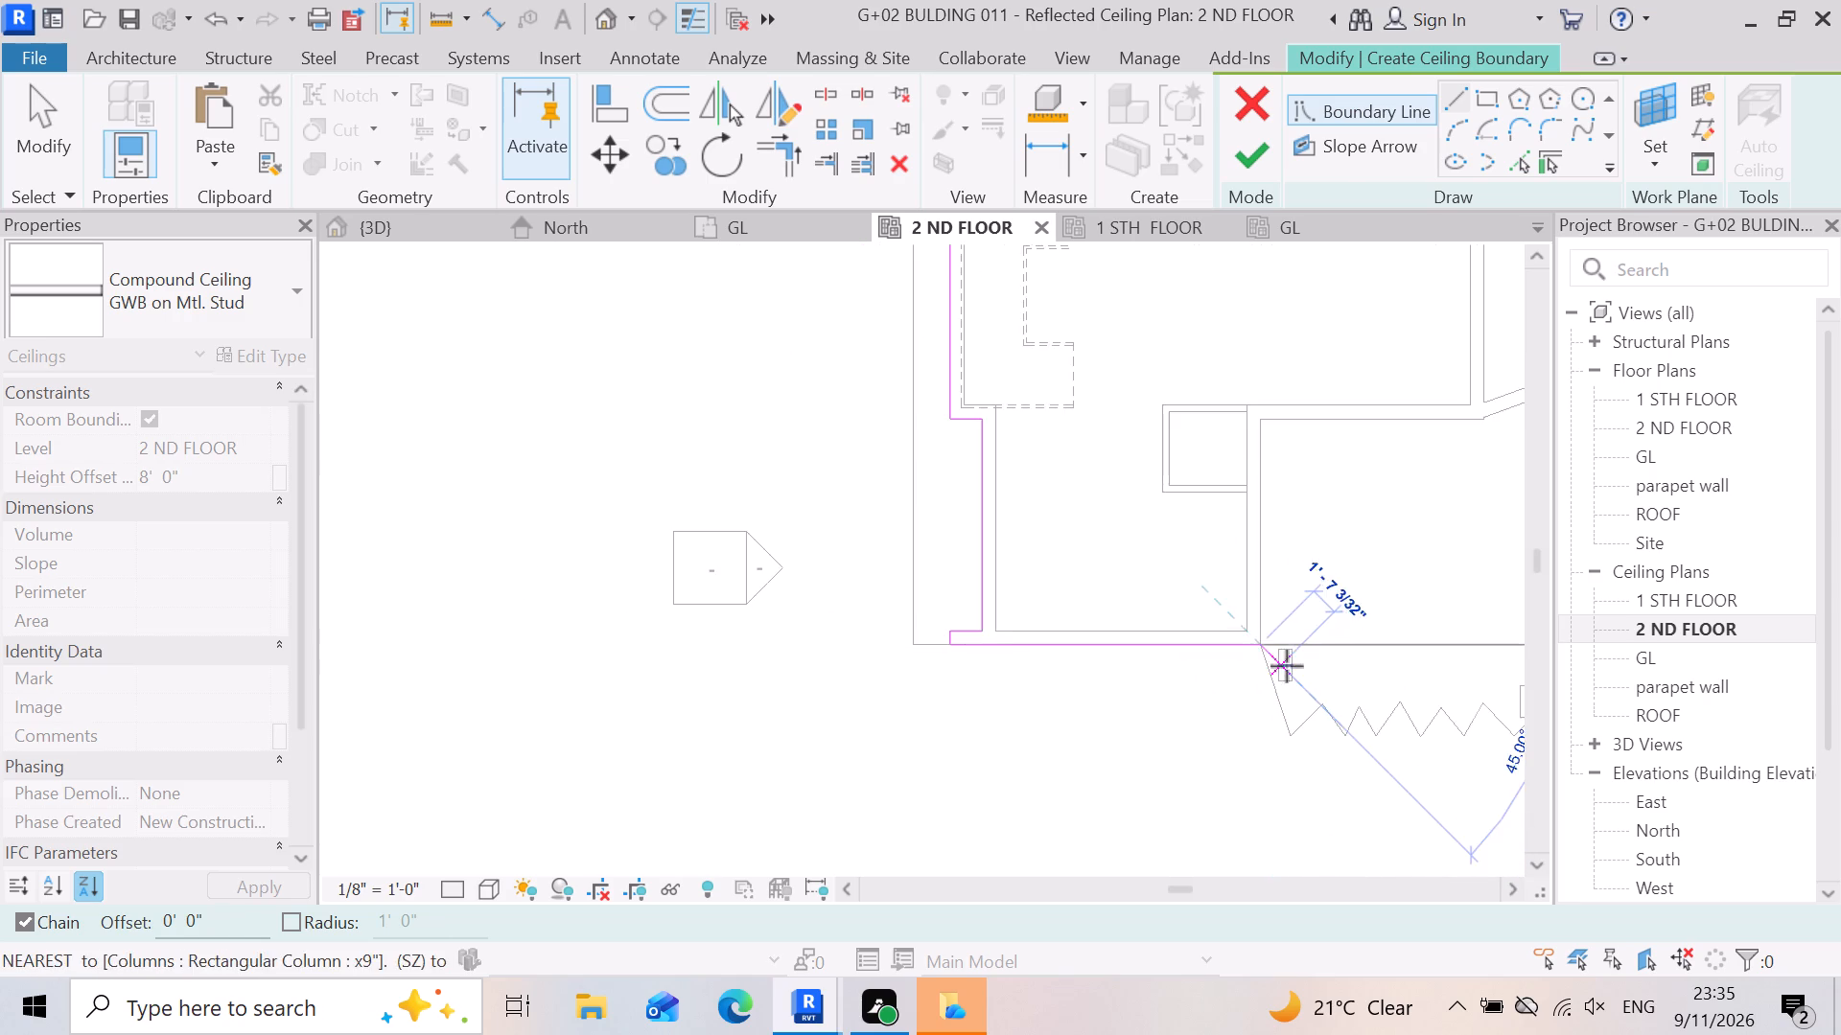
scroll(1269, 459, "up", 2)
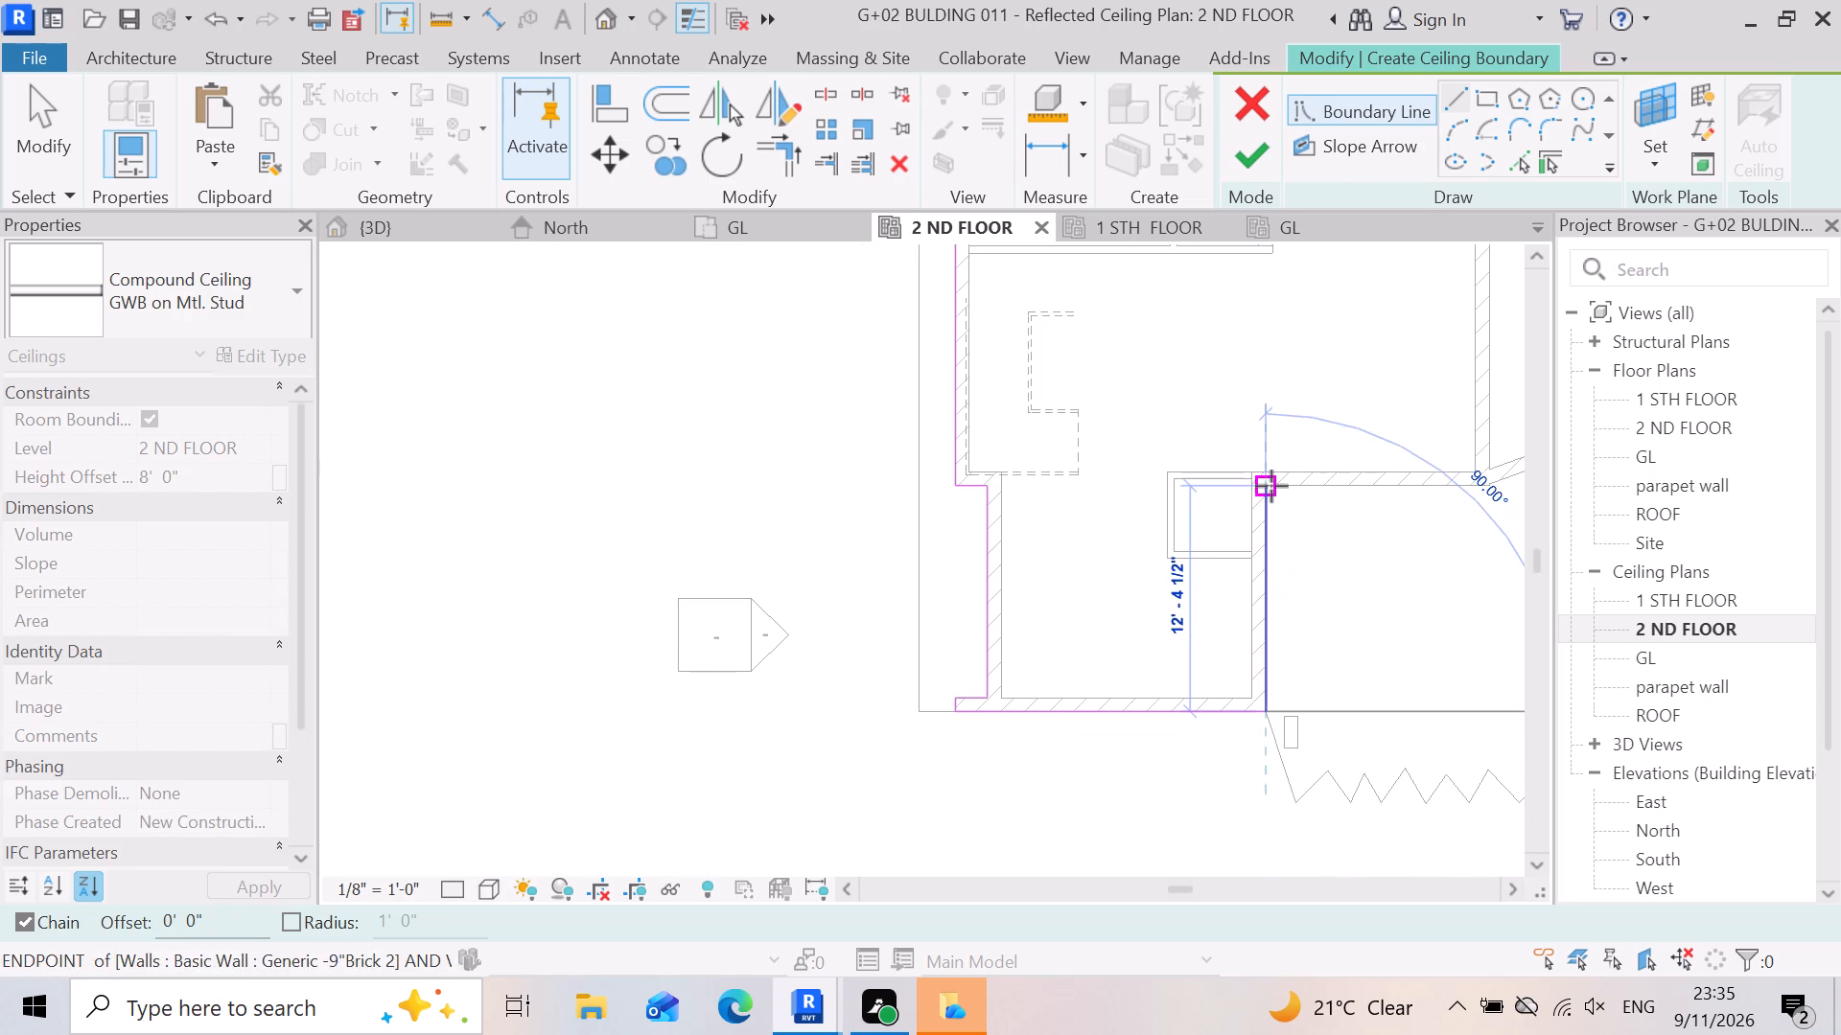
left_click(1271, 486)
scroll(1255, 517, "down", 4)
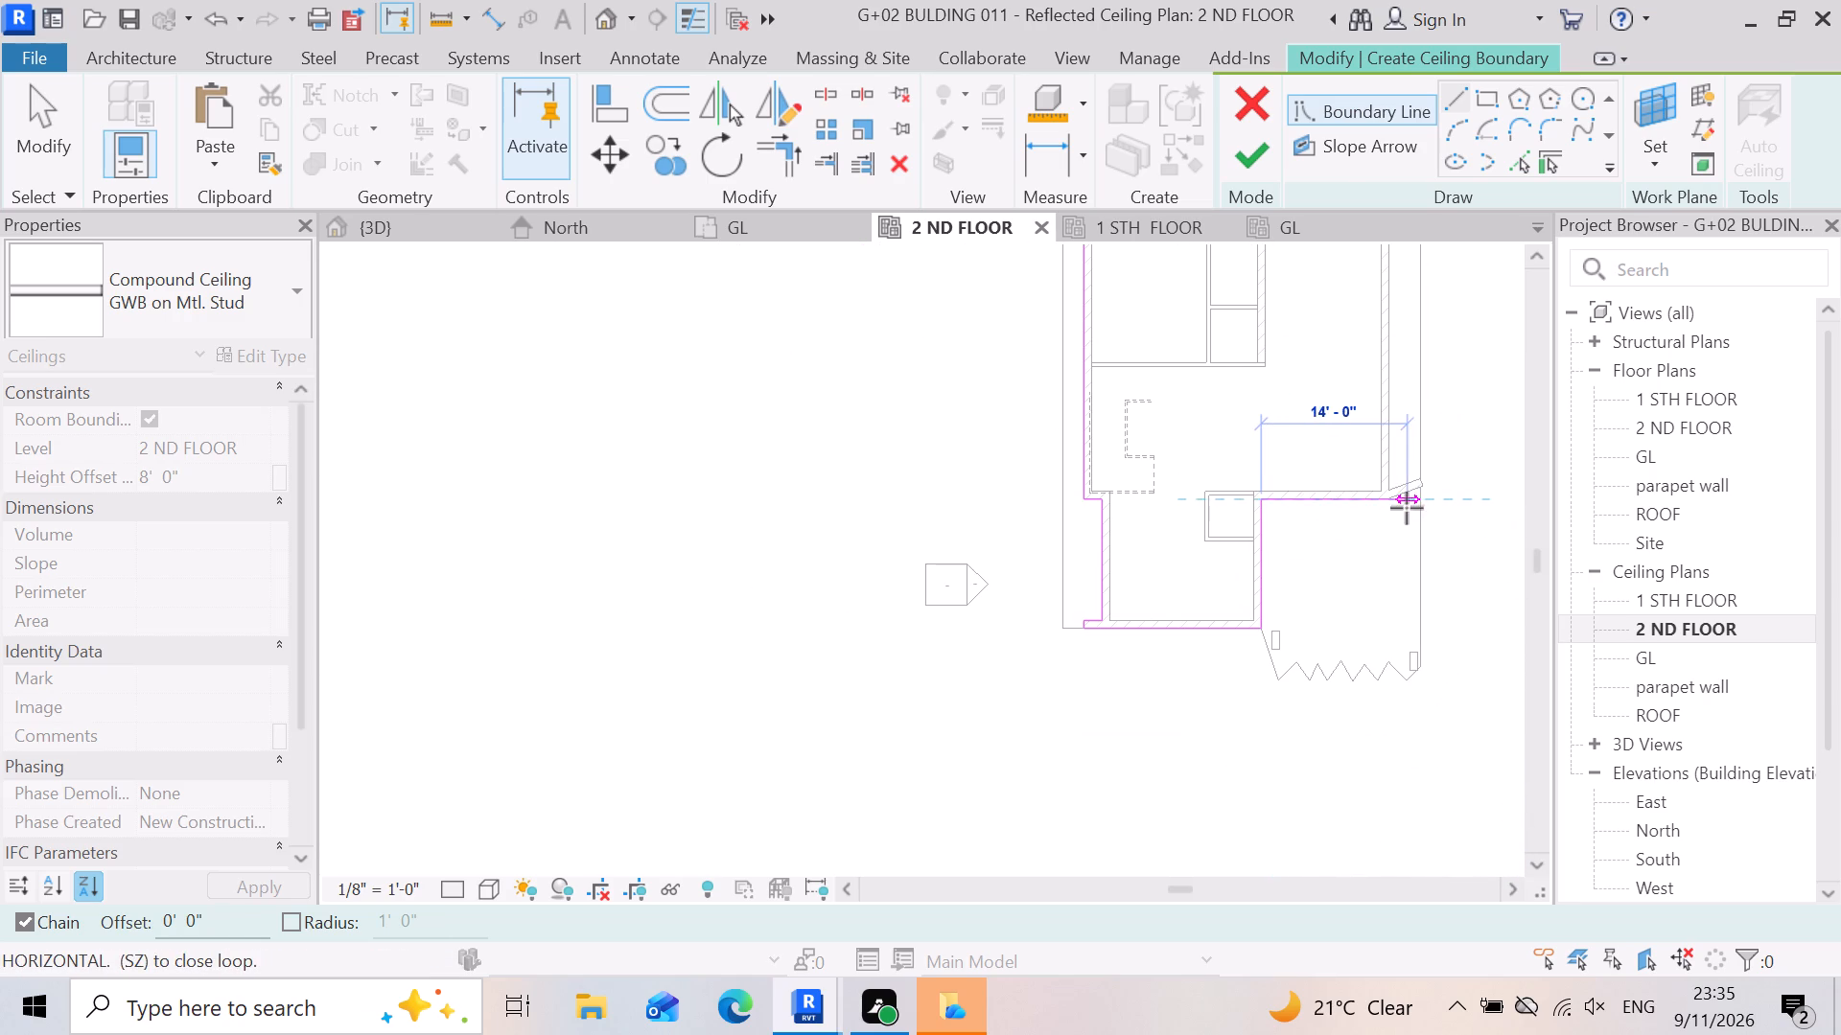
scroll(1407, 509, "up", 6)
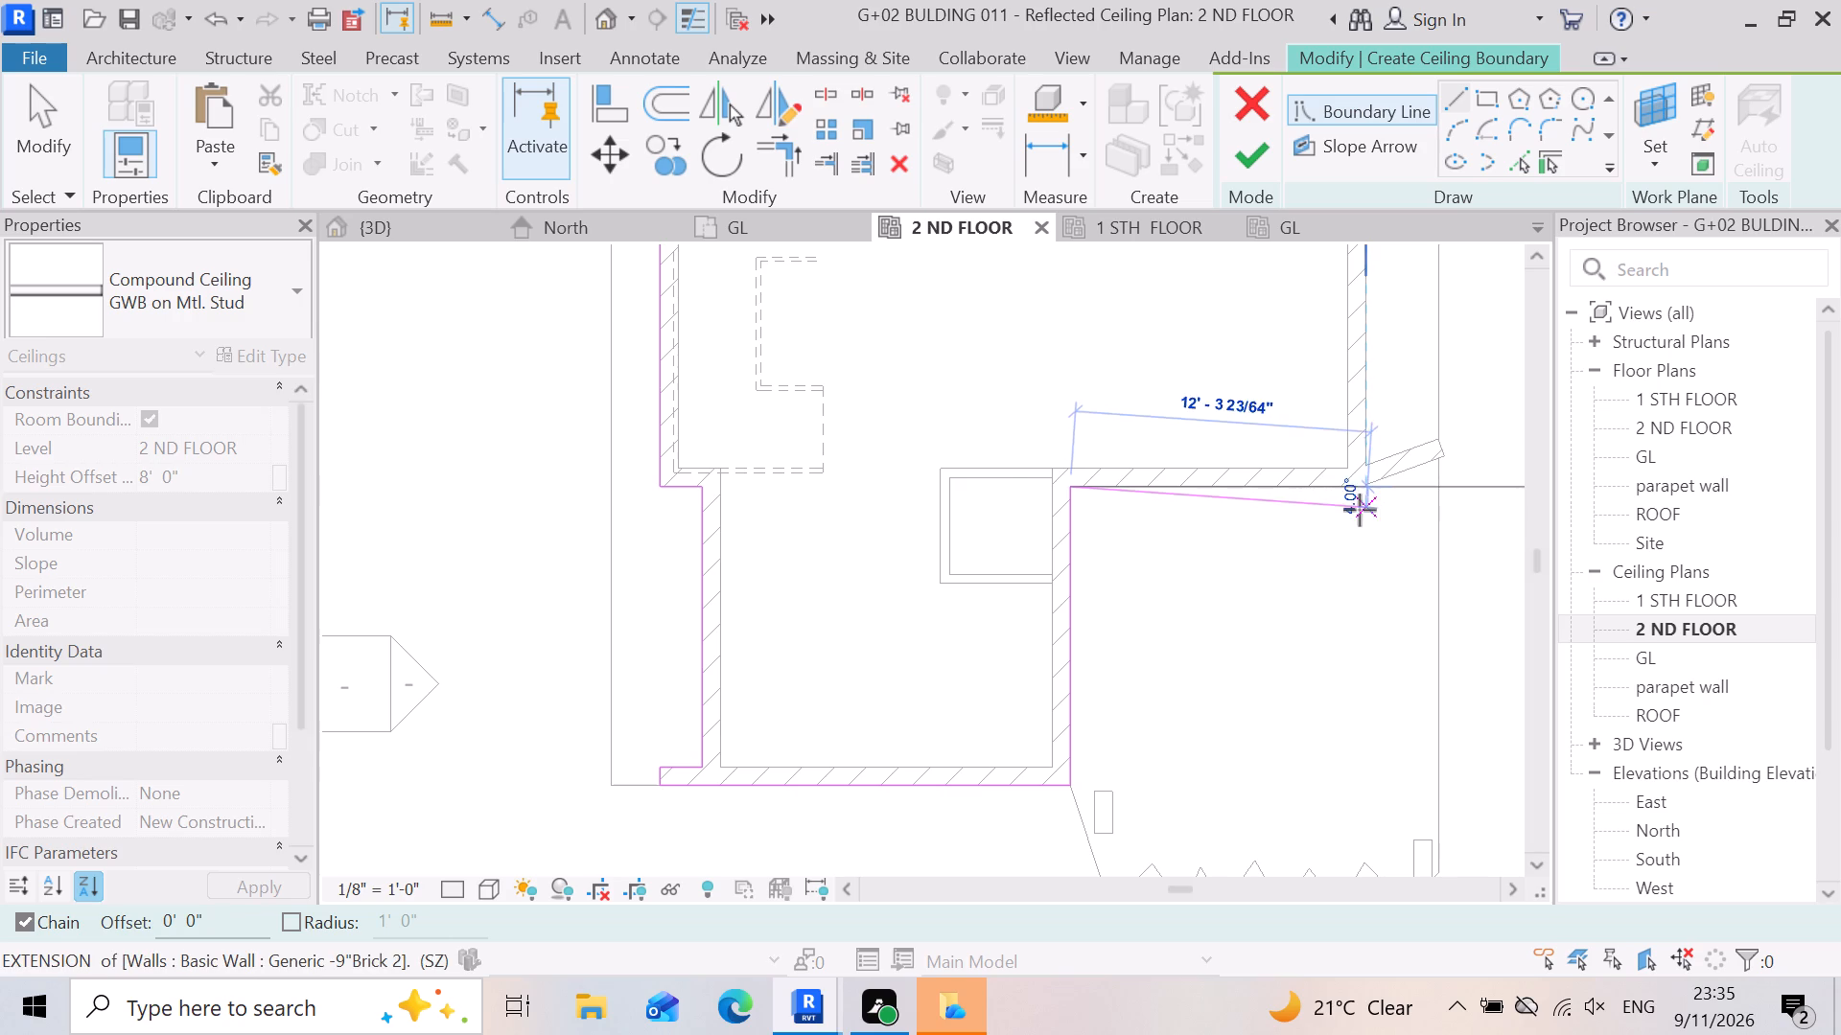
scroll(1436, 476, "up", 3)
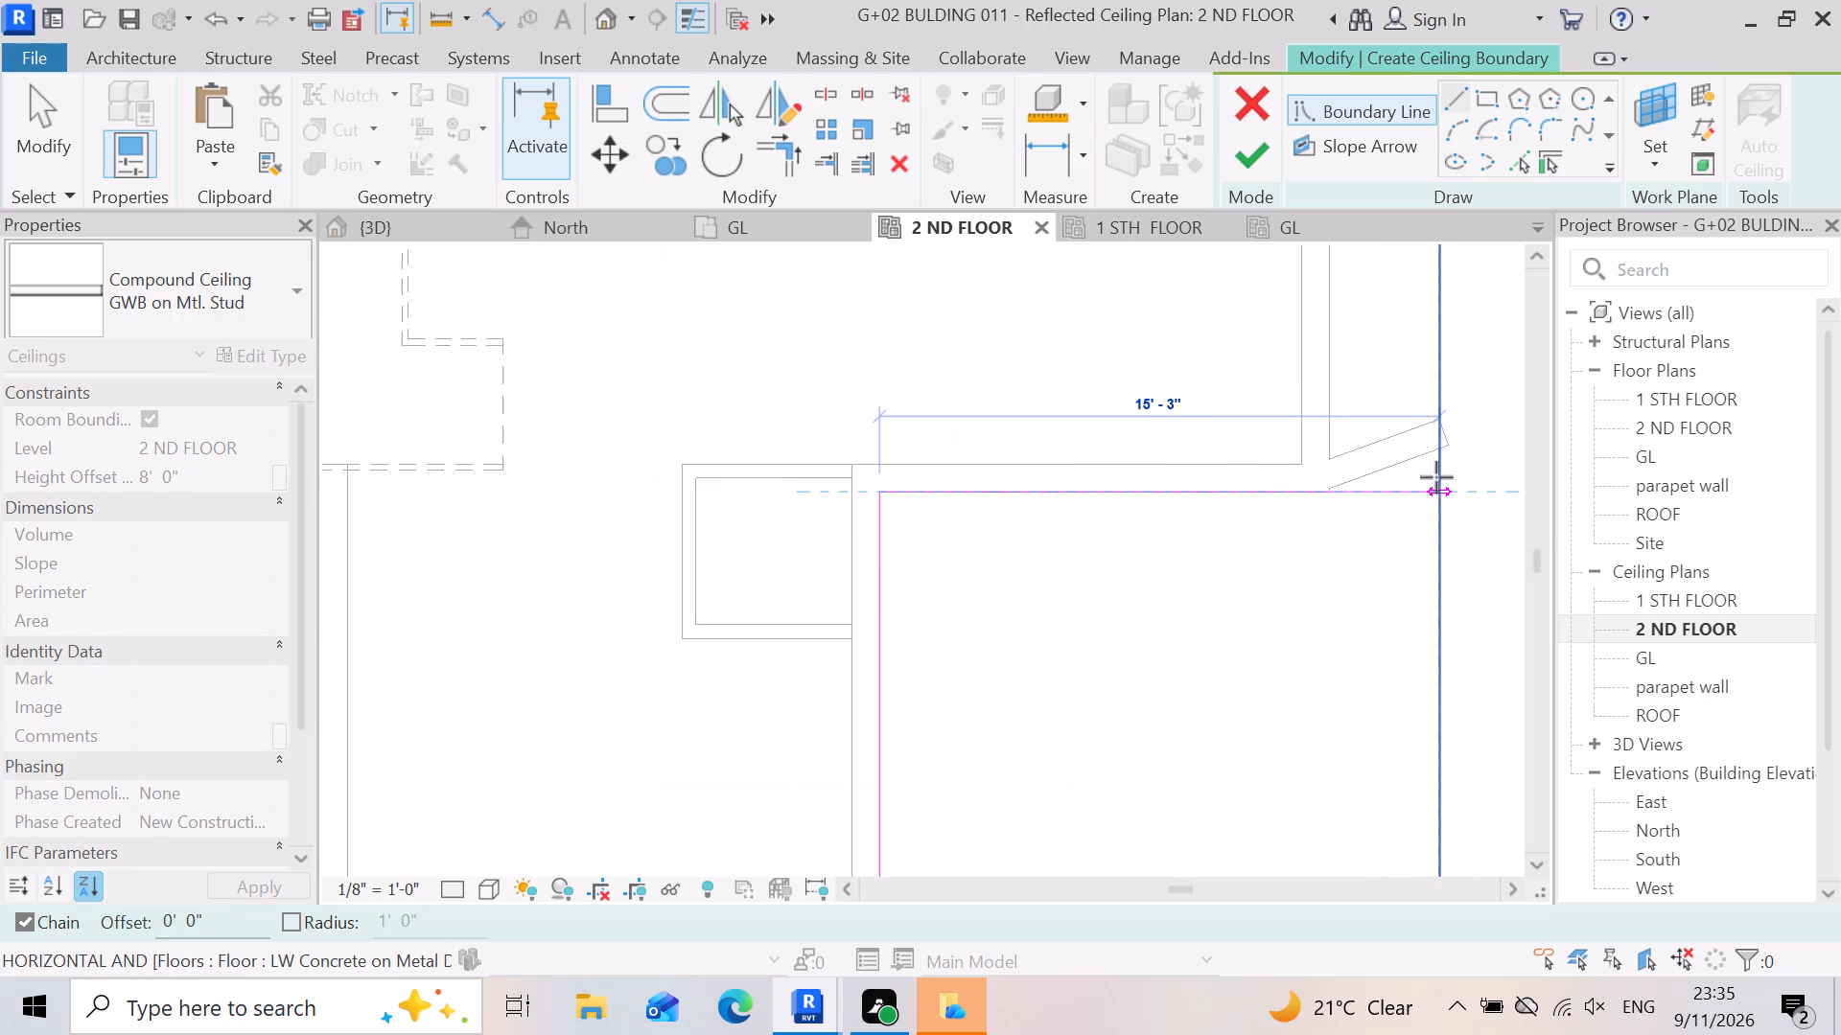
left_click(1438, 493)
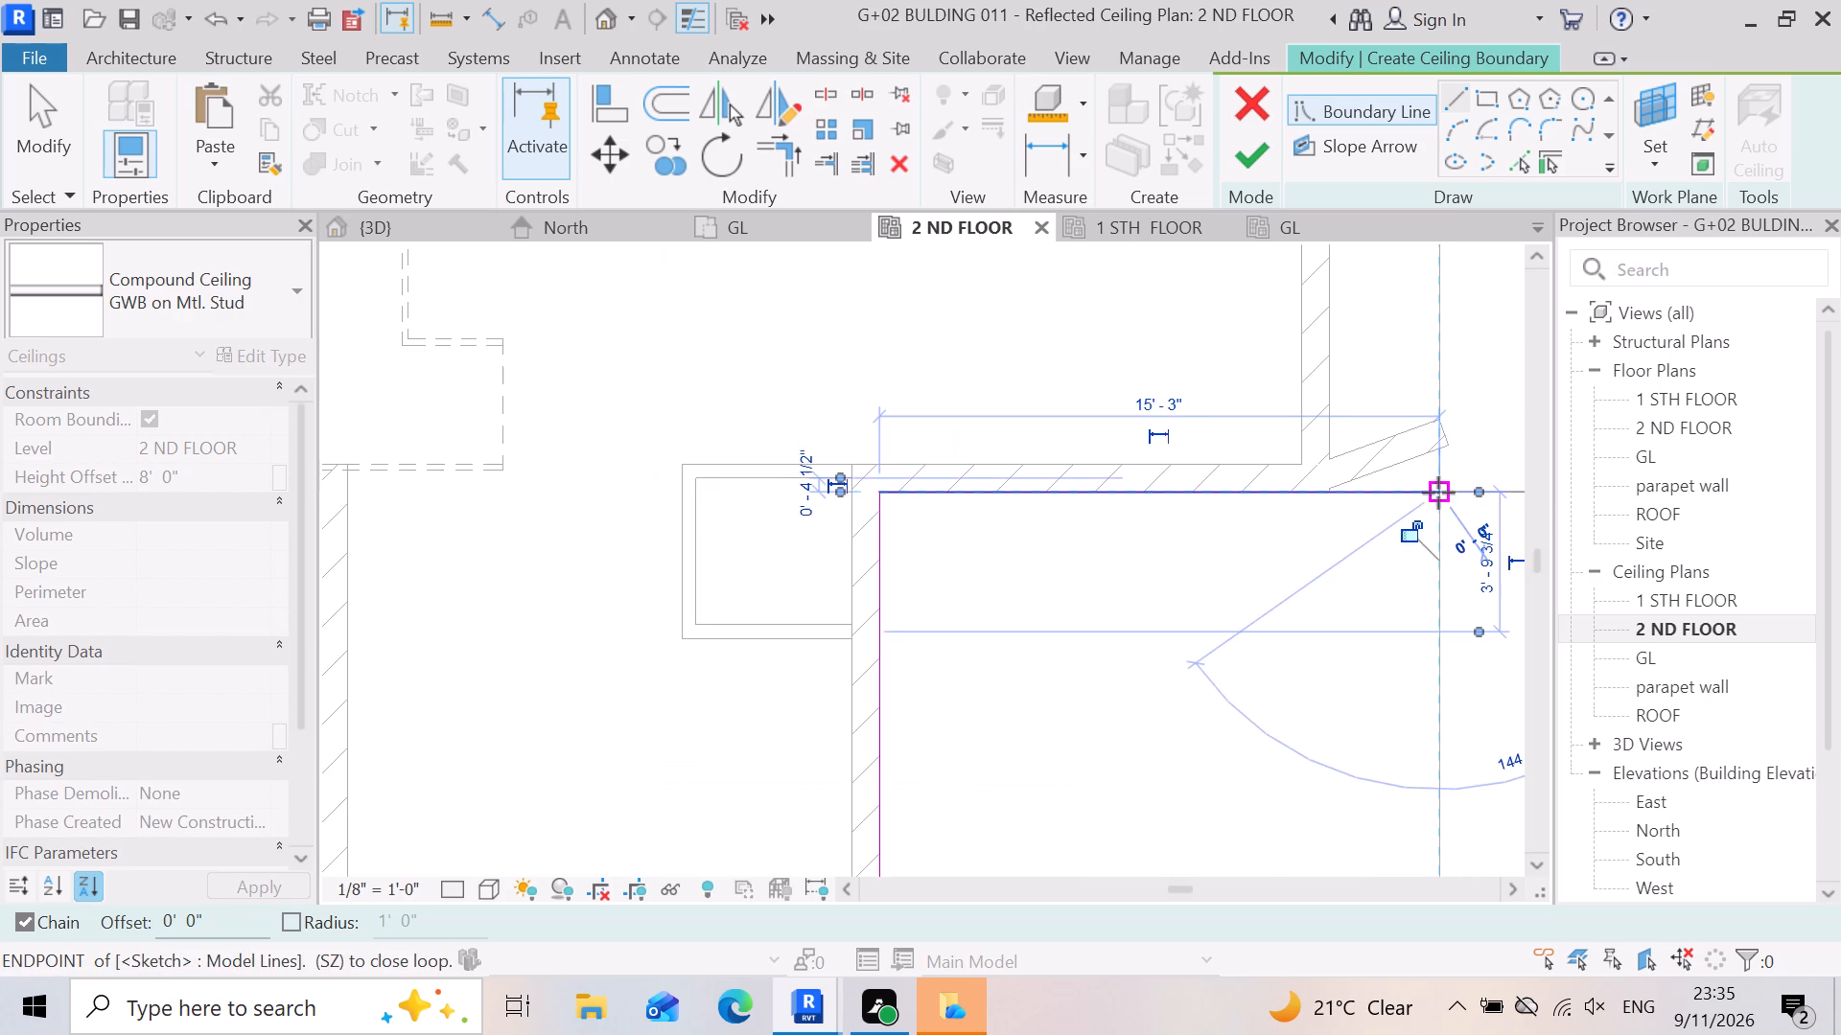
Continue the boundary down the slab edge and along the zigzag's first diagonal, about 1'-11" long, to its valley.
scroll(1437, 492, "down", 9)
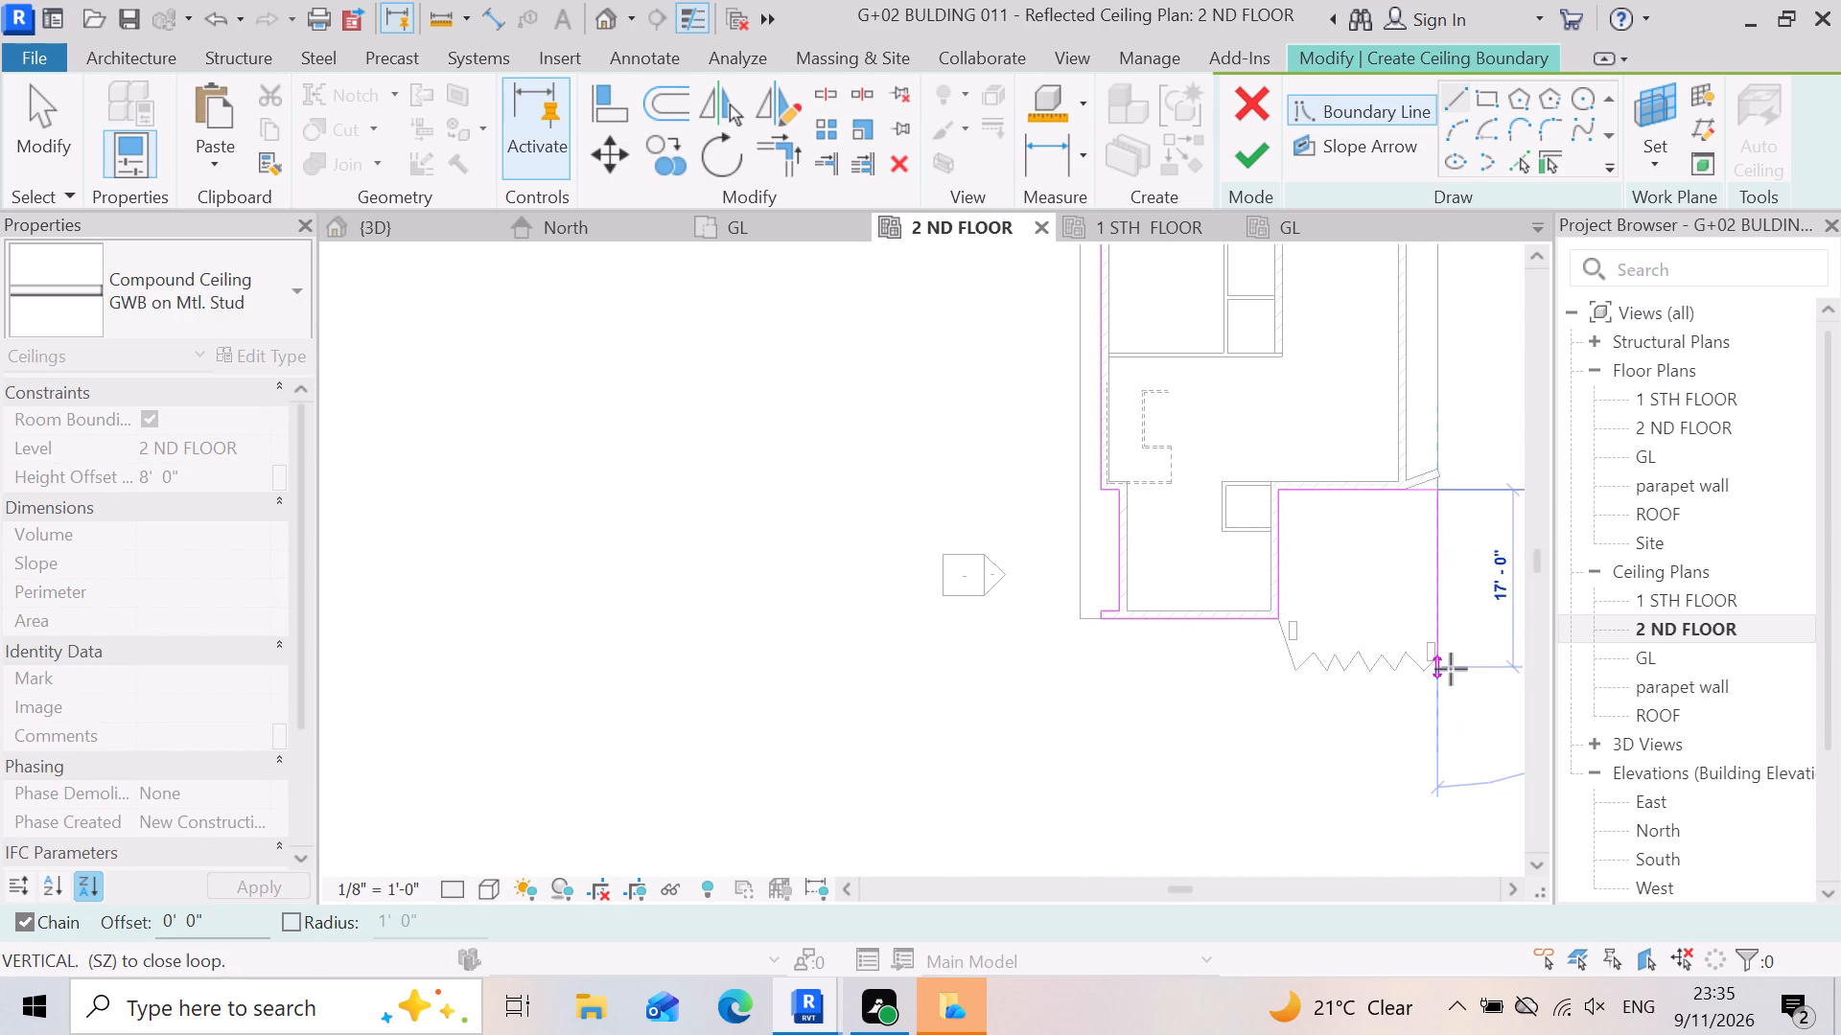
scroll(1451, 669, "up", 12)
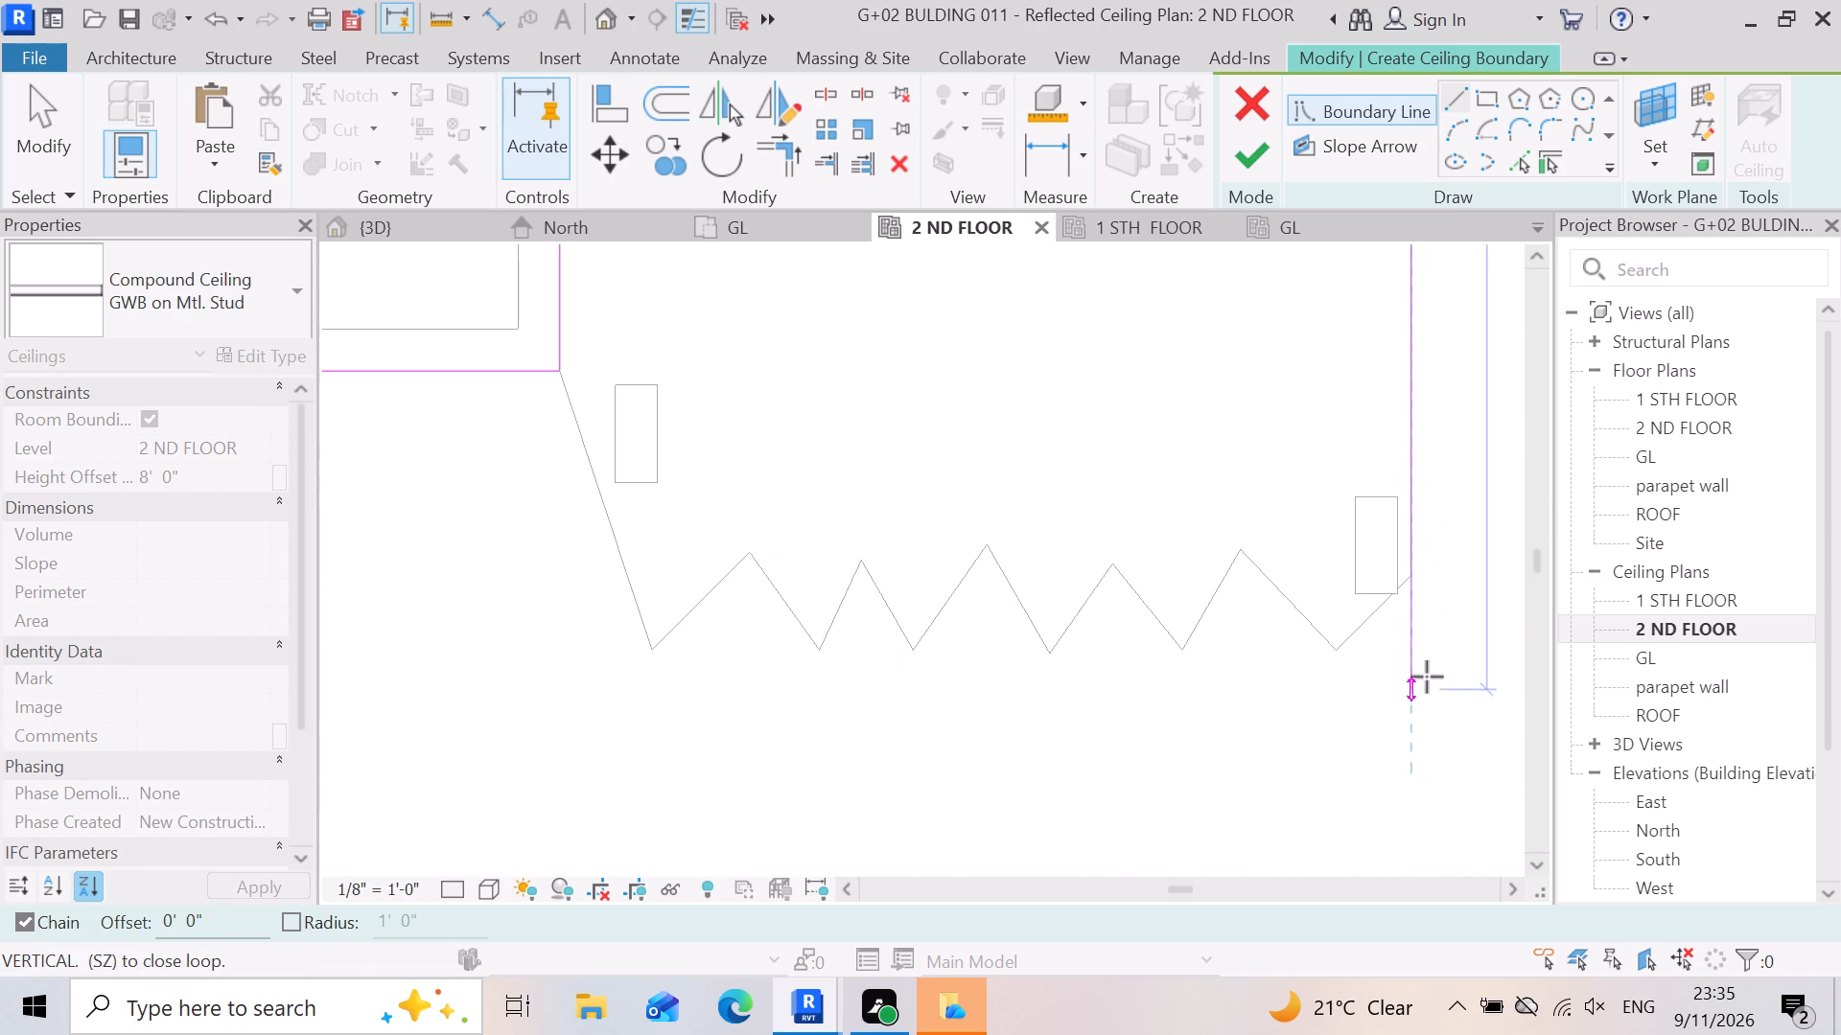
left_click(1412, 584)
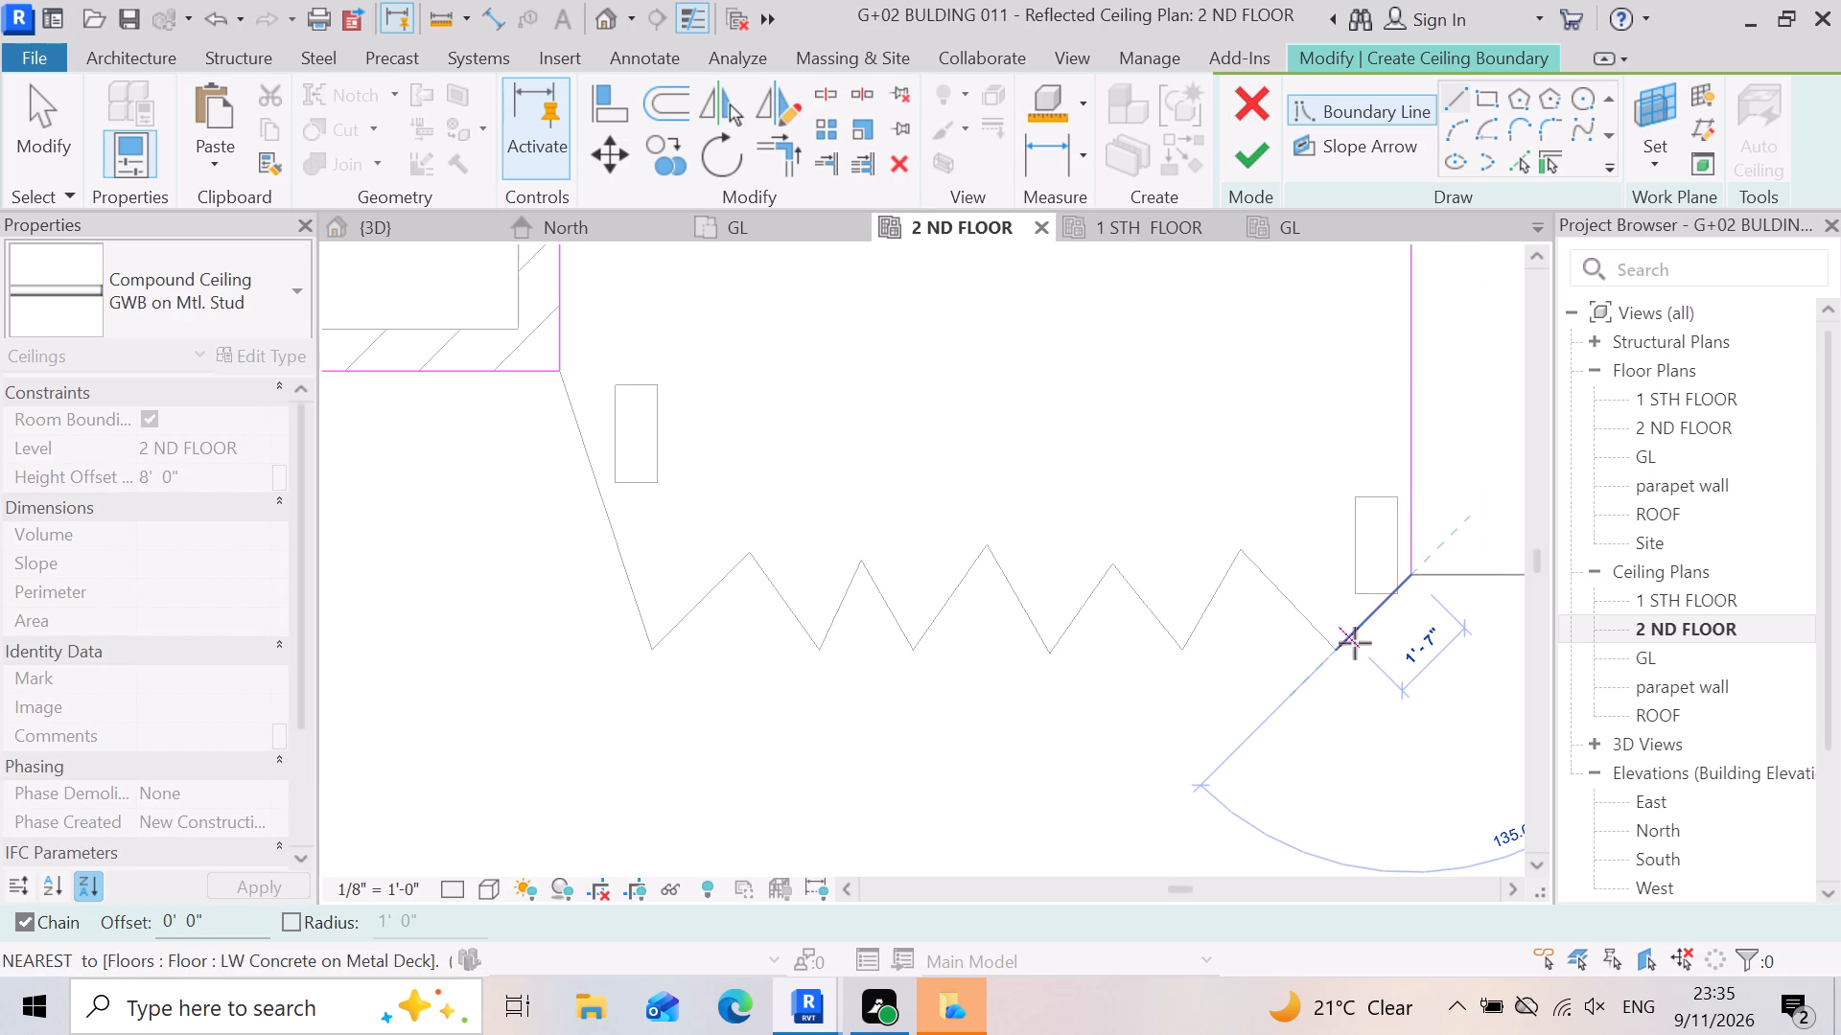
left_click(1343, 653)
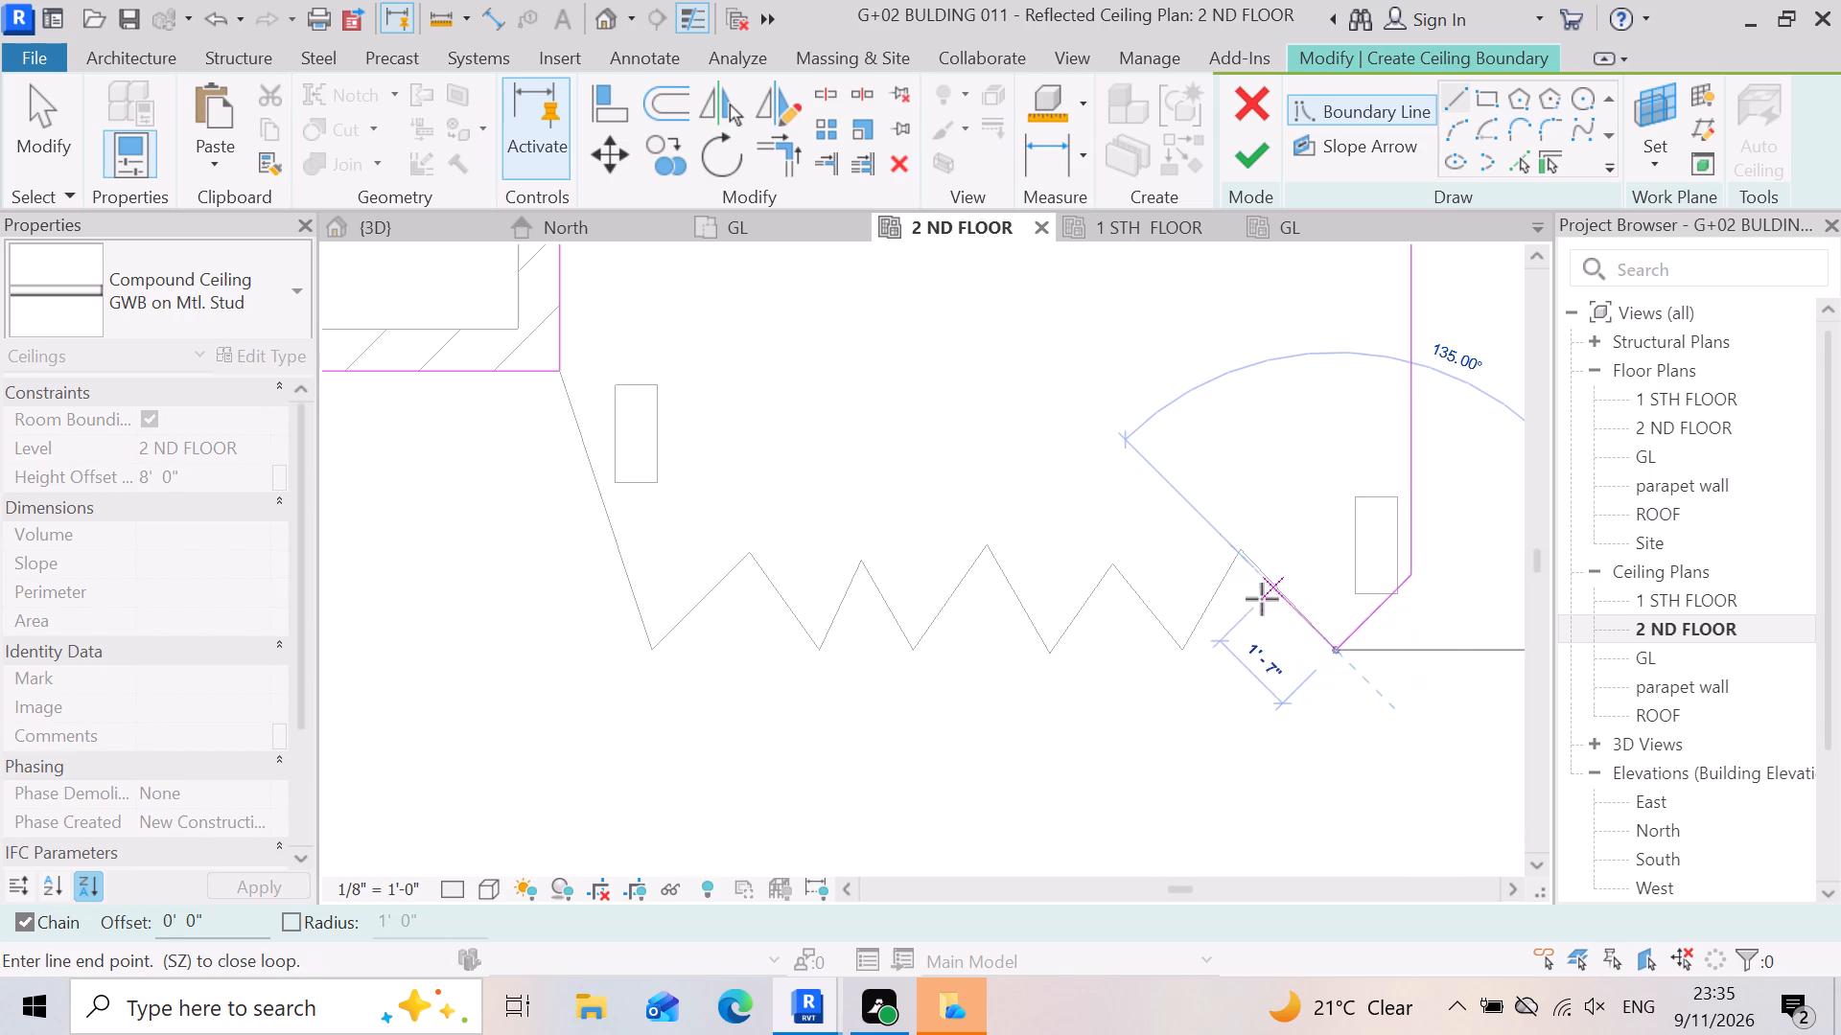
scroll(1247, 559, "up", 2)
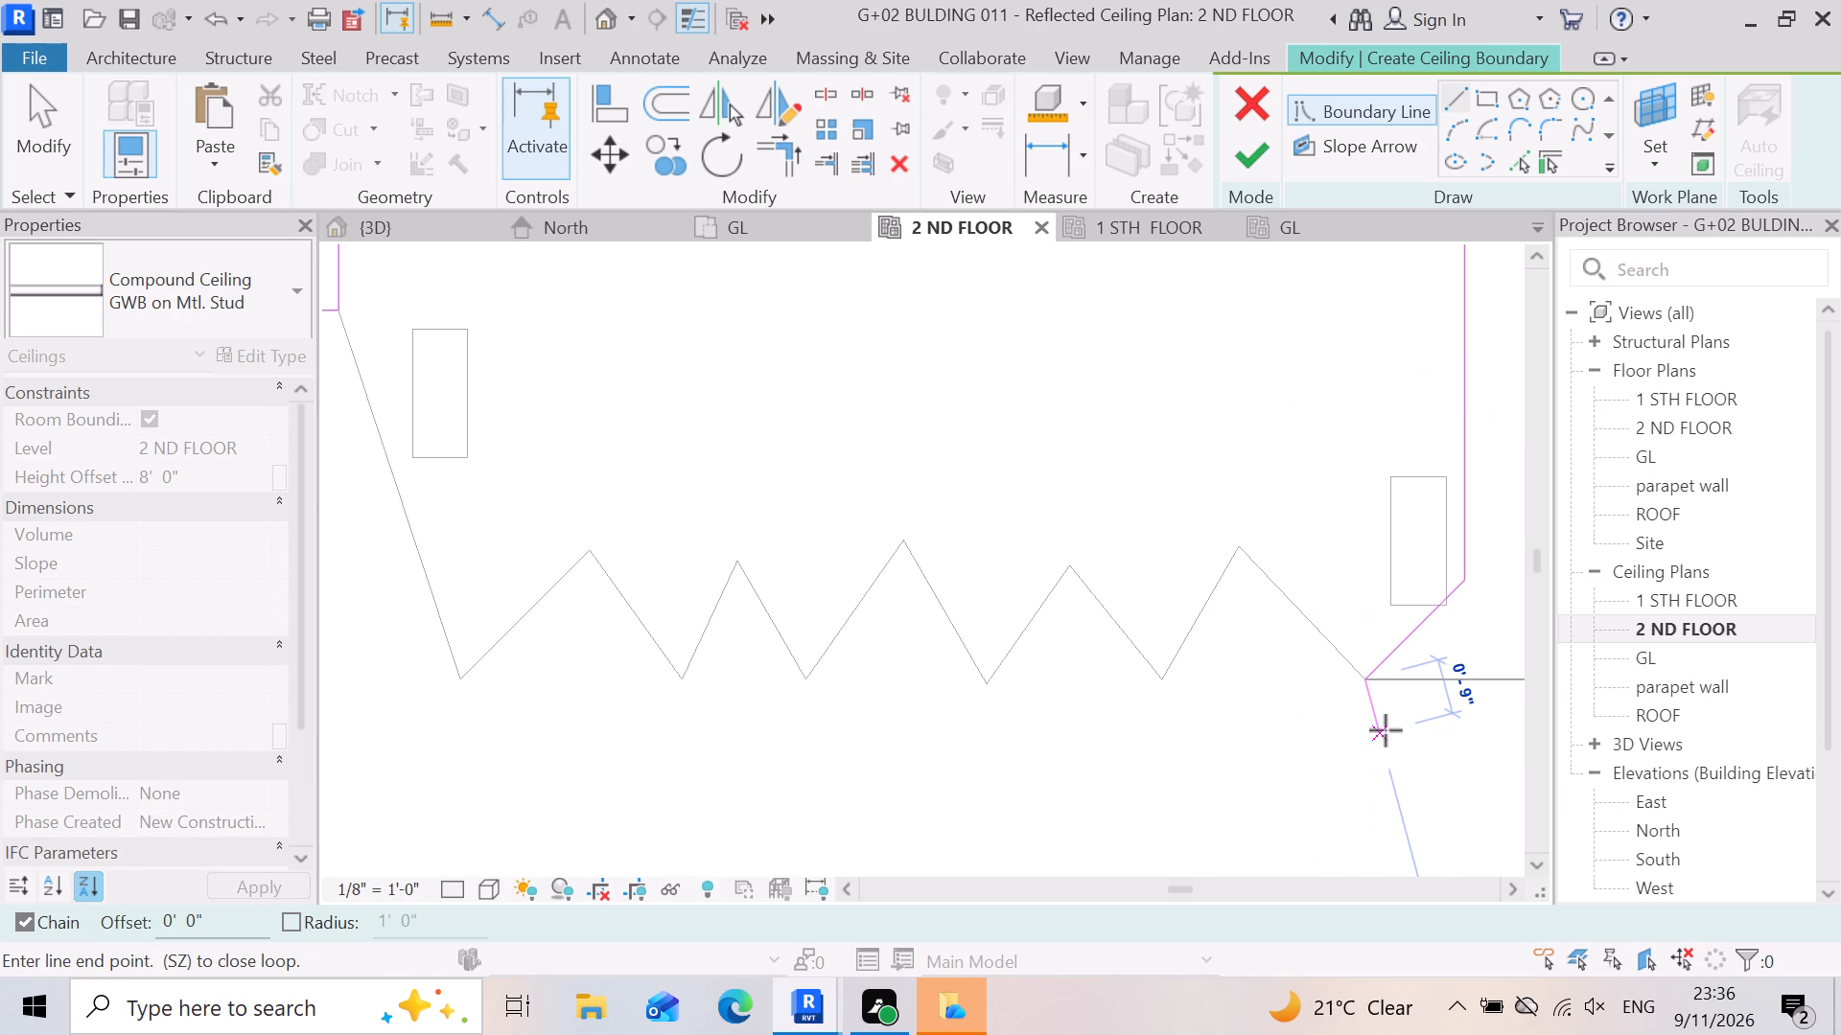
key("Escape")
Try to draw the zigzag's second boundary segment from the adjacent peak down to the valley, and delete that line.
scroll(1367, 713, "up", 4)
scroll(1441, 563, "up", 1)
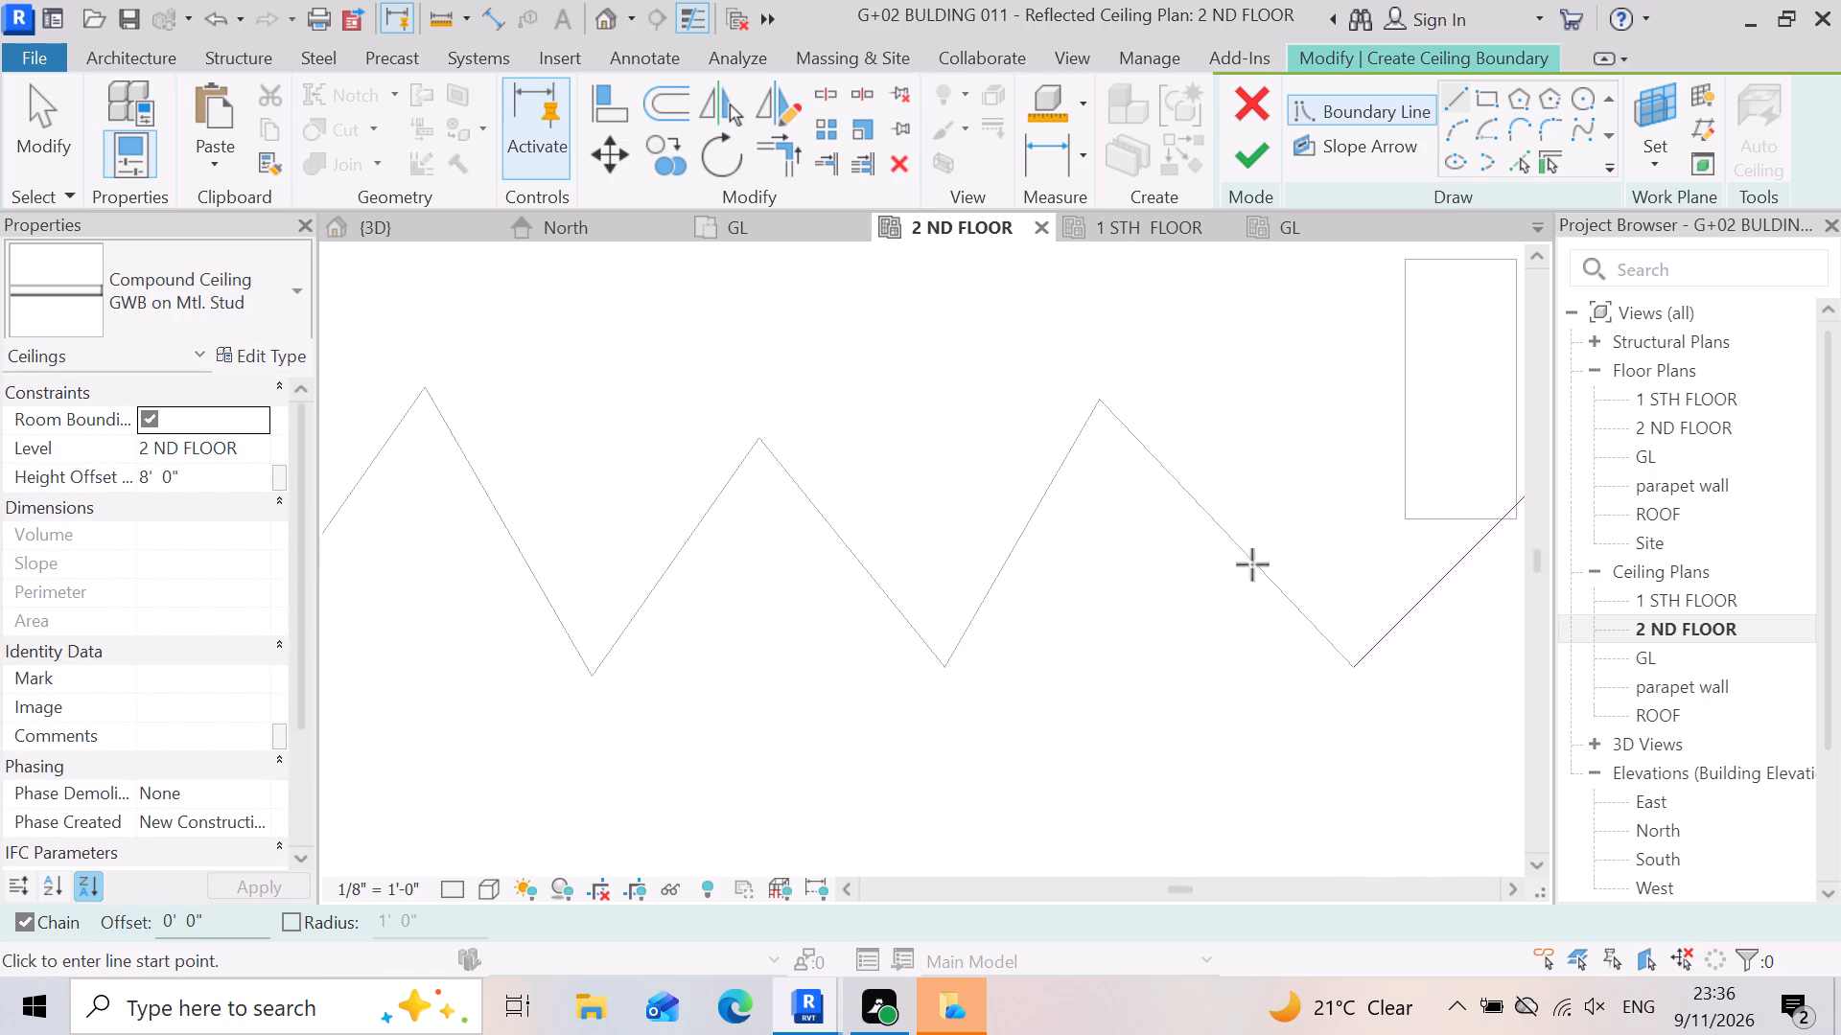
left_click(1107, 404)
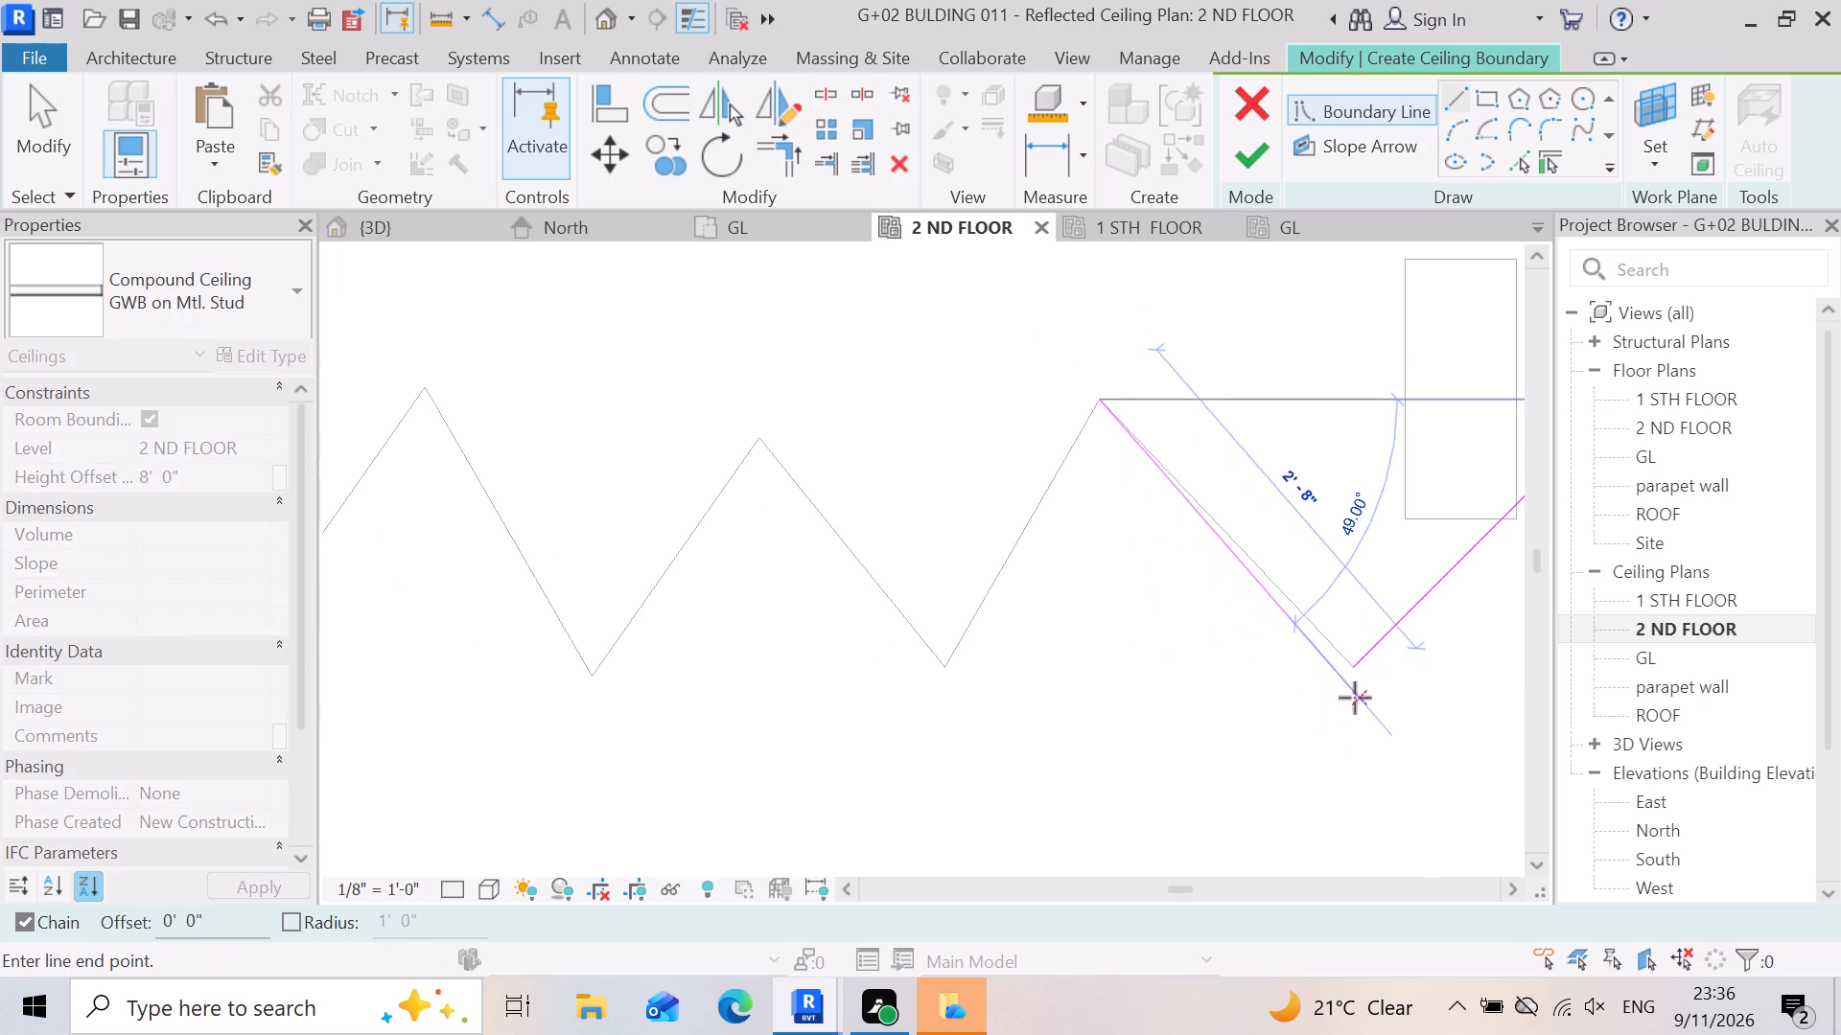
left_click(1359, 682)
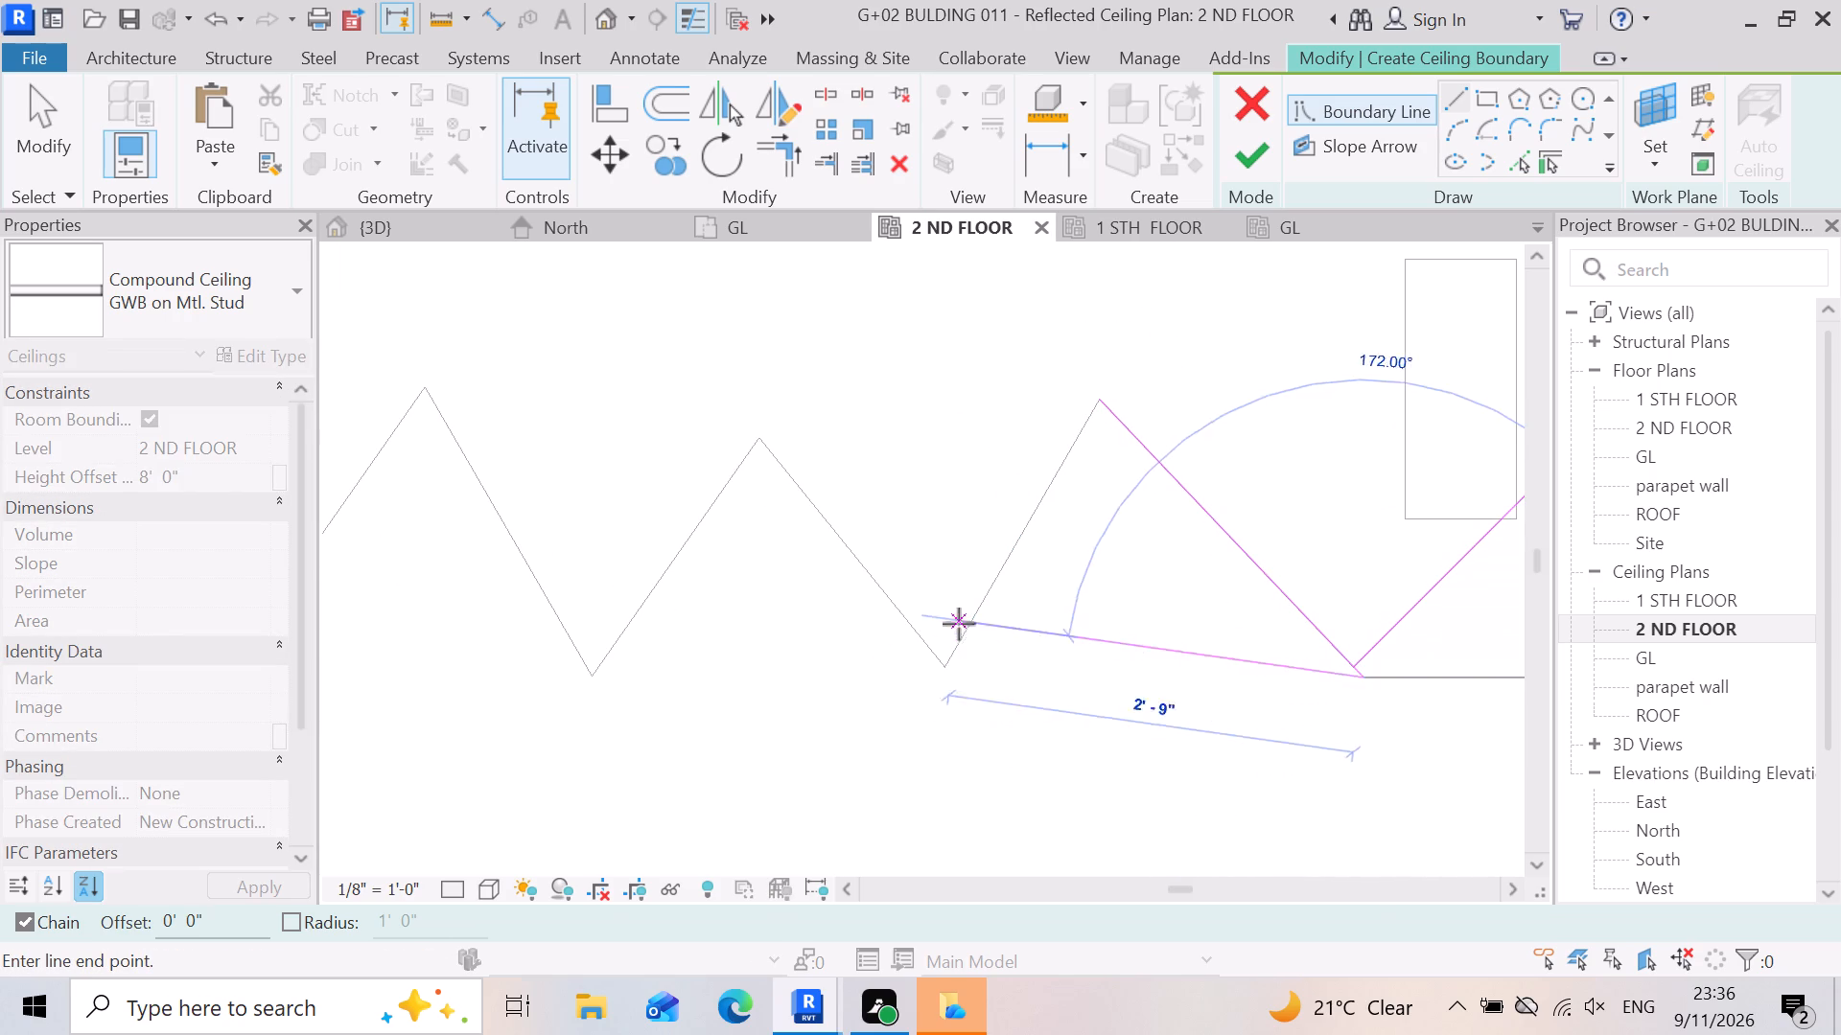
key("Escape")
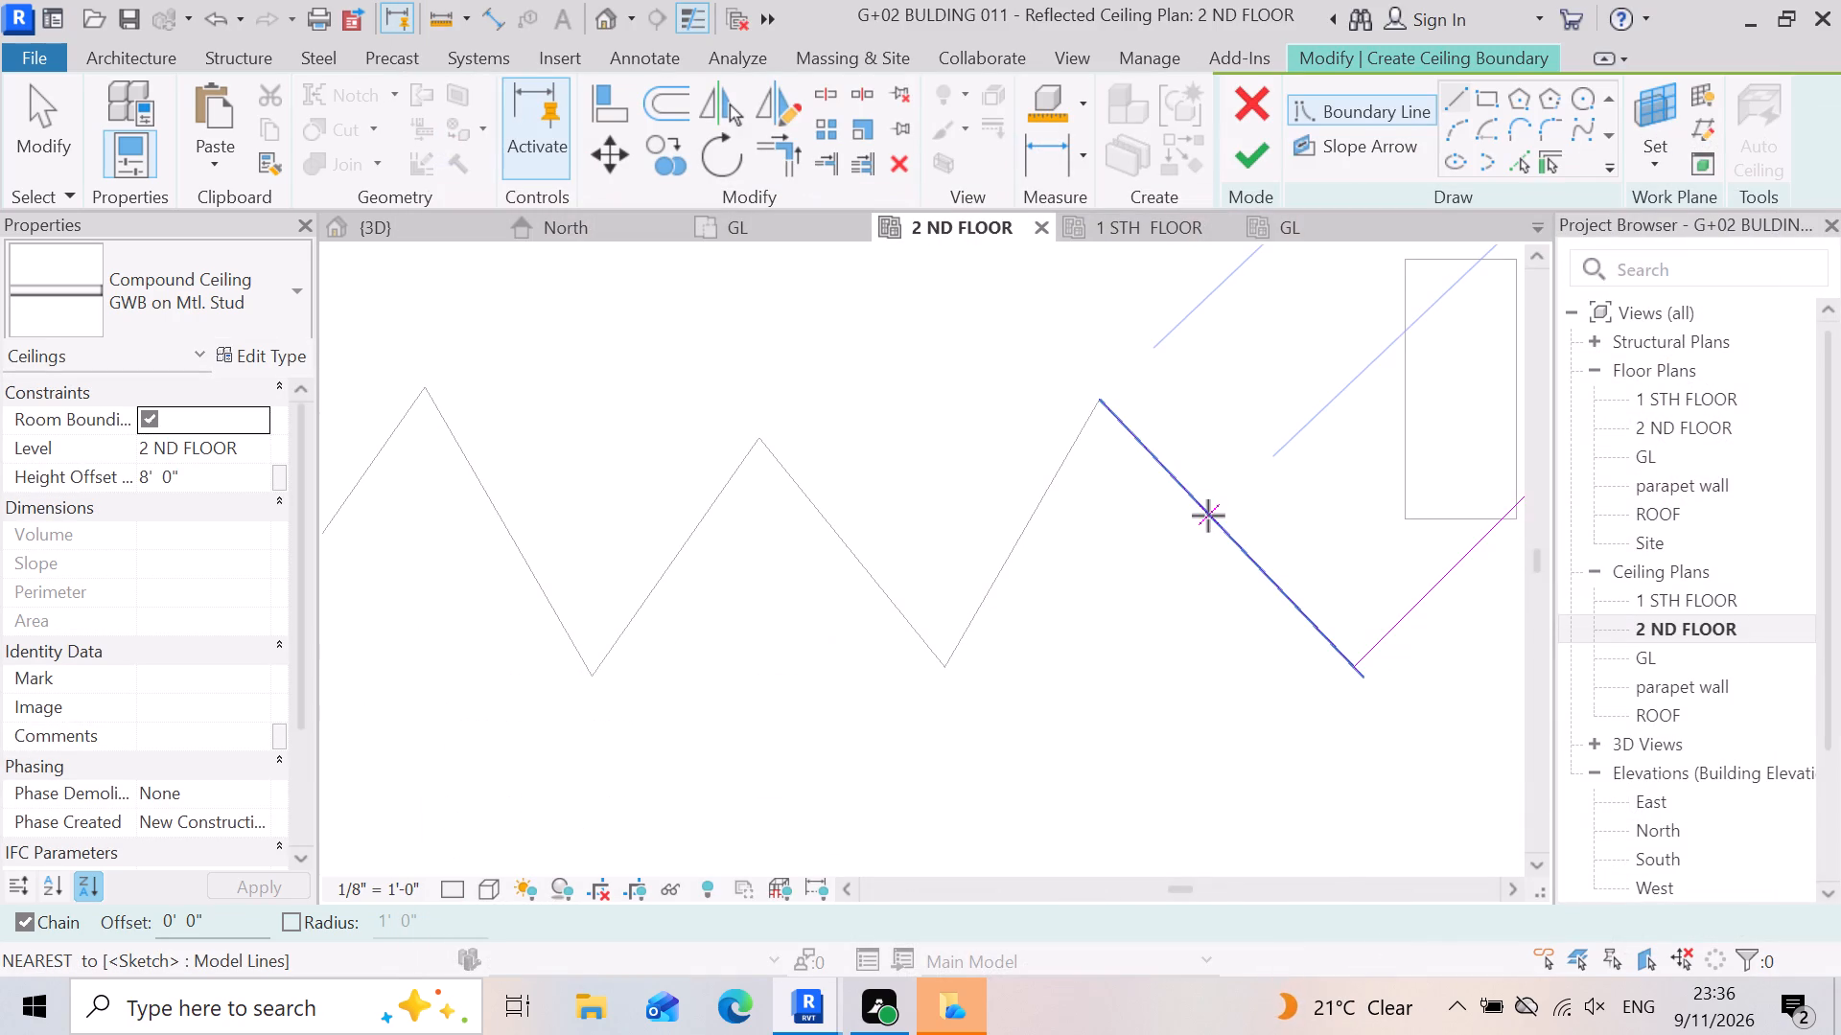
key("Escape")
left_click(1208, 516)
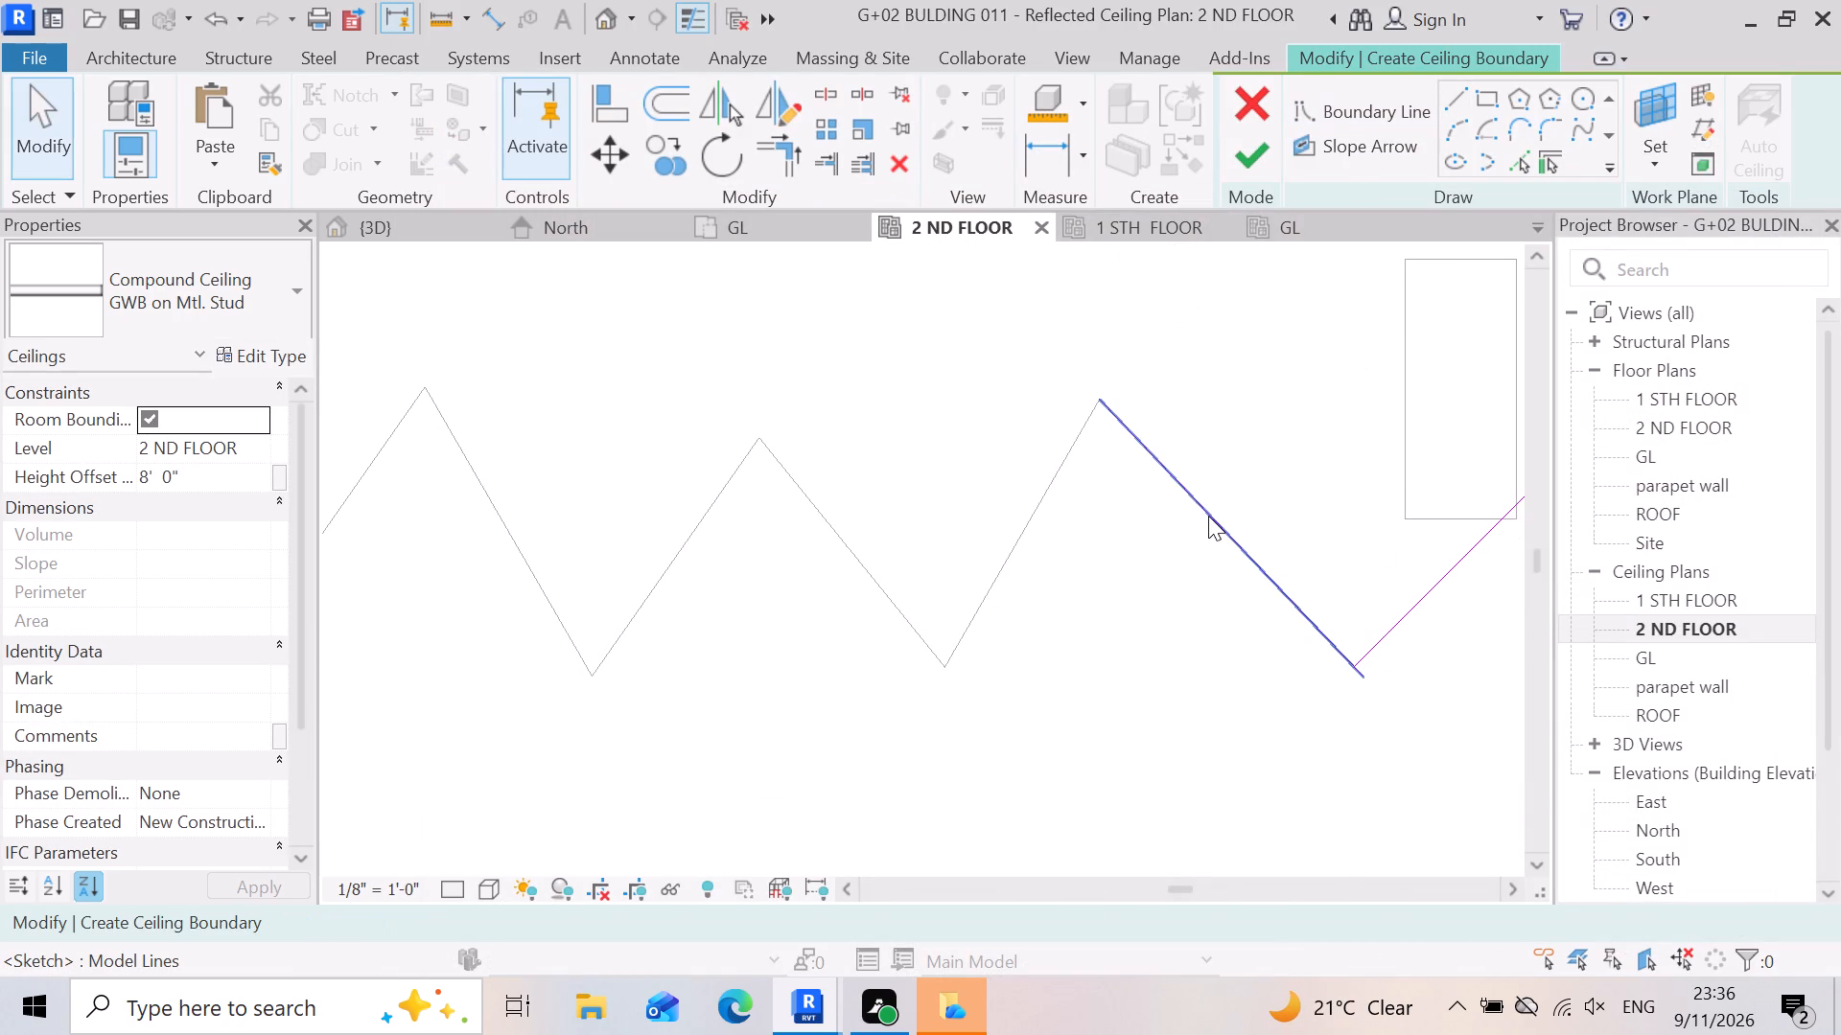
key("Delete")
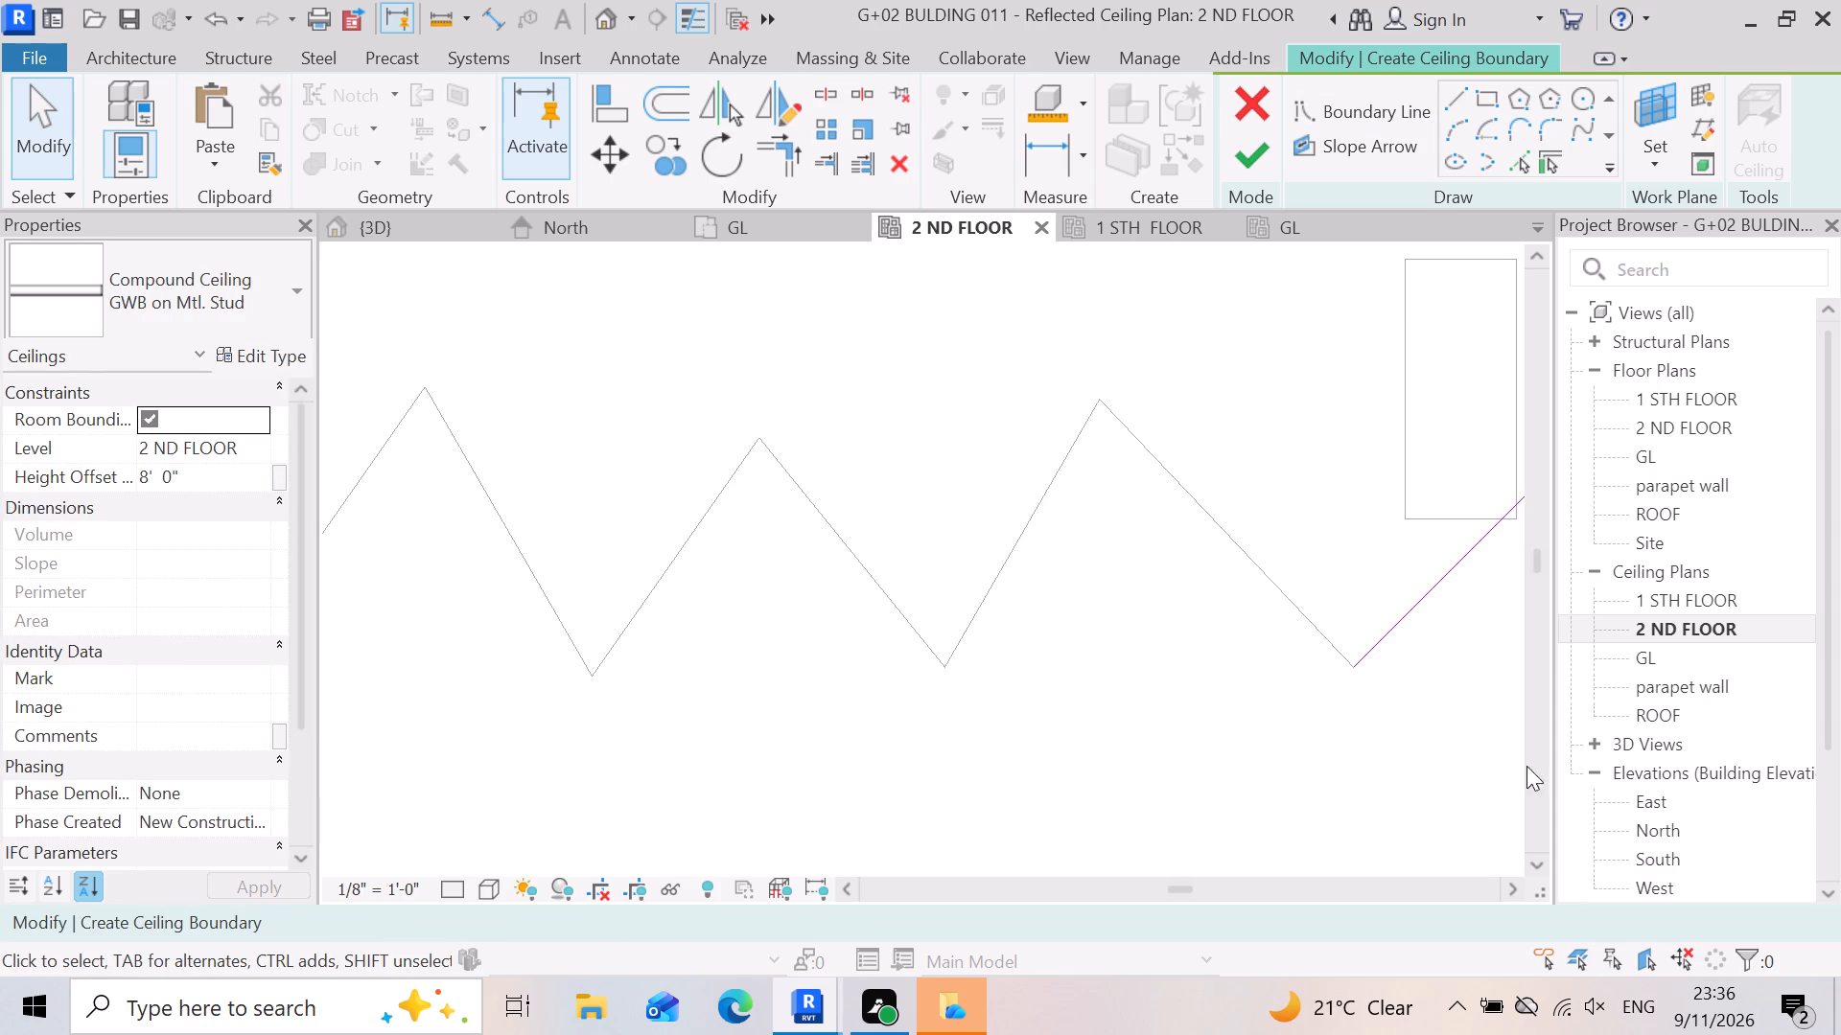
Draw the zigzag's second boundary segment, about 2'-5 1/4" long, from the end of the first diagonal up to the adjacent peak.
scroll(1376, 652, "up", 4)
left_click(1376, 652)
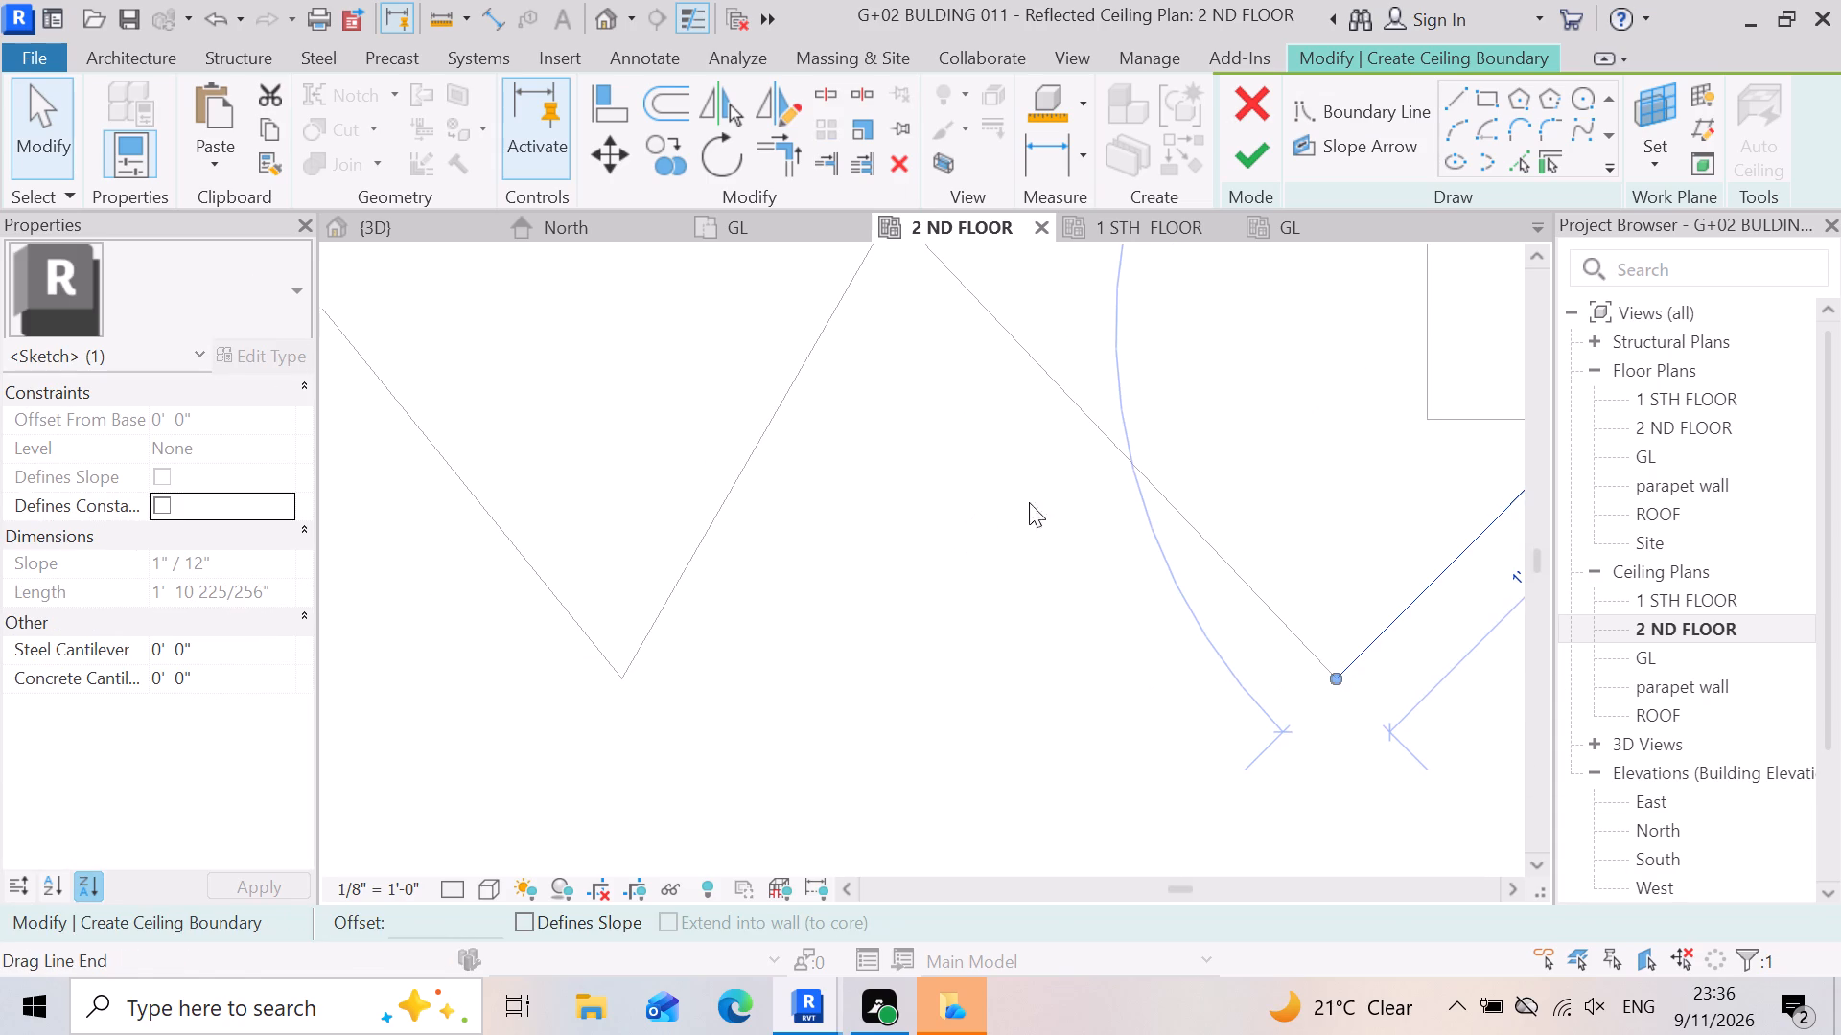
left_click(992, 505)
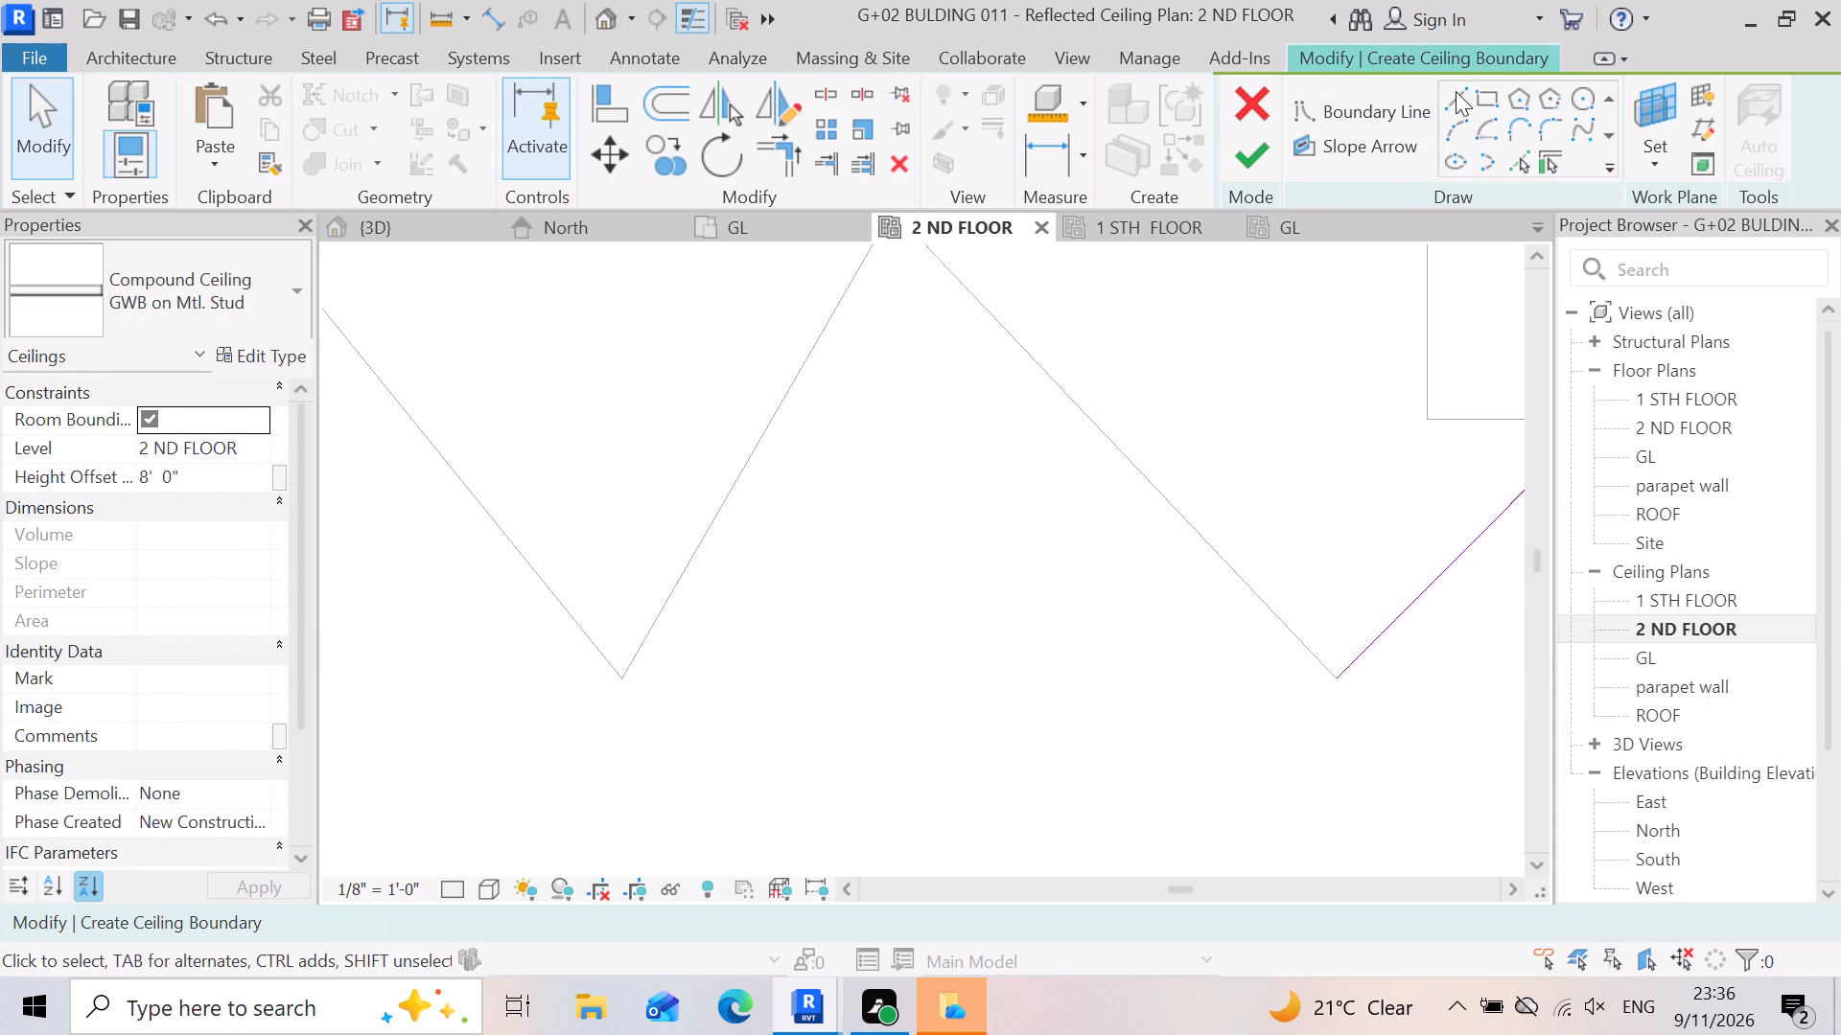
left_click(1456, 91)
scroll(1384, 829, "up", 2)
scroll(1385, 555, "up", 6)
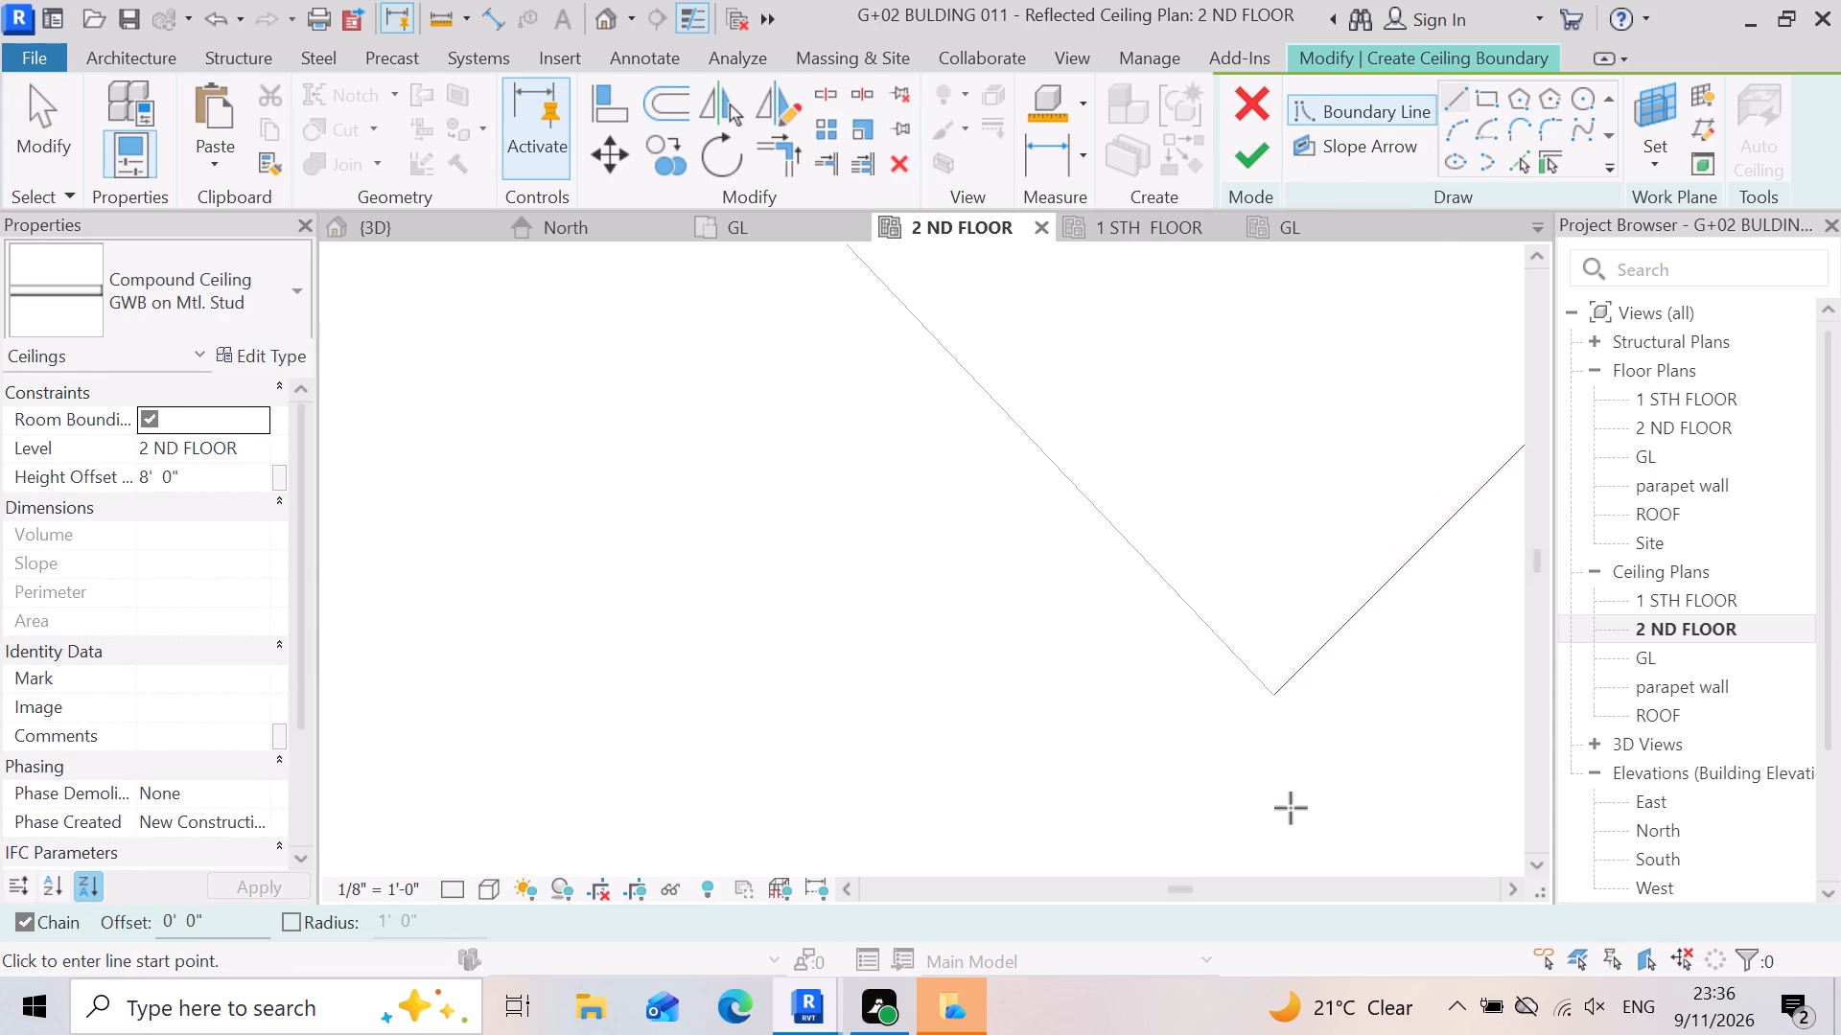
left_click(1278, 701)
scroll(1278, 781, "down", 5)
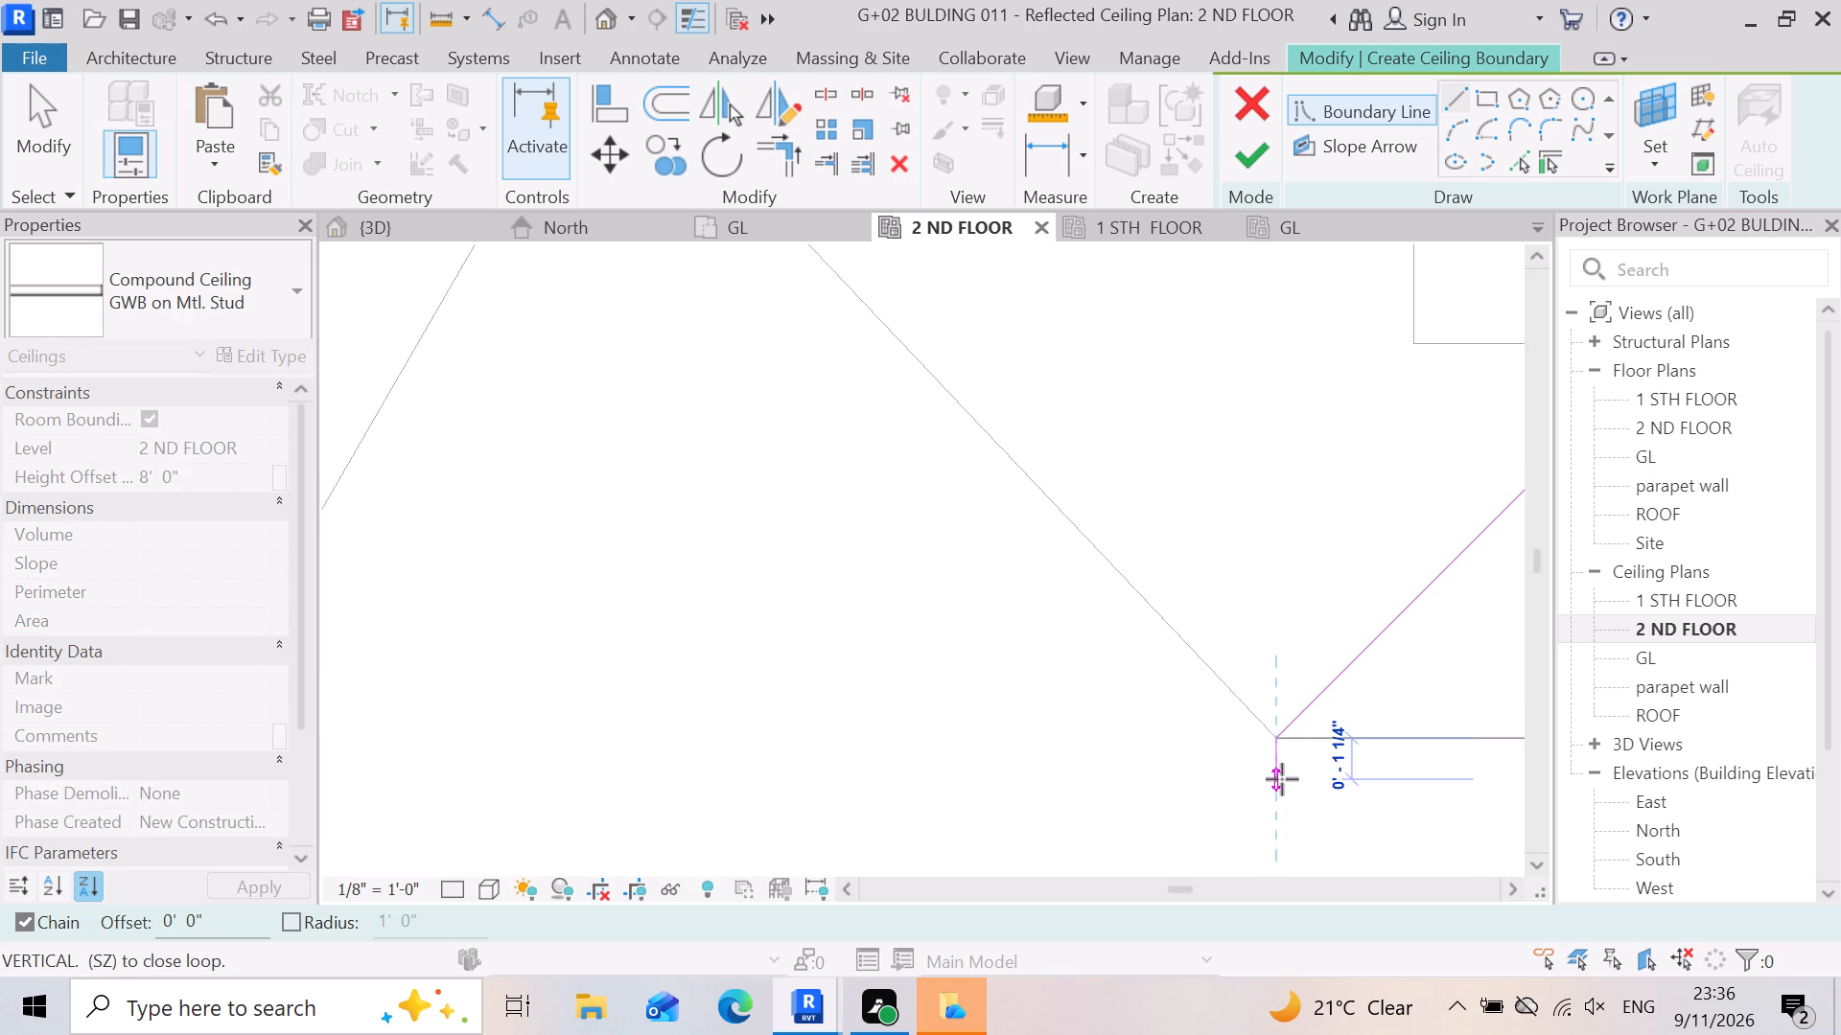
scroll(1282, 779, "down", 4)
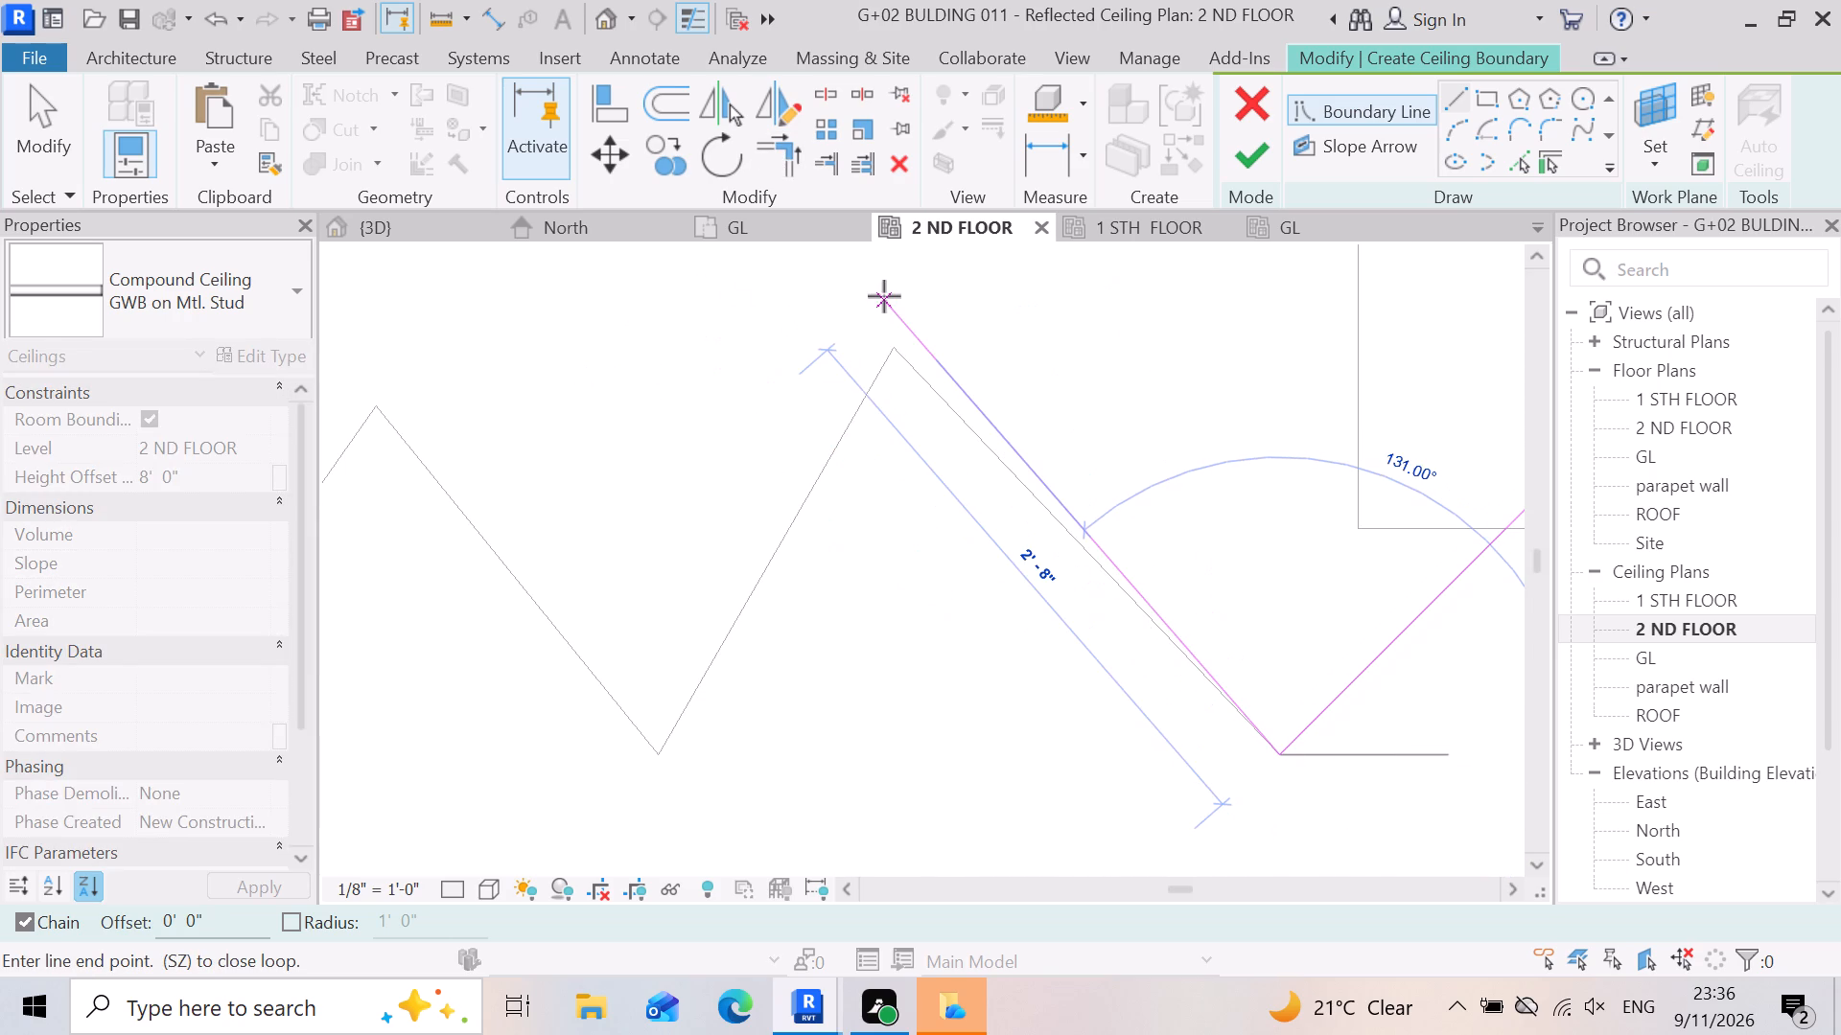
scroll(905, 352, "up", 2)
left_click(903, 351)
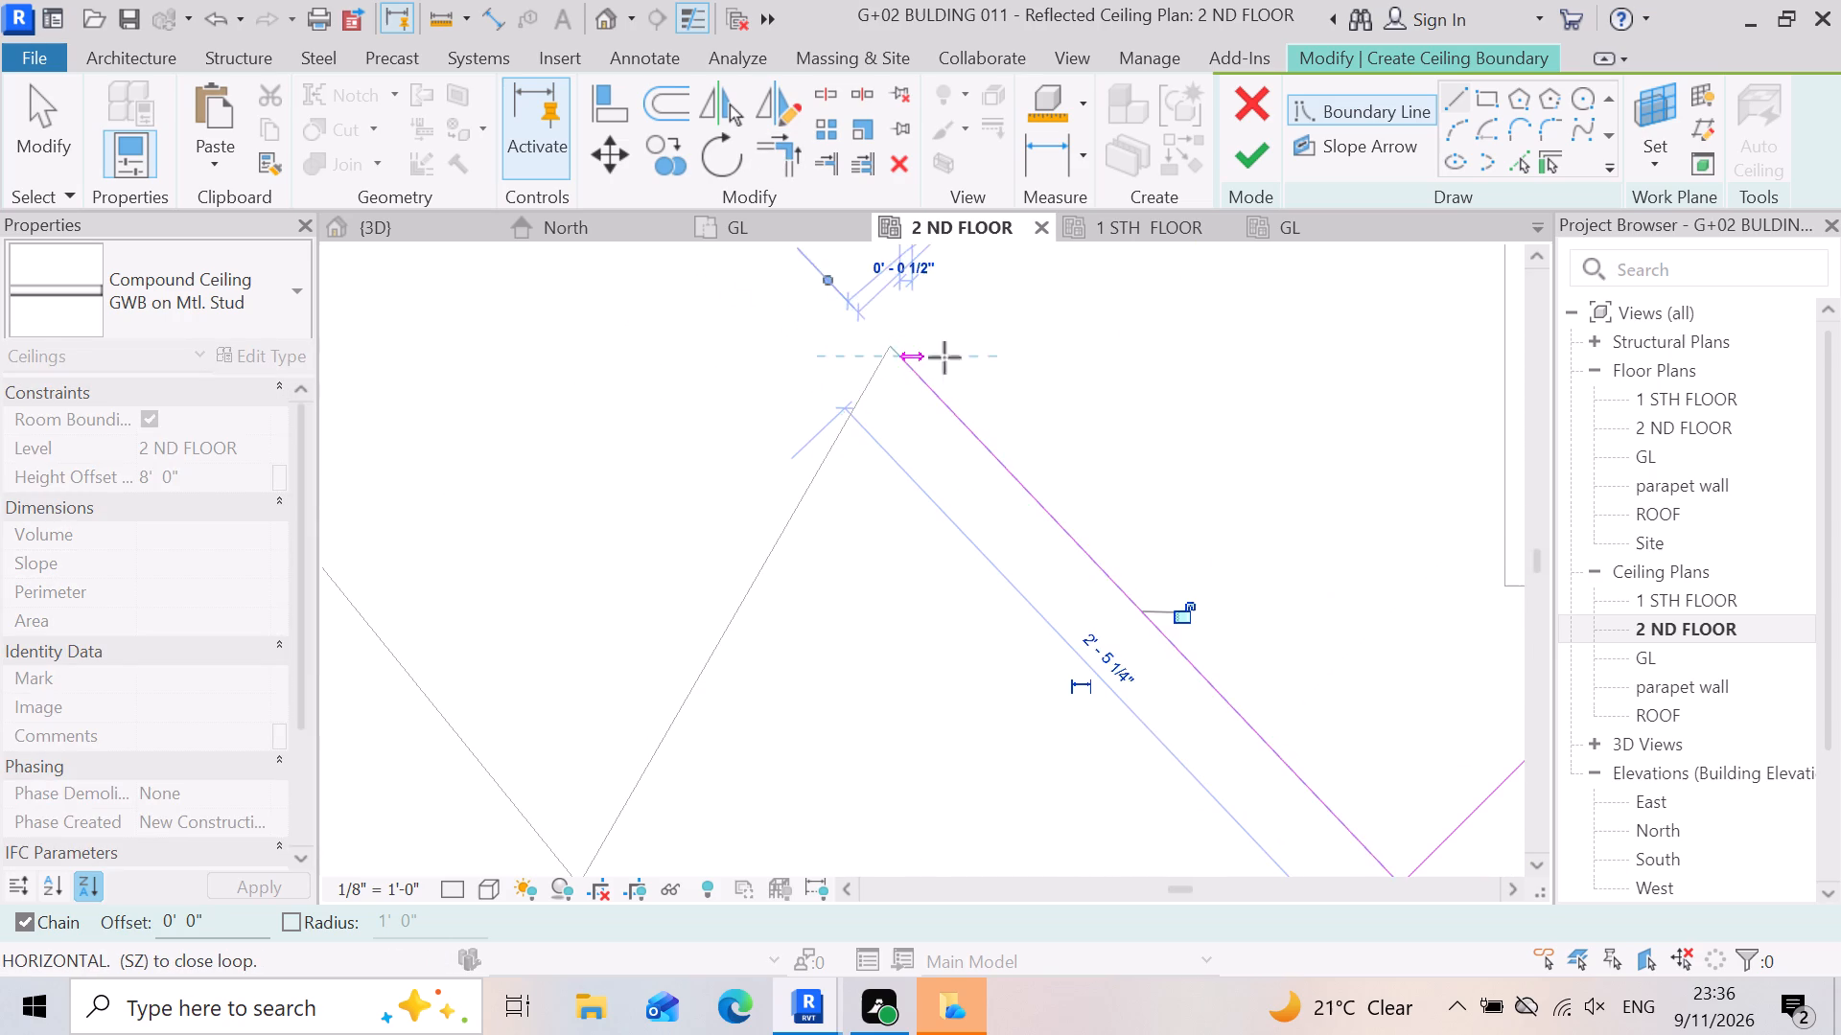
scroll(1003, 359, "down", 4)
scroll(868, 346, "up", 3)
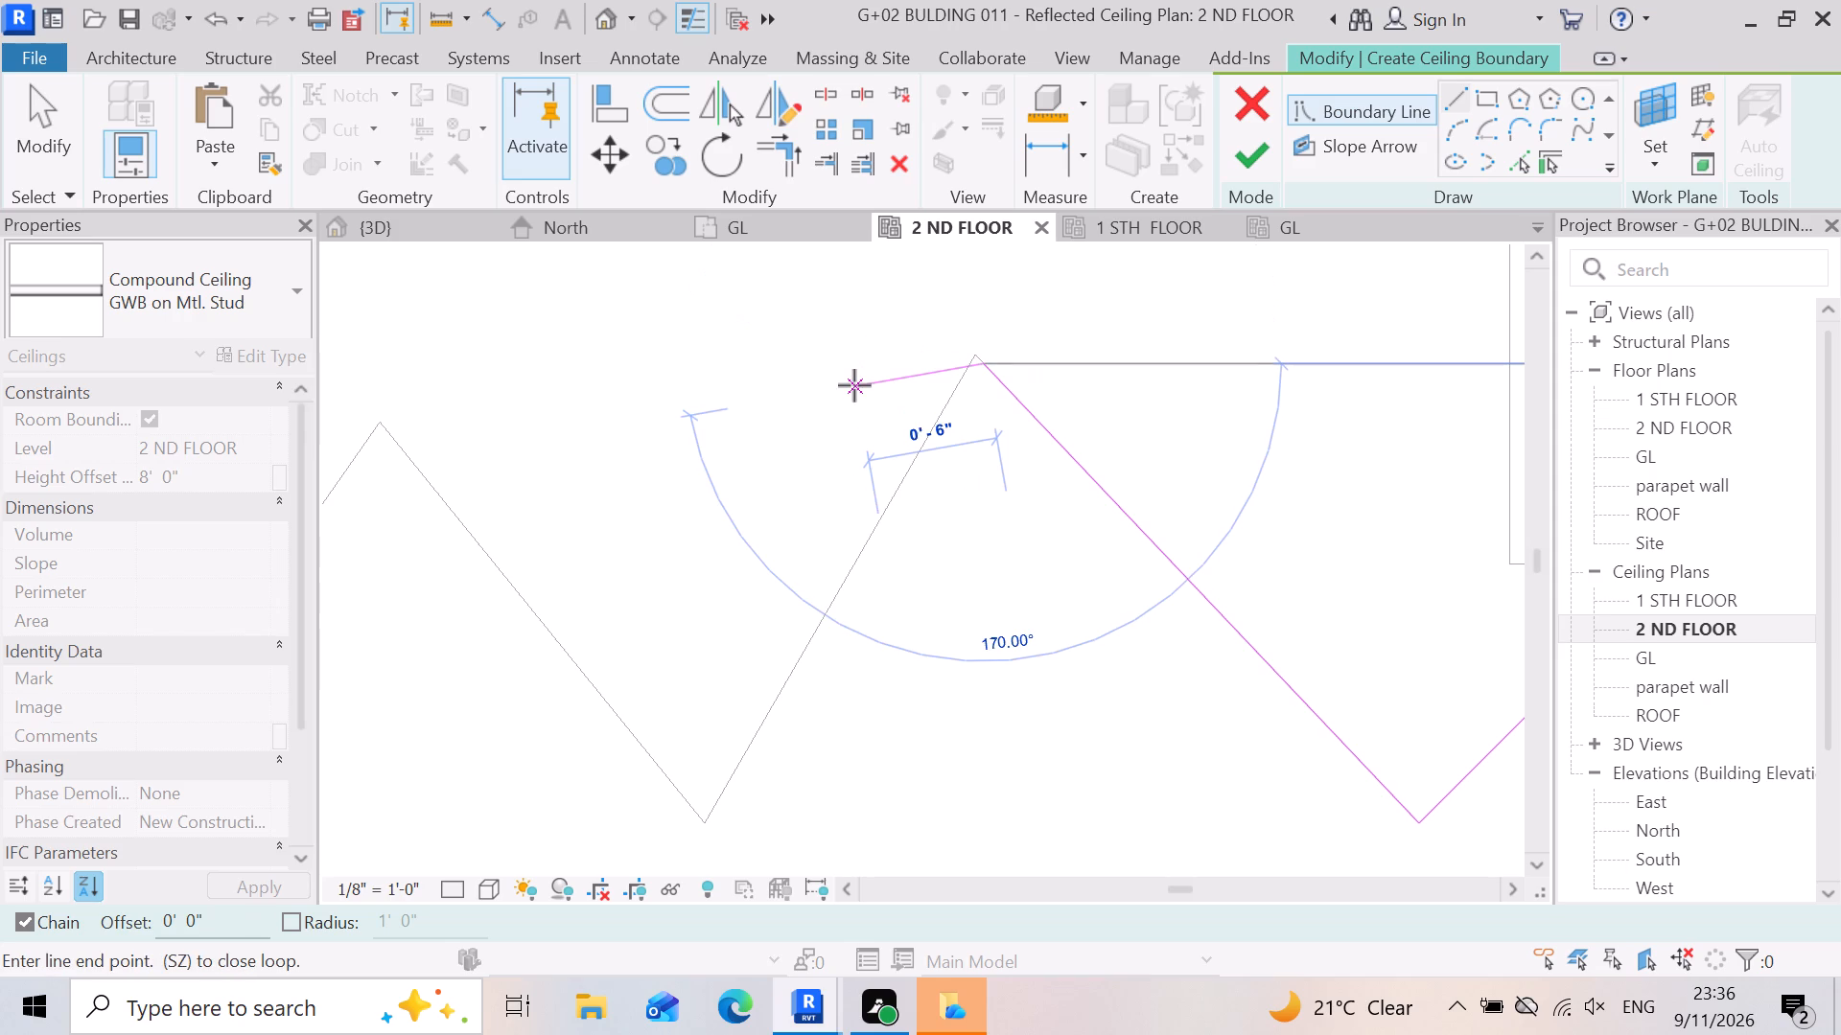
key("Escape")
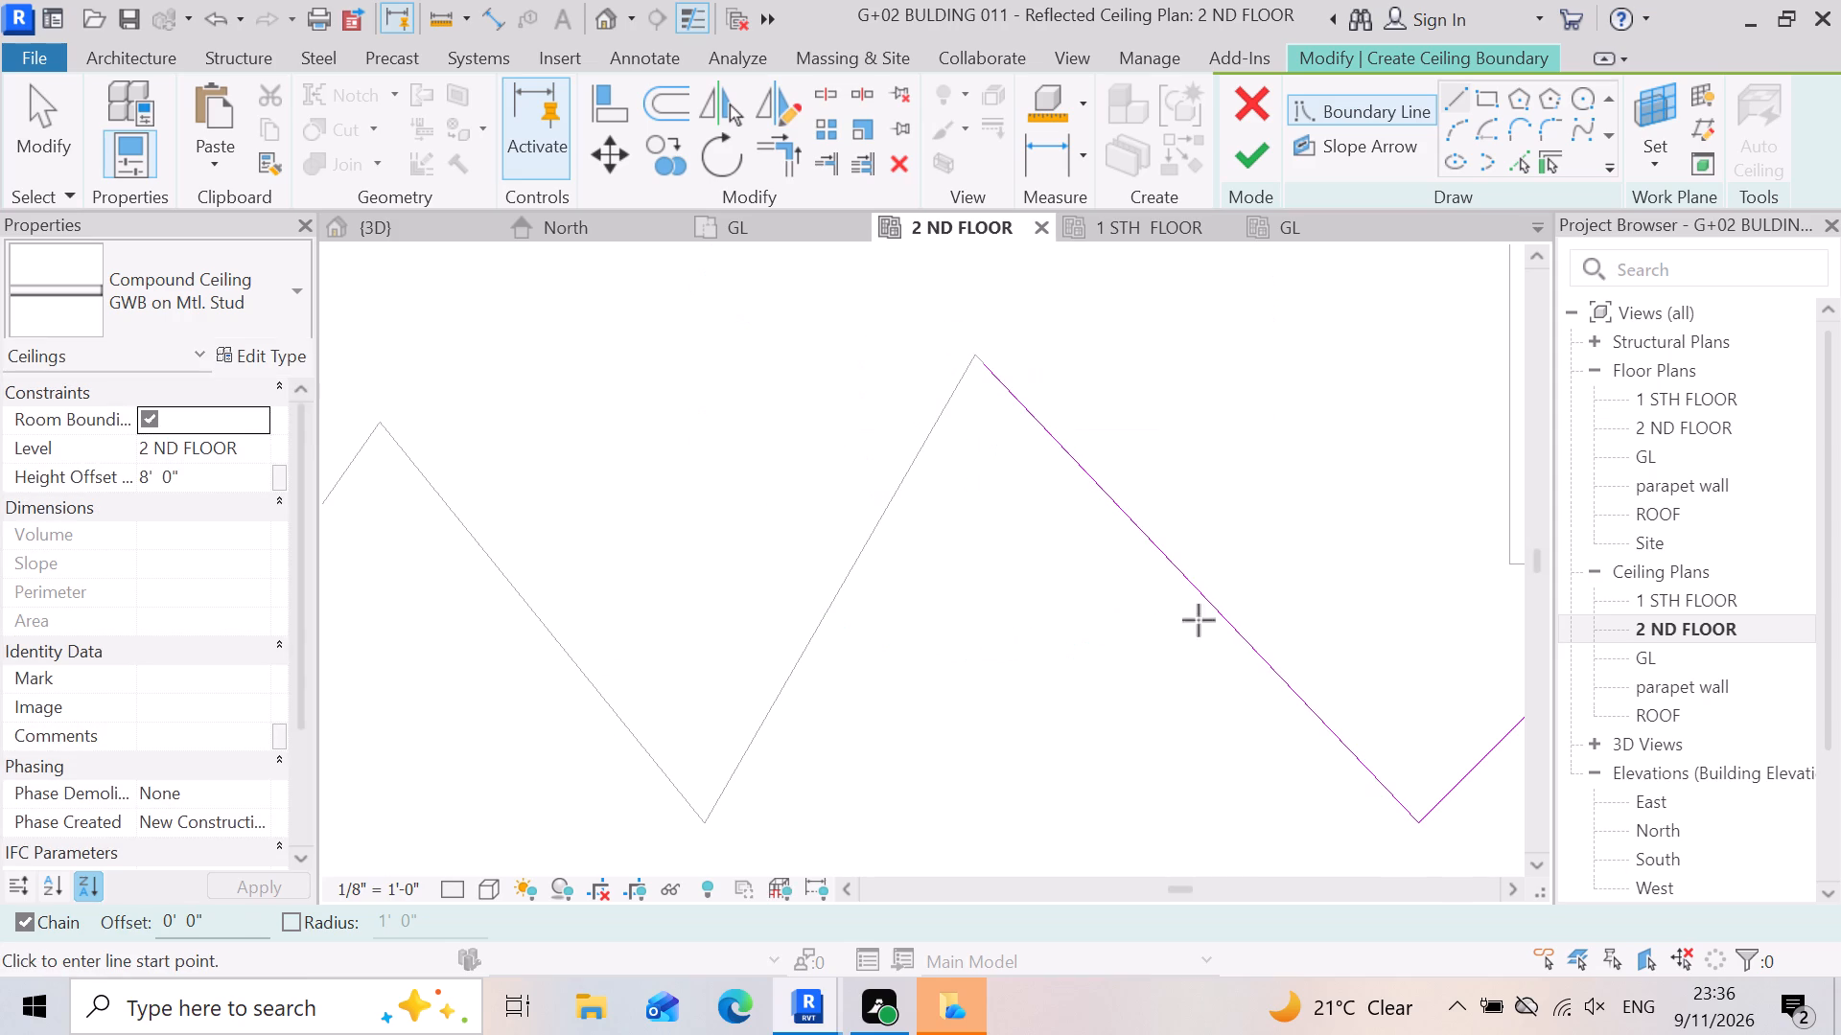
scroll(1190, 550, "up", 2)
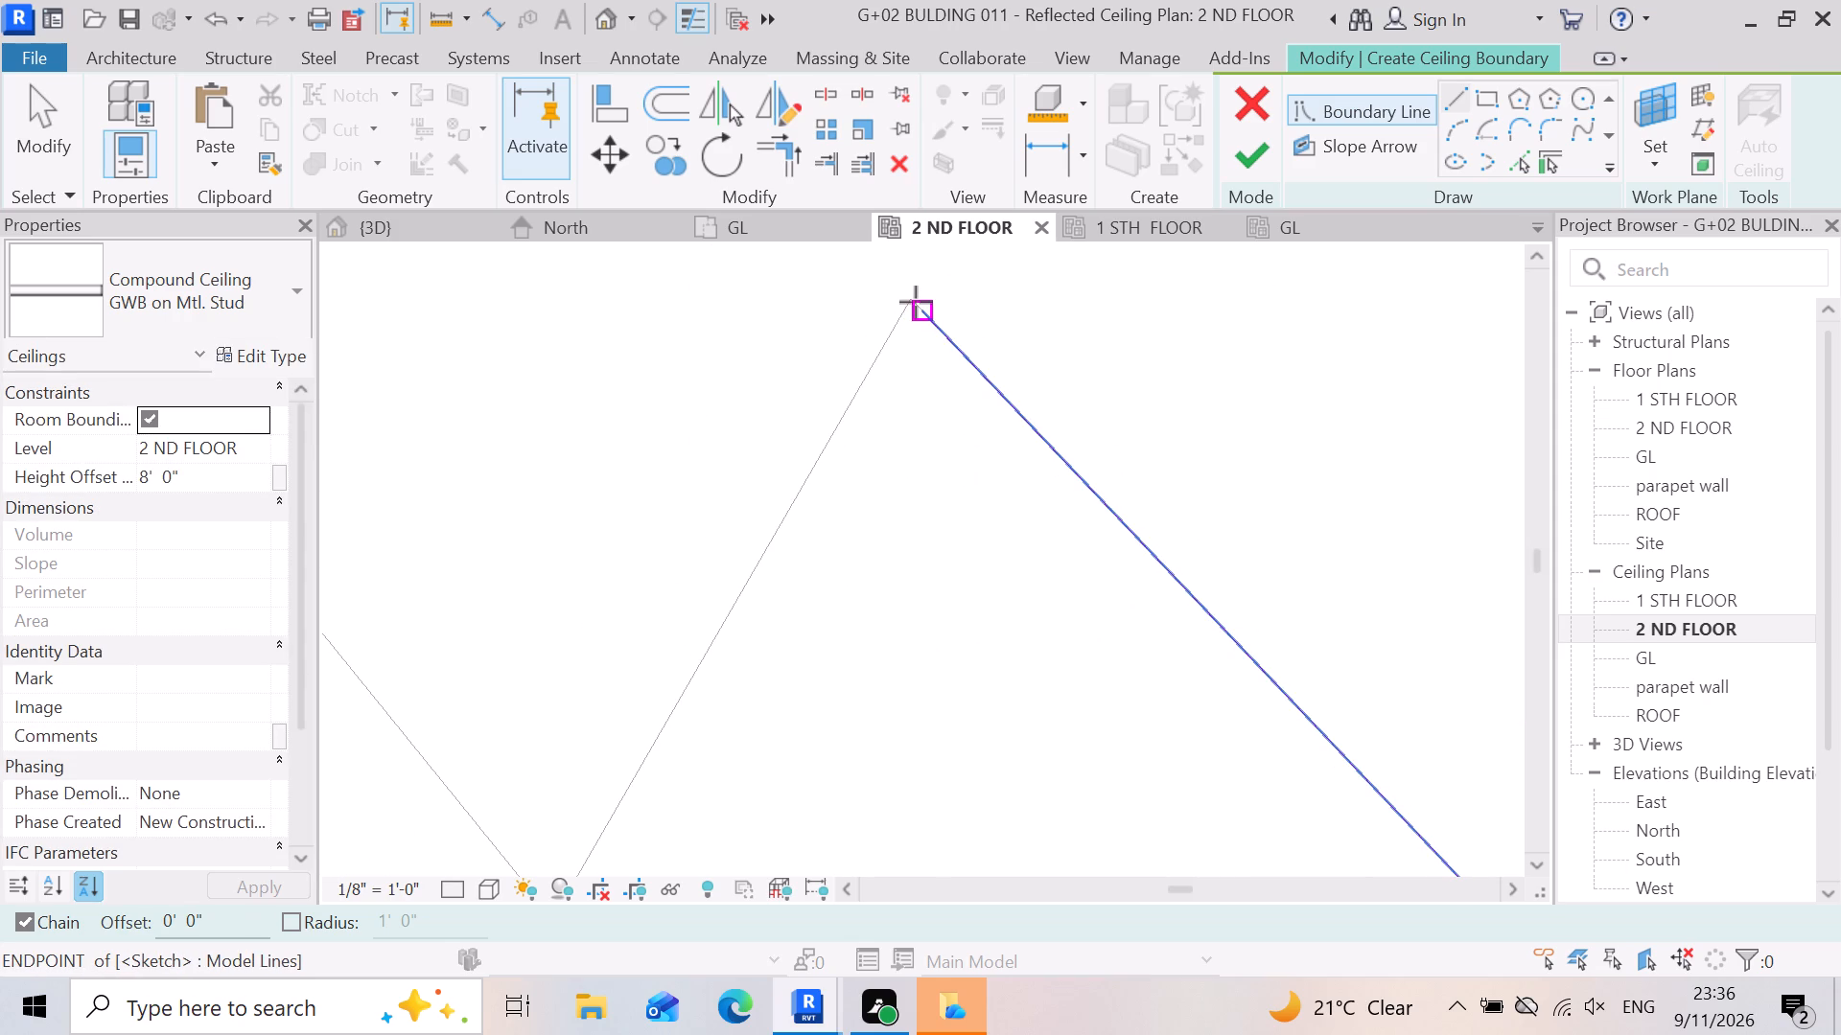
Continue the boundary from the peak along the zigzag's next four diagonals, about 2'-1", 2'-0", 1'-11 1/2" and 2'-3" long.
left_click(907, 295)
scroll(952, 323, "down", 3)
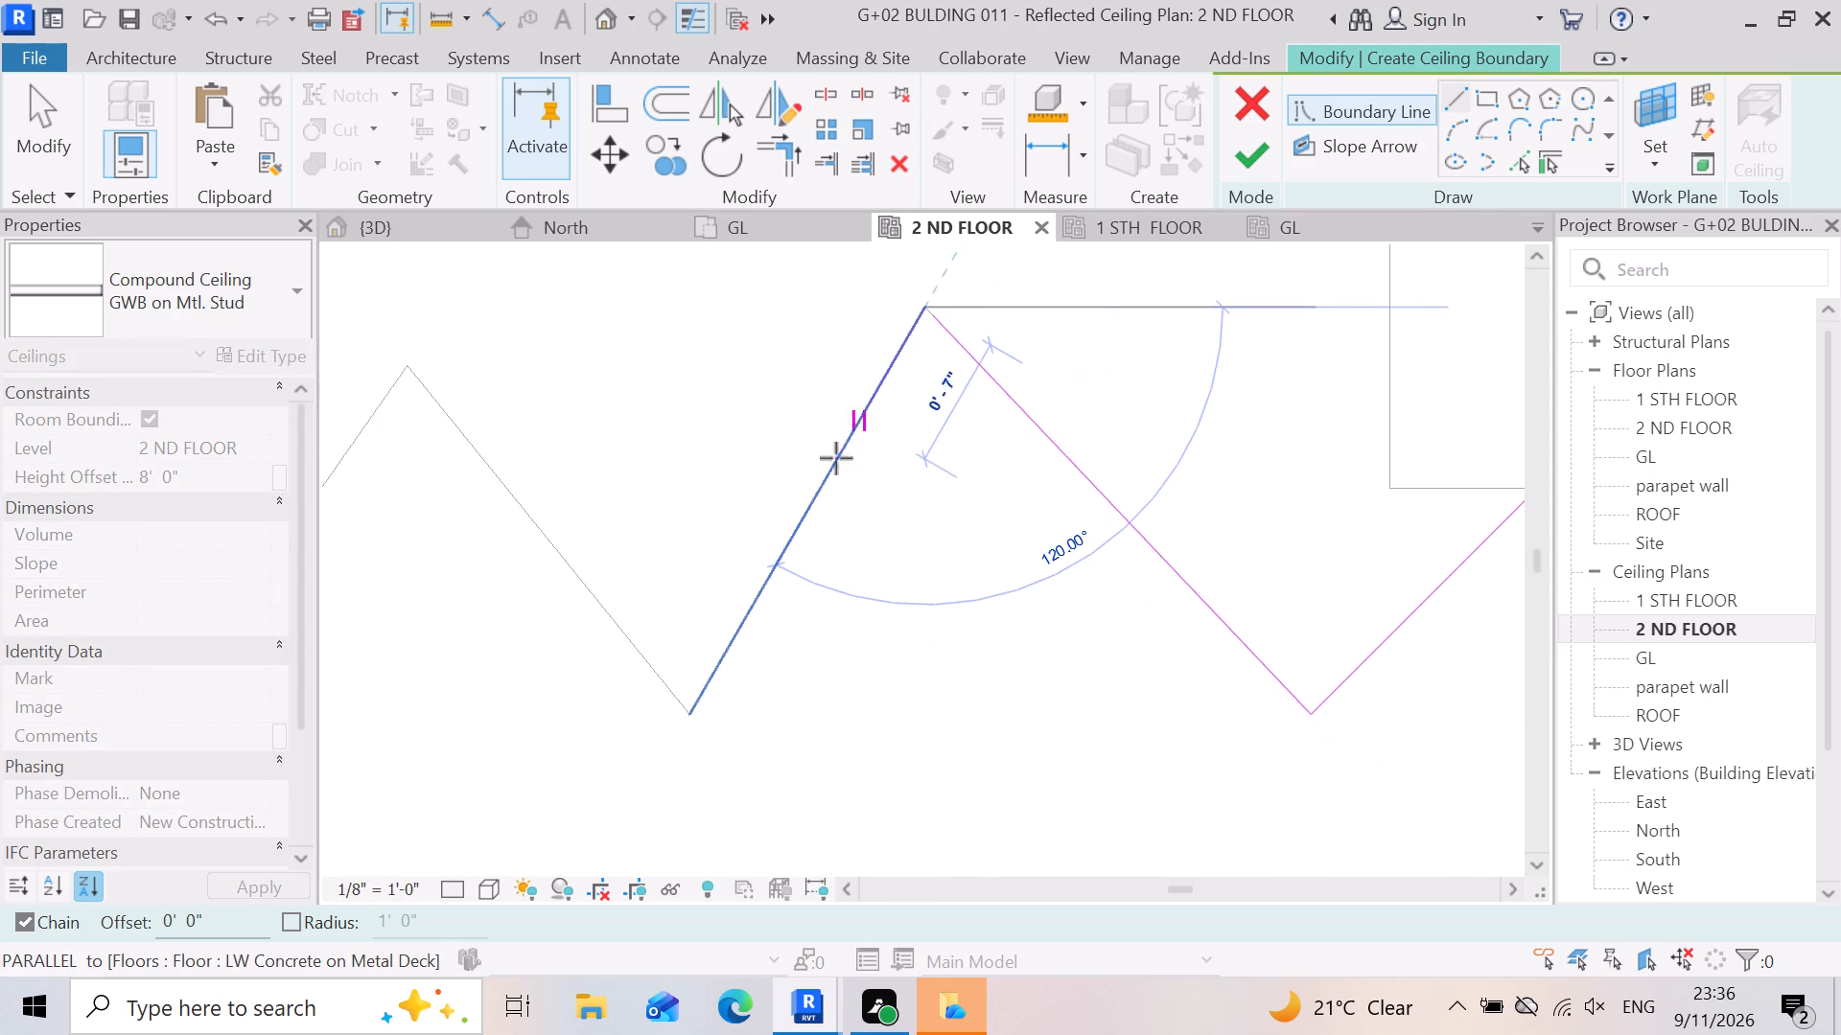
scroll(839, 465, "down", 4)
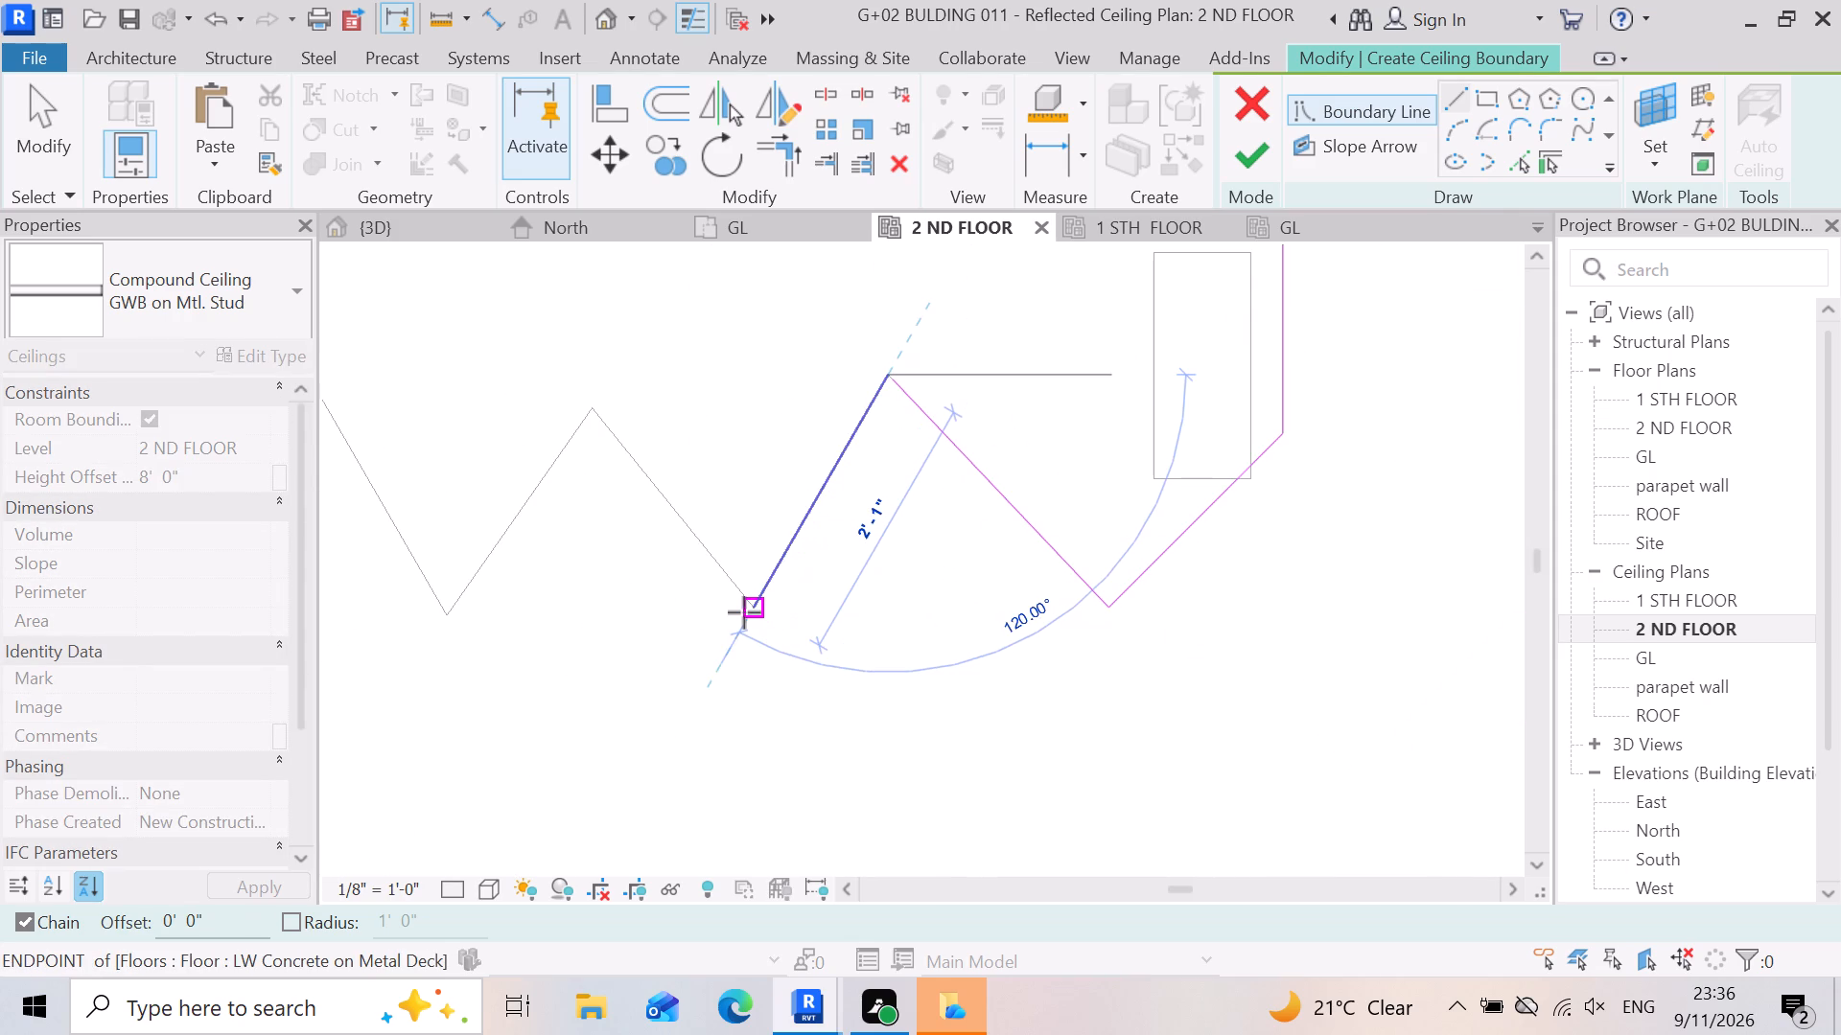
left_click(744, 612)
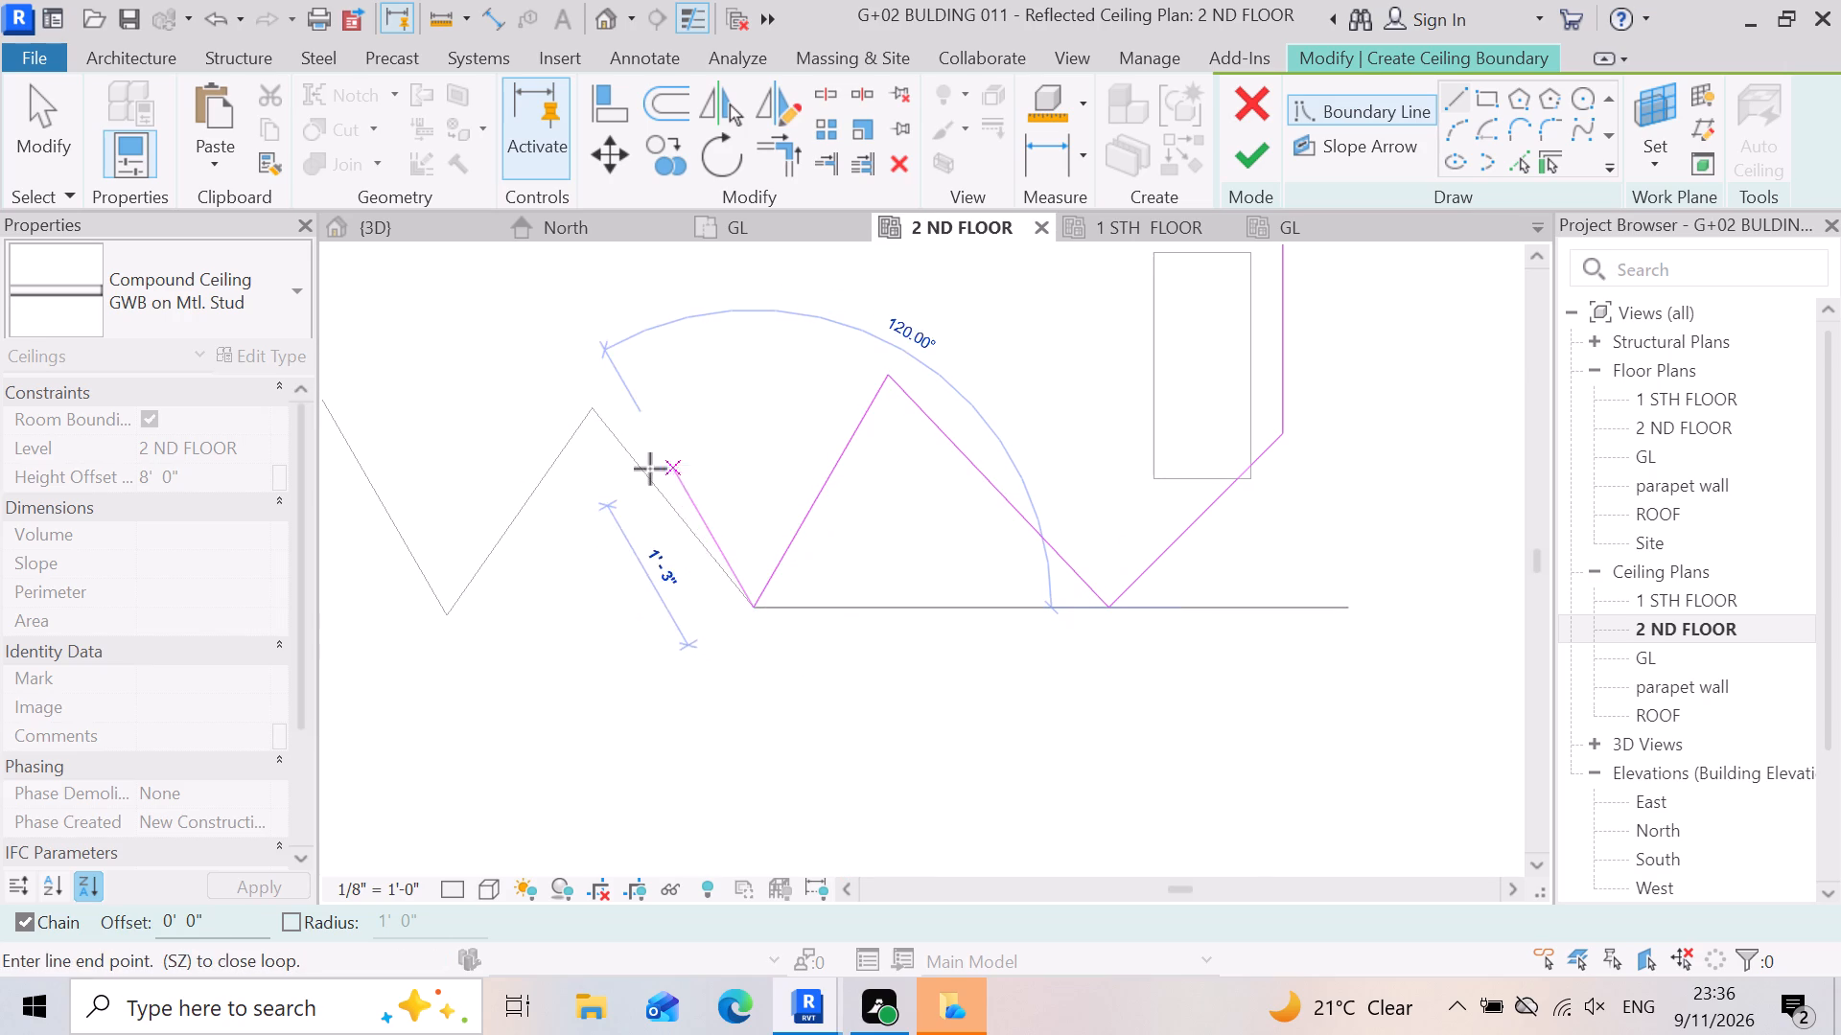
left_click(593, 413)
scroll(689, 421, "down", 10)
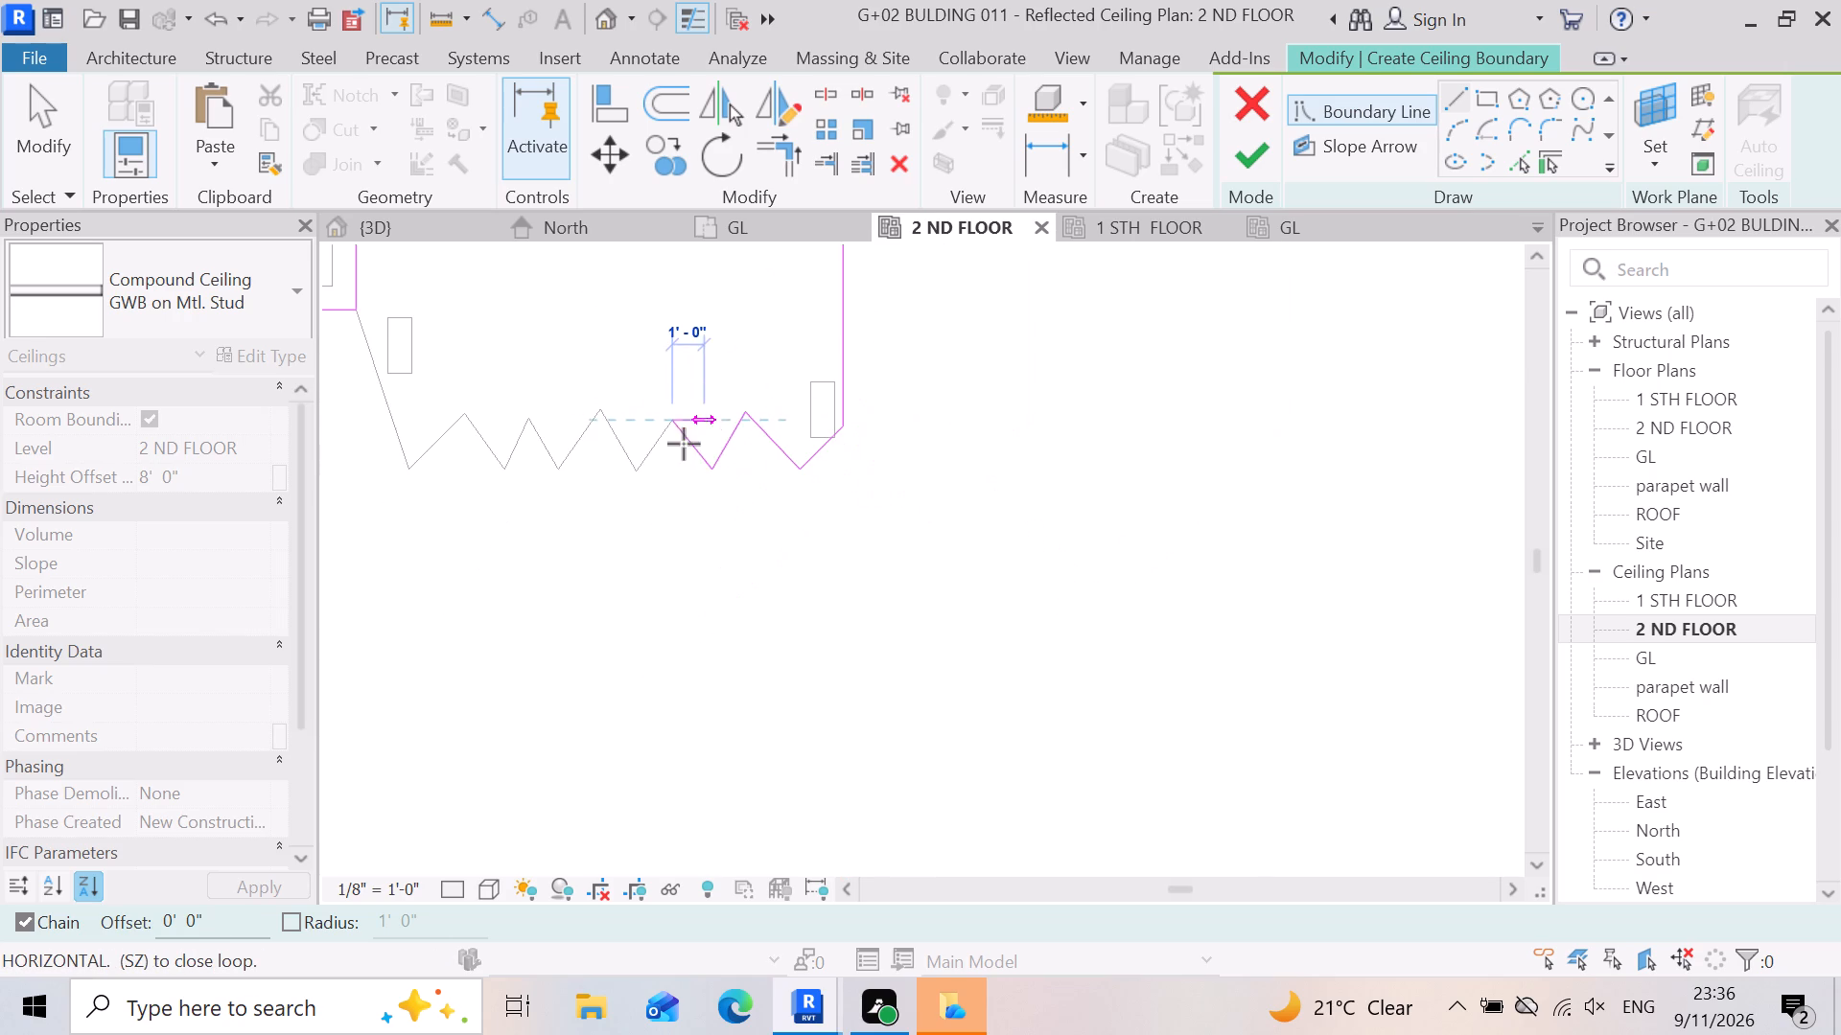
scroll(641, 481, "up", 10)
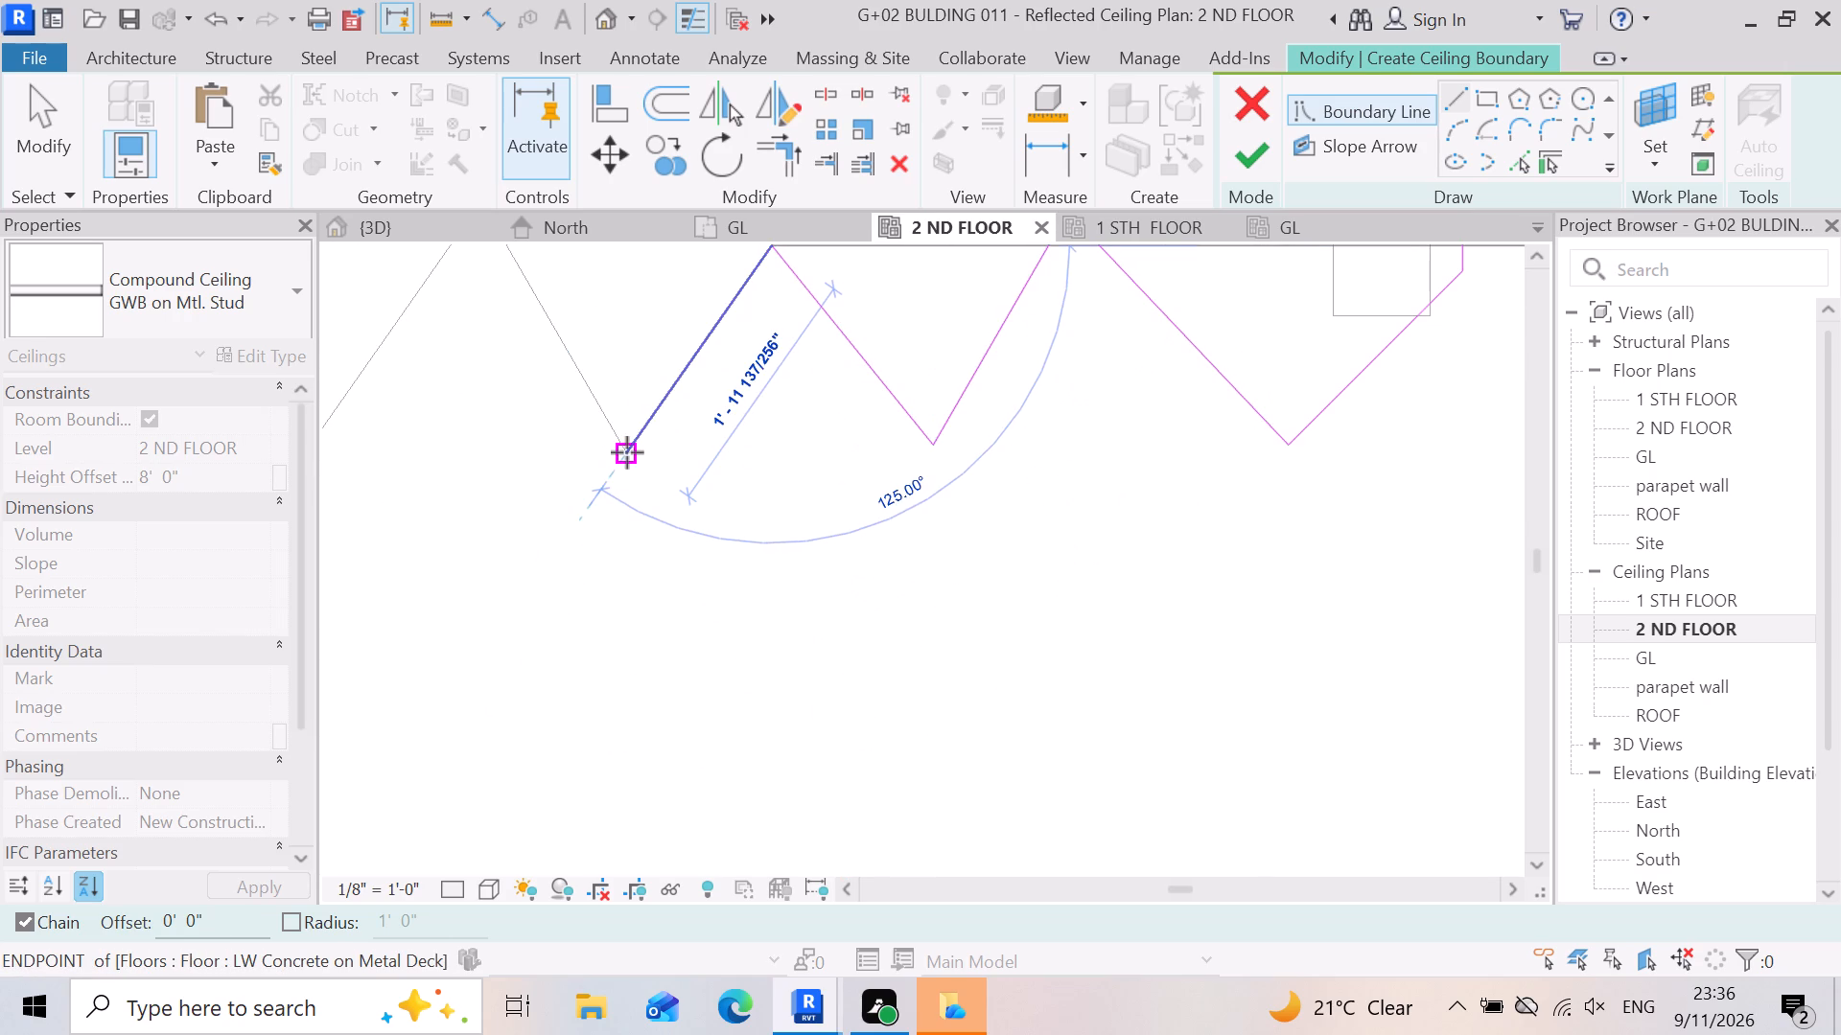
left_click(627, 452)
scroll(689, 499, "down", 9)
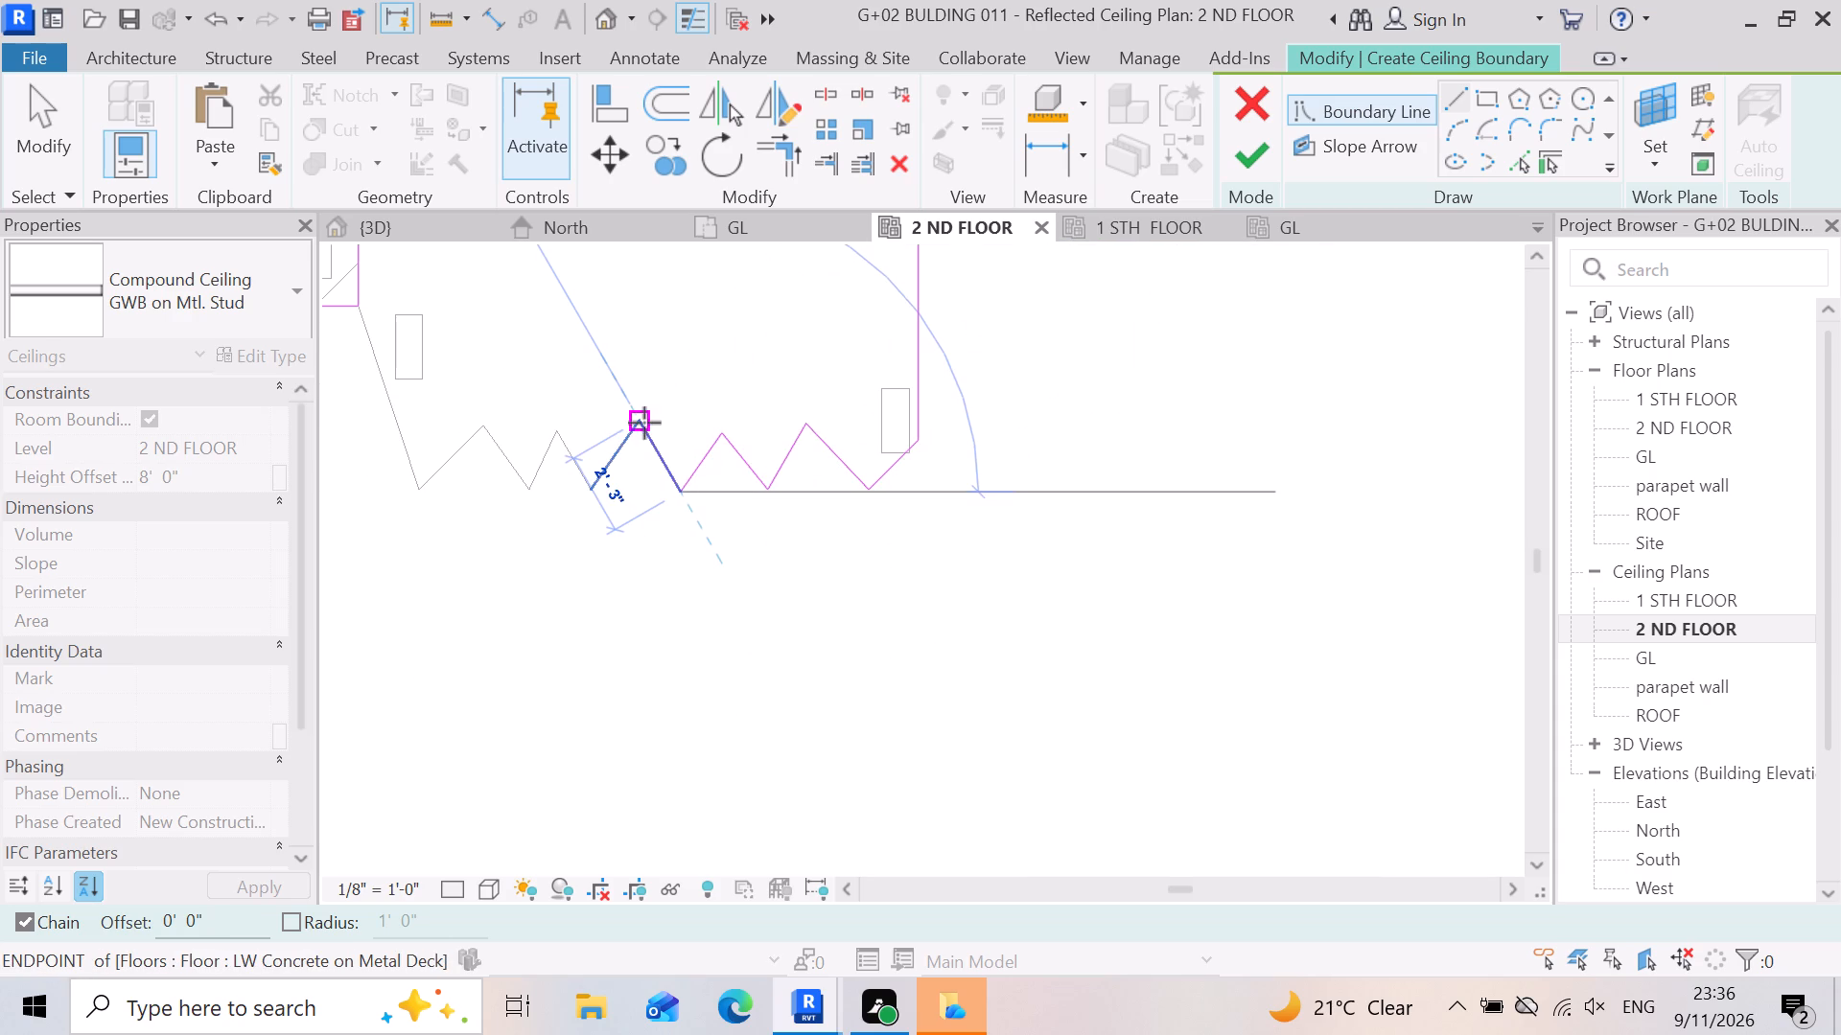
scroll(639, 432, "up", 5)
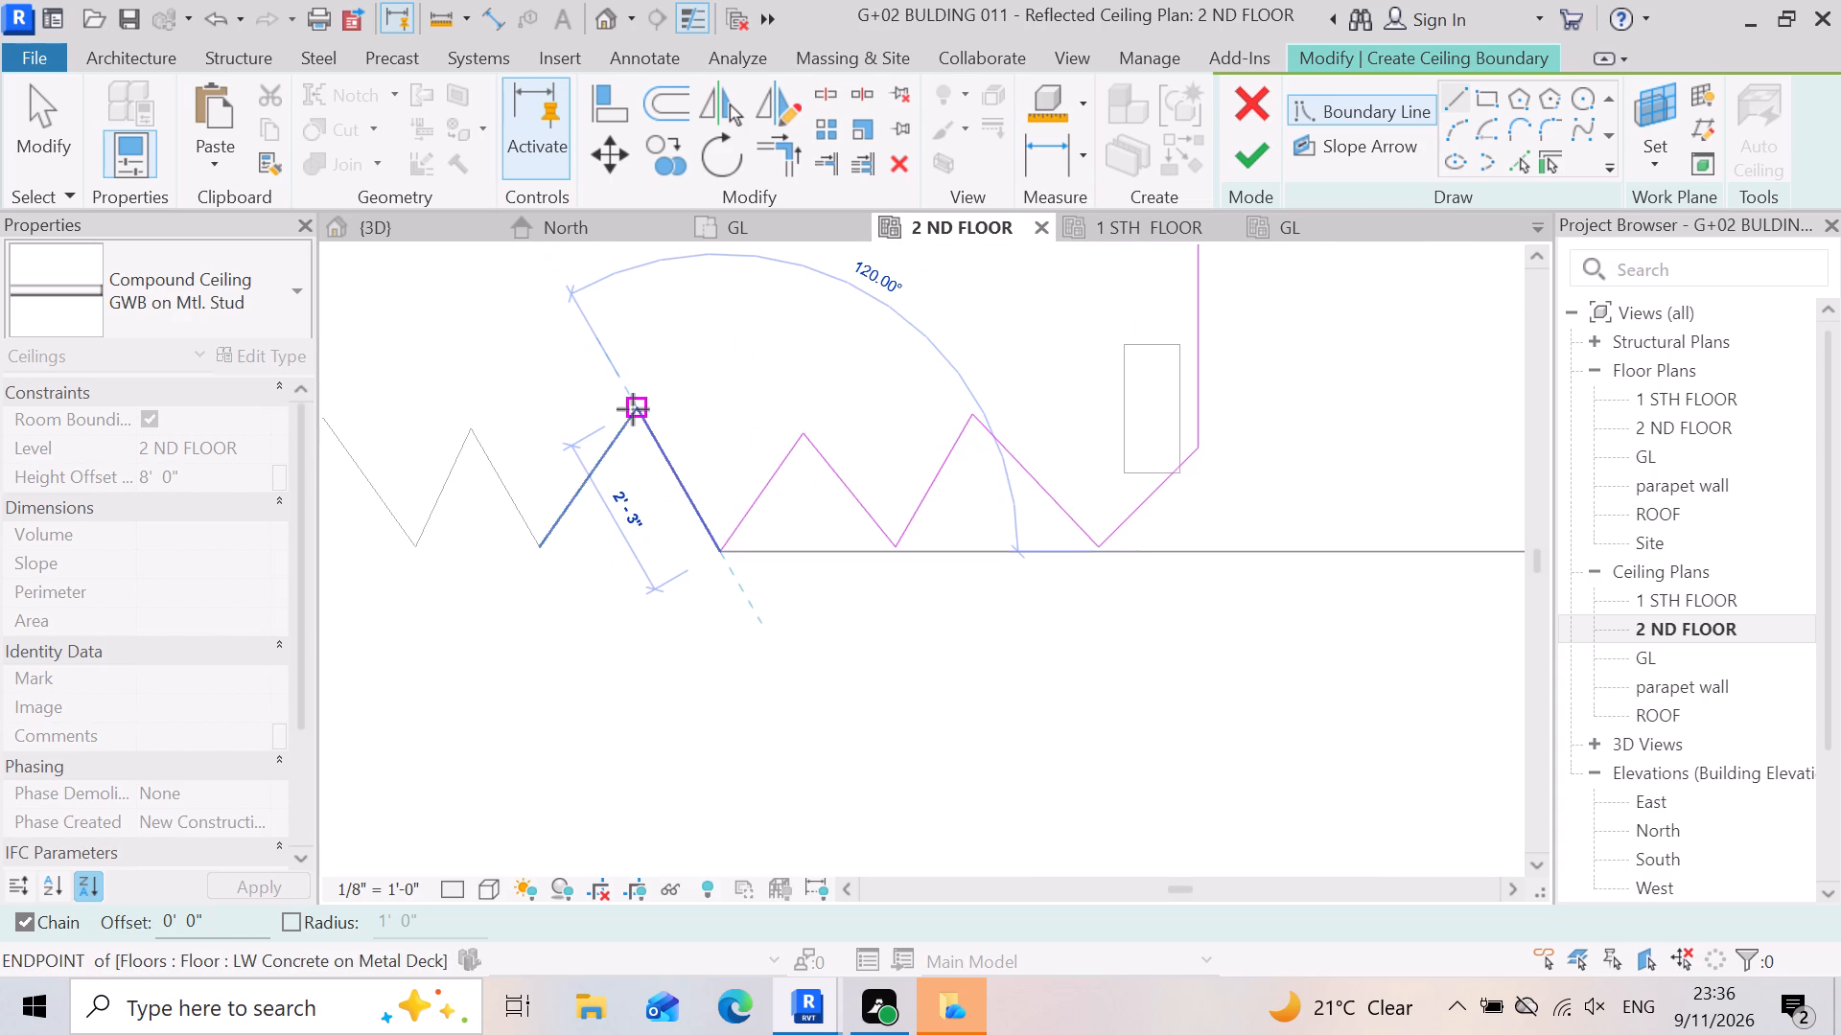
left_click(633, 410)
scroll(648, 444, "down", 4)
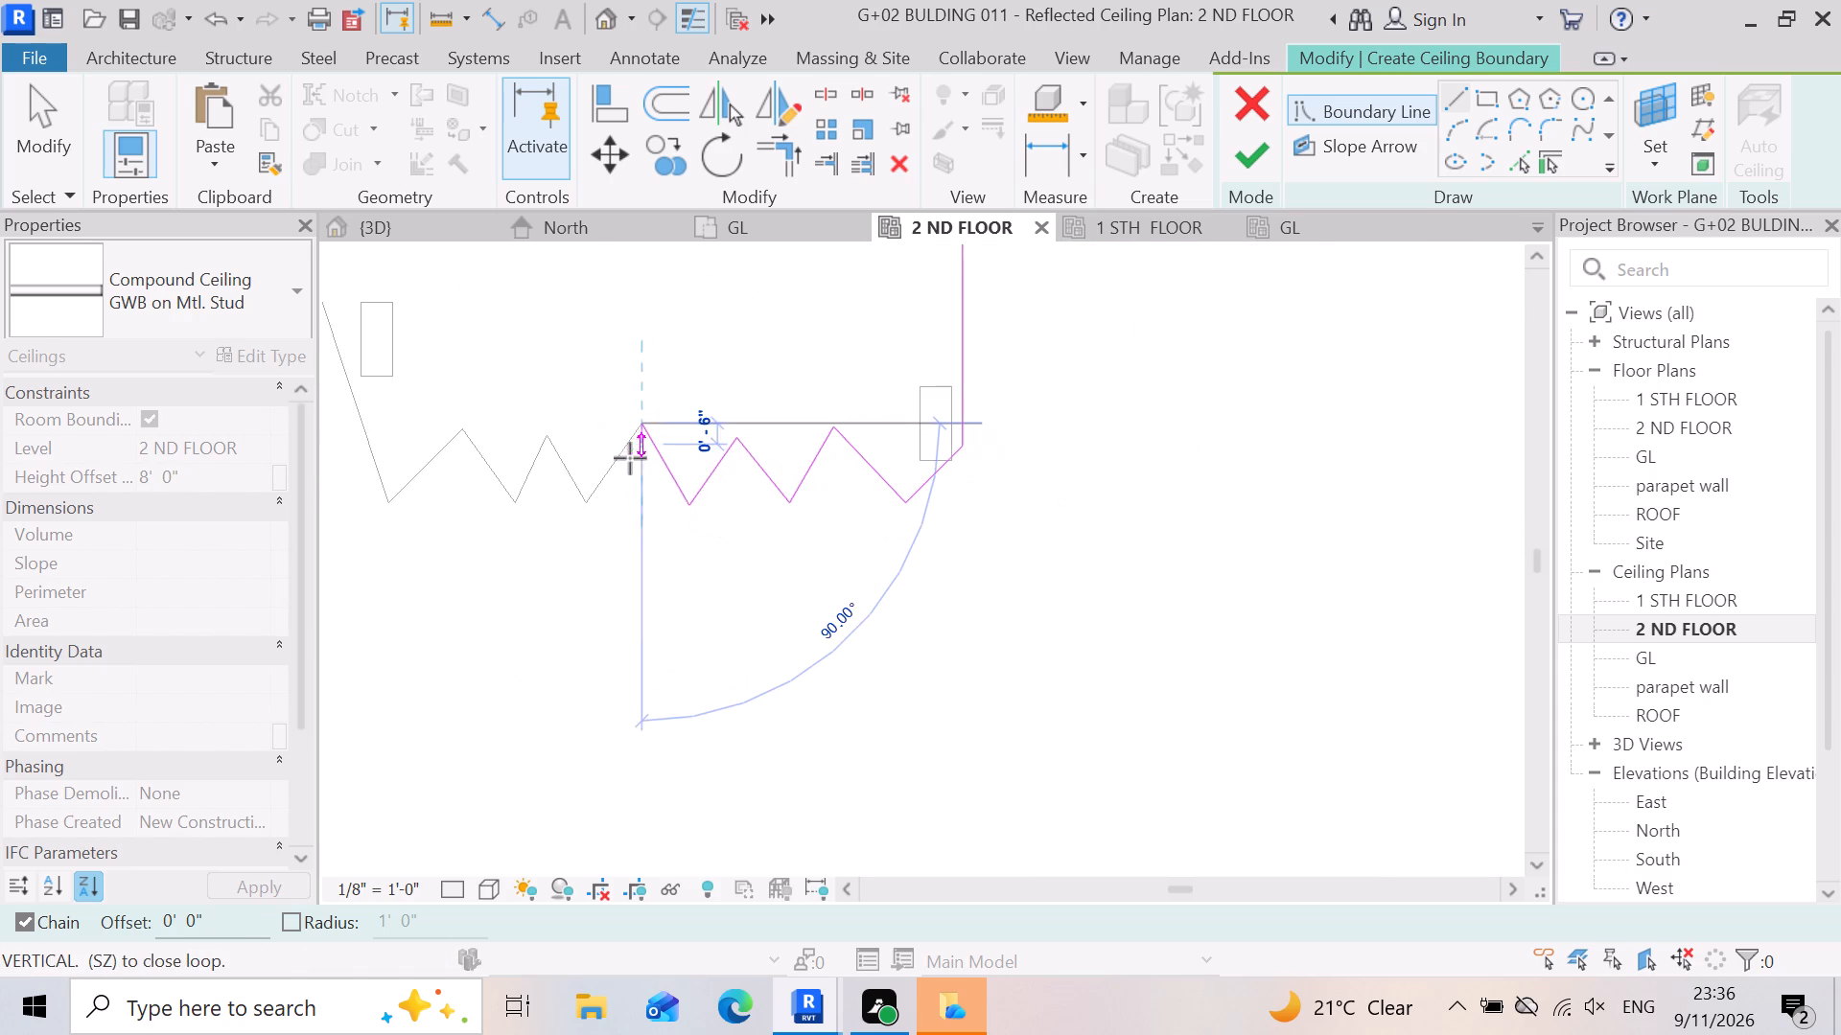
Trace the zigzag's remaining five diagonals, ending at the valley where the slanted slab edge begins, with a last segment about 2'-5 3/4" long.
scroll(588, 497, "up", 6)
left_click(589, 466)
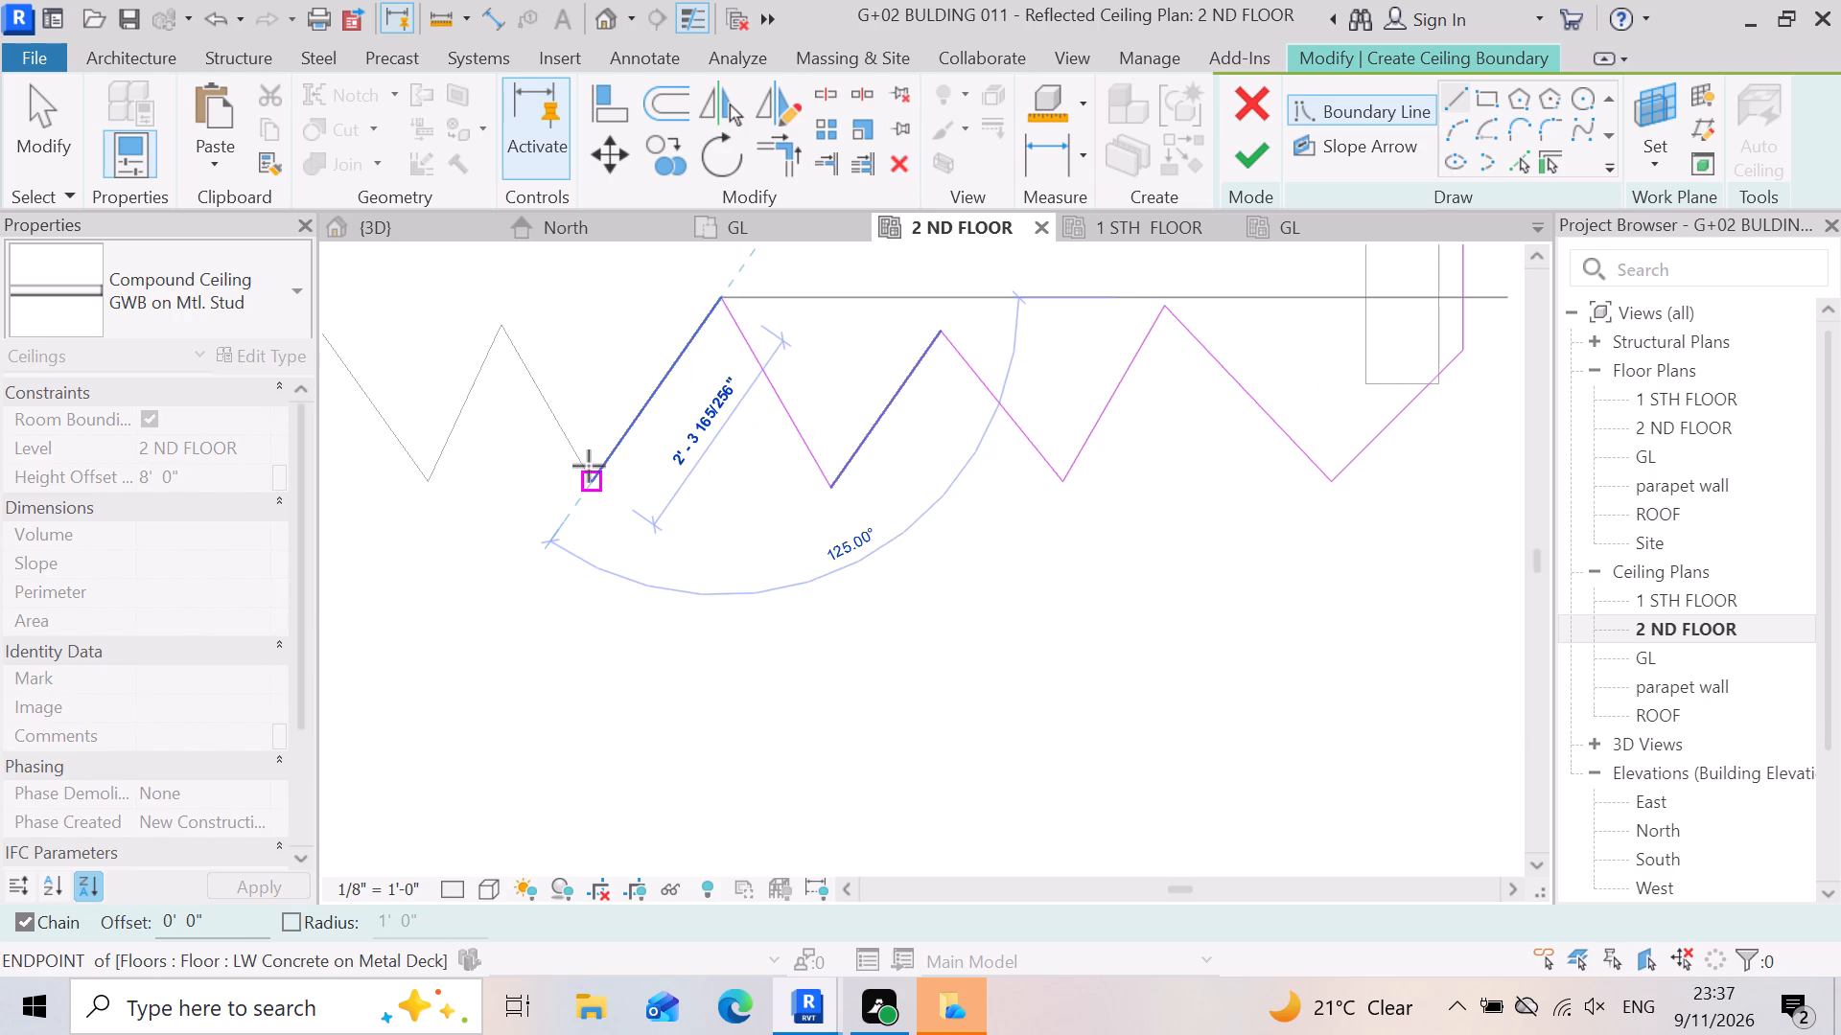
scroll(625, 500, "down", 9)
scroll(601, 481, "up", 2)
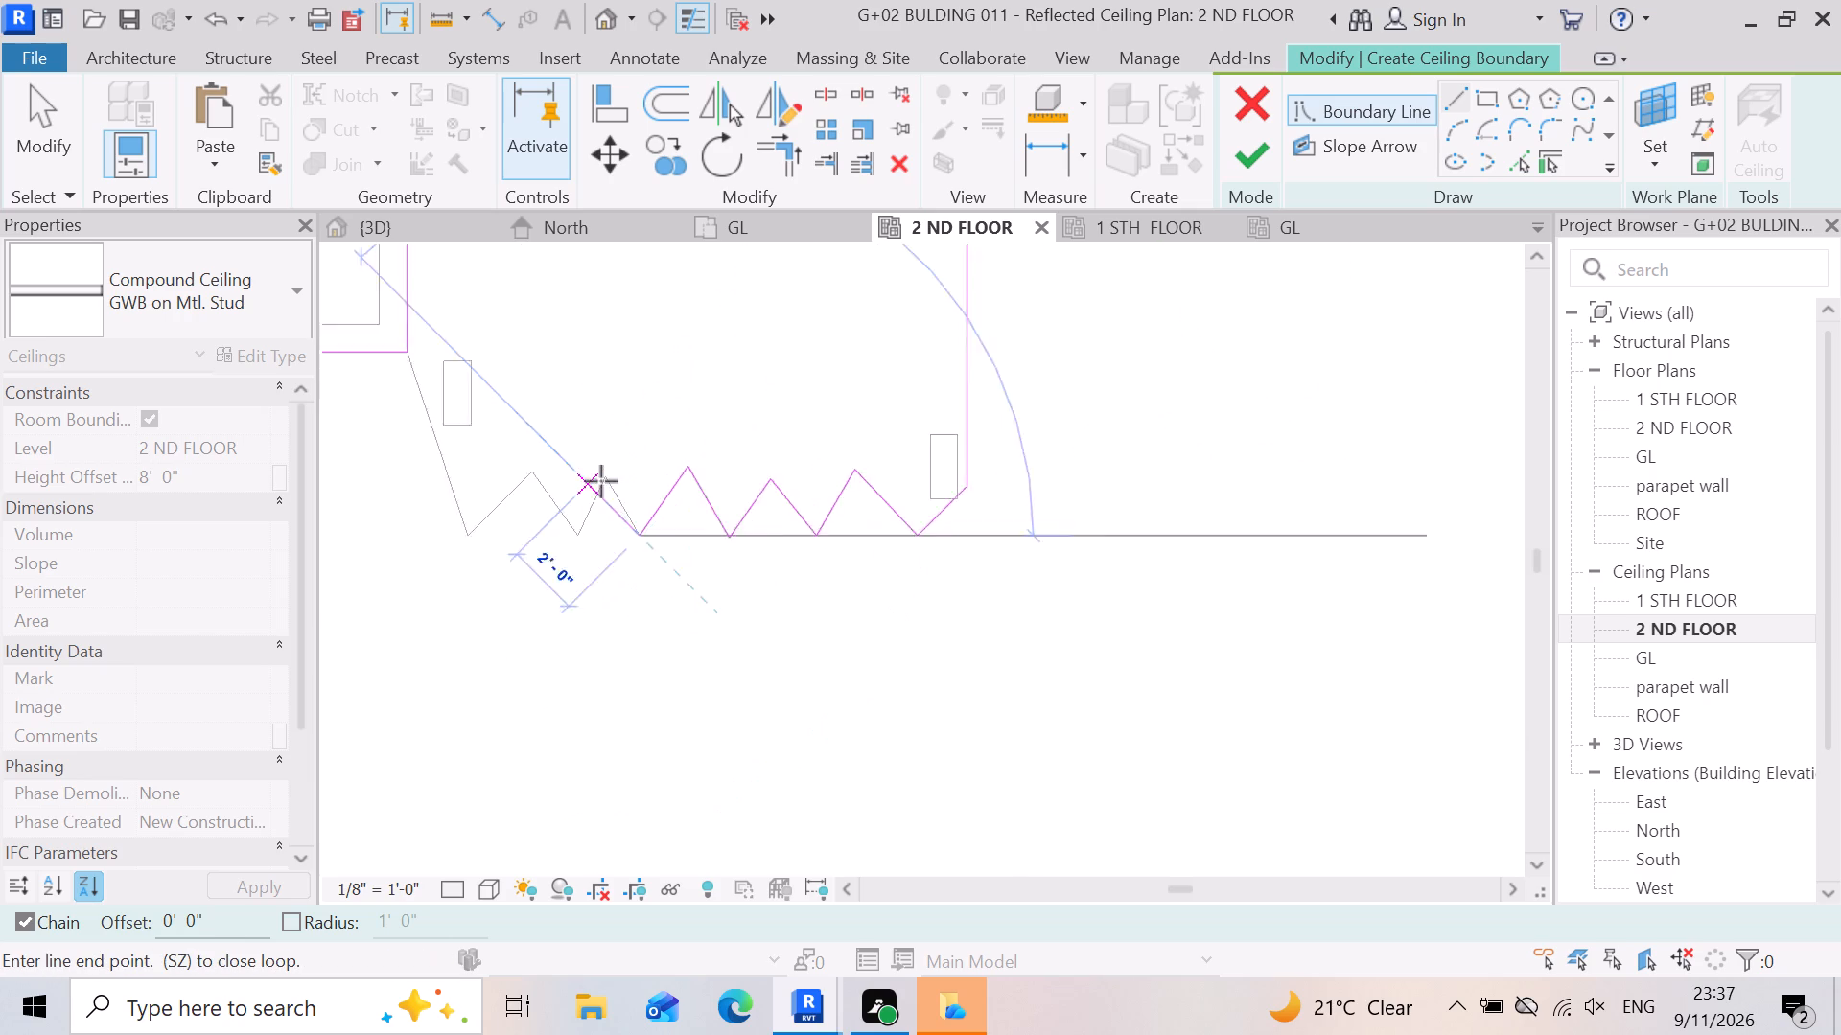
scroll(601, 481, "up", 4)
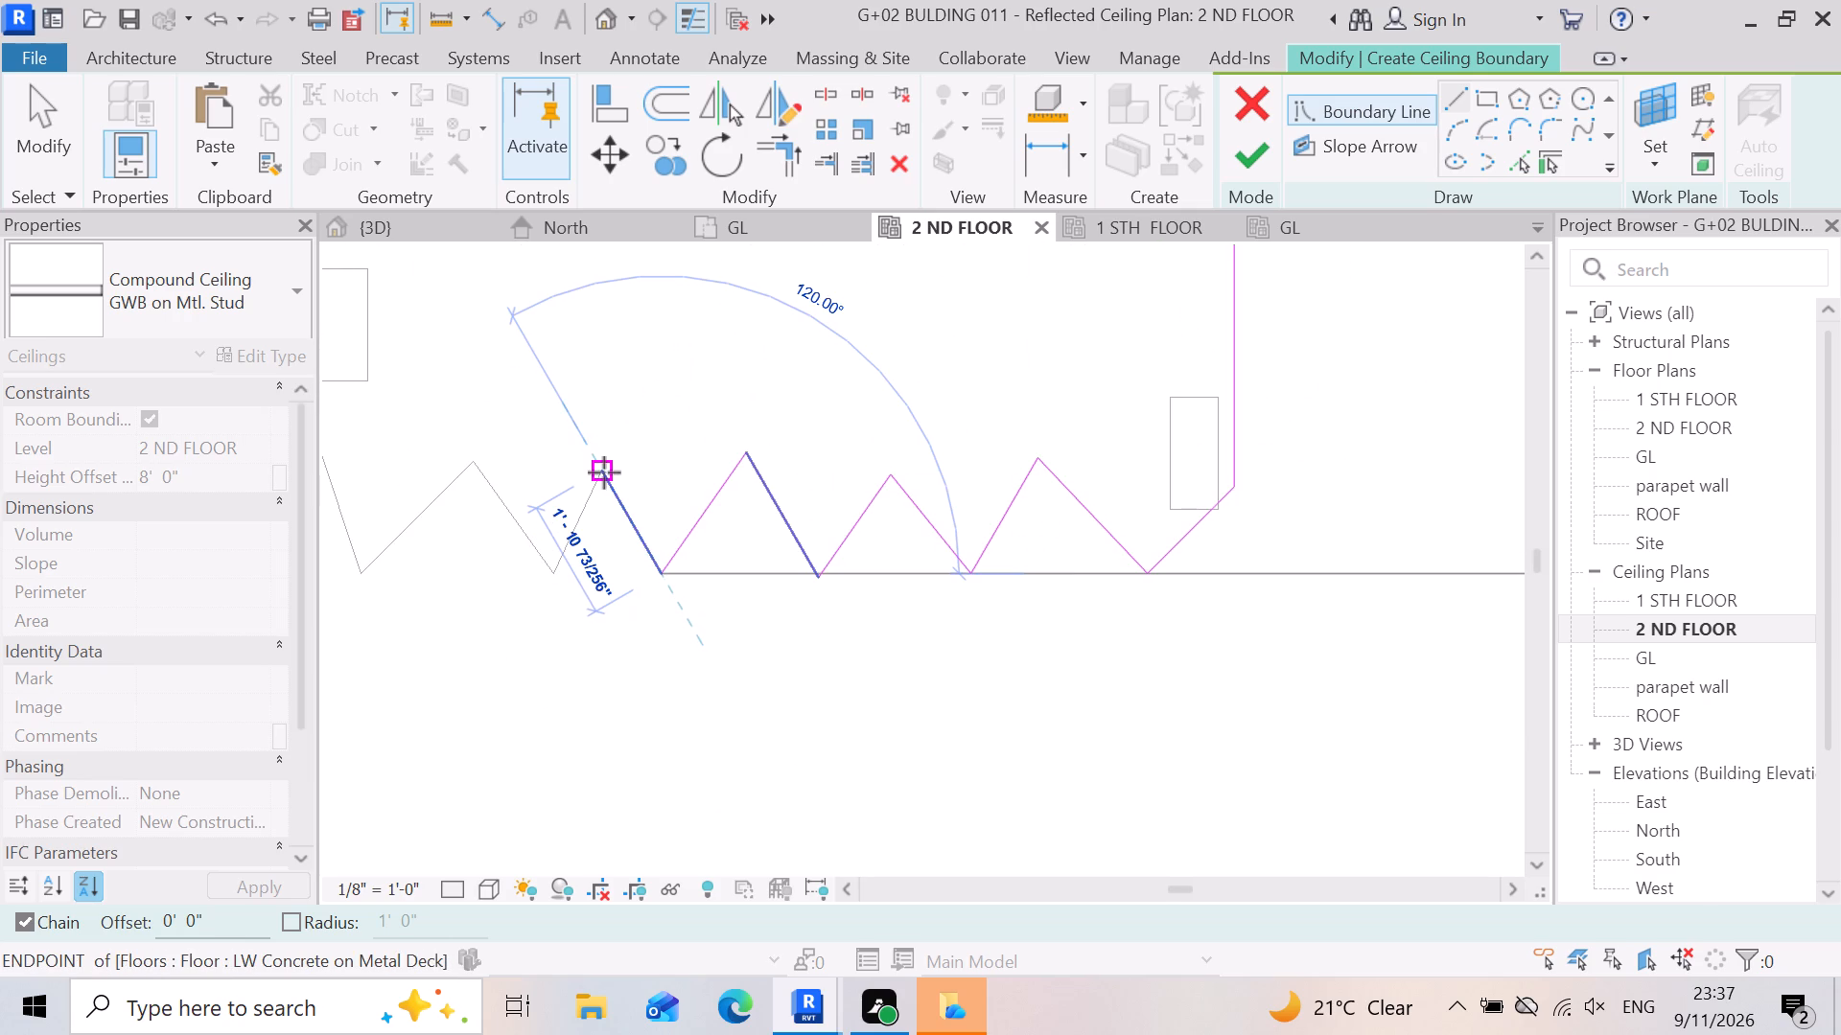
left_click(604, 472)
scroll(676, 489, "down", 4)
scroll(610, 544, "up", 2)
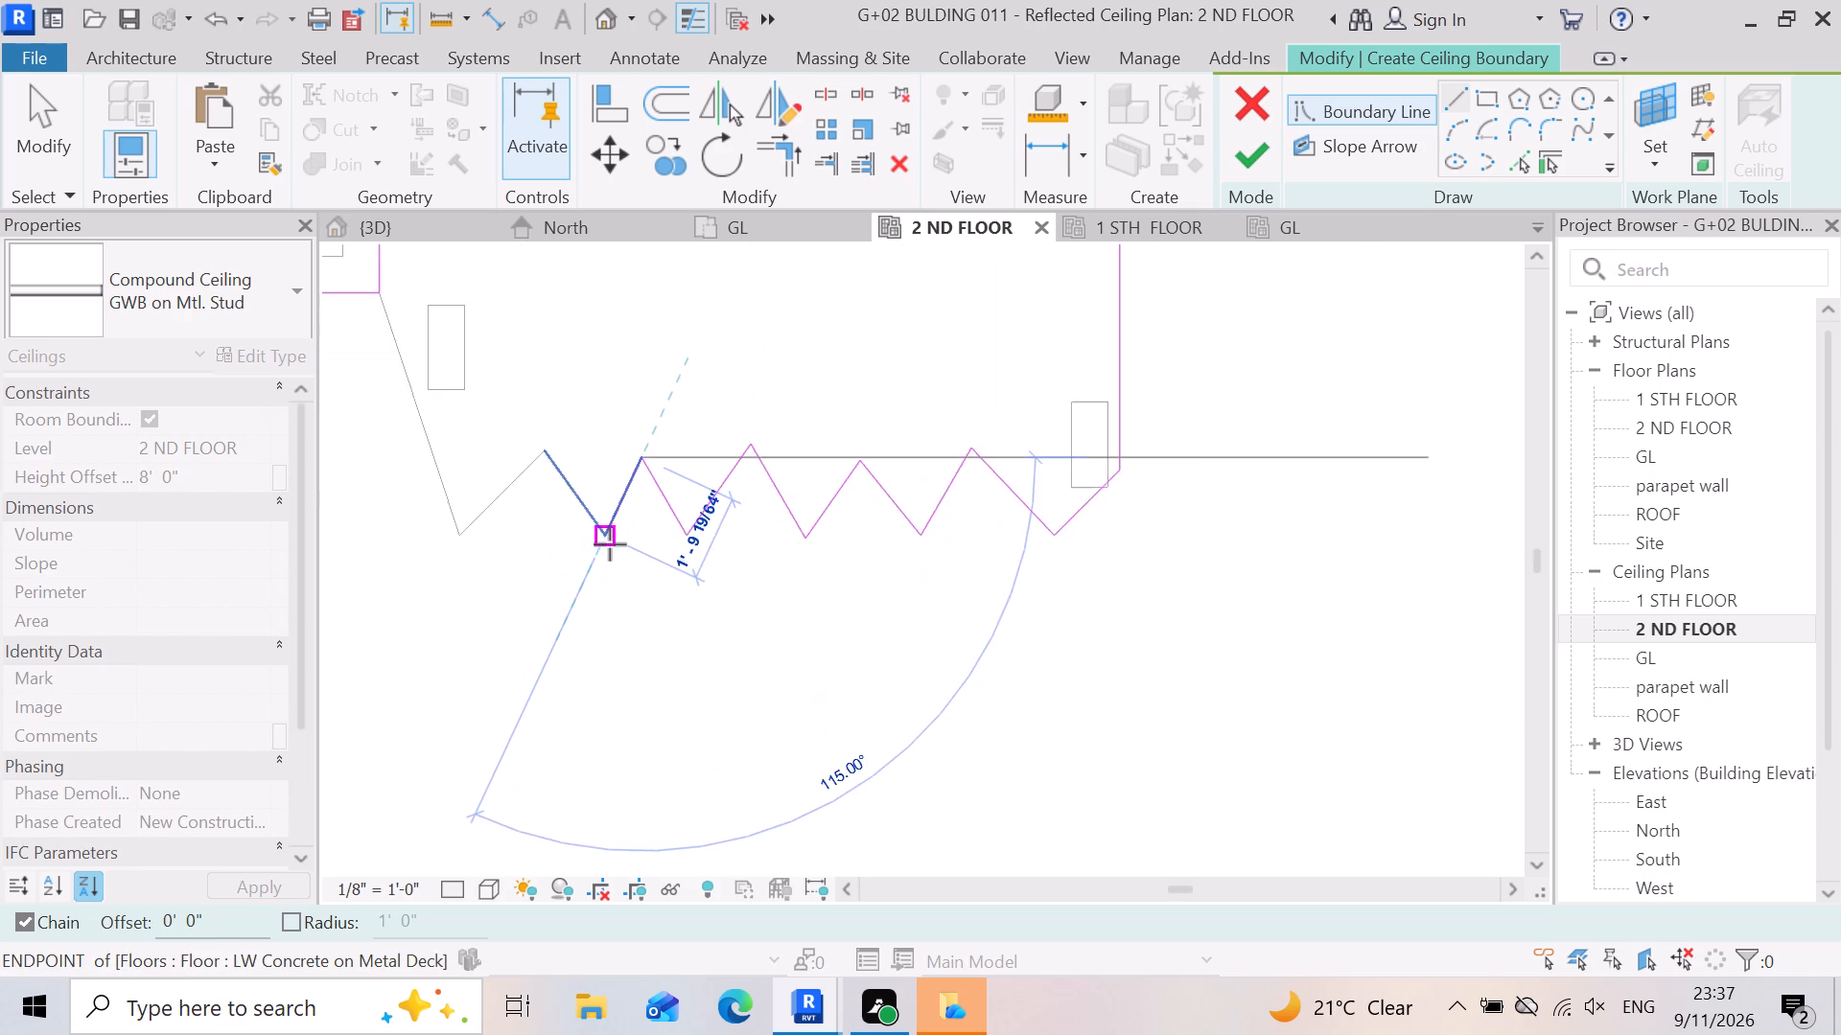
scroll(610, 544, "up", 2)
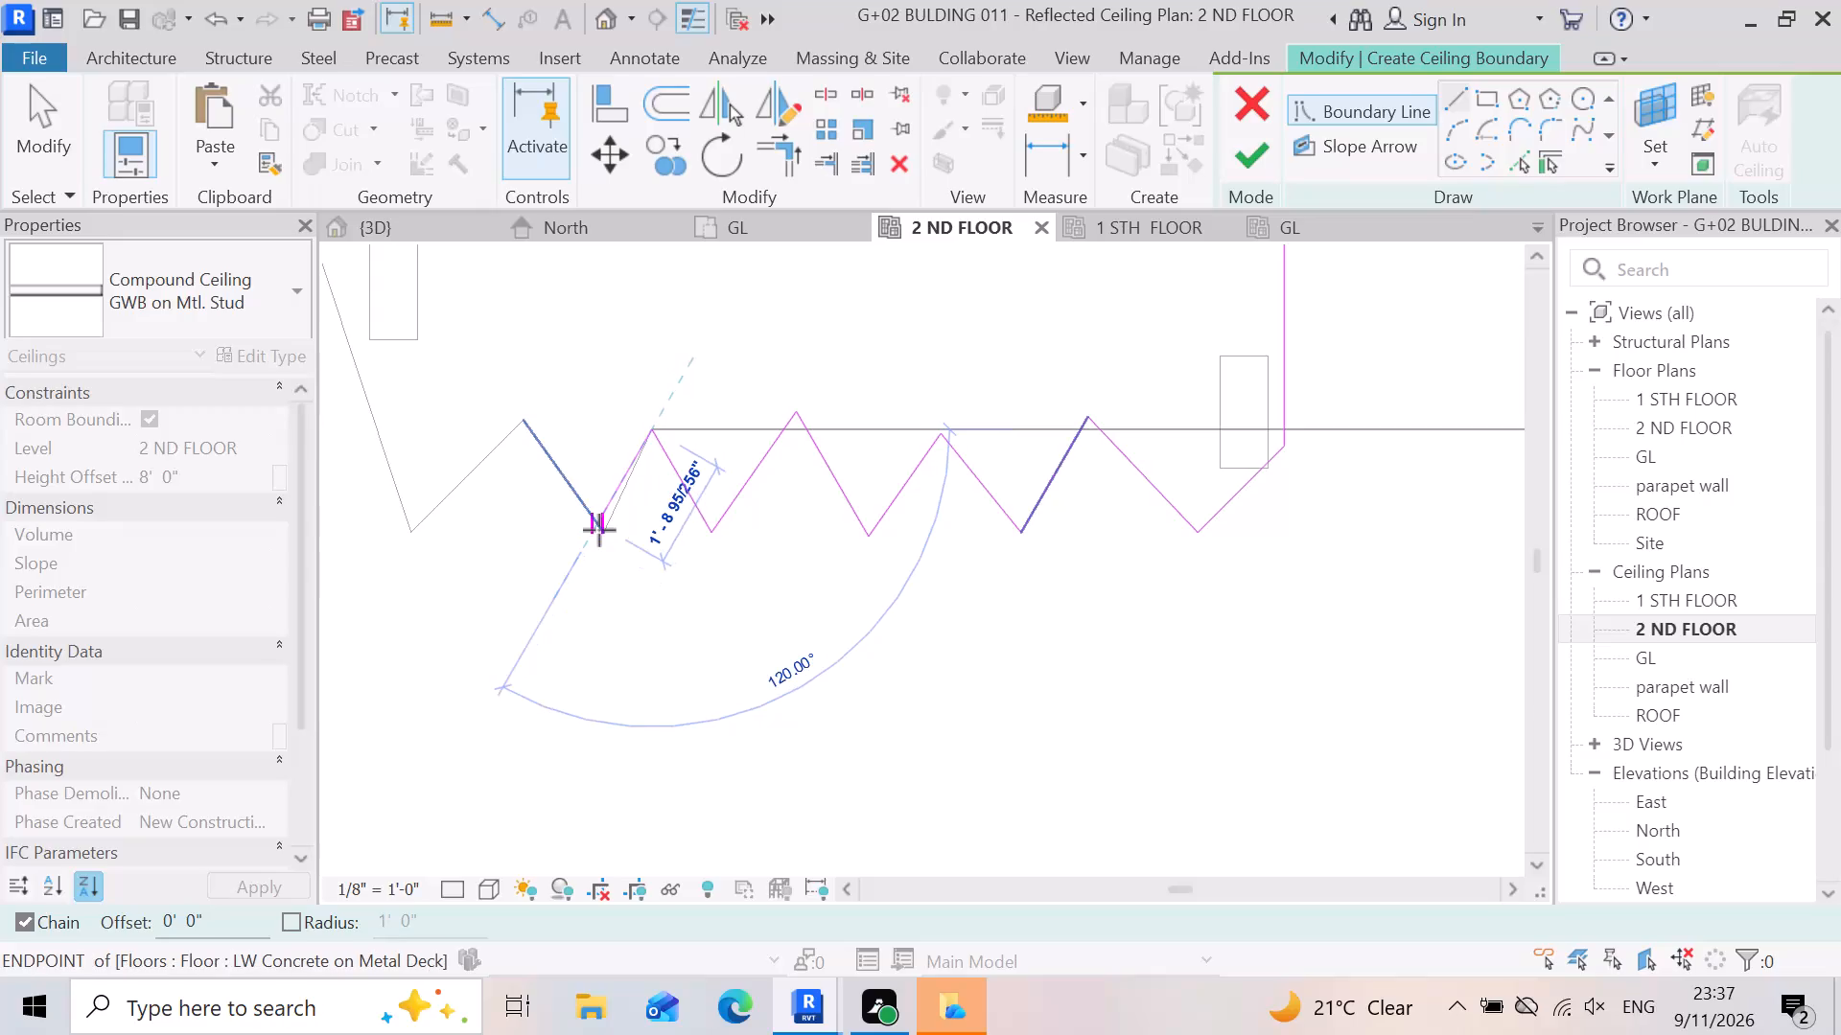
left_click(607, 531)
scroll(651, 566, "down", 3)
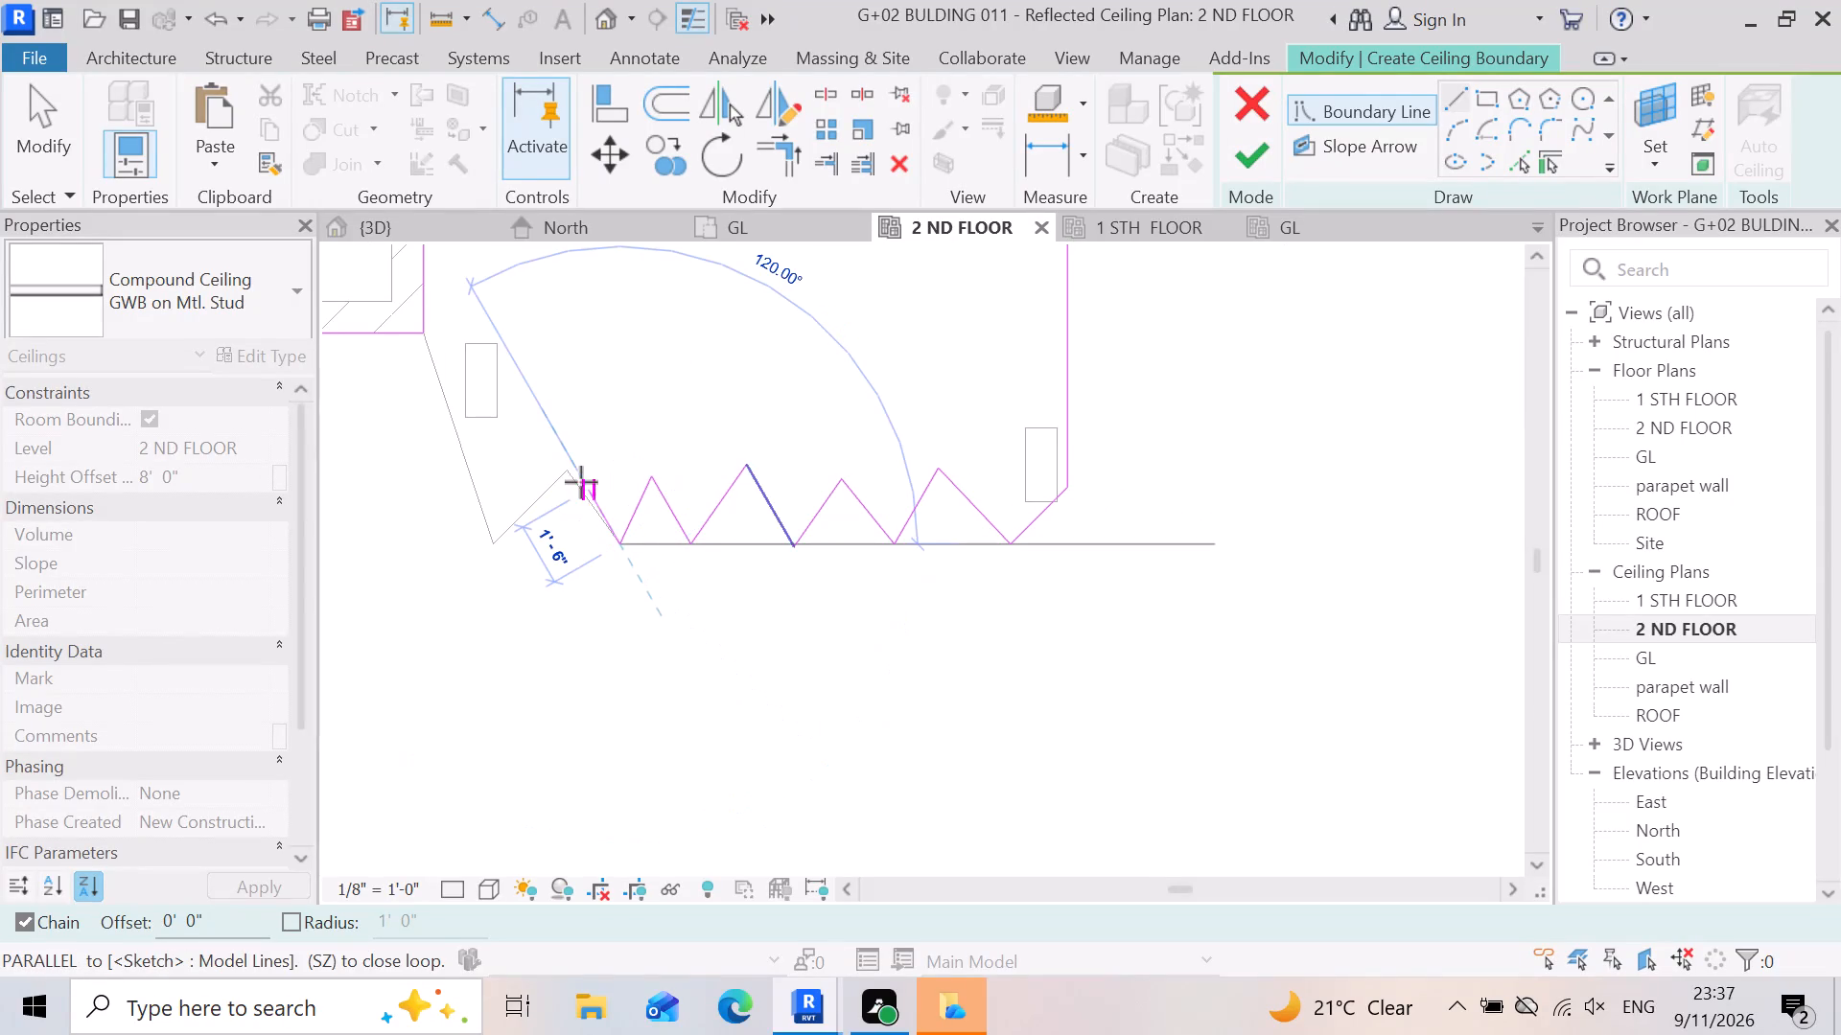
scroll(580, 482, "up", 3)
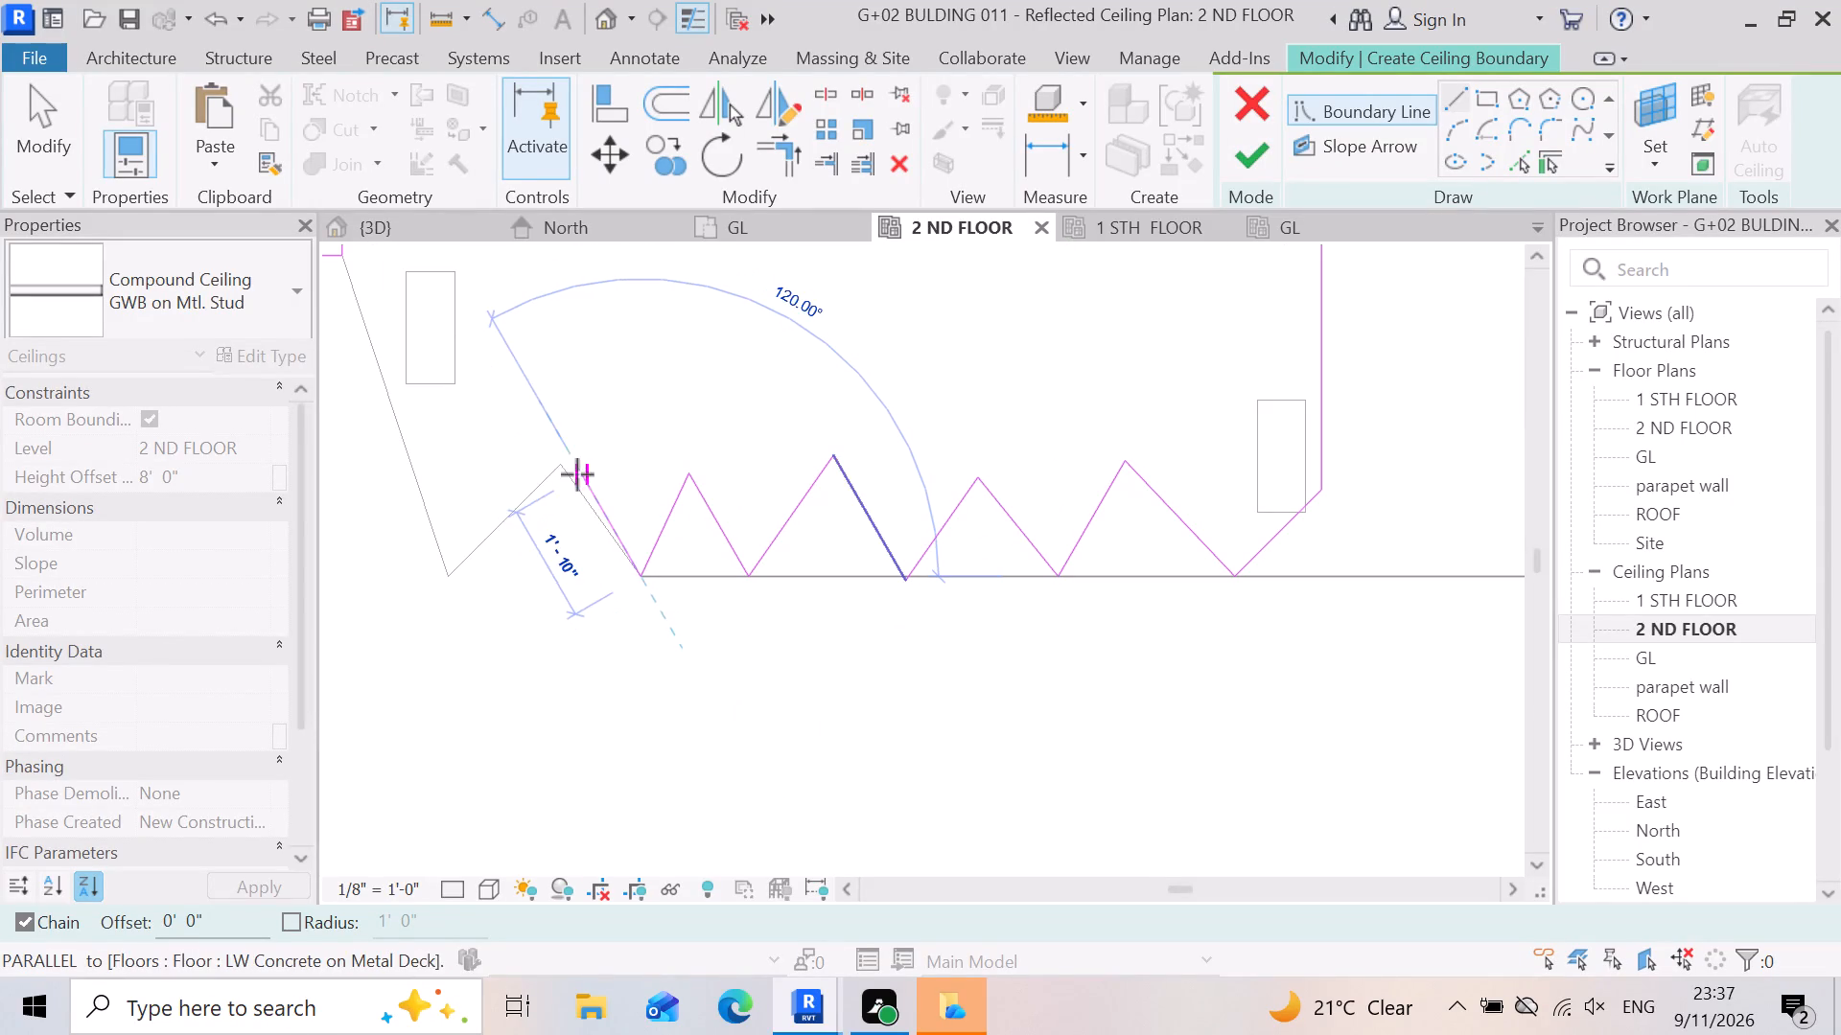
left_click(565, 470)
scroll(618, 475, "down", 4)
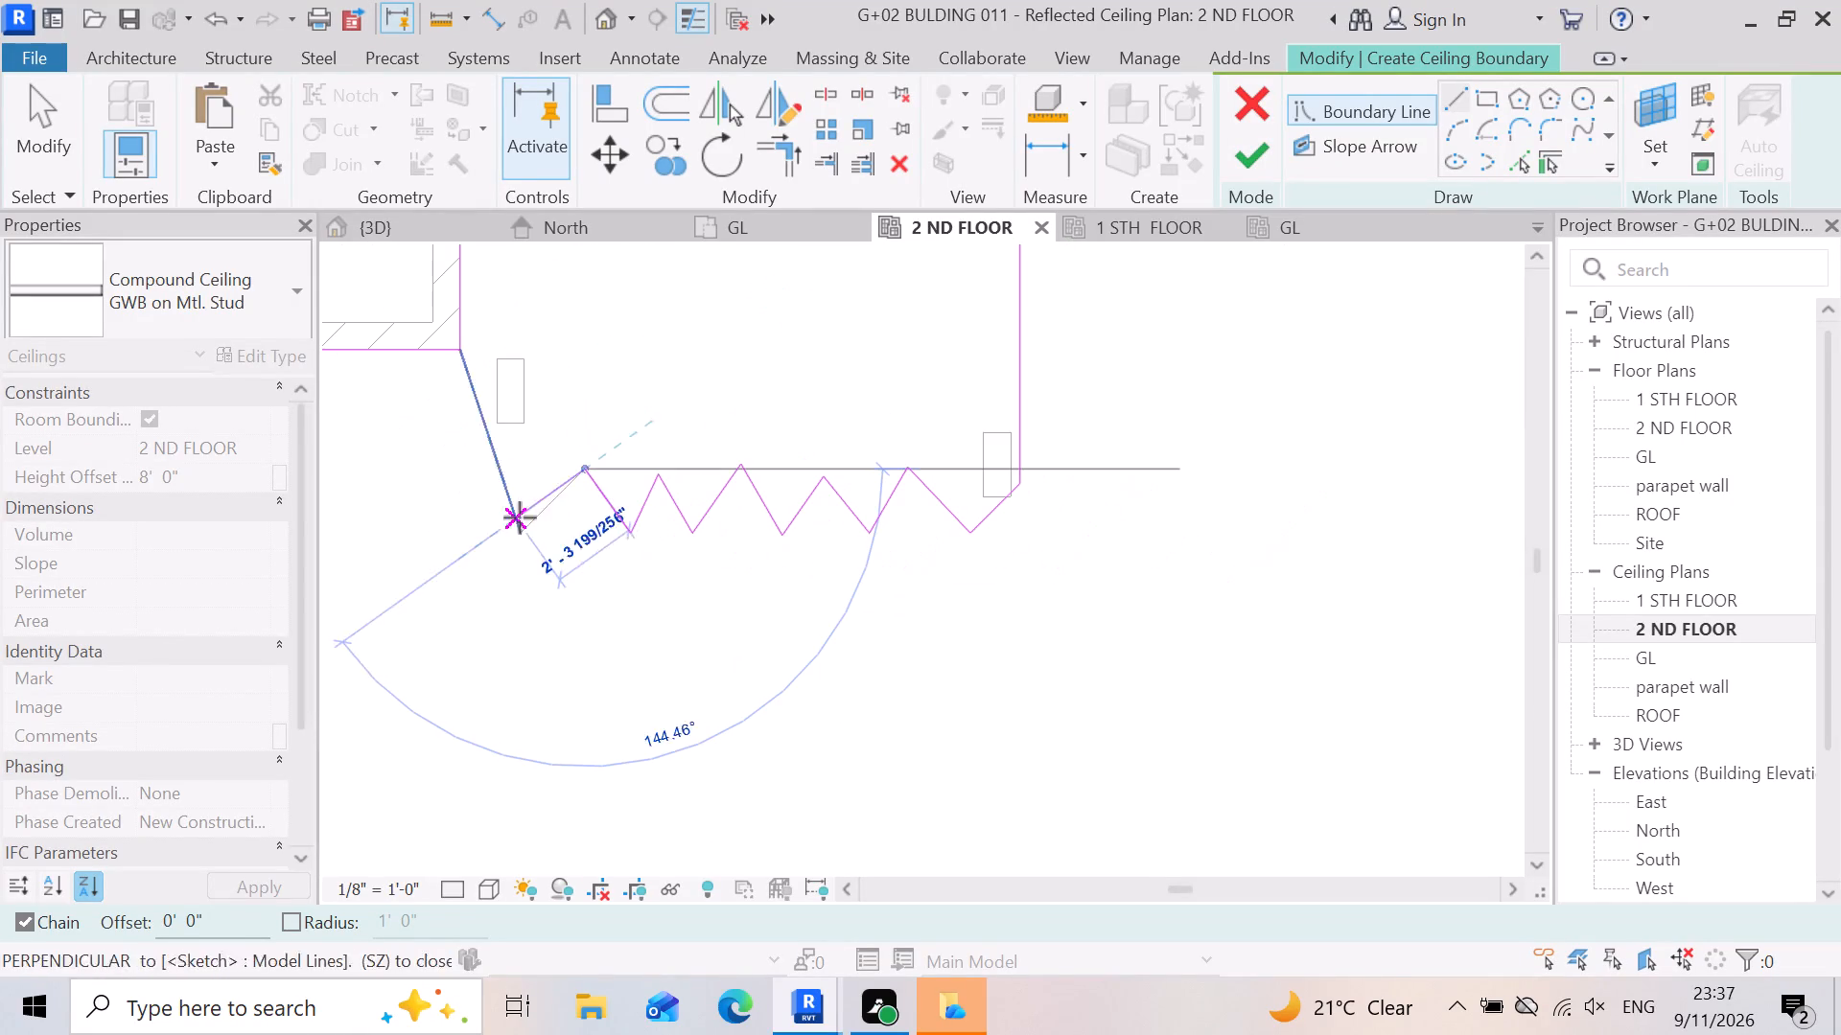
scroll(519, 527, "up", 5)
left_click(520, 529)
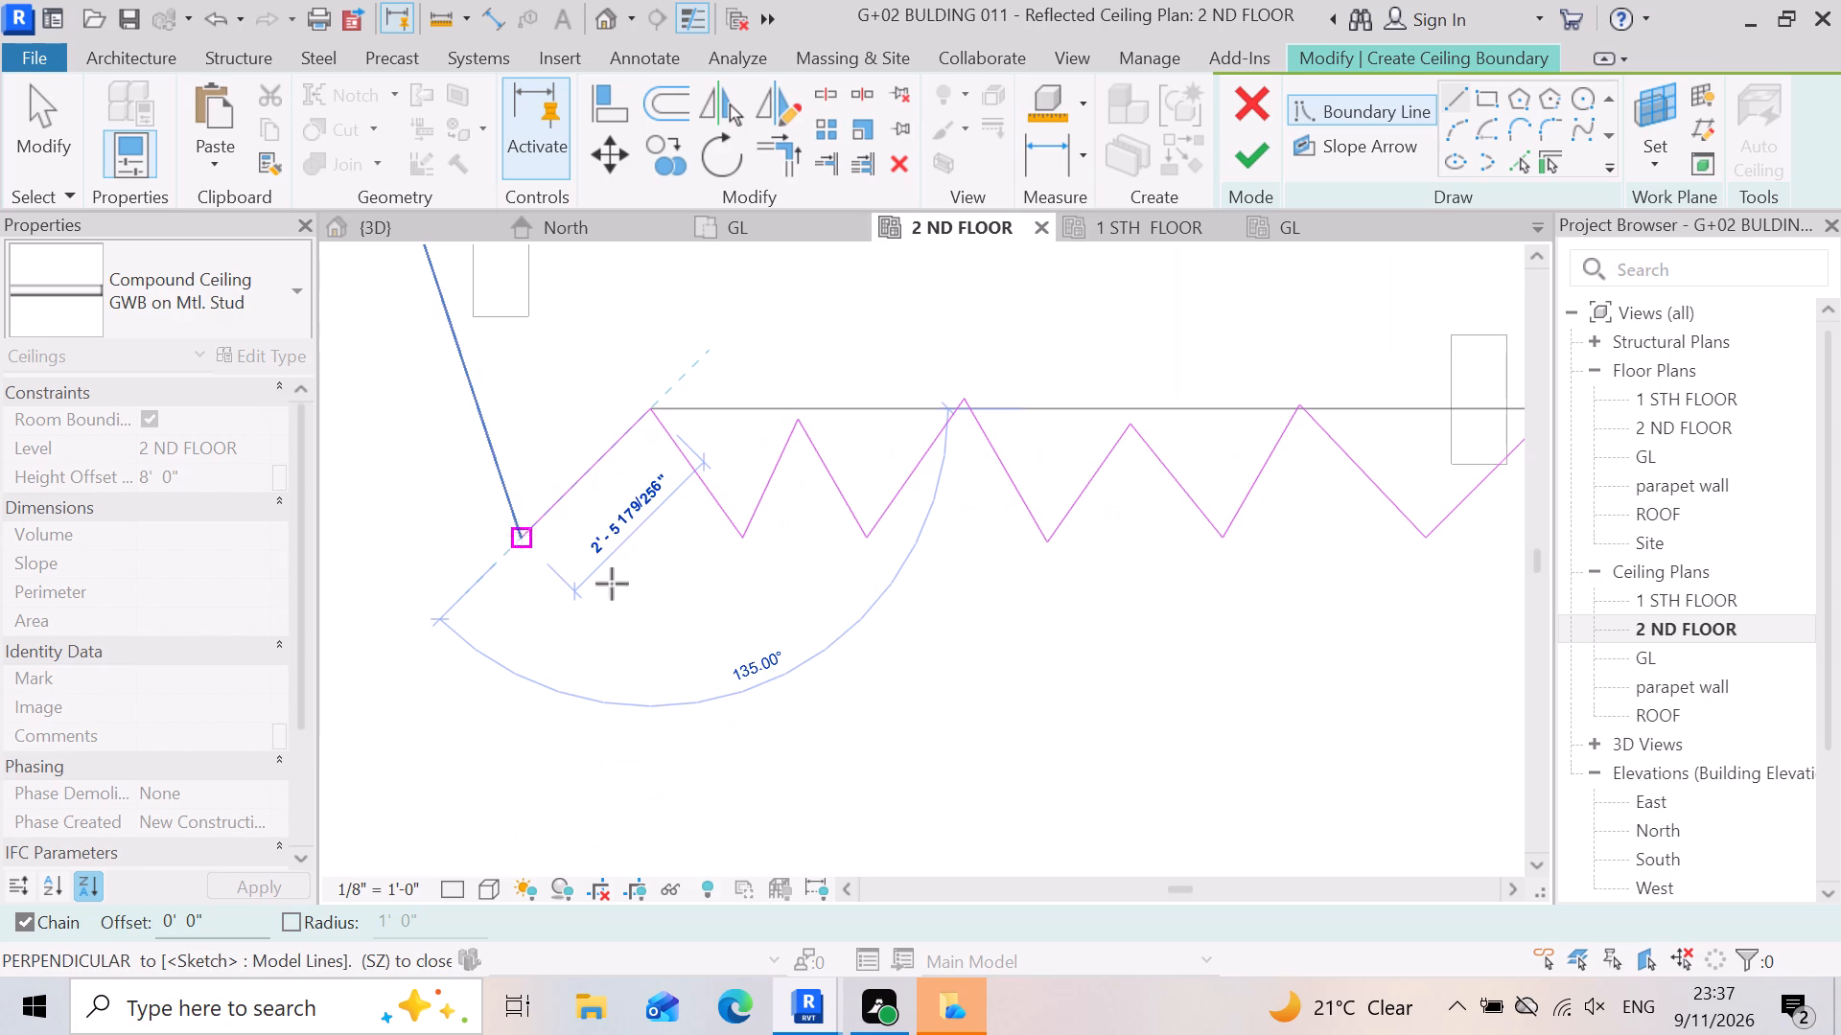
Continue the boundary up the slanted slab edge, about 5'-3" long, to the wall's outer corner.
scroll(622, 597, "down", 4)
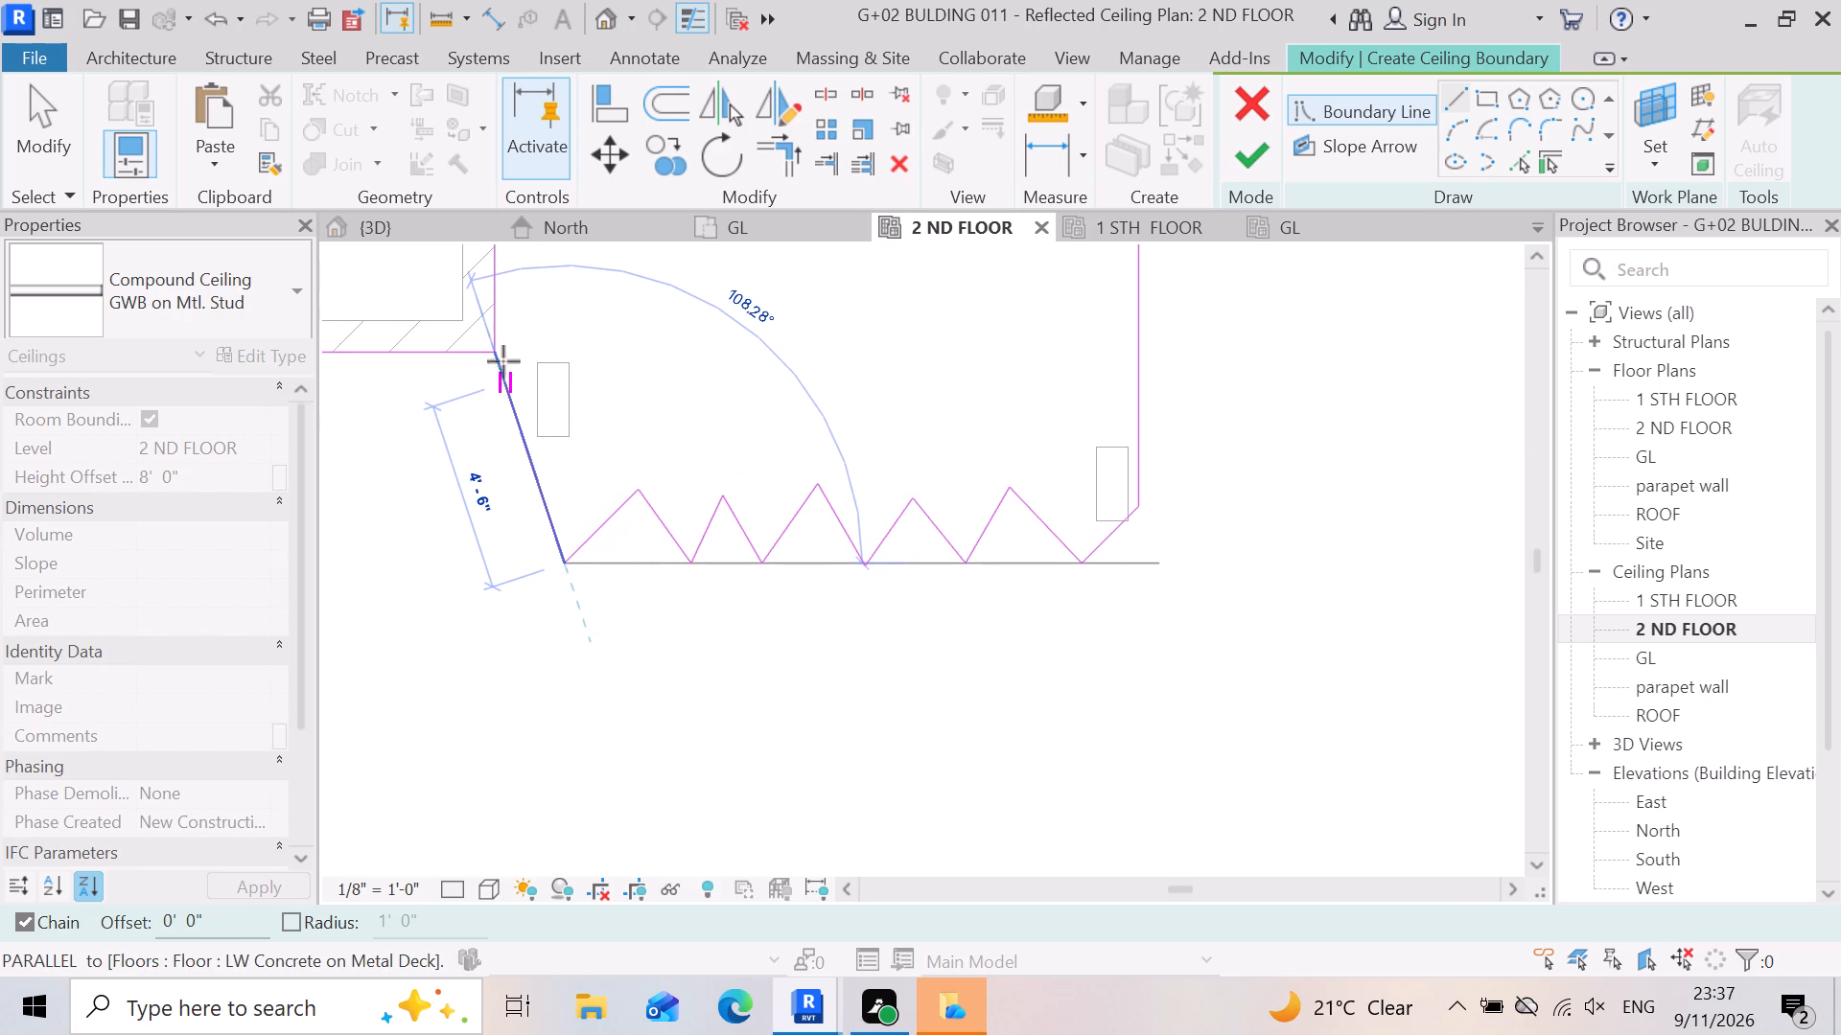
left_click(494, 357)
Draw the boundary down the long side wall's outer face, from the top boundary's open end to the 15'-3" horizontal boundary line.
scroll(667, 553, "down", 10)
scroll(830, 624, "down", 7)
scroll(864, 398, "up", 3)
scroll(846, 633, "up", 3)
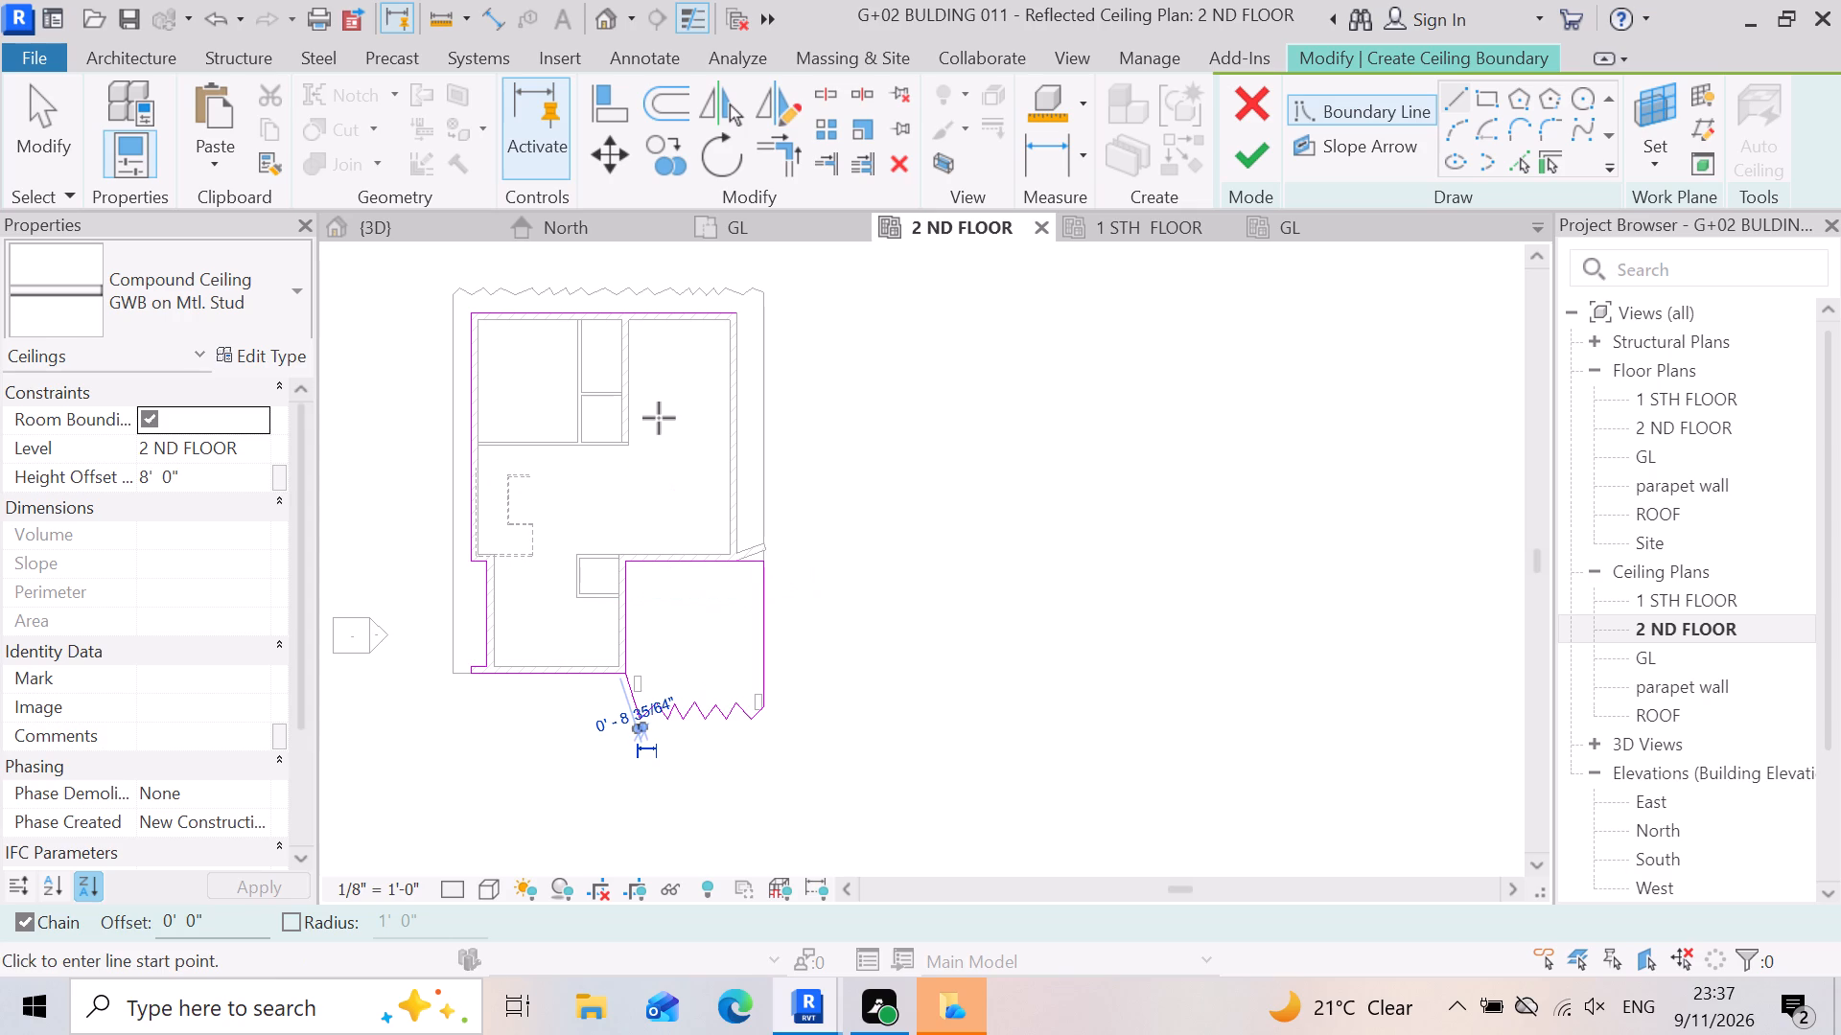
scroll(727, 383, "up", 4)
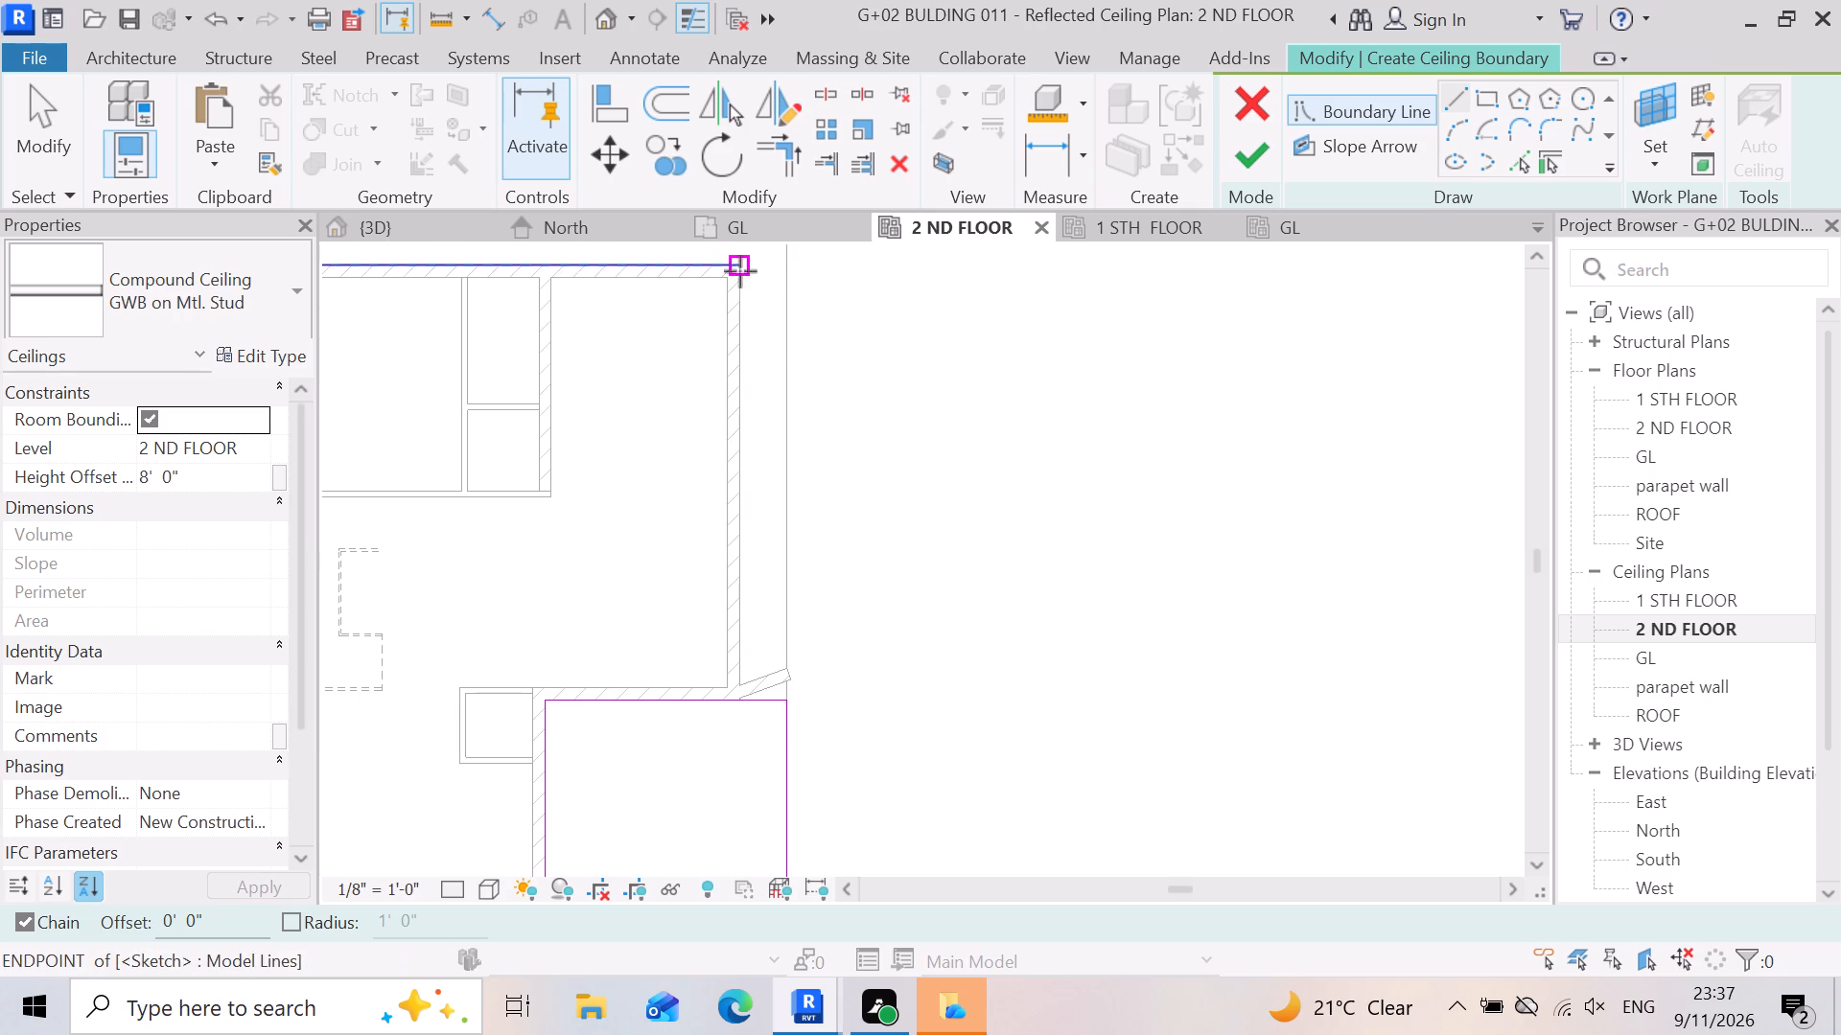
left_click(740, 271)
scroll(756, 711, "up", 2)
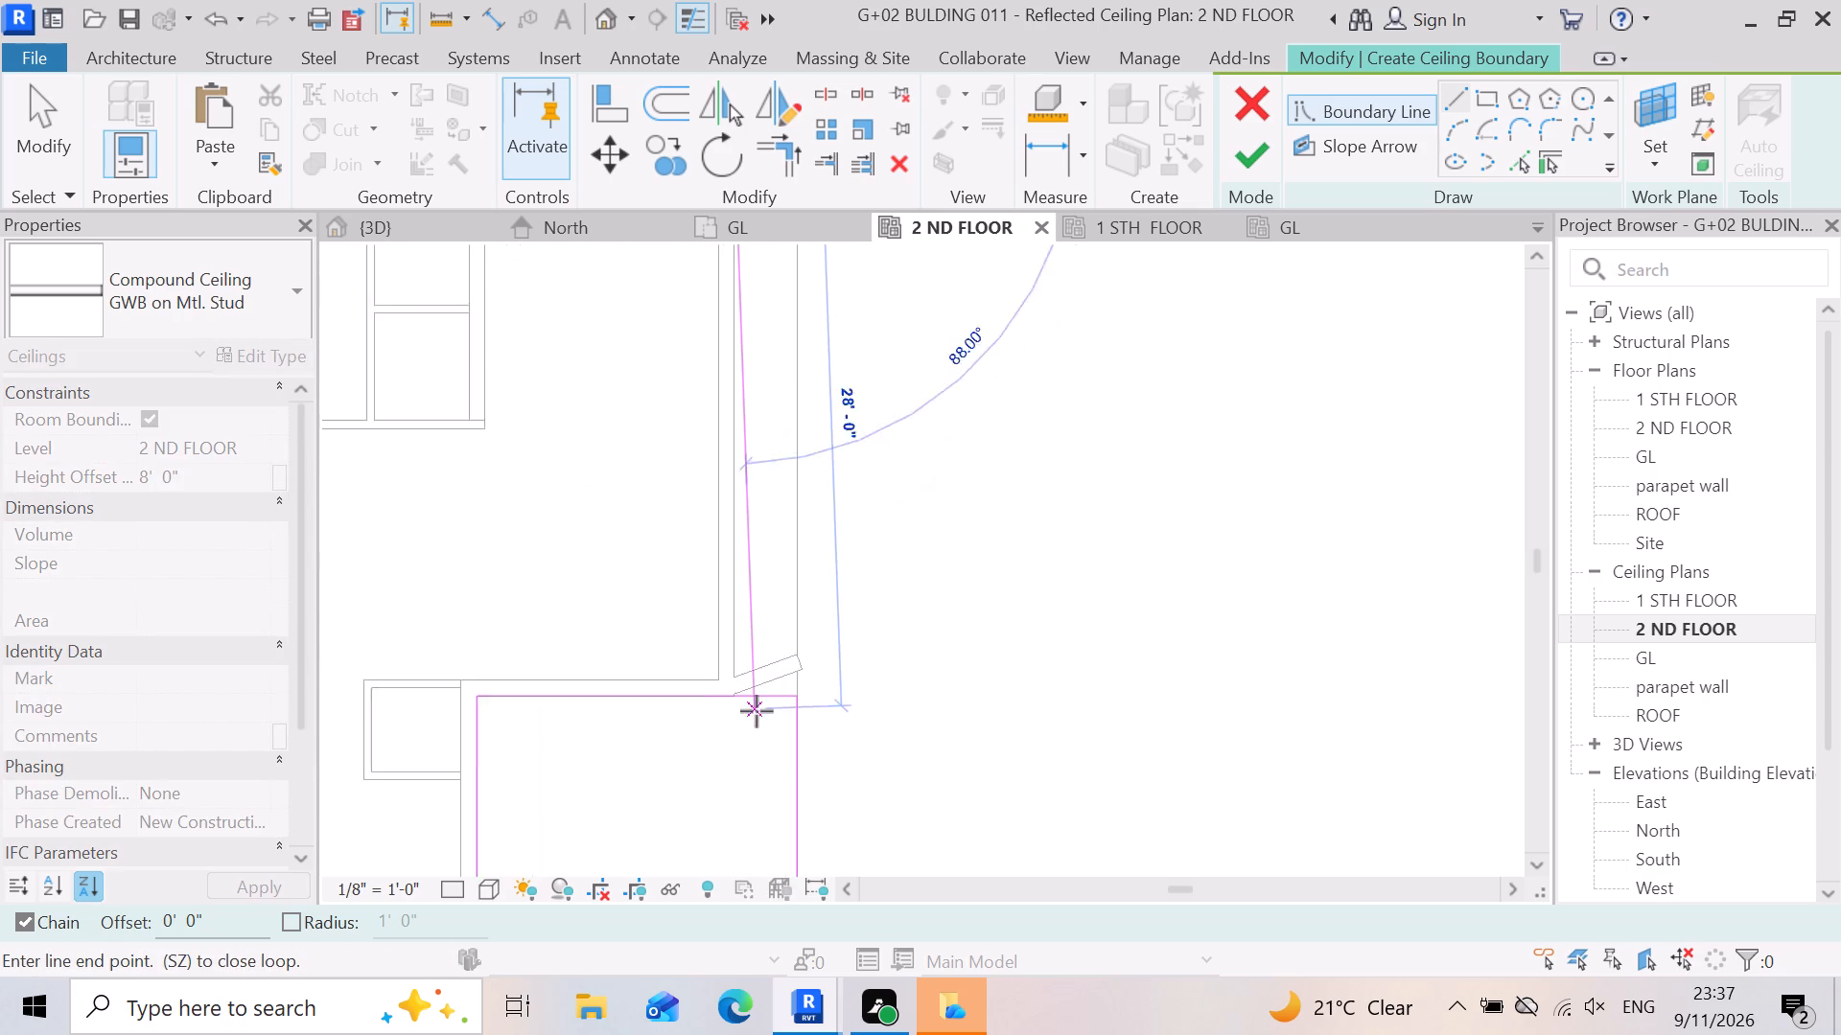
scroll(757, 711, "up", 3)
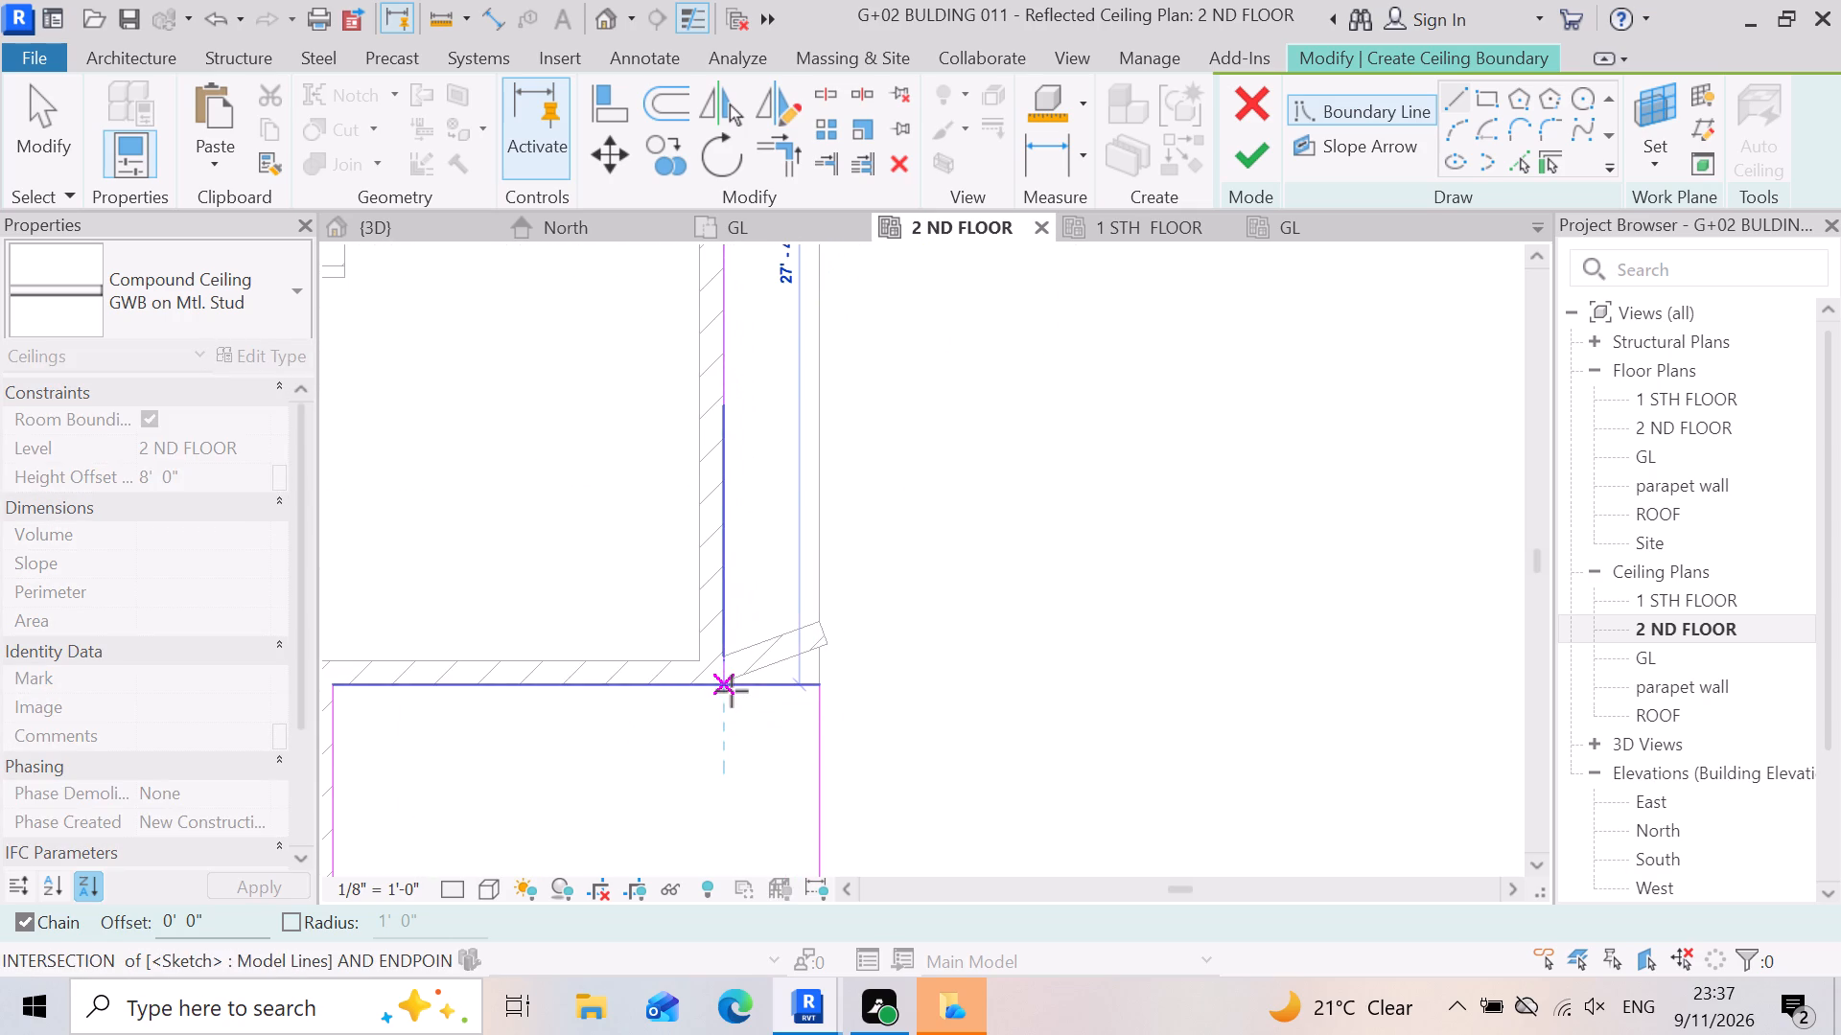
left_click(732, 691)
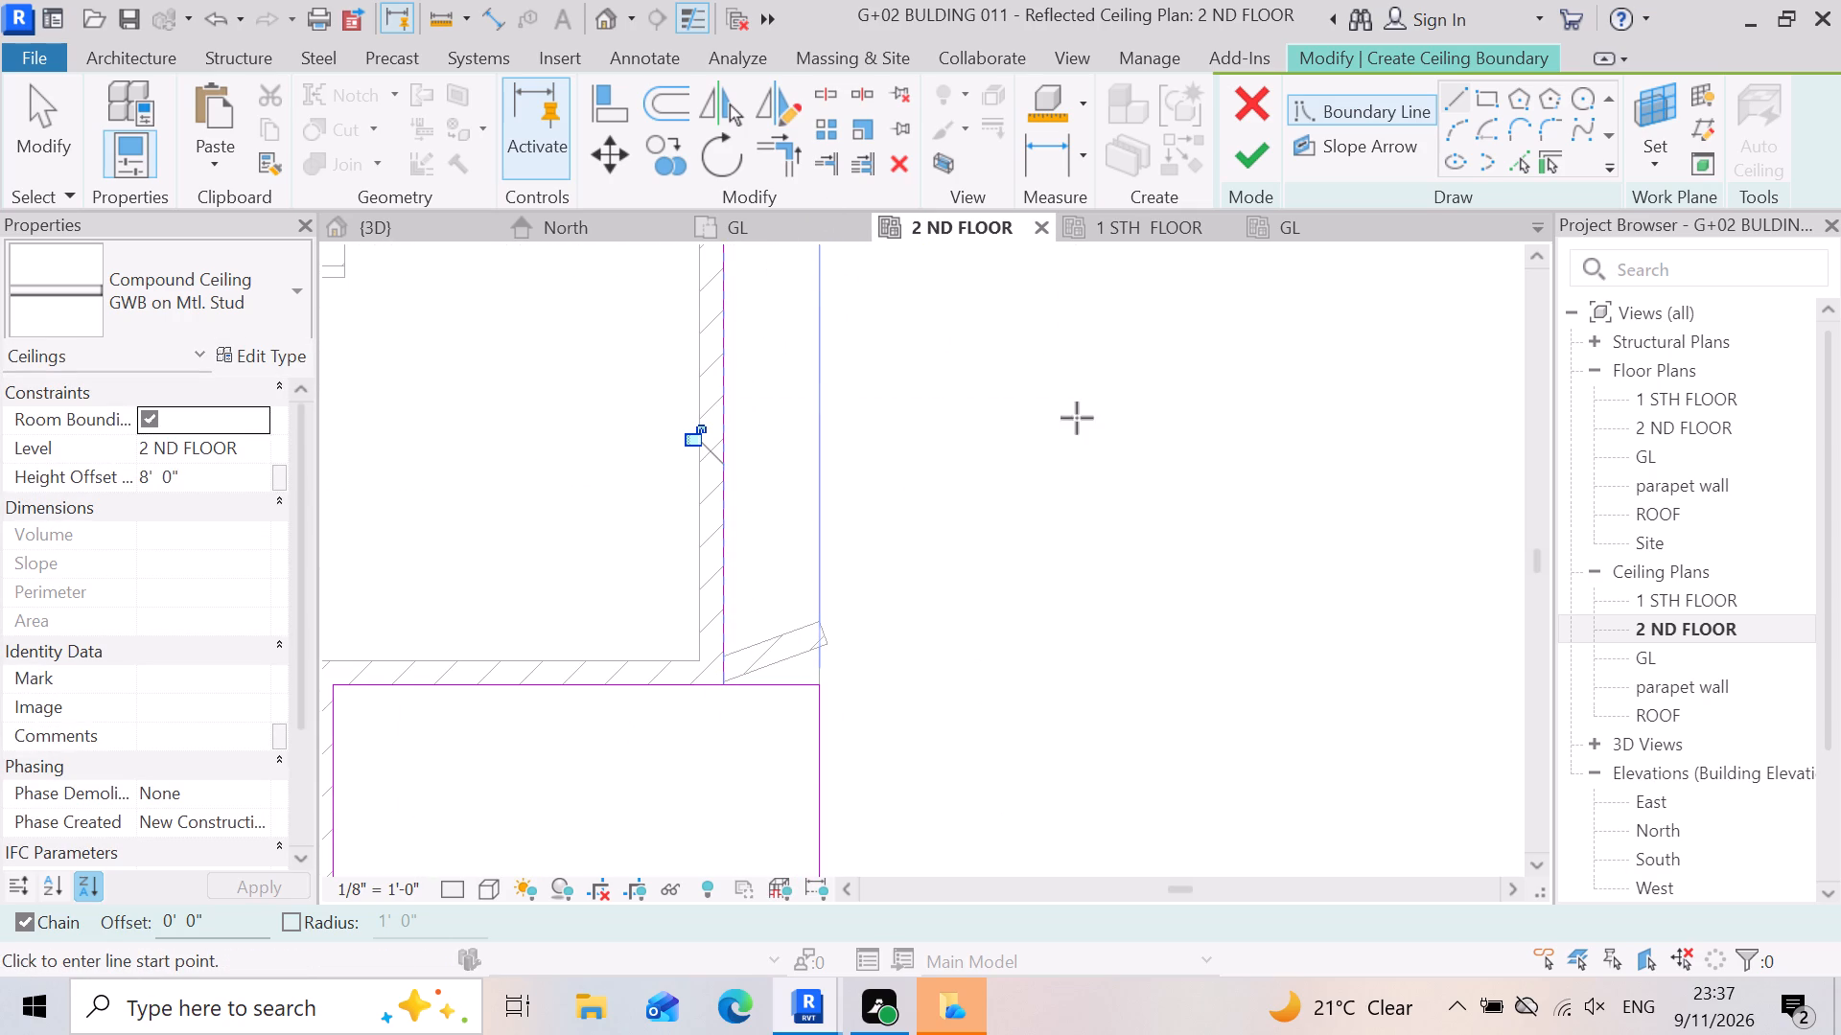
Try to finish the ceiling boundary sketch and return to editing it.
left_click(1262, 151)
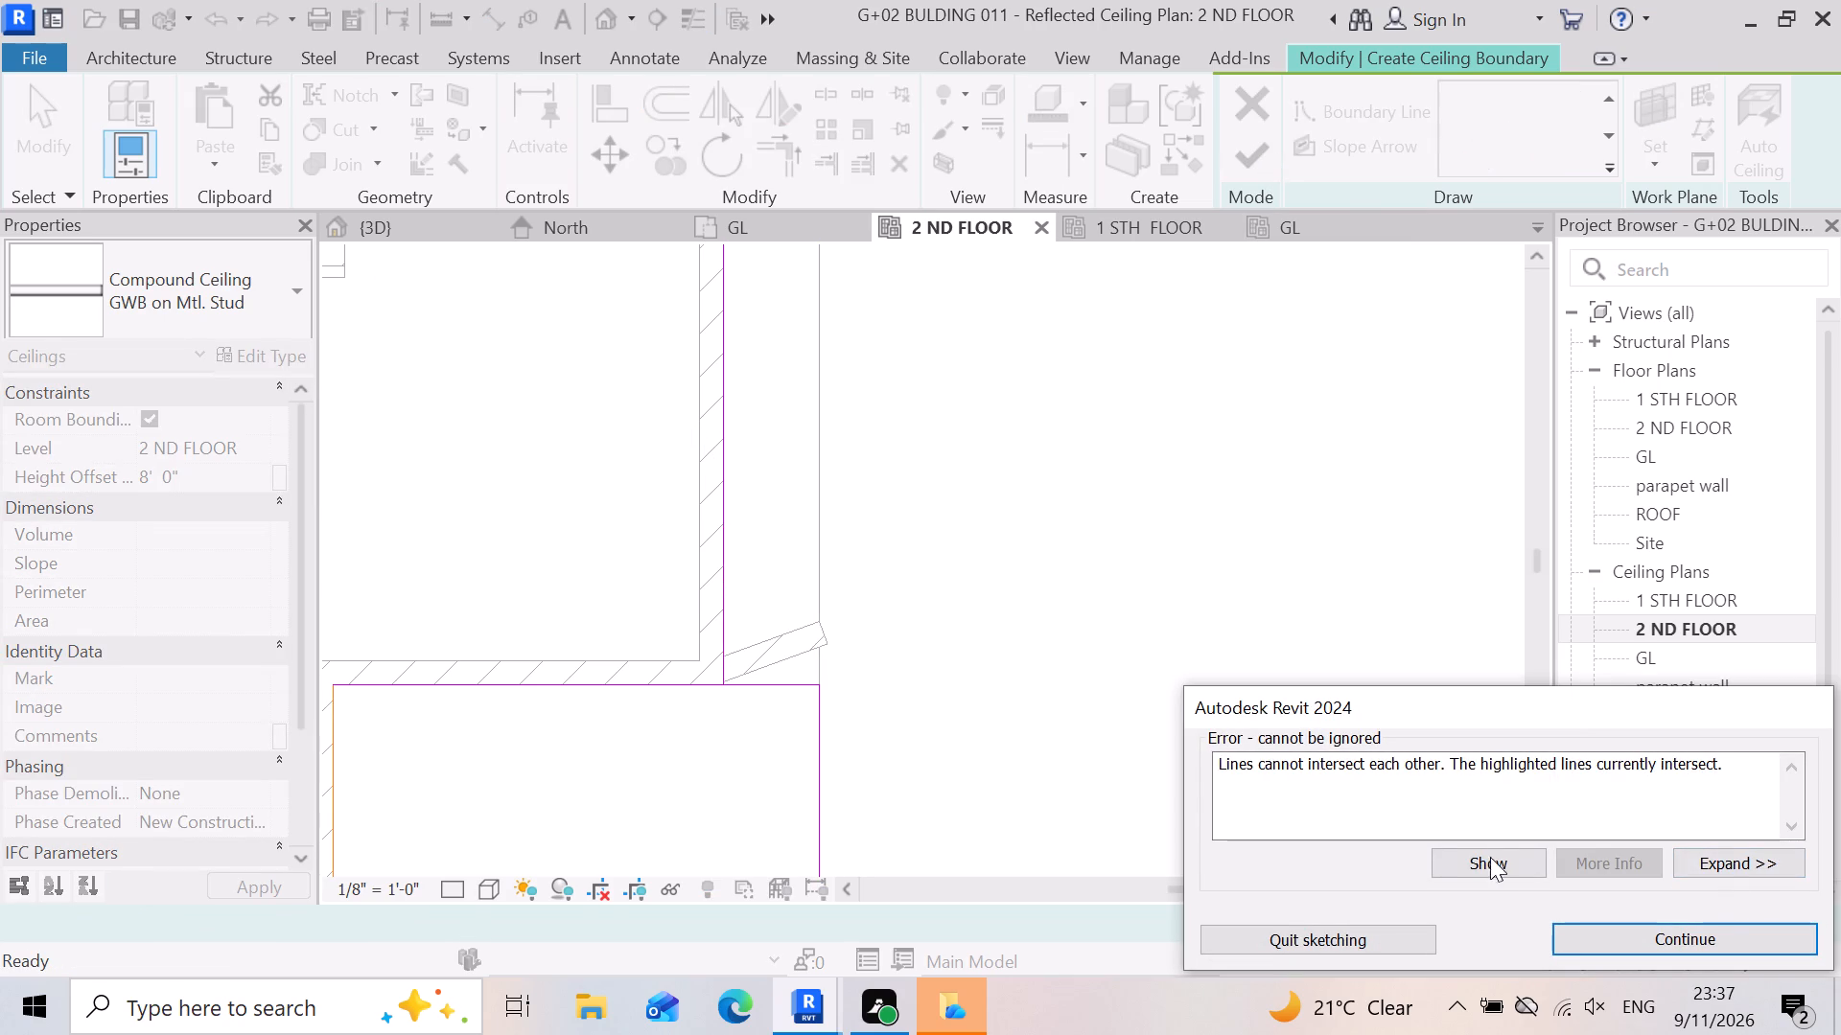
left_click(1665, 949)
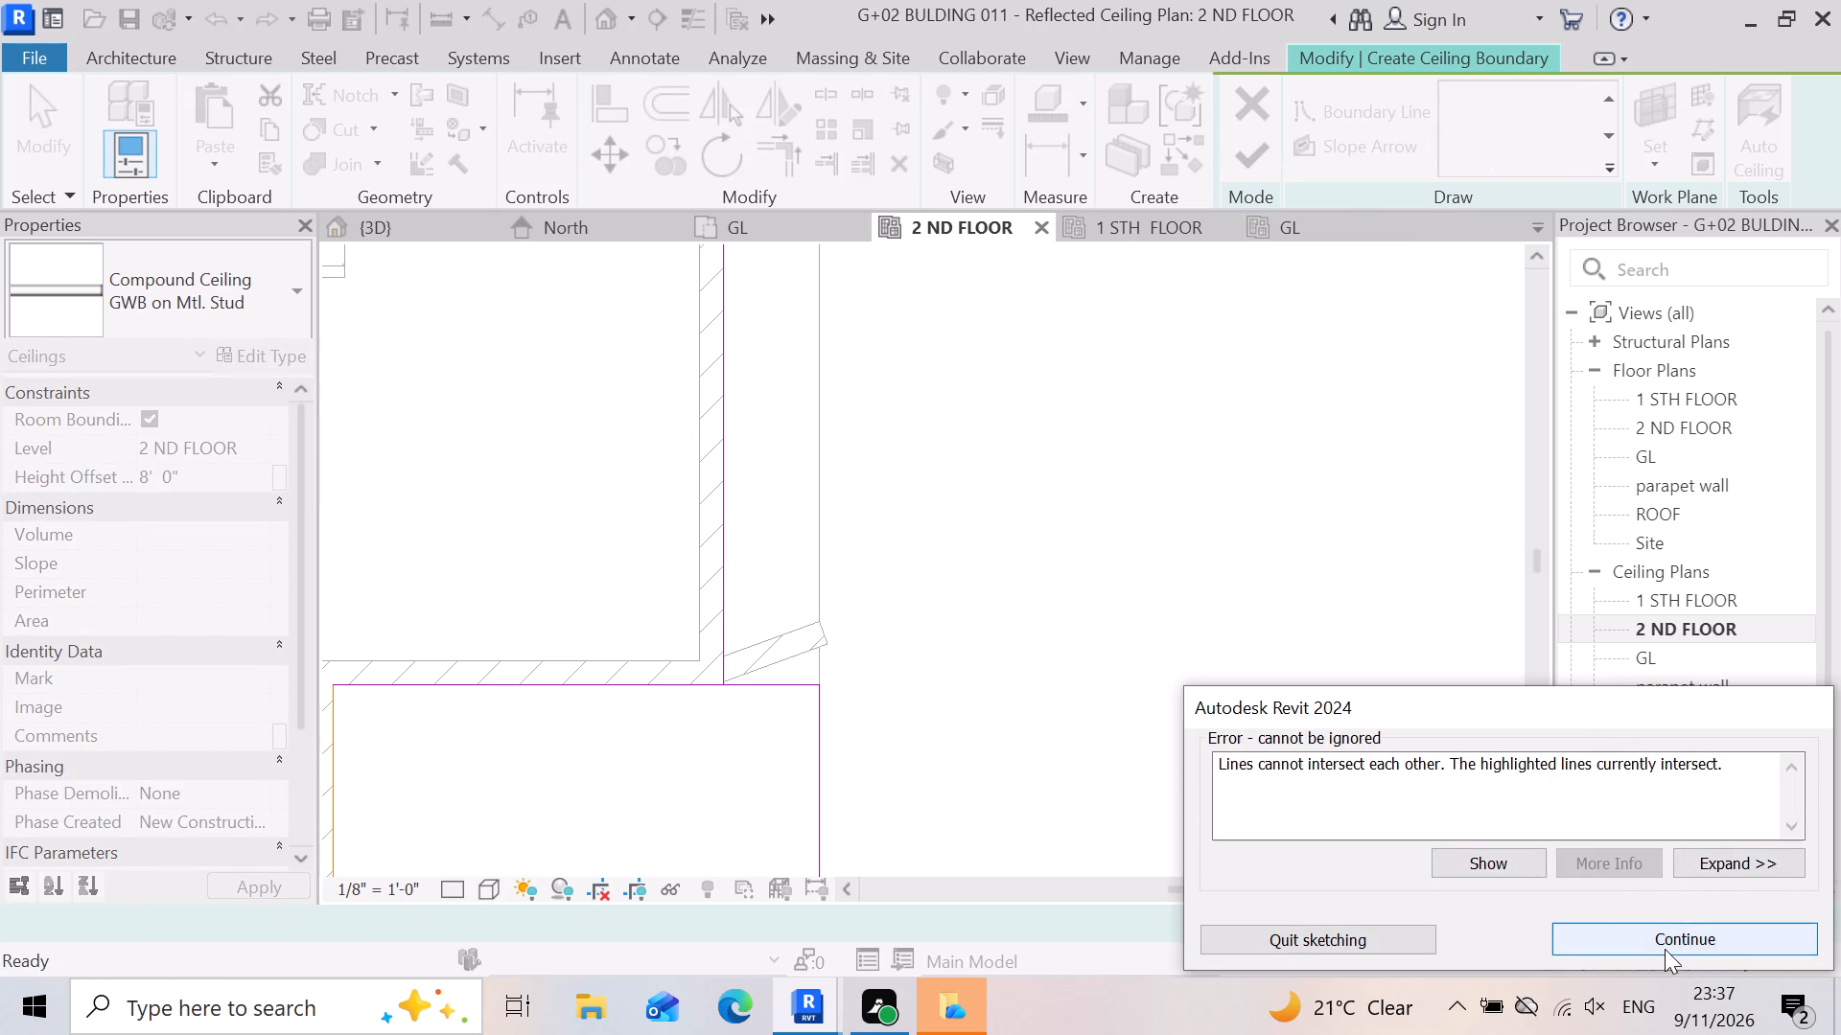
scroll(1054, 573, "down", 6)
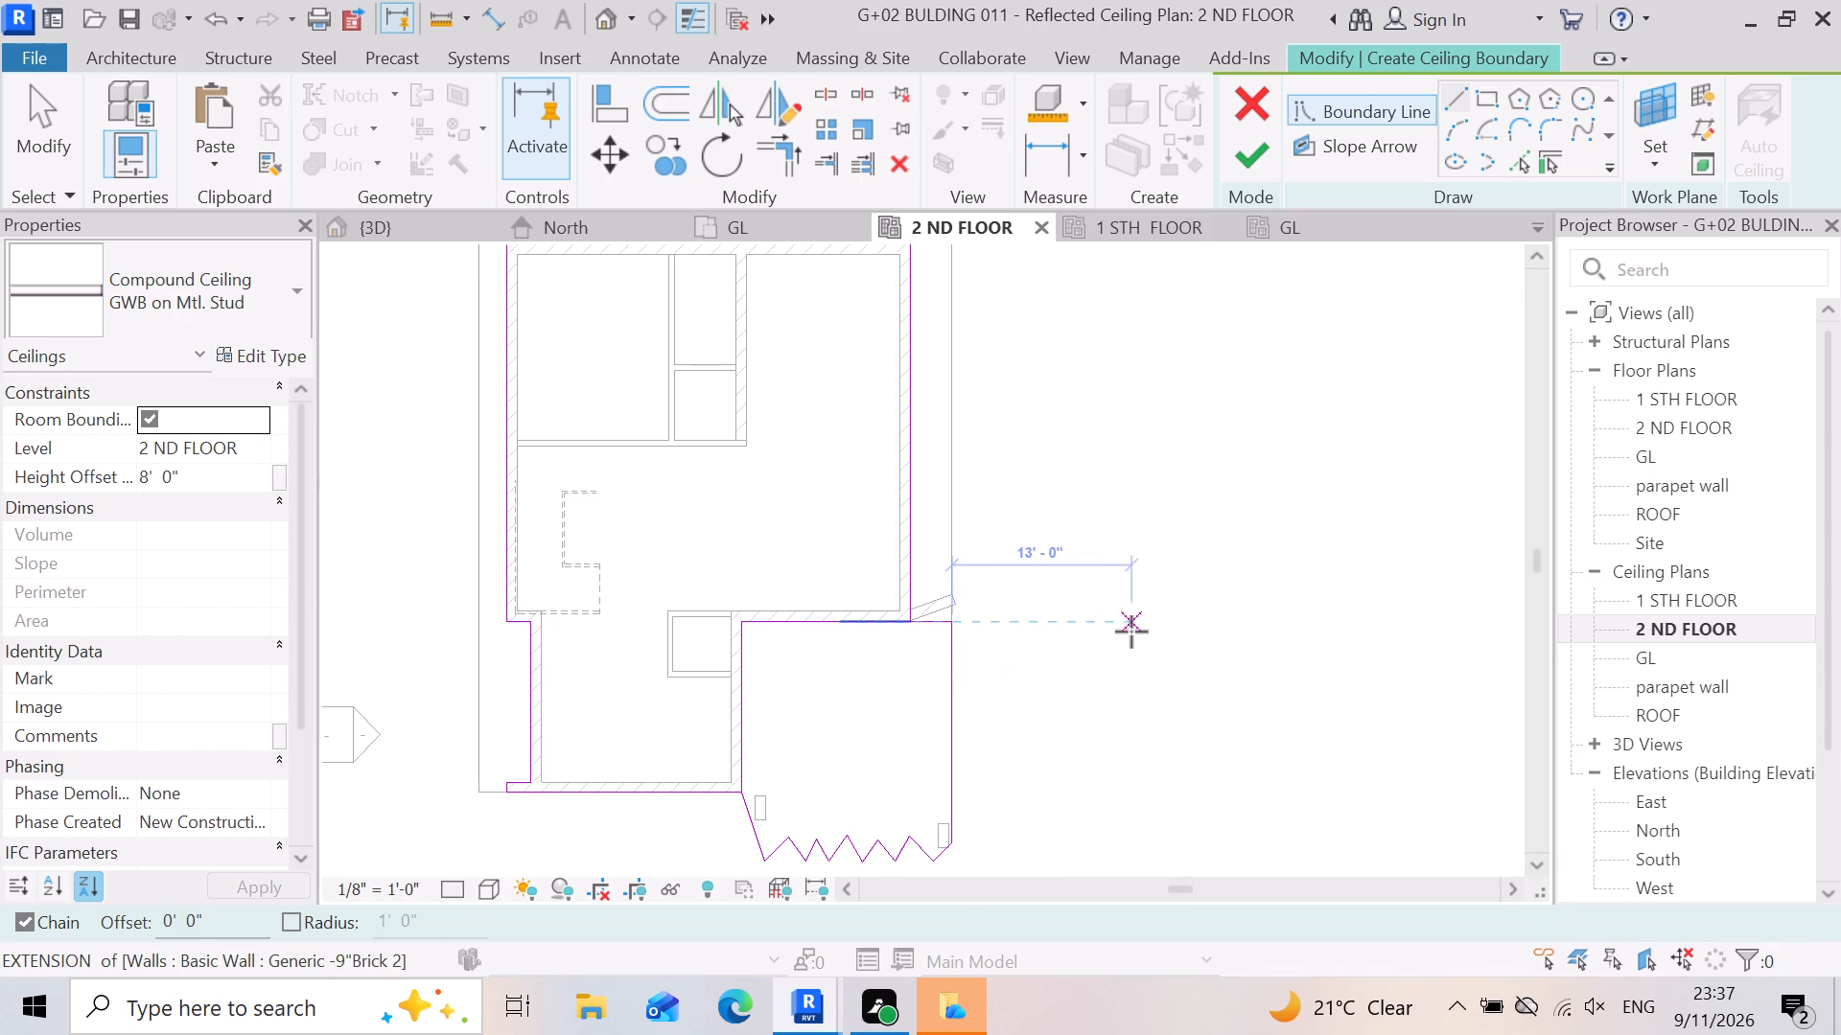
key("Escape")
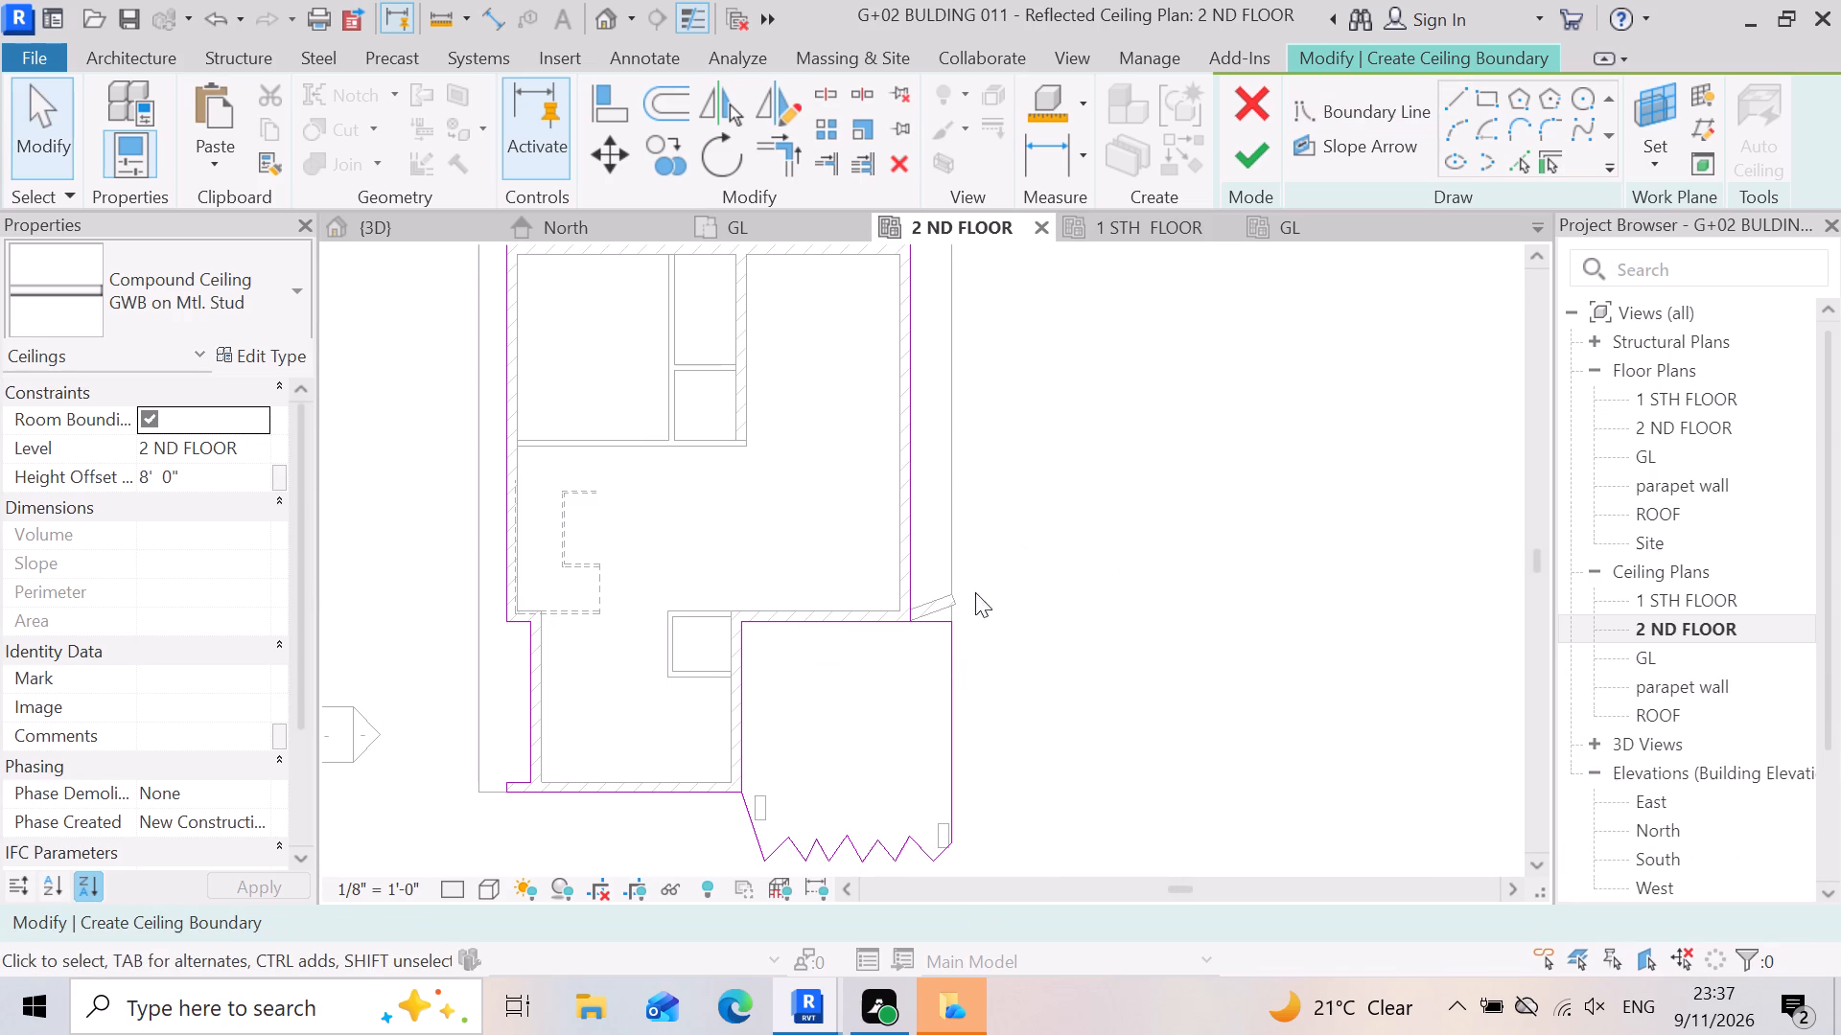
Shorten the 15'-3" horizontal boundary line so it ends at the corner of the long side wall's outer face.
left_click(921, 631)
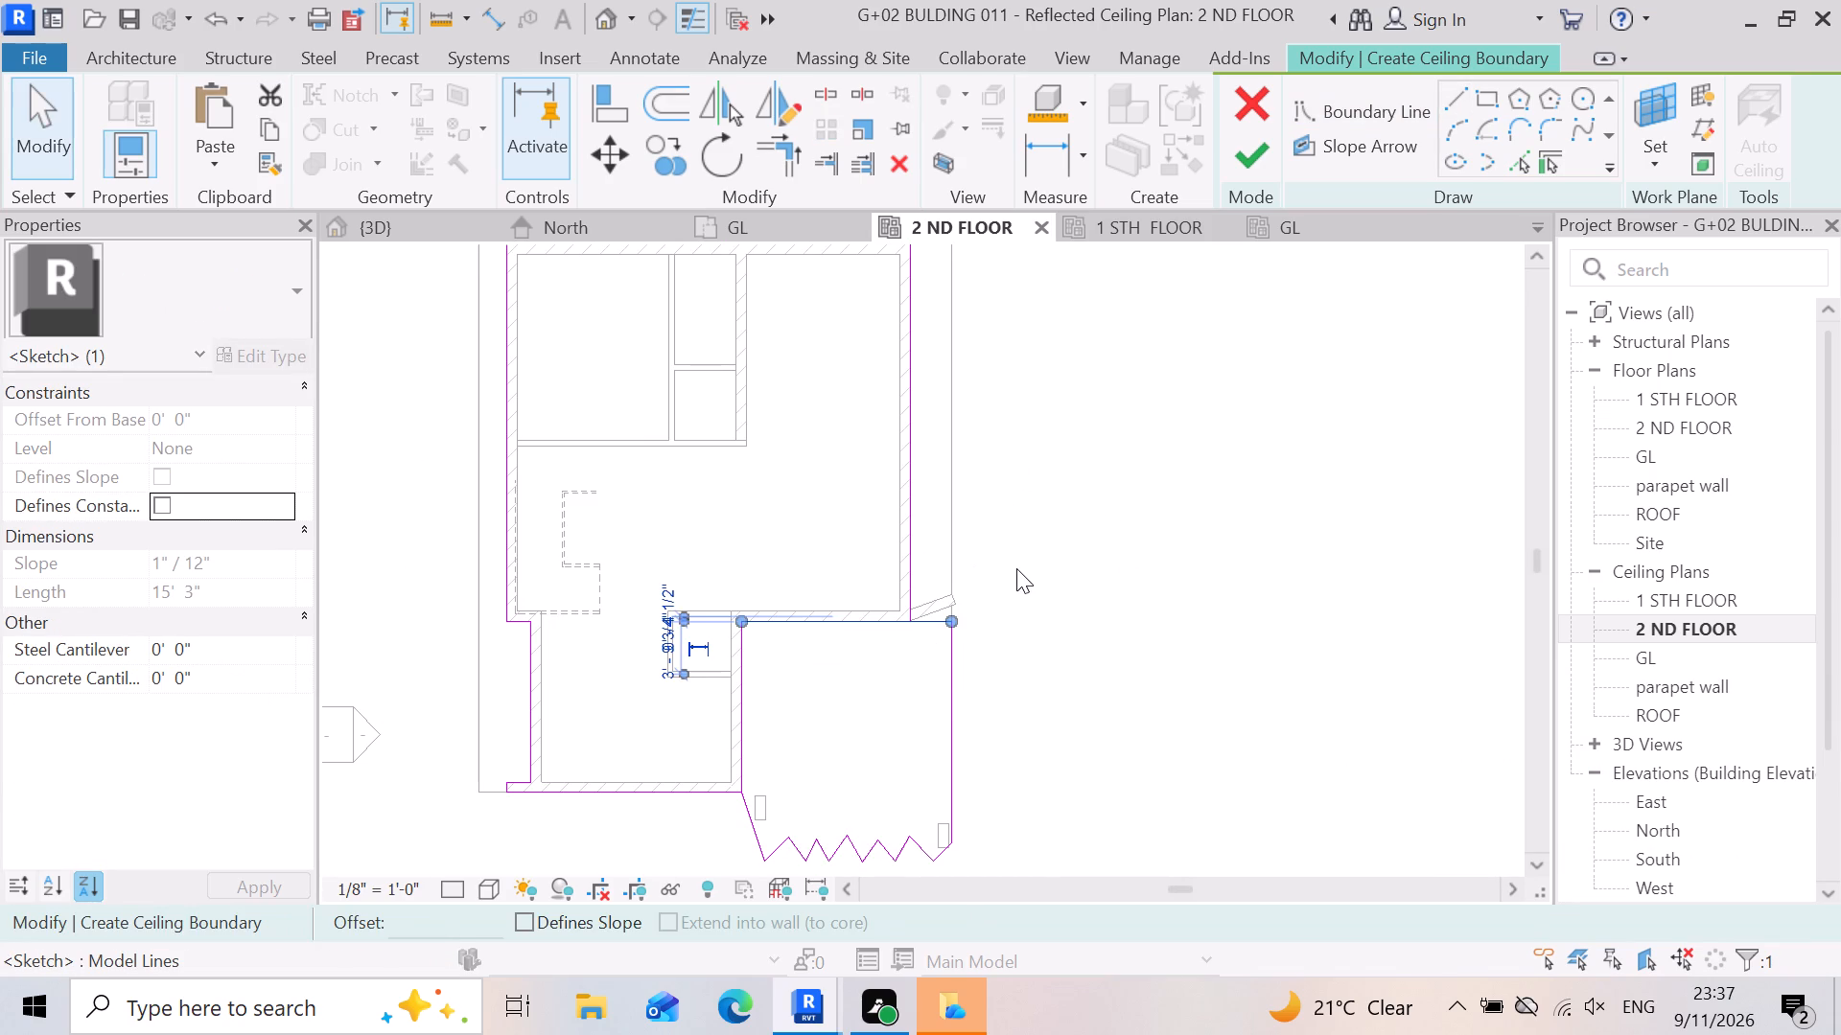
left_click(1013, 713)
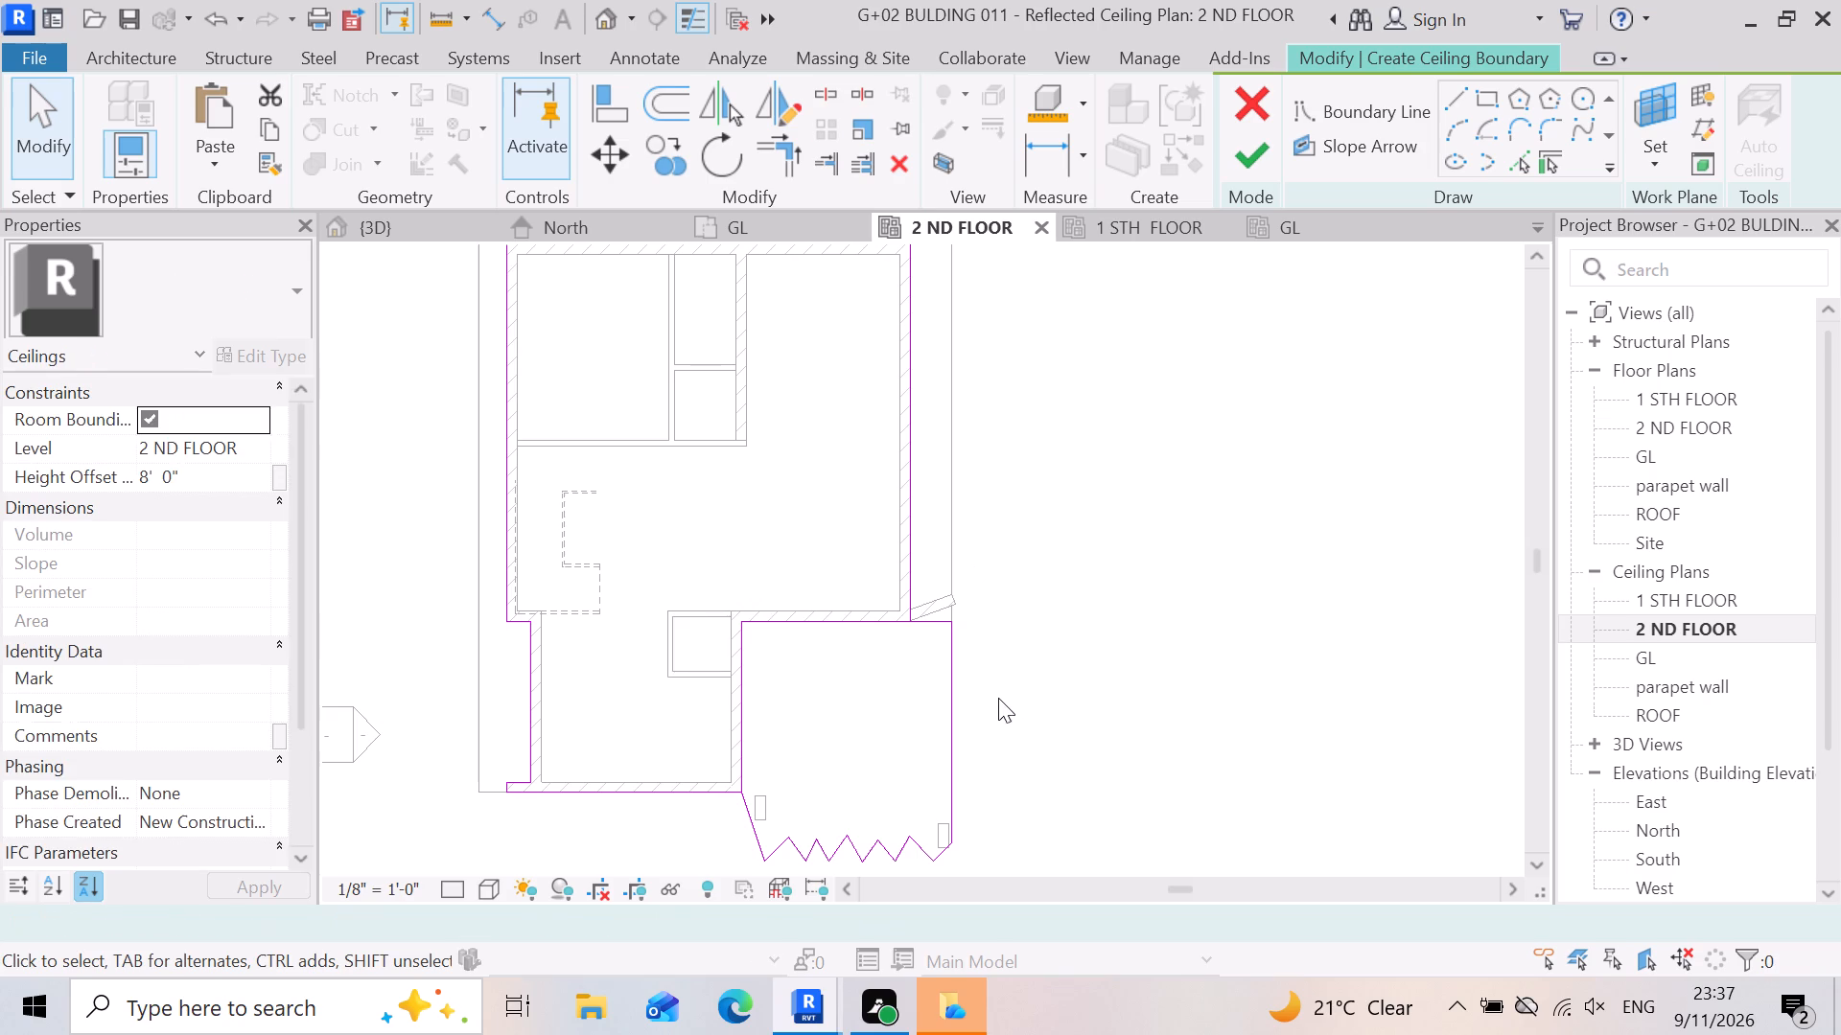
scroll(977, 663, "up", 4)
left_click(882, 607)
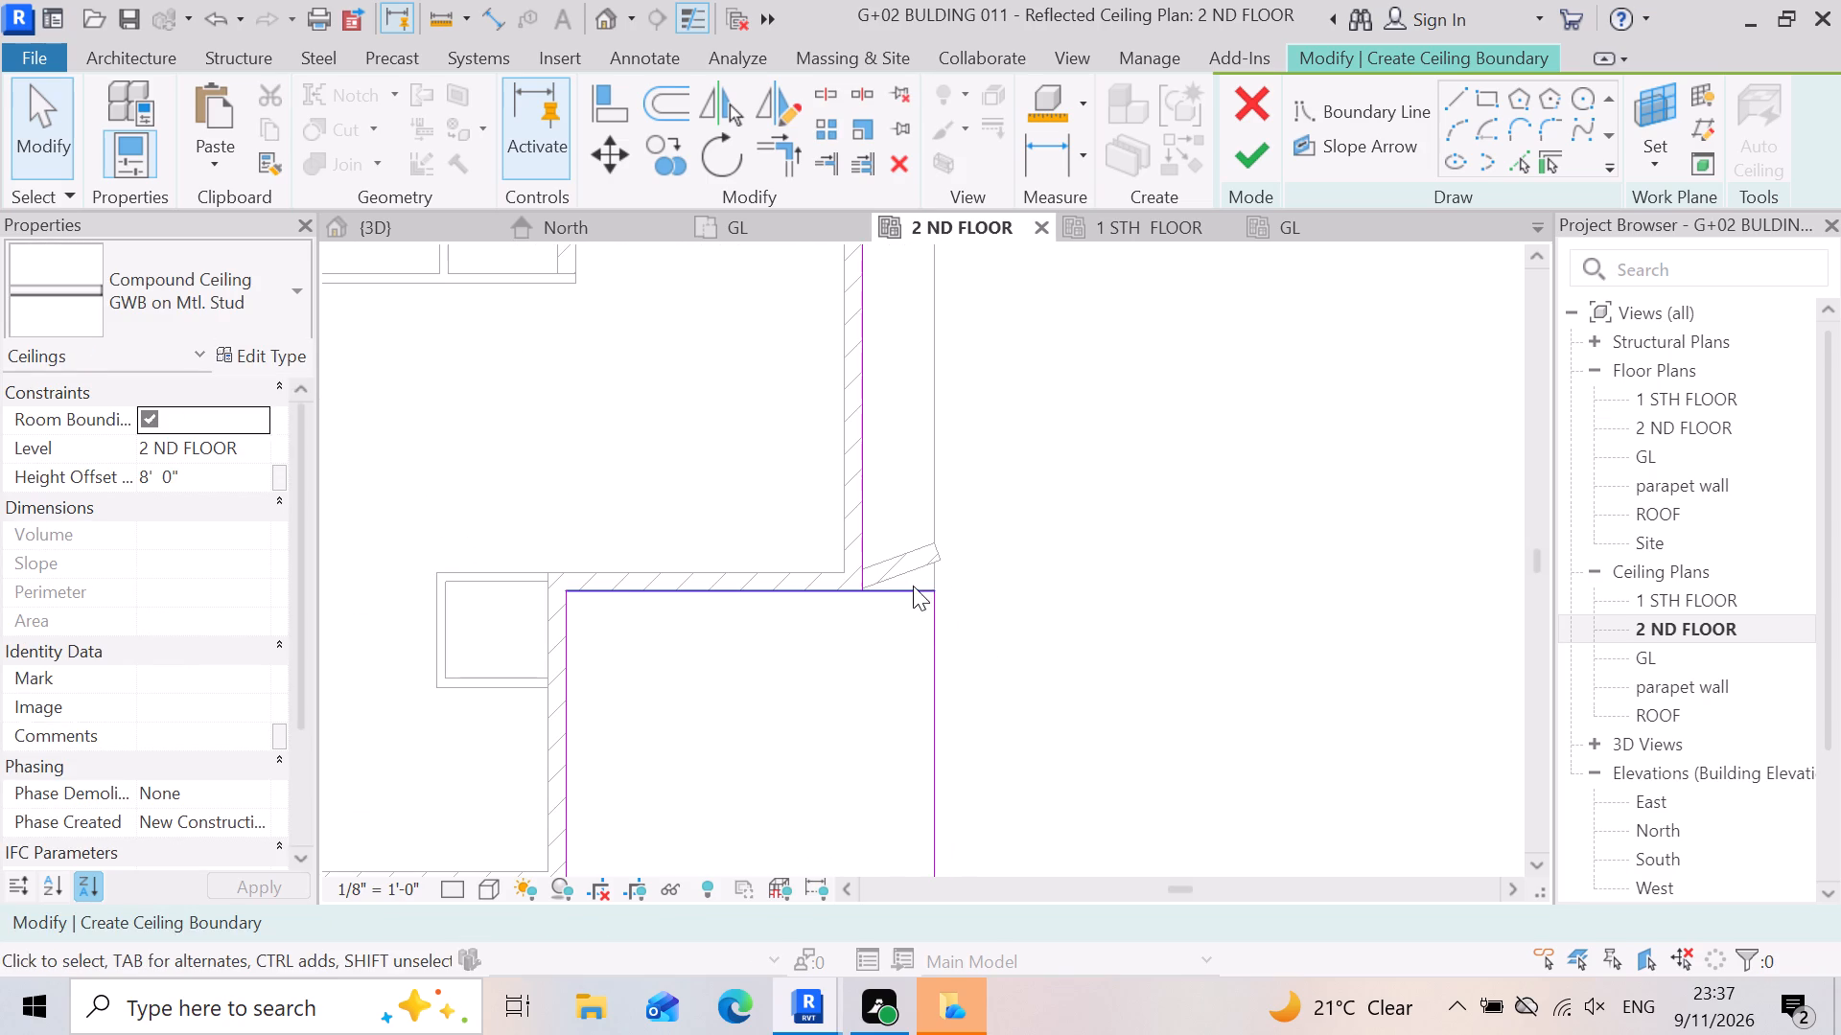
left_click(916, 583)
left_click_drag(935, 595, 874, 609)
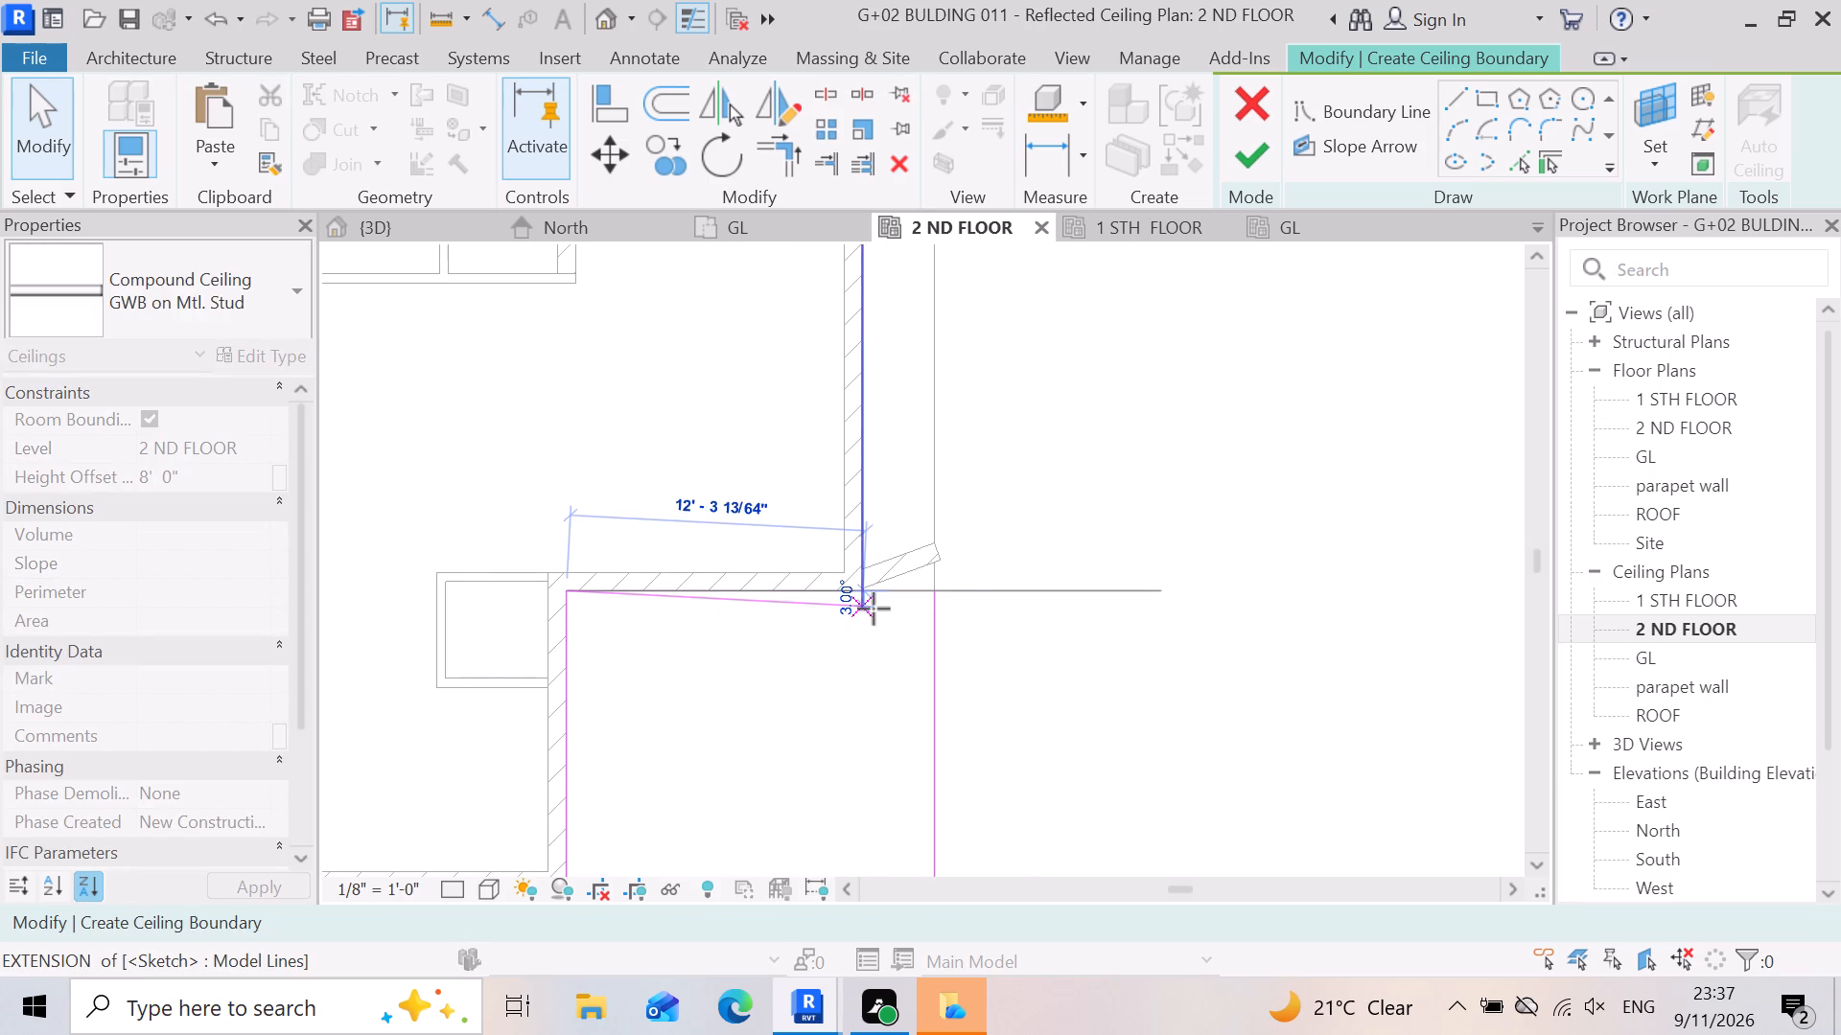
left_click_drag(874, 609, 868, 597)
left_click(1044, 649)
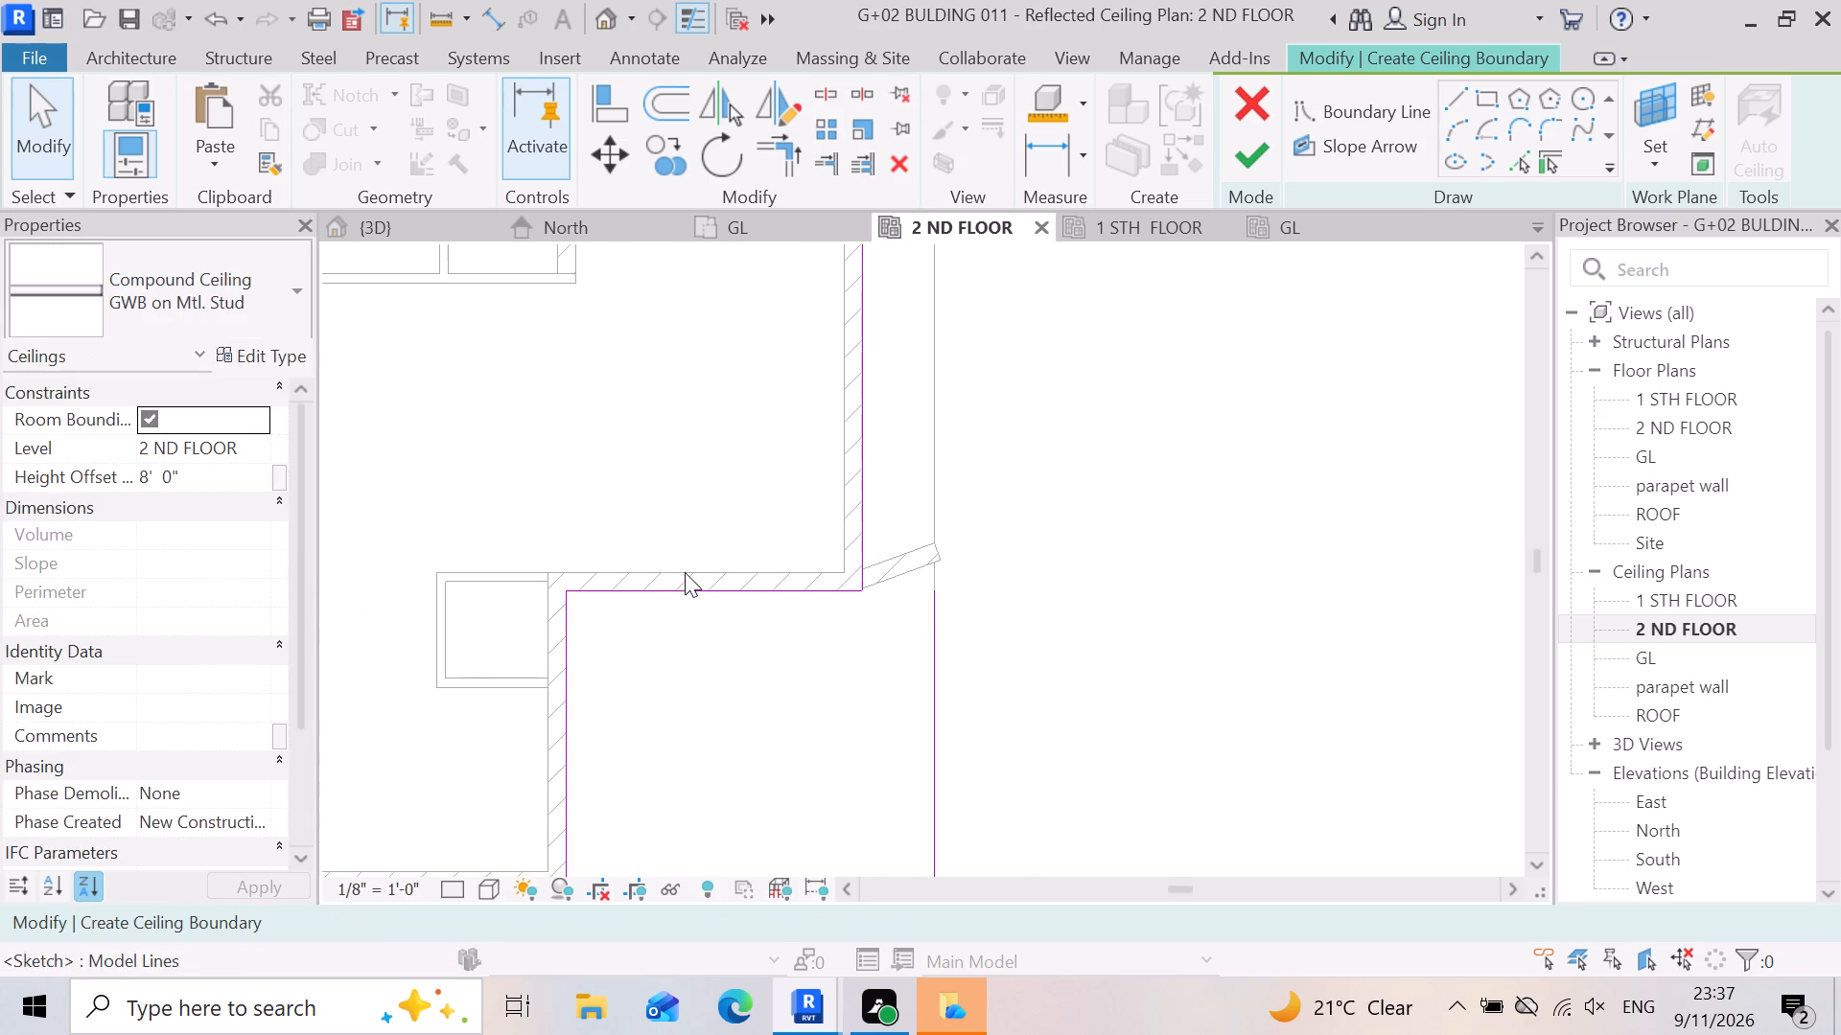
Delete the vertical boundary line along the slab edge above the zigzag.
scroll(681, 568, "up", 3)
scroll(939, 441, "down", 9)
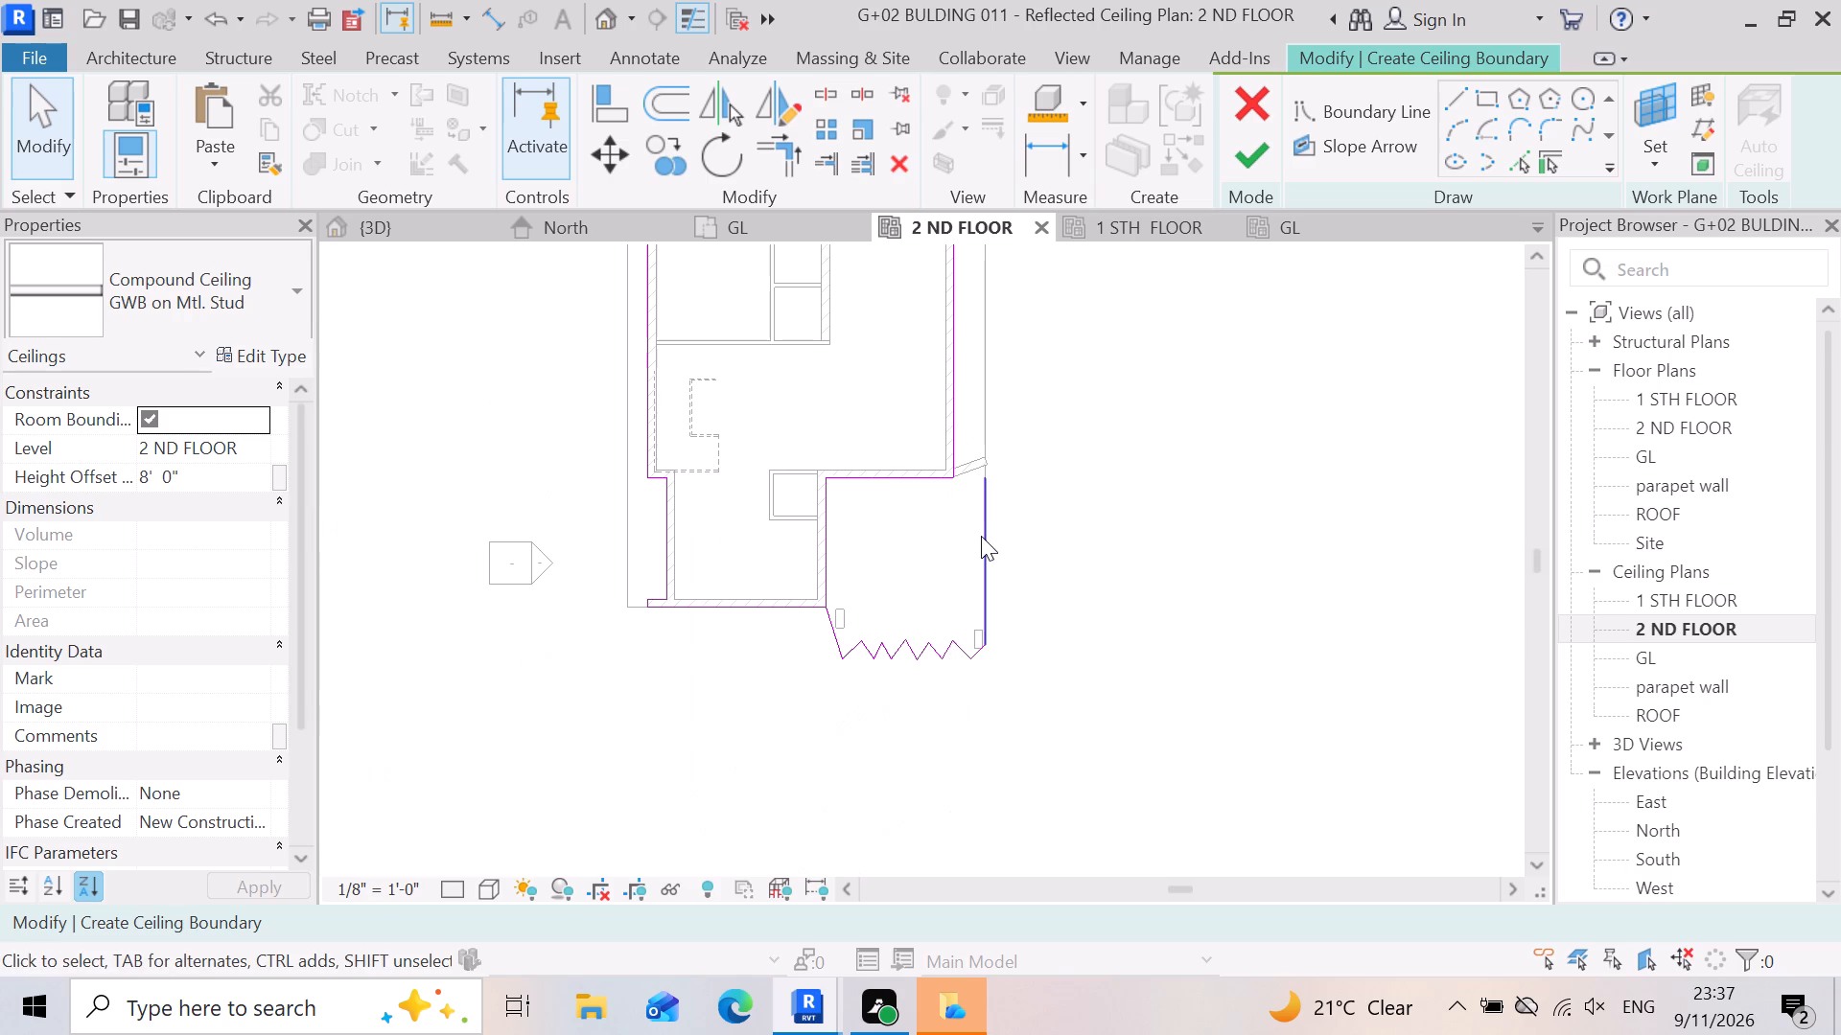
left_click(981, 545)
key("Delete")
Select the slanted boundary line between the wall's outer corner and the zigzag.
scroll(806, 625, "up", 4)
left_click(851, 663)
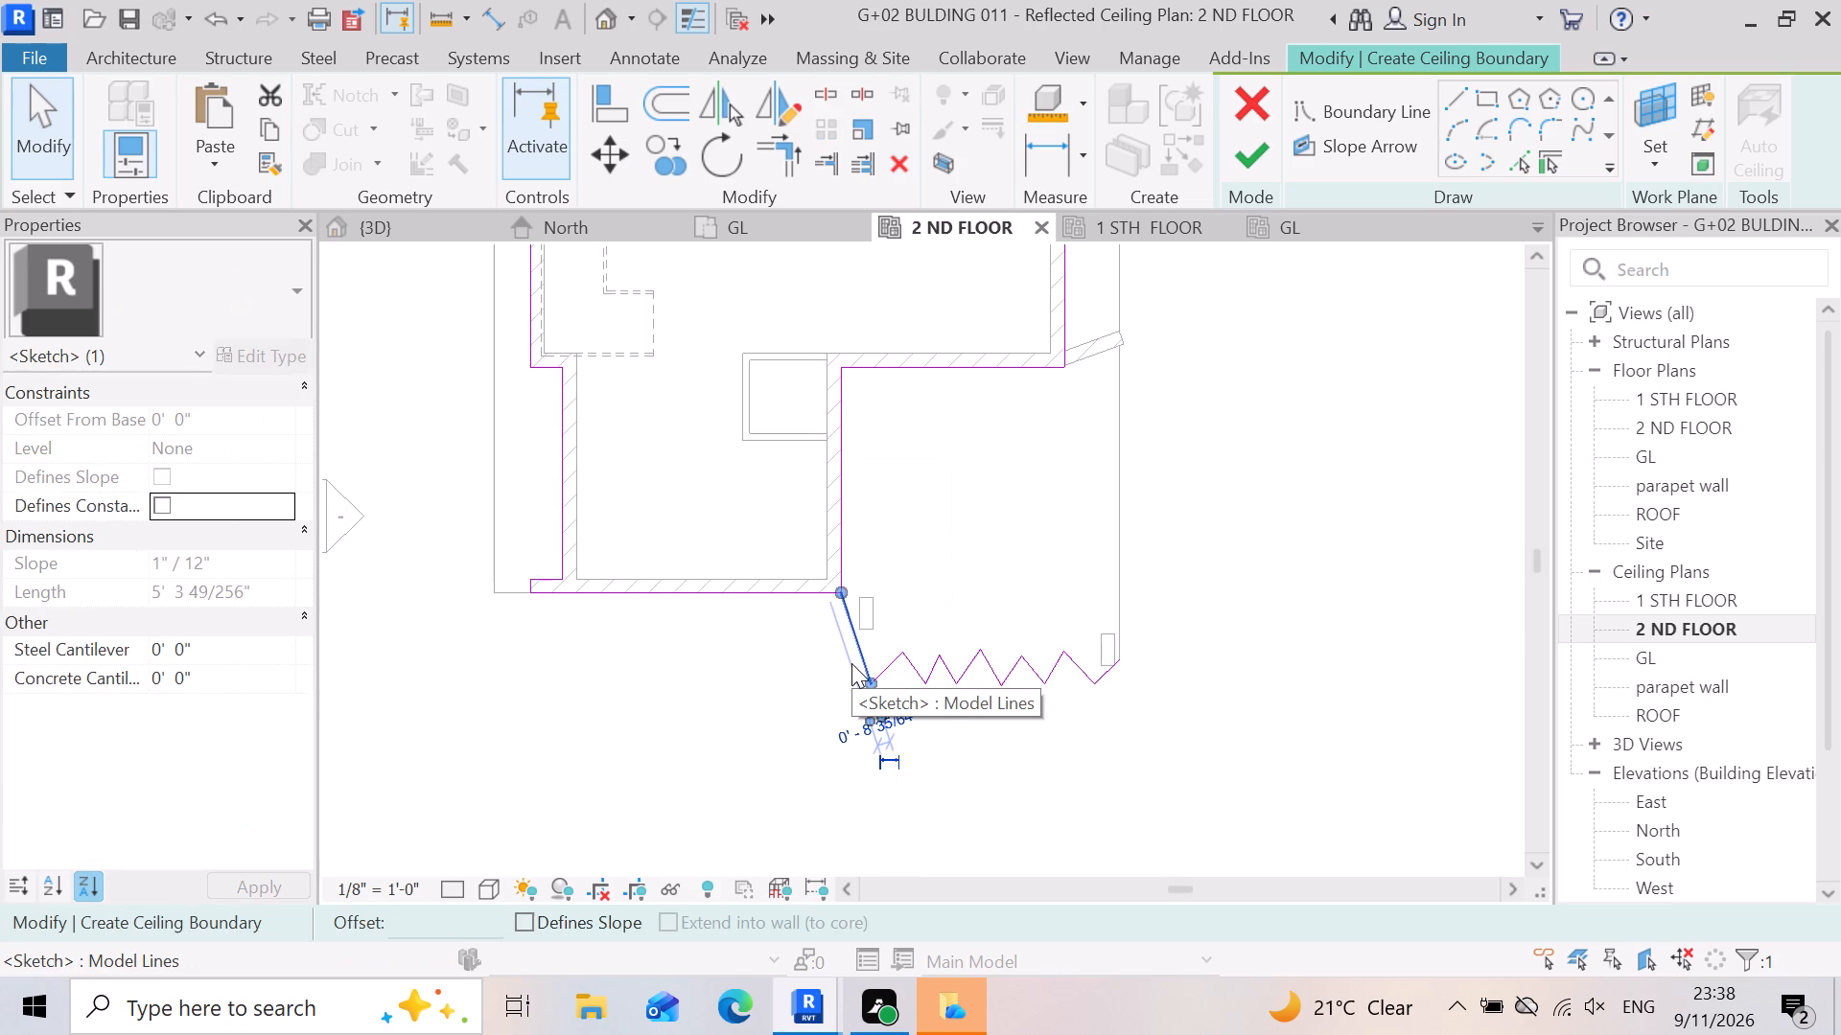
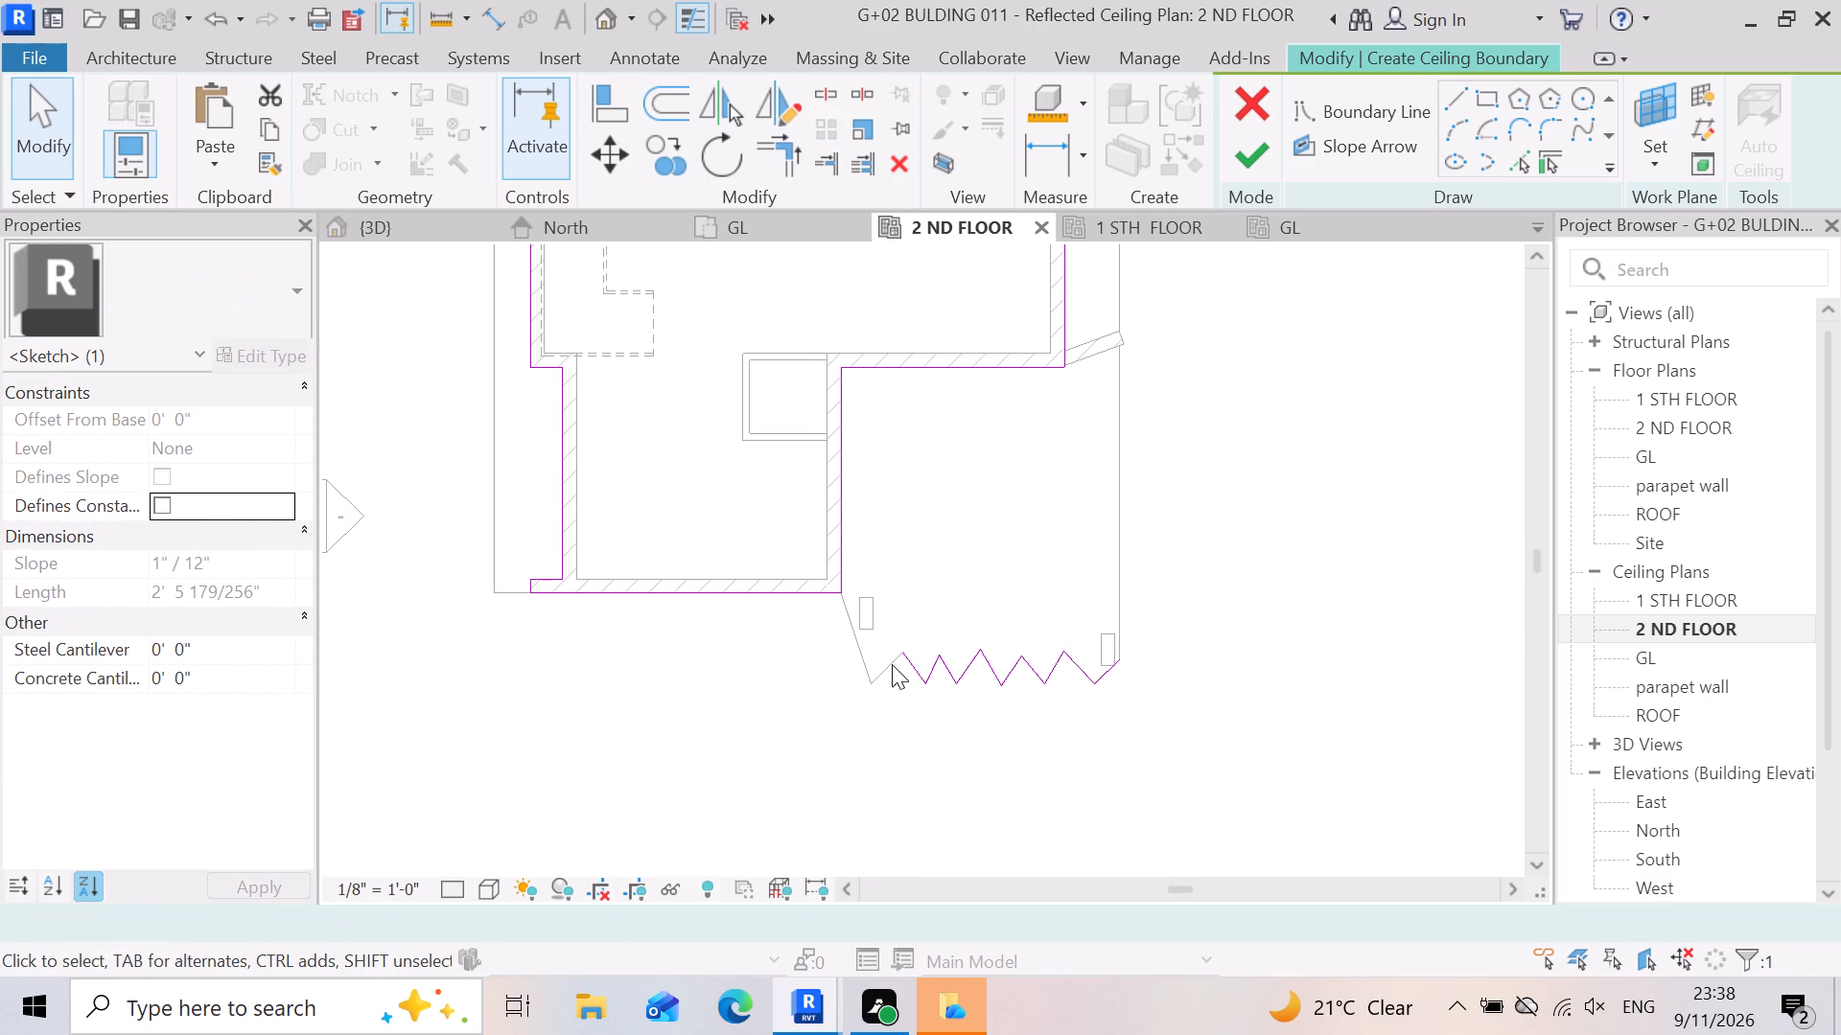
Select the leftmost remaining magenta segment of the zigzag in the ceiling boundary sketch.
left_click(919, 678)
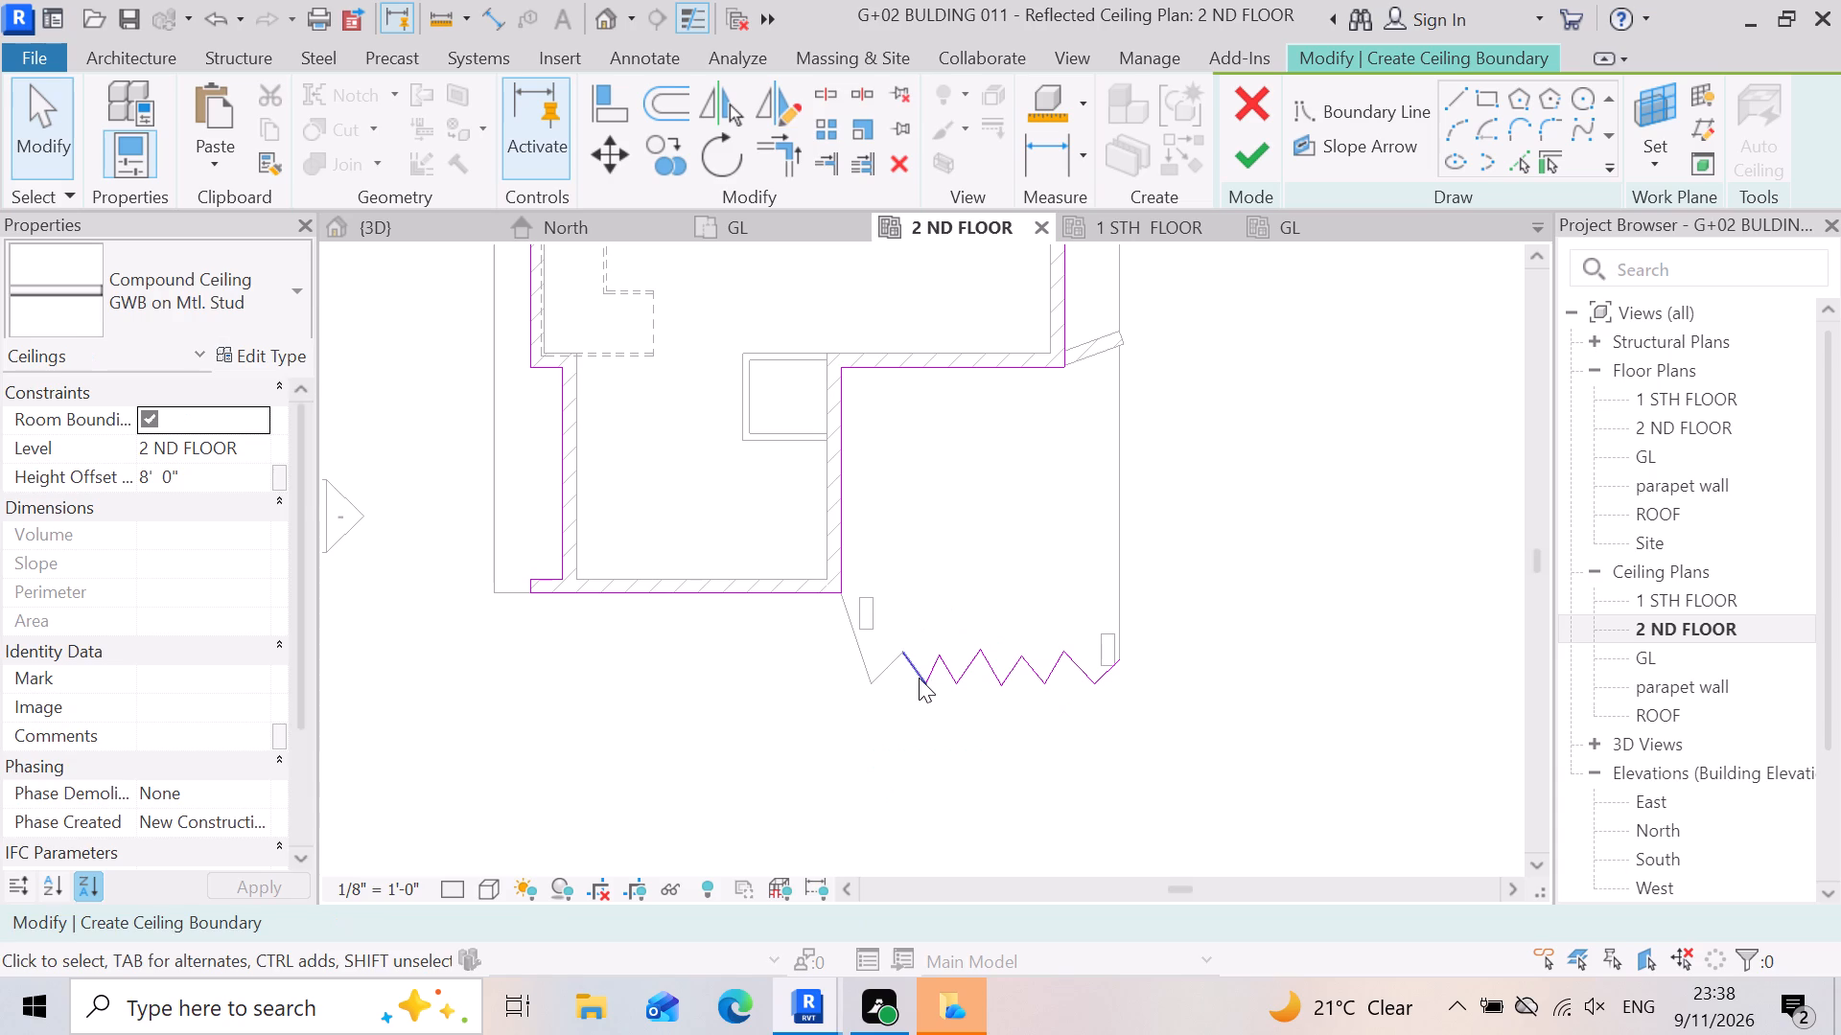
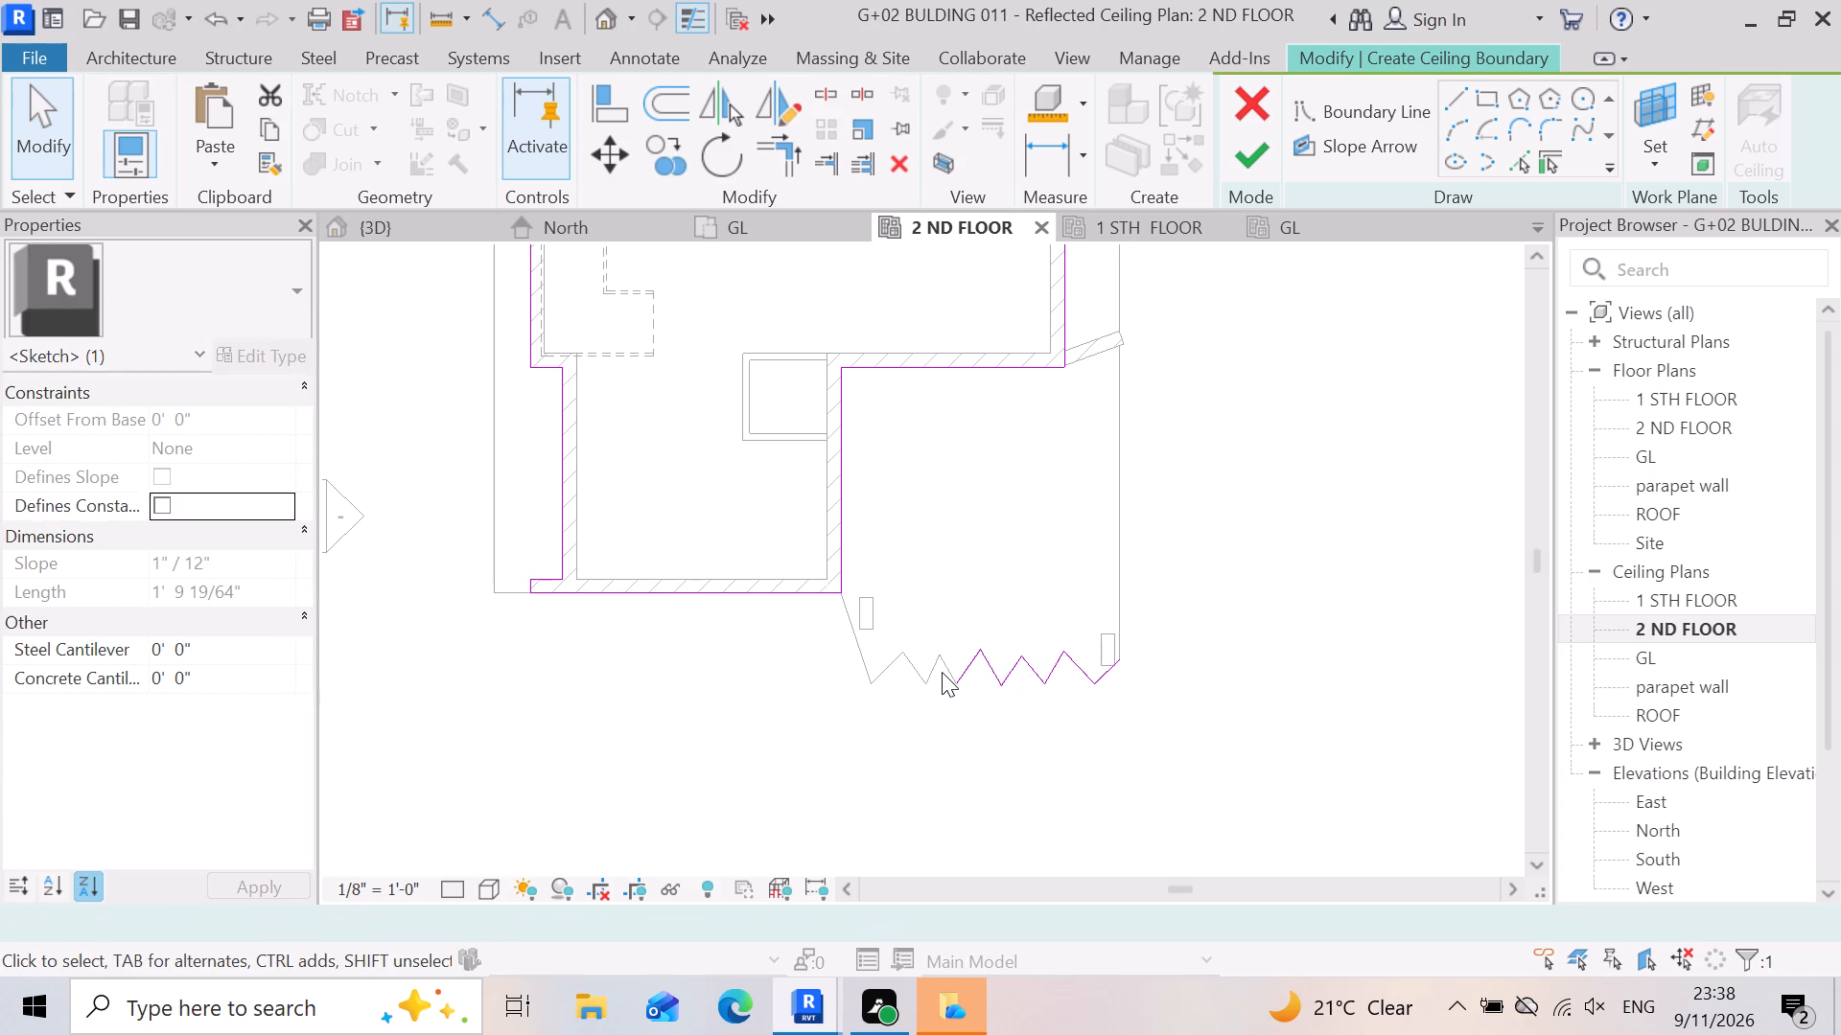
Select the magenta zigzag segment sloping down to the right from the leftmost remaining magenta peak in the ceiling boundary sketch.
scroll(978, 682, "up", 3)
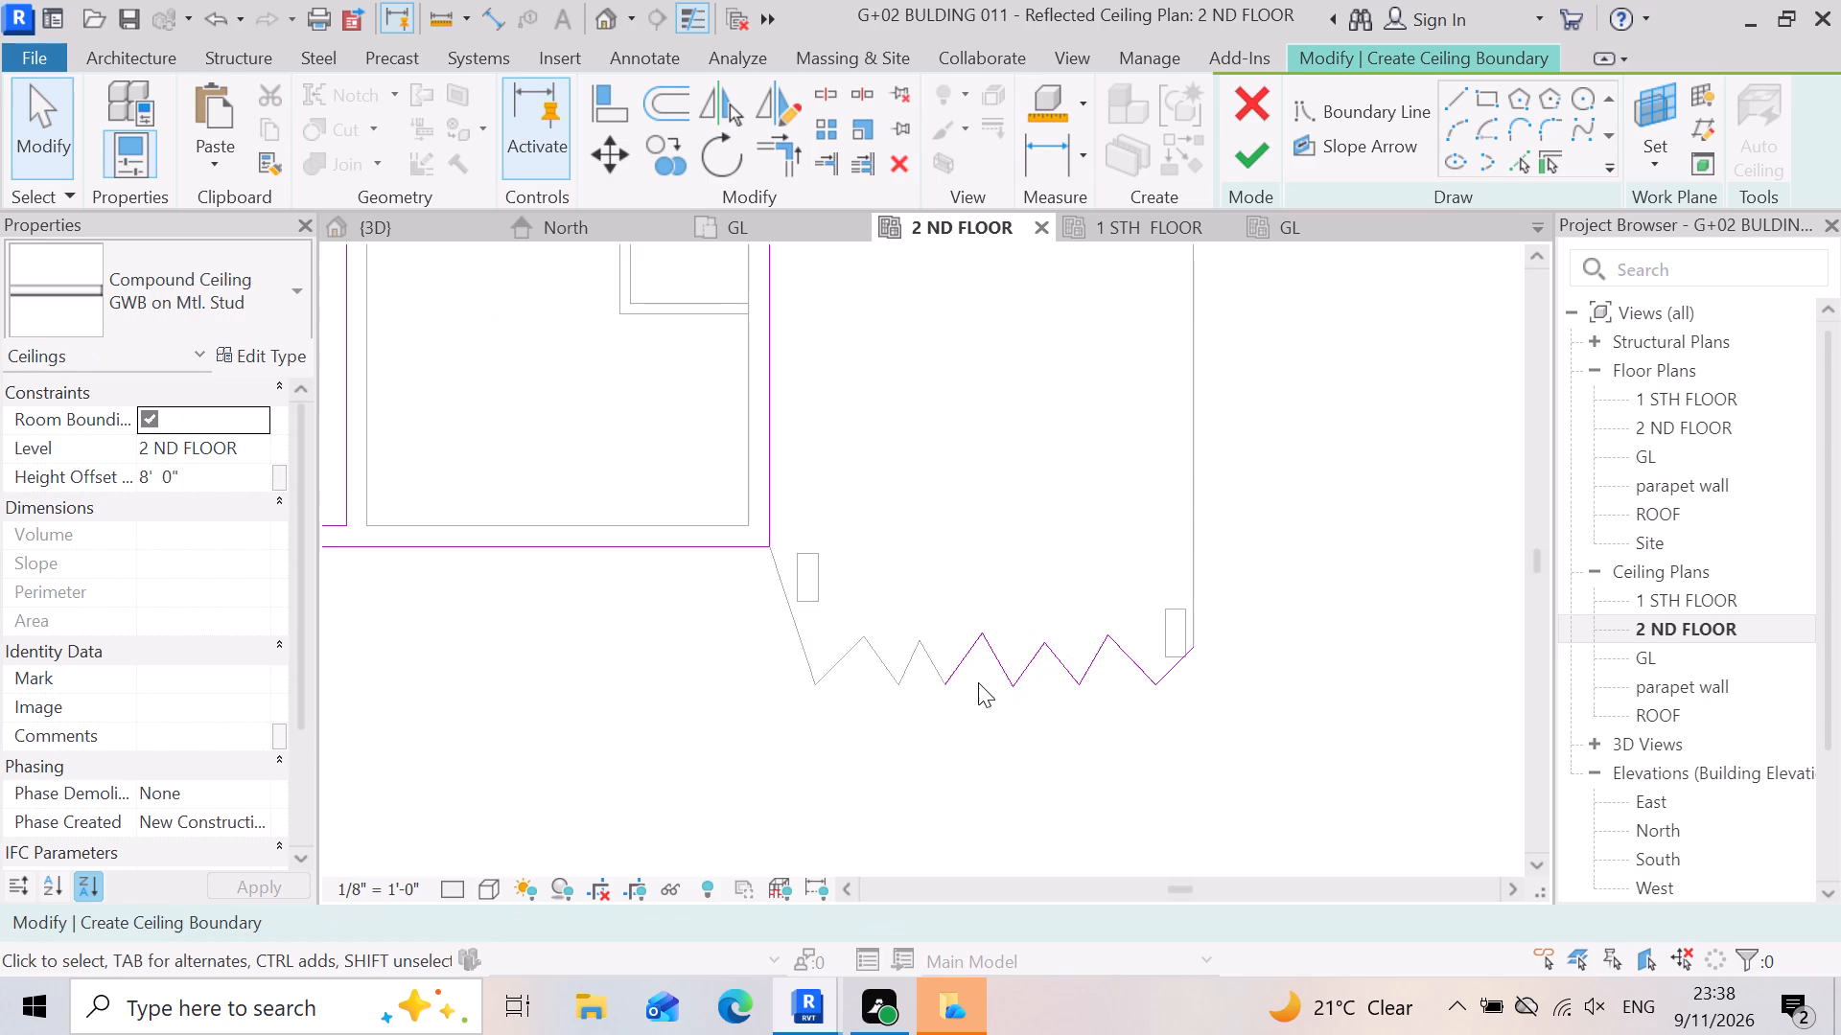
scroll(1009, 672, "up", 3)
left_click(986, 655)
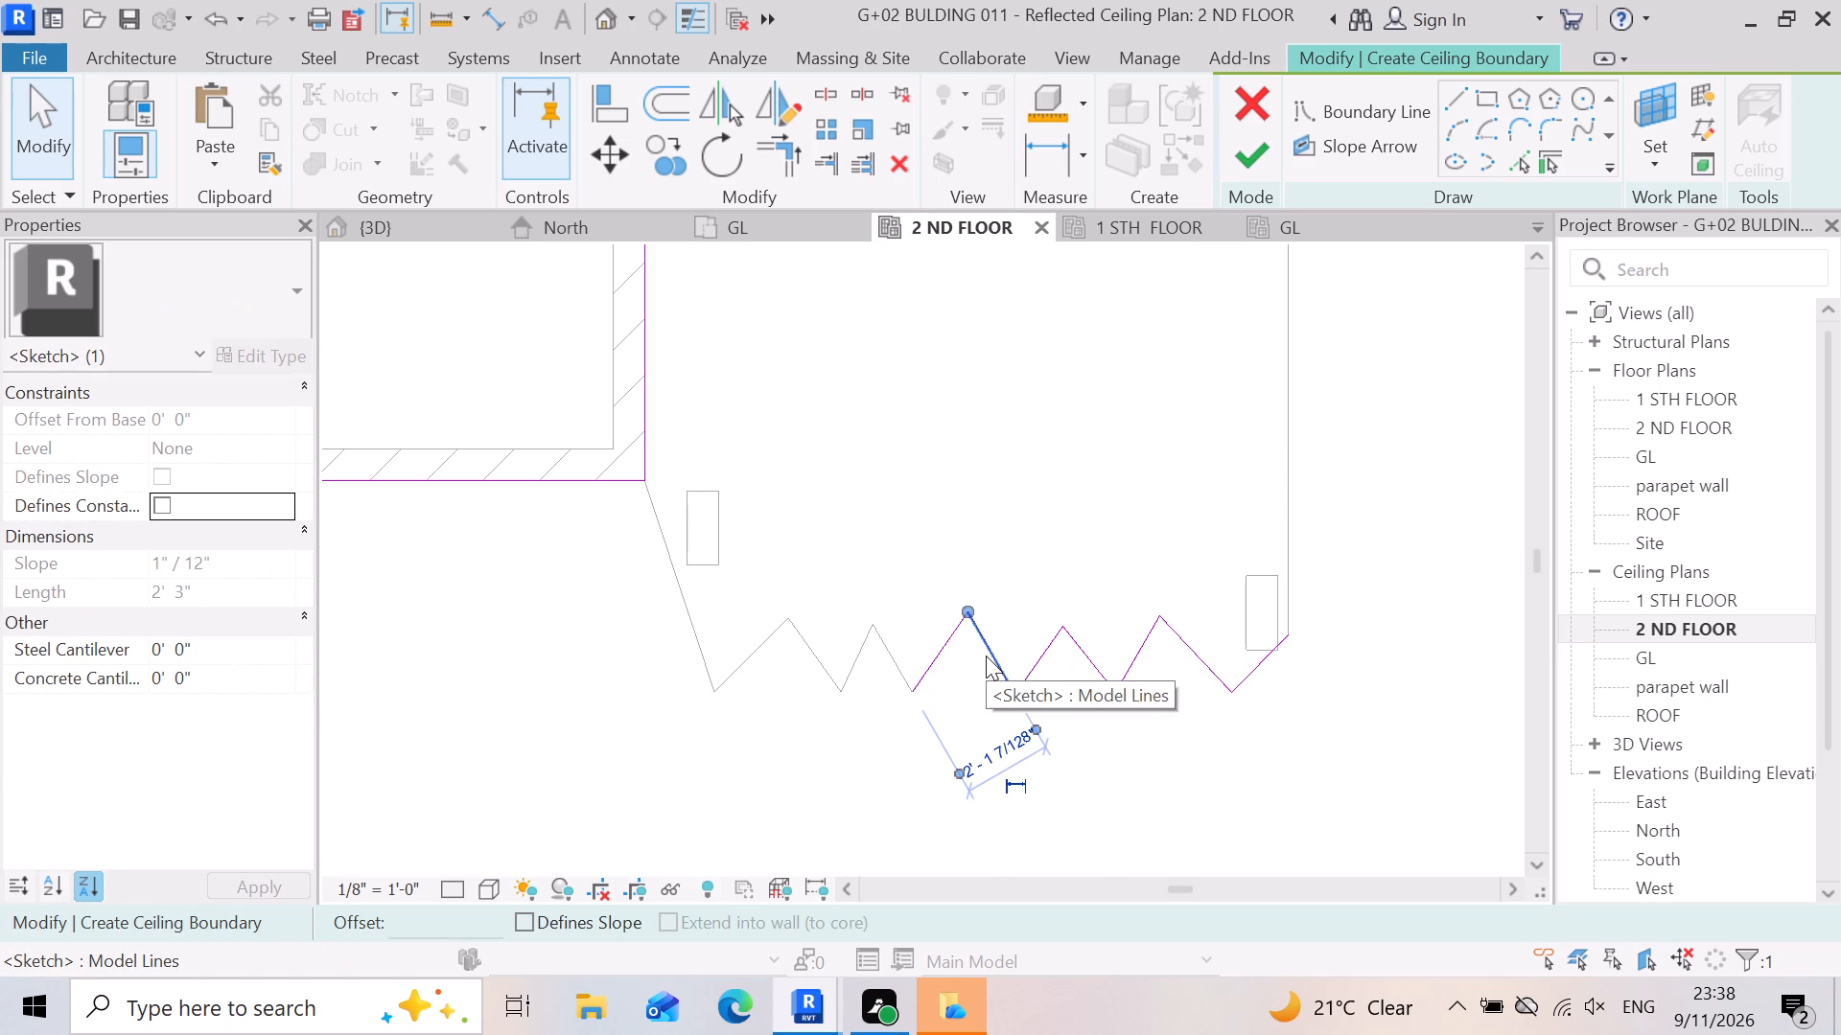
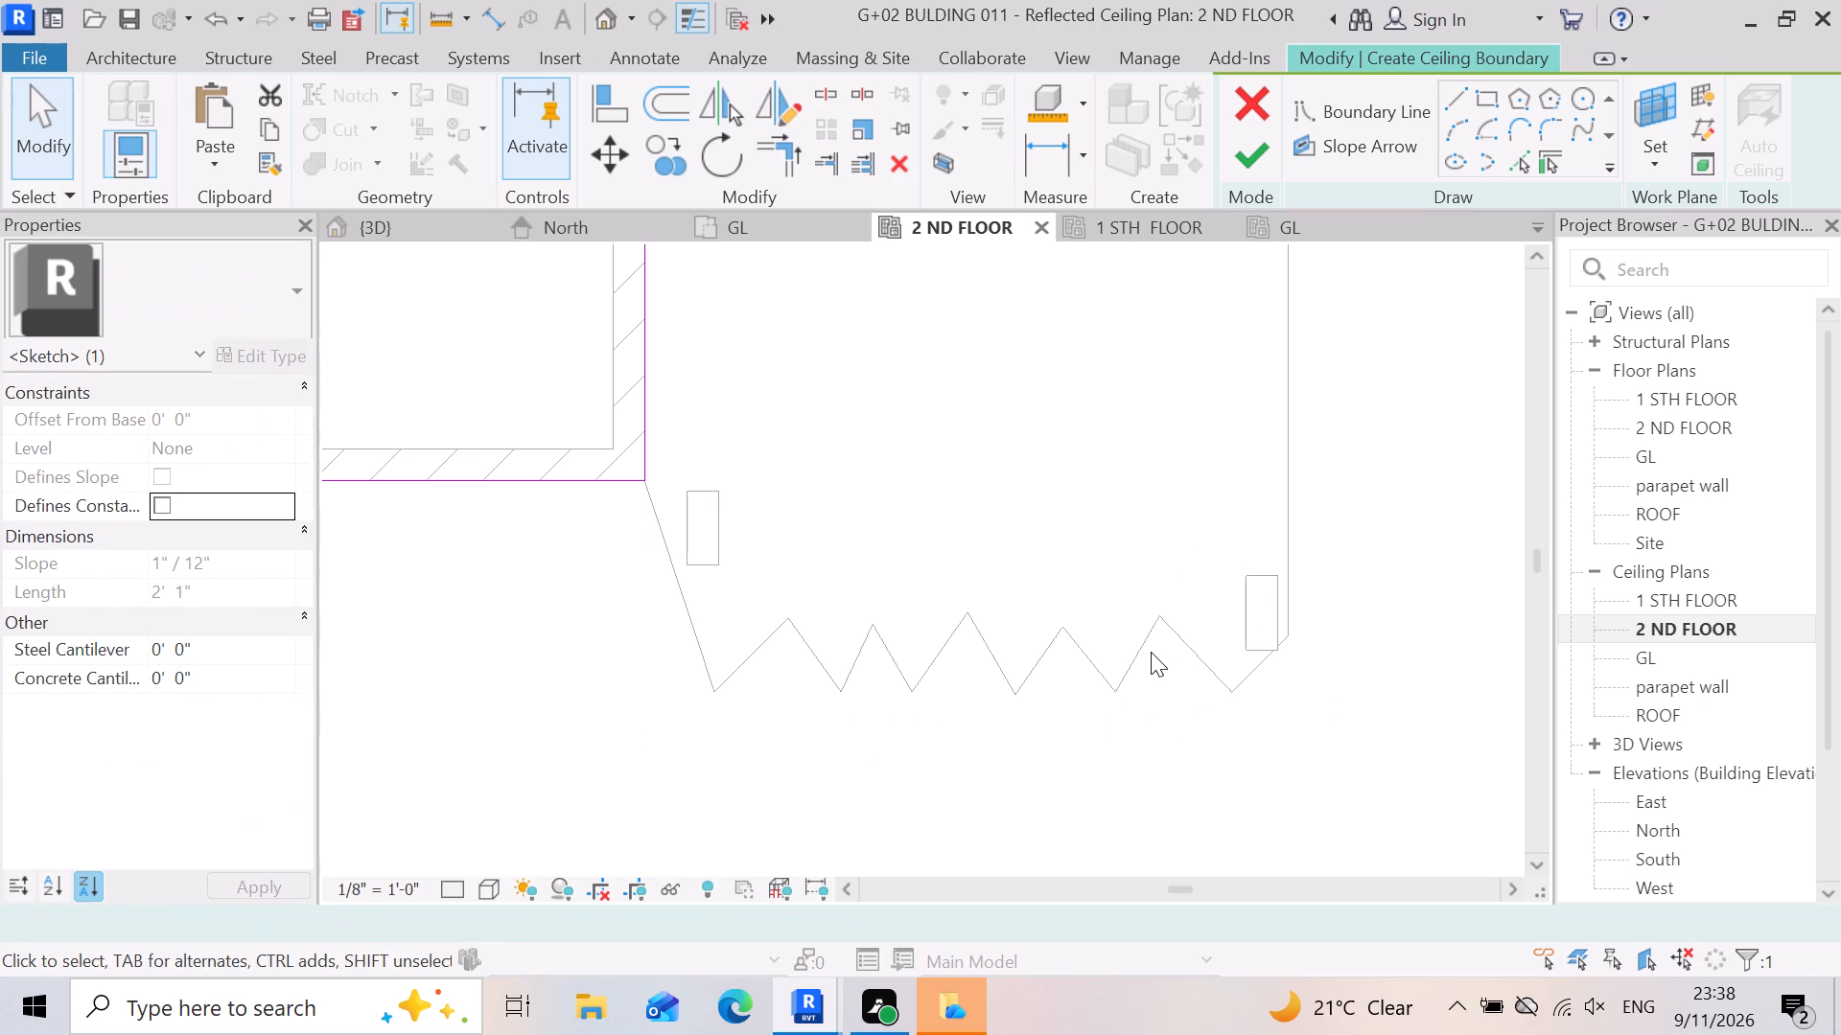
Finish the 2 ND FLOOR GWB ceiling boundary sketch after checking the balcony zigzag and wall outline for leftover lines.
scroll(1122, 625, "down", 3)
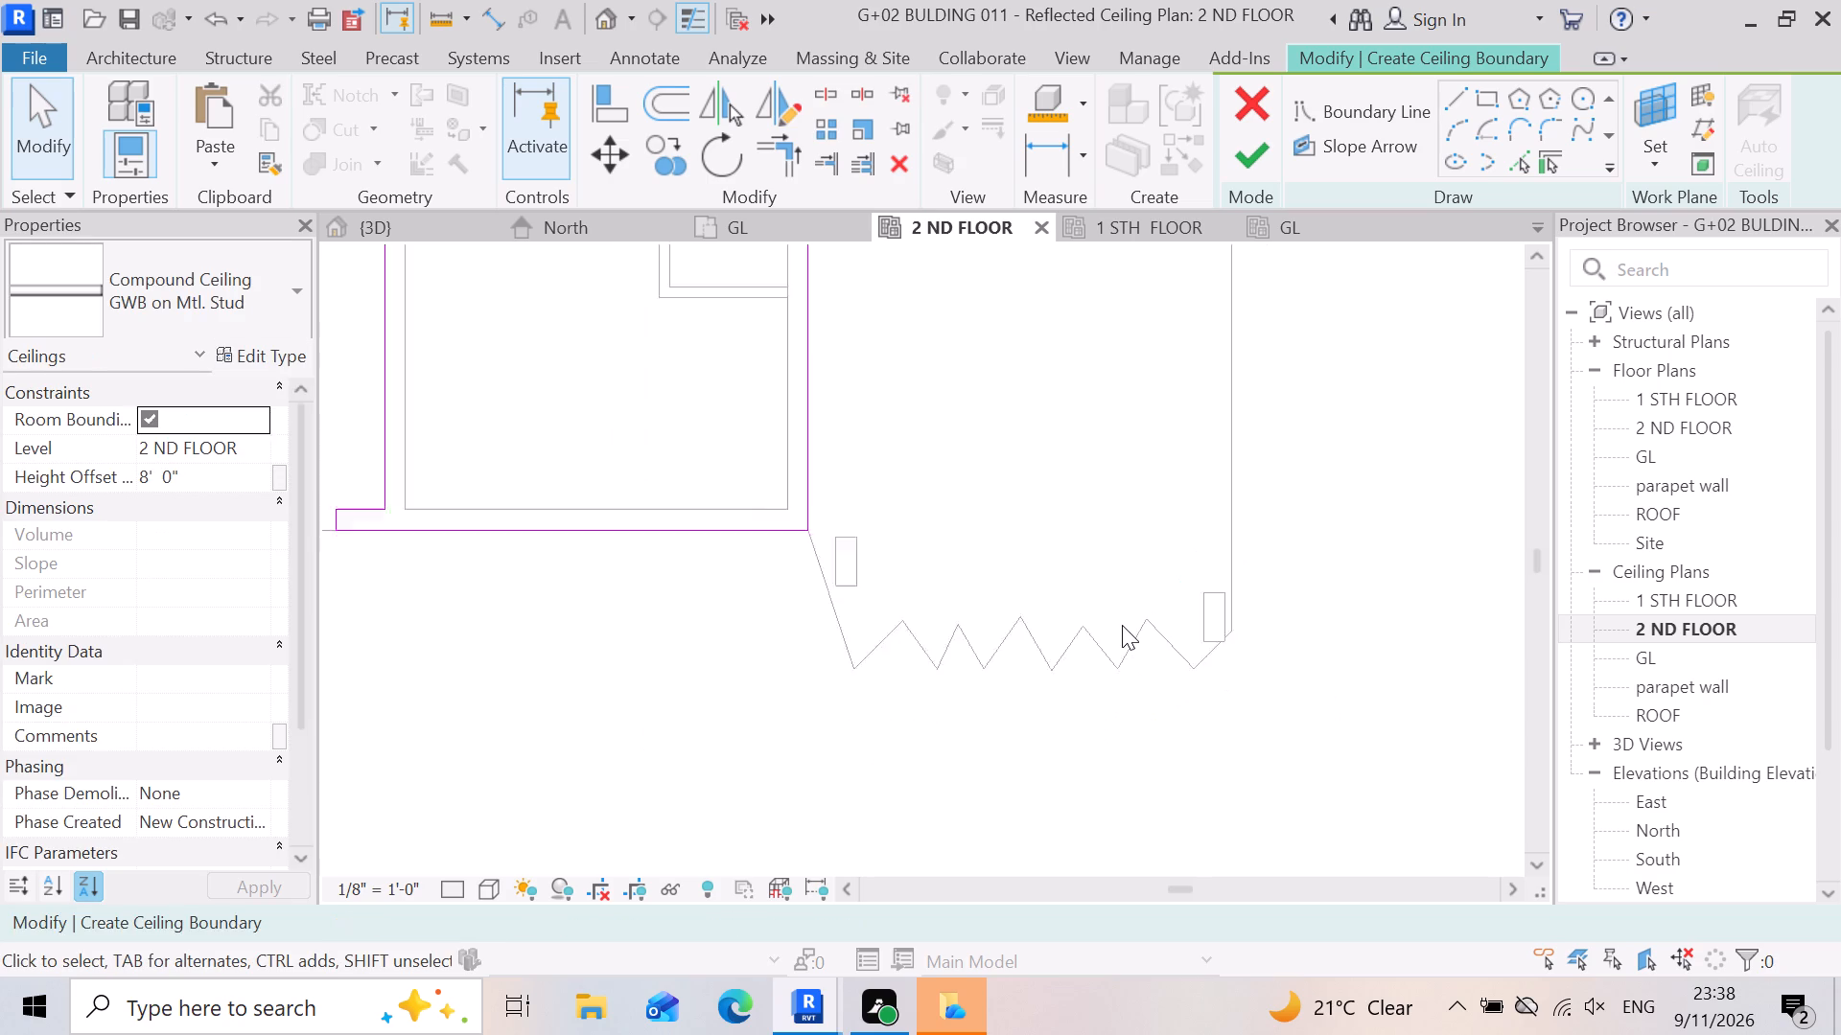
scroll(1122, 625, "down", 6)
scroll(1249, 378, "up", 3)
scroll(934, 438, "up", 4)
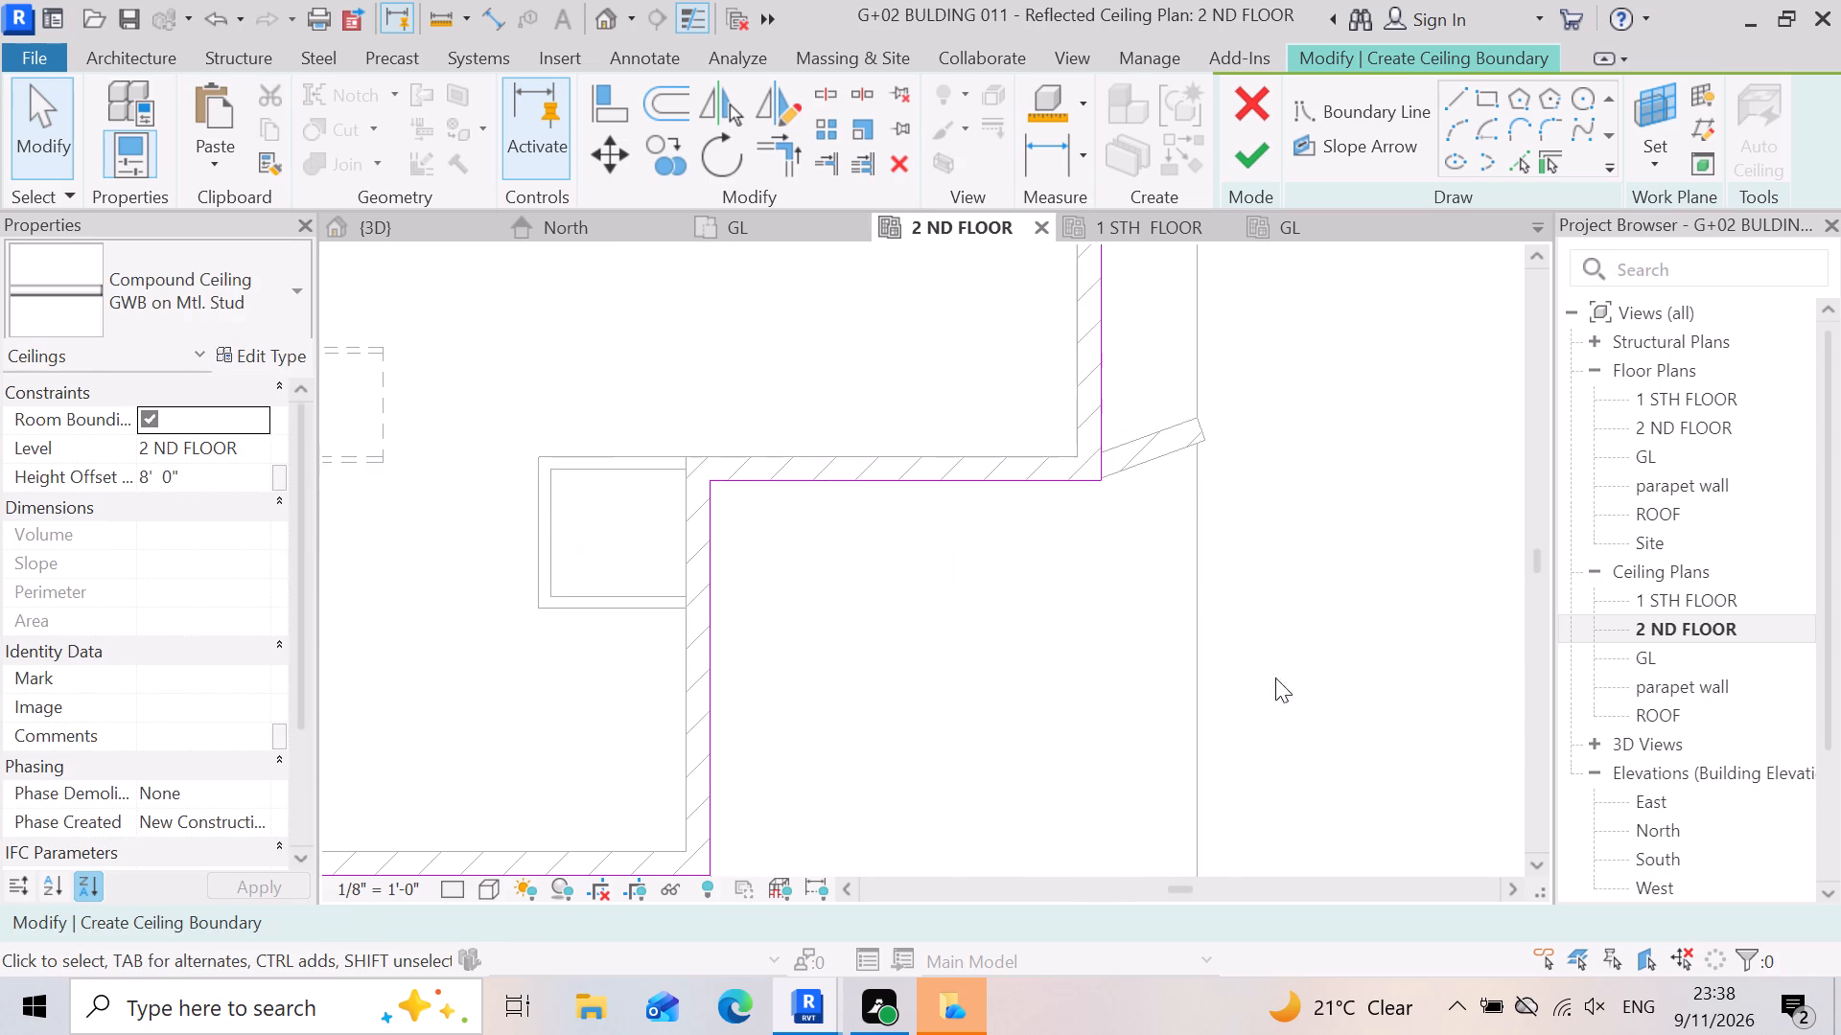
scroll(1178, 474, "up", 6)
left_click(1233, 156)
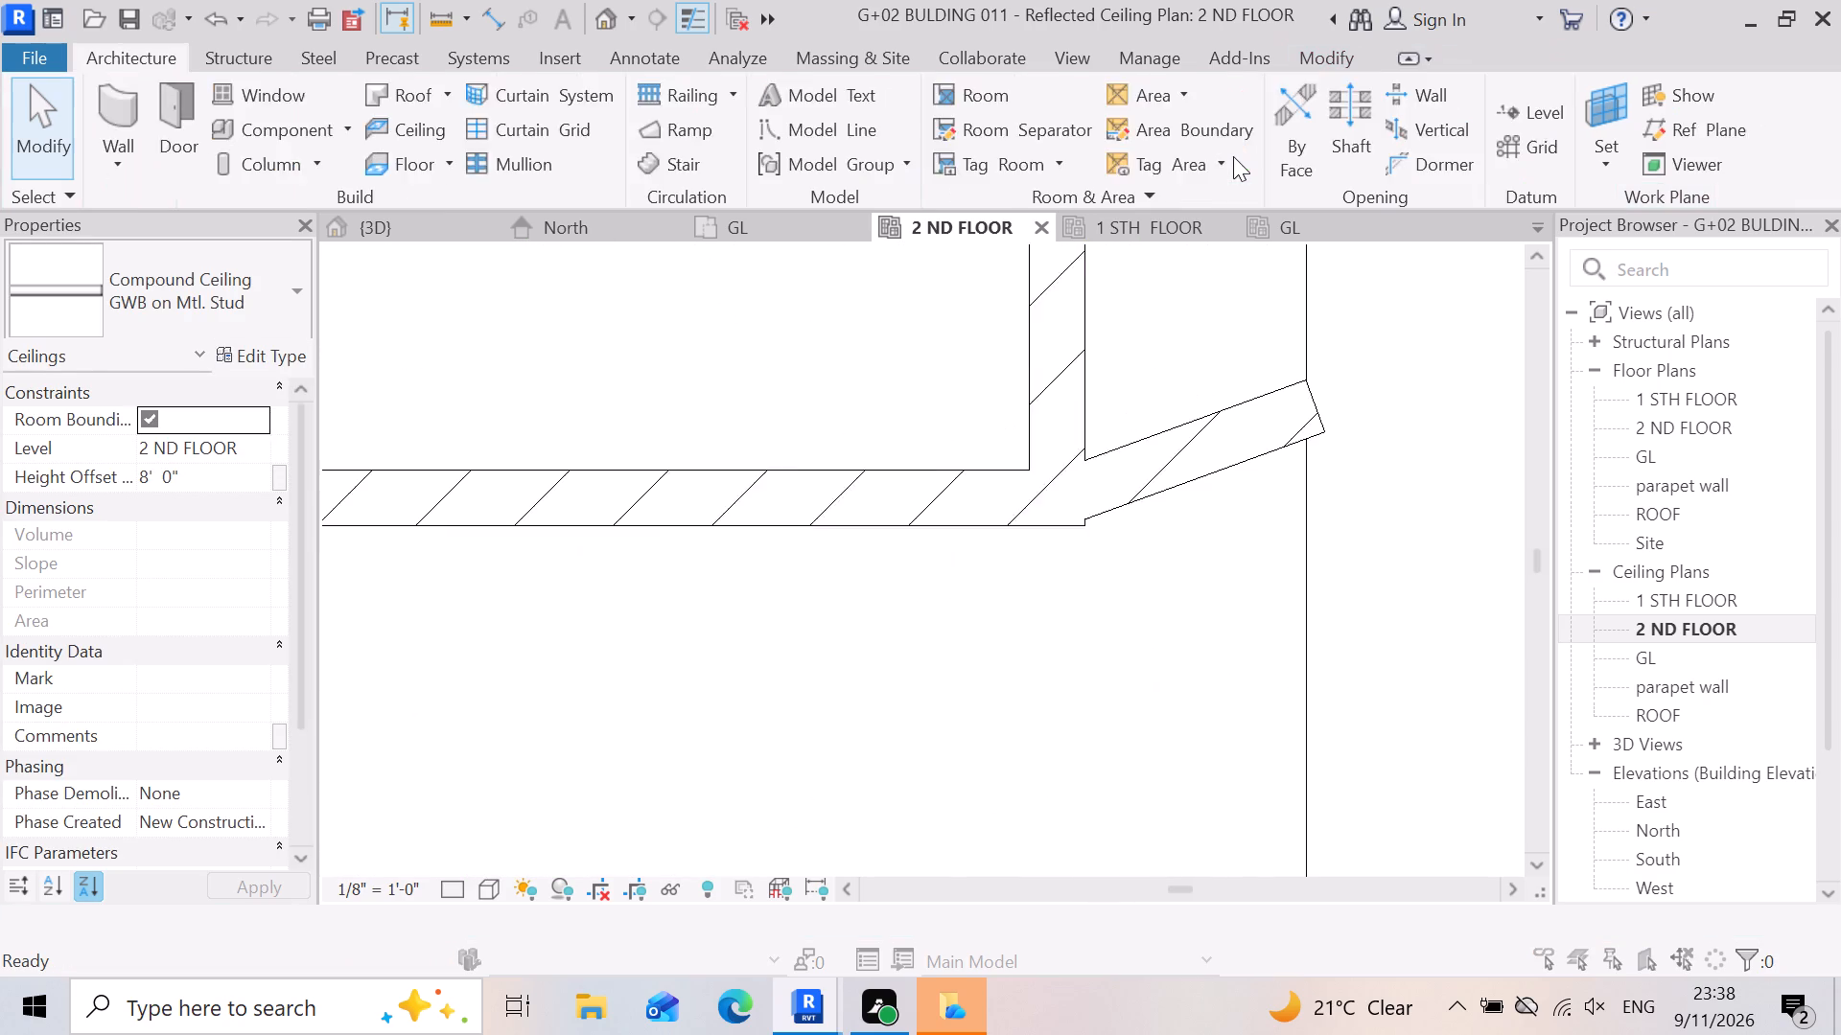
left_click(1134, 255)
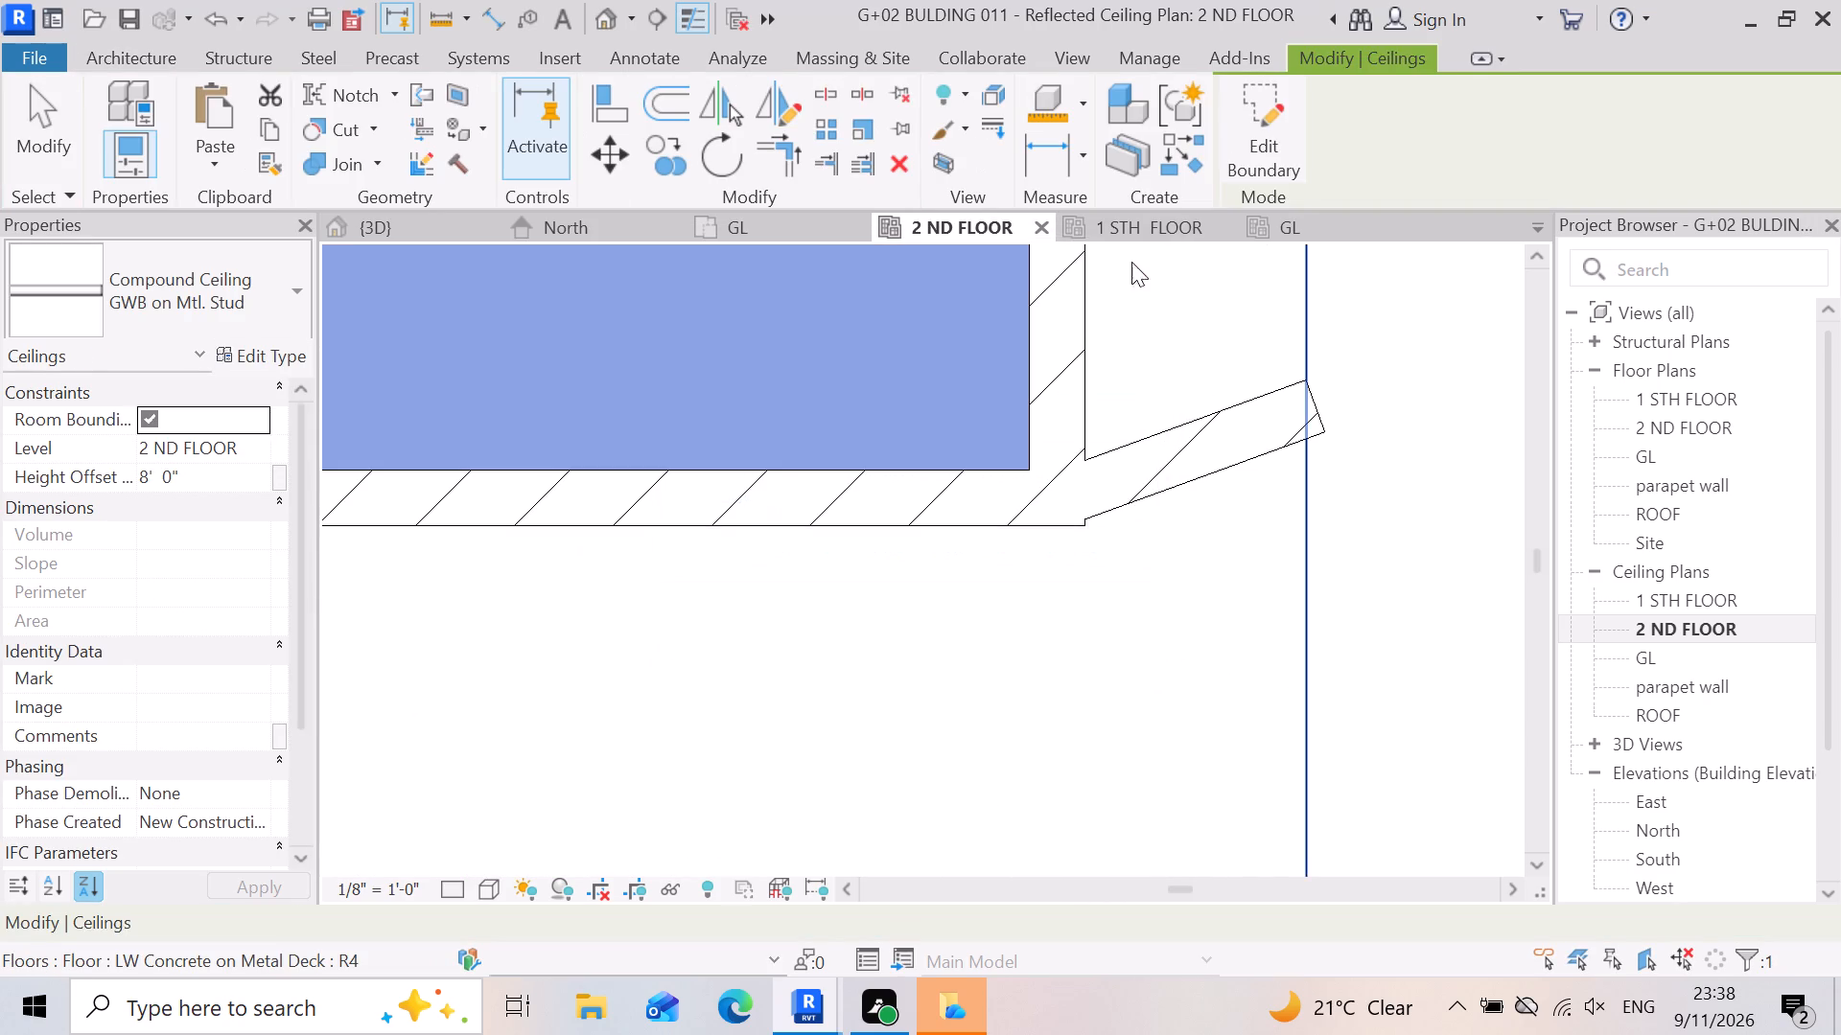
Examine the 2 ND FLOOR ceiling around the front walls and balcony in the 3D view.
scroll(1087, 611, "down", 15)
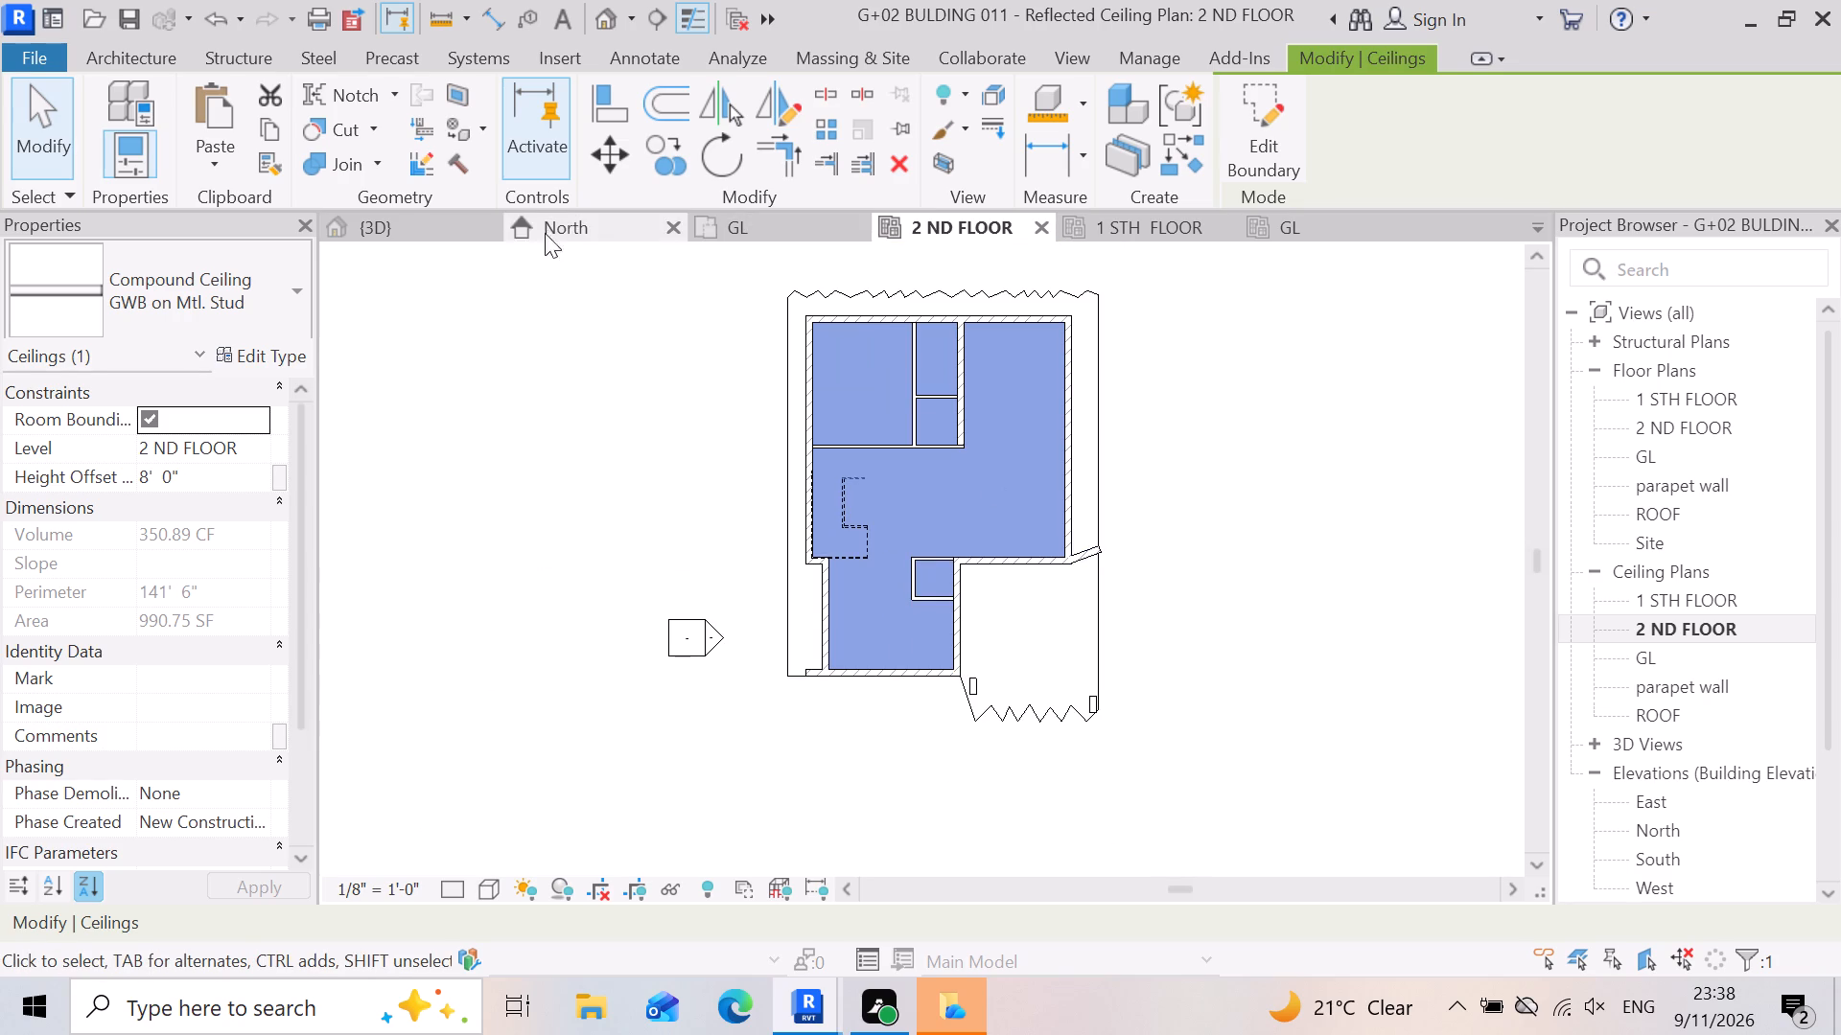
left_click(403, 235)
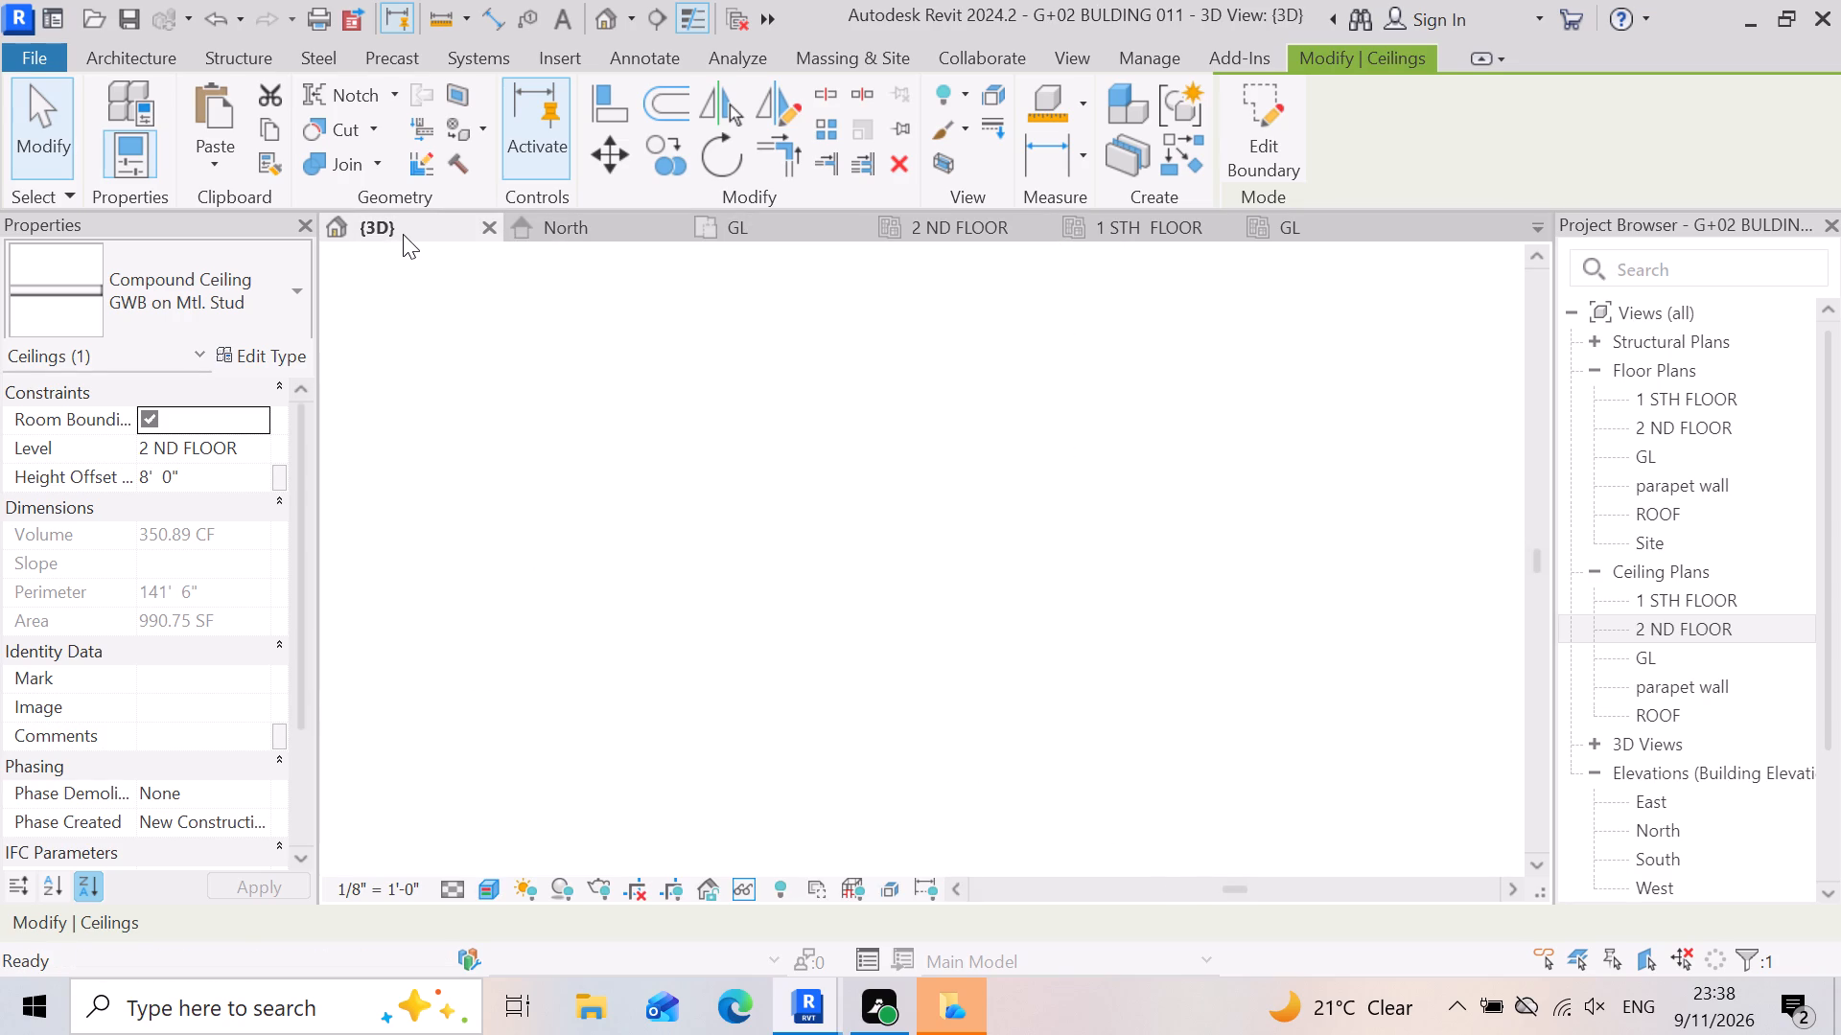
scroll(647, 349, "down", 3)
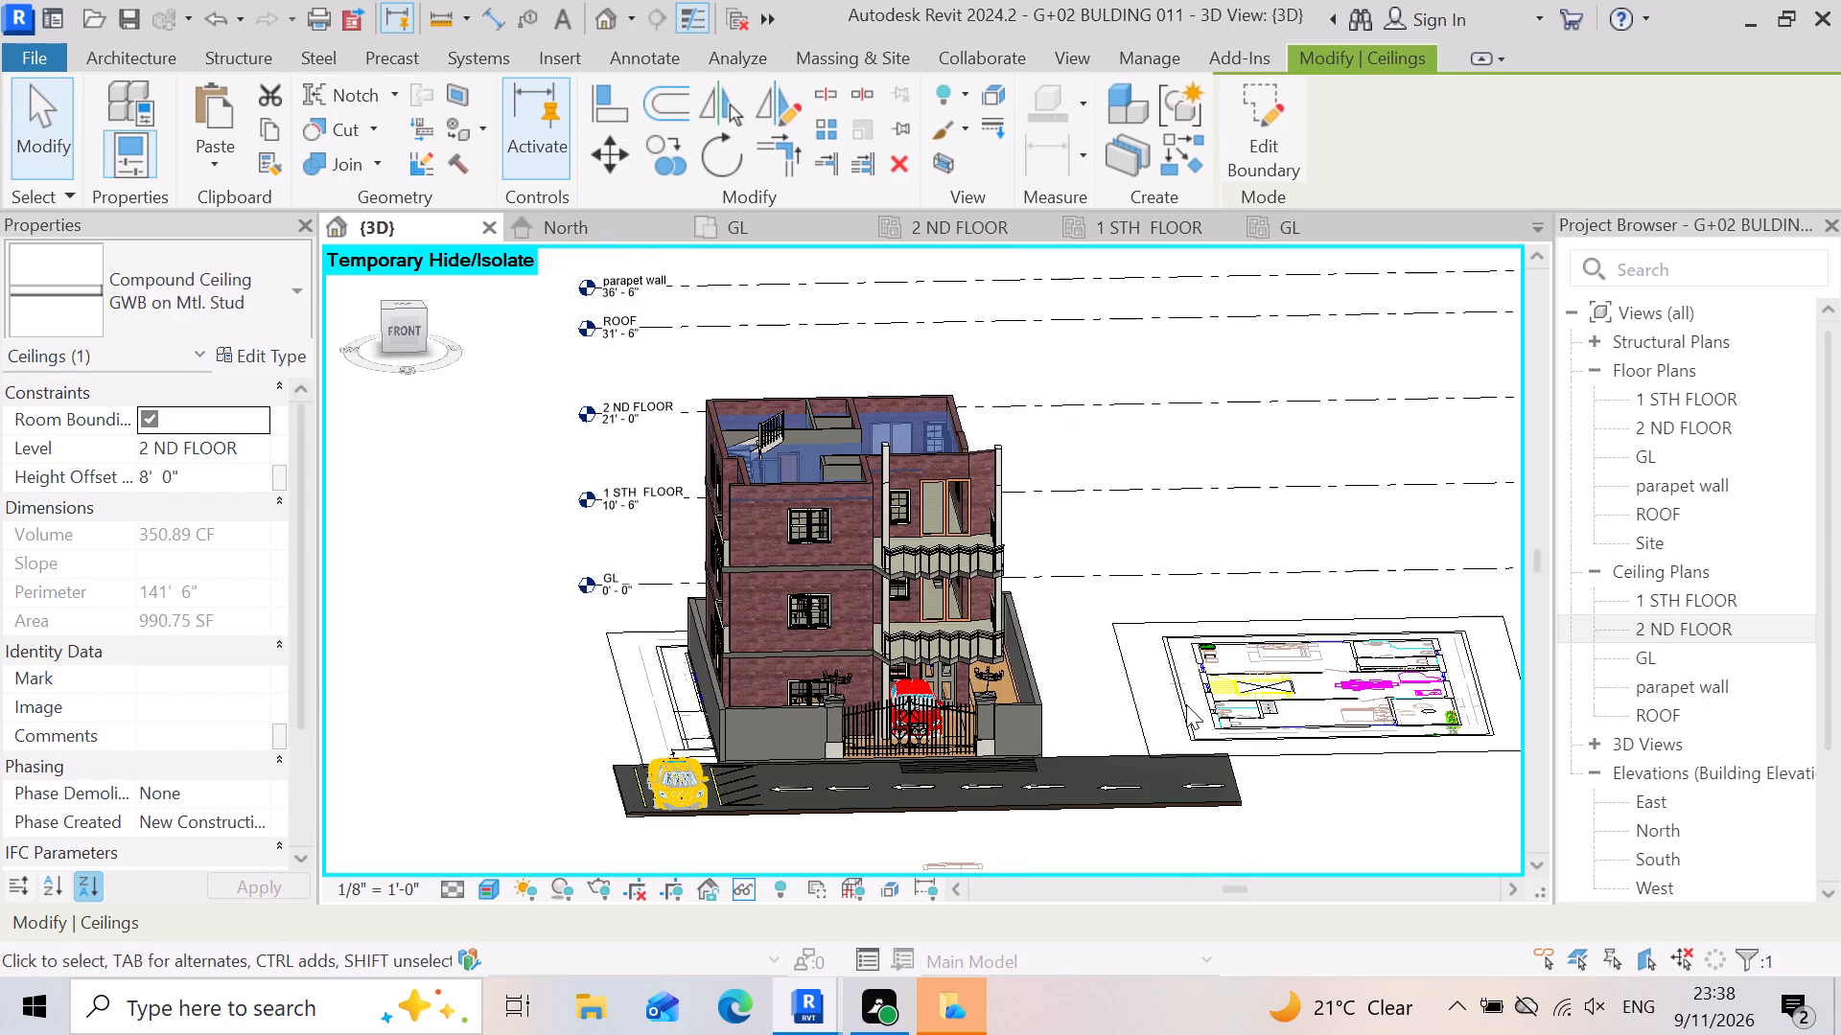
left_click(1154, 544)
scroll(785, 433, "up", 5)
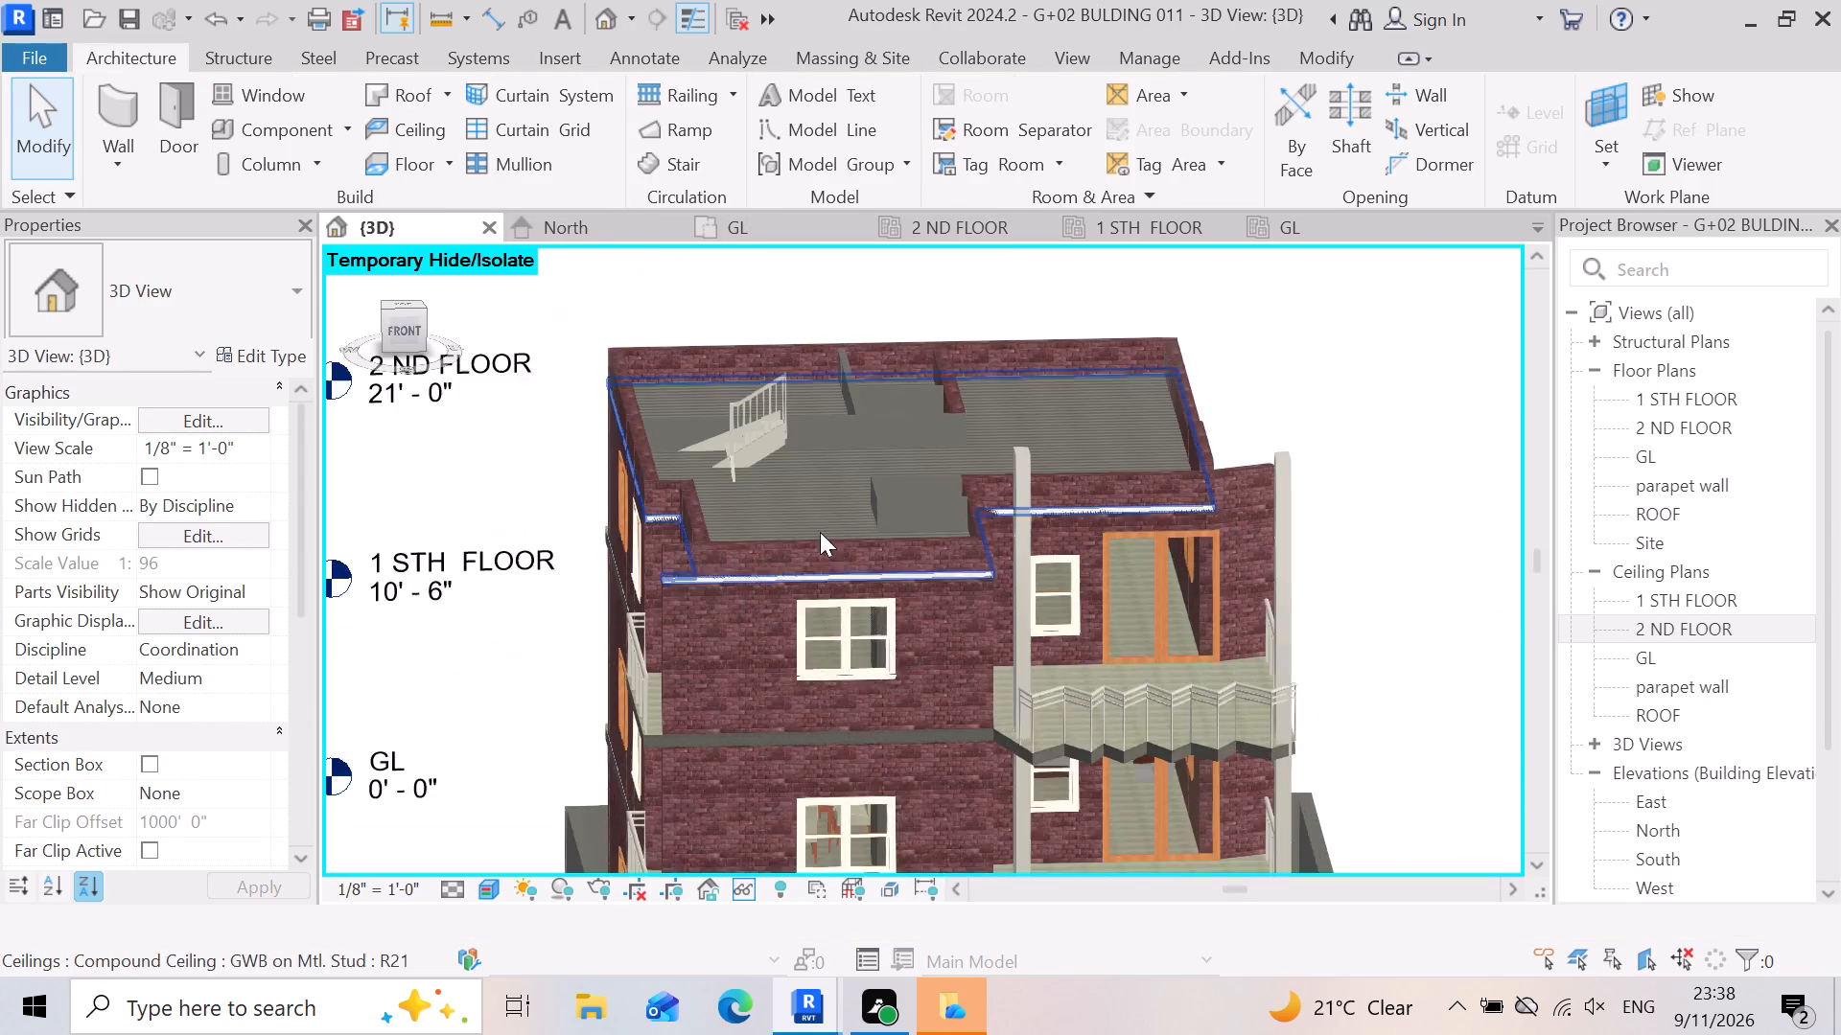
scroll(820, 532, "up", 3)
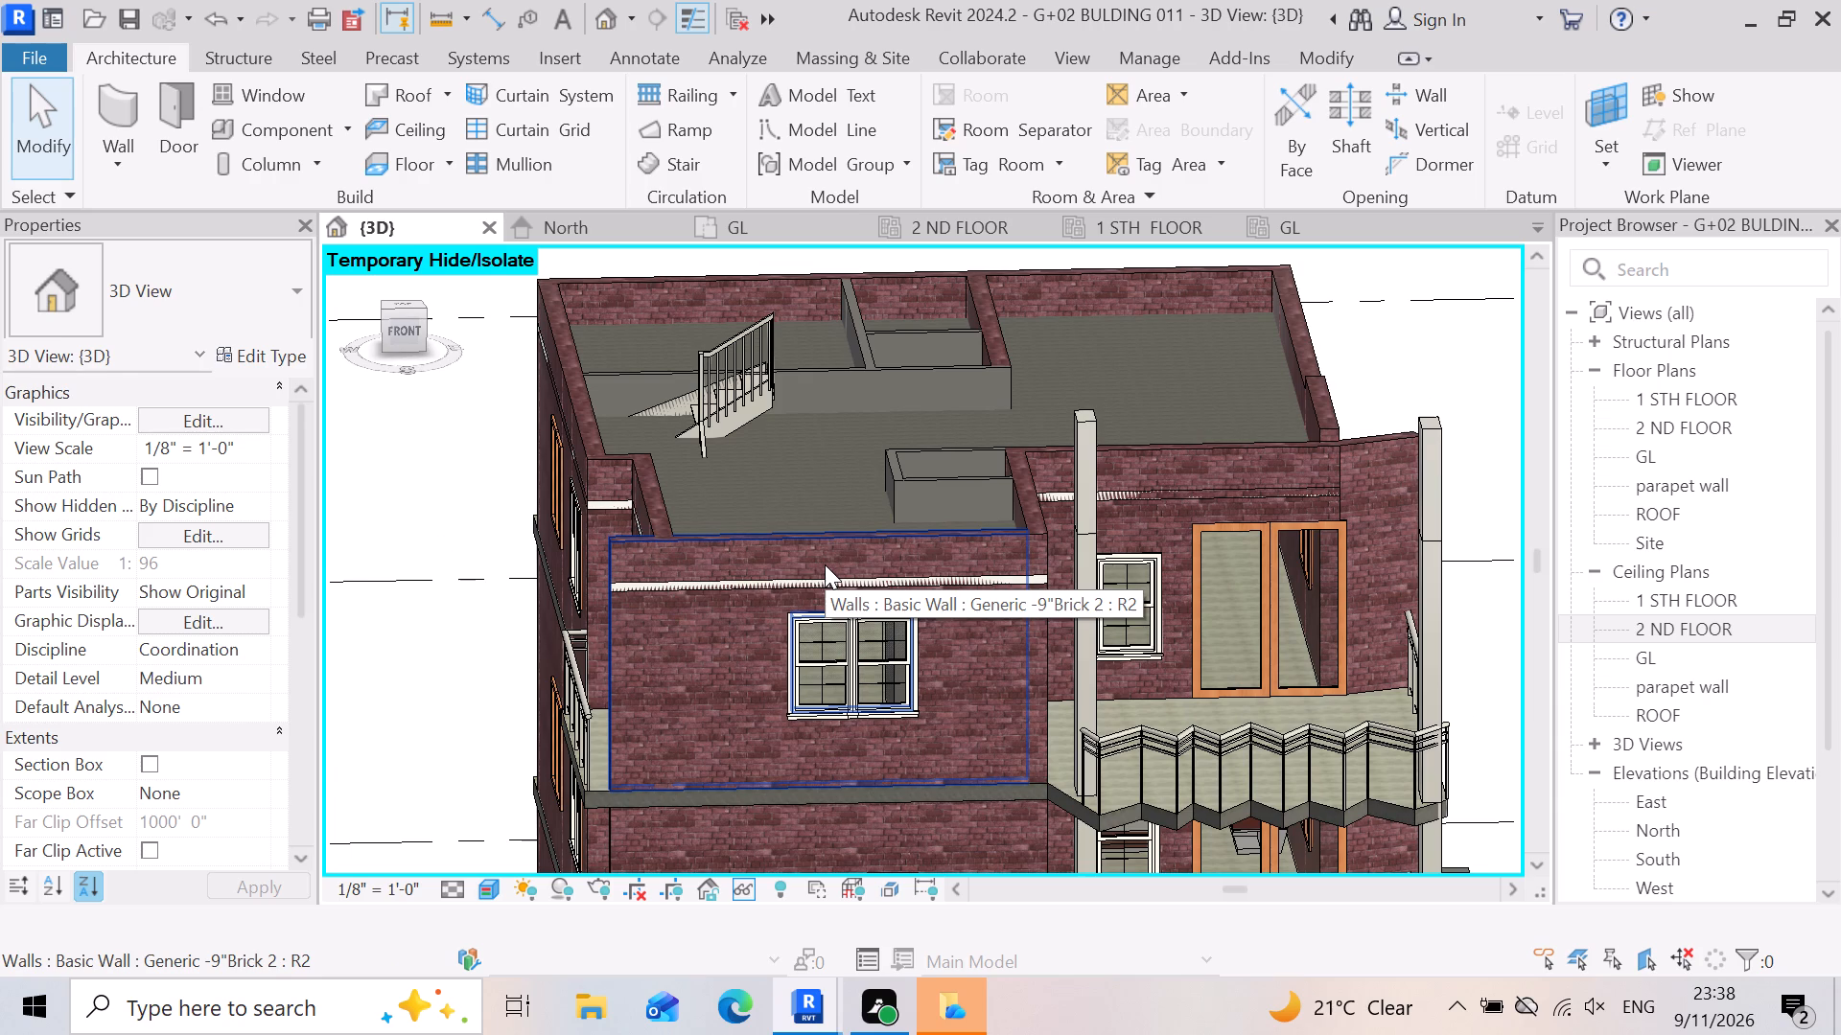
scroll(874, 447, "down", 3)
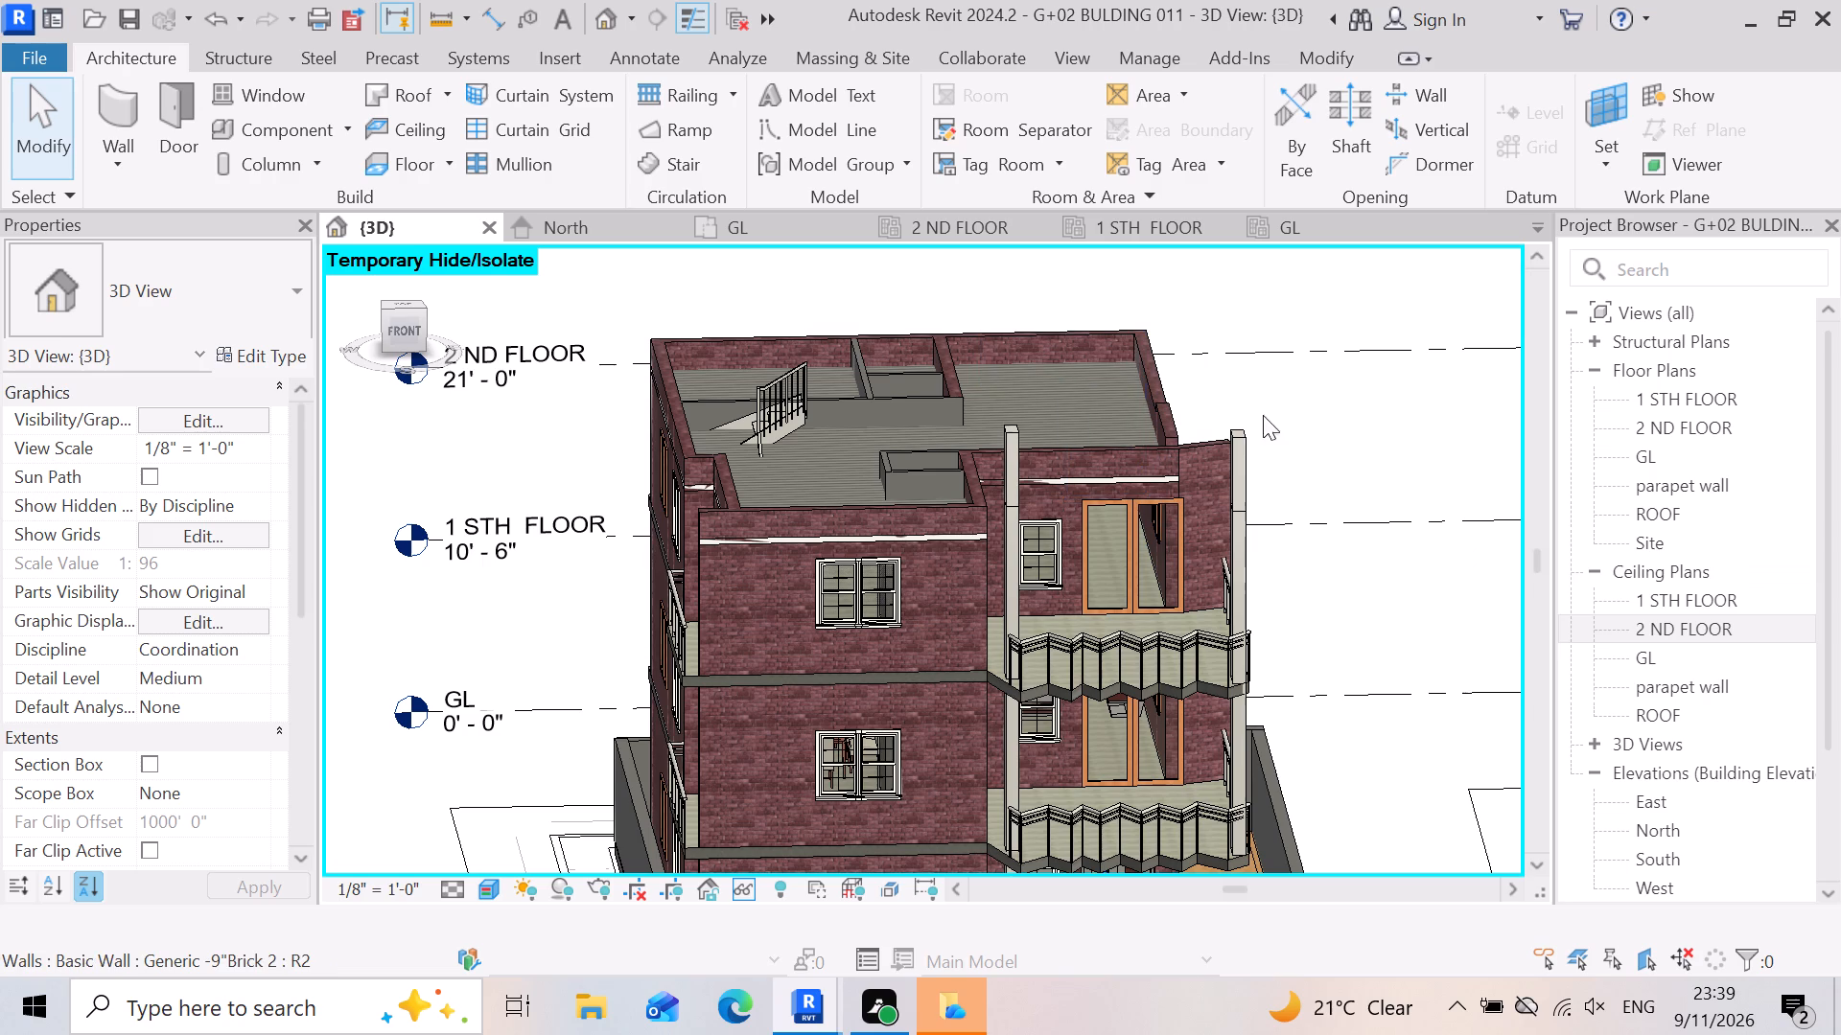
Start a new sketched GWB on Mtl. Stud ceiling in the 2 ND FLOOR ceiling plan.
double_click(1652, 628)
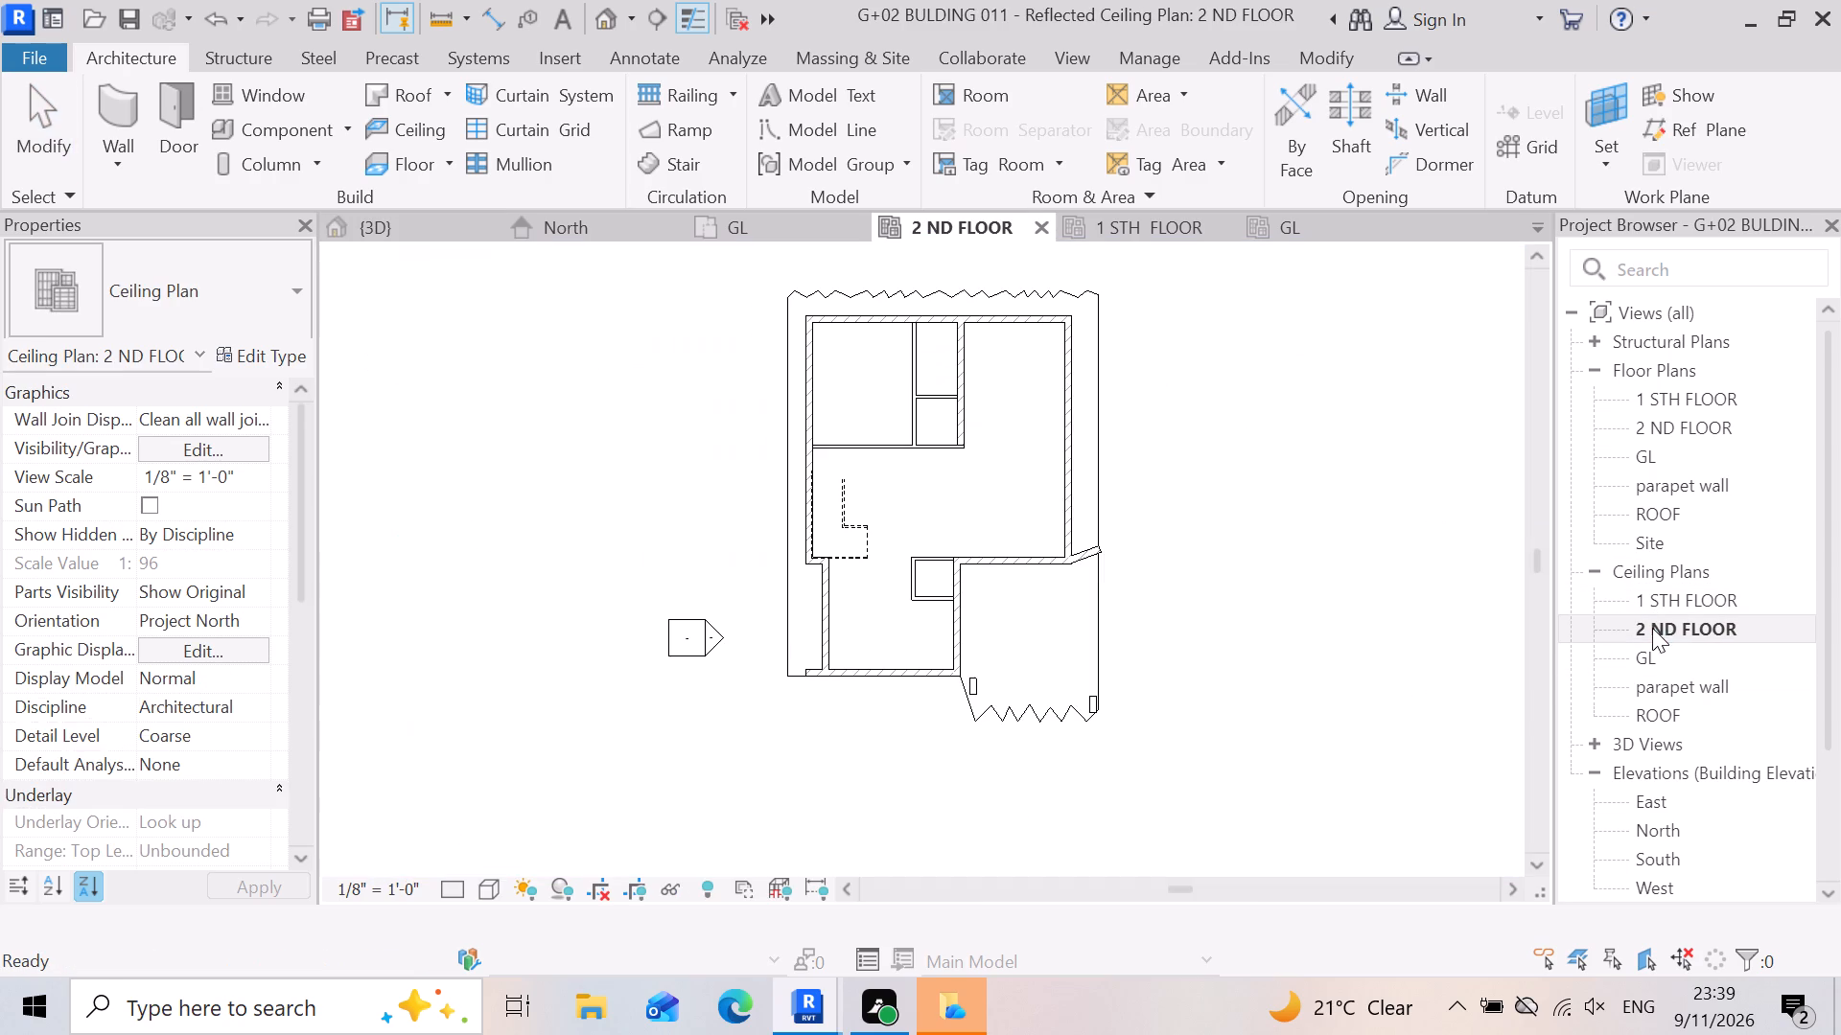
scroll(937, 578, "up", 3)
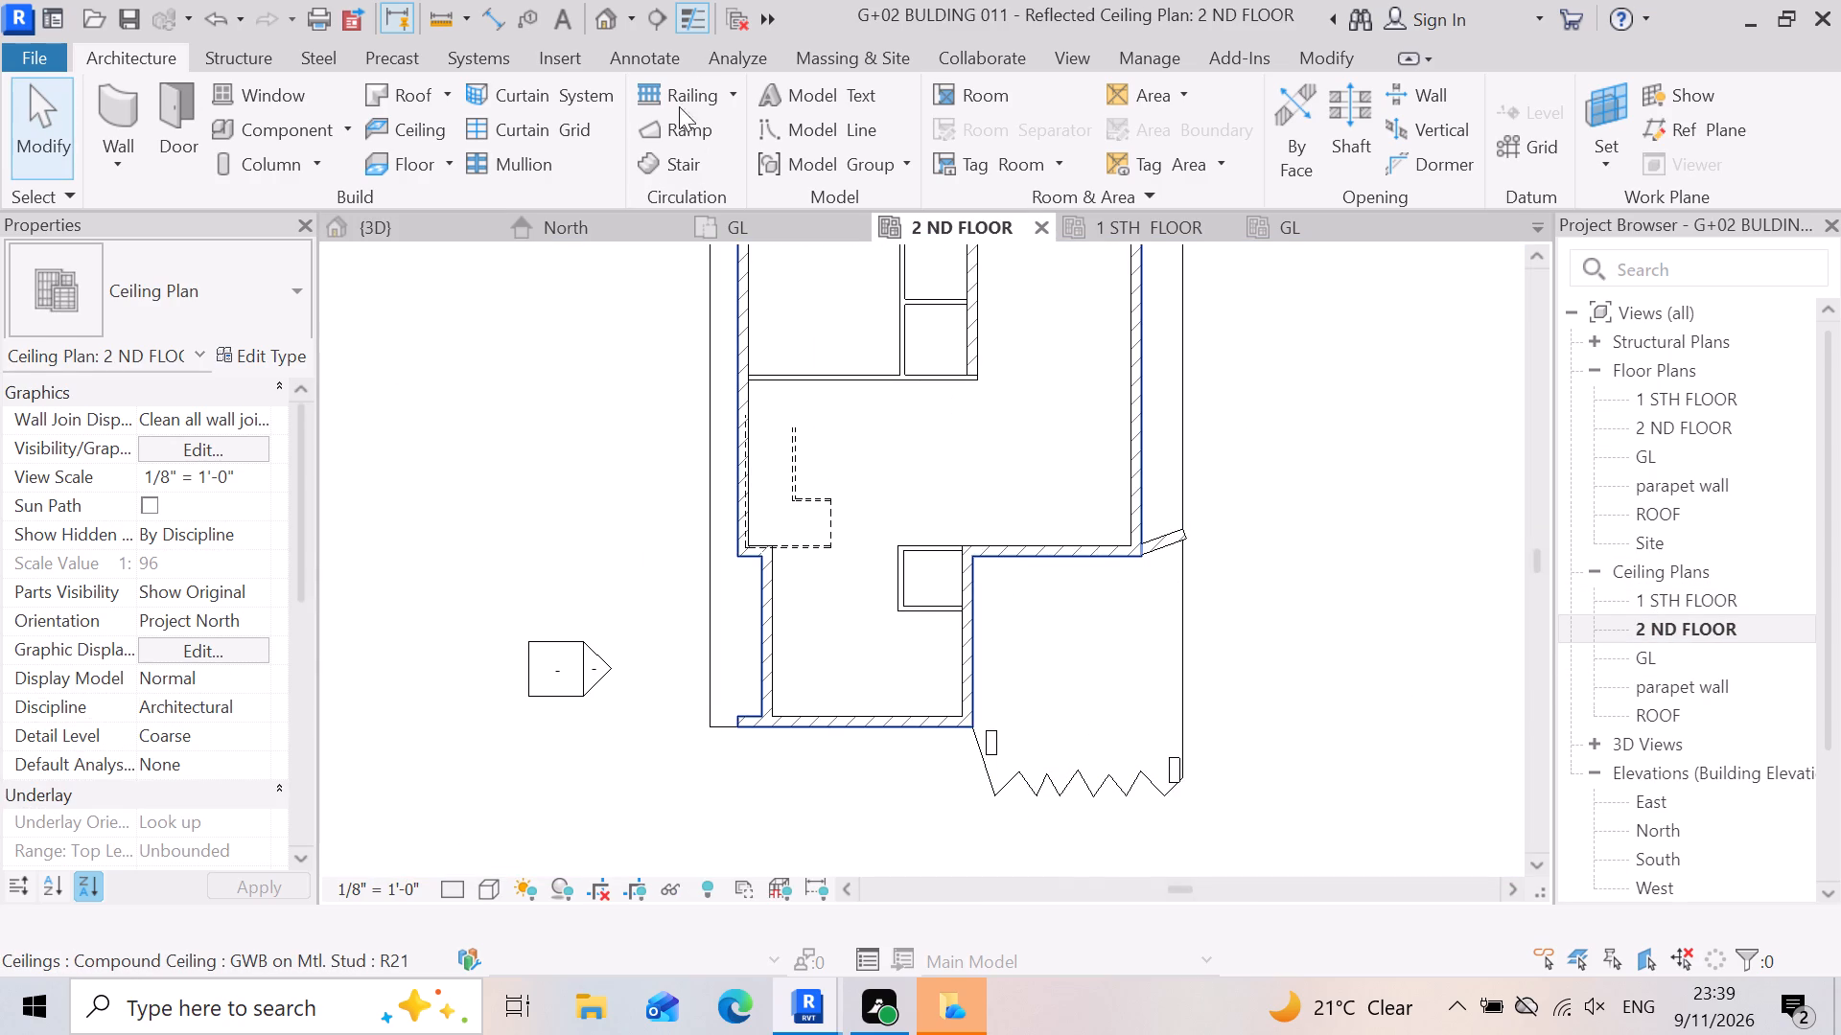
left_click(429, 121)
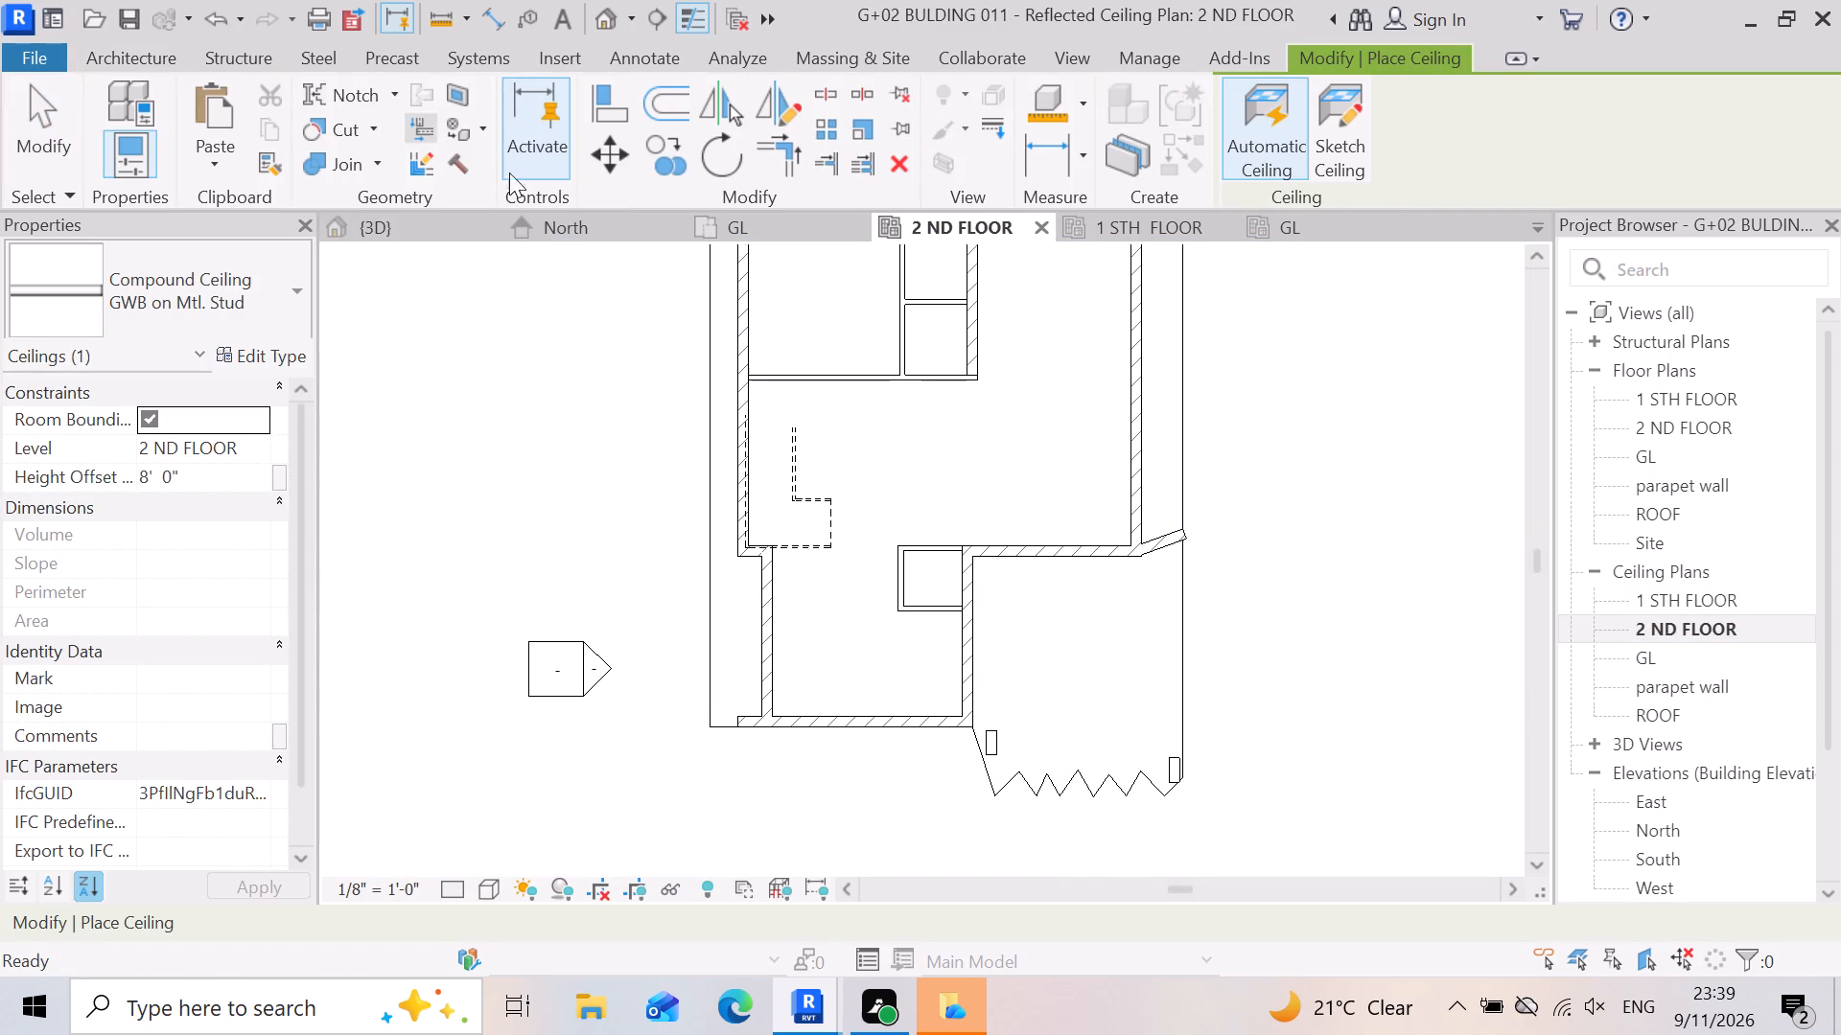
double_click(1341, 131)
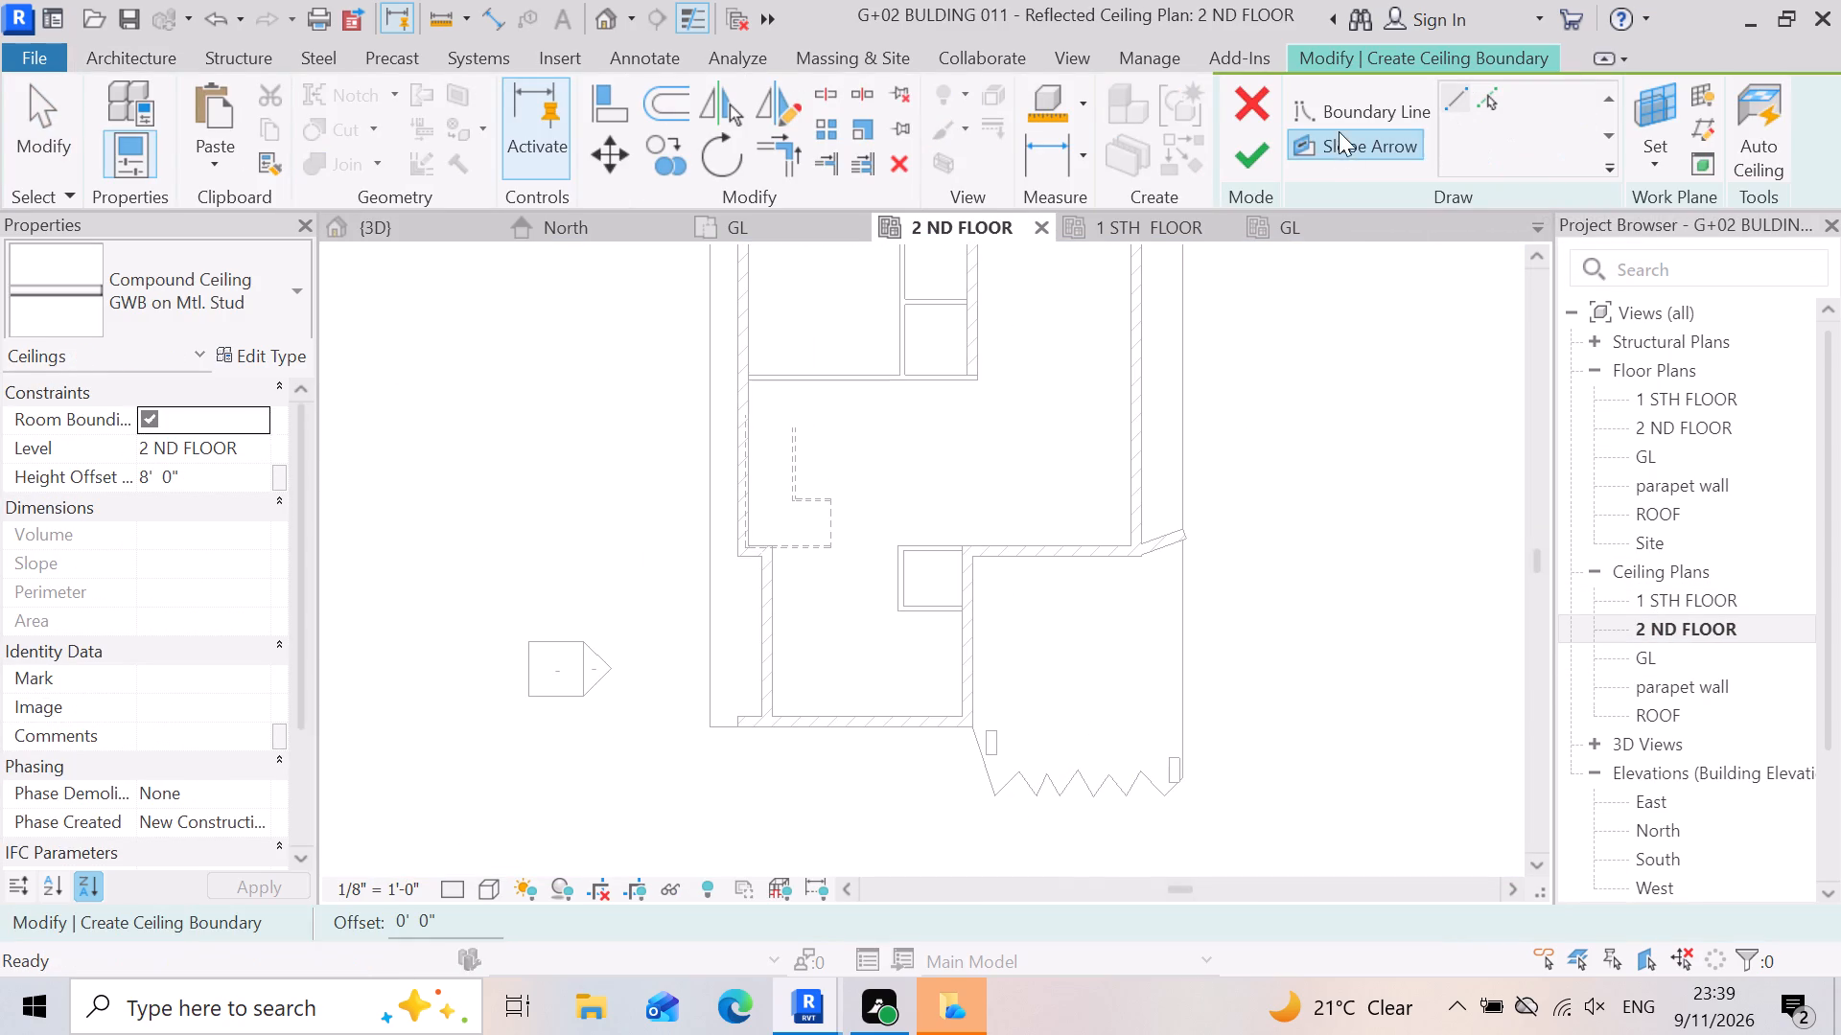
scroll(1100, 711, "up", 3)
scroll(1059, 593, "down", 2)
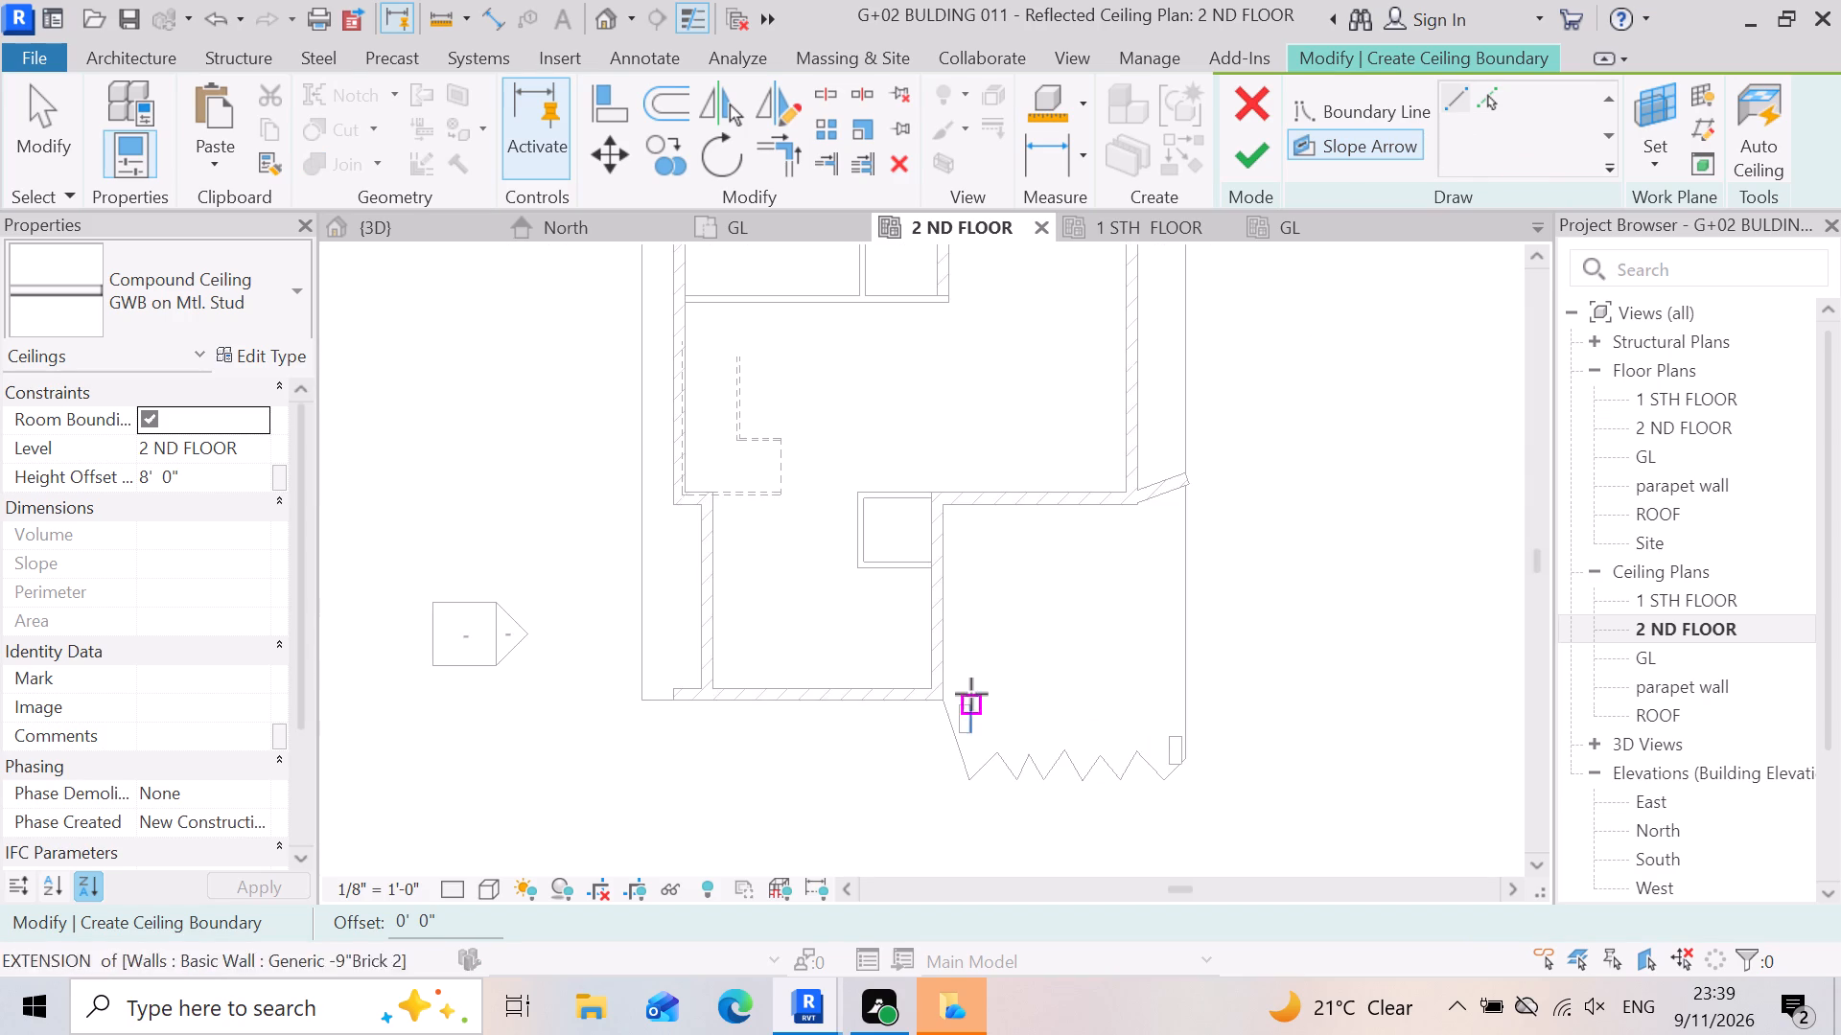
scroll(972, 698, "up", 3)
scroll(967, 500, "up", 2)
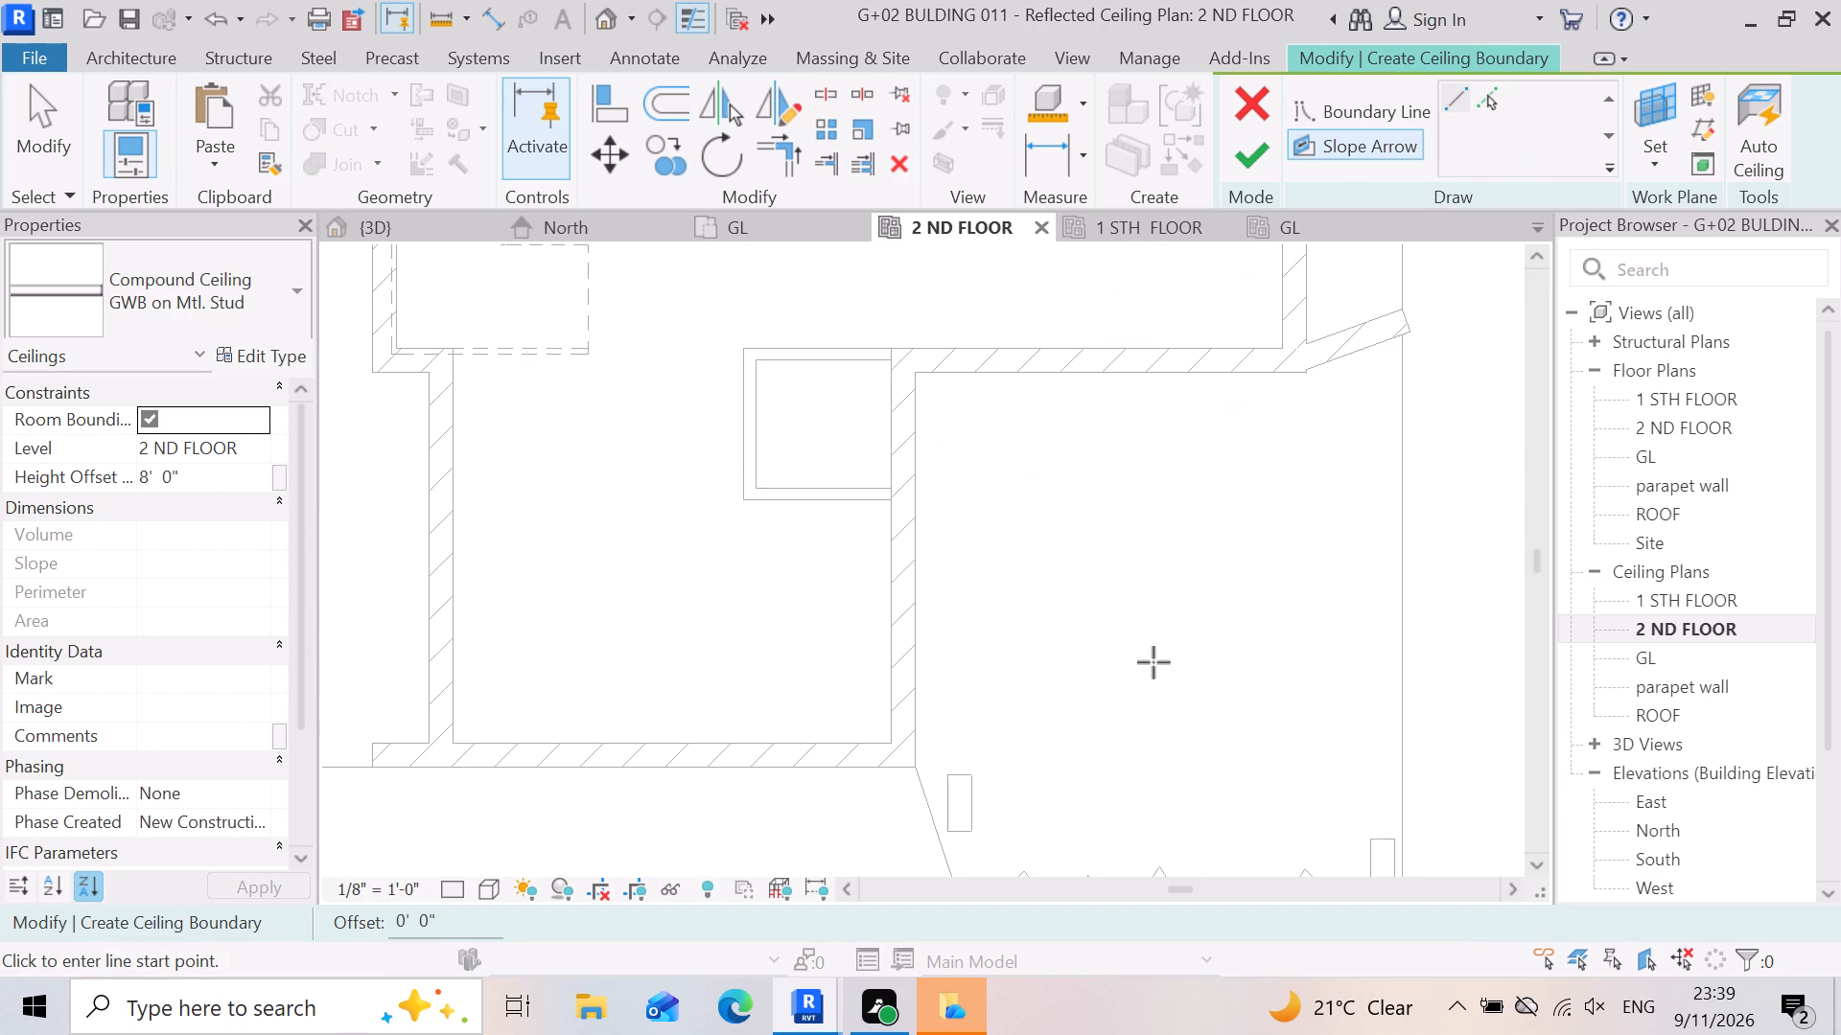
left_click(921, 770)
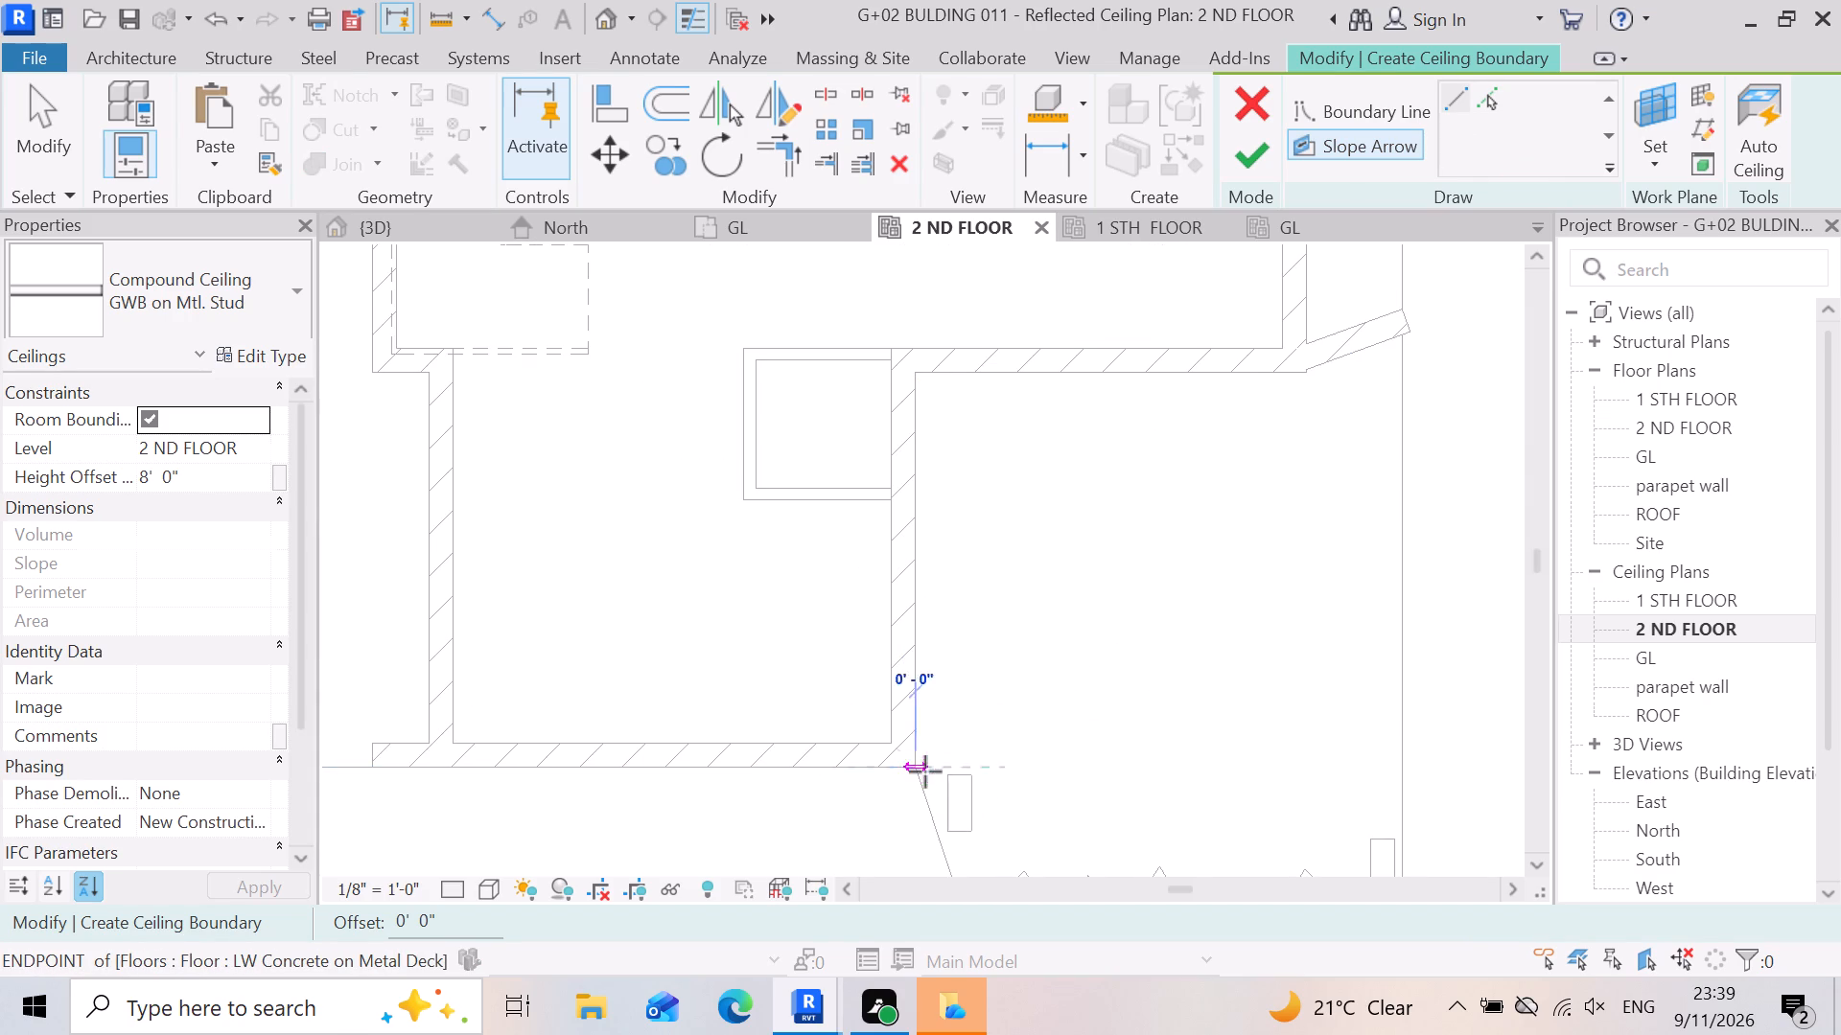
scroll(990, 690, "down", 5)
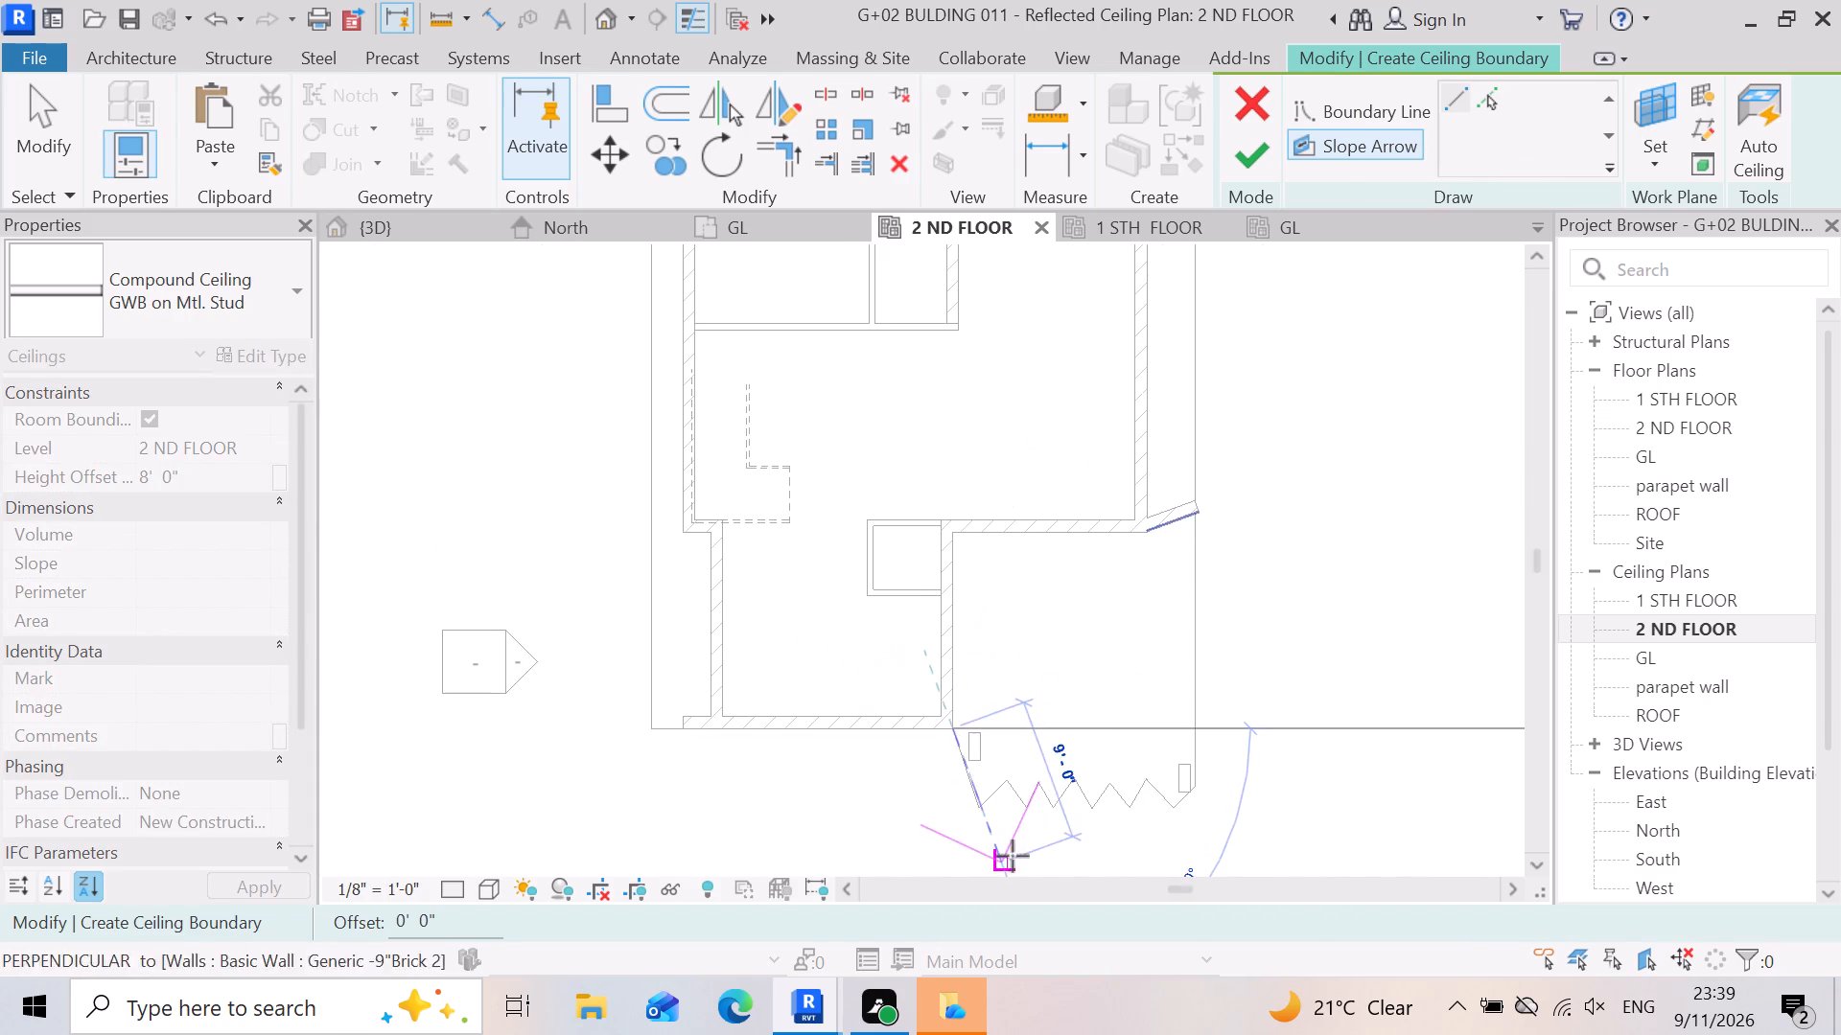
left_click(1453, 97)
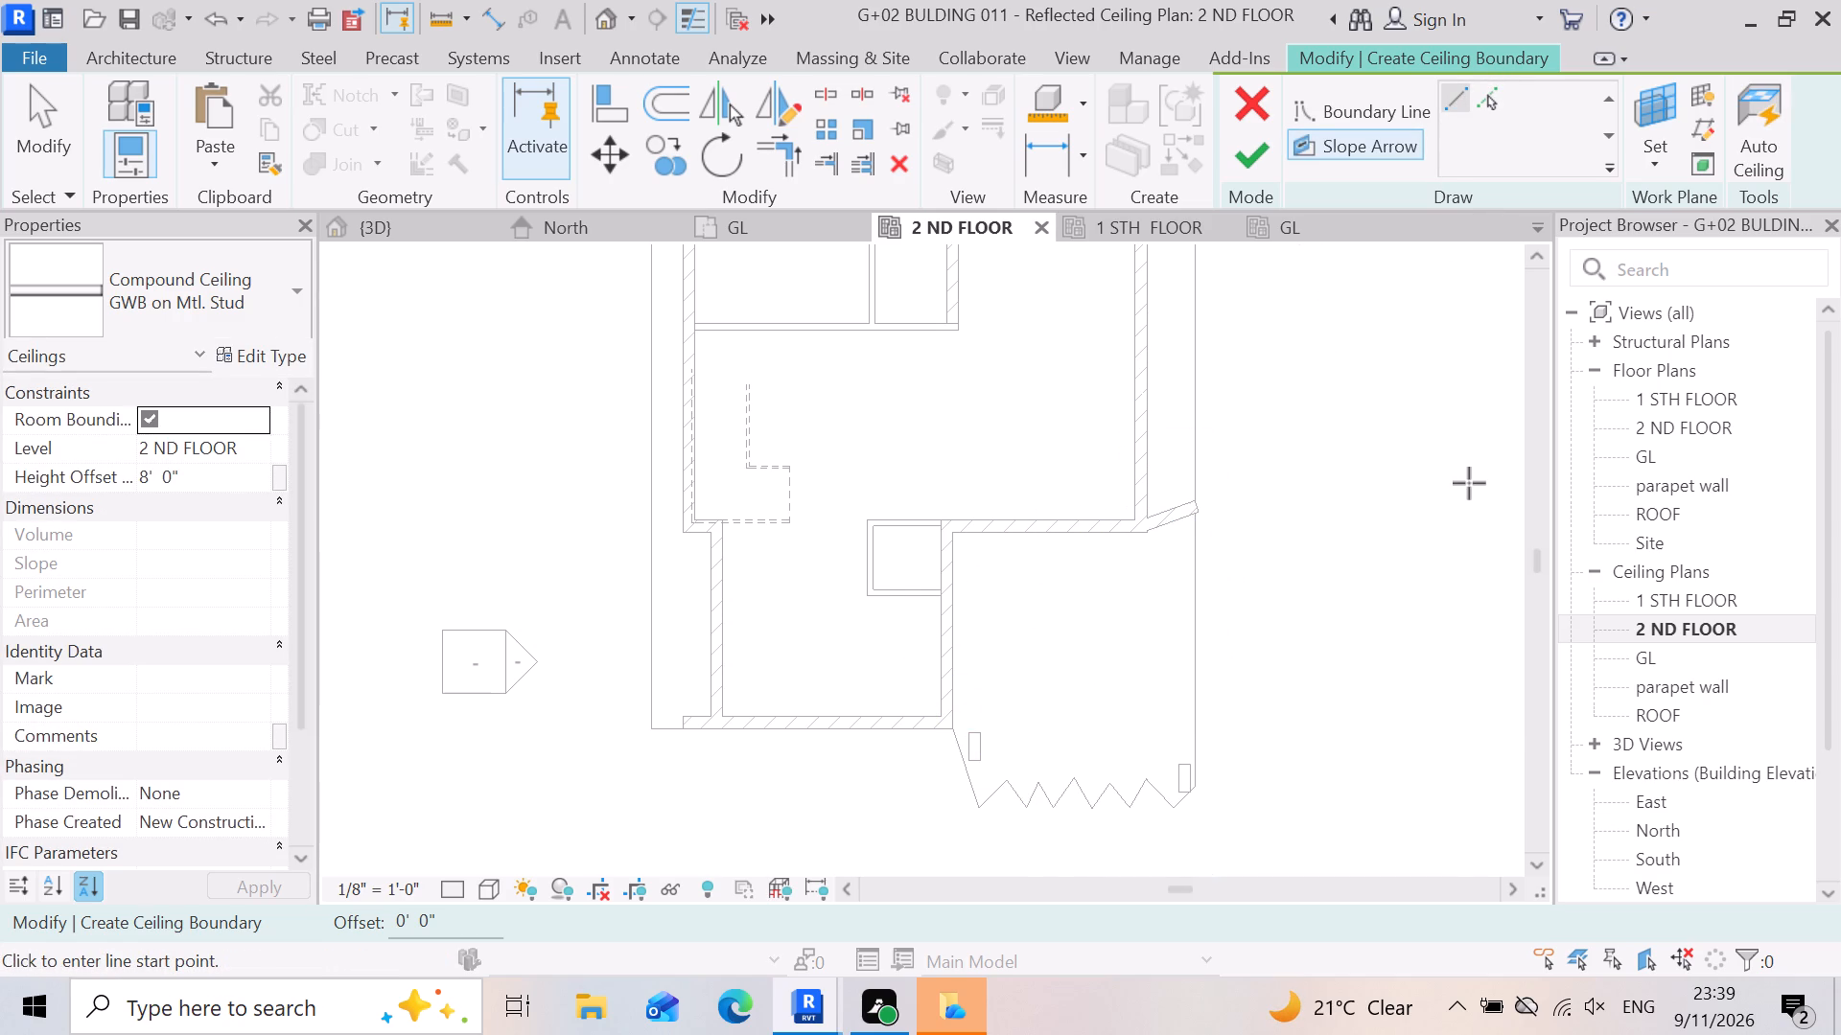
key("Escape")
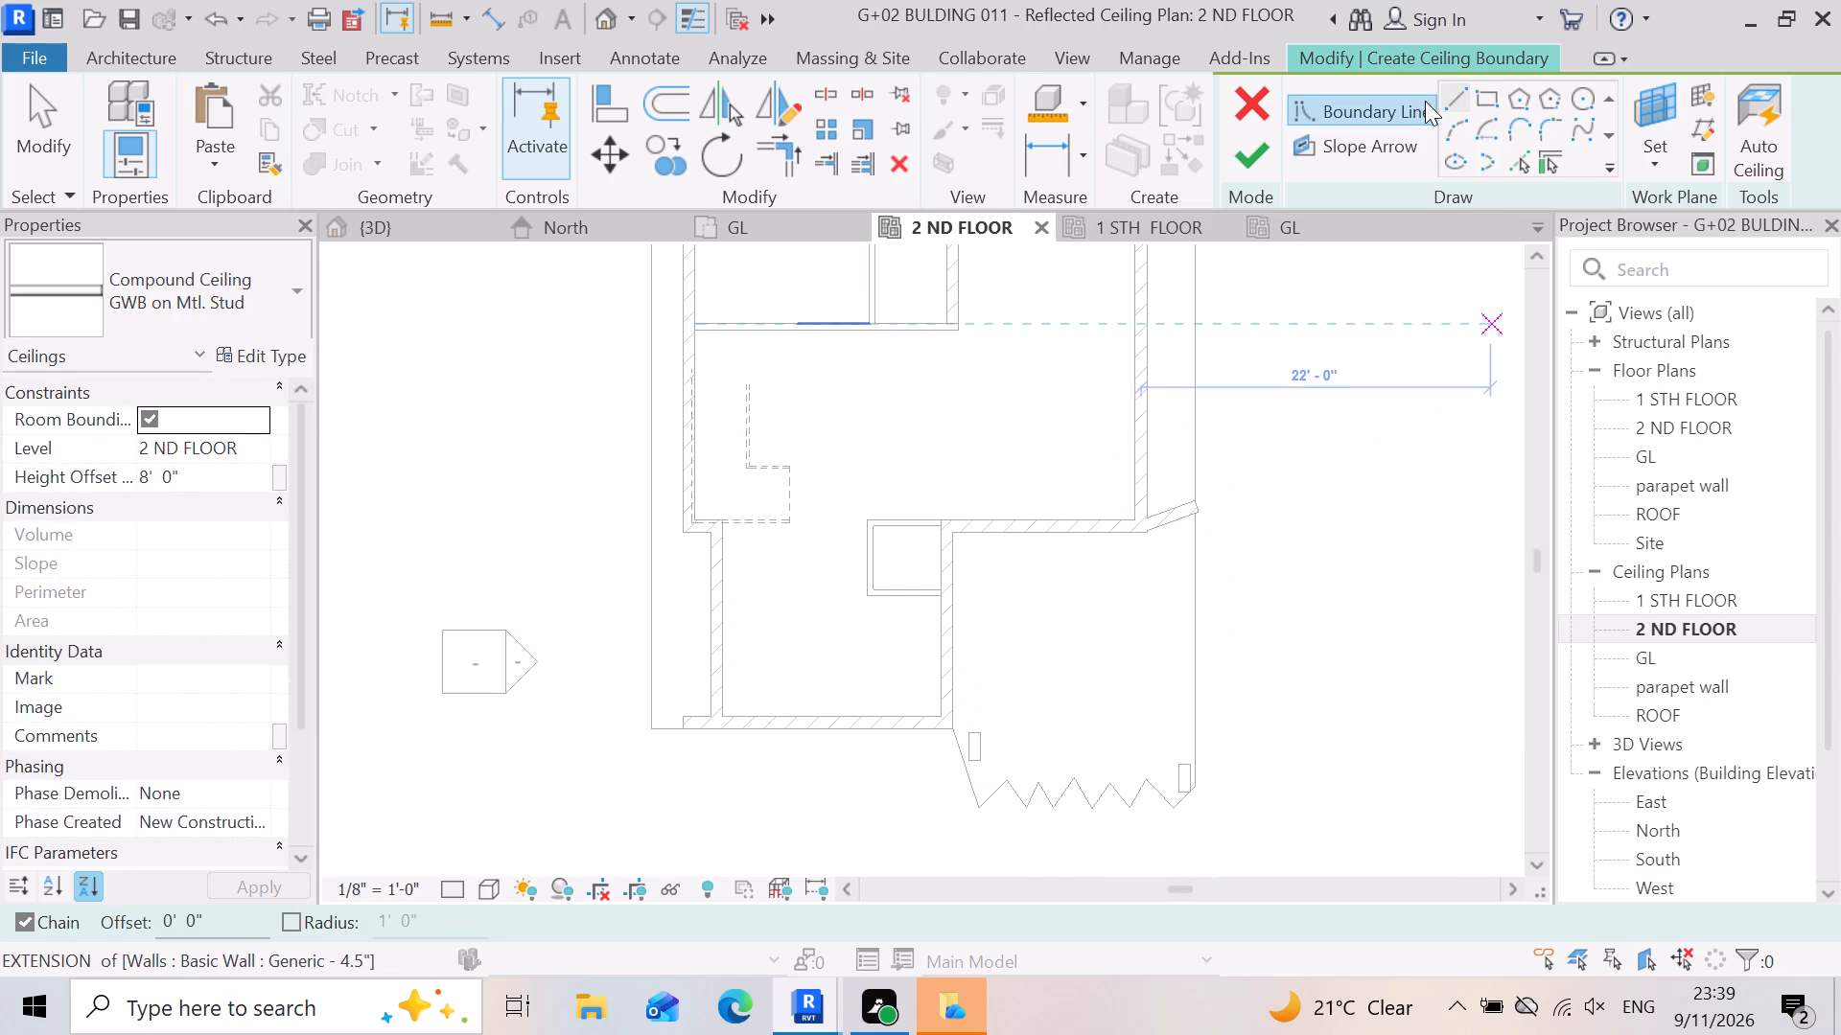
Draw a ceiling boundary line along the balcony-side wall face, from the recessed inner corner to the outer corner where the slab's slanted edge begins.
left_click(1448, 98)
scroll(1107, 628, "up", 3)
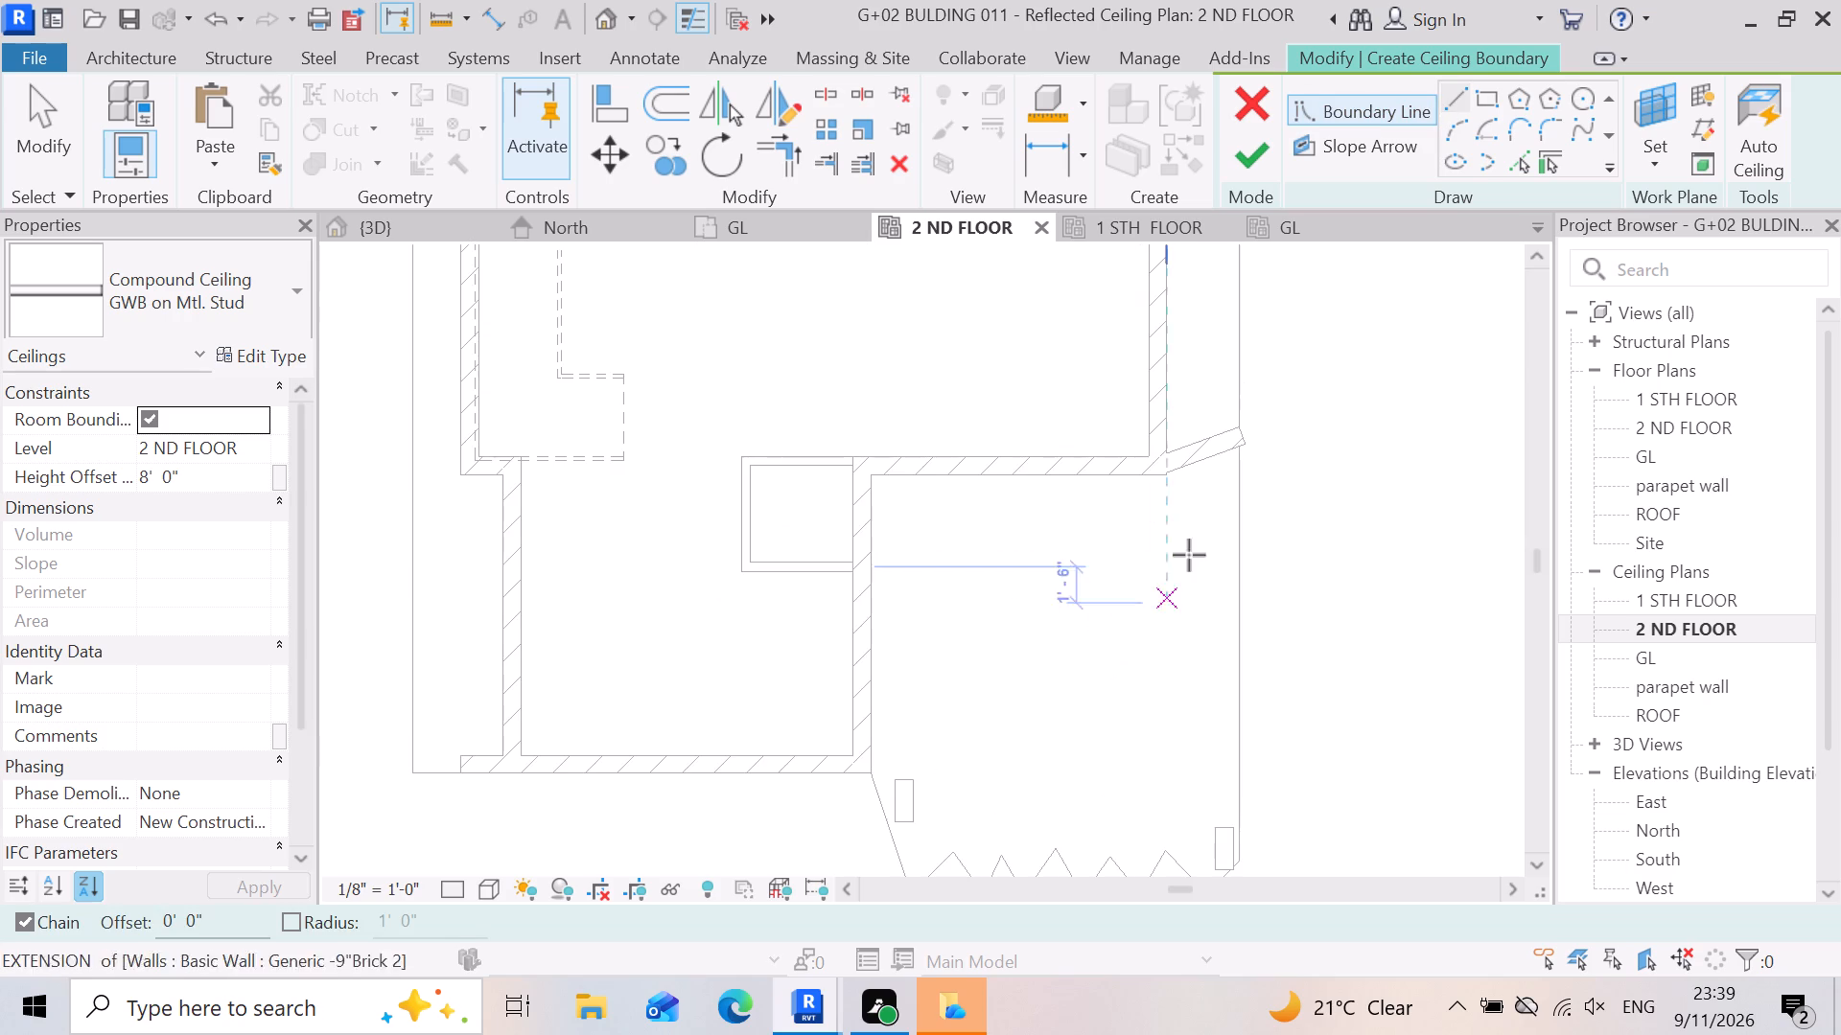
scroll(1191, 488, "up", 3)
scroll(1136, 563, "down", 3)
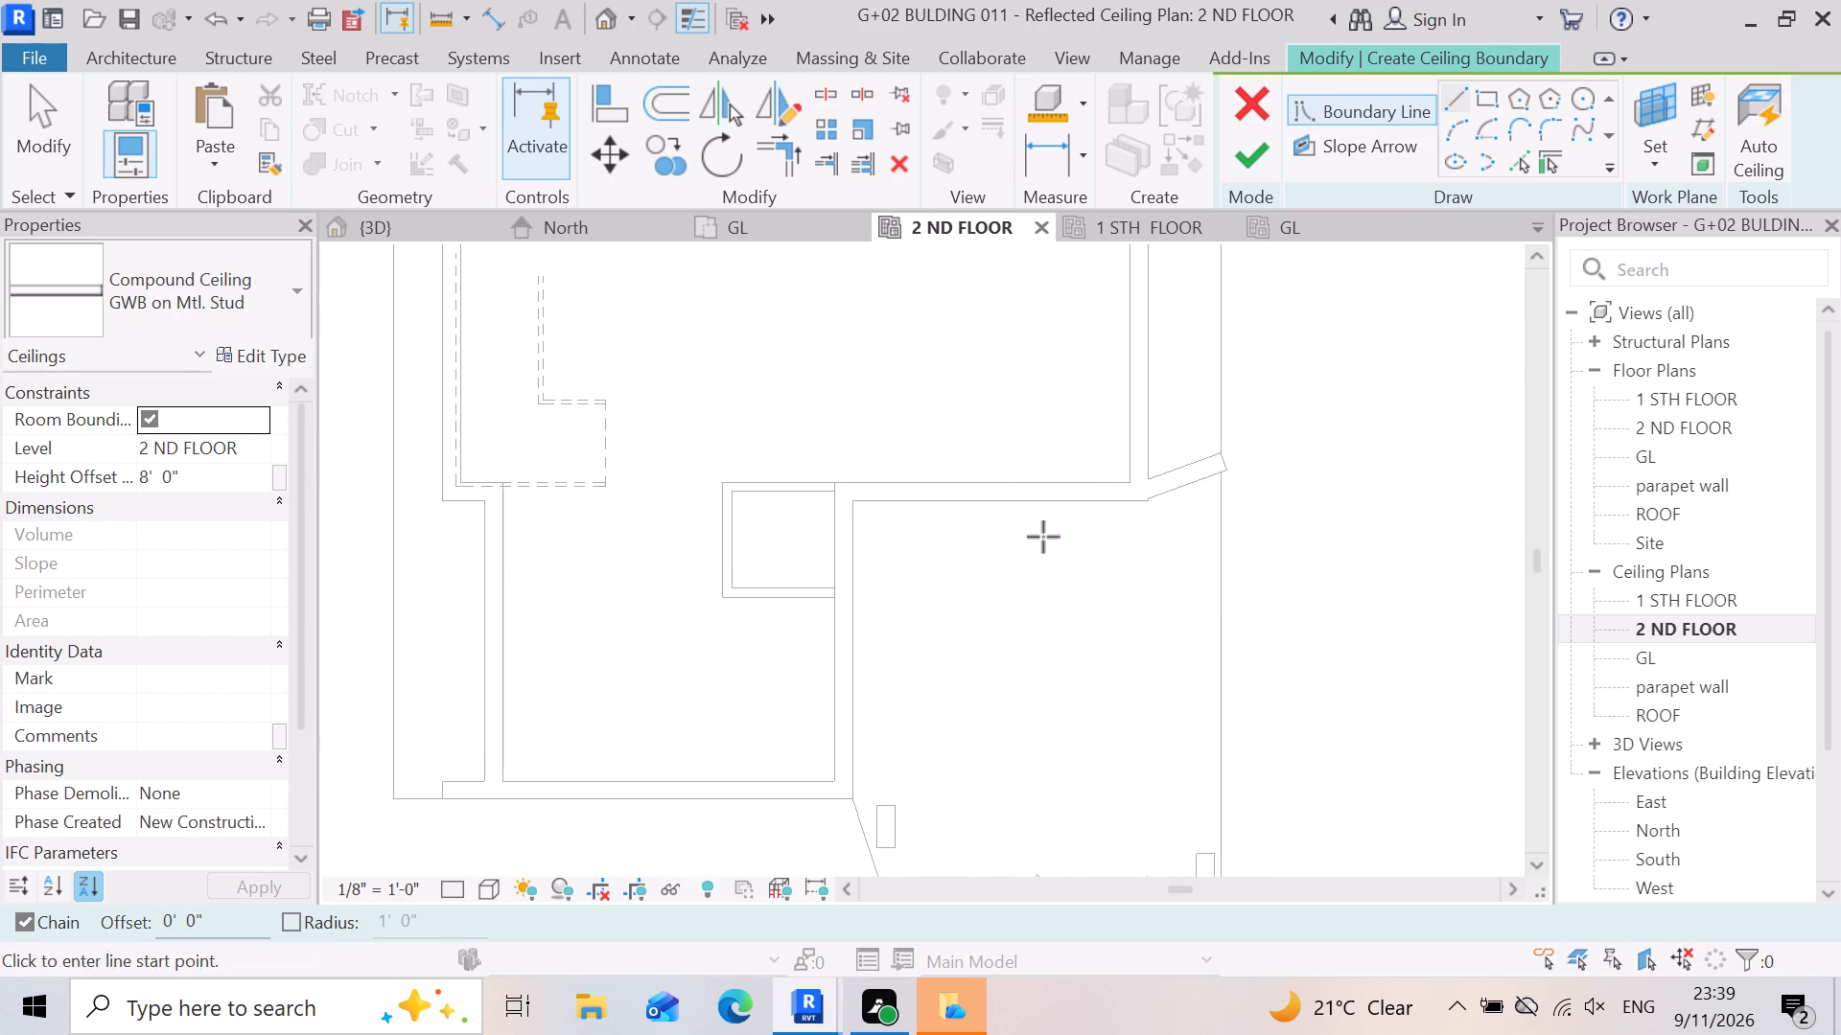
scroll(940, 511, "up", 2)
scroll(978, 480, "down", 3)
scroll(910, 598, "up", 3)
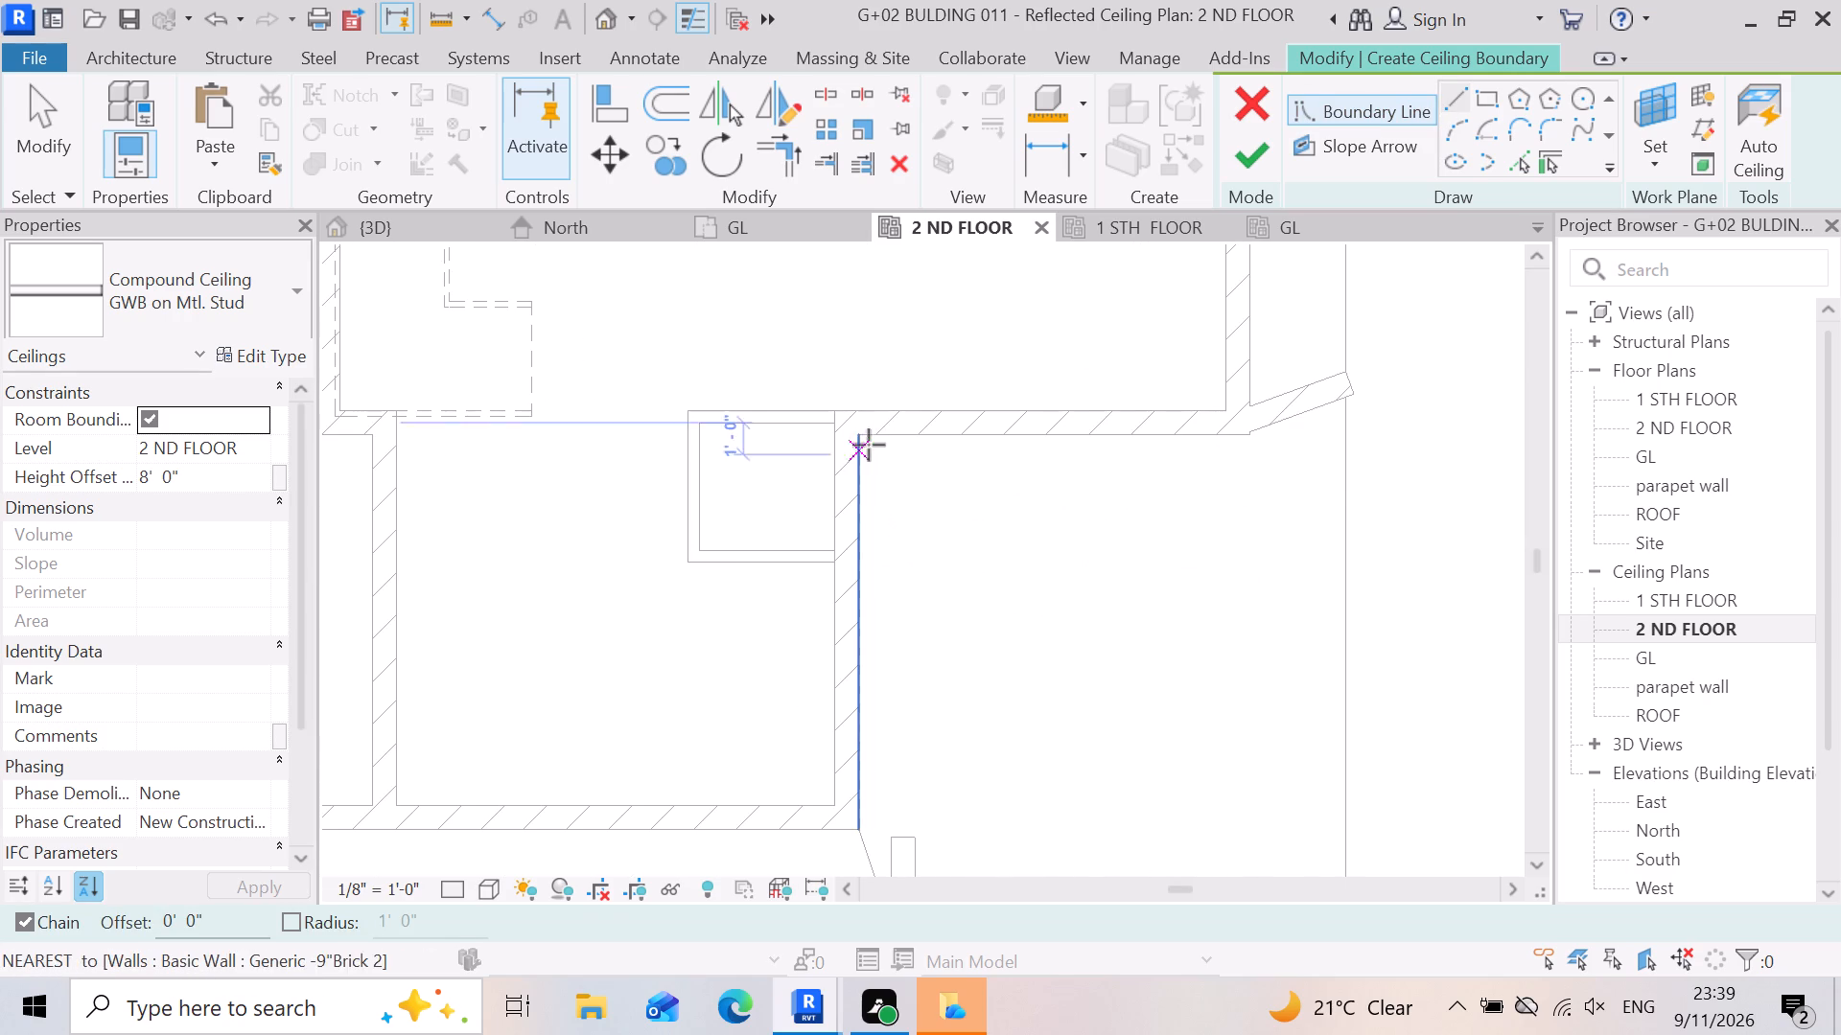
left_click(871, 444)
scroll(1034, 410, "down", 5)
scroll(962, 613, "up", 3)
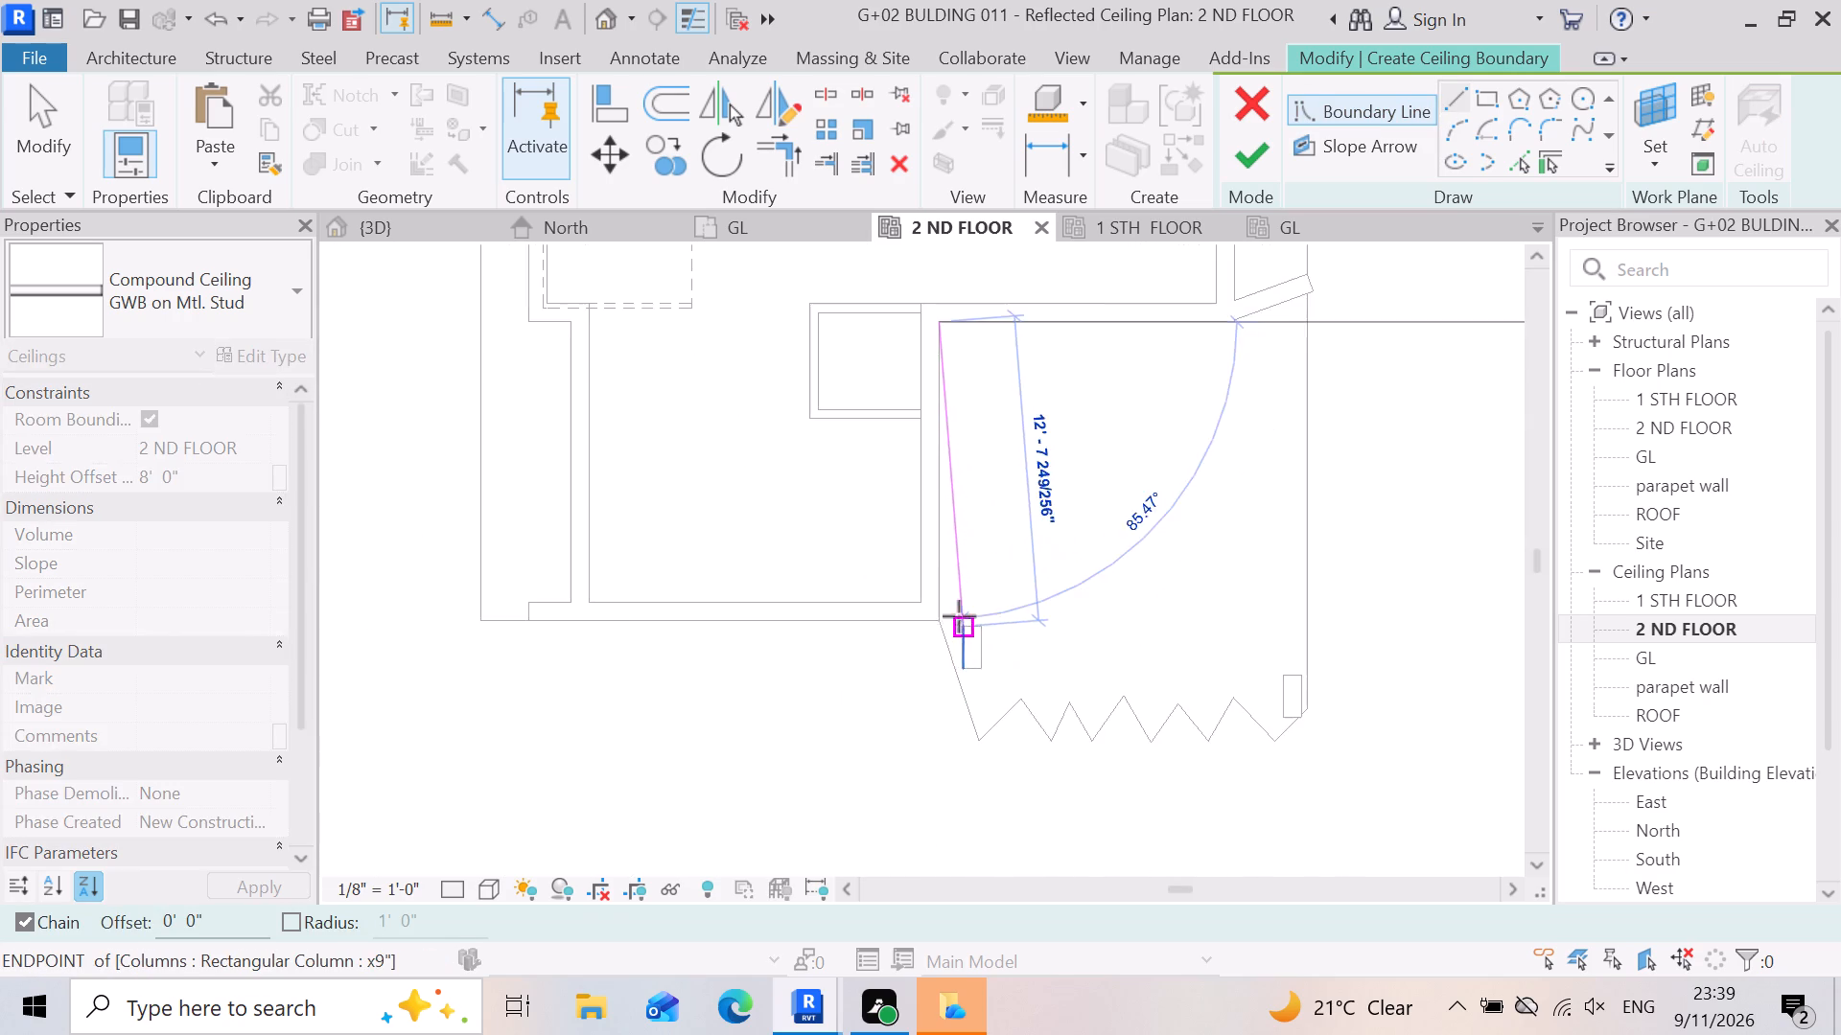
scroll(959, 616, "up", 6)
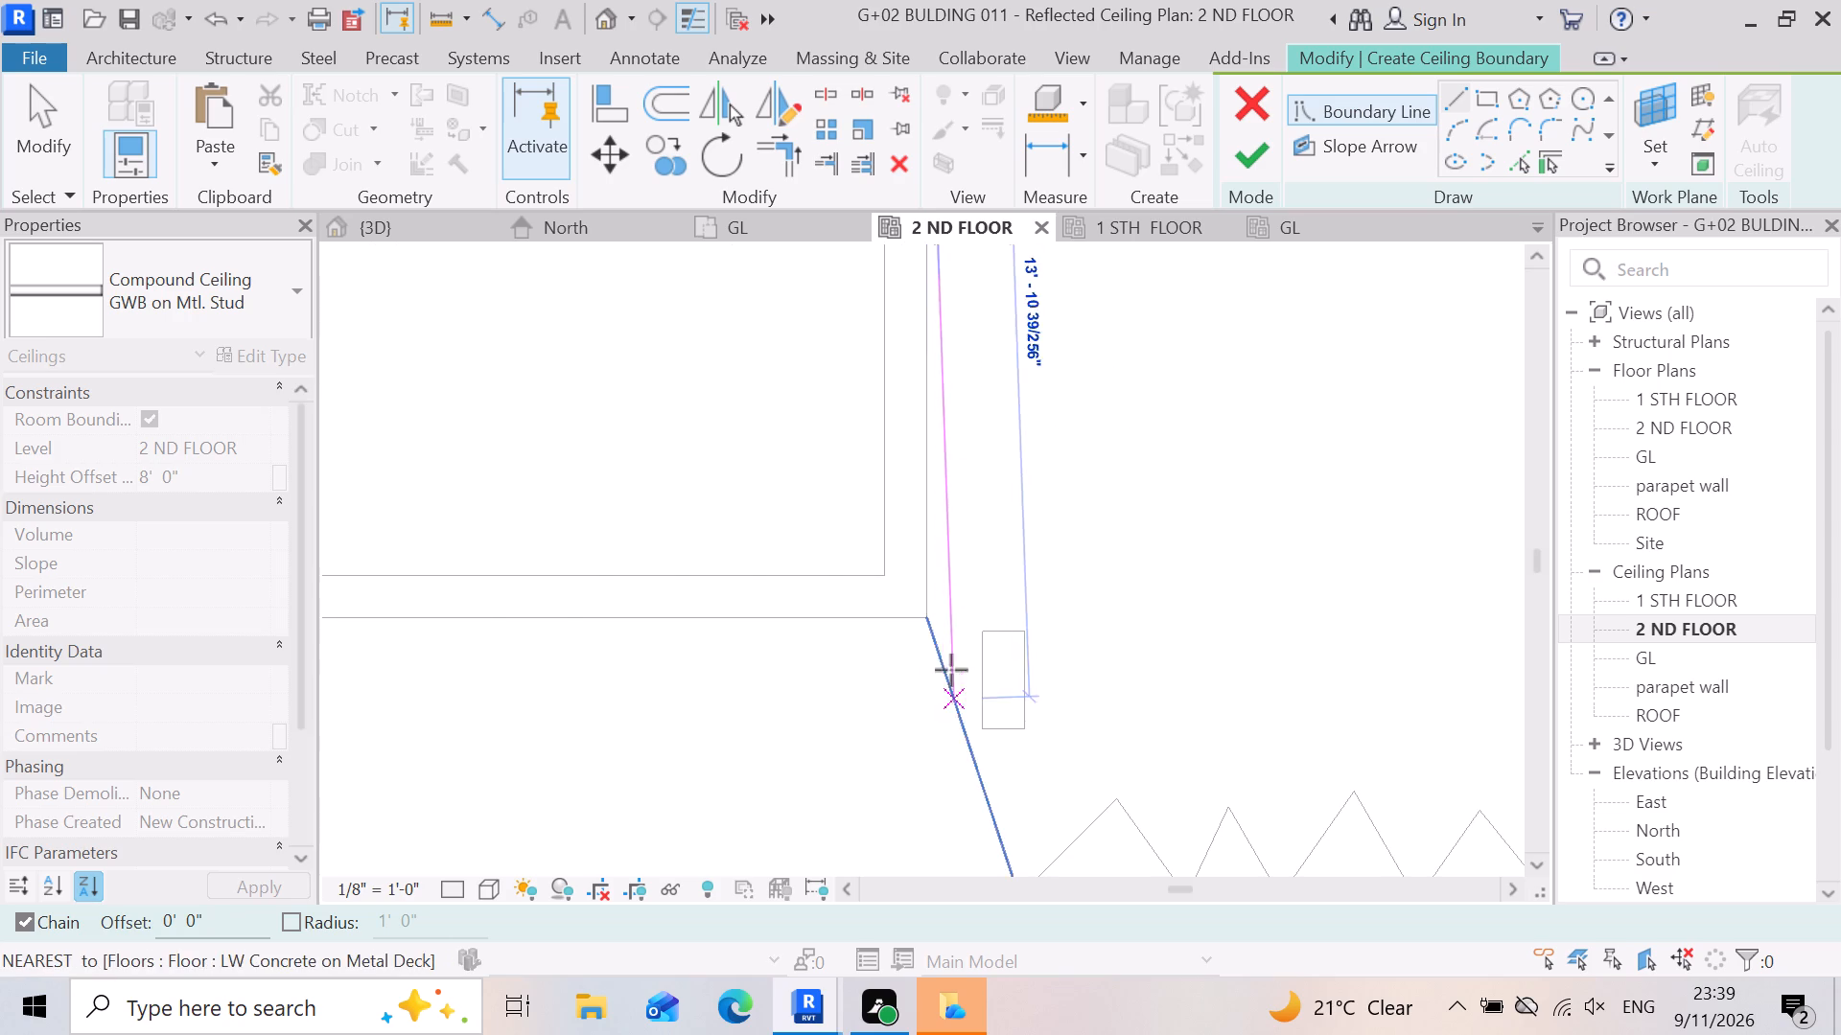
left_click(928, 616)
Continue the ceiling boundary along the balcony slab's slanted edge to the first zigzag valley.
scroll(964, 585, "down", 4)
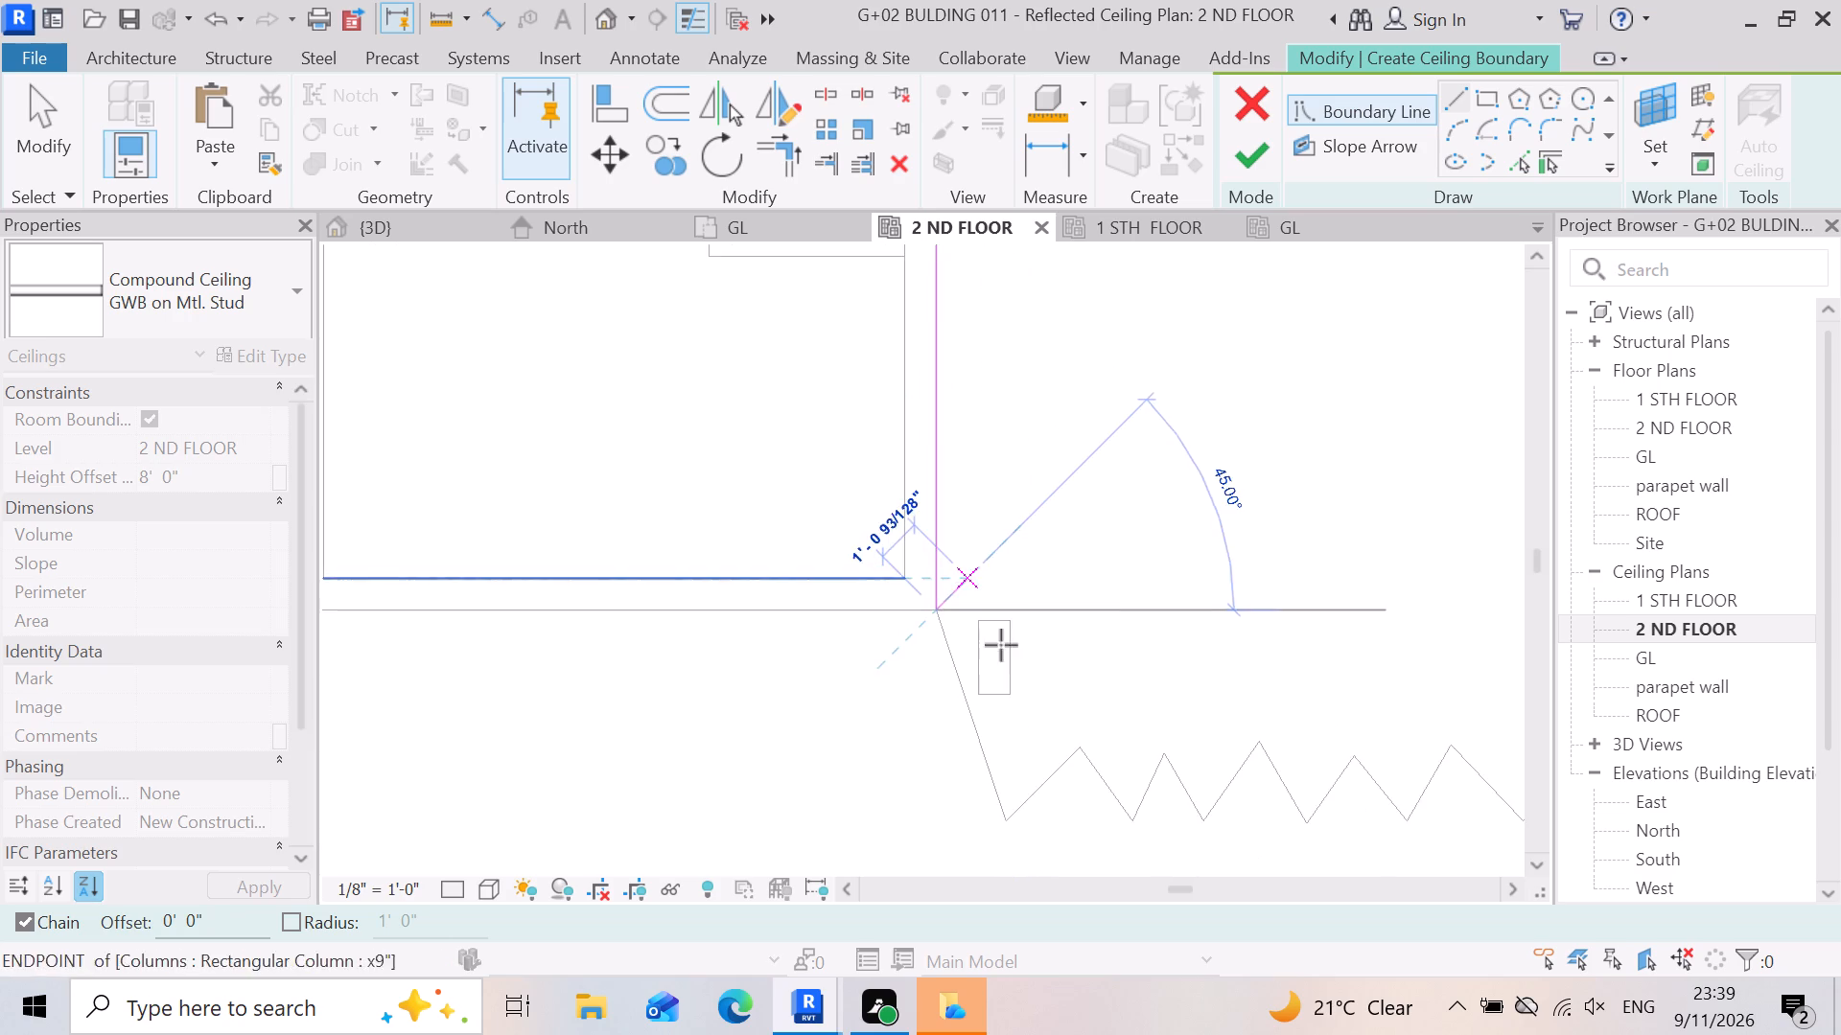
scroll(1003, 781, "up", 8)
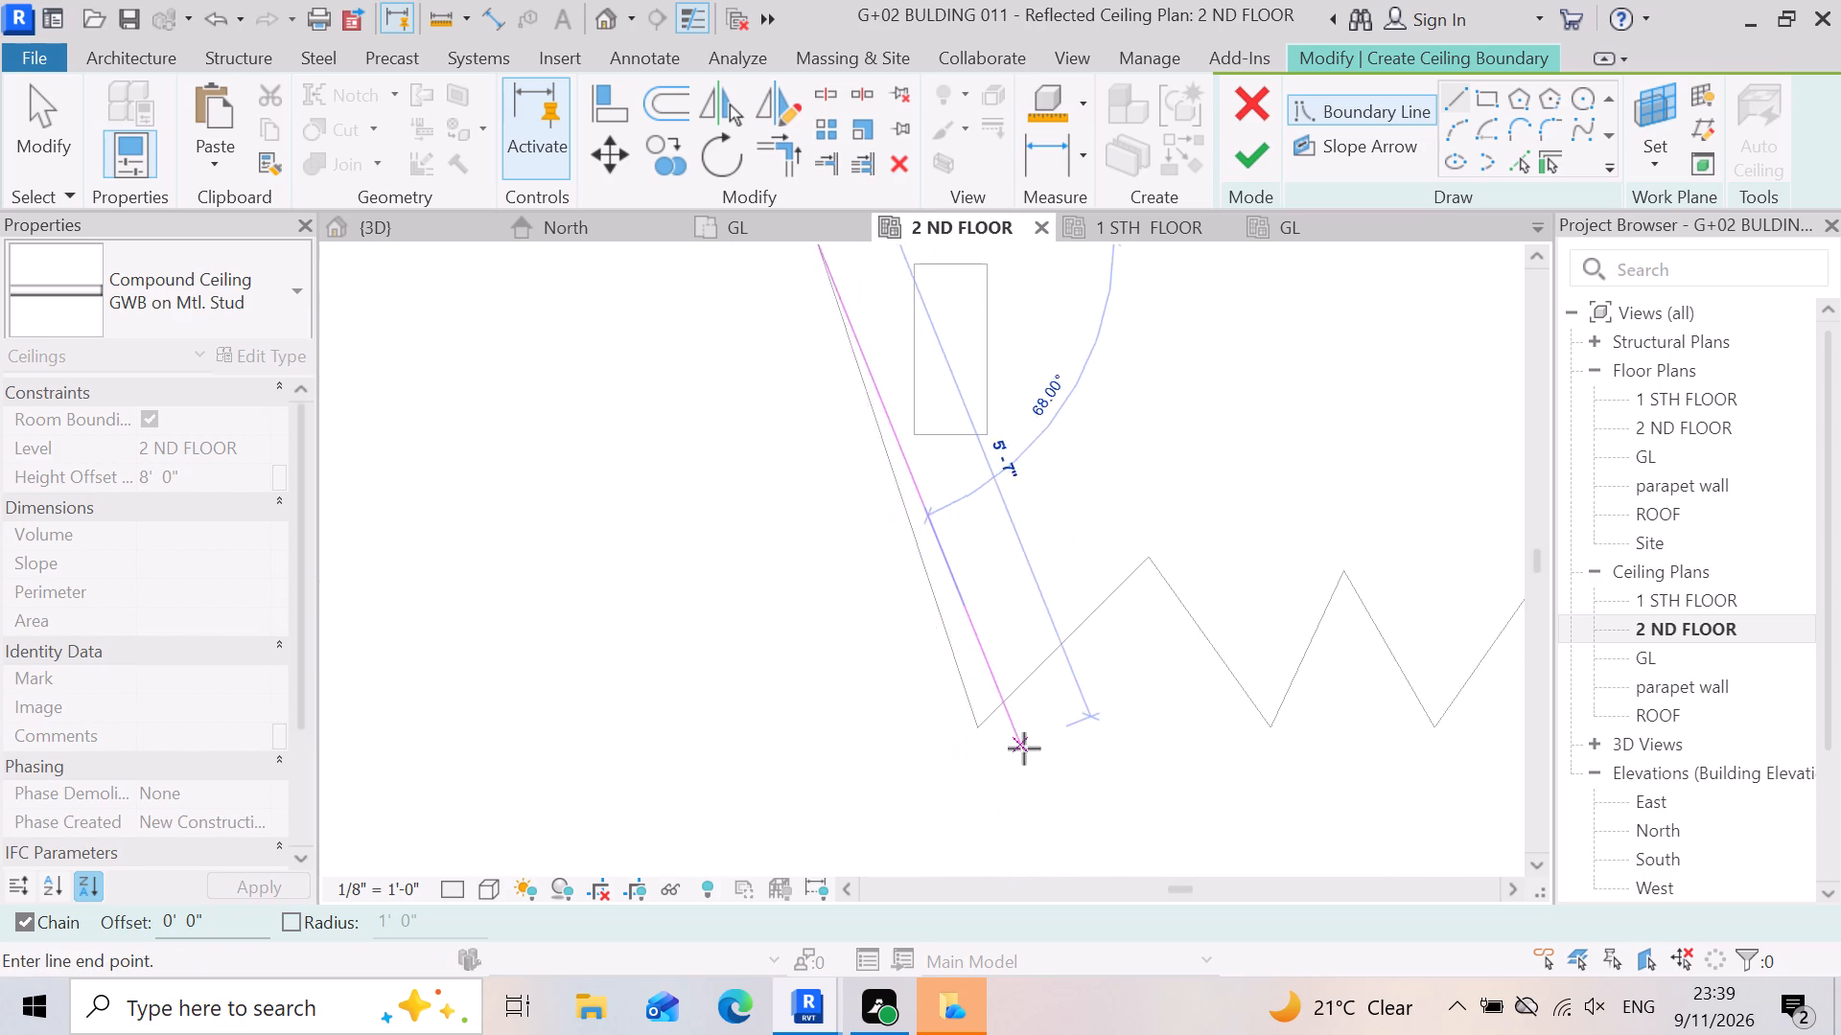
scroll(1024, 748, "up", 7)
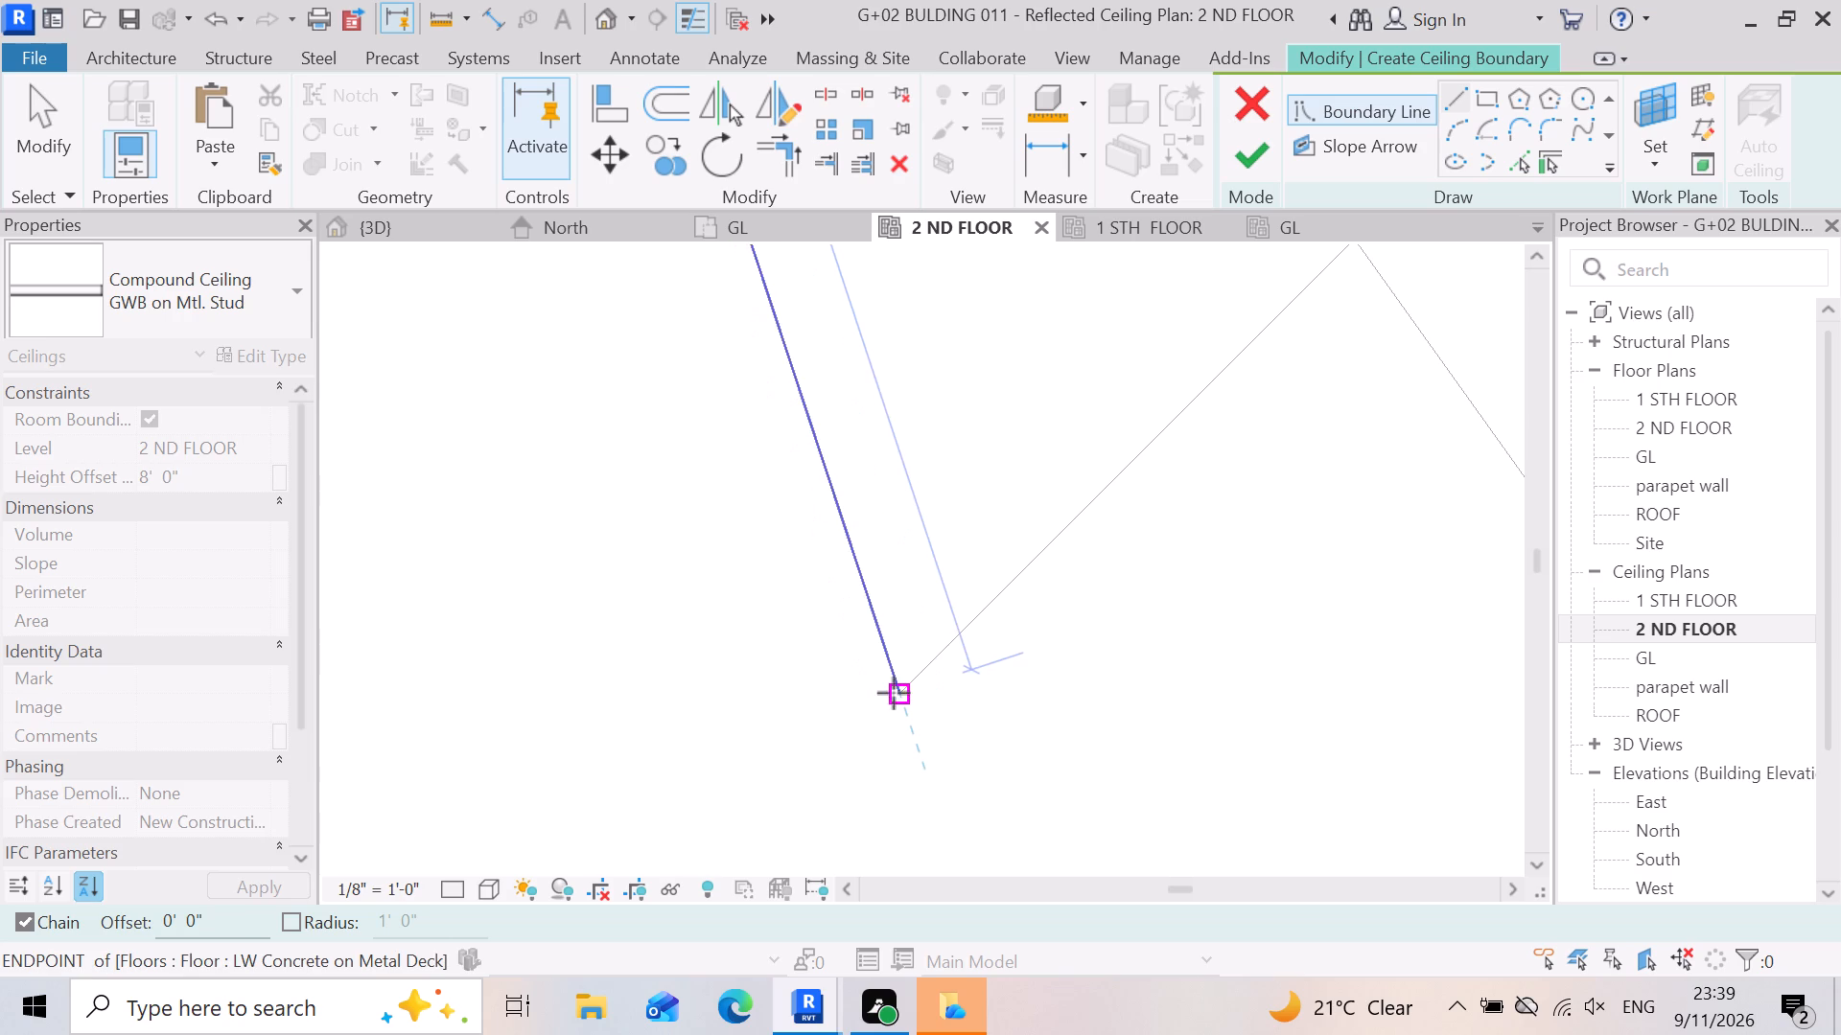
left_click_drag(908, 695, 922, 704)
Continue the ceiling boundary along the balcony slab's zigzag edge over the first two teeth, from the first valley to the third valley.
scroll(904, 712, "down", 5)
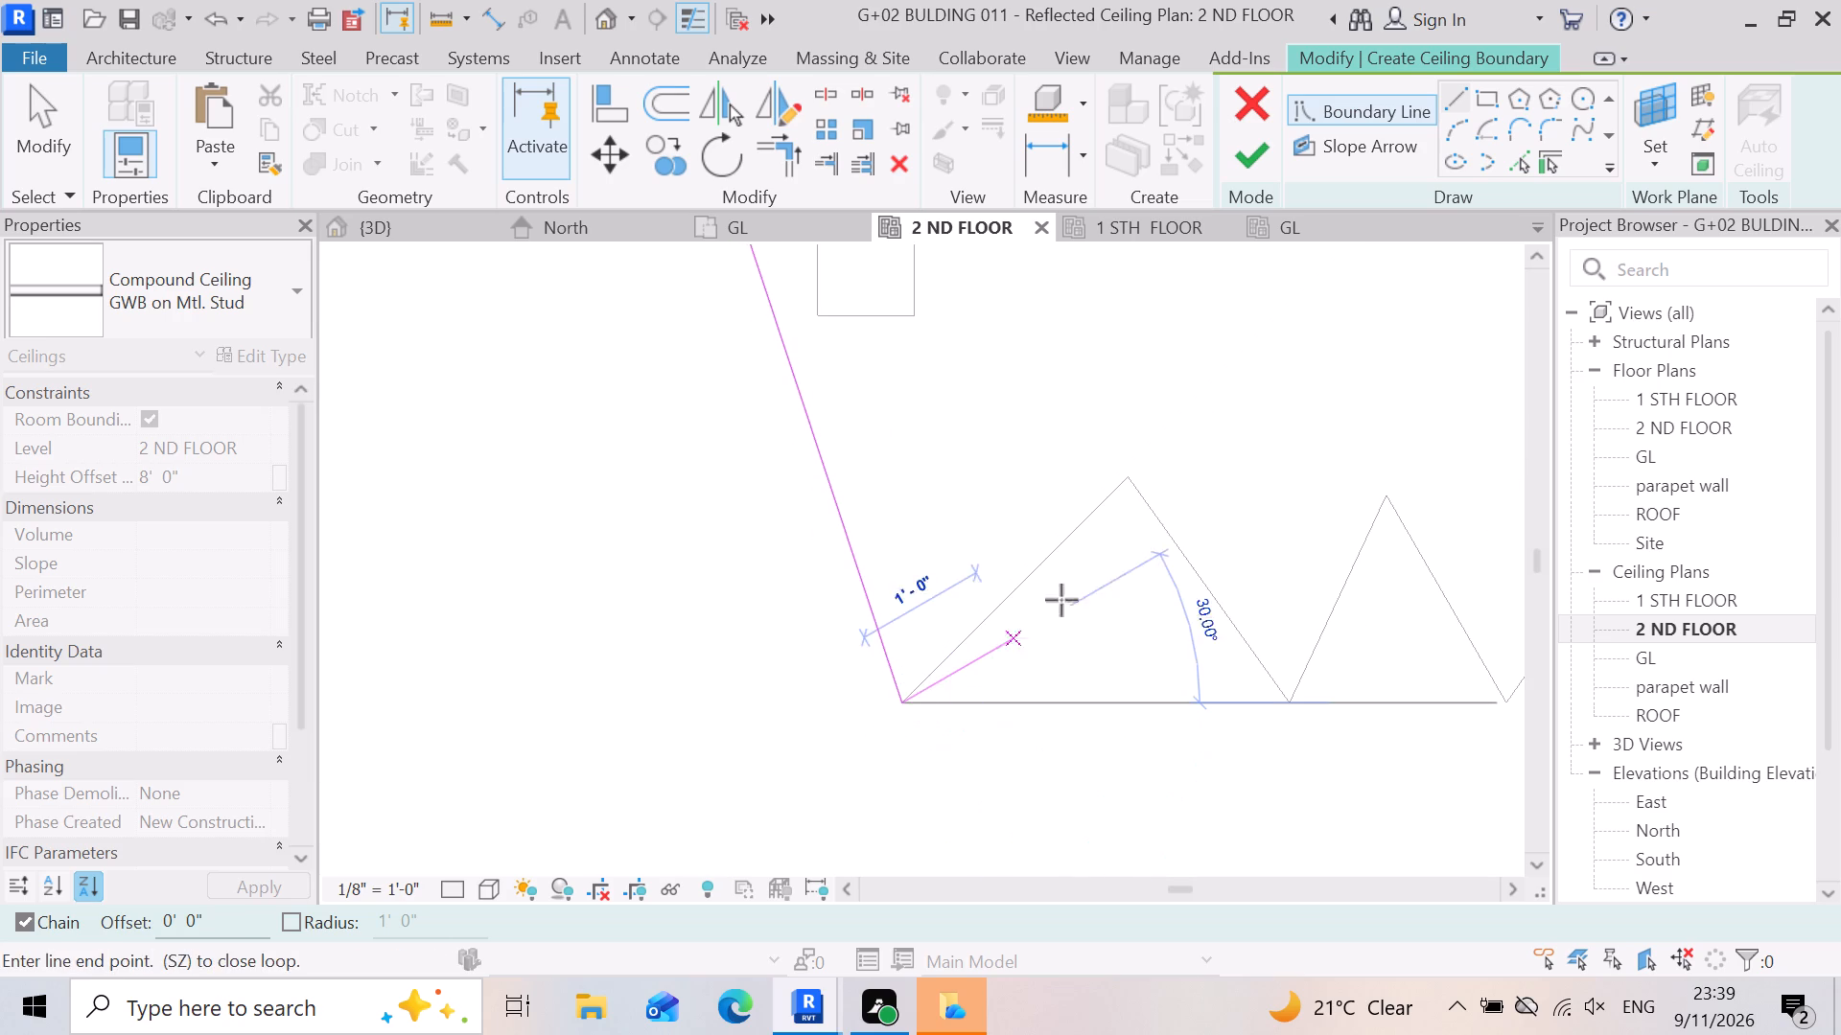
scroll(1130, 461, "up", 3)
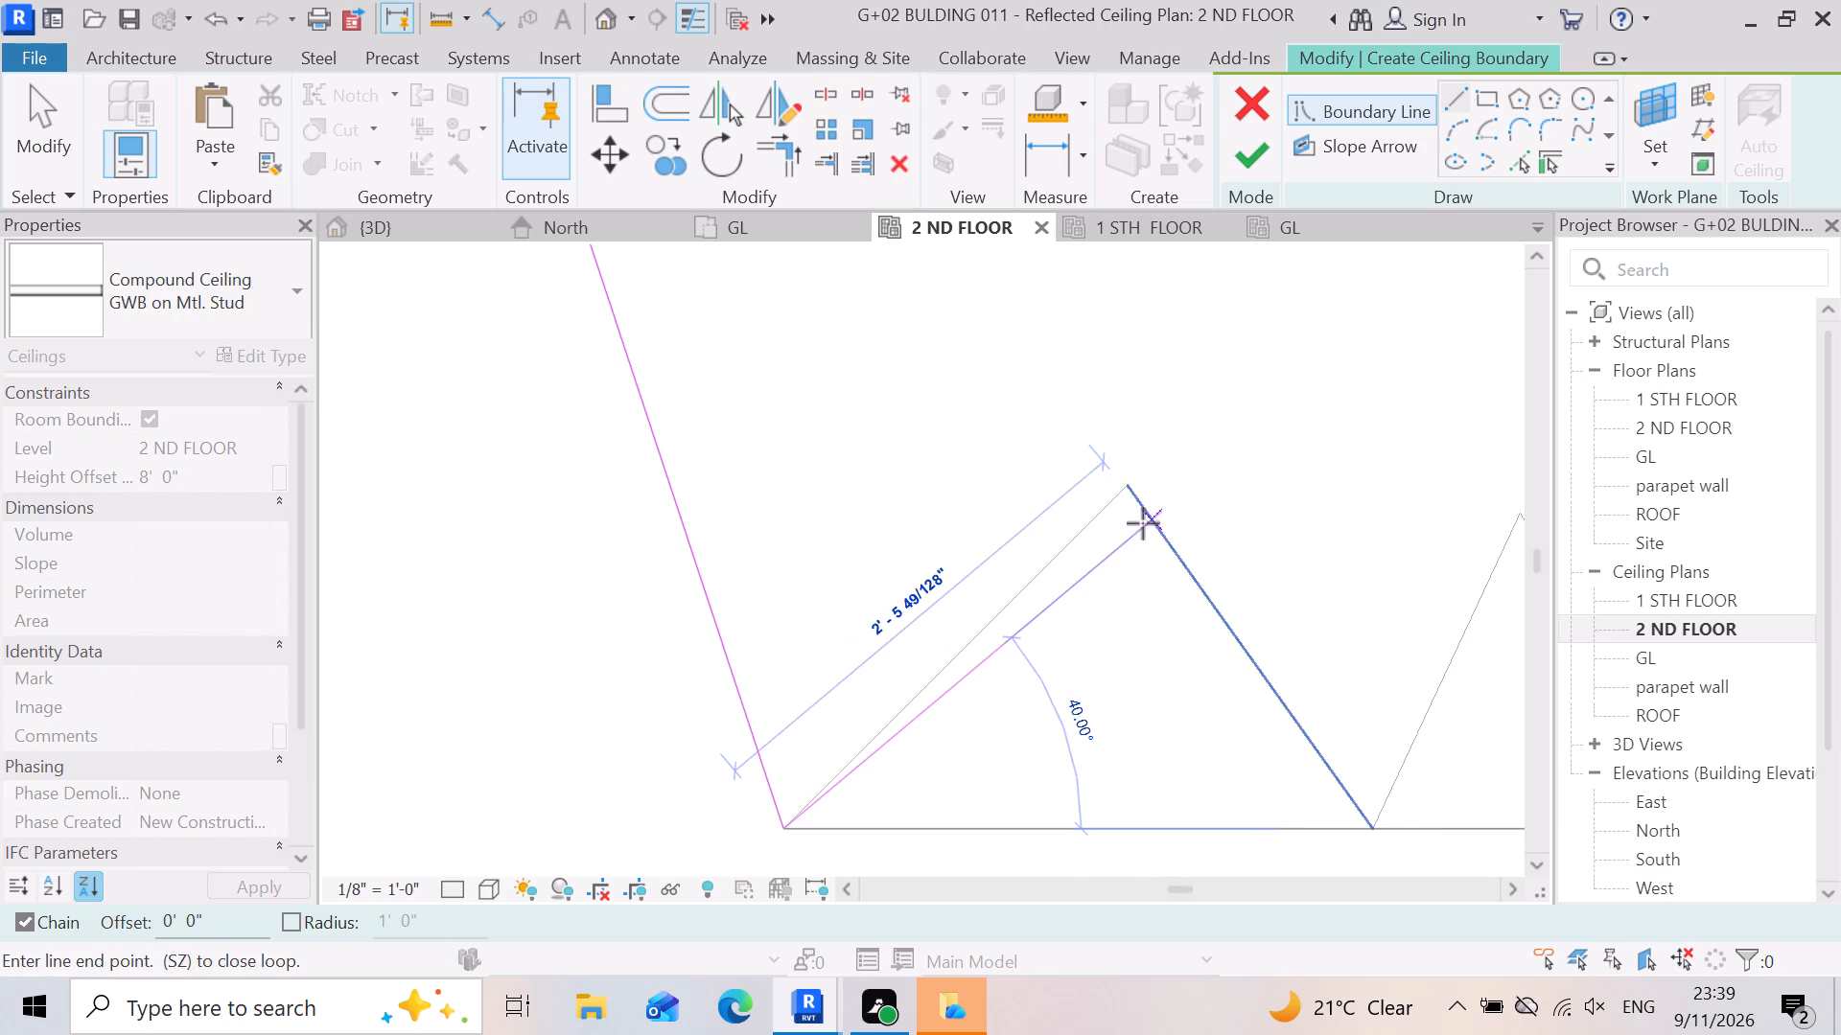
left_click(1130, 495)
scroll(1129, 495, "down", 4)
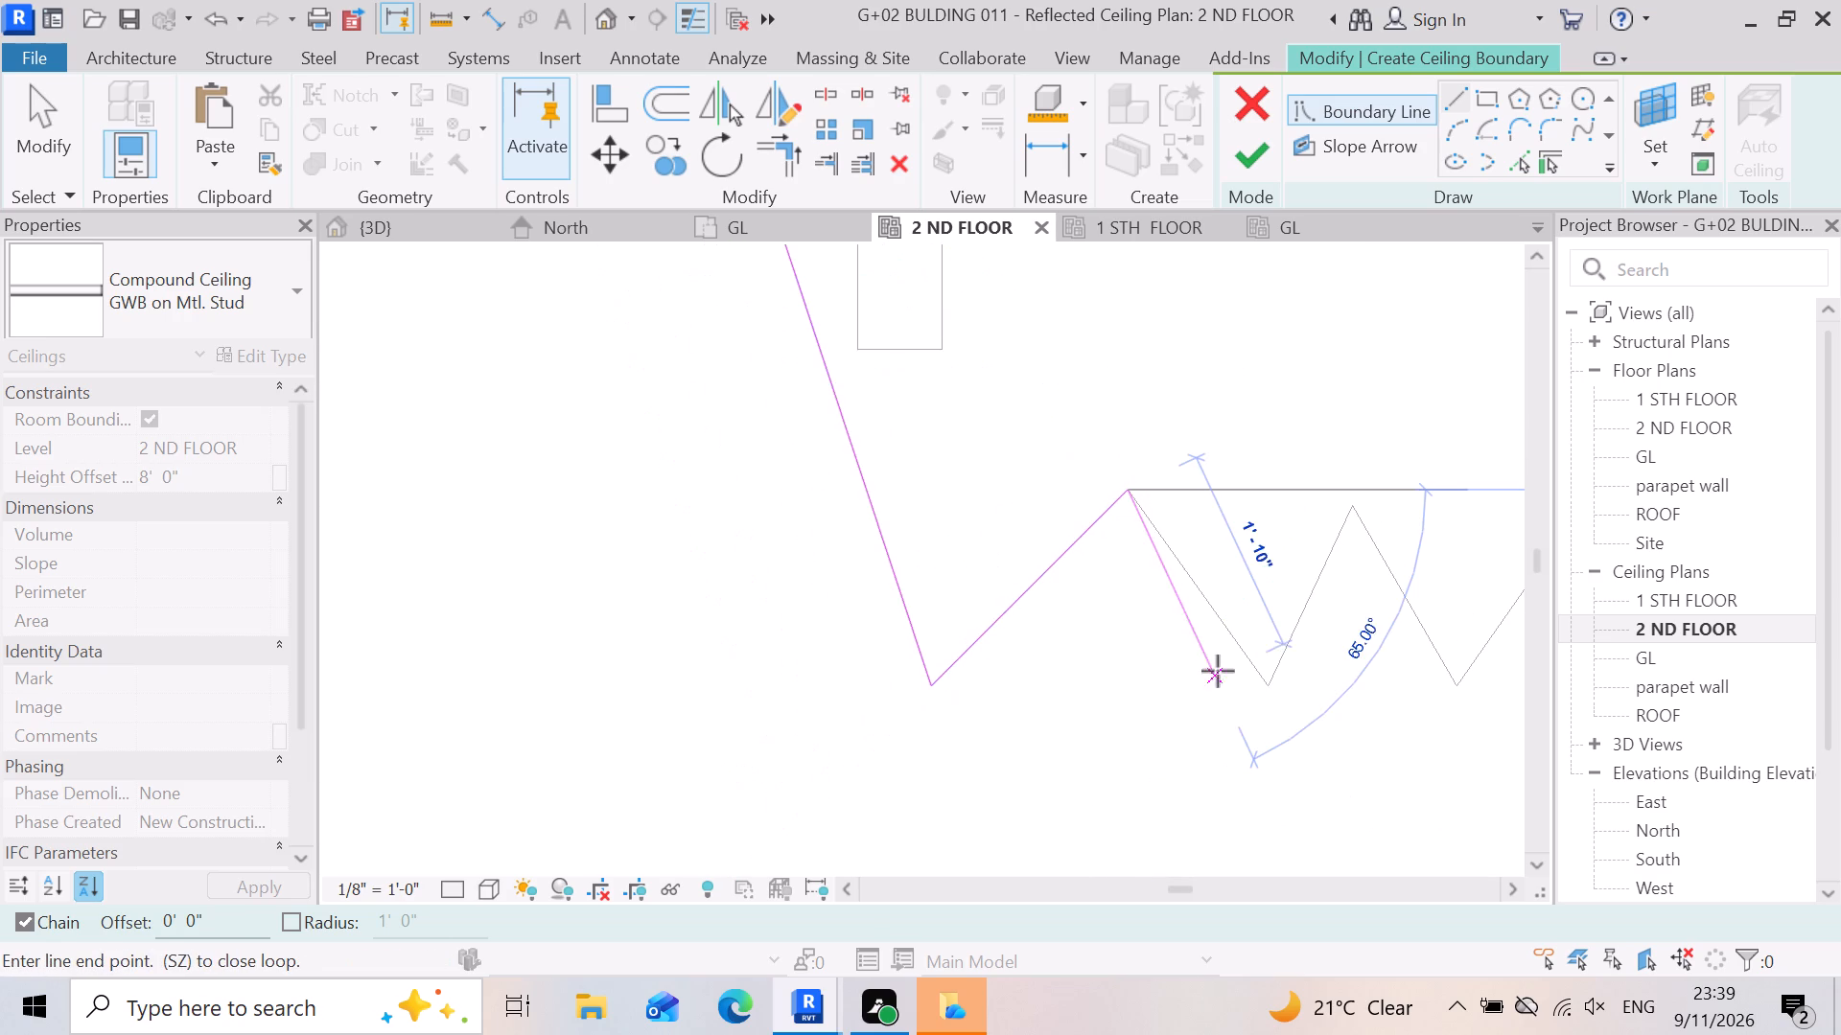
scroll(1266, 687, "up", 4)
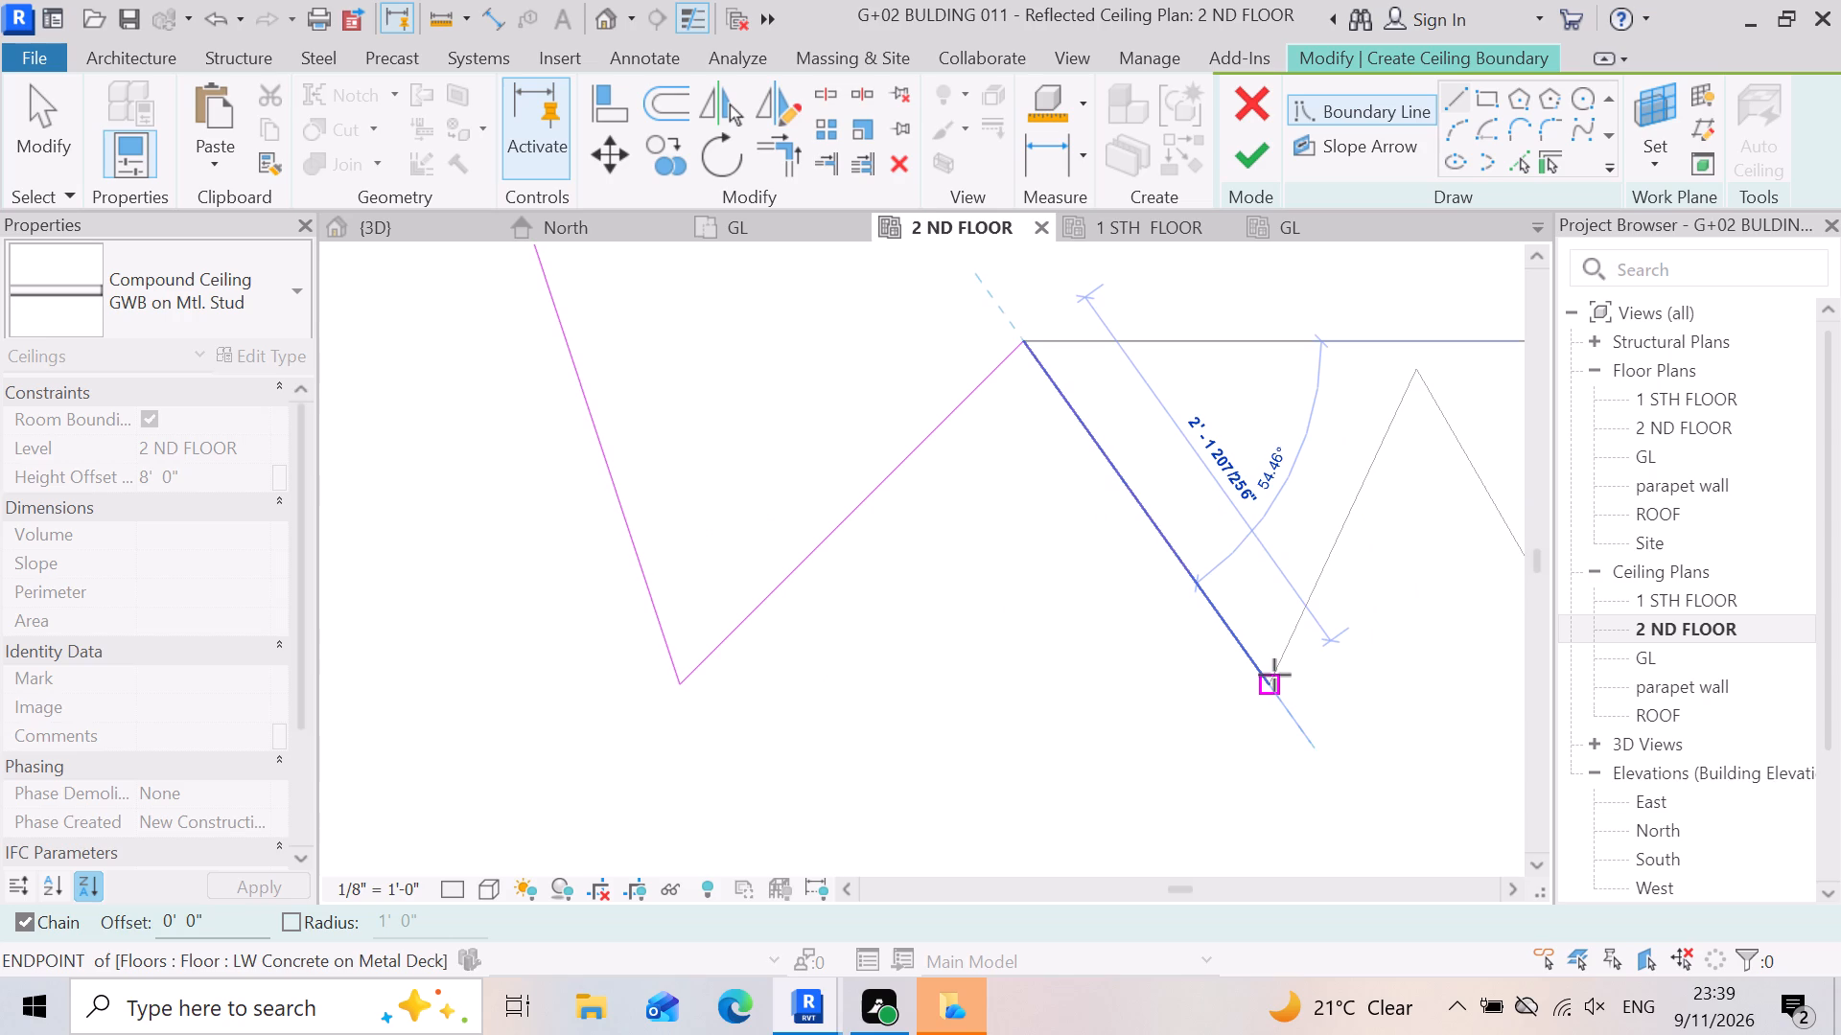
left_click(1274, 676)
scroll(1263, 692, "down", 4)
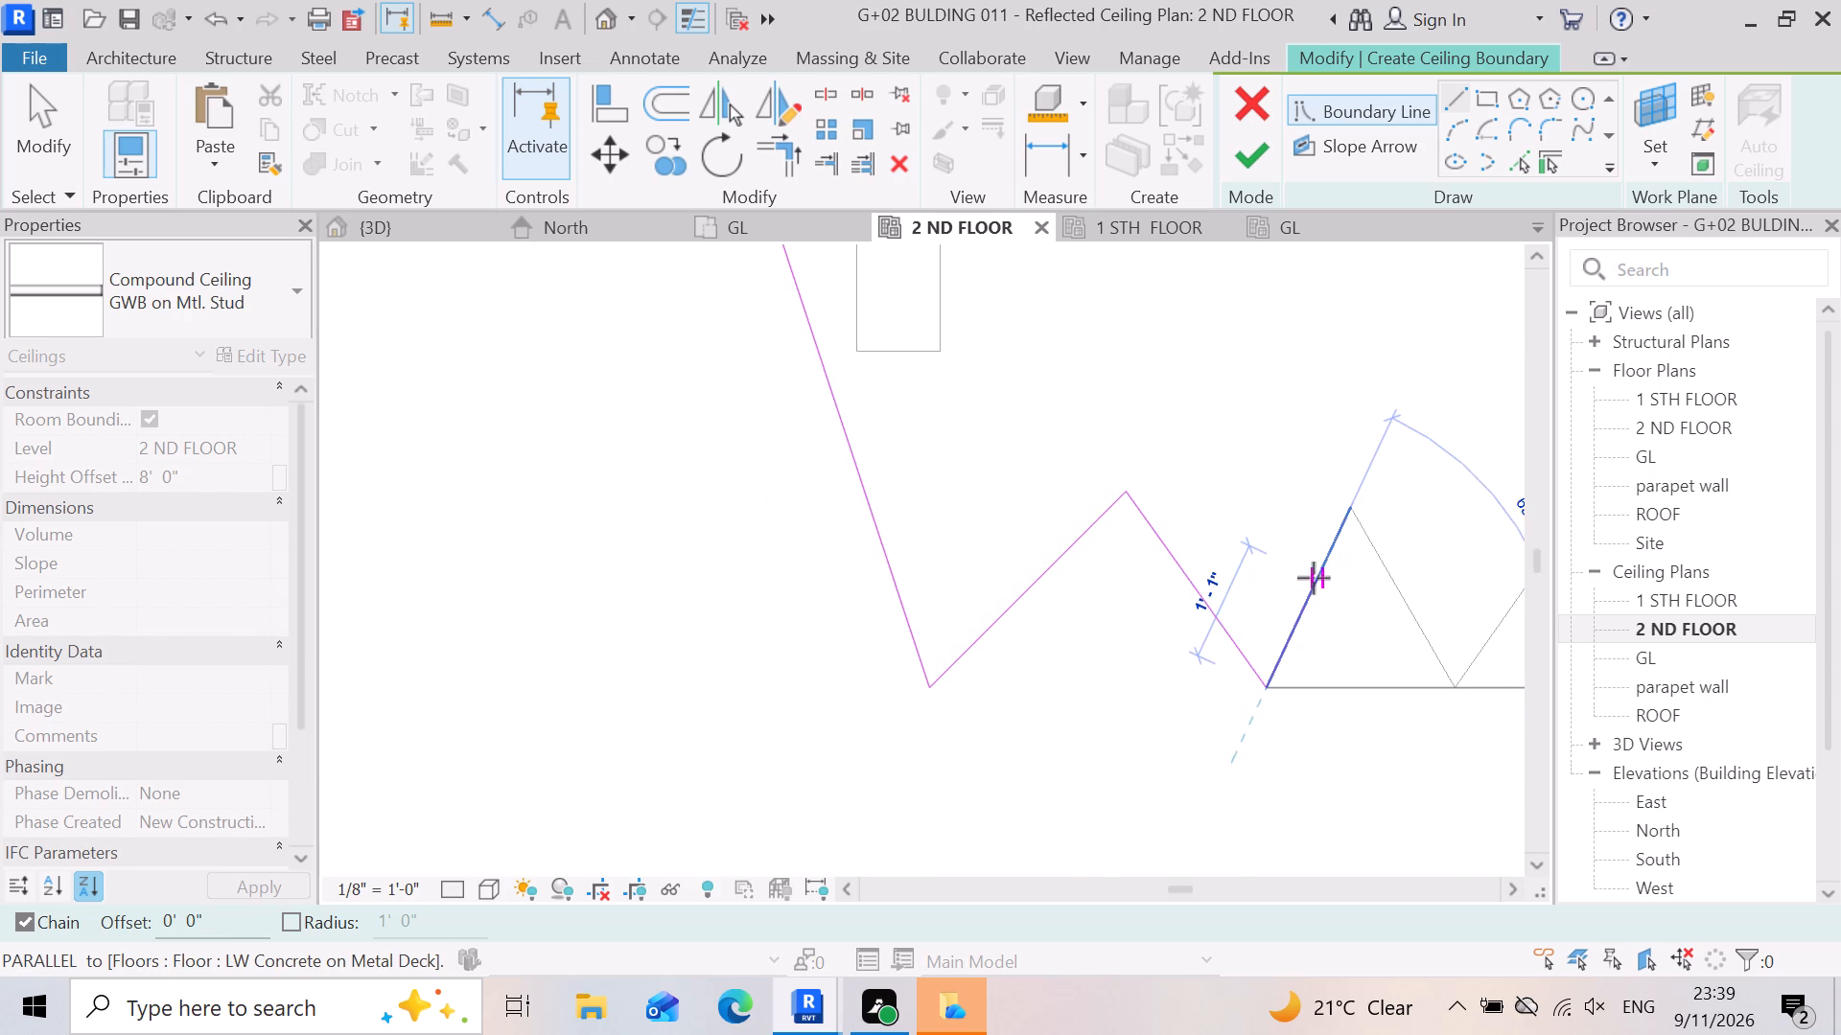
scroll(1316, 576, "up", 2)
left_click(1363, 492)
scroll(1321, 510, "down", 4)
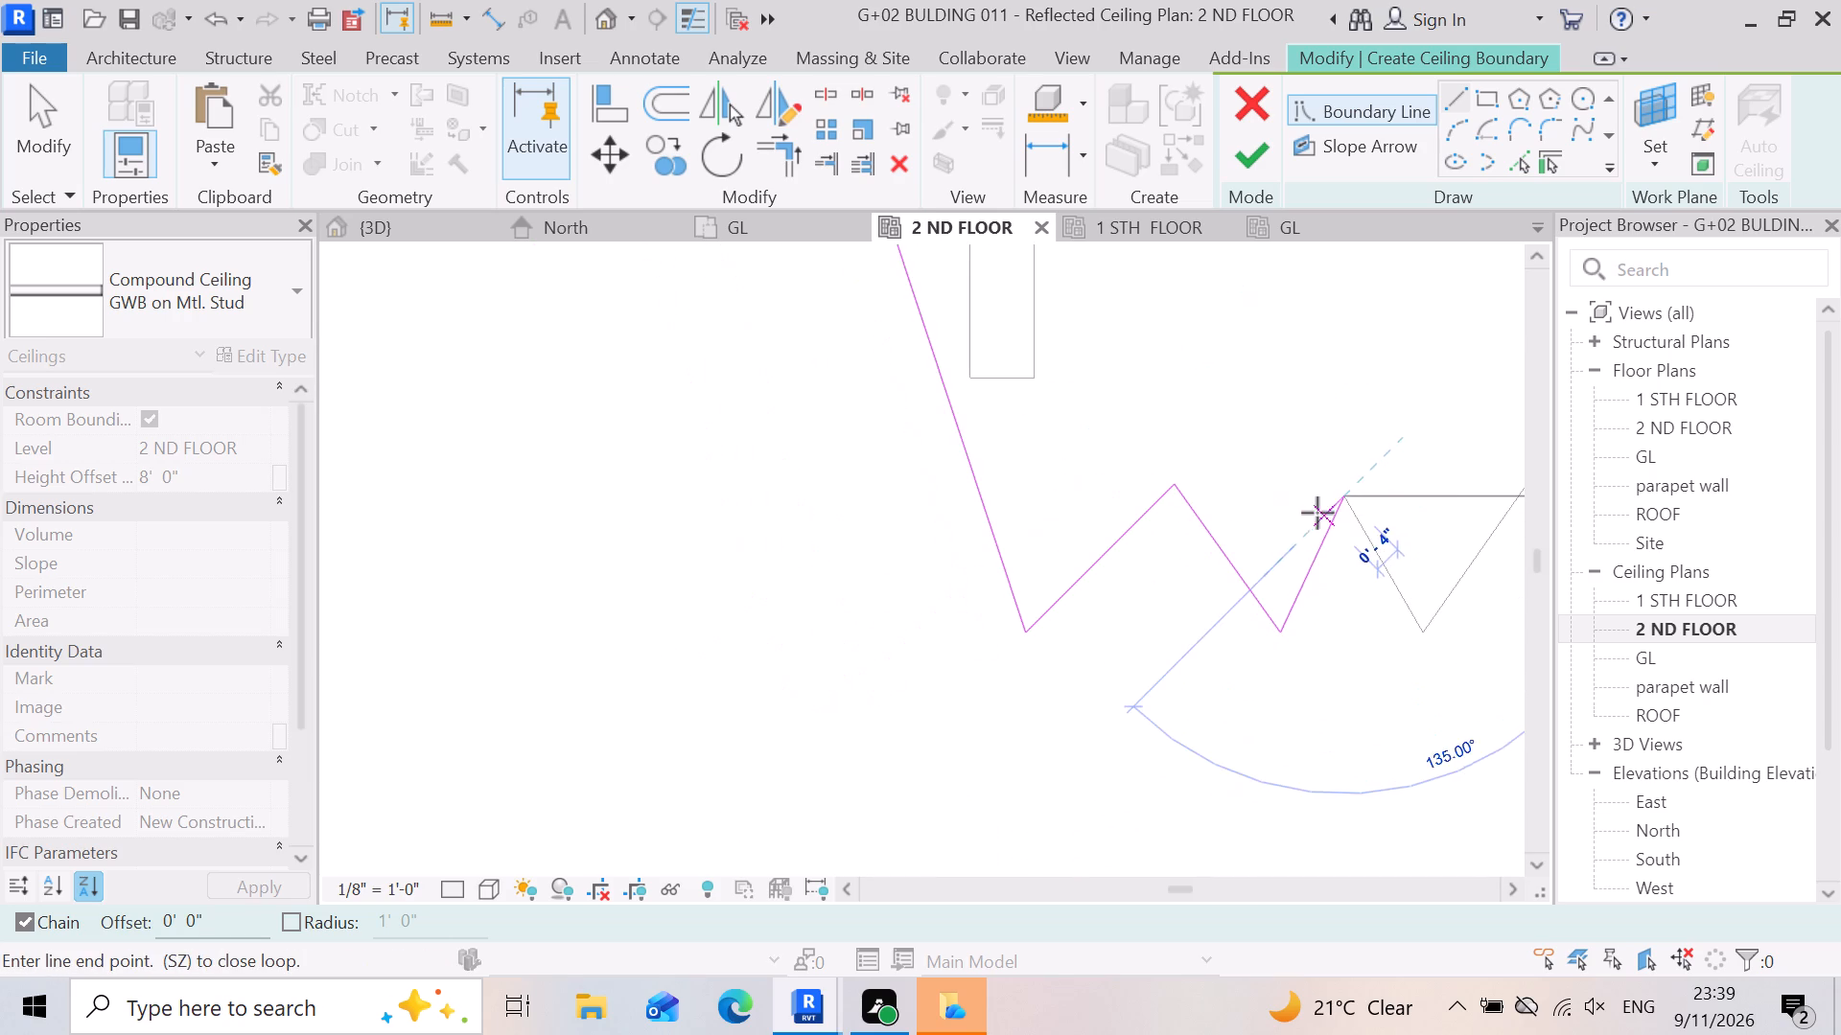
scroll(1409, 633, "up", 4)
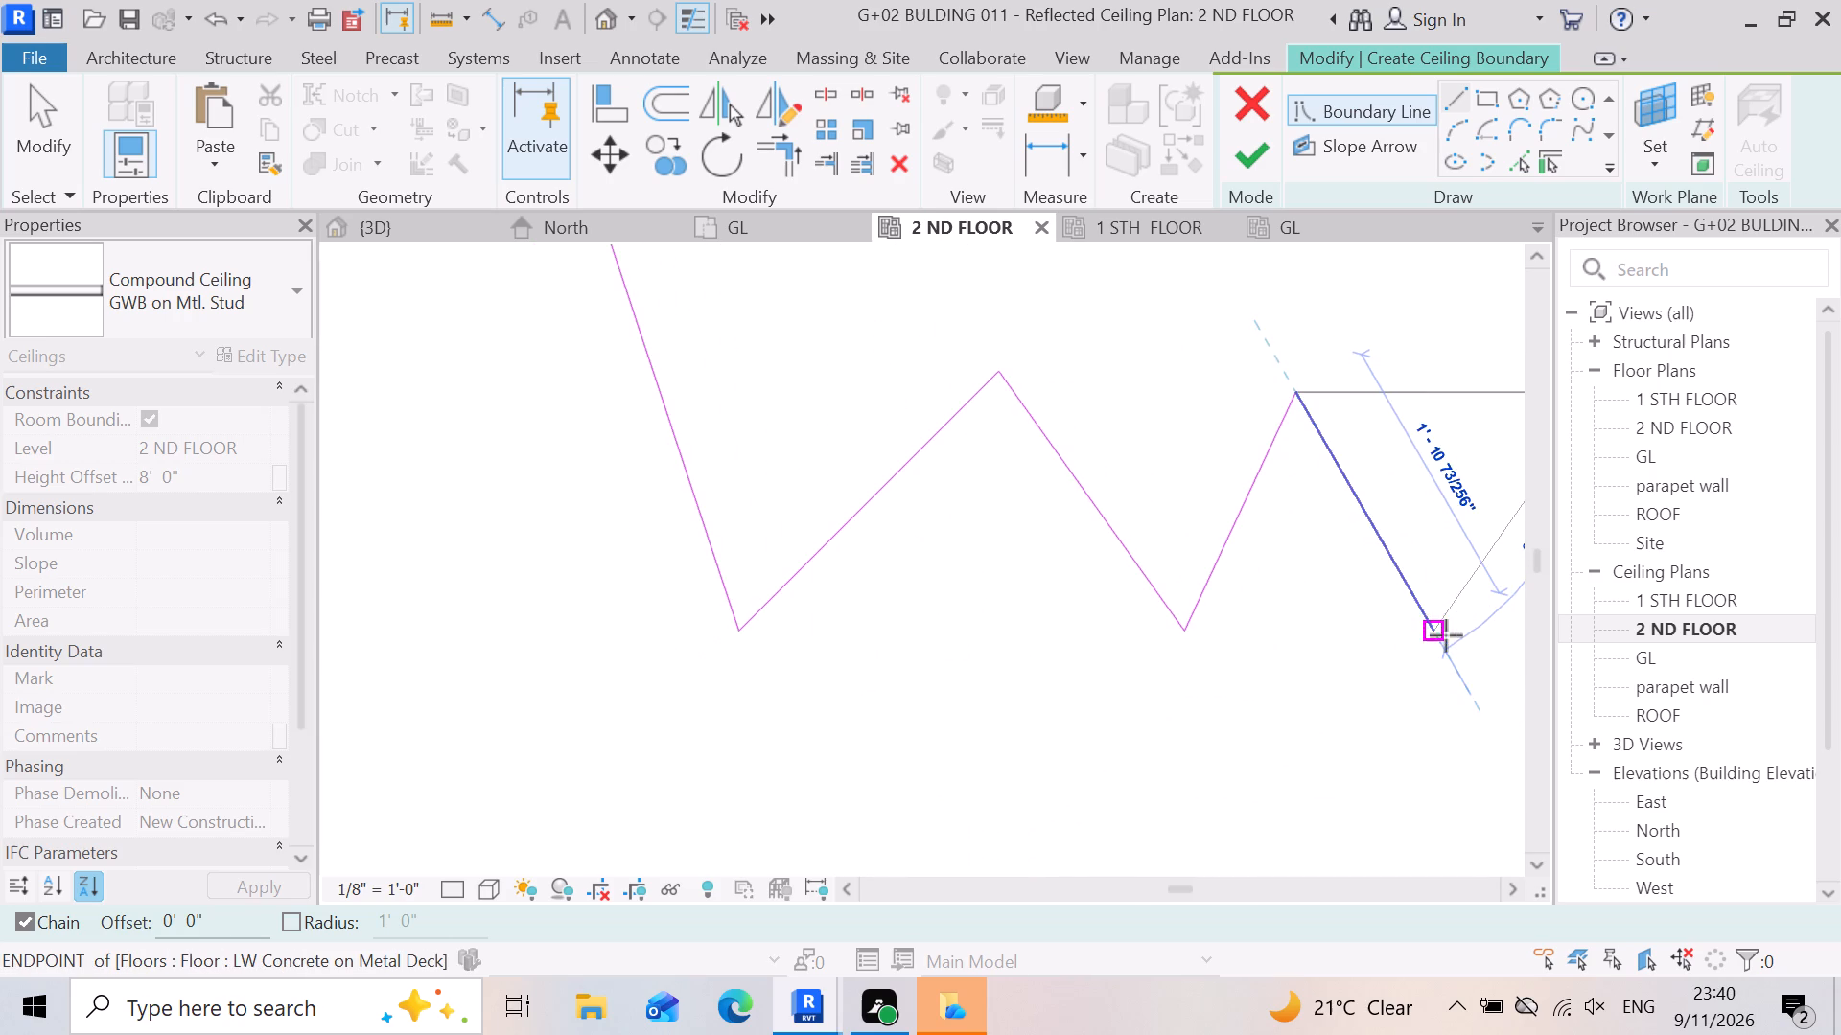
left_click(1435, 635)
Trace the third zigzag tooth of the slab edge with boundary lines, from the third valley to the fourth valley.
scroll(1414, 652, "down", 4)
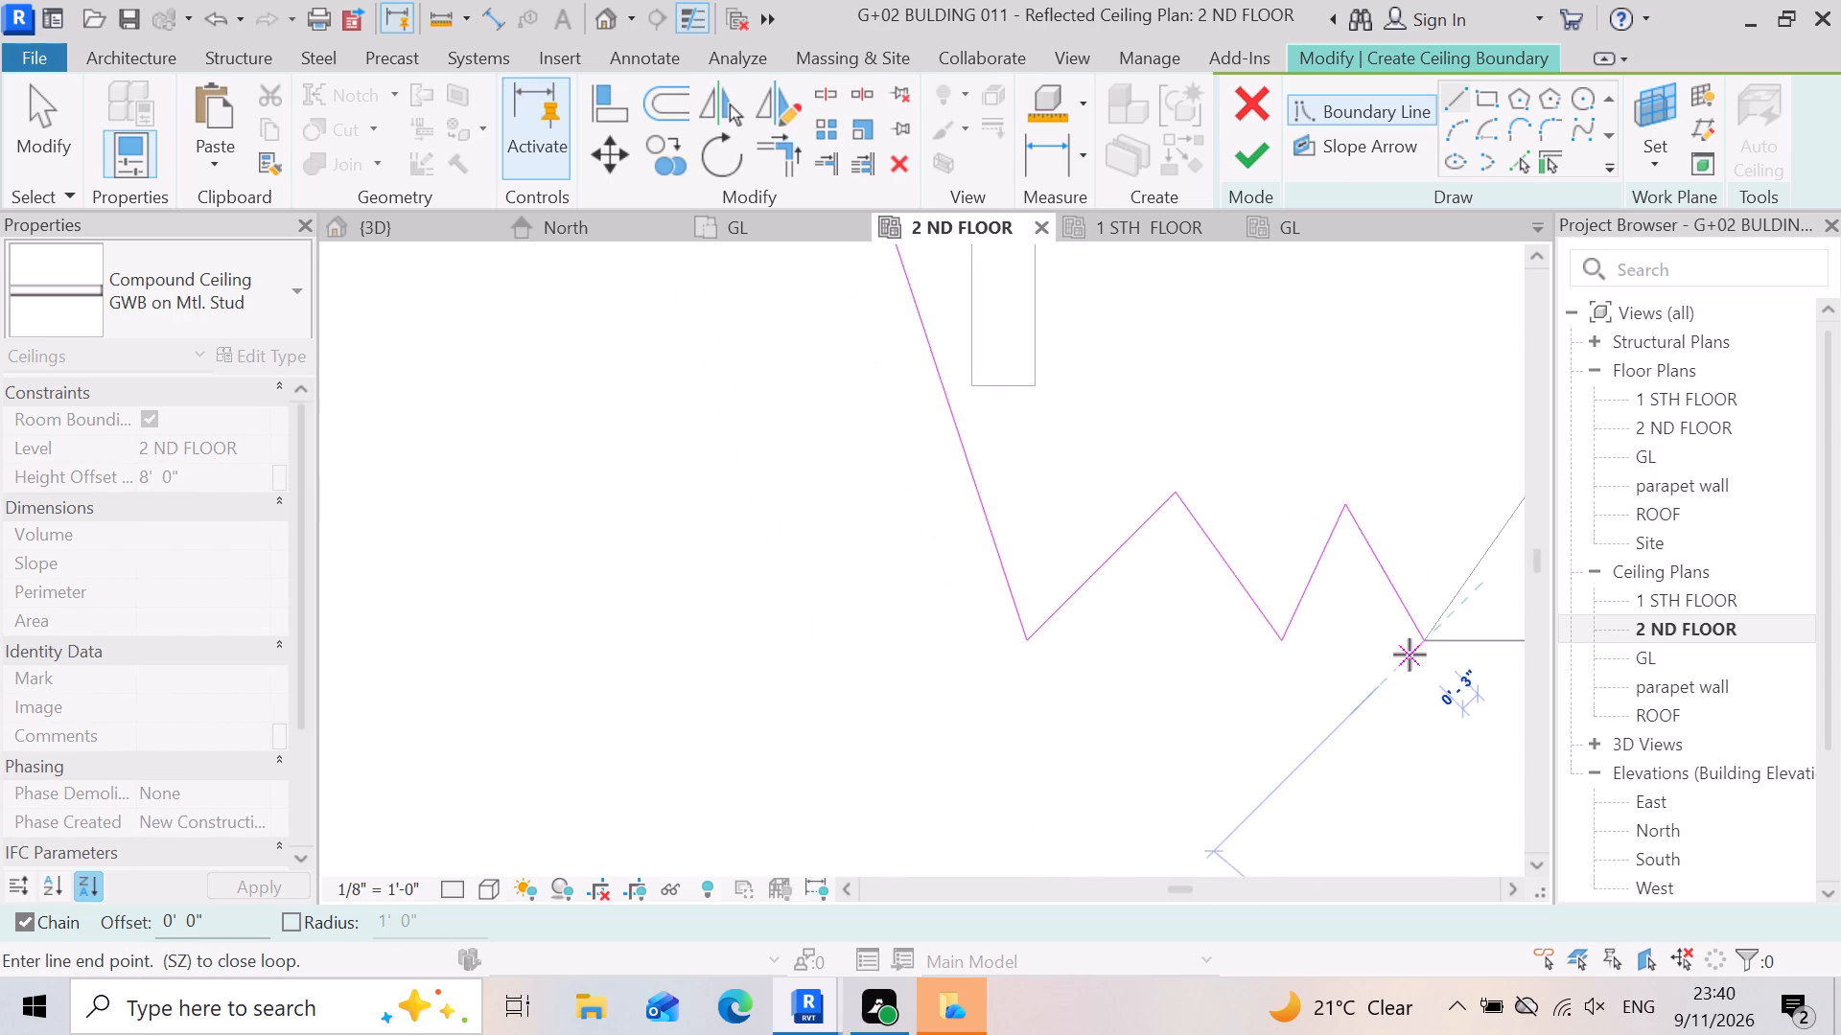
scroll(1410, 655, "down", 5)
scroll(1444, 606, "up", 6)
scroll(1160, 663, "down", 3)
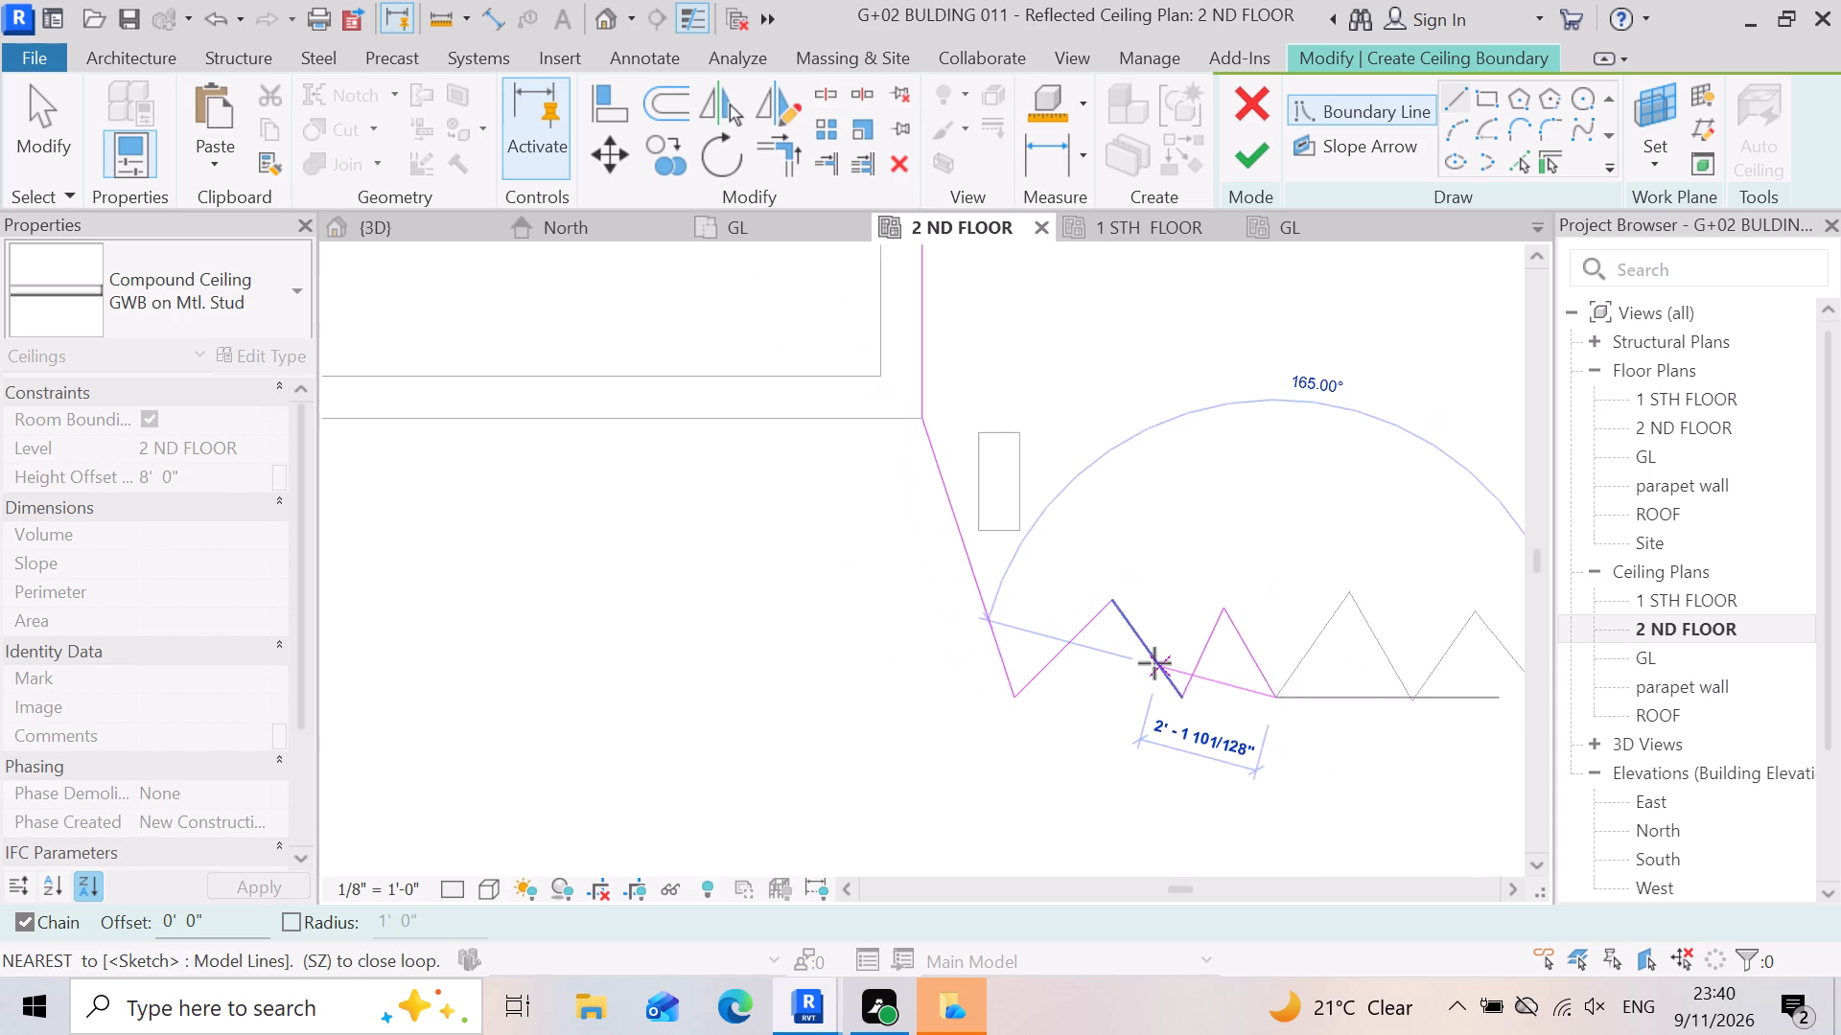
scroll(1154, 663, "down", 3)
scroll(1303, 627, "up", 5)
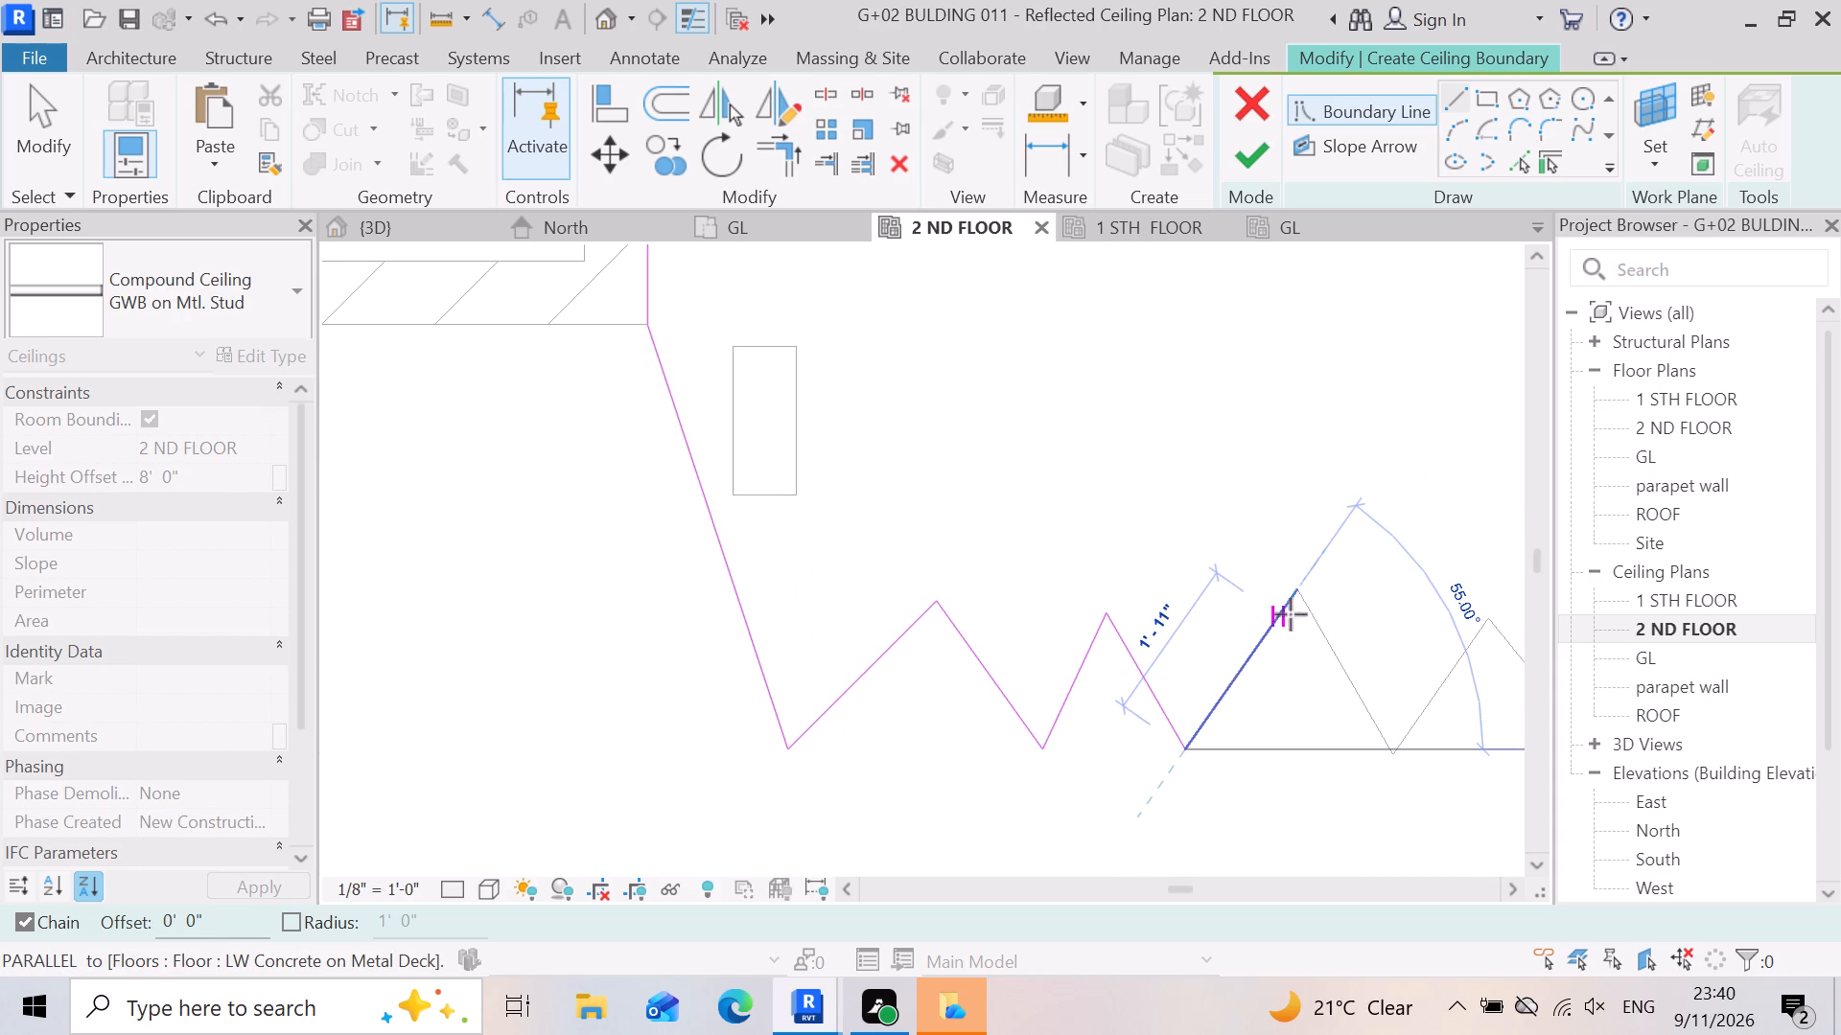
left_click(1308, 586)
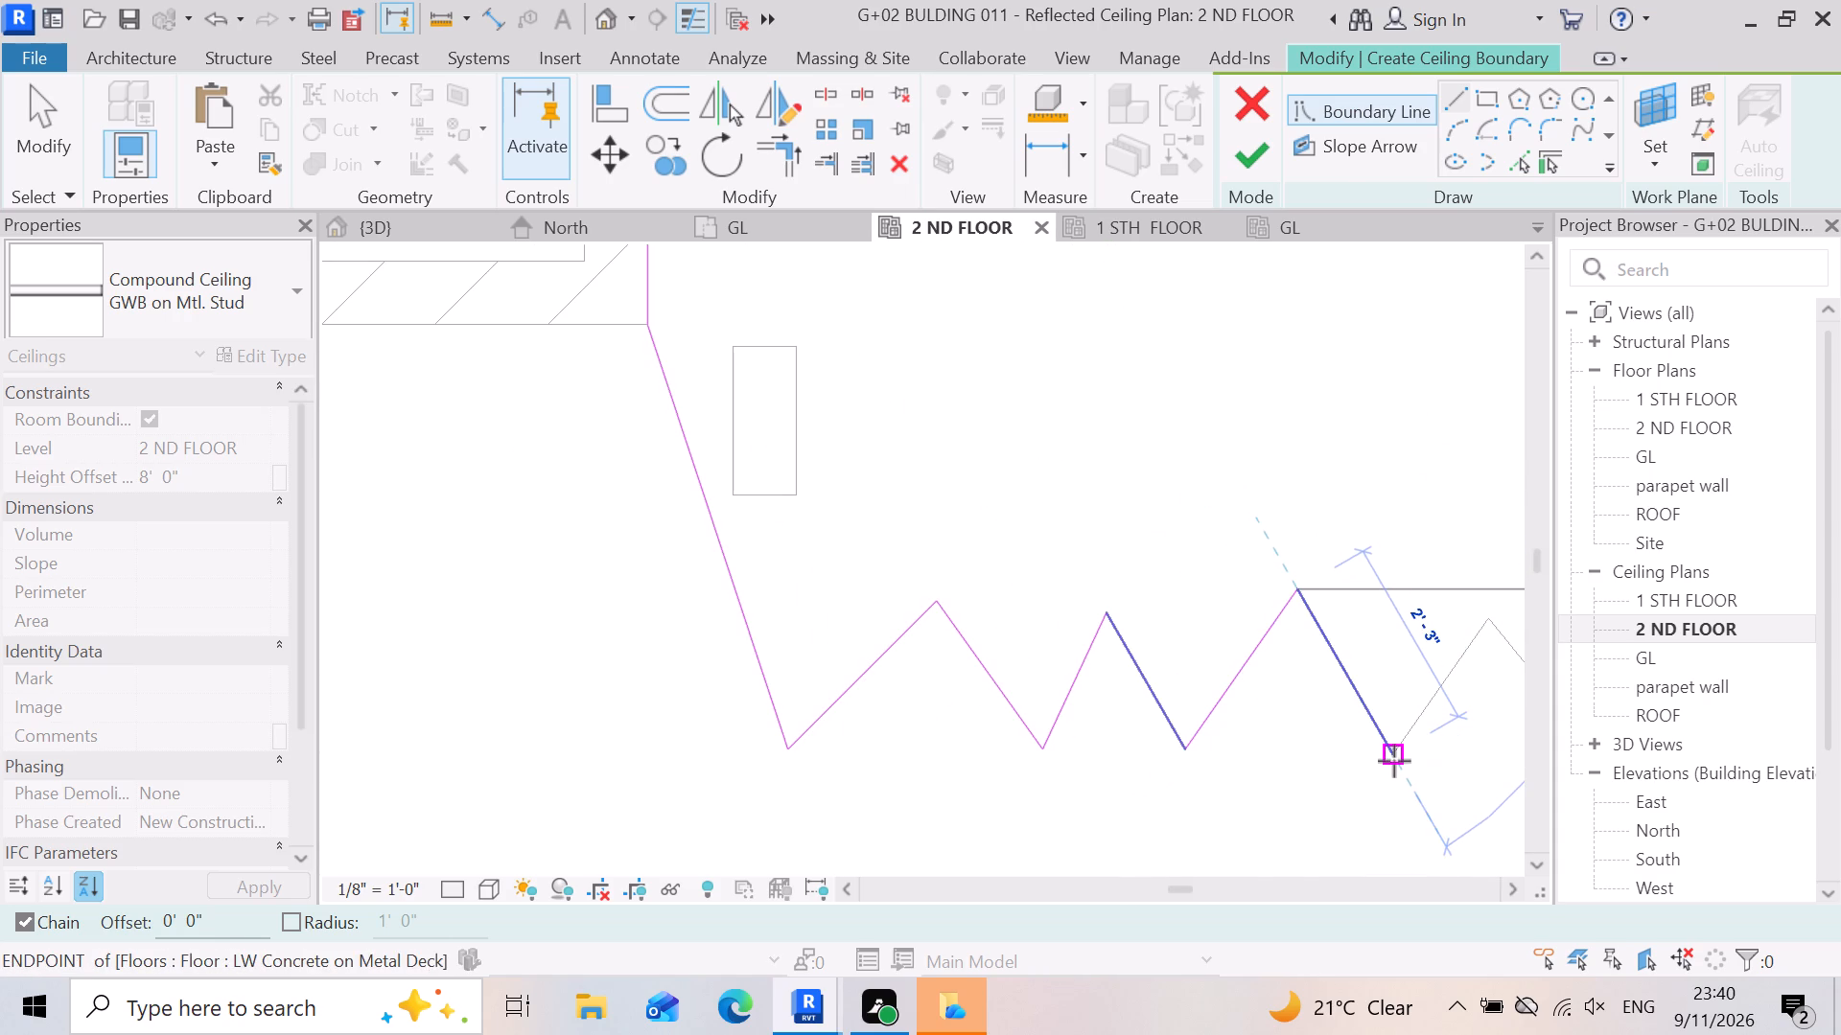
left_click(1392, 760)
Trace the fourth zigzag tooth of the slab edge with boundary lines, from the fourth valley to the fifth valley.
scroll(1387, 770, "down", 4)
scroll(1428, 730, "up", 2)
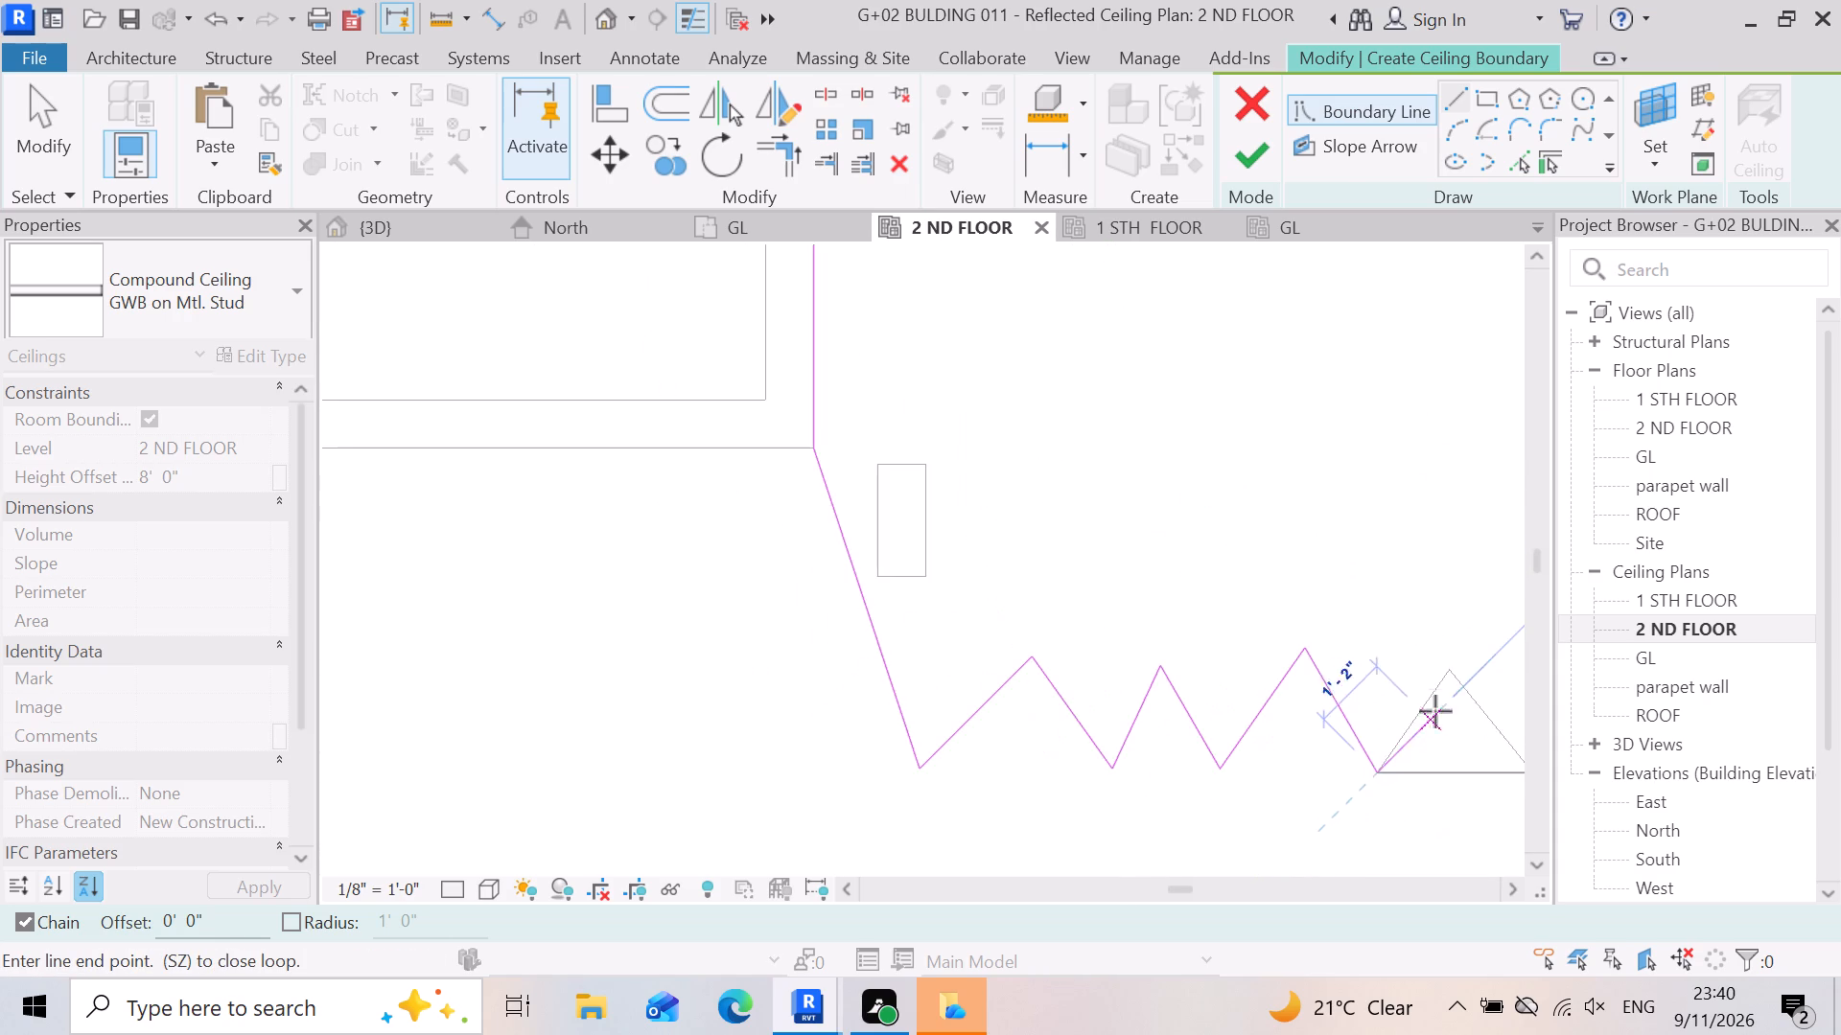
scroll(1448, 685, "up", 4)
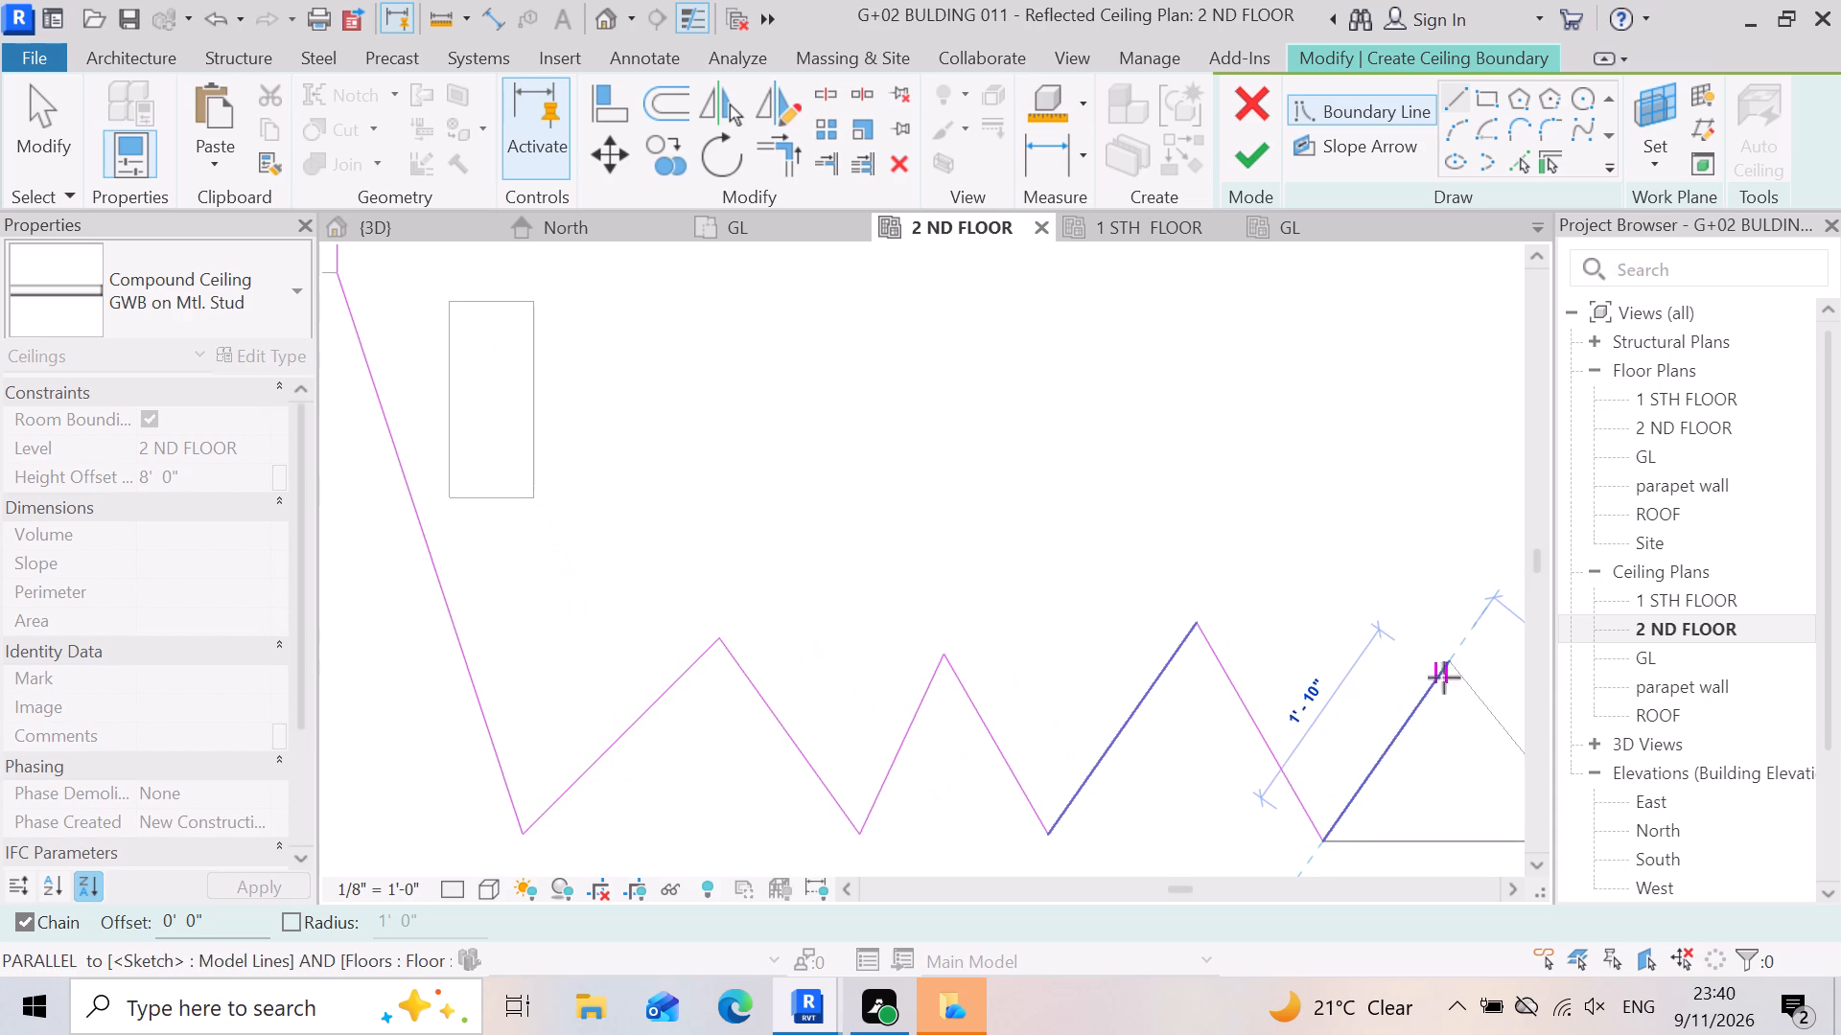
left_click(1449, 671)
scroll(1149, 721, "down", 8)
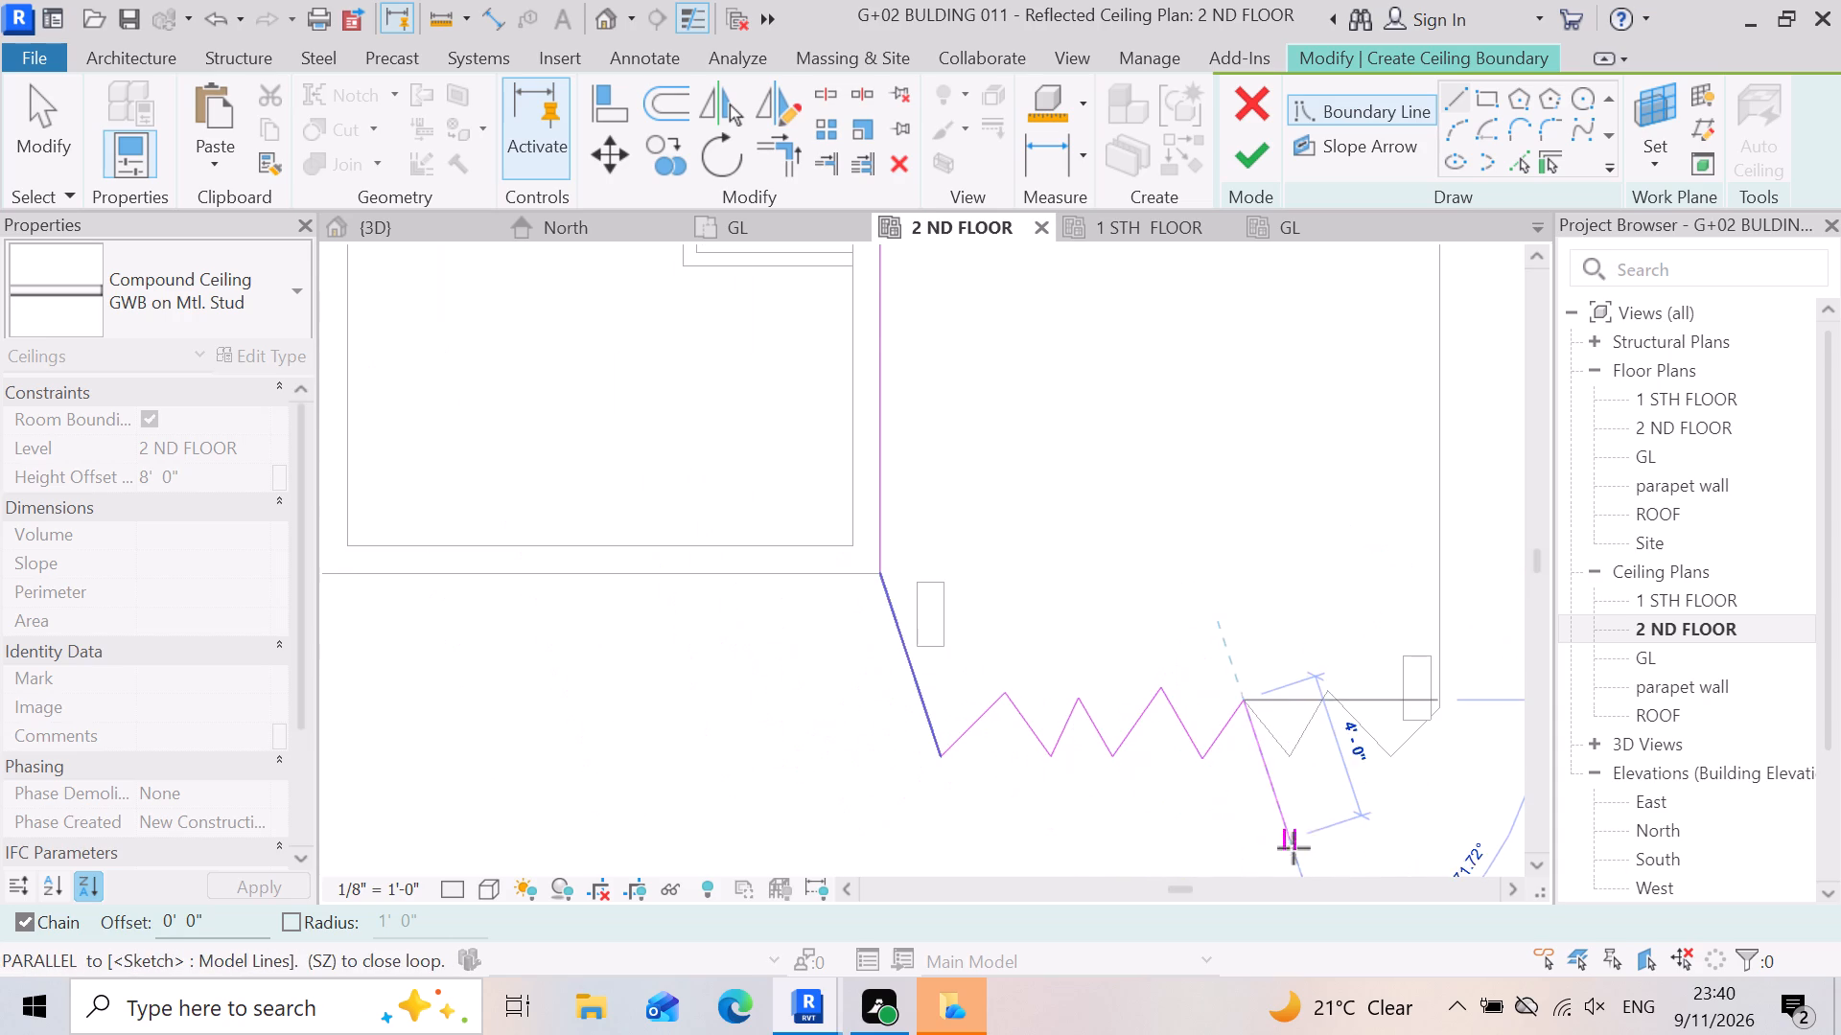
scroll(1305, 752, "up", 4)
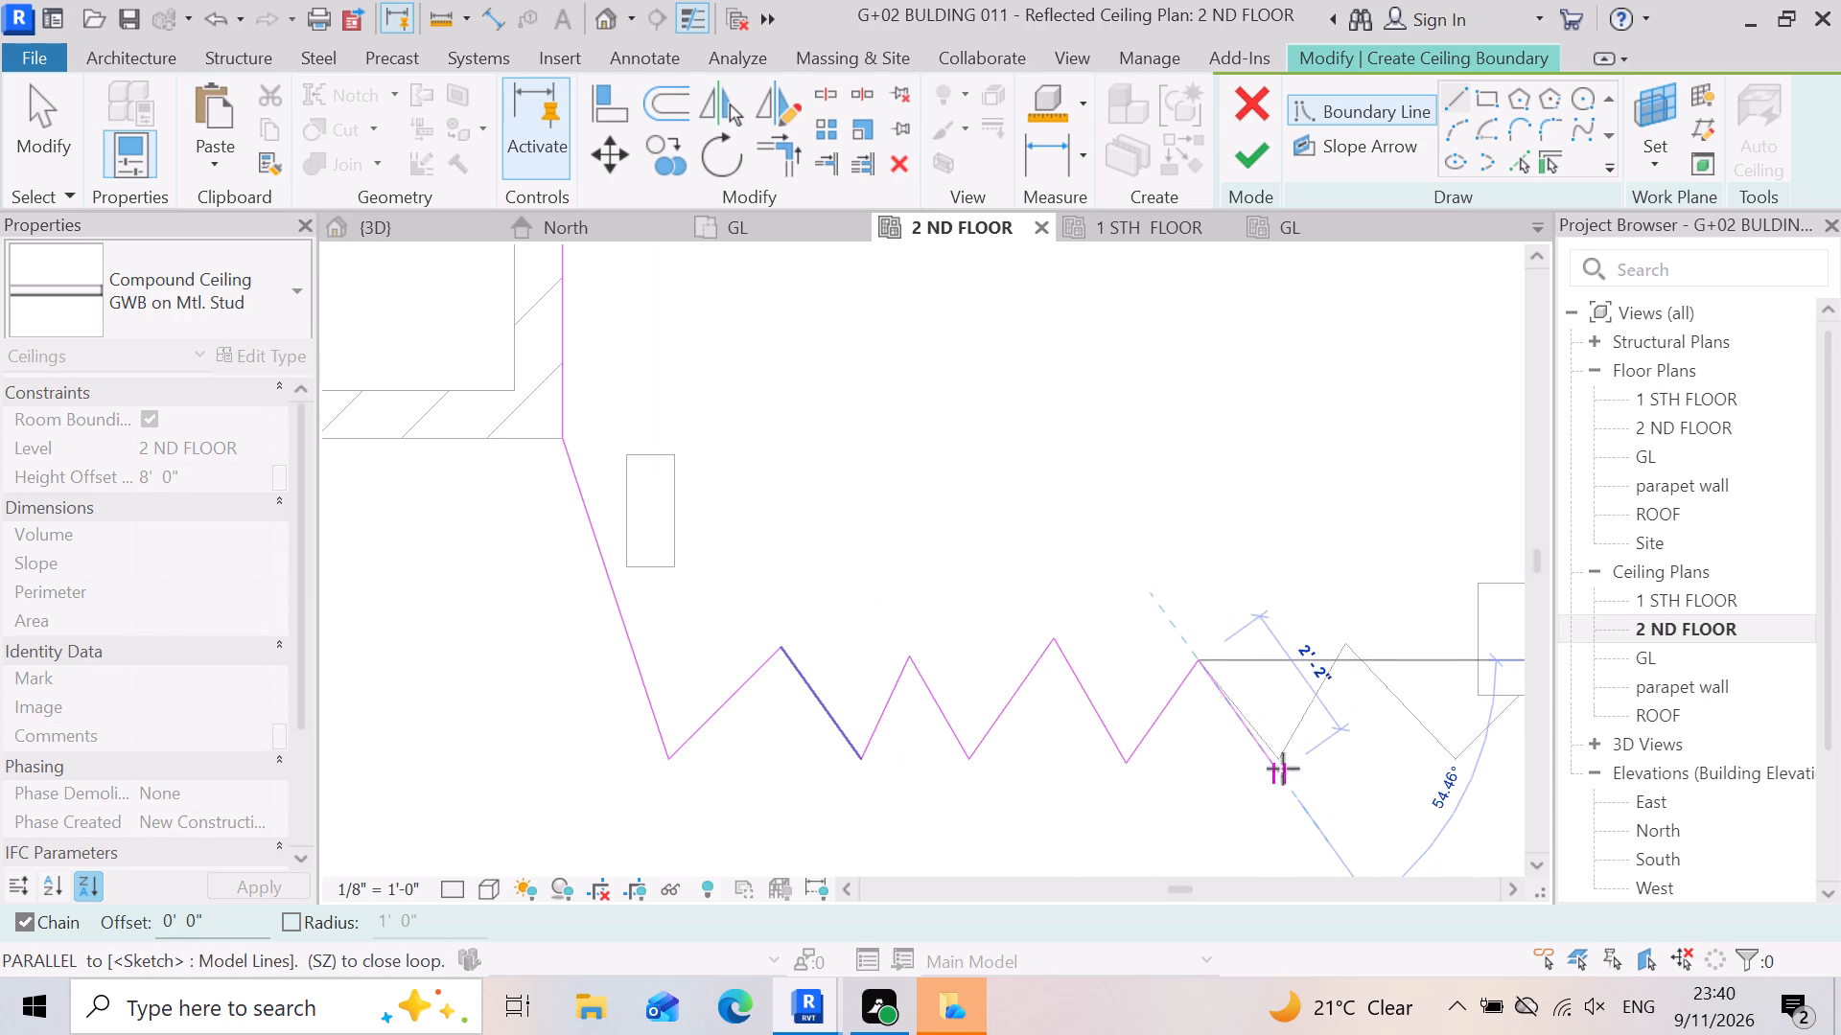
scroll(1283, 769, "up", 3)
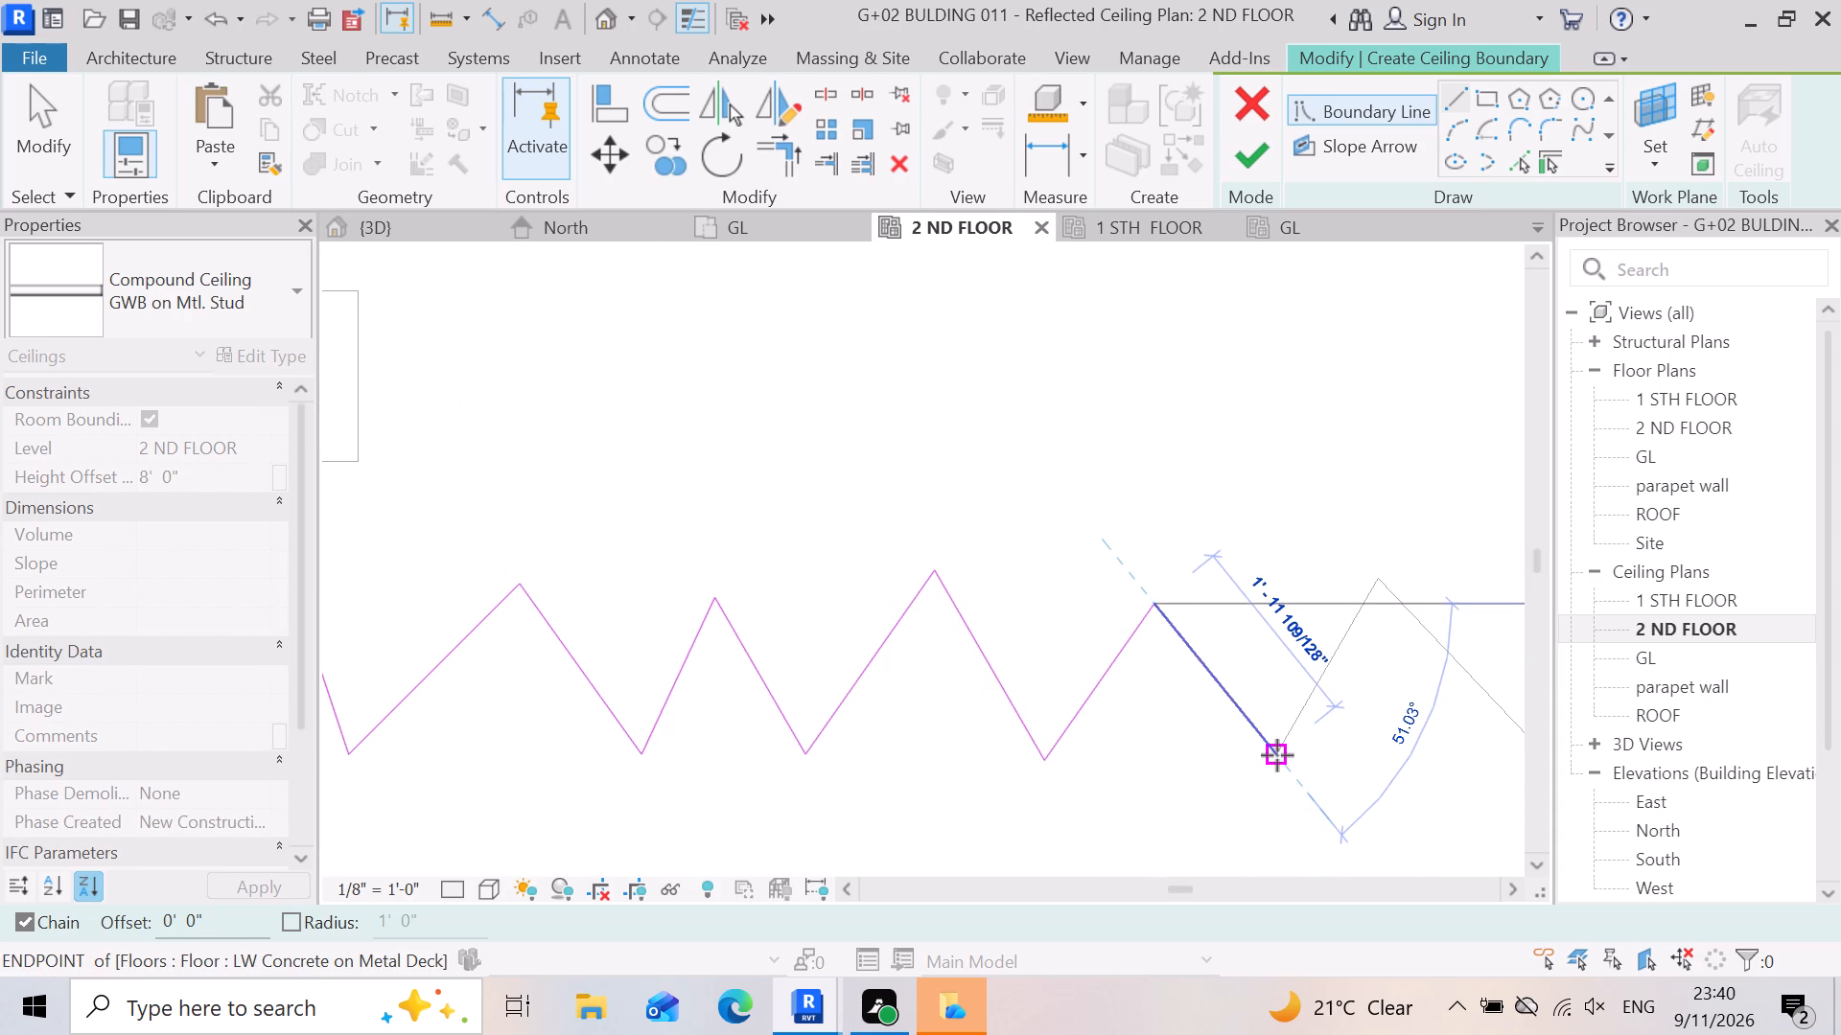
left_click(1277, 755)
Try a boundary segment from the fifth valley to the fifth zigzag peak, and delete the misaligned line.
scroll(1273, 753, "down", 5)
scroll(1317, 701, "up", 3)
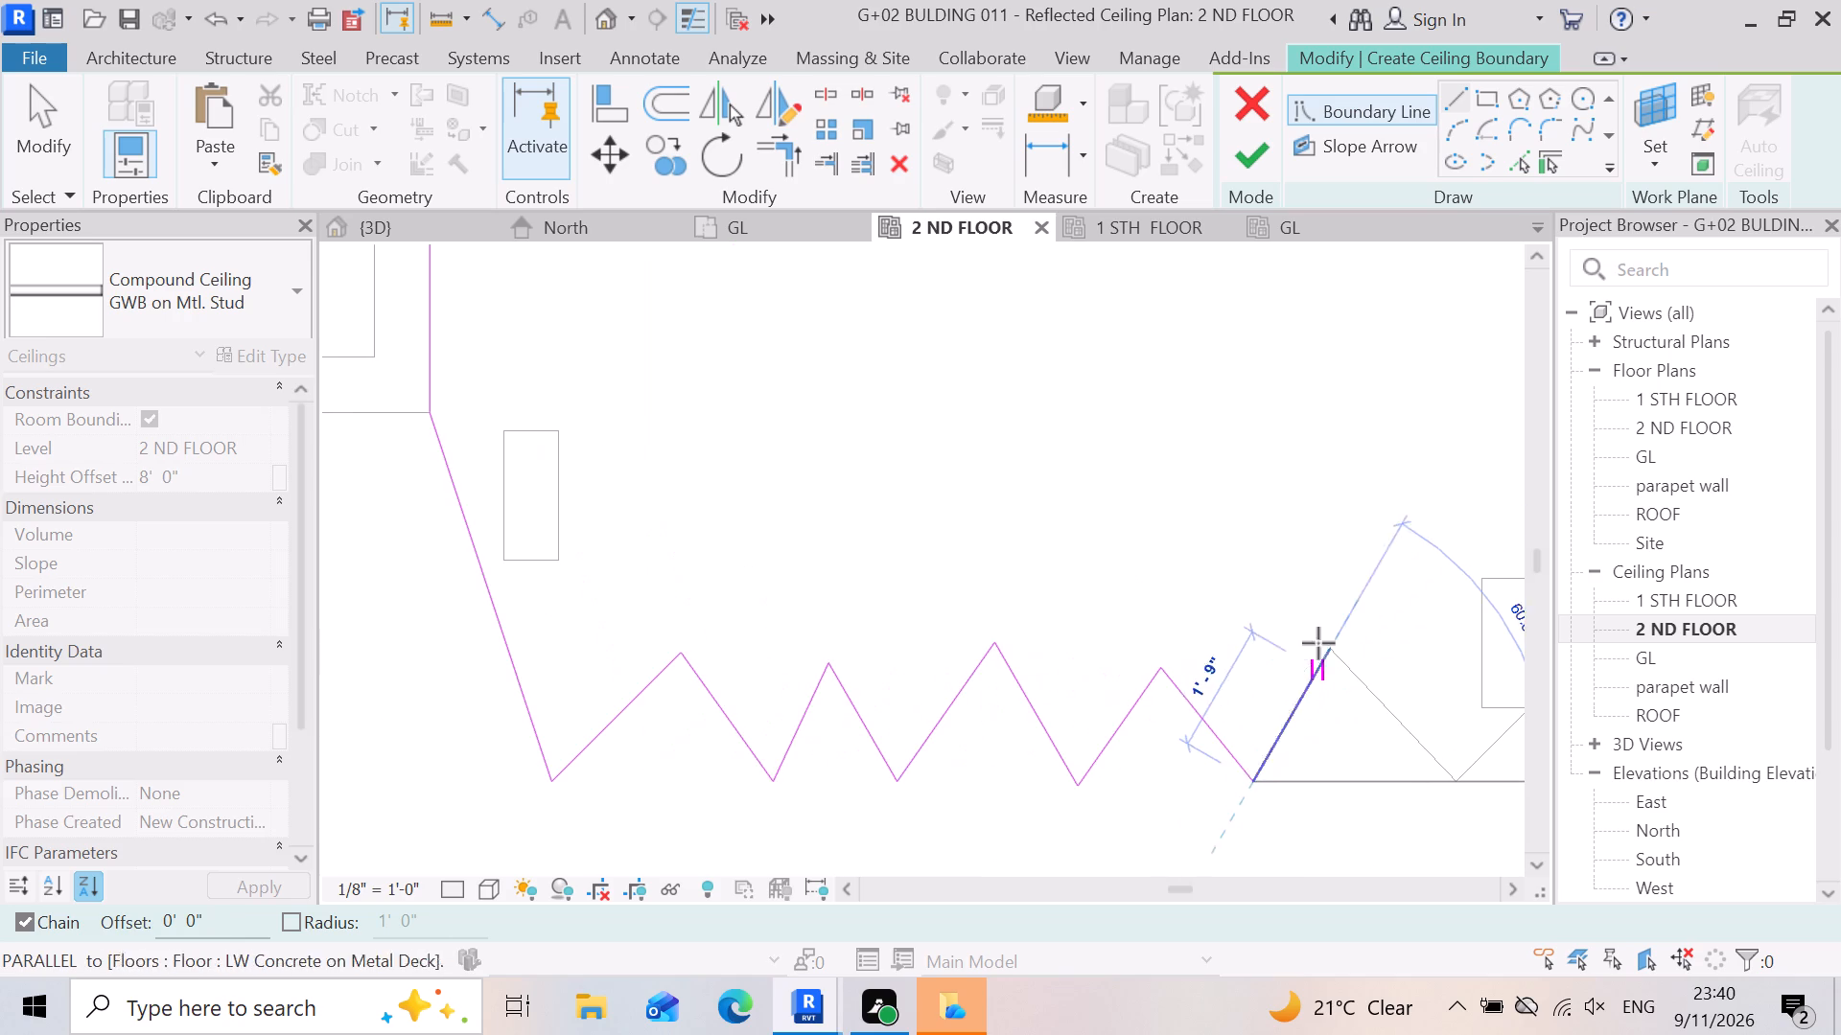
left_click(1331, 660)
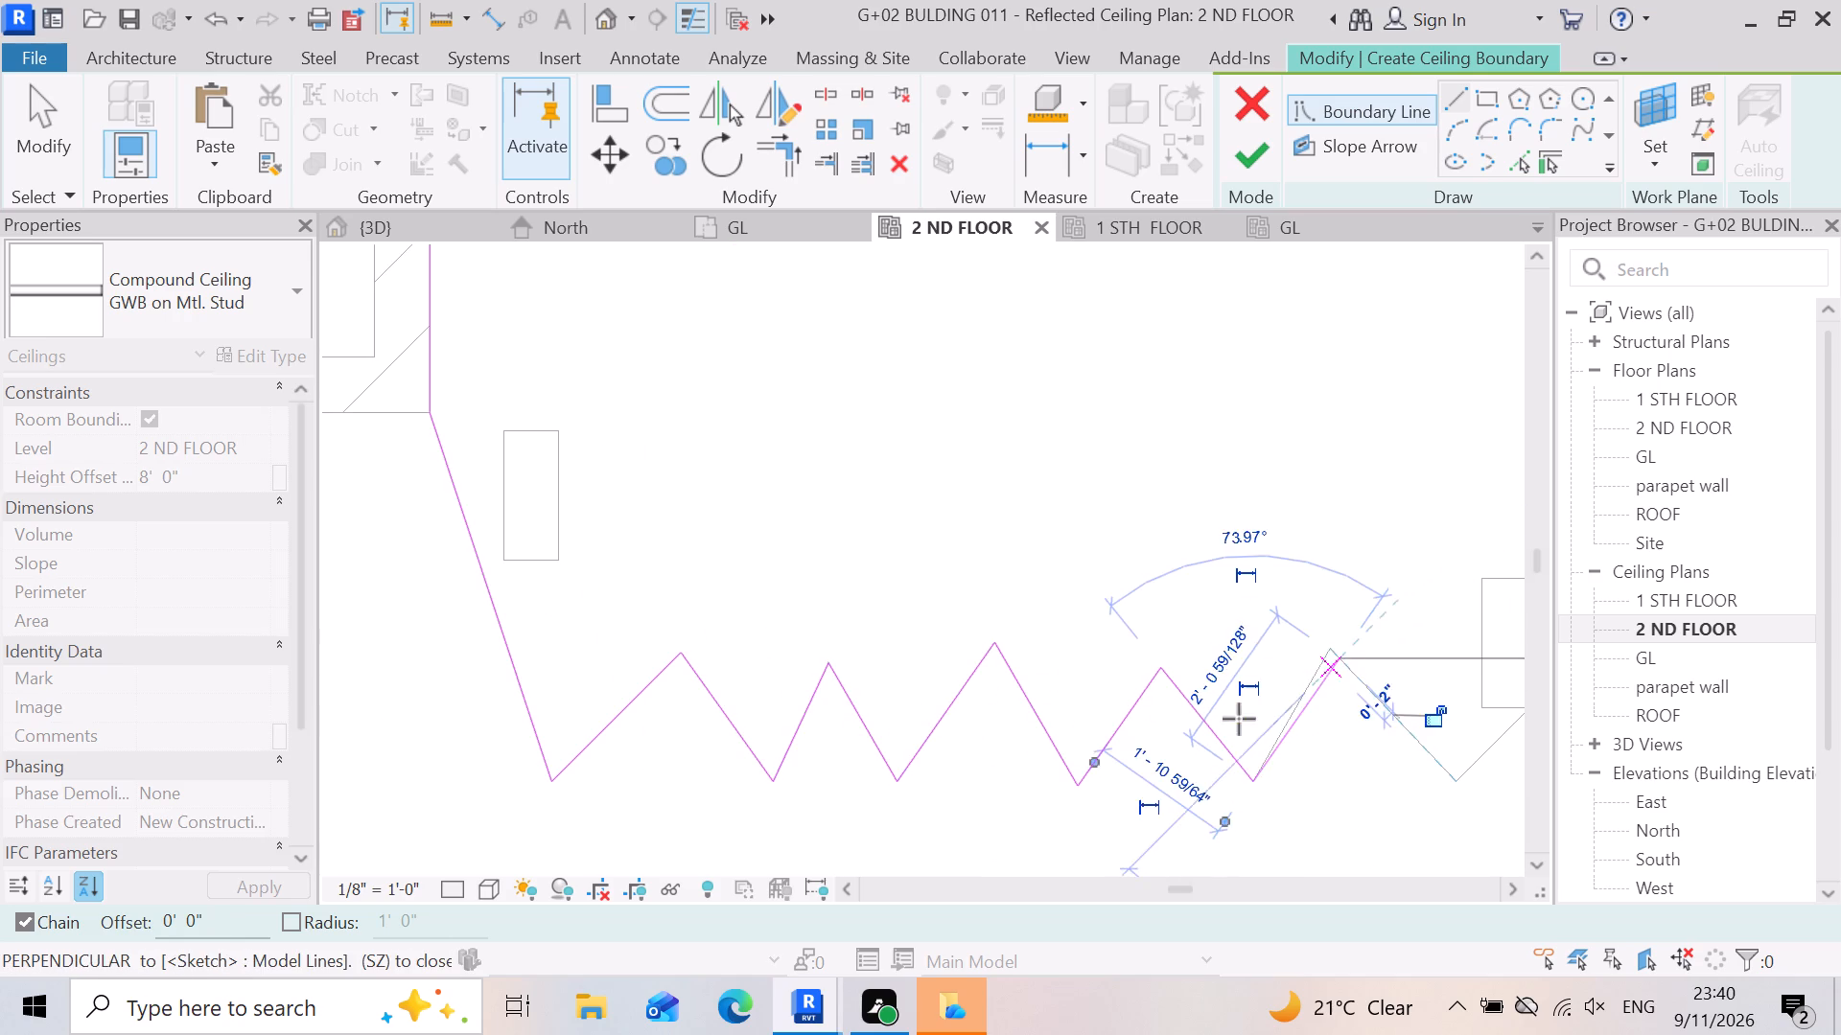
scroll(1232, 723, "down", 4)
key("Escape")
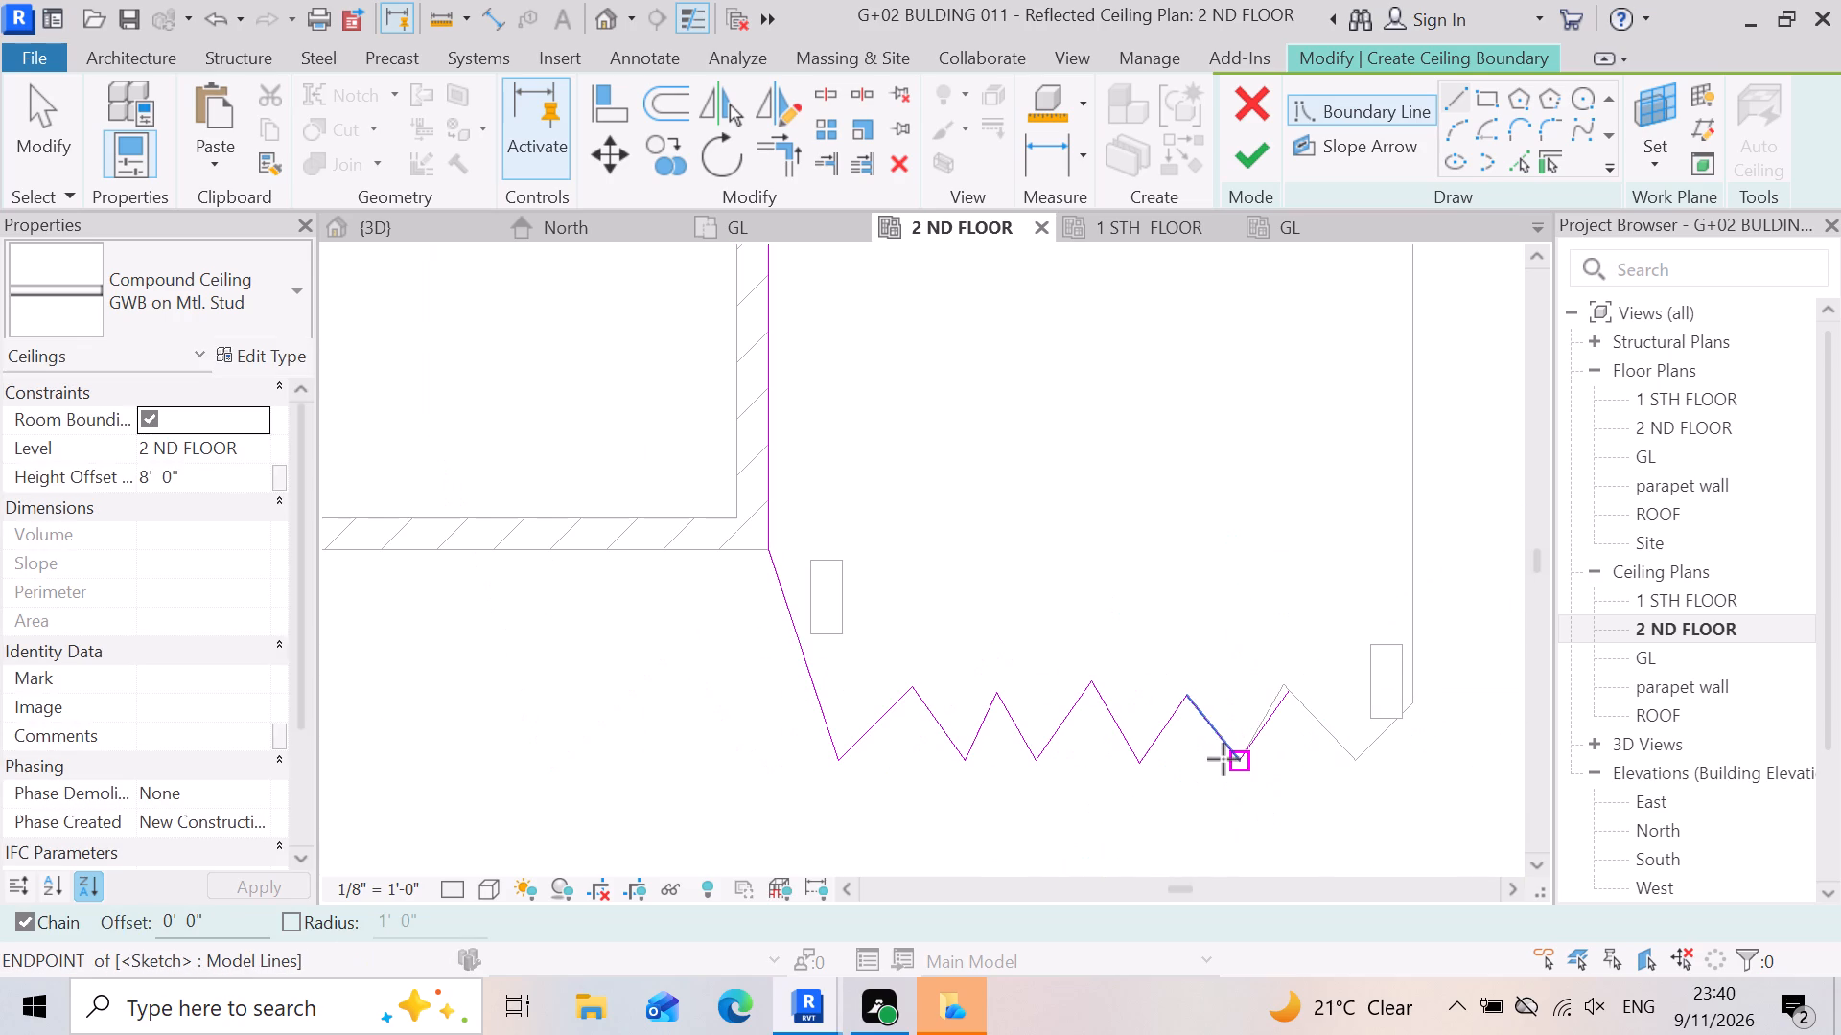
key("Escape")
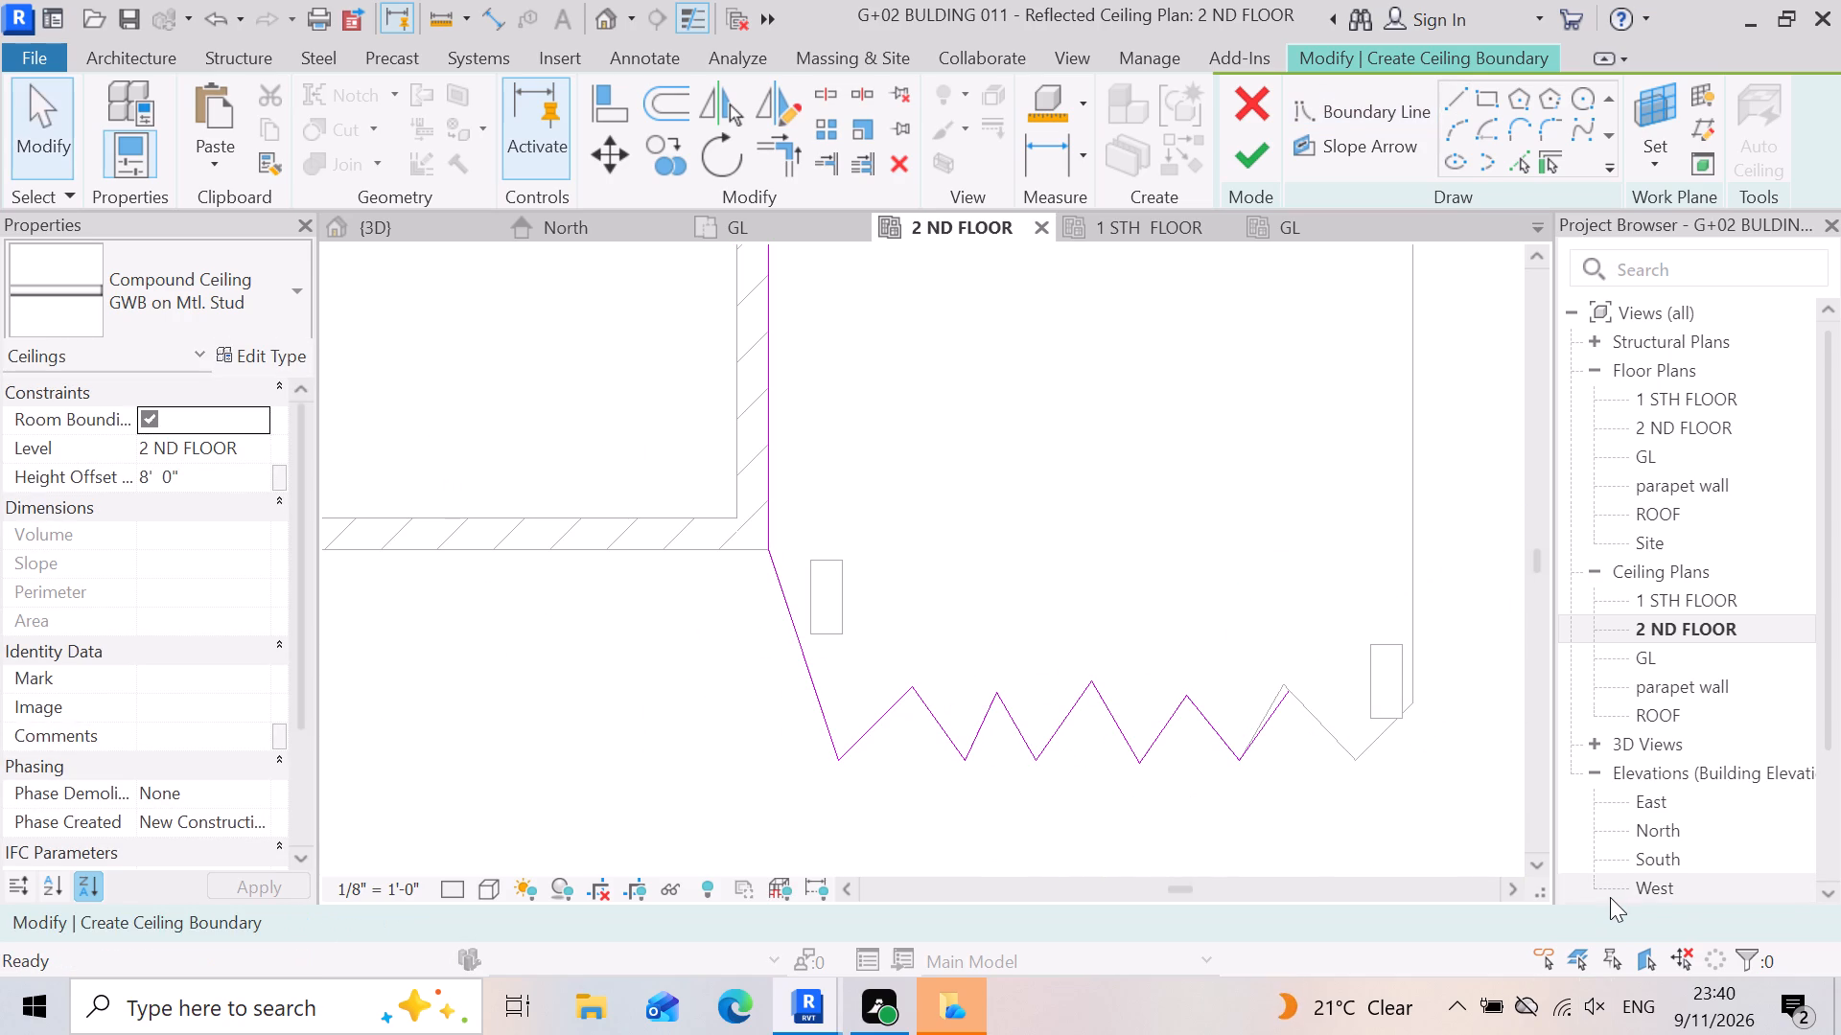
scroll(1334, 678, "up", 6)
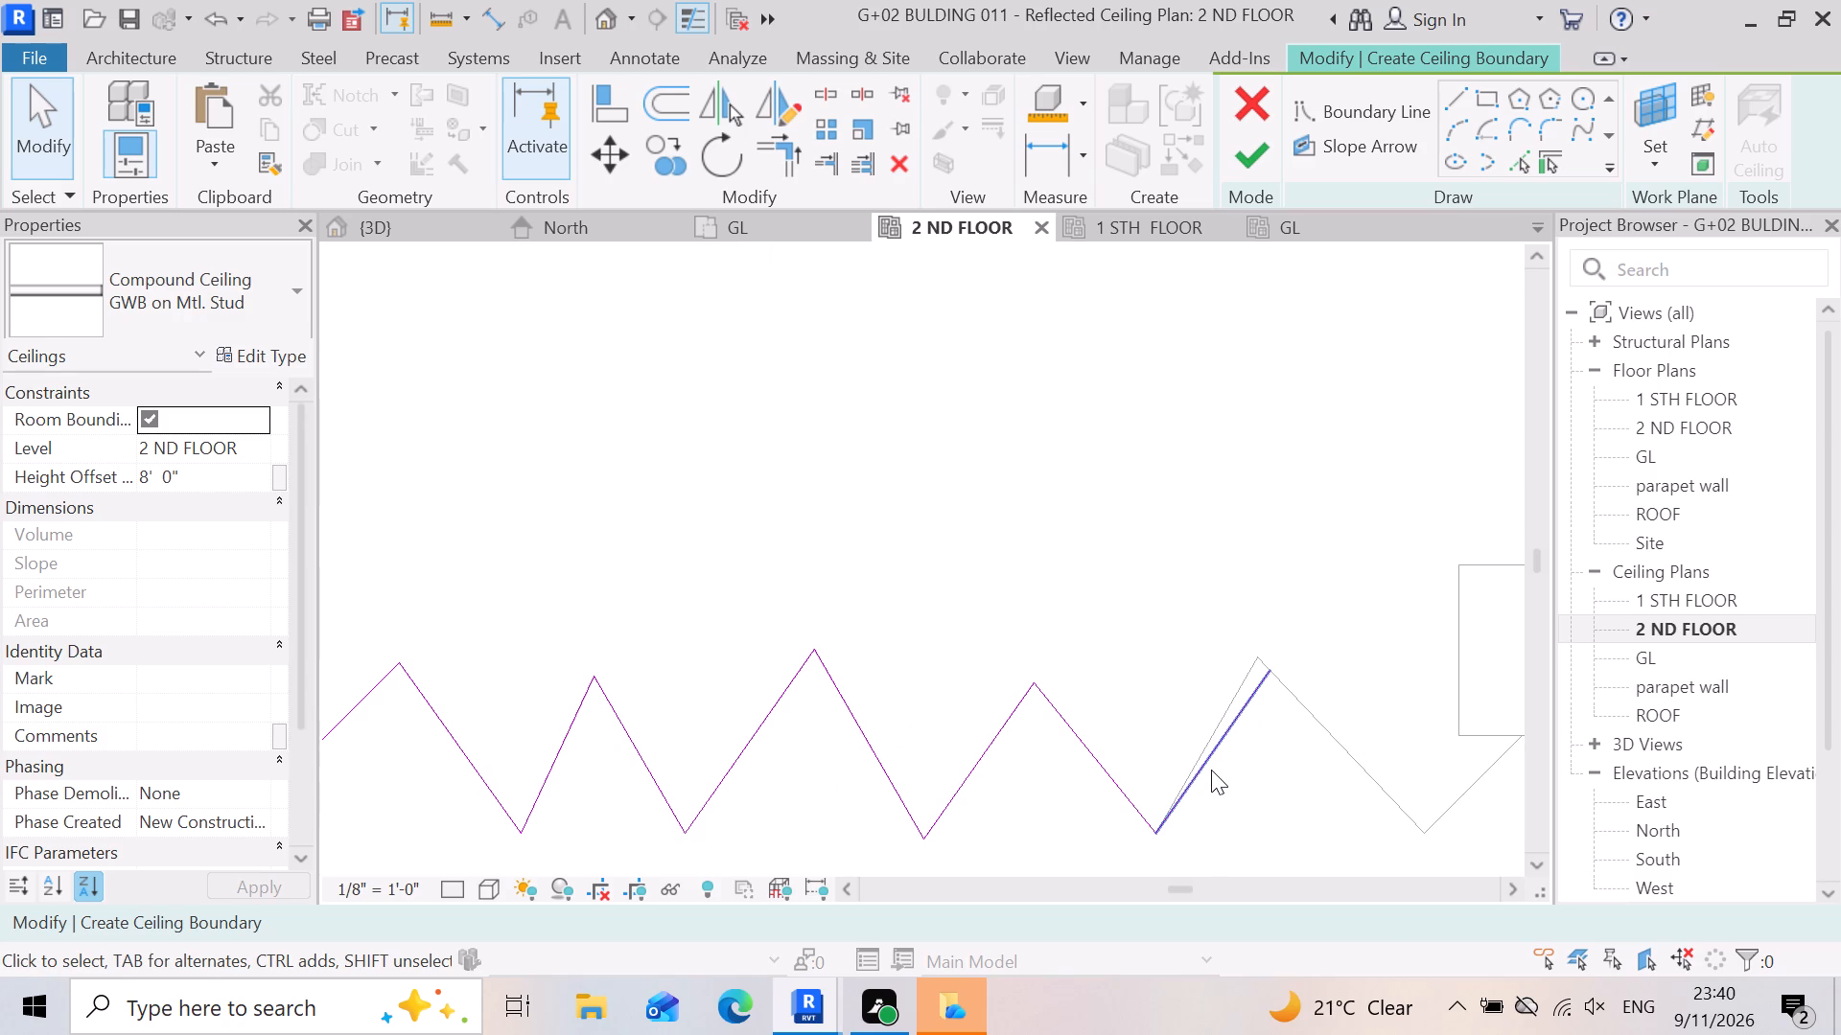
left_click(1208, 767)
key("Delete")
Draw the boundary from the fifth valley over the fifth zigzag peak and last valley to the corner of the slab's straight side edge.
left_click(1454, 96)
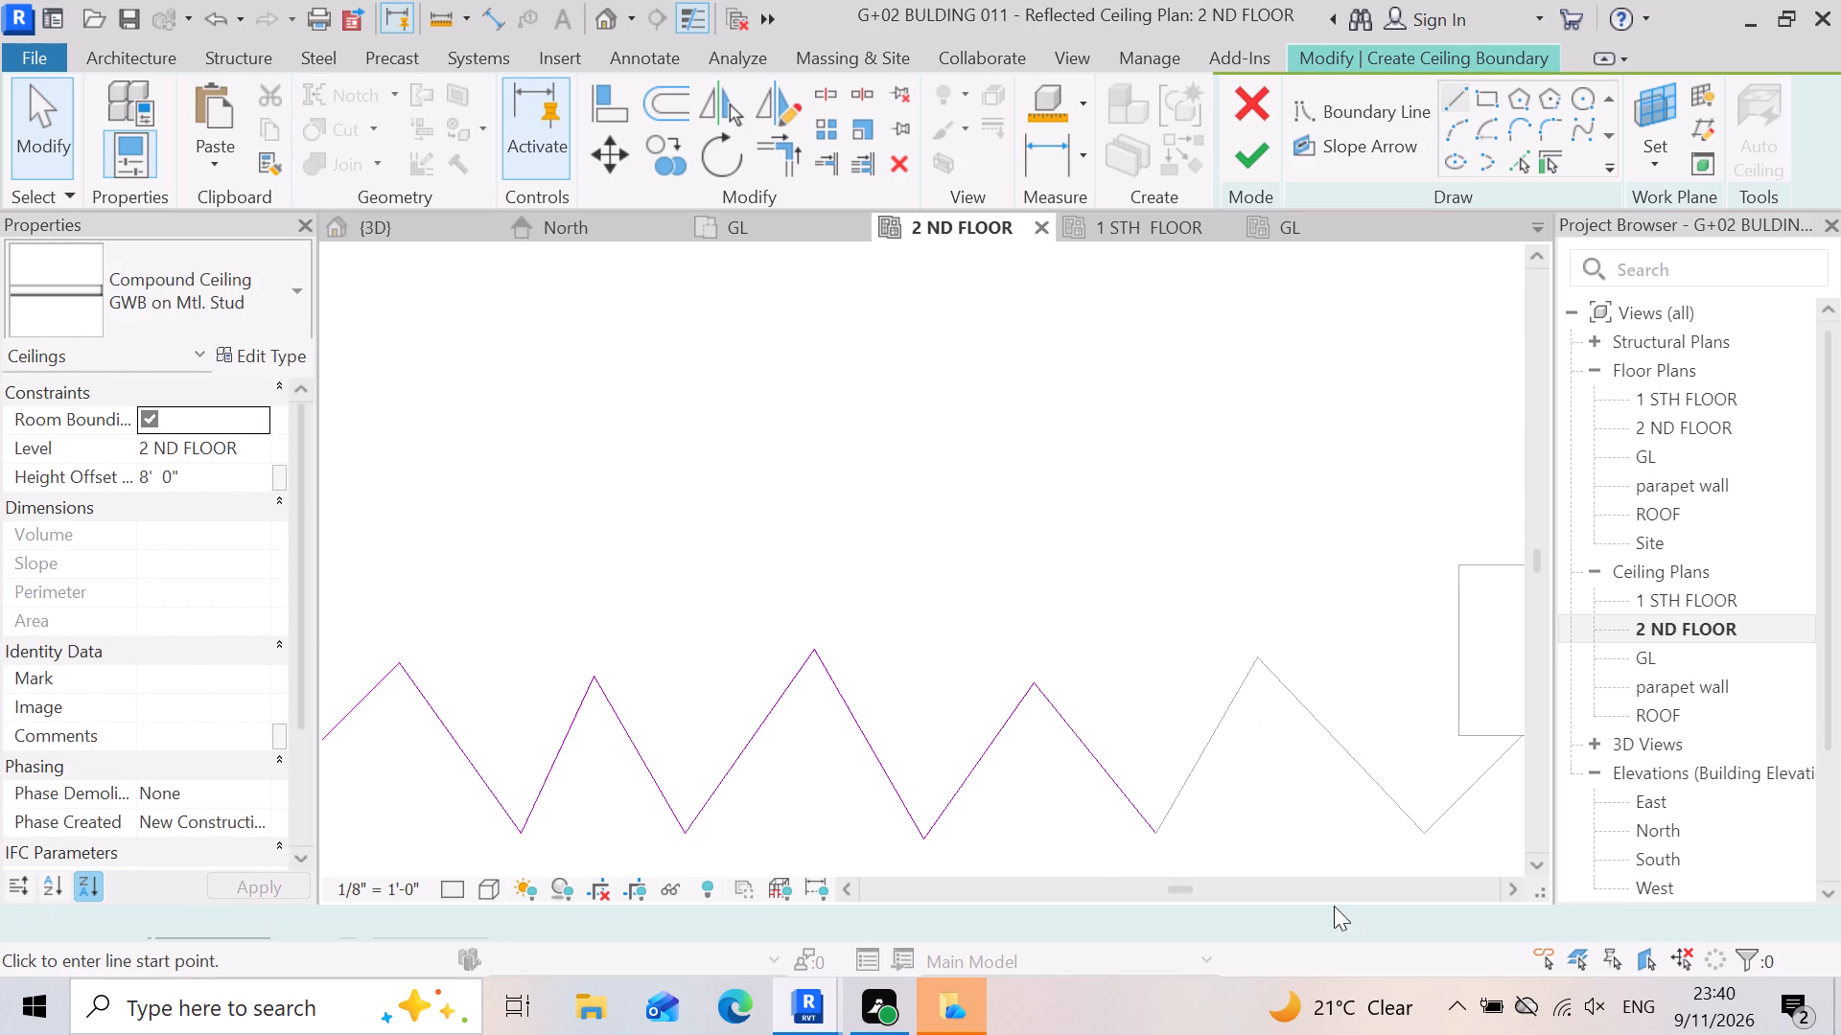
left_click(1166, 834)
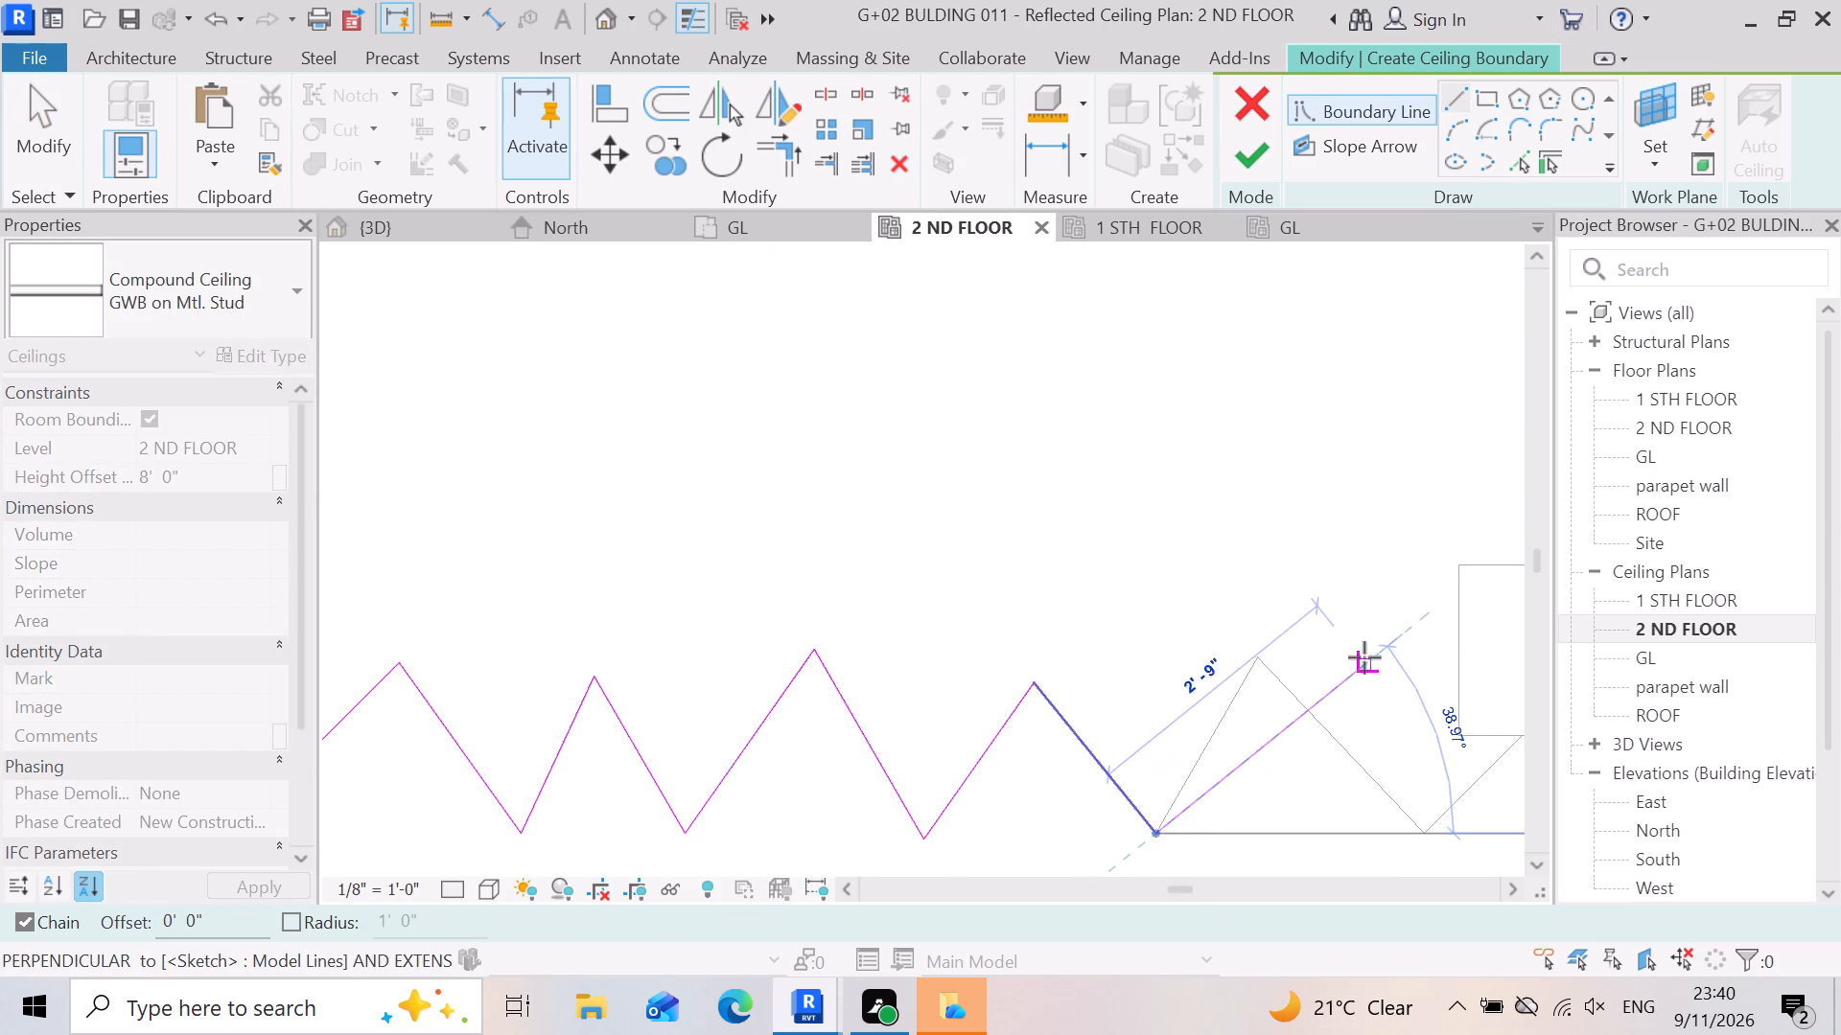
scroll(1272, 664, "up", 2)
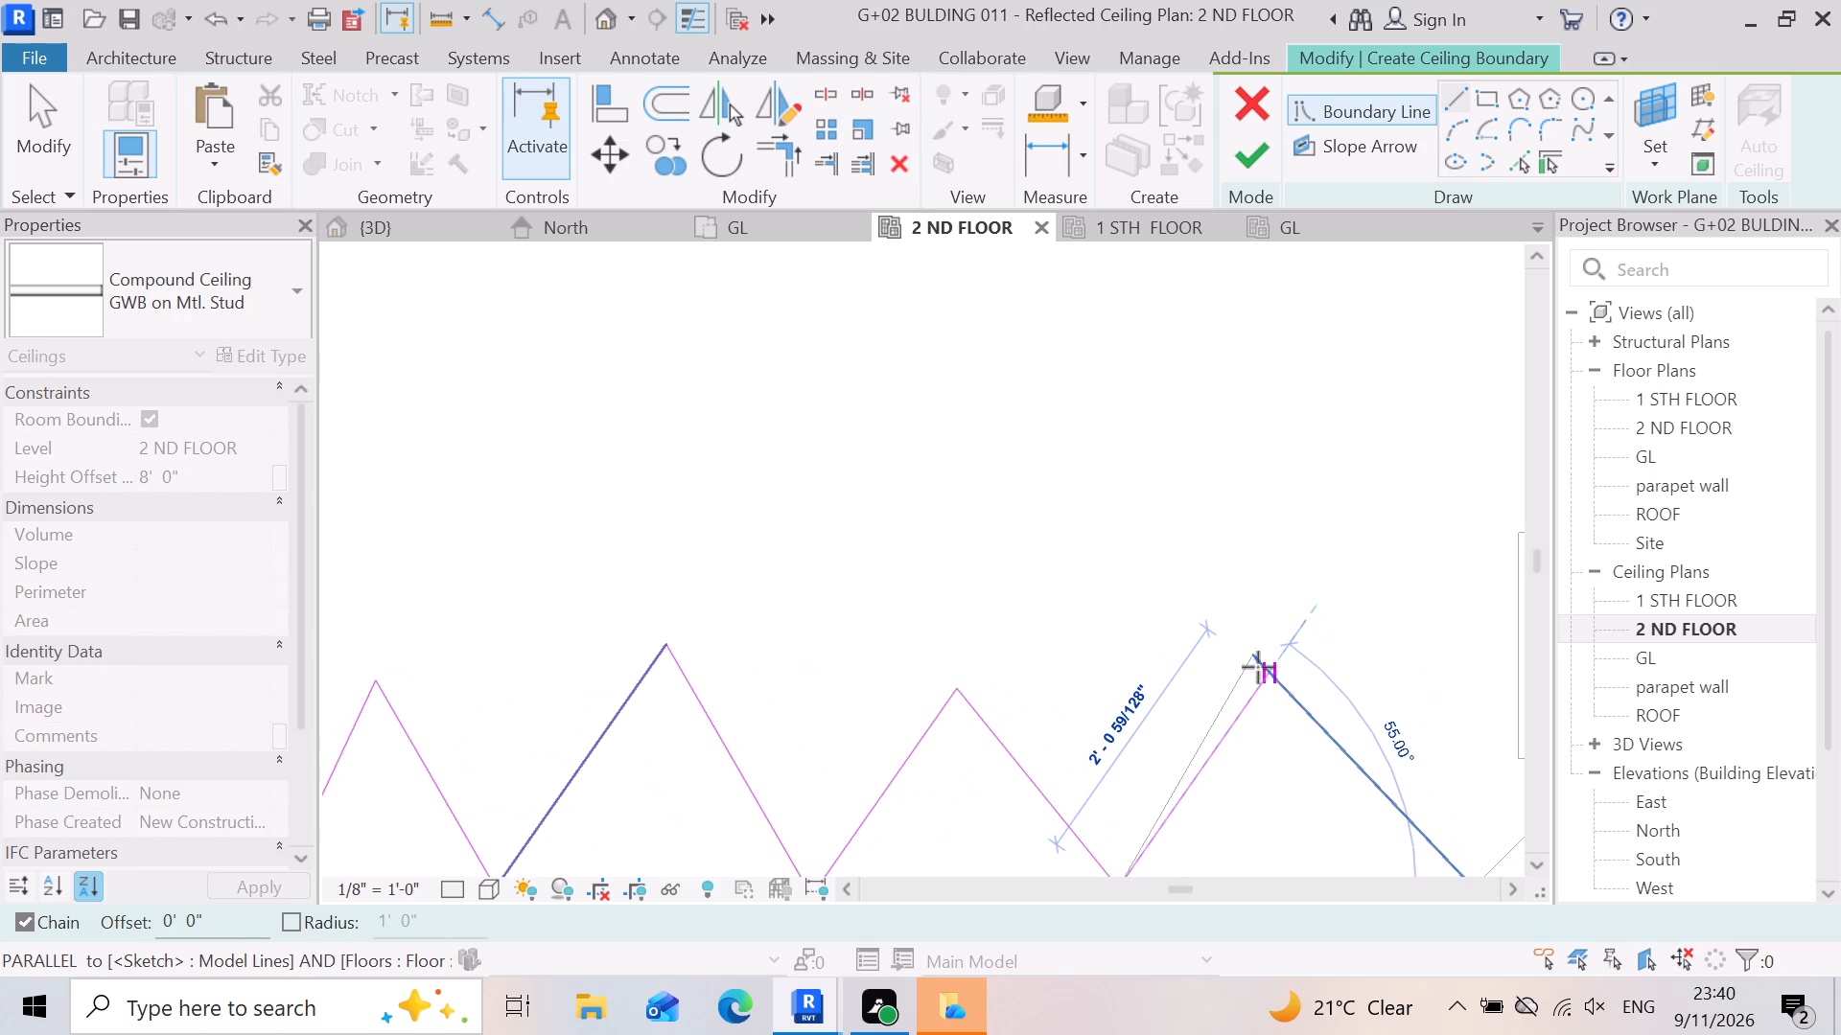
left_click(1253, 661)
scroll(1225, 627, "down", 9)
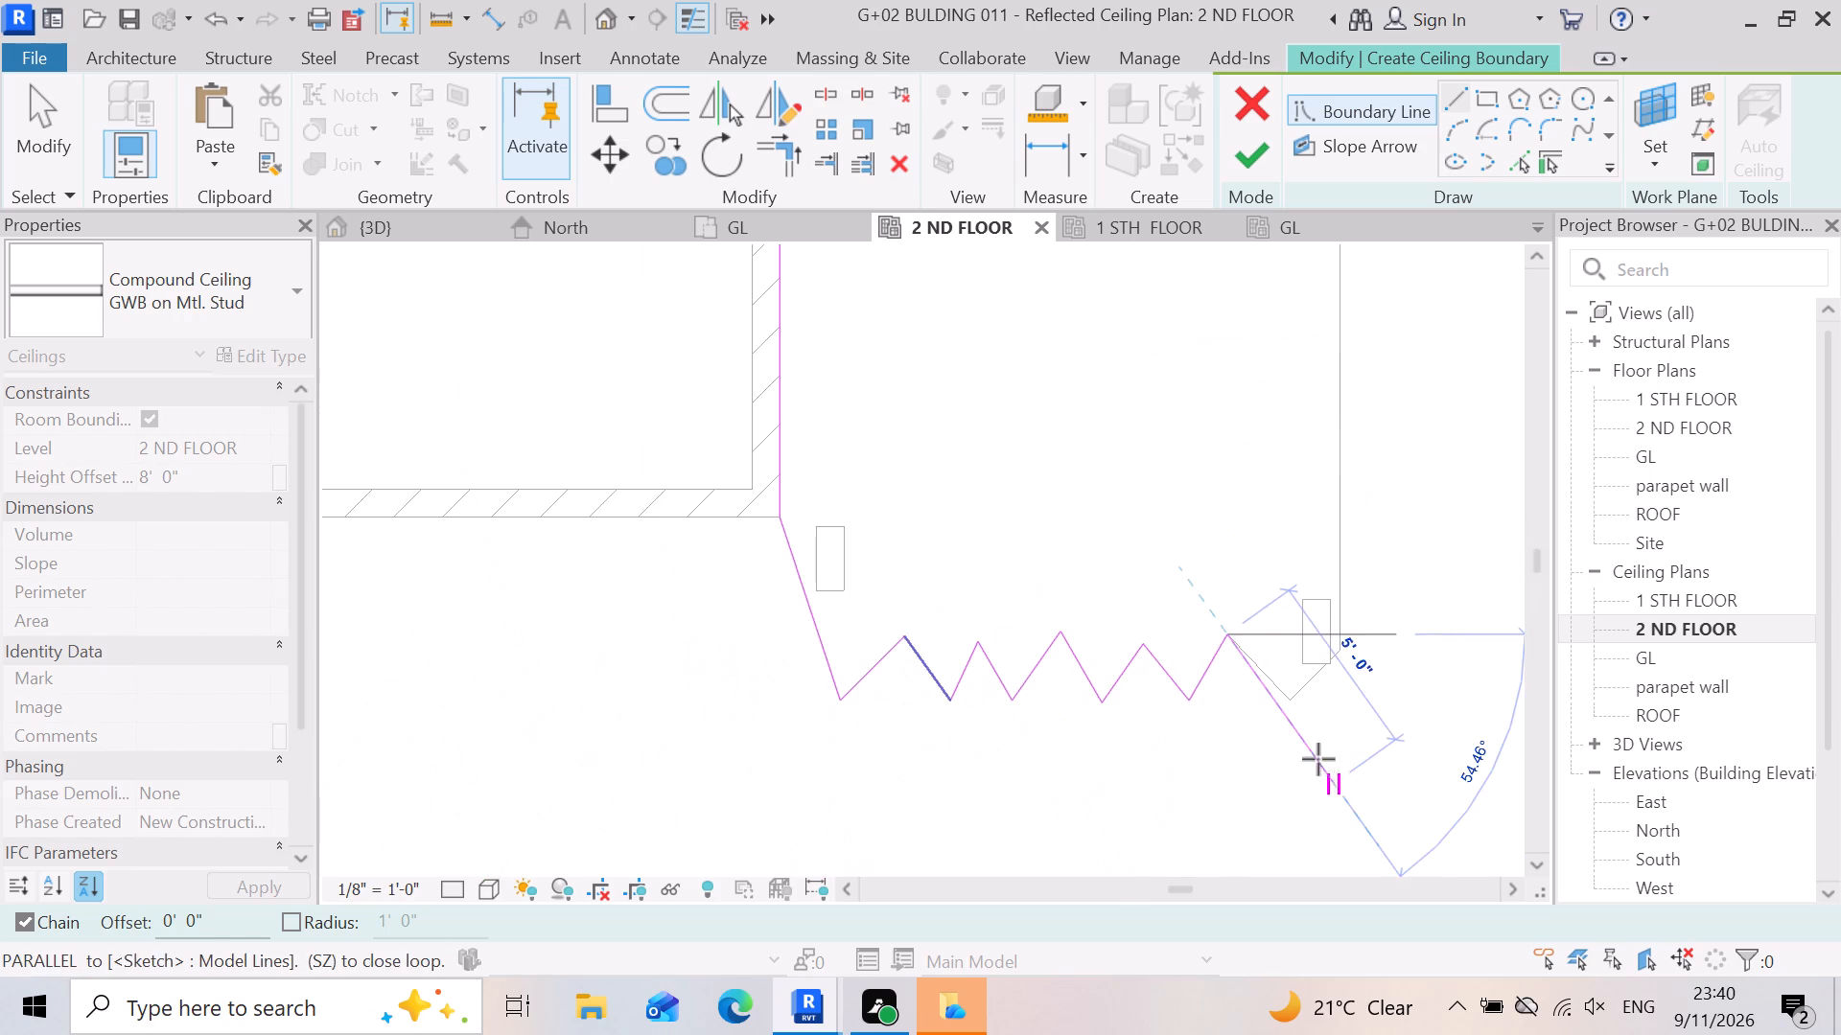
scroll(1301, 709, "up", 9)
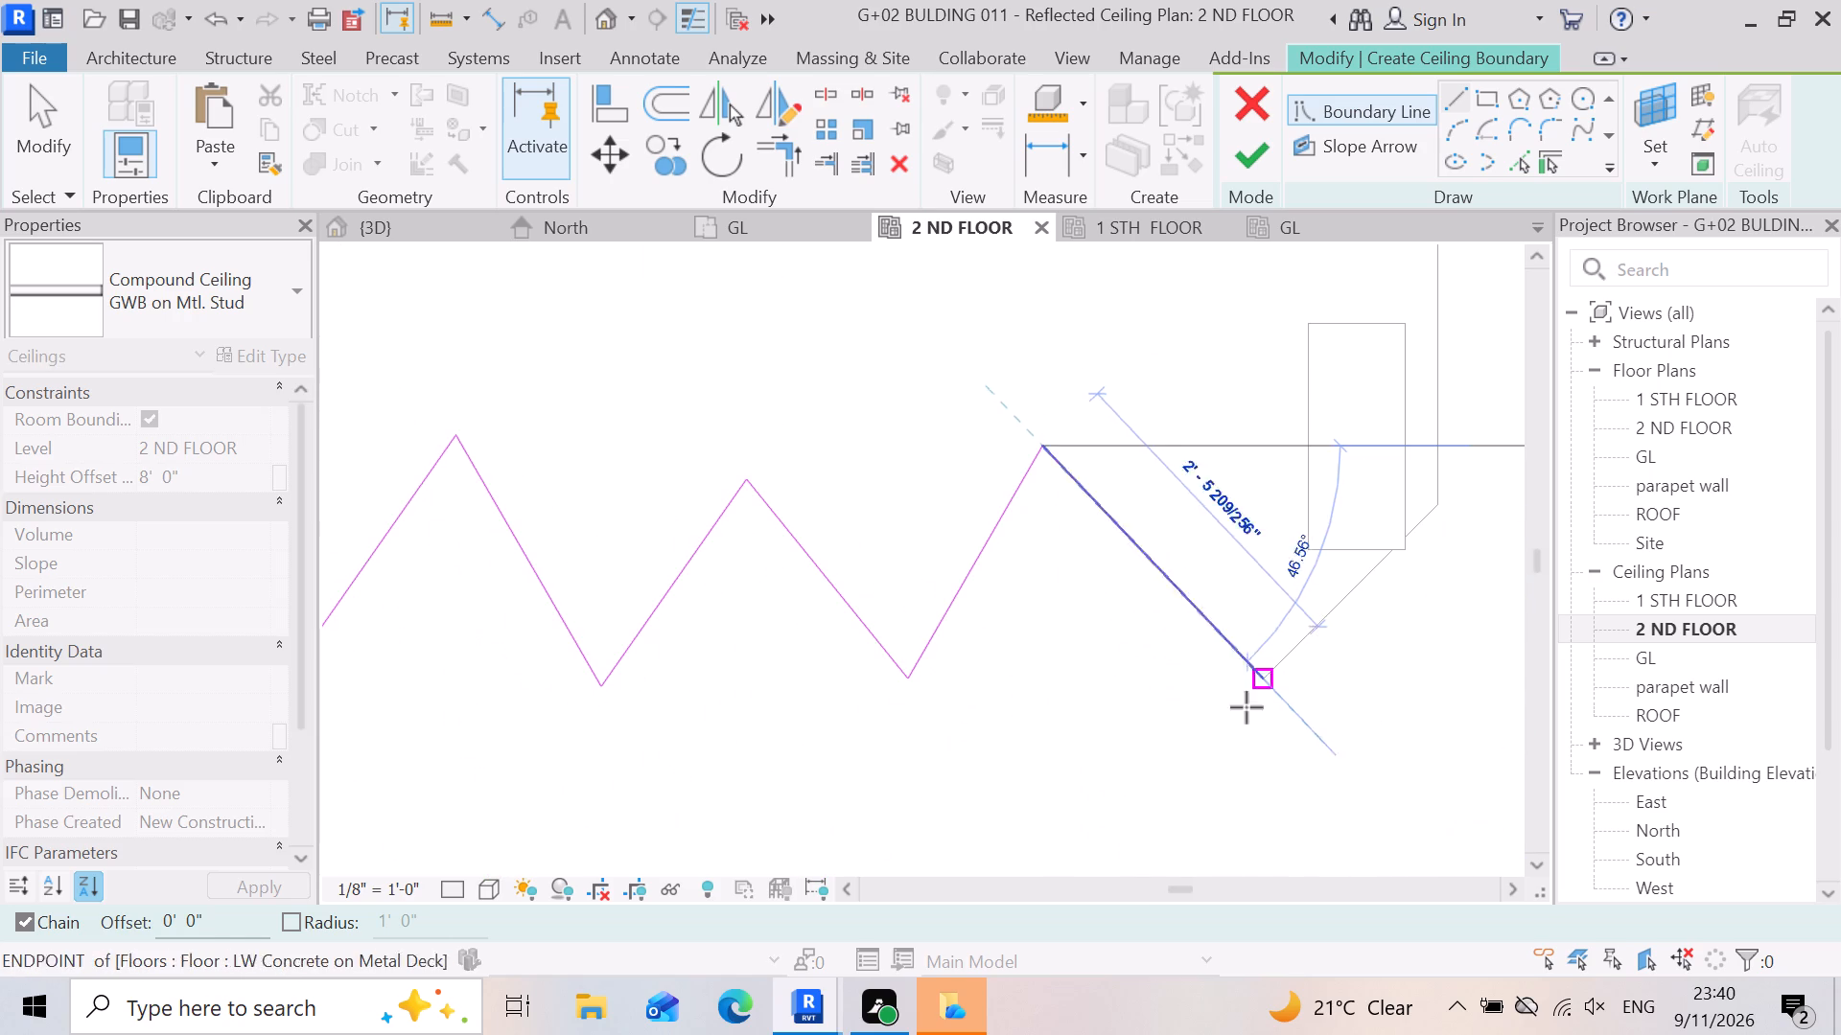
scroll(1250, 721, "up", 2)
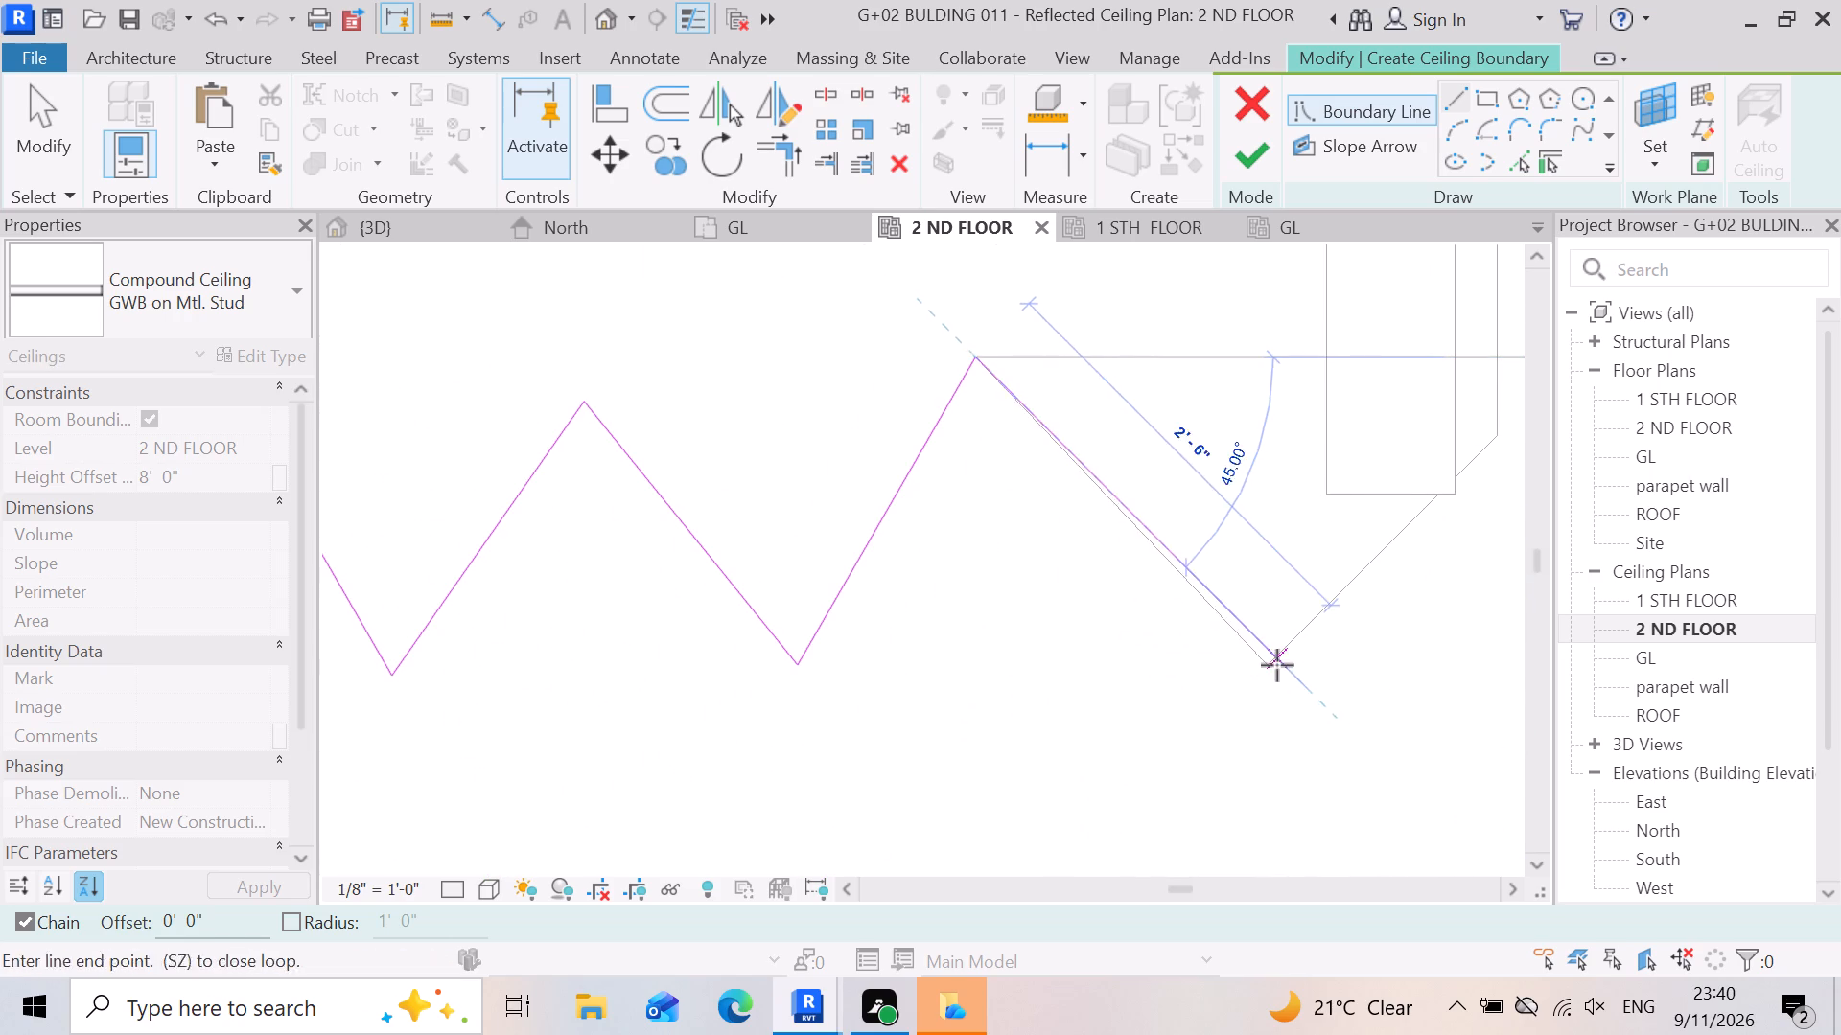
scroll(1277, 665, "up", 3)
left_click(1257, 670)
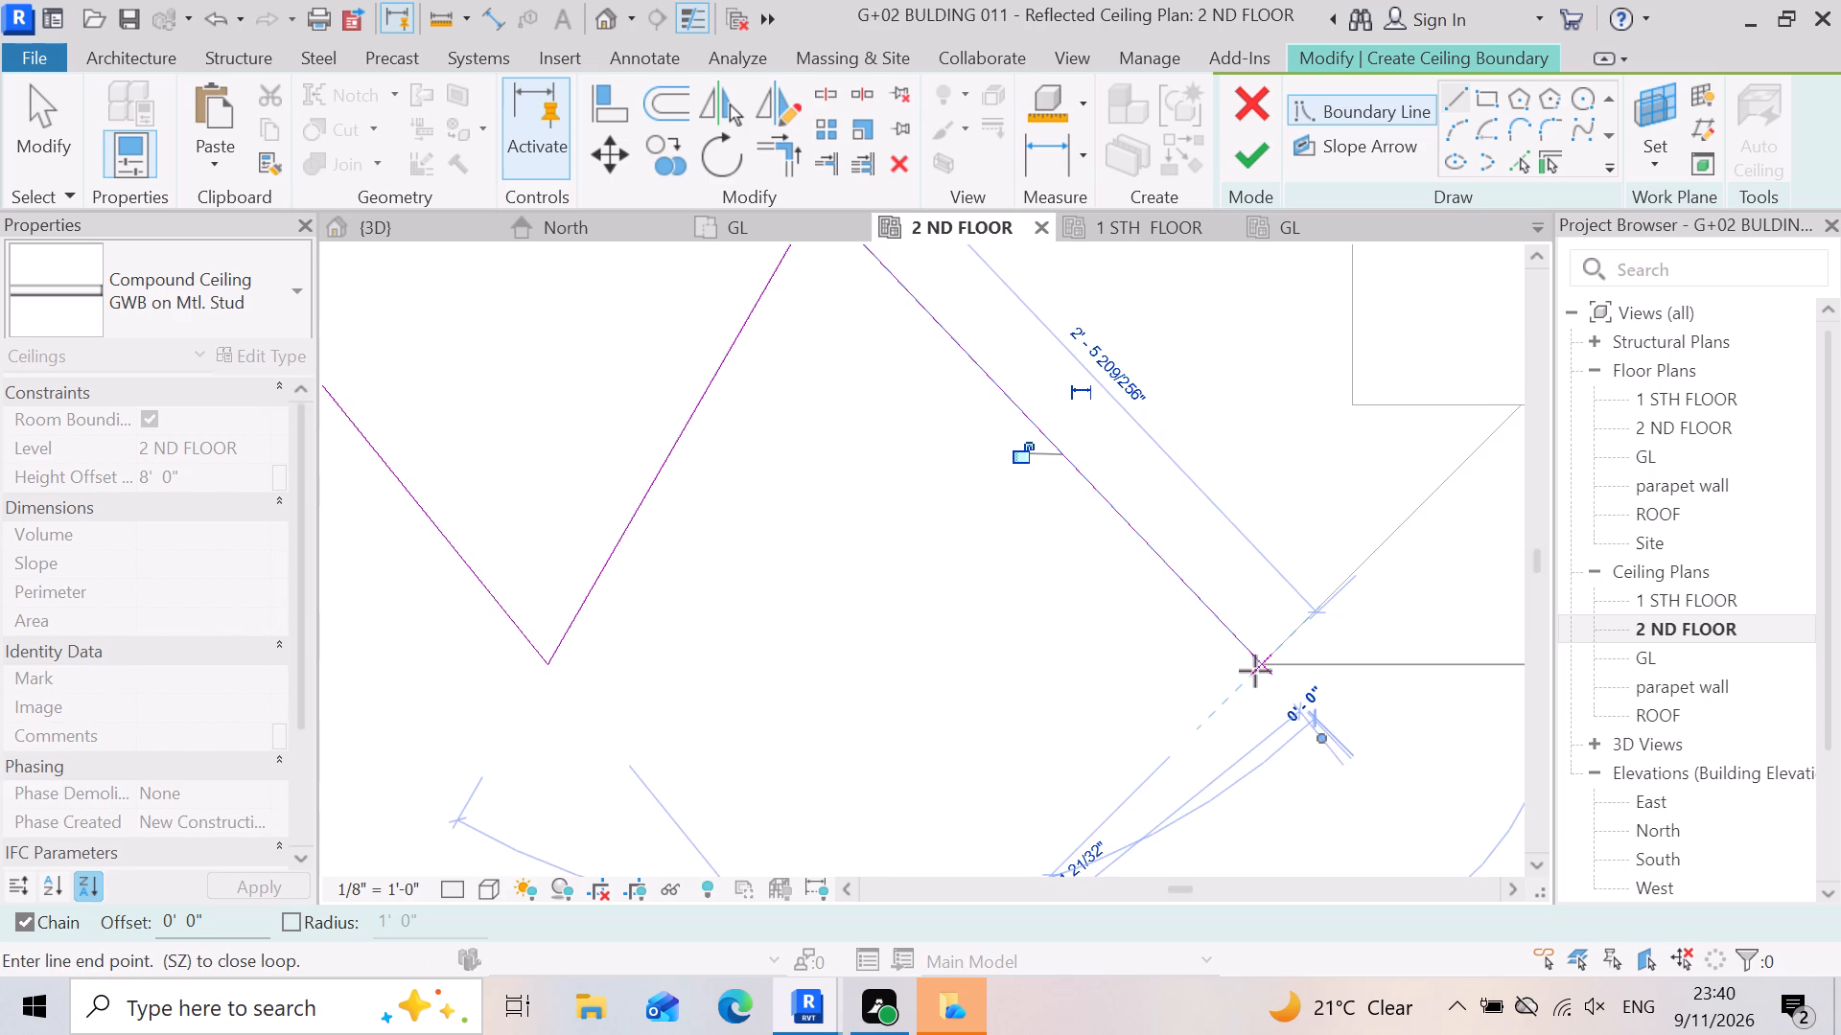
scroll(1253, 674, "down", 5)
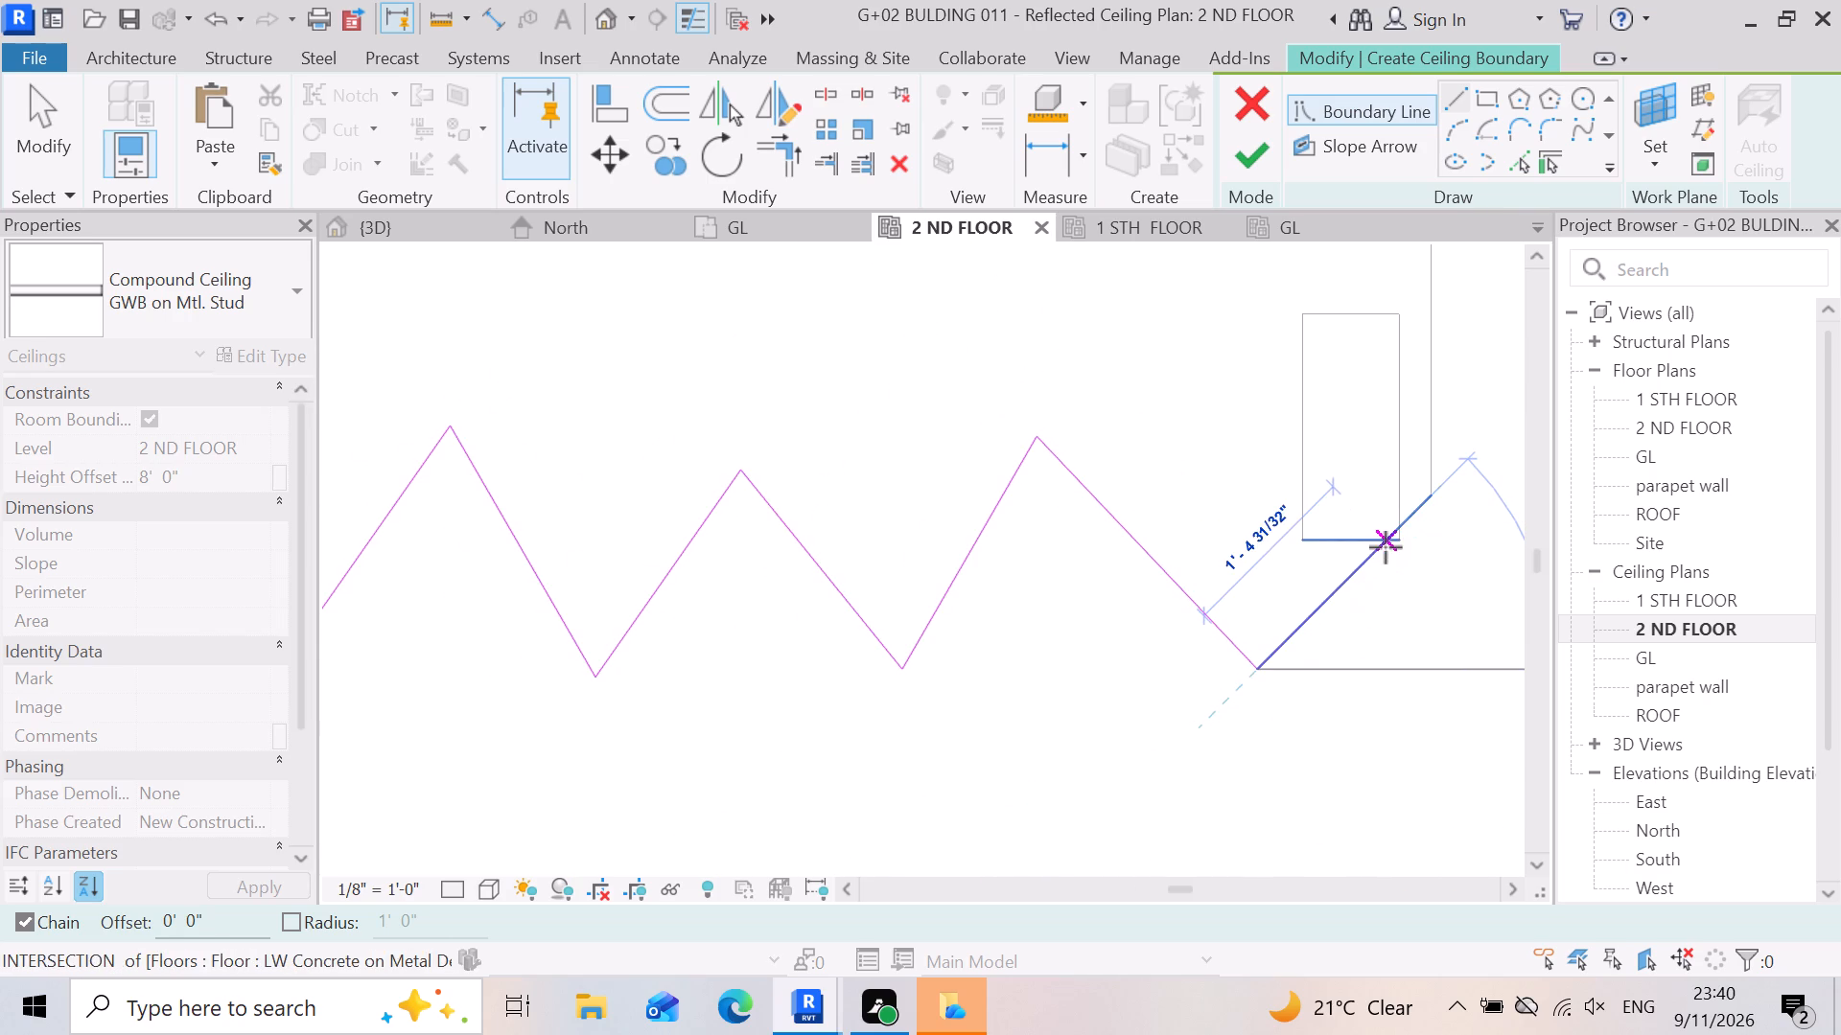
left_click(1431, 500)
Continue the ceiling boundary about 17' 2" along the slab's straight side edge, up to the short angled wall.
scroll(1383, 586, "down", 9)
scroll(1840, 0, "down", 4)
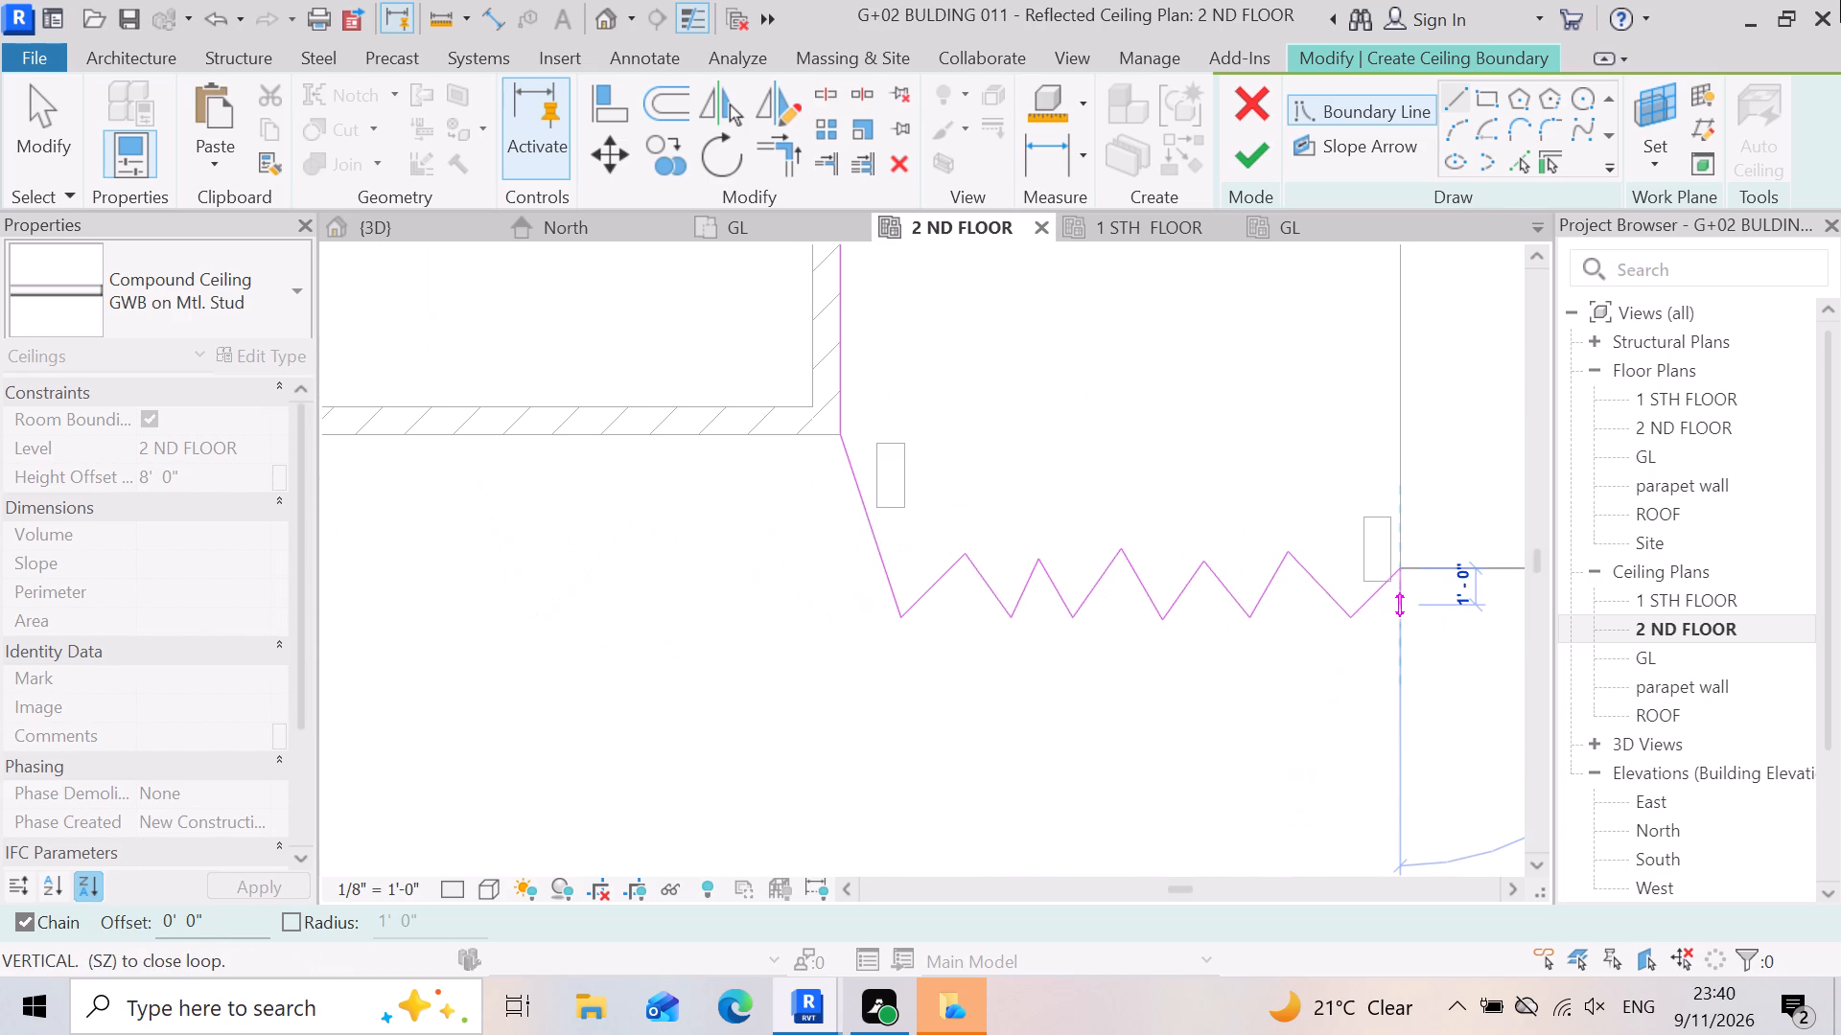
scroll(1840, 0, "down", 4)
scroll(1763, 126, "down", 3)
scroll(1320, 518, "down", 10)
scroll(1388, 410, "up", 3)
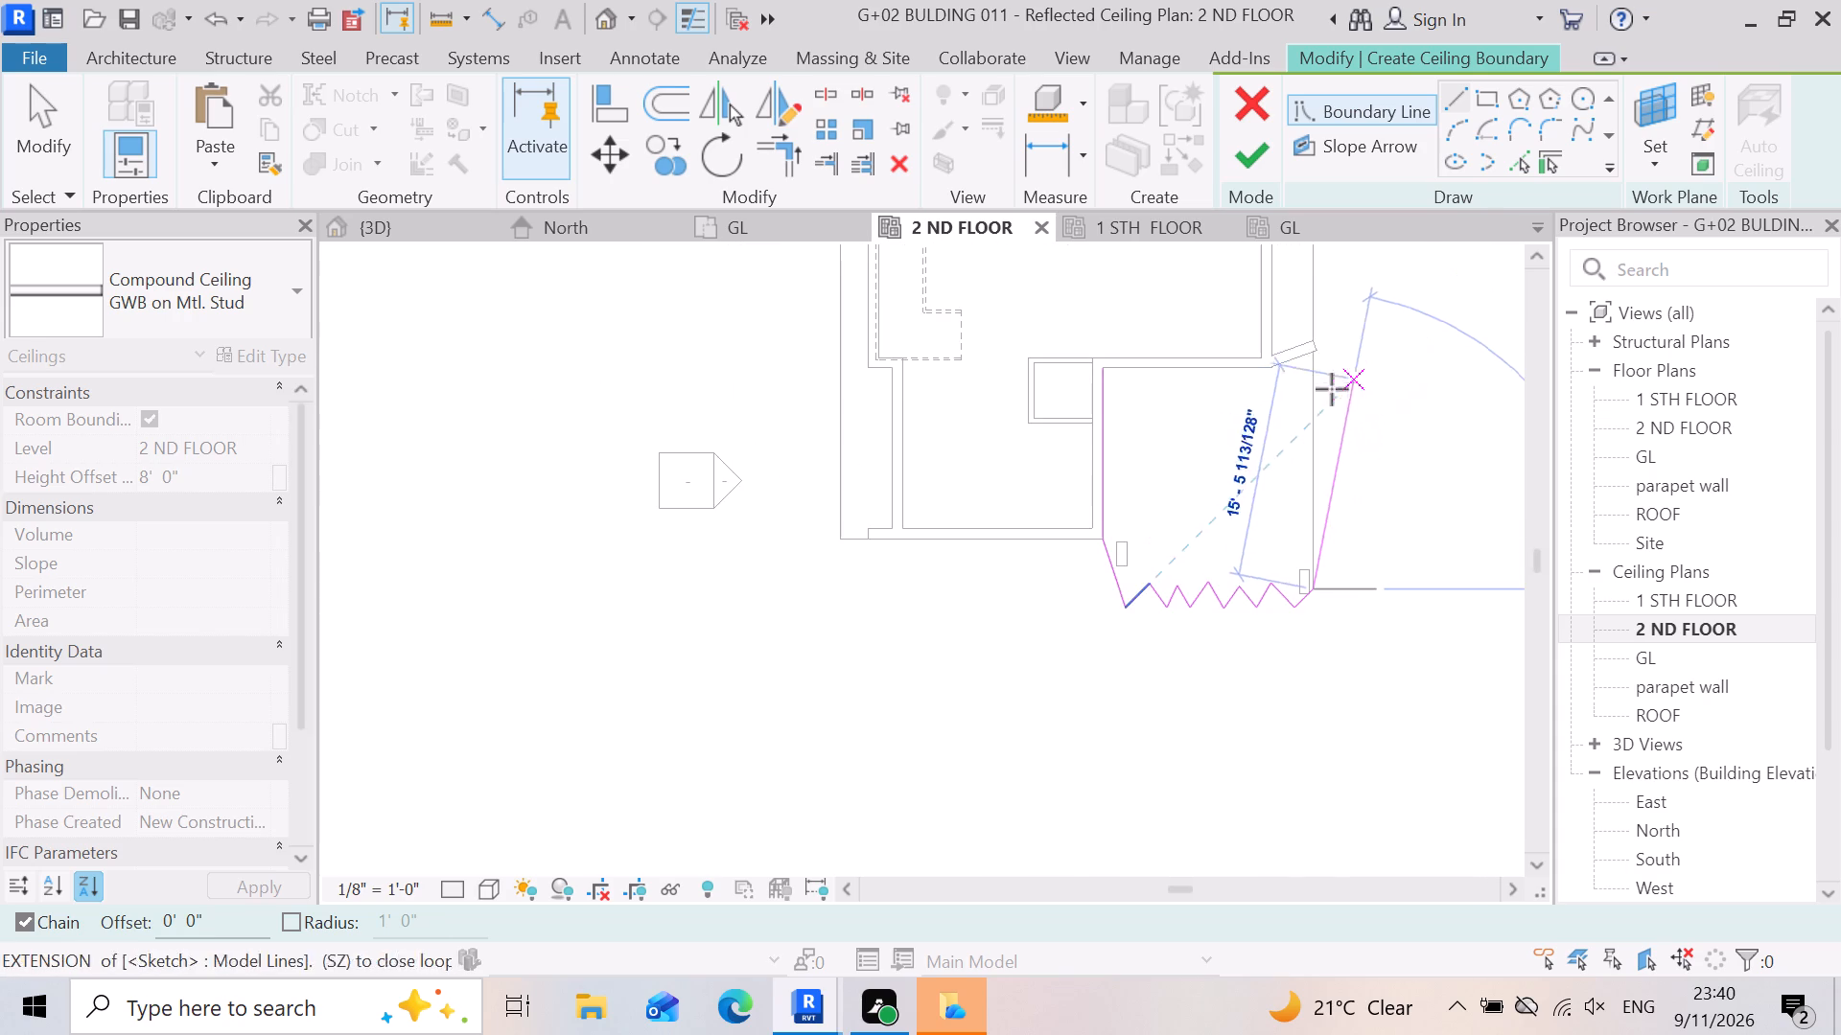
scroll(1323, 357, "up", 5)
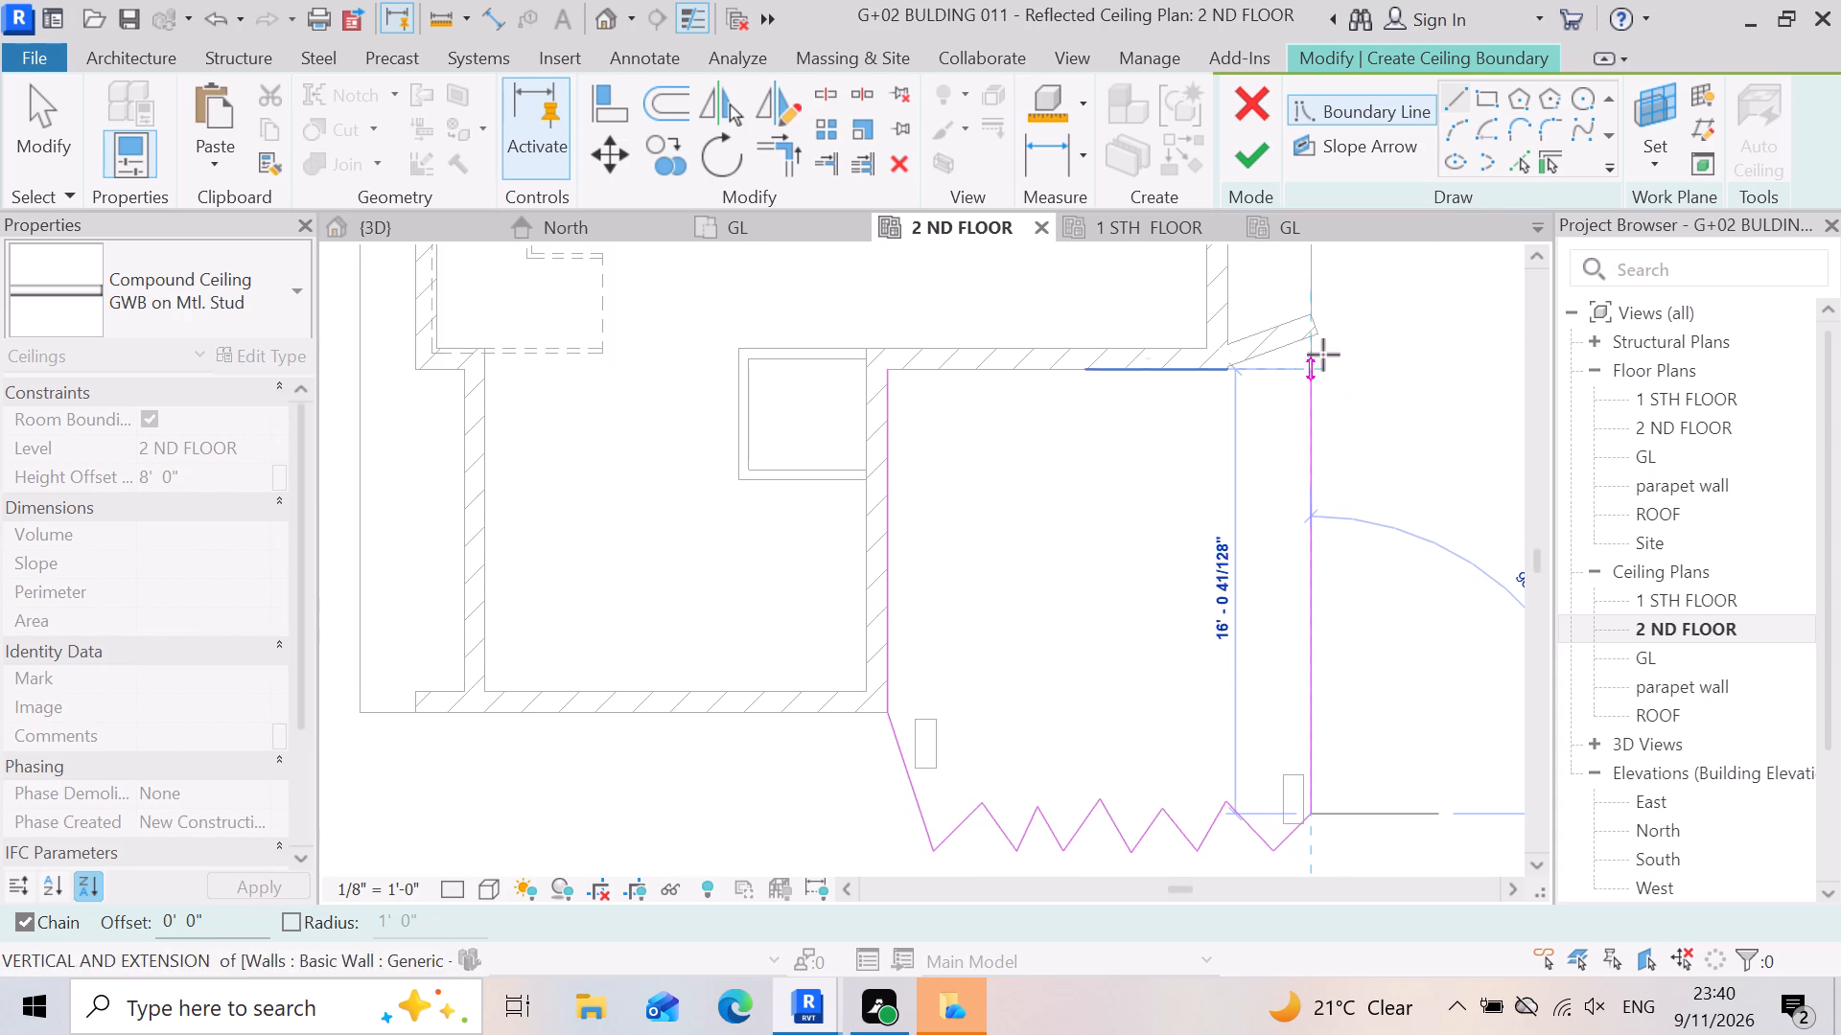
left_click(1322, 343)
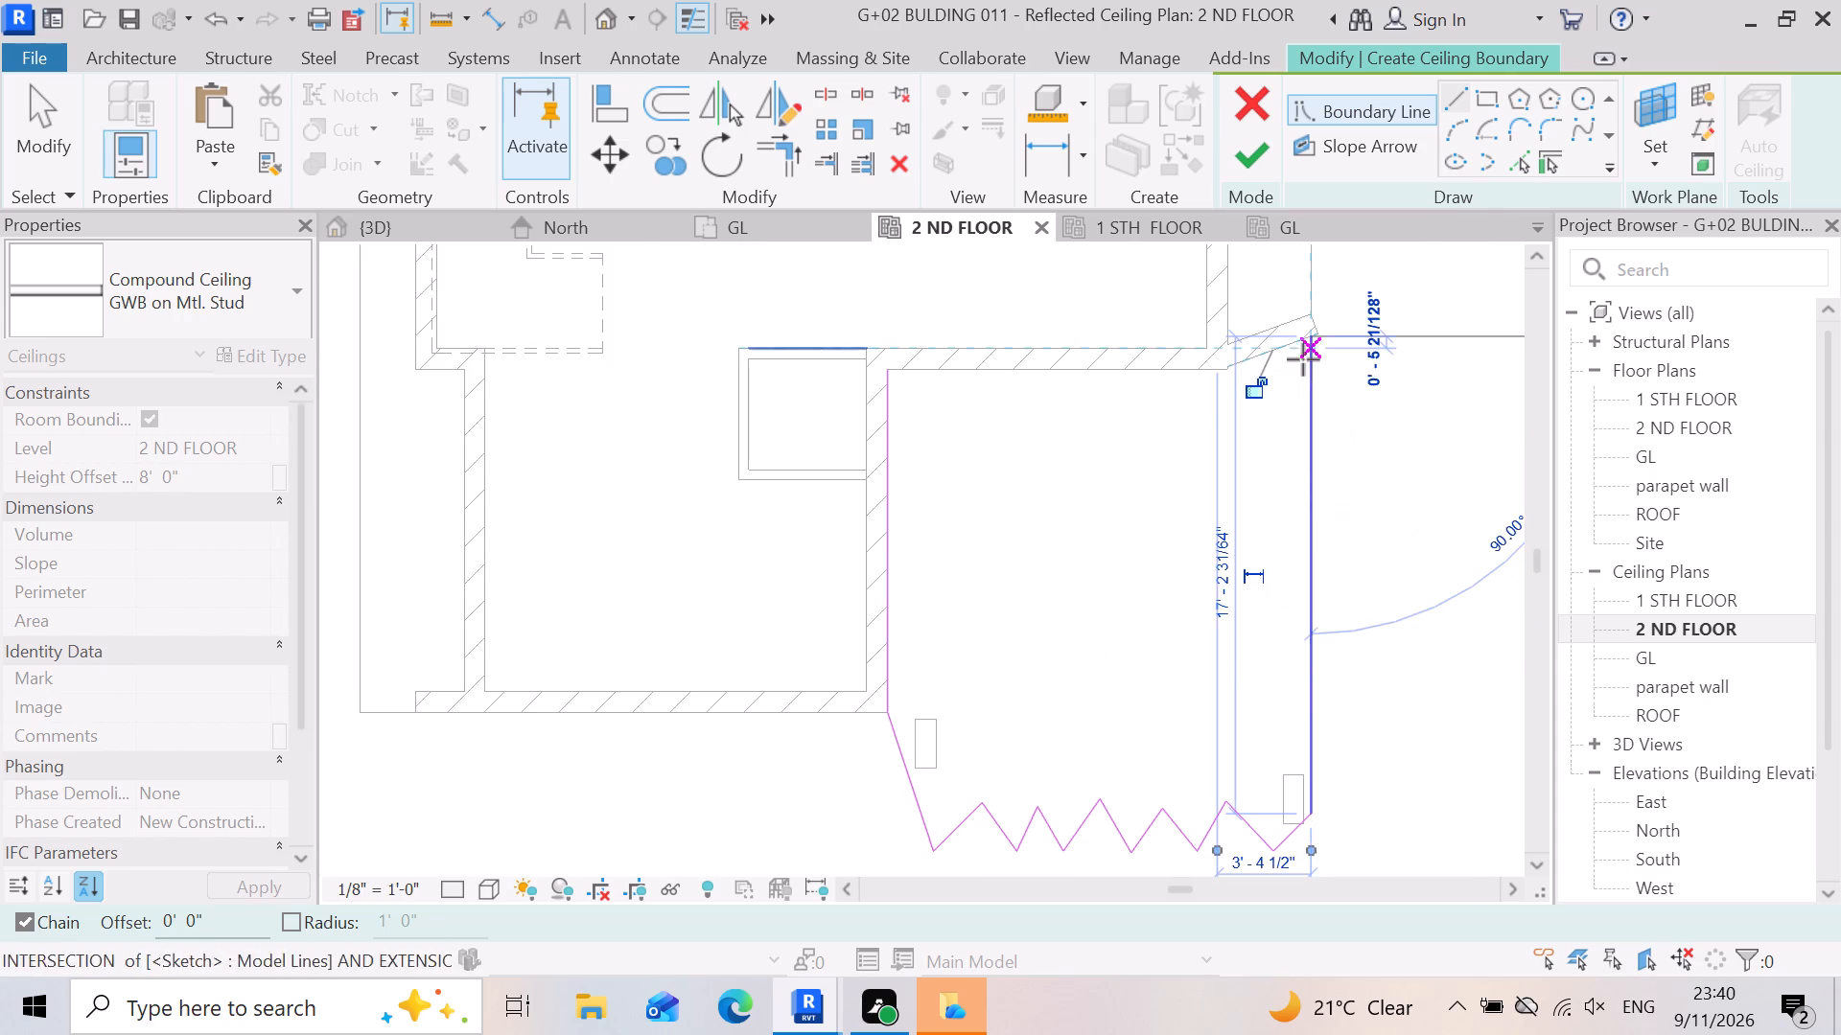
Continue the ceiling boundary about 3' 2" along the short angled wall, plus the tiny jog down to the straight wall's face.
scroll(1258, 360, "up", 2)
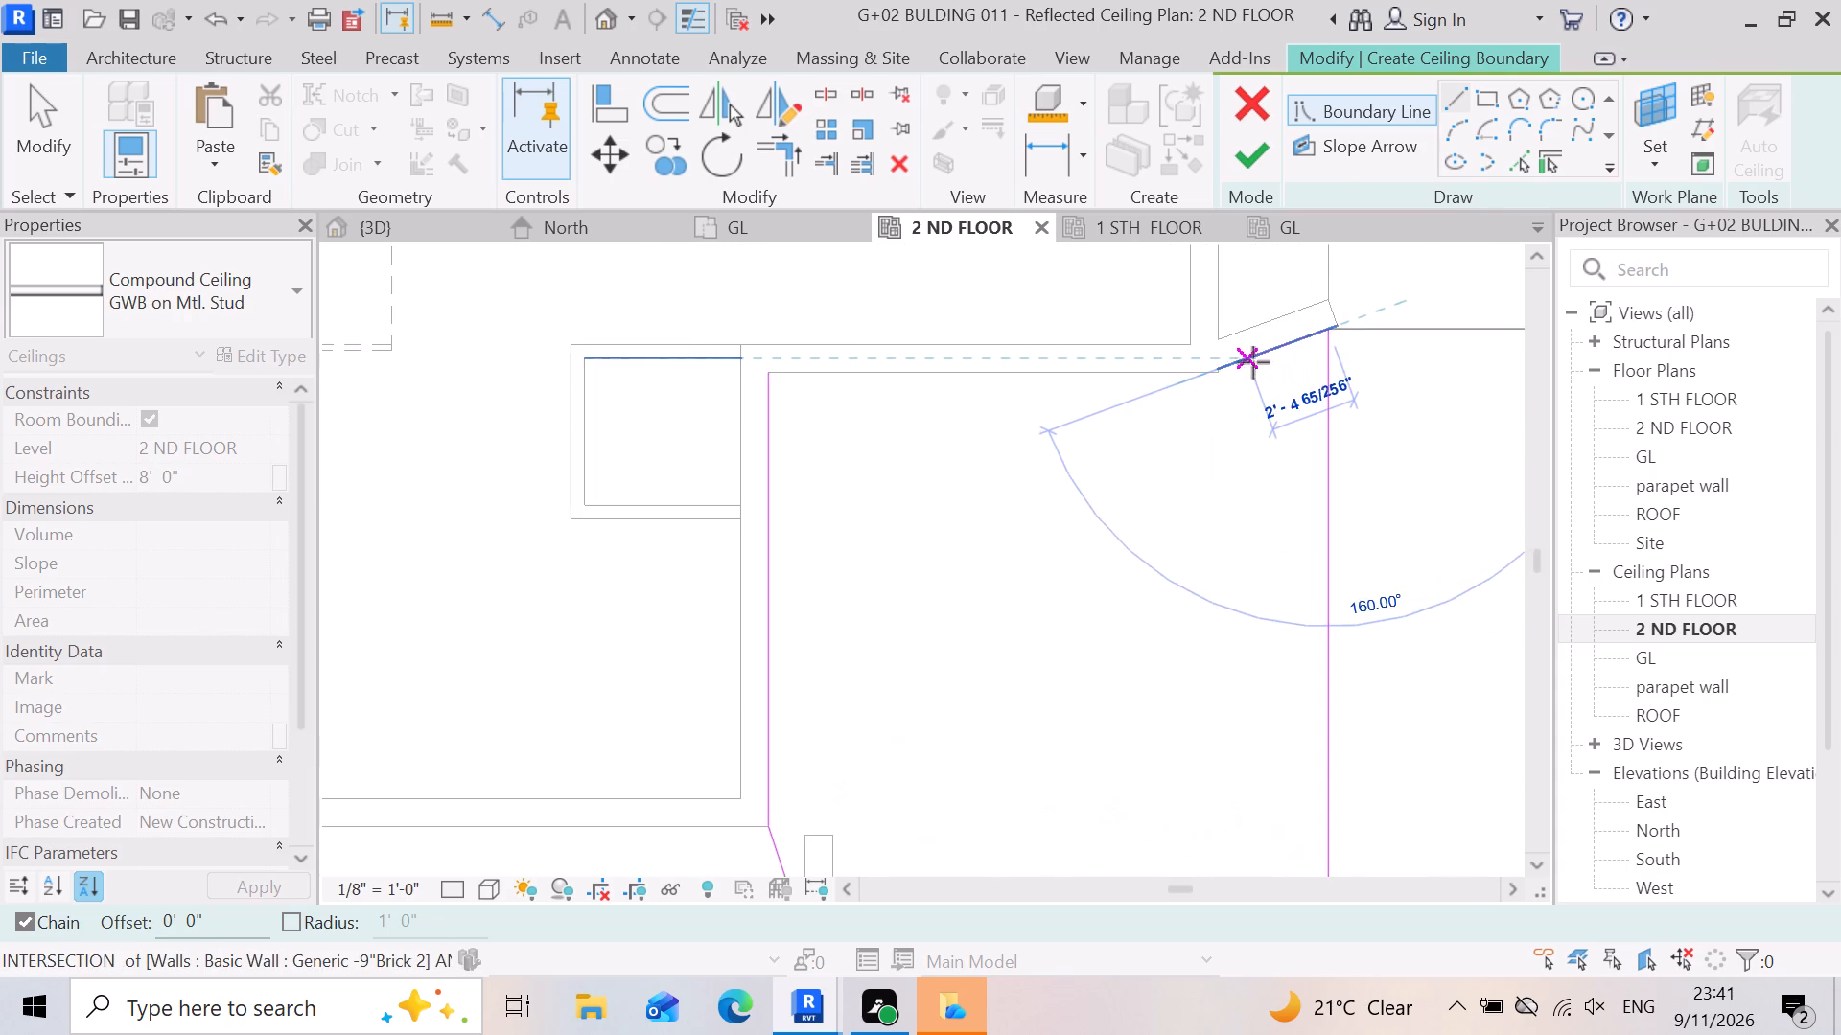
scroll(1253, 362, "up", 3)
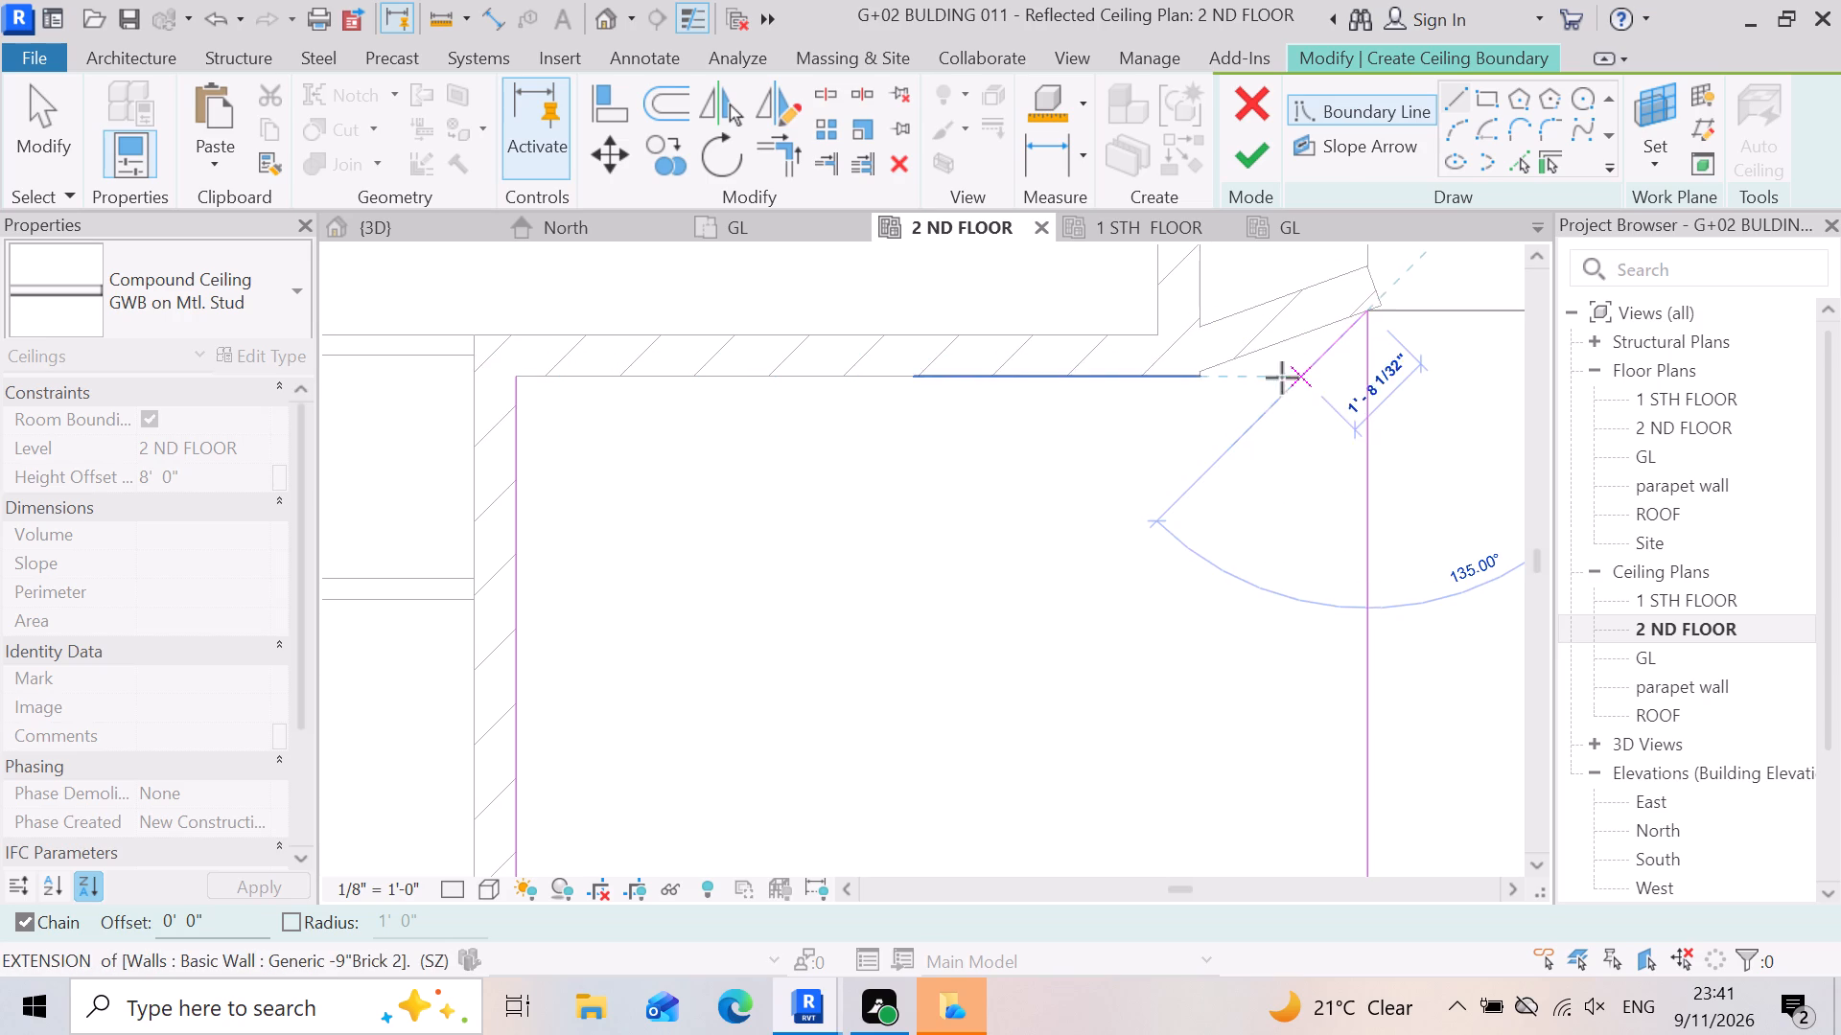
left_click(1202, 365)
scroll(1187, 426, "up", 3)
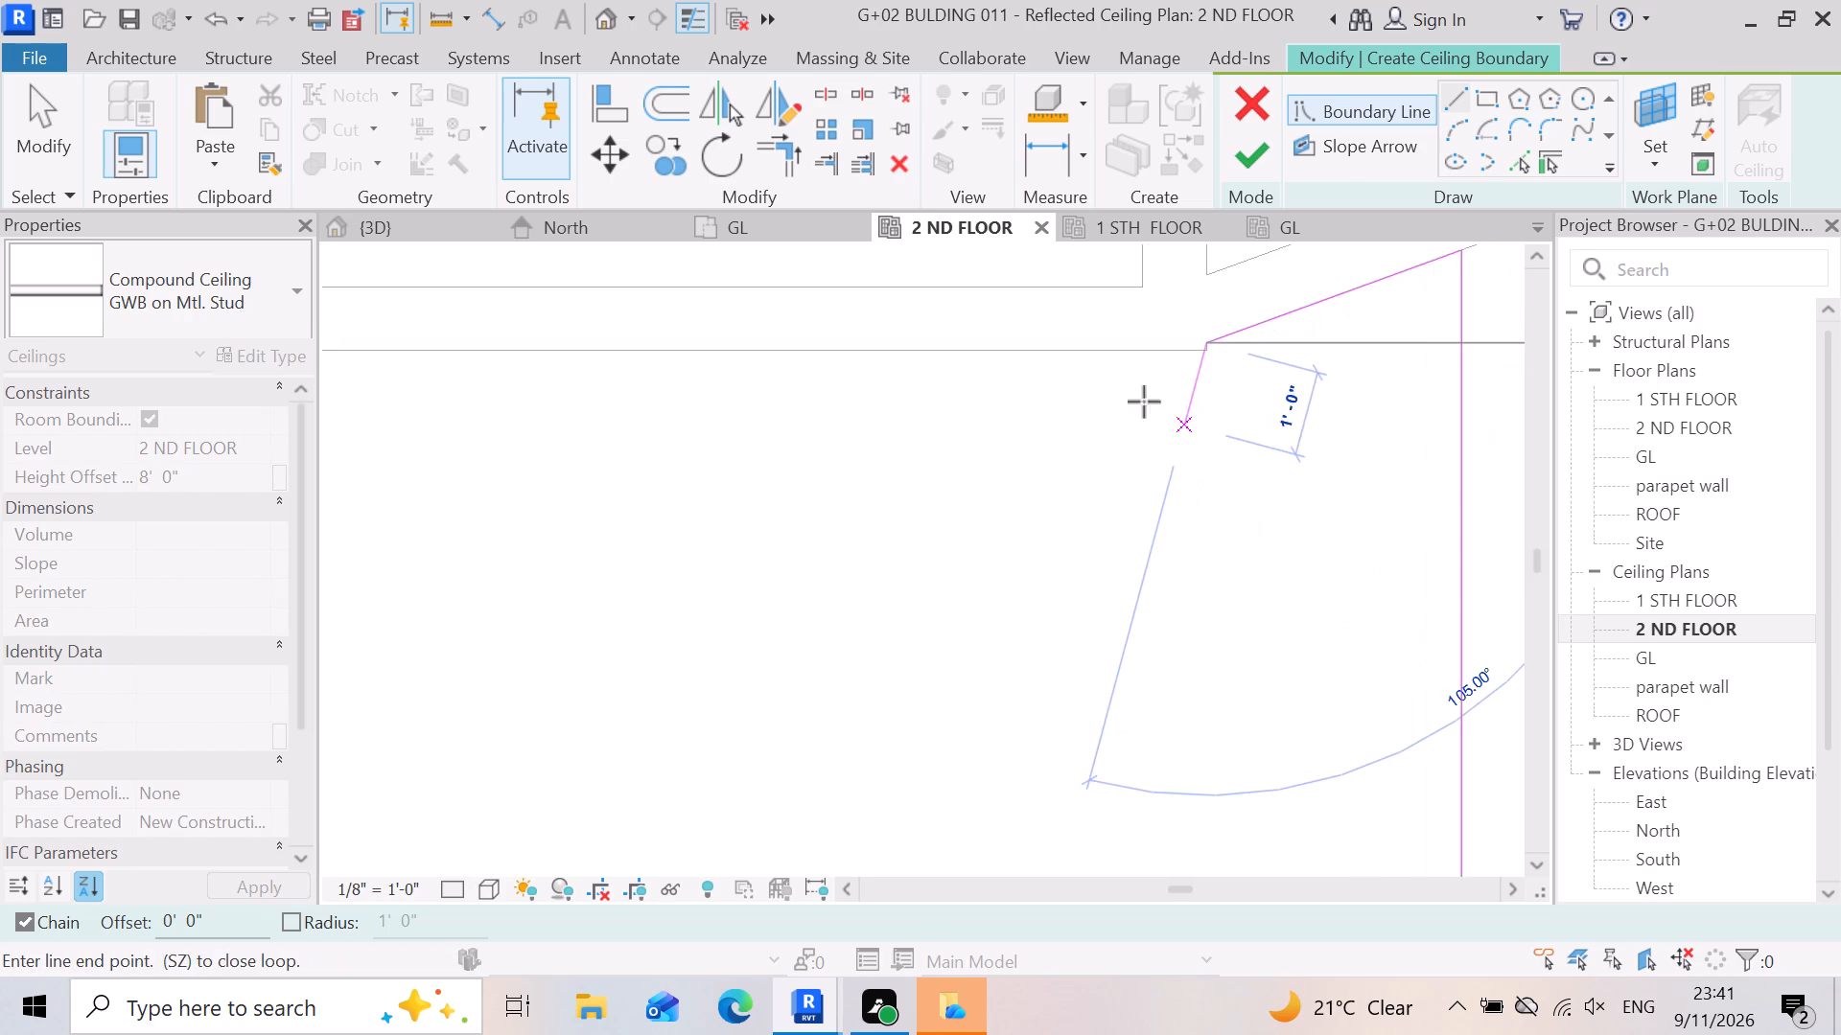
scroll(1266, 440, "down", 4)
scroll(1261, 424, "up", 5)
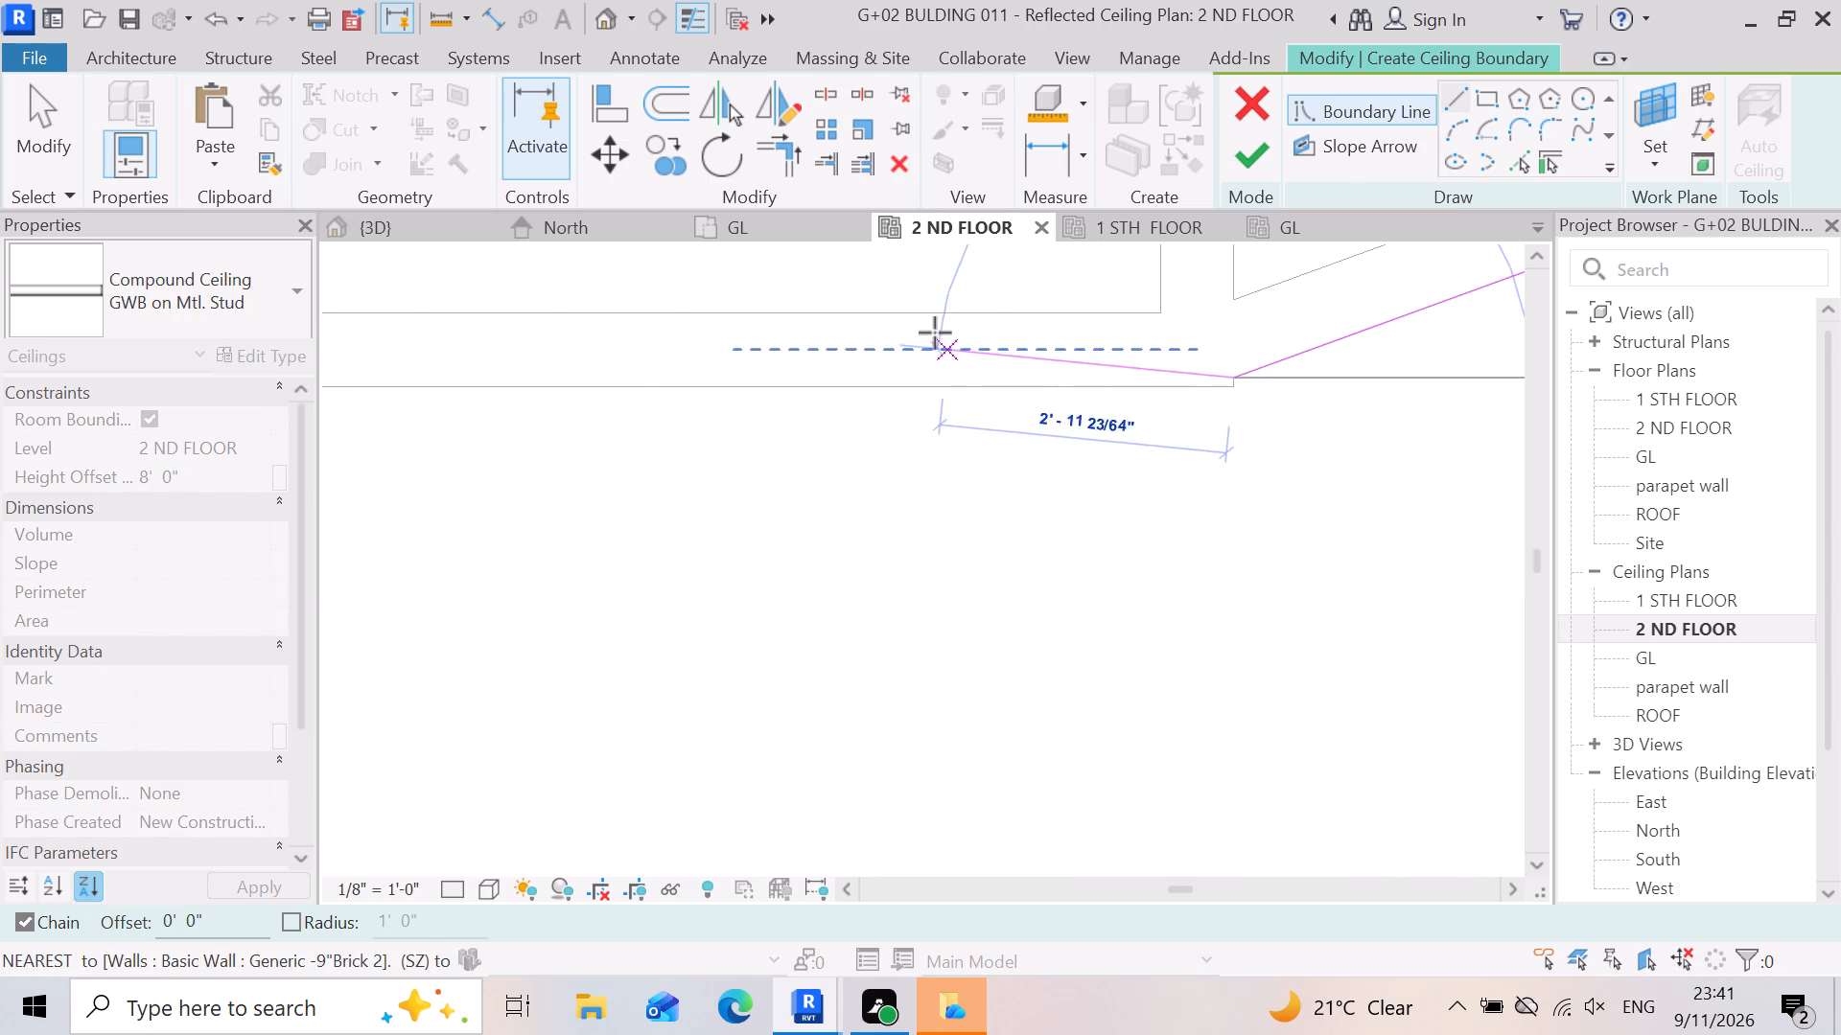
scroll(1214, 471, "down", 3)
scroll(1253, 471, "up", 3)
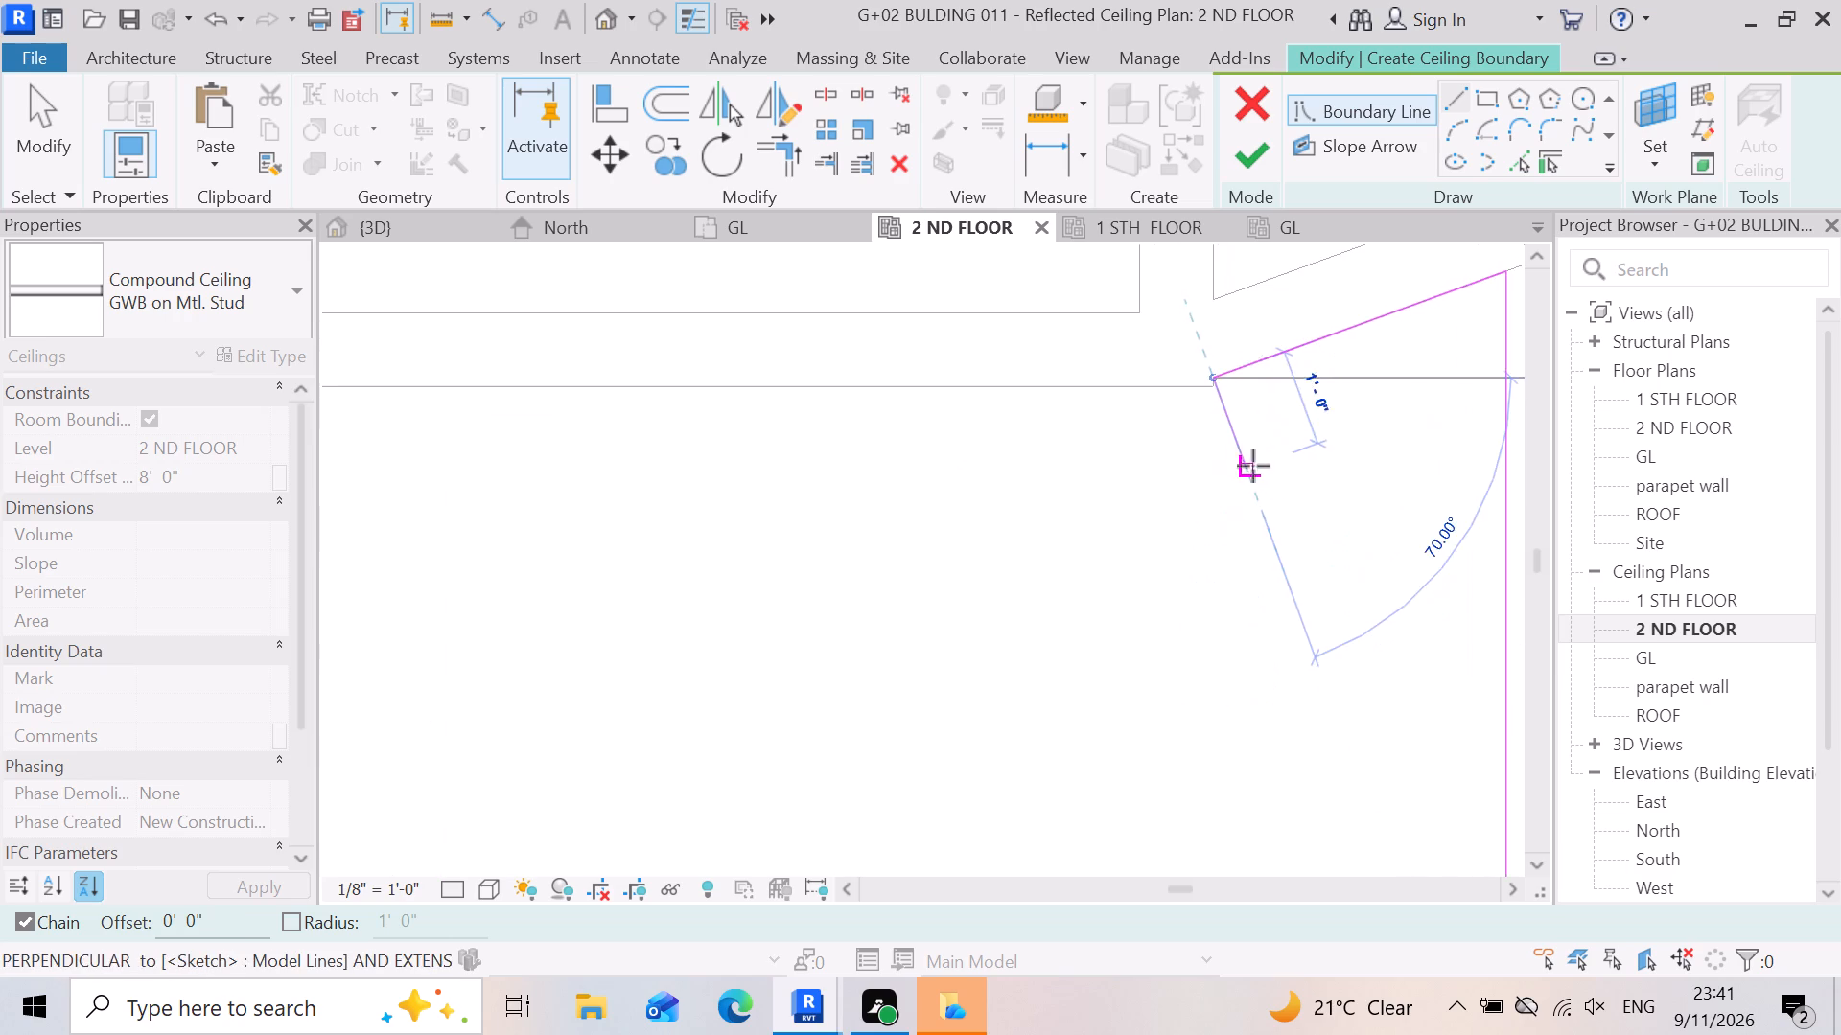
scroll(1253, 466, "up", 8)
scroll(1157, 387, "up", 3)
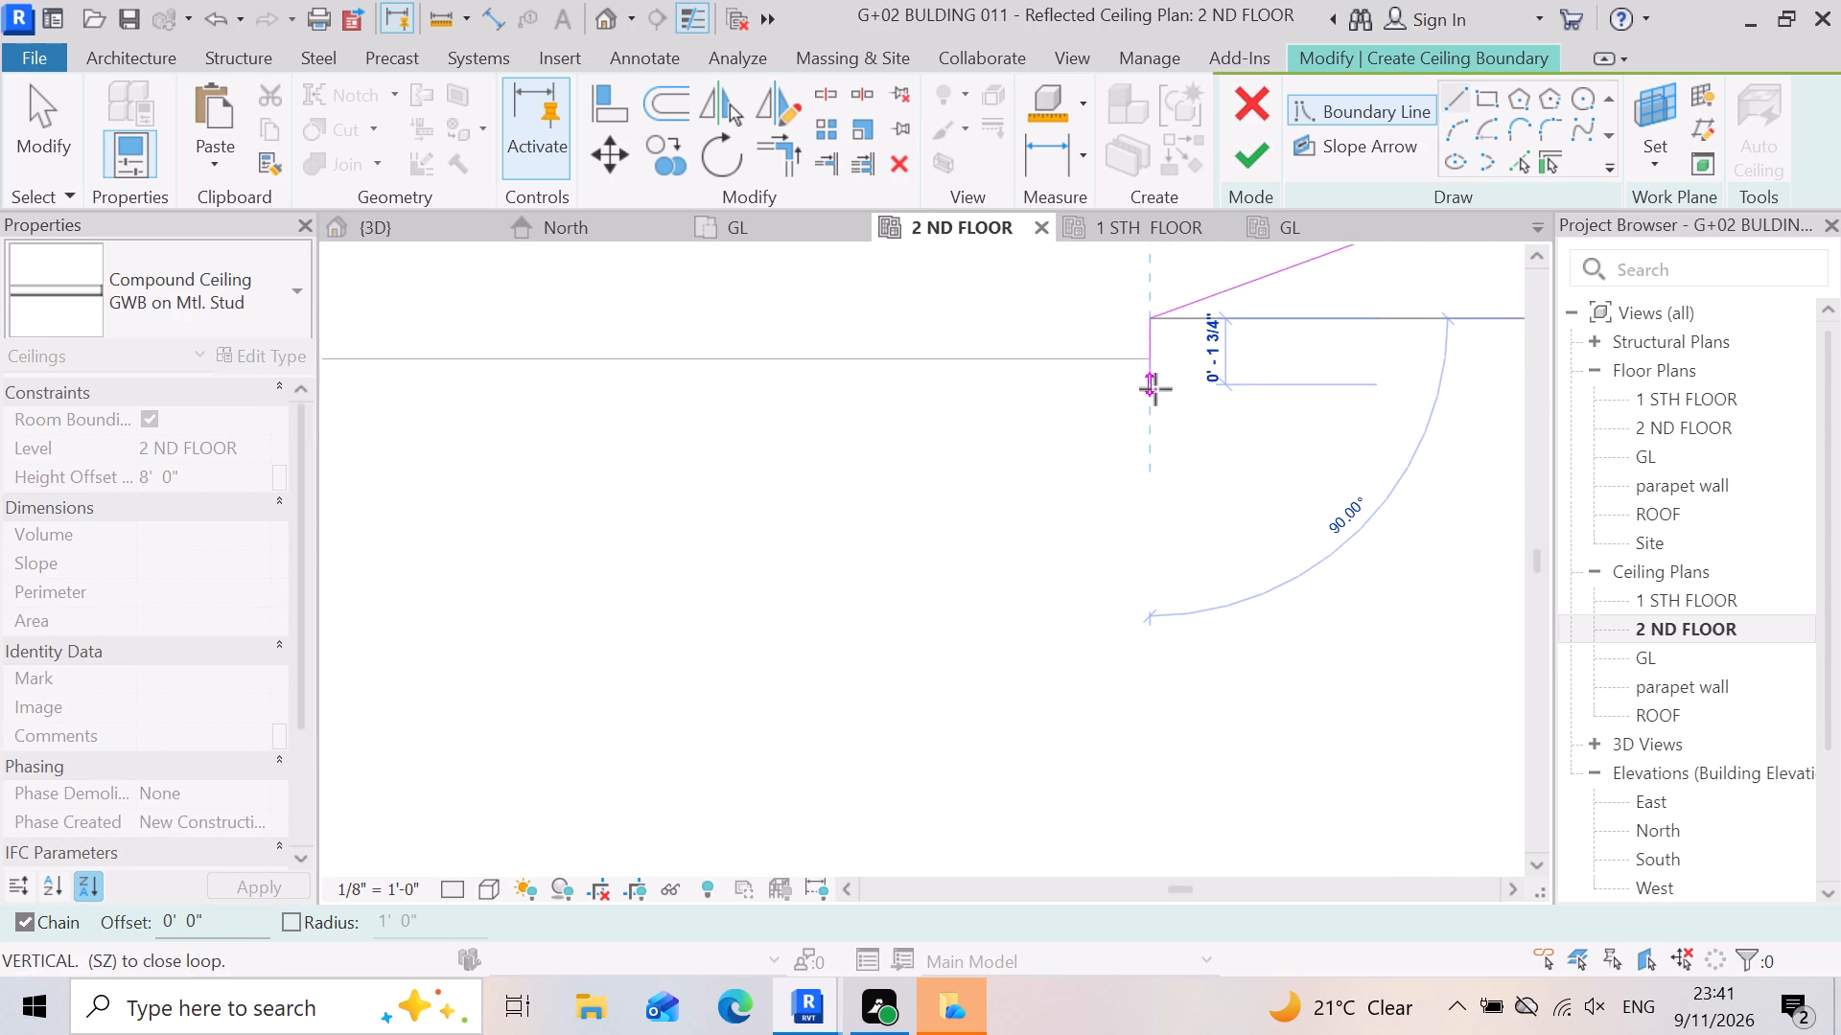
left_click(1159, 358)
Close the ceiling boundary along the straight wall's face back to the starting wall corner, and finish the ceiling sketch.
scroll(1228, 458, "down", 5)
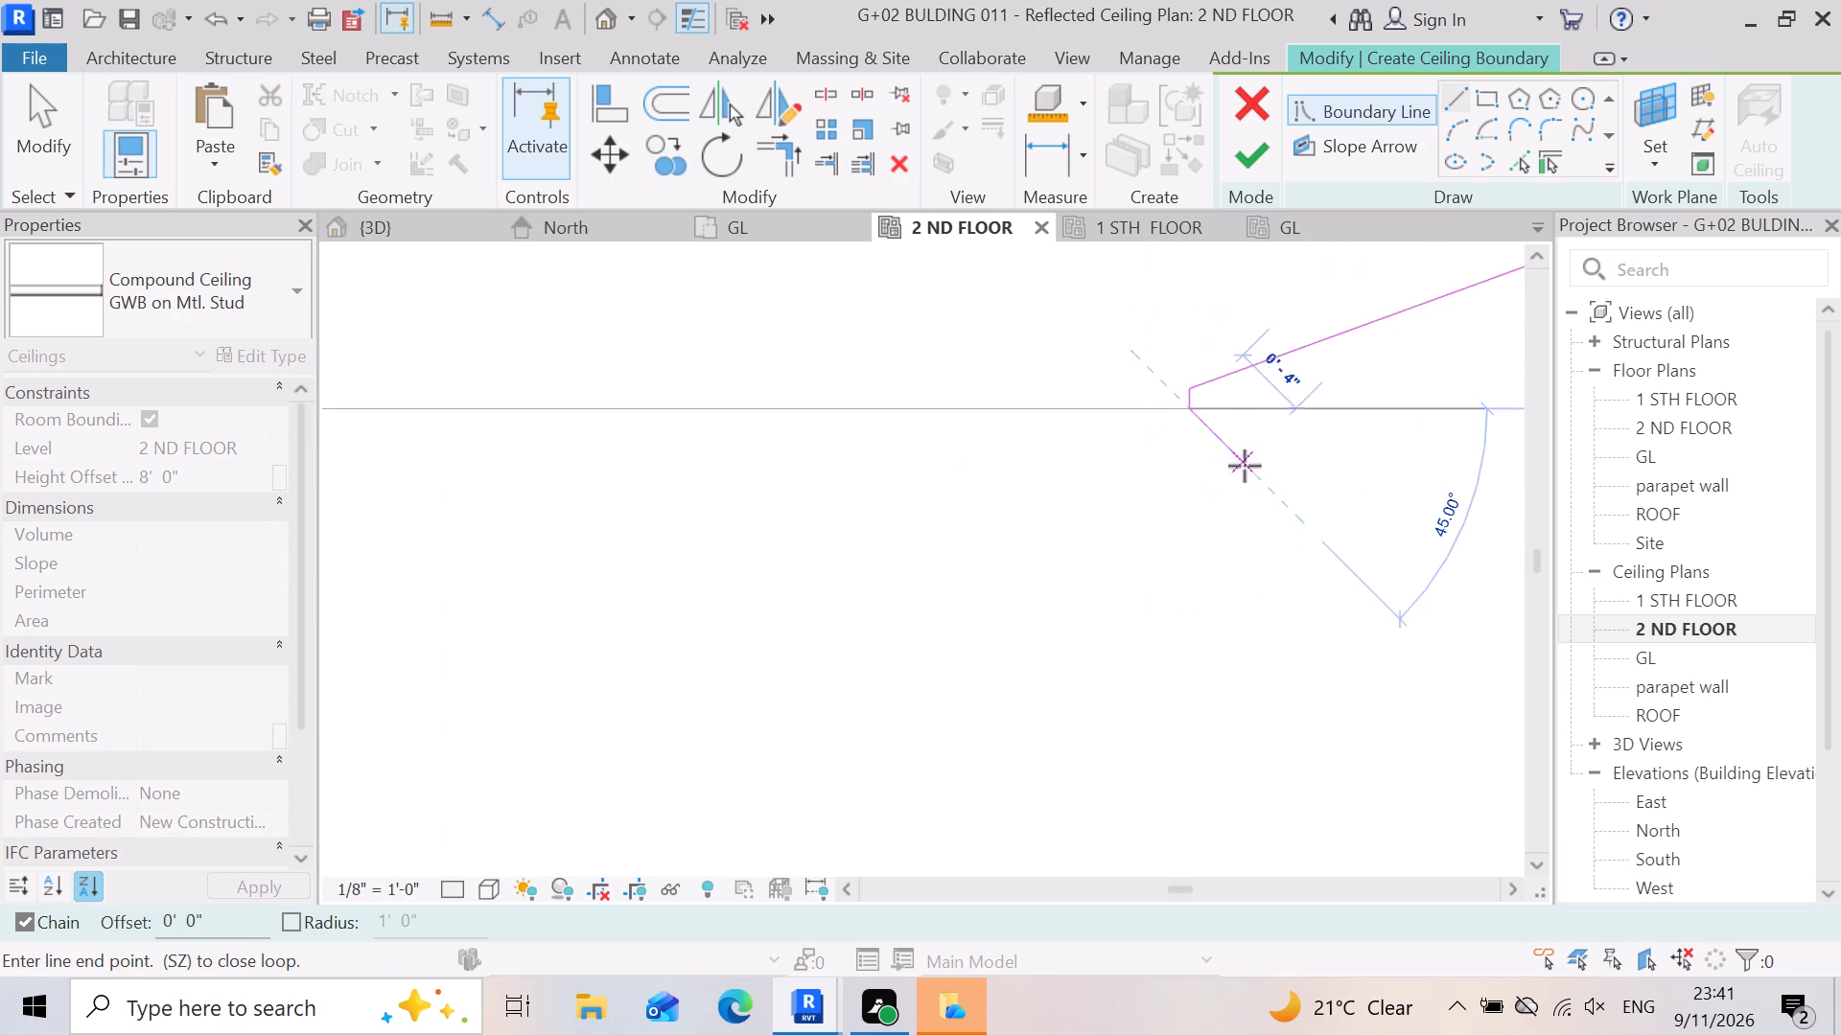
scroll(1245, 466, "down", 11)
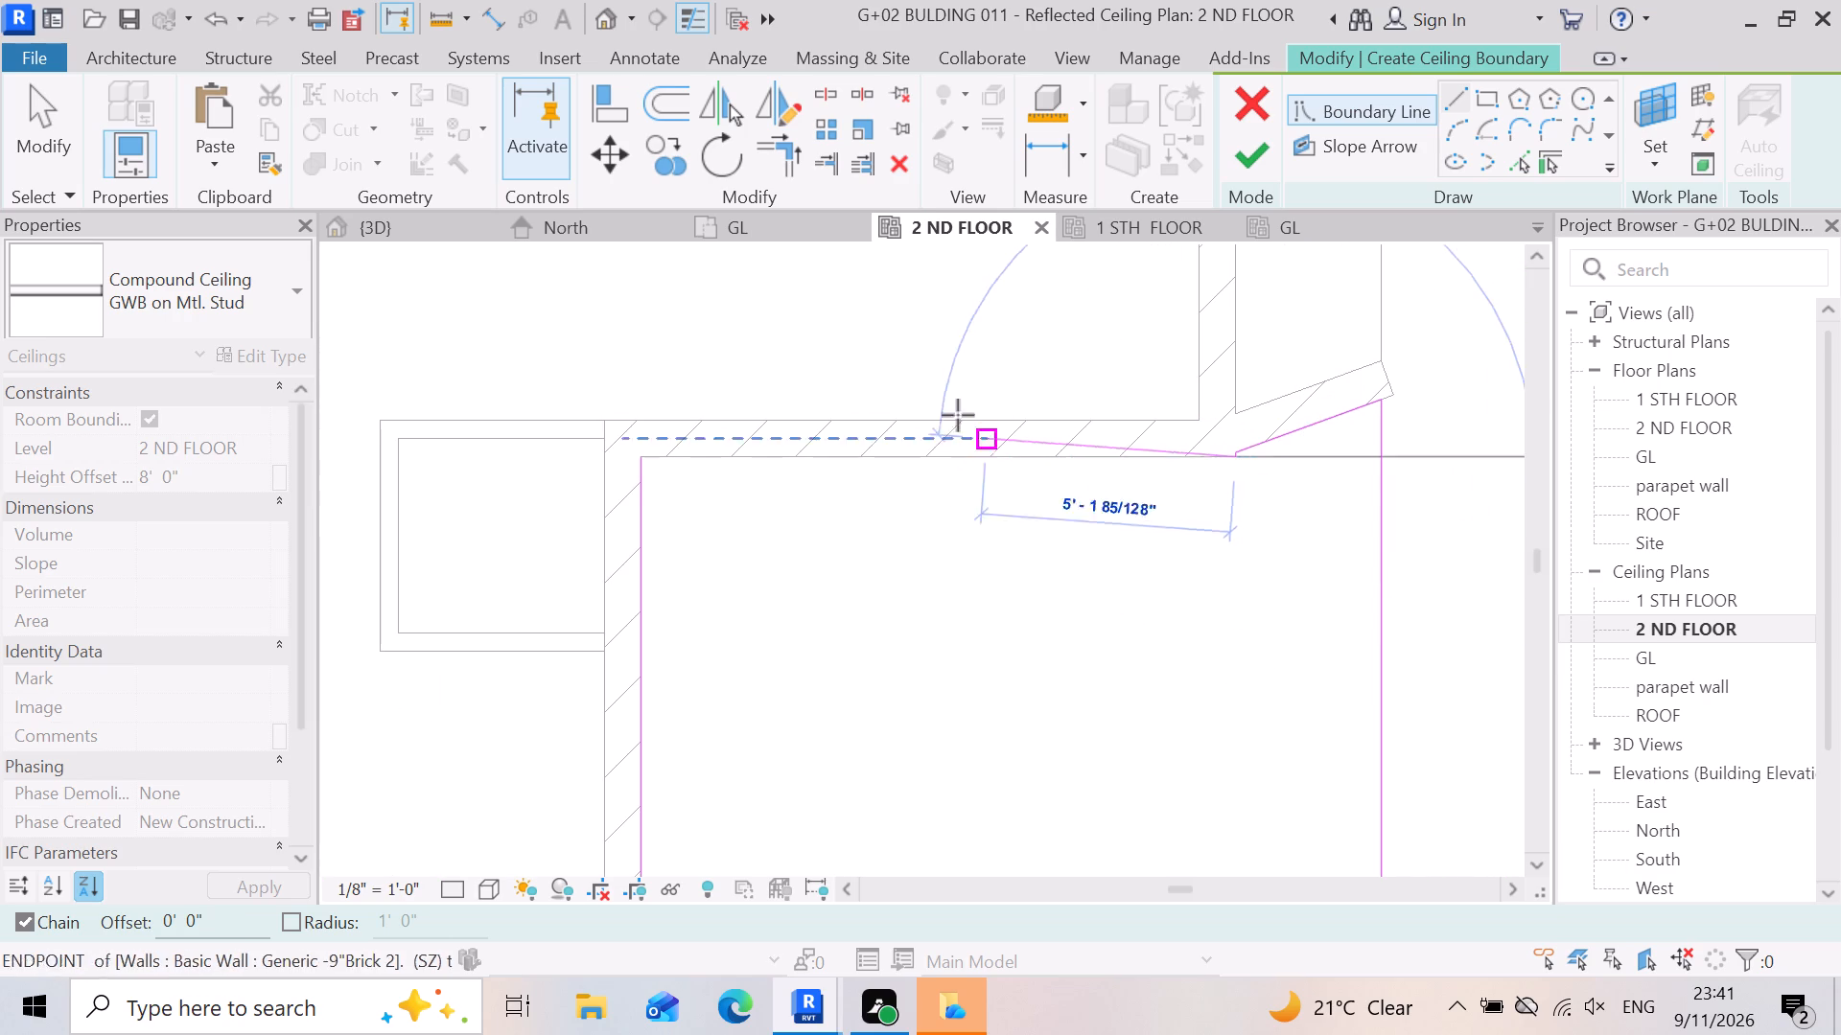
left_click(648, 458)
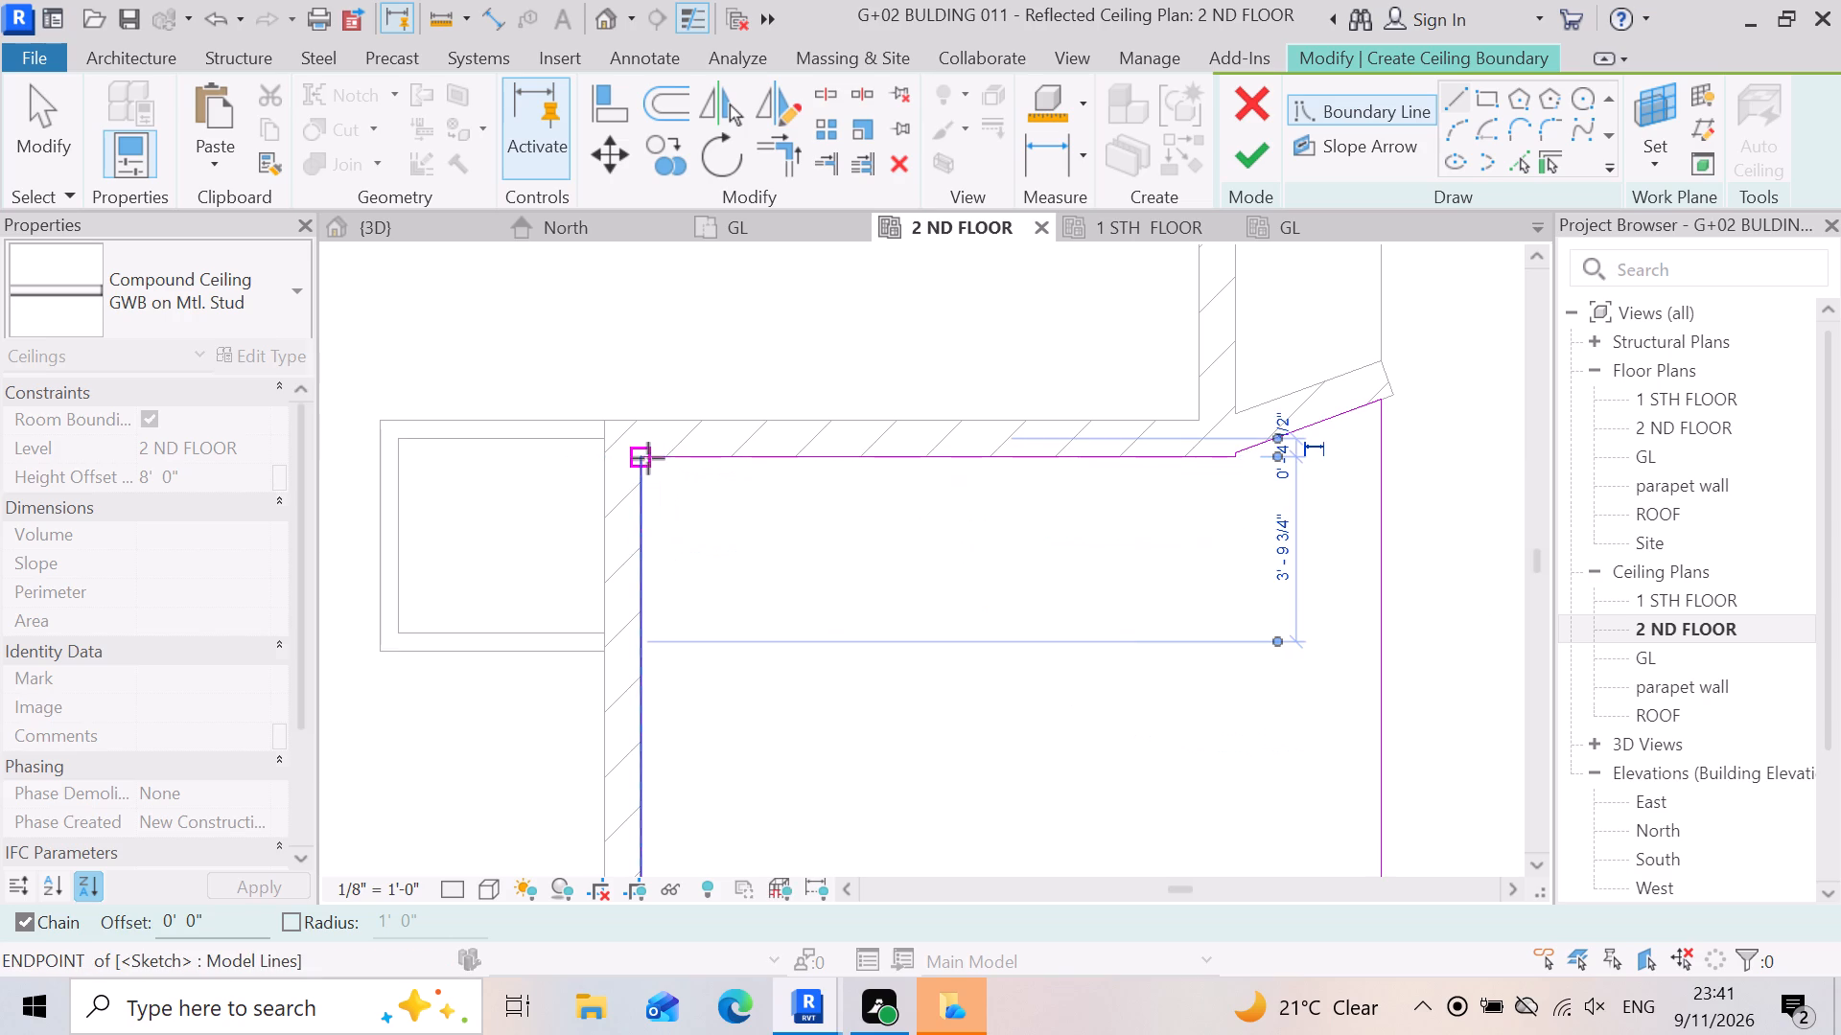
scroll(884, 586, "down", 8)
left_click(1270, 146)
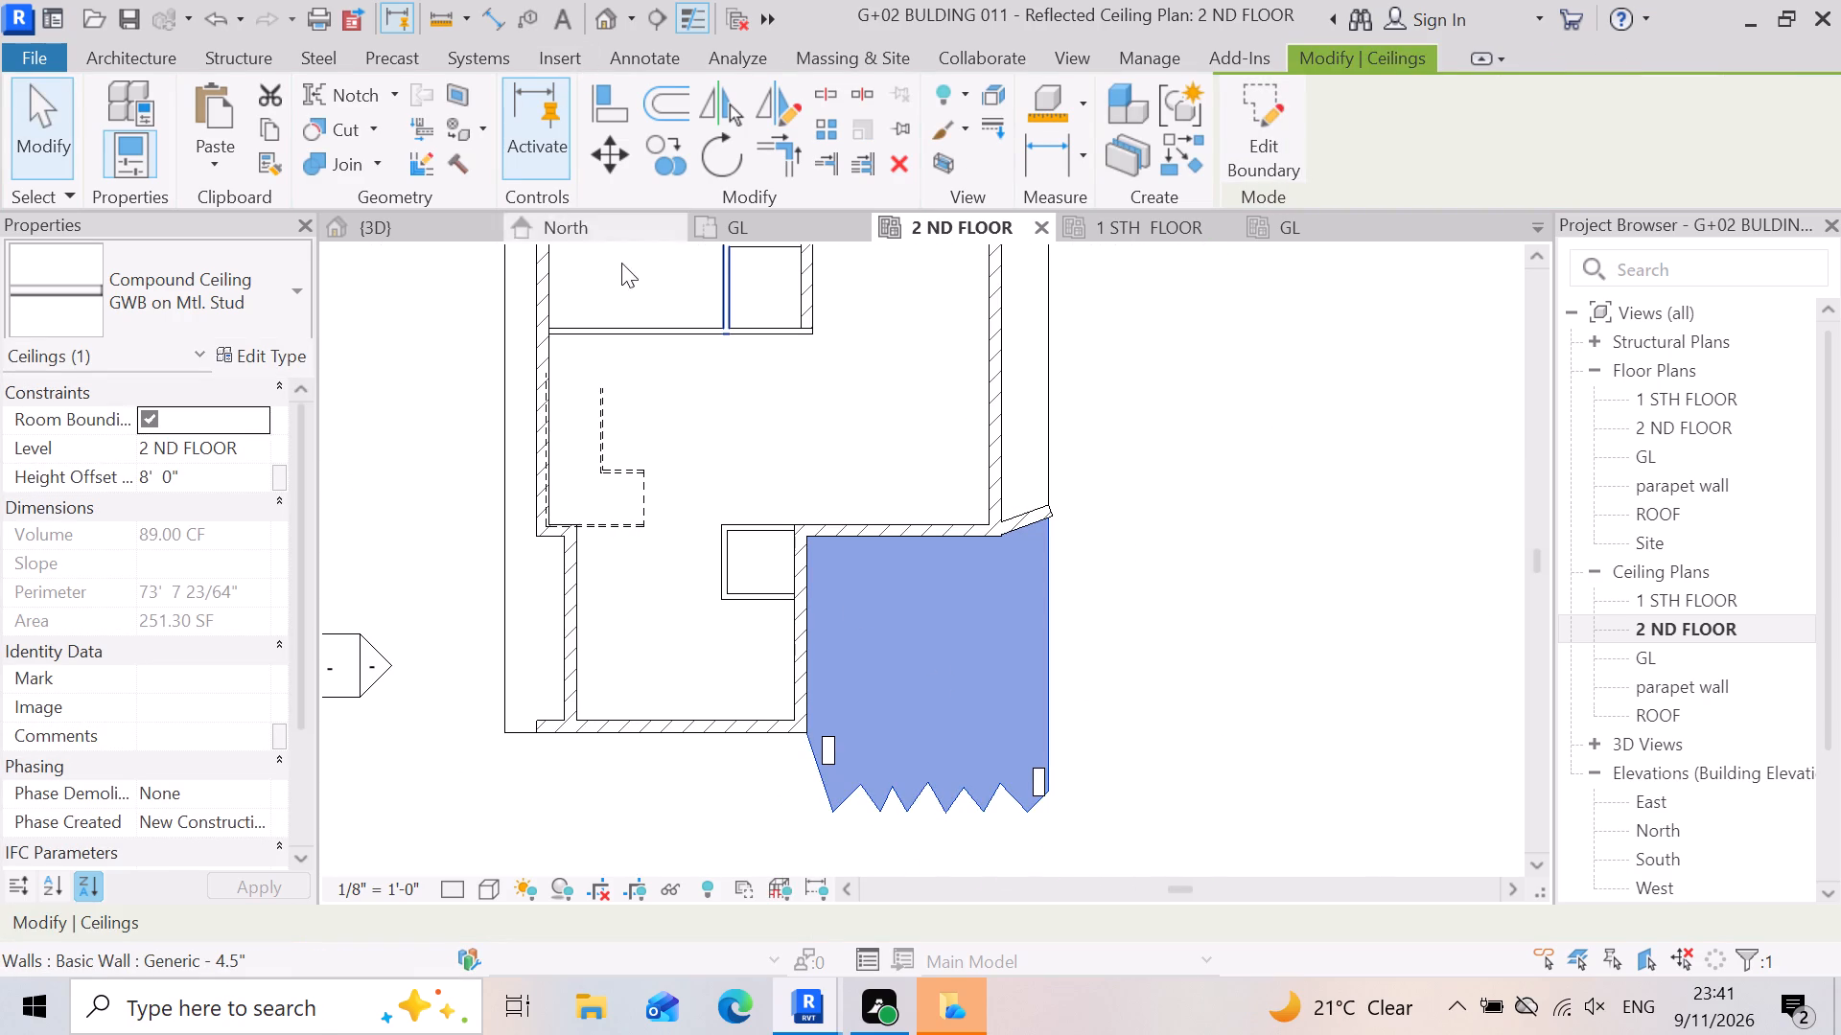
Open the {3D} view, deselect the ceiling, and reset the temporary hide/isolate to bring back the hidden elements.
left_click(451, 231)
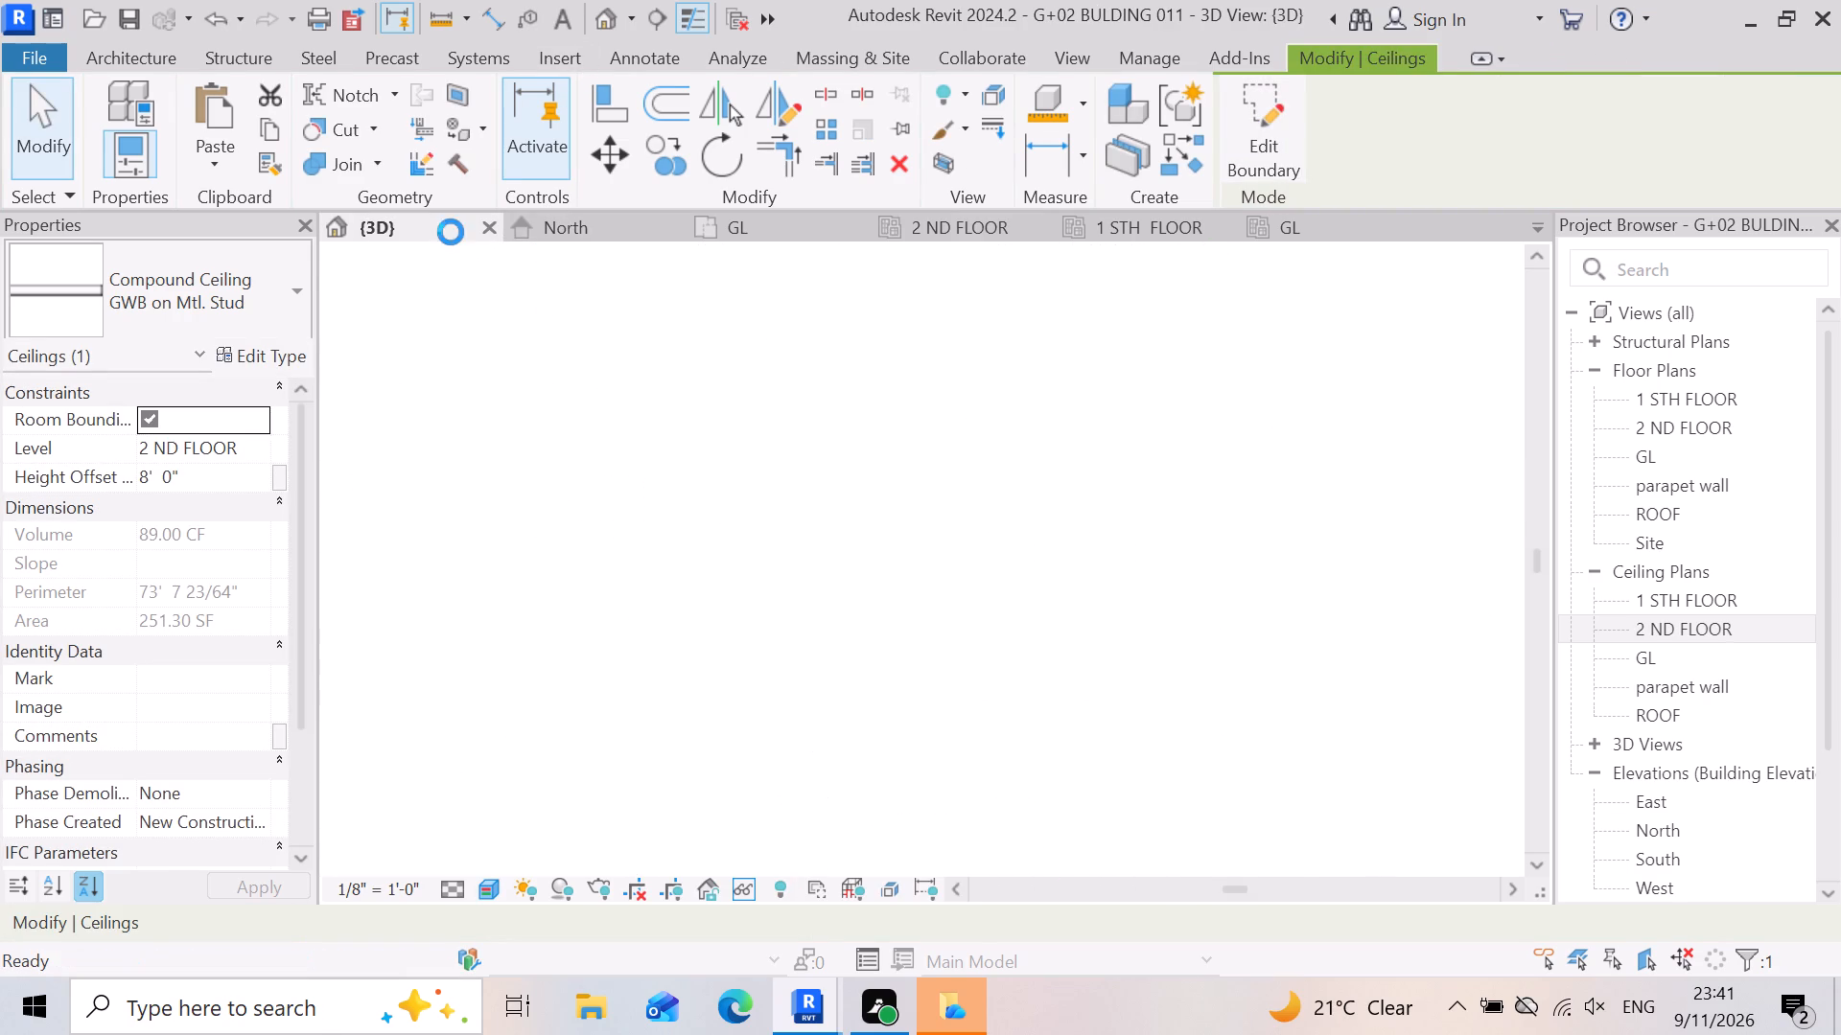
scroll(1086, 269, "down", 2)
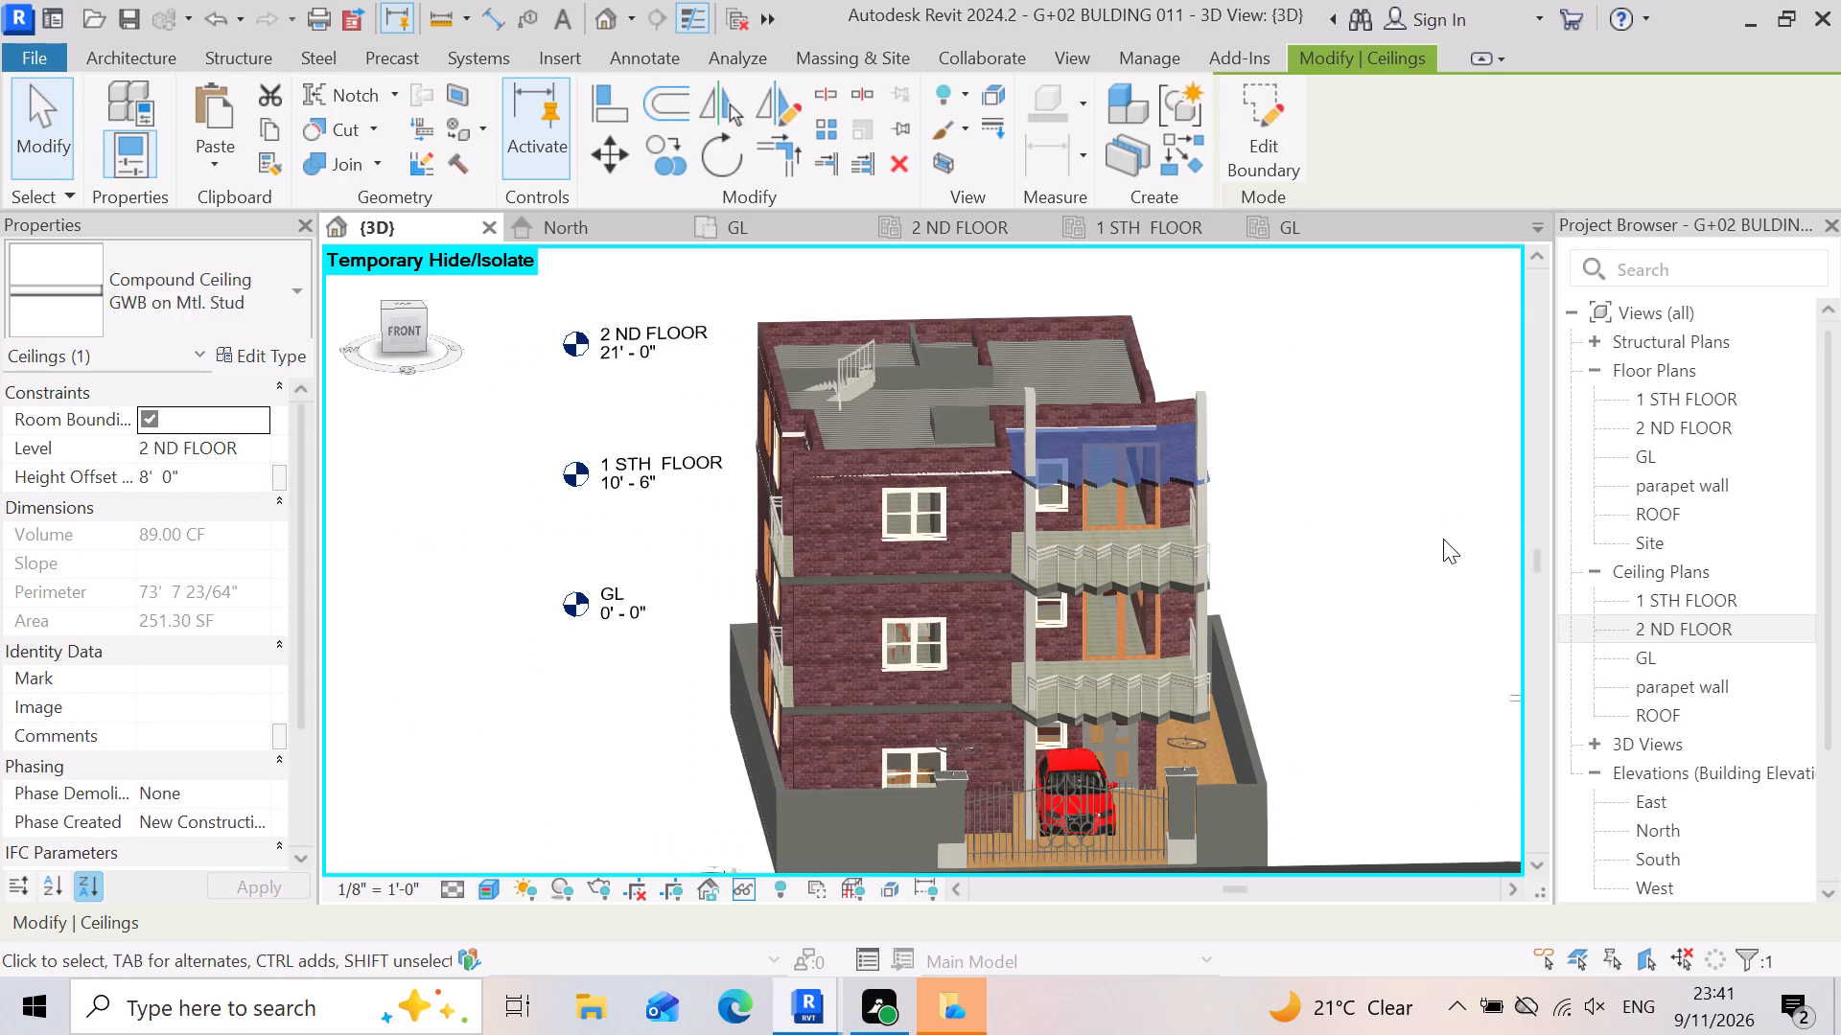
left_click(1440, 534)
scroll(1197, 478, "up", 4)
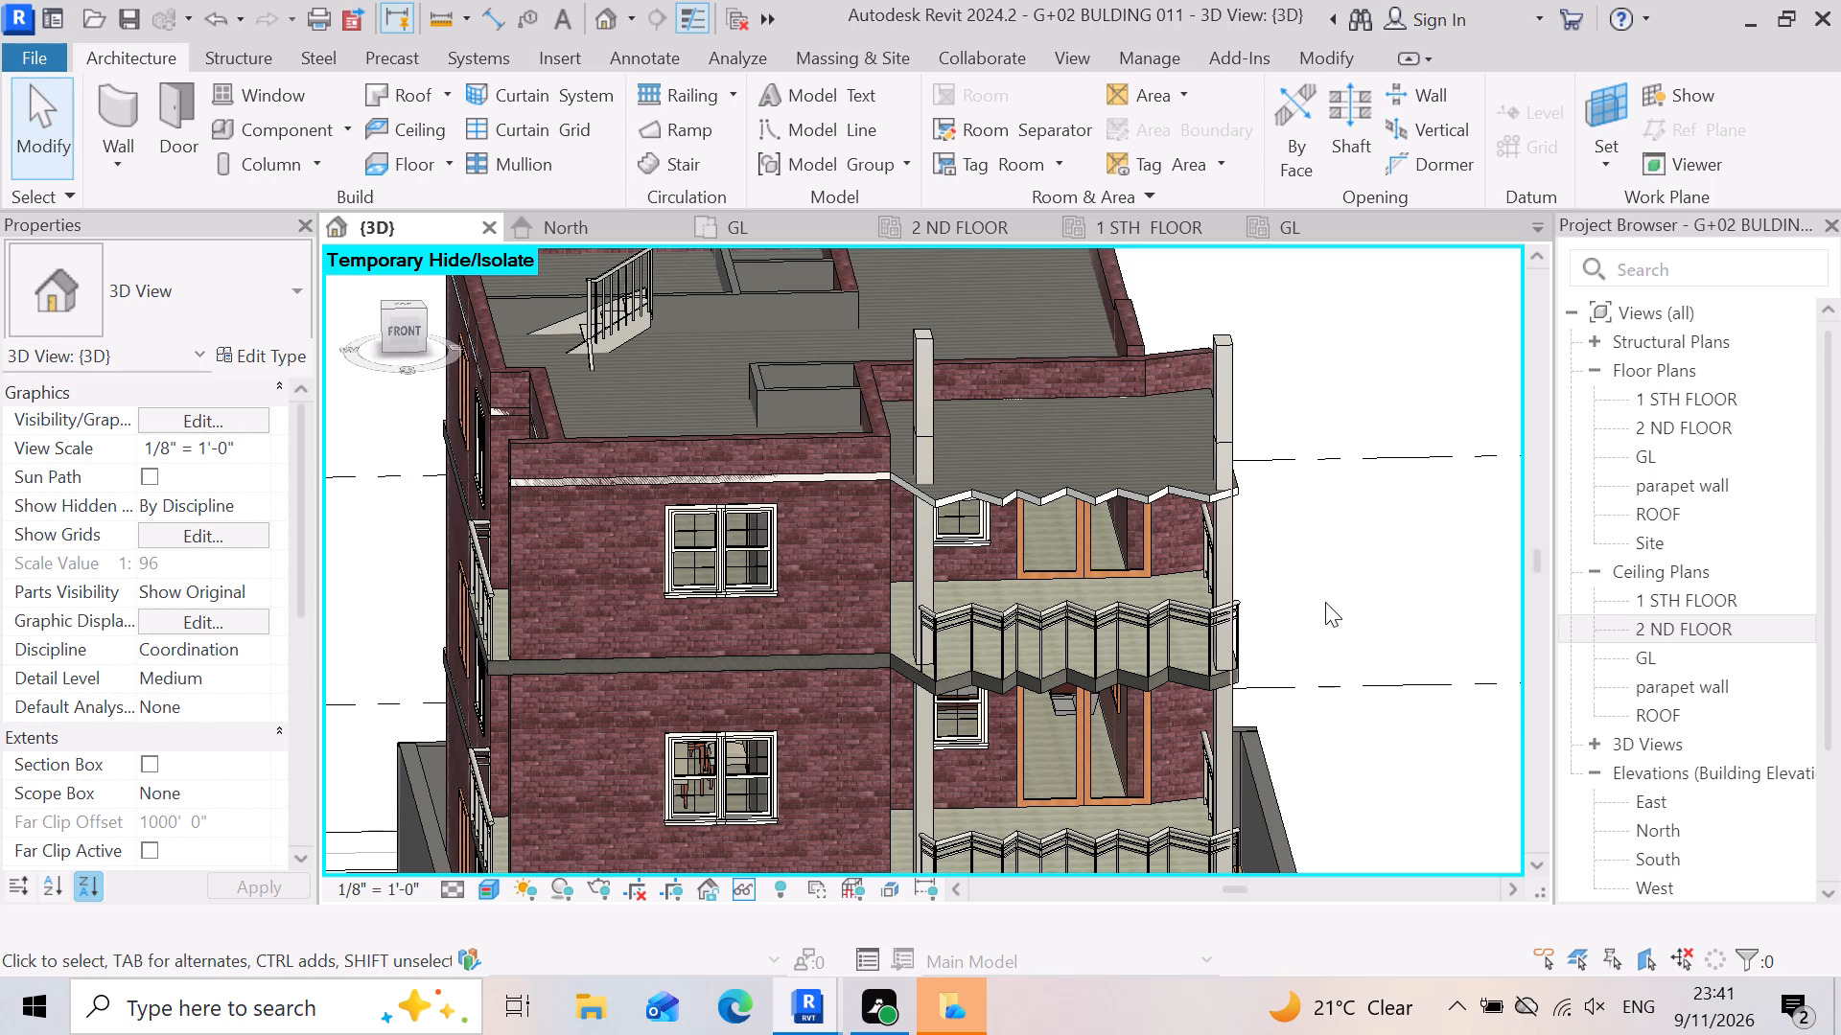
type("hr")
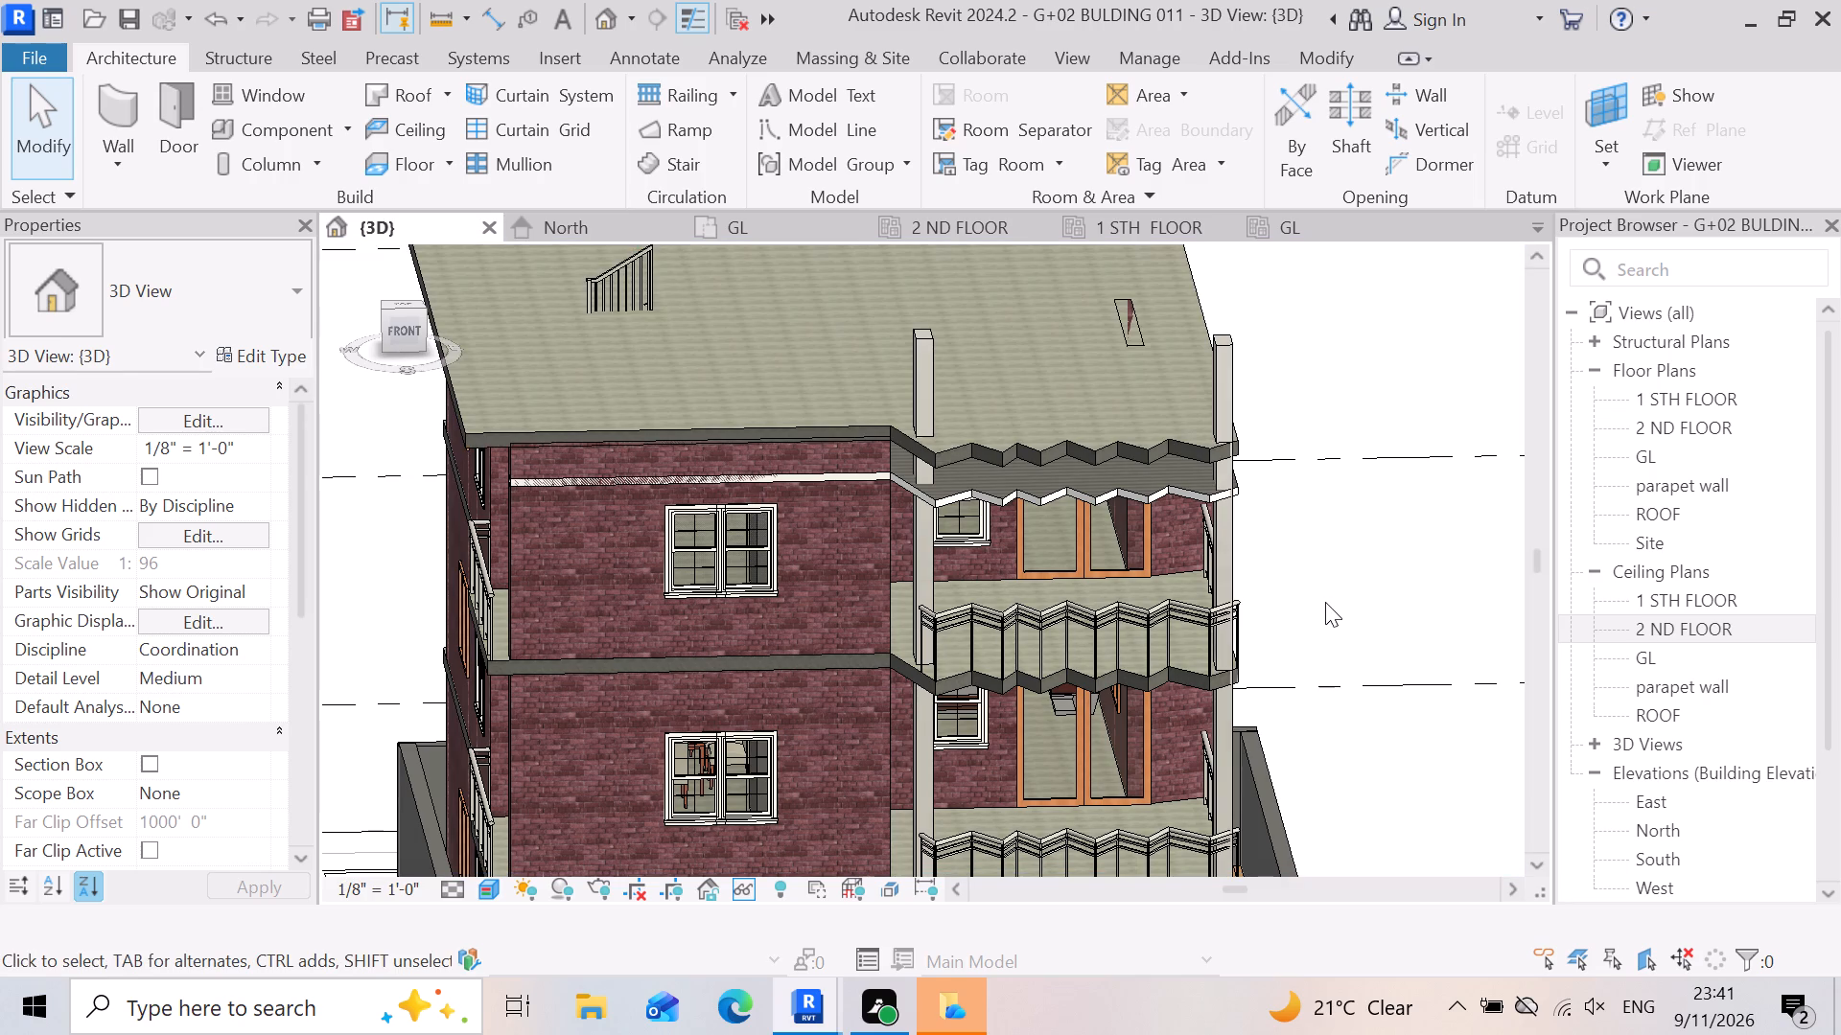
Examine how the new zigzag balcony ceiling sits below the roof slab on the building's front.
scroll(941, 471, "up", 4)
scroll(986, 543, "up", 1)
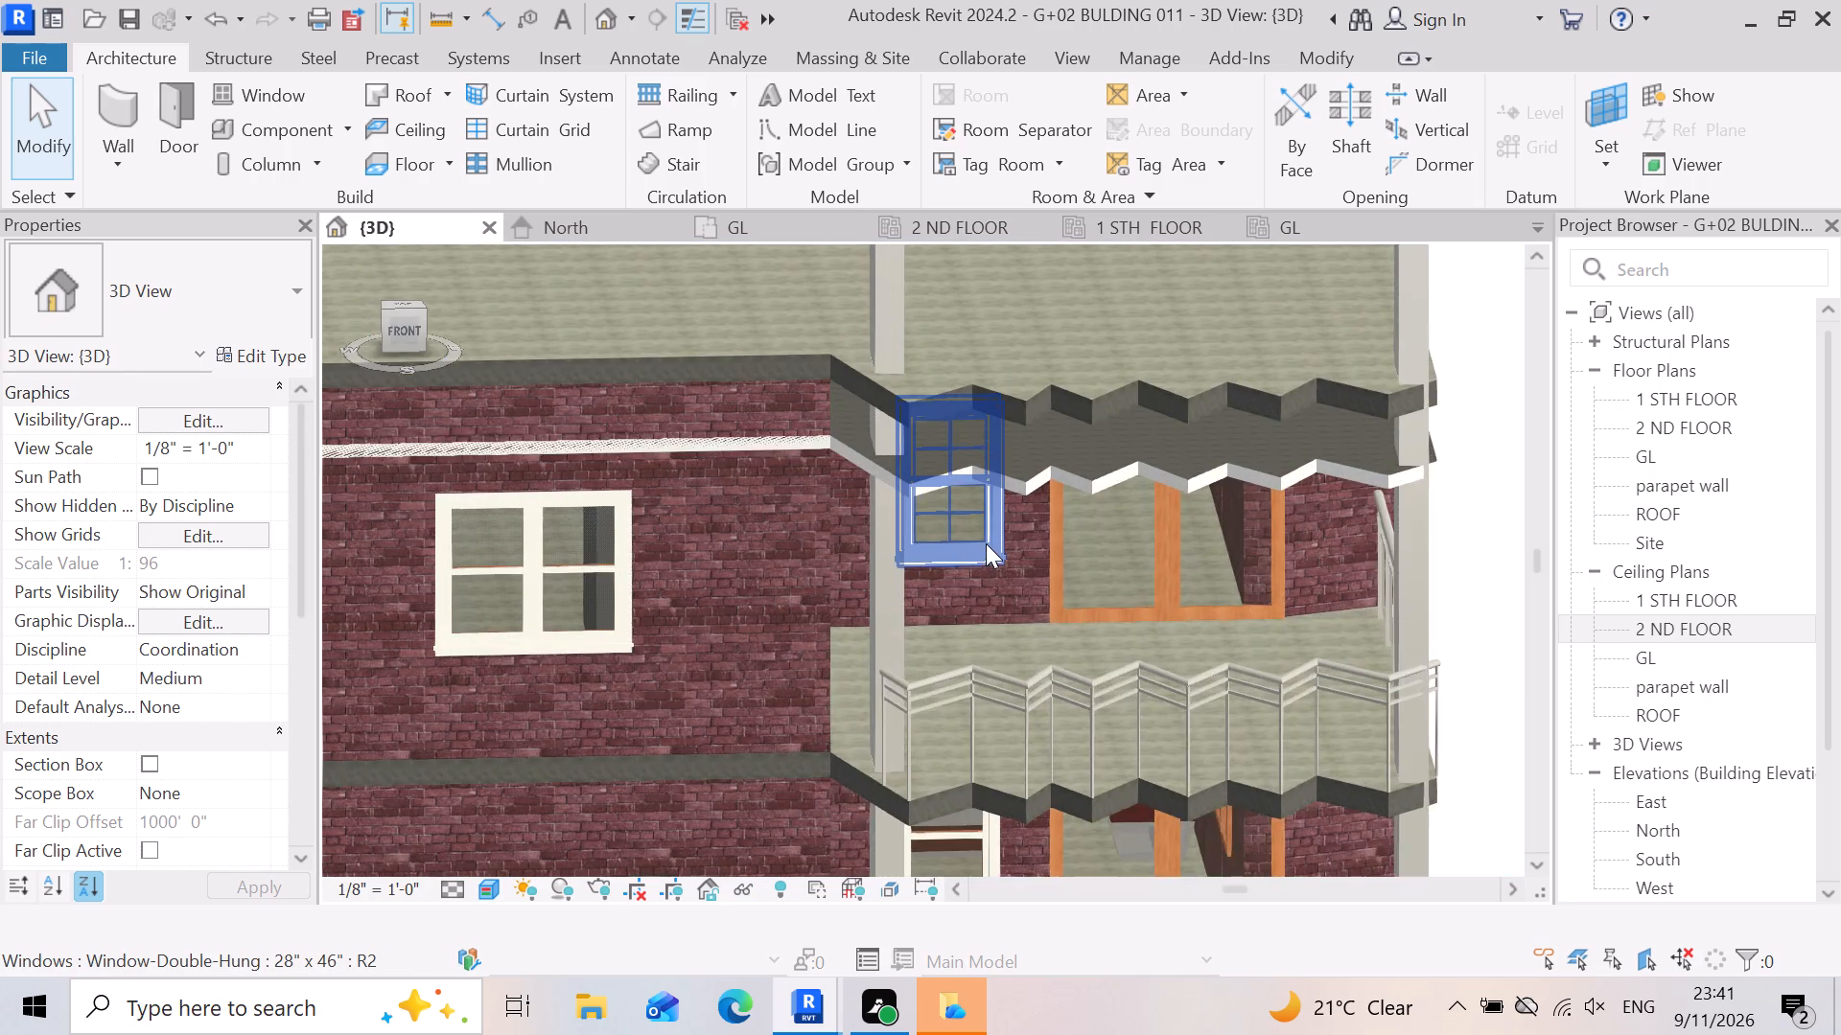
scroll(986, 543, "up", 3)
scroll(1265, 189, "up", 3)
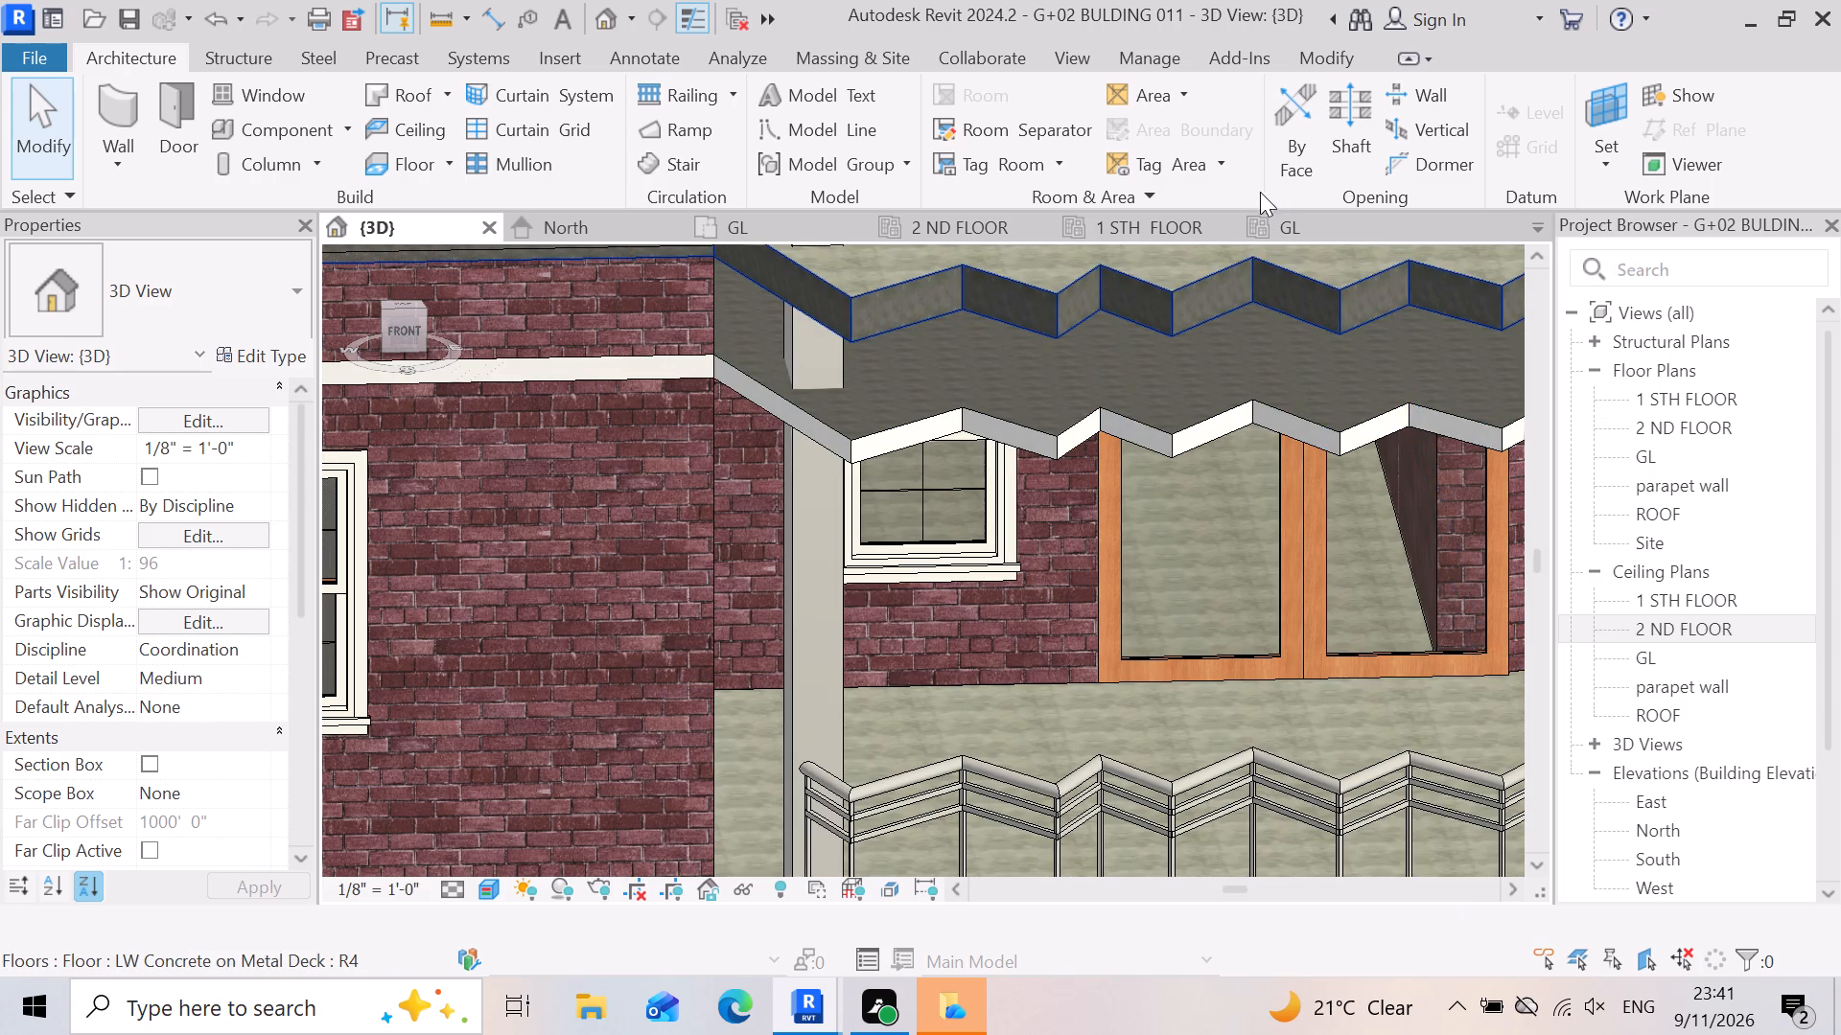
scroll(1393, 510, "up", 5)
scroll(1253, 389, "down", 6)
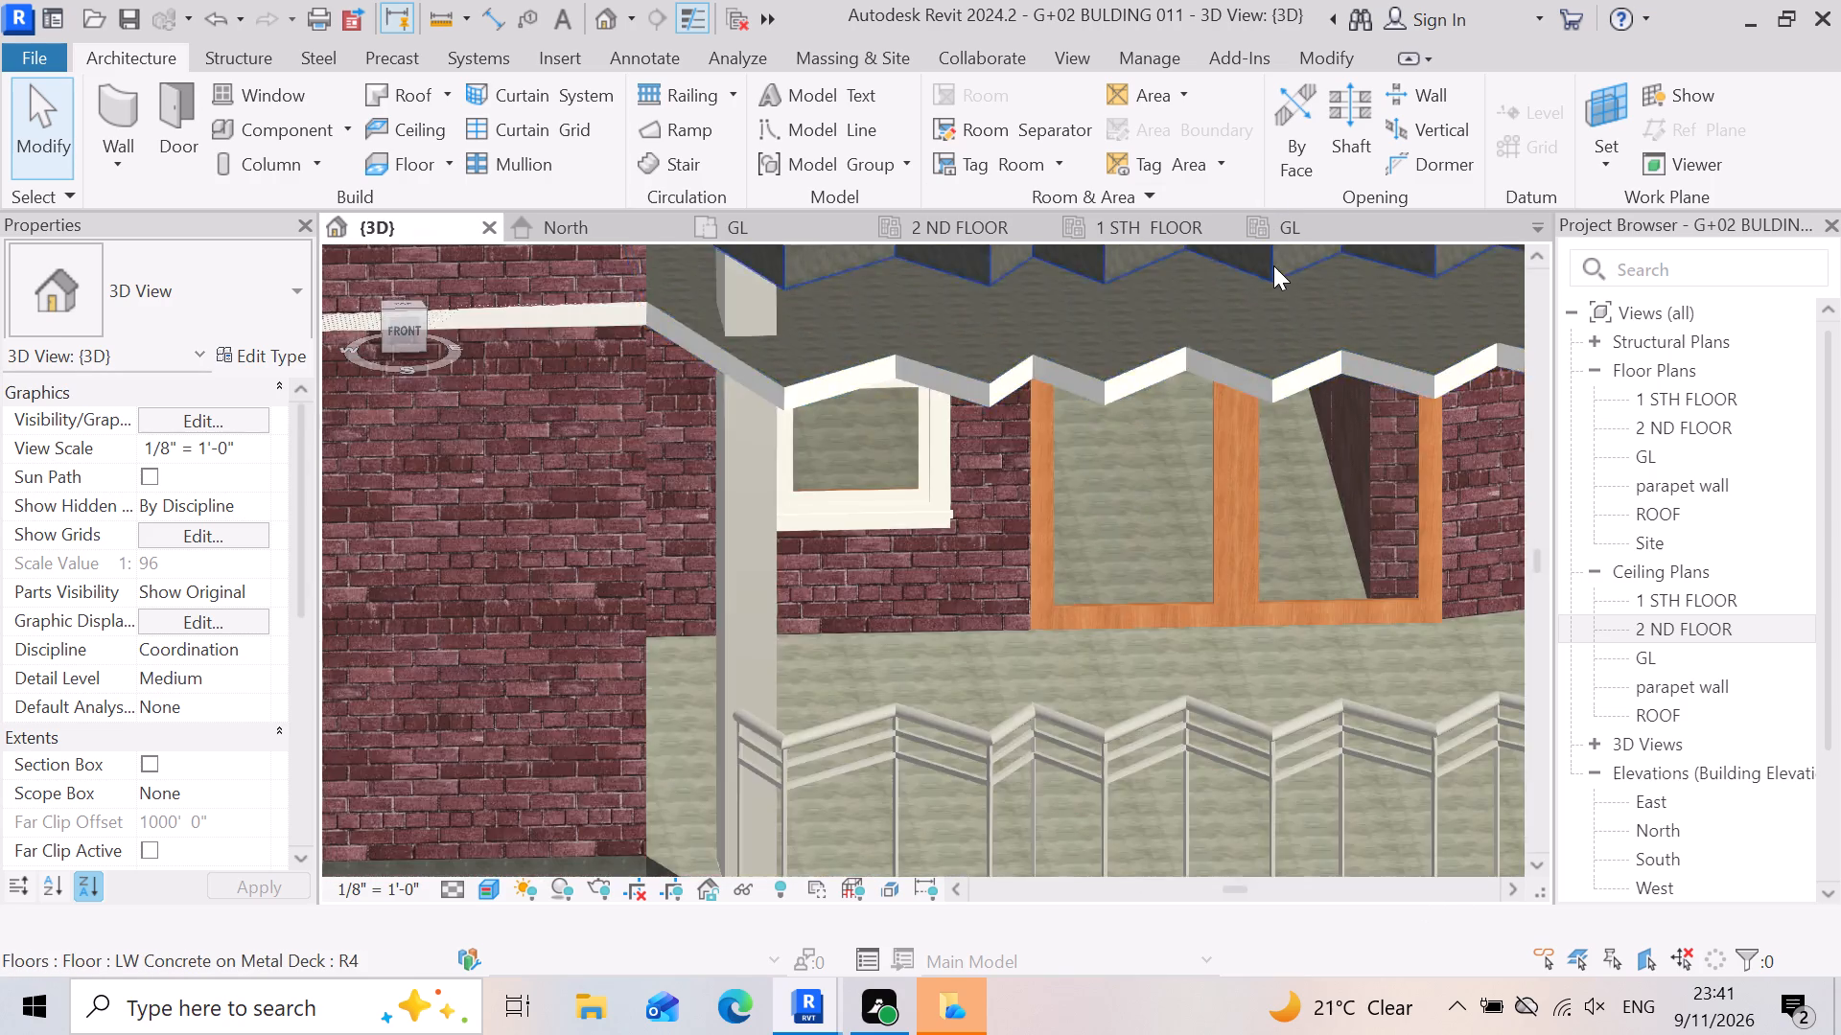
scroll(1273, 265, "down", 8)
left_click(1494, 455)
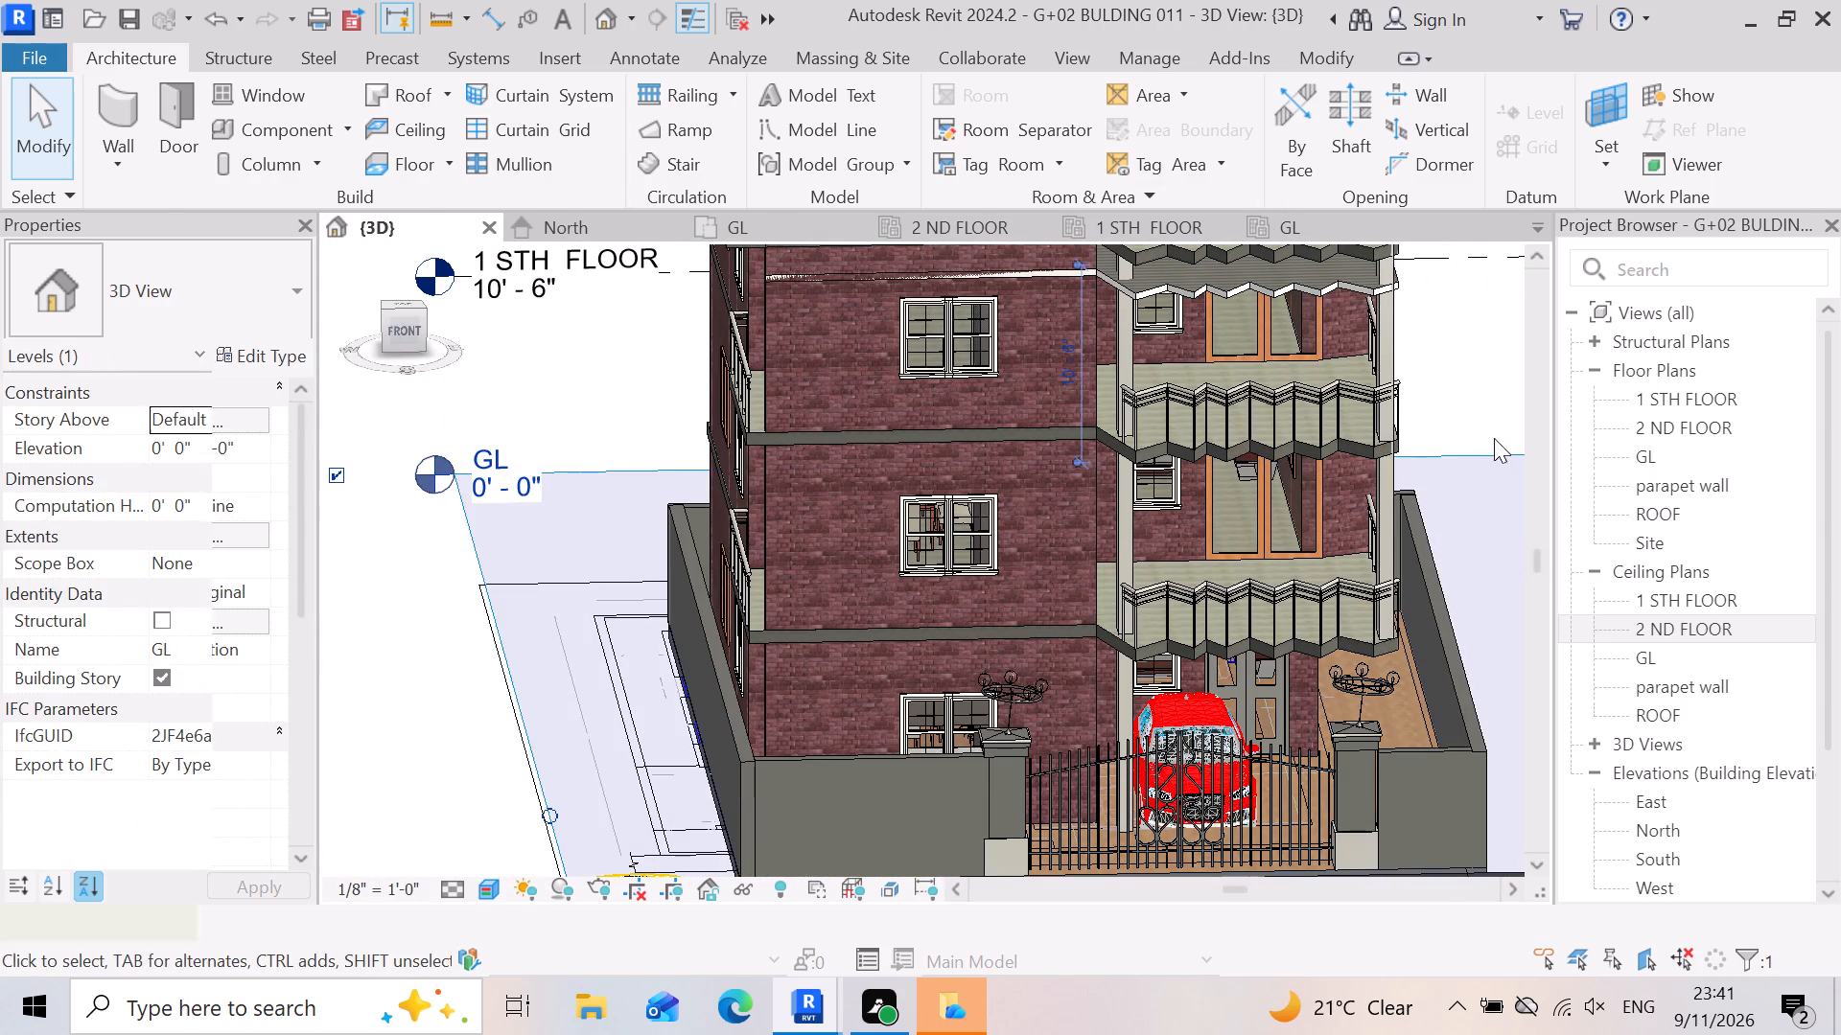
left_click(1456, 375)
scroll(1083, 480, "down", 6)
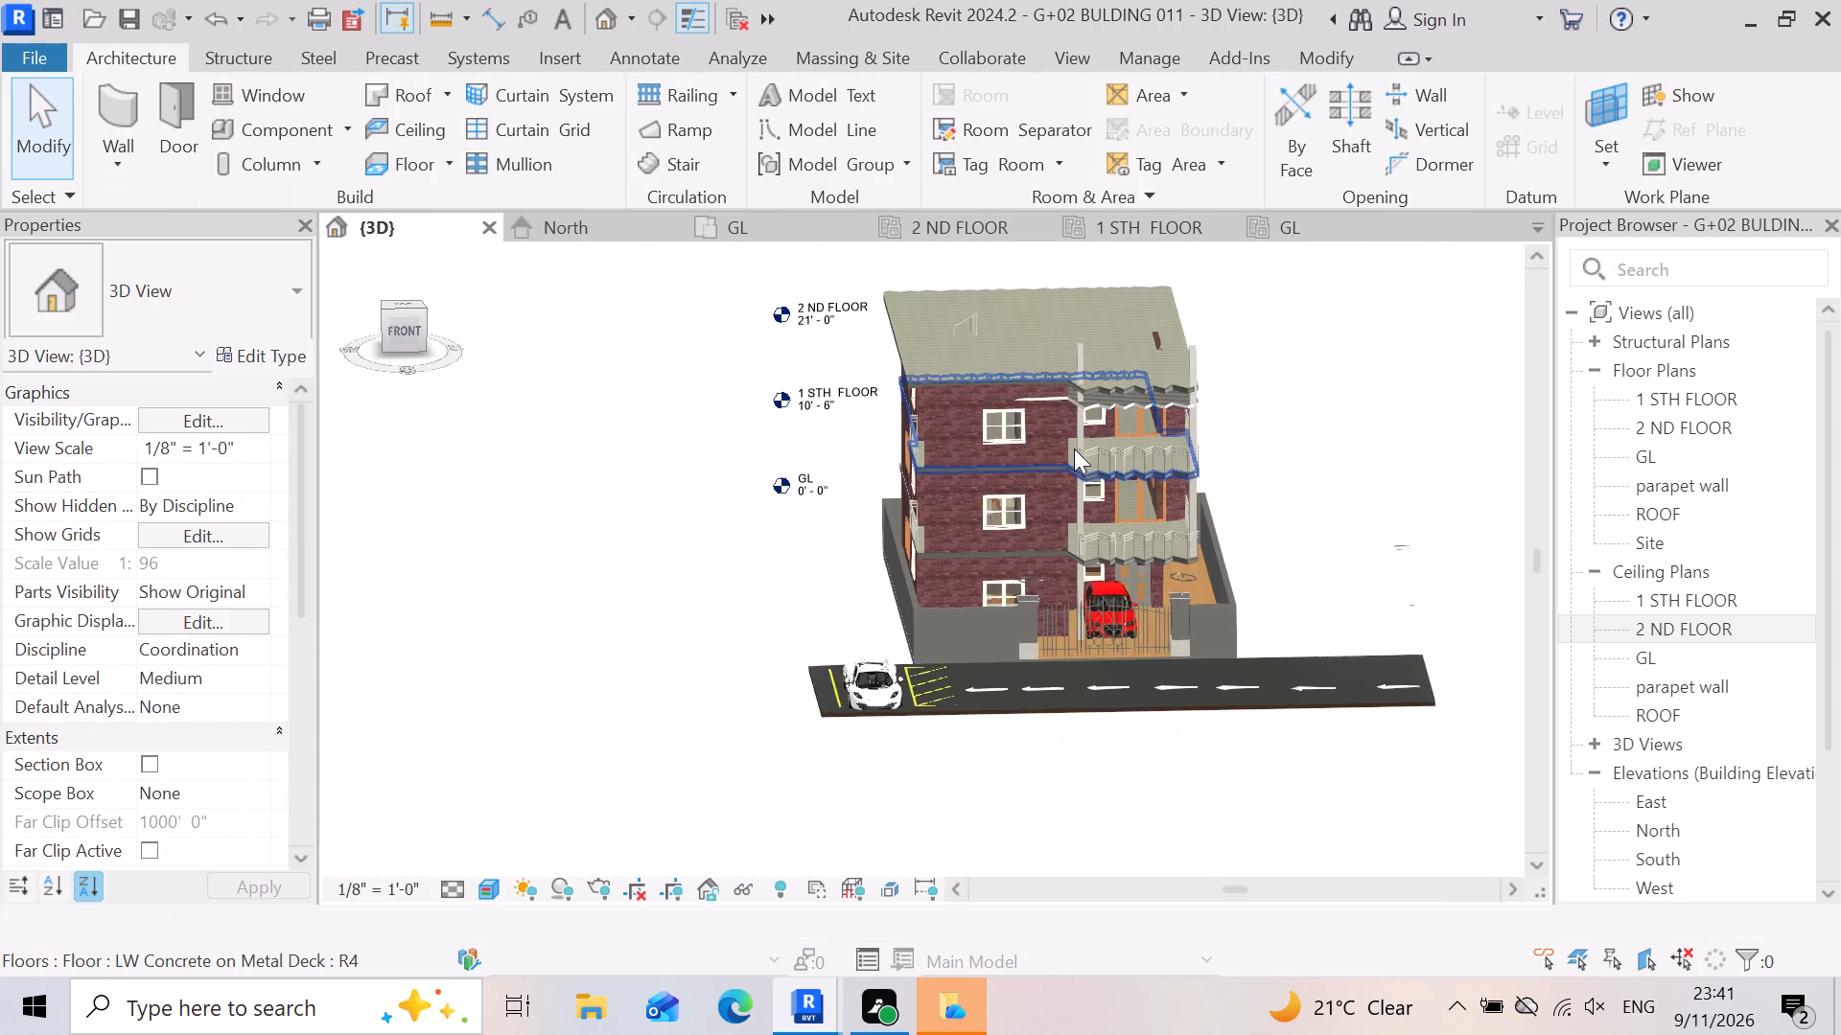
Set the height offset of the zigzag balcony's GWB ceiling to 10' 0" above the 2 ND FLOOR level.
scroll(1172, 364, "up", 9)
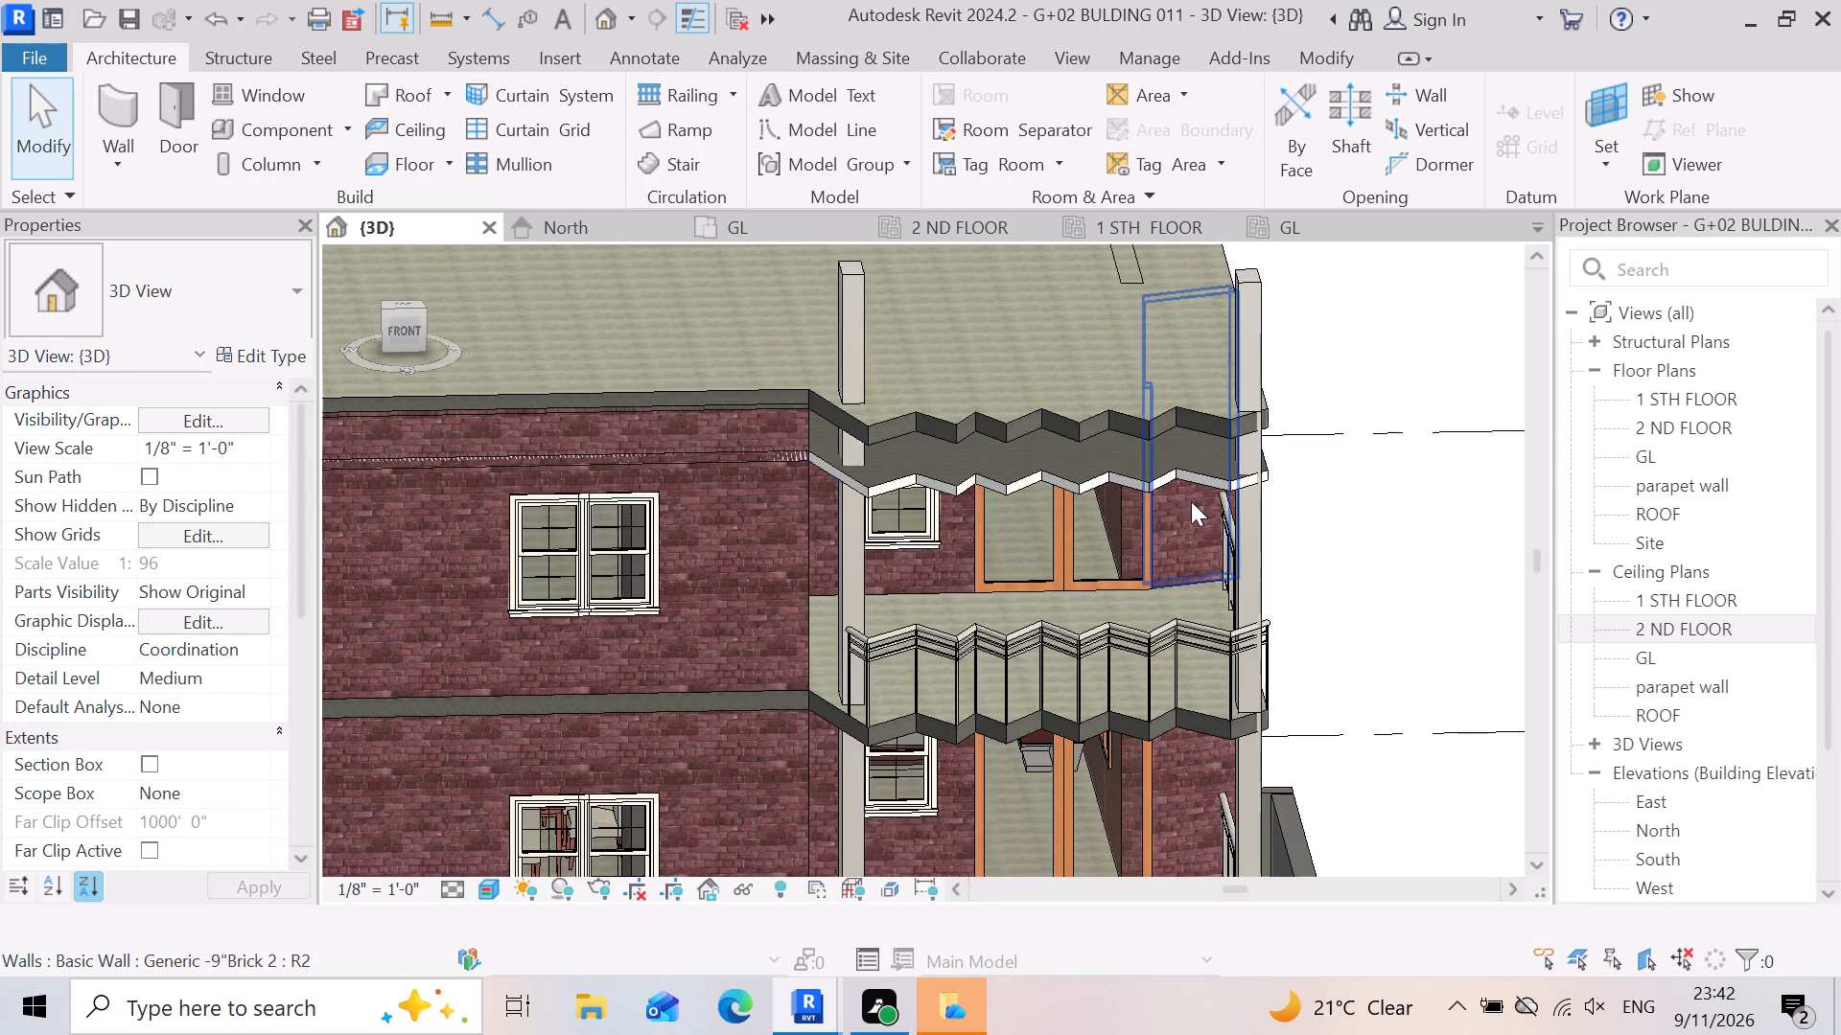
scroll(1283, 442, "up", 12)
scroll(1321, 535, "down", 4)
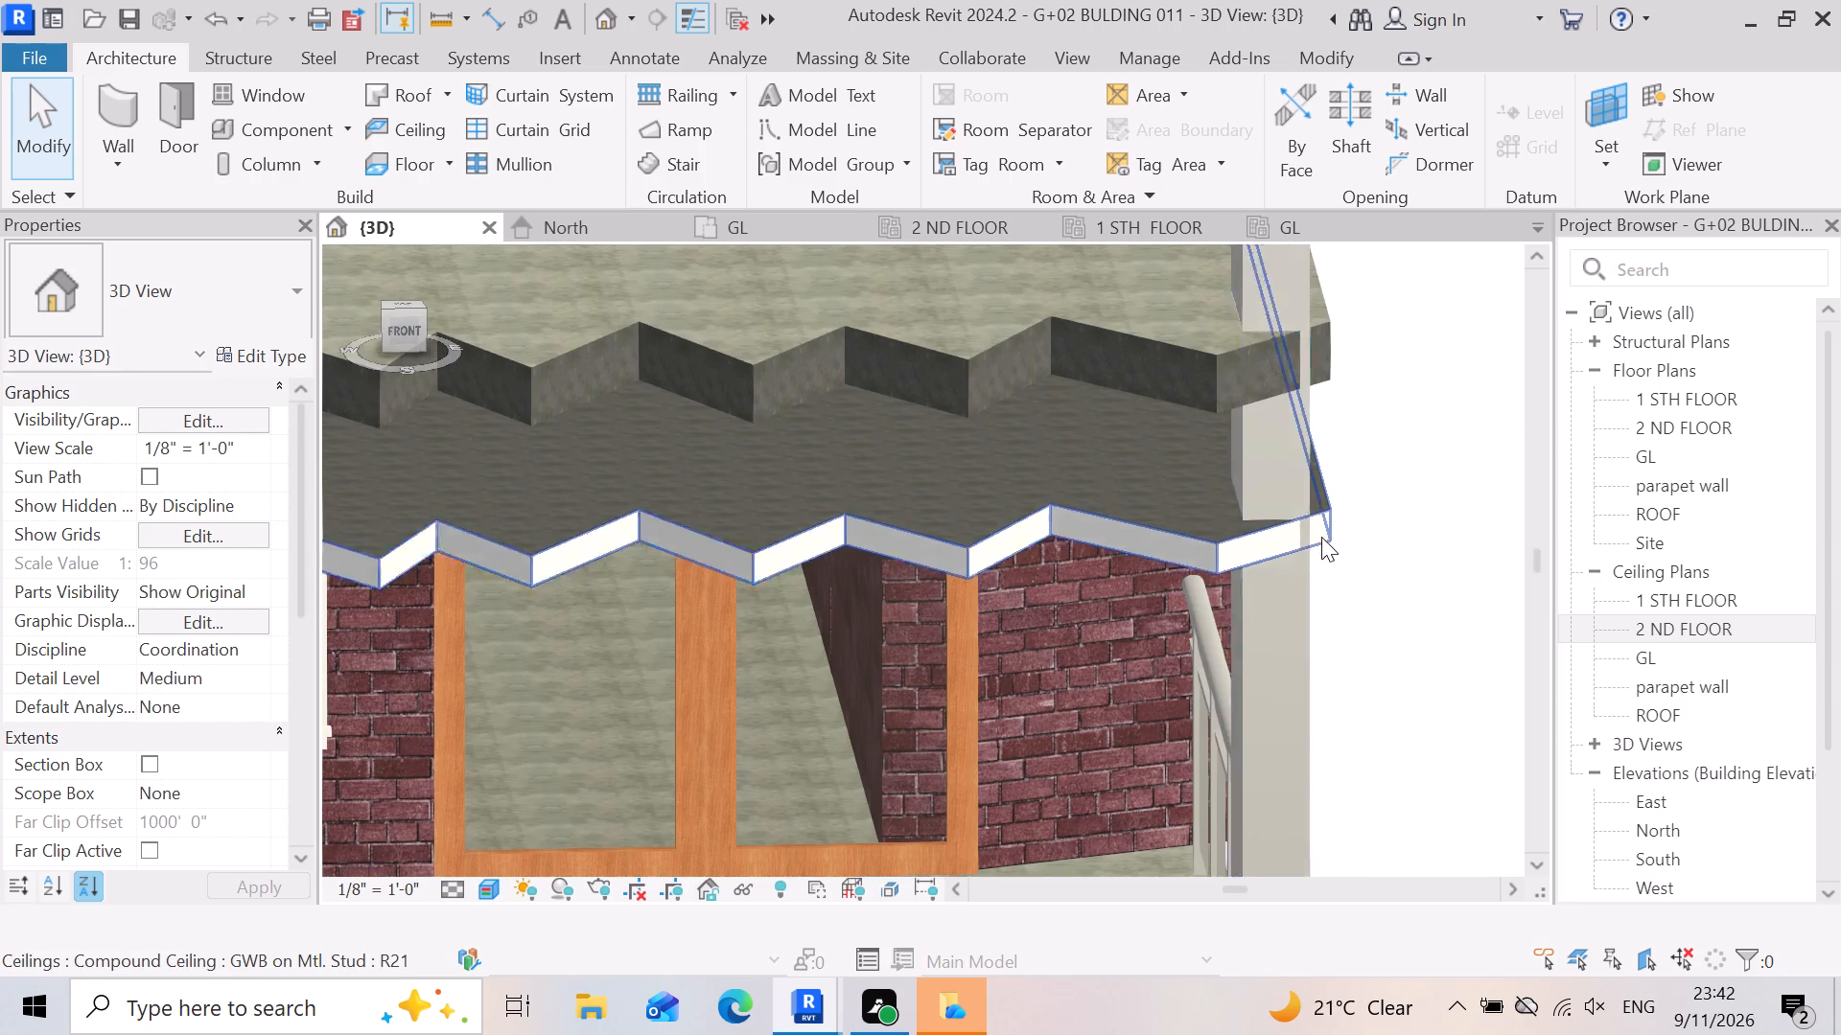
left_click(1089, 488)
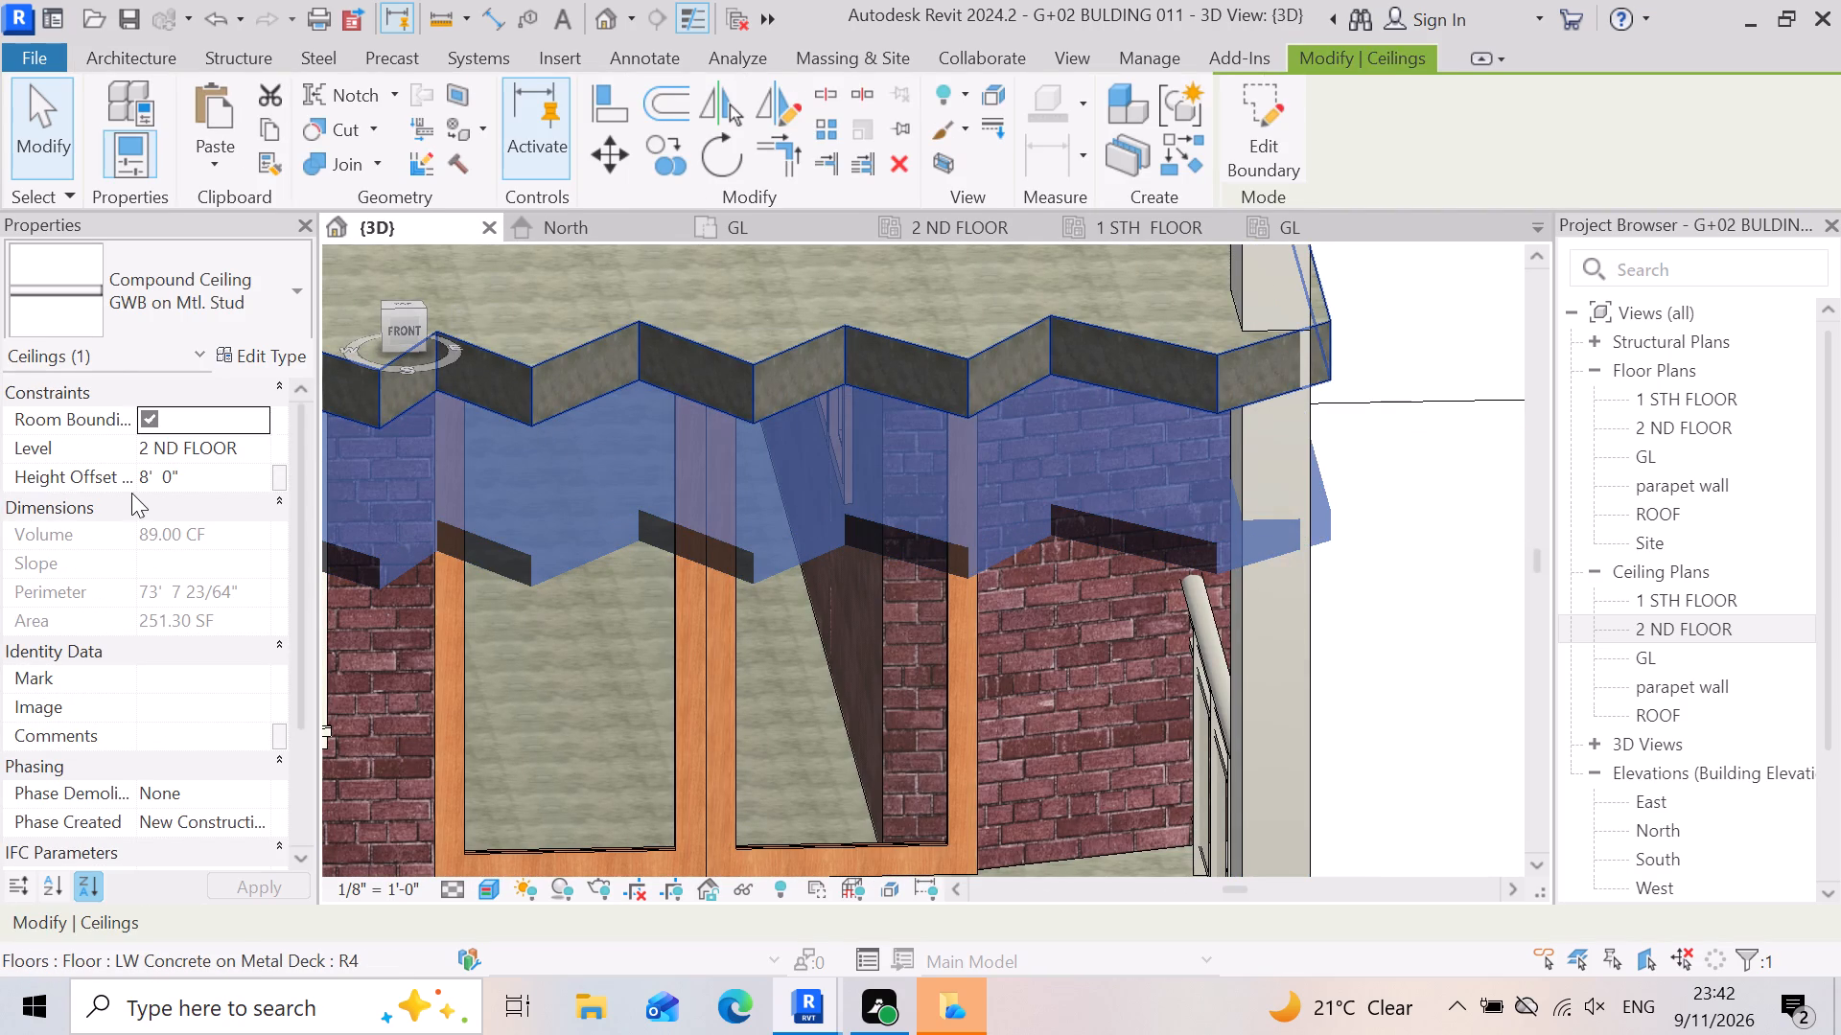
left_click(201, 470)
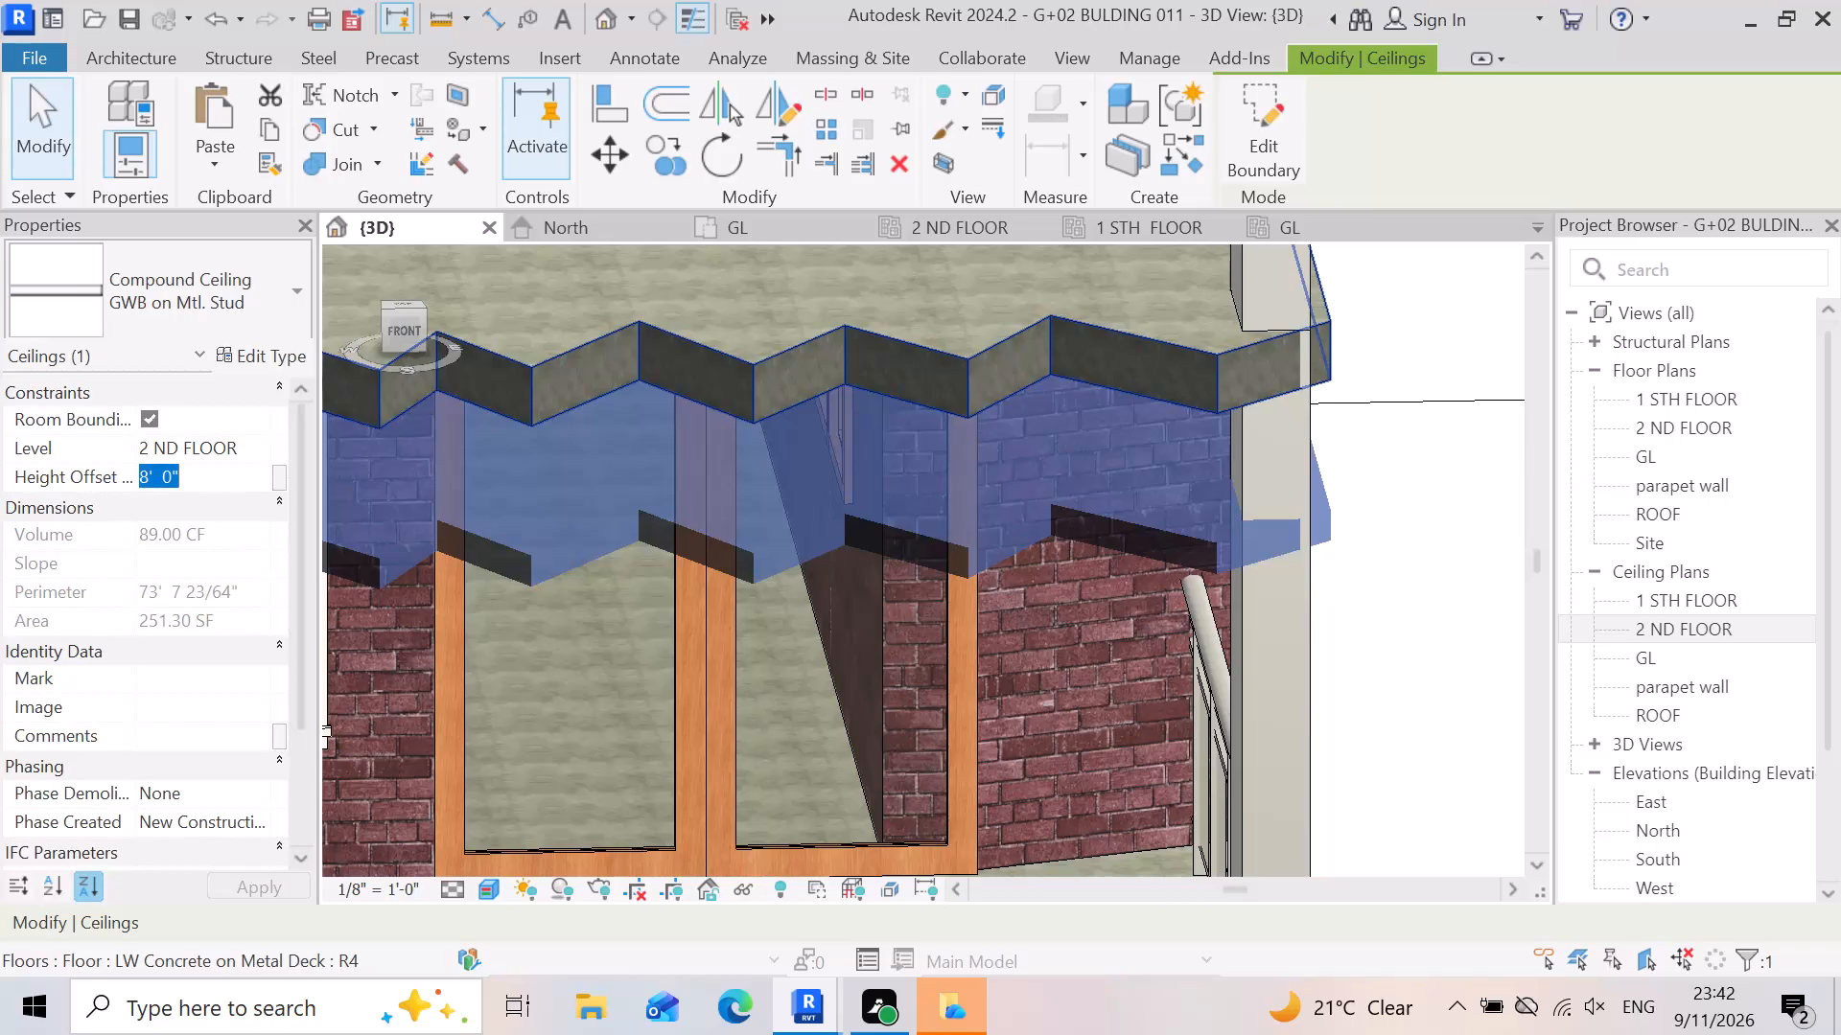
key("BackSpace")
key("1")
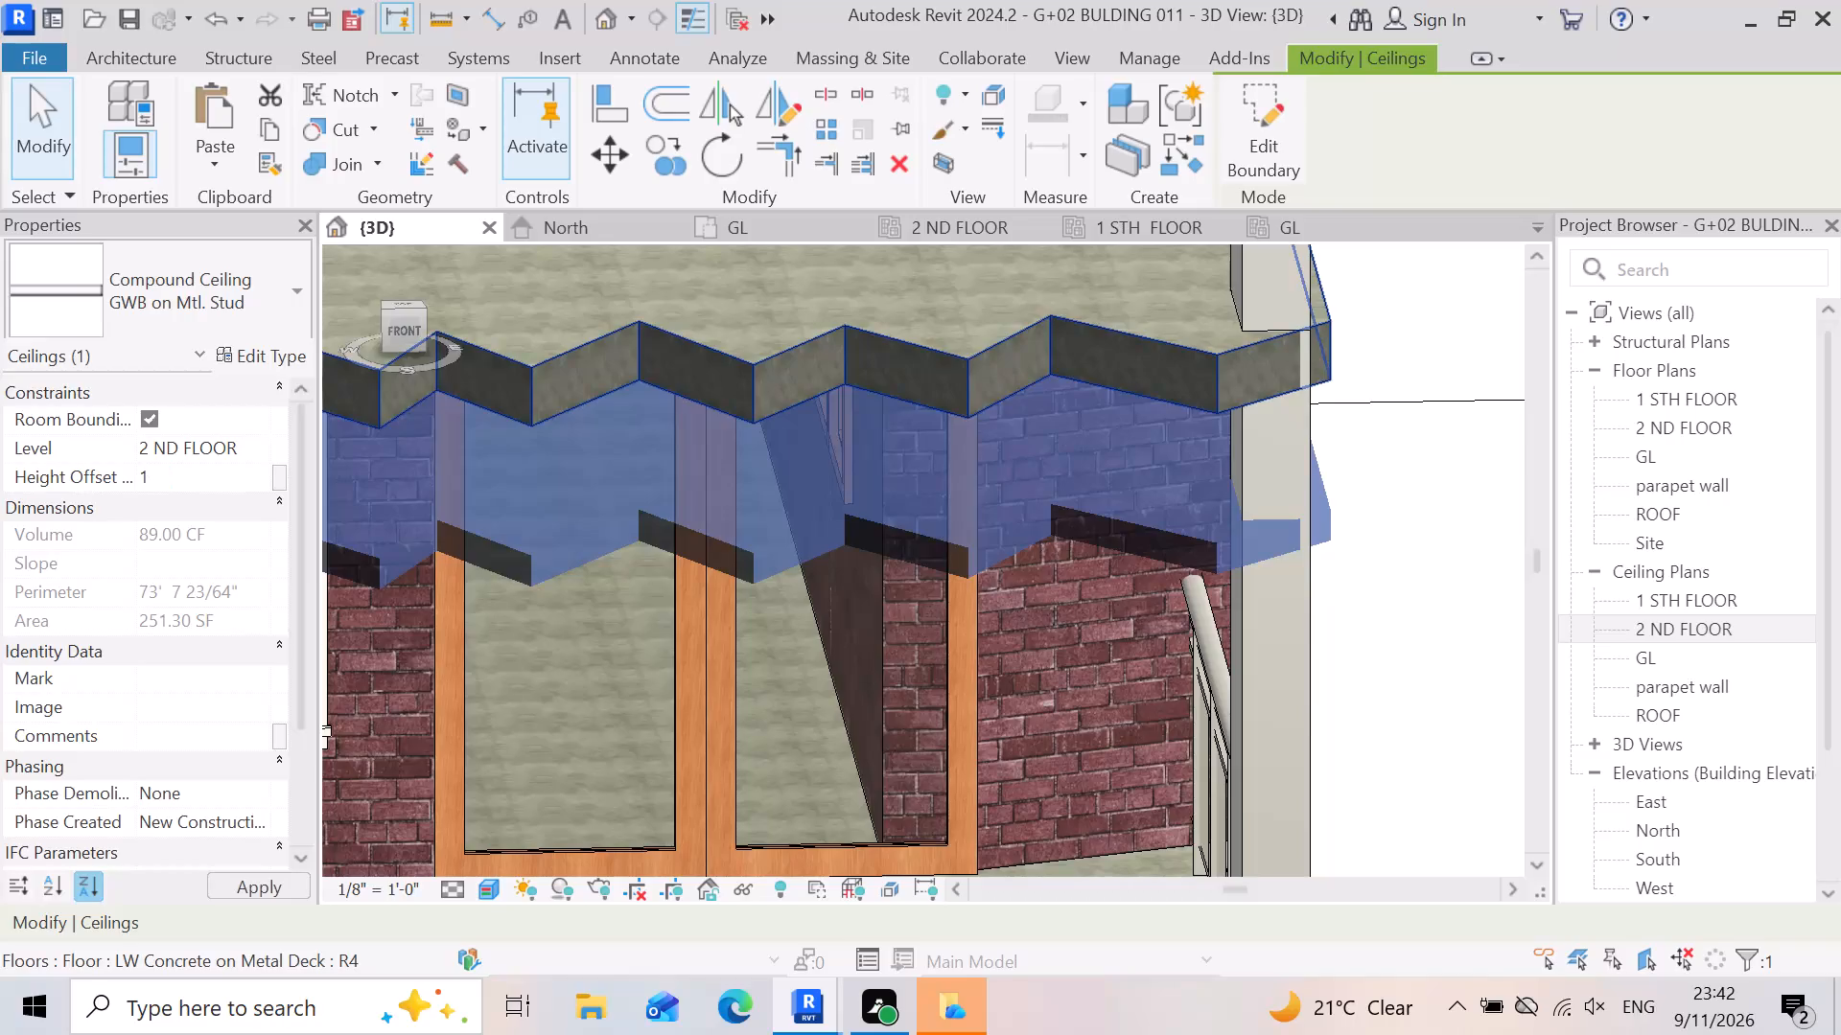
key("0")
key("apostrophe")
key("6")
key("BackSpace")
key("BackSpace")
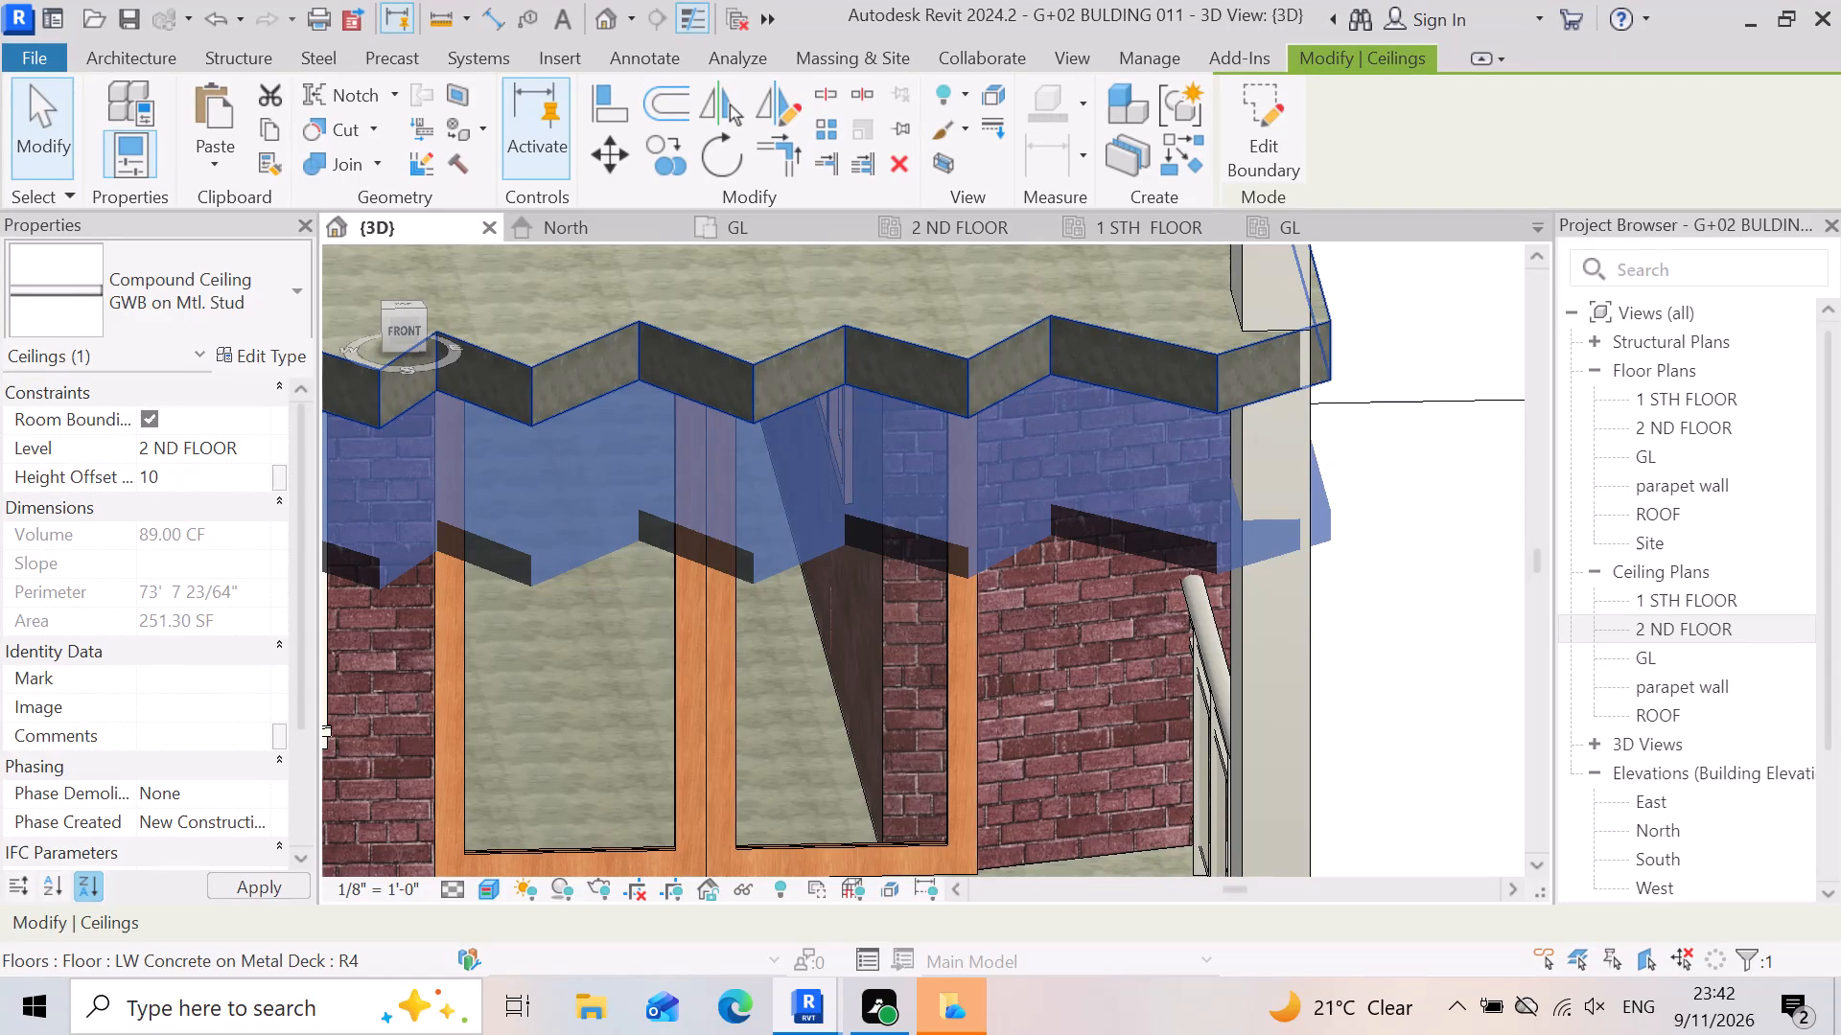
key("apostrophe")
key("Return")
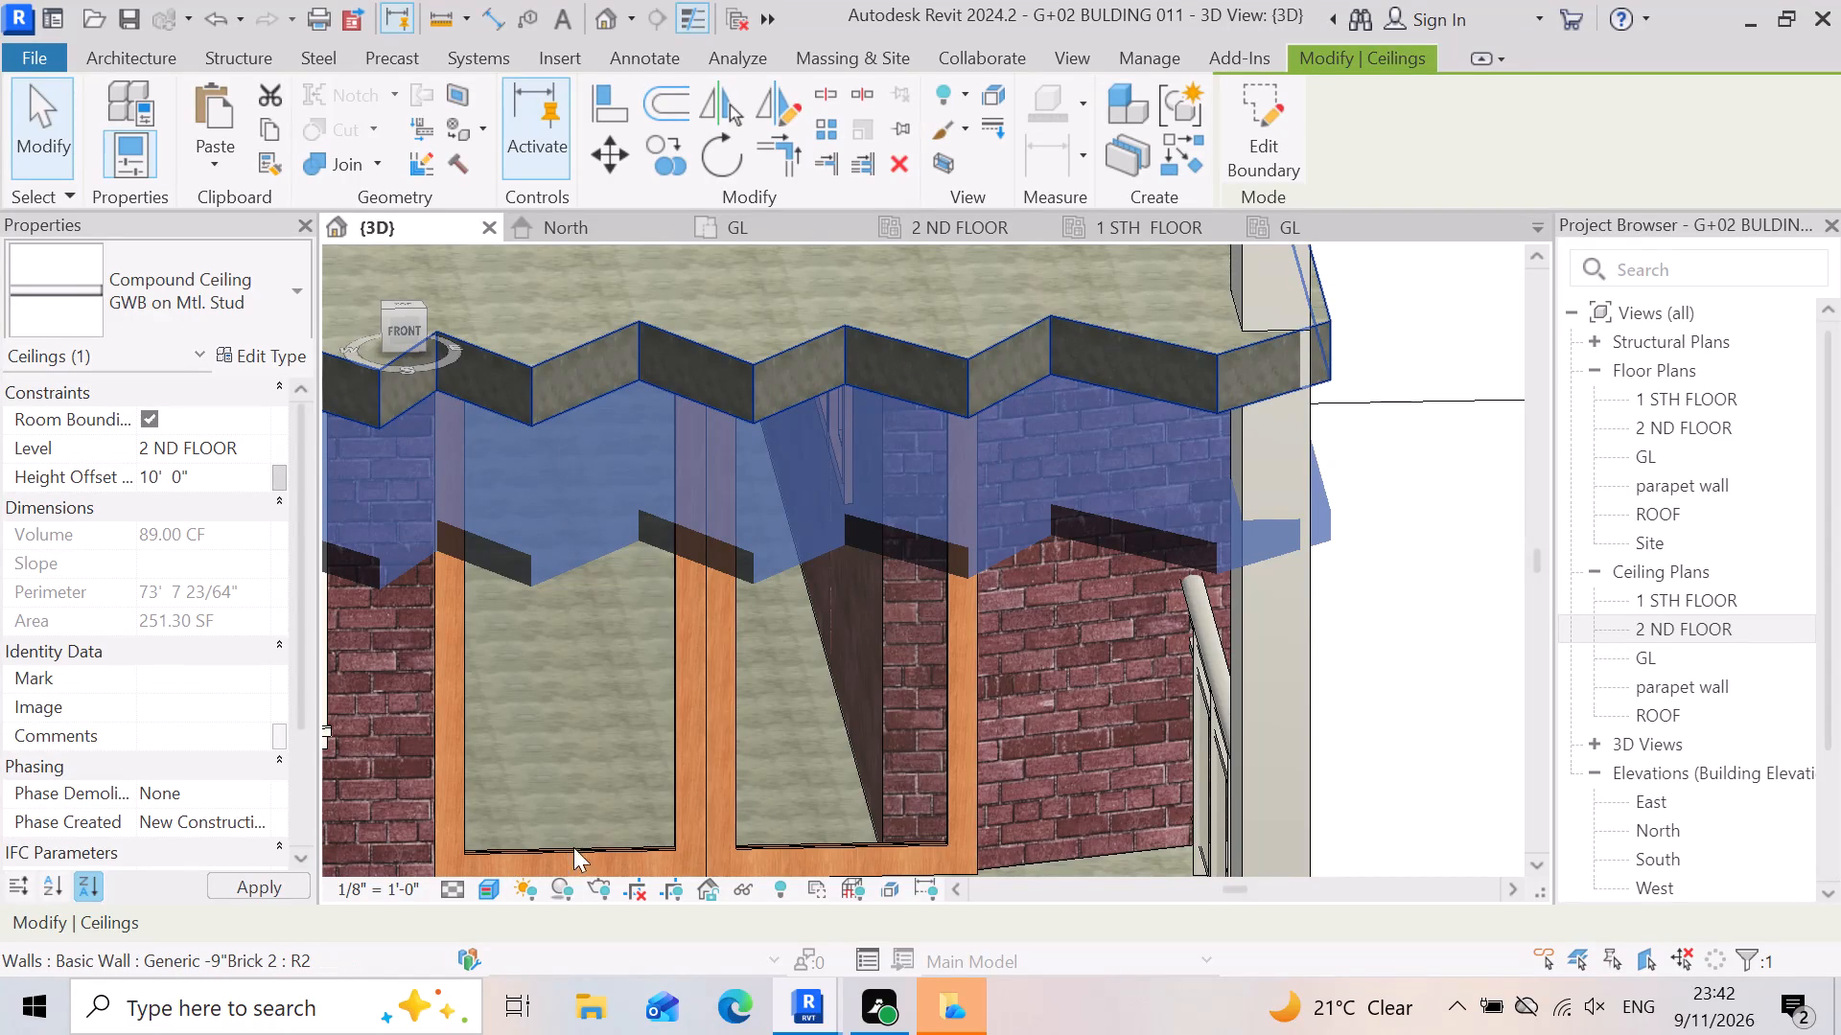
Deselect the zigzag balcony ceiling and examine from the front and below how it meets the roof slab's edge.
scroll(1046, 511, "down", 4)
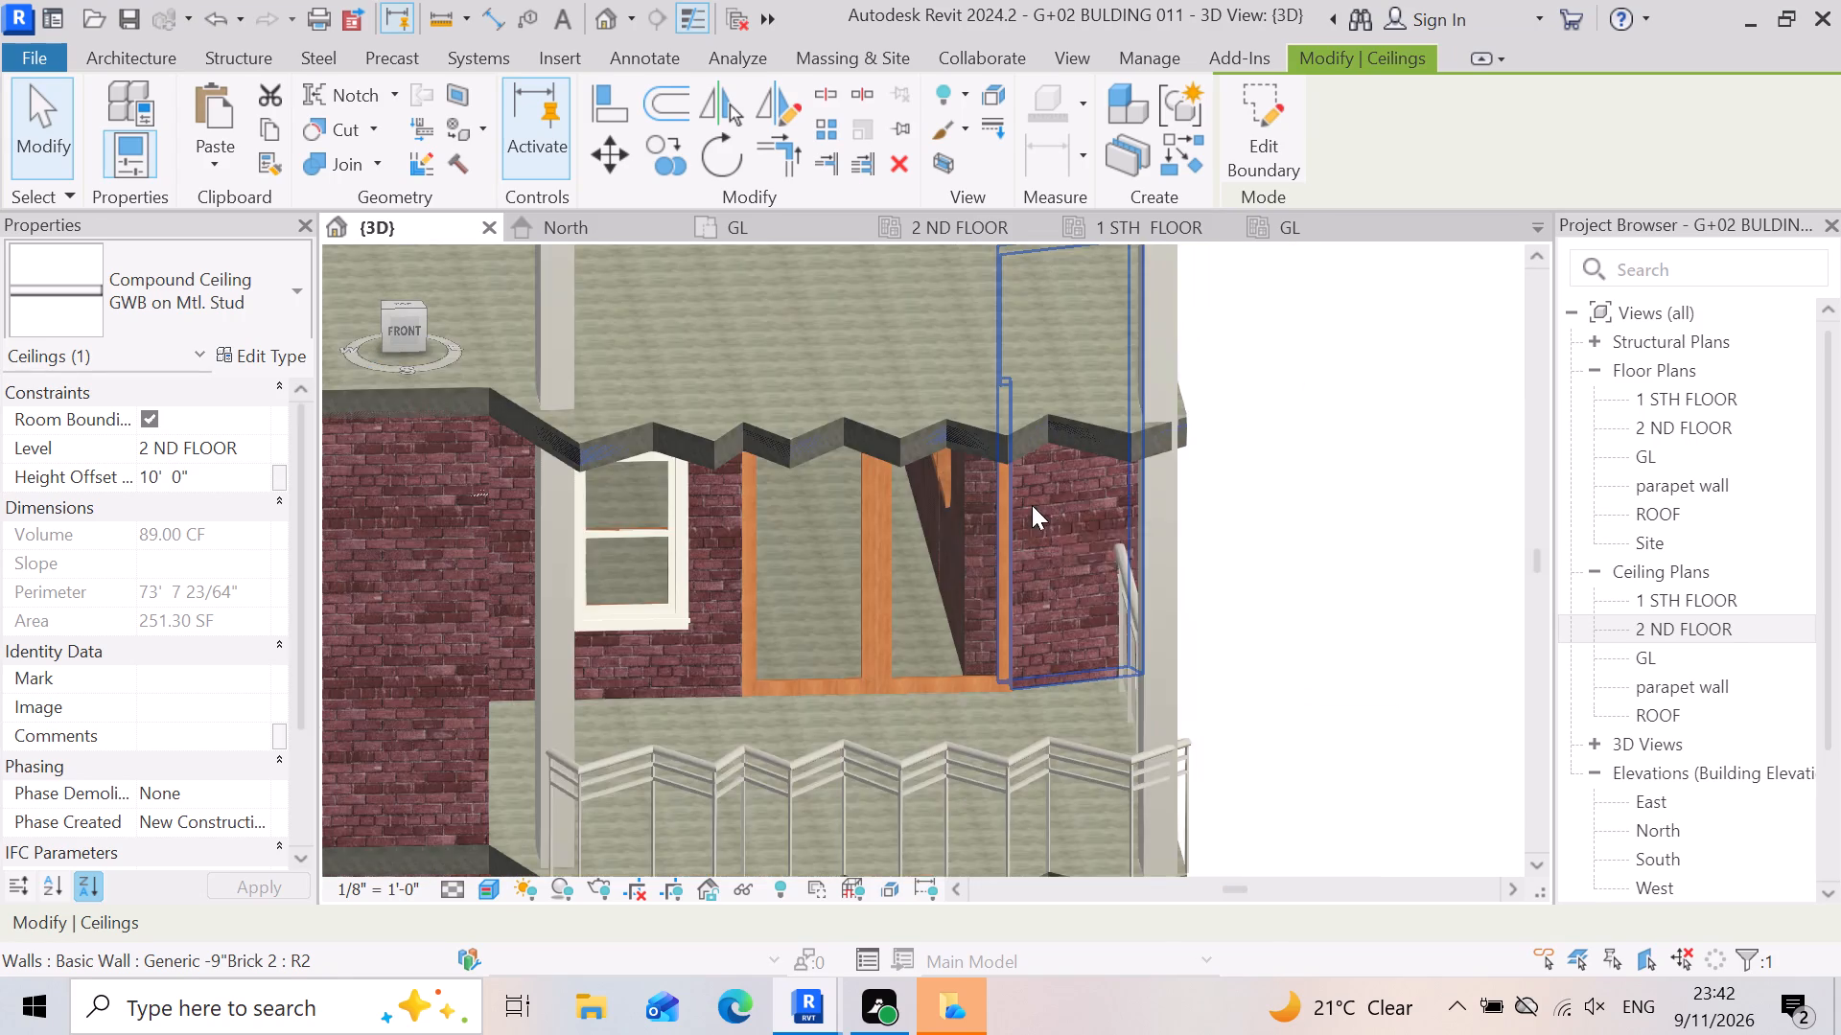
scroll(1032, 505, "down", 4)
left_click(1355, 596)
scroll(837, 520, "up", 2)
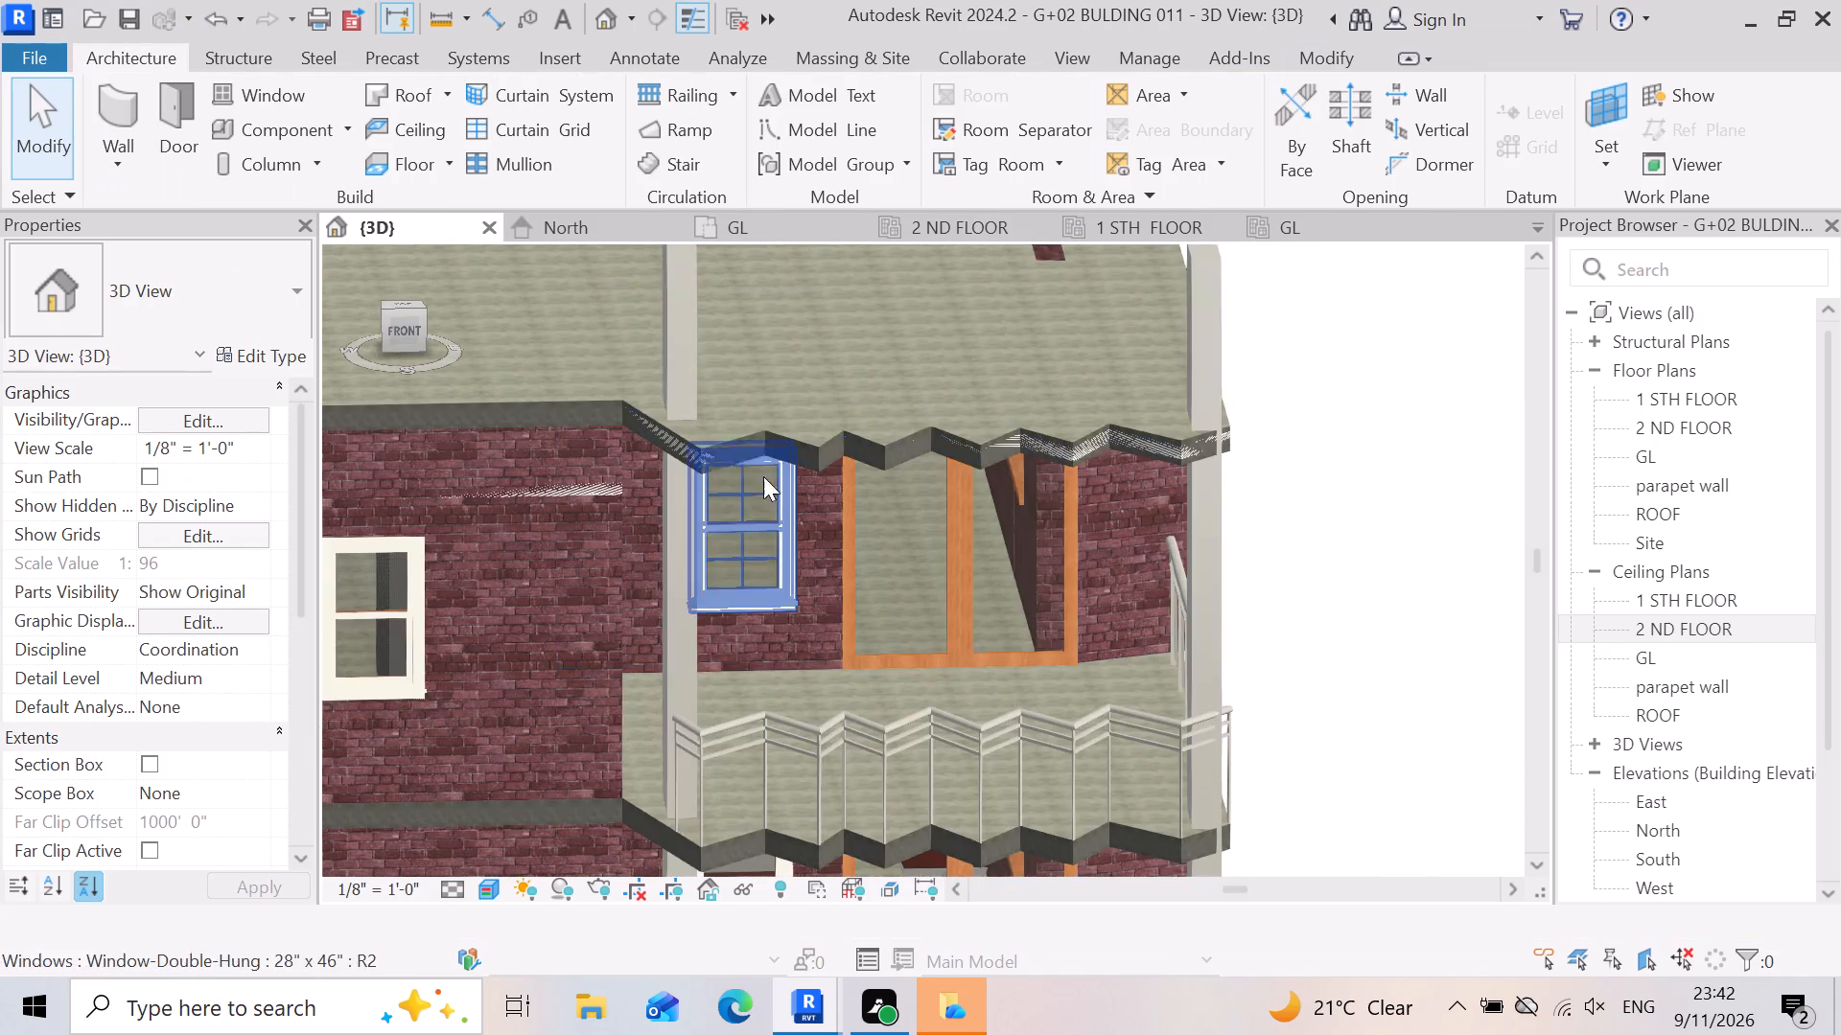
scroll(763, 476, "up", 5)
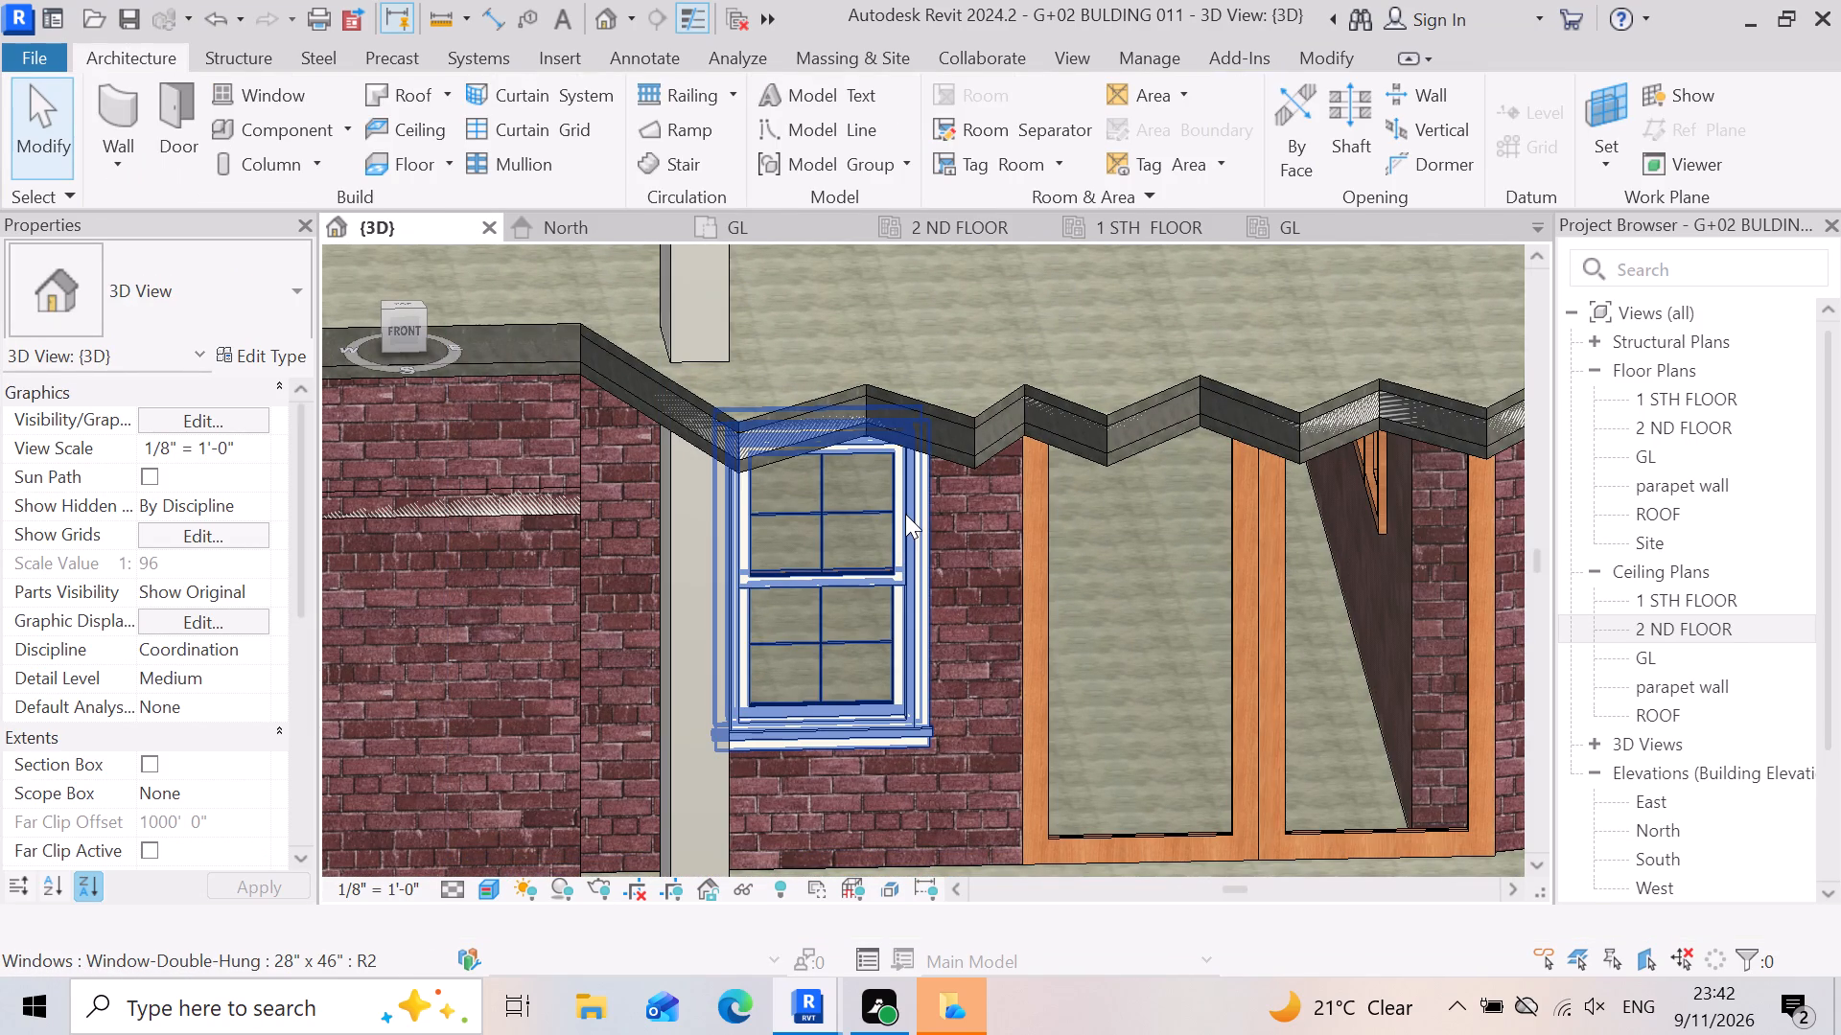
scroll(1103, 740, "down", 7)
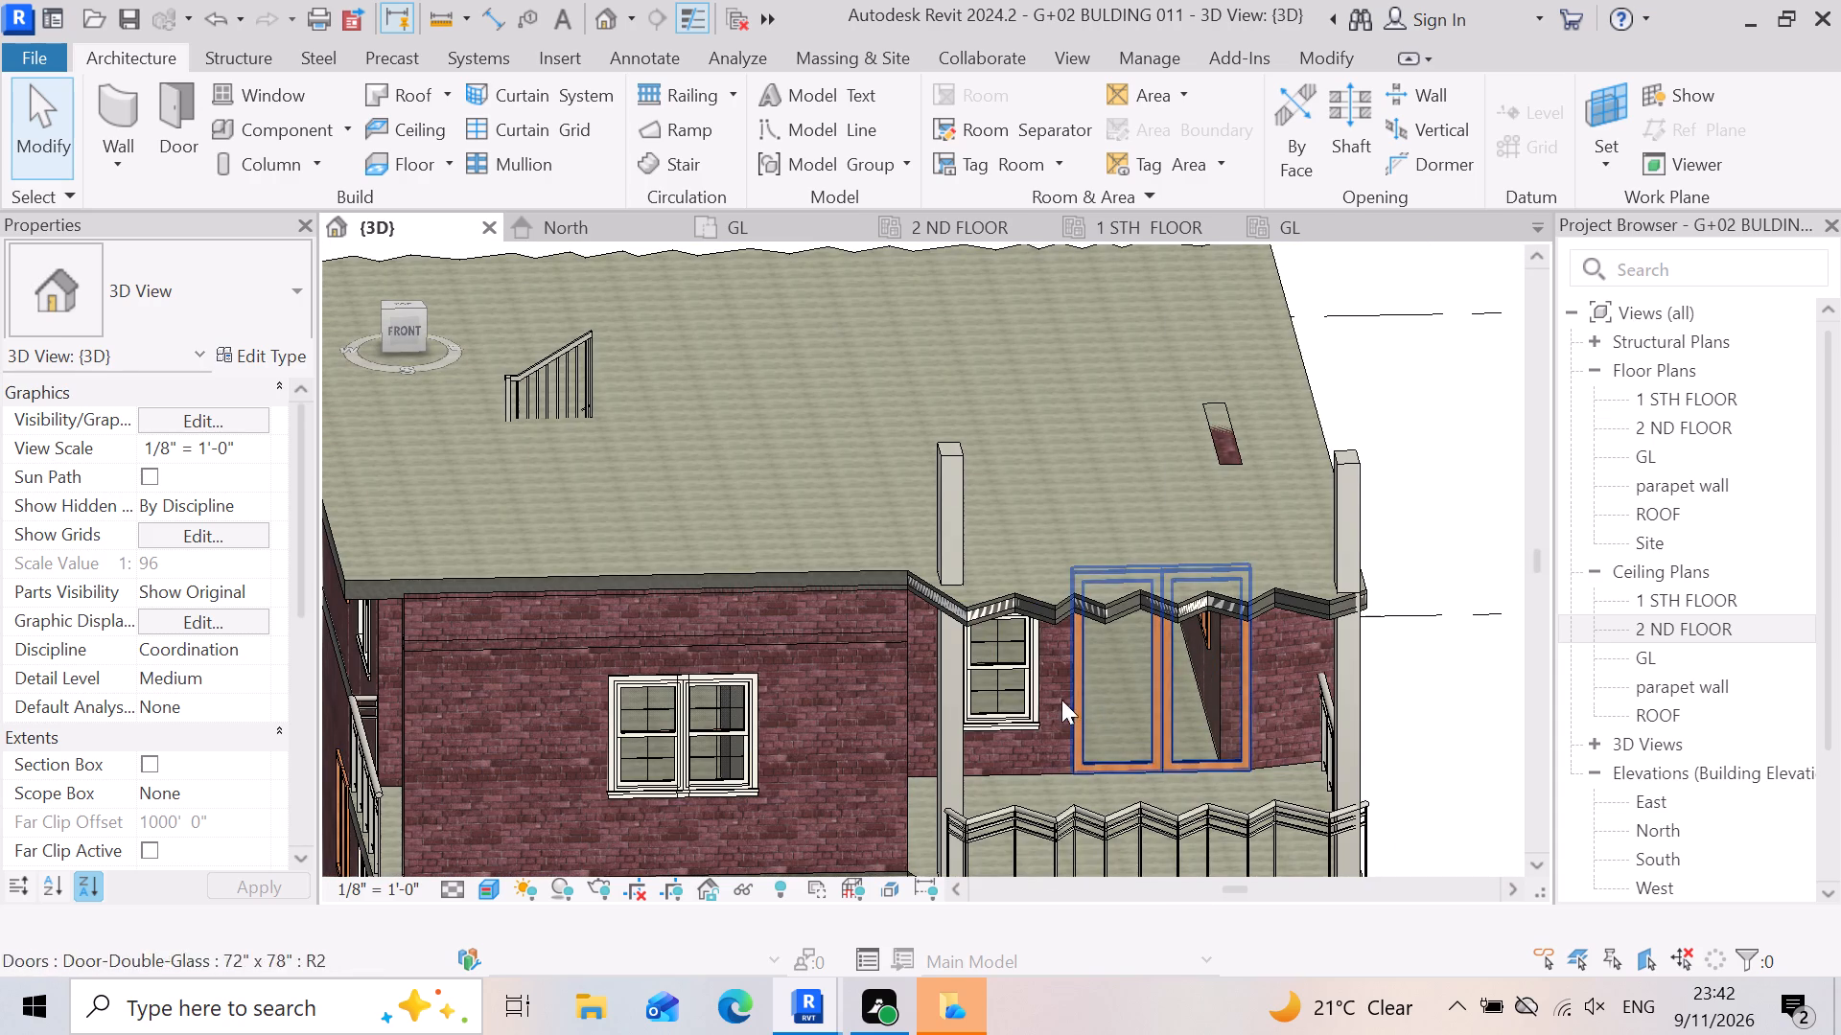
right_click_drag(954, 707, 954, 499, "shift")
middle_click_drag(953, 707, 954, 499, "shift")
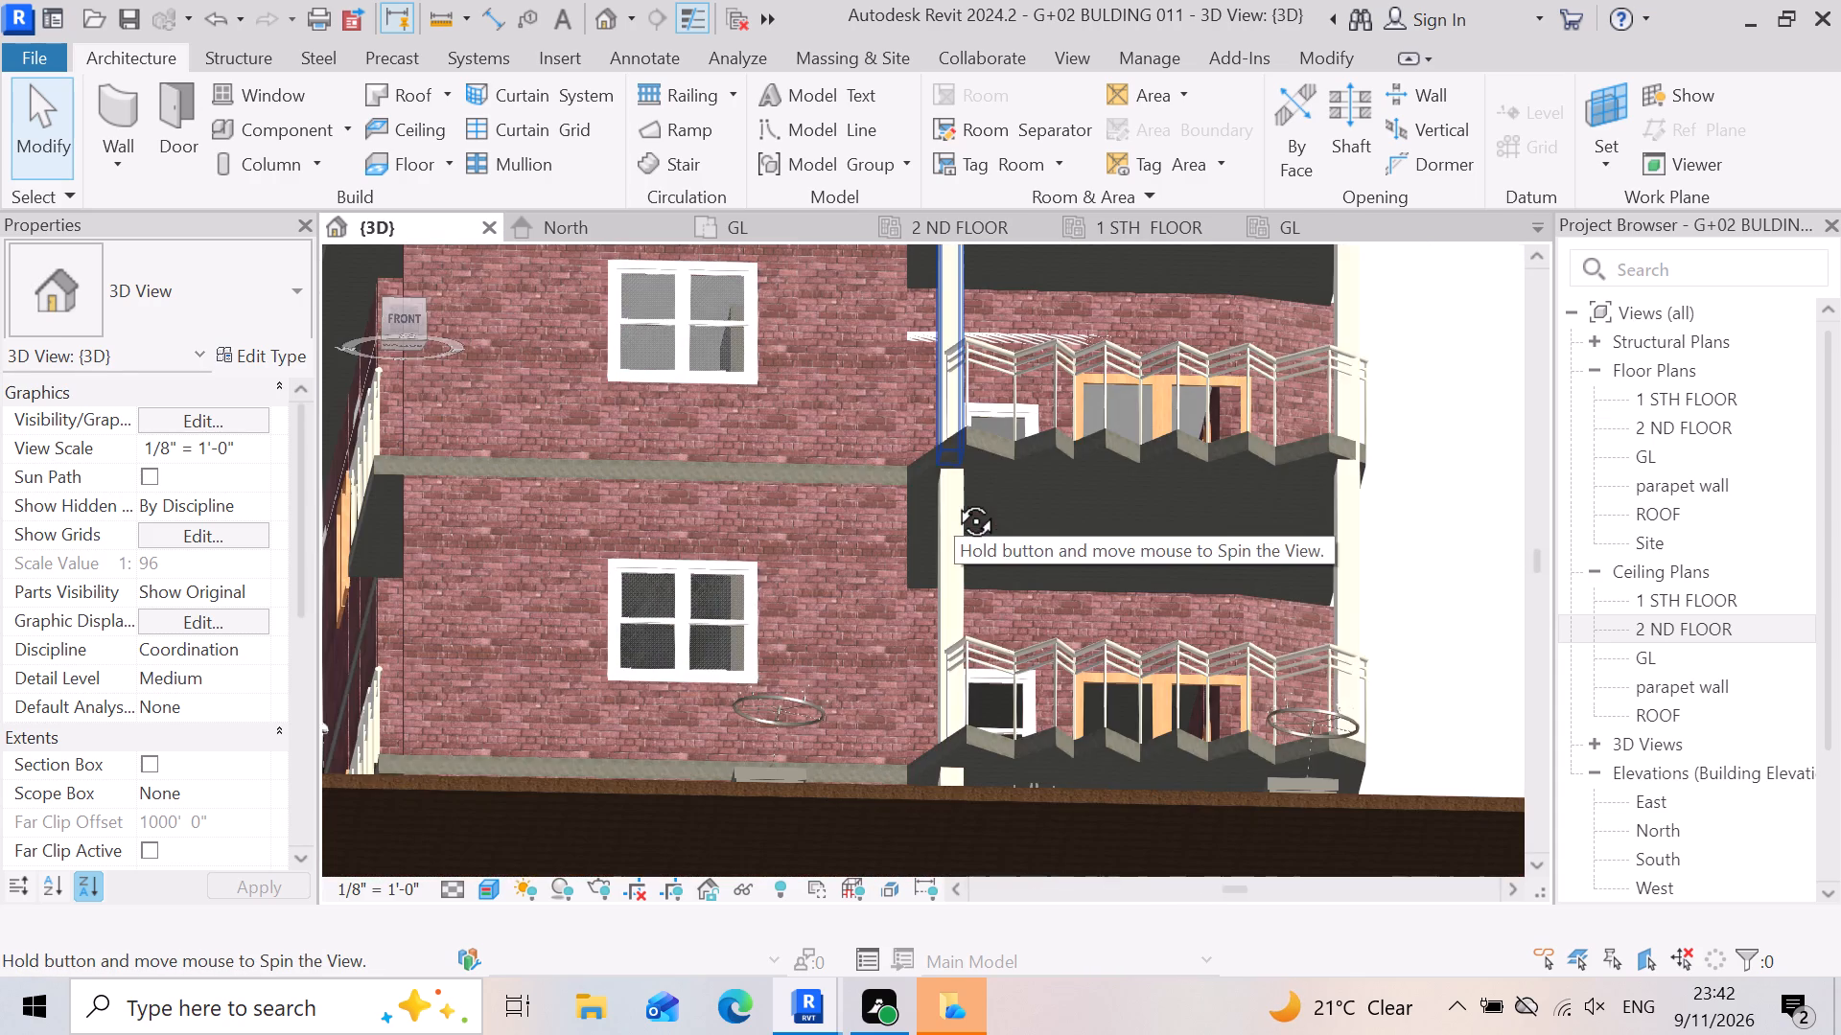
middle_click_drag(954, 499, 977, 646, "shift")
right_click_drag(954, 499, 977, 646, "shift")
scroll(1089, 432, "up", 5)
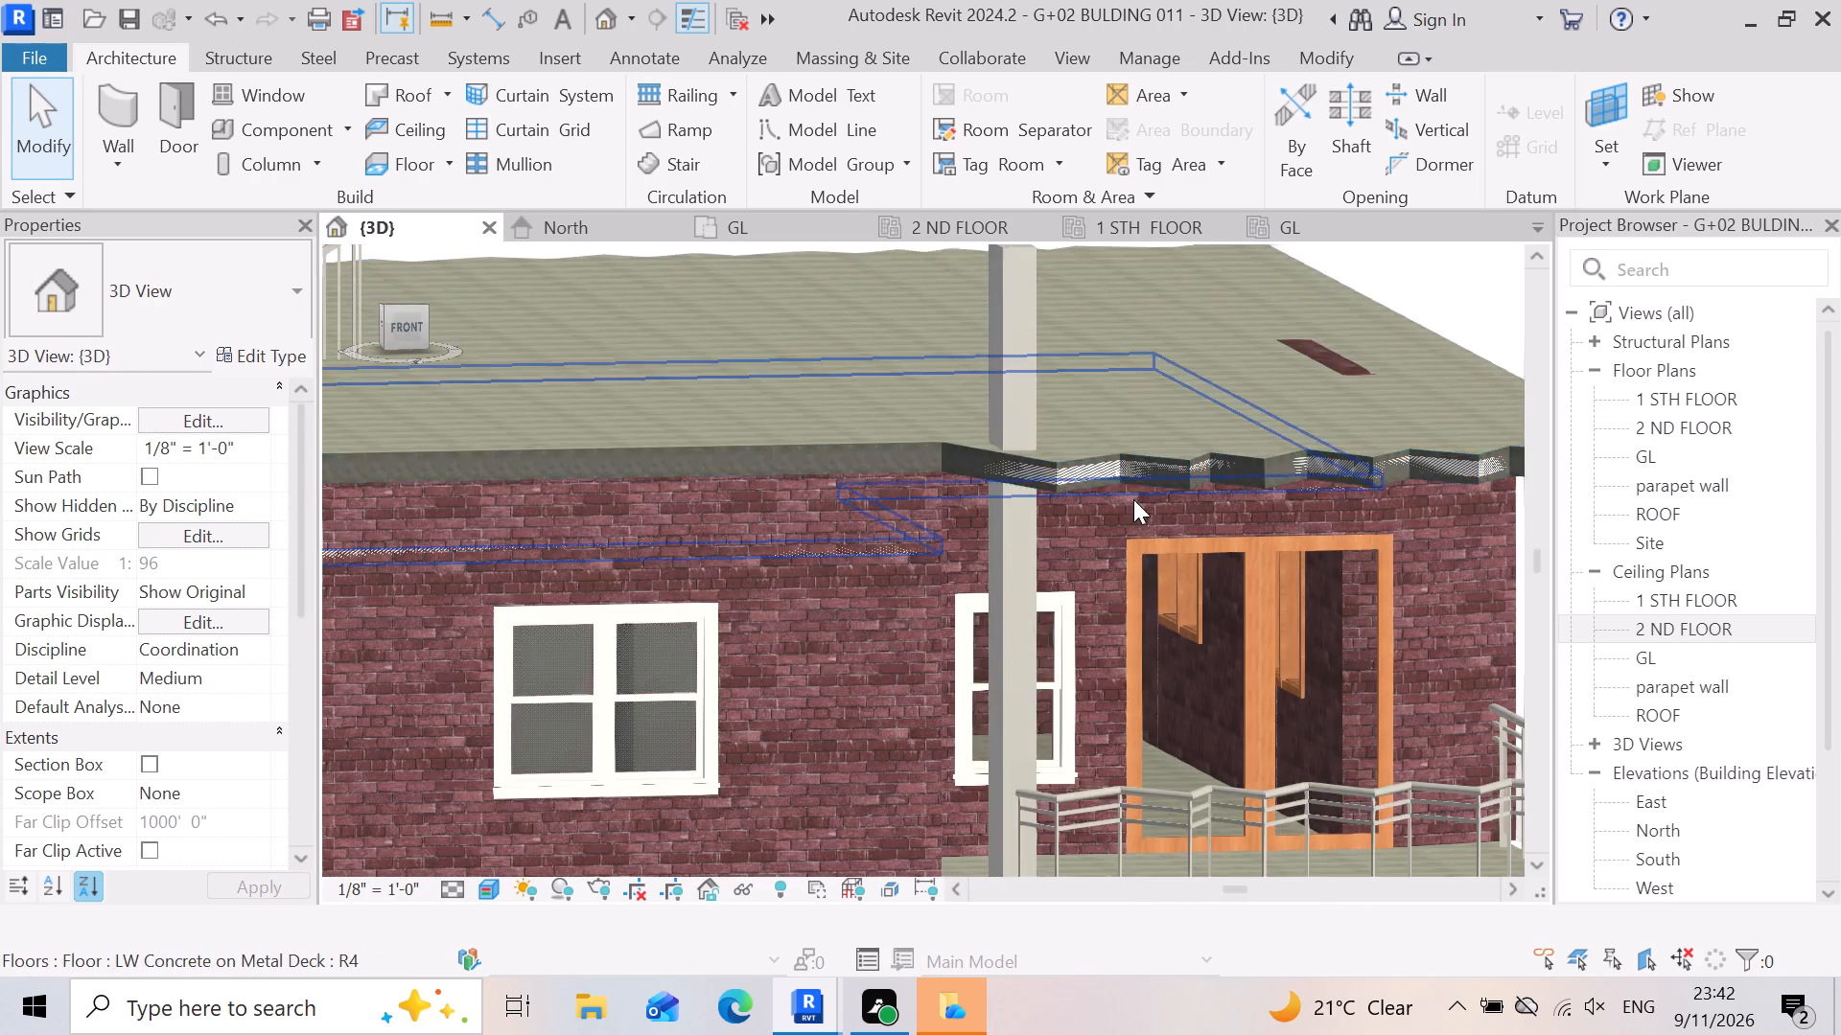
scroll(1133, 499, "up", 4)
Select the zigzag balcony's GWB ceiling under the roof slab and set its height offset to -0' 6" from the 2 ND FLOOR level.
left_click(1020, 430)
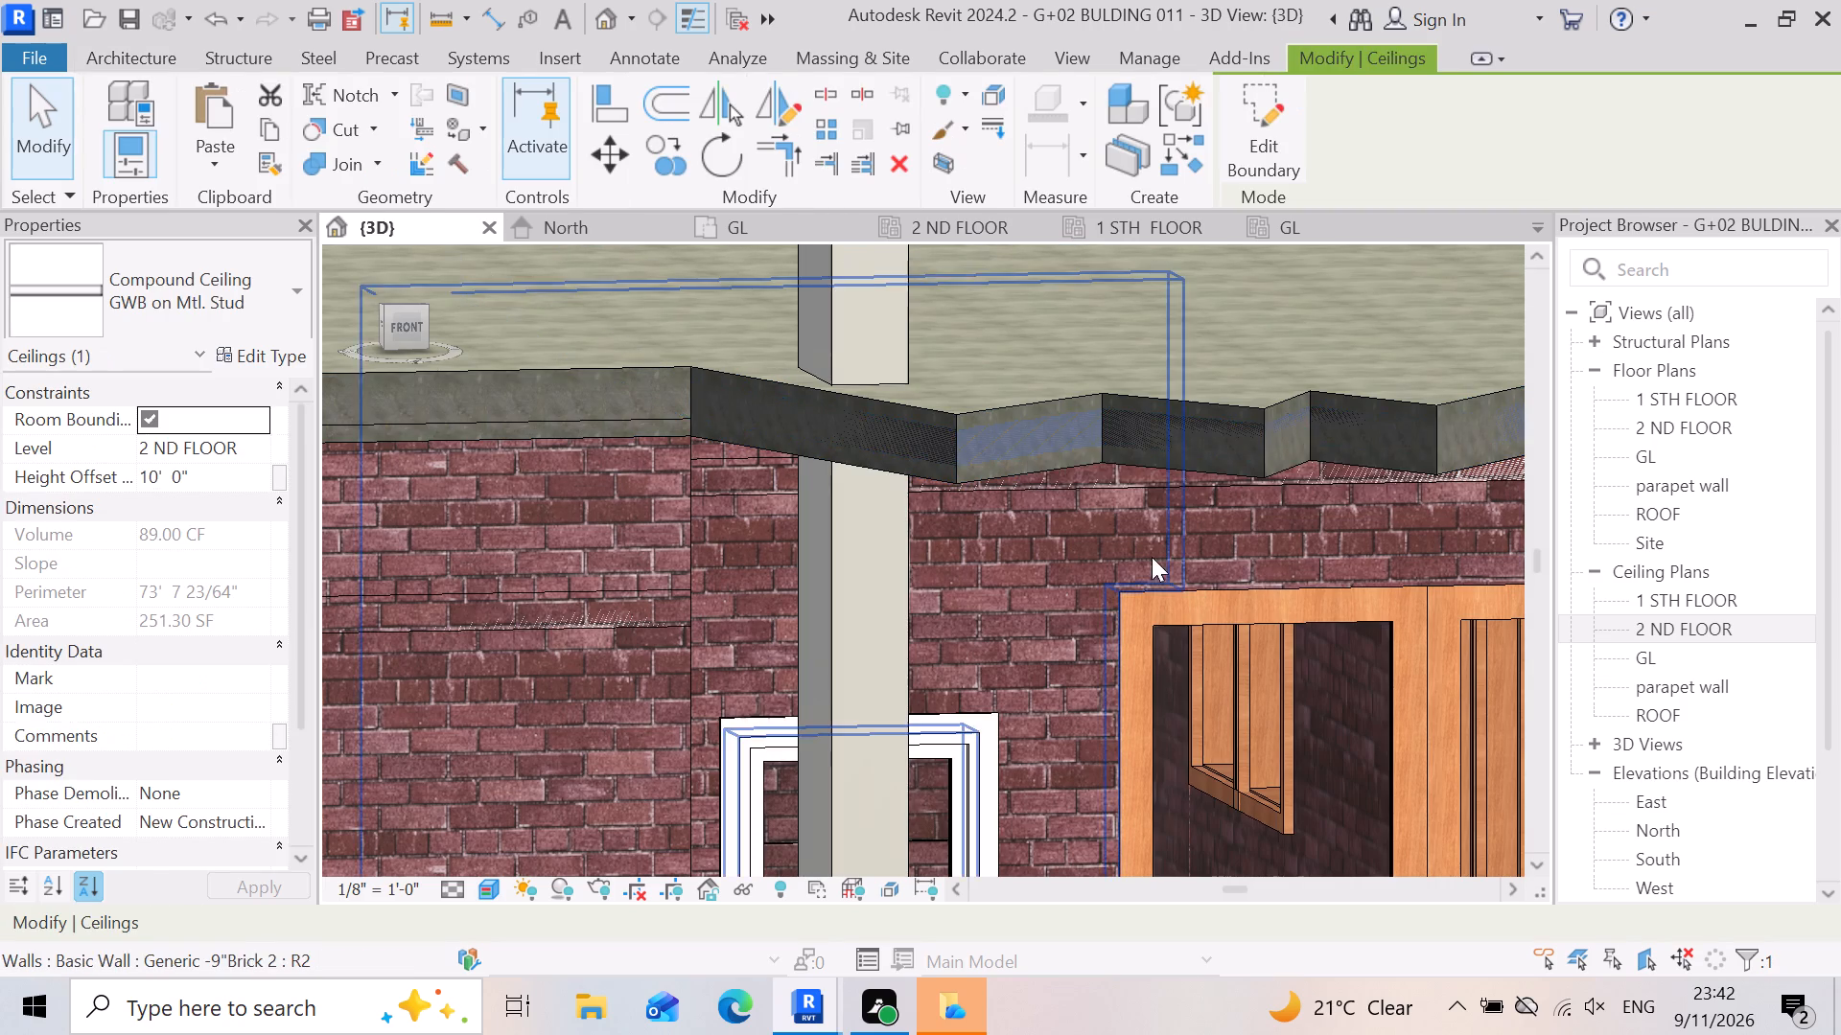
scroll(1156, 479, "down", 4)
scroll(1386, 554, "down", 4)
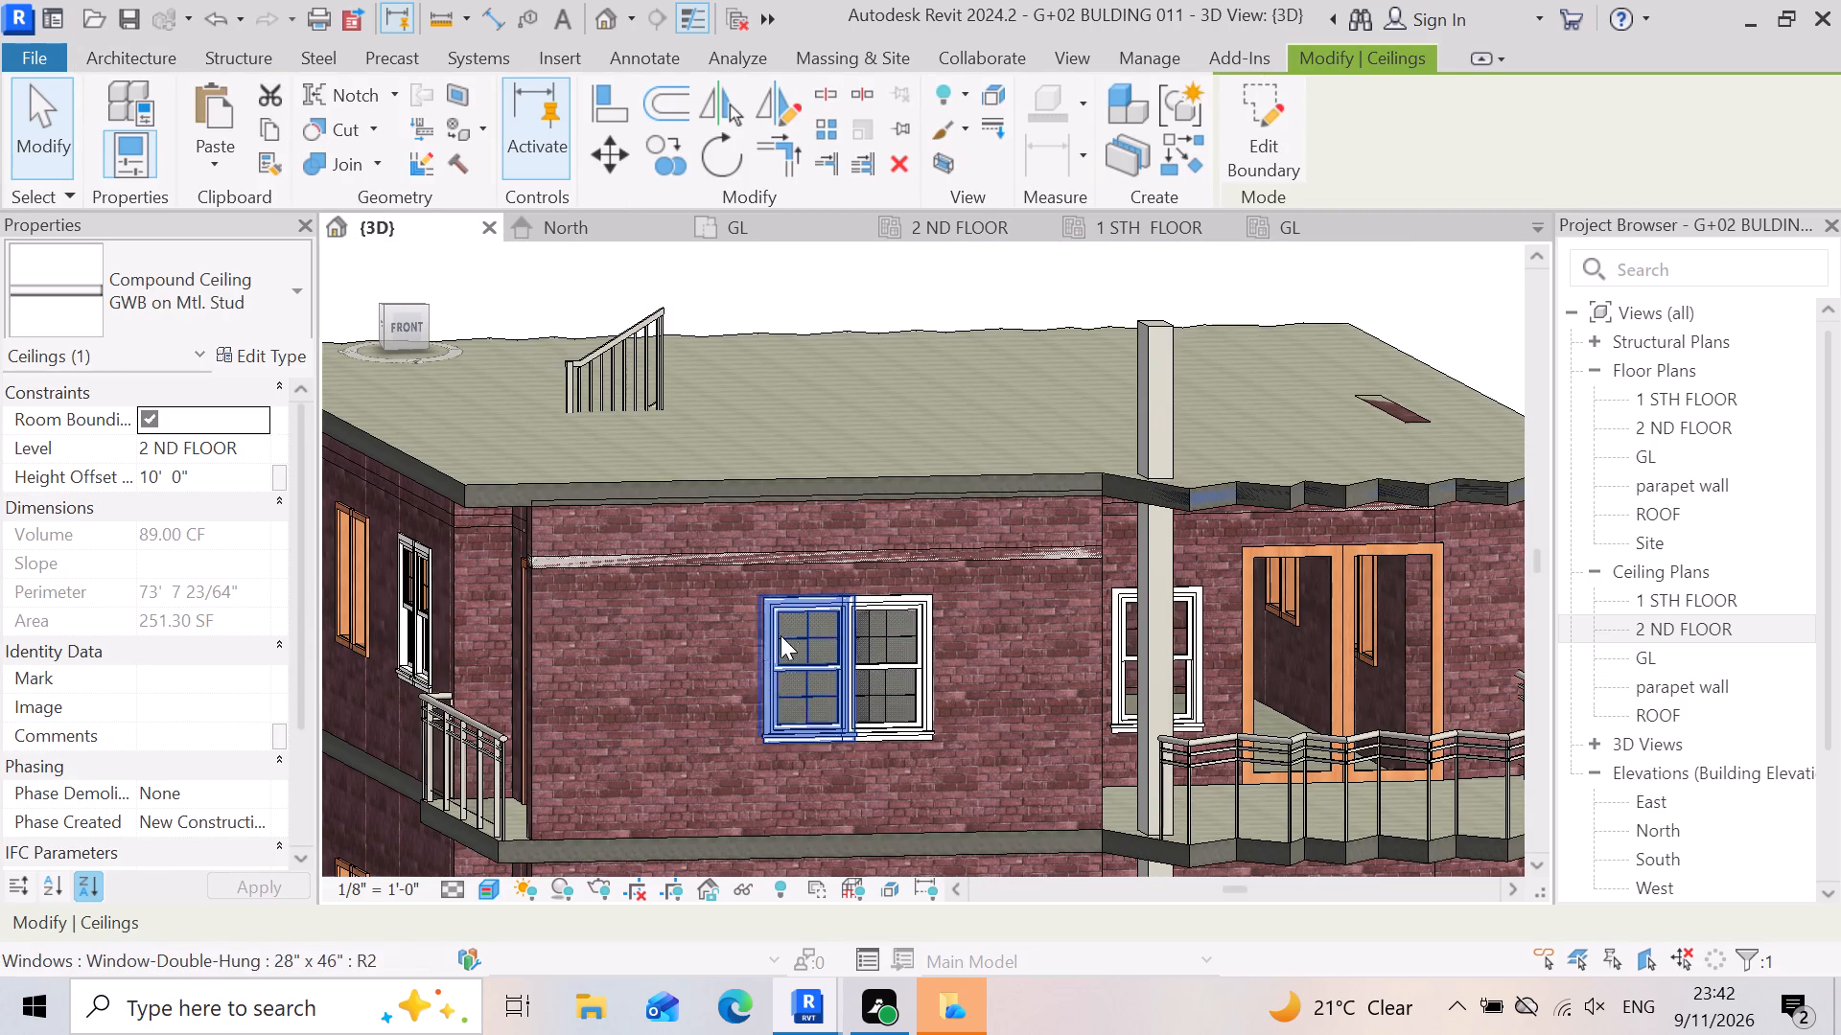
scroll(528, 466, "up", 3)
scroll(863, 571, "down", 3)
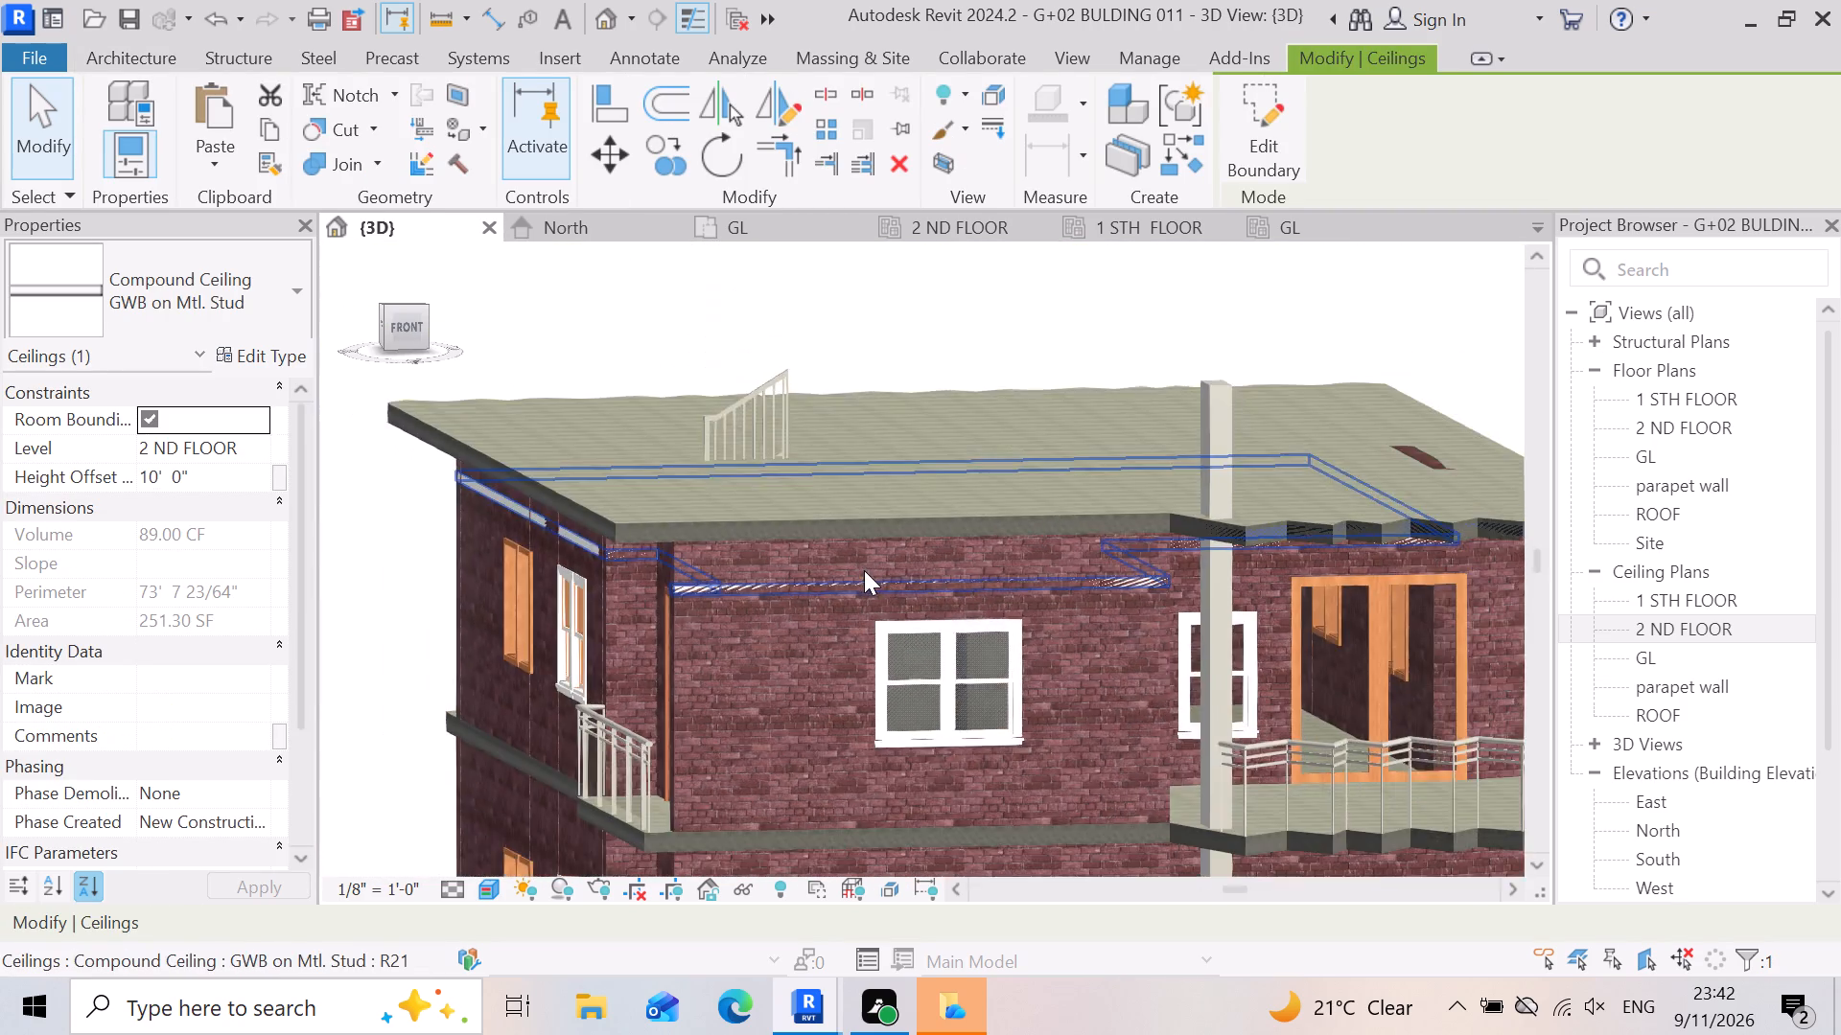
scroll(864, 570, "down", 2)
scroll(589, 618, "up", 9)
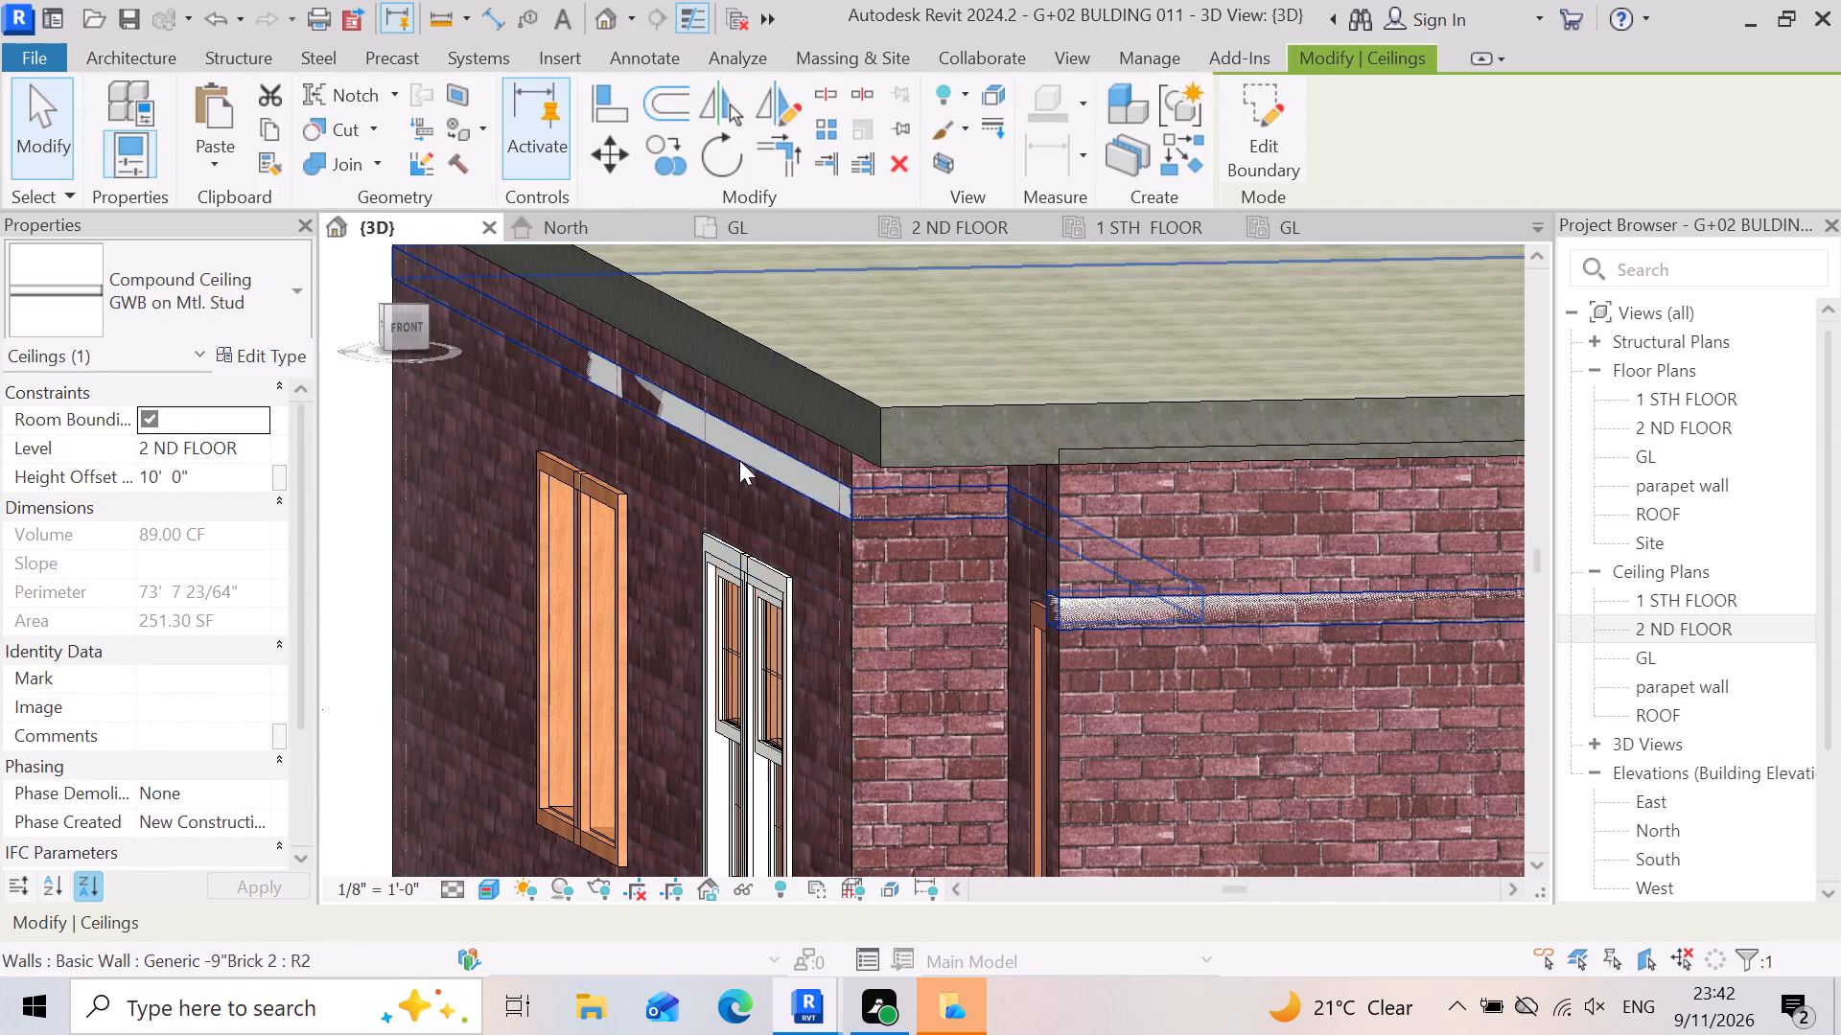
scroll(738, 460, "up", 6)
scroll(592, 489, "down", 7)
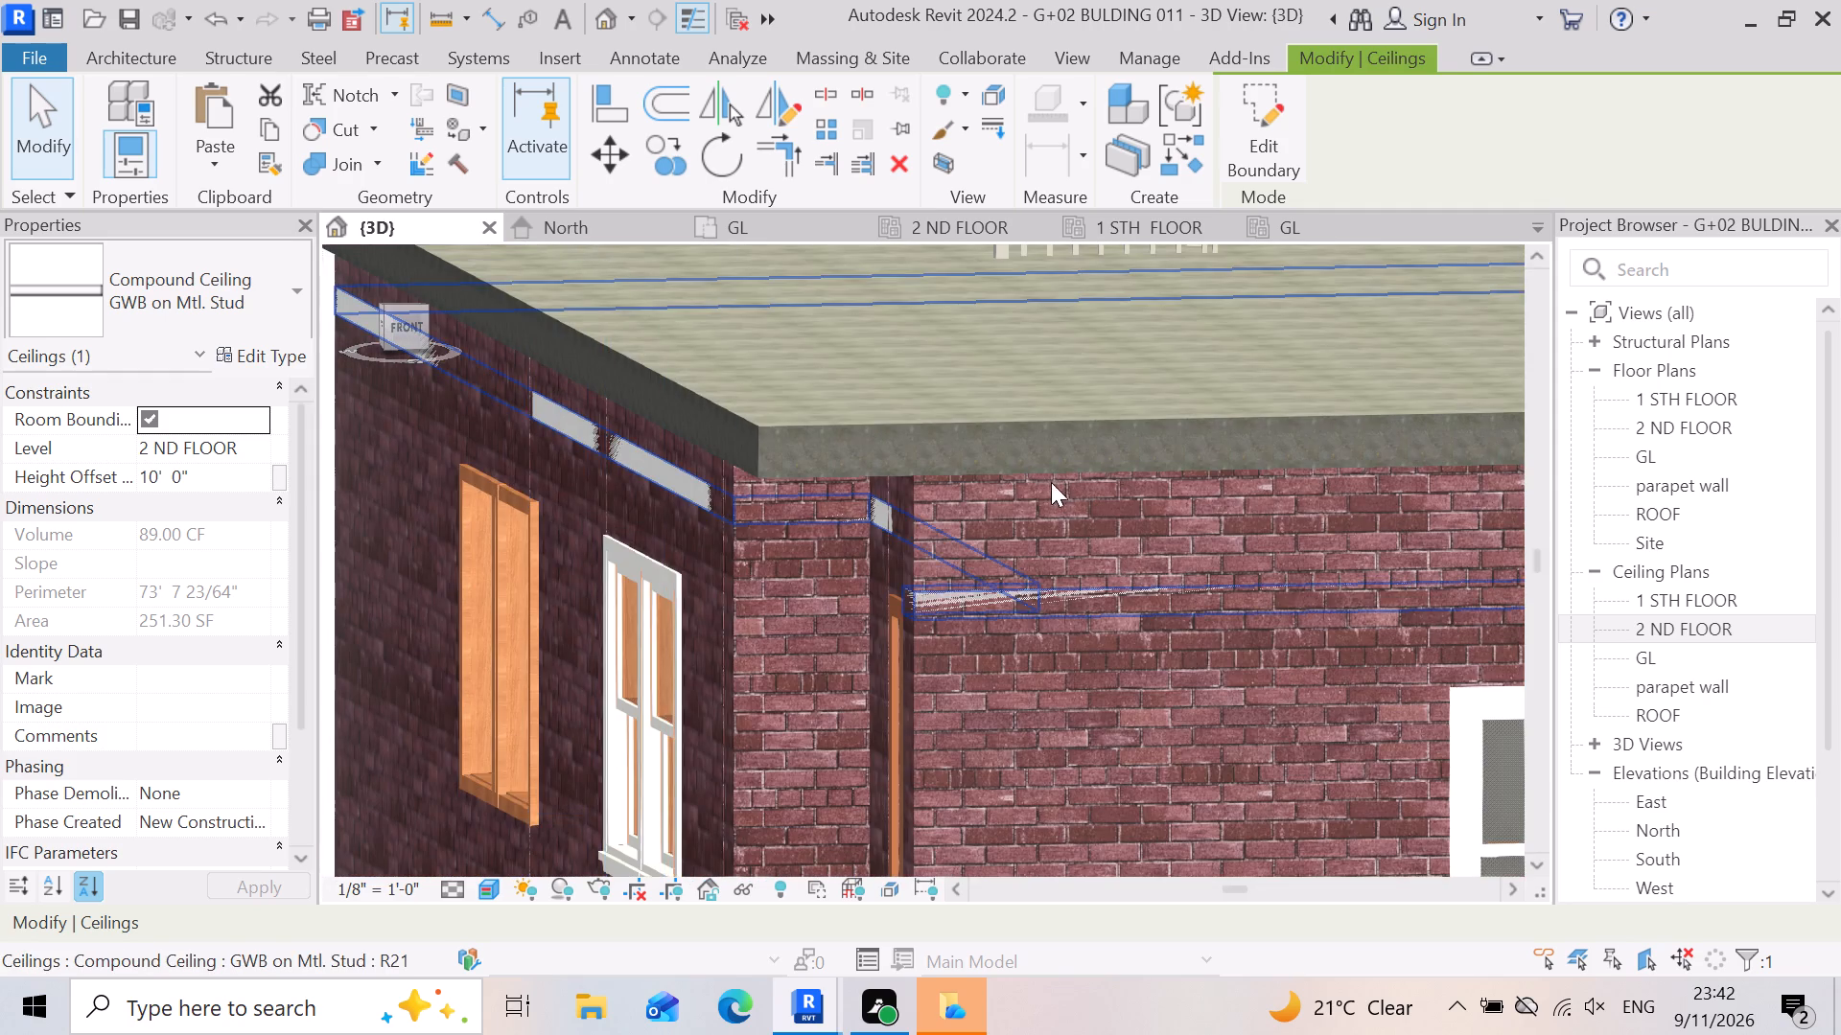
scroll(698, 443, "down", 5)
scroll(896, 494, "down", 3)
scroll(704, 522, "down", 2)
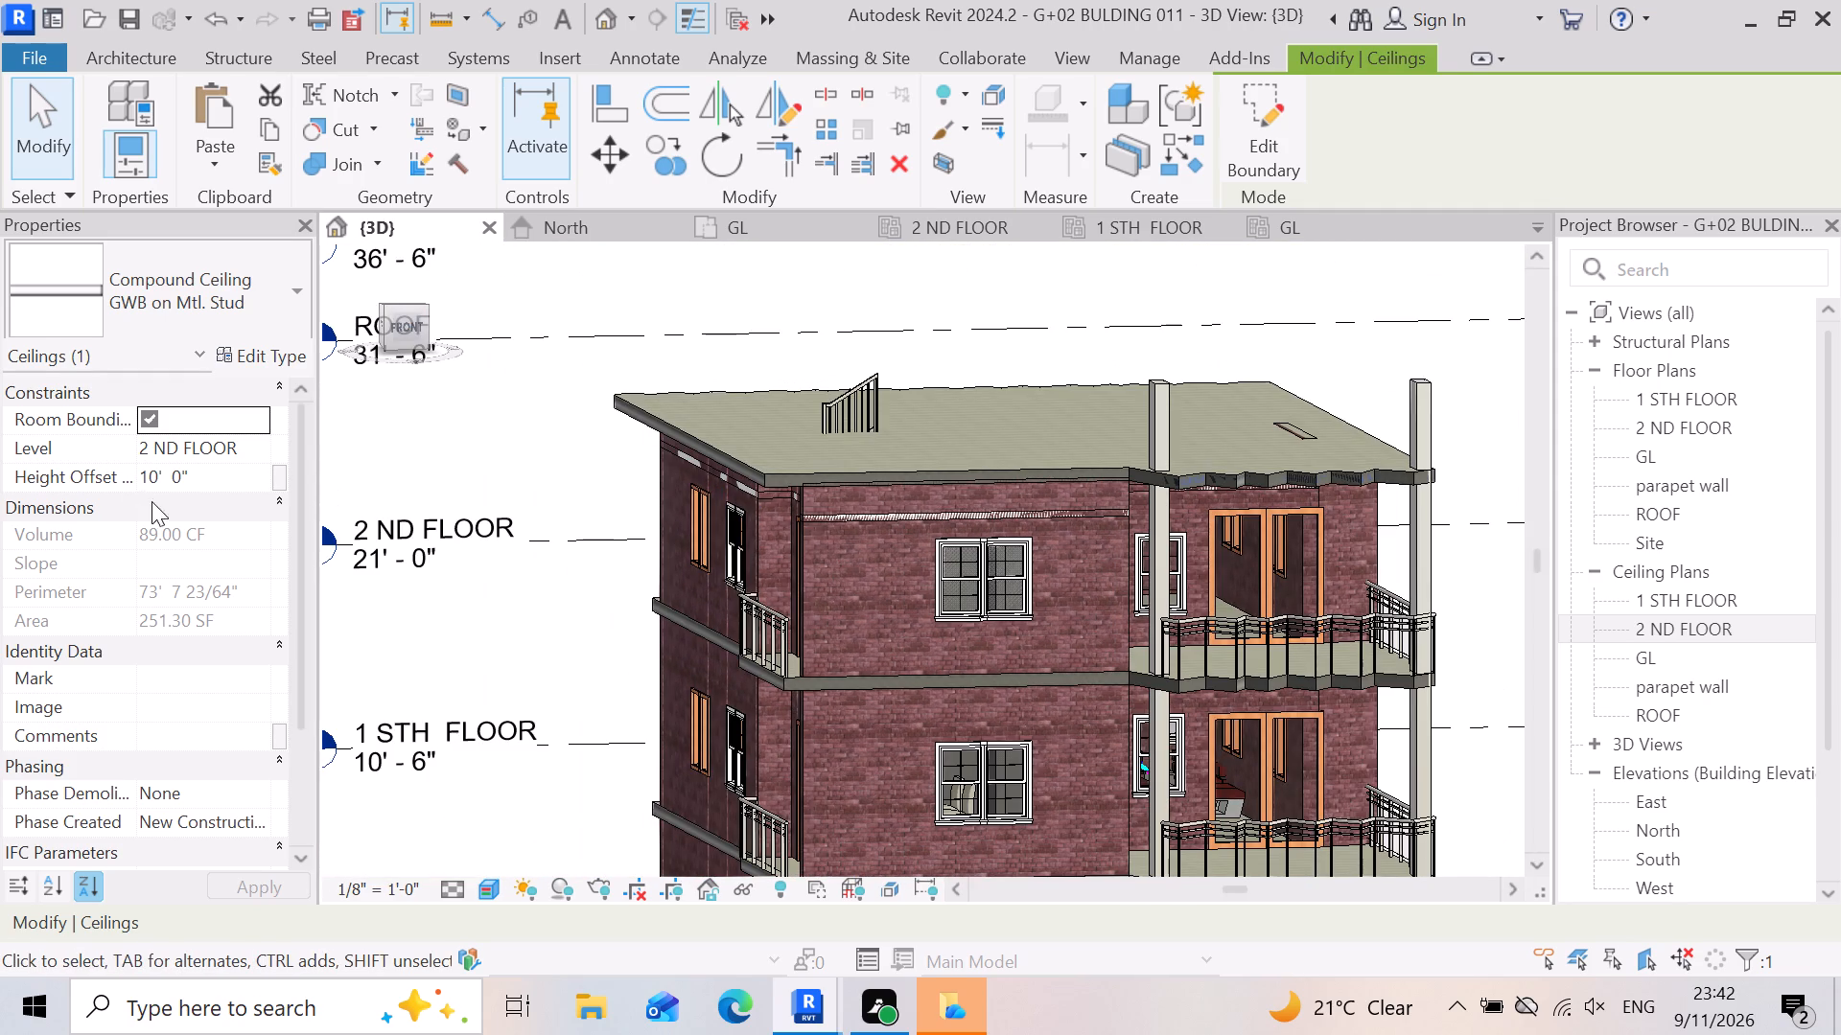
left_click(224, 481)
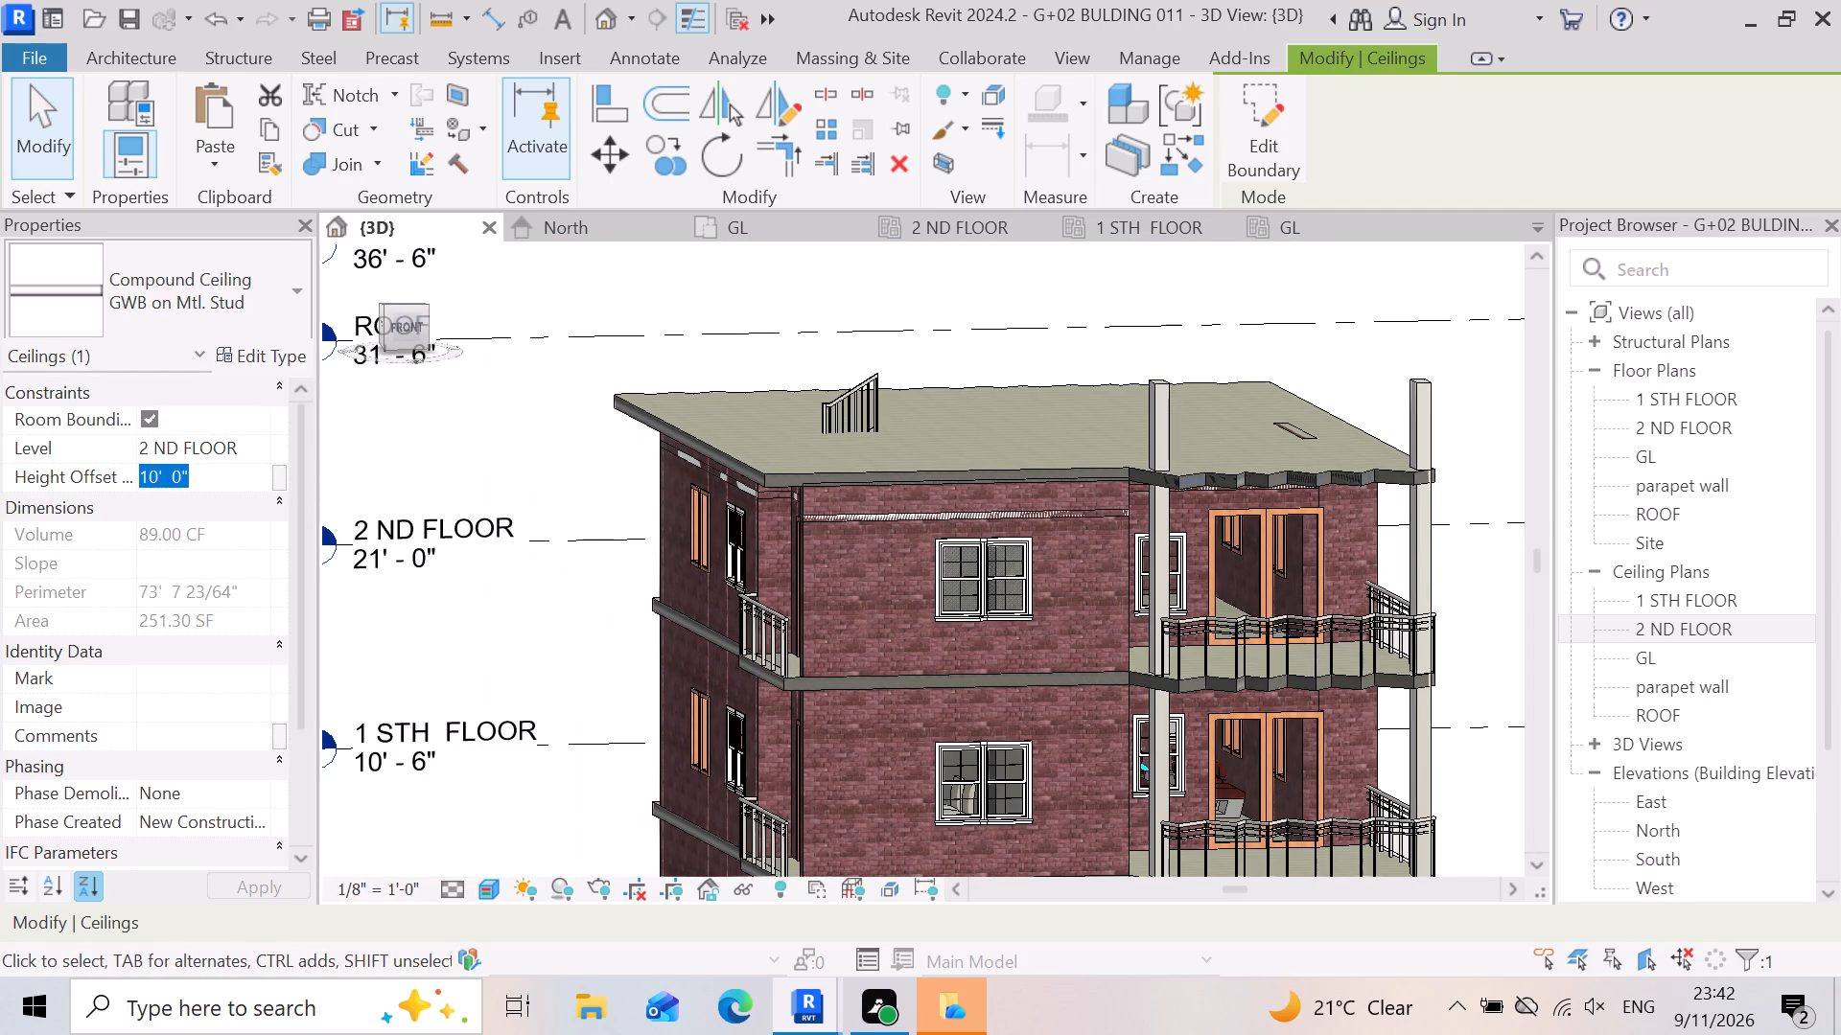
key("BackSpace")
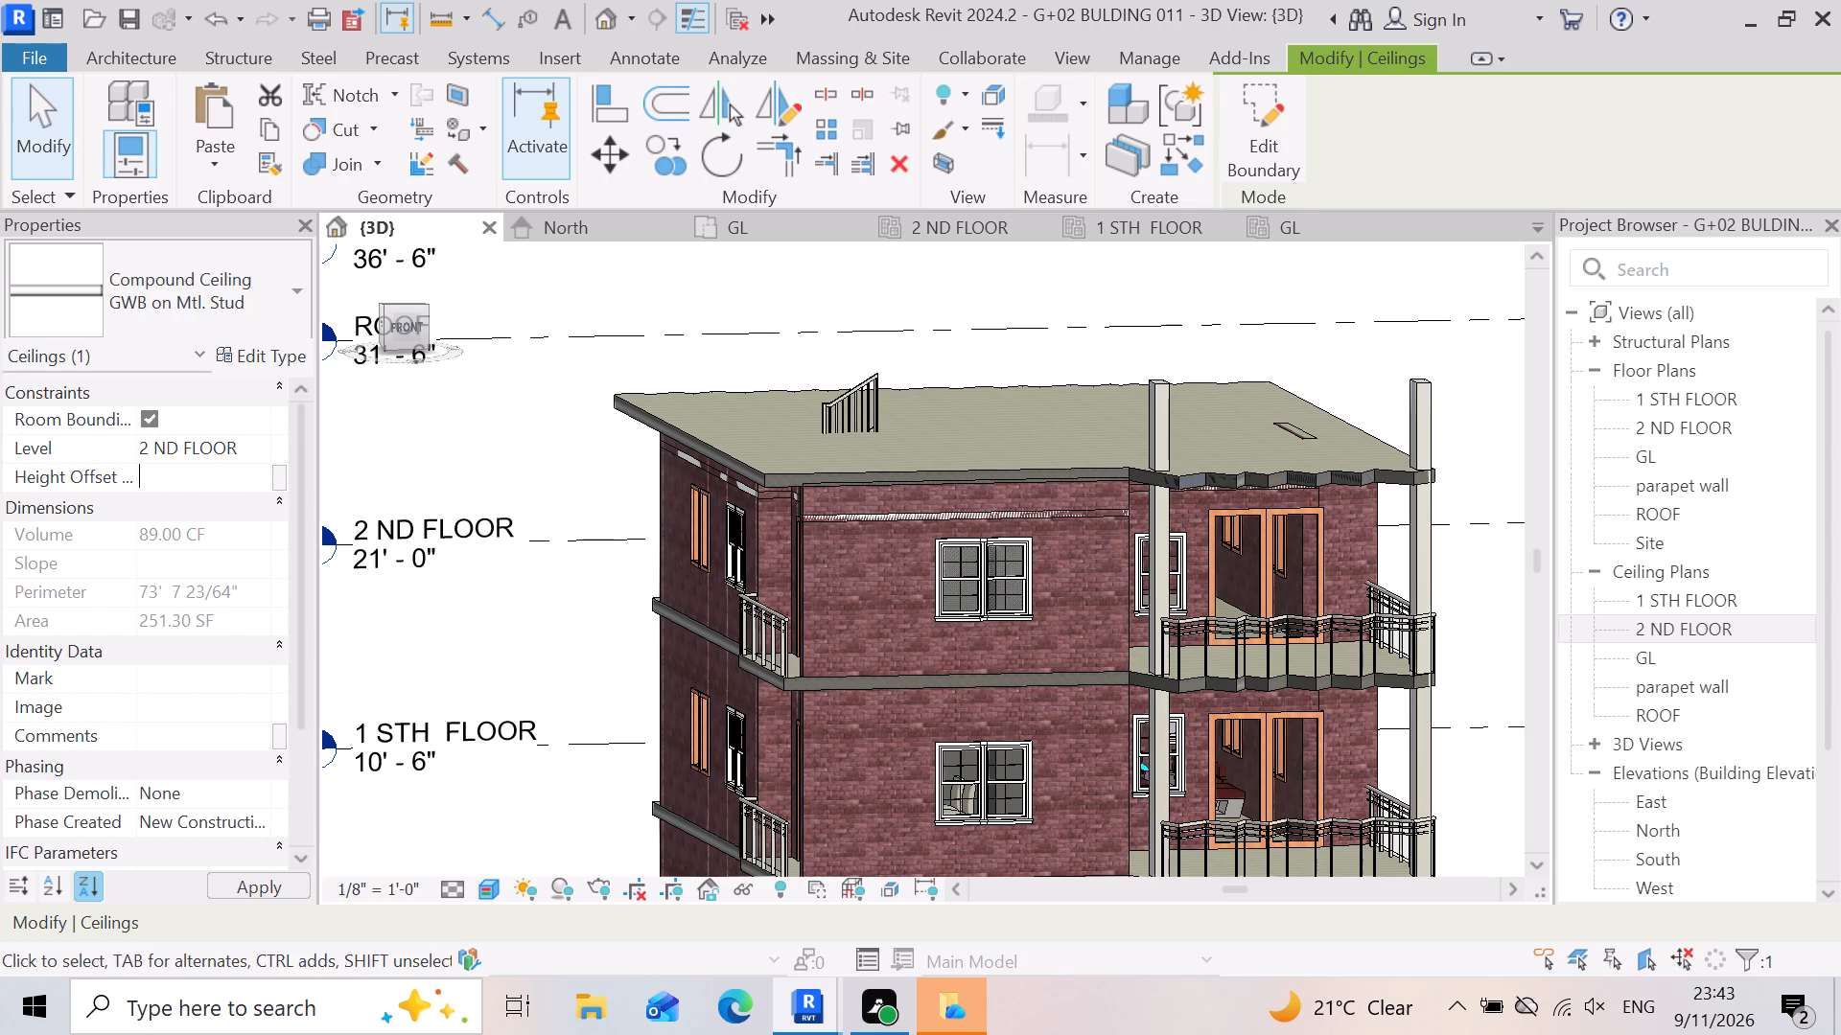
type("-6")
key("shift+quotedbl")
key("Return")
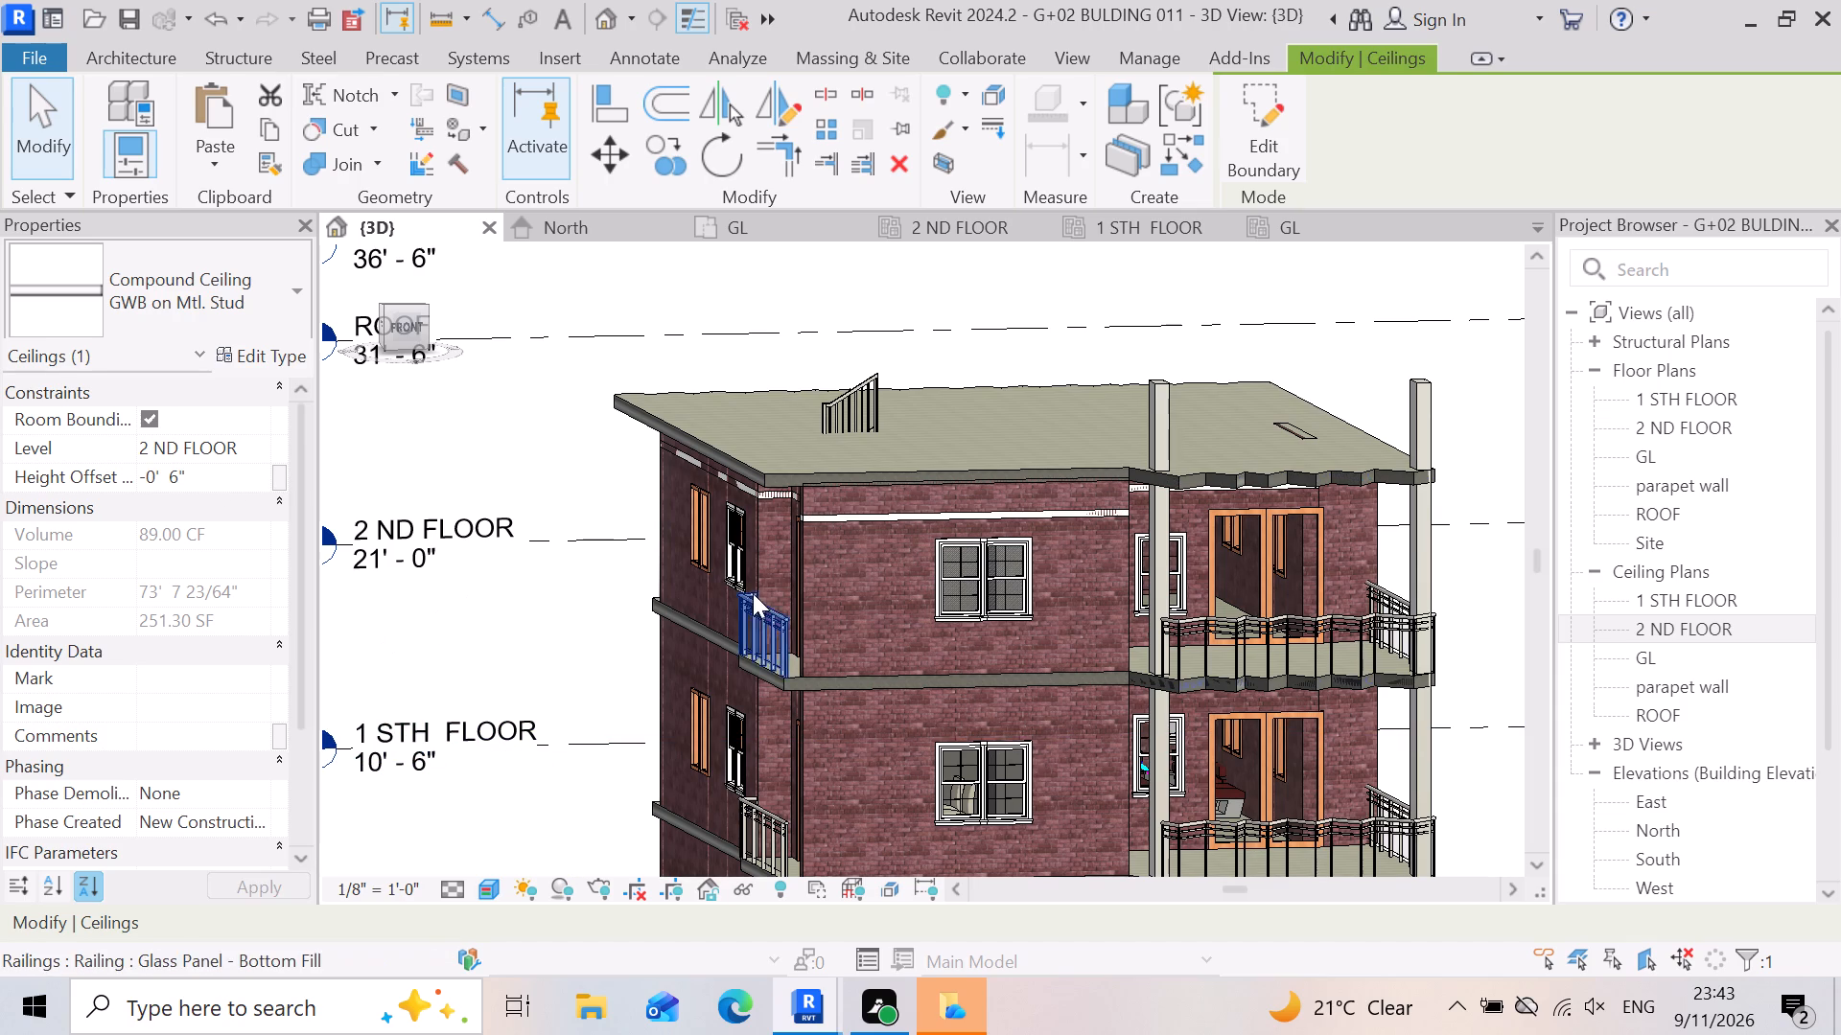
Examine the balcony's zigzag roof slab and the ceiling band across the front wall from the front and below.
scroll(756, 594, "up", 2)
scroll(835, 533, "up", 3)
scroll(1202, 534, "up", 3)
scroll(566, 441, "down", 7)
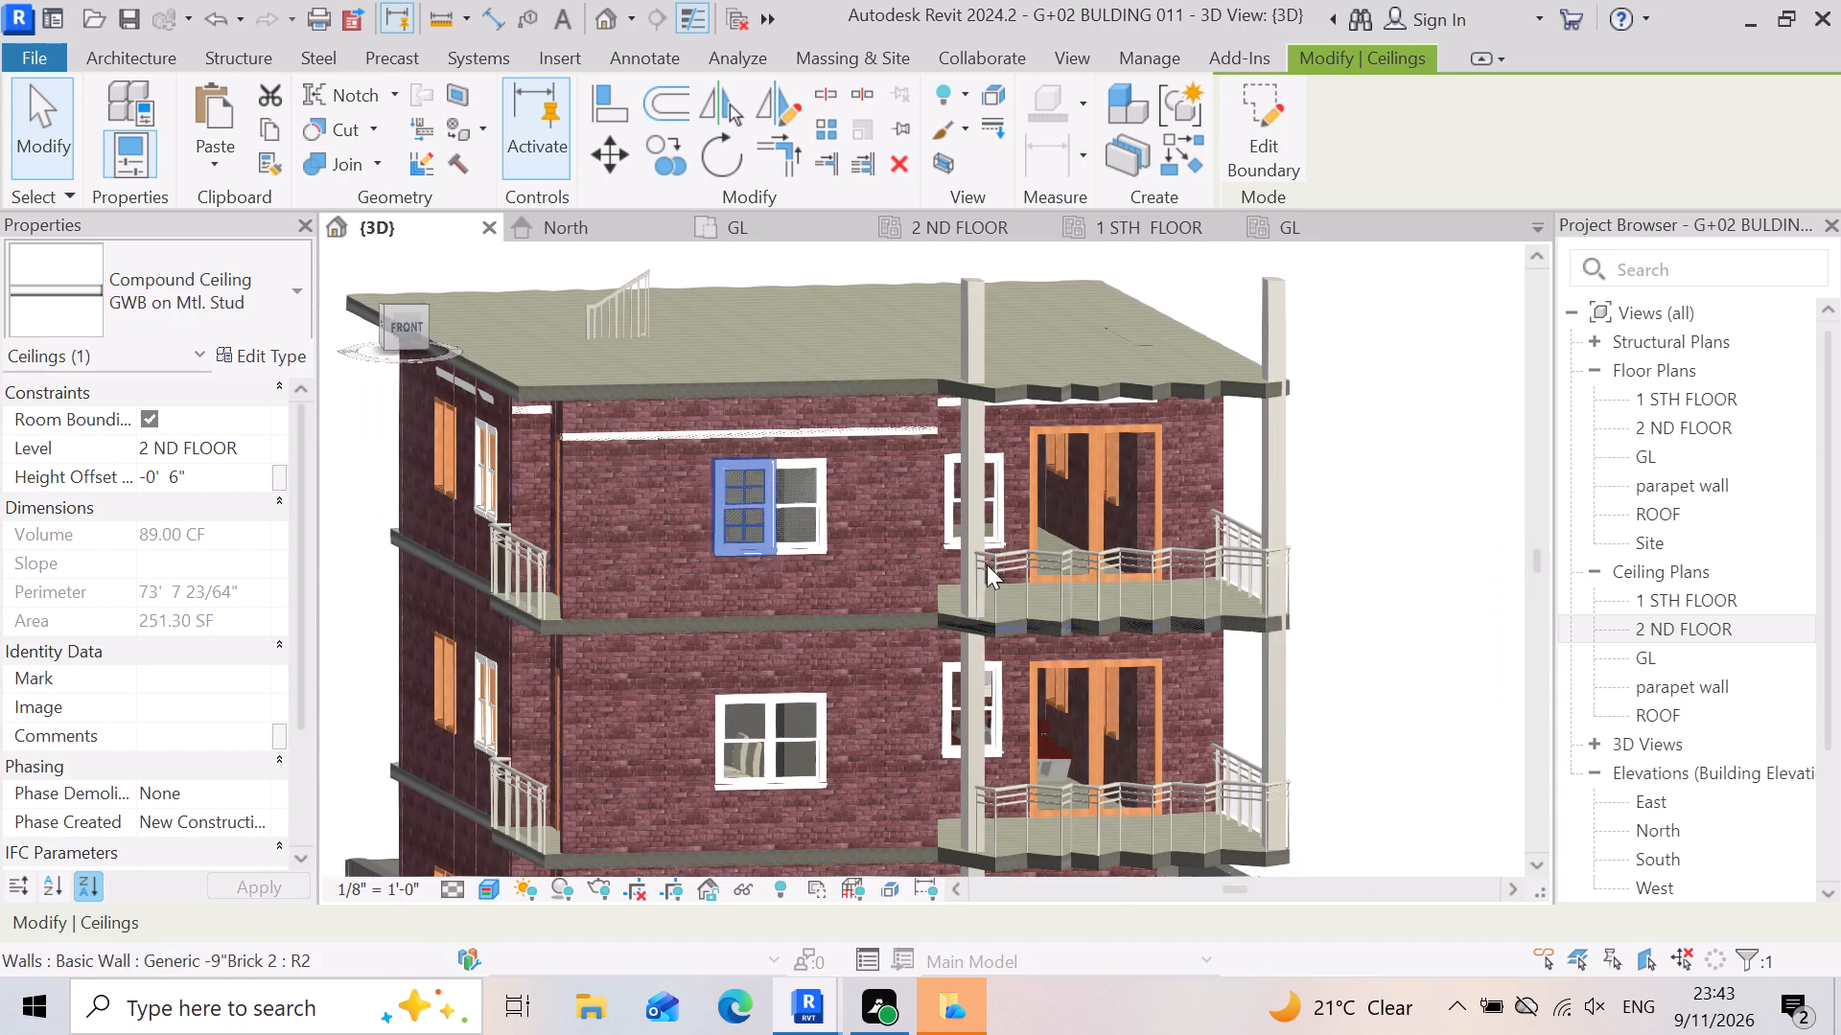
scroll(1217, 509, "up", 9)
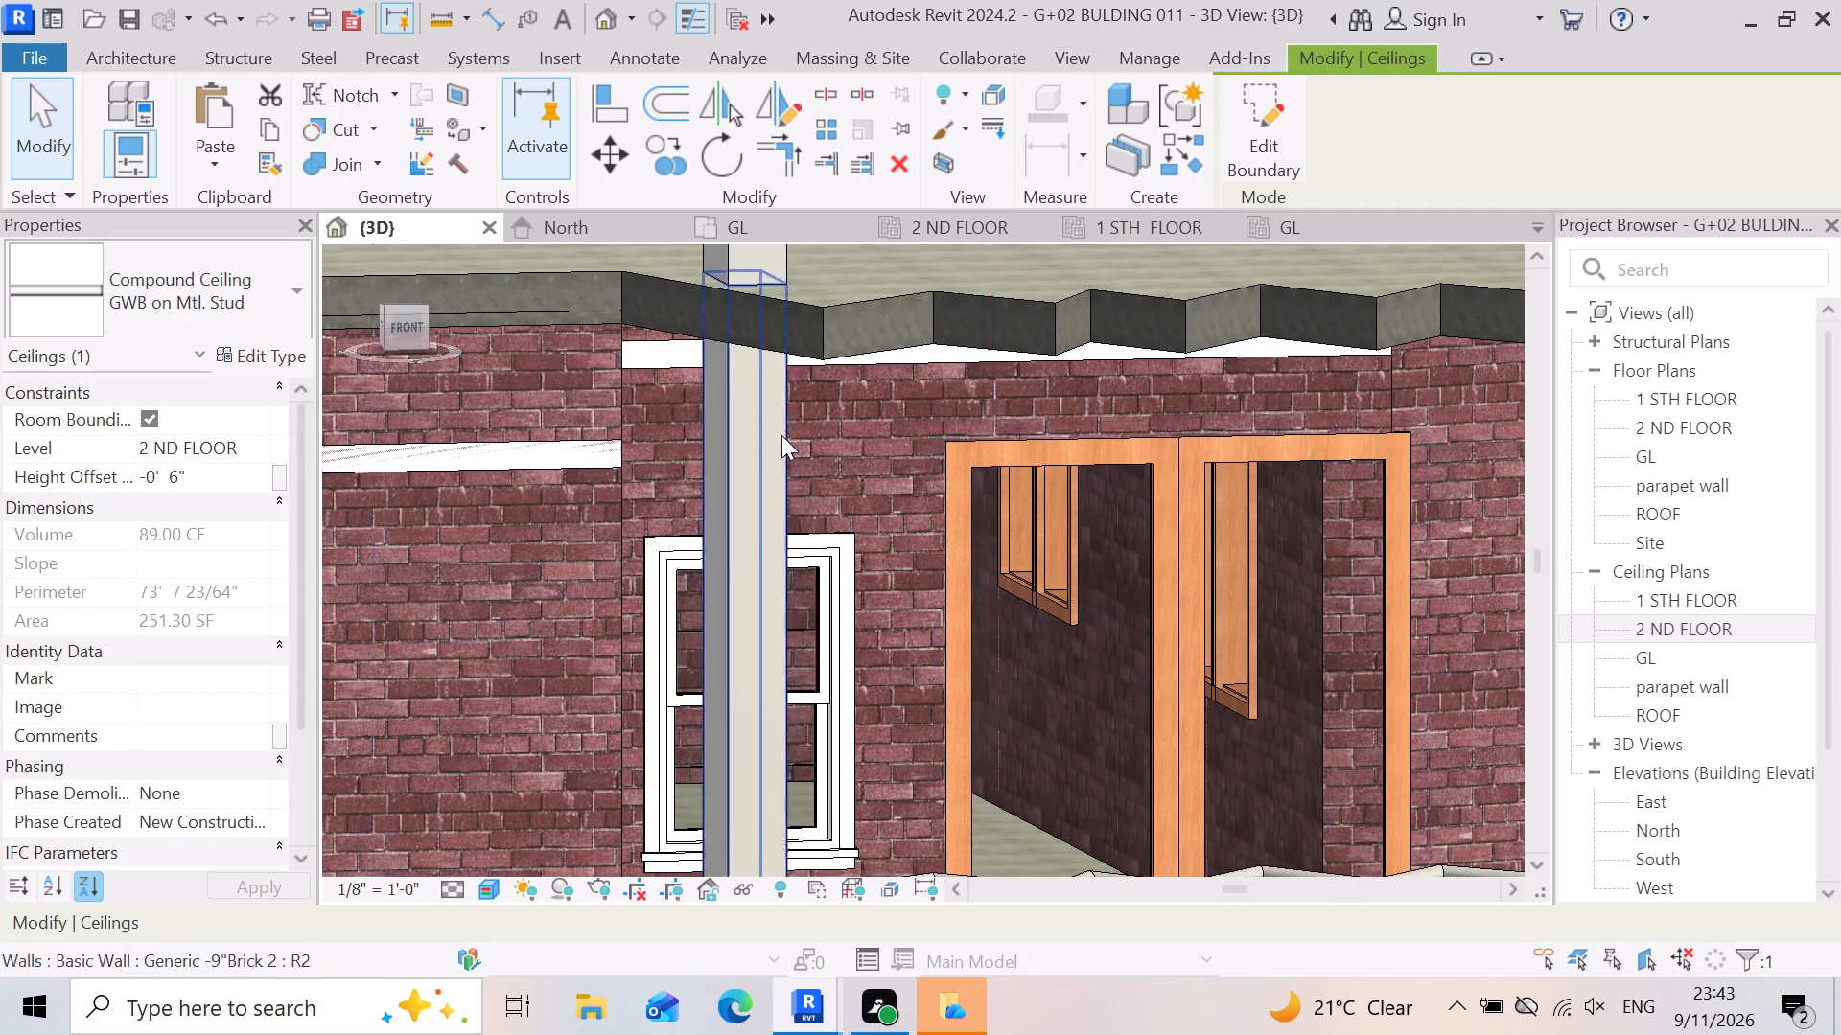
scroll(969, 424, "up", 4)
scroll(1065, 581, "down", 3)
middle_click_drag(1030, 719, 1020, 693, "shift")
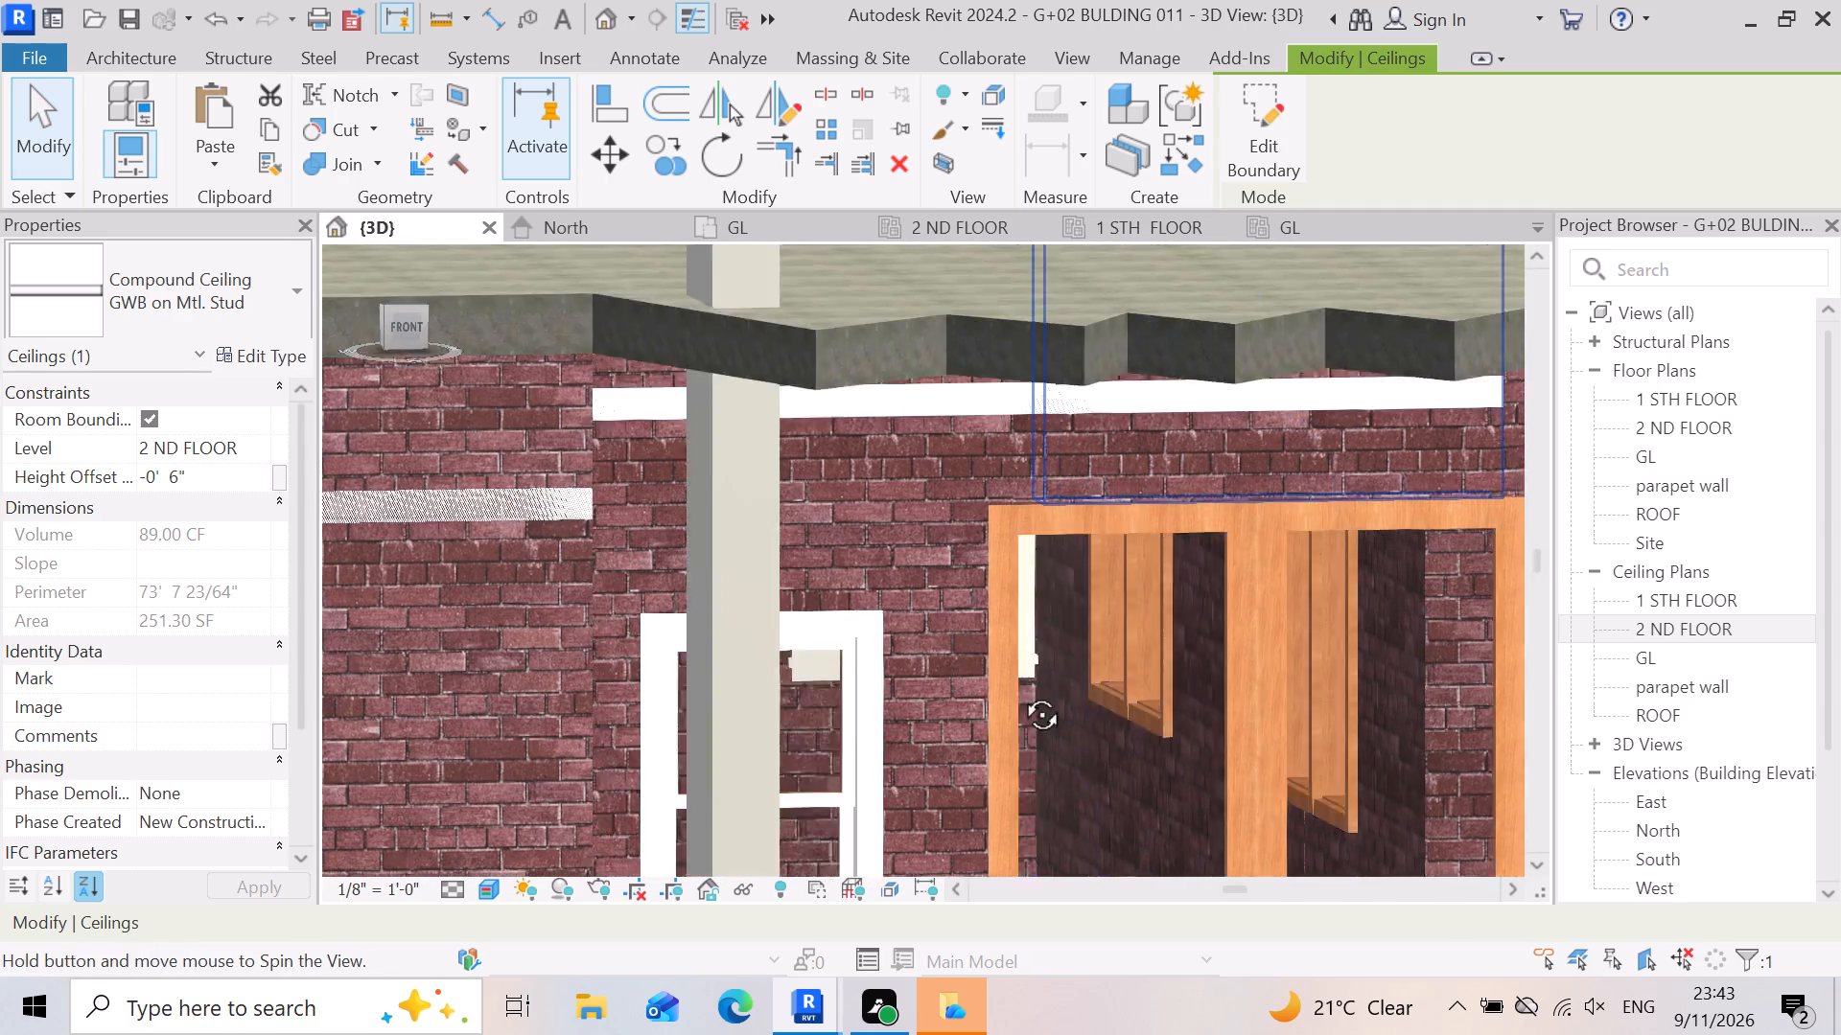
middle_click_drag(1020, 693, 1022, 638, "shift")
right_click_drag(1018, 686, 1022, 638, "shift")
scroll(1294, 553, "up", 3)
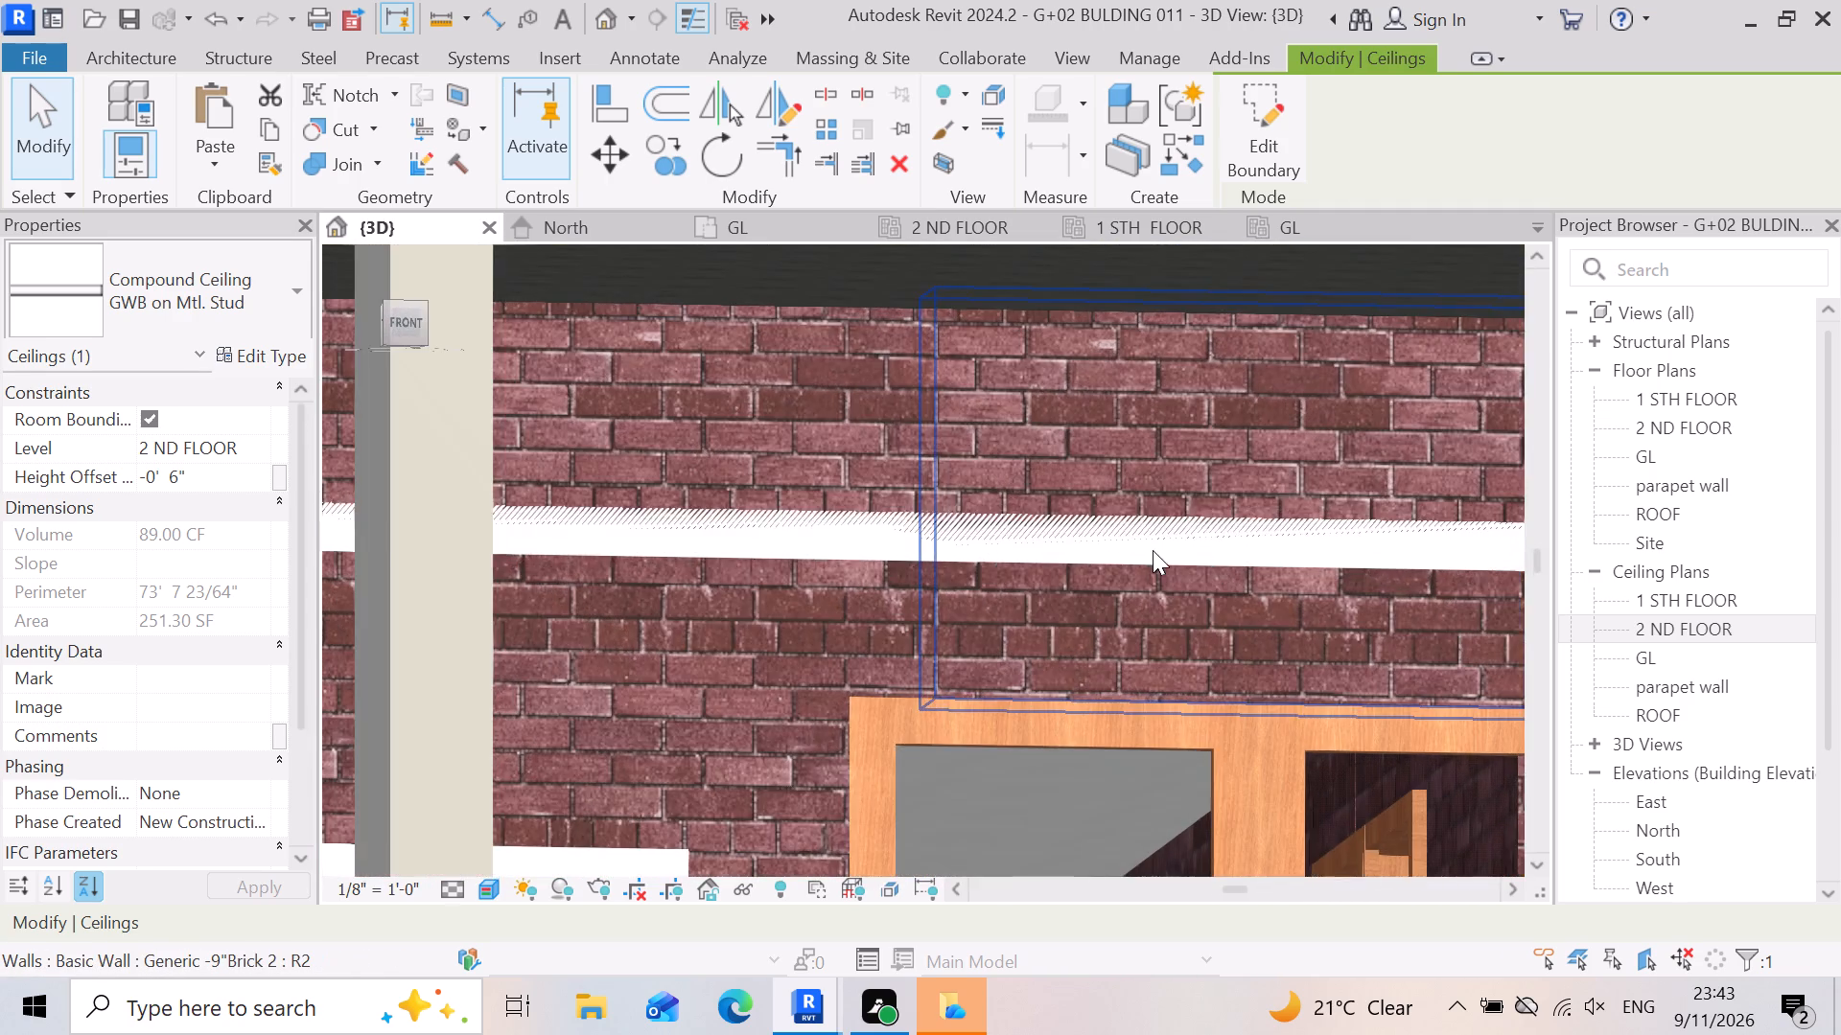
scroll(1153, 550, "down", 7)
right_click_drag(1205, 492, 1194, 506, "shift")
middle_click_drag(1205, 496, 1194, 506, "shift")
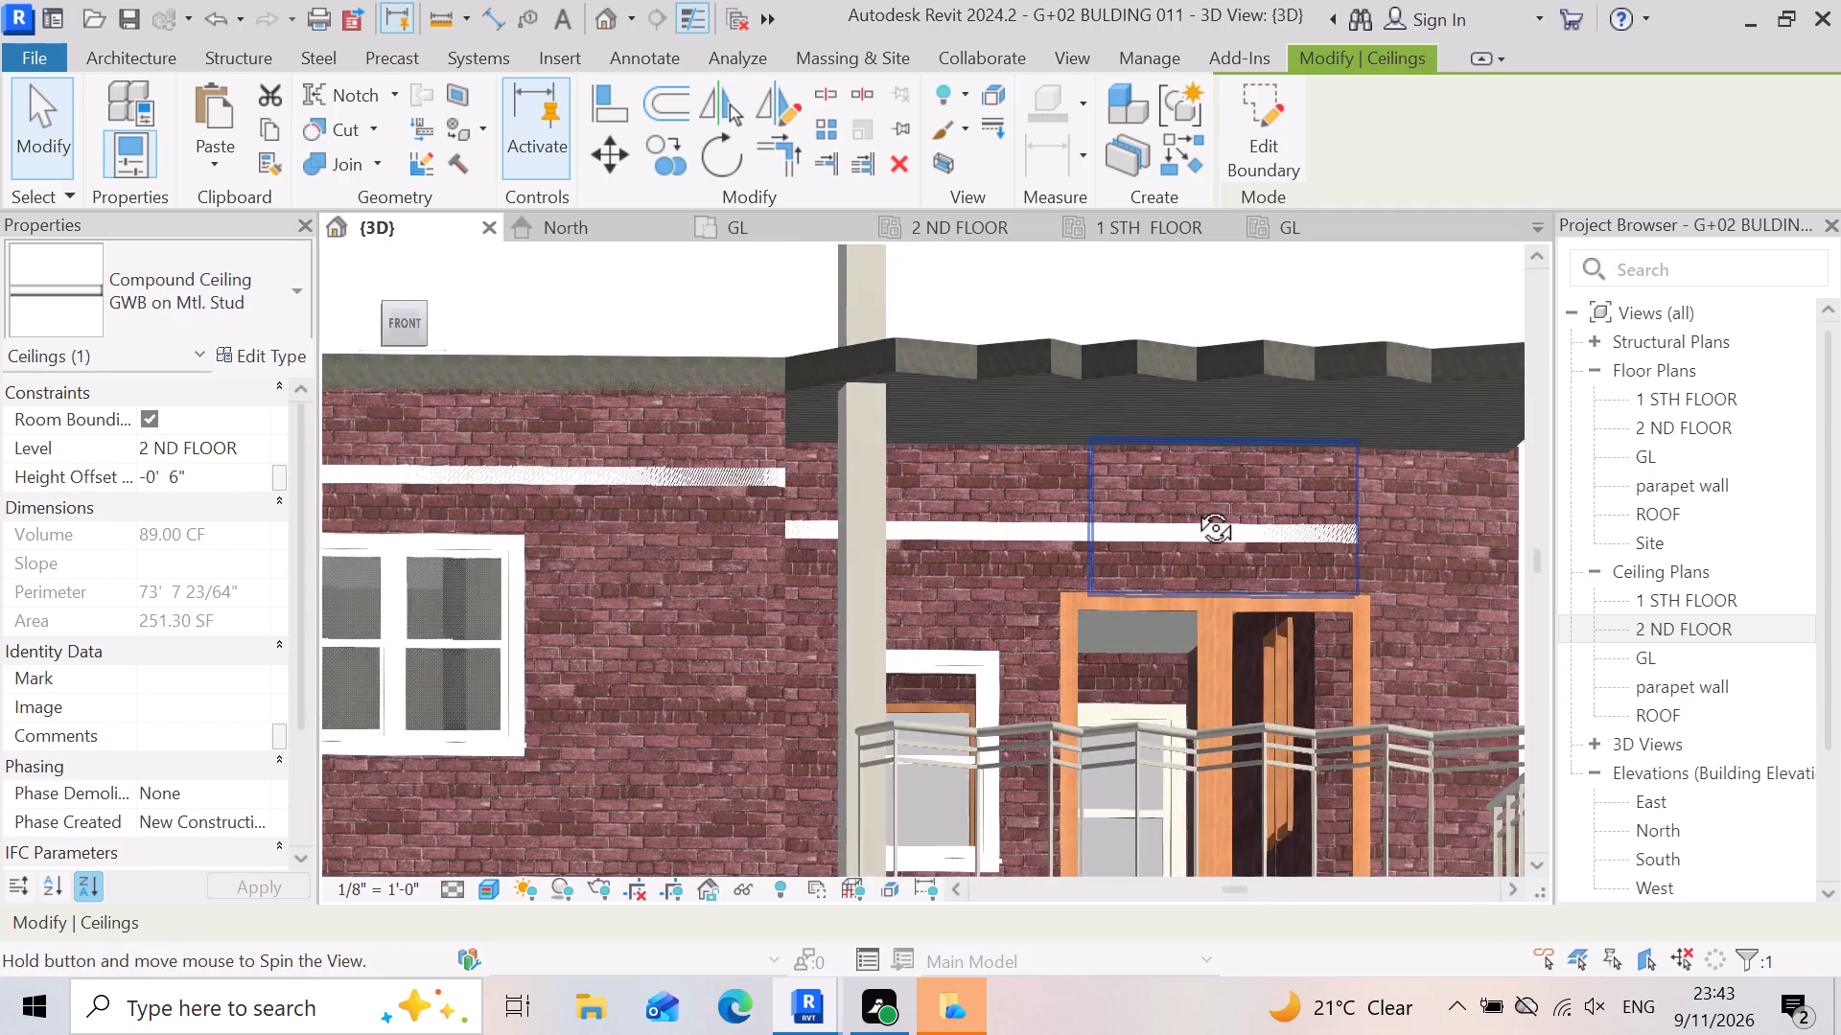
middle_click_drag(1194, 506, 1178, 536, "shift")
right_click_drag(1194, 506, 1165, 552, "shift")
middle_click(1178, 536, "shift")
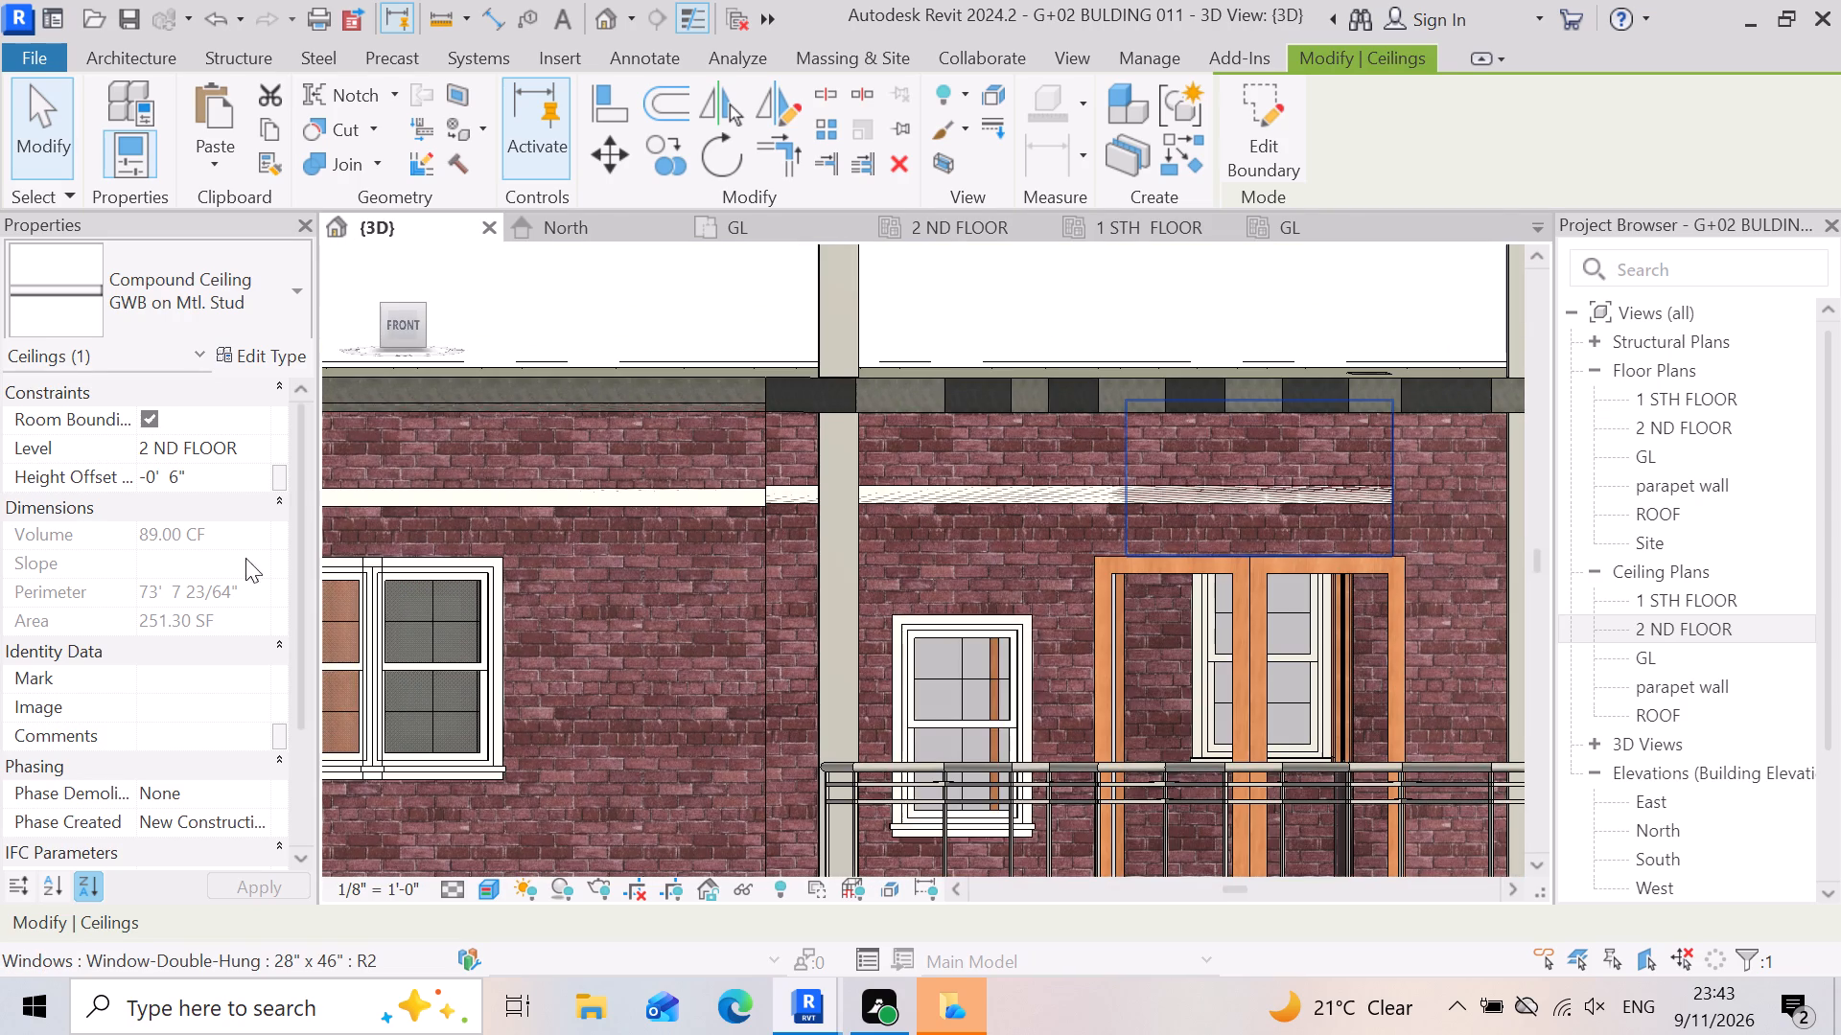
Set the height offset of the zigzag balcony's GWB ceiling to 0' 9" above the 2 ND FLOOR level.
left_click(233, 470)
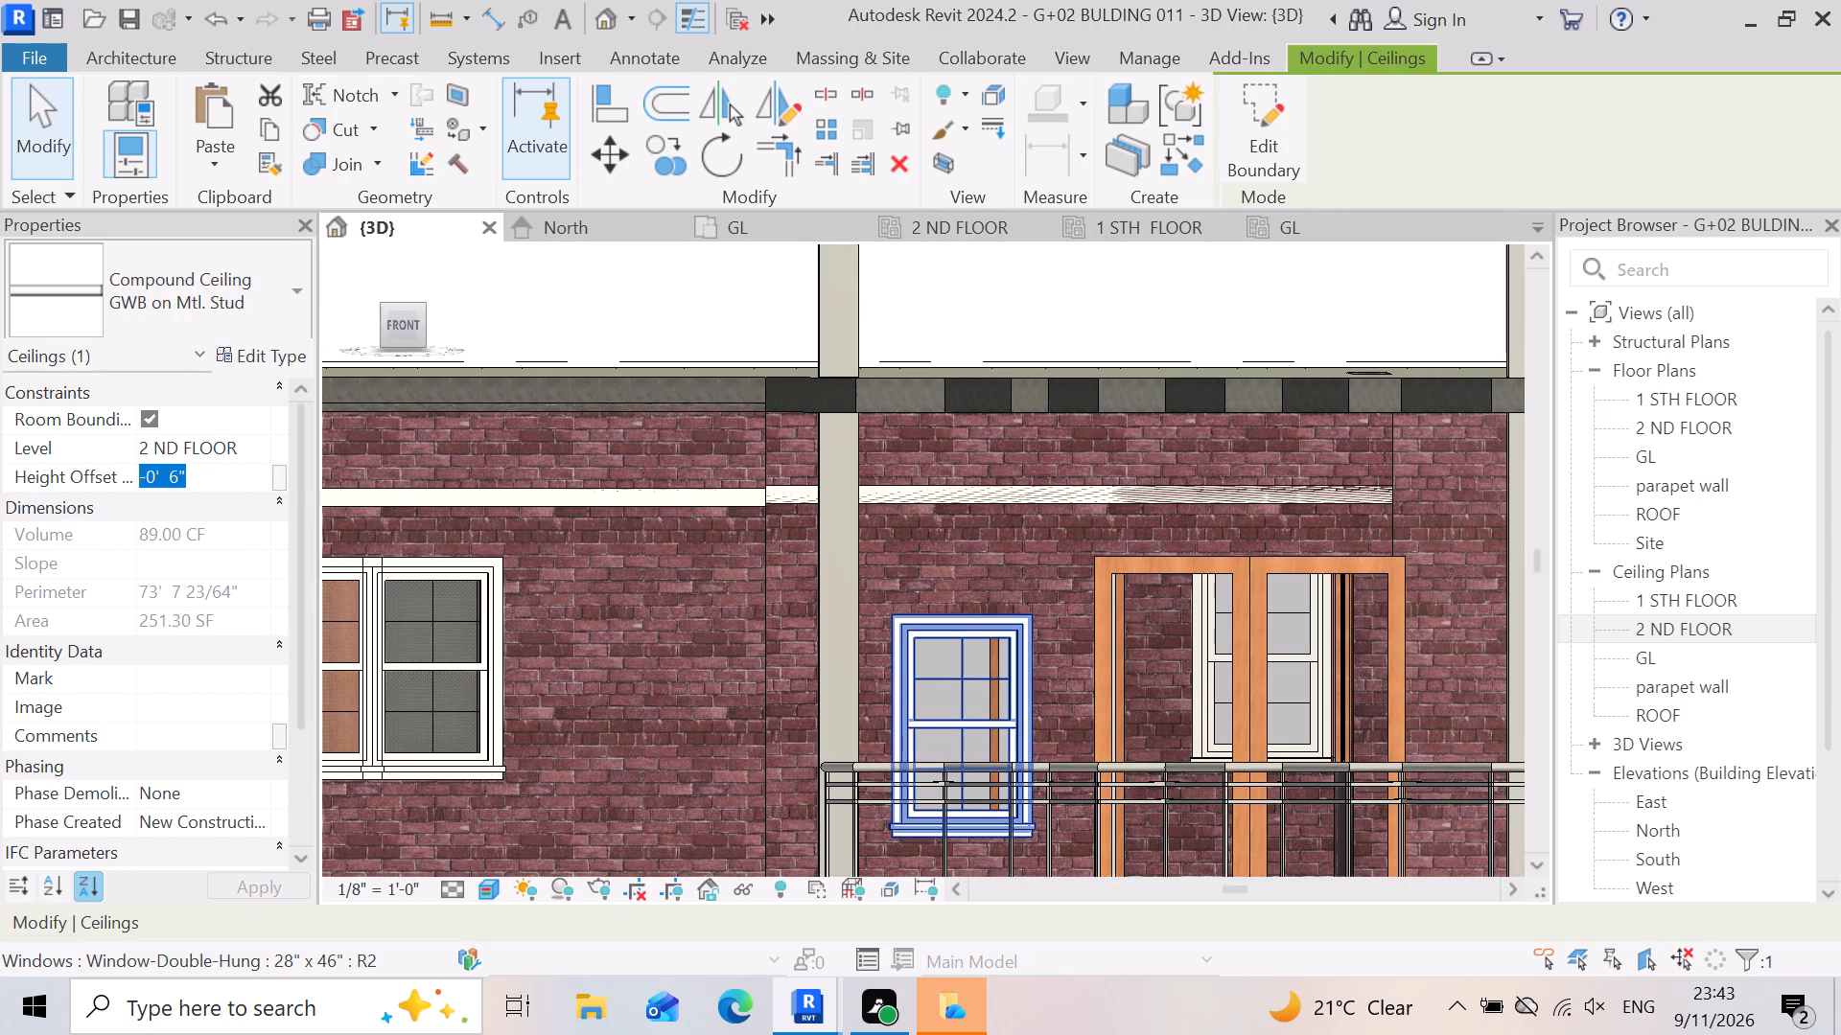
key("BackSpace")
key("8")
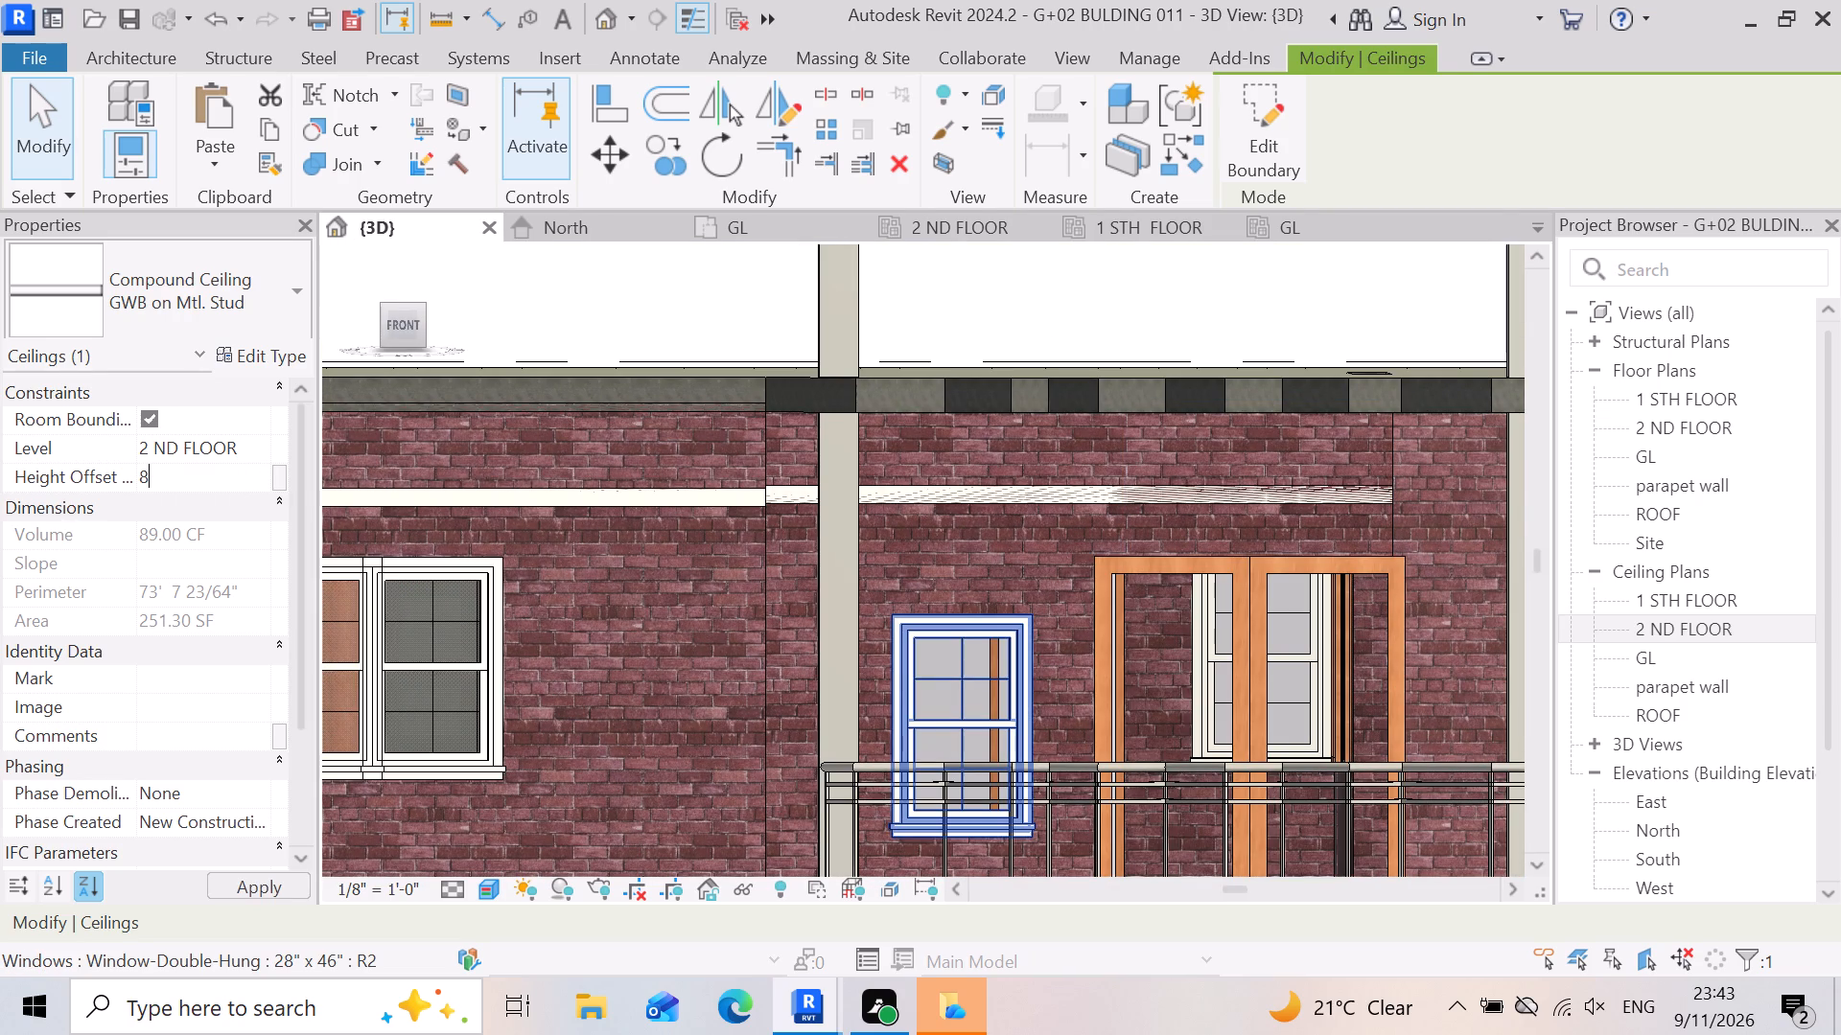
key("BackSpace")
key("9")
key("shift+quotedbl")
key("Return")
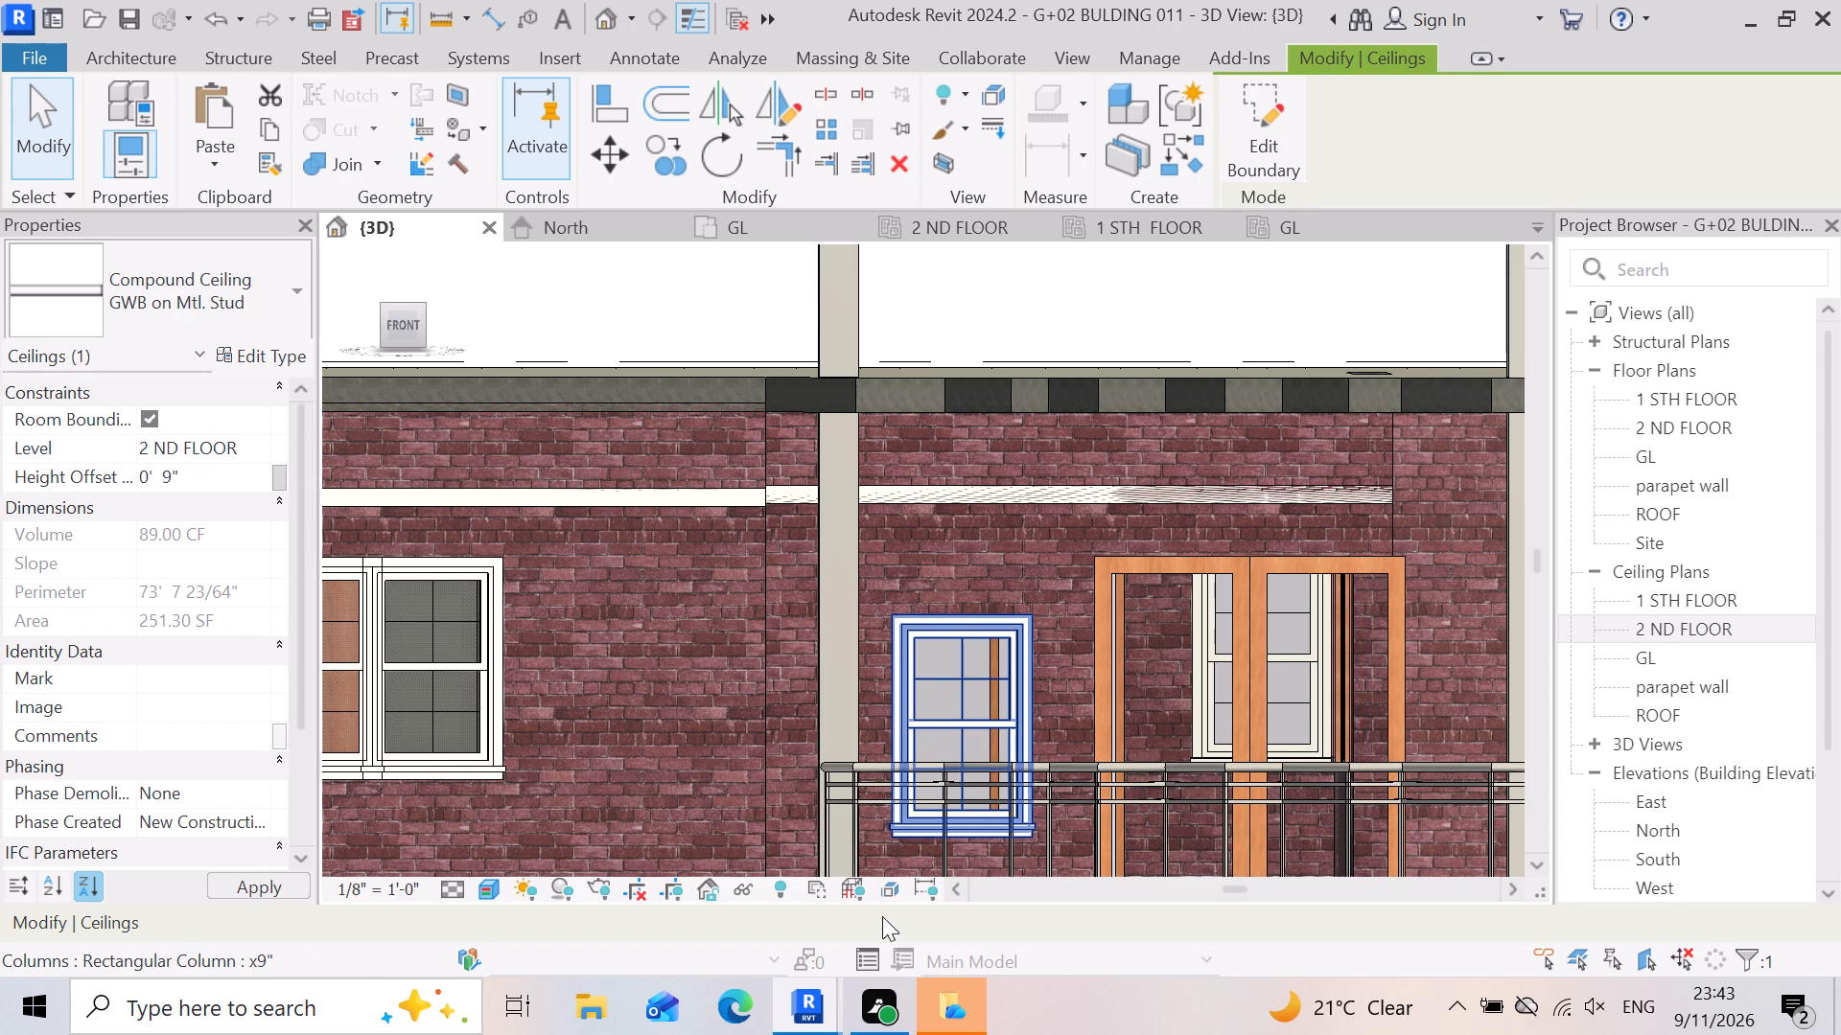
Deselect the balcony ceiling and examine the underside of the zigzag roof slab and the ceiling band along the front wall.
scroll(1075, 500, "down", 4)
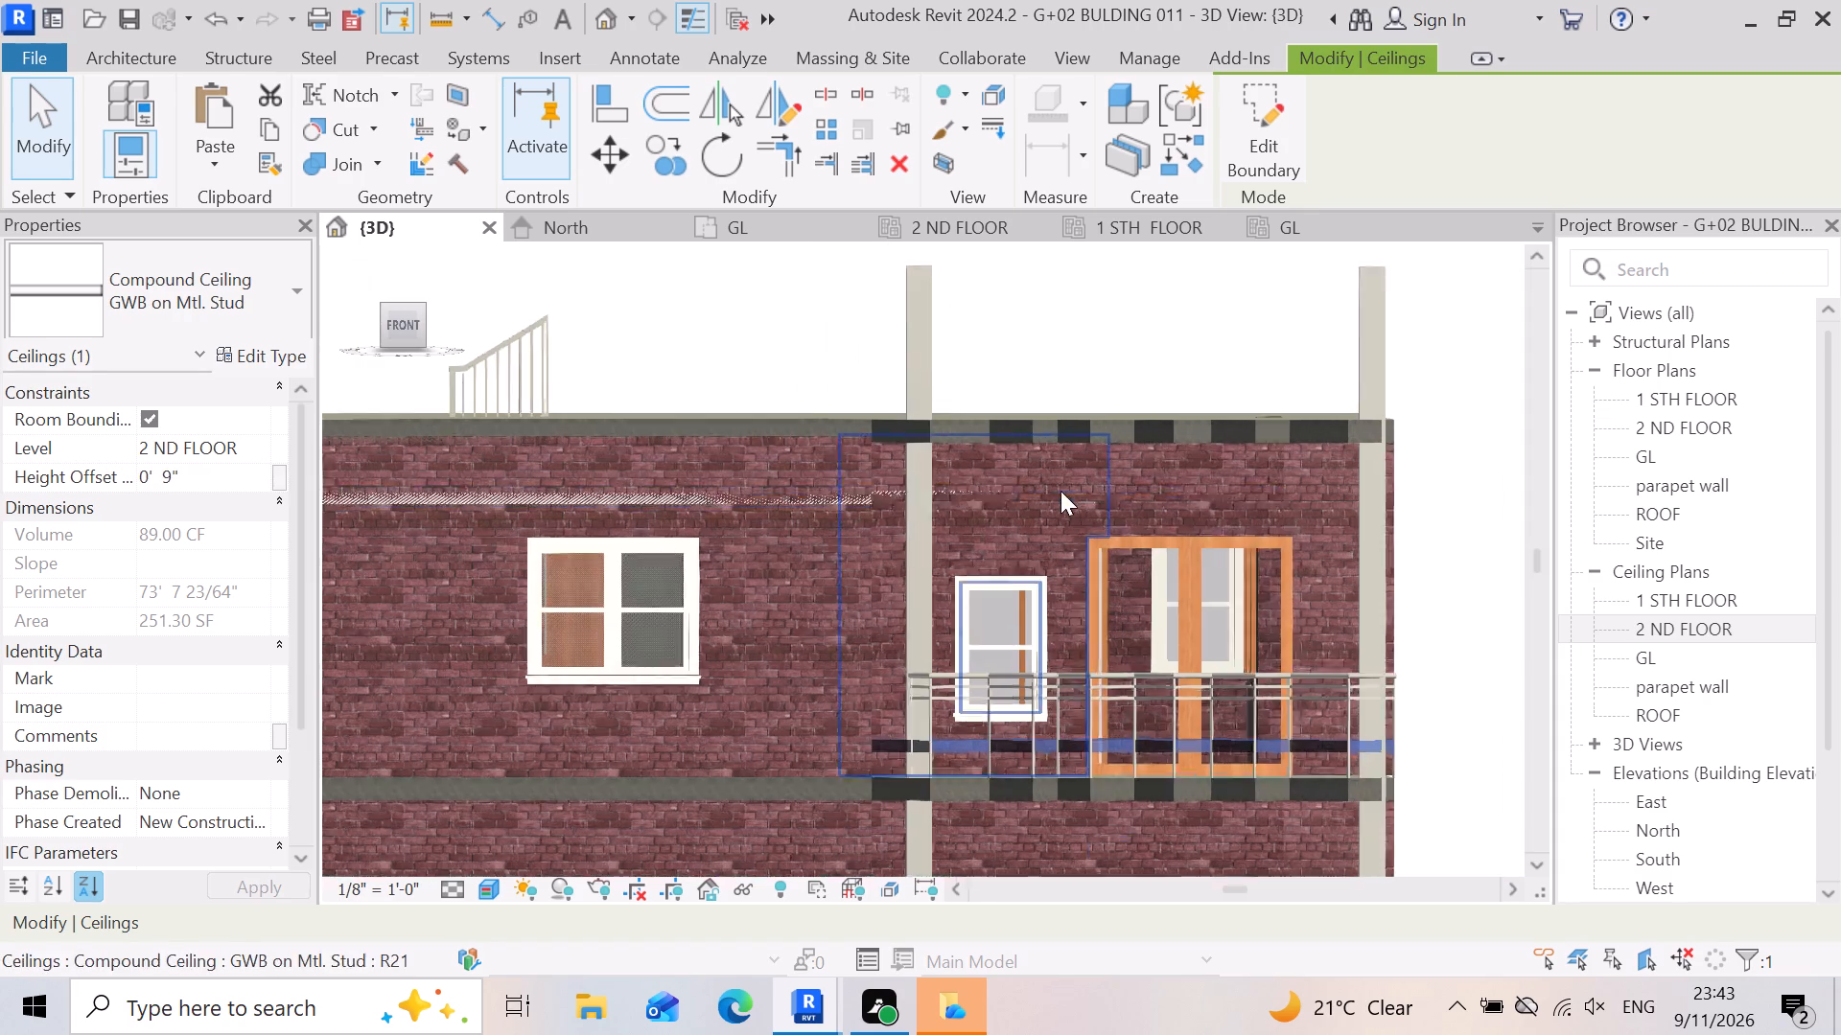
left_click(1453, 663)
scroll(1253, 533, "up", 6)
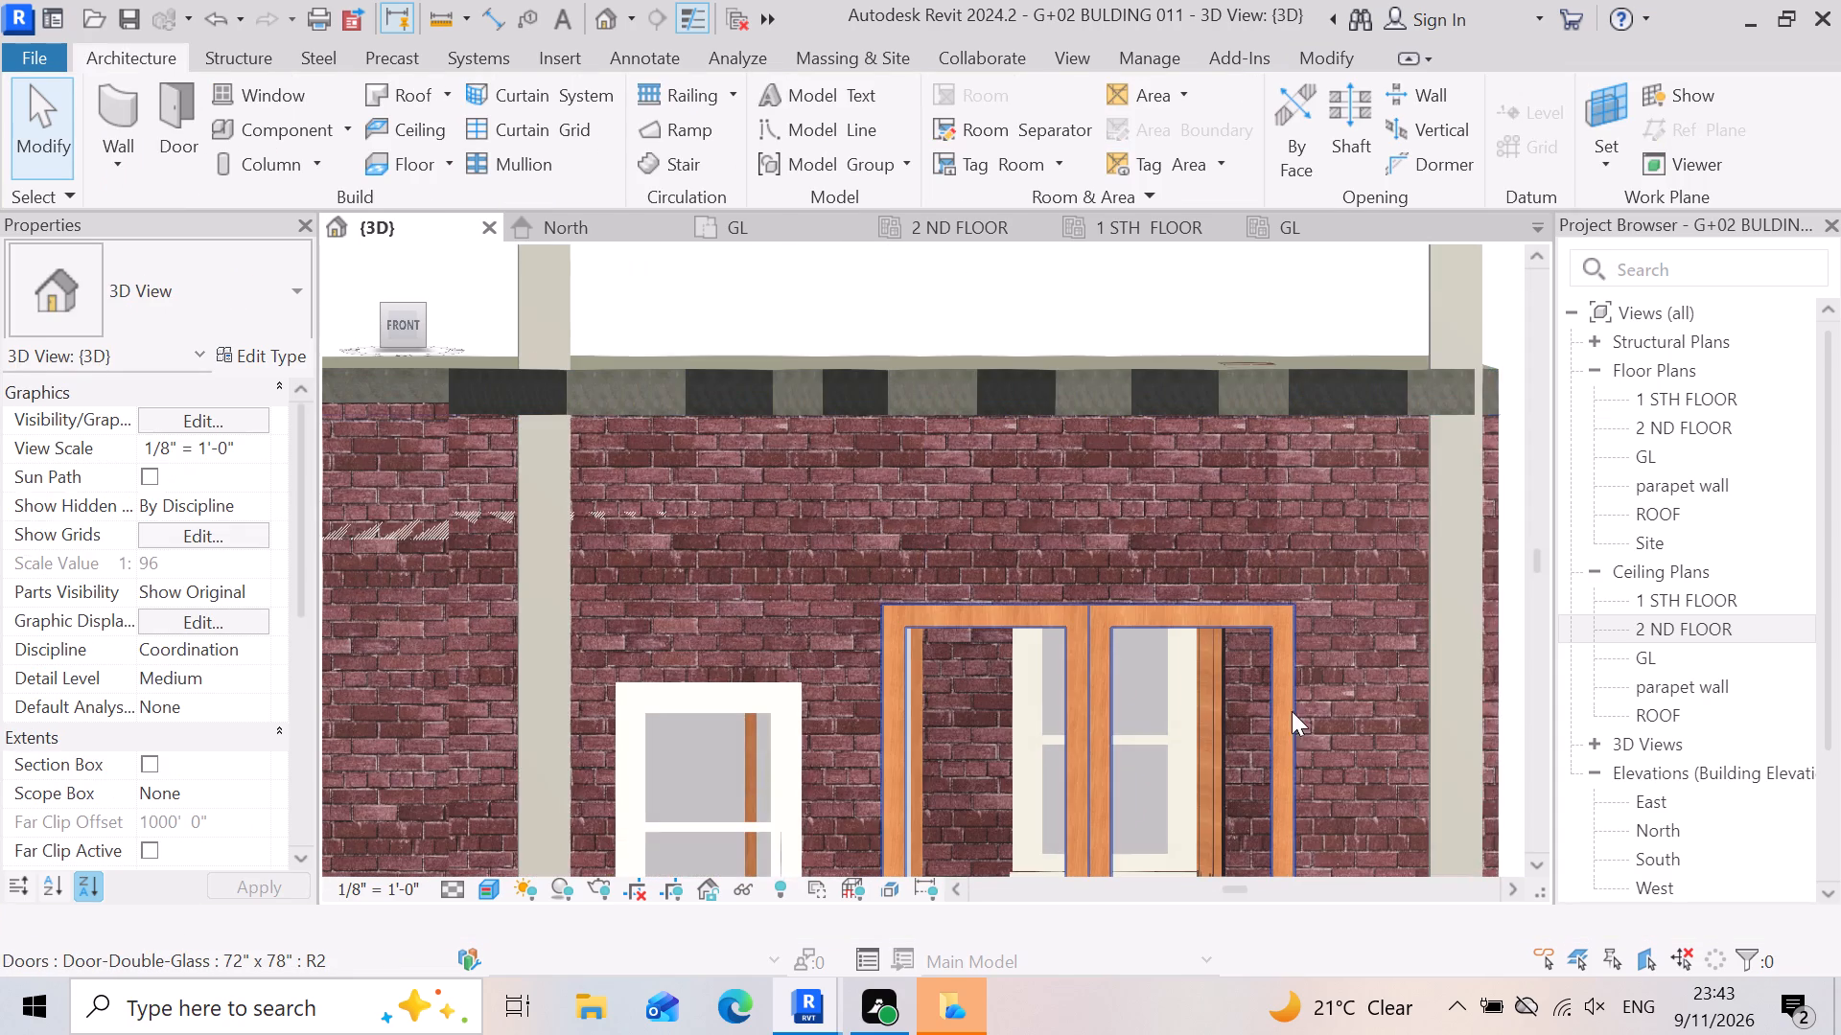
right_click_drag(1251, 752, 1255, 664, "shift")
middle_click_drag(1251, 751, 1255, 664, "shift")
right_click_drag(1255, 664, 1245, 681, "shift")
scroll(1108, 687, "up", 5)
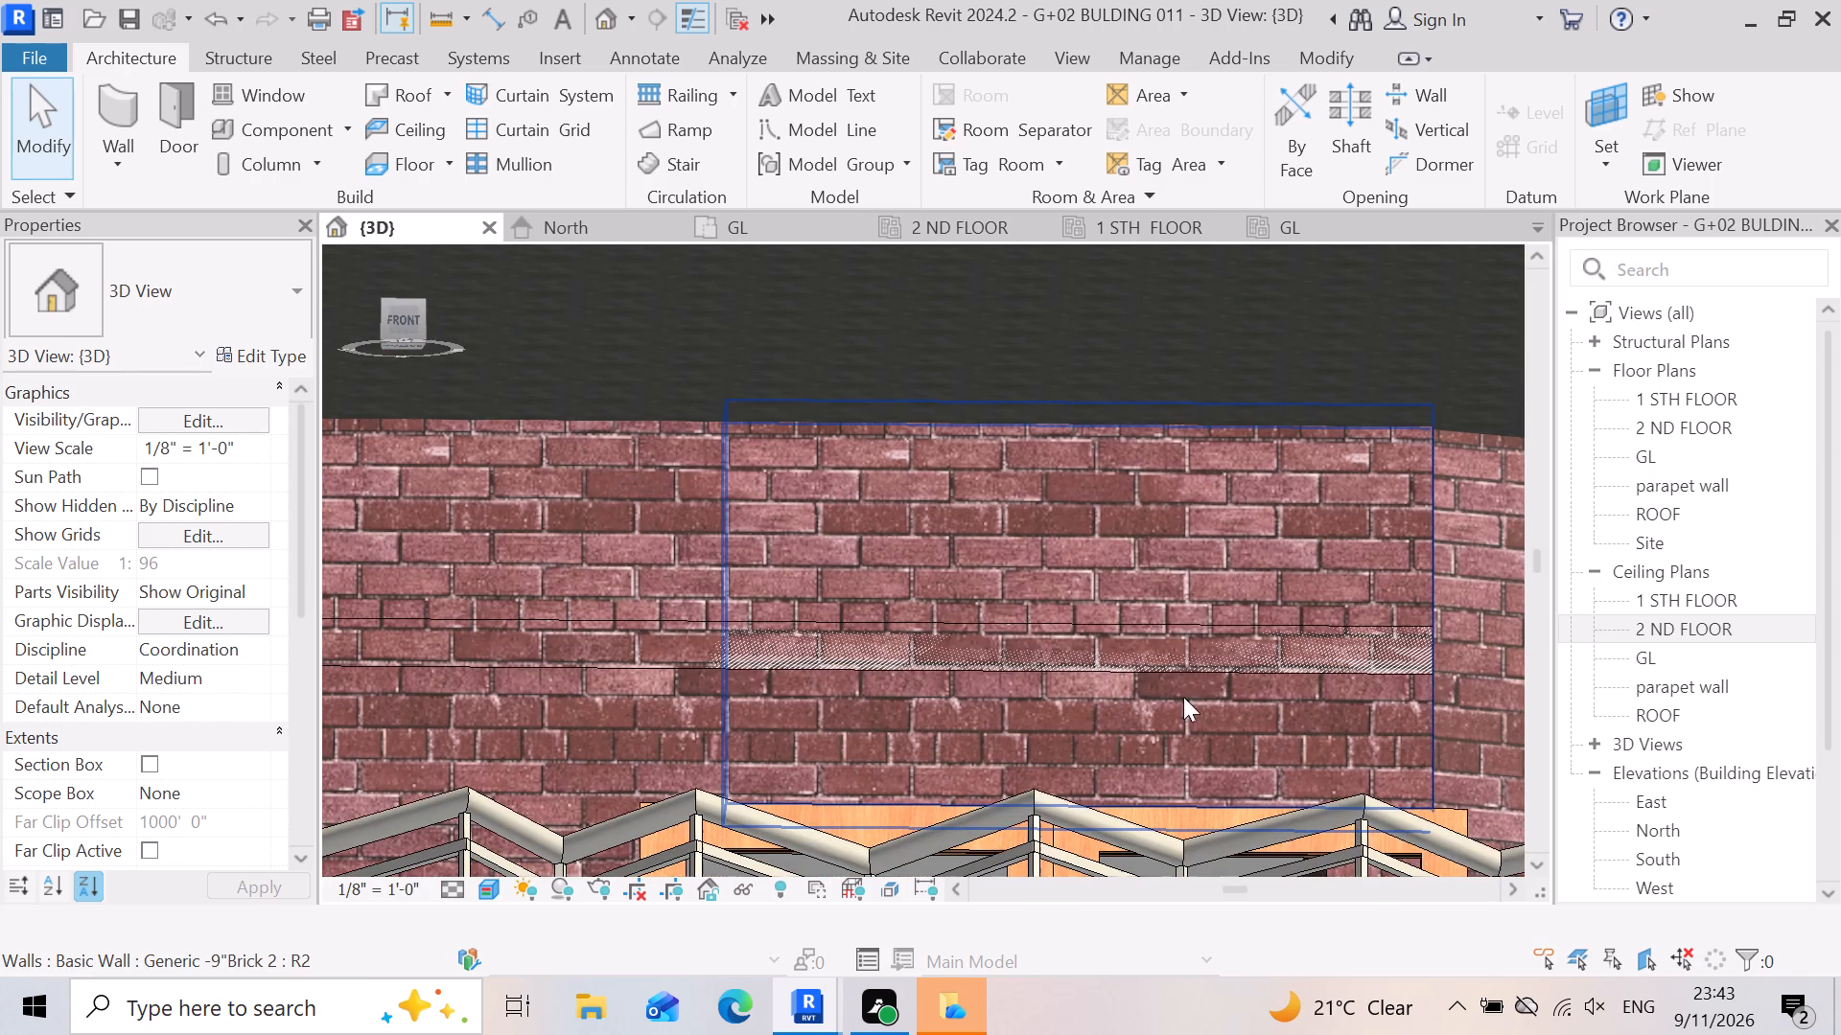
scroll(1252, 655, "down", 7)
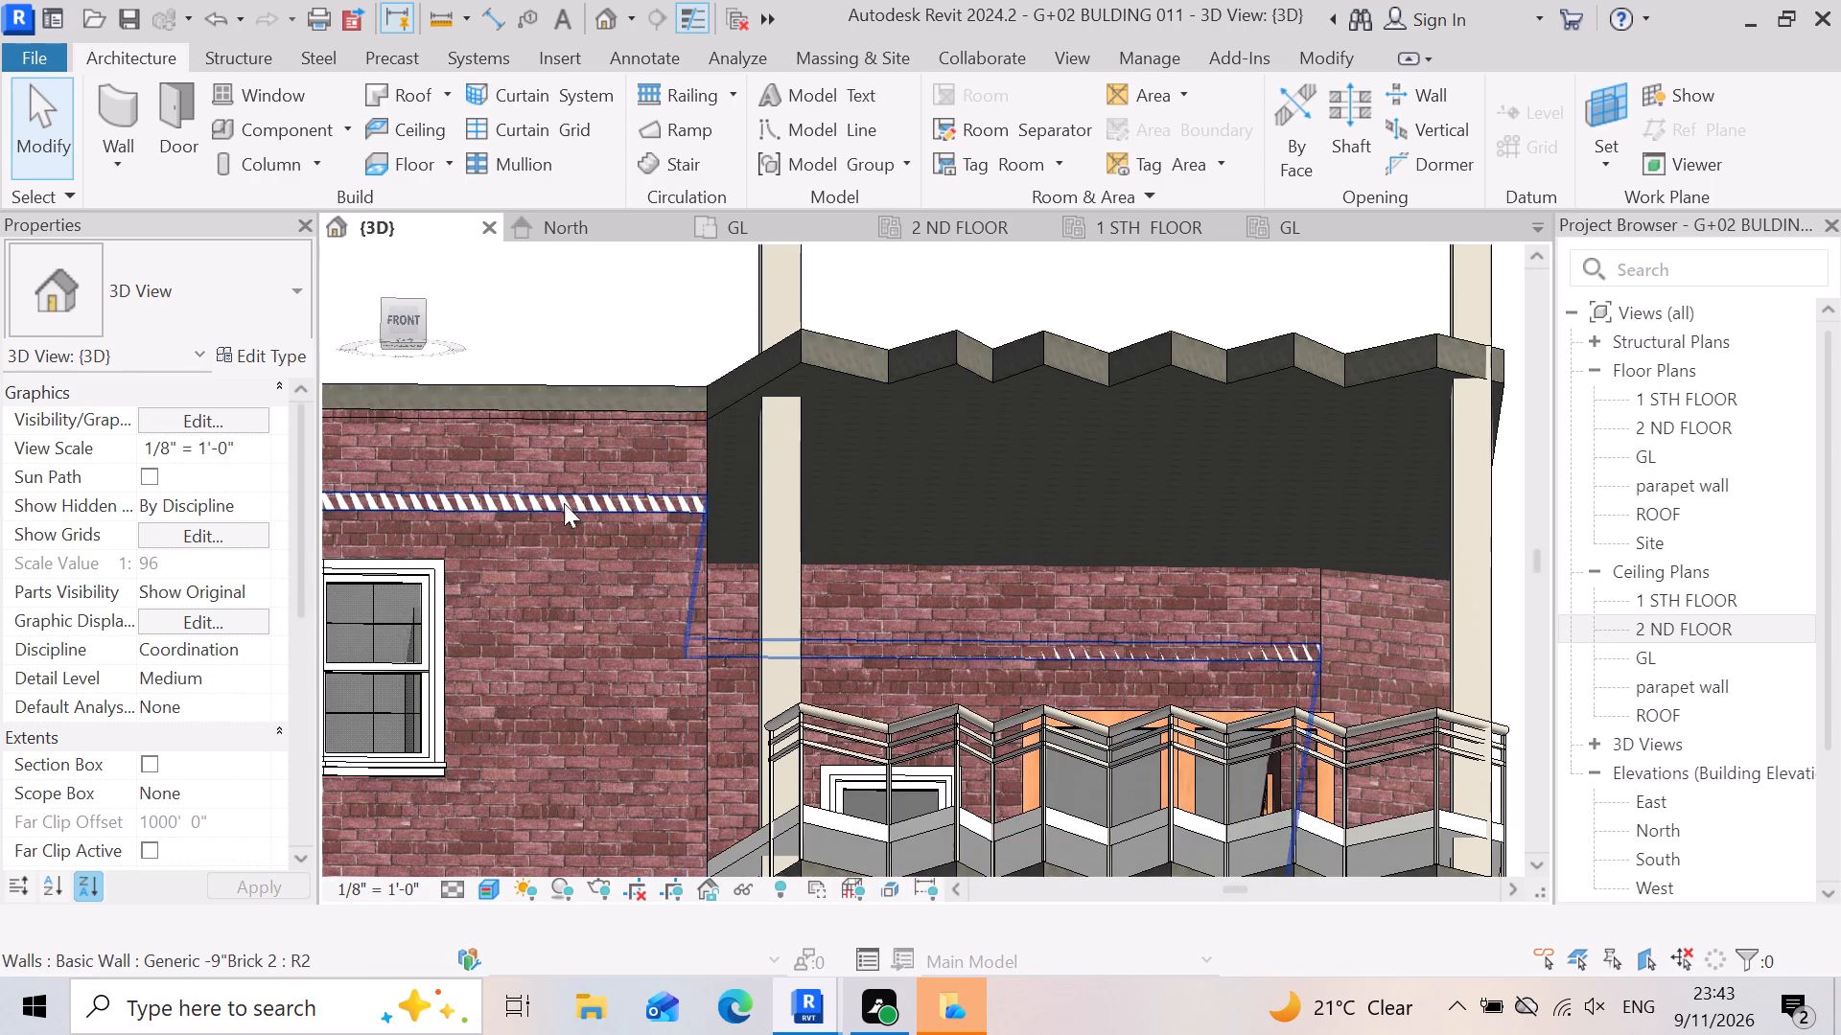
scroll(572, 495, "down", 1)
scroll(572, 494, "up", 5)
scroll(1034, 261, "up", 3)
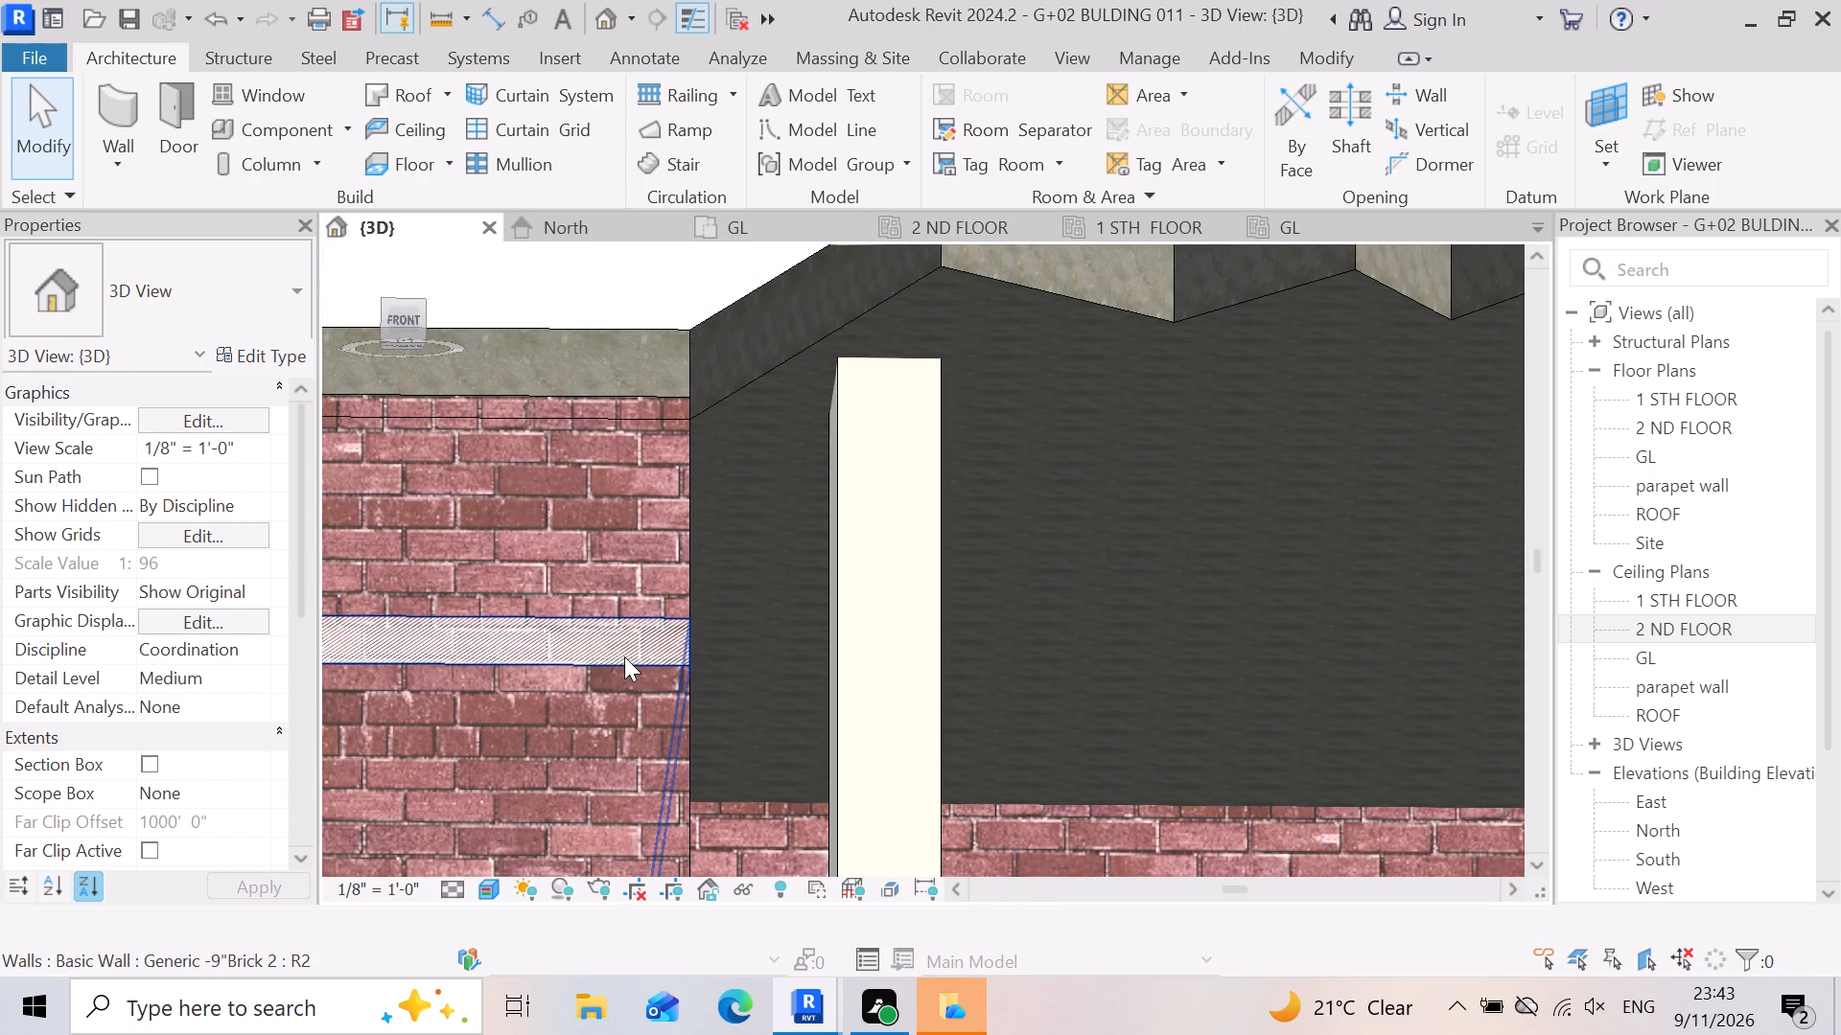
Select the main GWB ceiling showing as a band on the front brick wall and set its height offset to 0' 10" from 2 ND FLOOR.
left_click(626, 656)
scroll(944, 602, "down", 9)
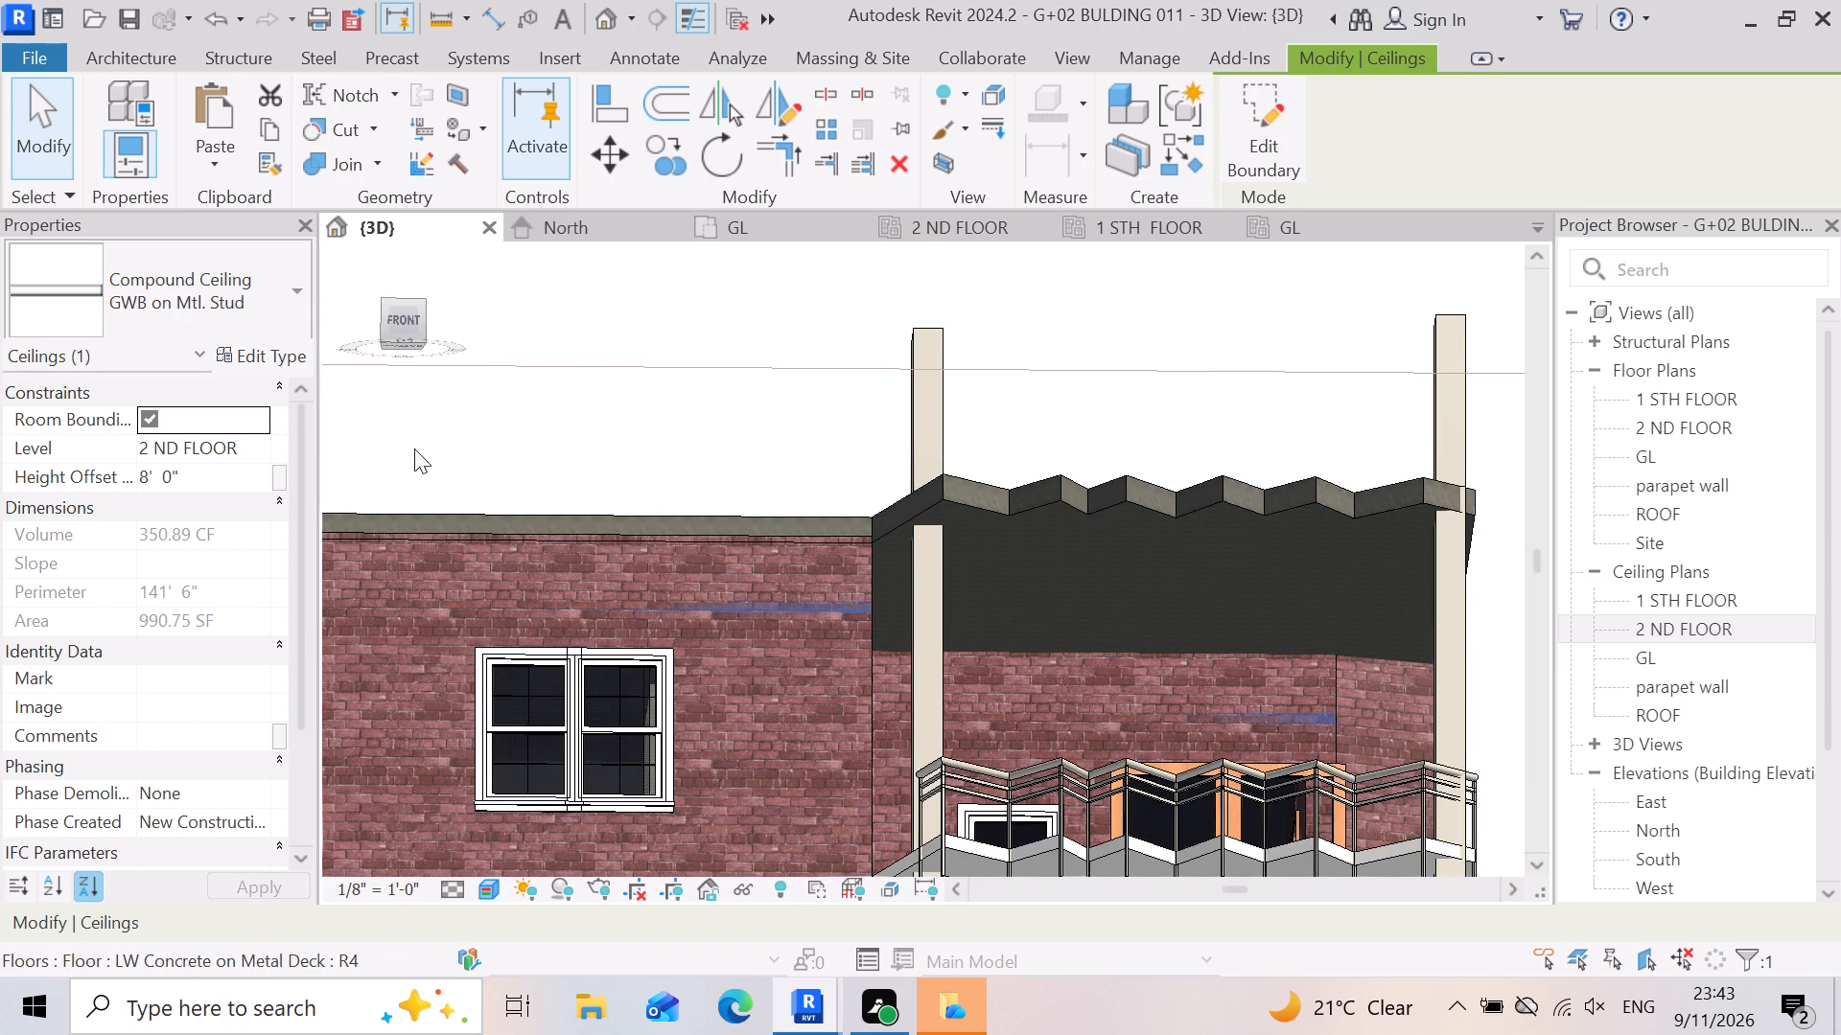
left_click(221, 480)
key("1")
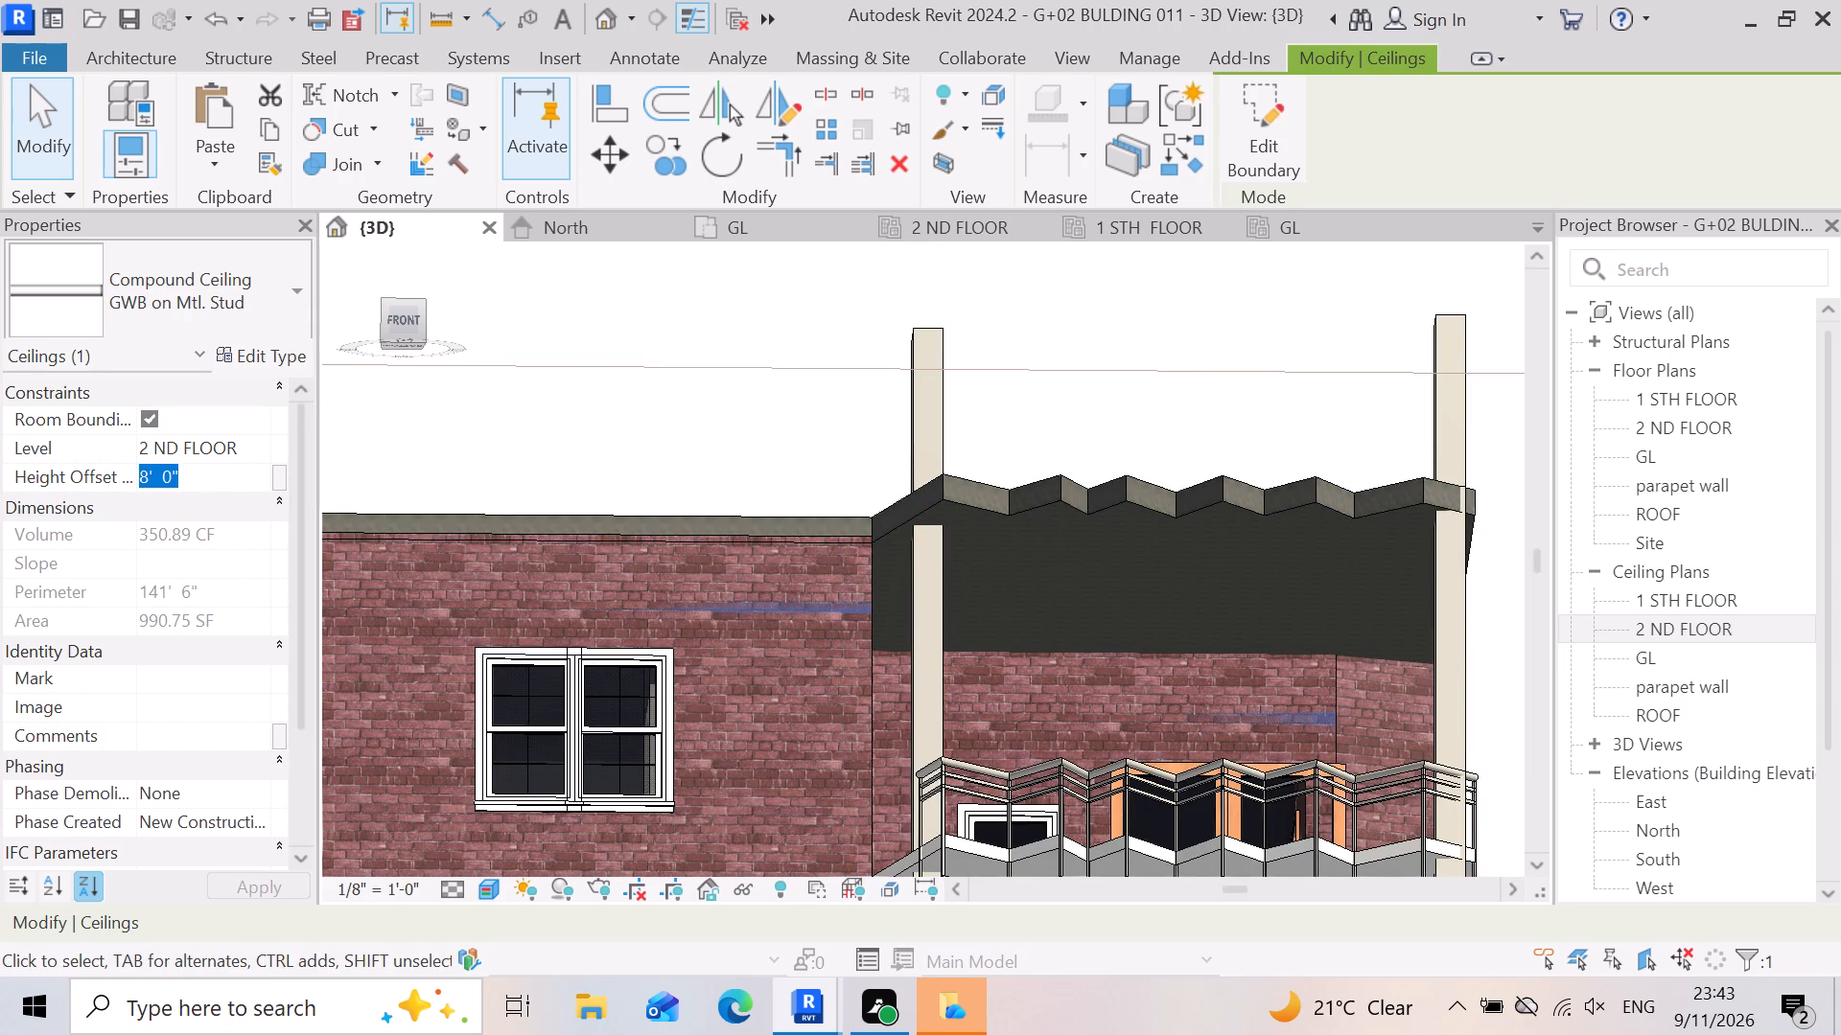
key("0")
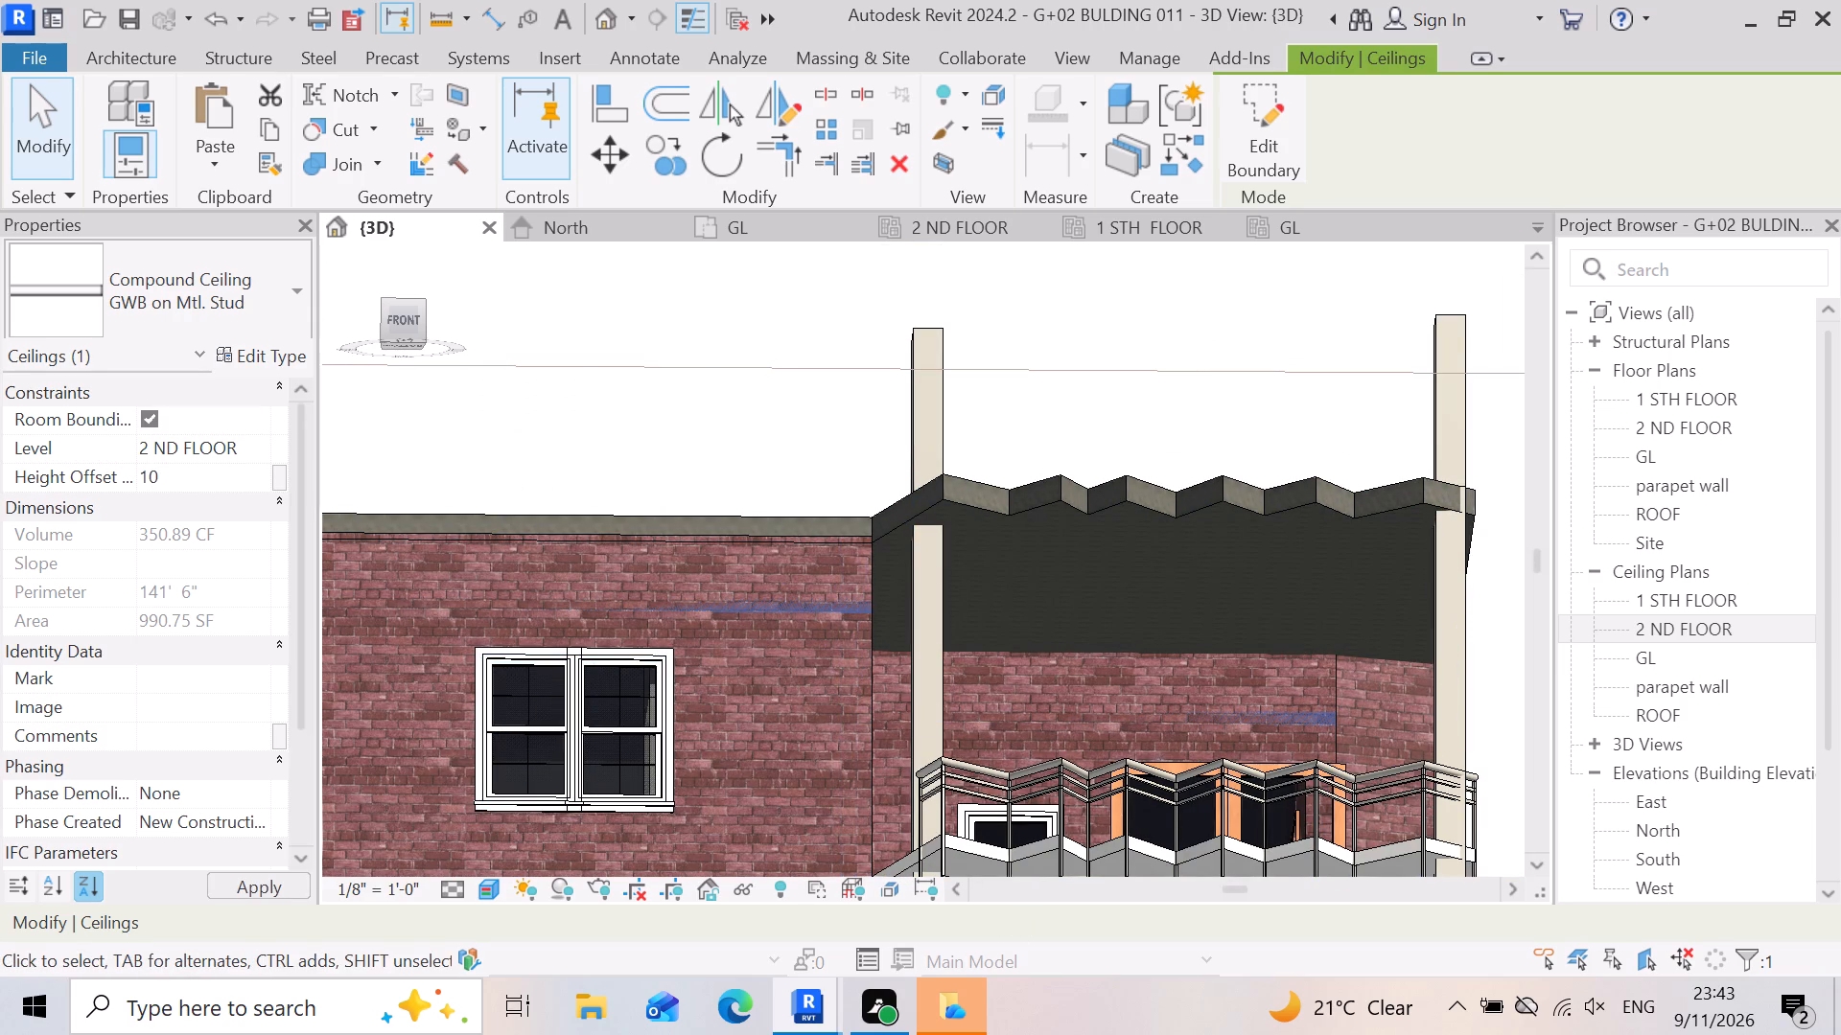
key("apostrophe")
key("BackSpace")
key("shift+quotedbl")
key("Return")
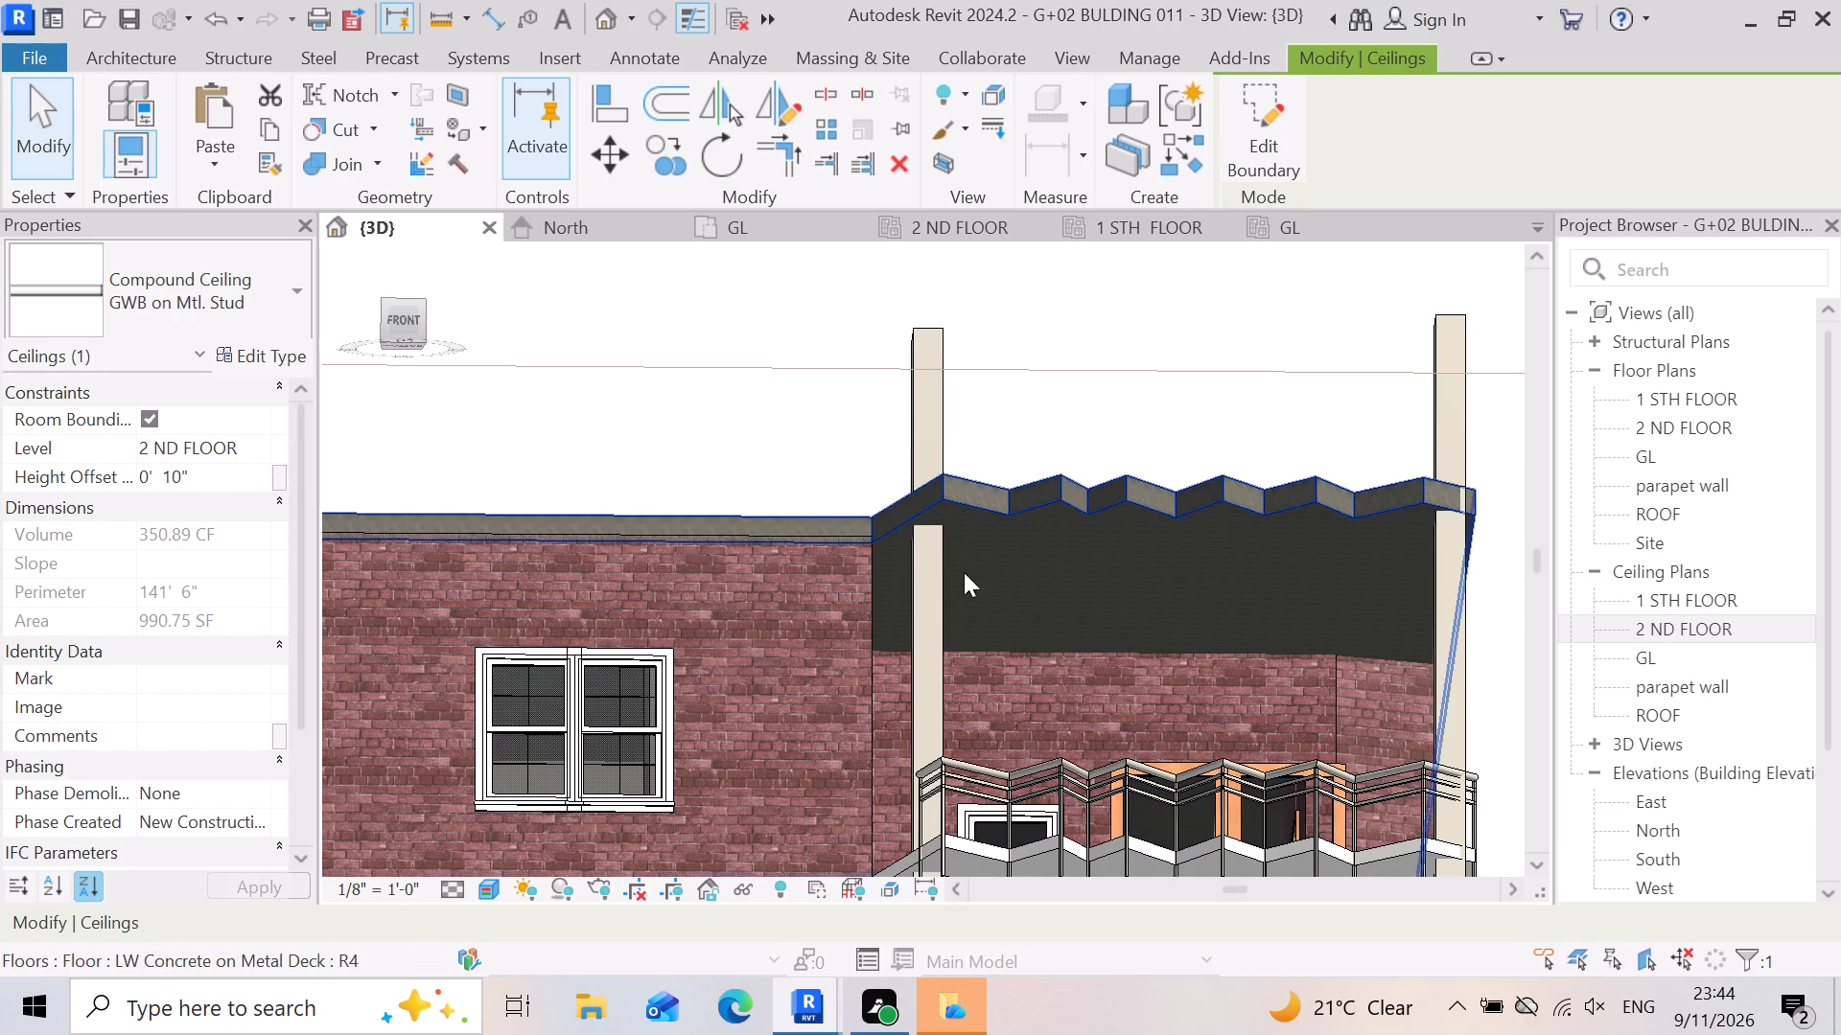
Examine the ceiling's position against the balcony, front wall and zigzag roof slab from below and above, selecting and releasing the roof slab.
scroll(808, 629, "up", 3)
scroll(977, 471, "down", 3)
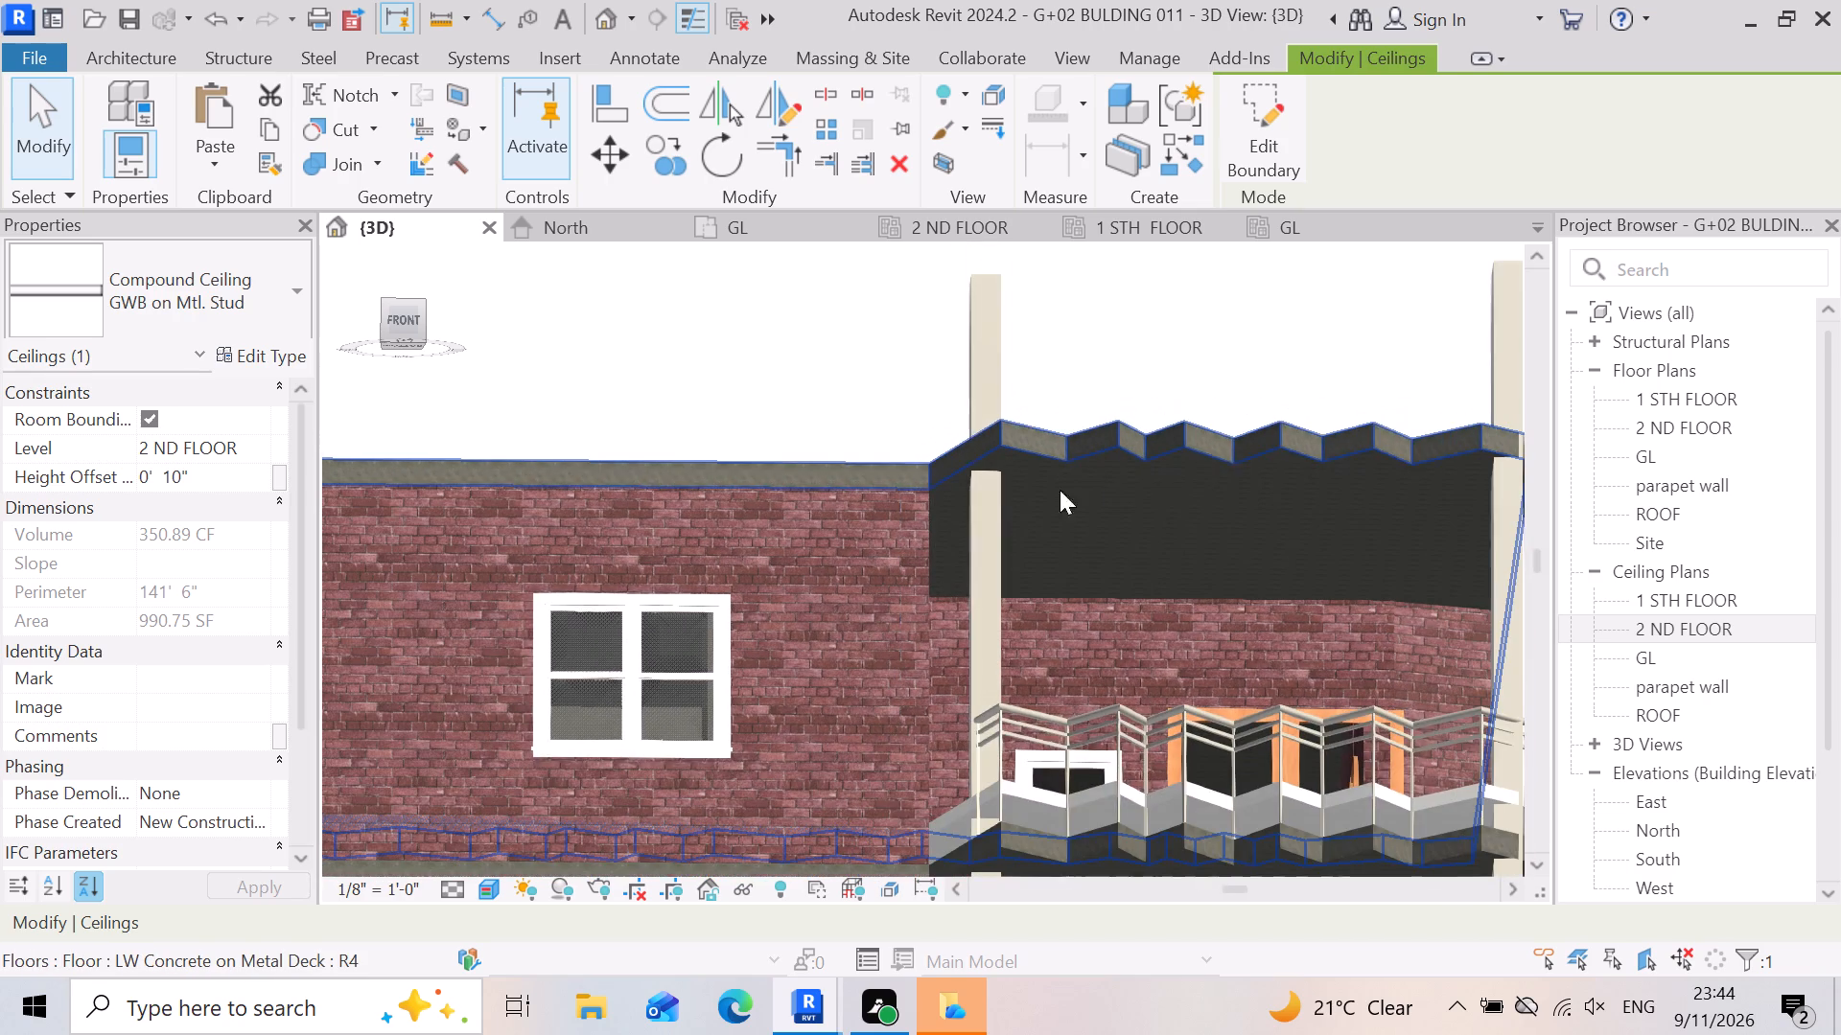
middle_click_drag(1227, 438, 1192, 512, "shift")
scroll(1226, 438, "up", 1, "shift")
right_click_drag(1223, 442, 1192, 512, "shift")
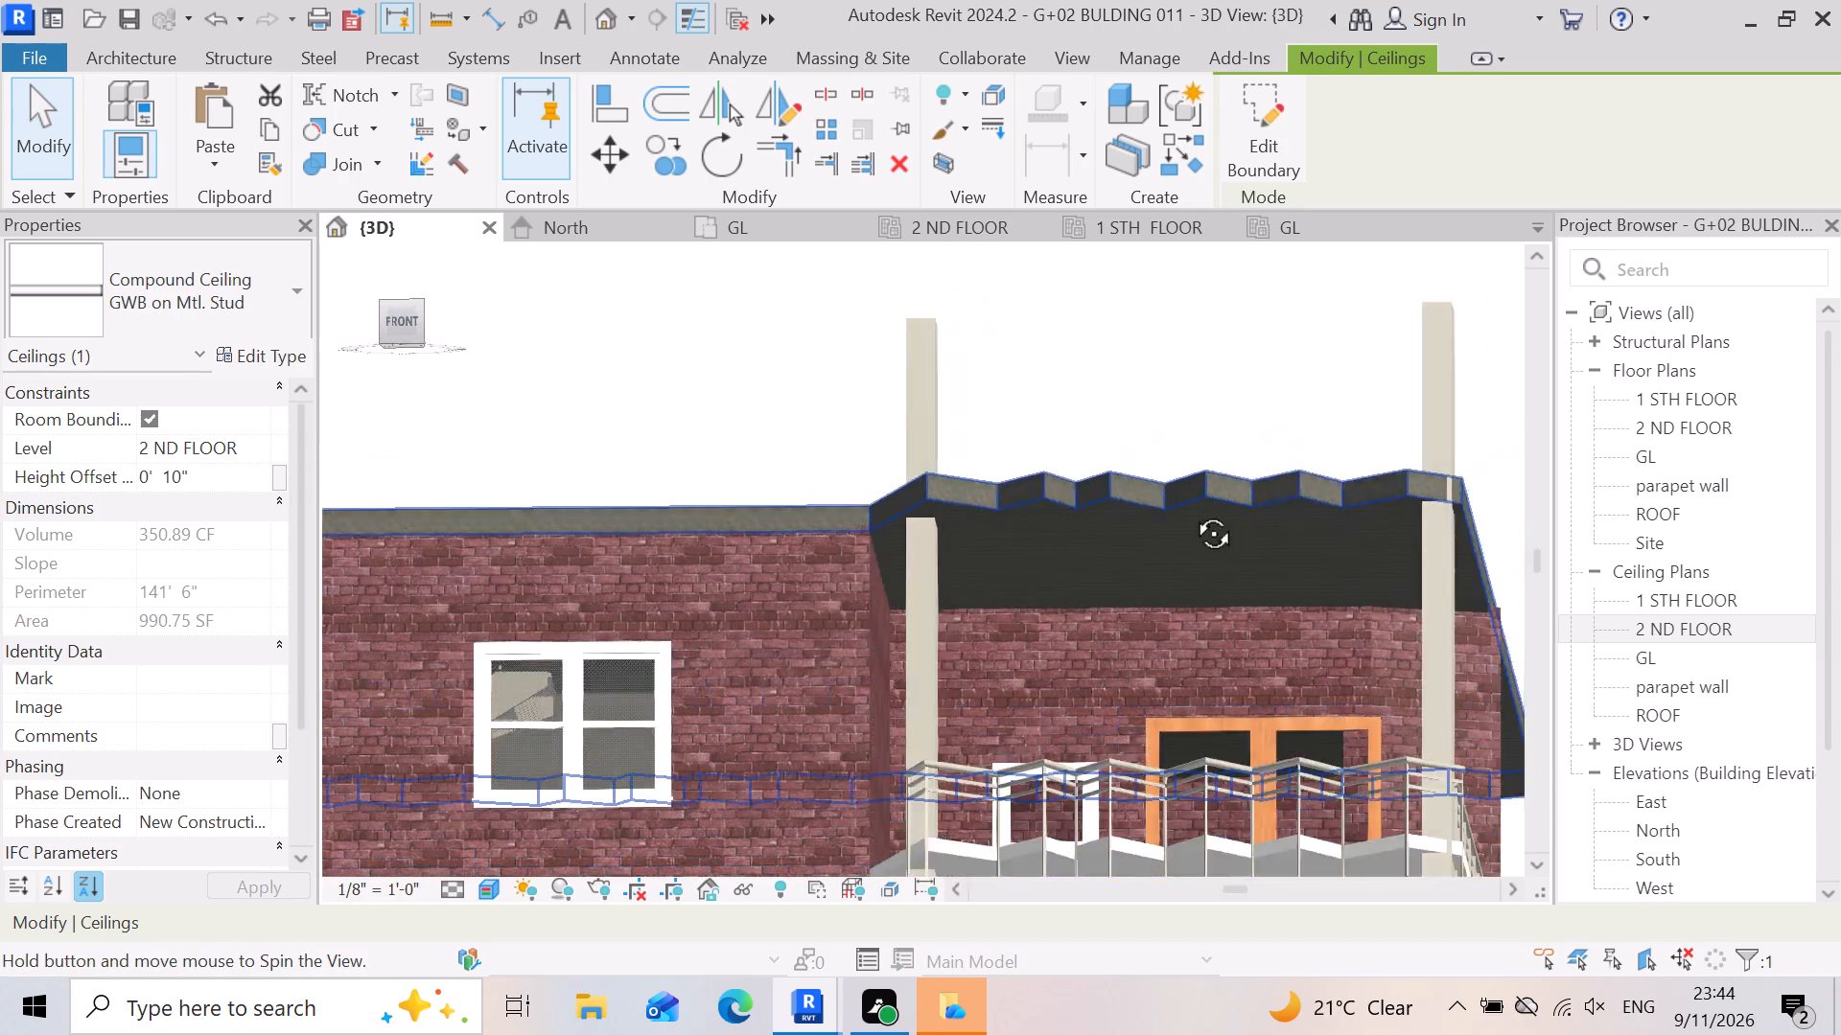
middle_click_drag(1192, 512, 1177, 571, "shift")
right_click_drag(1192, 512, 1177, 571, "shift")
scroll(1432, 698, "up", 2)
scroll(1137, 777, "up", 2)
scroll(1198, 651, "down", 5)
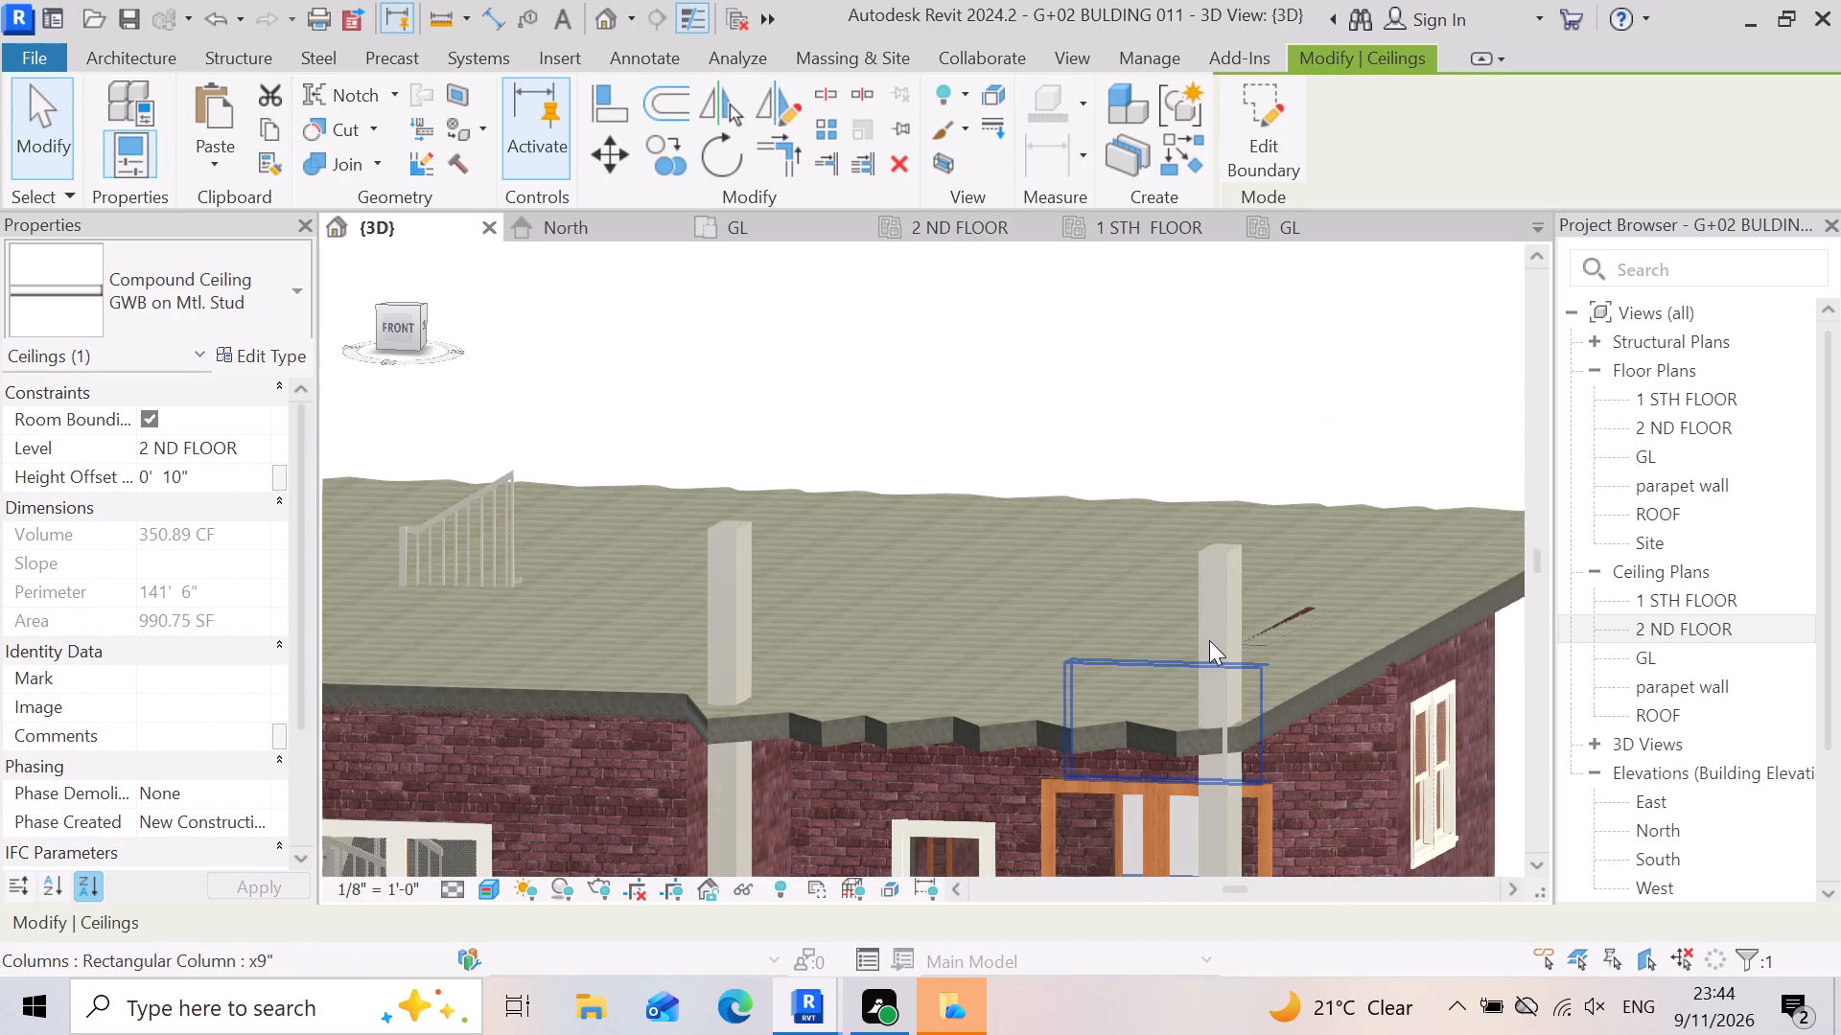
scroll(1200, 597, "down", 4)
scroll(962, 680, "up", 3)
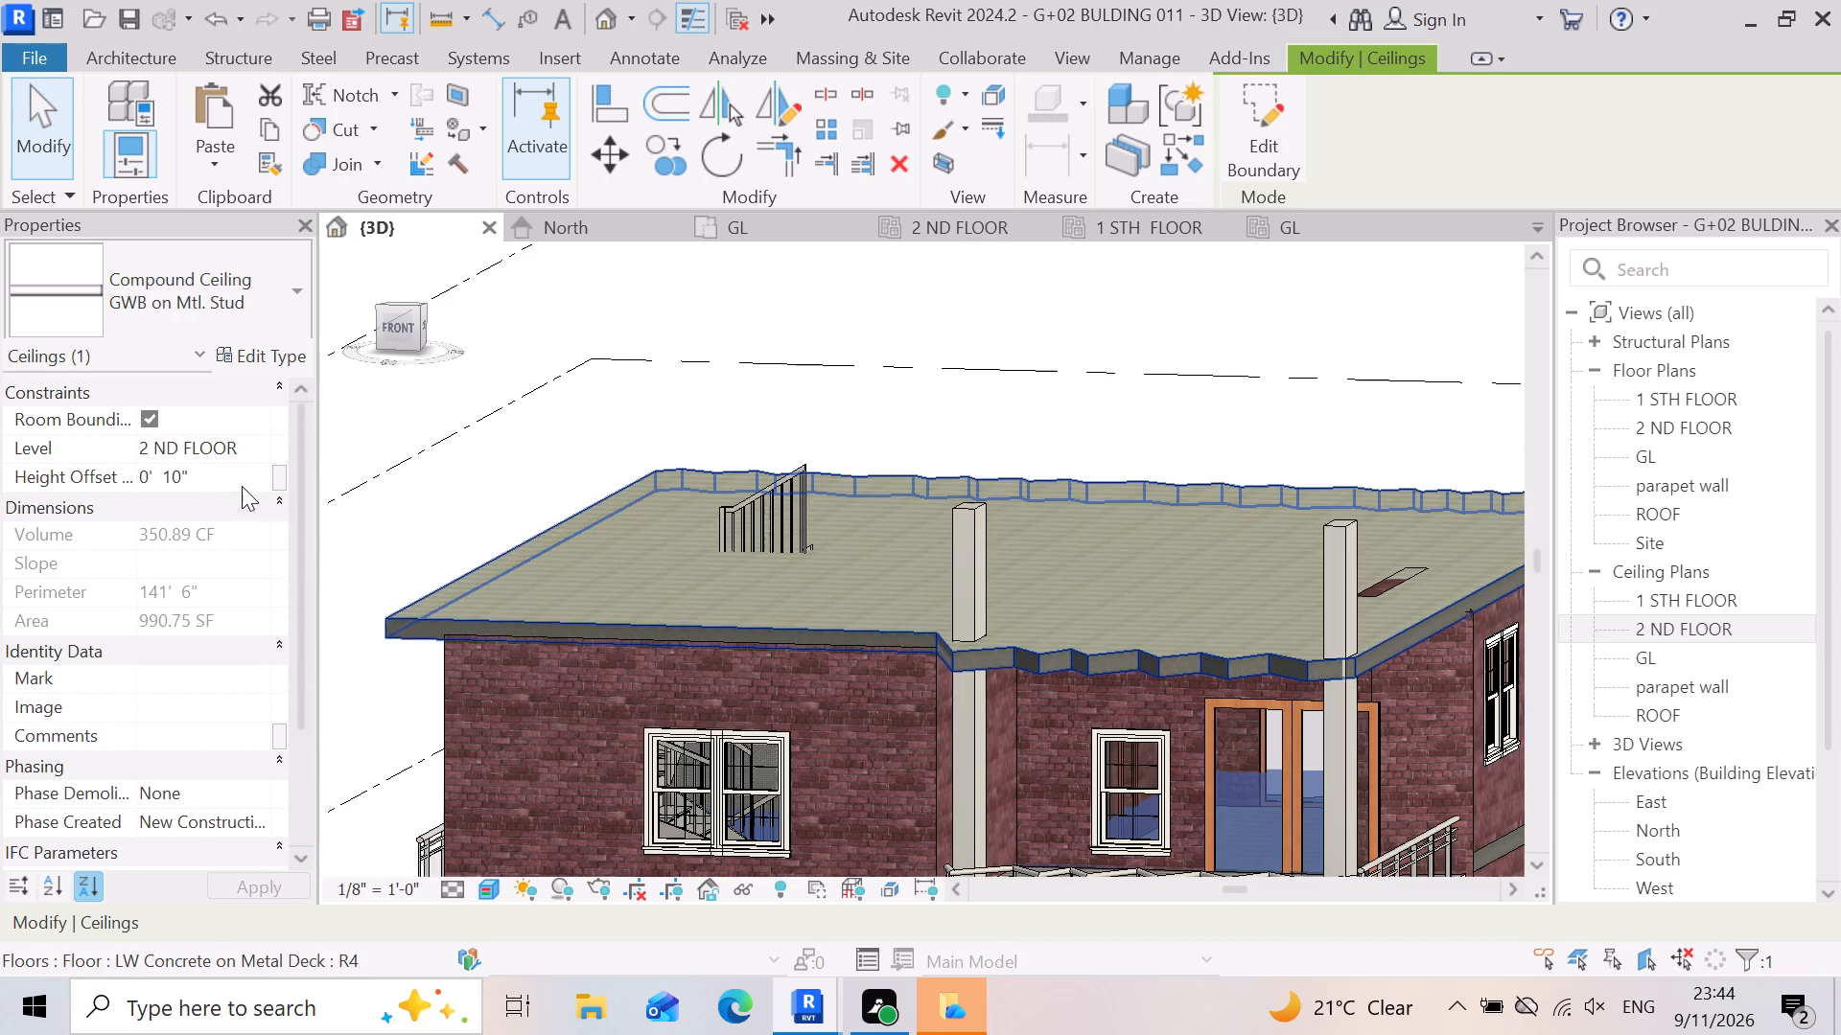
scroll(848, 676, "up", 4)
left_click(864, 603)
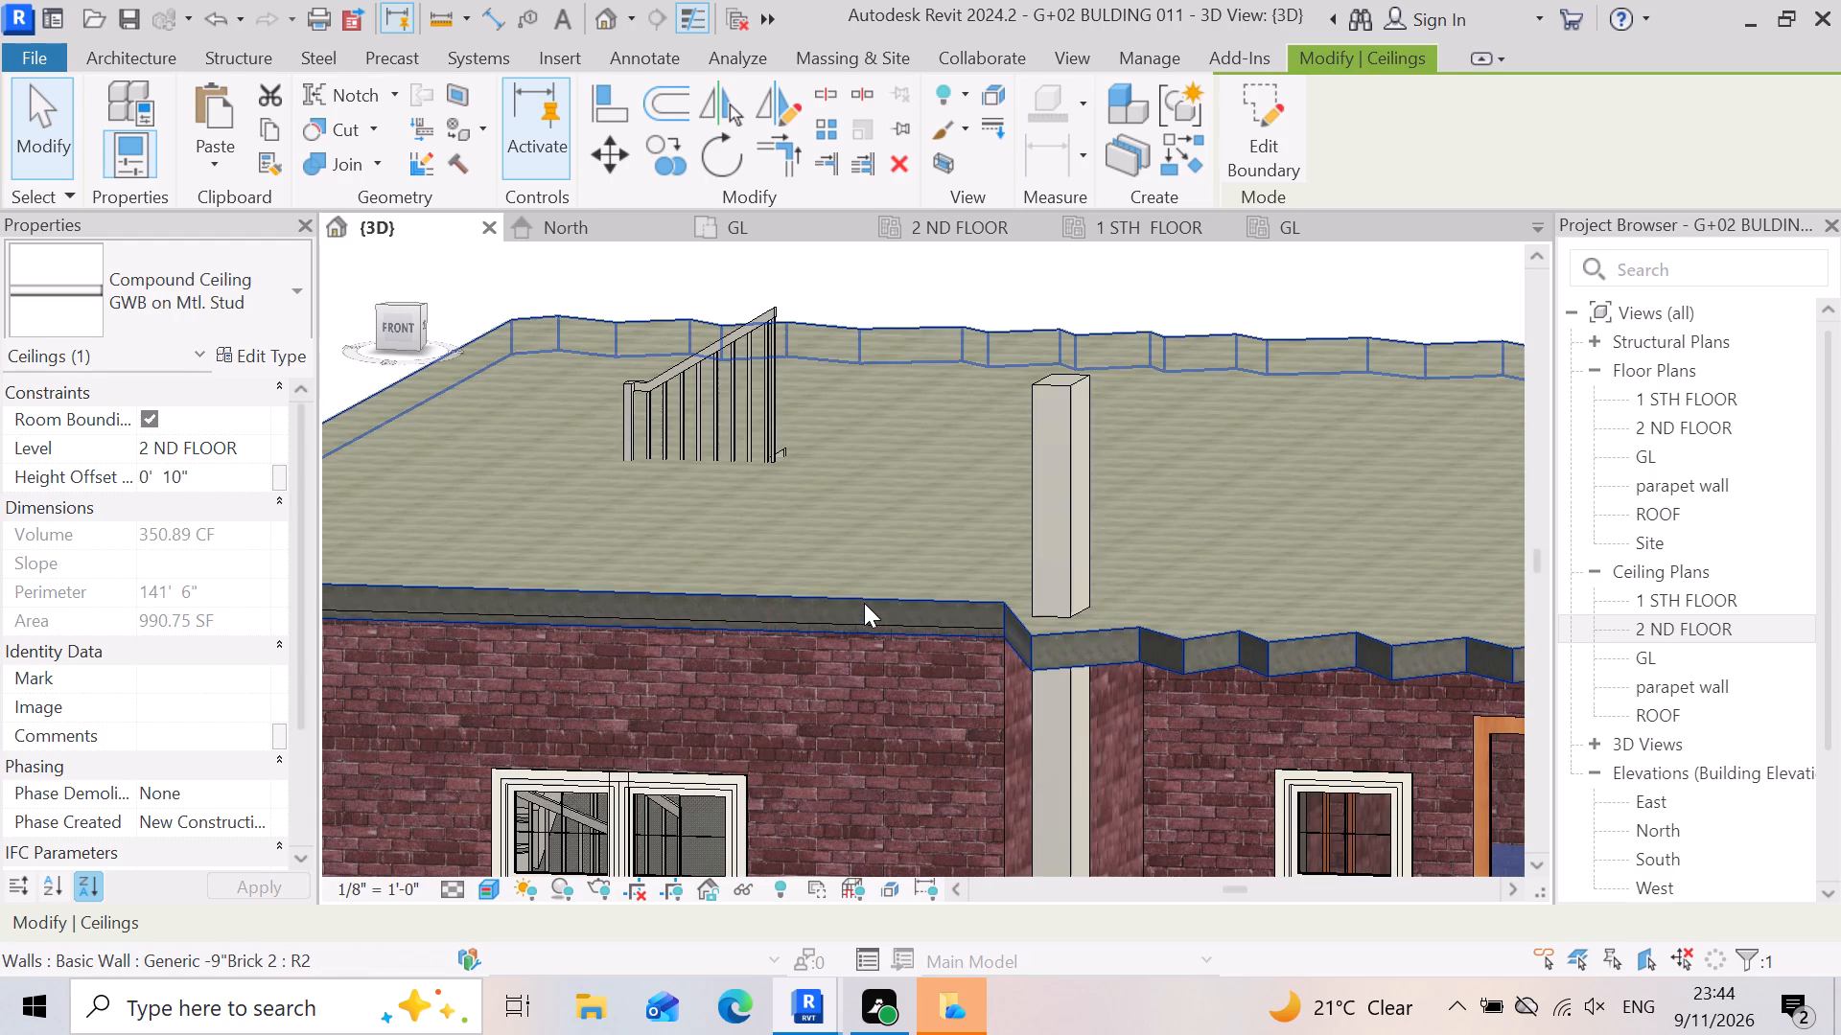
scroll(1020, 460, "down", 7)
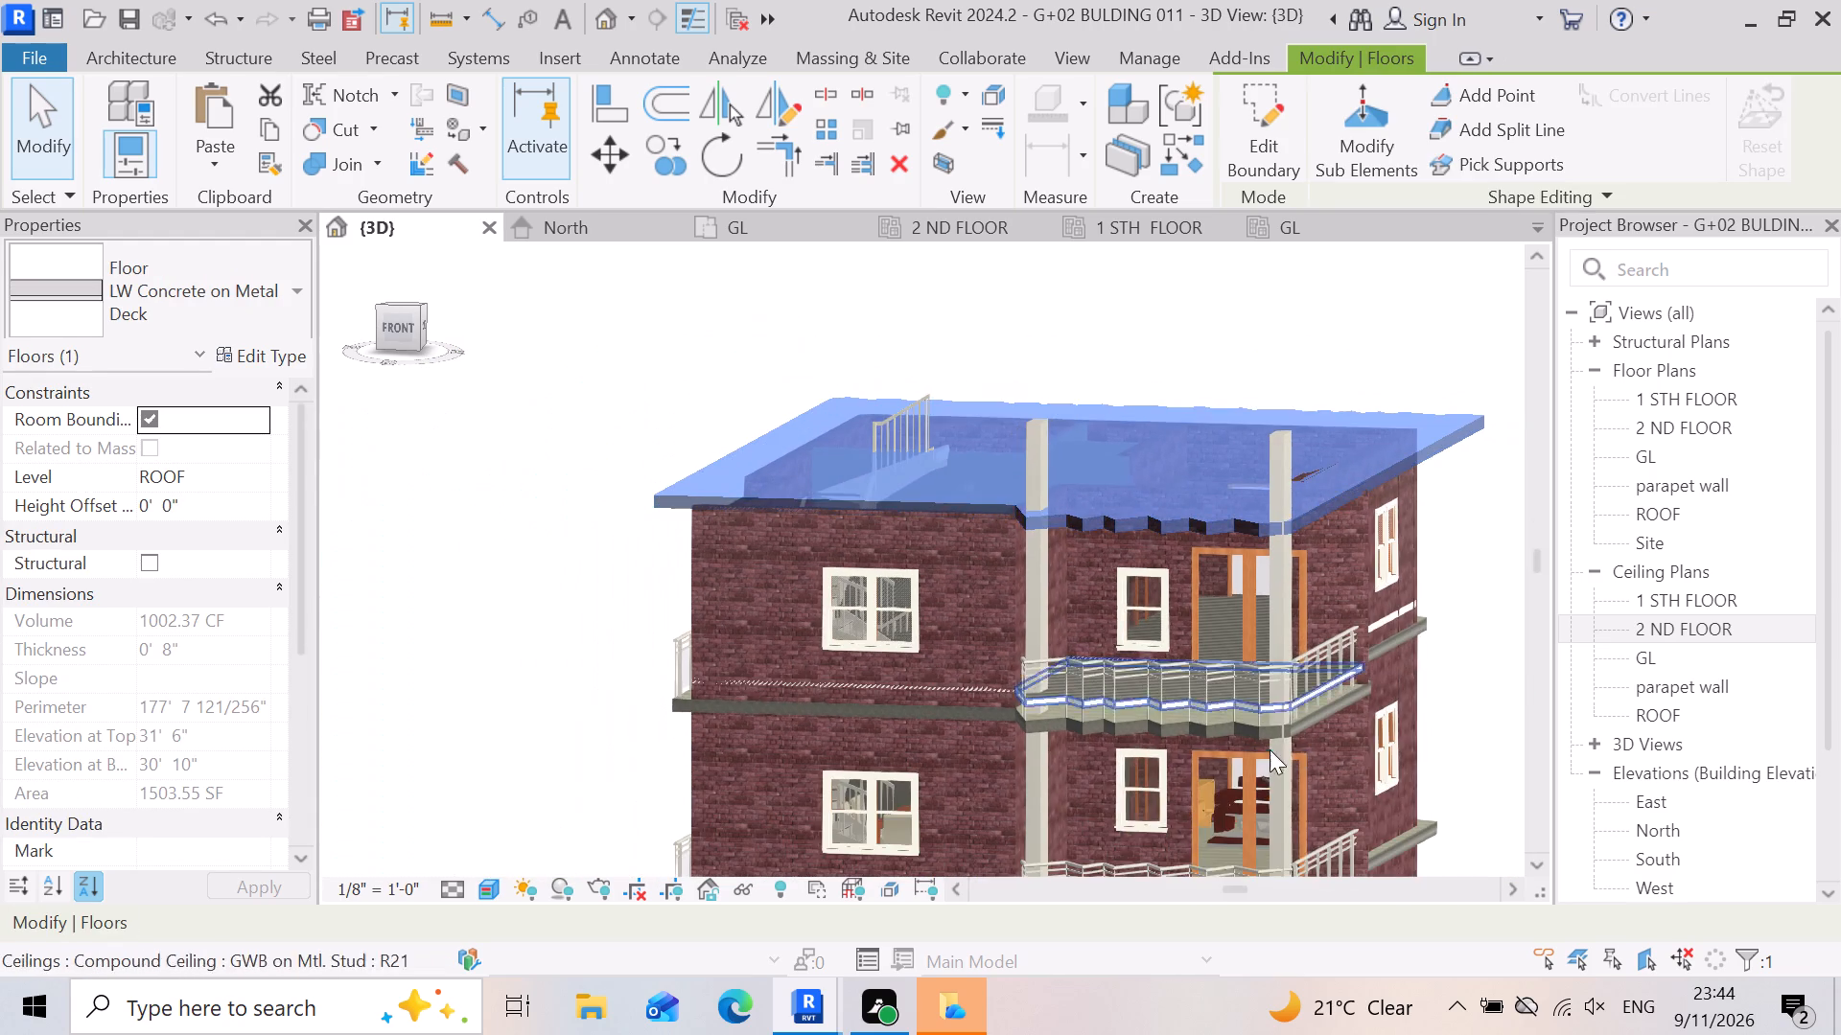
scroll(1497, 553, "up", 5)
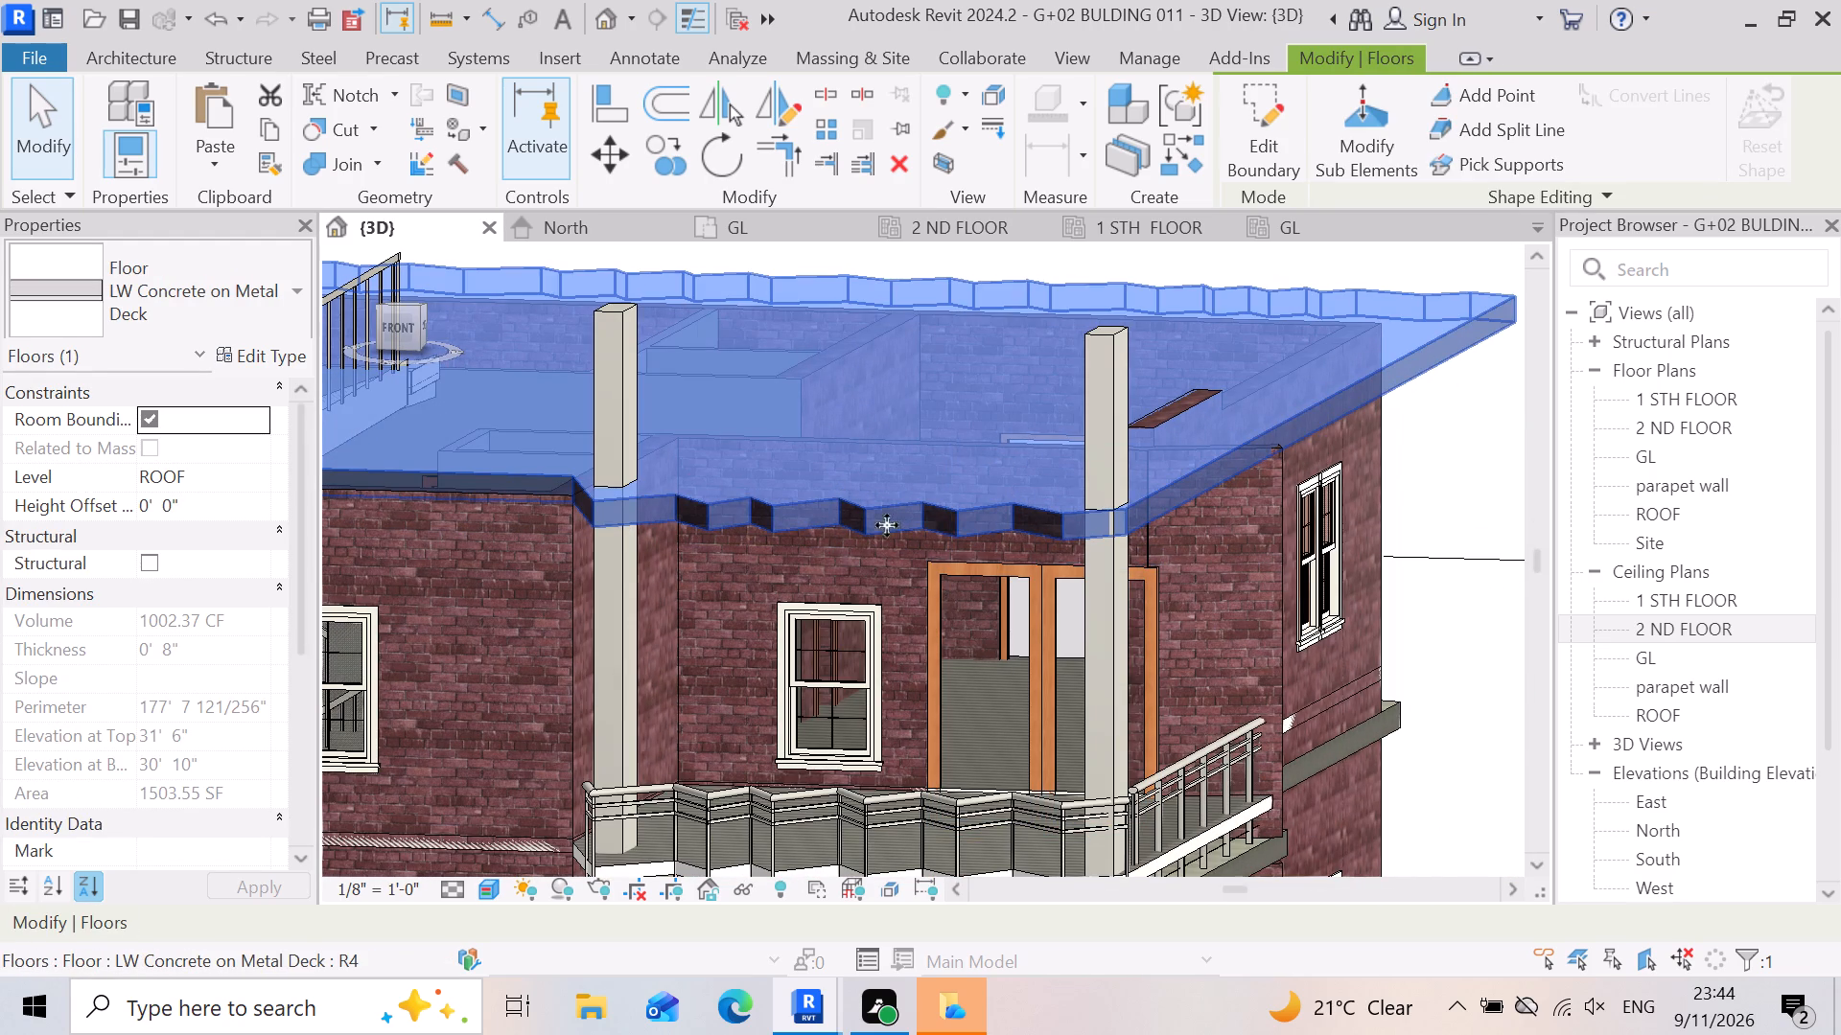
scroll(1107, 393, "down", 3)
left_click(1463, 654)
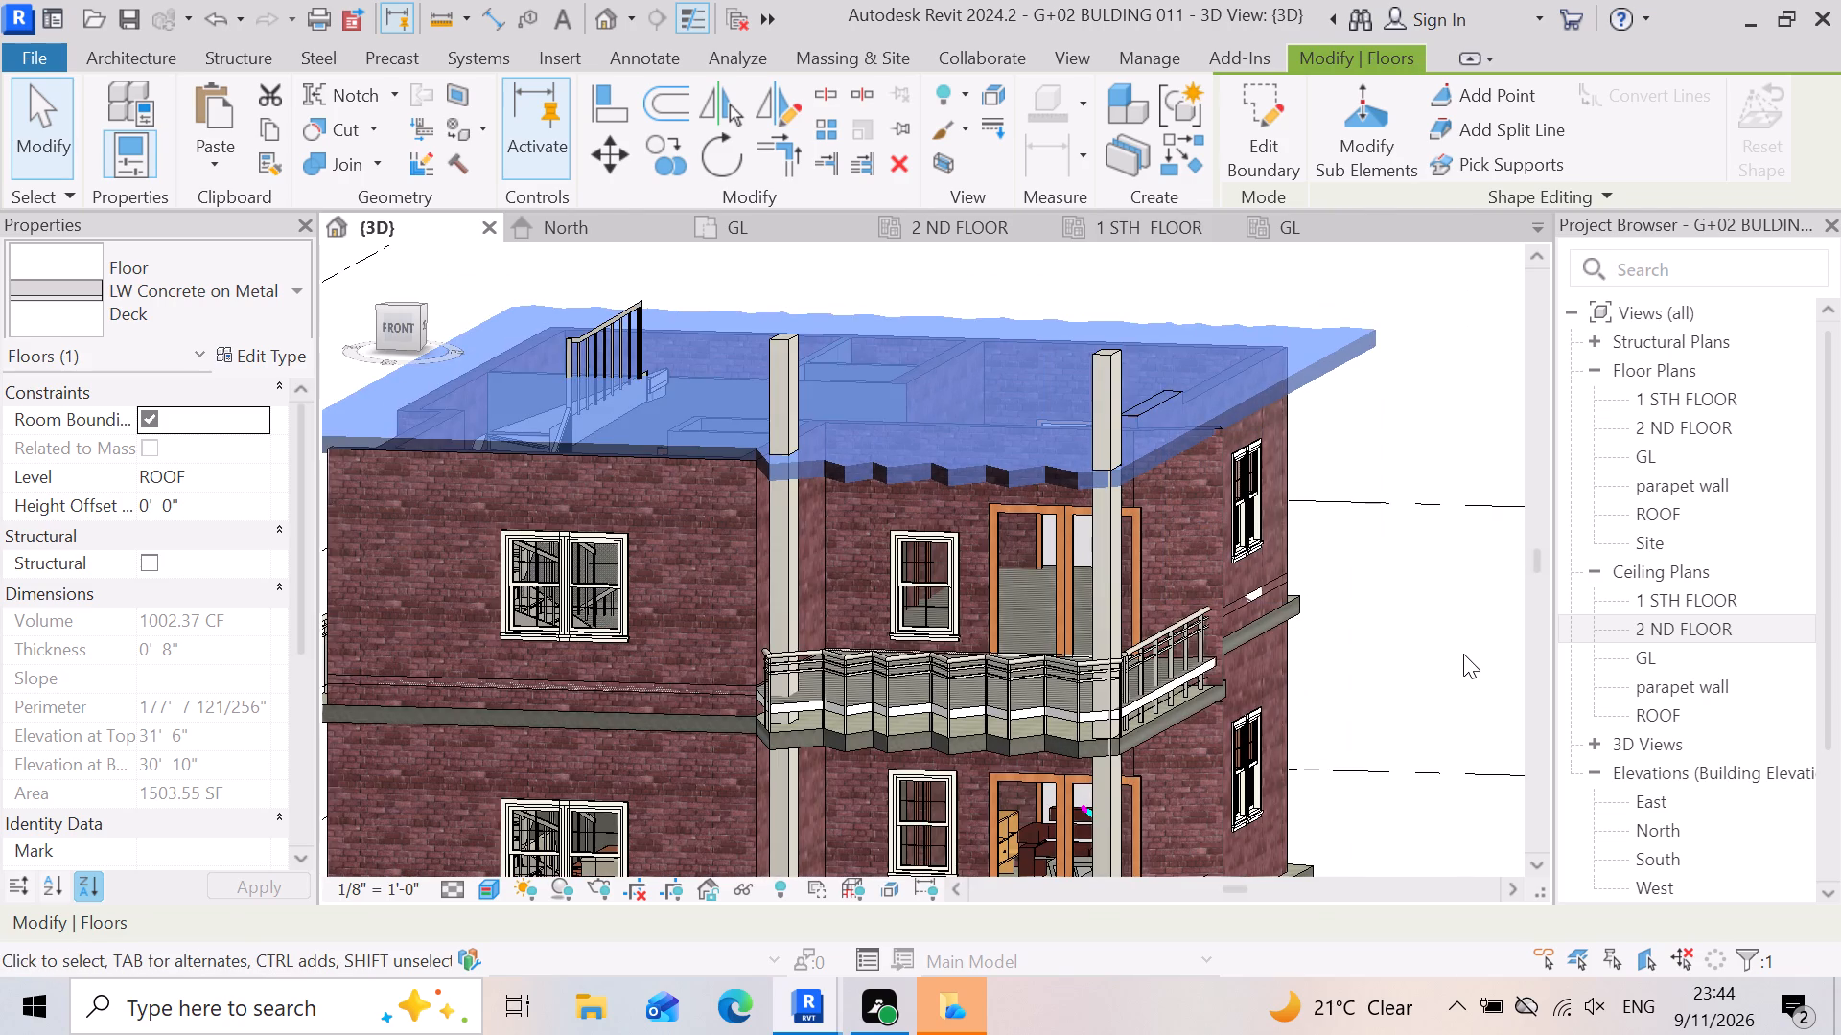
scroll(1117, 444, "up", 5)
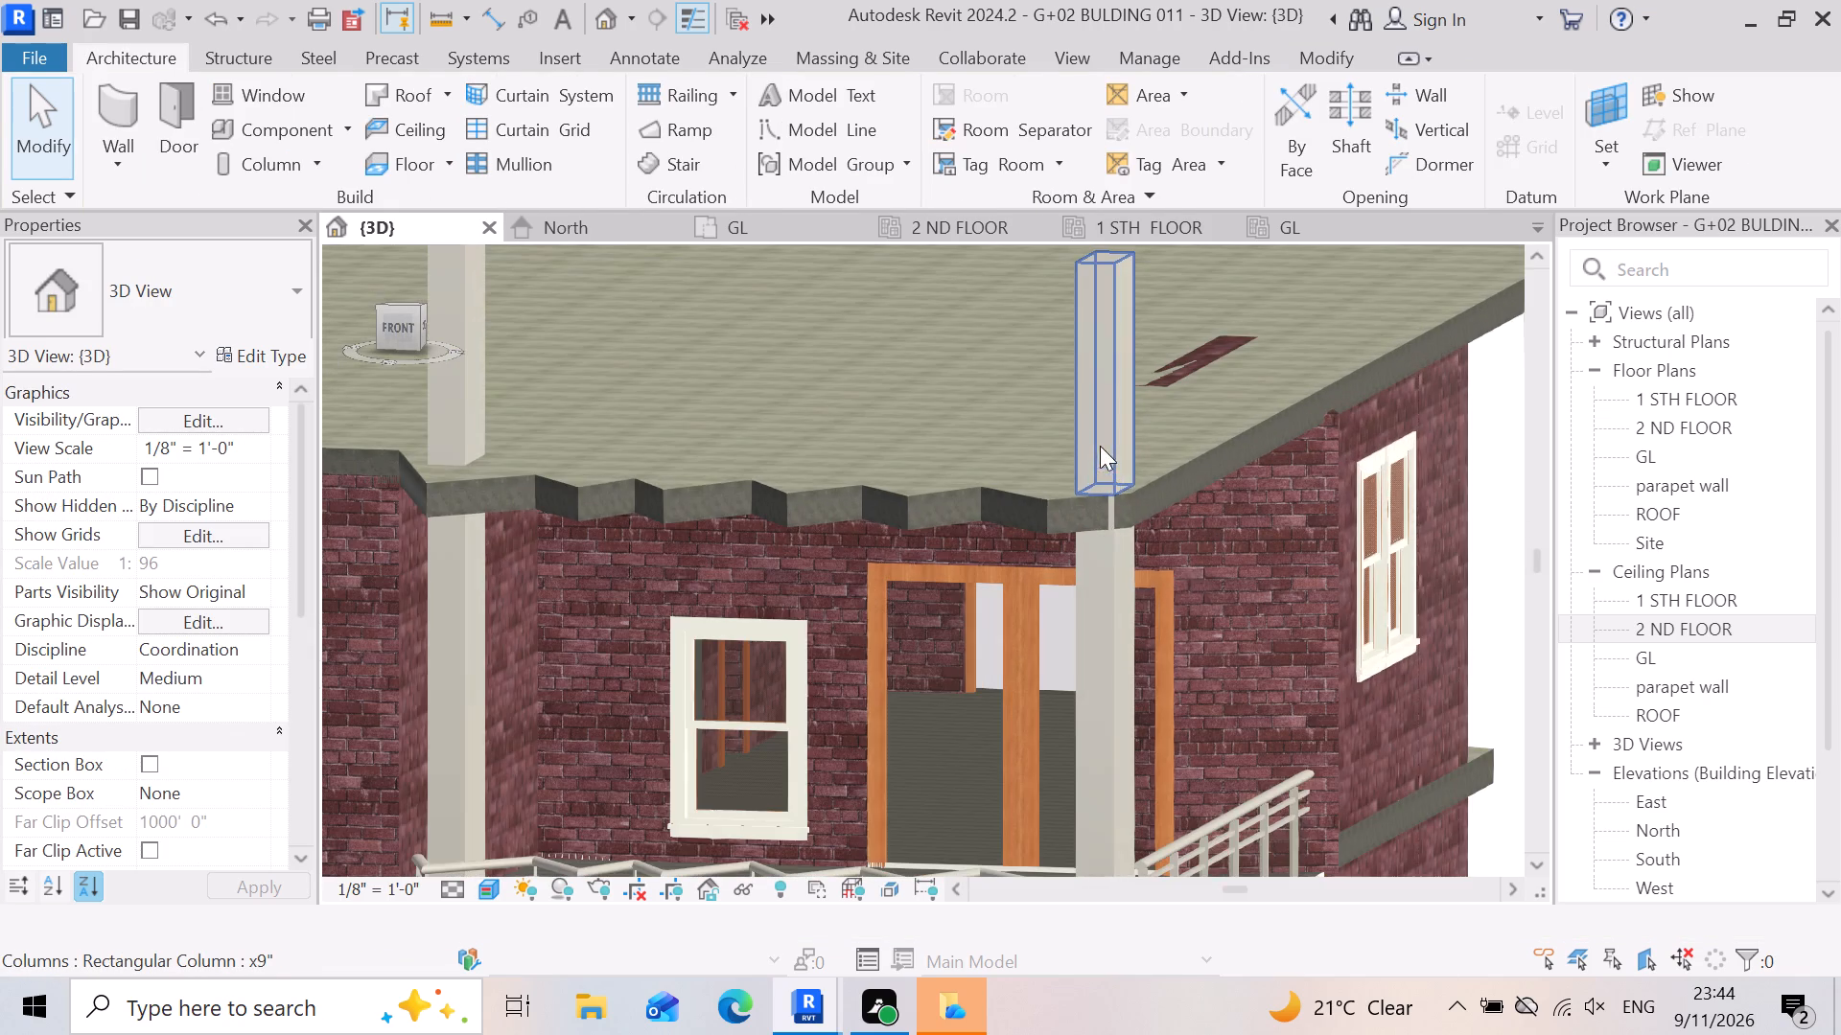
scroll(941, 514, "up", 3)
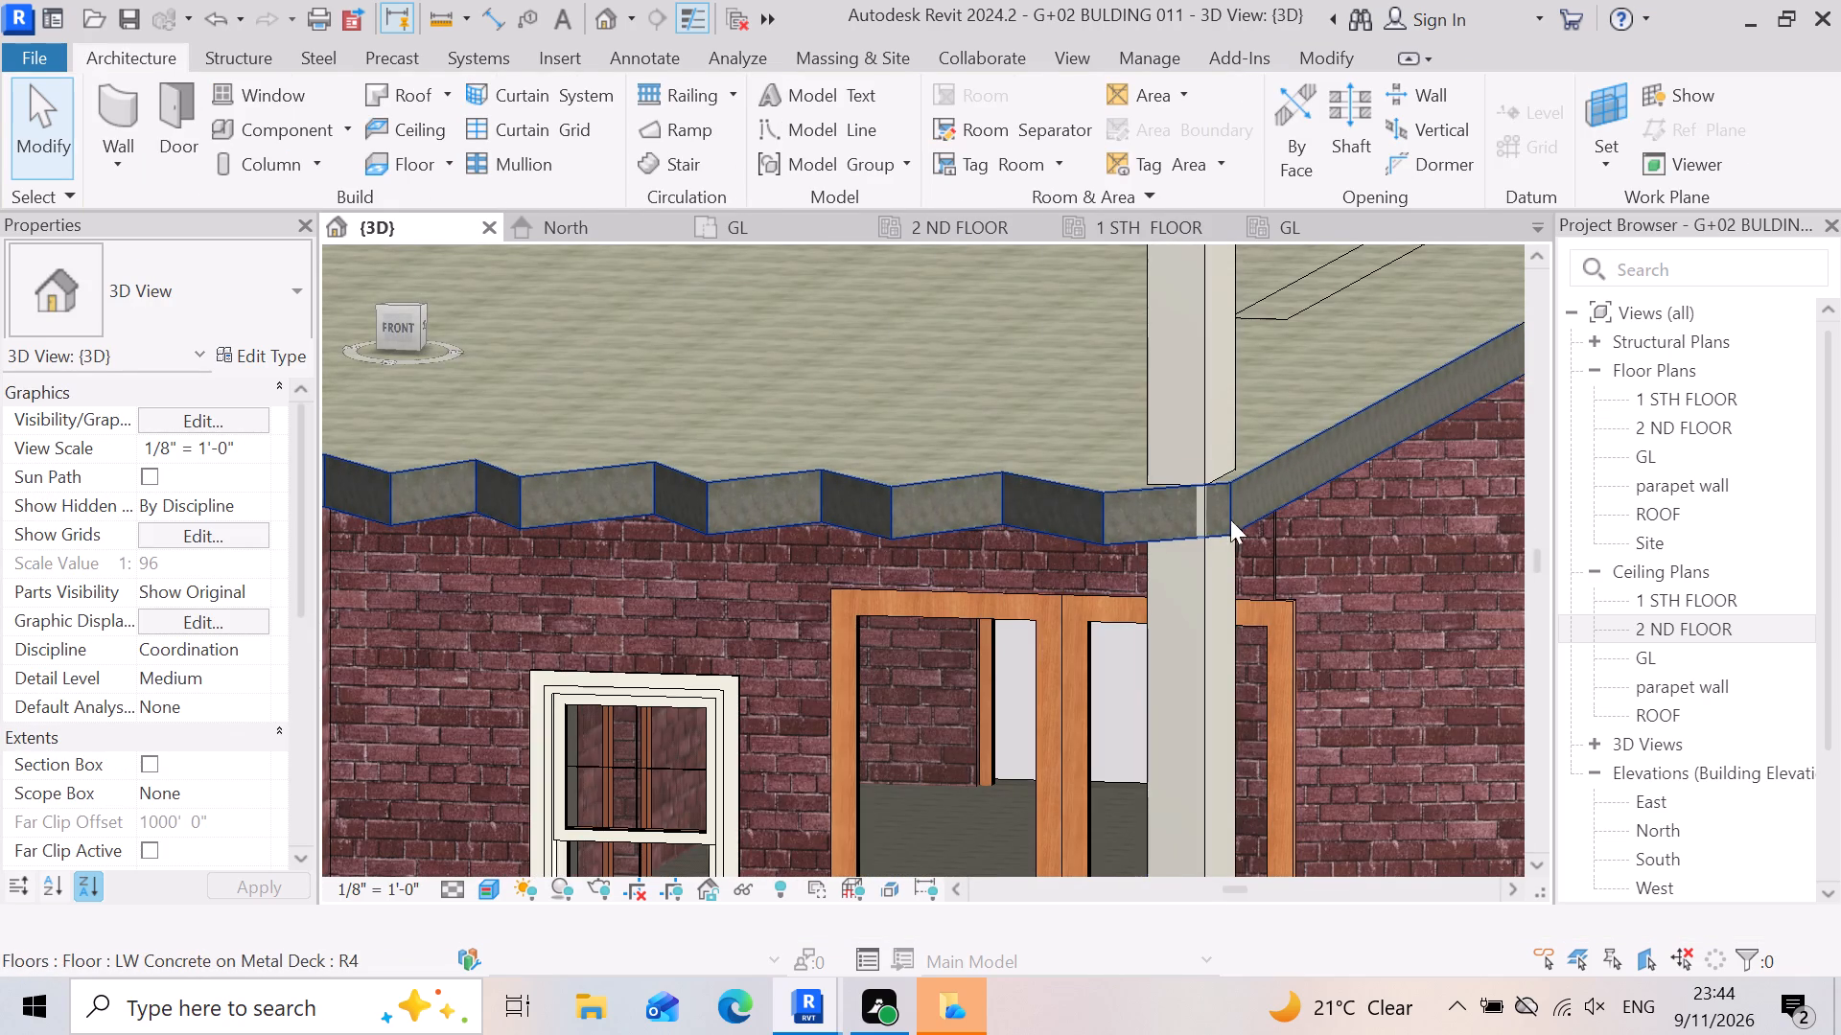
scroll(1202, 530, "up", 7)
scroll(1151, 507, "down", 8)
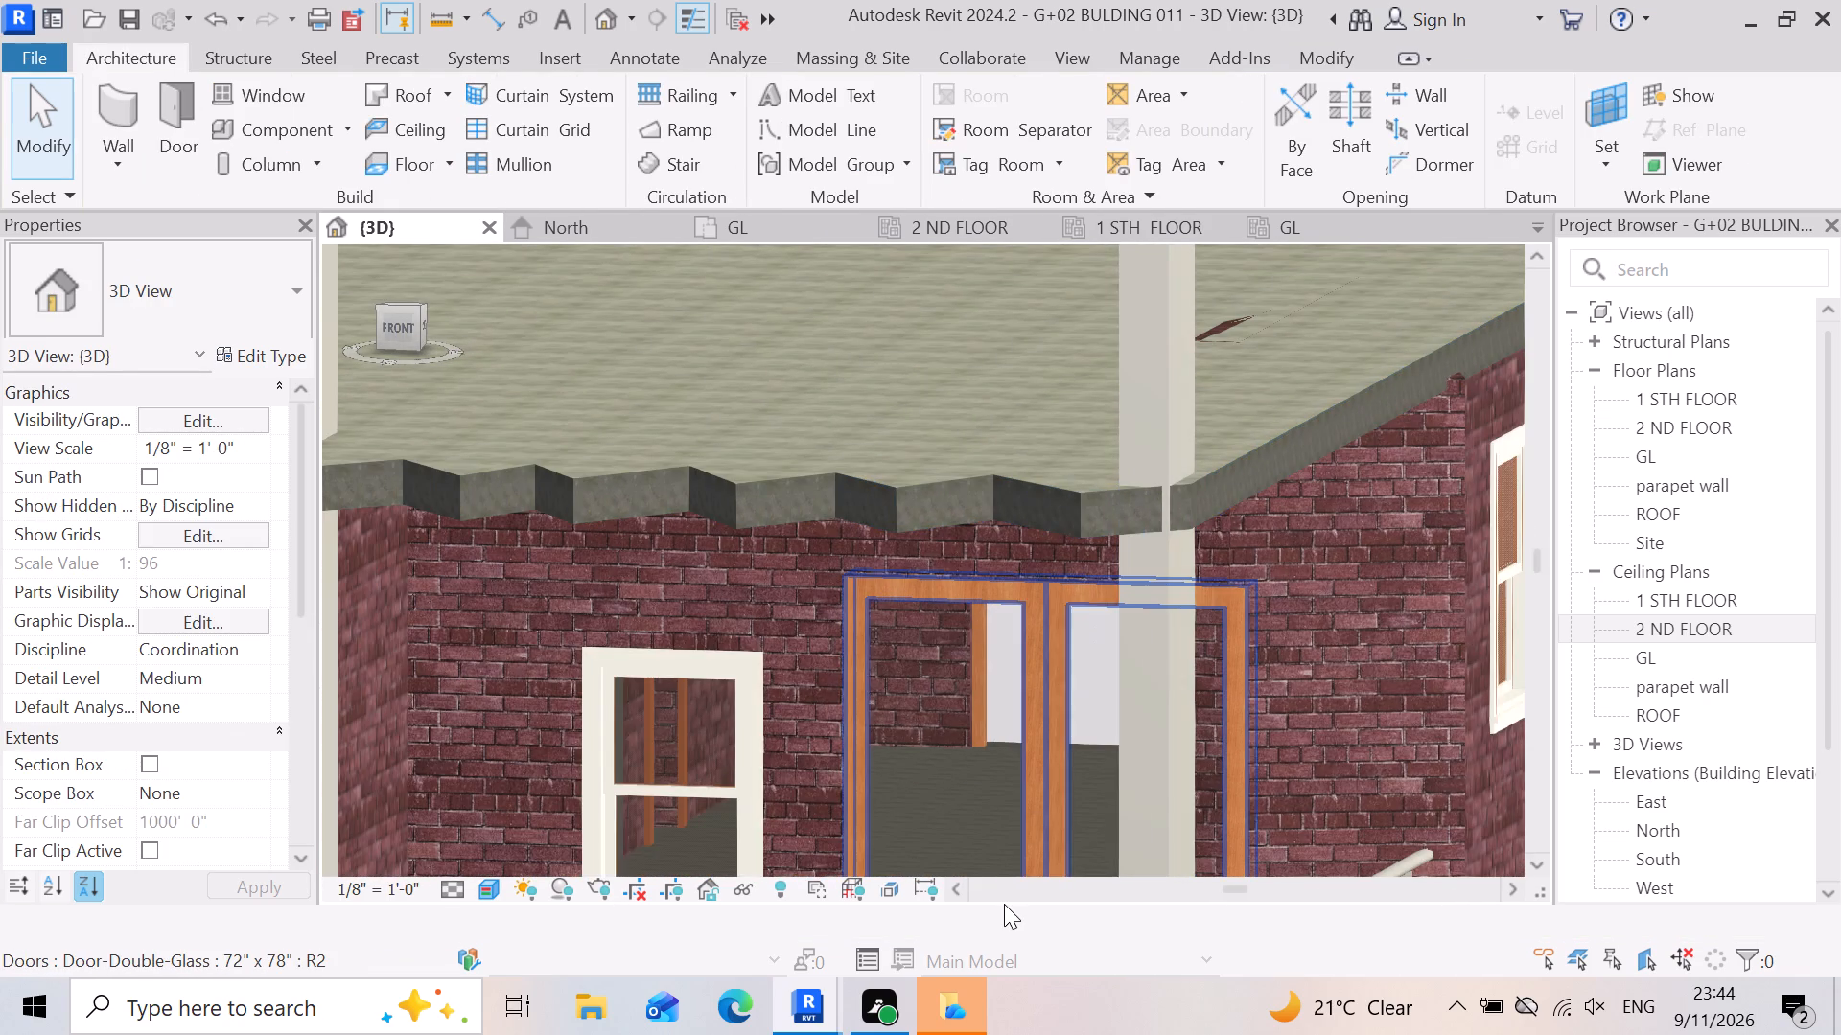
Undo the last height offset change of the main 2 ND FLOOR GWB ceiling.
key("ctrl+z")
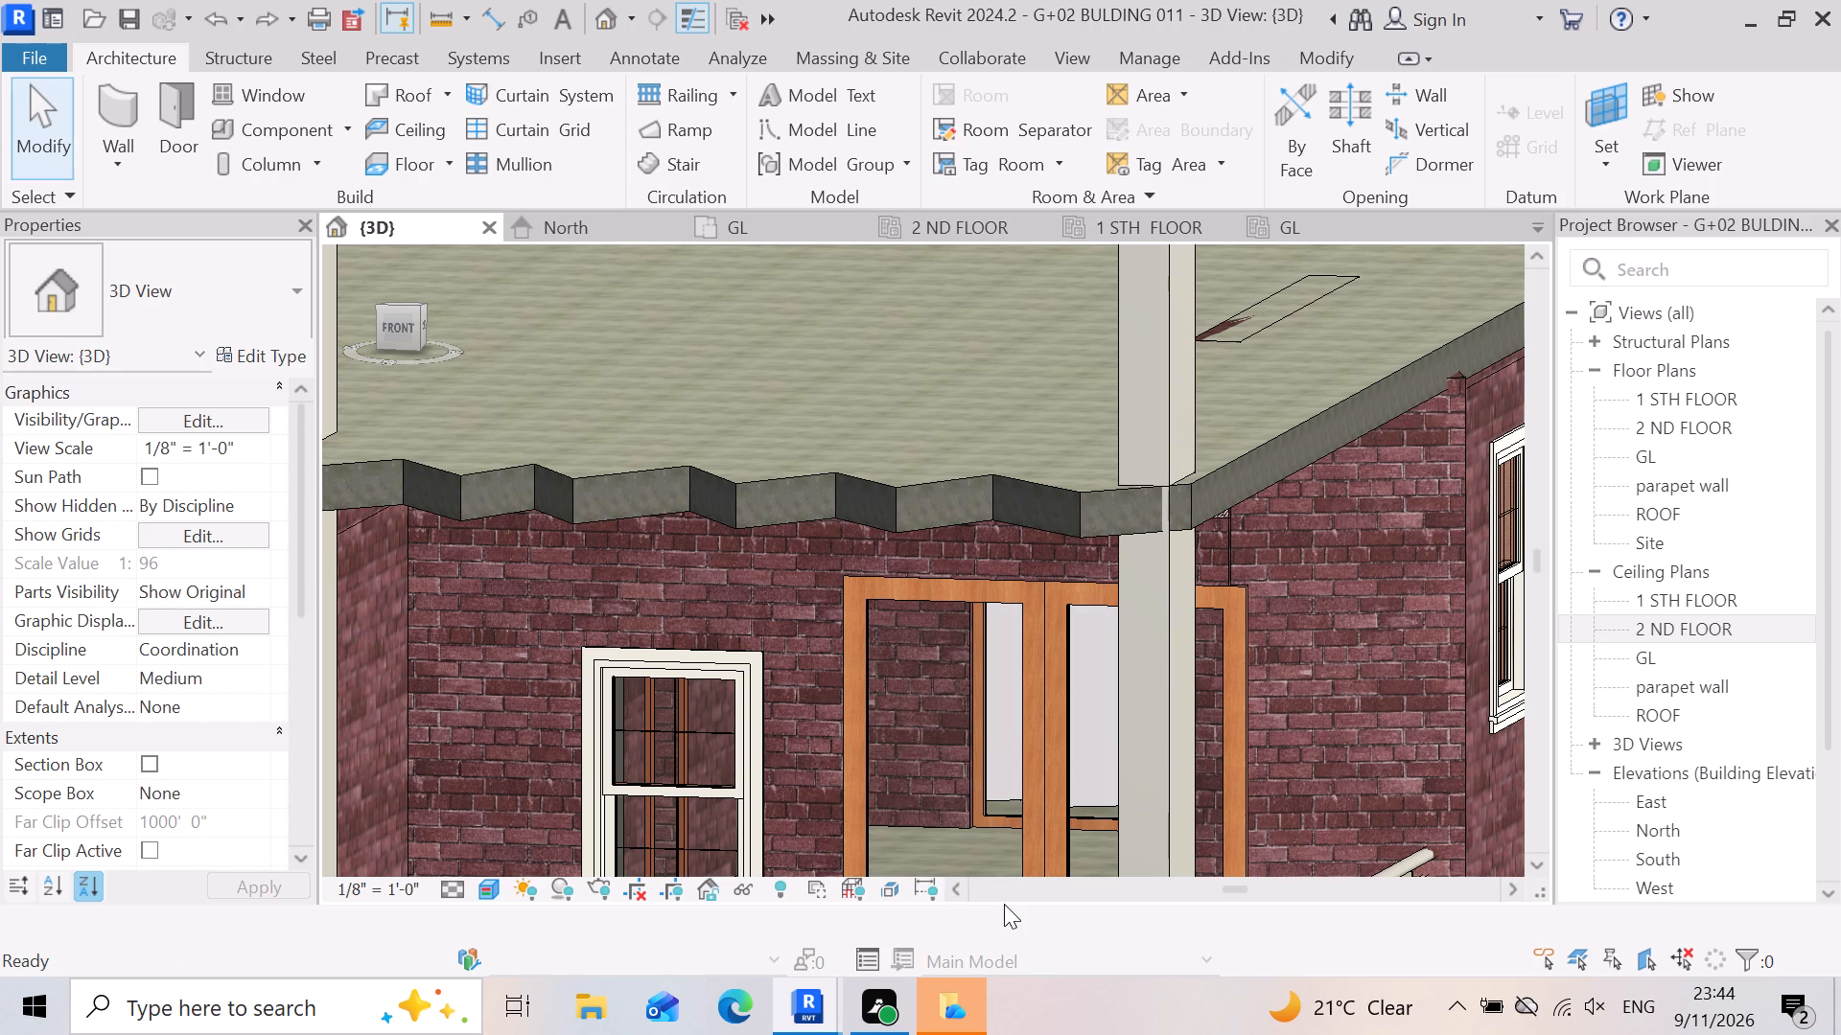
Examine the ceiling band at the building's front corner, selecting the front brick wall to see through it.
scroll(924, 962, "down", 5)
scroll(1306, 502, "down", 4)
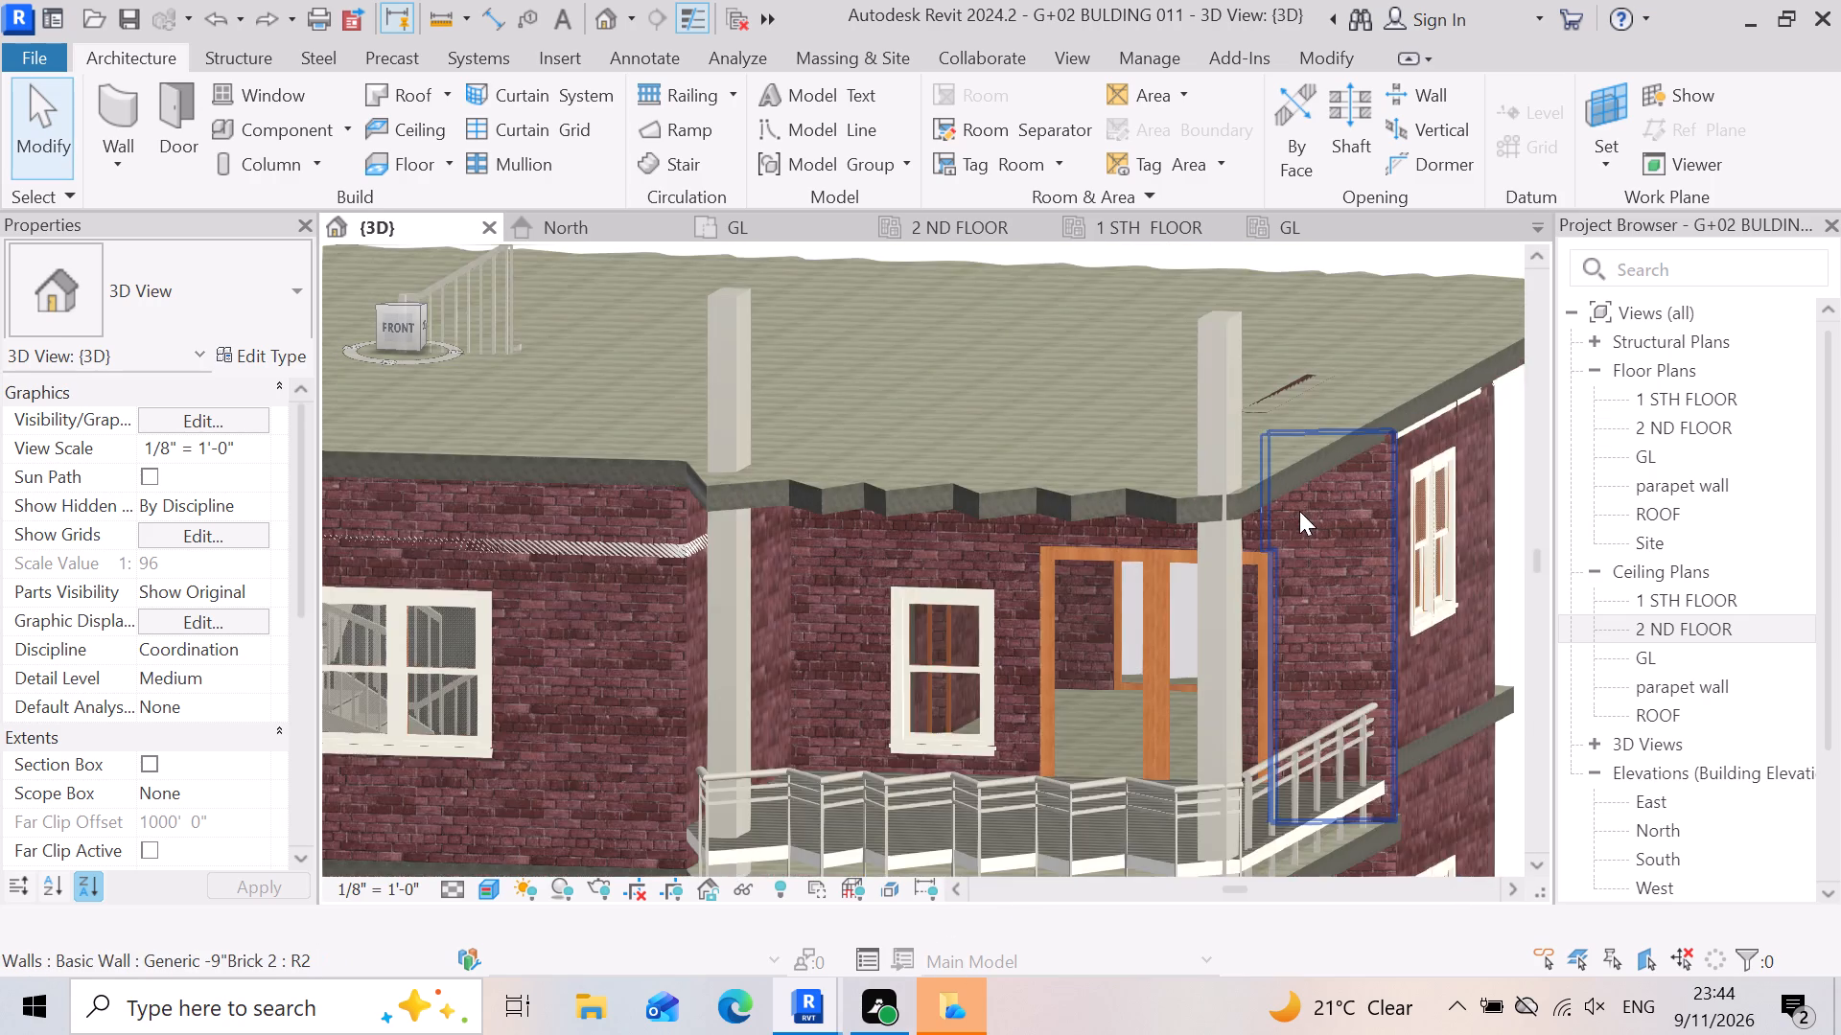
scroll(1299, 511, "down", 4)
scroll(646, 546, "up", 7)
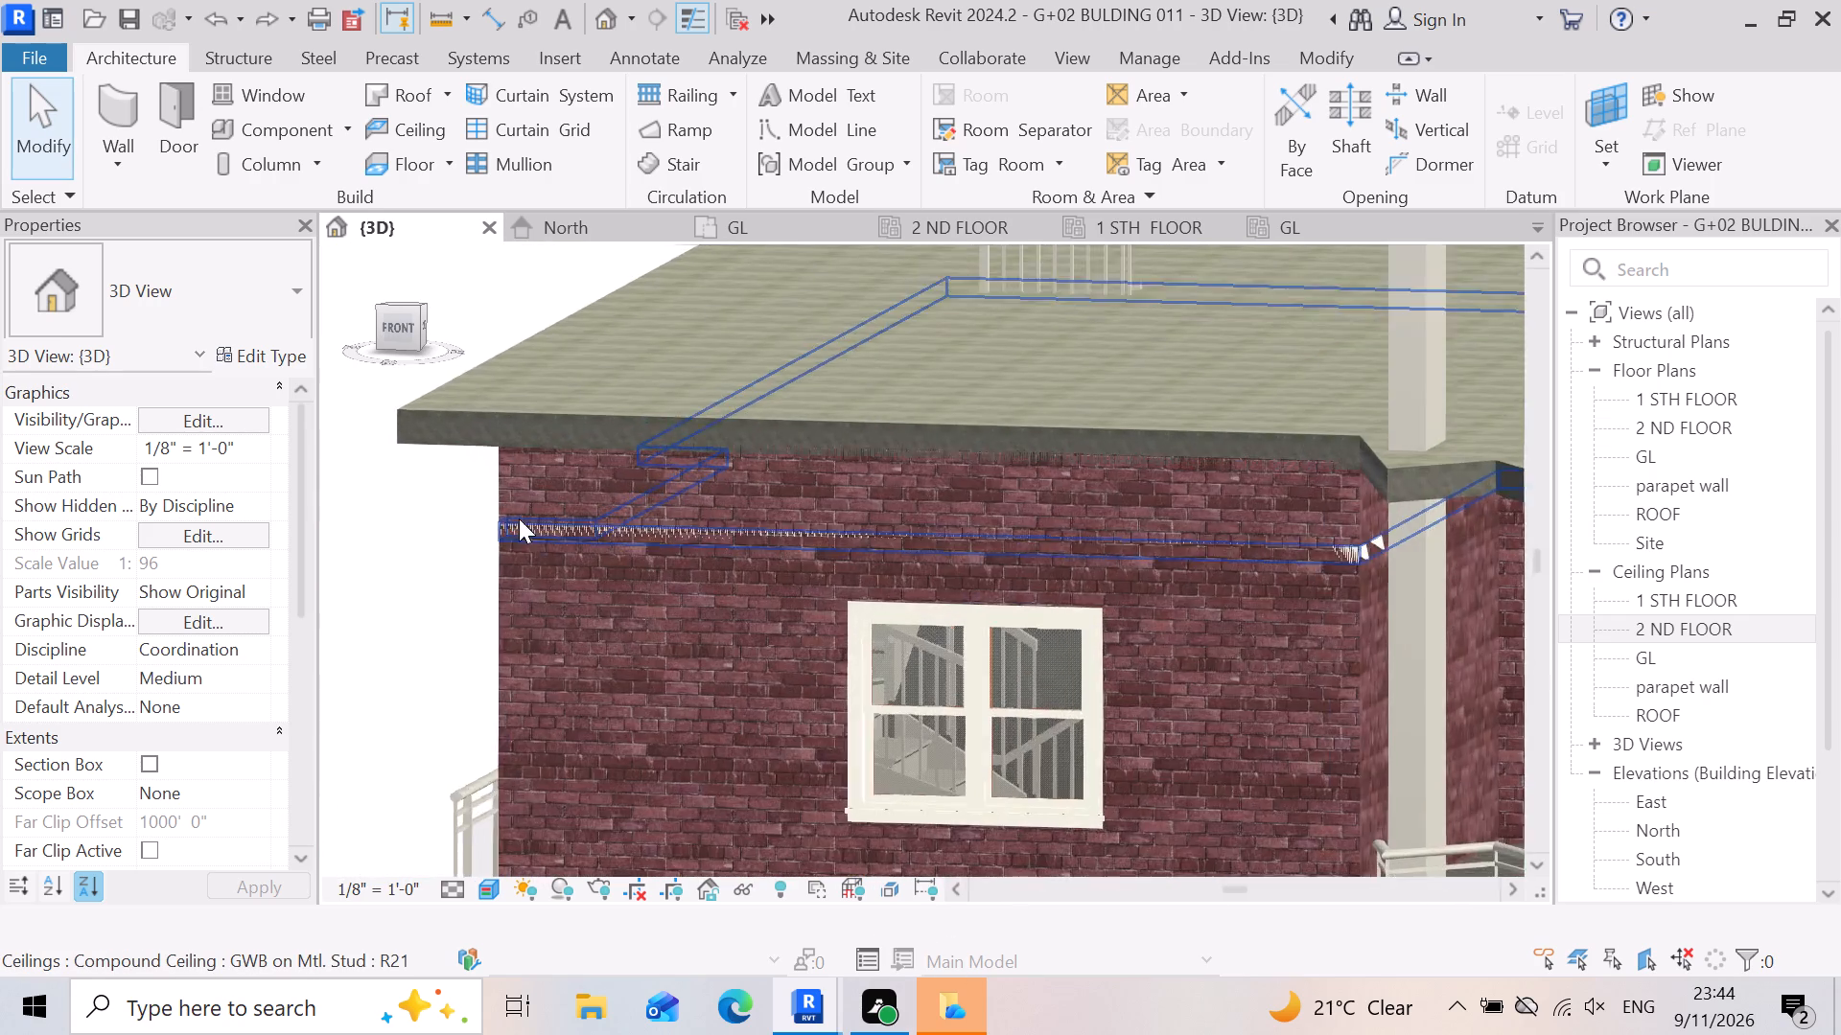
scroll(519, 518, "up", 3)
scroll(896, 538, "down", 7)
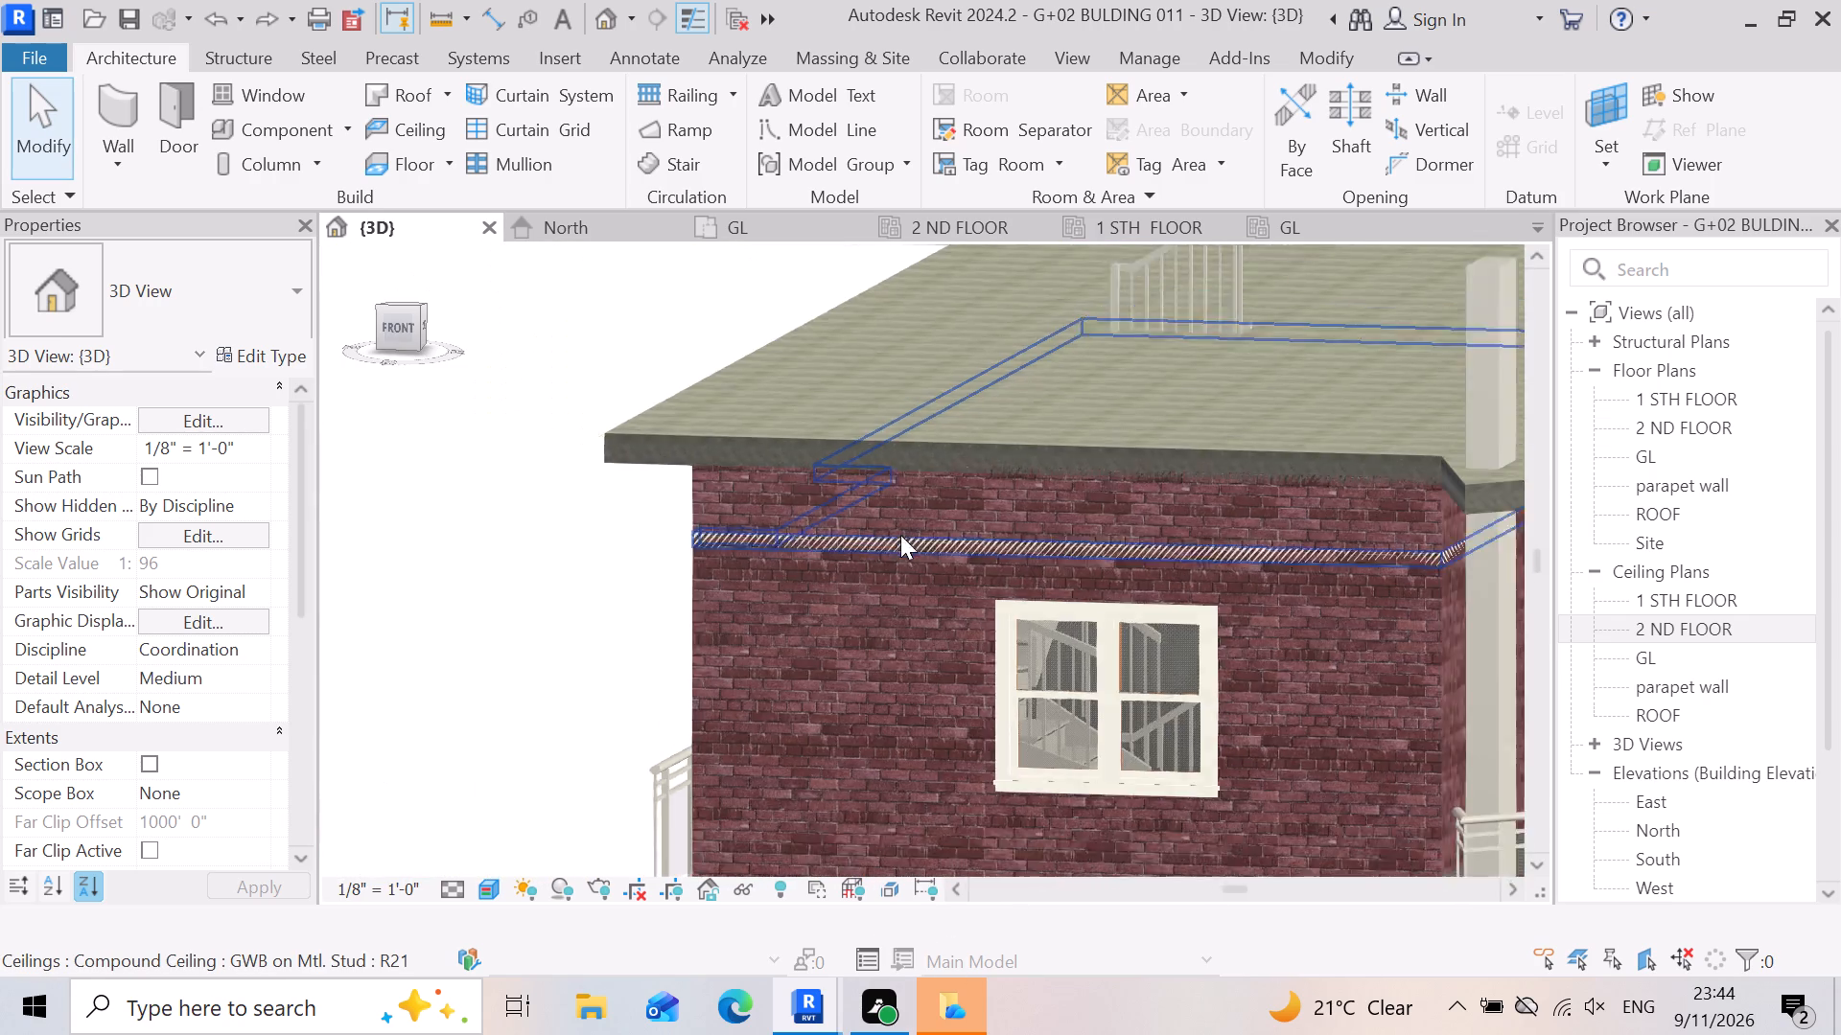
left_click(809, 734)
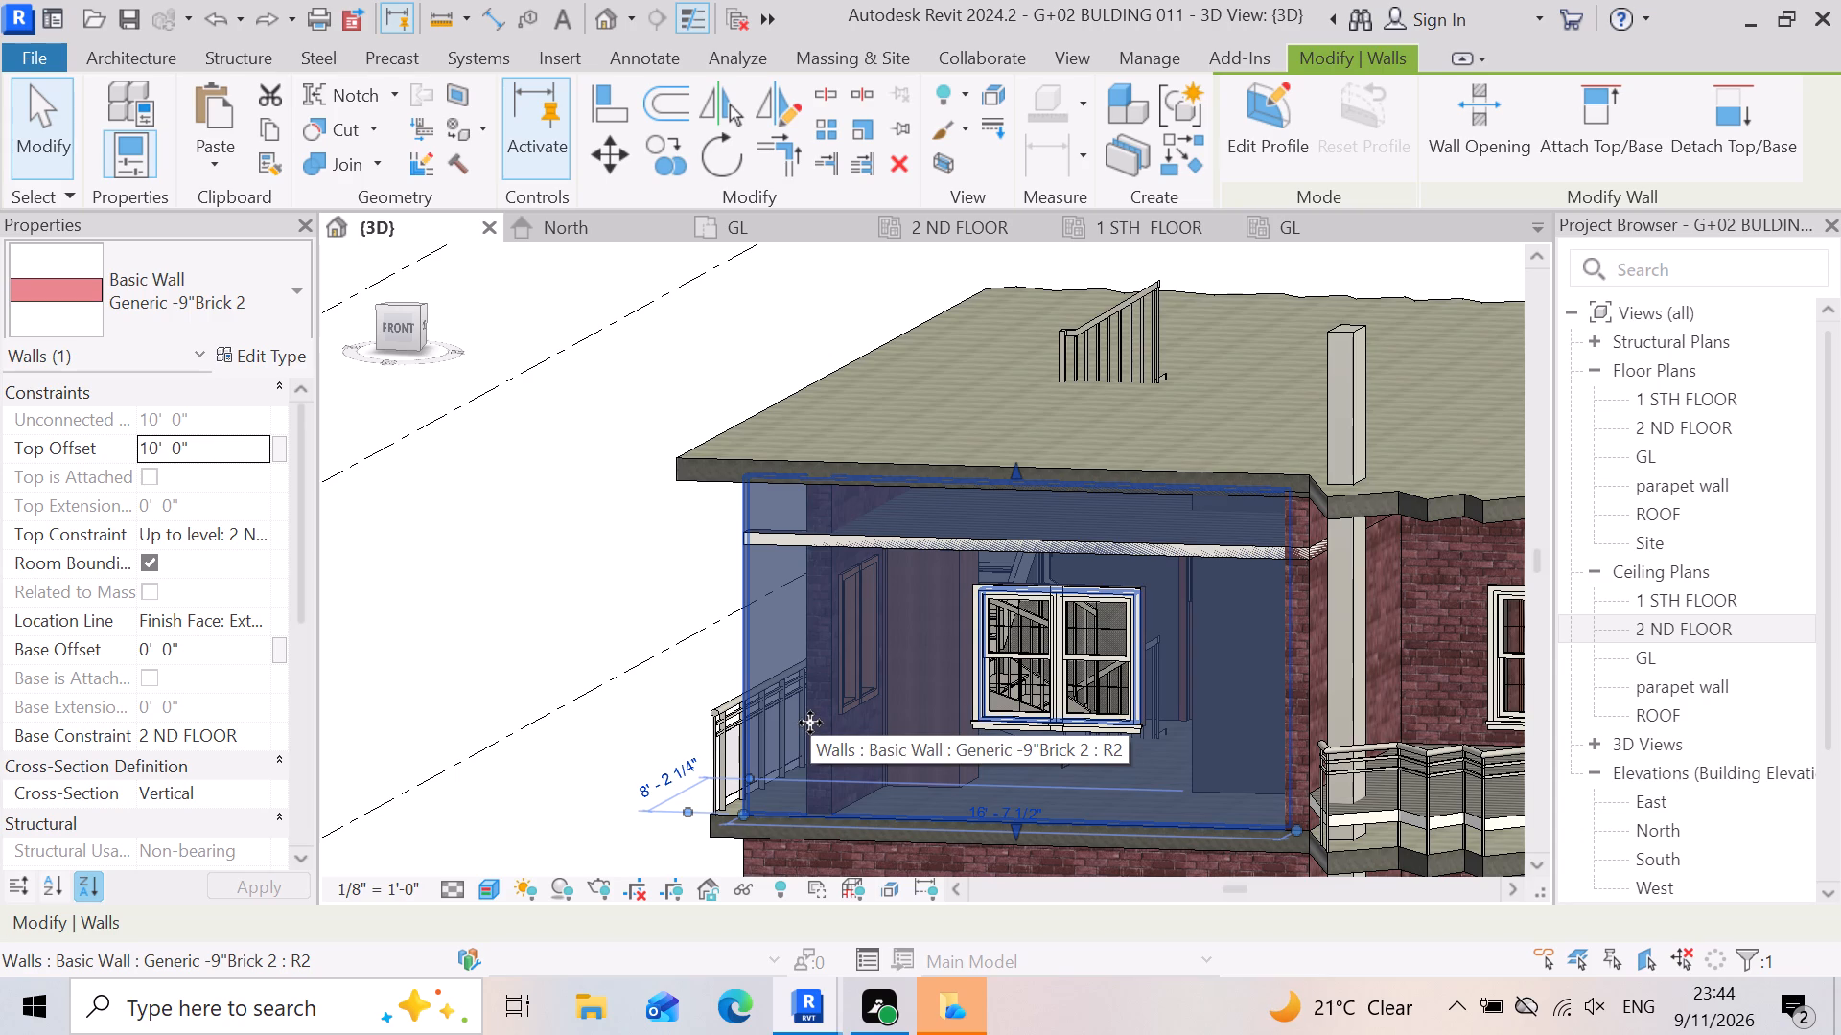
scroll(902, 487, "up", 3)
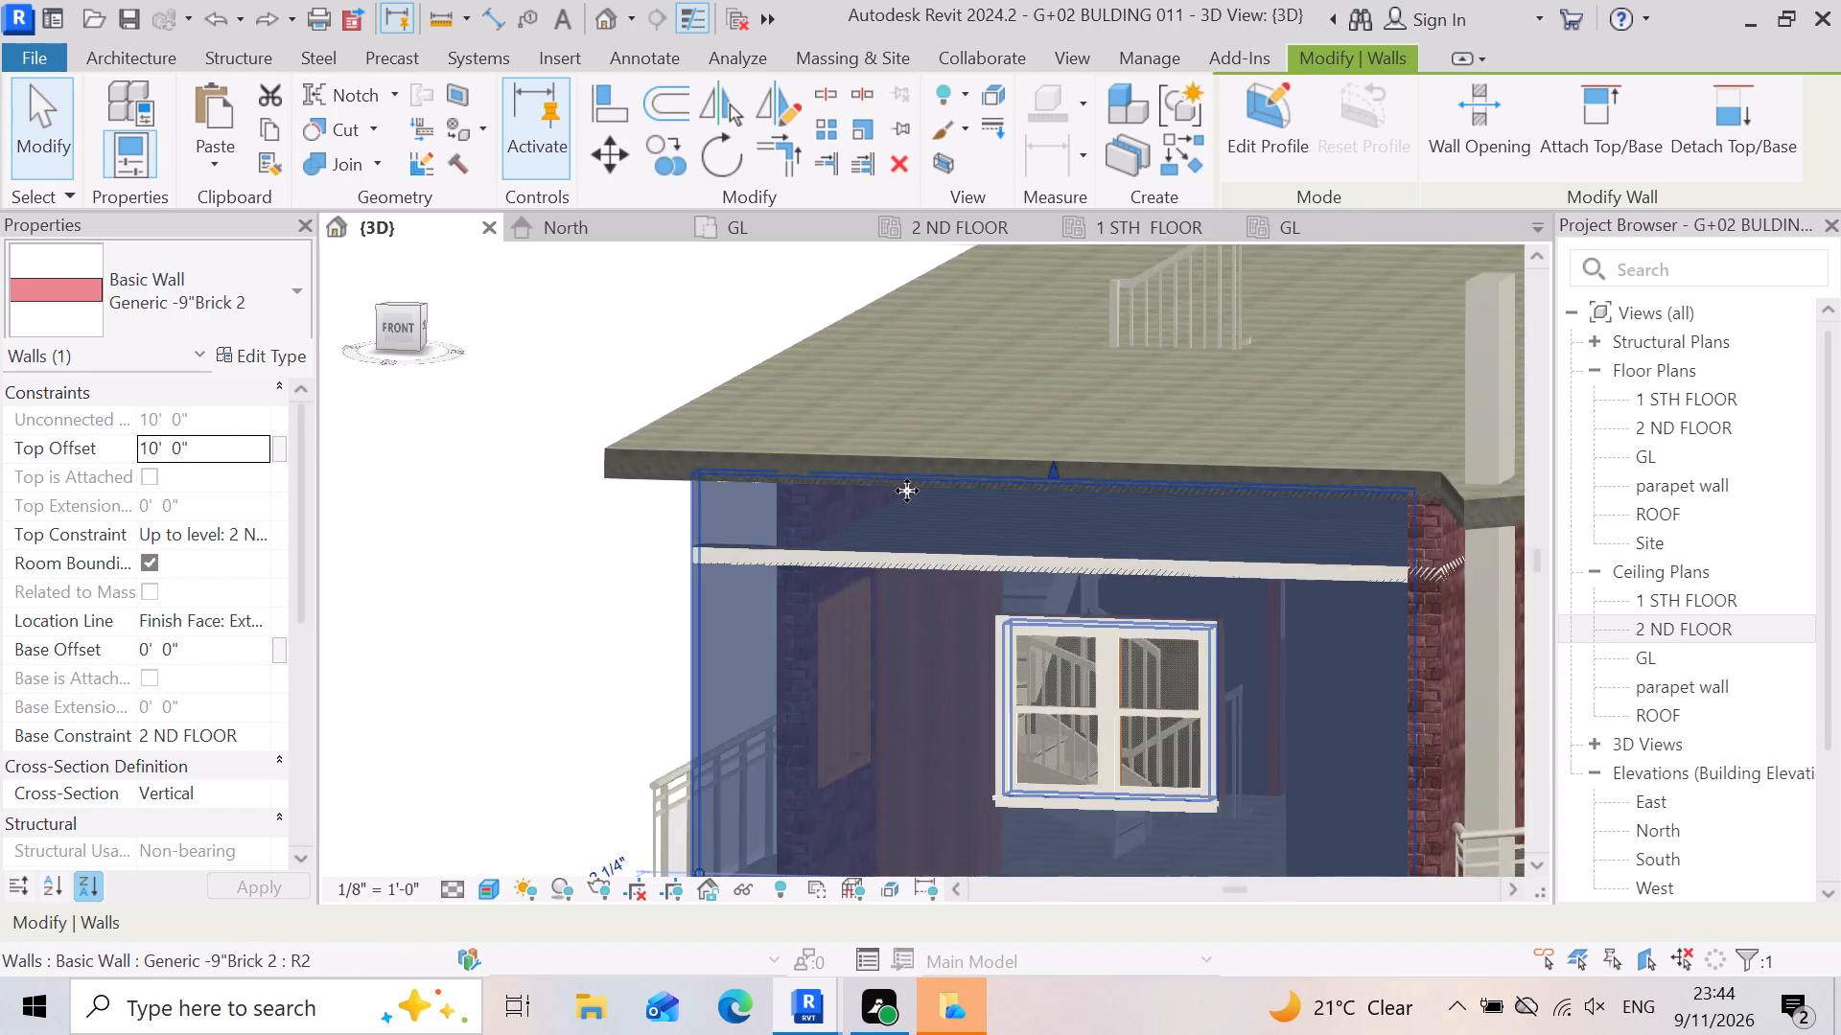
scroll(907, 491, "up", 1)
scroll(729, 711, "up", 3)
scroll(606, 518, "up", 3)
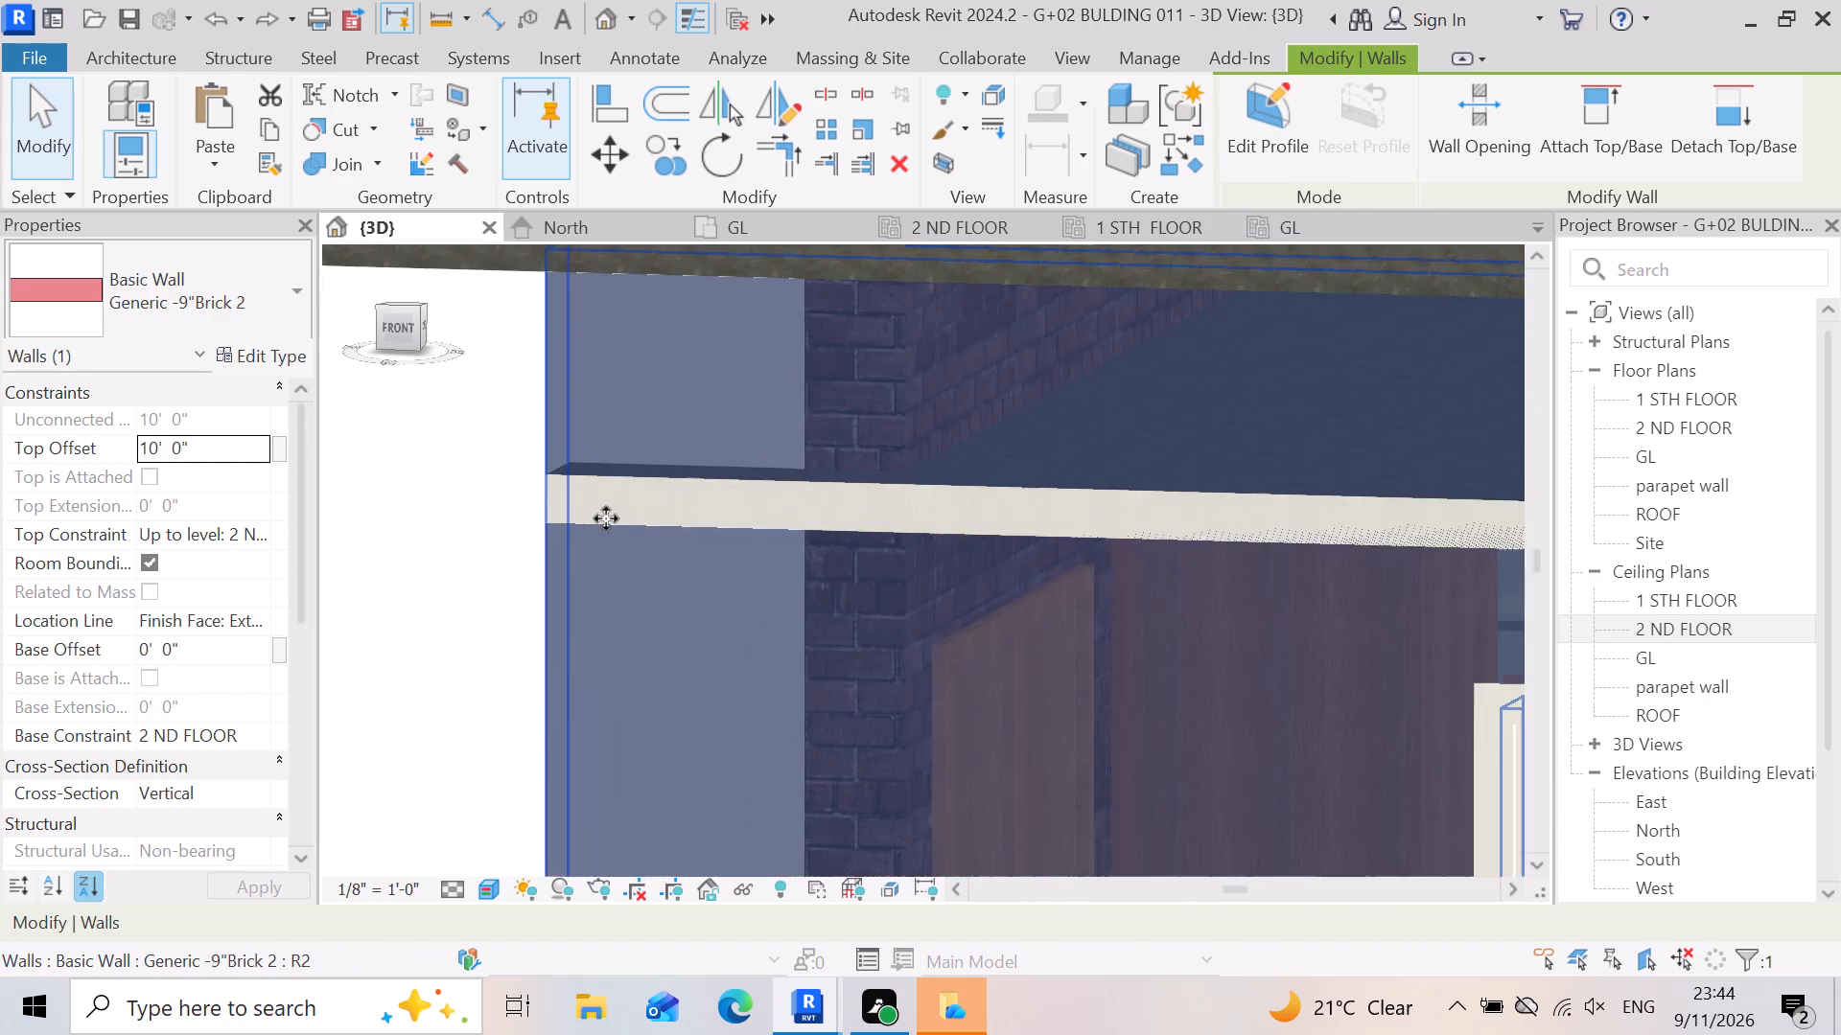
scroll(606, 518, "up", 2)
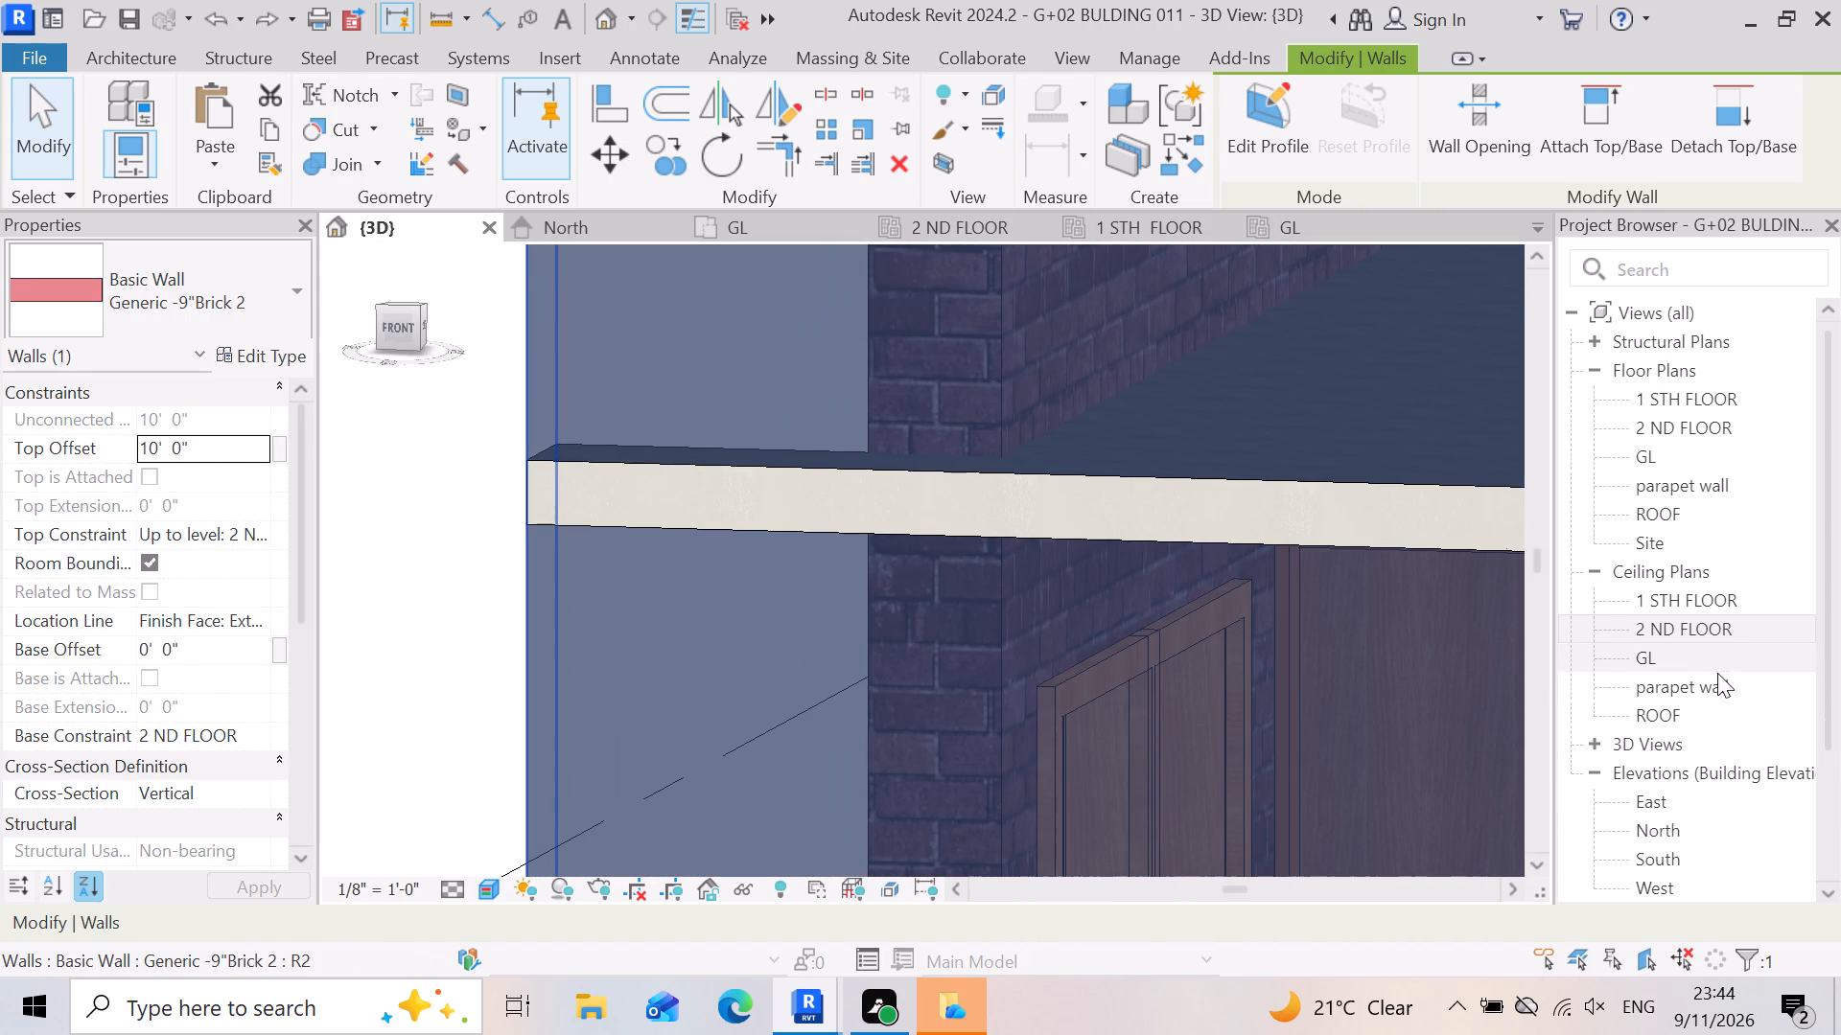
In the North elevation, select the main 2 ND FLOOR GWB ceiling and nudge it up to a height offset of 8' 4".
double_click(1664, 828)
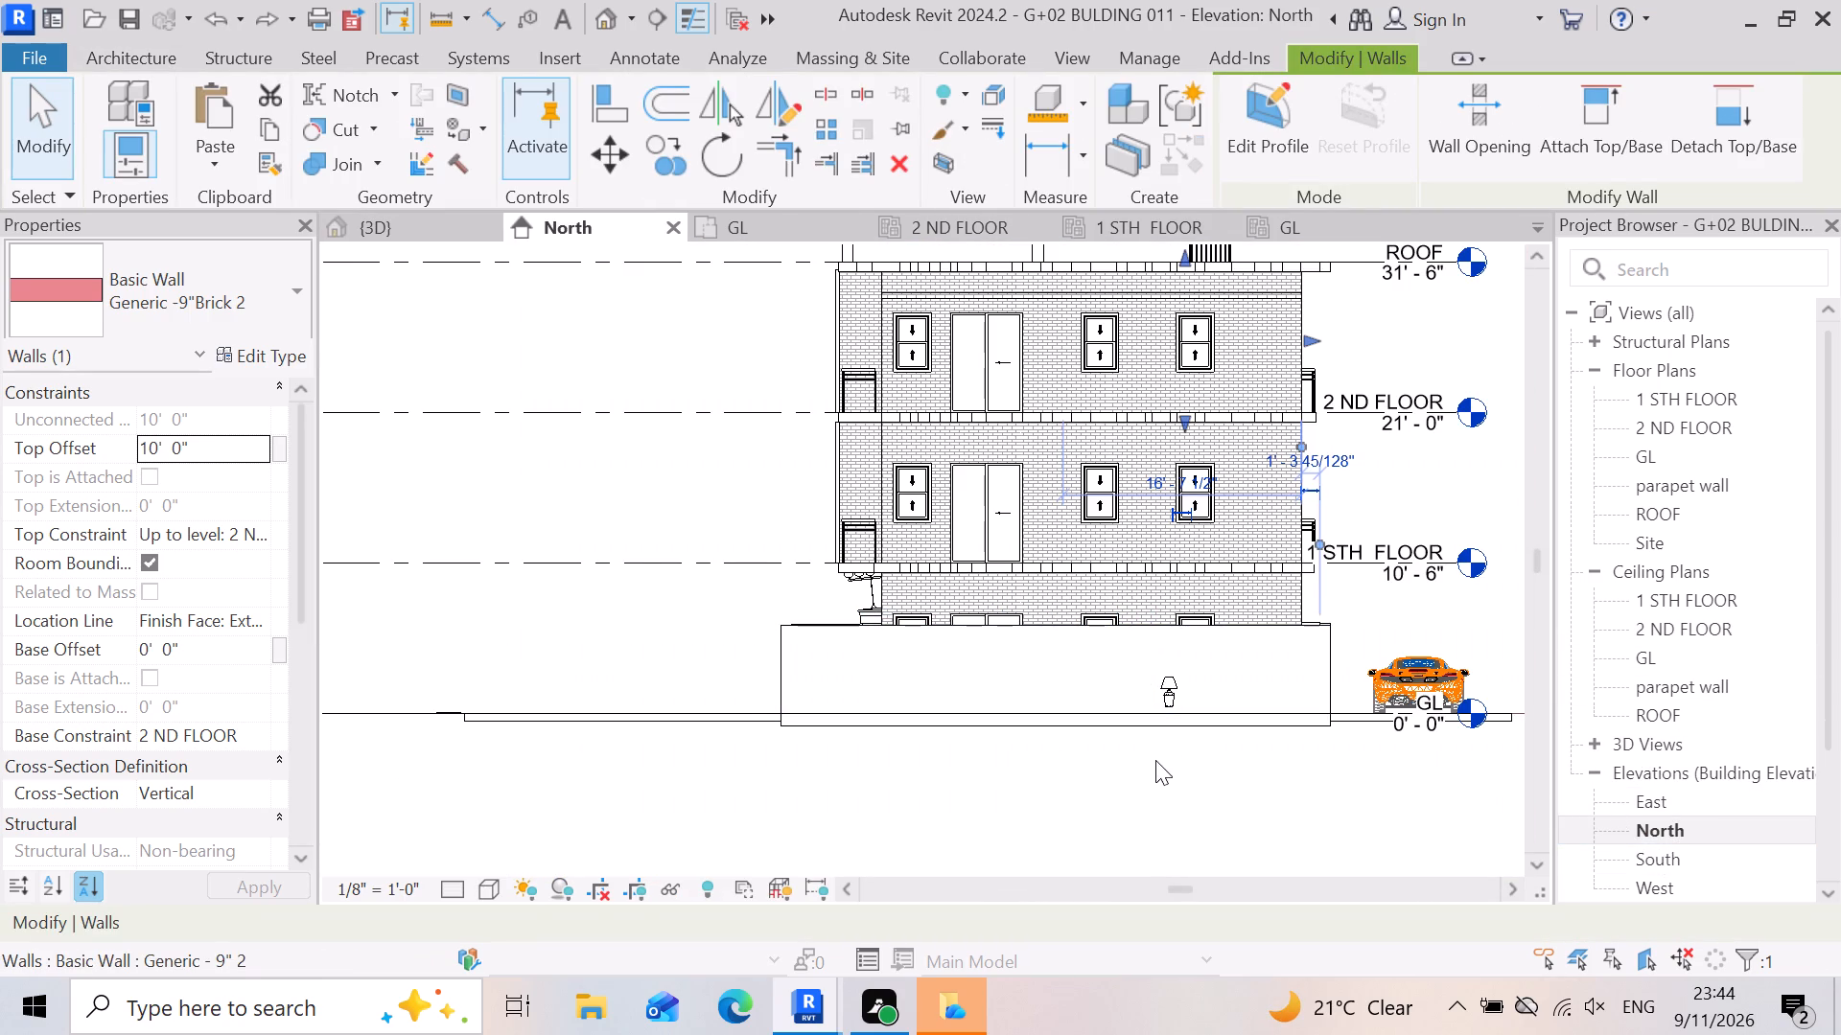
left_click(1090, 807)
scroll(1141, 277, "up", 5)
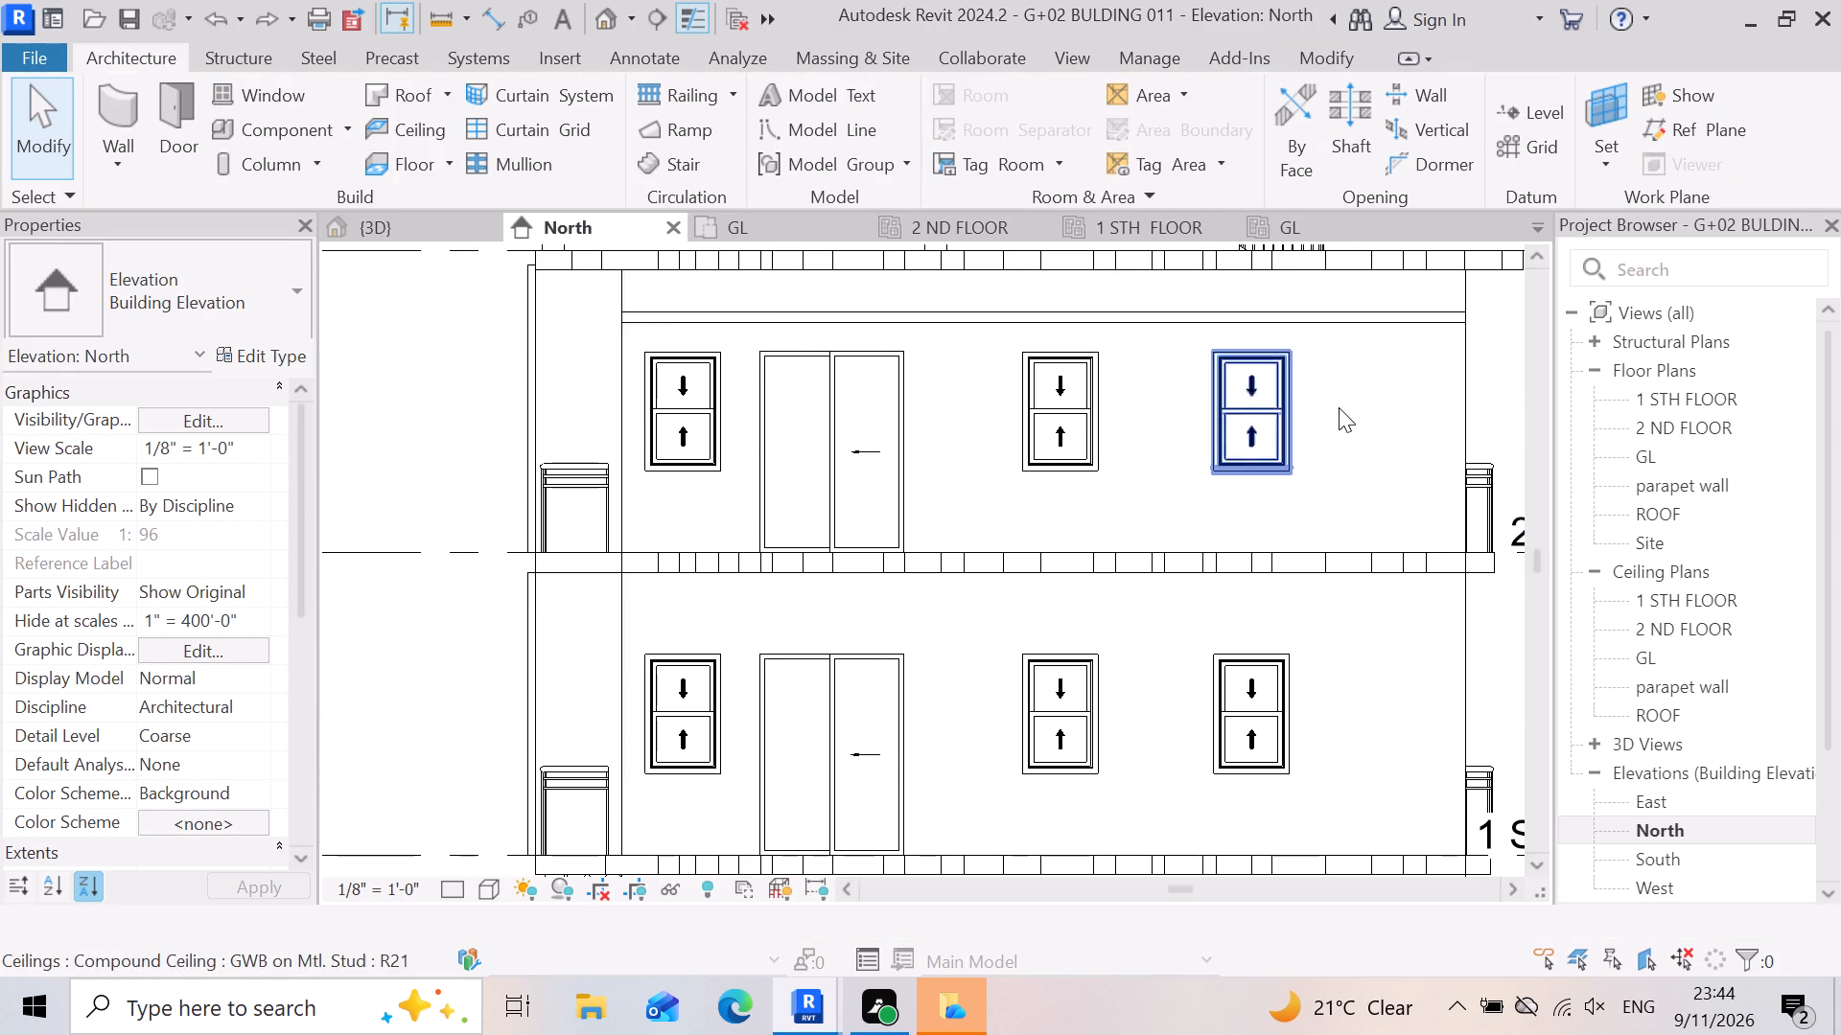
scroll(1198, 297, "up", 3)
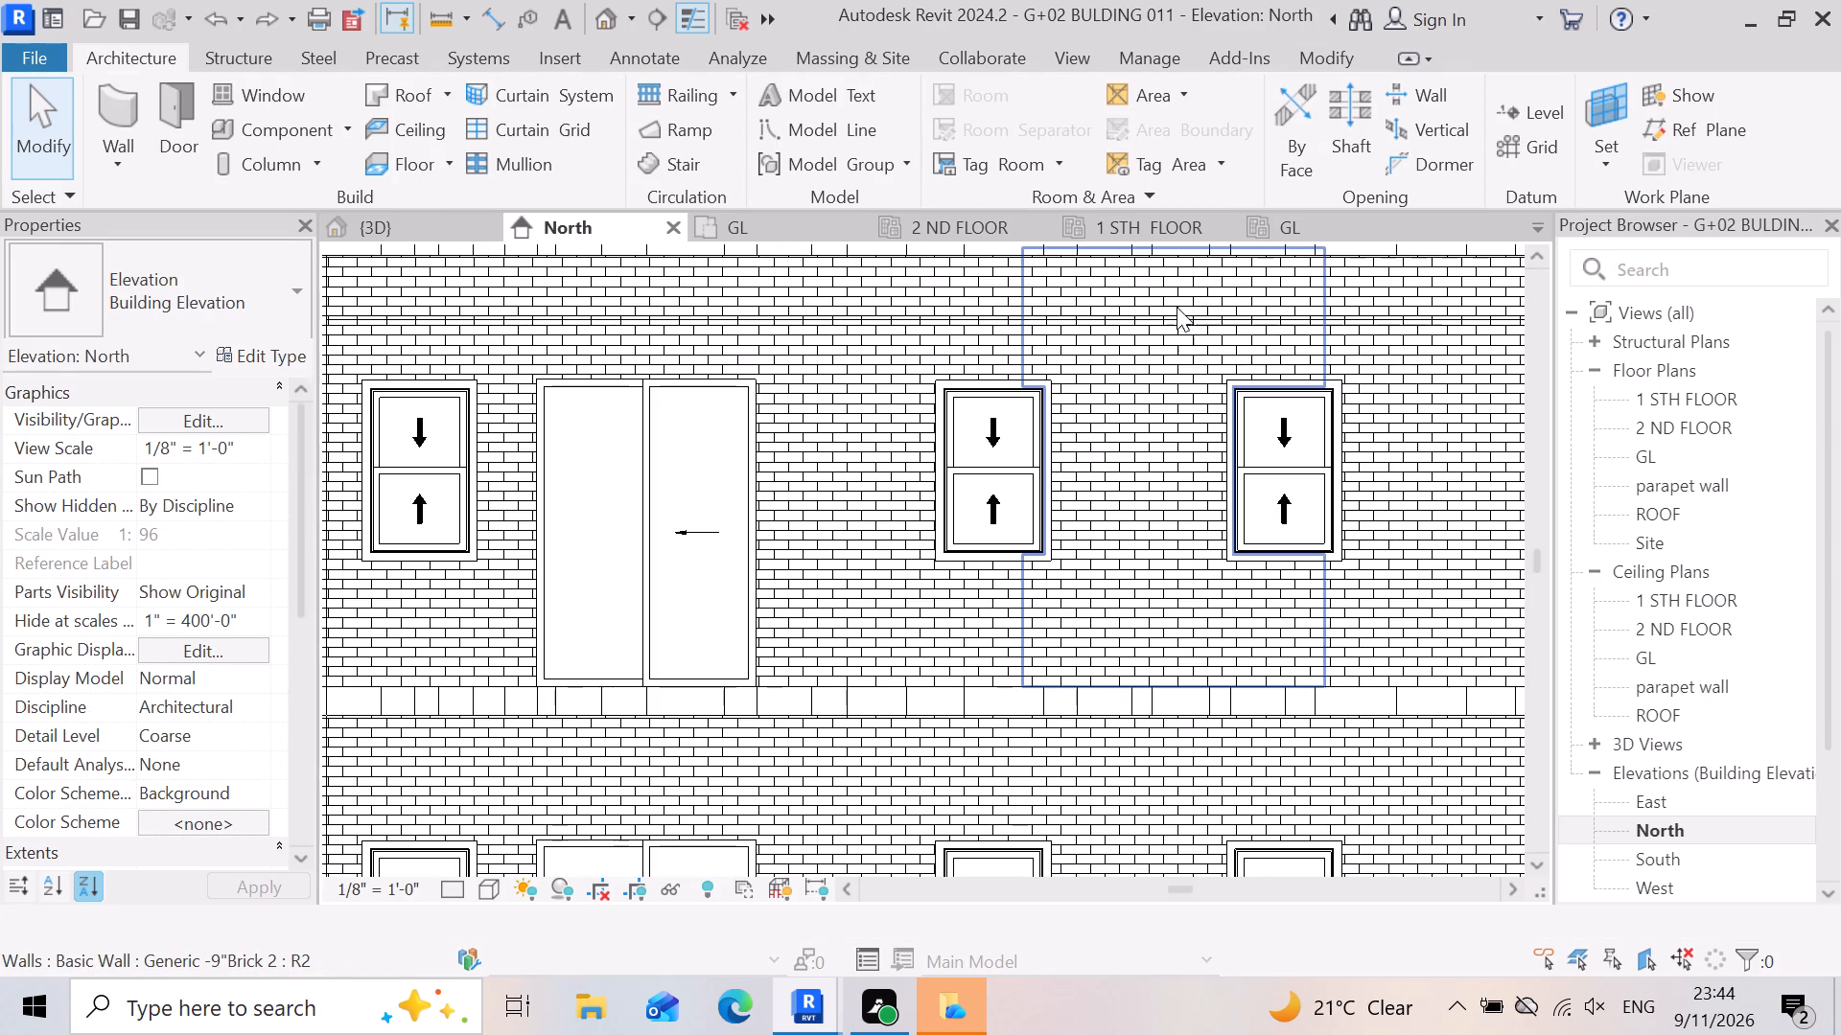
scroll(1172, 338, "down", 4)
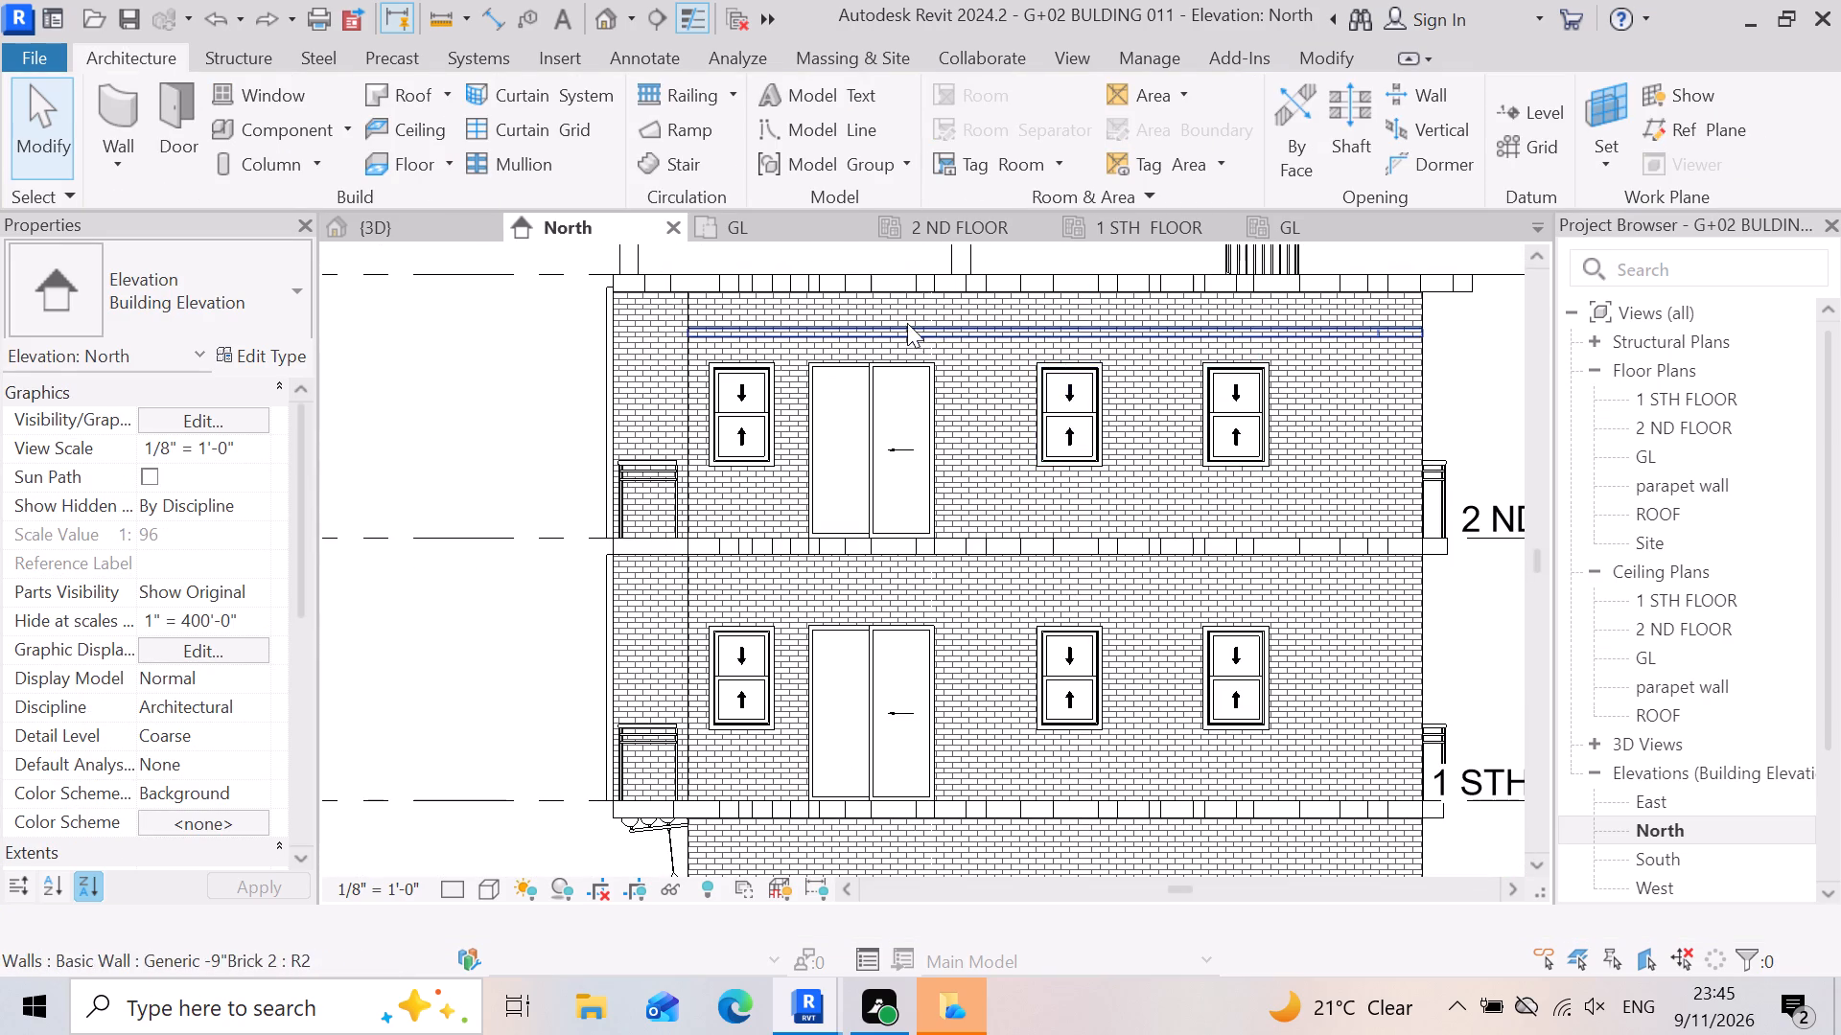
scroll(907, 323, "up", 2)
scroll(708, 312, "up", 5)
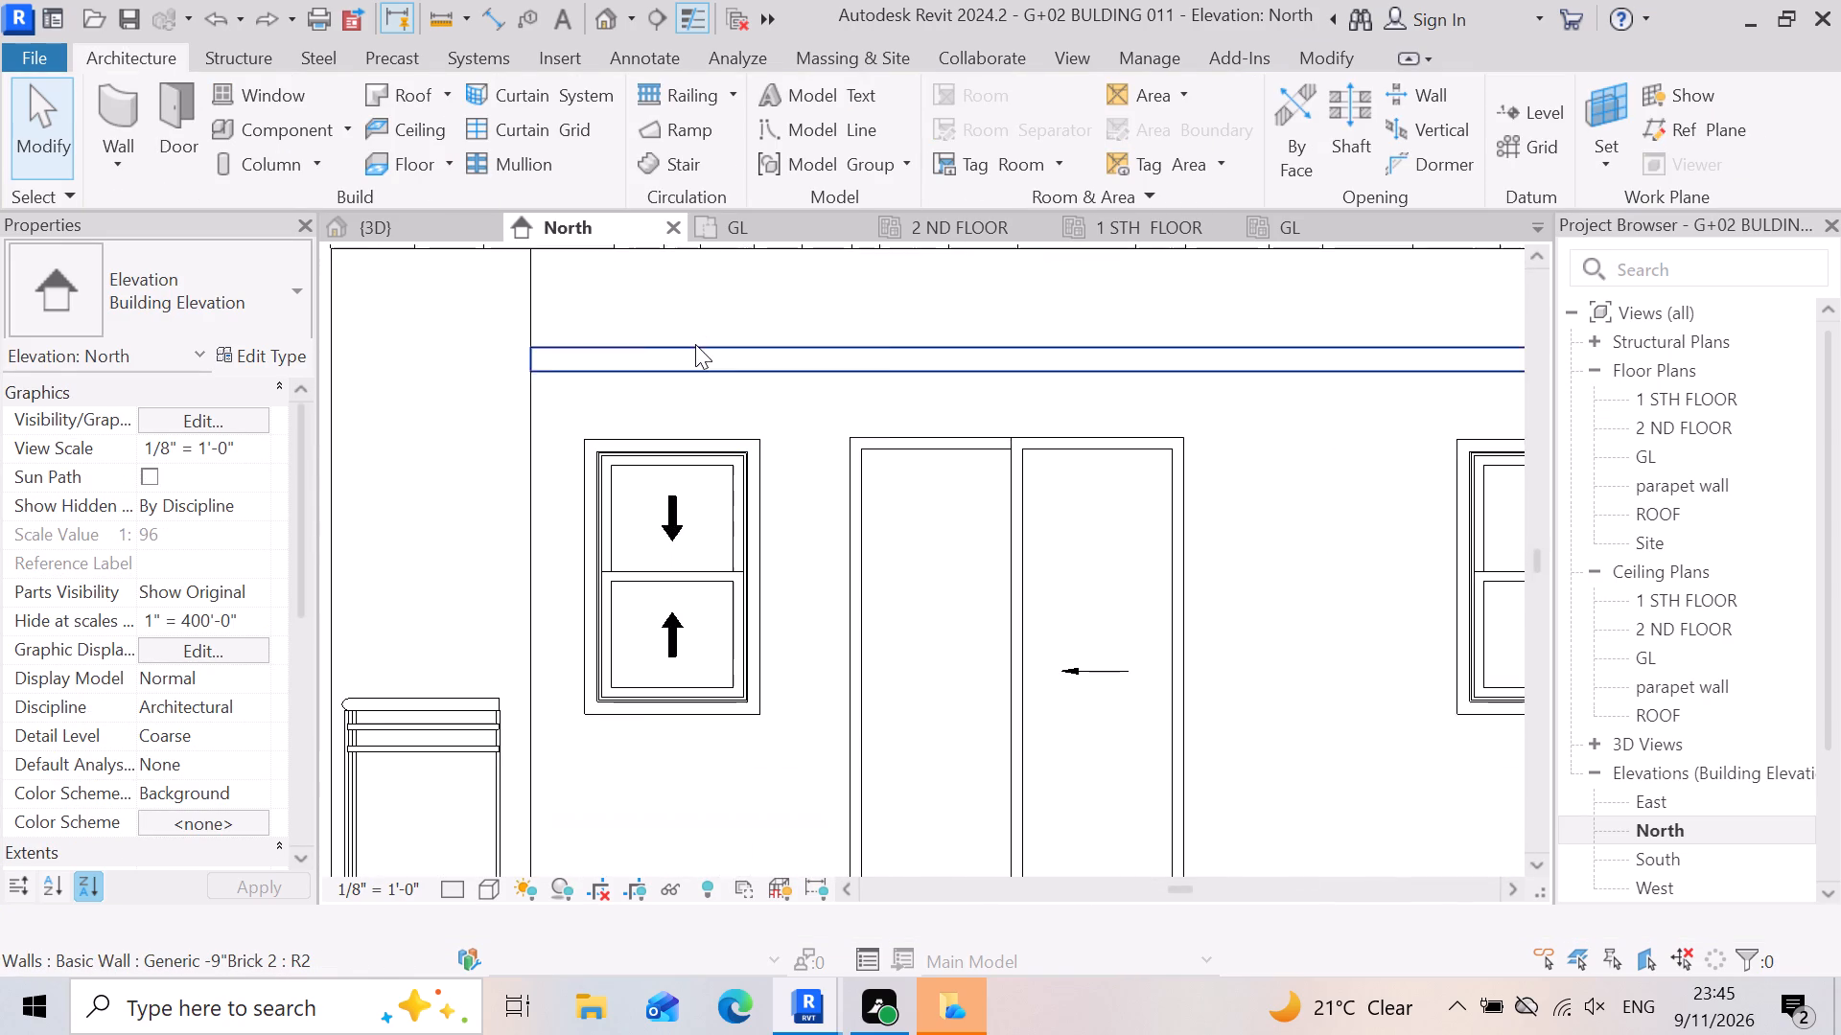
left_click(692, 357)
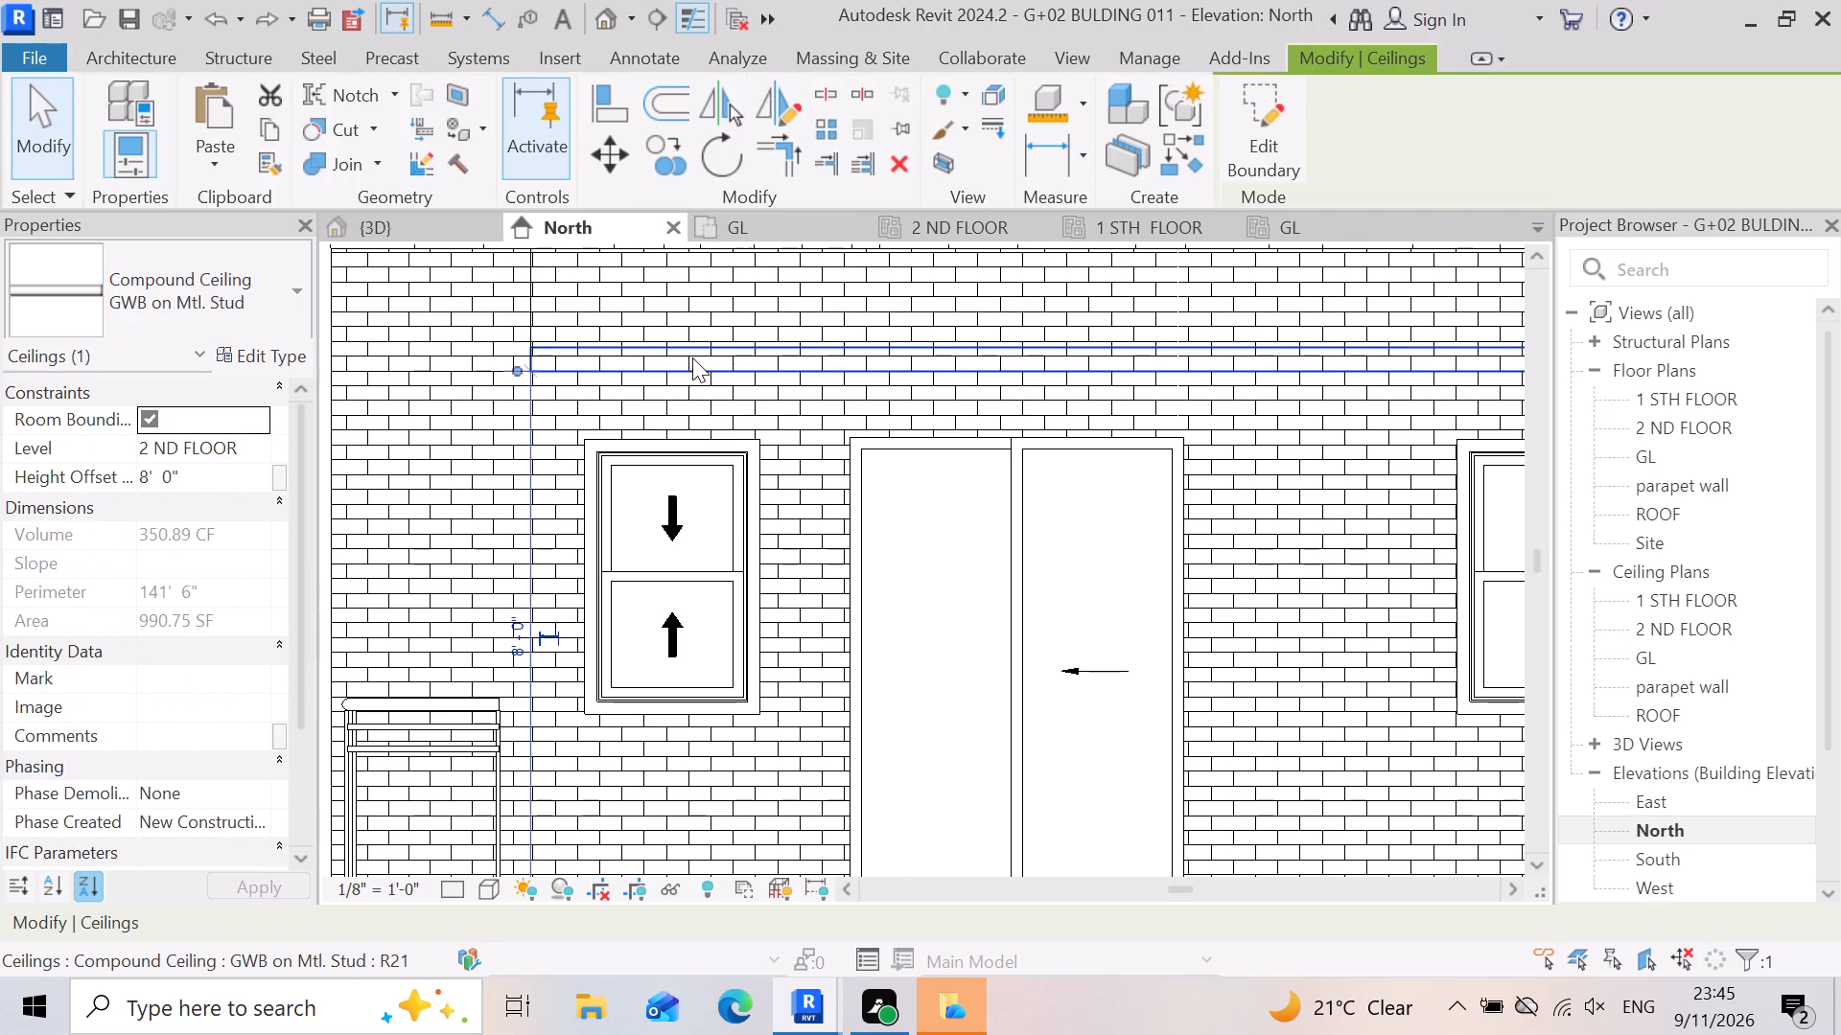
scroll(692, 356, "down", 6)
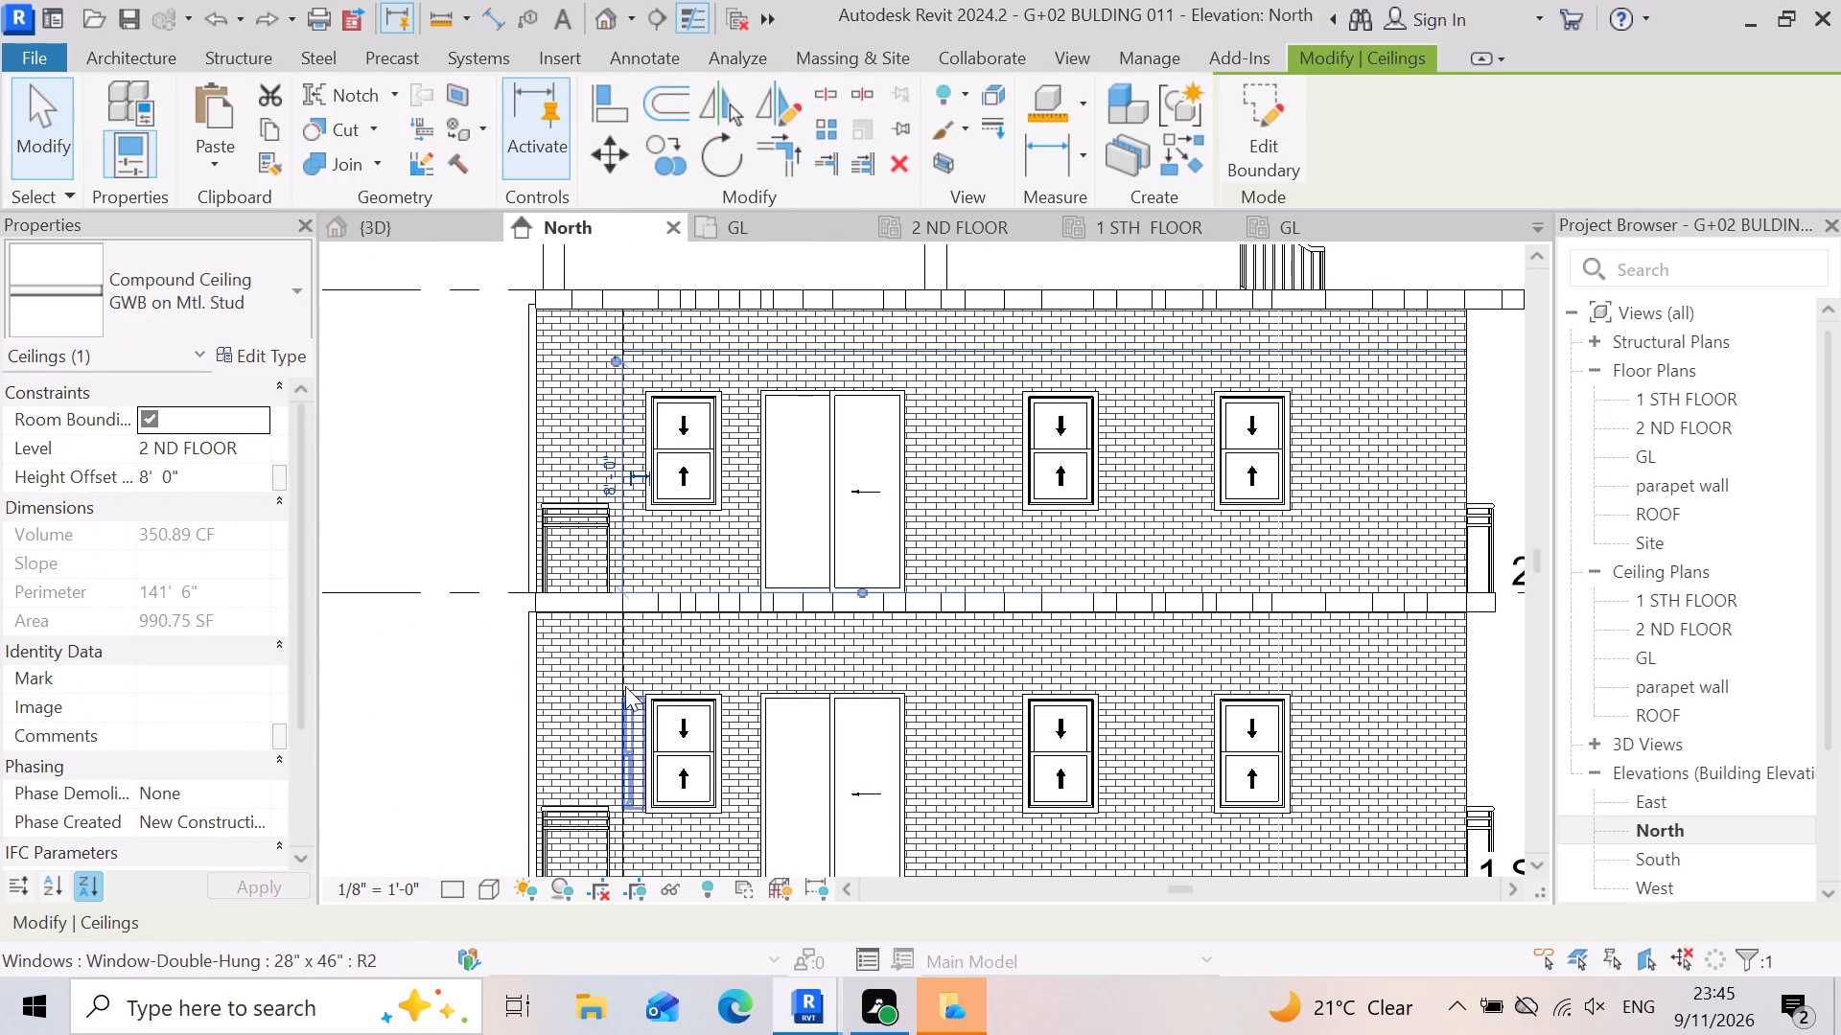
scroll(730, 484, "up", 3)
scroll(684, 341, "up", 2)
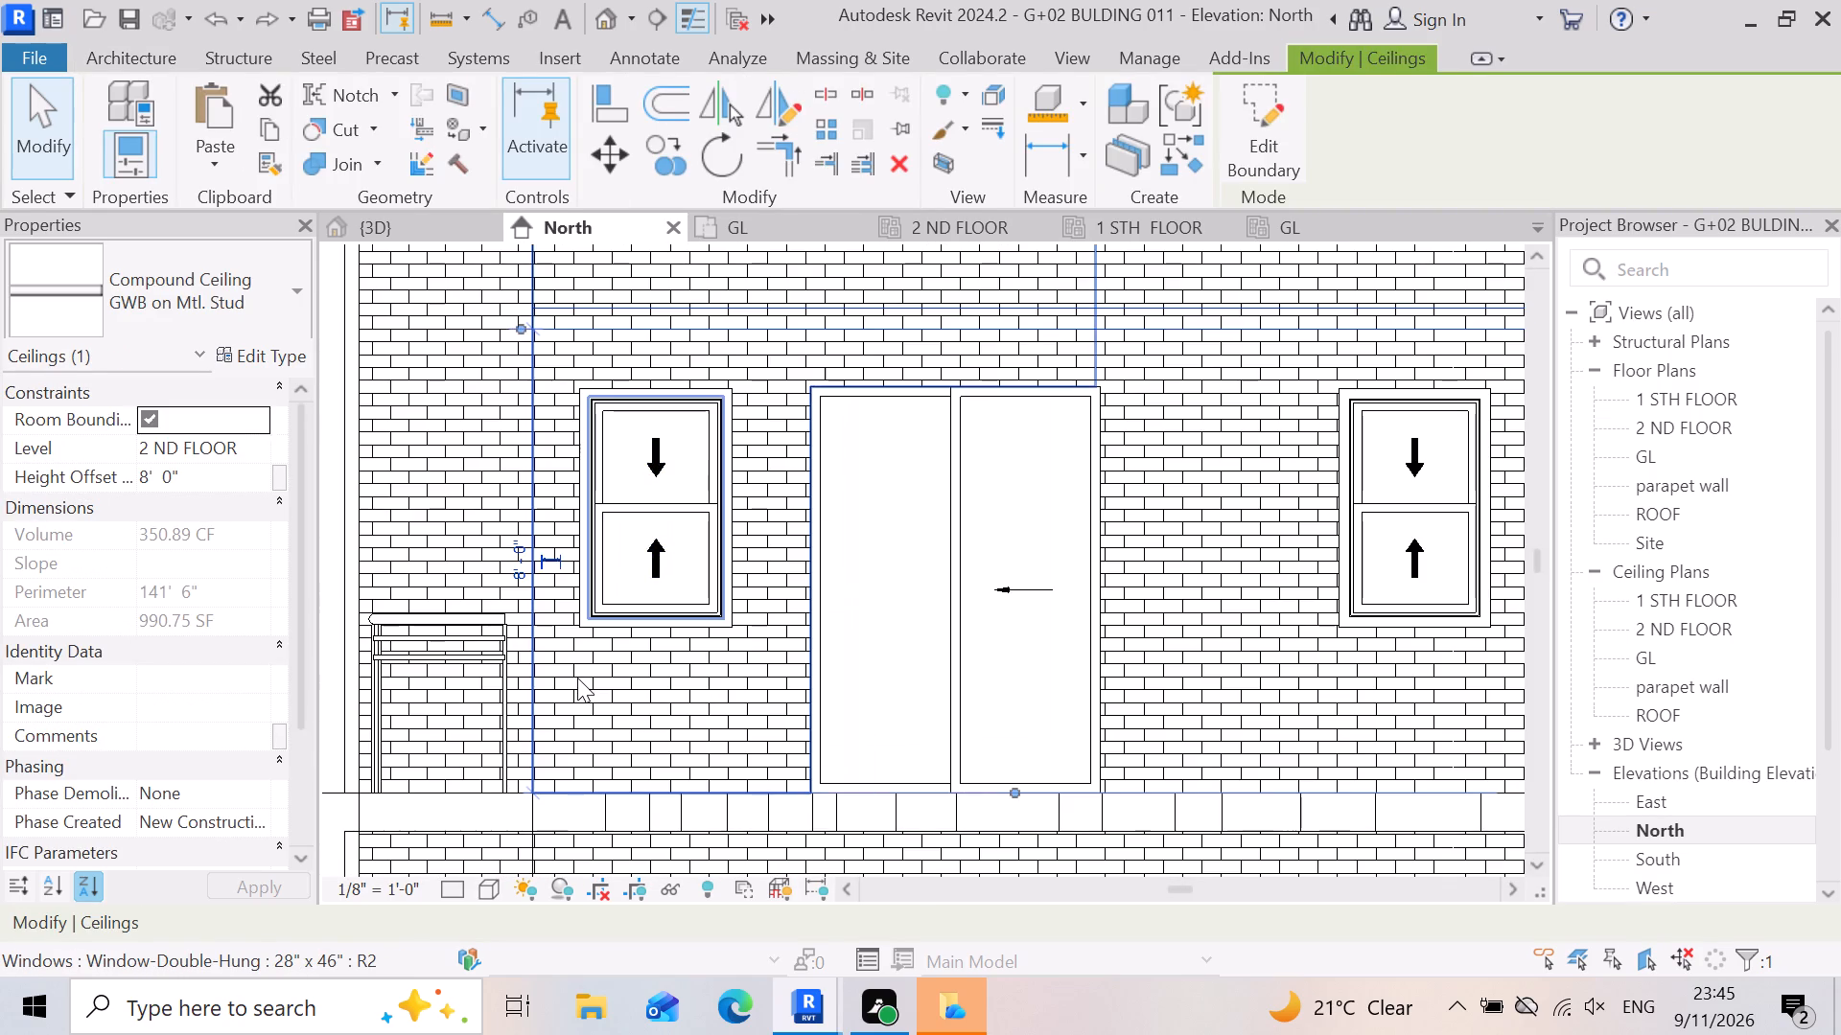
key("Up")
key("Up")
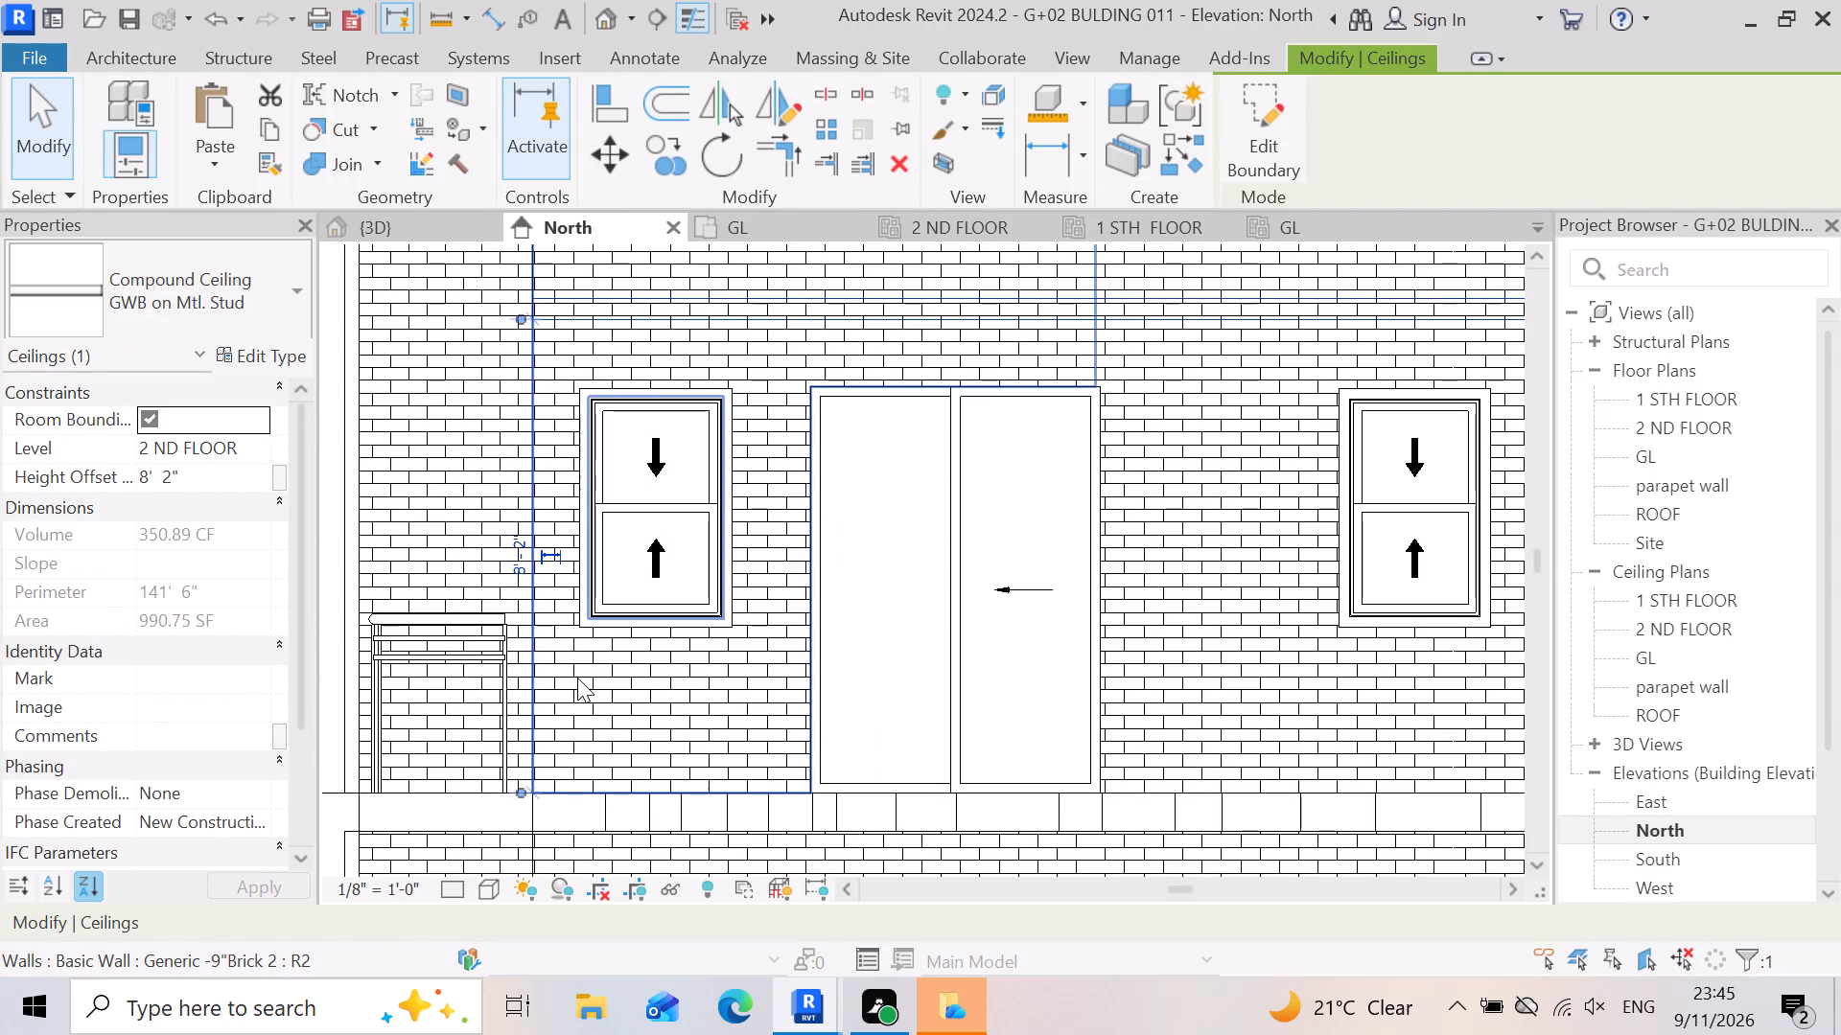
key("Up")
key("Up")
Nudge the selected ceiling further up towards the roof slab, to a height offset of 9' 4", and release it.
scroll(1074, 526, "down", 2)
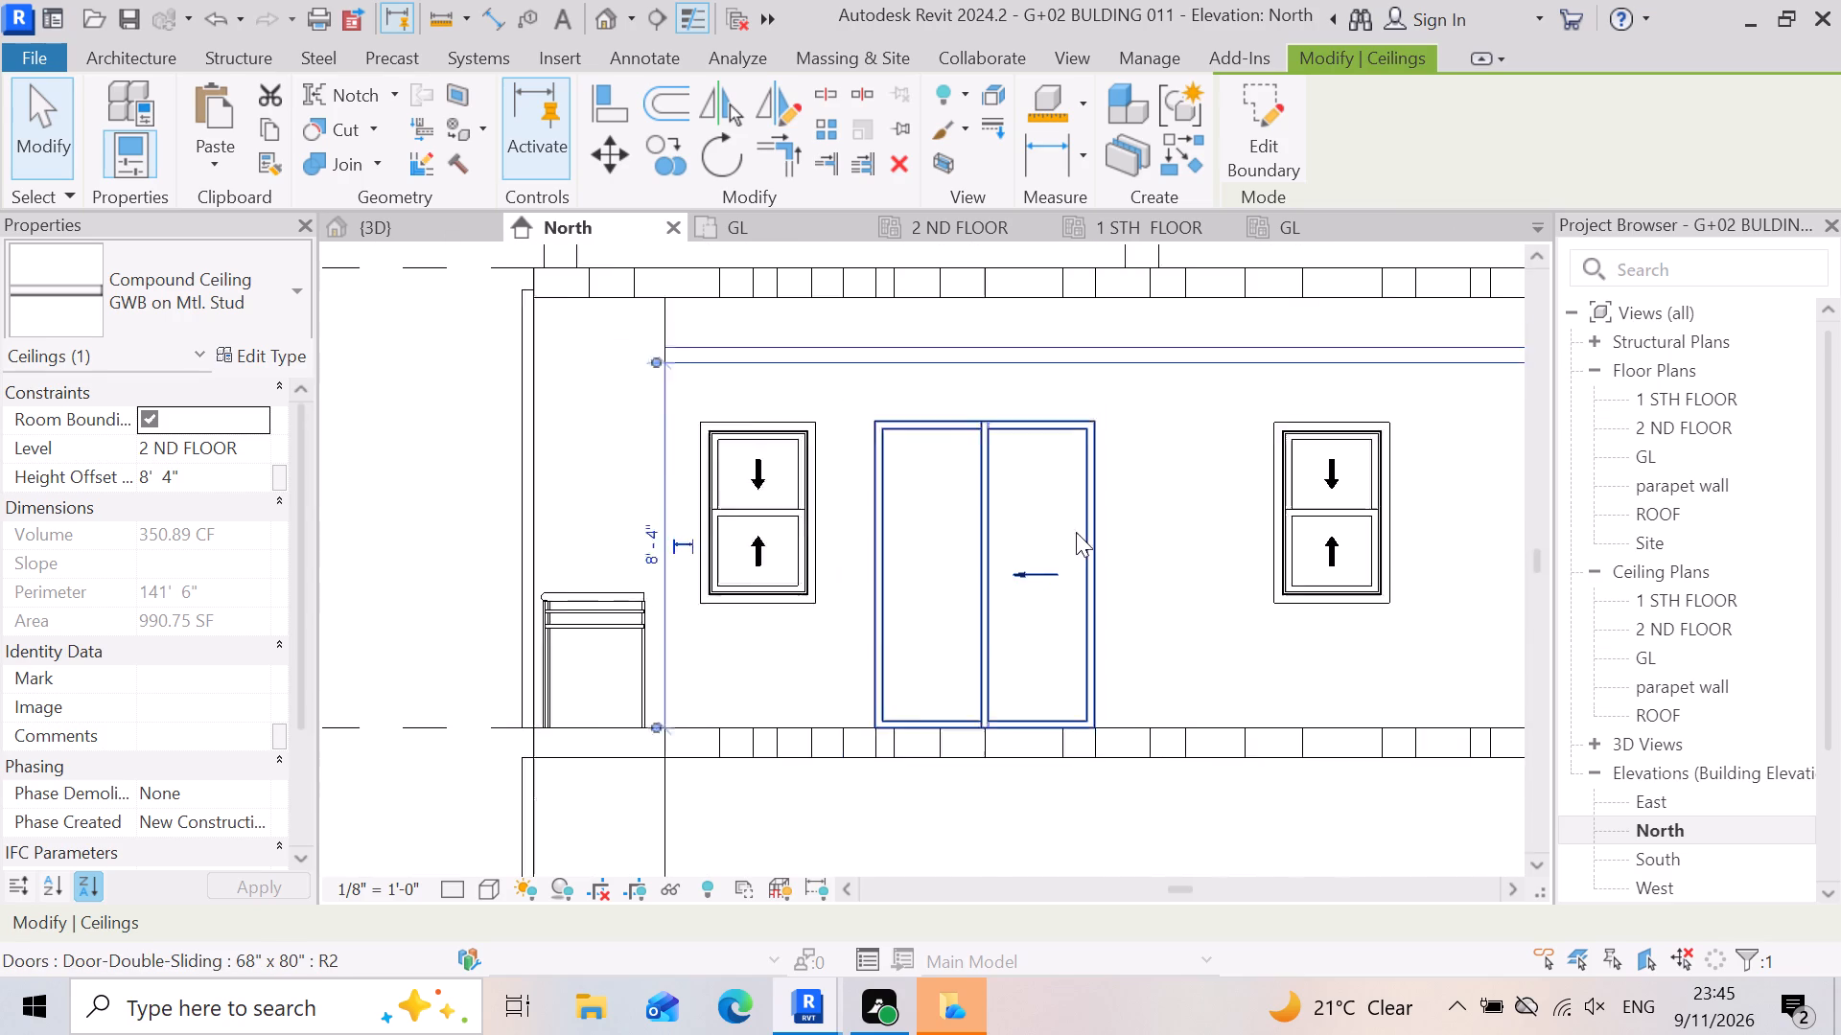
scroll(1076, 532, "down", 5)
scroll(1230, 612, "down", 3)
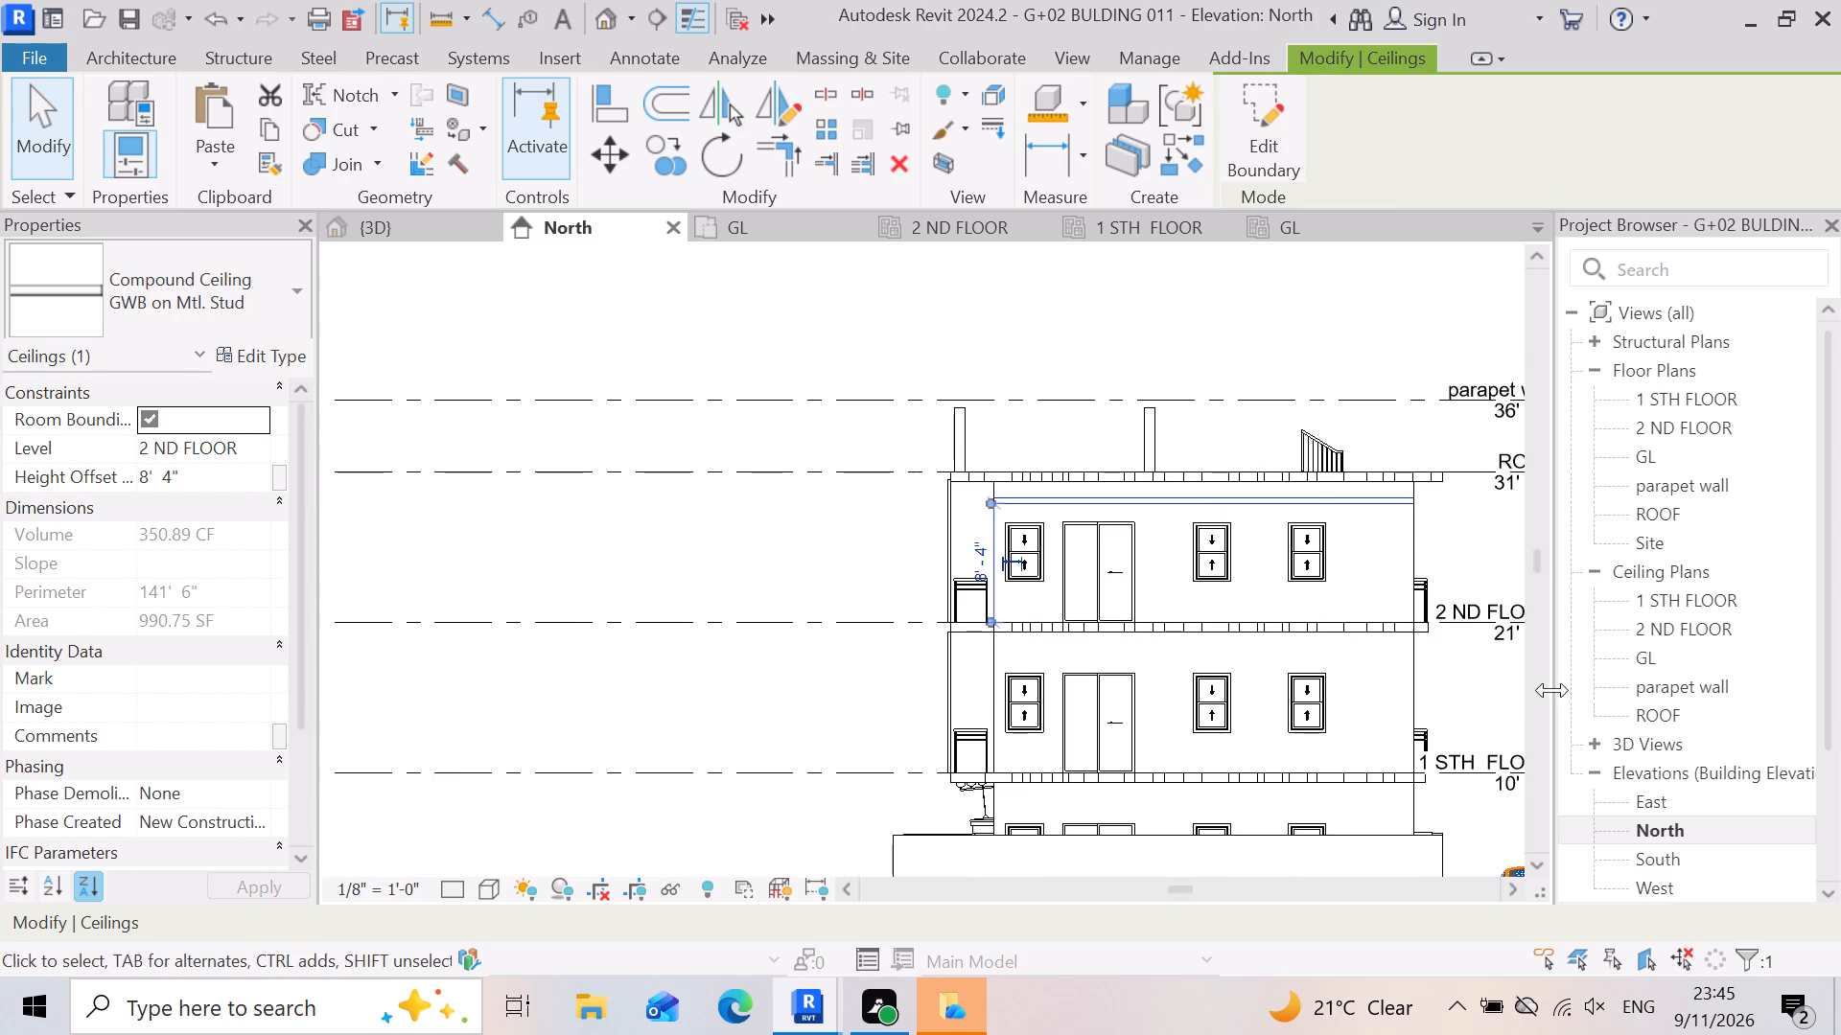
scroll(1478, 558, "up", 3)
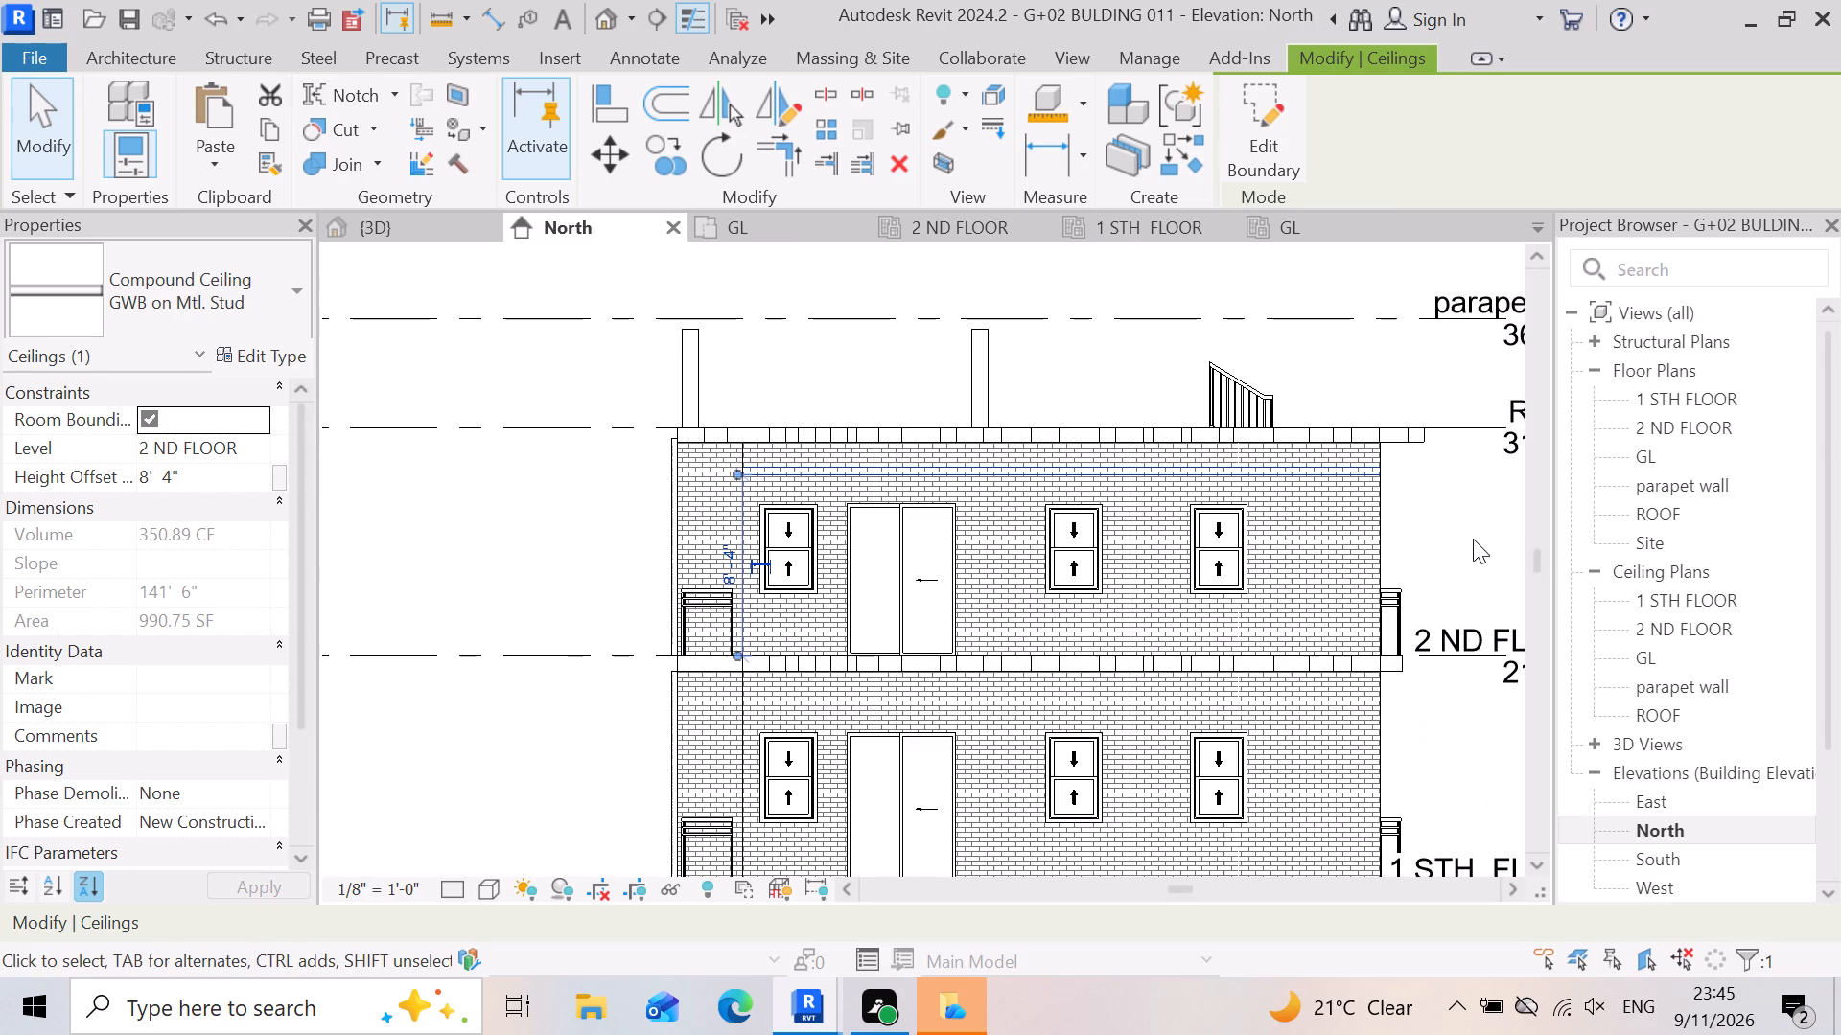
key("Up")
key("Up")
key("Up")
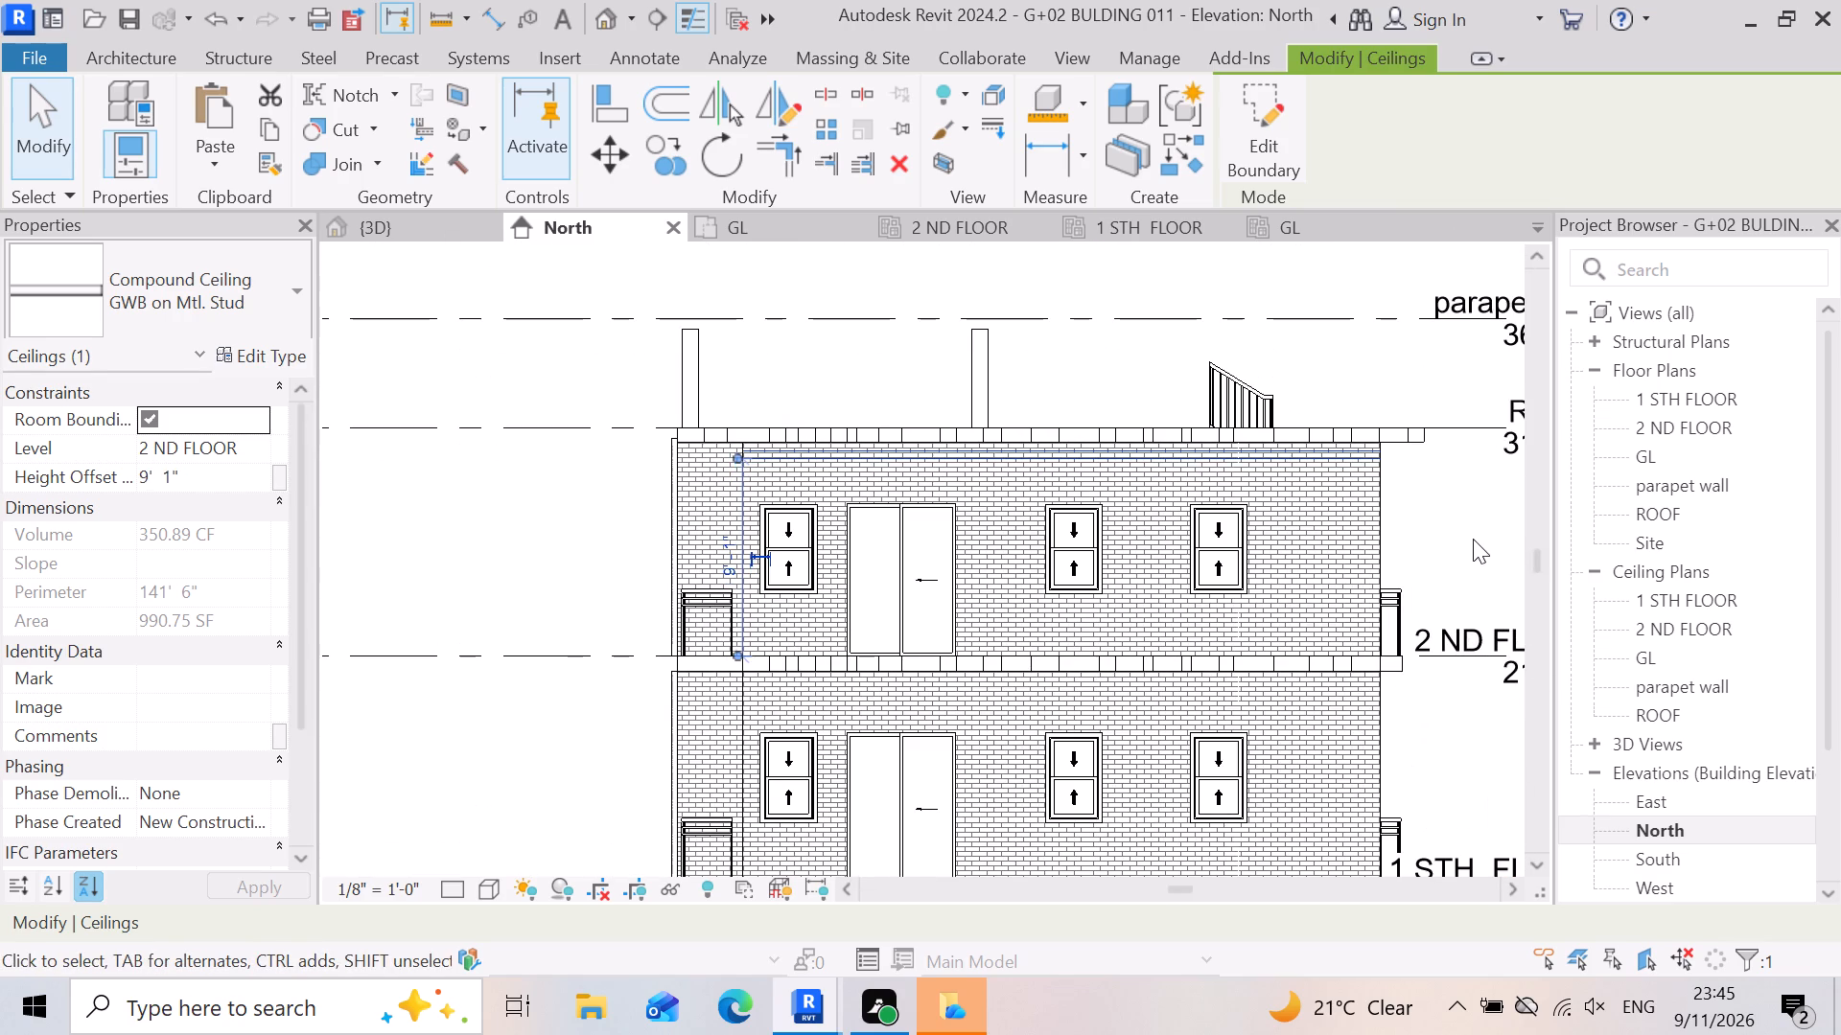
key("Up")
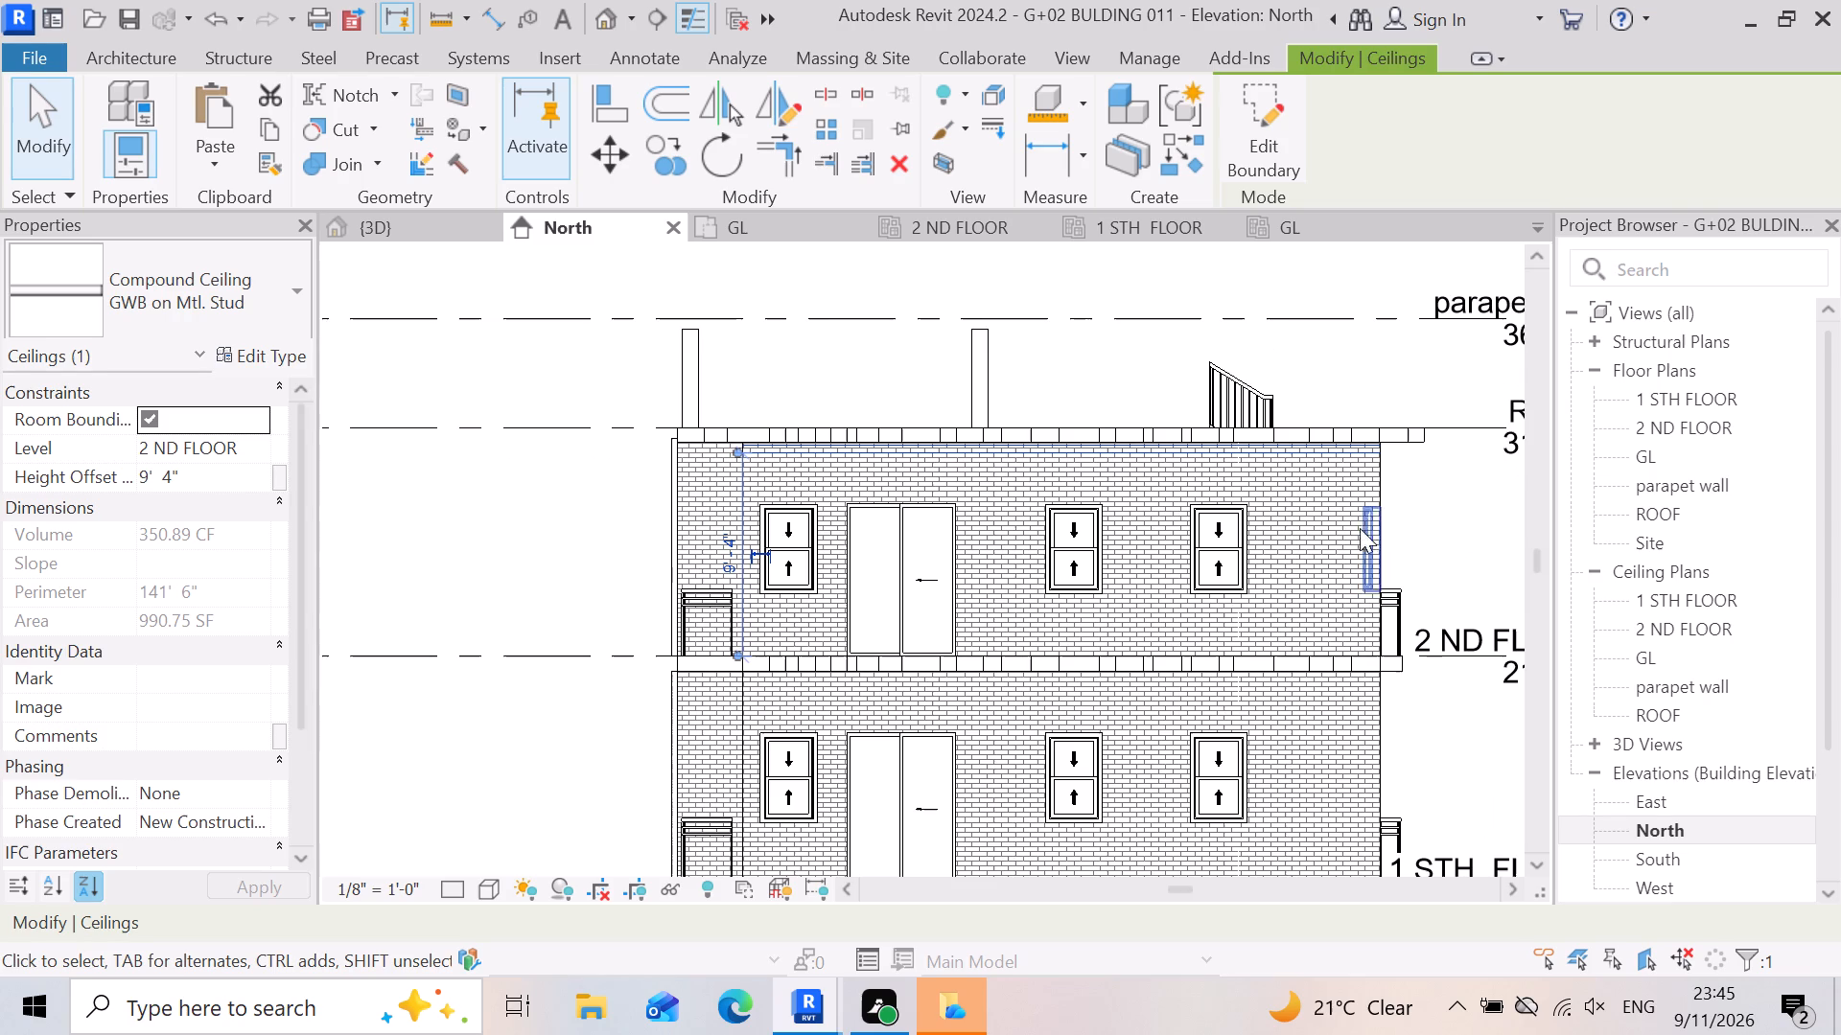
left_click(522, 540)
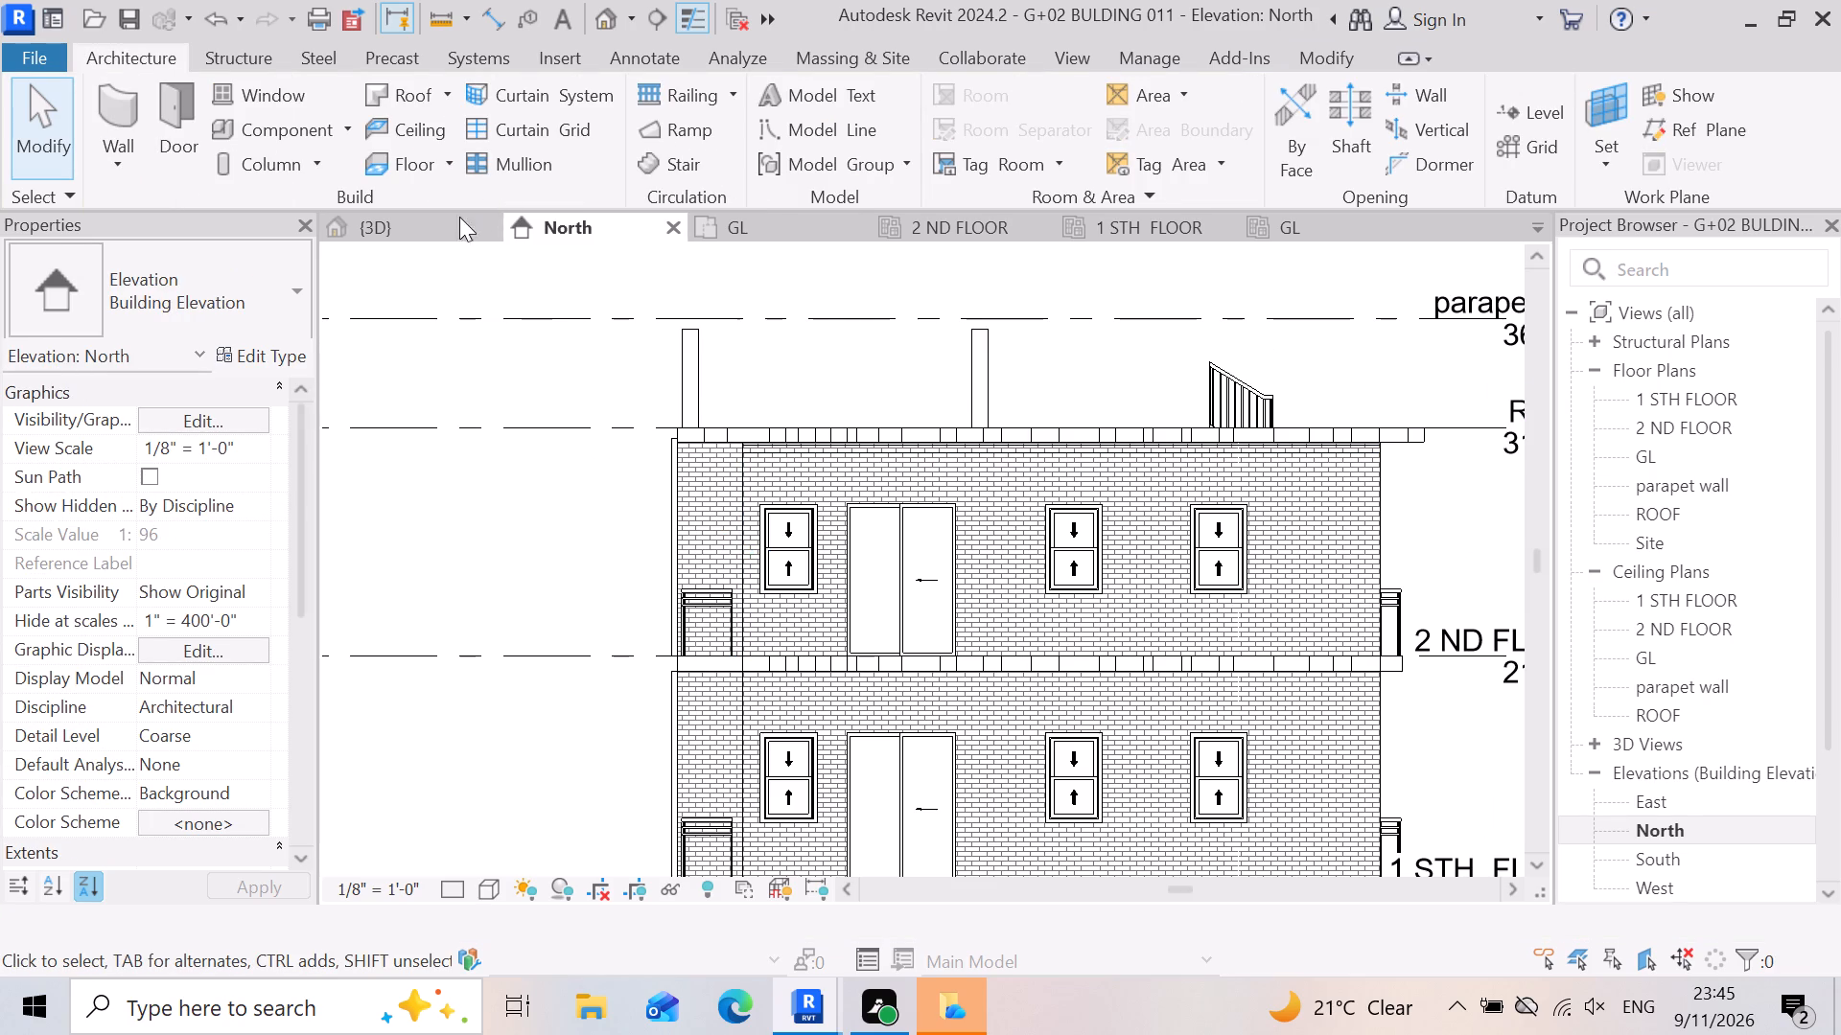
Examine the raised ceiling in the 3D view from below the balcony, selecting the roof slab and the ceiling at the brick wall.
left_click(447, 227)
scroll(874, 442, "down", 9)
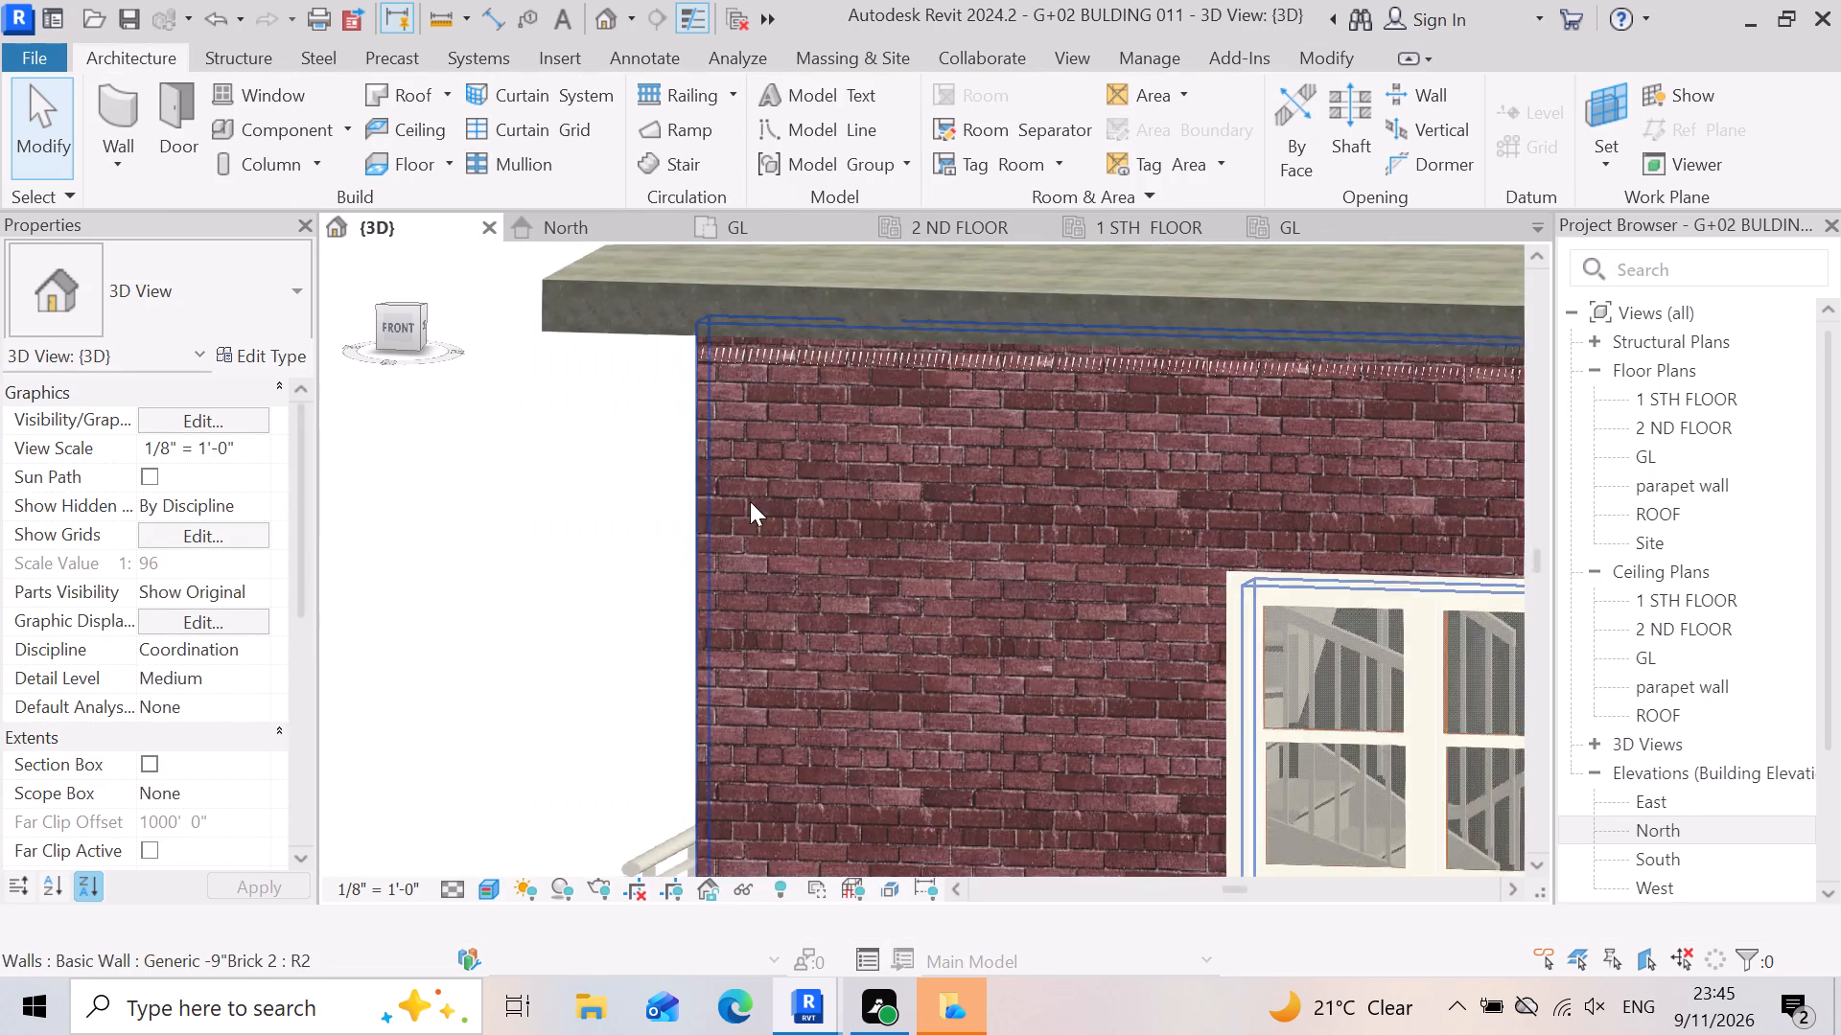
scroll(848, 419, "down", 8)
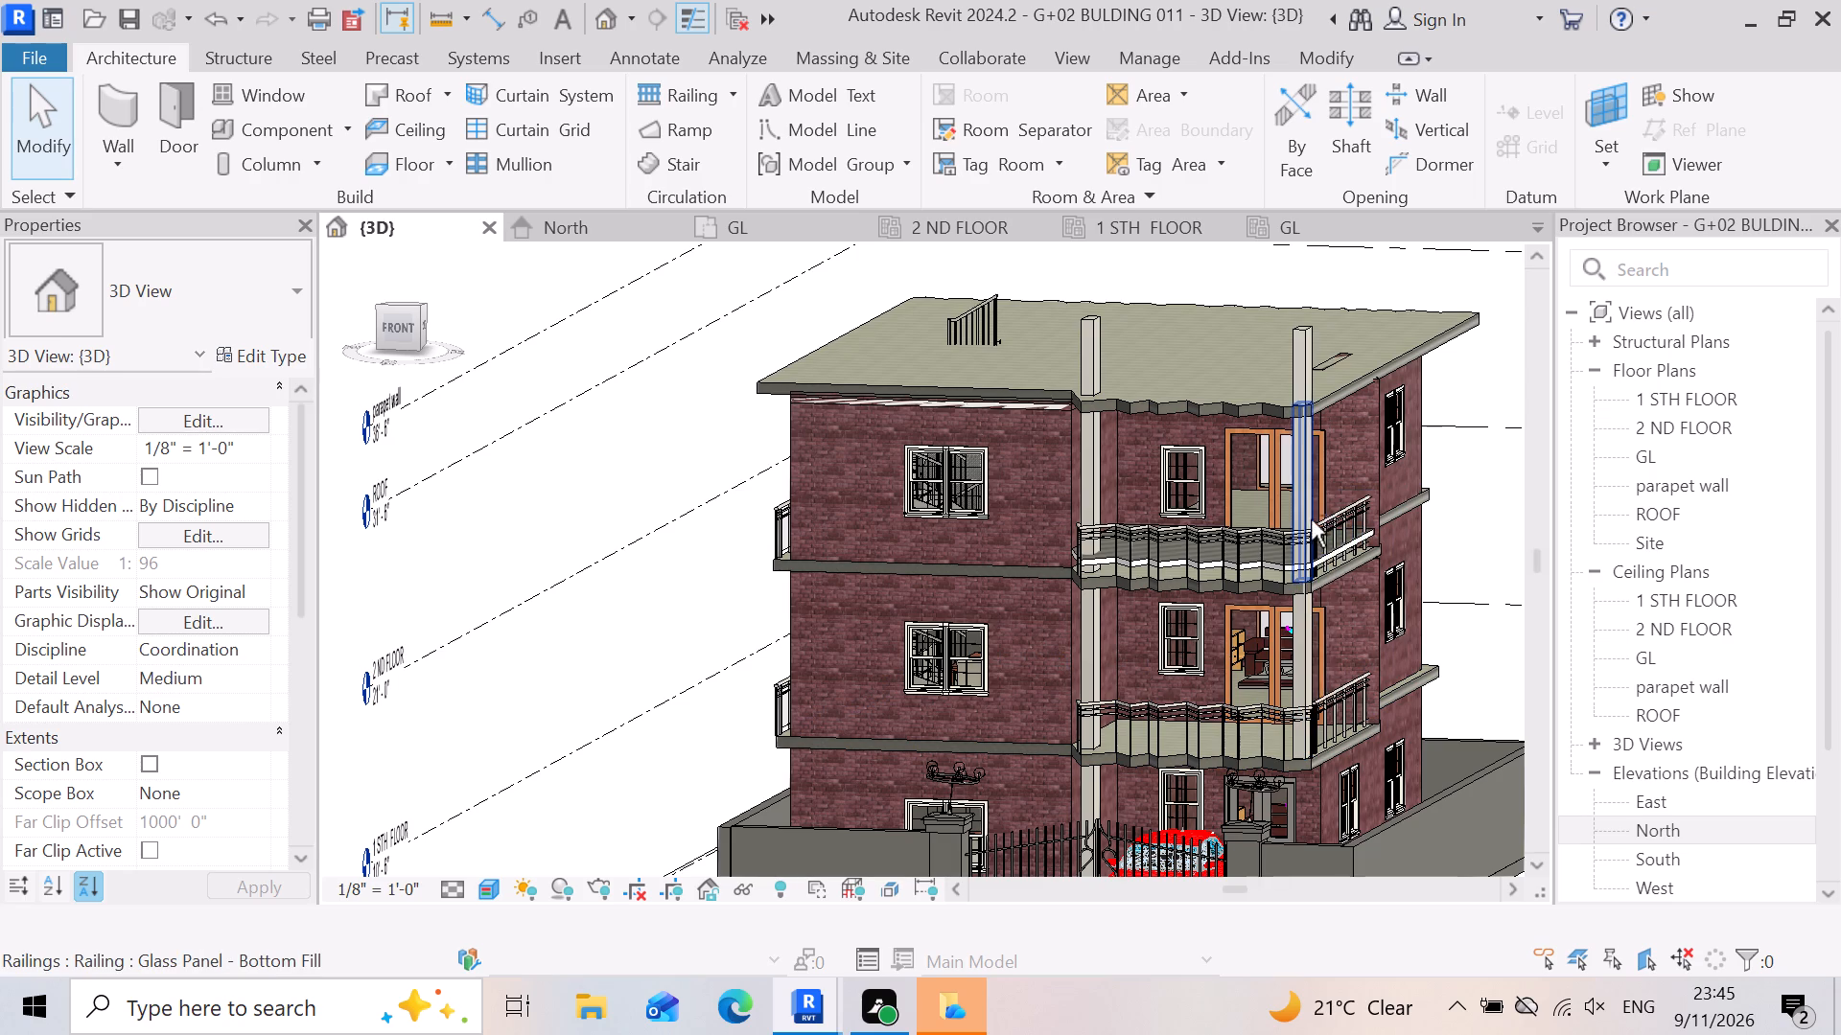
right_click_drag(1311, 519, 1292, 402, "shift")
middle_click_drag(1311, 519, 1292, 402, "shift")
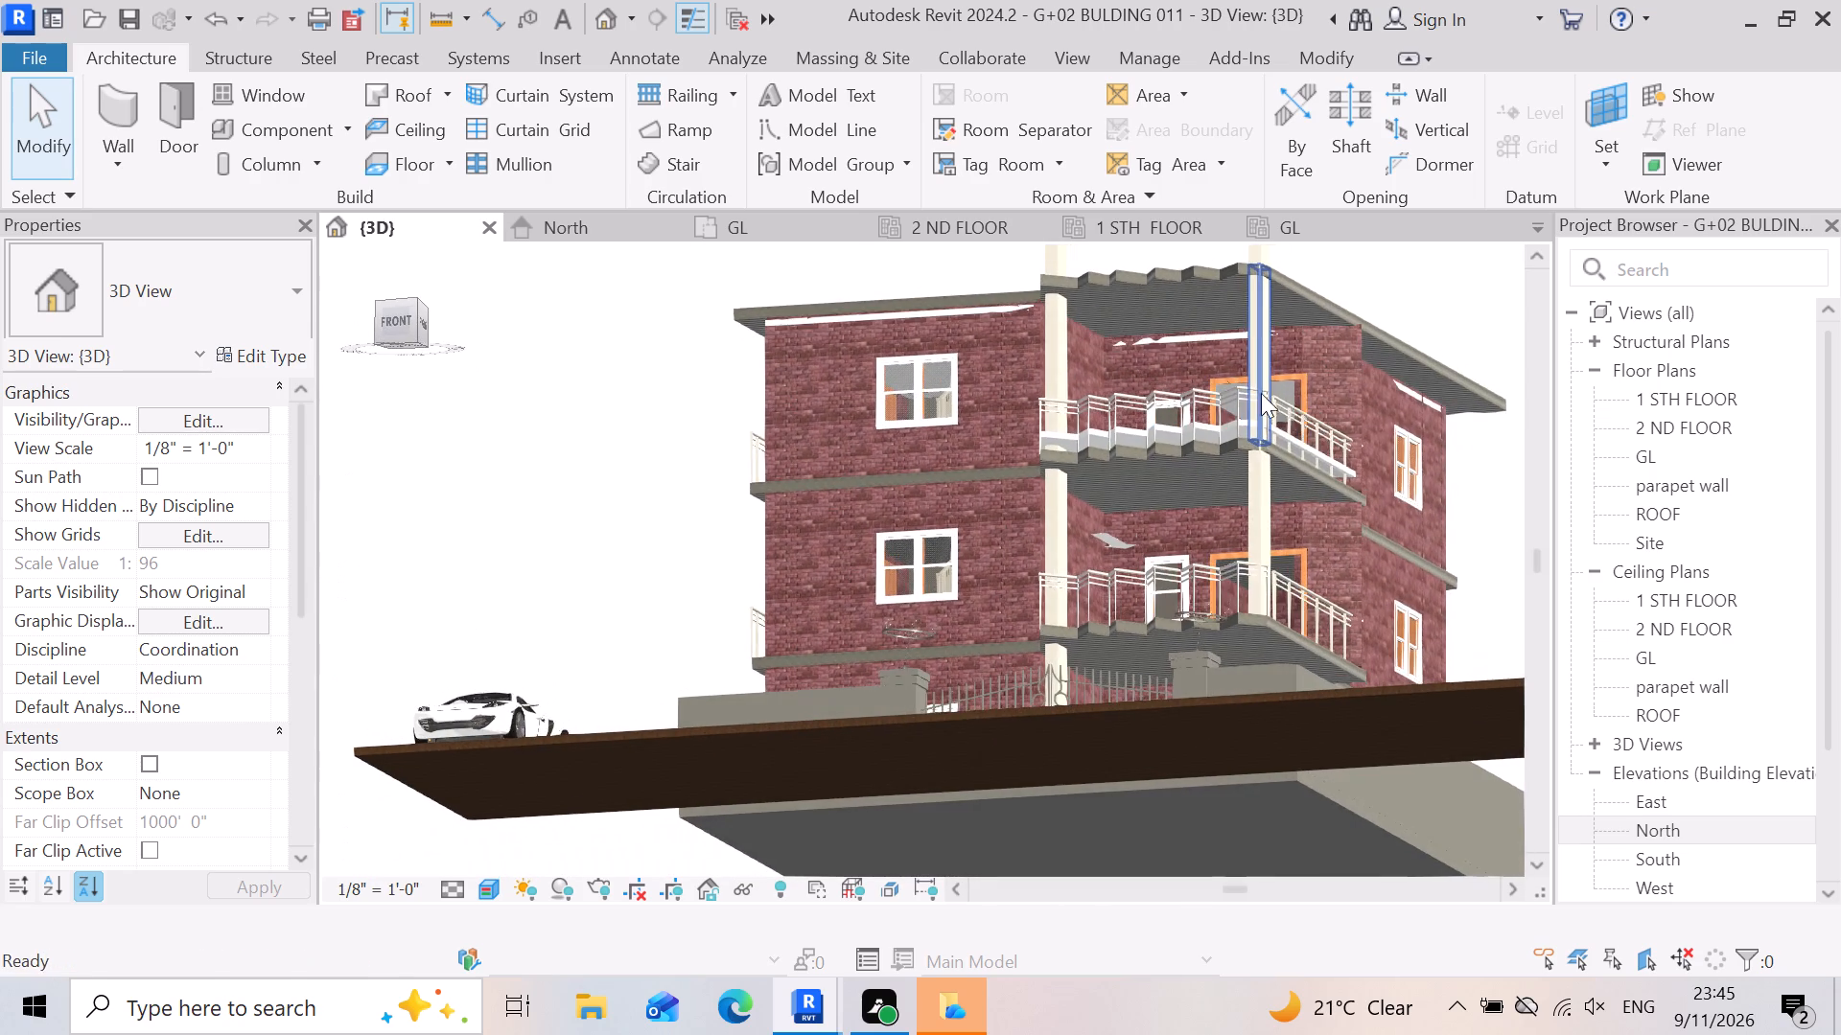
scroll(1150, 337, "up", 12)
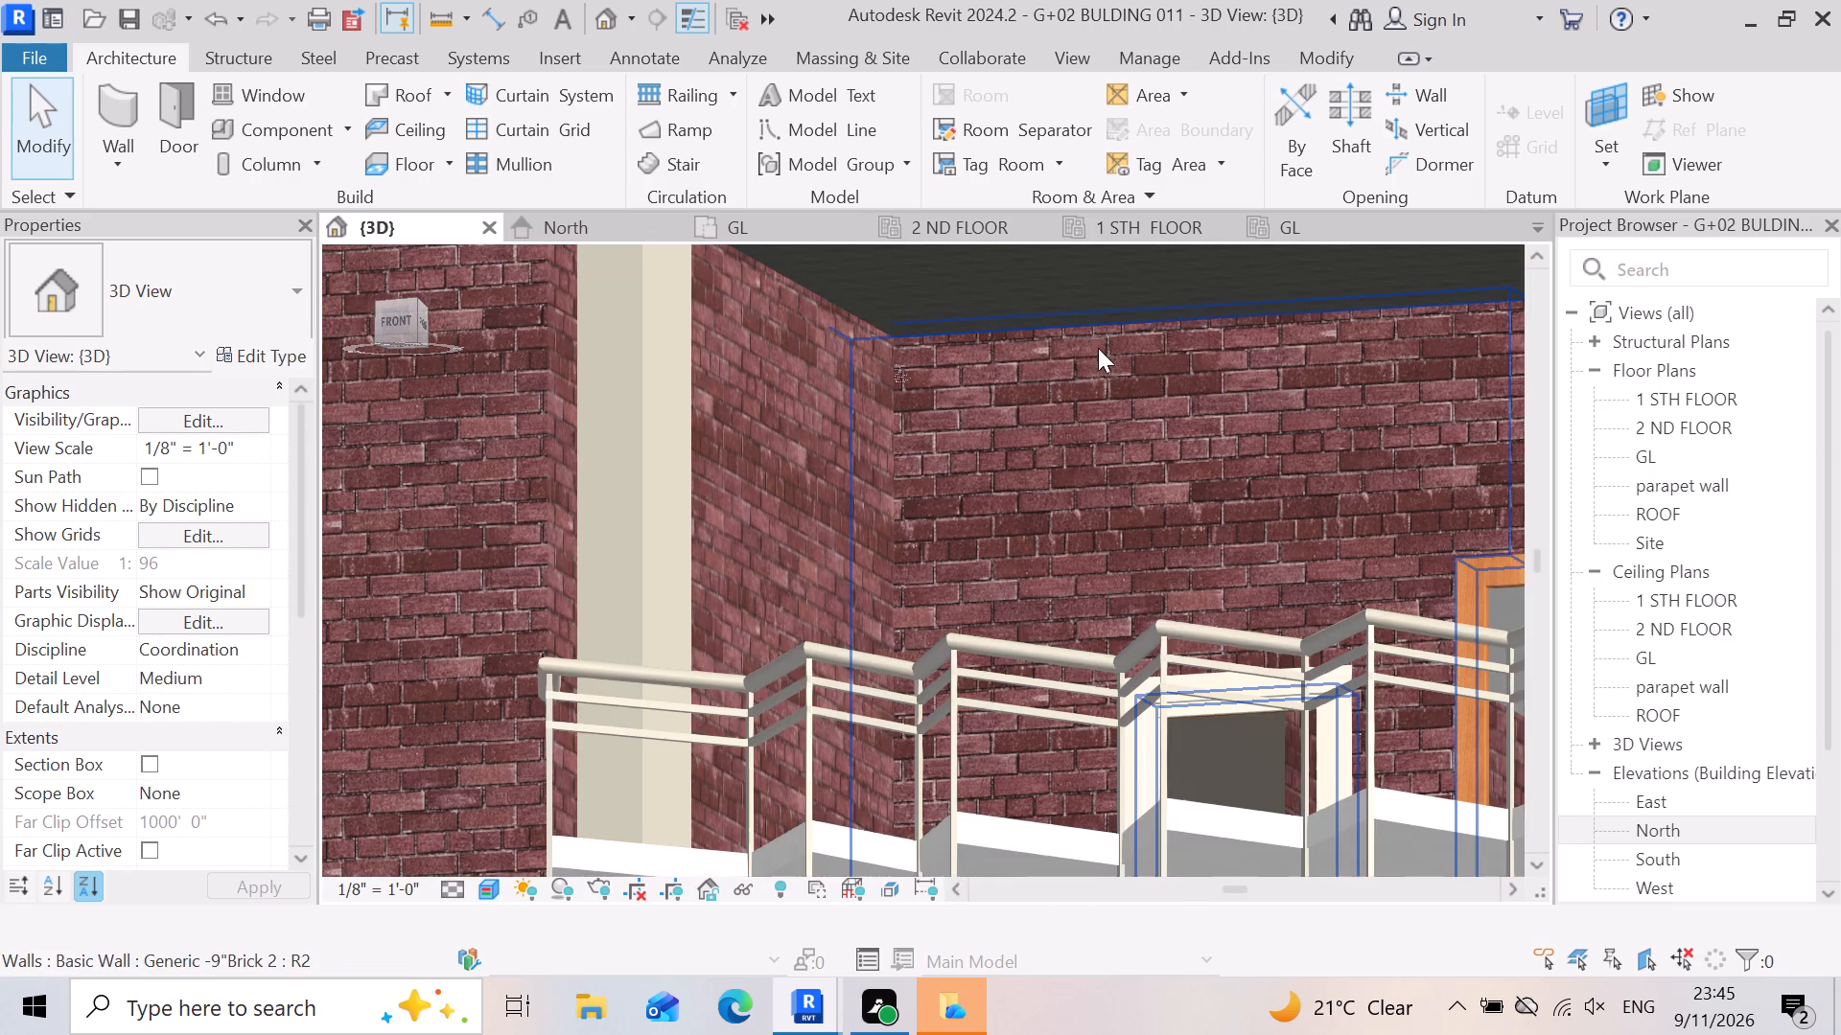
left_click(1049, 264)
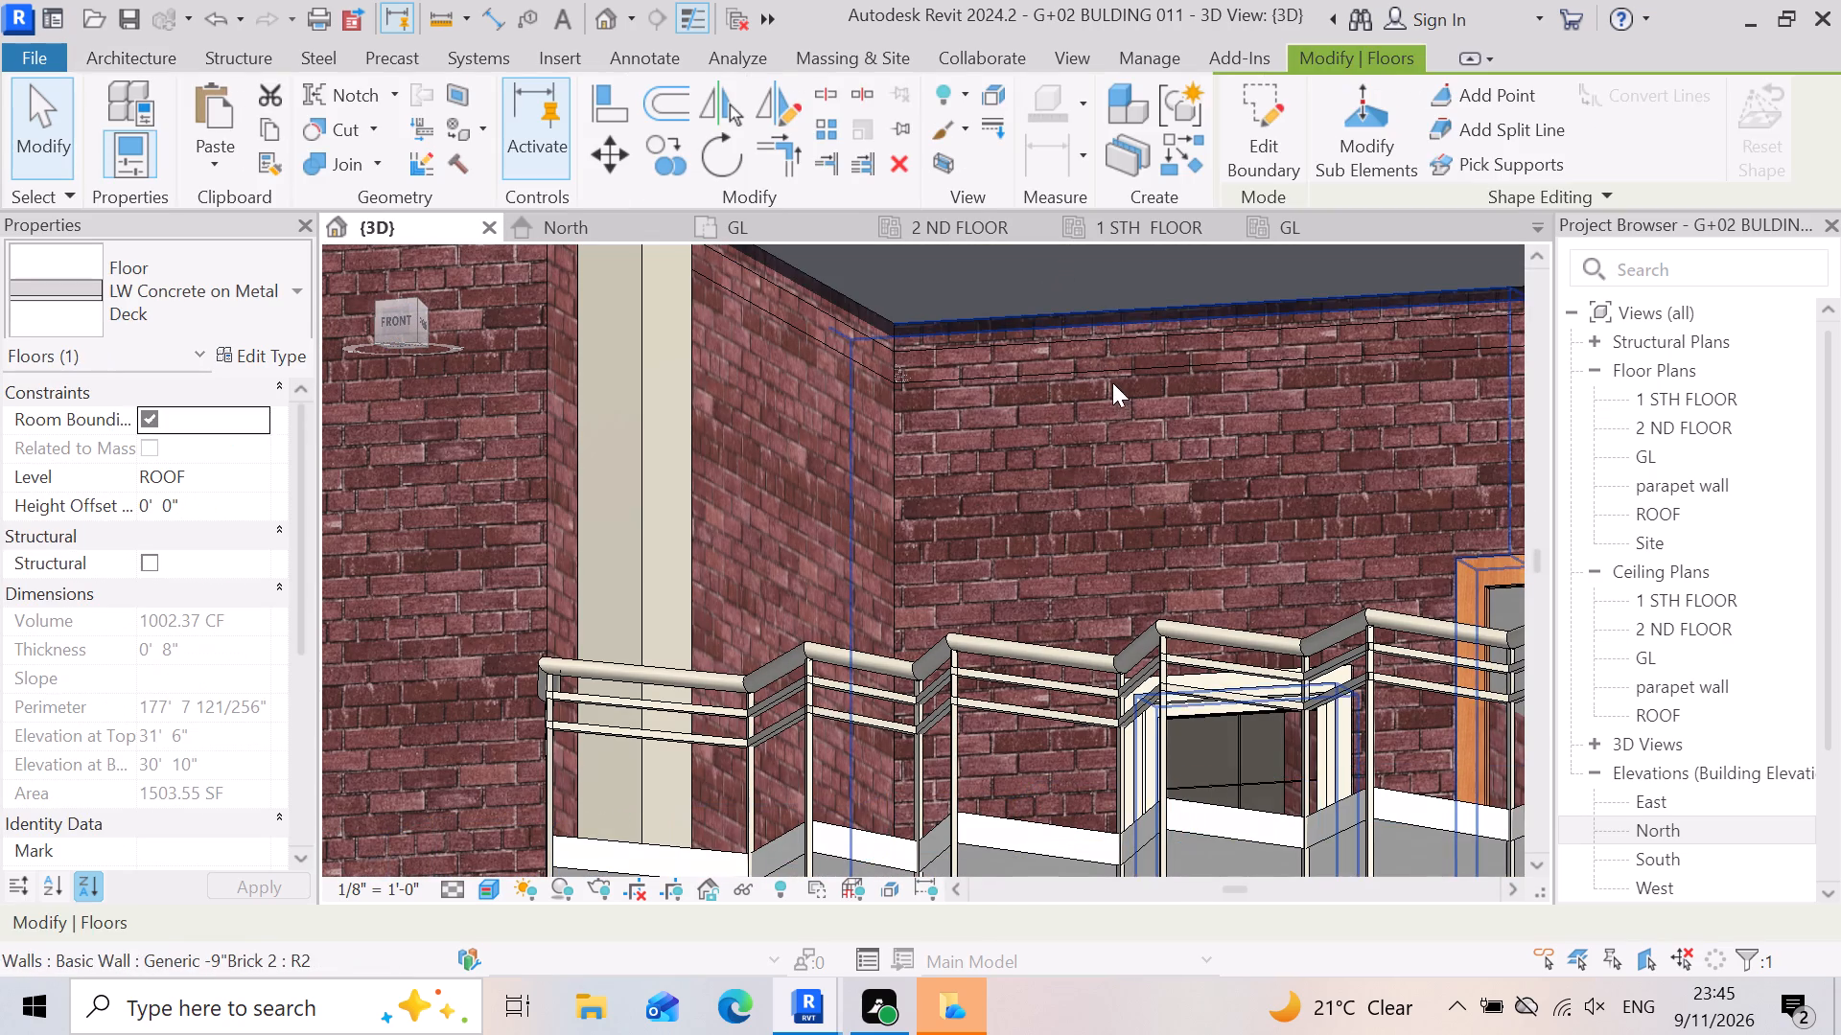
left_click(1108, 369)
scroll(1052, 455, "down", 4)
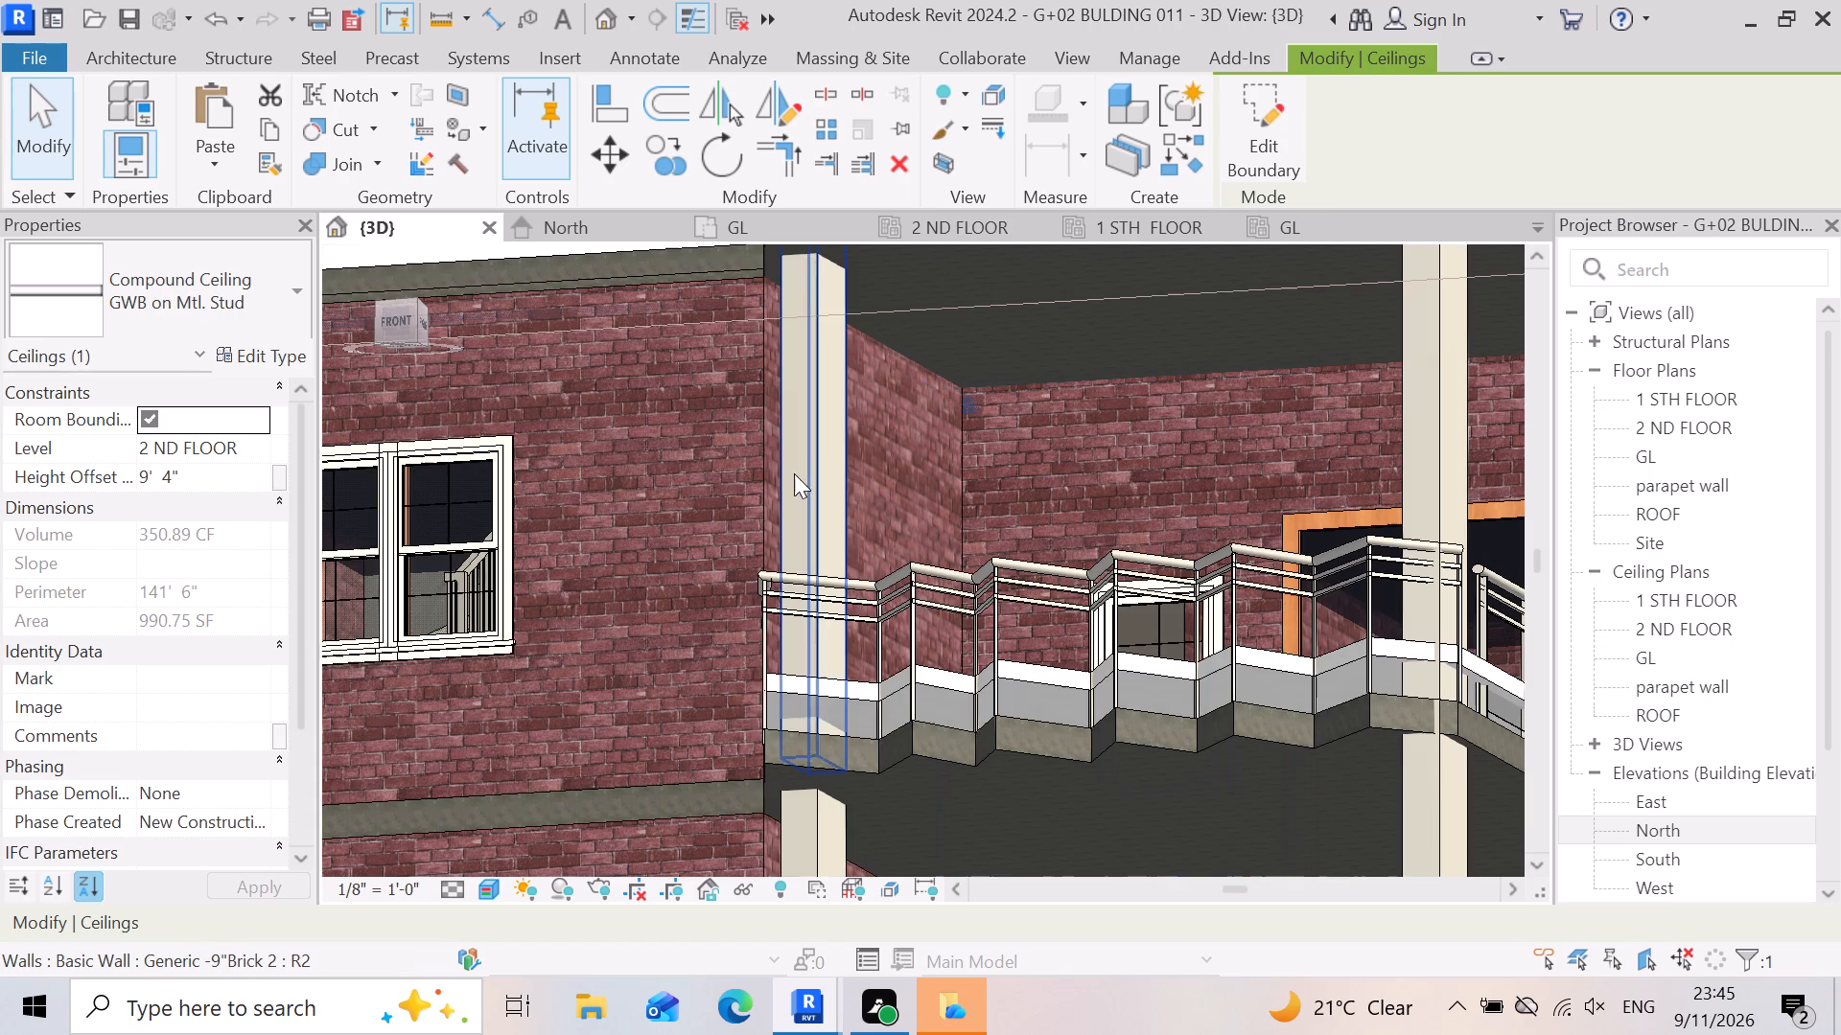
left_click(705, 308)
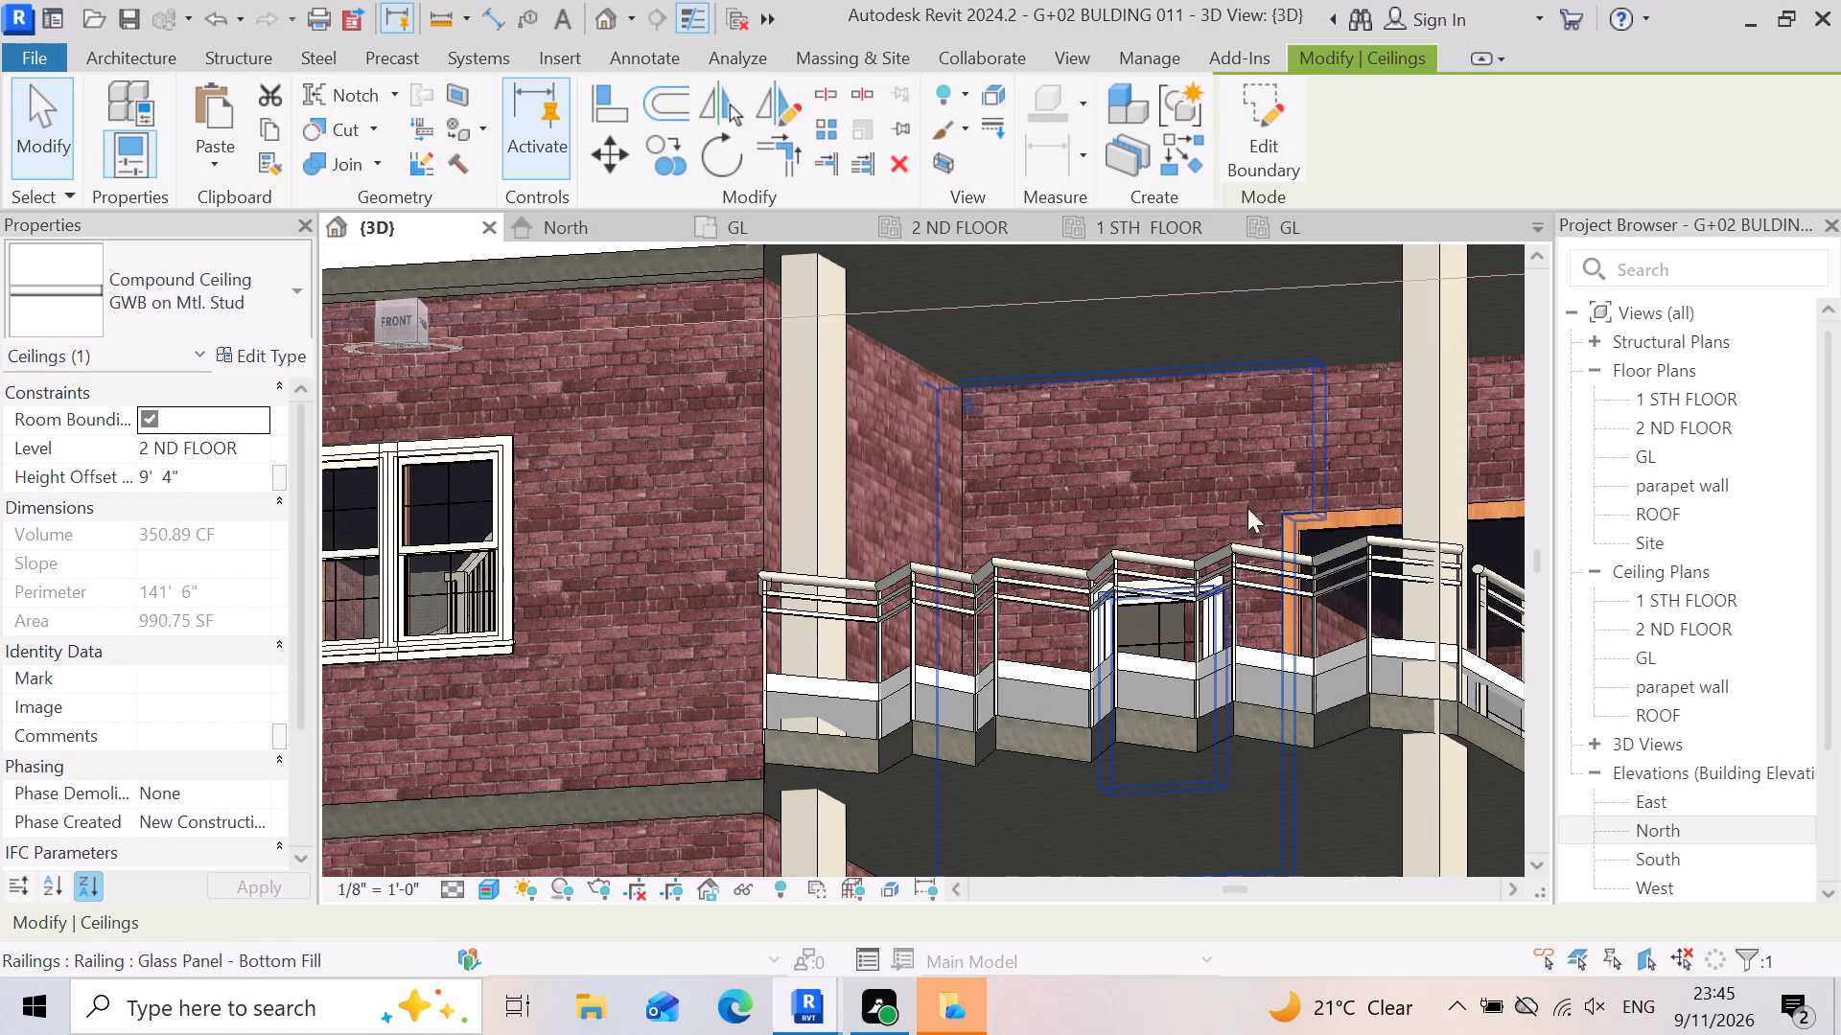
left_click(1152, 415)
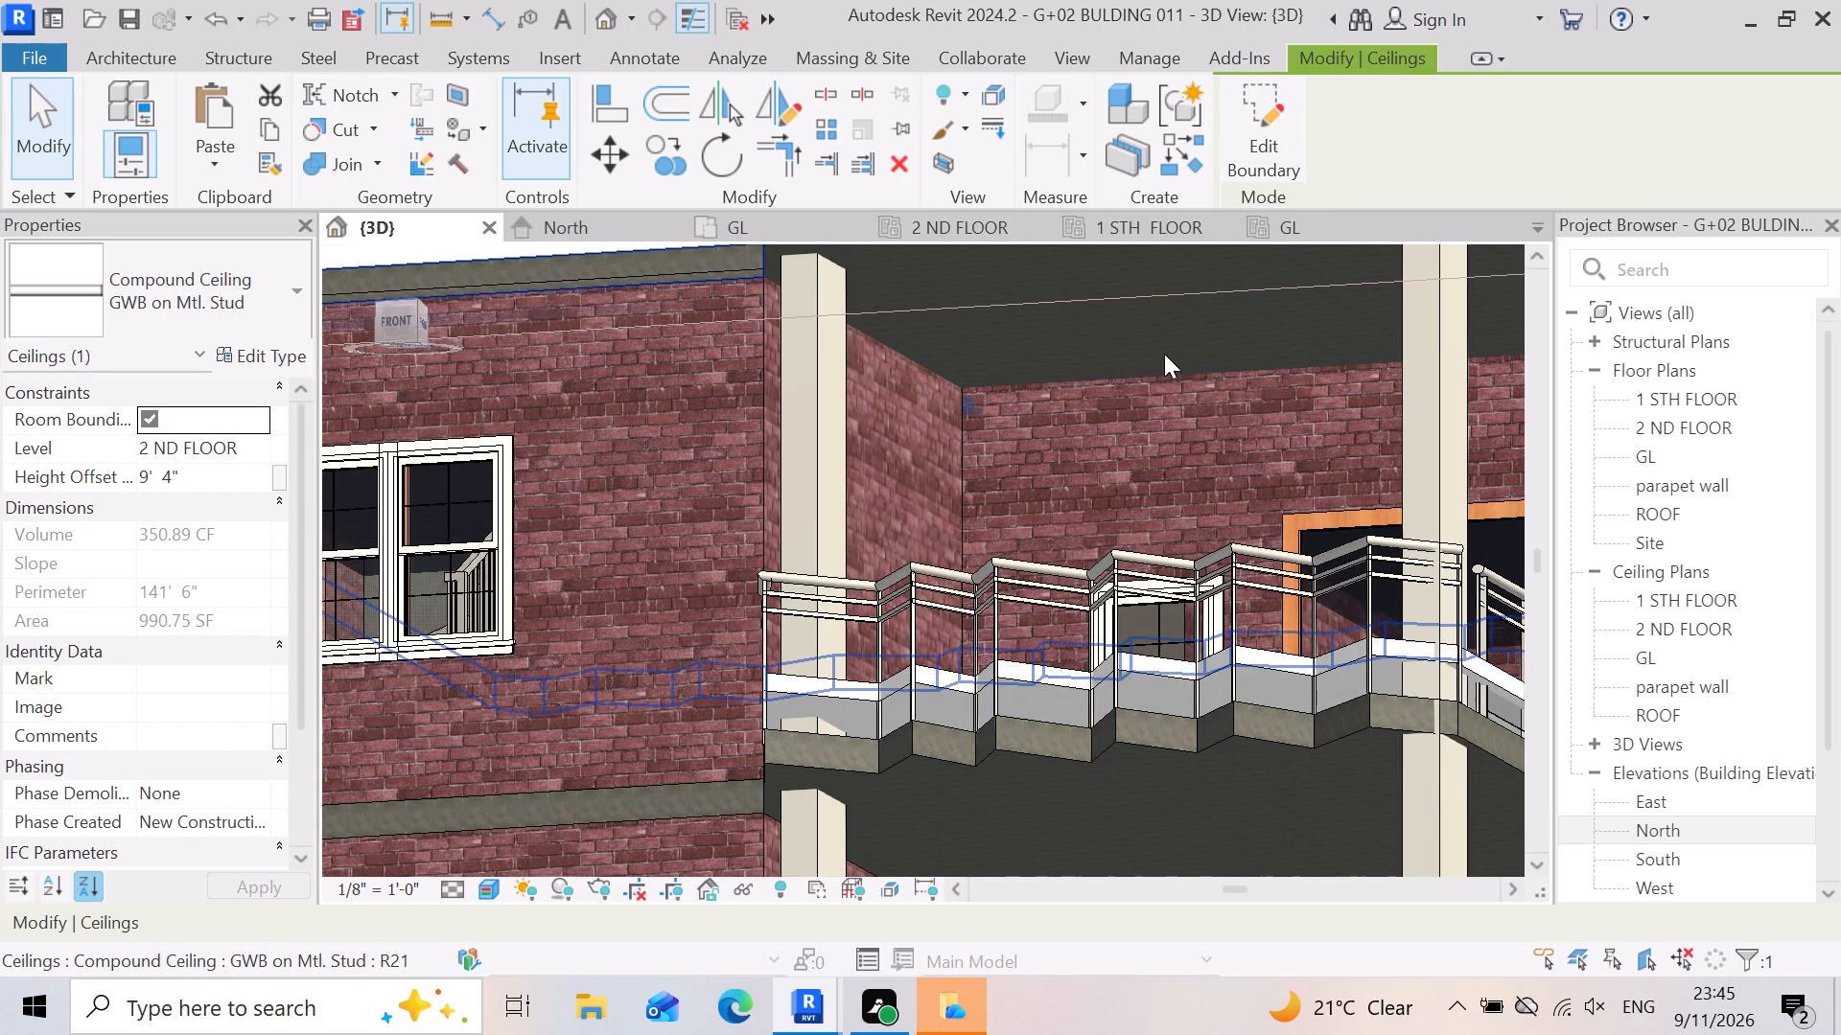
Select the zigzag roof slab and examine from below and at eye level where it meets the ceiling and balcony walls.
left_click(1153, 326)
scroll(1173, 391, "down", 3)
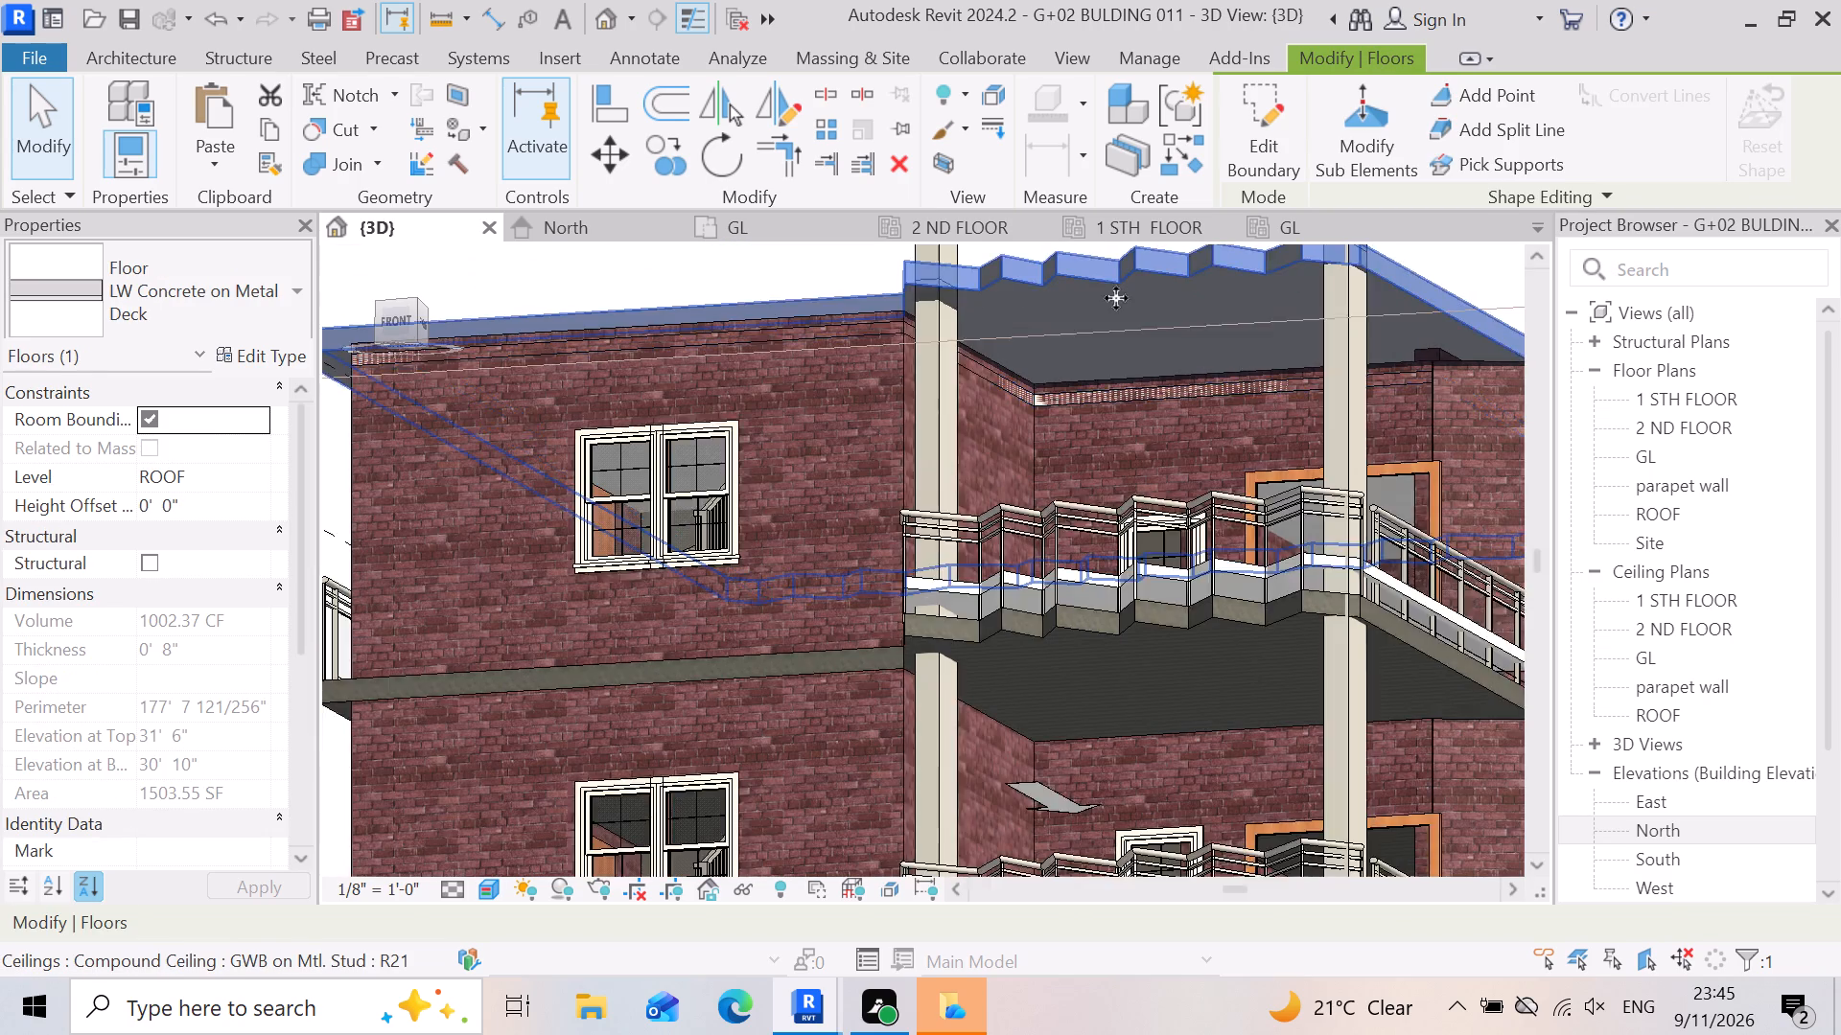
scroll(1116, 298, "up", 11)
scroll(1014, 423, "down", 5)
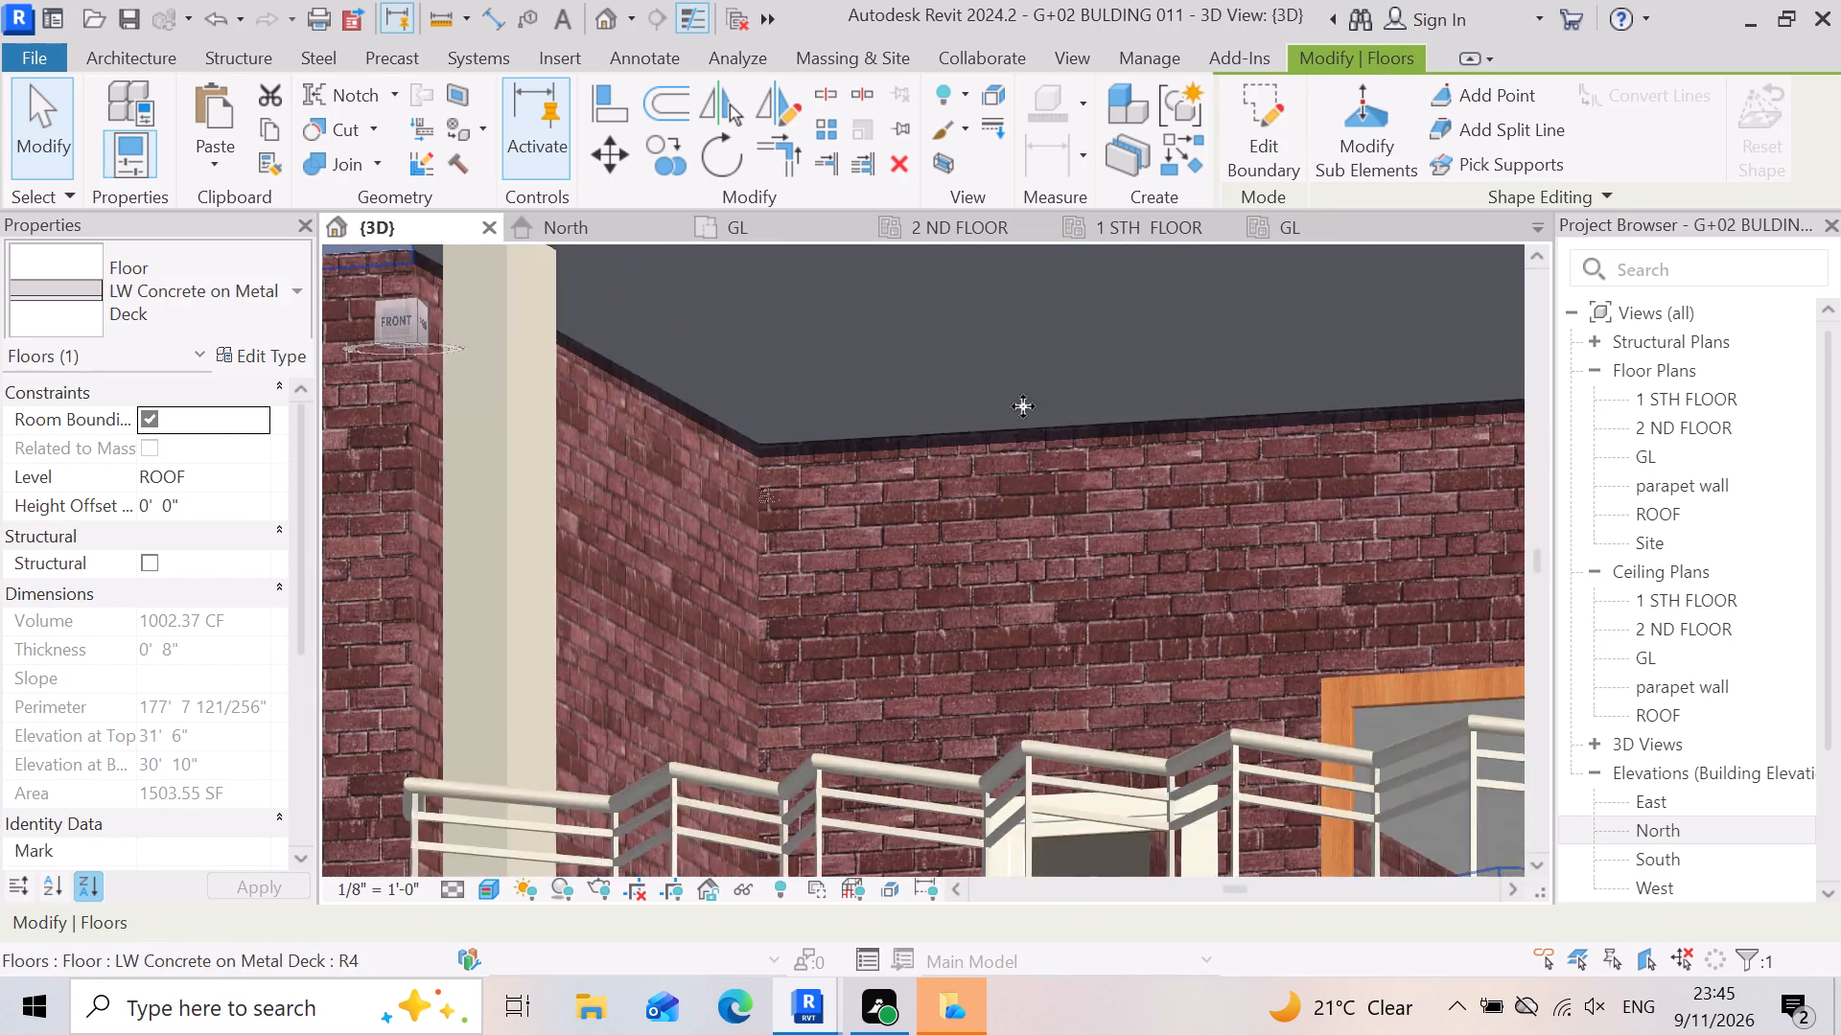
scroll(1023, 406, "down", 3)
scroll(903, 355, "up", 2)
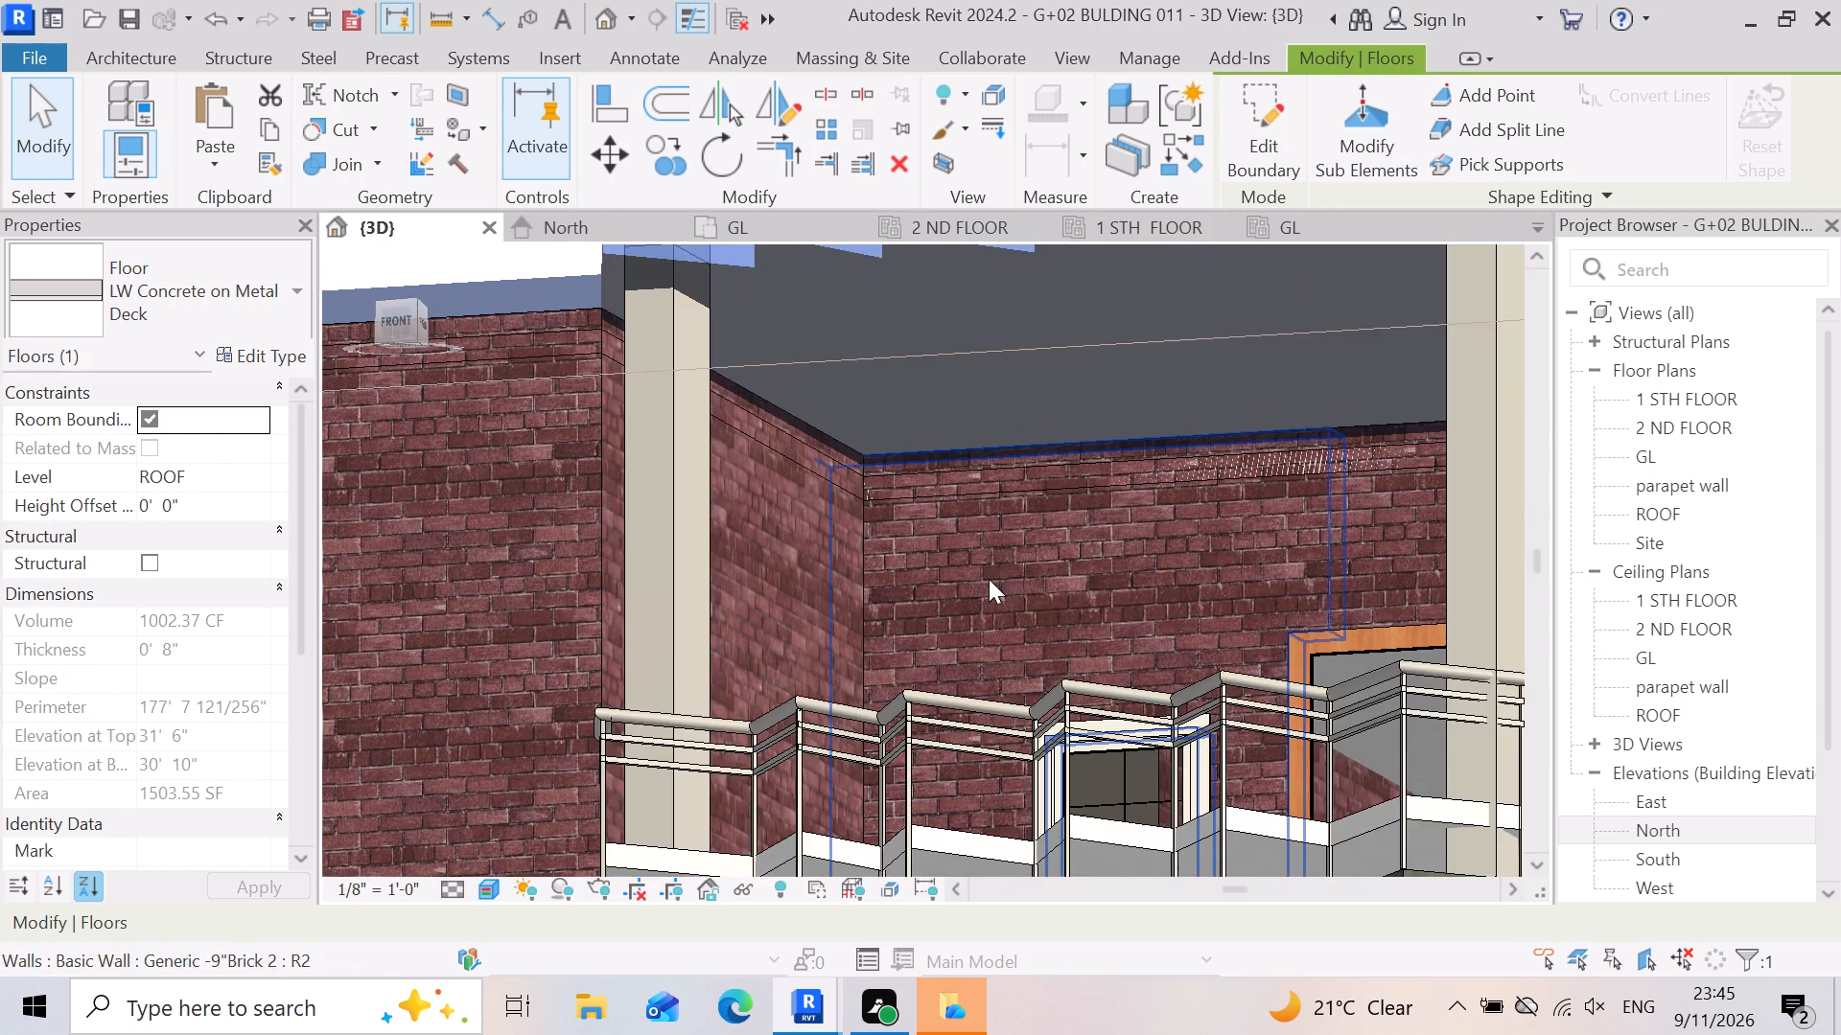
middle_click_drag(981, 567, 969, 546)
right_click_drag(978, 552, 969, 546, "shift")
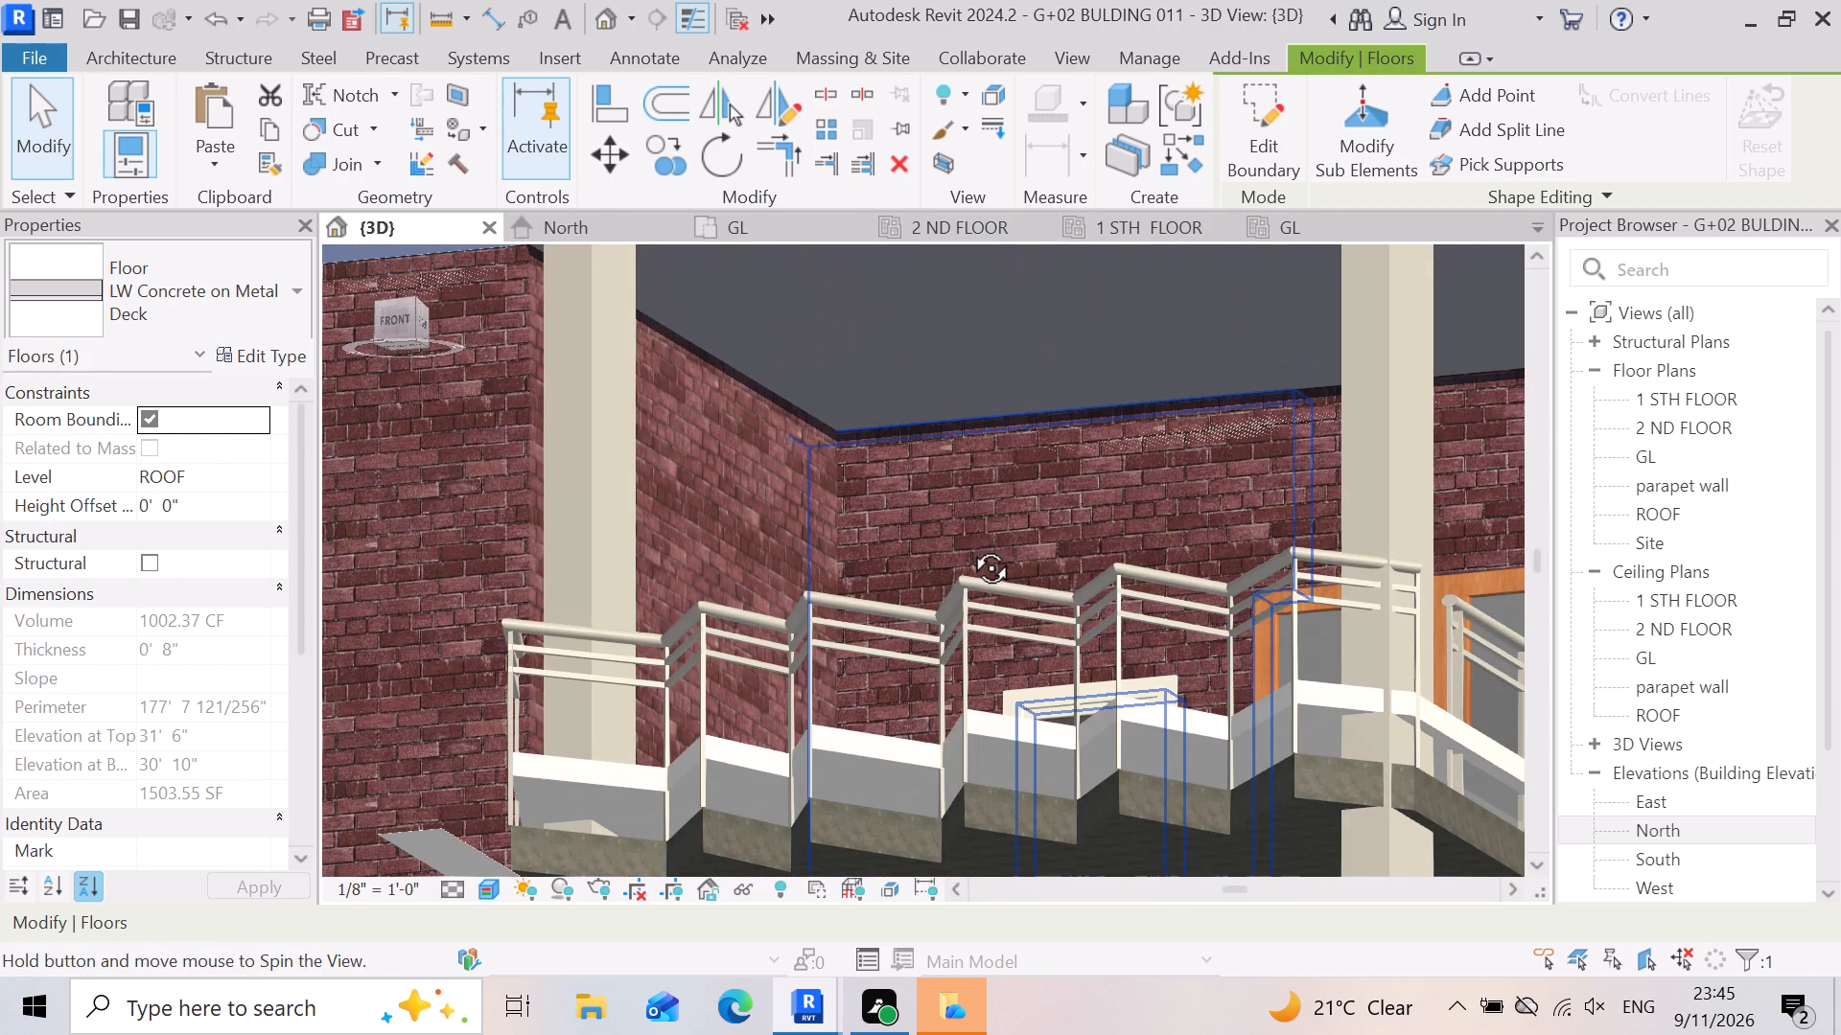
middle_click_drag(969, 546, 947, 629)
right_click_drag(969, 546, 947, 629, "shift")
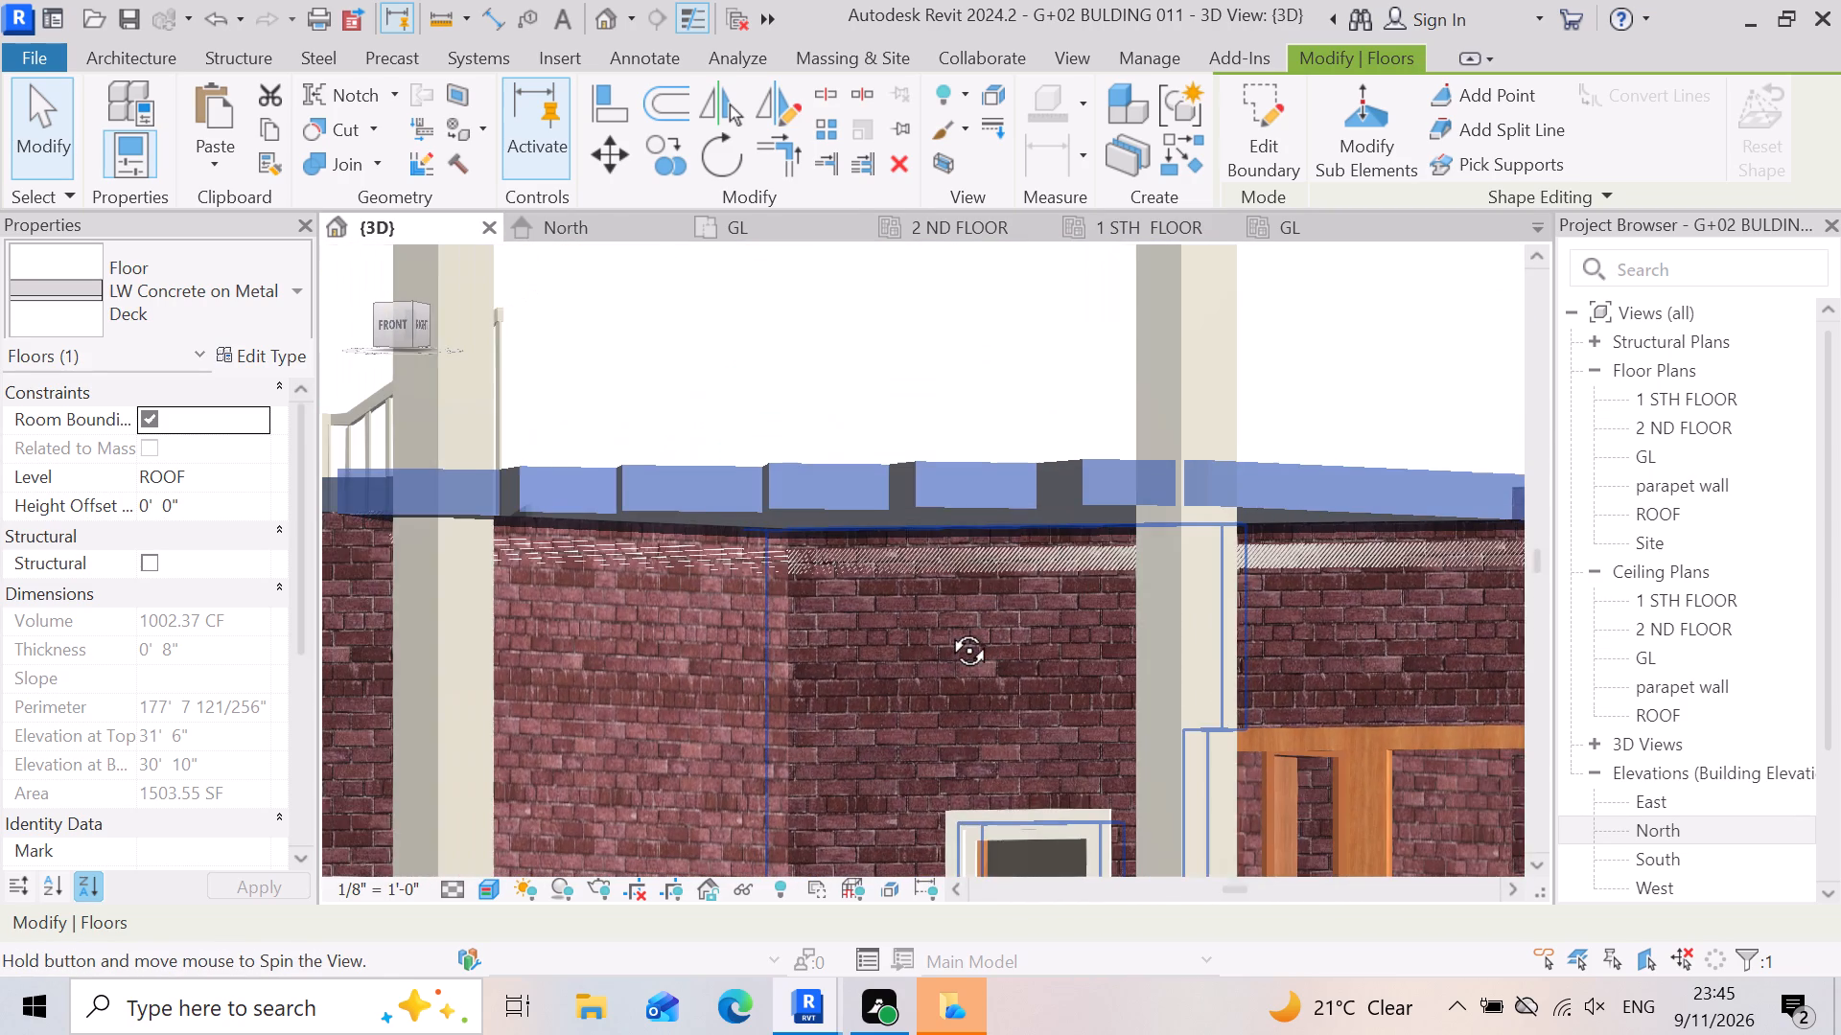
middle_click_drag(947, 629, 943, 630)
right_click_drag(947, 629, 939, 636, "shift")
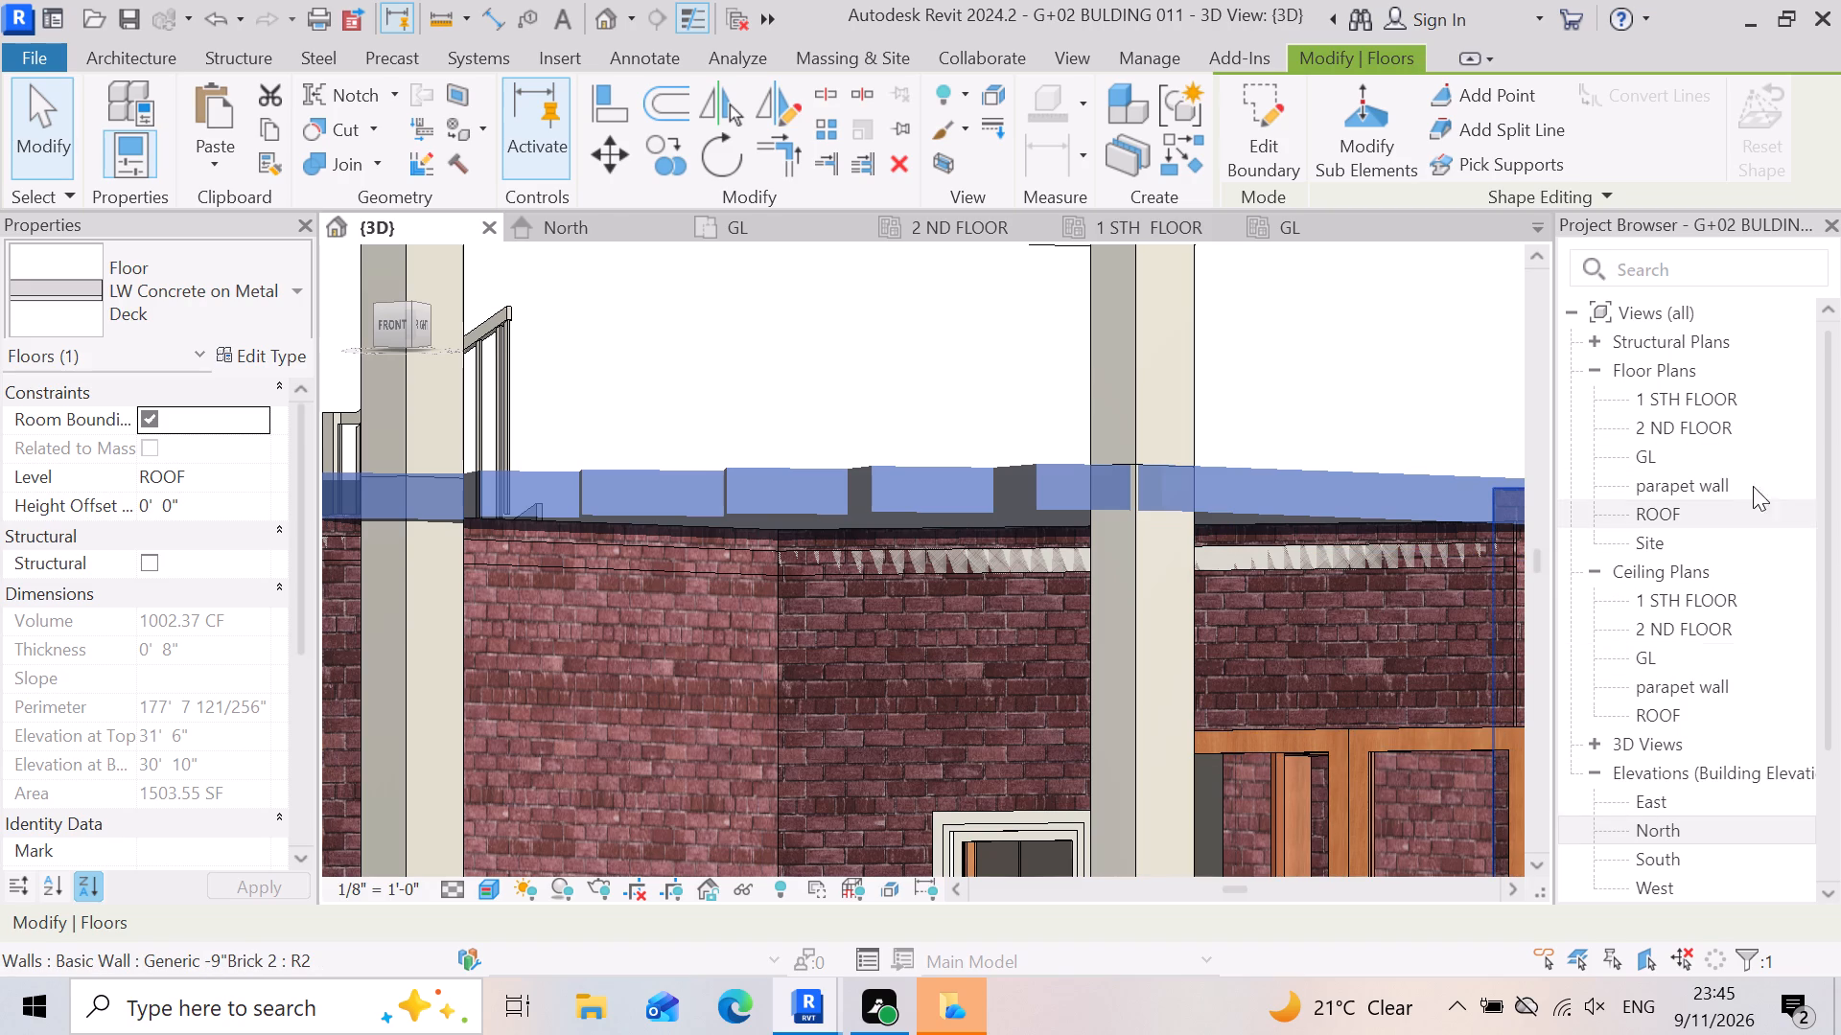
In the 2 ND FLOOR ceiling plan, place a 6" Incandescent 120V recessed can downlight at the balcony's inner wall corner beside the small enclosure.
double_click(1689, 630)
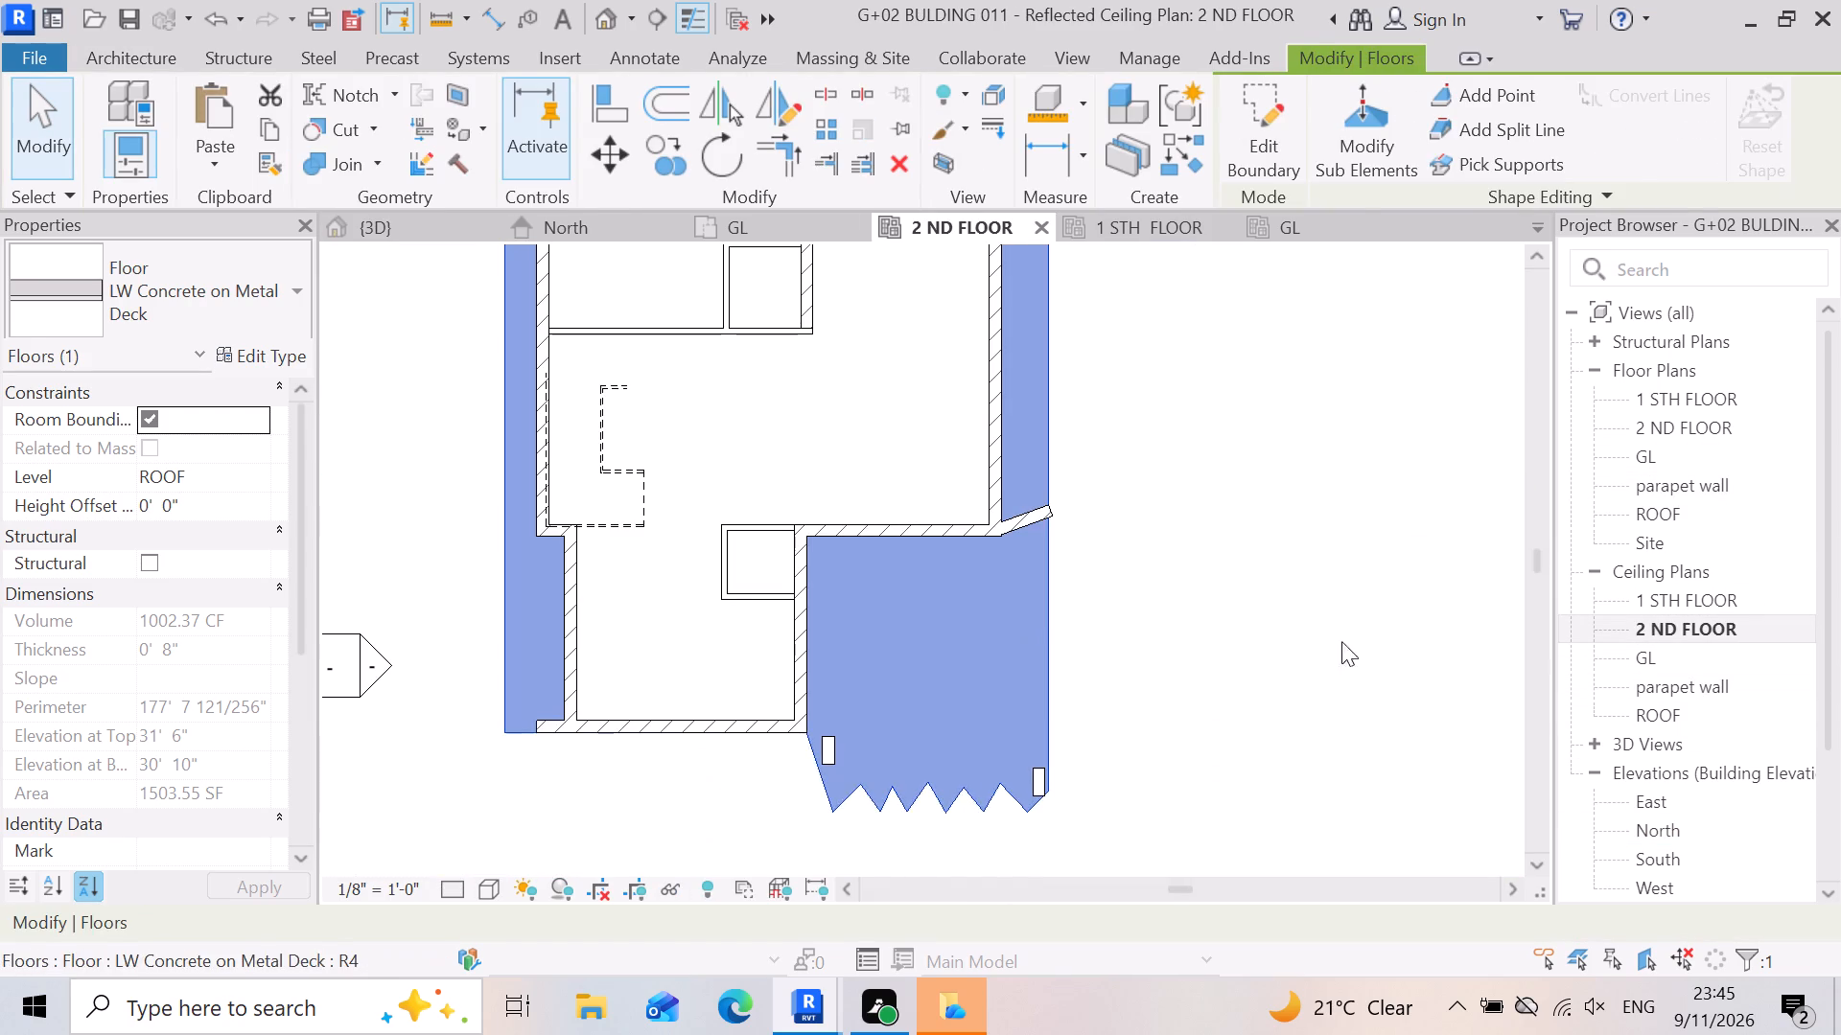
left_click(1354, 646)
scroll(908, 751, "up", 3)
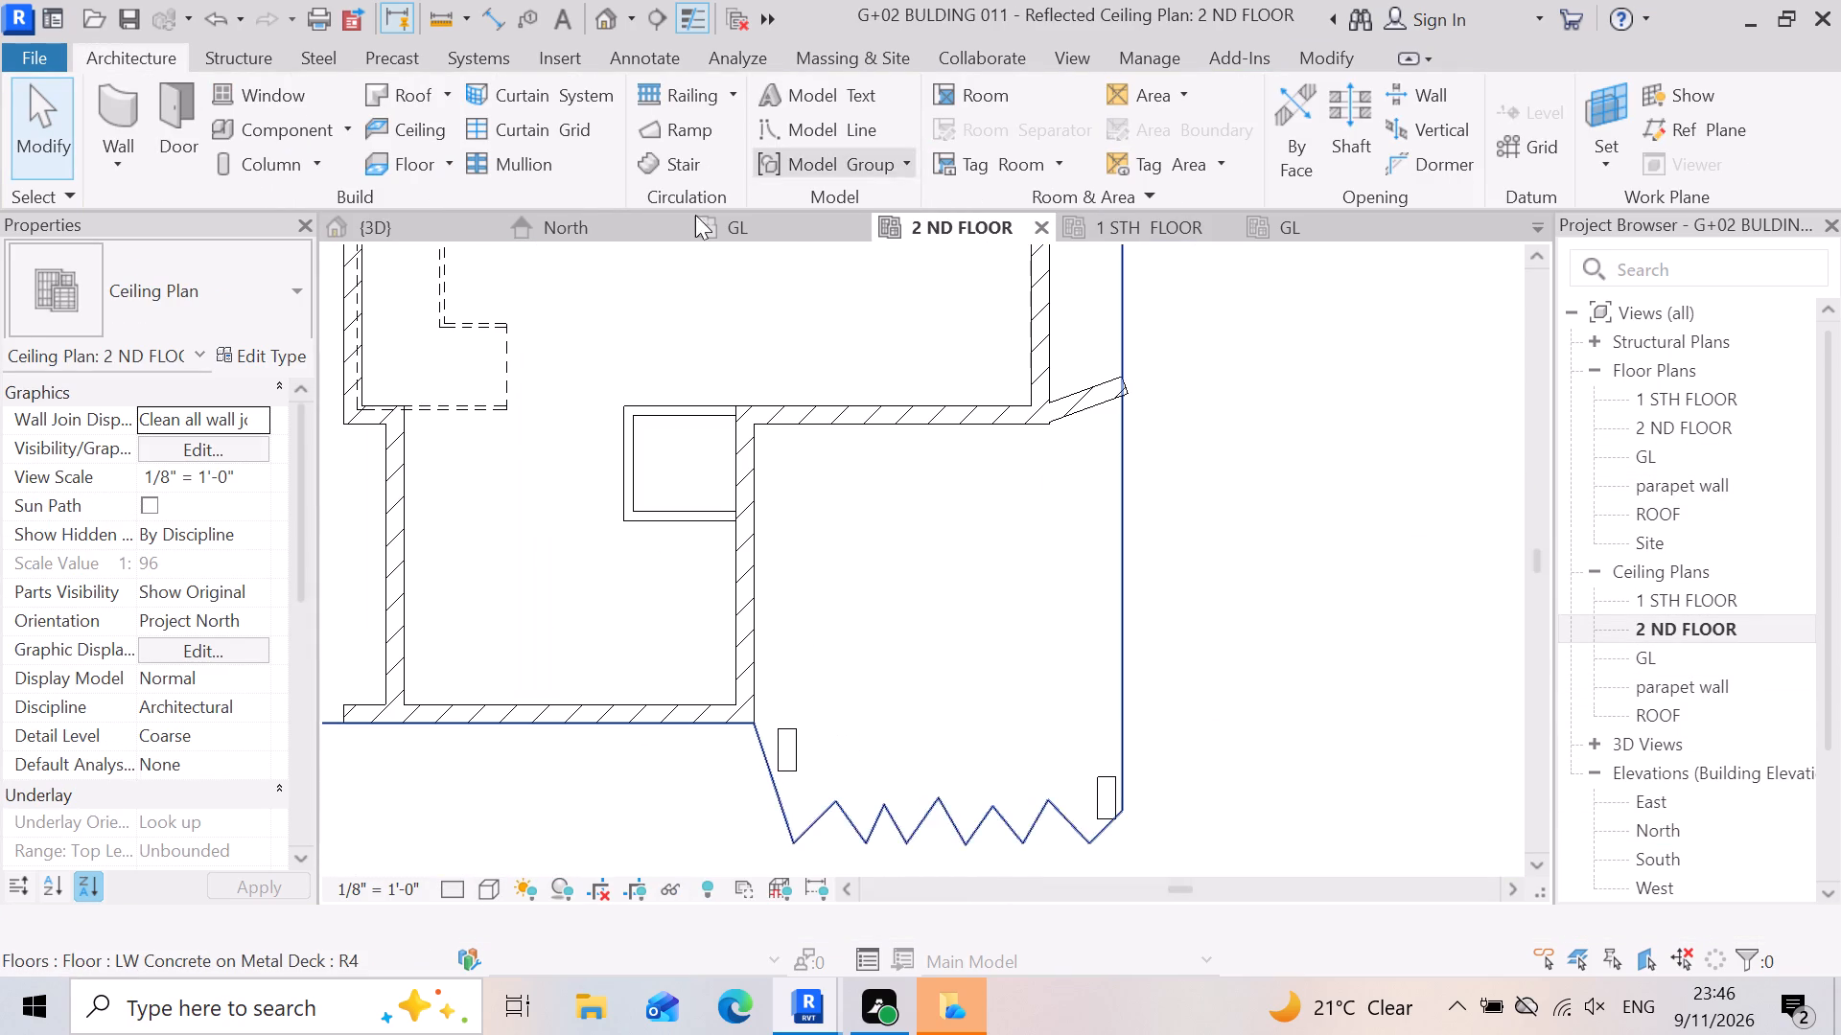
left_click(352, 117)
left_click(325, 157)
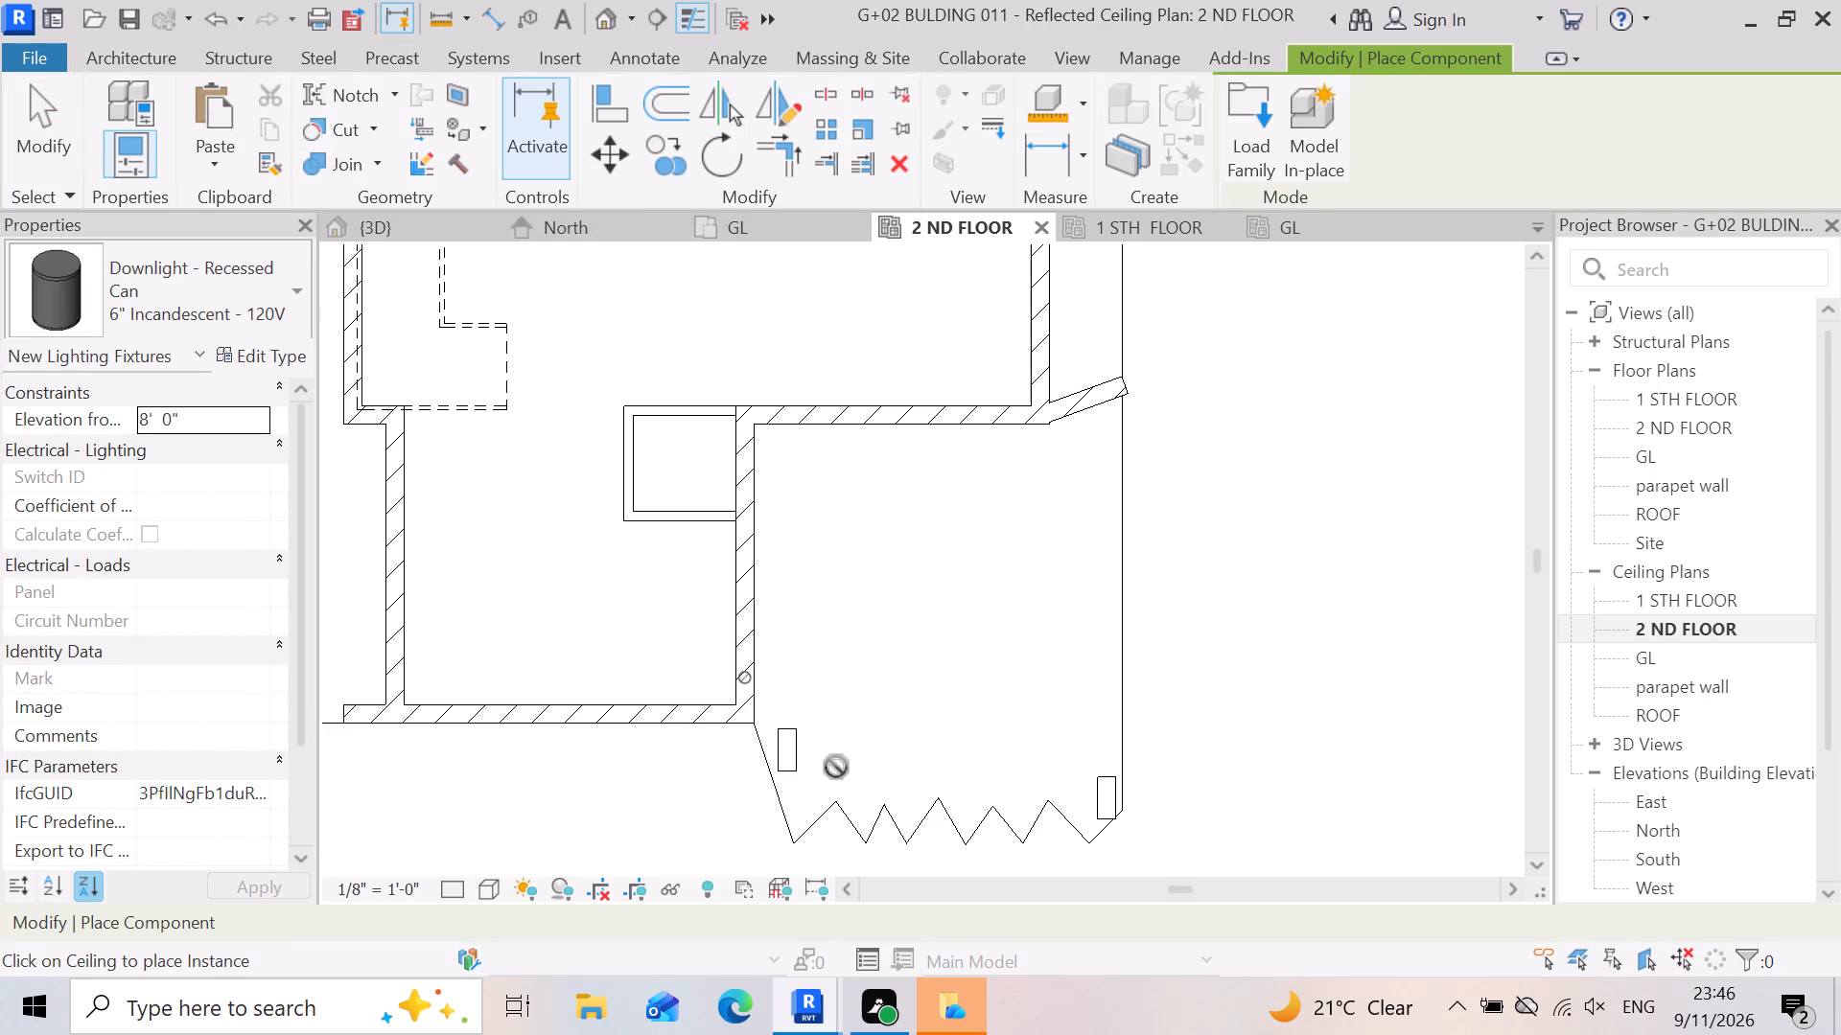
scroll(794, 809, "up", 3)
scroll(719, 607, "up", 4)
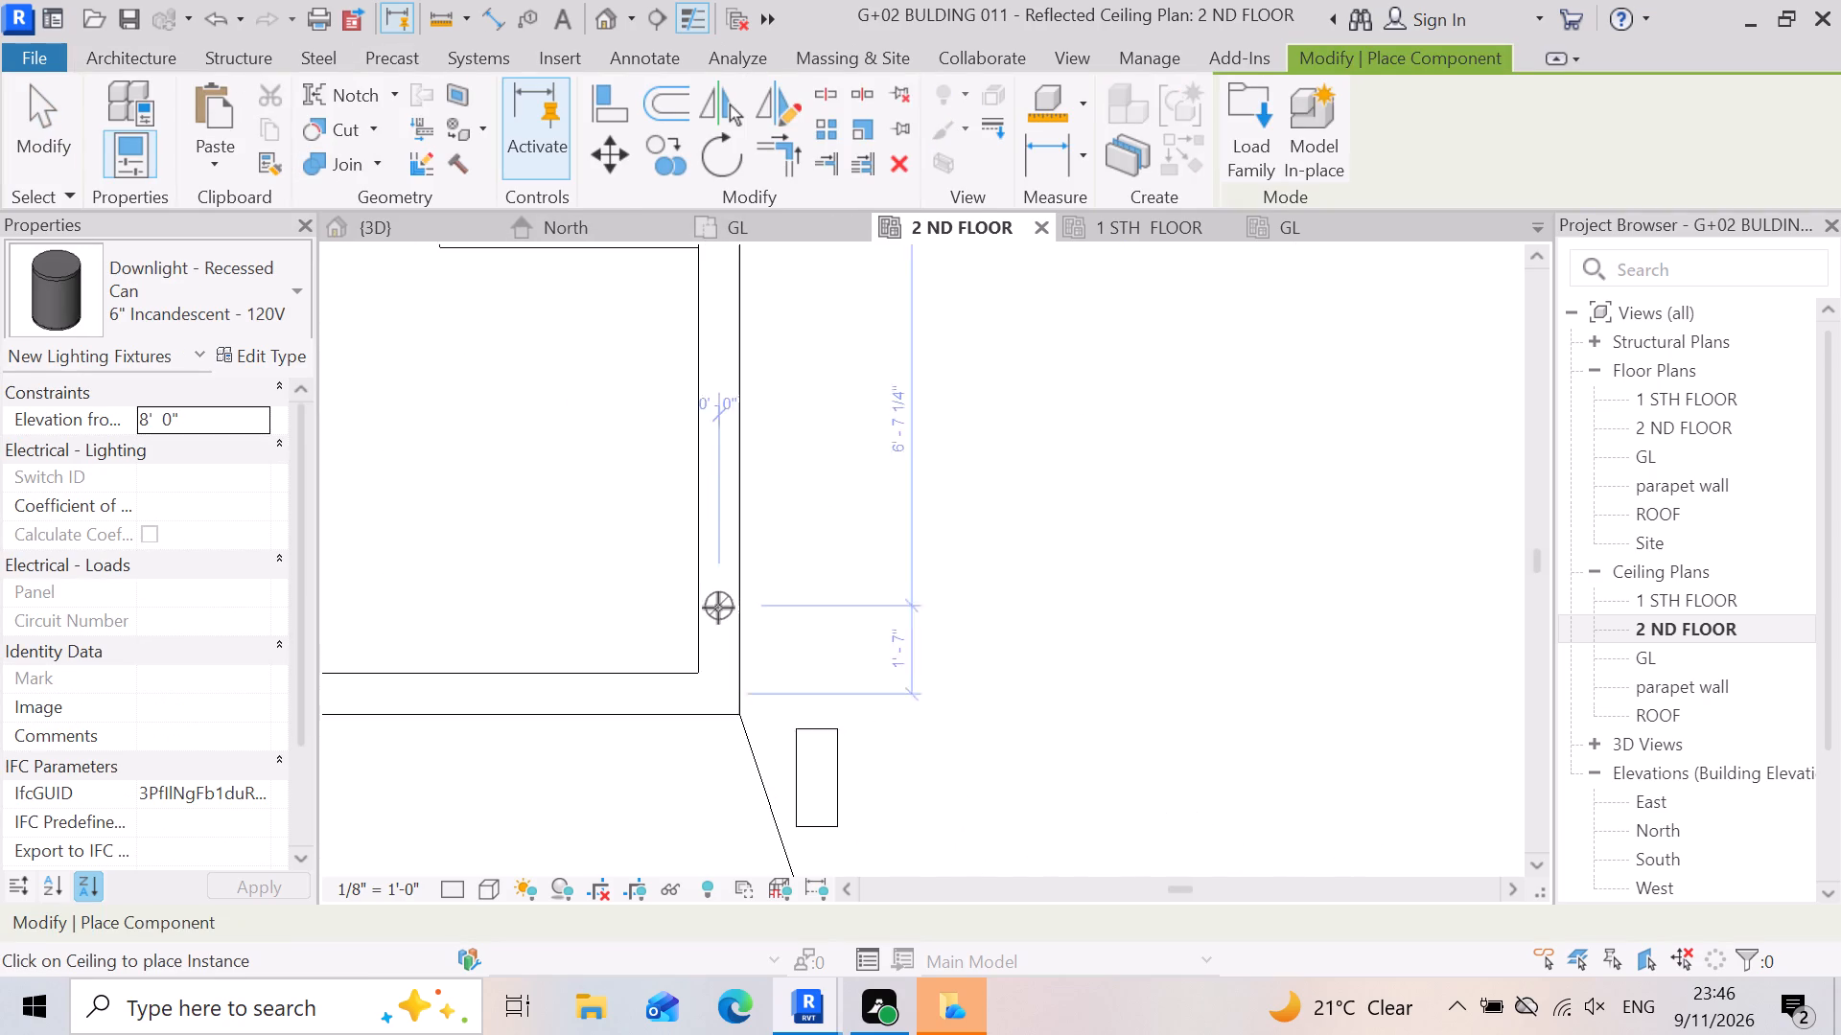
scroll(1025, 747, "down", 8)
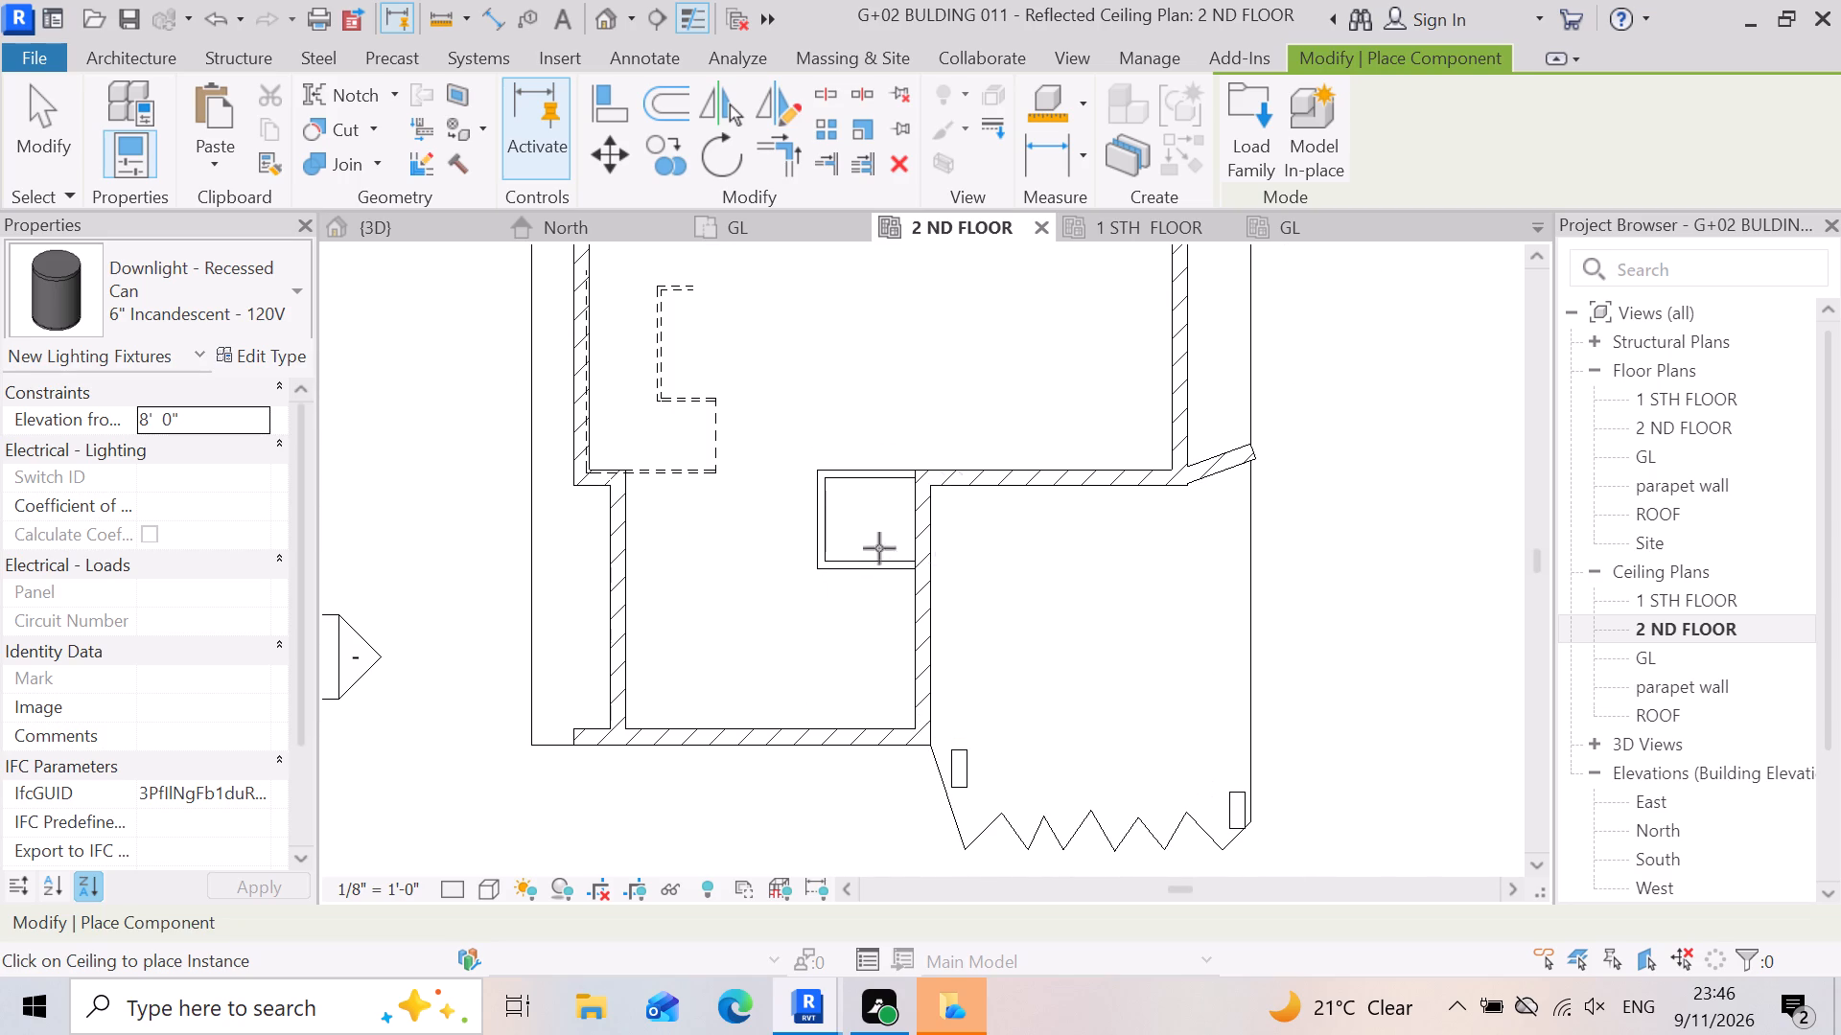
scroll(874, 540, "up", 3)
scroll(979, 460, "up", 3)
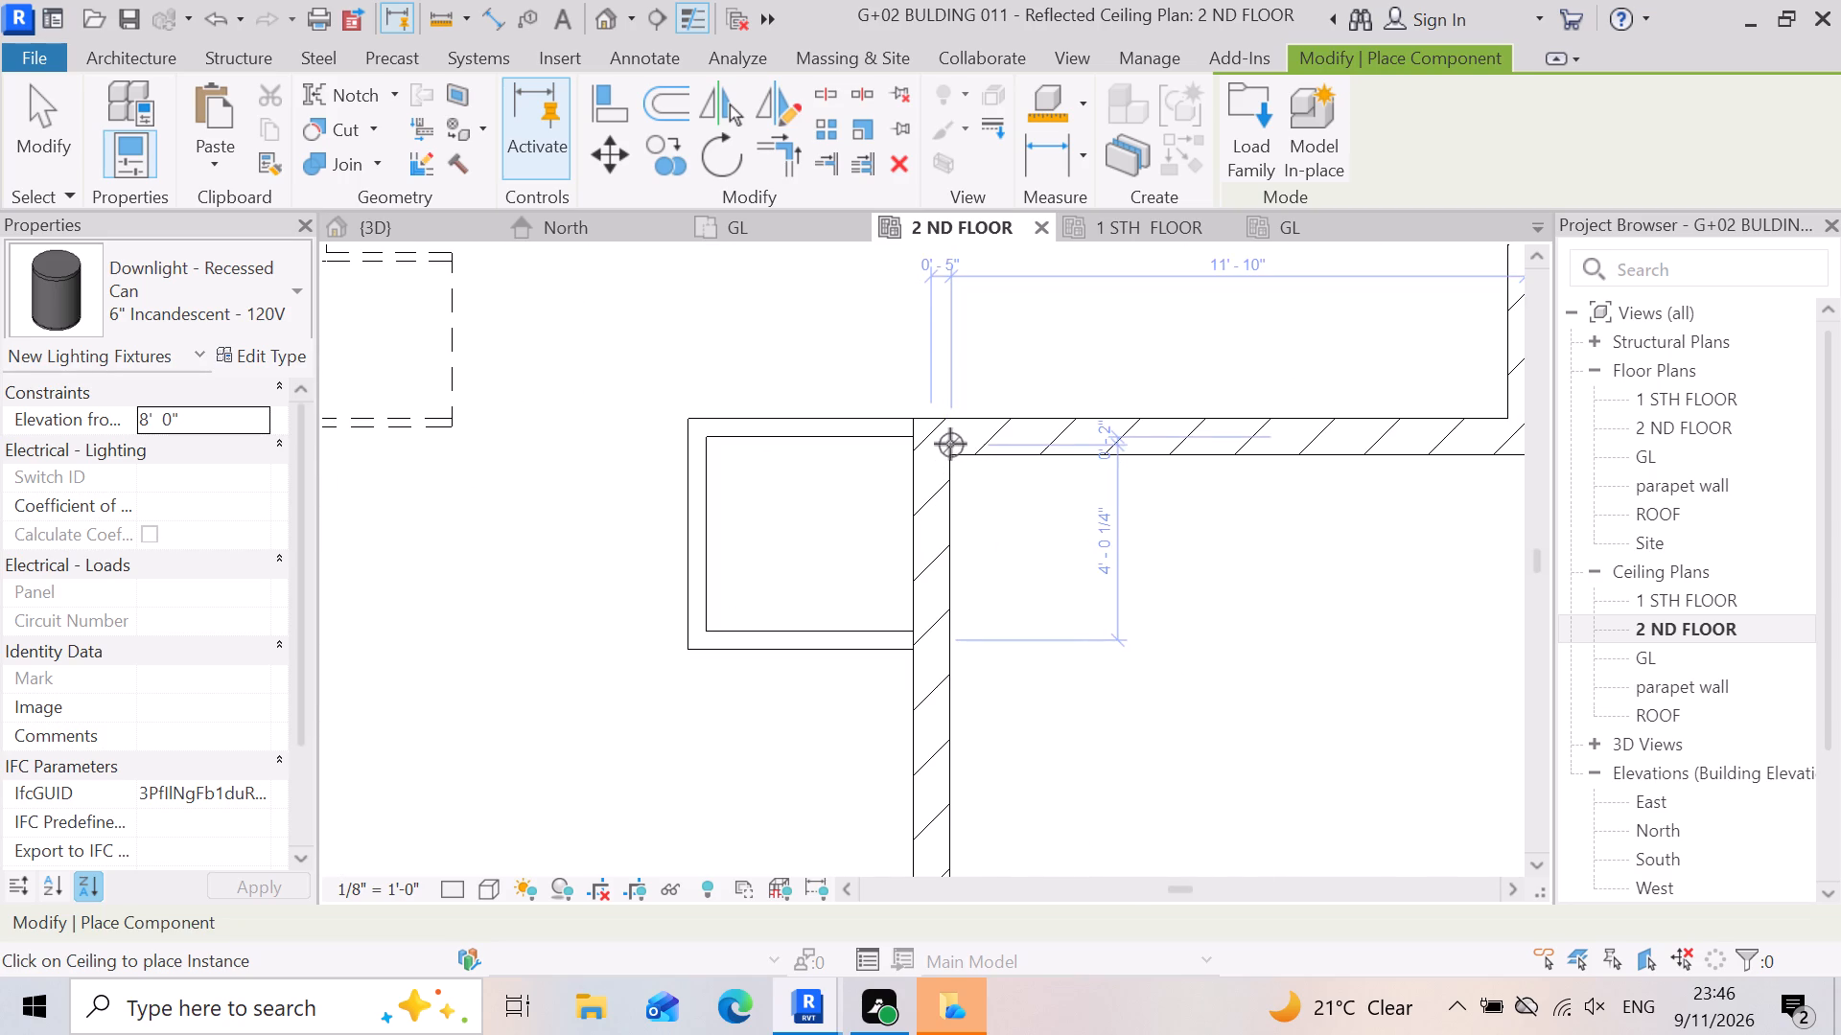
left_click(933, 448)
Place two more recessed can downlights, one at the wall corner by the slanted stub and one at the front end of the balcony's side wall.
scroll(921, 461, "down", 4)
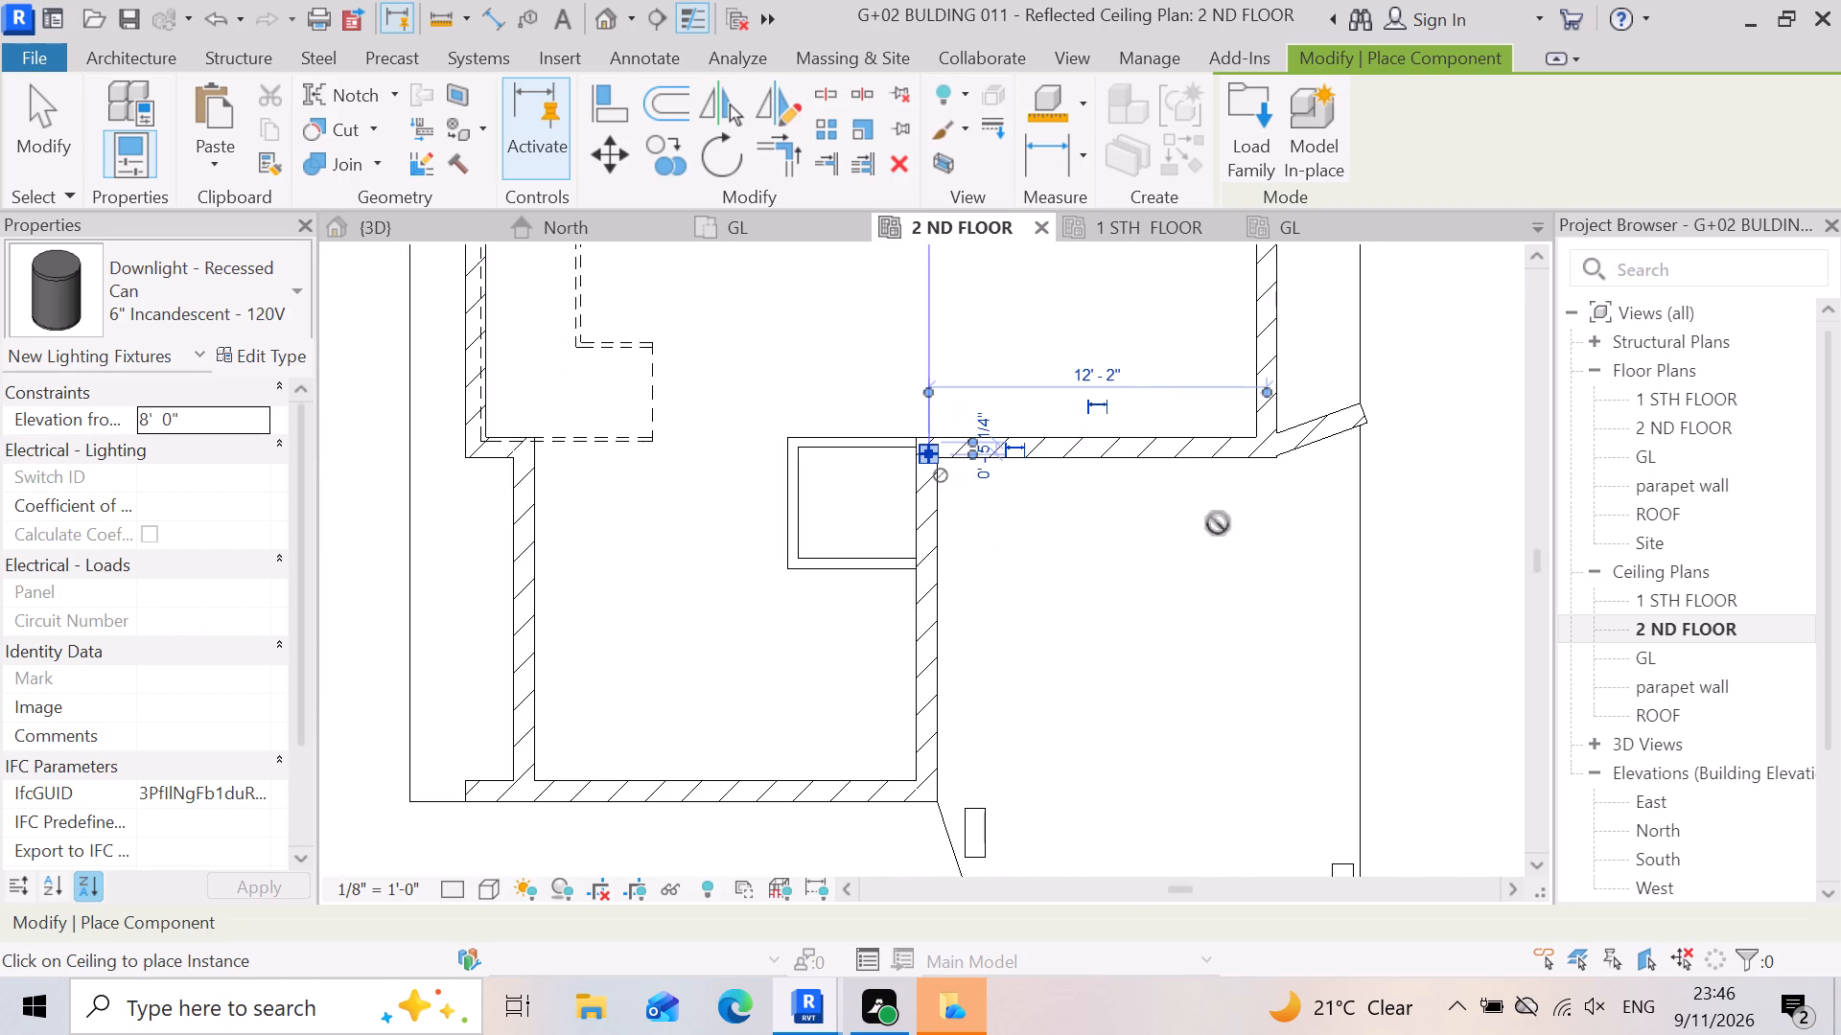
scroll(1247, 451, "up", 3)
left_click(1274, 454)
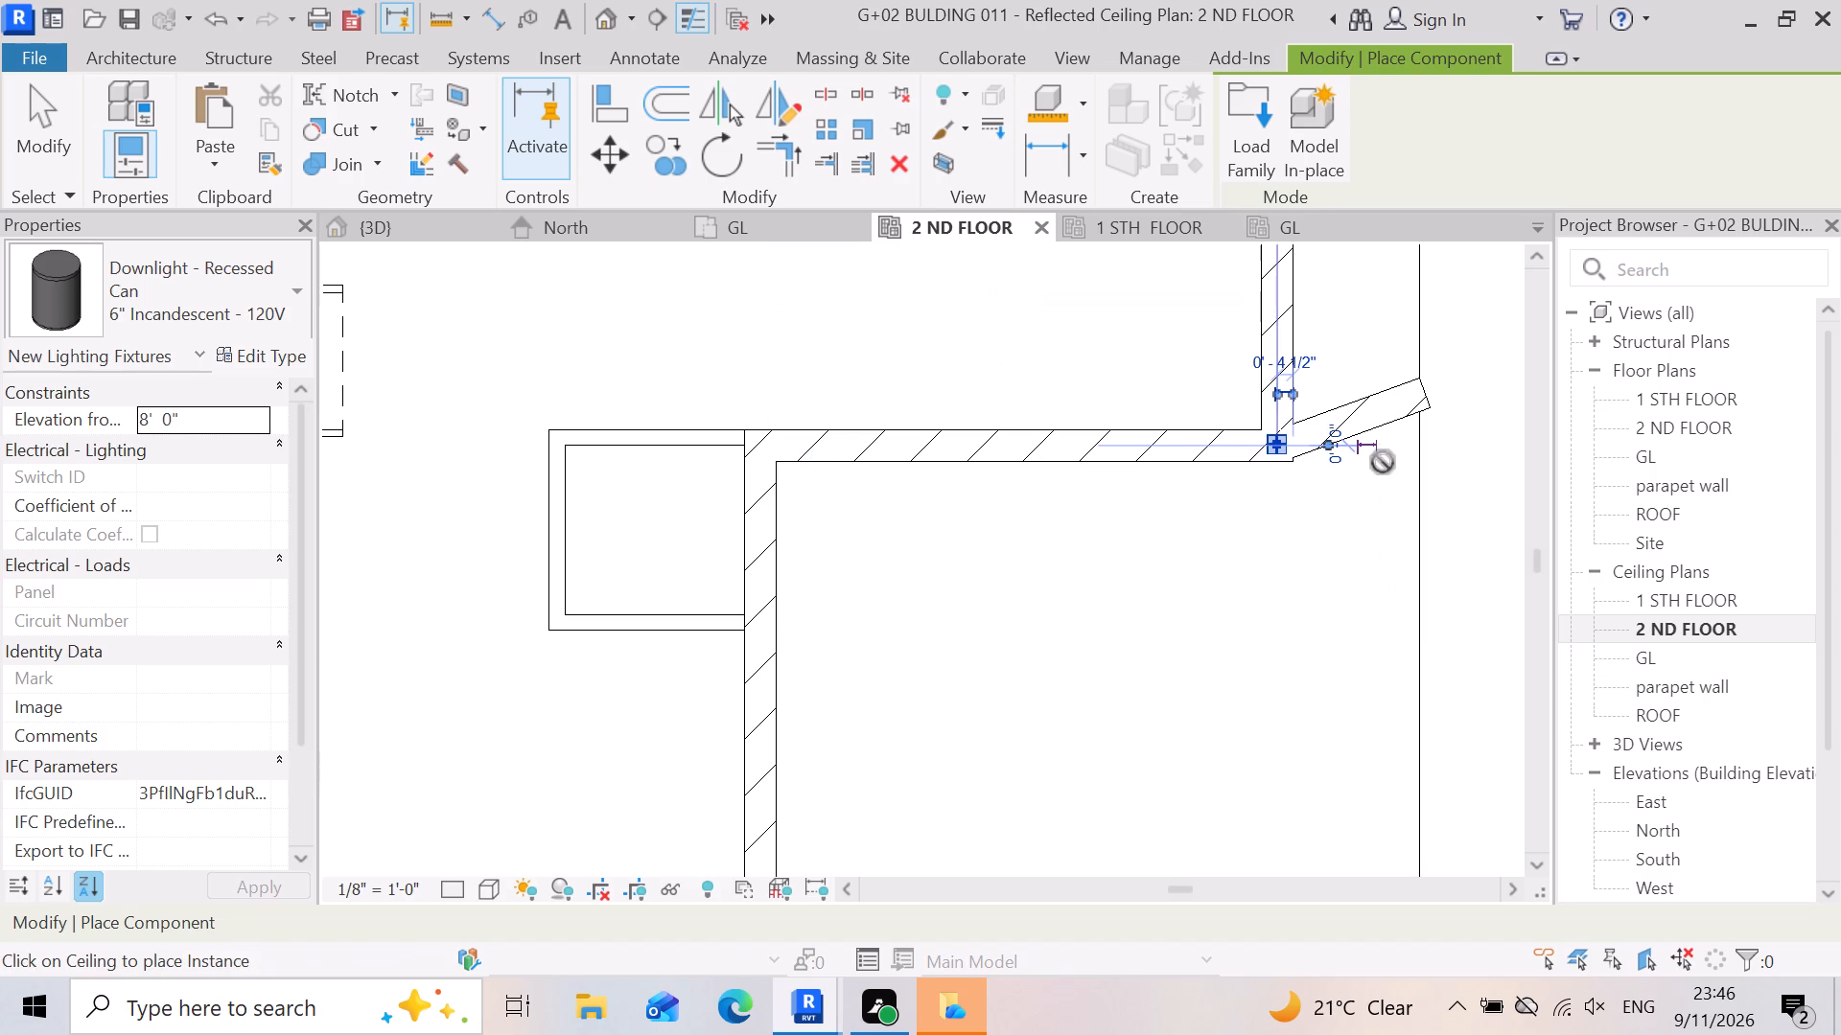
scroll(919, 516, "down", 2)
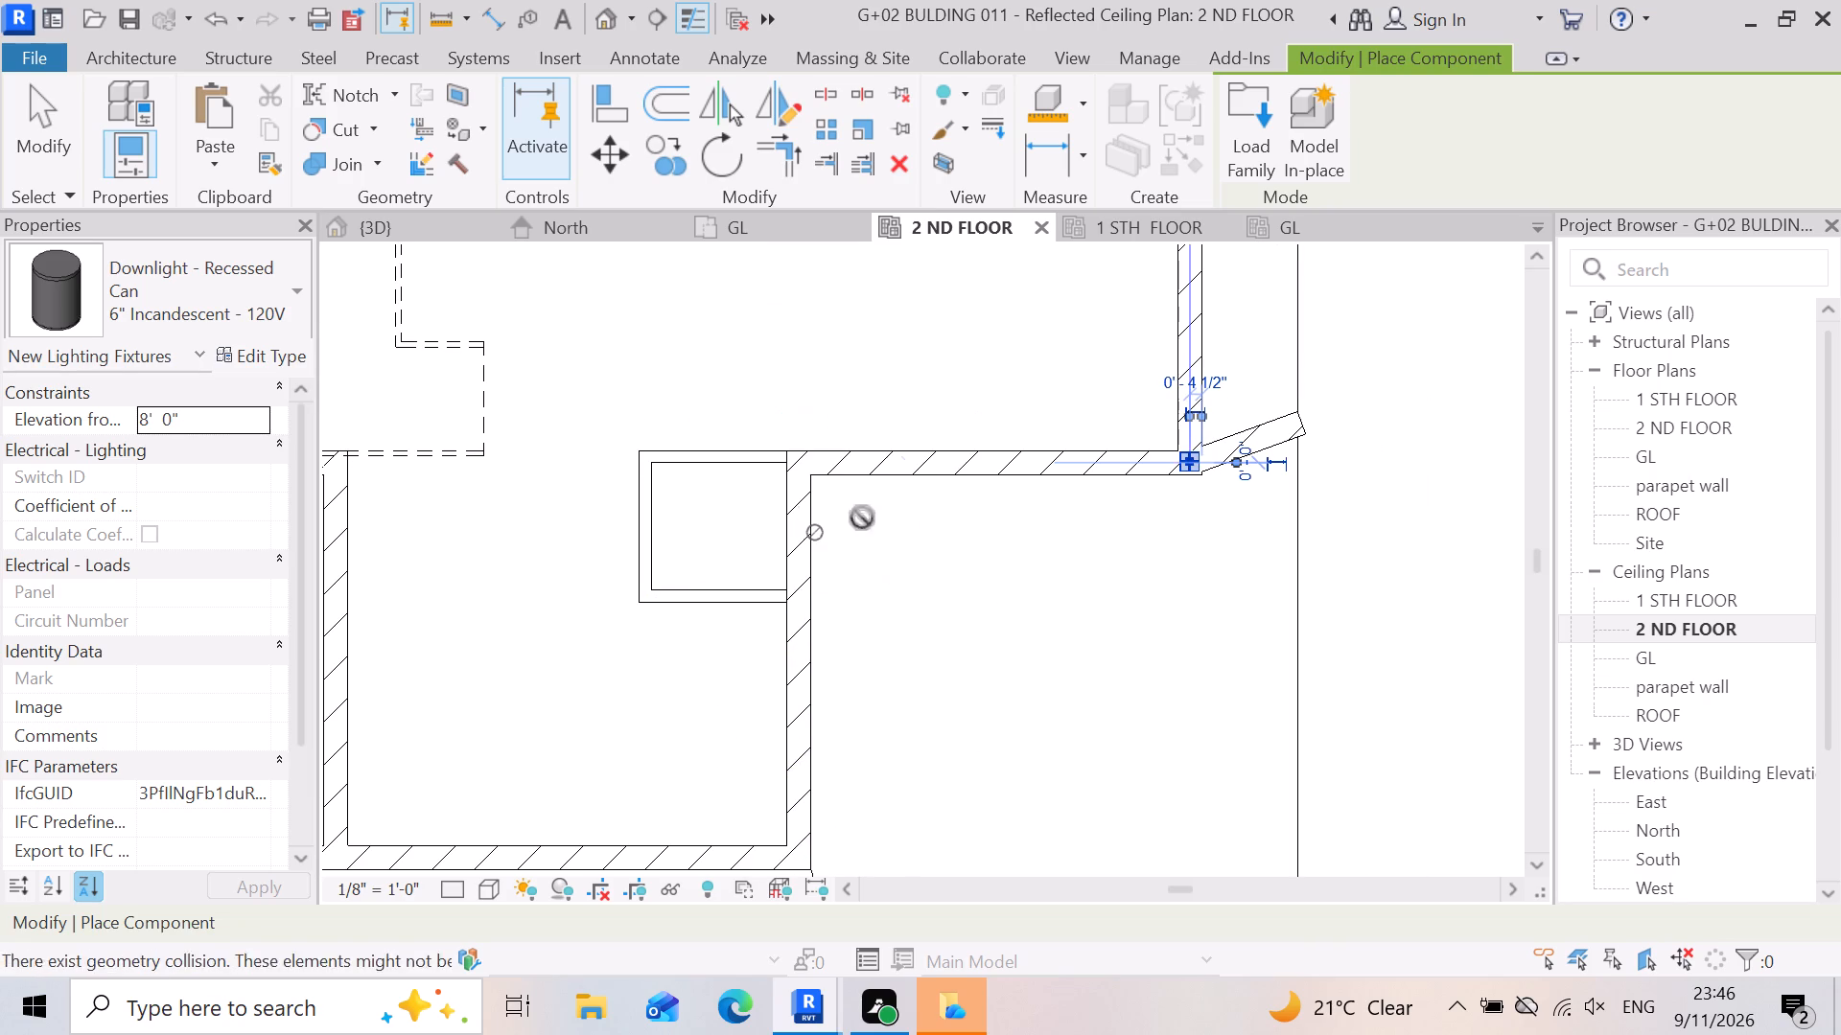
scroll(1060, 558, "down", 4)
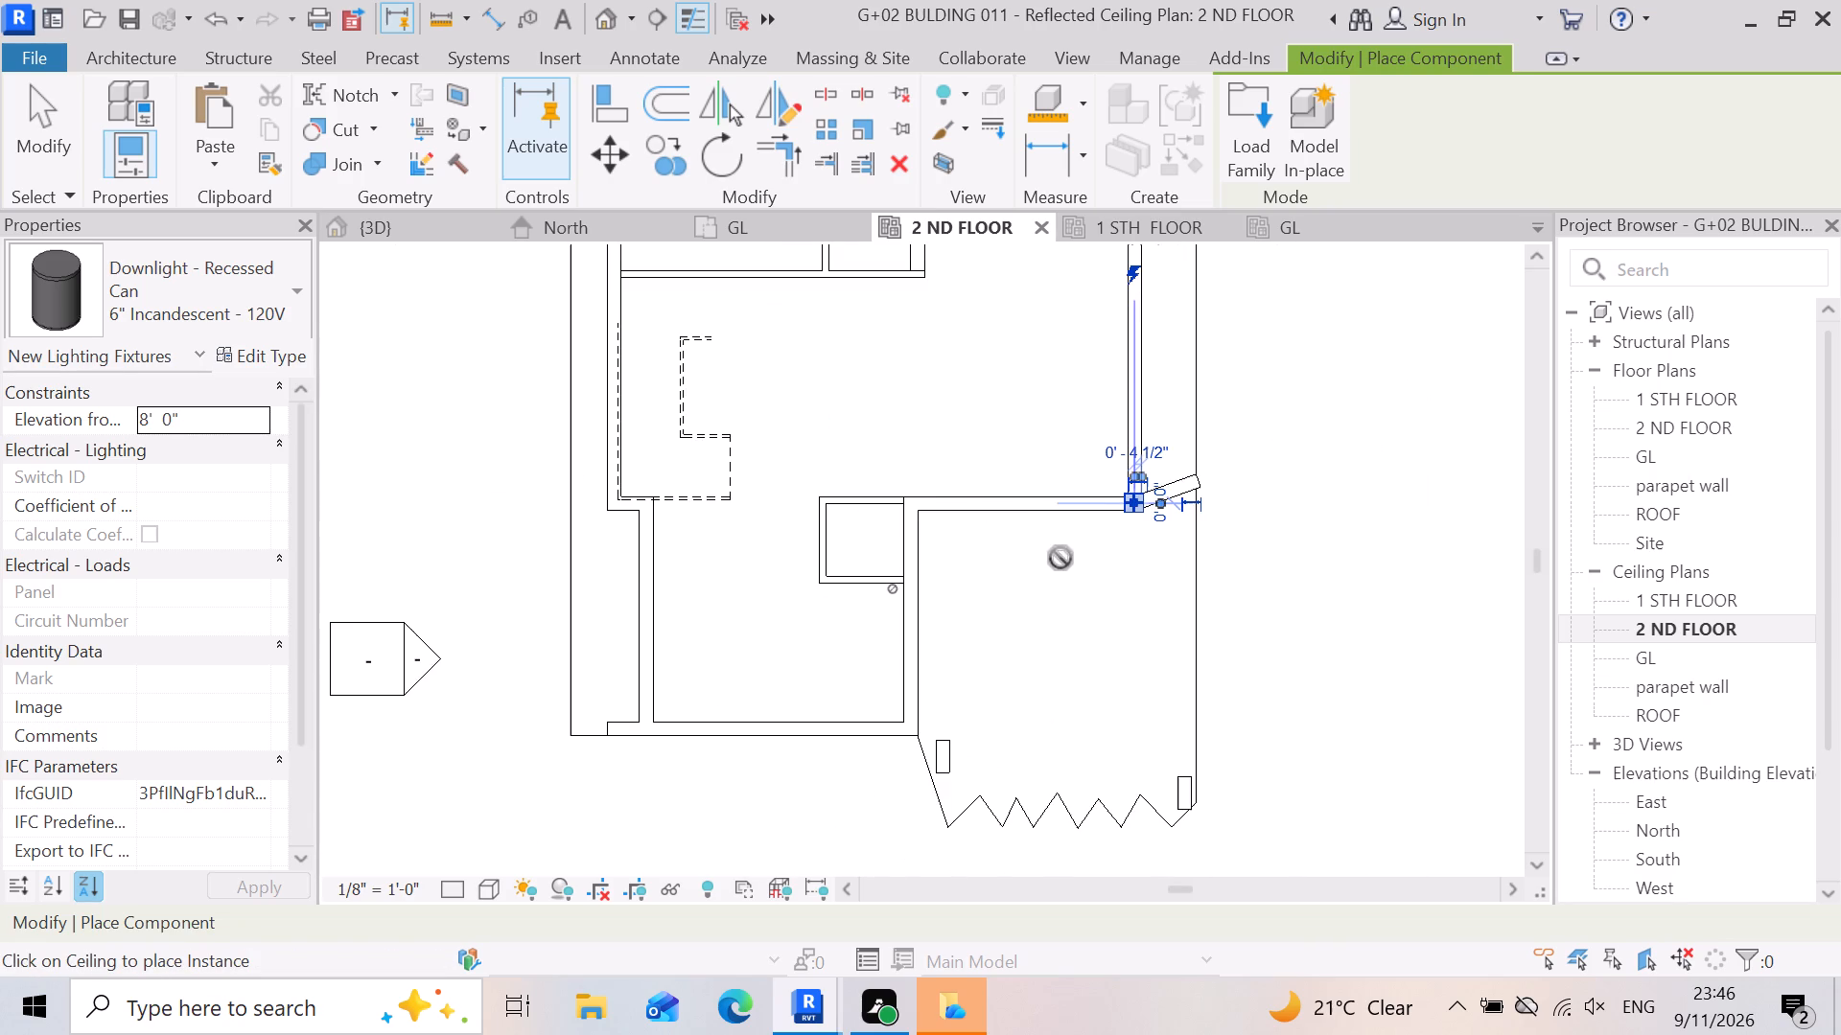
scroll(1179, 646, "down", 4)
scroll(1006, 754, "up", 5)
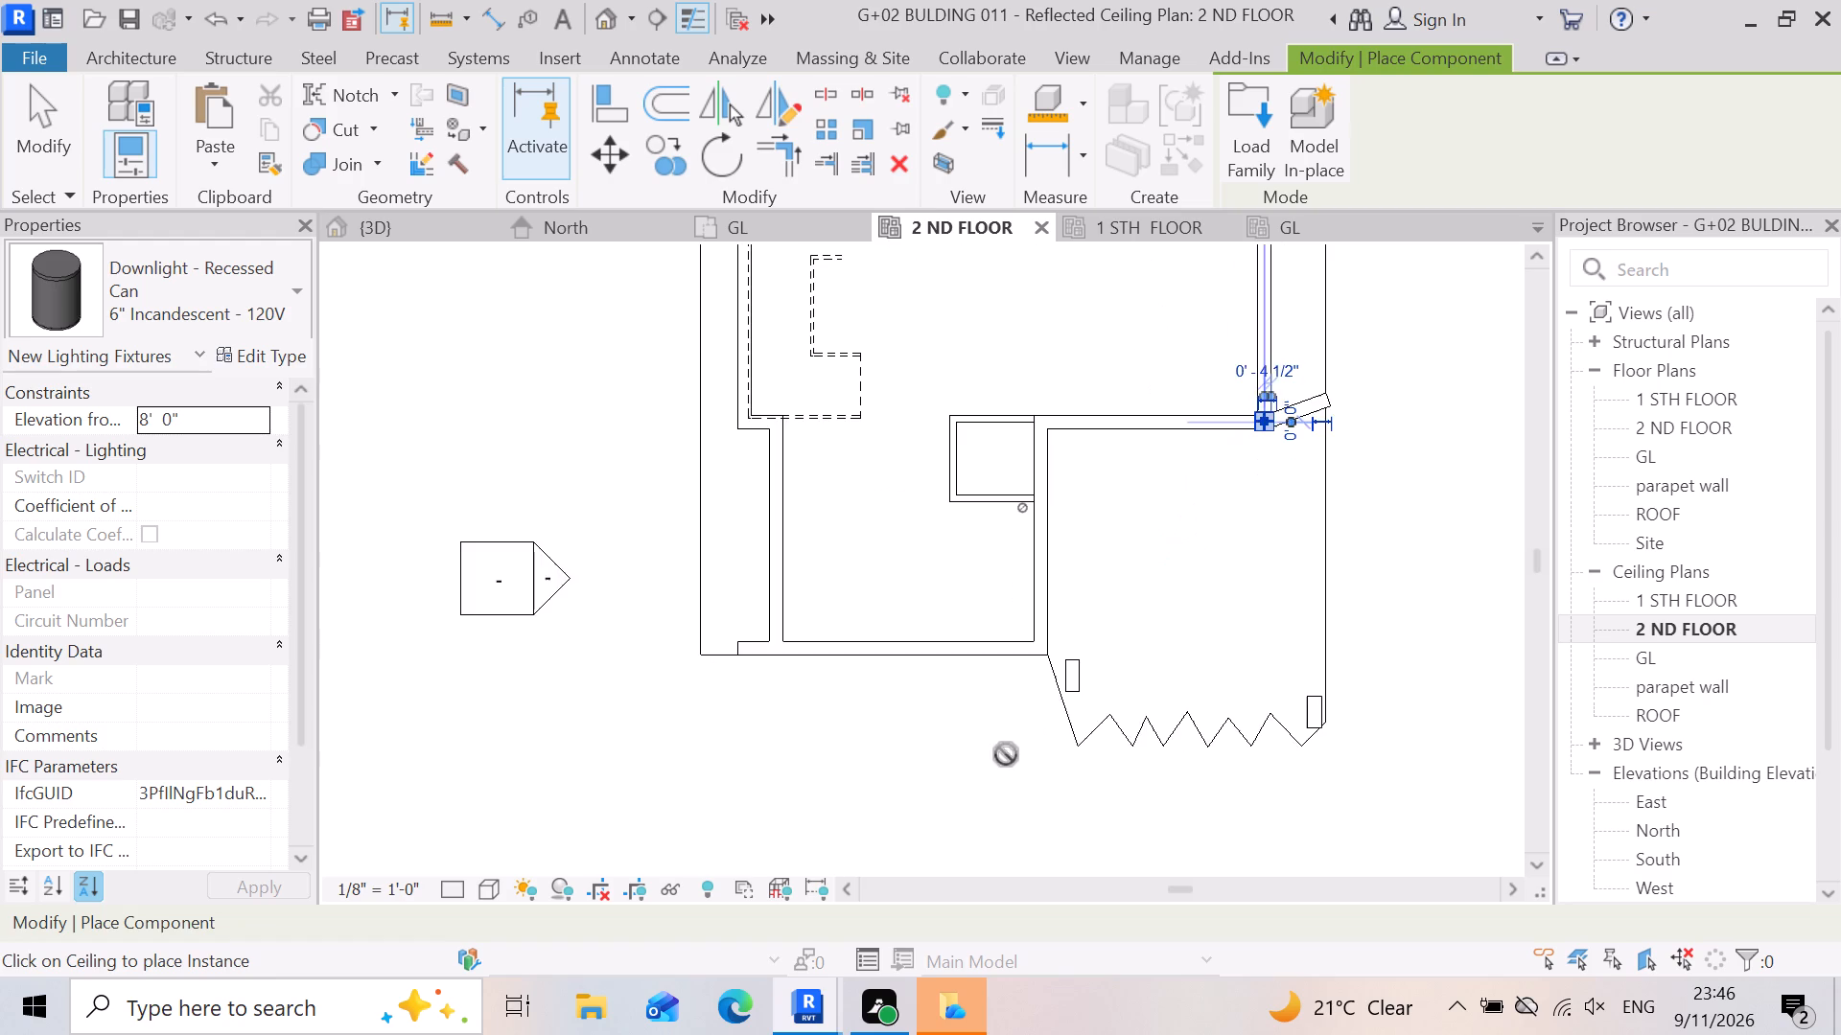
left_click(1051, 637)
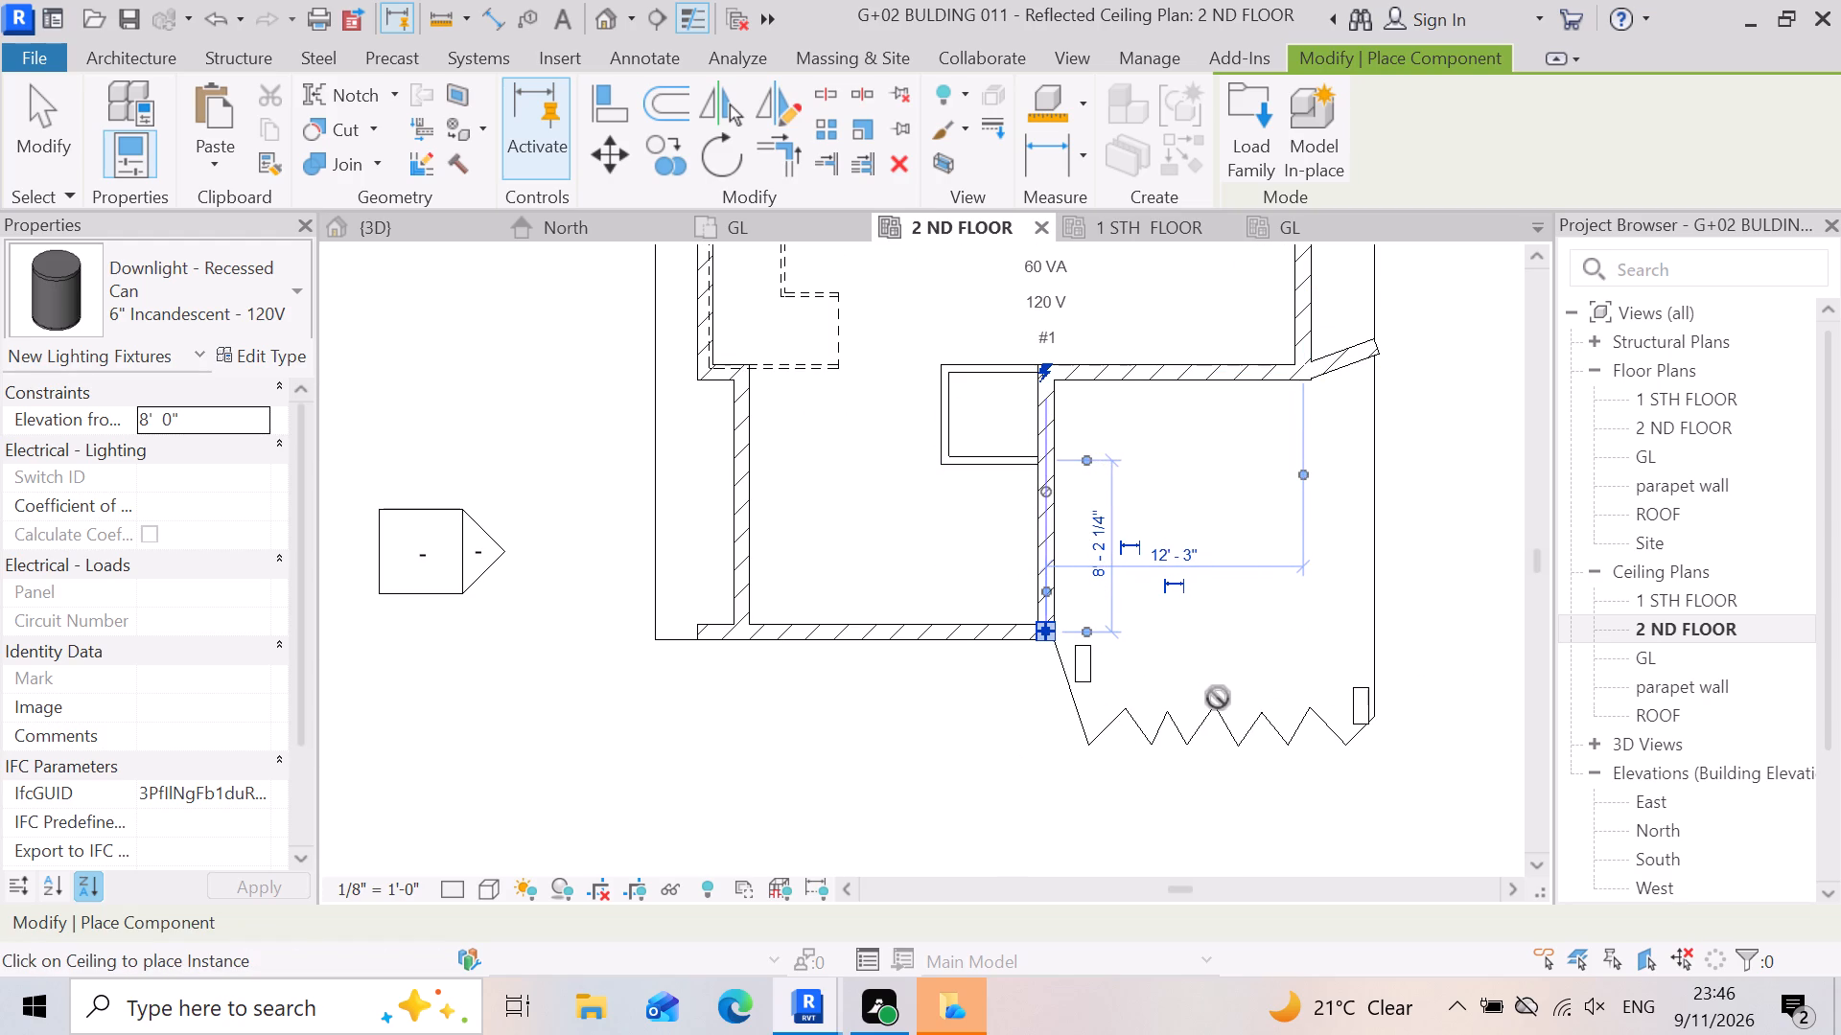
key("Escape")
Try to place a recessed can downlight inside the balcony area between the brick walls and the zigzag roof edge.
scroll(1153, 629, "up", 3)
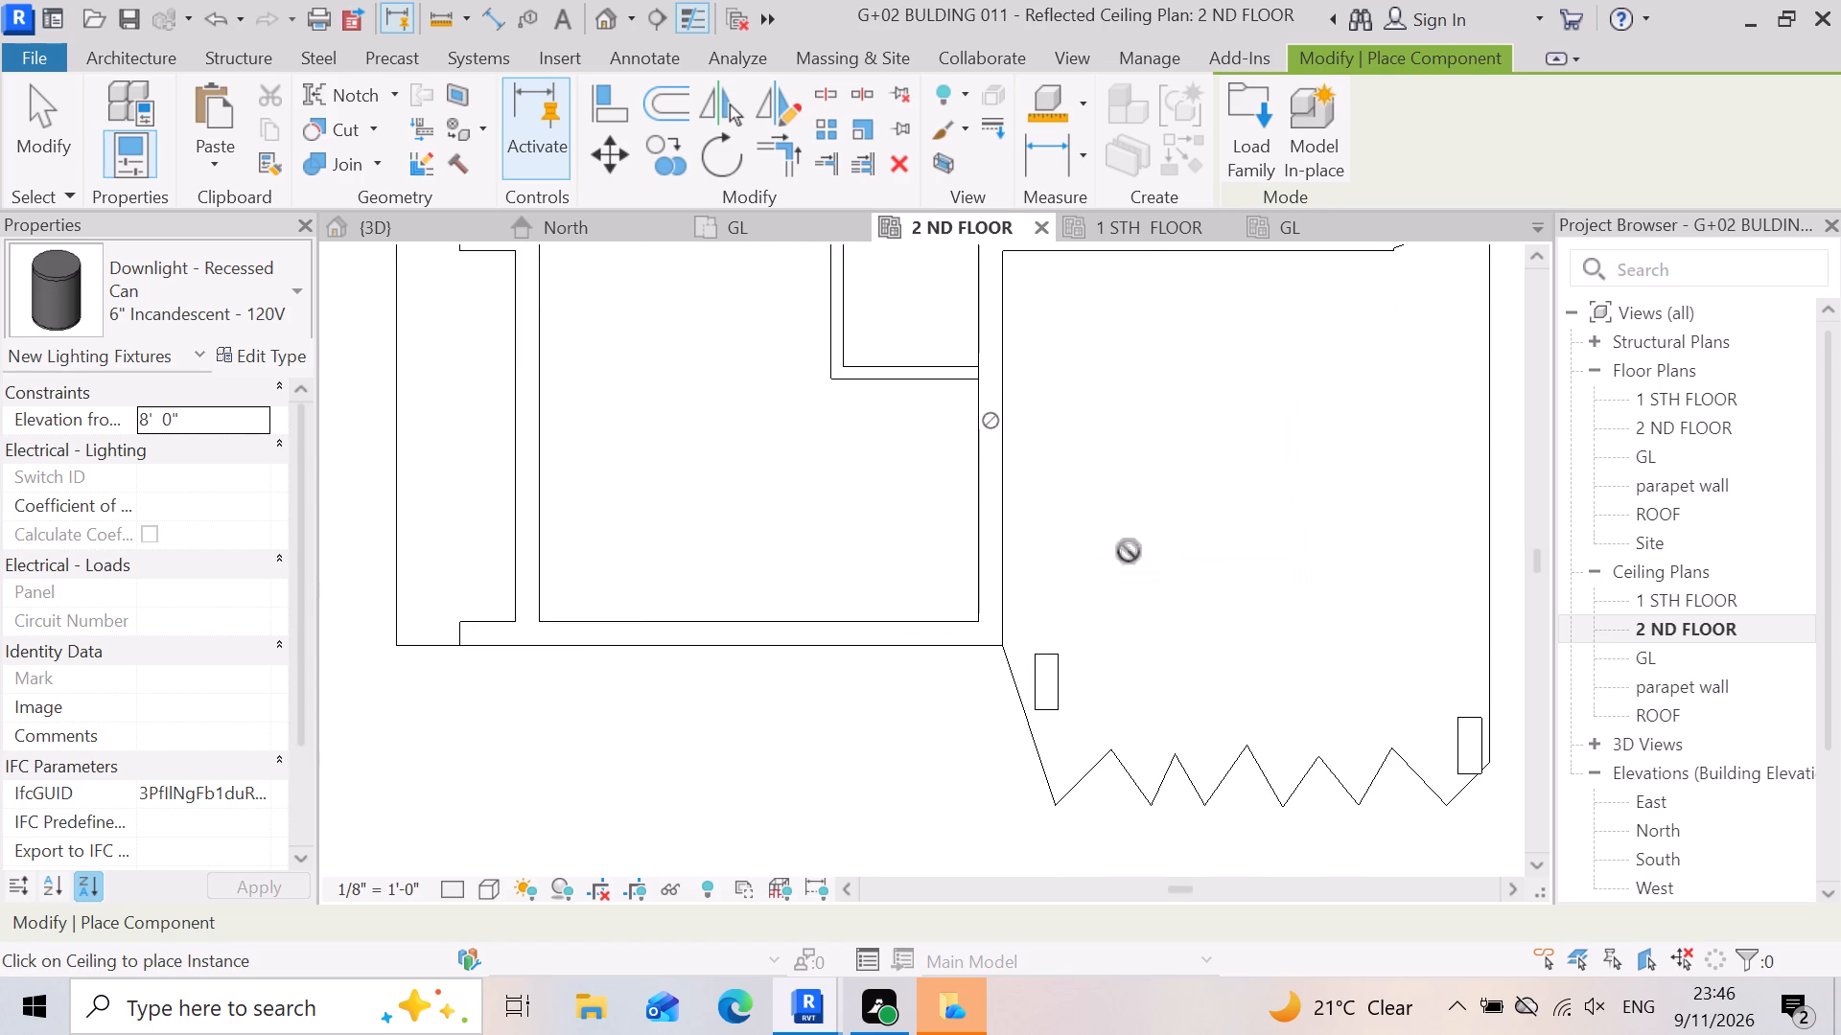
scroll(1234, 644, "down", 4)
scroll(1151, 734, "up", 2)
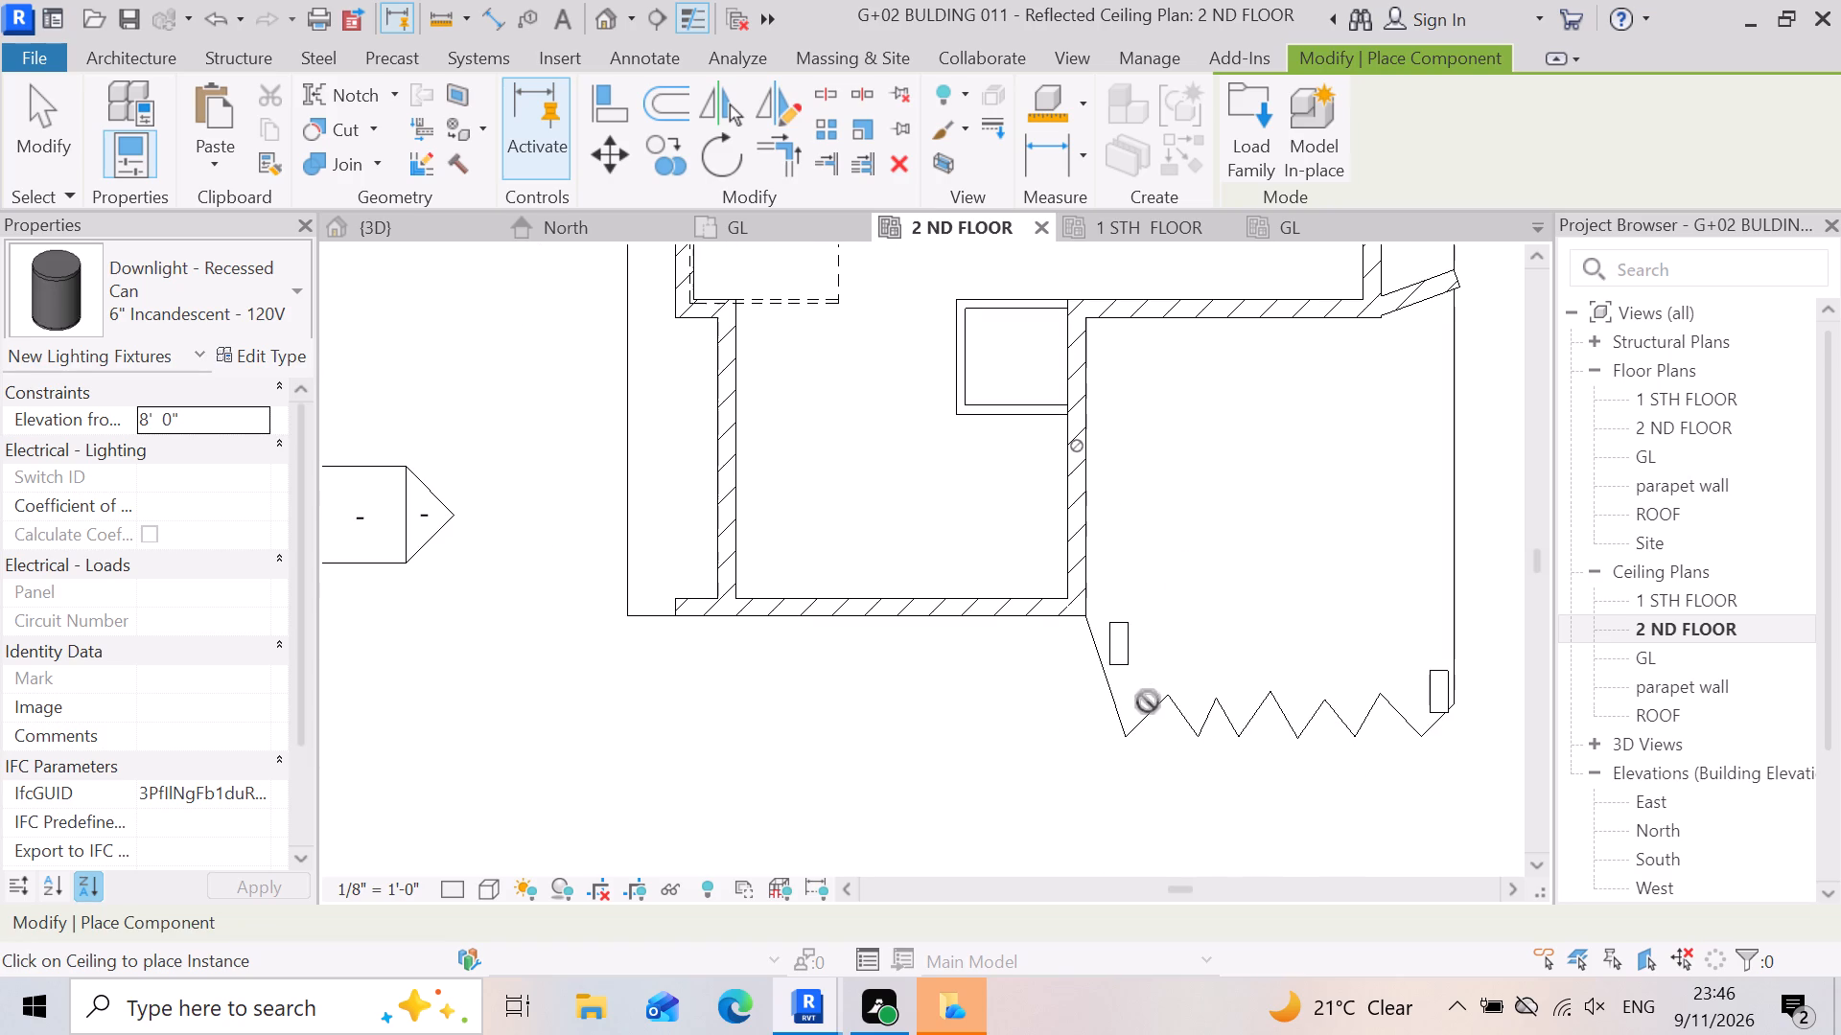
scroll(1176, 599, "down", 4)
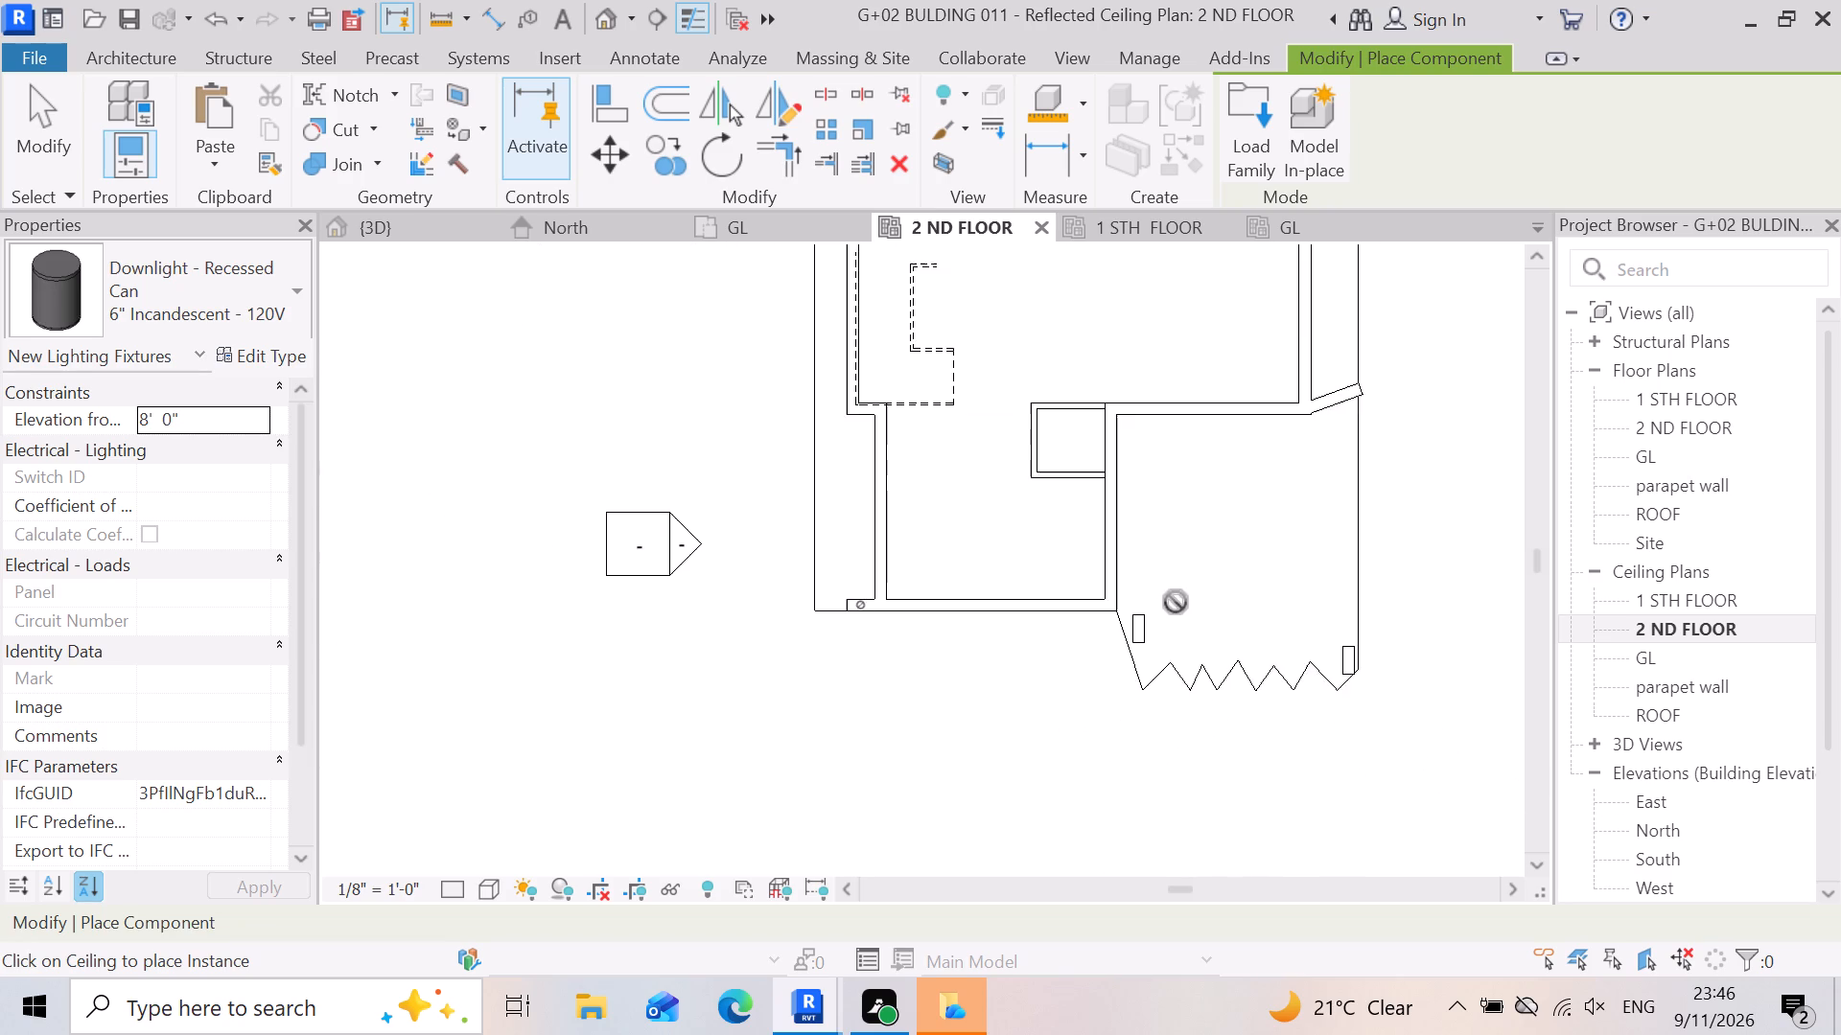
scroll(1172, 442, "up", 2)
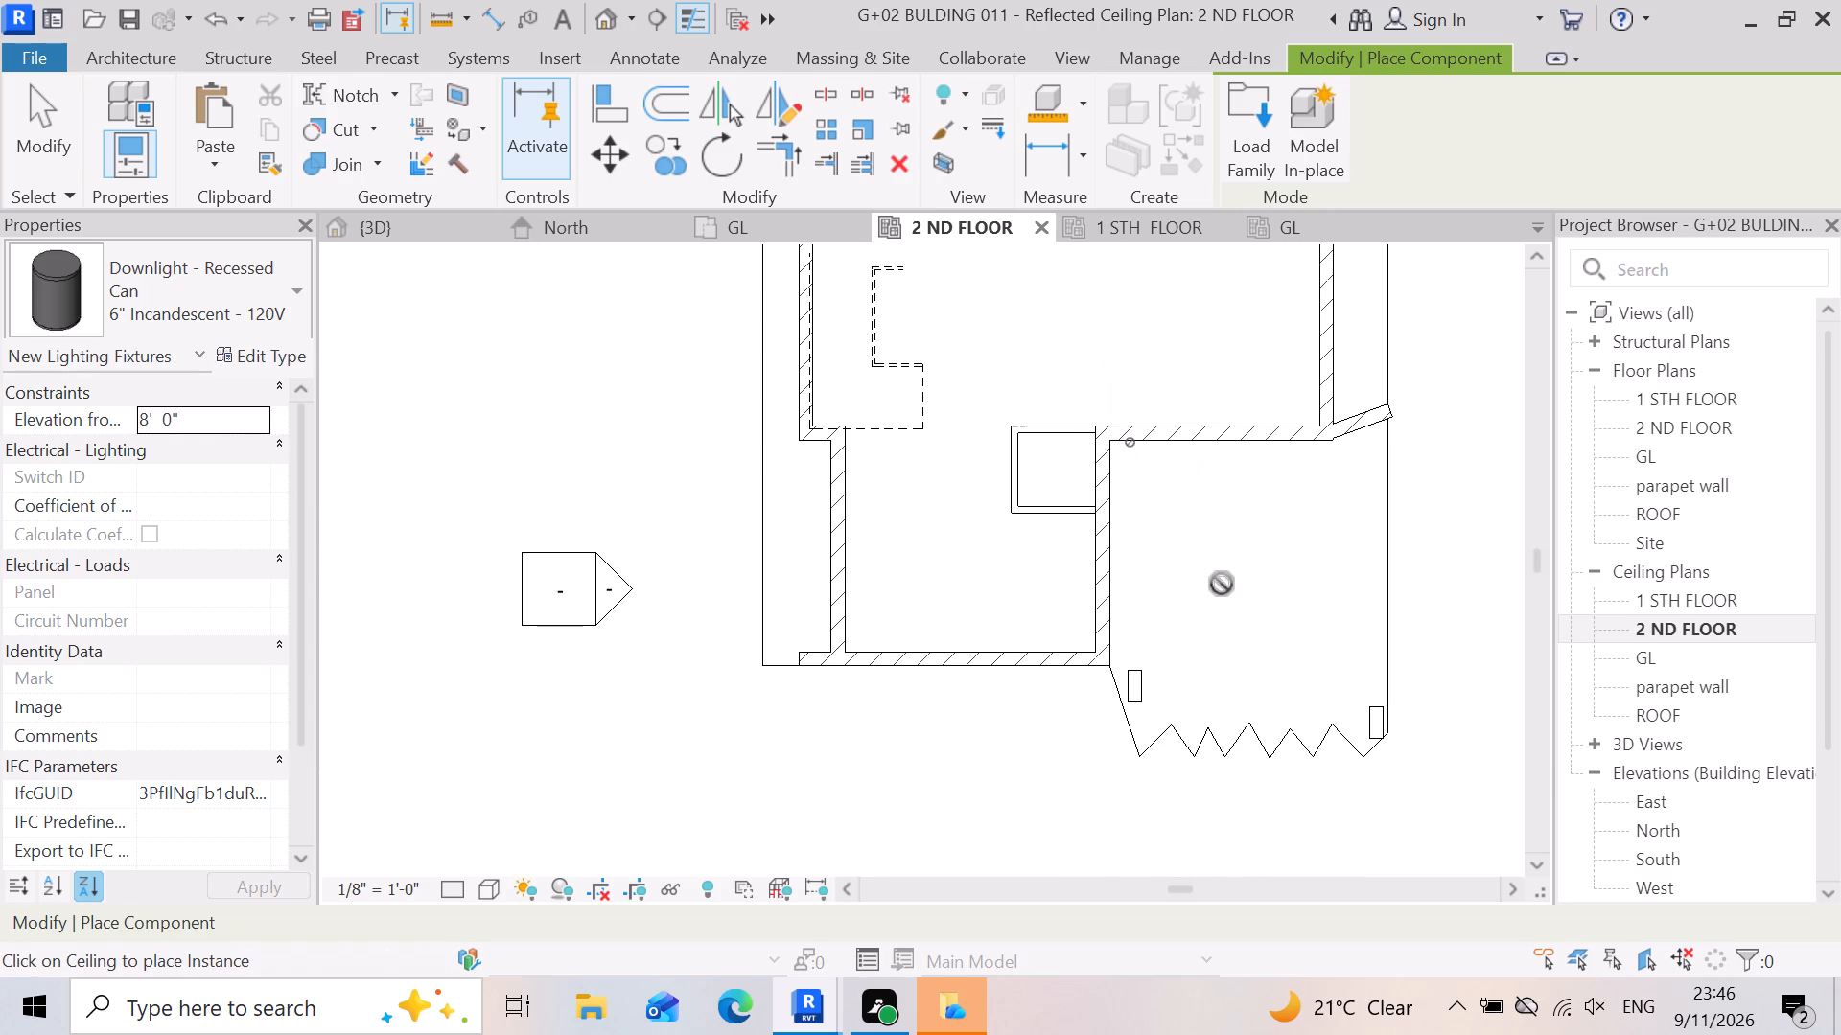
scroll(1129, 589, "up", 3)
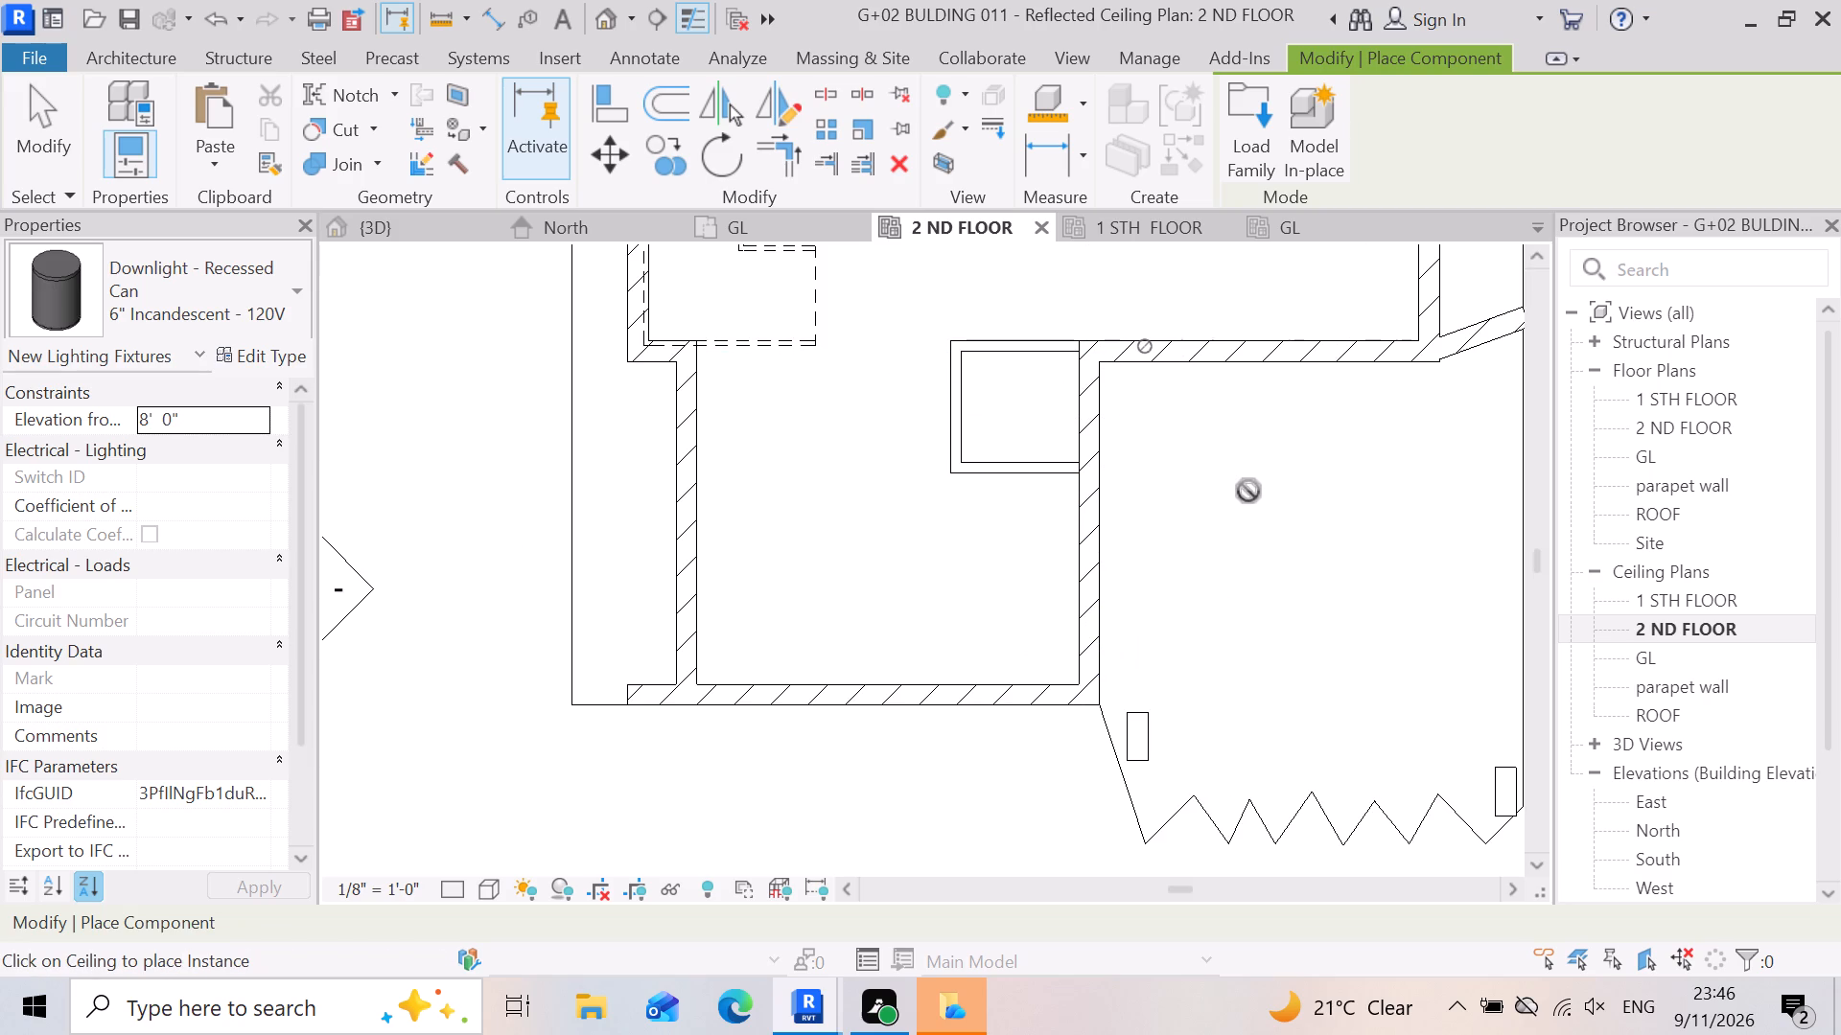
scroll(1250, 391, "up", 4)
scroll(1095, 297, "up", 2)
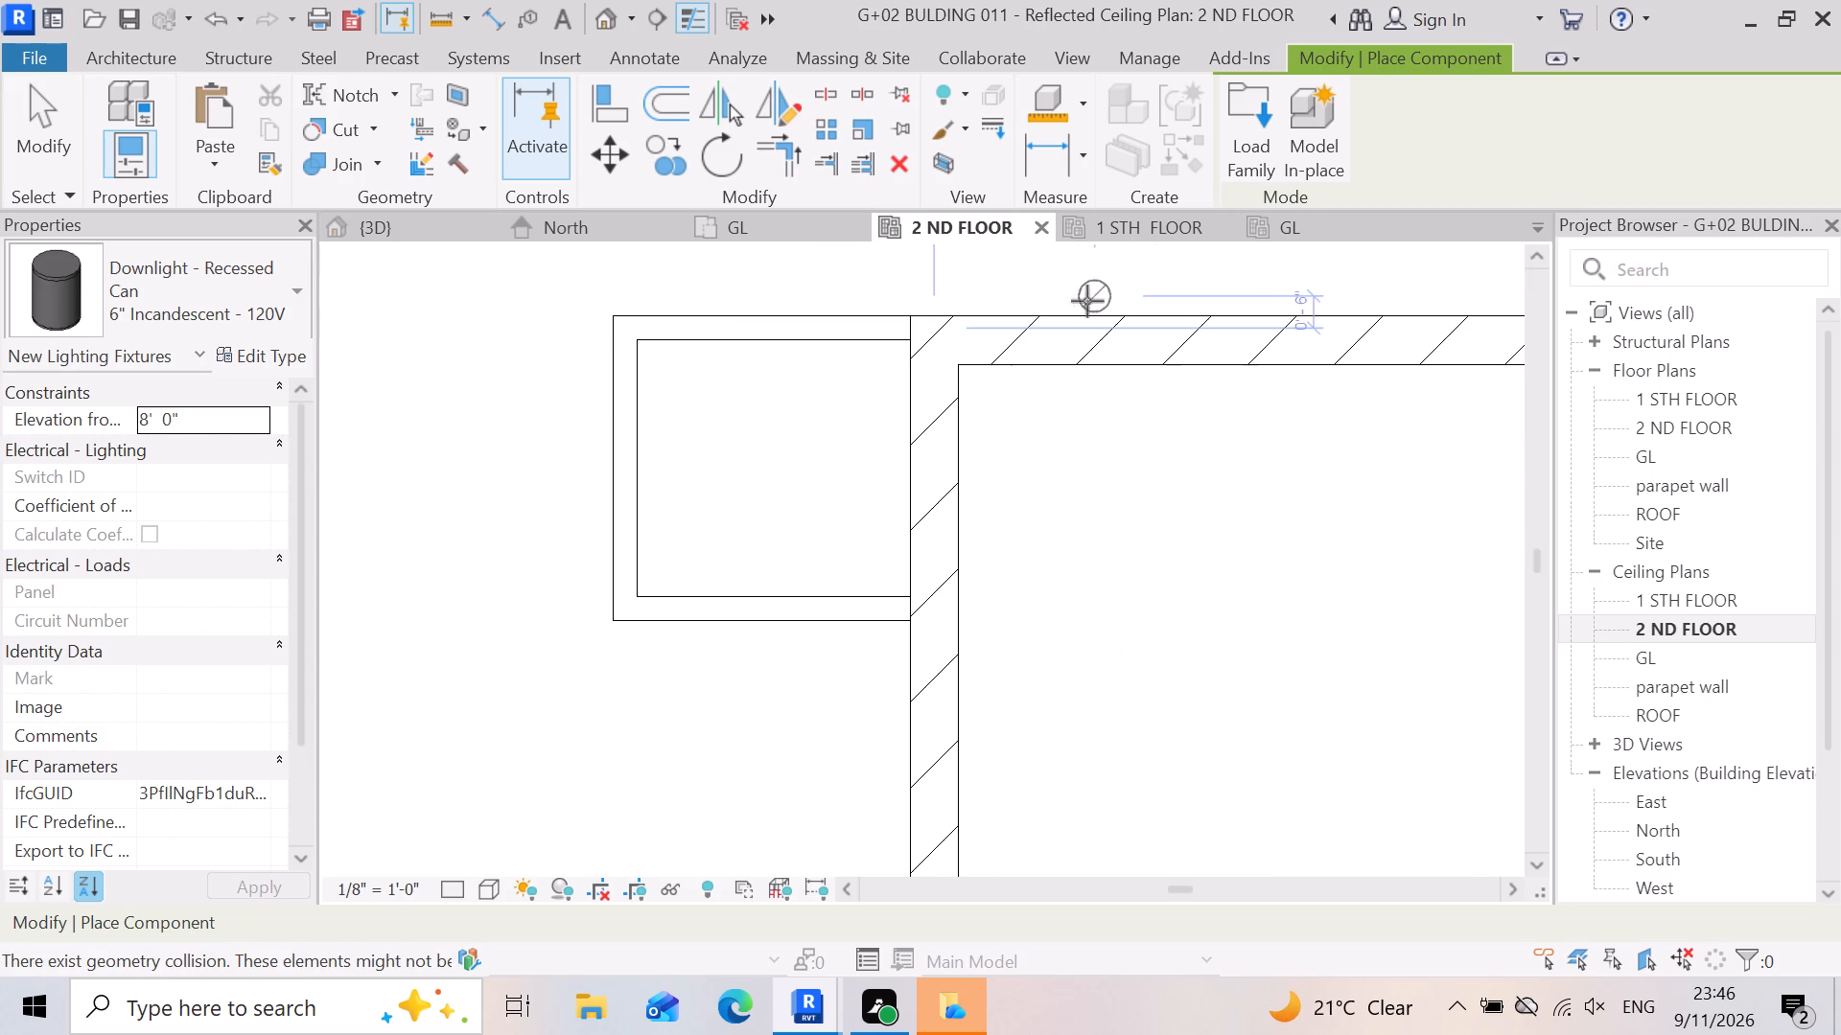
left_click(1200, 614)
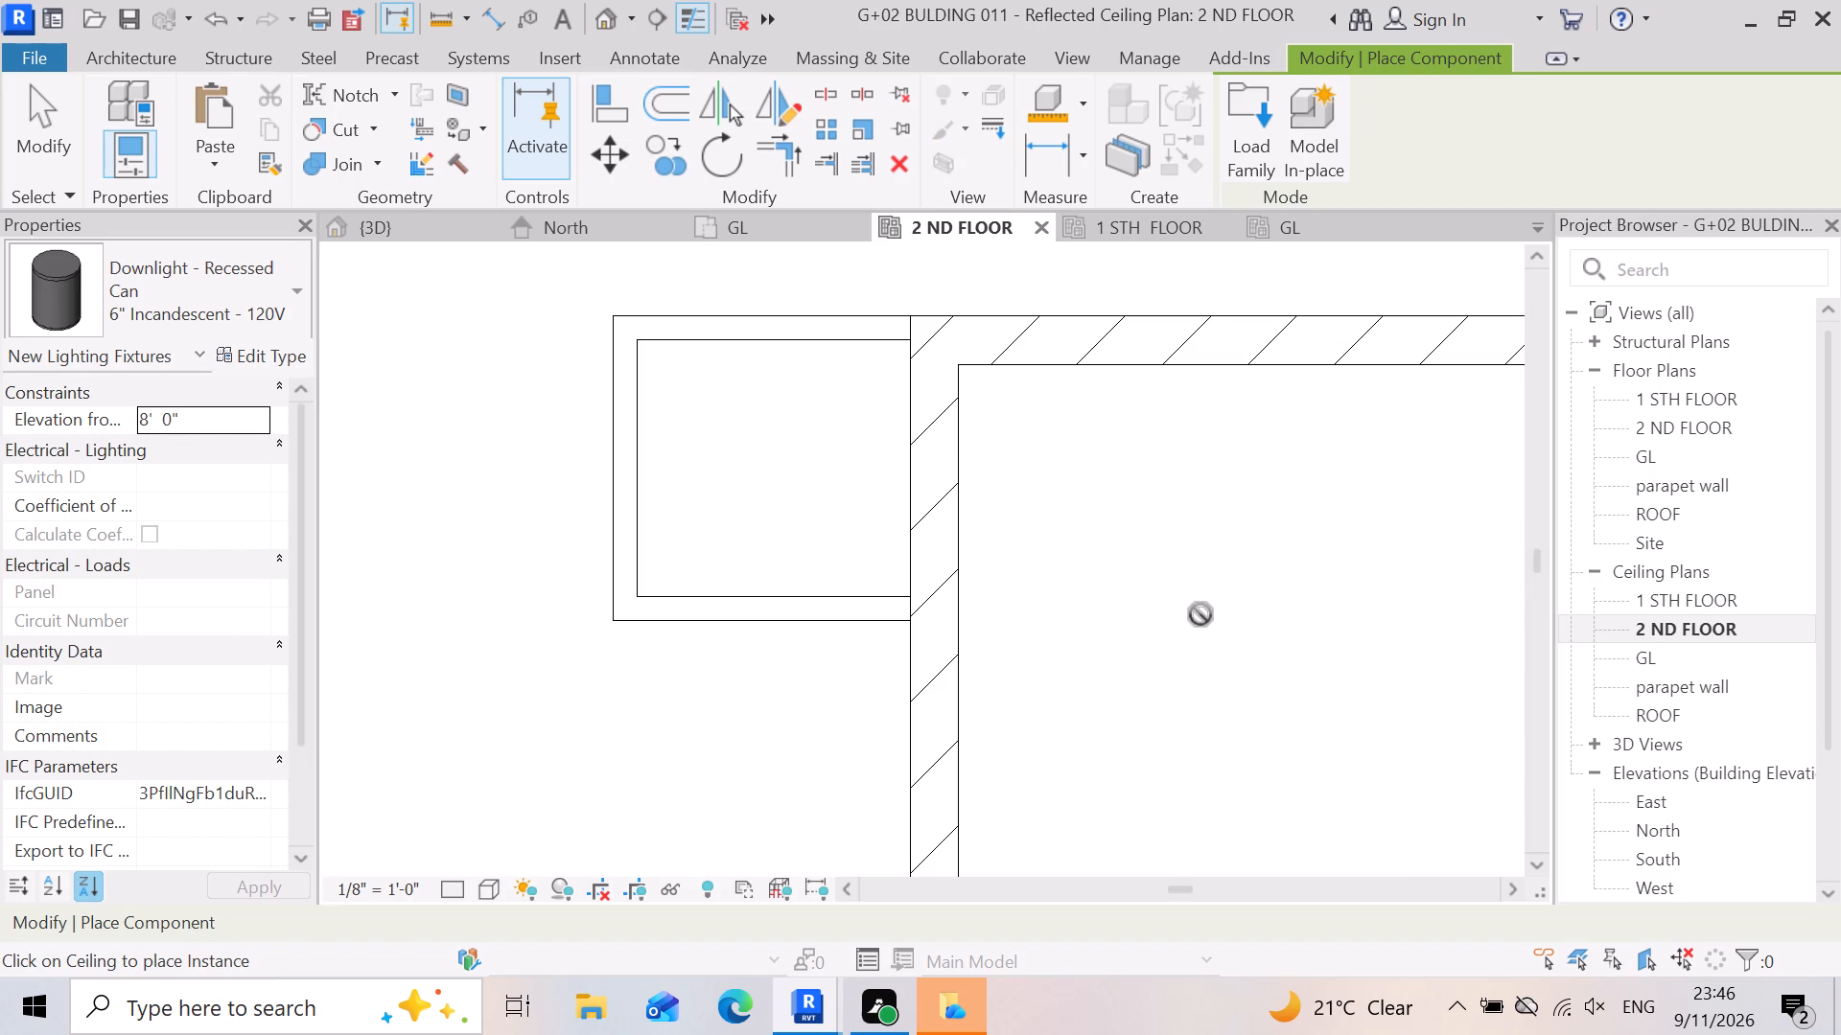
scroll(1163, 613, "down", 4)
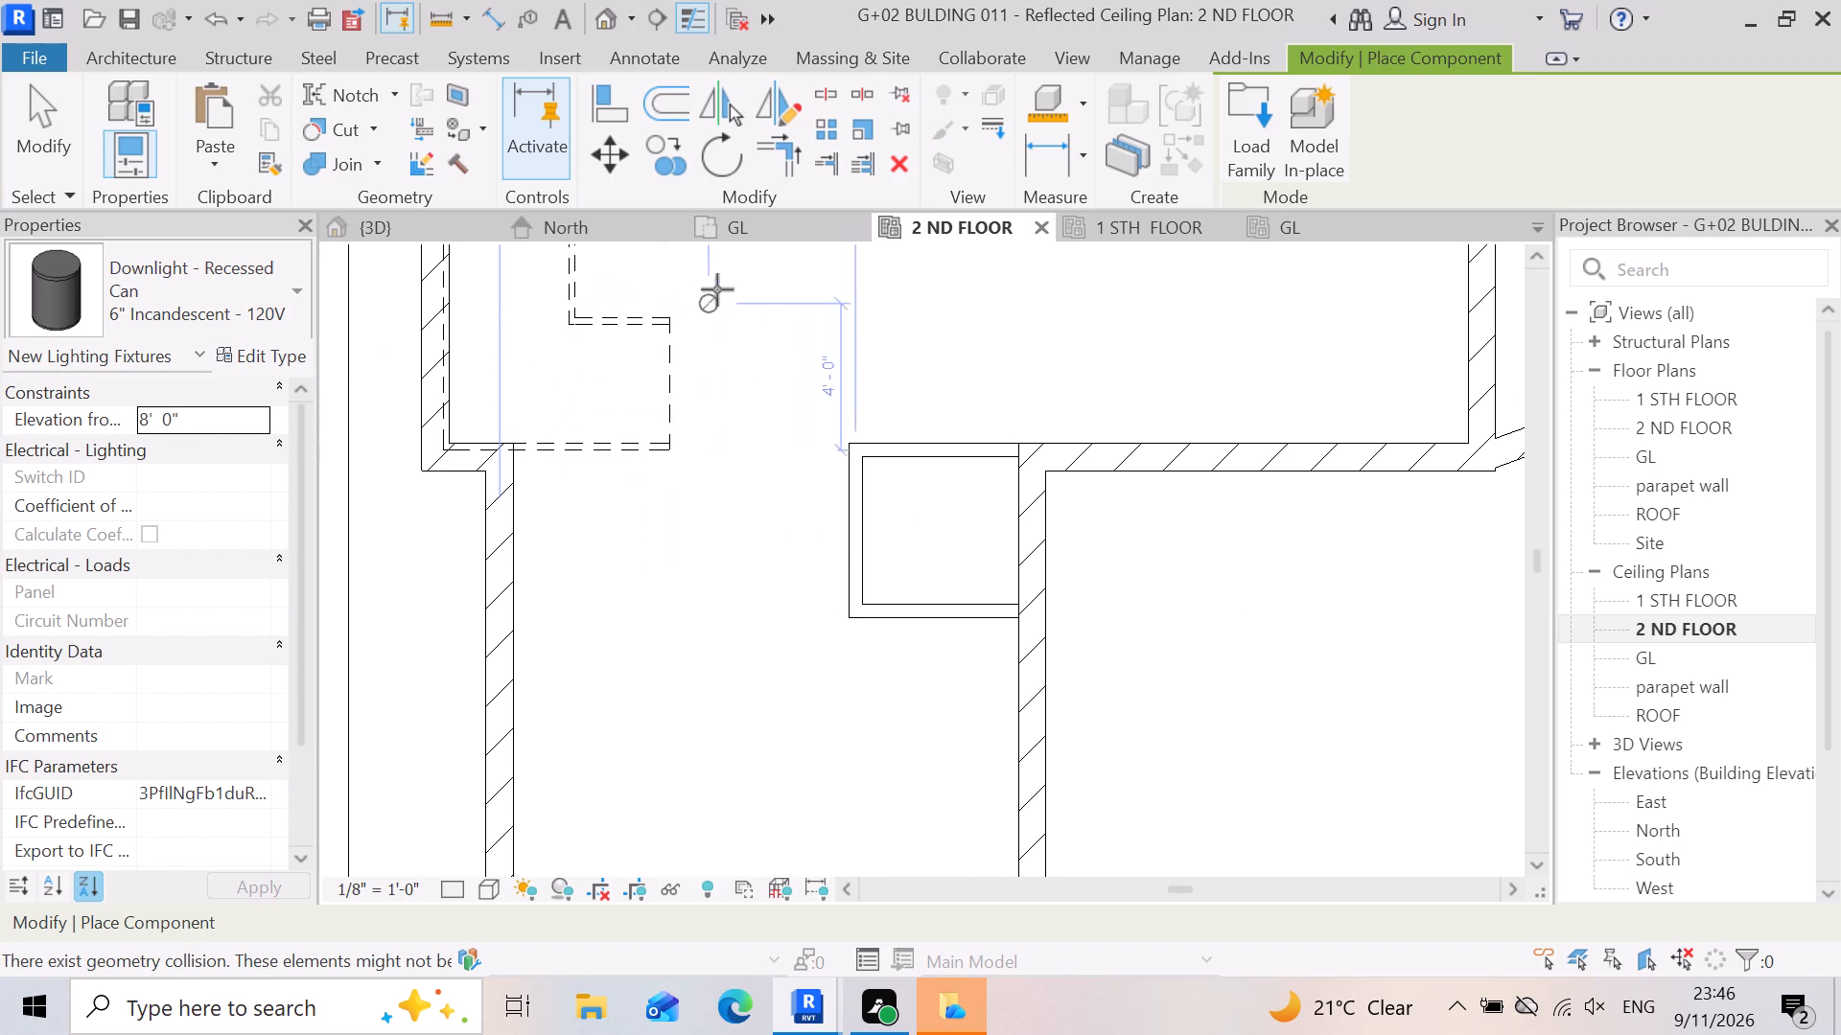
Examine the building in the 3D view from the home, top and front orientations, checking the roof over the balcony from above.
left_click(426, 233)
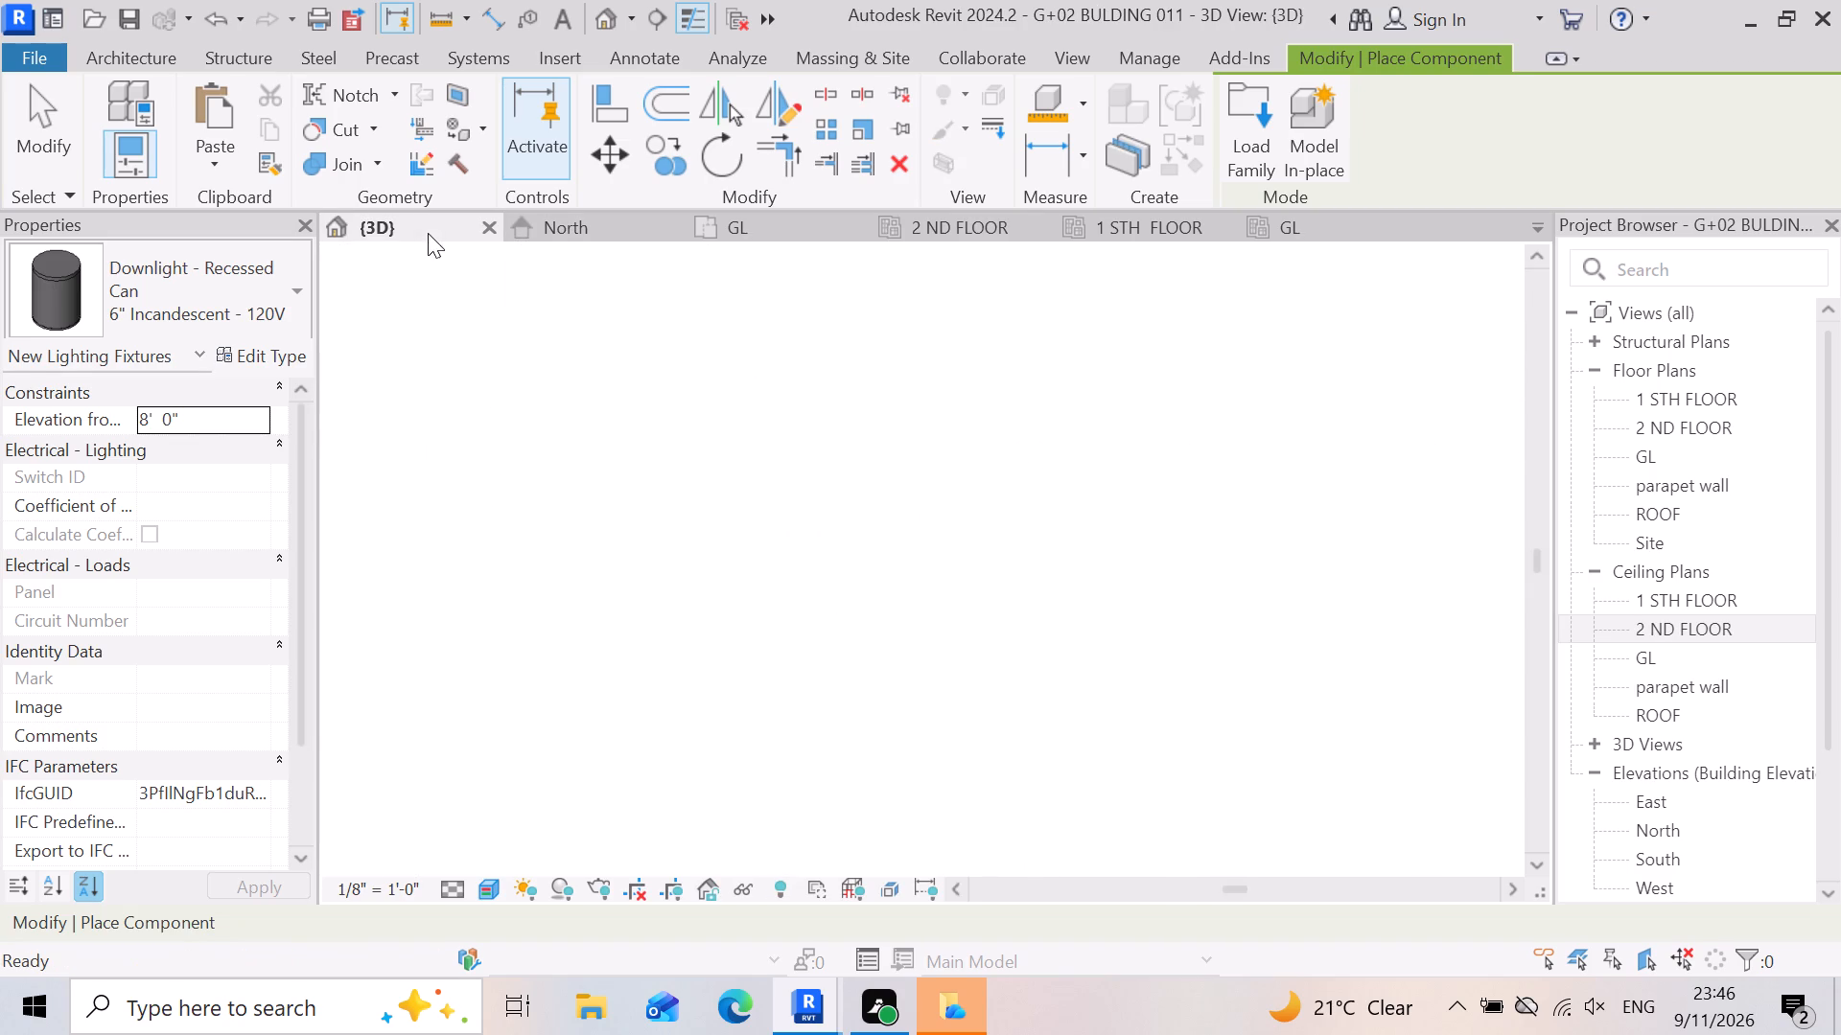
scroll(1035, 572, "down", 4)
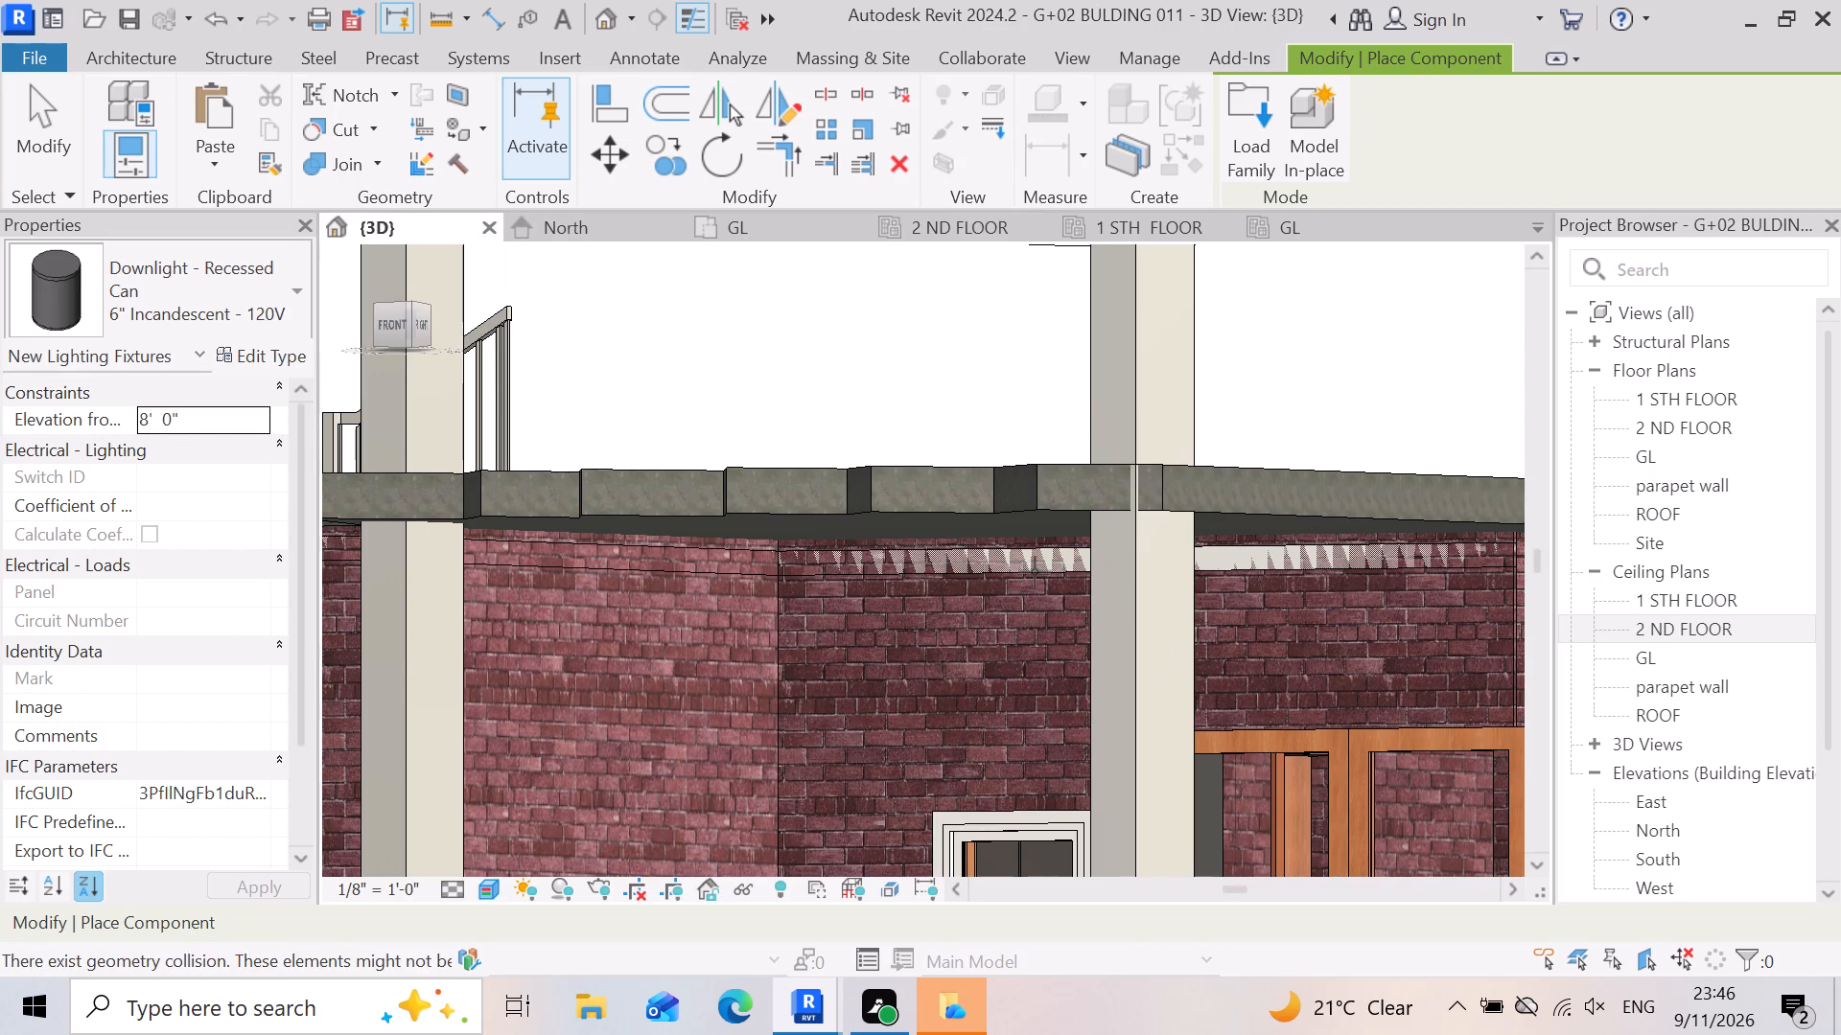
scroll(1081, 588, "down", 3)
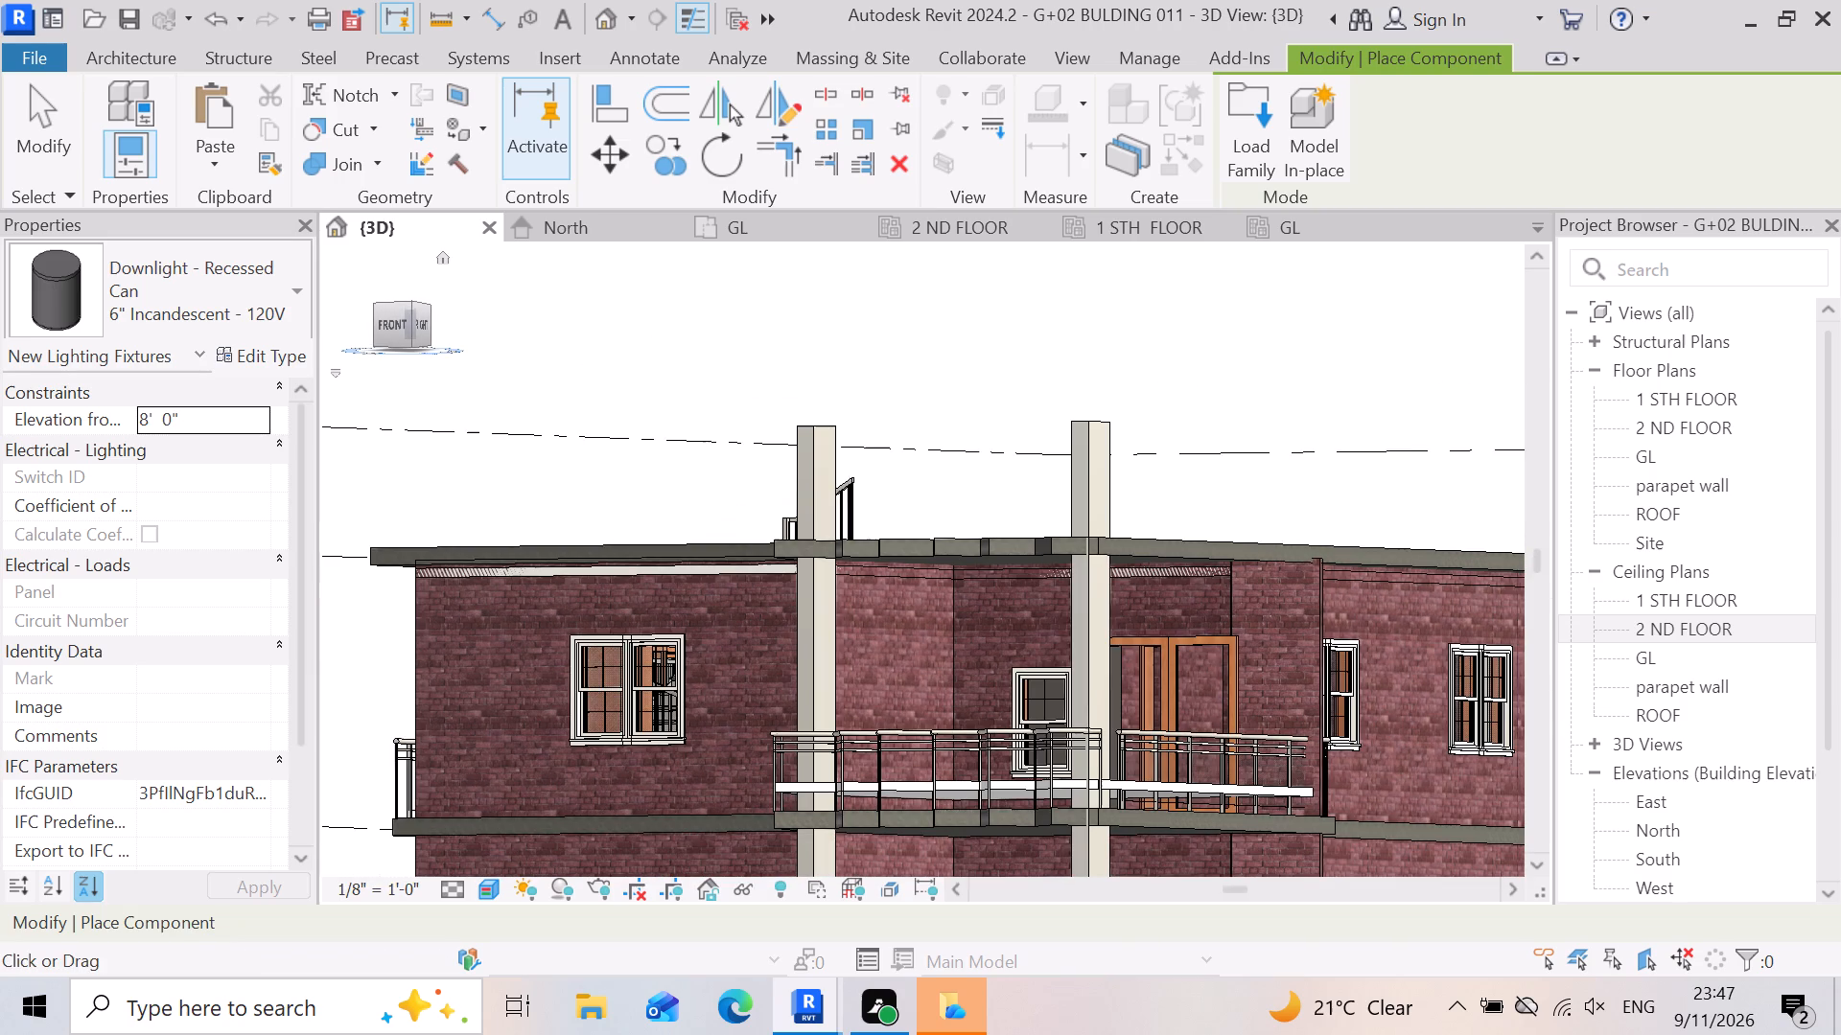
left_click(441, 263)
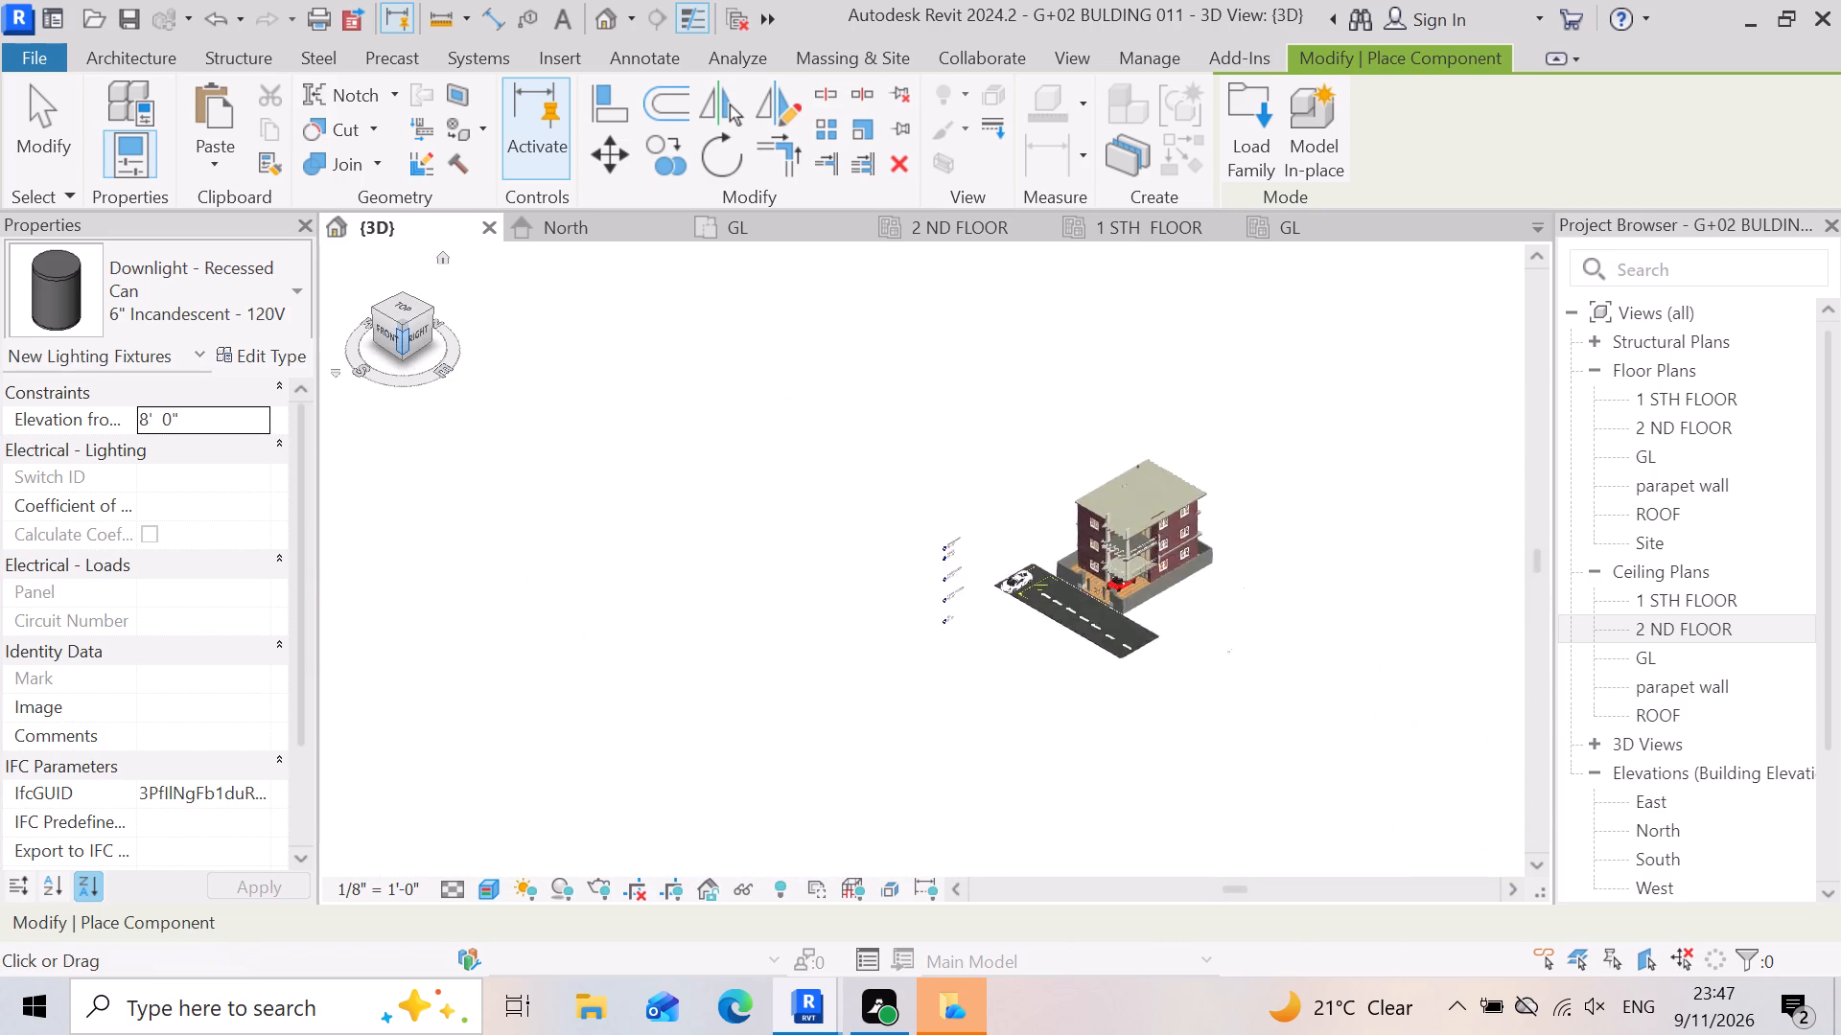
left_click(390, 309)
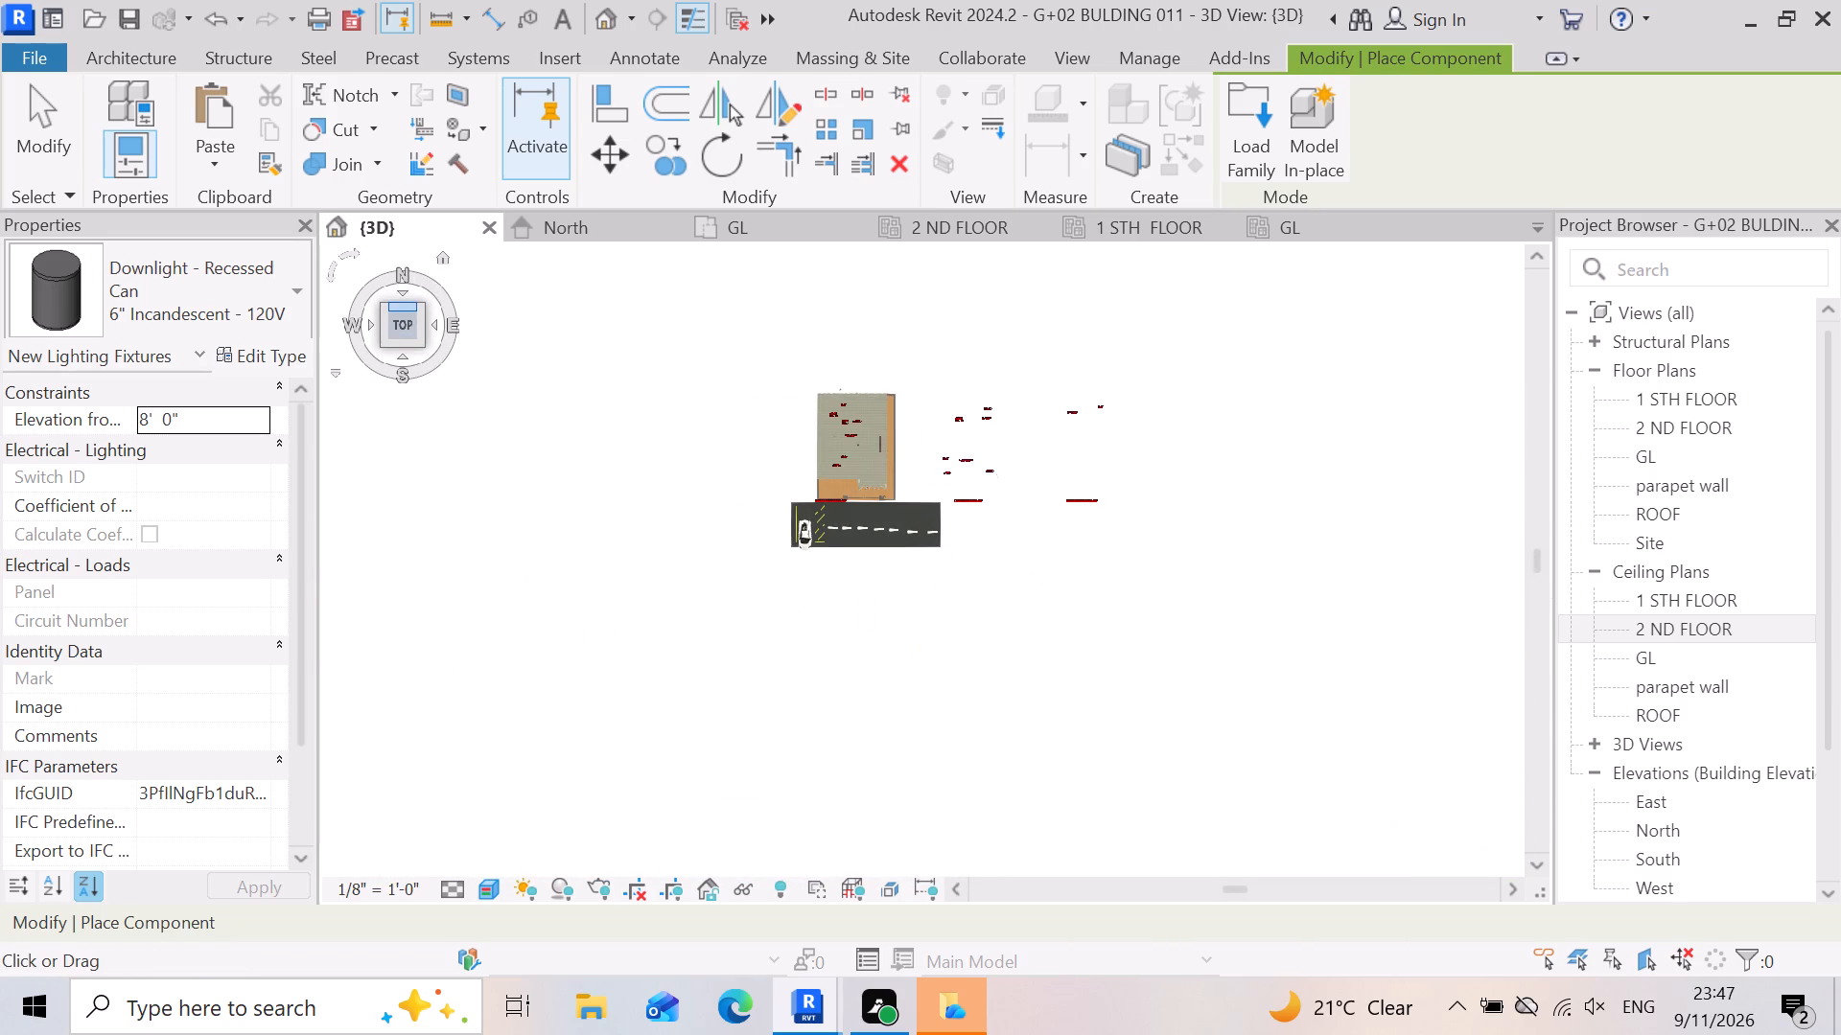
scroll(844, 493, "up", 17)
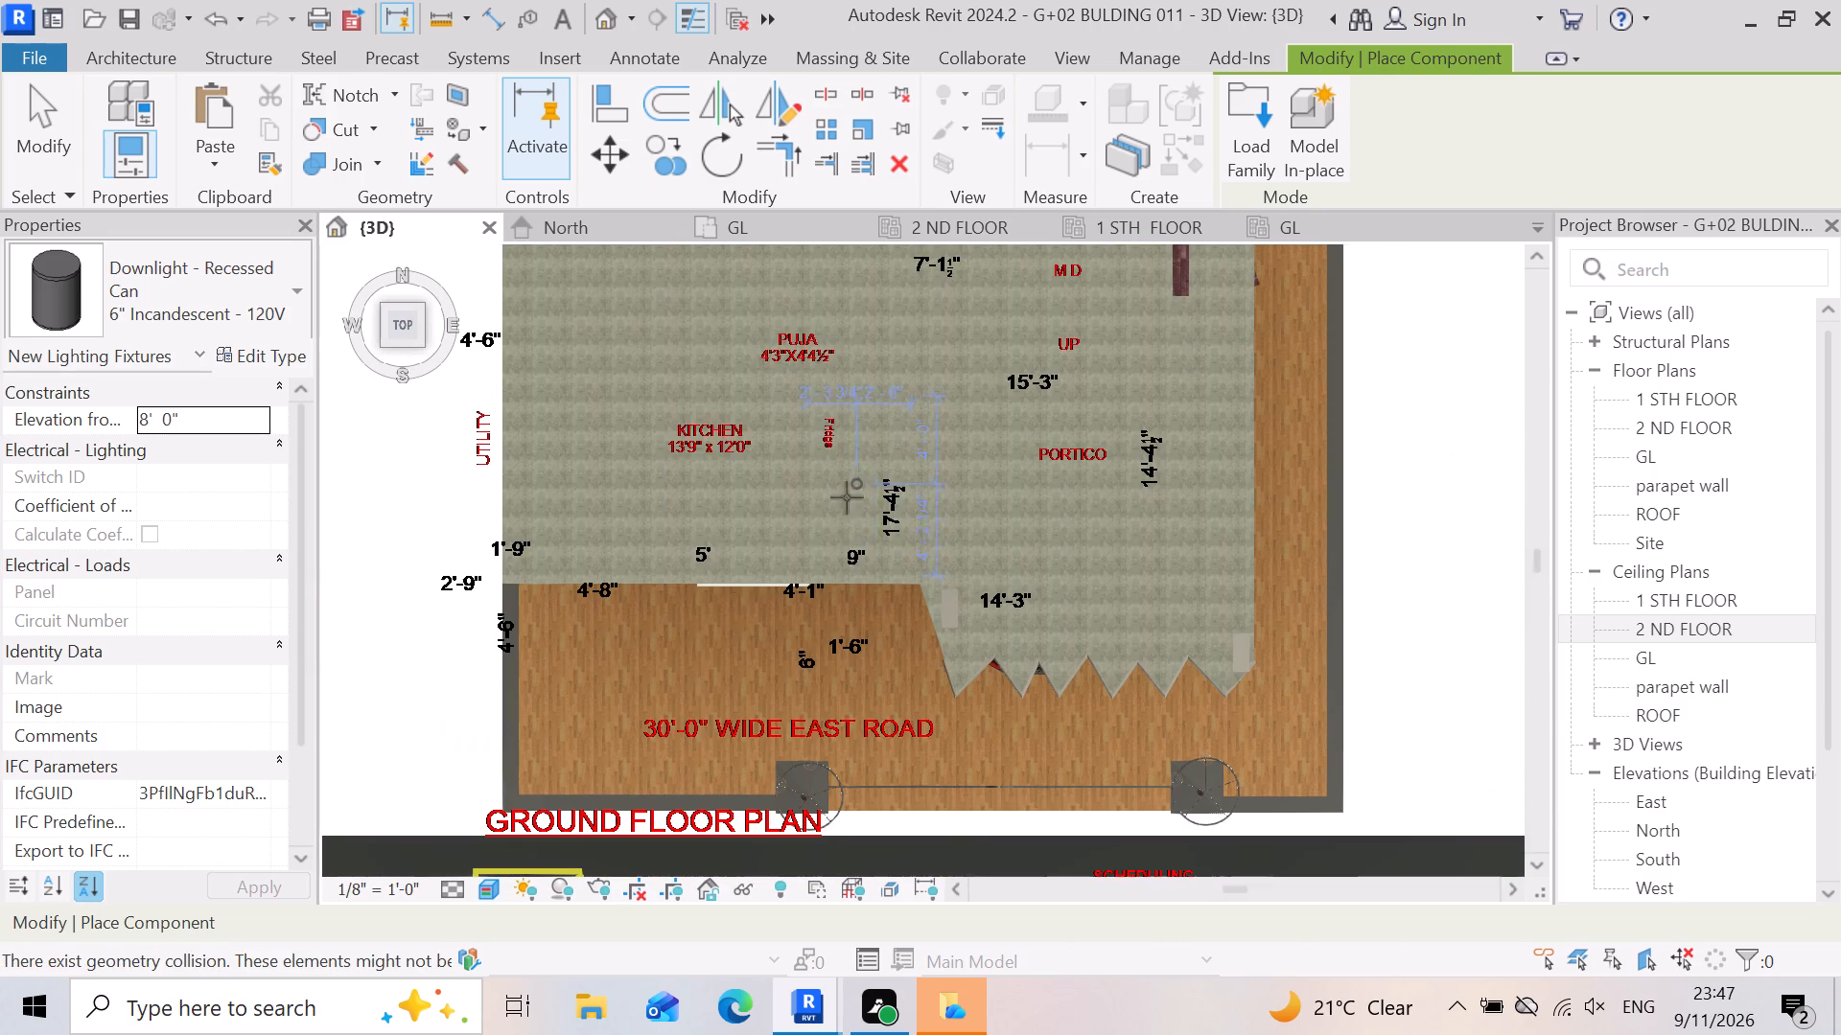
scroll(1127, 880, "down", 3)
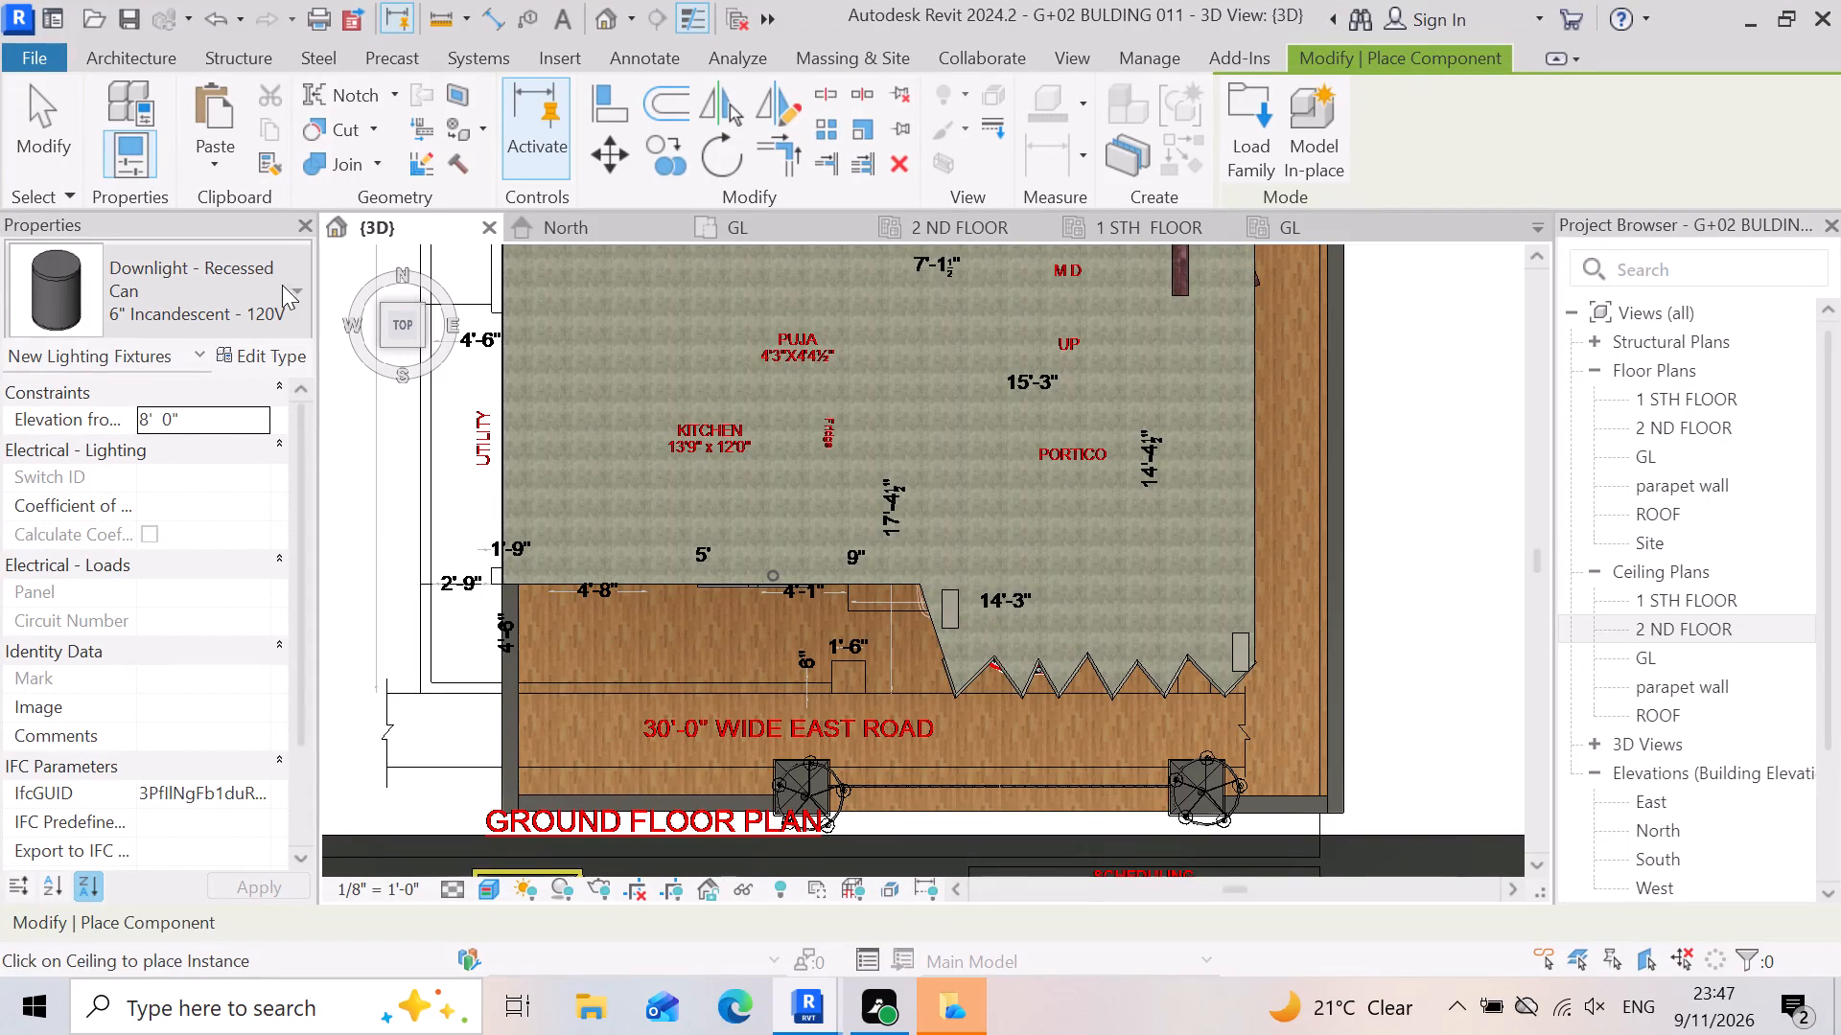
left_click(403, 360)
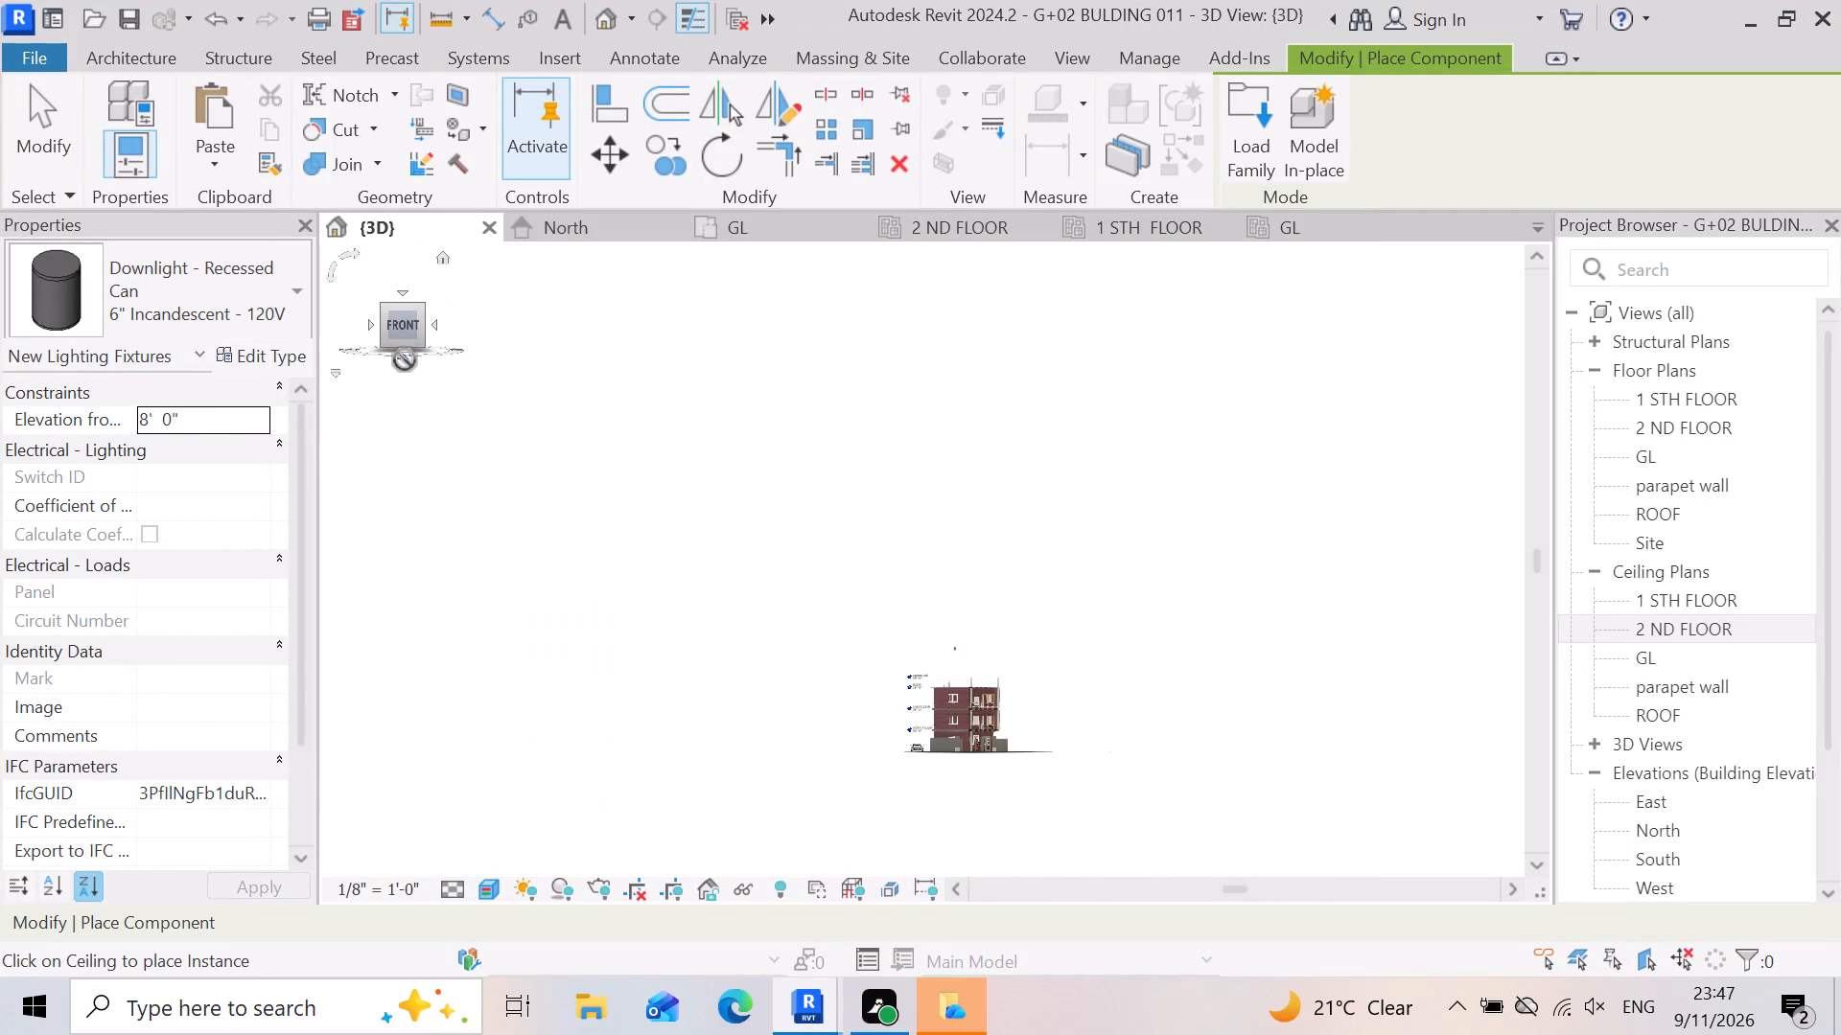
Examine the building in the 3D view from the home, top and left orientations.
left_click(438, 265)
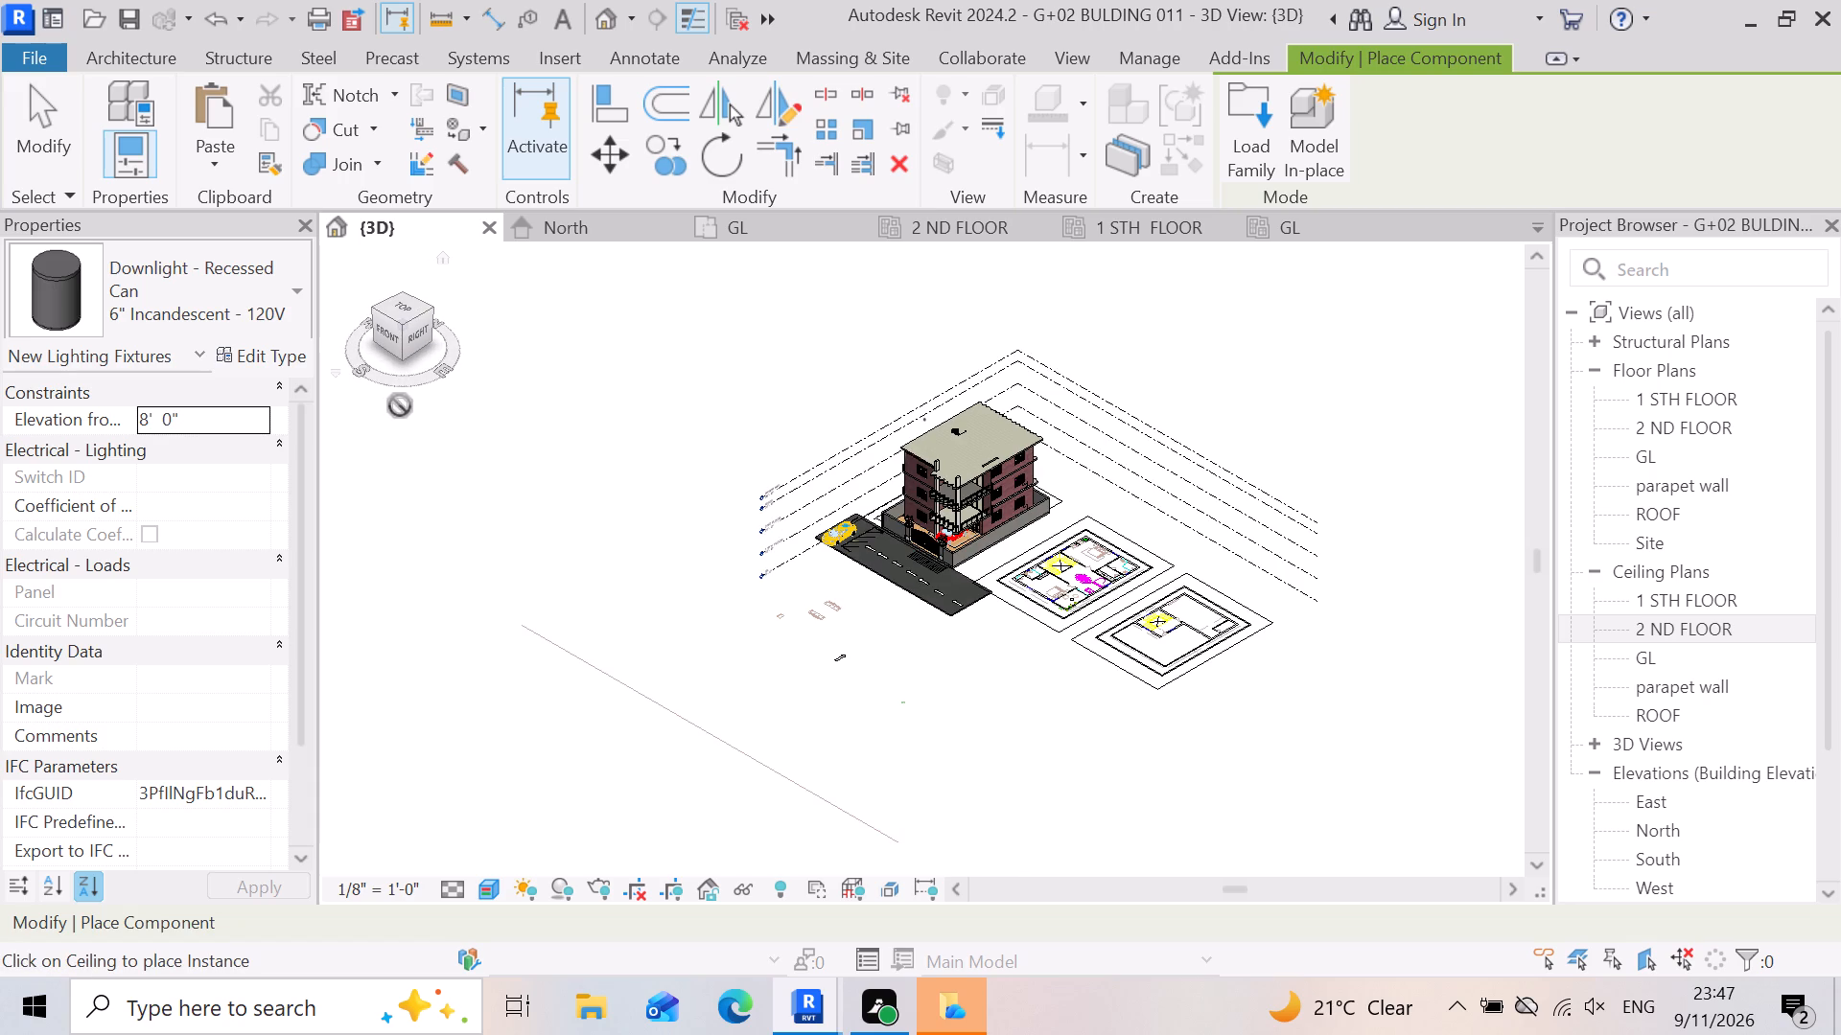
scroll(379, 397, "up", 2)
left_click(438, 264)
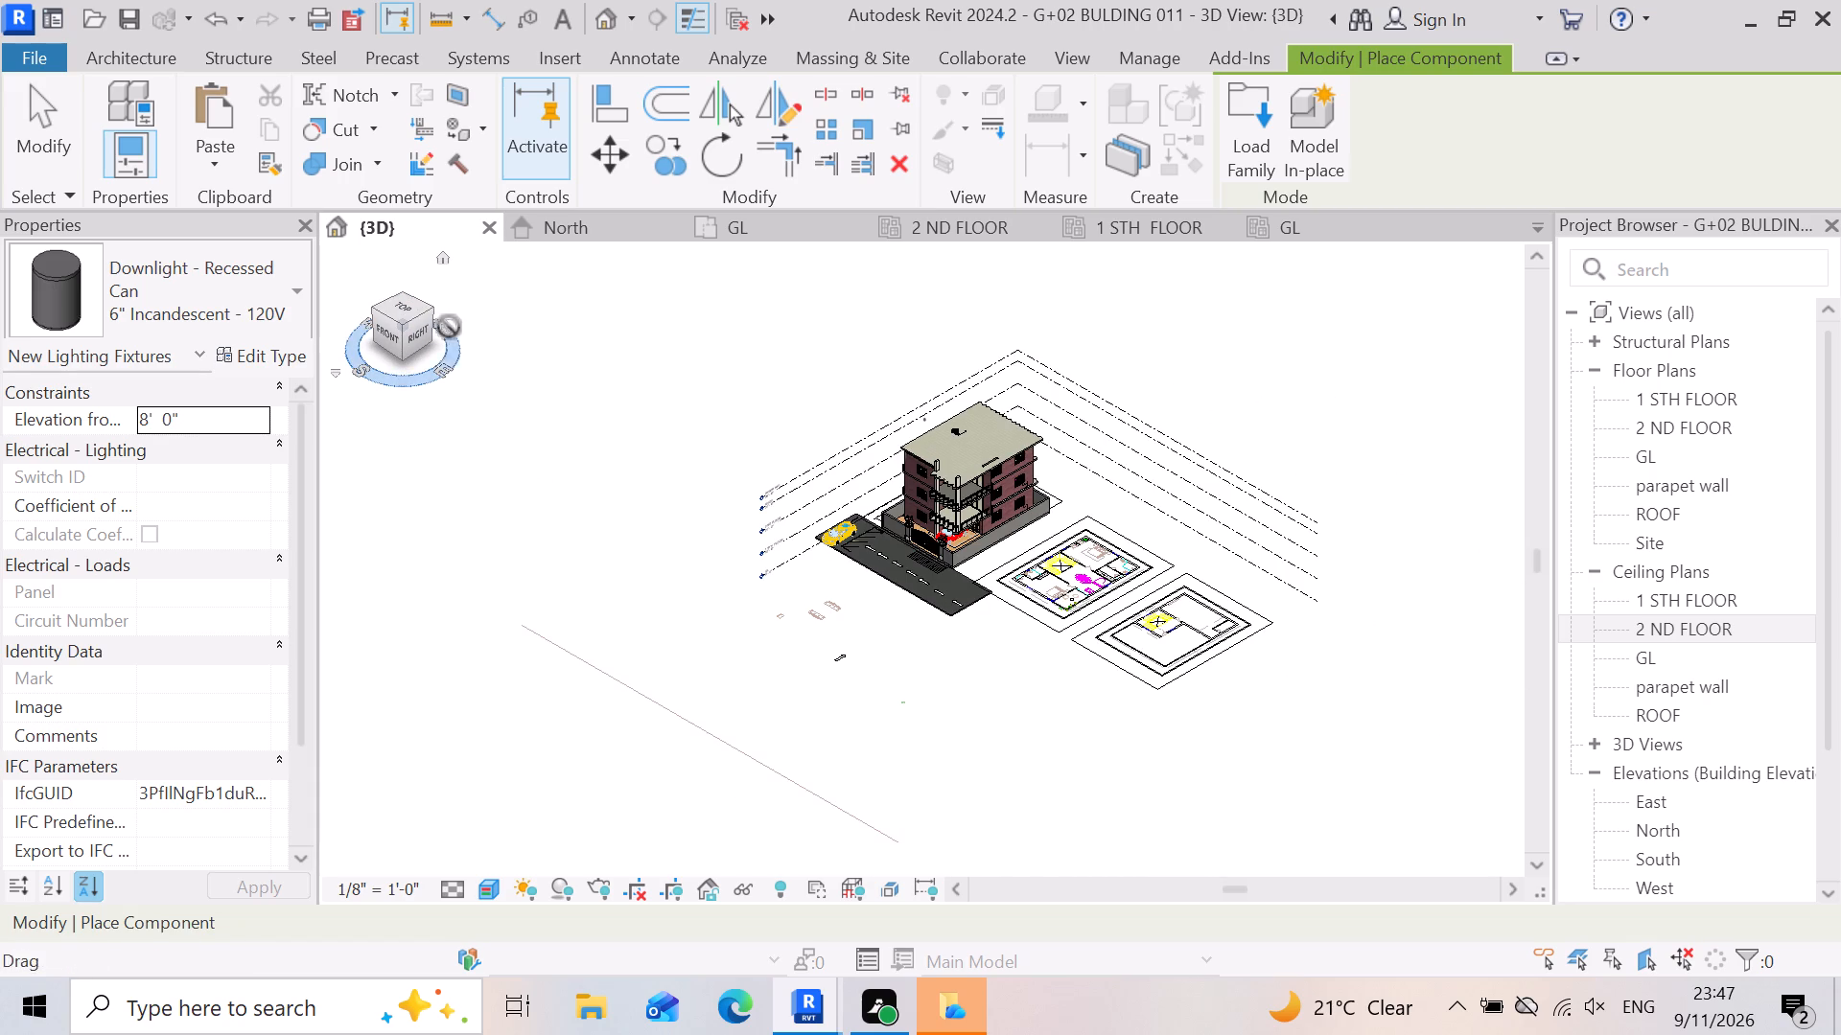
left_click(444, 265)
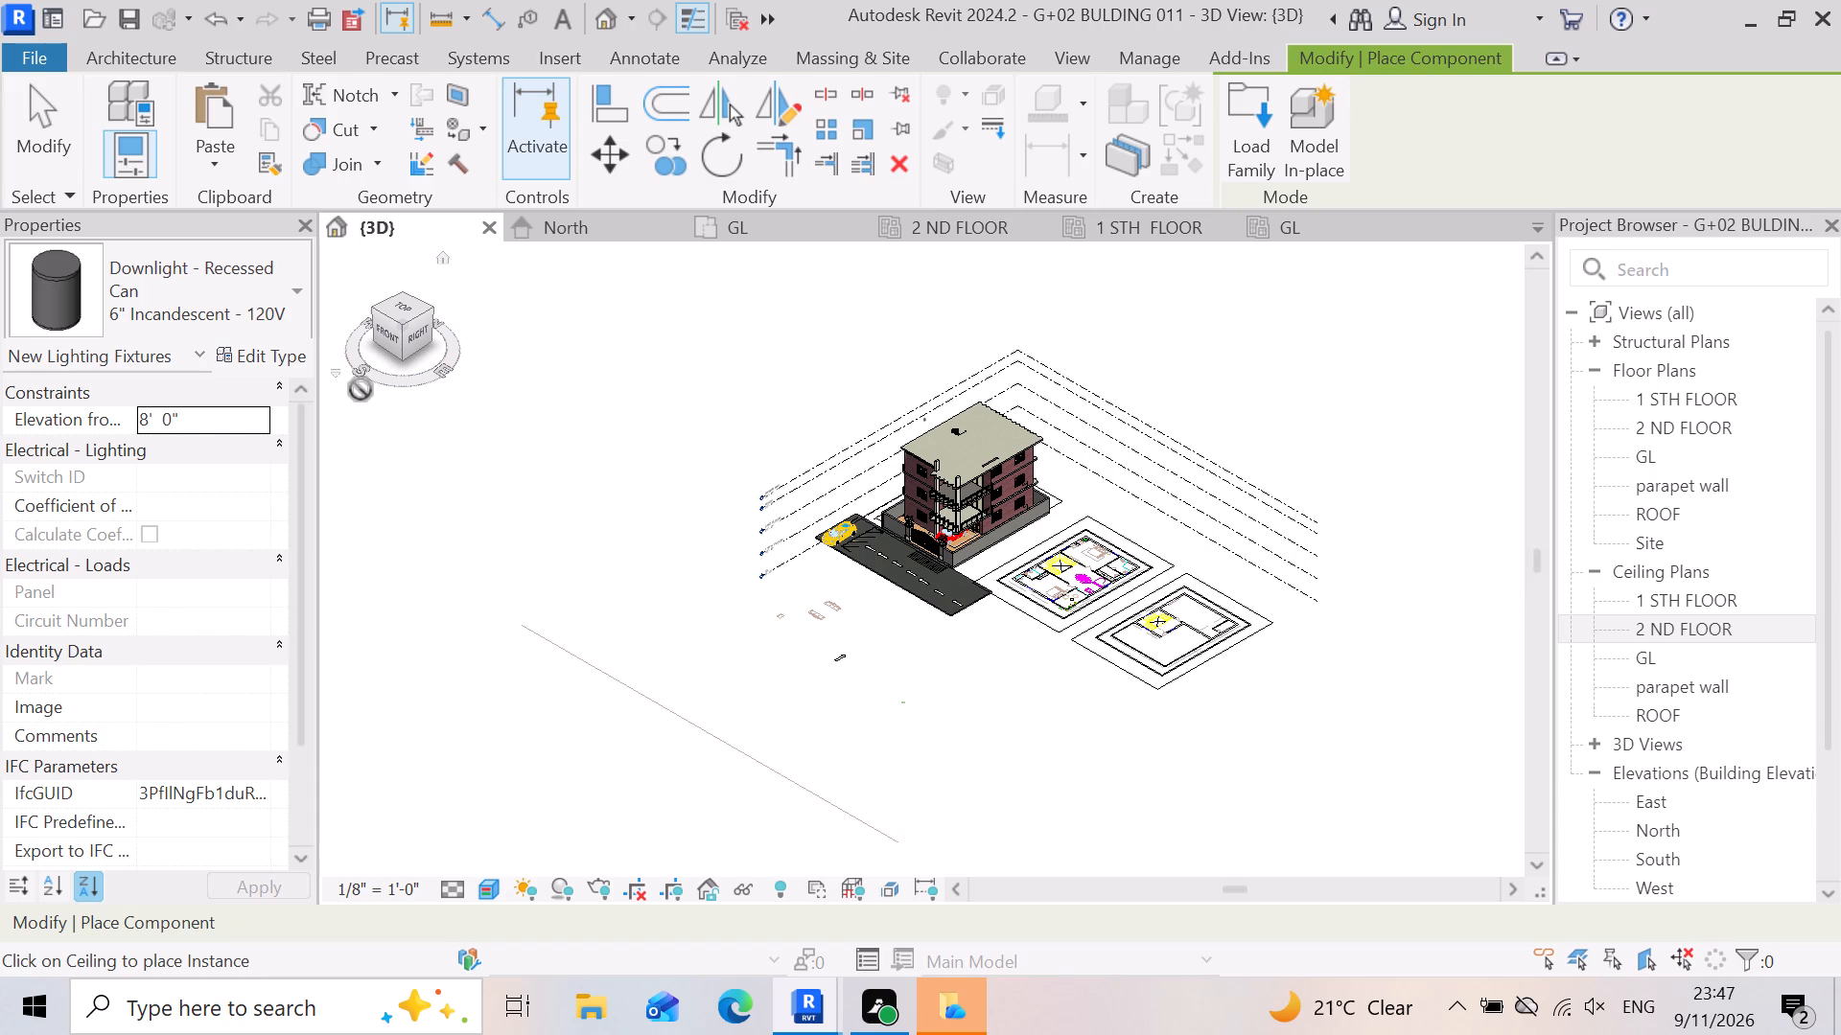
left_click(348, 389)
left_click(413, 315)
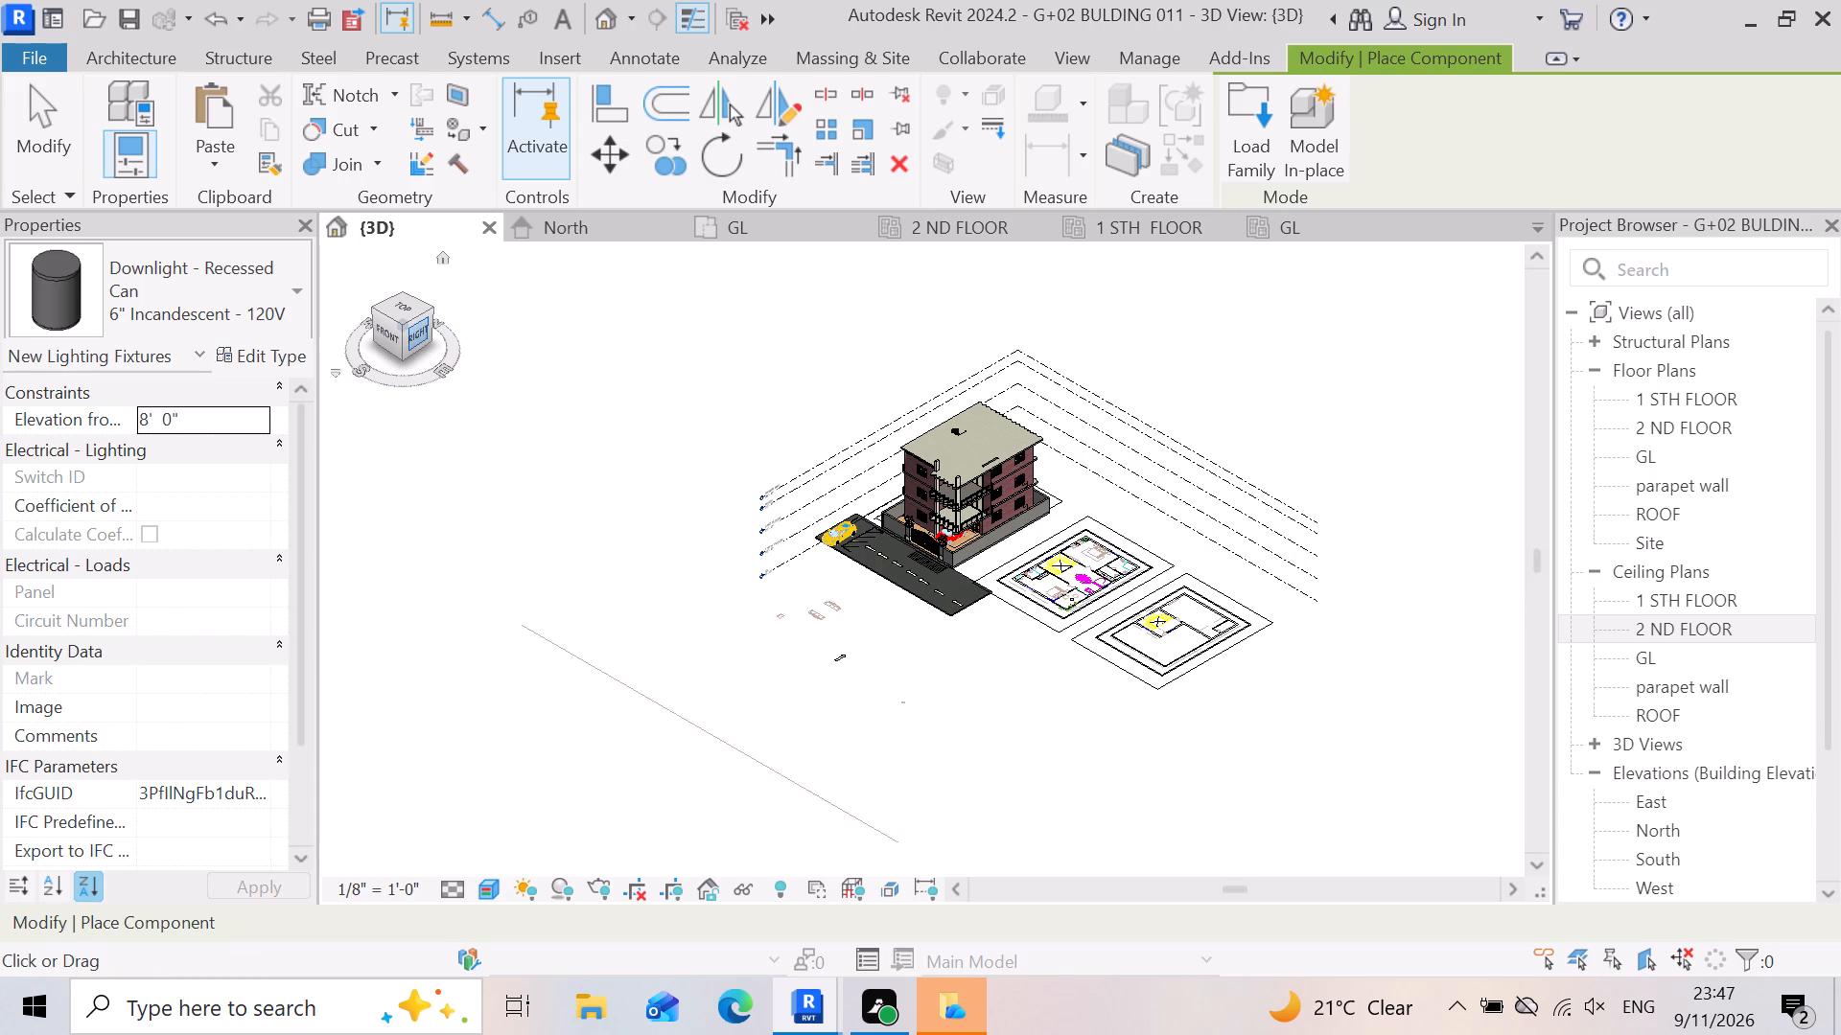
left_click(407, 319)
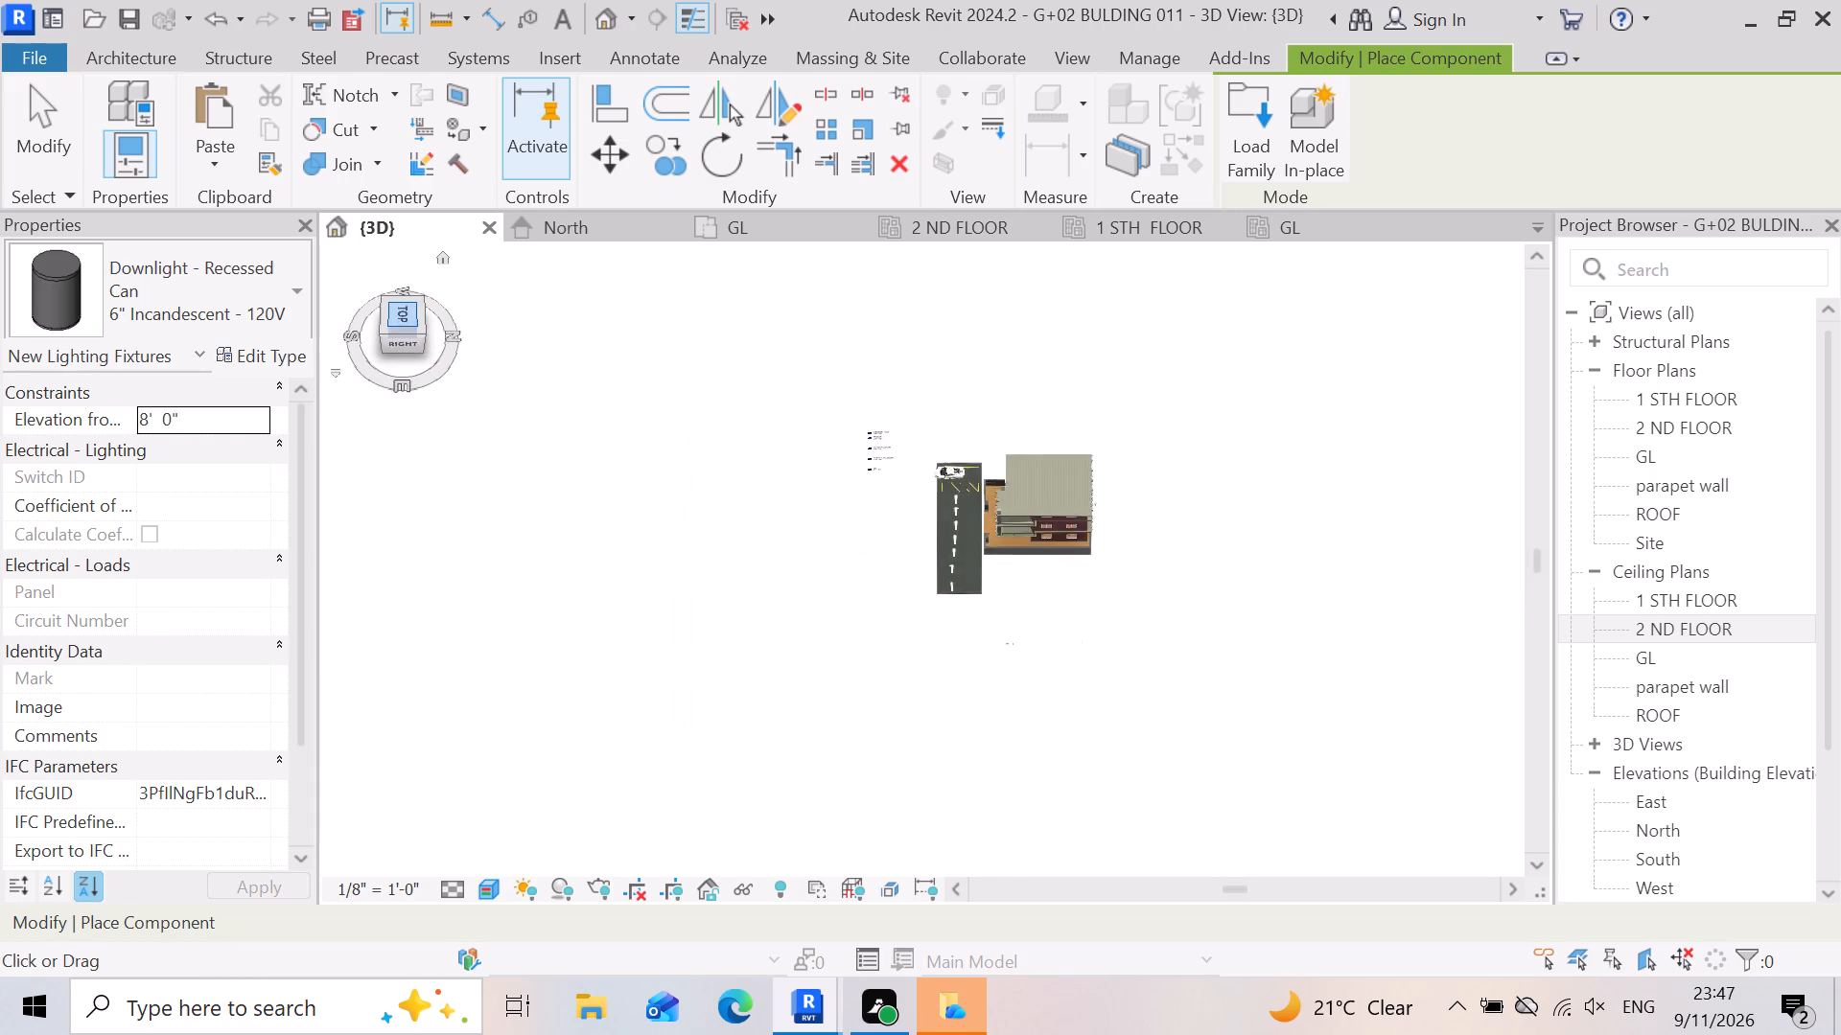
left_click(410, 284)
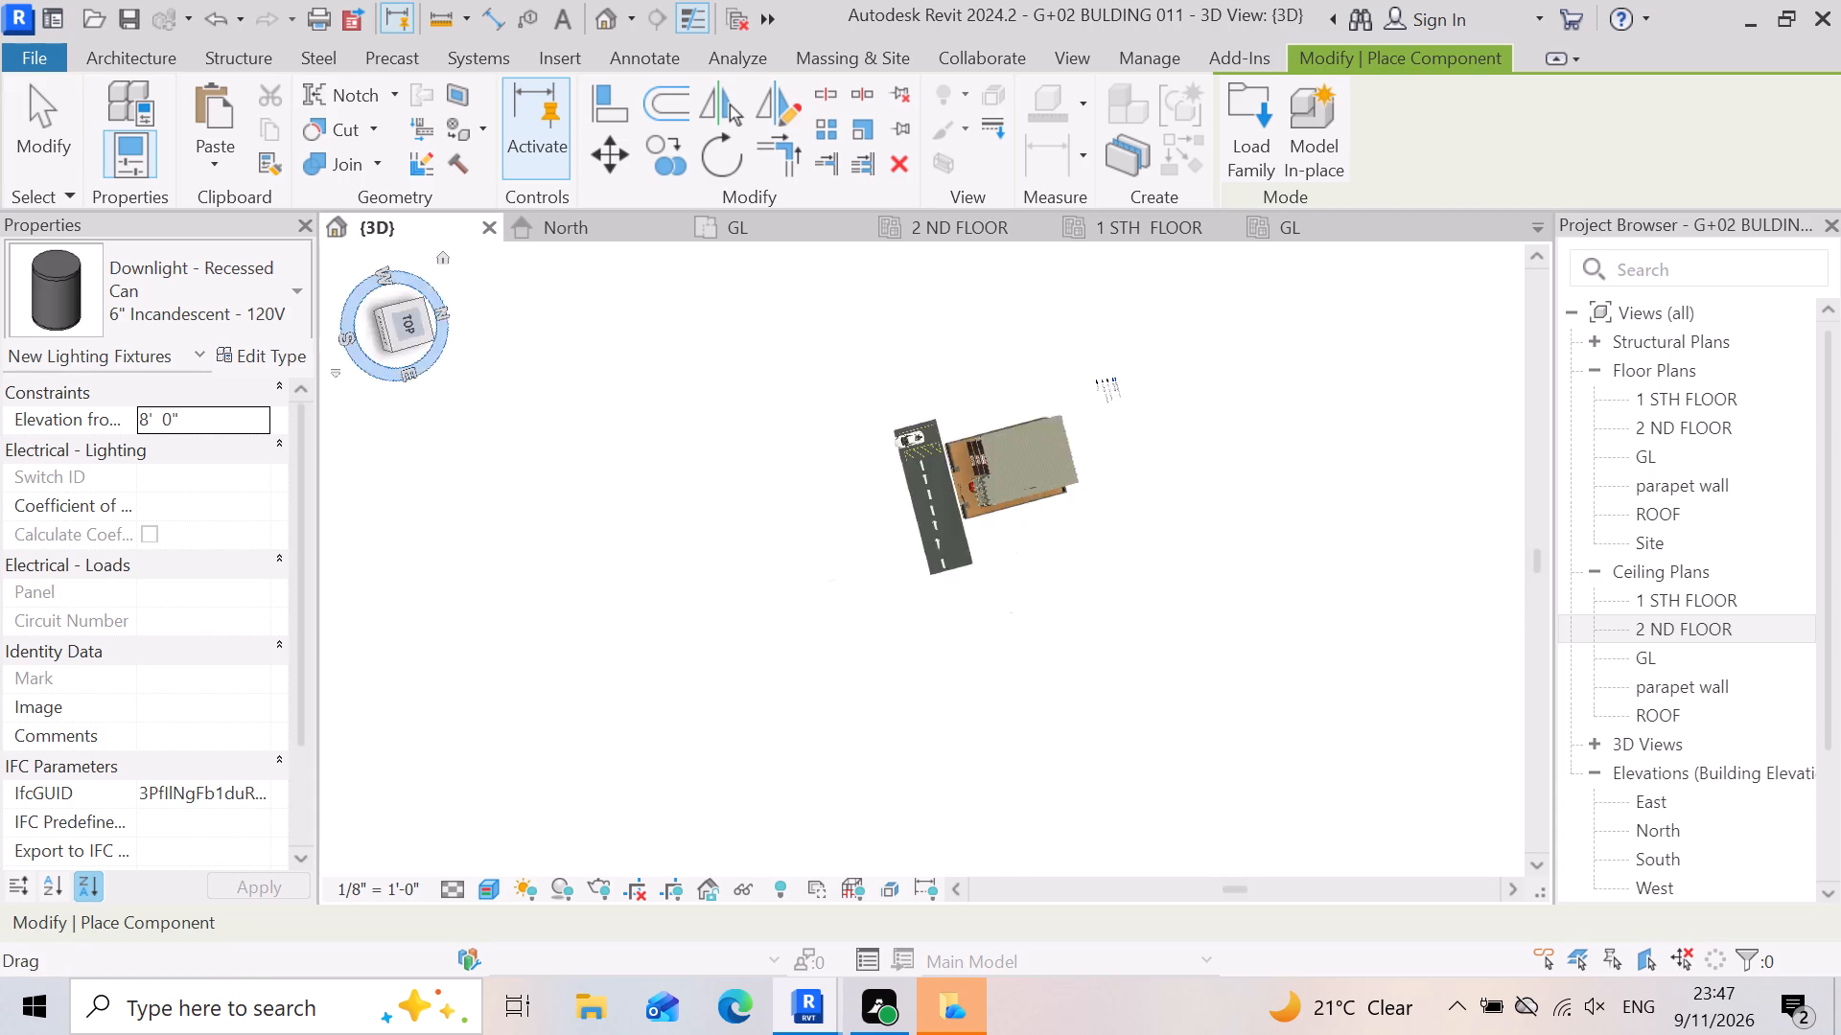
left_click(415, 354)
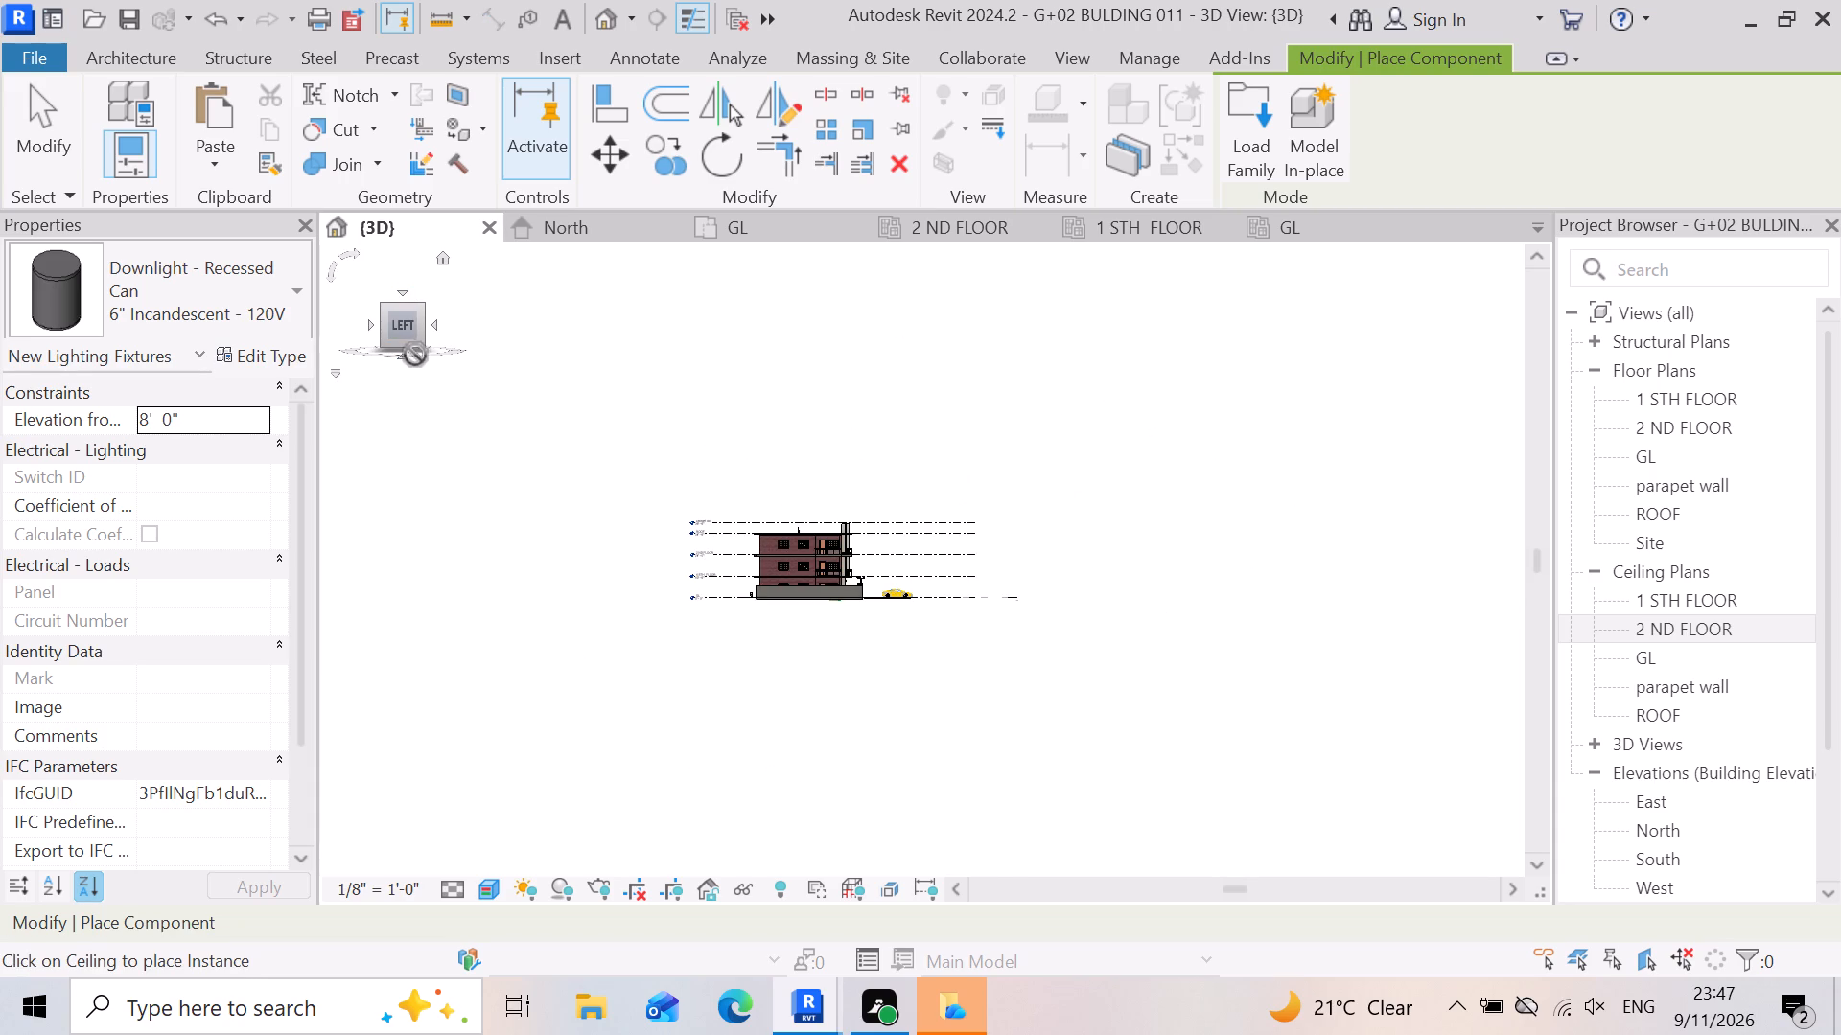
left_click(407, 371)
scroll(456, 310, "up", 3)
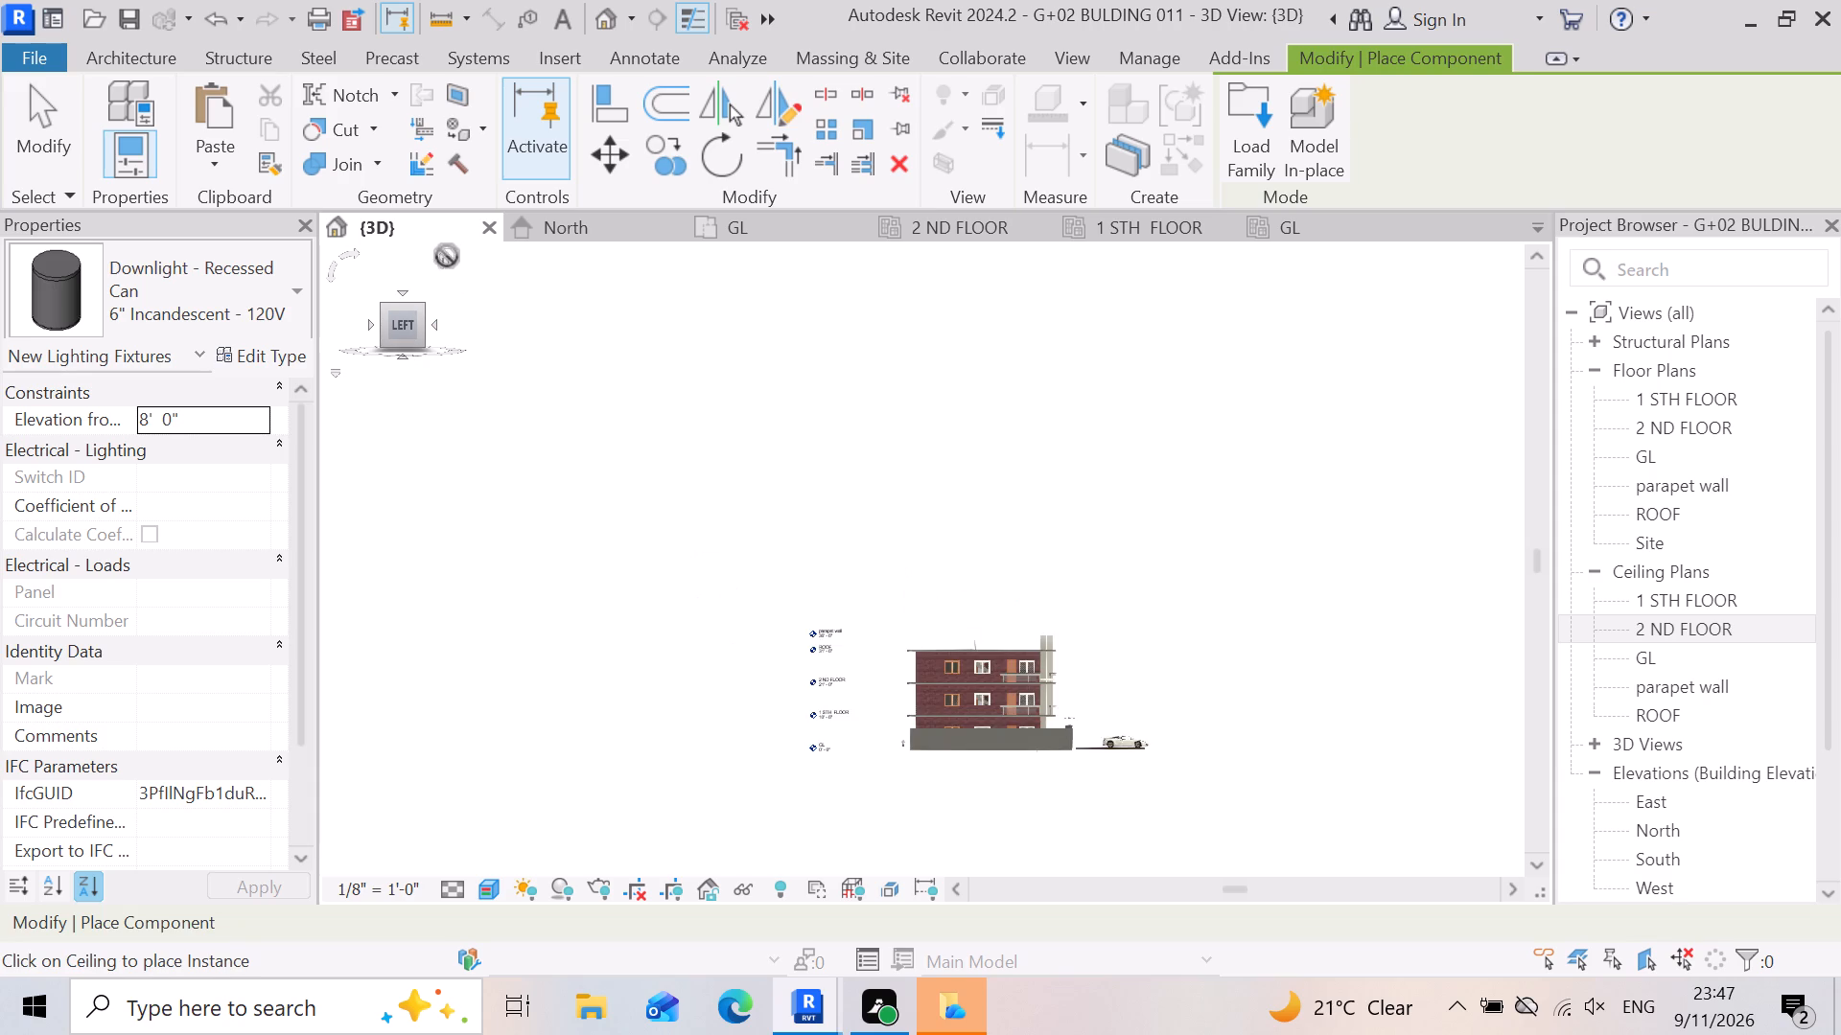
left_click(445, 259)
scroll(385, 398, "up", 3)
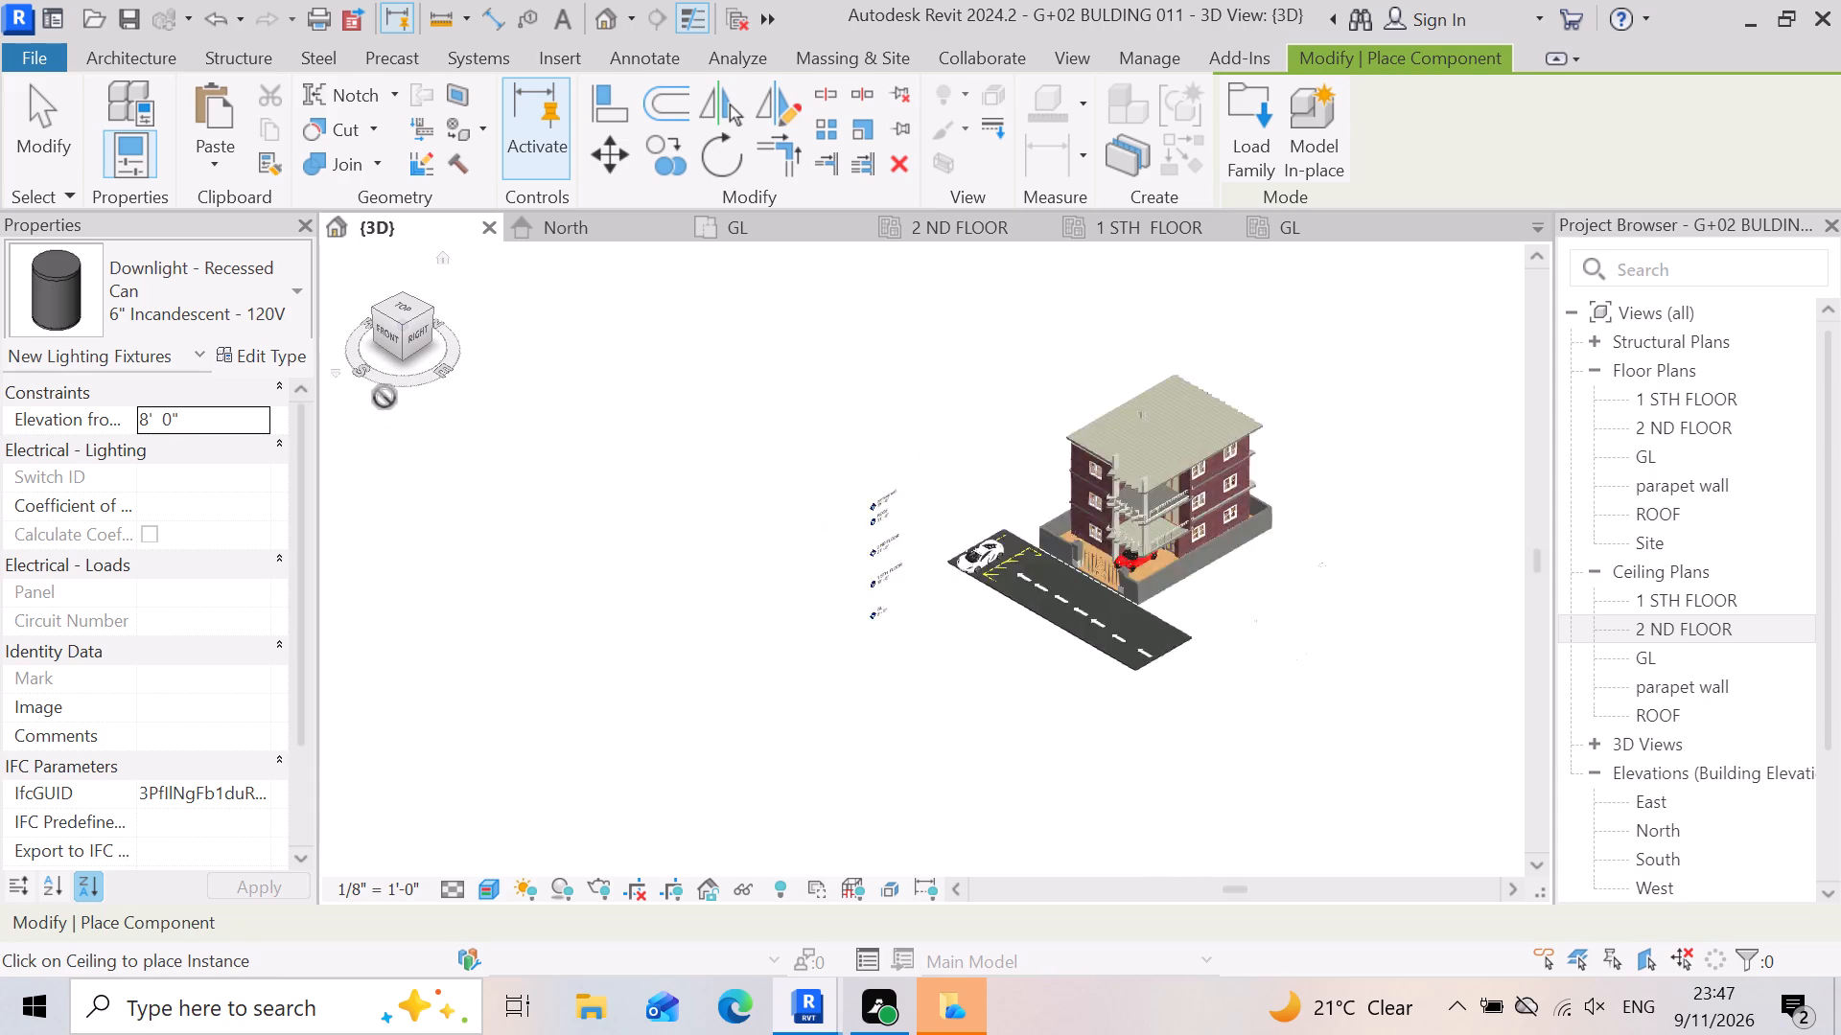
Examine the building from several angles, closing in on the roof slab edge above the left side's upper balcony door and windows.
scroll(385, 385, "up", 3)
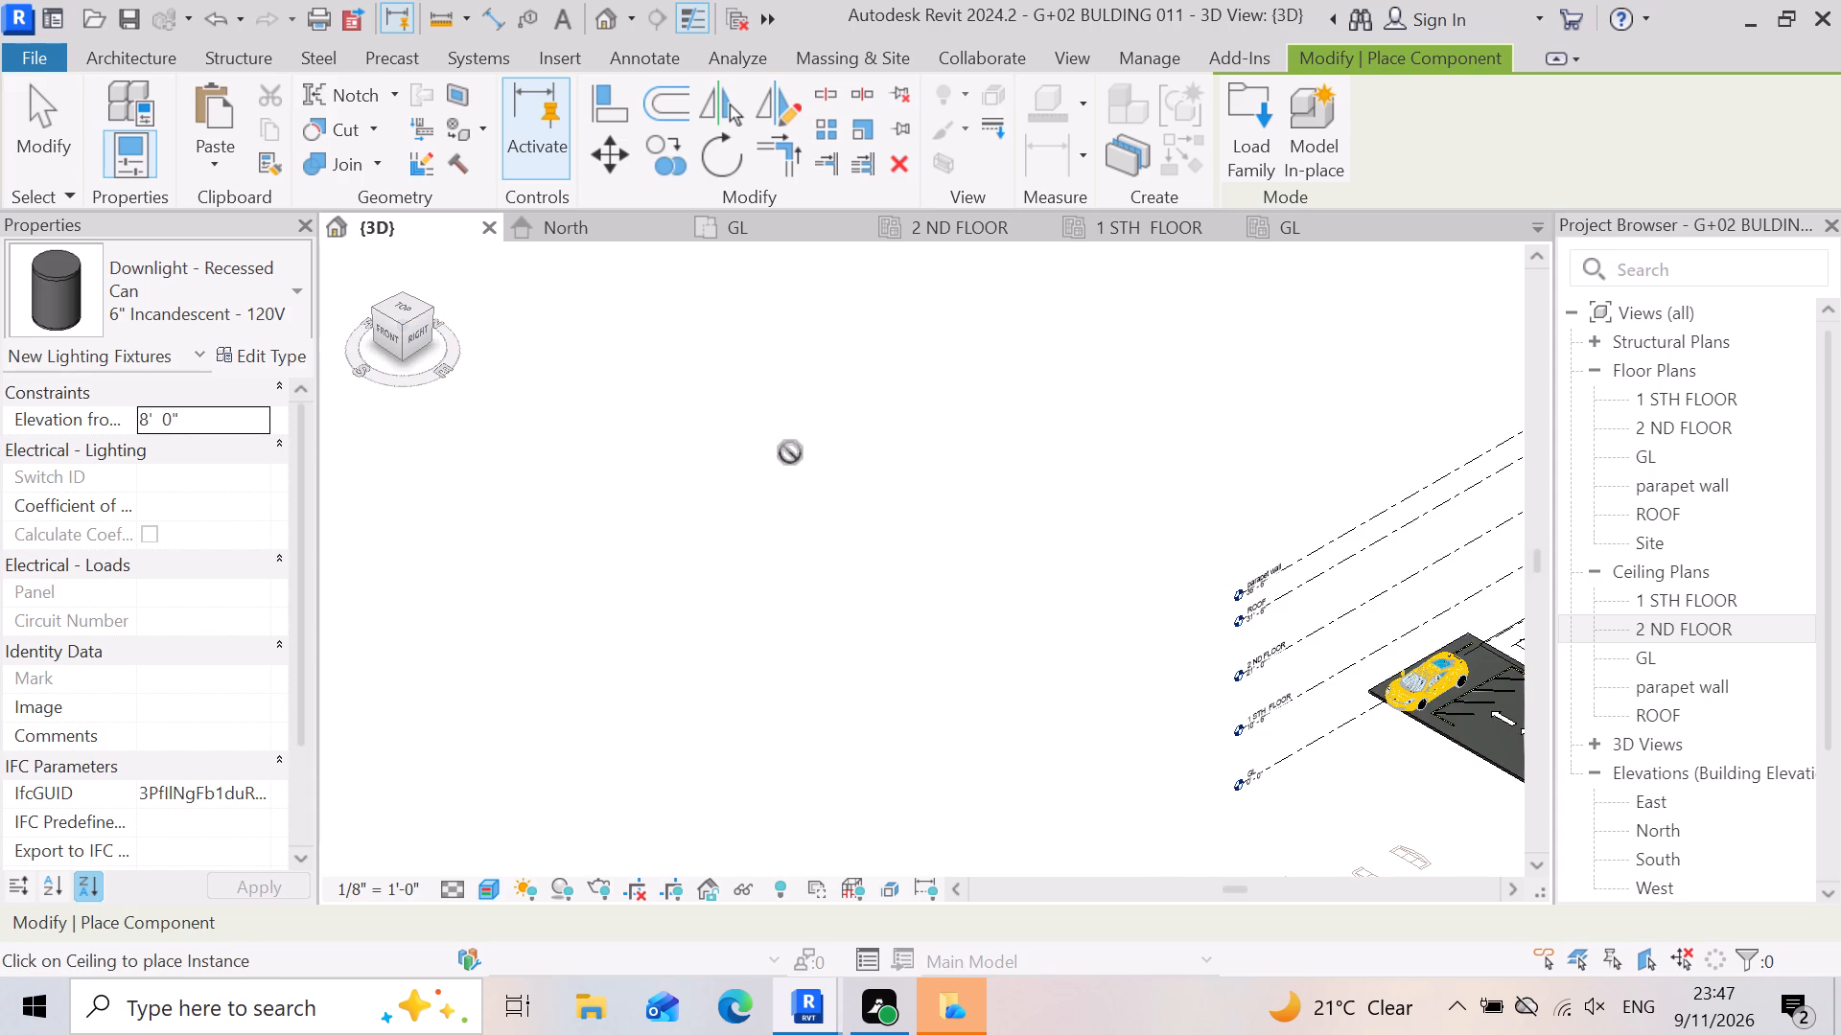
scroll(789, 449, "down", 3)
right_click_drag(952, 569, 922, 594, "shift")
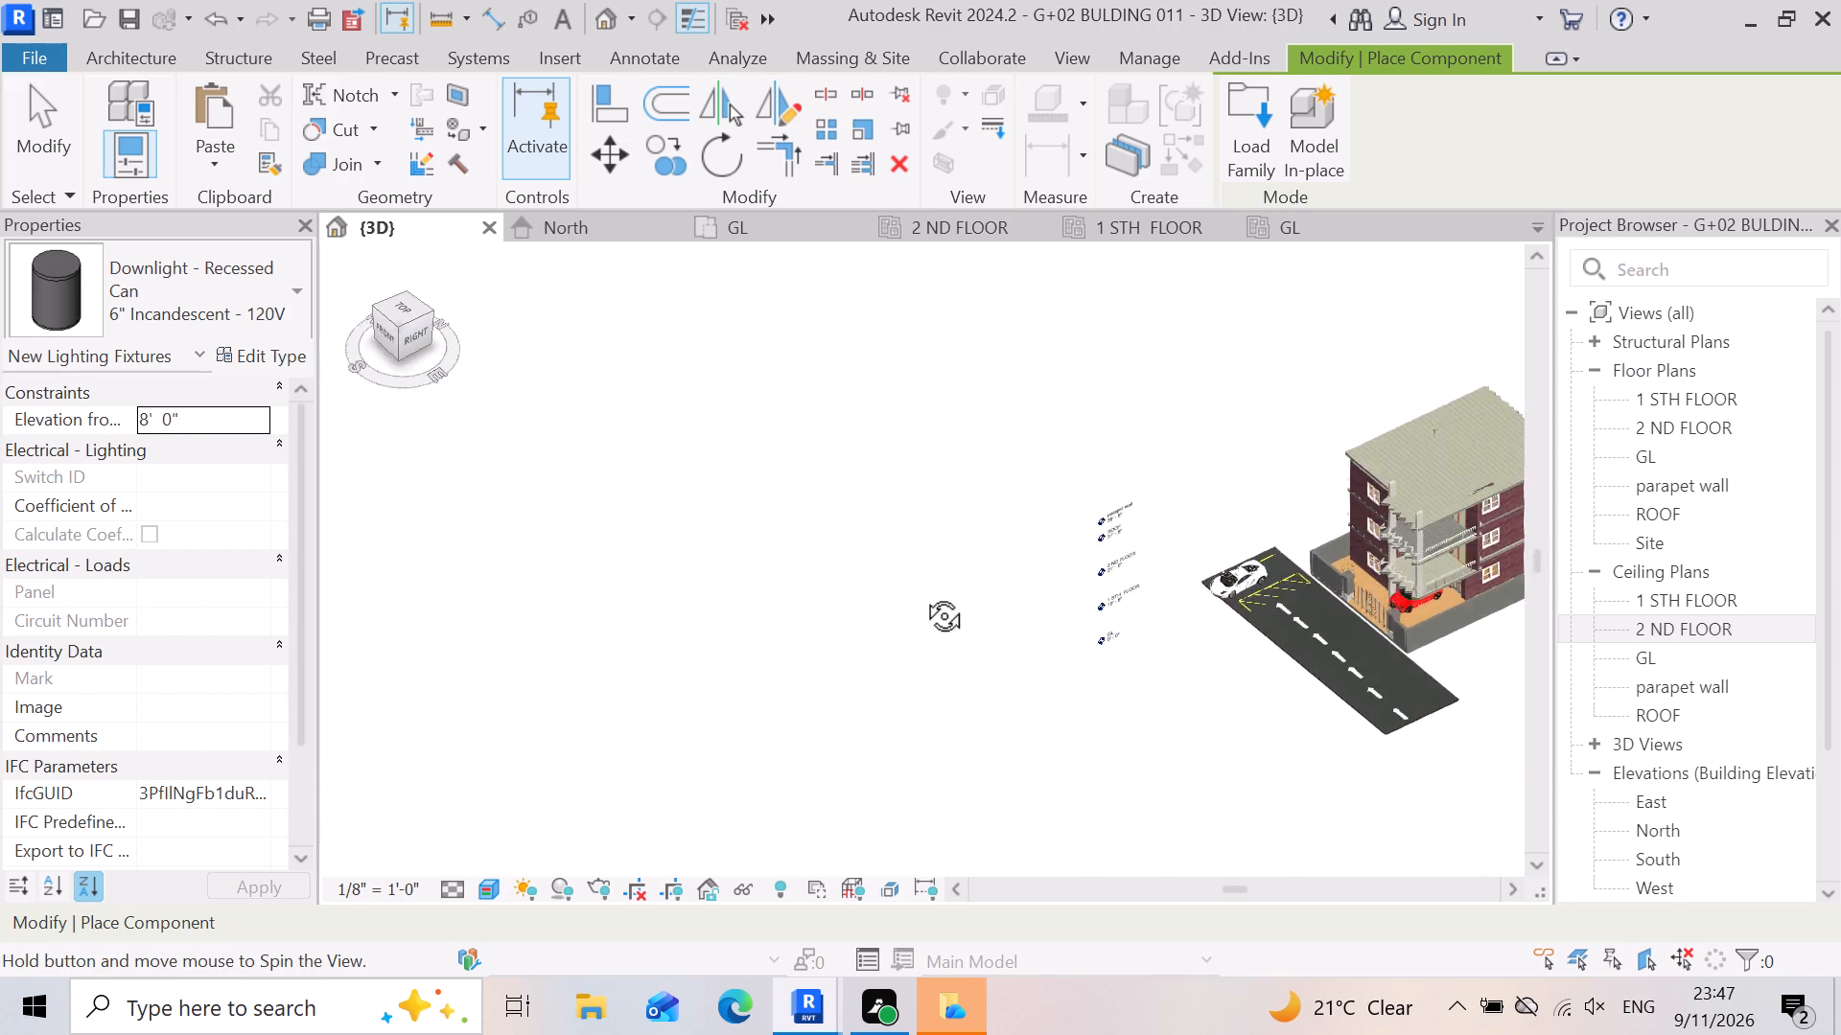
right_click_drag(922, 594, 1126, 425, "shift")
middle_click_drag(902, 599, 1121, 402, "shift")
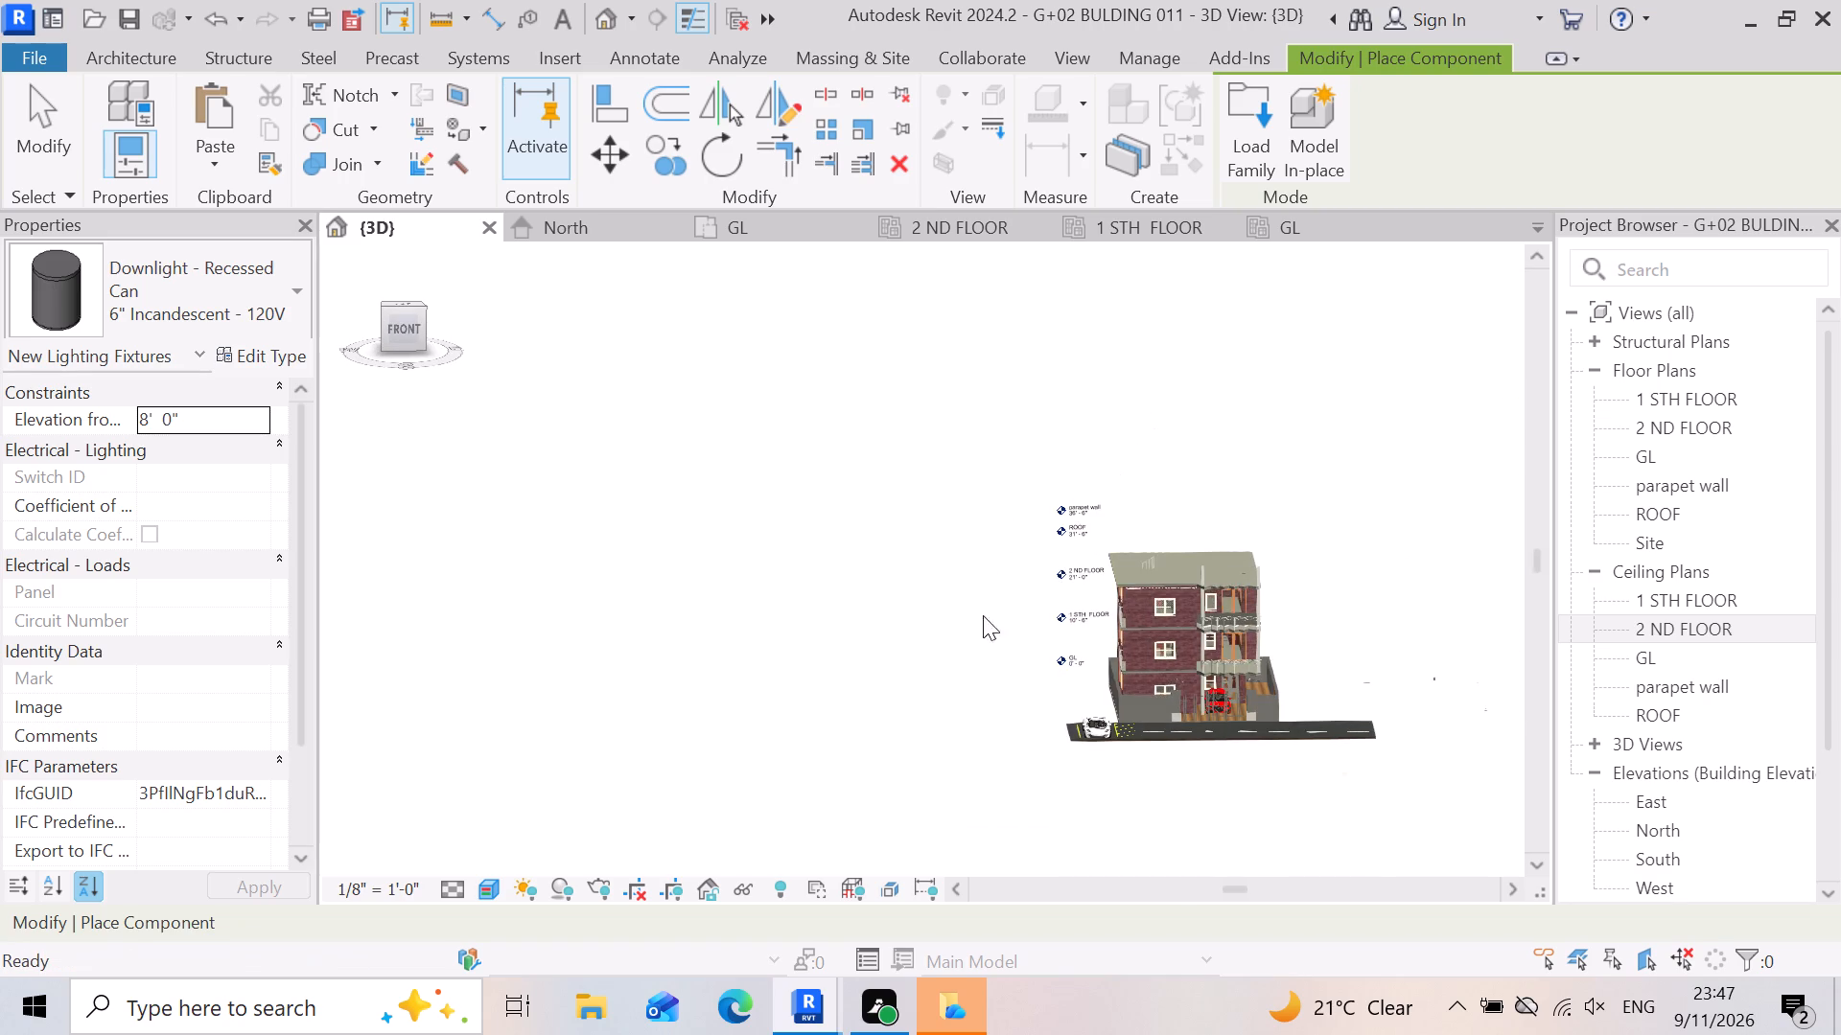
scroll(939, 637, "down", 3)
middle_click_drag(836, 739, 877, 541, "shift")
right_click_drag(838, 731, 877, 541, "shift")
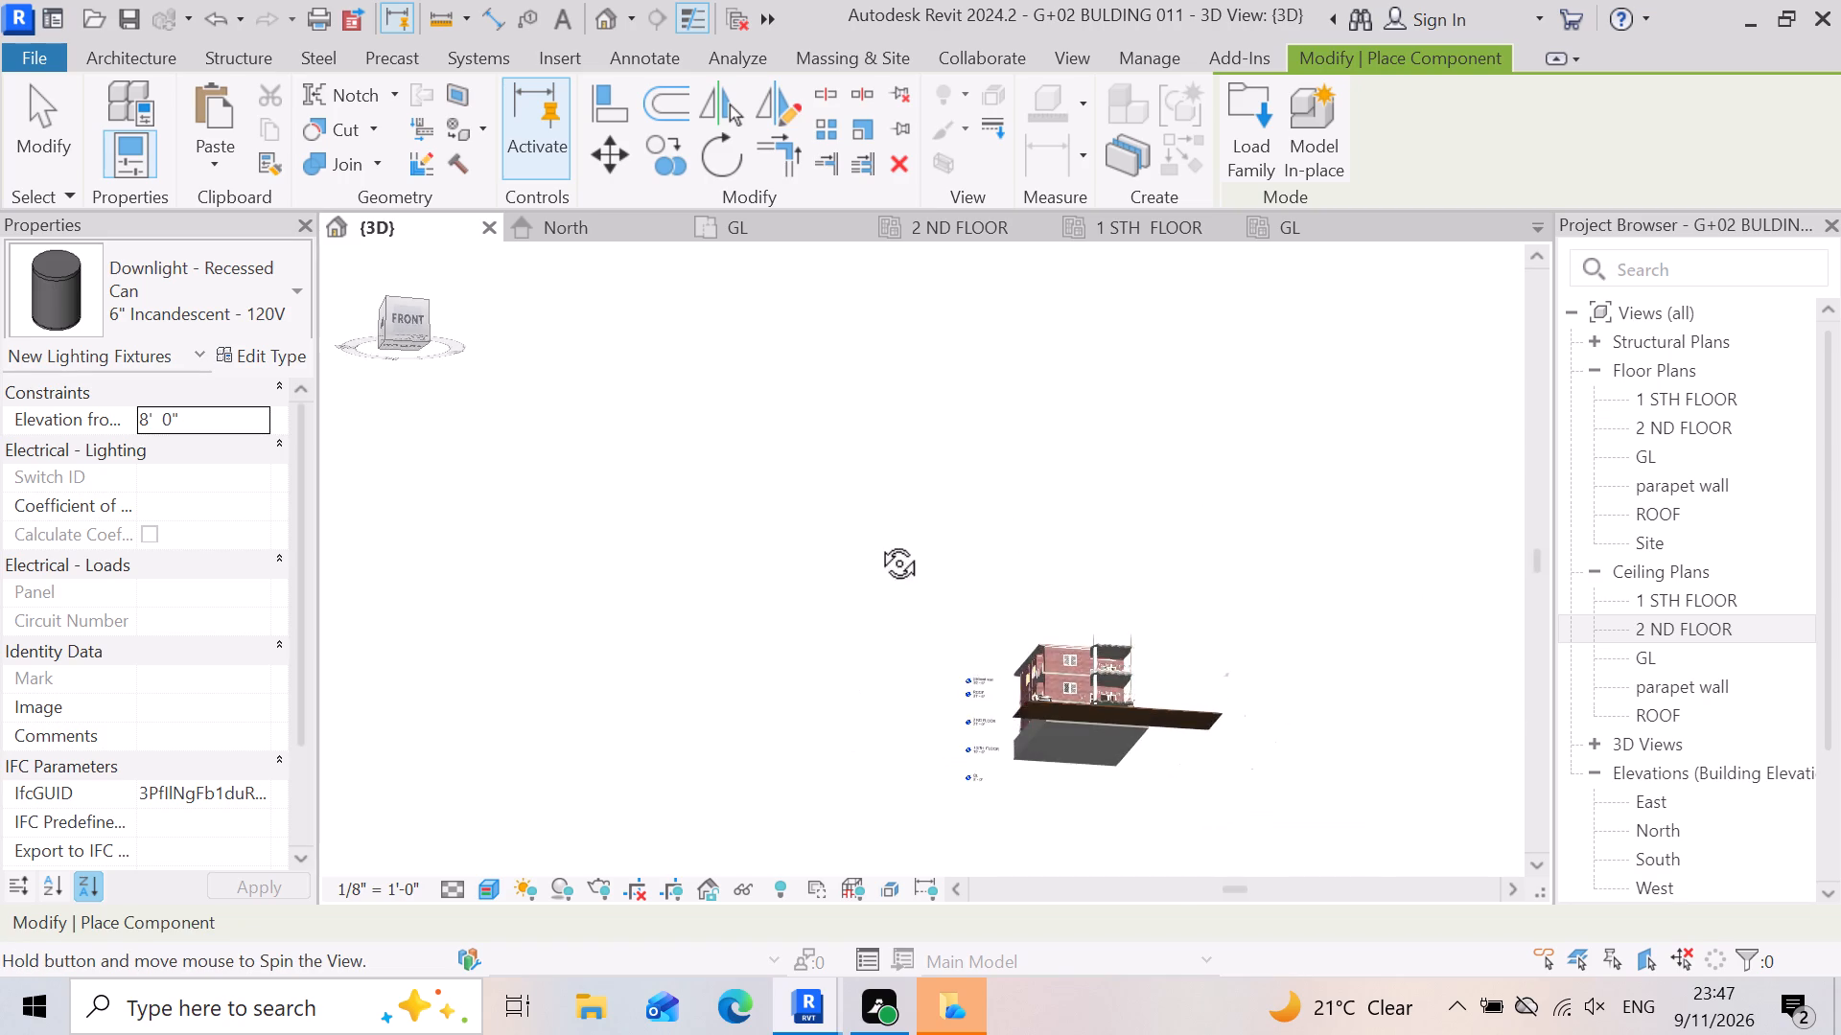
middle_click_drag(877, 541, 1016, 632, "shift")
right_click_drag(877, 541, 1016, 632, "shift")
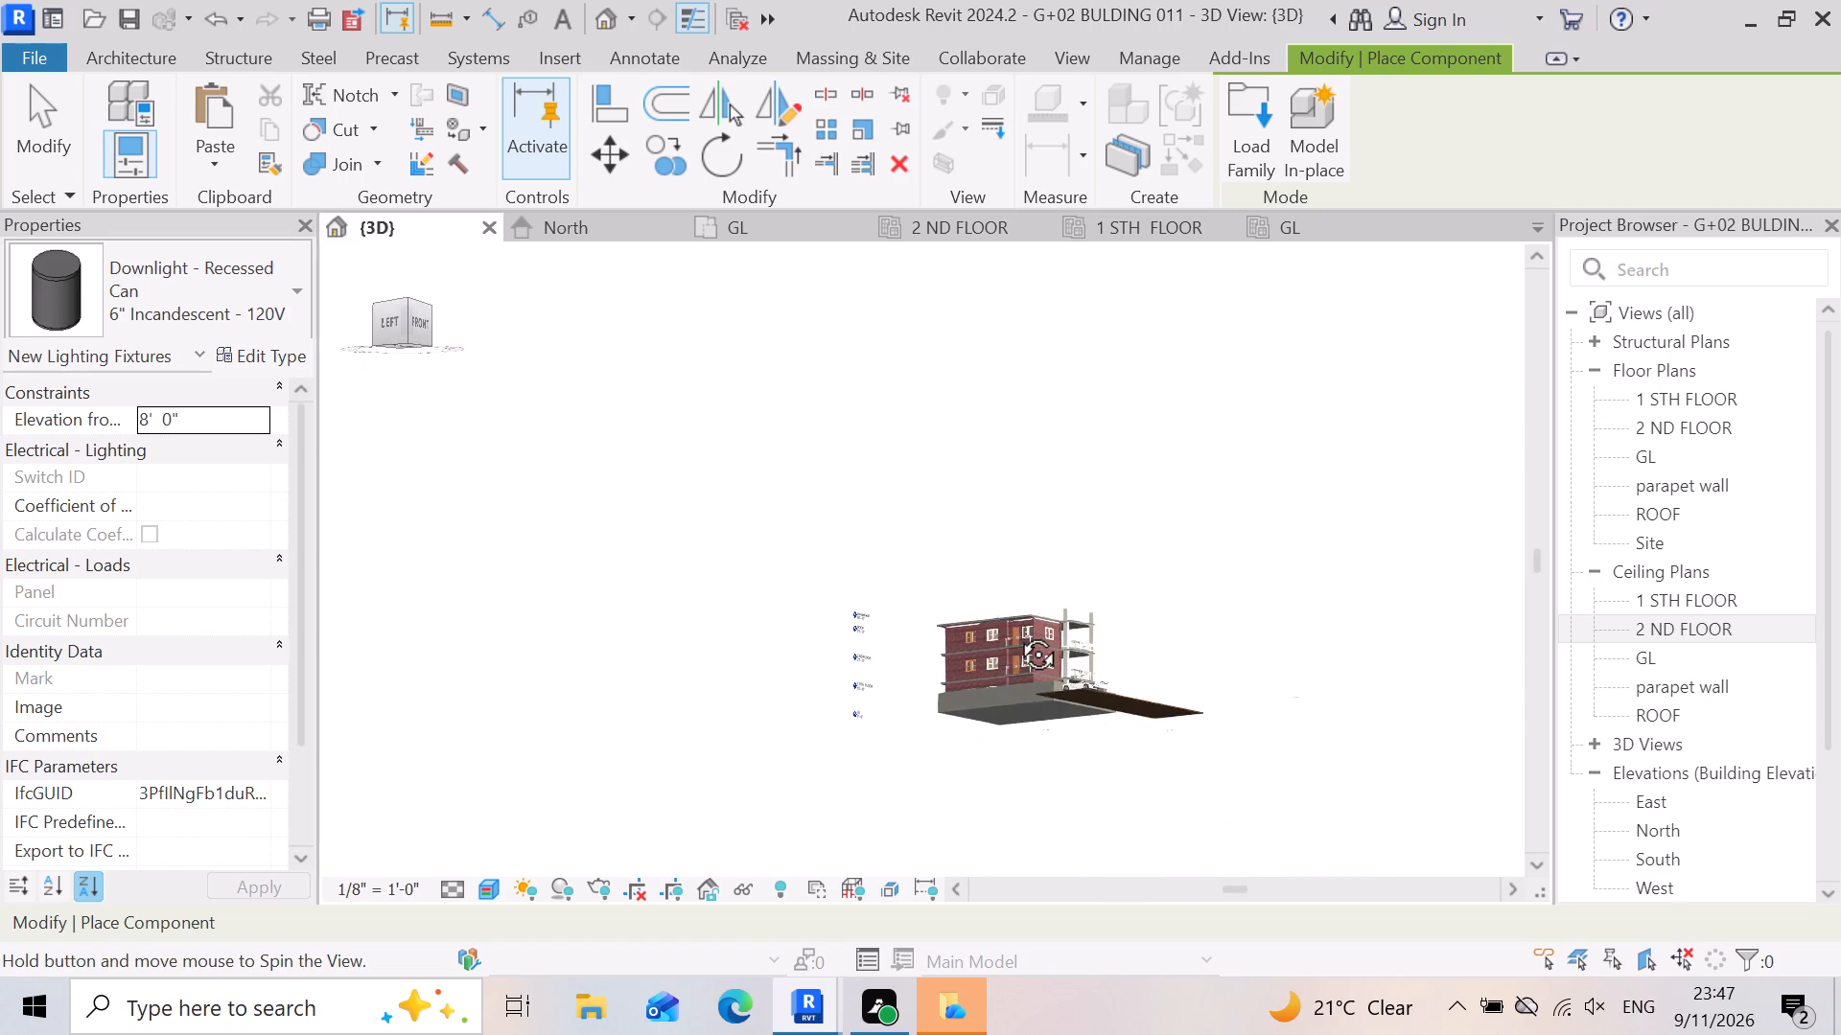
middle_click_drag(1016, 632, 1014, 726, "shift")
right_click_drag(1016, 632, 1014, 728, "shift")
scroll(1014, 675, "up", 7)
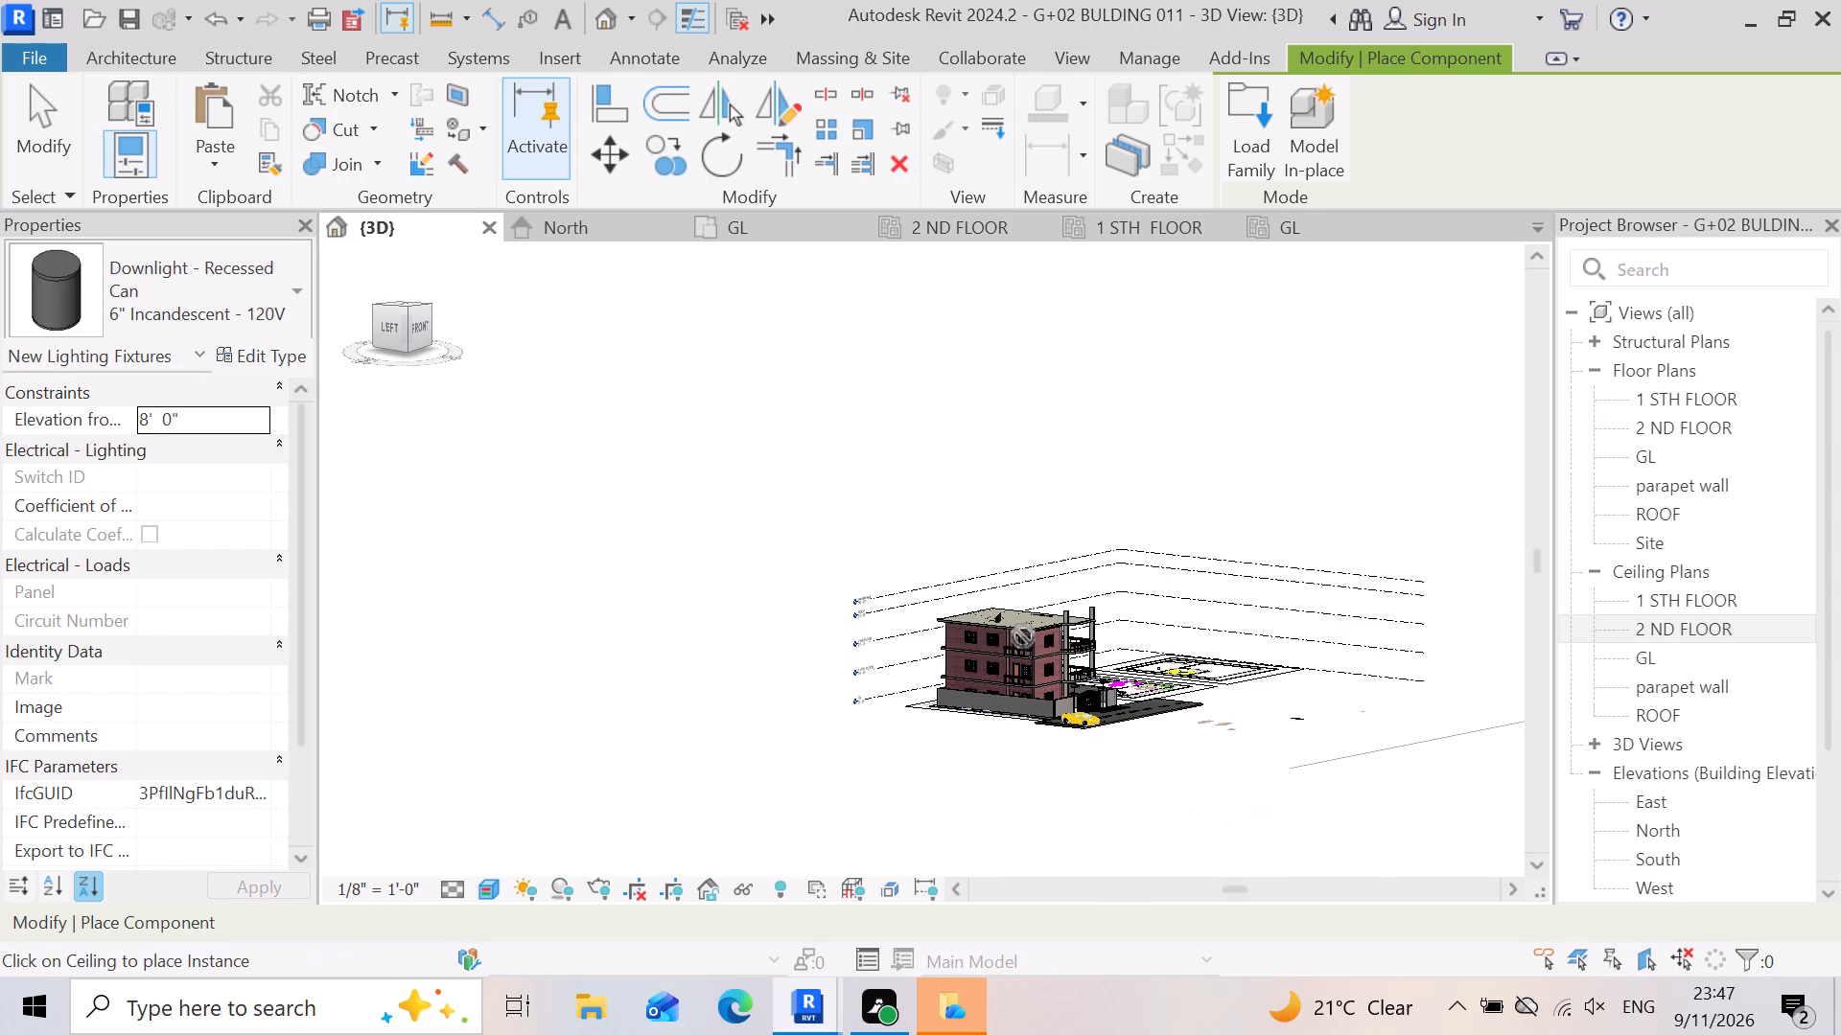
scroll(1023, 636, "up", 12)
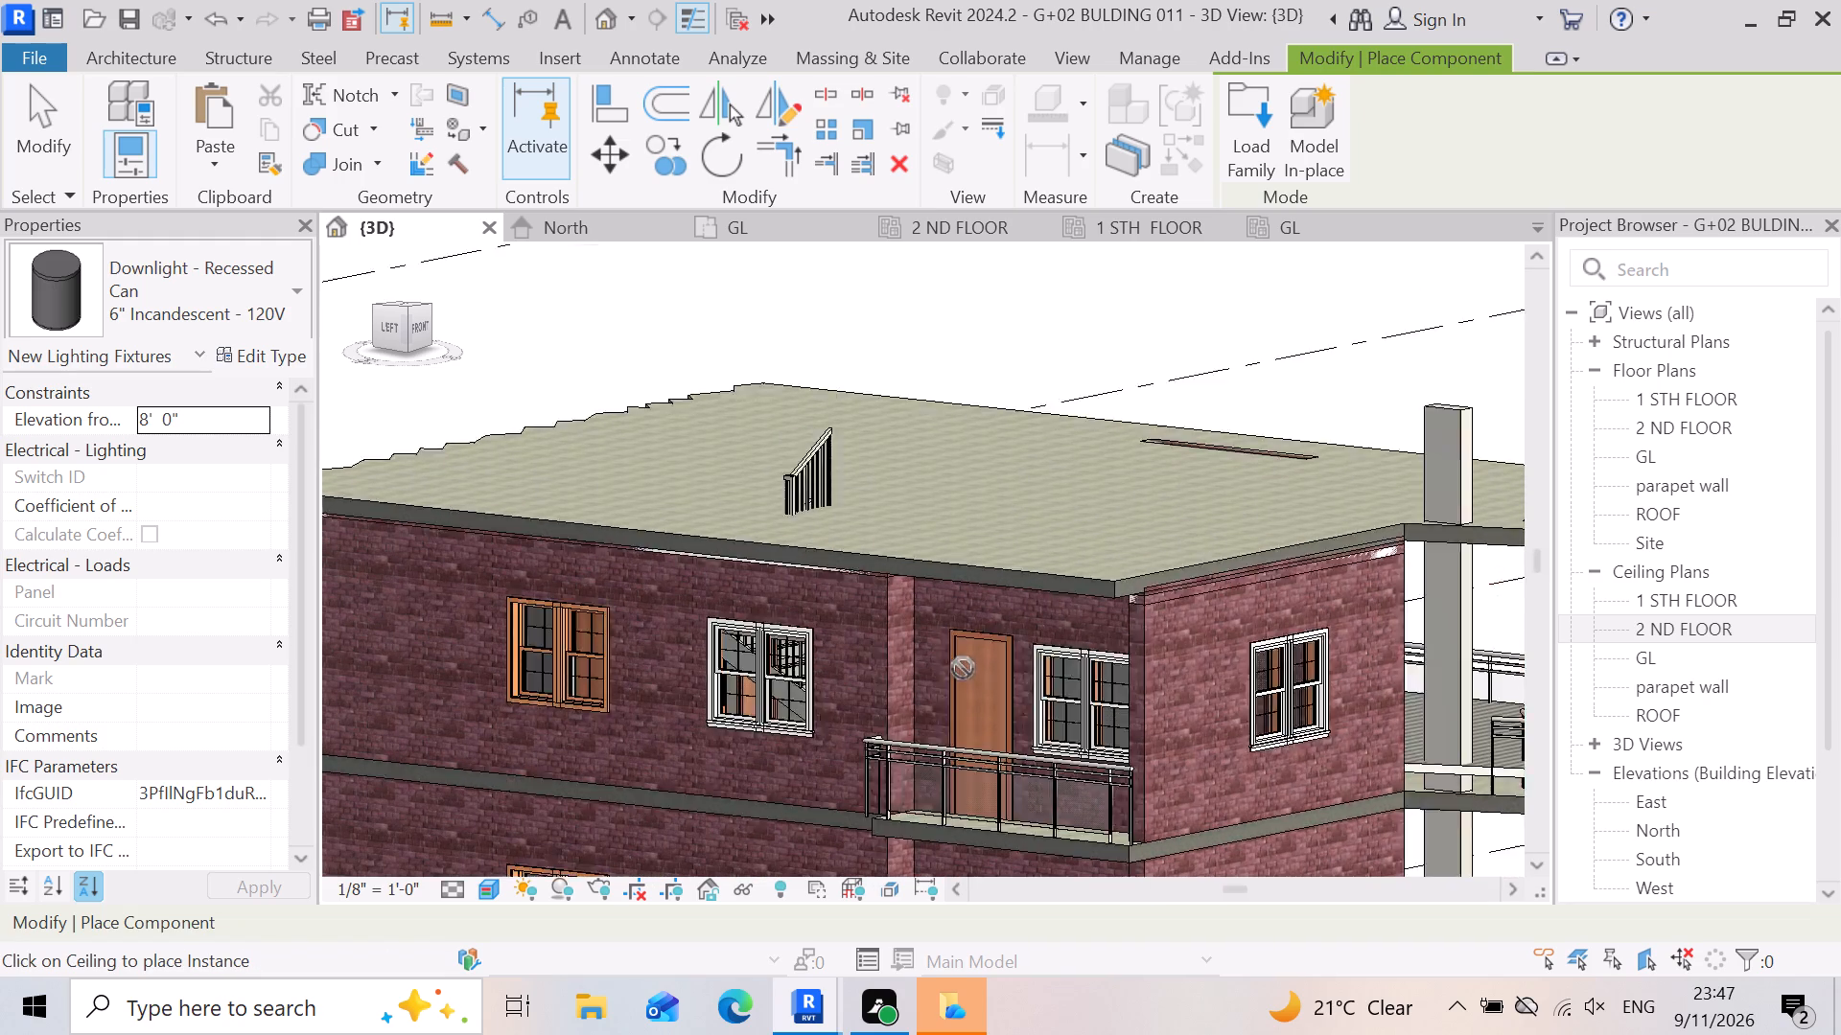
scroll(687, 586, "up", 3)
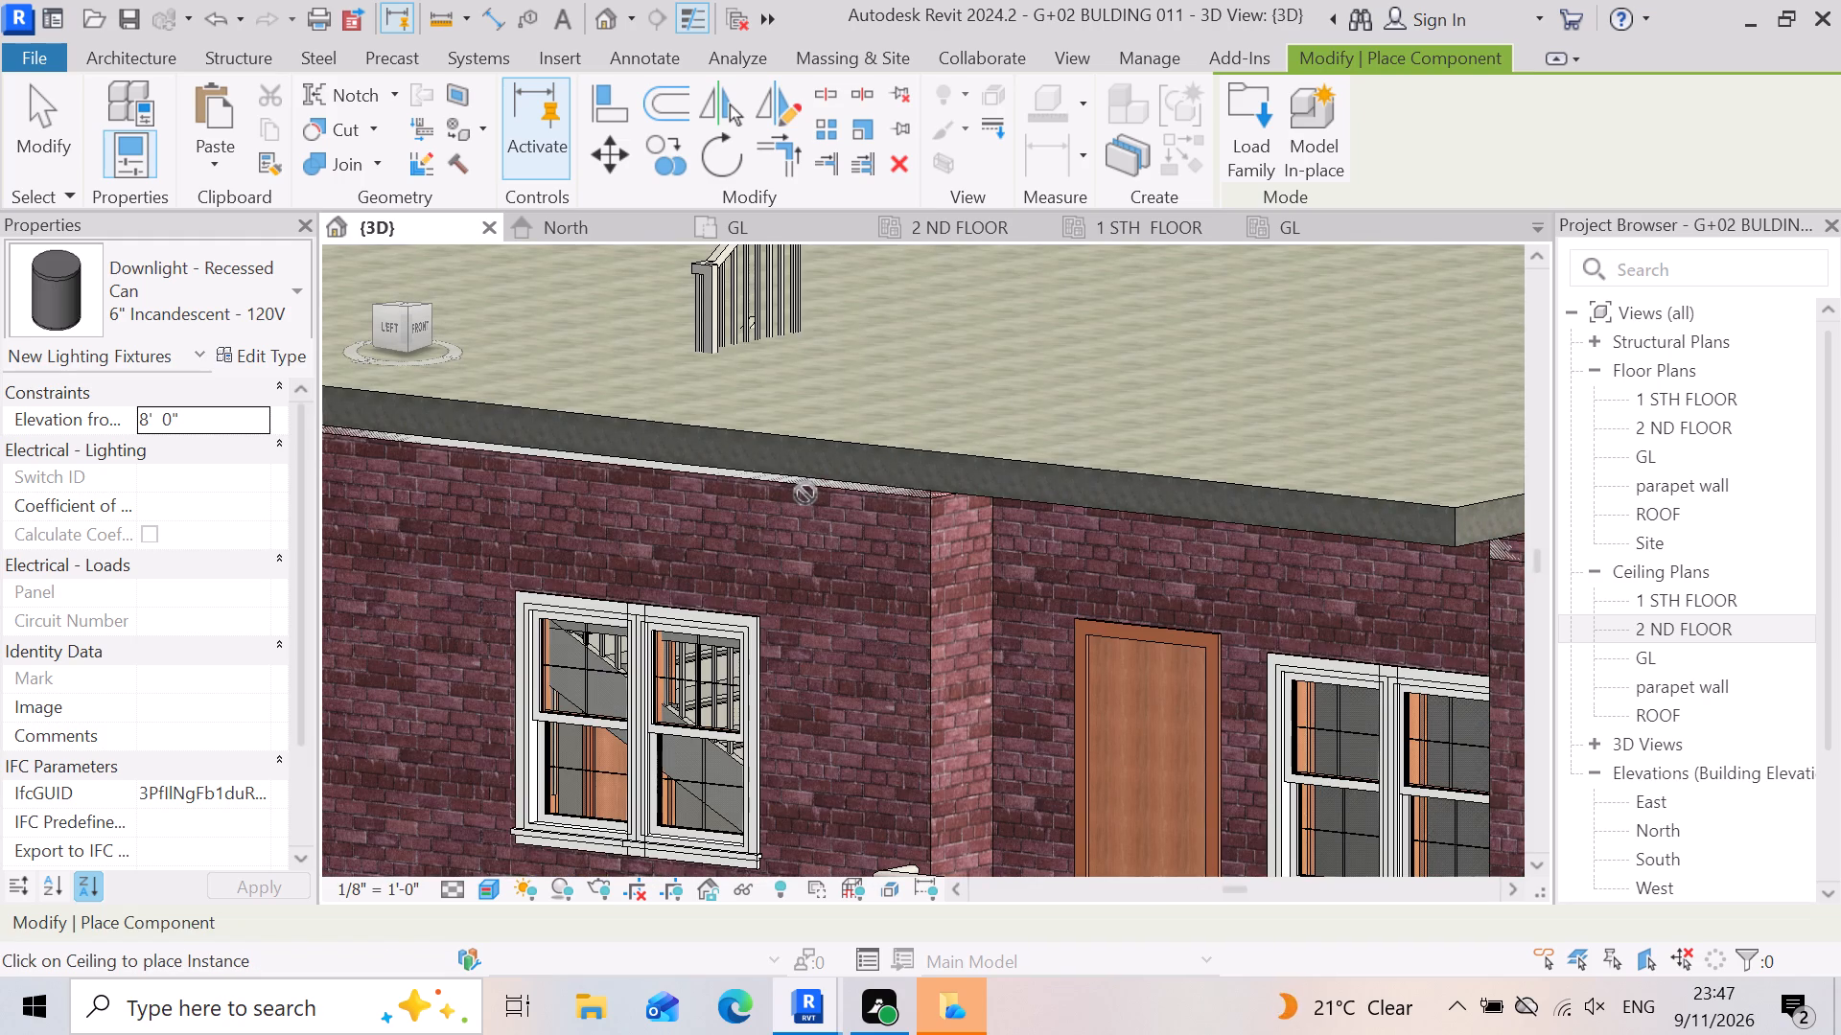
scroll(710, 634, "down", 3)
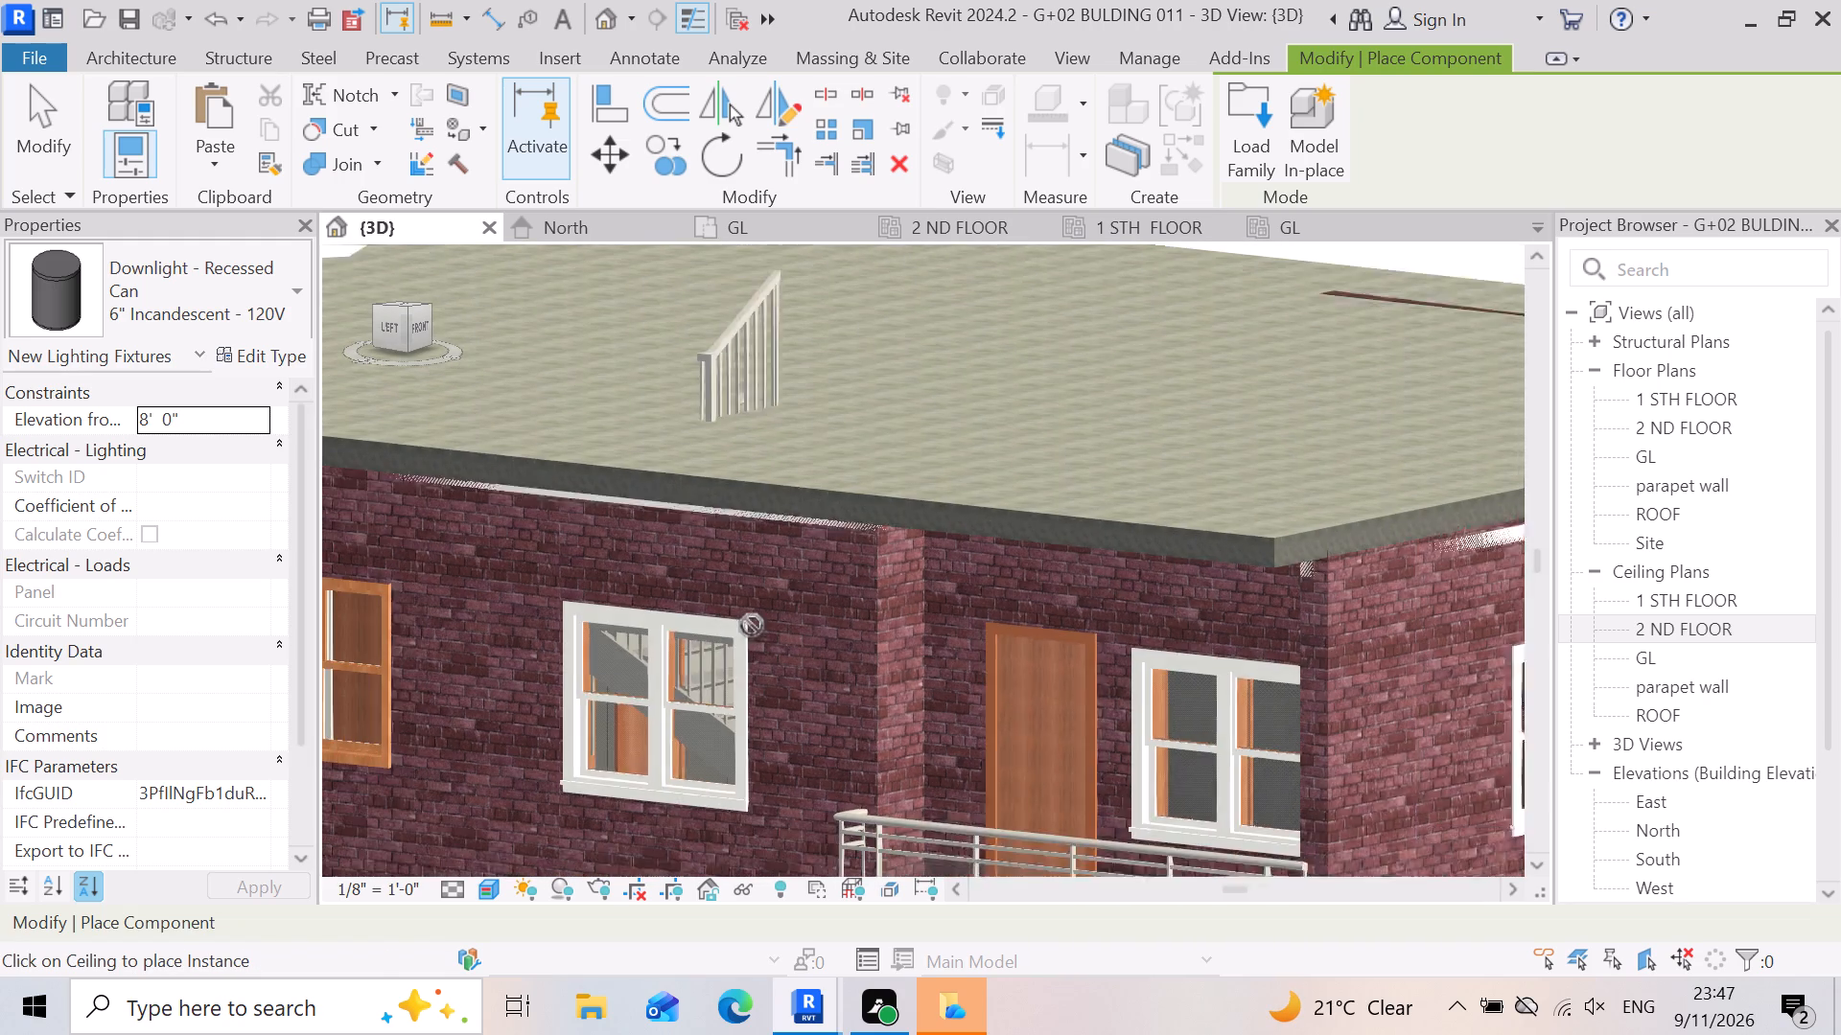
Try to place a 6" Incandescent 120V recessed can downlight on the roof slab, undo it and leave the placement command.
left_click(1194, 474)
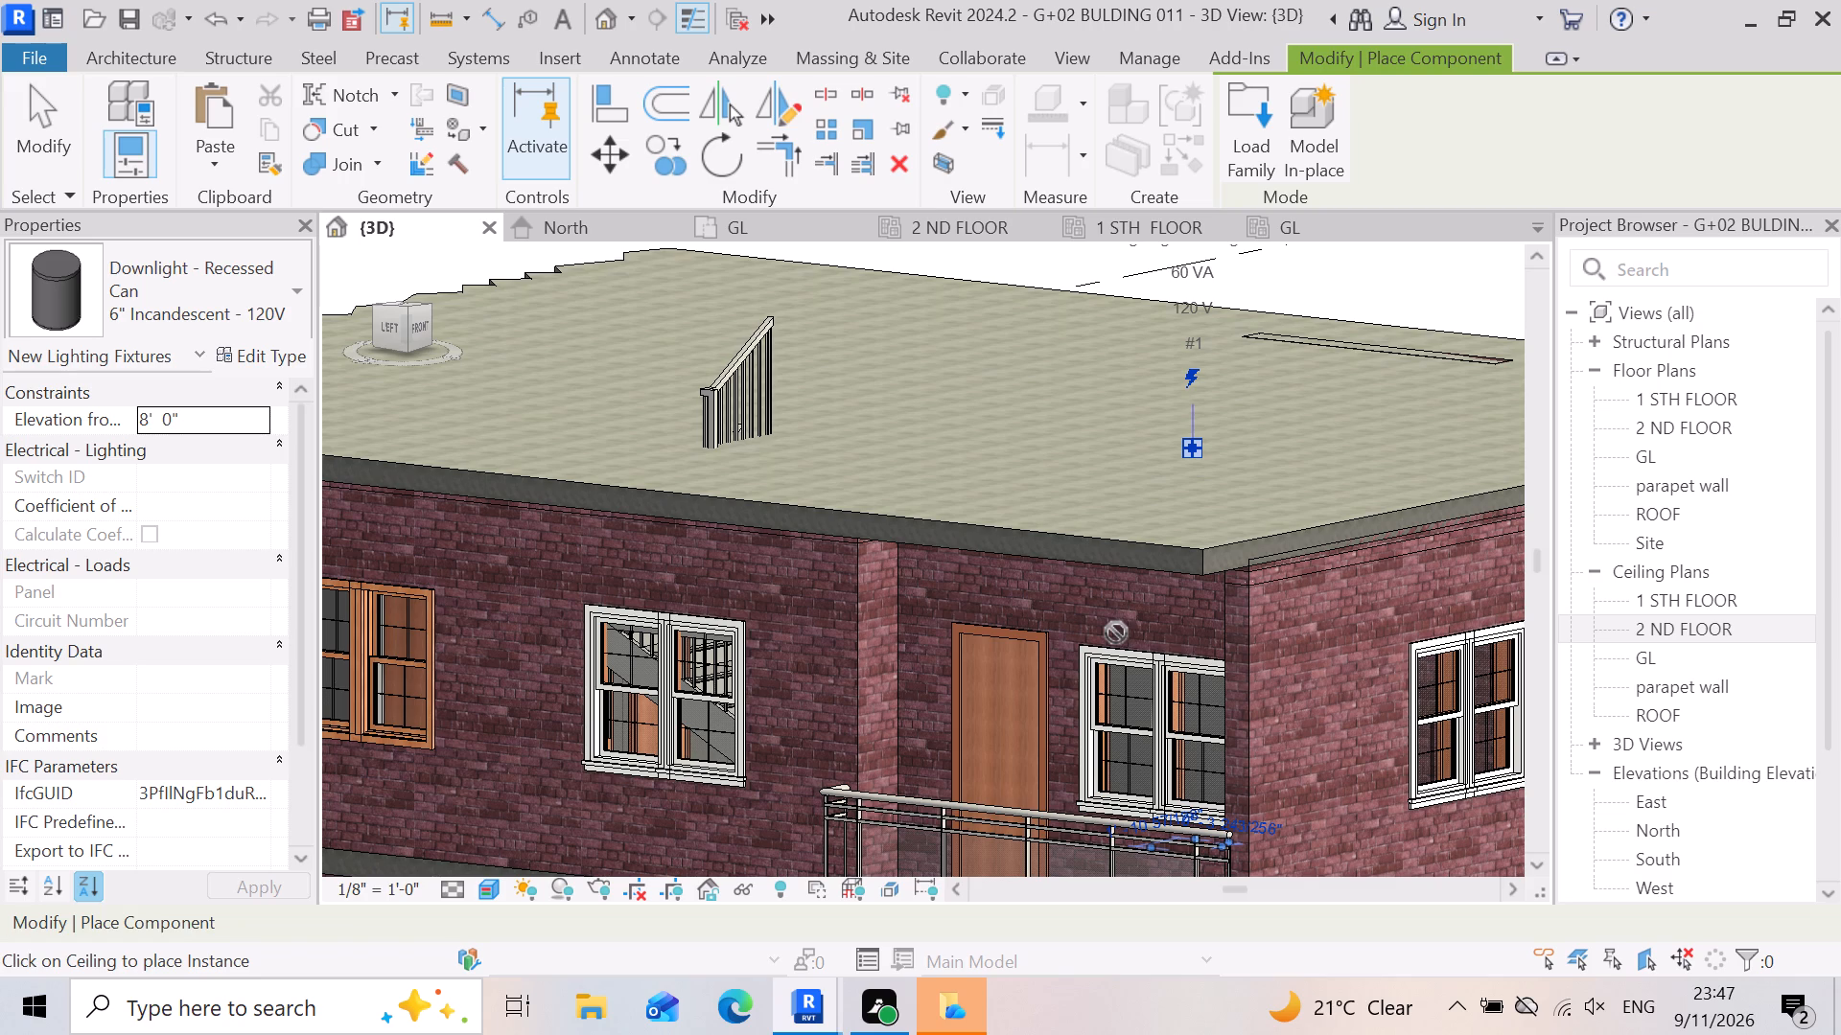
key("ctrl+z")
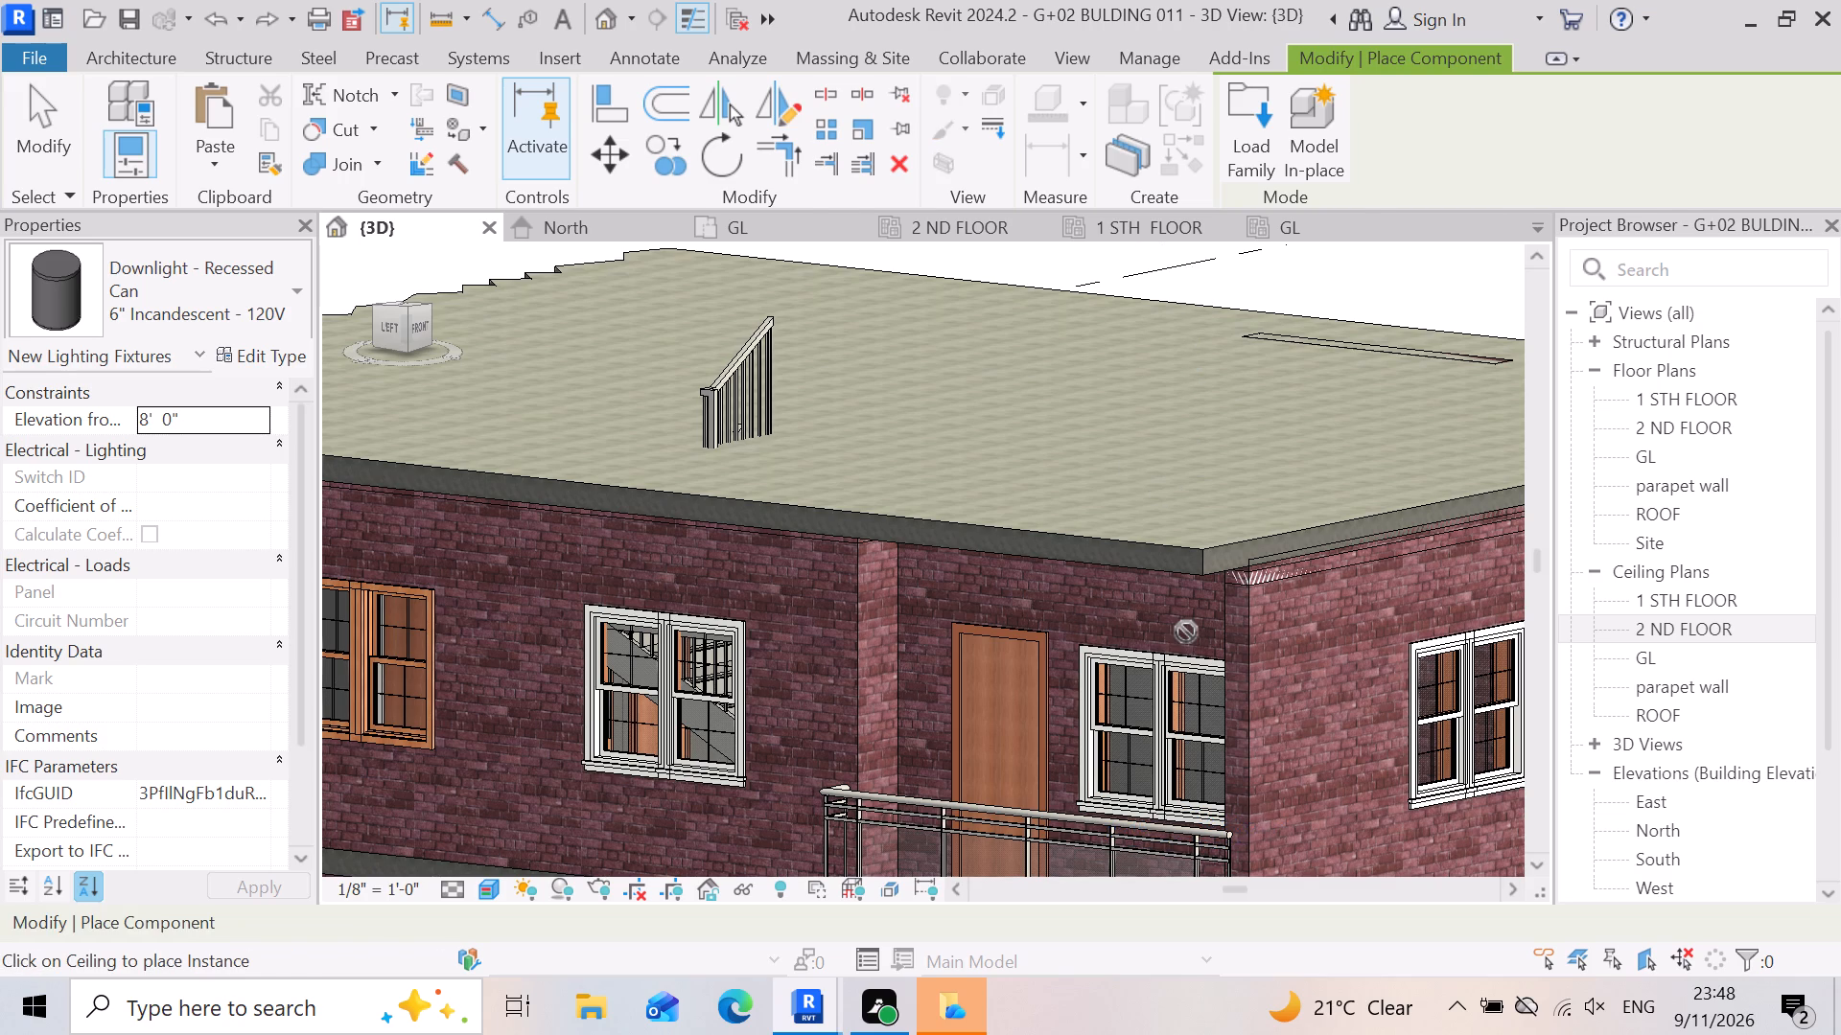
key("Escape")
Temporarily hide the LW Concrete on Metal Deck floor slab at ROOF level in the 3D view.
left_click(1201, 438)
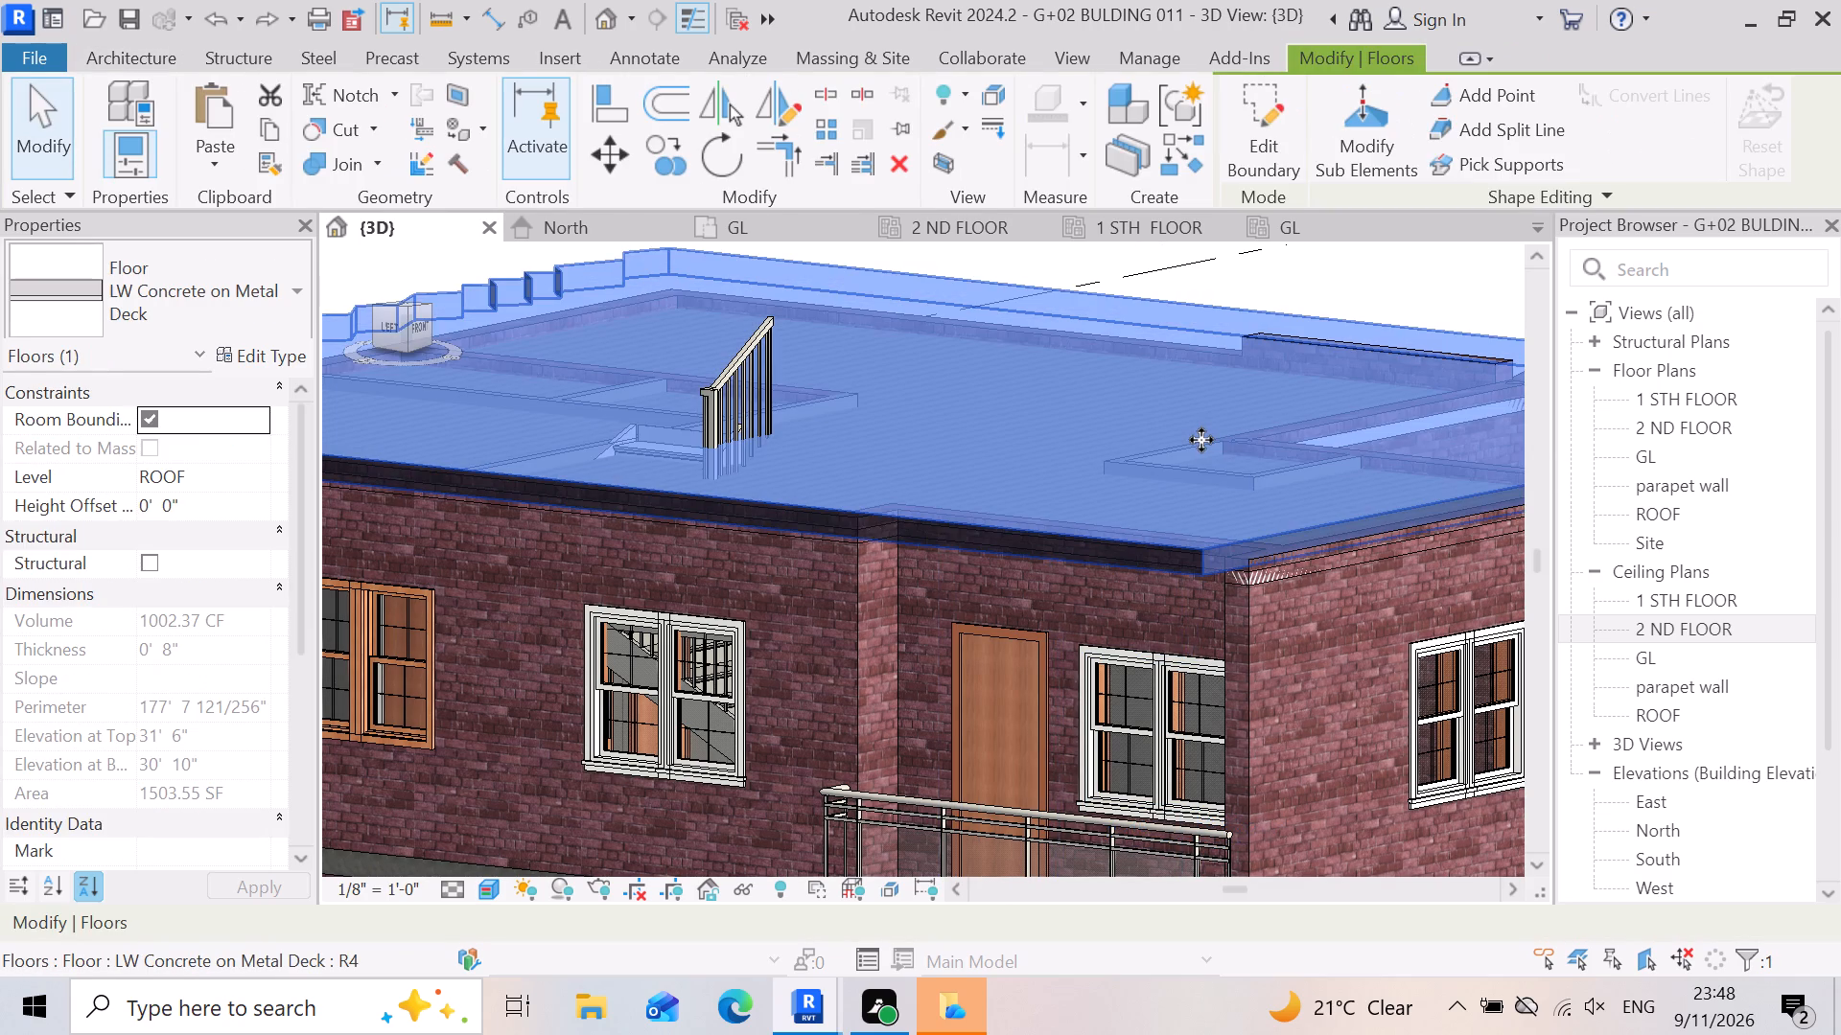
key("h")
key("h")
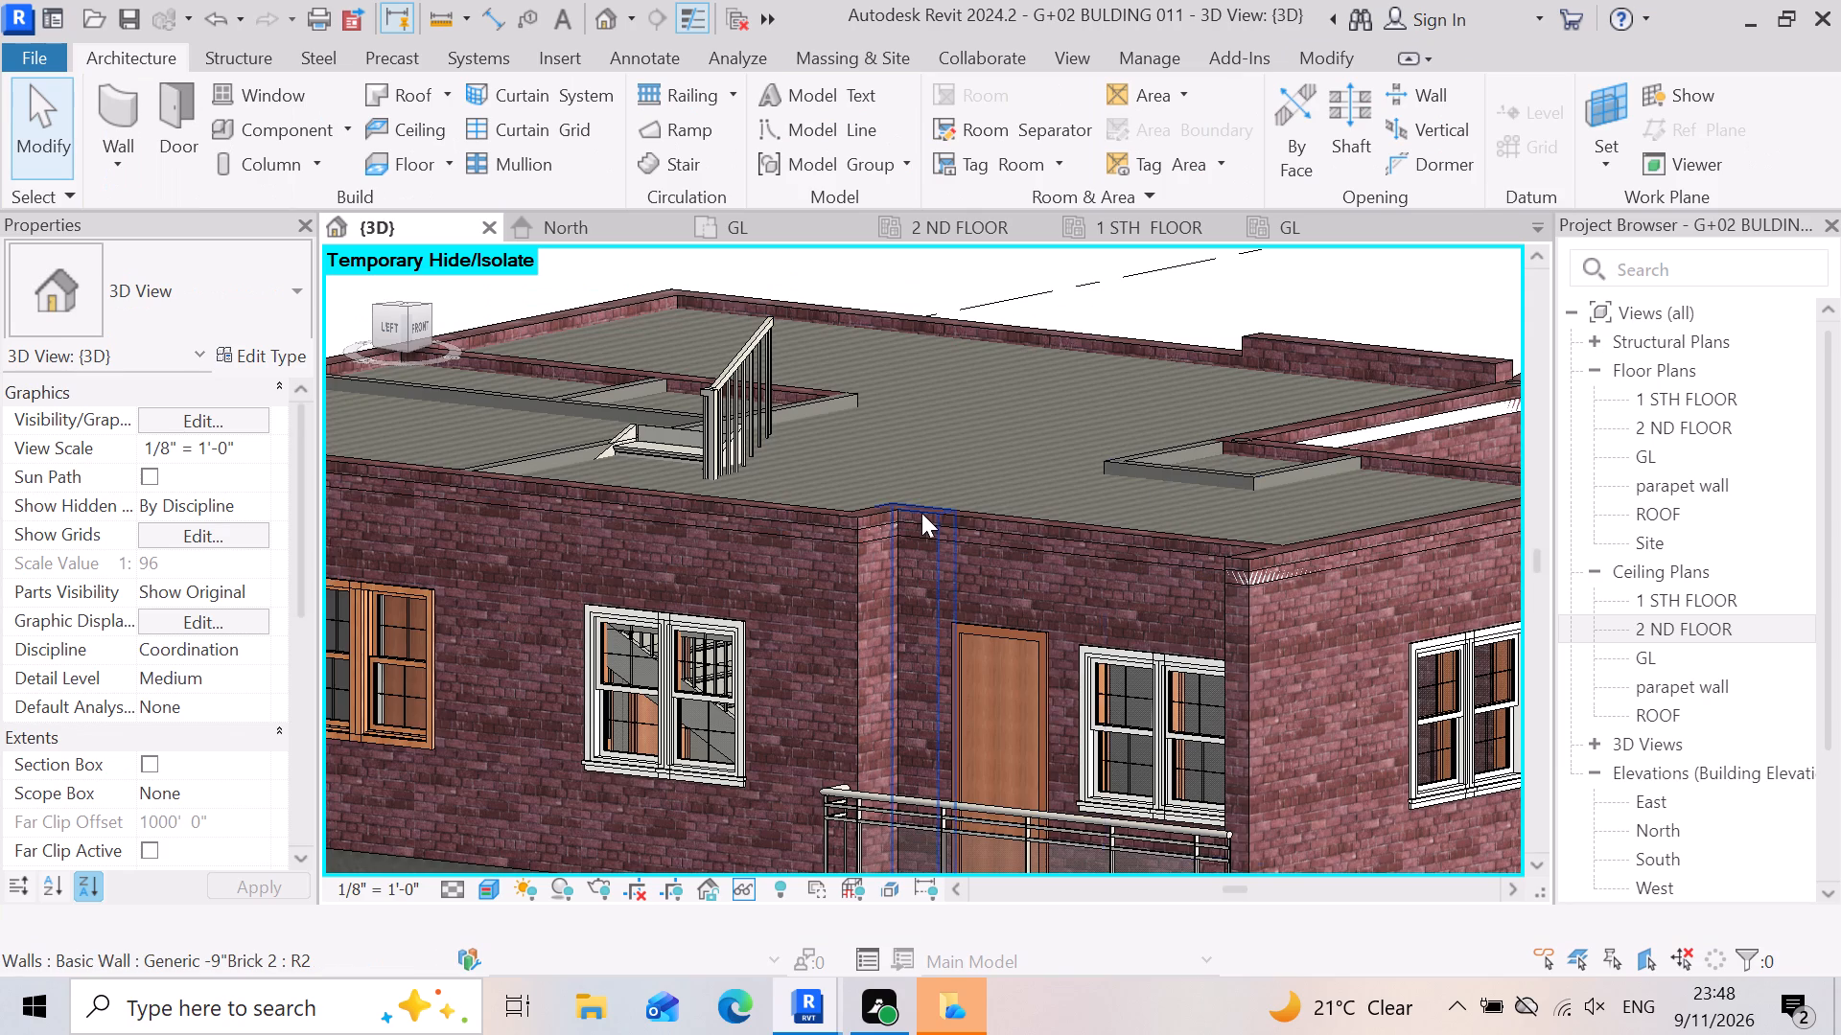
Examine the uncovered top storey and the front zigzag balconies from the left side round to the front.
scroll(921, 513, "down", 3)
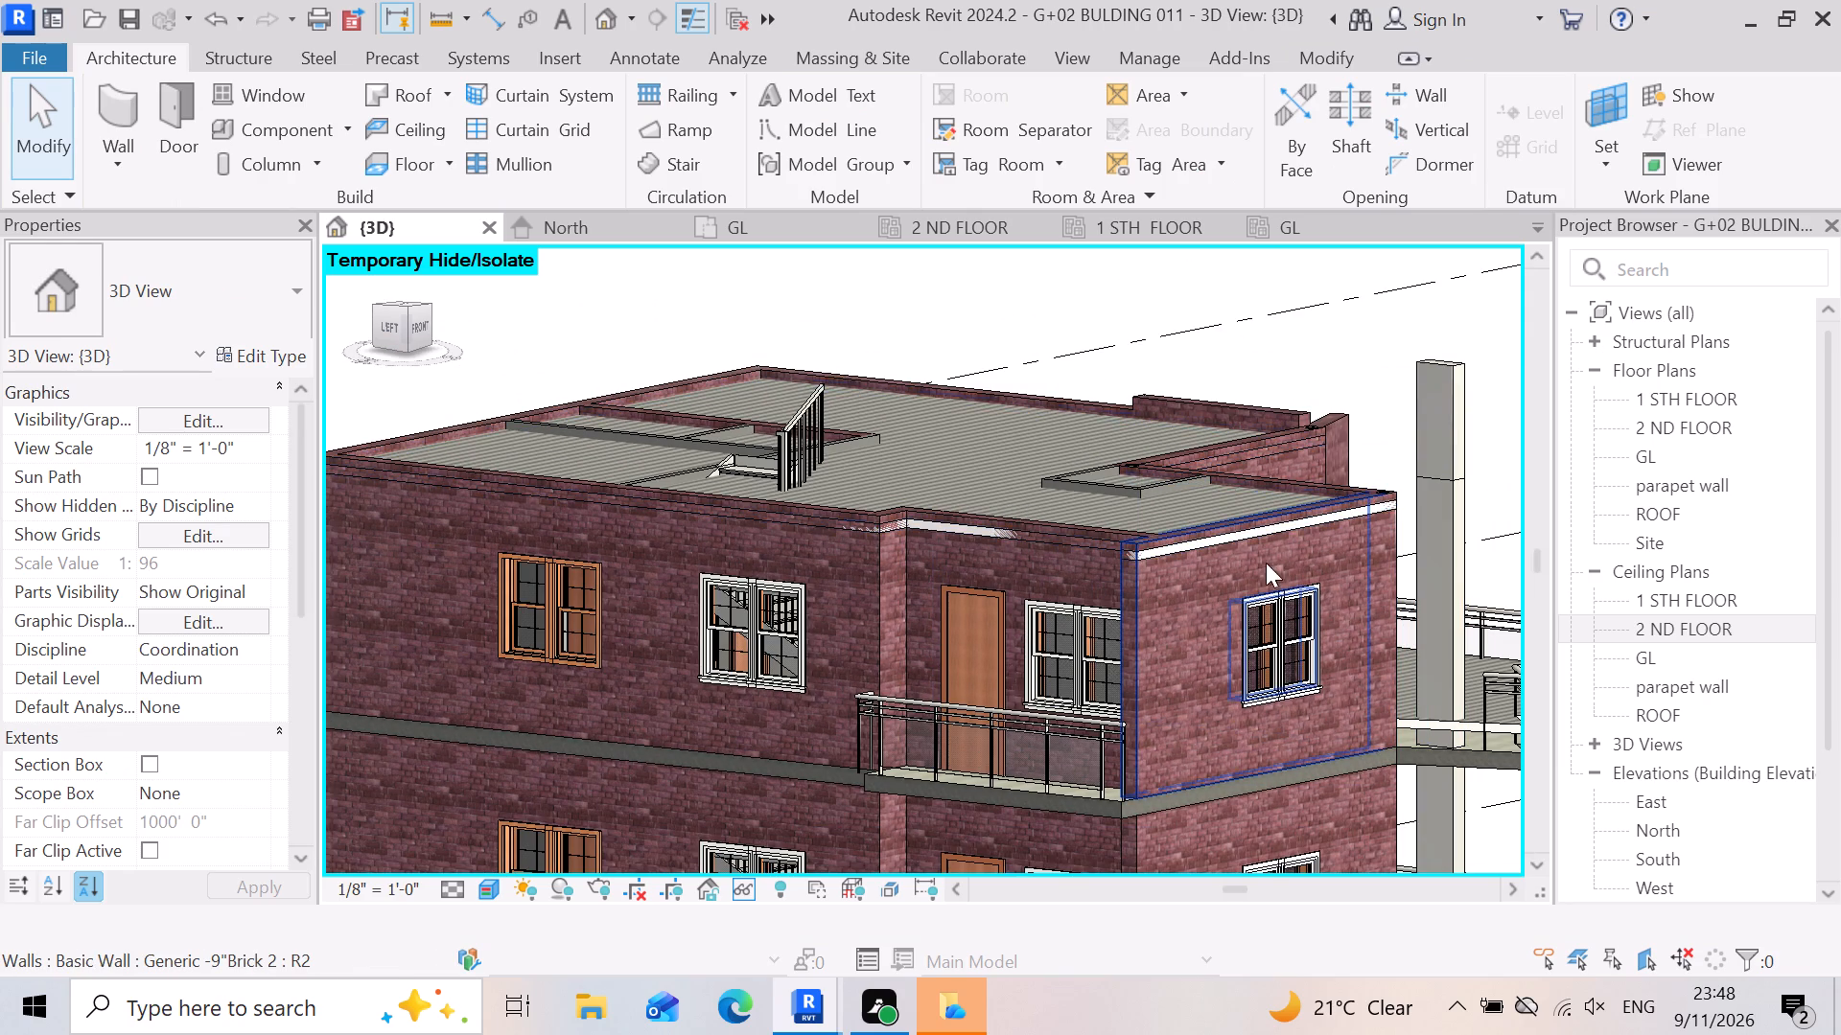
scroll(1371, 458, "up", 3)
scroll(1394, 574, "down", 2)
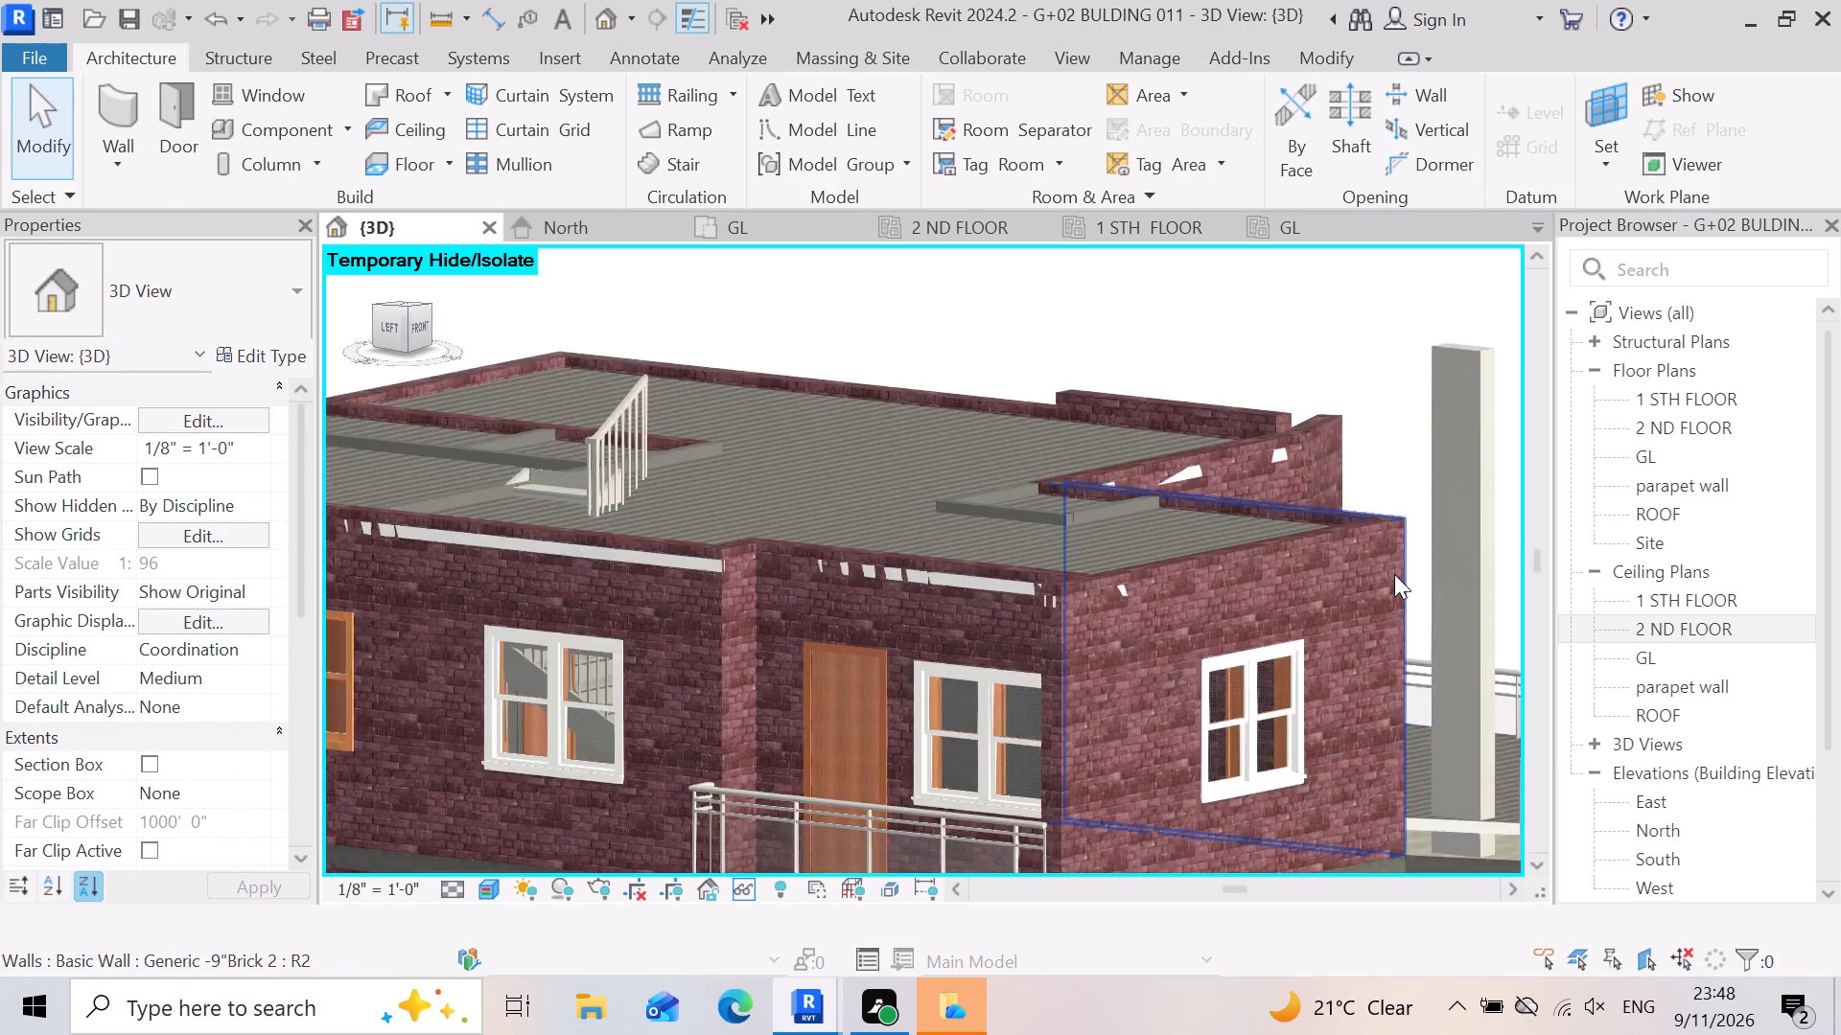
scroll(1394, 574, "down", 2)
middle_click_drag(1367, 736, 1297, 711, "shift")
right_click_drag(1367, 735, 1136, 677, "shift")
middle_click_drag(1136, 677, 1112, 673, "shift")
right_click_drag(1136, 677, 935, 677, "shift")
scroll(791, 583, "down", 3)
scroll(1420, 707, "up", 3)
scroll(1073, 523, "down", 2)
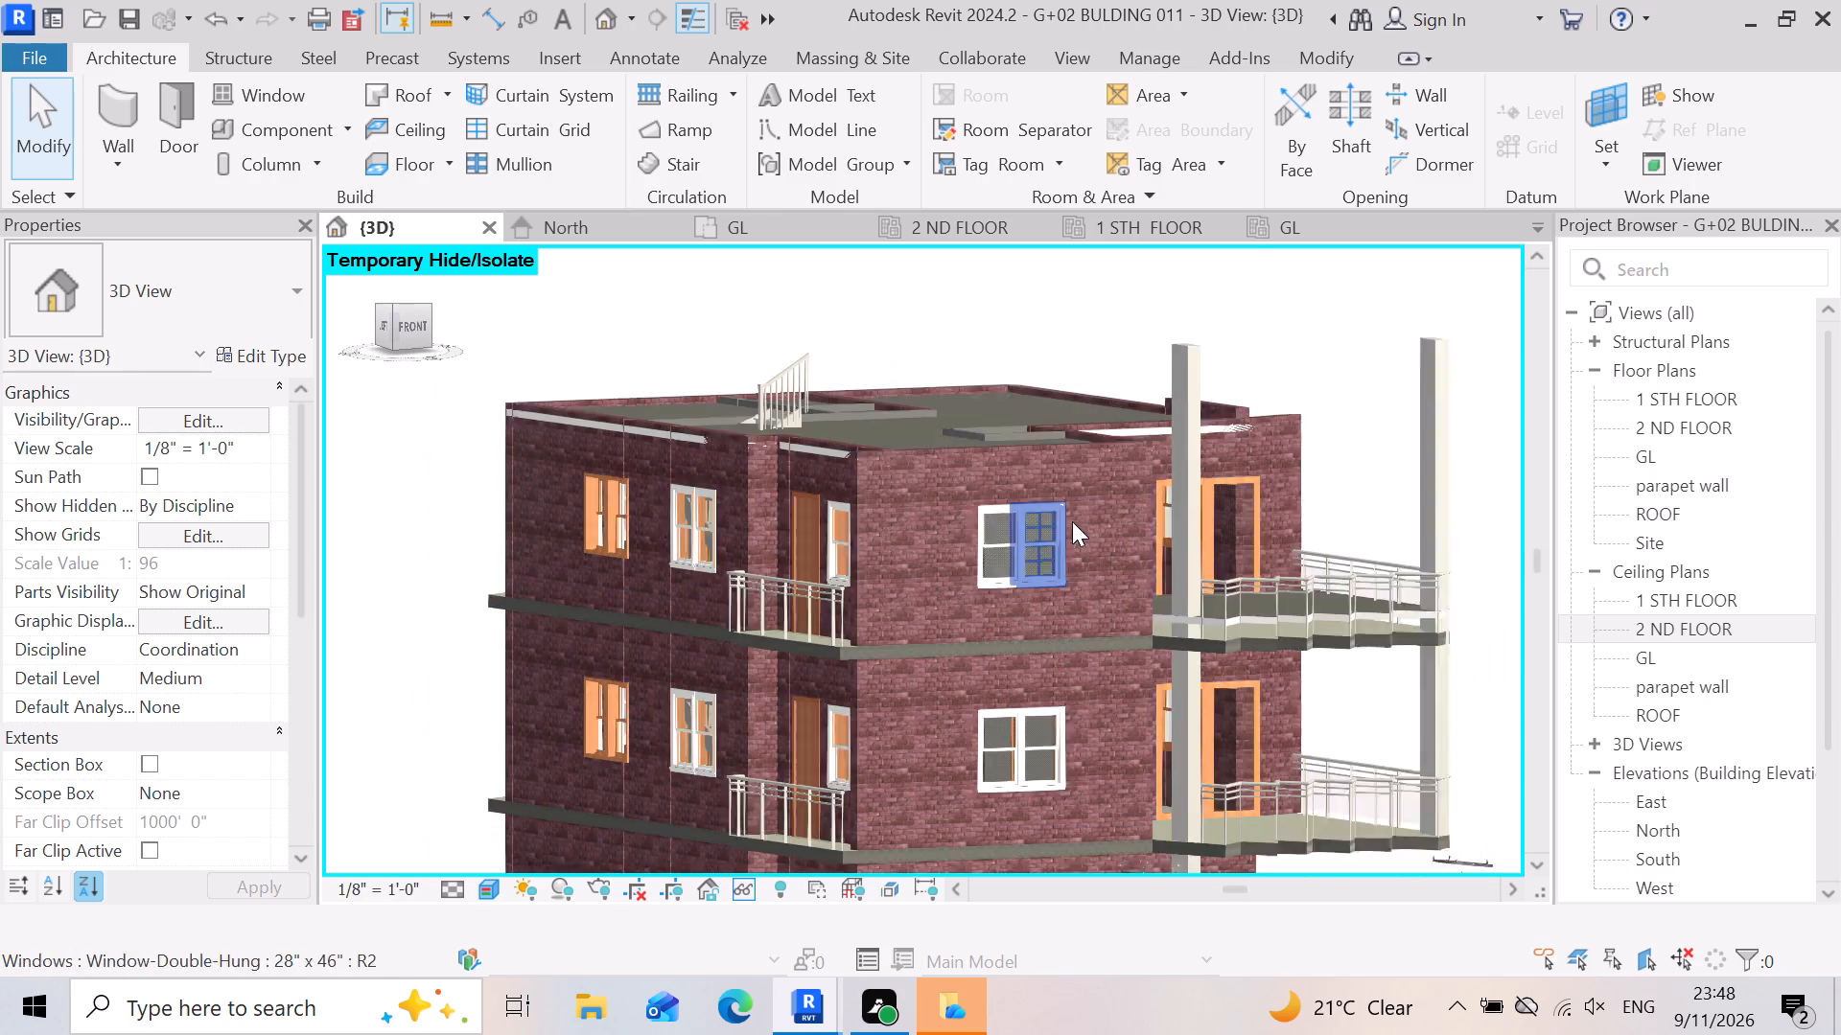
right_click_drag(1364, 580, 1266, 656, "shift")
middle_click_drag(1320, 586, 1257, 628, "shift")
middle_click(1257, 628, "shift")
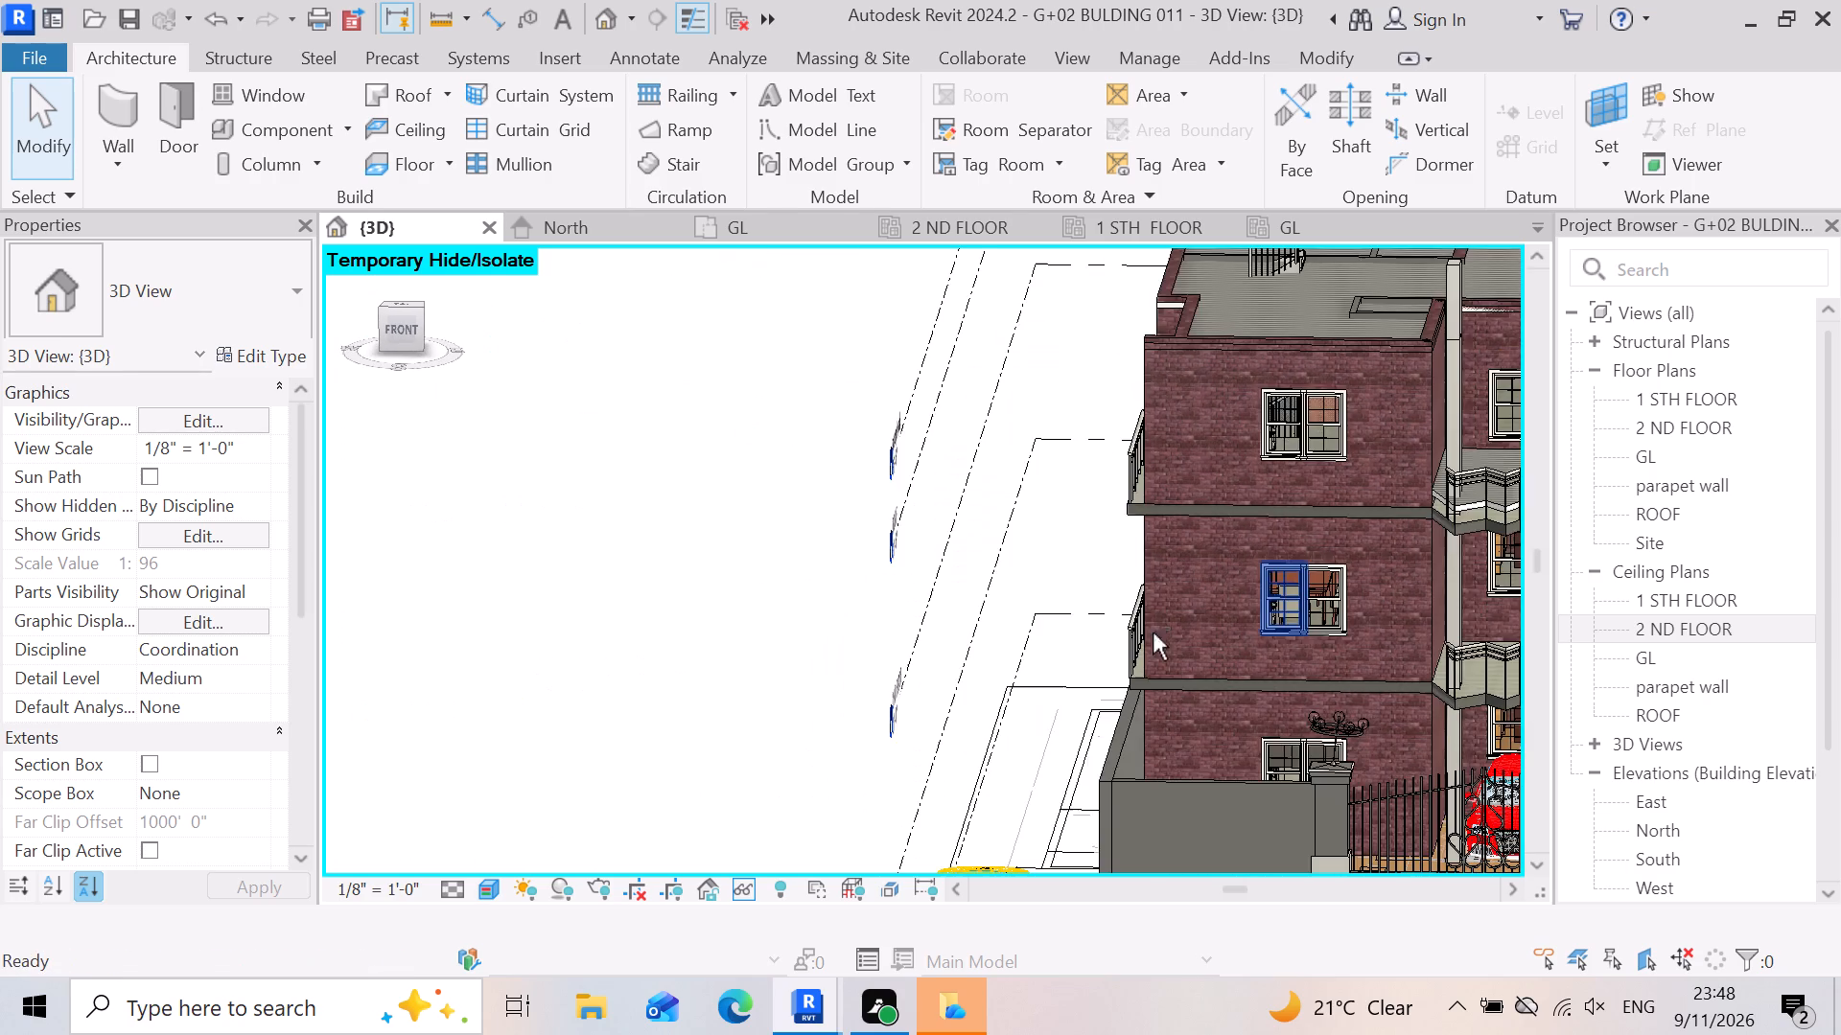
scroll(967, 540, "down", 3)
scroll(1561, 568, "up", 6)
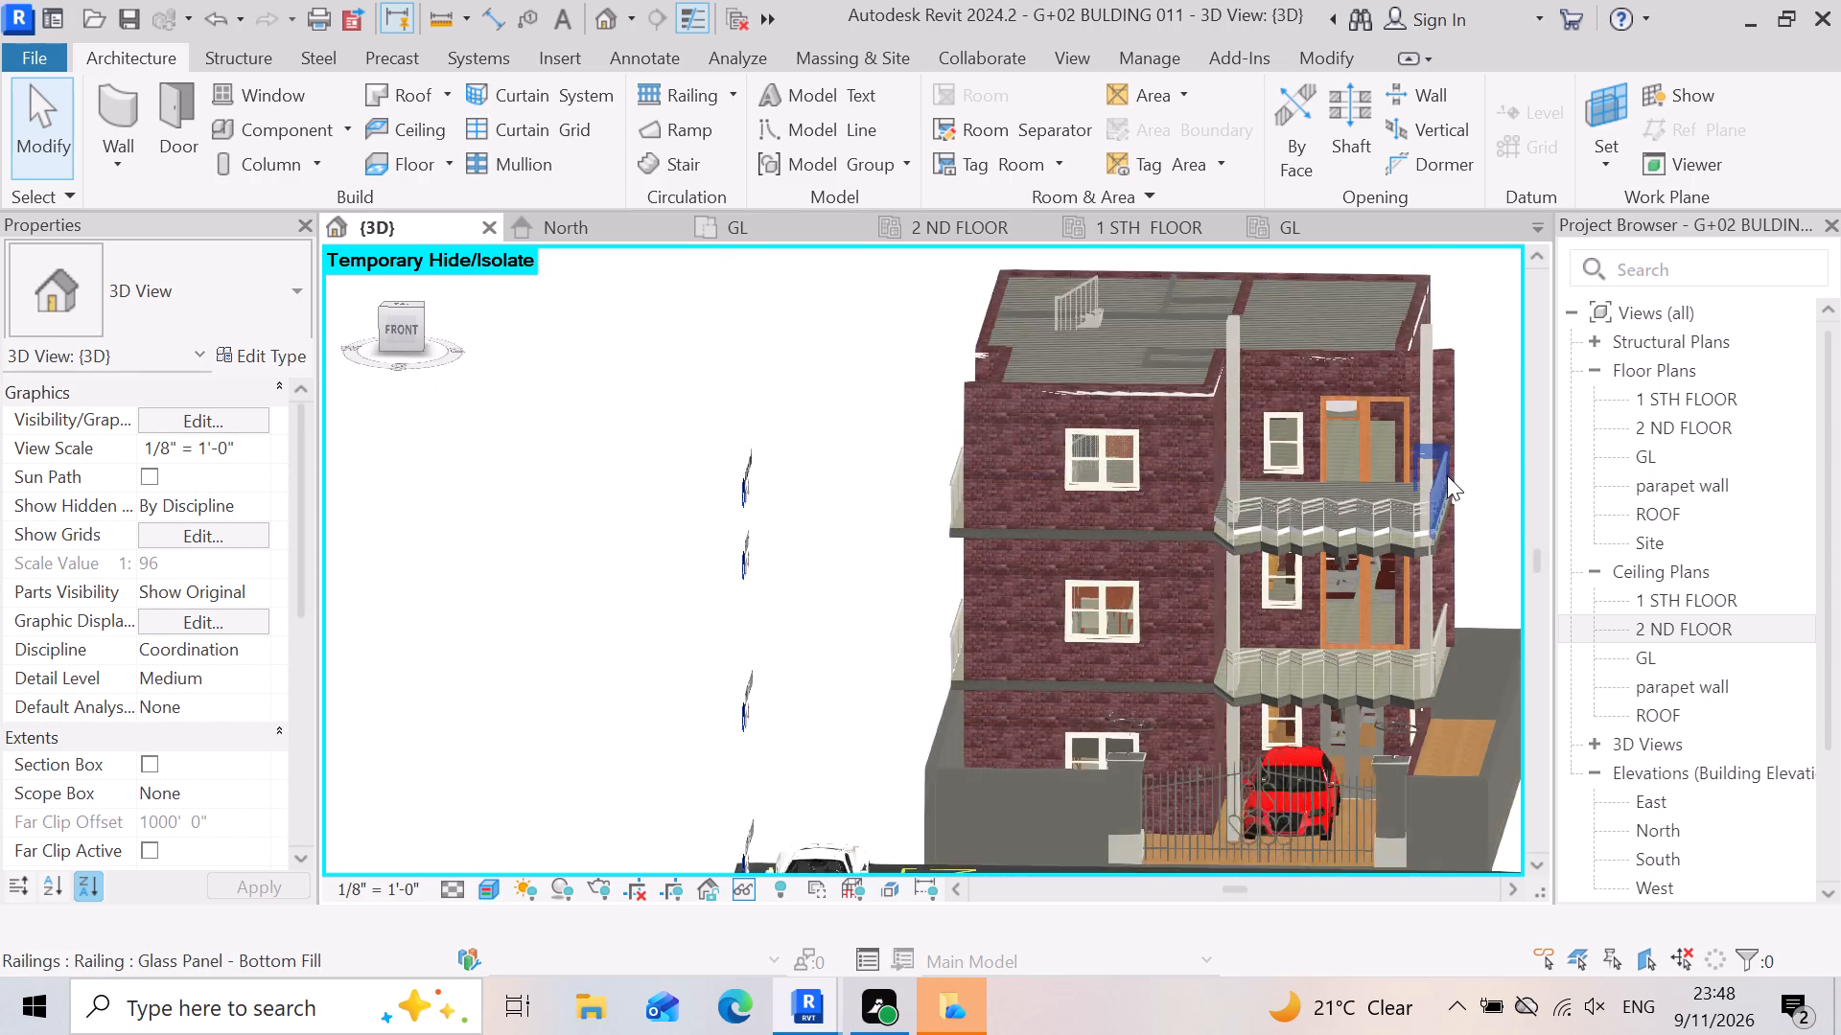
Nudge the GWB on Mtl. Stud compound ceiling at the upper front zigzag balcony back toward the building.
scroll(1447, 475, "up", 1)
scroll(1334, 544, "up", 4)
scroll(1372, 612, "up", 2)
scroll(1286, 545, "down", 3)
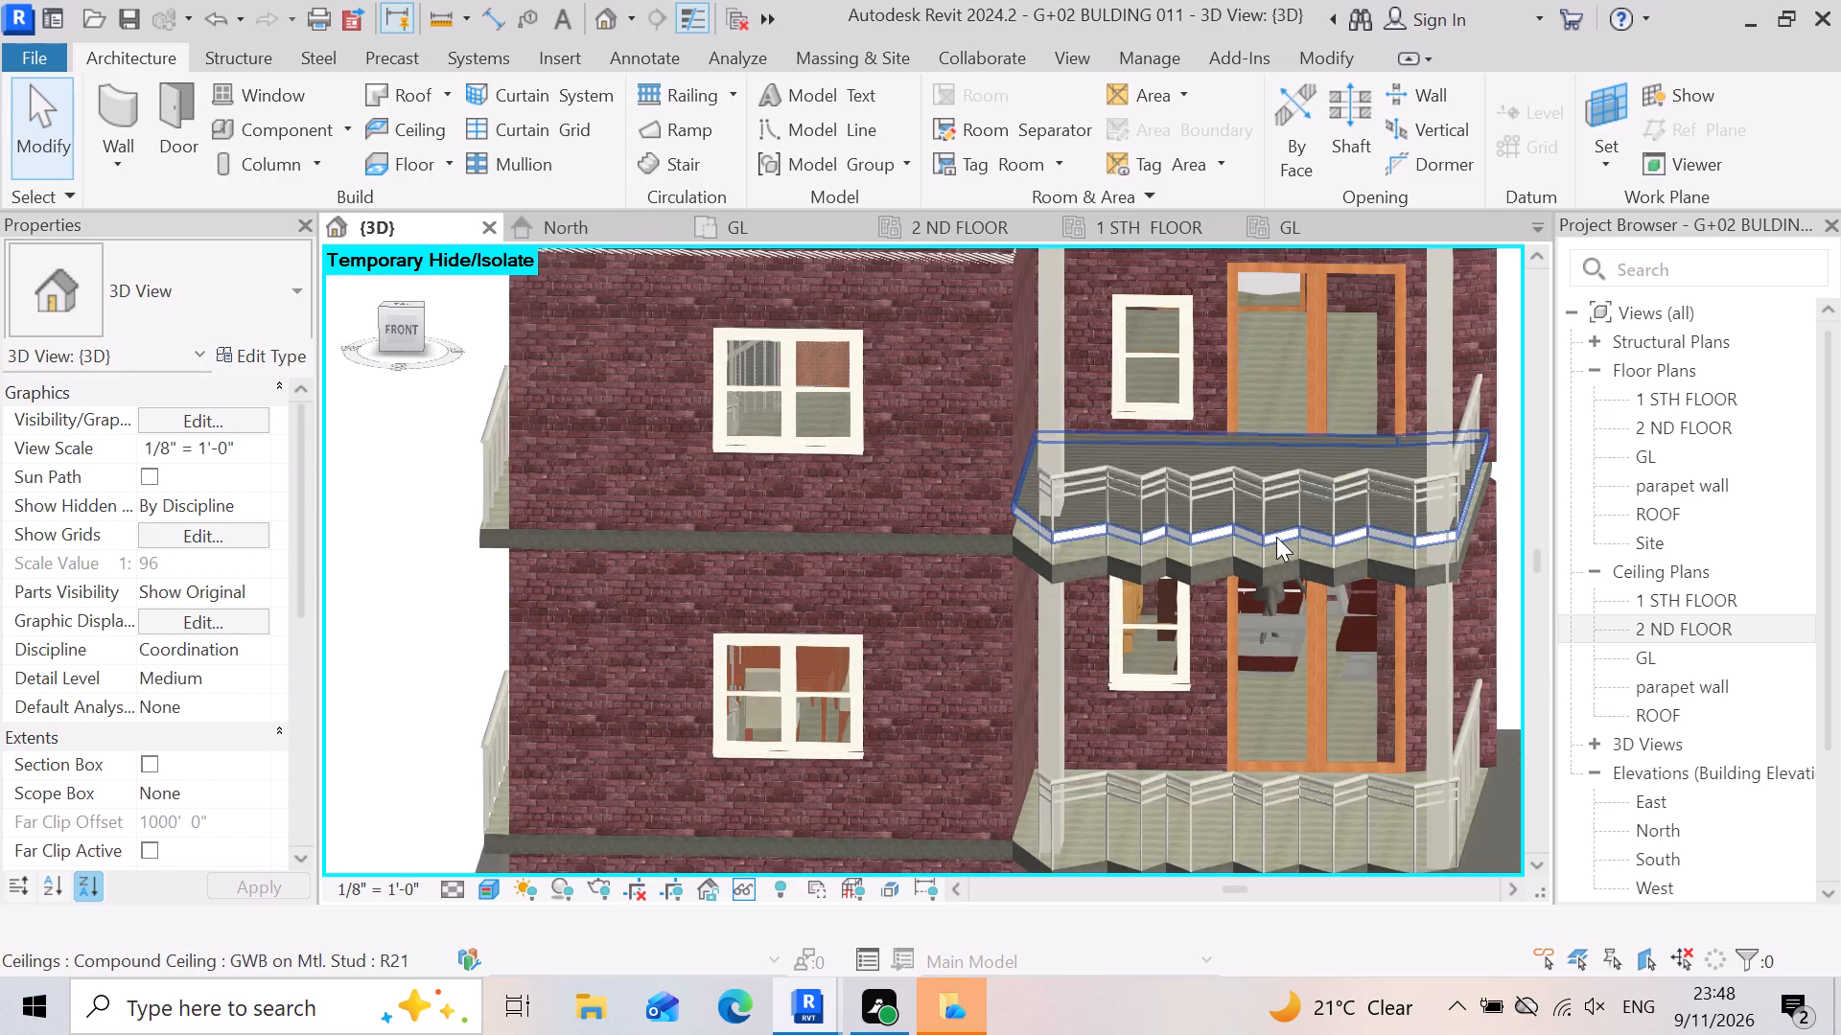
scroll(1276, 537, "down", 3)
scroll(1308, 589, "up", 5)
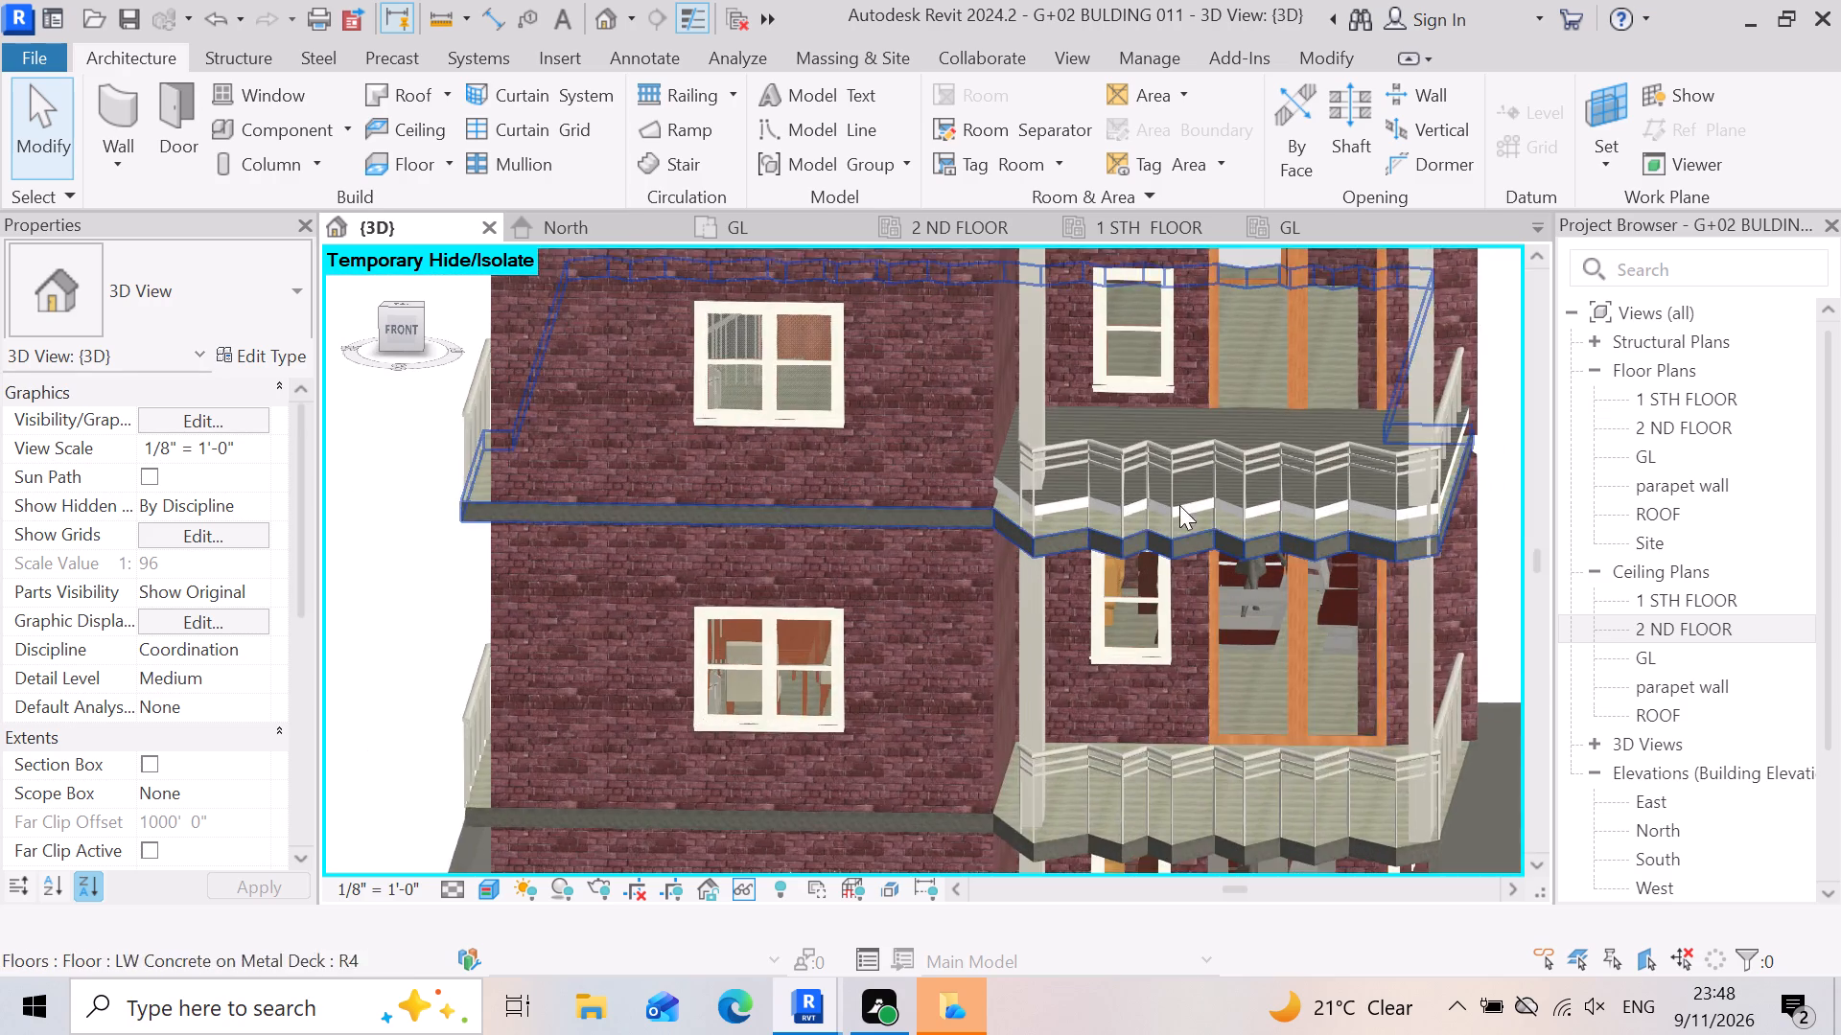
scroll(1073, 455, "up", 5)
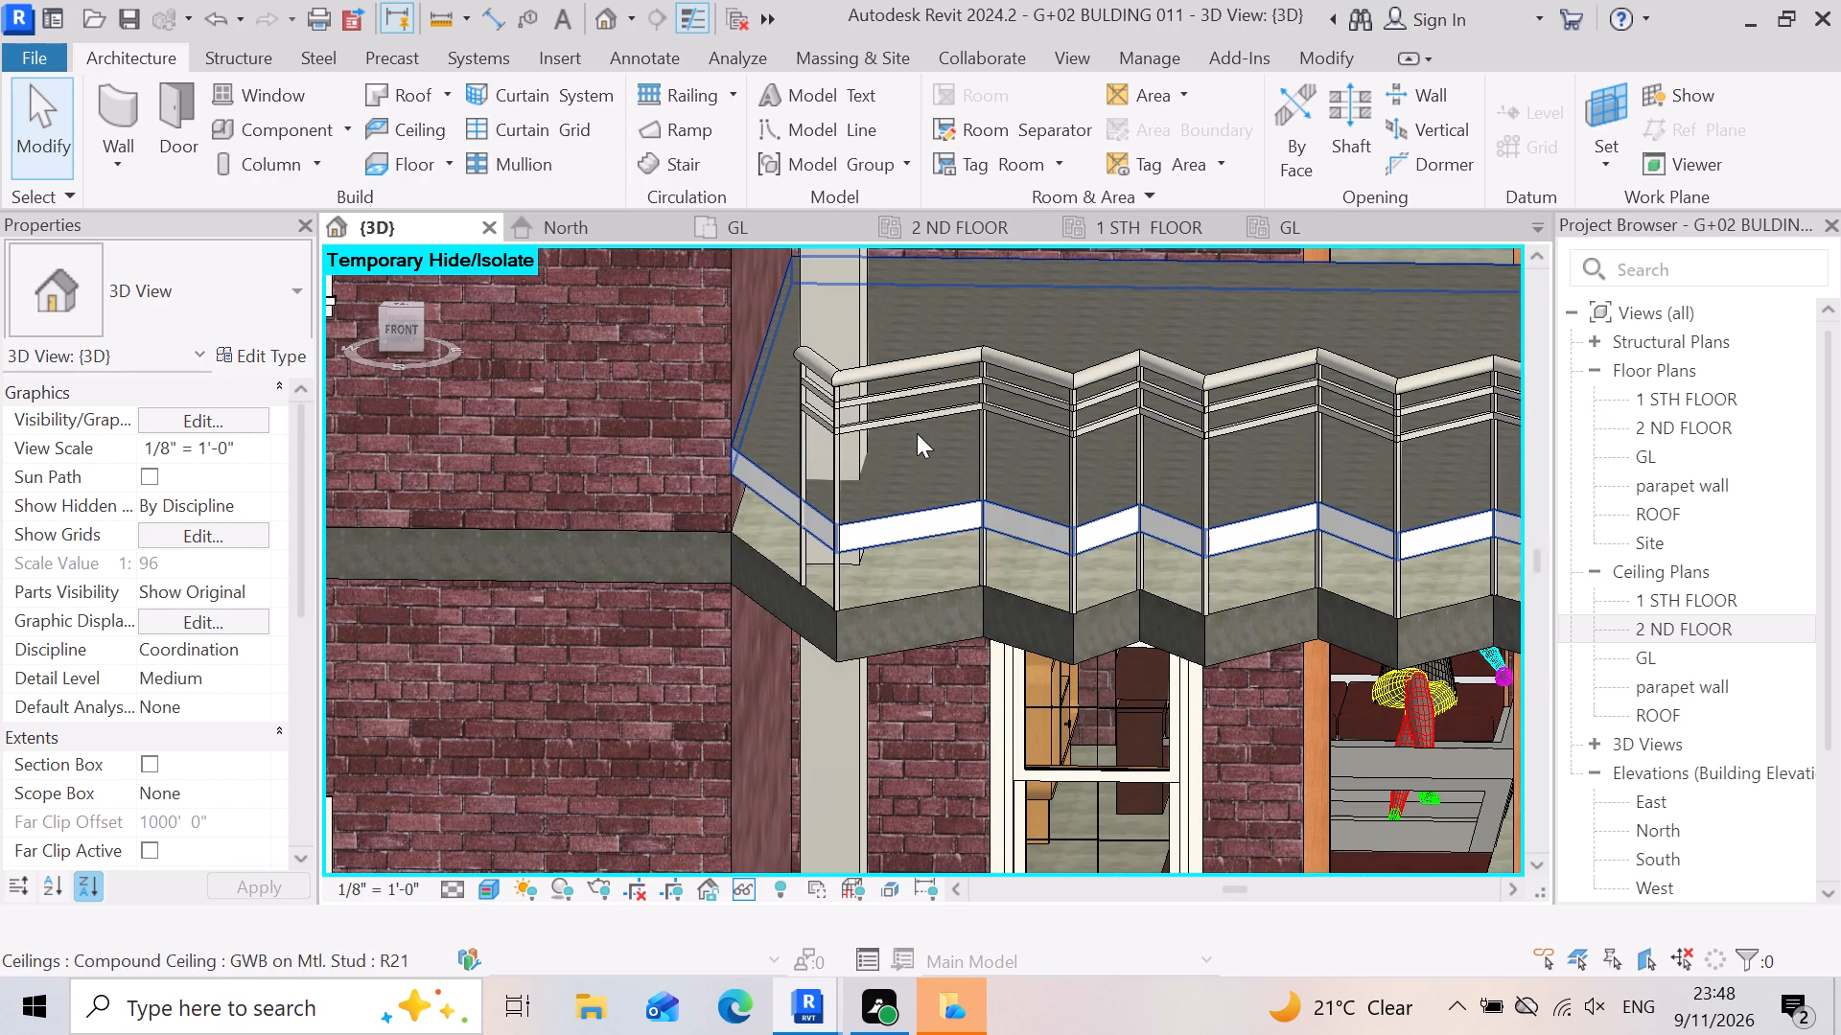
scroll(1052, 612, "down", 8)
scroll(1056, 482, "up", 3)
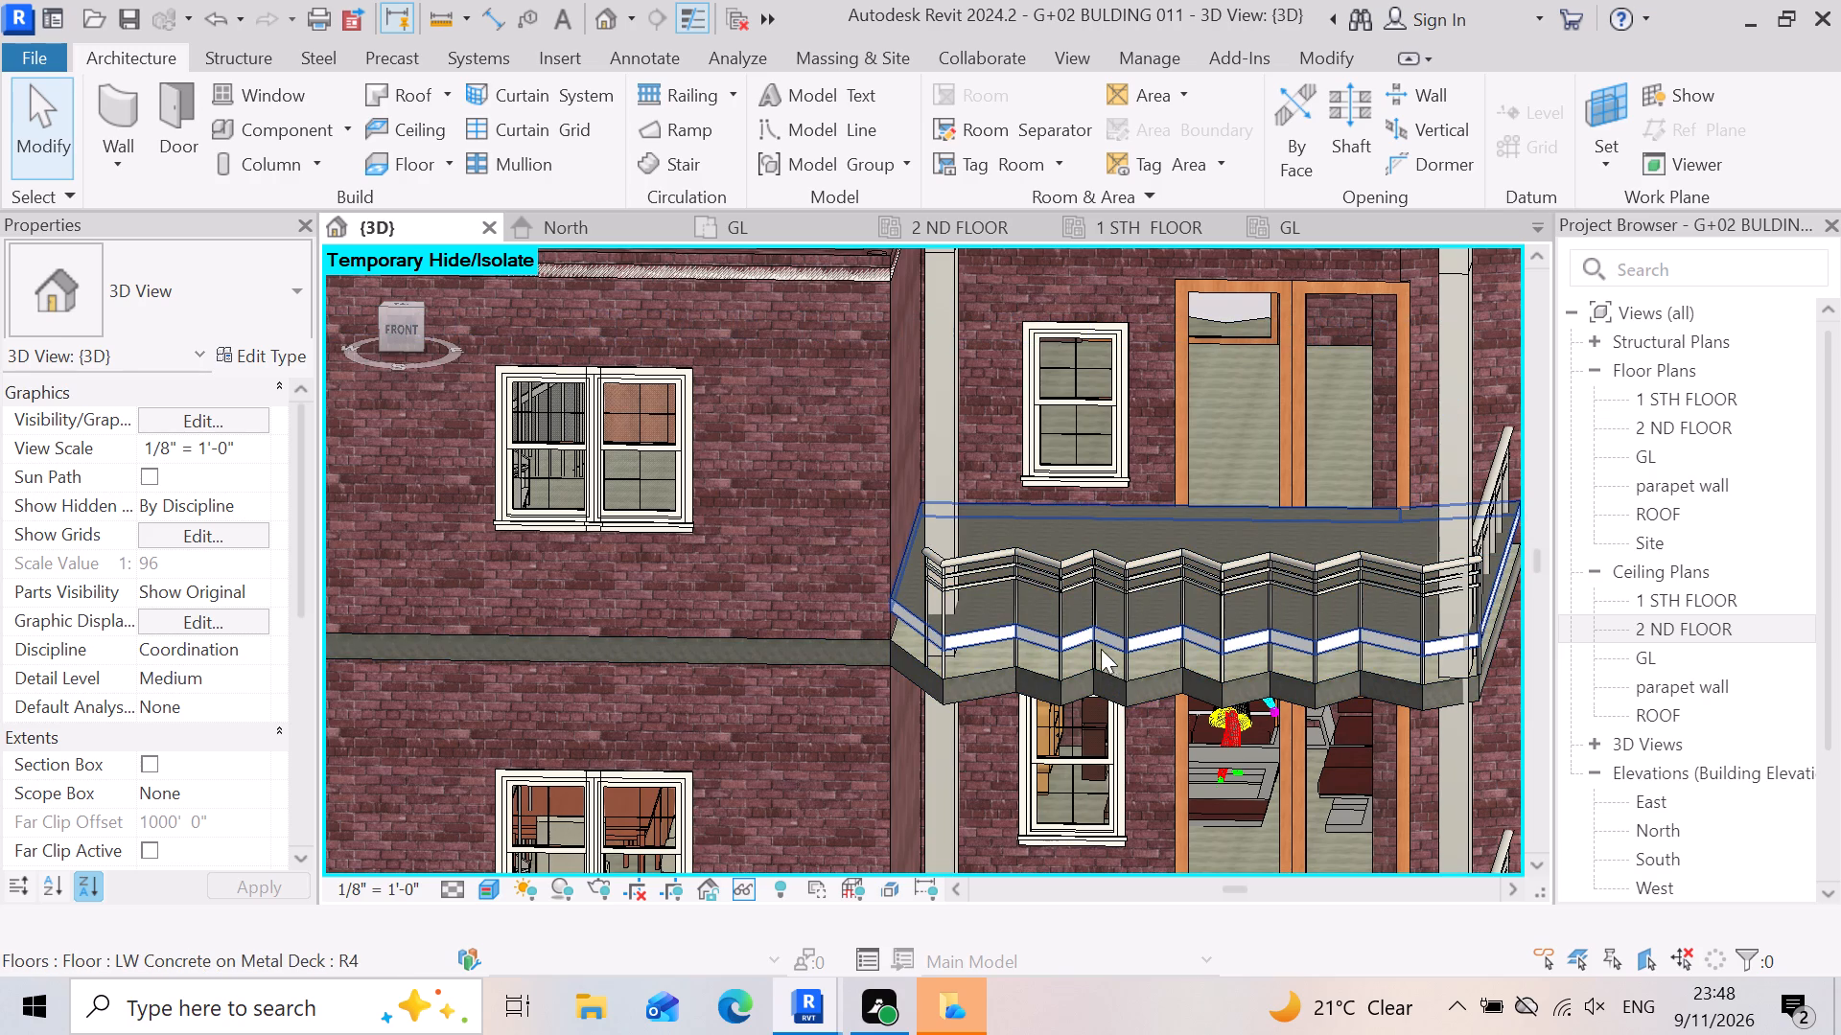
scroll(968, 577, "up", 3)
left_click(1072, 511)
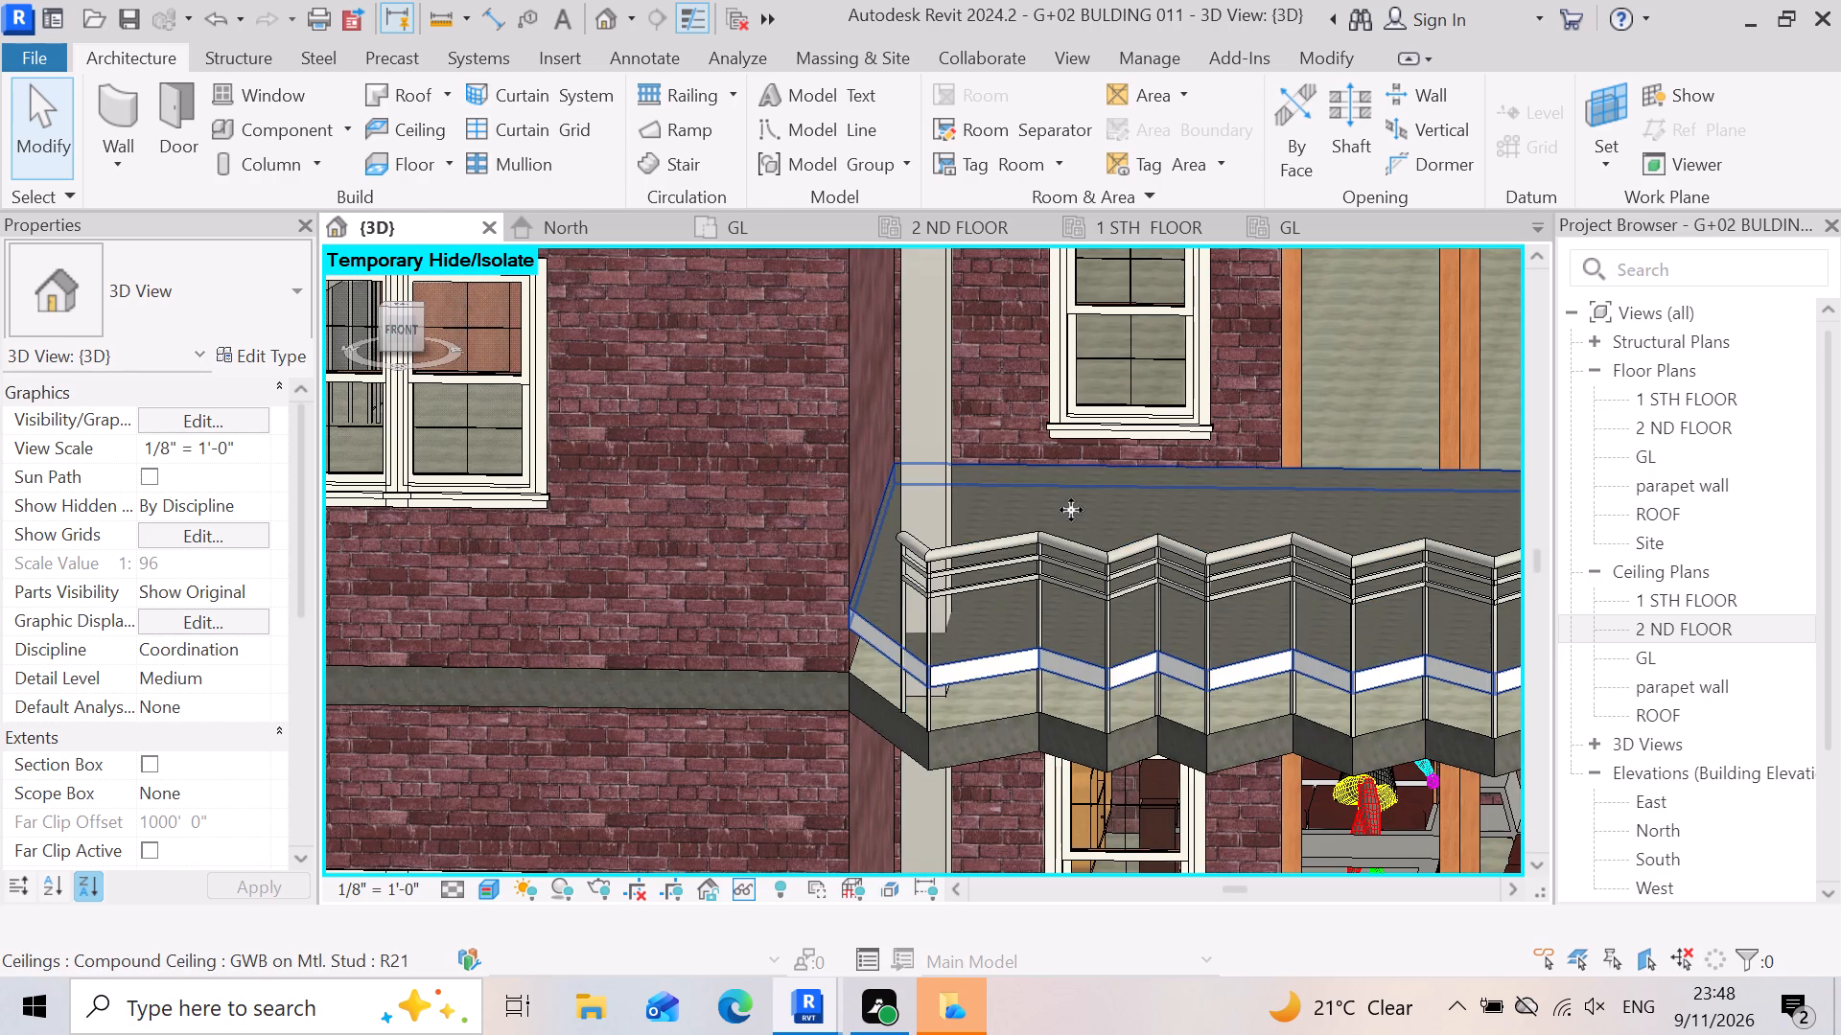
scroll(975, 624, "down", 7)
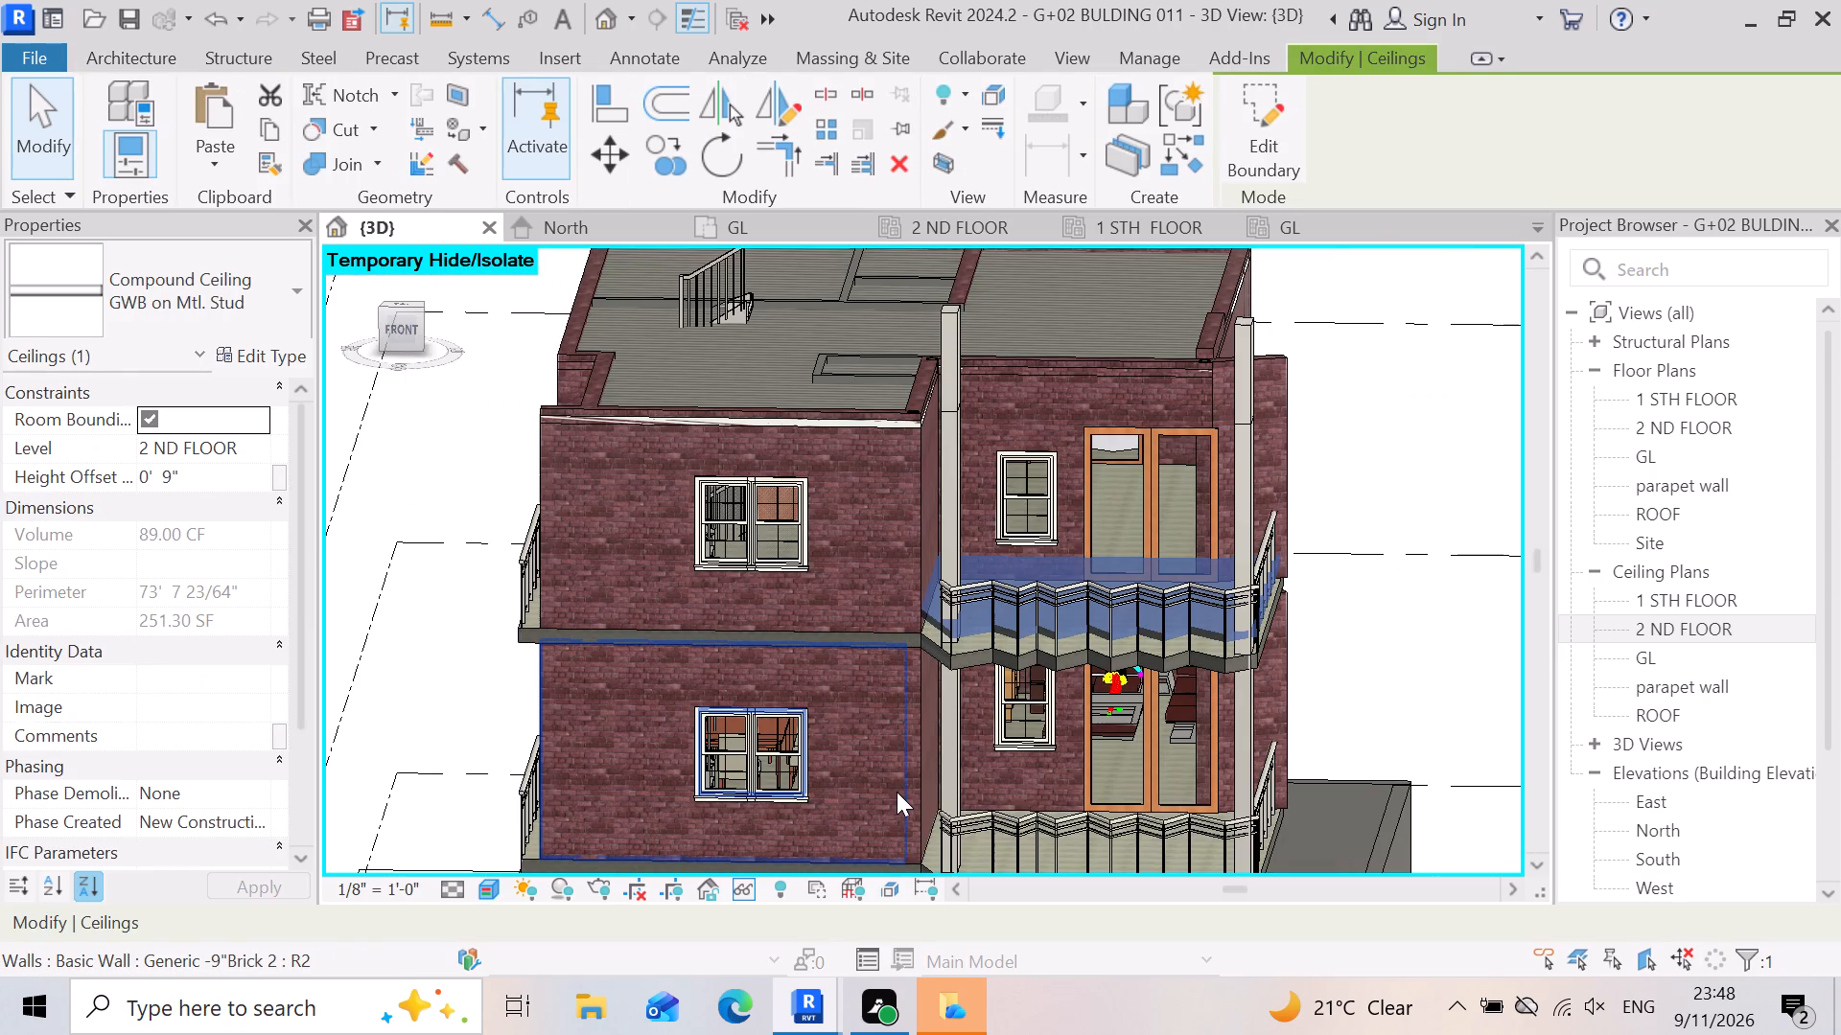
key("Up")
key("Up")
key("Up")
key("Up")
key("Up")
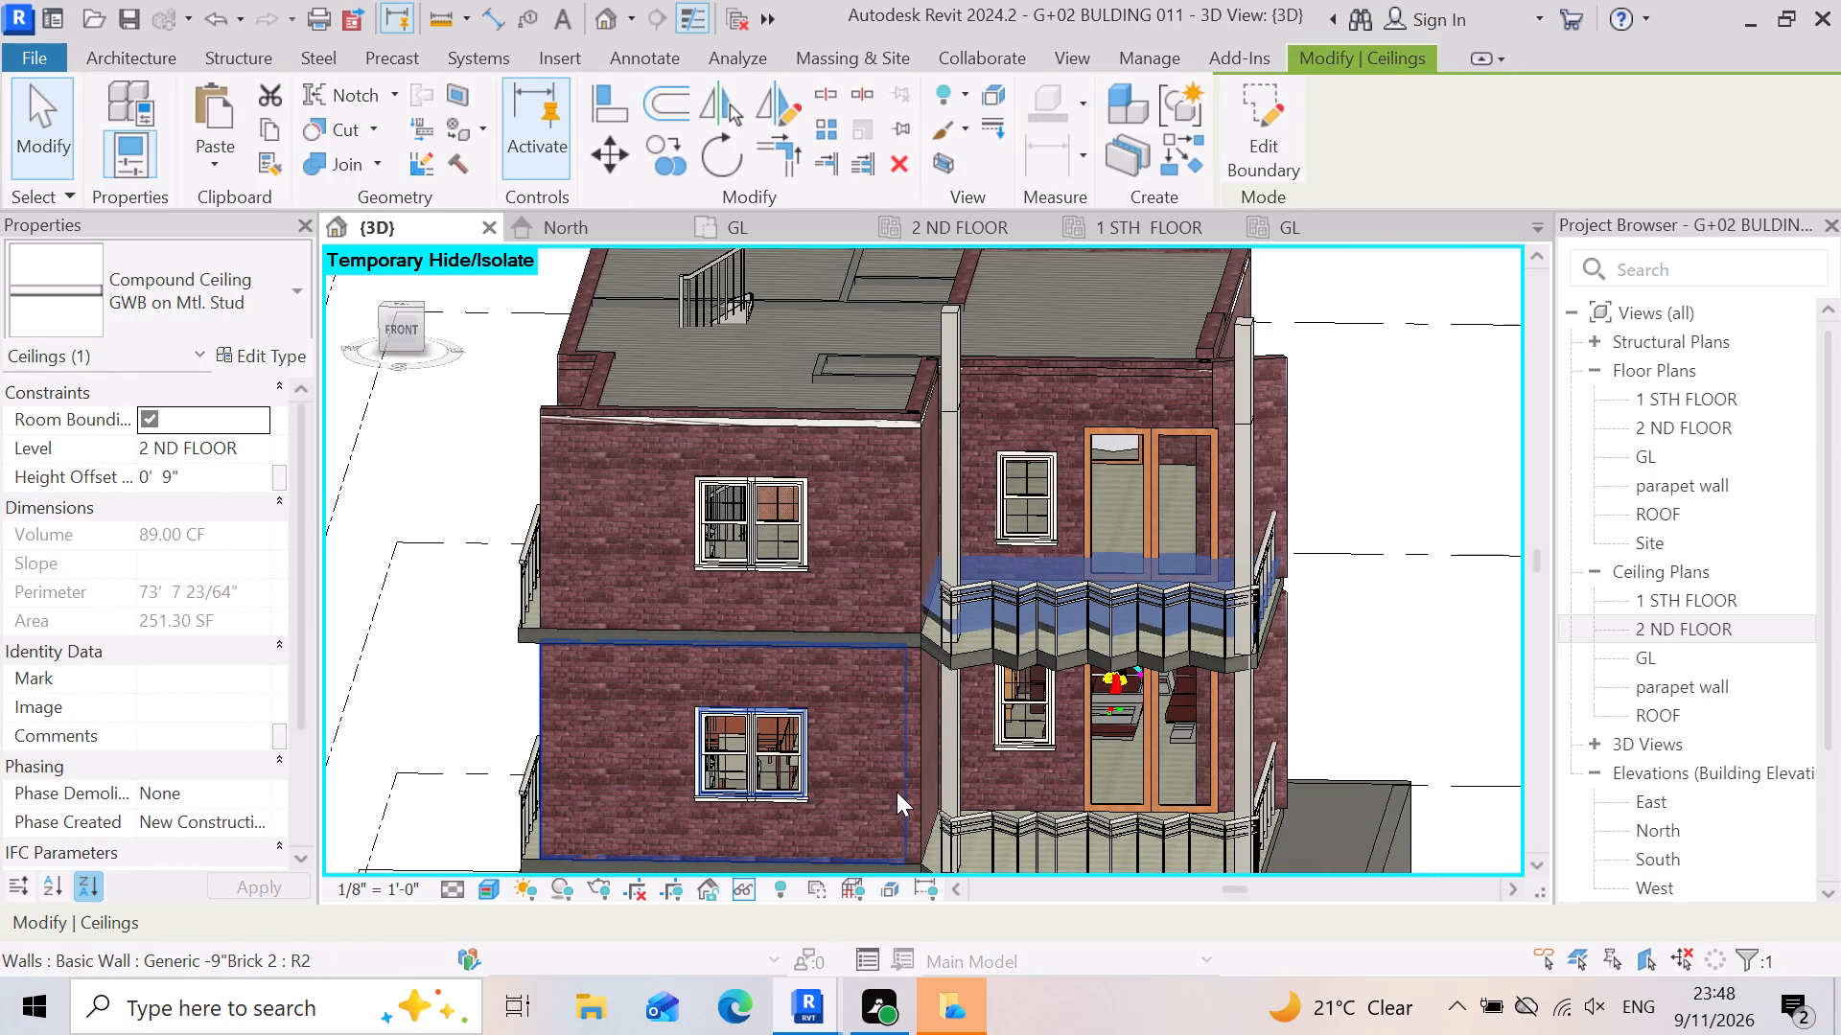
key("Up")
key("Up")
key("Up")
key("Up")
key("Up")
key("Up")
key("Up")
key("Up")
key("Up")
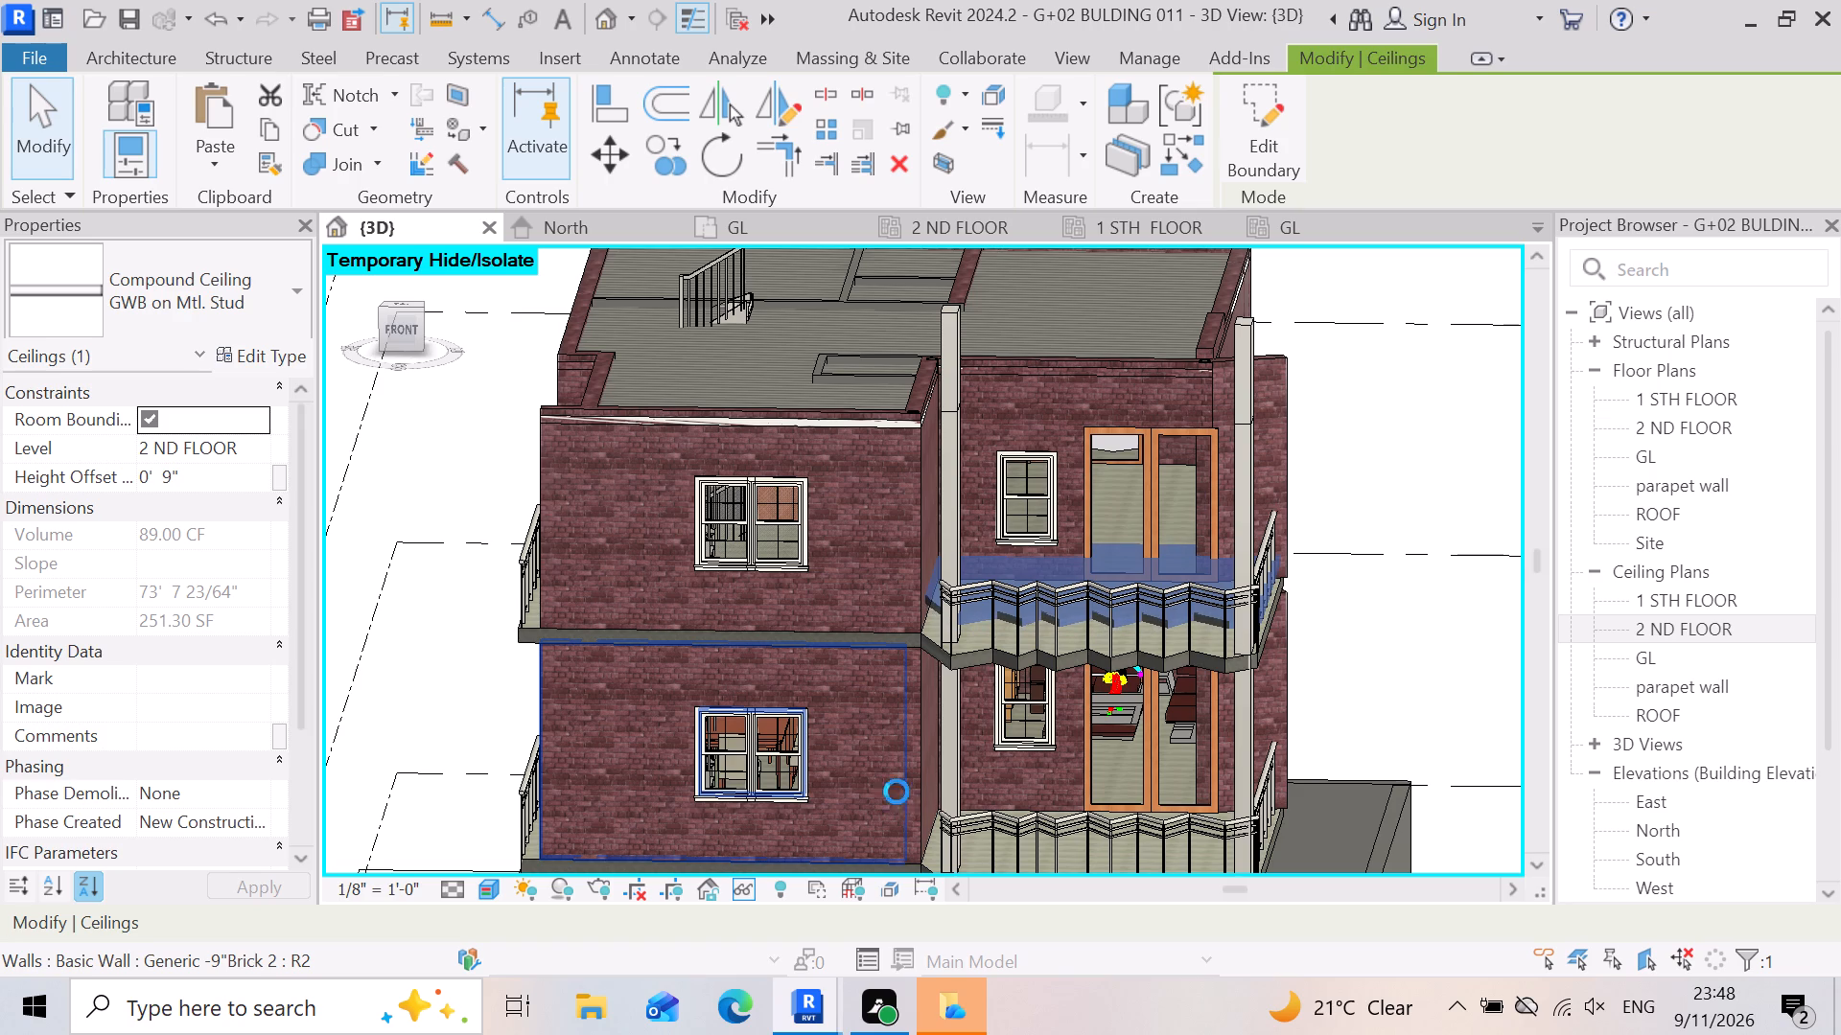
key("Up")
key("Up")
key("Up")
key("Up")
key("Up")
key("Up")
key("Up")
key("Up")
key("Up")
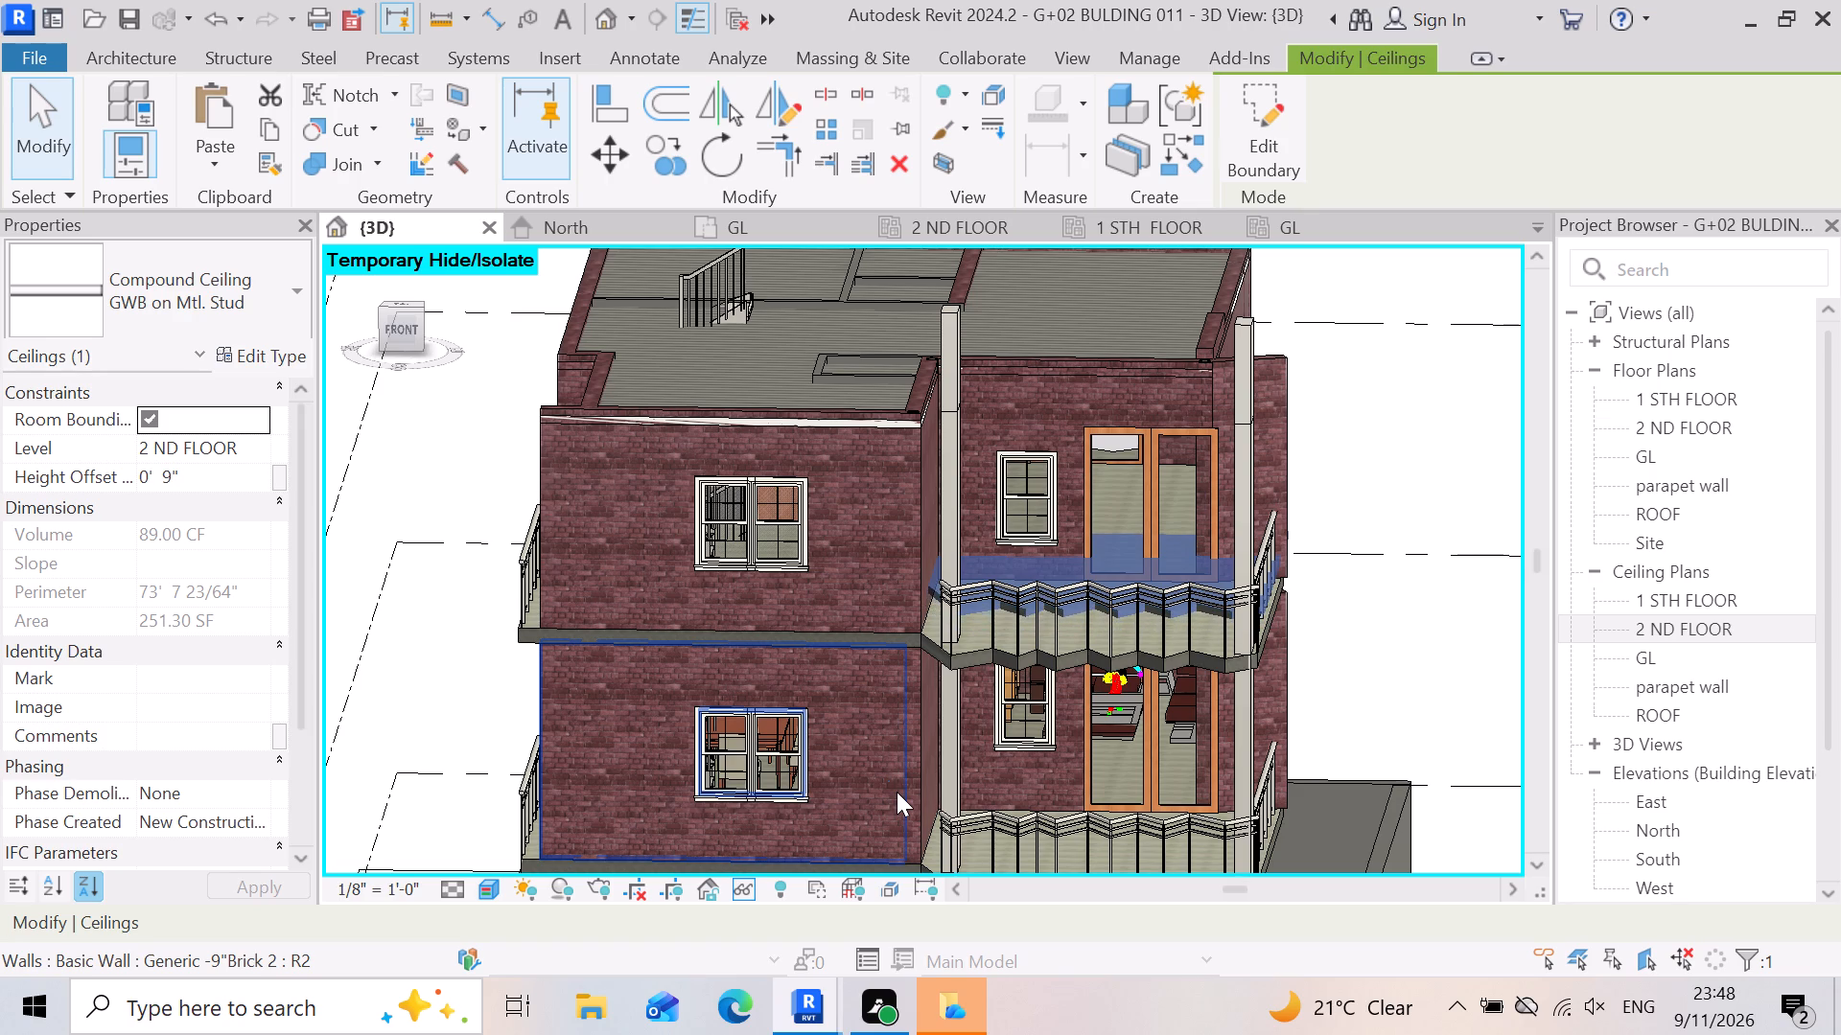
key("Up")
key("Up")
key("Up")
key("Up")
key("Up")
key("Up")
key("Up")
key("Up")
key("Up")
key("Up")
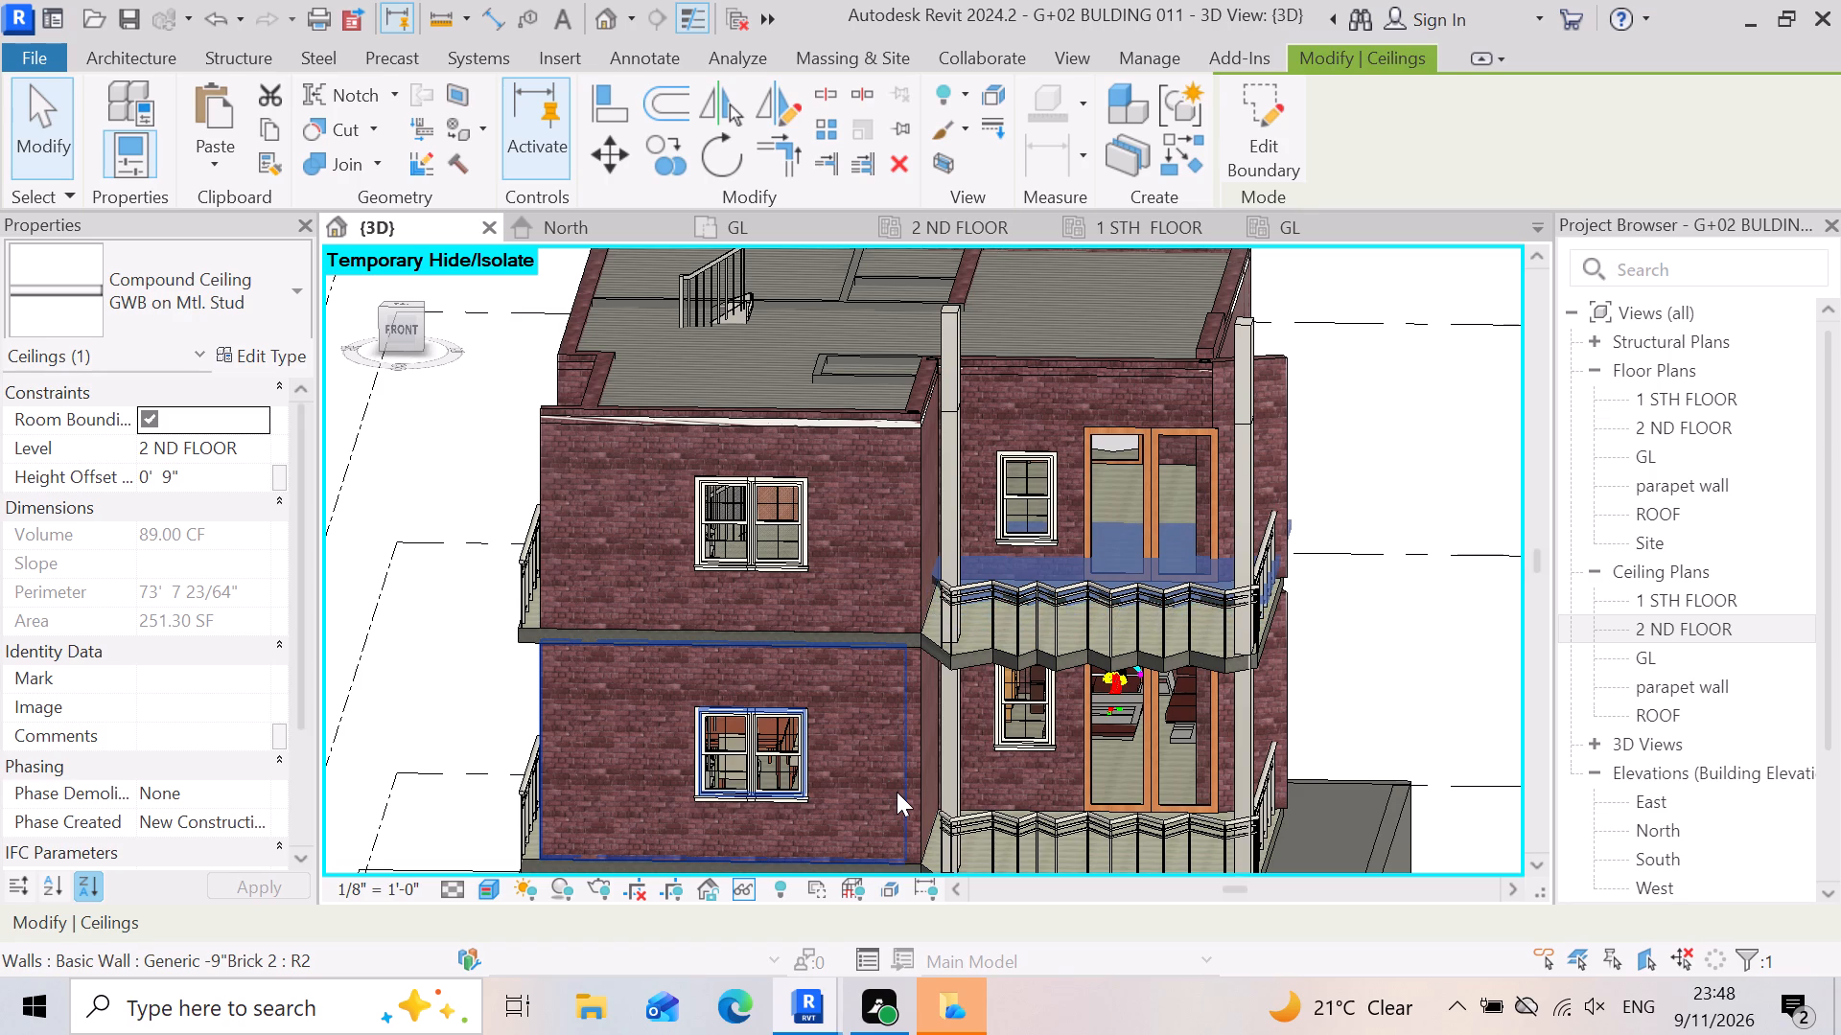
Nudge the upper front balcony's compound ceiling outward toward the zigzag slab edge, fine-tuning it slightly back toward the building.
key("Down")
key("Down")
key("Down")
key("Down")
key("Down")
key("Down")
key("Down")
key("Down")
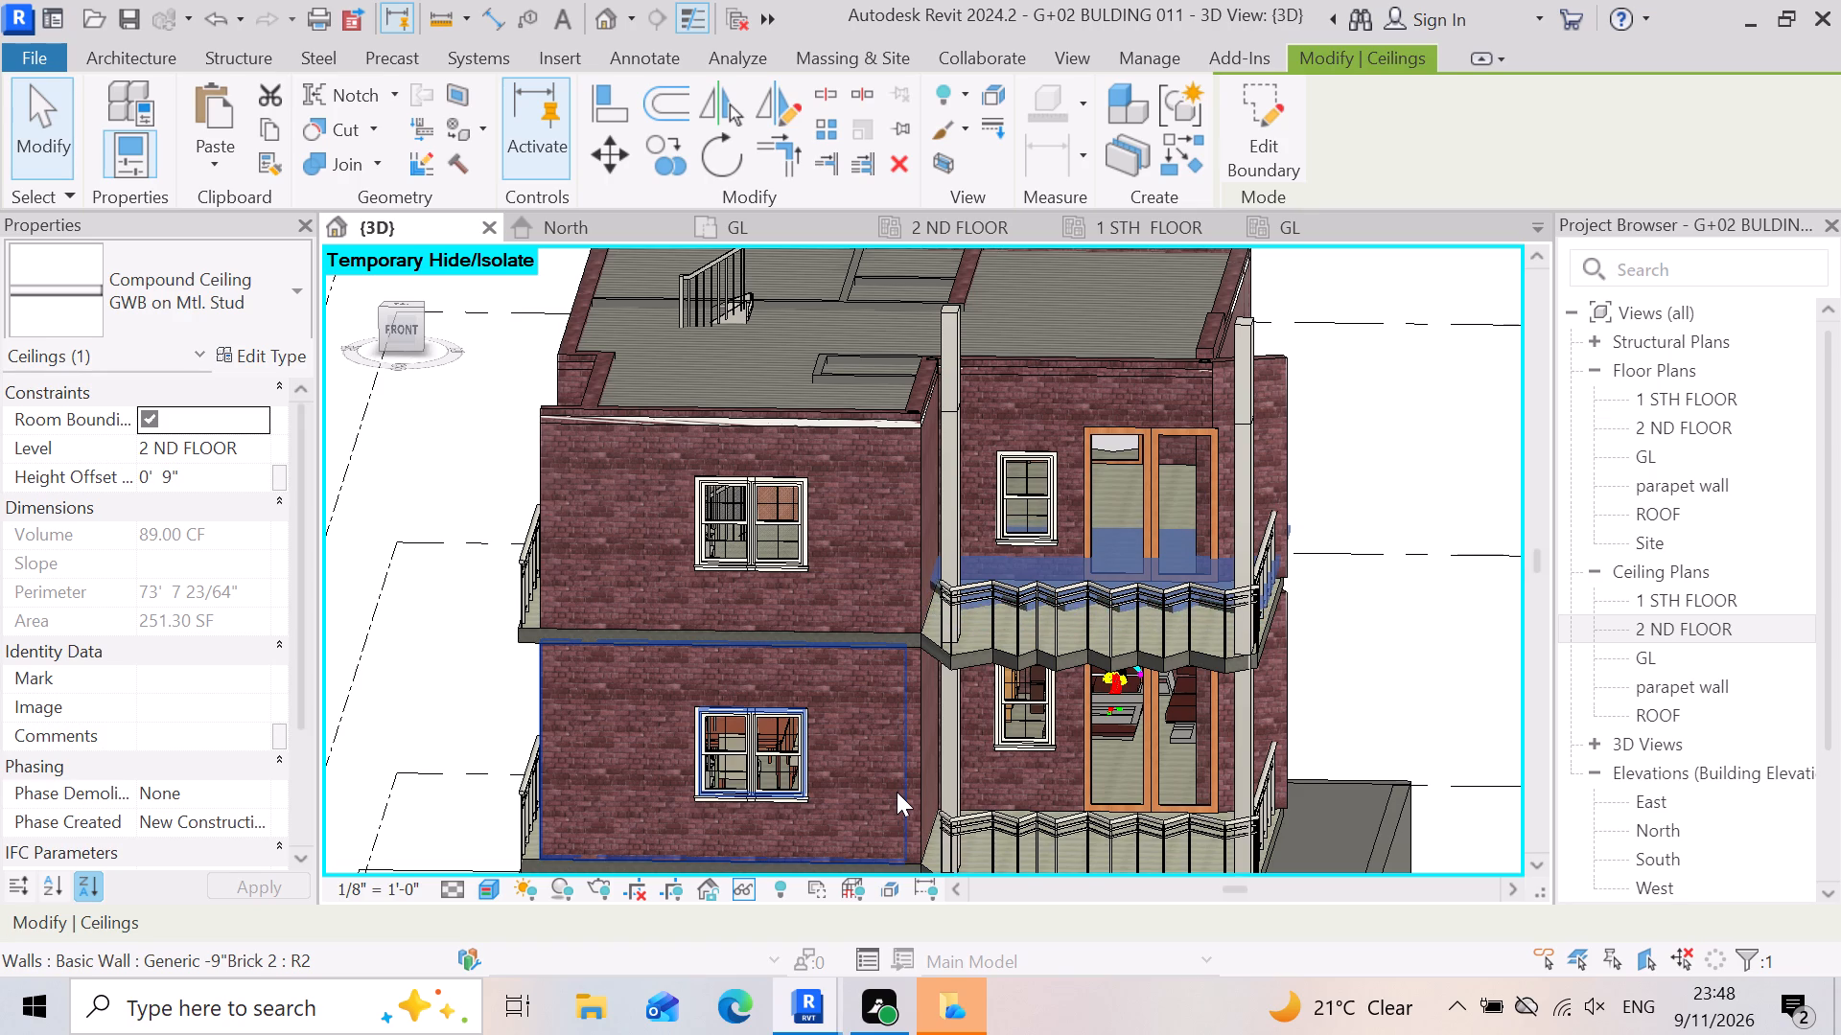
key("Down")
key("Down")
key("Down")
key("Down")
key("Down")
key("Down")
key("Down")
key("Down")
key("Down")
key("Down")
key("Down")
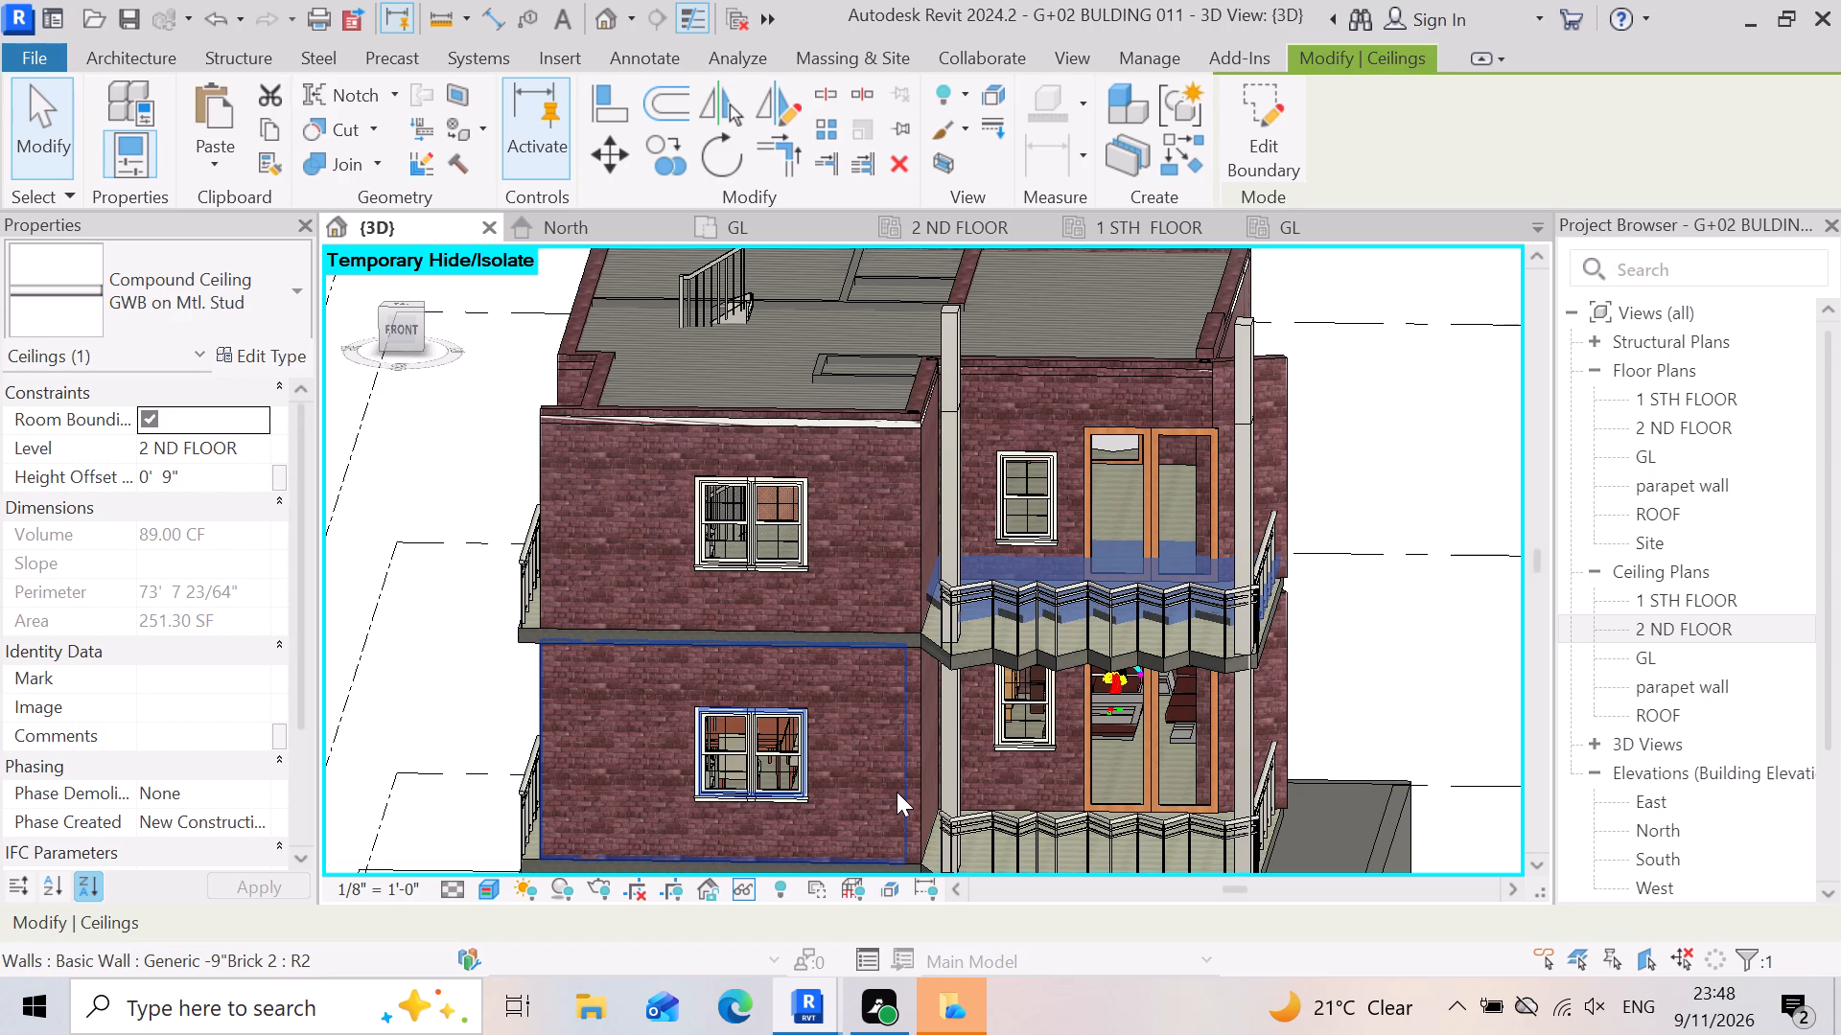
key("Down")
key("Down")
key("Down")
key("Down")
key("Down")
key("Down")
key("Down")
key("Down")
key("Down")
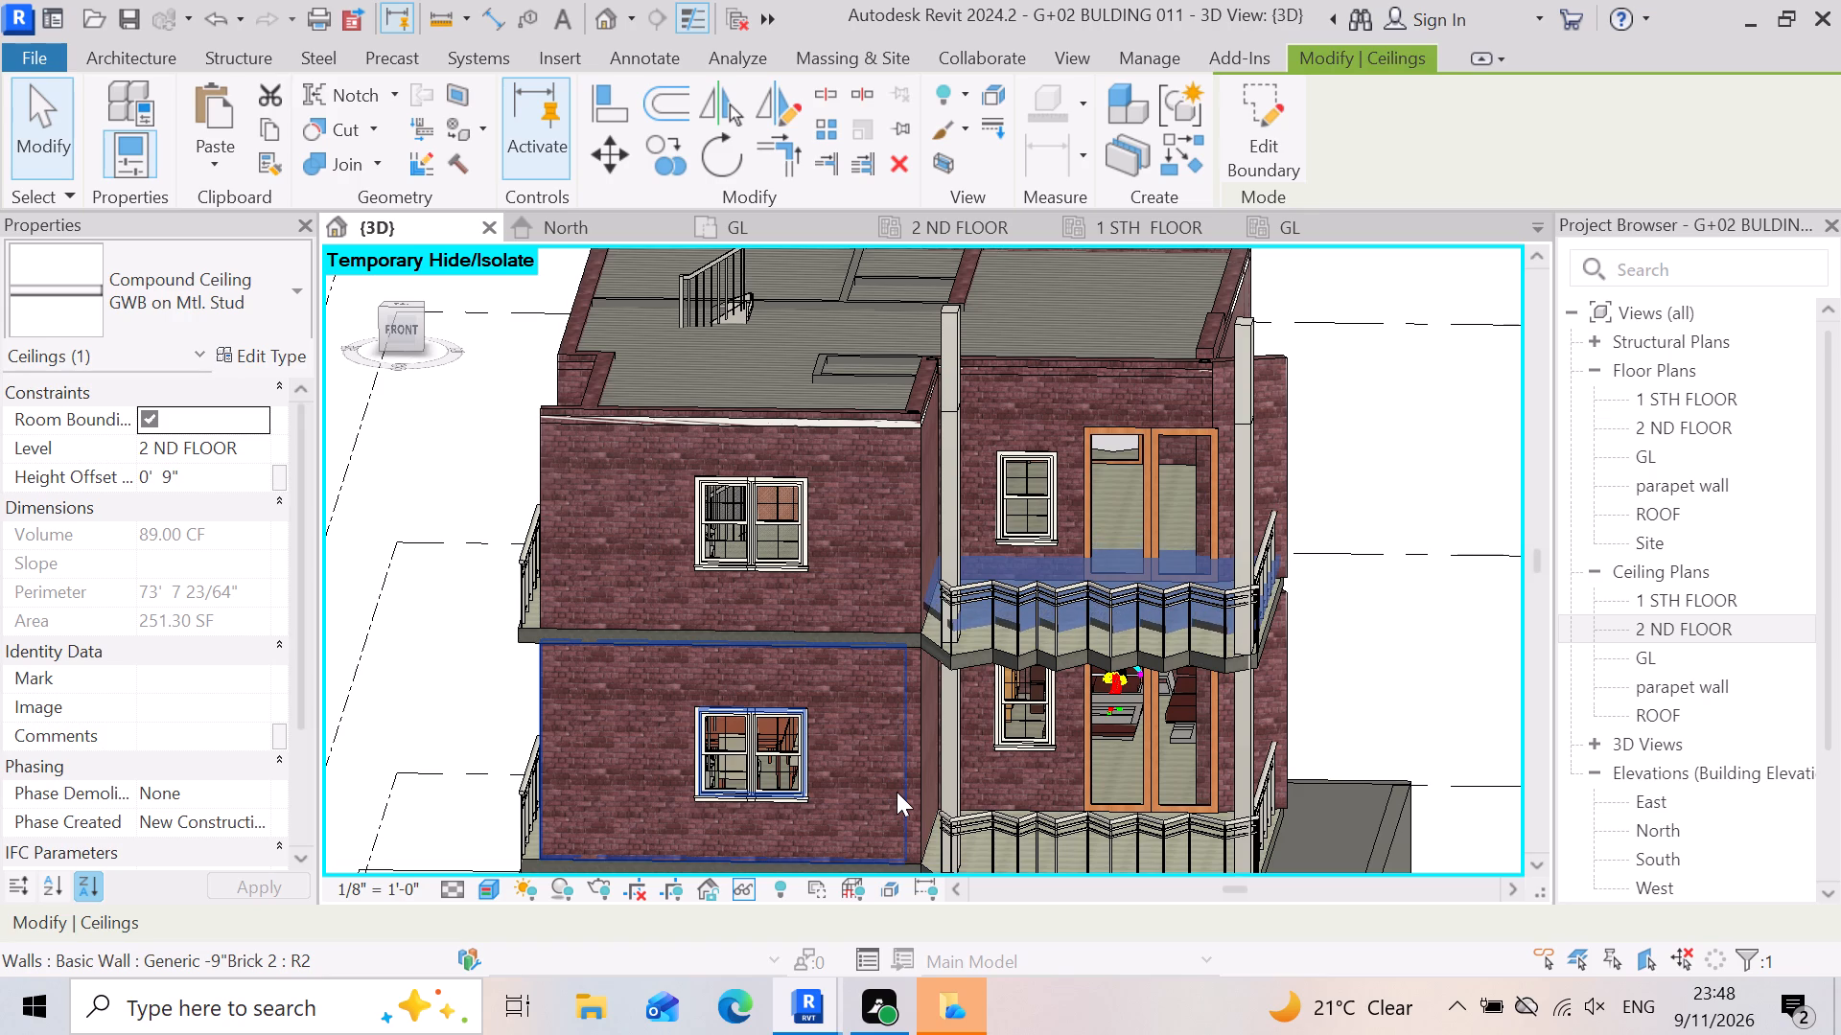
key("Down")
key("Down")
key("Down")
key("Down")
key("Down")
key("Down")
key("Down")
key("Down")
key("Down")
key("Down")
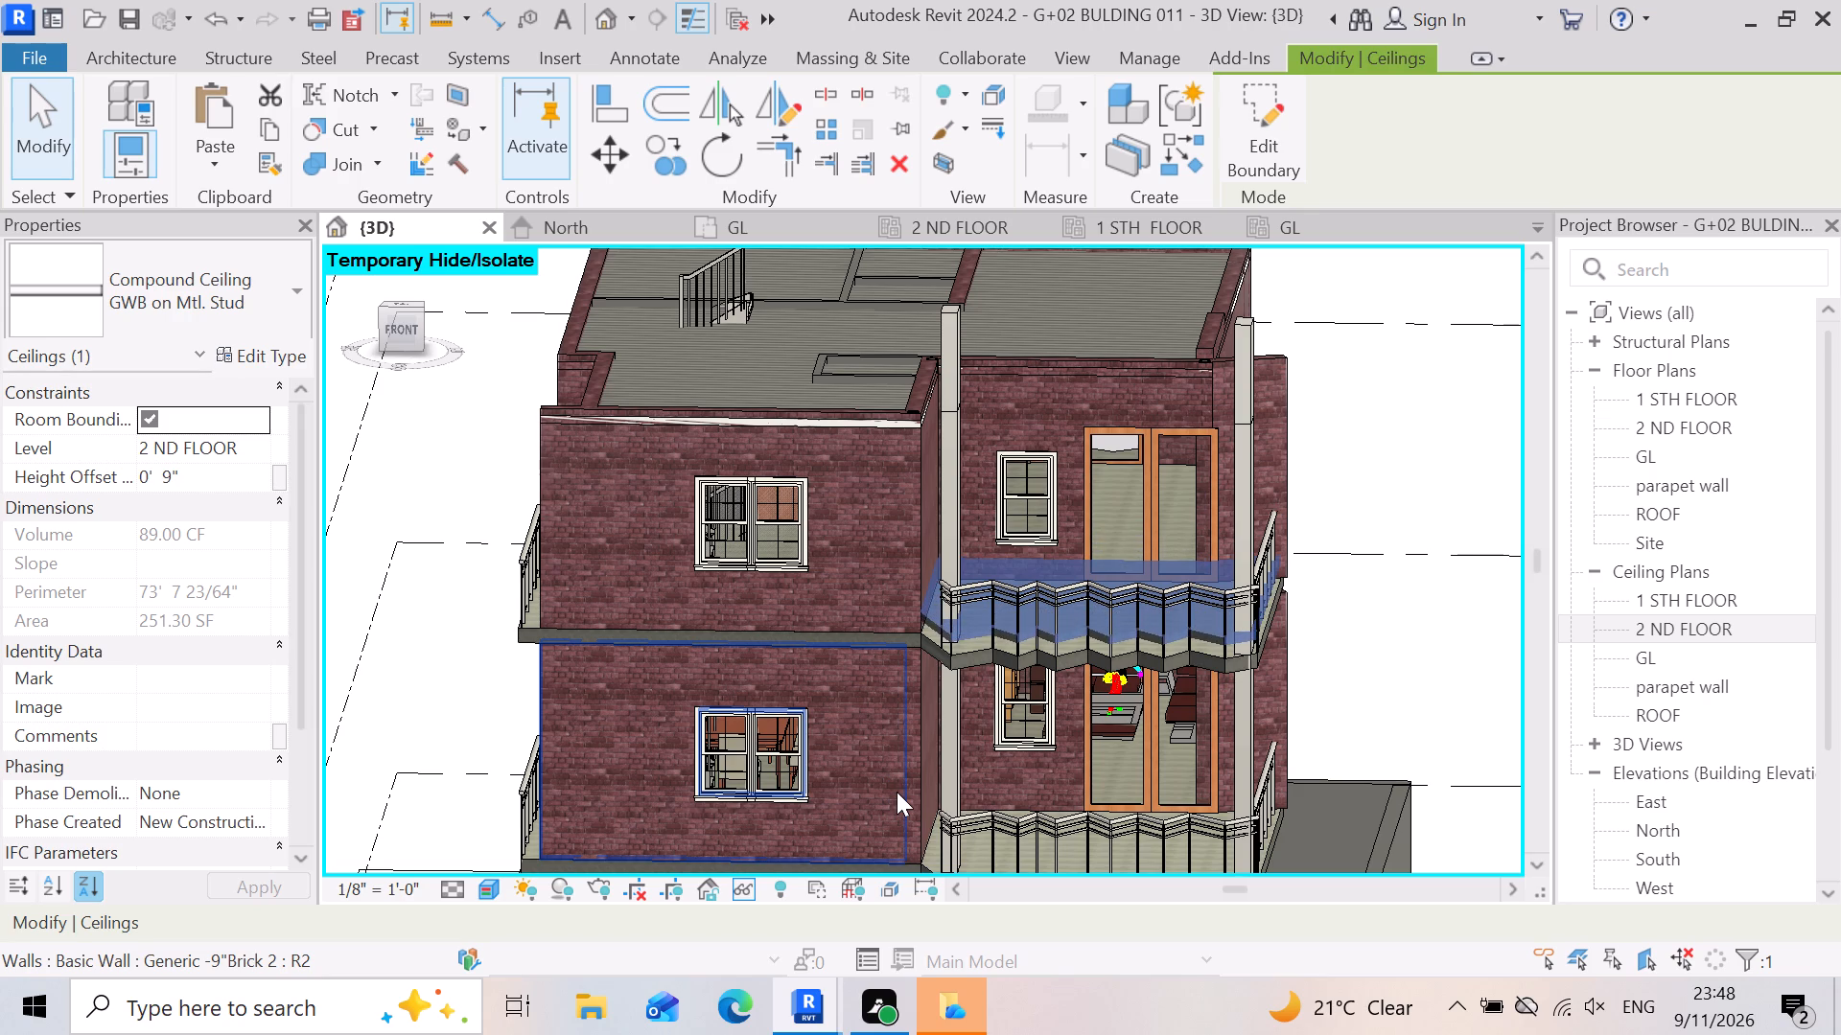
key("Down")
key("Down")
key("Down")
key("Down")
key("Down")
key("Down")
key("Down")
key("Down")
key("Down")
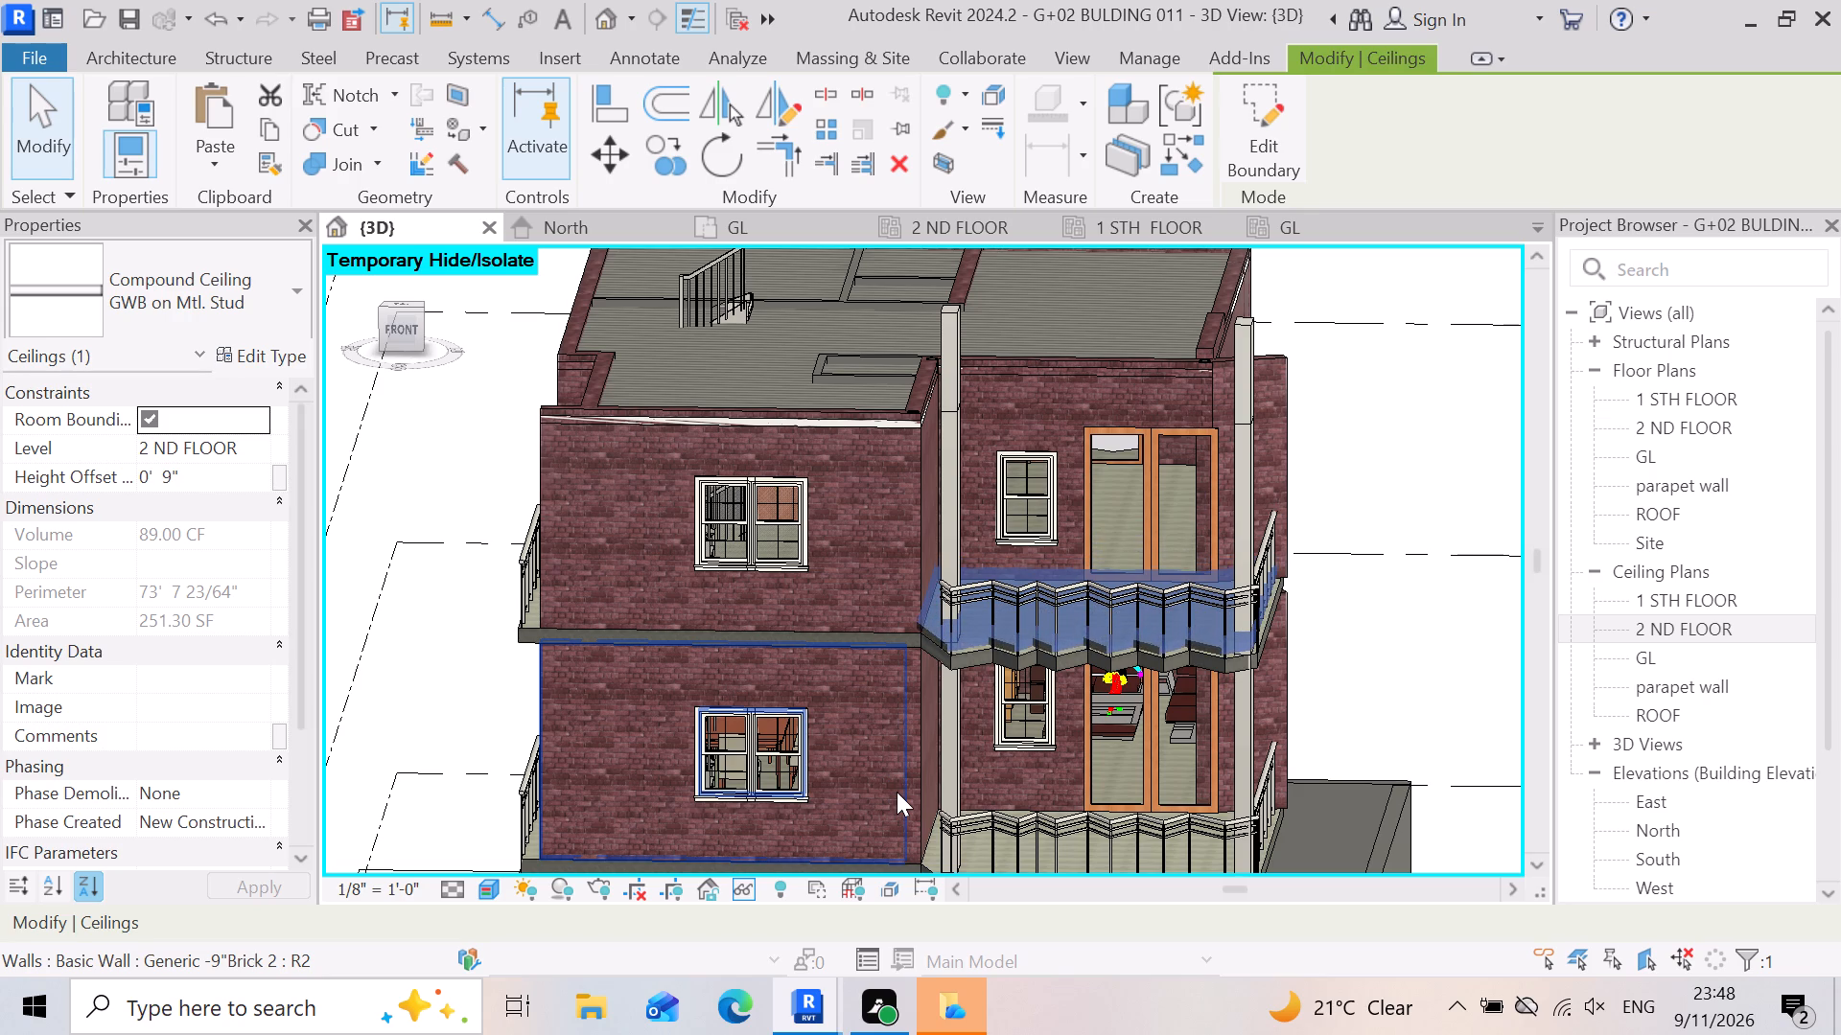
key("Down")
key("Down")
key("Down")
key("Down")
key("Down")
key("Down")
key("Down")
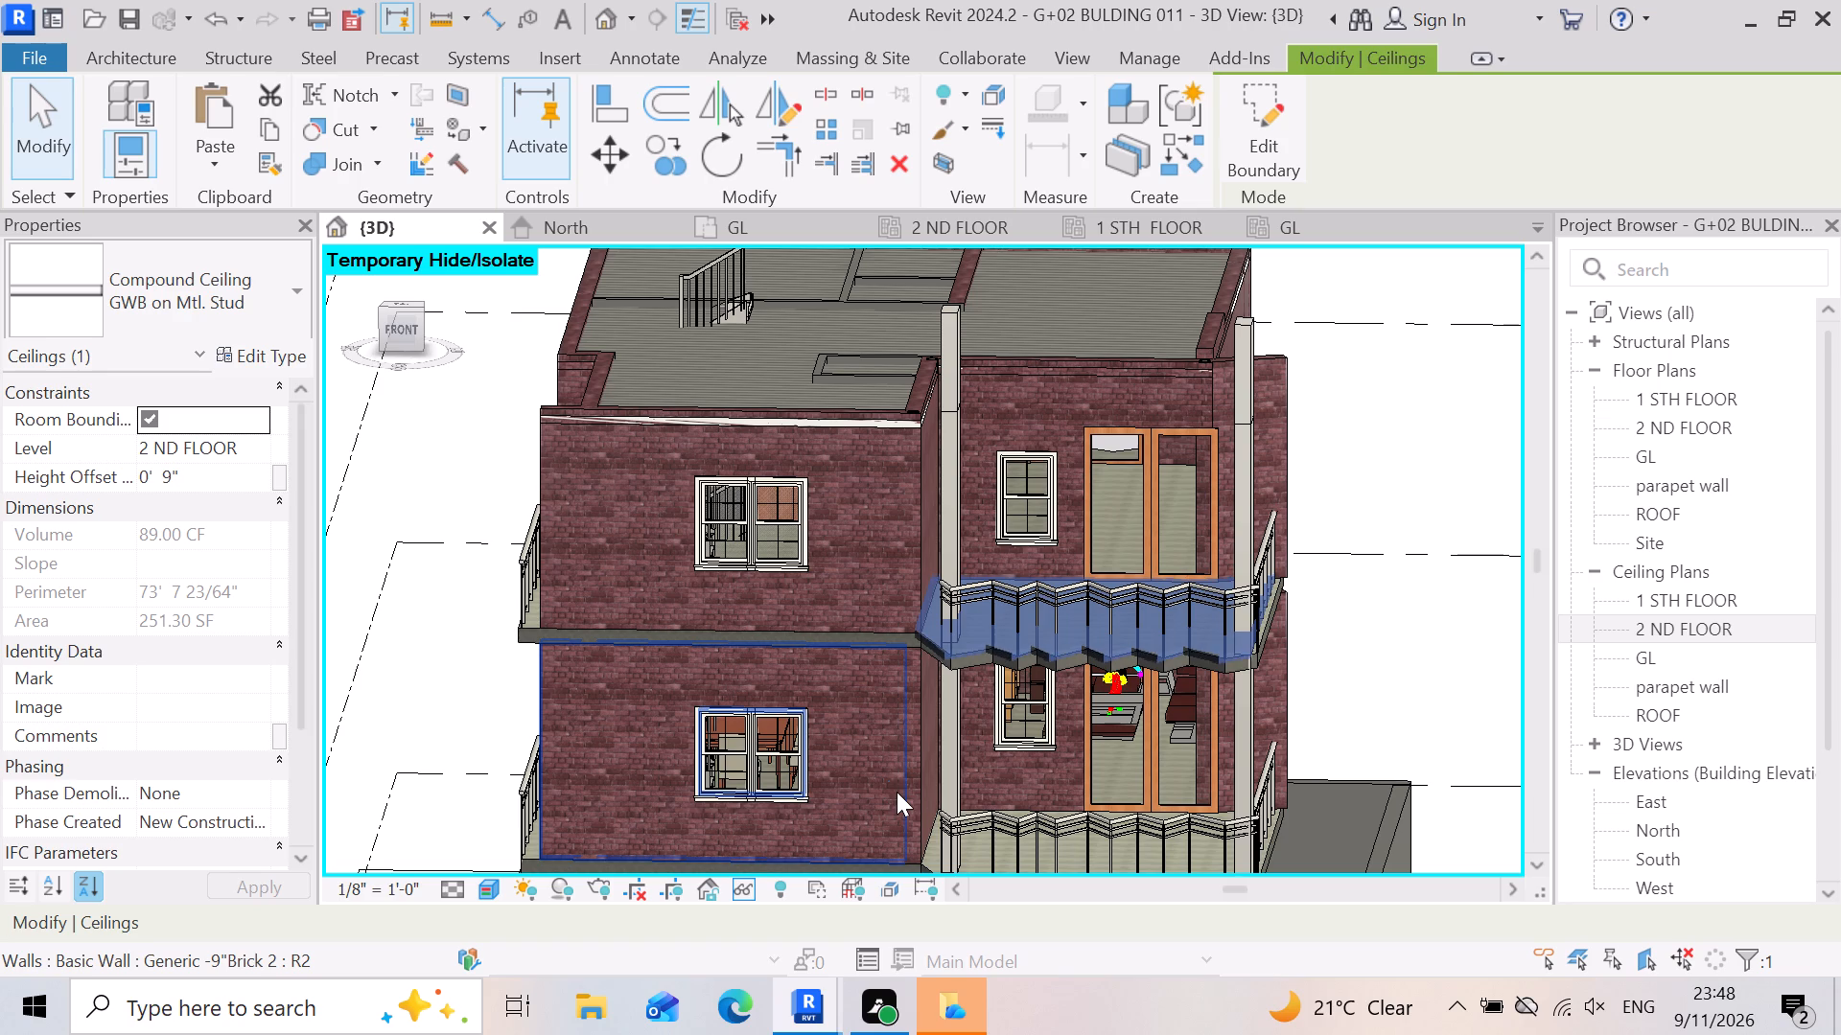
key("Down")
key("Down")
key("Down")
key("Down")
key("Down")
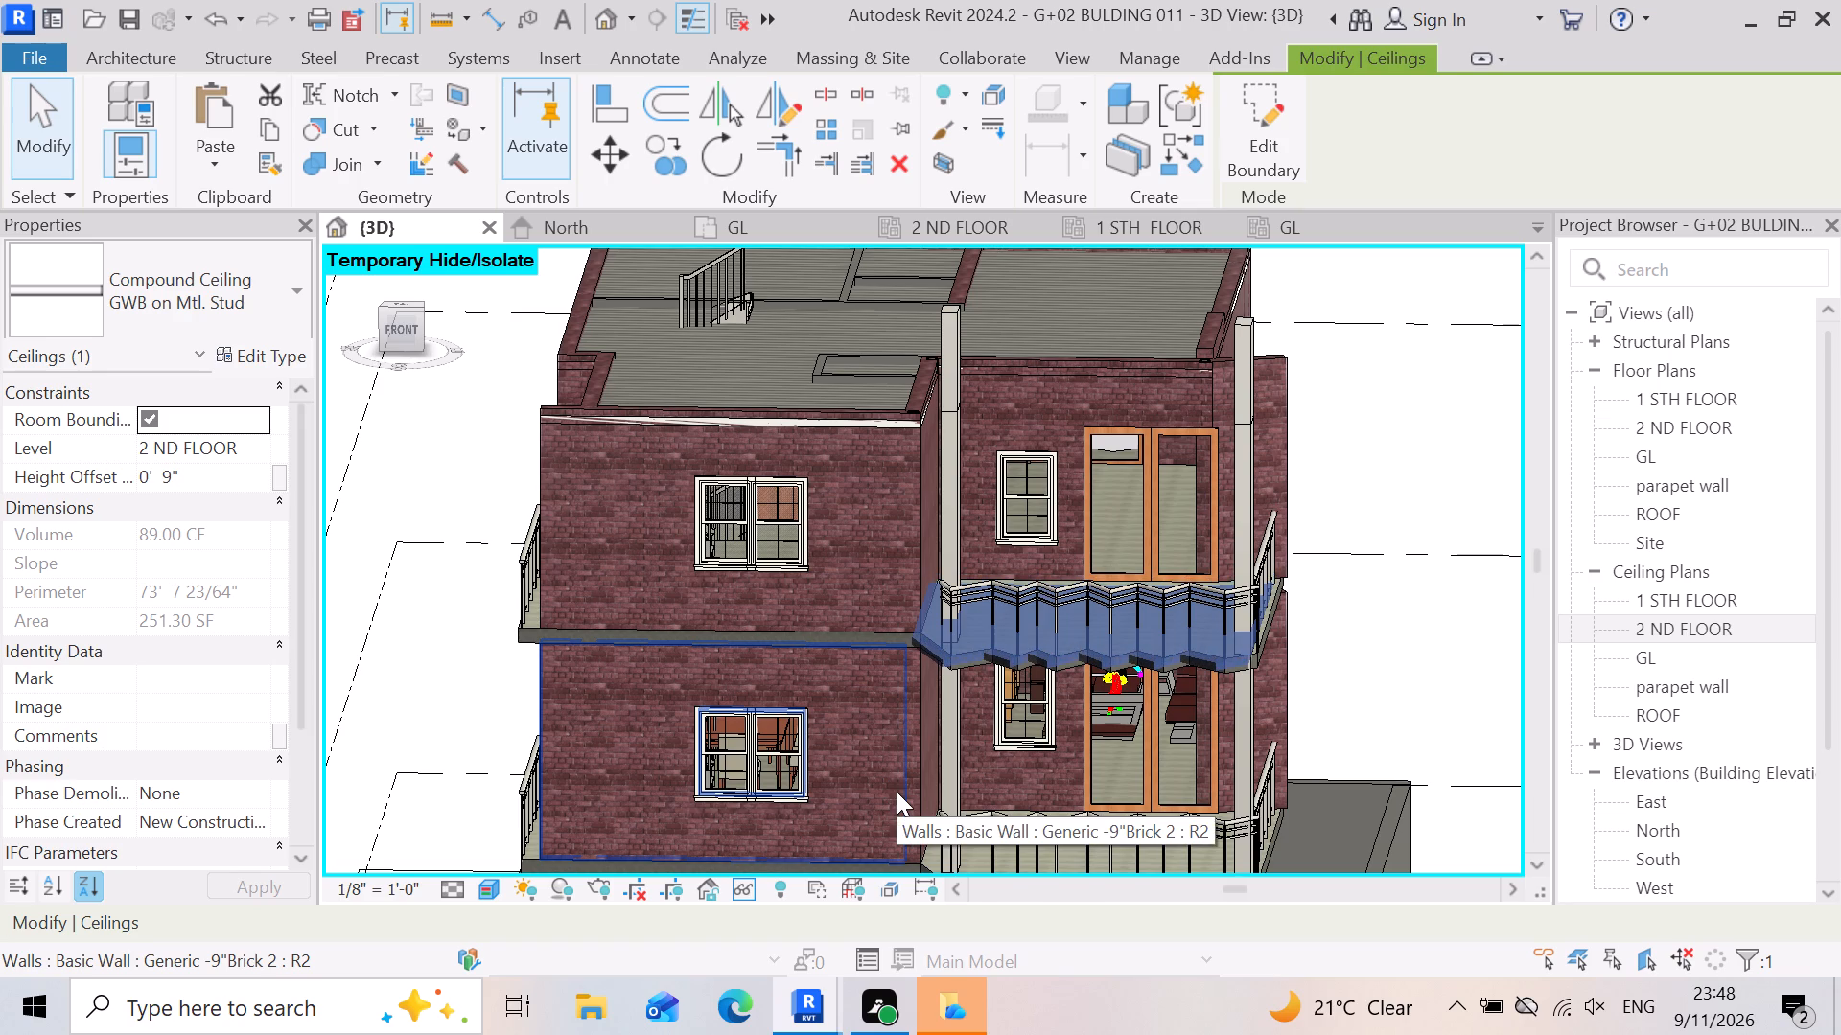
key("Up")
key("Up")
key("Up")
key("Up")
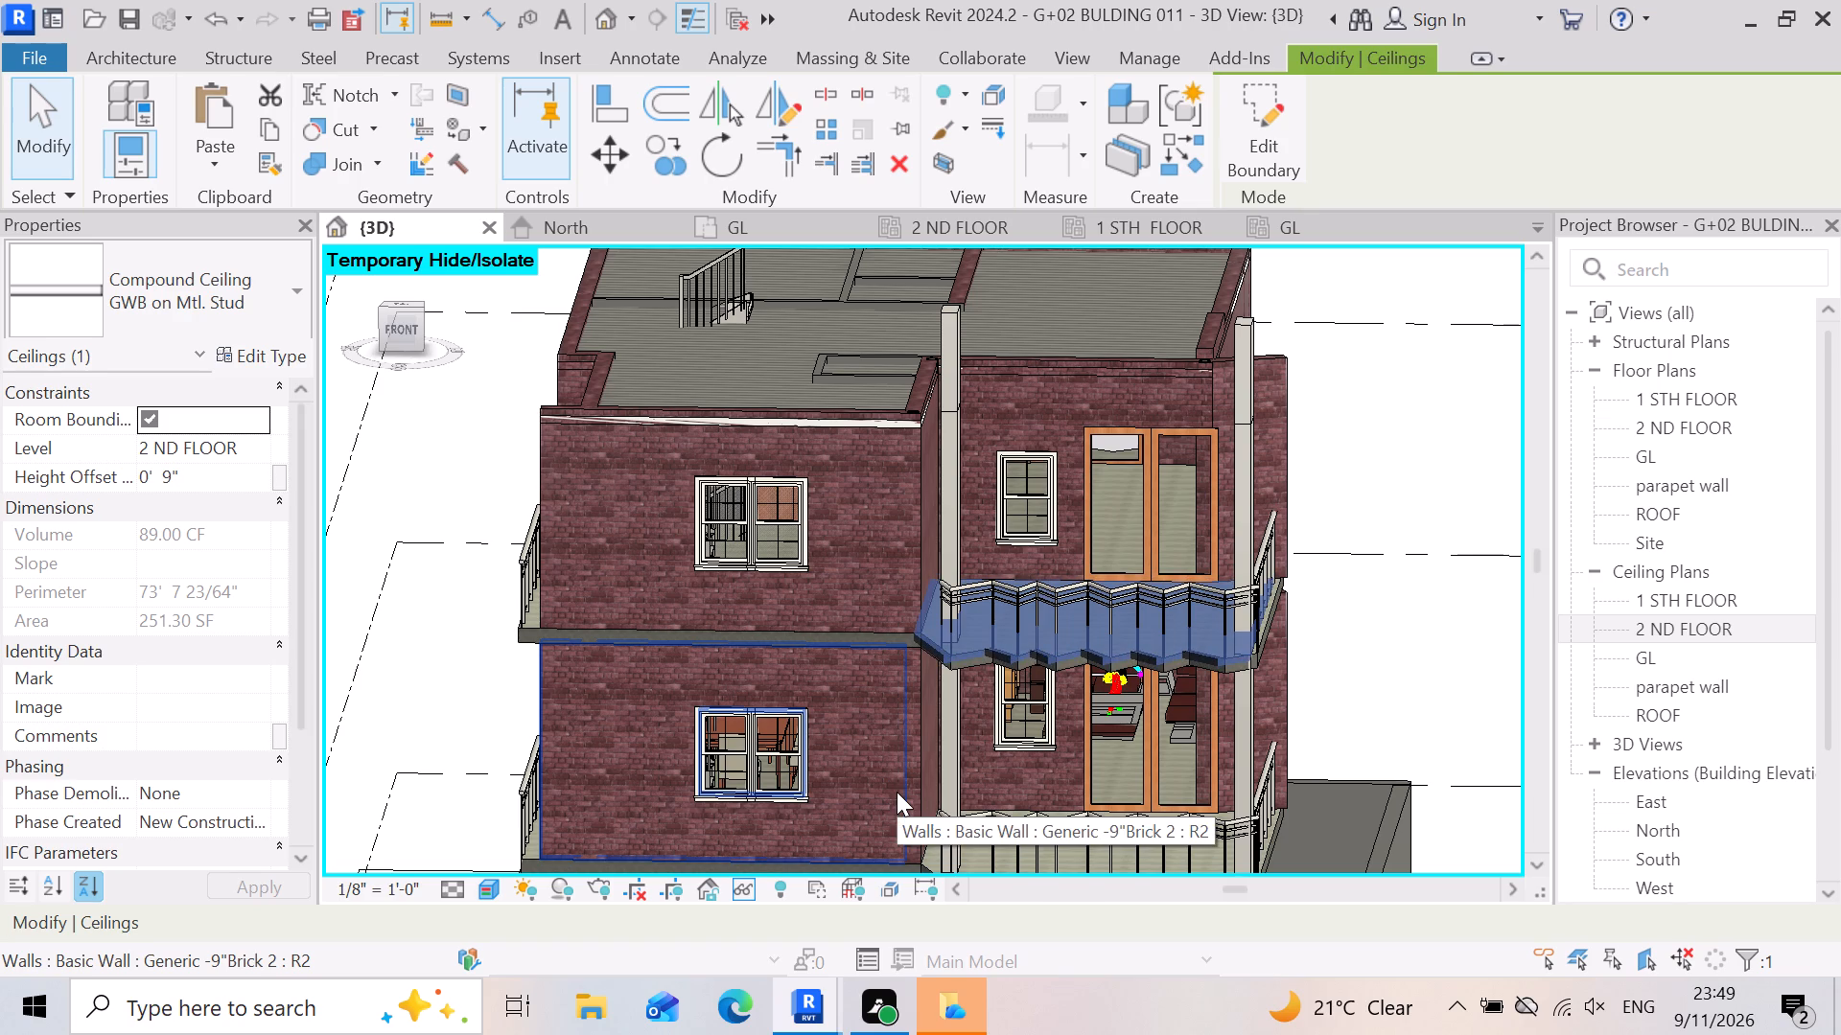
key("Up")
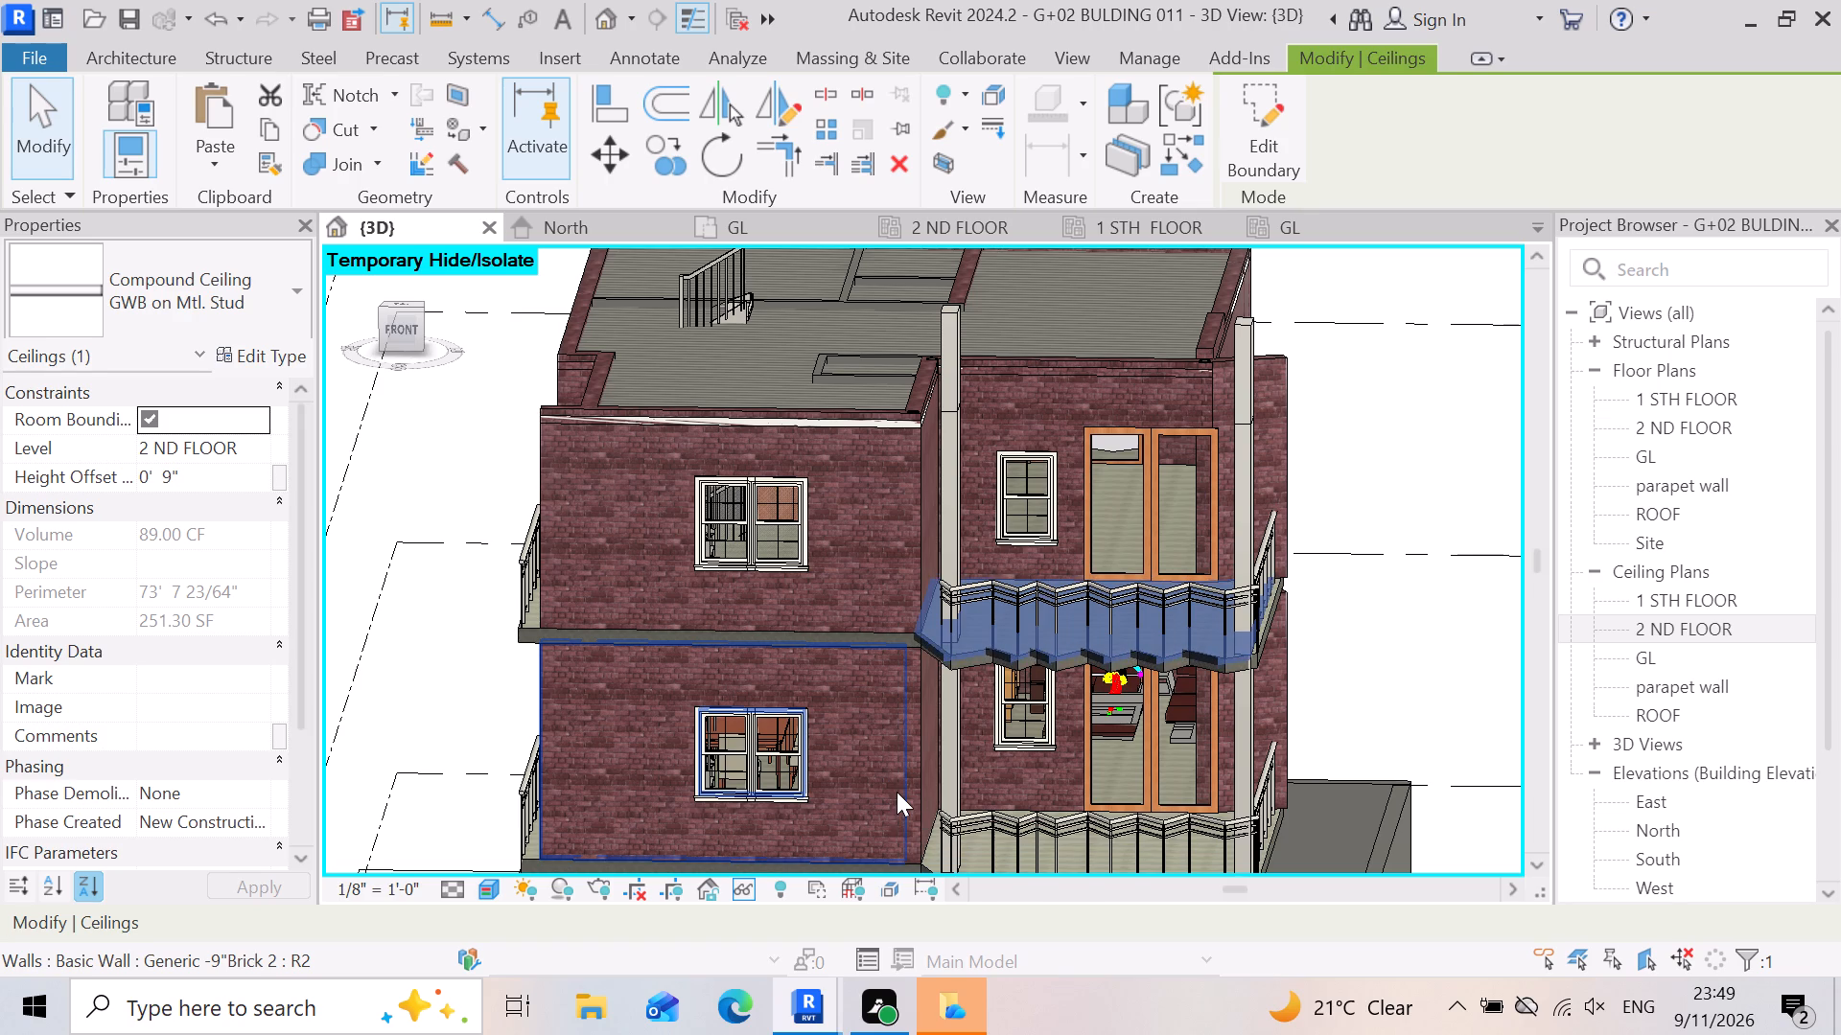
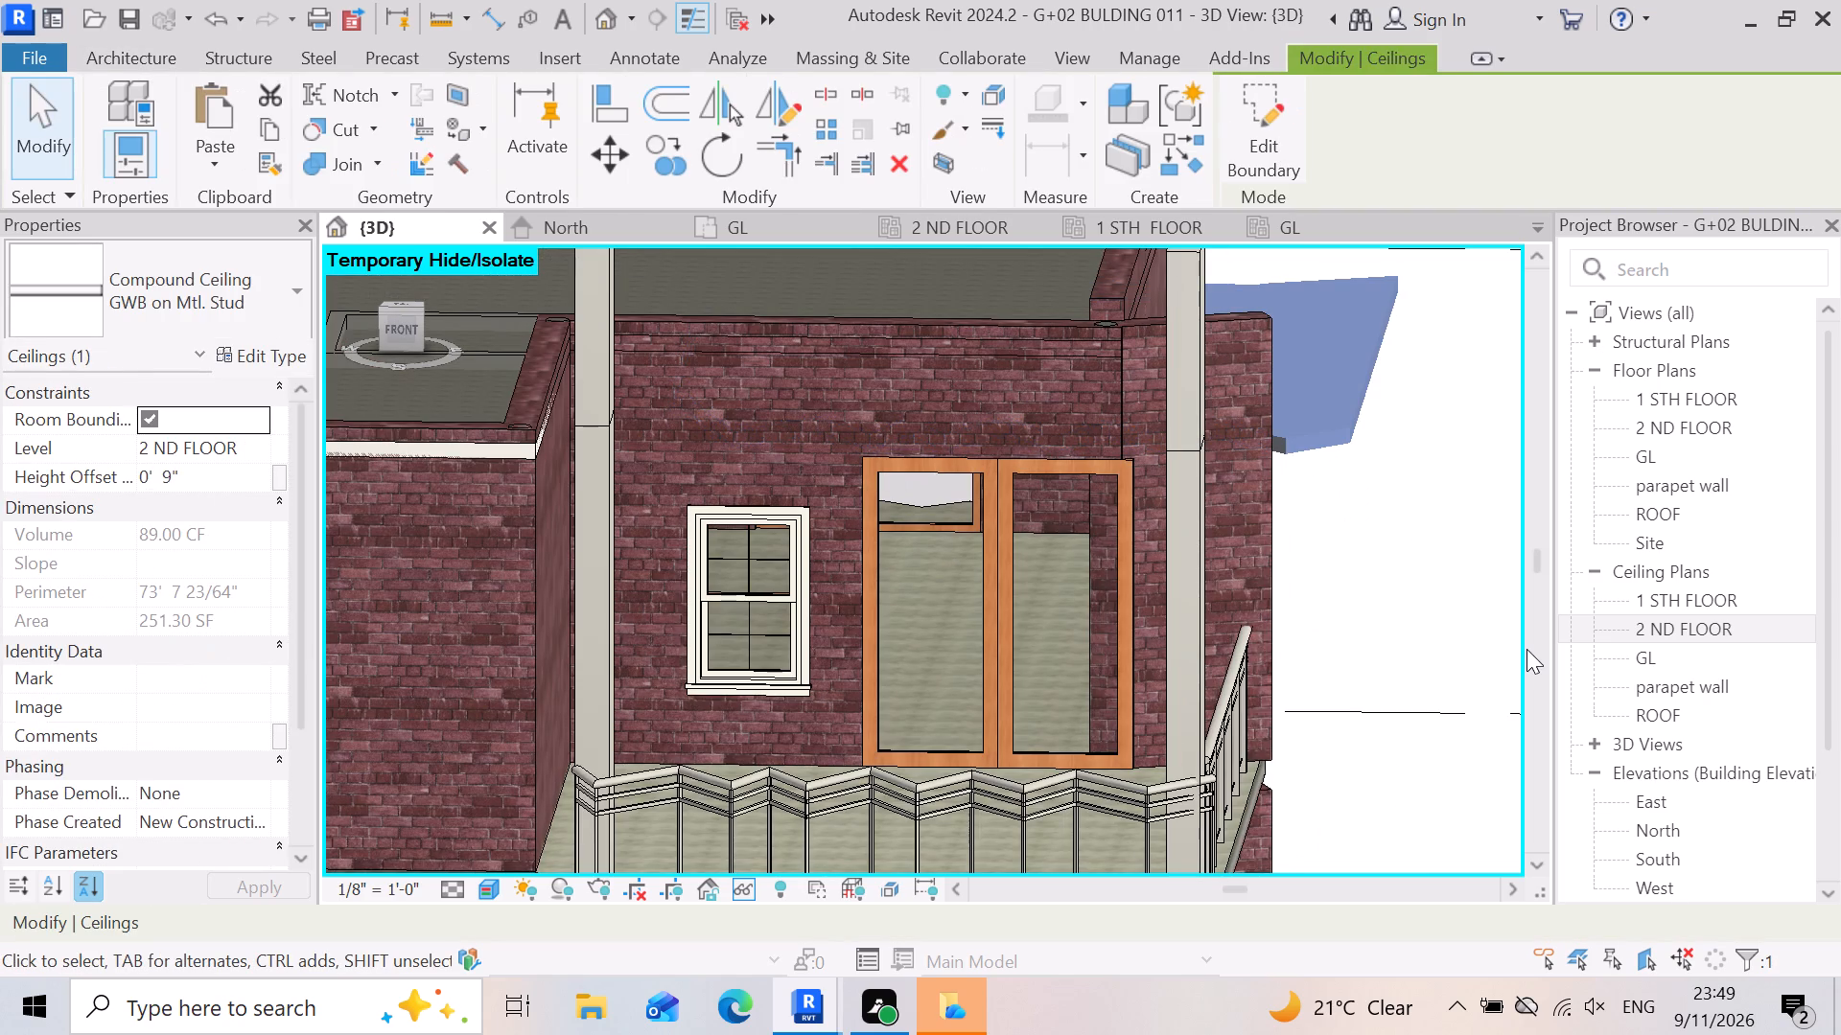
Nudge the compound ceiling on the 2 ND FLOOR level three small increments toward the front of the building.
key("Down")
key("Down")
key("Down")
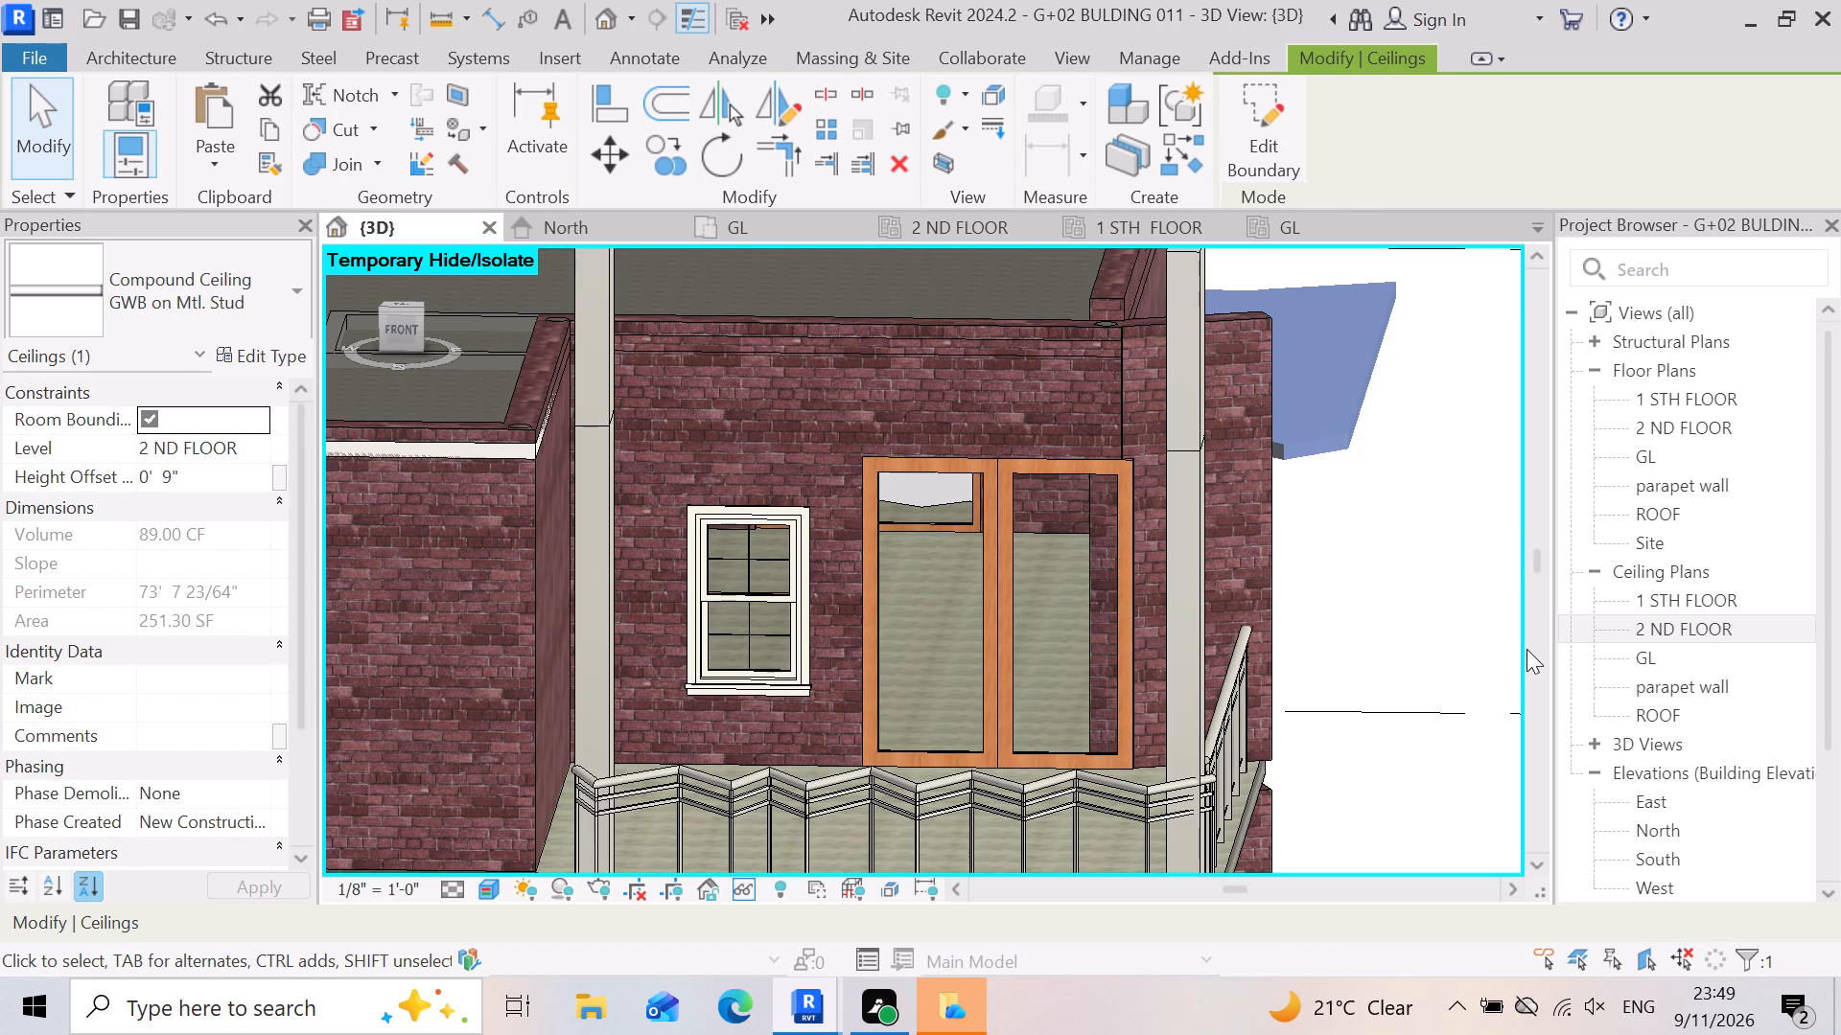
scroll(991, 550, "down", 5)
scroll(1154, 459, "up", 4)
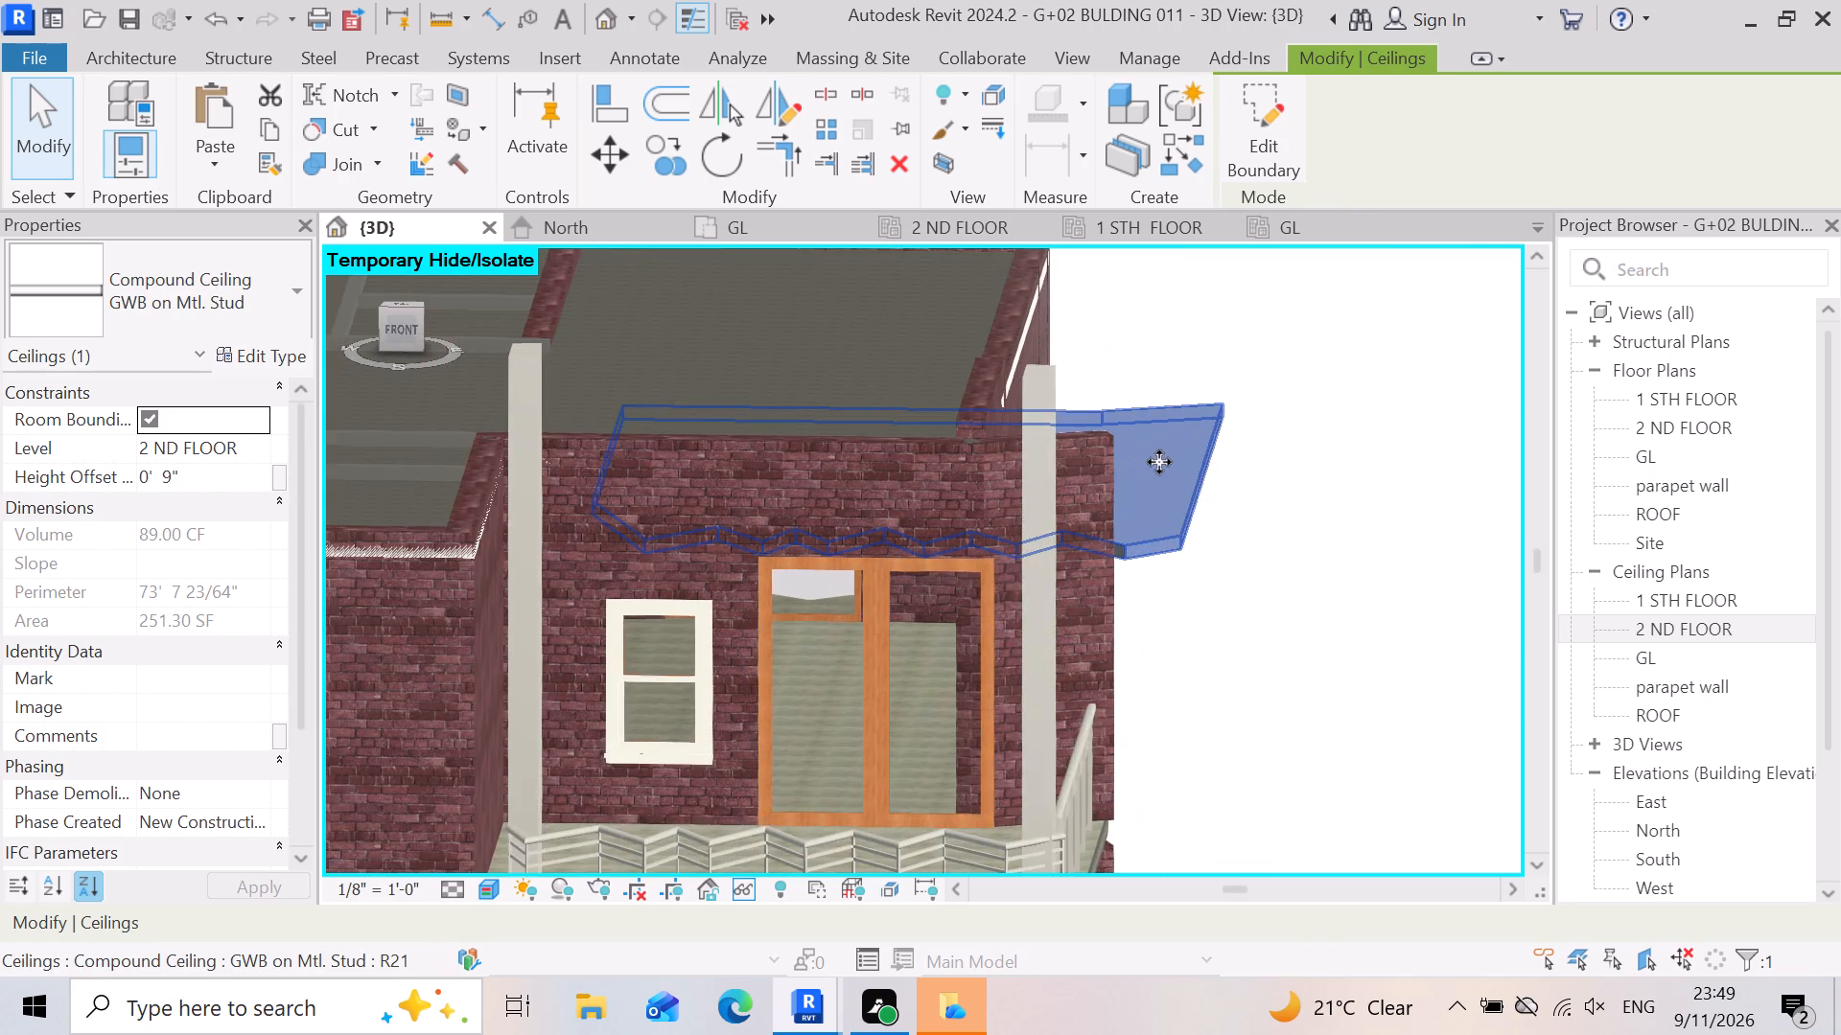
scroll(1153, 524, "up", 3)
left_click(1224, 540)
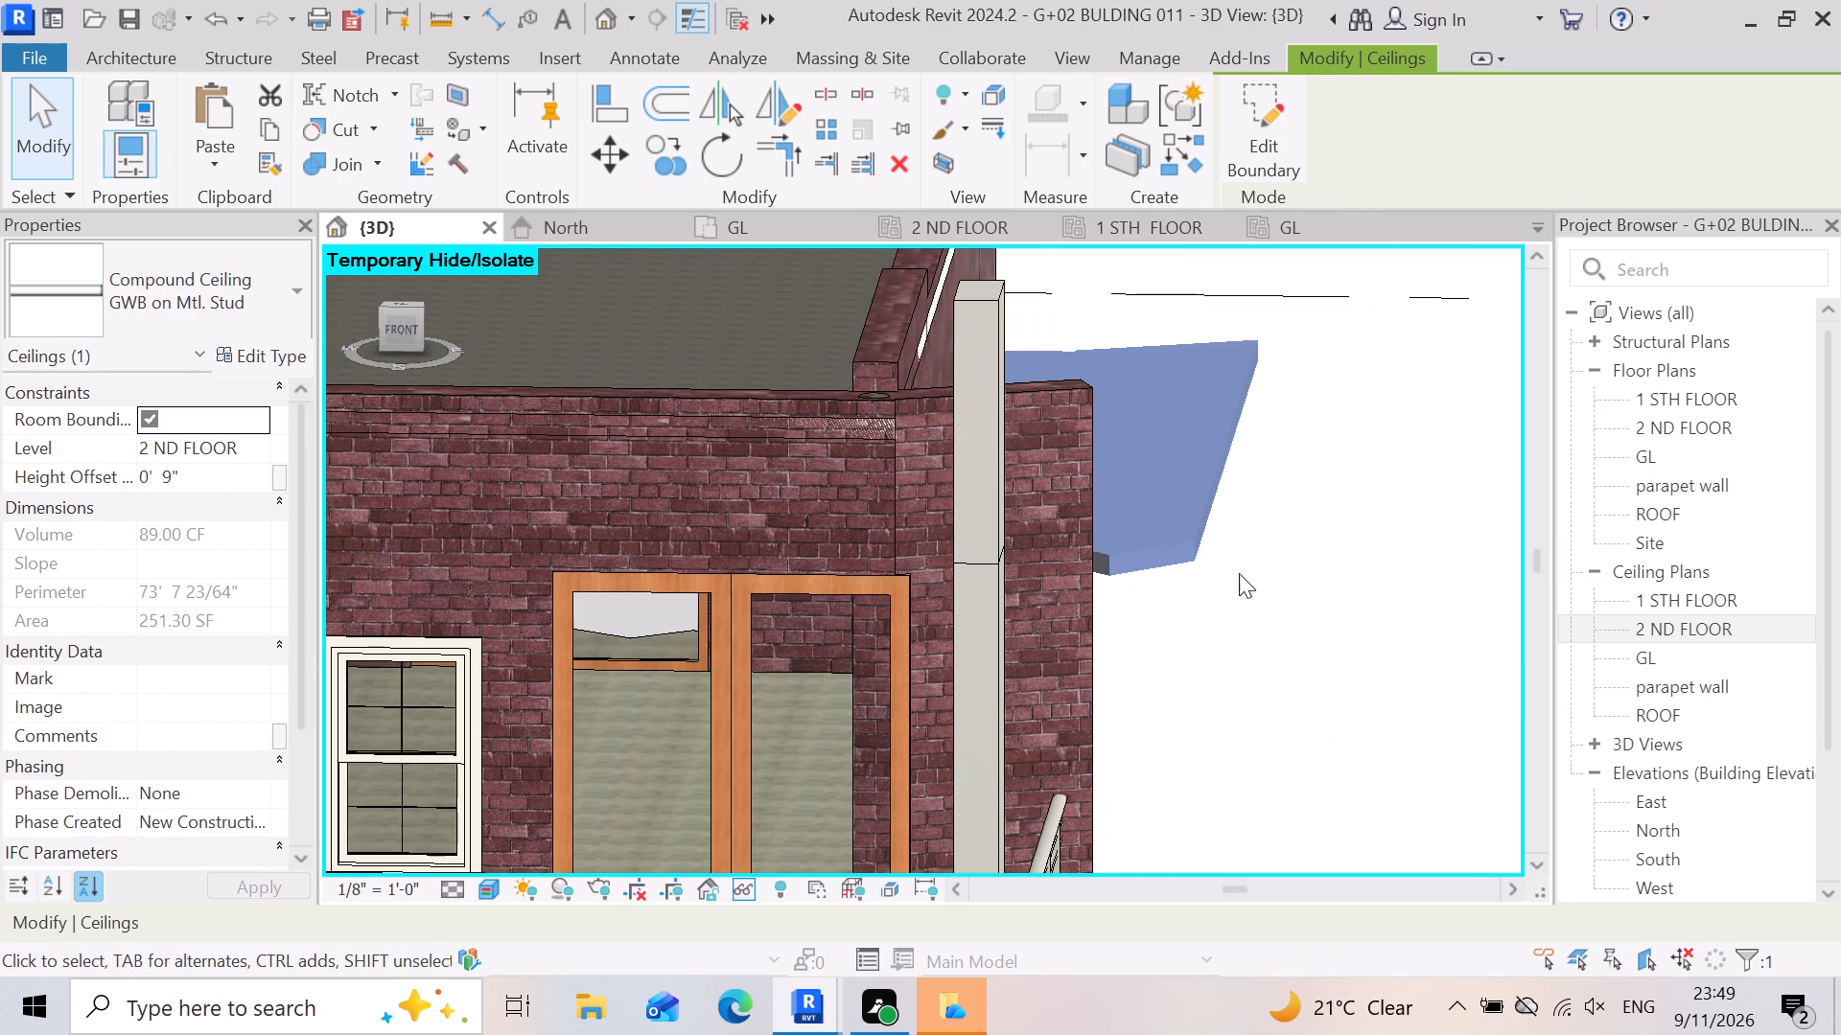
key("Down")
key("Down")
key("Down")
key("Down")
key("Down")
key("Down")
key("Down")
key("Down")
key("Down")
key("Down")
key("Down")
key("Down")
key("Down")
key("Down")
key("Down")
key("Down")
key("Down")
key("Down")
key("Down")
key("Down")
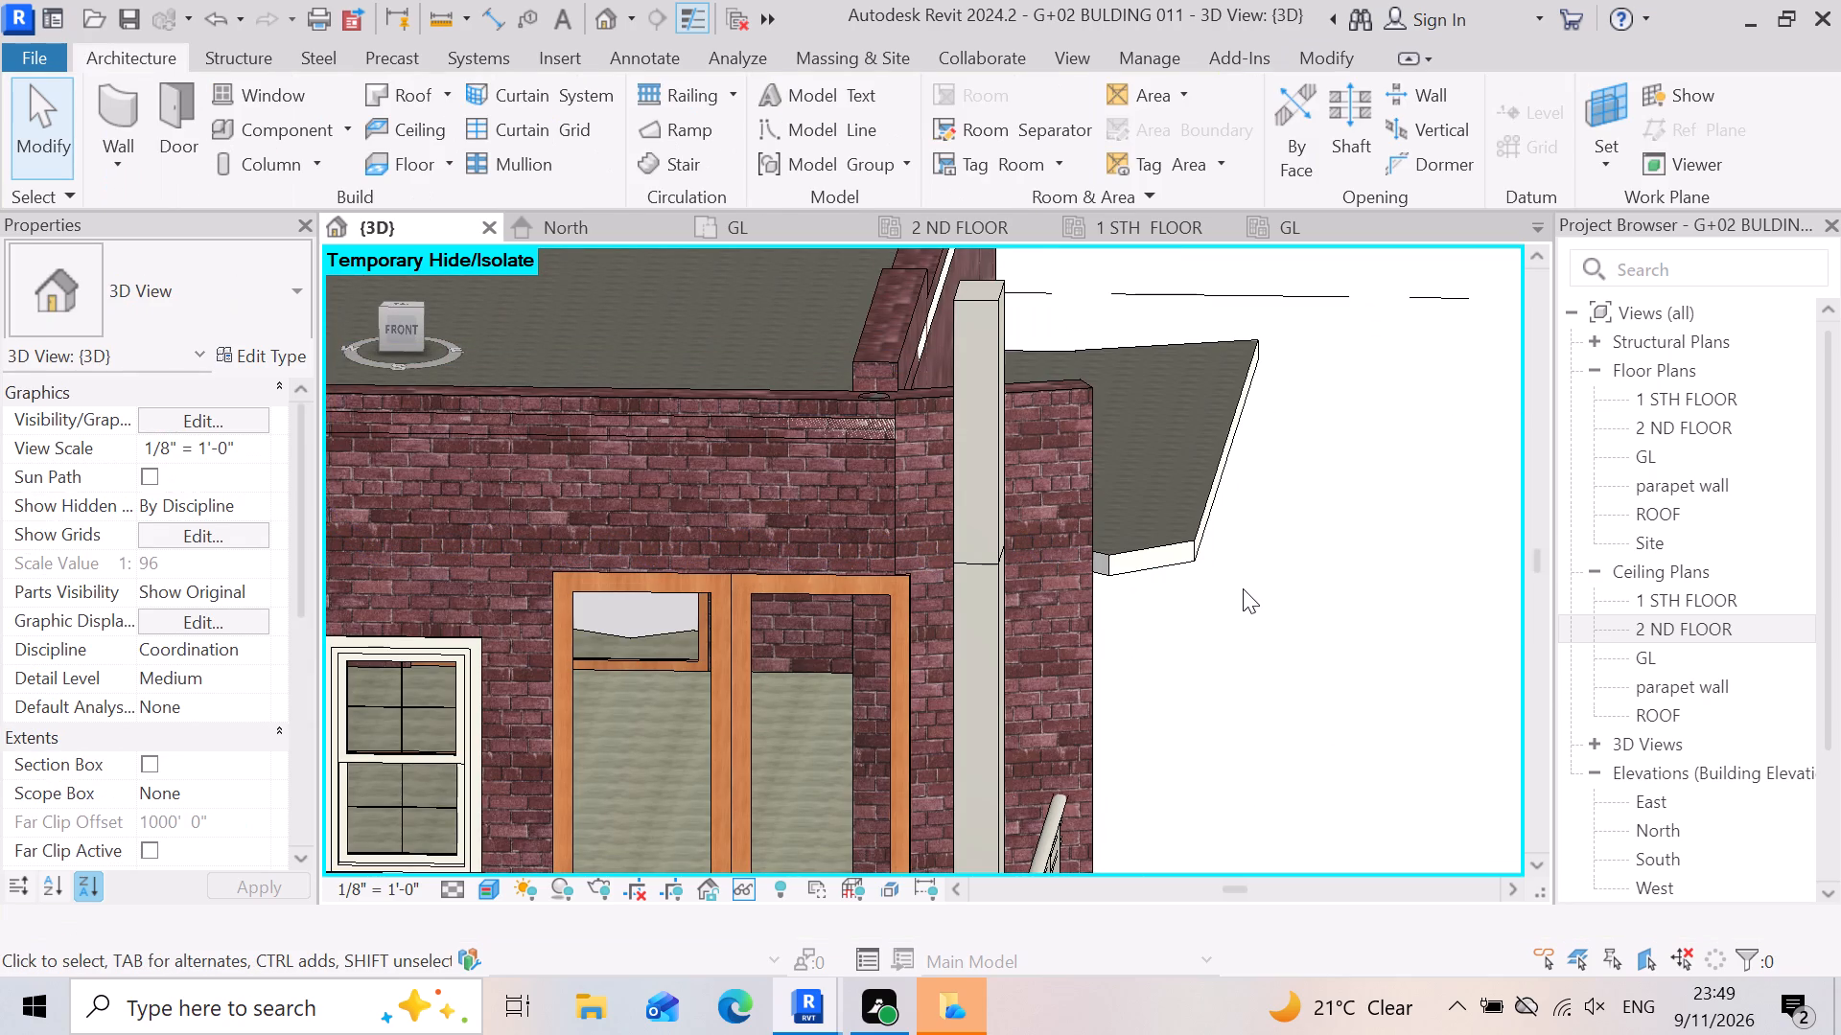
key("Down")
Reselect the GWB on Mtl. Stud compound ceiling that projects past the side of the brick wall.
left_click(1161, 474)
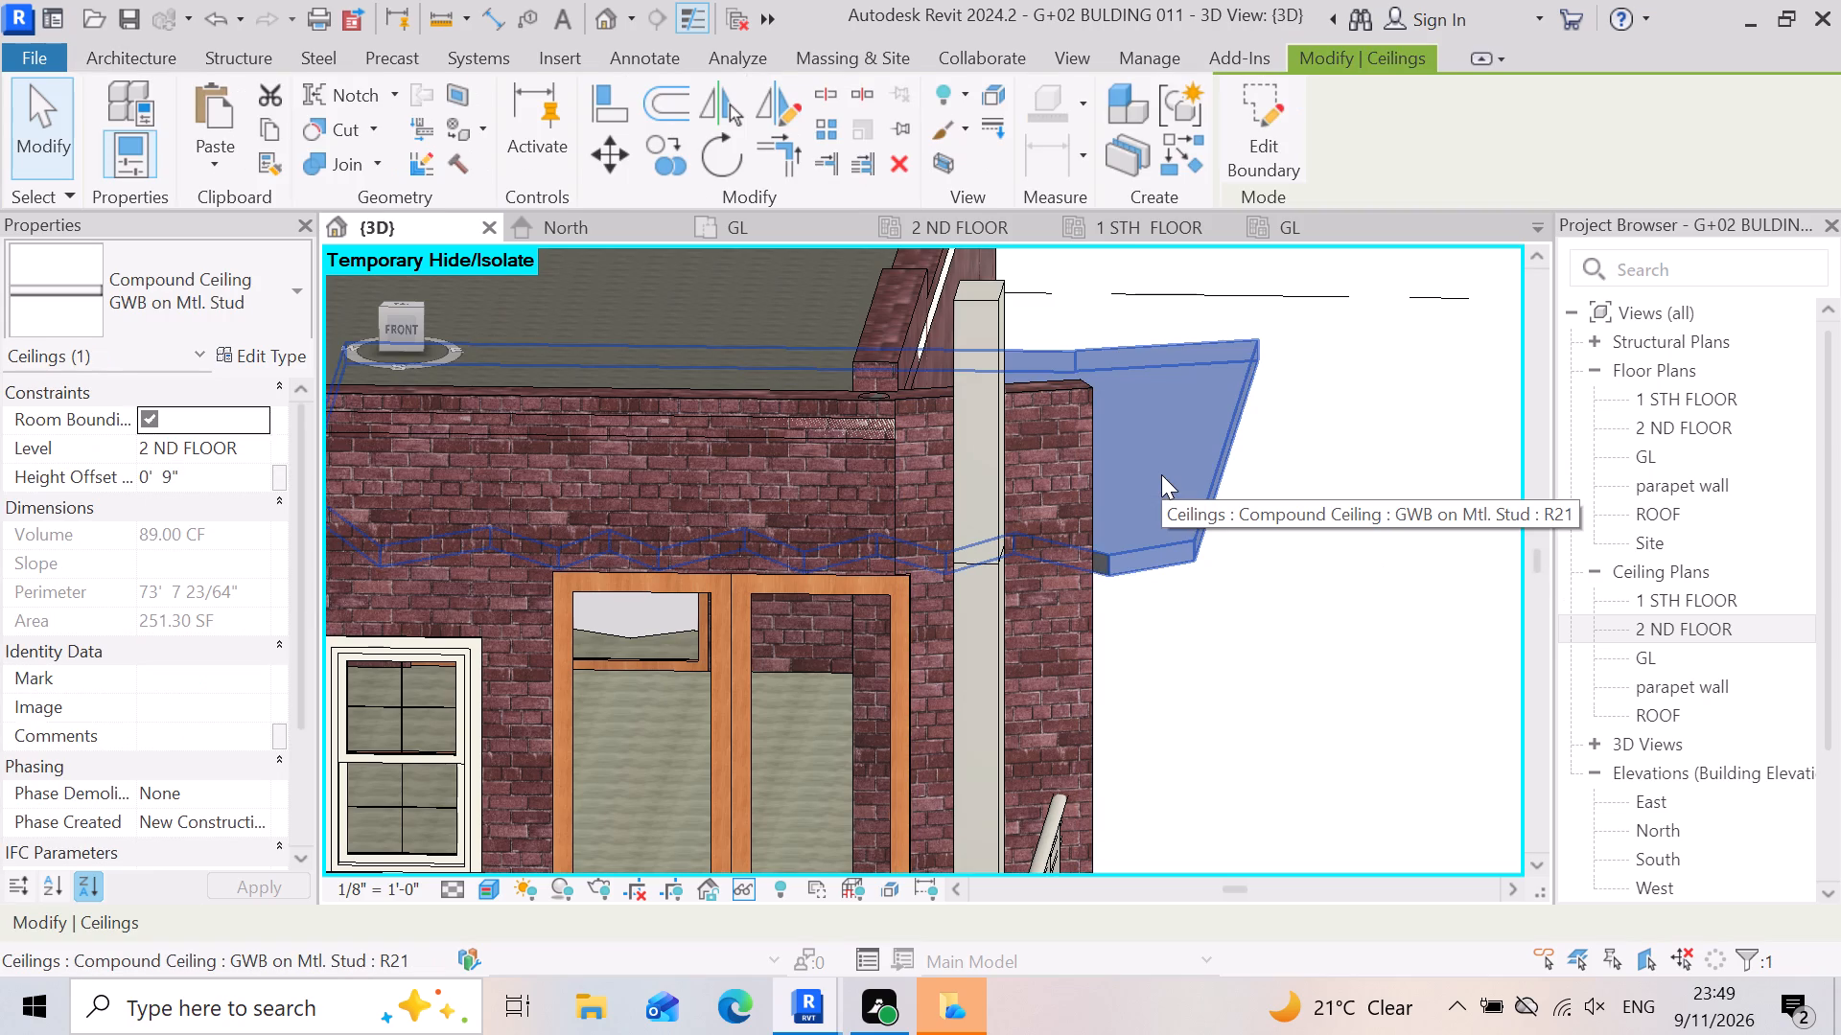
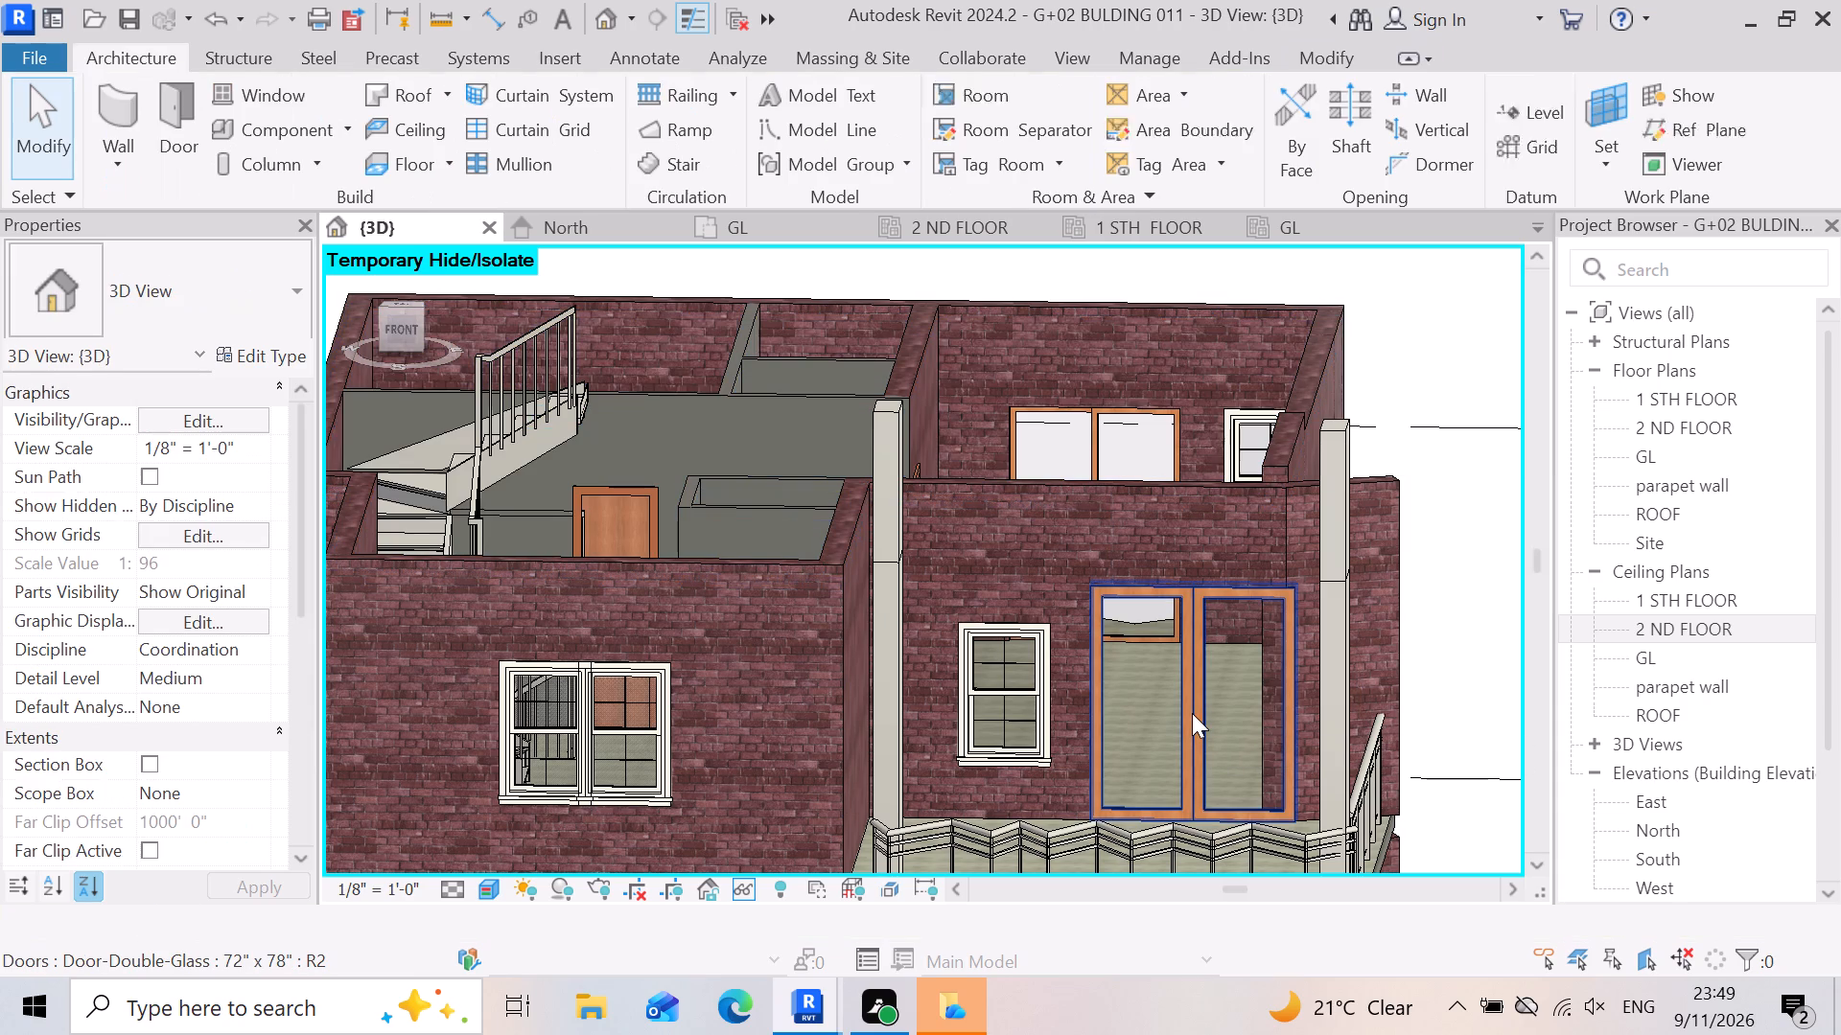
Reset the temporary hide/isolate in the 3D view so every hidden element of the building is shown again.
scroll(1326, 620, "down", 6)
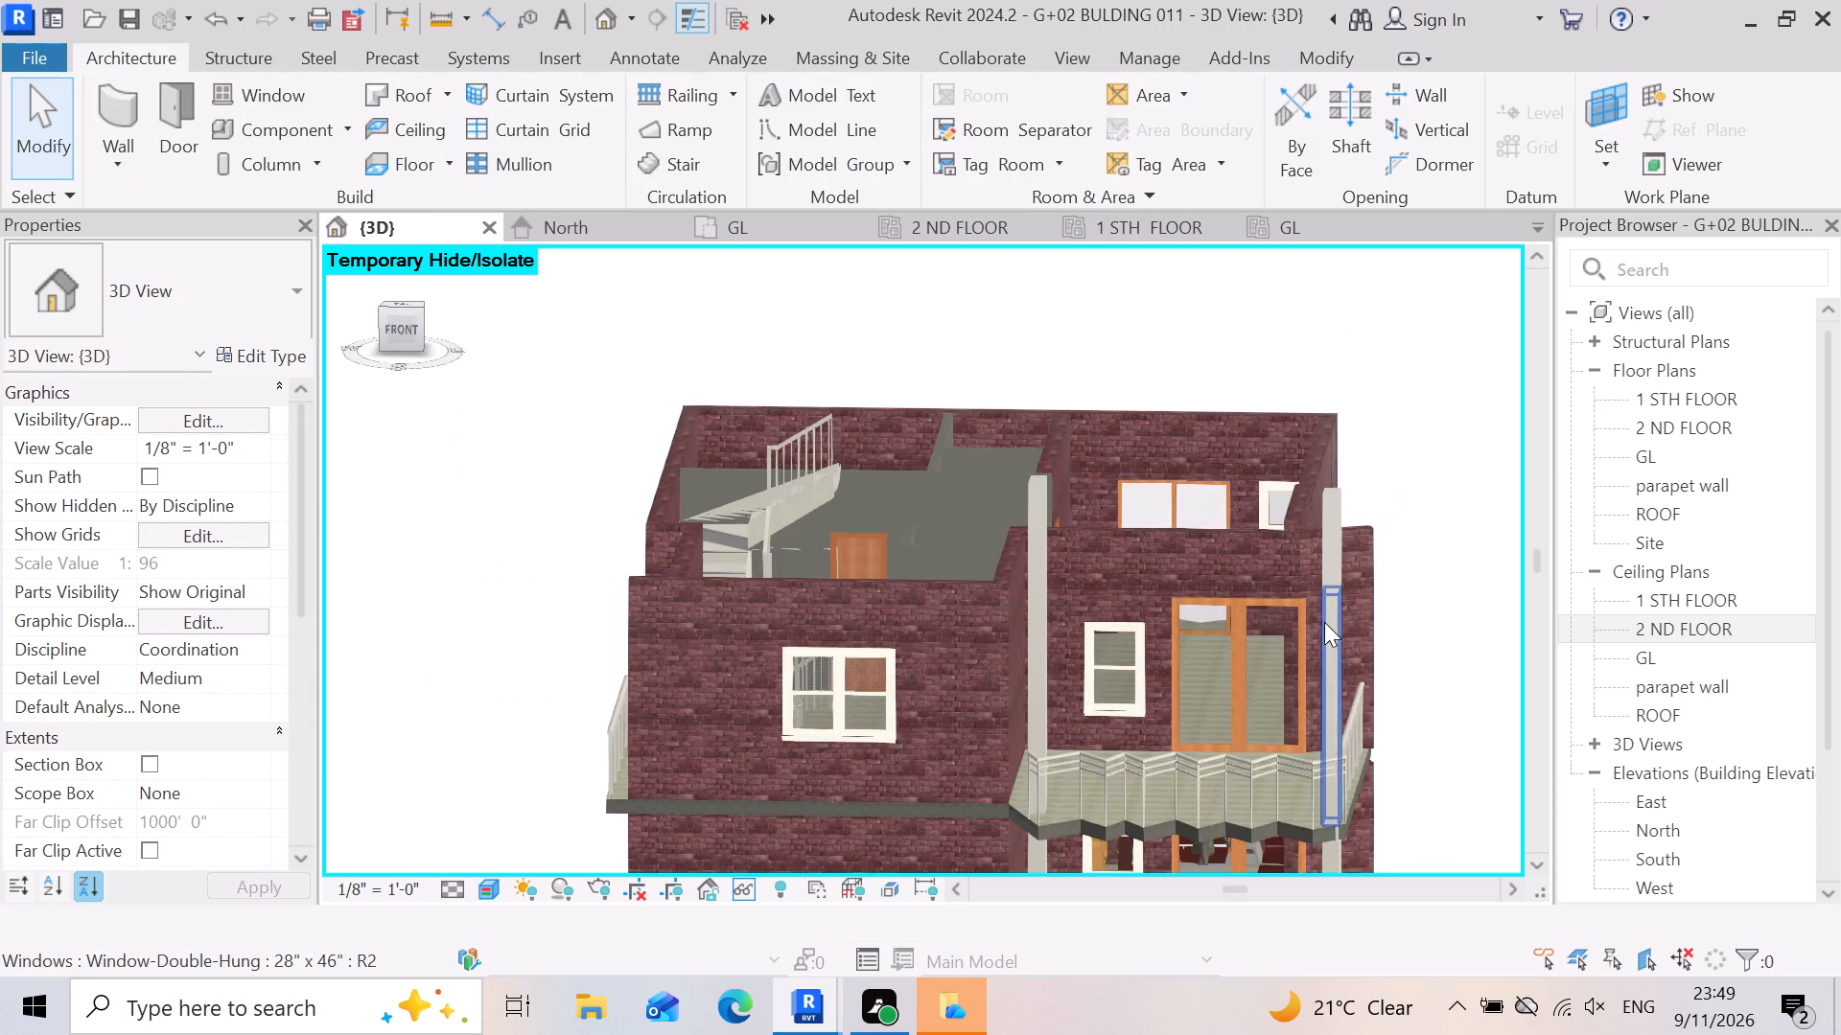
scroll(1324, 622, "down", 1)
scroll(1000, 651, "up", 2)
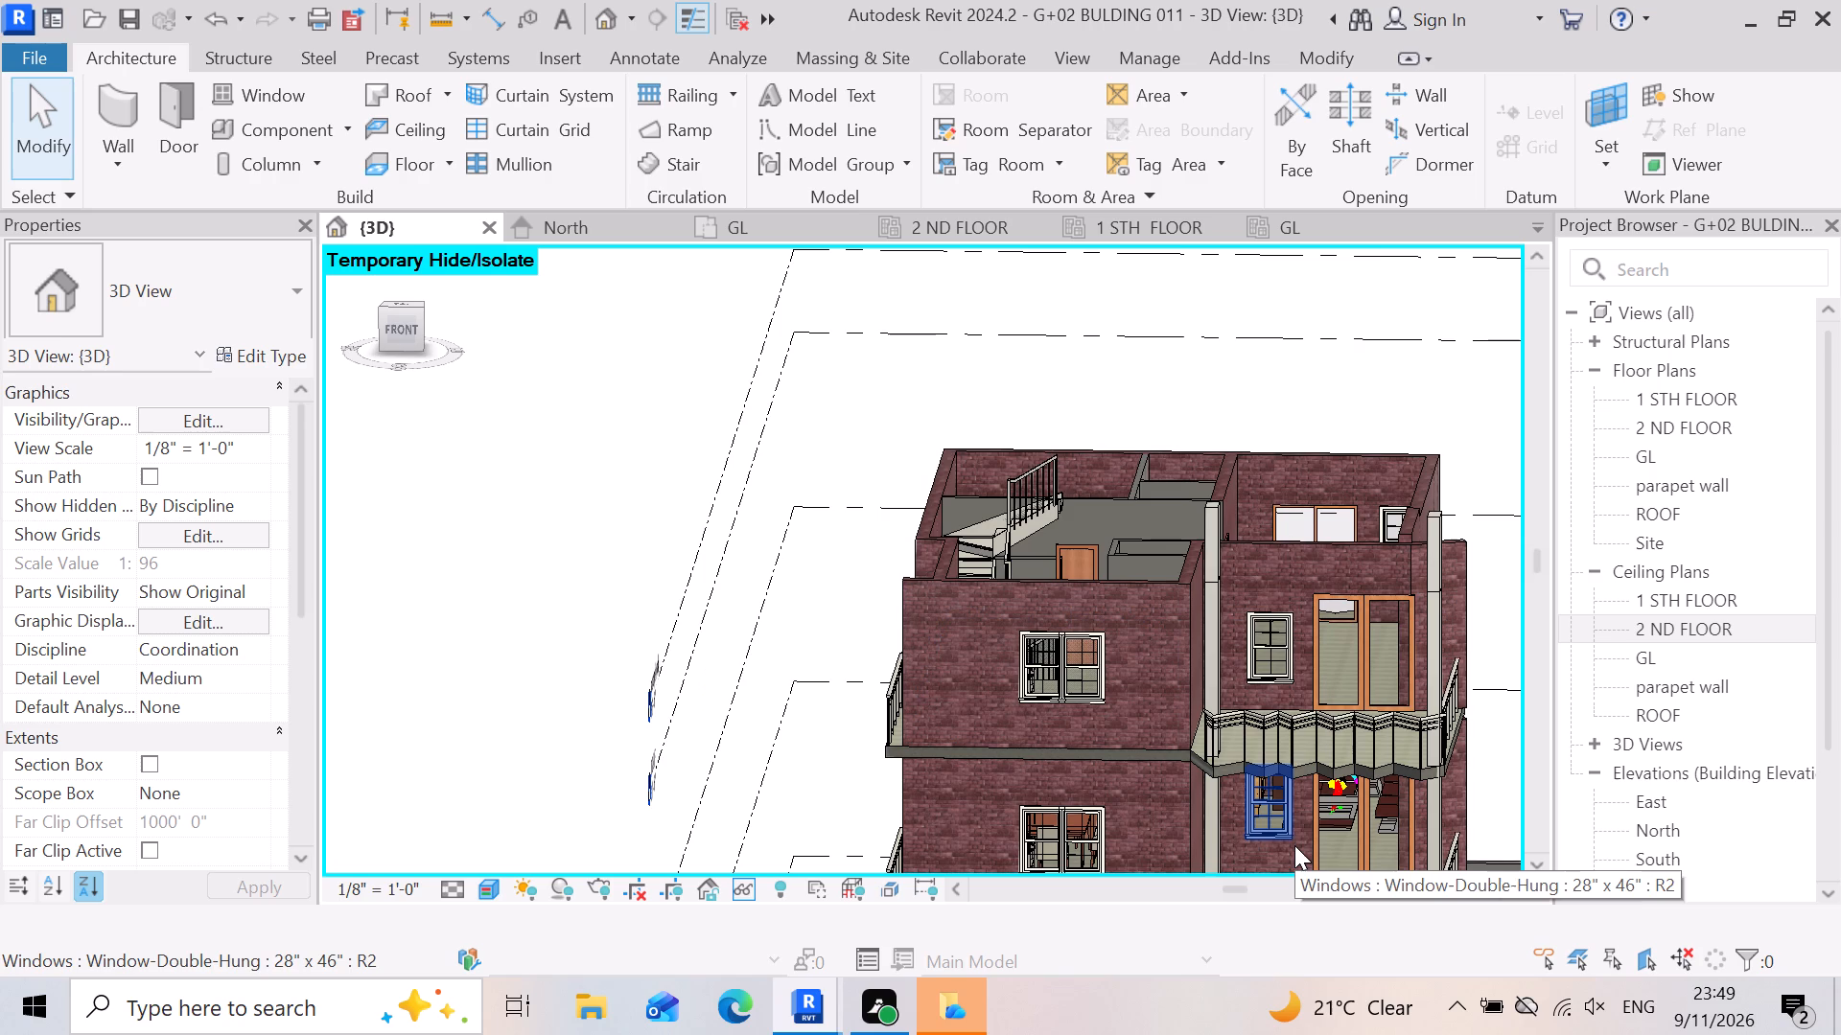
type("hr")
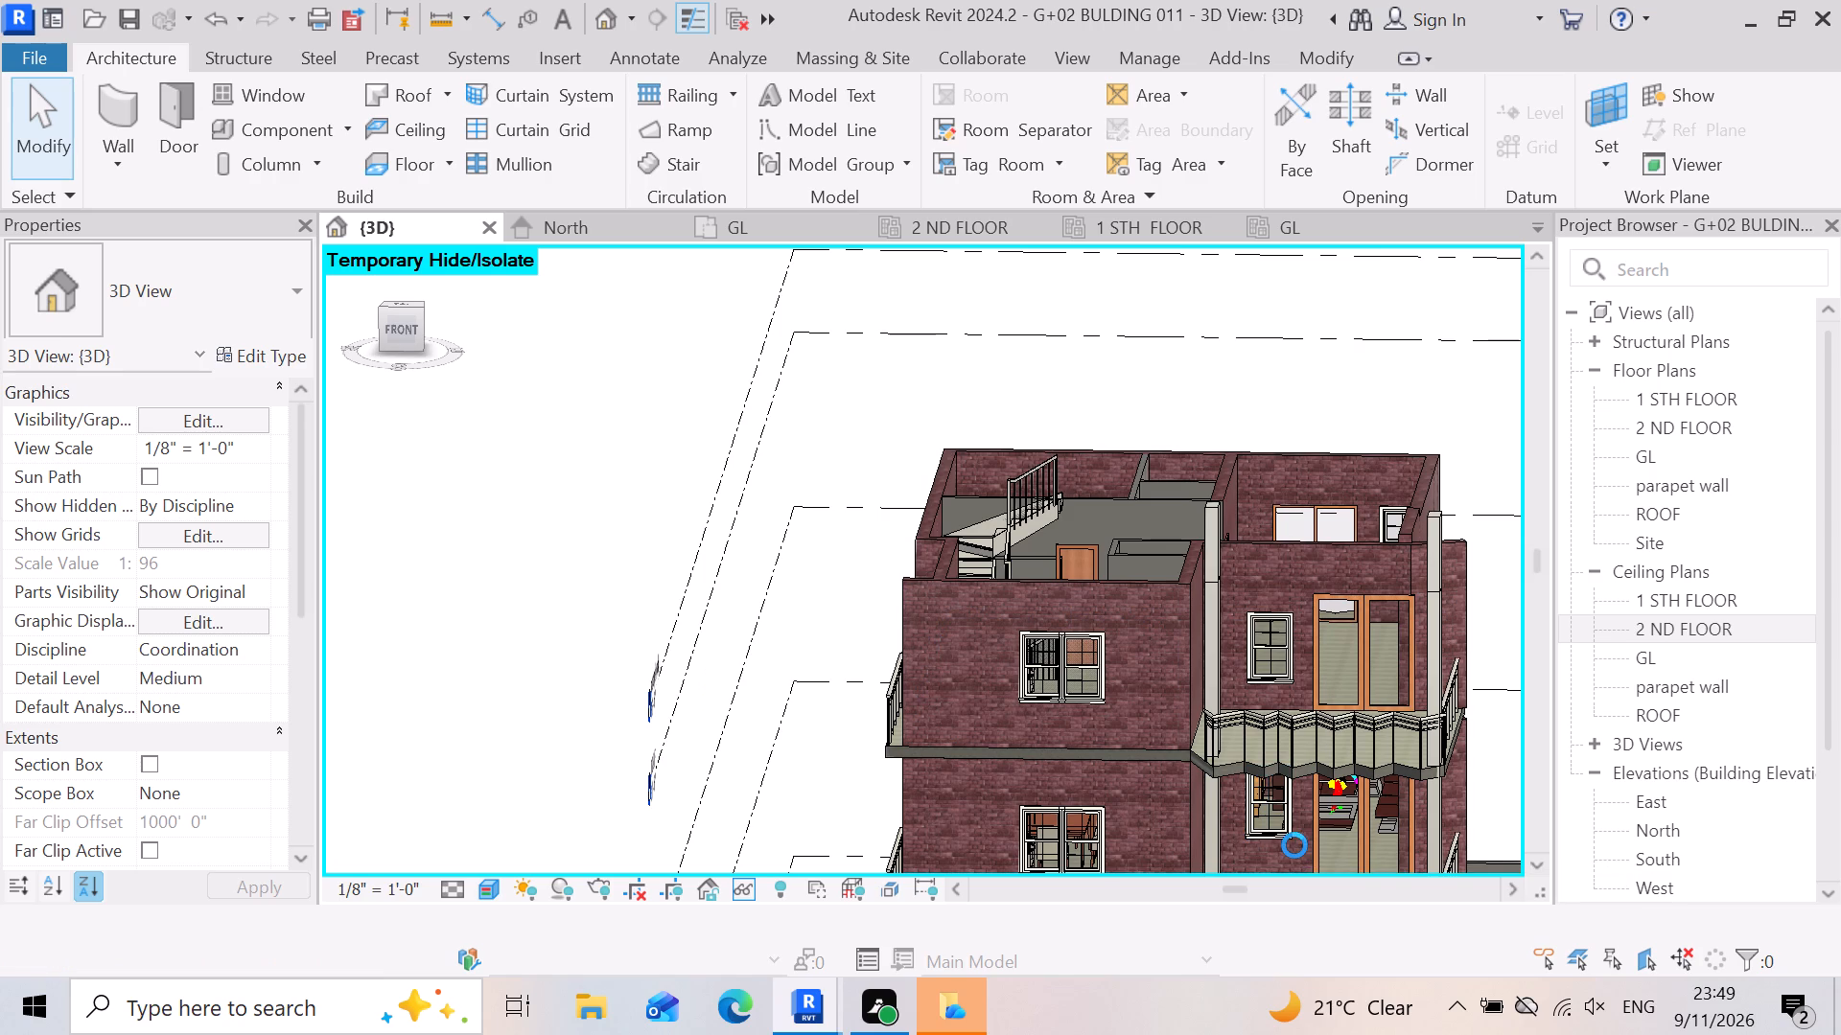
scroll(987, 502, "down", 4)
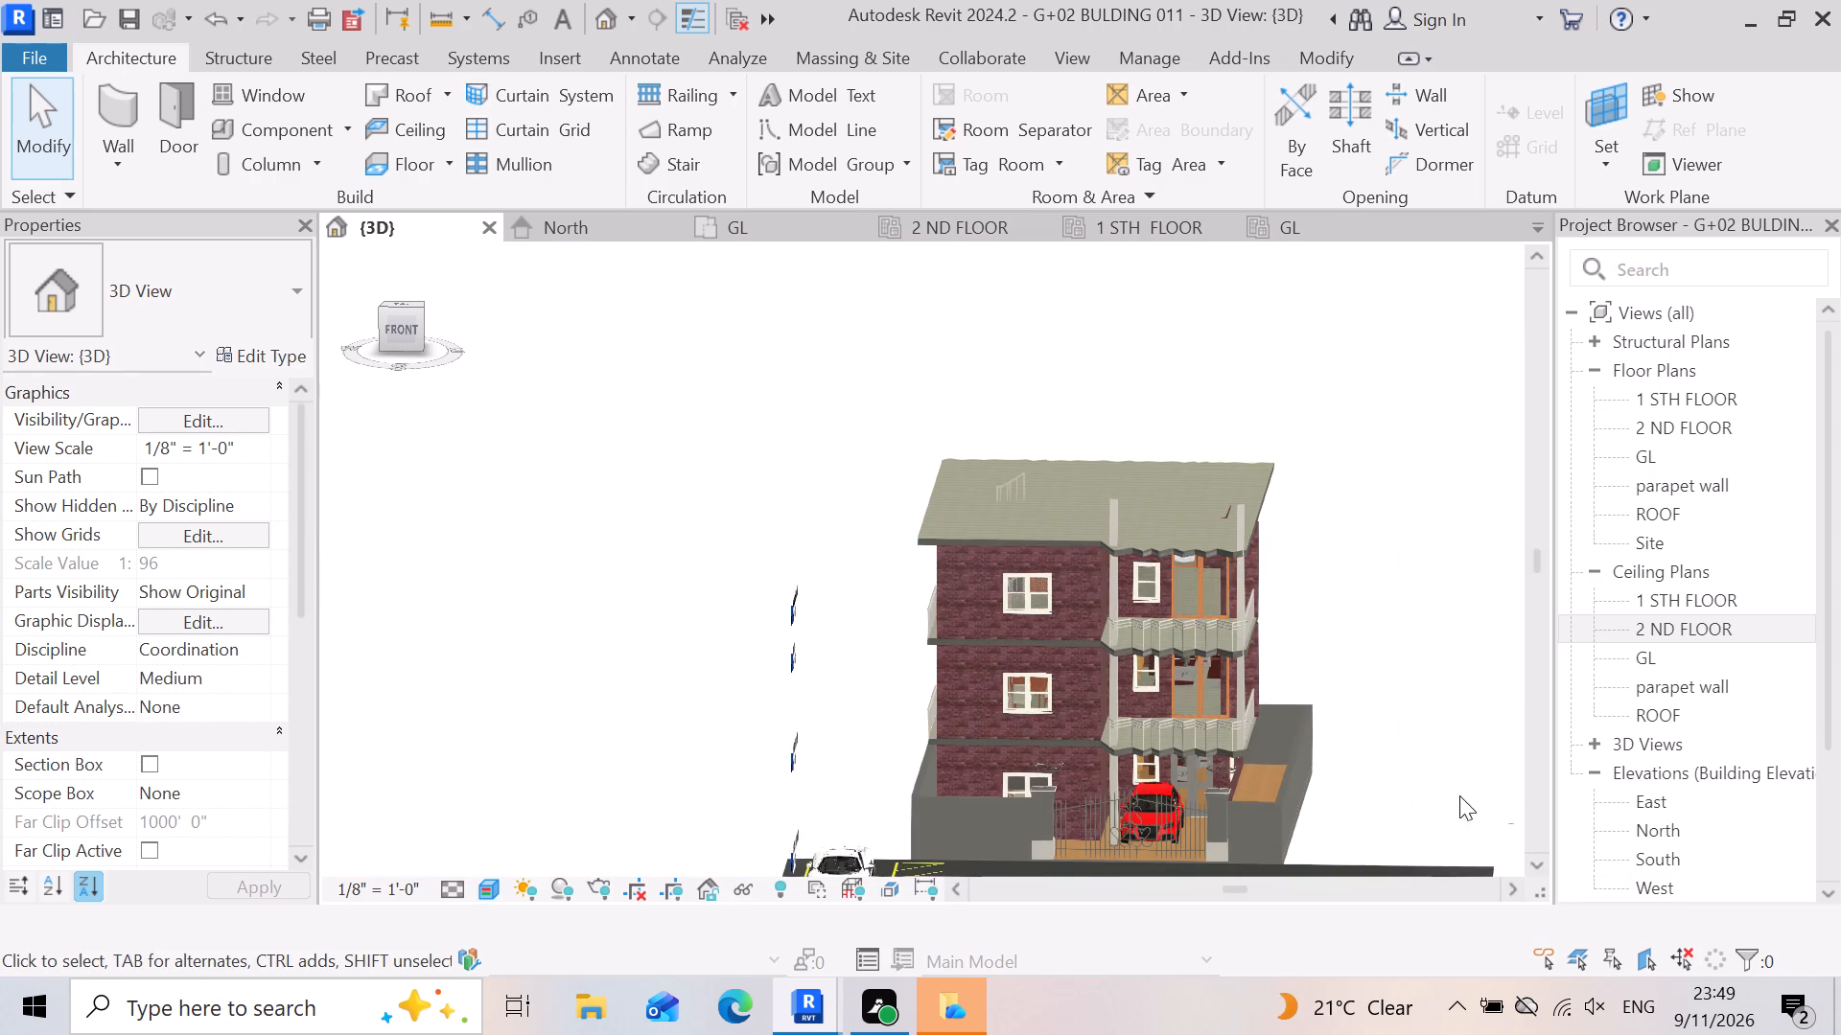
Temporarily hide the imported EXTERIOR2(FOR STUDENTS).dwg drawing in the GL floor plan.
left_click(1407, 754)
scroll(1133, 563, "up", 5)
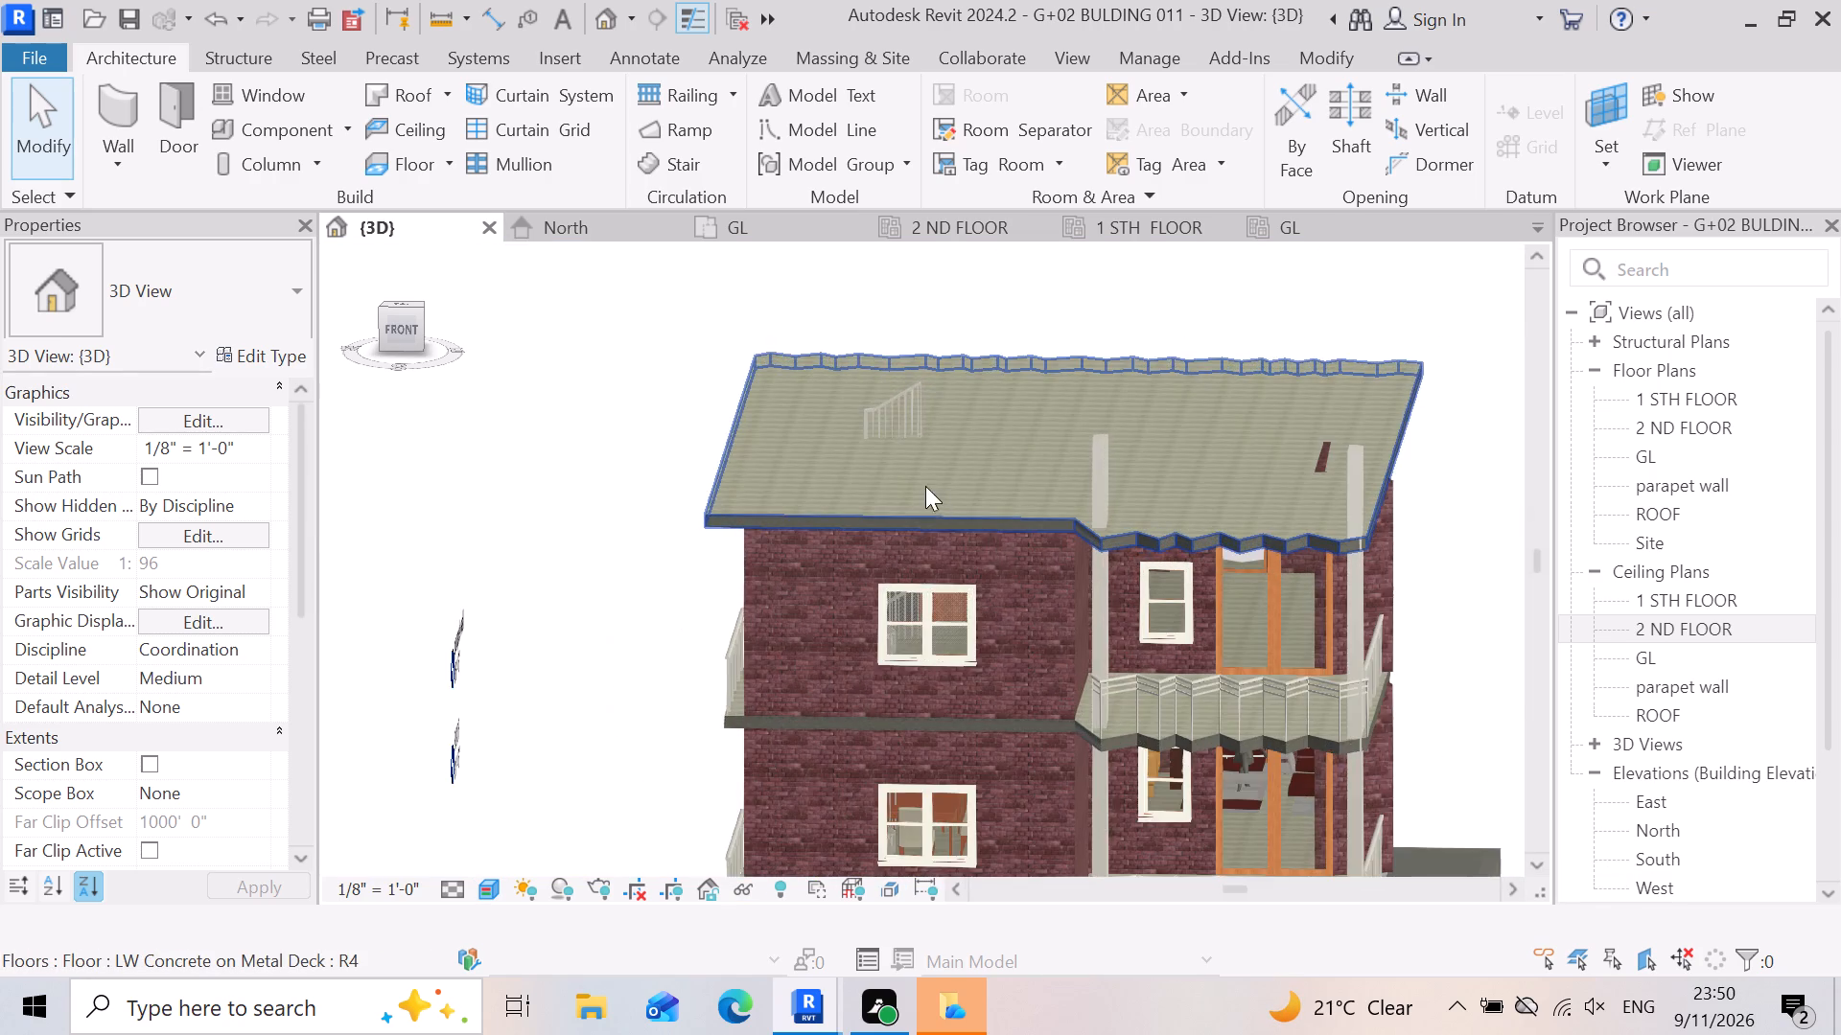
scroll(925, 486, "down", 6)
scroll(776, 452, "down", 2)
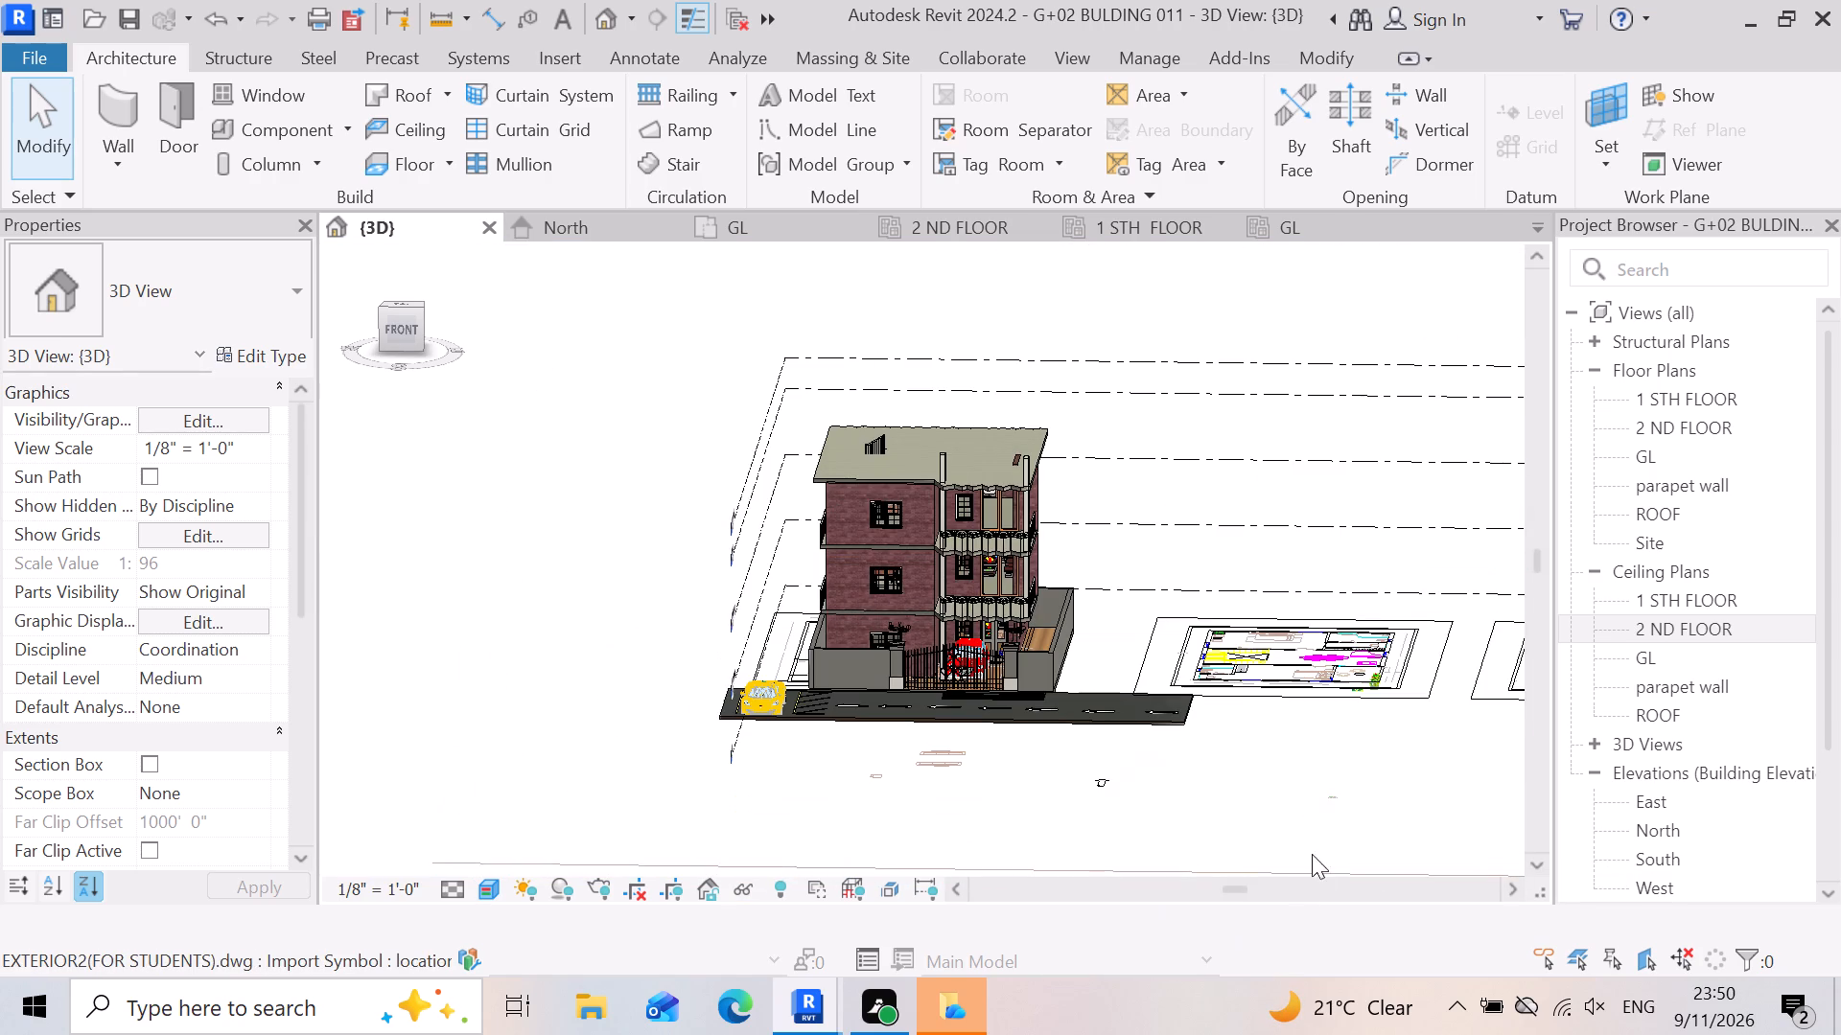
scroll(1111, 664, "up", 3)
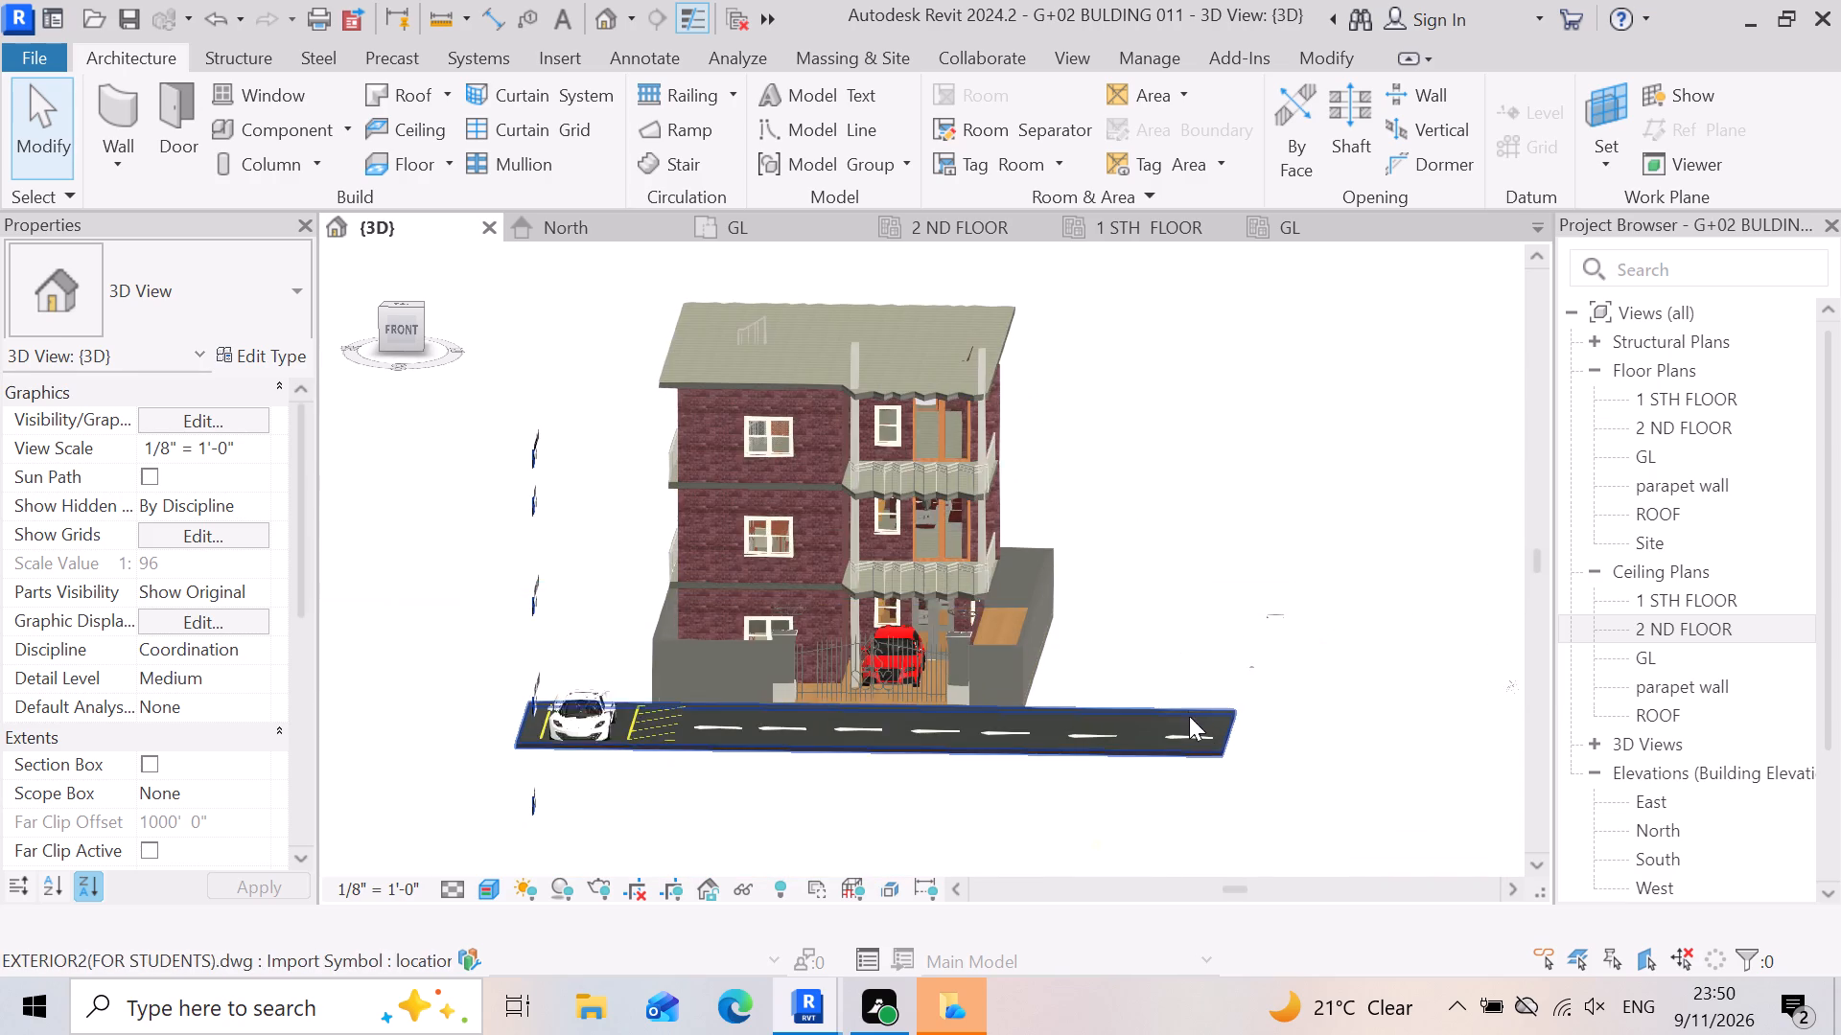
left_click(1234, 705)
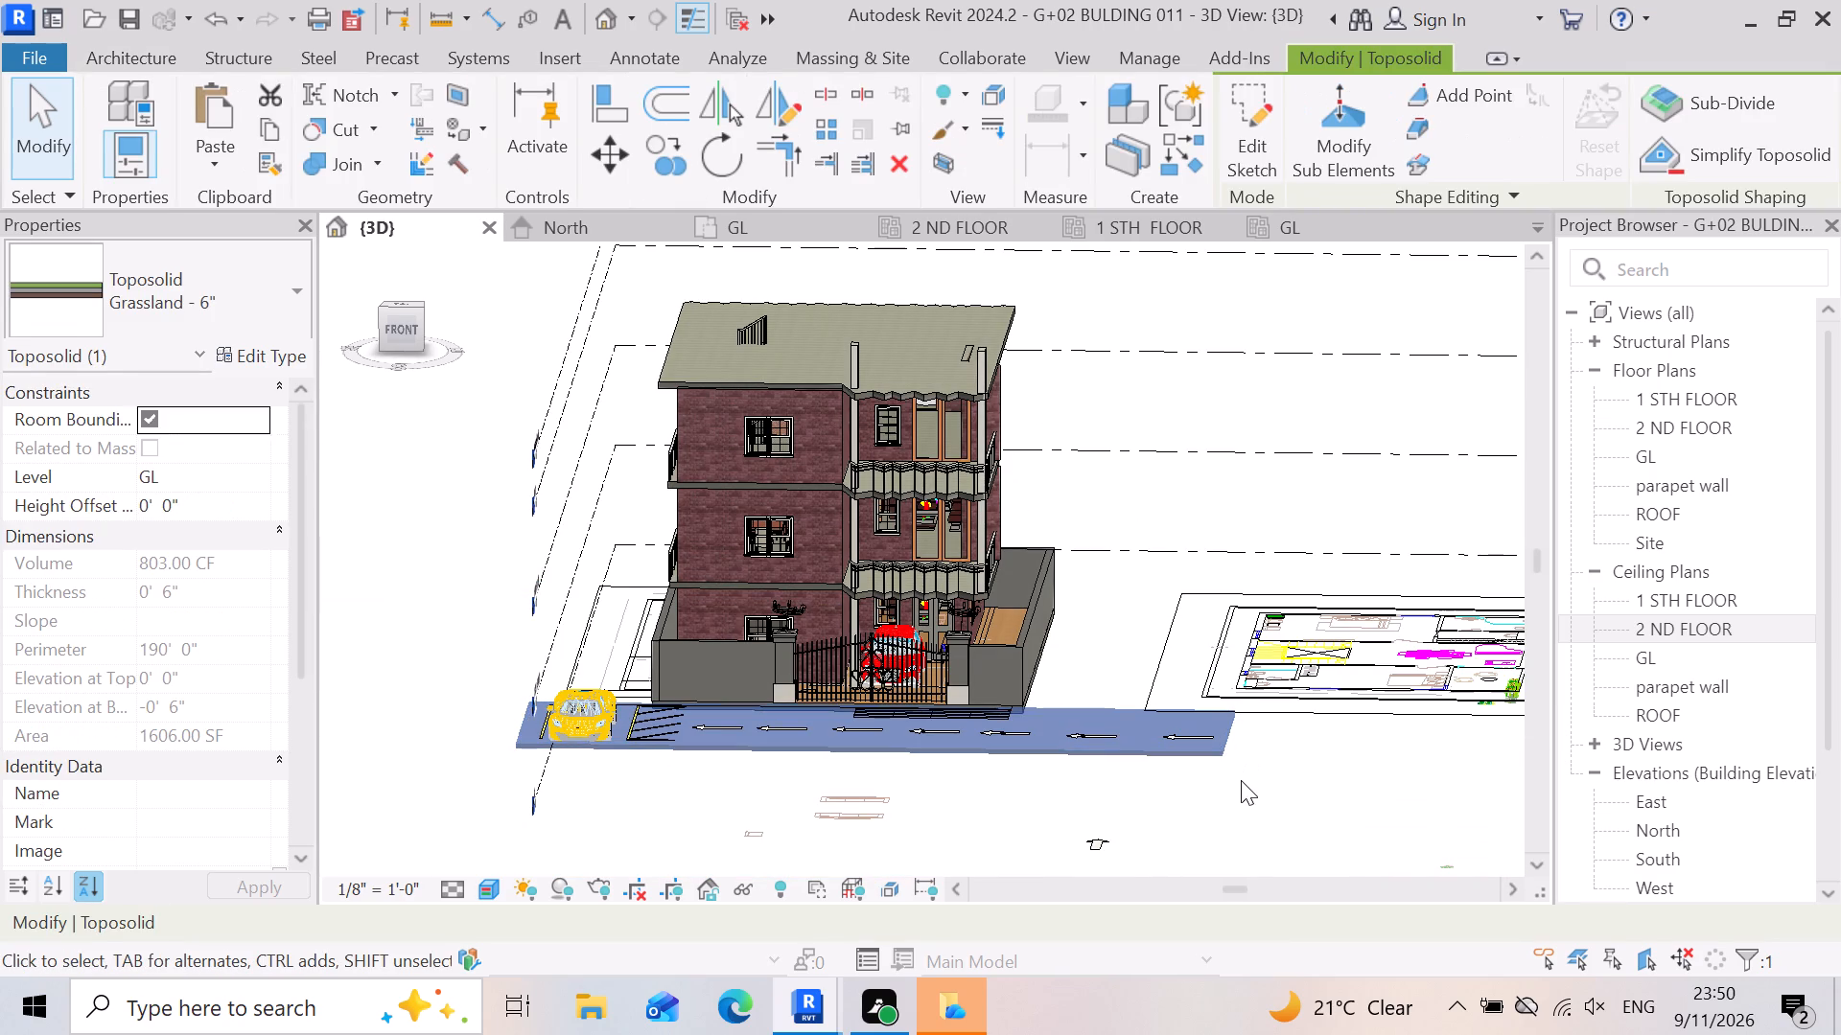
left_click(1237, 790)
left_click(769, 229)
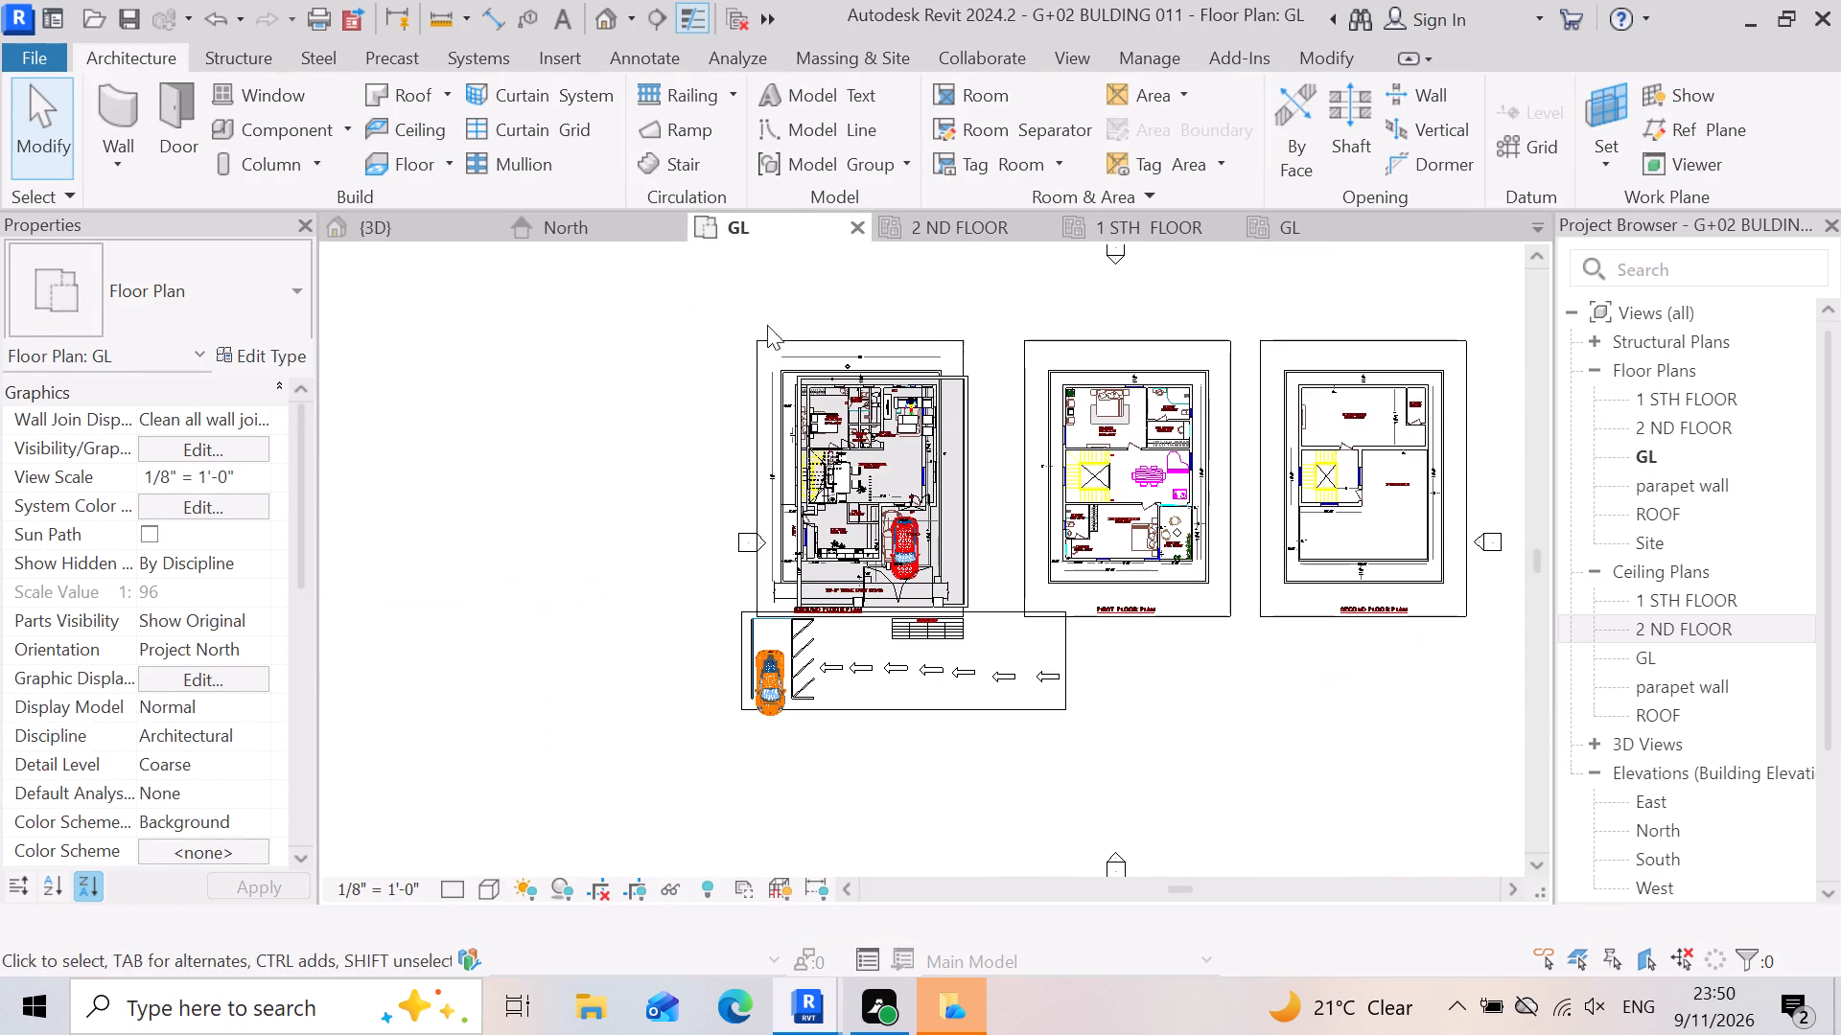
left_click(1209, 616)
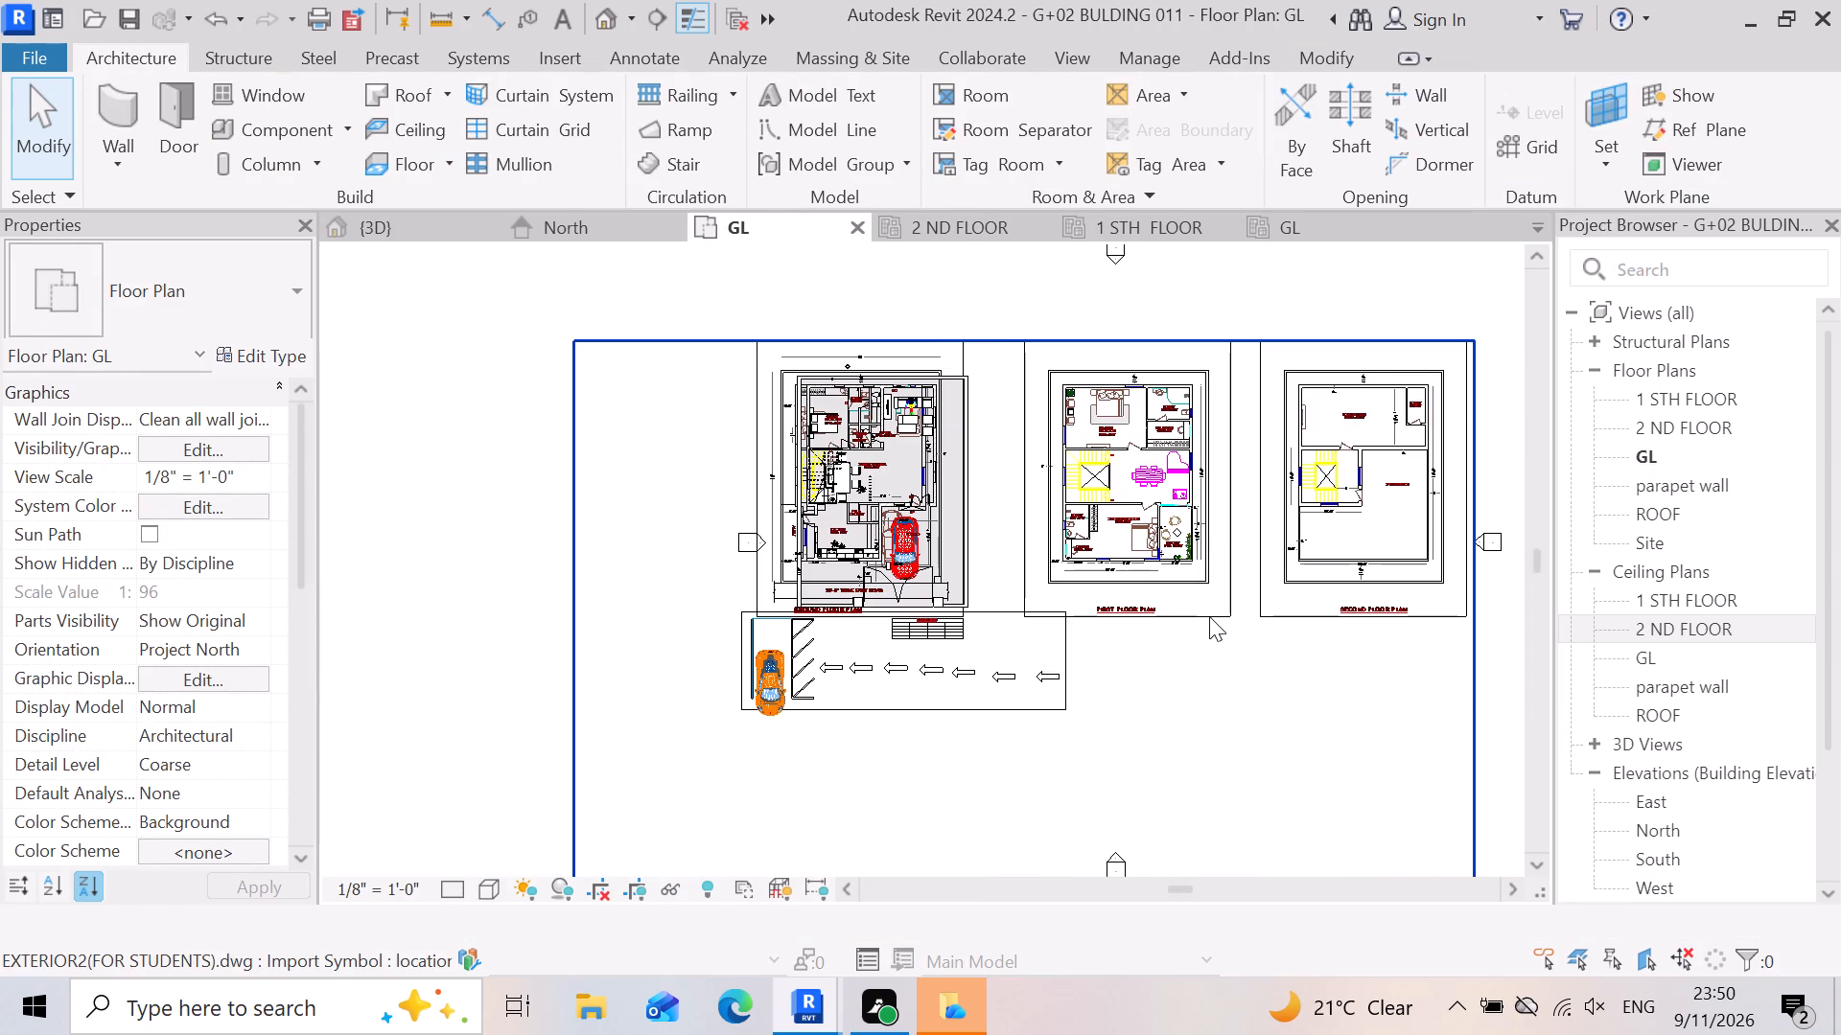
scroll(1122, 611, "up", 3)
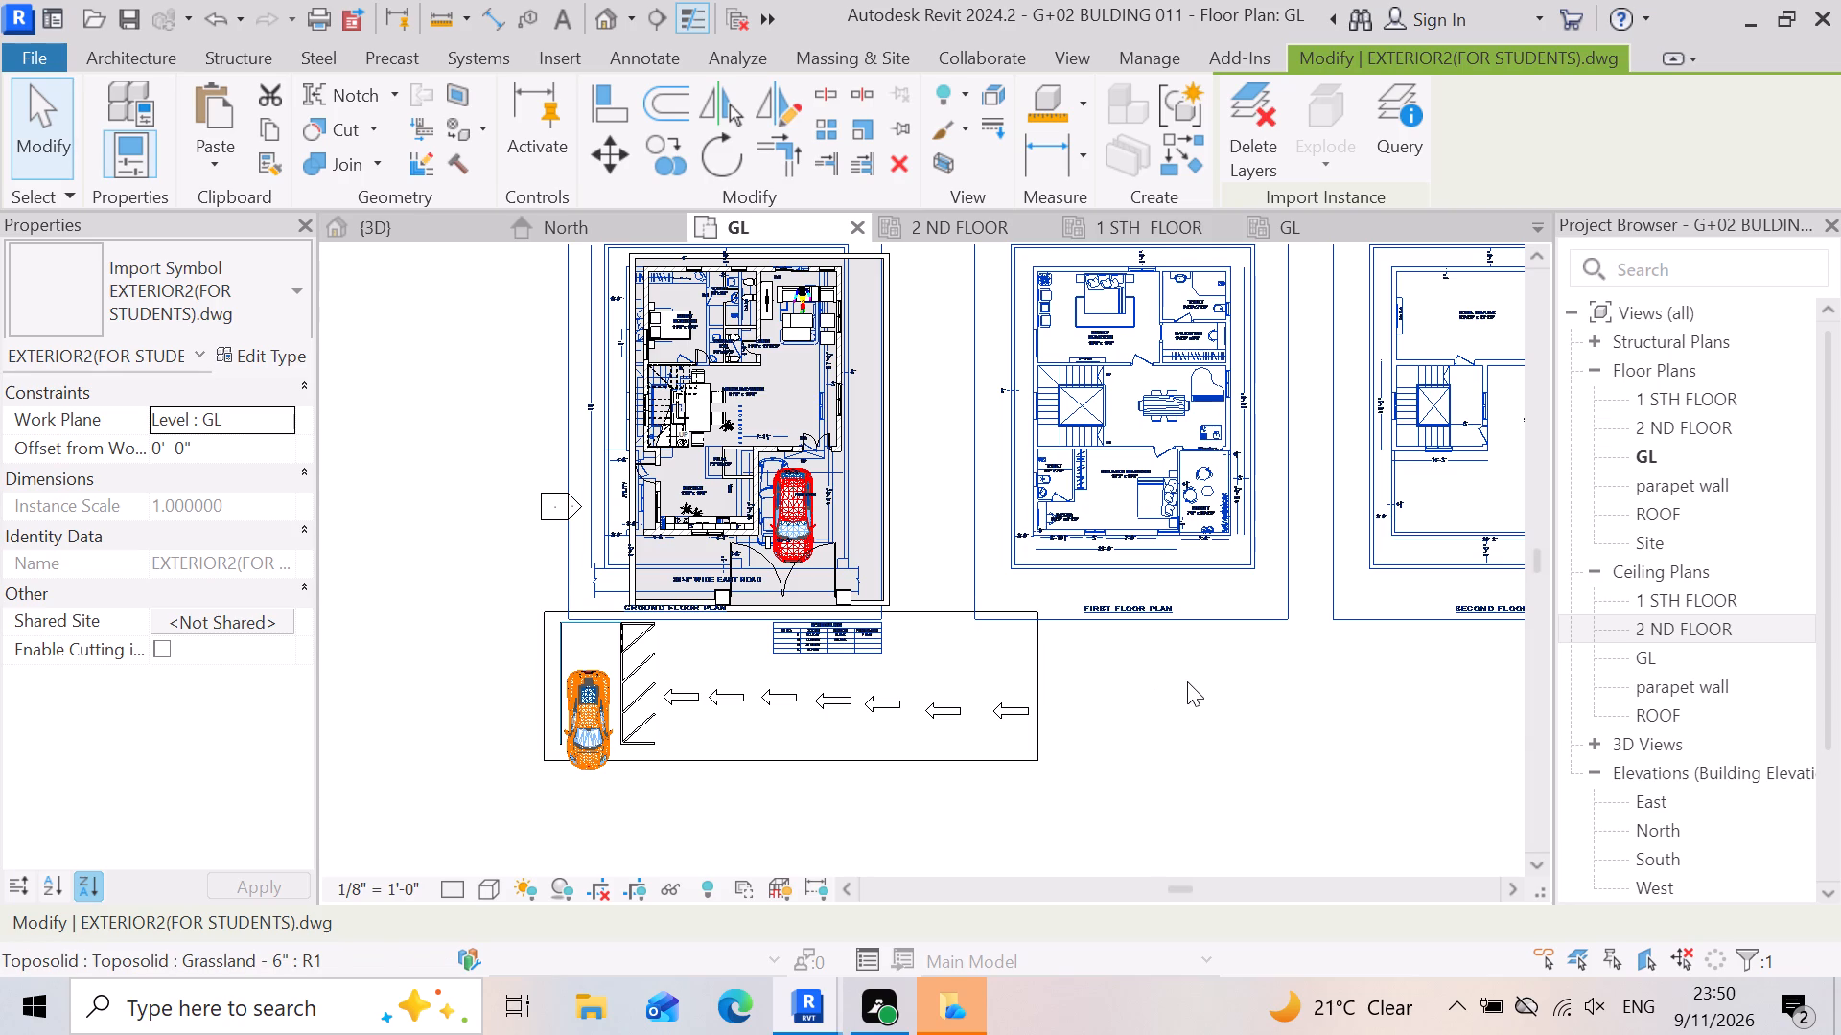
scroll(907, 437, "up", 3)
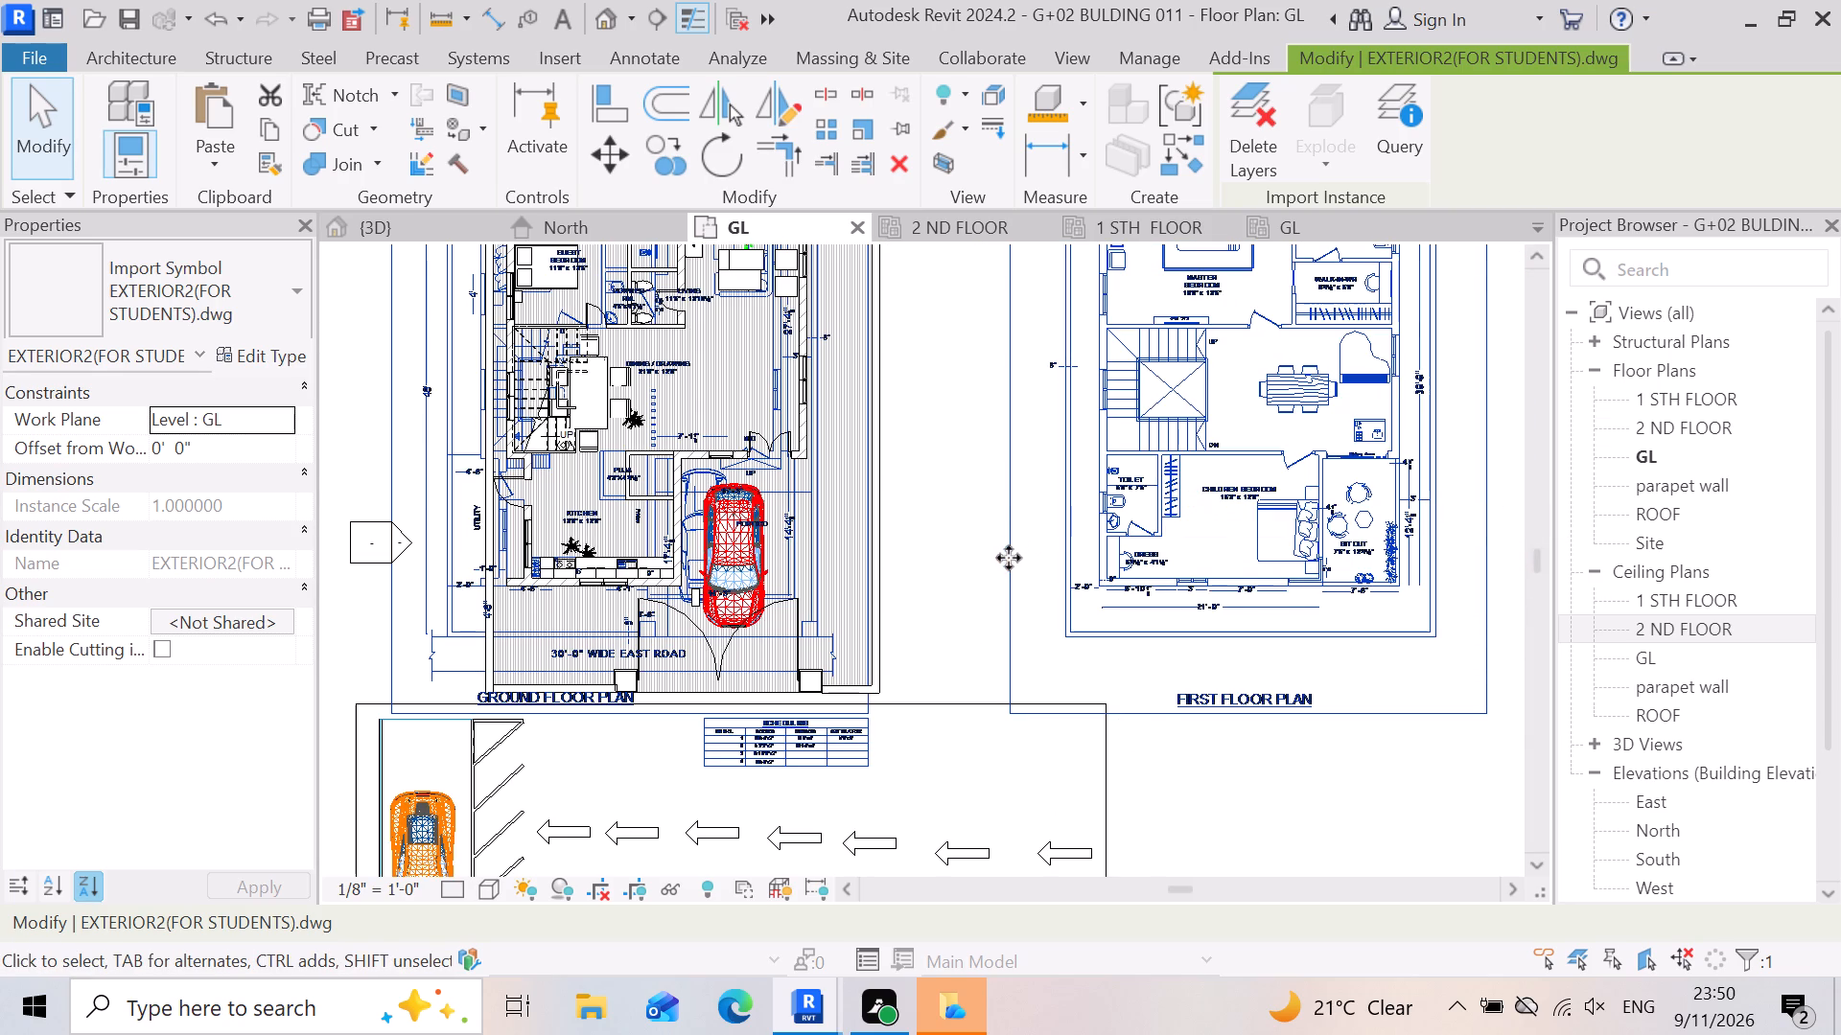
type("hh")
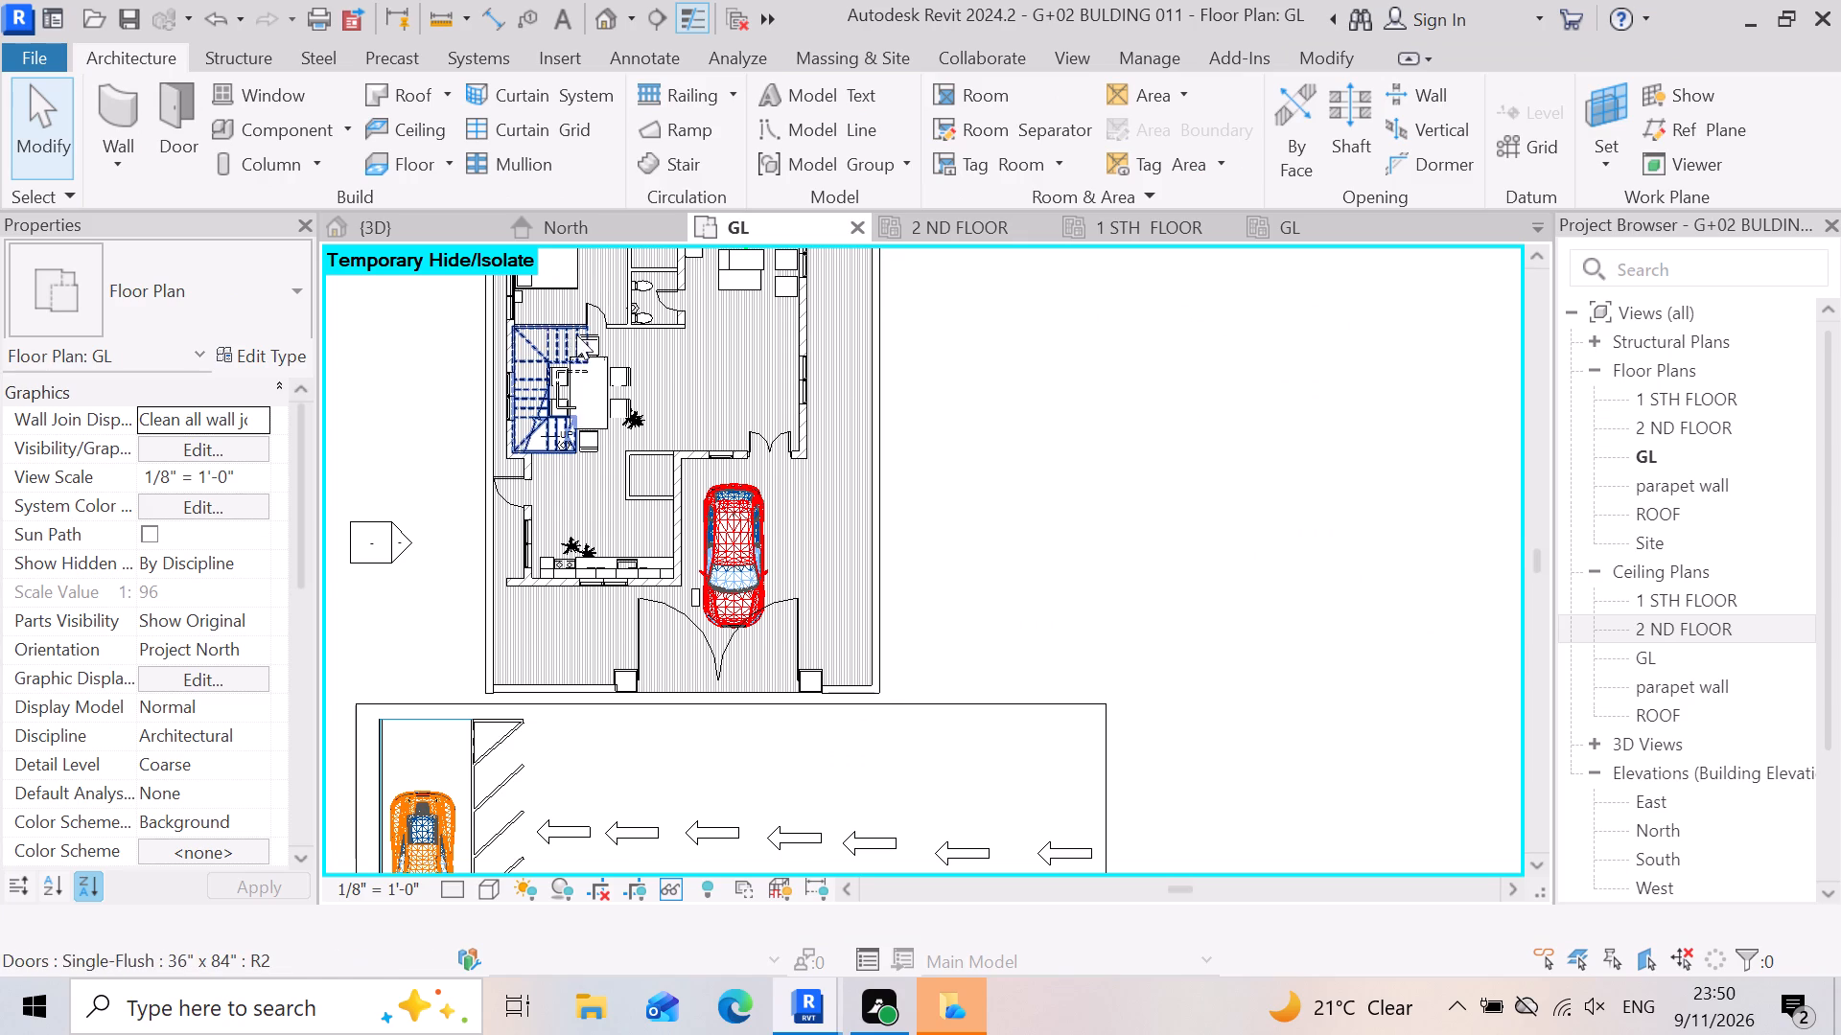
Delete the imported EXTERIOR2(FOR STUDENTS).dwg drawing from the model in the 3D view.
left_click(420, 231)
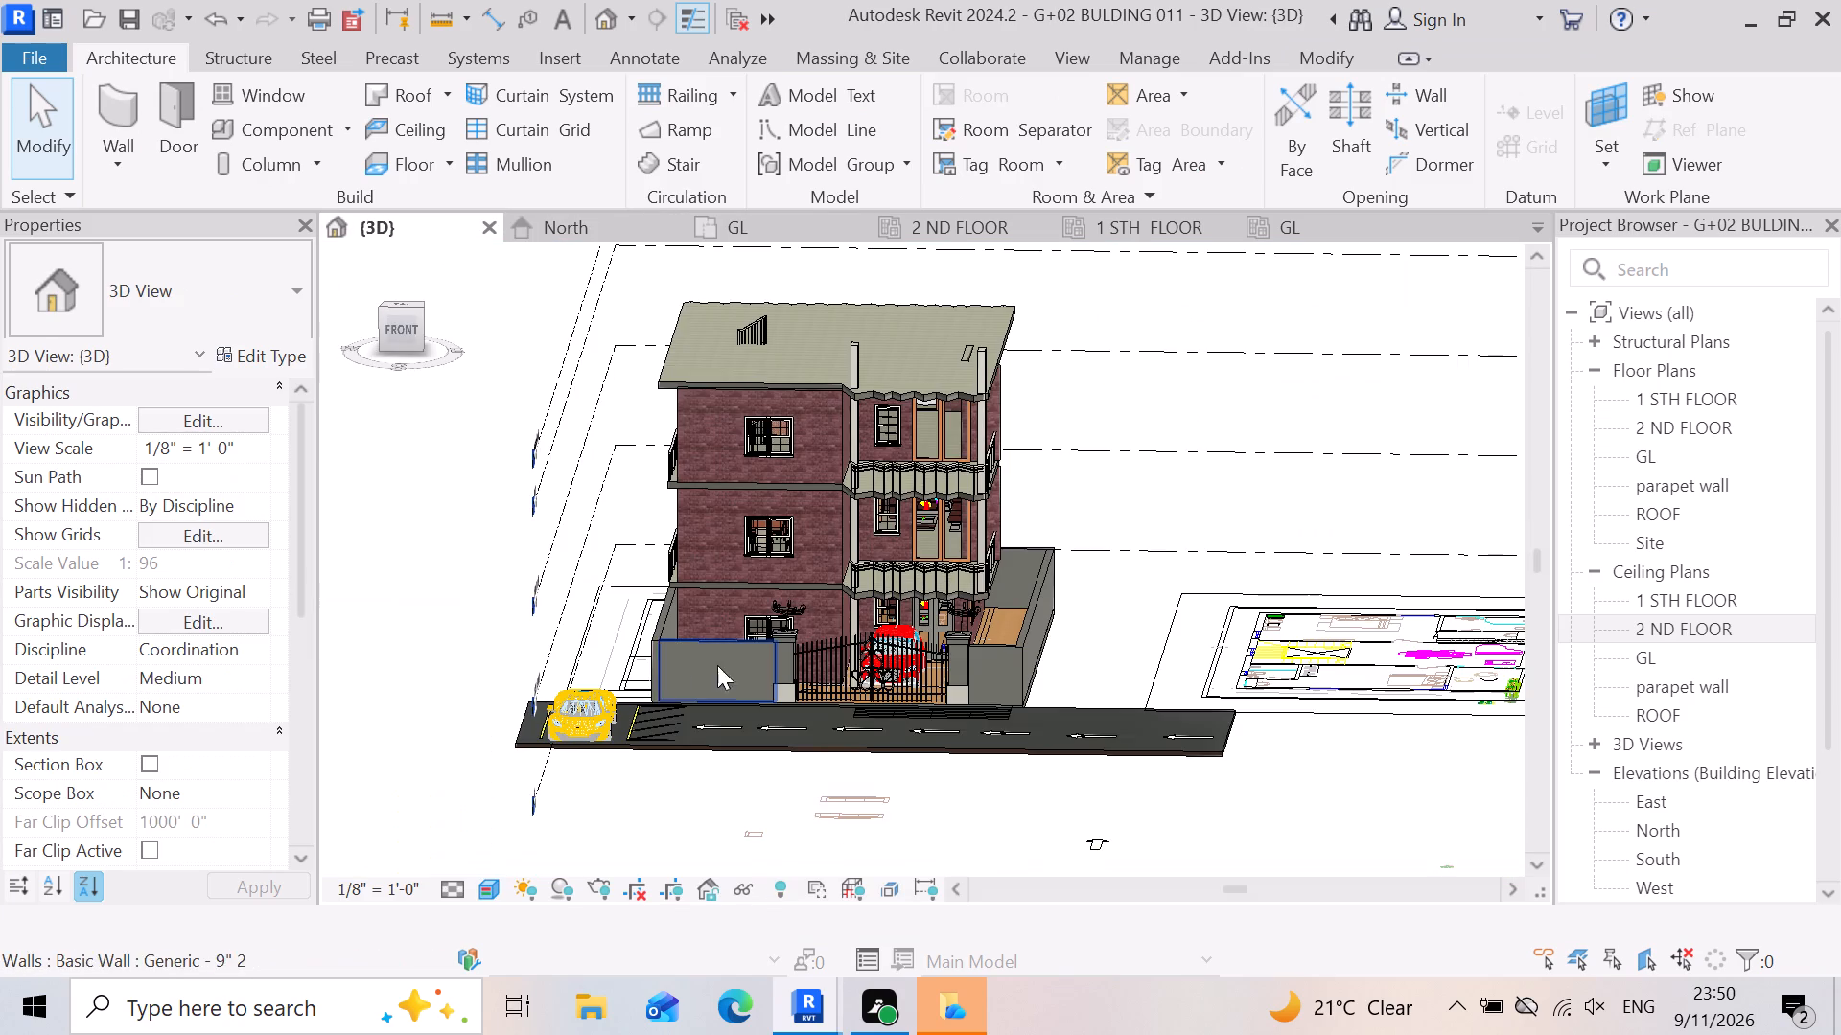
scroll(764, 650, "down", 4)
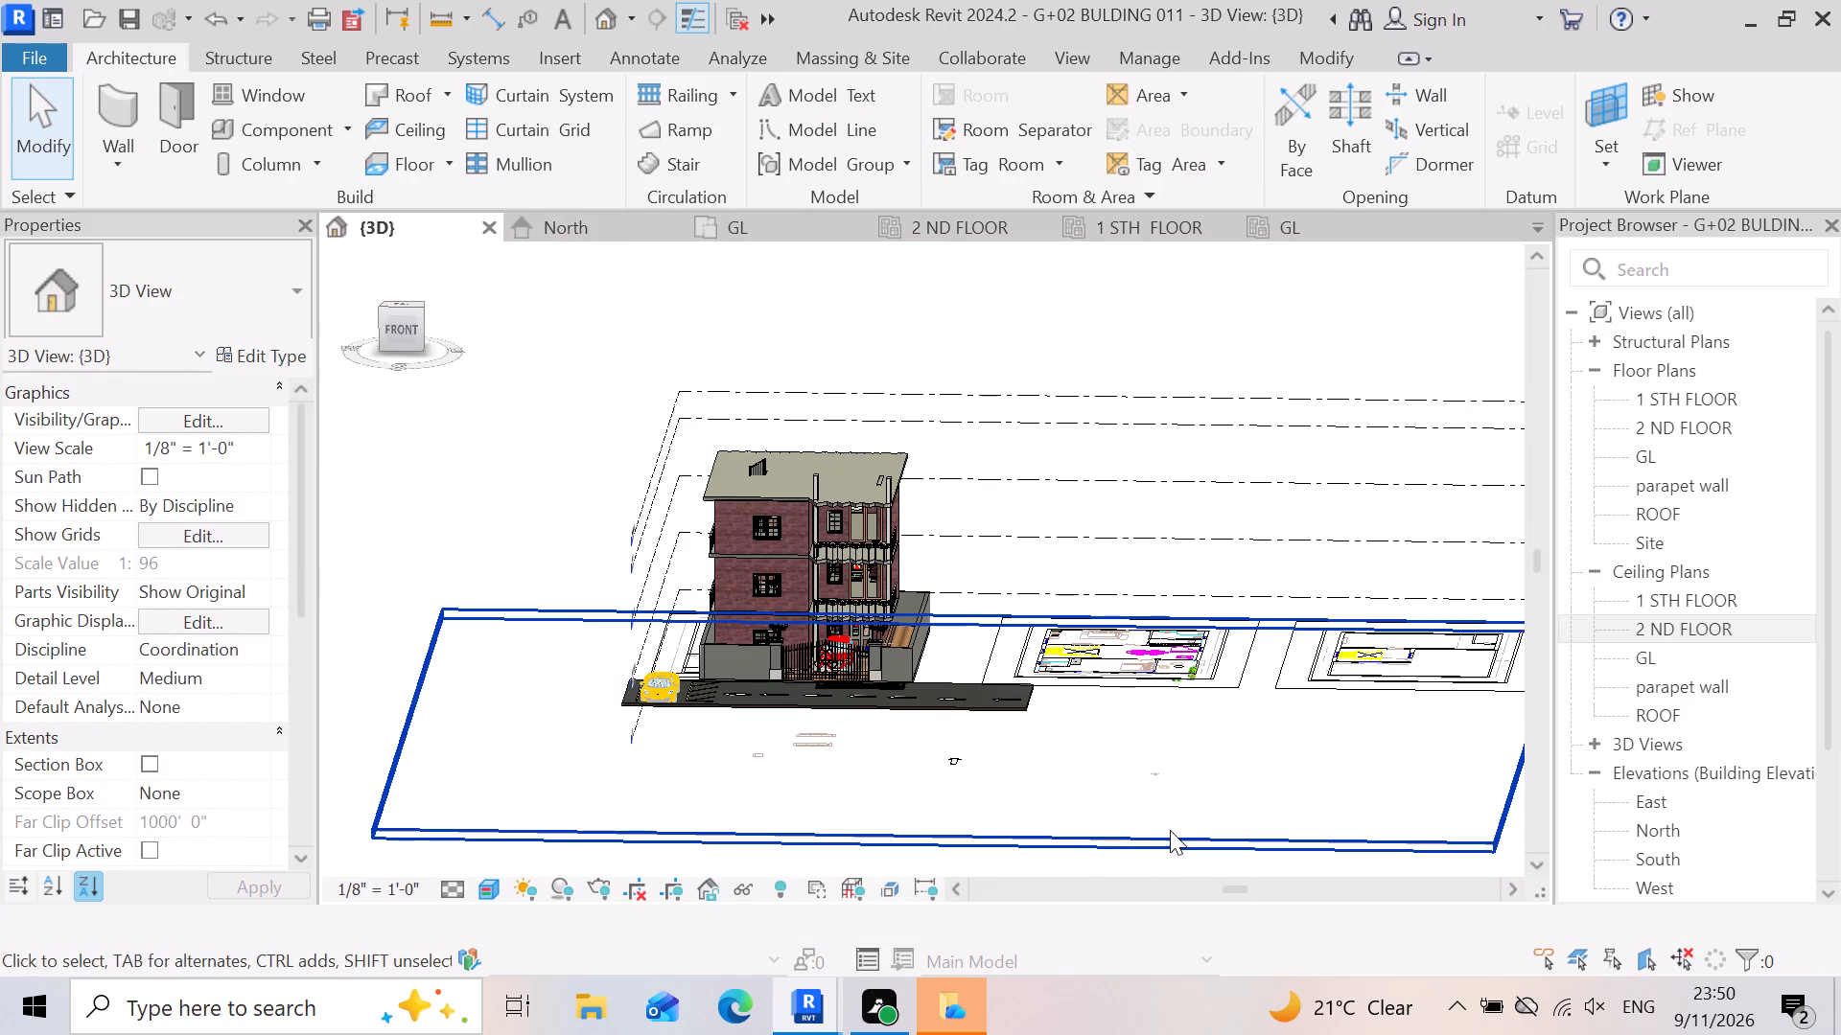
left_click(1170, 829)
scroll(1184, 743, "up", 3)
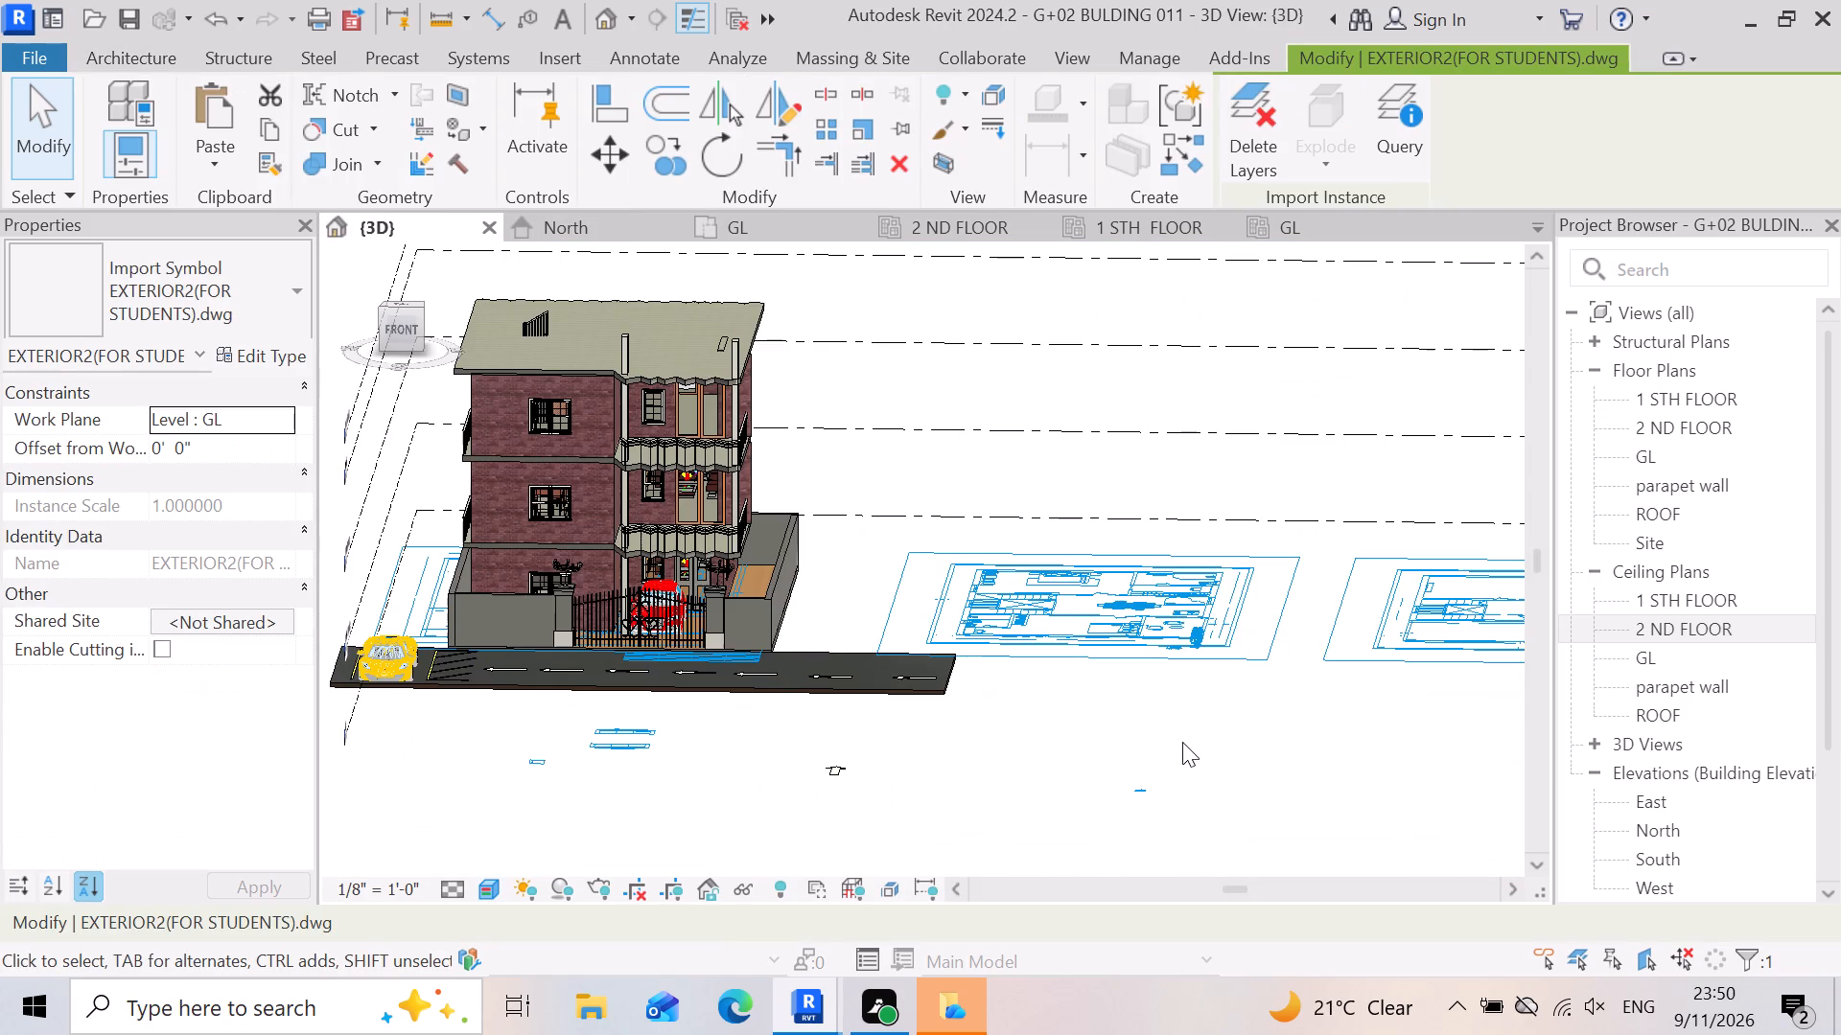
key("Delete")
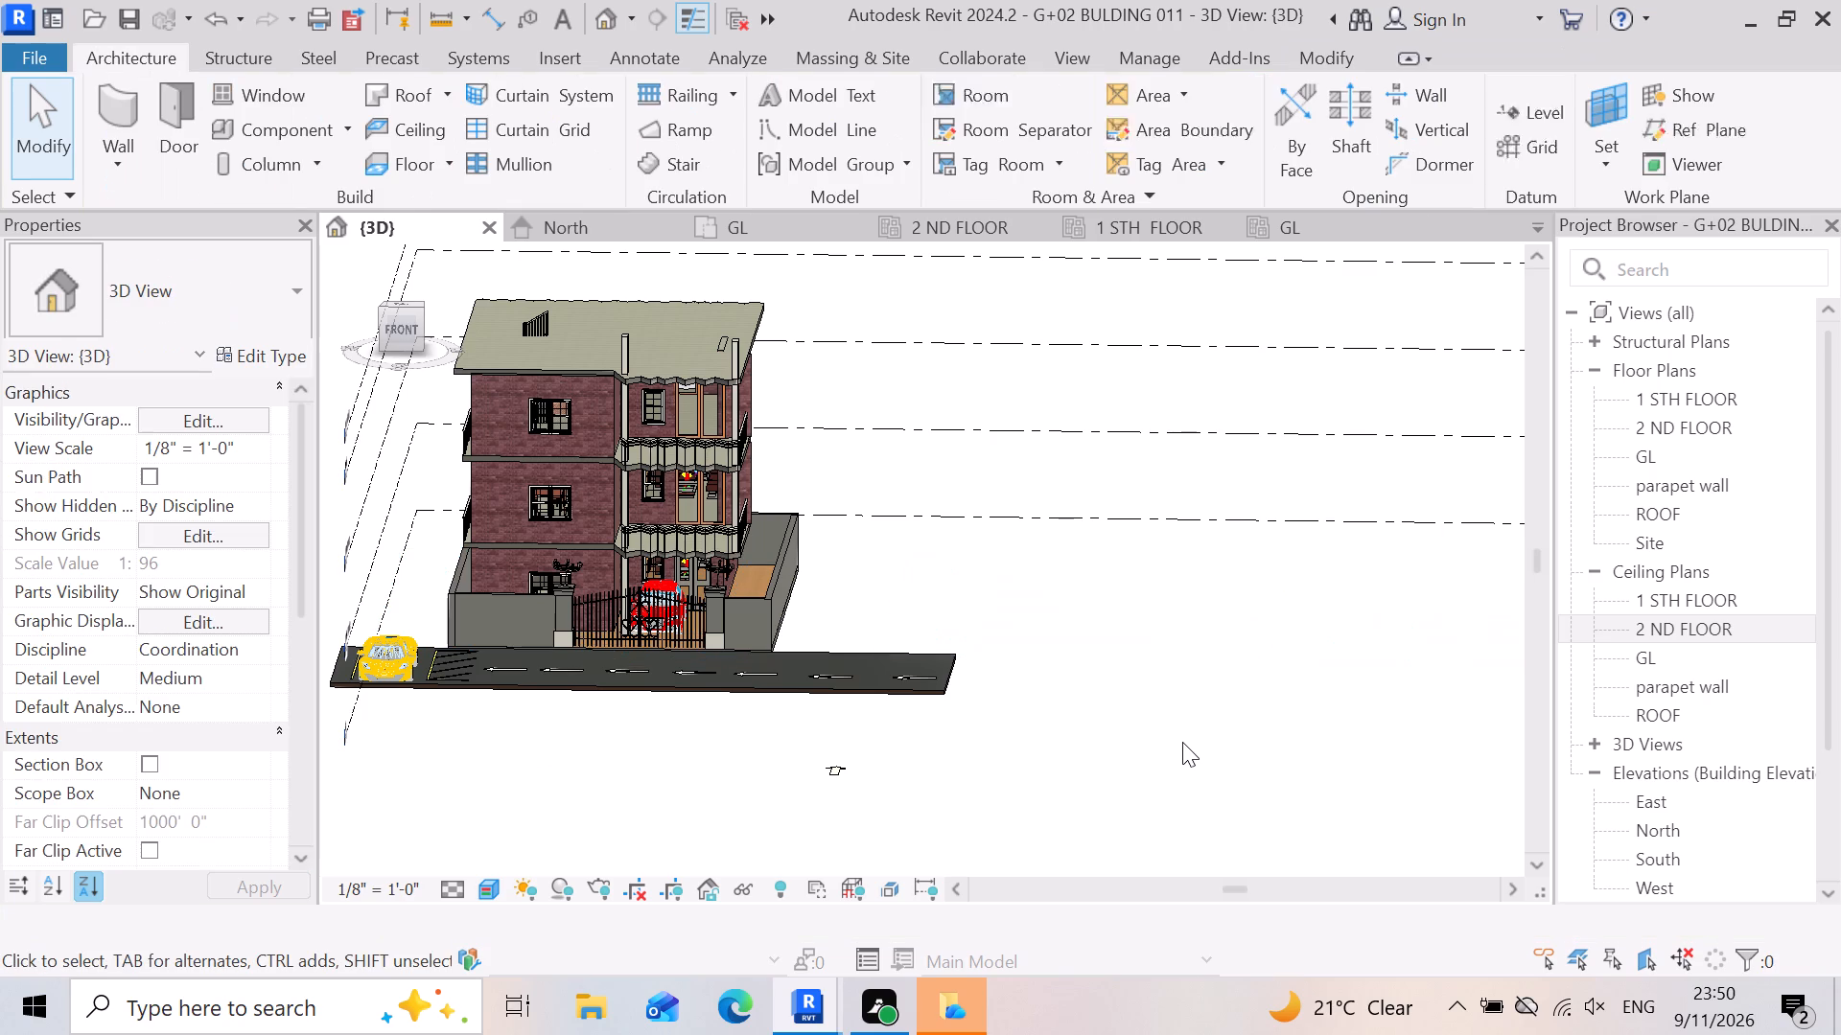
scroll(1293, 759, "down", 4)
left_click(1249, 783)
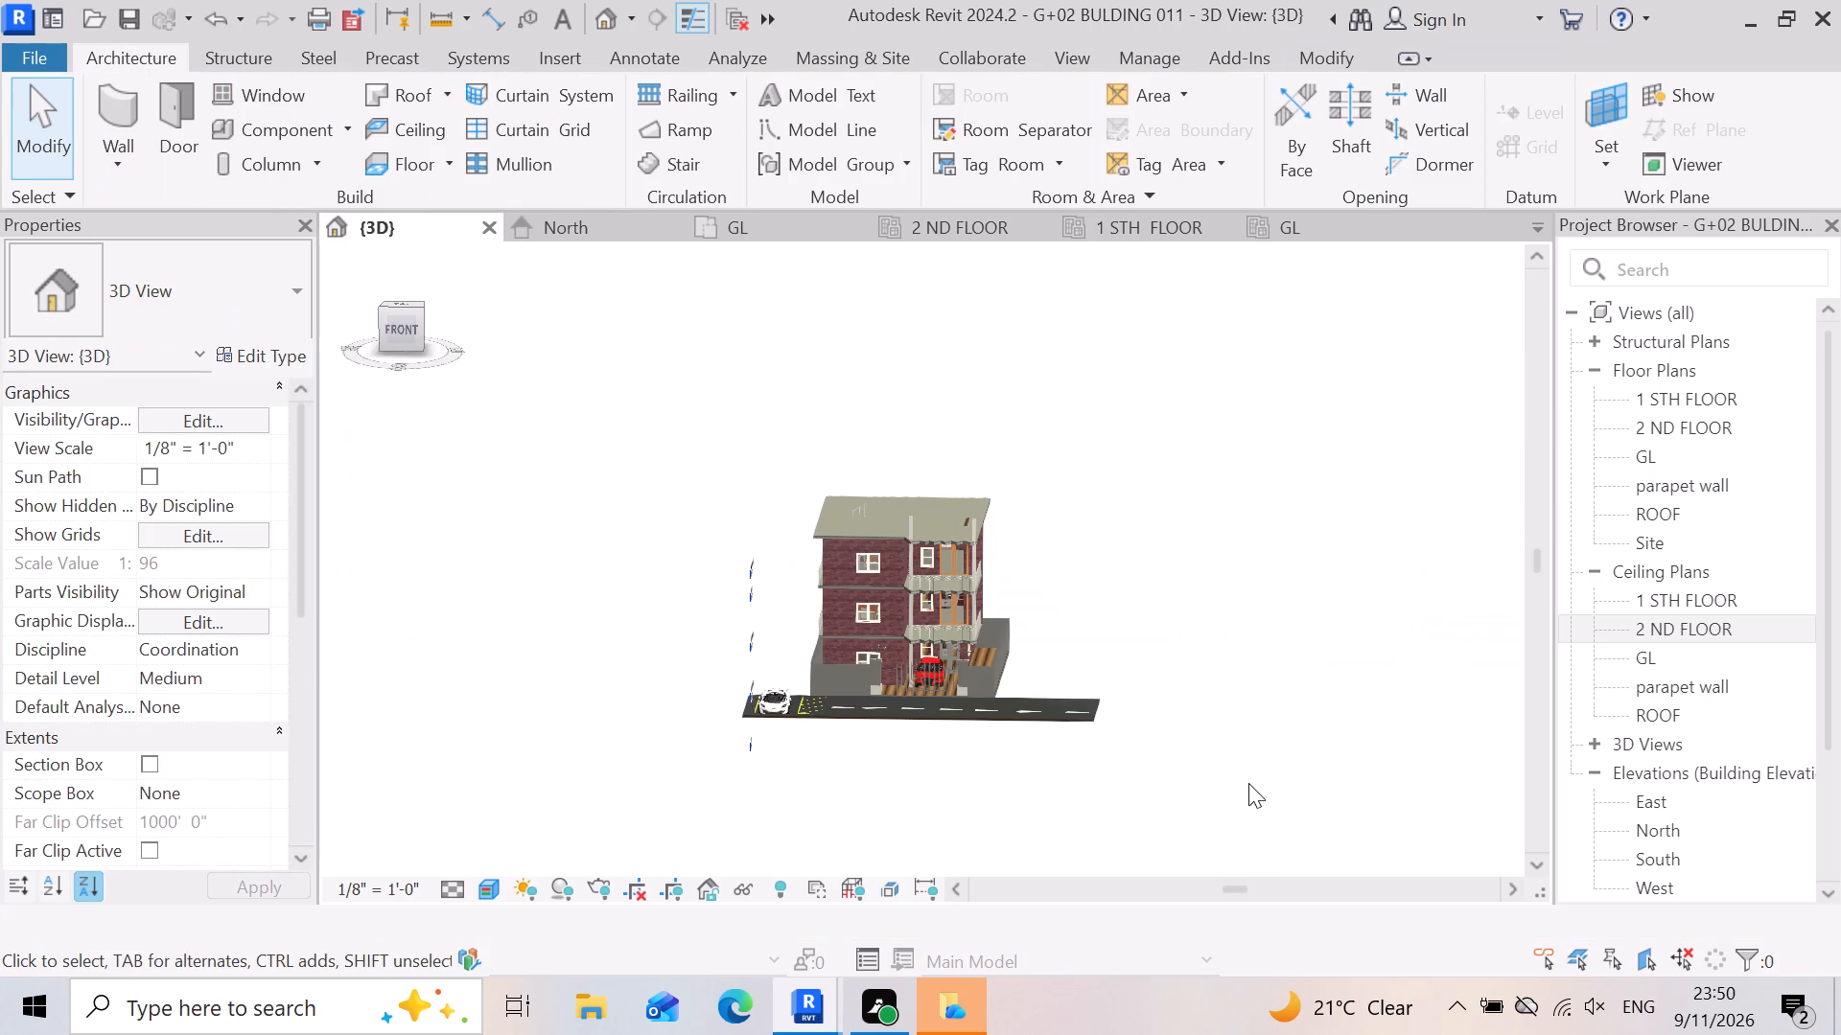
Delete the two x9" rectangular columns standing above the roof slab at the front balcony.
scroll(988, 733, "up", 3)
scroll(851, 704, "up", 5)
scroll(972, 734, "down", 3)
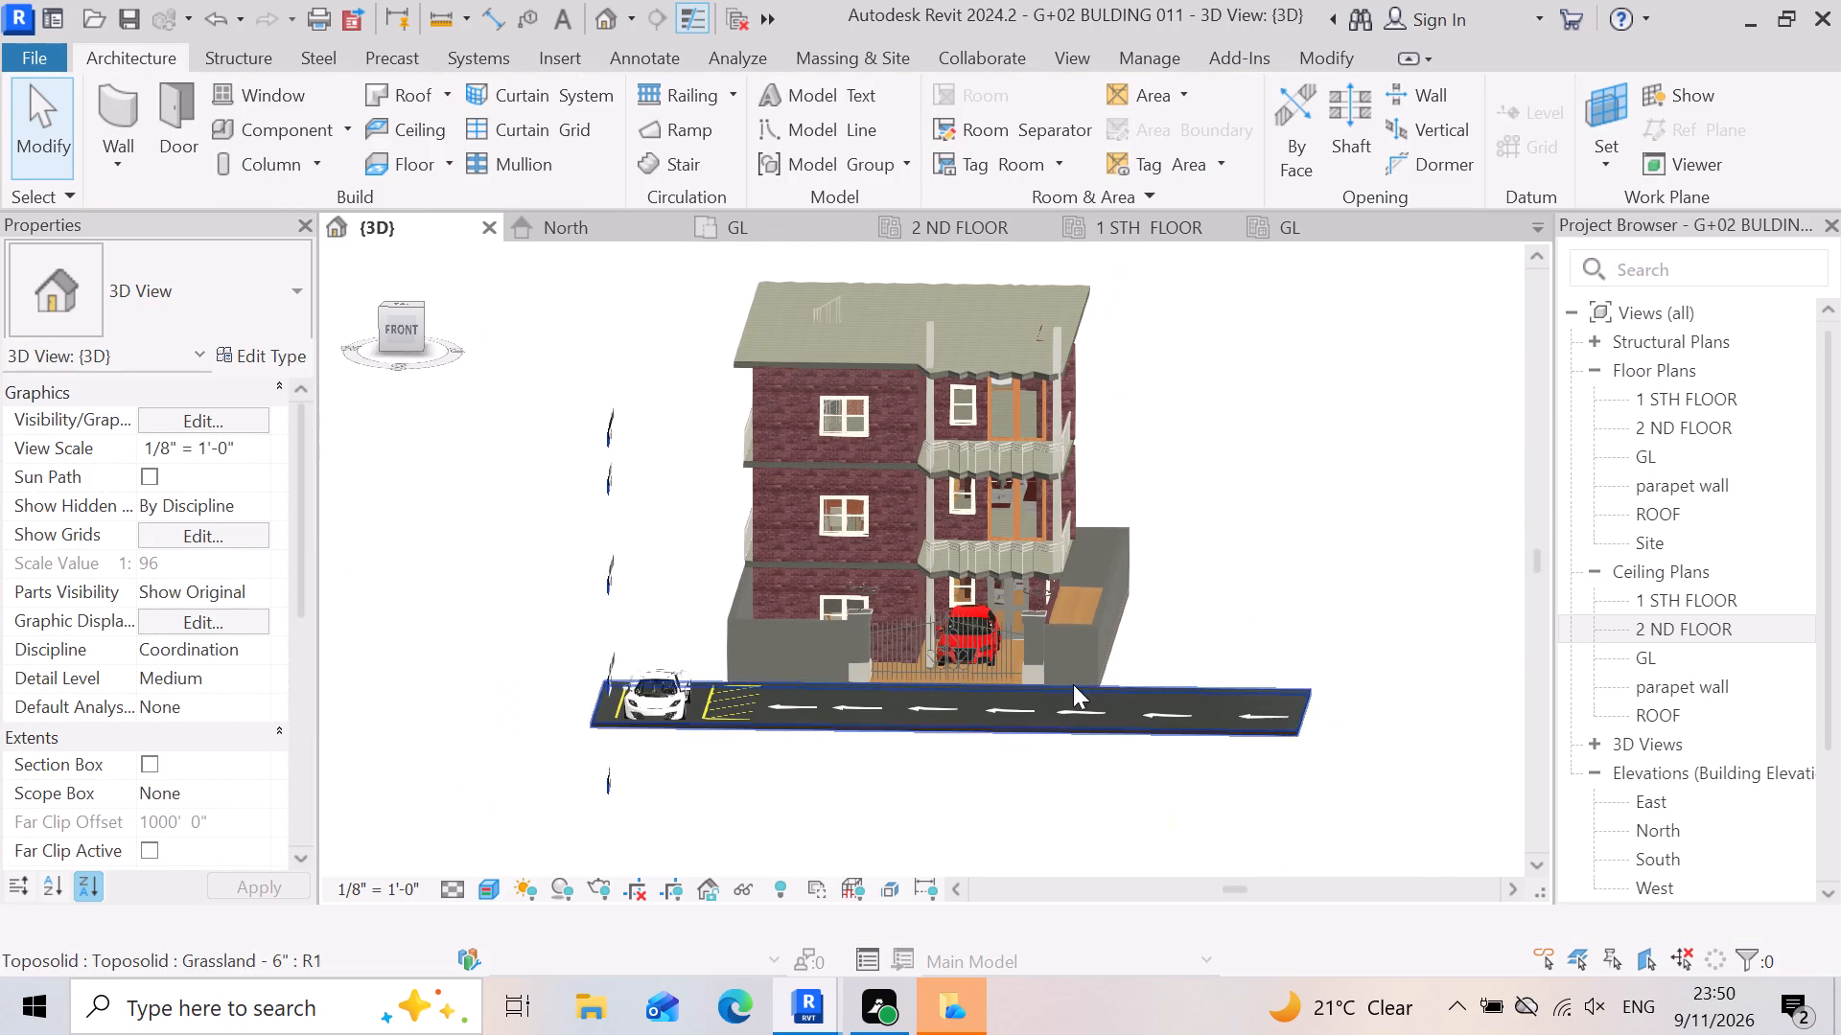
scroll(1090, 674, "down", 3)
right_click_drag(1063, 699, 1108, 623, "shift")
middle_click(1064, 697, "shift")
middle_click_drag(1071, 684, 1108, 623, "shift")
right_click_drag(1108, 623, 934, 760, "shift")
scroll(781, 809, "up", 2)
scroll(1183, 306, "up", 6)
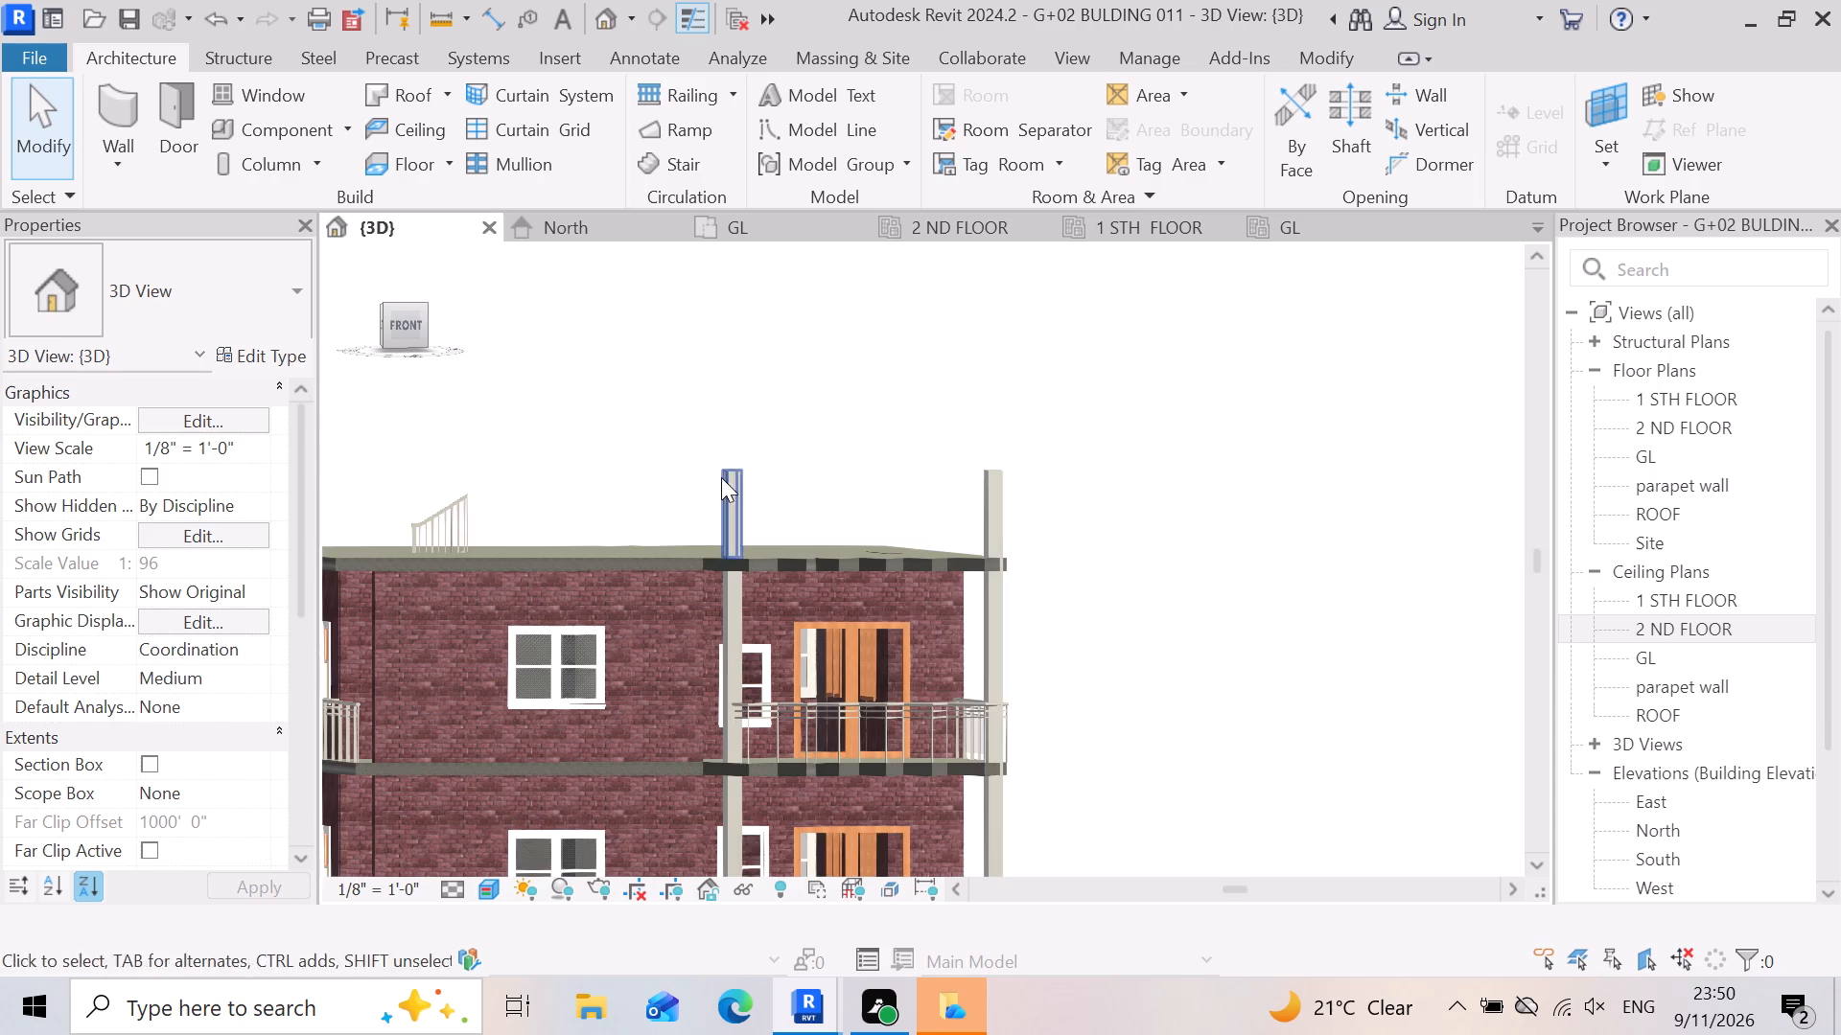
scroll(686, 468, "up", 3)
left_click(758, 540)
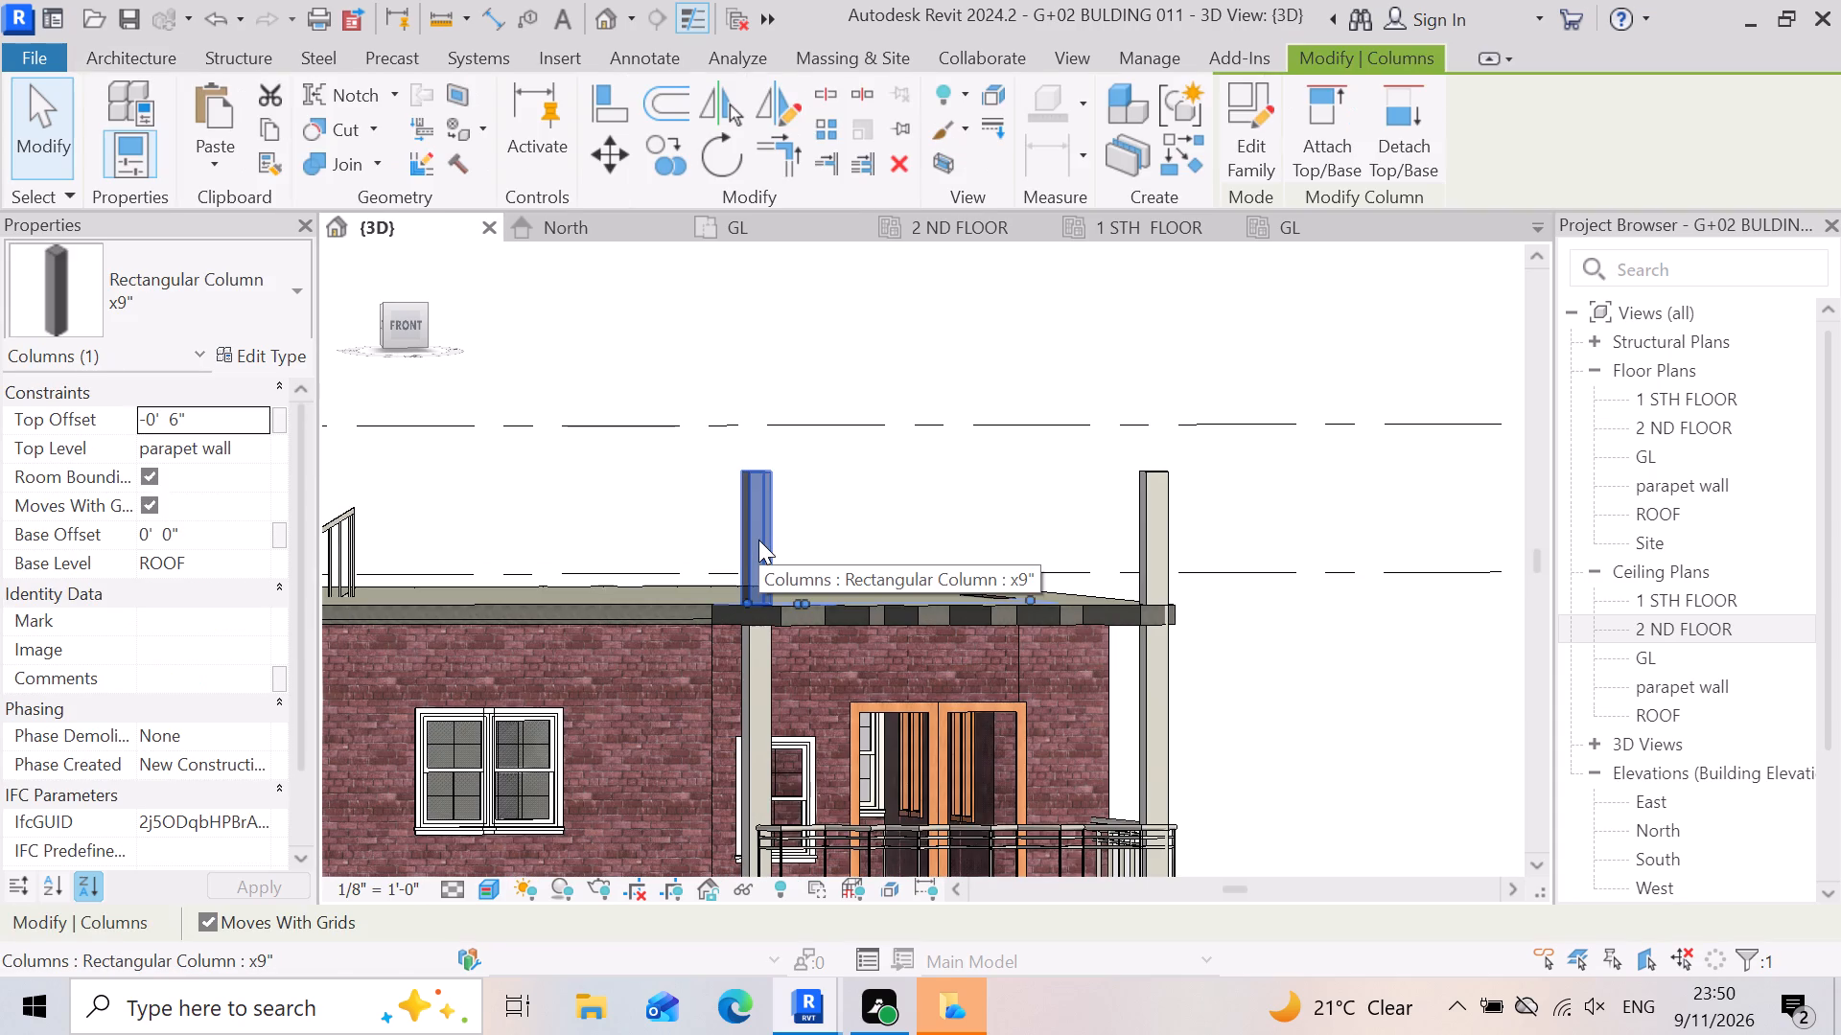
key("Delete")
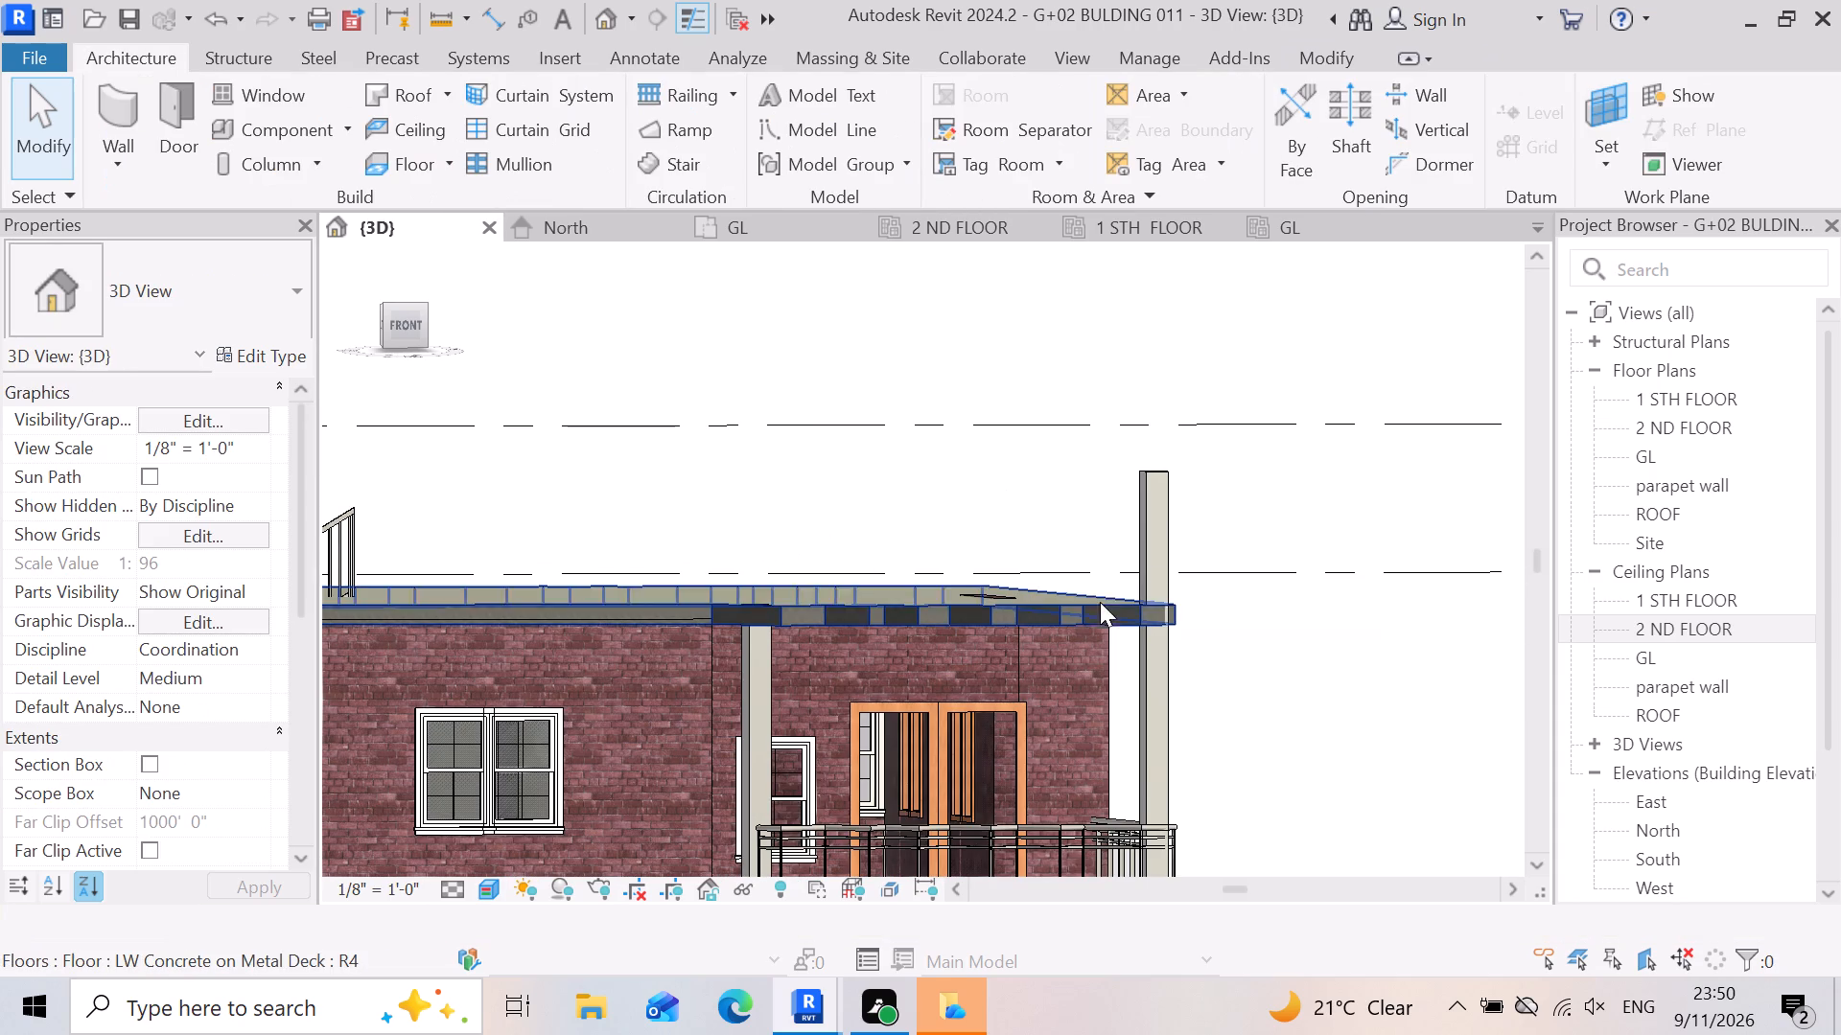
left_click(1143, 564)
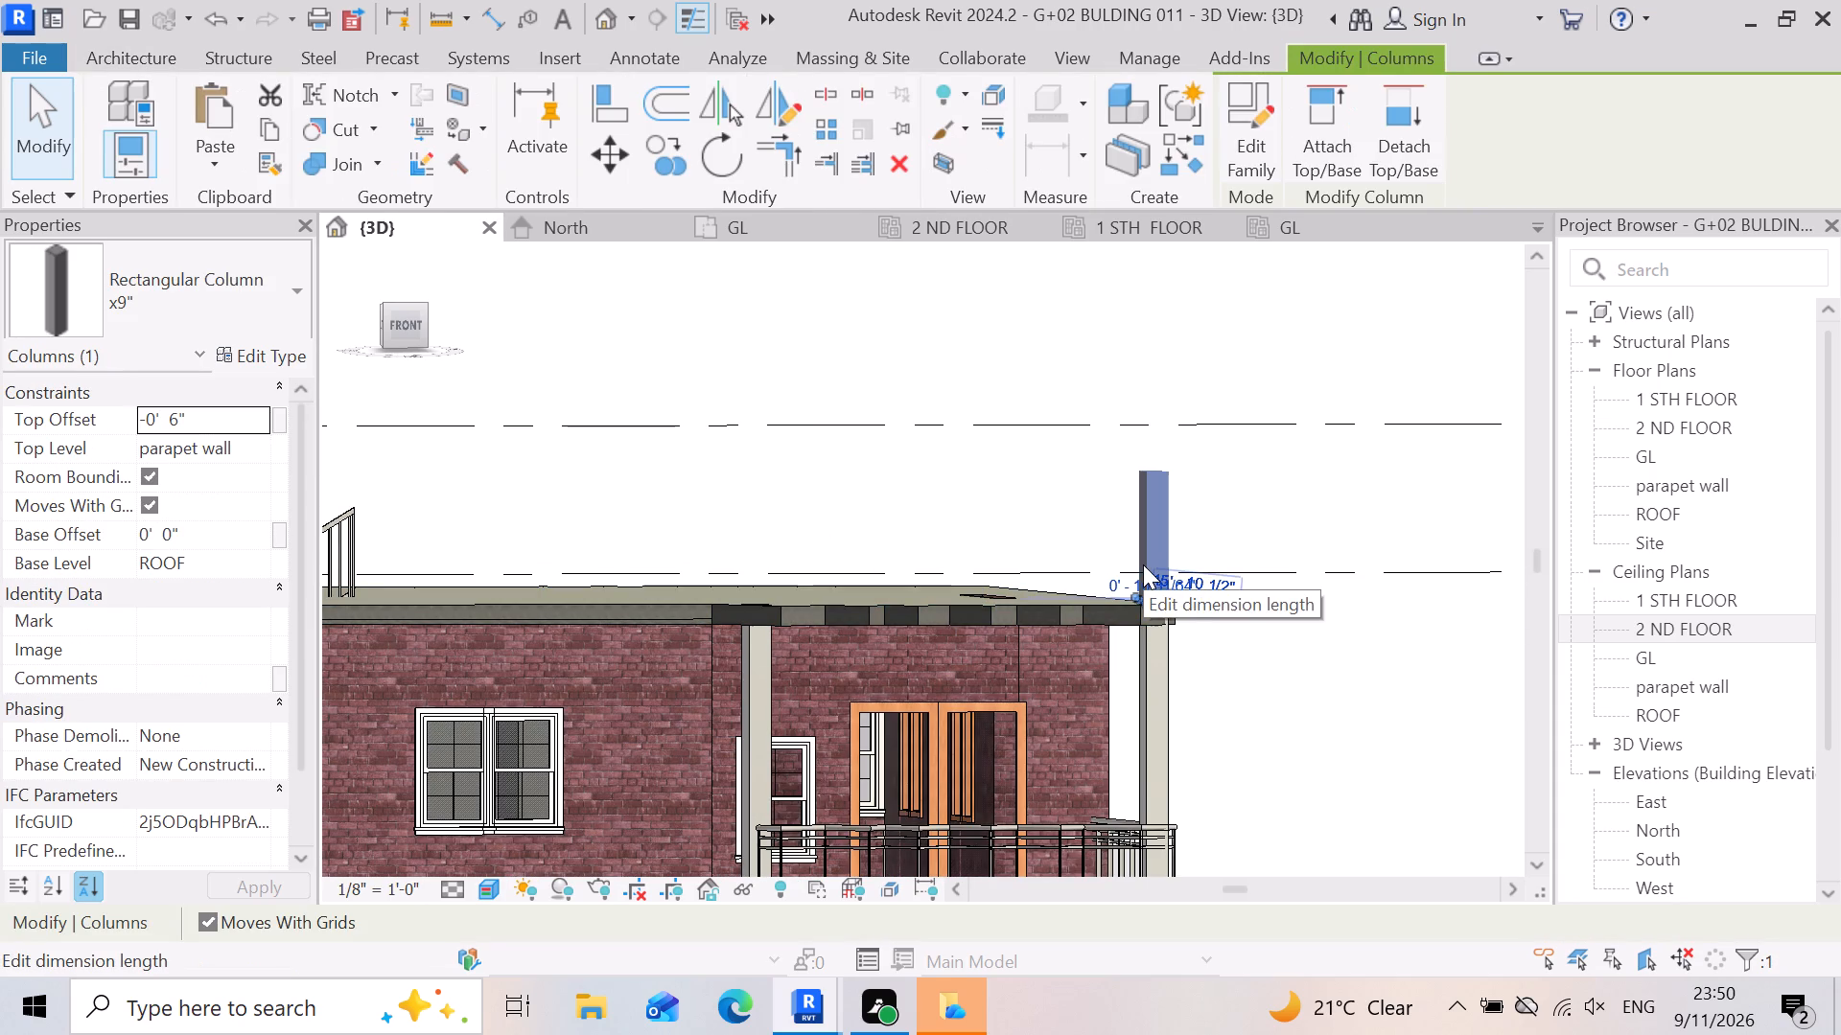
key("Delete")
Orient the 3D view to a raised front angle that frames the whole building, compound wall and road.
scroll(1387, 465, "down", 8)
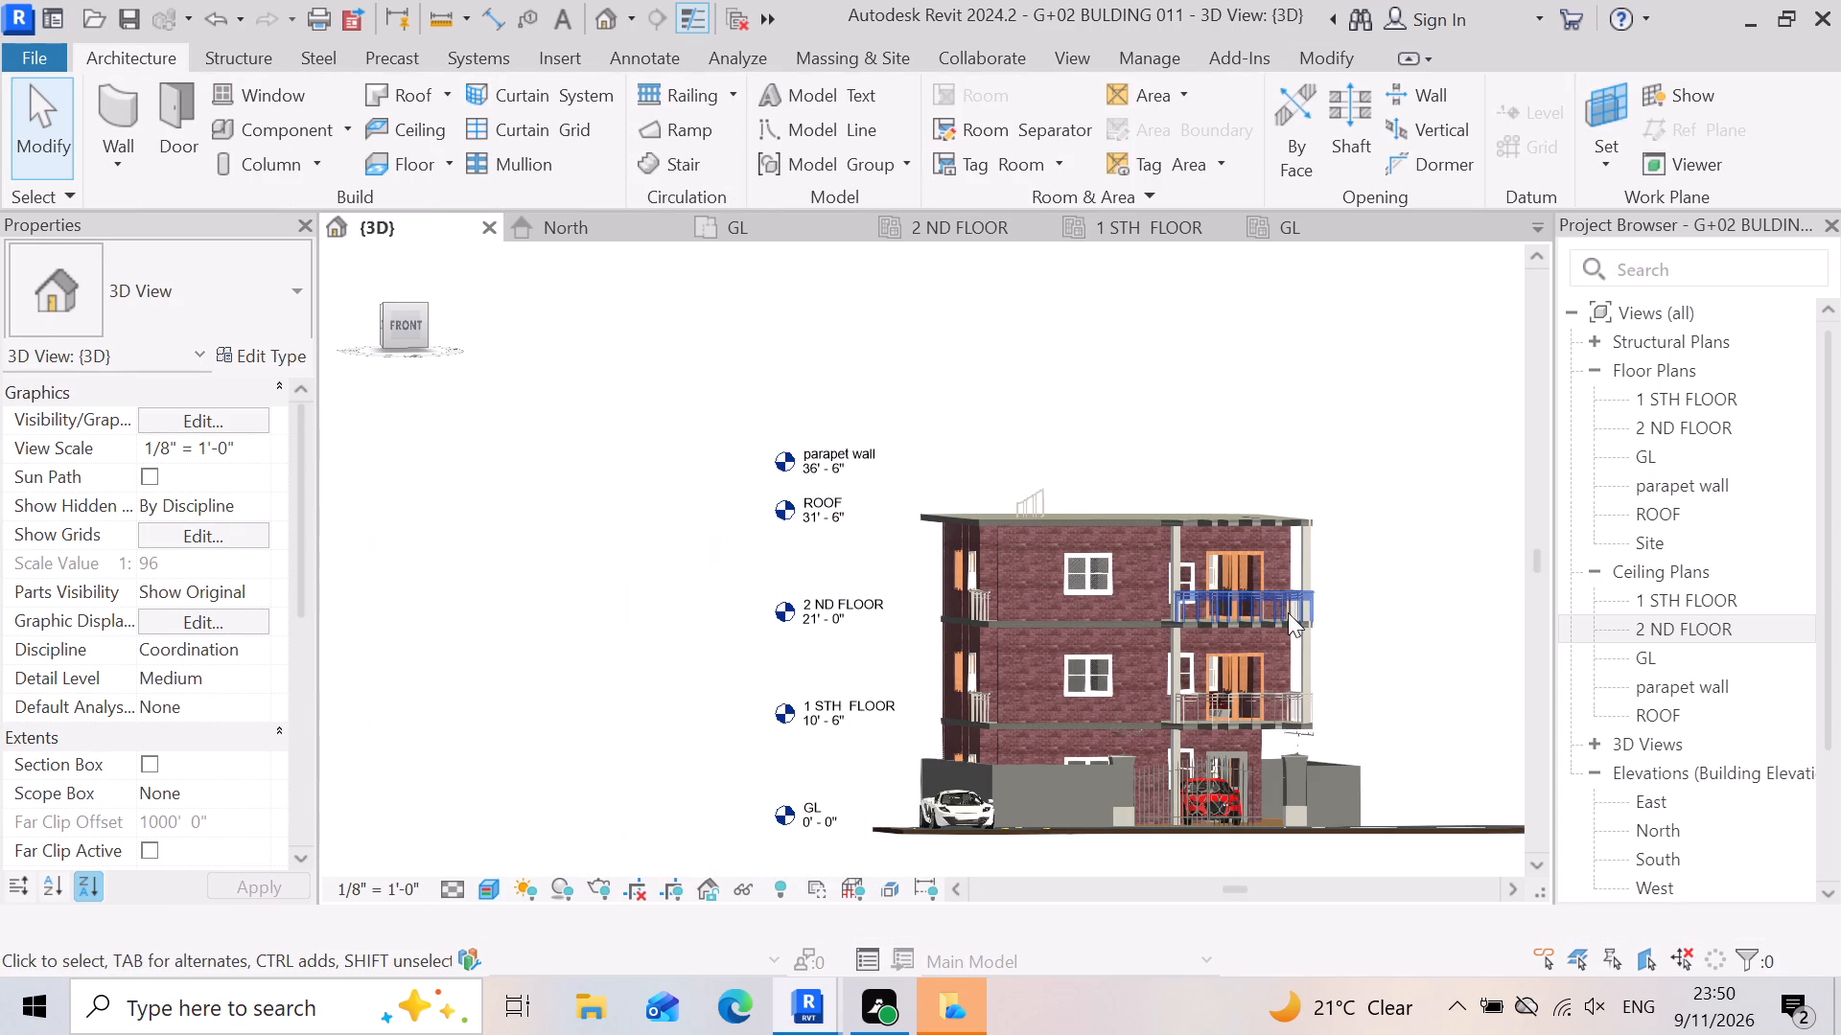
left_click(513, 711)
scroll(1002, 534, "down", 3)
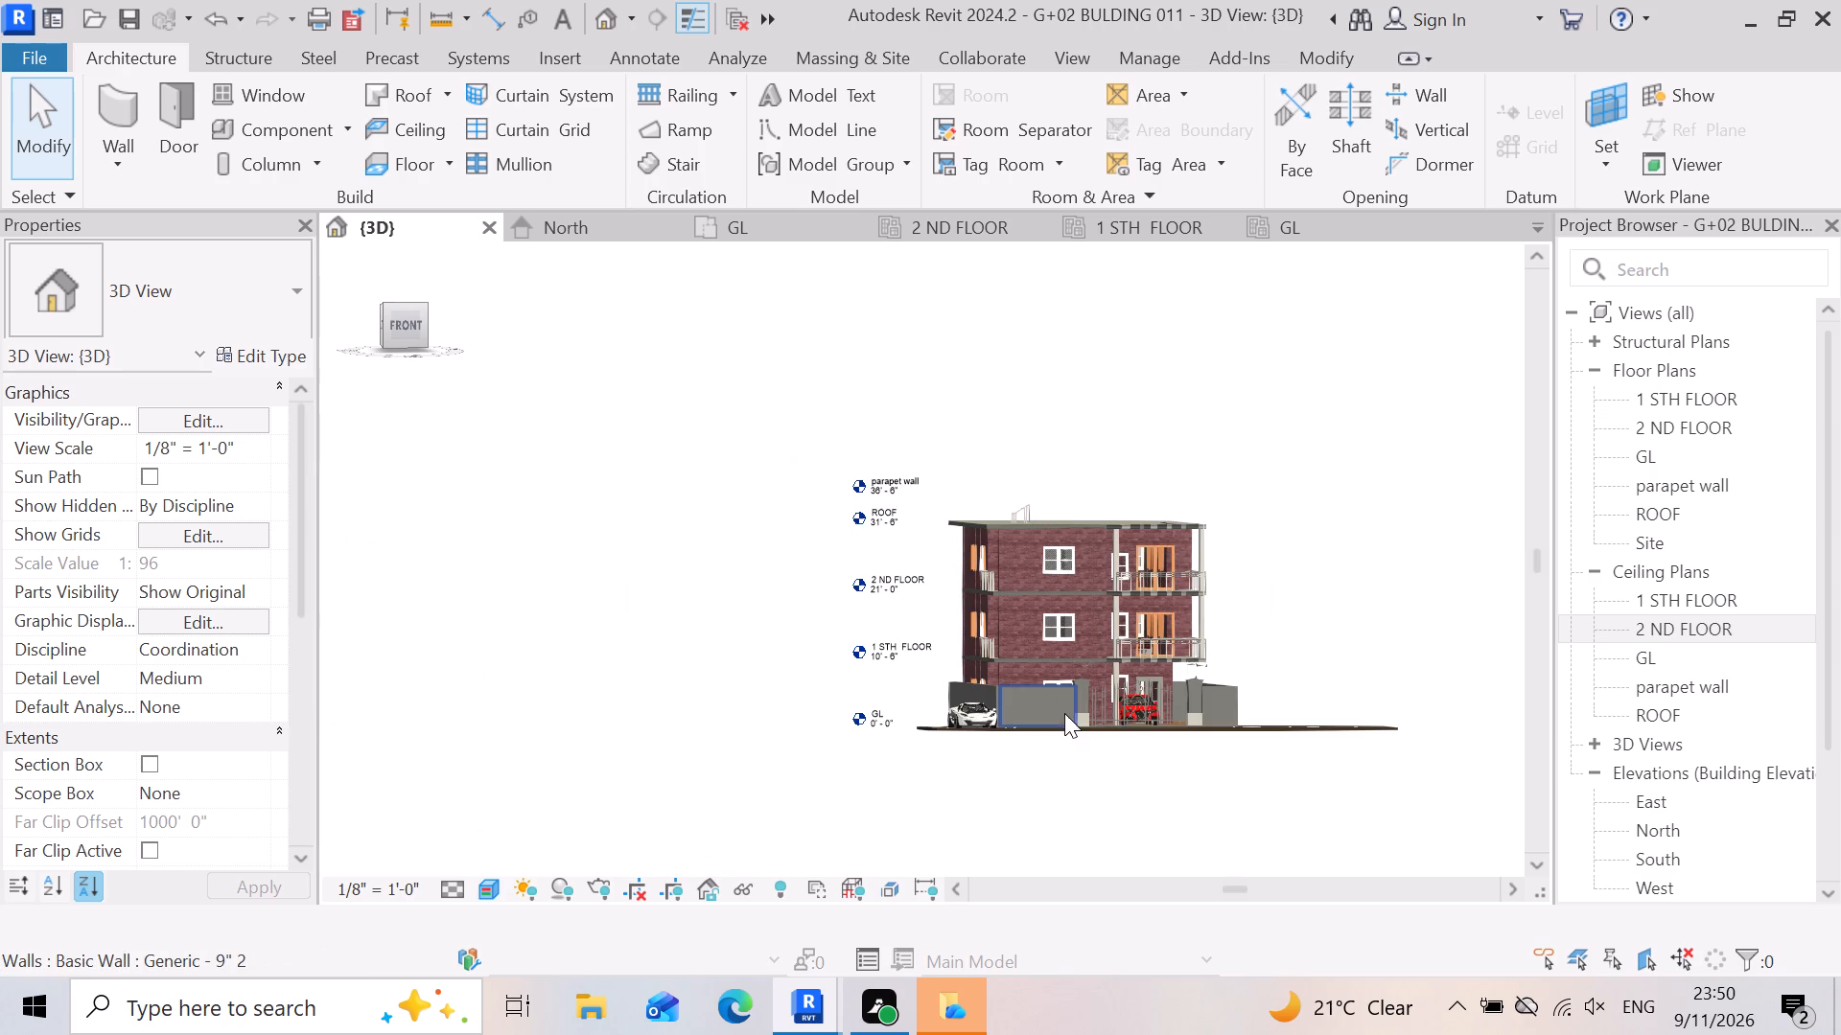
middle_click_drag(1083, 734, 1041, 752, "shift")
right_click_drag(1084, 726, 1041, 752, "shift")
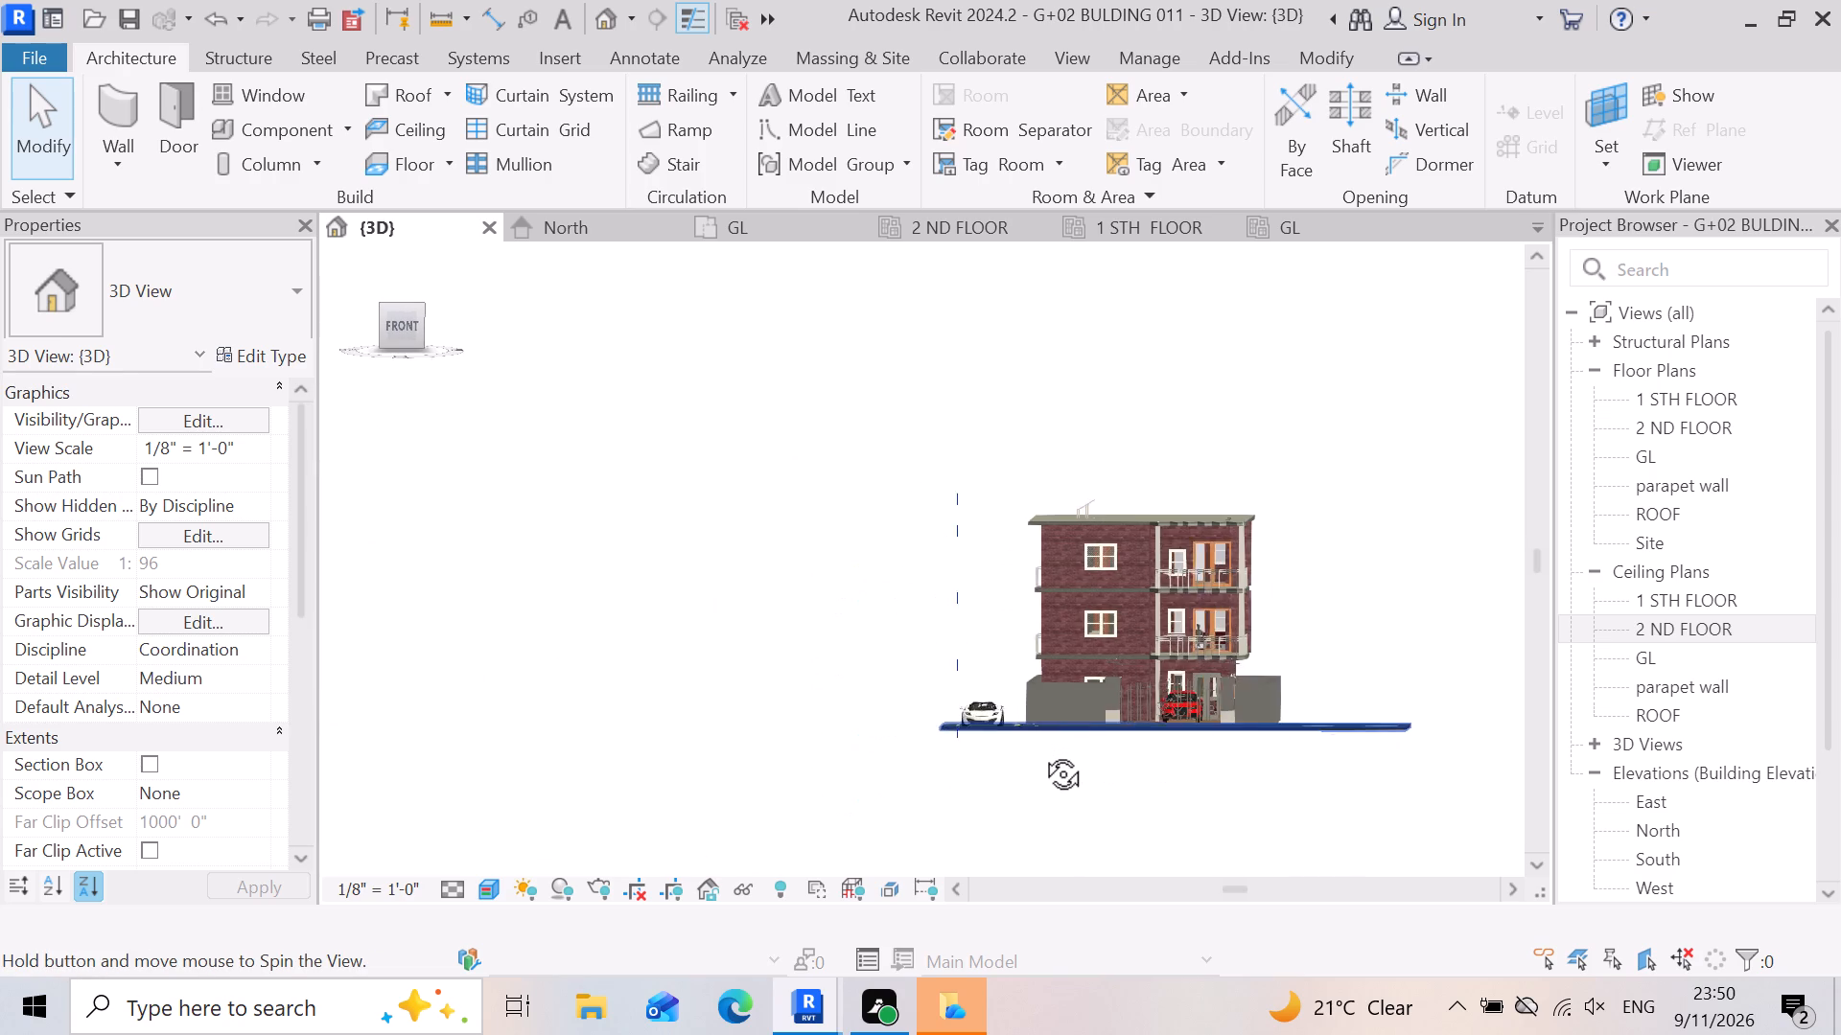
middle_click_drag(1041, 752, 1020, 820, "shift")
right_click_drag(1041, 752, 1020, 820, "shift")
scroll(1290, 757, "up", 3)
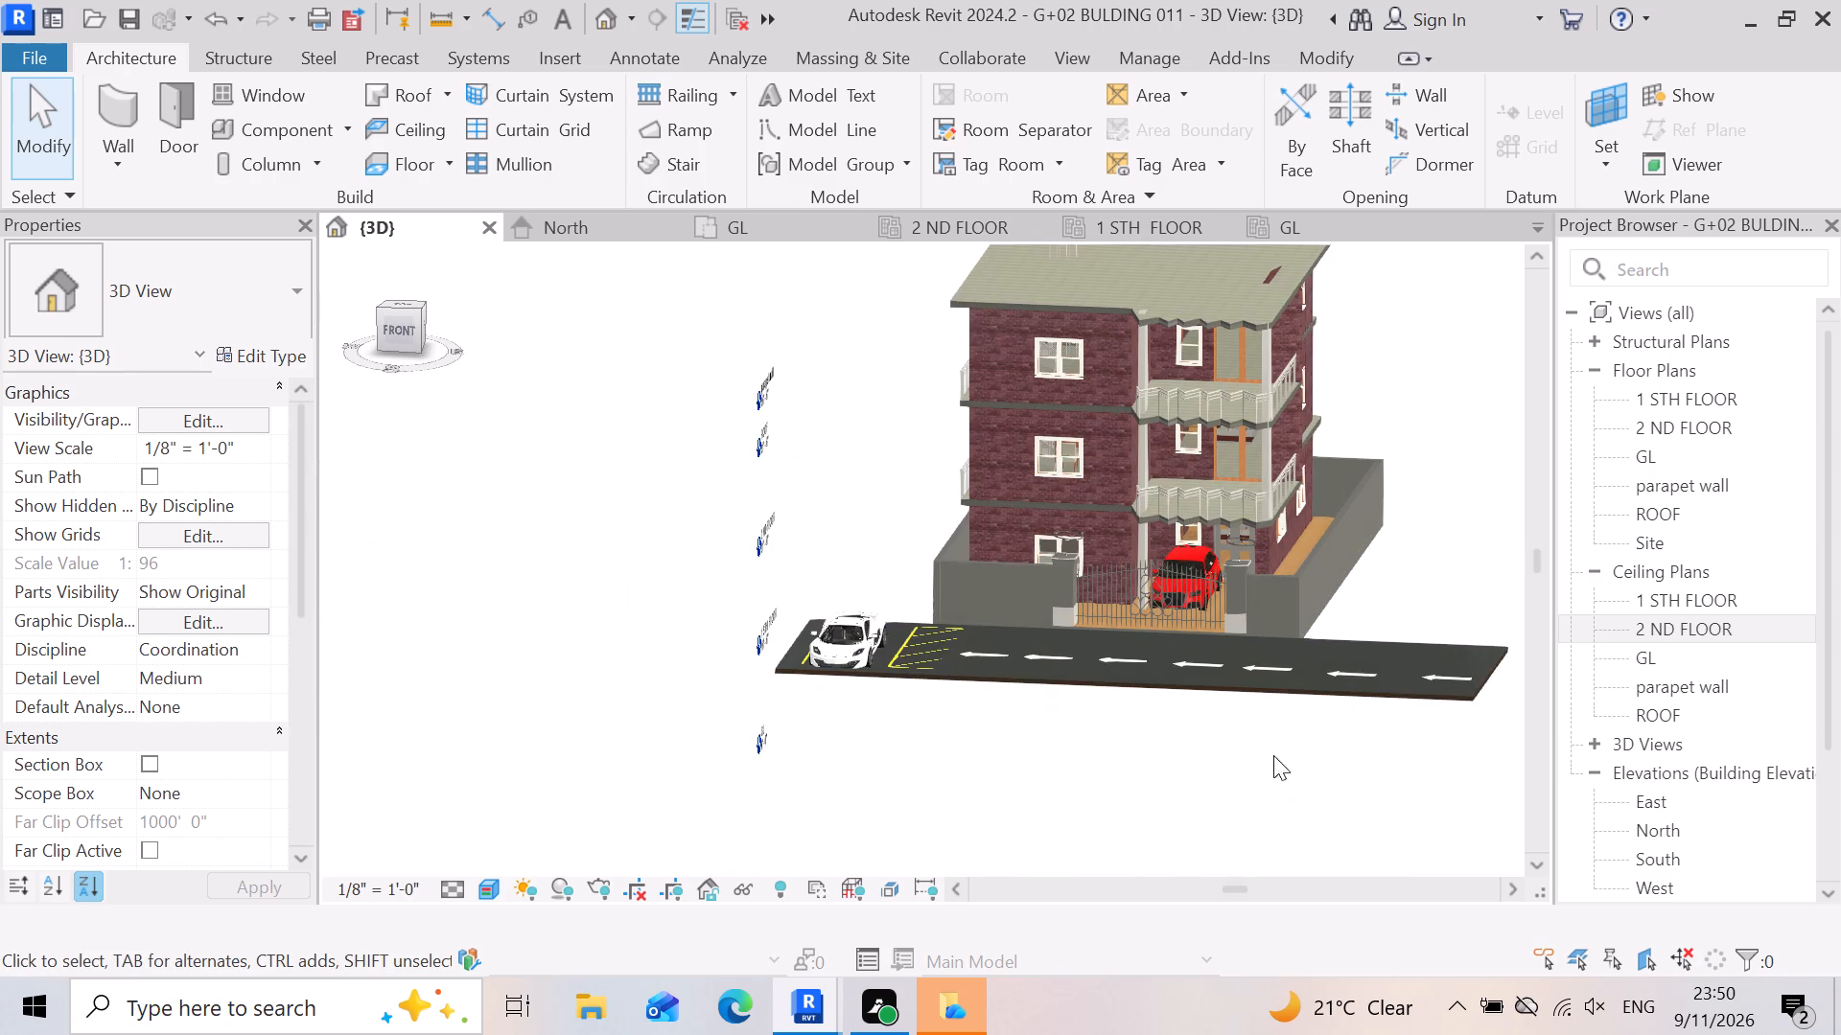
scroll(1146, 788, "down", 2)
scroll(1102, 442, "up", 3)
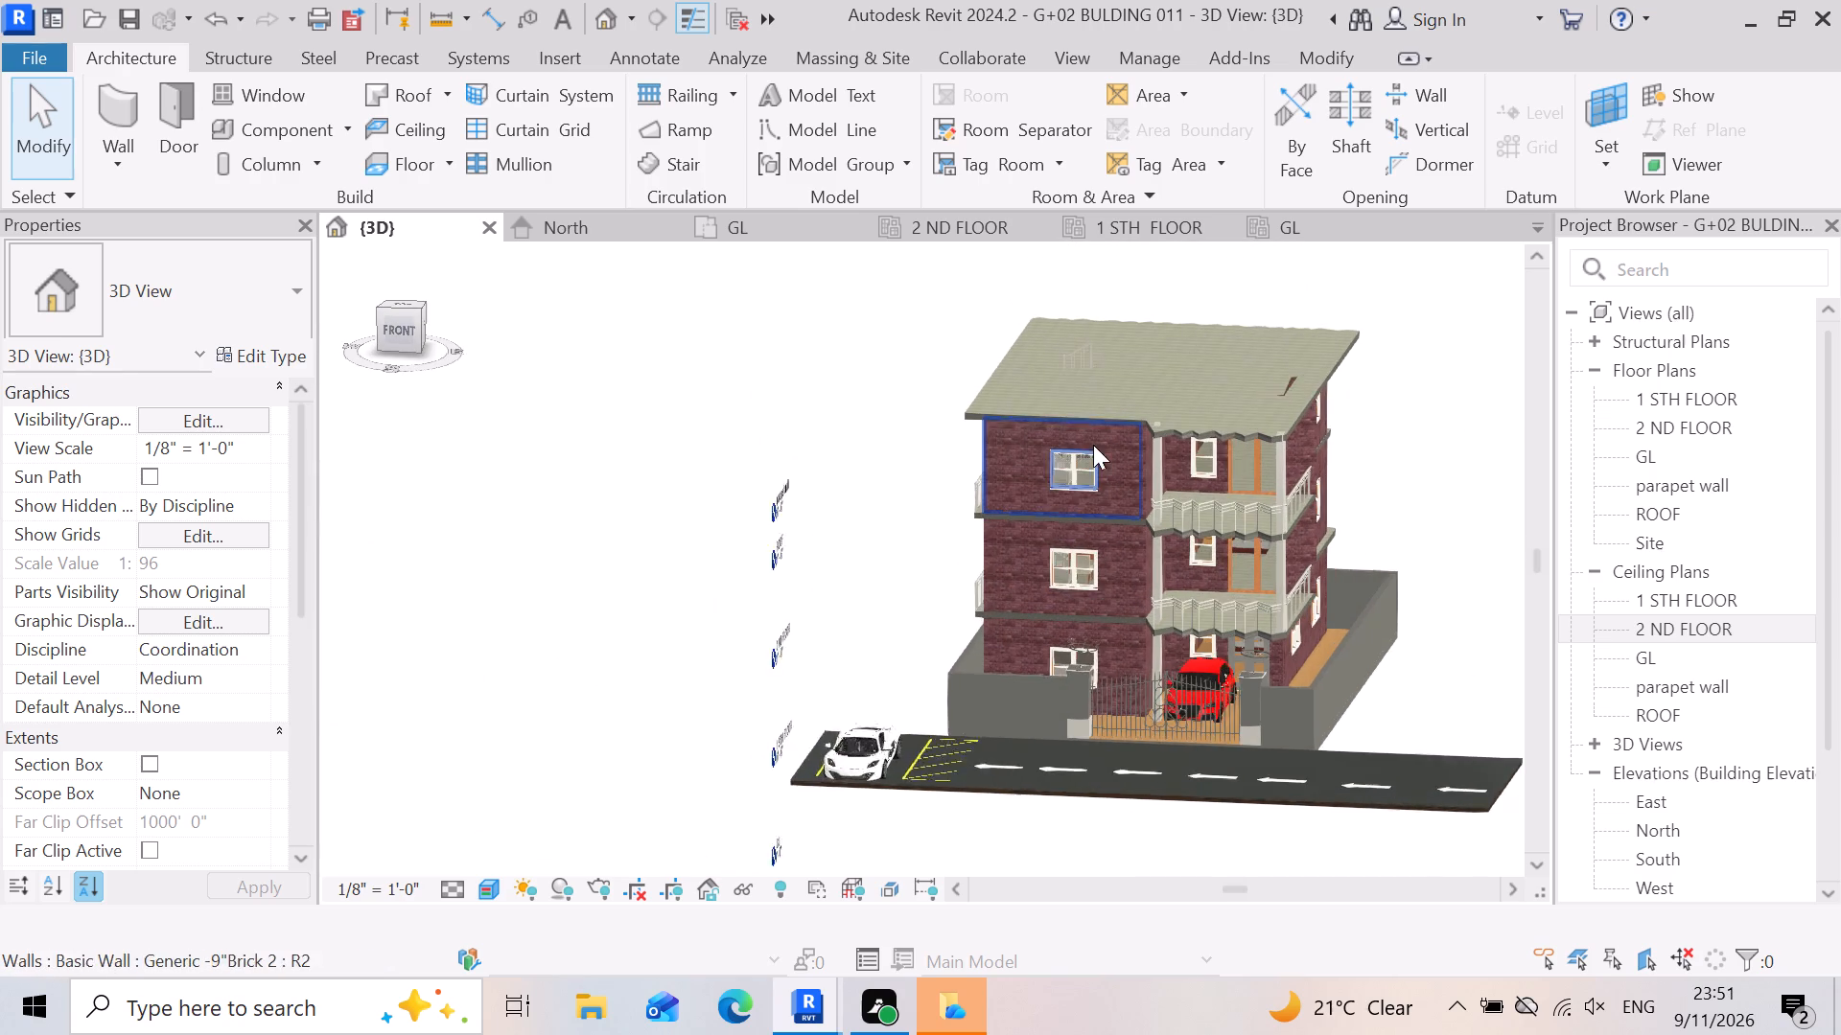
scroll(826, 567, "down", 3)
scroll(909, 684, "up", 2)
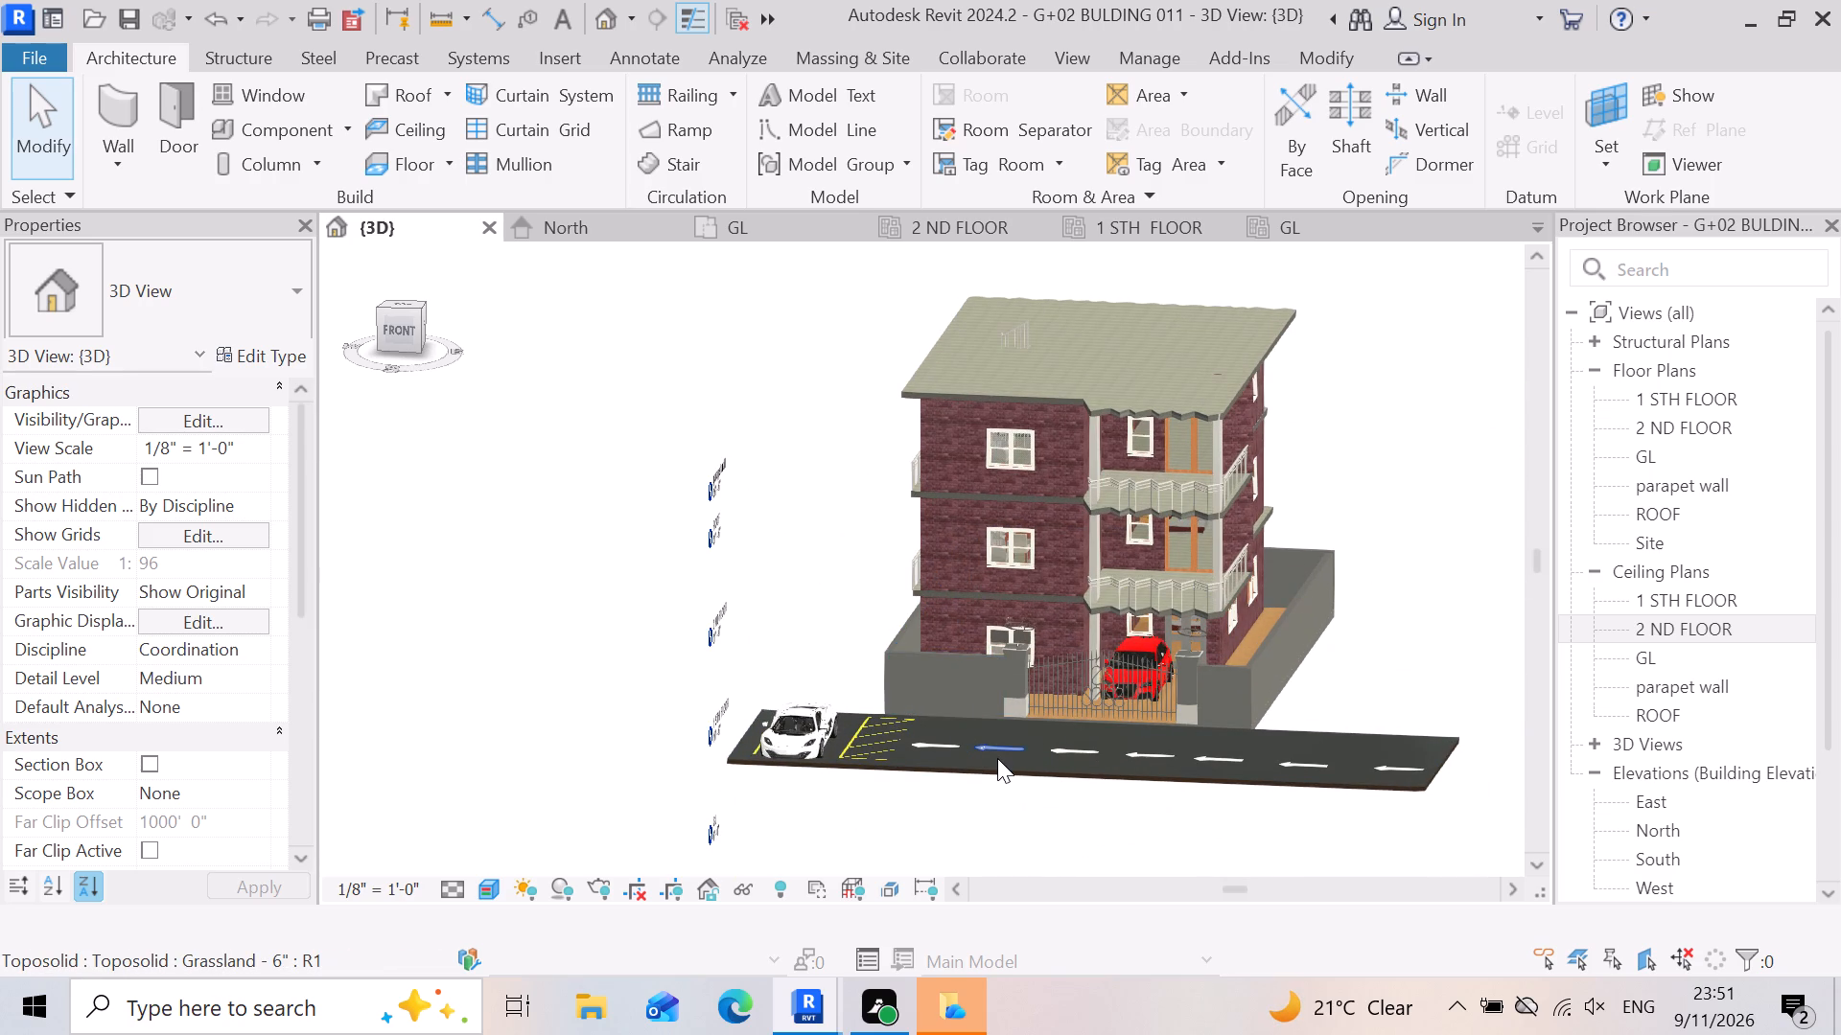
Print the current window of the 3D view with Microsoft Print to PDF, combining output into a single file.
key("ctrl+p")
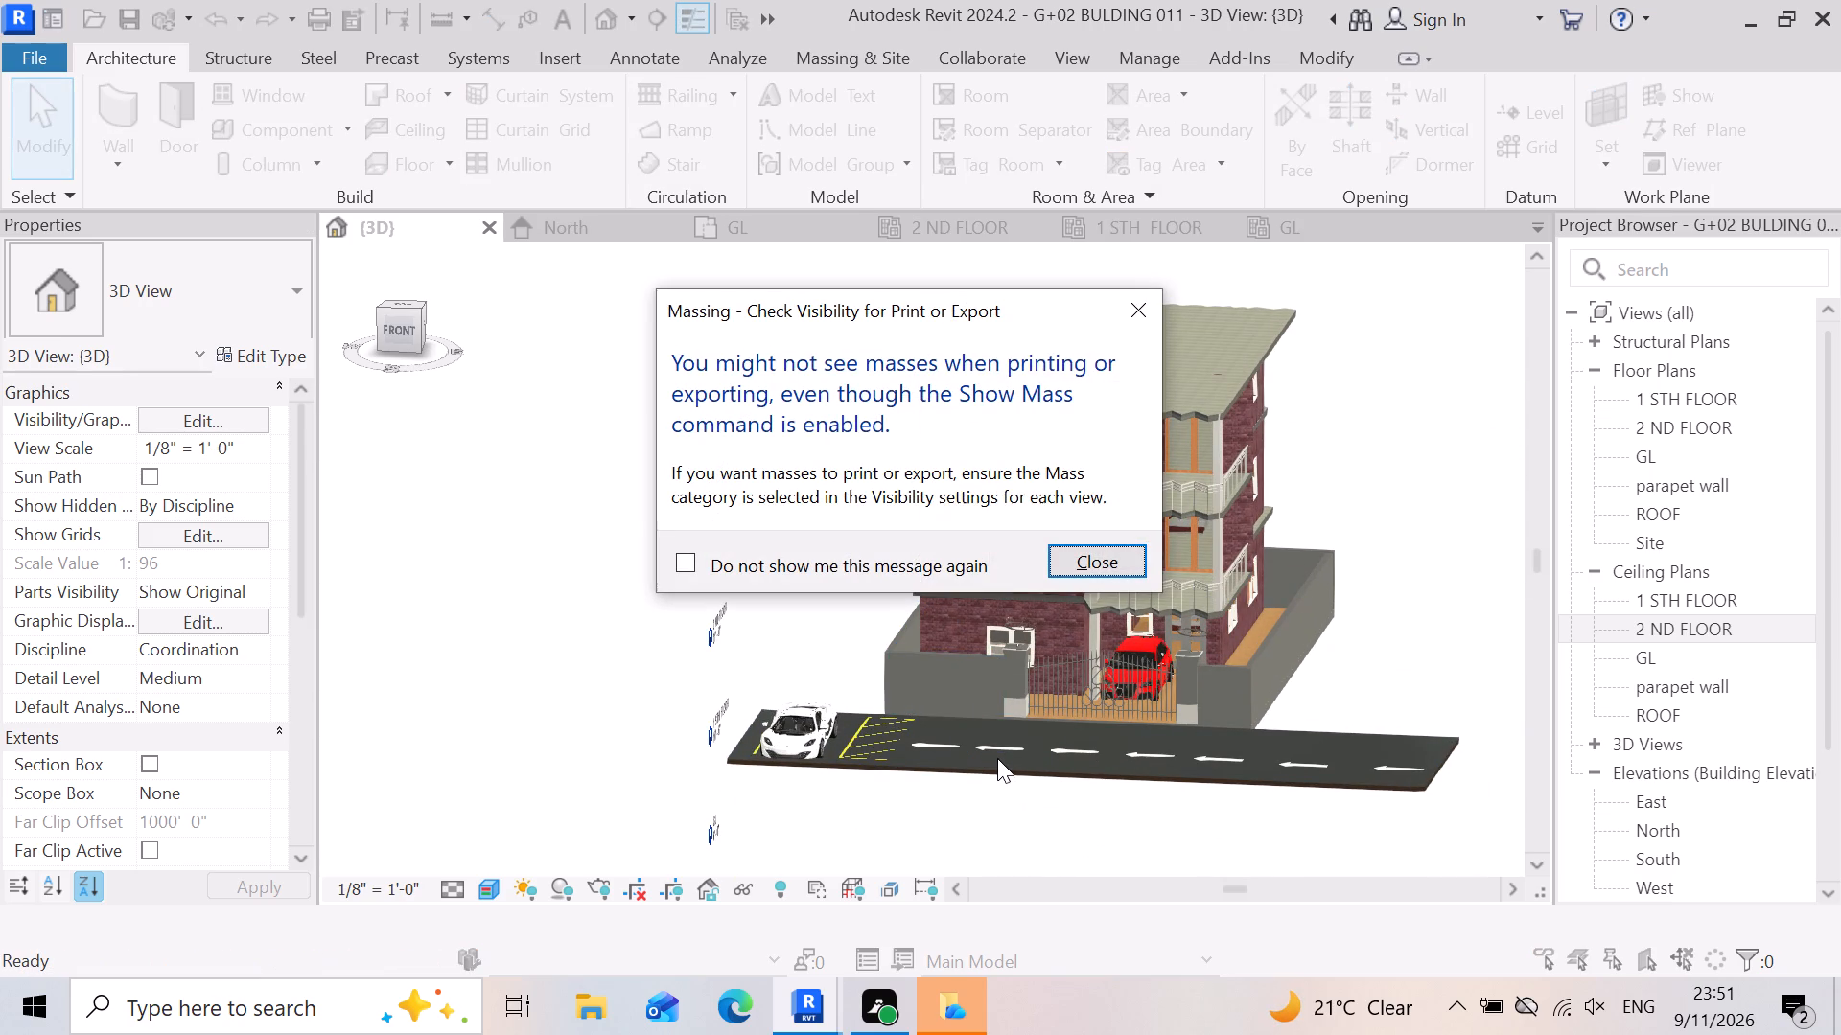
left_click(1130, 337)
left_click(1084, 555)
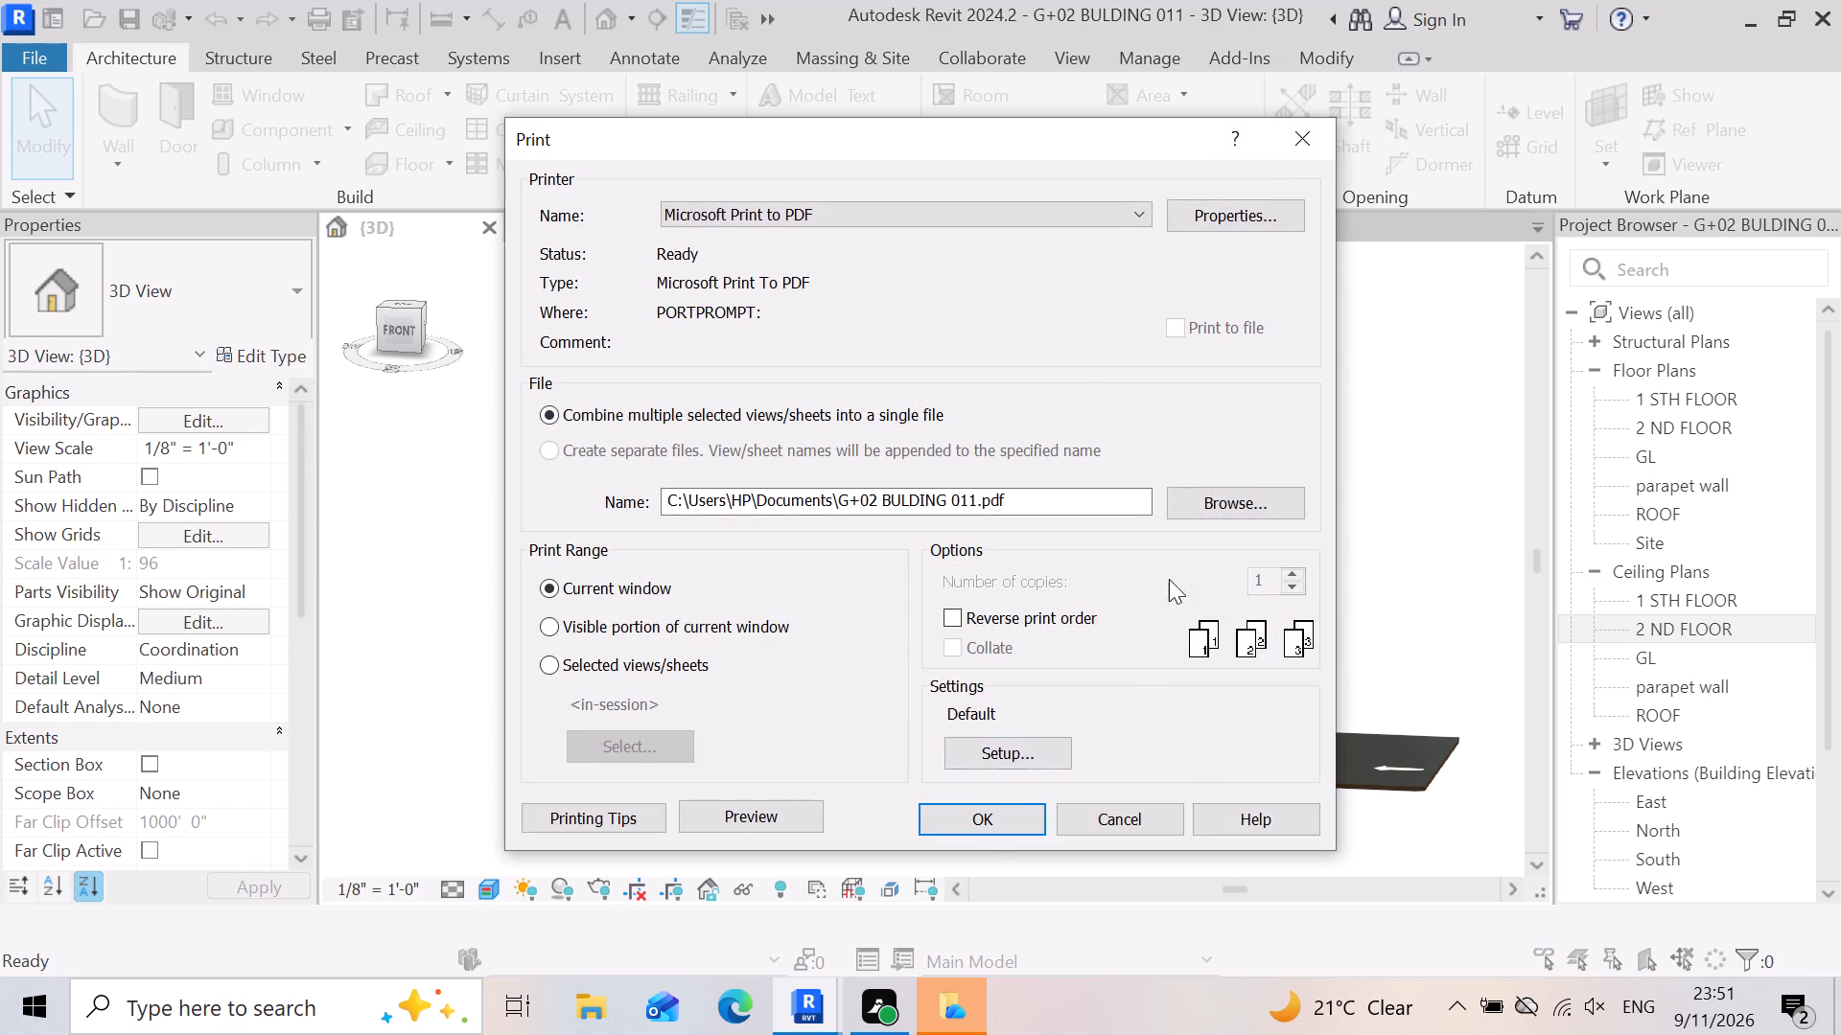
left_click(1010, 828)
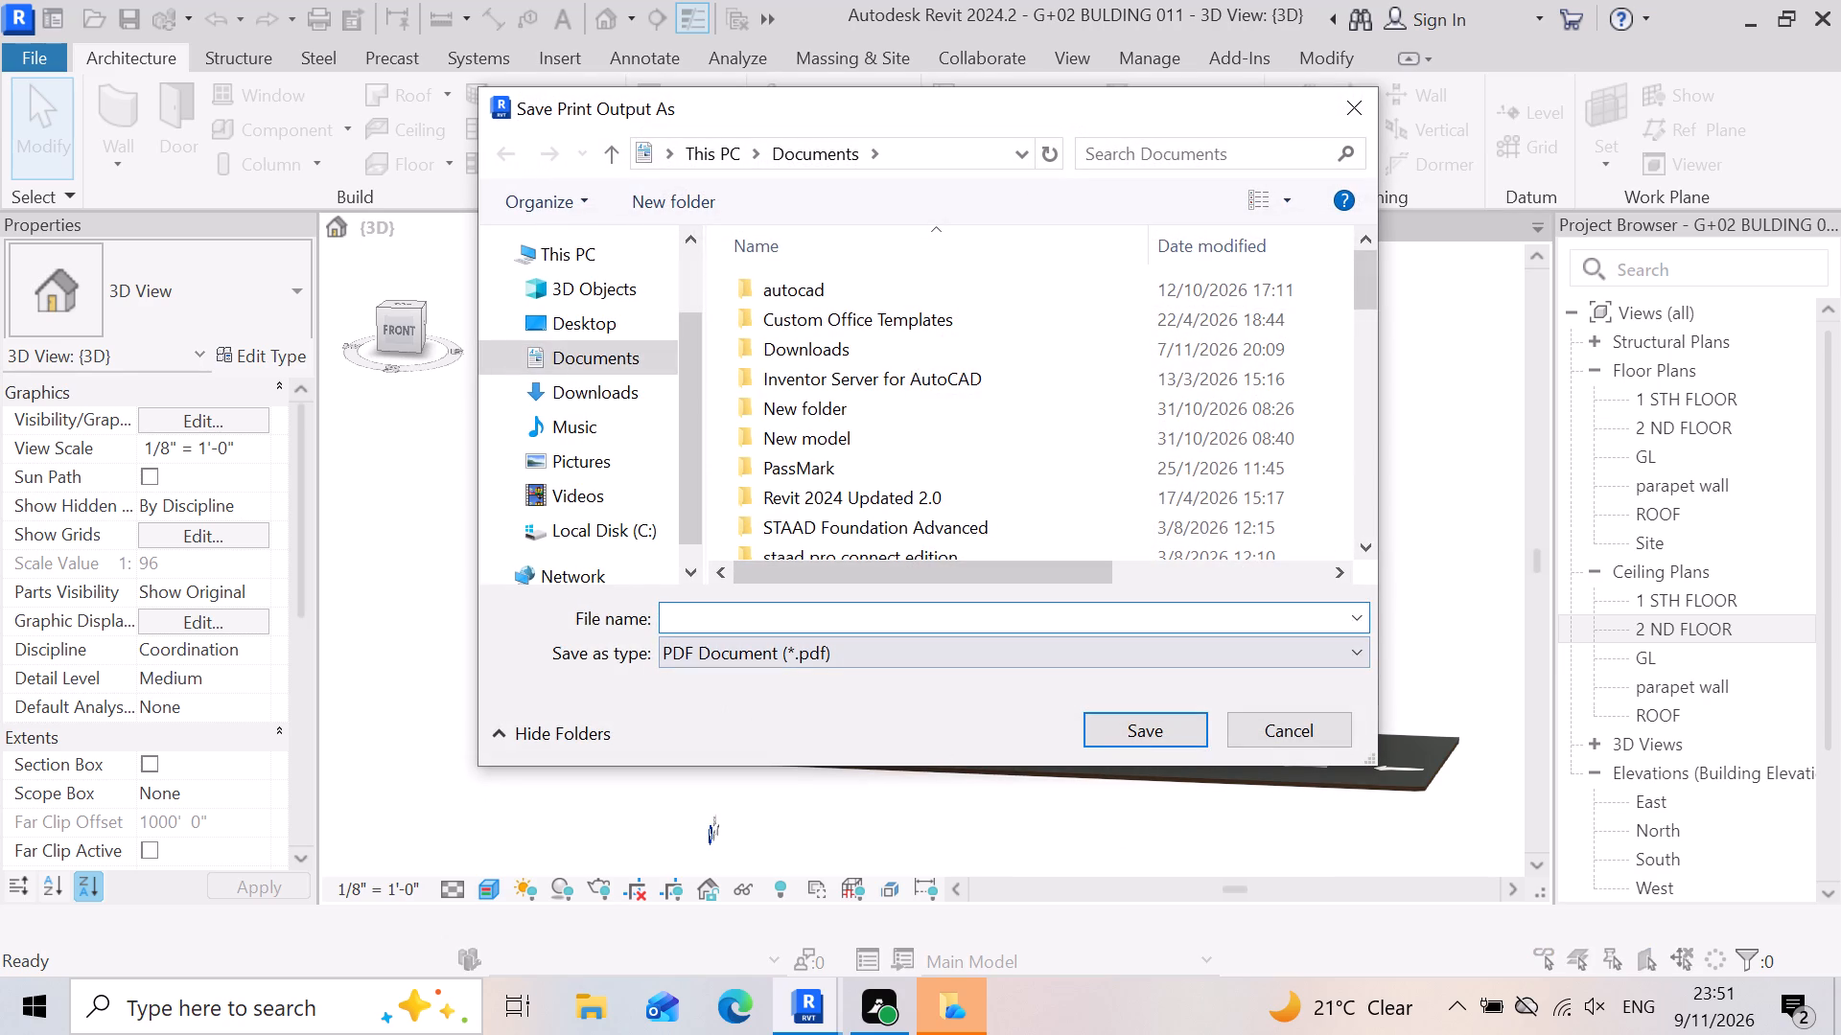
Save the print output as a PDF document named G+ 002BUILDING in the Documents folder.
left_click(701, 620)
key("g")
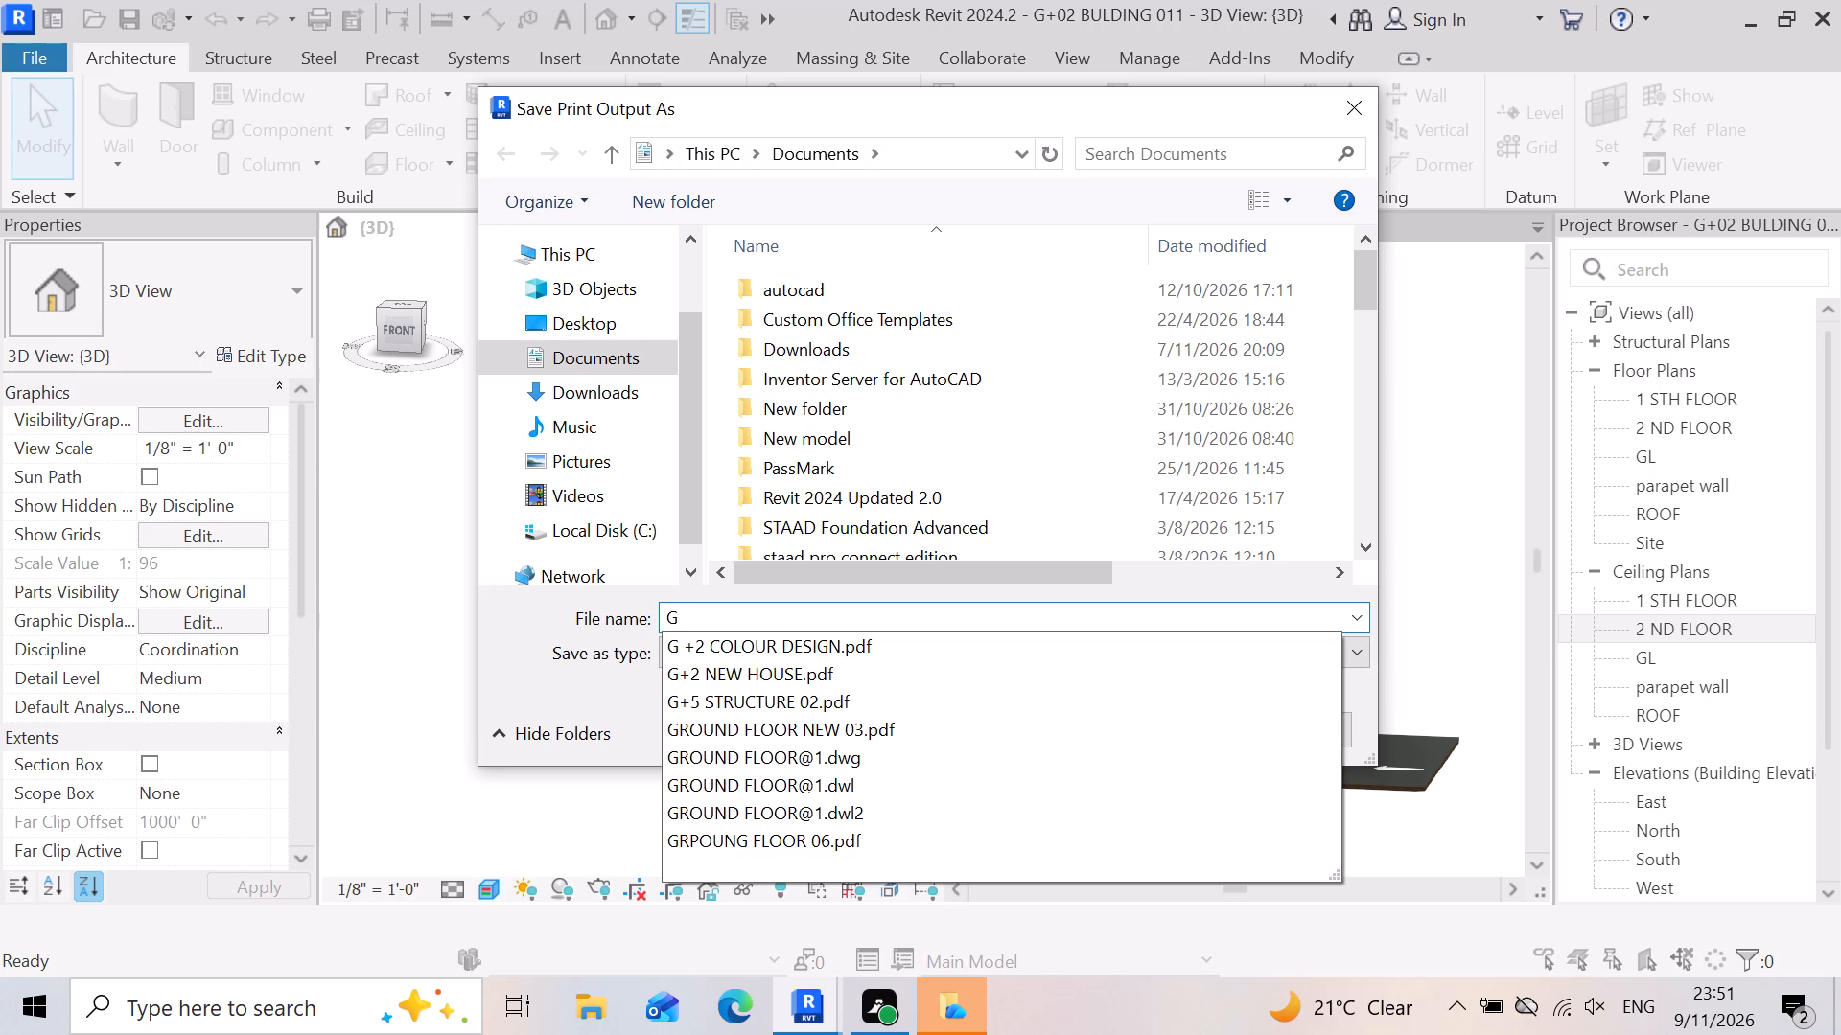
key("shift+plus")
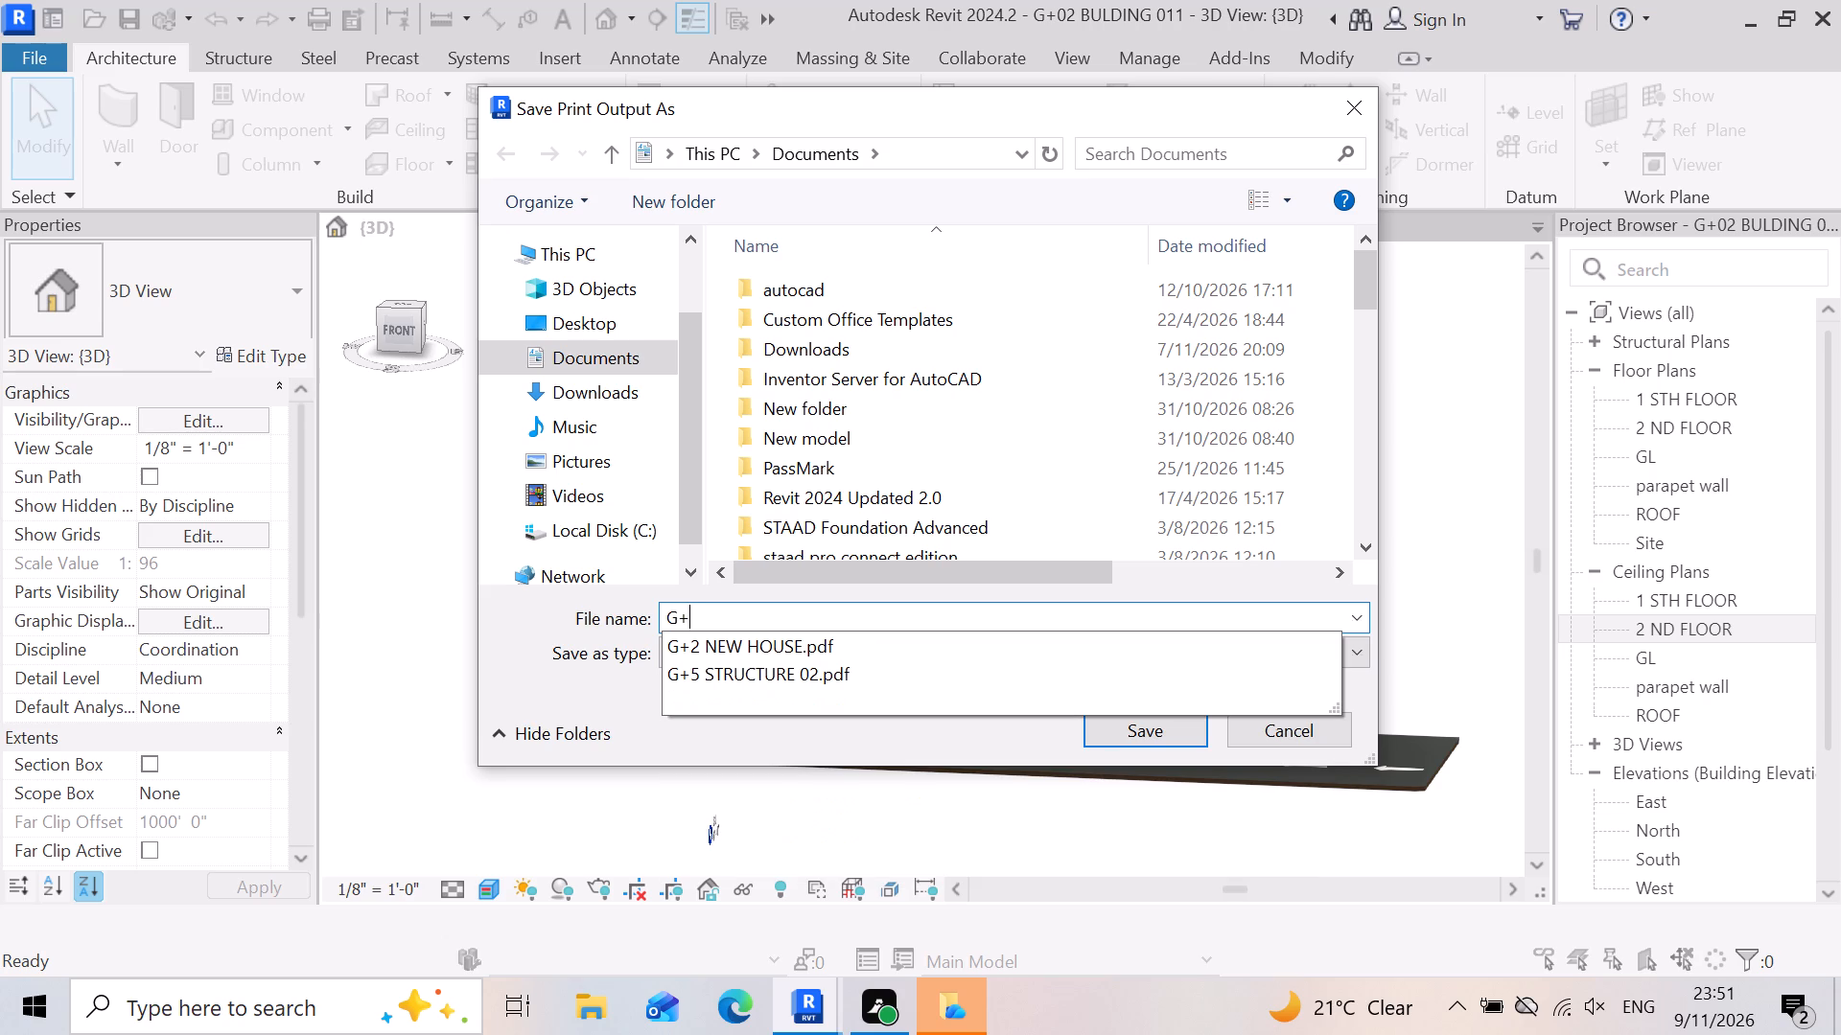
key("2")
key("BackSpace")
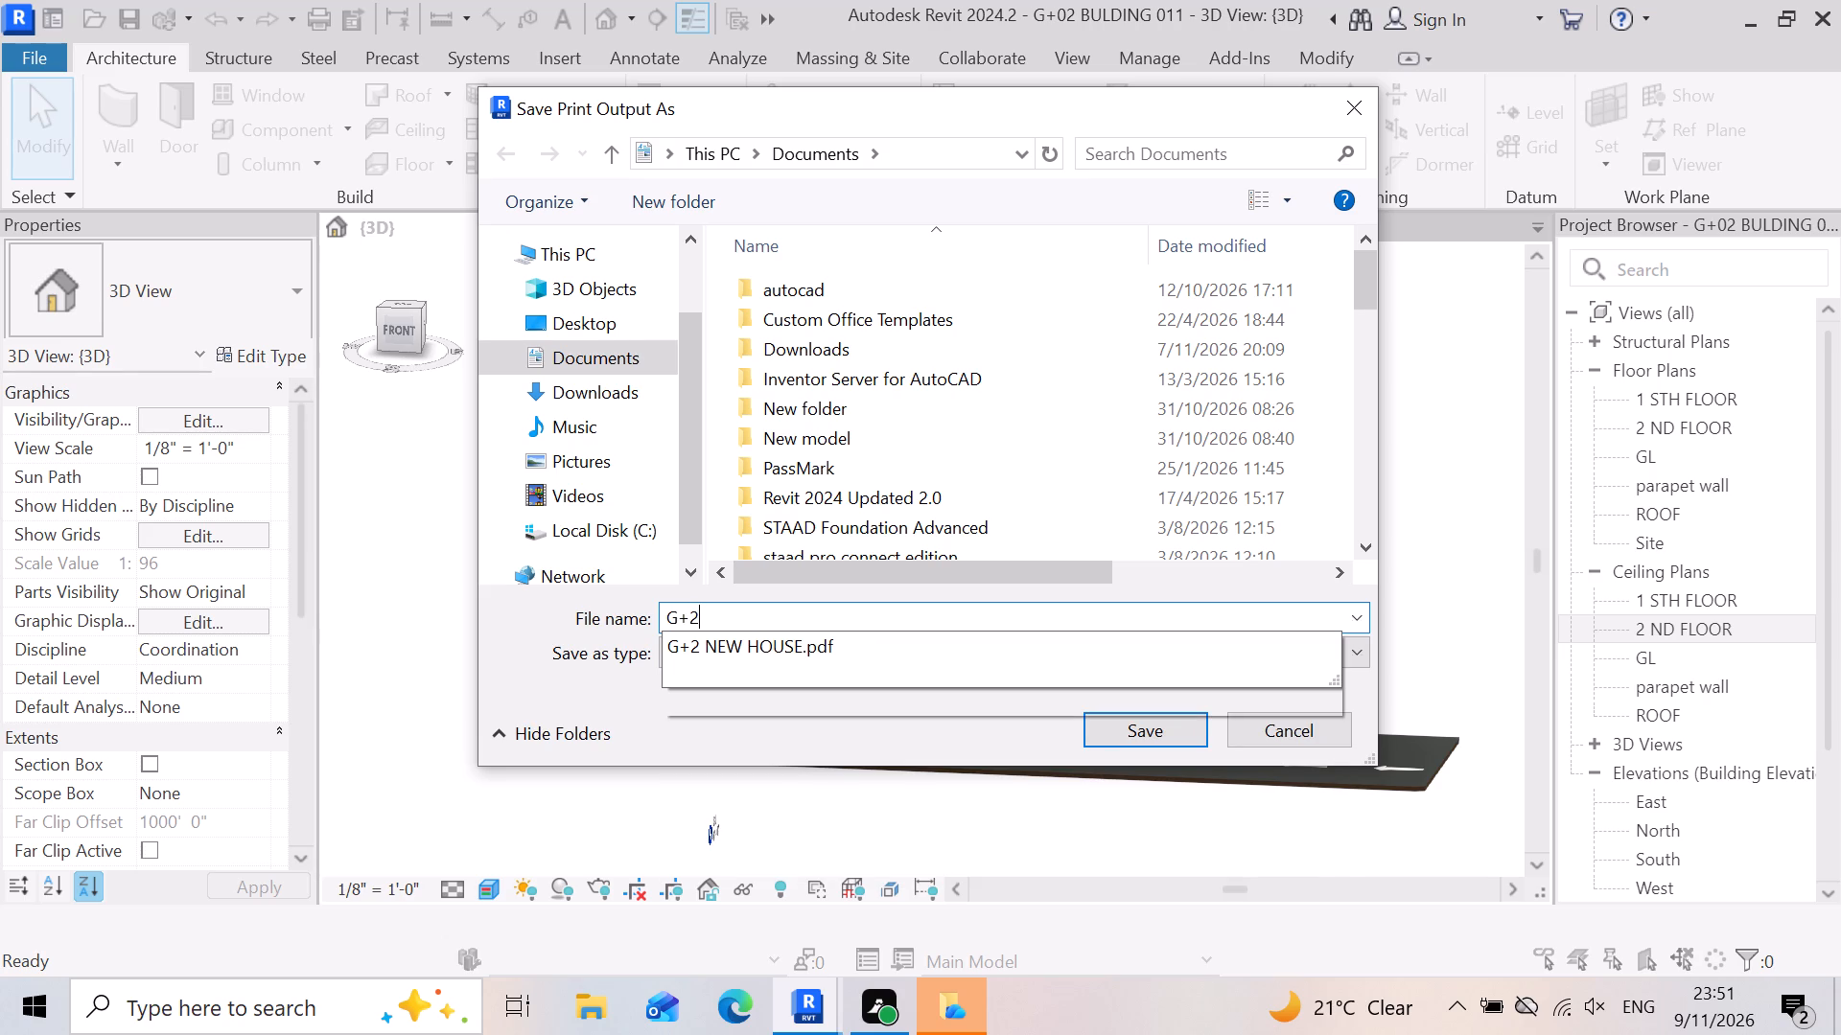
key("space")
type("02")
key("space")
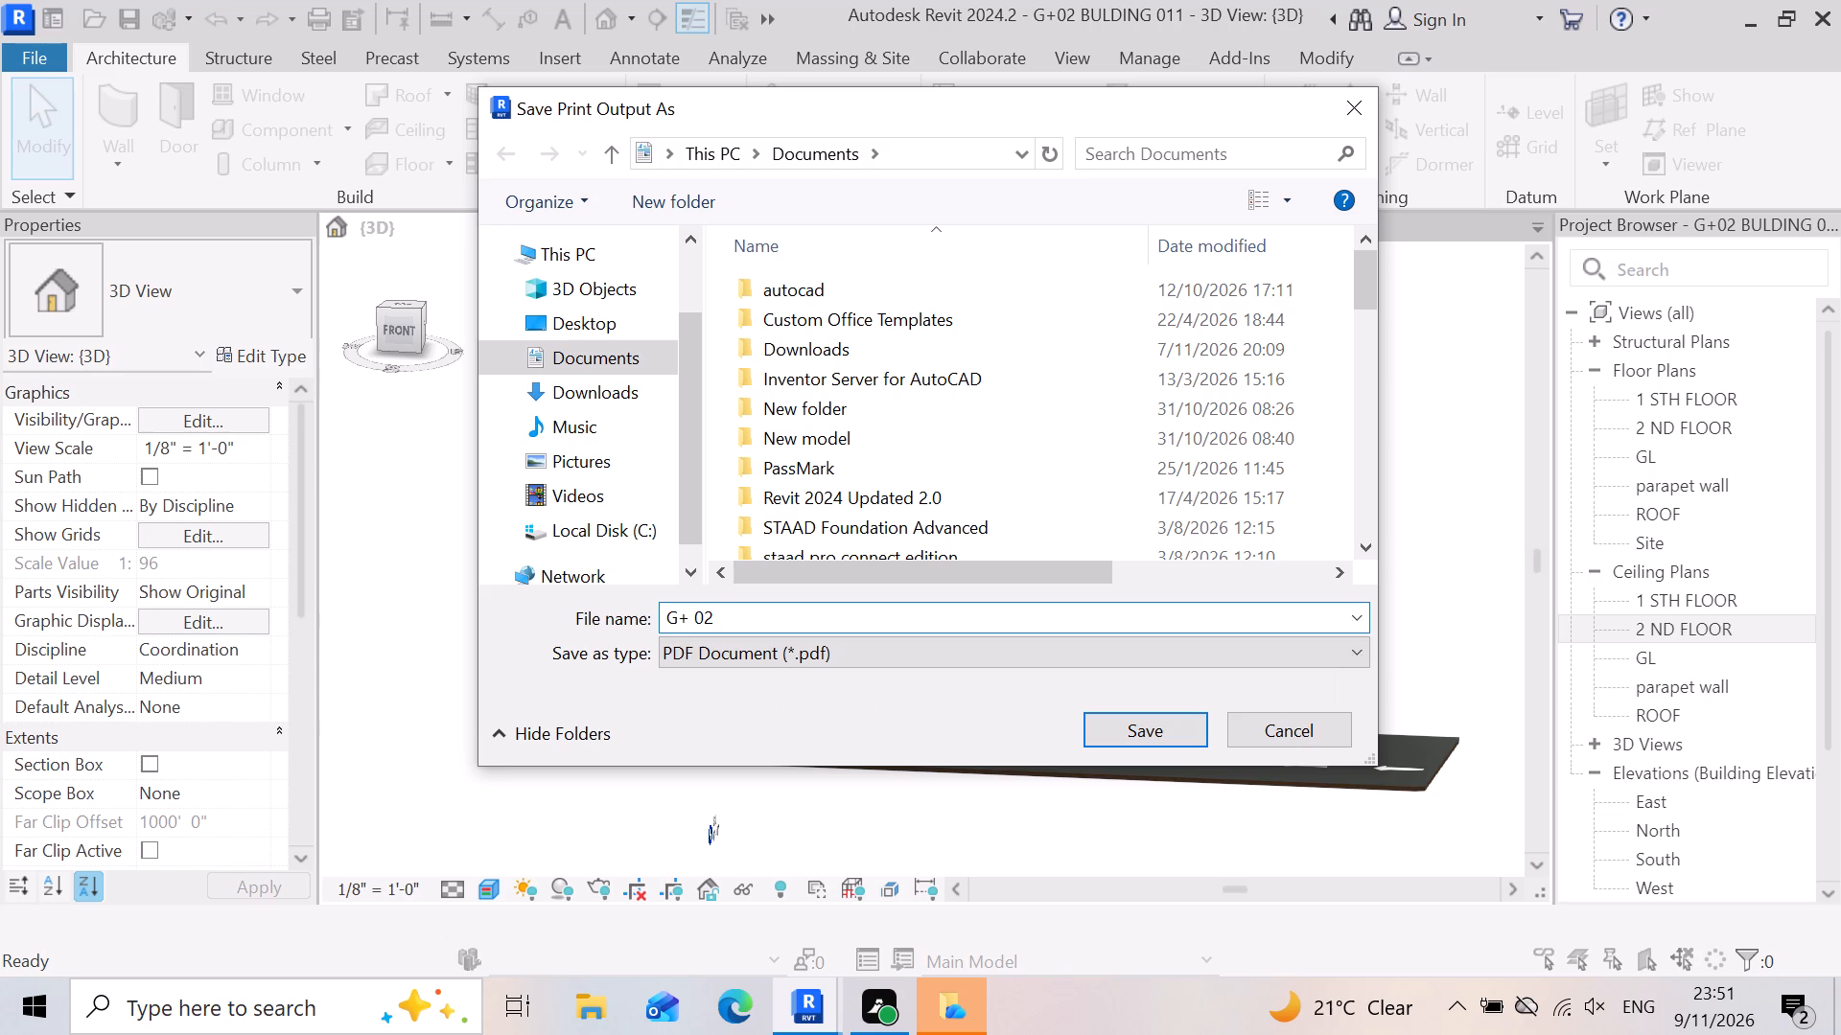
key("b")
type("UI")
type("LDING")
key("space")
key("n")
key("BackSpace")
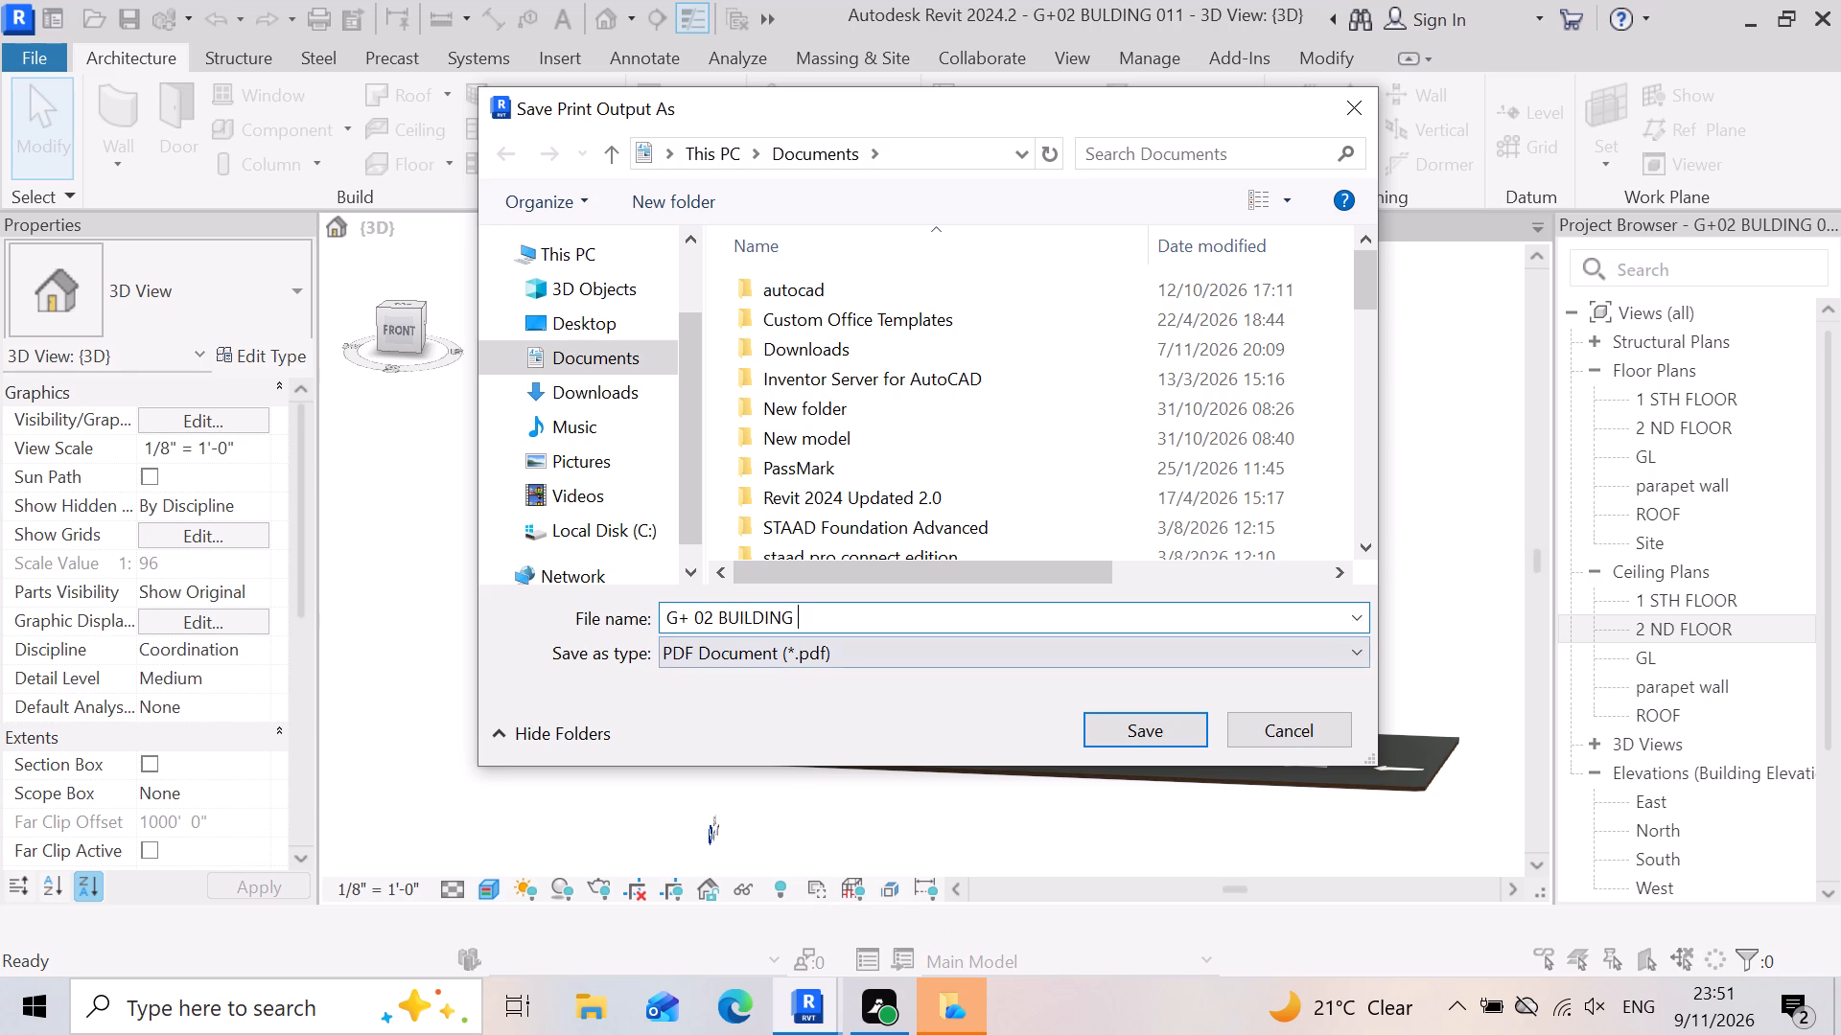
left_click(717, 620)
key("BackSpace")
key("BackSpace")
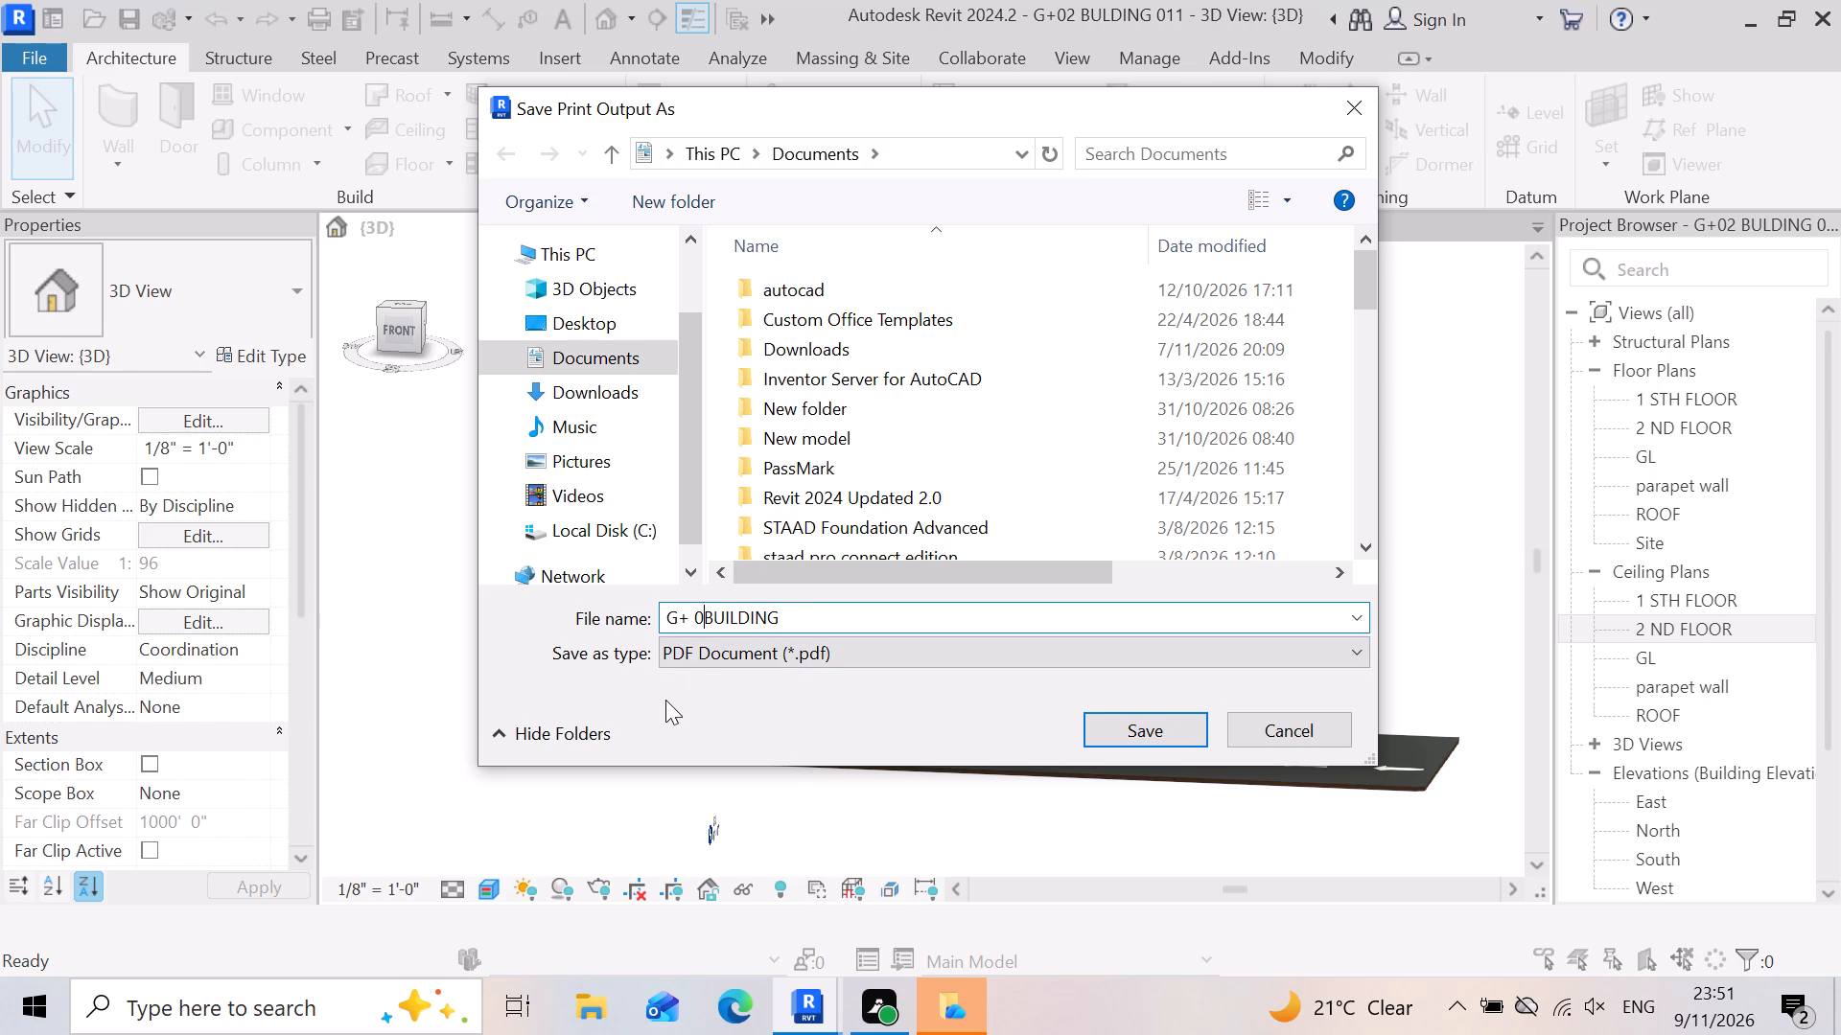
type("02")
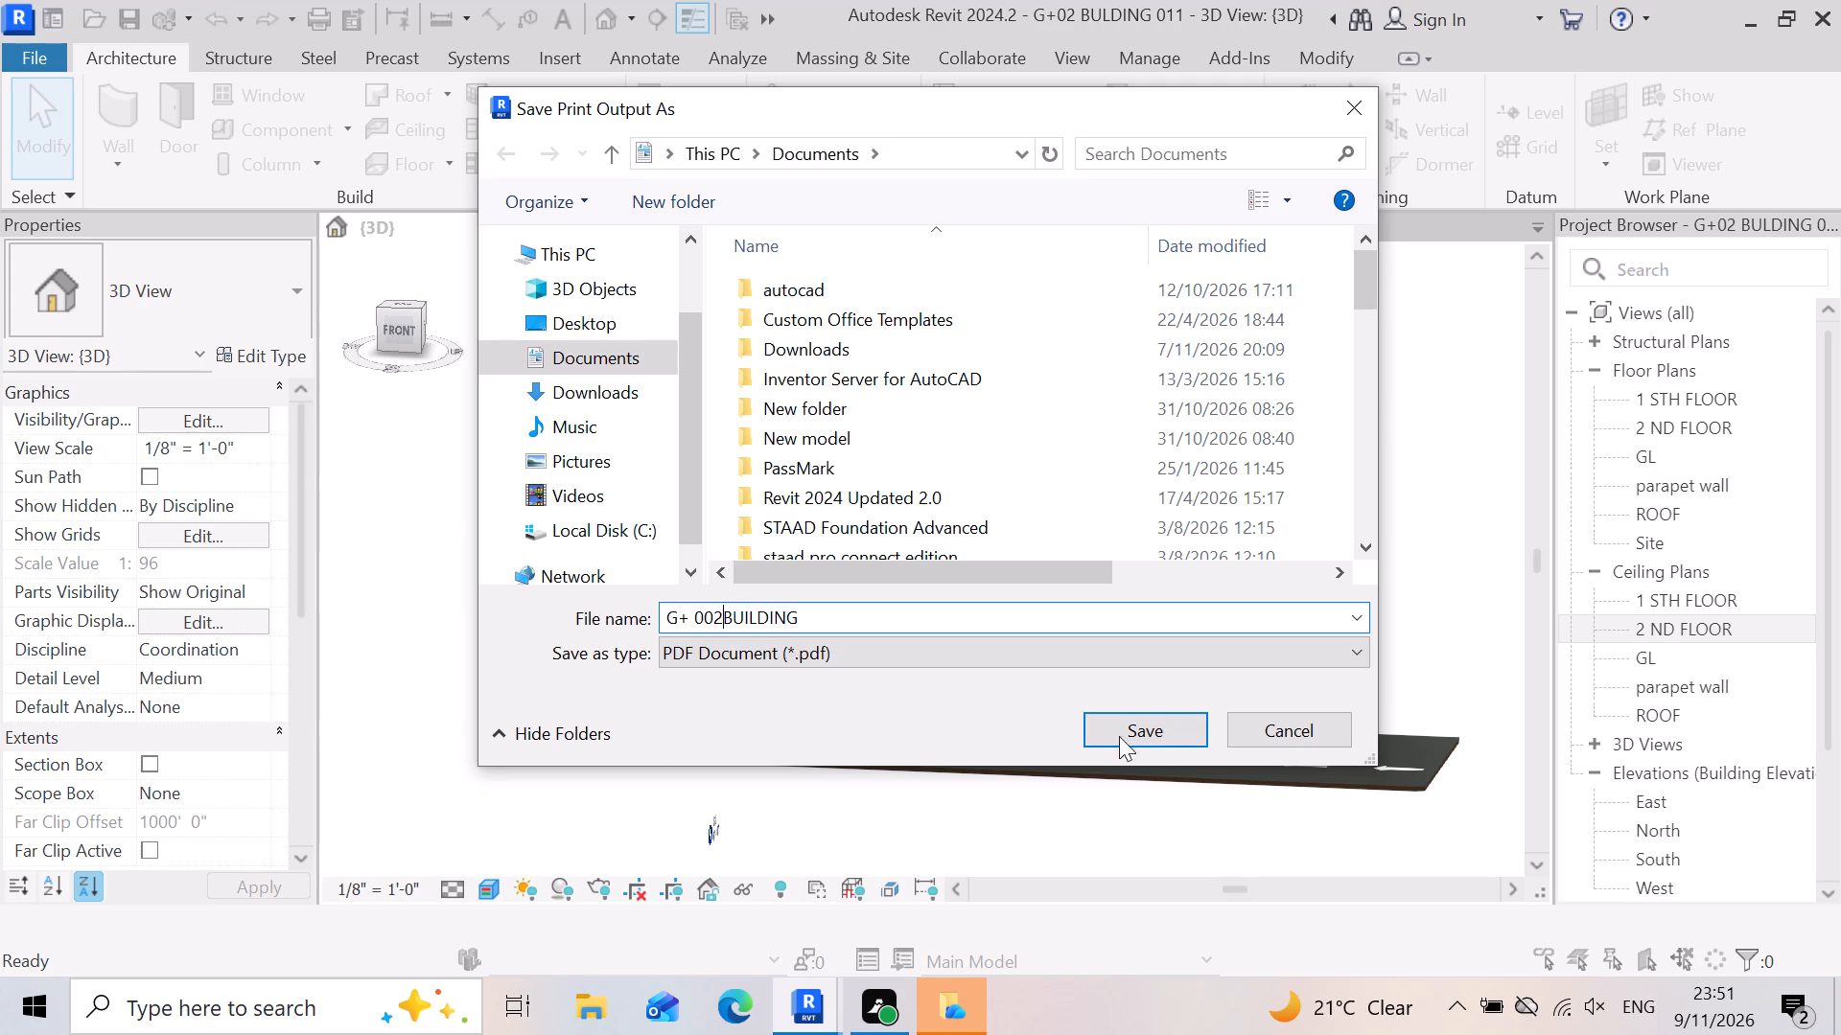
left_click(1147, 720)
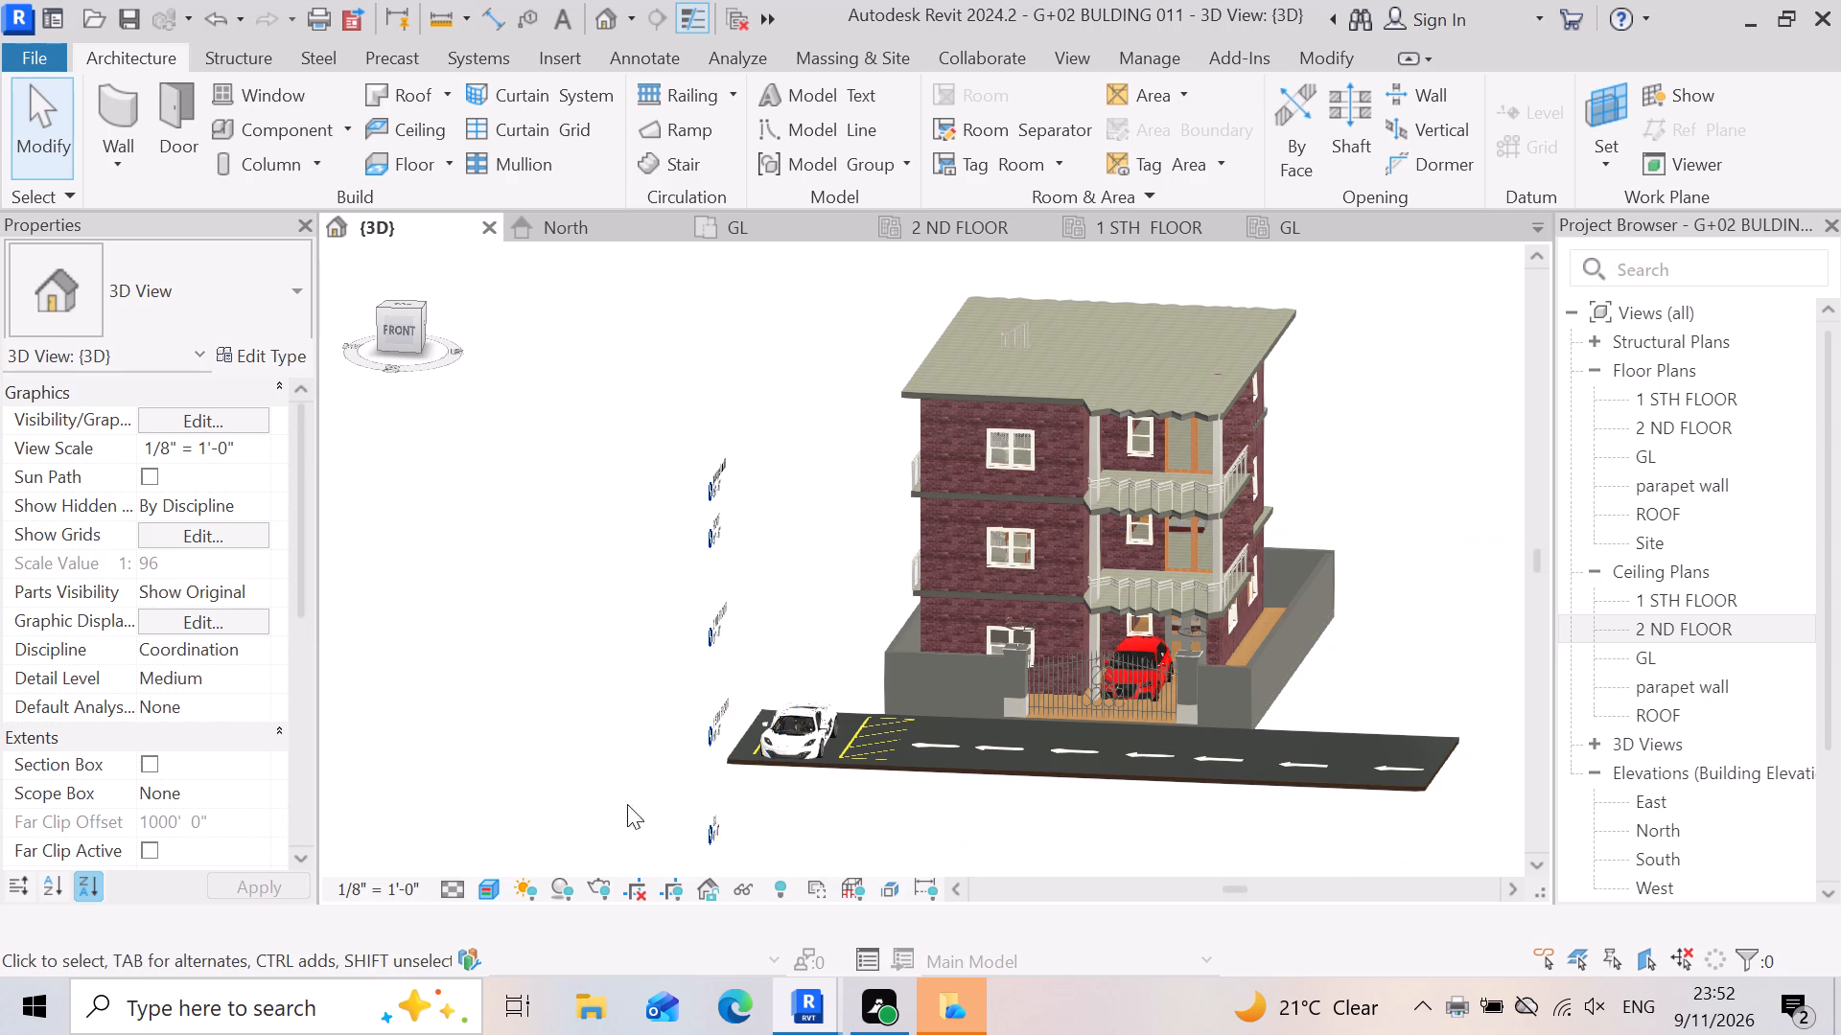
Examine the building's front facade, balconies, gate and road from a near-level front angle in the 3D view.
scroll(686, 804, "down", 3)
scroll(933, 823, "up", 3)
scroll(1025, 810, "down", 1)
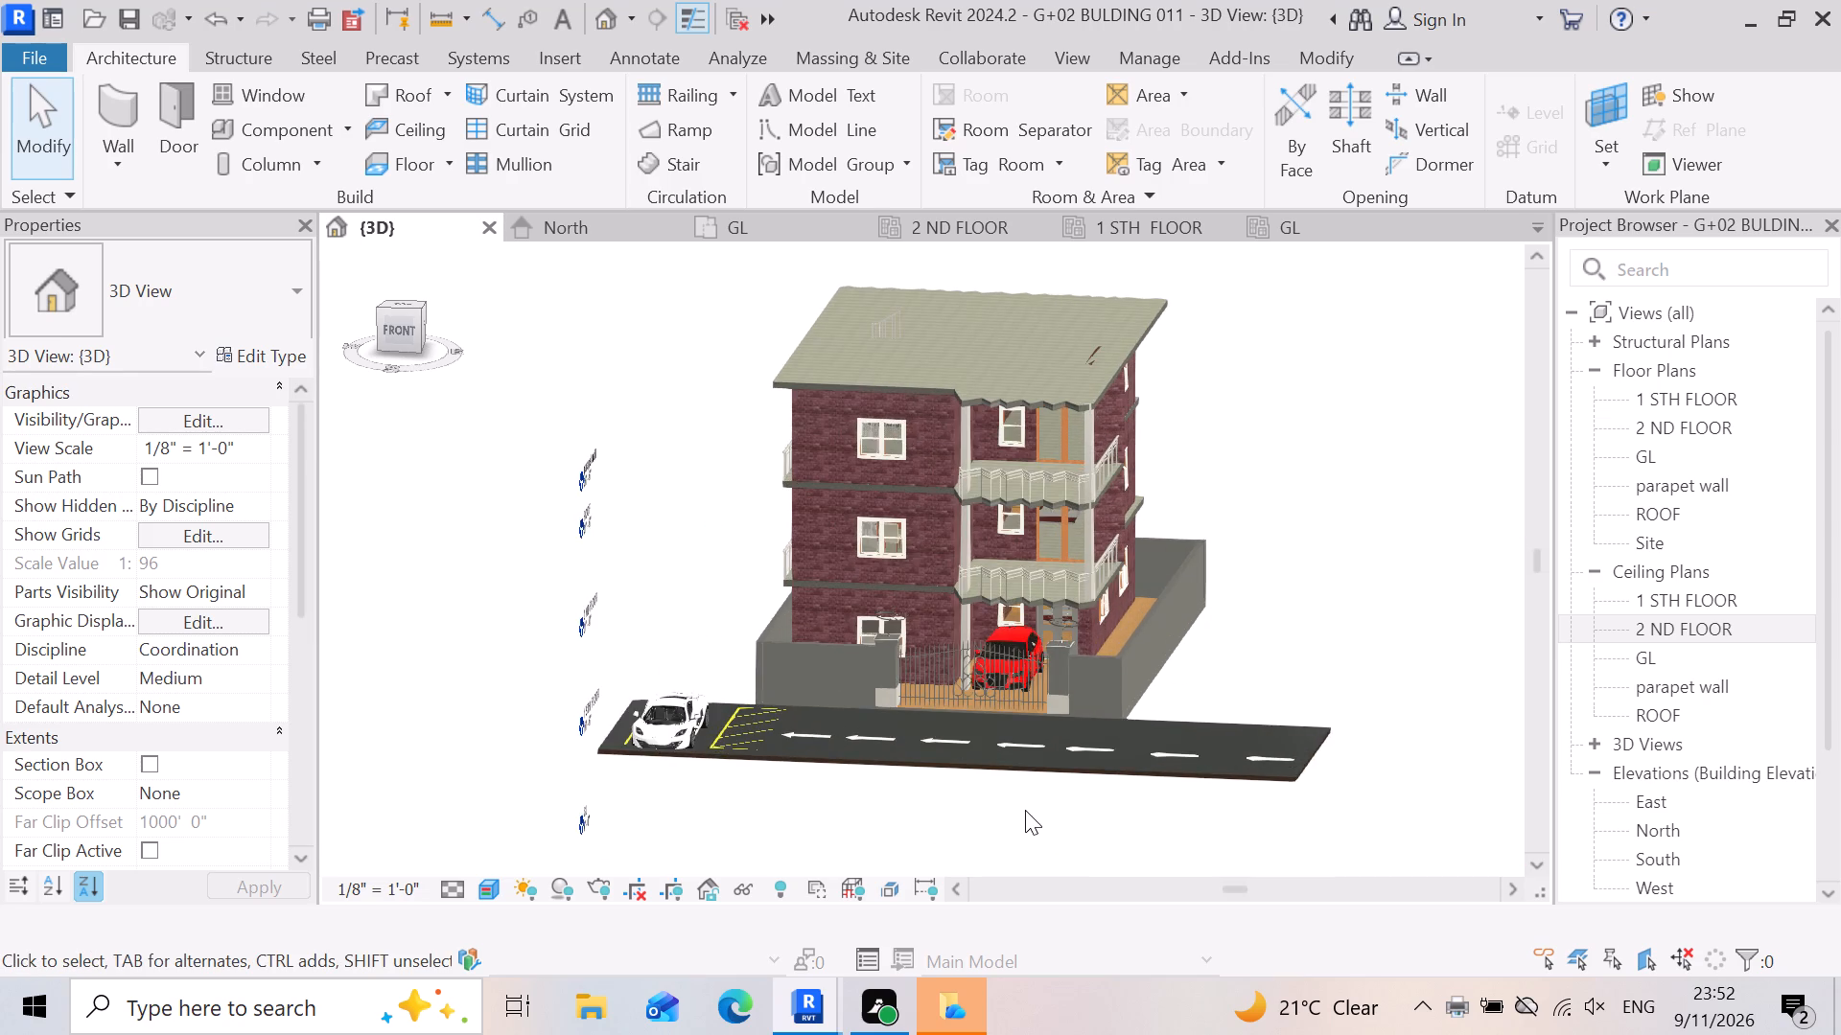
scroll(1025, 810, "down", 1)
middle_click_drag(1101, 862, 1133, 804, "shift")
right_click_drag(1120, 832, 1127, 804, "shift")
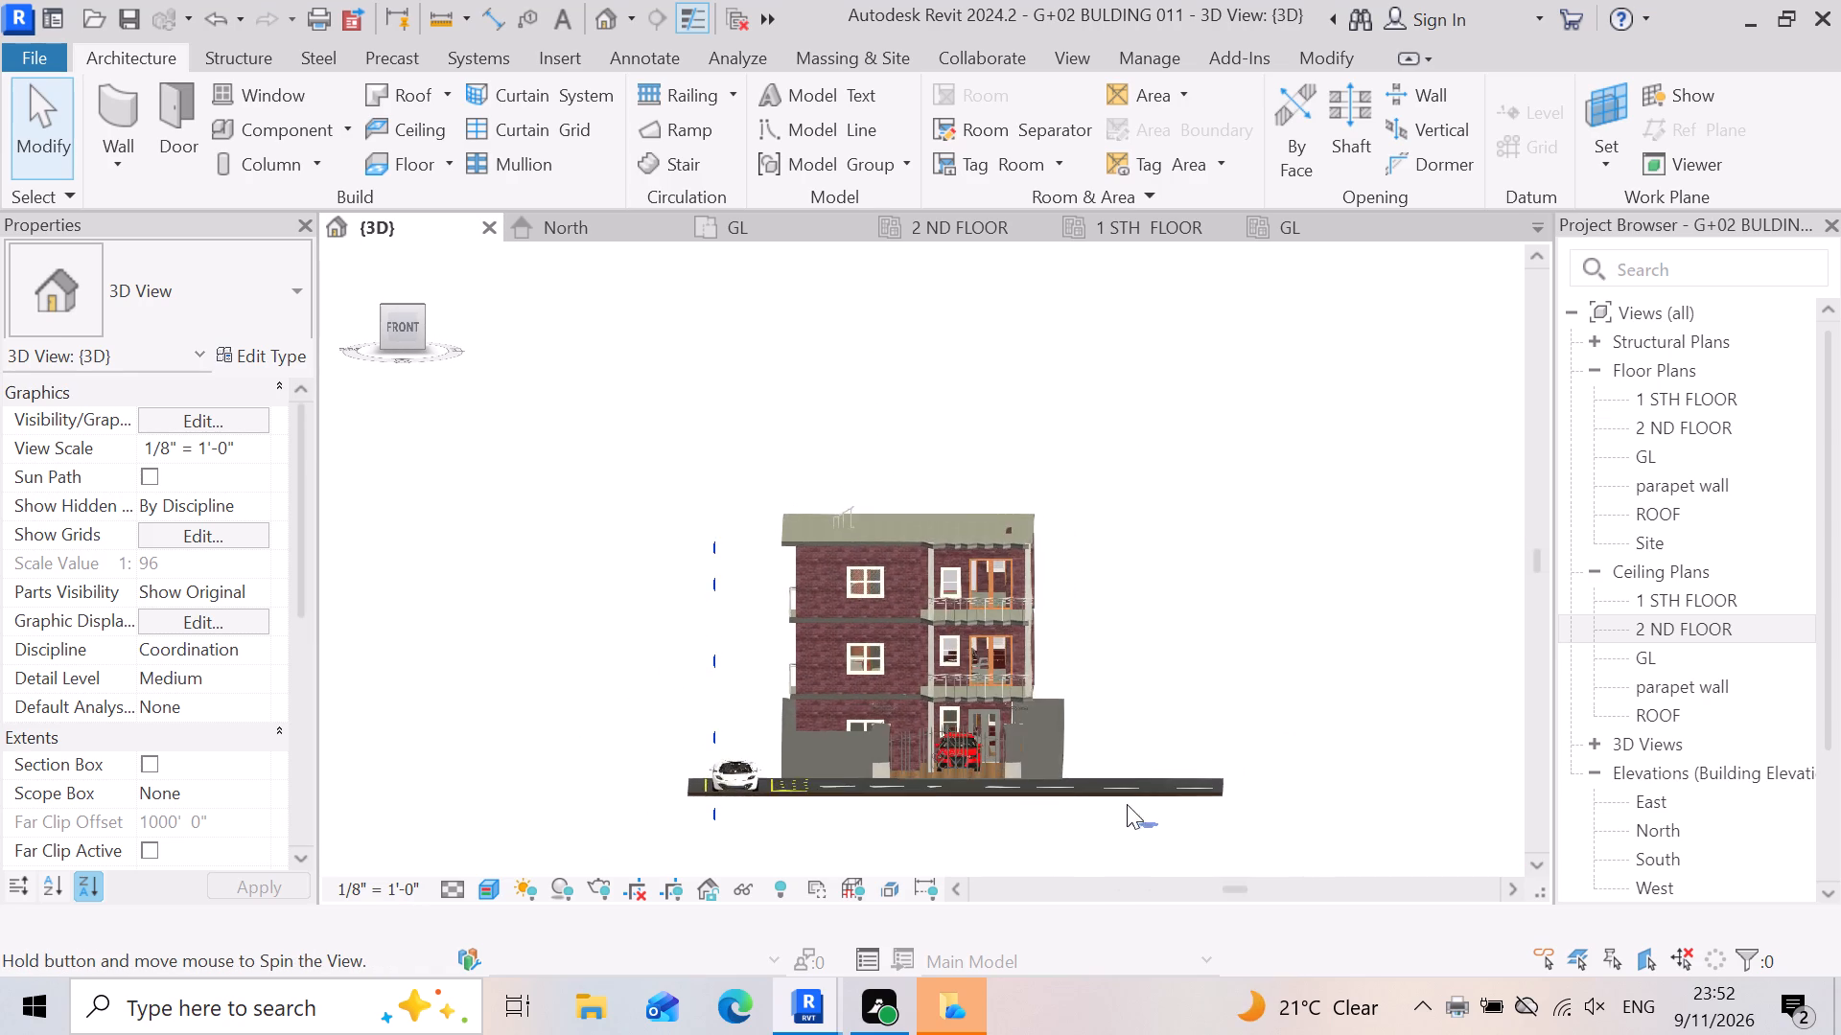
right_click_drag(1127, 804, 983, 865, "shift")
right_click_drag(960, 866, 939, 867)
scroll(939, 867, "up", 5)
scroll(1178, 762, "up", 4)
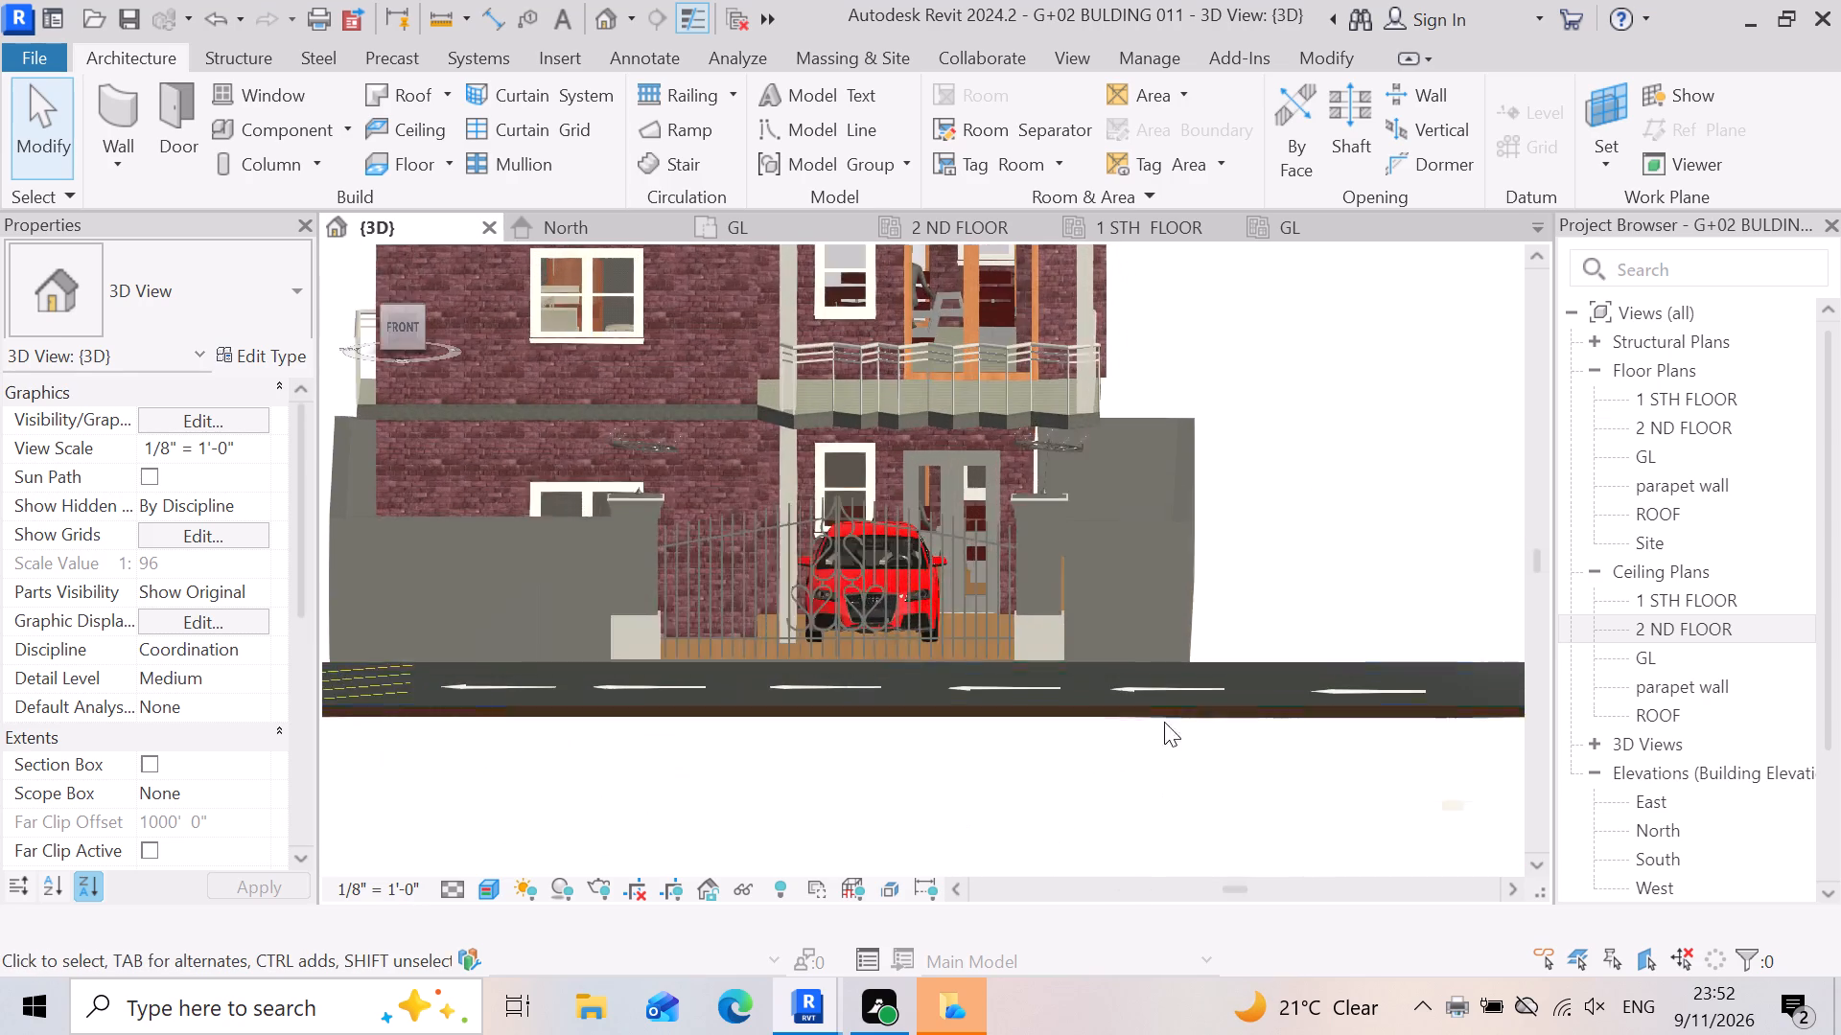
scroll(1164, 722, "up", 3)
scroll(957, 827, "down", 7)
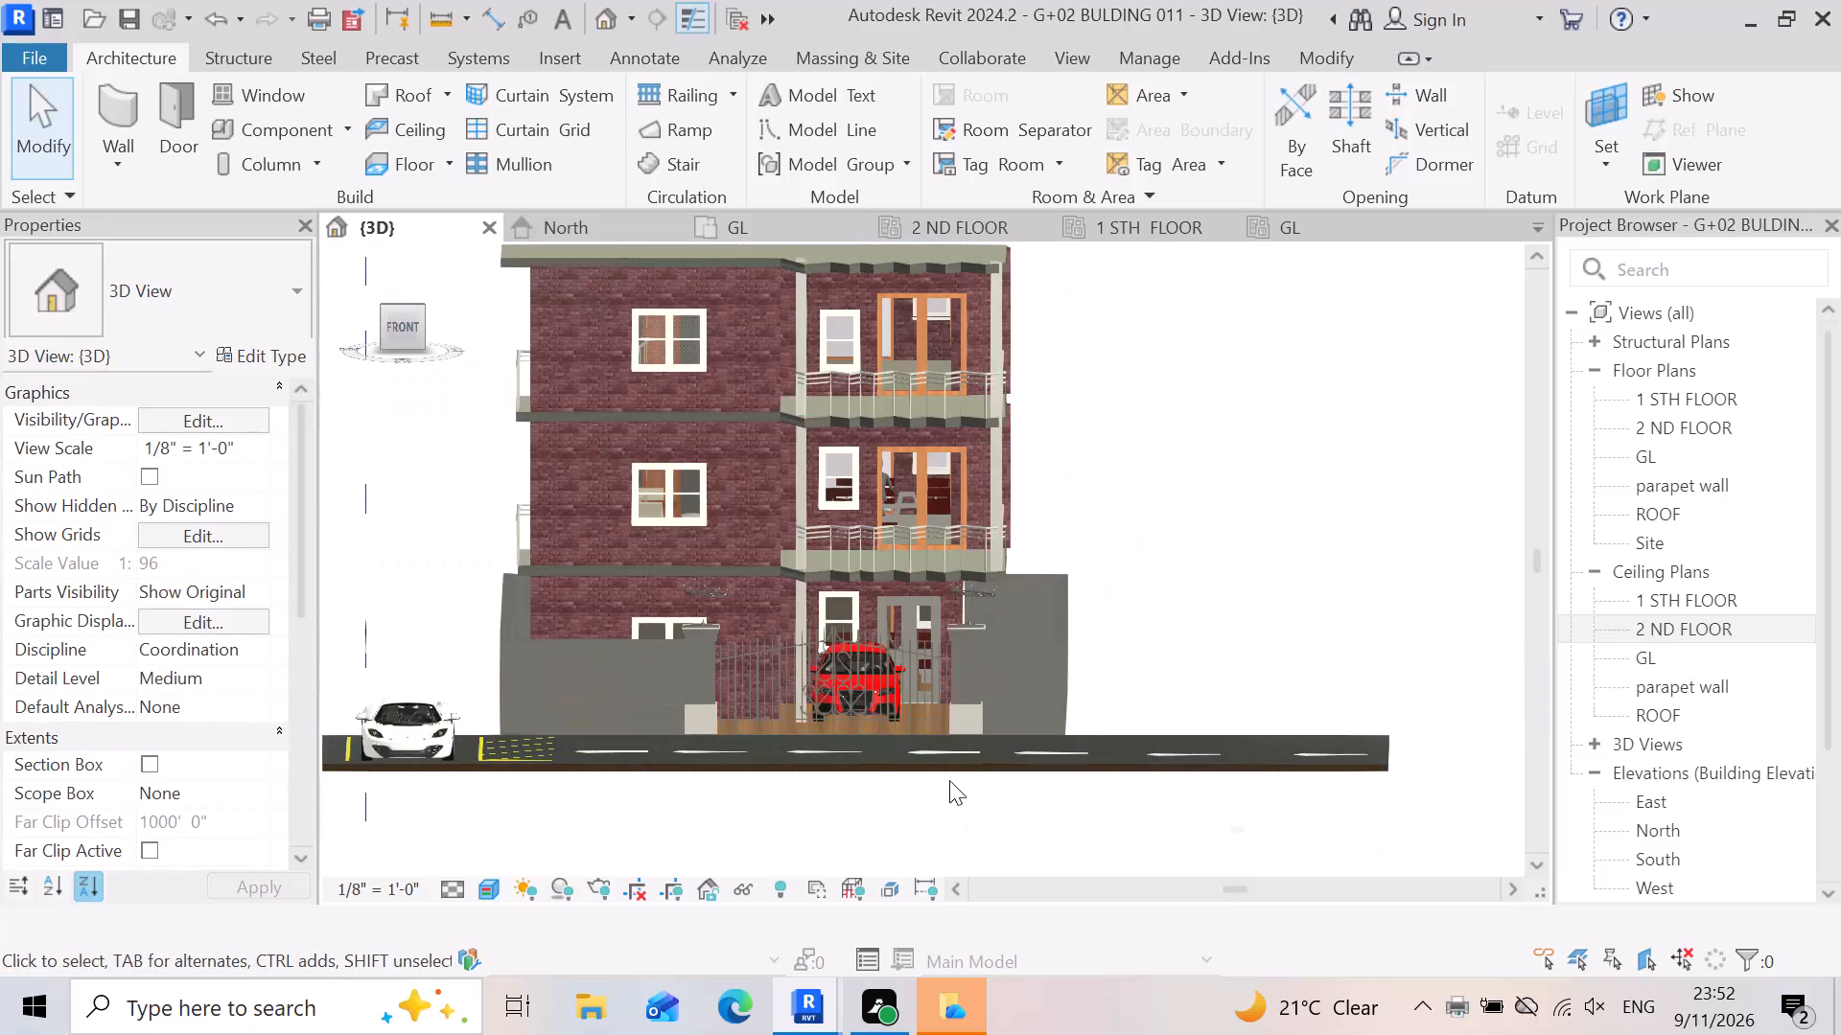
scroll(648, 743, "up", 3)
scroll(1007, 784, "down", 3)
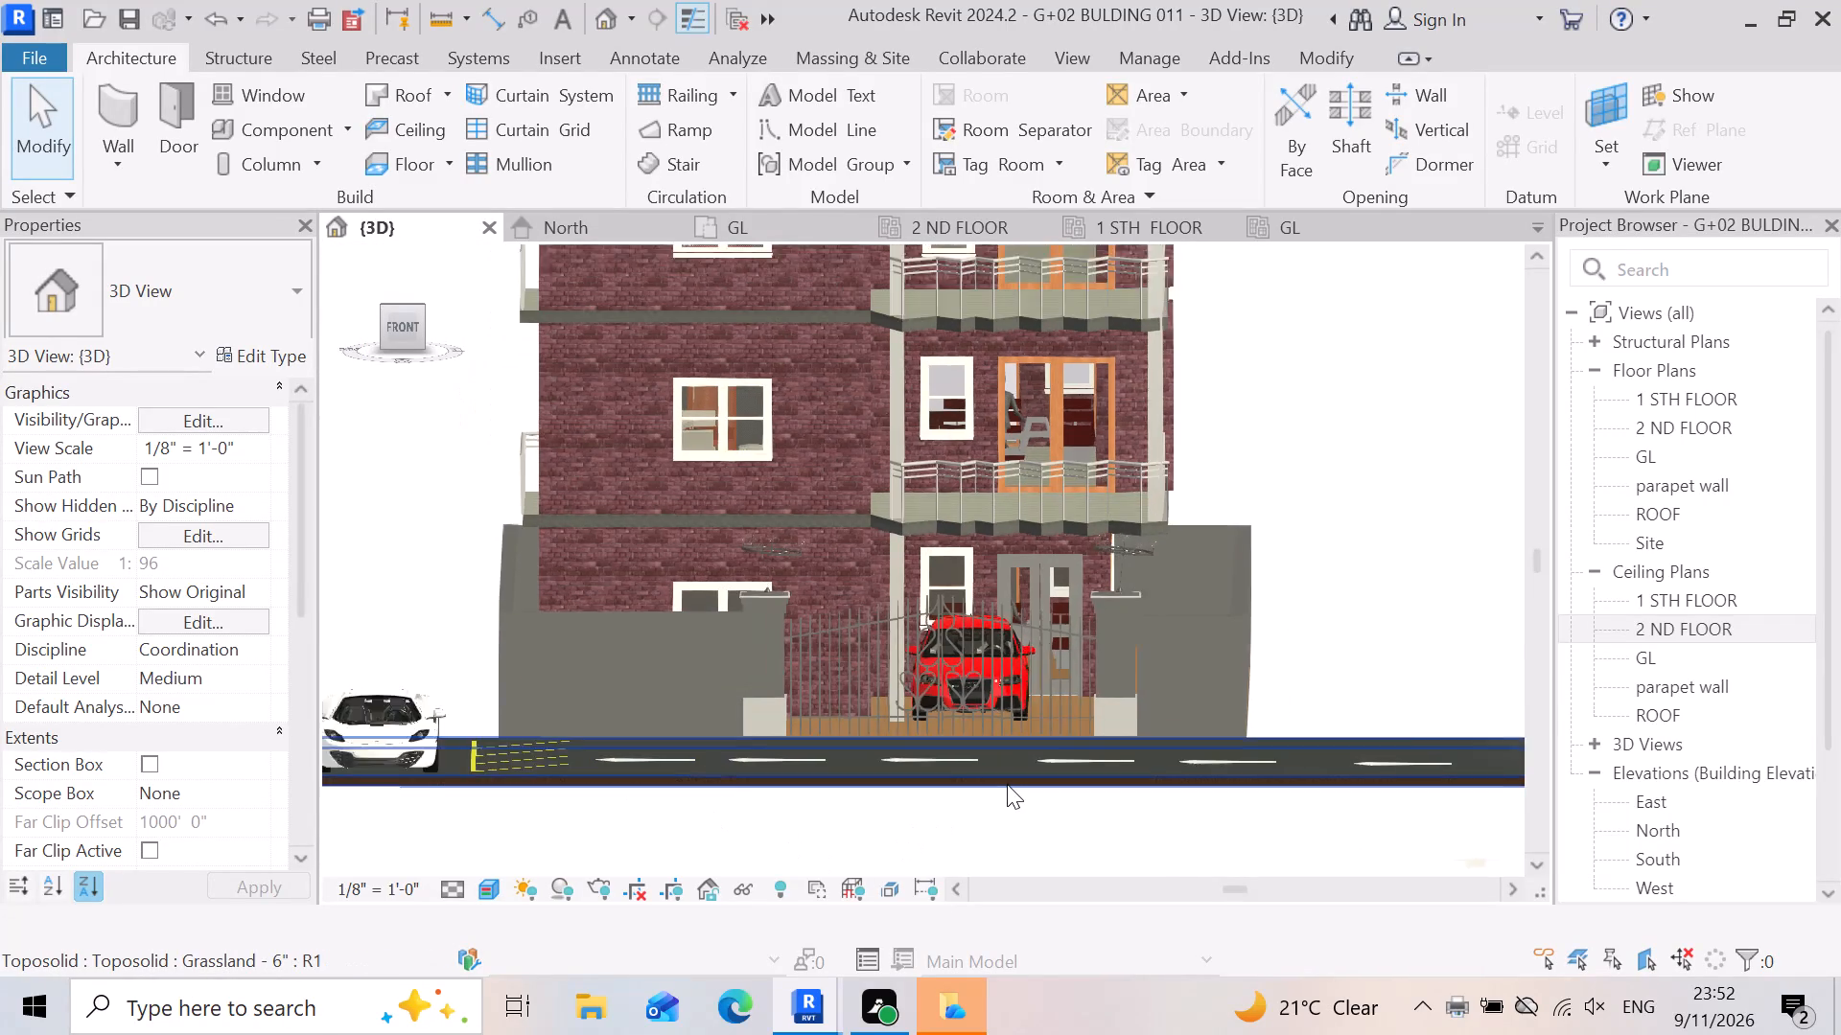
scroll(1089, 784, "down", 2)
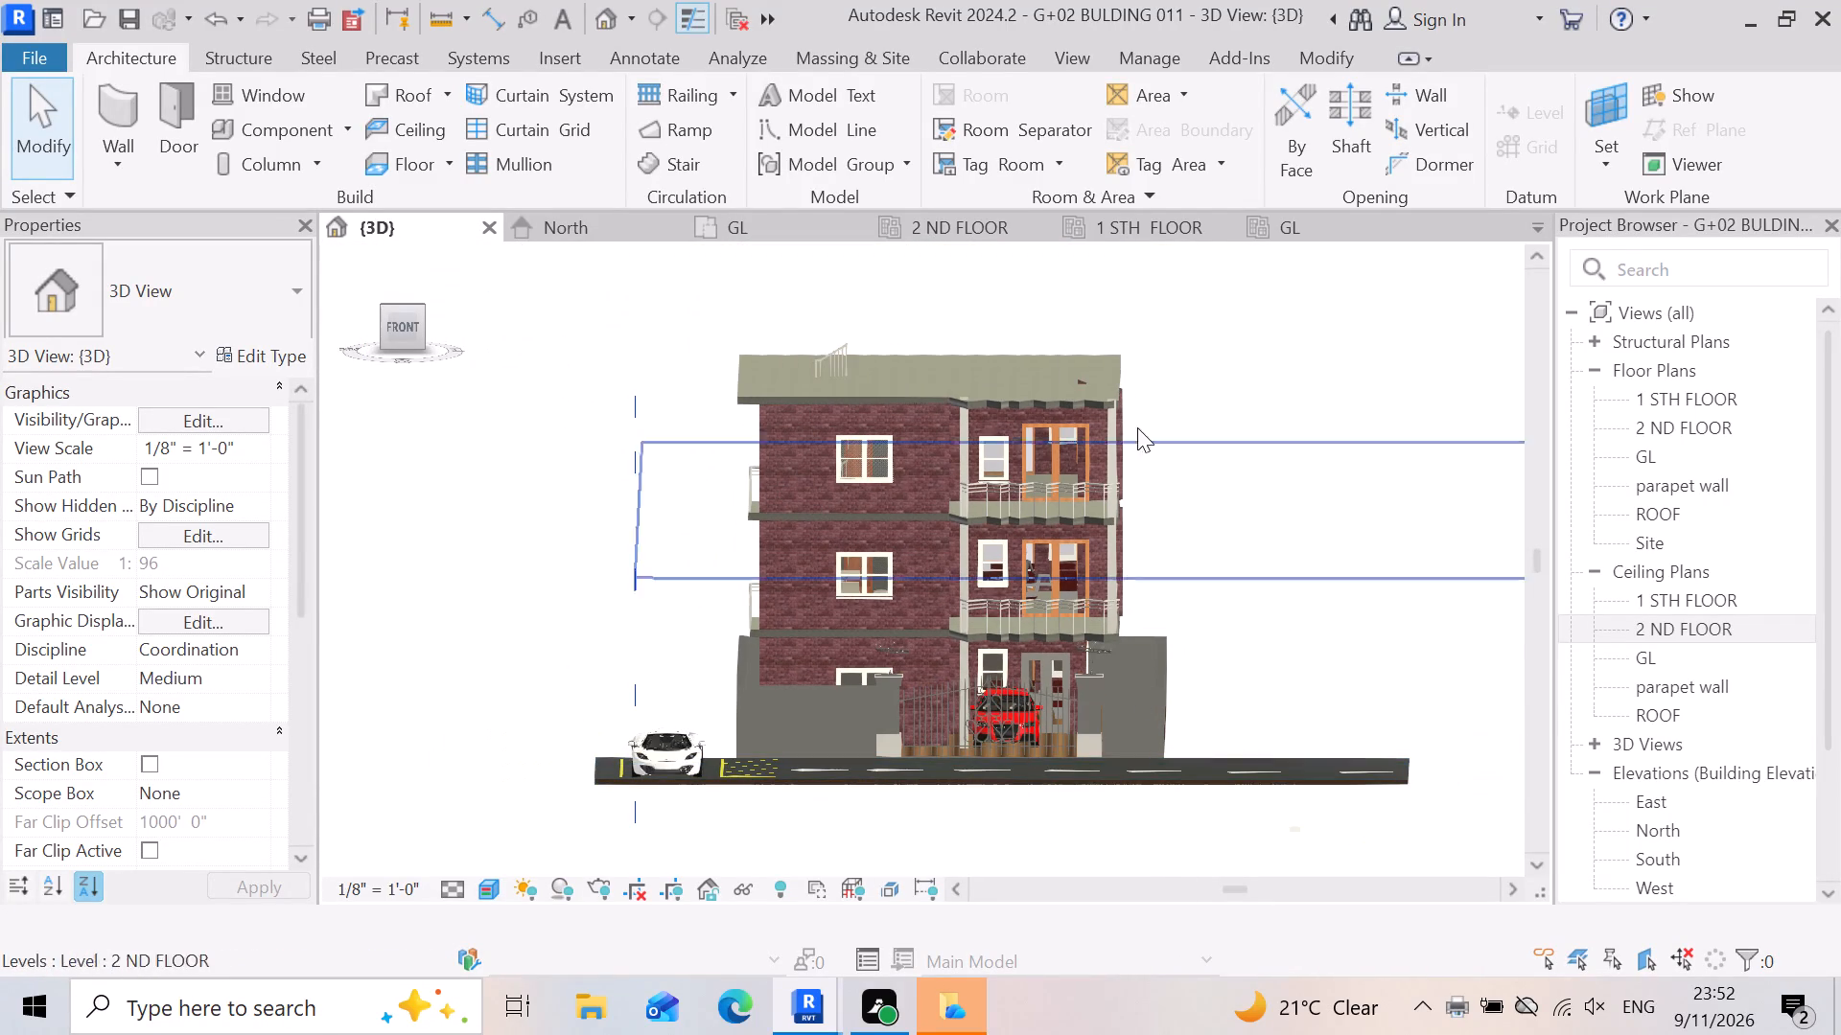
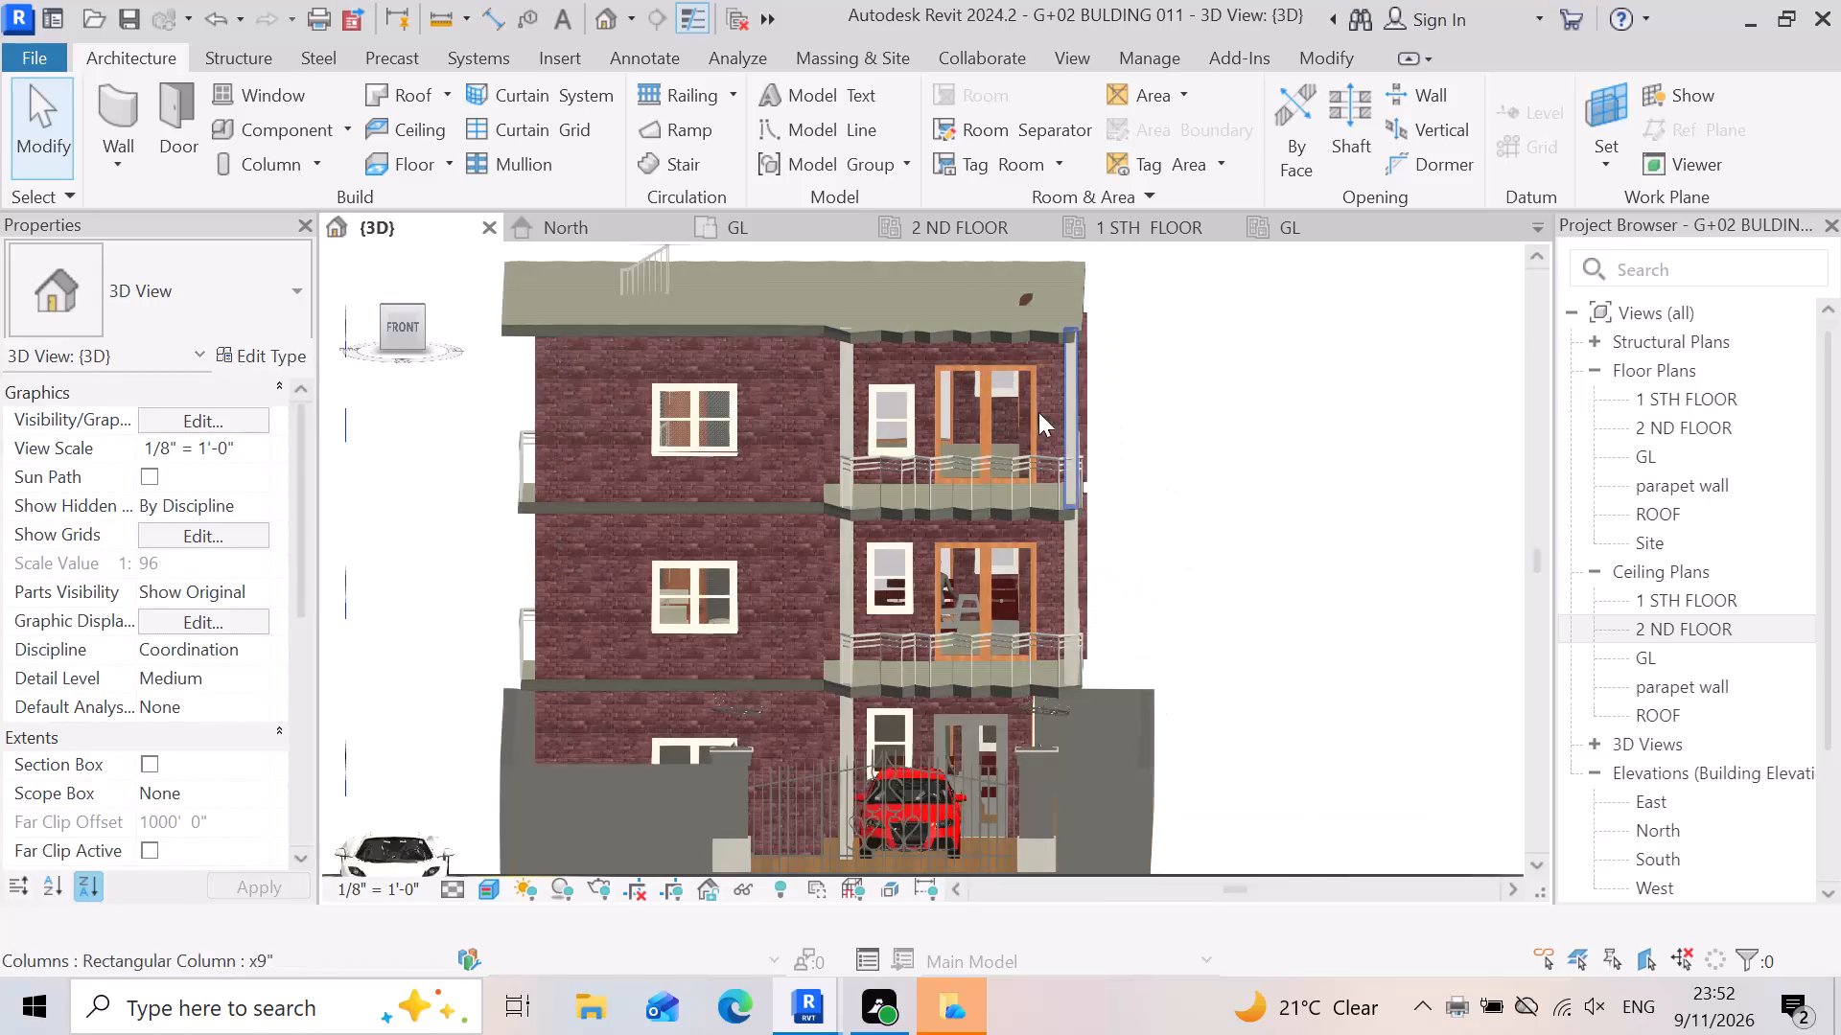
Examine the whole building, compound wall and road from low and raised front angles in the 3D view.
scroll(1177, 741, "down", 4)
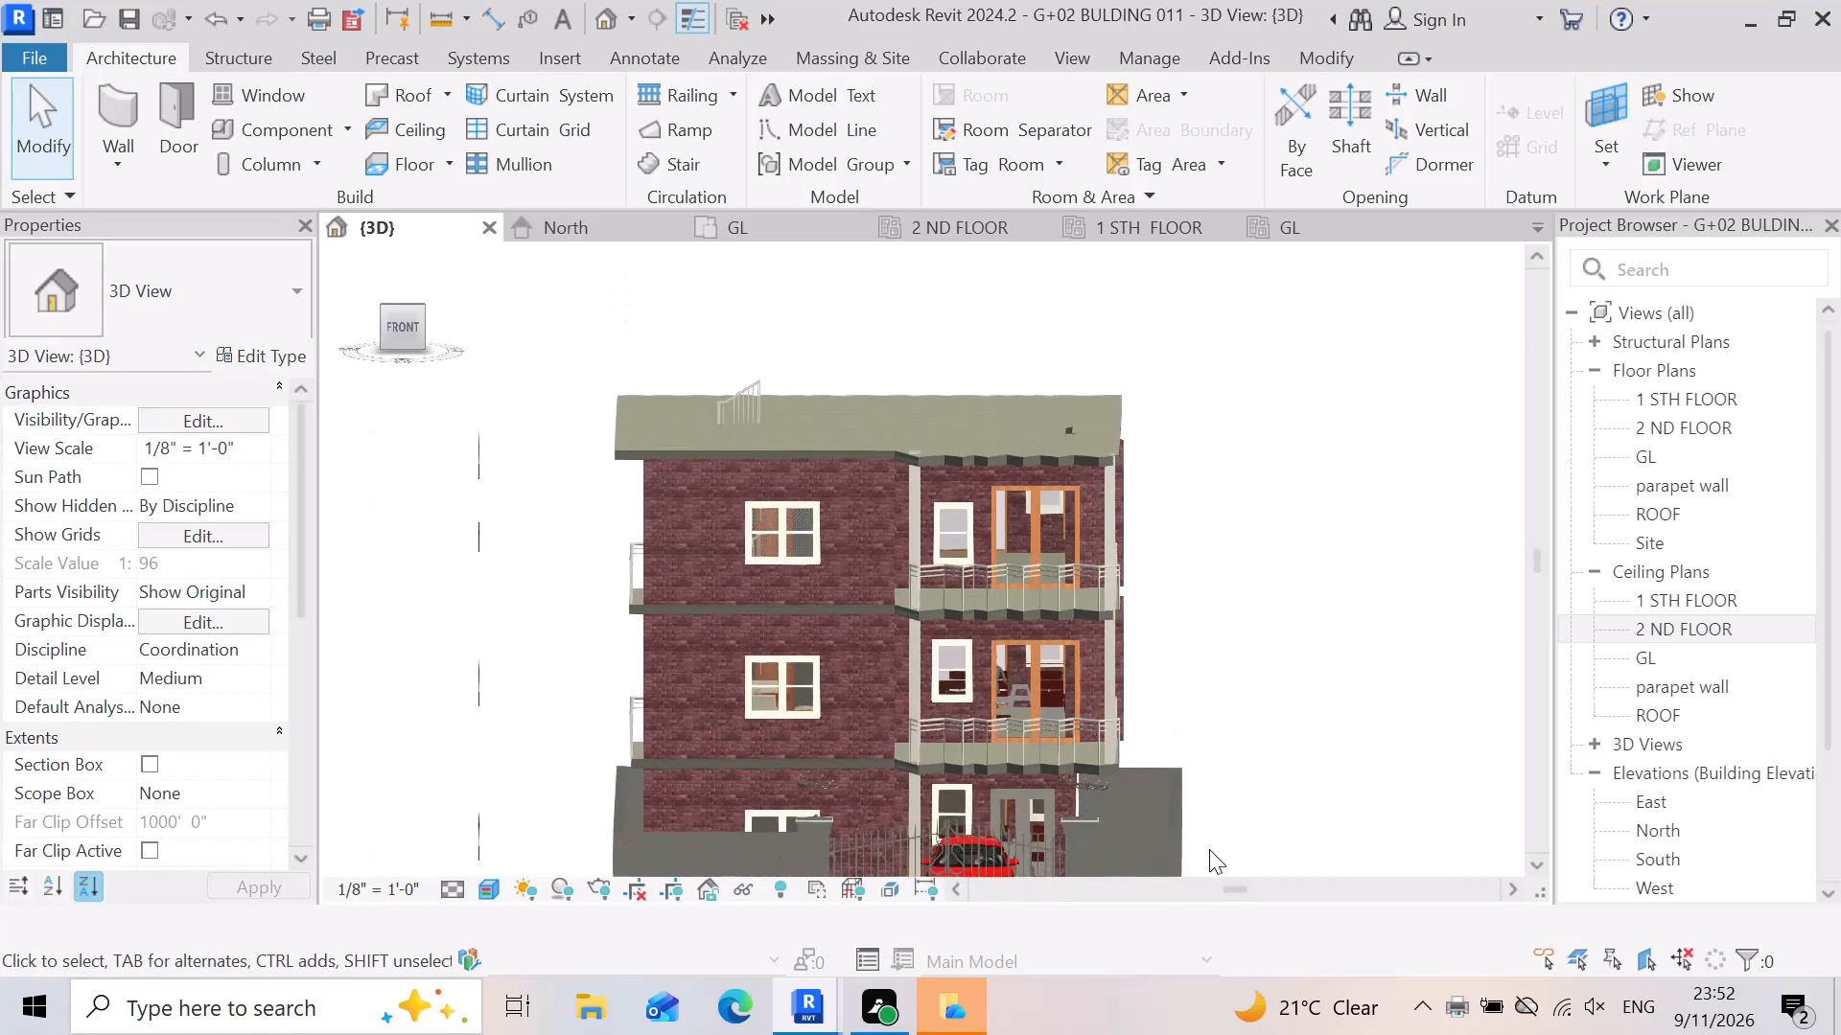
scroll(1209, 849, "down", 1)
scroll(989, 625, "down", 2)
middle_click_drag(959, 737, 960, 712, "shift")
right_click_drag(959, 723, 960, 712, "shift")
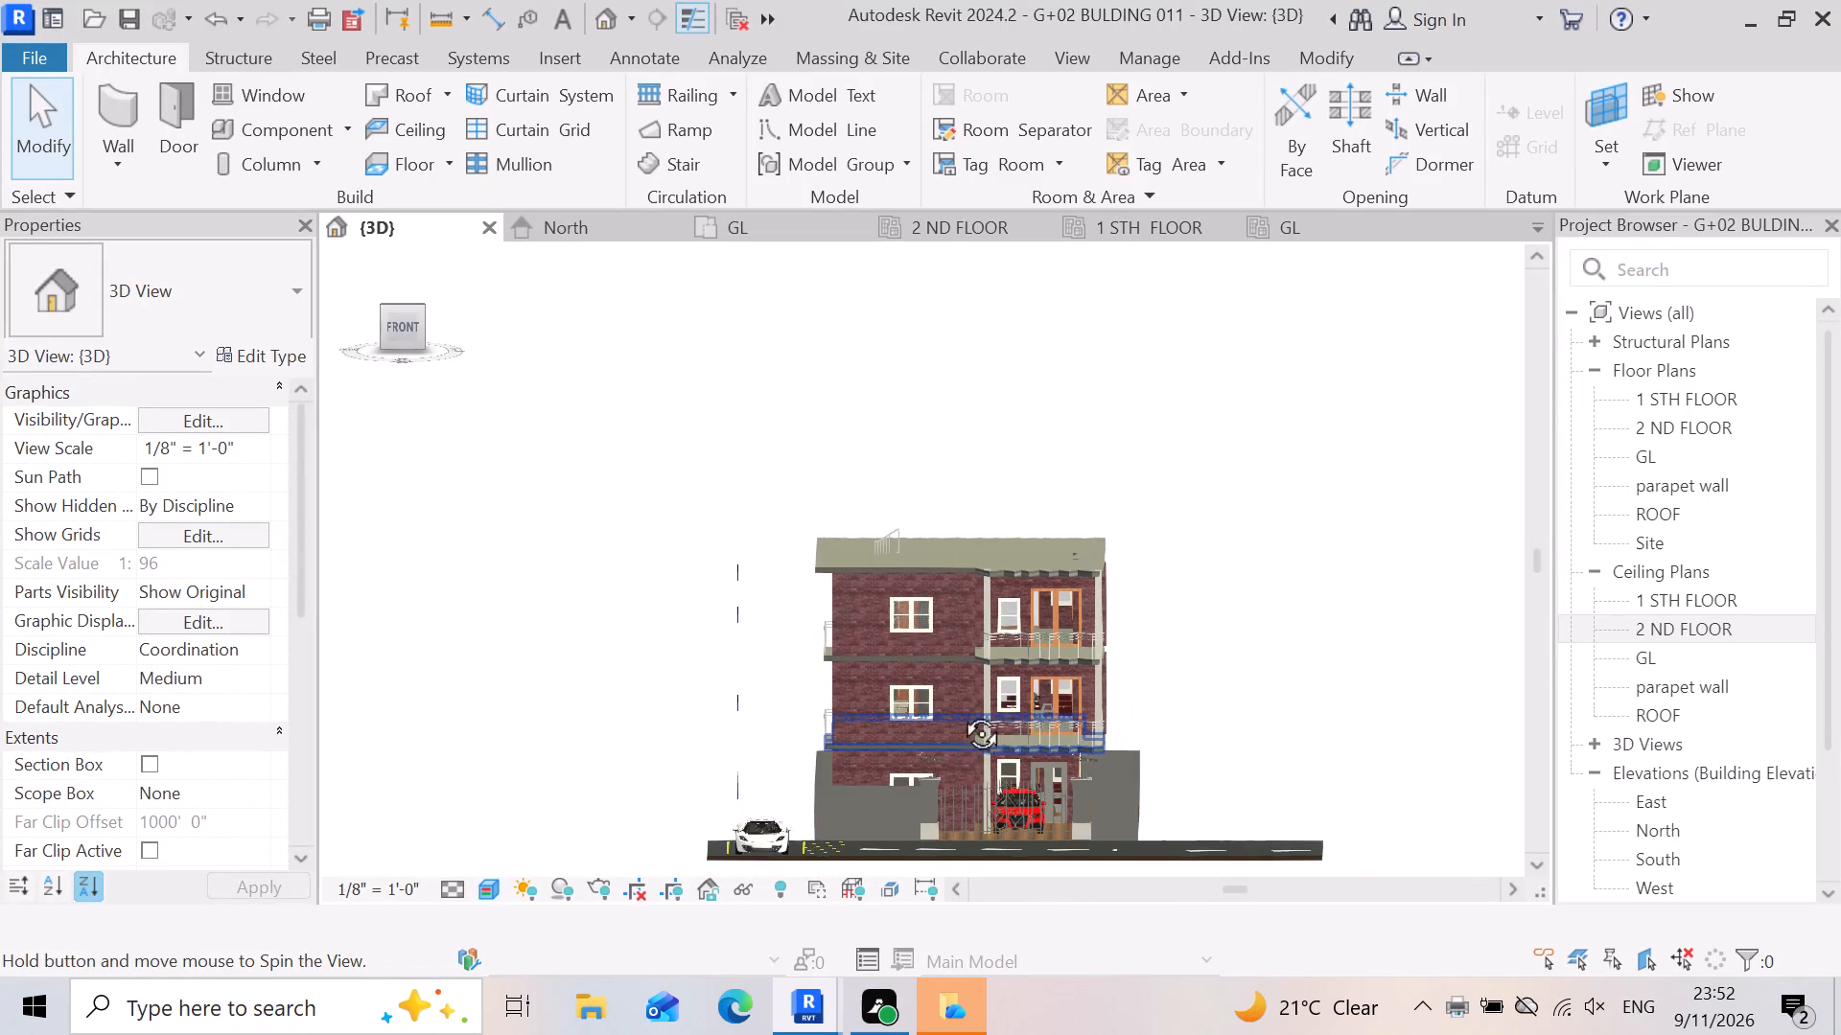
middle_click_drag(960, 712, 996, 663, "shift")
right_click_drag(960, 712, 996, 663, "shift")
scroll(1182, 567, "down", 3)
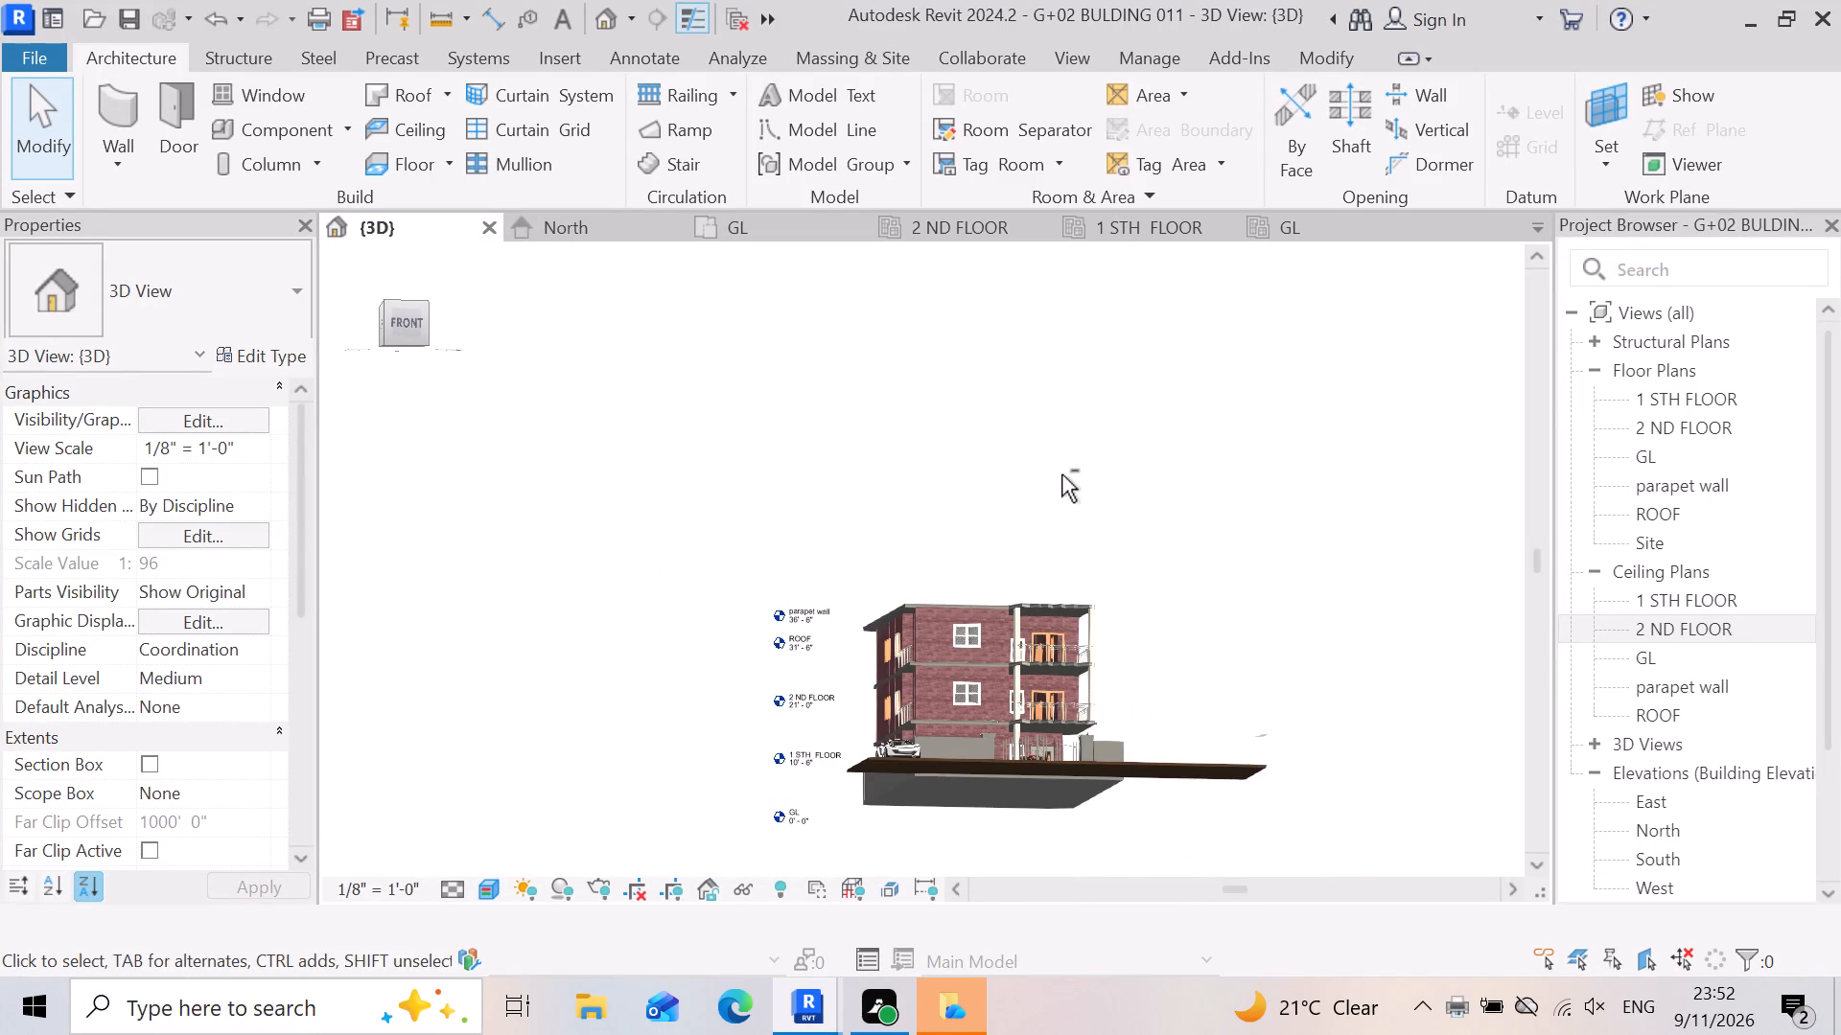
right_click_drag(1064, 478, 1047, 639, "shift")
middle_click_drag(1064, 479, 1047, 639, "shift")
scroll(910, 641, "up", 3)
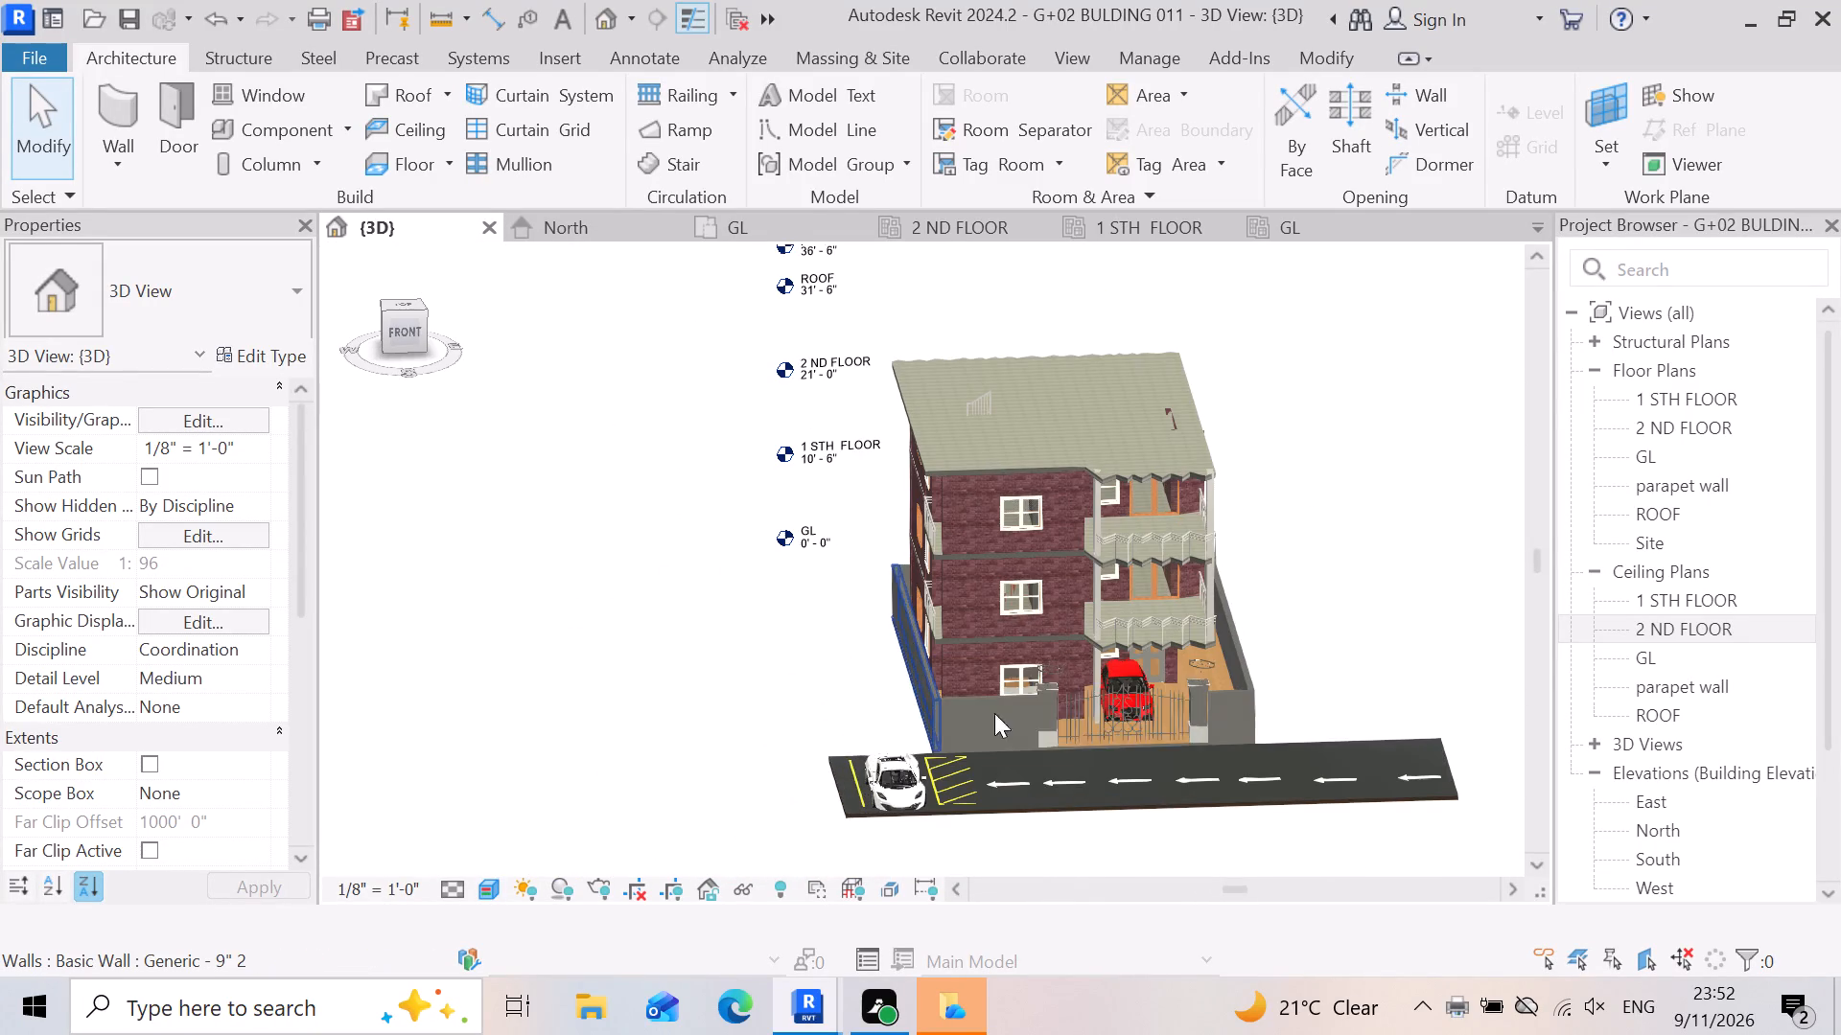
Inspect the front brick wall and its windows up close, along with the overall front facade in the 3D view.
middle_click_drag(757, 633, 754, 564, "shift")
right_click_drag(757, 632, 754, 564, "shift")
scroll(757, 569, "up", 1, "shift")
right_click_drag(754, 564, 774, 648, "shift")
scroll(1036, 759, "up", 3)
scroll(933, 638, "up", 3)
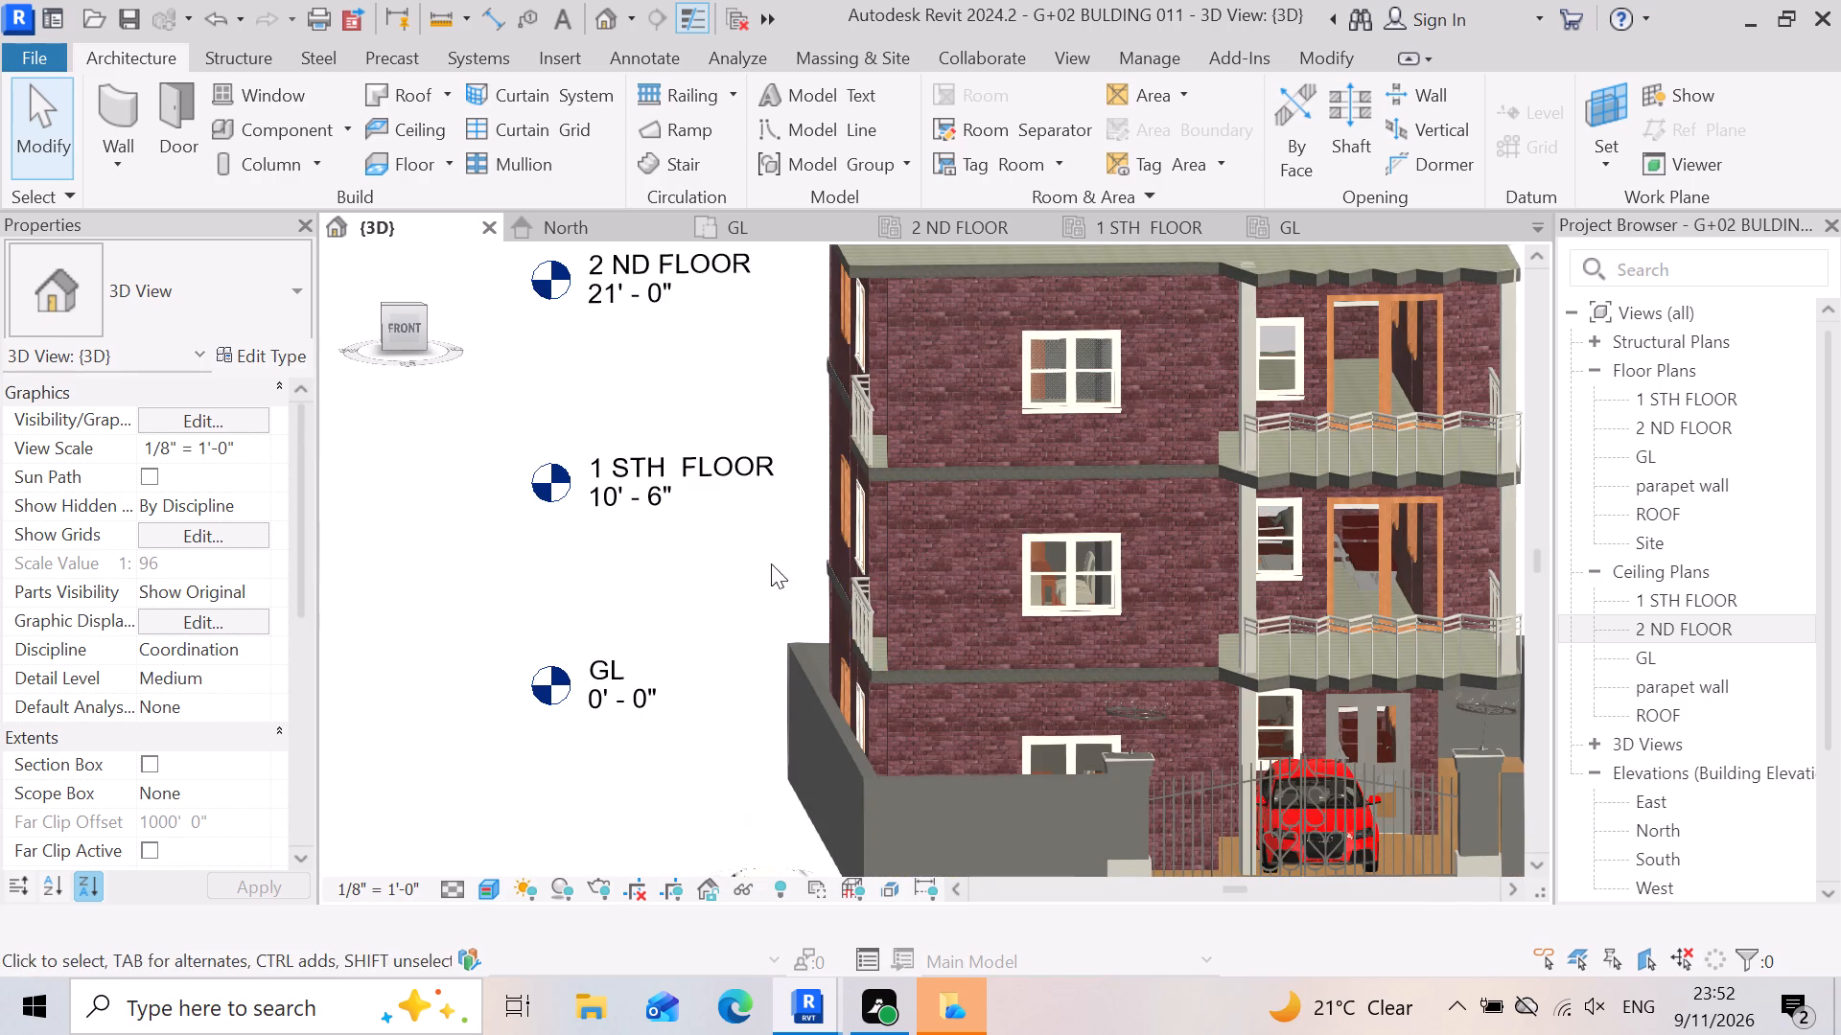
scroll(1152, 609, "up", 9)
scroll(709, 519, "down", 1)
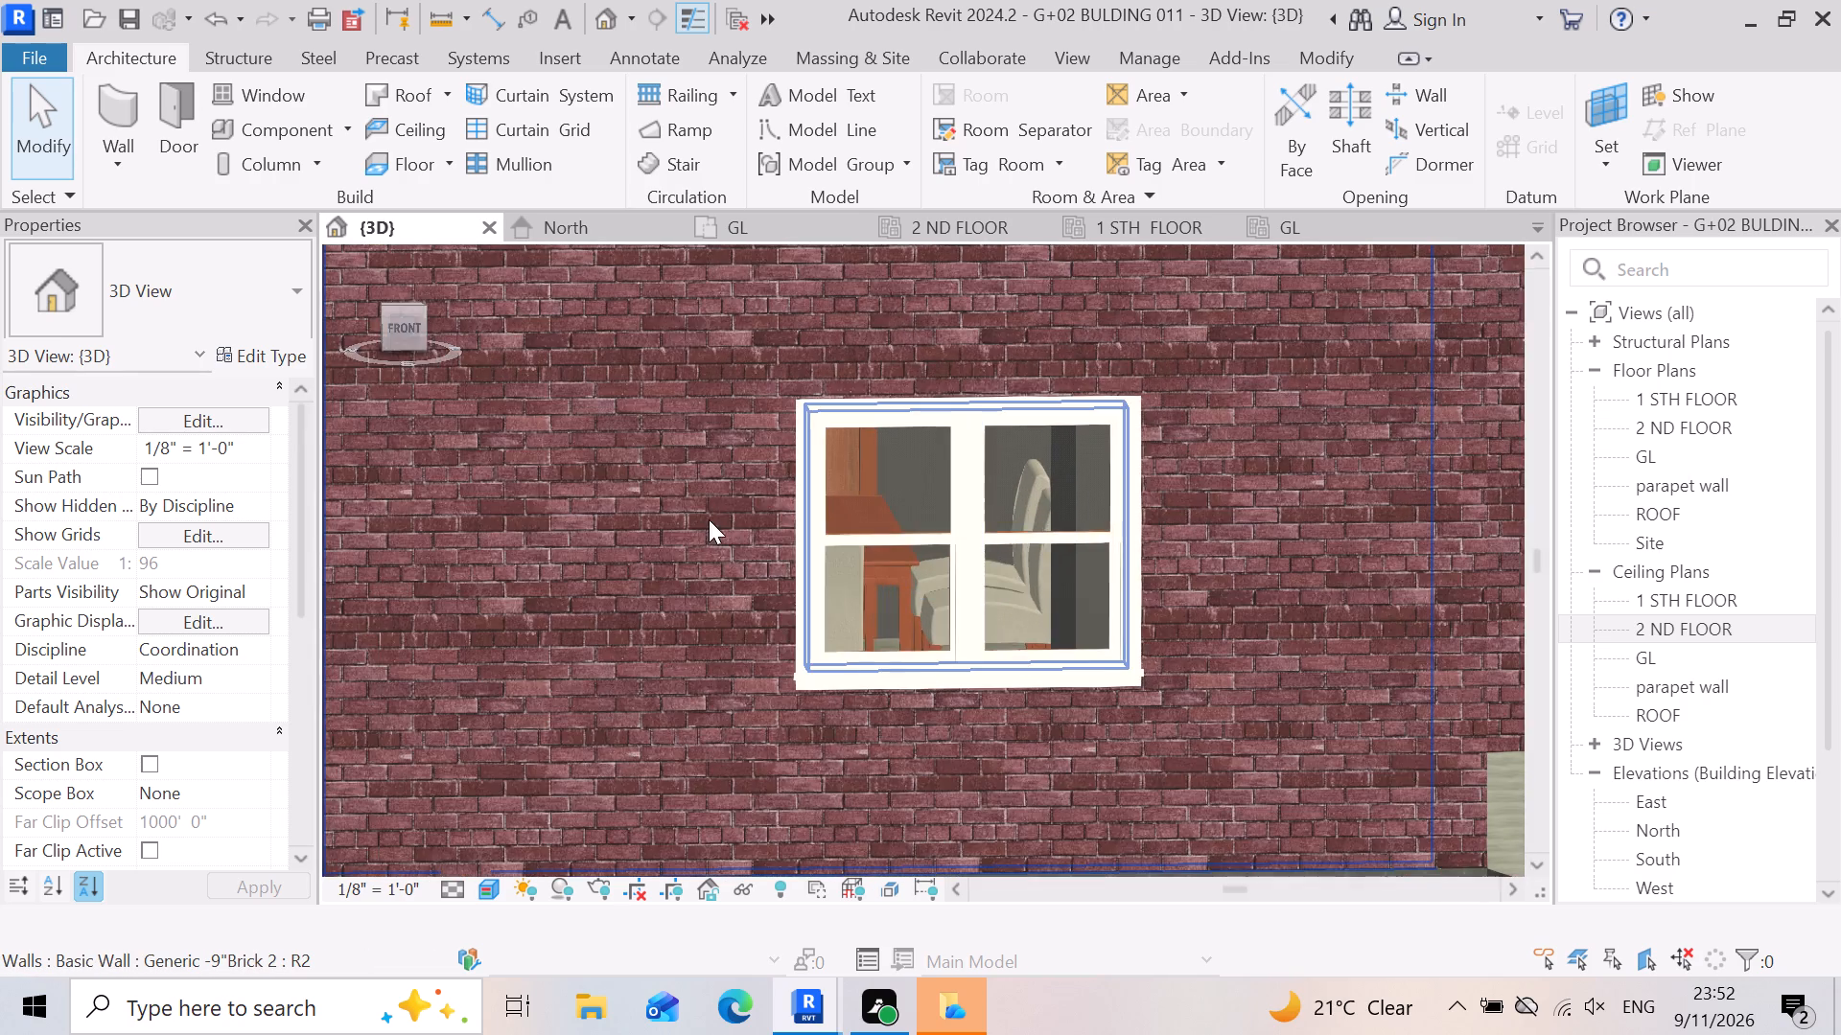
scroll(709, 519, "down", 11)
scroll(637, 568, "down", 3)
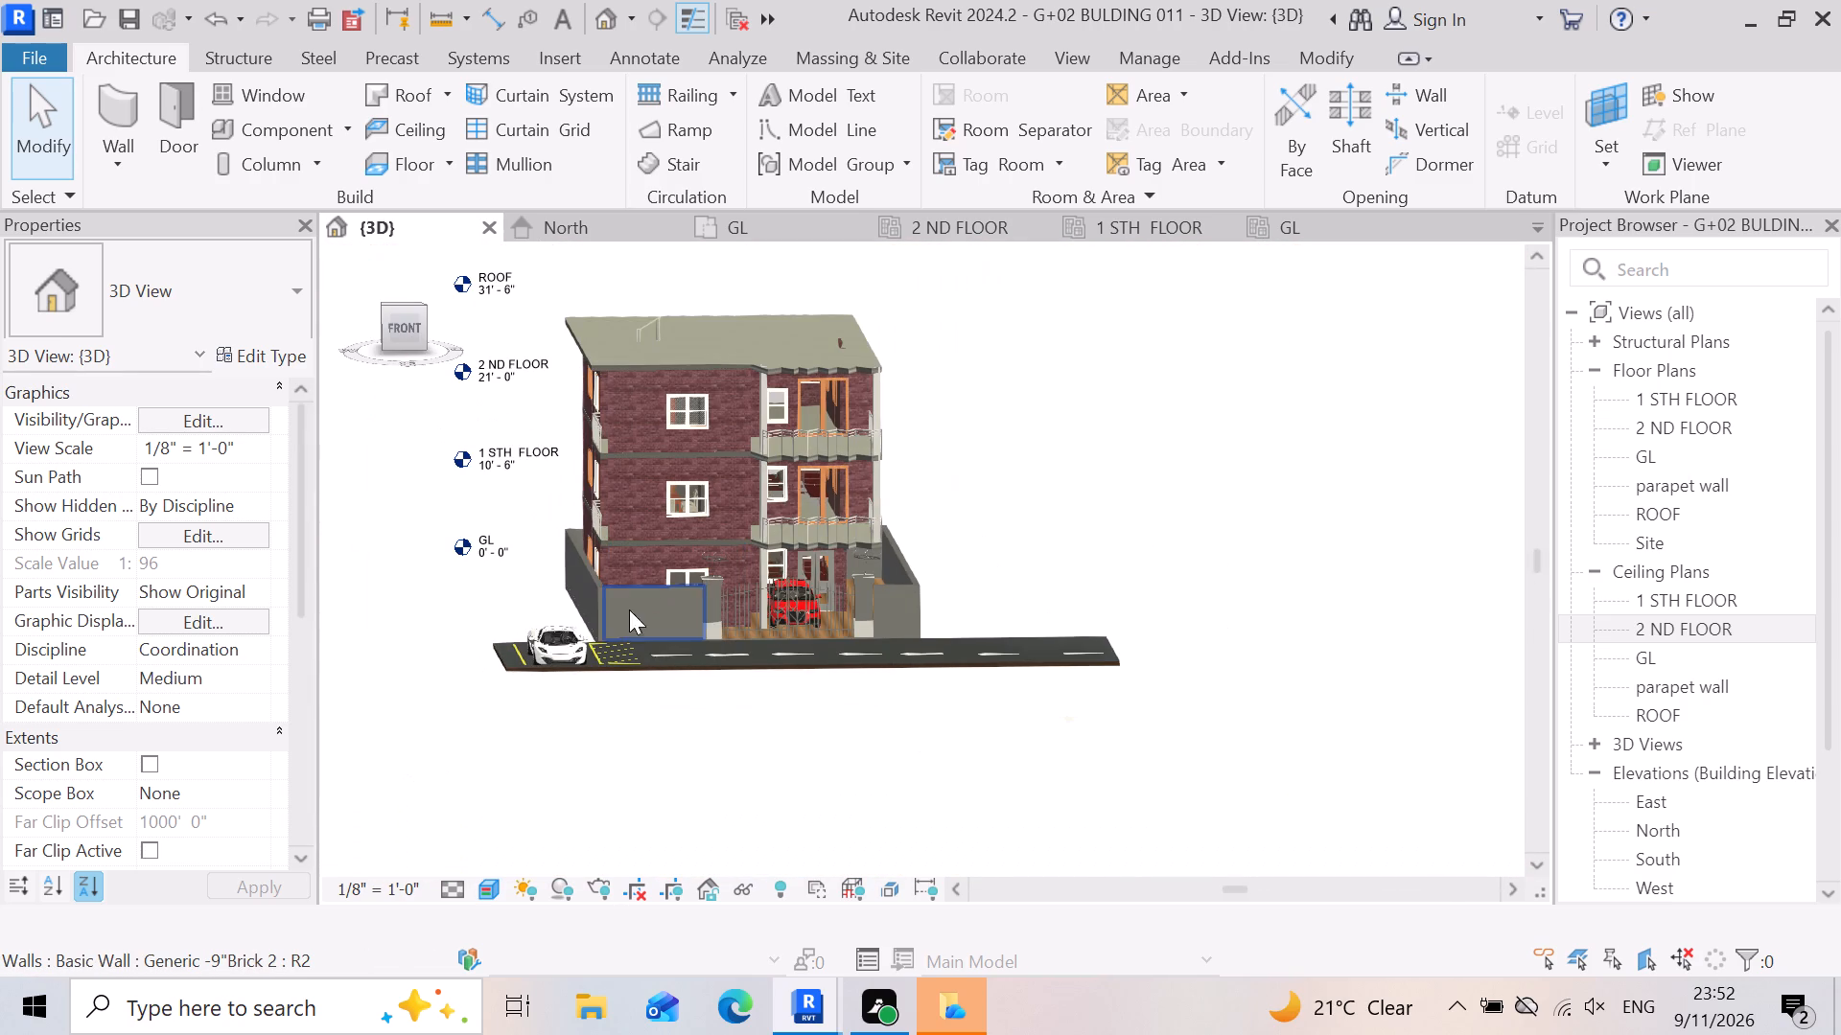